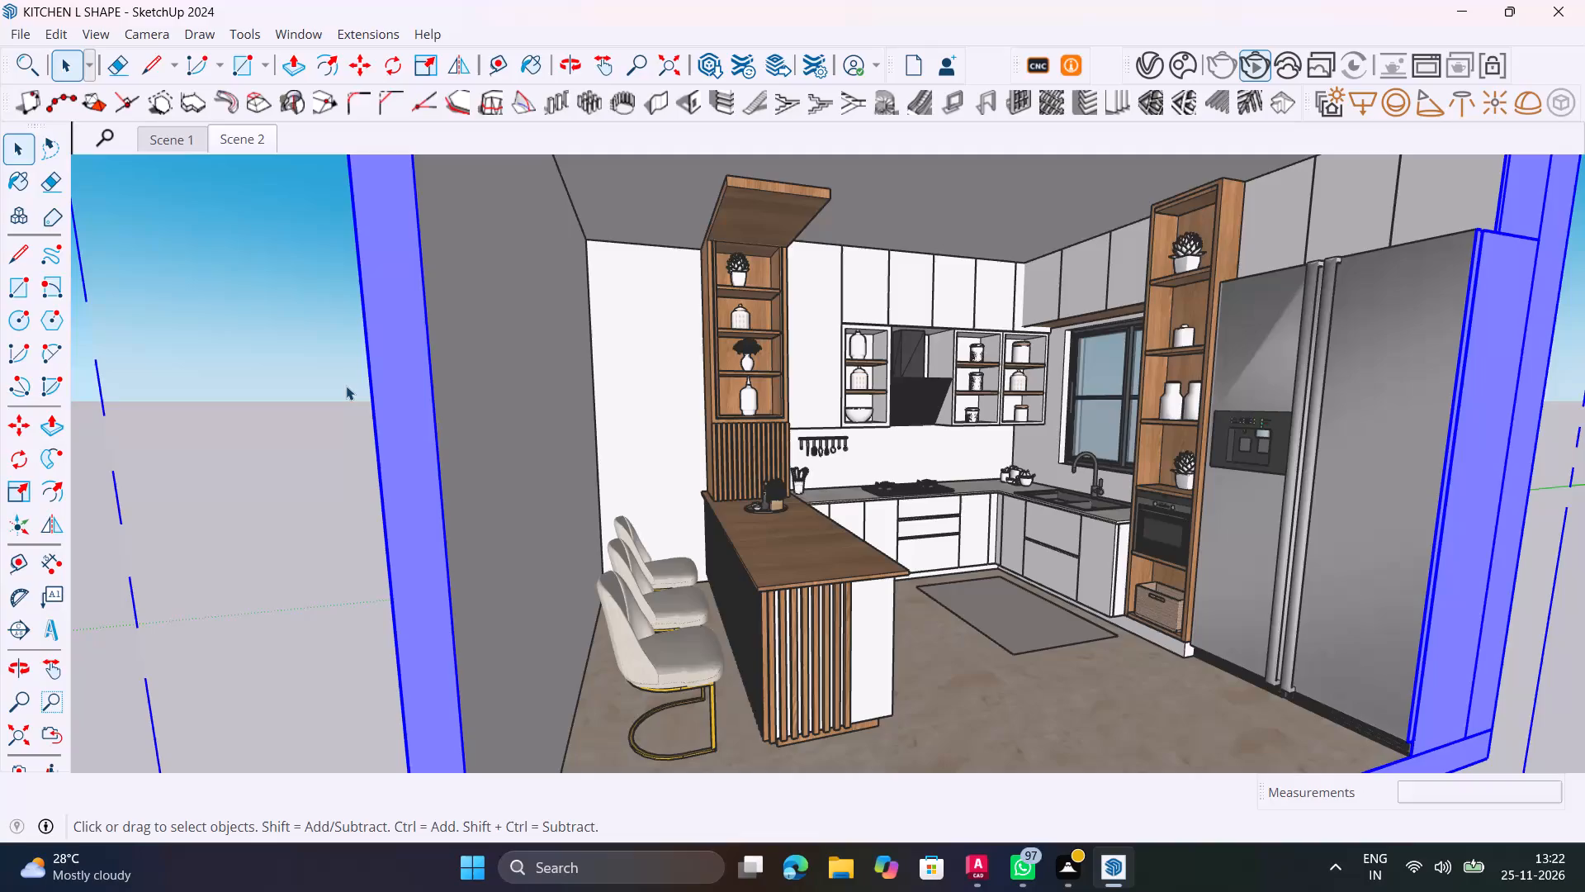
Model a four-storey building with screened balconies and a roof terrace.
Save the L-shaped kitchen model and start a new blank model.
key(ctrl+s)
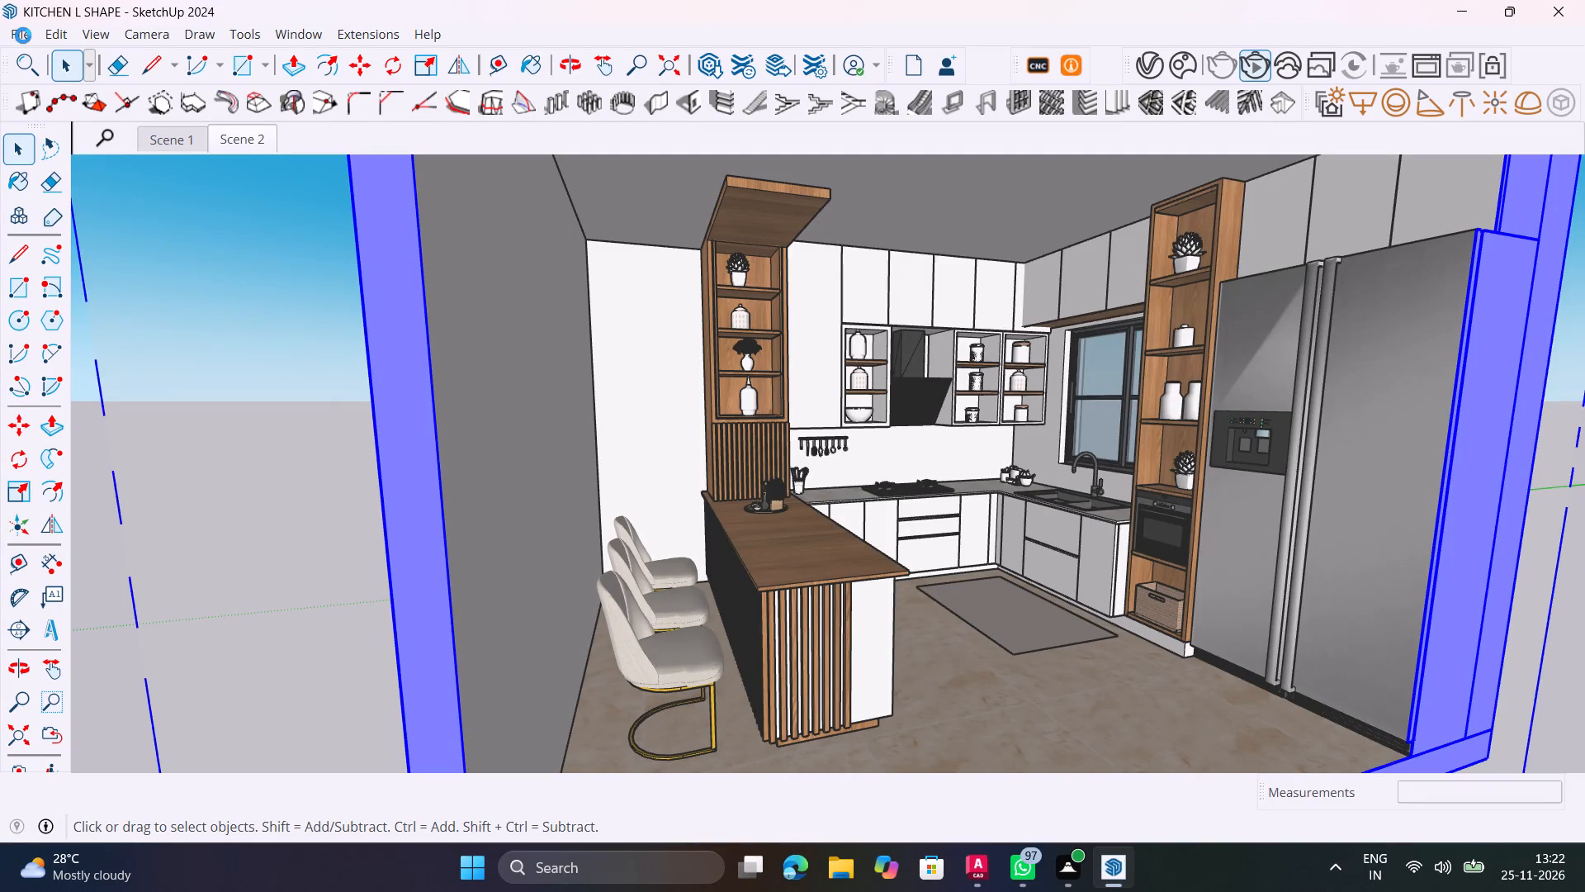
click(25, 34)
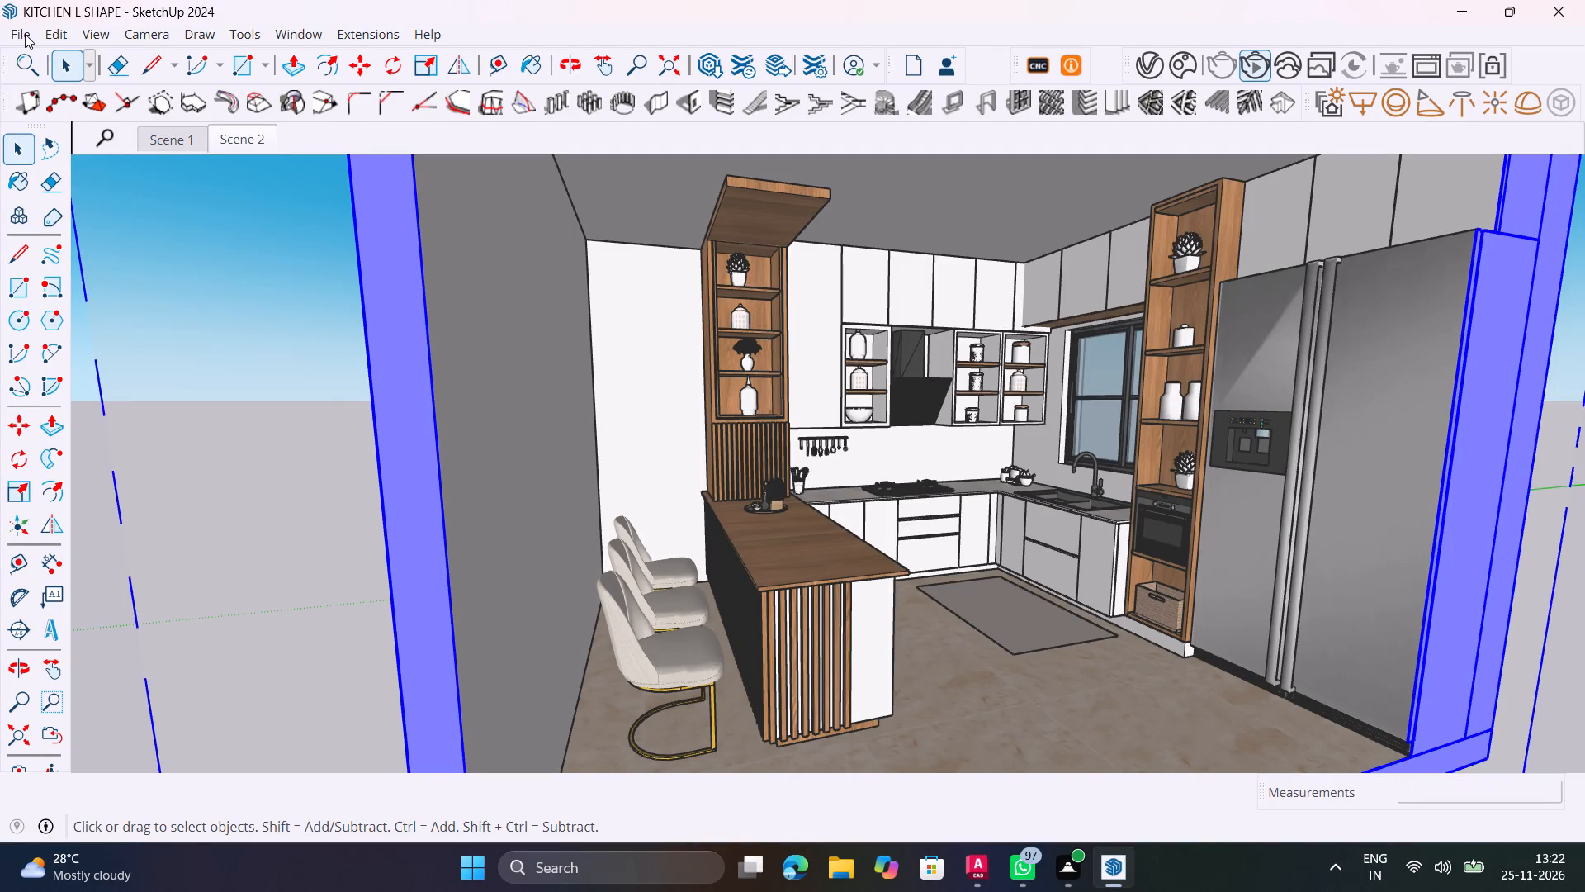
click(20, 34)
click(20, 35)
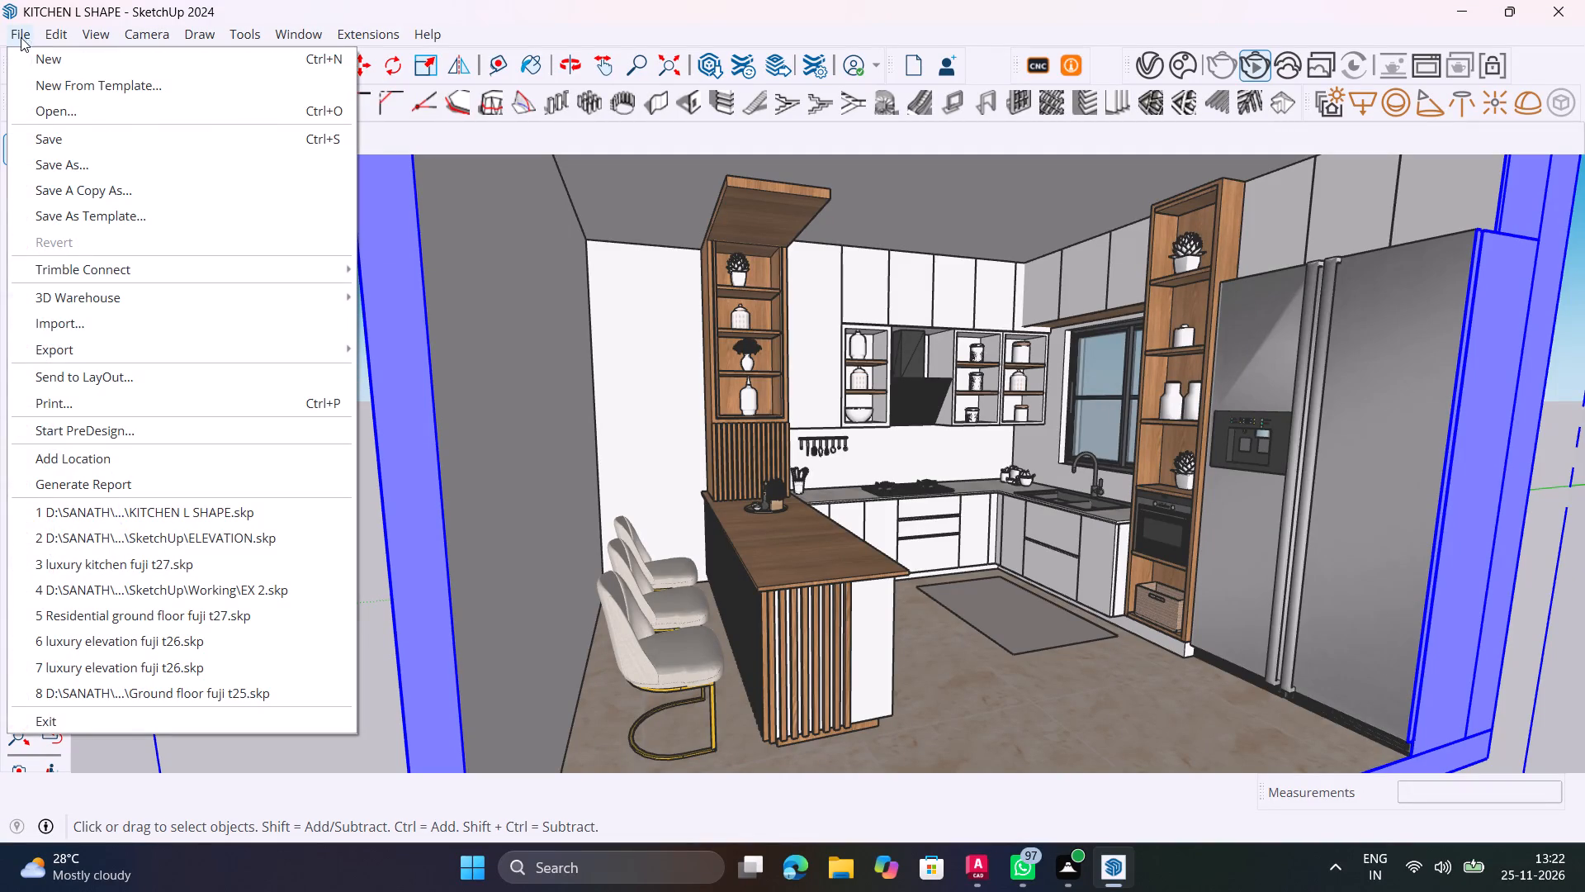
click(37, 48)
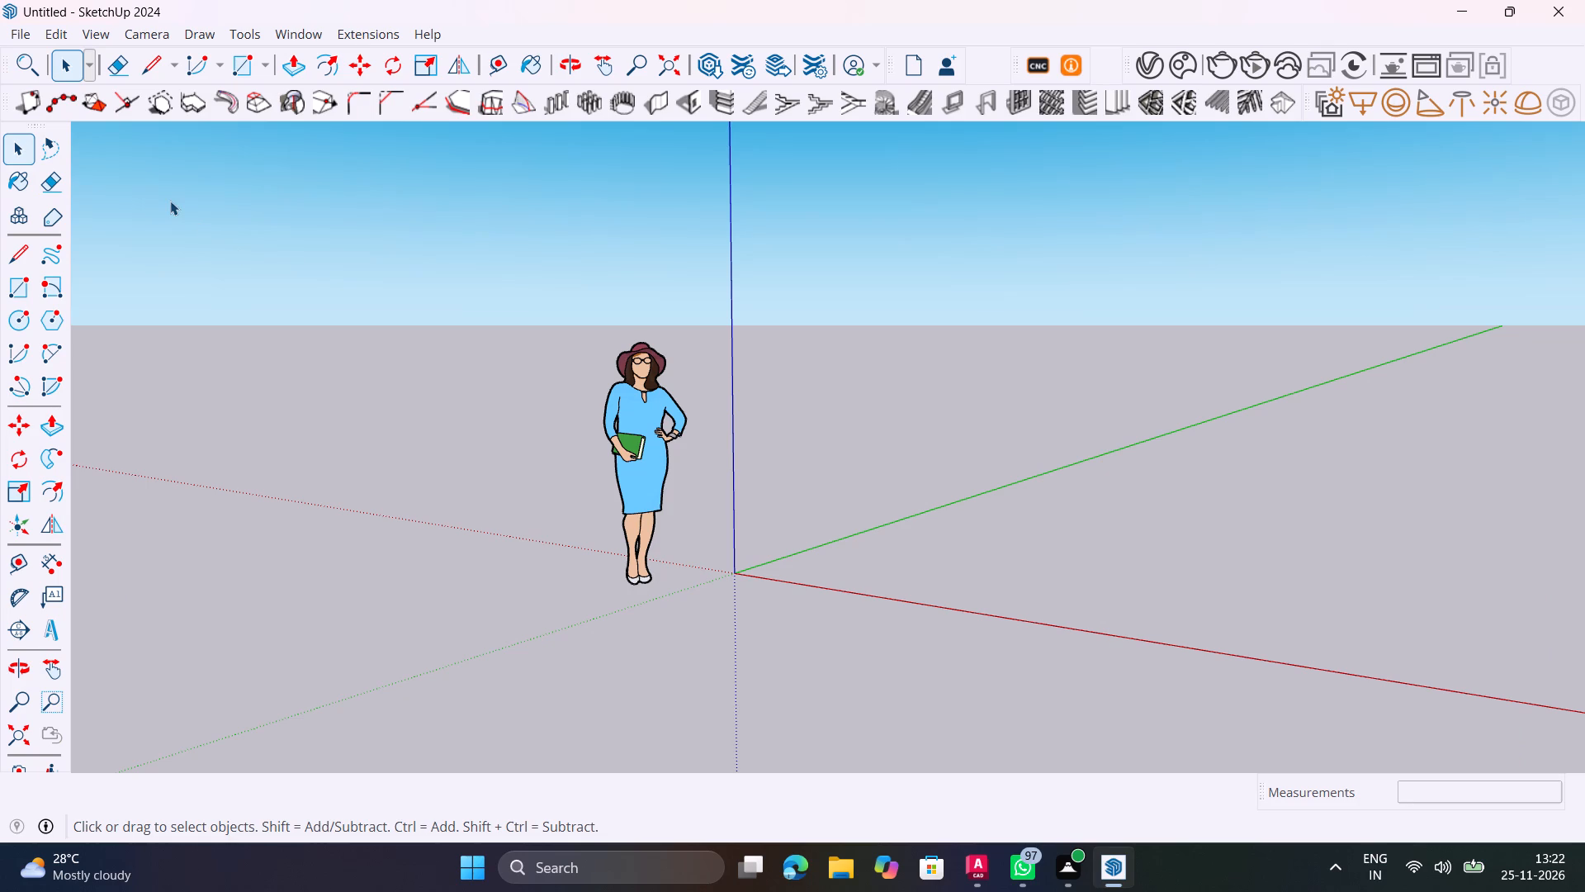
Import the AutoCAD drawing PLAN 2 from Downloads, using inches as units and preserving the drawing origin.
click(17, 28)
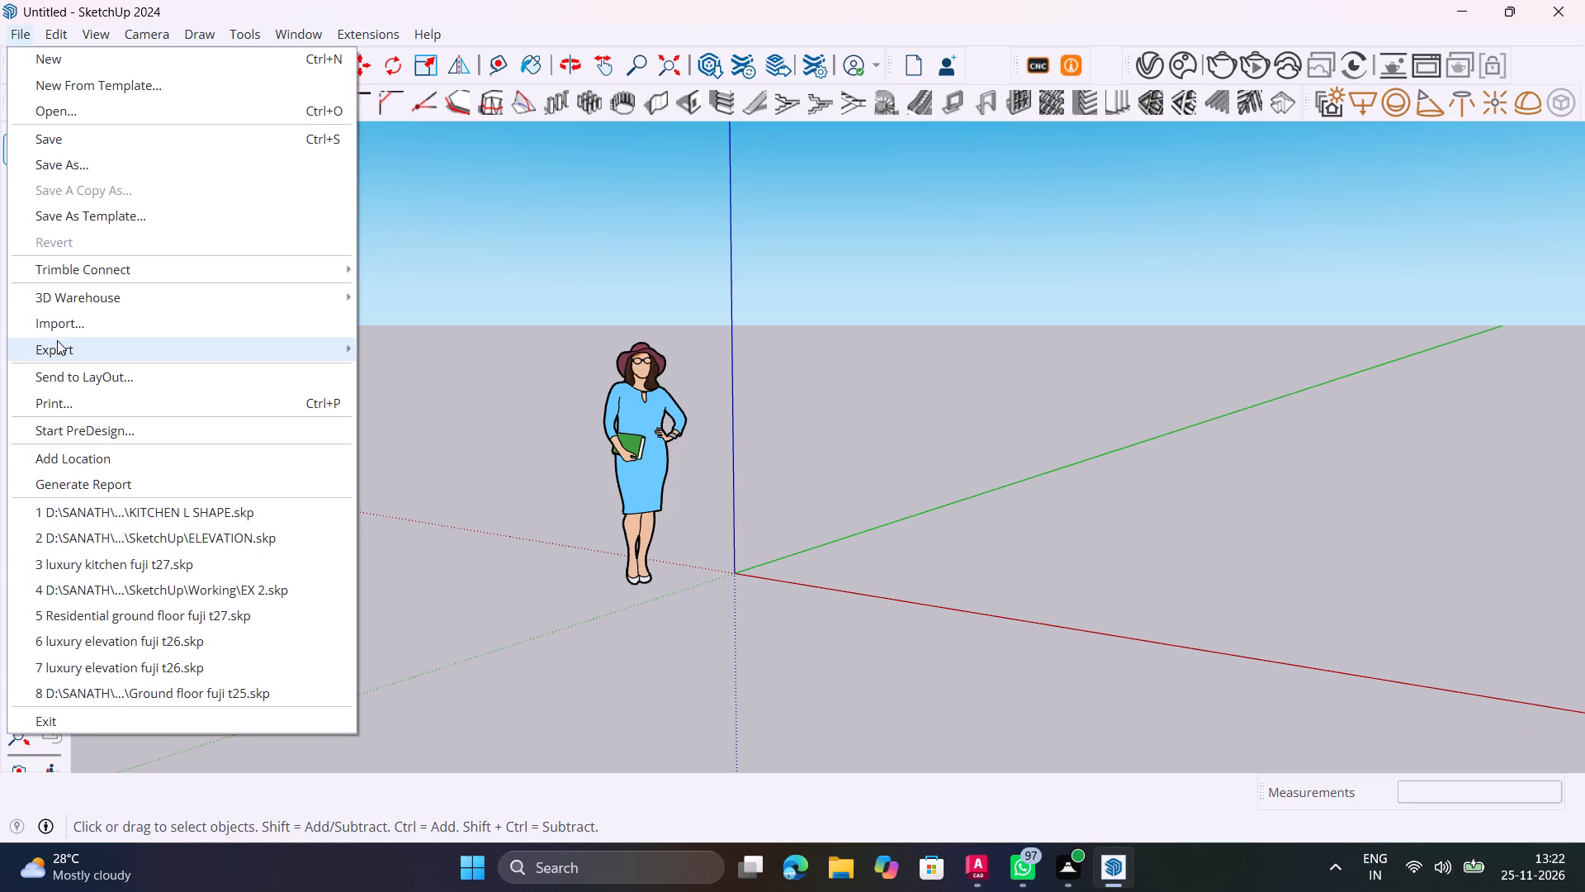
click(60, 327)
click(272, 215)
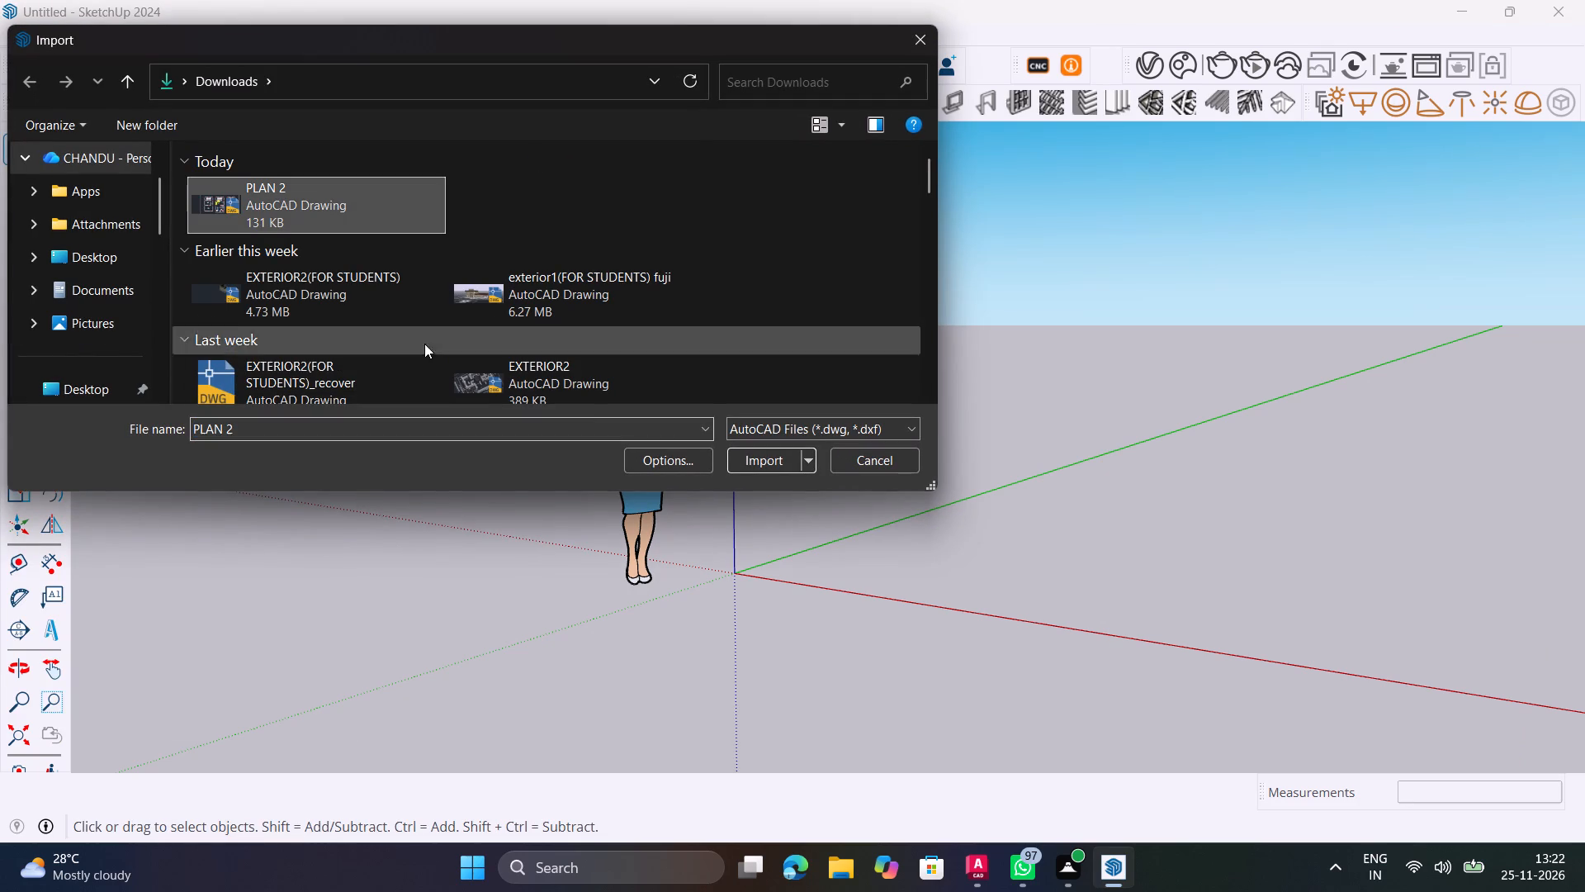
click(680, 459)
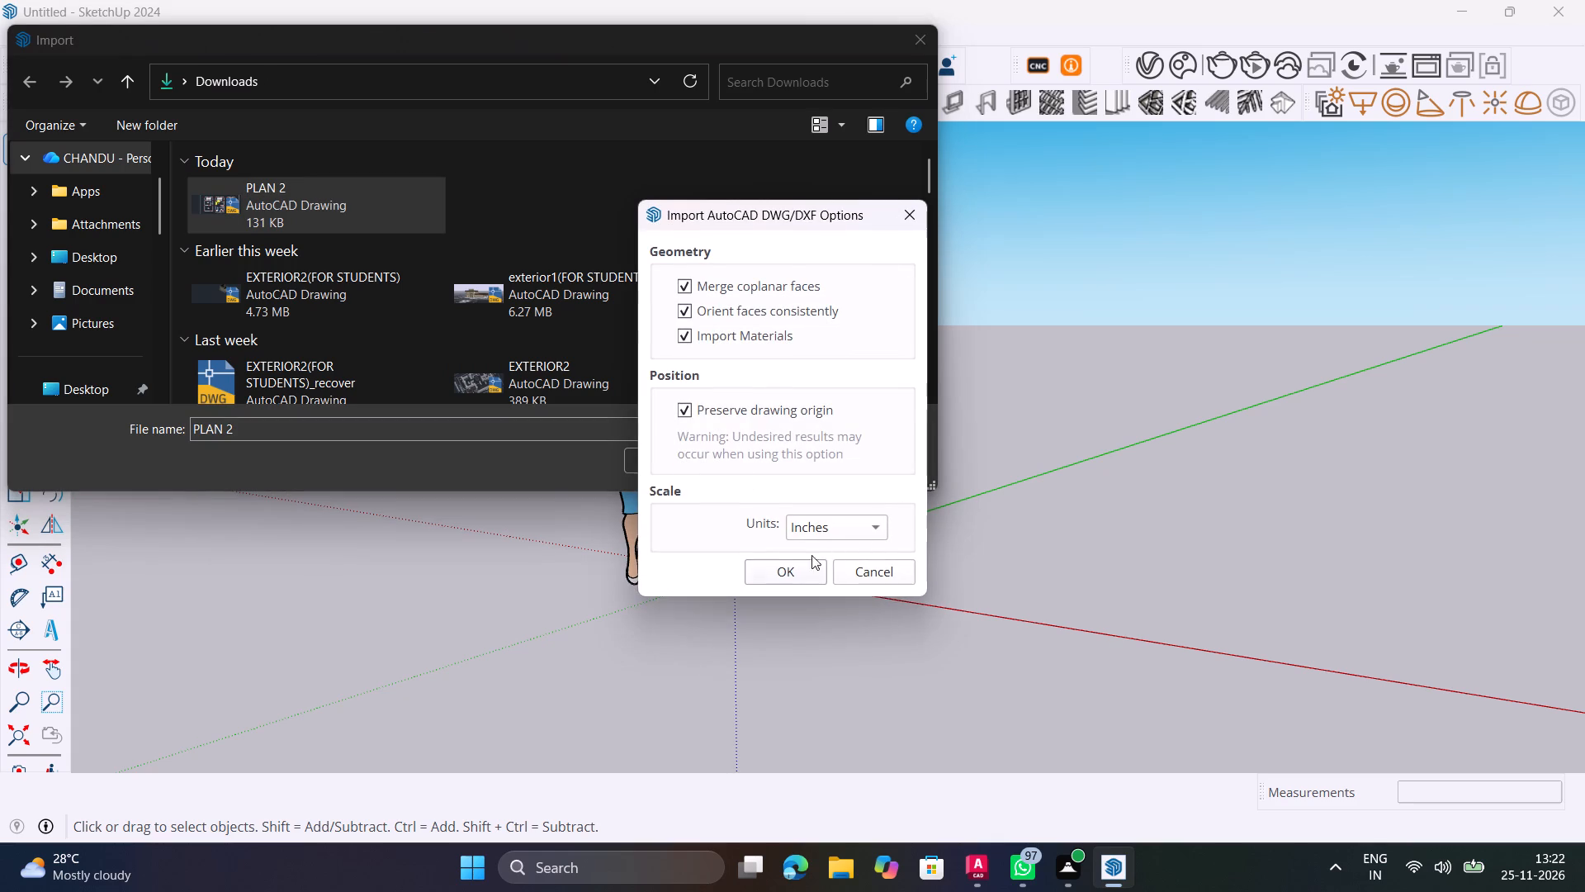
click(792, 570)
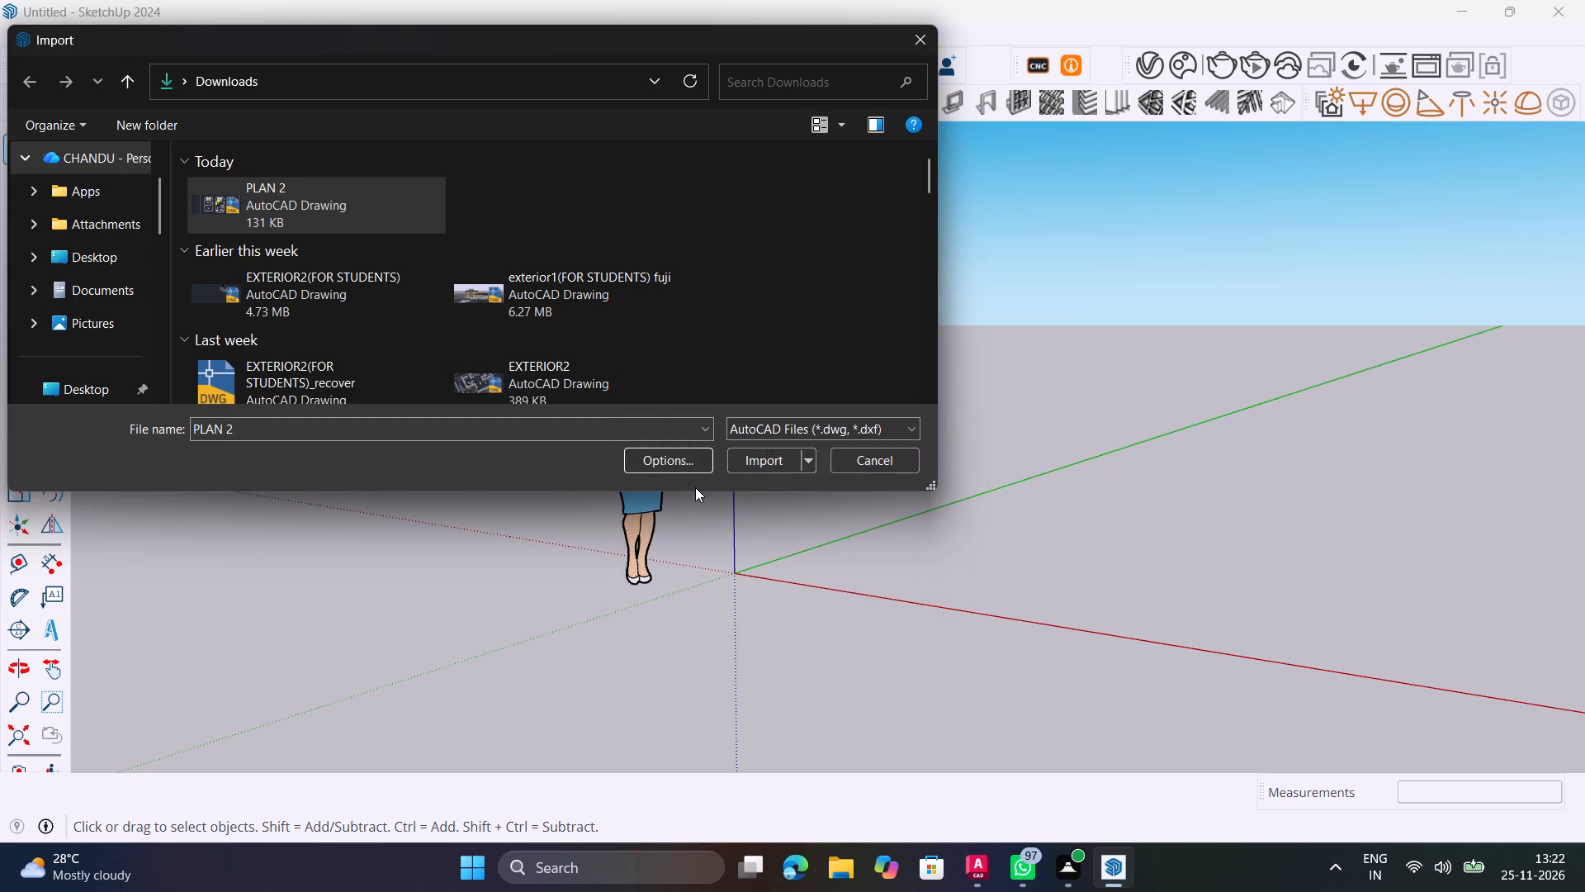
click(756, 463)
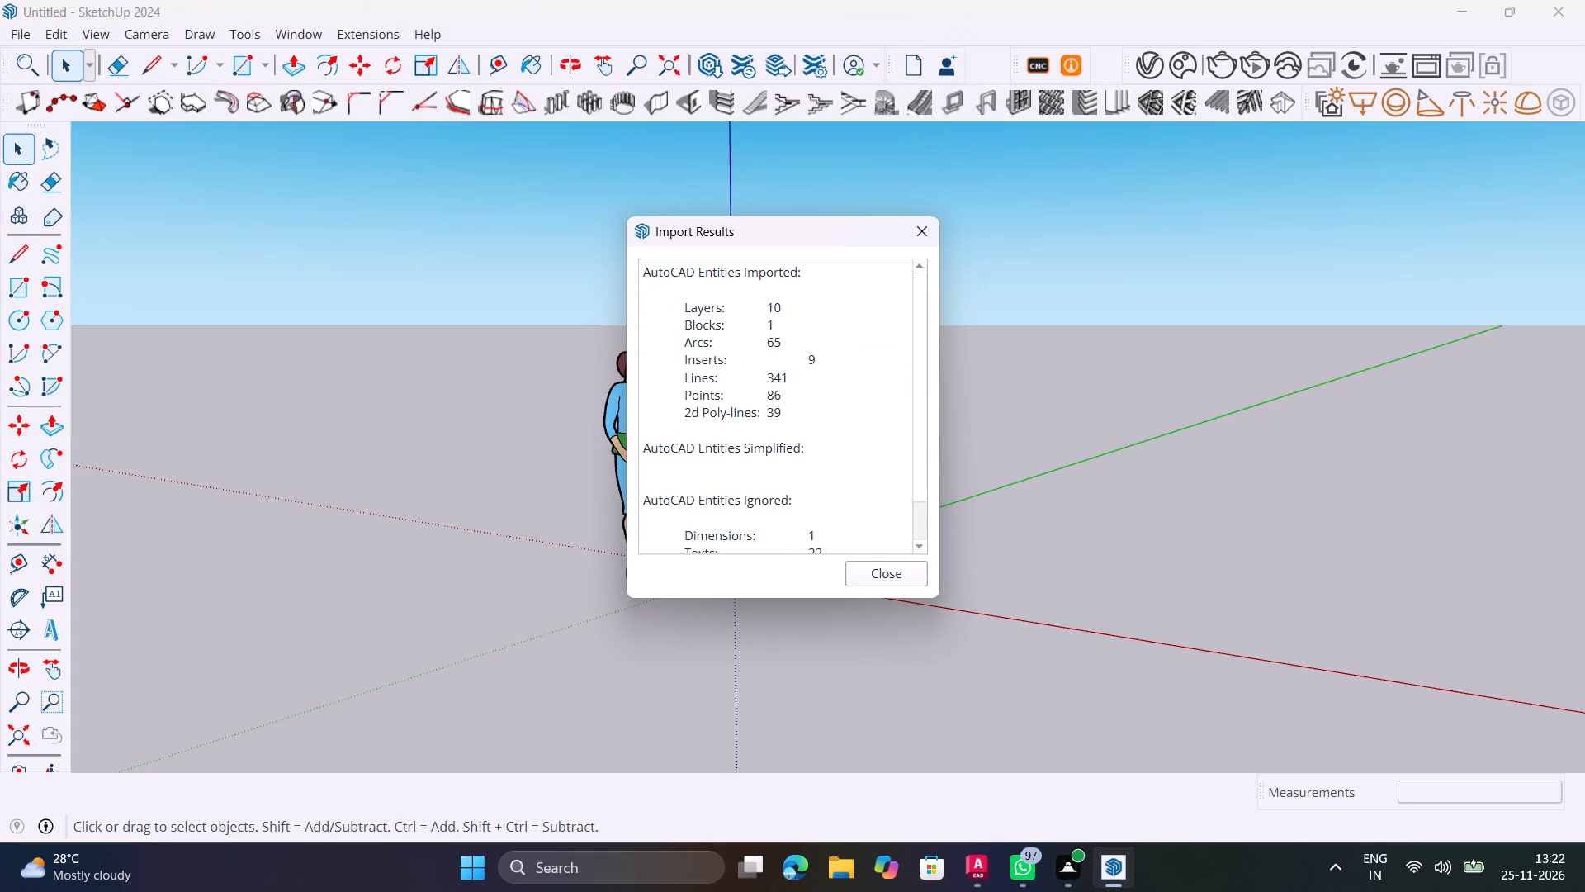
click(872, 567)
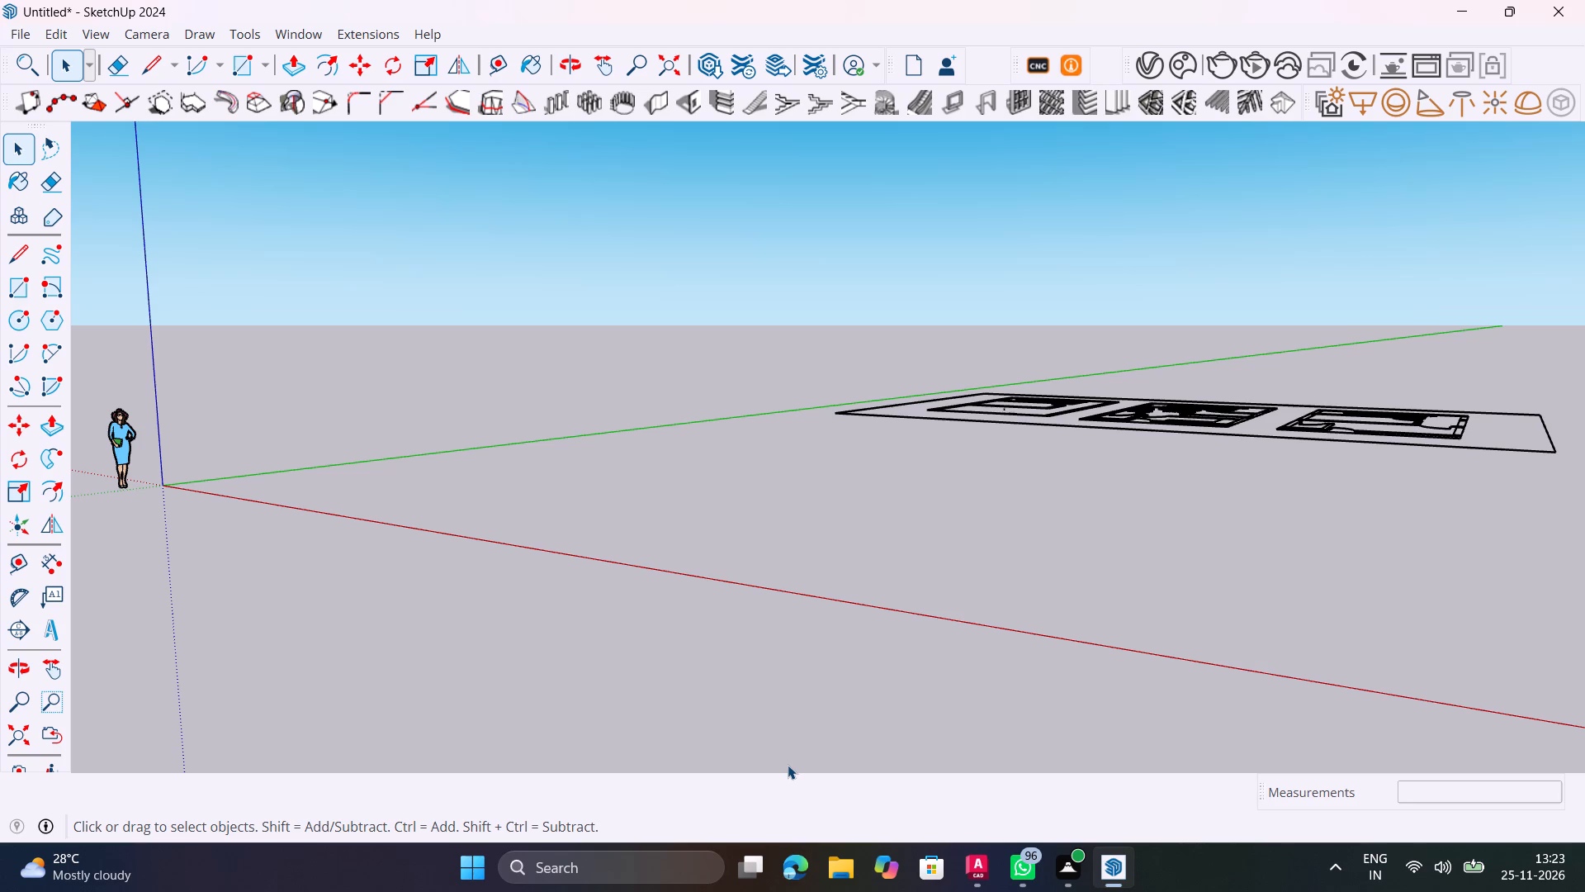
Examine the imported floor plans from above, checking the walls, stairs, doors and windows of all three layouts.
middle_drag(1133, 518, 1146, 710)
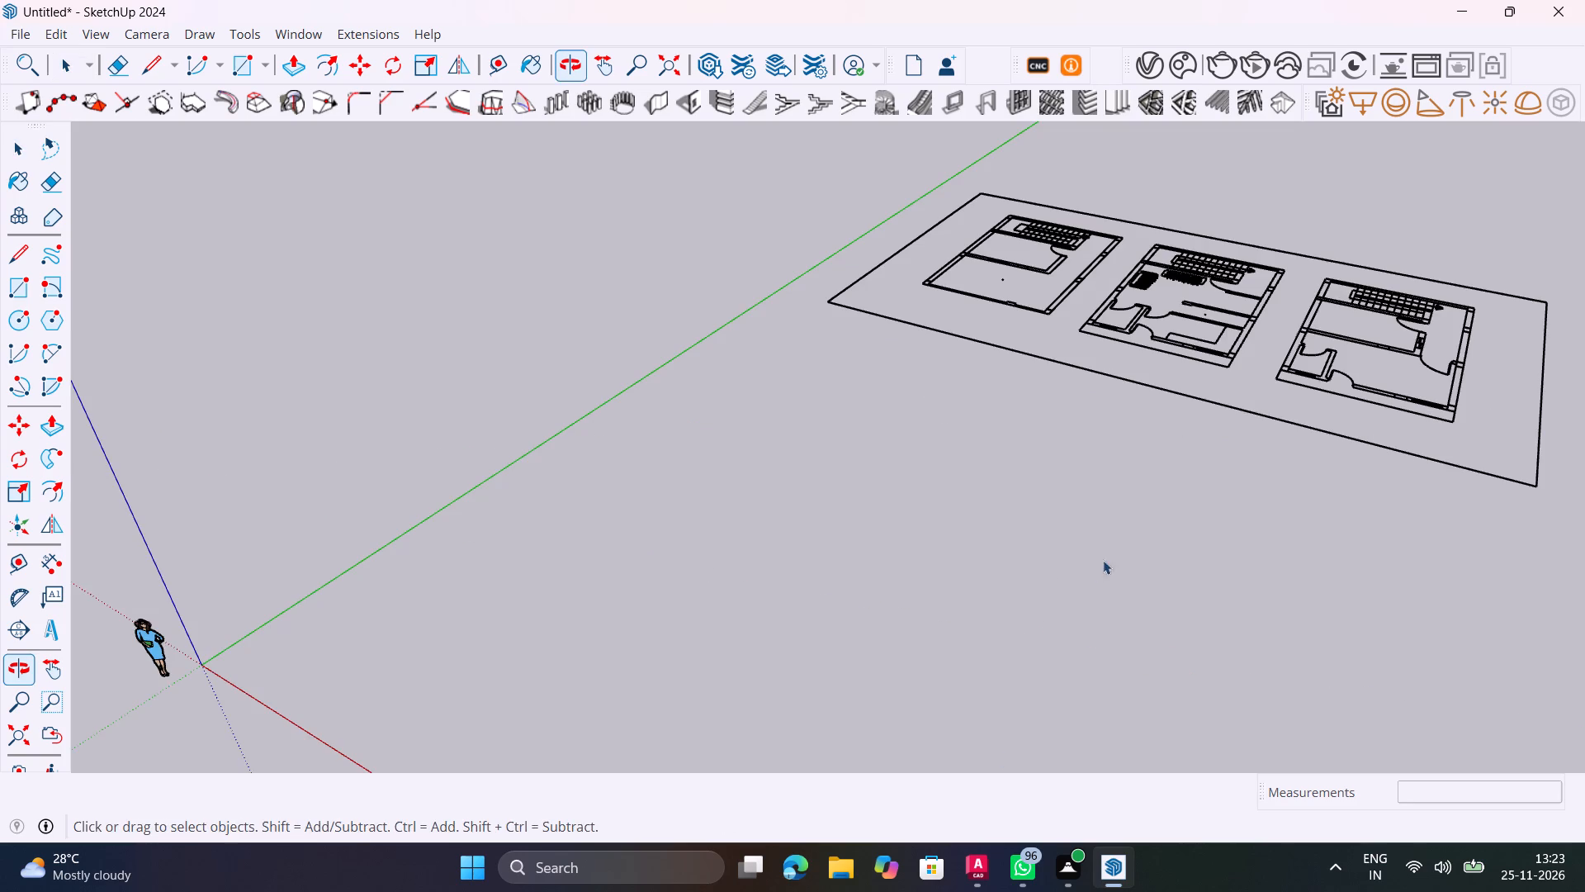
shift+middle_drag(1122, 548, 1019, 740)
middle_drag(1005, 599, 1015, 731)
scroll(1164, 406, up, 2)
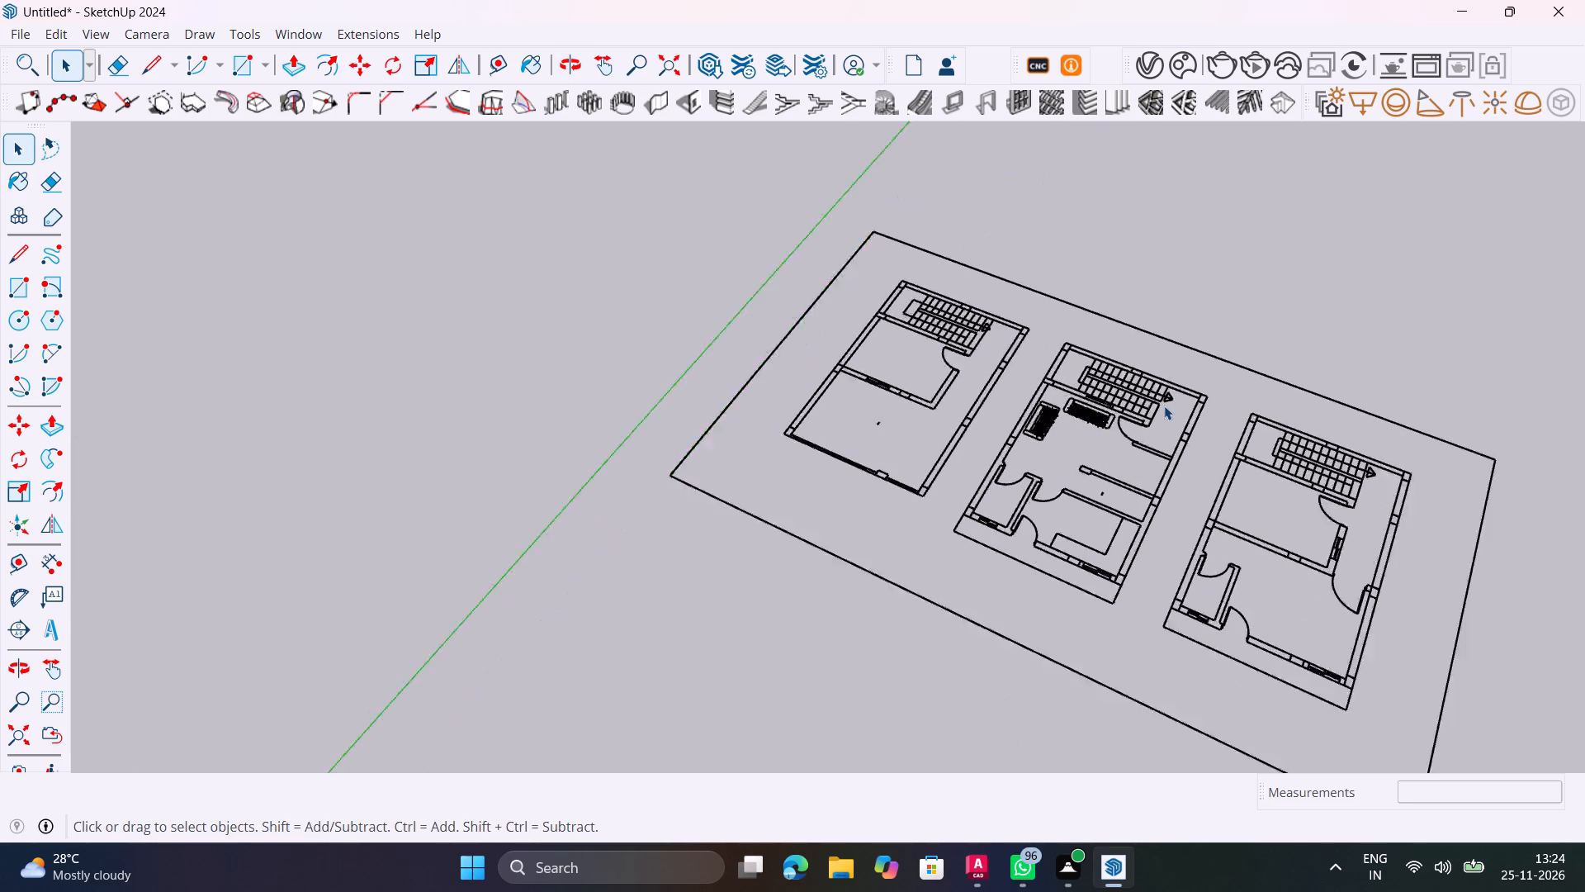
scroll(1164, 406, up, 7)
shift+middle_drag(1062, 492, 874, 489)
middle_drag(844, 553, 963, 599)
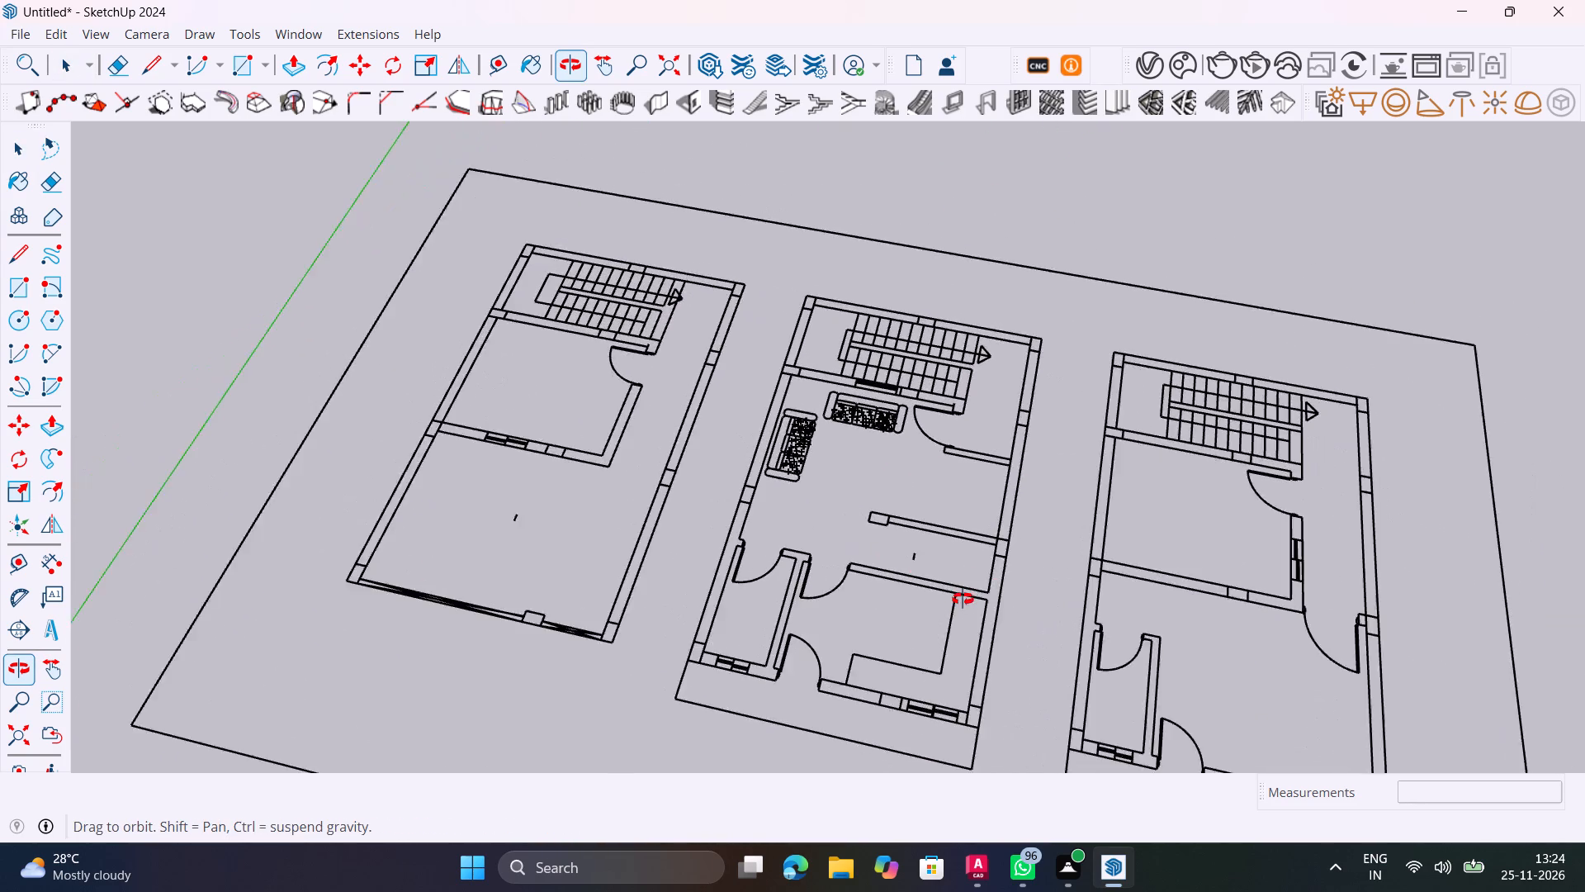
middle_drag(963, 599, 892, 671)
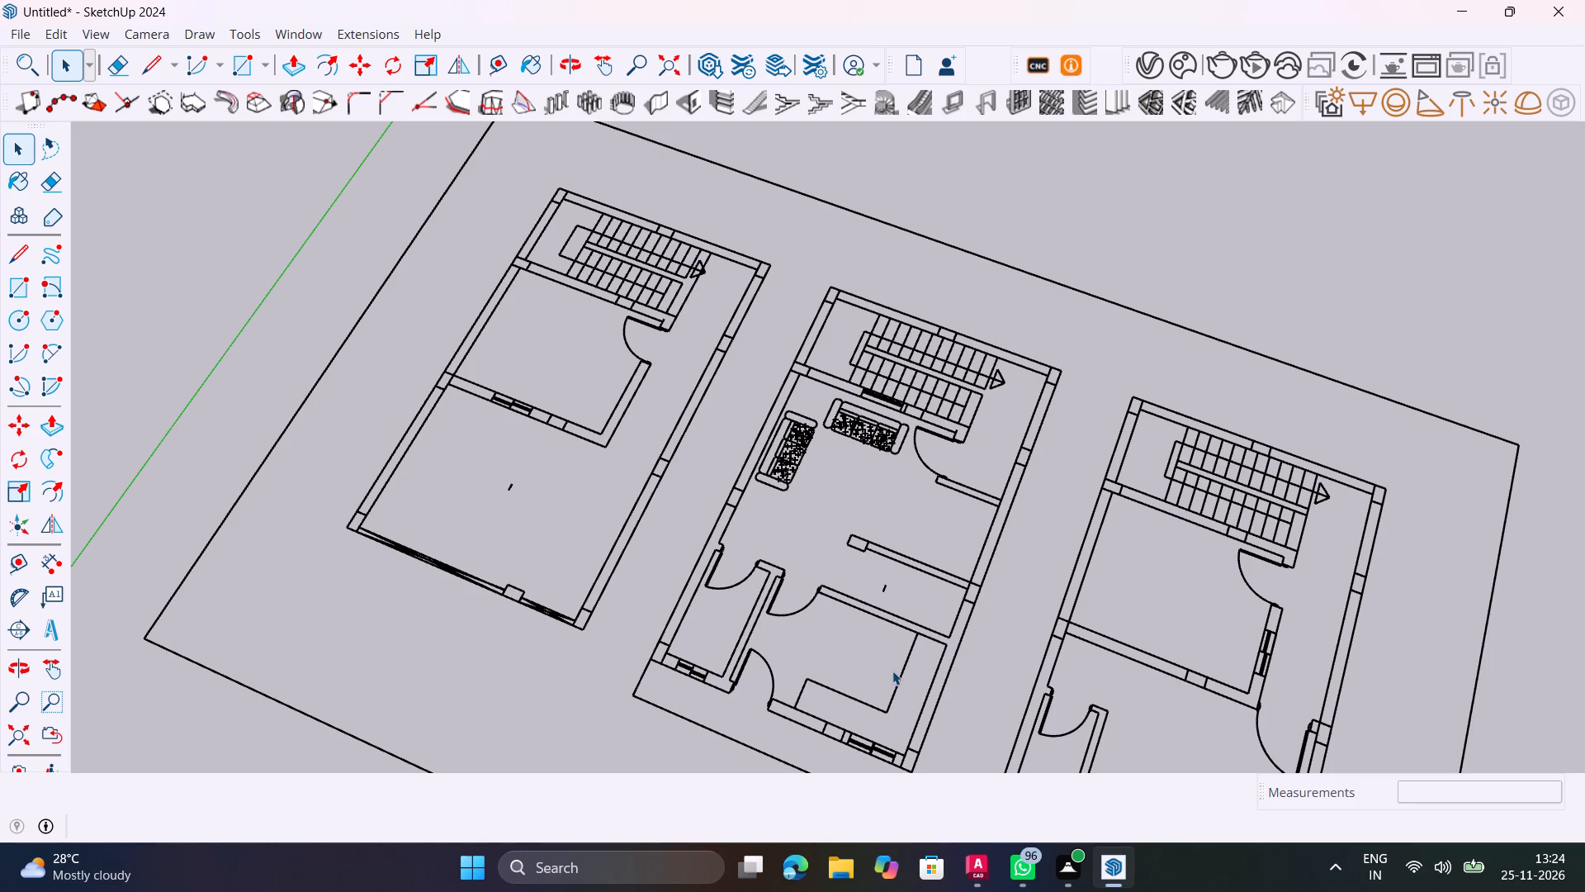
scroll(1106, 488, down, 1)
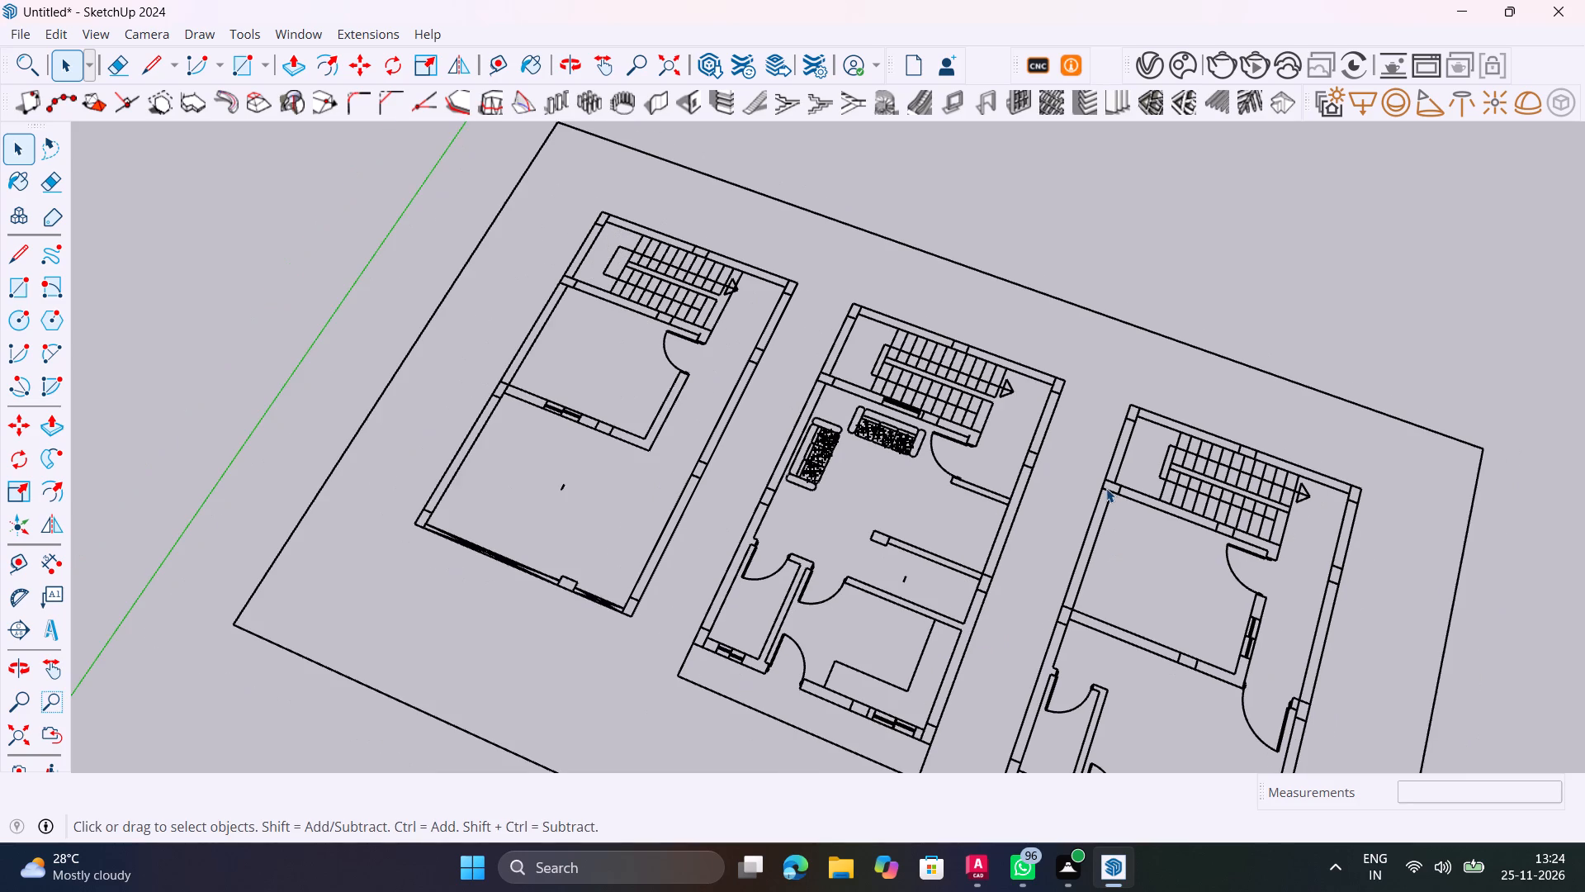
shift+middle_drag(1073, 623, 794, 498)
middle_drag(764, 652, 807, 651)
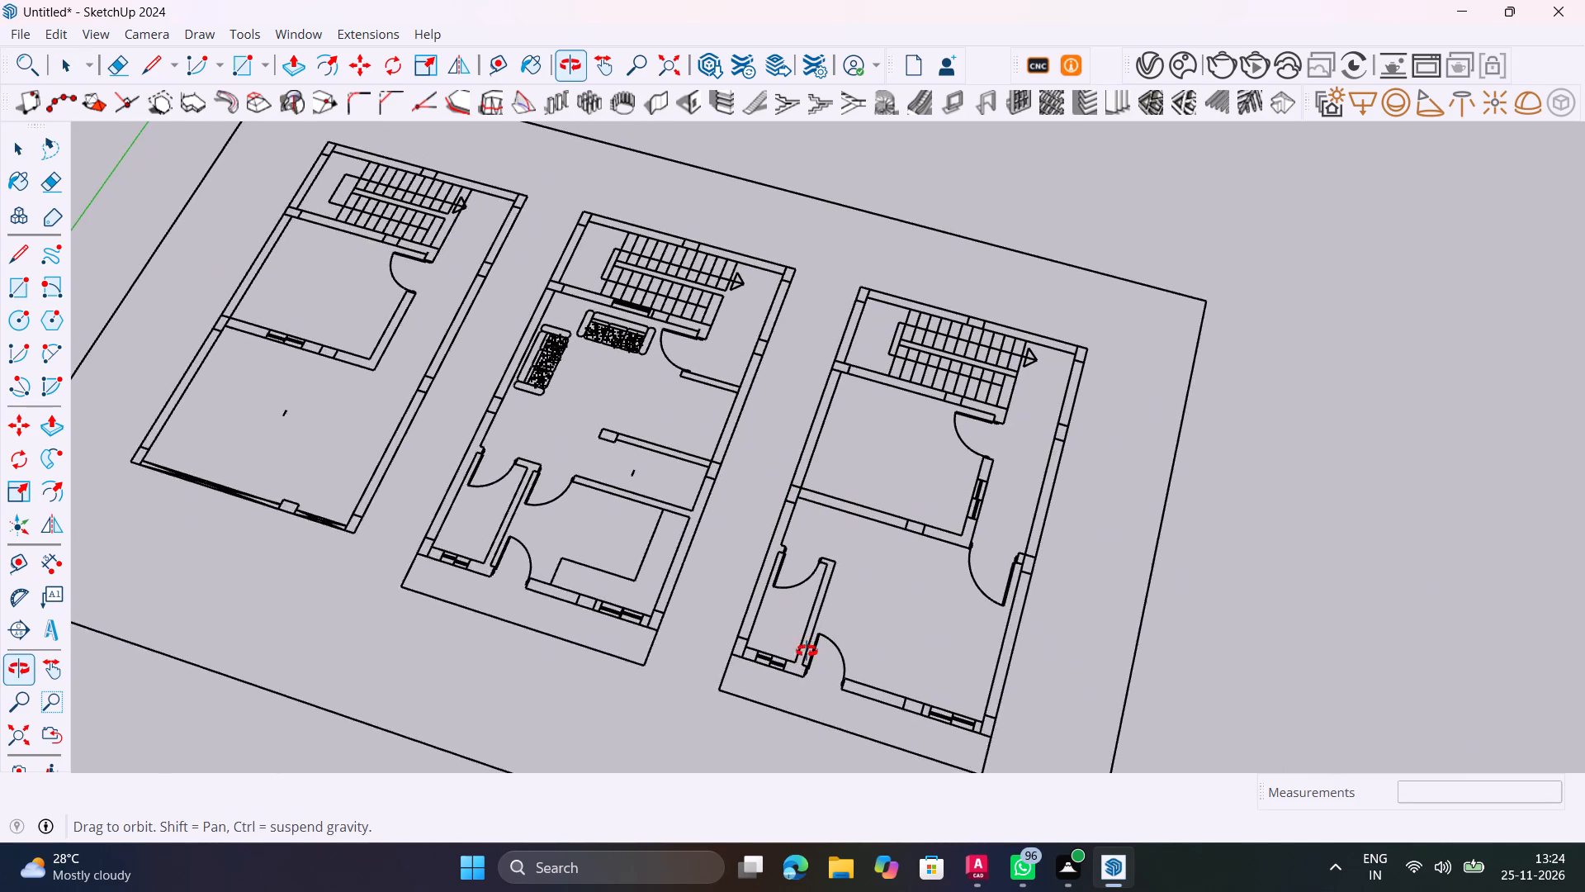
middle_drag(807, 651, 853, 664)
scroll(850, 667, up, 5)
scroll(814, 613, down, 1)
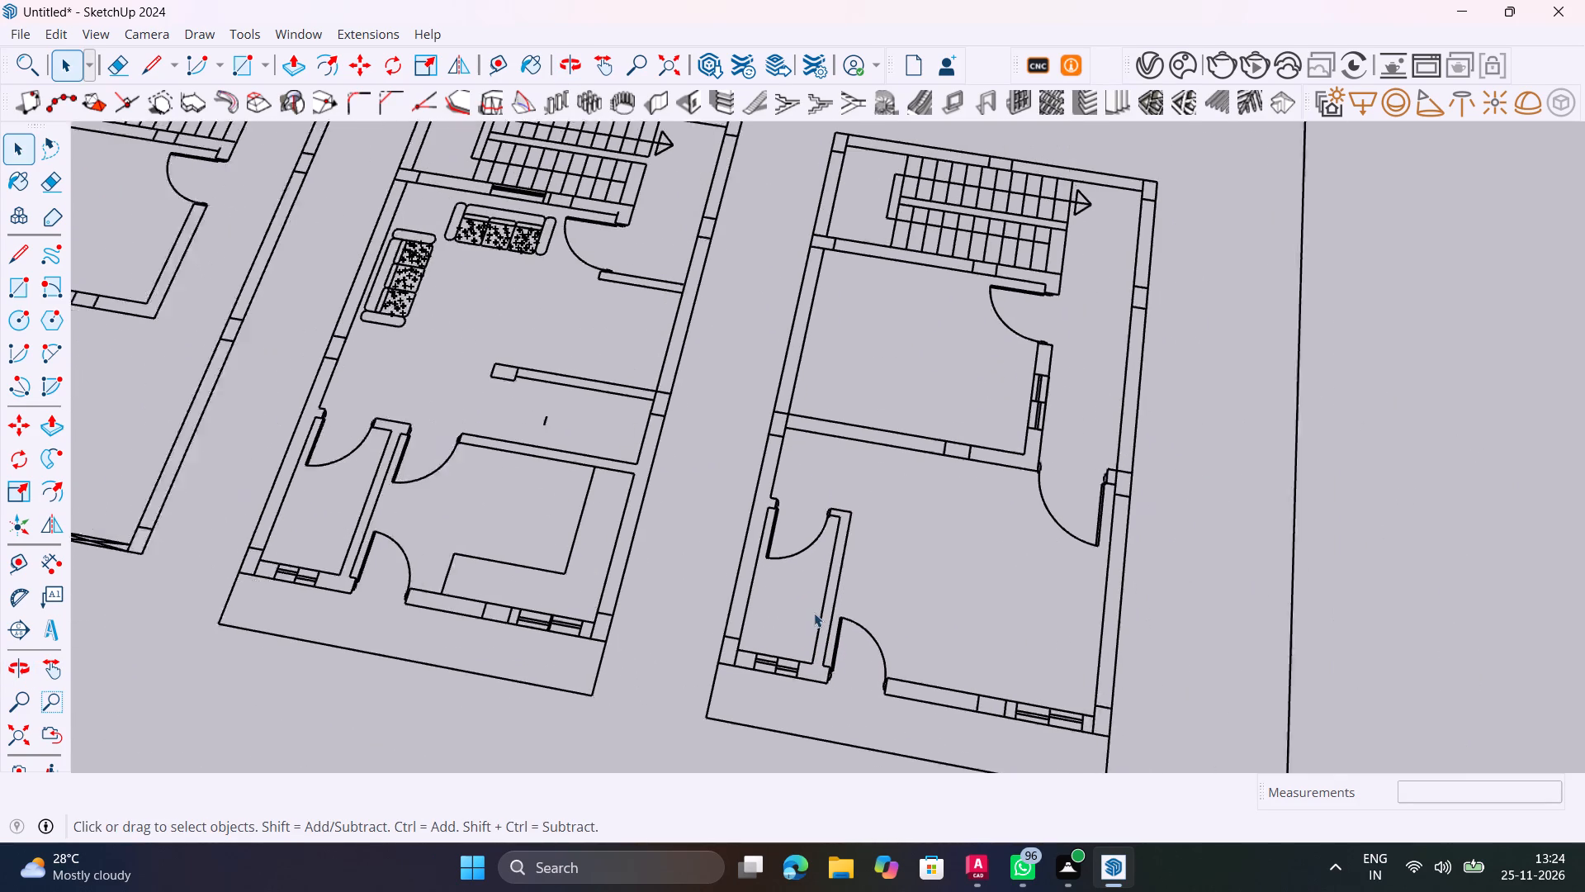
scroll(814, 613, down, 1)
shift+middle_drag(709, 608, 975, 681)
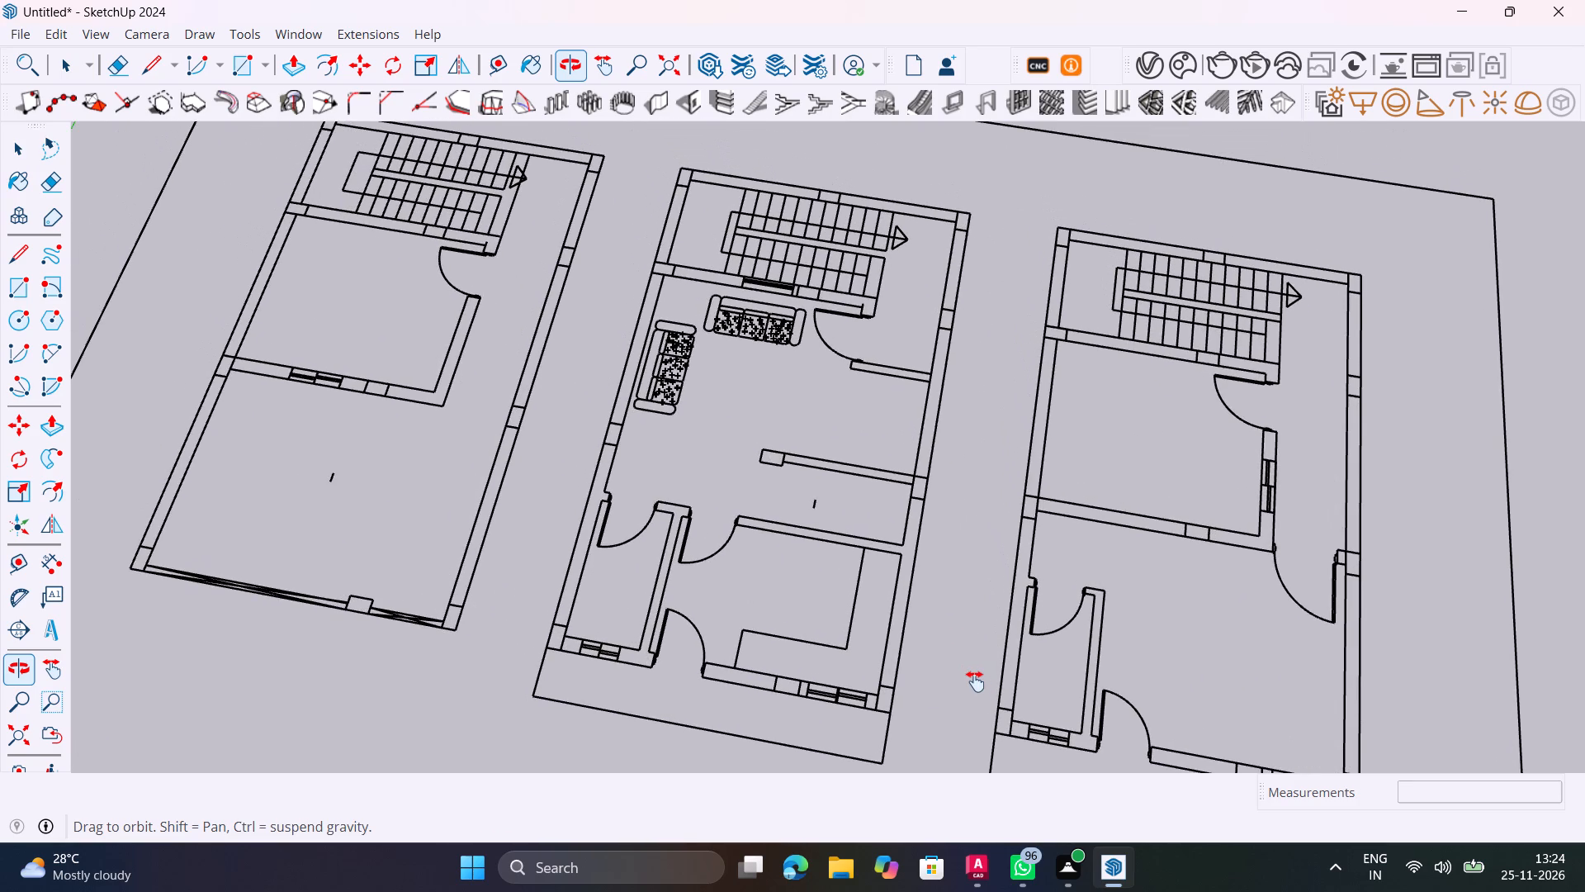
shift+middle_drag(975, 681, 897, 642)
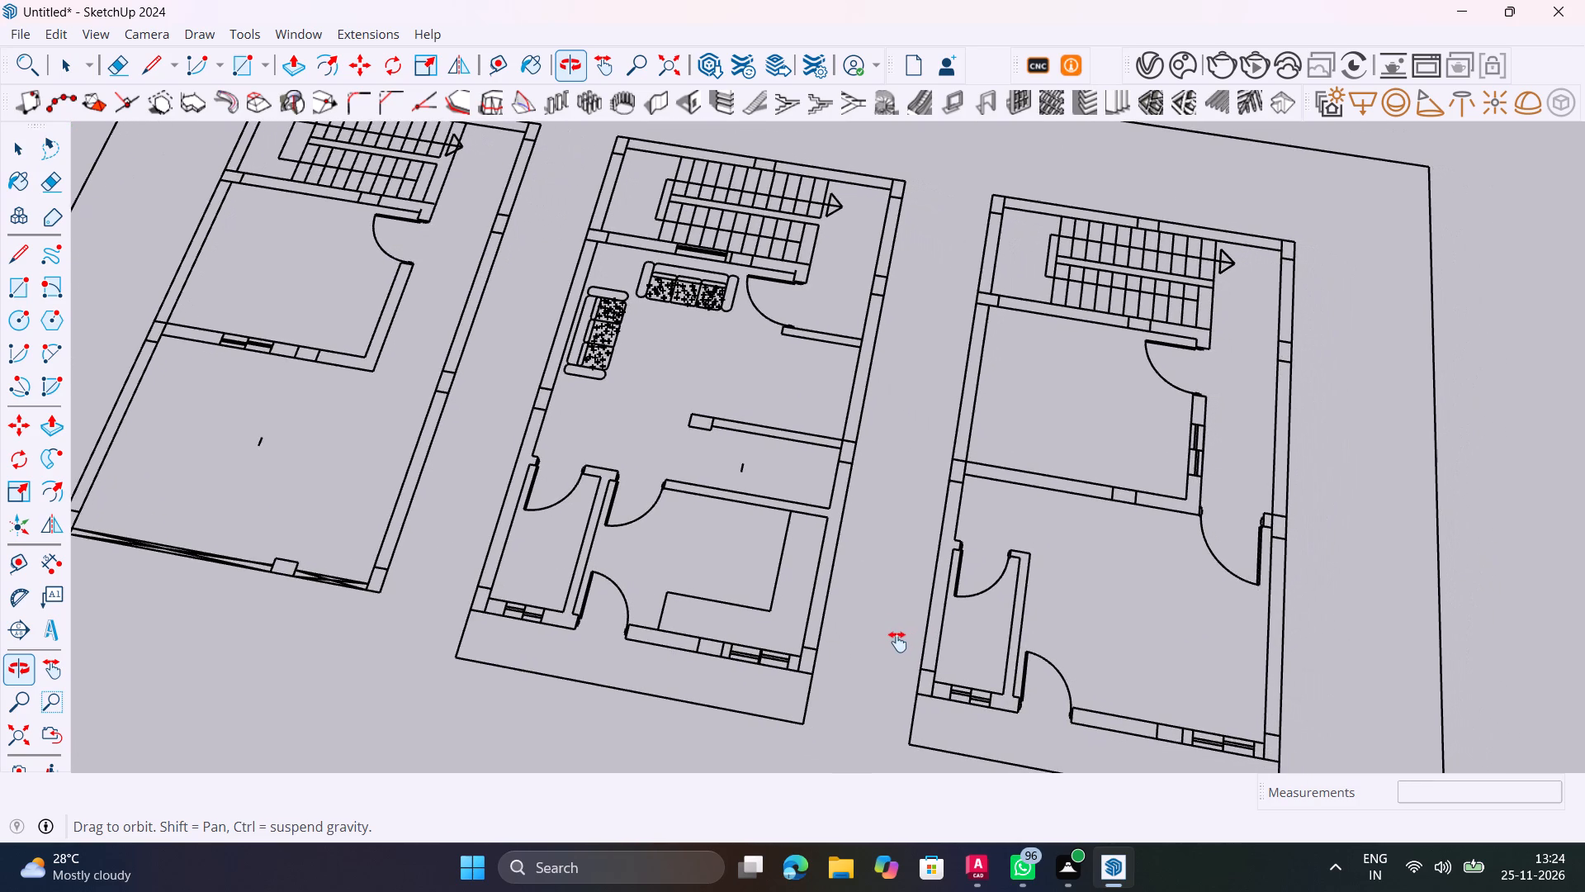
shift+middle_drag(897, 642, 878, 650)
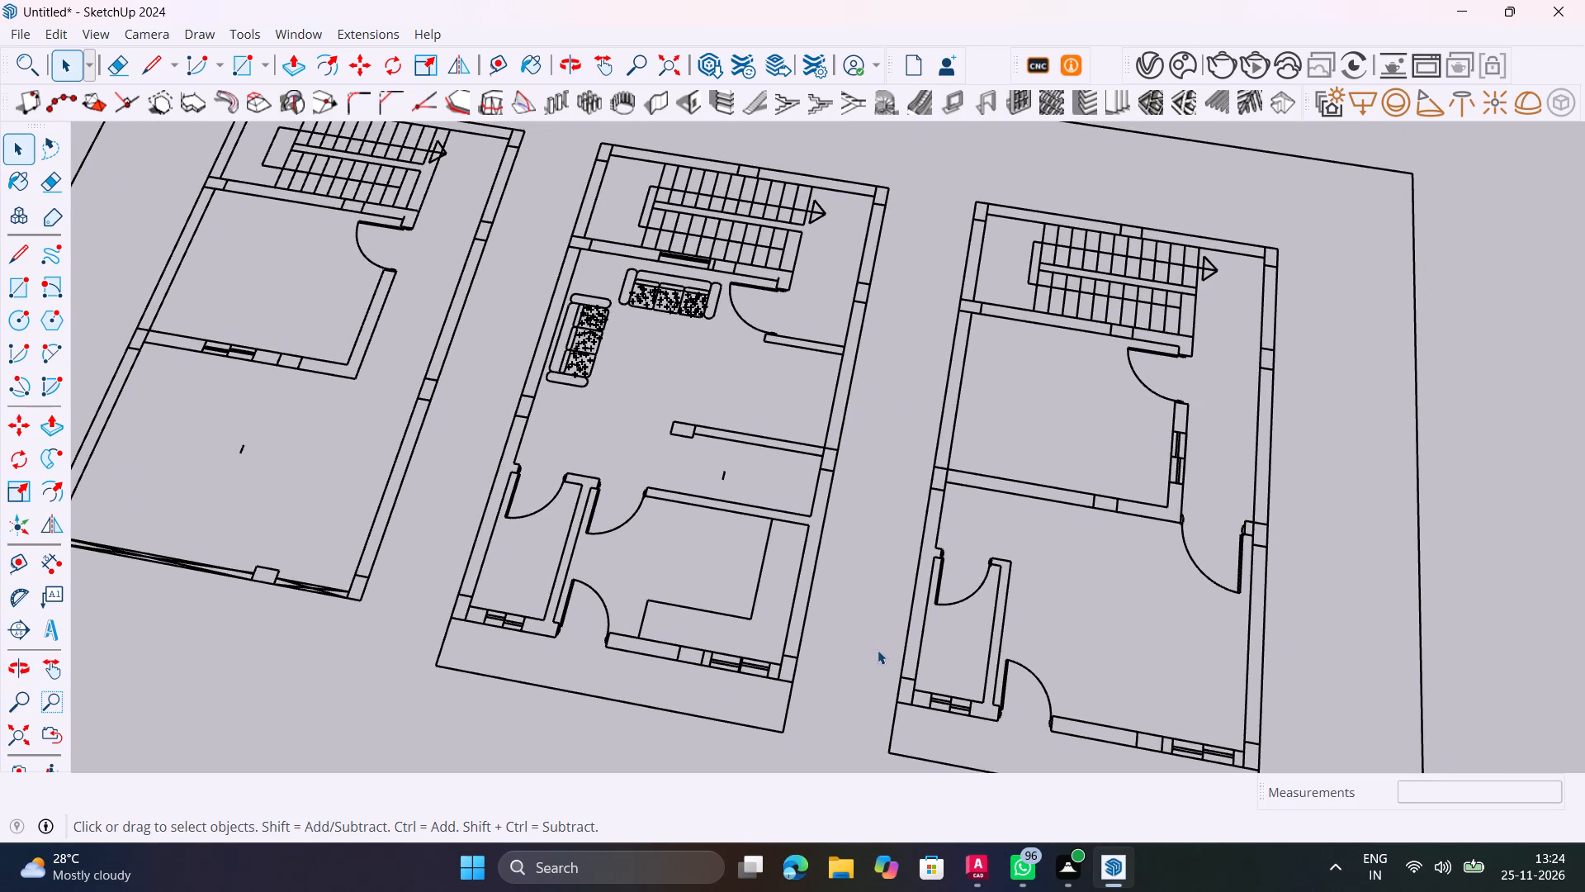
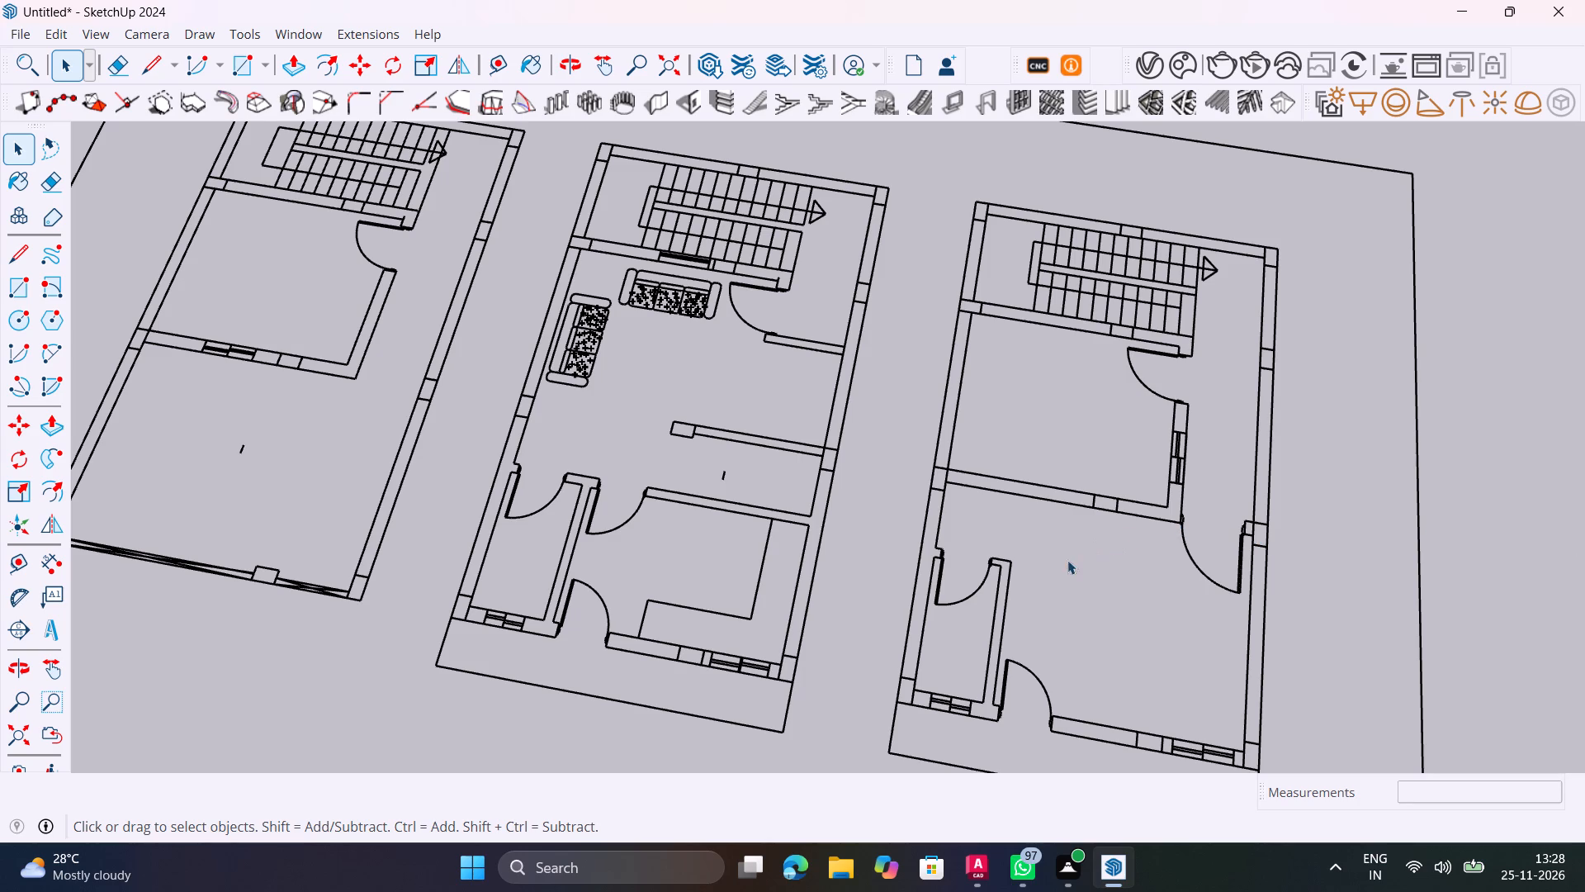
Examine the three imported floor plans up close and from several angles, checking the front walls, door and window openings.
shift+middle_drag(1048, 568, 1266, 483)
scroll(703, 517, up, 4)
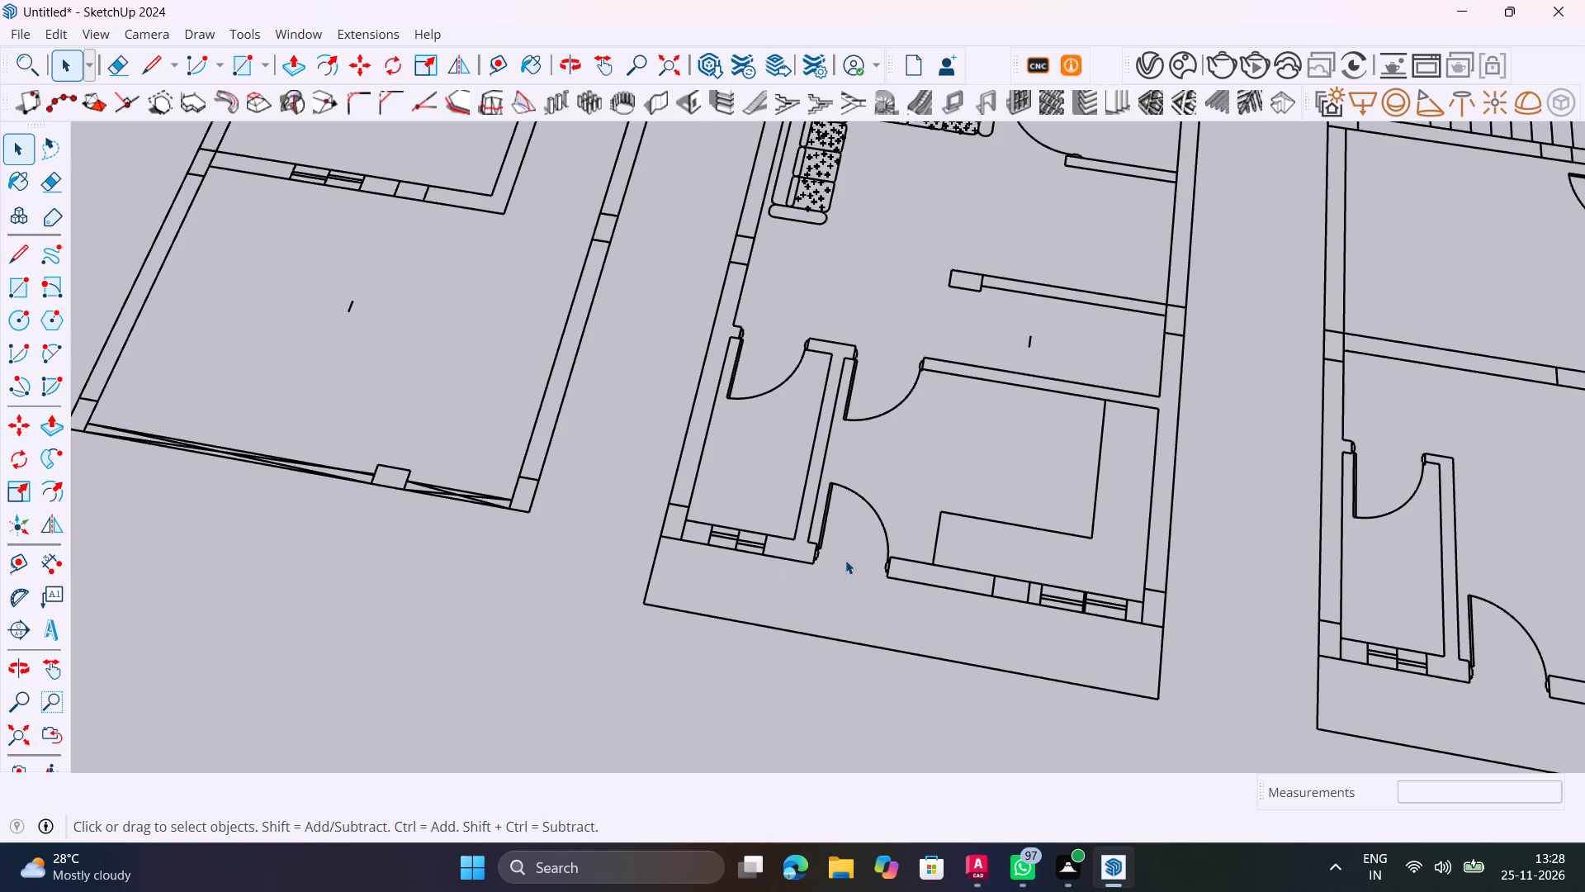
scroll(854, 564, up, 3)
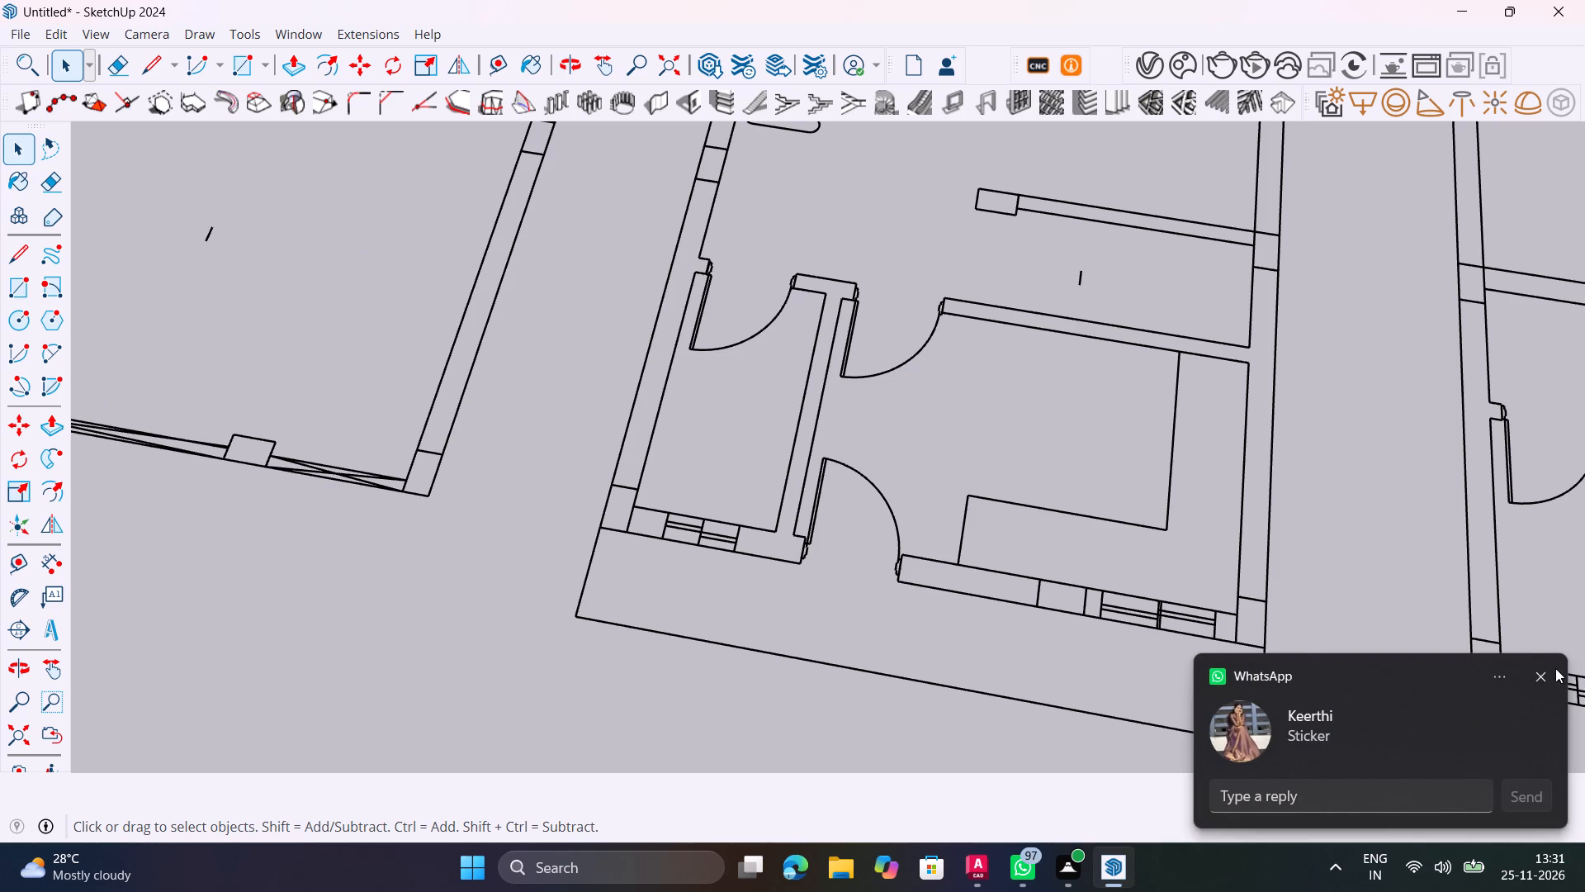
click(1543, 680)
scroll(1067, 598, up, 2)
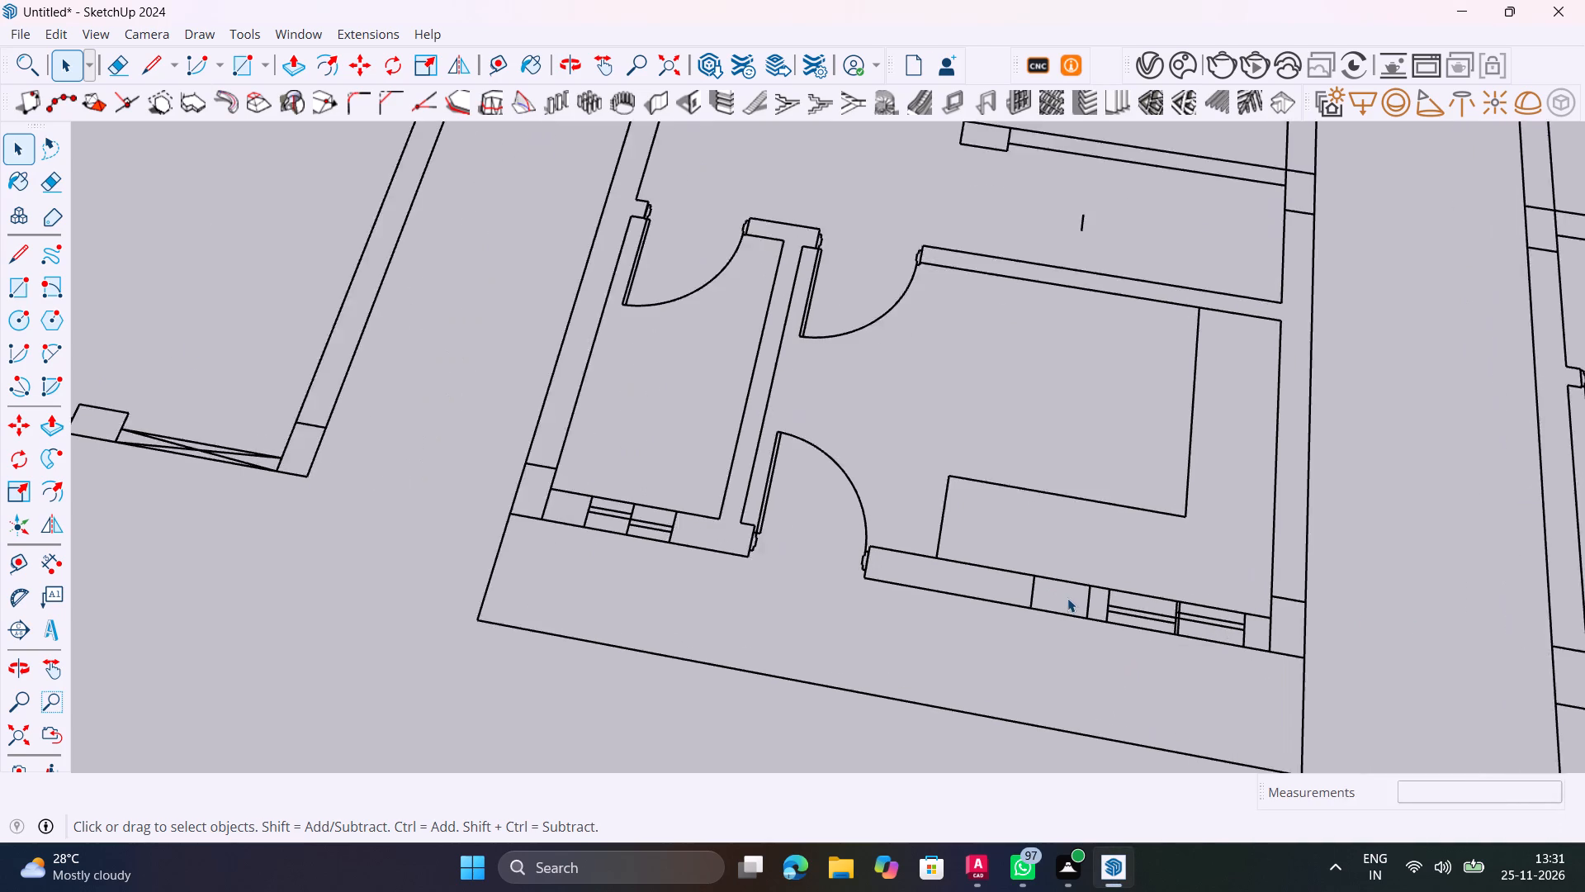
scroll(1067, 598, up, 9)
scroll(1067, 598, down, 10)
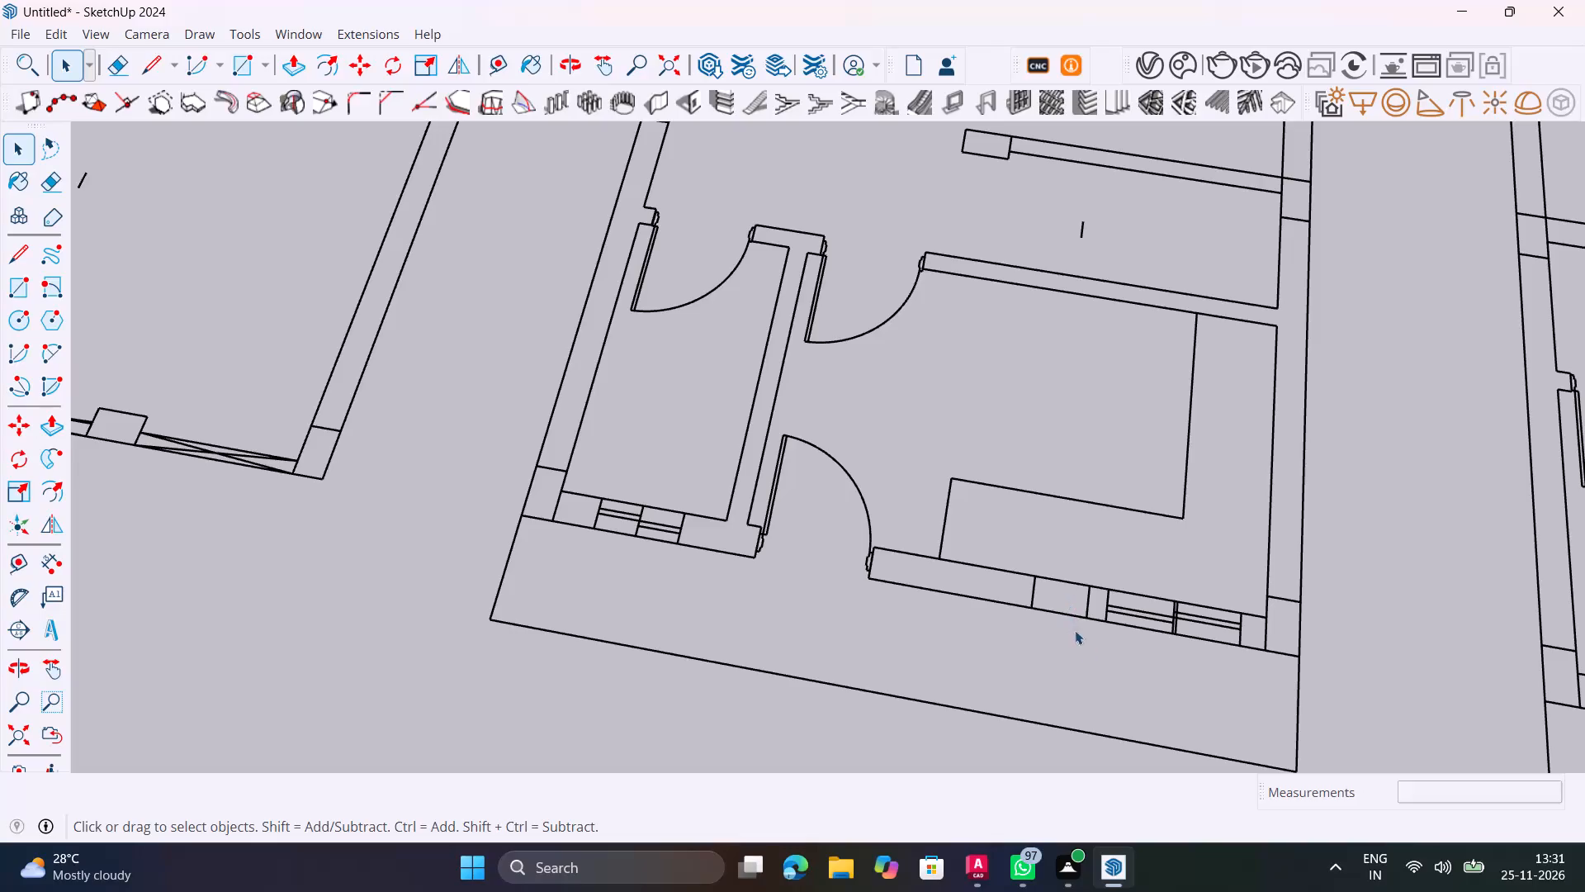
scroll(777, 565, down, 11)
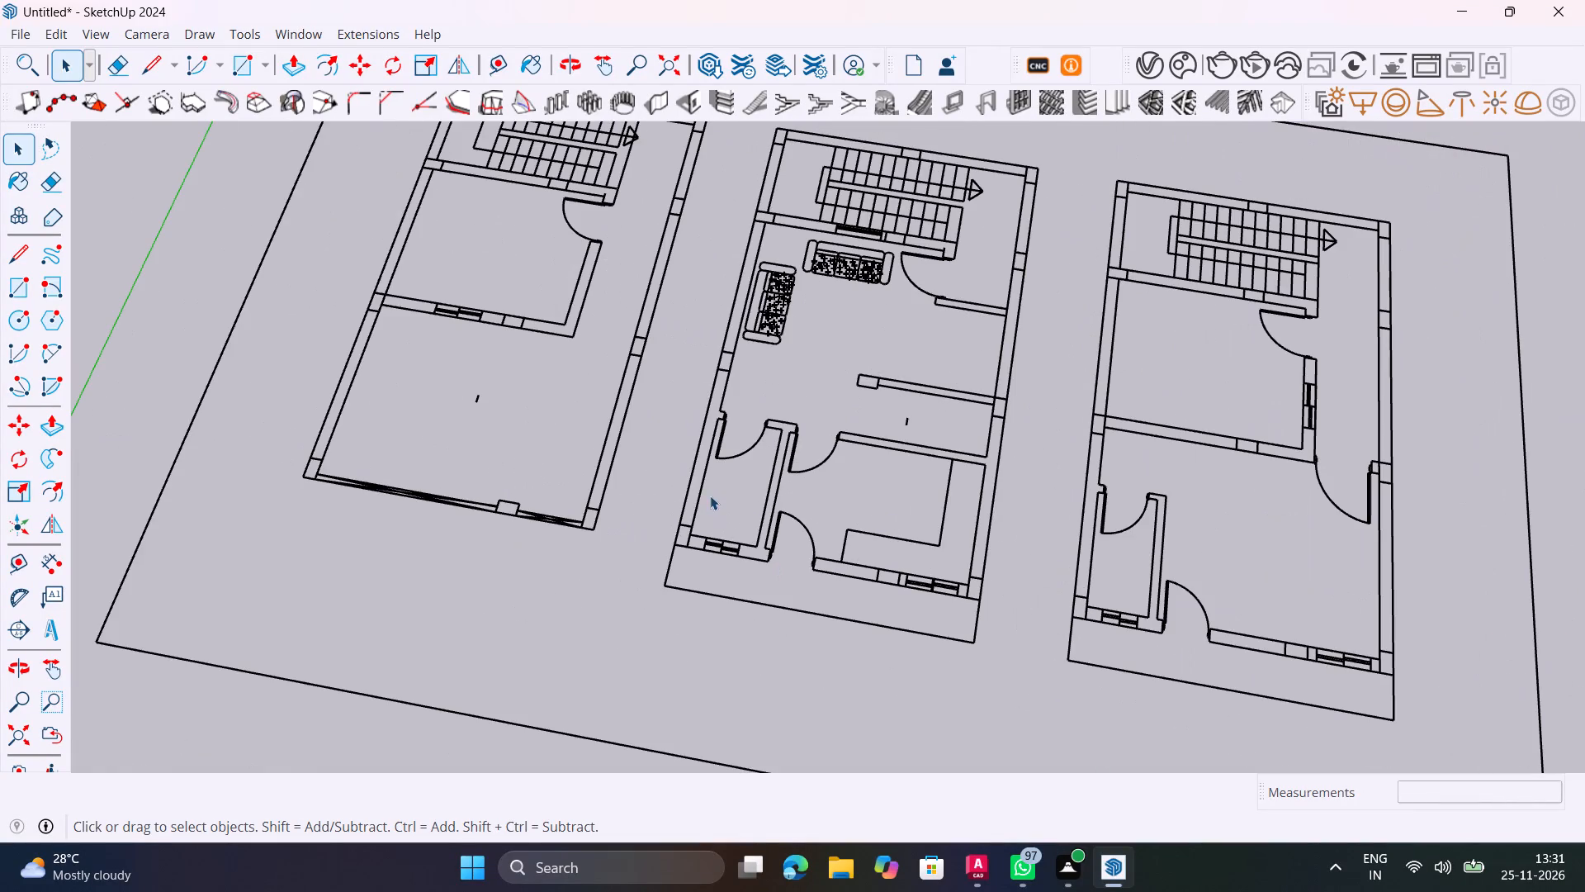
middle_drag(710, 494, 859, 529)
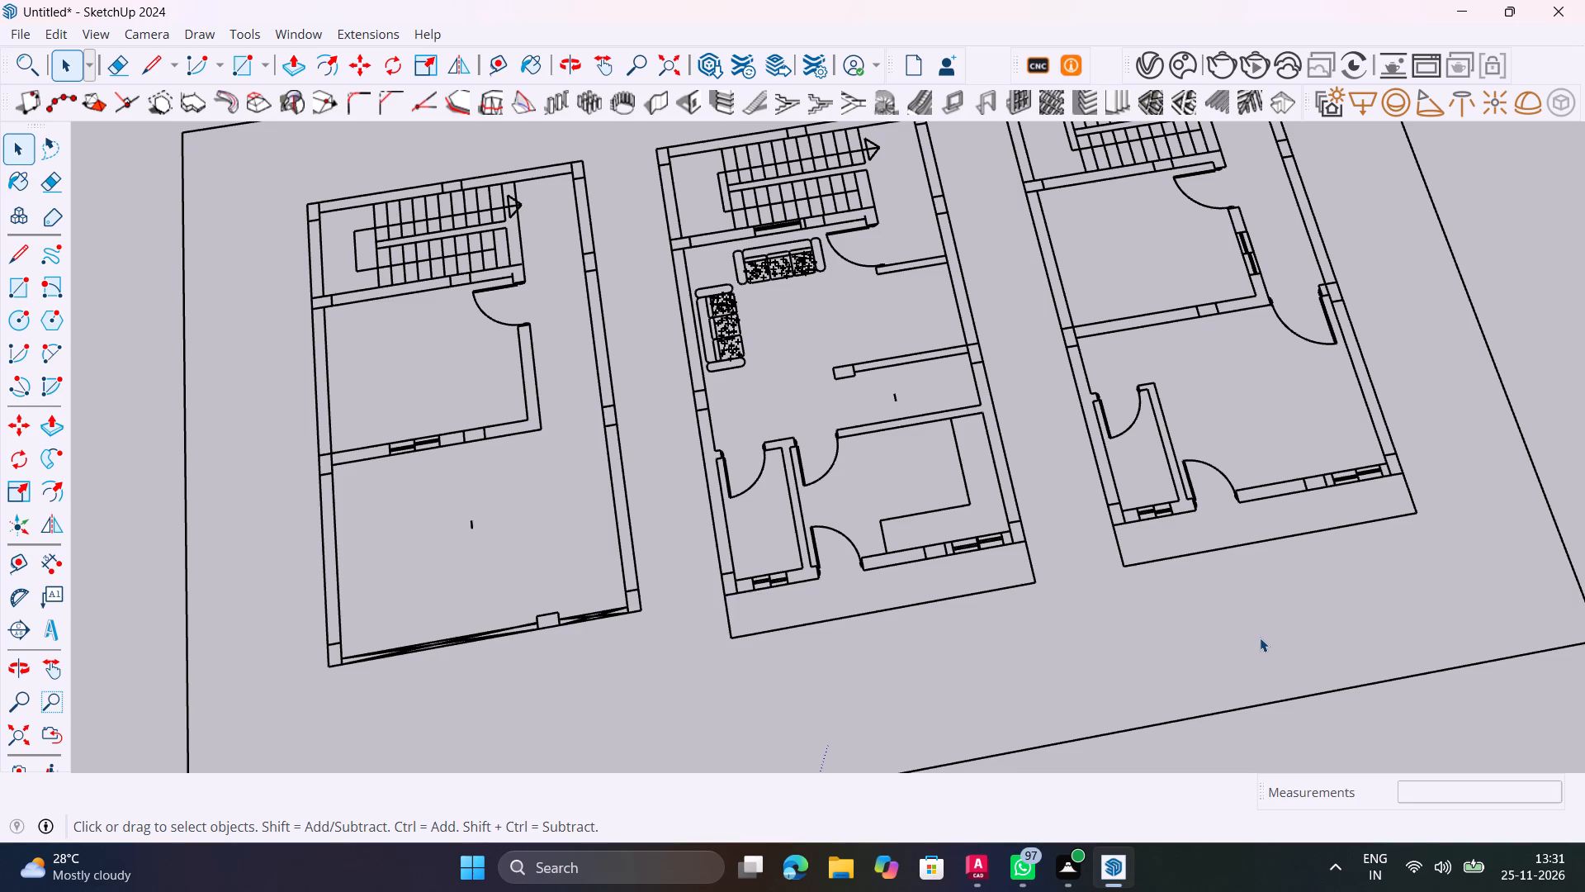
scroll(1159, 584, down, 3)
middle_drag(1151, 587, 817, 506)
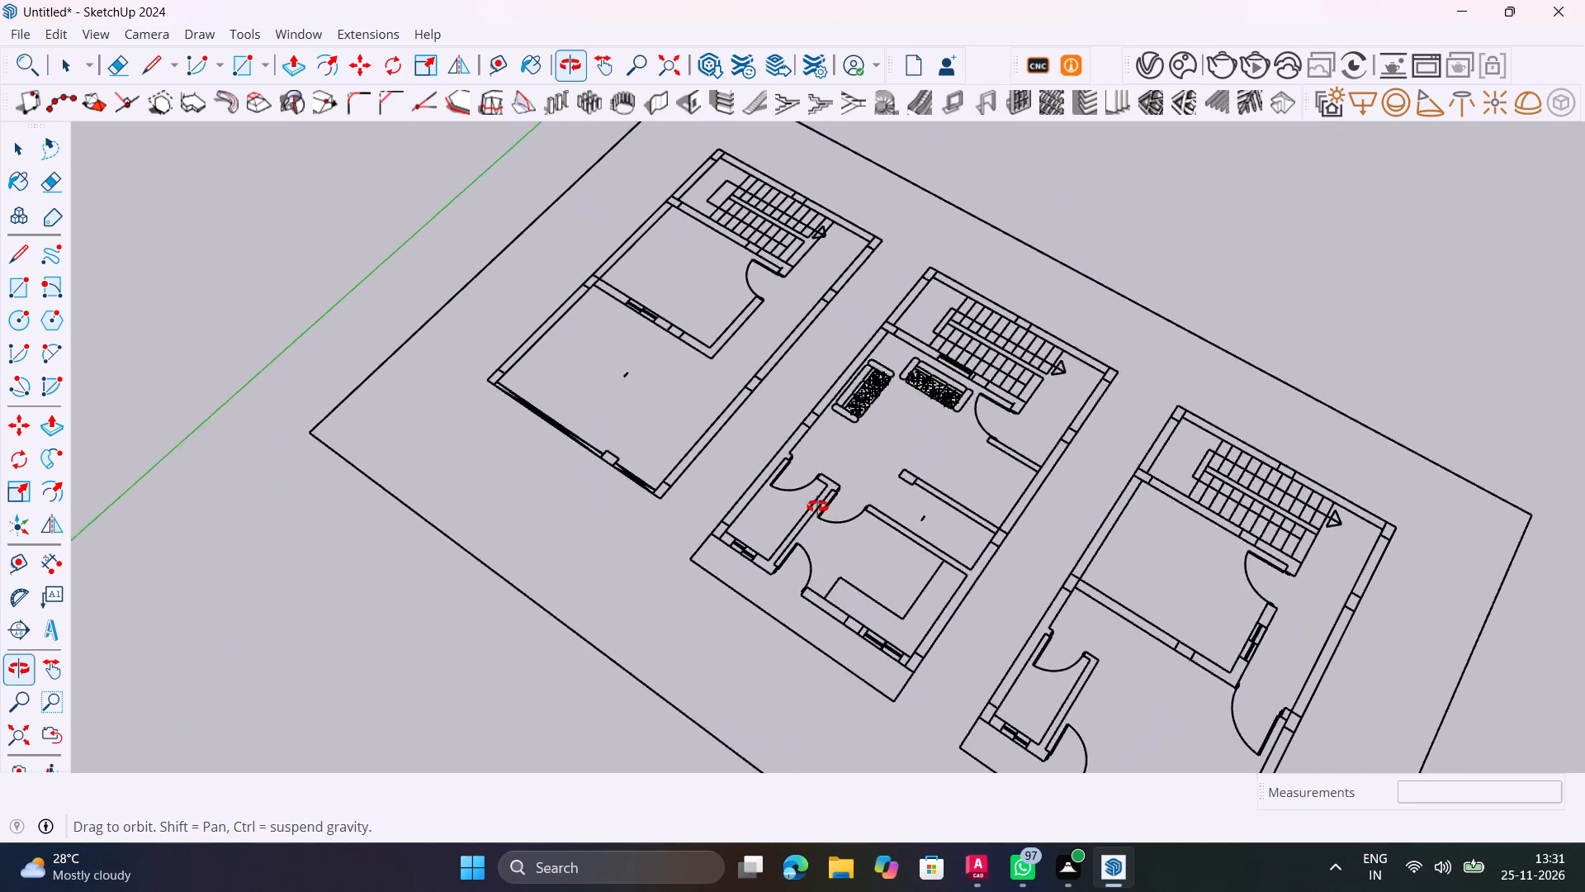
middle_drag(817, 506, 1029, 472)
scroll(1019, 608, up, 5)
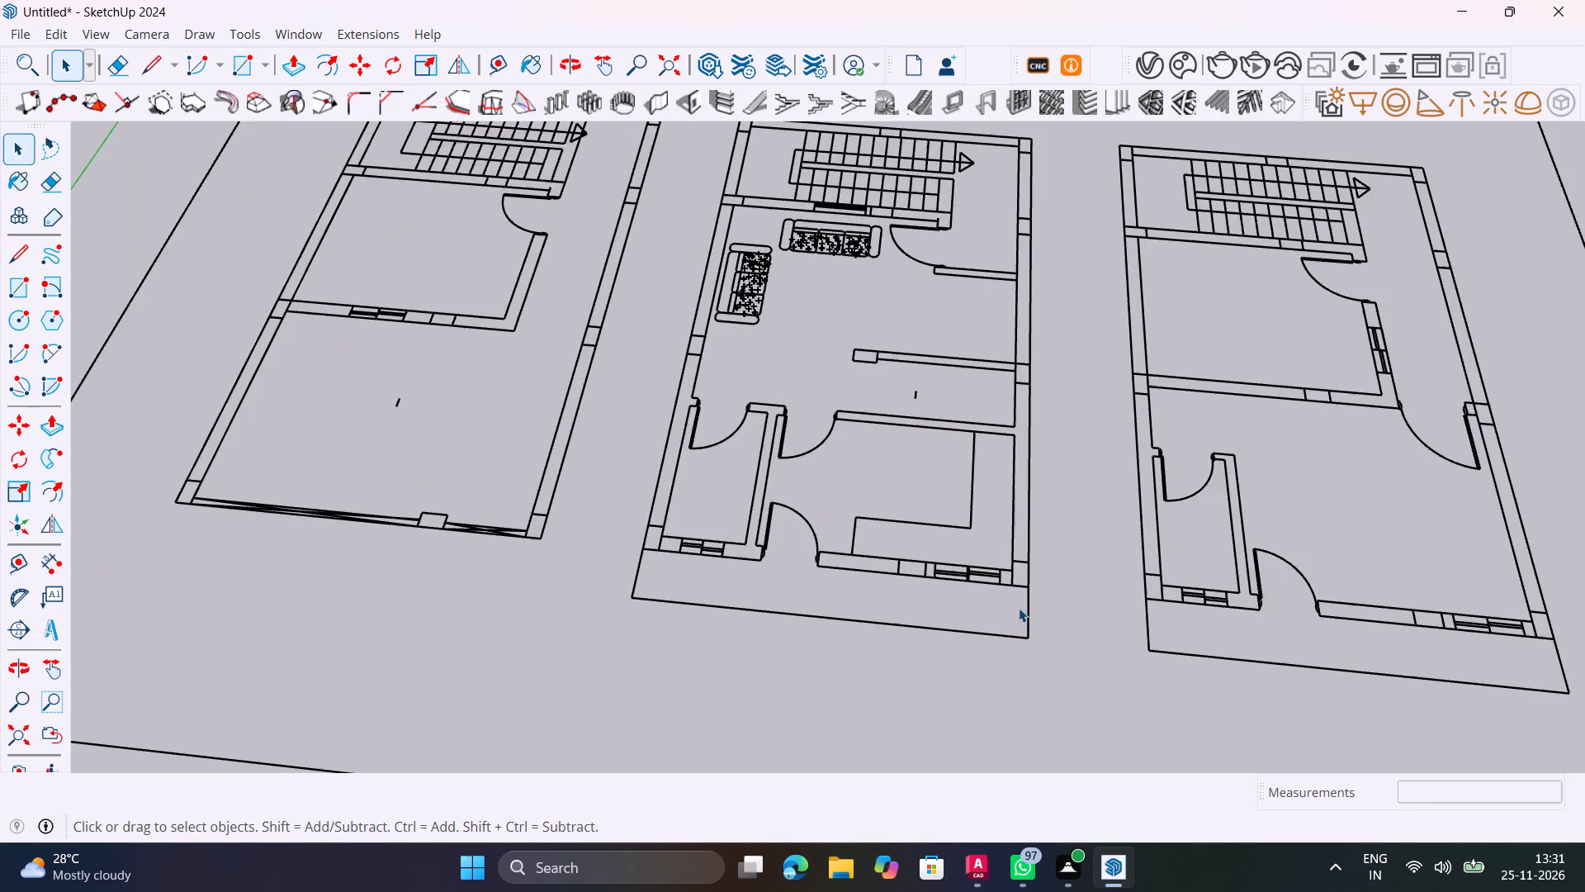
scroll(1019, 608, up, 4)
middle_drag(1020, 607, 1162, 592)
scroll(1162, 592, up, 1)
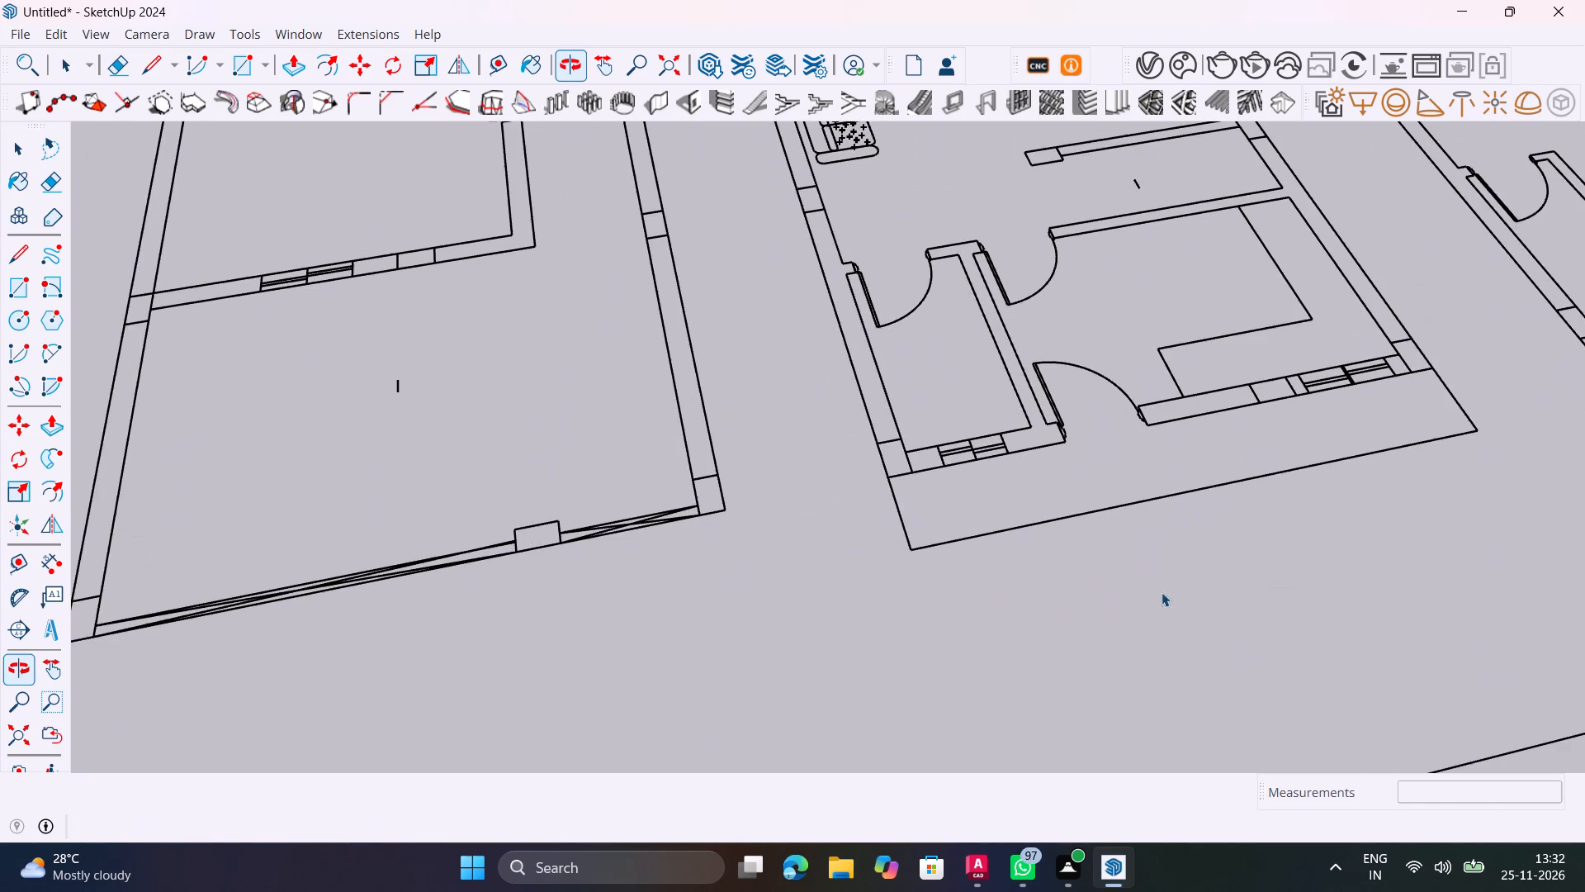
scroll(975, 566, down, 4)
shift+middle_drag(903, 549, 1038, 689)
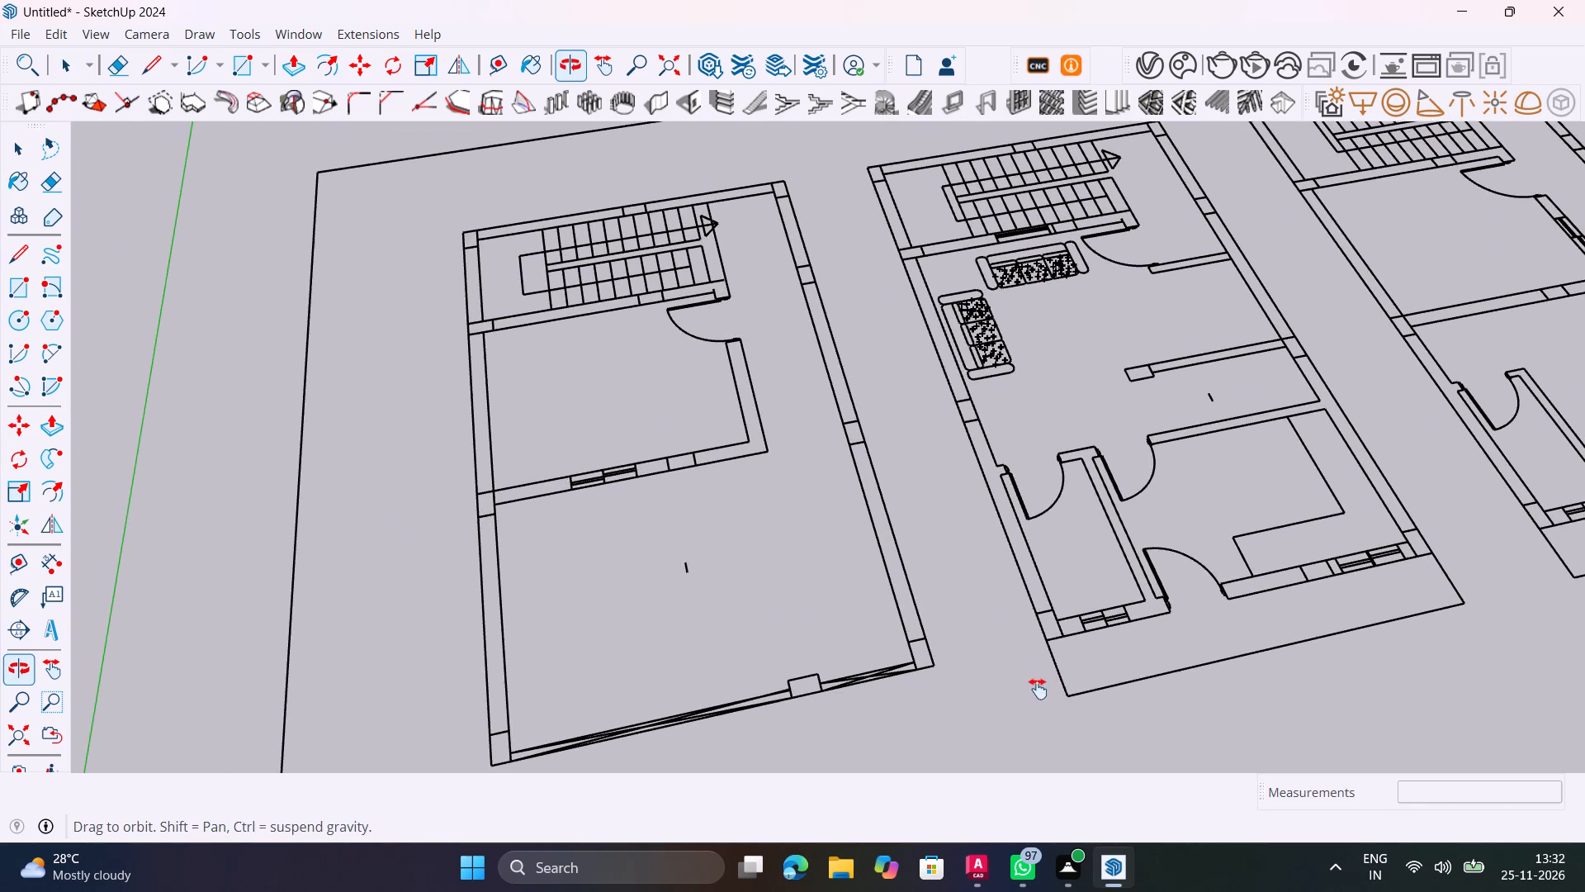
shift+middle_drag(1038, 689, 1036, 687)
Draw a rectangle about 9 inches wide over the full-length outer wall nearest the green axis in the unfurnished end plan.
shift+middle_drag(527, 676, 595, 616)
shift+scroll(595, 616, up, 1)
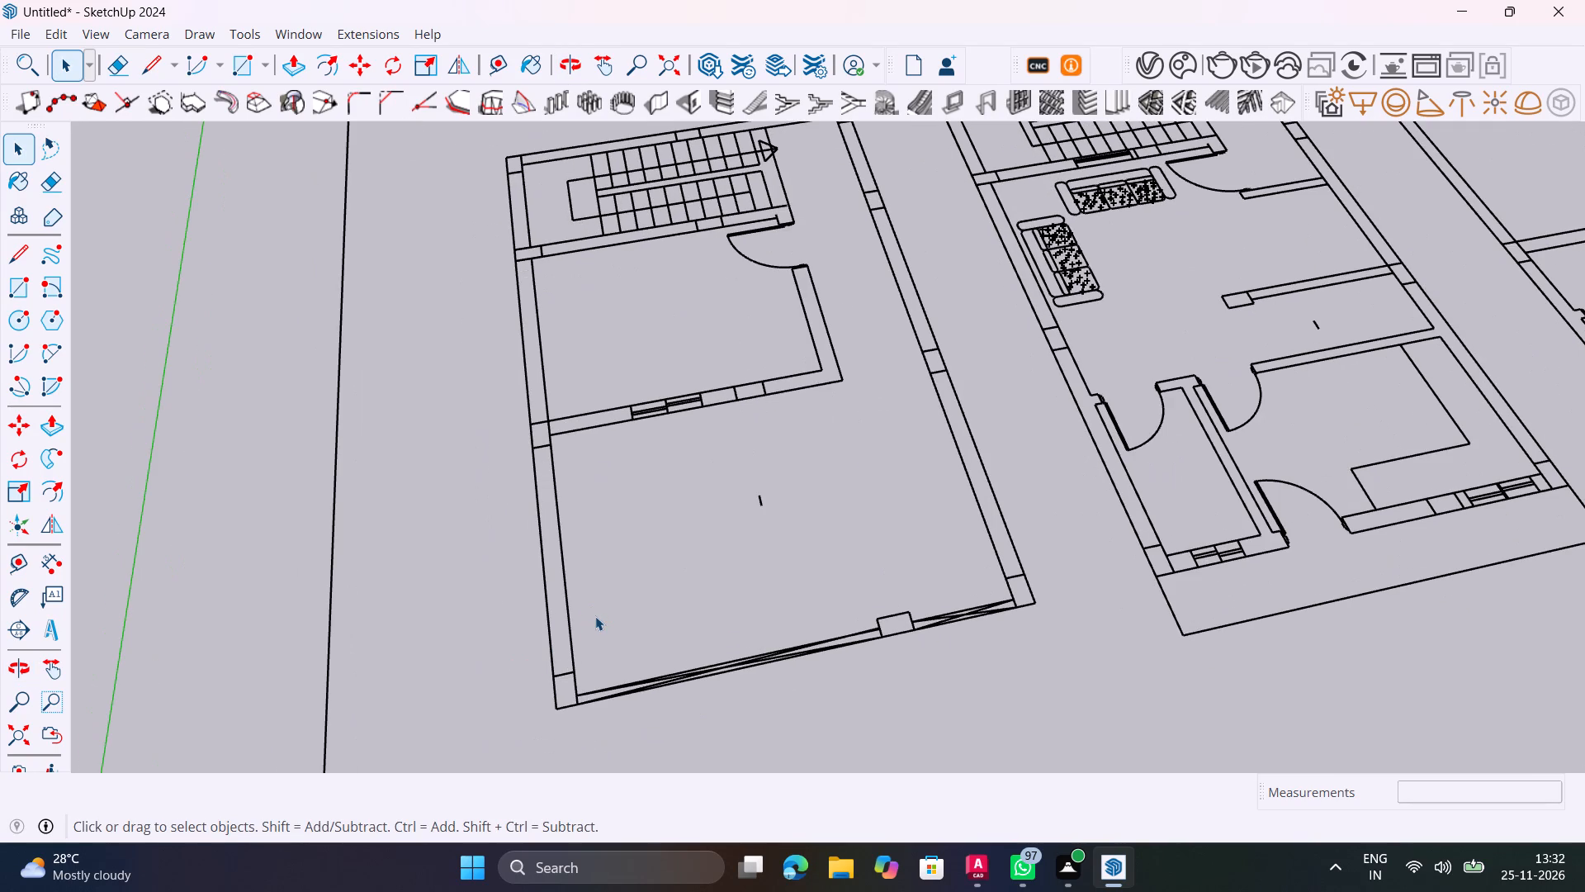
key(r)
click(579, 703)
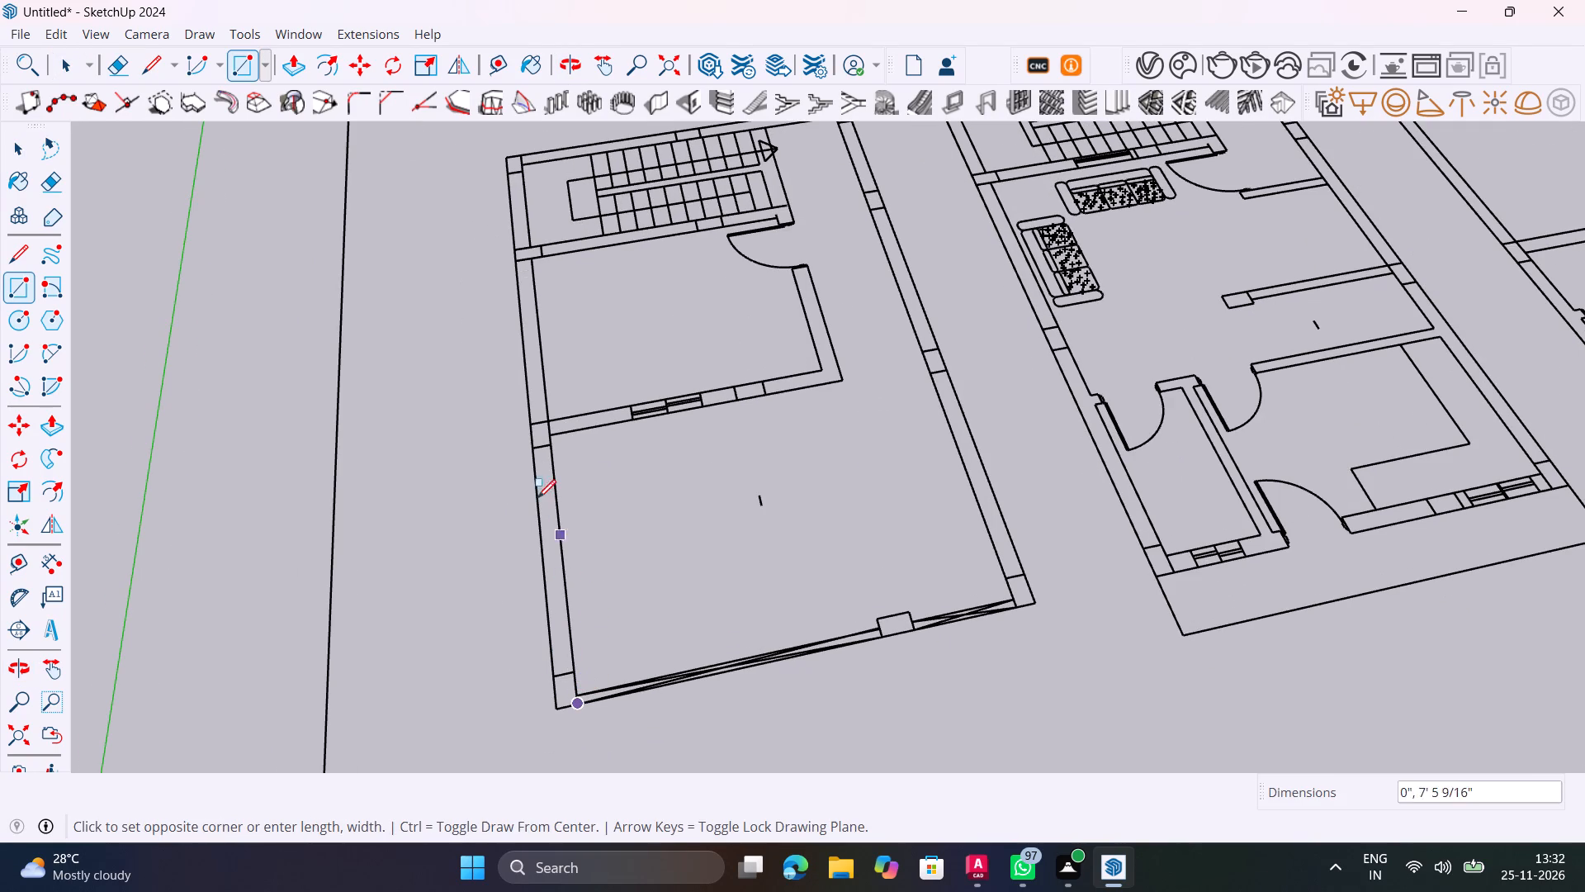
shift+middle_drag(522, 330, 589, 477)
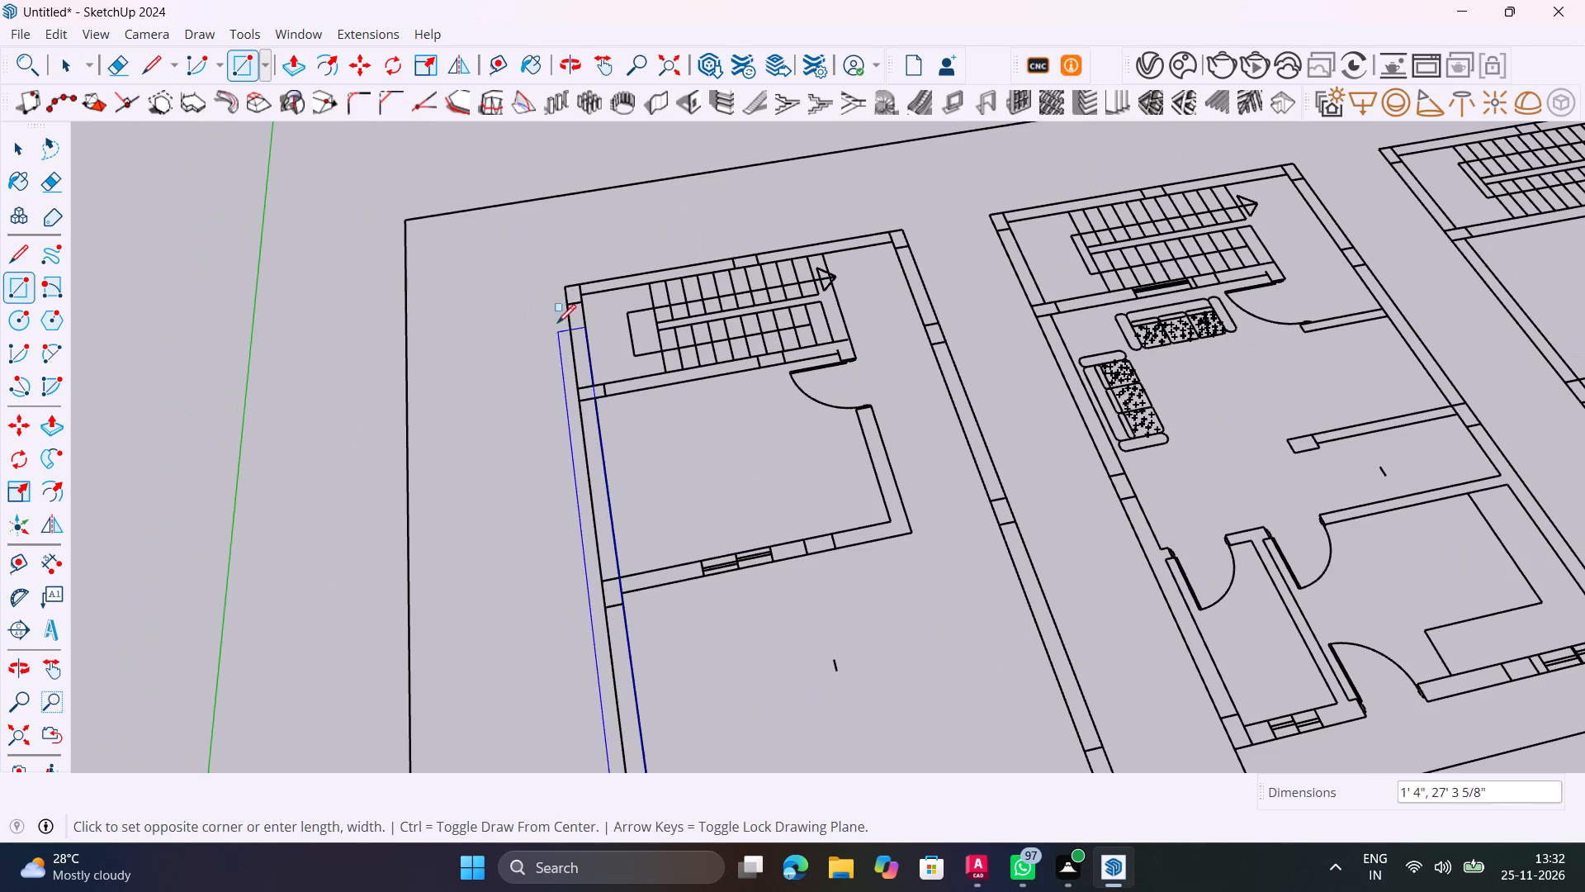
click(562, 286)
key(space)
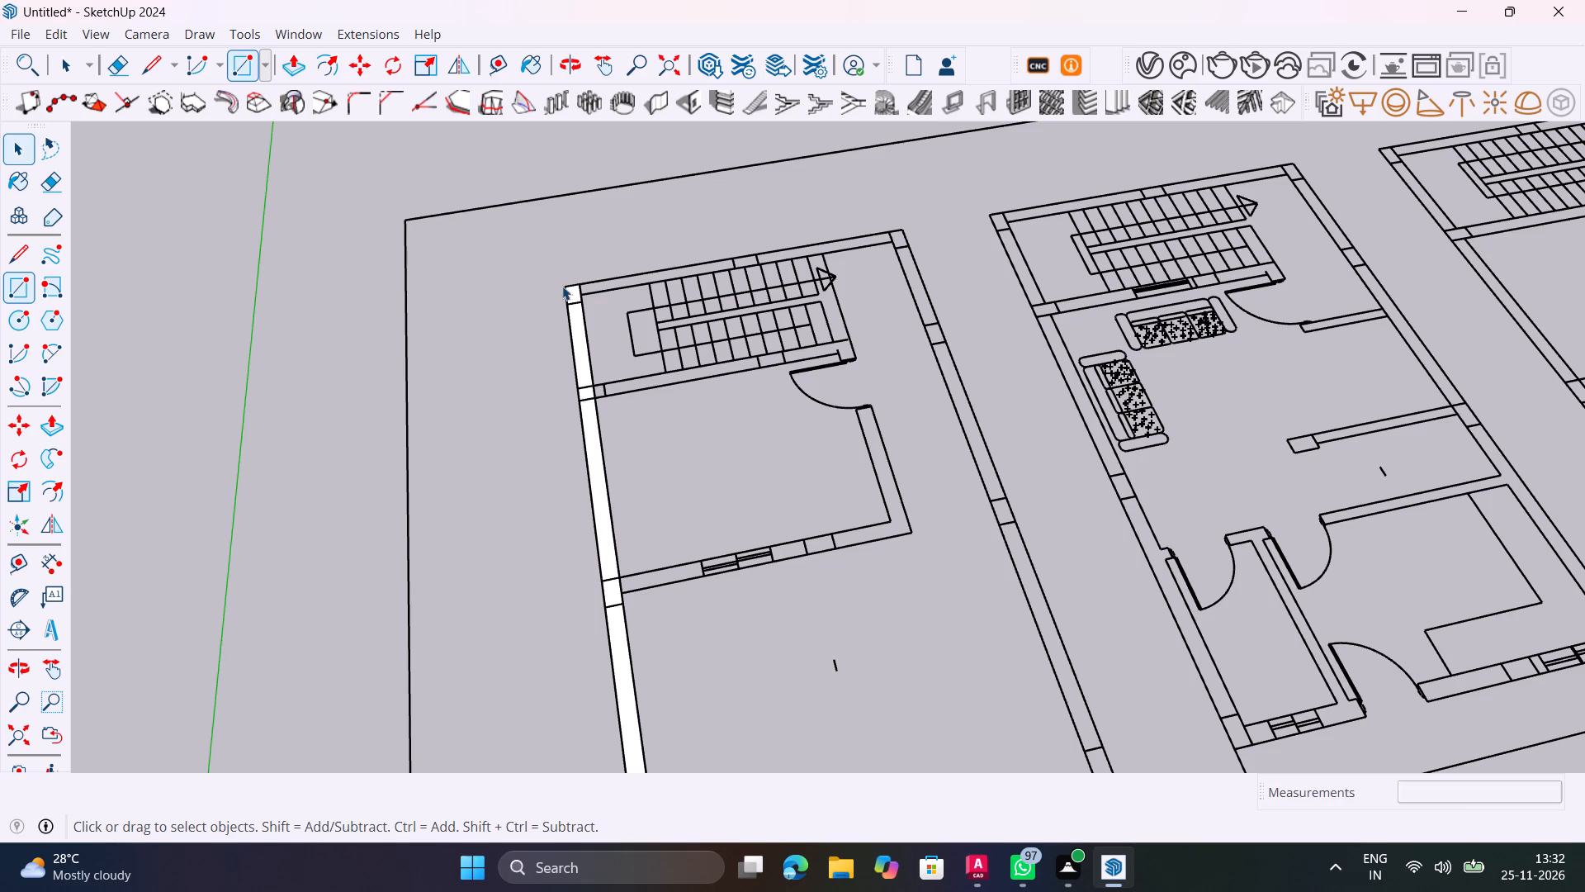
Measure the traced wall's thickness at its front end with the Dimension tool, without placing a dimension.
scroll(566, 366, down, 10)
scroll(611, 574, up, 6)
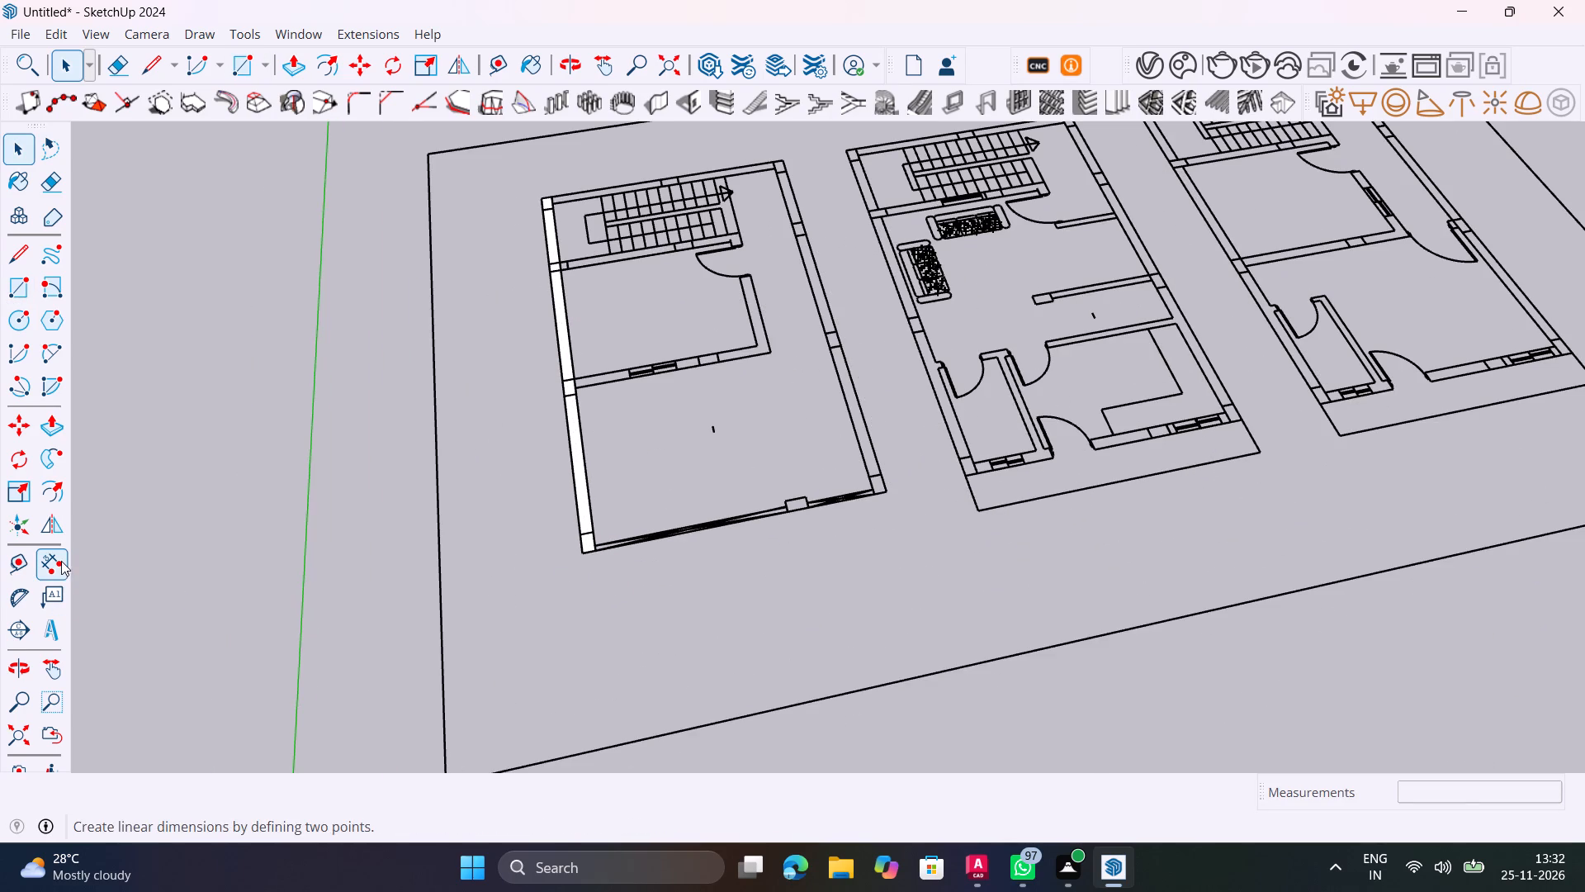
click(61, 561)
scroll(527, 539, up, 13)
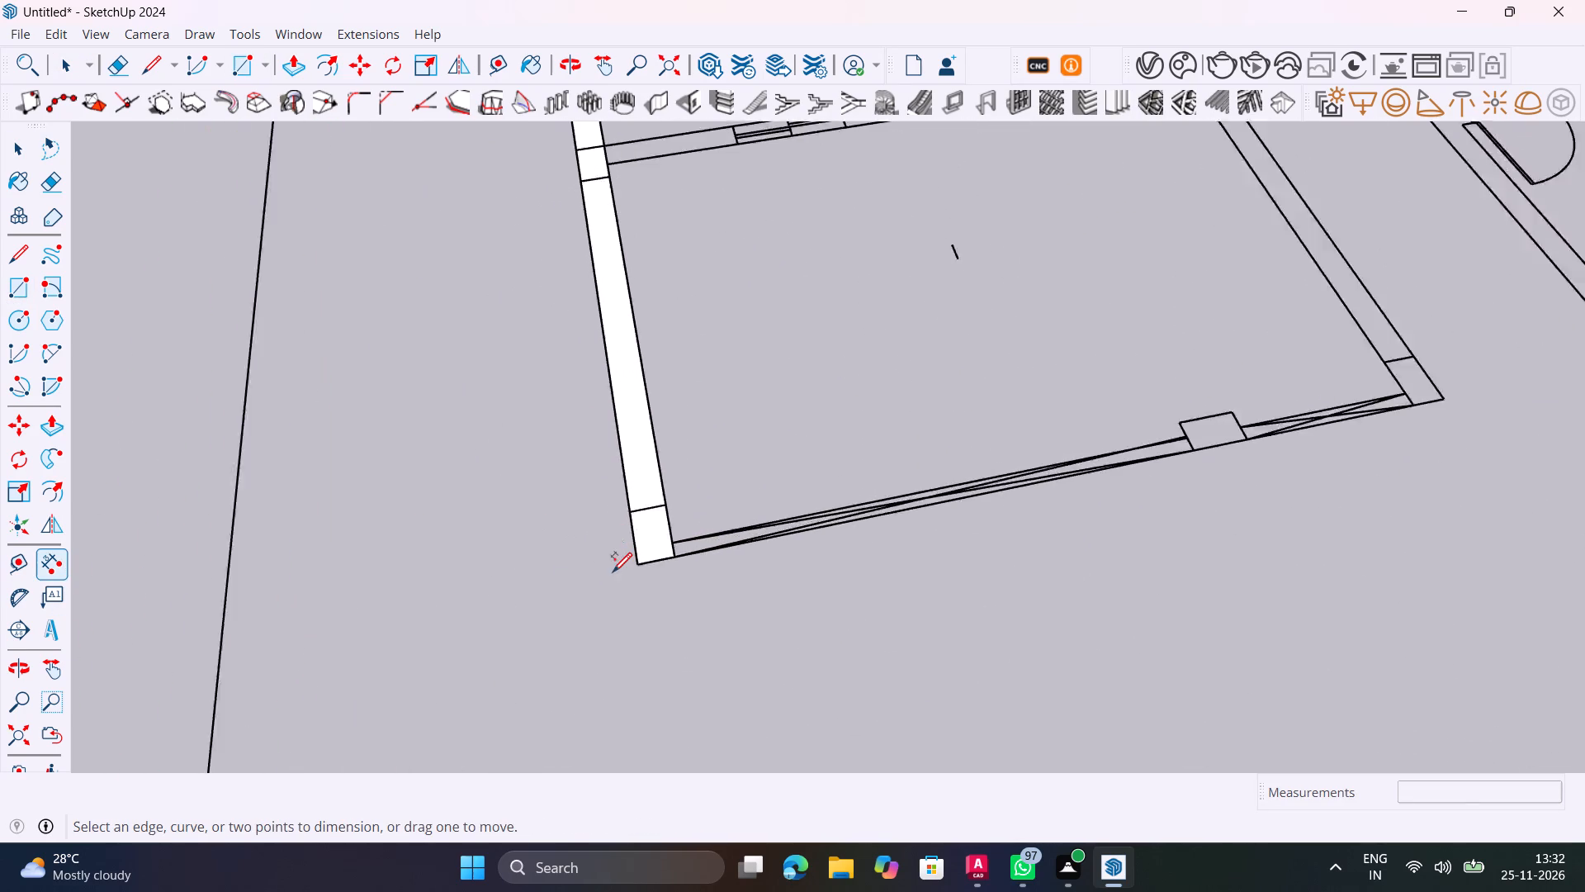
scroll(613, 571, up, 9)
click(684, 548)
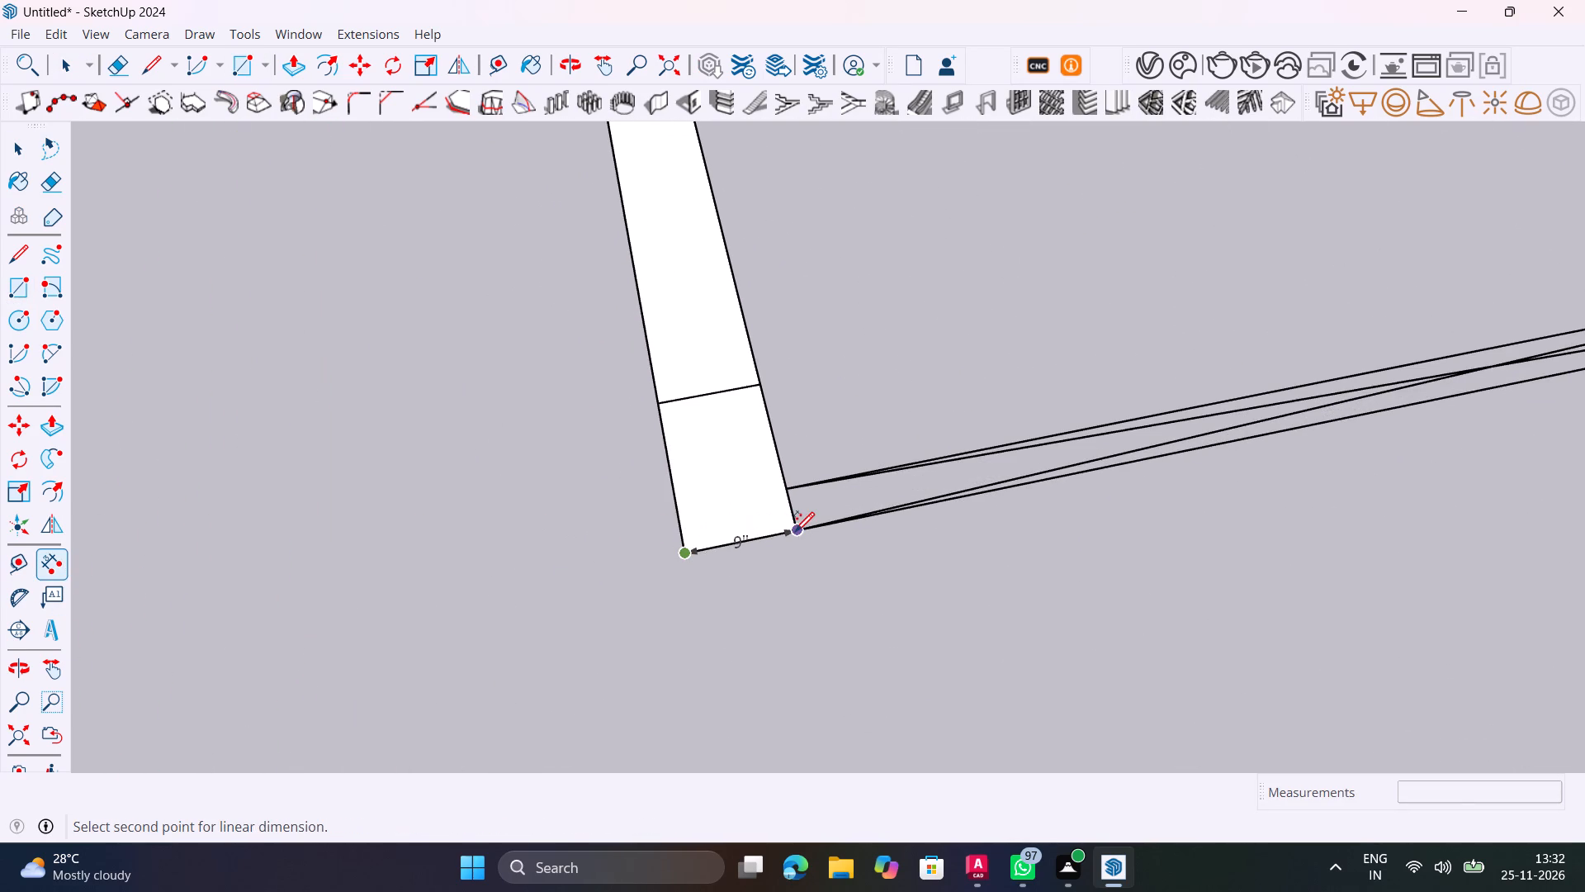
key(Escape)
scroll(791, 582, down, 5)
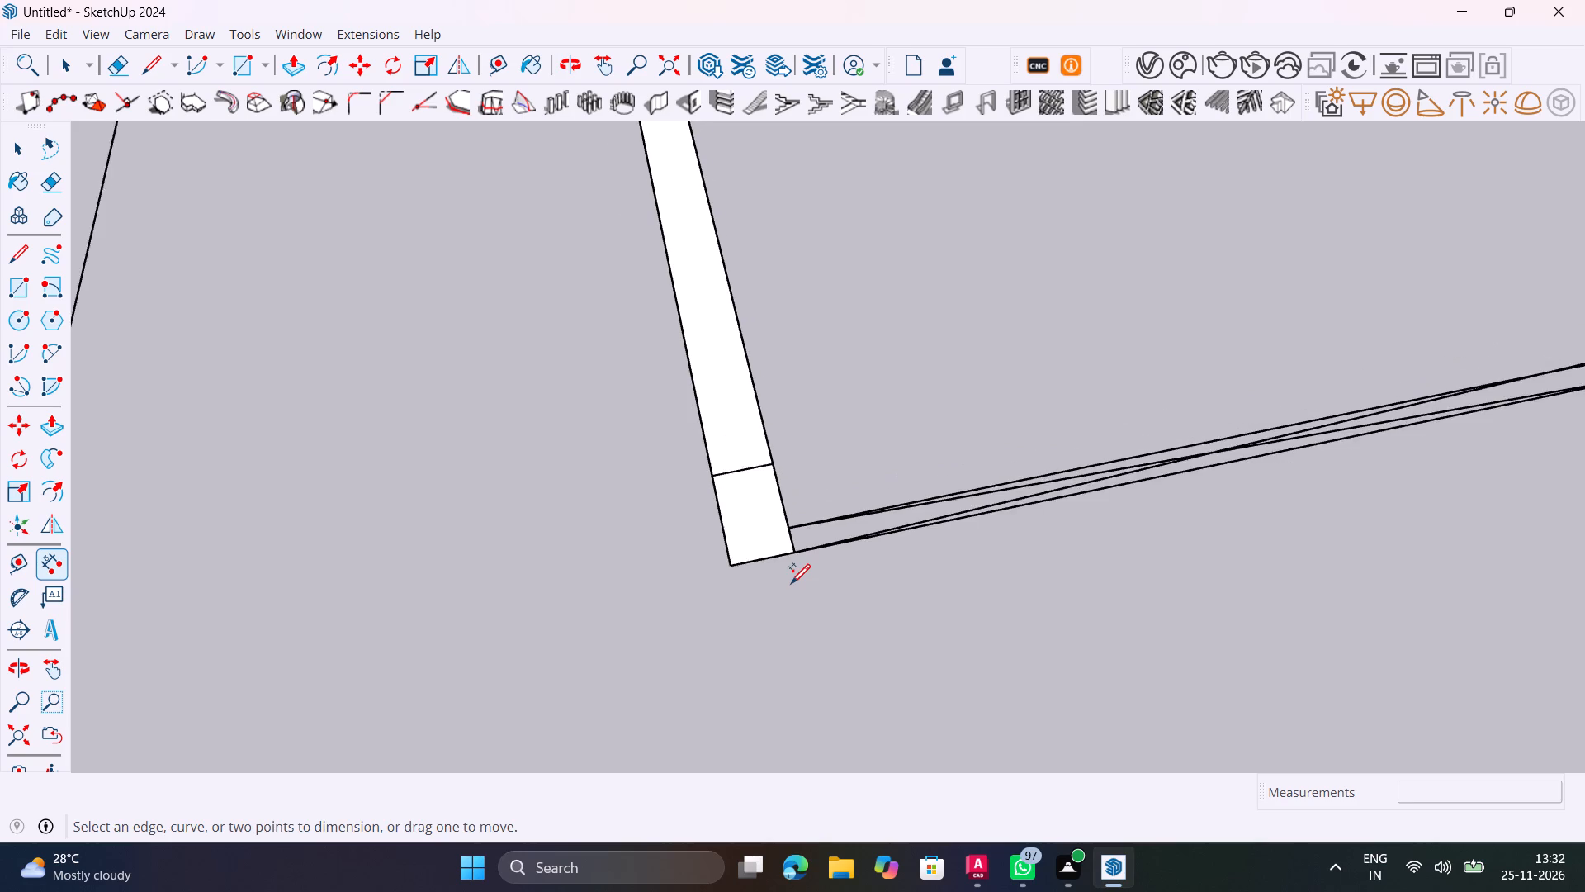
scroll(791, 582, down, 8)
key(space)
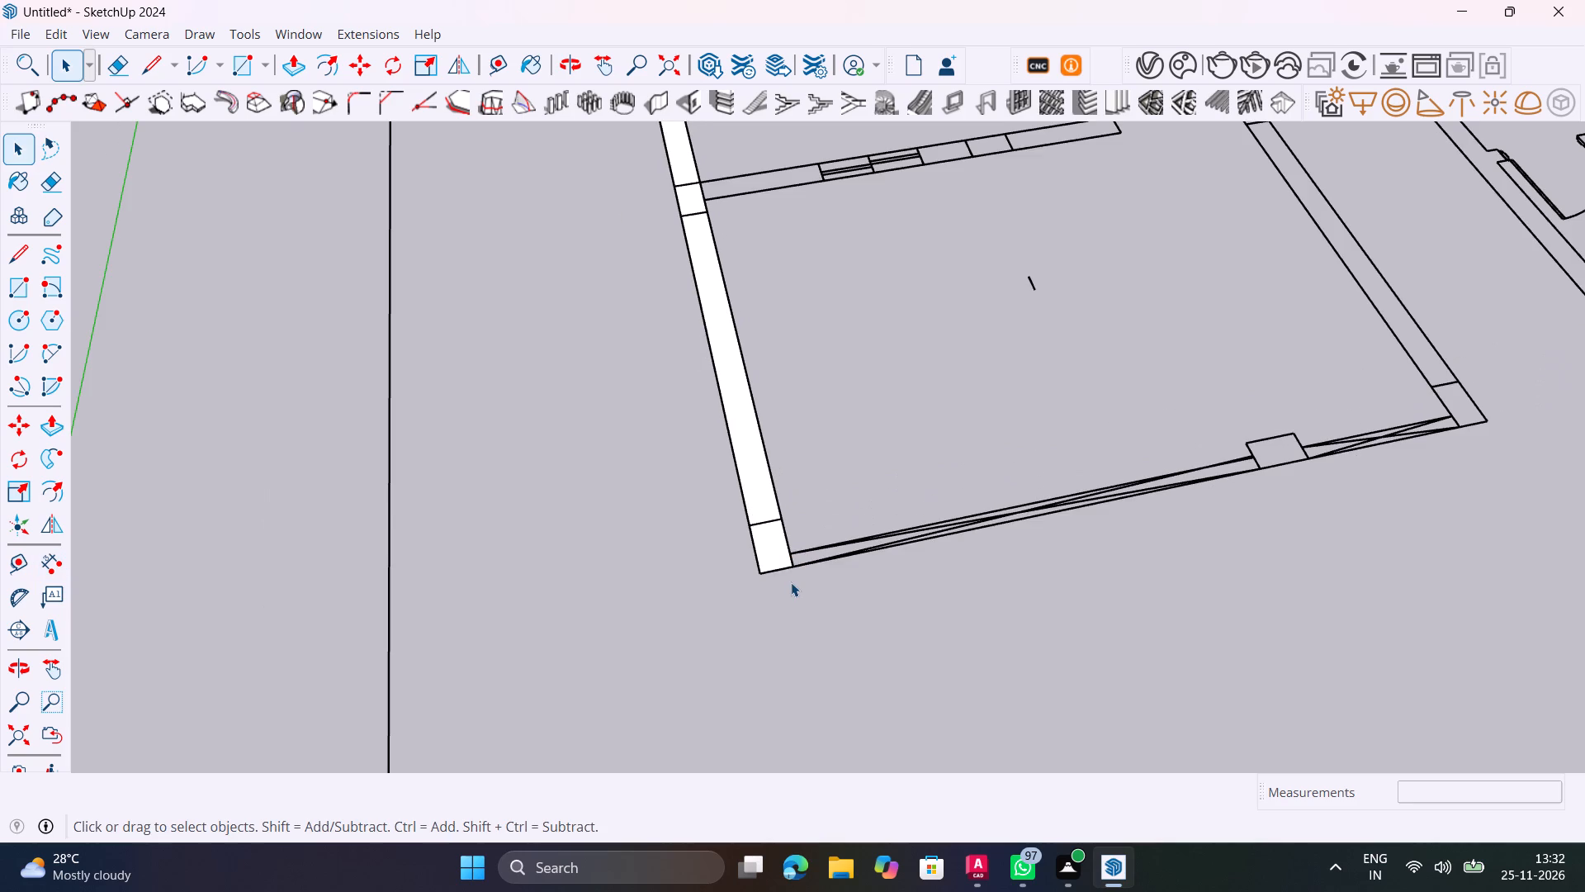
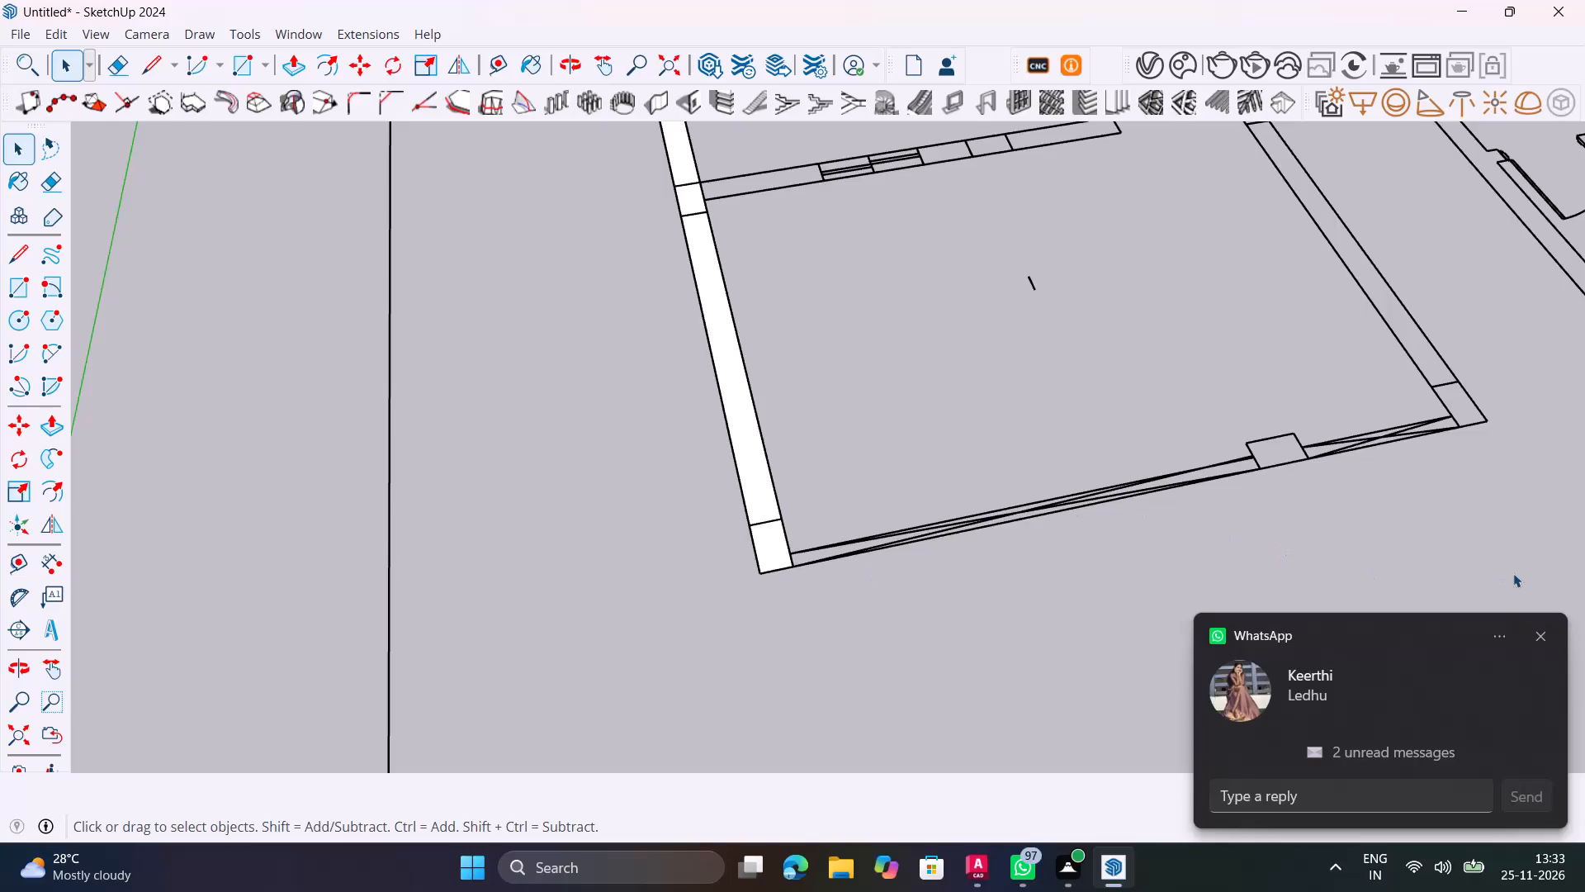
Dismiss the WhatsApp message notification covering part of the modelling area.
click(1537, 635)
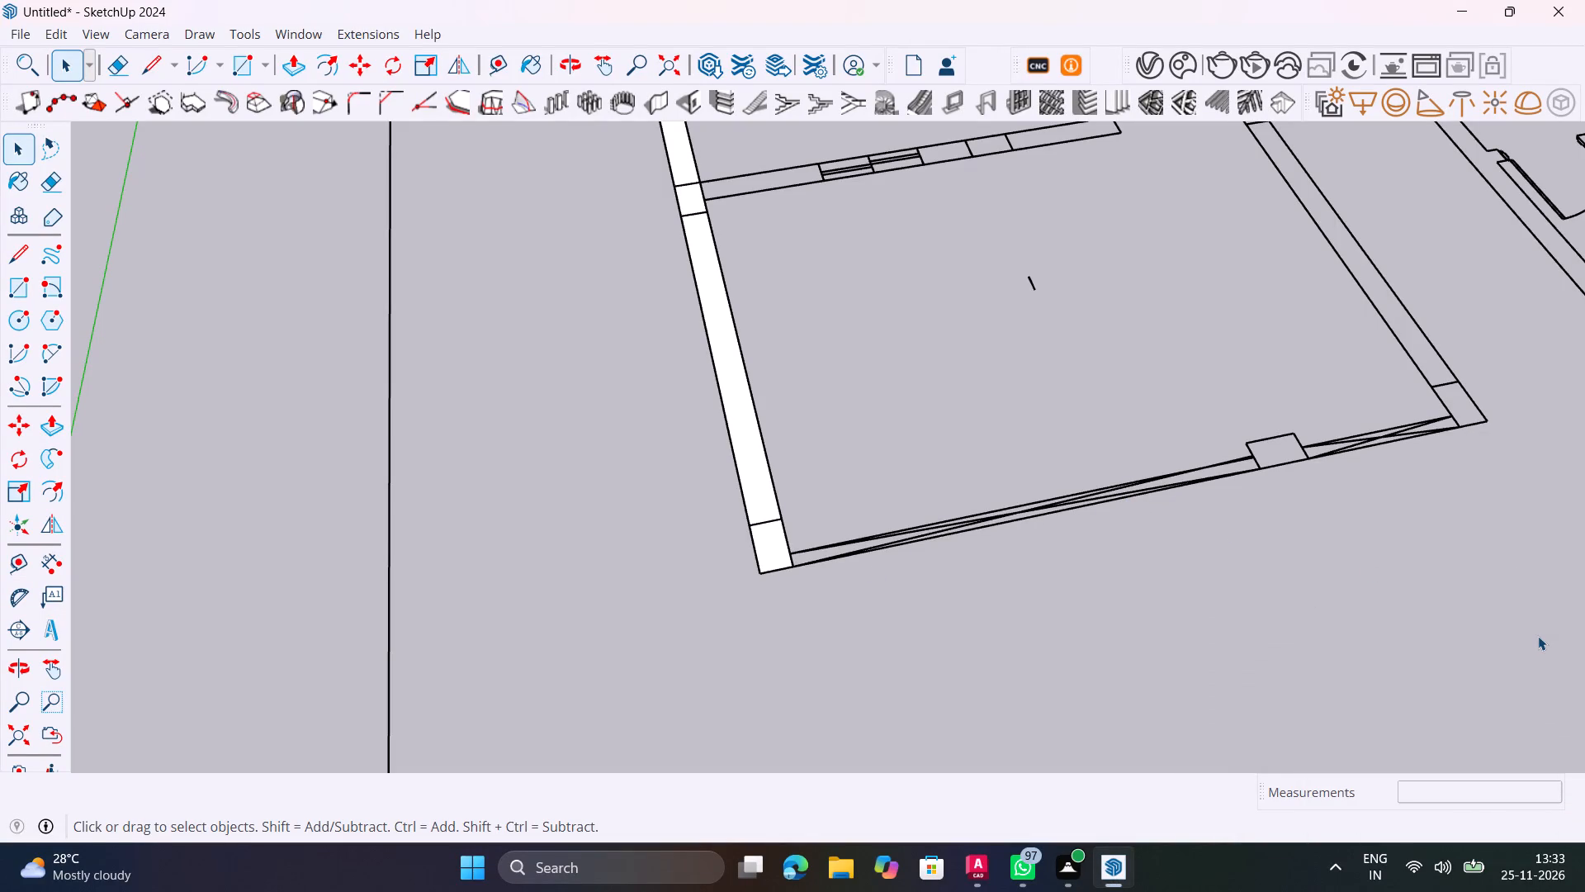
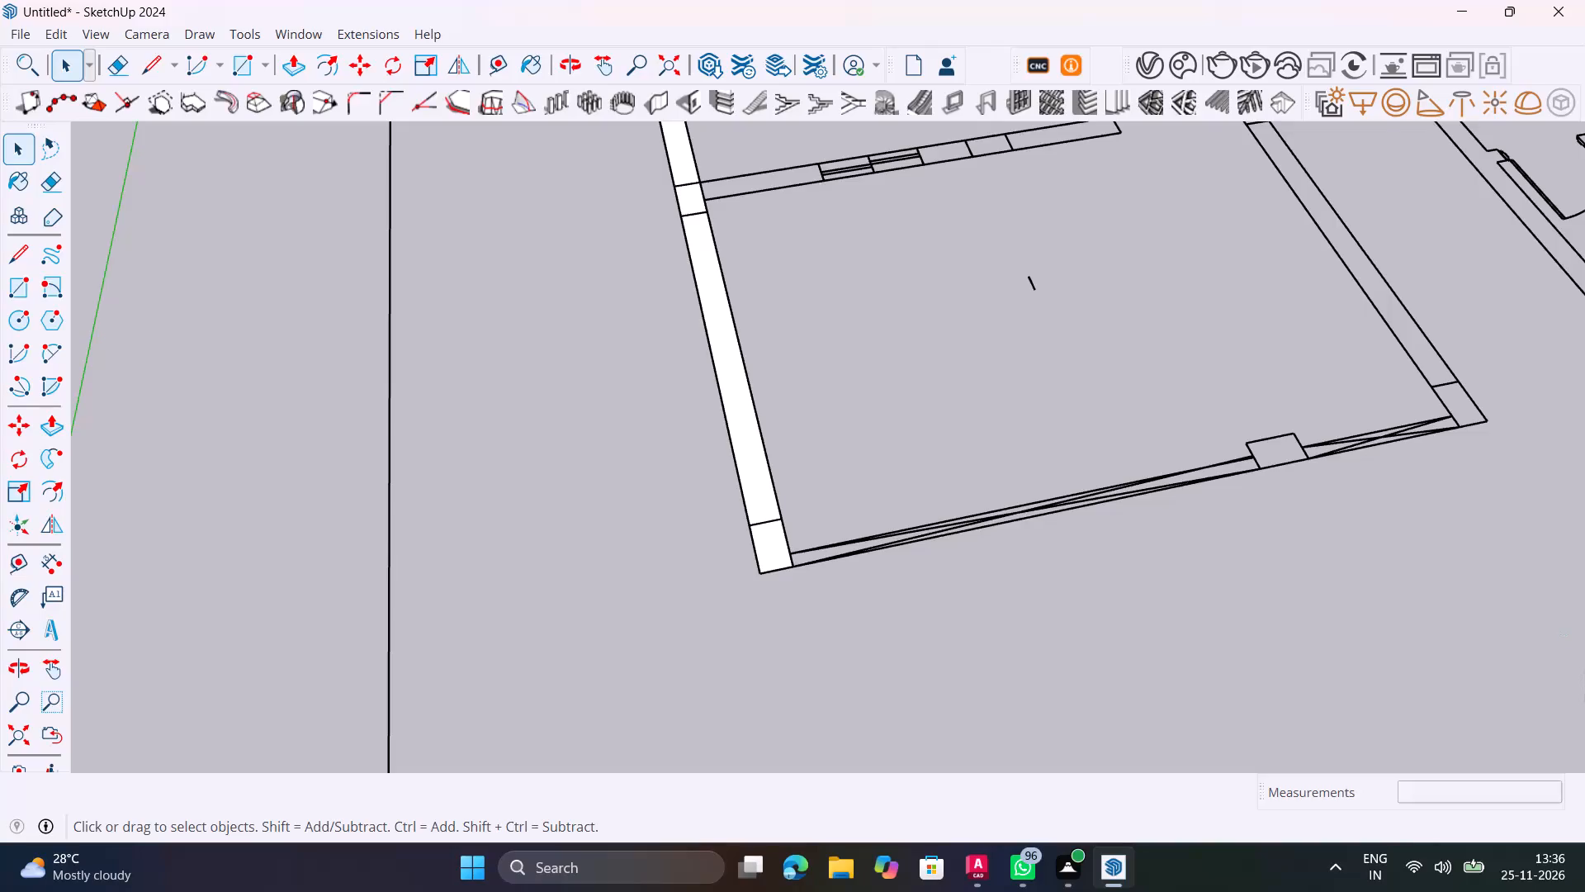
Undo the last face creation along the first layout's long outer wall.
scroll(1564, 737, down, 8)
key(Escape)
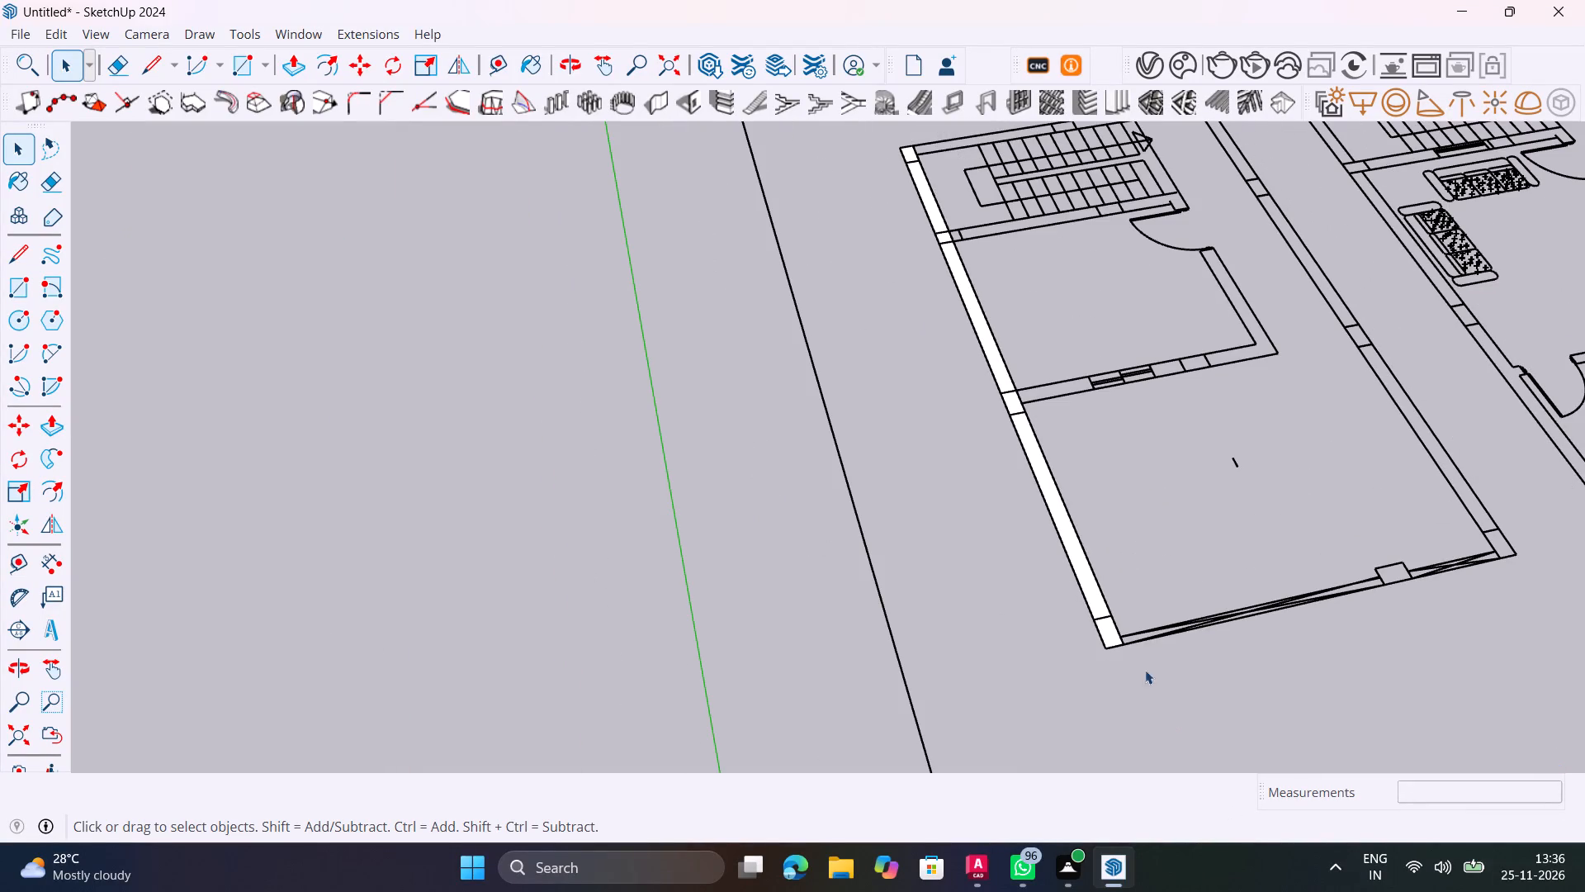
key(ctrl+z)
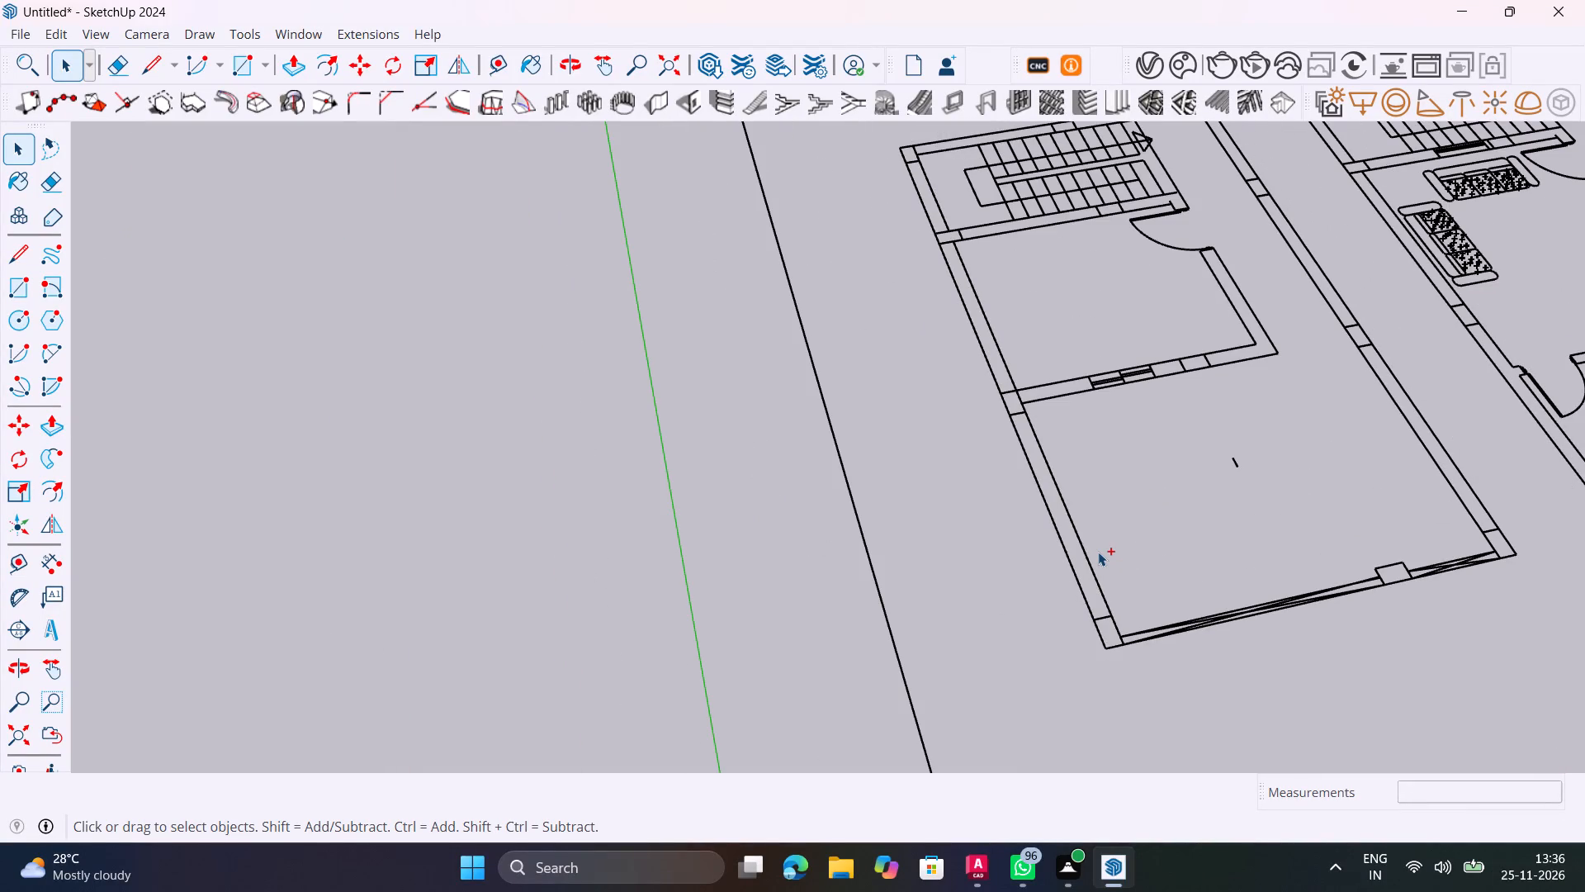
Start saving the untitled model as a SketchUp file and name it "plan 2".
key(ctrl+s)
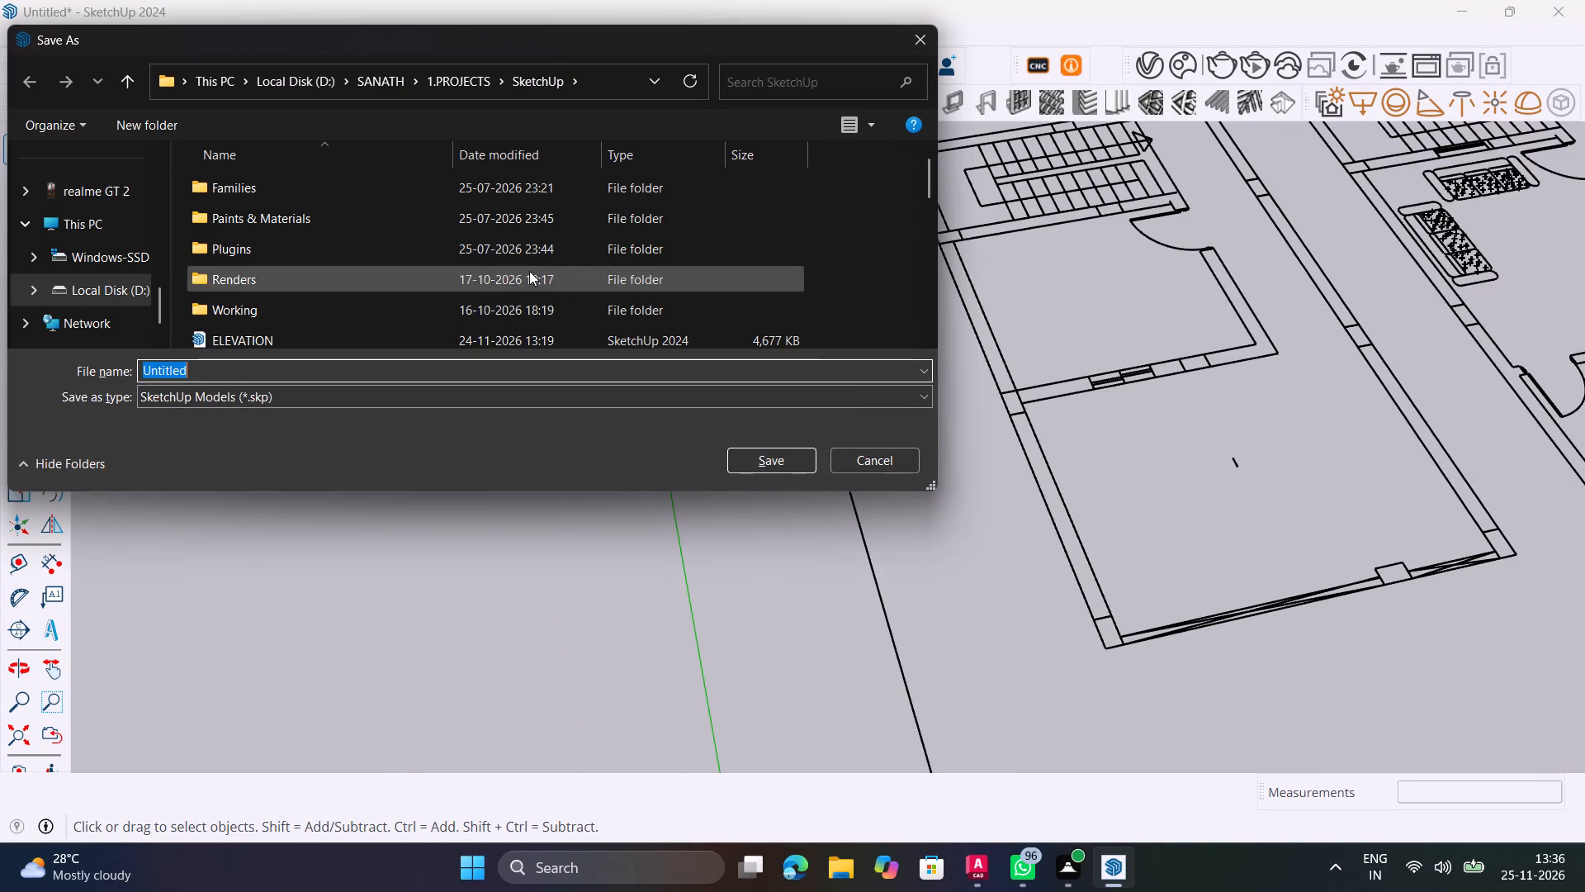
click(460, 367)
key(BackSpace)
key(BackSpace)
key(BackSpace)
key(BackSpace)
key(BackSpace)
key(BackSpace)
key(BackSpace)
key(BackSpace)
key(BackSpace)
key(BackSpace)
key(BackSpace)
key(BackSpace)
key(BackSpace)
key(BackSpace)
key(BackSpace)
key(BackSpace)
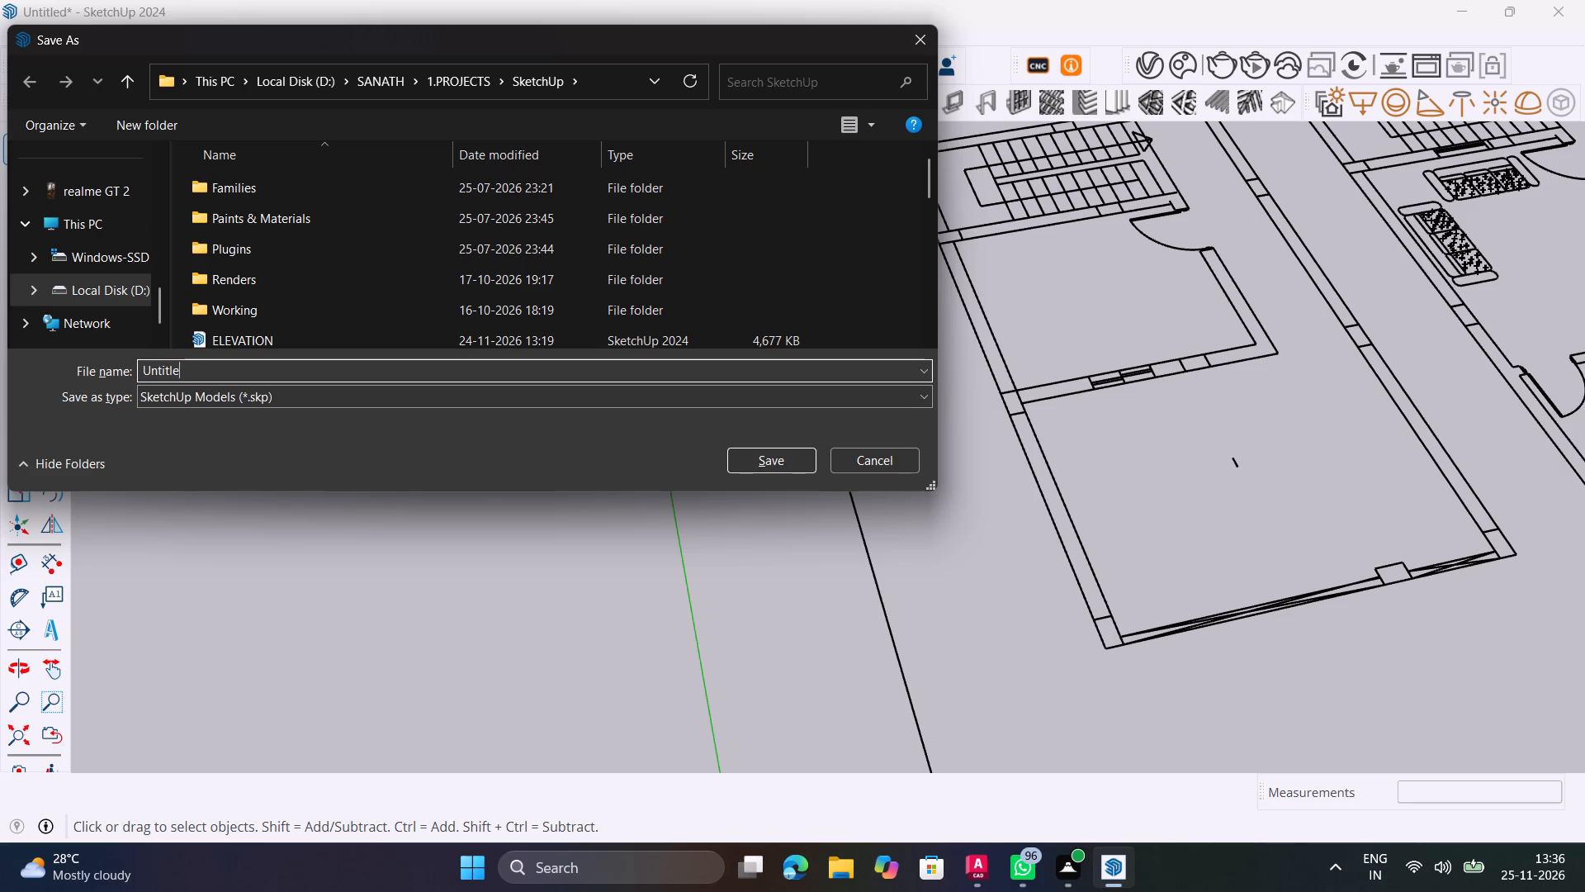
text(pla)
text(n)
key(space)
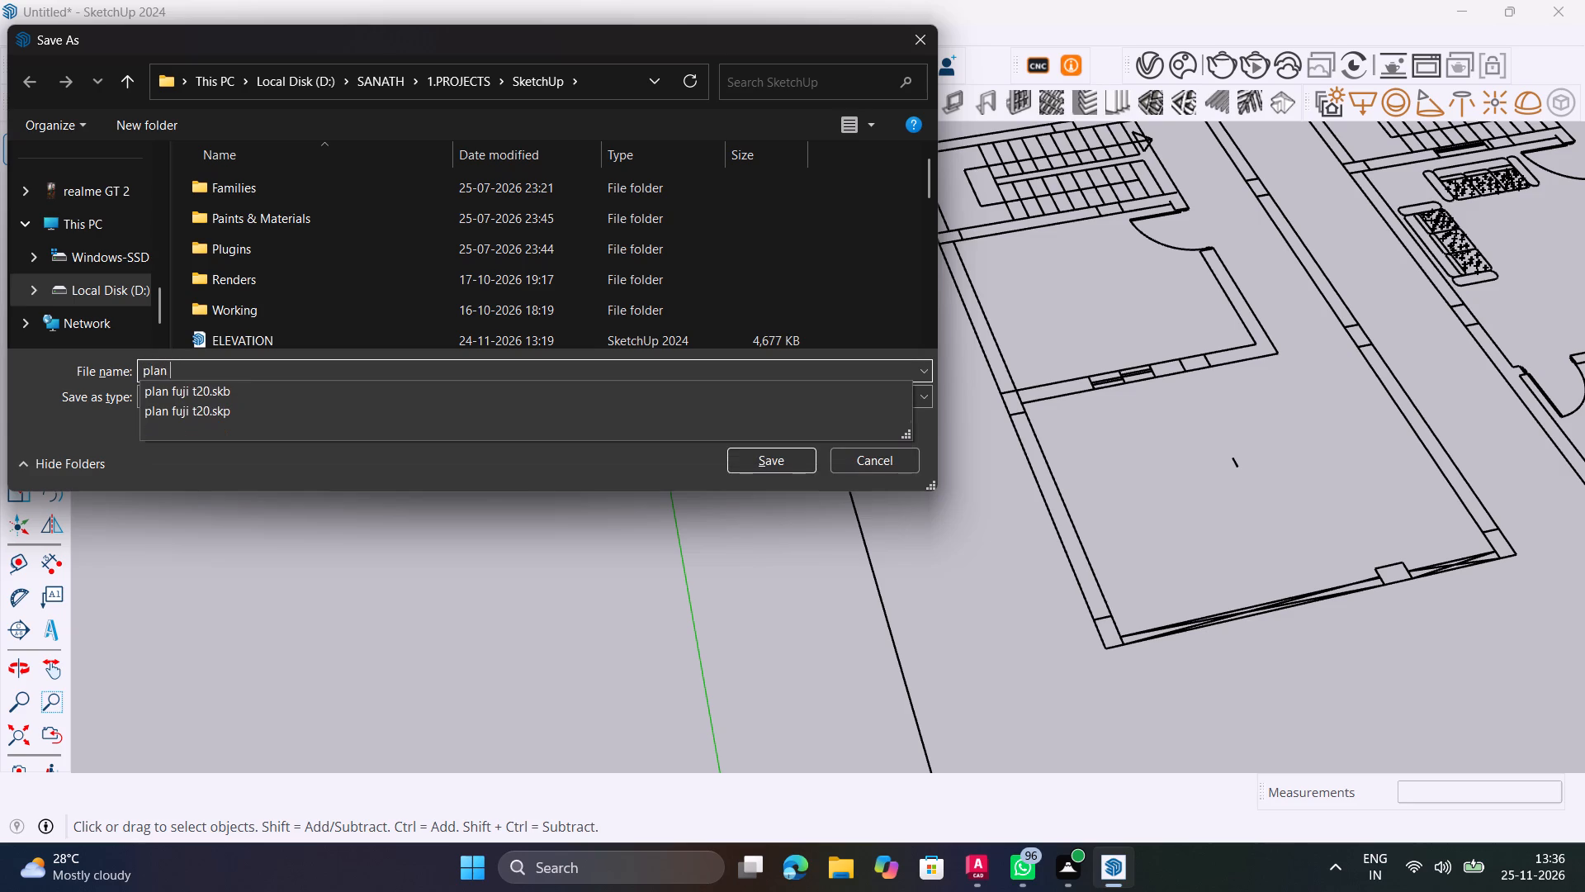
key(2)
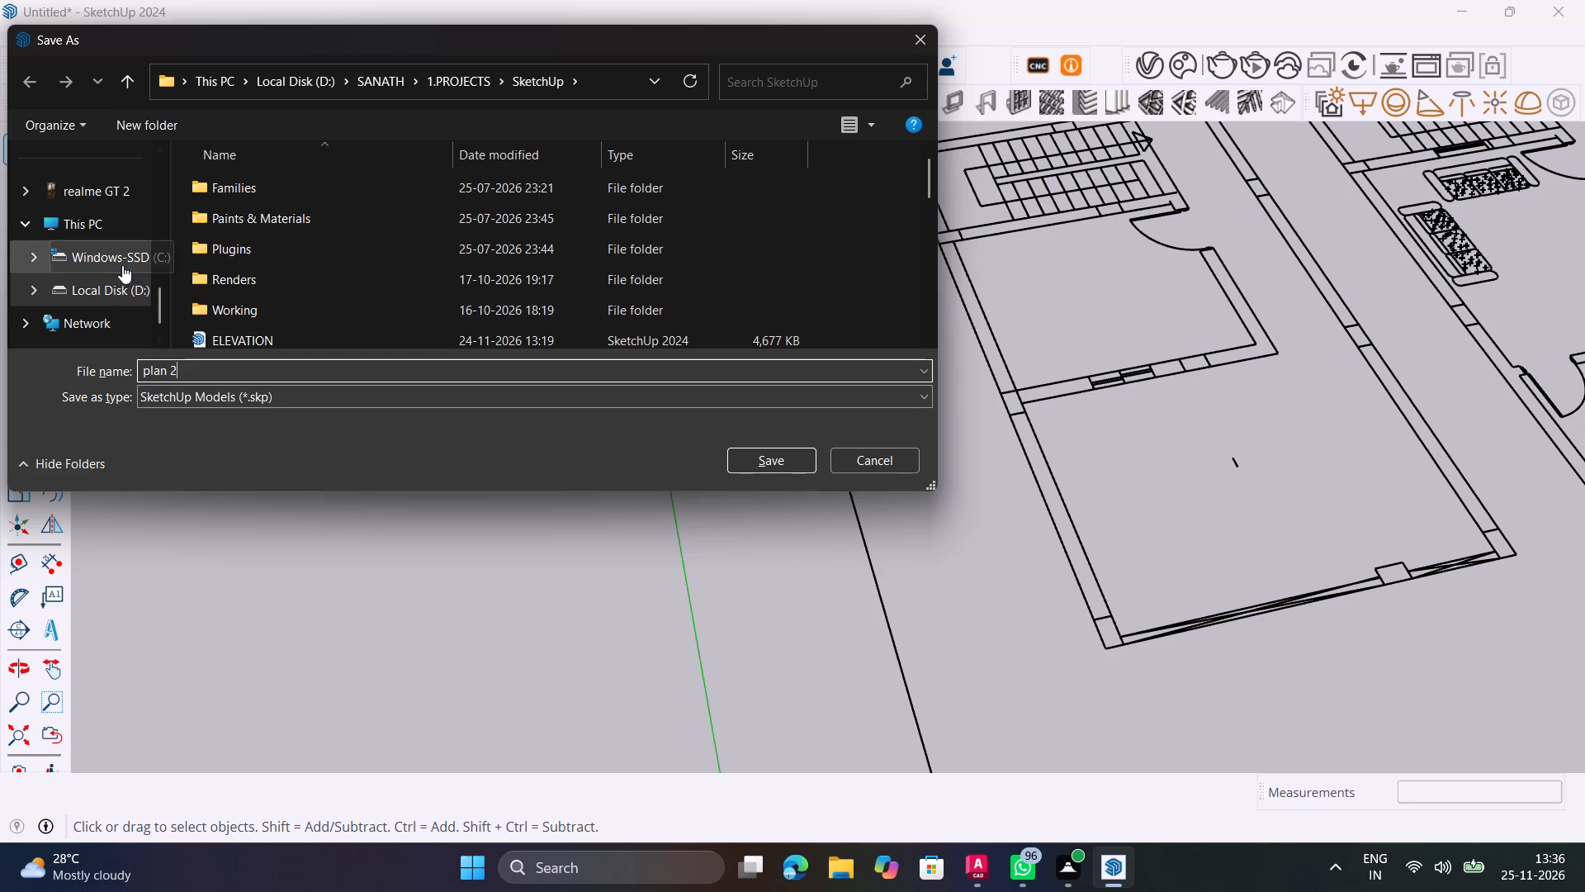
Save the model in the SketchUp folder inside 1.PROJECTS on Local Disk (D:), dismissing the message notification.
scroll(99, 287, down, 6)
scroll(98, 278, up, 2)
scroll(99, 290, down, 2)
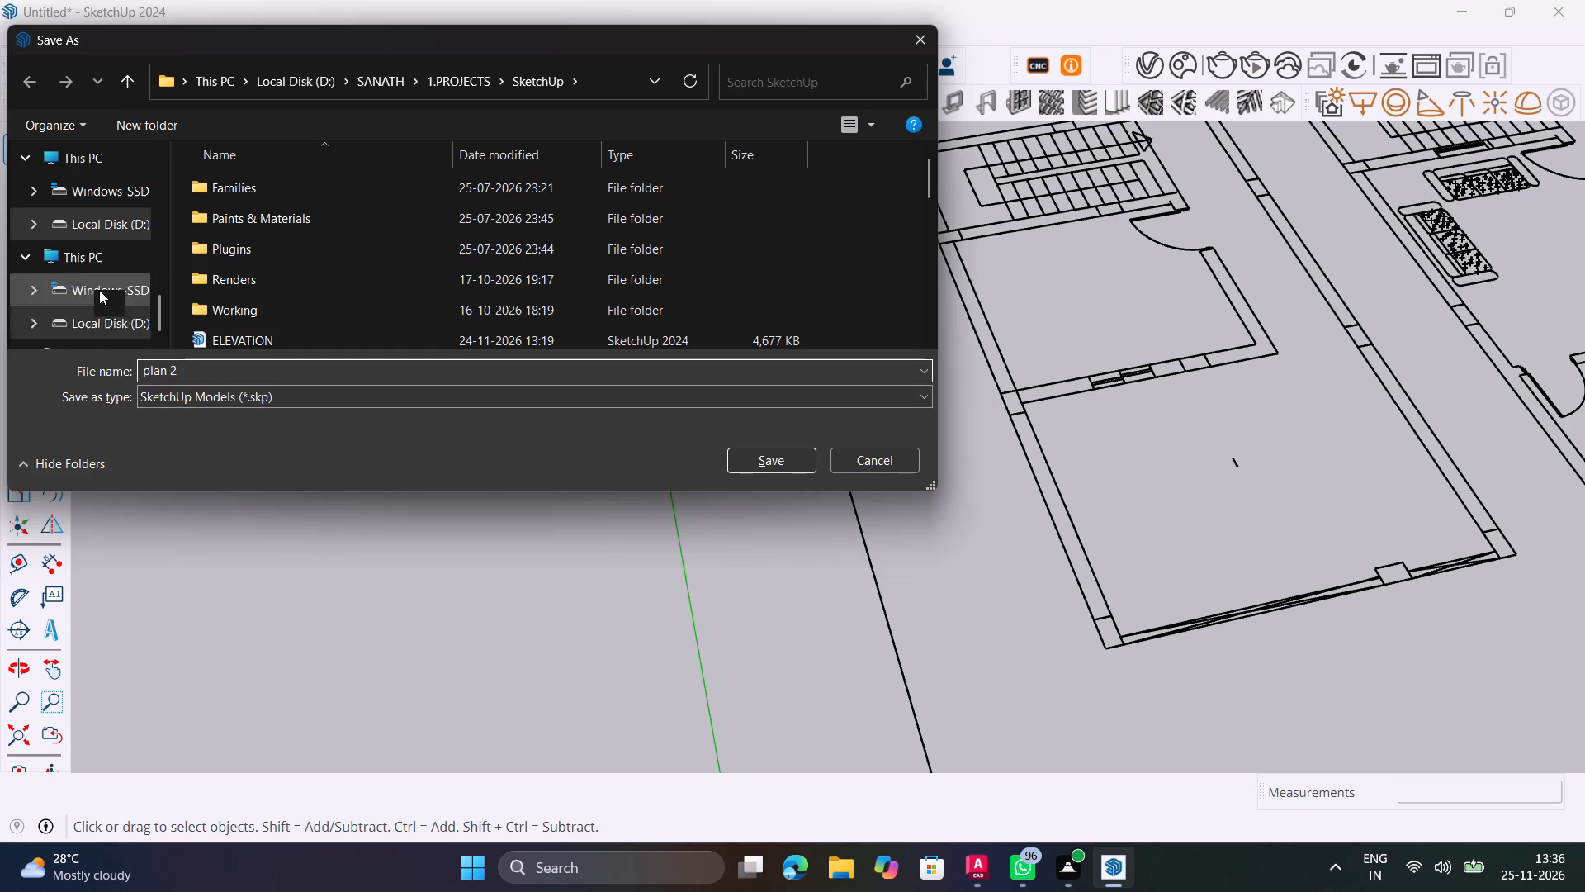
scroll(100, 159, up, 1)
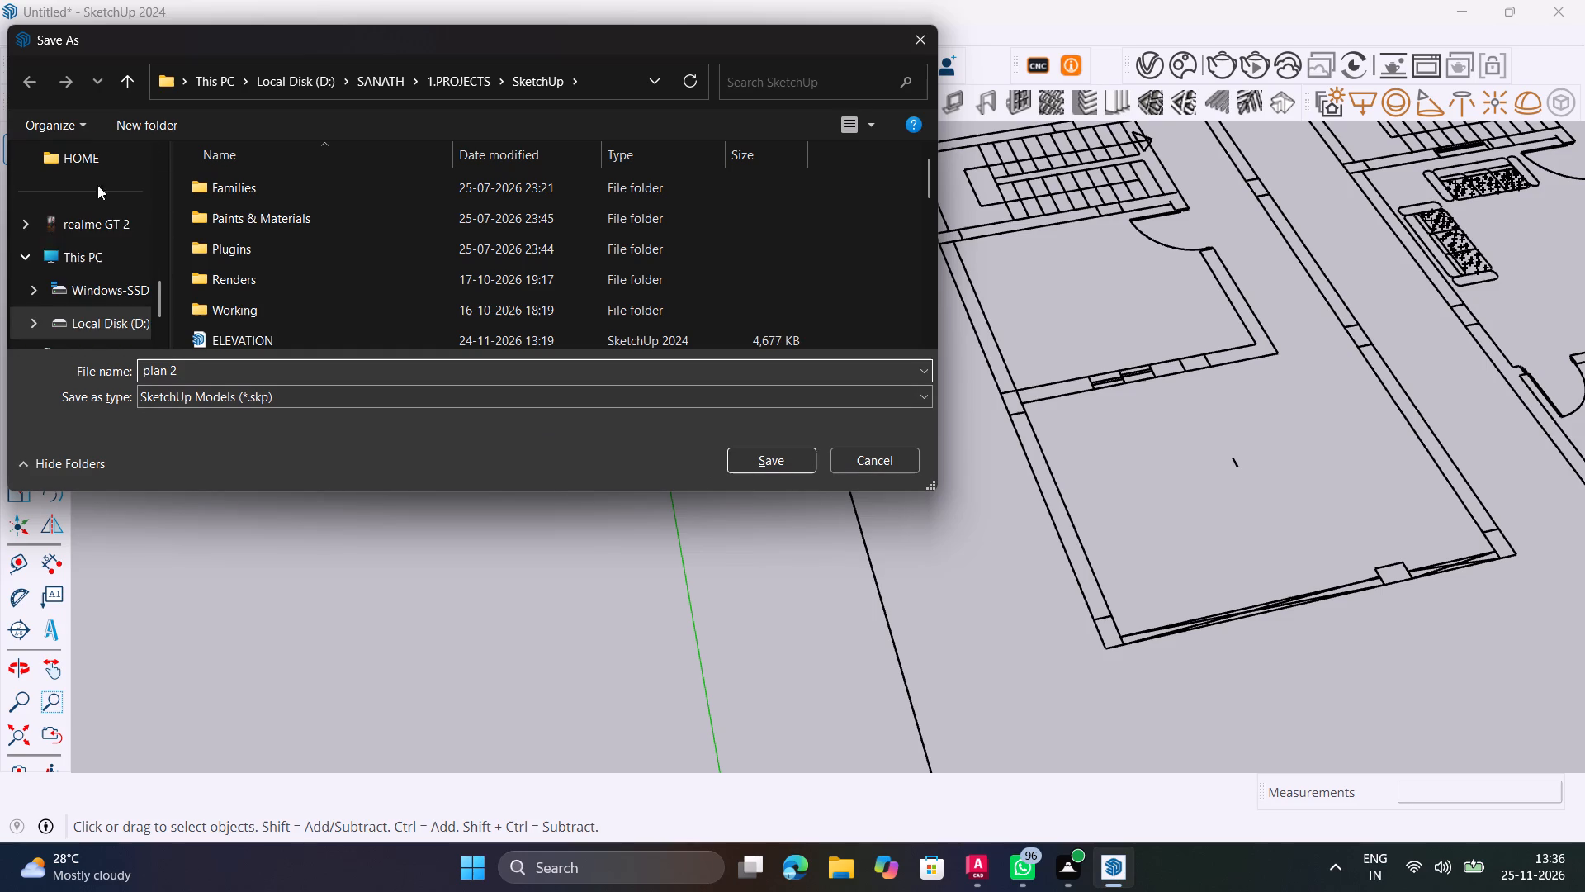
double_click(106, 253)
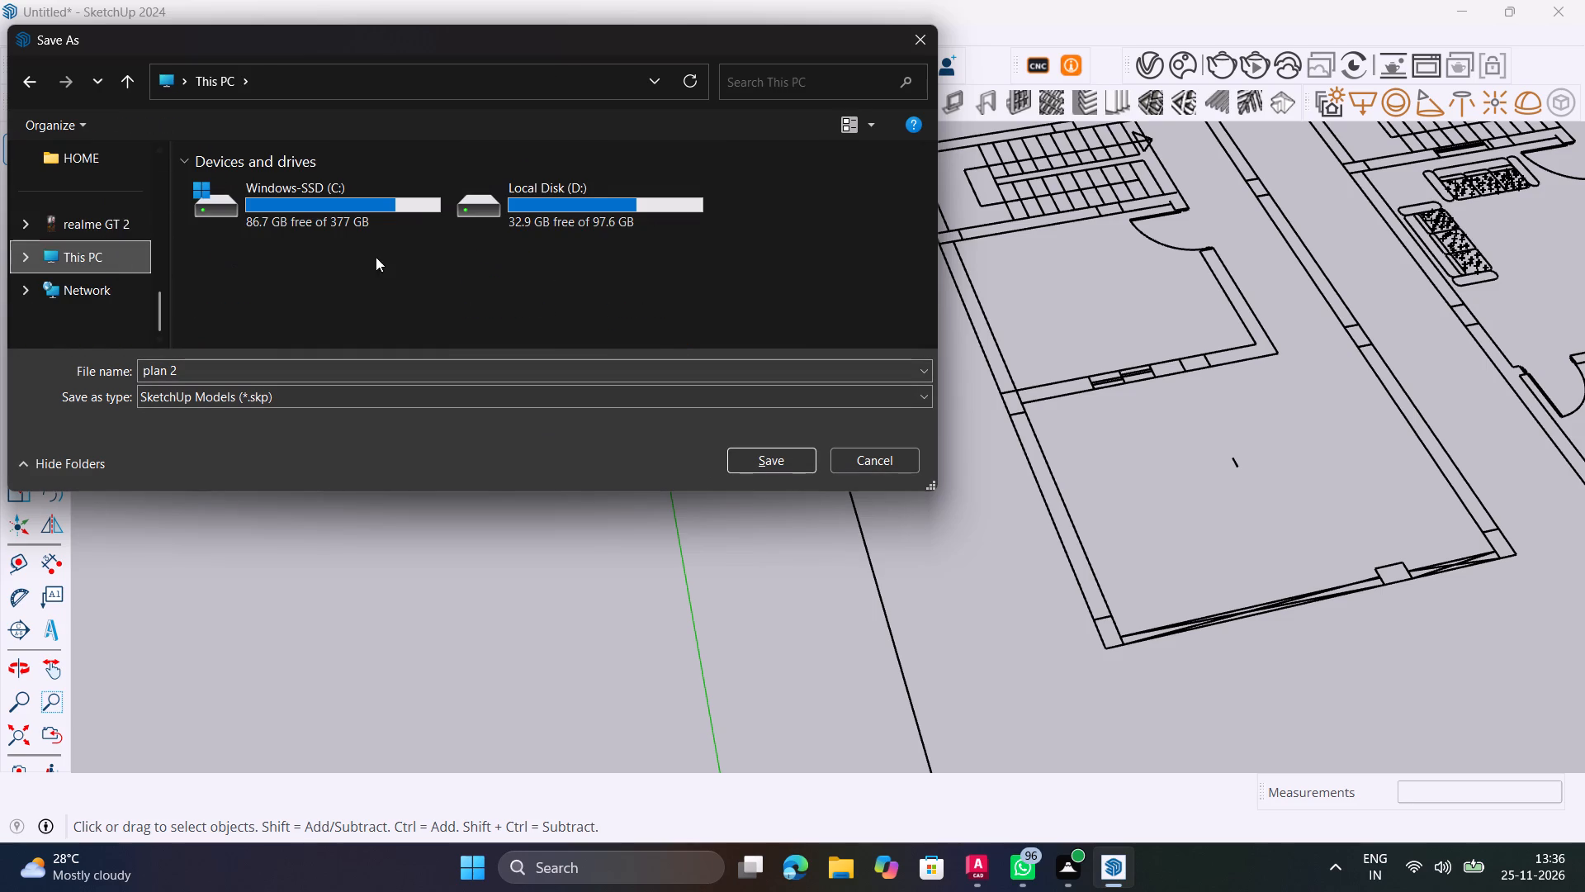
double_click(526, 222)
scroll(321, 287, down, 2)
click(315, 288)
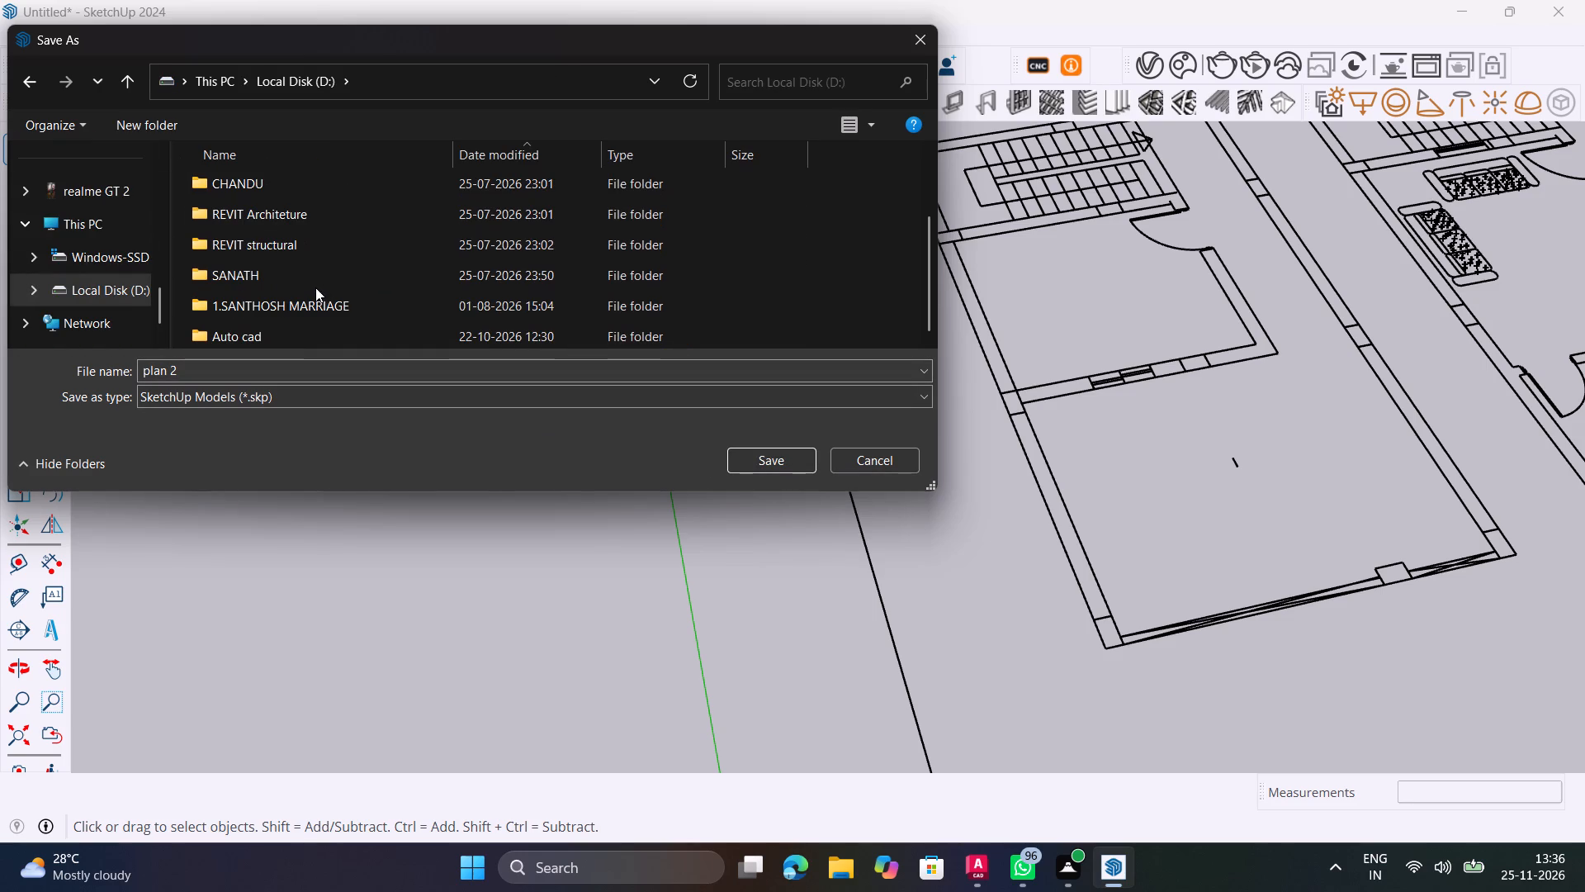
double_click(307, 276)
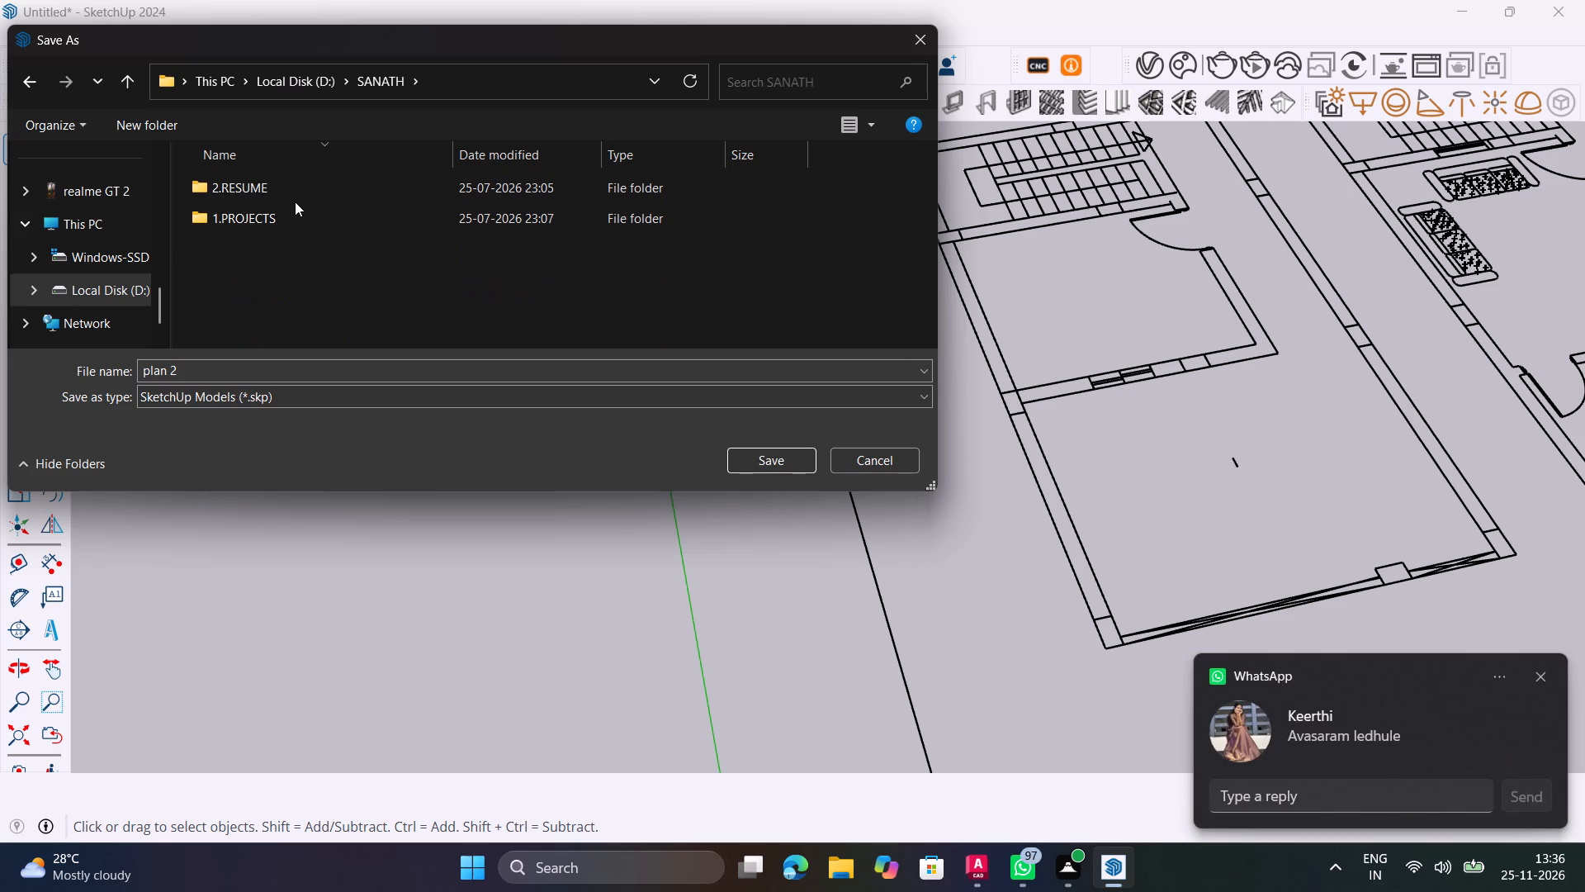
double_click(295, 206)
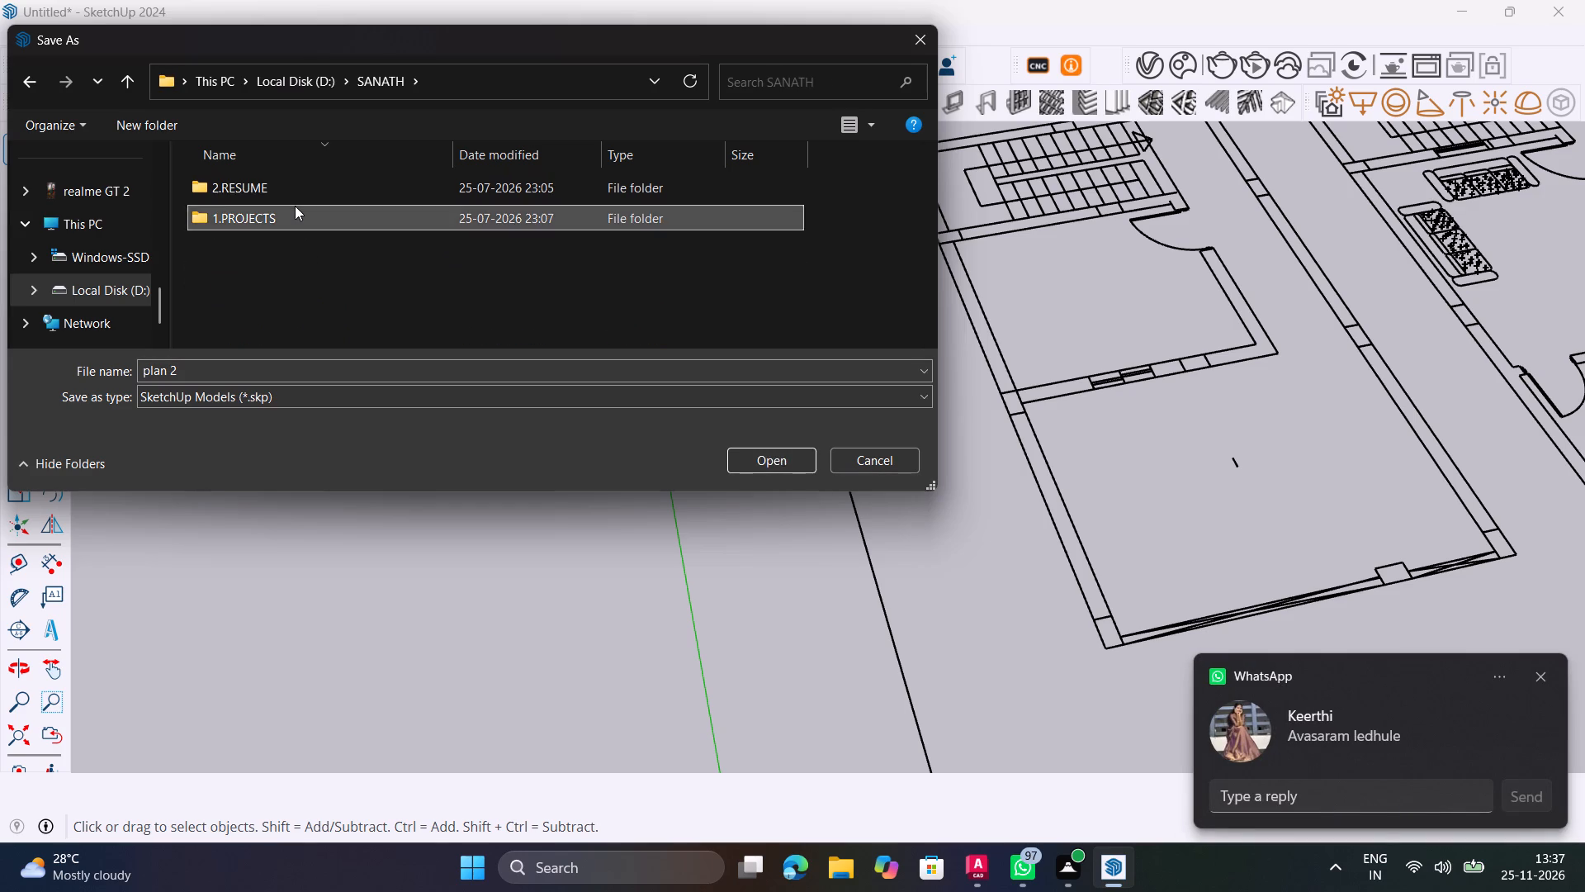
click(1541, 672)
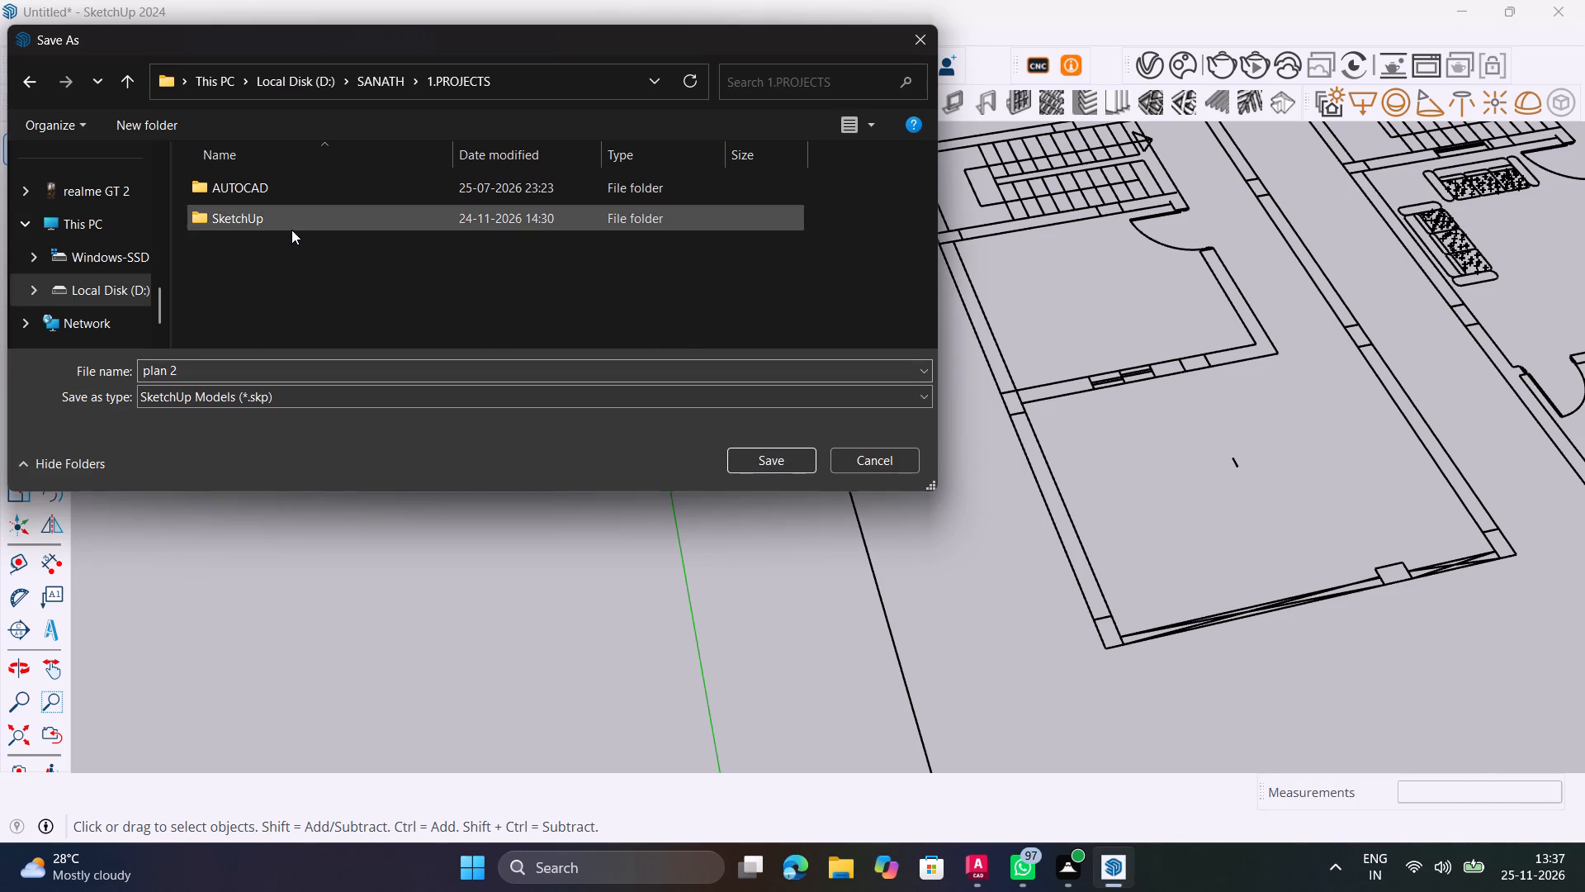
double_click(293, 223)
scroll(305, 259, down, 12)
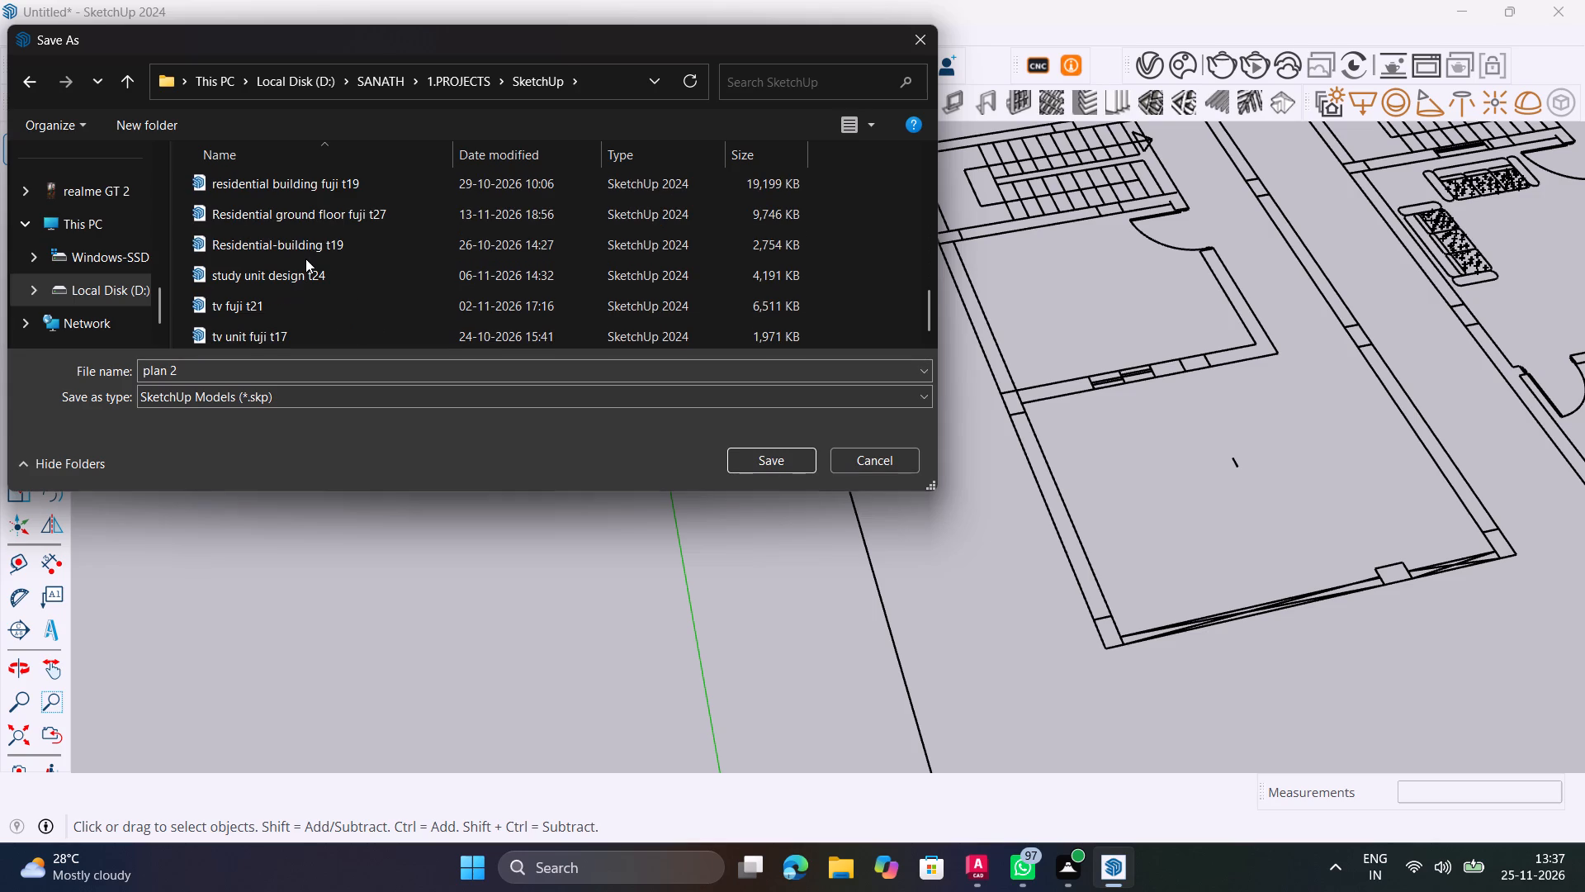
scroll(305, 259, down, 9)
click(786, 463)
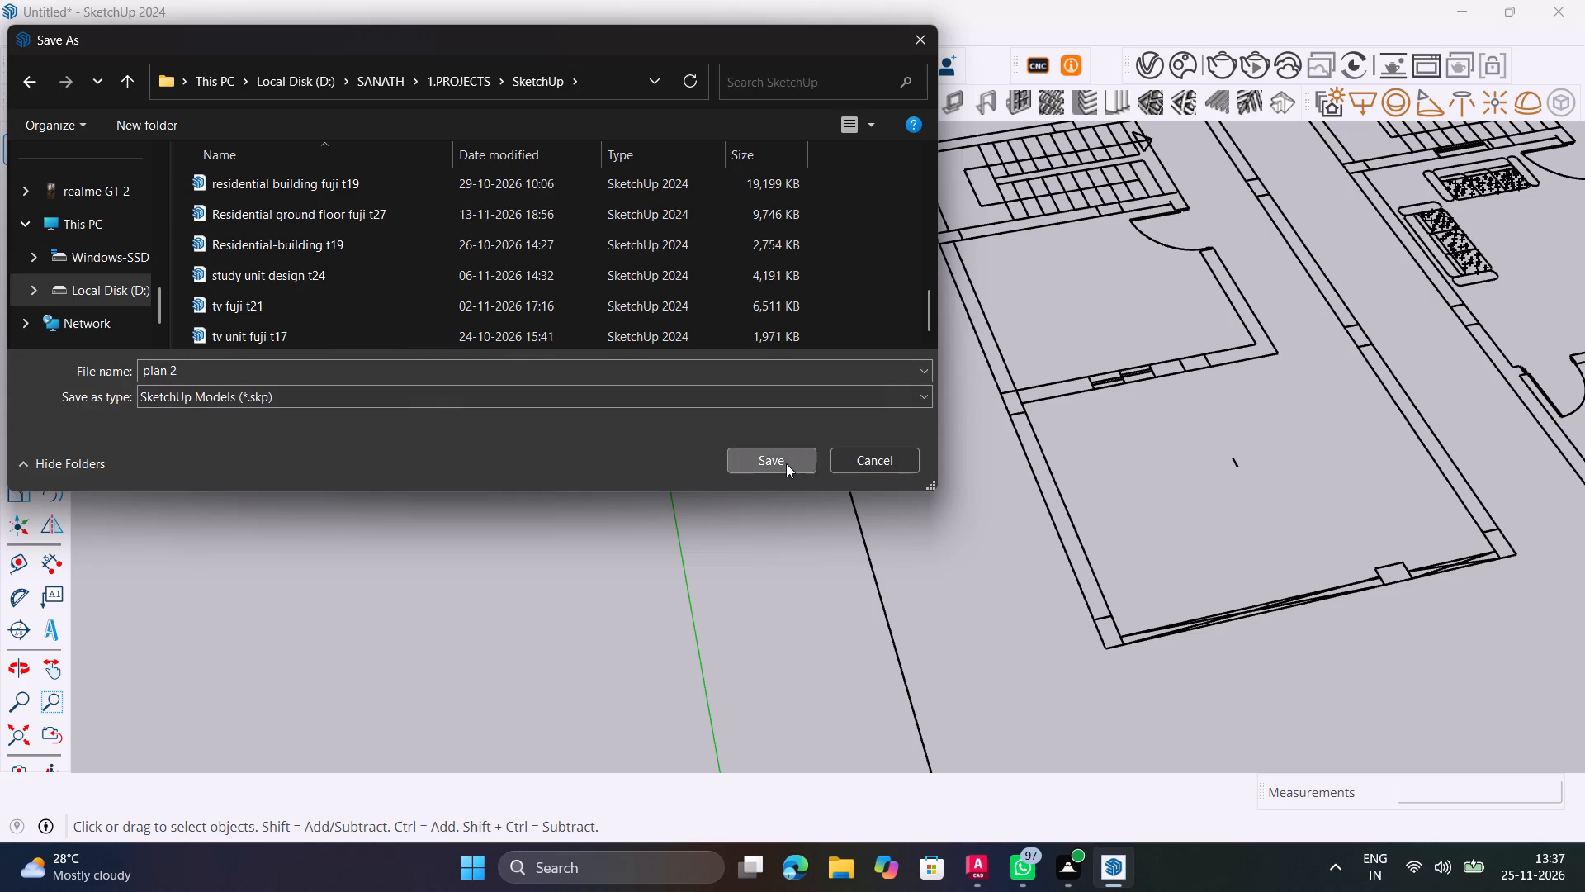
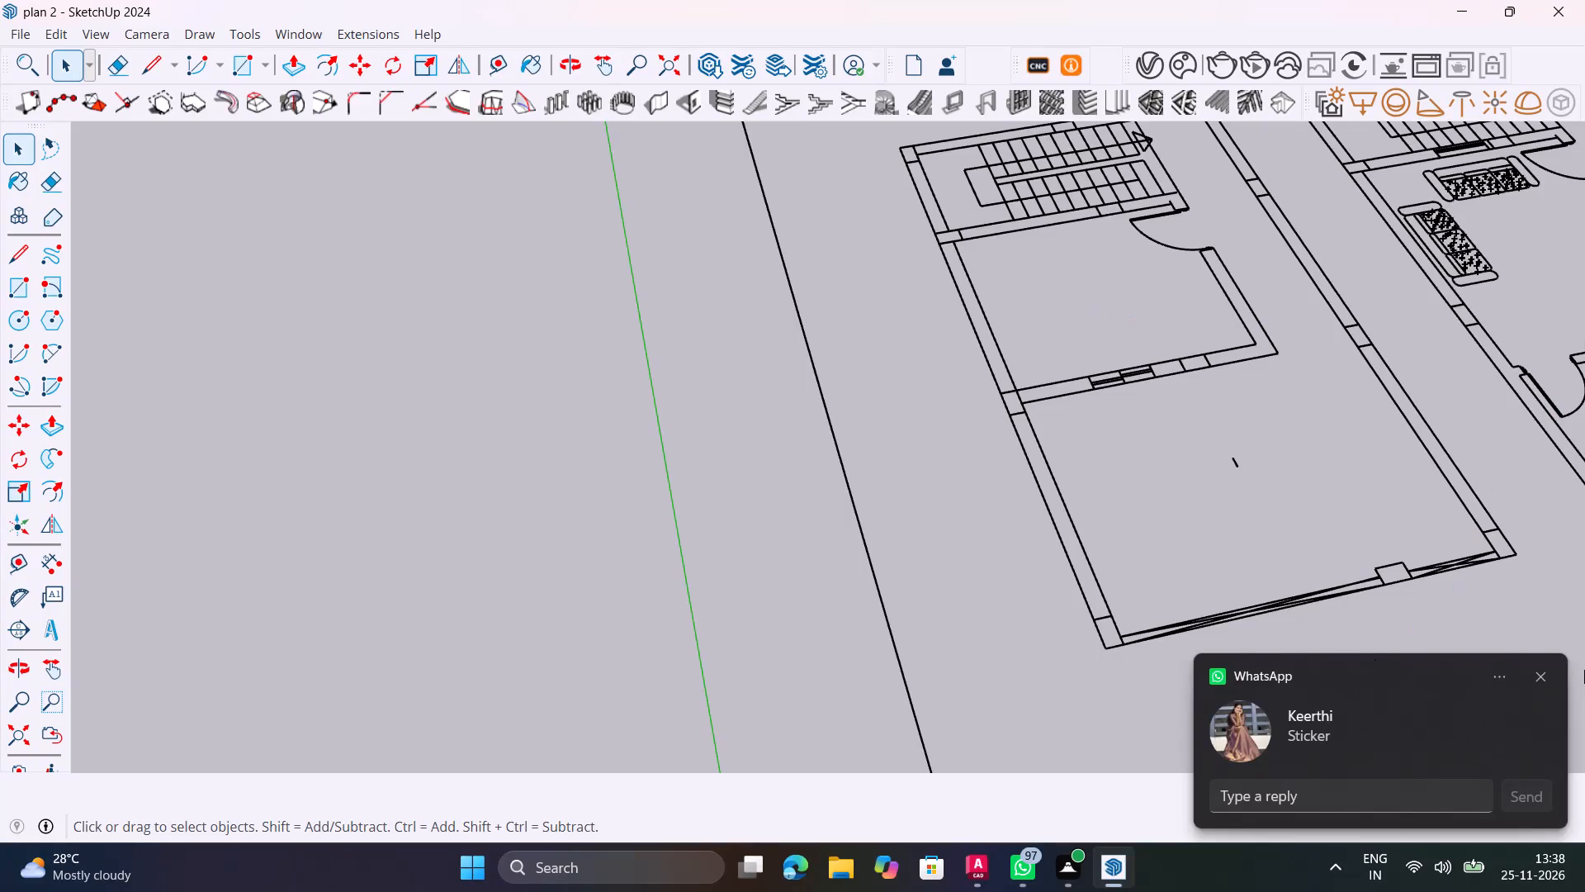
Dismiss the WhatsApp message notification covering the corner of the model view.
click(1547, 680)
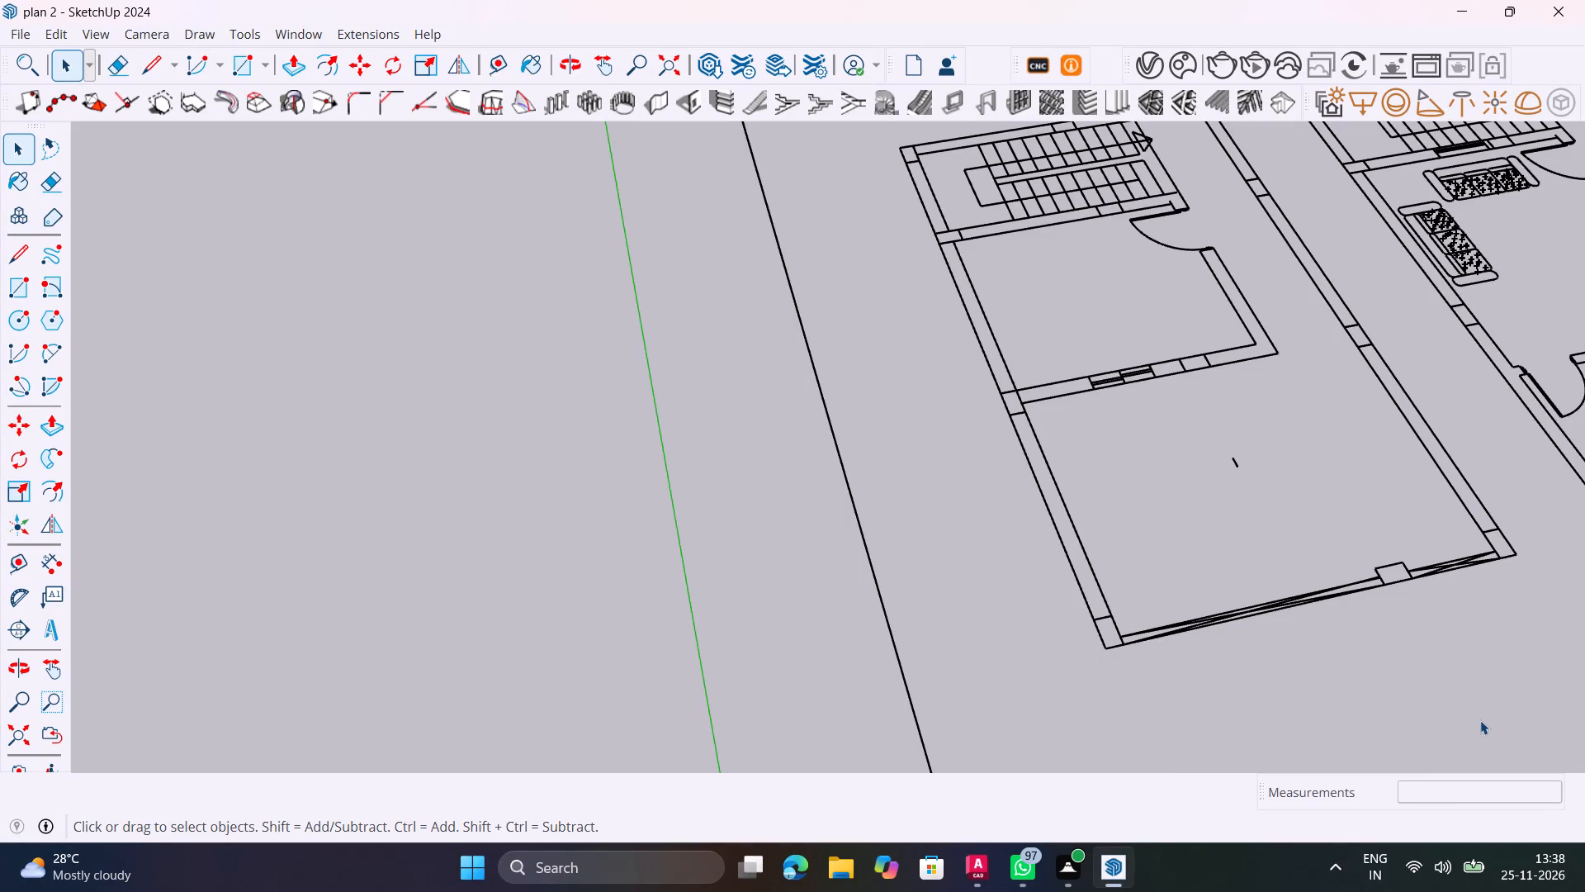
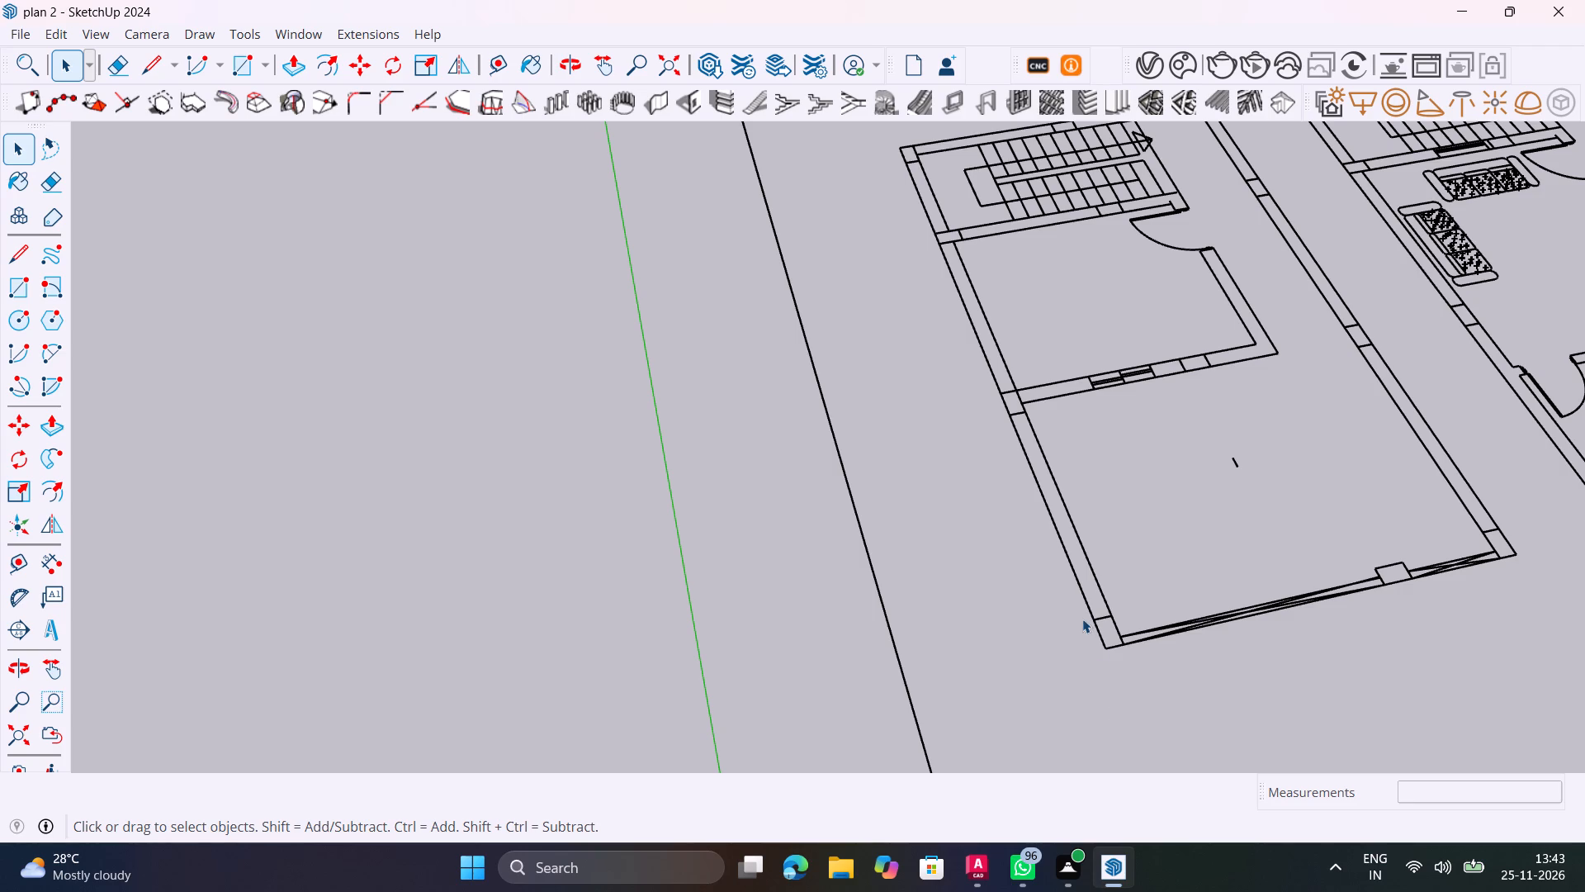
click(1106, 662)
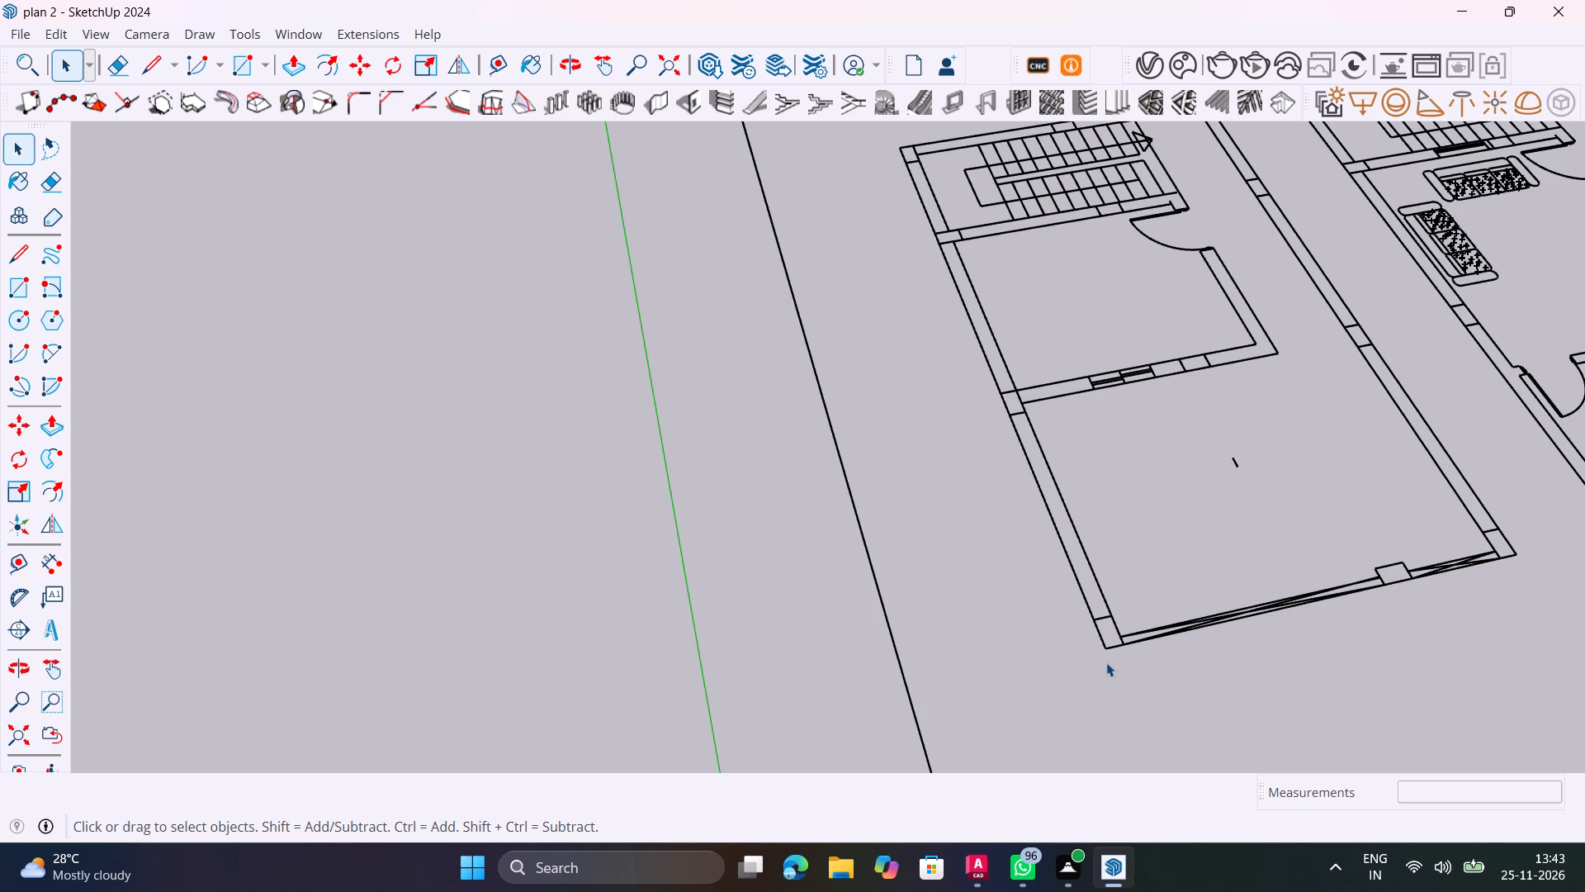
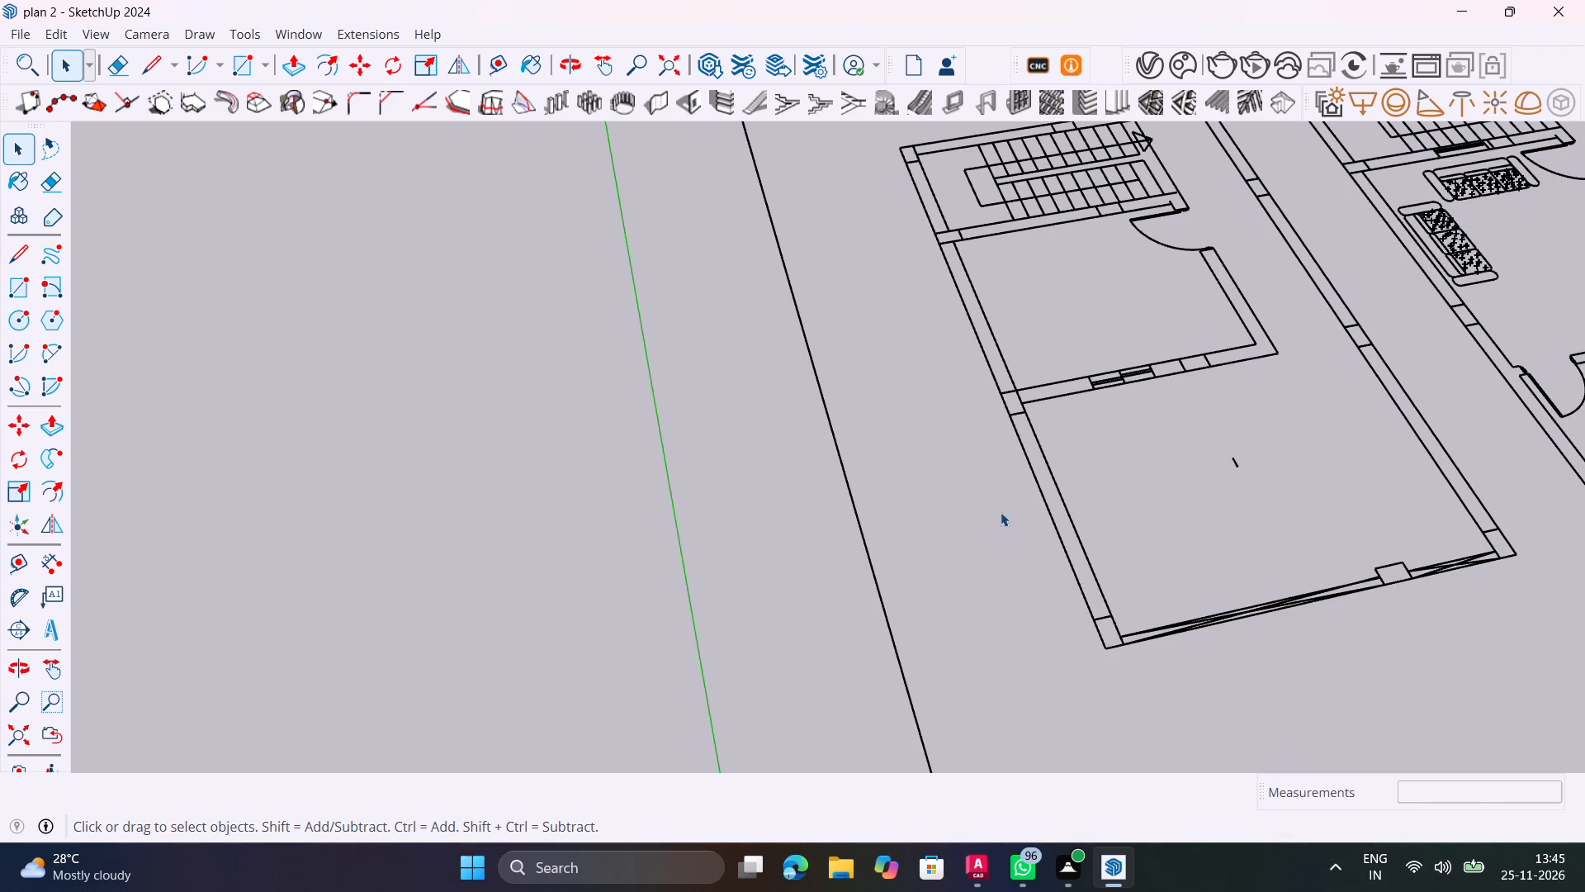
Examine the imported floor plans, focusing on the first layout's front wall line and its corners.
scroll(1012, 491, down, 5)
shift+middle_drag(1075, 504, 733, 491)
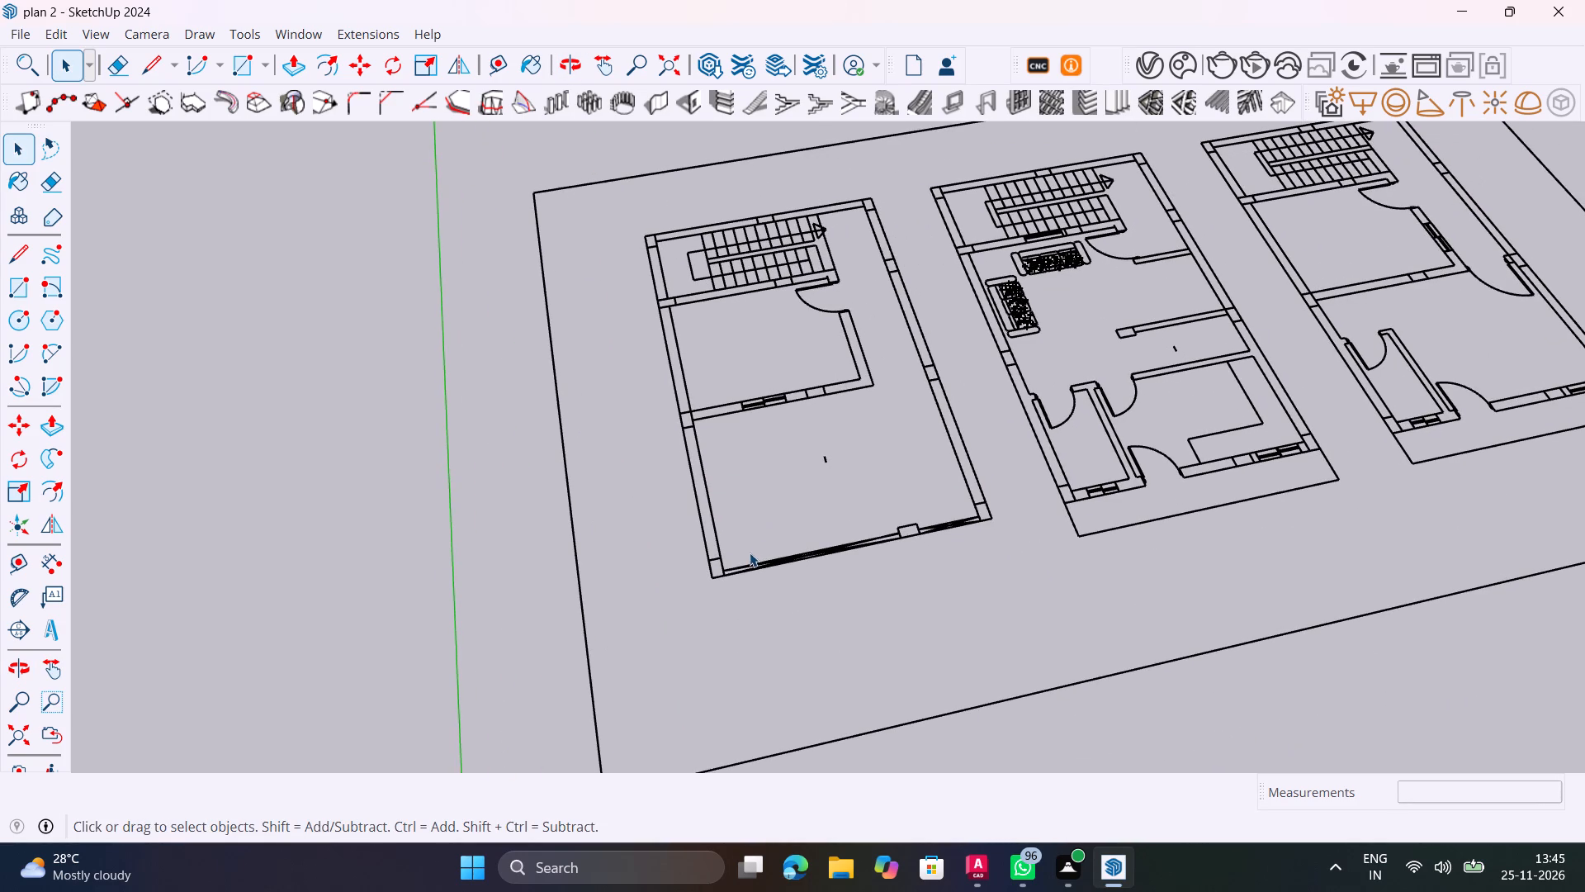
scroll(743, 562, up, 11)
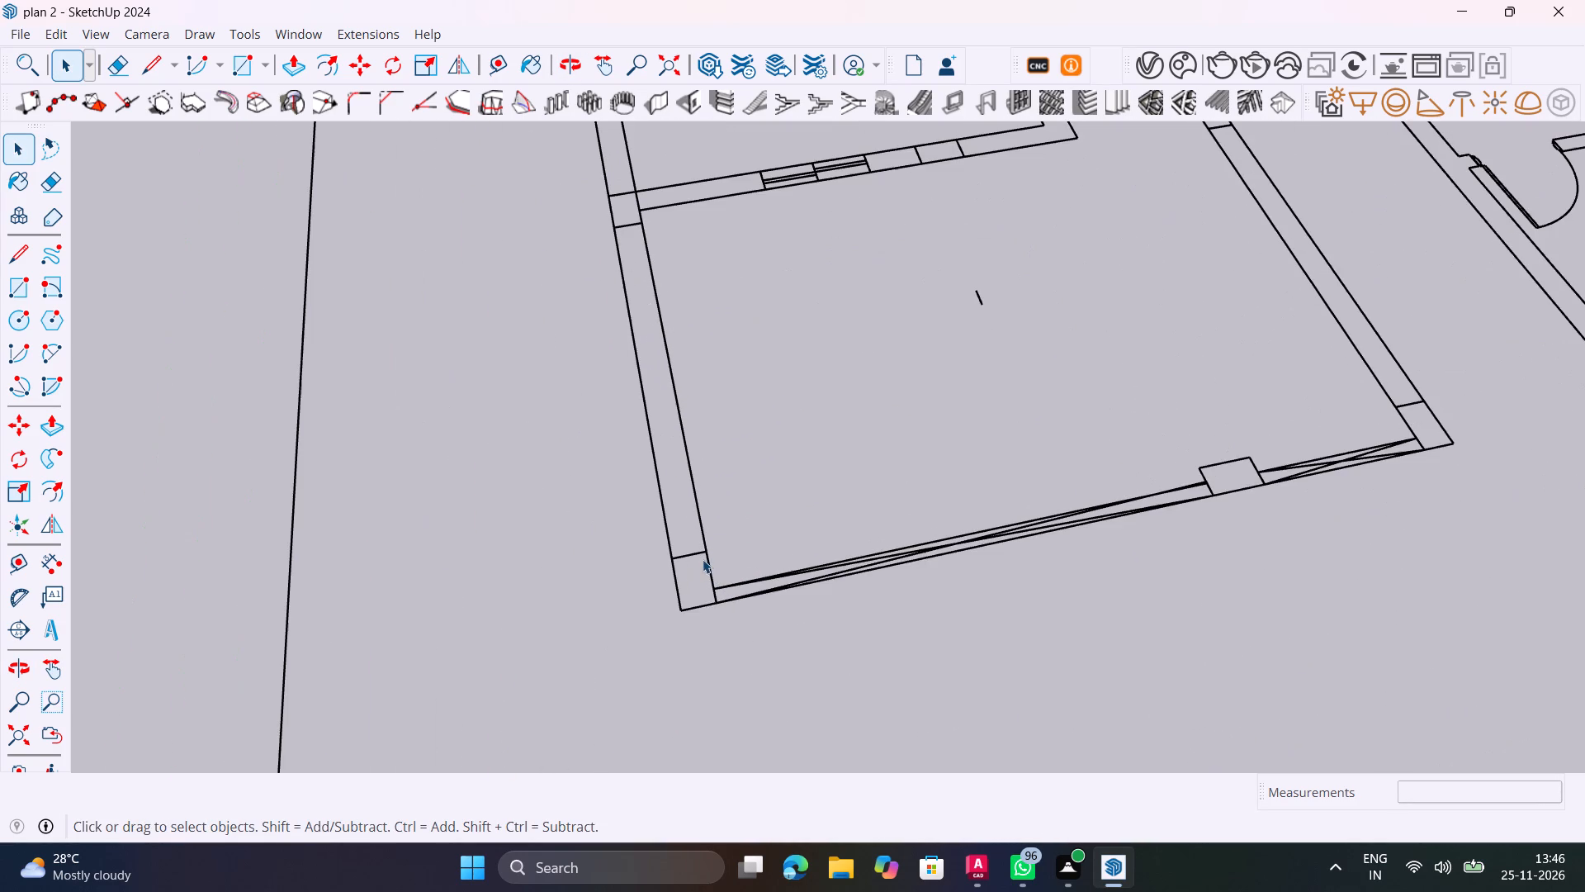
shift+middle_drag(700, 598, 803, 569)
scroll(908, 553, down, 10)
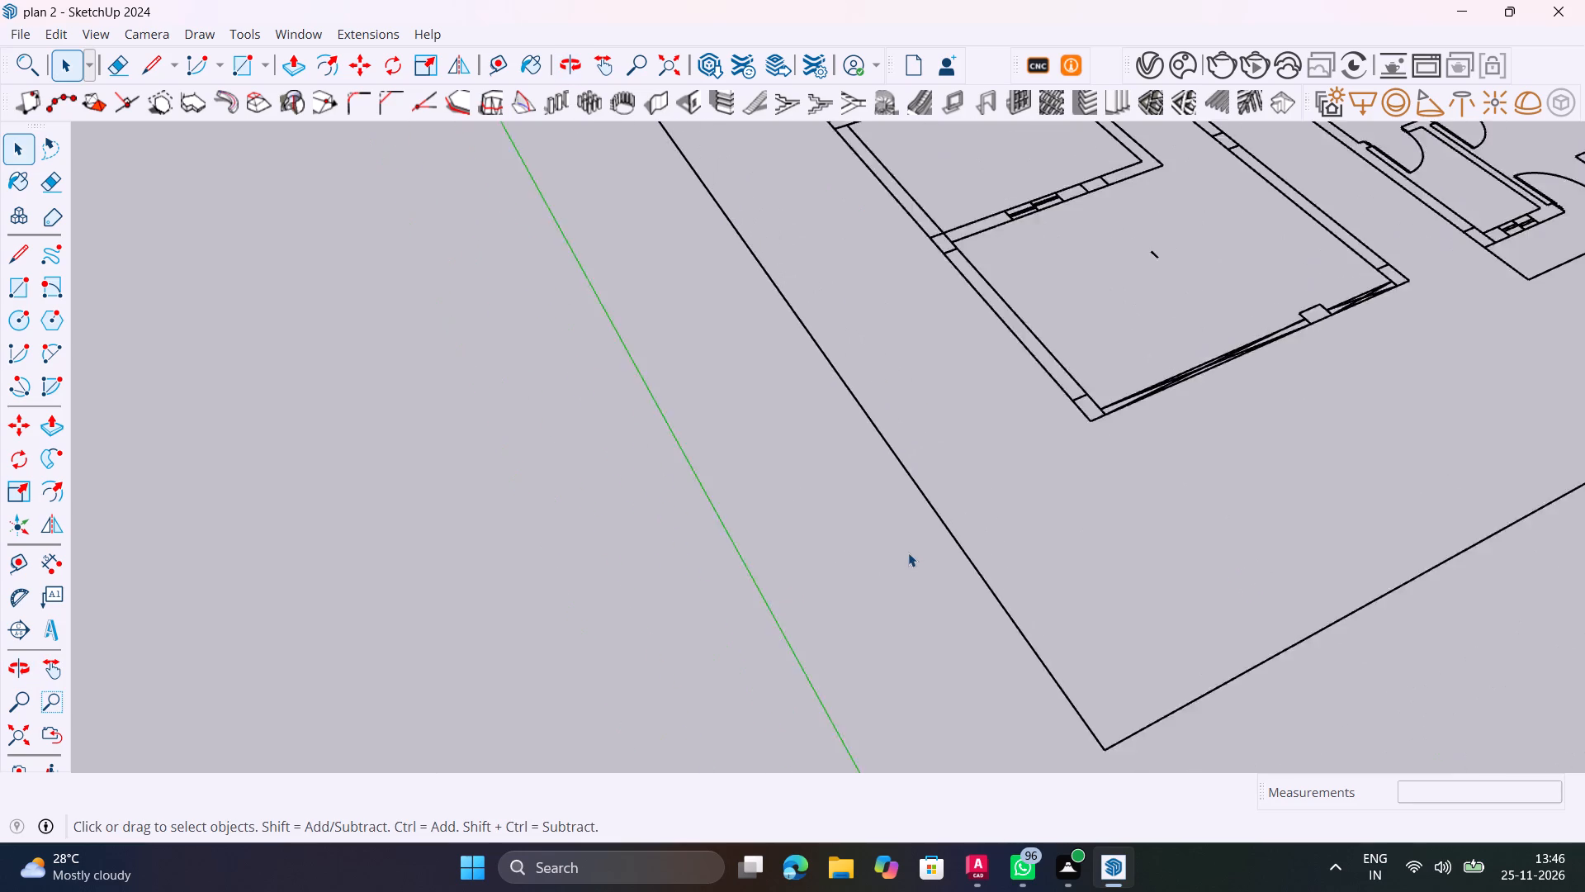
shift+middle_drag(960, 522, 589, 802)
scroll(684, 653, down, 6)
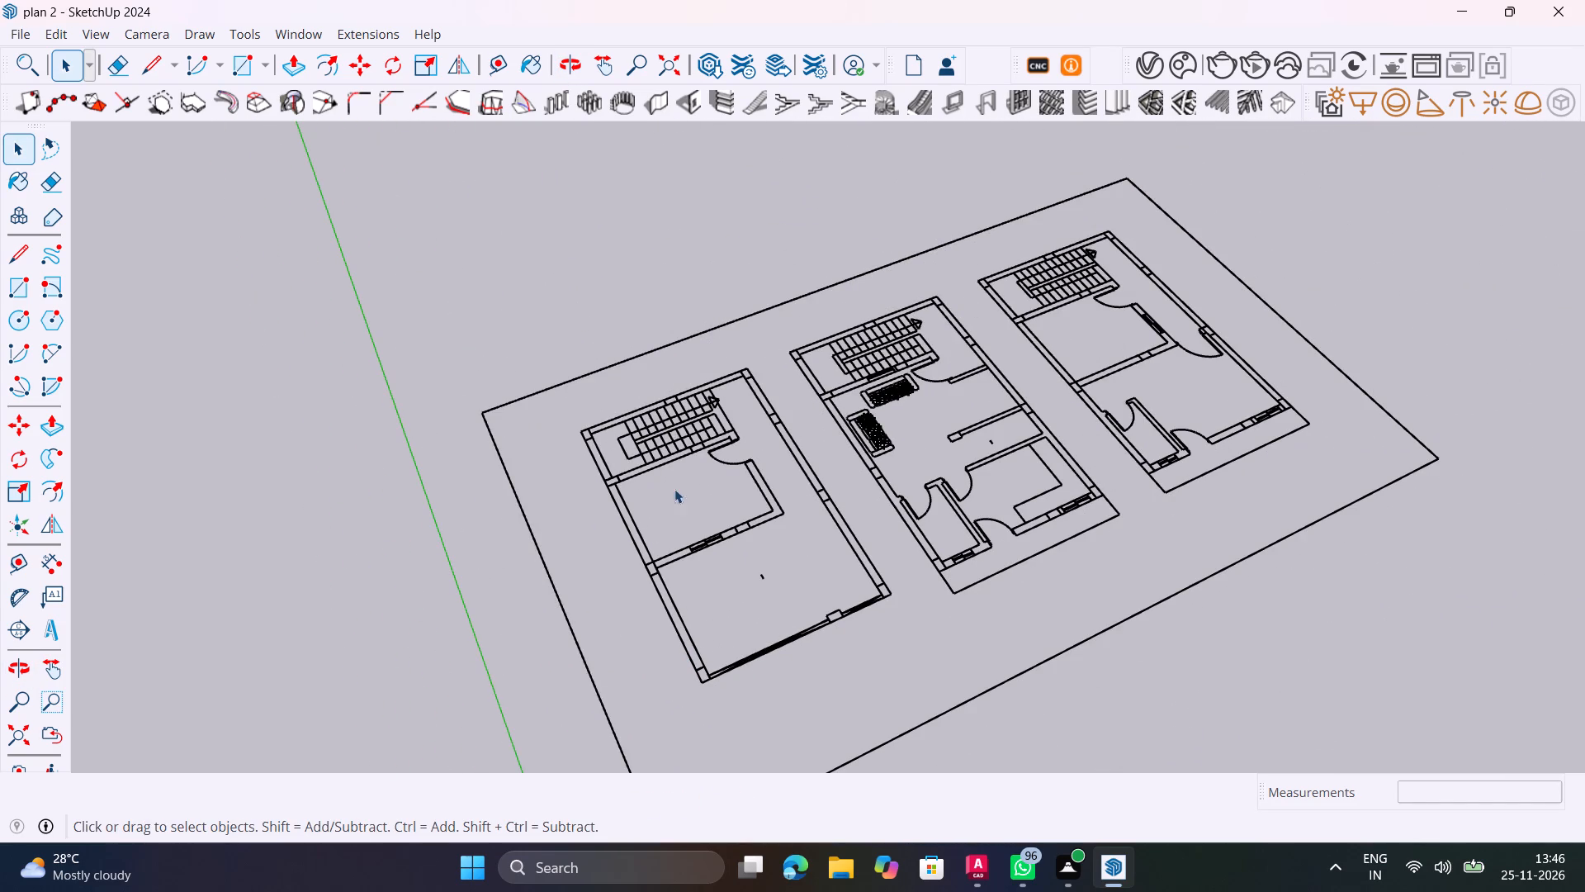
Hide and show the 家居, COLUMN and A-Door tags in turn to check which plan linework each one controls.
click(53, 28)
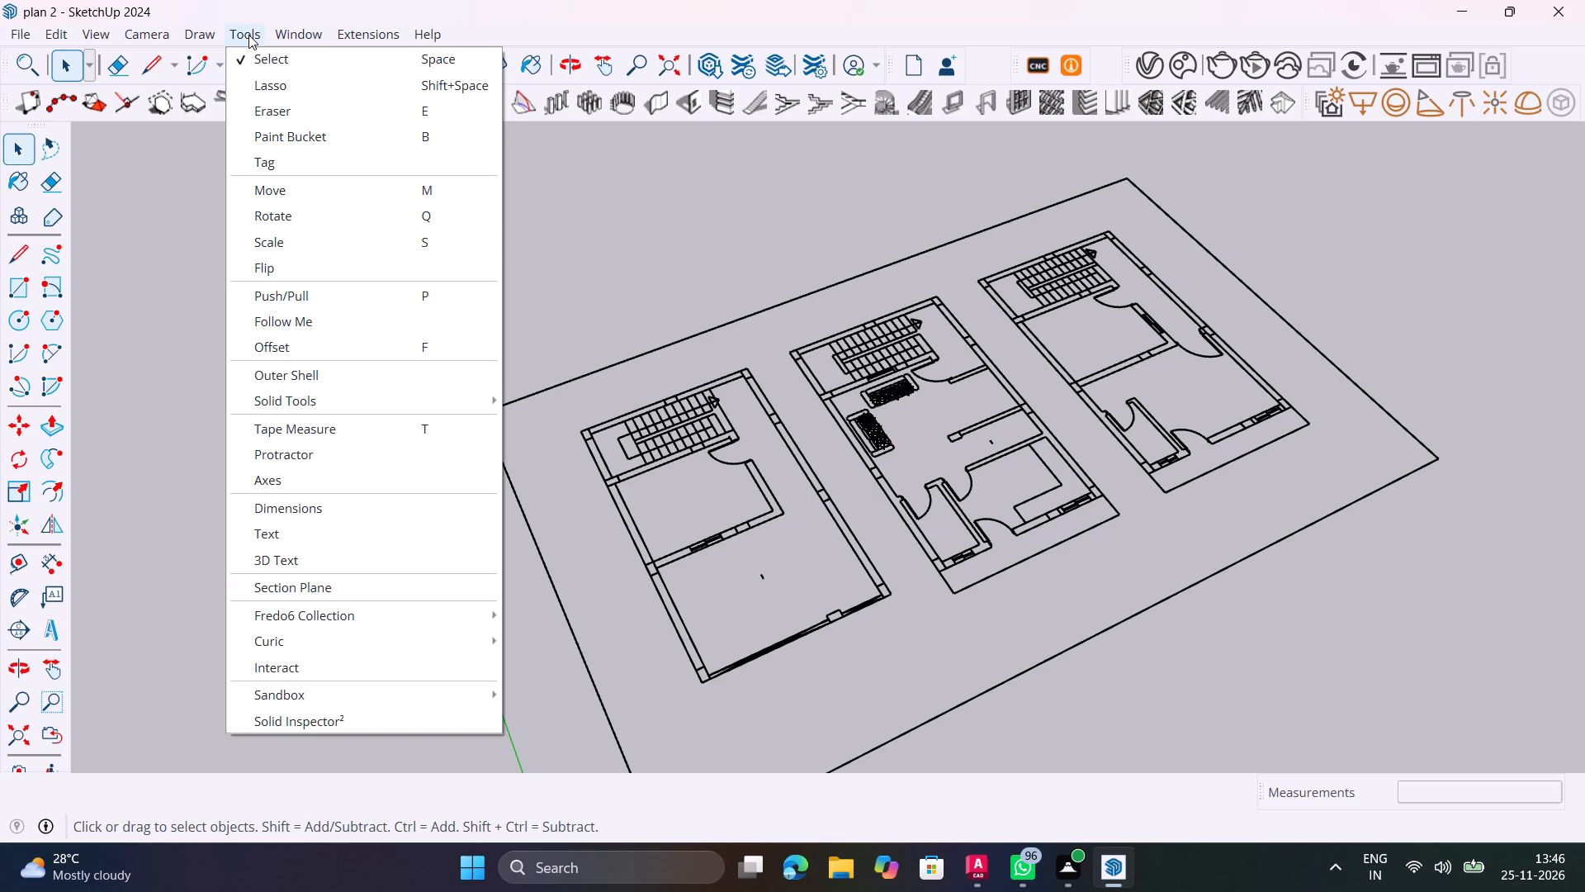
click(329, 165)
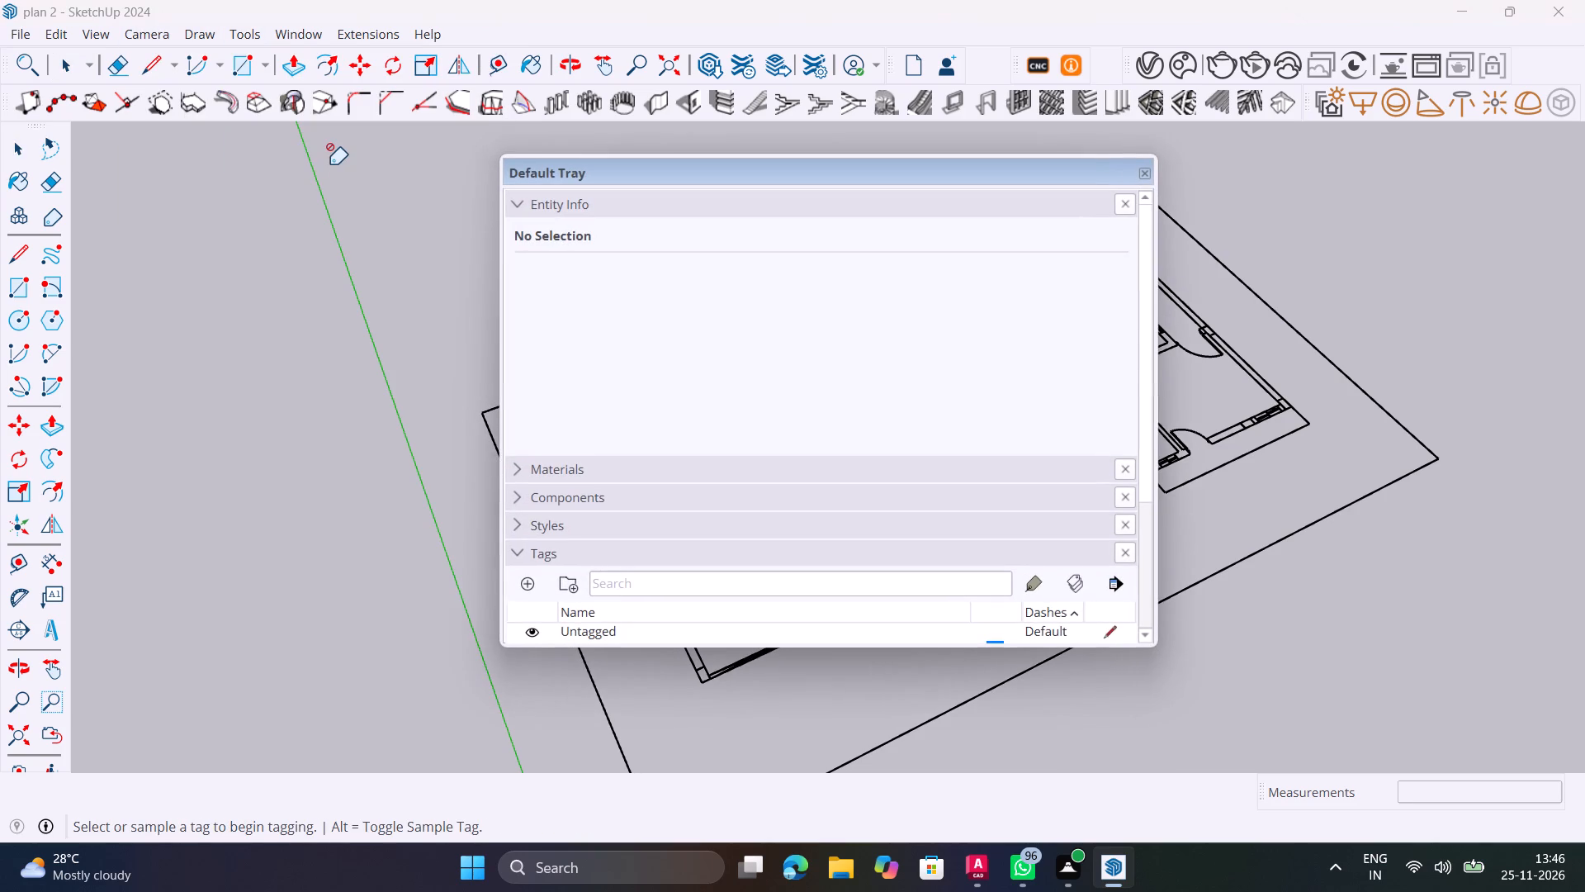
scroll(661, 492, down, 2)
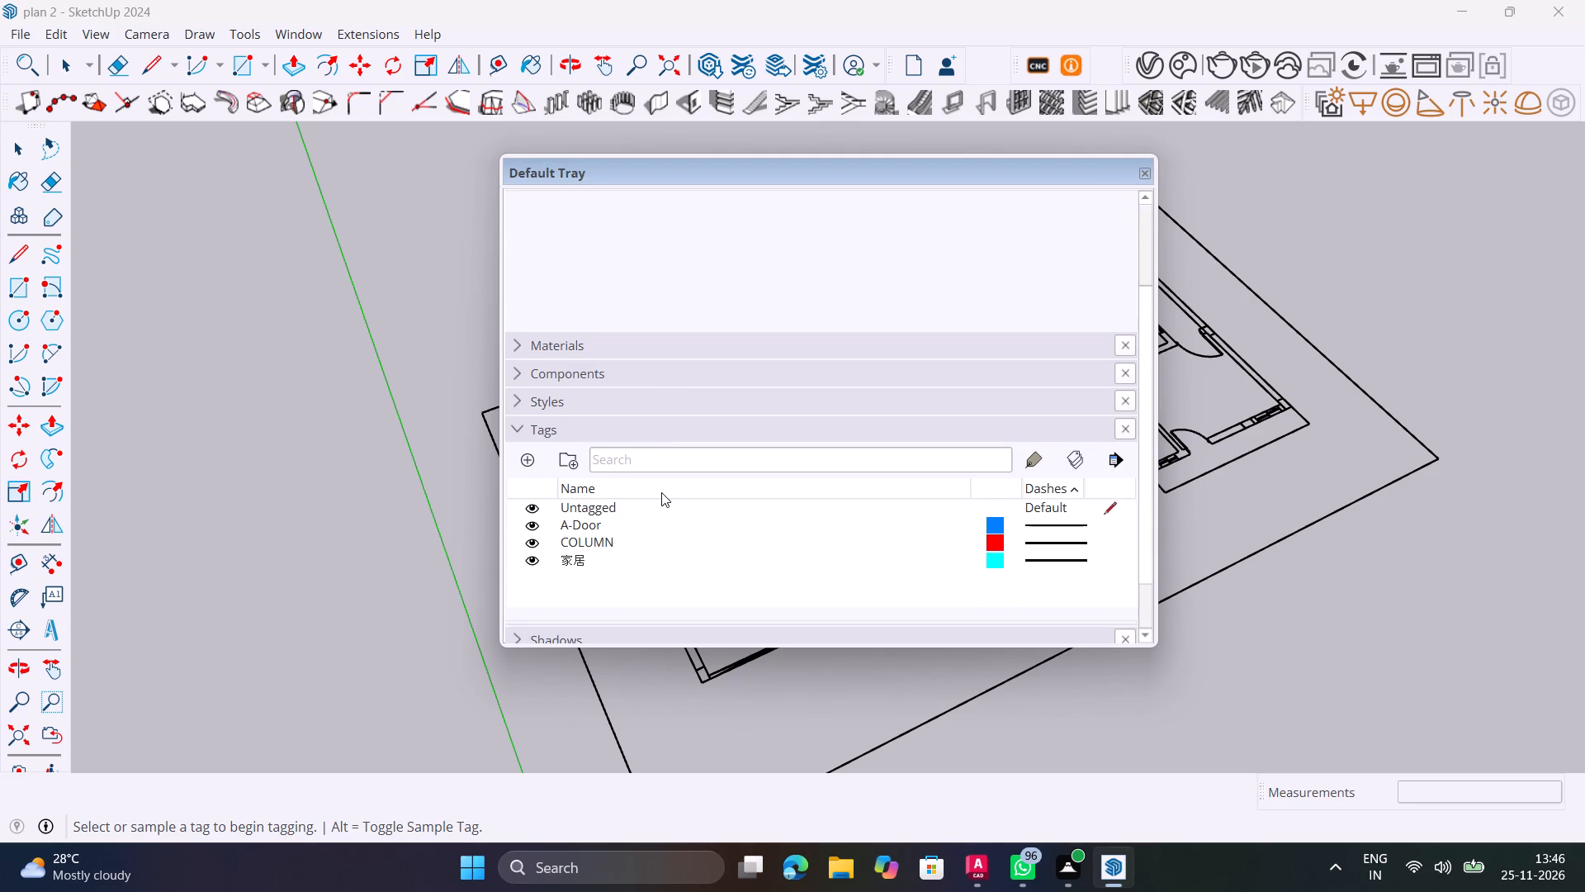
drag(681, 172, 485, 235)
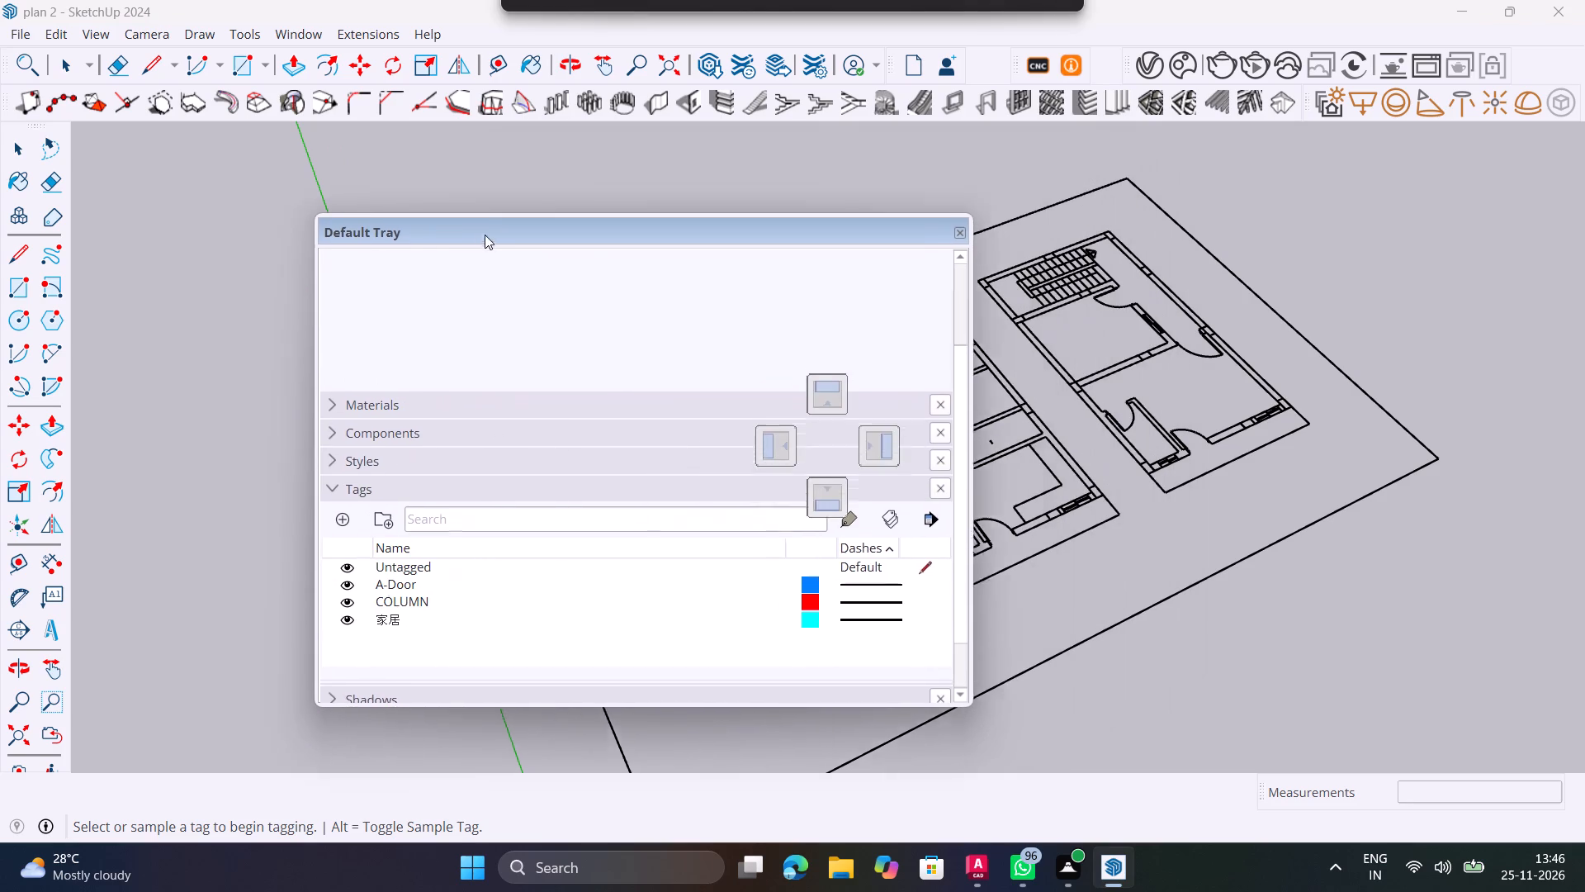
drag(485, 235, 1123, 227)
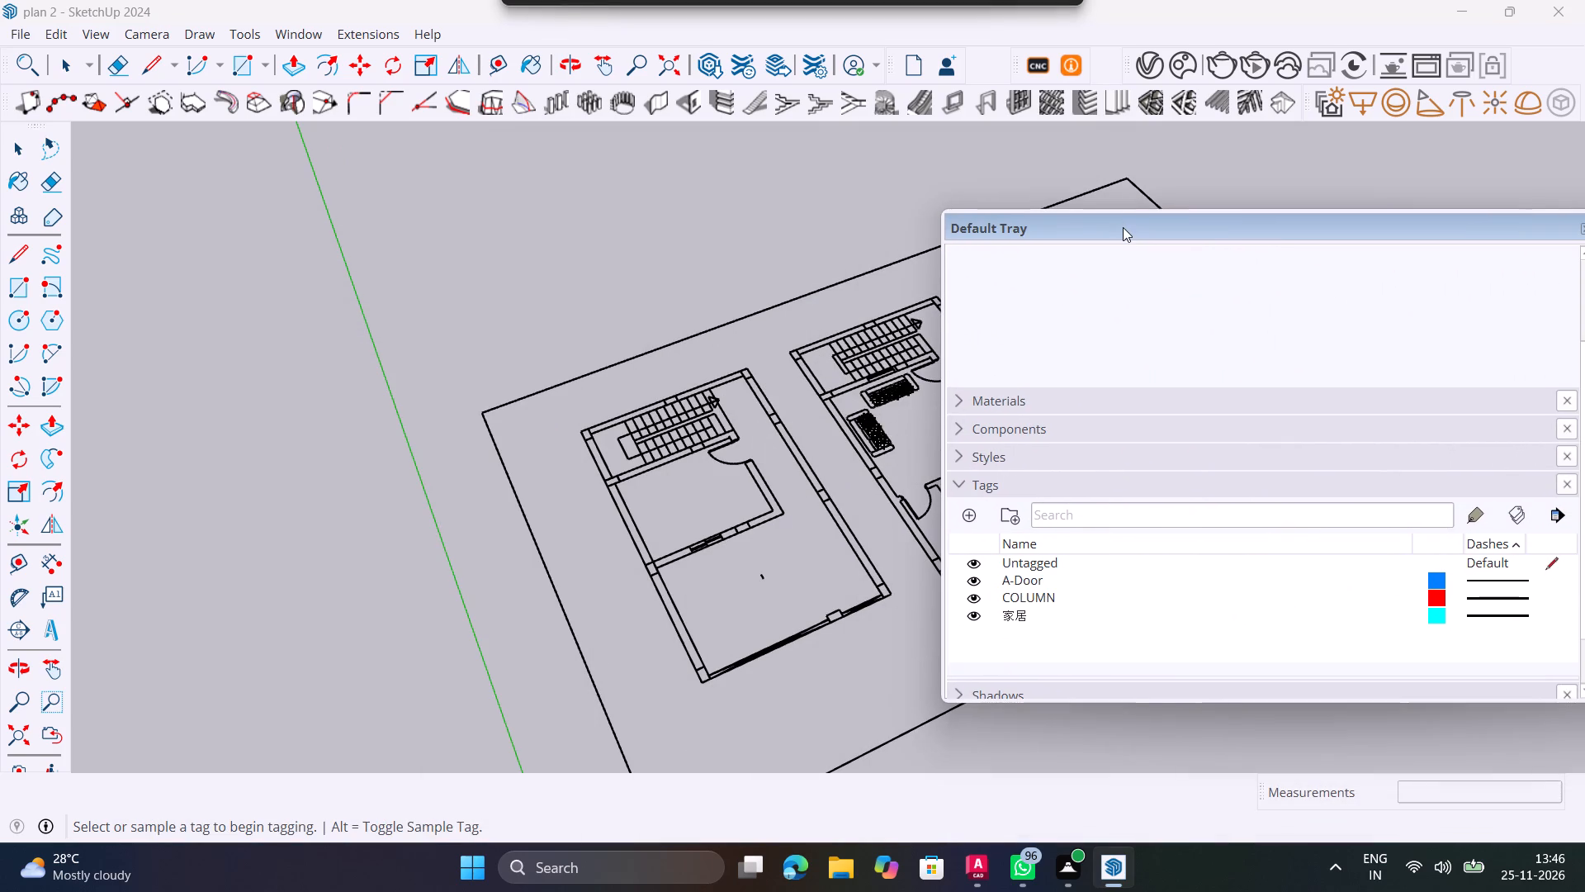
click(977, 618)
click(977, 618)
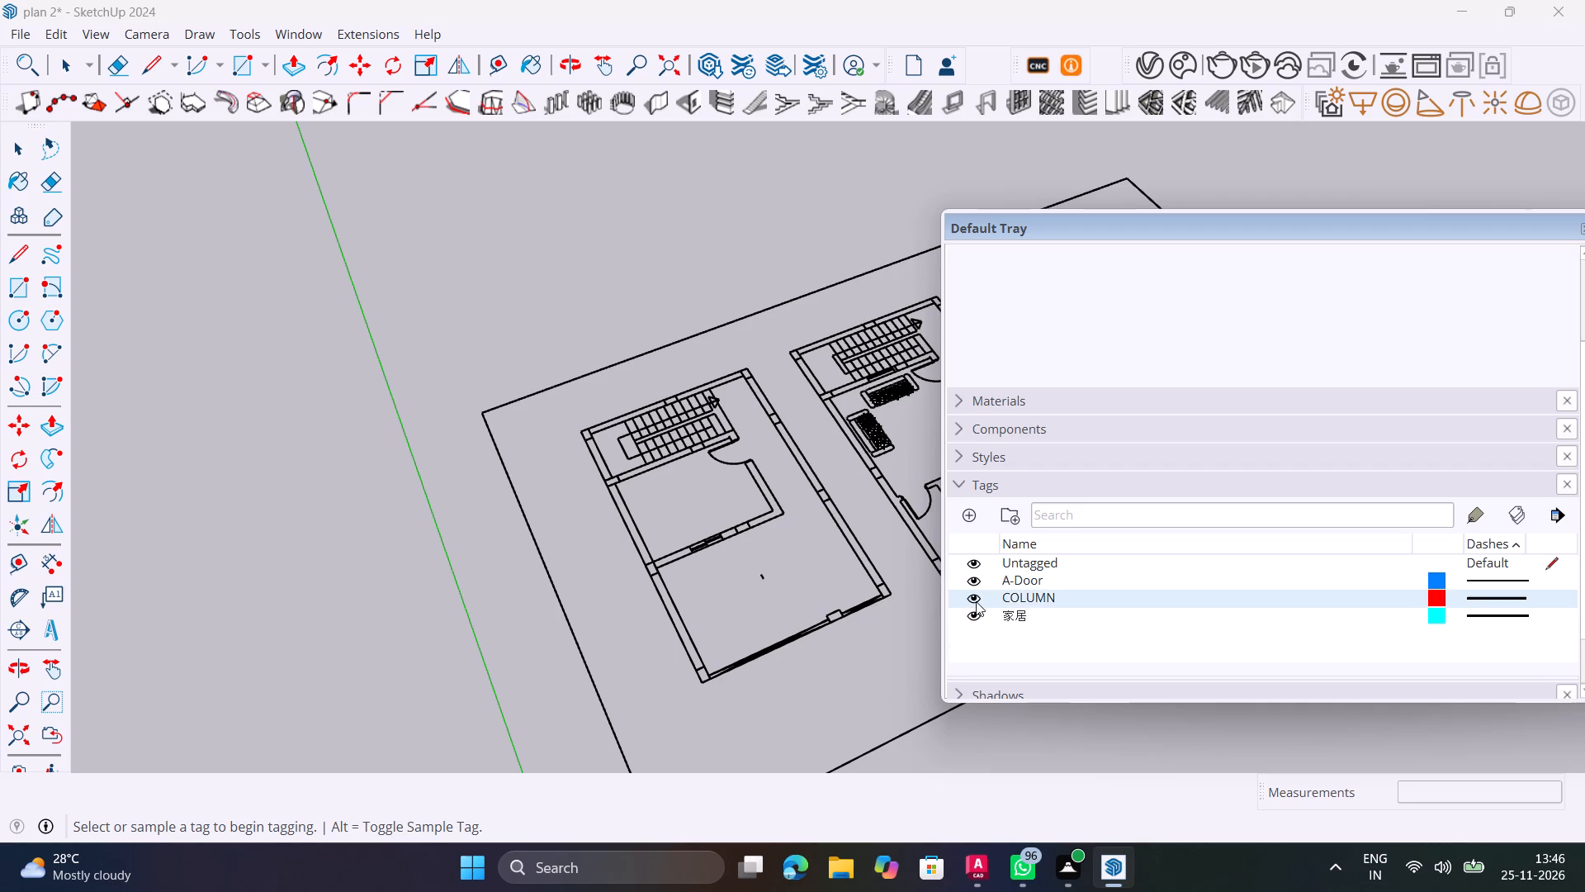
click(976, 601)
click(976, 600)
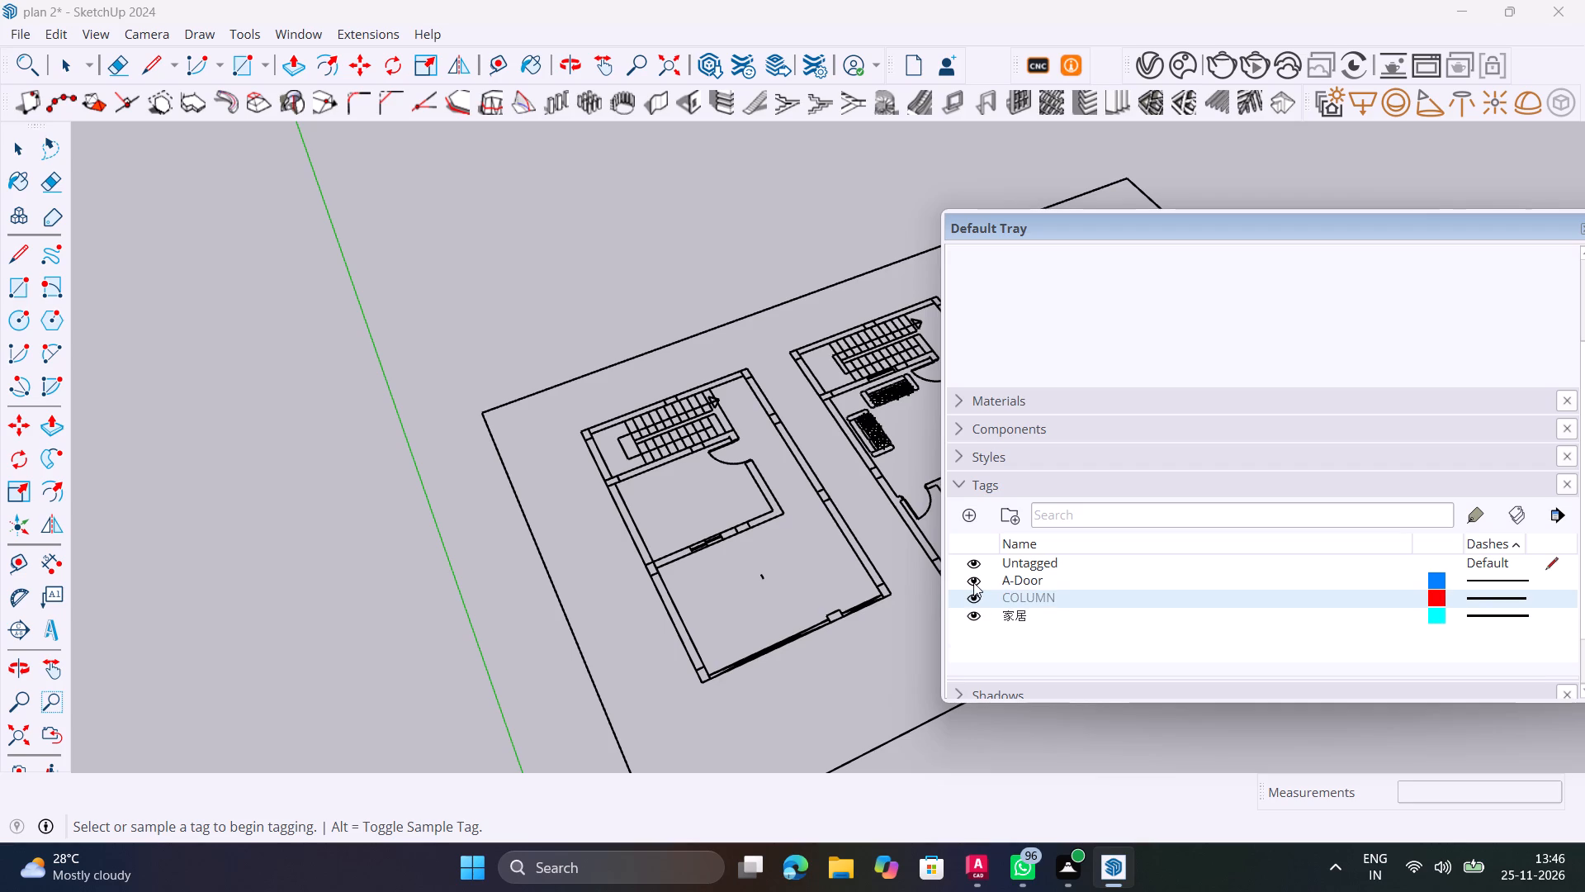
click(973, 582)
click(973, 582)
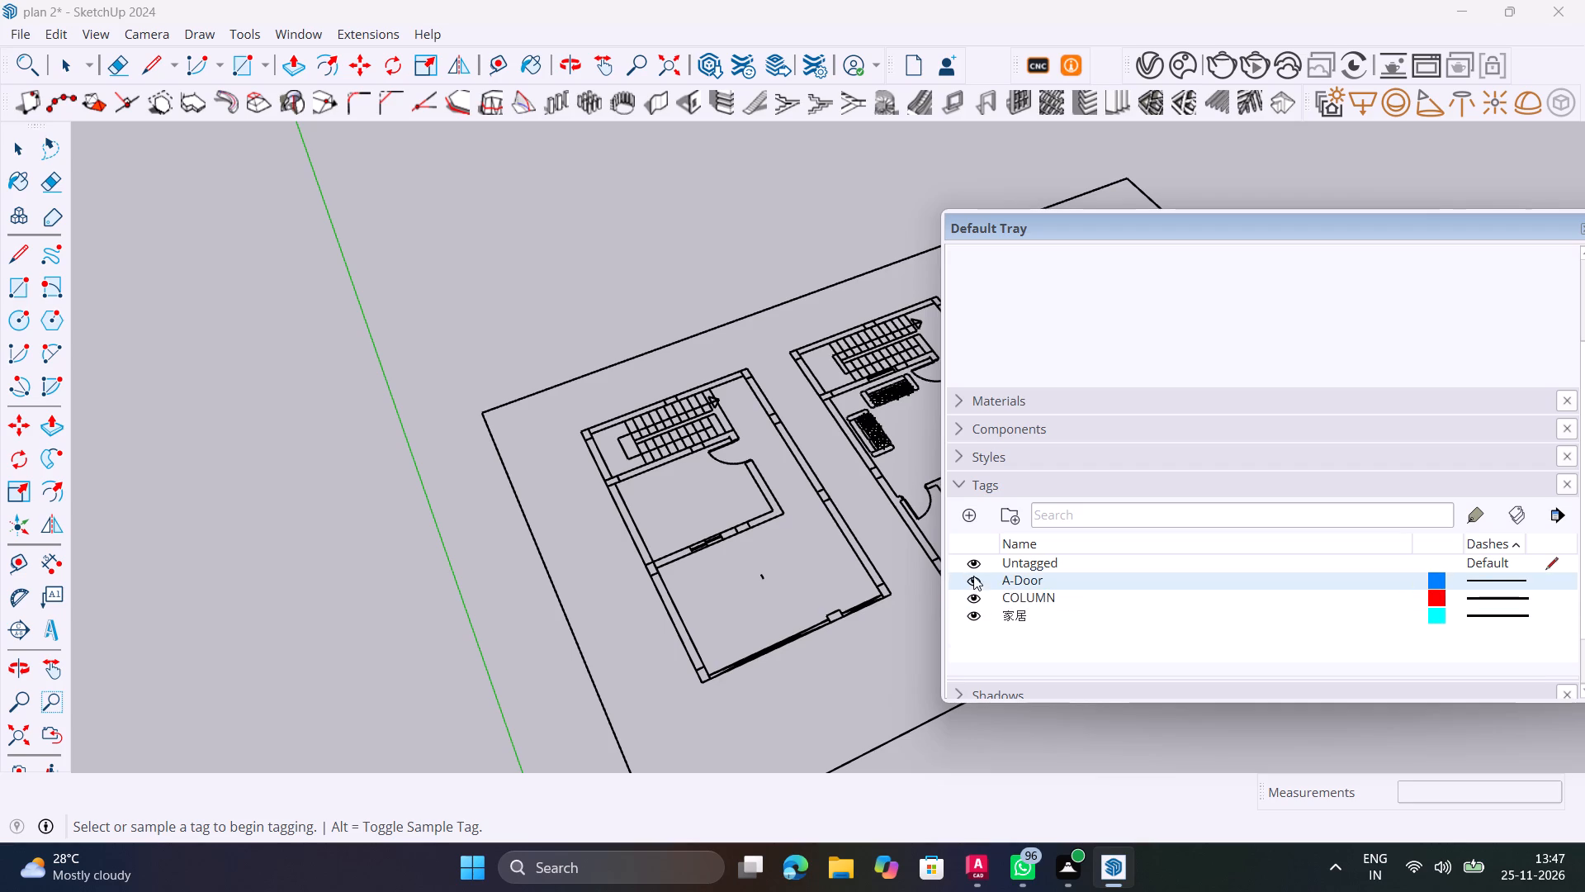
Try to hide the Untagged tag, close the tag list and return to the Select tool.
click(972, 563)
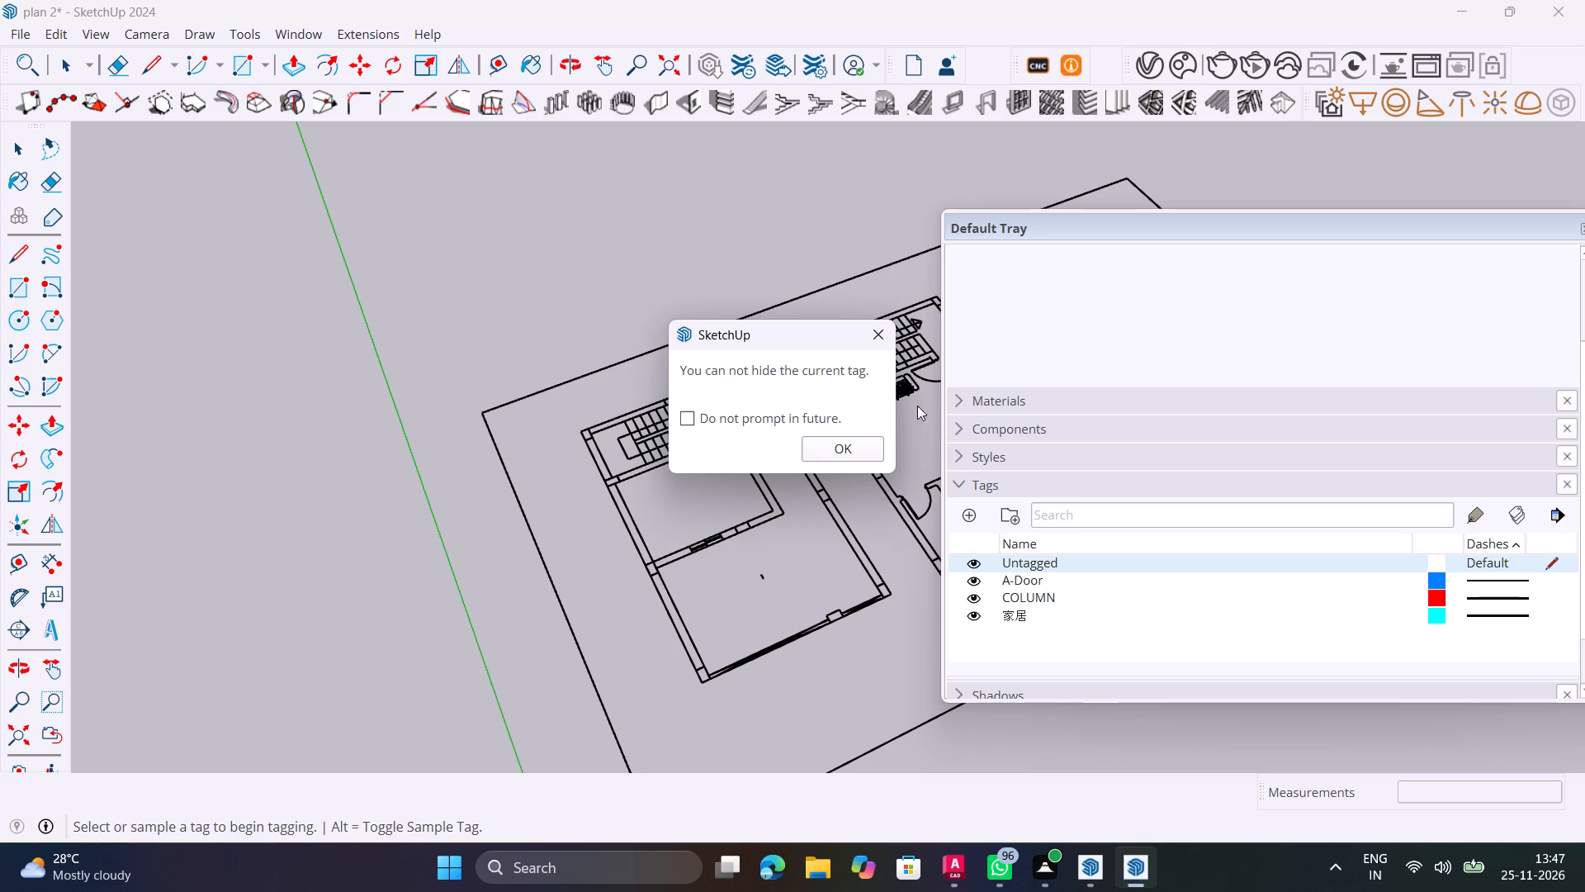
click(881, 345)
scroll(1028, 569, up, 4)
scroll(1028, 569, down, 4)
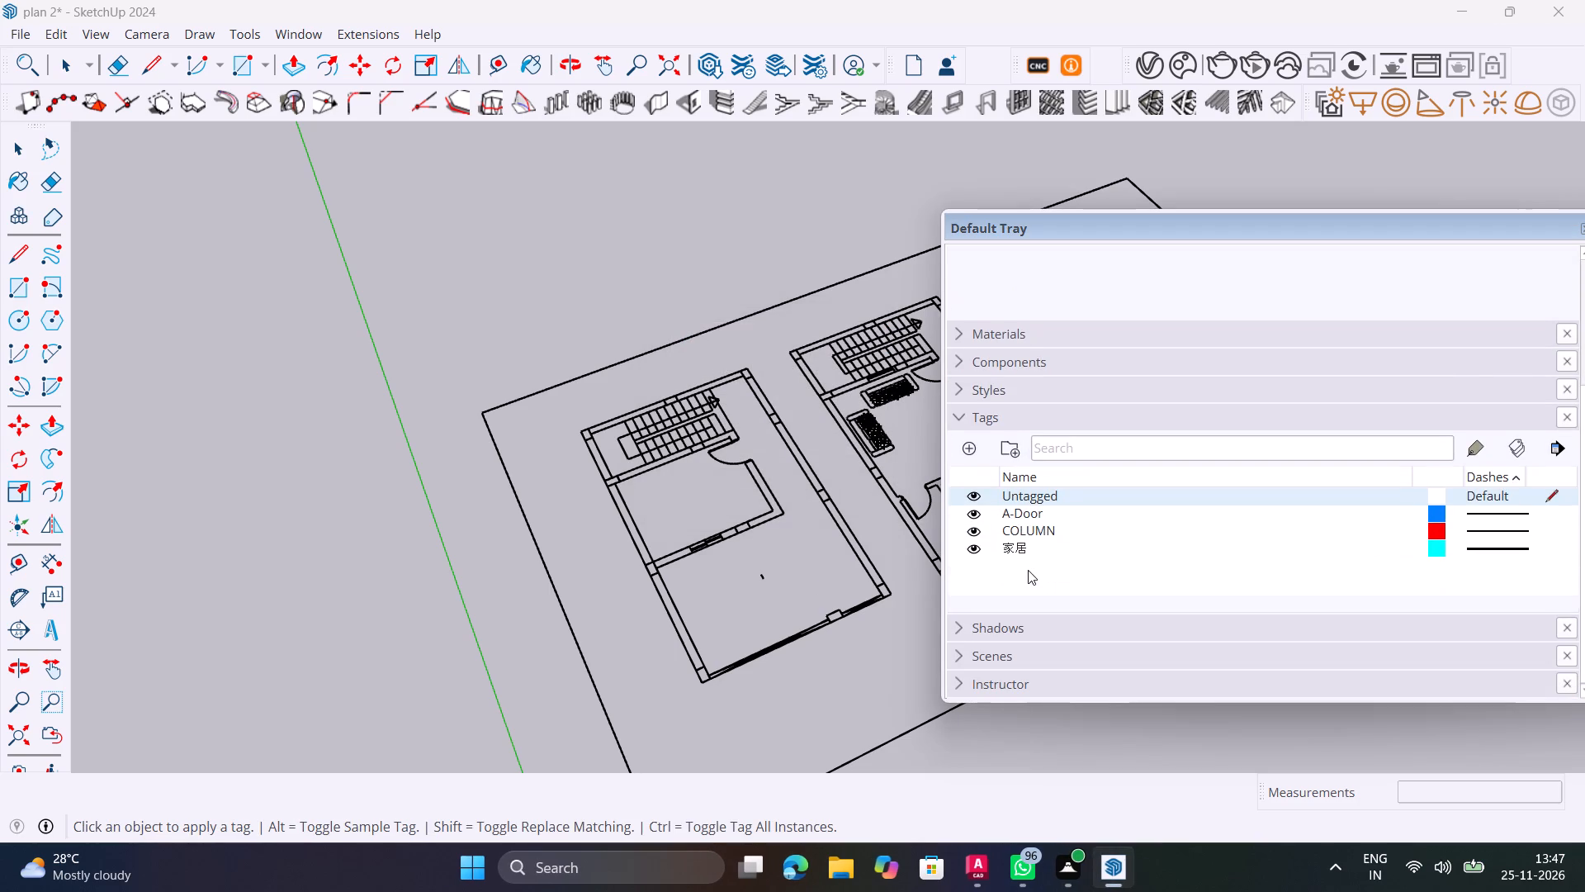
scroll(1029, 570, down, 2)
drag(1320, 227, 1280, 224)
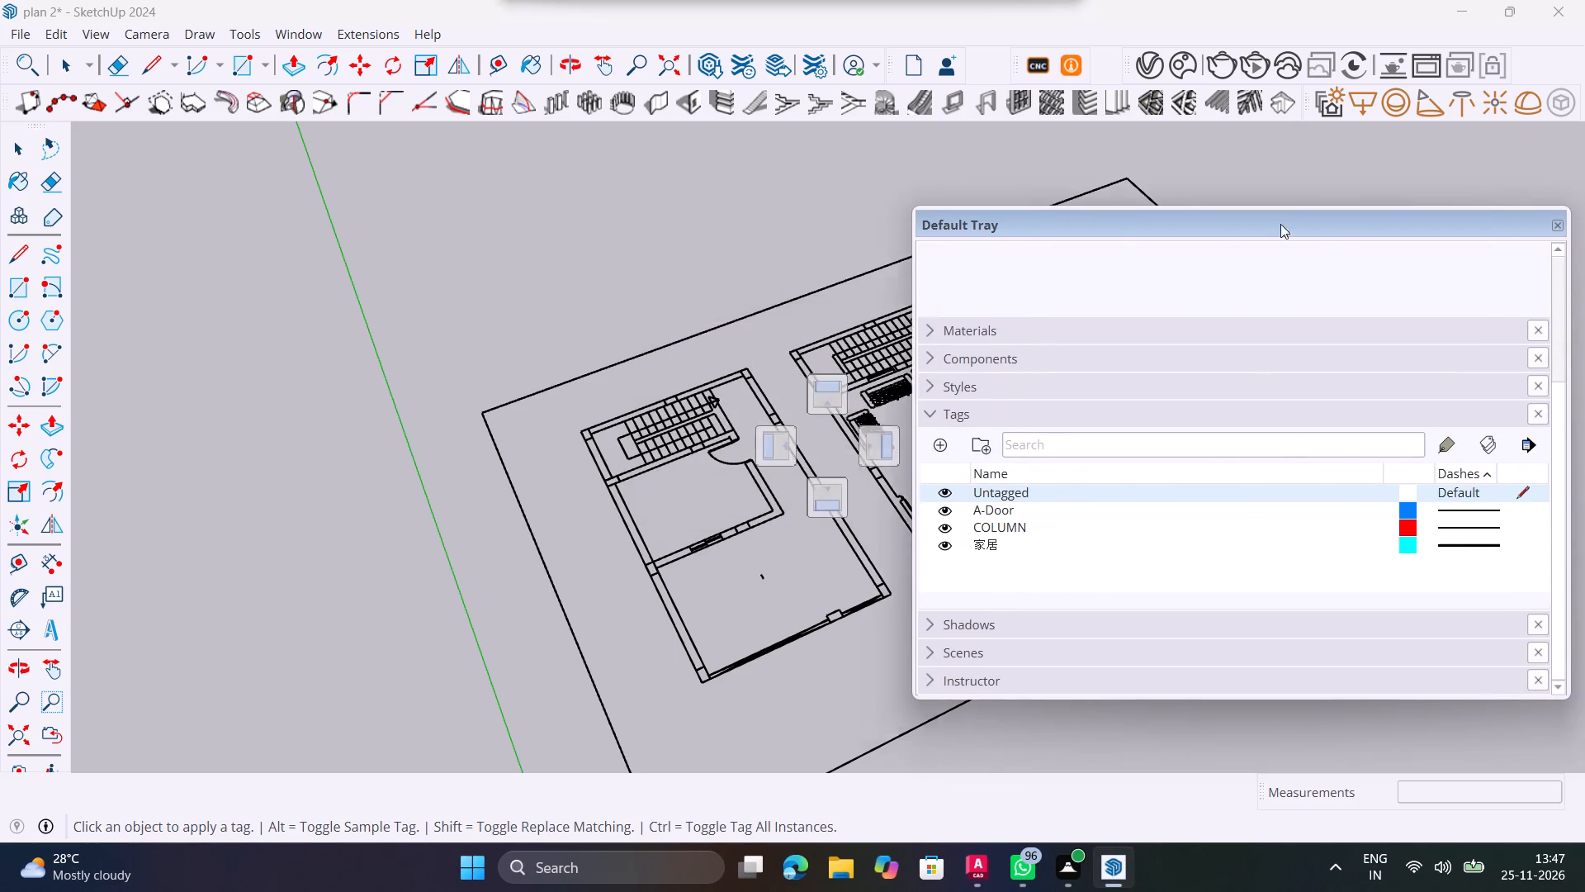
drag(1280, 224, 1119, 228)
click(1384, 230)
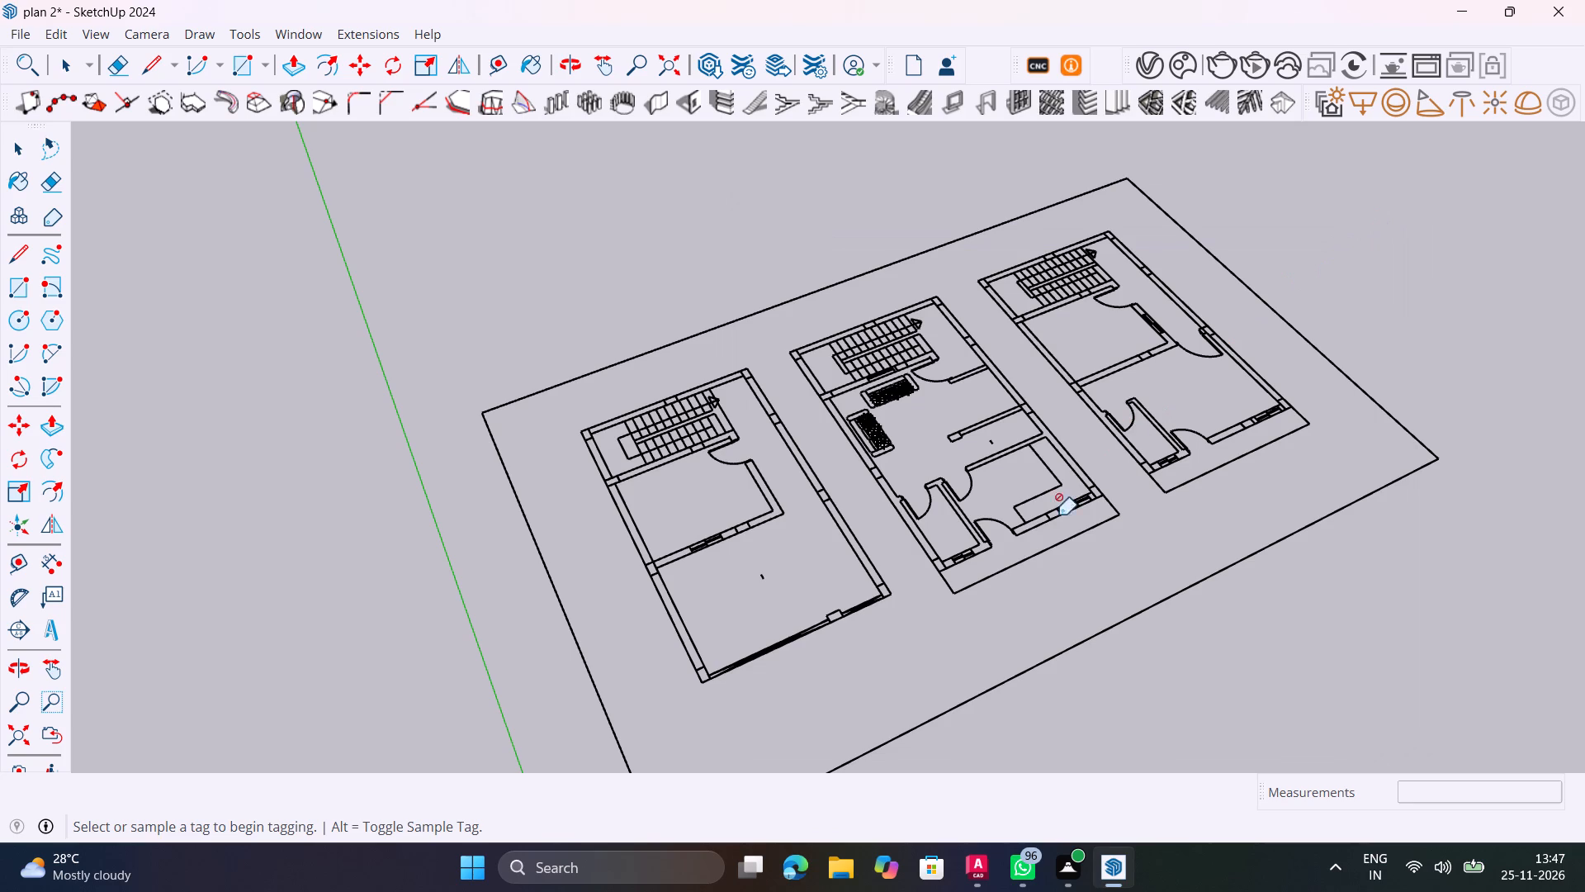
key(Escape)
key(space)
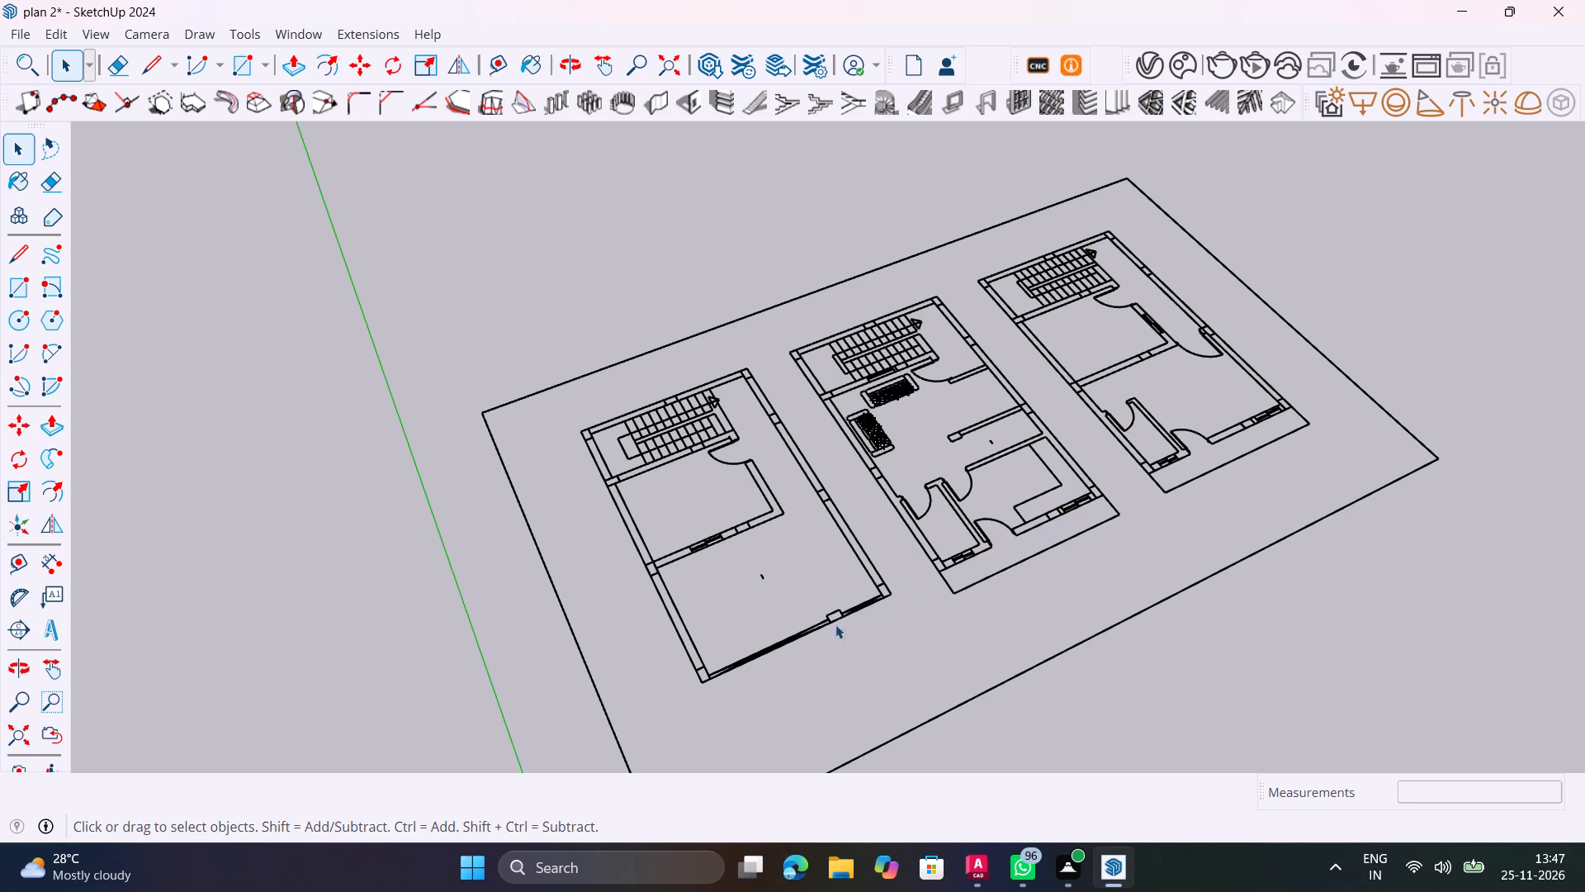
Inspect the first layout's outer walls and front edge up close and beside the neighbouring layouts.
scroll(746, 643, up, 2)
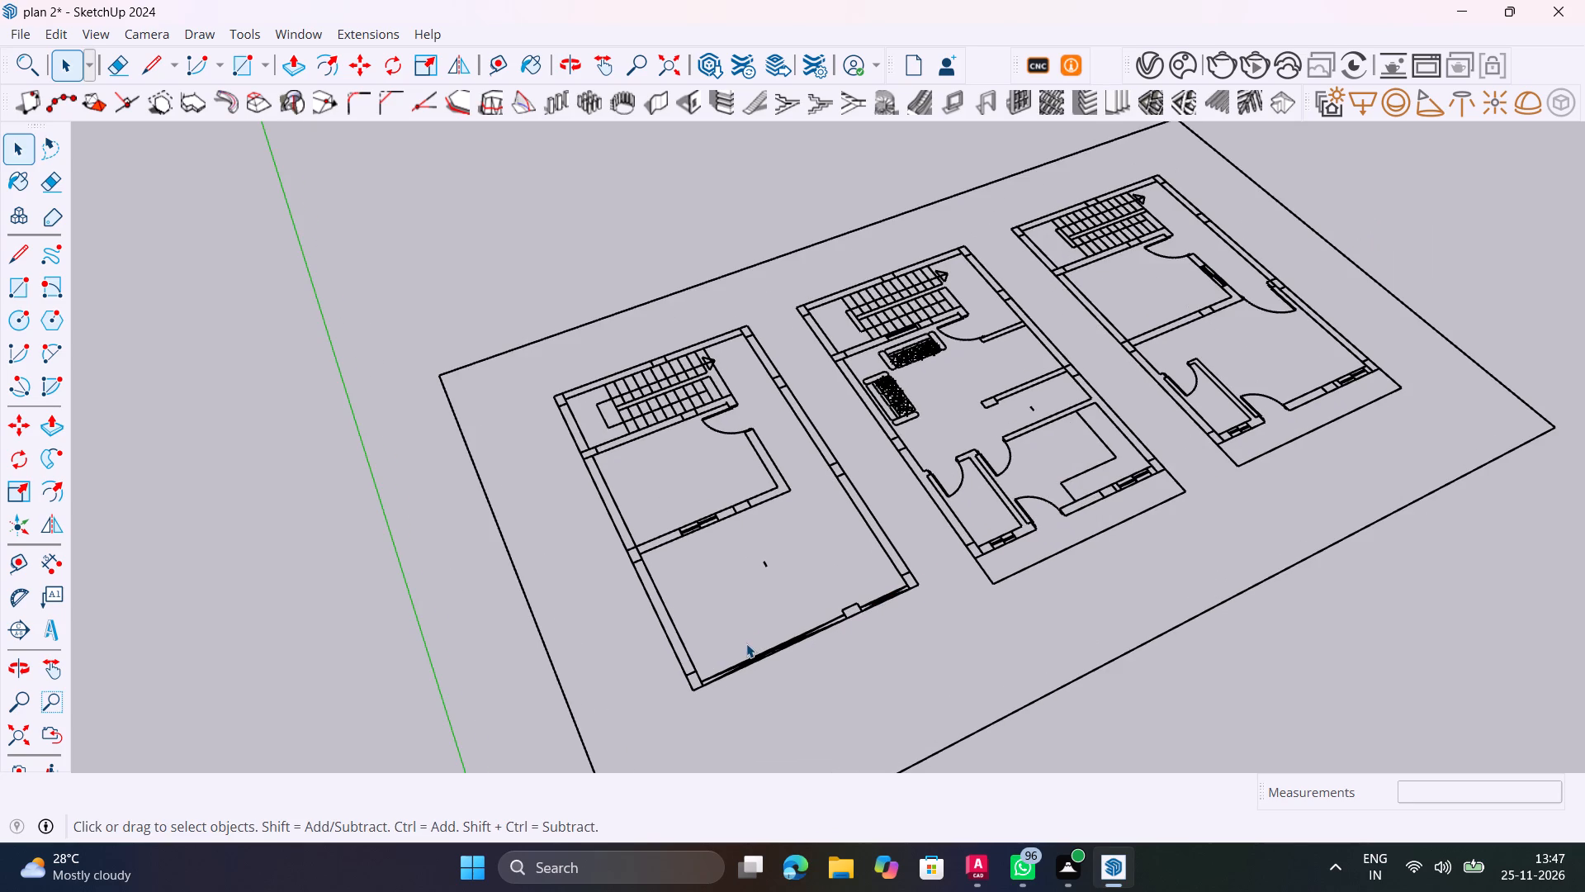
scroll(746, 643, up, 1)
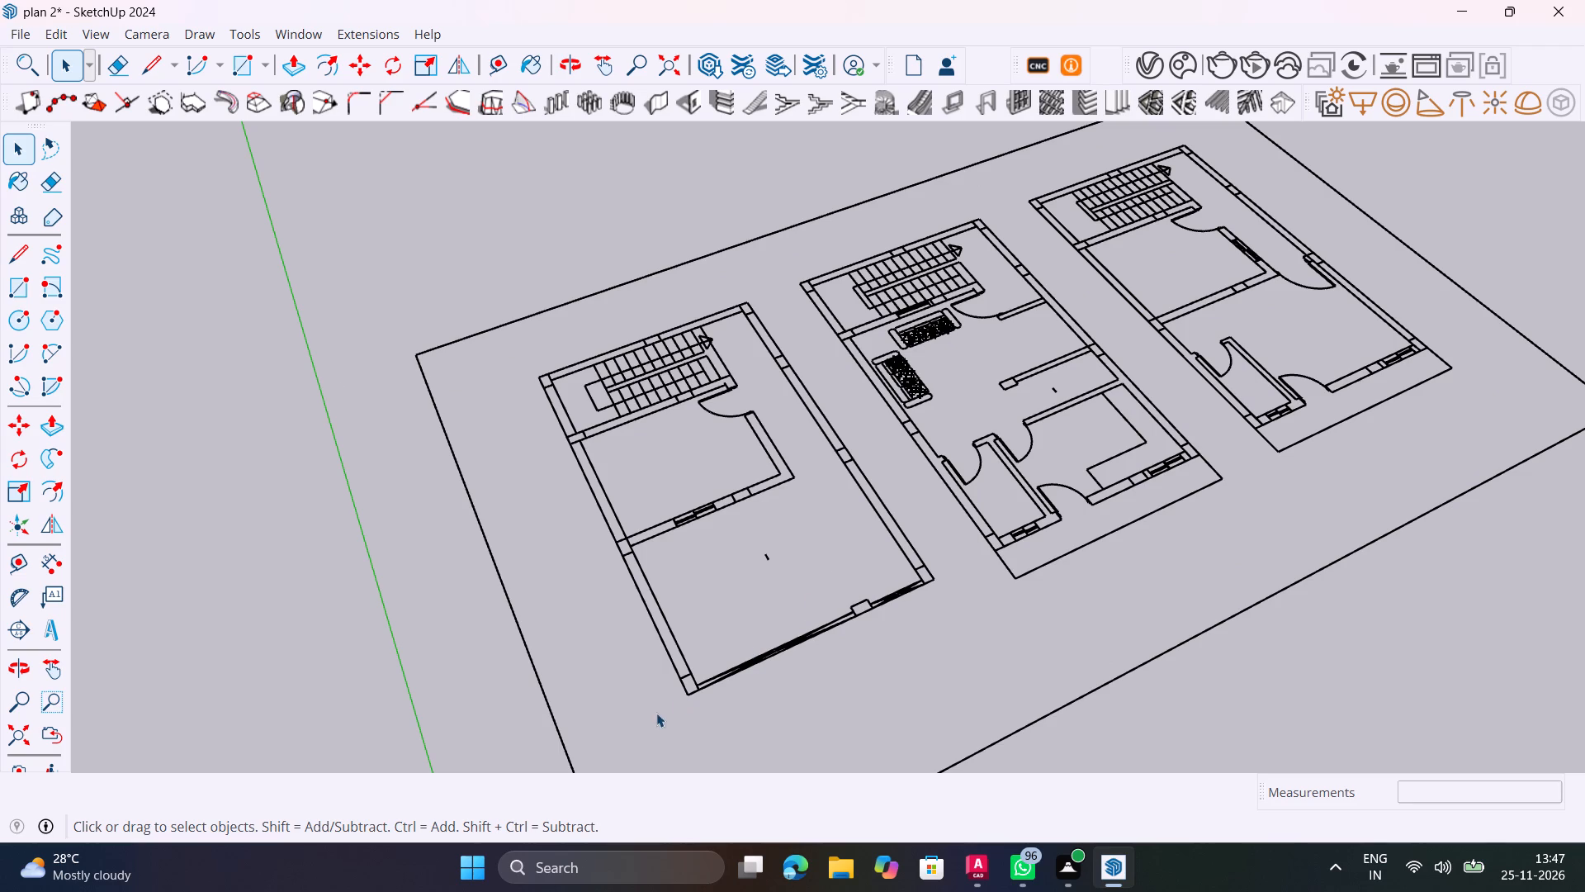
scroll(666, 702, up, 7)
middle_drag(669, 663, 496, 586)
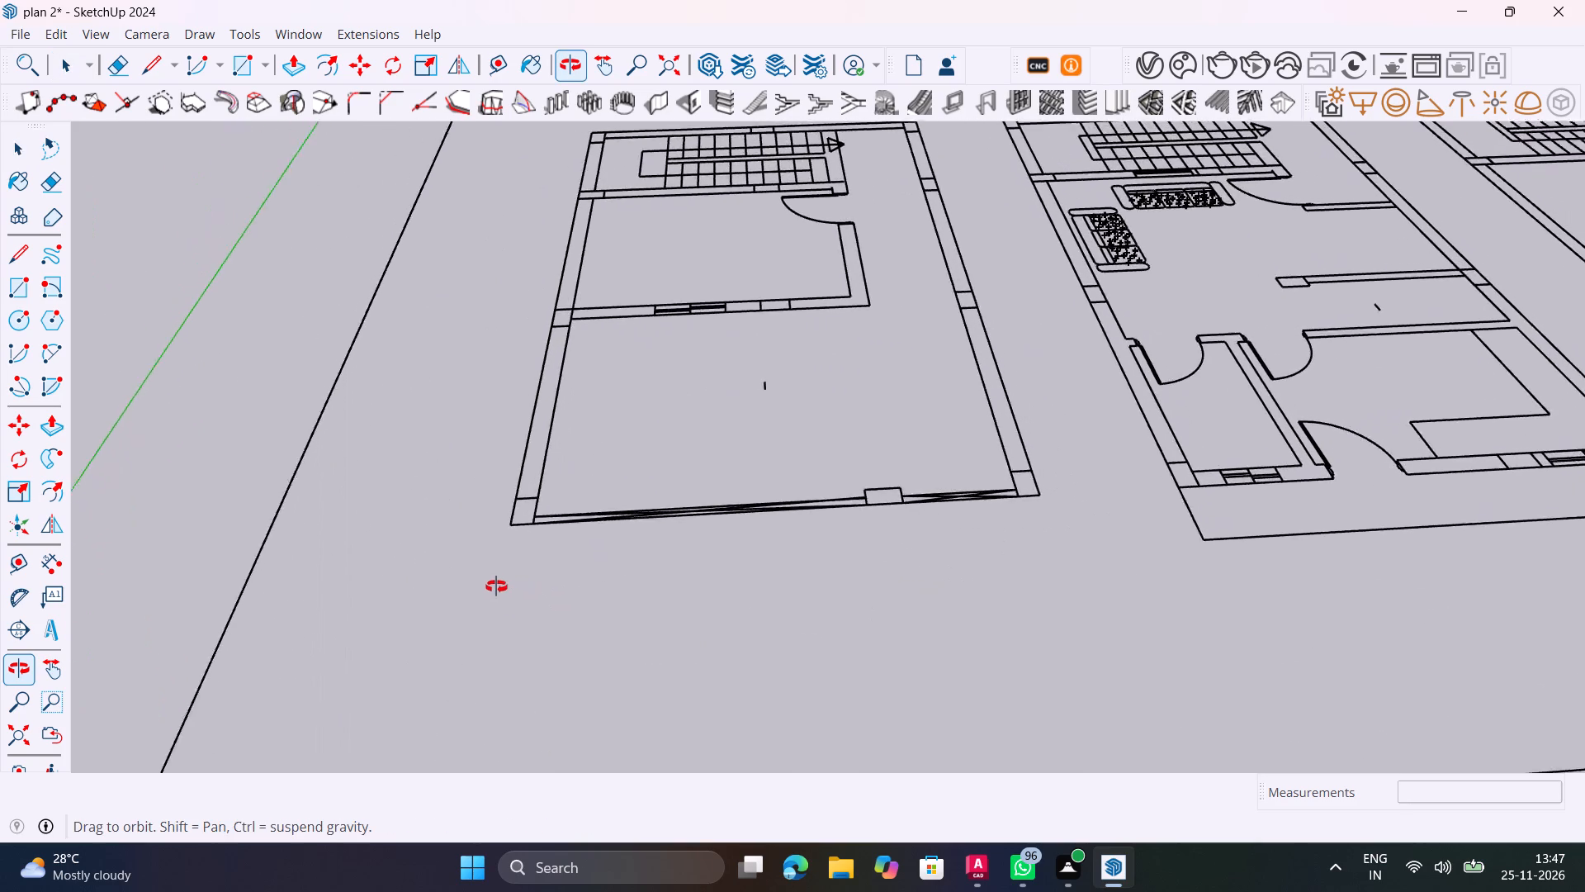
middle_drag(496, 586, 545, 581)
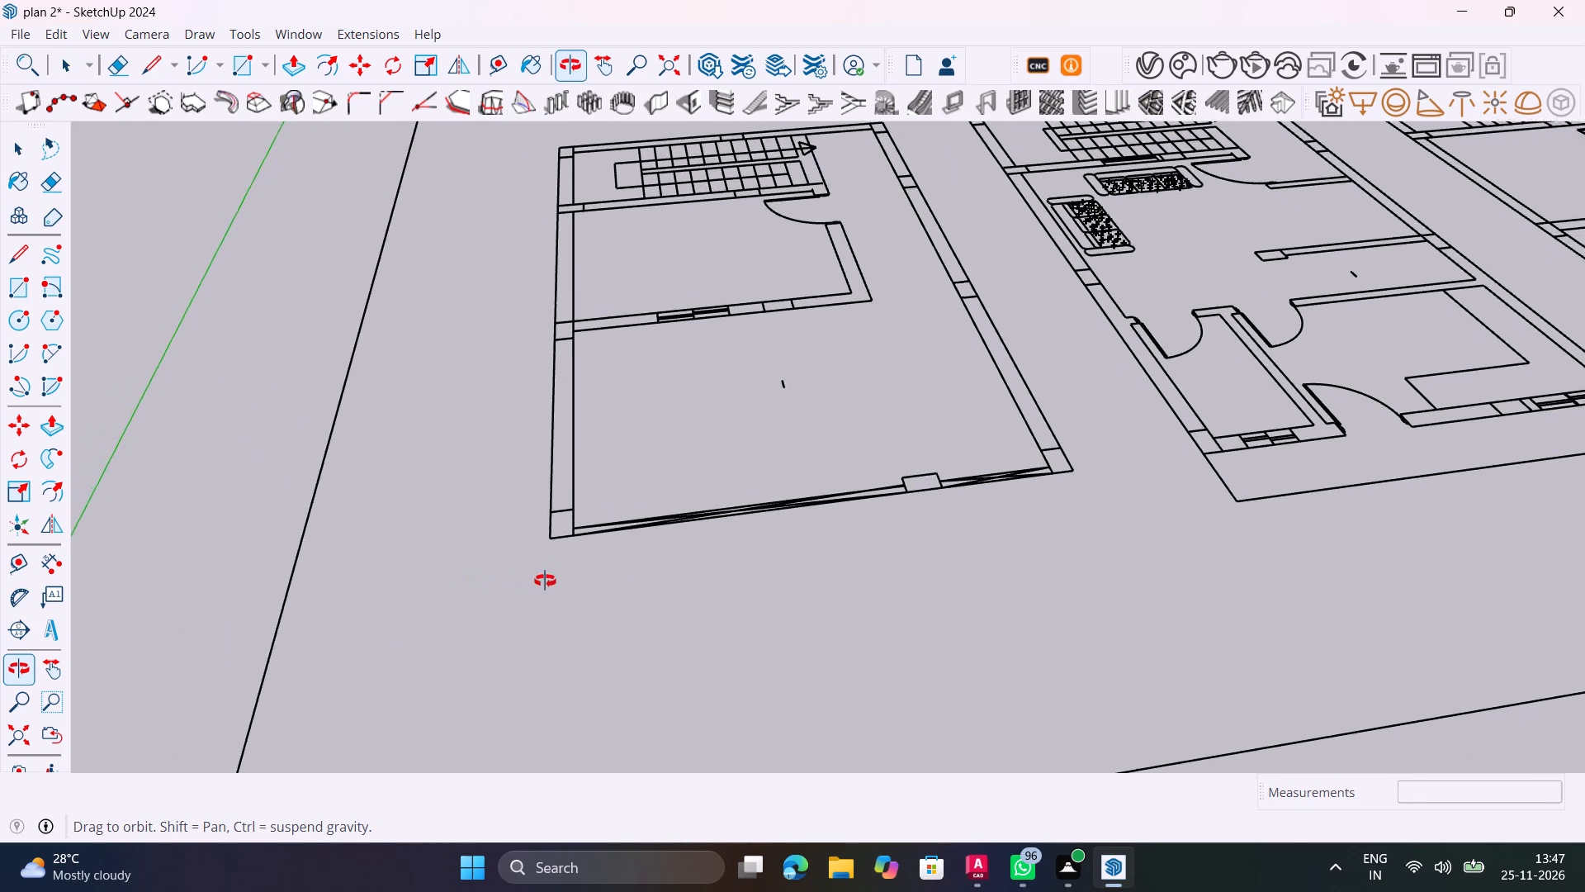
middle_drag(545, 581, 538, 641)
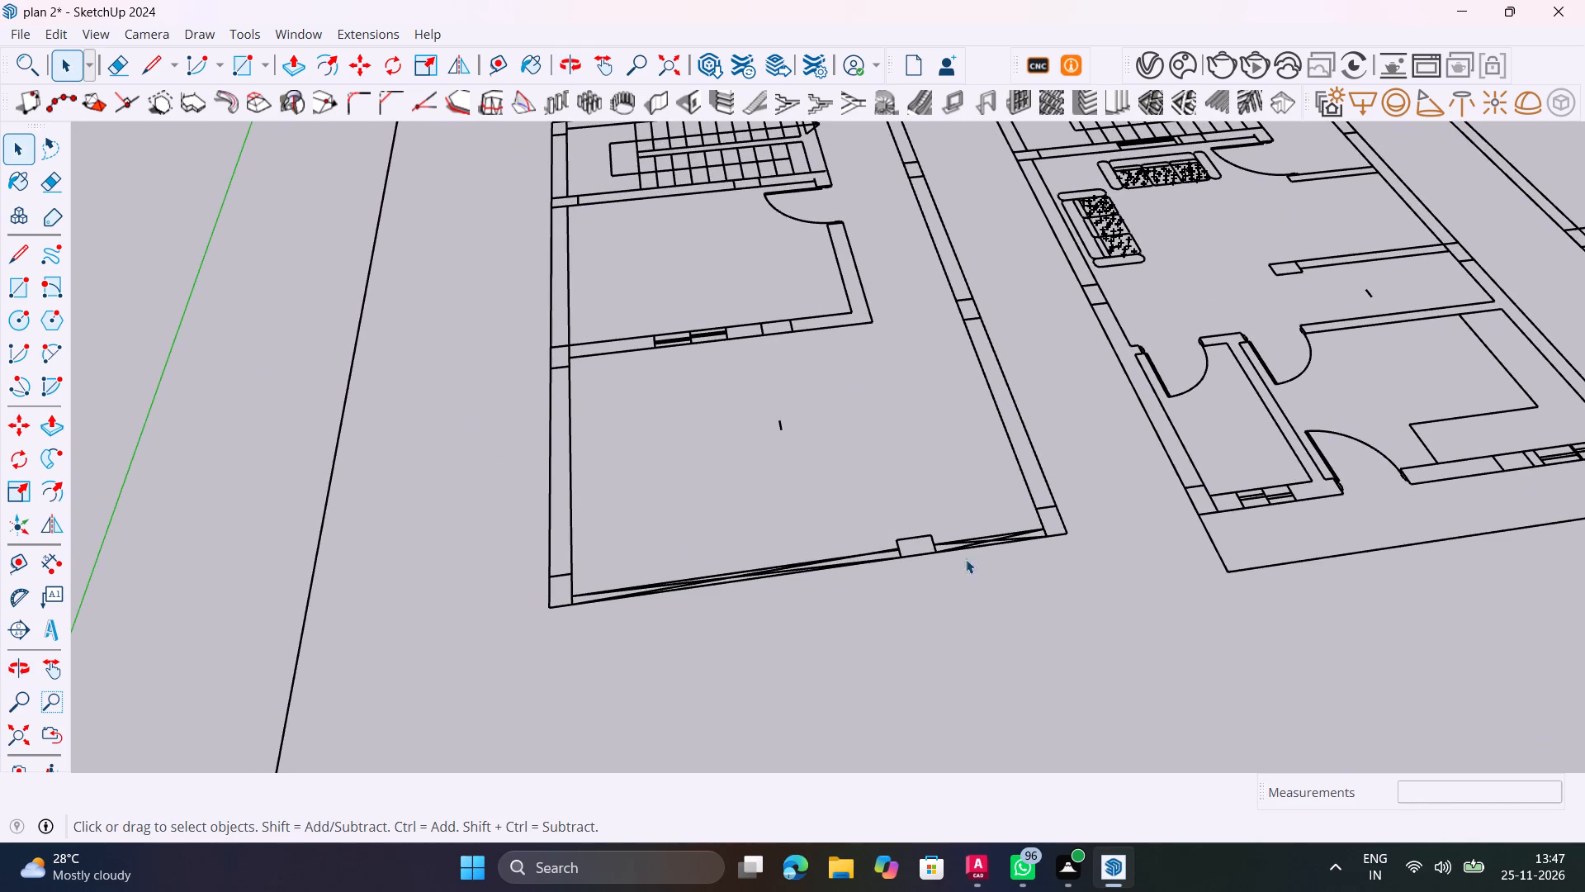
scroll(1117, 553, down, 5)
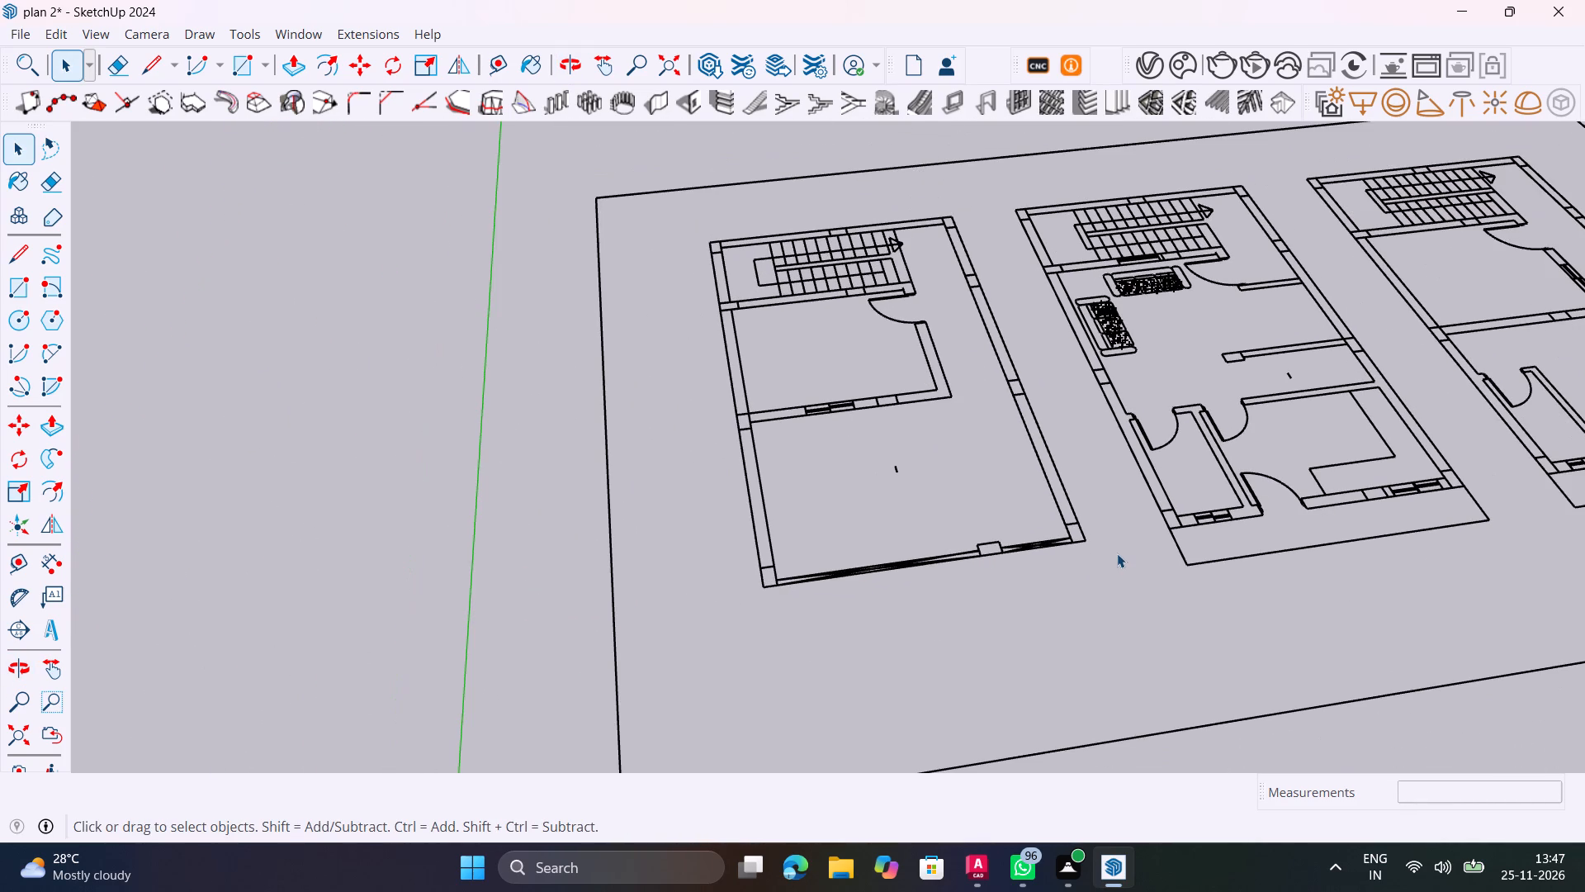
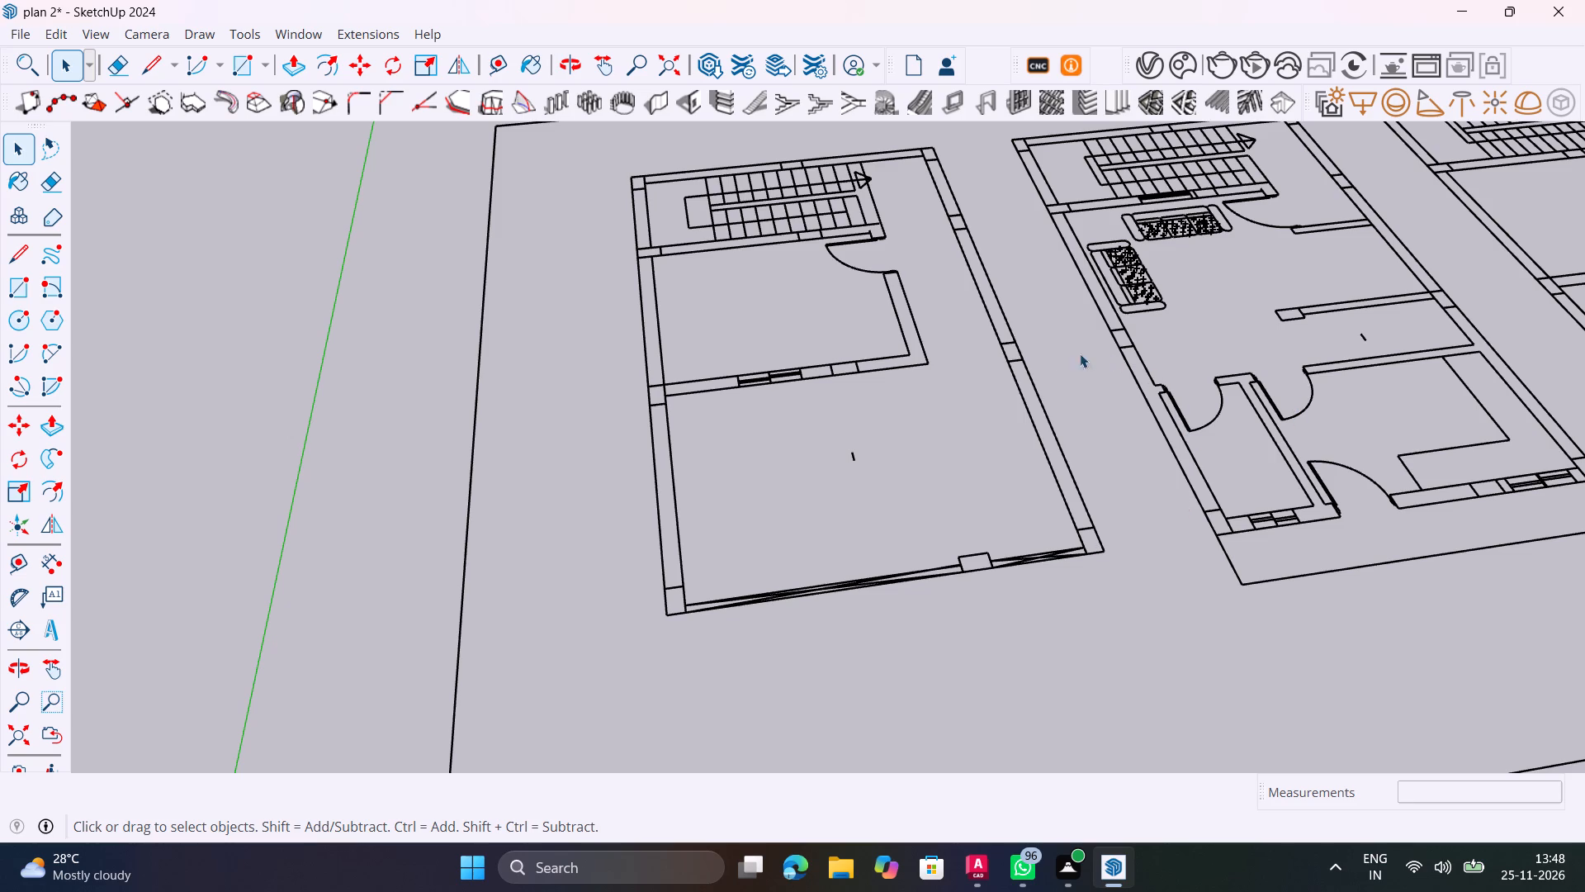
Inspect the first layout's staircase area, rear corner and outer side wall up close and beside the second layout.
scroll(857, 474, up, 5)
scroll(857, 473, down, 1)
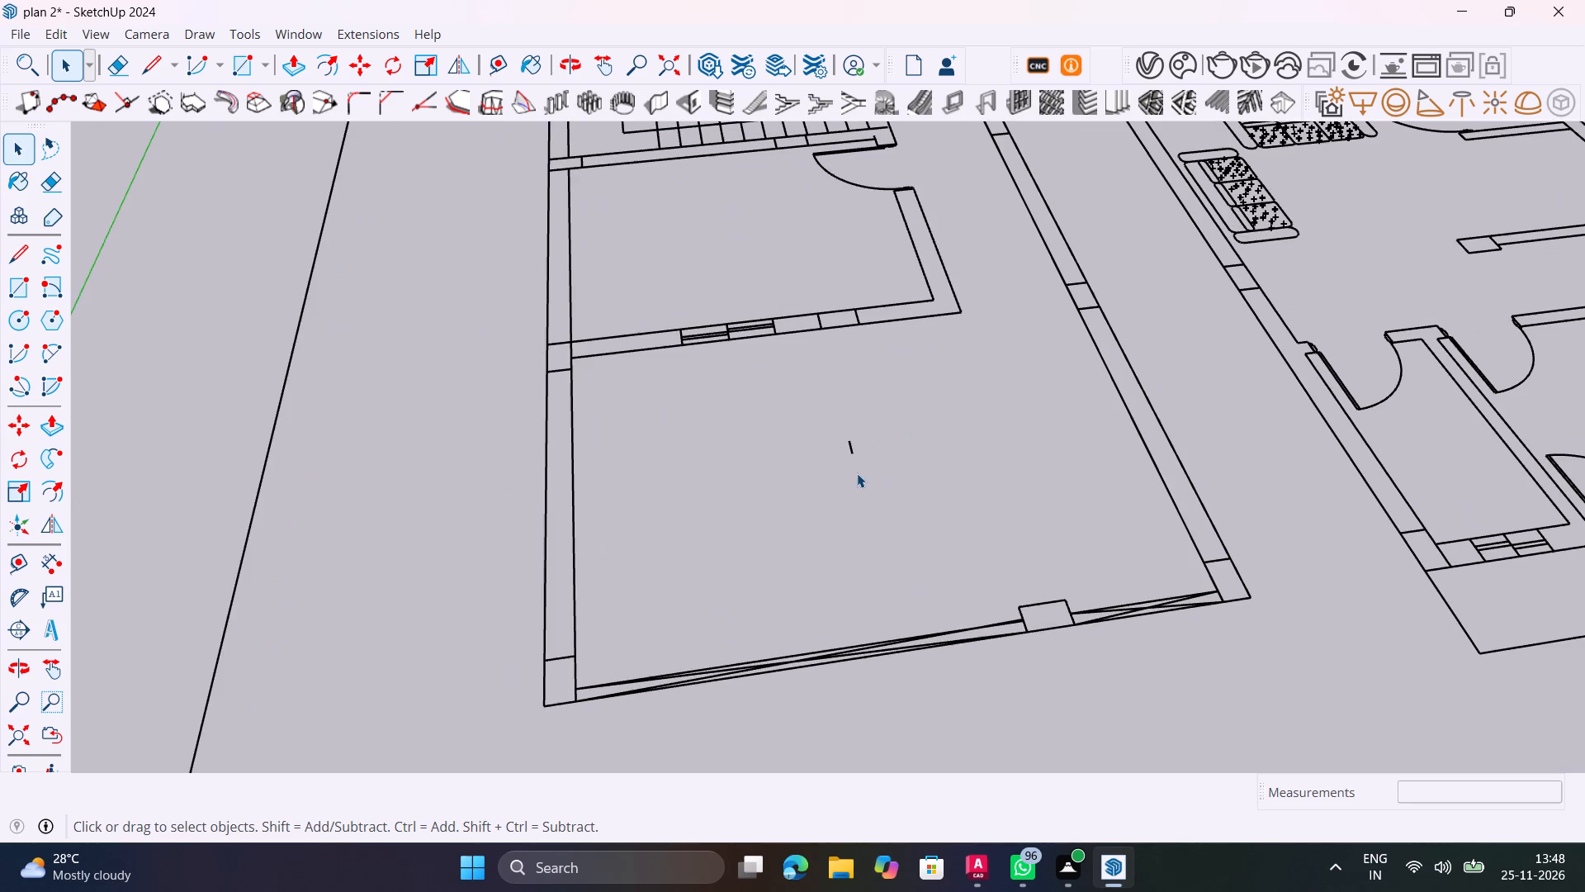
scroll(857, 473, down, 2)
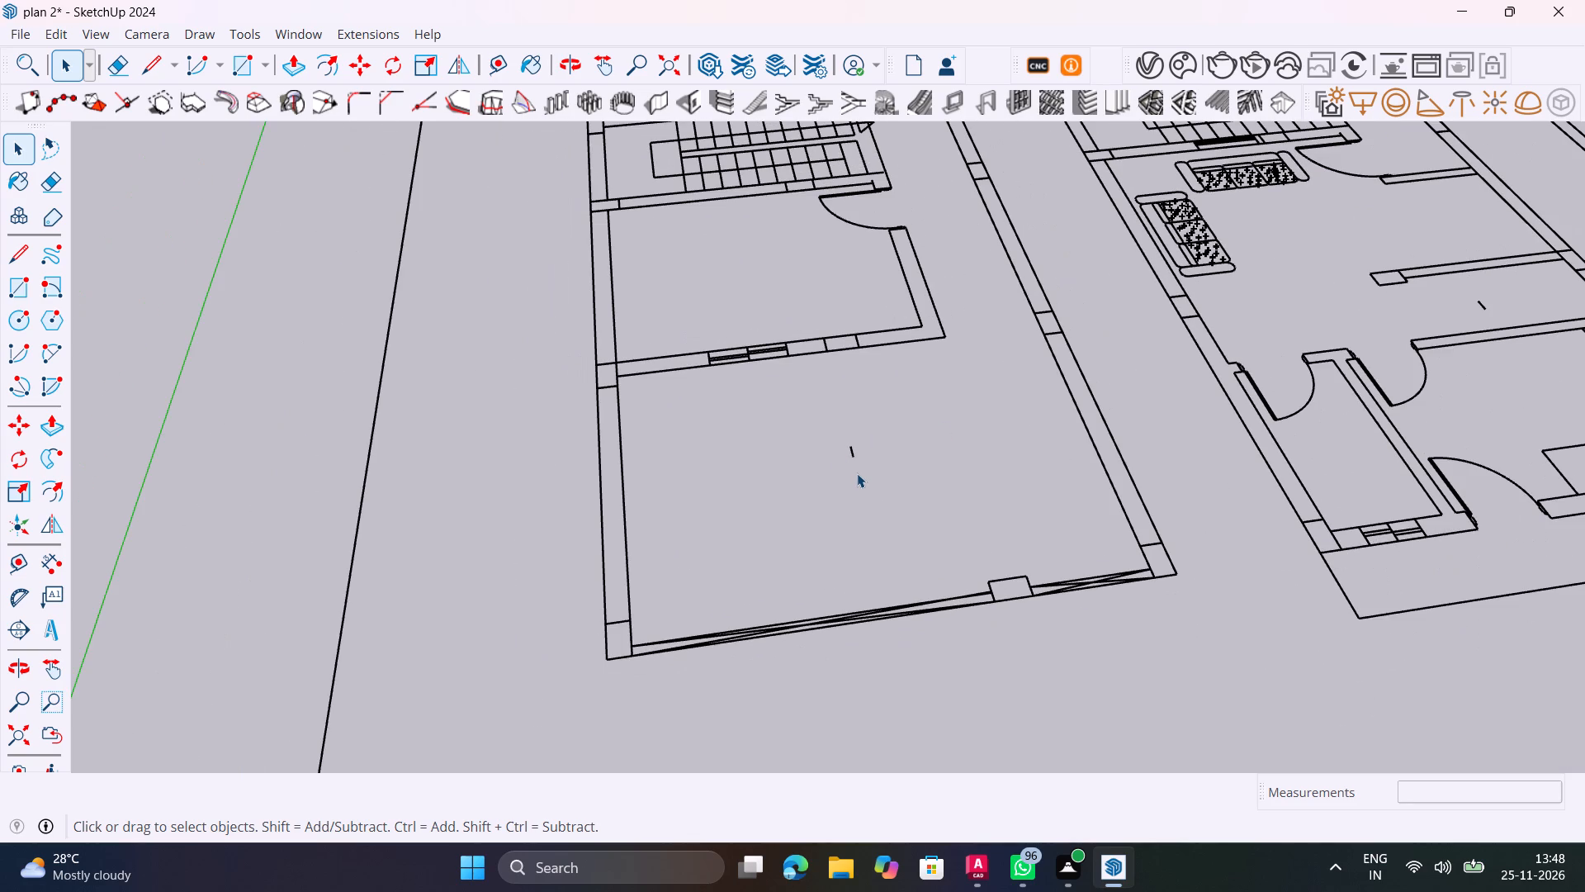
middle_drag(866, 338, 917, 501)
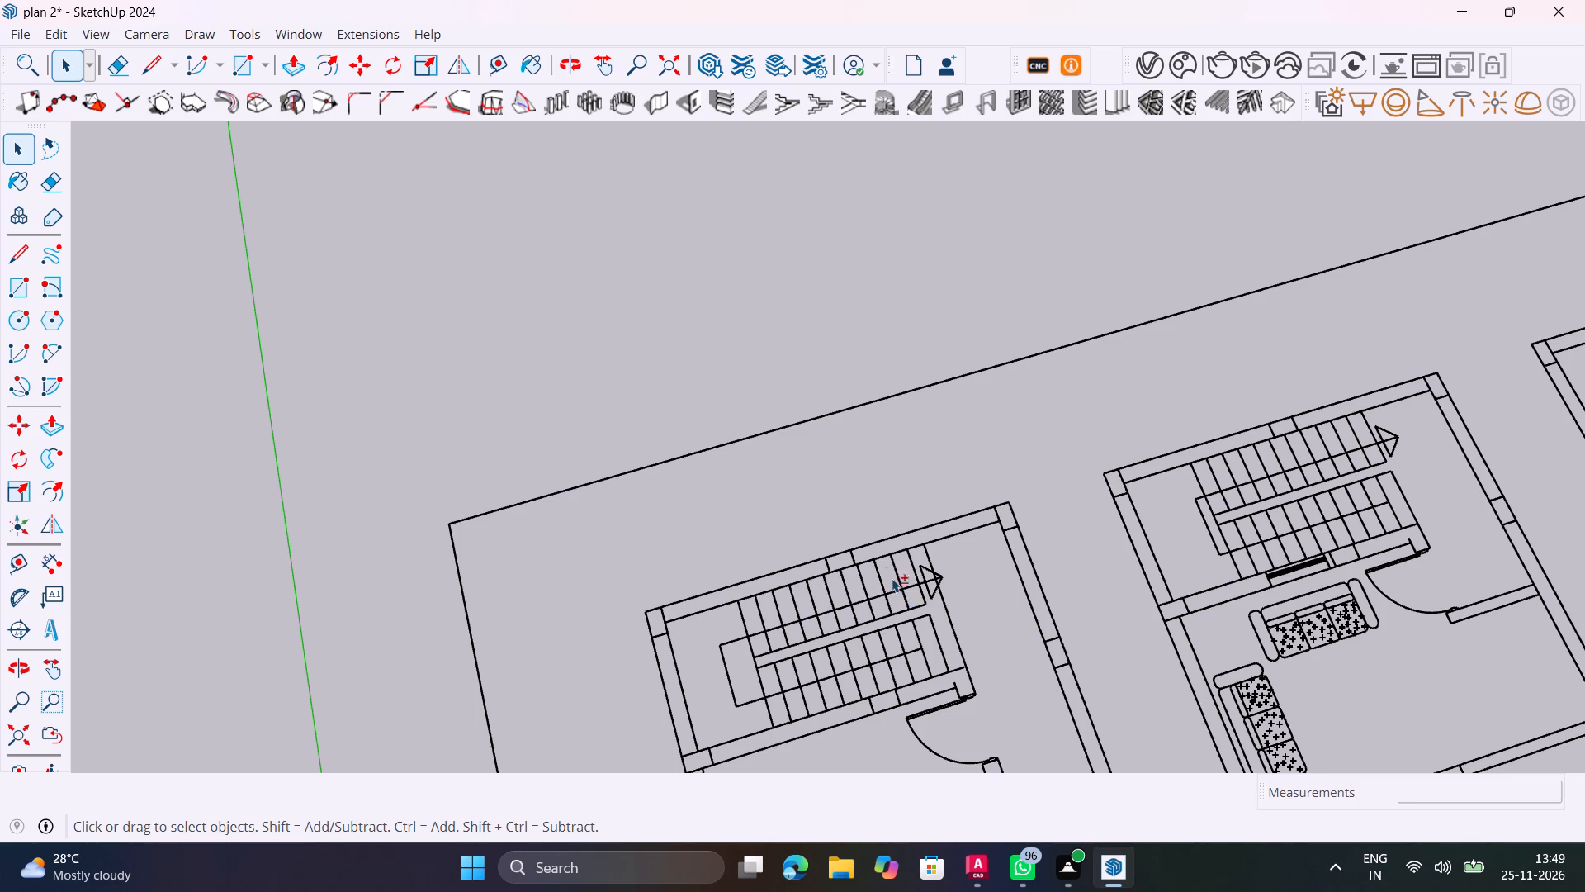
shift+middle_drag(892, 578, 755, 244)
shift+middle_drag(755, 244, 789, 296)
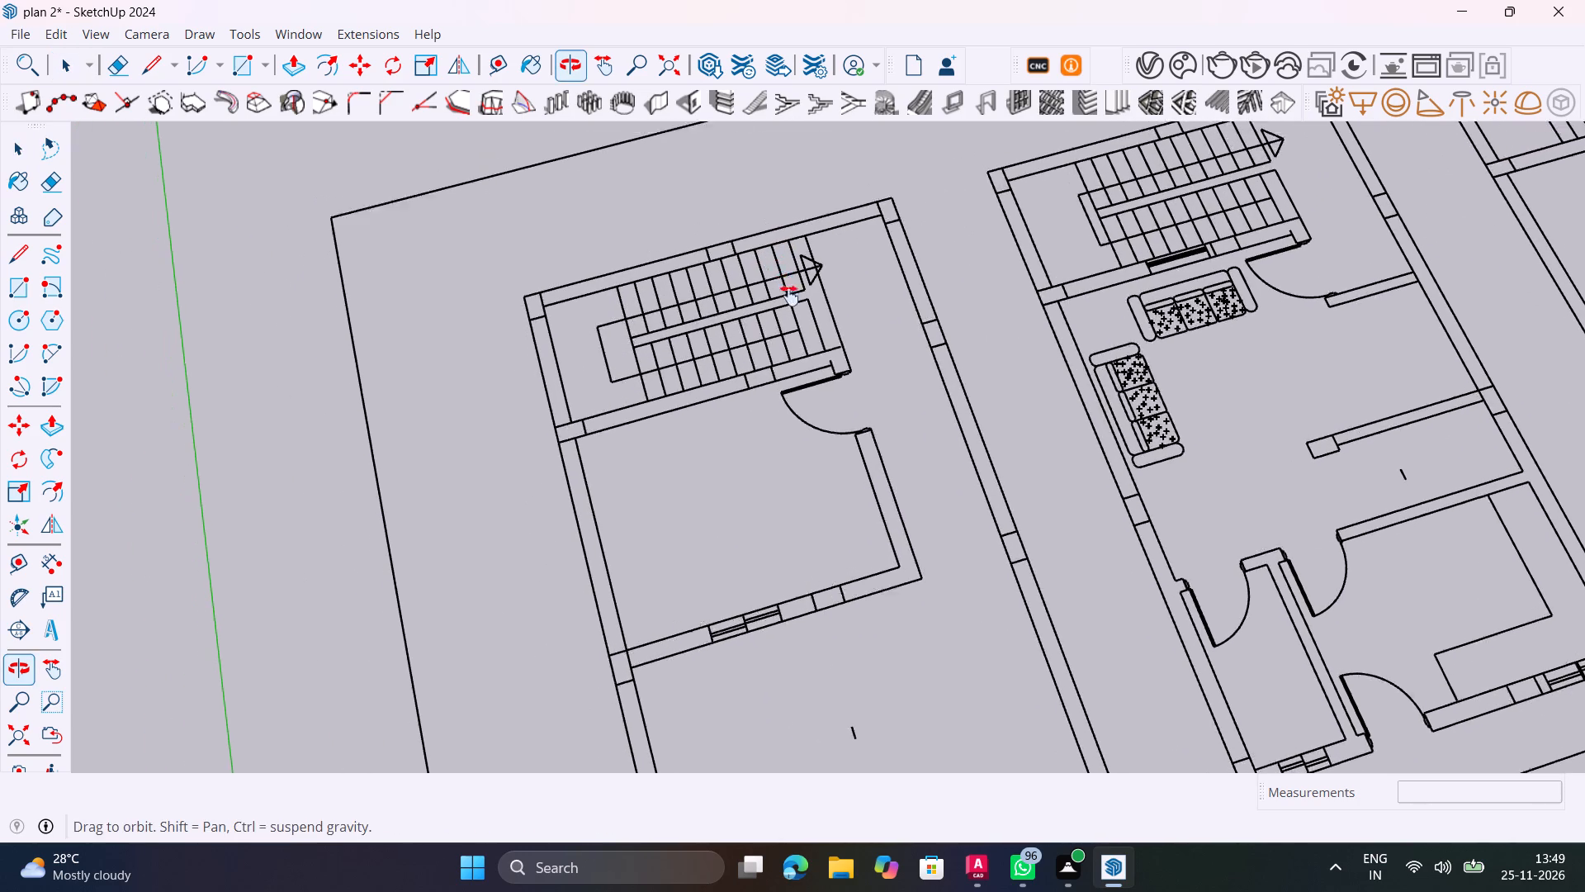
shift+middle_drag(789, 296, 892, 542)
scroll(663, 594, up, 16)
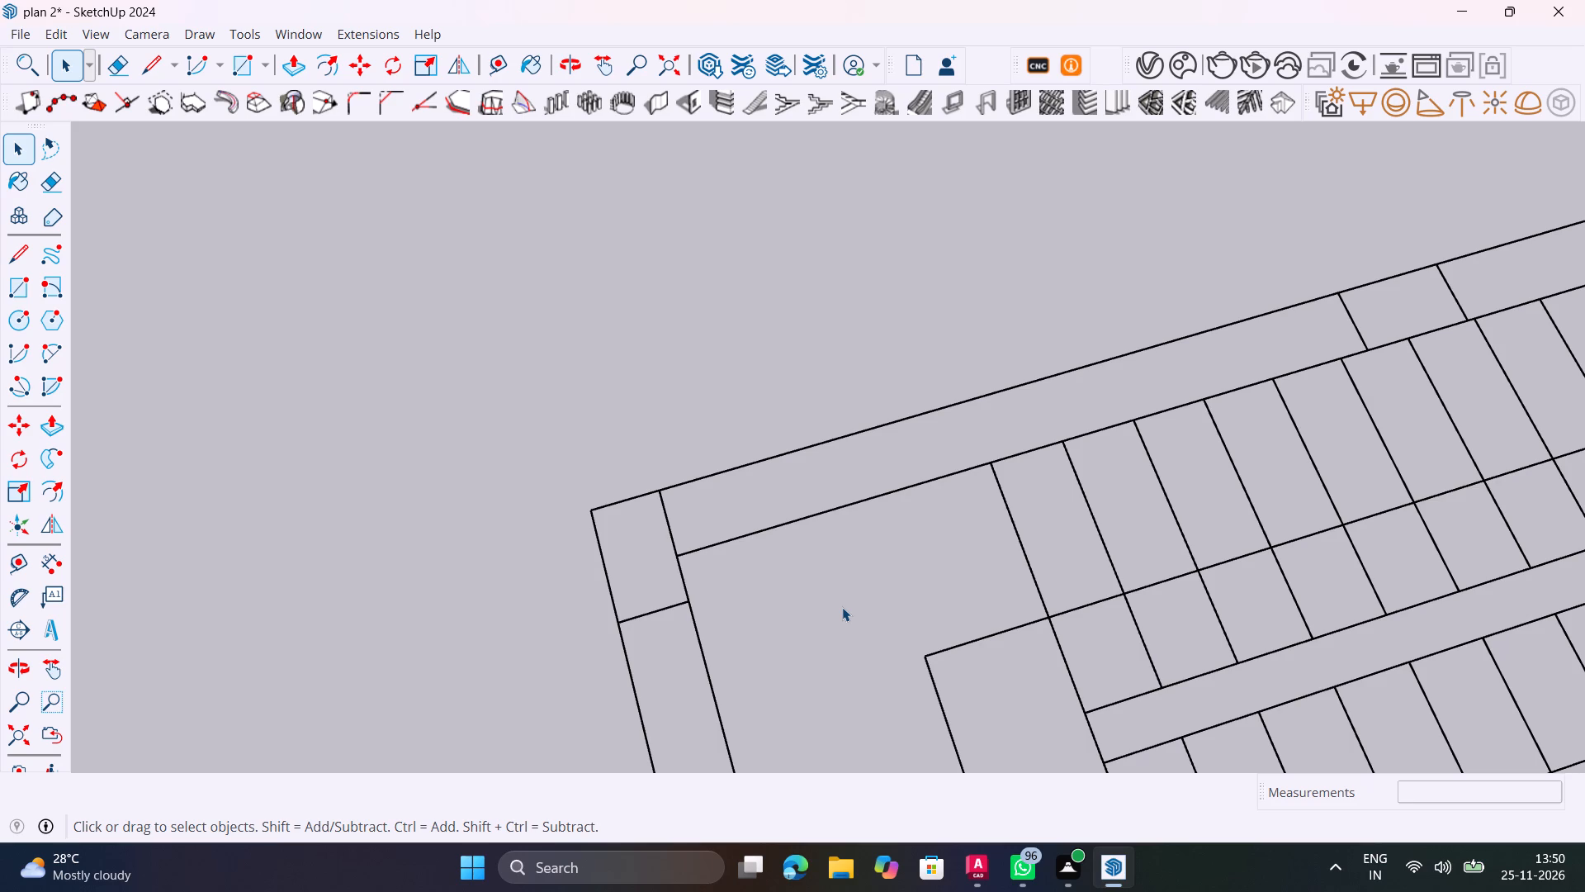
middle_drag(888, 525, 887, 484)
scroll(887, 484, up, 1)
scroll(887, 484, down, 5)
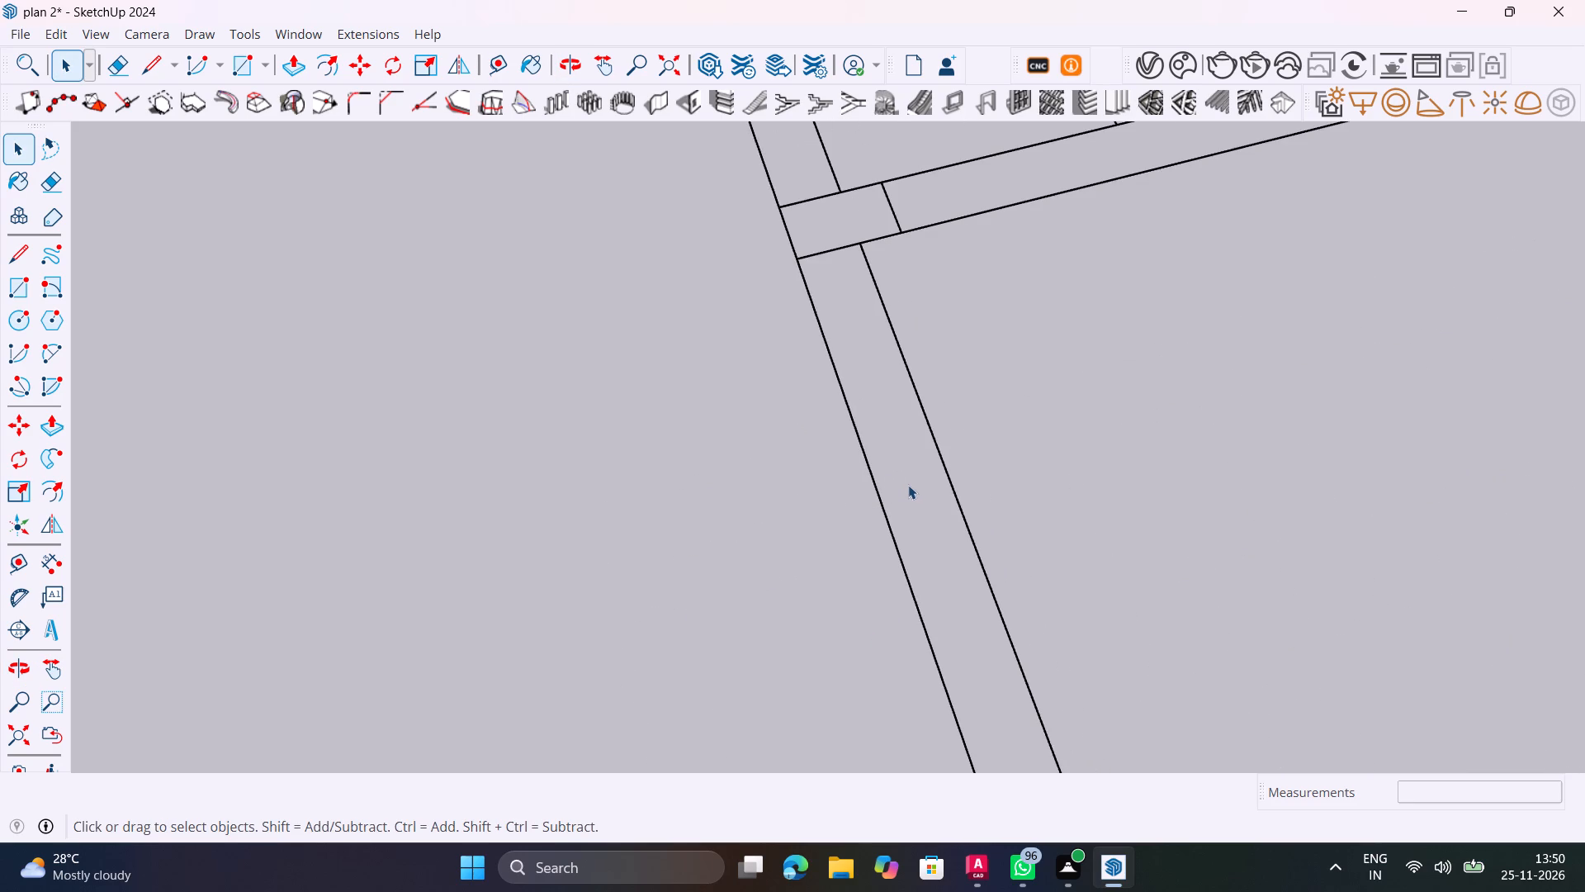
scroll(914, 473, down, 1)
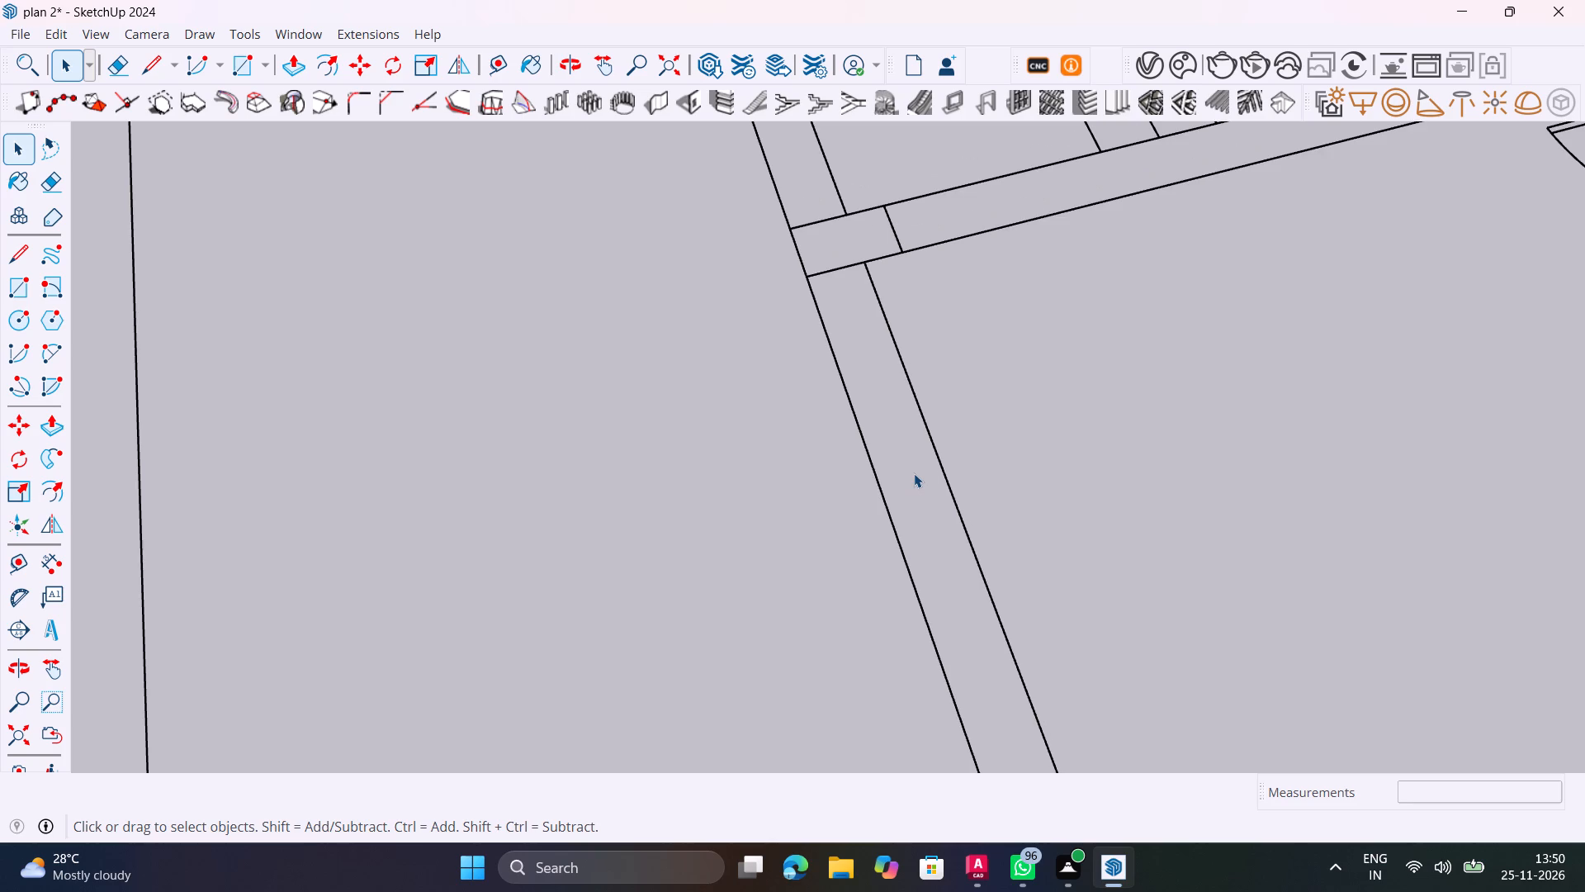
middle_drag(913, 478, 940, 654)
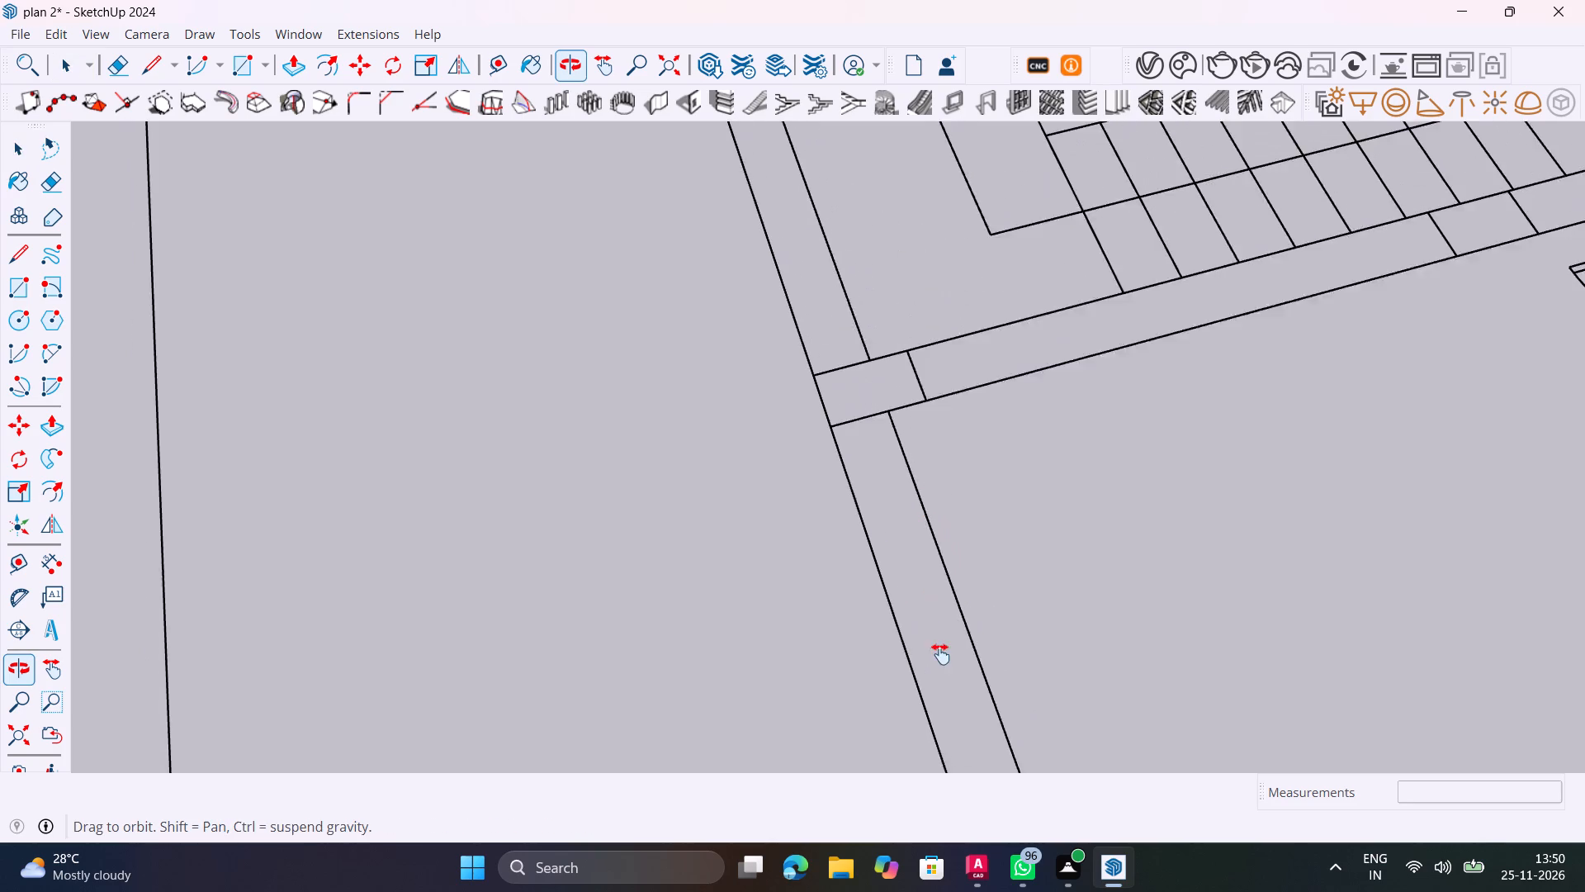
middle_drag(940, 654, 658, 459)
shift+scroll(658, 459, up, 1)
scroll(658, 459, down, 16)
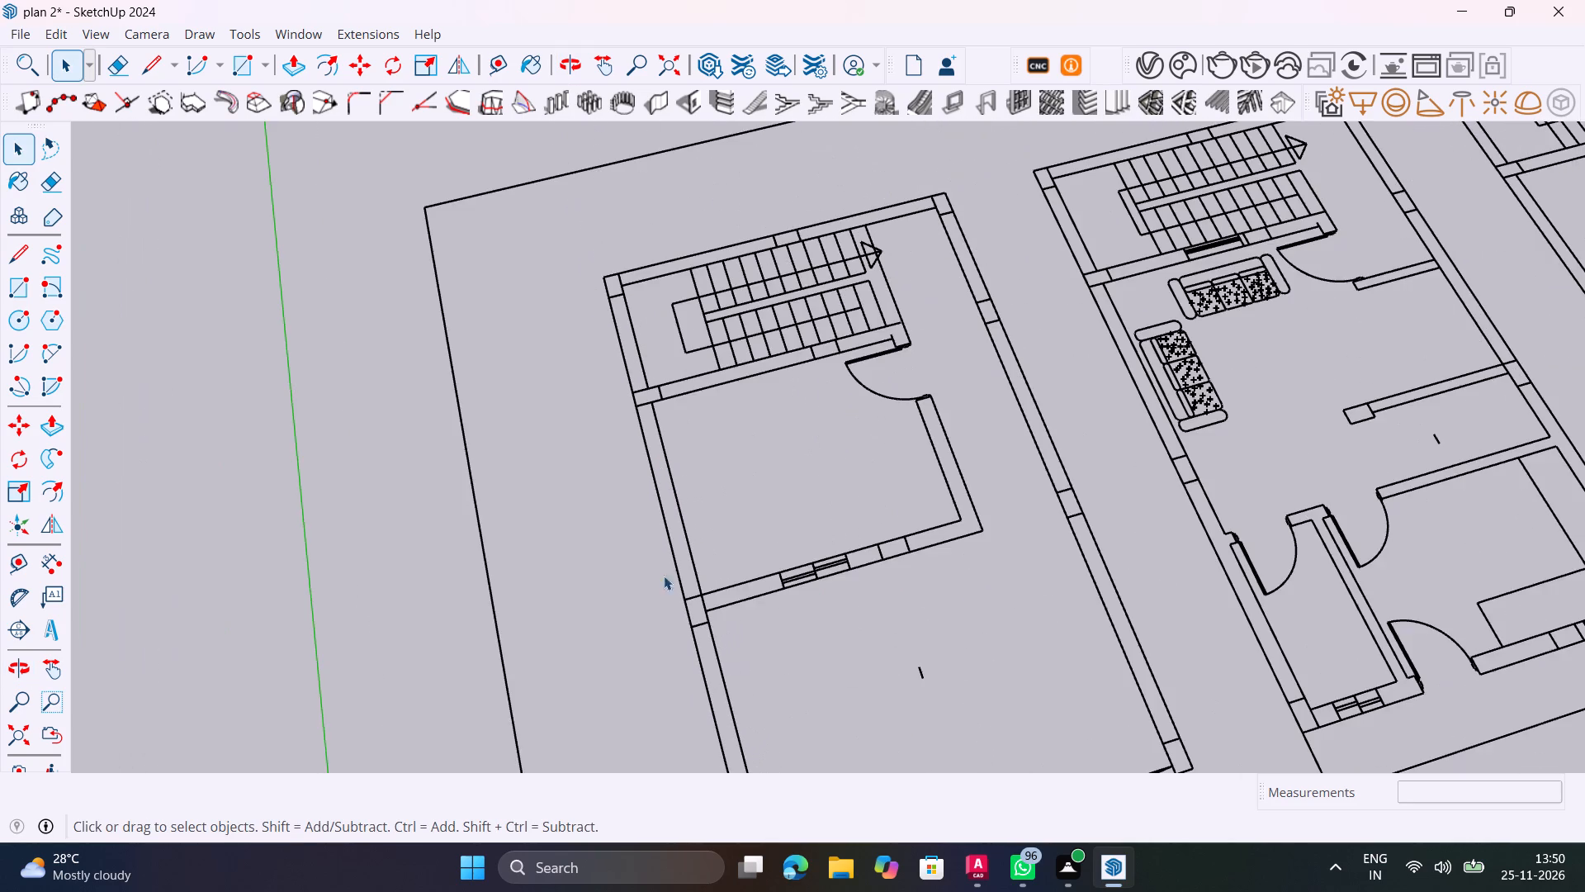
Draw a 9" by 1' 3" rectangle over the column outline at the first layout's front outer corner.
scroll(712, 614, up, 3)
shift+middle_drag(744, 614, 873, 415)
shift+scroll(874, 415, down, 4)
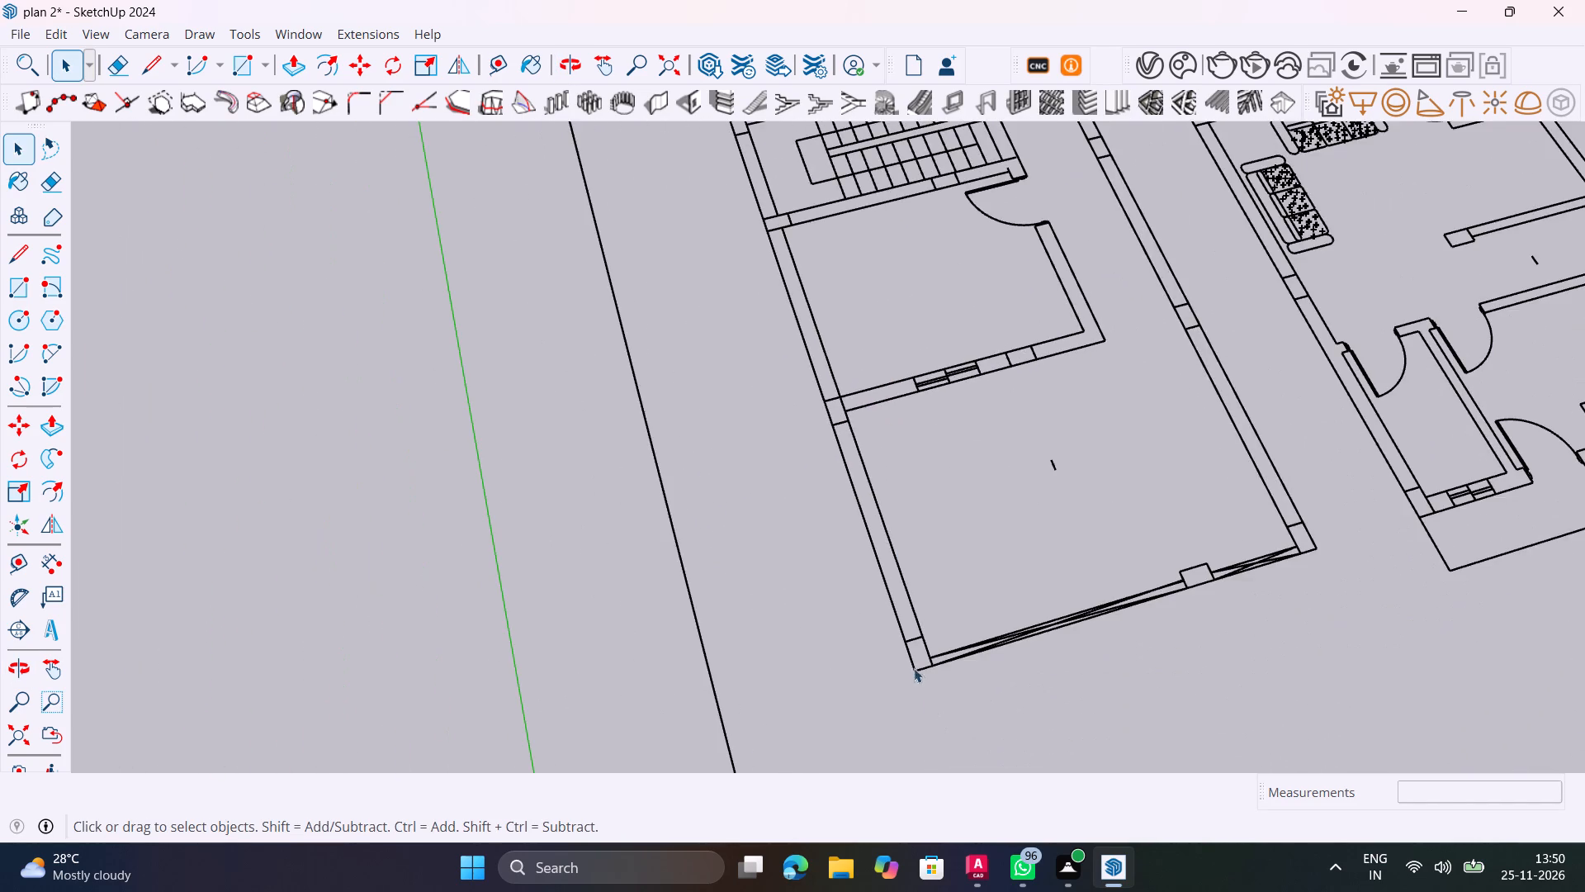
scroll(941, 662, up, 5)
shift+scroll(935, 662, up, 1)
shift+middle_drag(930, 661, 824, 578)
shift+scroll(811, 578, up, 12)
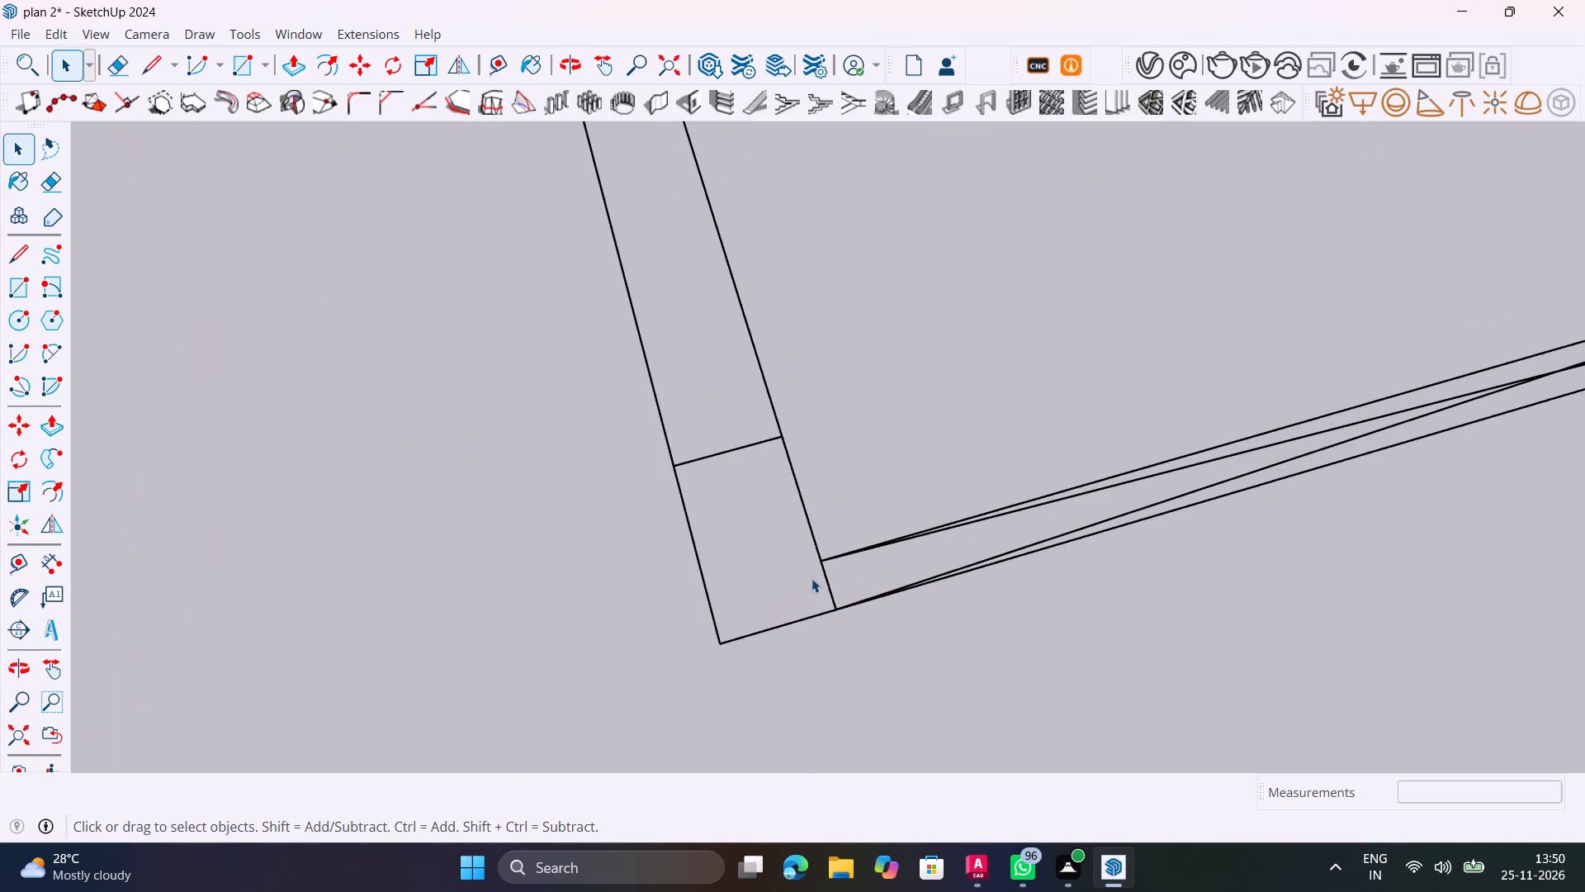
key(r)
click(838, 606)
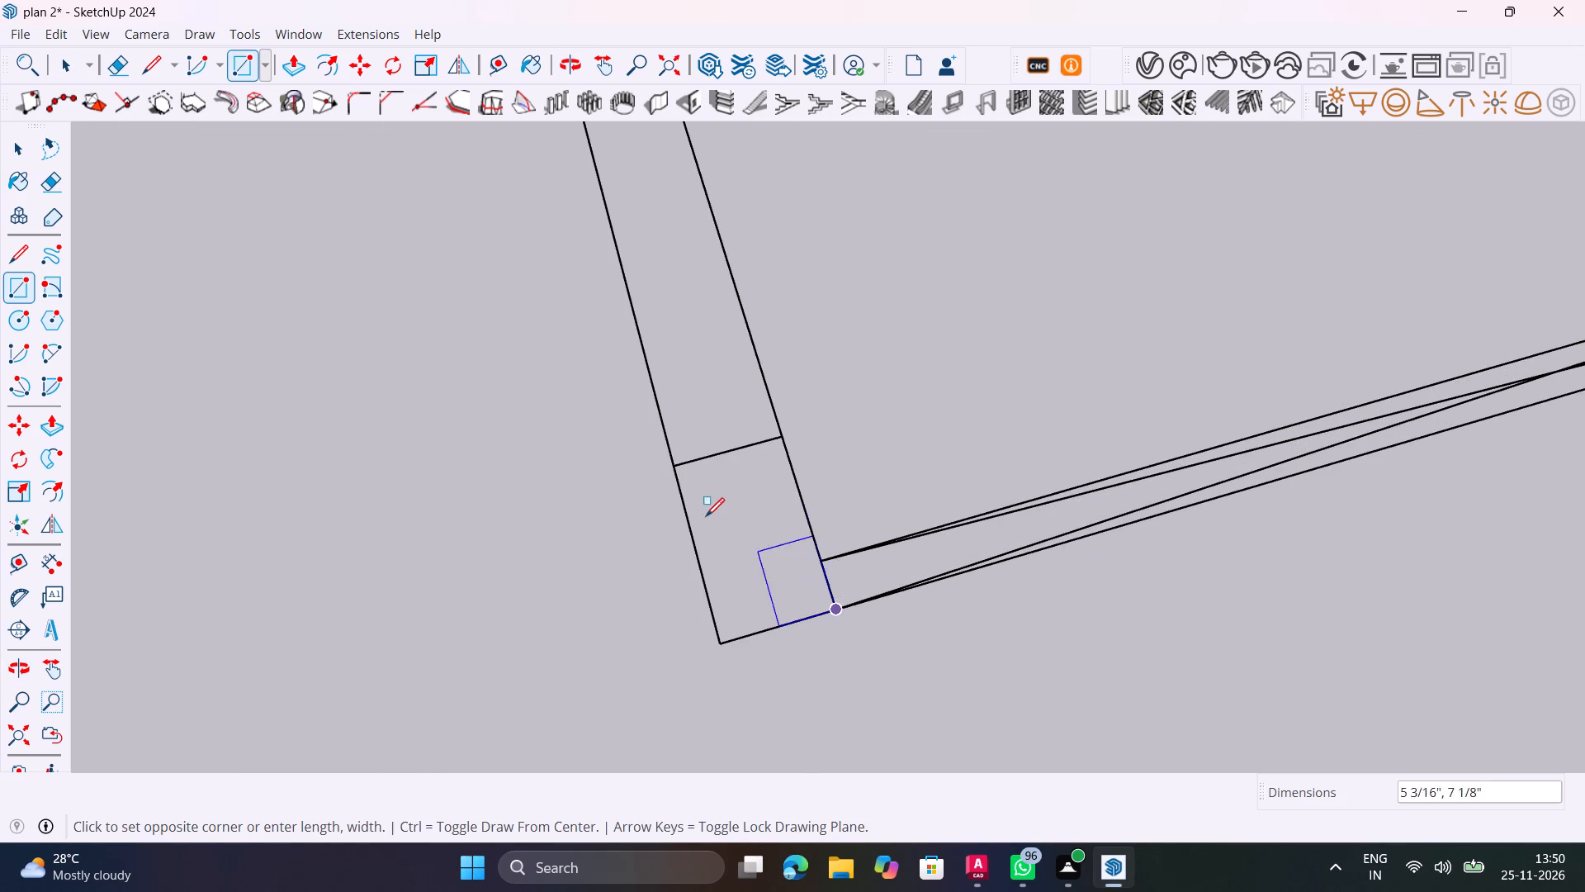
click(673, 467)
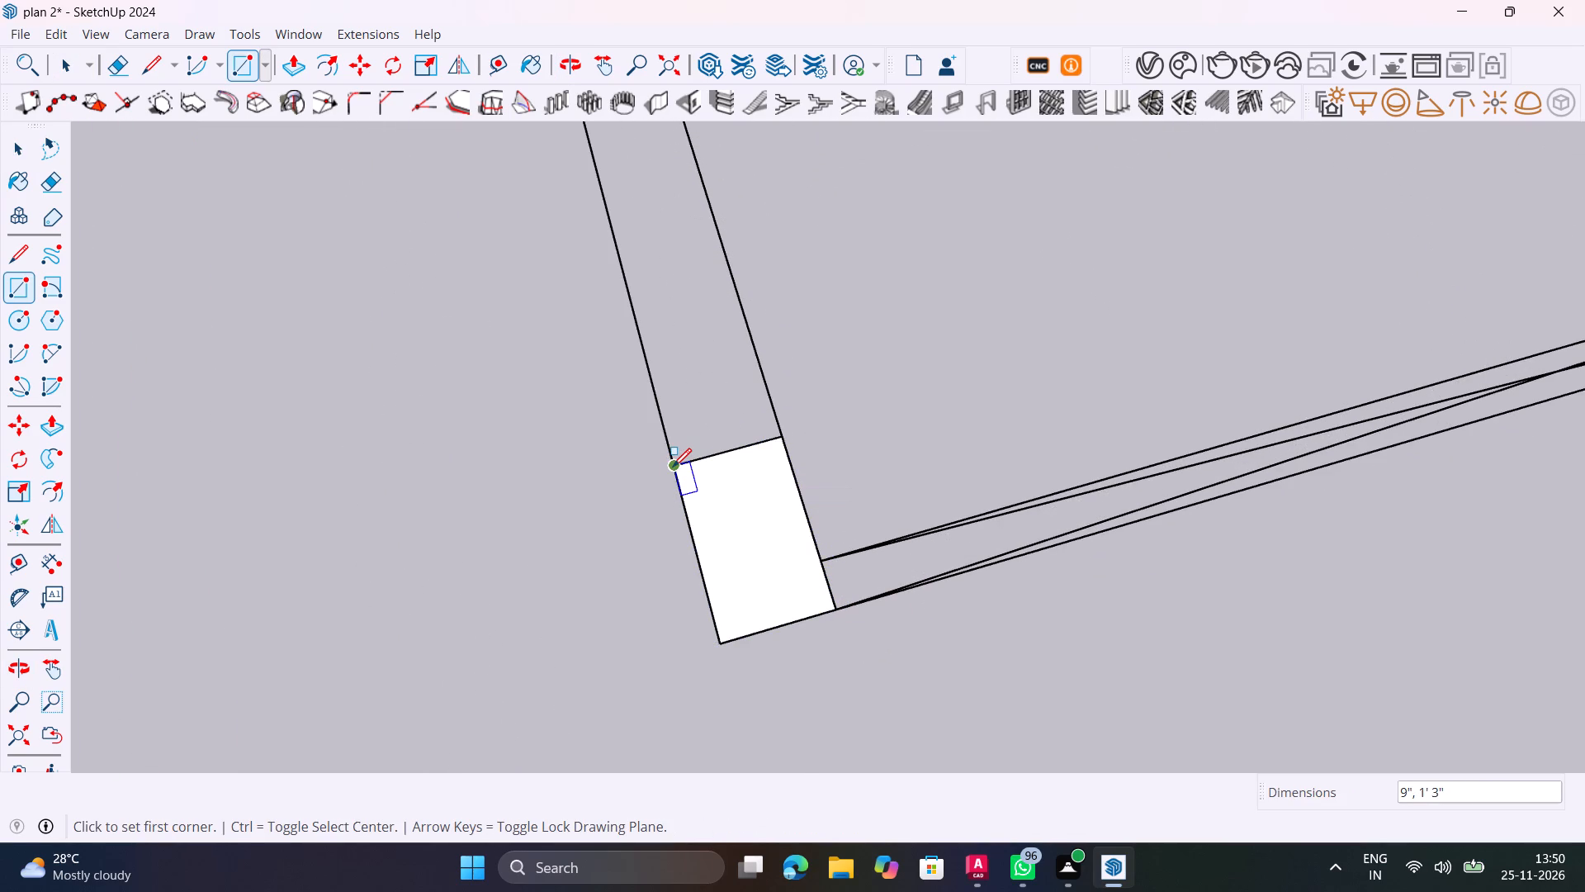
Extrude the front corner column rectangle upward 10' with Push/Pull, then clear the selection.
key(space)
click(742, 597)
key(p)
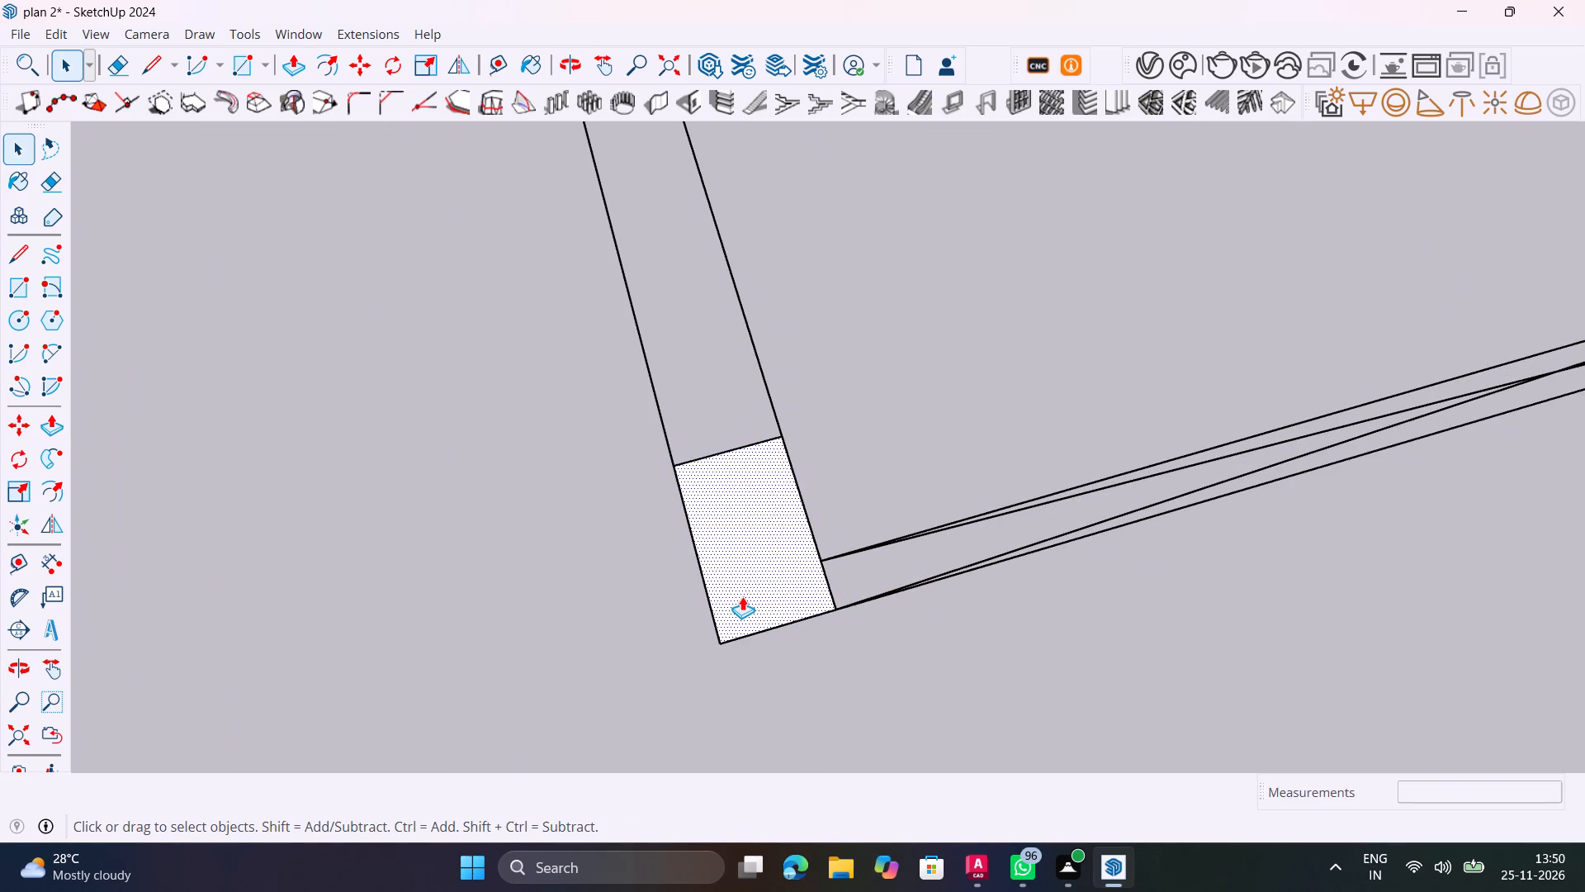
click(742, 596)
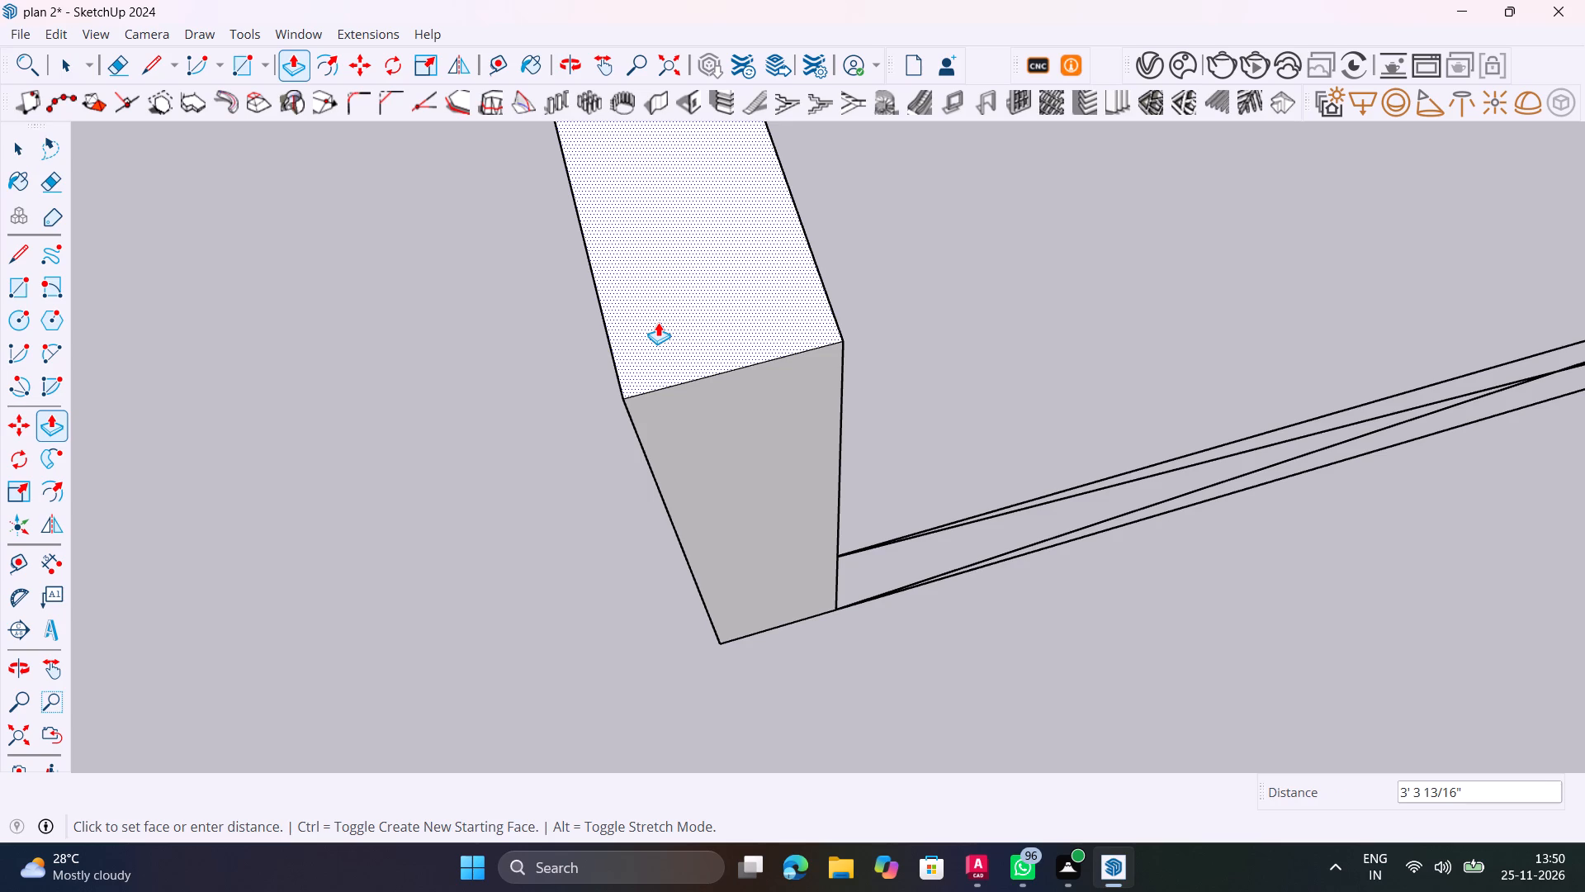
text(10')
key(Return)
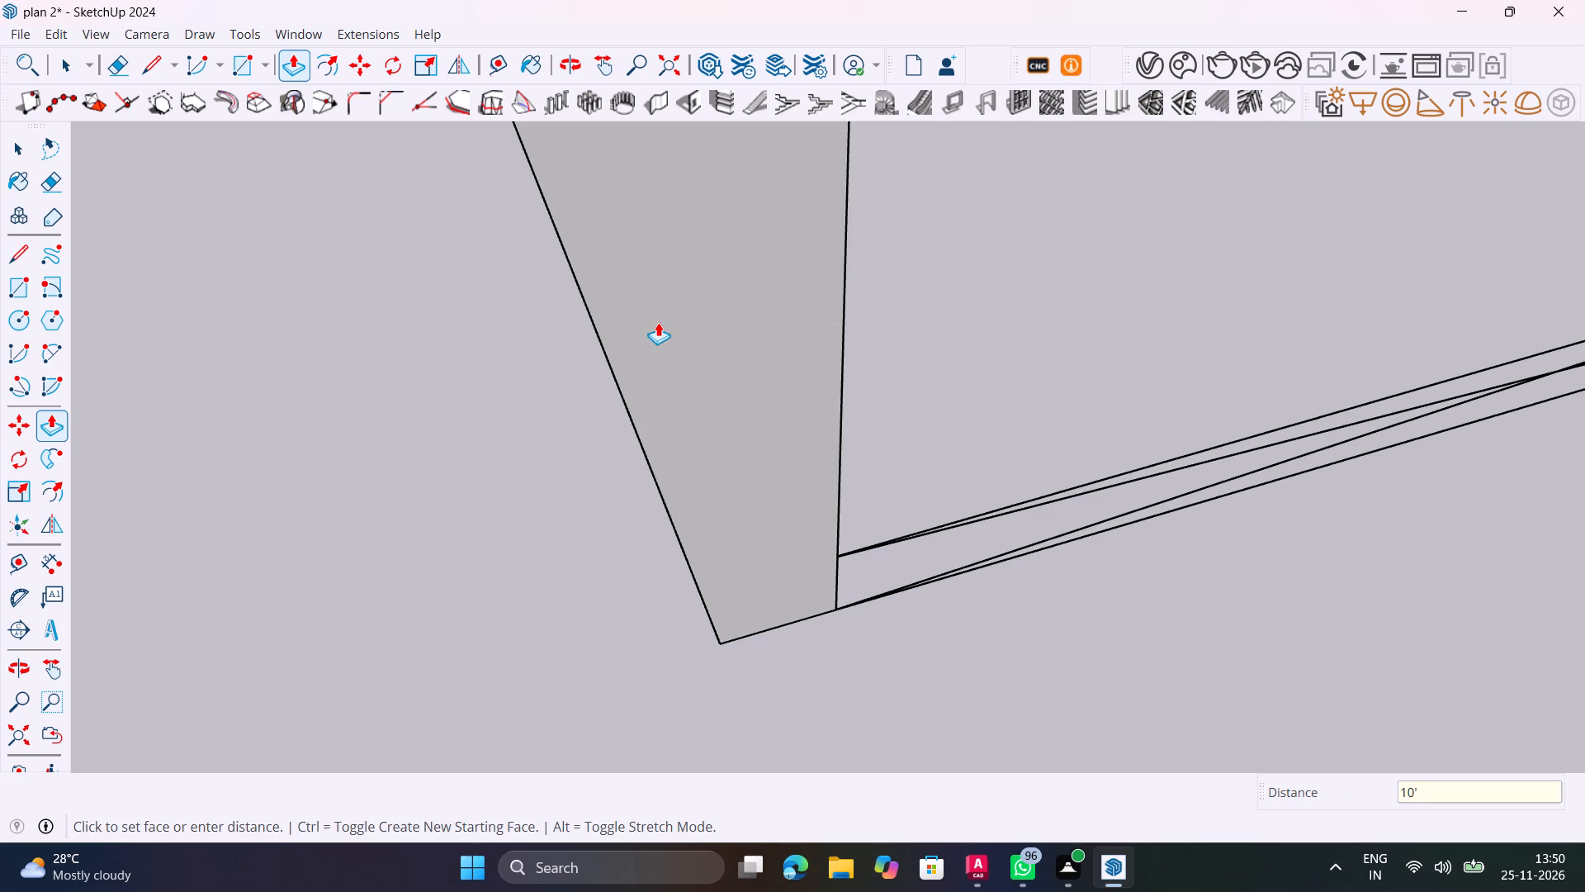
key(space)
scroll(658, 322, down, 4)
click(380, 415)
Measure both base sides of the front corner column with the Dimension tool without placing any dimensions.
middle_drag(579, 477, 743, 336)
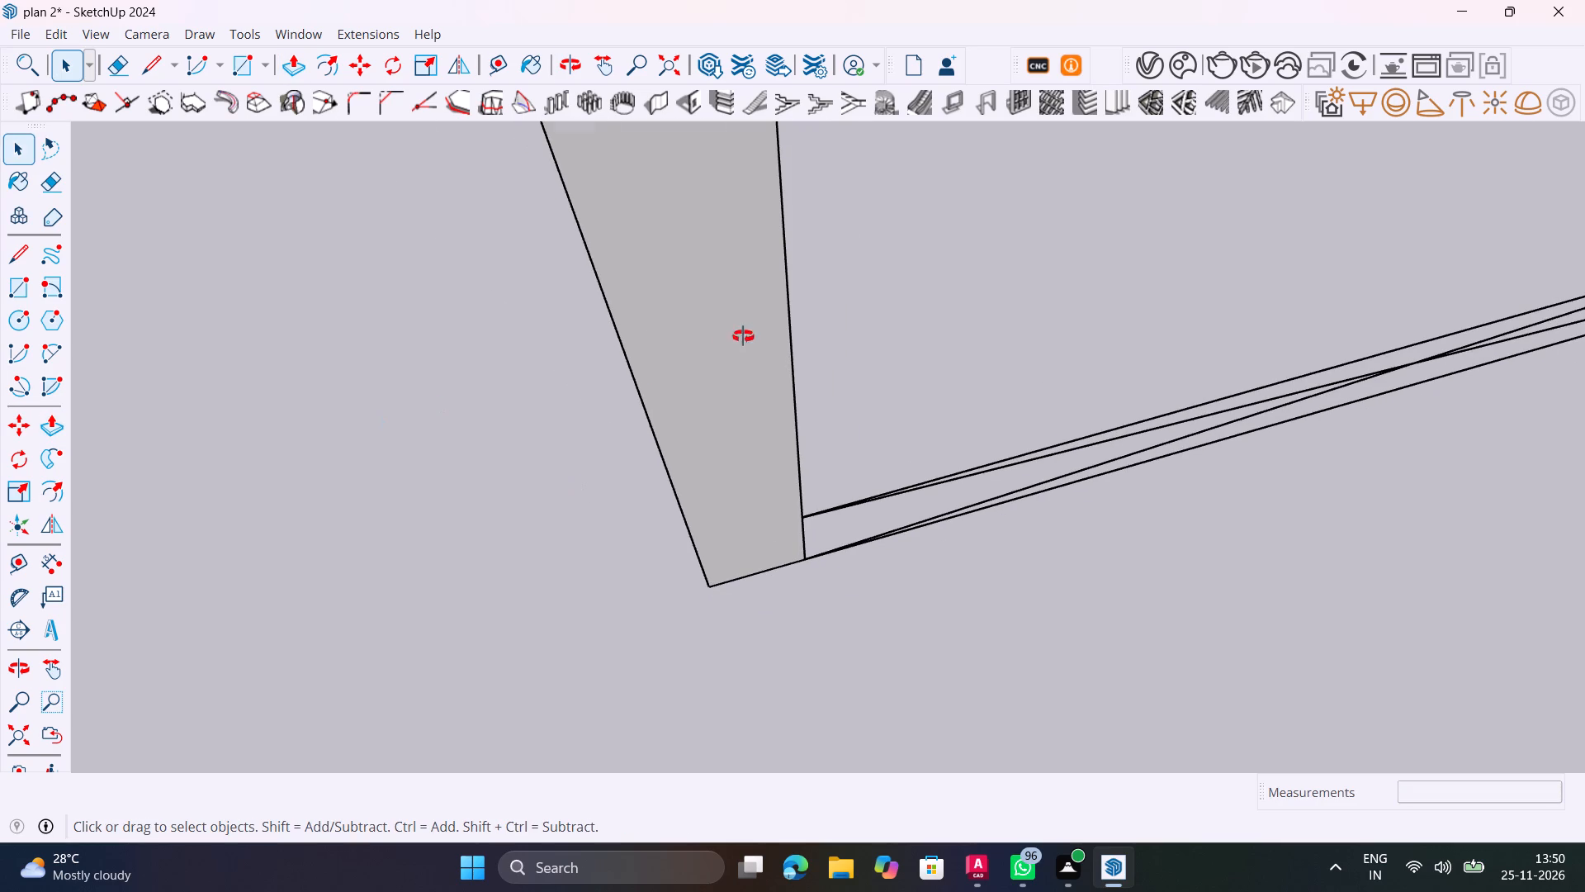
middle_drag(743, 336, 813, 320)
scroll(813, 320, down, 9)
shift+middle_drag(818, 340, 753, 540)
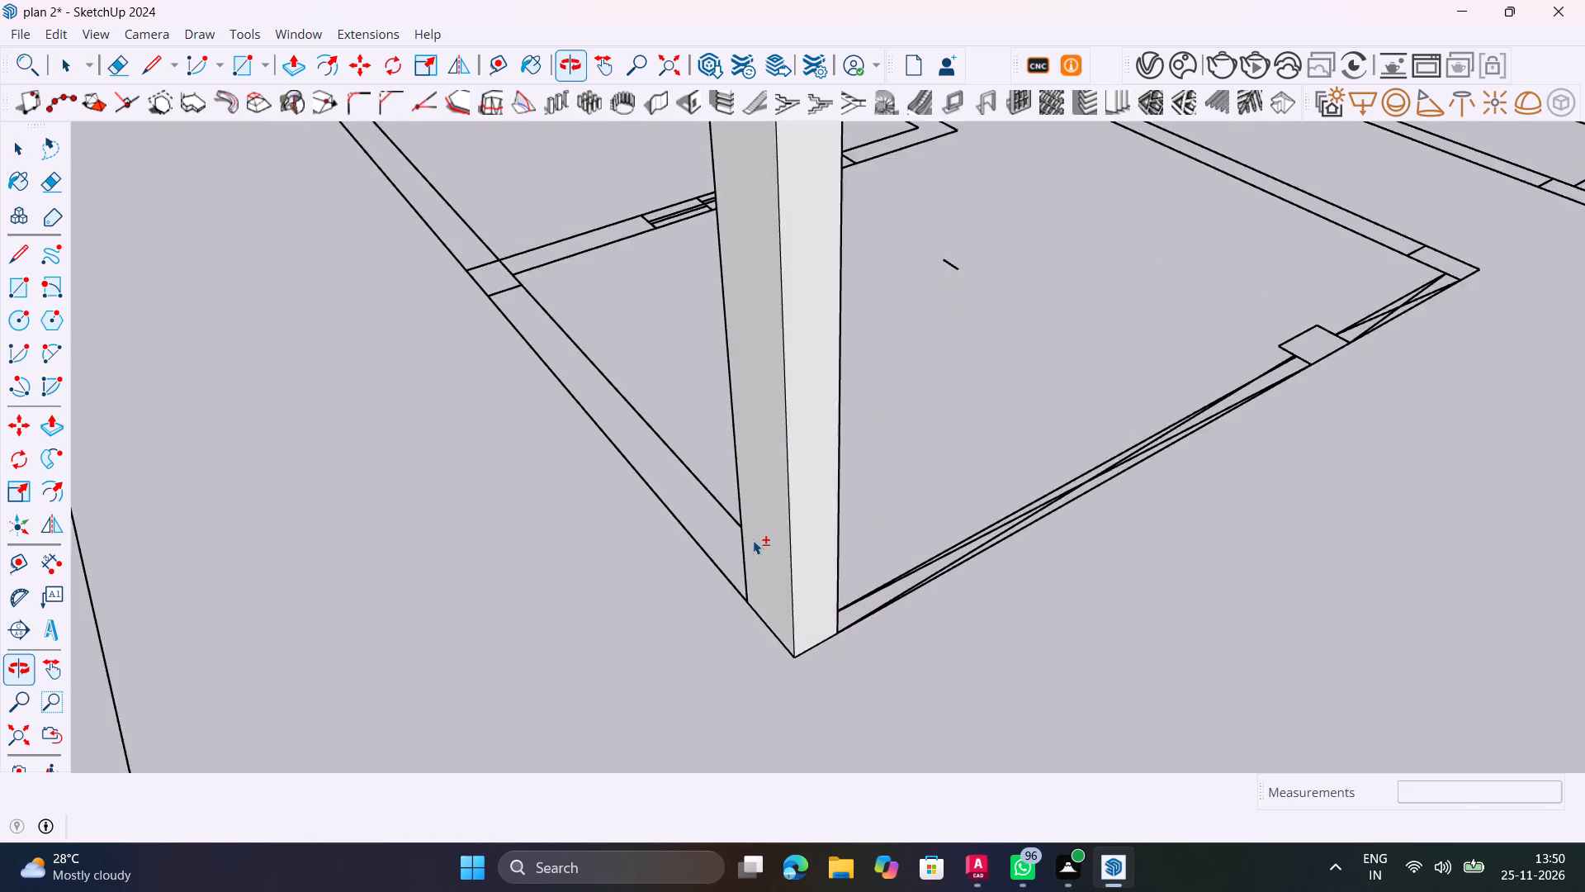
scroll(753, 540, down, 5)
scroll(783, 570, up, 1)
middle_drag(784, 570, 996, 560)
scroll(824, 624, up, 4)
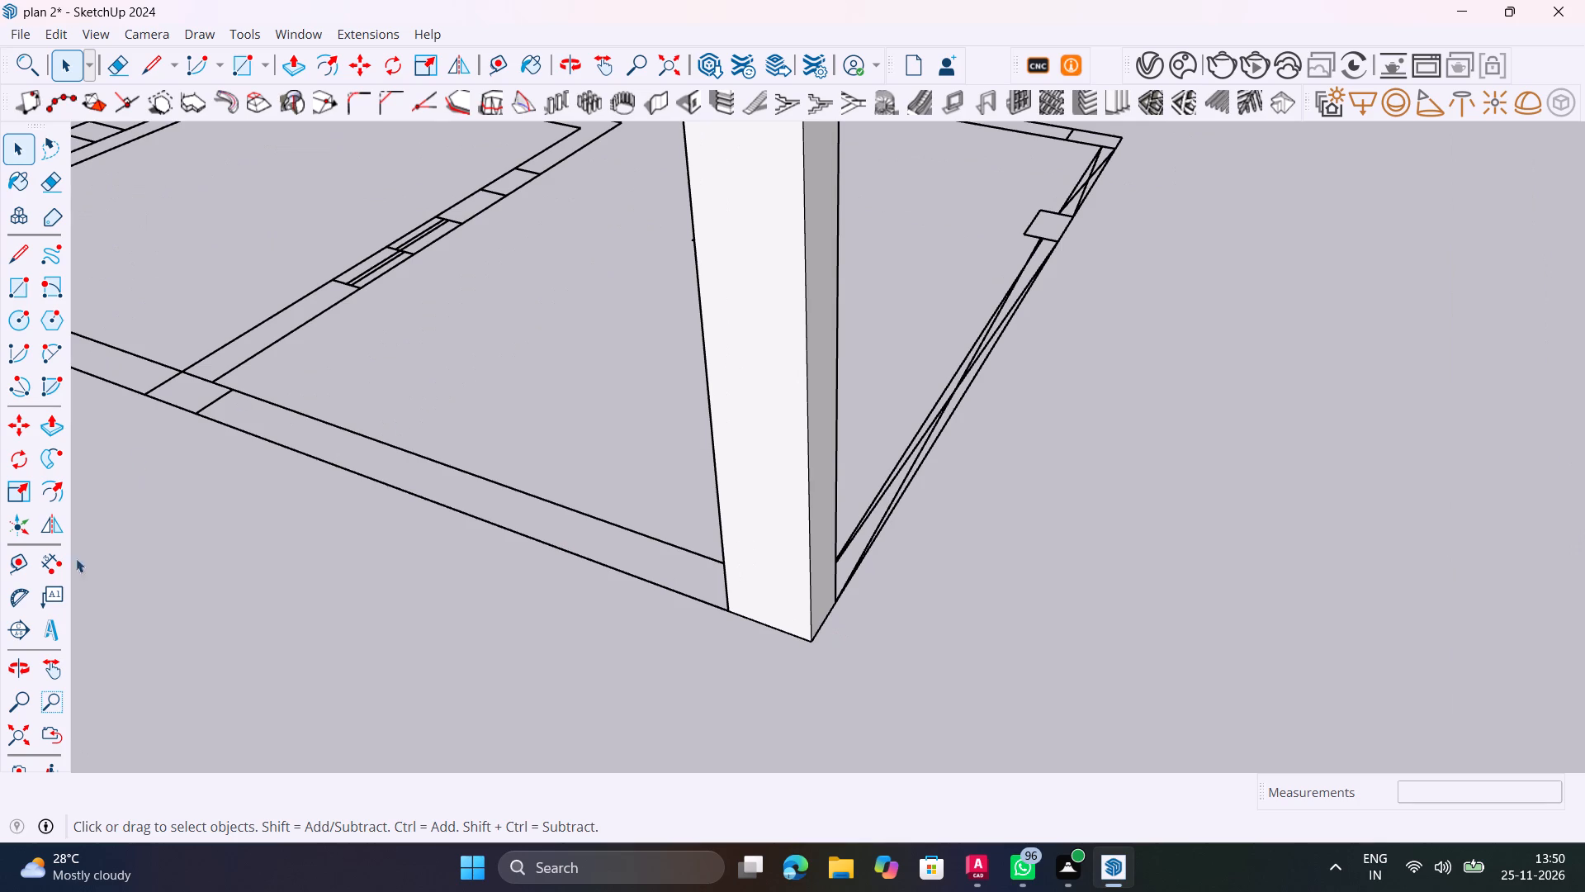
click(39, 572)
scroll(729, 618, up, 9)
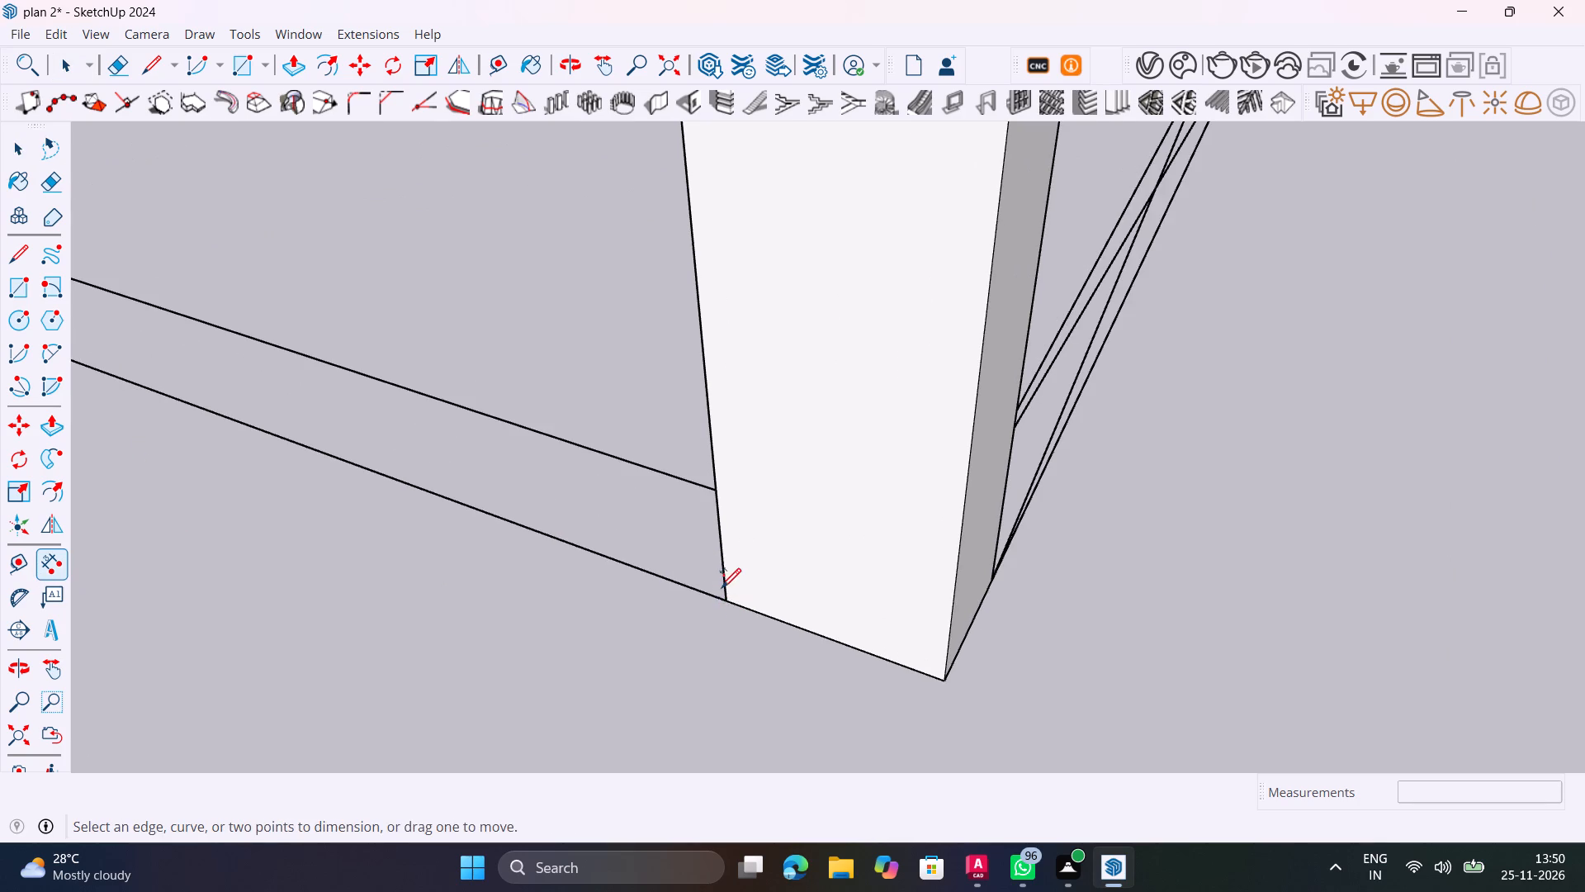
click(726, 602)
click(940, 680)
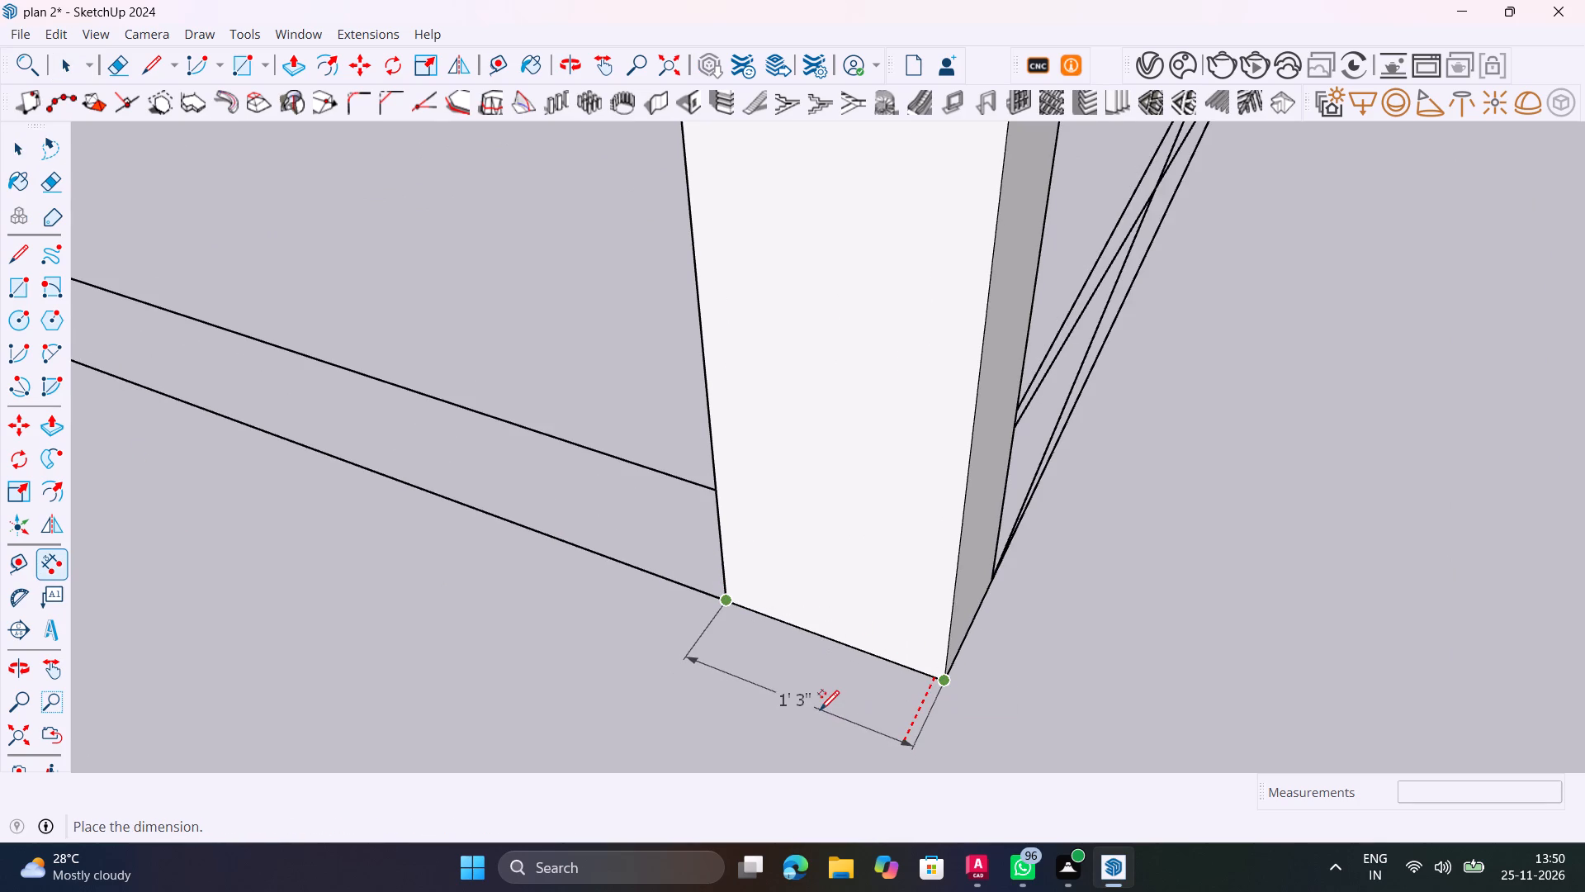
shift+middle_drag(818, 703, 567, 531)
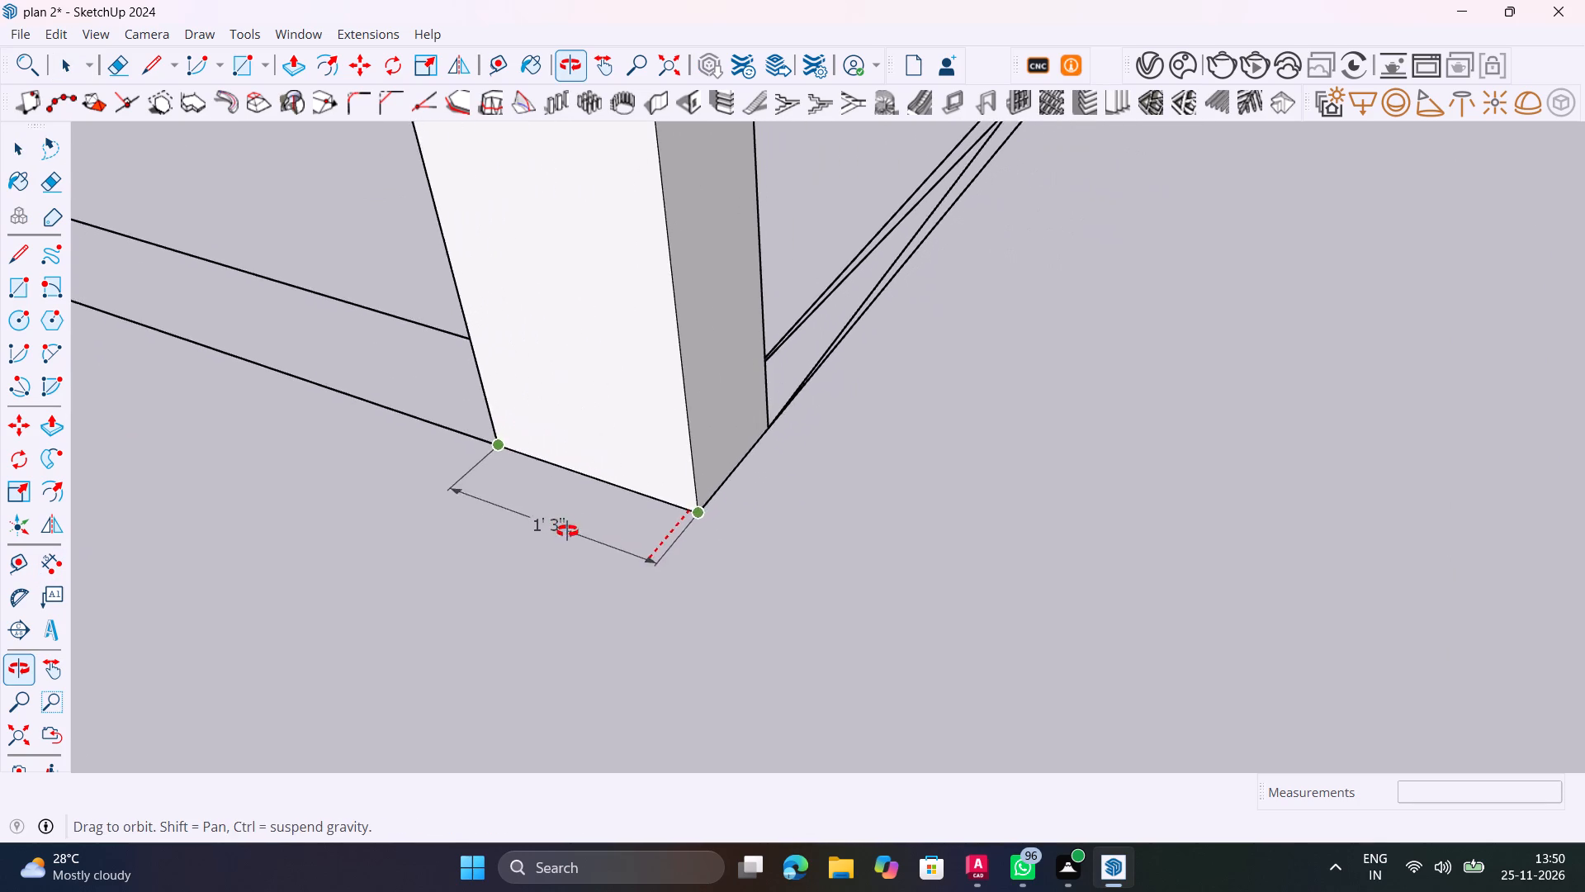
shift+middle_drag(567, 531, 551, 564)
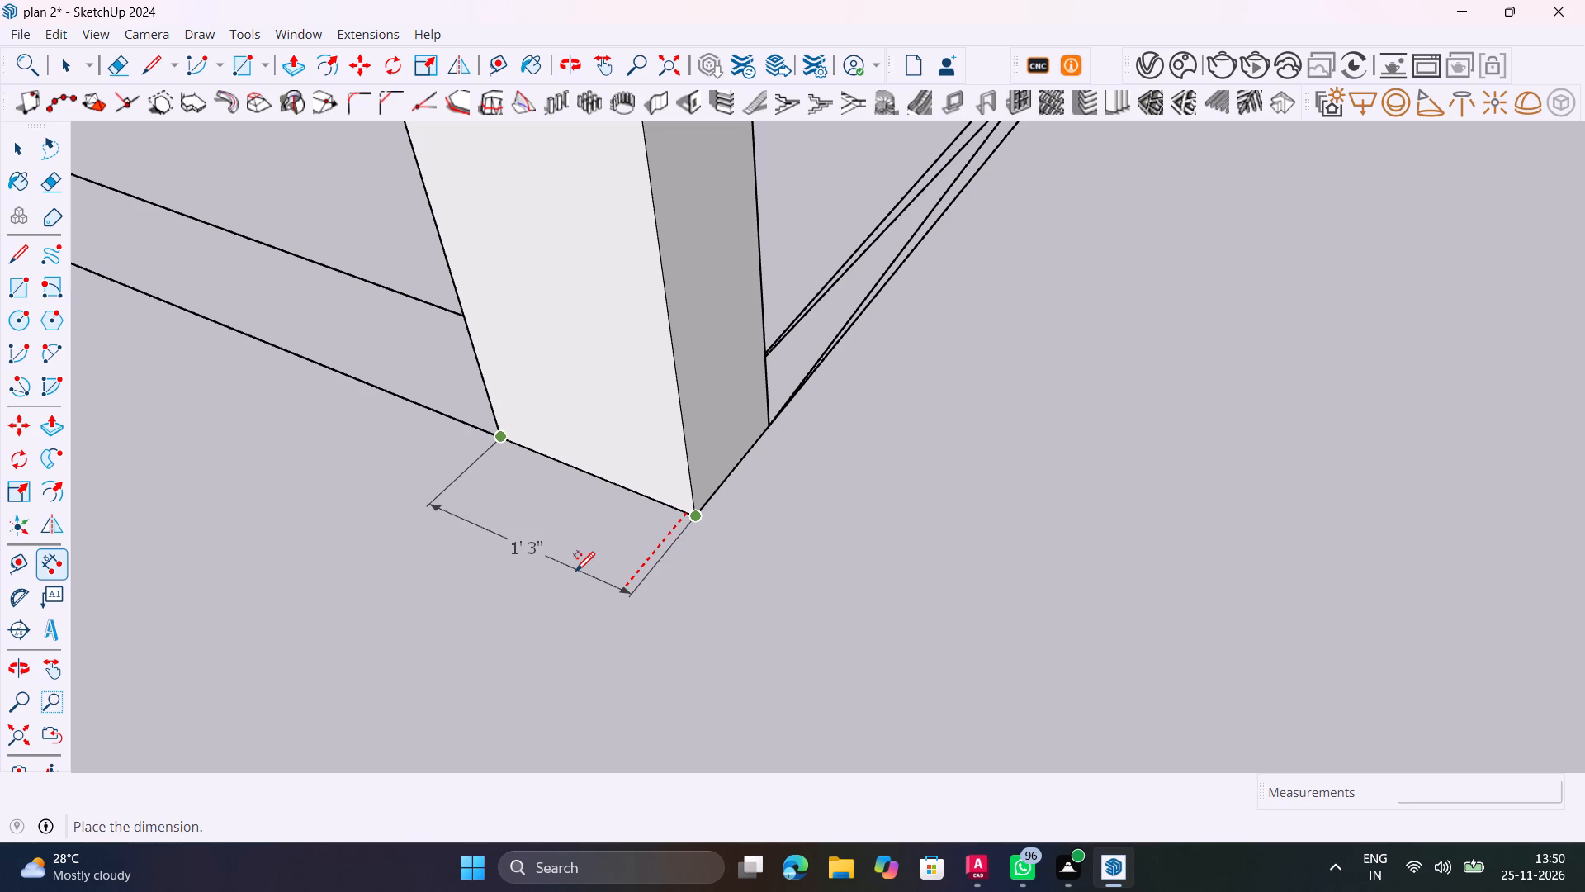
key(Escape)
click(693, 514)
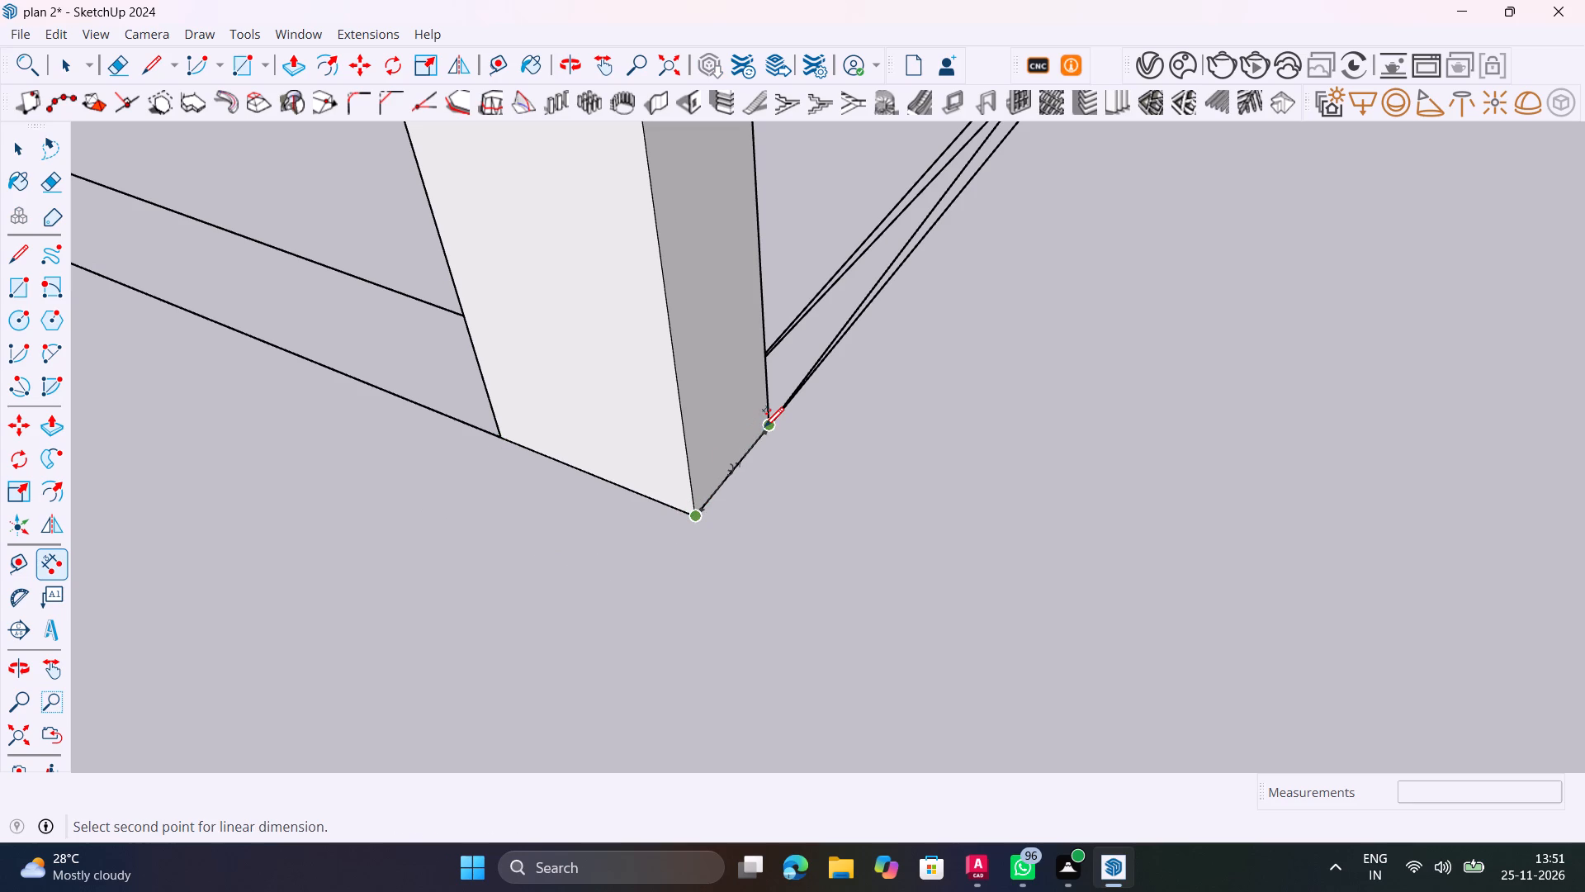
click(764, 425)
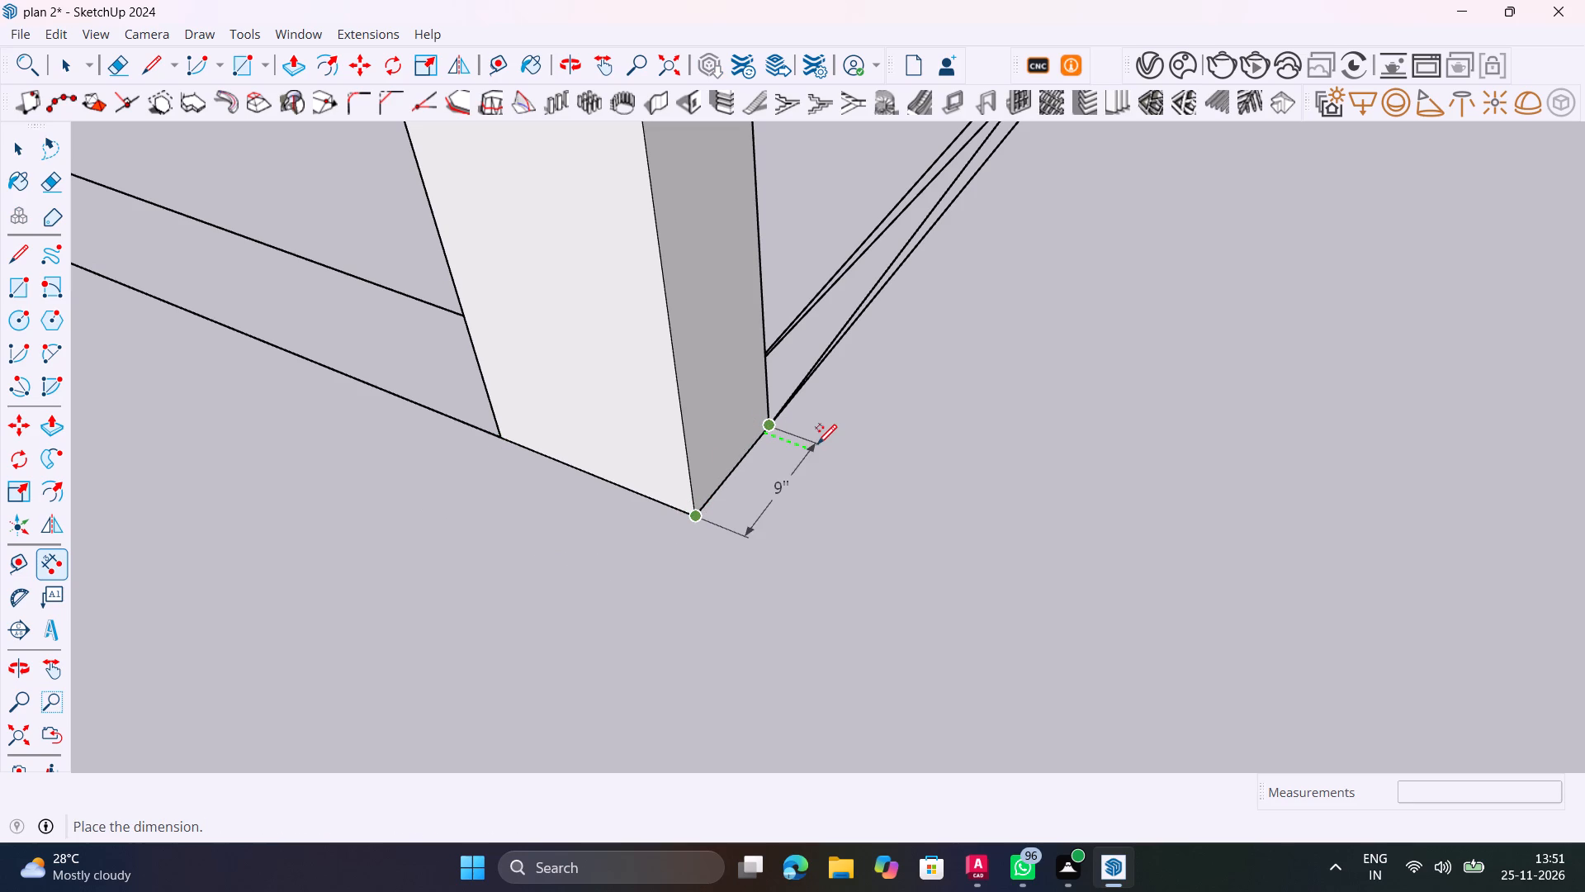
key(Escape)
Measure the column outlines where the two partition walls meet the outer side wall, without placing any dimensions.
scroll(817, 443, down, 15)
shift+middle_drag(646, 470, 993, 615)
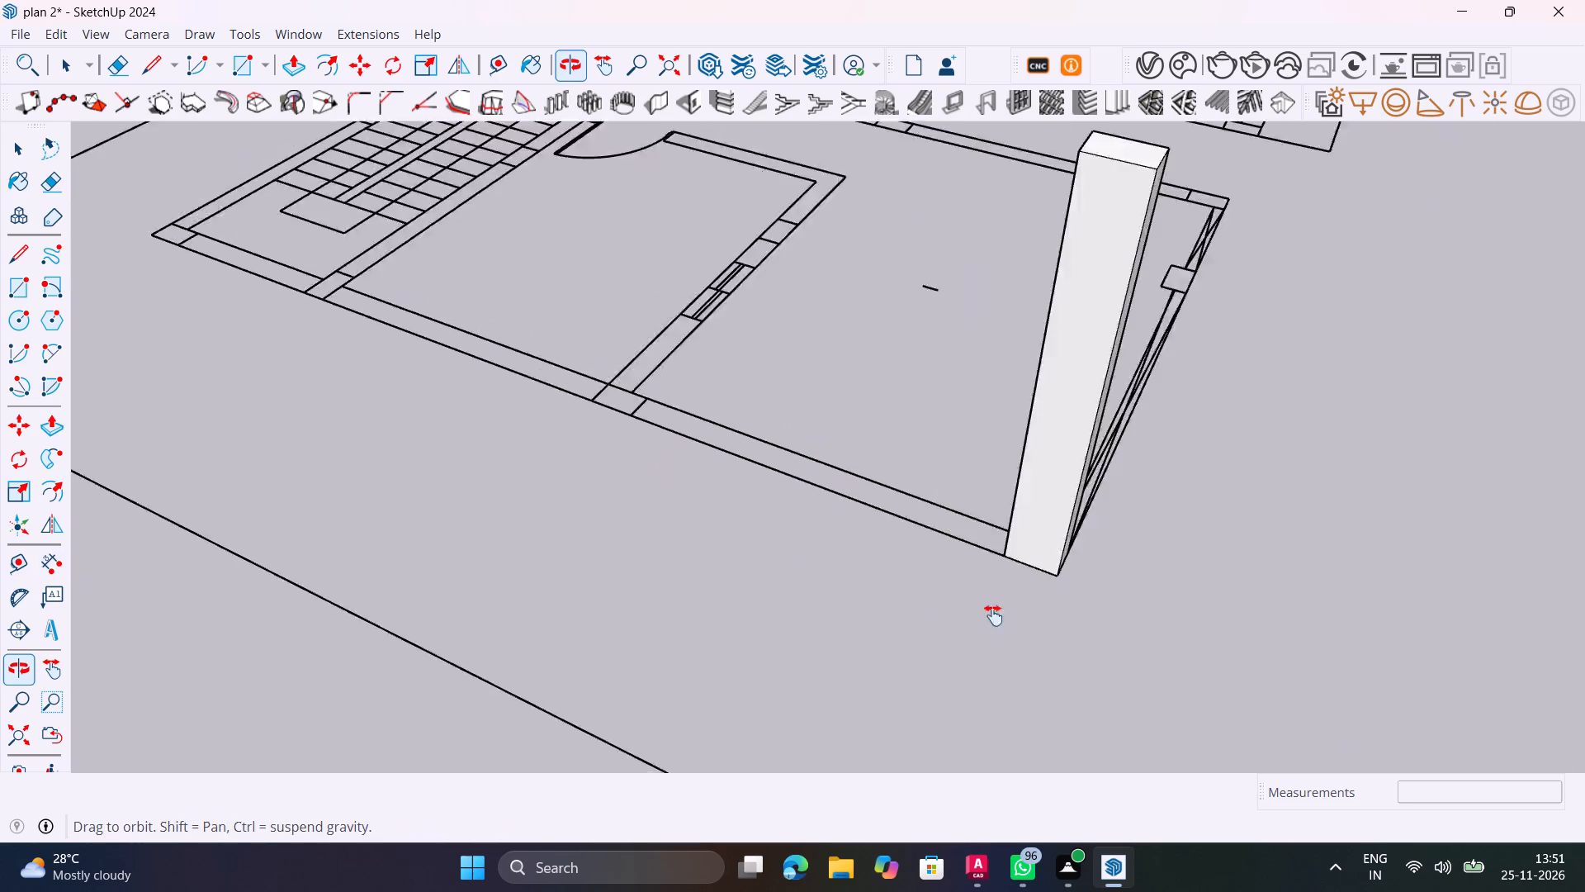
shift+middle_drag(993, 615, 1180, 680)
scroll(811, 469, up, 10)
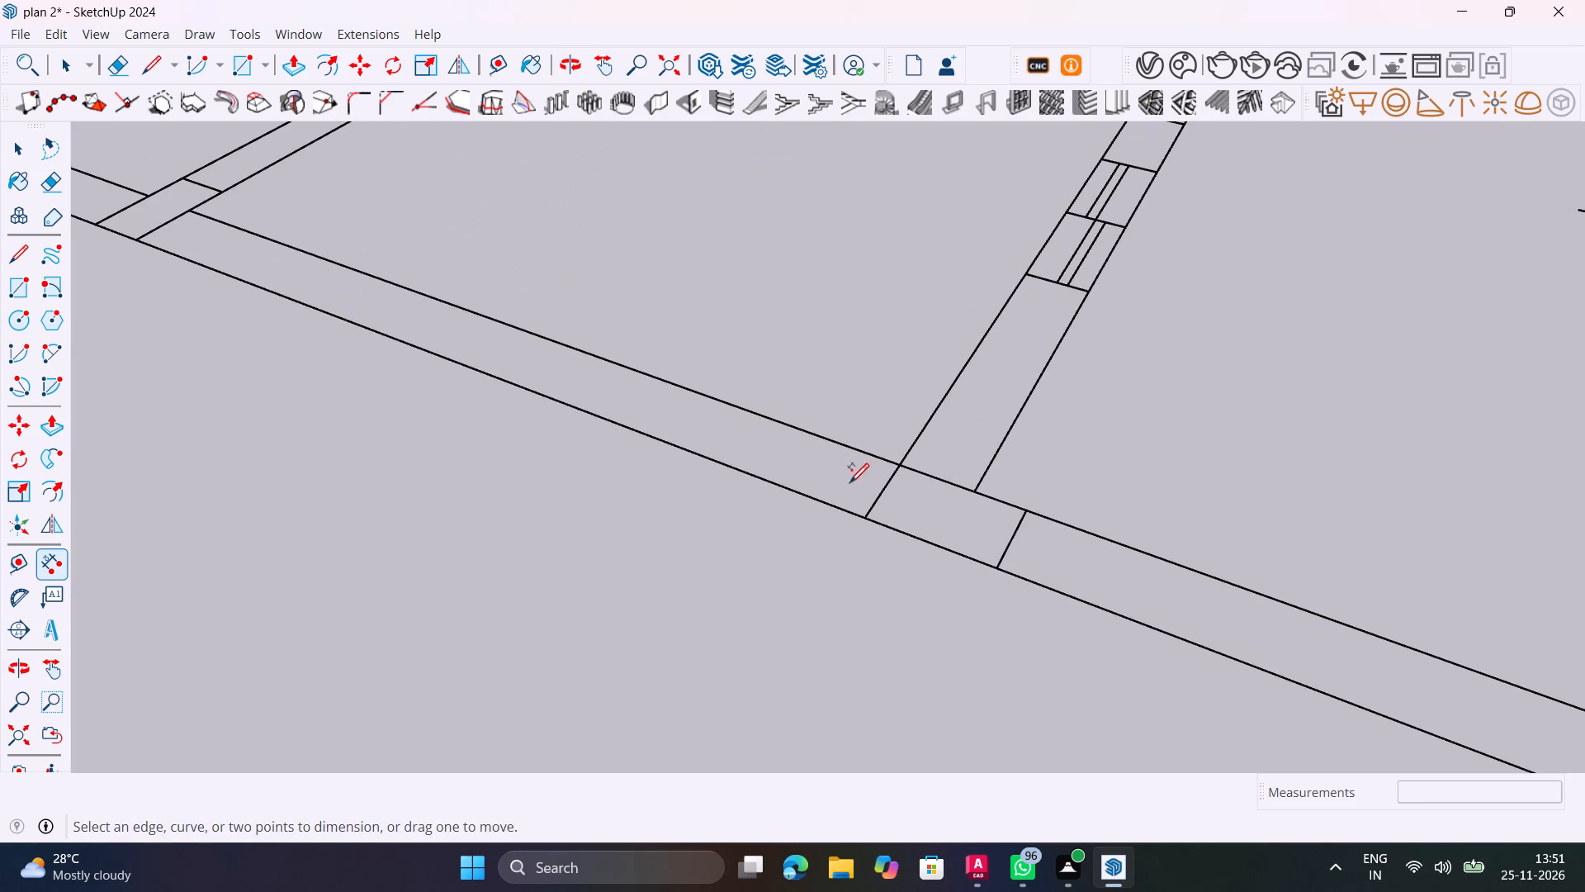
click(868, 515)
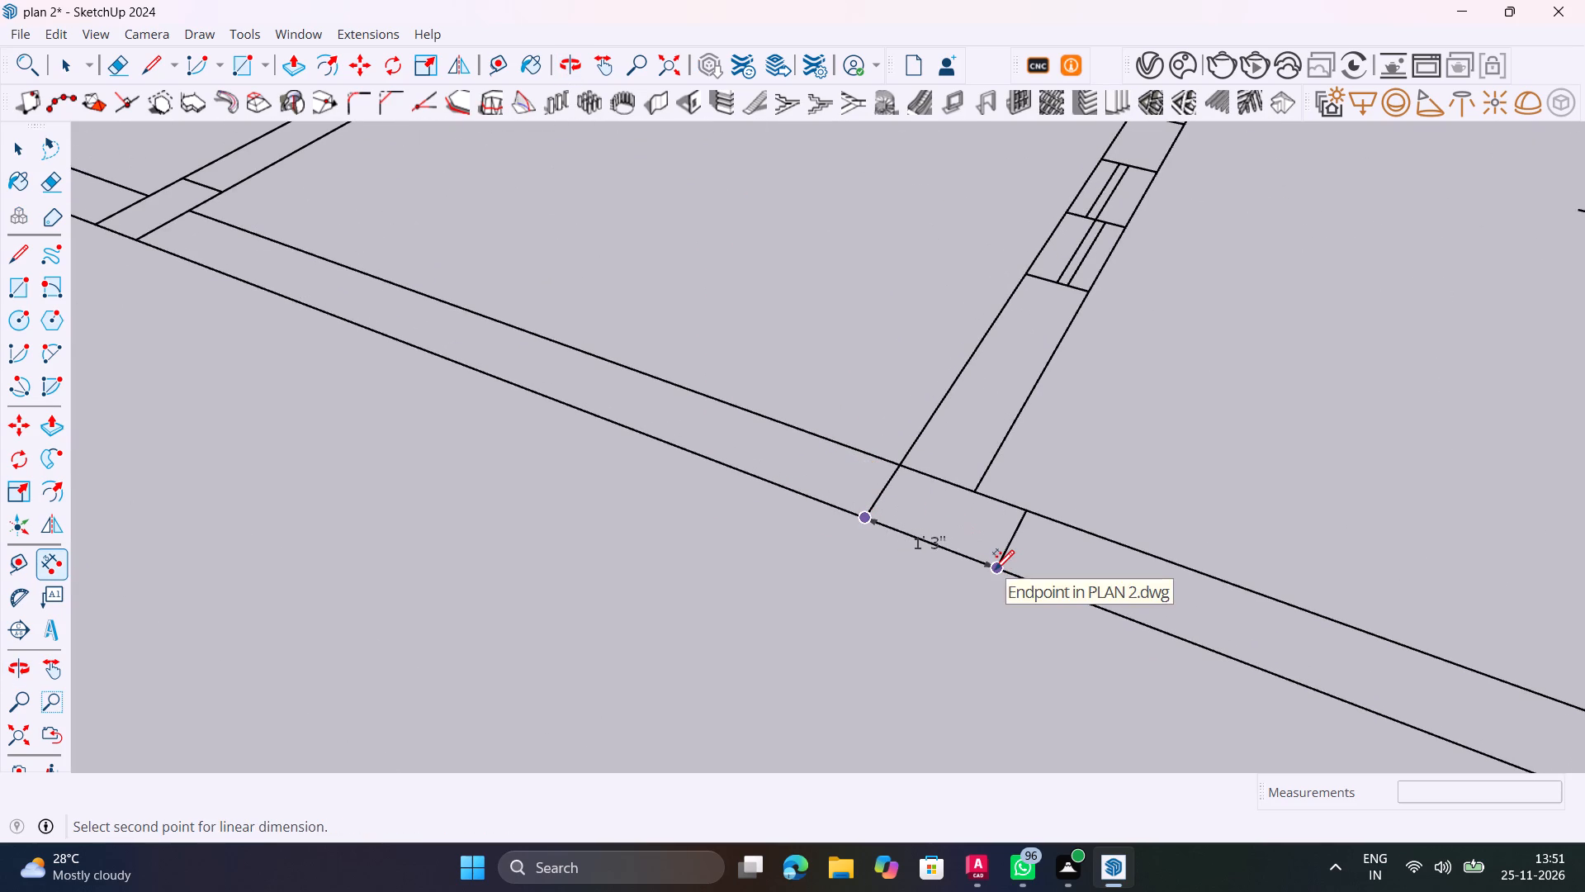
key(Escape)
scroll(710, 458, down, 4)
scroll(324, 253, up, 3)
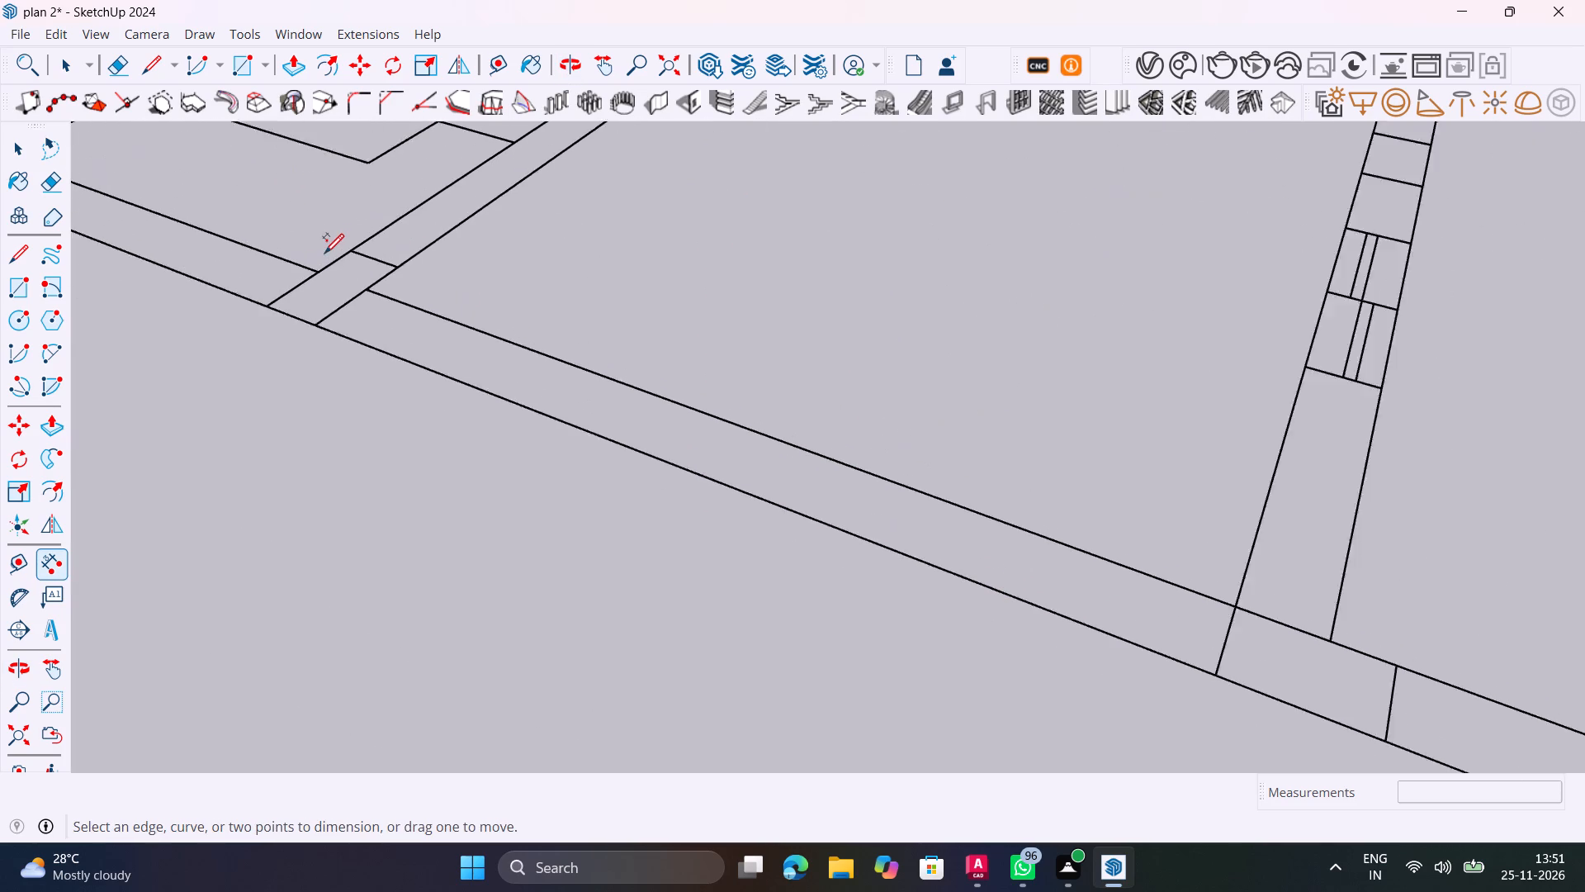
scroll(324, 252, up, 9)
click(478, 286)
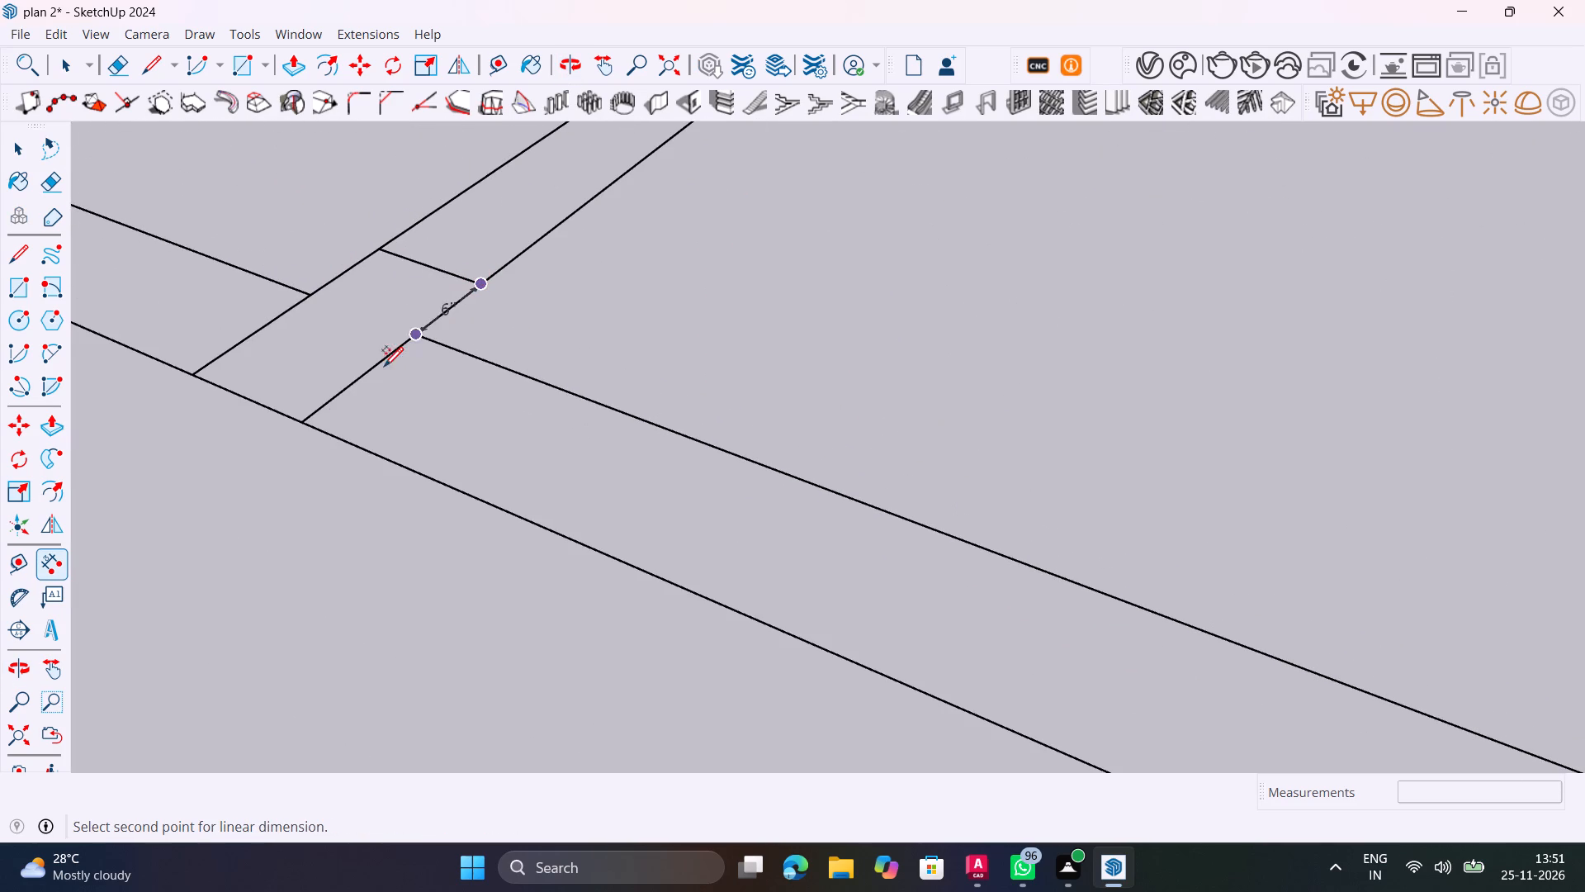
key(Escape)
scroll(485, 344, down, 19)
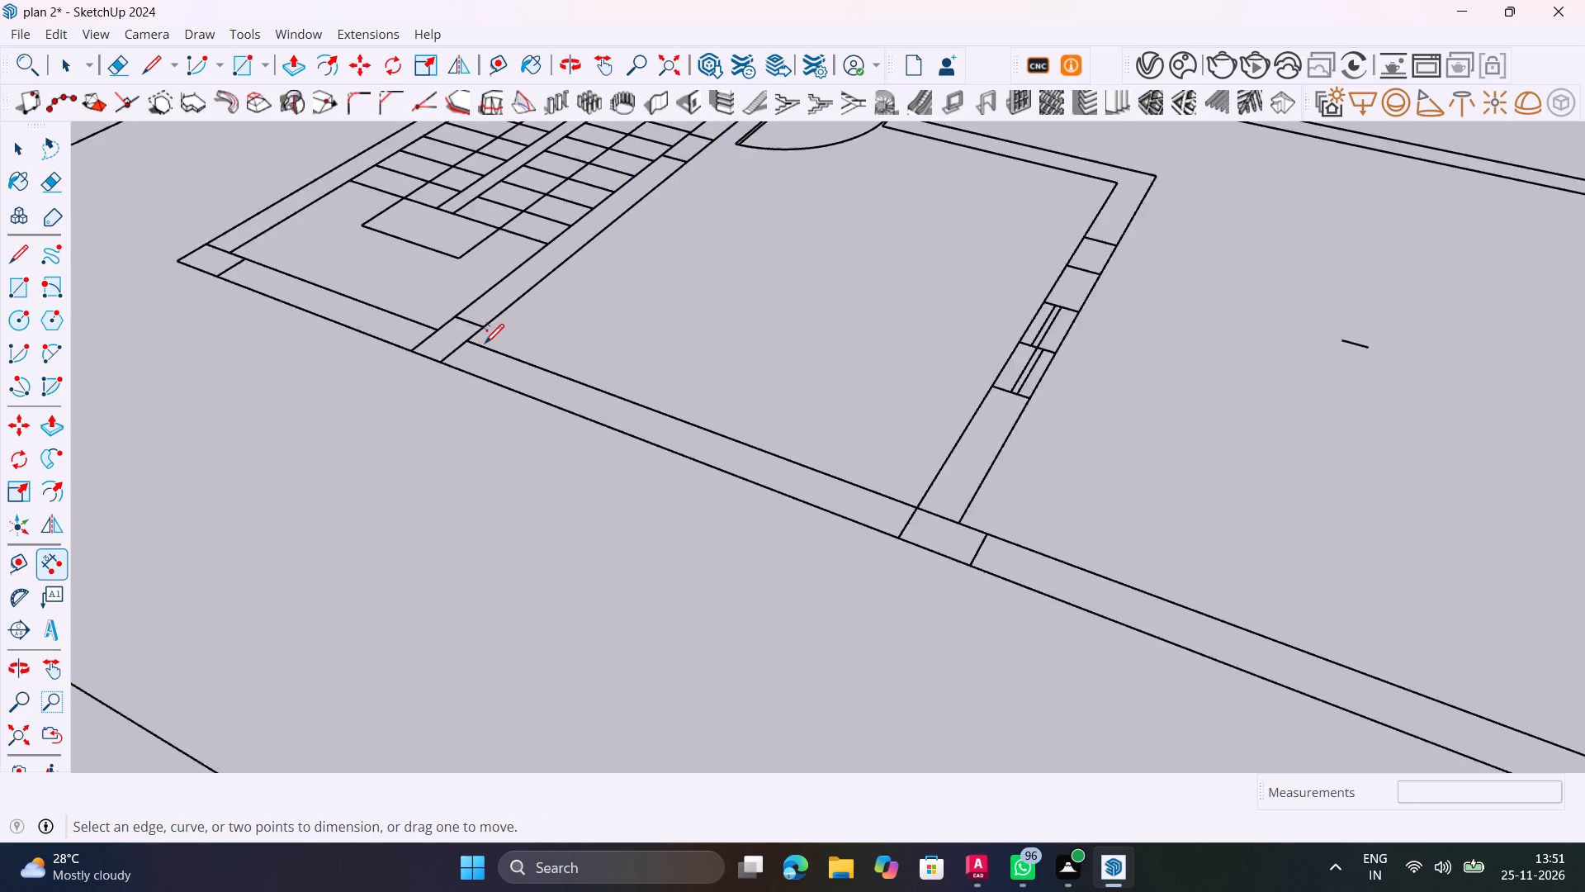
scroll(485, 342, down, 5)
key(space)
Draw a rectangle over the column outline where the front room's windowed partition meets the outer side wall.
scroll(707, 422, up, 18)
click(674, 415)
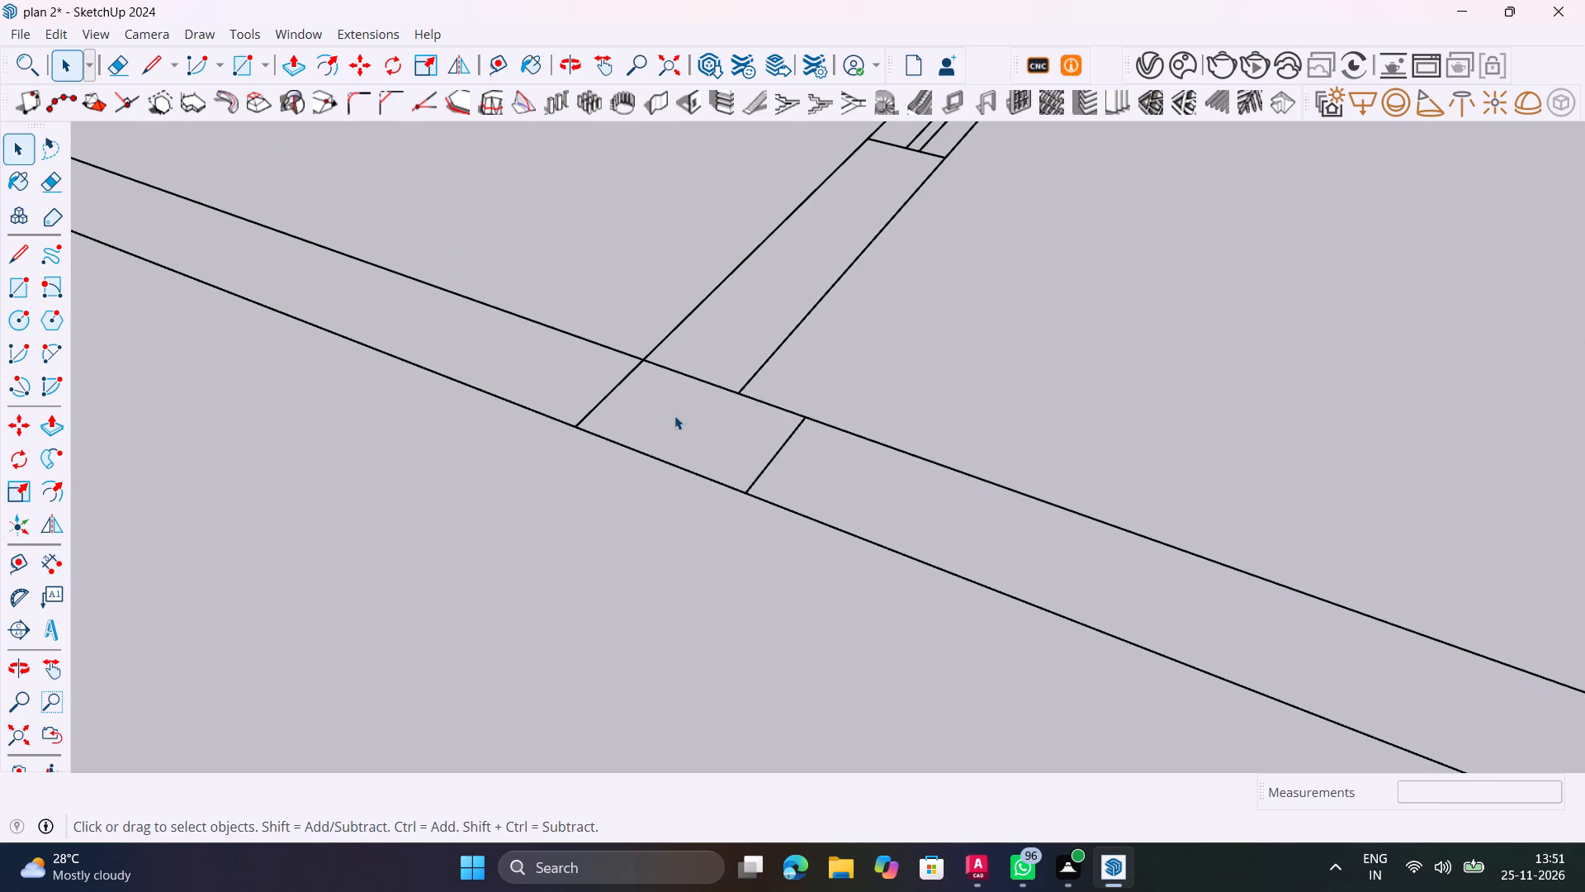
key(r)
click(647, 359)
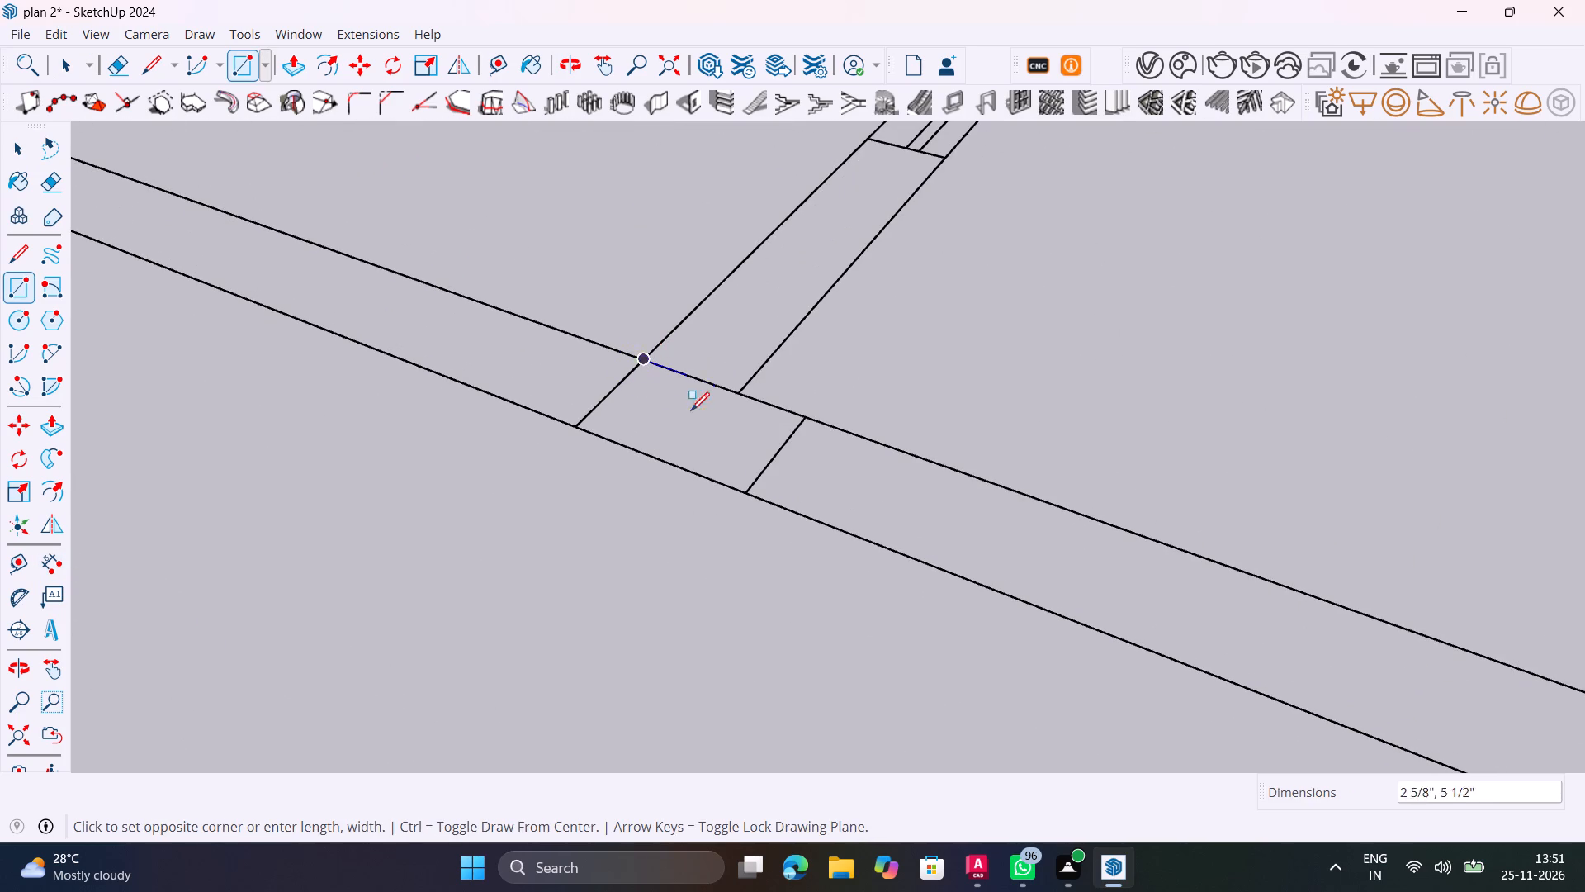
click(749, 491)
key(space)
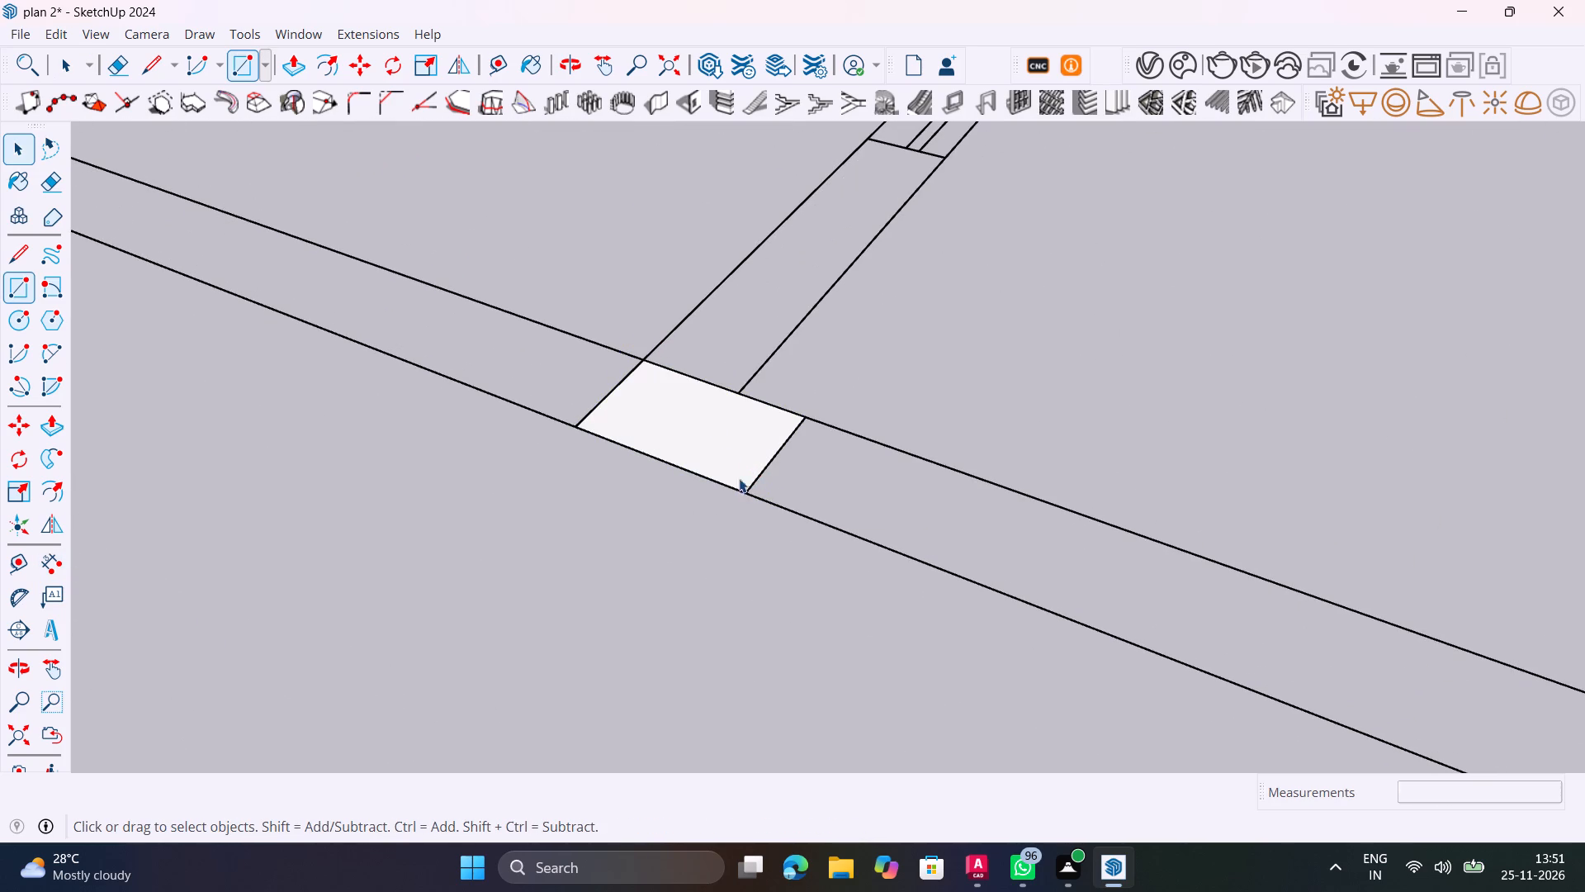
Extrude the column rectangle at the windowed partition and outer side wall junction upward 10', and save the model.
click(710, 415)
key(p)
click(714, 421)
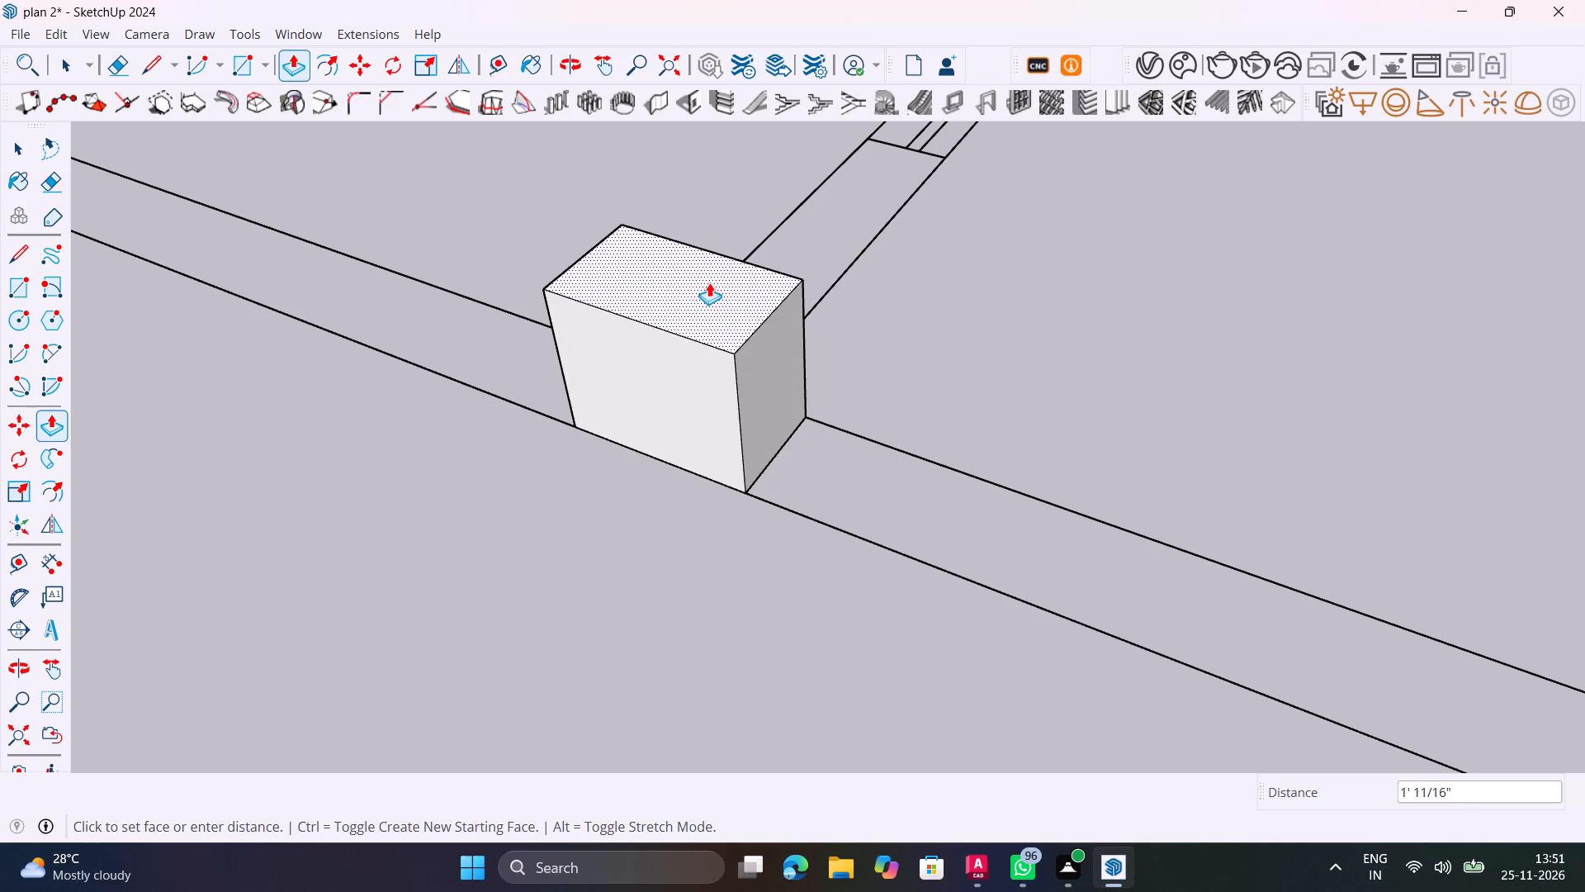
text(10)
key(apostrophe)
key(Return)
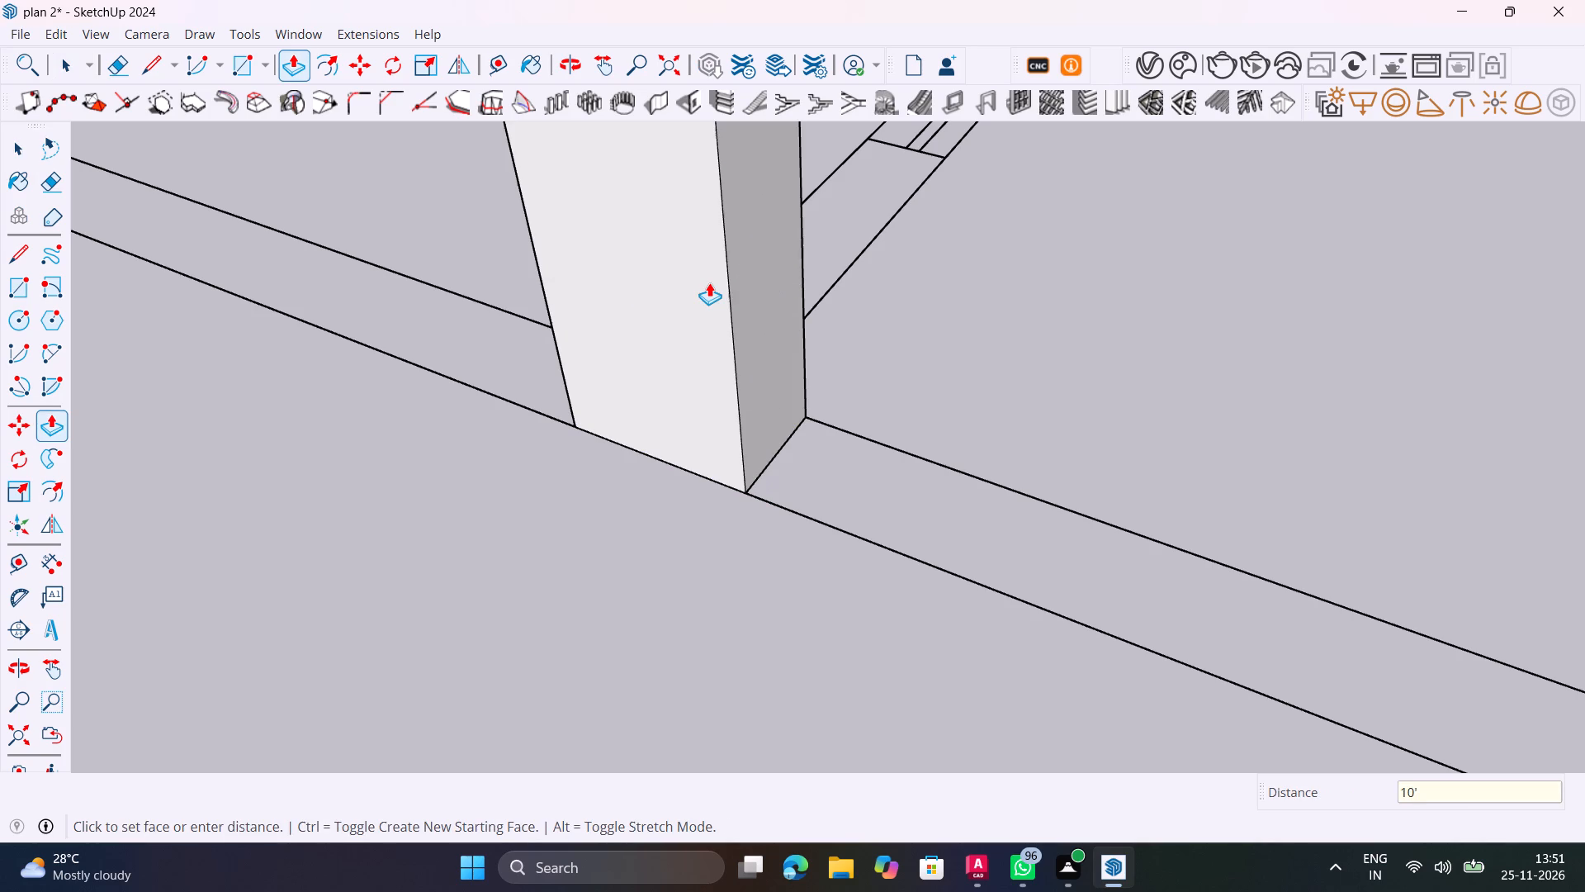
key(space)
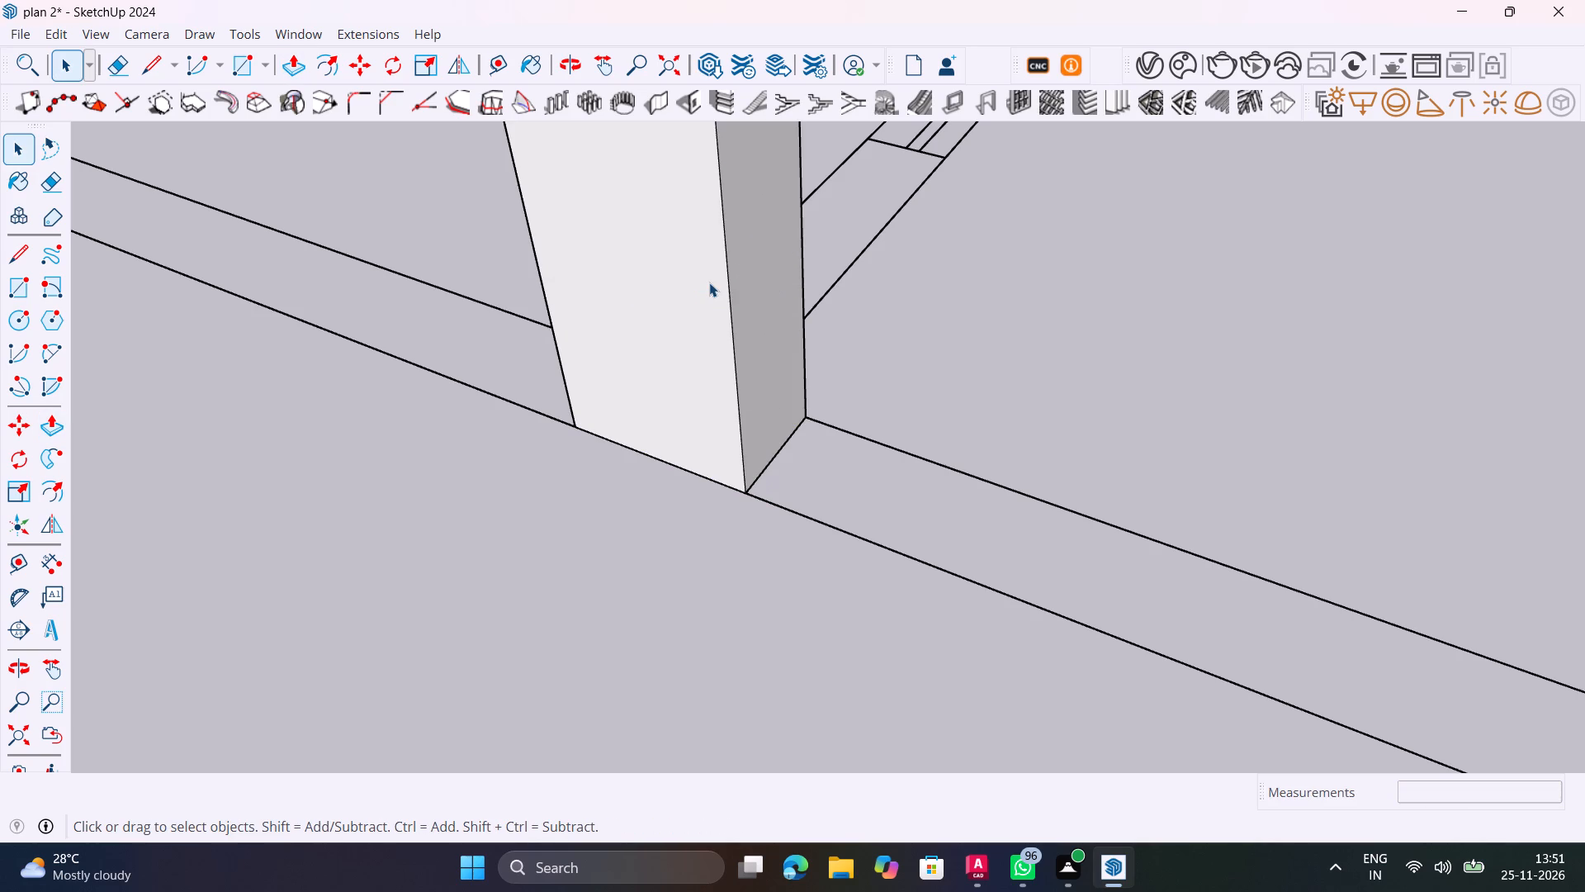
key(ctrl+s)
Draw a rectangle over the column outline where the staircase's inner wall meets the outer side wall.
scroll(677, 317, down, 17)
shift+middle_drag(632, 351, 1020, 674)
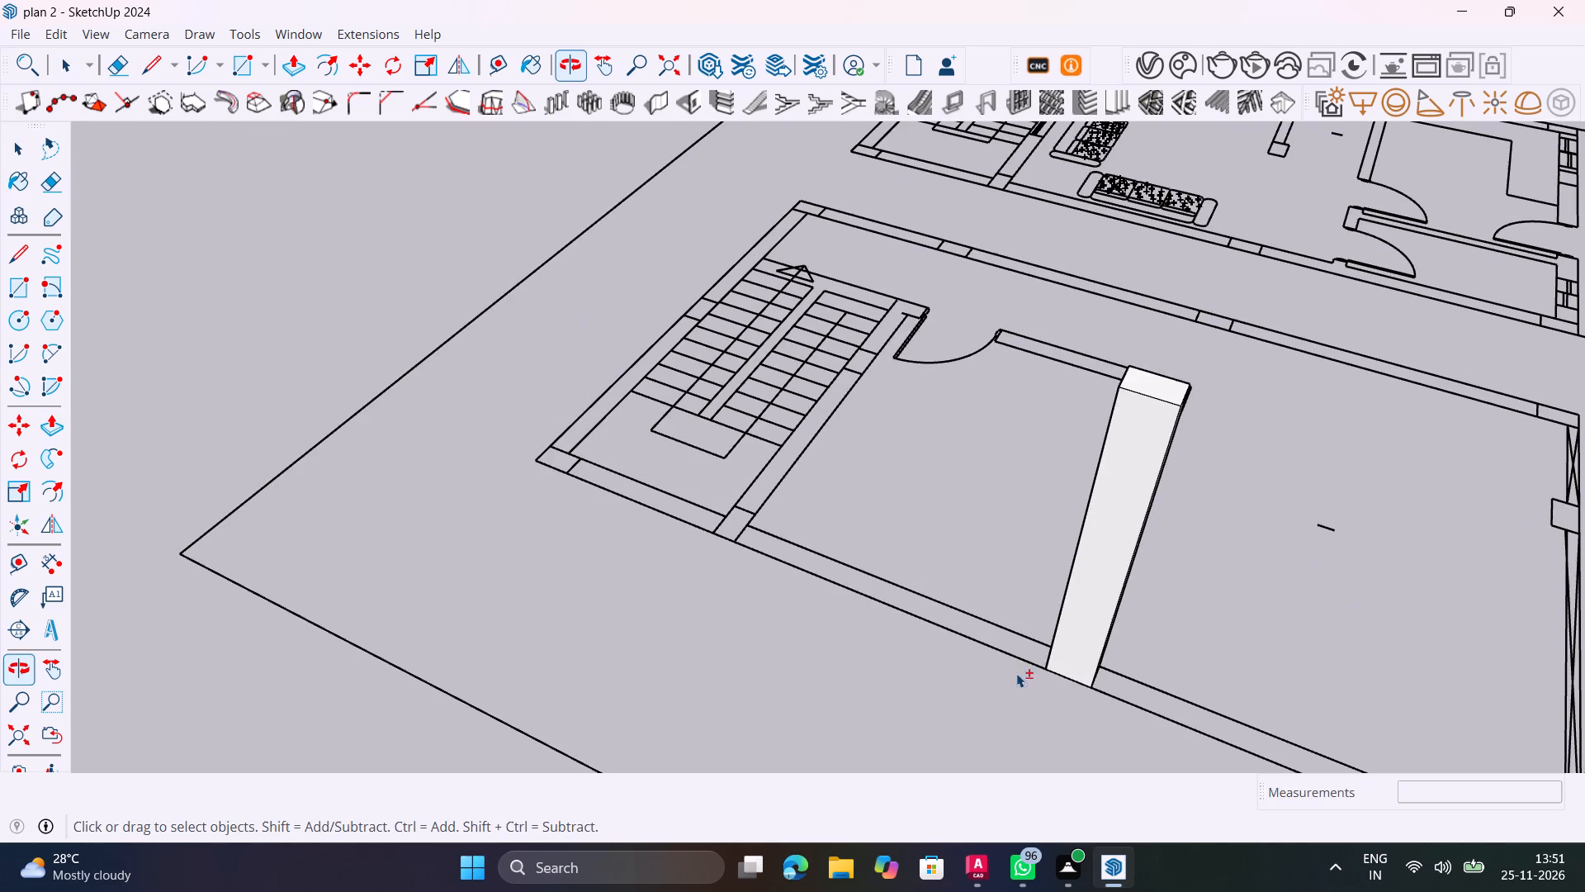
scroll(787, 544, up, 5)
scroll(721, 513, up, 4)
shift+middle_drag(693, 493, 790, 586)
scroll(792, 600, up, 5)
key(r)
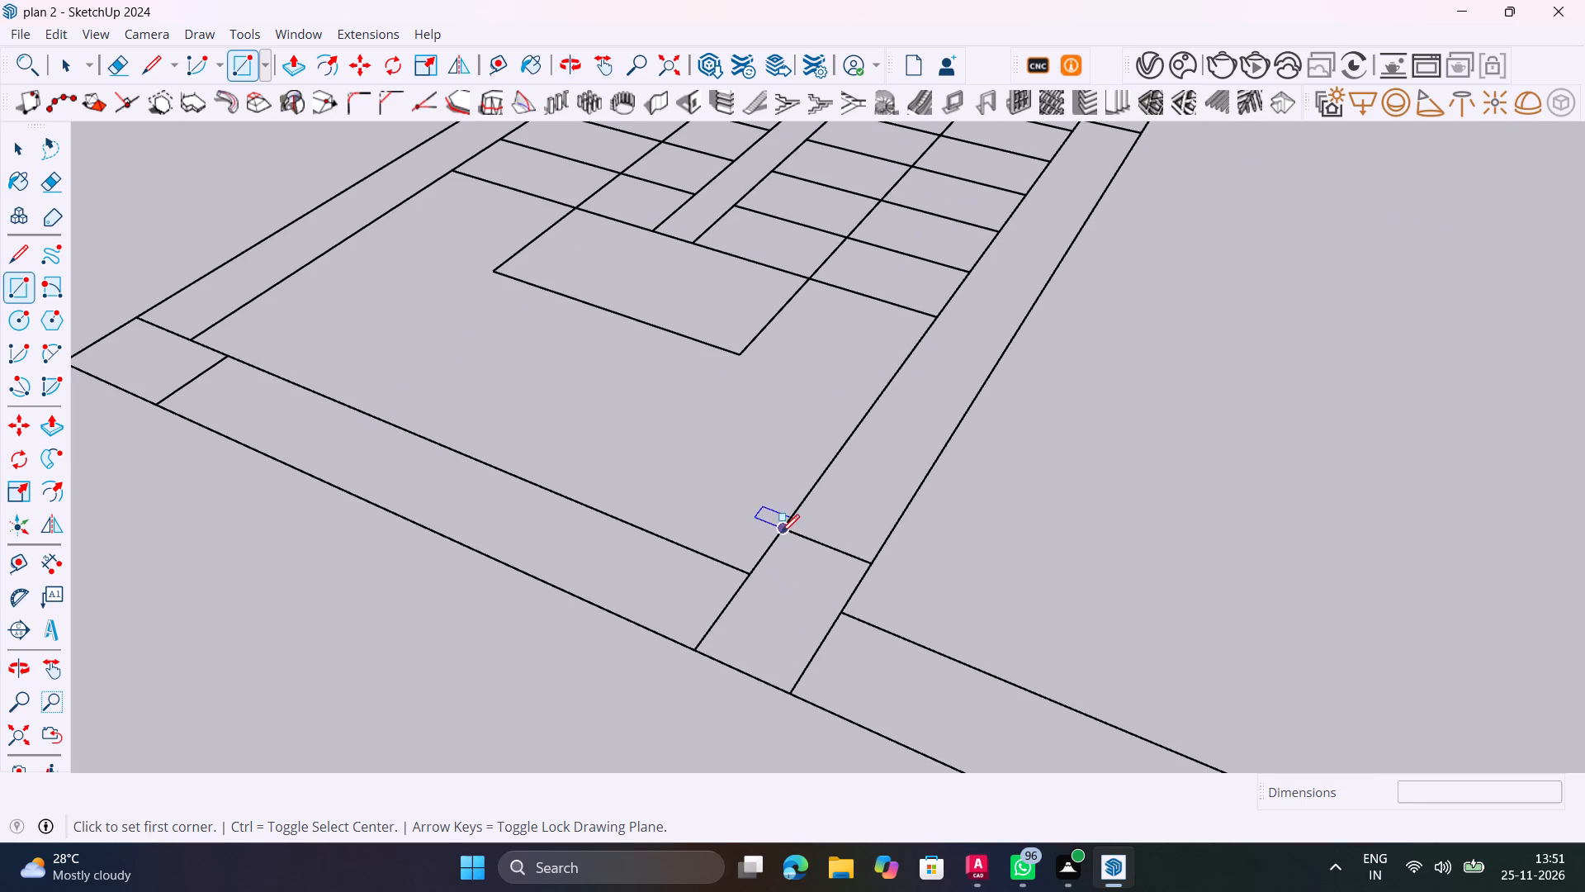
click(781, 532)
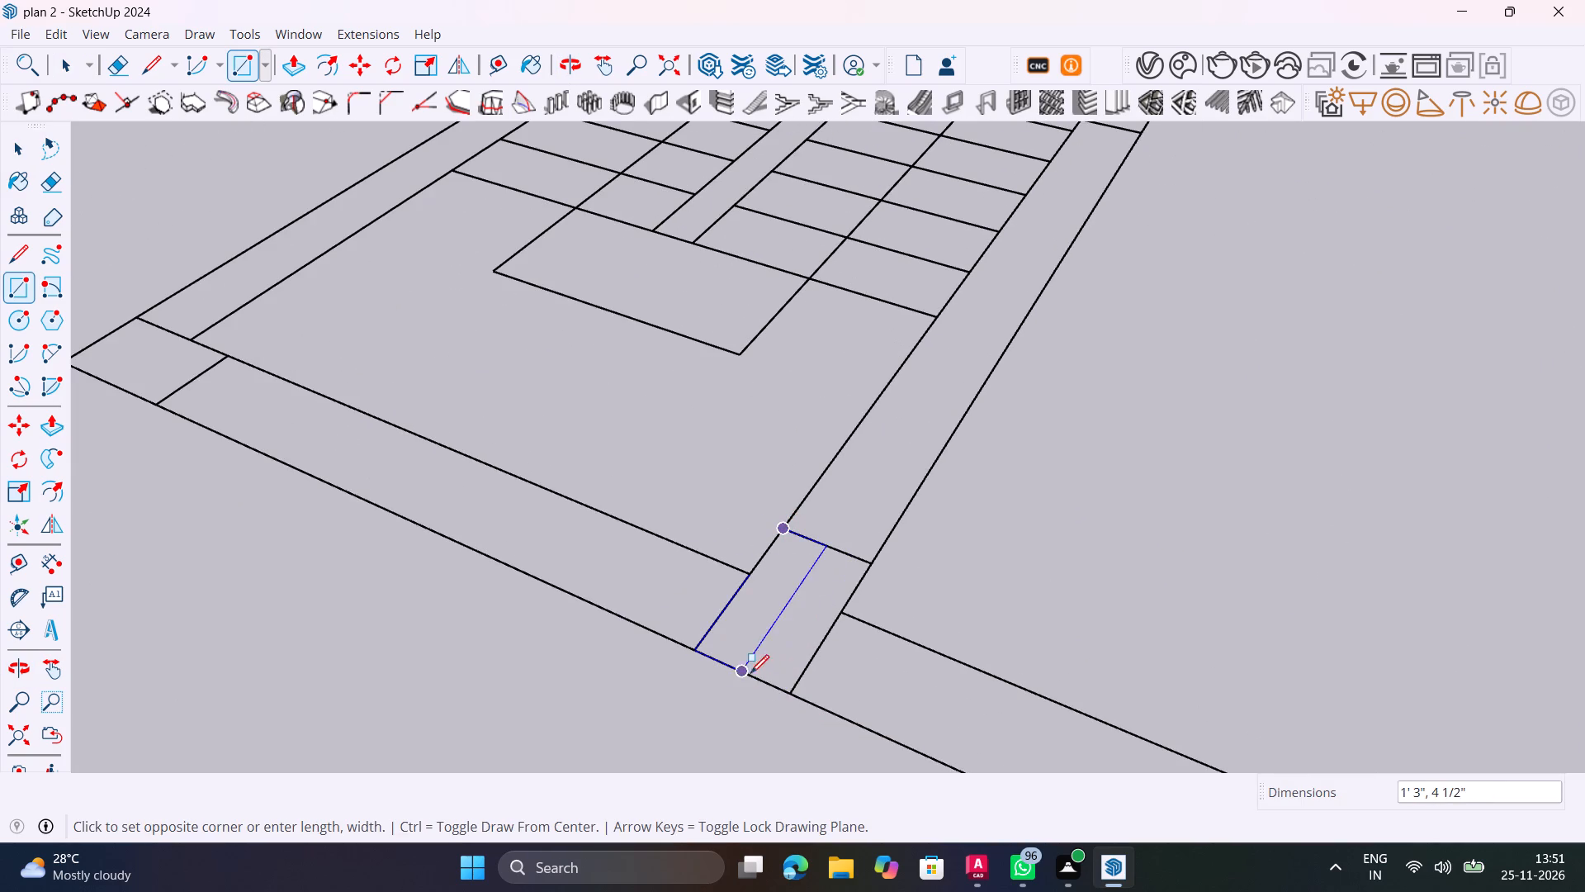
click(789, 696)
Extrude the column rectangle at the staircase's inner wall upward 10' with Push/Pull.
key(space)
click(774, 621)
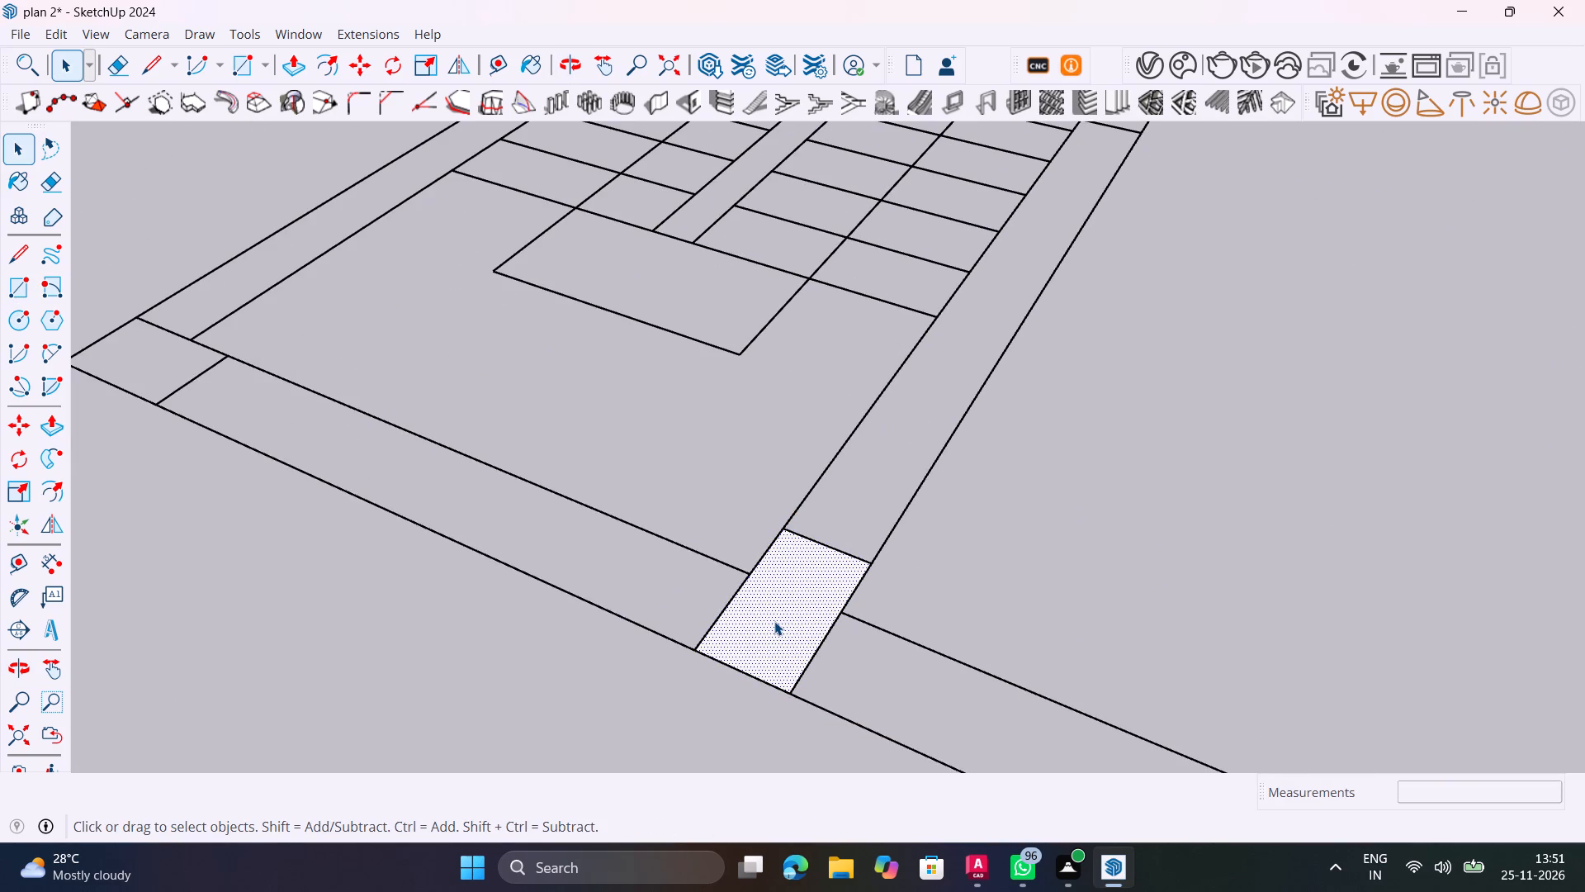
key(p)
click(774, 621)
text(10')
key(Return)
key(space)
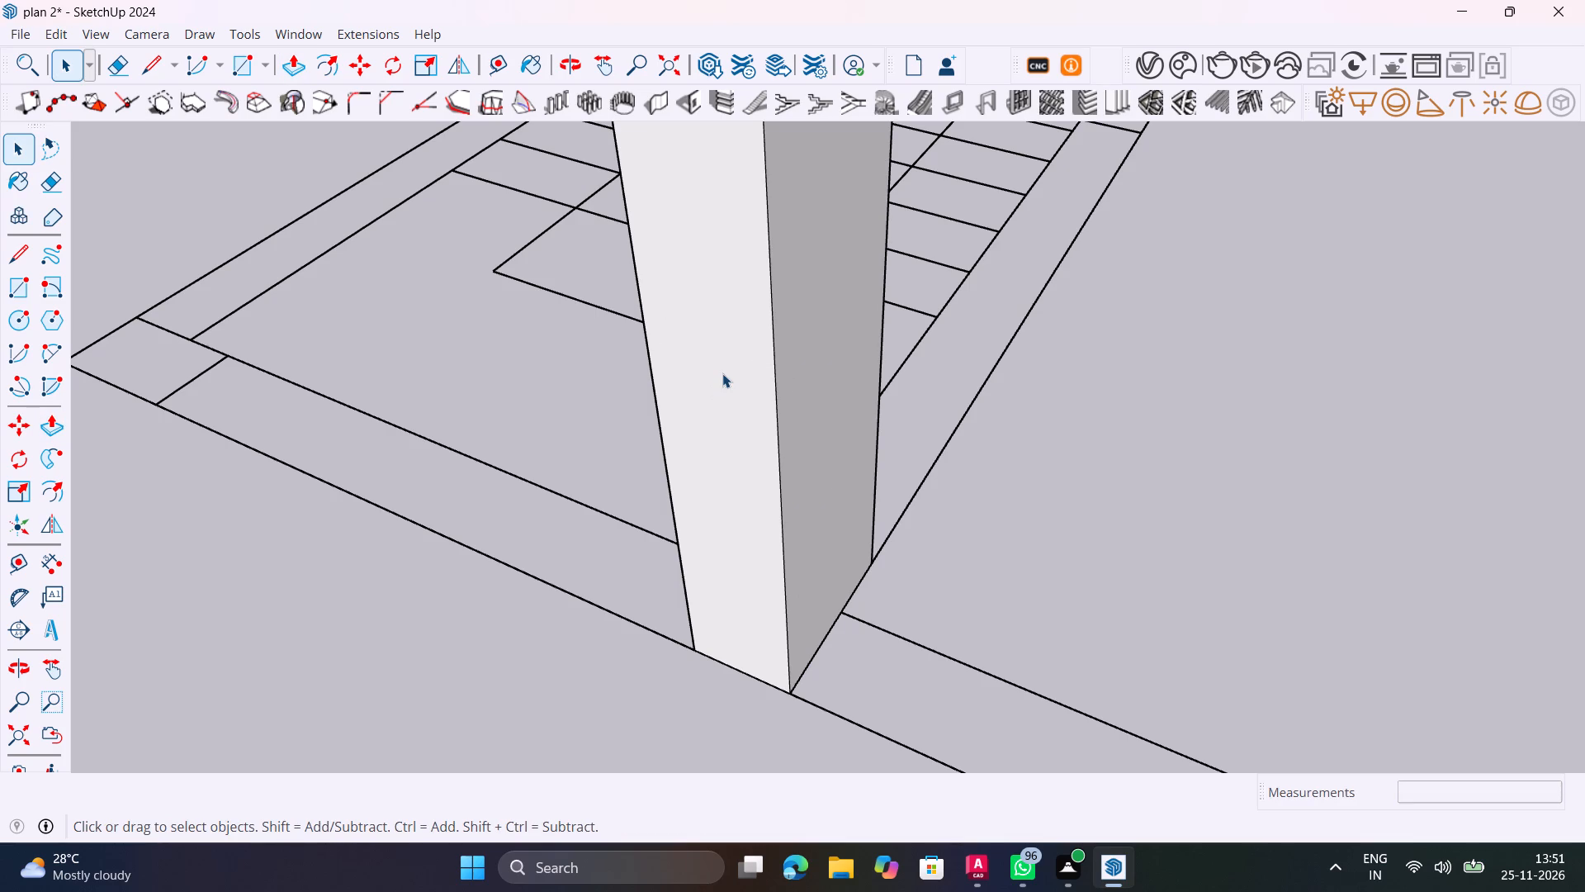
Draw a 9" by 1' 3" rectangle over the column outline at the building's outer corner beside the staircase landing.
scroll(722, 373, down, 7)
shift+middle_drag(694, 373, 884, 472)
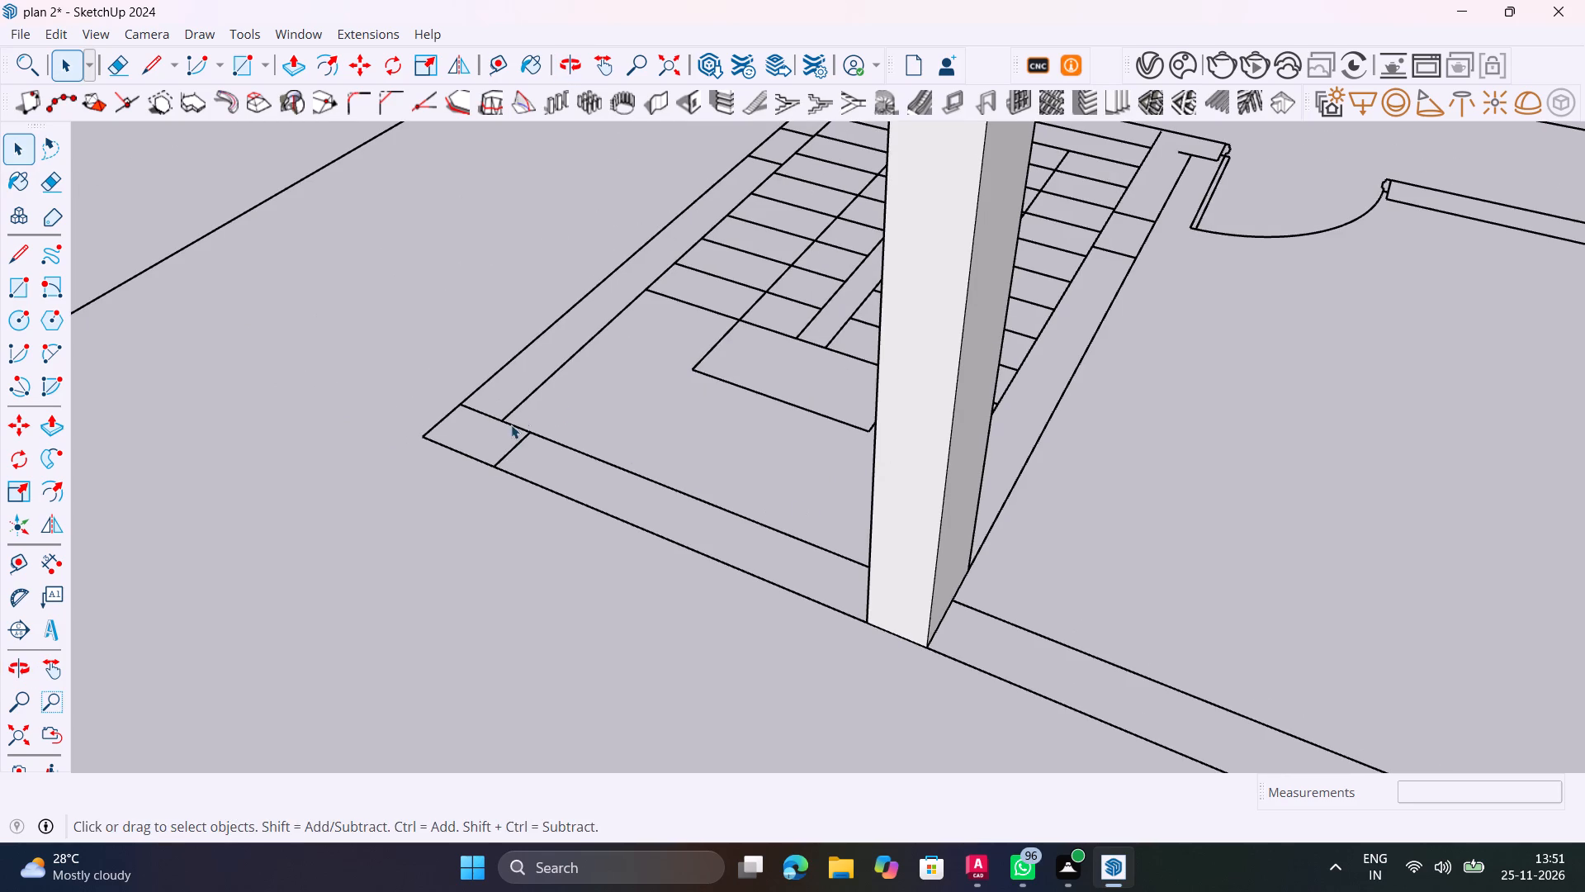
shift+middle_drag(386, 427, 638, 480)
scroll(715, 517, up, 5)
scroll(246, 17, up, 2)
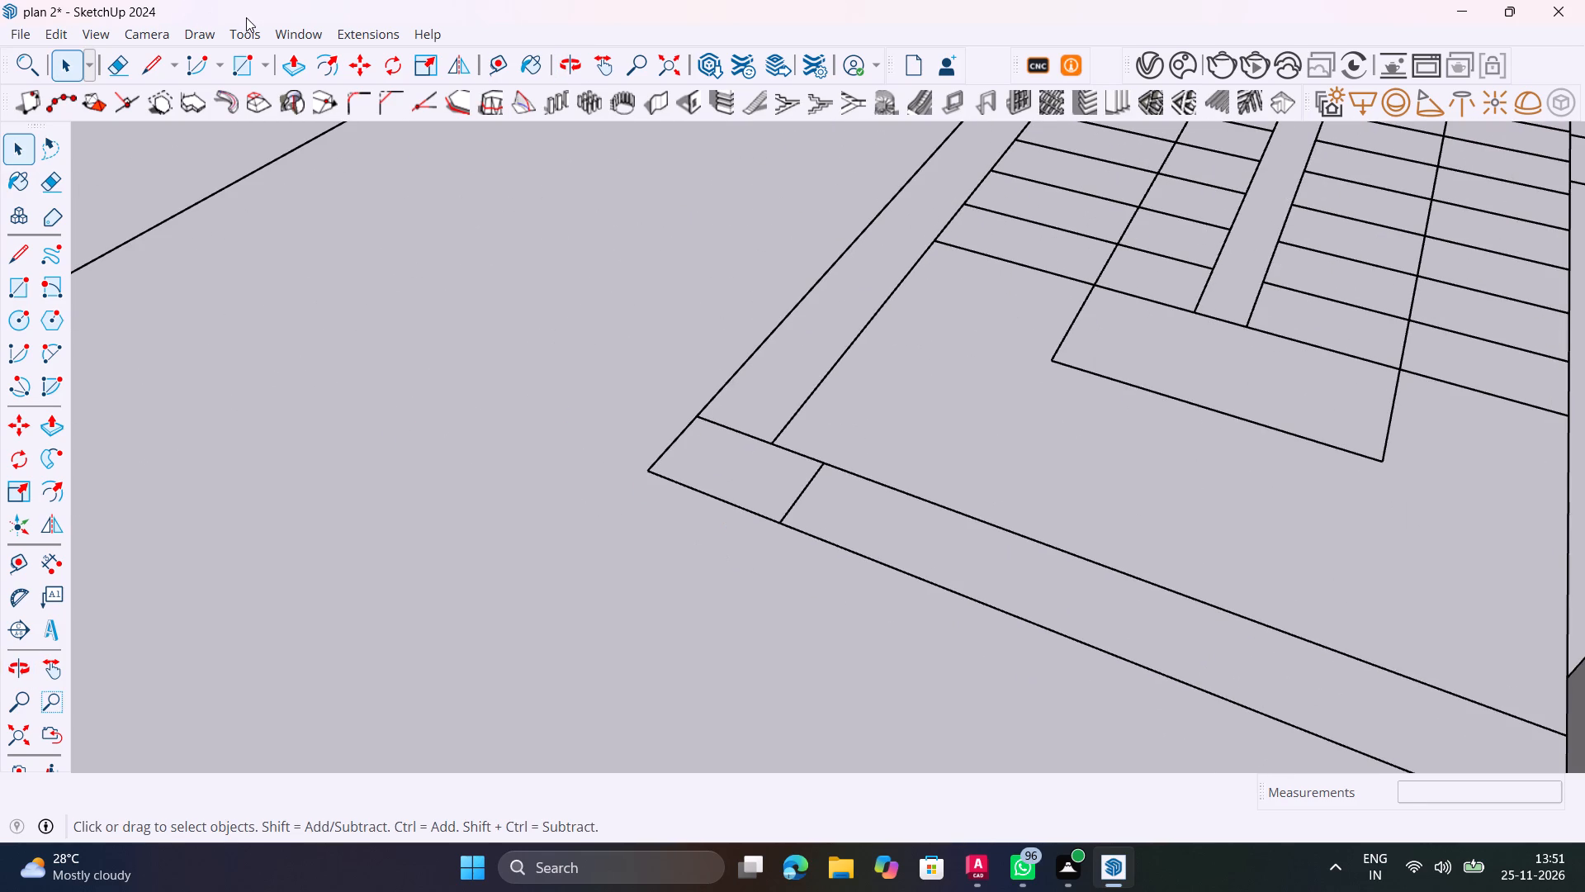
scroll(246, 17, up, 3)
scroll(655, 510, up, 3)
scroll(712, 454, up, 4)
key(r)
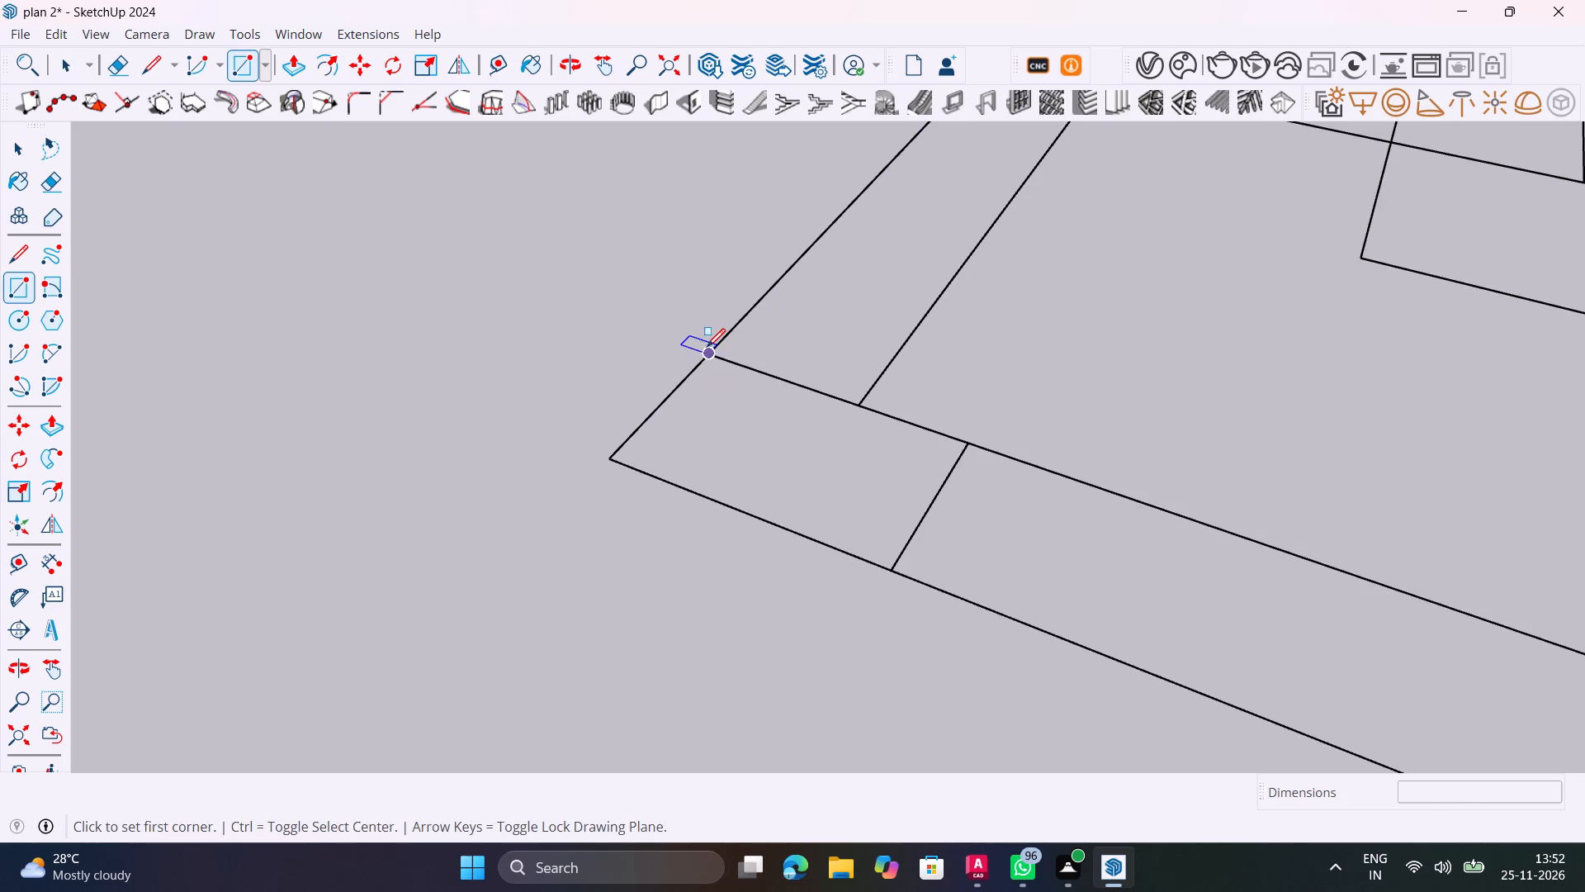
click(707, 347)
key(Escape)
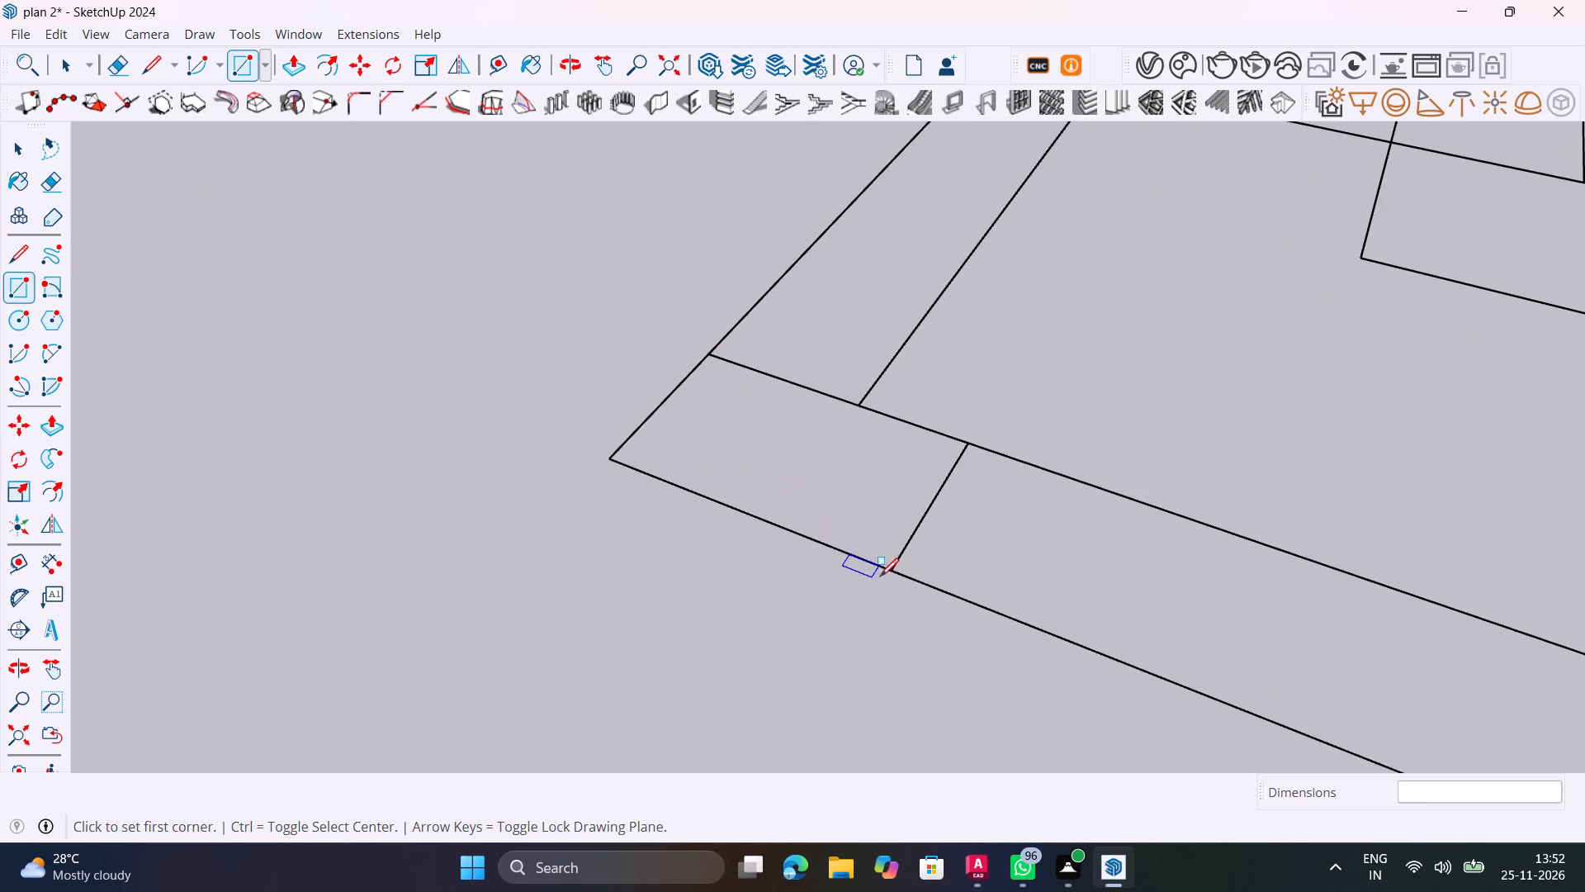
click(889, 571)
click(715, 353)
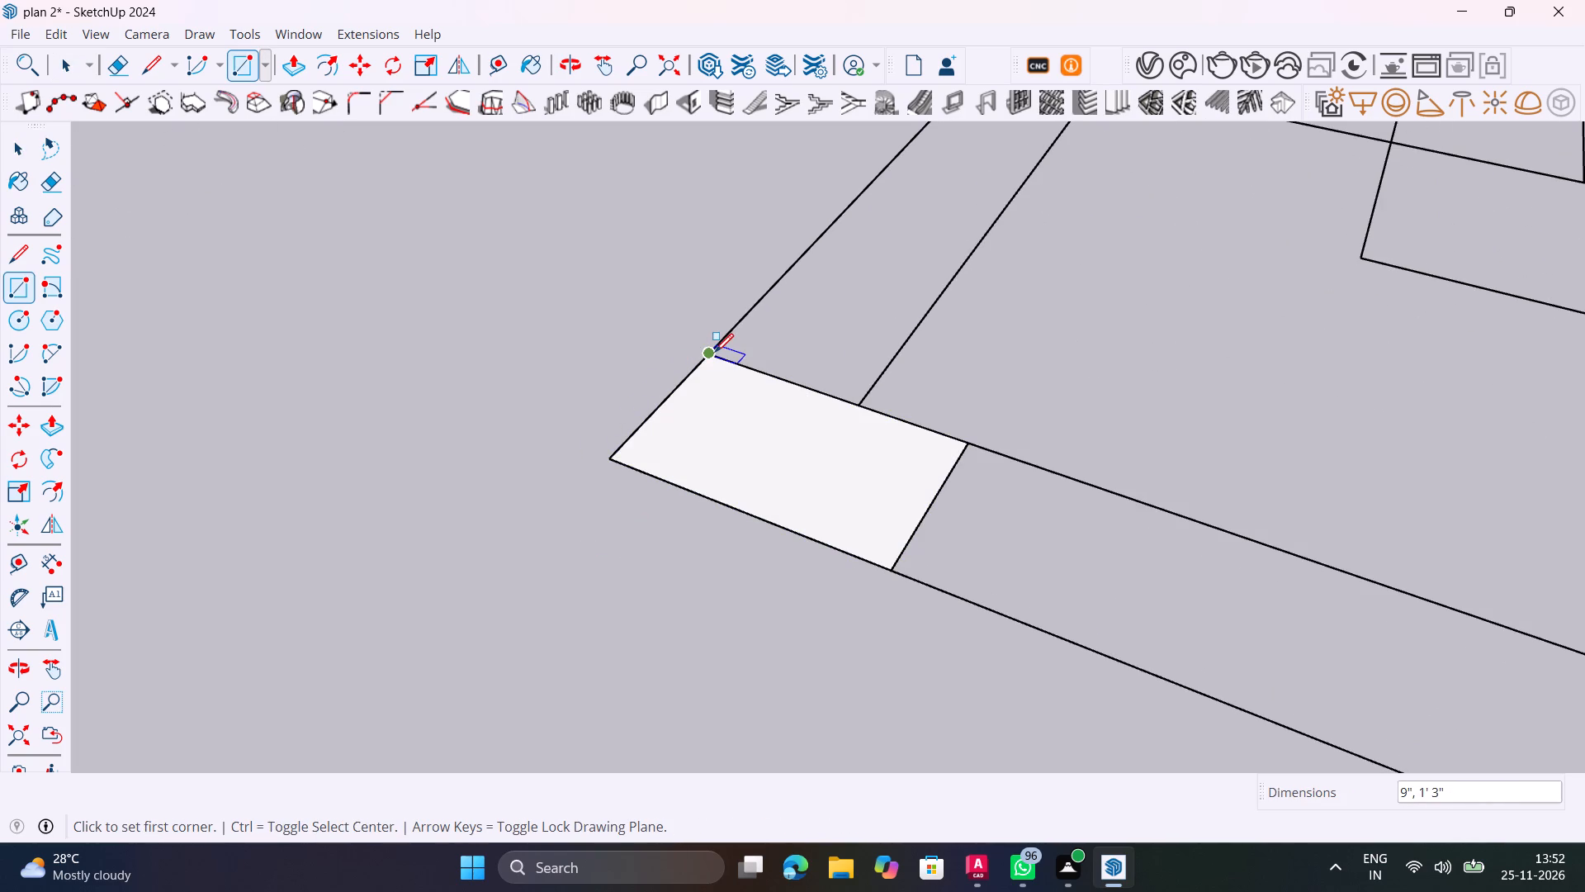
key(Escape)
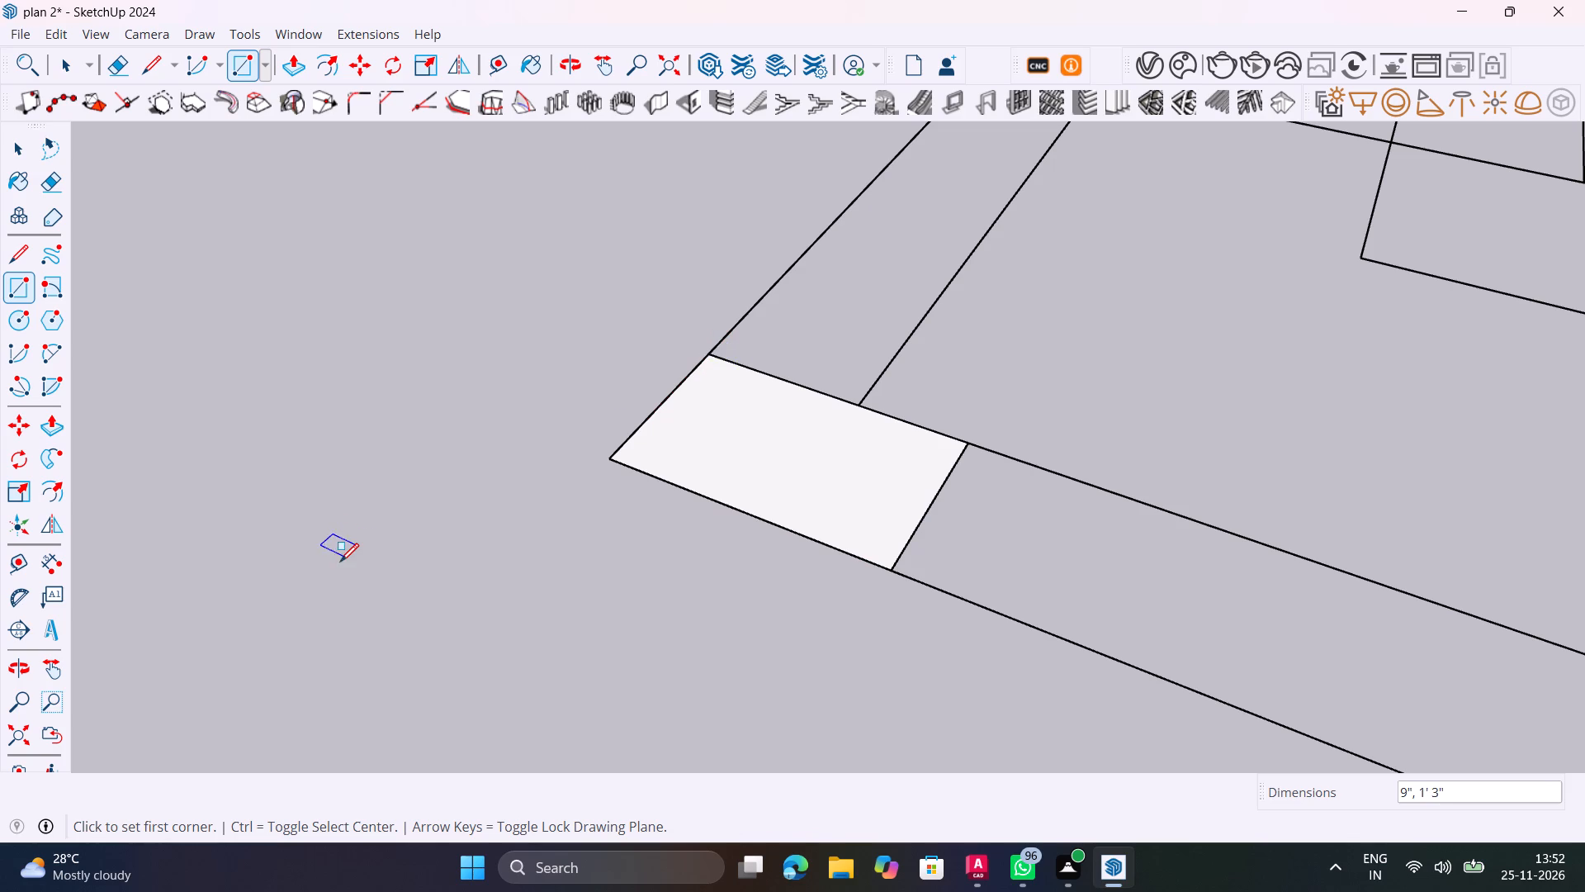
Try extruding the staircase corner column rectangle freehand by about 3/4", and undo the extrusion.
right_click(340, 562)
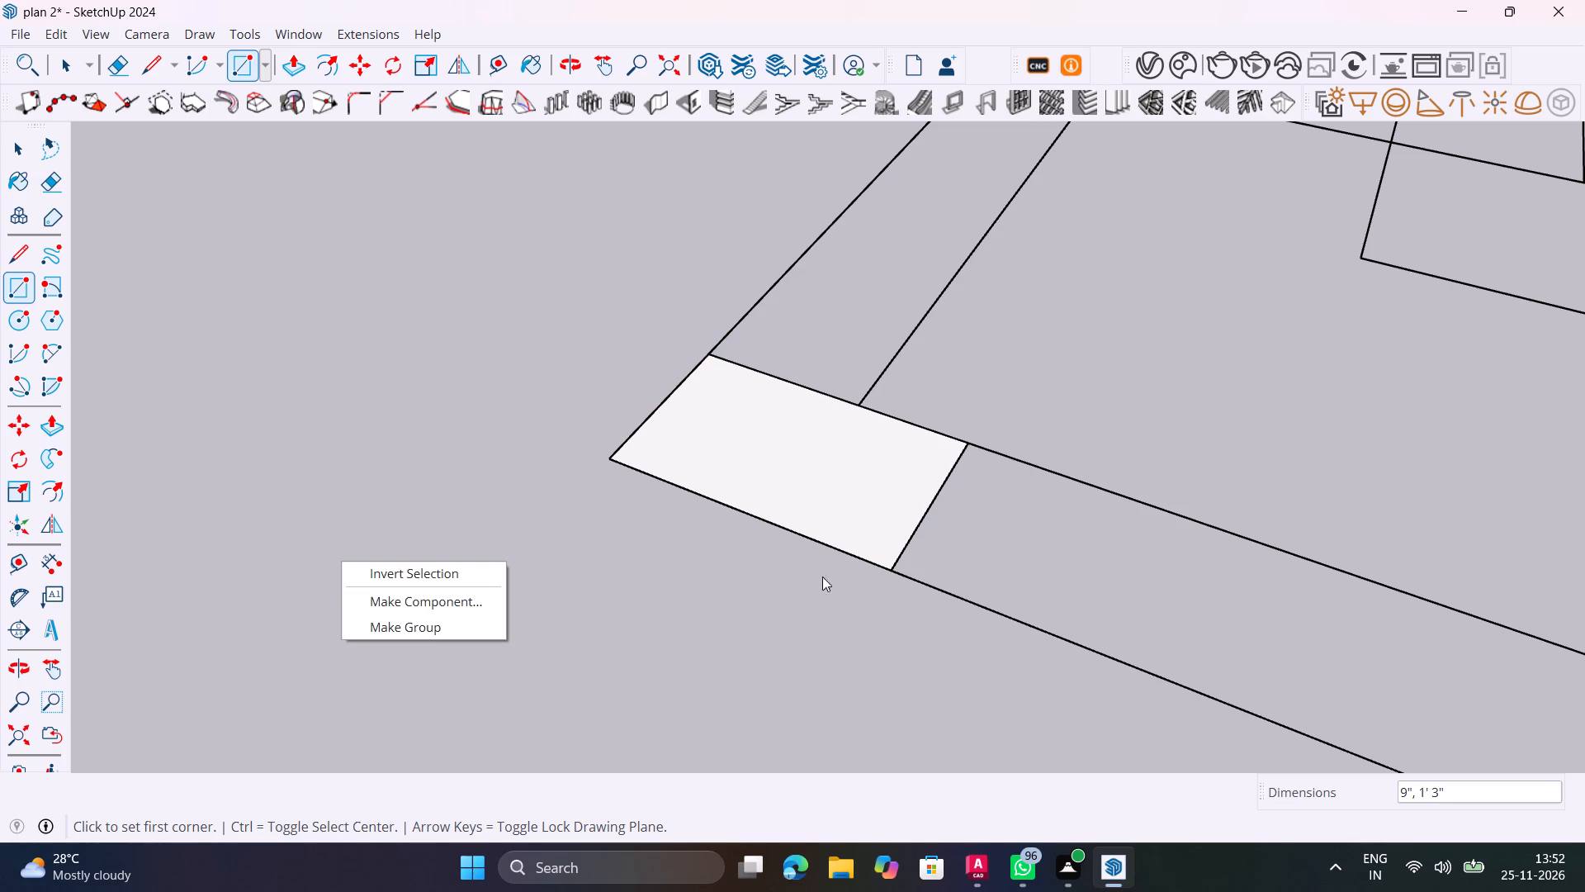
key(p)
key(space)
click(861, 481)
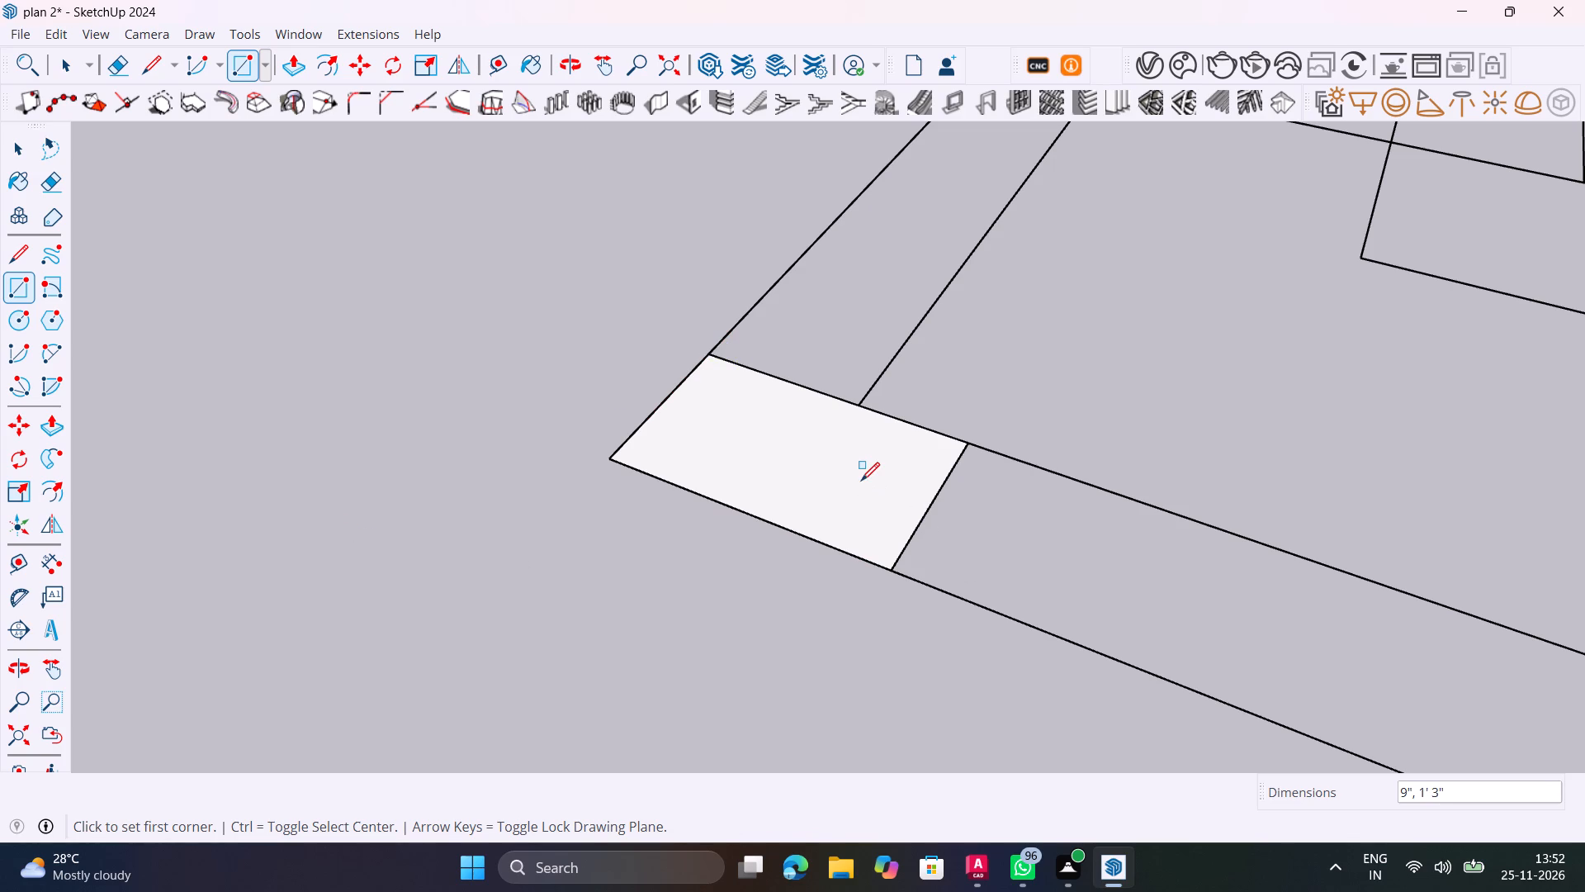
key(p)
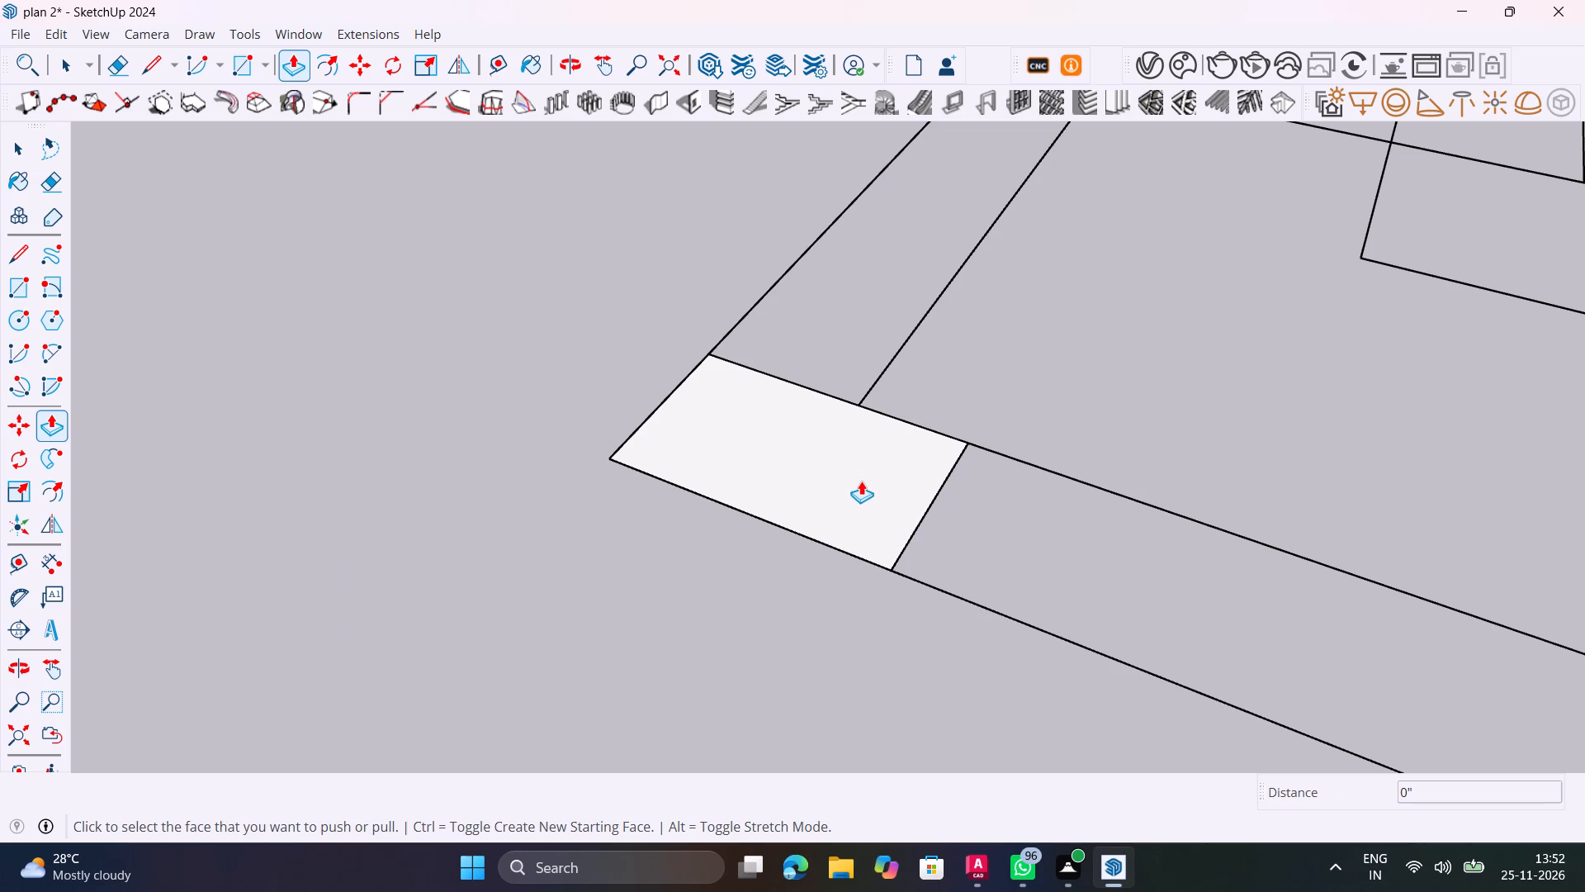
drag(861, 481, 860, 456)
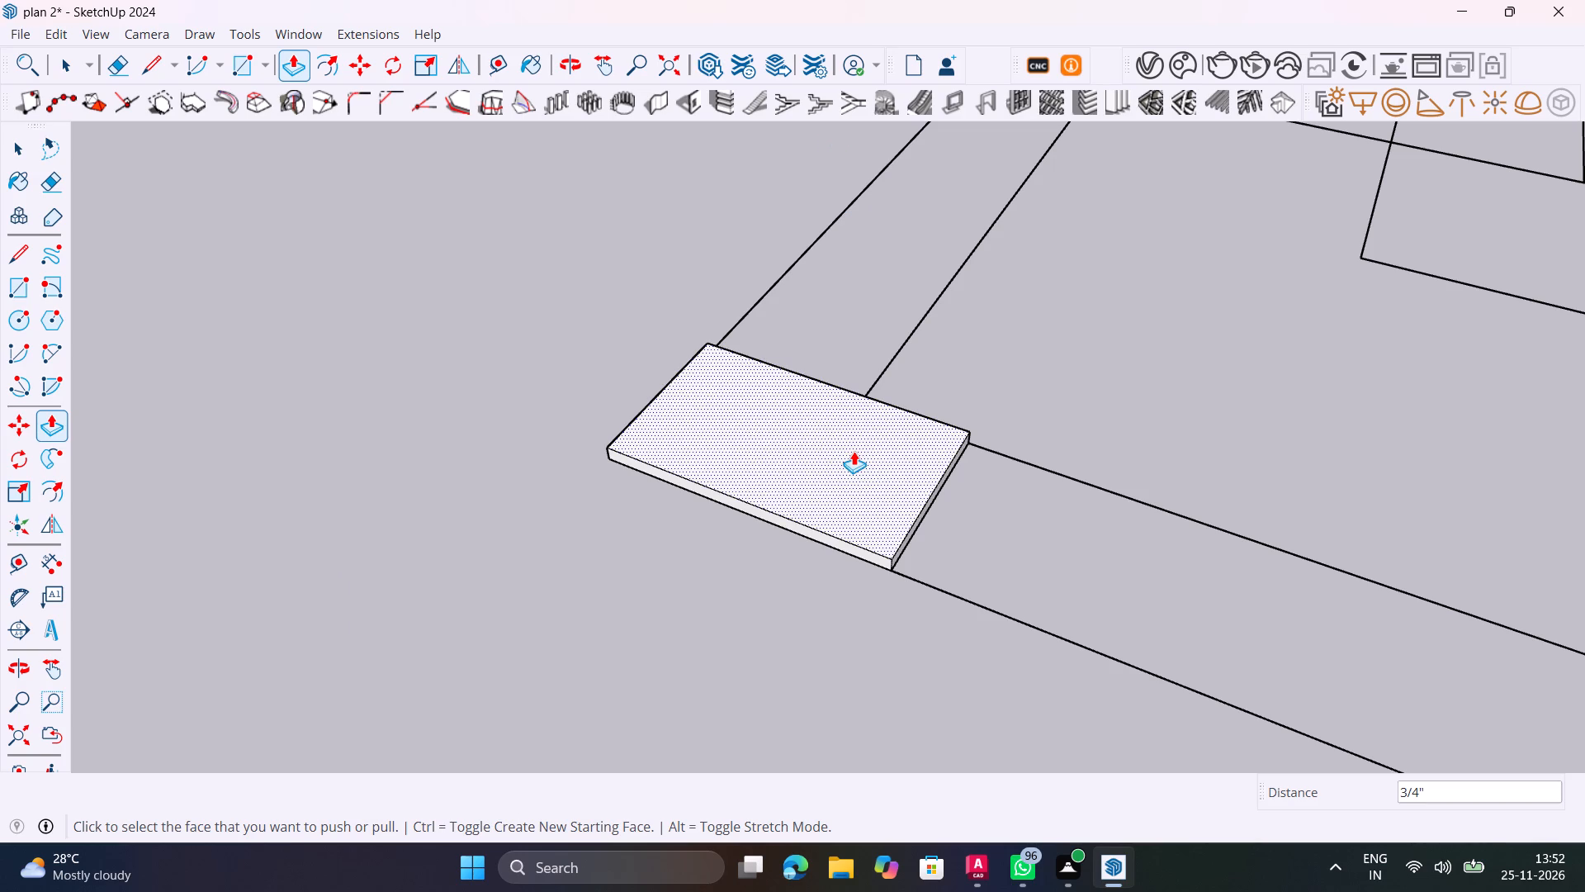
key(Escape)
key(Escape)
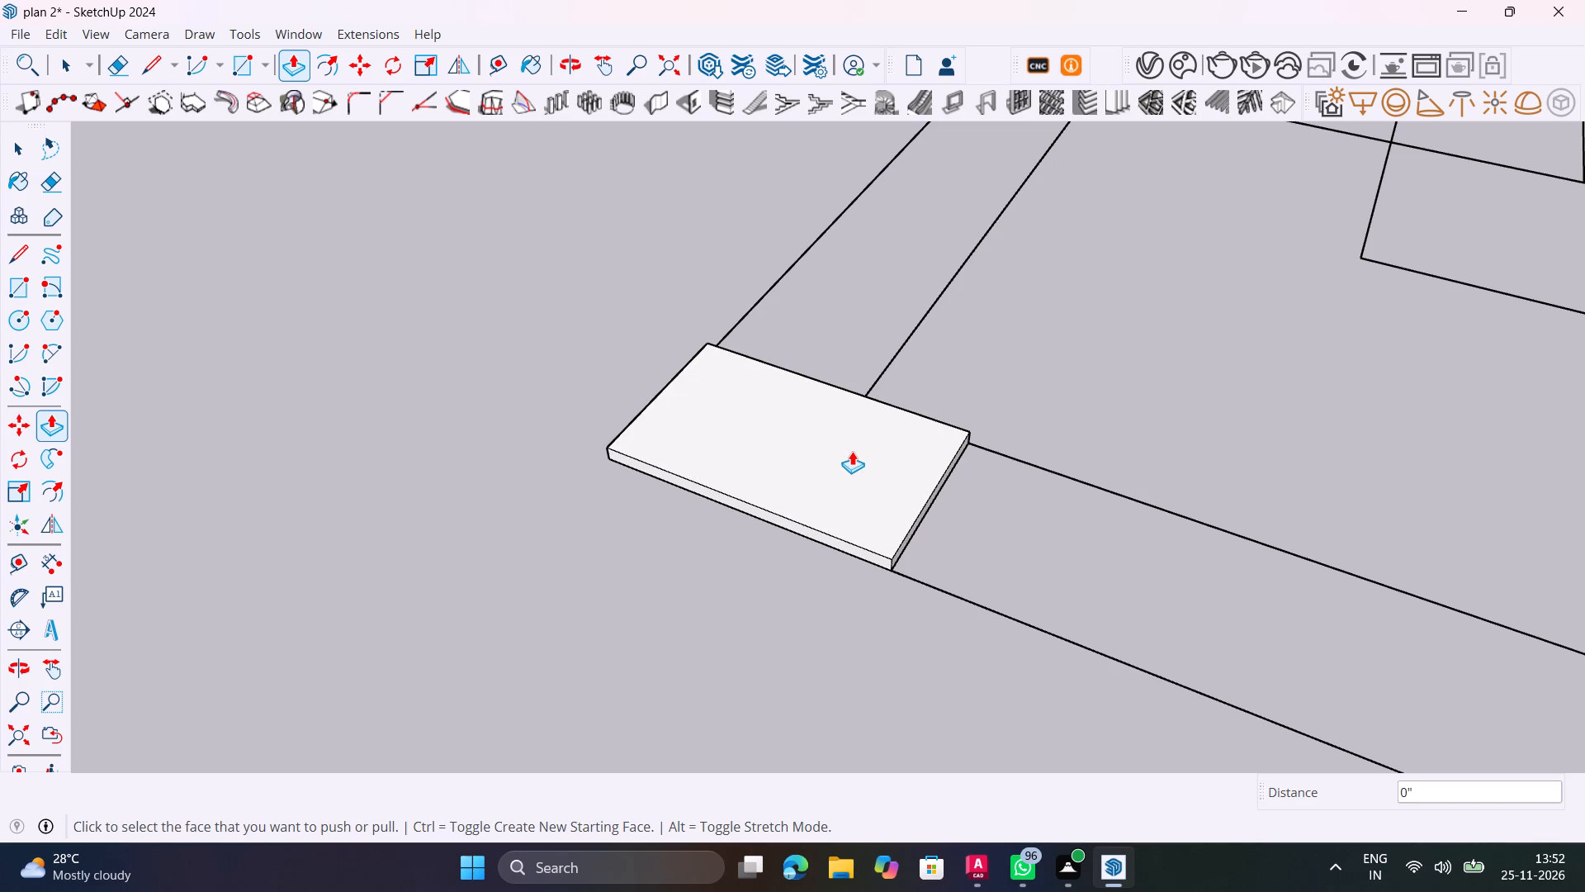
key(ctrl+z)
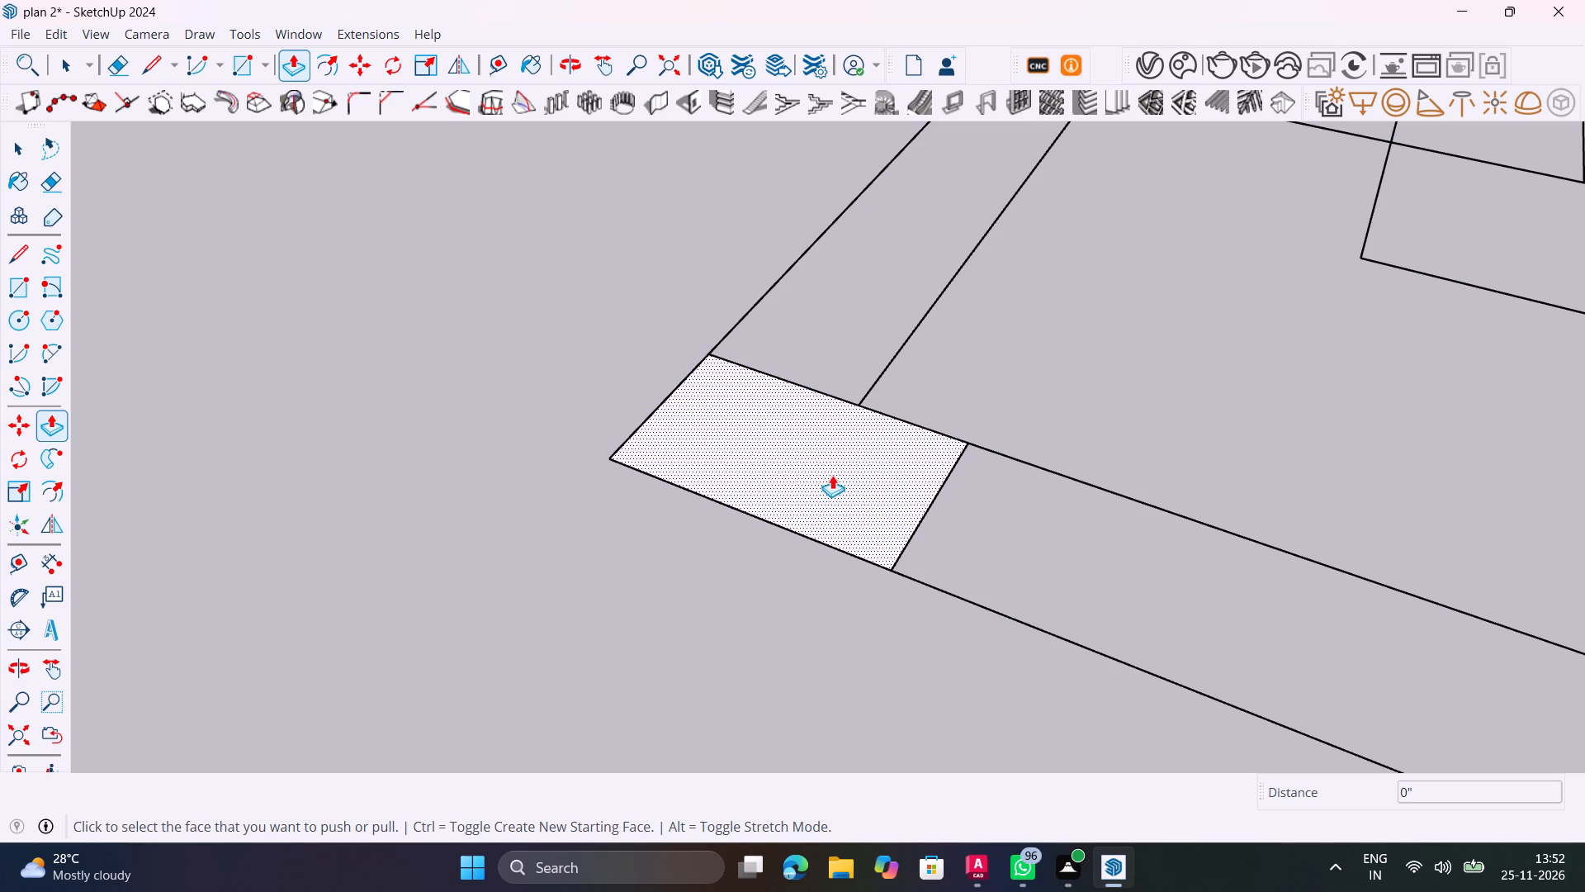
Extrude the staircase corner column rectangle upward 10' with Push/Pull.
click(831, 475)
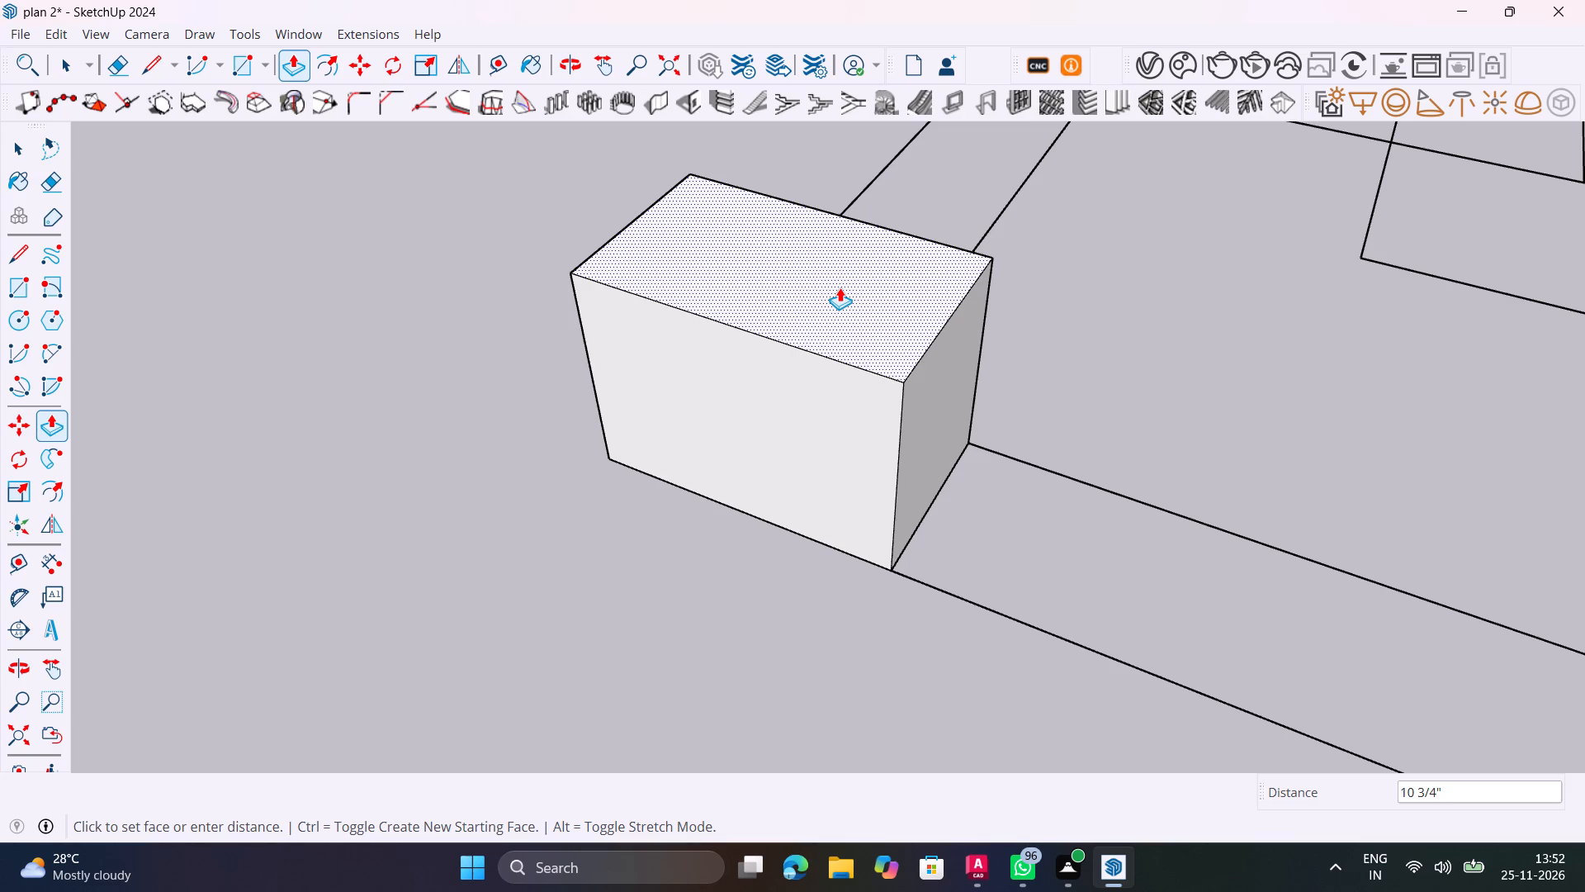
text(10')
key(Return)
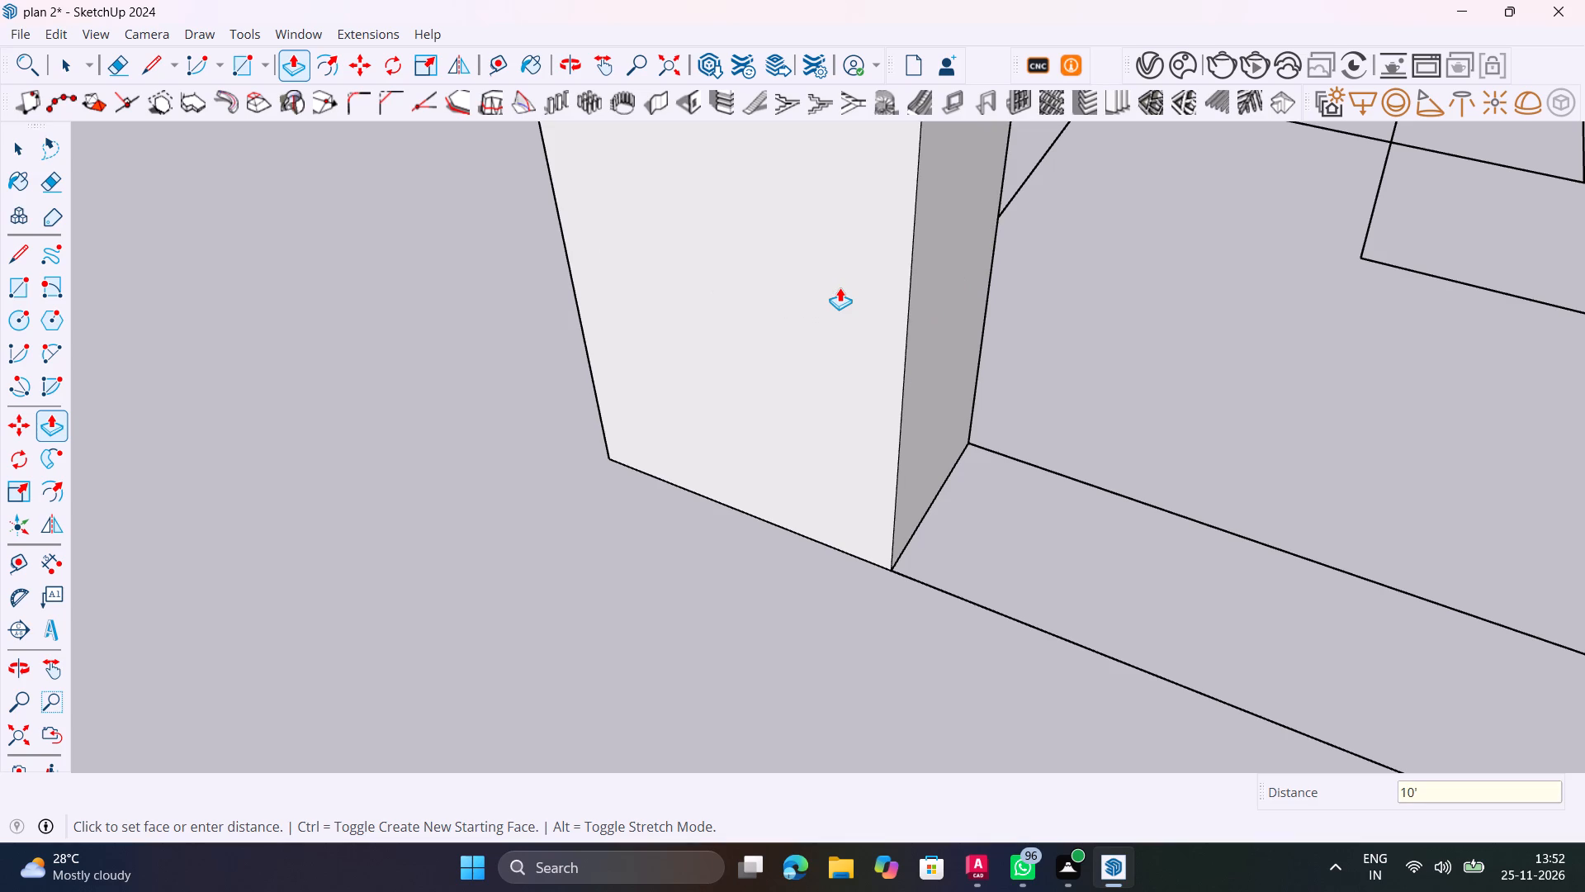
key(space)
Draw a rectangle over the column outline partway along the outer wall that runs beside the stair treads.
scroll(930, 384, down, 16)
shift+middle_drag(830, 486, 795, 485)
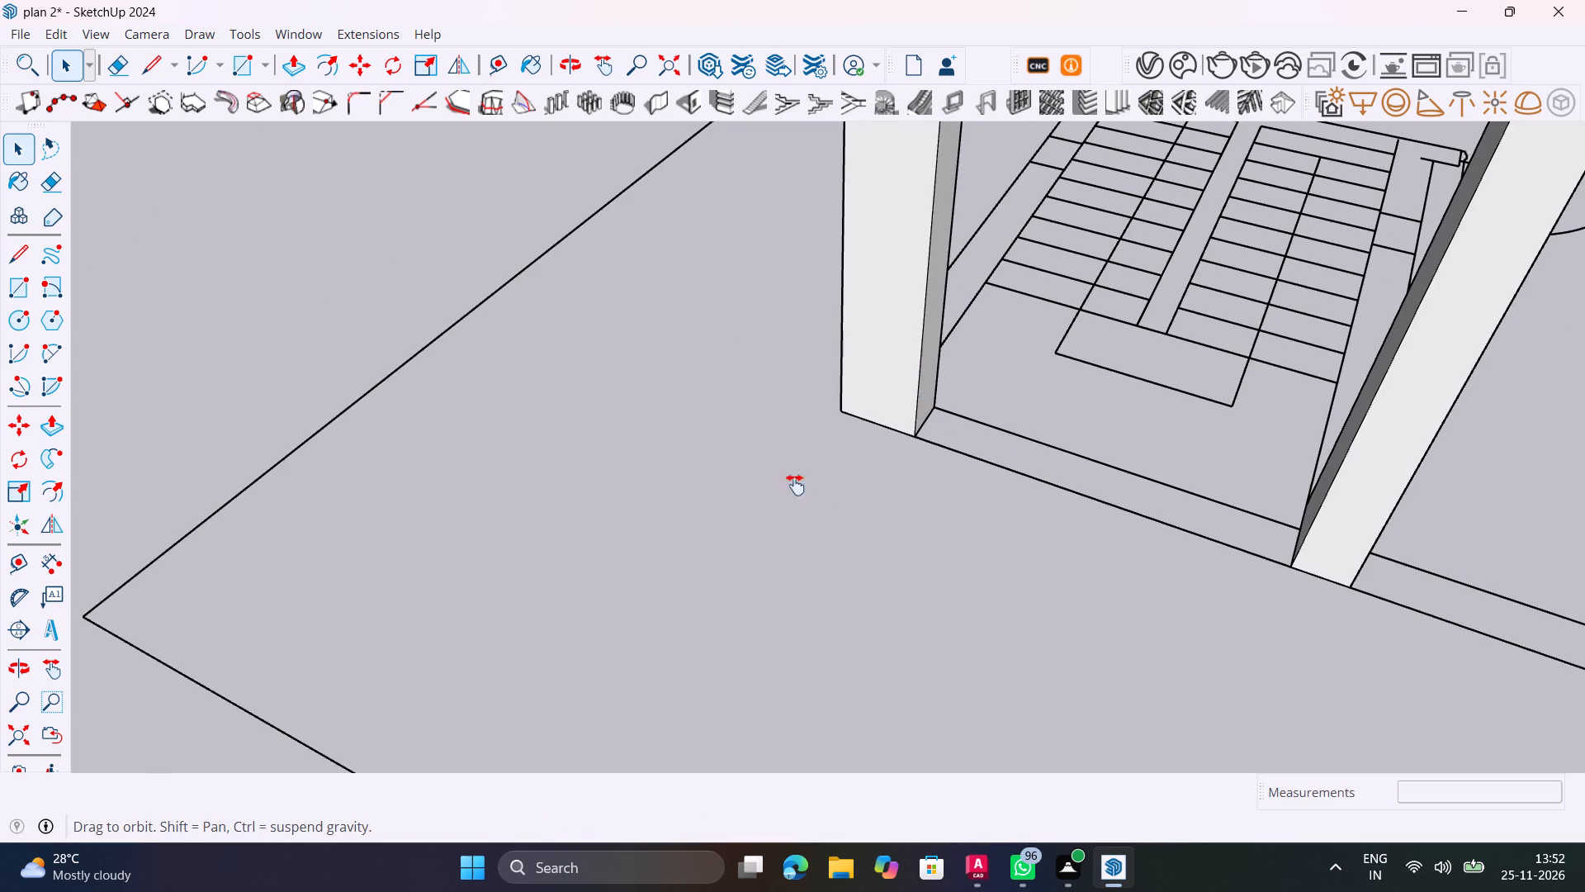
shift+middle_drag(795, 485, 616, 491)
middle_drag(645, 483, 1246, 448)
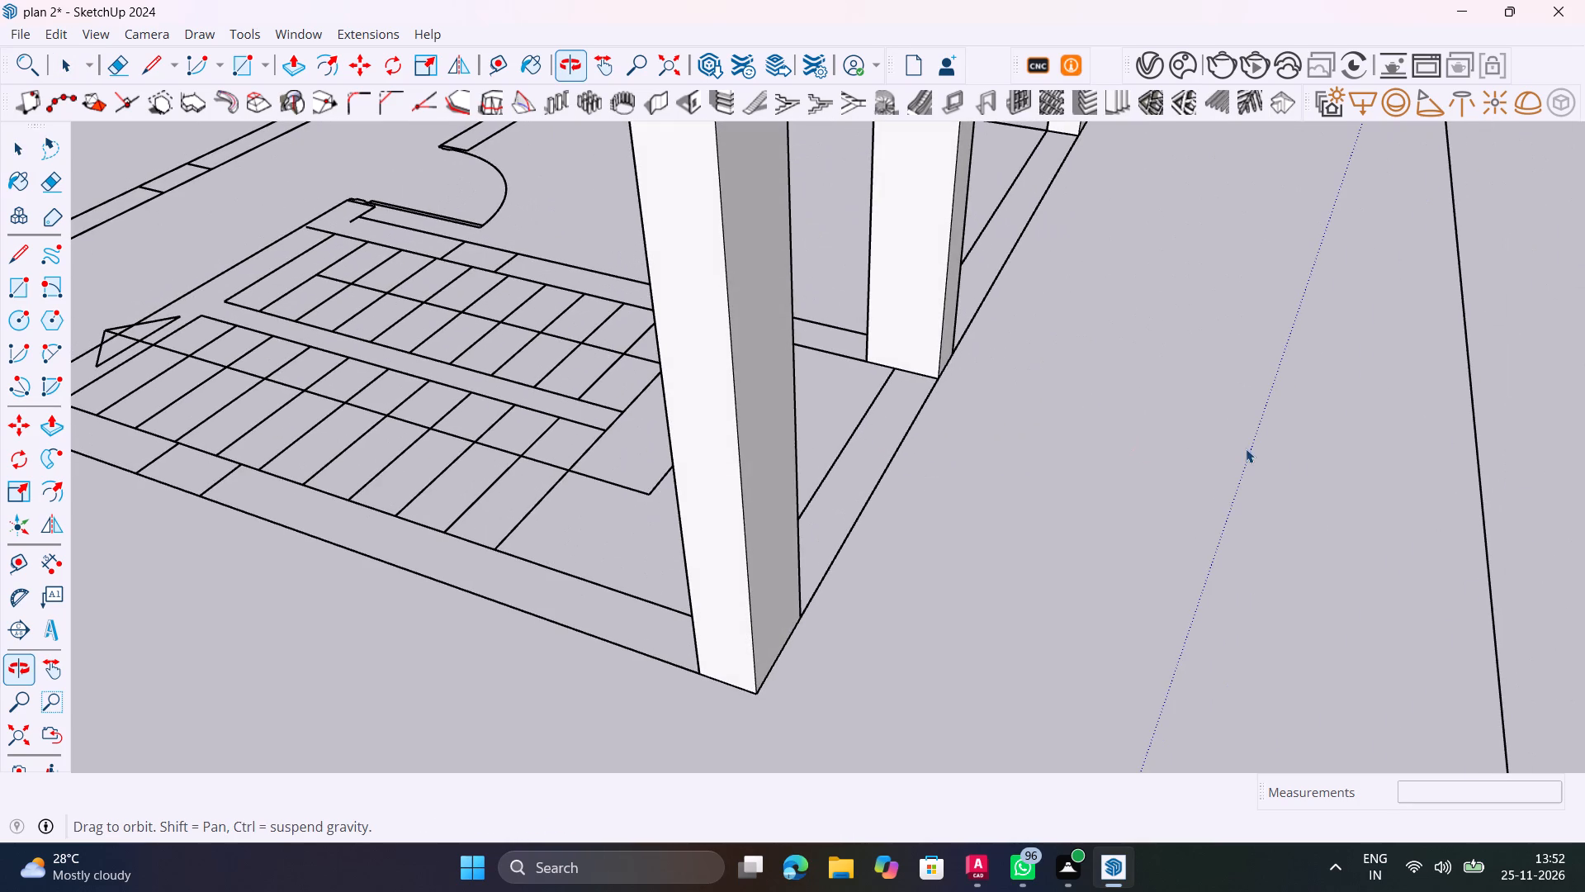
shift+middle_drag(624, 515, 1200, 321)
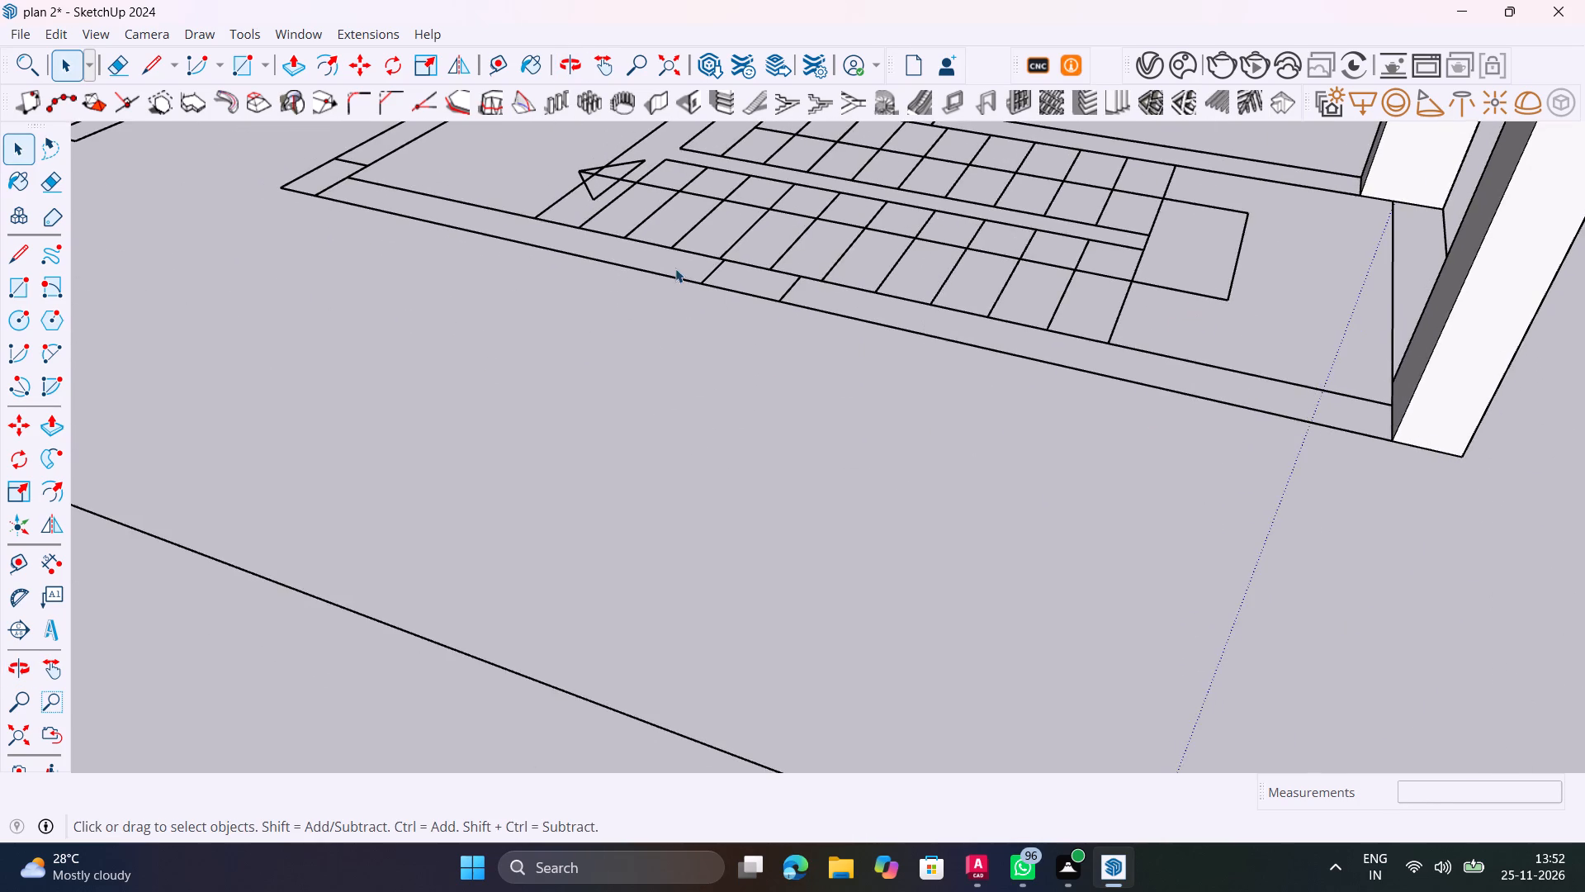
scroll(826, 240, up, 6)
middle_drag(698, 341, 737, 339)
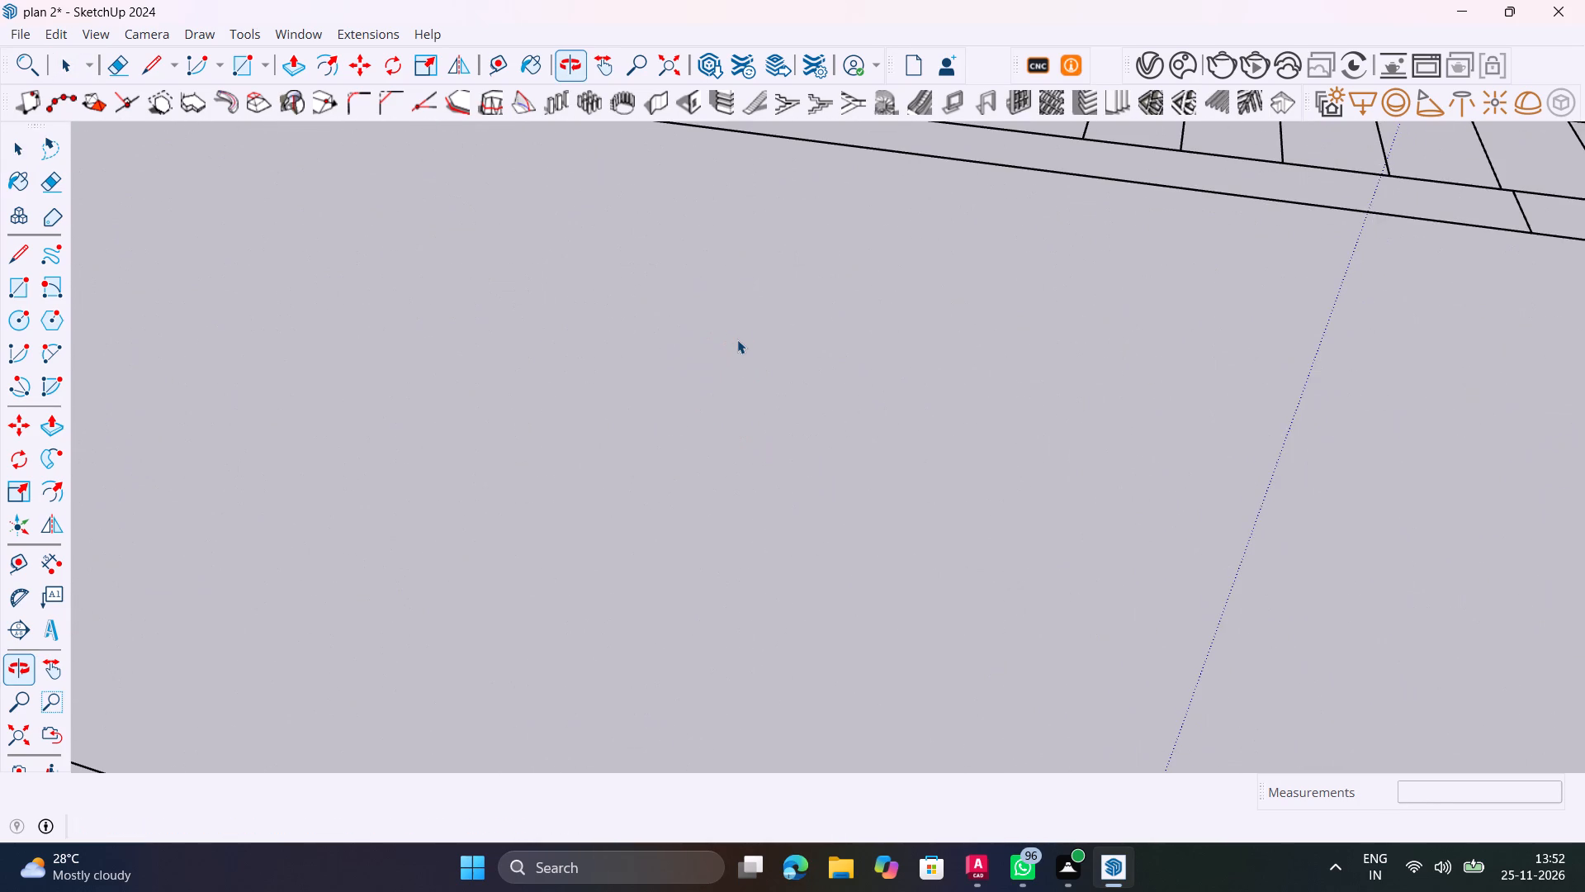
scroll(737, 339, down, 10)
scroll(1067, 316, up, 3)
shift+middle_drag(1172, 287, 658, 359)
shift+scroll(658, 358, up, 1)
middle_drag(651, 368, 708, 597)
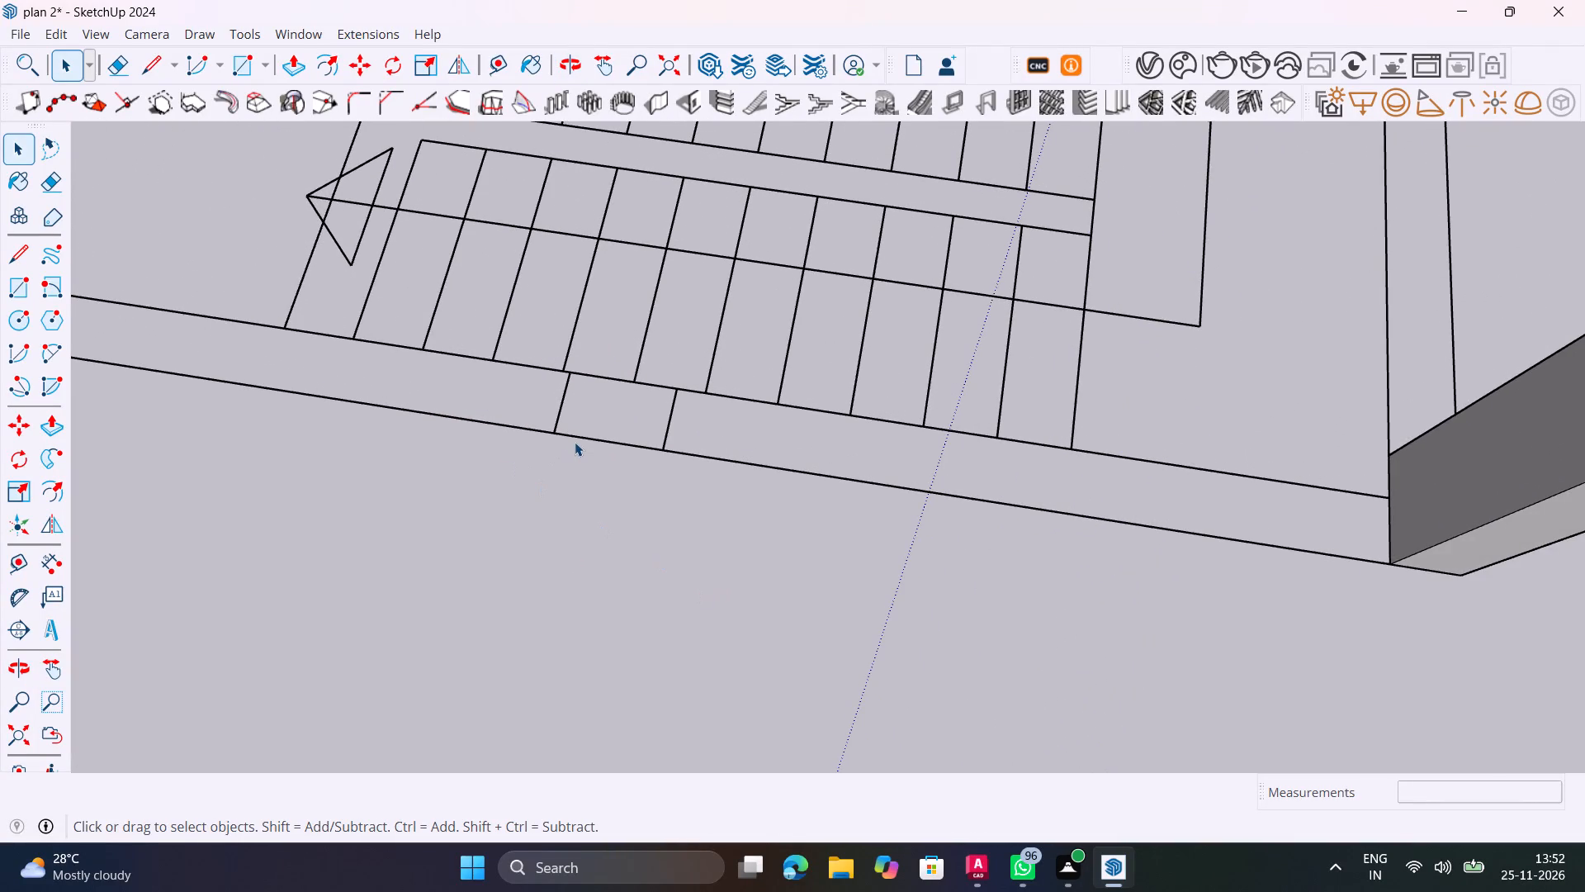
scroll(575, 442, up, 12)
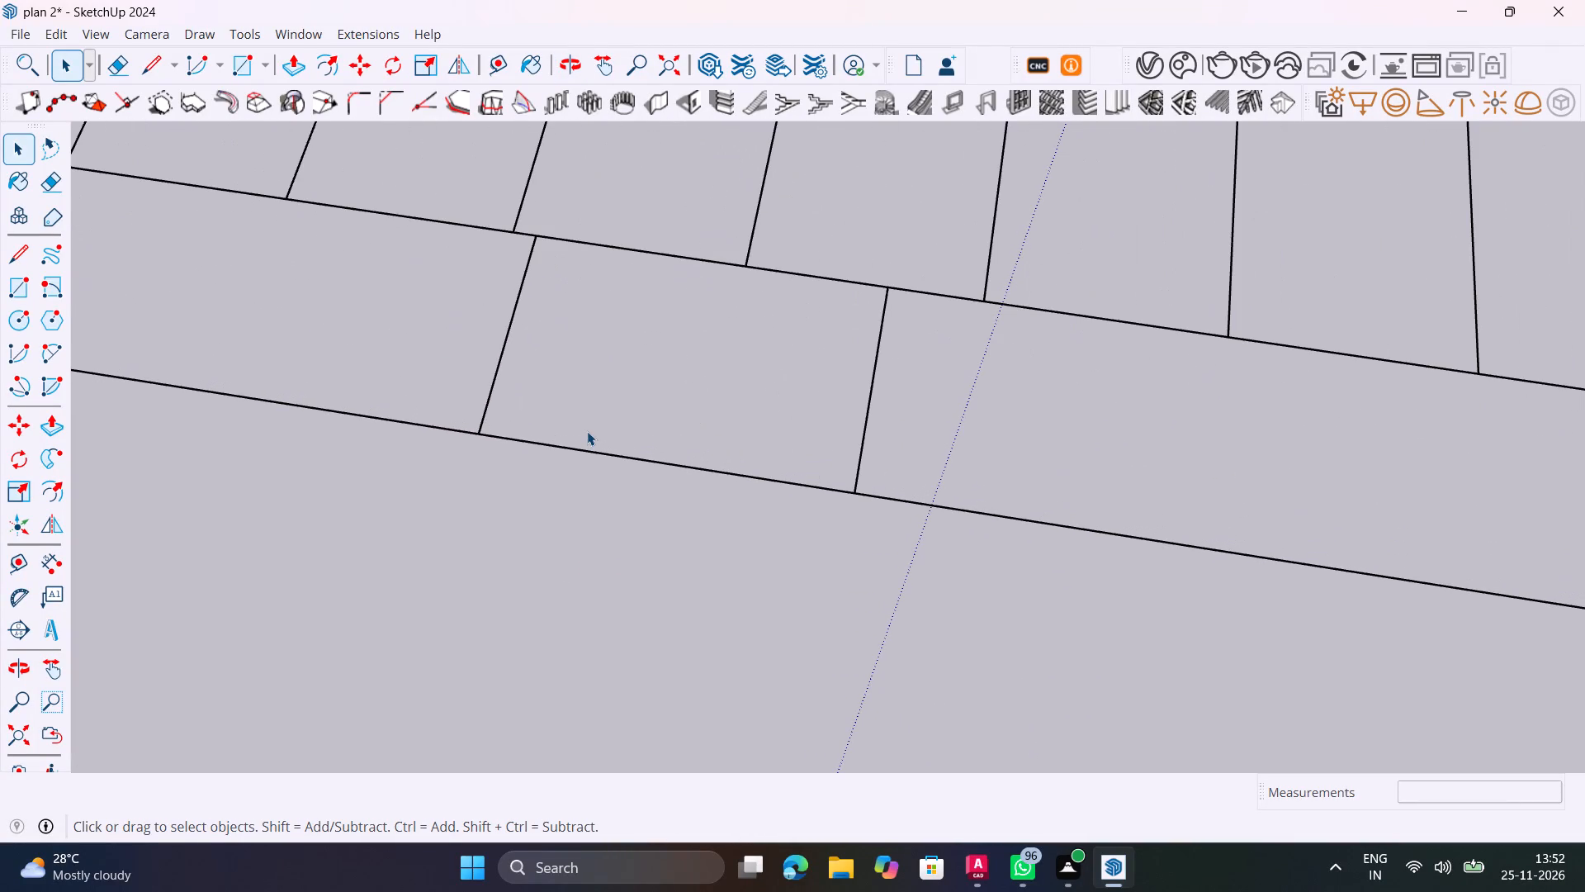
key(r)
click(481, 434)
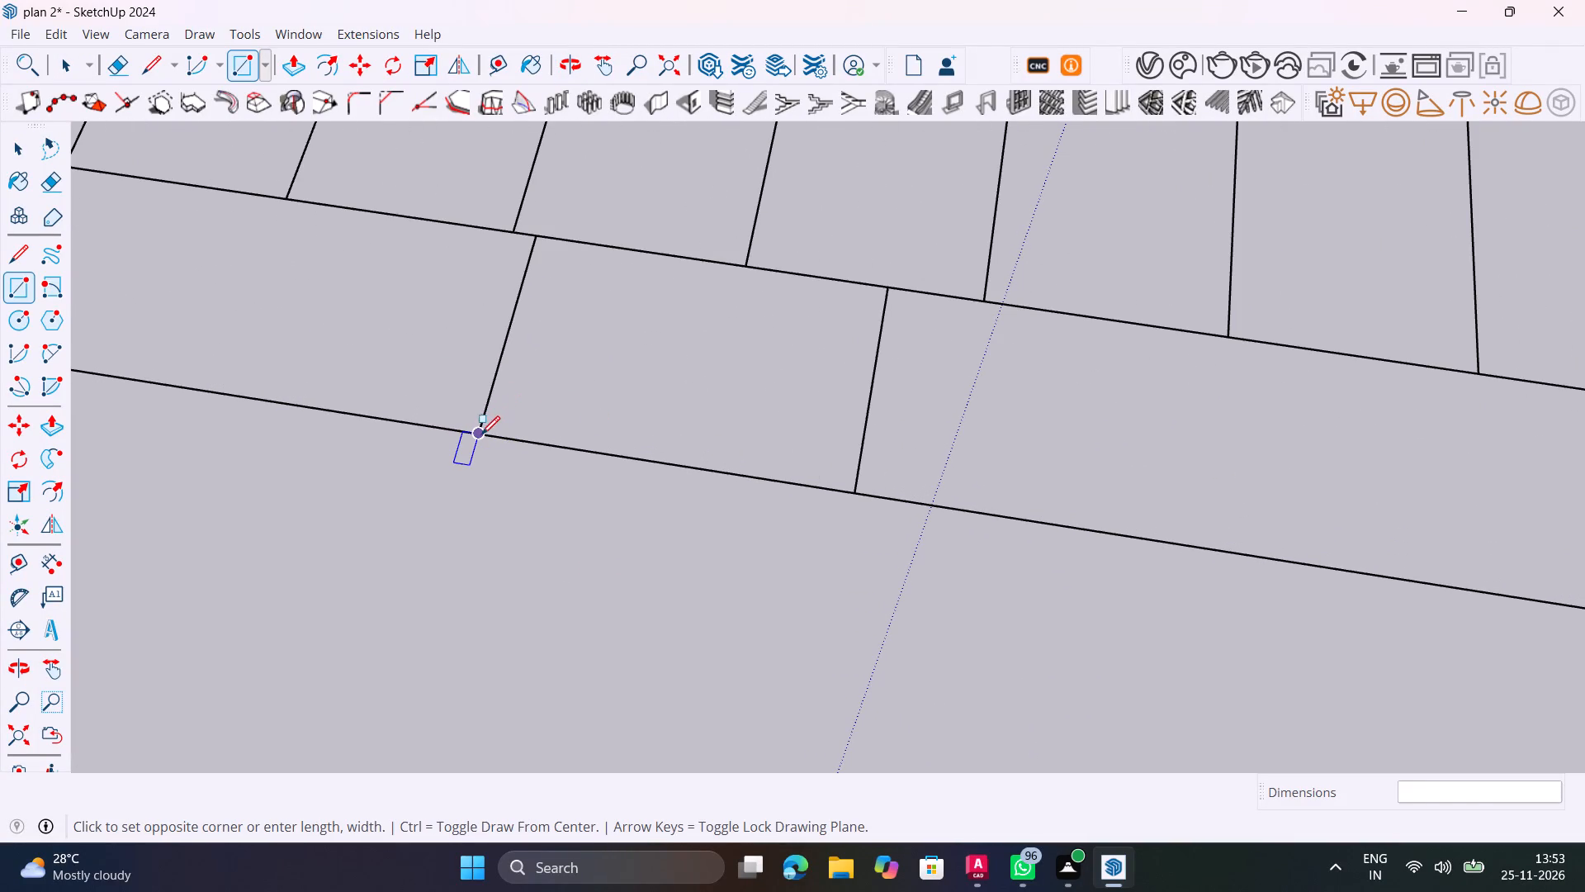
click(886, 291)
Extrude the column rectangle beside the stair treads upward 10' with Push/Pull.
key(space)
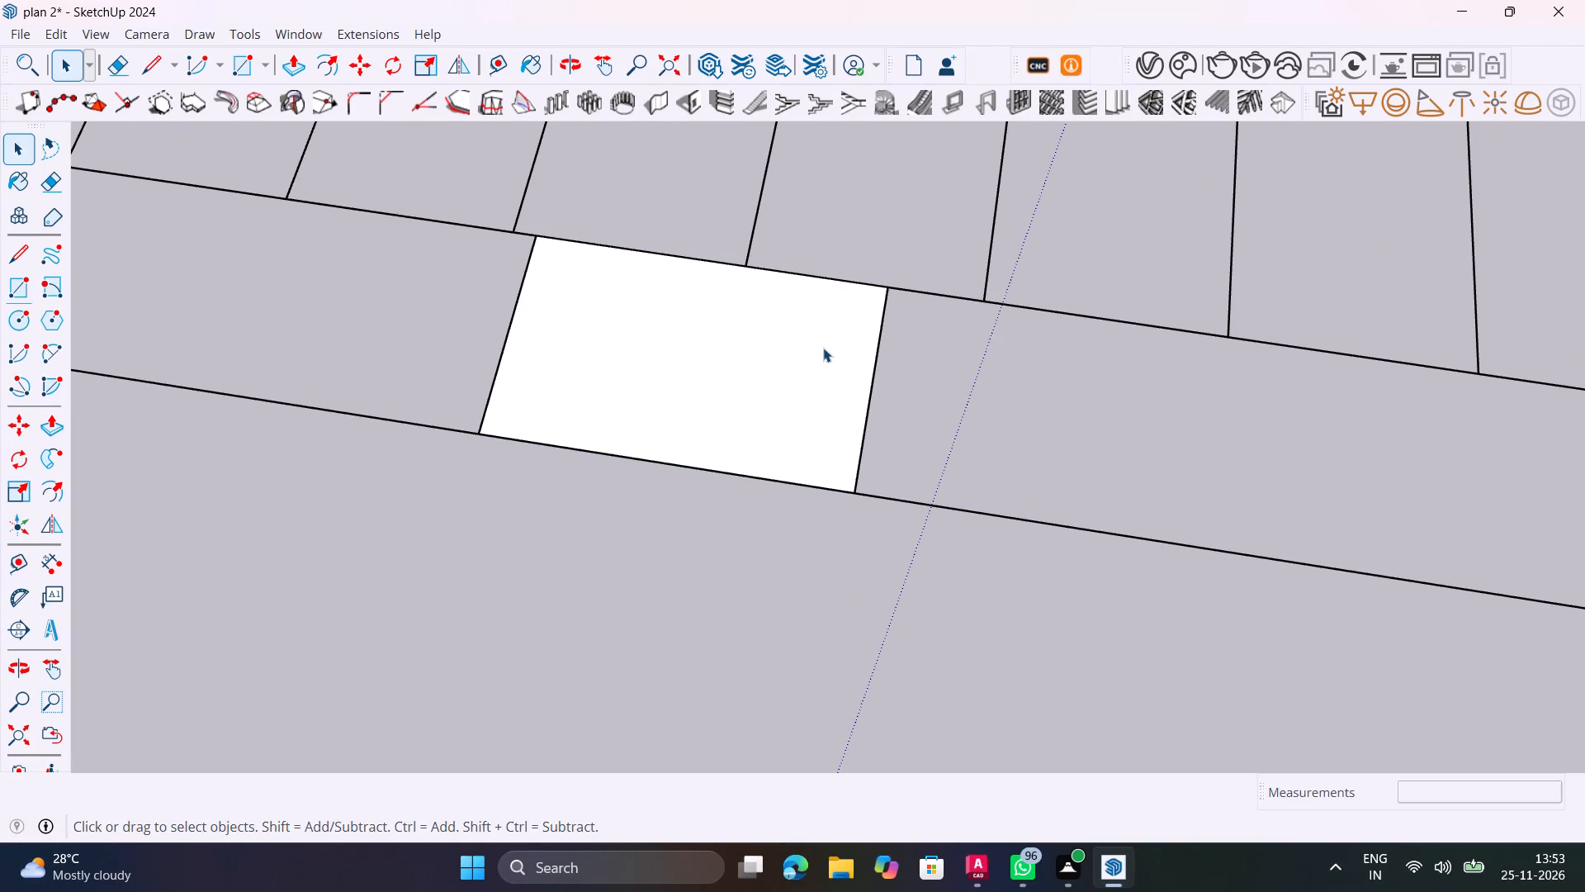
click(822, 347)
key(p)
click(823, 346)
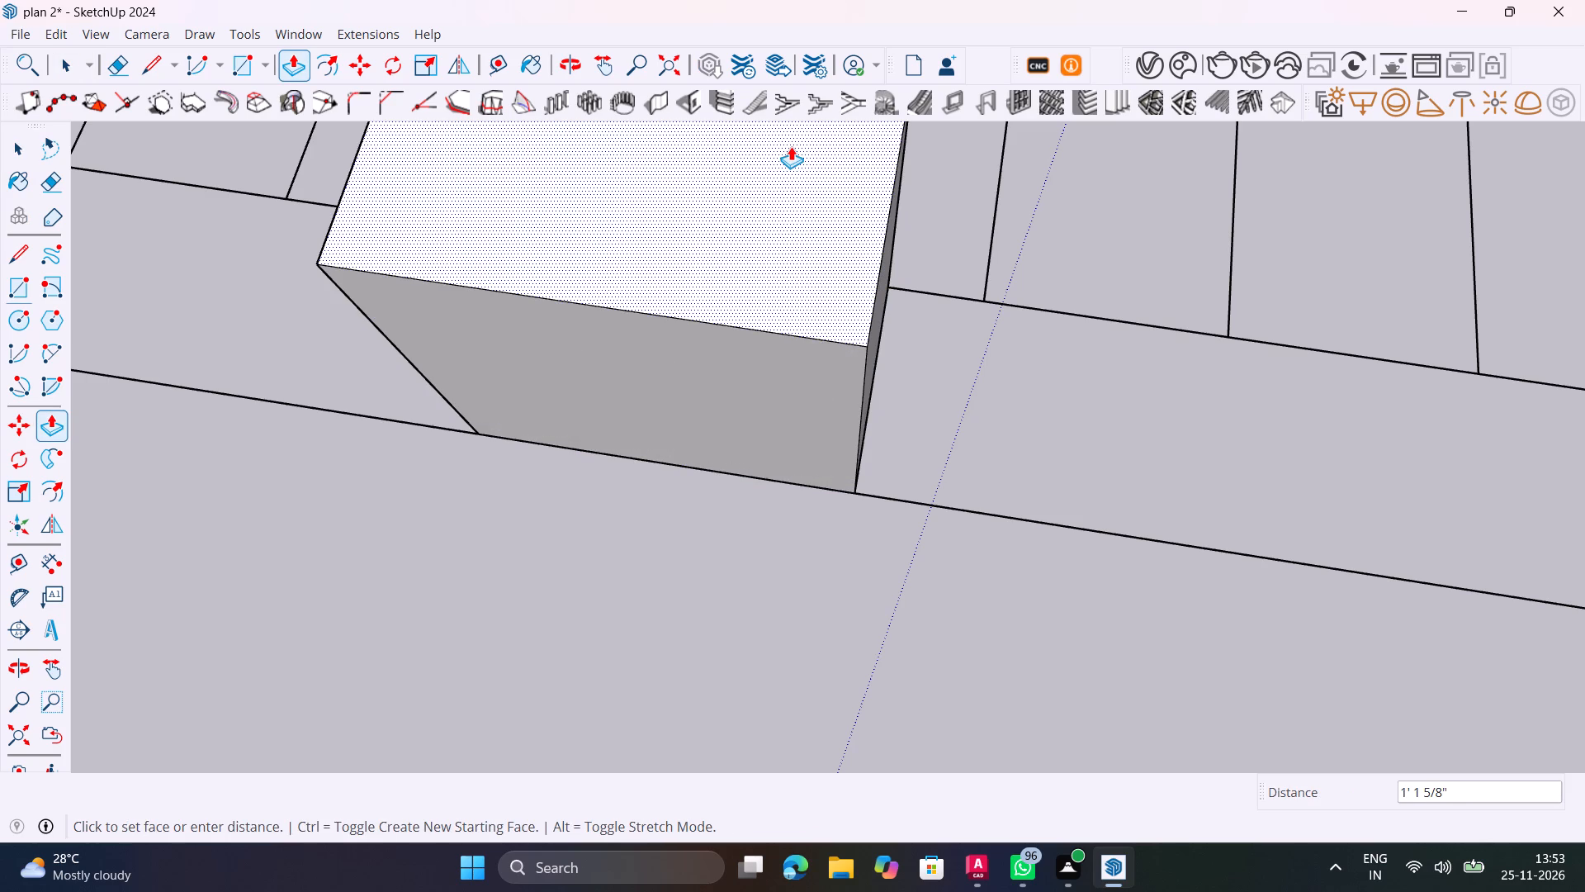
key(1)
text(0')
key(Return)
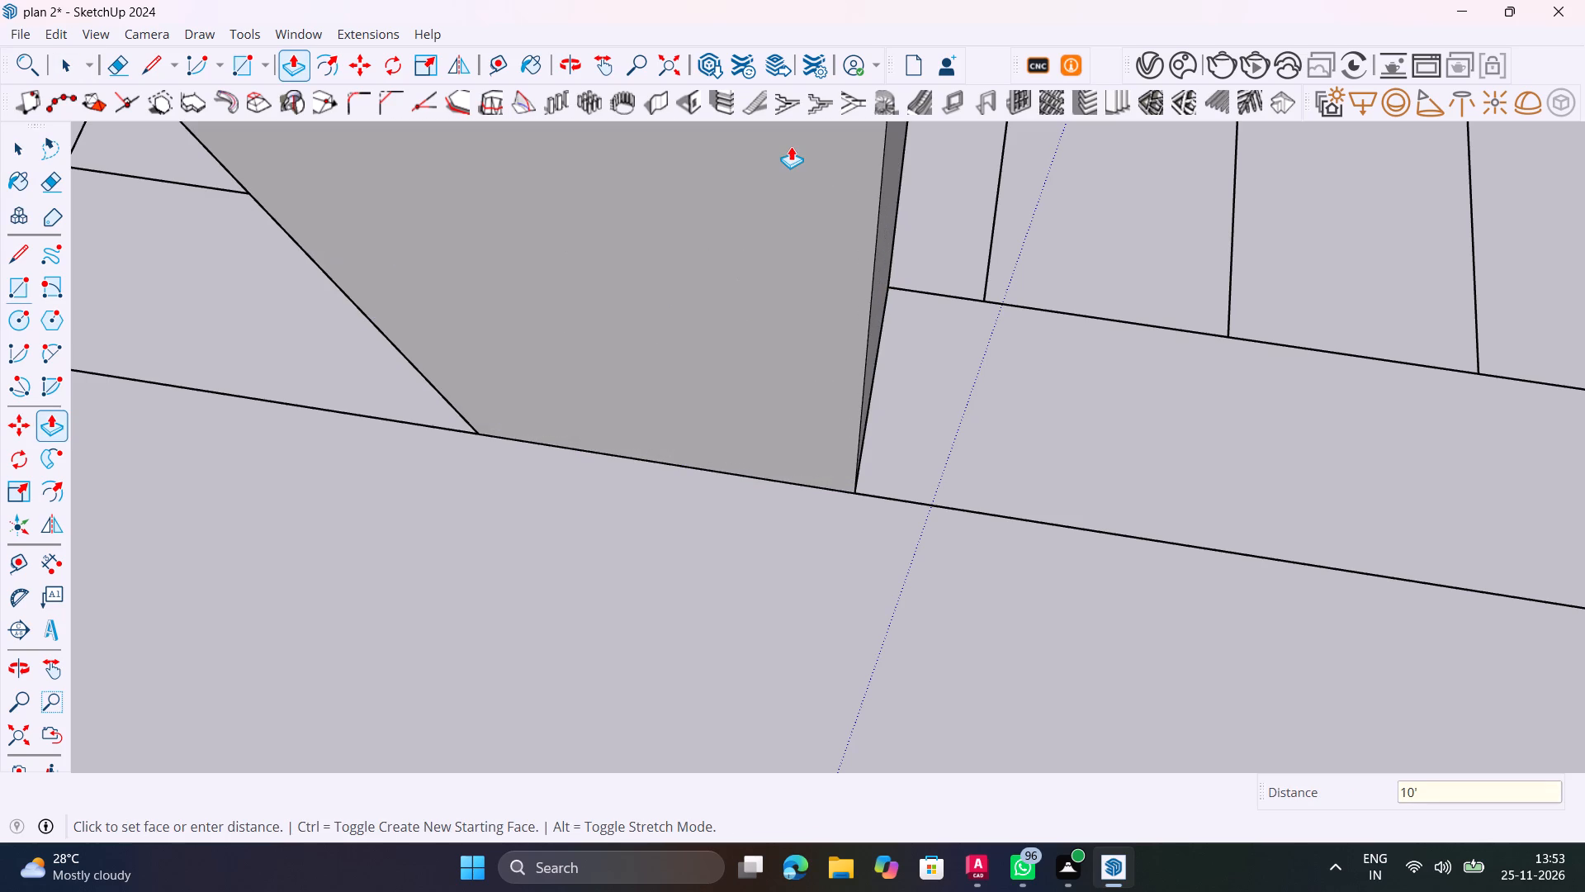
key(space)
Draw a 9" by 1'3" rectangle over the column outline at the outer wall corner beyond the stair direction arrow.
scroll(788, 155, down, 18)
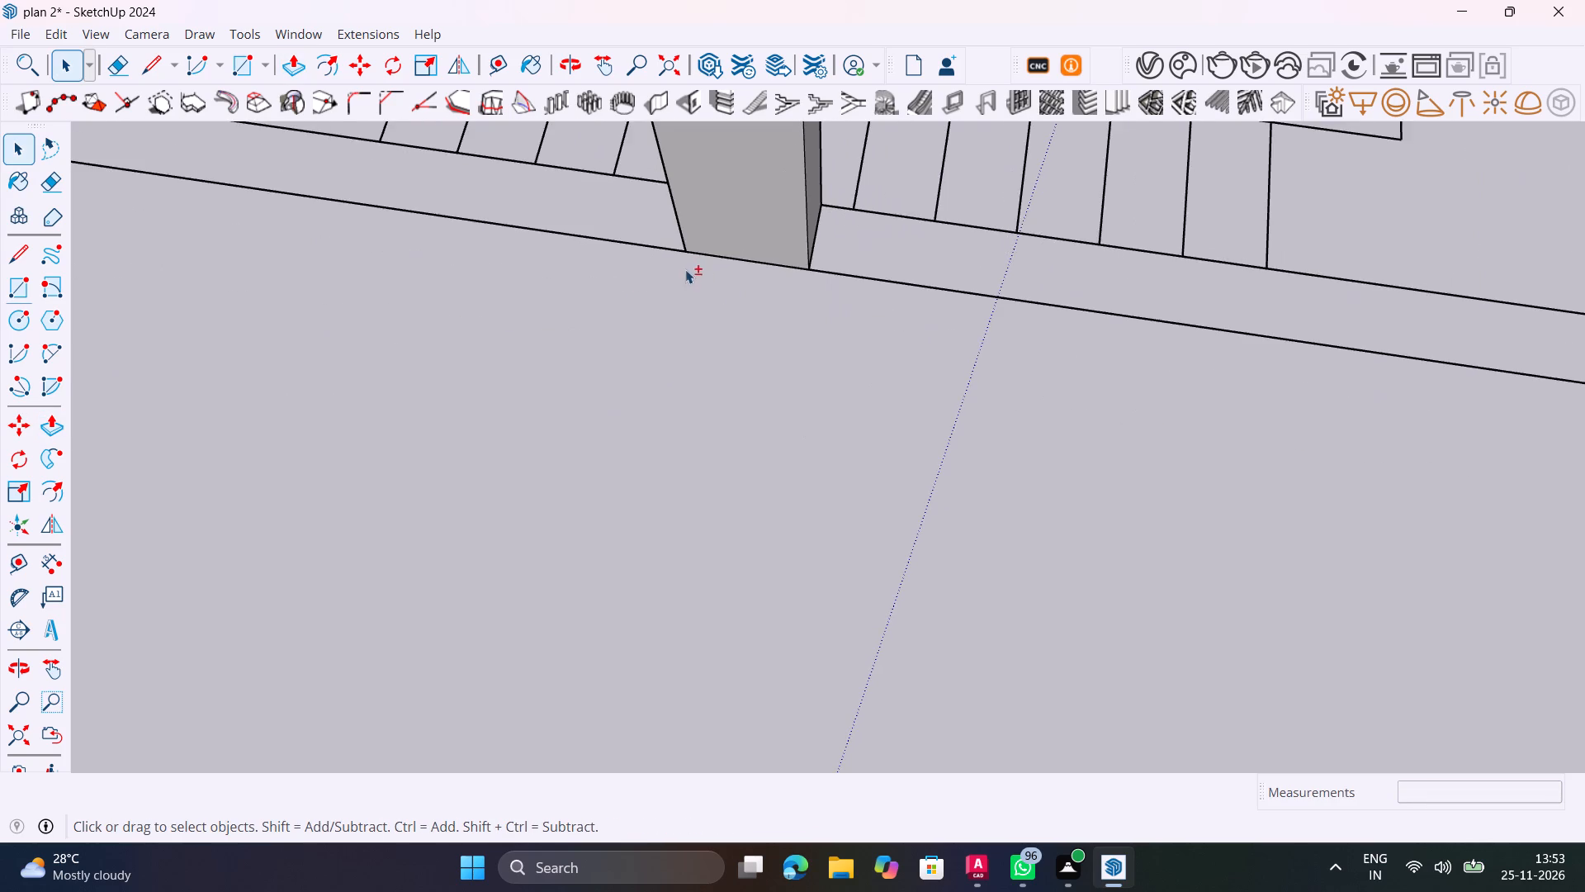
shift+middle_drag(693, 275, 850, 458)
middle_drag(905, 482, 1503, 540)
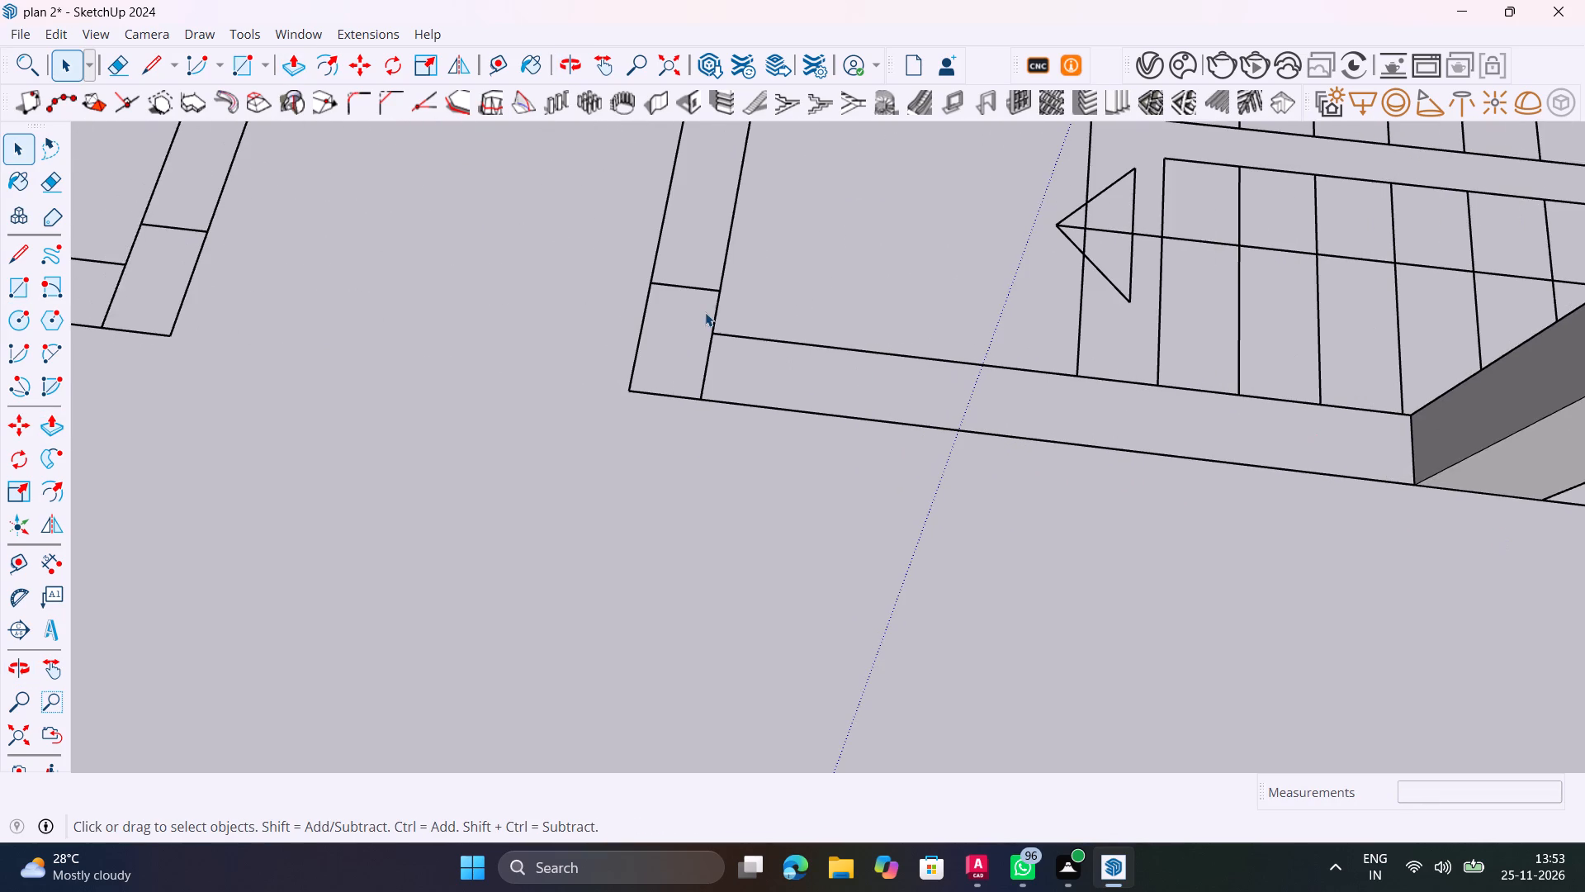
scroll(705, 308, up, 6)
key(r)
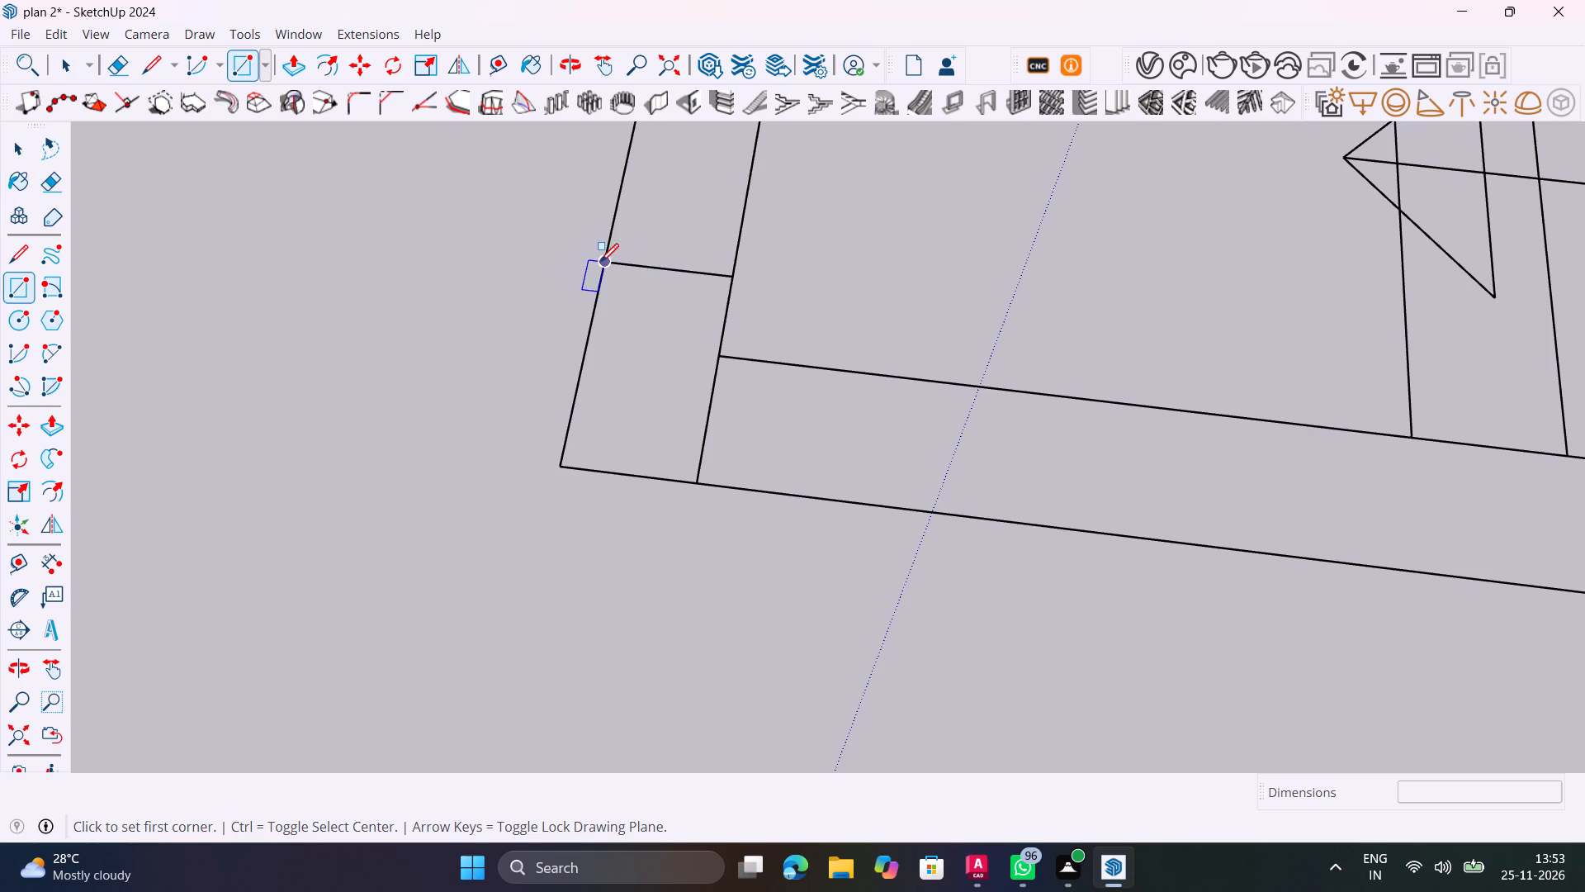
click(606, 262)
click(695, 477)
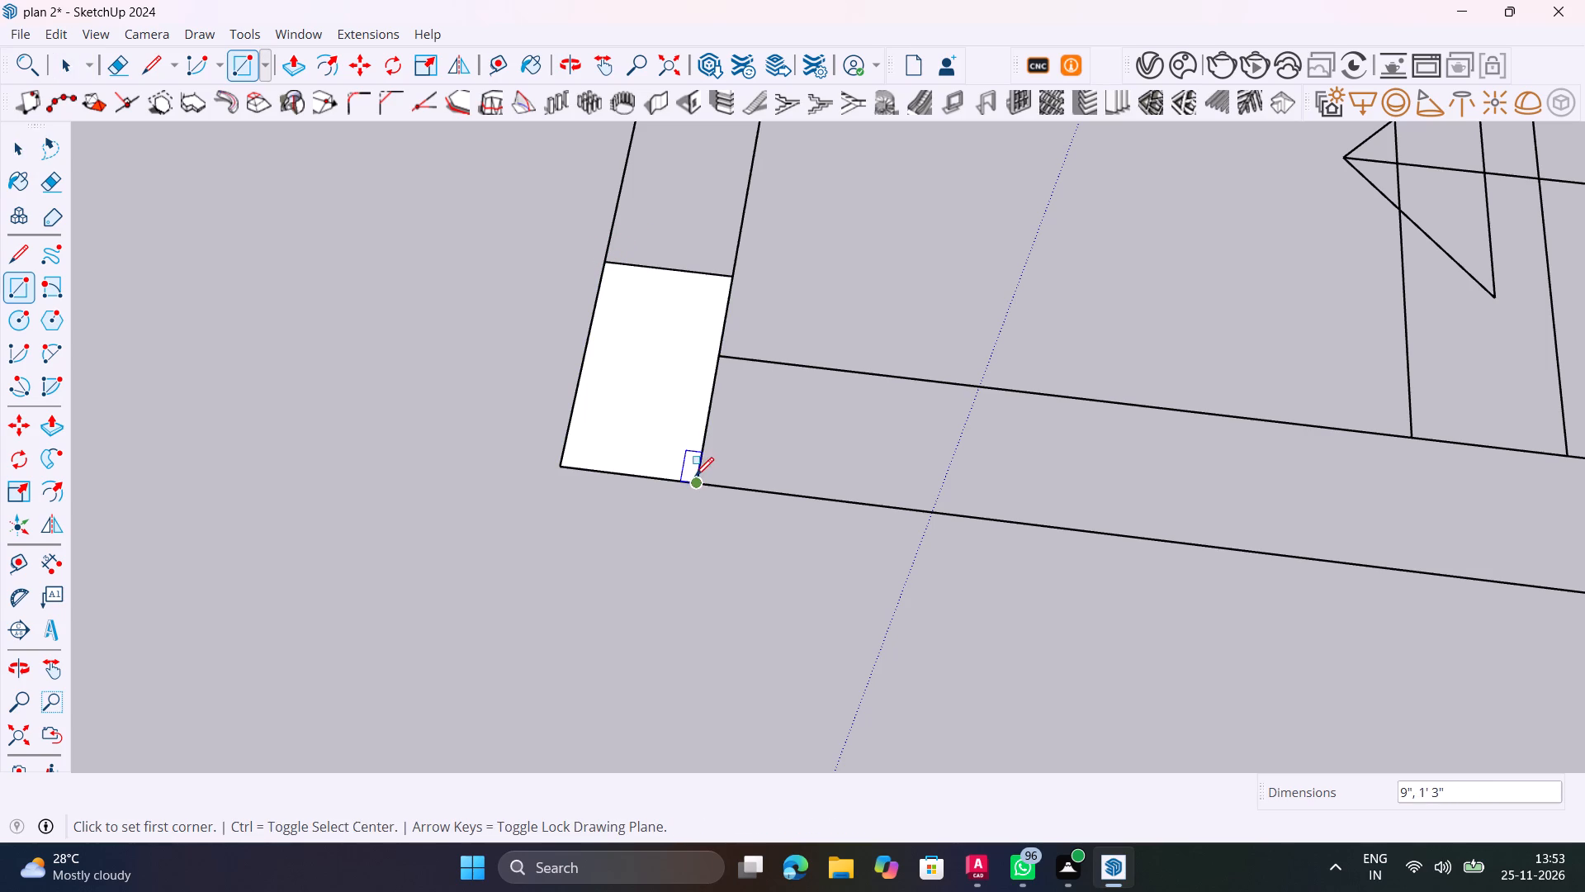
key(space)
Extrude the corner column rectangle beyond the stair arrow upward 10' with Push/Pull.
key(p)
click(668, 365)
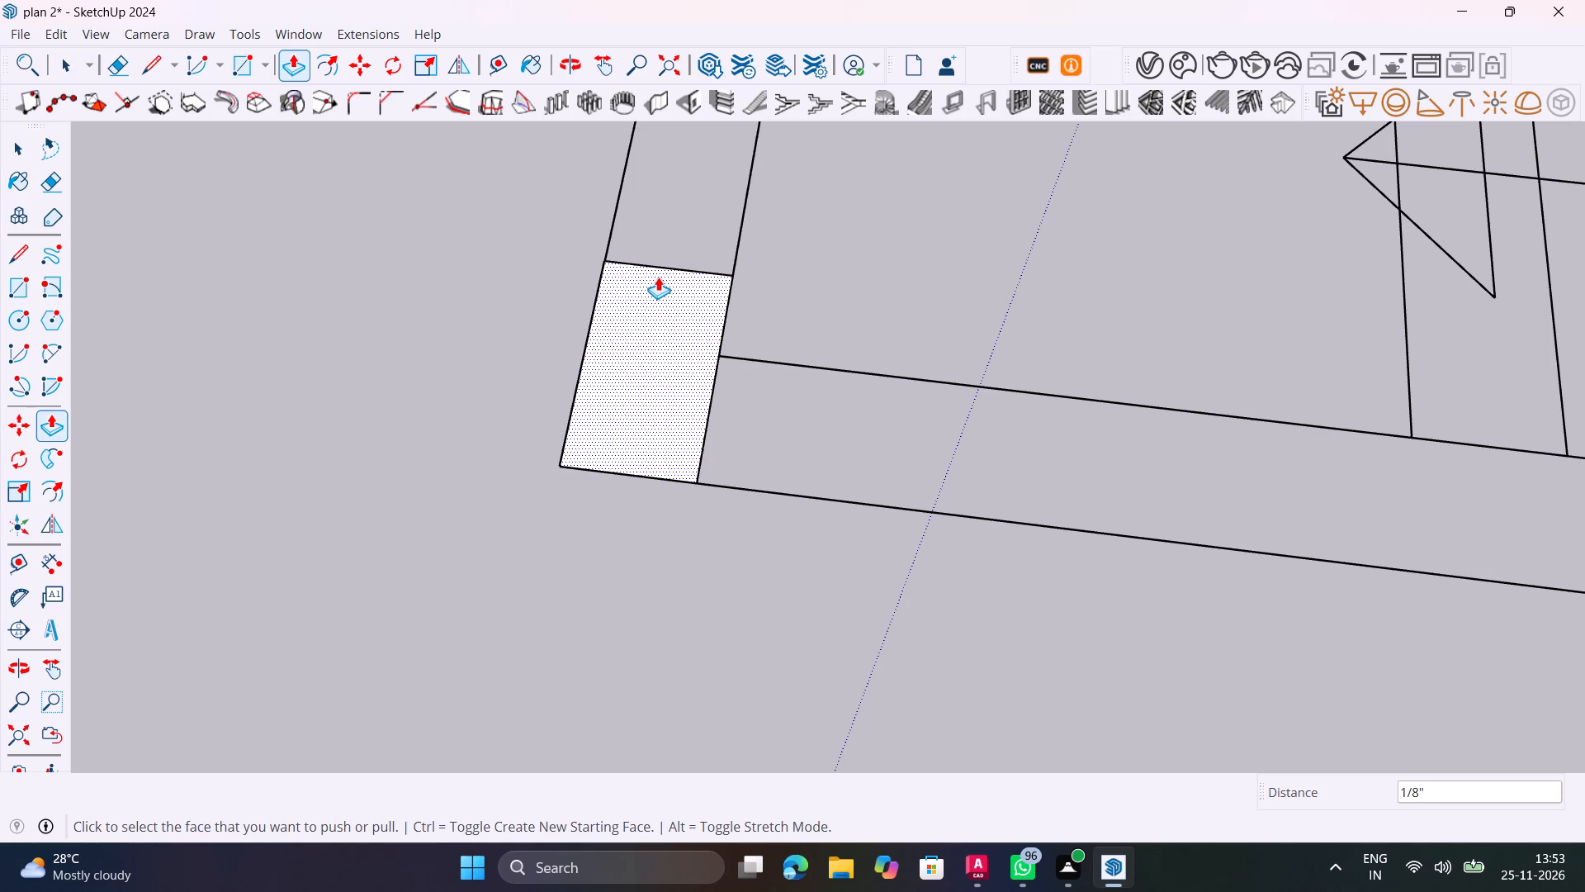
click(663, 396)
text(10')
key(Return)
key(space)
Draw a rectangle over the first column outline past that corner, along the outer wall facing the second layout.
scroll(619, 248, down, 10)
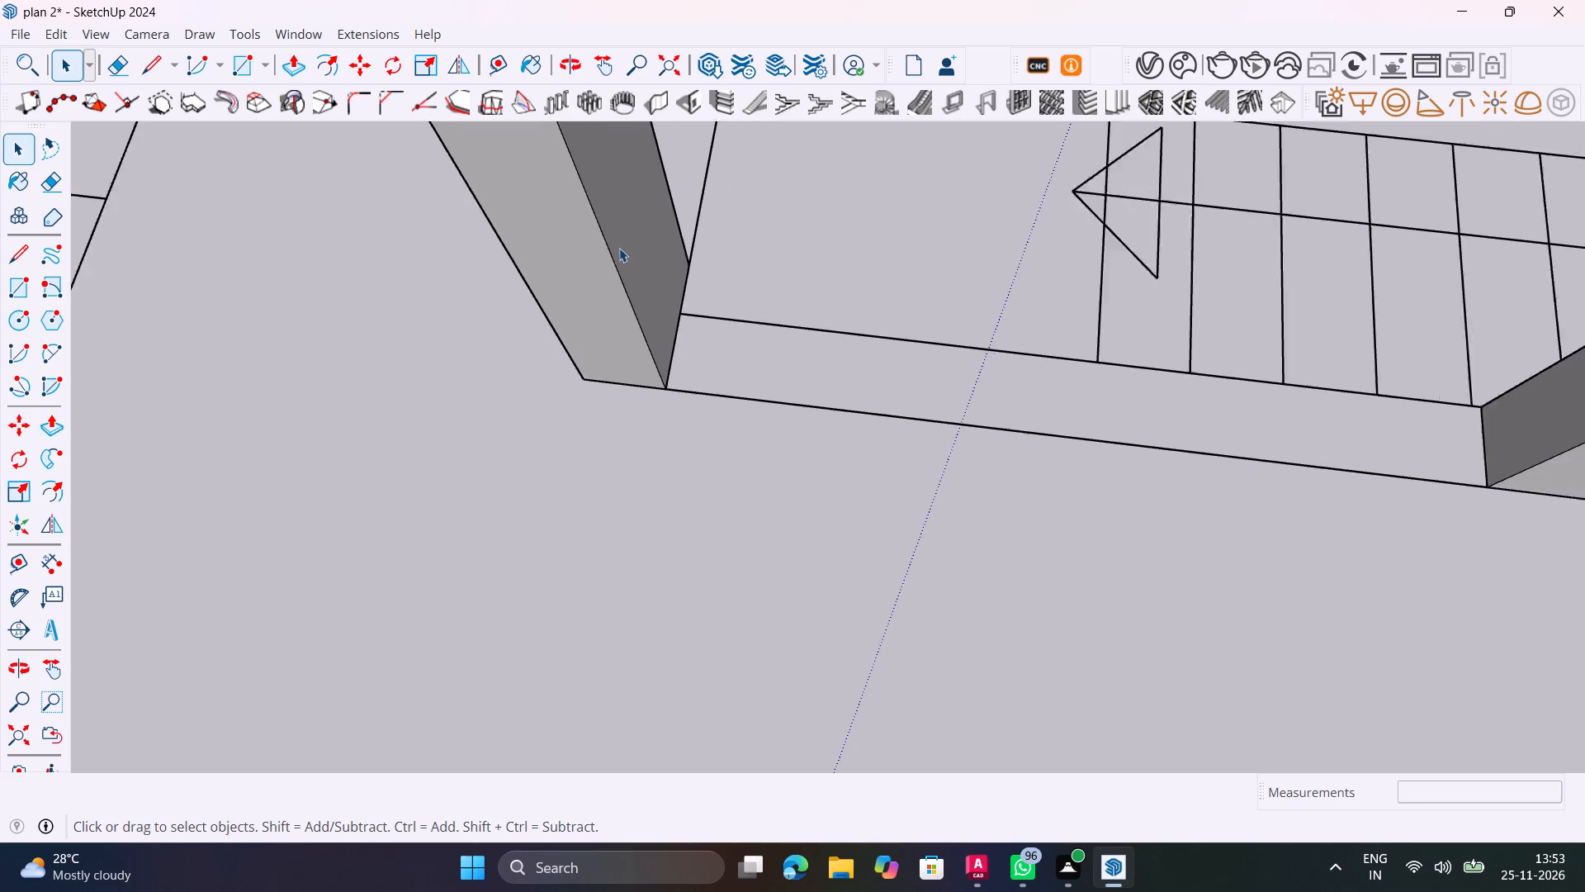
scroll(619, 248, down, 2)
shift+middle_drag(587, 292, 1047, 453)
scroll(1049, 440, down, 2)
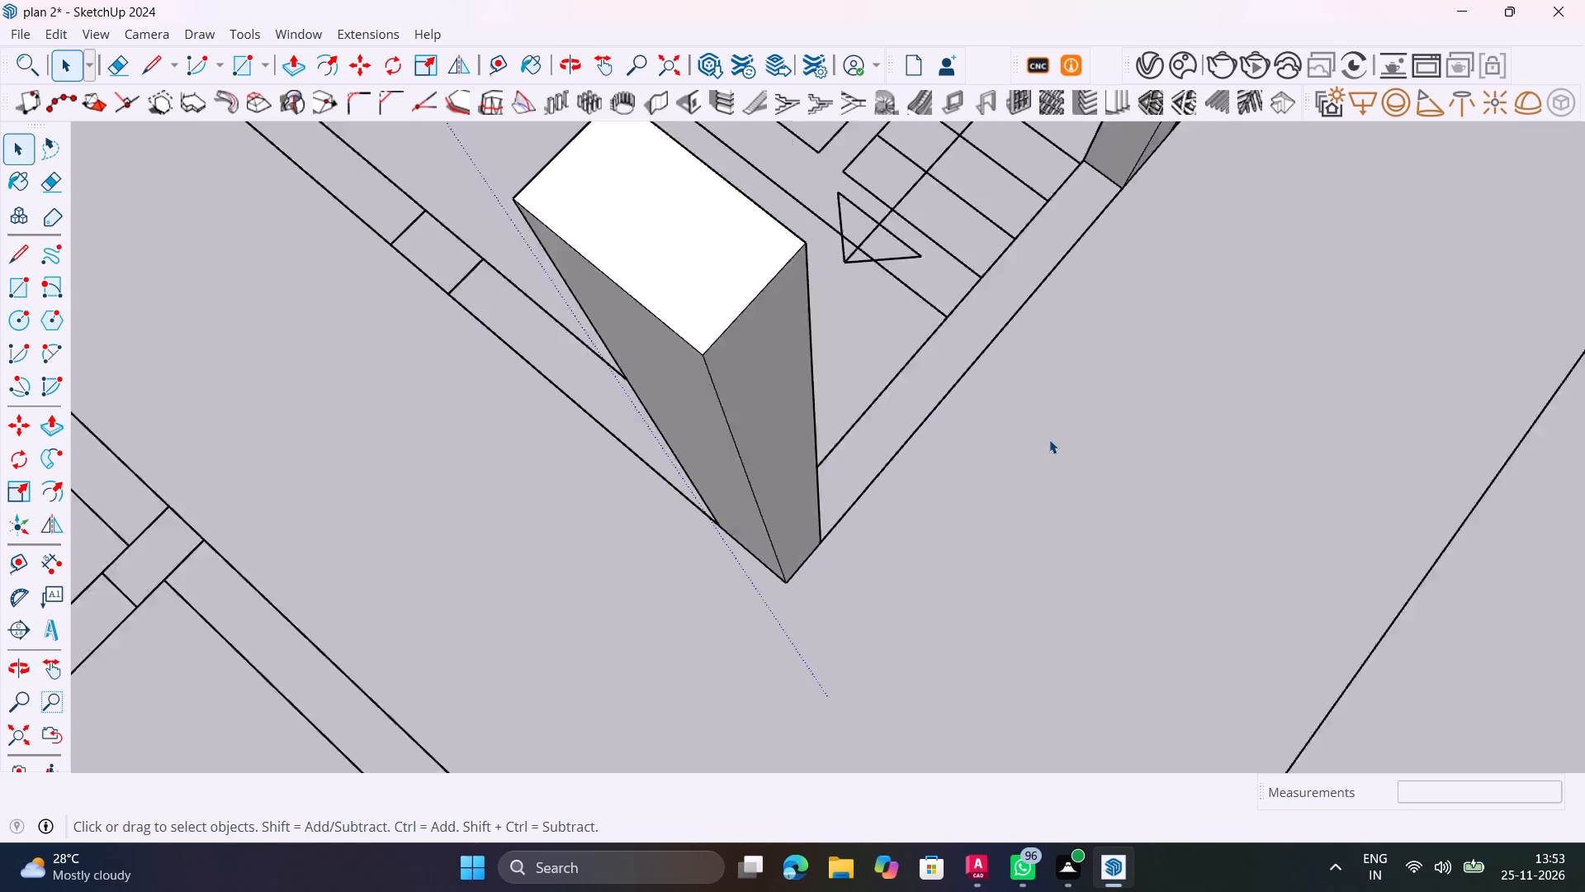
scroll(1049, 439, down, 9)
scroll(753, 335, up, 15)
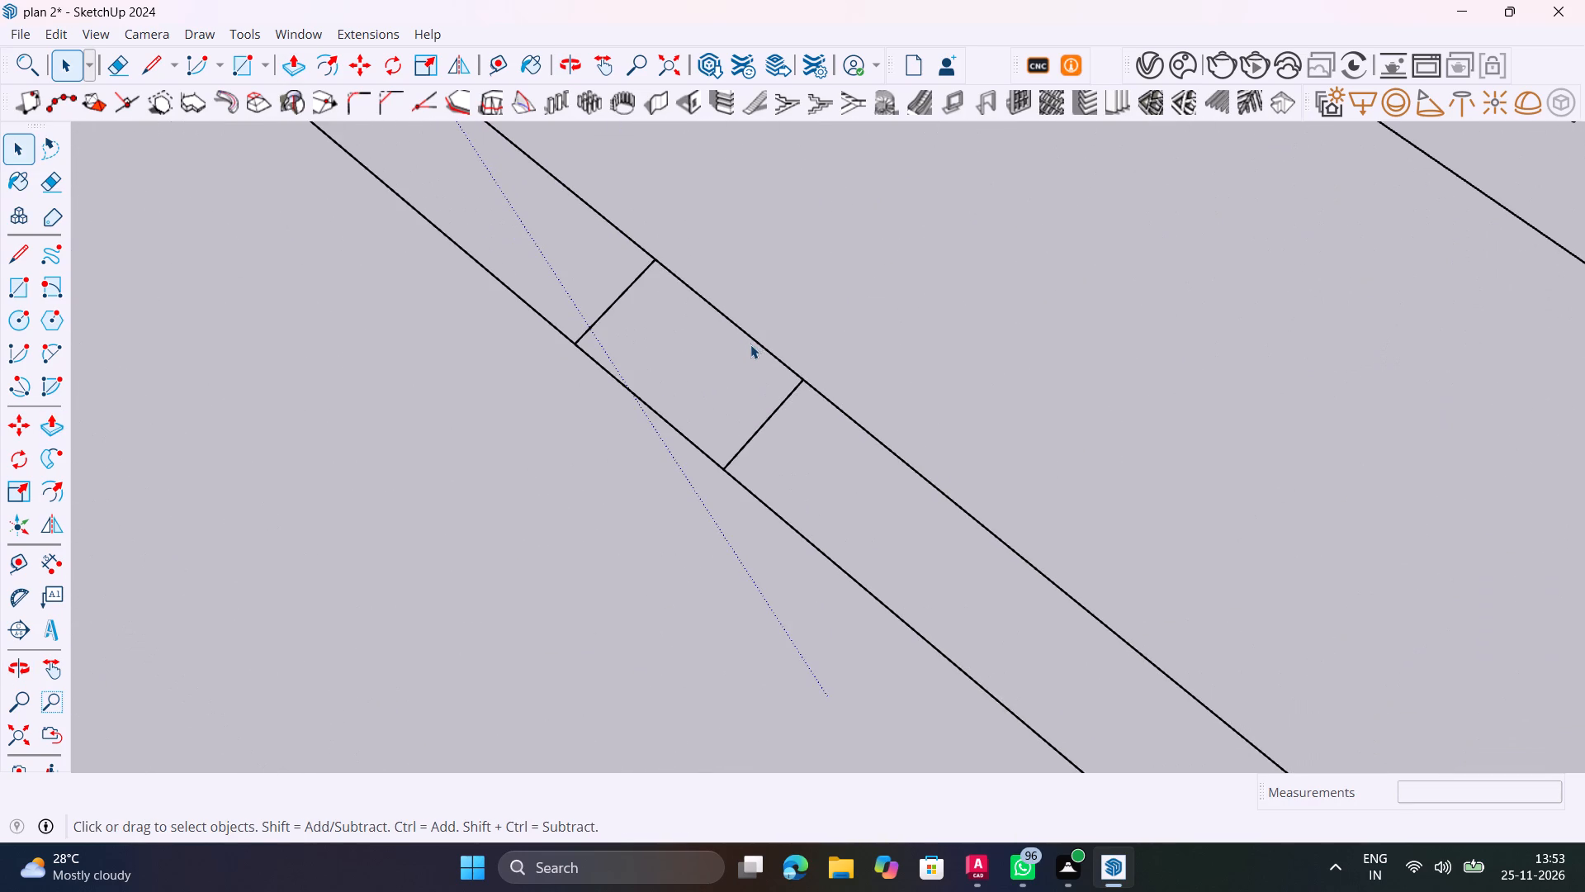
key(r)
click(799, 368)
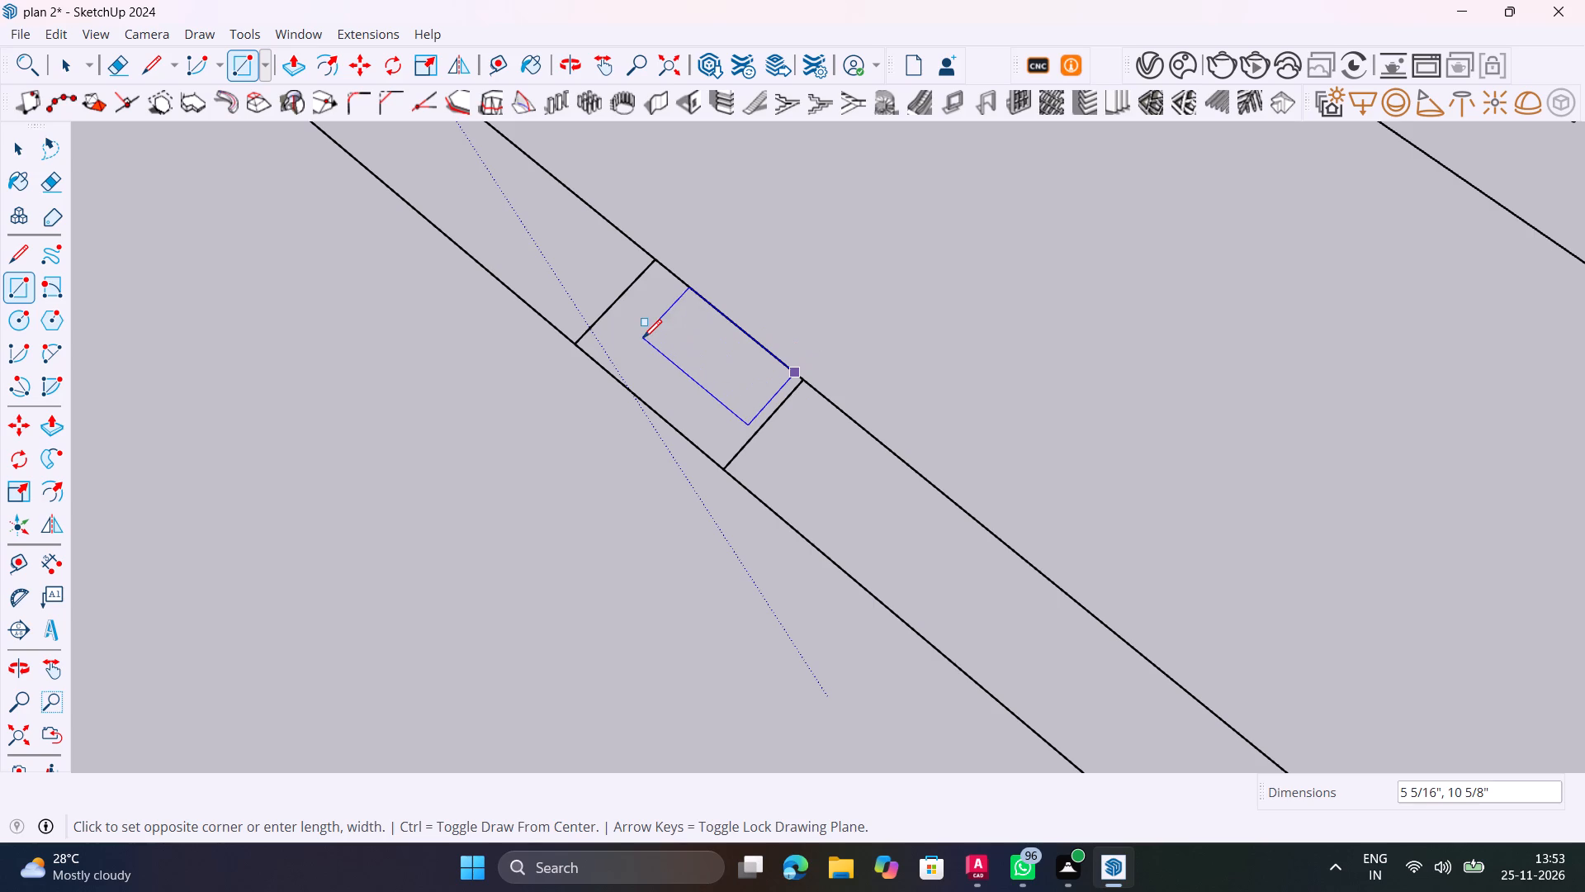
key(Escape)
click(580, 338)
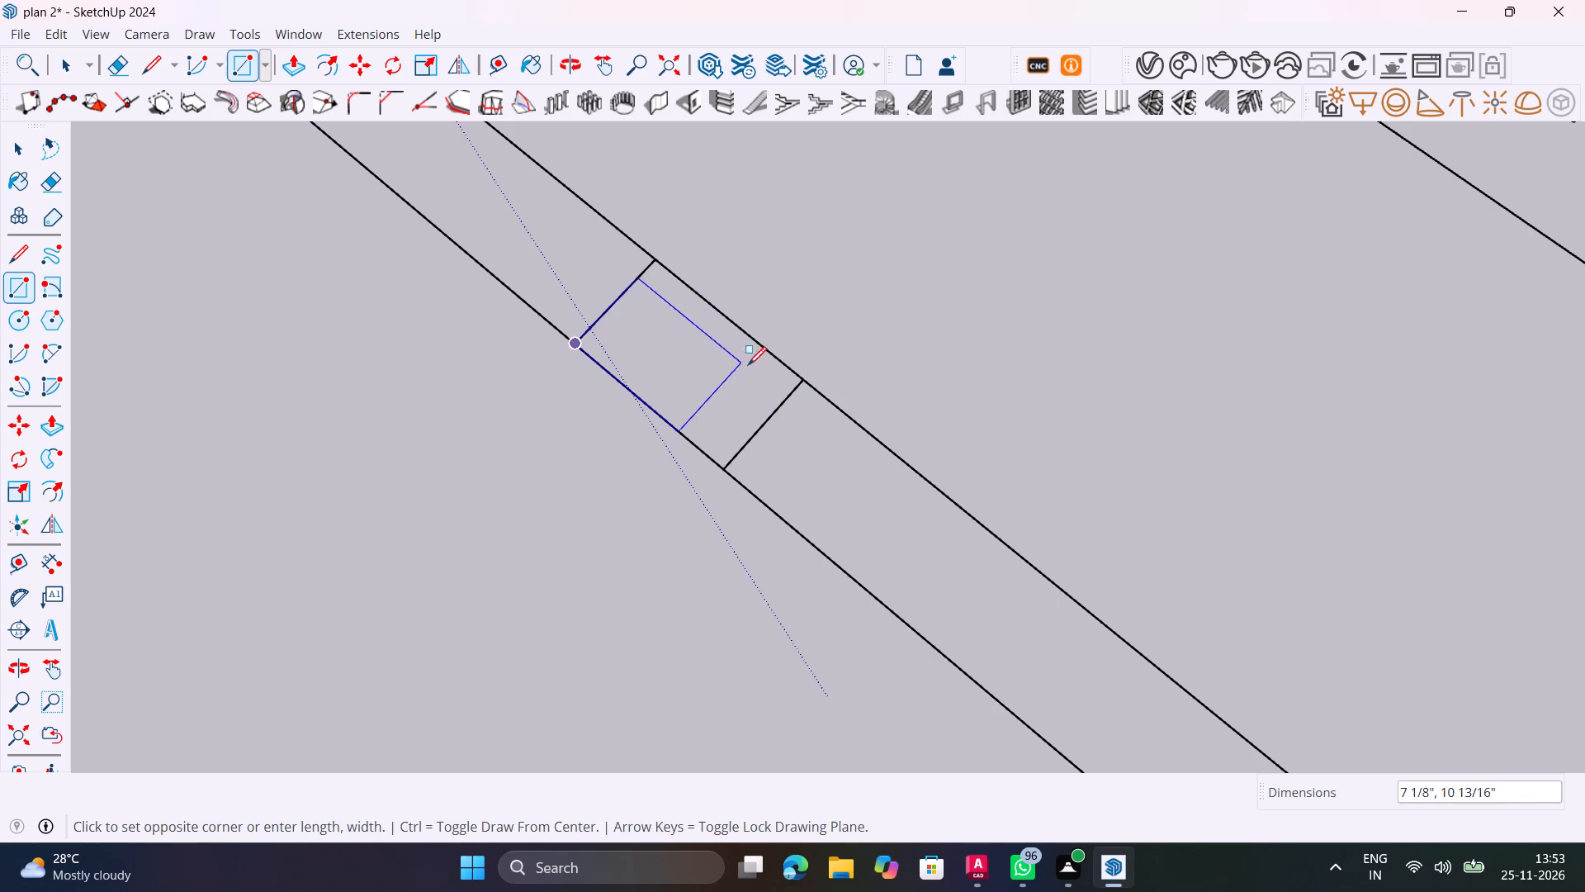
click(798, 383)
key(space)
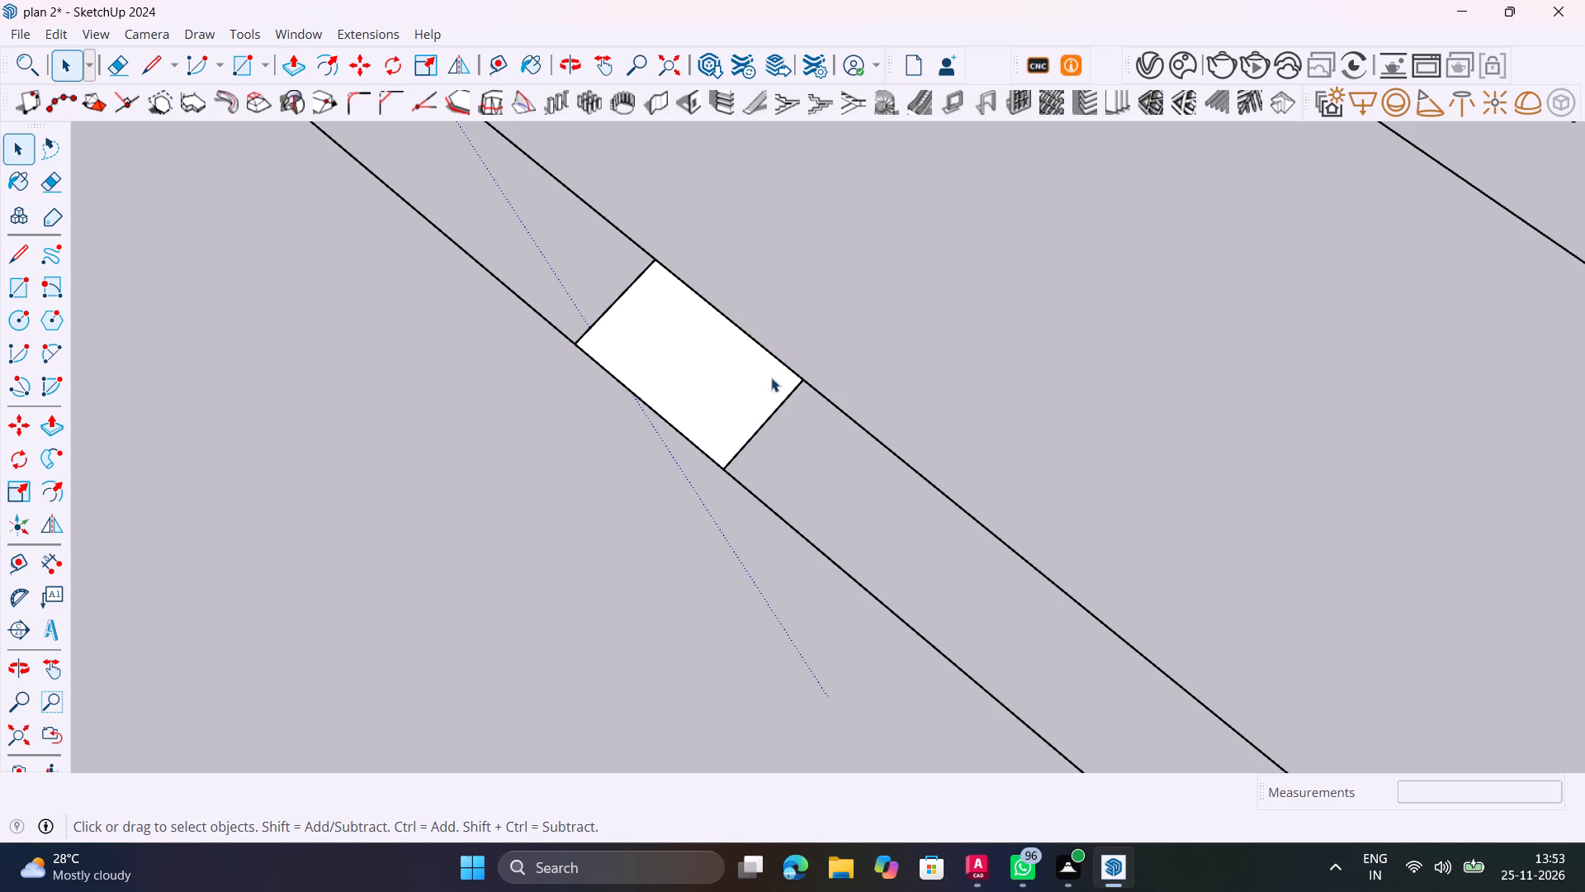
Extrude this column rectangle on the wall facing the second layout upward 10' with Push/Pull.
key(p)
click(771, 377)
text(10')
key(Return)
key(space)
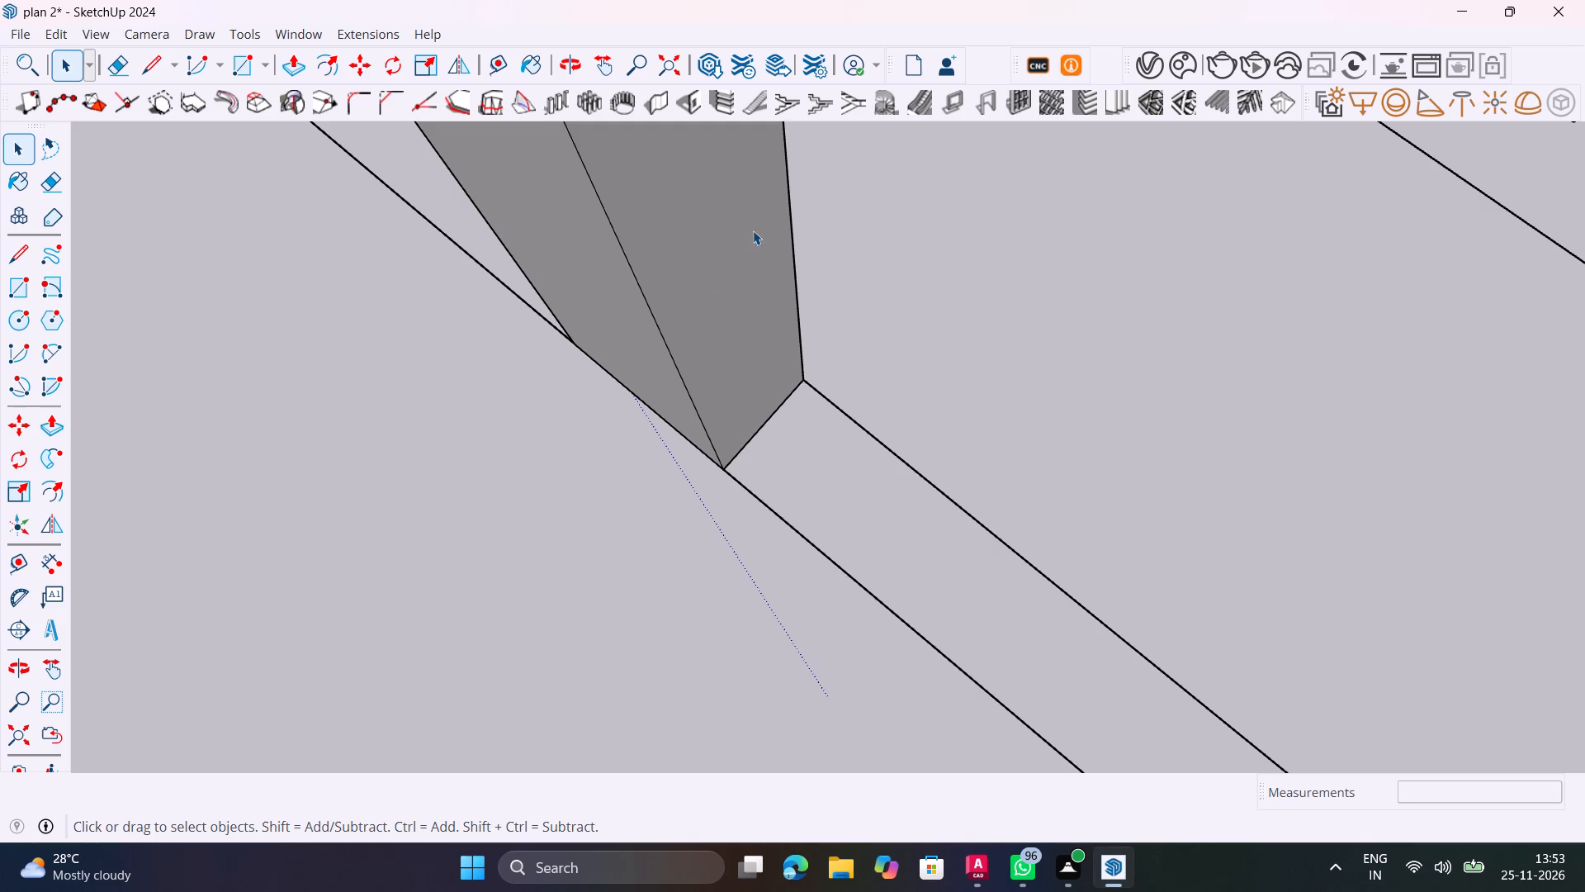
Draw a rectangle over the next column outline midway along the outer wall facing the second layout.
scroll(764, 132, down, 11)
middle_drag(692, 205, 882, 181)
scroll(892, 159, down, 11)
shift+middle_drag(774, 273, 1011, 519)
middle_drag(1080, 380, 1337, 311)
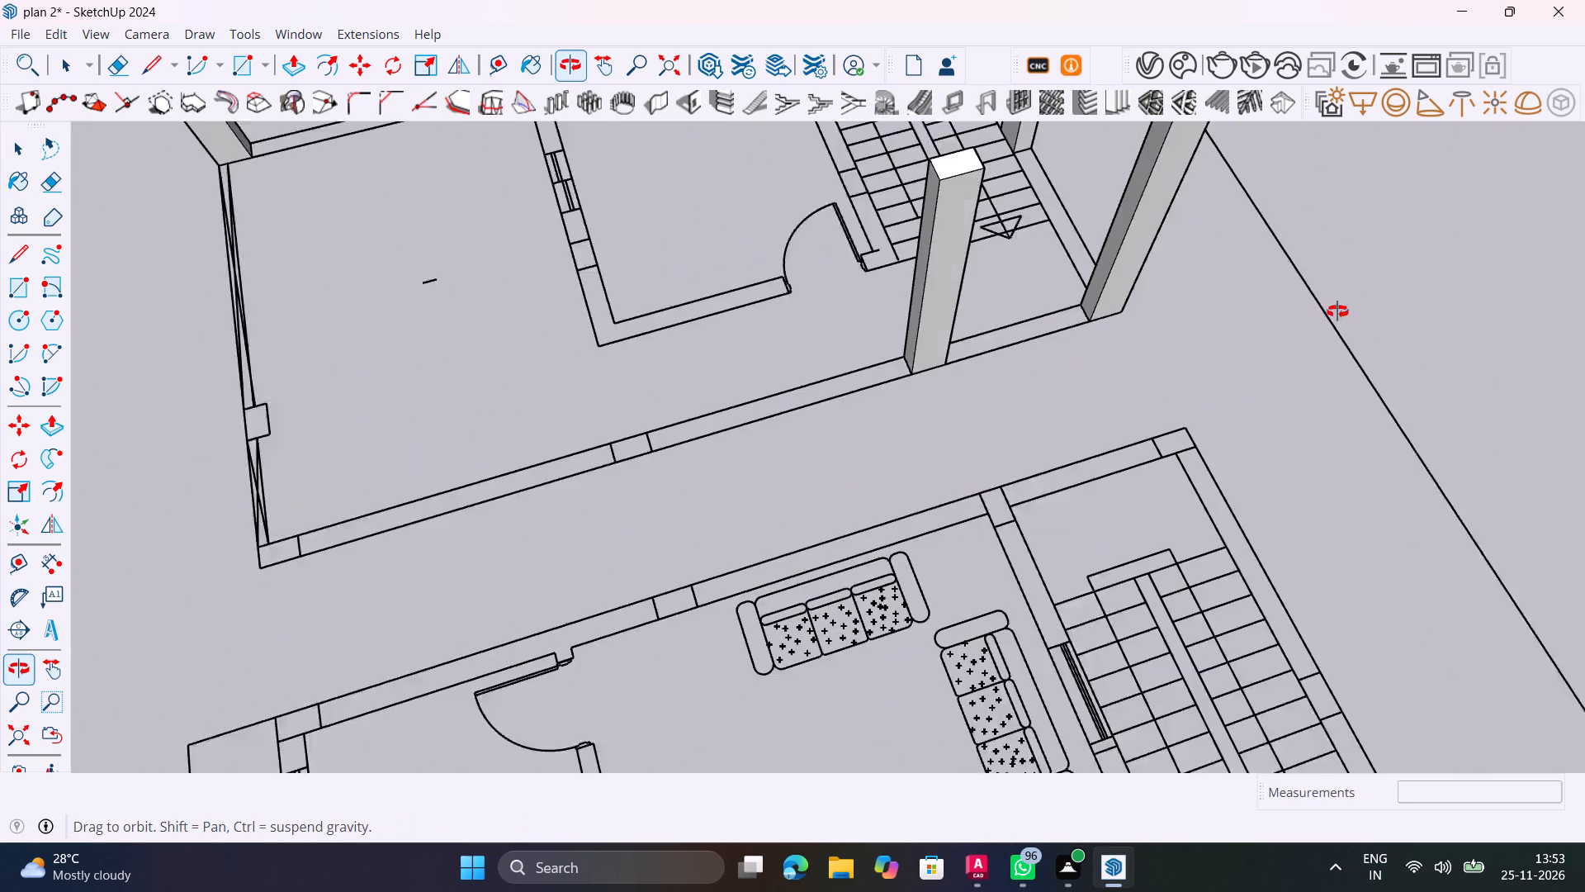
middle_drag(1337, 311, 1354, 307)
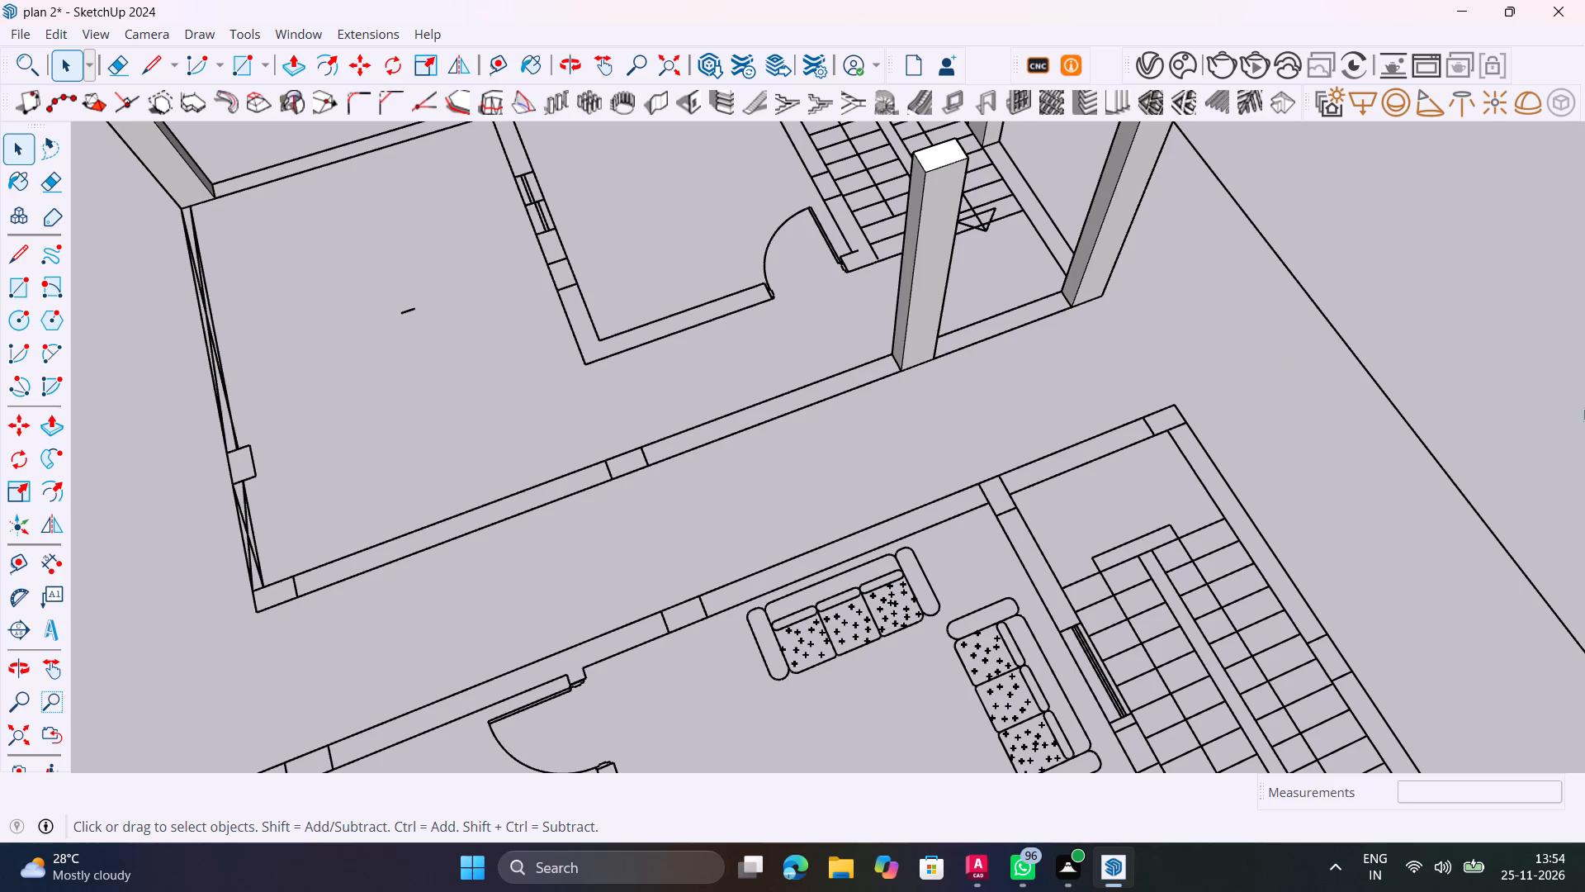
scroll(1578, 389, down, 5)
shift+middle_drag(962, 425, 955, 549)
middle_drag(947, 550, 1129, 432)
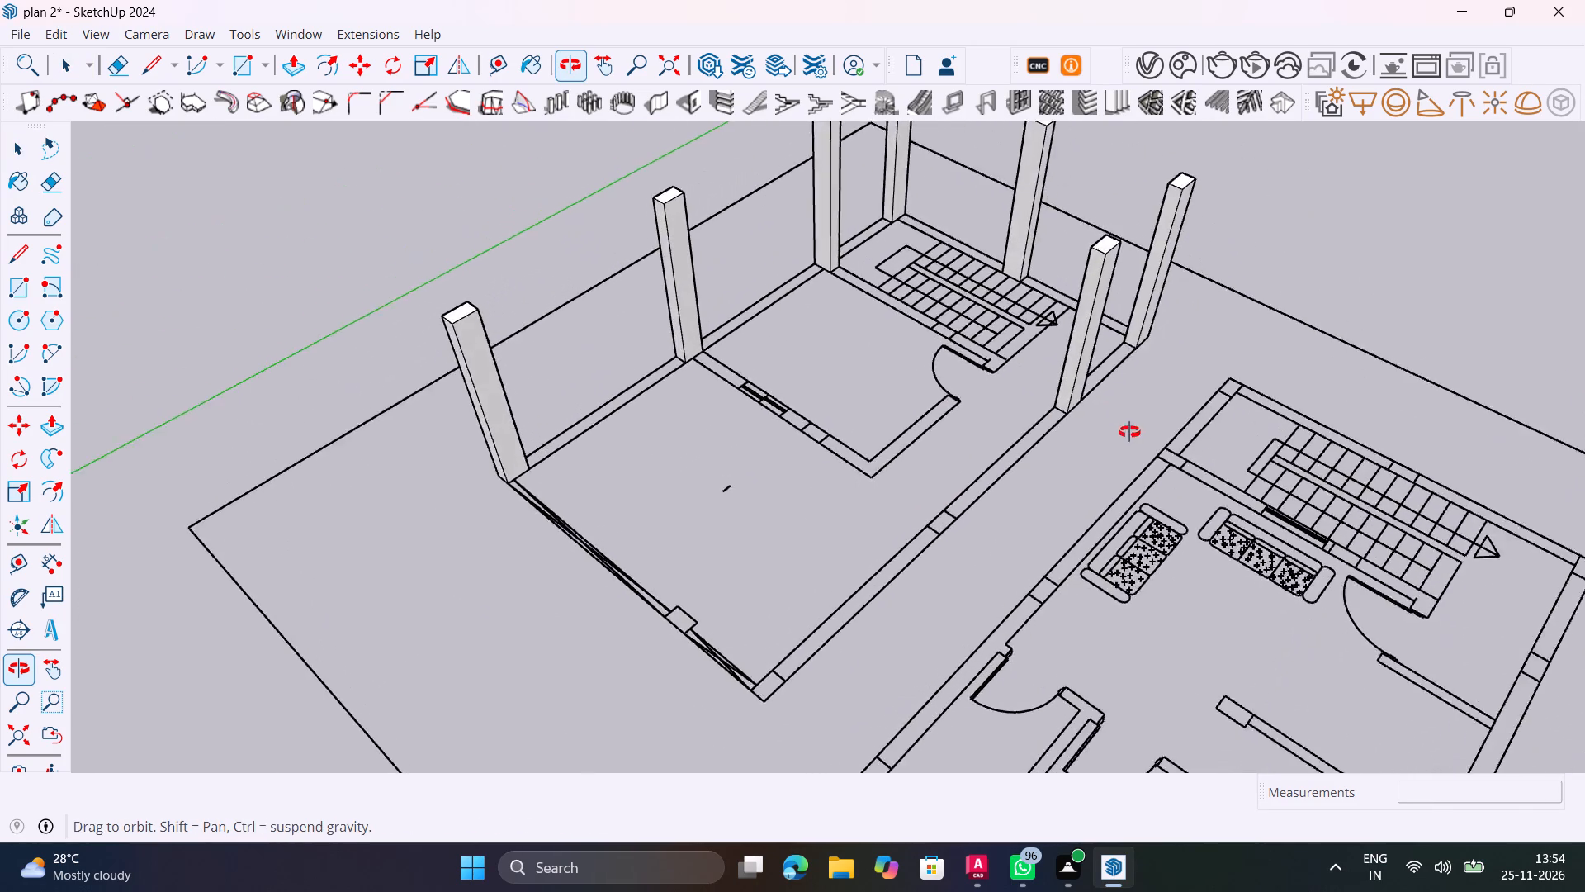
middle_drag(1129, 432, 1185, 374)
scroll(960, 515, up, 6)
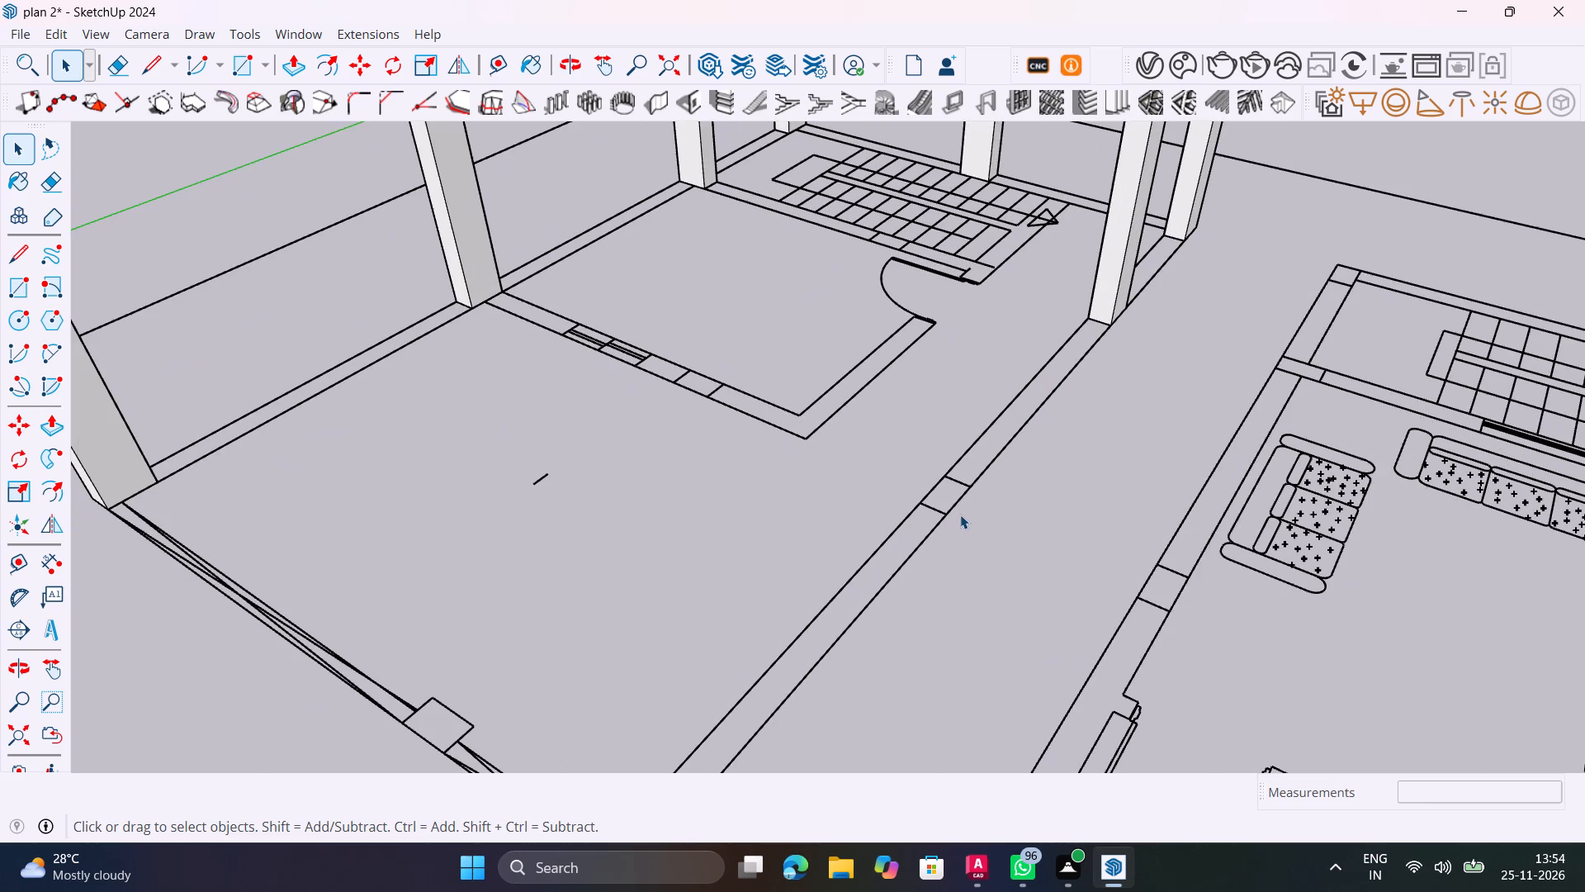
middle_drag(957, 508, 1036, 601)
scroll(1012, 567, up, 2)
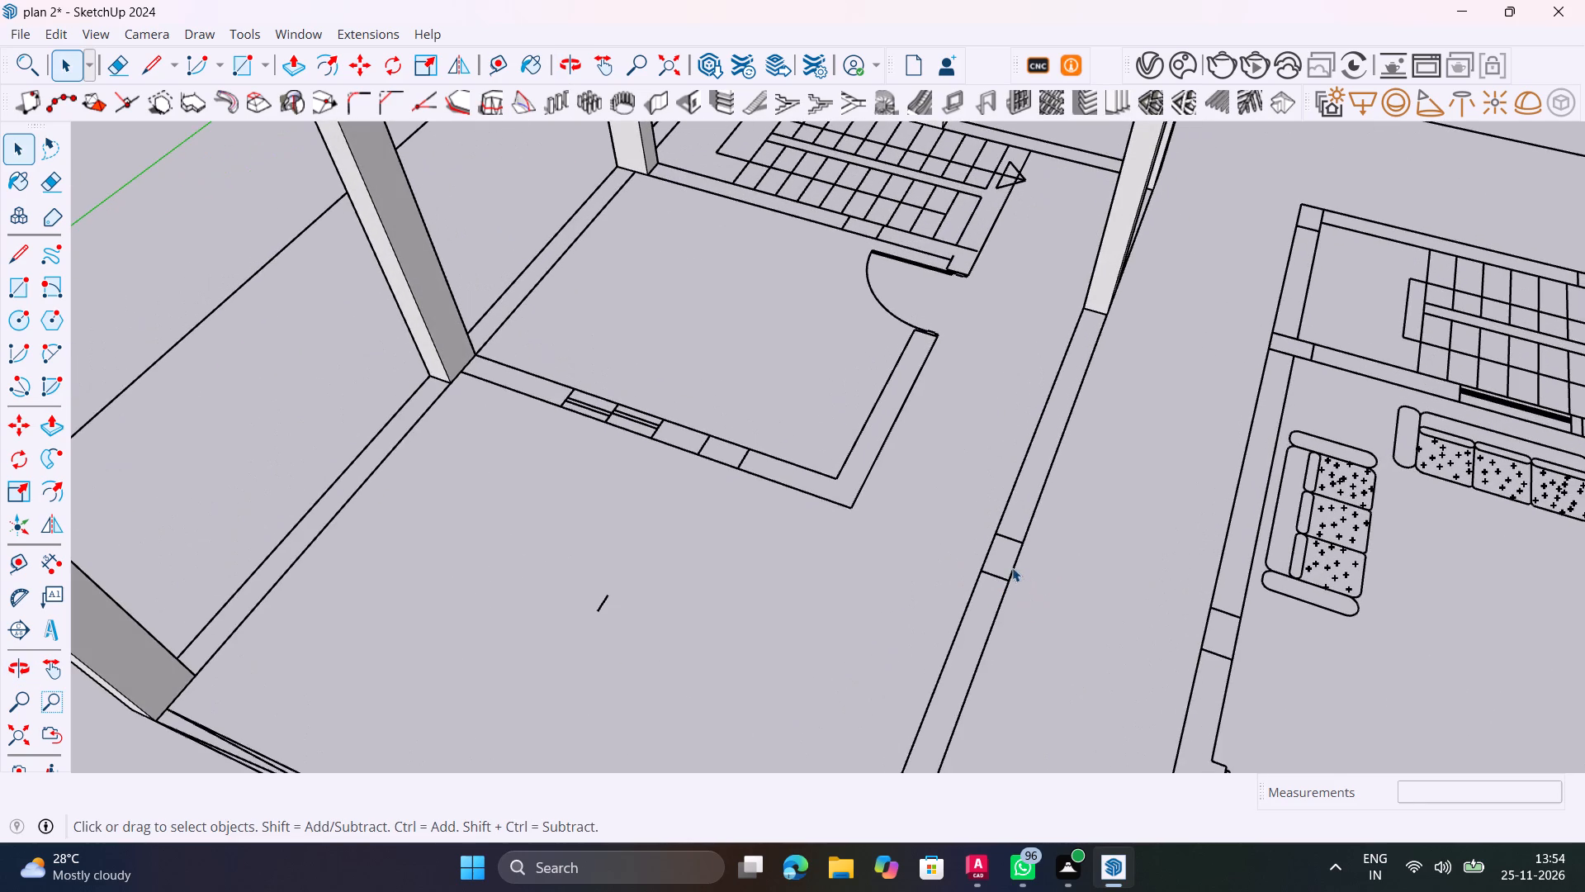
scroll(1012, 567, up, 3)
key(r)
click(989, 513)
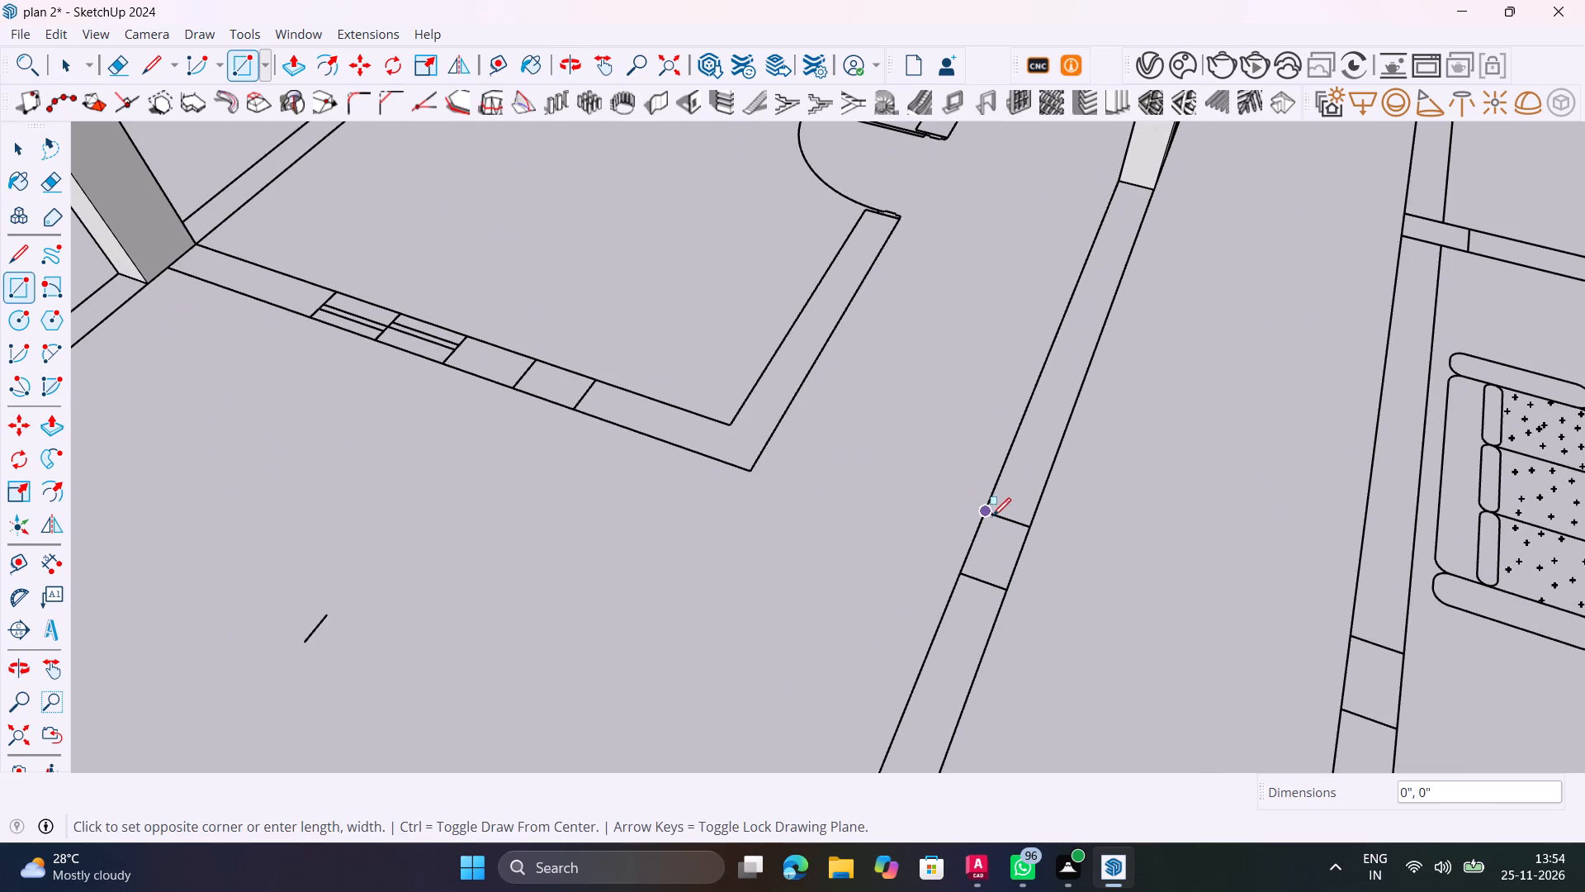
click(1009, 586)
key(space)
Extrude the midway column rectangle on that outer wall upward 10' with Push/Pull.
key(p)
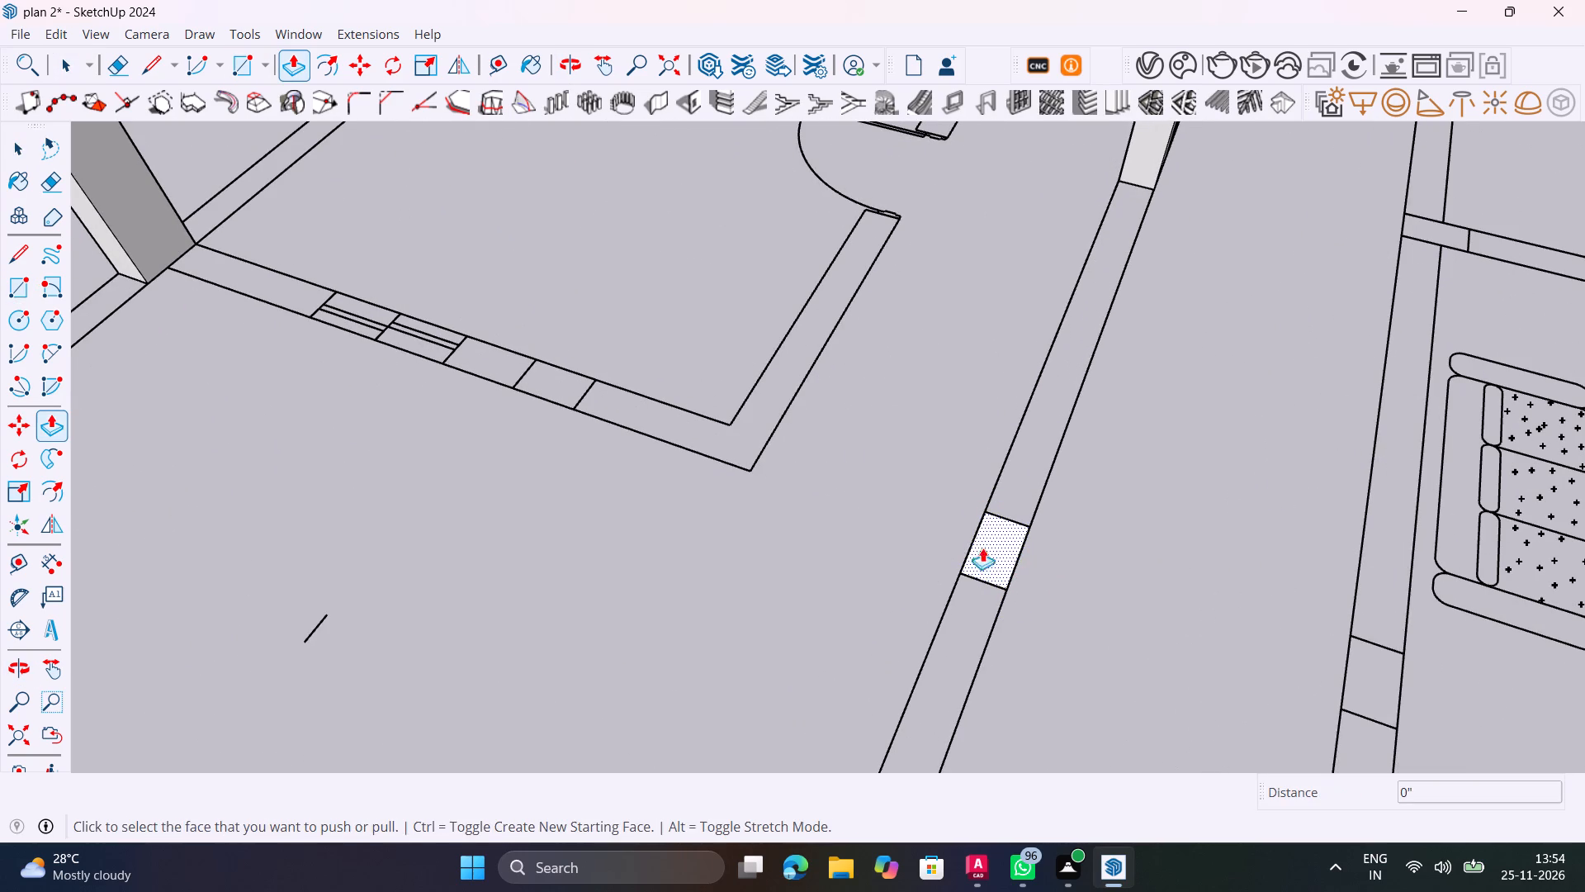
click(994, 543)
text(10';)
key(Return)
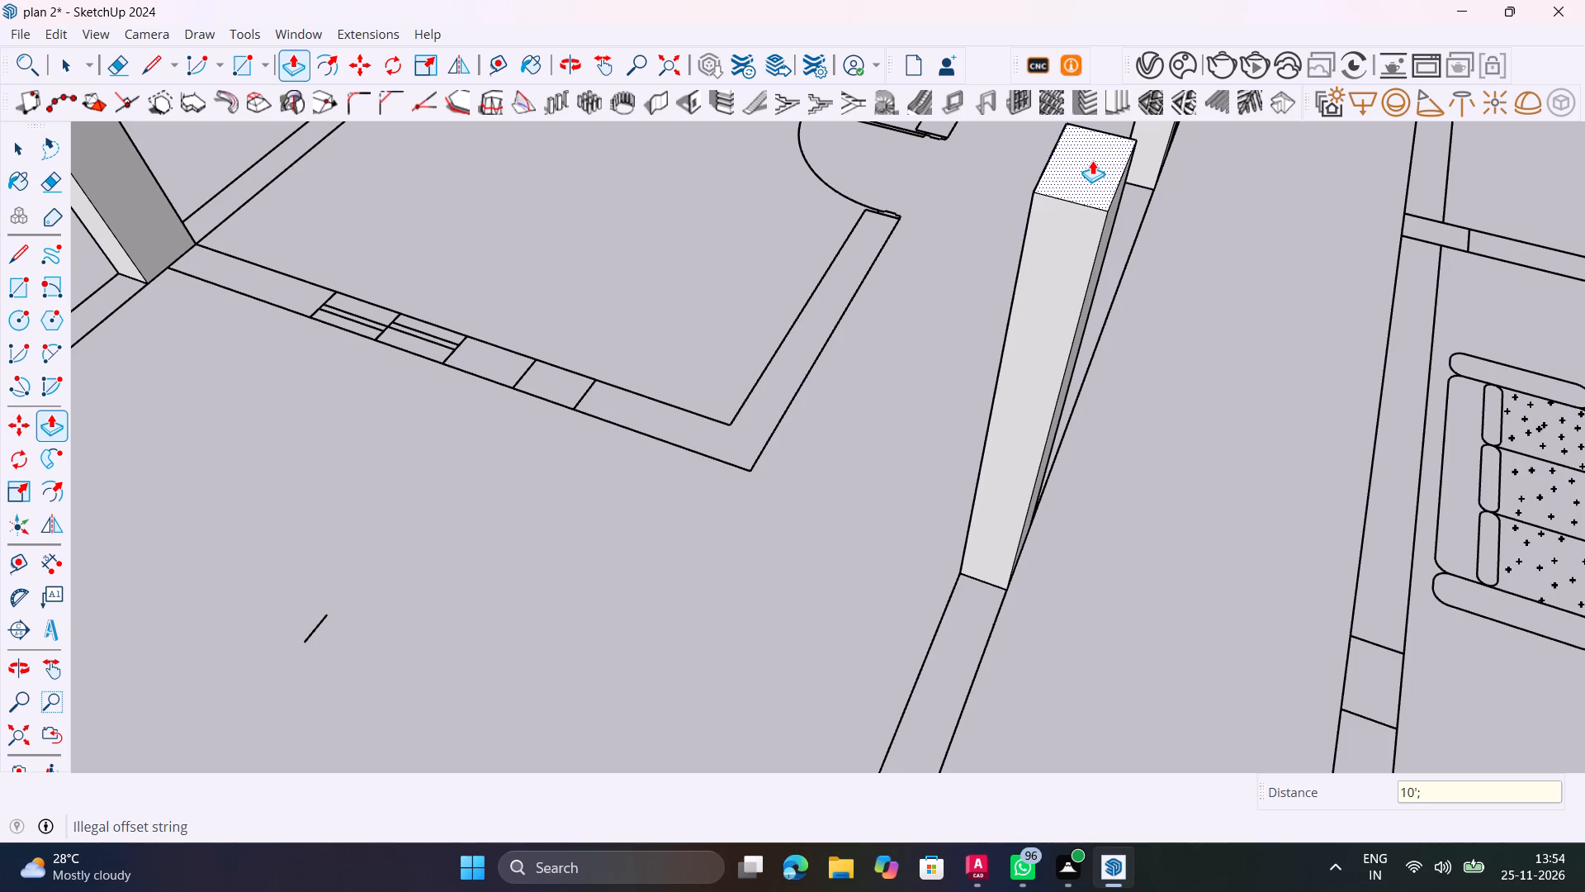
key(BackSpace)
key(BackSpace)
text(10')
key(Return)
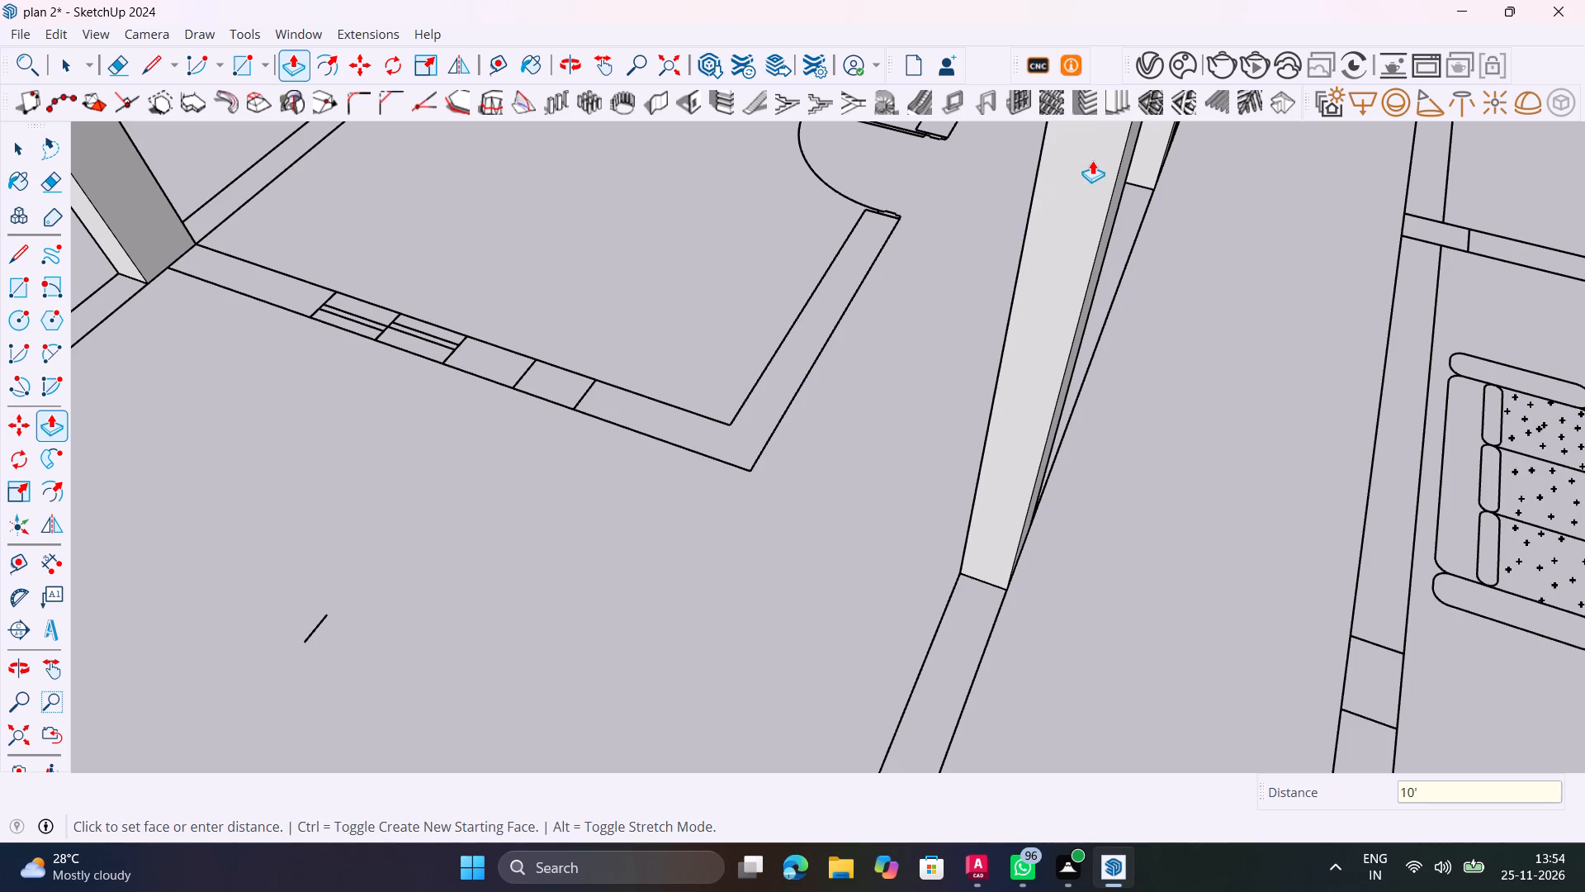
key(space)
Draw a 9" by 1'3" rectangle over the column outline at the front corner of the wall facing the second layout.
scroll(1092, 160, down, 15)
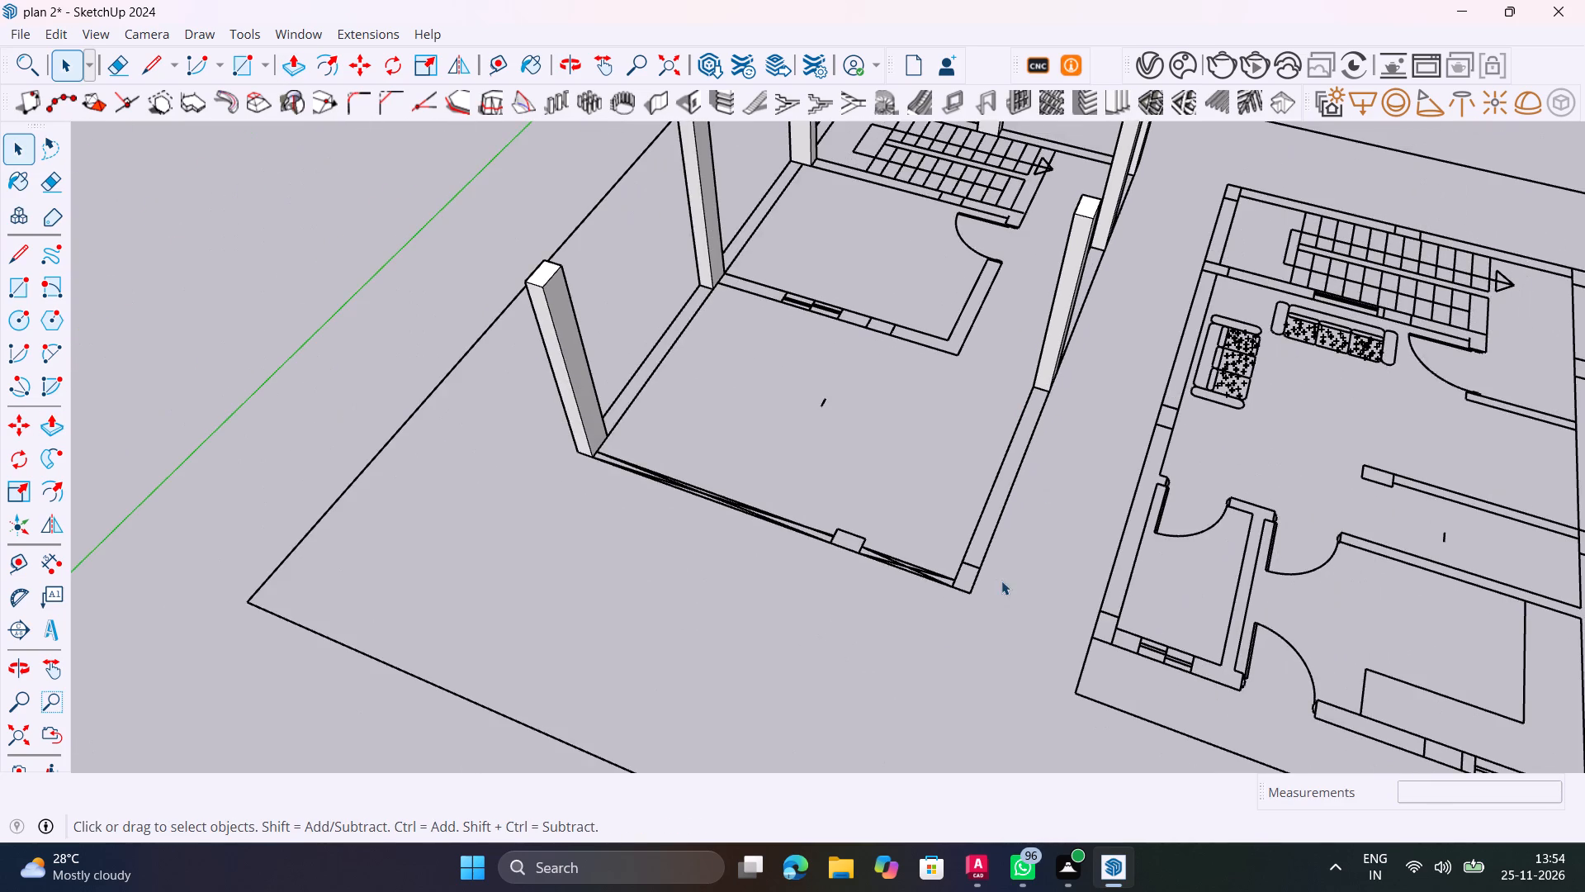
scroll(969, 559, up, 11)
key(r)
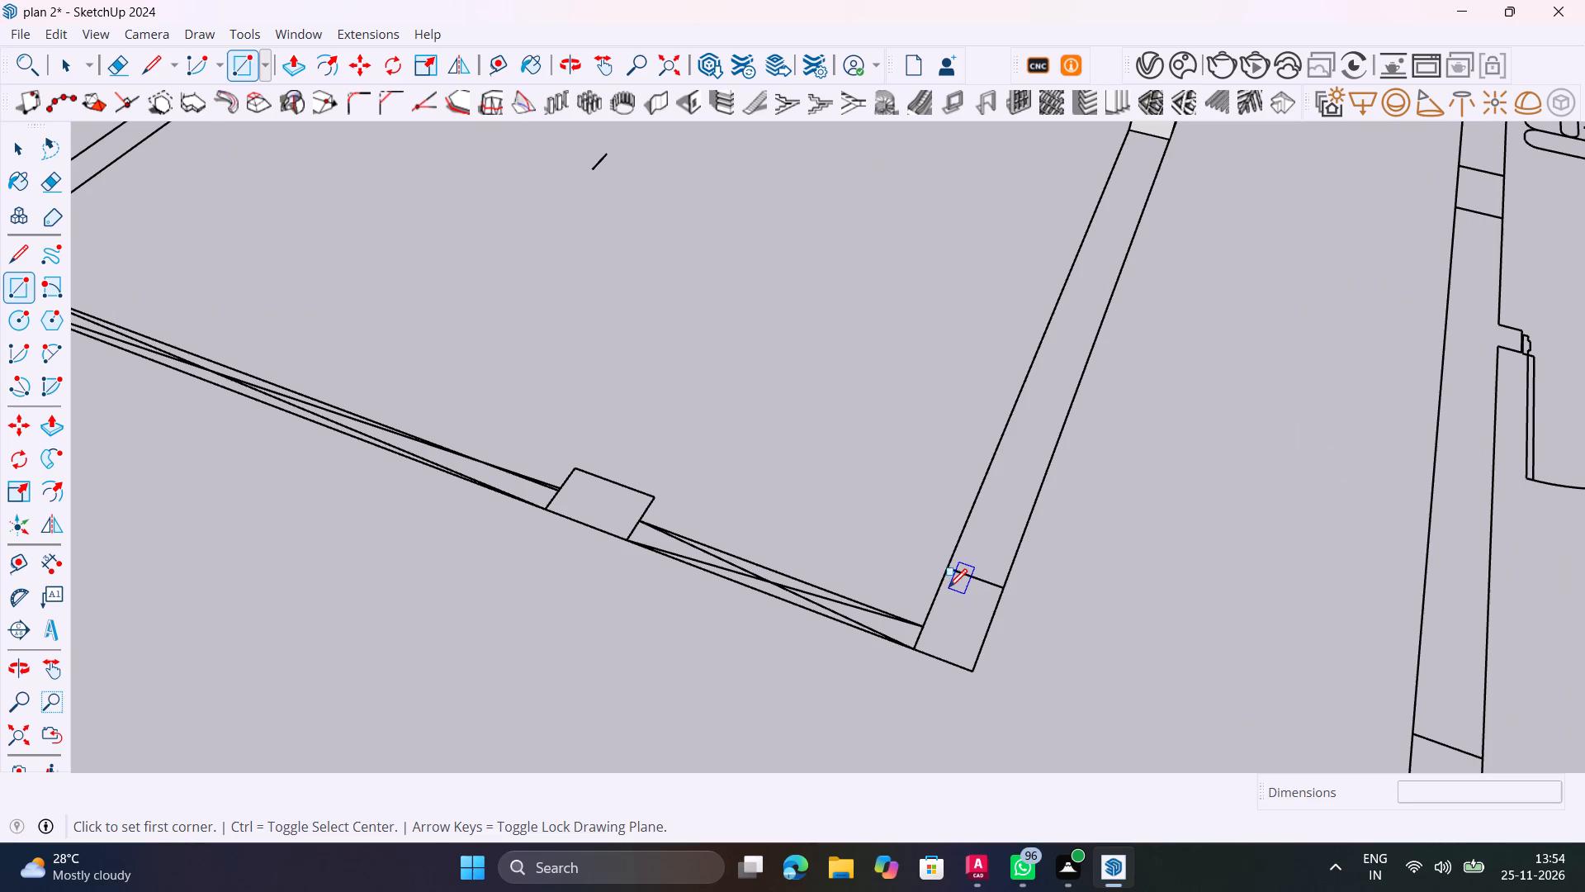
click(948, 570)
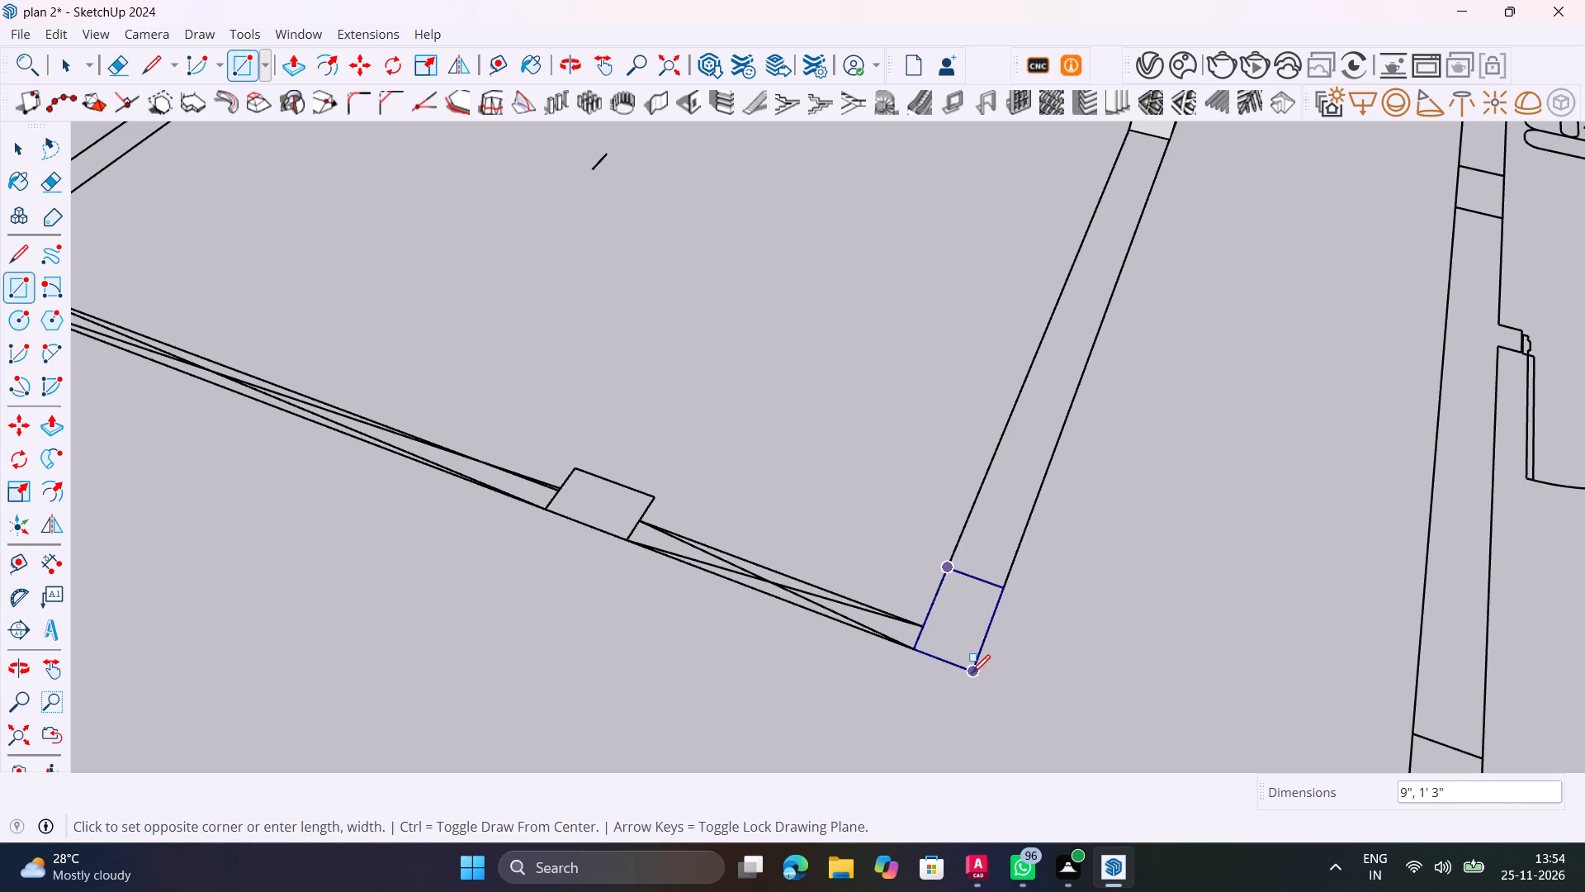
click(972, 673)
key(space)
Extrude the front corner column rectangle upward 10' with Push/Pull.
key(p)
click(965, 638)
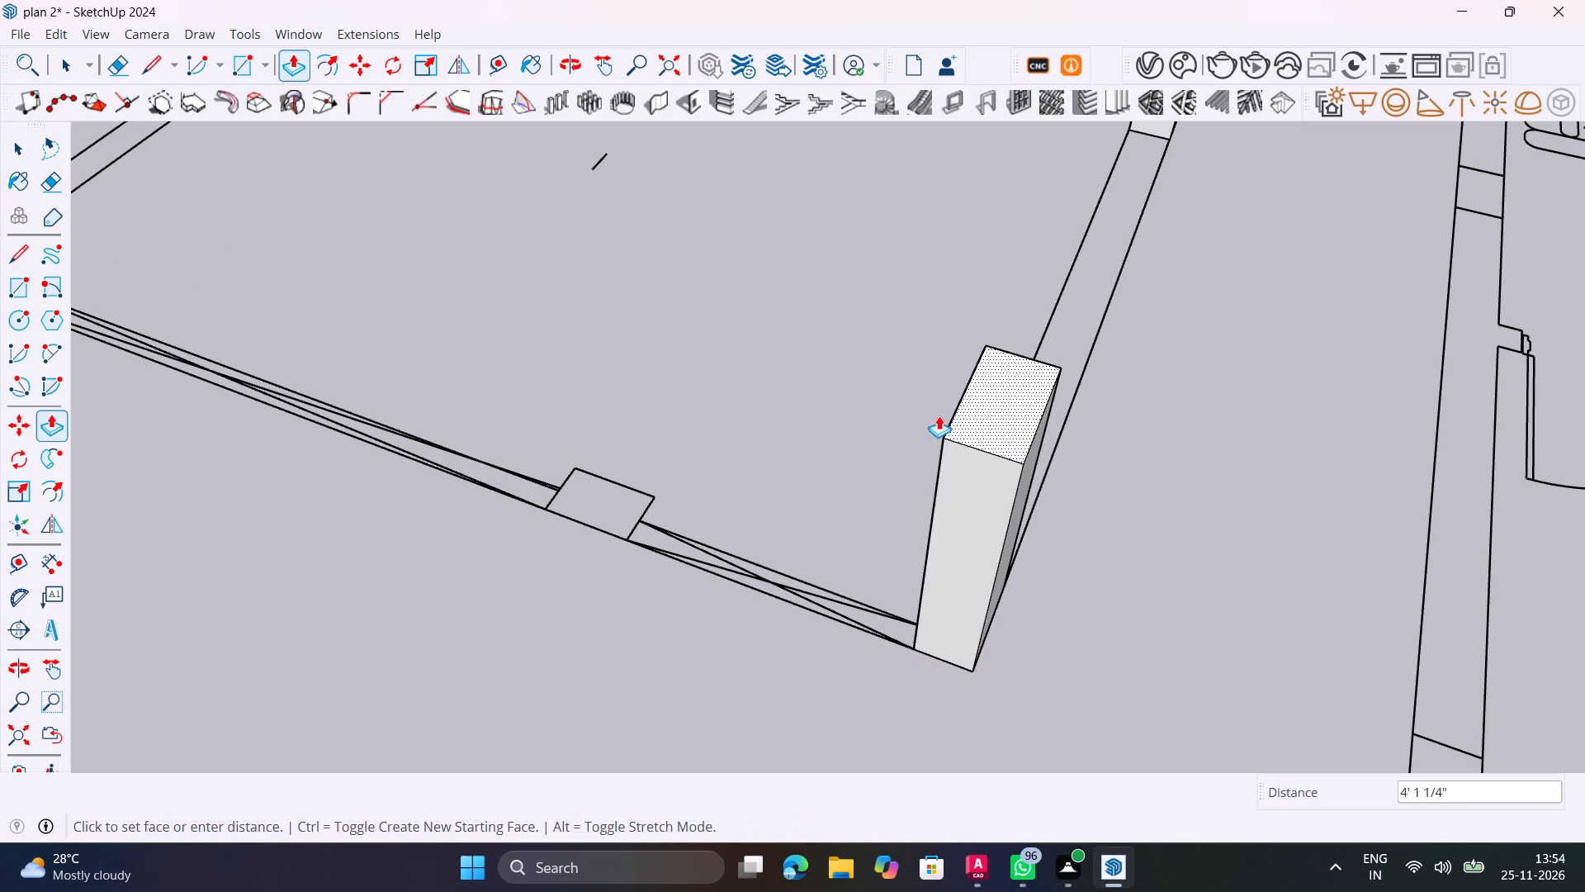
text(10')
key(Return)
key(space)
Inspect the first layout's raised columns and examine the interior room wall beside the window for a remaining column outline.
scroll(900, 489, down, 3)
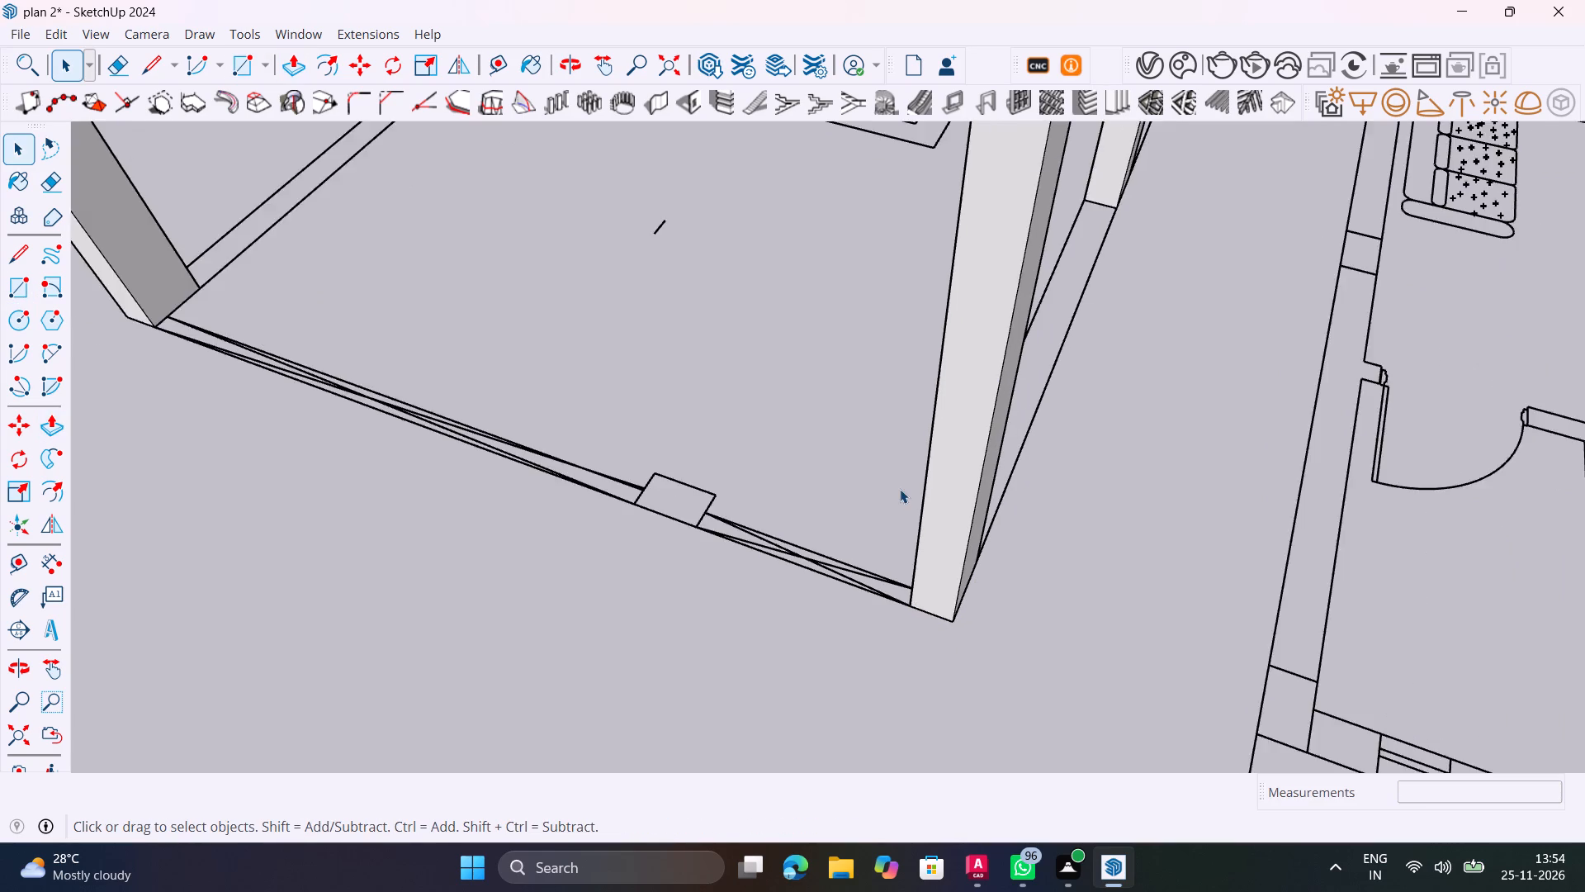
scroll(900, 489, down, 4)
shift+middle_drag(838, 501, 859, 531)
middle_drag(882, 540, 975, 425)
scroll(989, 410, up, 1)
scroll(989, 410, down, 6)
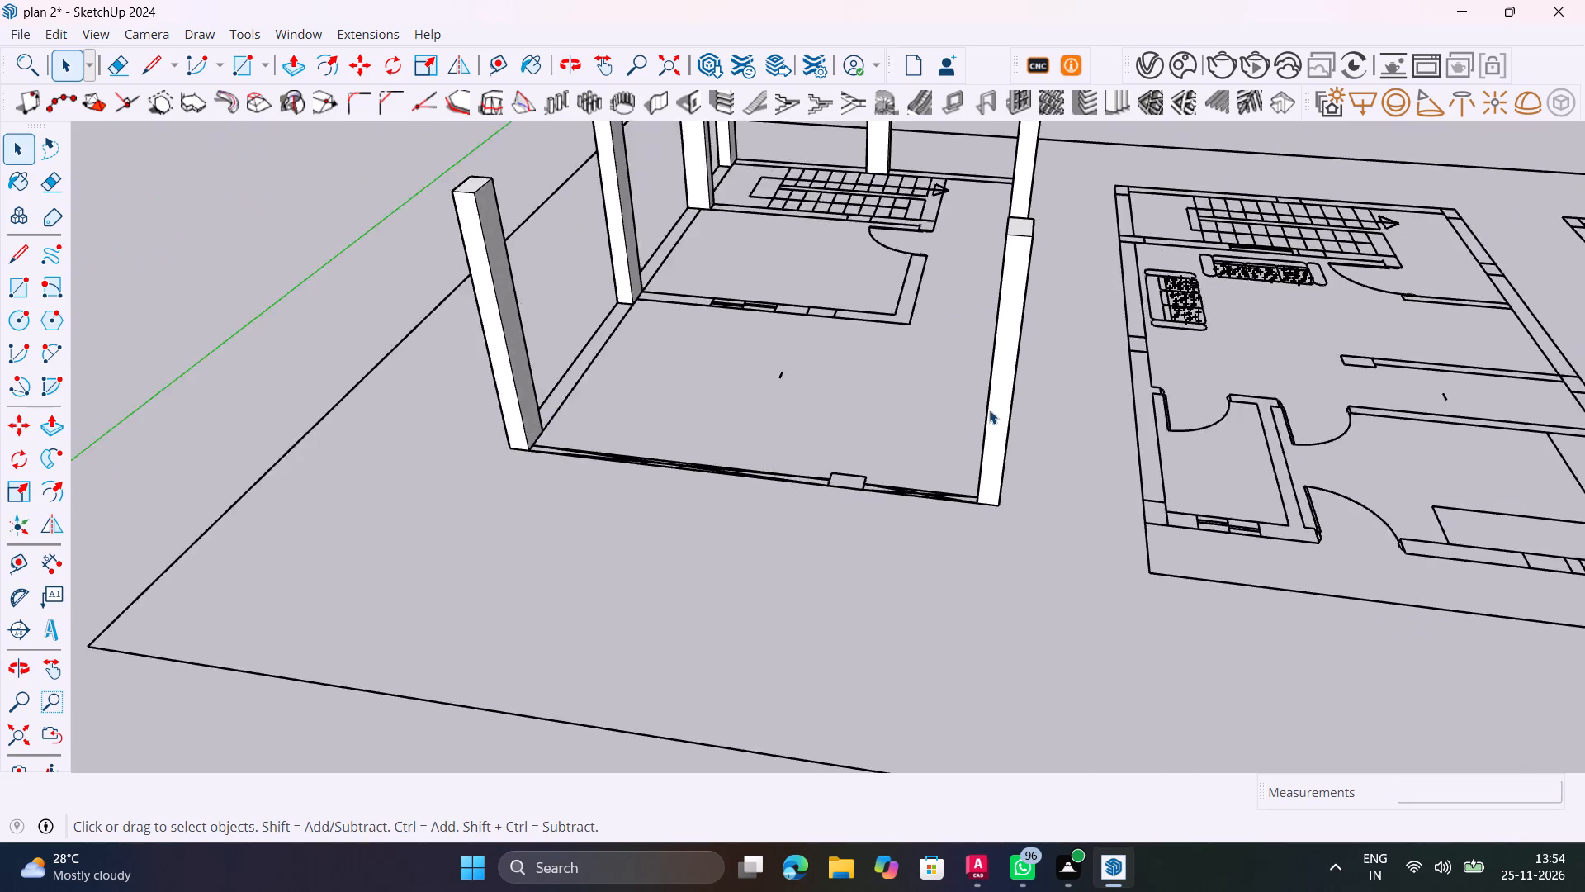
scroll(989, 410, down, 2)
shift+middle_drag(954, 380, 1010, 554)
scroll(950, 452, up, 5)
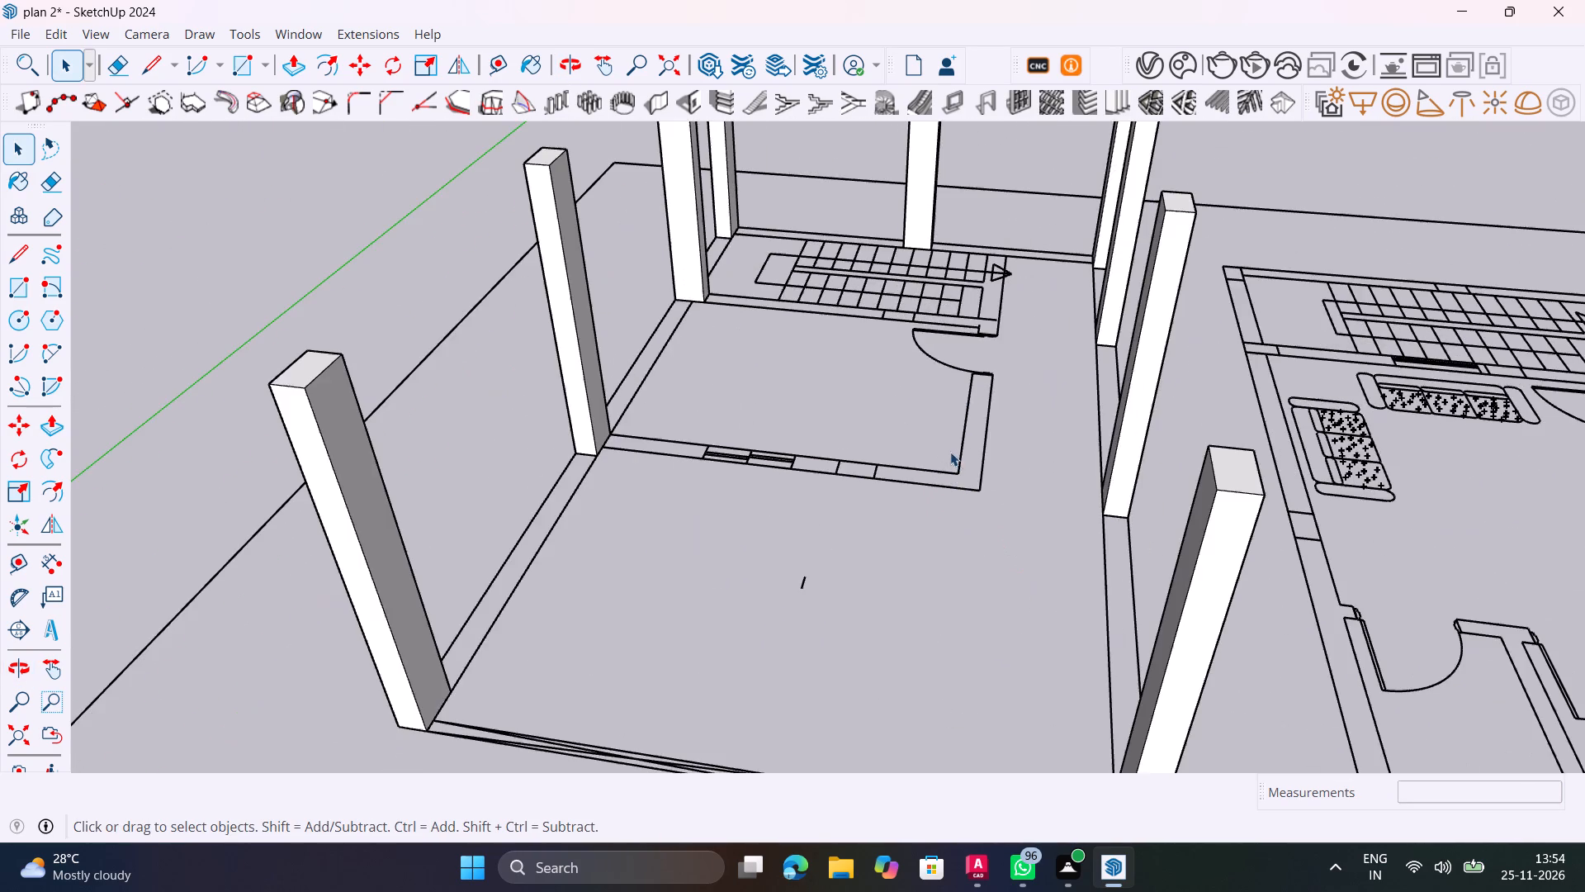
scroll(835, 460, up, 4)
middle_drag(889, 468, 922, 611)
scroll(920, 612, down, 4)
middle_drag(920, 591, 925, 511)
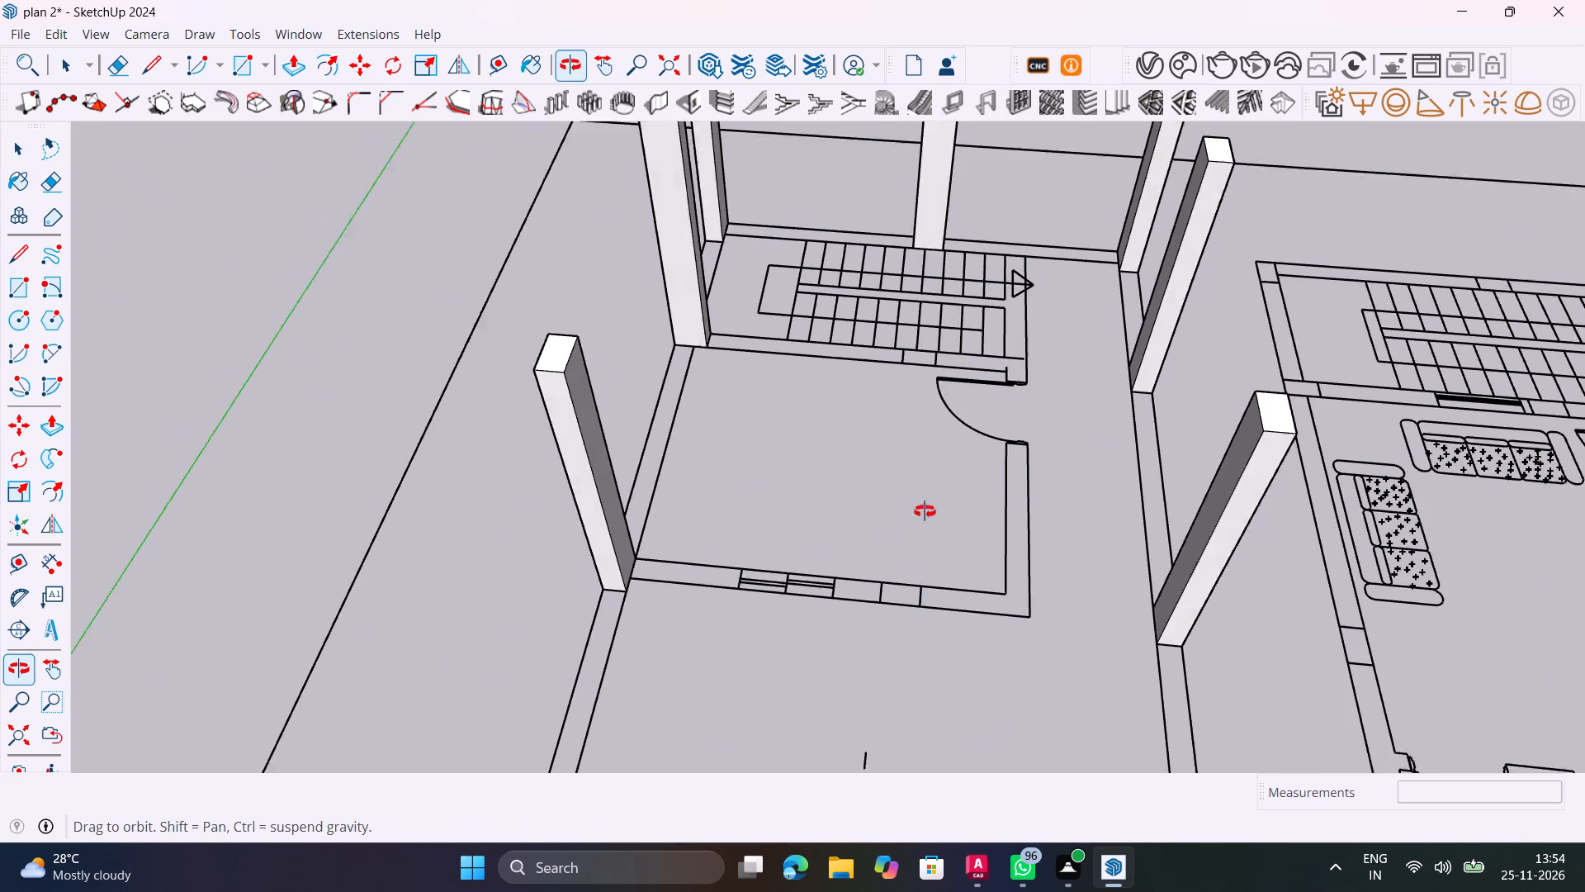
middle_drag(925, 511, 967, 530)
scroll(953, 497, down, 1)
scroll(968, 533, up, 1)
scroll(968, 534, down, 9)
shift+middle_drag(982, 633, 932, 511)
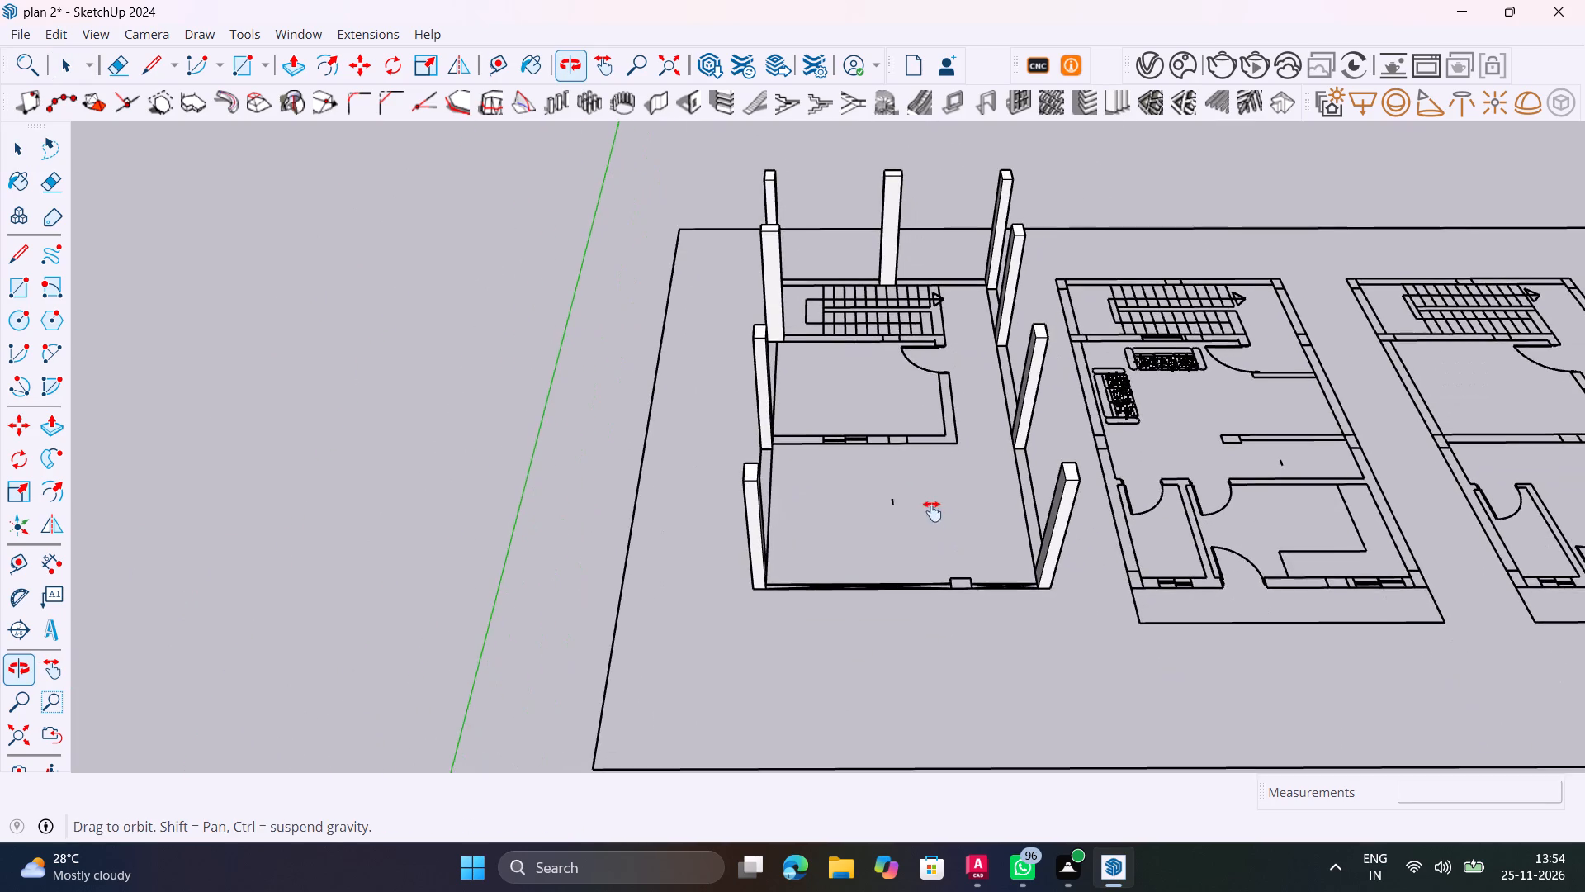
shift+middle_drag(932, 511, 938, 624)
scroll(919, 419, up, 5)
shift+middle_drag(917, 420, 912, 417)
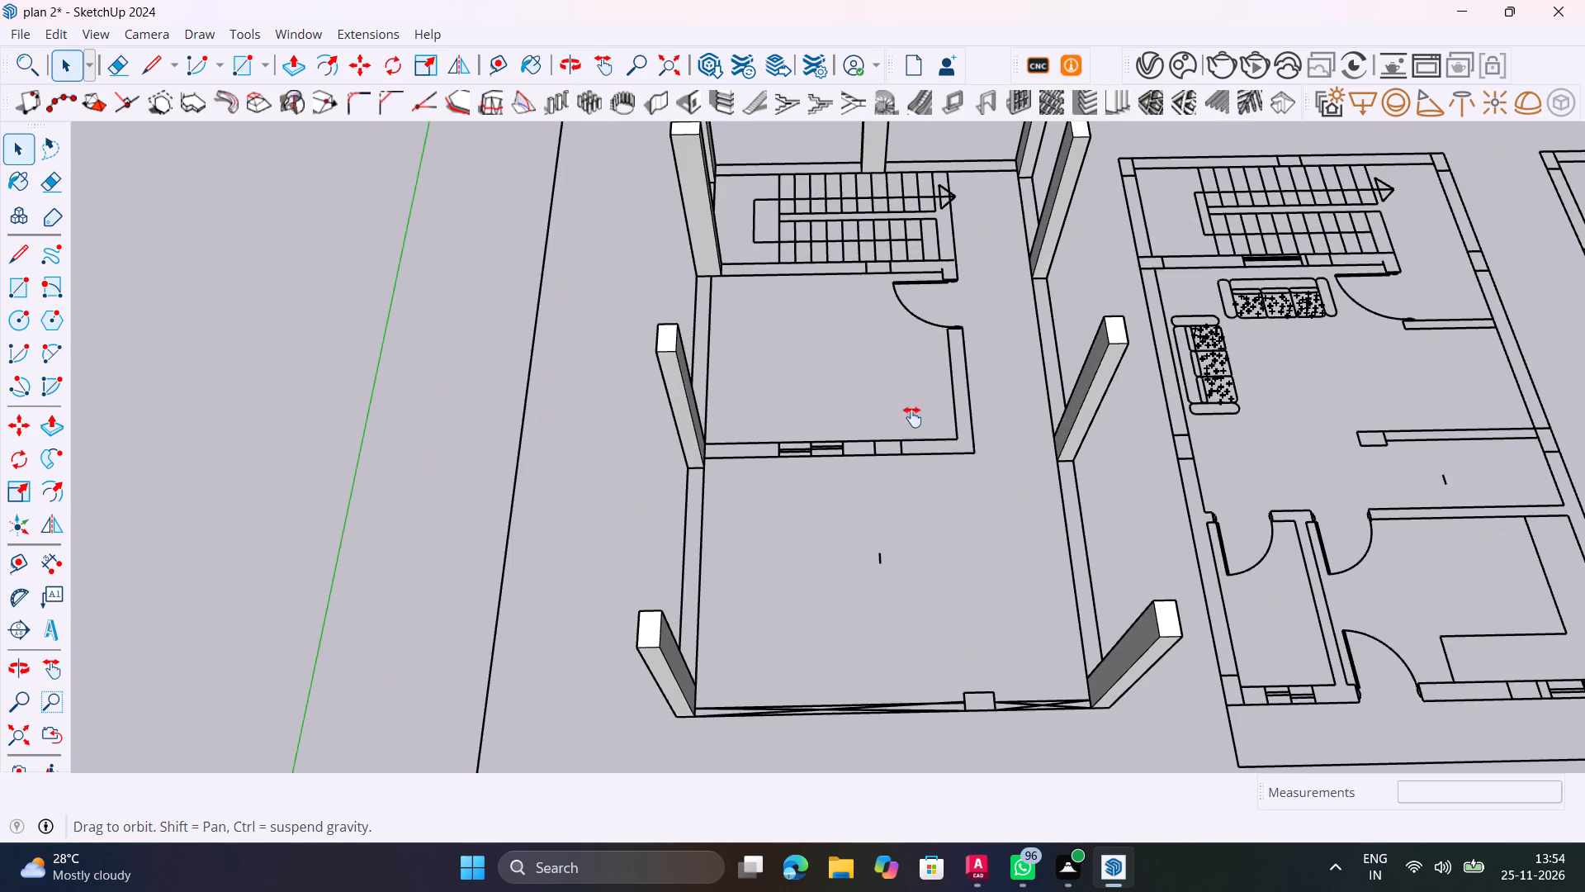
shift+middle_drag(912, 417, 738, 317)
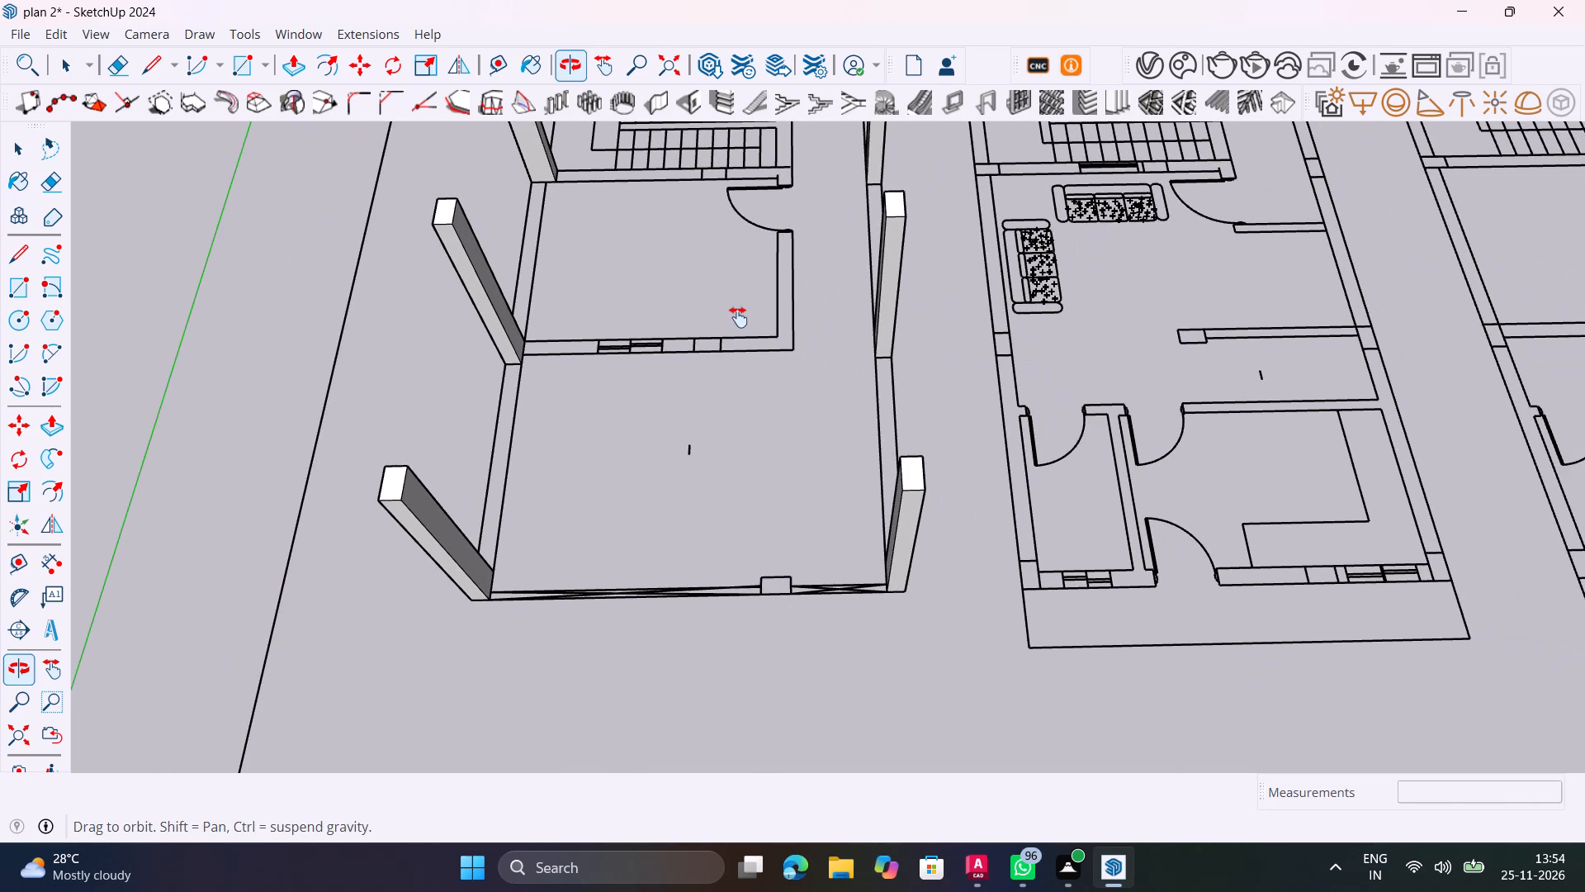
shift+middle_drag(738, 317, 760, 398)
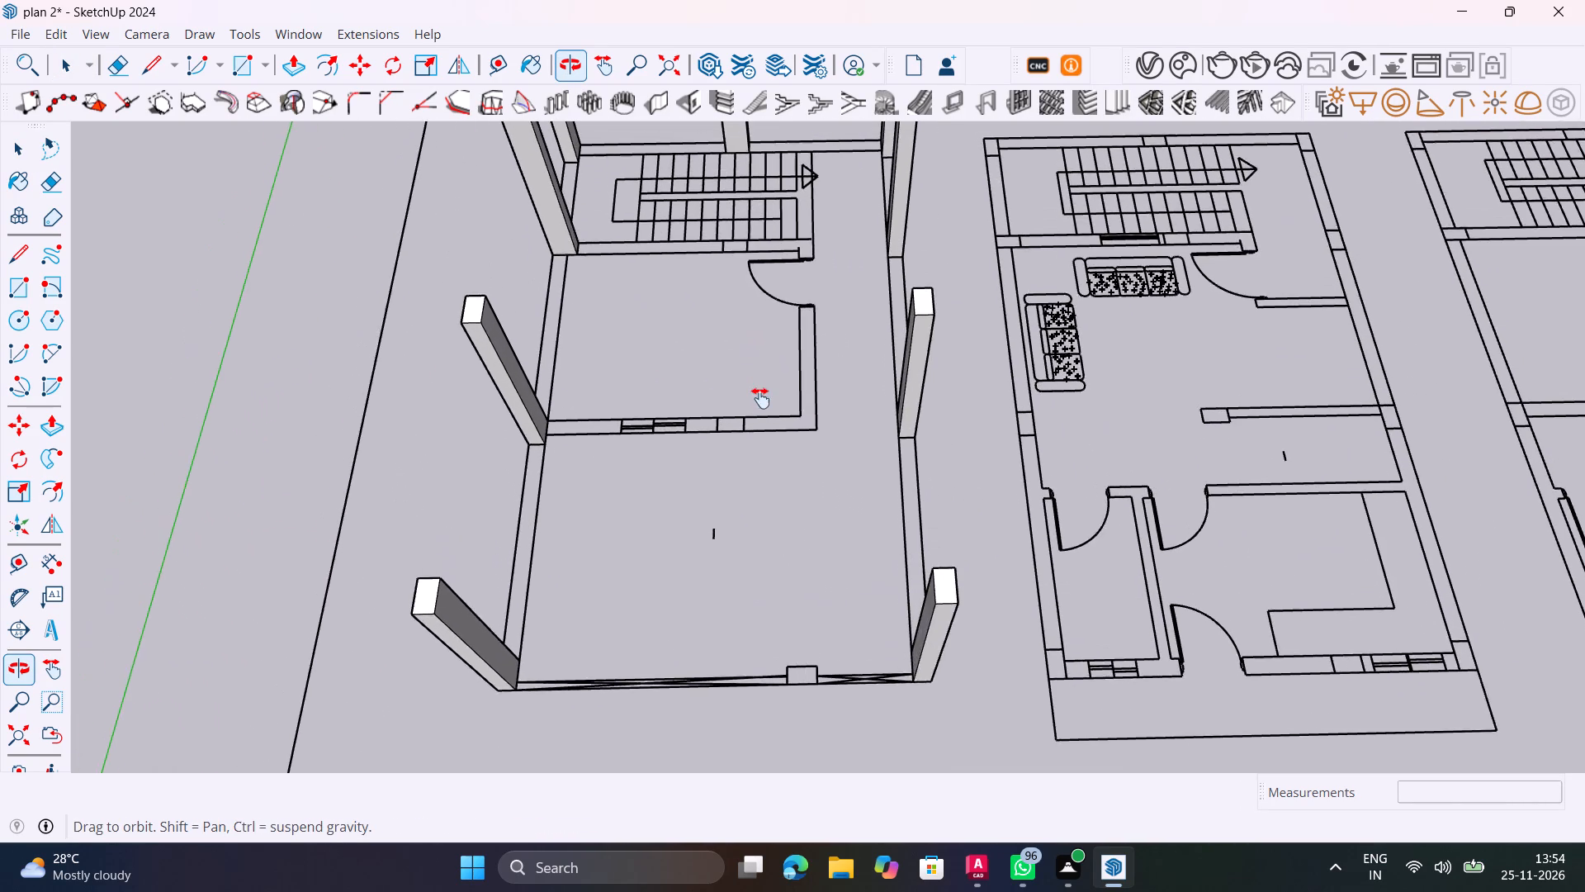
shift+middle_drag(760, 398, 772, 439)
scroll(719, 485, up, 12)
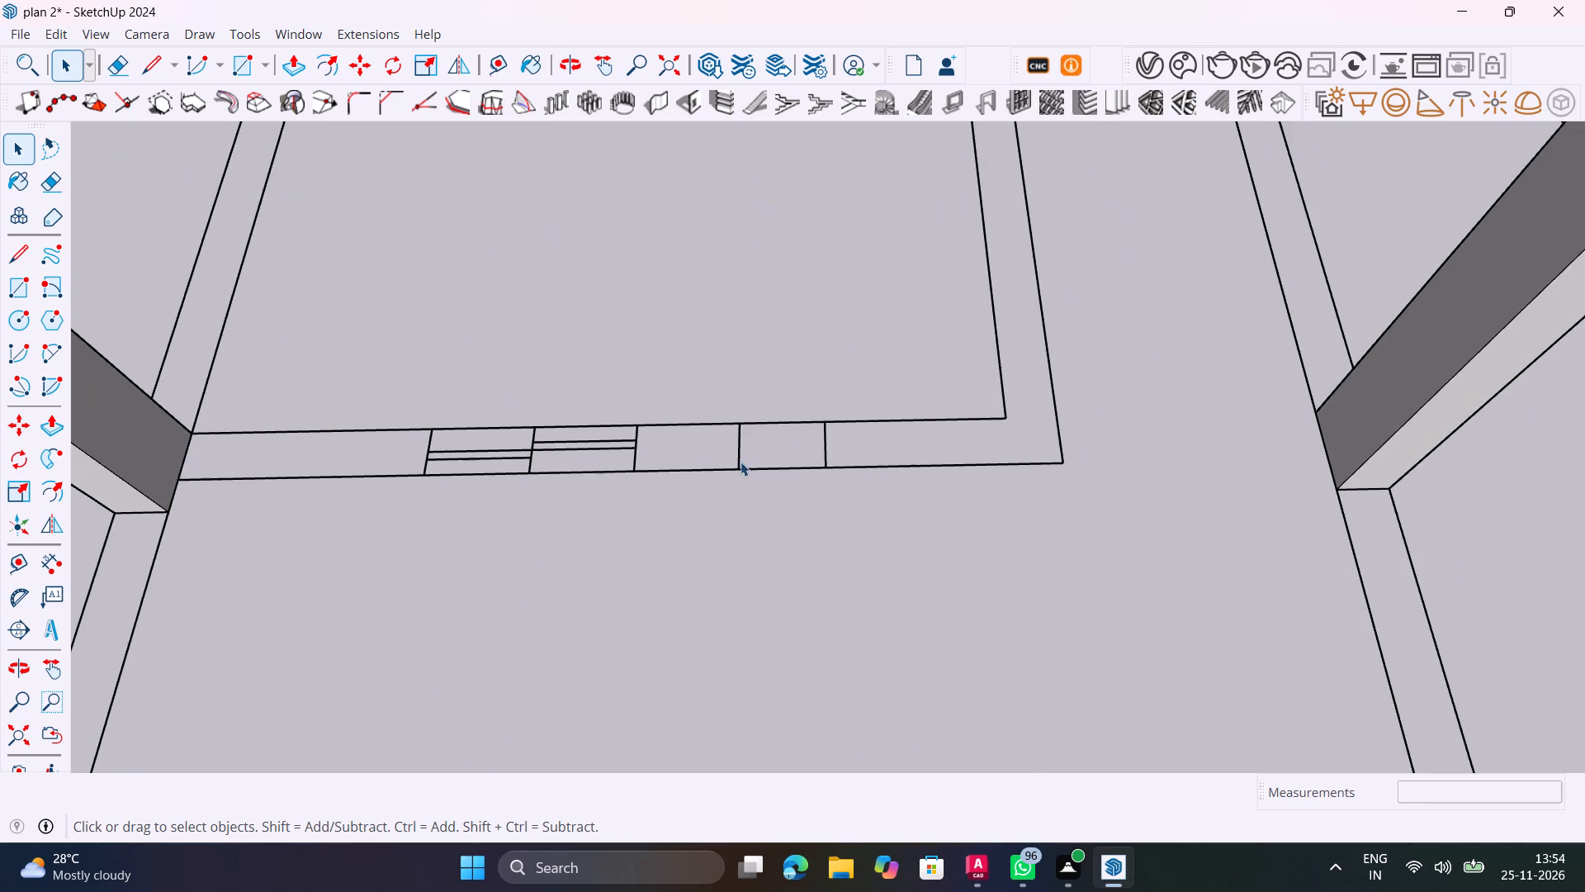
Draw a 1'3" by 9" rectangle over the column outline on the interior room wall beside the window.
scroll(751, 448, up, 5)
key(r)
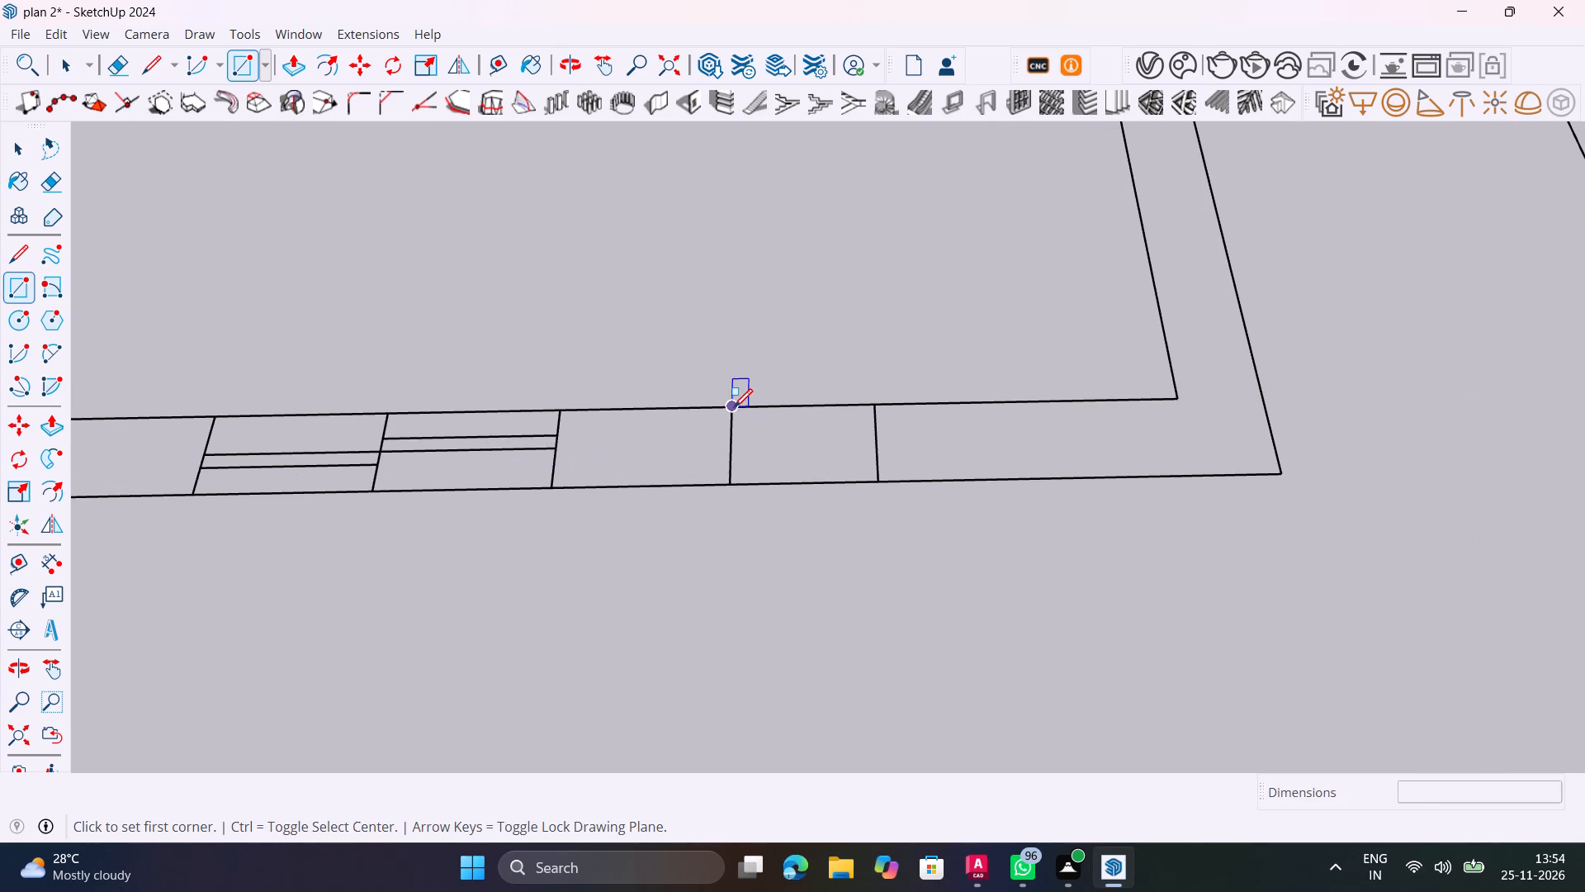
click(734, 406)
click(875, 482)
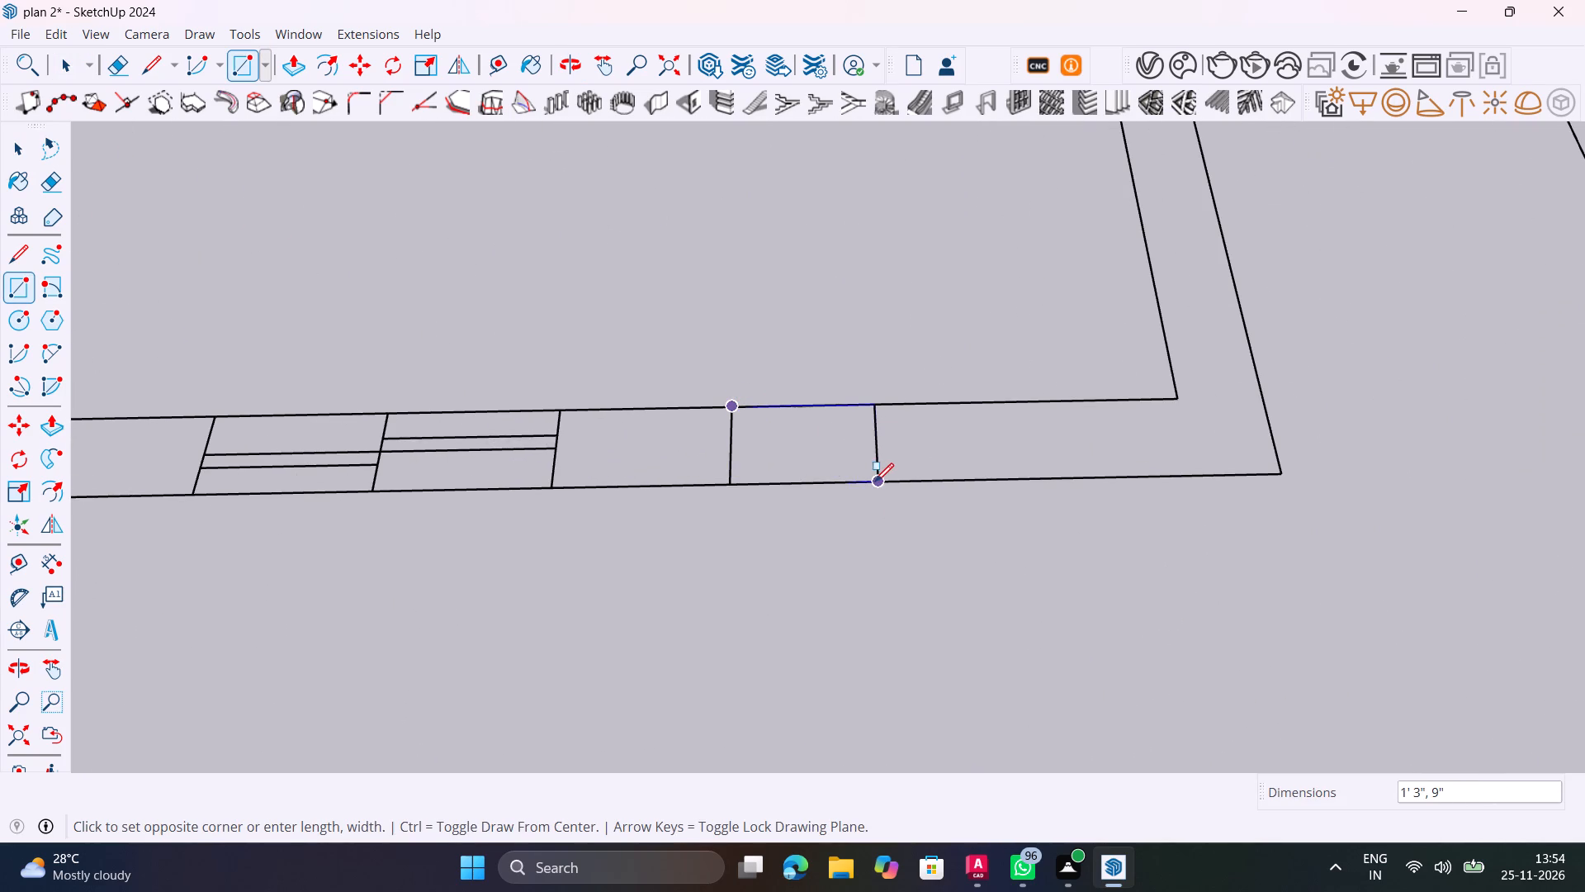
key(space)
Extrude the interior wall column rectangle beside the window upward 10' with Push/Pull.
click(855, 458)
key(p)
click(855, 458)
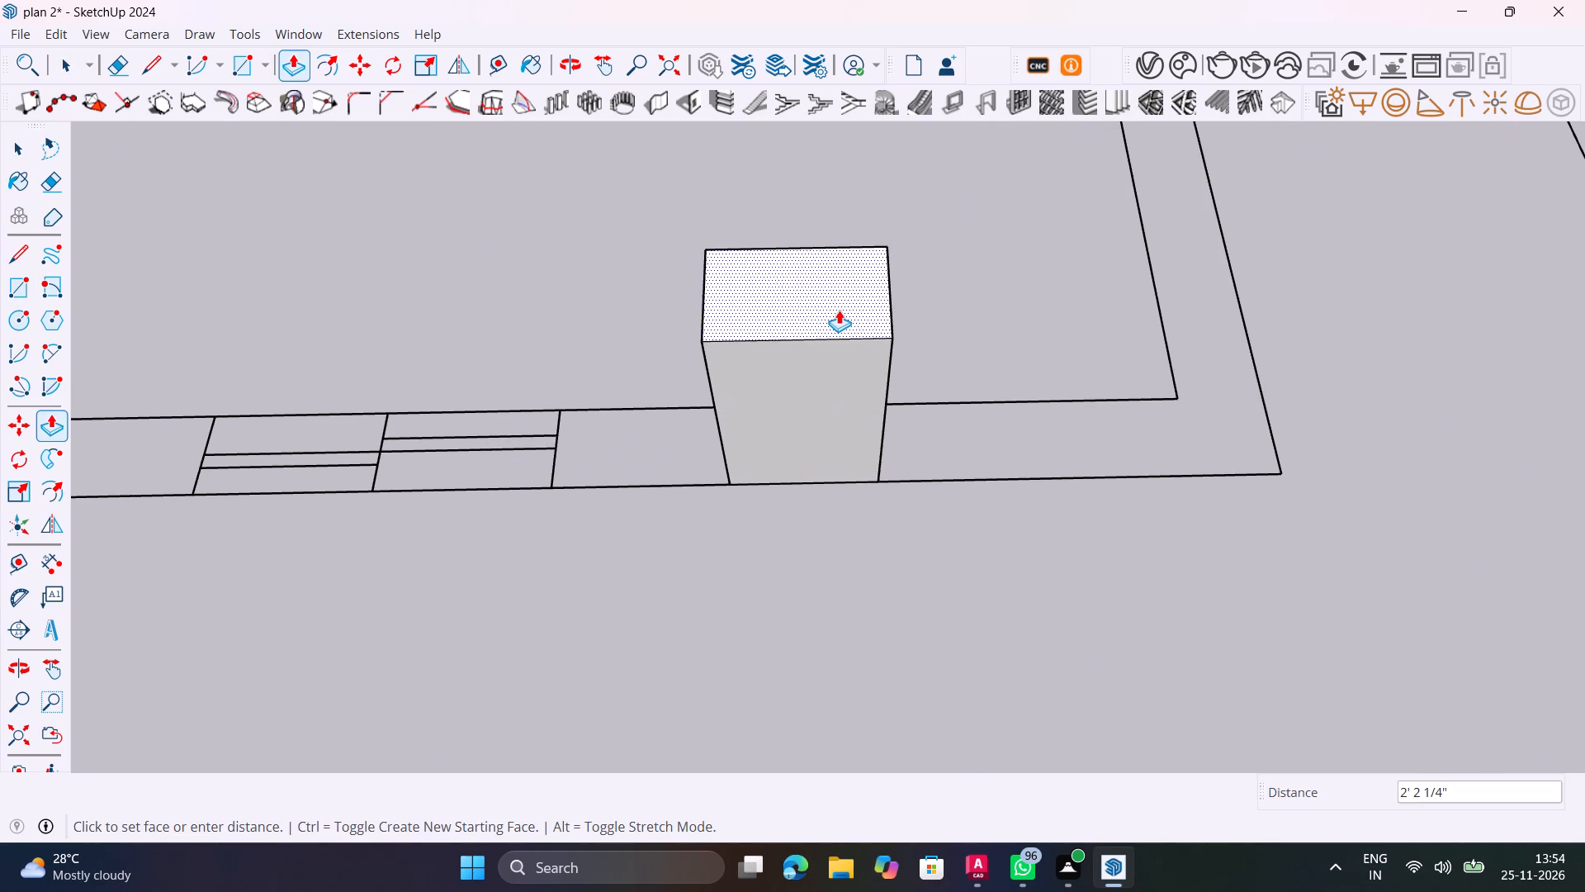
text(10')
key(Return)
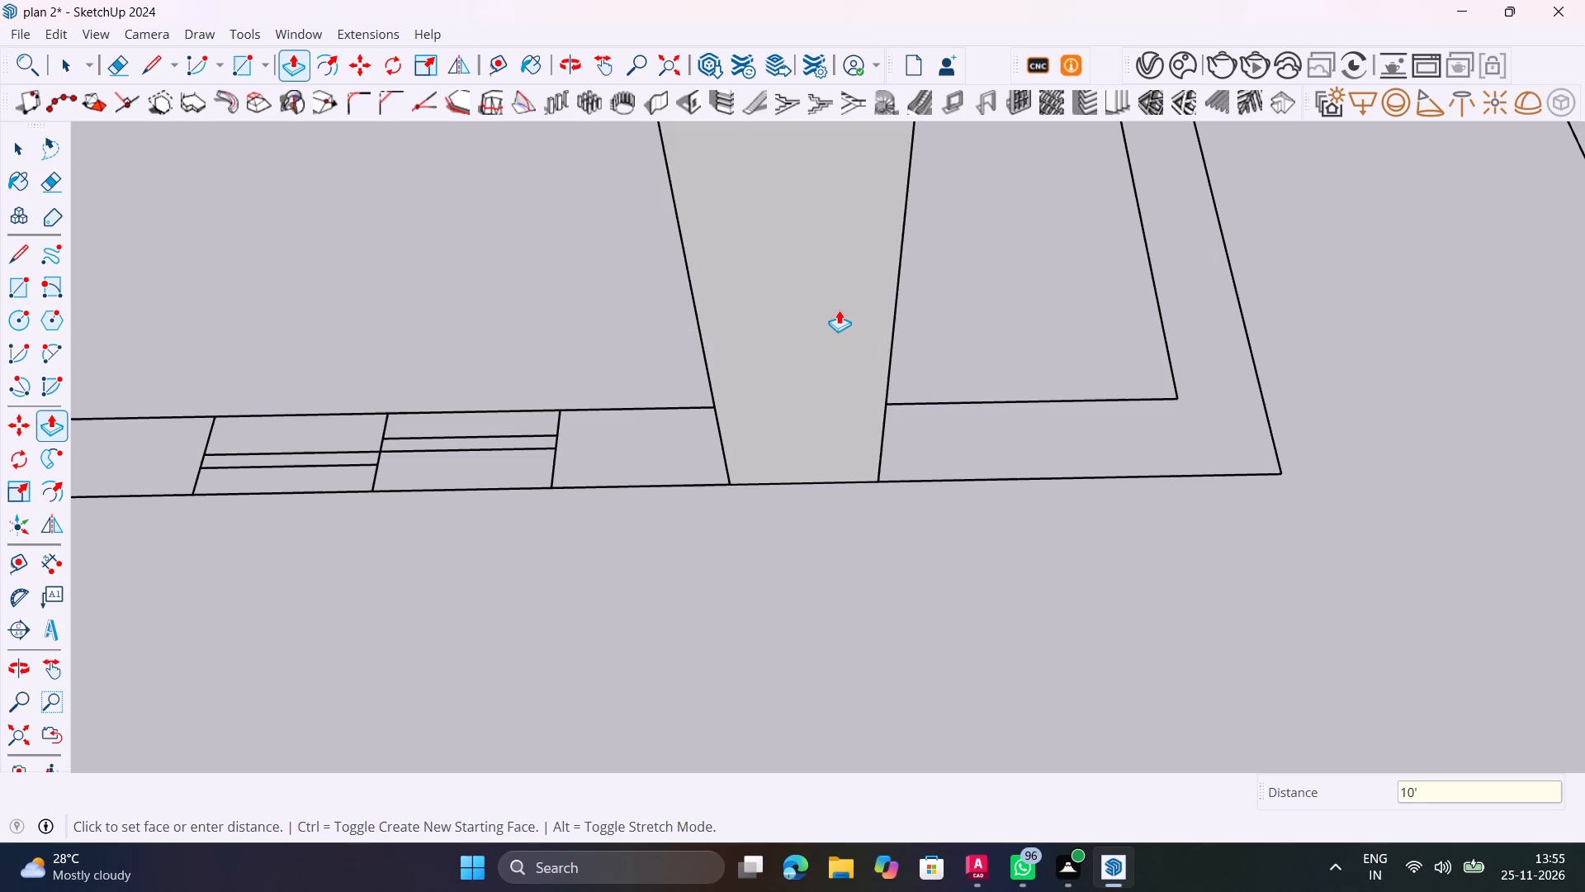
key(space)
Examine the first layout's front edge with its small rectangular outline, and the staircase wall, for remaining column outlines.
scroll(839, 309, down, 20)
shift+middle_drag(852, 396, 853, 397)
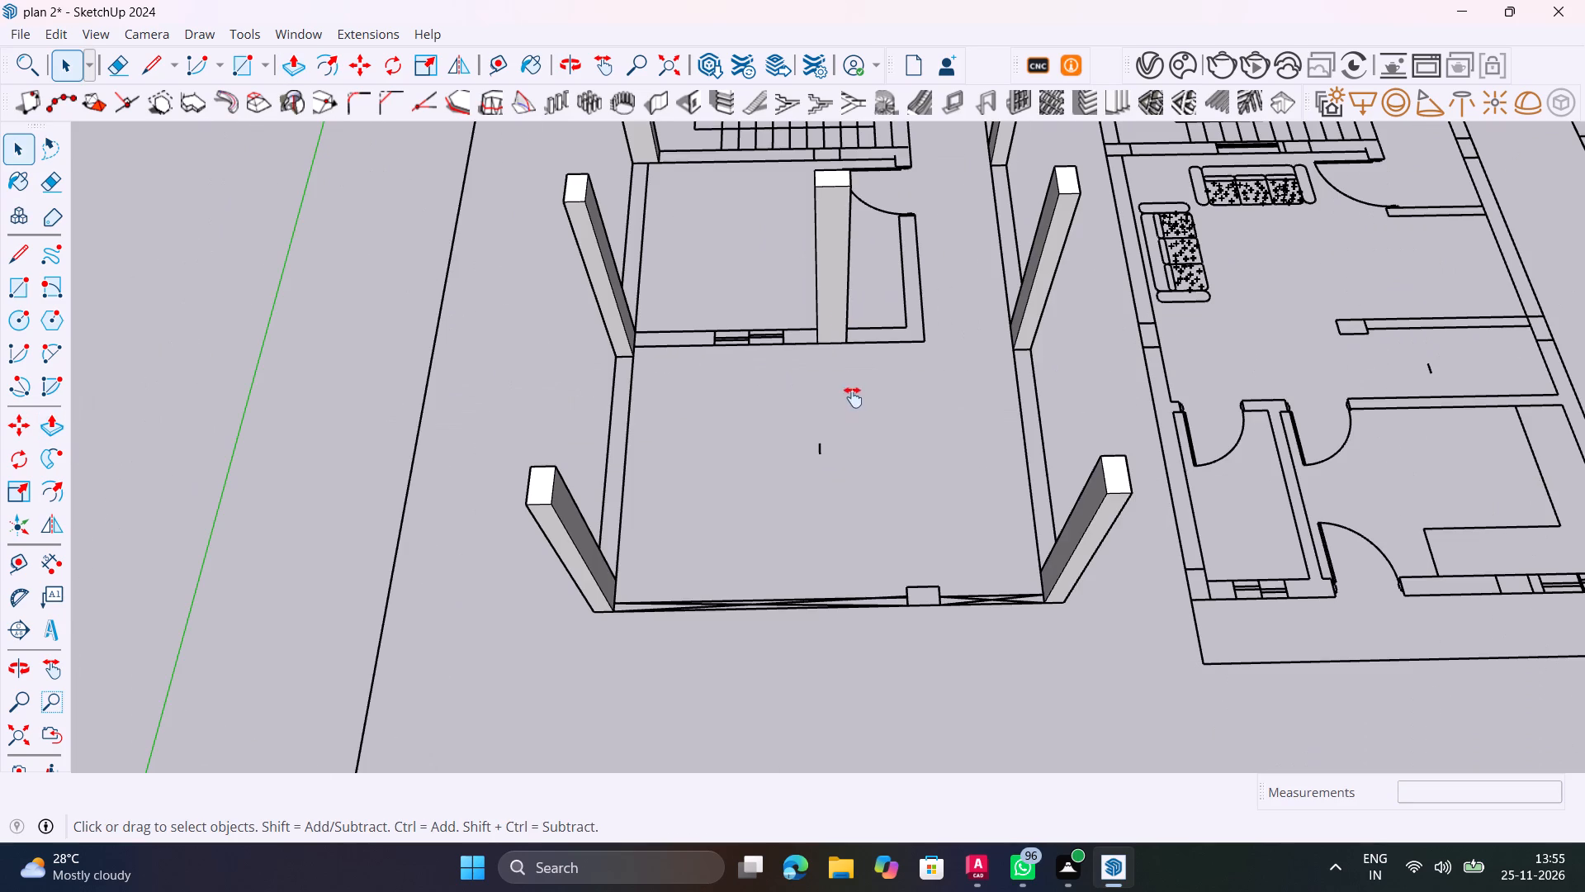
shift+middle_drag(853, 397, 704, 401)
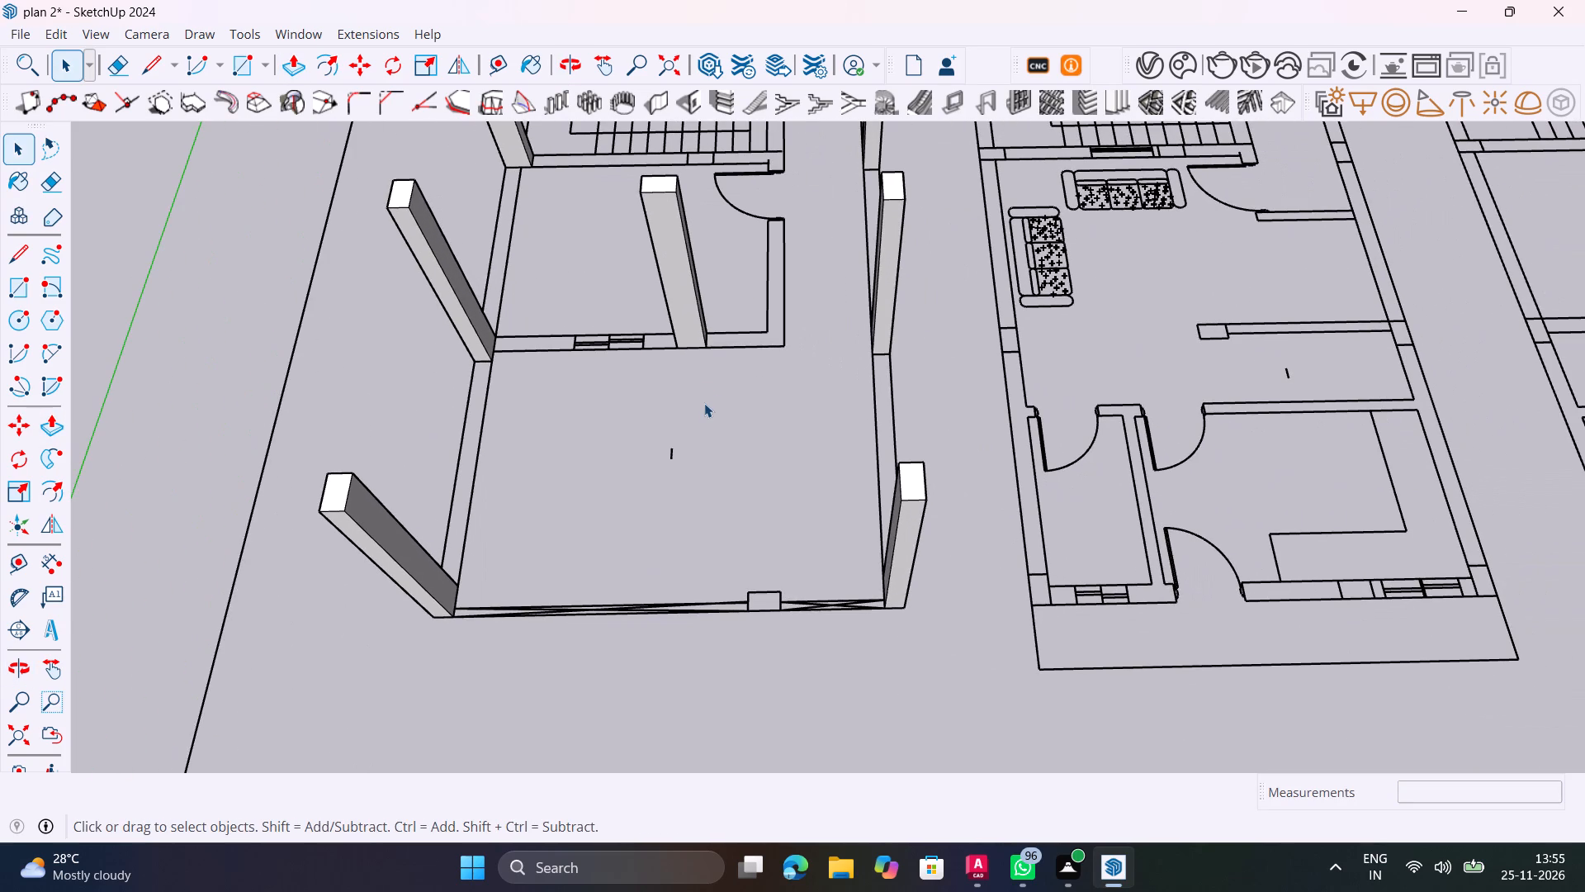
scroll(774, 593, up, 6)
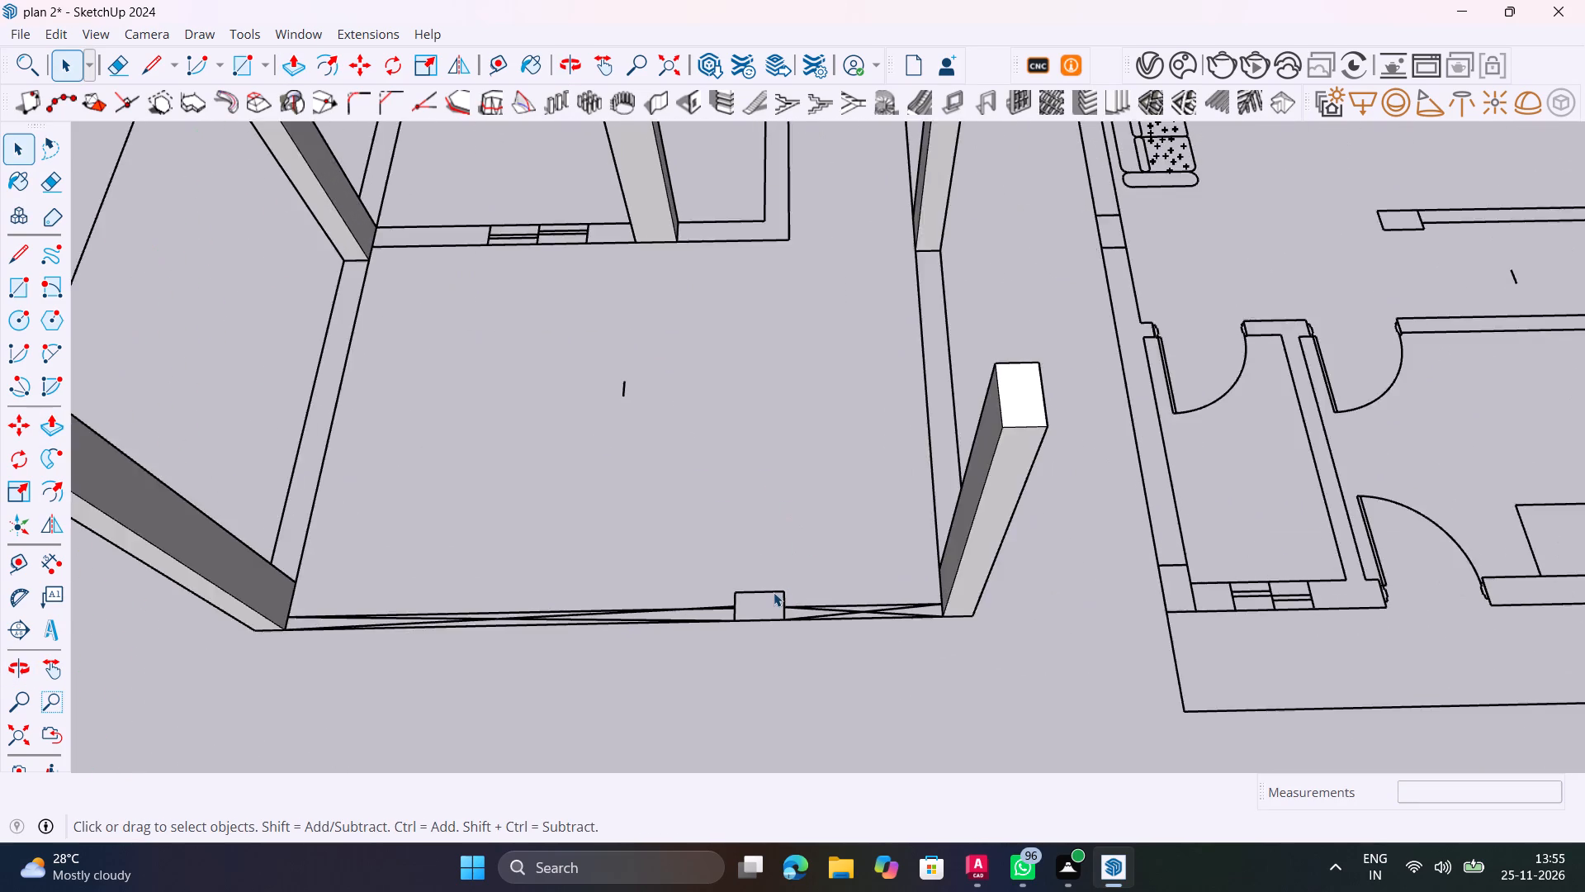
scroll(774, 592, up, 6)
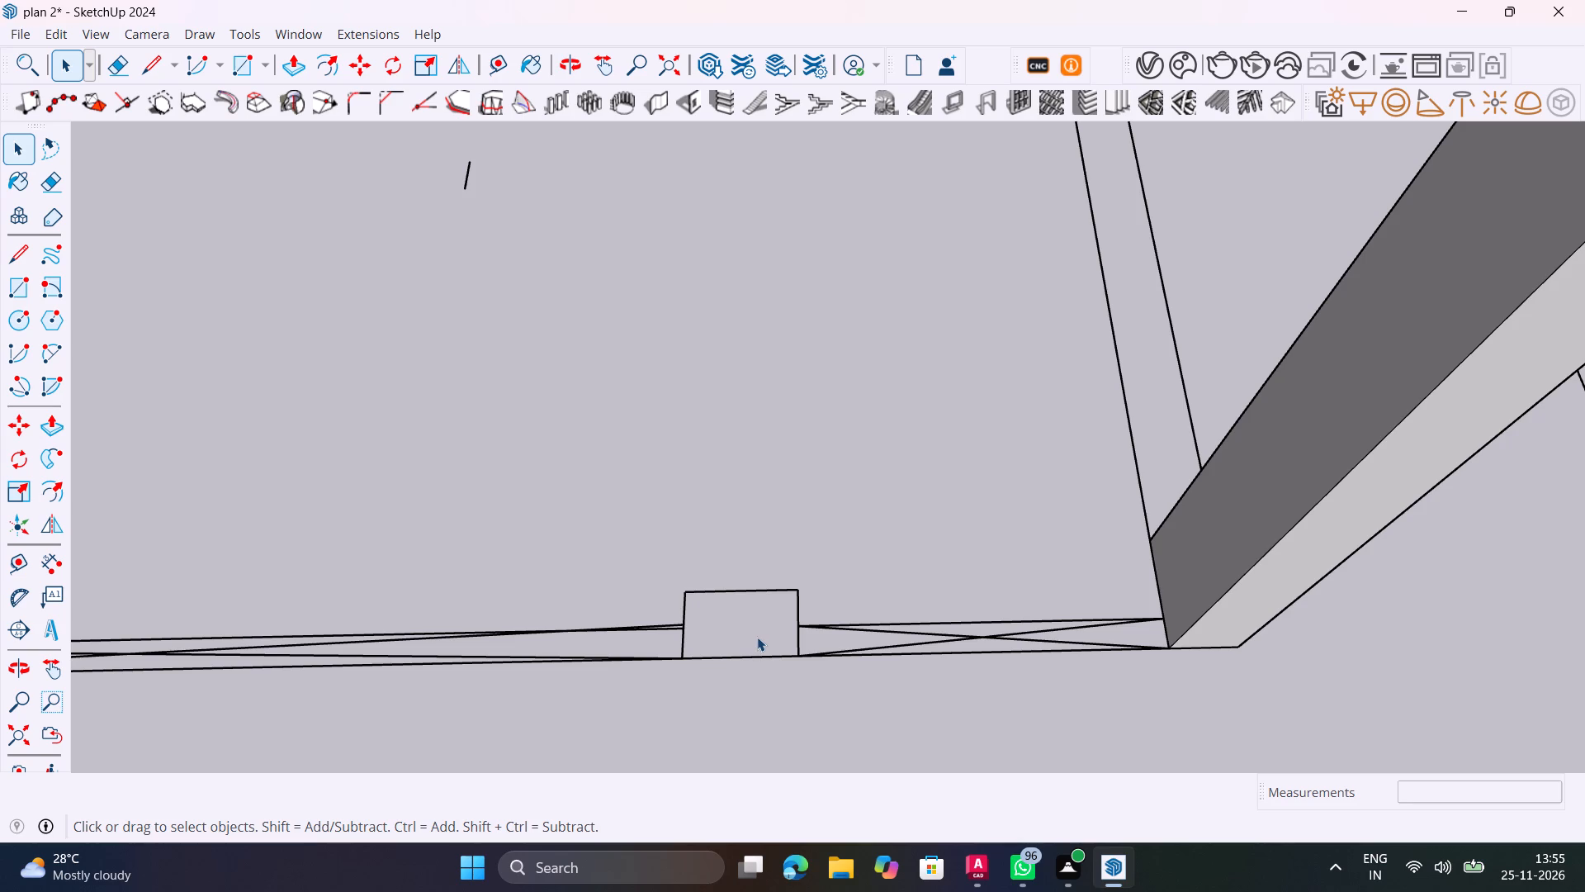
scroll(750, 628, down, 4)
scroll(750, 628, up, 2)
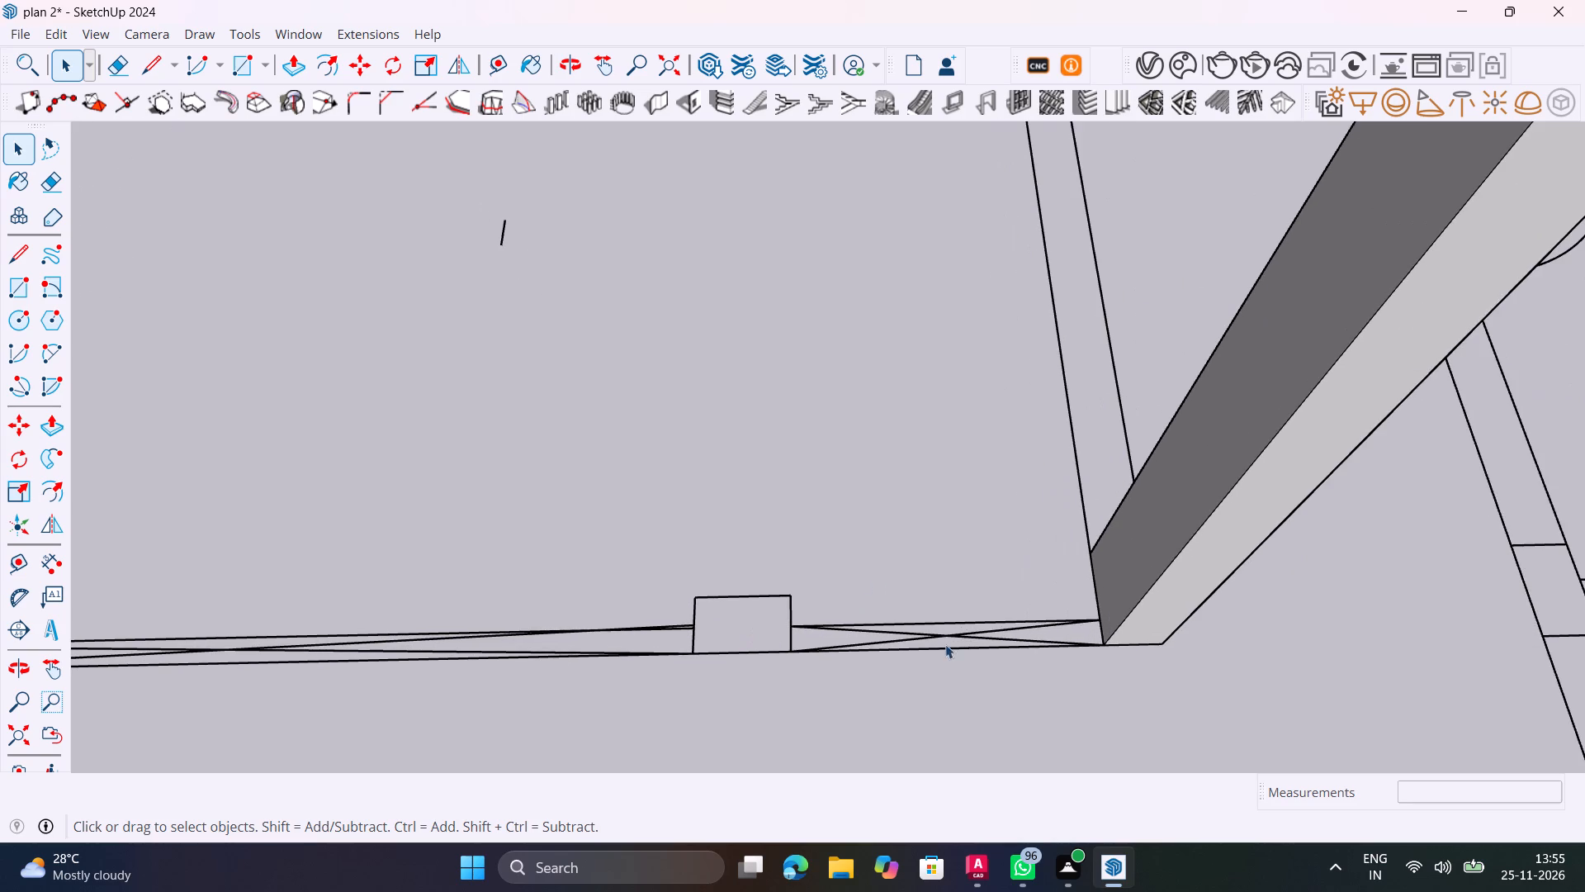
scroll(498, 567, down, 11)
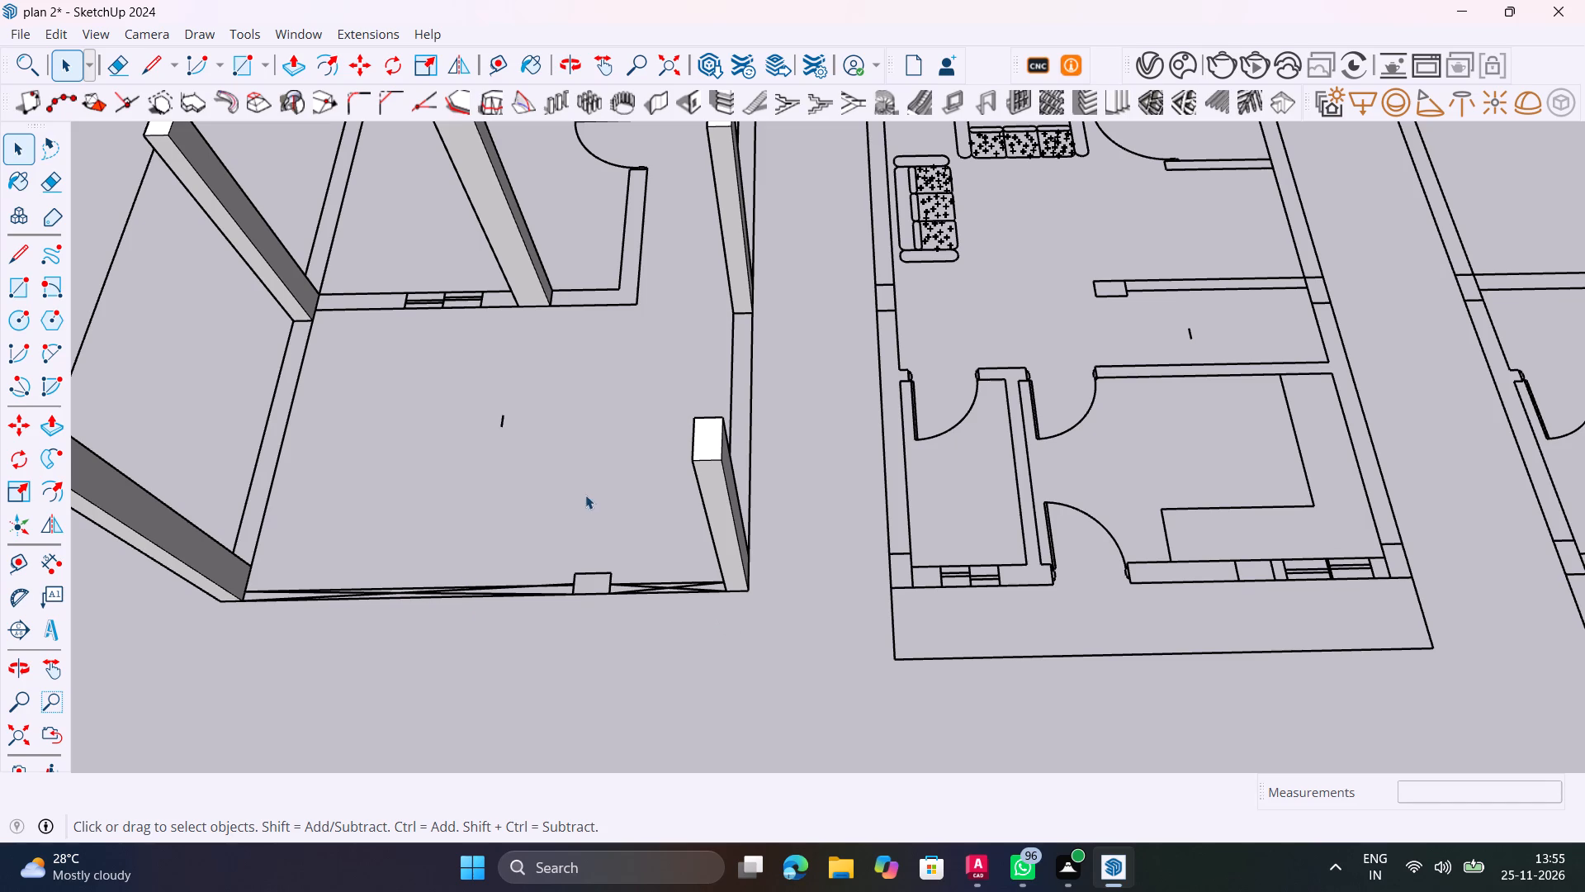
middle_drag(530, 483, 792, 491)
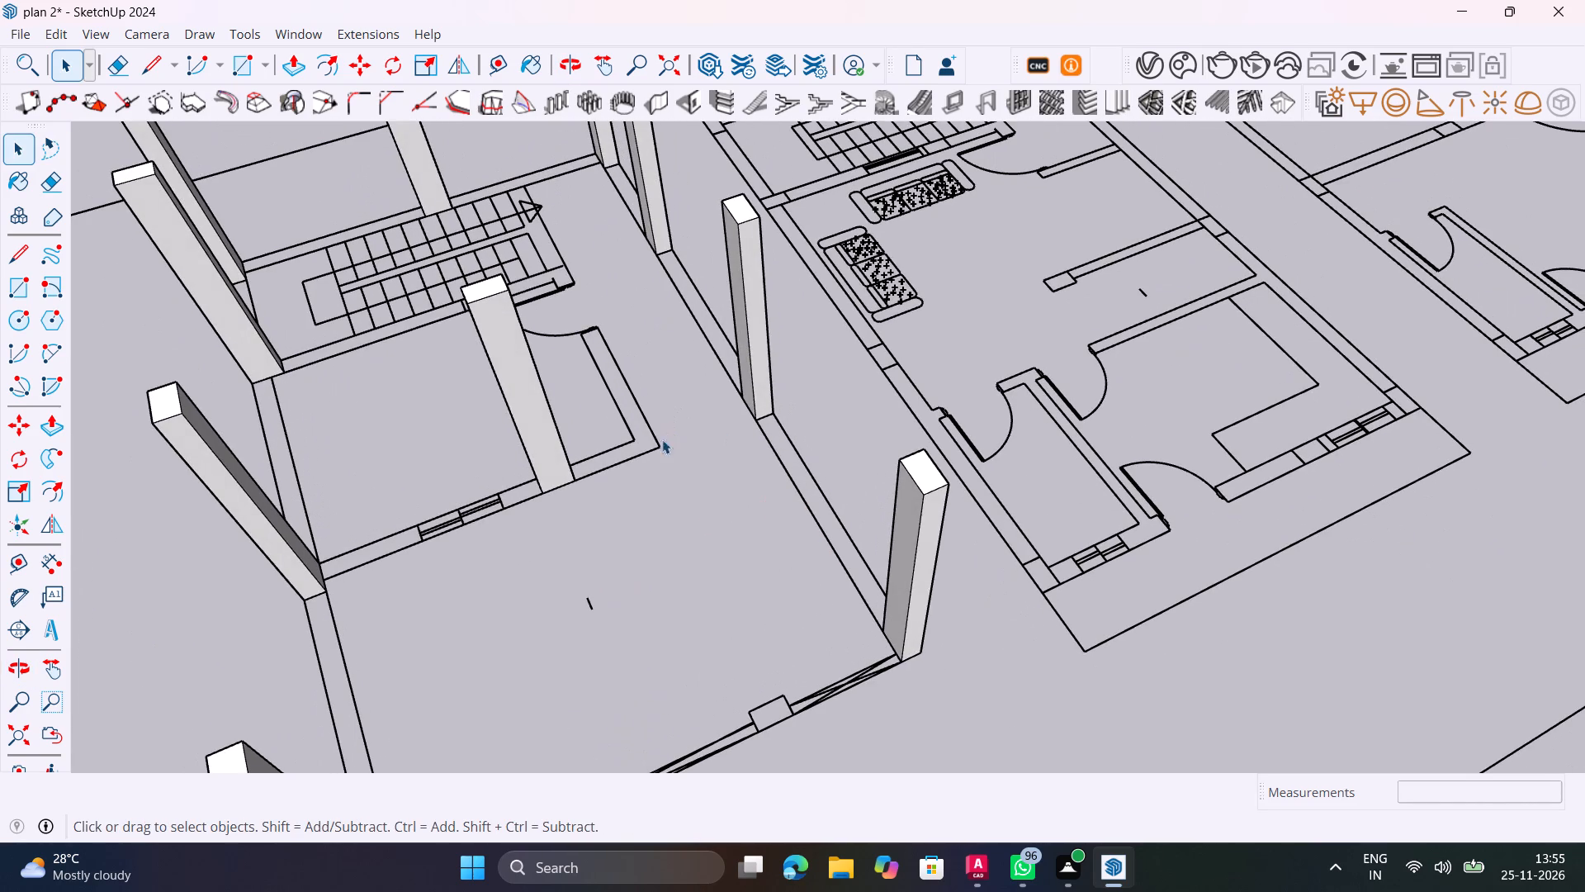
scroll(590, 358, up, 3)
shift+middle_drag(513, 346, 698, 556)
scroll(537, 399, up, 5)
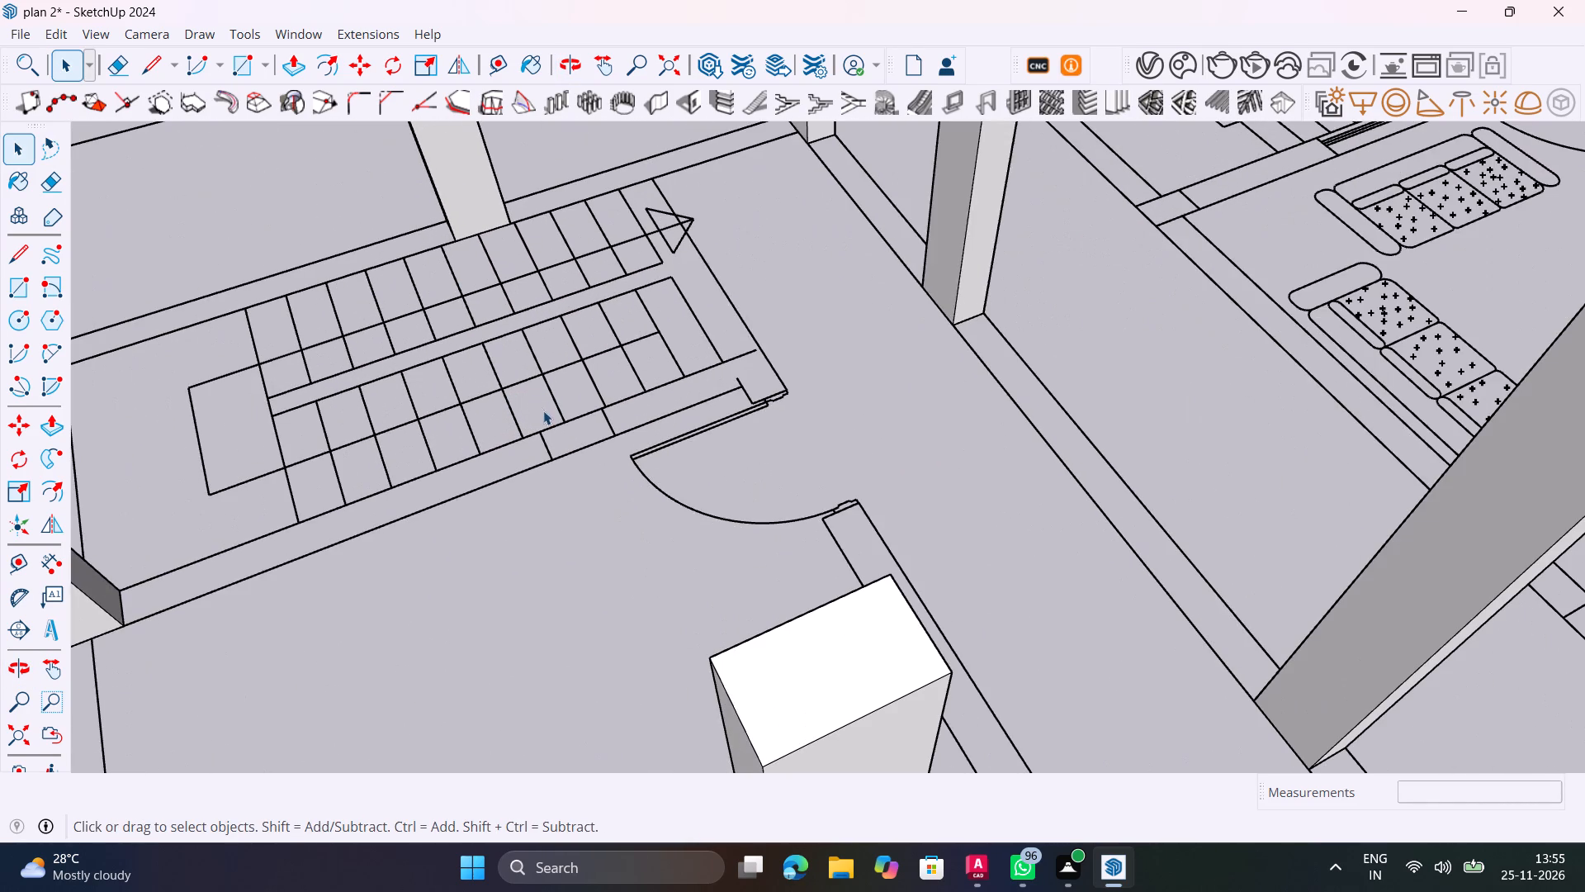
shift+middle_drag(570, 426, 453, 252)
scroll(453, 252, down, 18)
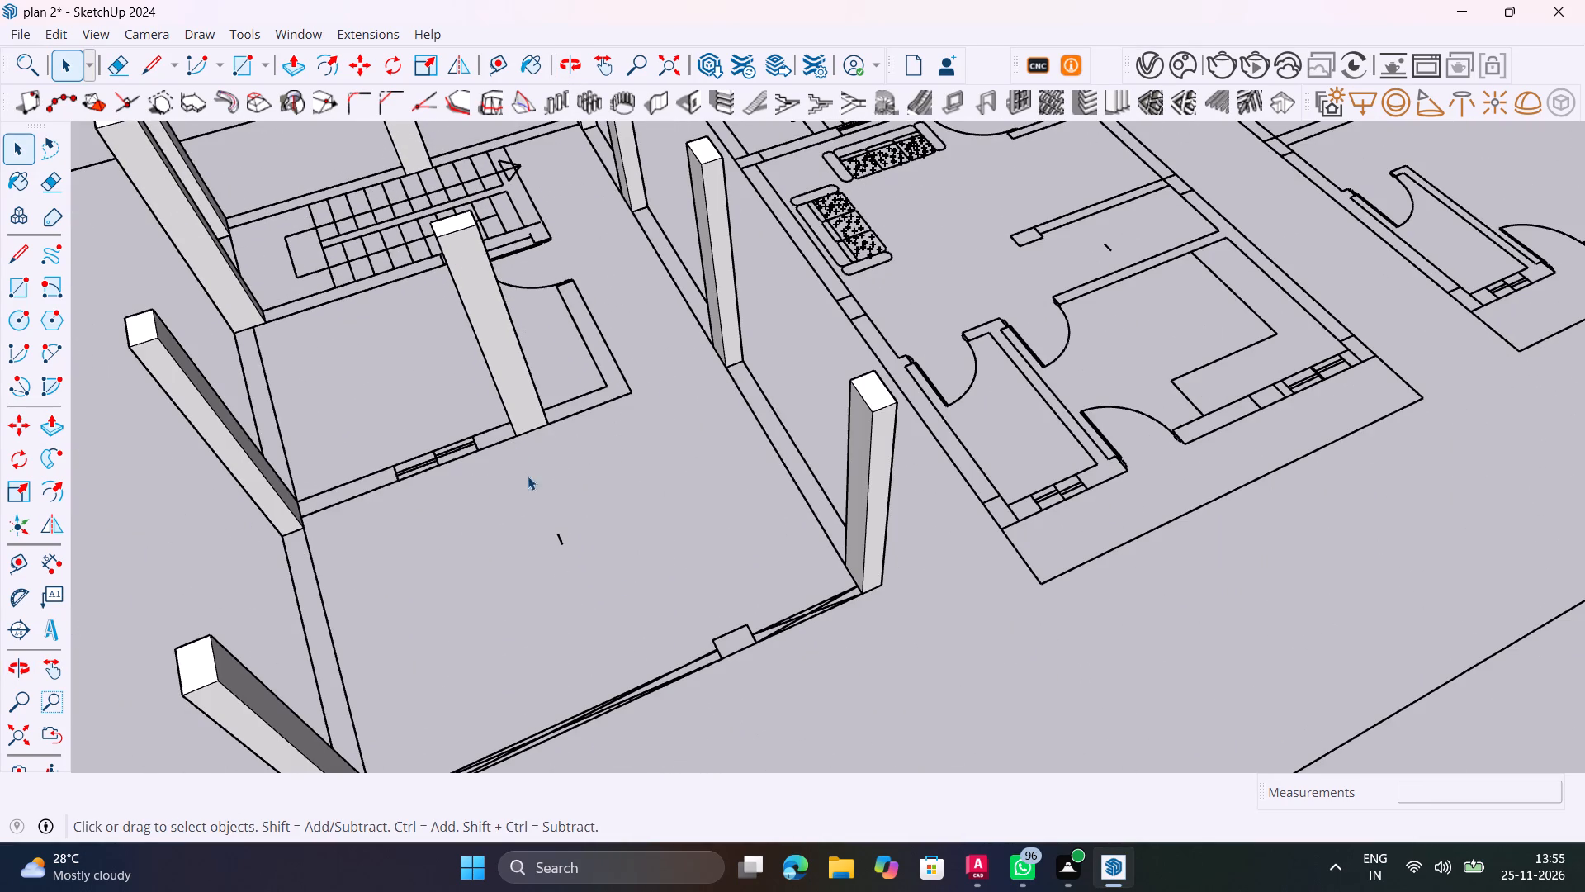
scroll(734, 646, up, 9)
middle_drag(731, 643, 592, 523)
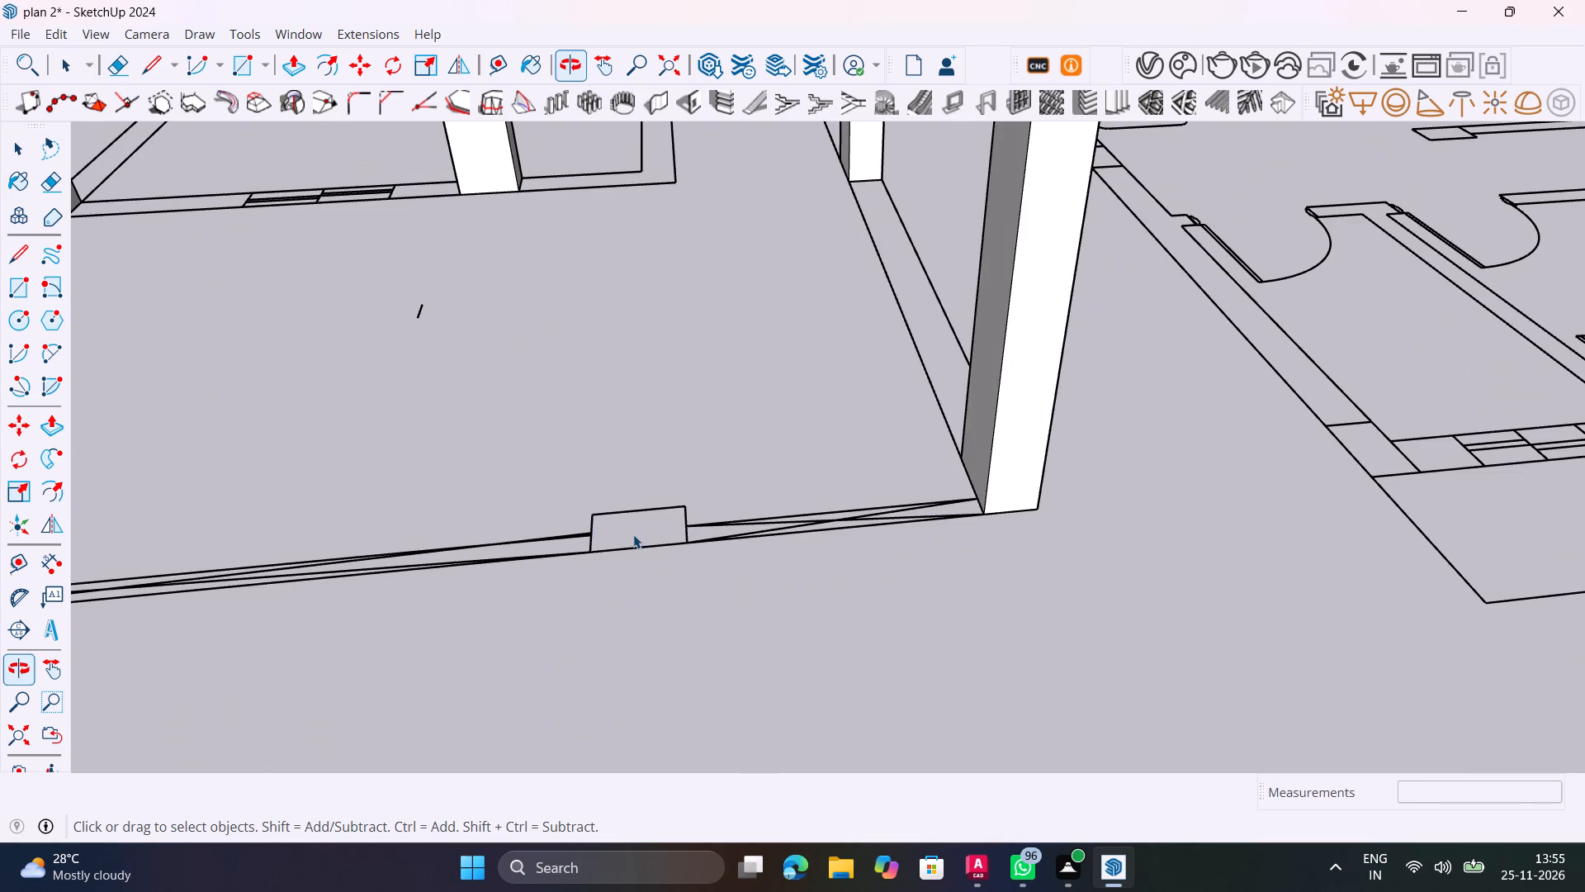
scroll(649, 527, down, 5)
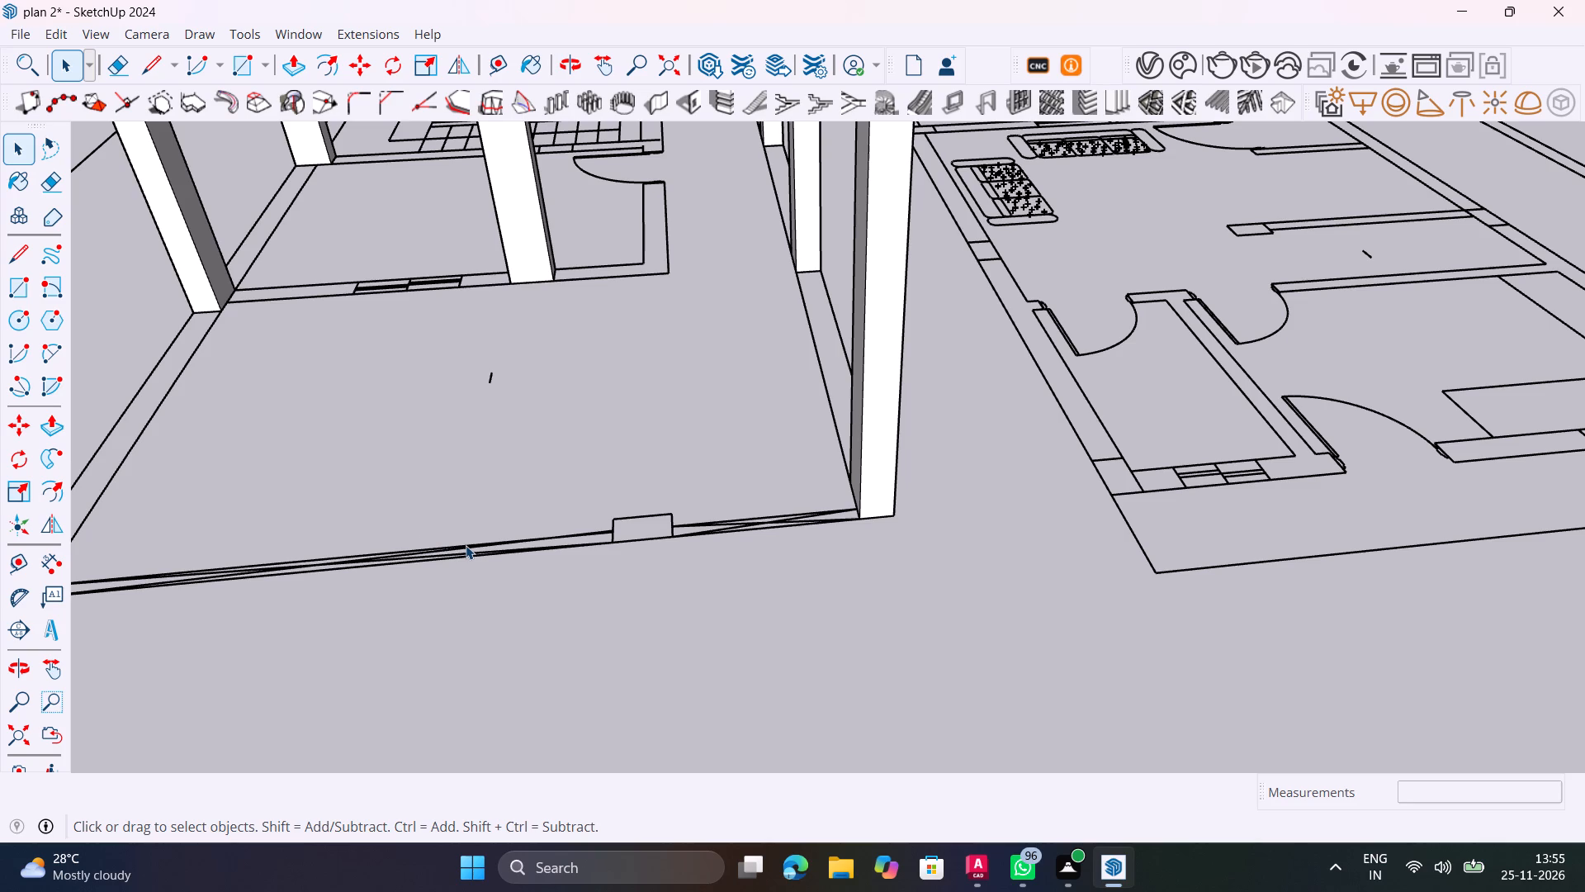
scroll(466, 545, down, 5)
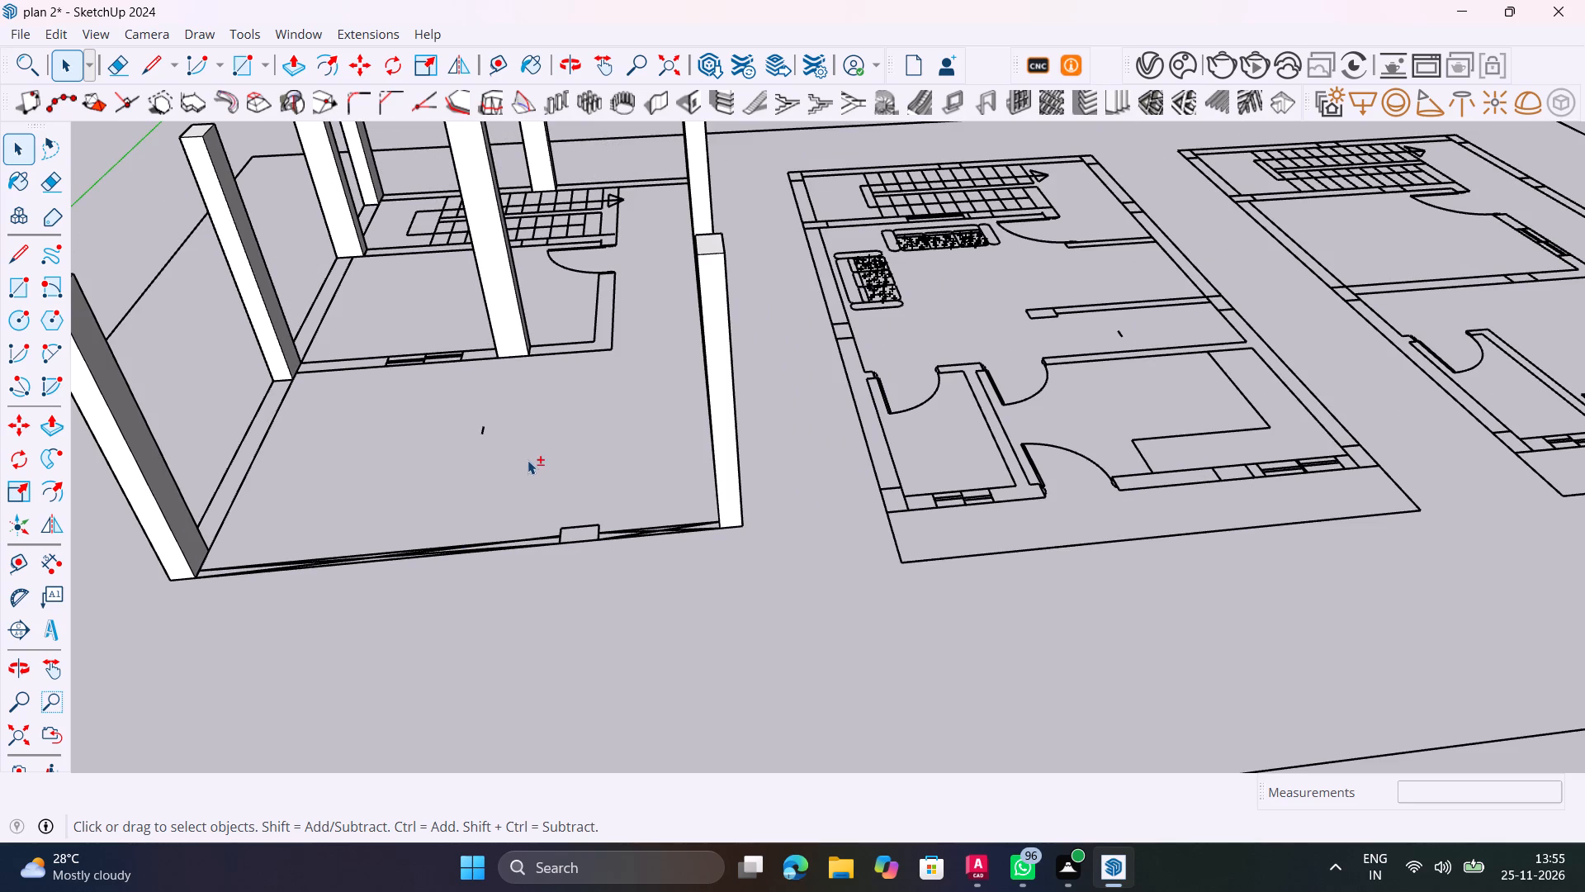
Draw a 1'3" by 9" rectangle over the column outline on the wall between the staircase and the room.
shift+middle_drag(527, 453, 769, 674)
middle_drag(719, 557, 746, 595)
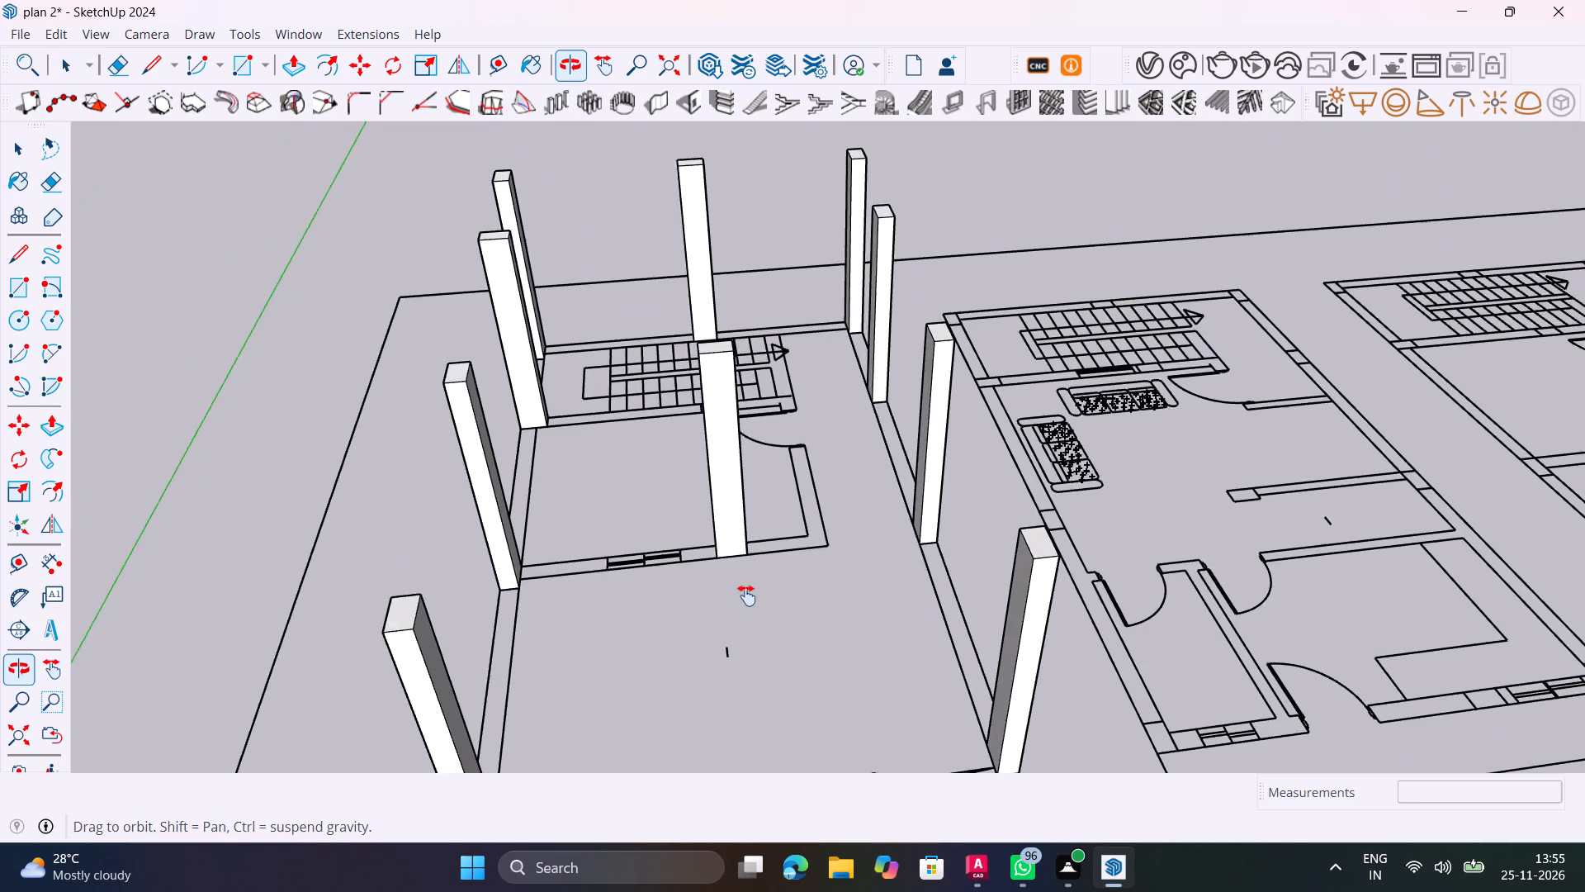
middle_drag(746, 595, 778, 759)
middle_drag(743, 499, 805, 732)
scroll(736, 428, up, 15)
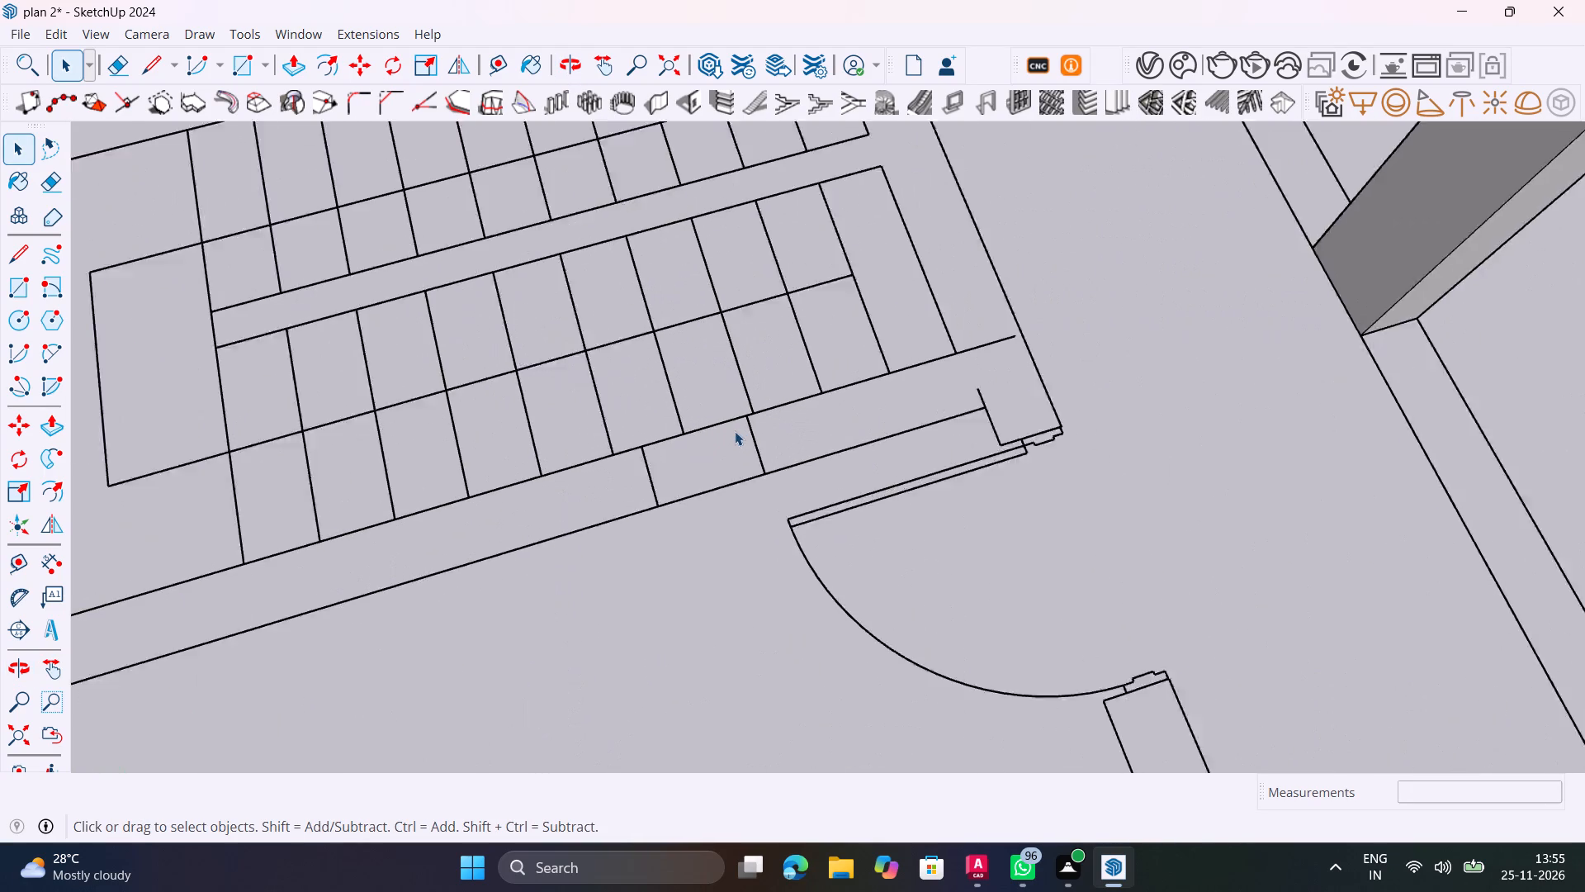
scroll(735, 431, up, 2)
key(r)
click(607, 453)
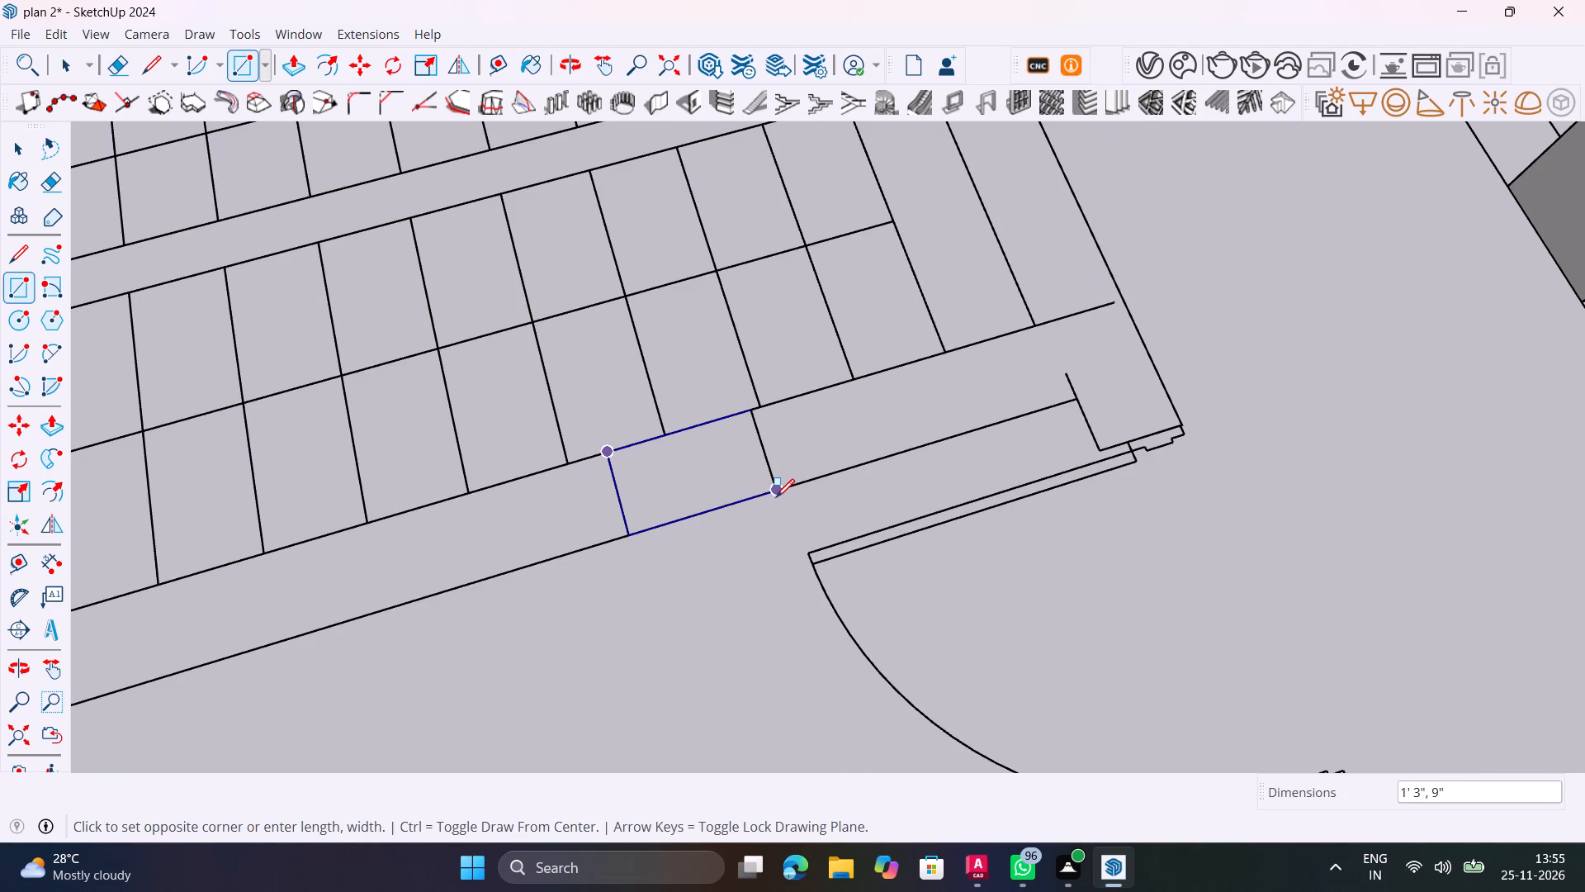
click(779, 491)
key(space)
Extrude the staircase wall column rectangle upward 10' with Push/Pull.
click(747, 486)
key(p)
click(747, 486)
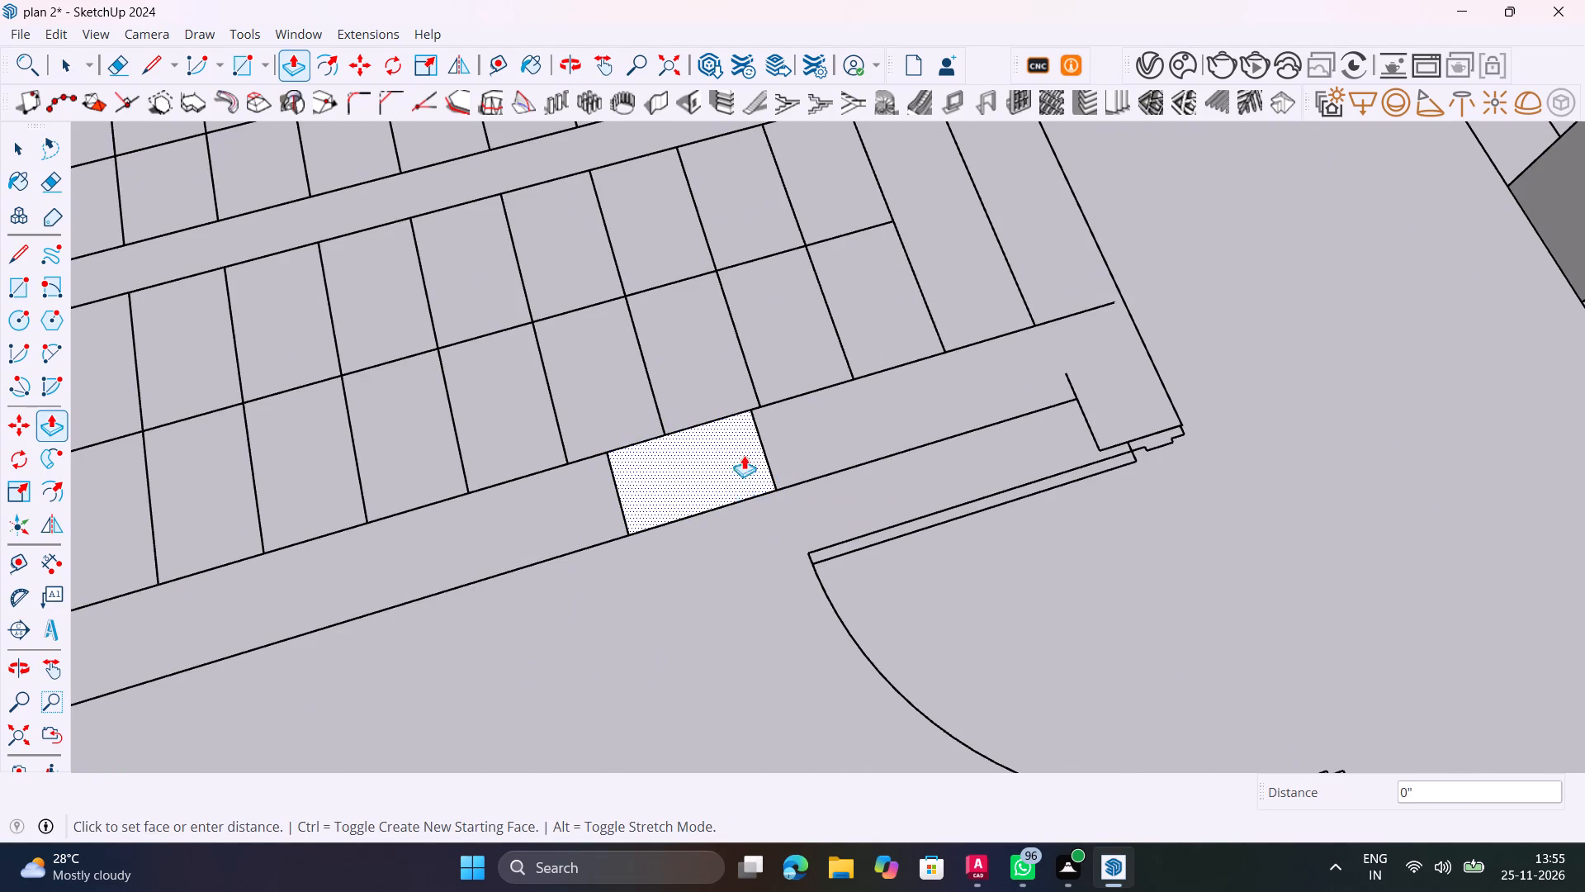
text(10')
key(Return)
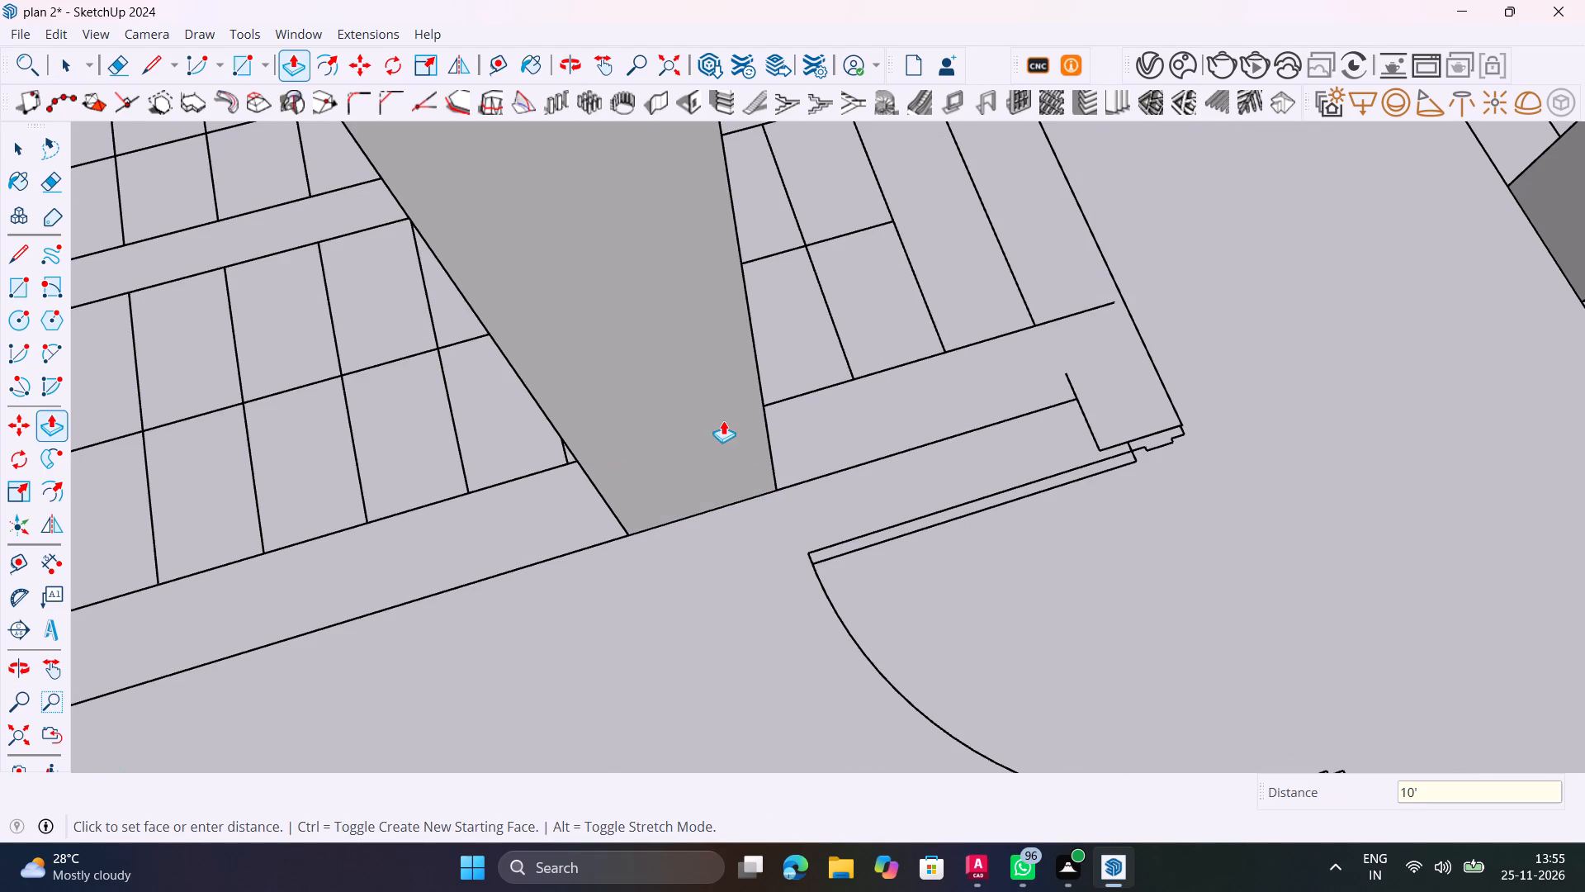
key(space)
Inspect the first layout's raised columns from several angles, including the interior room and staircase walls.
scroll(723, 420, down, 20)
scroll(723, 420, down, 5)
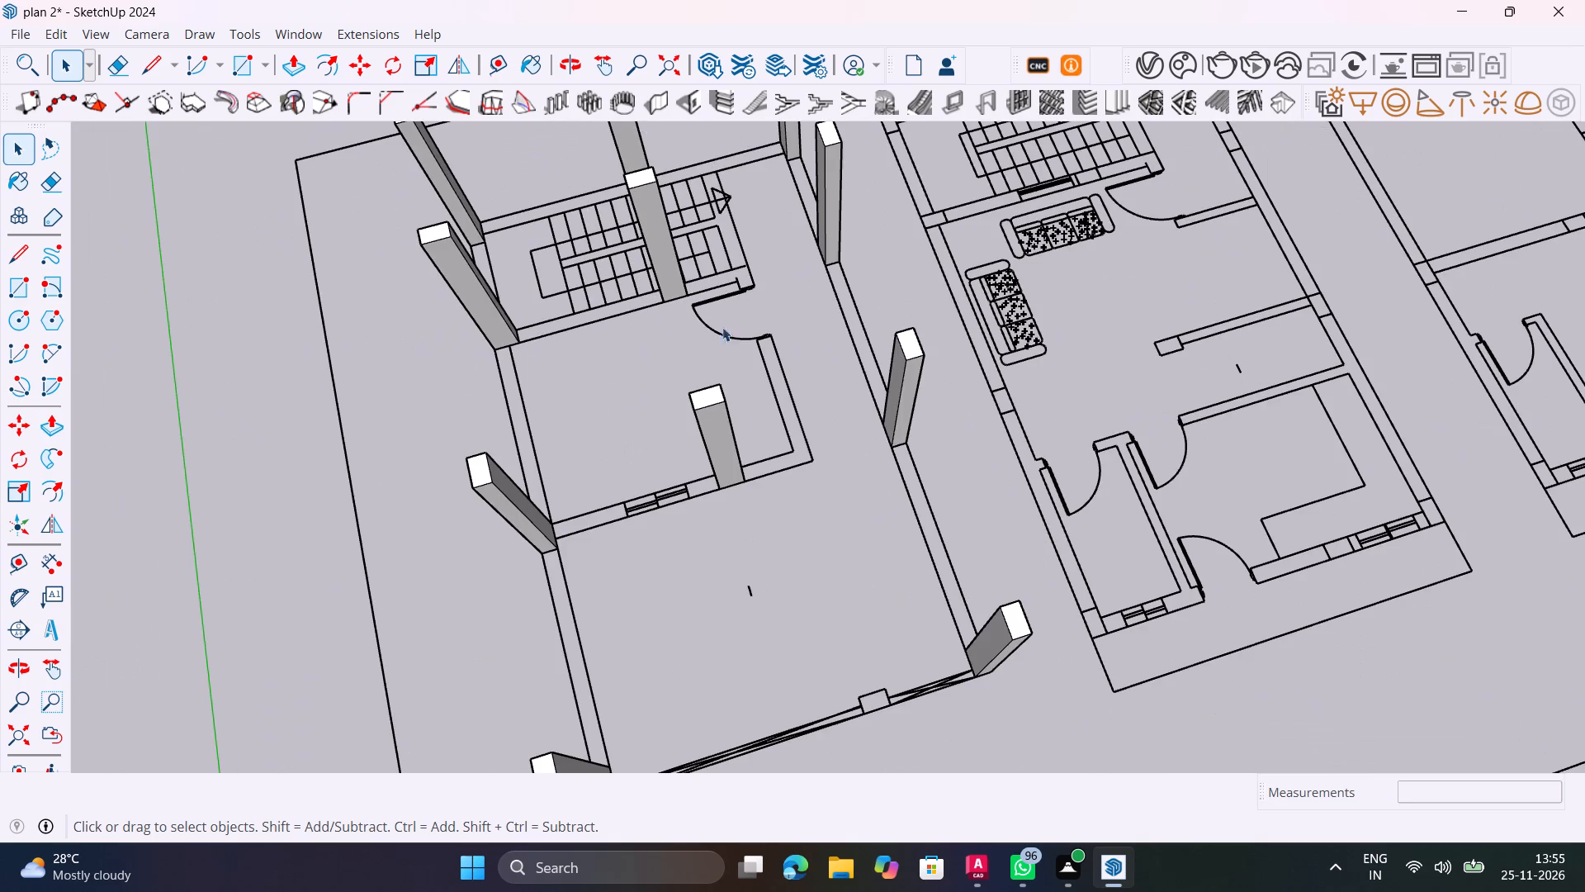
middle_drag(736, 368, 631, 187)
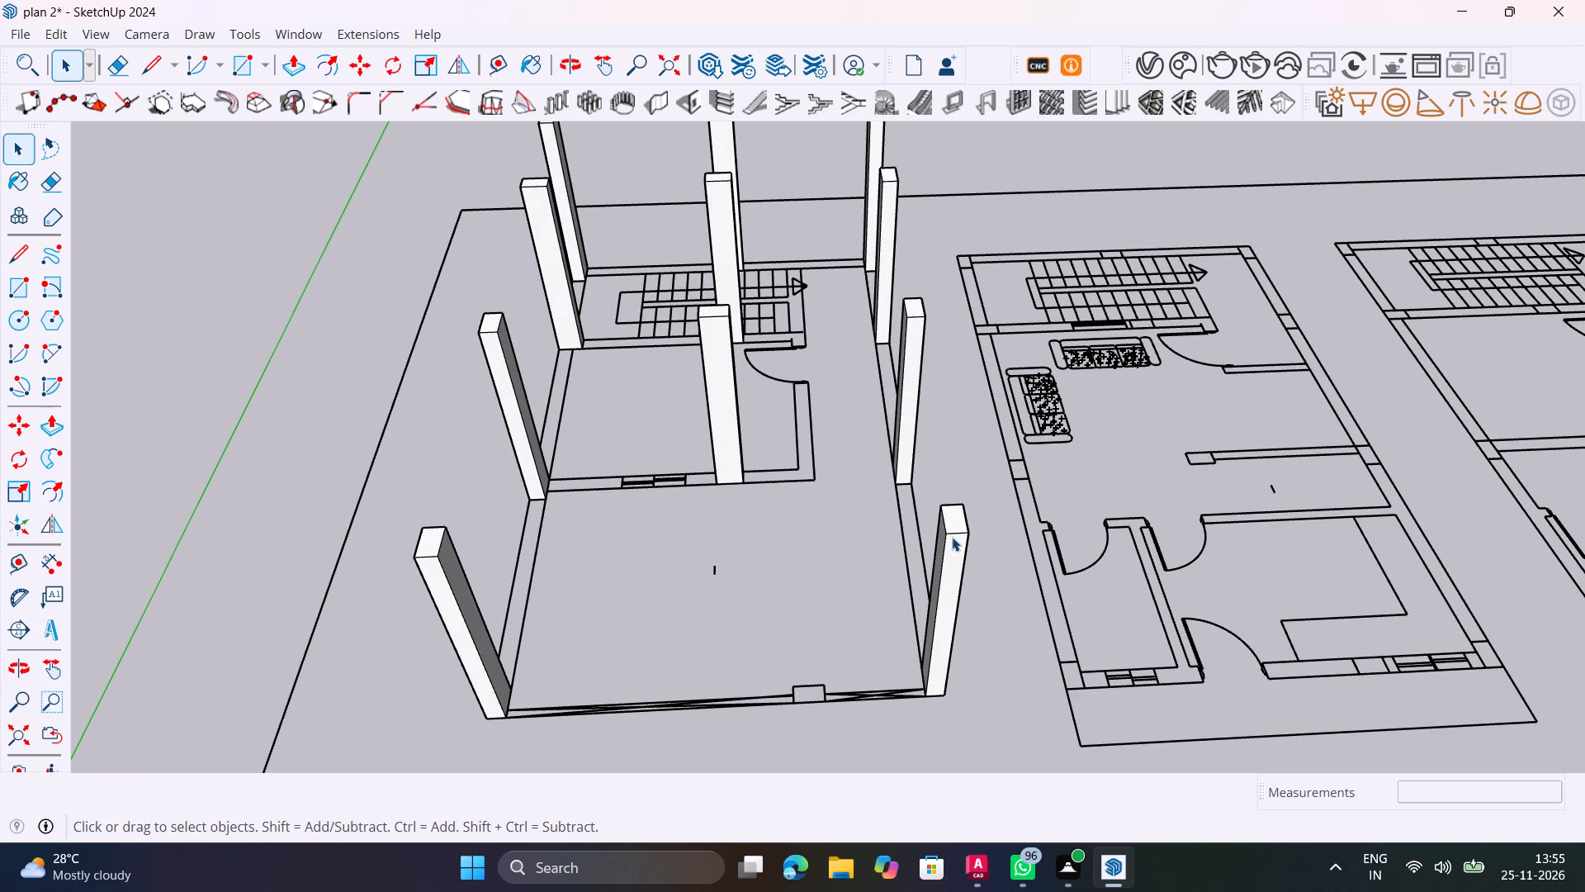
shift+scroll(936, 577, down, 1)
shift+middle_drag(936, 577, 843, 491)
middle_drag(823, 569, 785, 537)
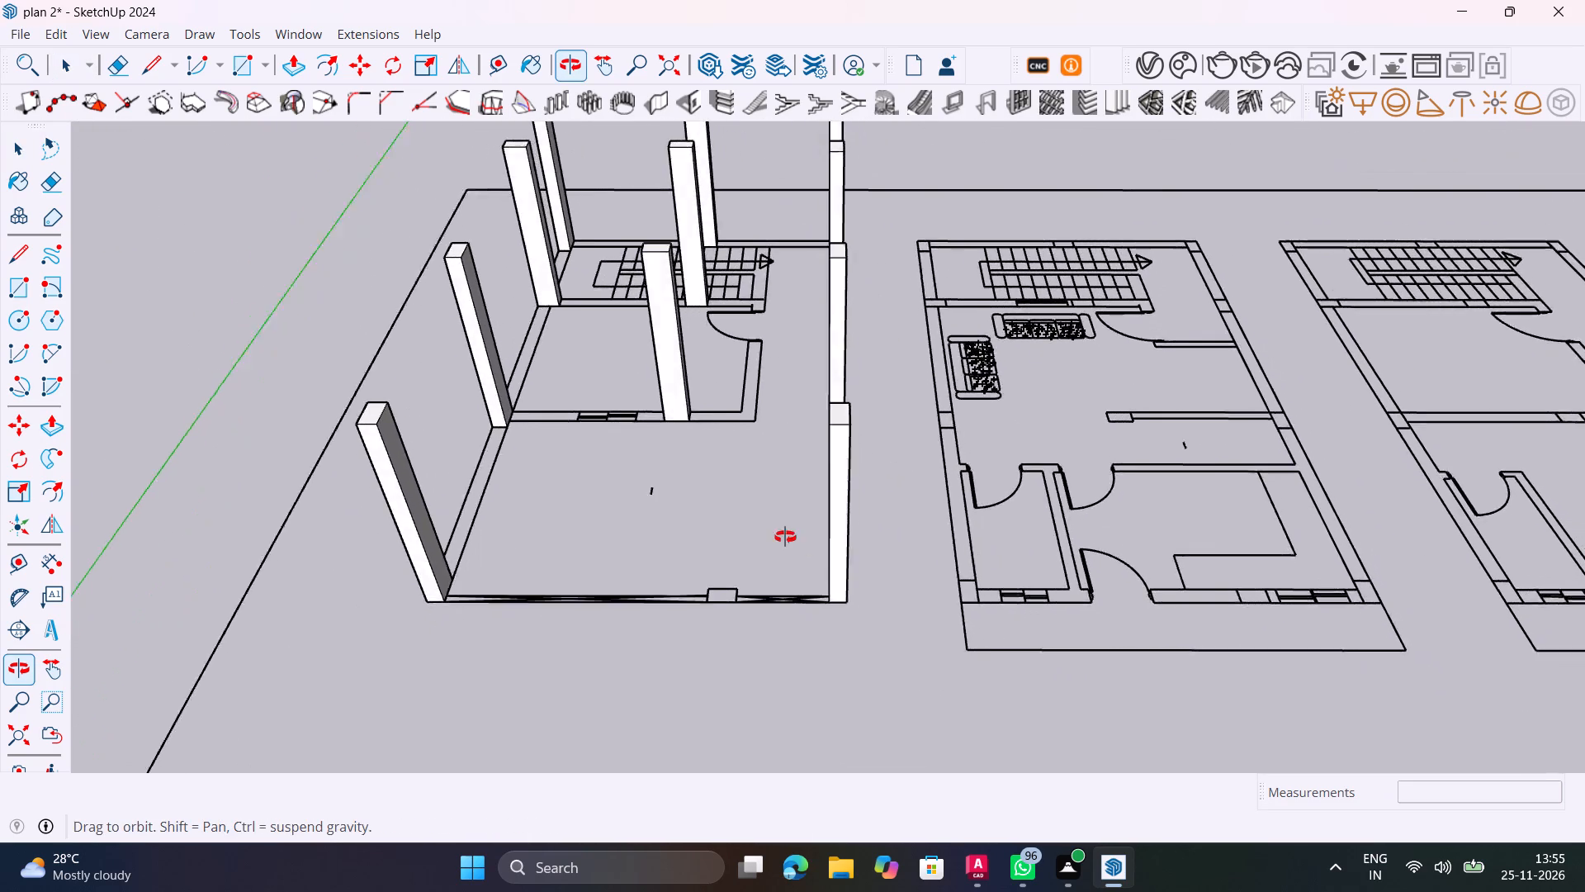
middle_drag(785, 537, 726, 517)
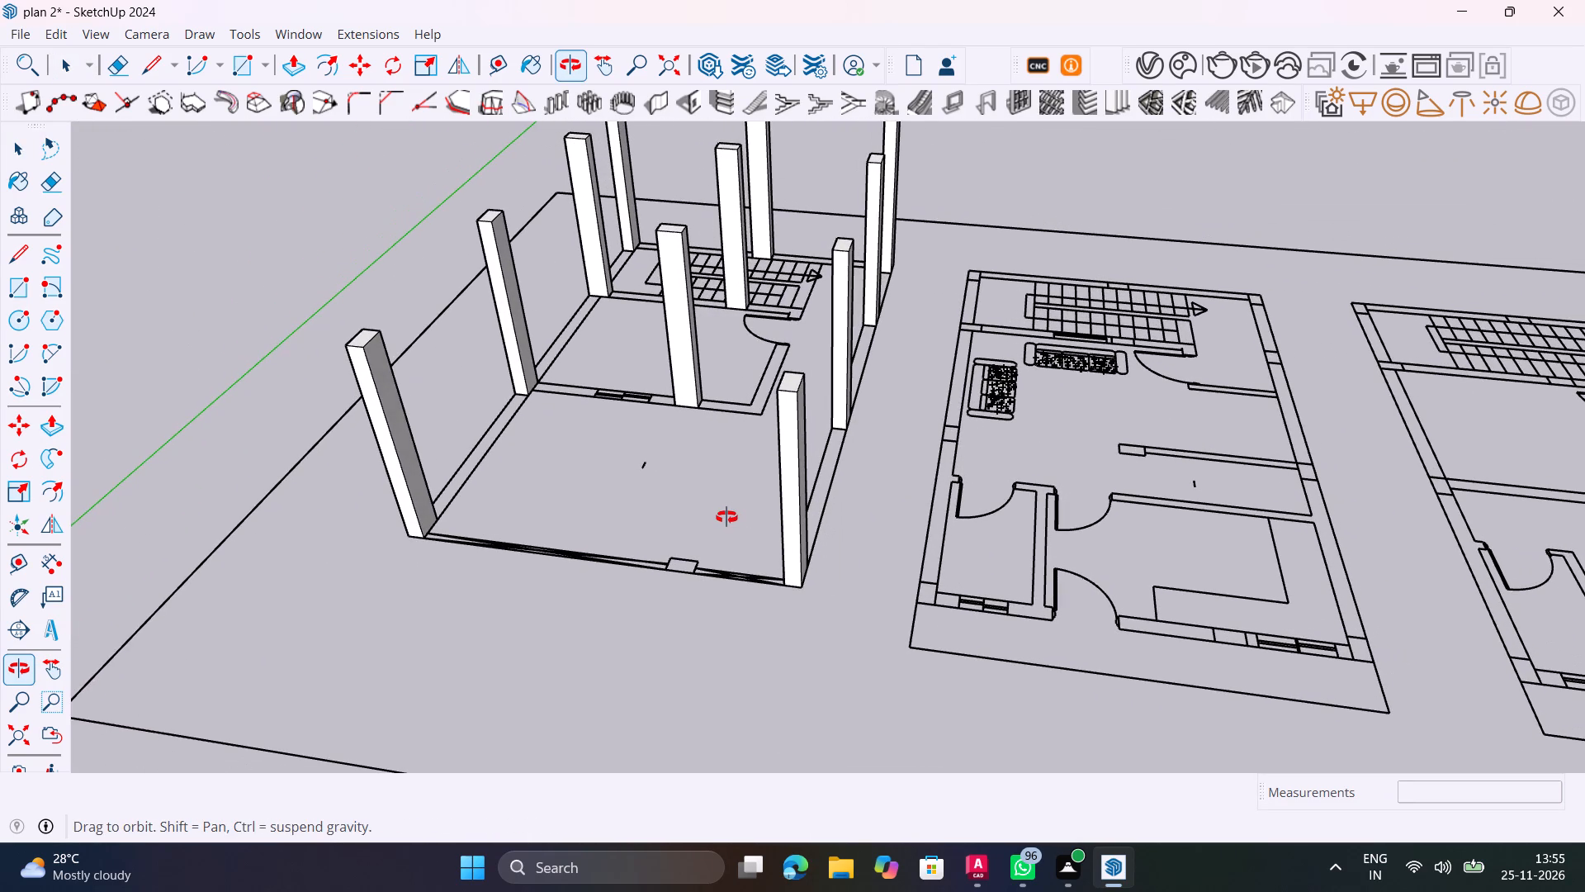
middle_drag(726, 517, 672, 526)
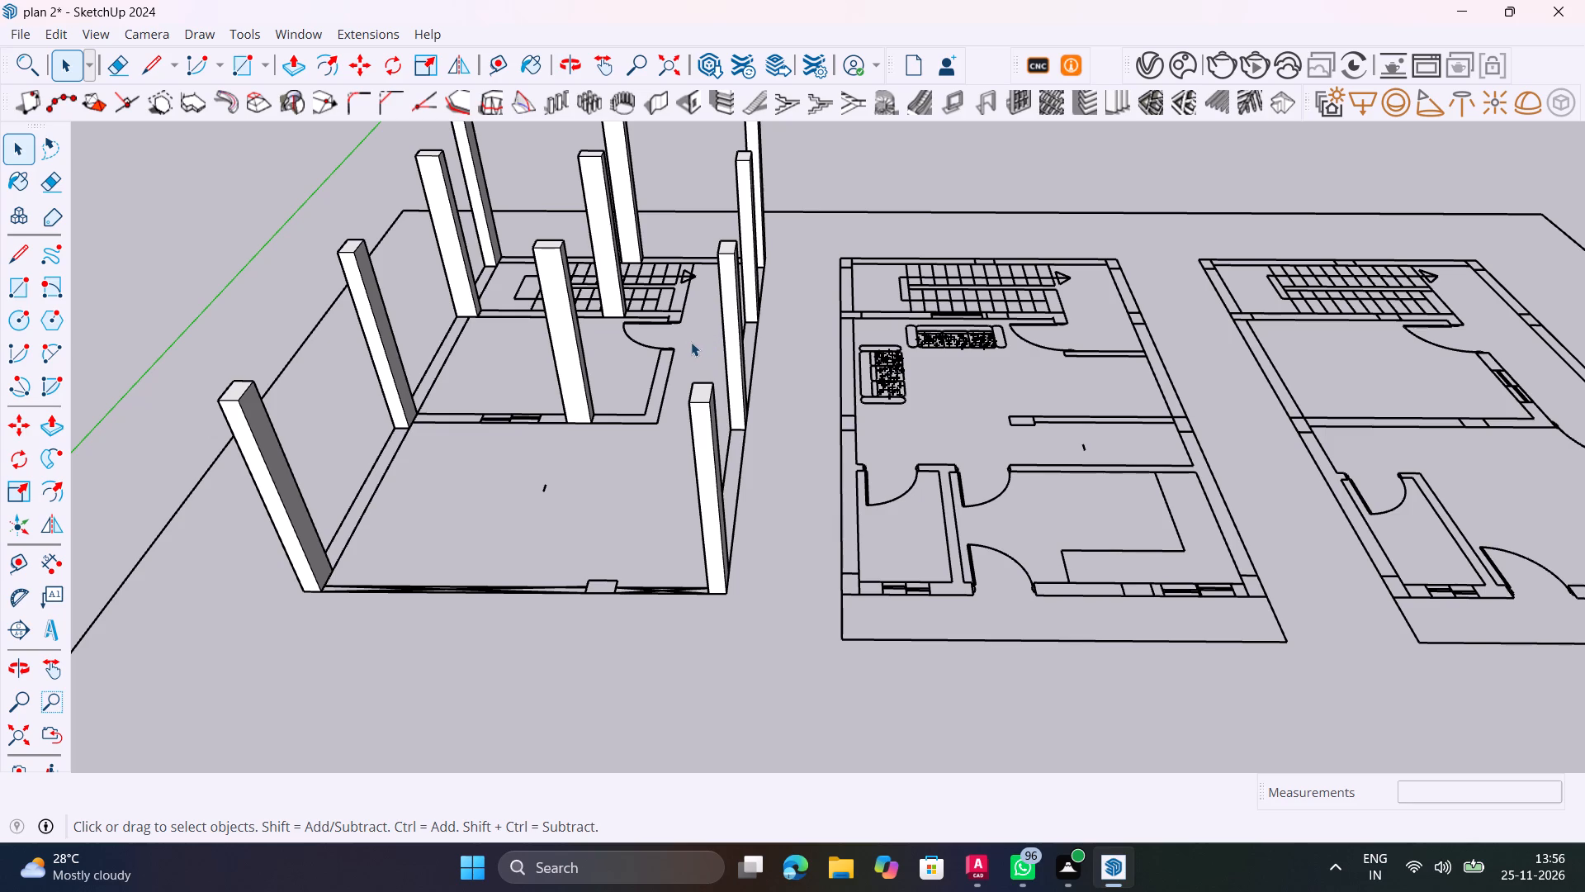
middle_drag(710, 475, 797, 390)
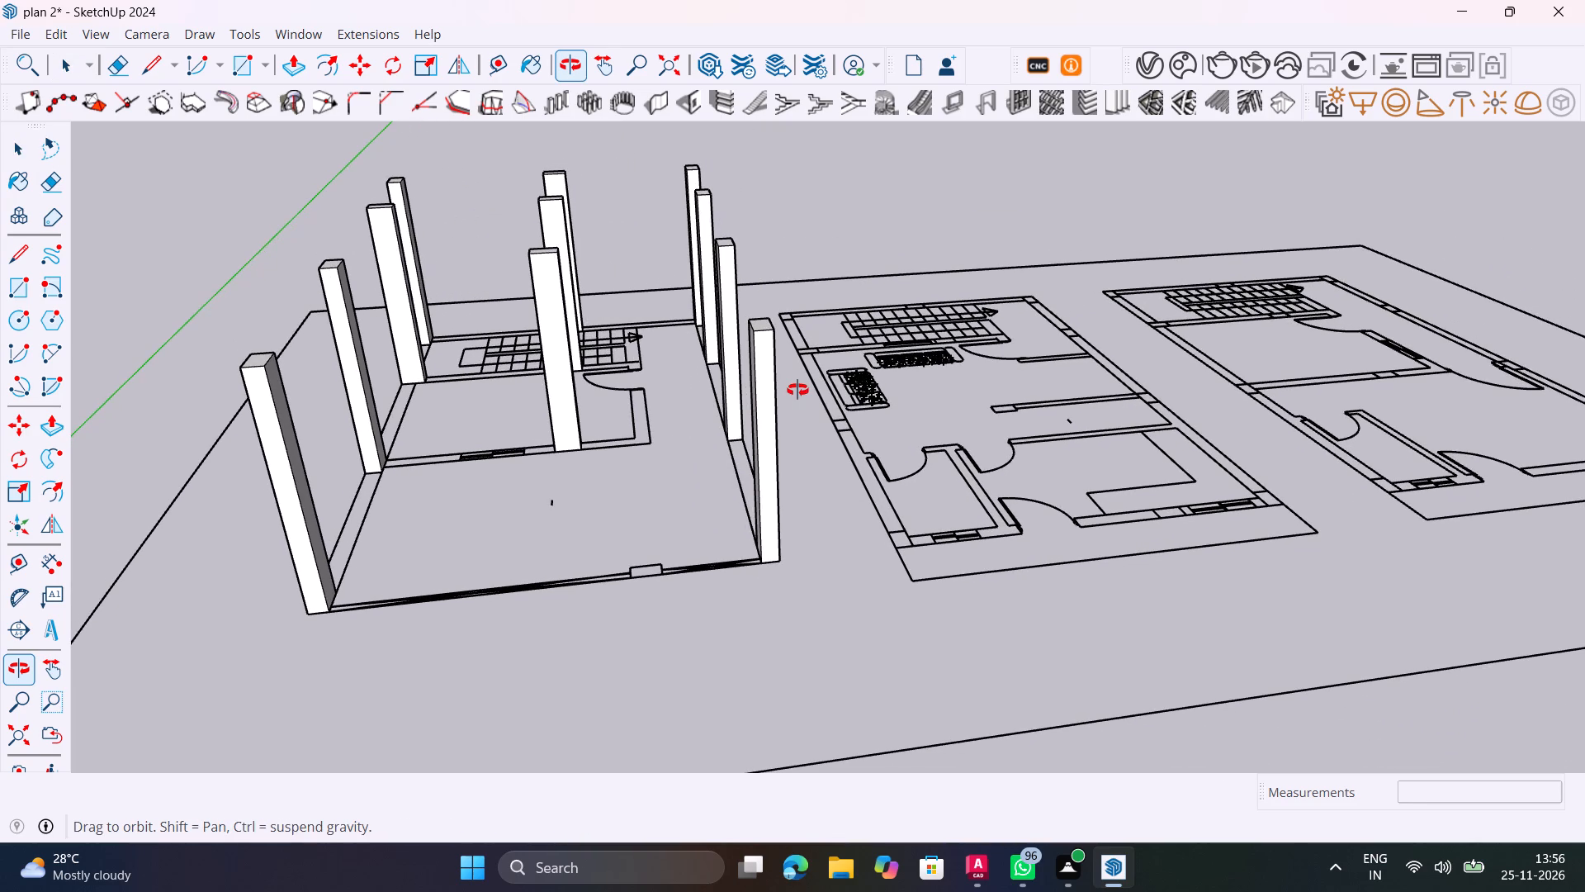
middle_drag(797, 390, 685, 396)
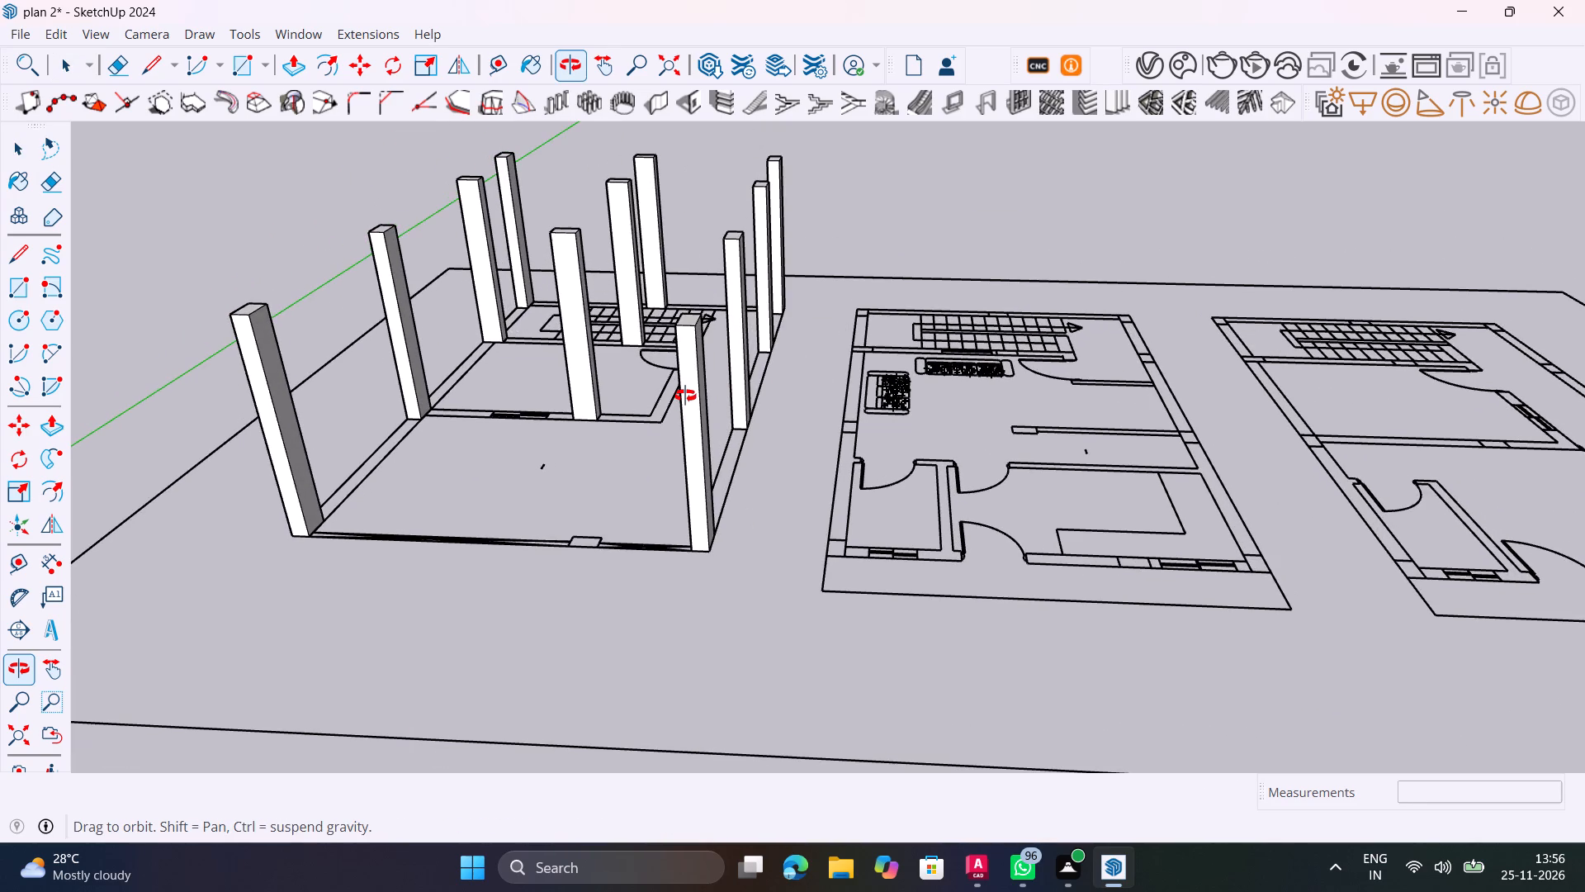
middle_drag(685, 396, 734, 491)
scroll(696, 493, up, 1)
middle_drag(696, 493, 735, 609)
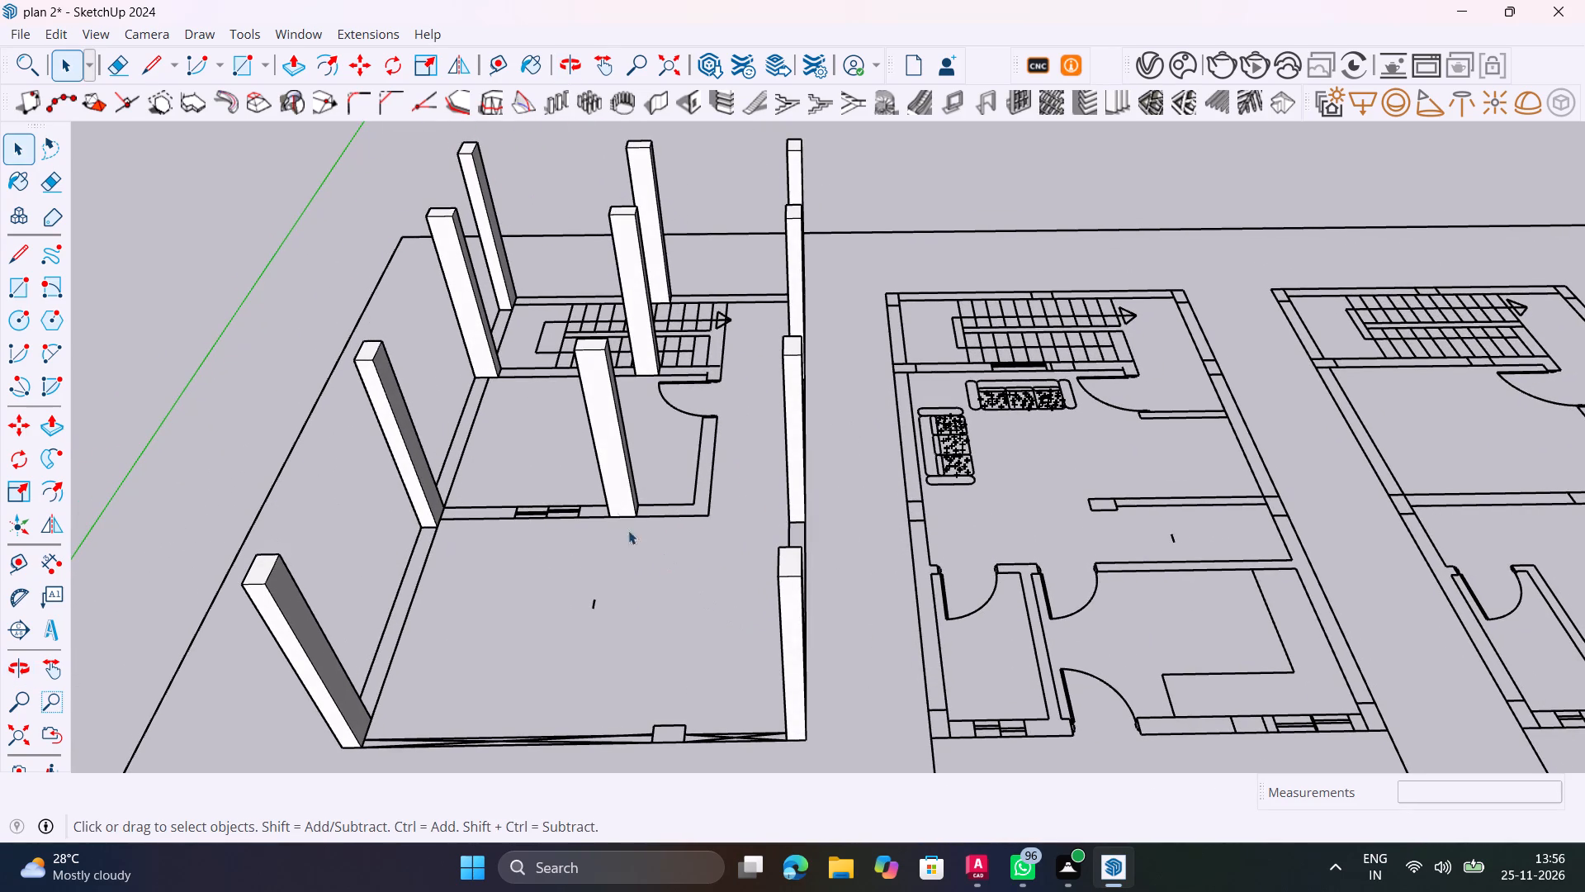
middle_drag(679, 526, 588, 457)
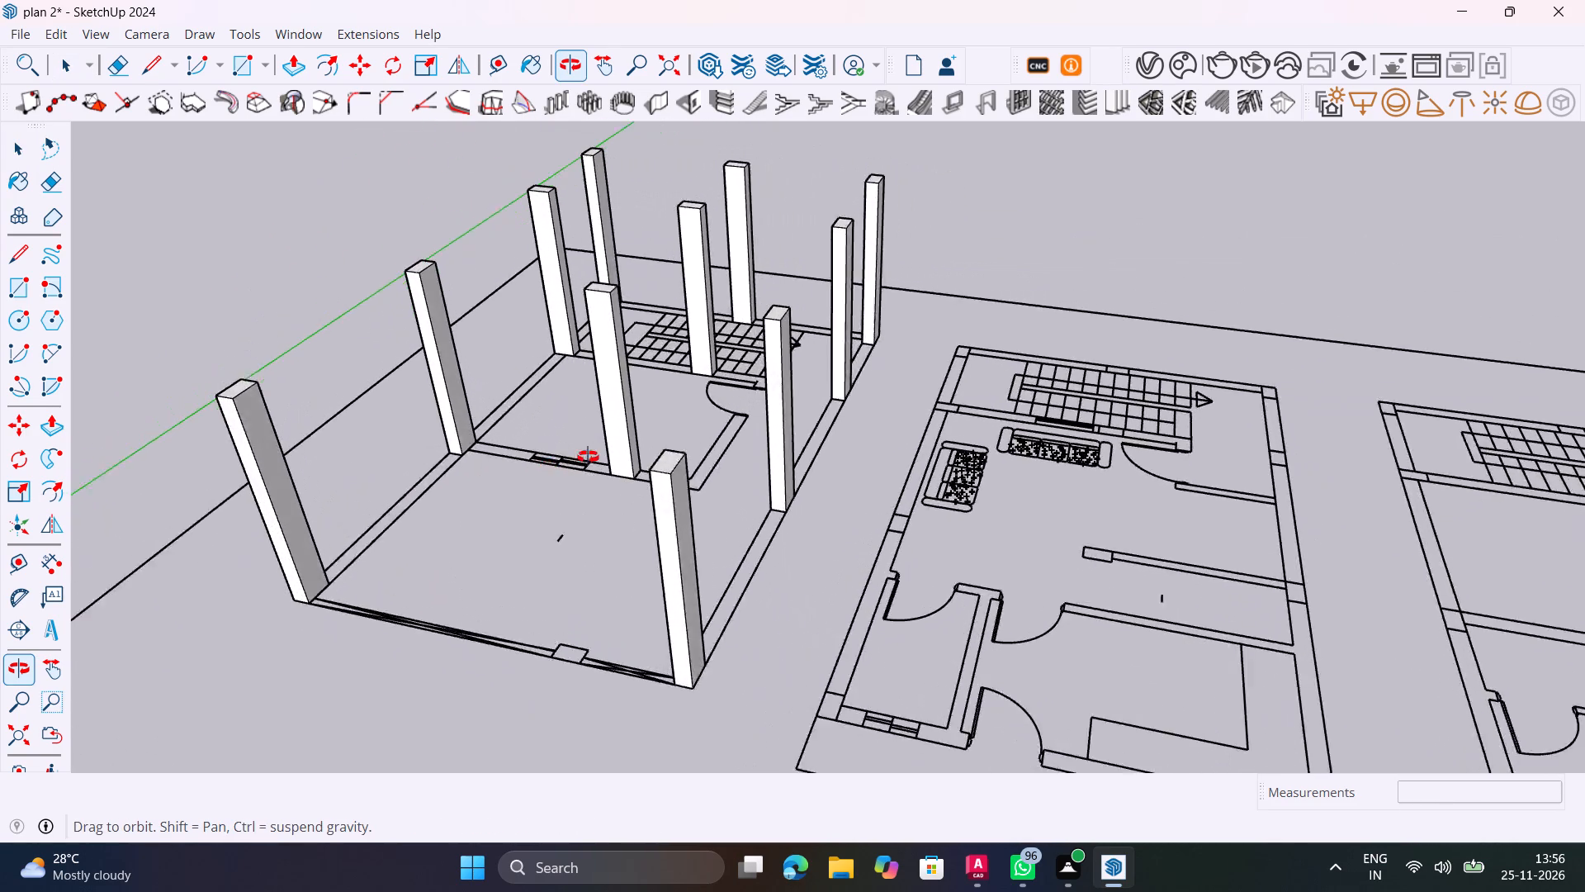
middle_drag(588, 457, 608, 457)
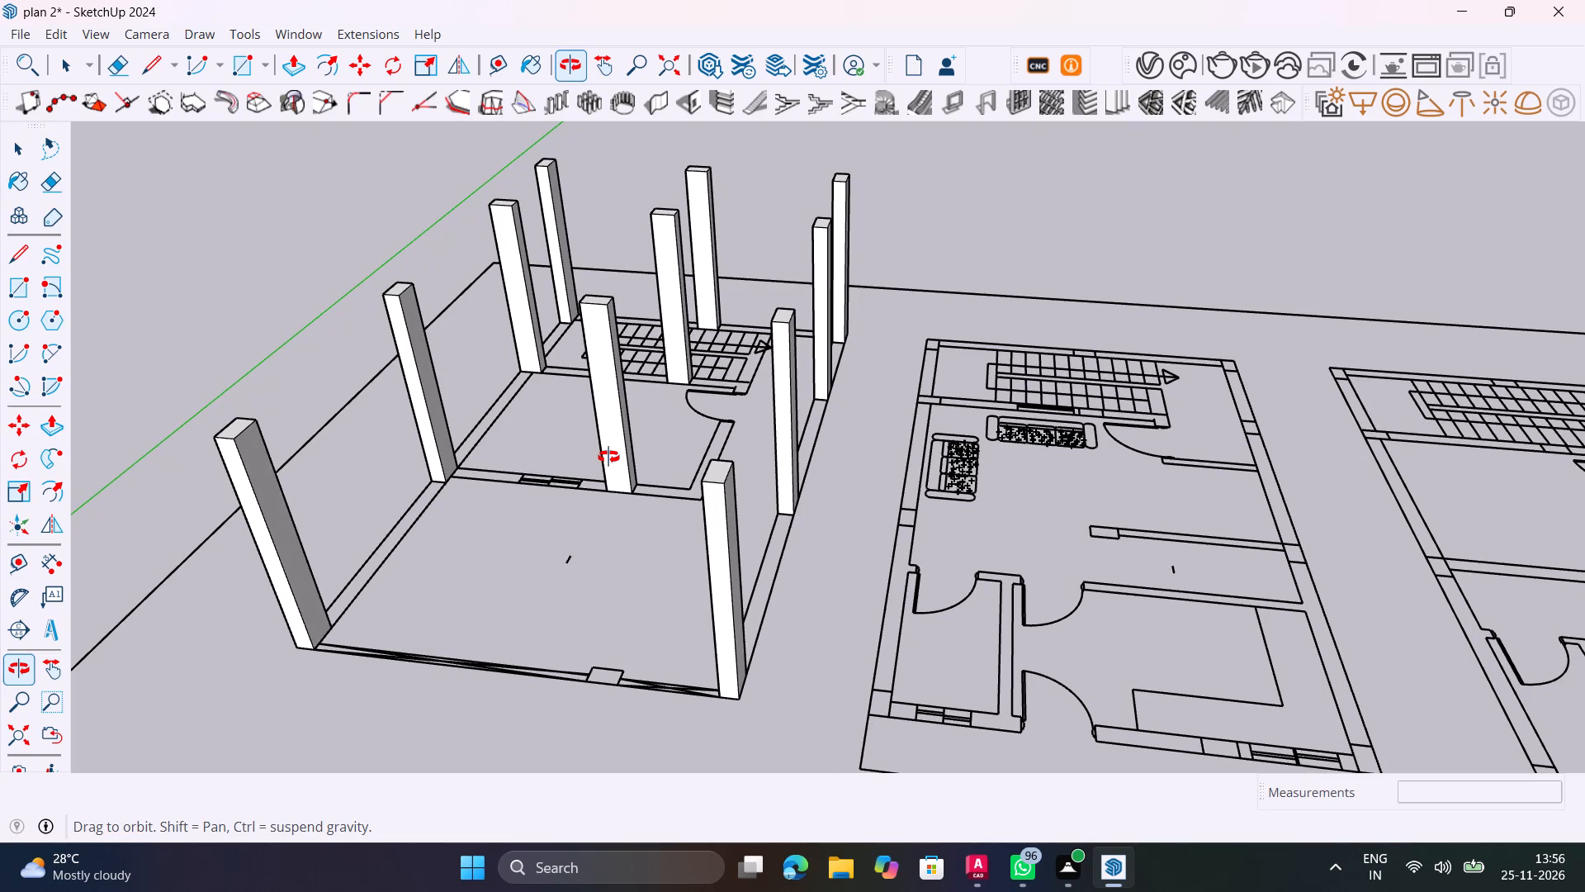
middle_drag(608, 457, 476, 465)
shift+middle_drag(703, 469, 728, 515)
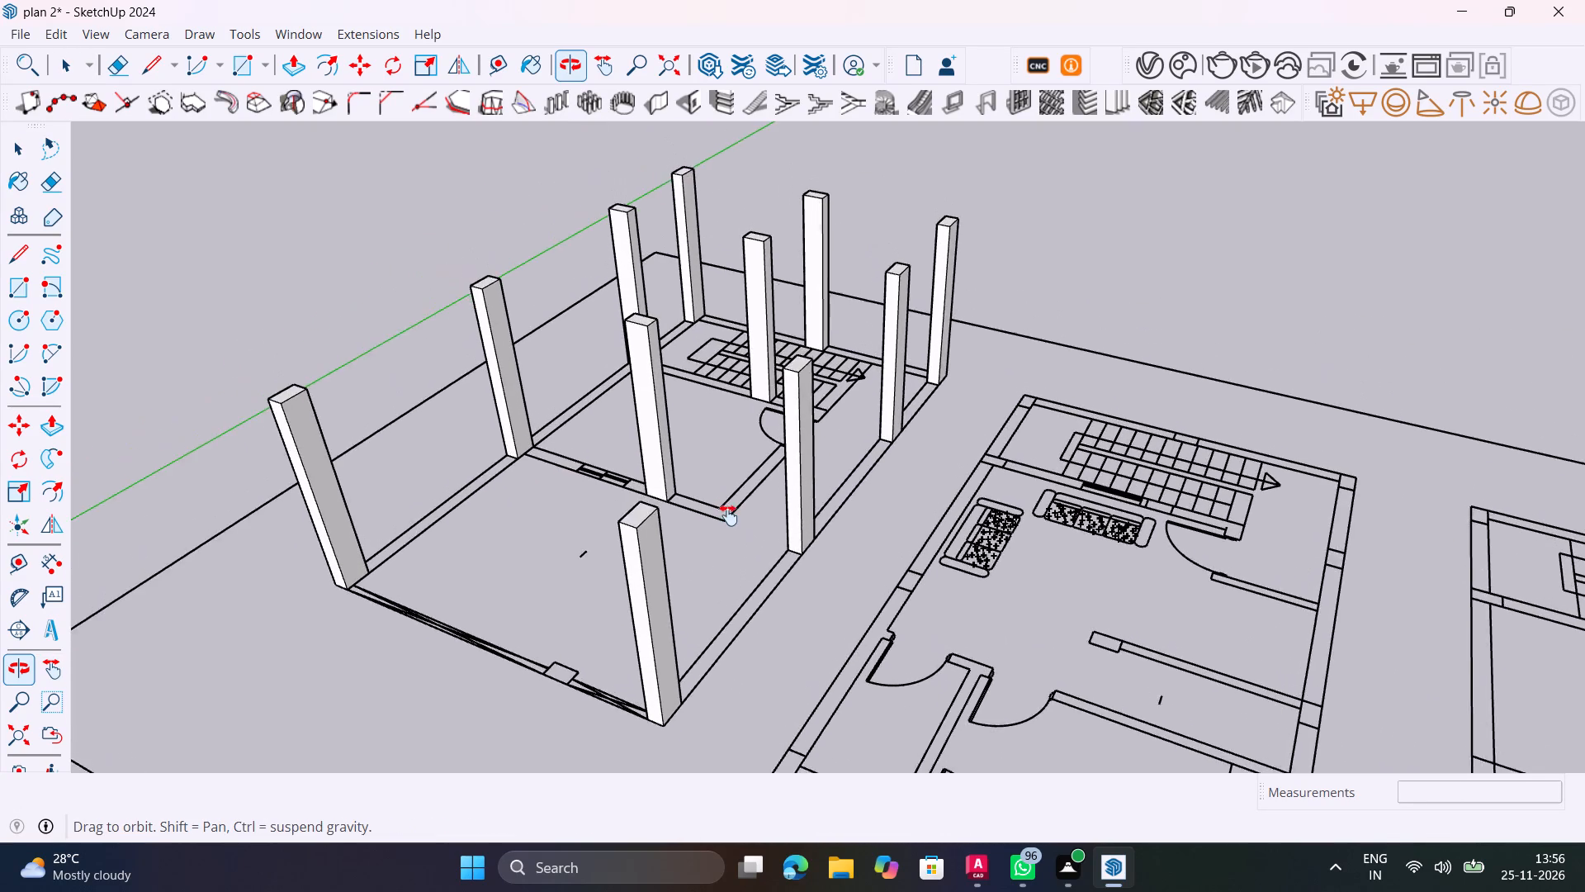
shift+middle_drag(728, 515, 844, 443)
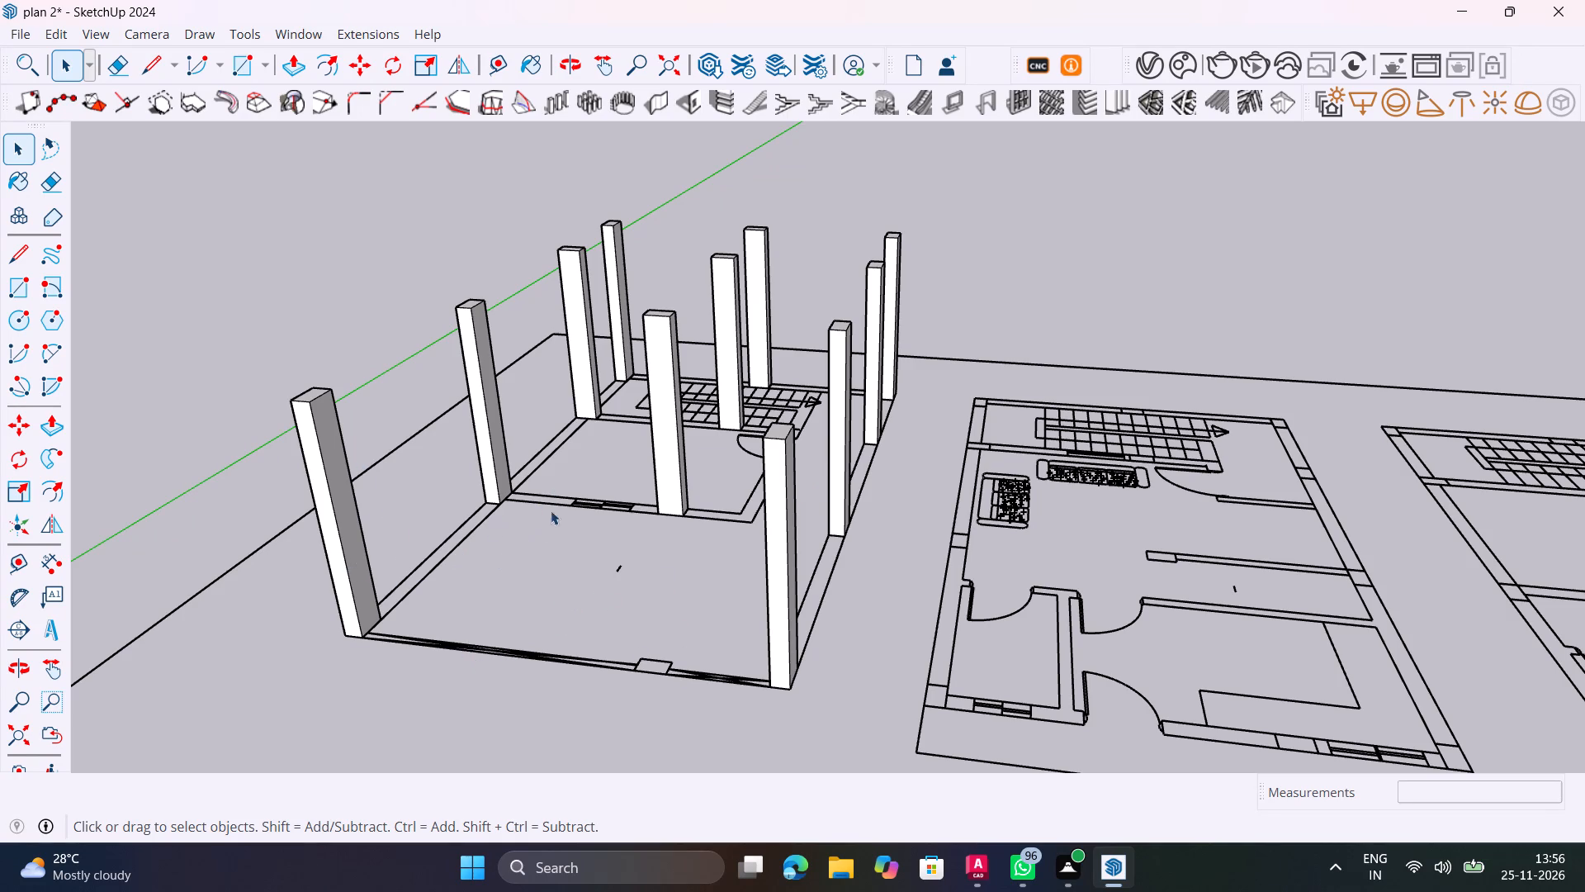
scroll(633, 502, up, 5)
middle_drag(640, 527, 650, 657)
scroll(644, 652, up, 1)
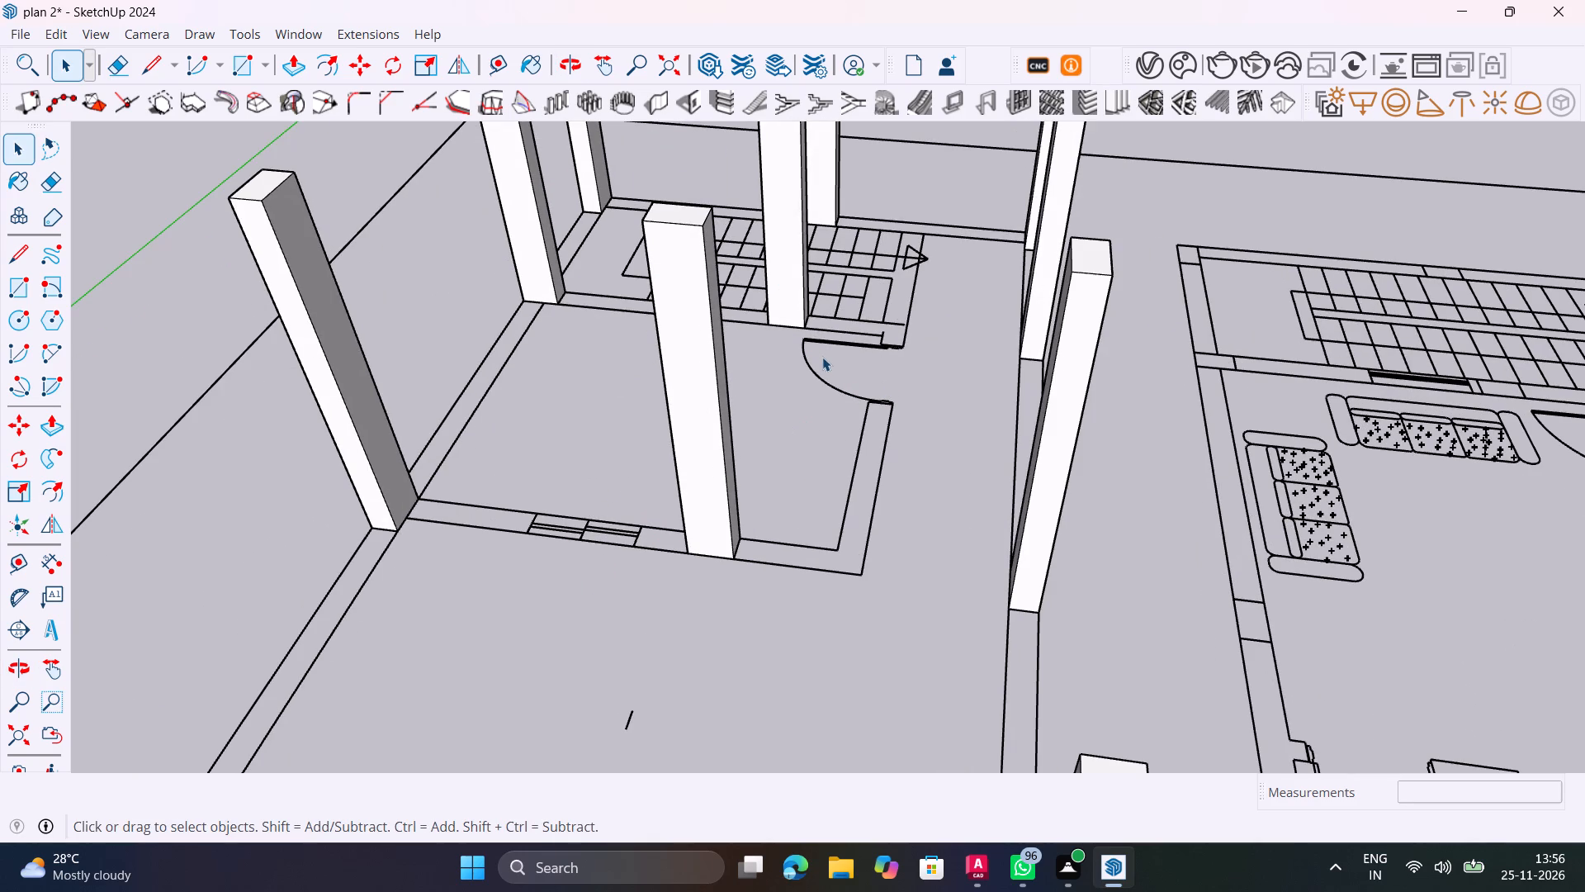
scroll(760, 445, down, 5)
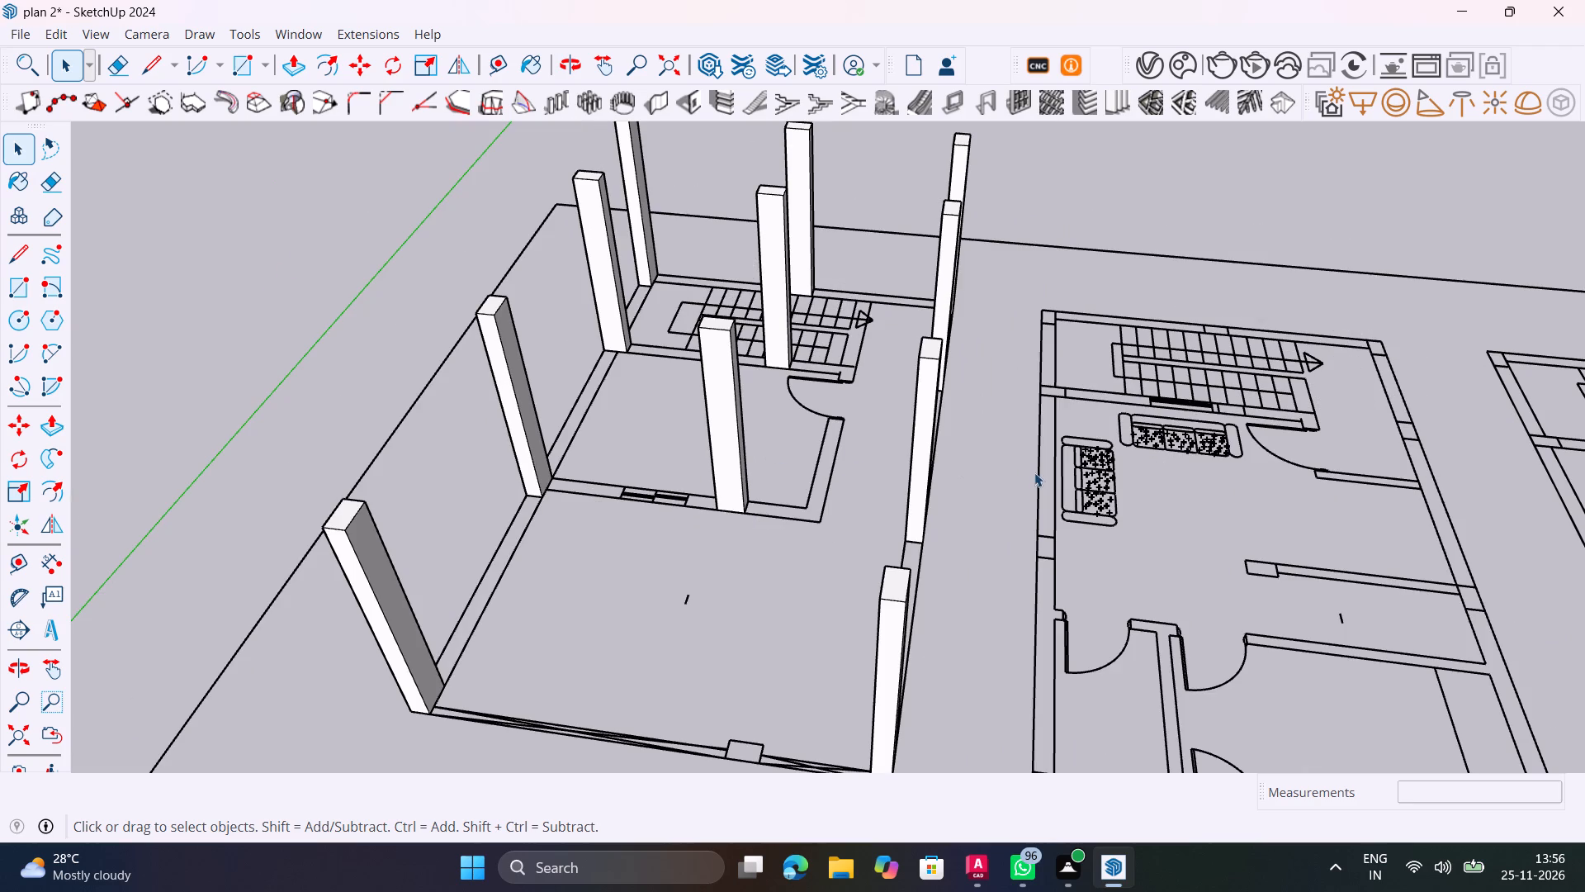
Inspect the first layout's raised columns and the wall outlines between them from several angles.
scroll(1034, 472, down, 9)
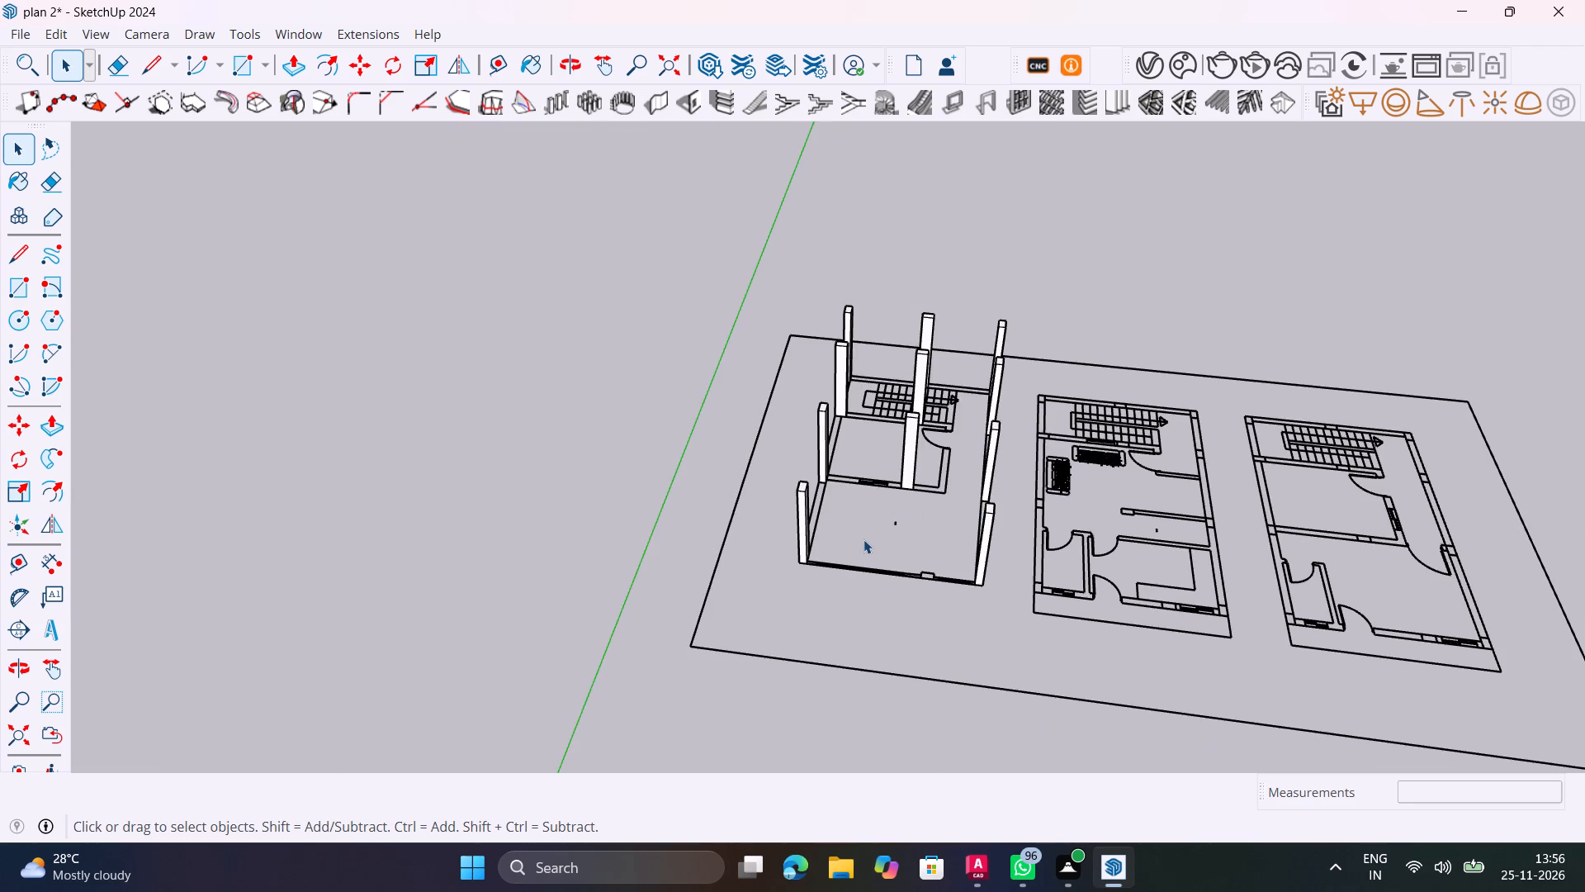
scroll(856, 547, up, 5)
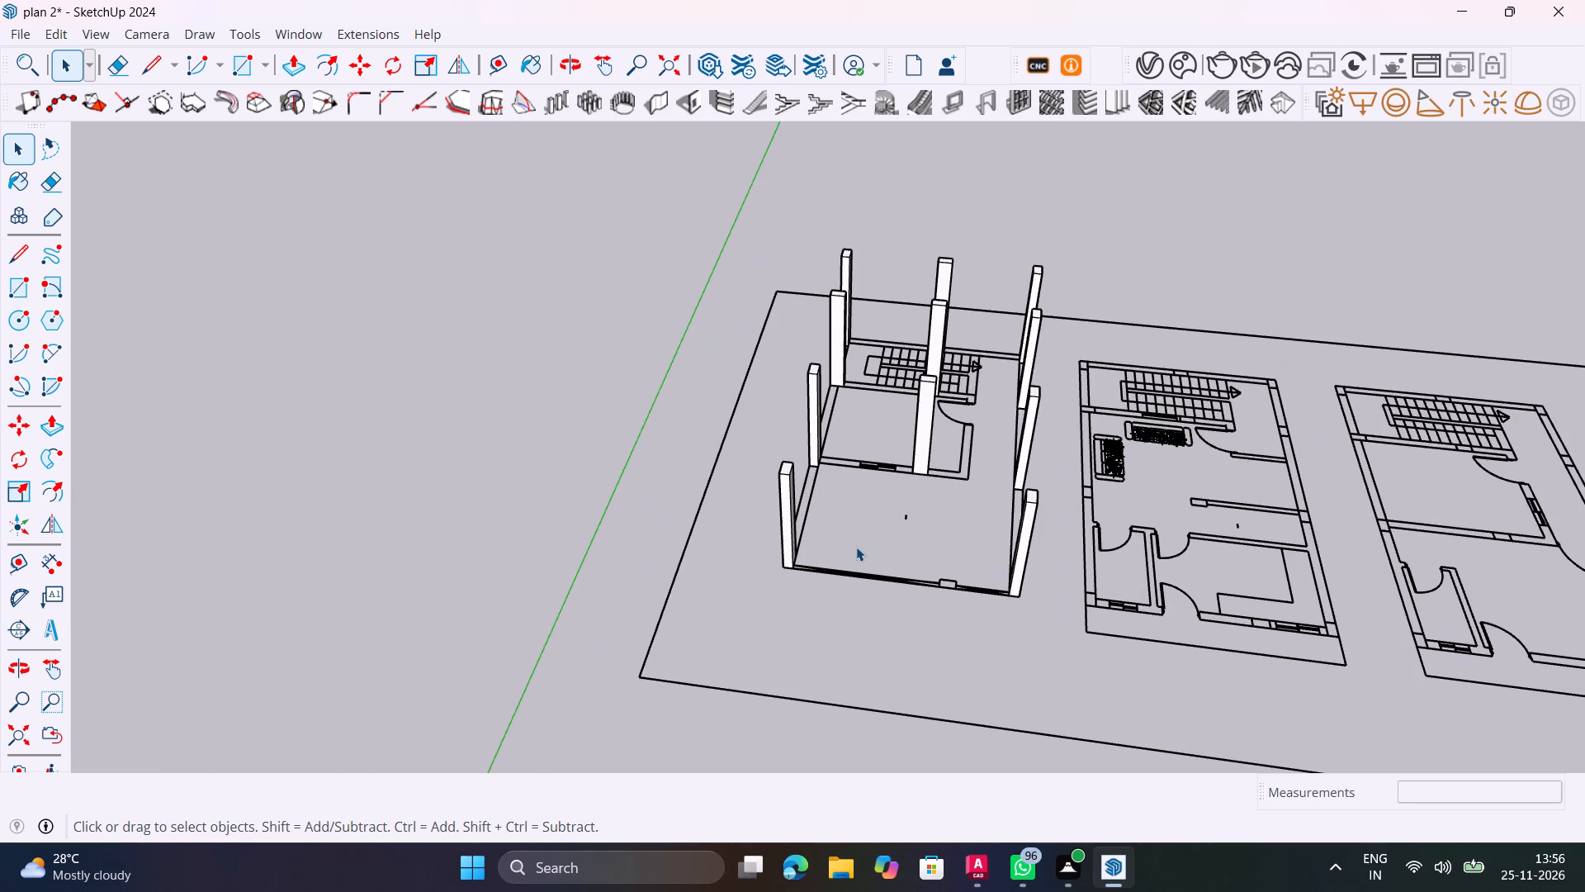
middle_drag(868, 593, 617, 607)
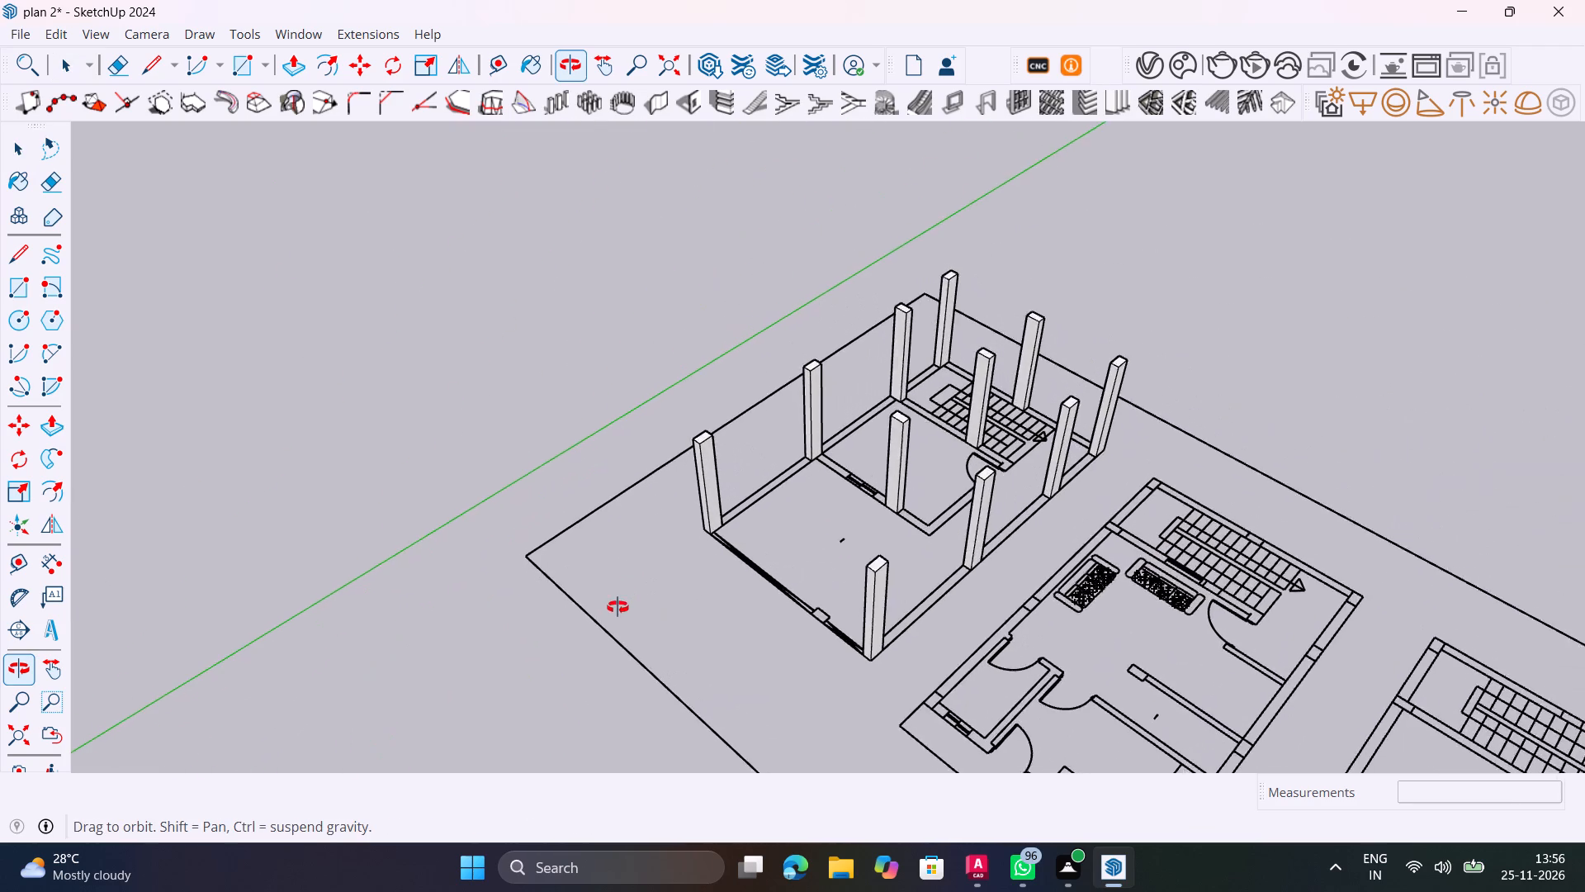
middle_drag(617, 607, 505, 672)
scroll(737, 511, up, 9)
shift+middle_drag(748, 524, 505, 619)
scroll(728, 479, up, 11)
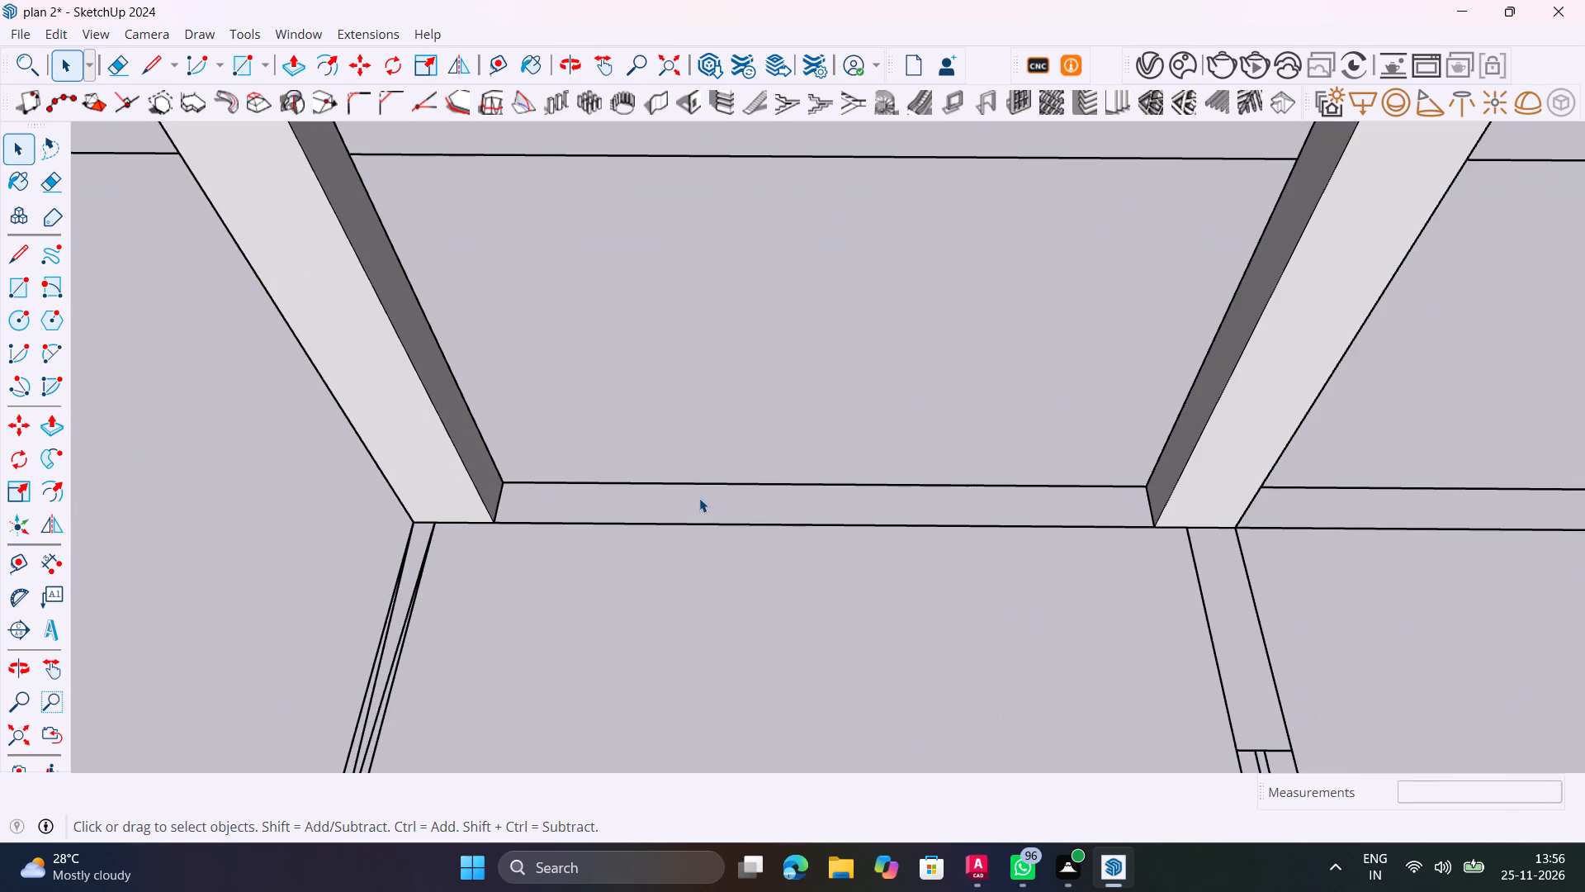
key(r)
key(space)
scroll(587, 485, down, 6)
middle_drag(584, 600, 968, 580)
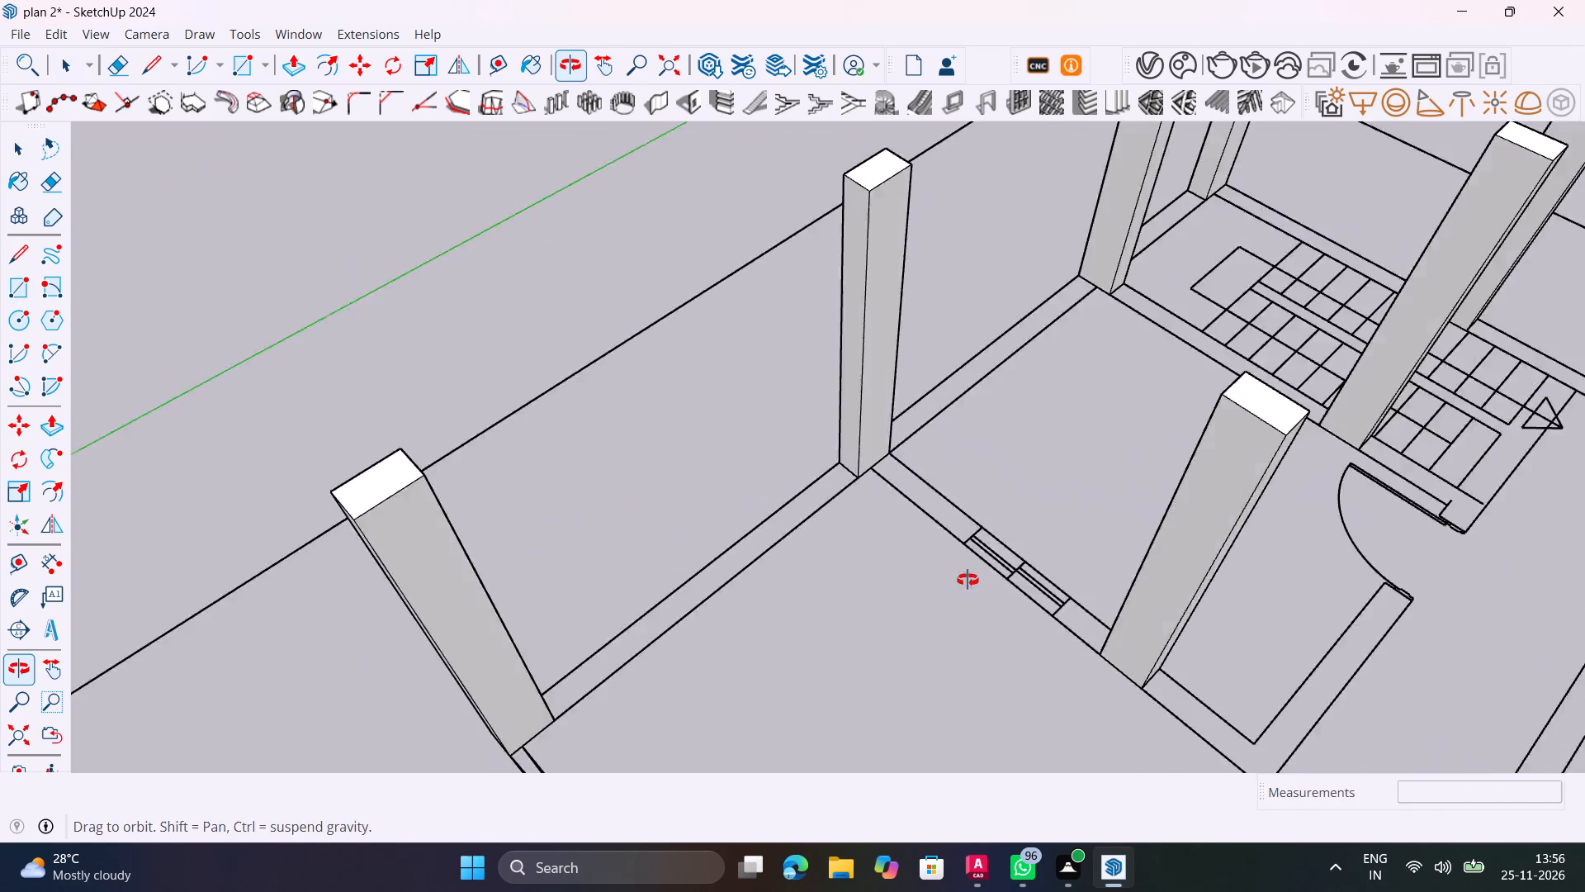
middle_drag(968, 580, 1044, 563)
scroll(1046, 557, down, 11)
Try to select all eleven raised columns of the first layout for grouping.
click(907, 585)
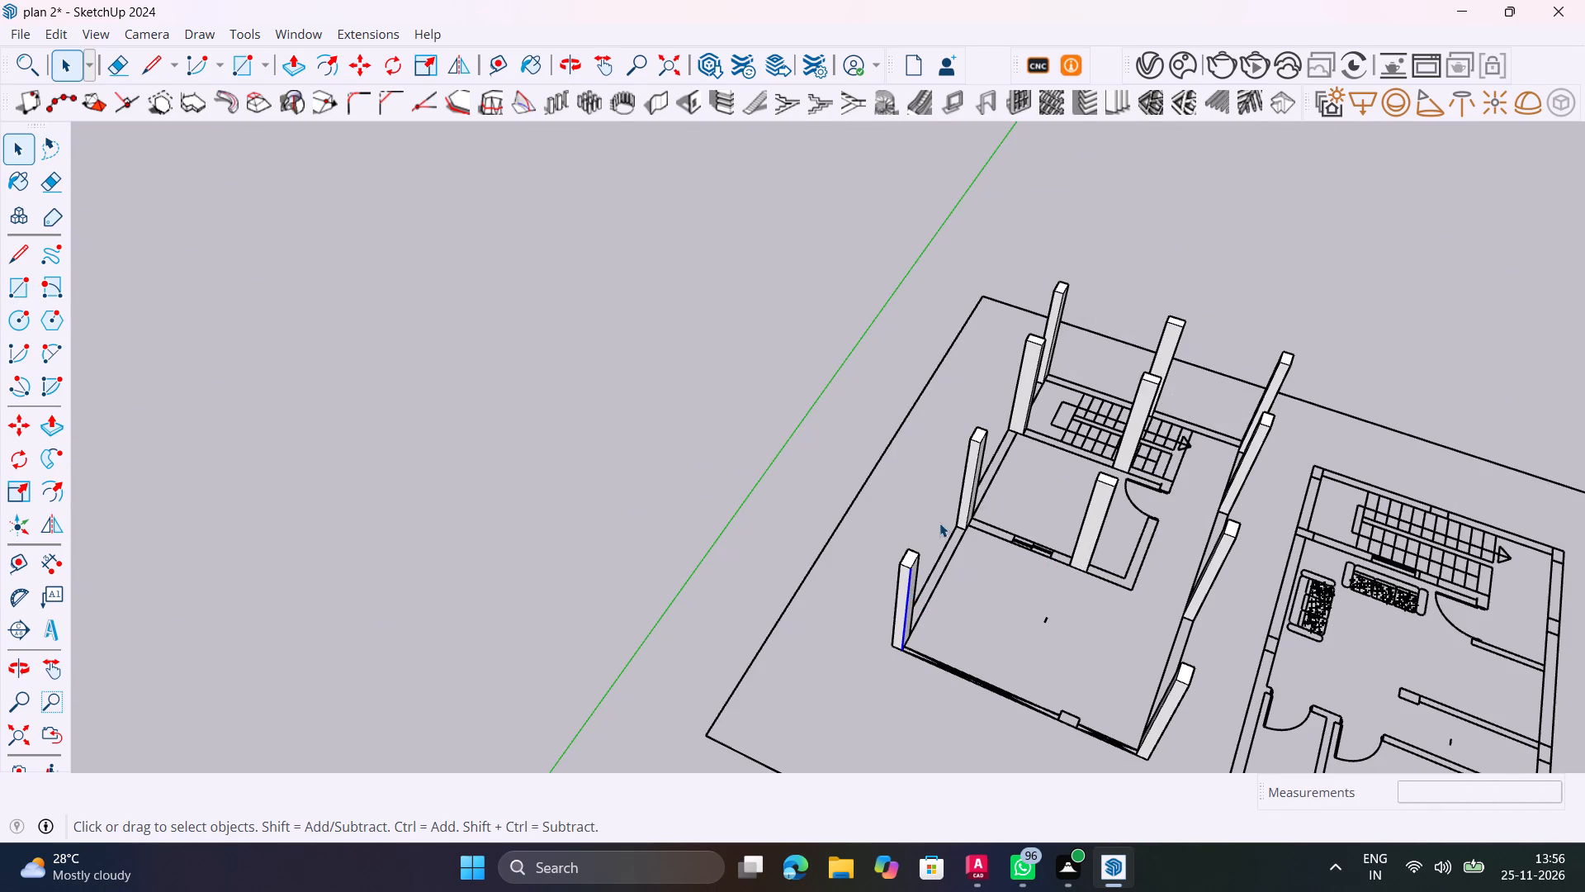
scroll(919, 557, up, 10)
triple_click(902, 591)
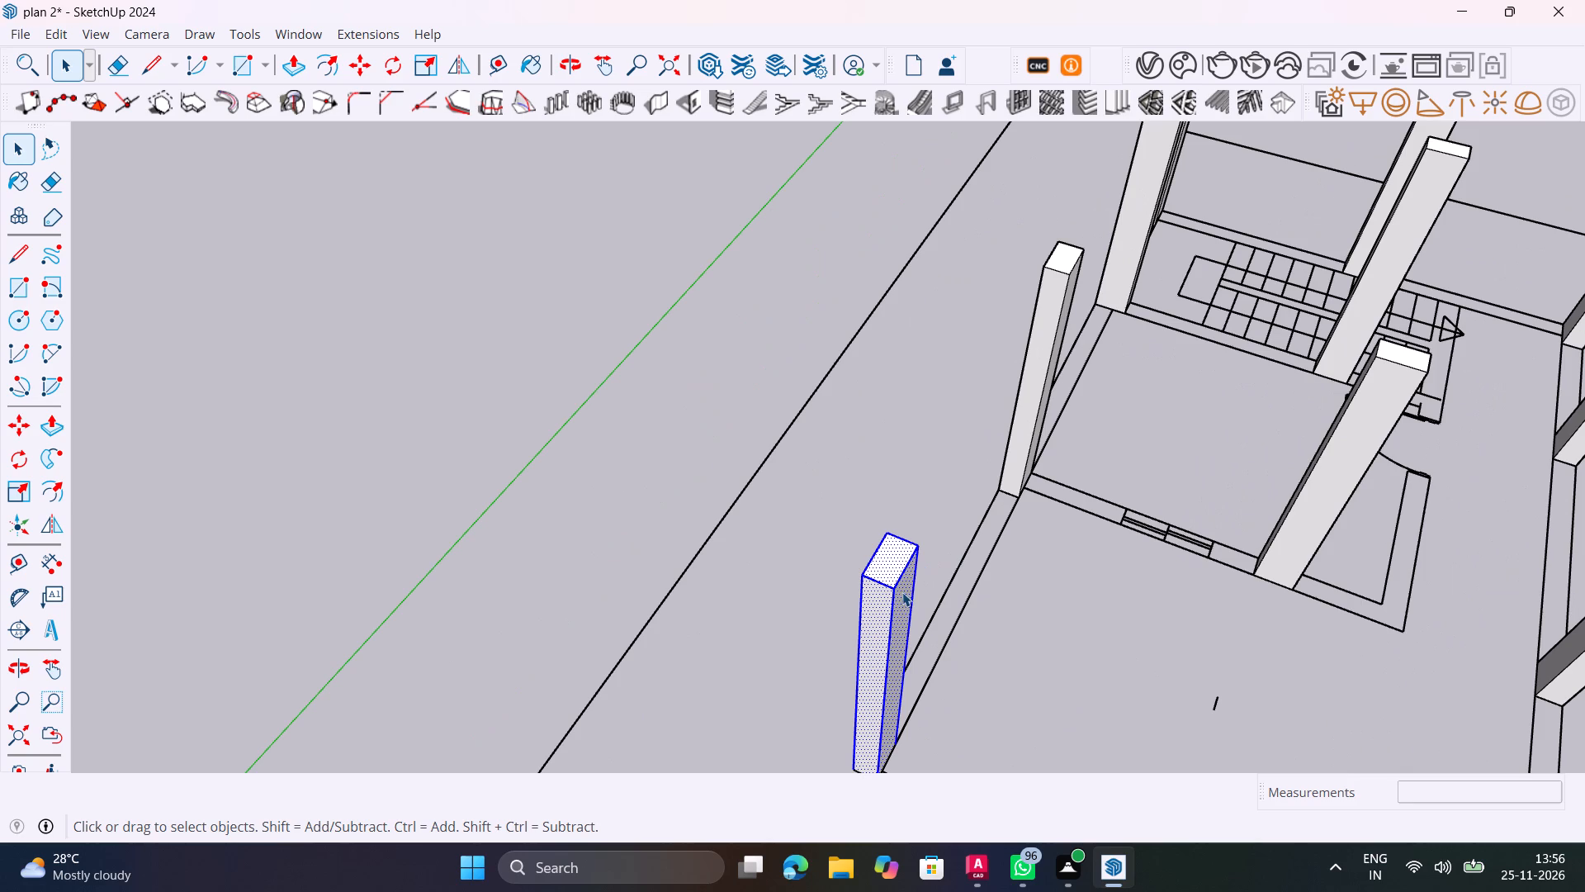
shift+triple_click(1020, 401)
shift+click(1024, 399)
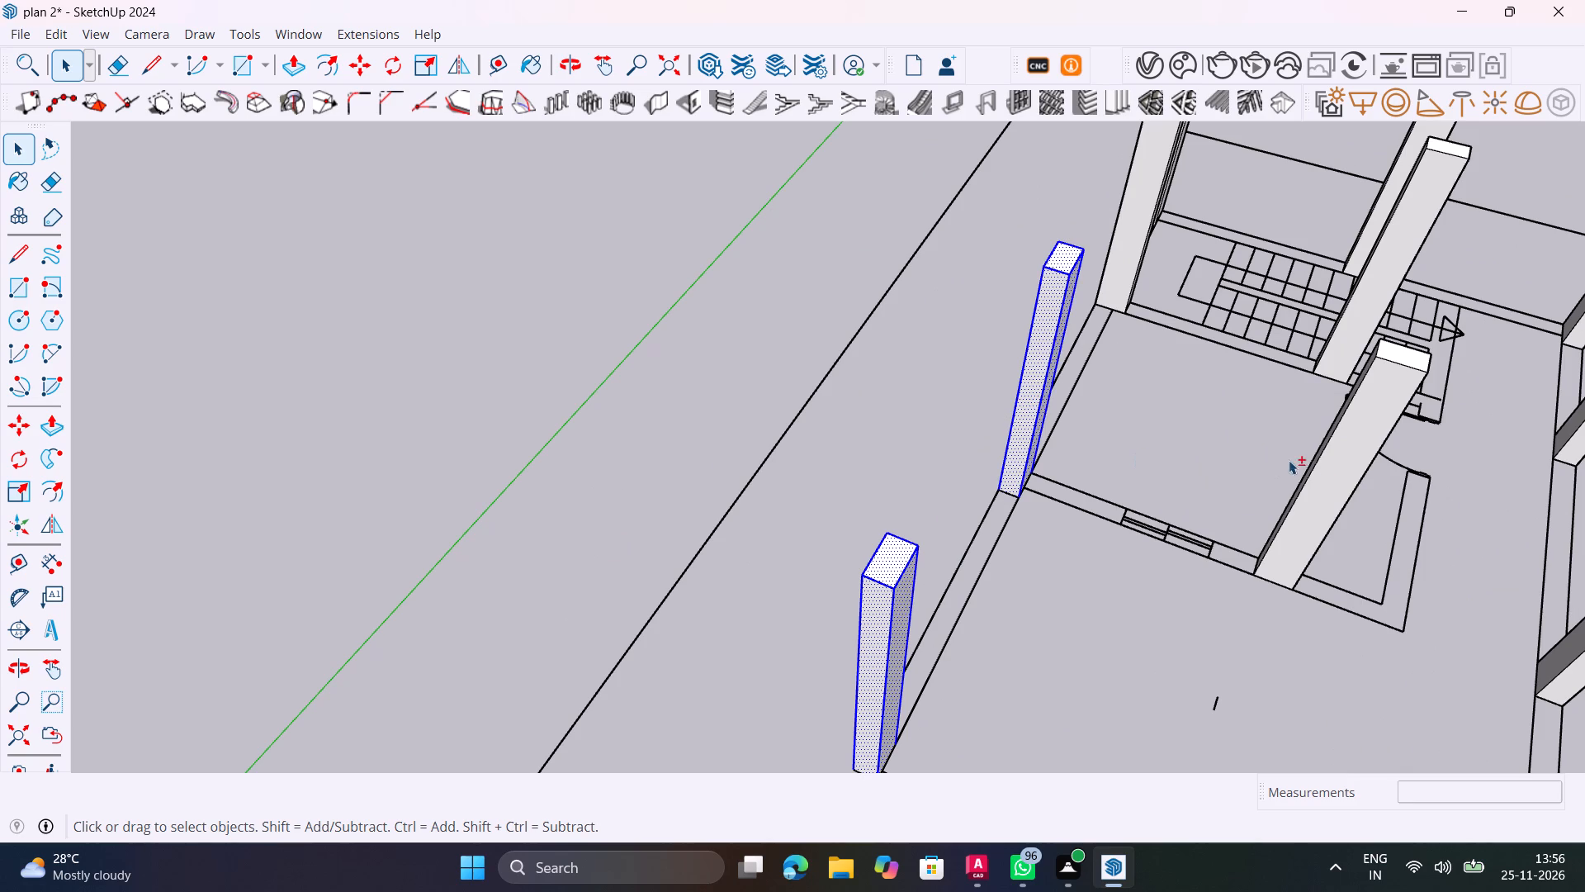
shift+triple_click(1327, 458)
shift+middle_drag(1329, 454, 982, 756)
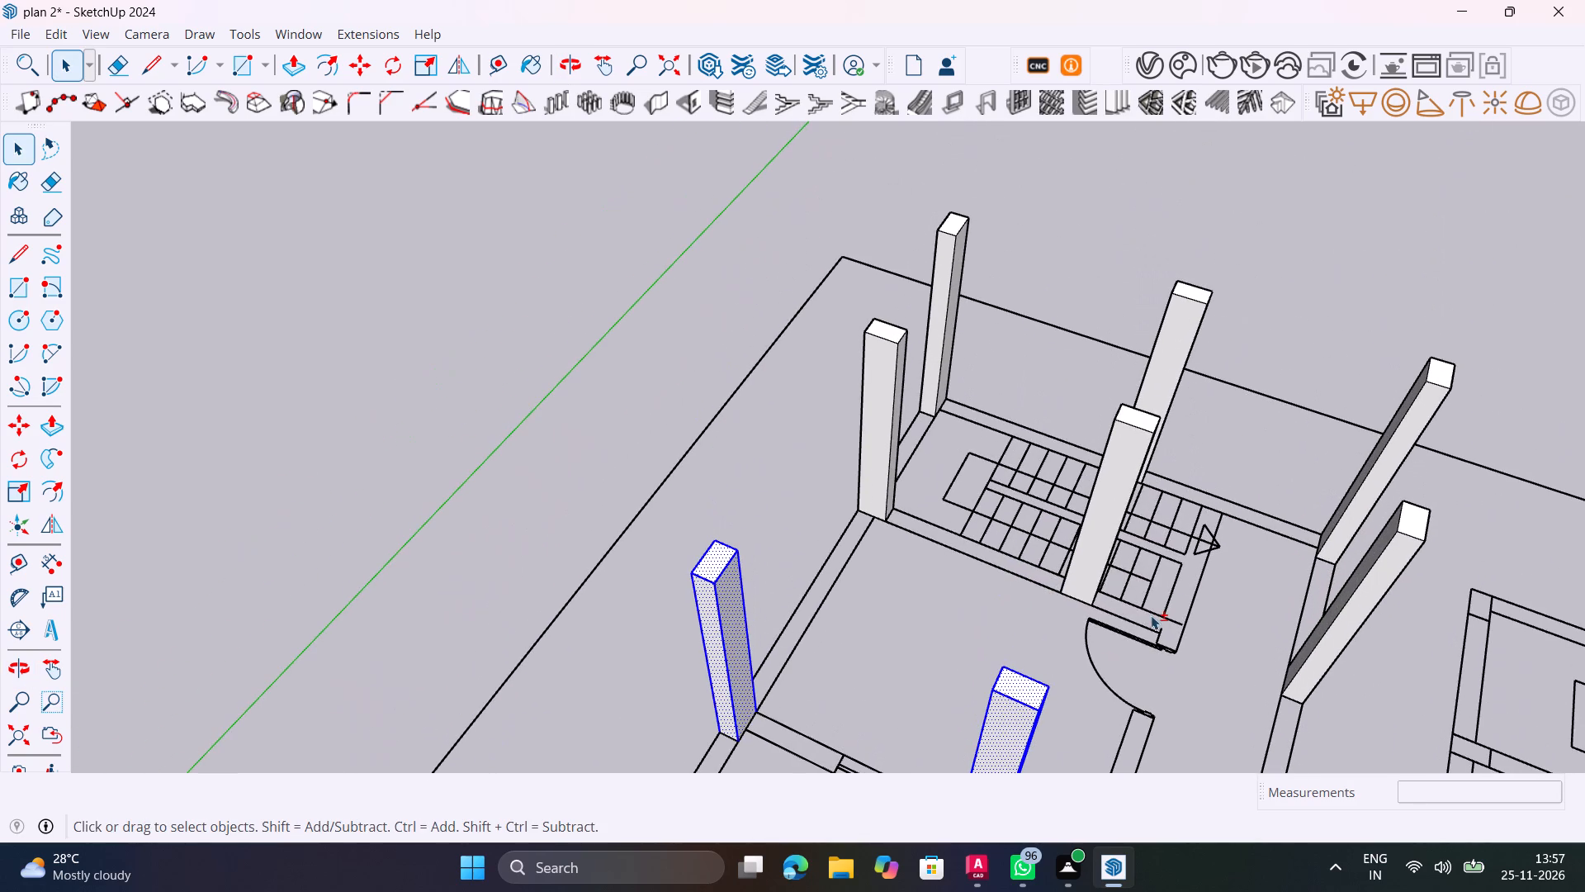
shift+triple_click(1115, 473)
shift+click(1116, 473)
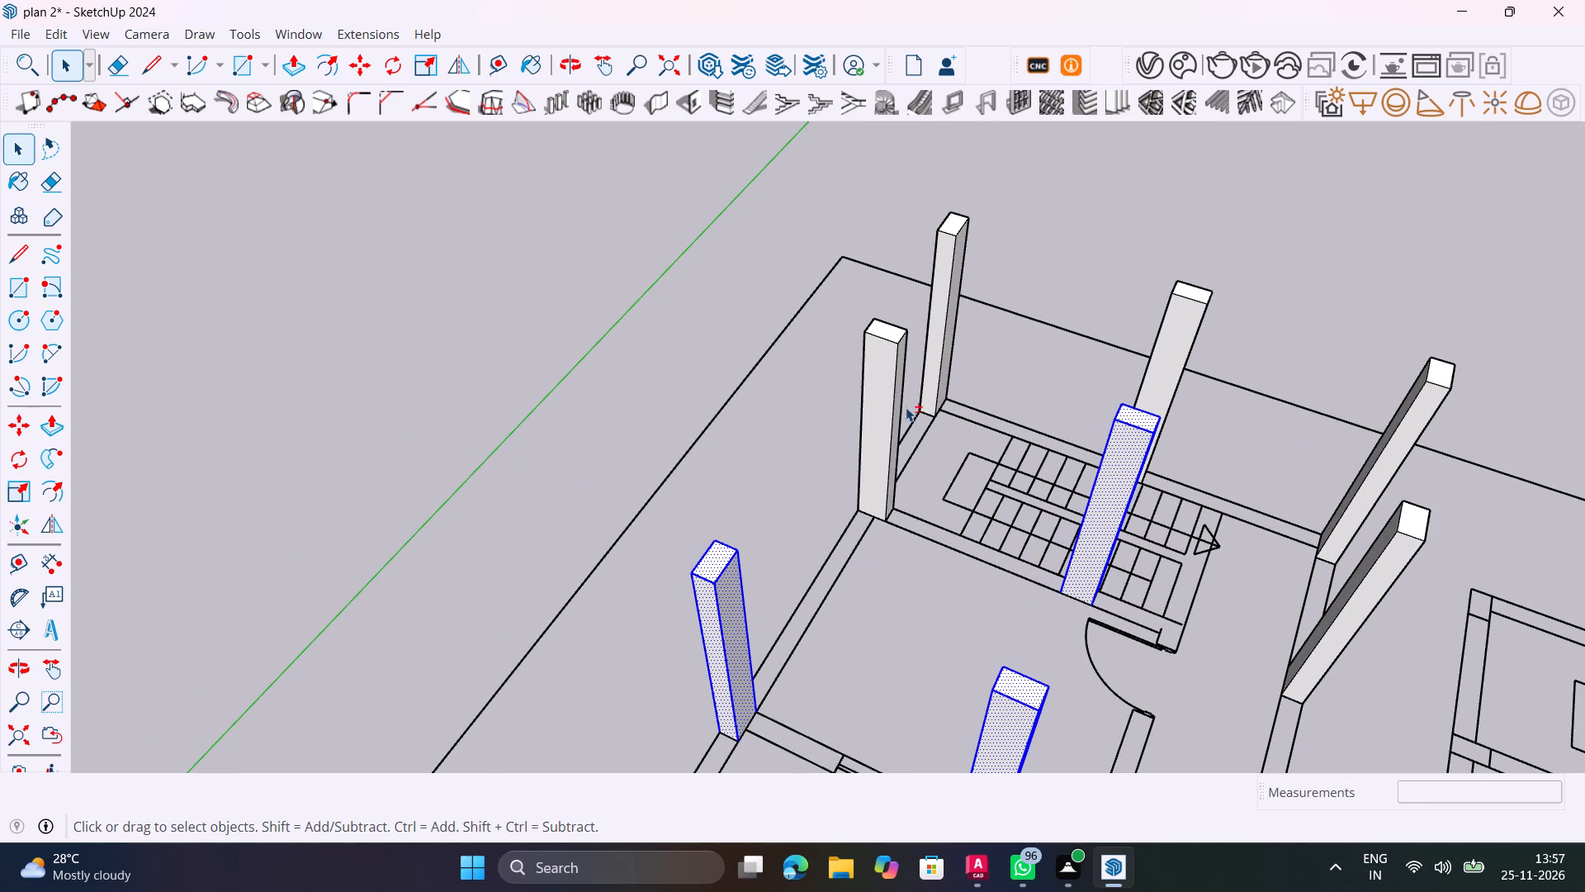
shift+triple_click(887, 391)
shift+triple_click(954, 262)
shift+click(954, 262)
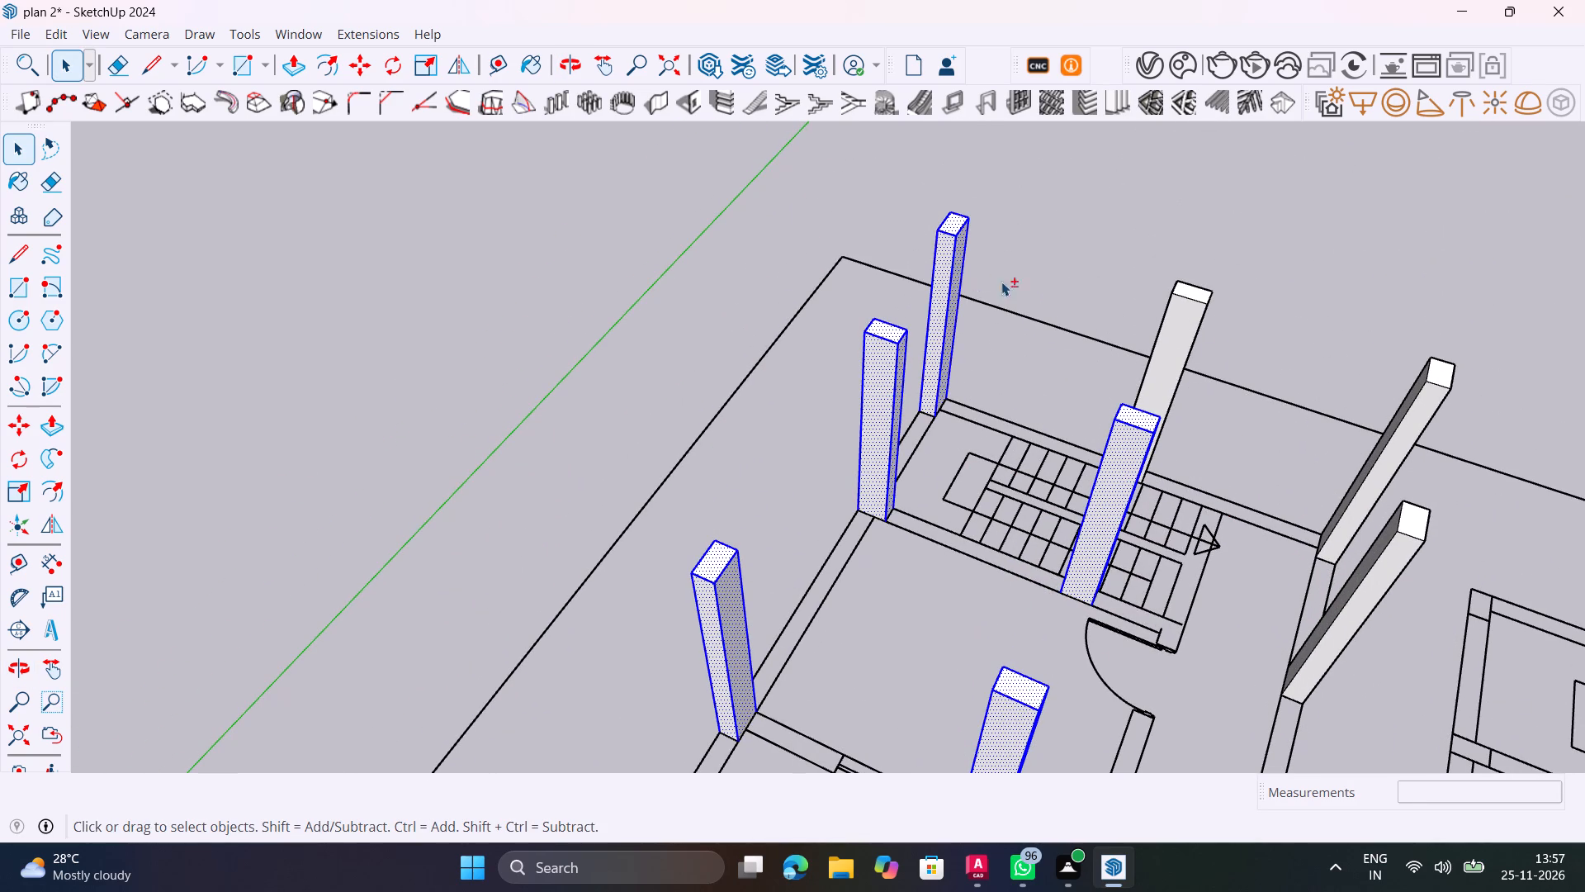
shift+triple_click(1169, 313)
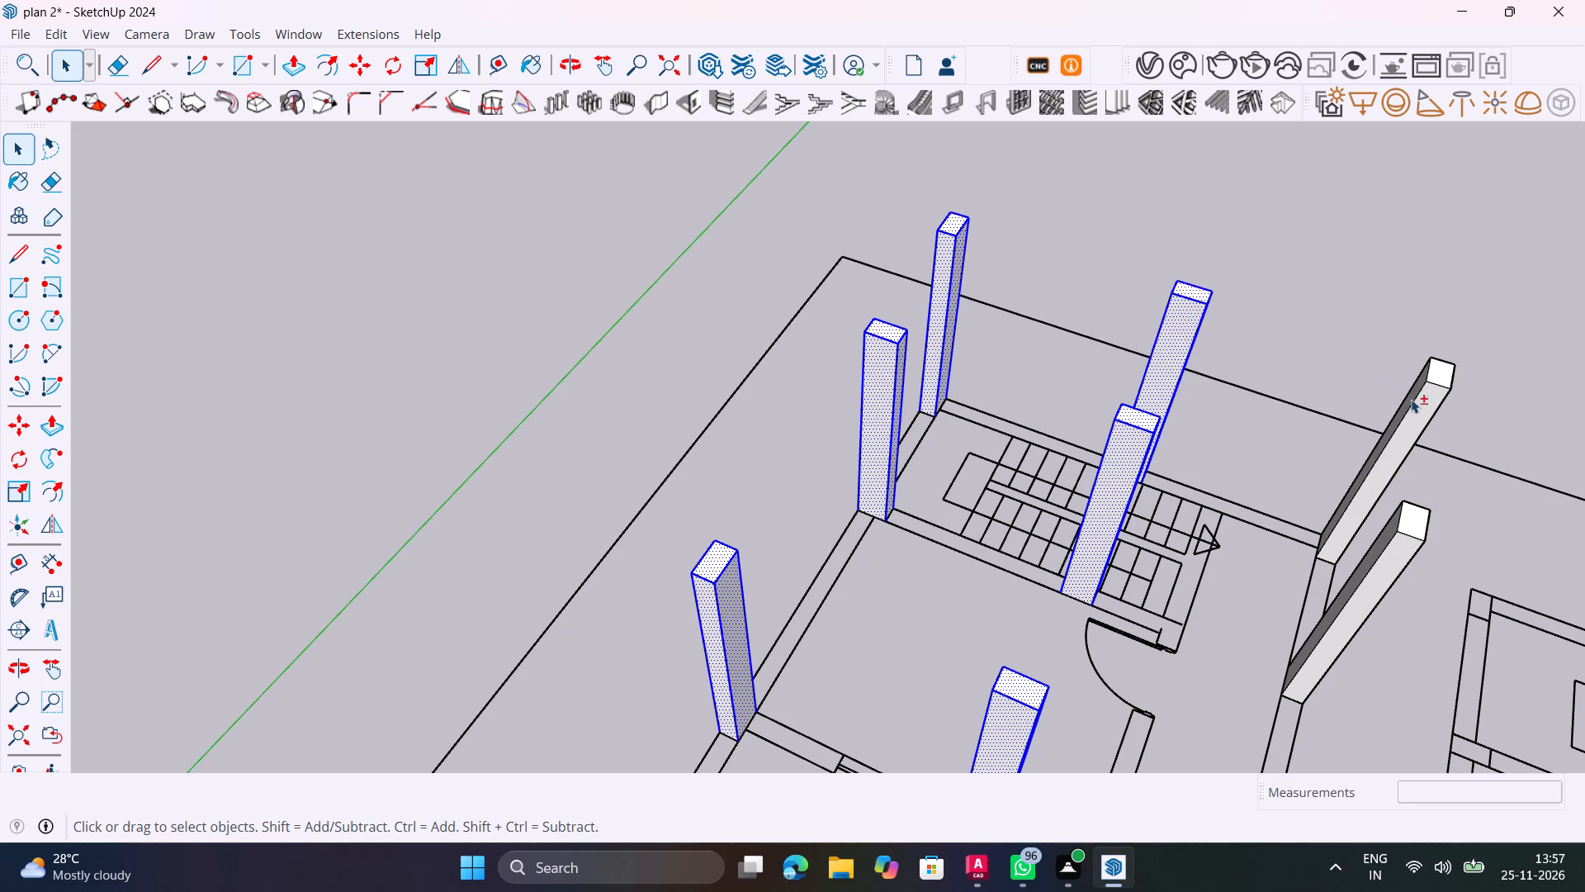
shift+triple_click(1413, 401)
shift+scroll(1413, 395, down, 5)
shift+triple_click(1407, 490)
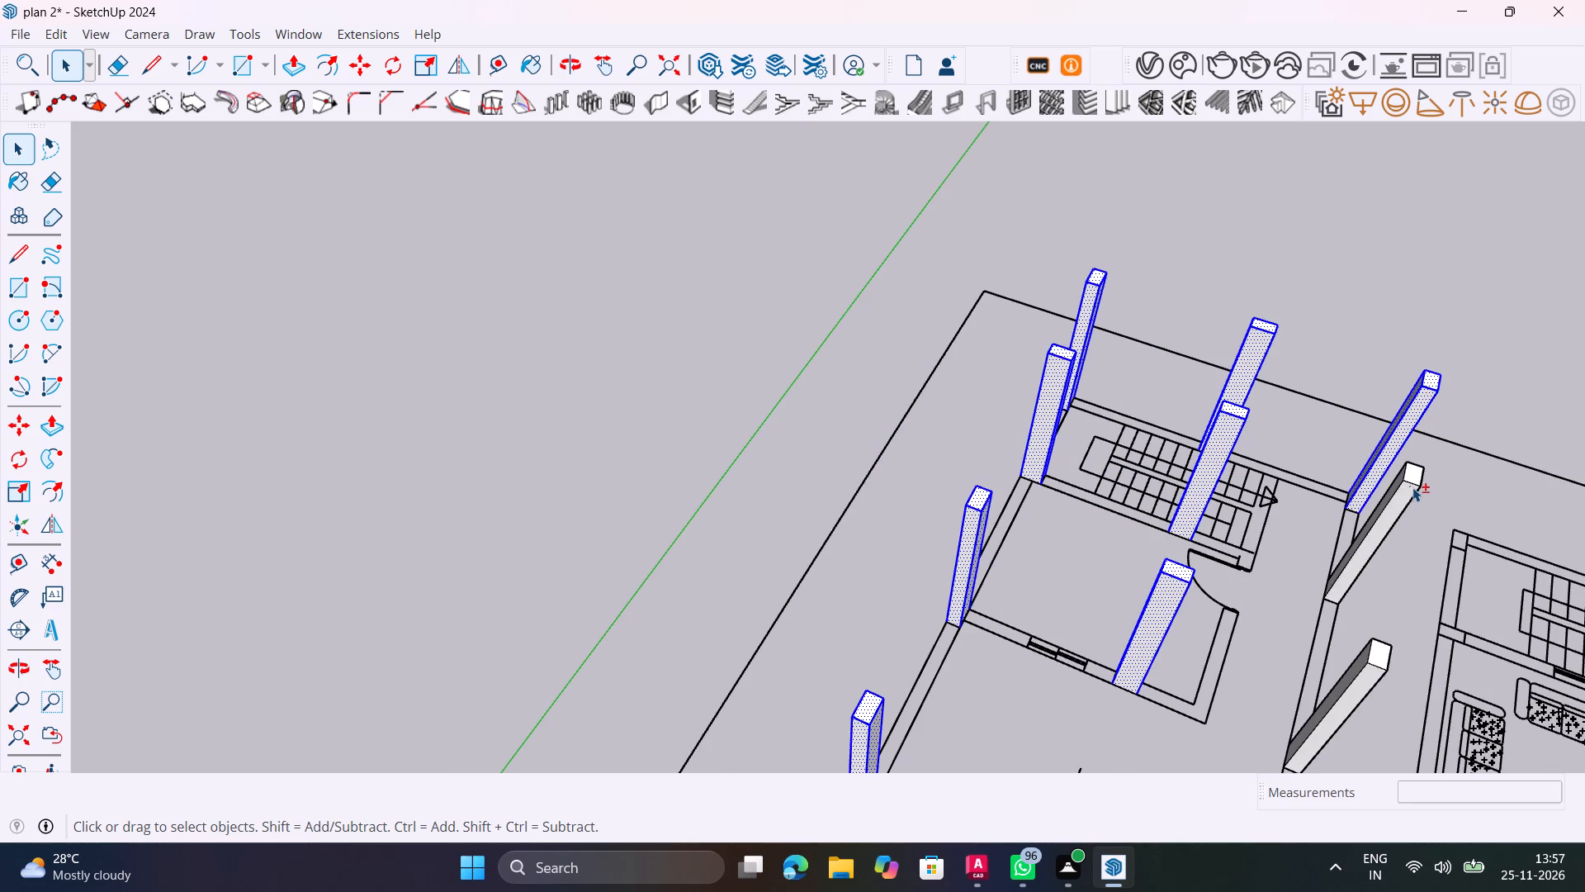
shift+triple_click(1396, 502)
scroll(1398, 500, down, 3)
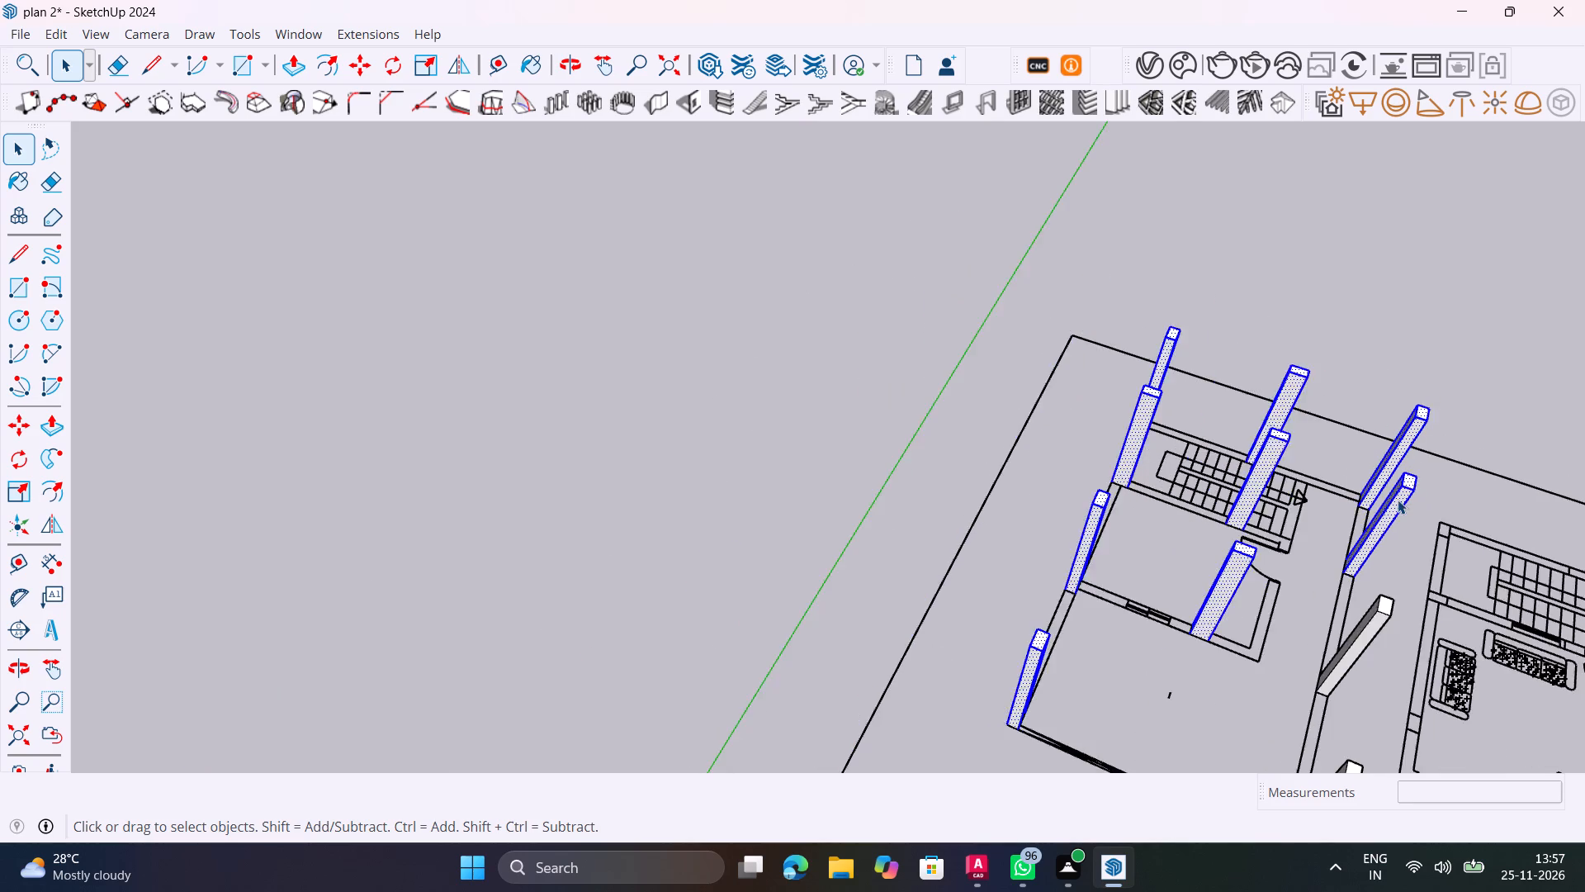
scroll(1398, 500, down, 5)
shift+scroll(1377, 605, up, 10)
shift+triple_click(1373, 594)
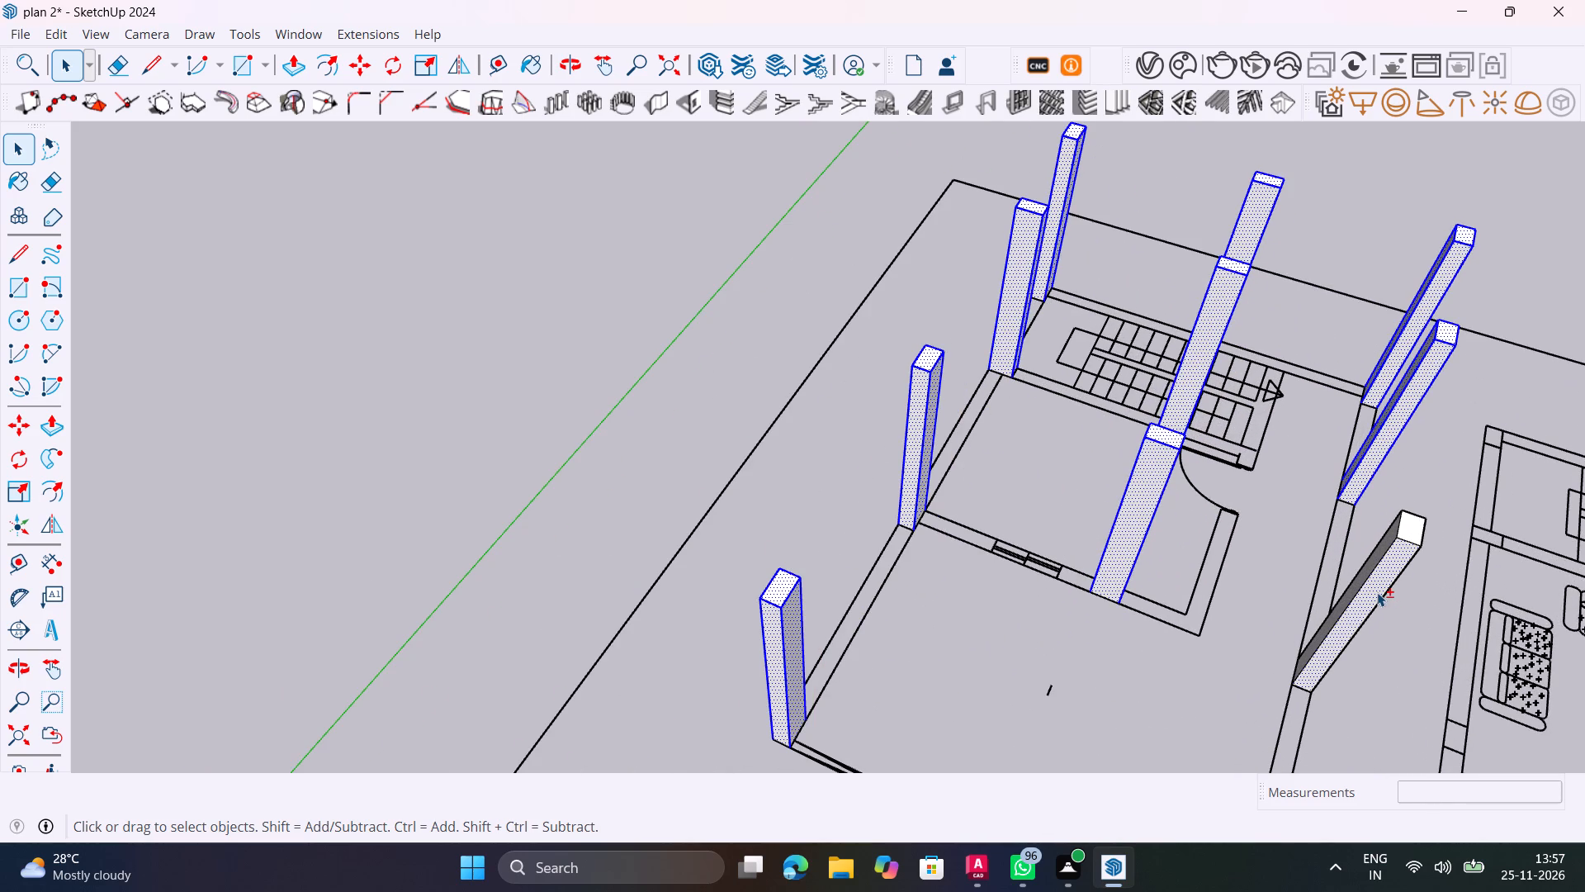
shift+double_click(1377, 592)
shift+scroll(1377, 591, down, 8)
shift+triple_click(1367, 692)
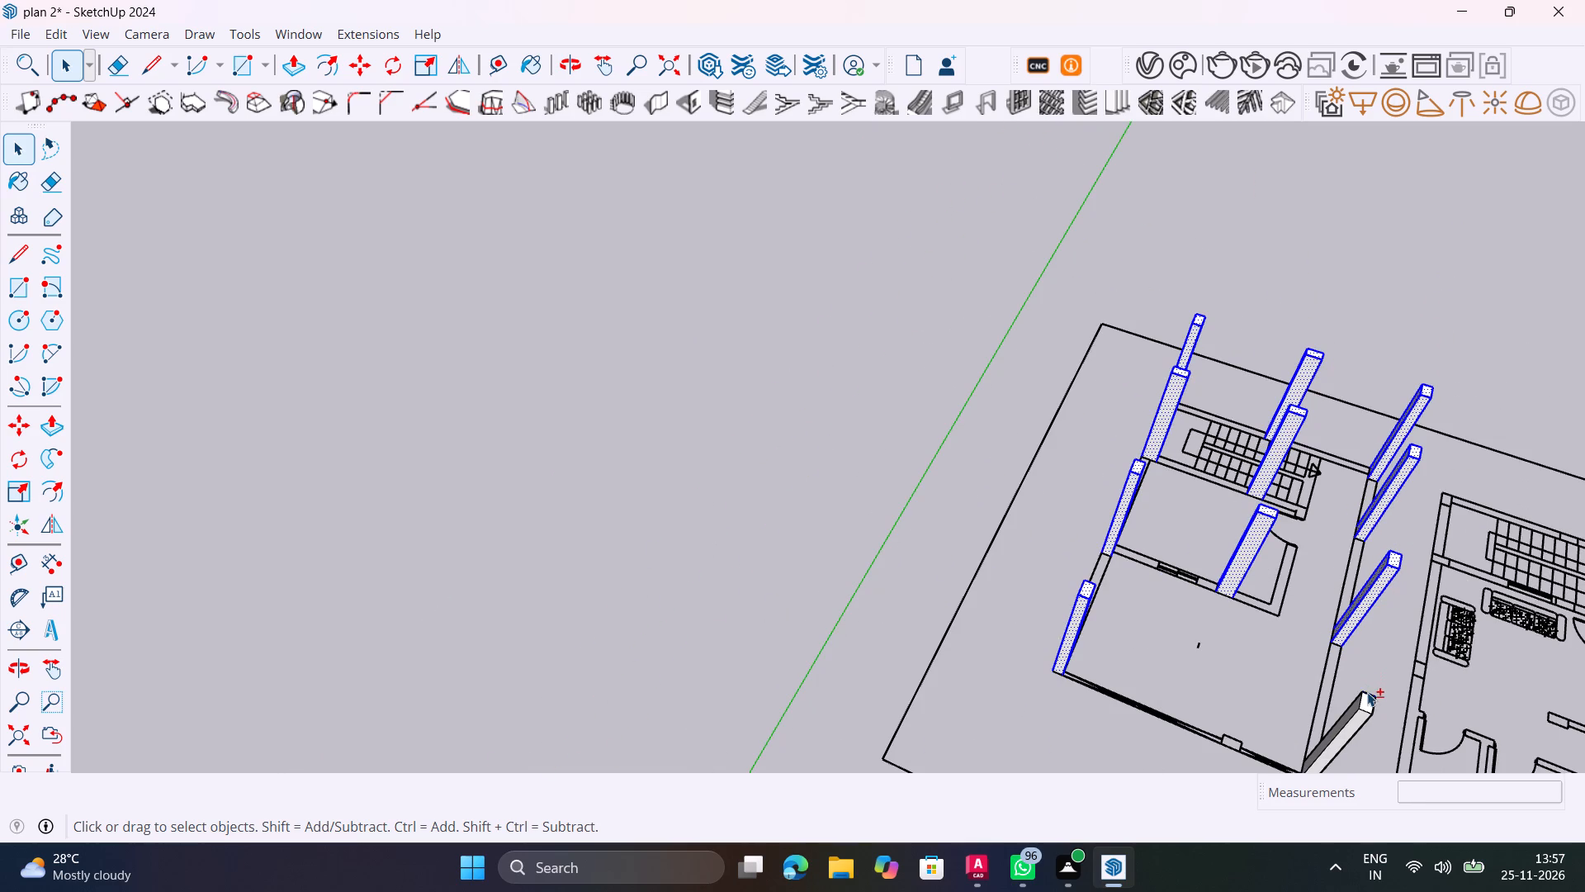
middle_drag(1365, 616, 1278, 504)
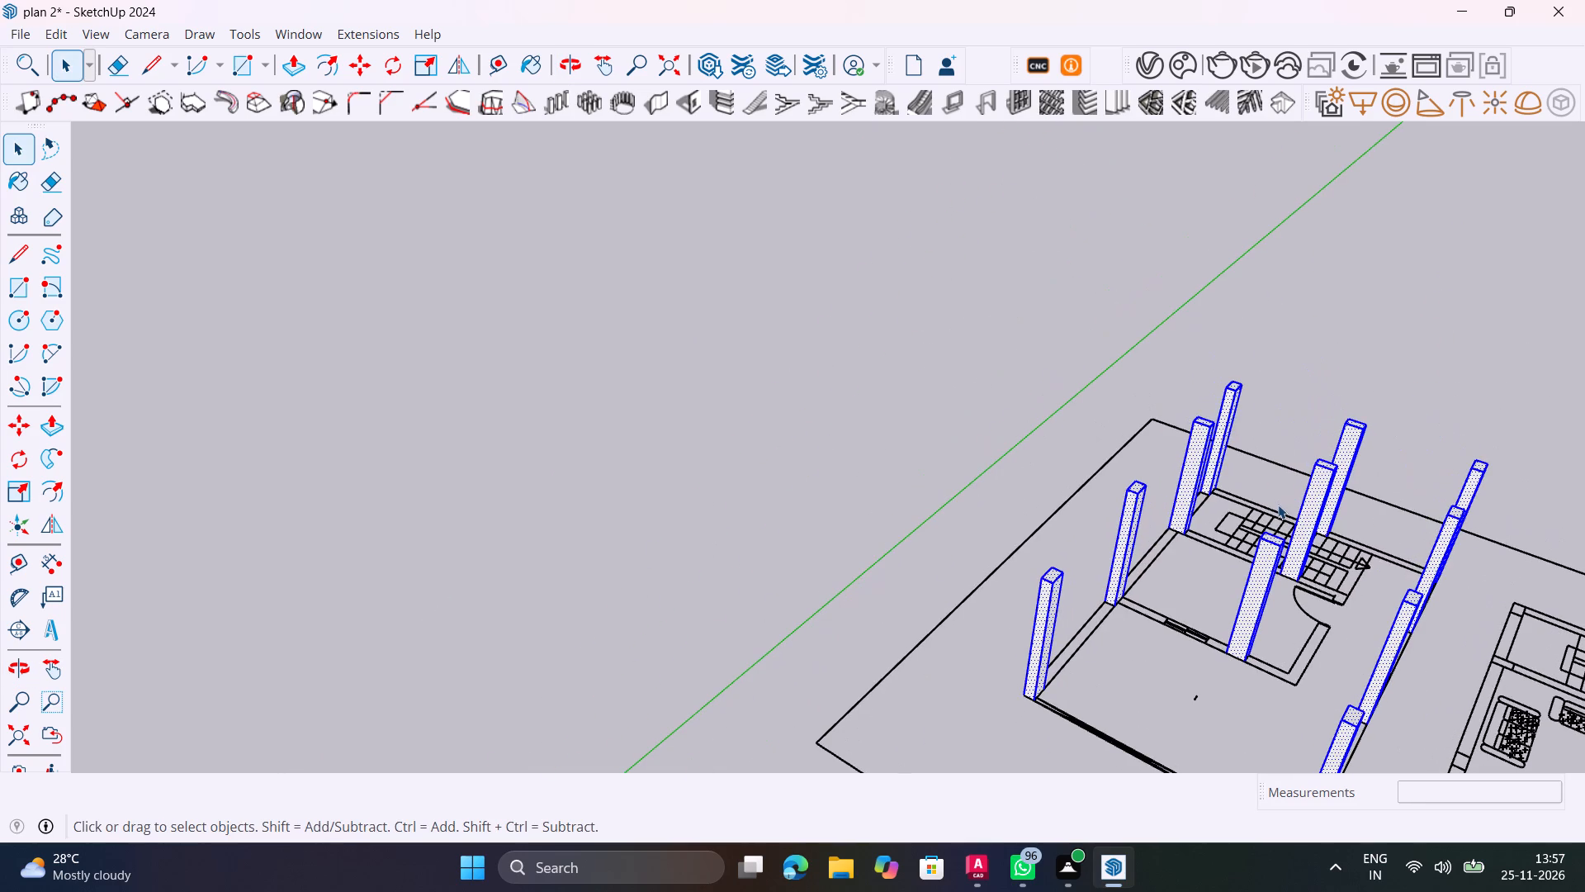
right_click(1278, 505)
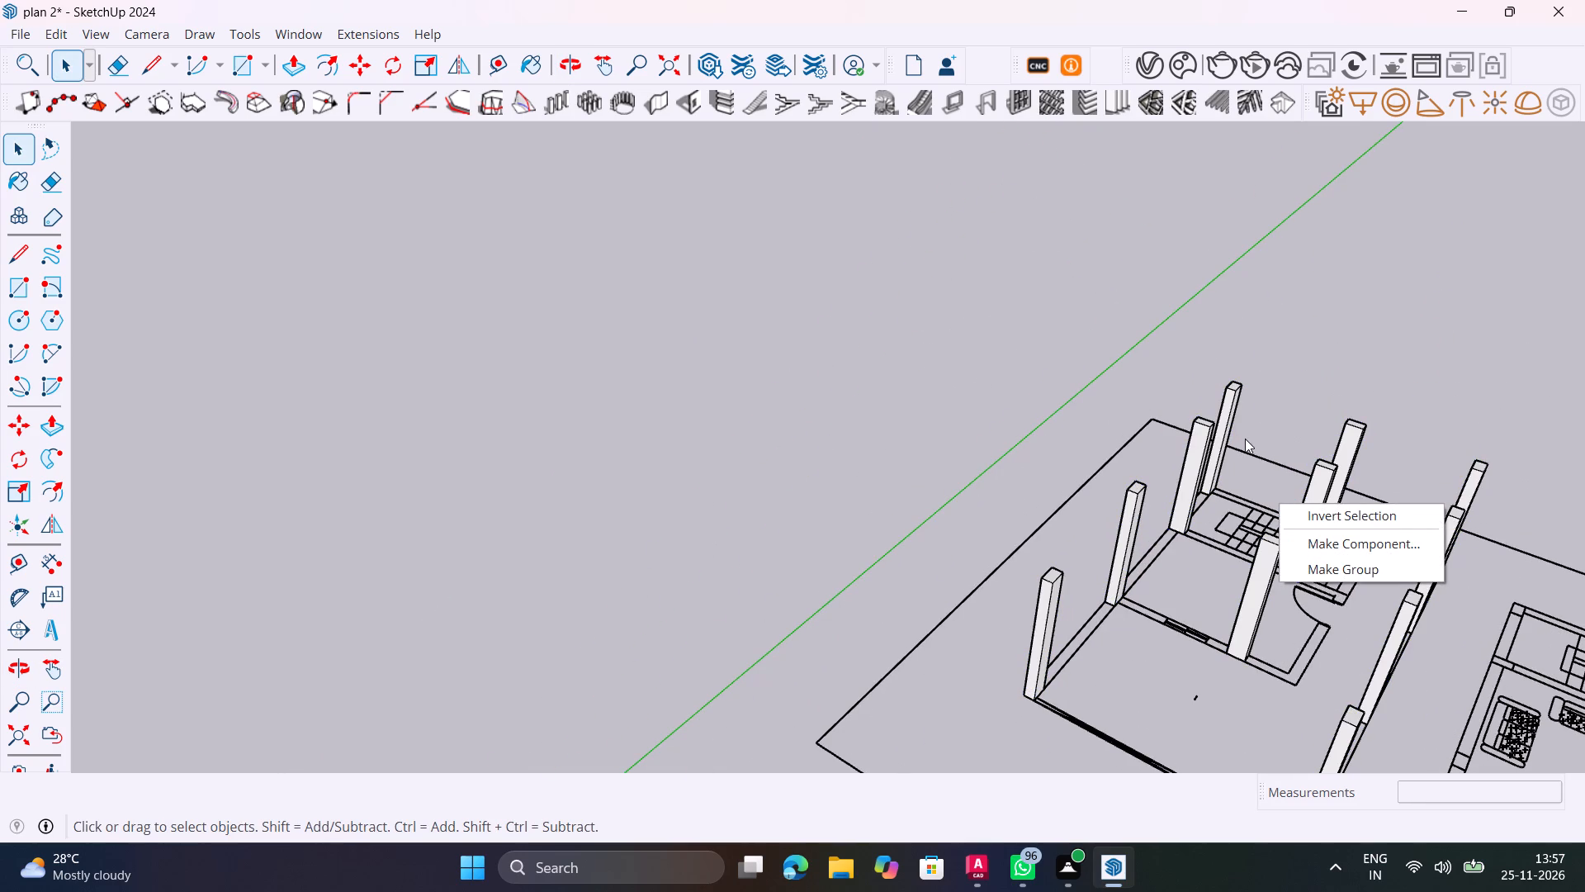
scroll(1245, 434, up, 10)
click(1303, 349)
Select all eleven raised columns of the first layout and combine them into one group.
scroll(1247, 439, up, 4)
shift+scroll(1245, 460, up, 1)
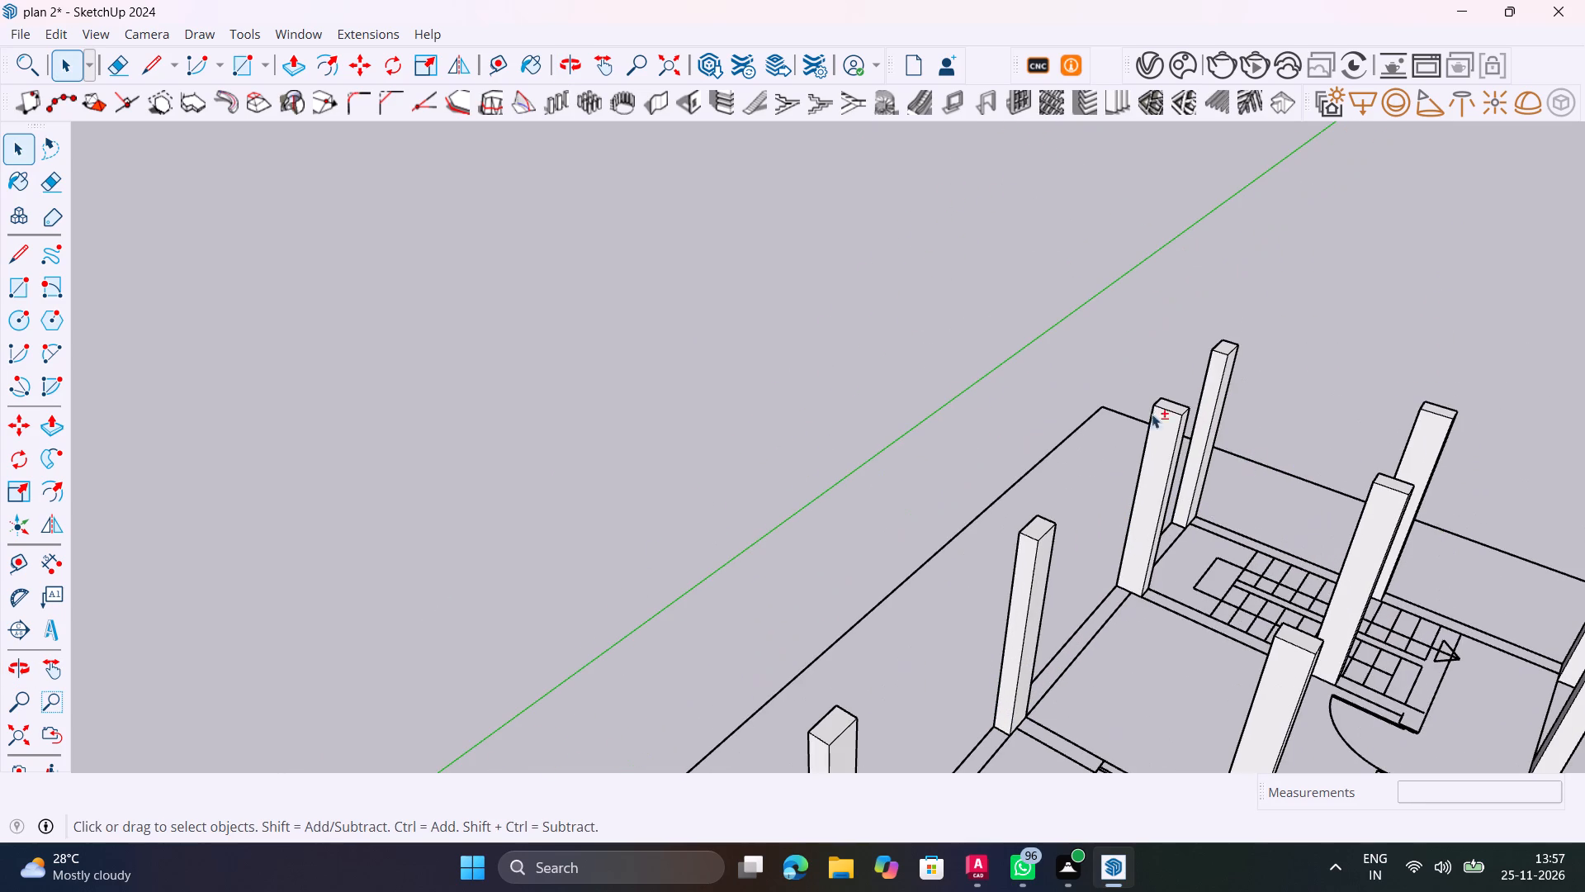
triple_click(1216, 406)
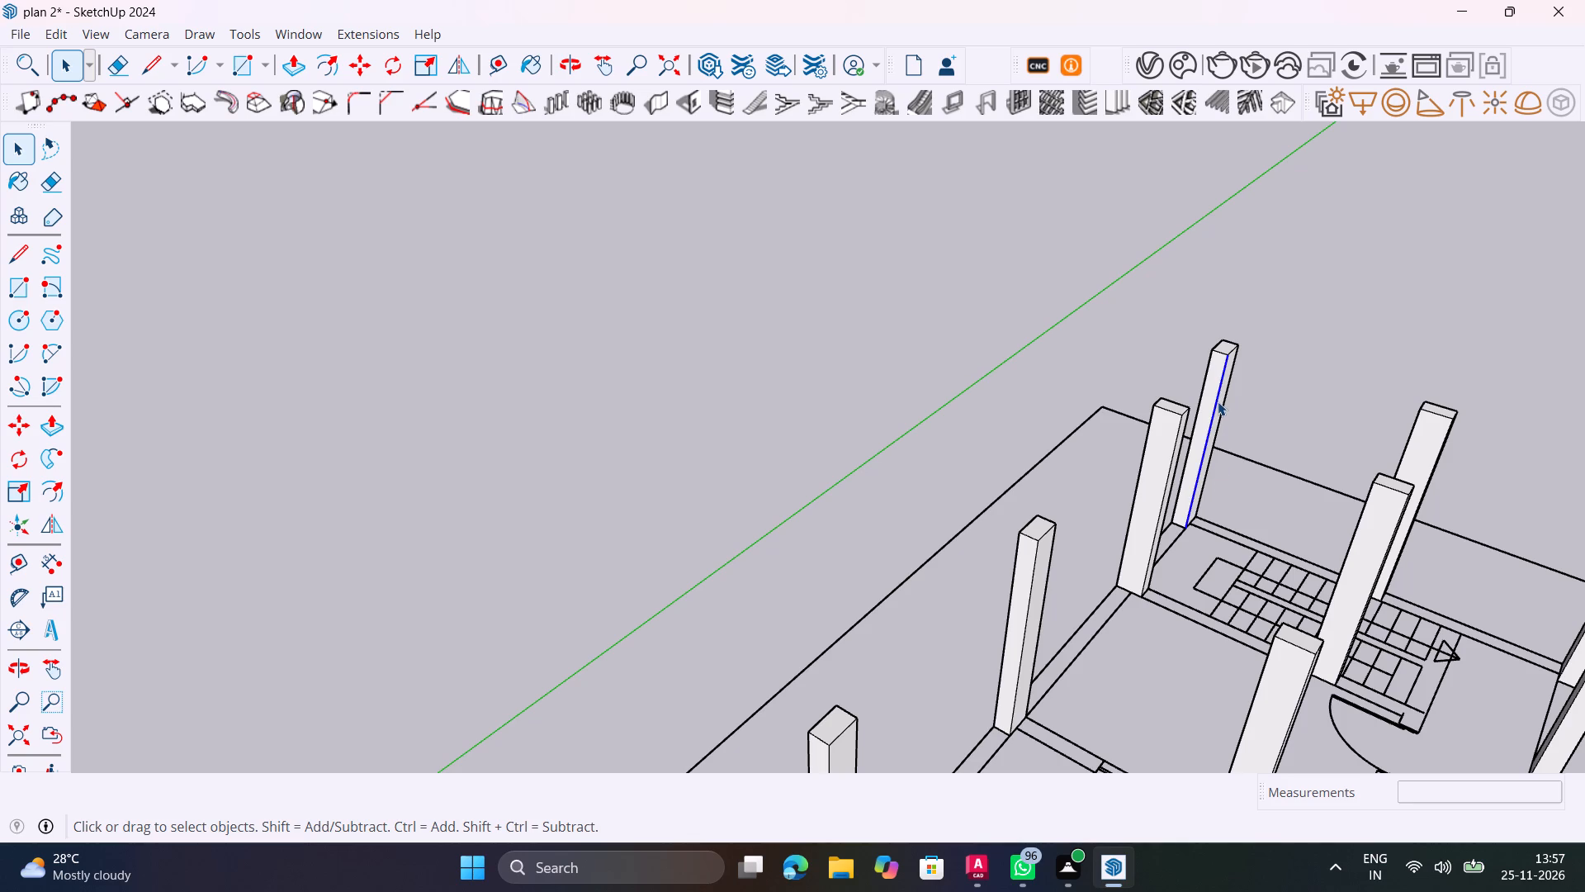
double_click(1218, 401)
shift+triple_click(1171, 453)
shift+click(1176, 452)
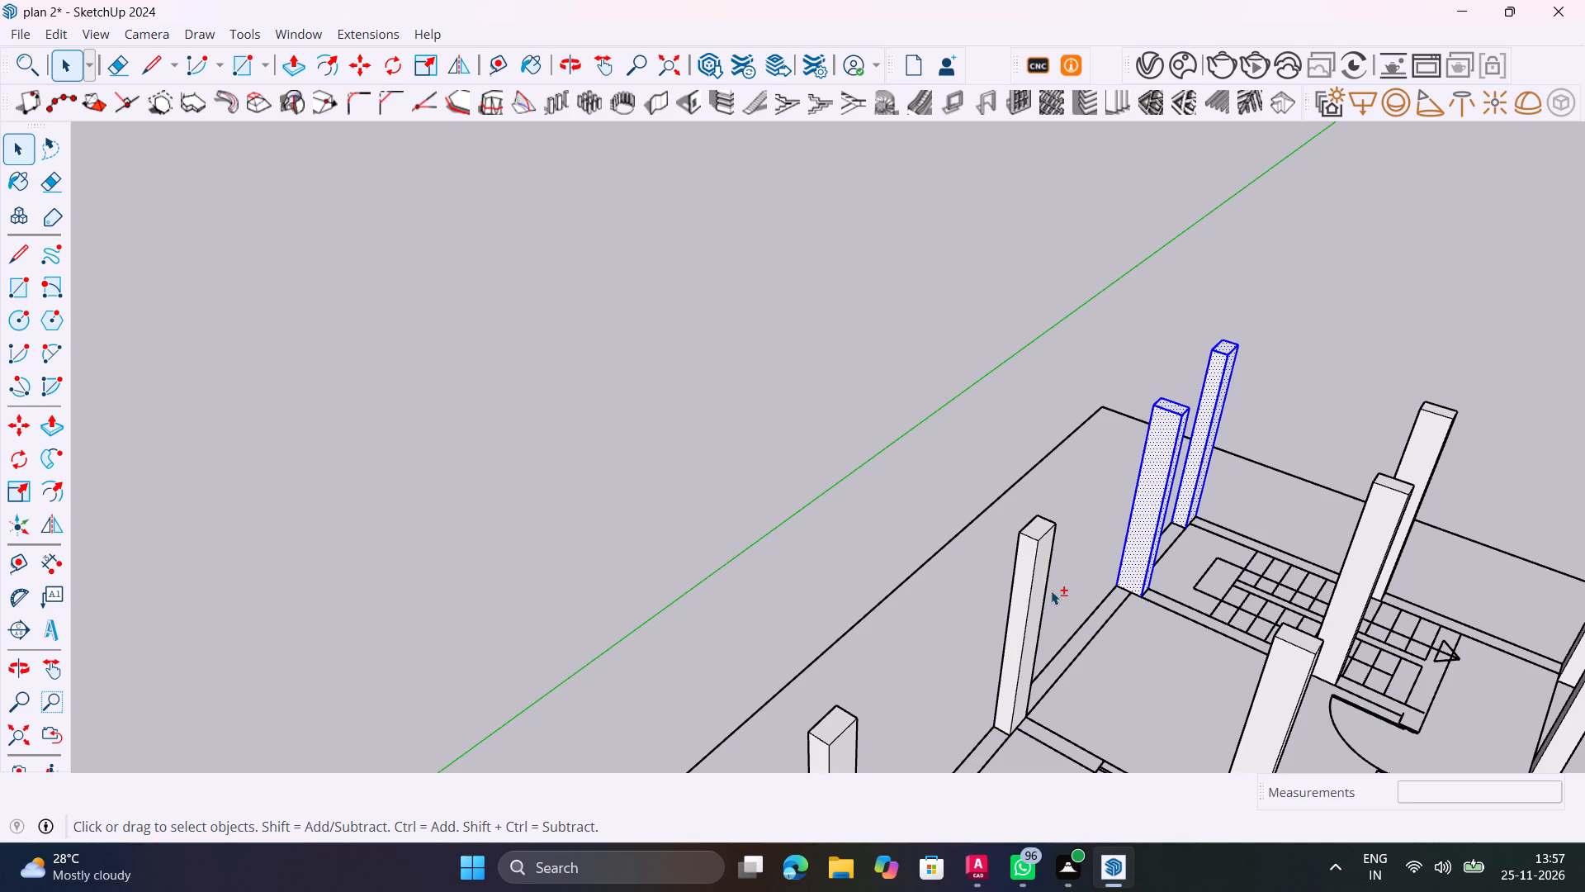
shift+triple_click(1034, 603)
shift+click(1279, 677)
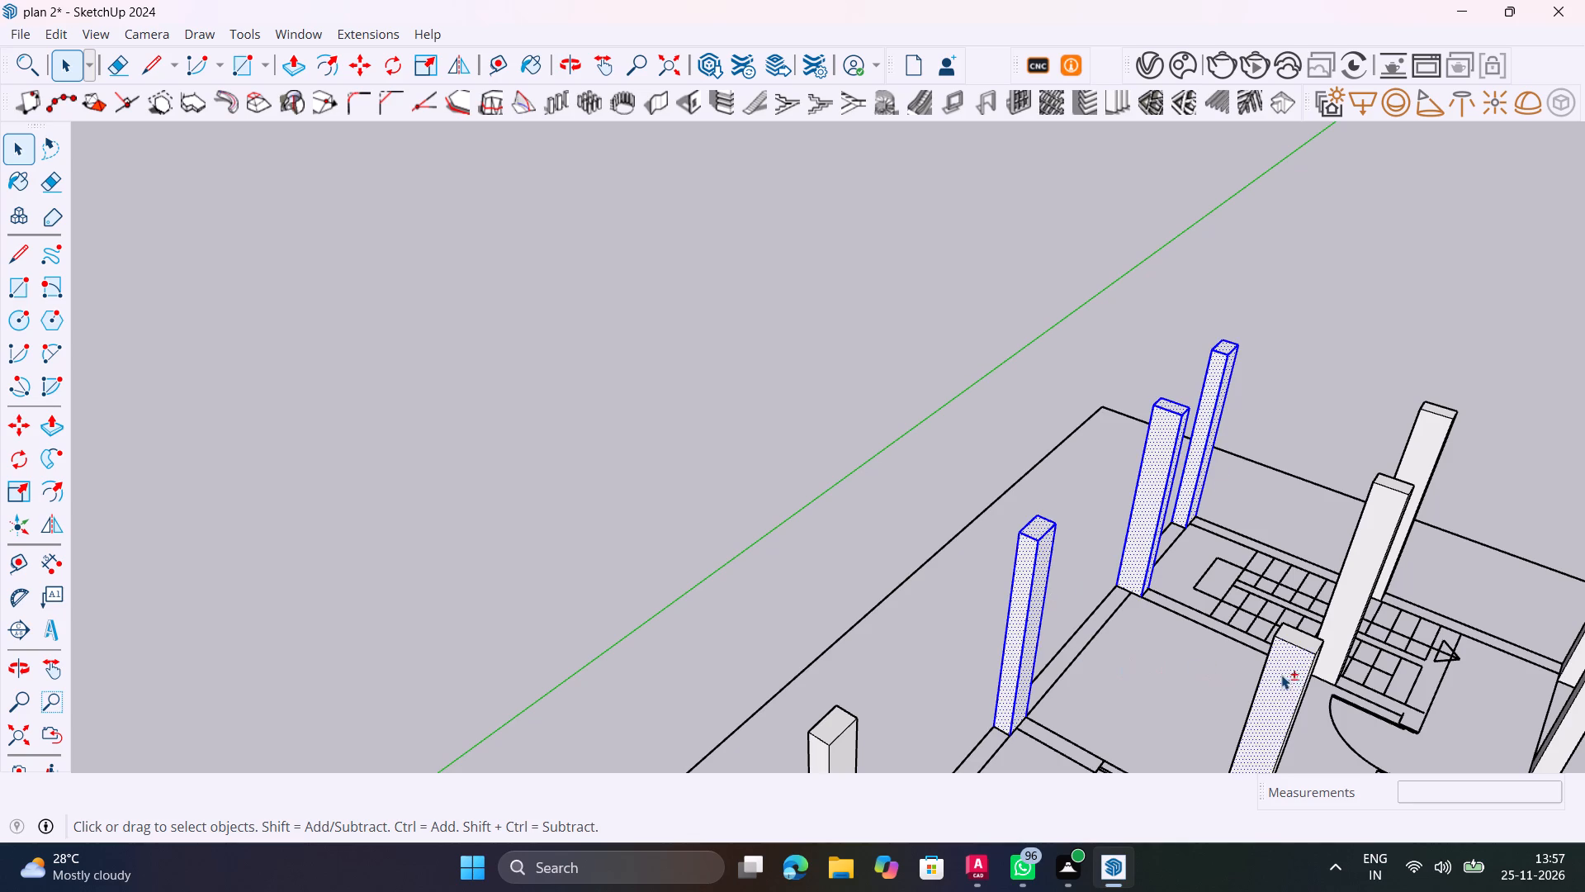
shift+triple_click(1286, 673)
shift+double_click(1287, 672)
shift+triple_click(1287, 672)
shift+click(1287, 671)
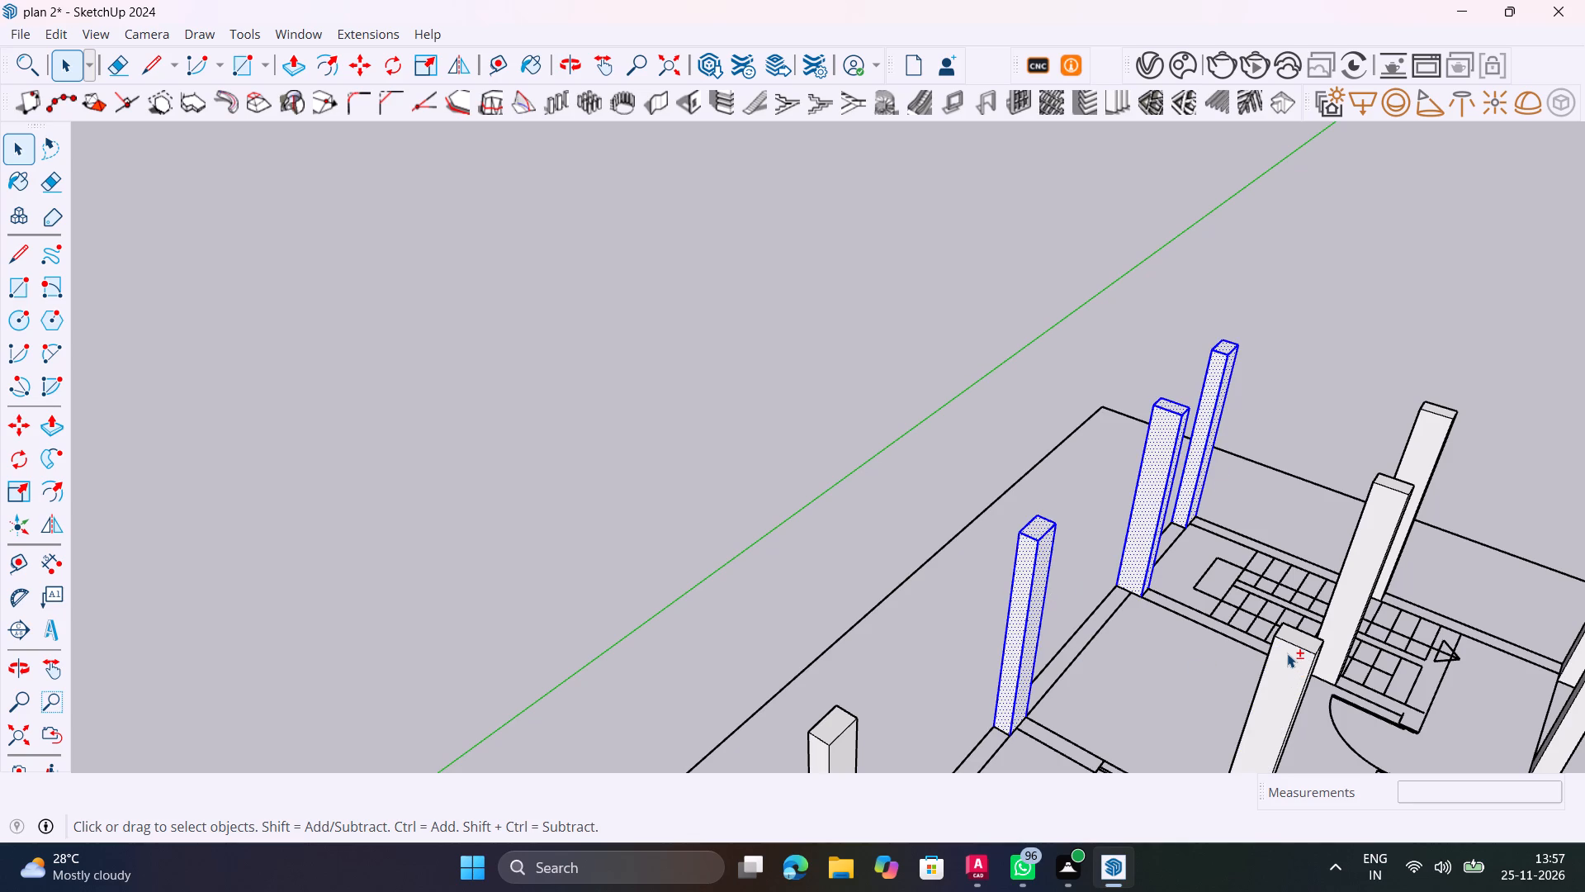
shift+triple_click(1287, 653)
shift+click(1287, 653)
shift+triple_click(1368, 546)
shift+click(1368, 546)
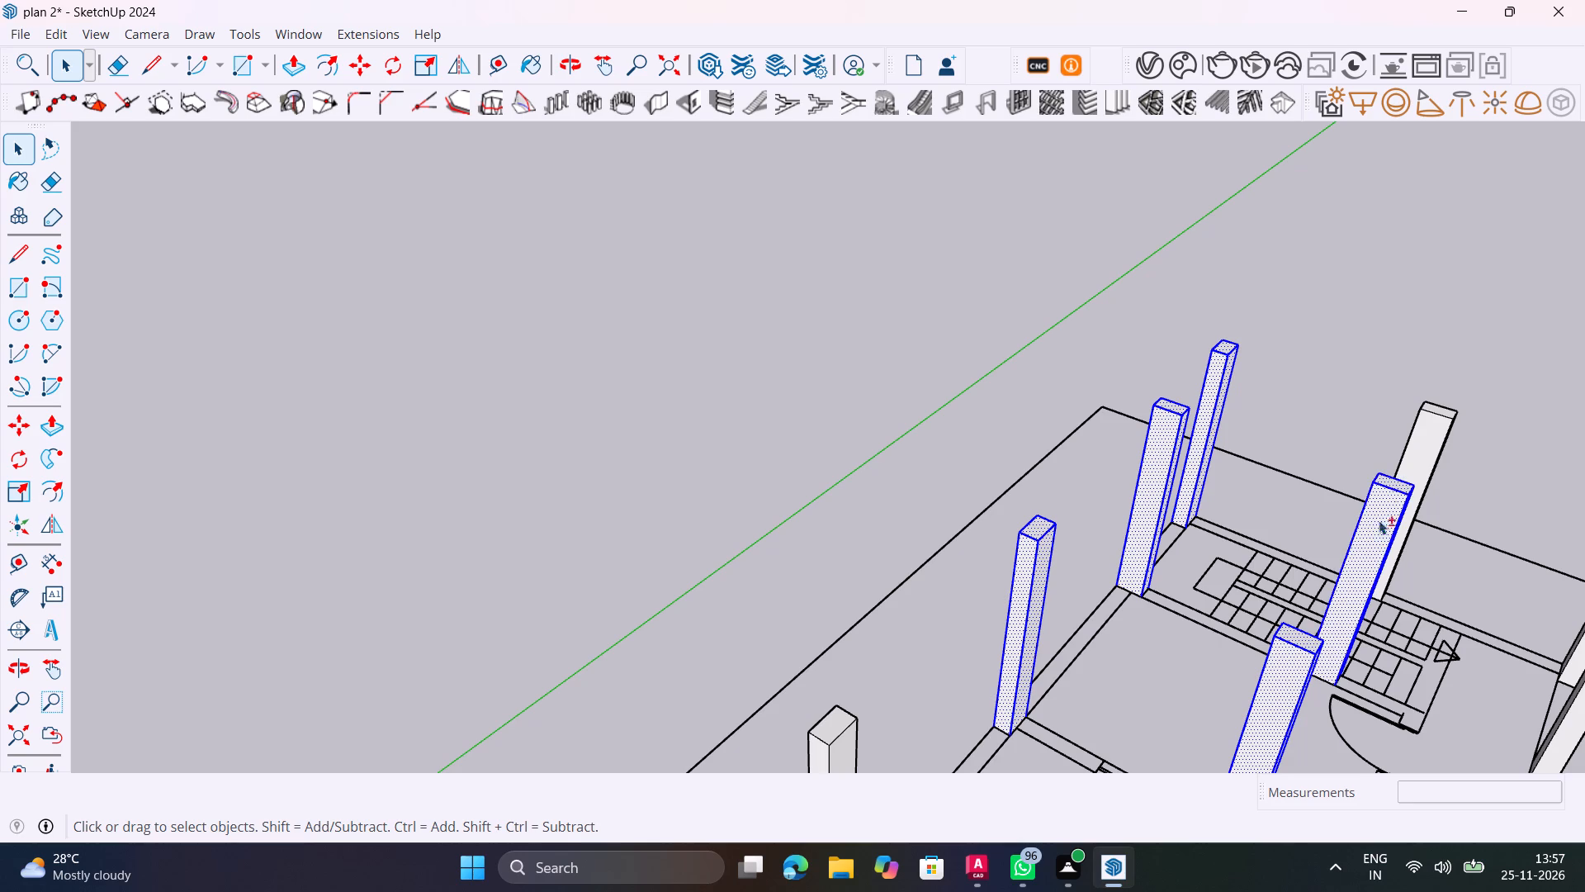
shift+triple_click(1411, 446)
shift+click(1412, 444)
shift+scroll(1411, 444, down, 11)
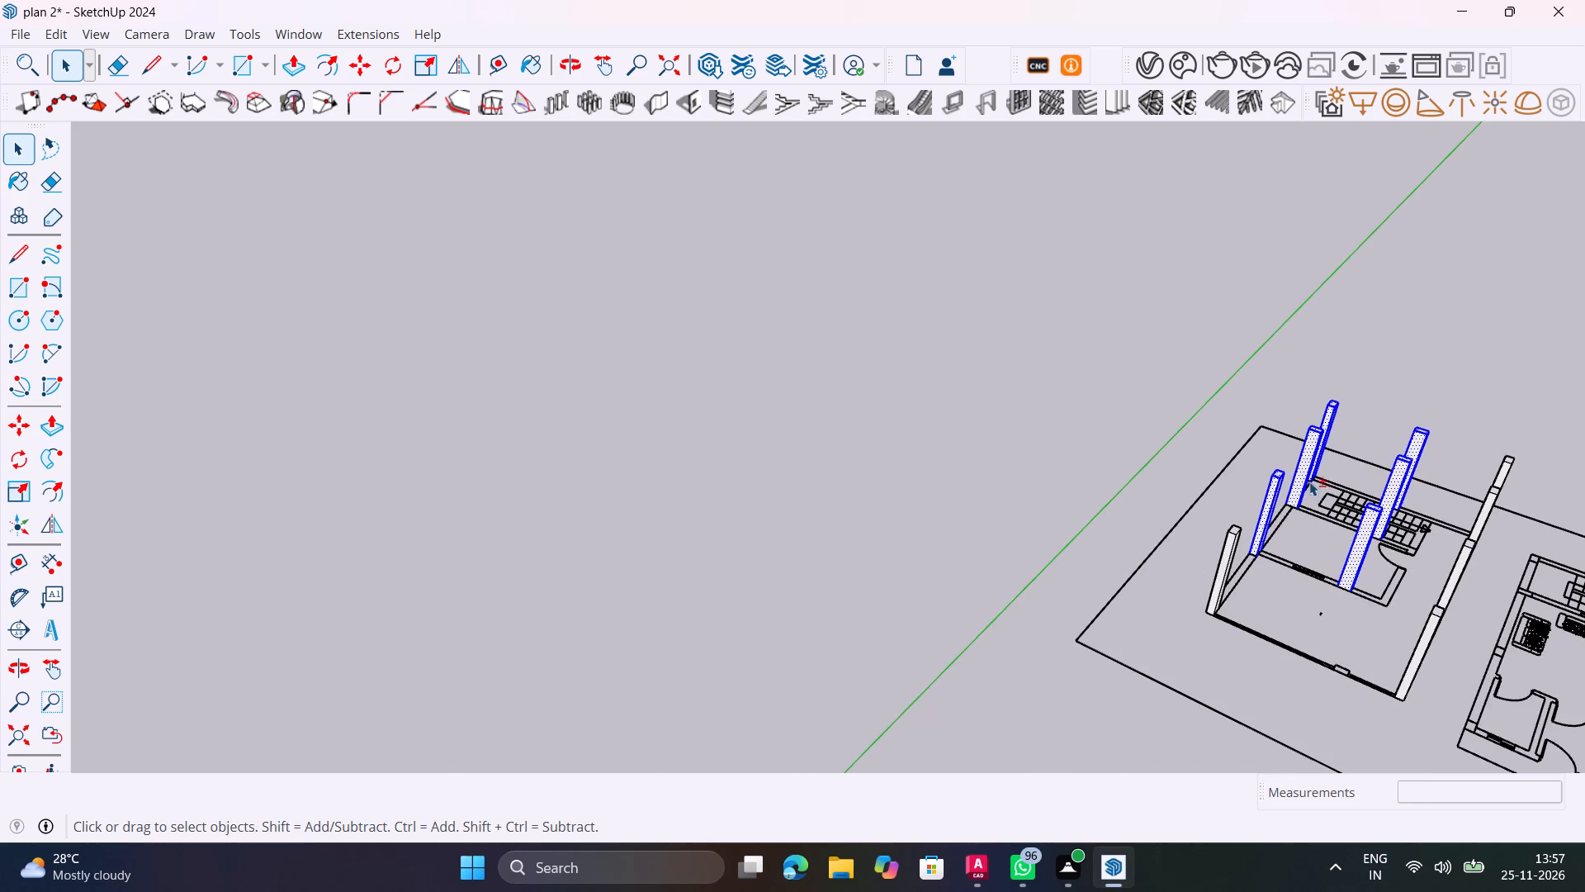
shift+scroll(1214, 547, up, 12)
shift+triple_click(1246, 550)
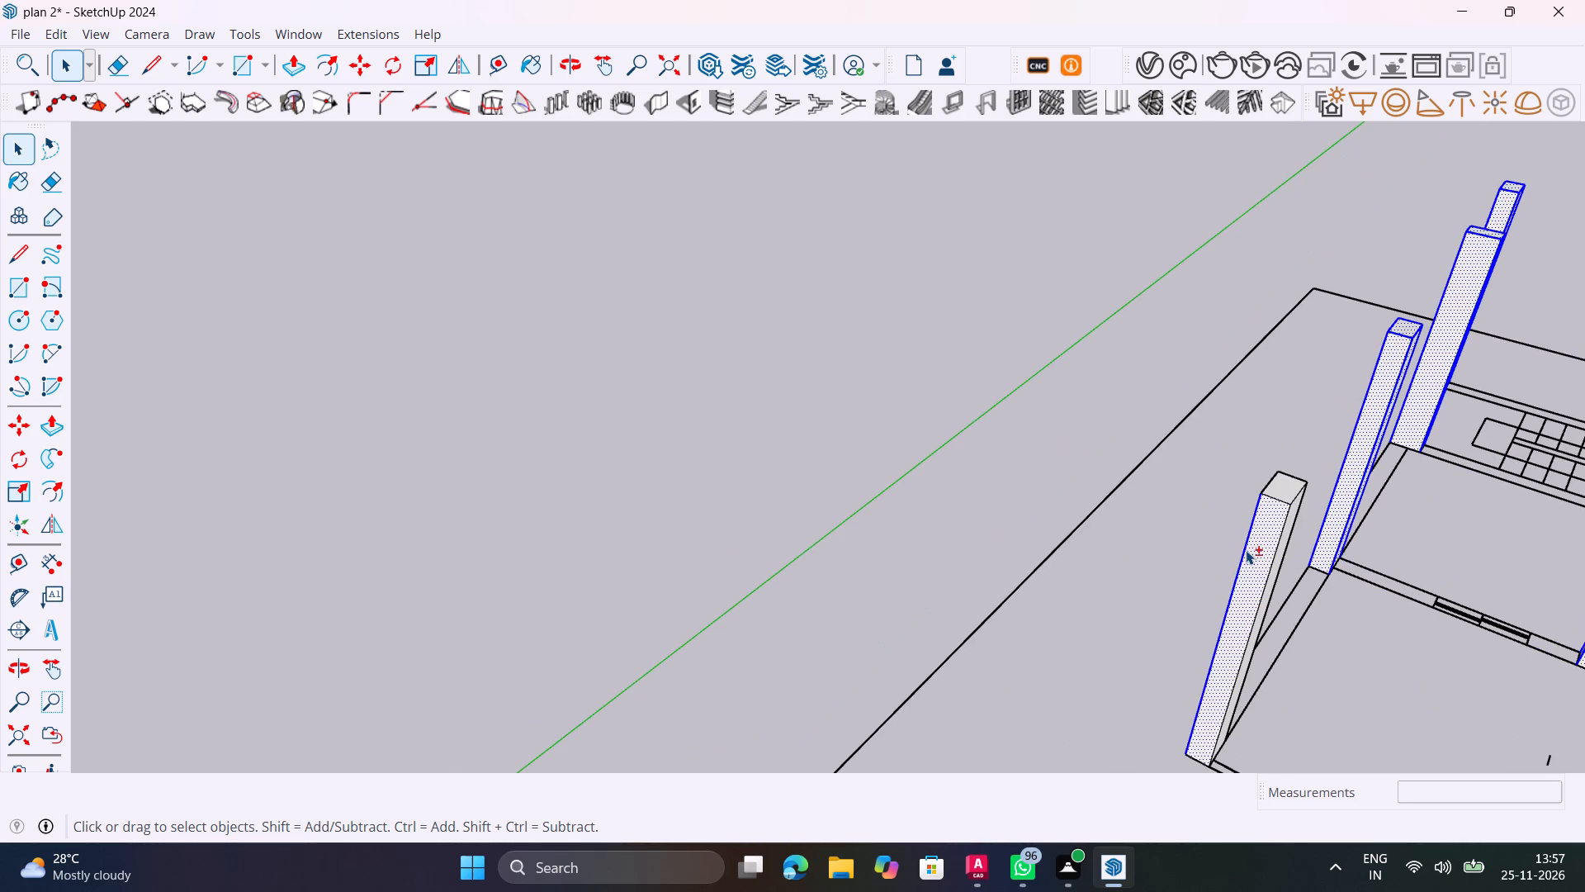
shift+click(1246, 550)
shift+scroll(1246, 550, down, 18)
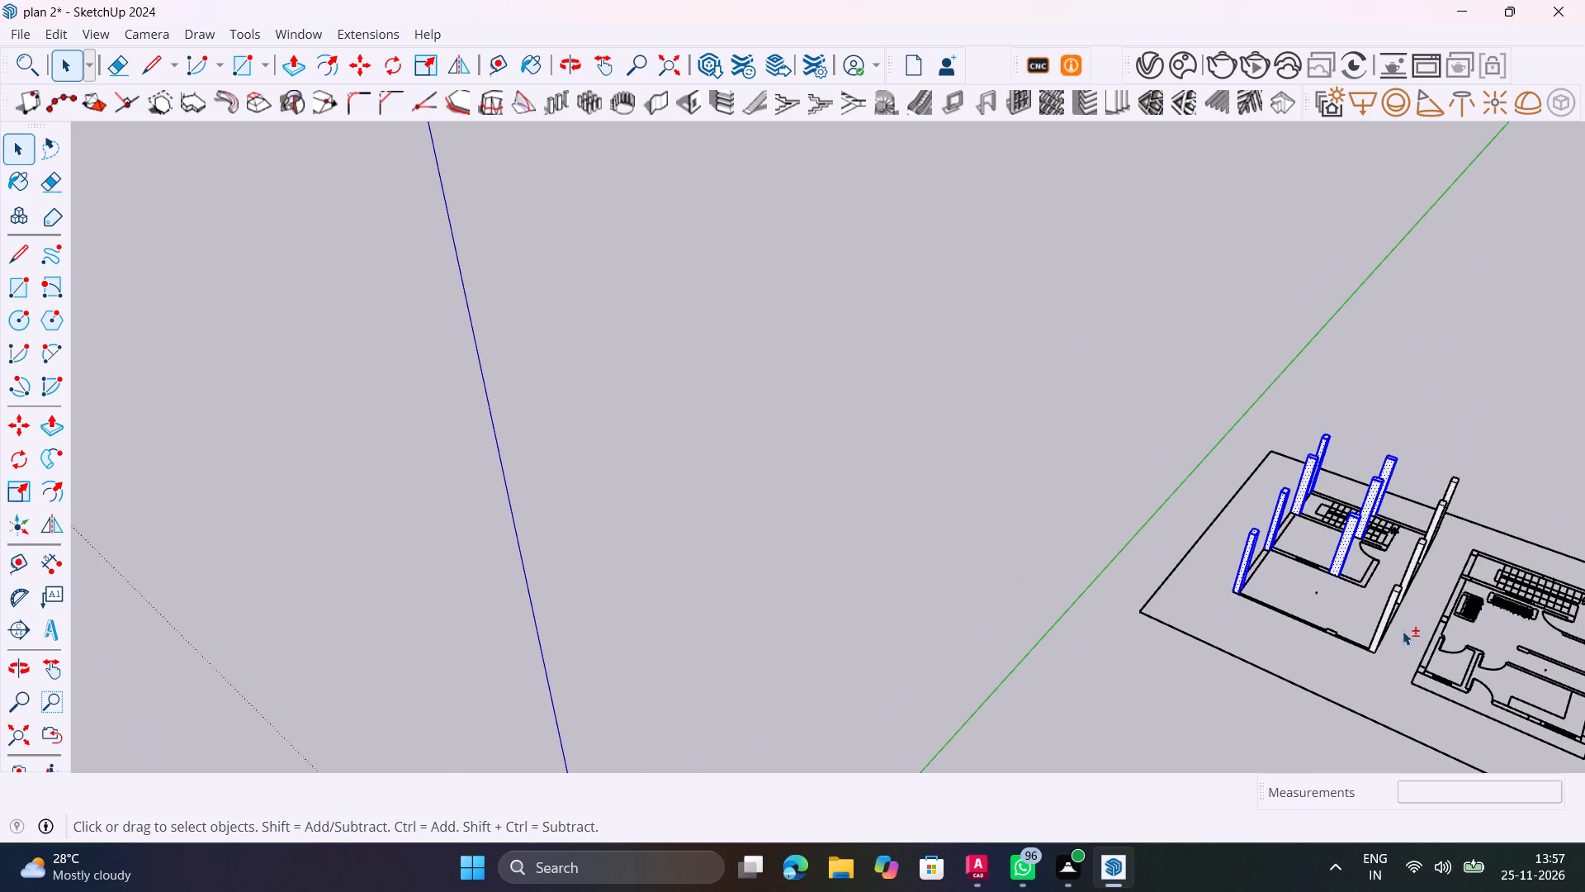
shift+scroll(1402, 631, up, 17)
shift+triple_click(1428, 578)
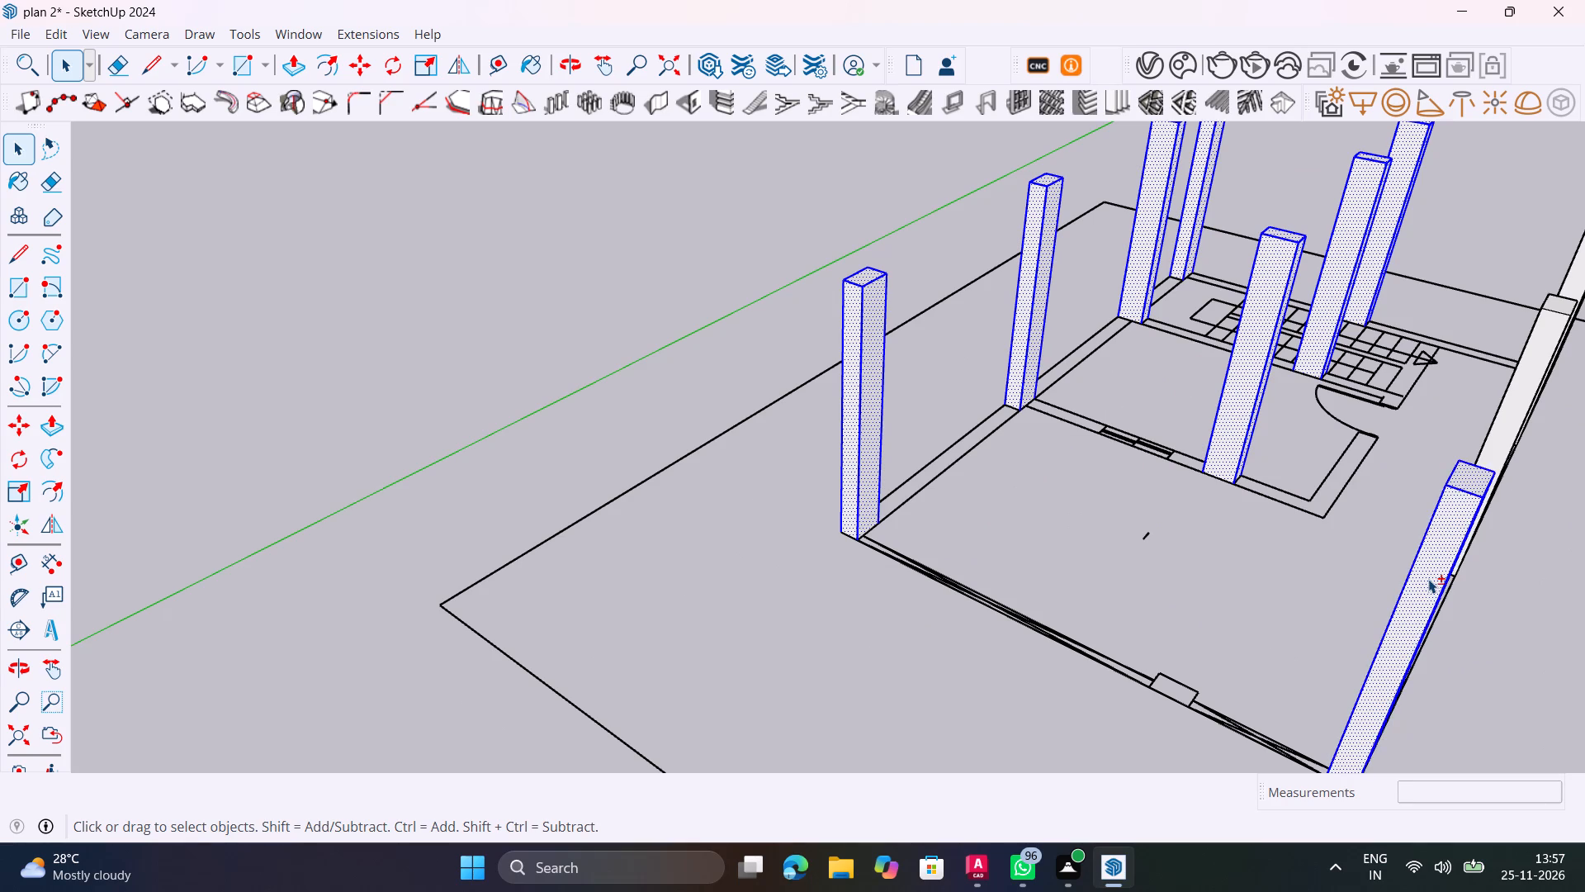
shift+scroll(1428, 578, down, 10)
shift+scroll(1476, 483, up, 12)
shift+triple_click(1476, 482)
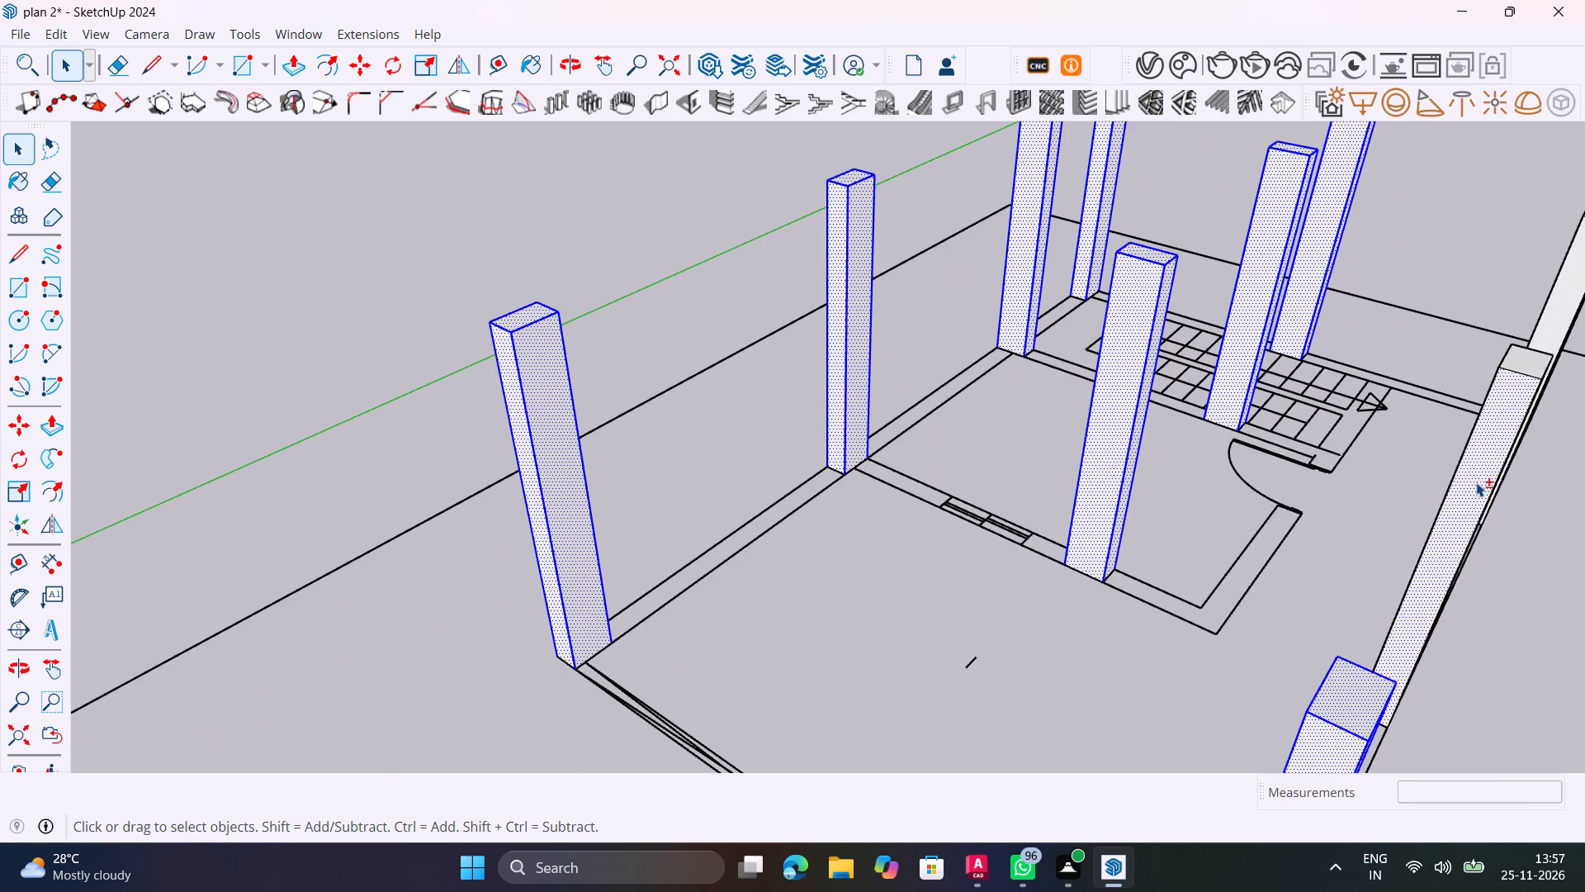
shift+click(1476, 482)
shift+scroll(1476, 482, down, 10)
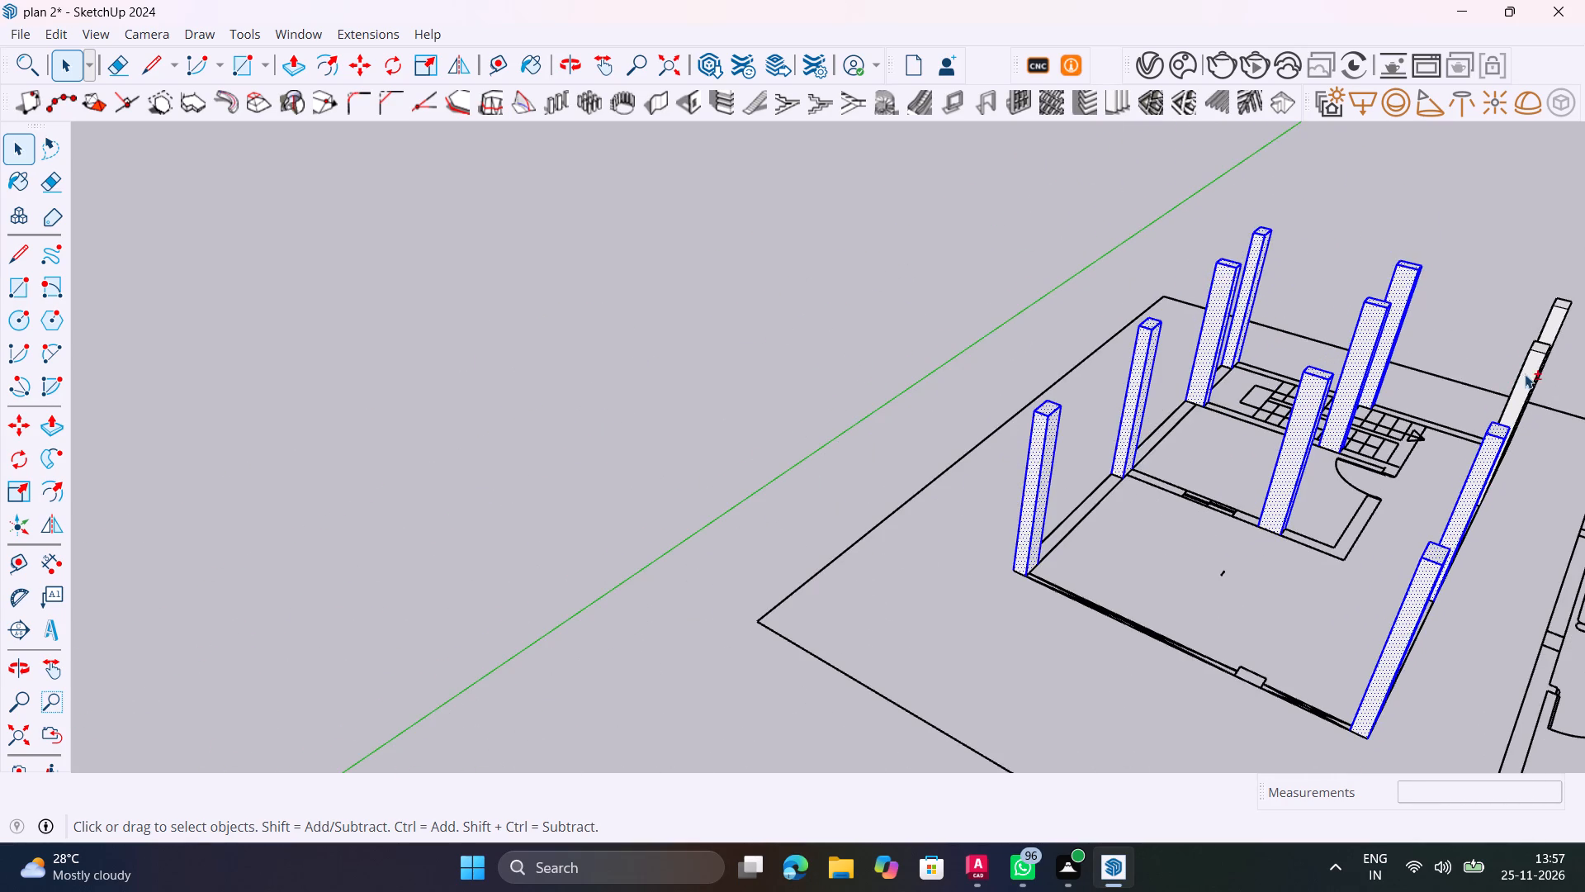
shift+scroll(1525, 374, up, 11)
shift+triple_click(1525, 374)
shift+scroll(1525, 374, down, 12)
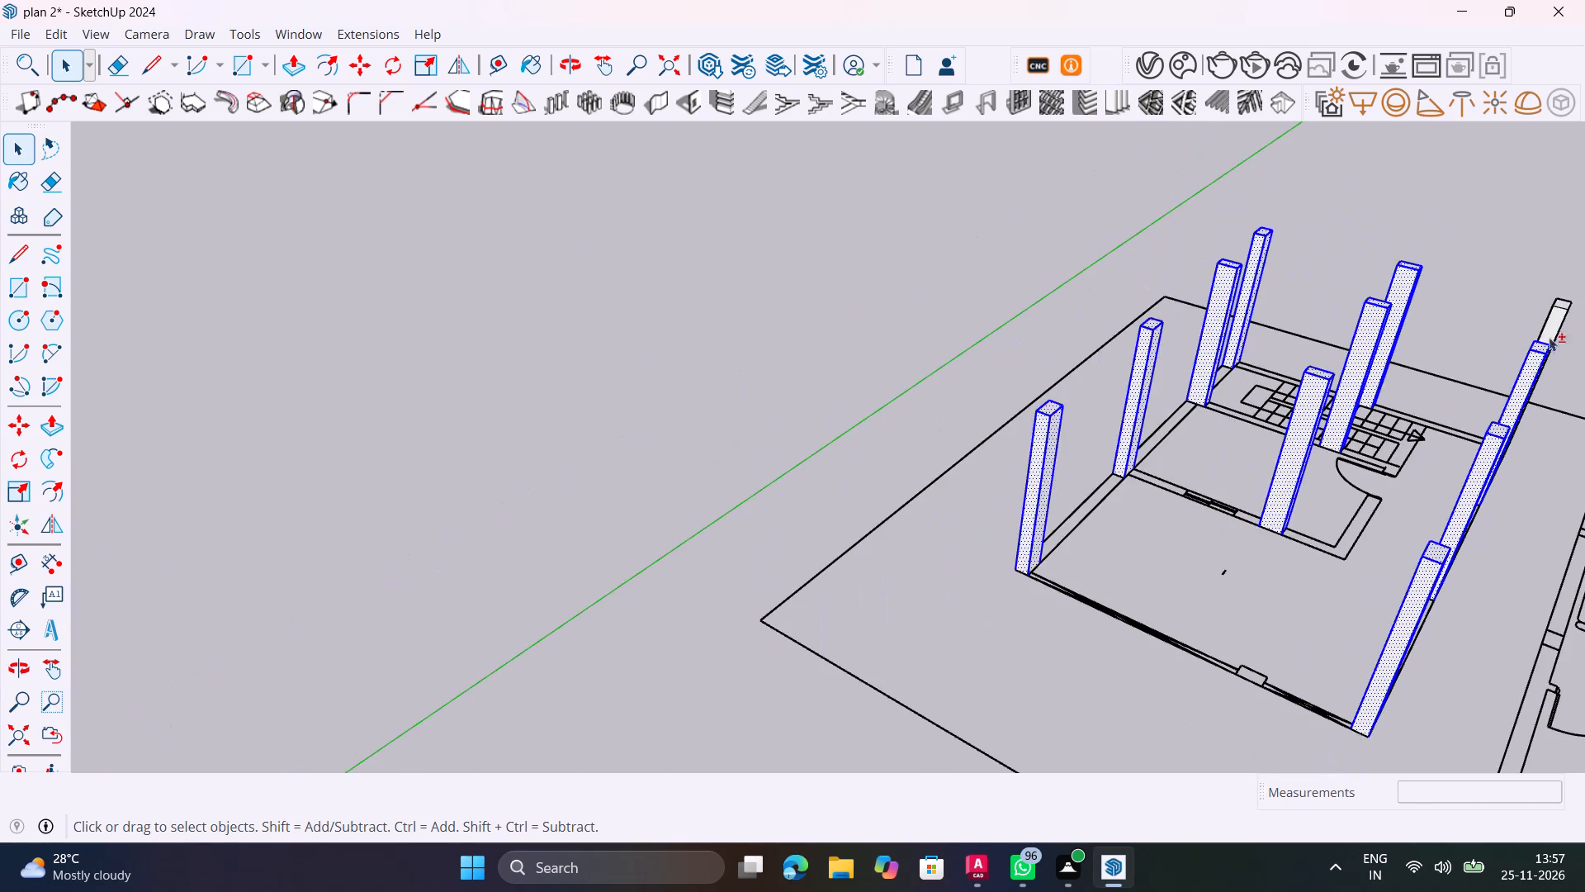
shift+scroll(1553, 316, up, 9)
shift+triple_click(1552, 316)
shift+click(1552, 316)
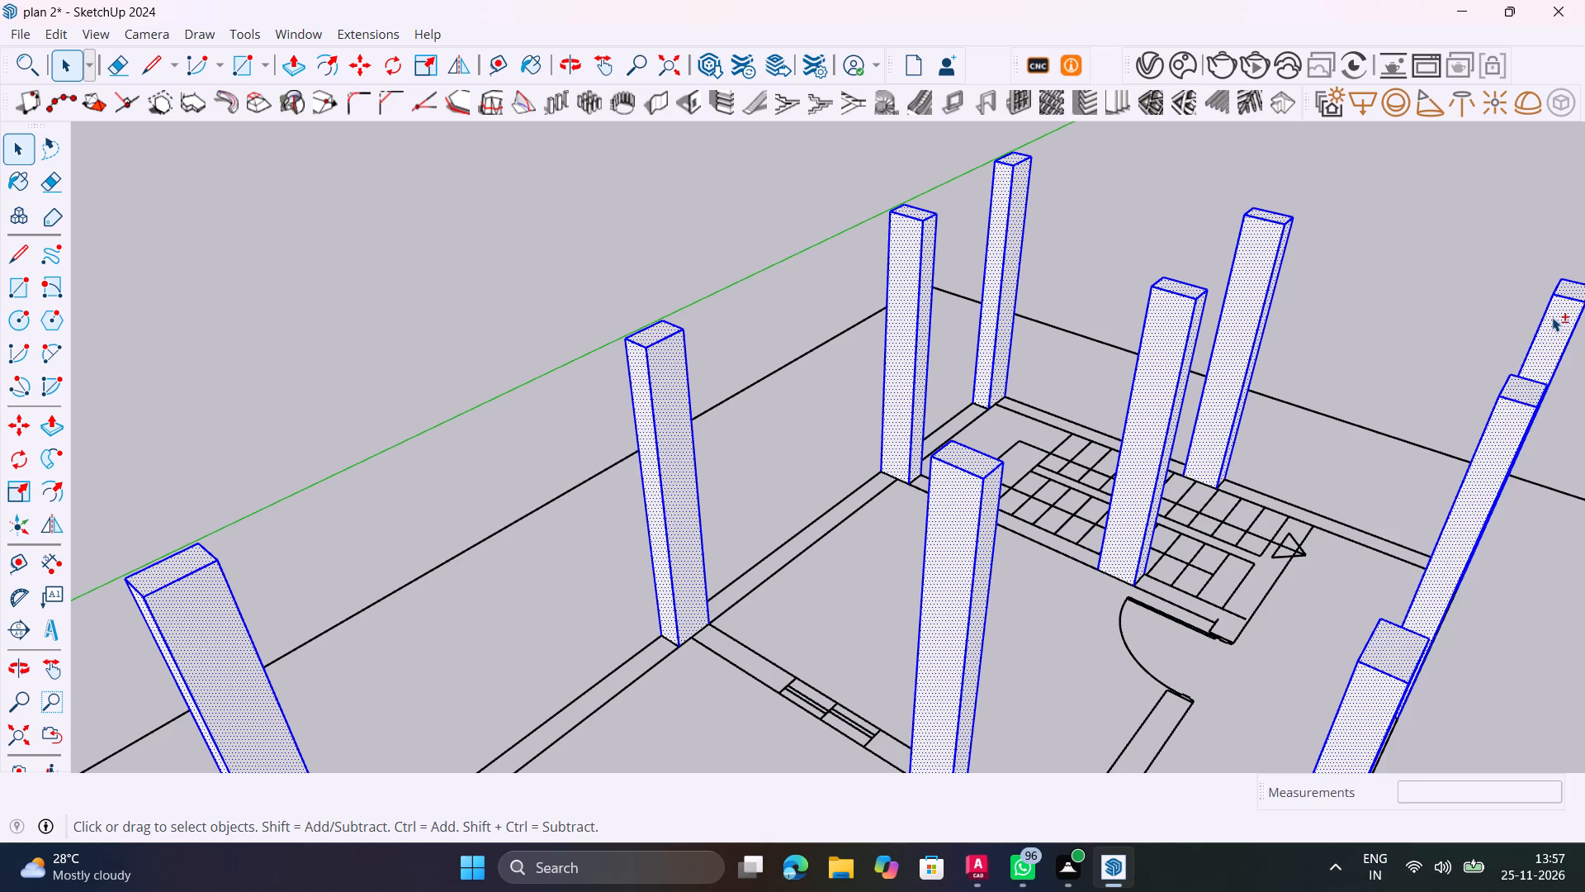
shift+right_click(1552, 317)
shift+click(1483, 505)
click(1403, 320)
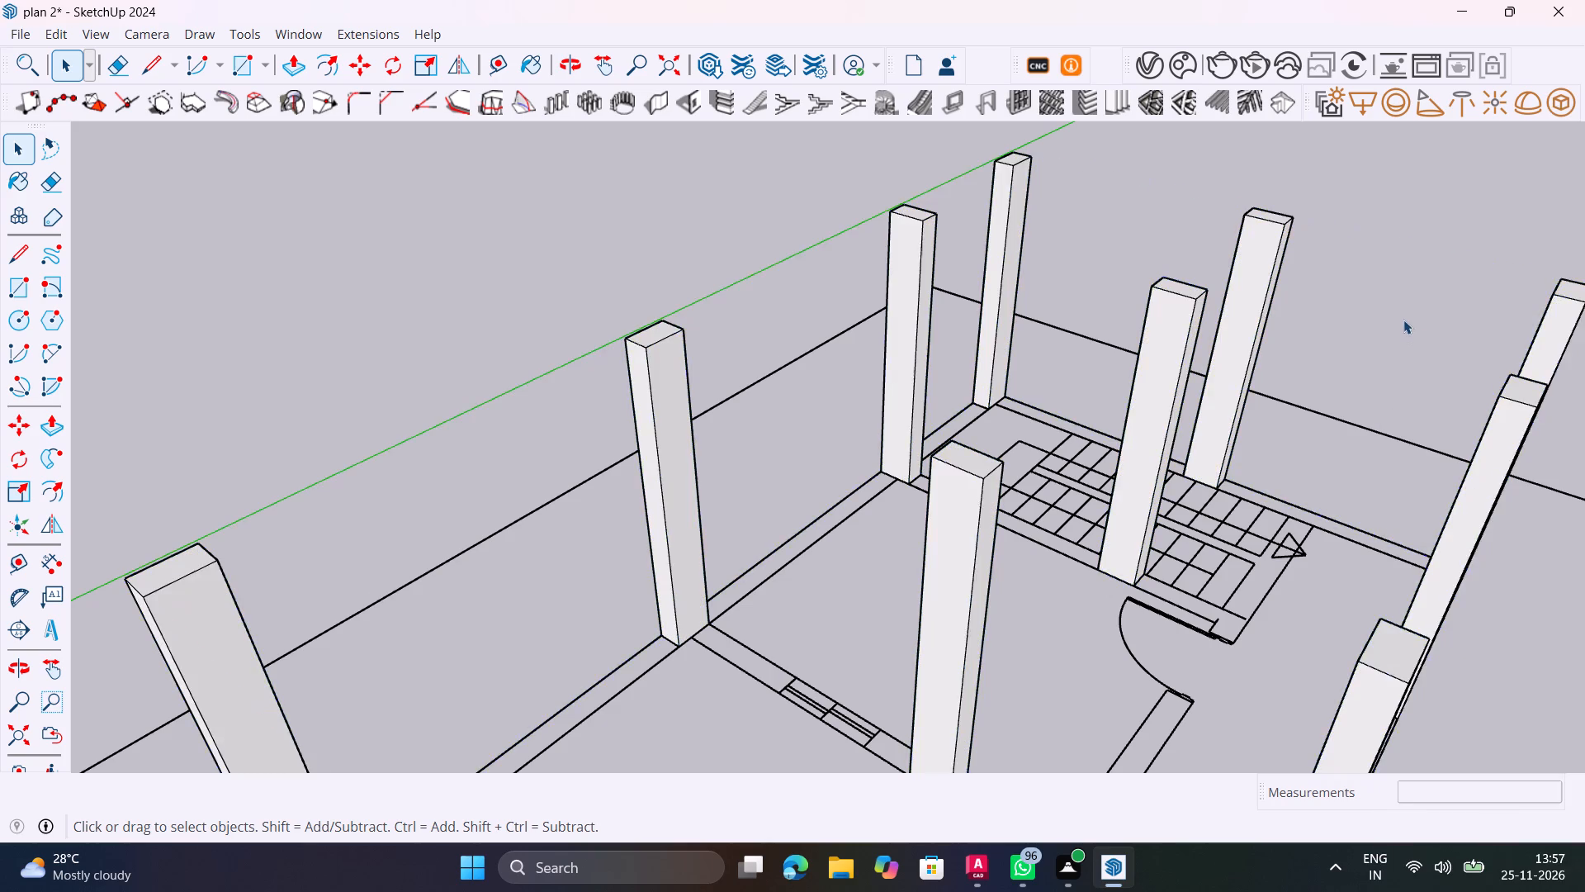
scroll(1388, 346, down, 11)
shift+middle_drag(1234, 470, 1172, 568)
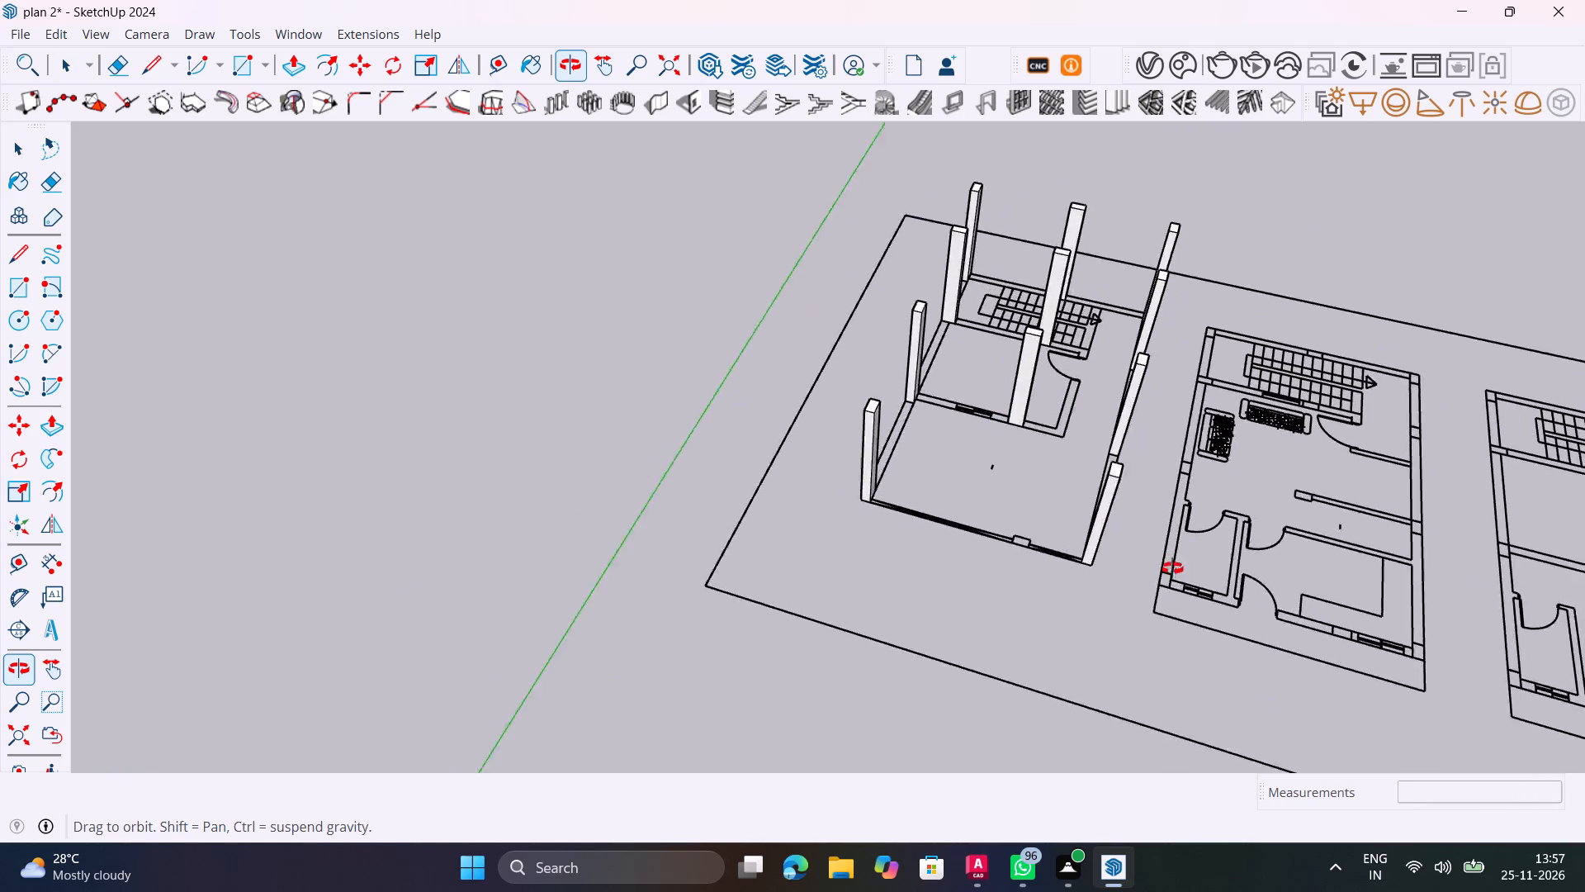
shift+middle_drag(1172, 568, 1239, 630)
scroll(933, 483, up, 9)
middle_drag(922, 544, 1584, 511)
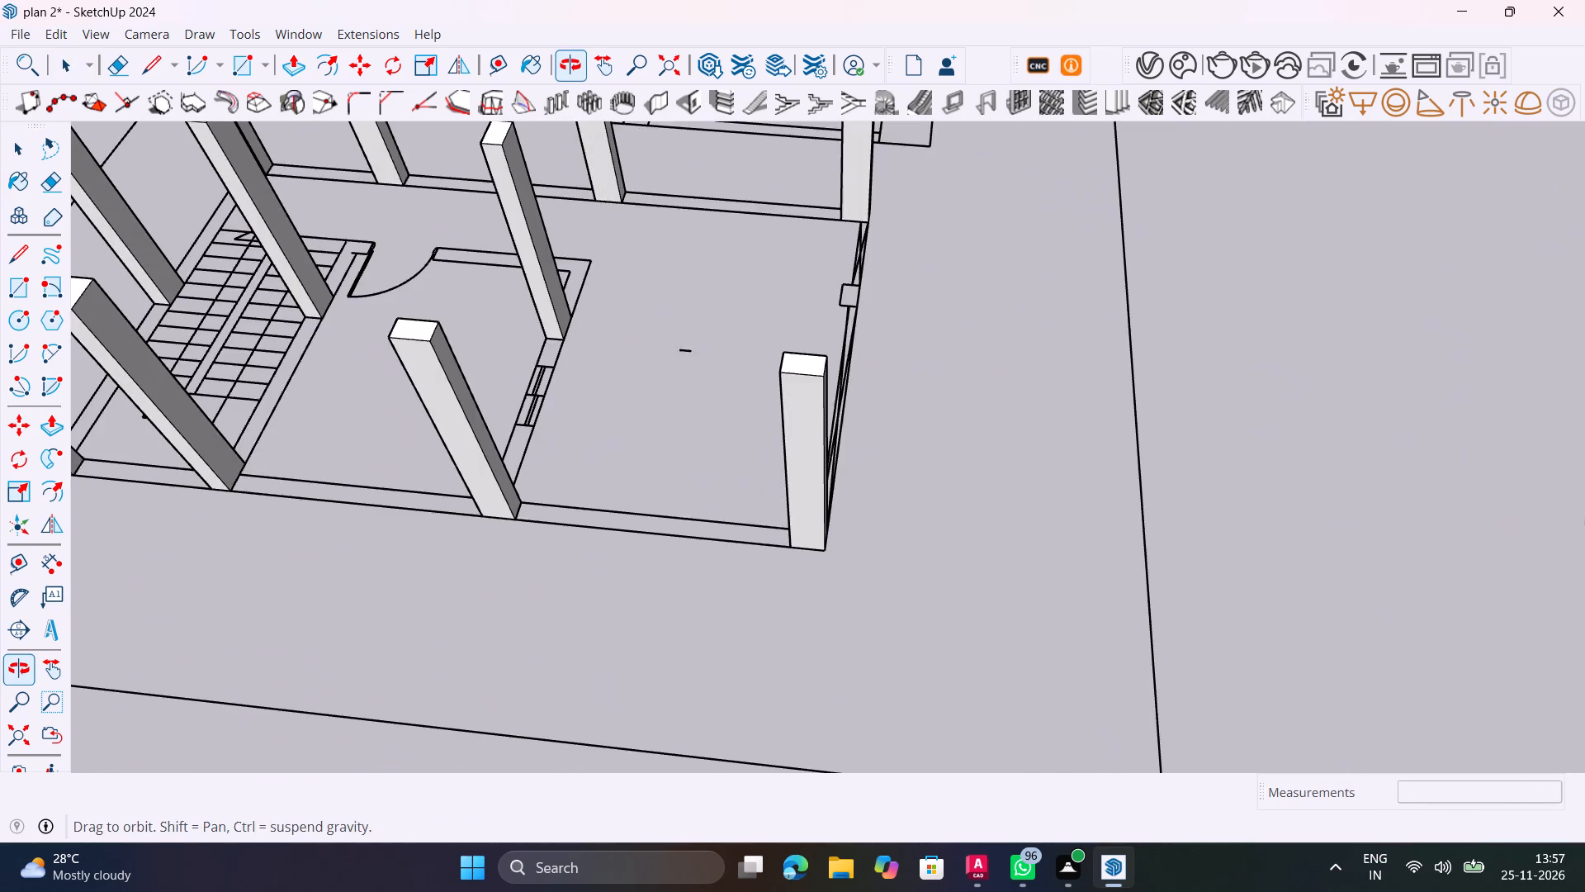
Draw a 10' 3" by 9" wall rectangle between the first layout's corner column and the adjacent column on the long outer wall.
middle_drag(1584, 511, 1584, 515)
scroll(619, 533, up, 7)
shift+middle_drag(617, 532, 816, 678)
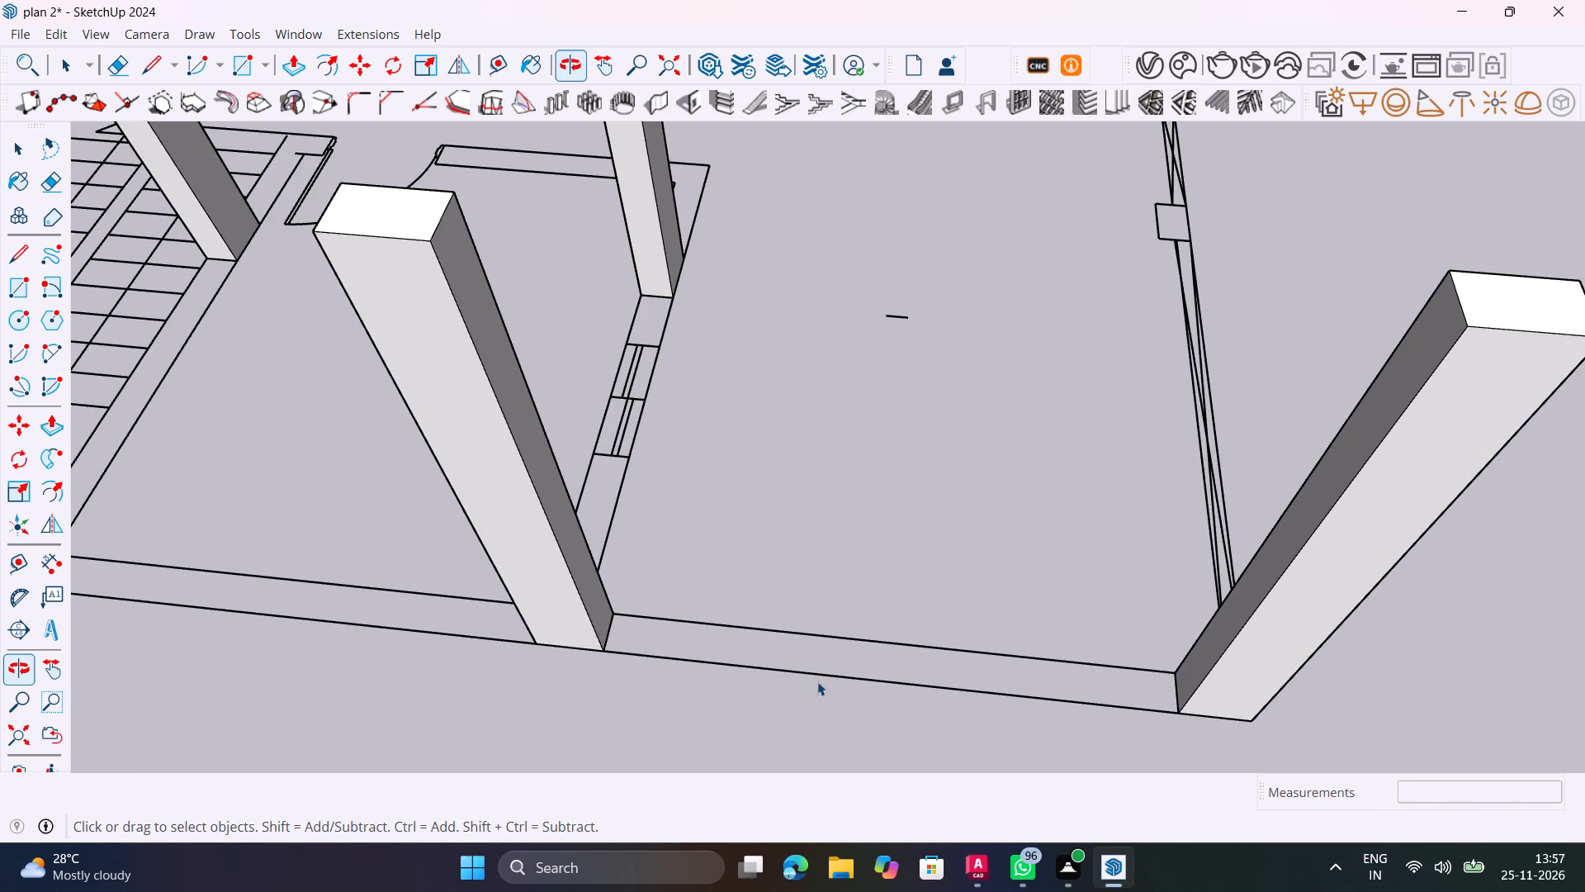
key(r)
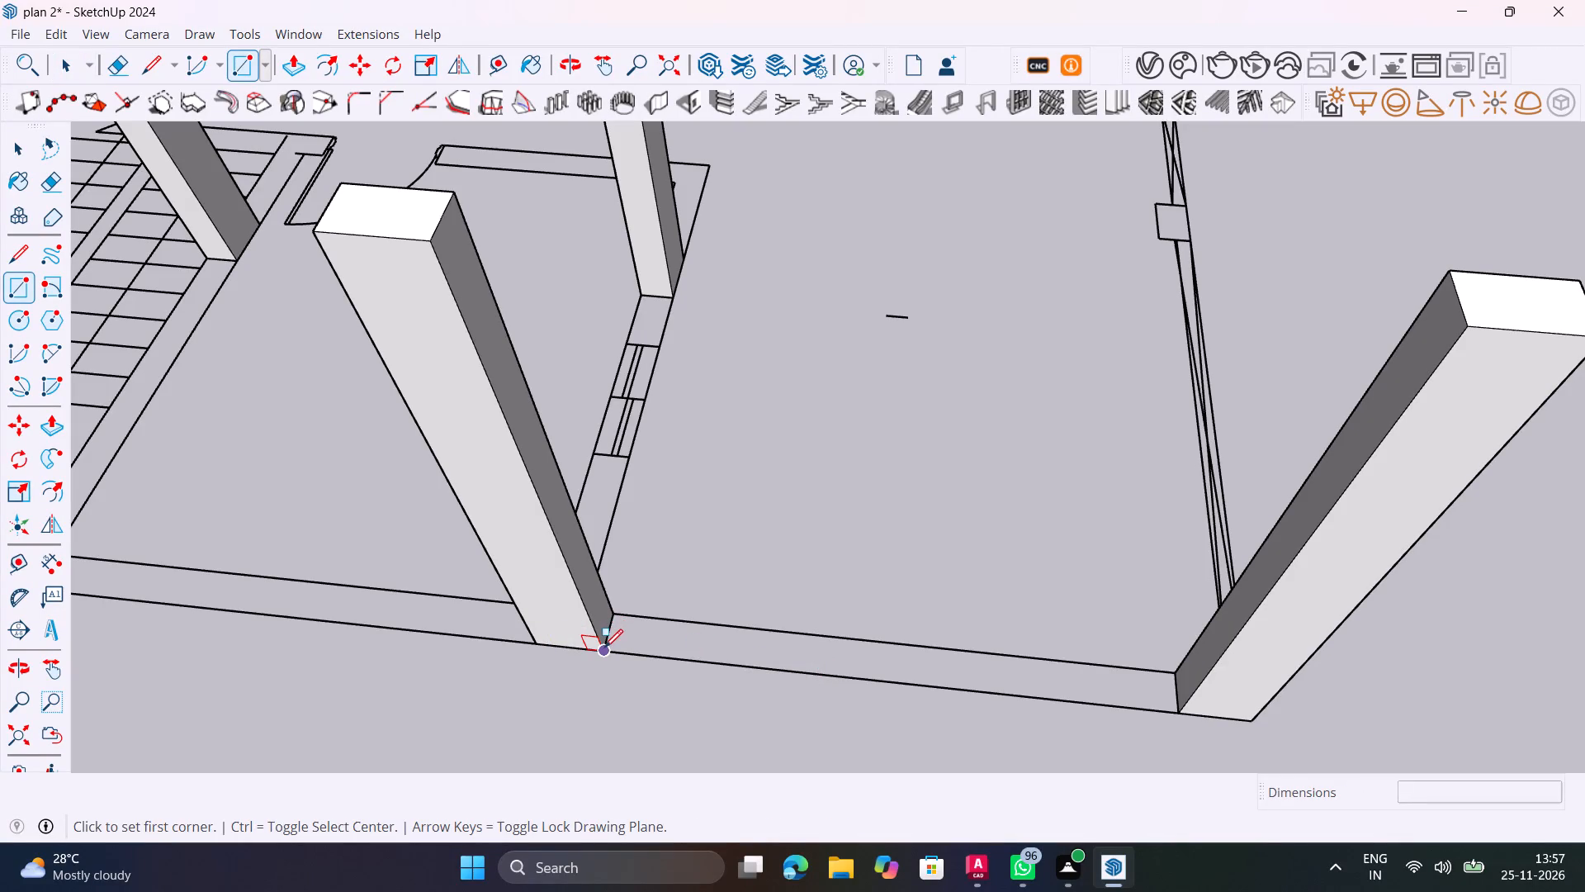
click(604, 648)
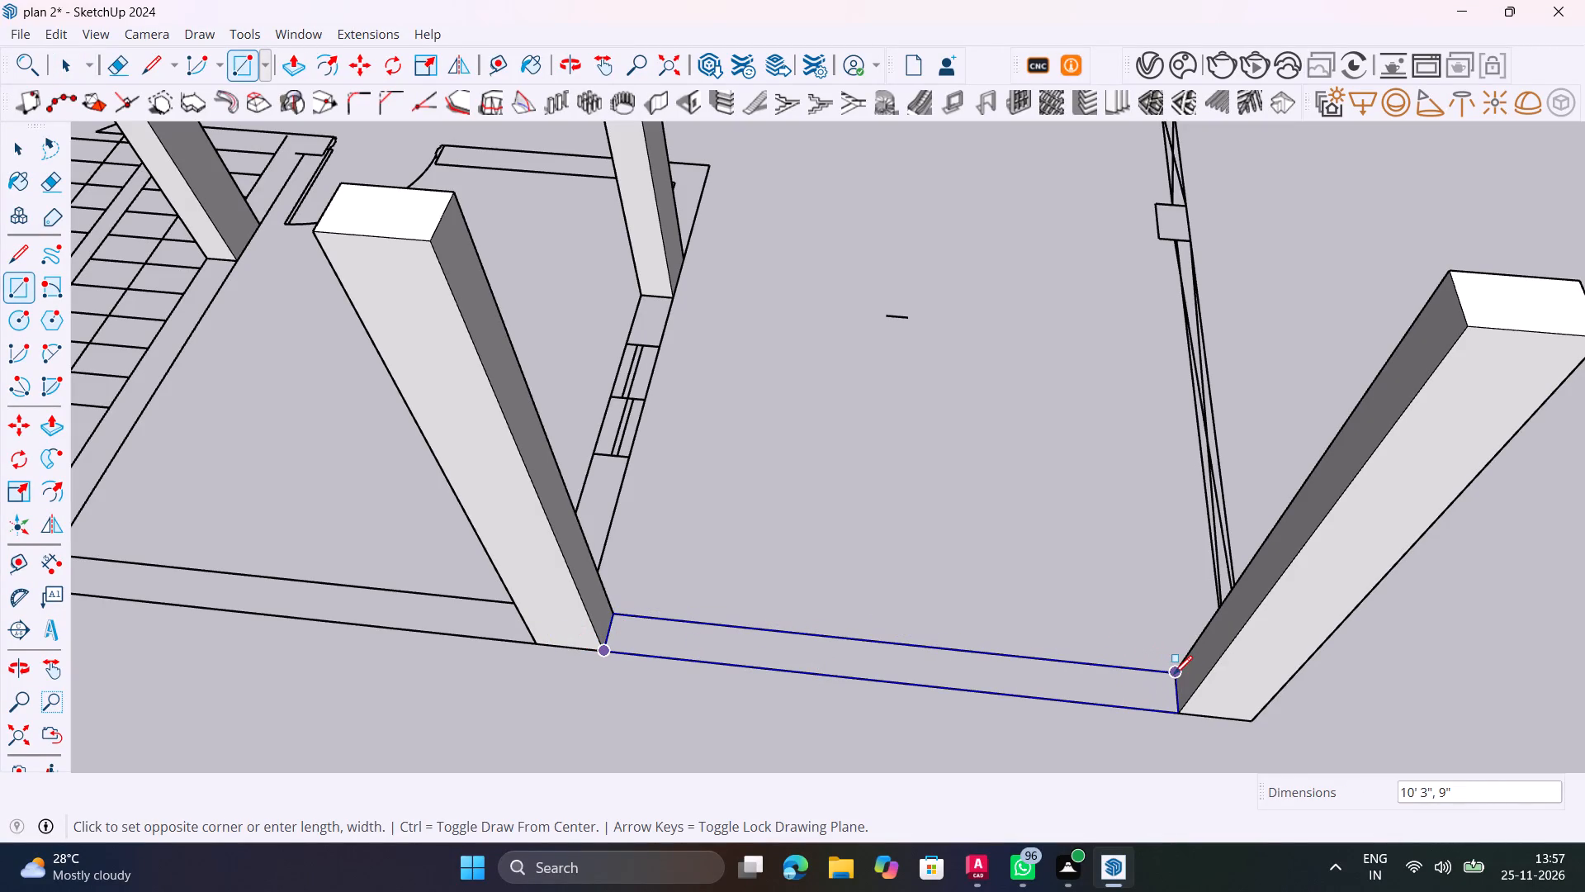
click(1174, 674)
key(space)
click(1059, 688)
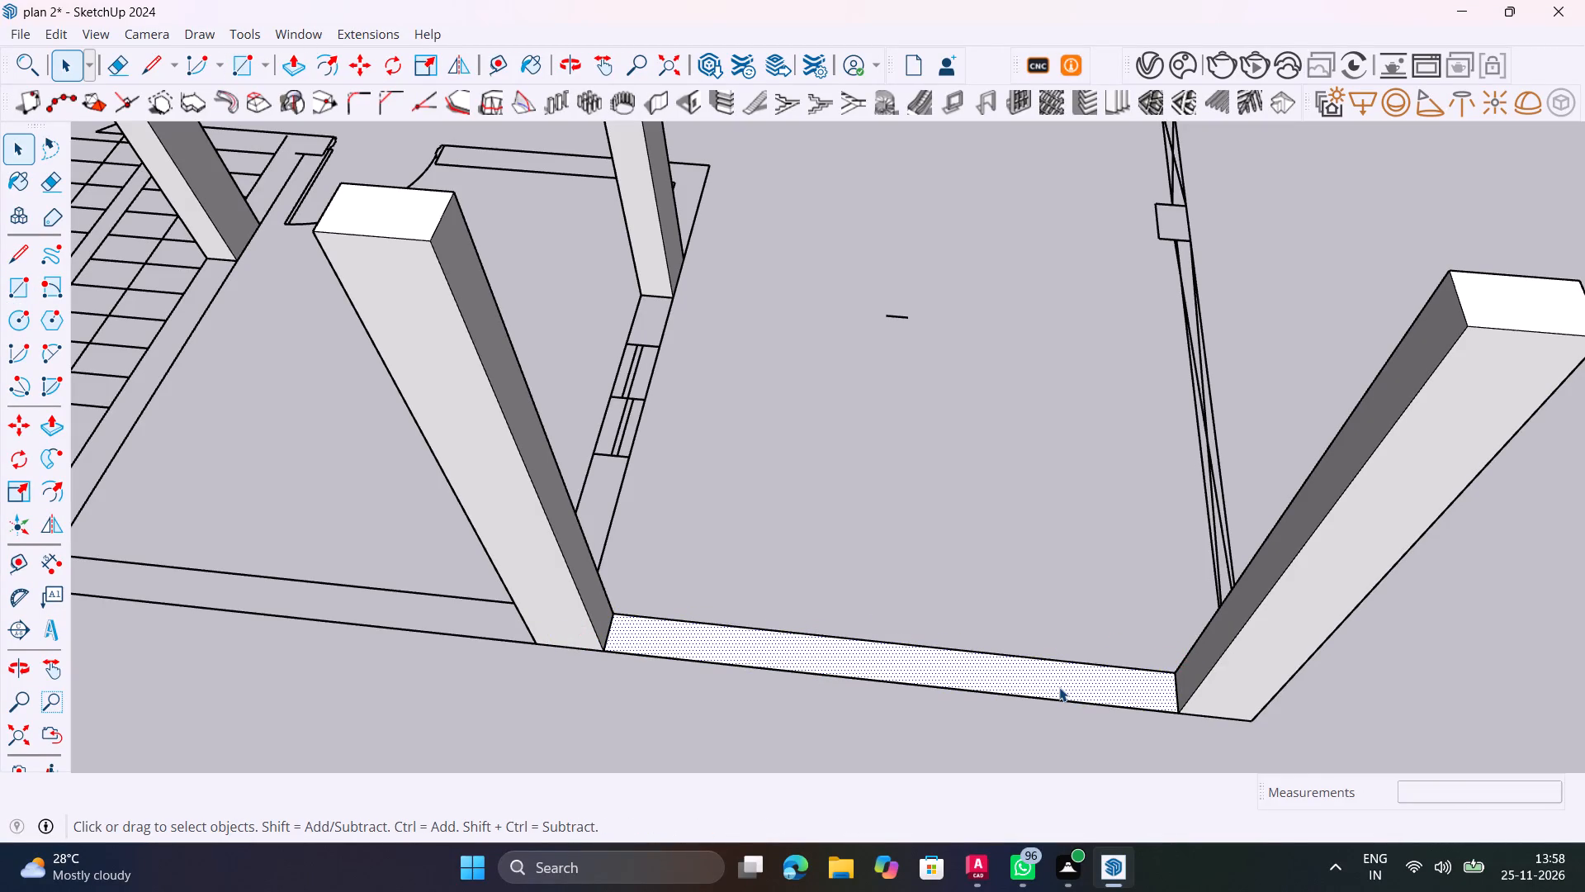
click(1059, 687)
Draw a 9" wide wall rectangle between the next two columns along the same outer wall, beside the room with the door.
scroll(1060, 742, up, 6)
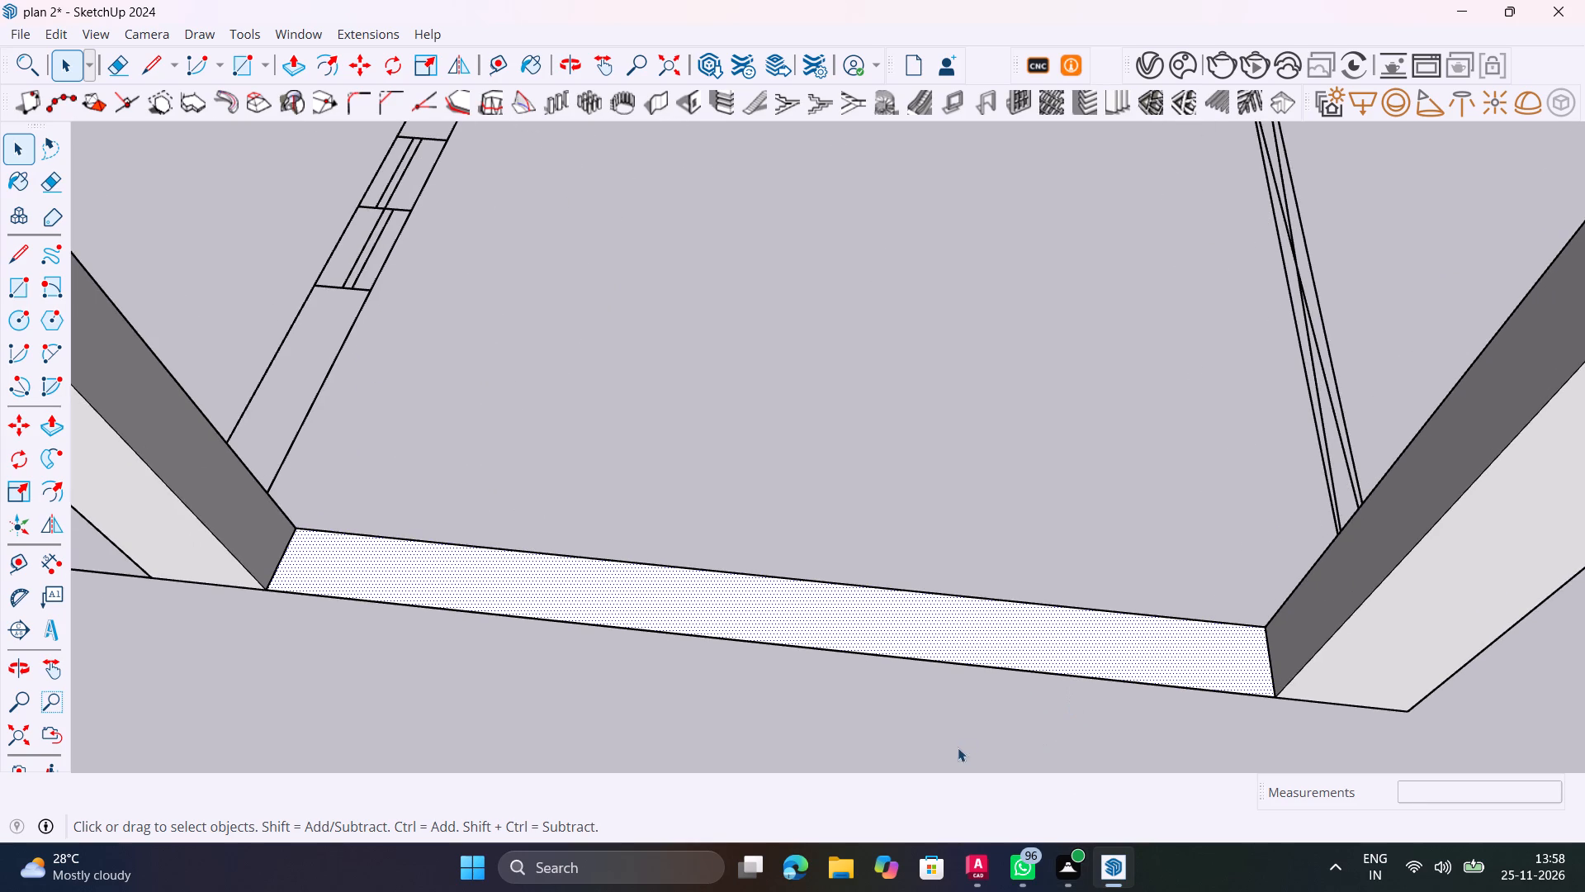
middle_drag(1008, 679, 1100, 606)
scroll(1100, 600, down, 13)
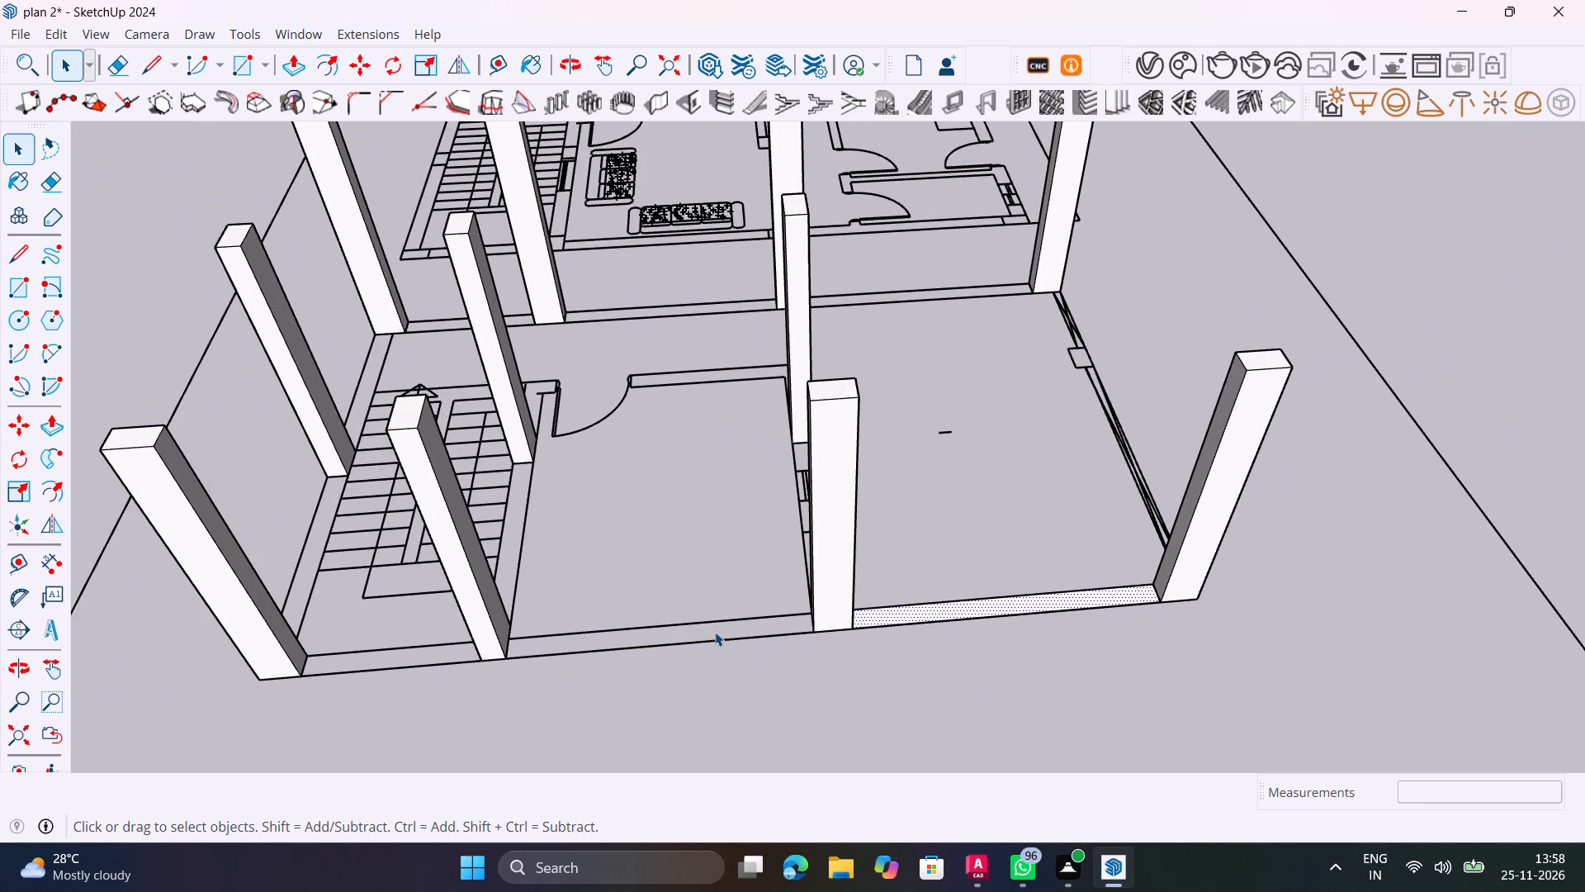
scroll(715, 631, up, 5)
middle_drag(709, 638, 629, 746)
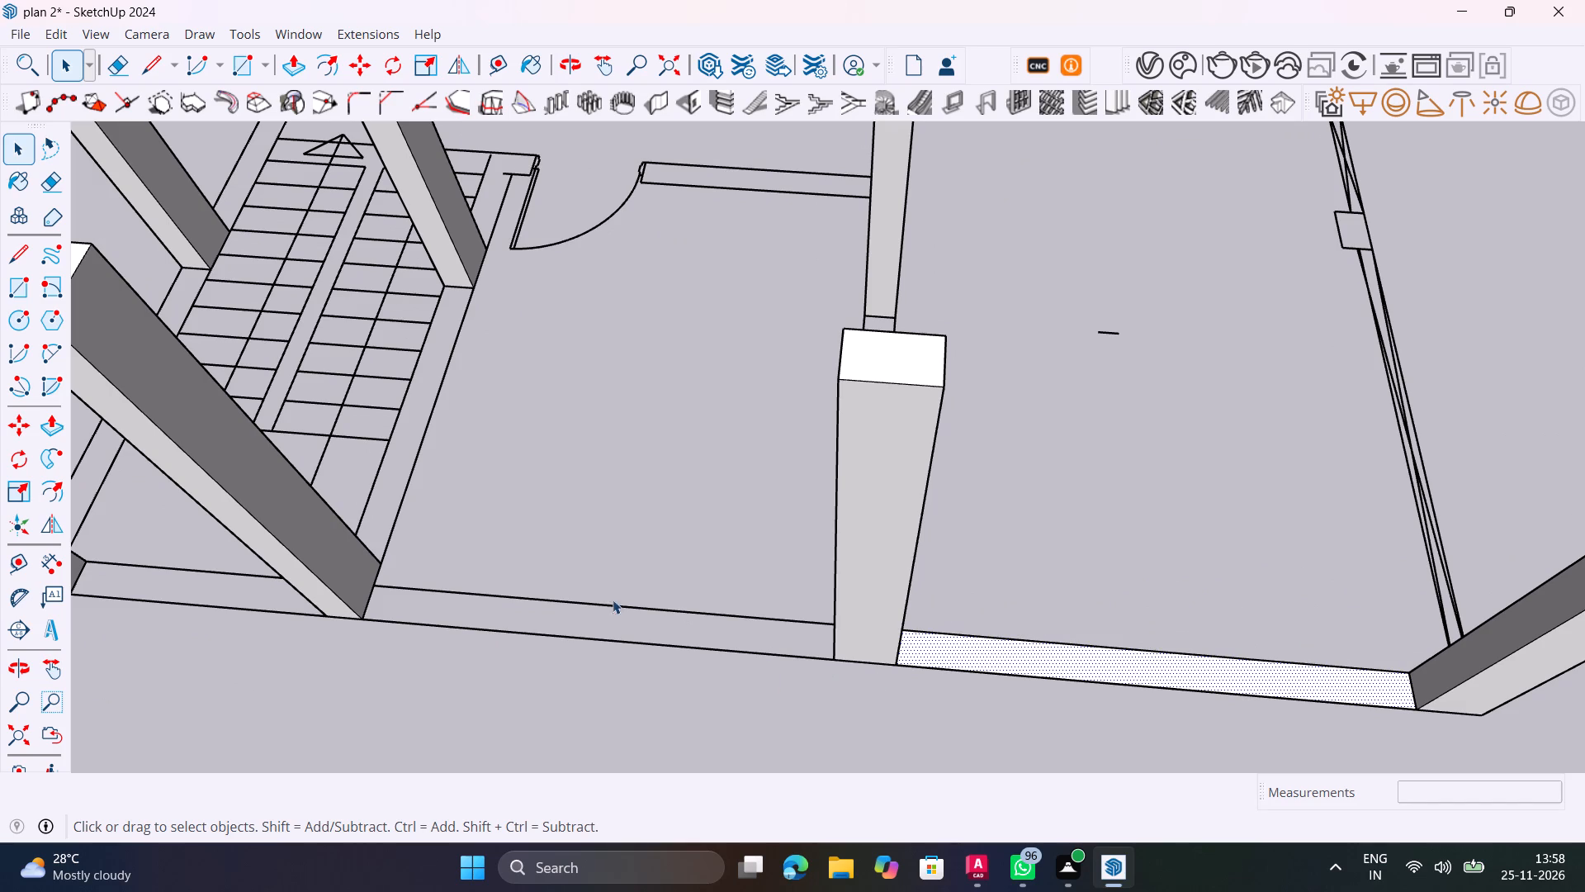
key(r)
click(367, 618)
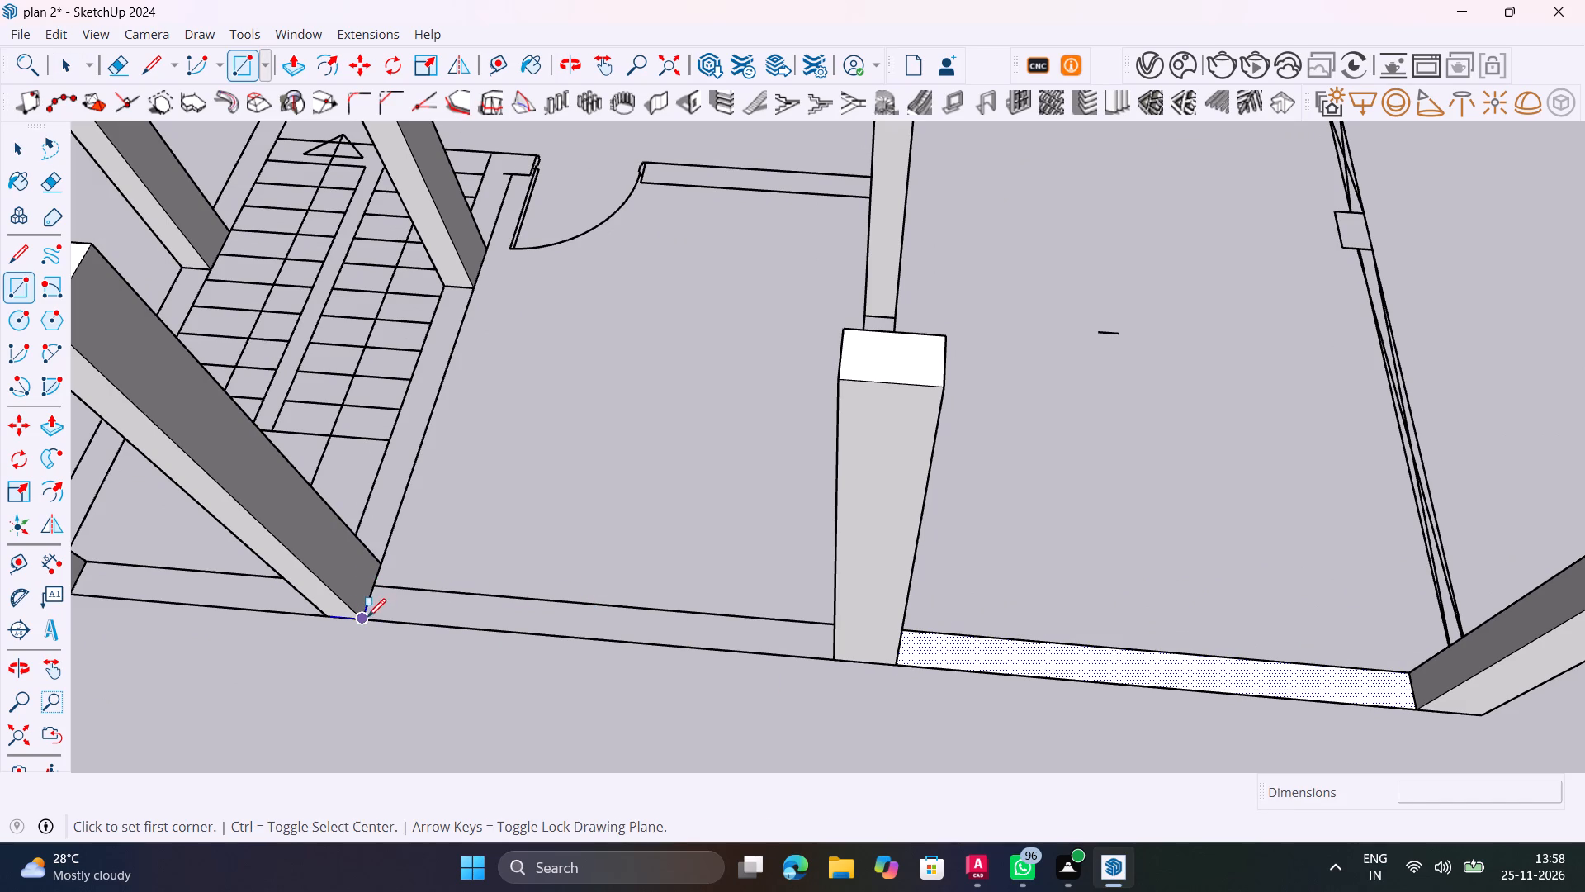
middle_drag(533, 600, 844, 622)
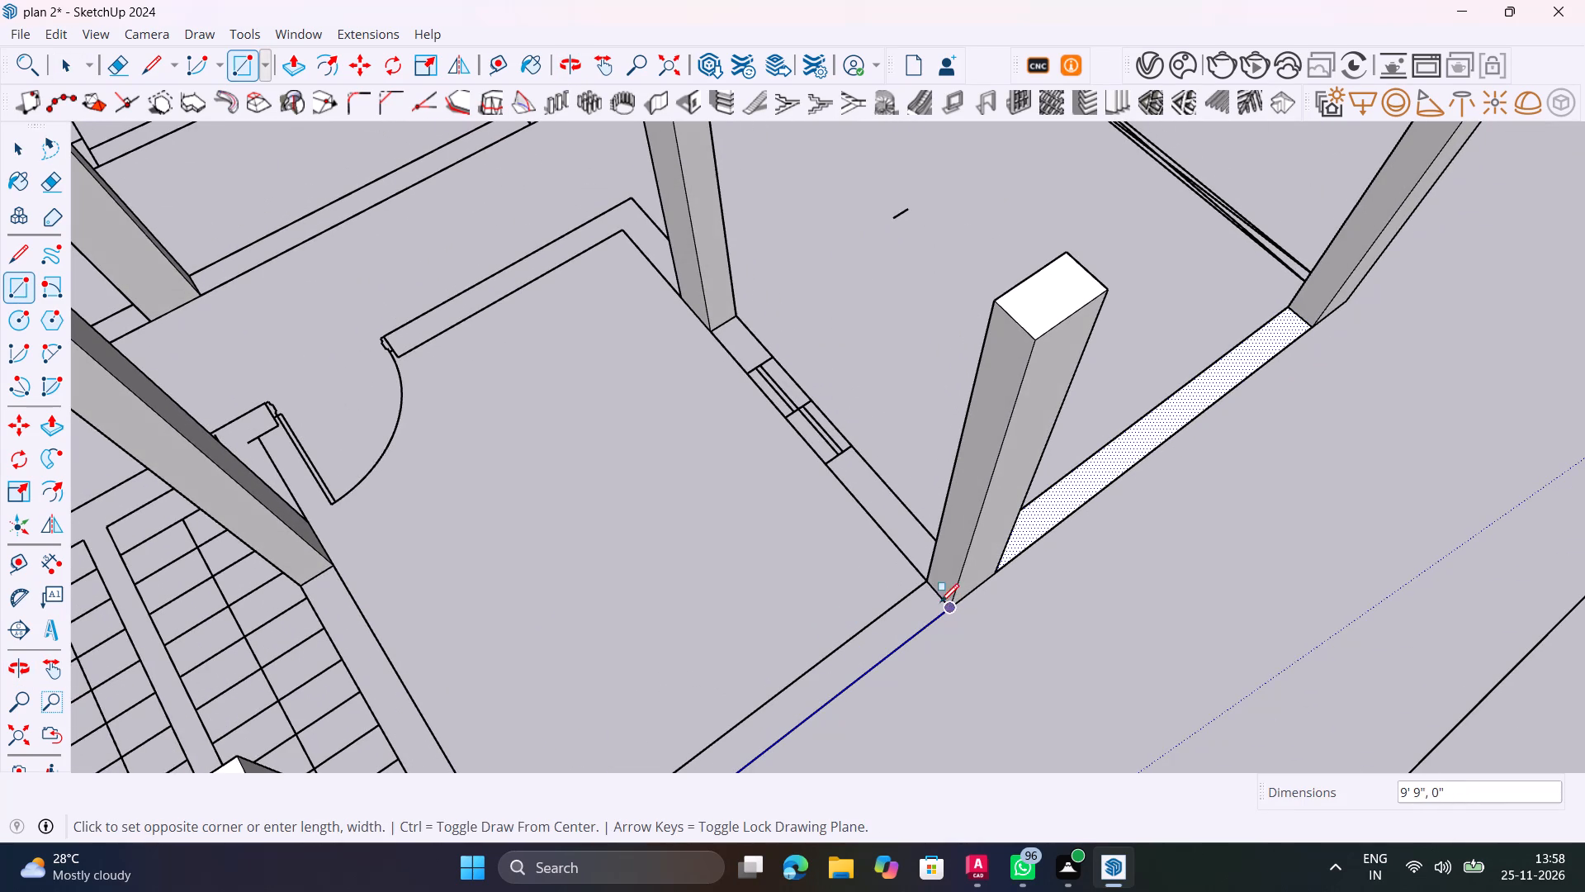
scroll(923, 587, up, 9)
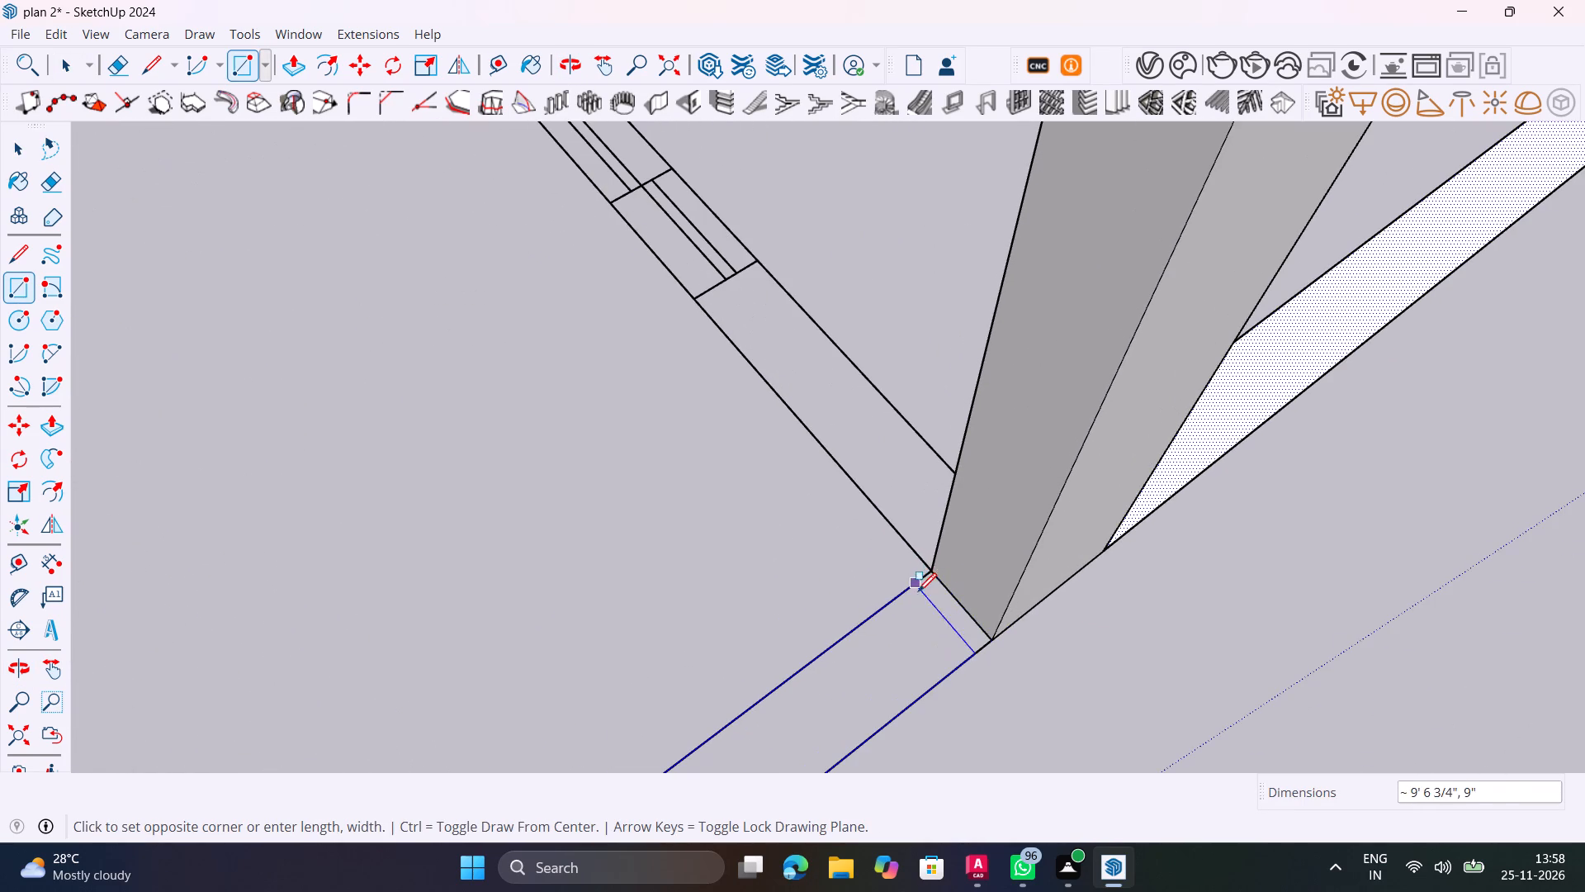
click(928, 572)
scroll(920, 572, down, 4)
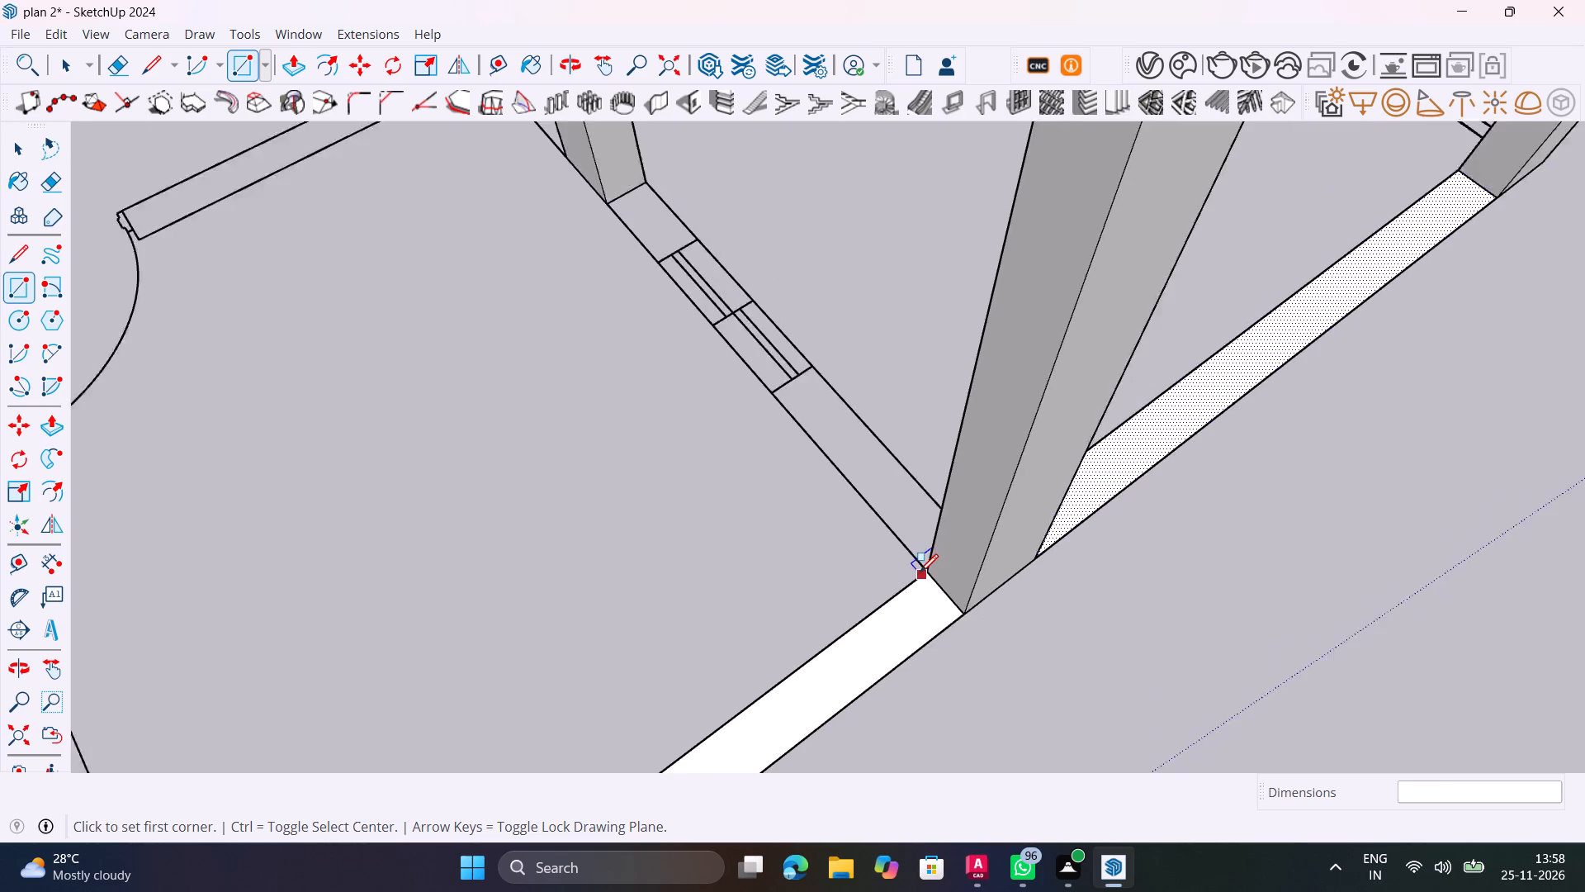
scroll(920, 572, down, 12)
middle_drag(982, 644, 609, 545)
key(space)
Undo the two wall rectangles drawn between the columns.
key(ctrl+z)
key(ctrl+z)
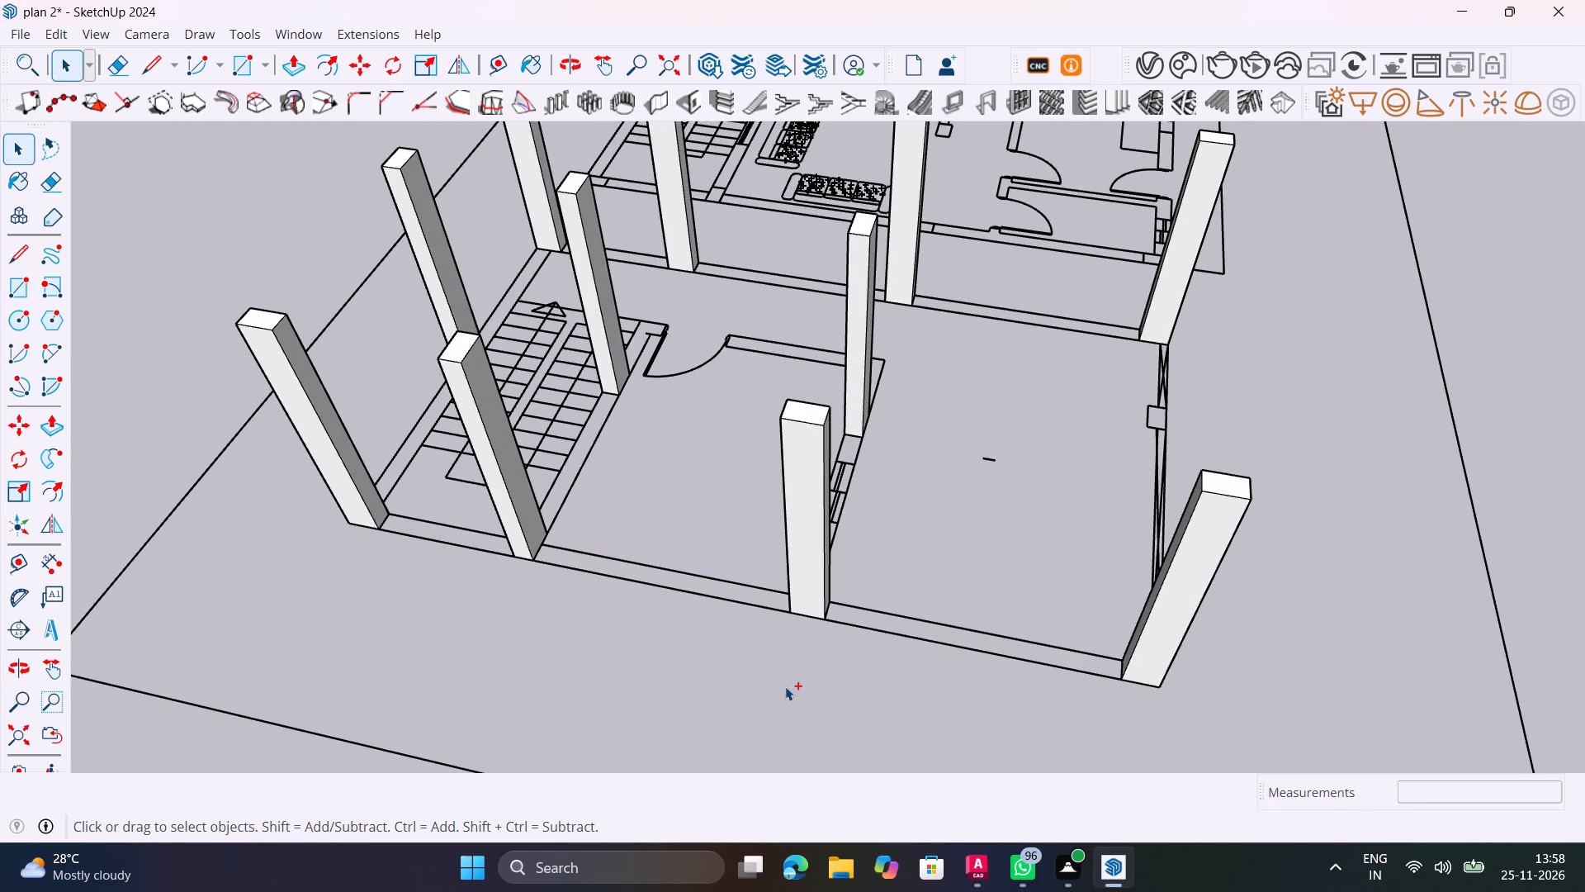
Hide the first layout's column group.
click(807, 544)
right_click(809, 543)
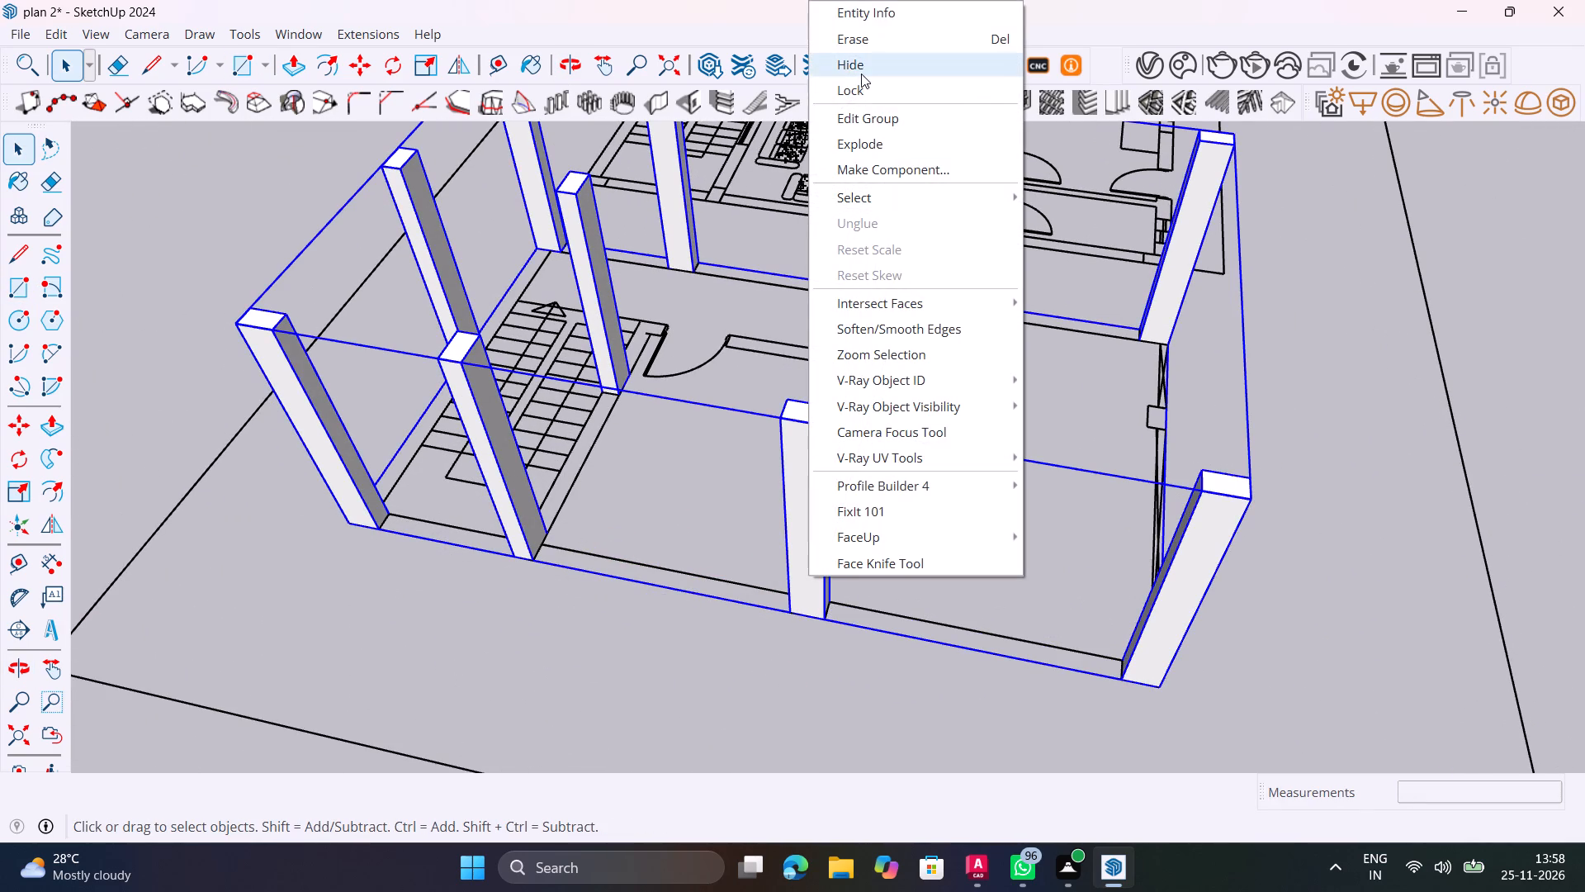
click(873, 72)
Draw a 9" by 30' rectangle over the first layout's full outer wall, from the large room's outer corner to the staircase corner.
middle_drag(976, 524, 933, 509)
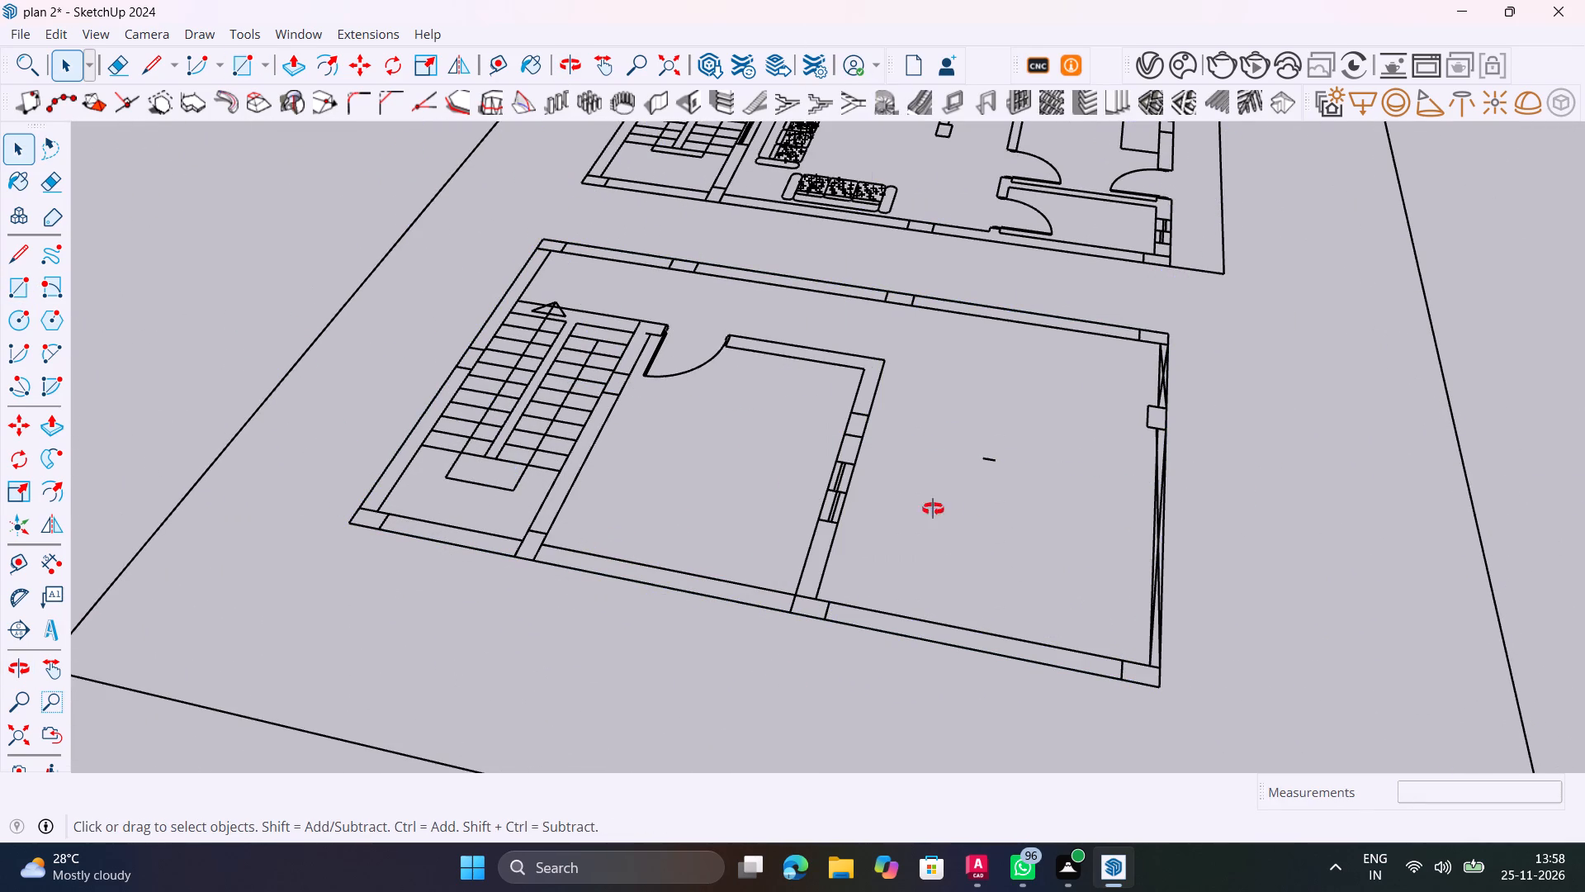
middle_drag(933, 509, 639, 446)
scroll(639, 447, down, 10)
shift+middle_drag(556, 426, 792, 709)
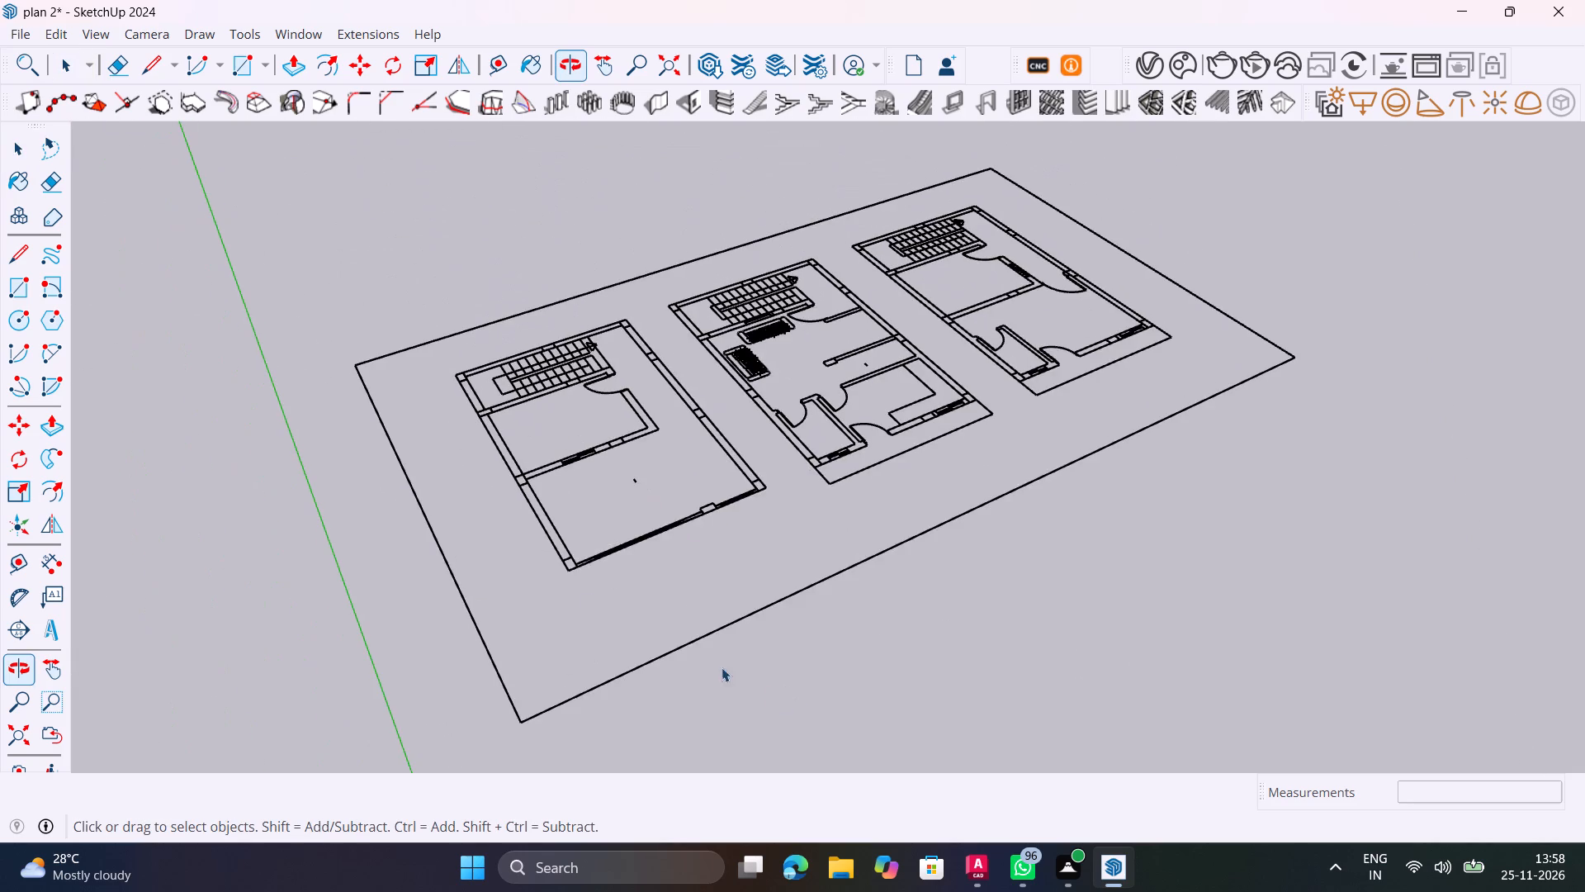
scroll(548, 562, up, 15)
middle_drag(630, 584, 760, 667)
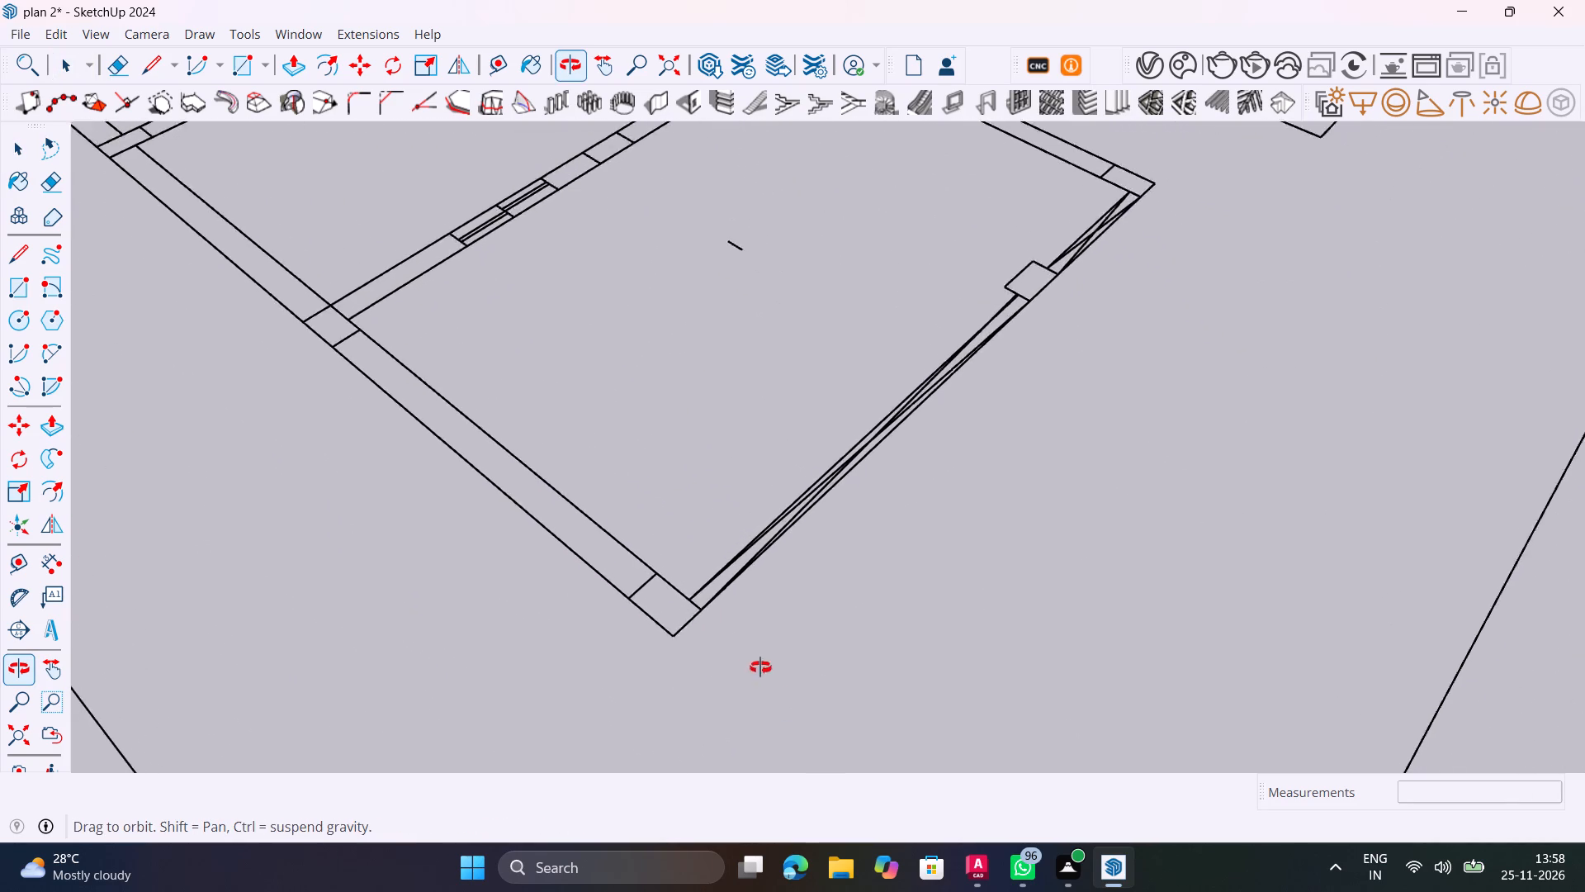
middle_drag(760, 667, 792, 700)
key(r)
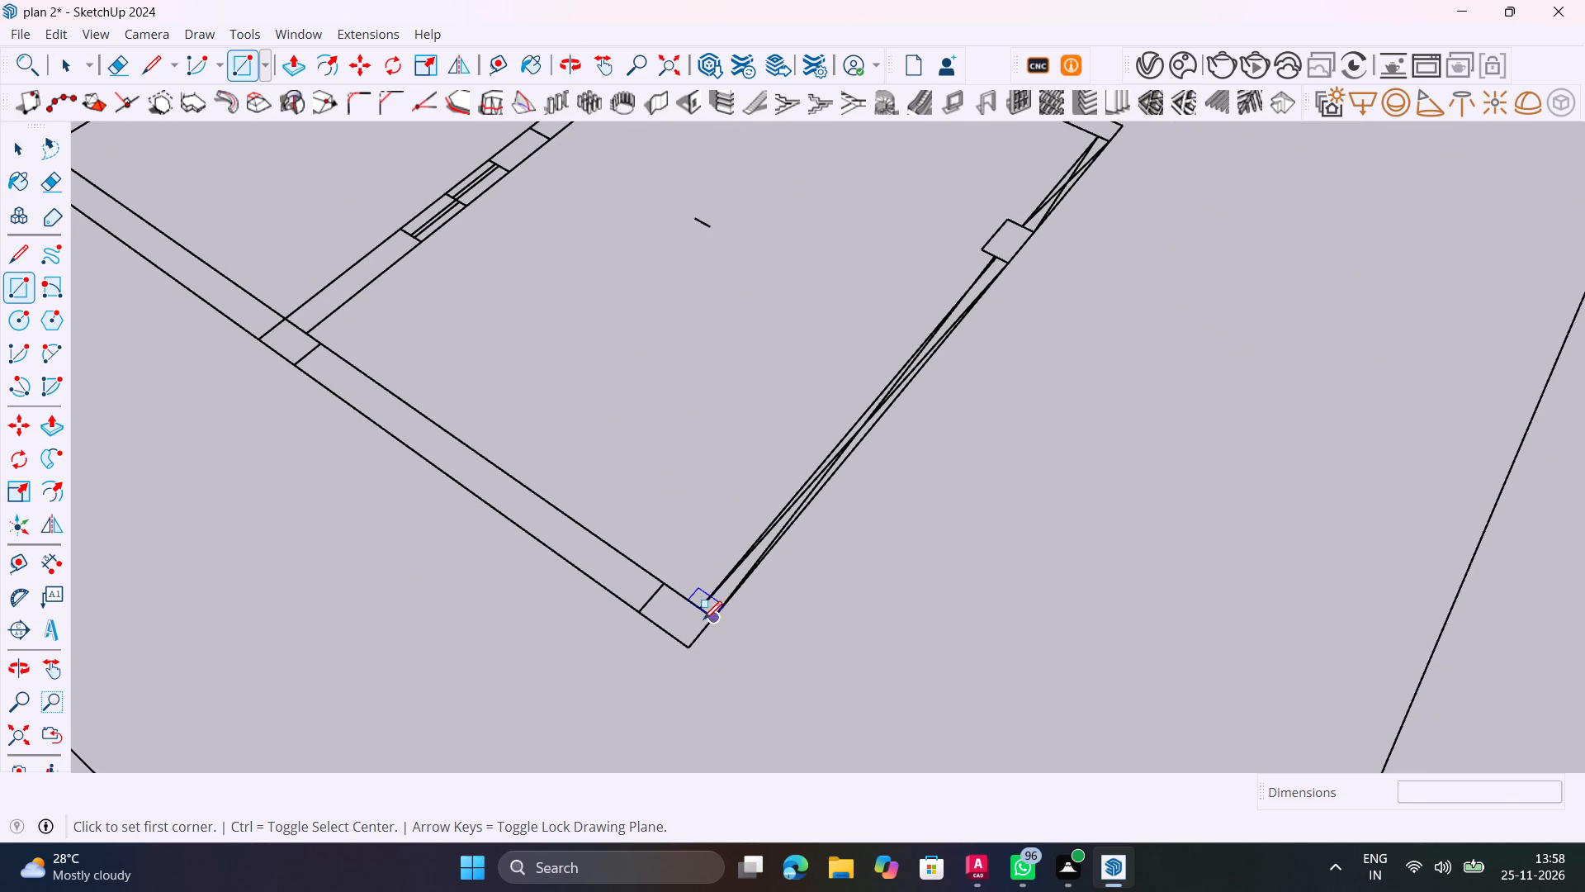
click(713, 619)
scroll(598, 553, down, 11)
shift+middle_drag(500, 491, 557, 533)
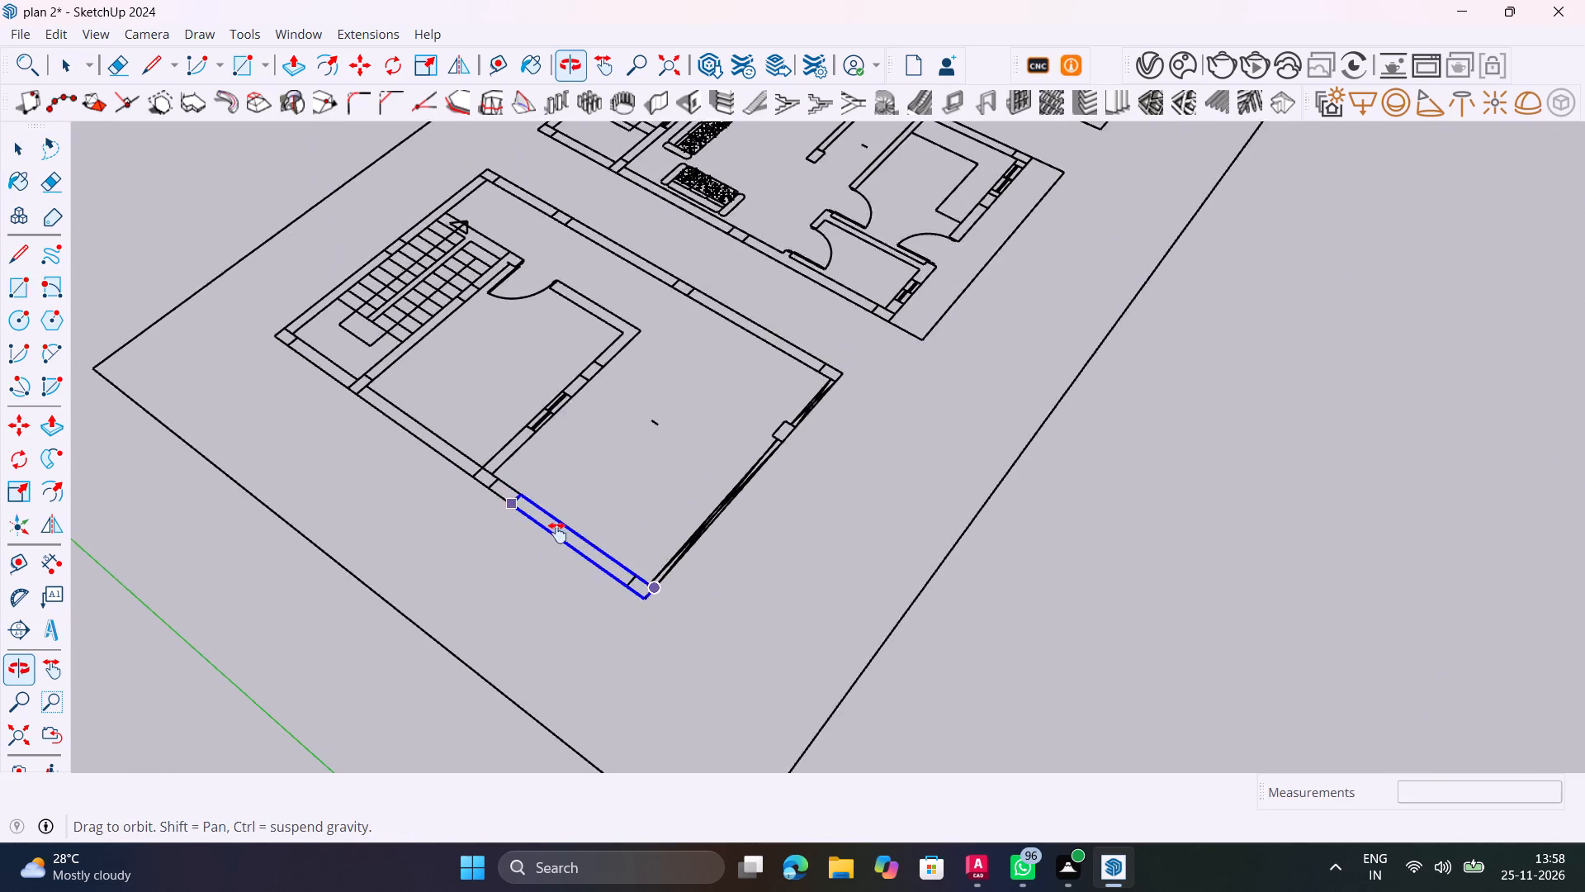
shift+middle_drag(557, 533, 910, 728)
scroll(626, 536, up, 11)
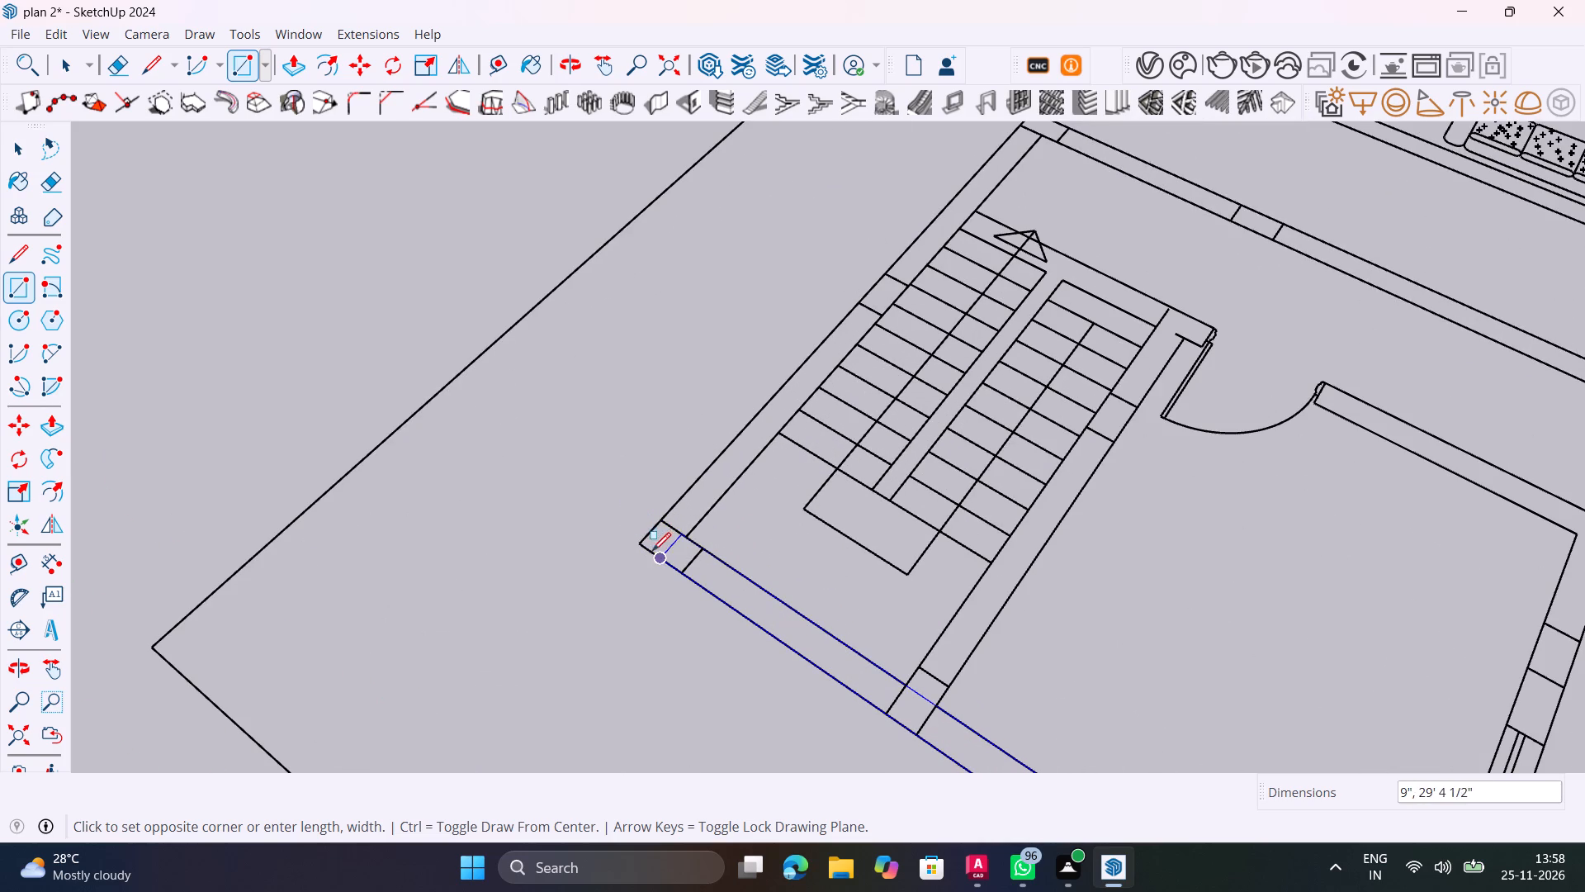
click(648, 547)
key(space)
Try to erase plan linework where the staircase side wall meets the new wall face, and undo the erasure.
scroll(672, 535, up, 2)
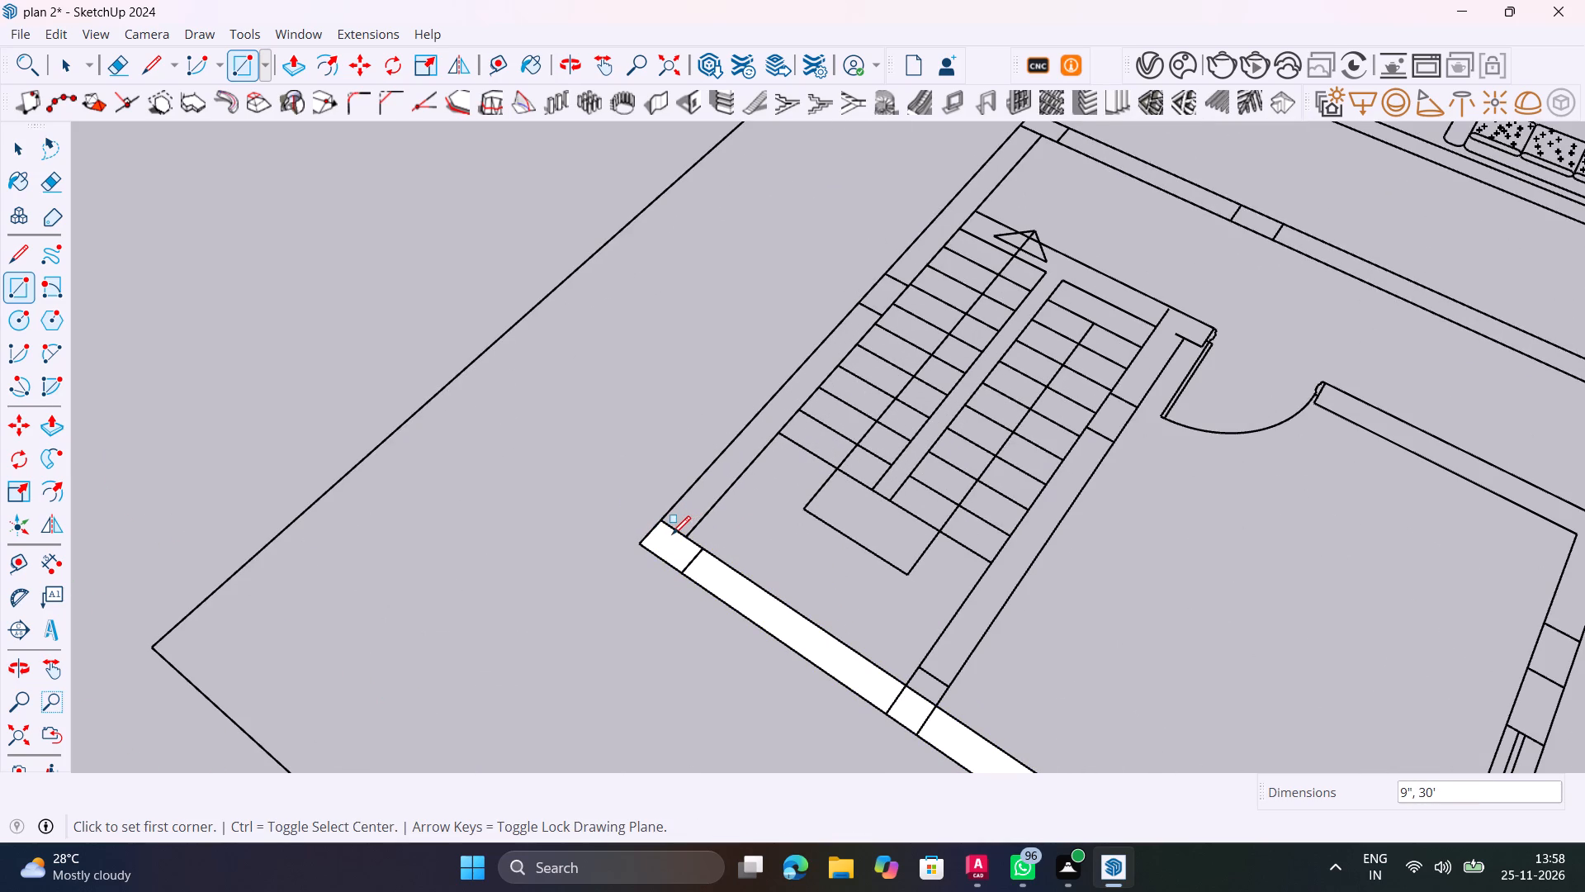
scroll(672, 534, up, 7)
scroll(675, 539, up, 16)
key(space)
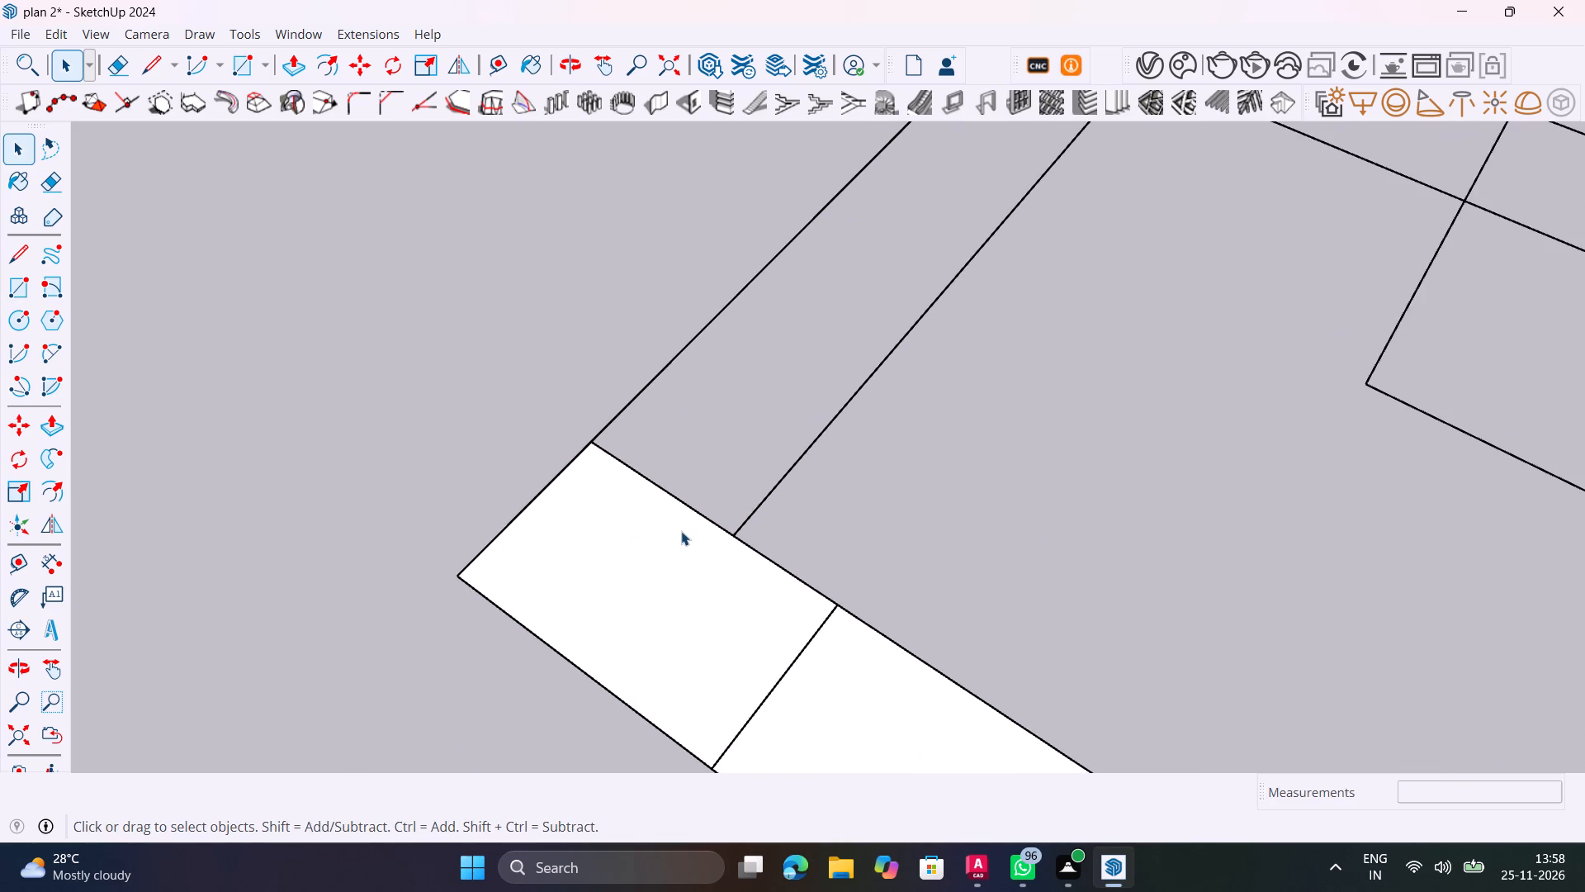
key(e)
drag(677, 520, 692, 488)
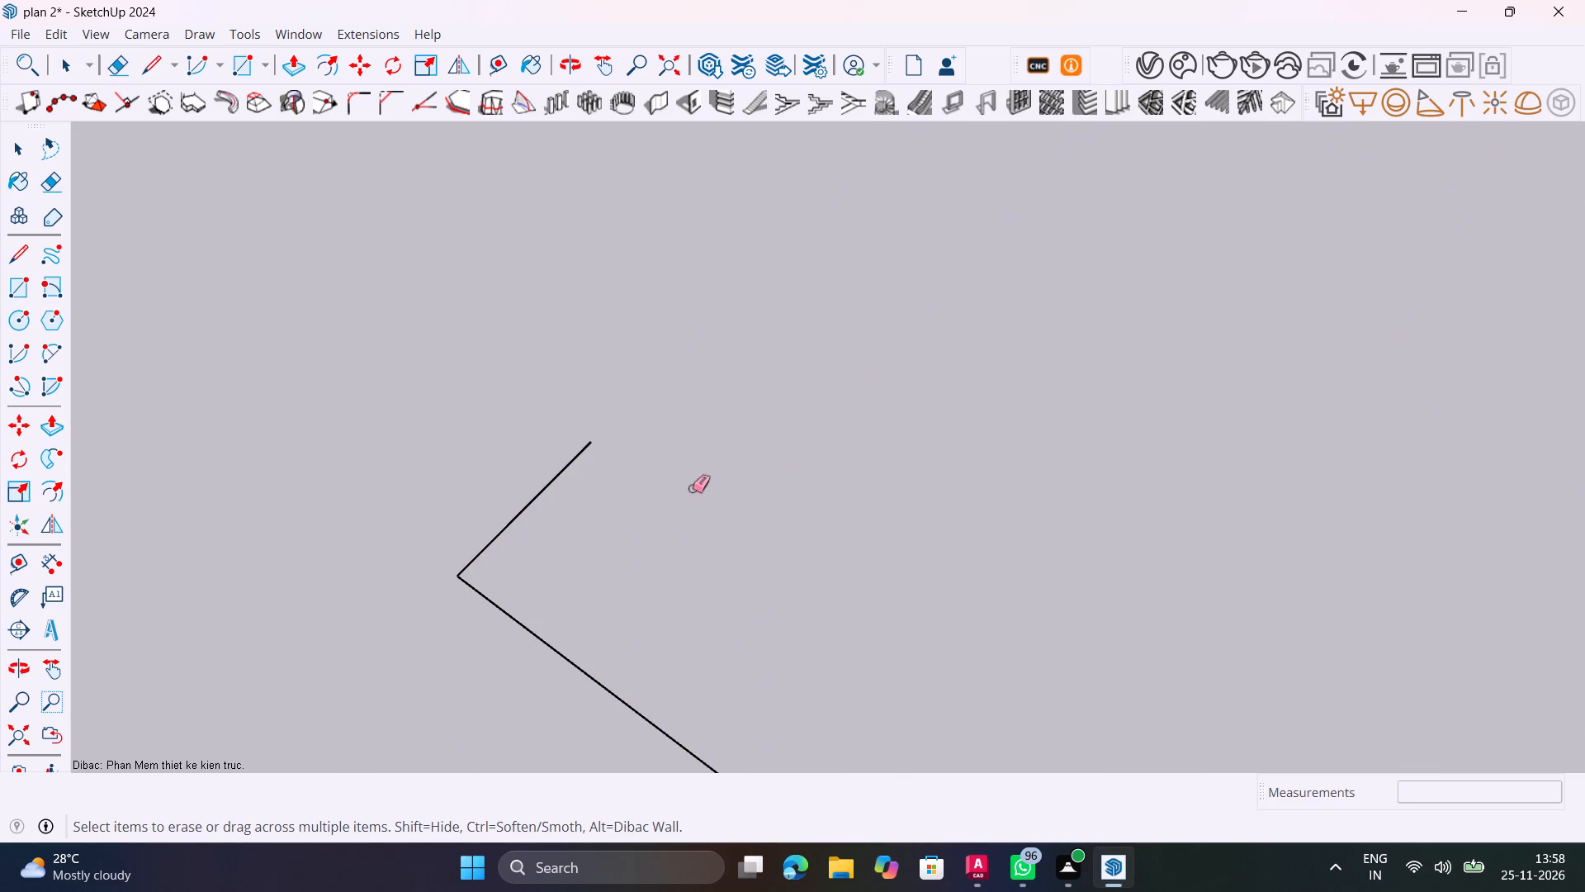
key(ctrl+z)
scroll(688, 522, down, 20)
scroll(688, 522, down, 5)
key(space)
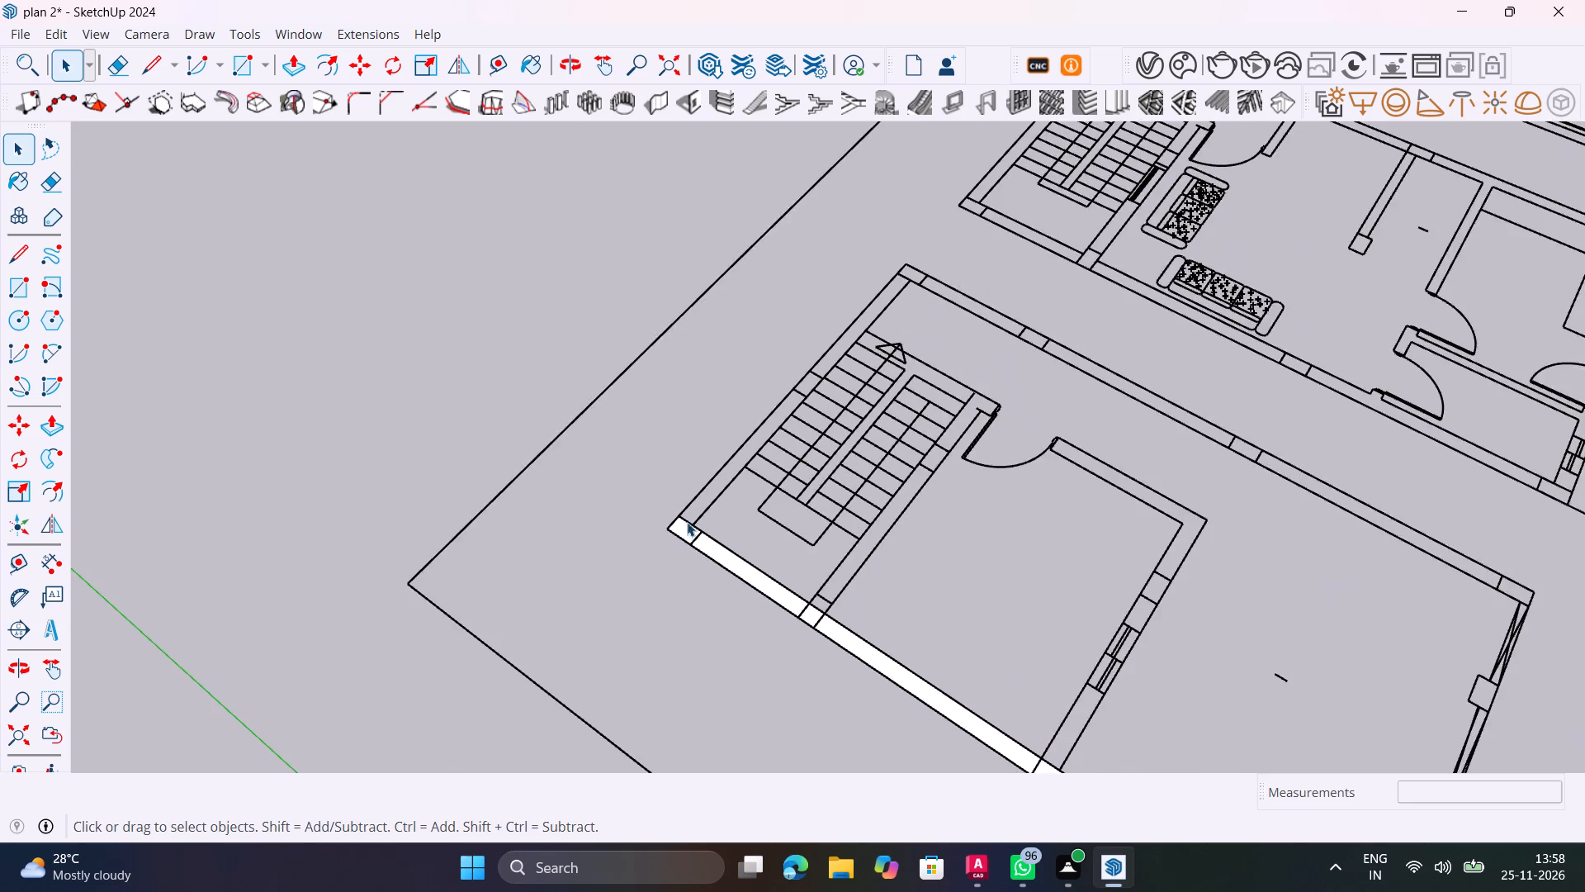
Draw a 17' 3" by 9" rectangle over the first layout's outer wall beside the staircase, up to the opposite corner.
scroll(687, 514, up, 10)
key(r)
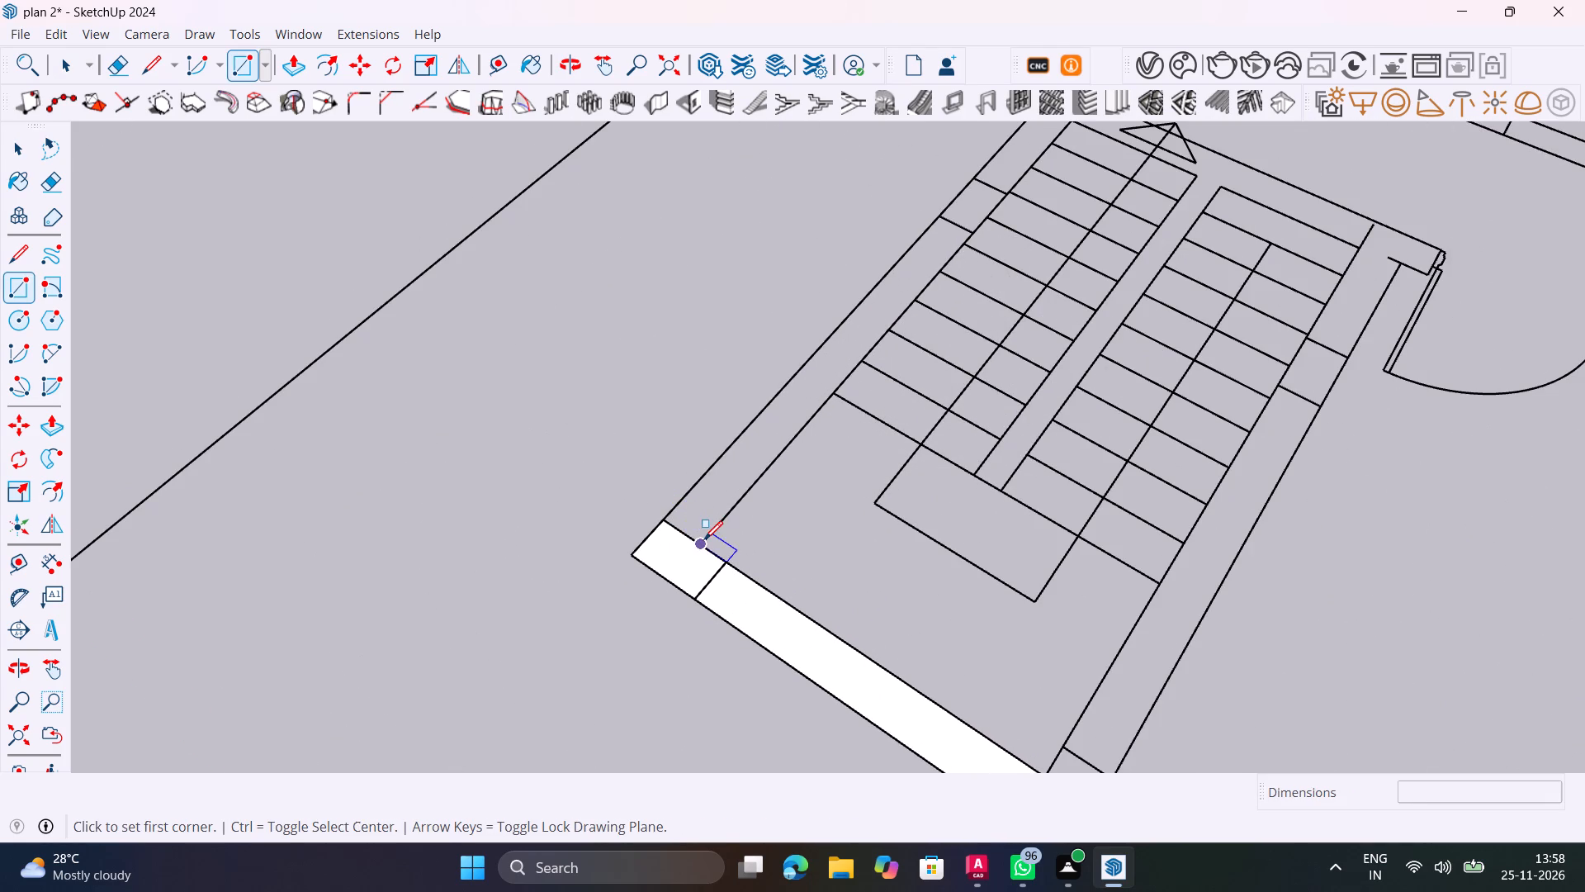
click(704, 539)
scroll(811, 391, up, 1)
scroll(811, 382, down, 5)
shift+middle_drag(811, 382, 822, 557)
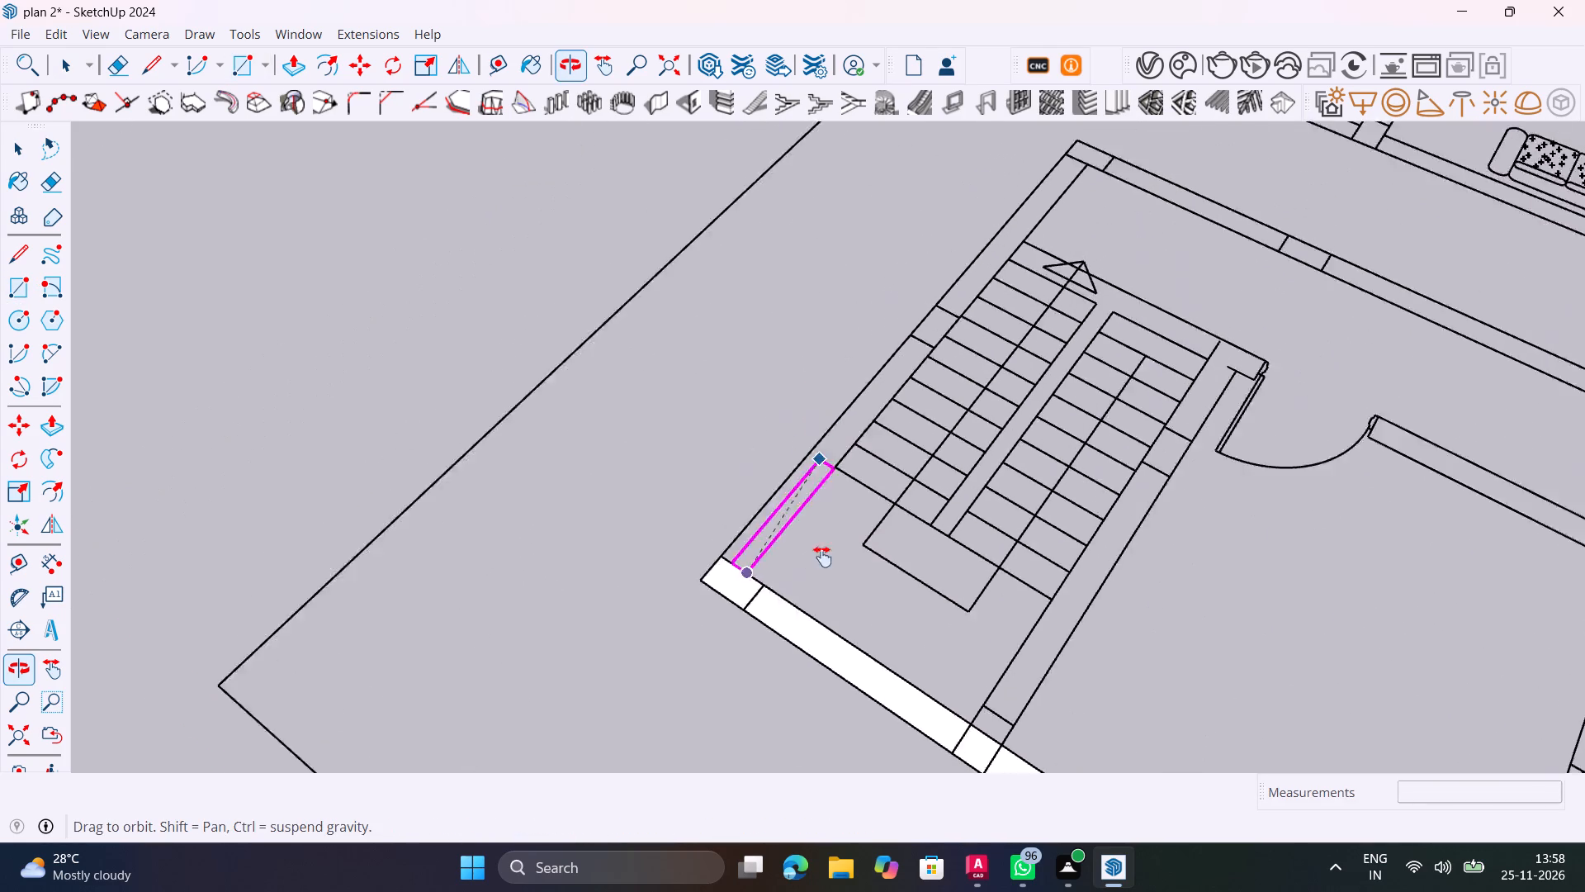
shift+middle_drag(822, 557, 805, 724)
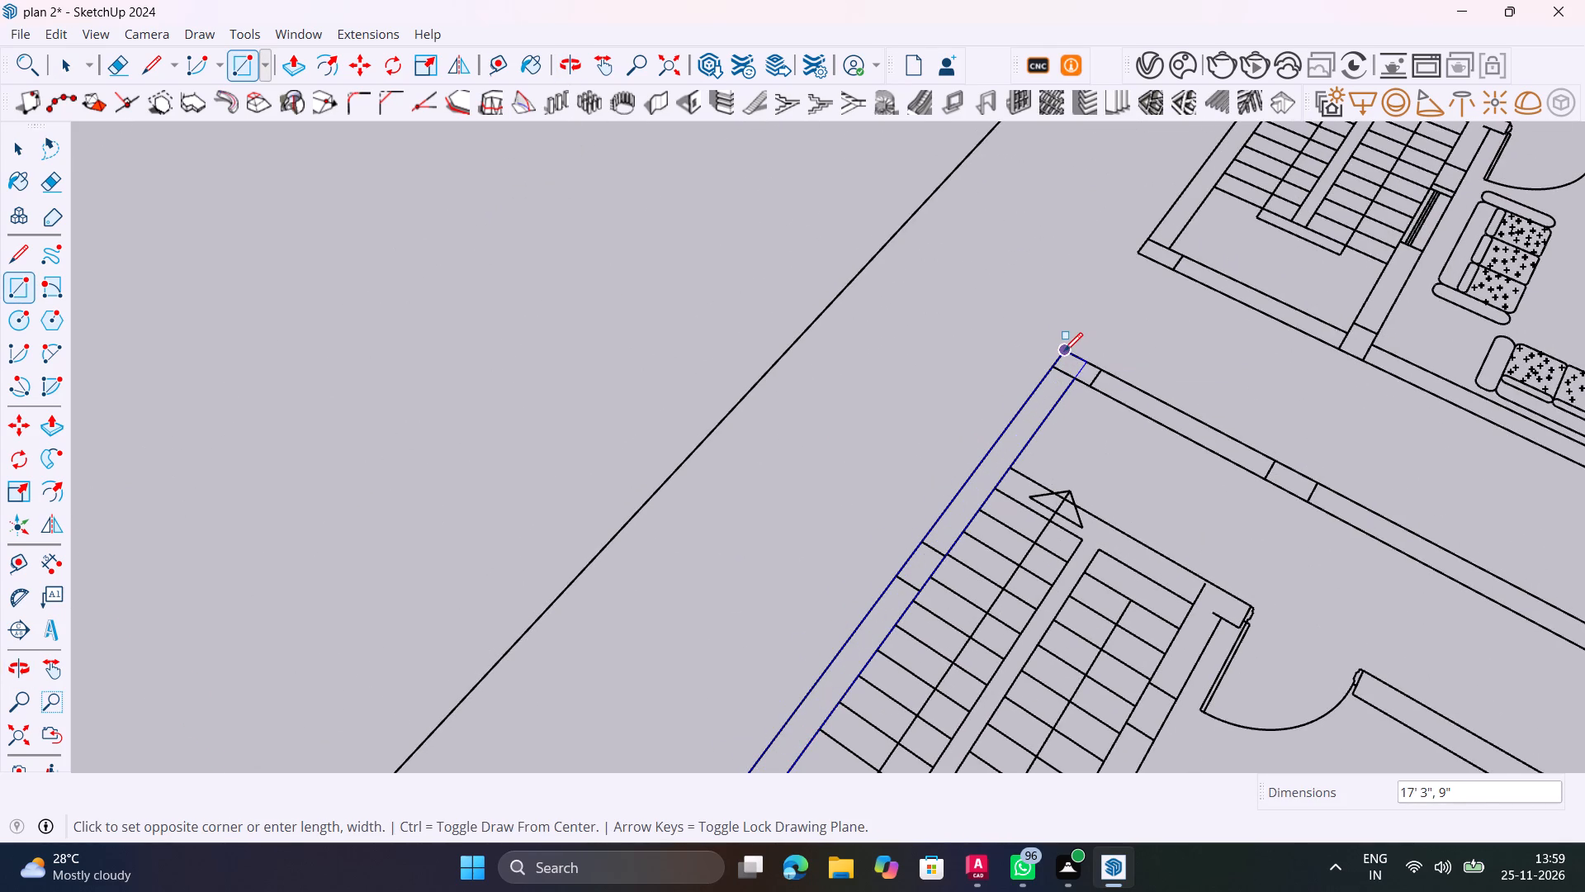
click(1064, 351)
Draw a 9" by 29' 3" rectangle over the first layout's other long outer wall, facing the second layout.
click(1073, 375)
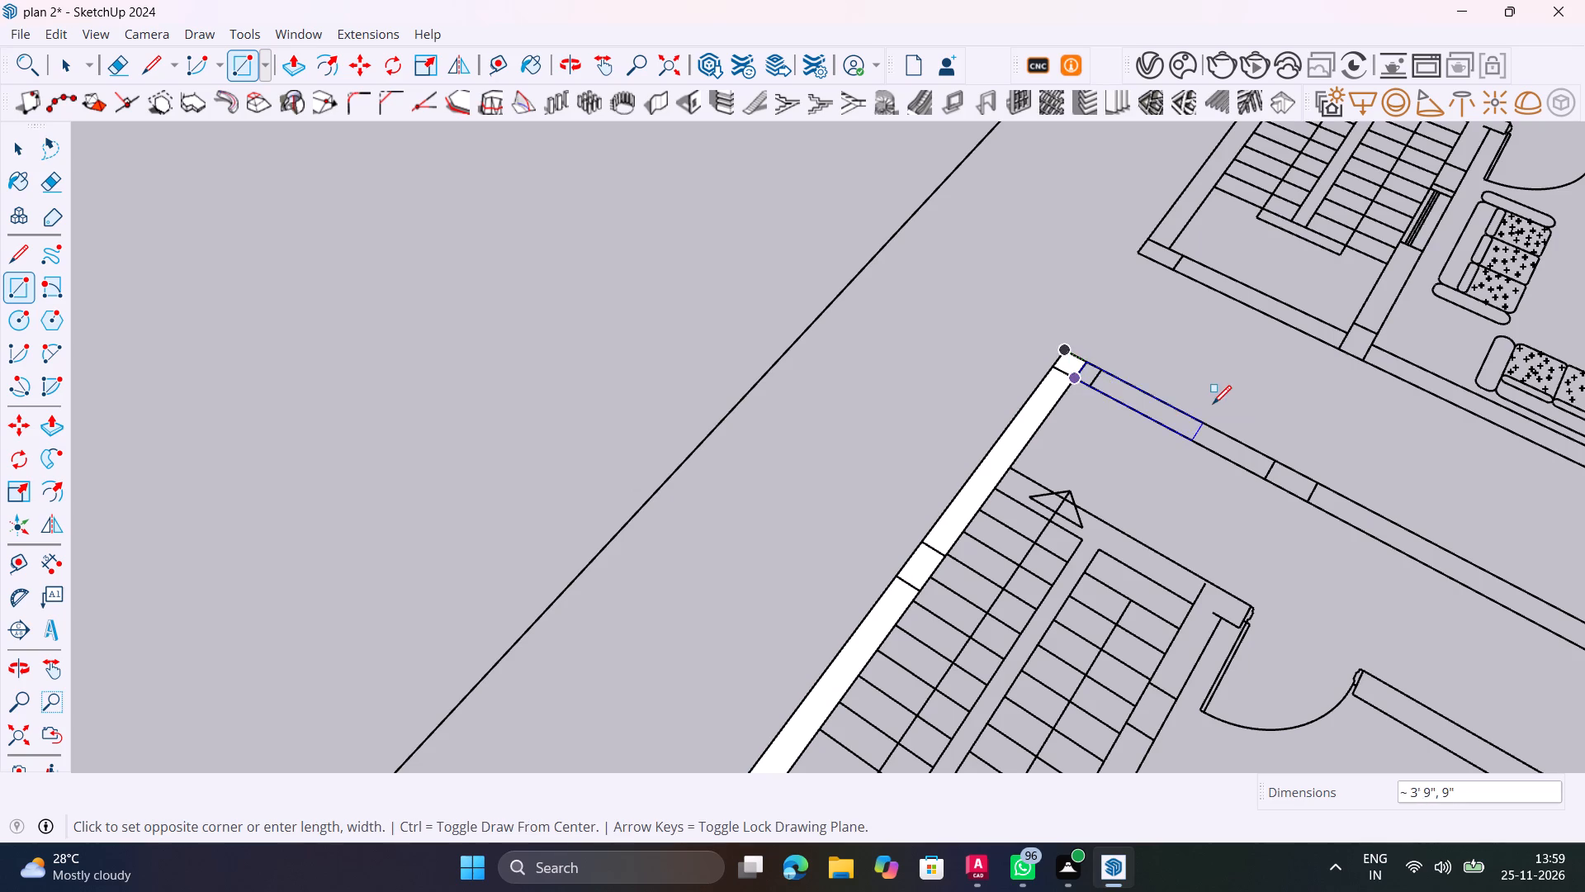
scroll(1212, 403, down, 15)
scroll(1435, 514, up, 5)
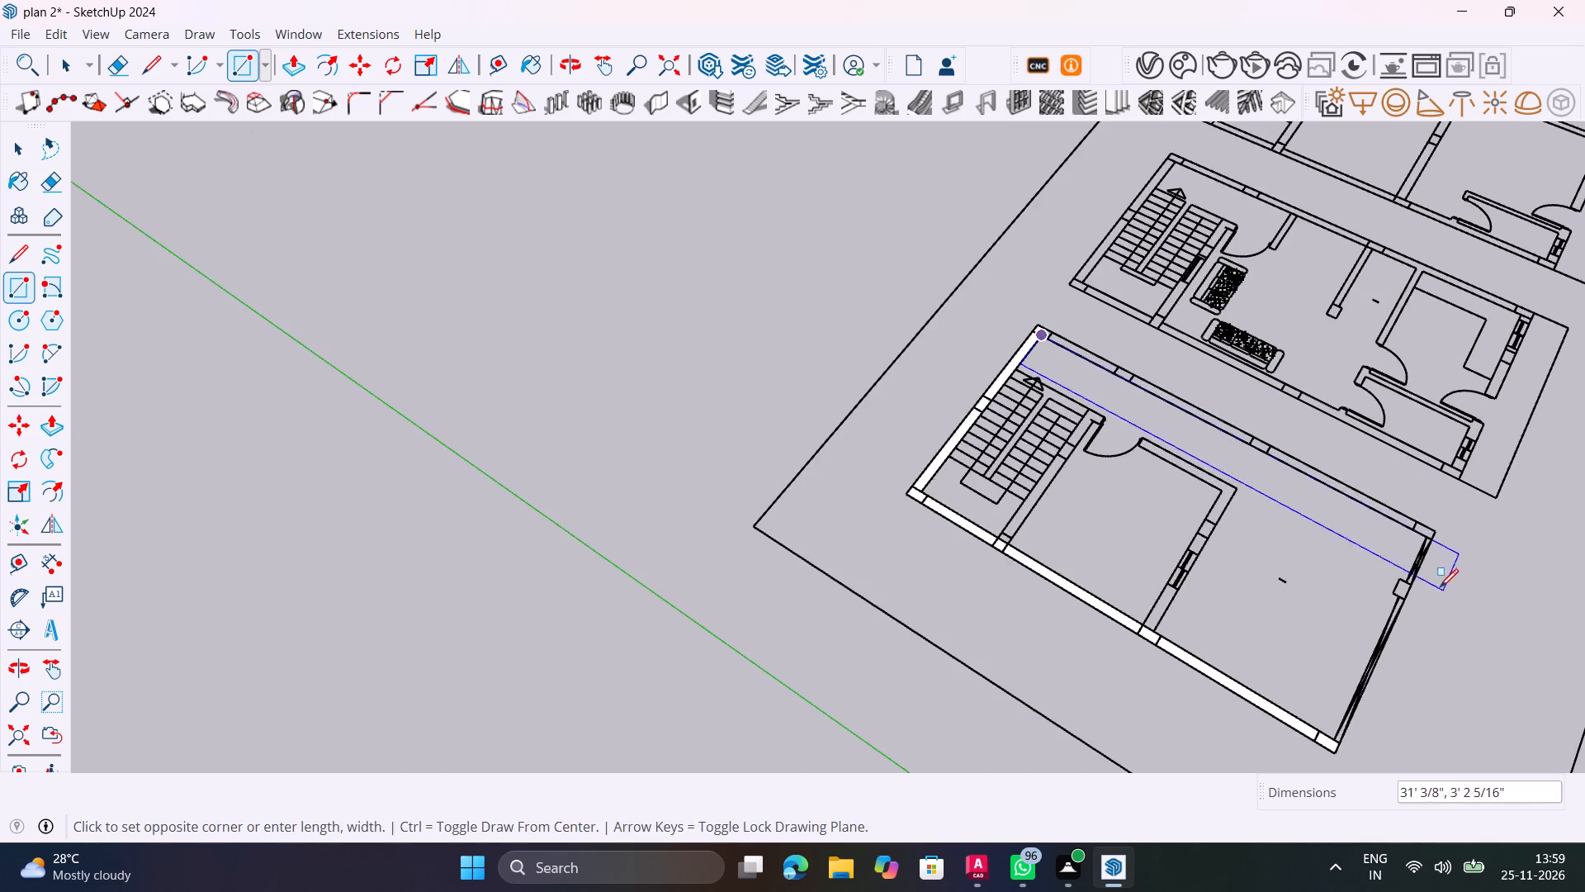
scroll(1431, 570, up, 16)
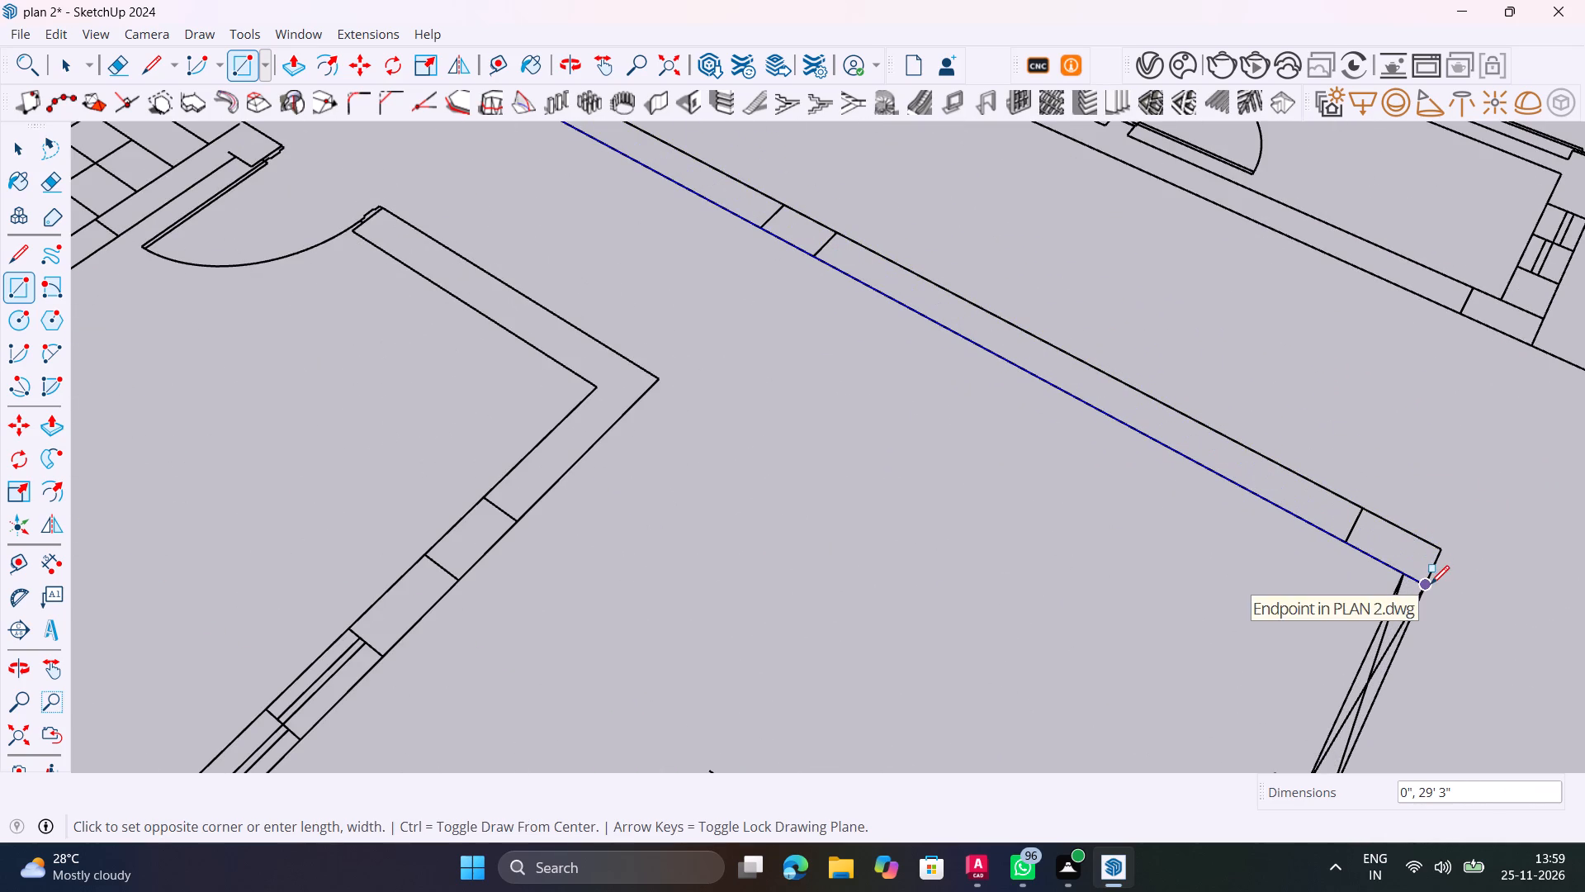
click(1431, 583)
click(1429, 582)
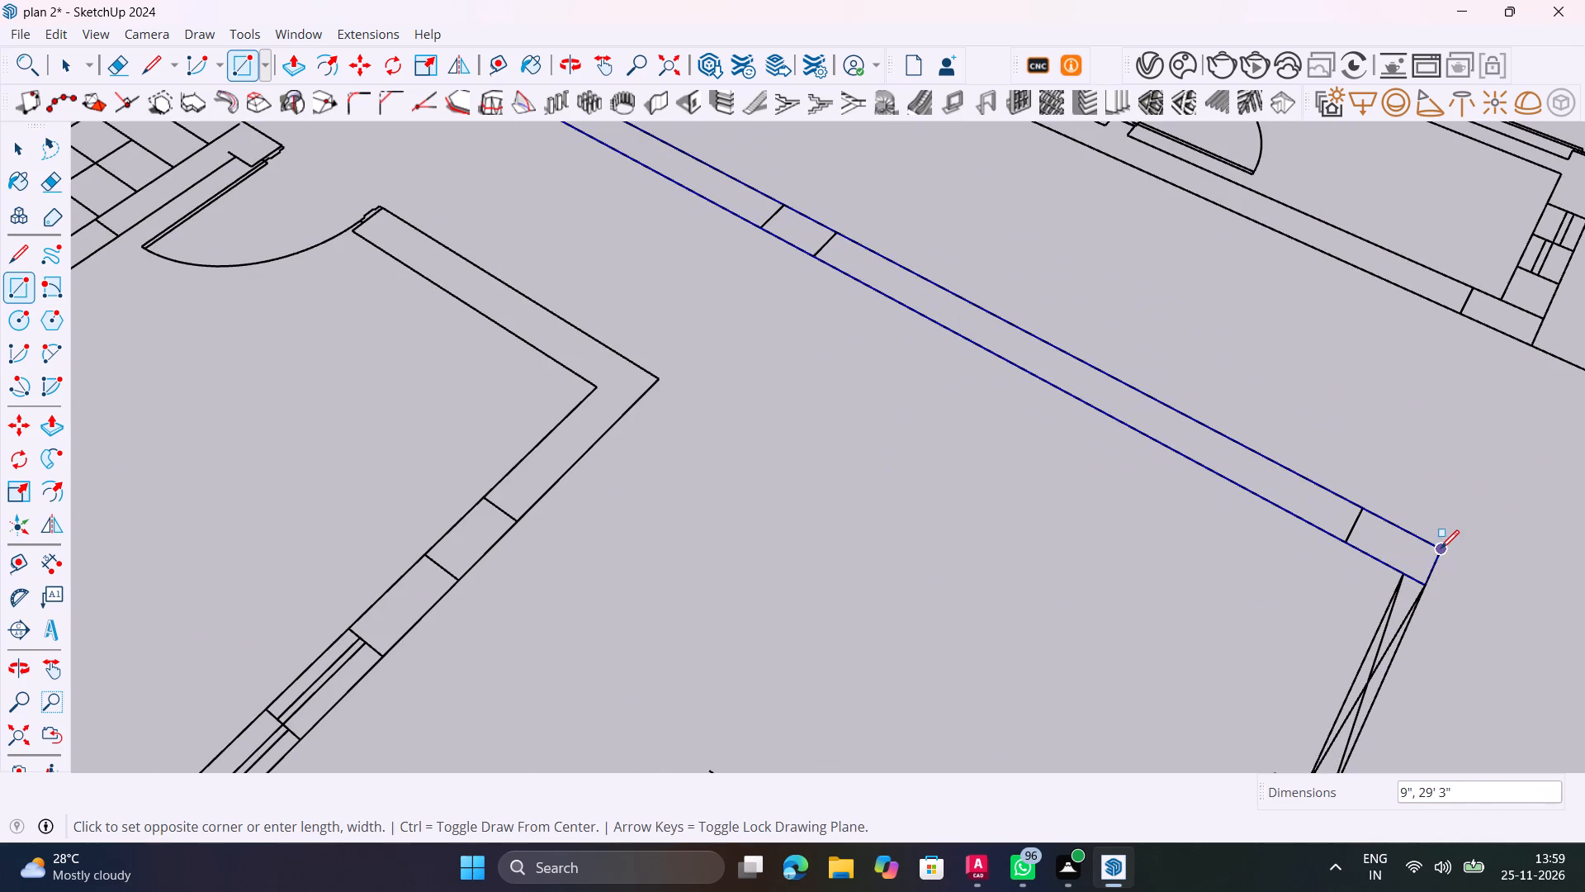
click(1441, 548)
scroll(1433, 535, down, 14)
key(space)
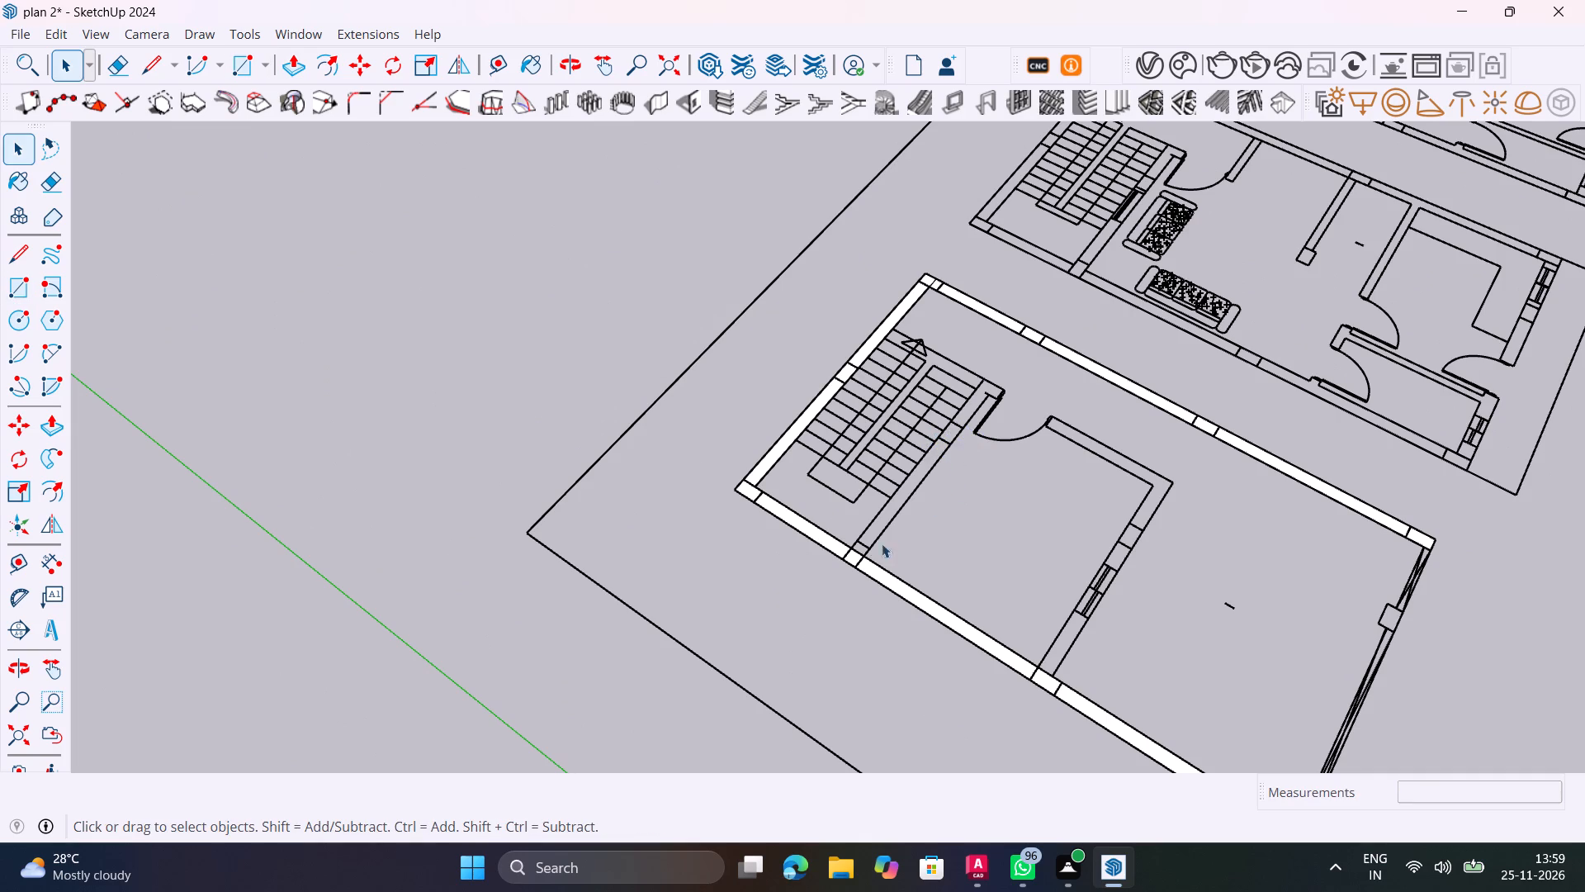
Draw a 9" by 12' 8" rectangle over the wall between the staircase and the room, starting at the long outer wall.
scroll(865, 544, up, 11)
key(r)
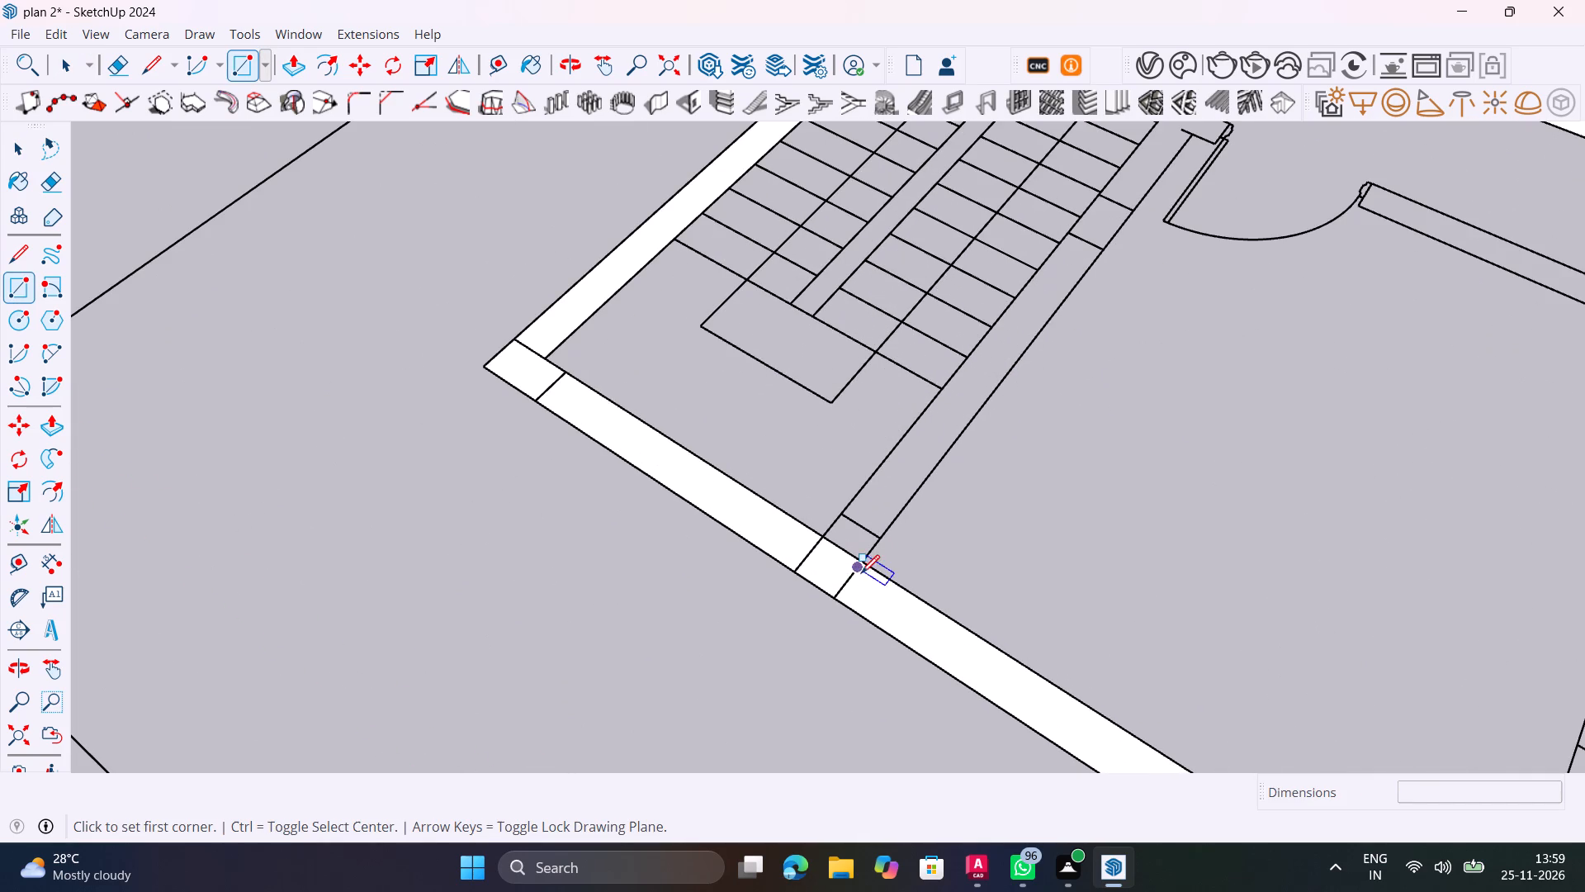
click(864, 565)
scroll(1012, 344, down, 2)
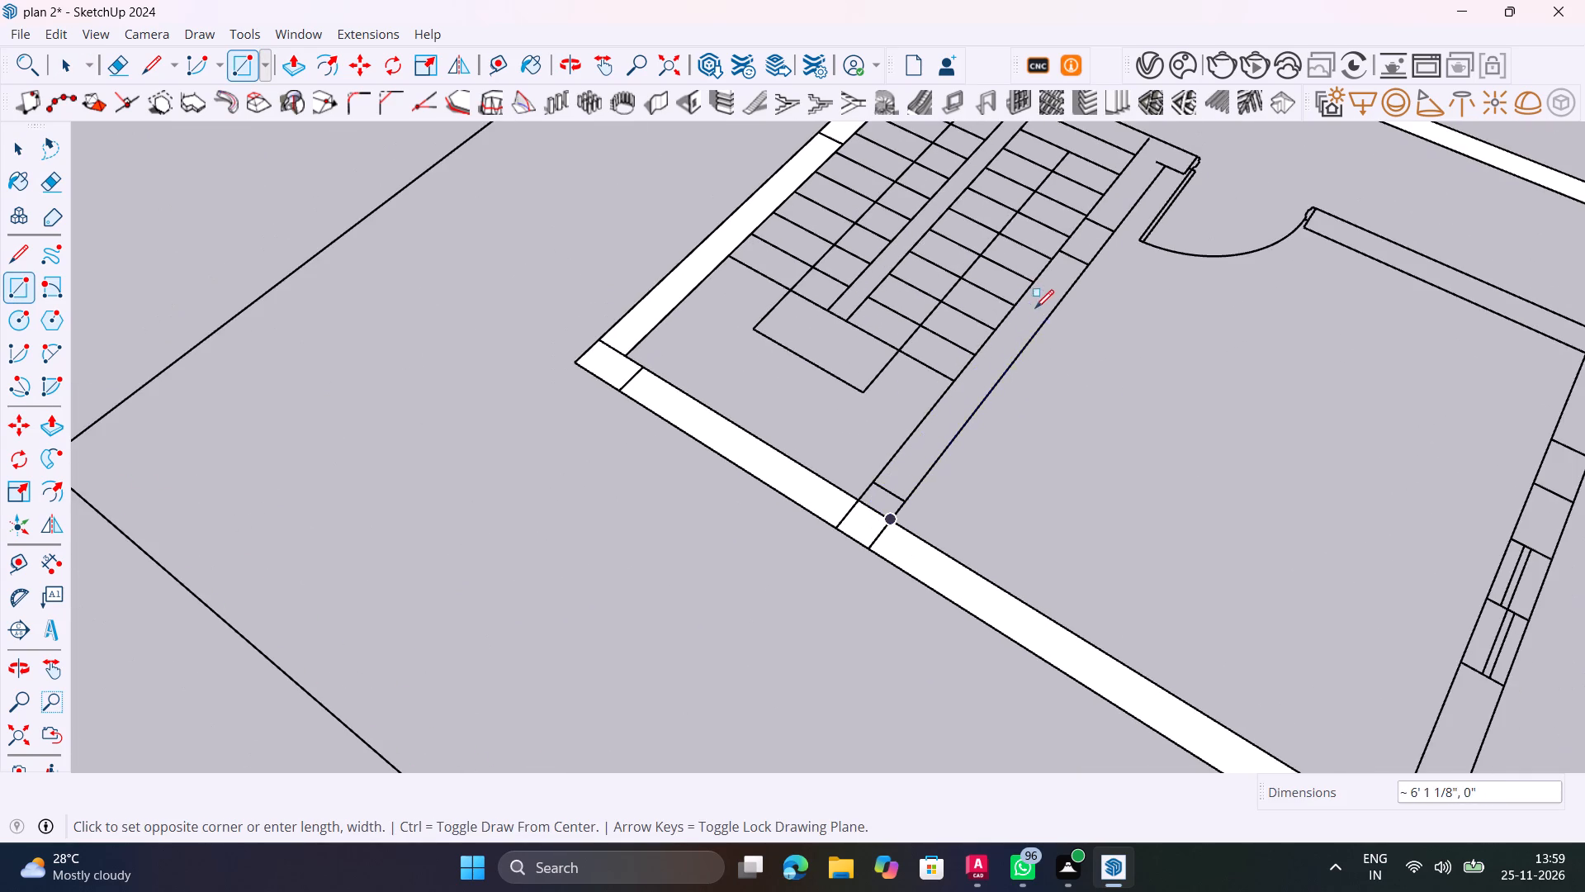
middle_drag(1035, 308, 1023, 564)
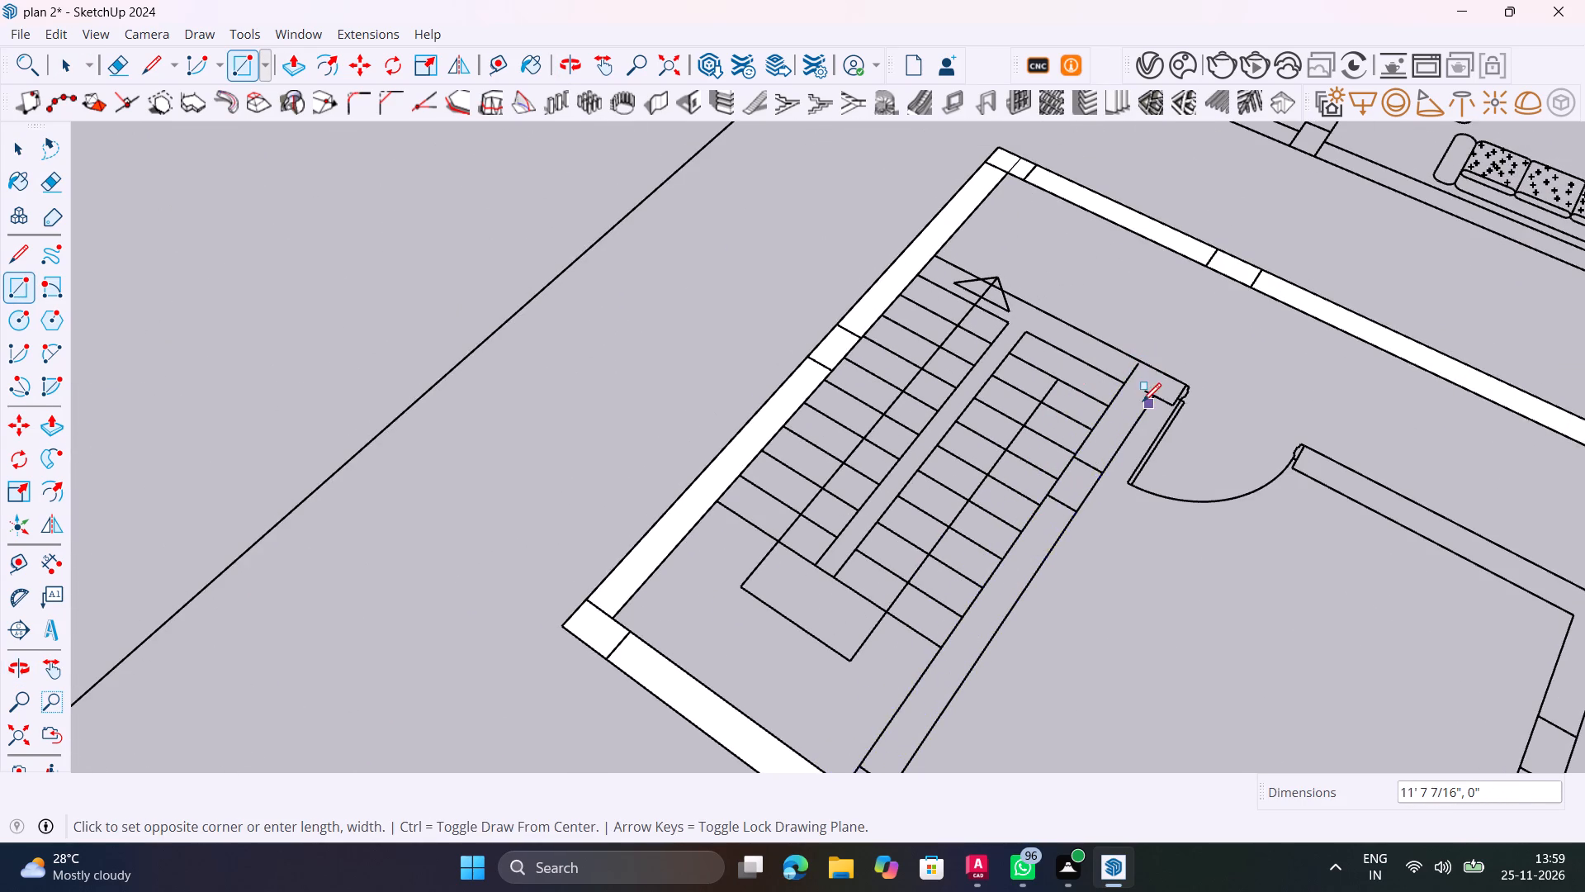
scroll(1143, 401, up, 11)
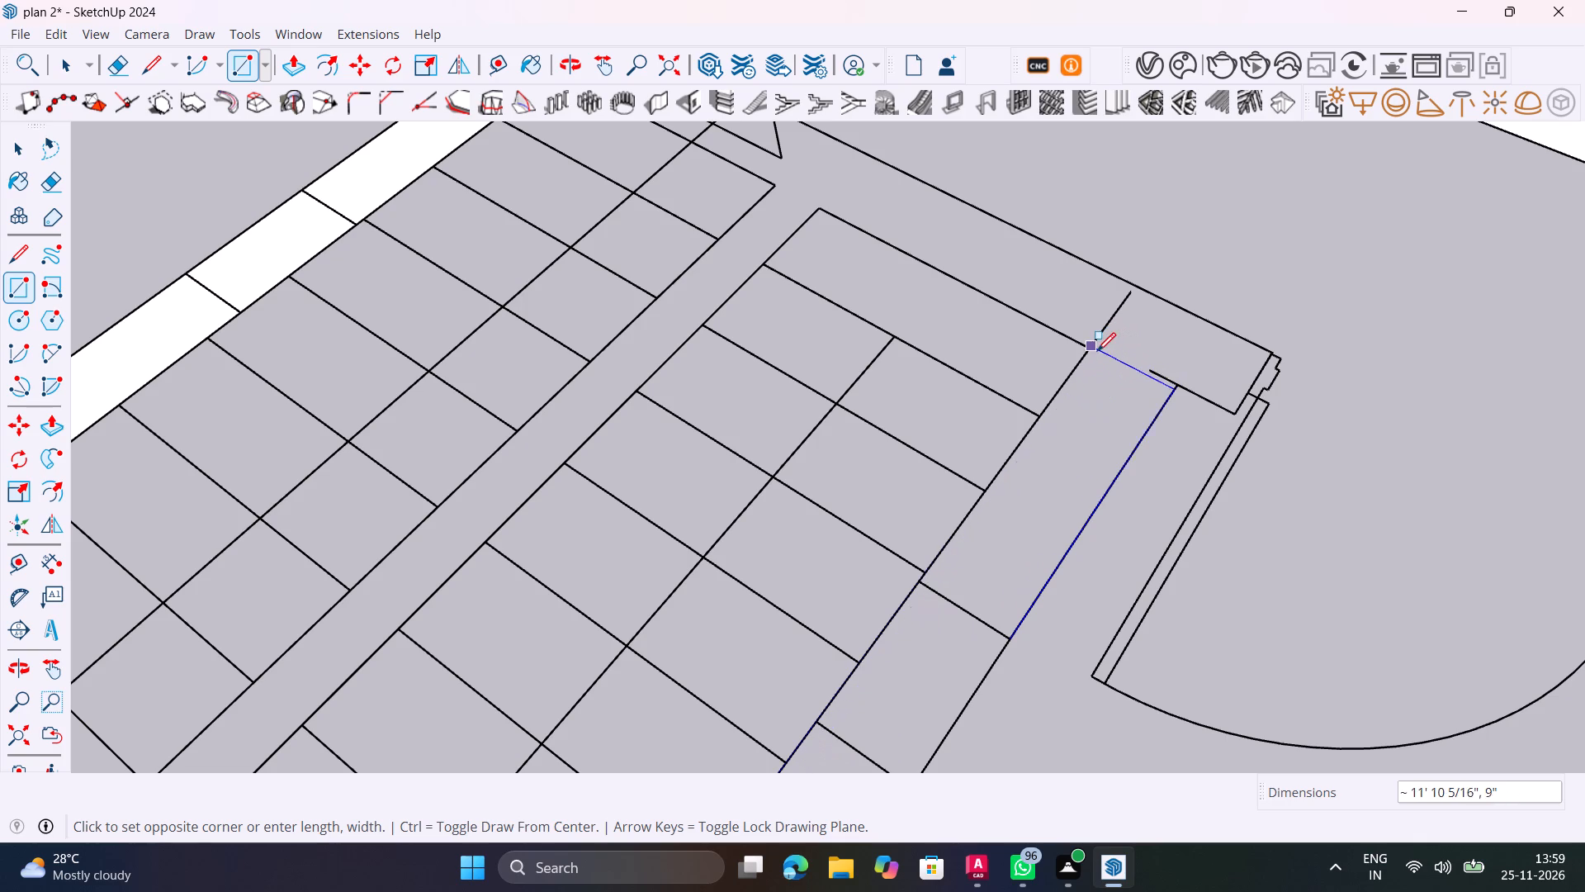
click(1138, 285)
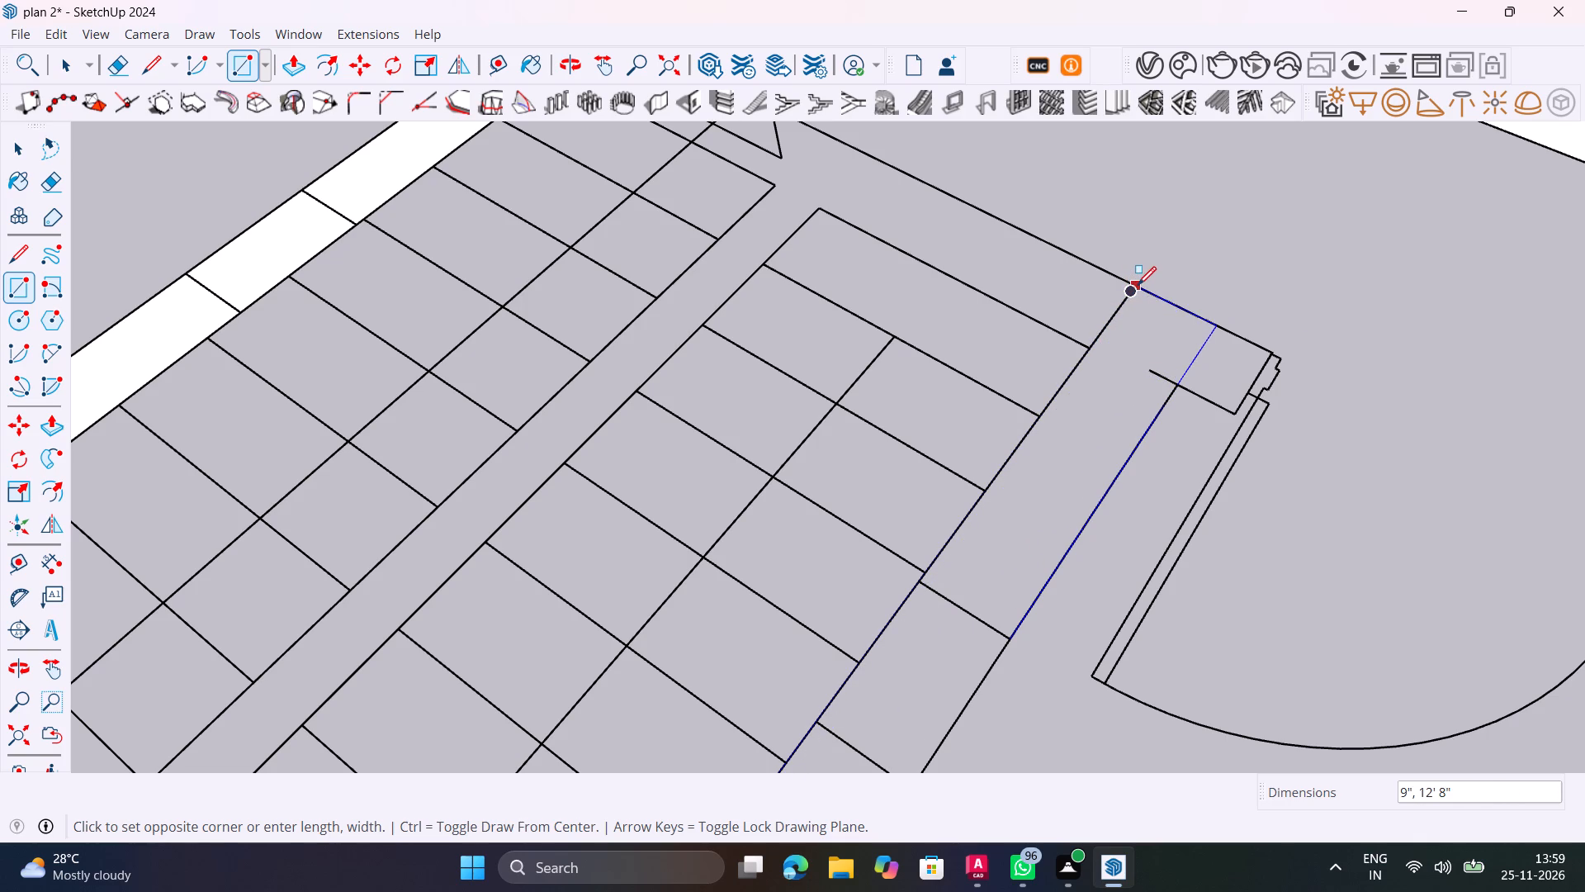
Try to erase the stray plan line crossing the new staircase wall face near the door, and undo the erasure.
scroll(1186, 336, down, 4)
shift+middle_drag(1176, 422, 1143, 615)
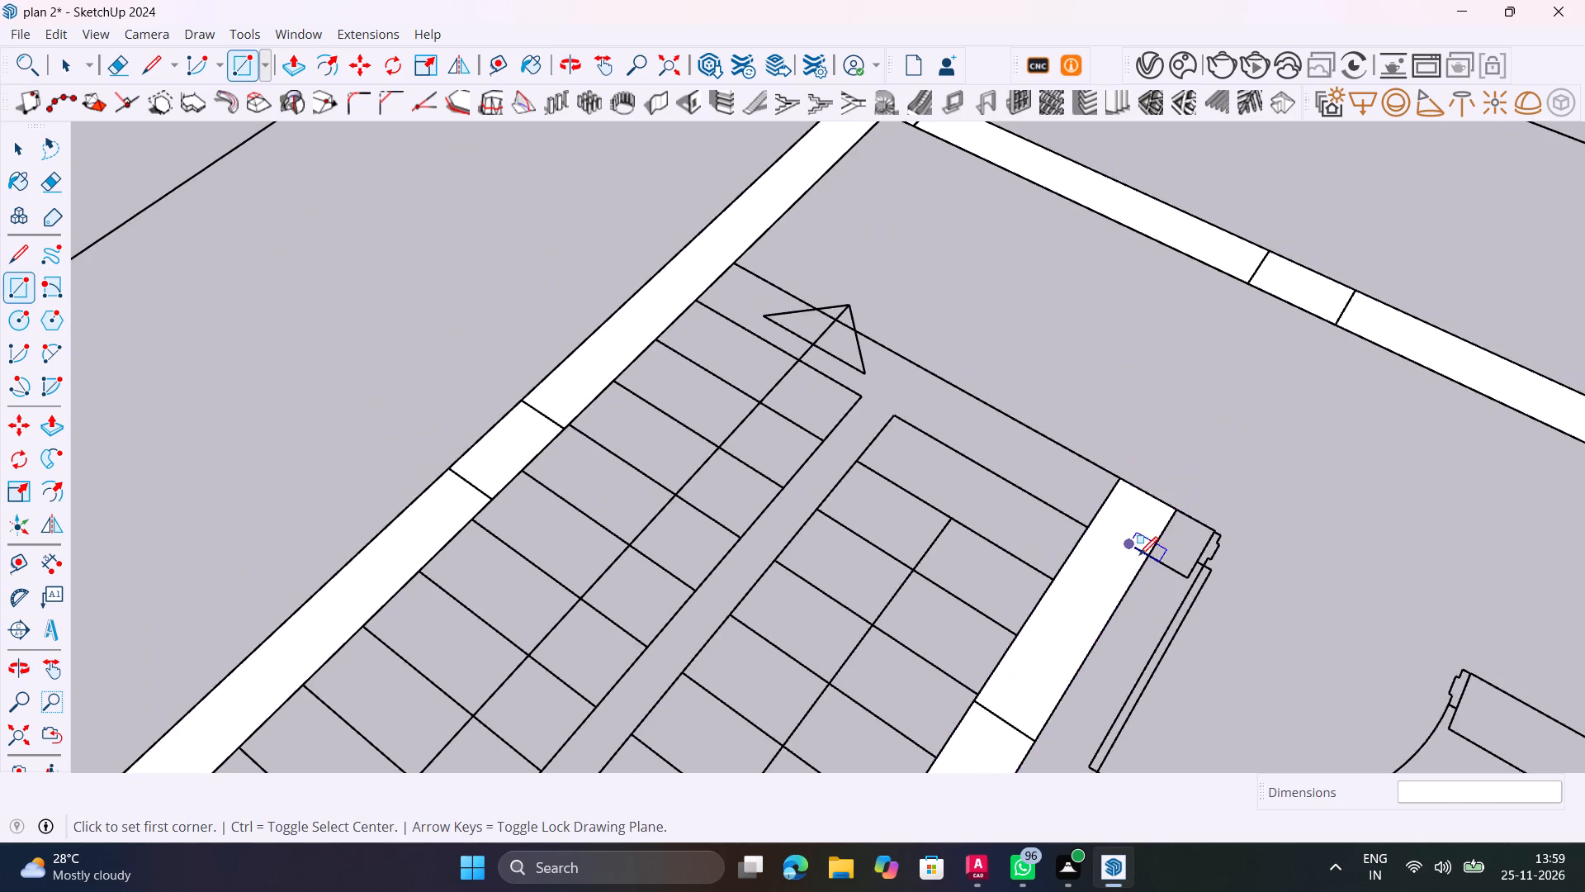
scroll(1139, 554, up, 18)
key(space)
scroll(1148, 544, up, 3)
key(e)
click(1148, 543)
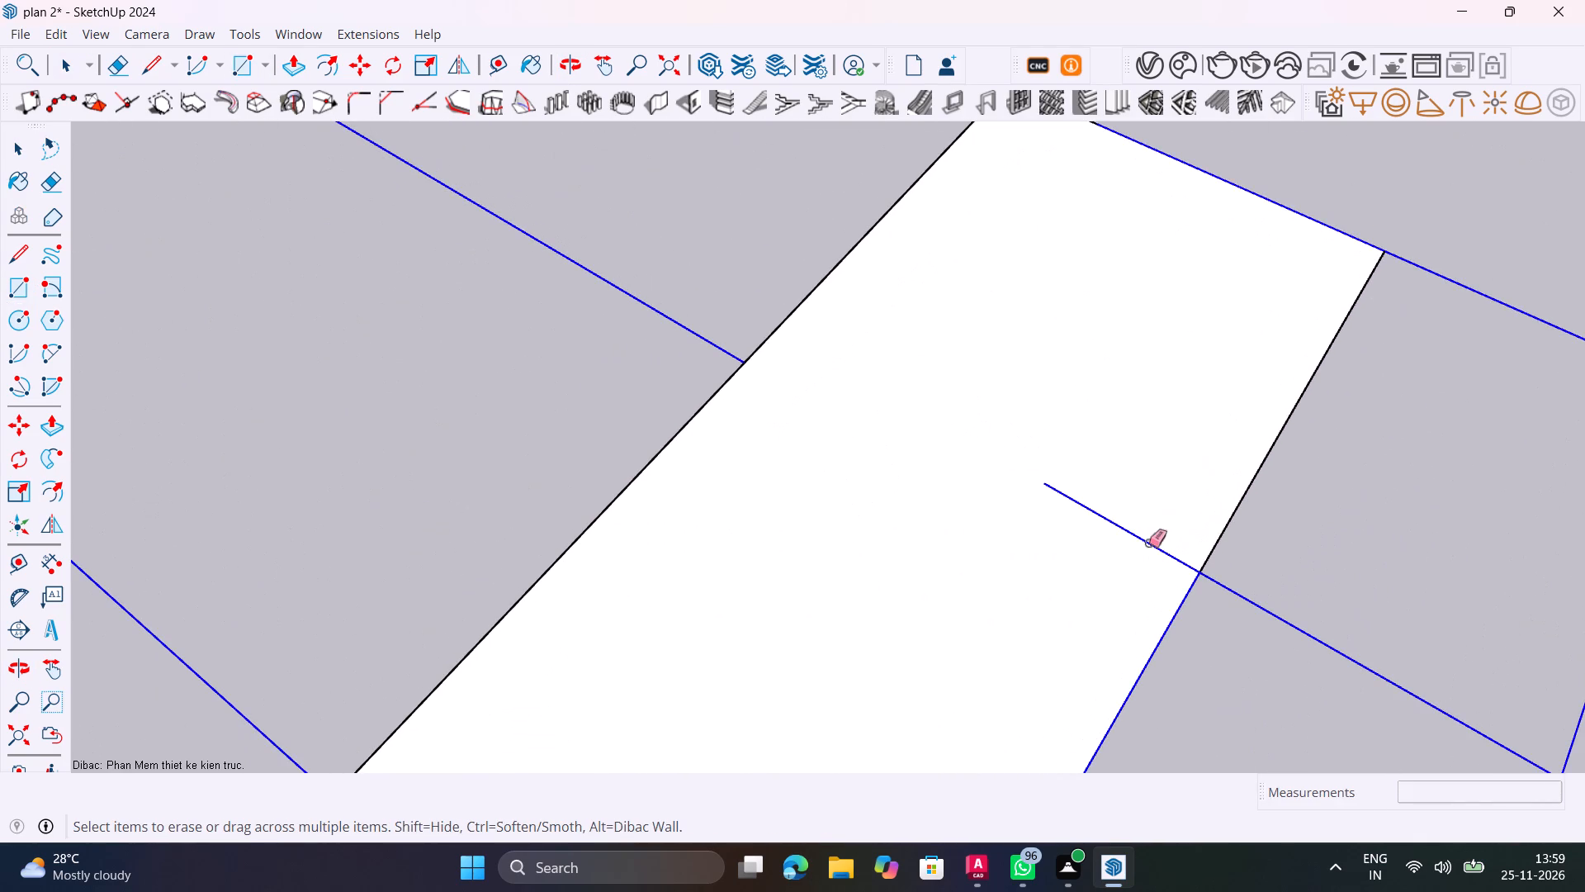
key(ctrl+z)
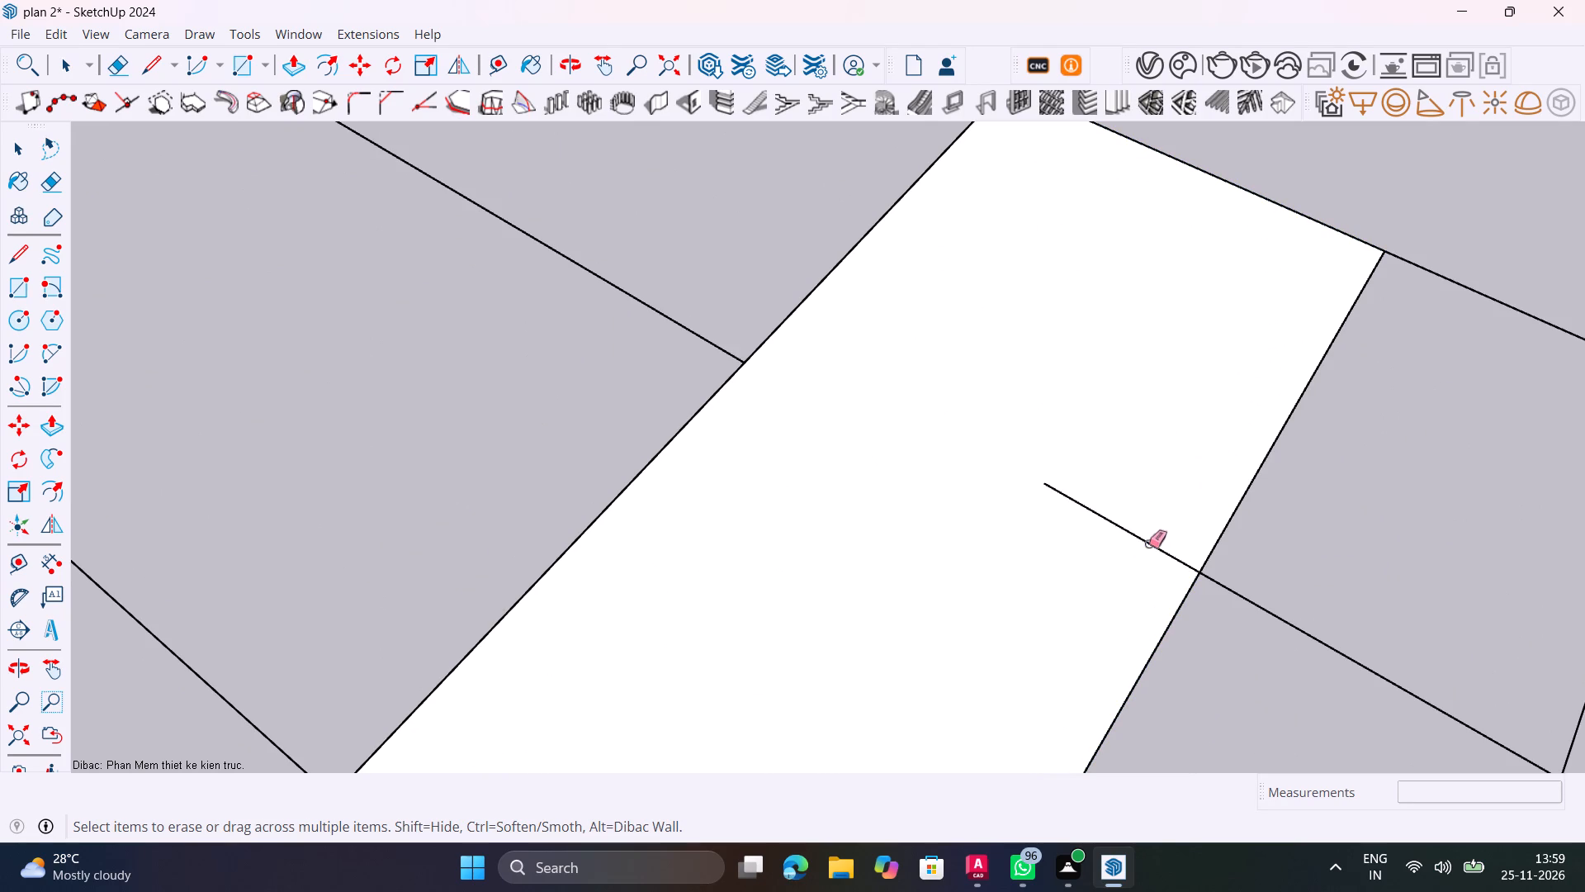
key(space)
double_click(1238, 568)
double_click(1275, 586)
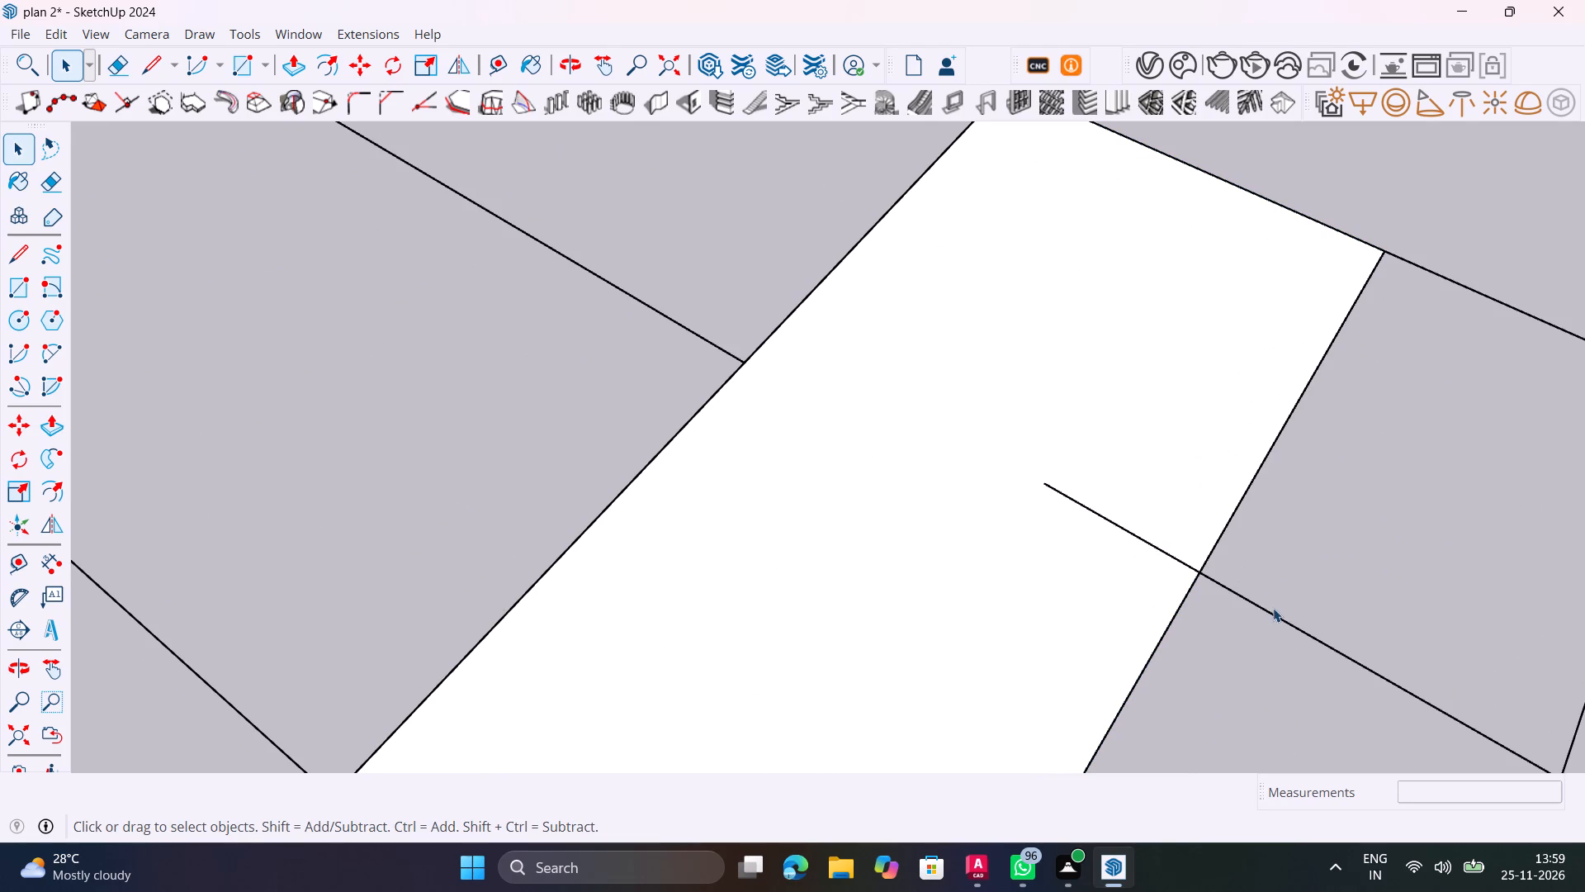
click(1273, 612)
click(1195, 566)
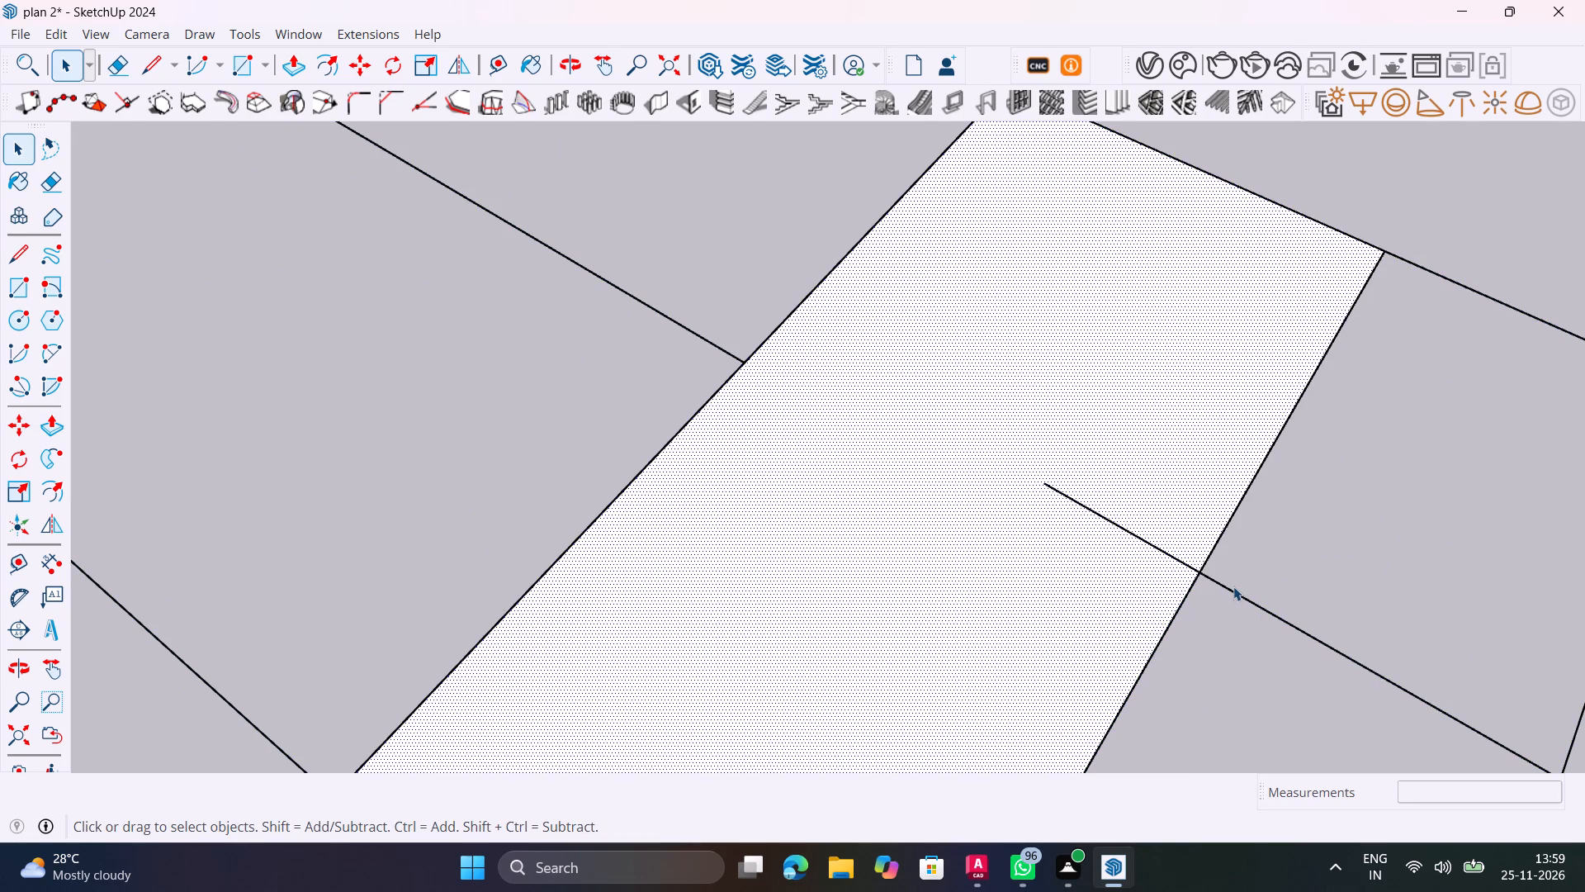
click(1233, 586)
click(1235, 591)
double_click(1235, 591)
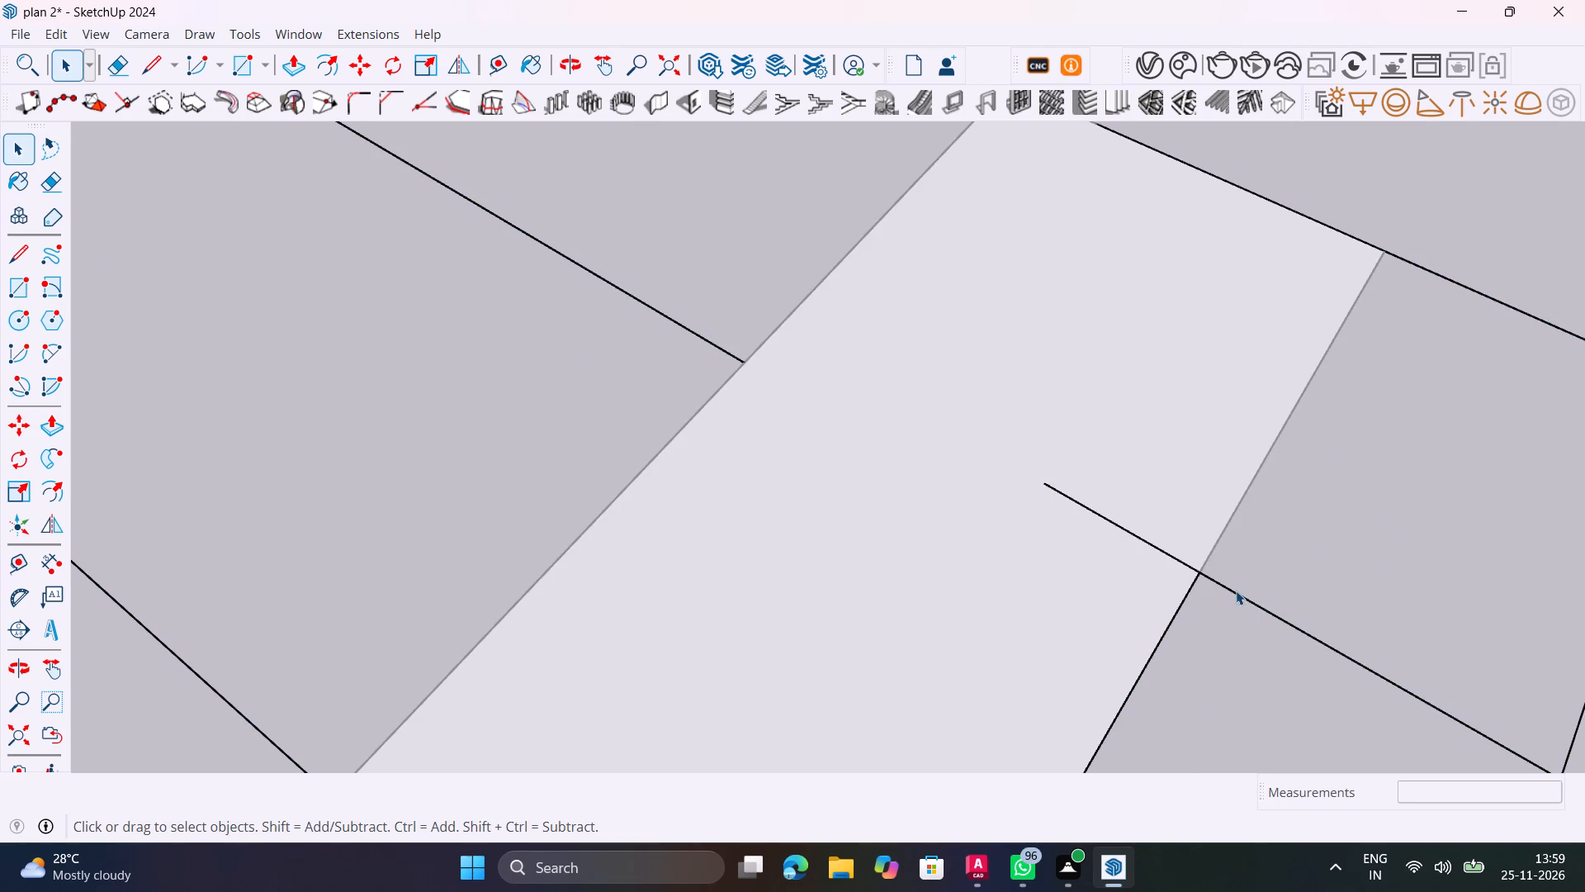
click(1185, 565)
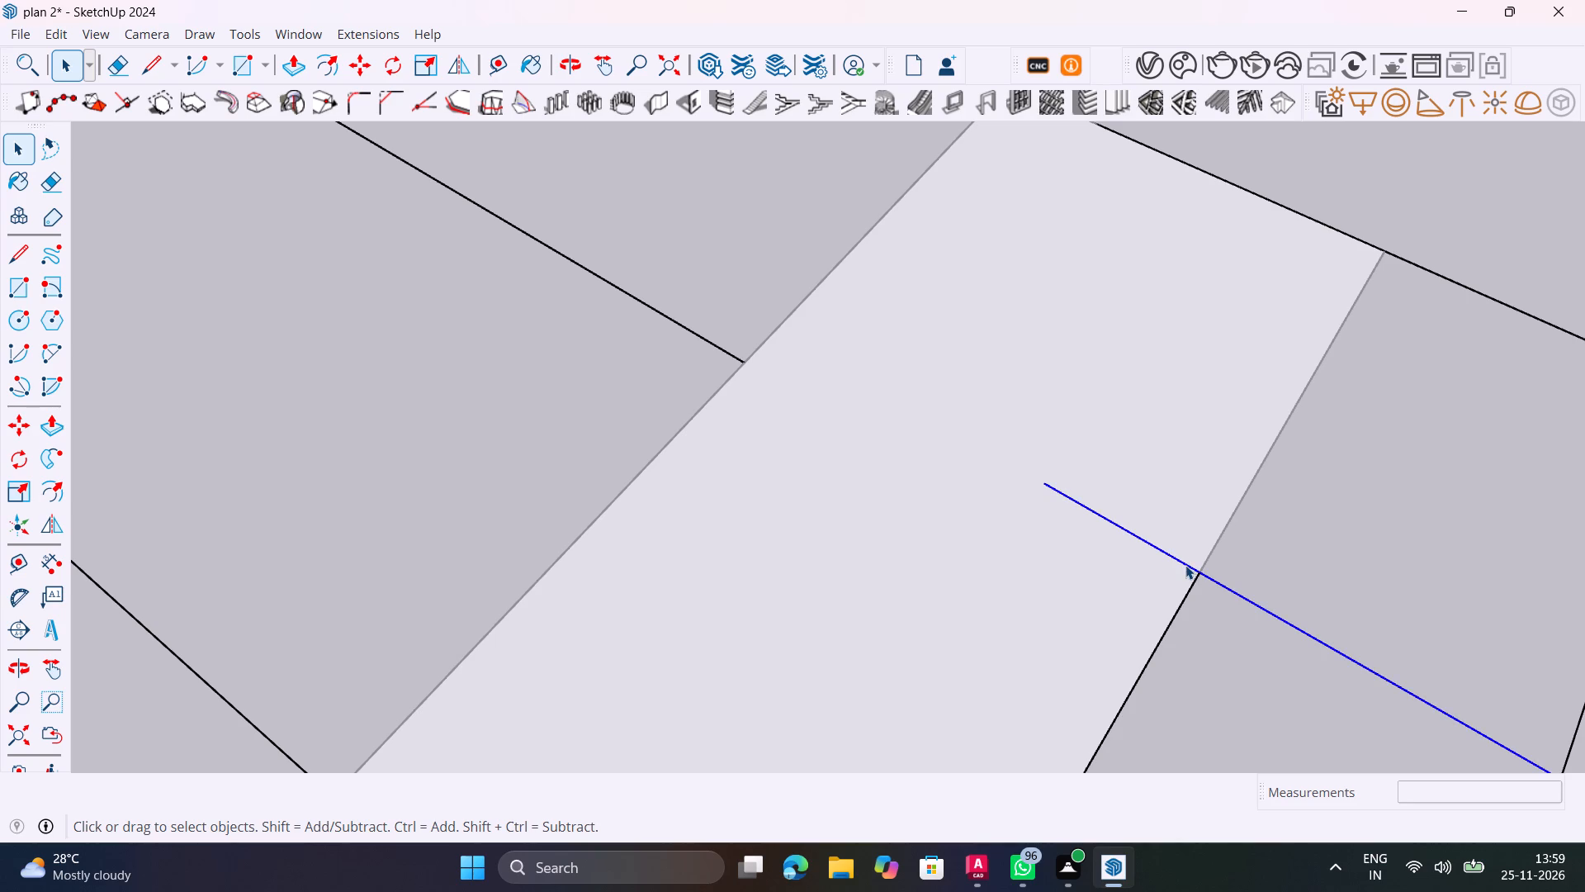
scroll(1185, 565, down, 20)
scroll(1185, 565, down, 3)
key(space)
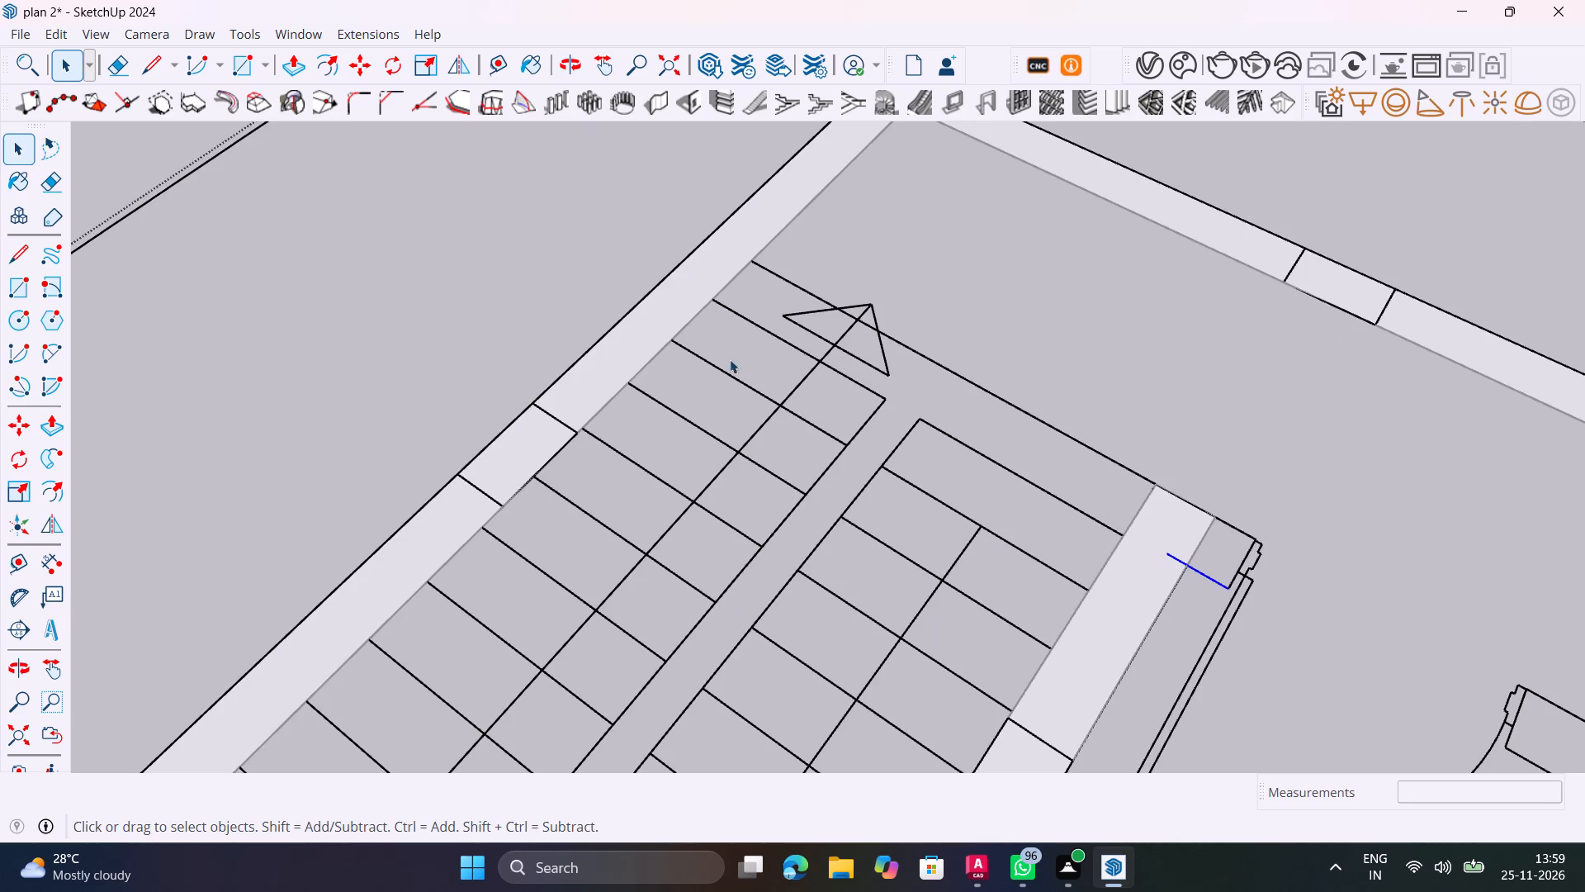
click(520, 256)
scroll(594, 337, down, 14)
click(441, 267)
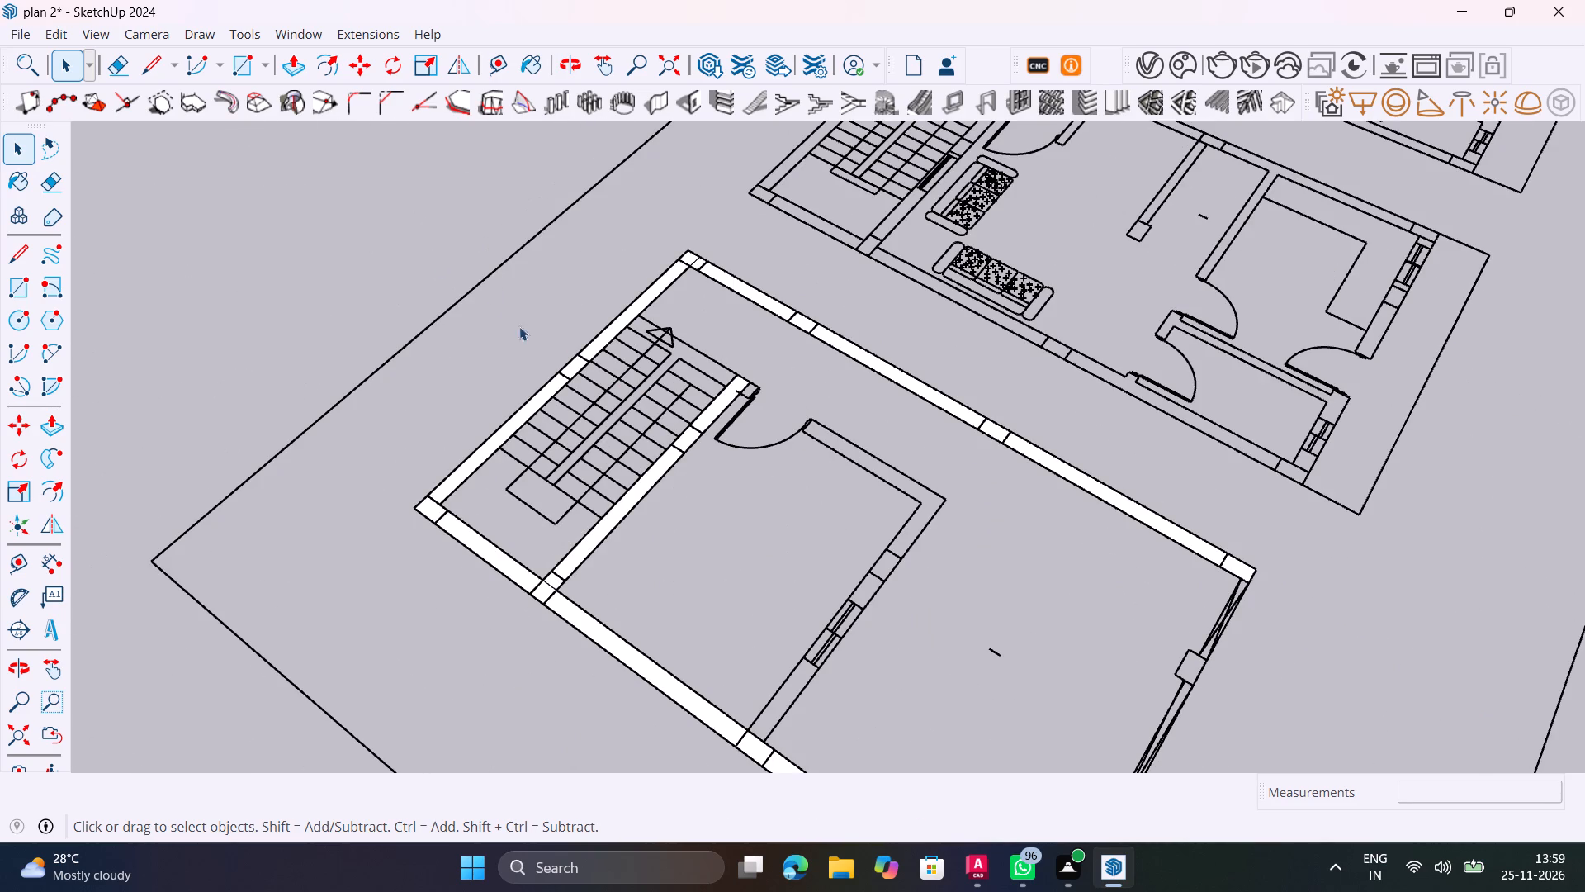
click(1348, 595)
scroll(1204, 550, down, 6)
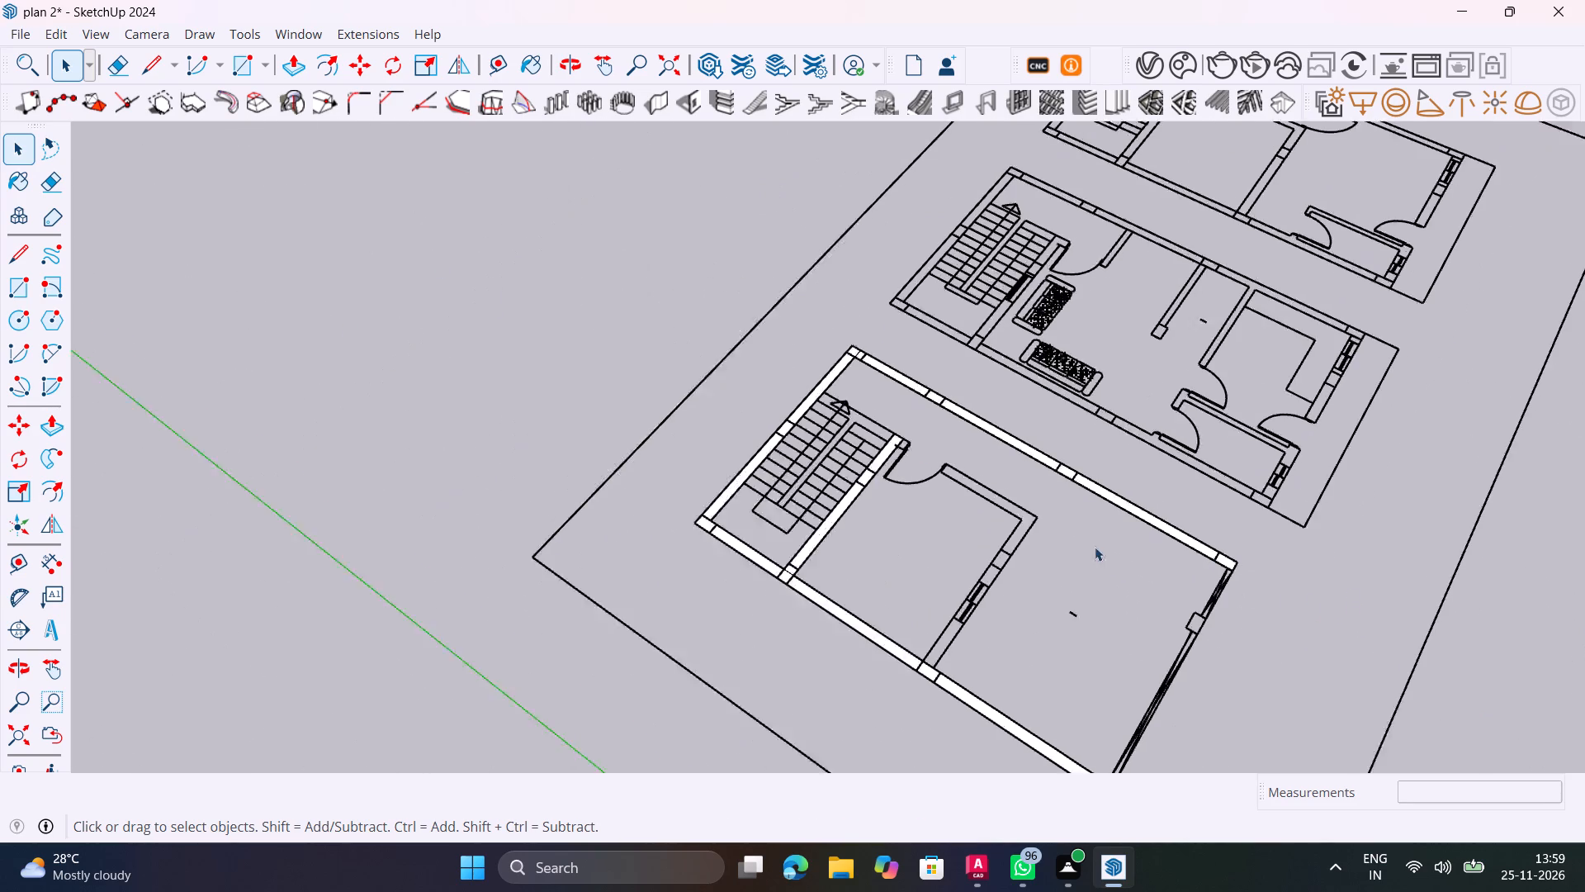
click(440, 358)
Draw a 9" by about 5 7/8" rectangle over the wall stub between the staircase wall face and the door jamb.
scroll(939, 441, up, 17)
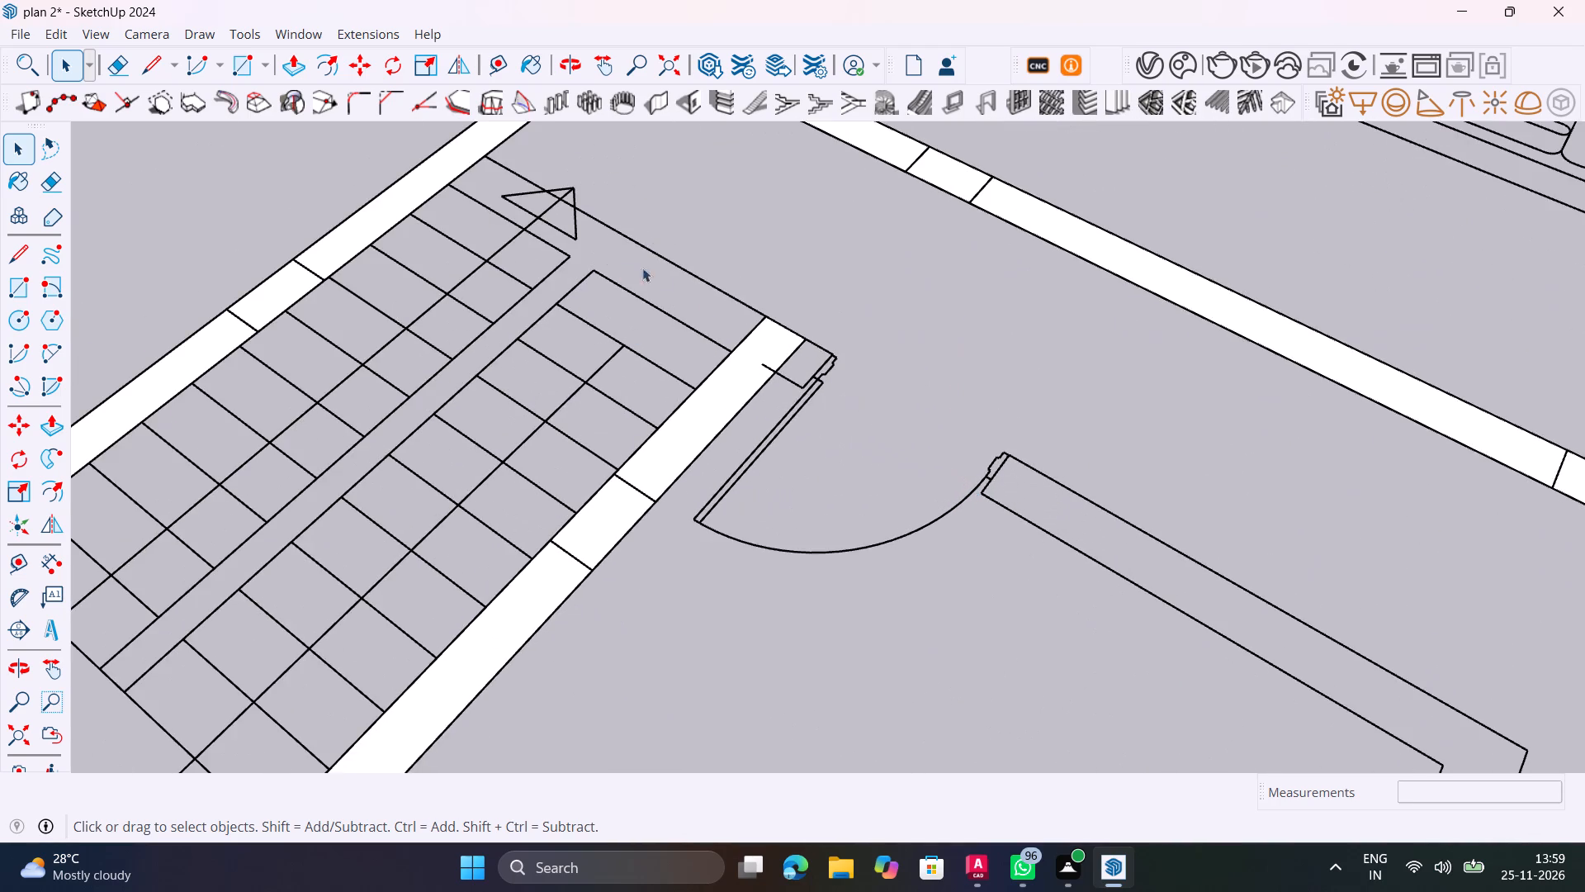
scroll(728, 326, up, 16)
scroll(873, 395, down, 1)
key(r)
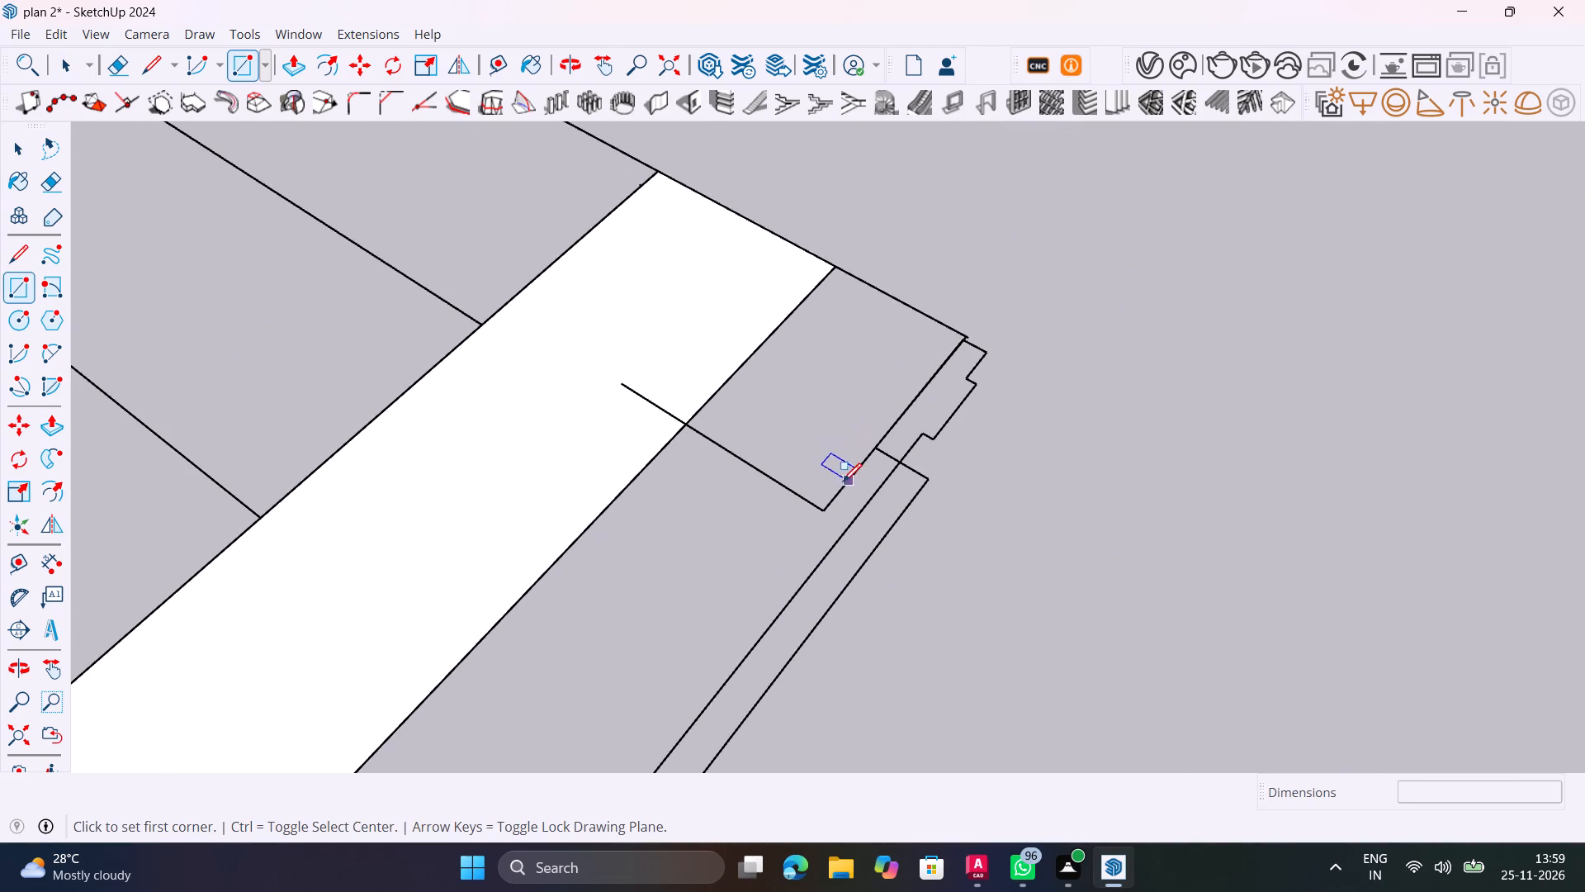
click(826, 506)
click(833, 265)
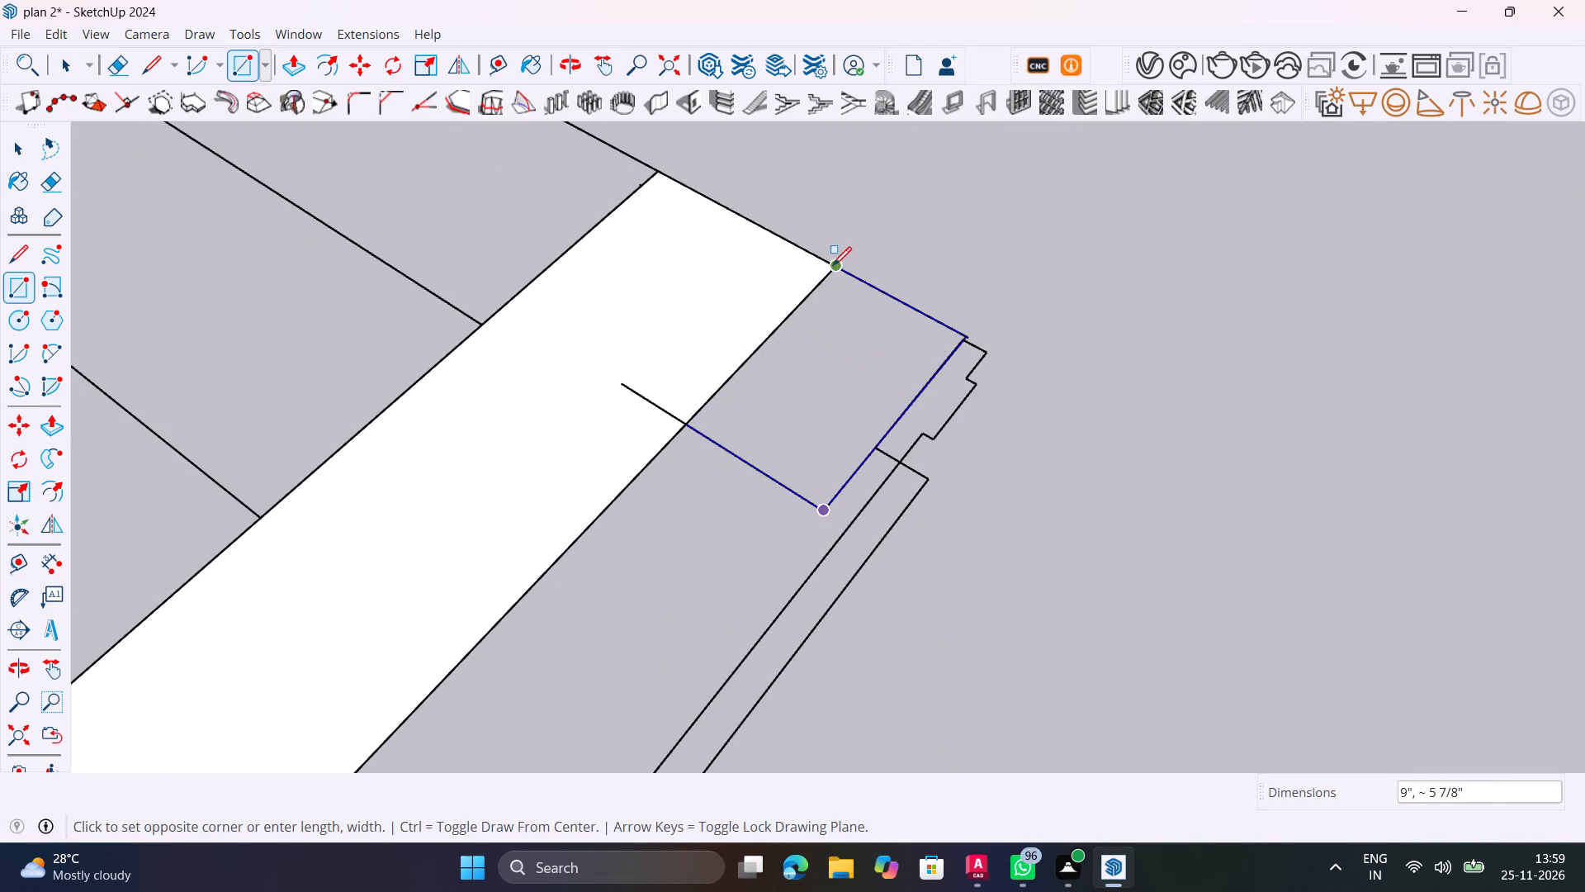
Draw a rectangle about 9" by 6' 3" over the short wall from the door's other jamb to the room's inner corner.
scroll(885, 282, down, 14)
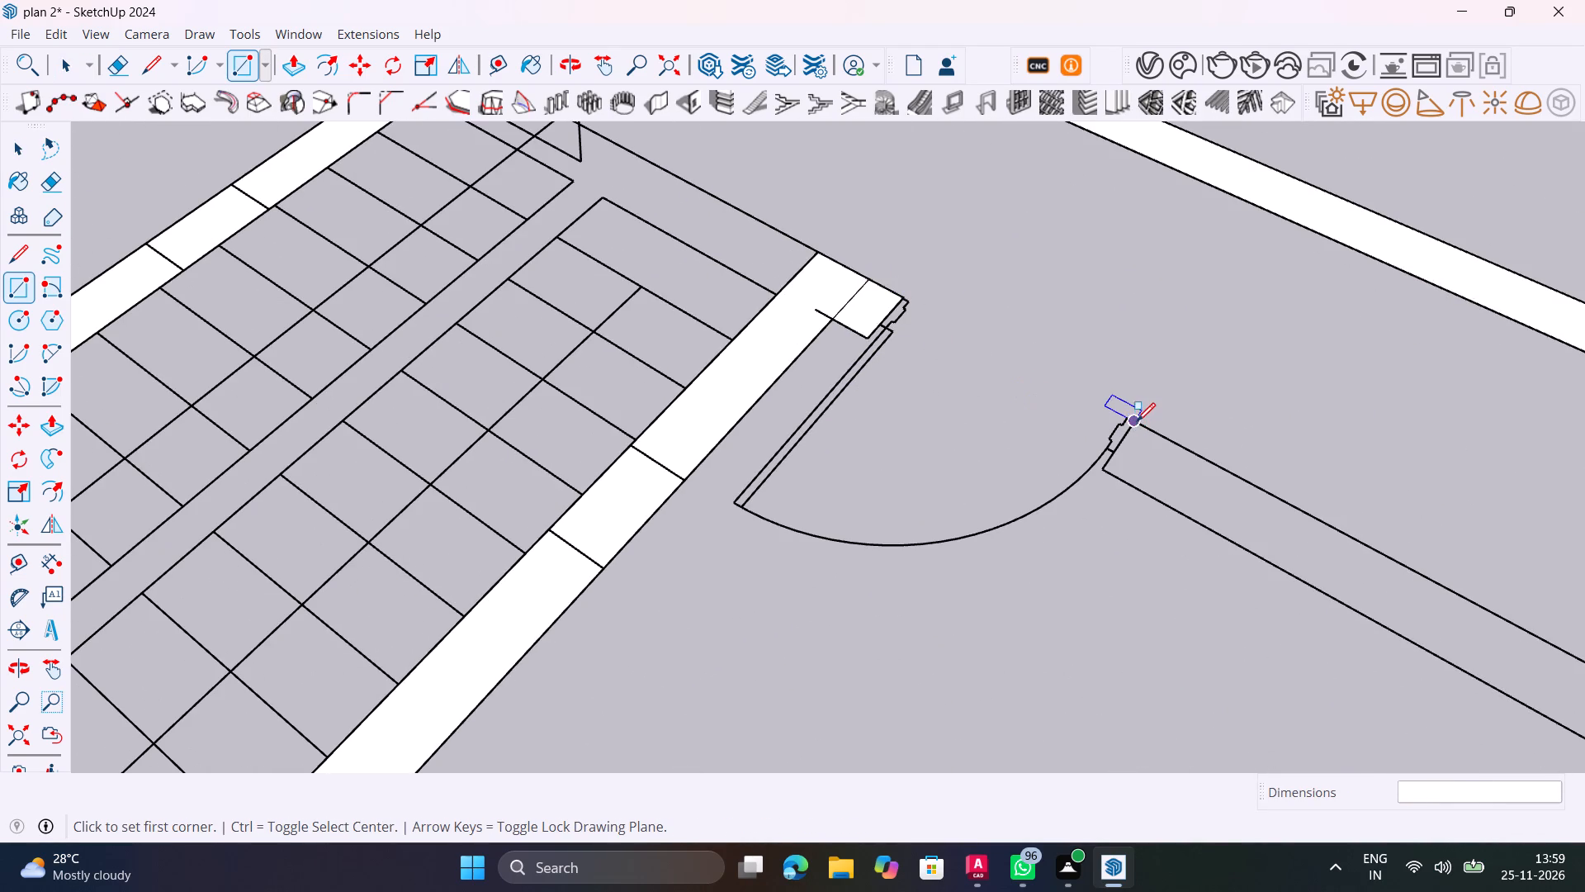
click(1137, 421)
scroll(1157, 463, down, 13)
shift+middle_drag(1162, 470, 837, 331)
scroll(1002, 406, up, 4)
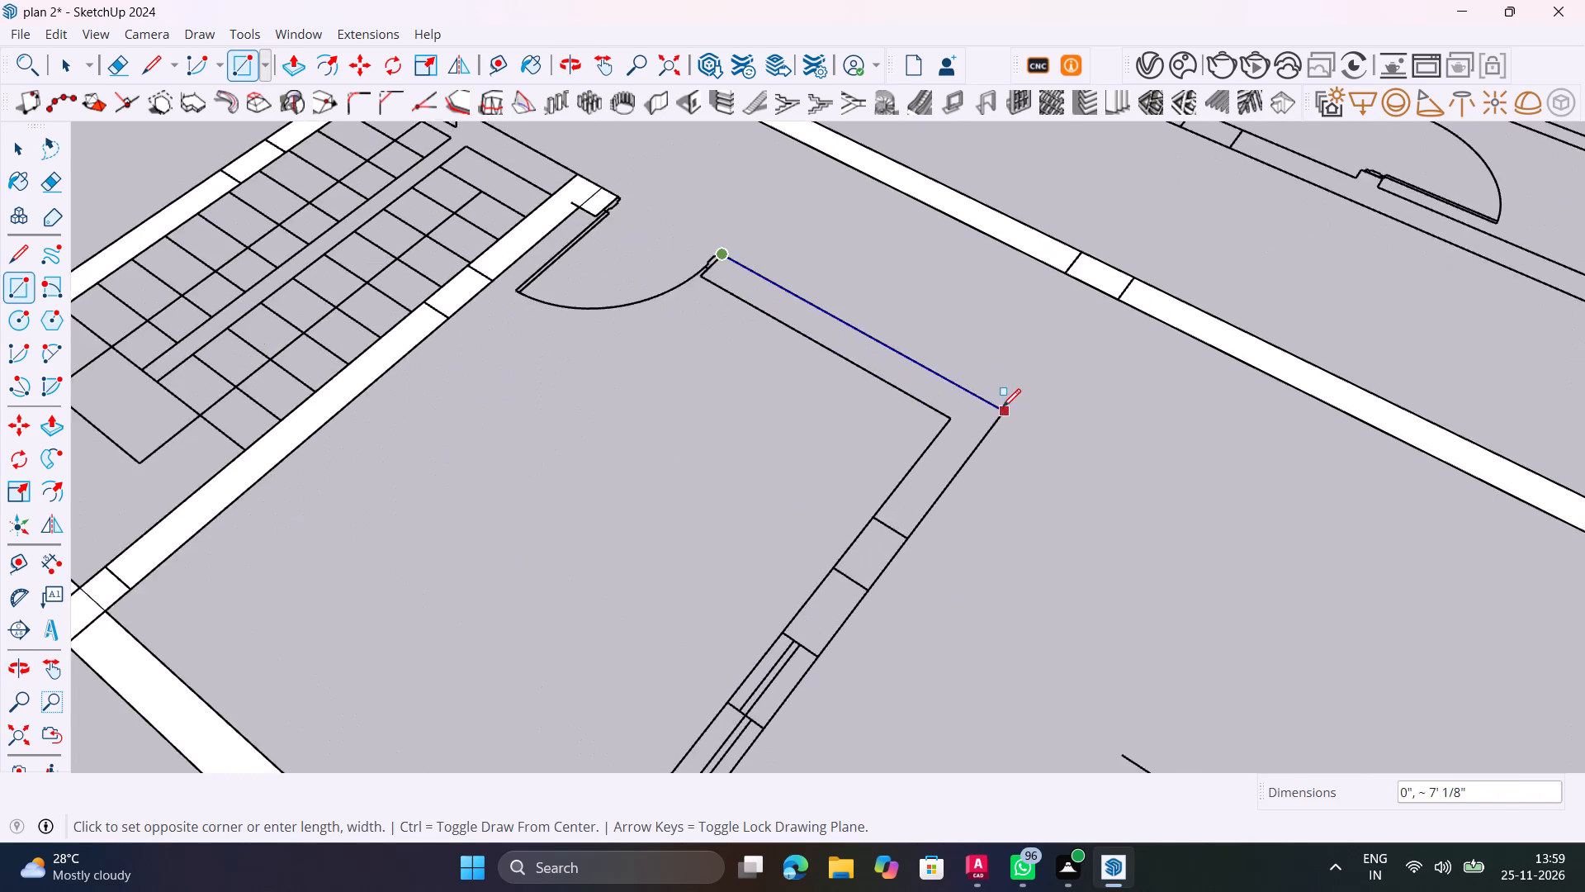
scroll(1002, 407, up, 6)
click(922, 408)
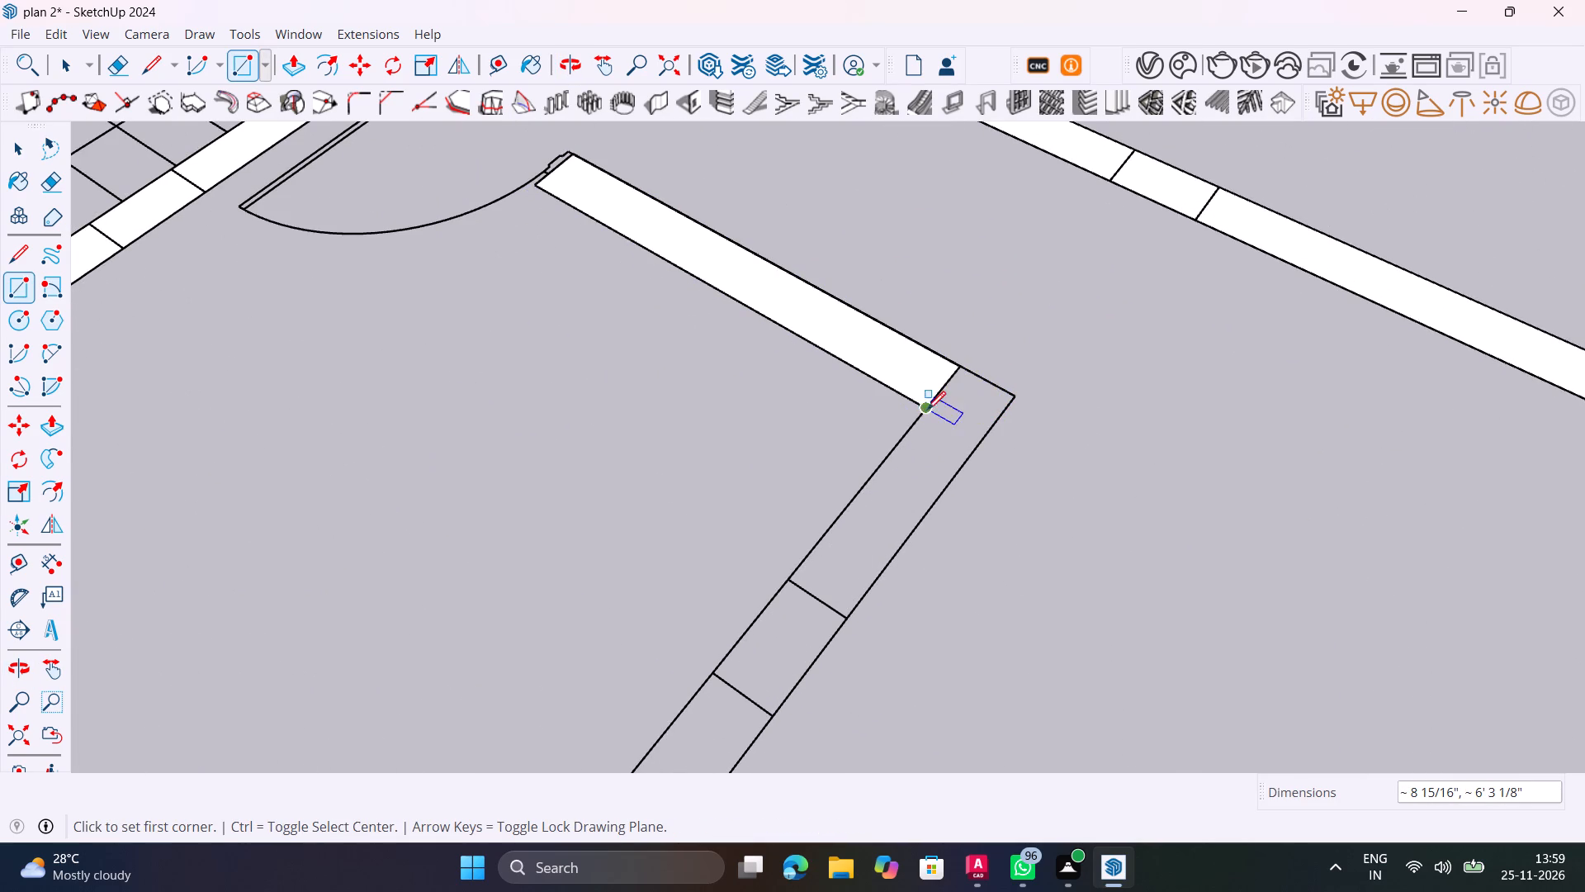
Draw a 9" by about 12' 8" rectangle over the windowed cross wall, from the short wall's end to the long outer wall.
click(964, 367)
scroll(958, 418, down, 14)
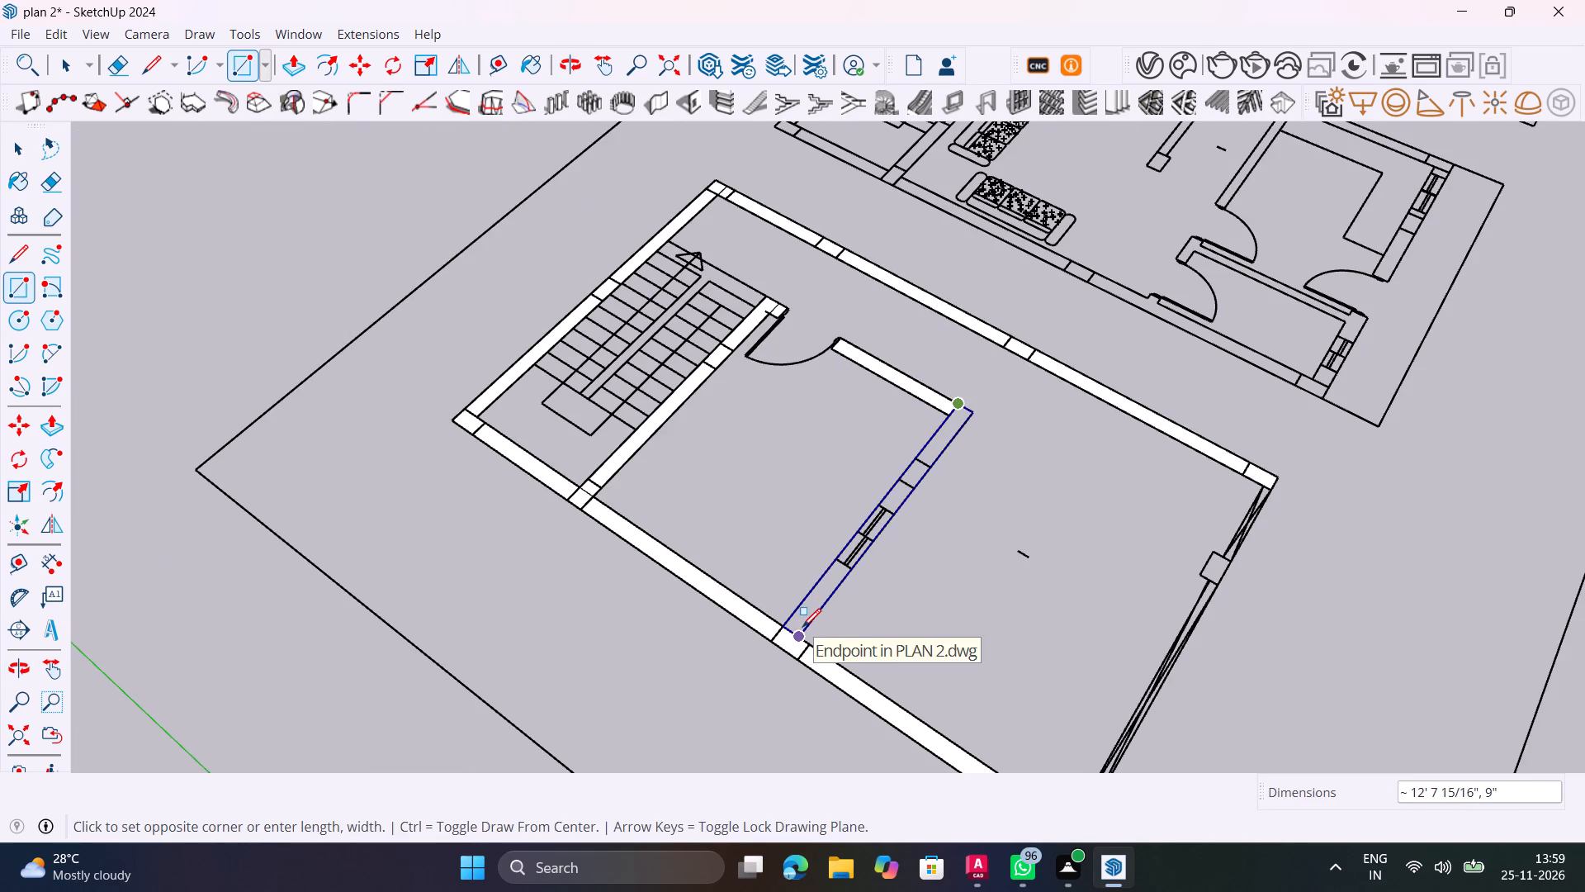
scroll(802, 627, up, 5)
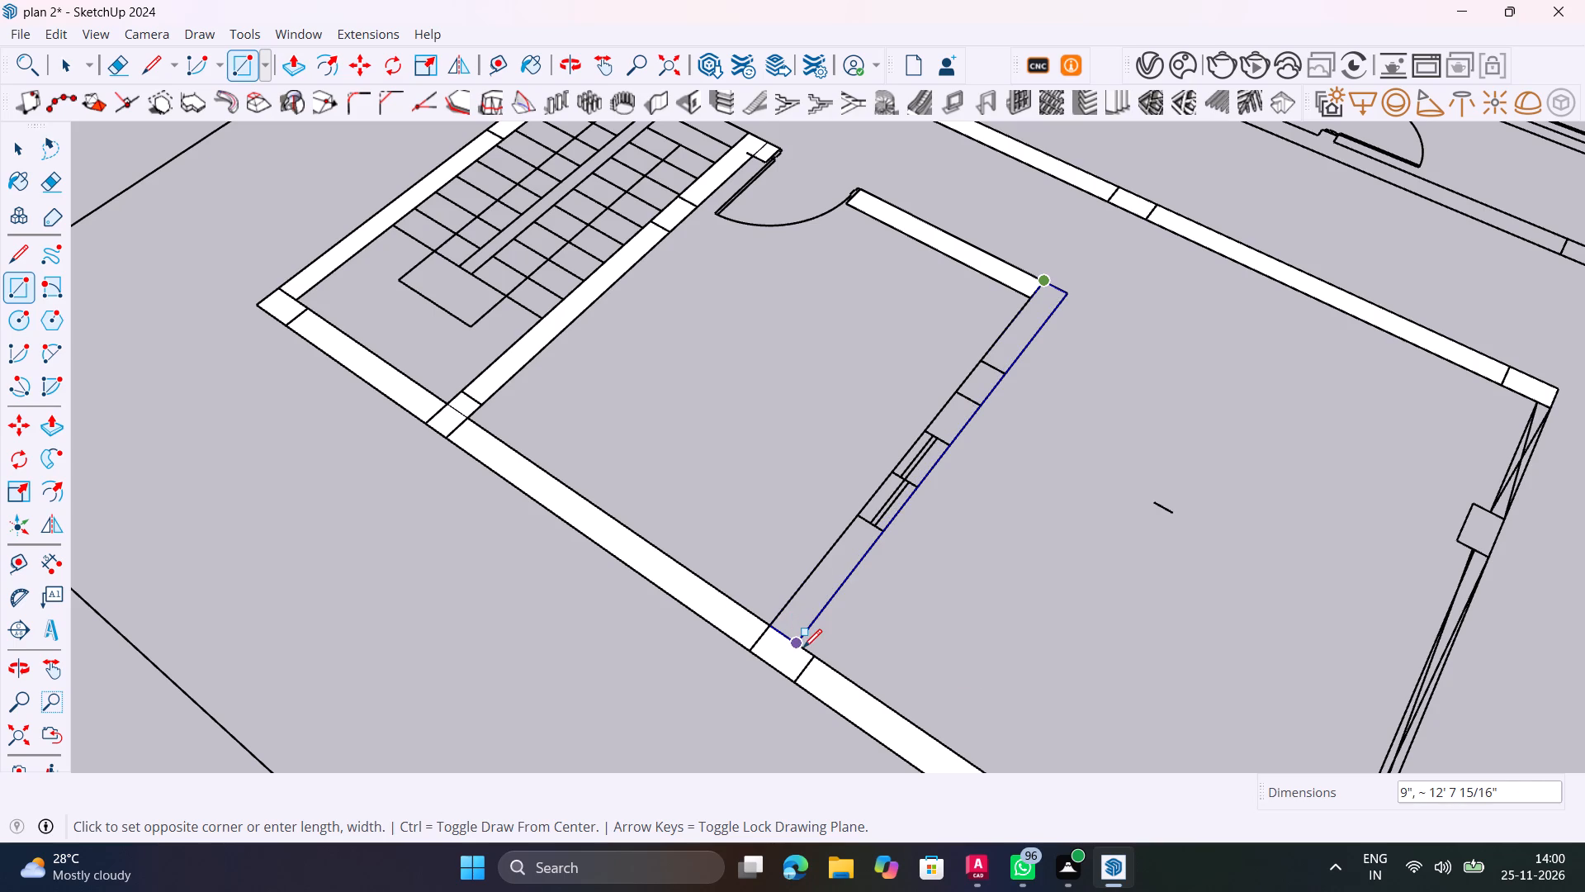
click(803, 648)
key(space)
Push/Pull the long outer wall face joining the staircase and cross walls up to a height of 10'.
scroll(773, 626, down, 11)
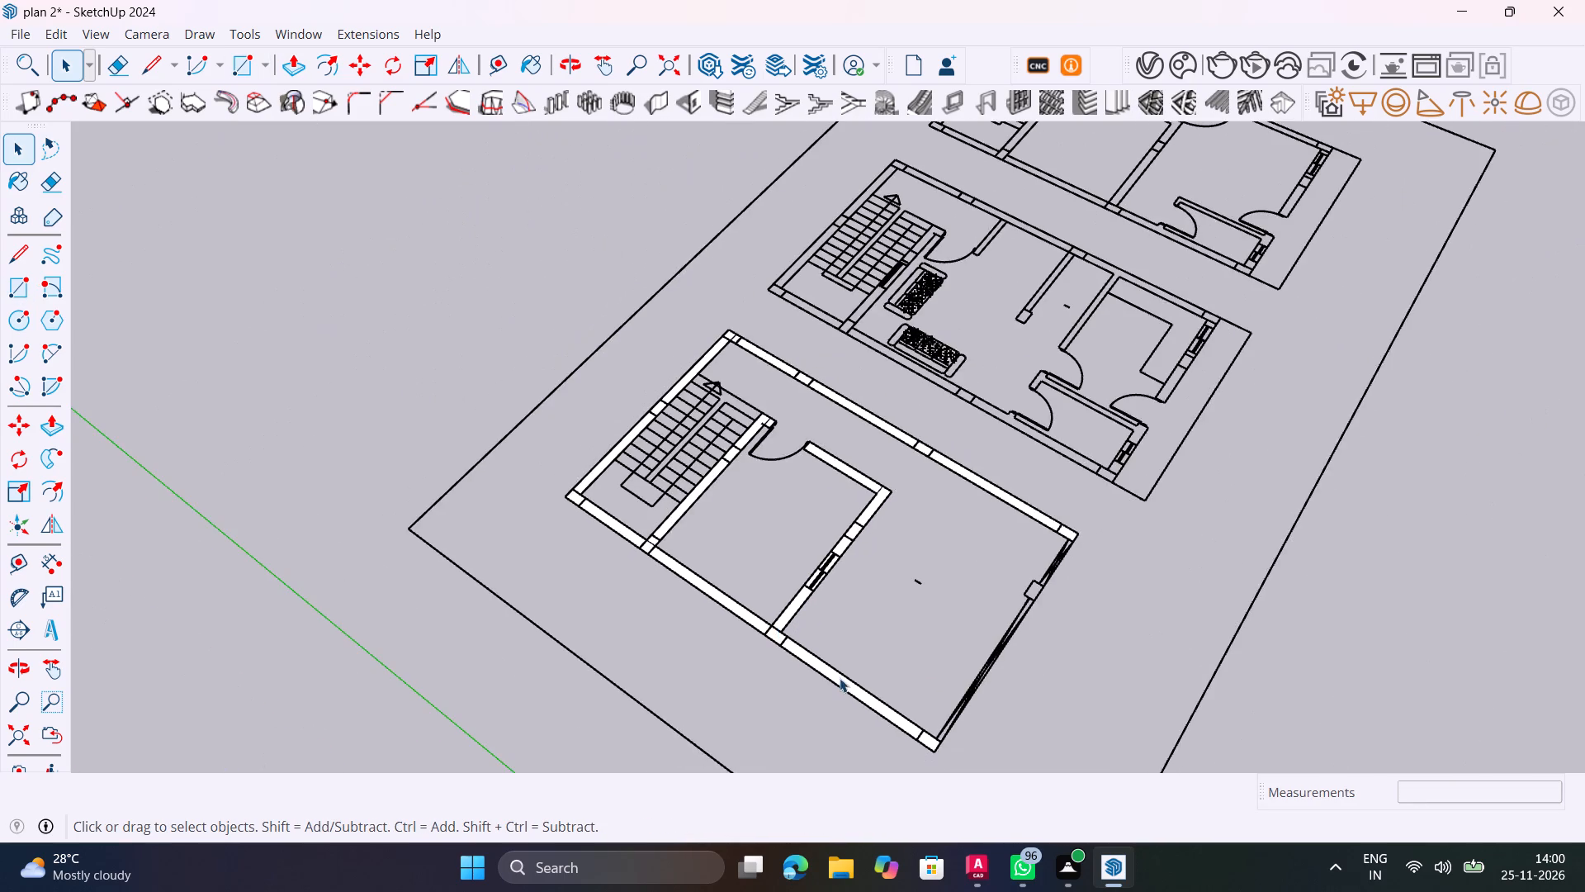
scroll(840, 678, up, 10)
click(840, 678)
key(p)
click(822, 654)
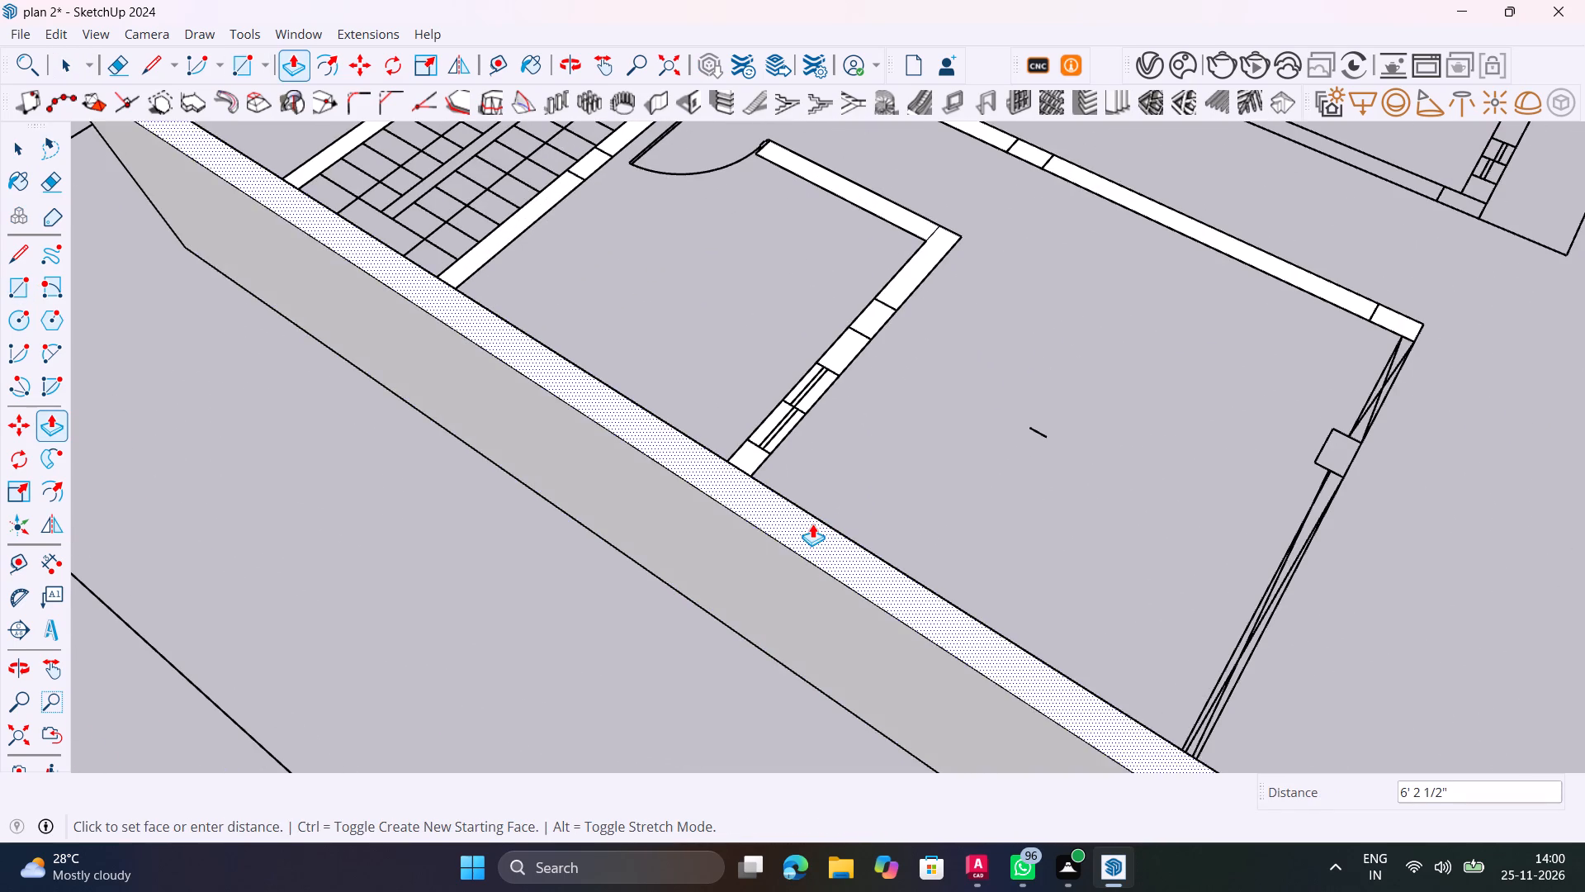
scroll(812, 524, down, 10)
text(10')
key(Return)
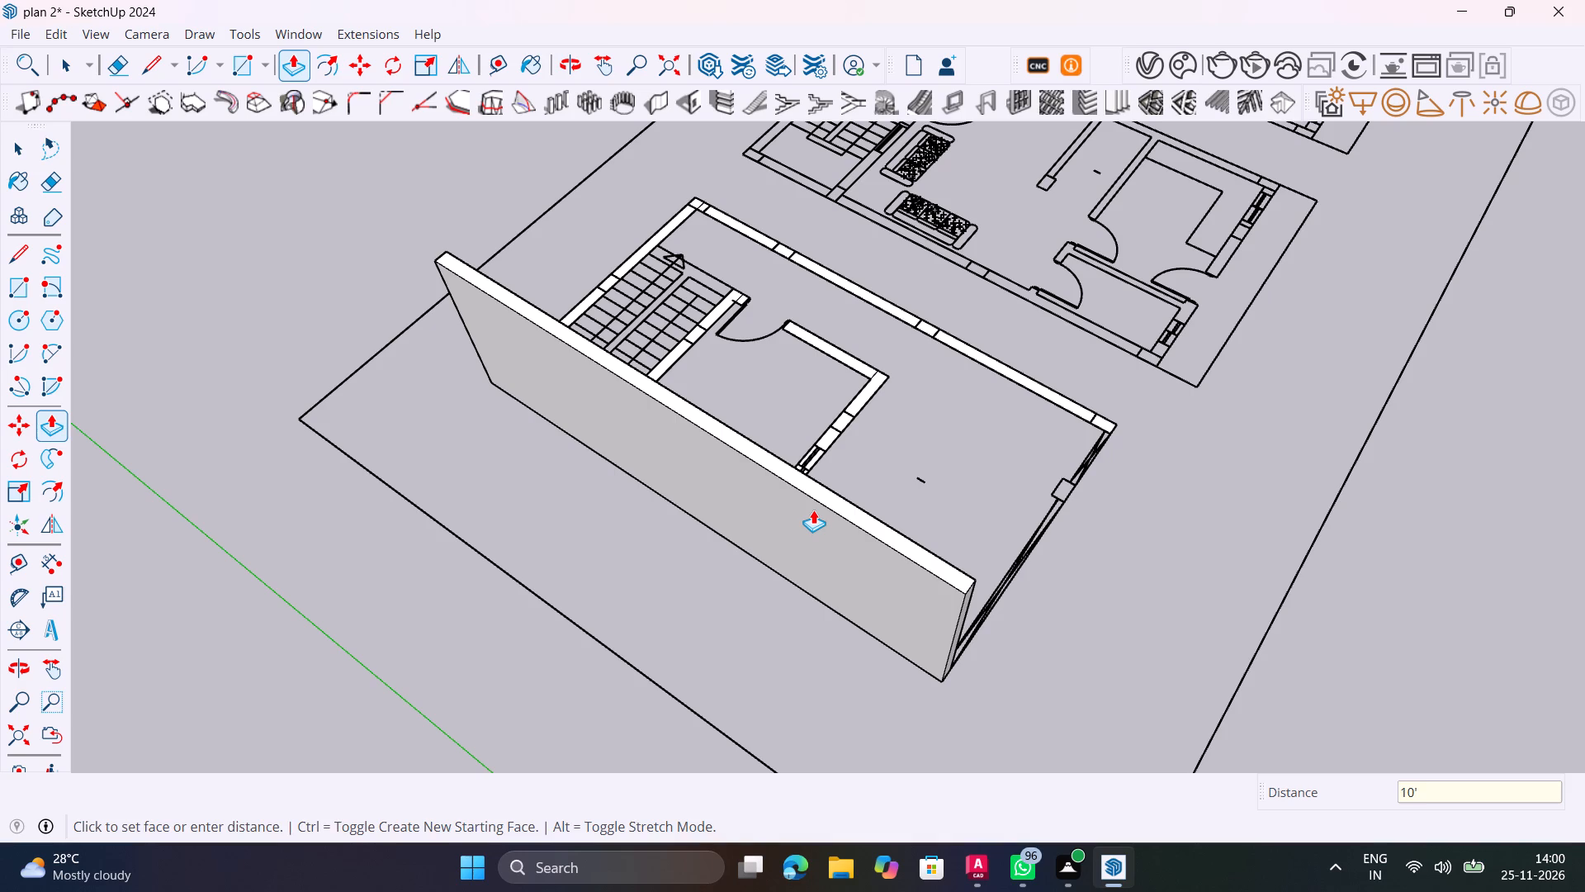
key(space)
Push/Pull the windowed cross wall face up 10', level with the top of the raised outer wall.
scroll(776, 517, up, 4)
key(k)
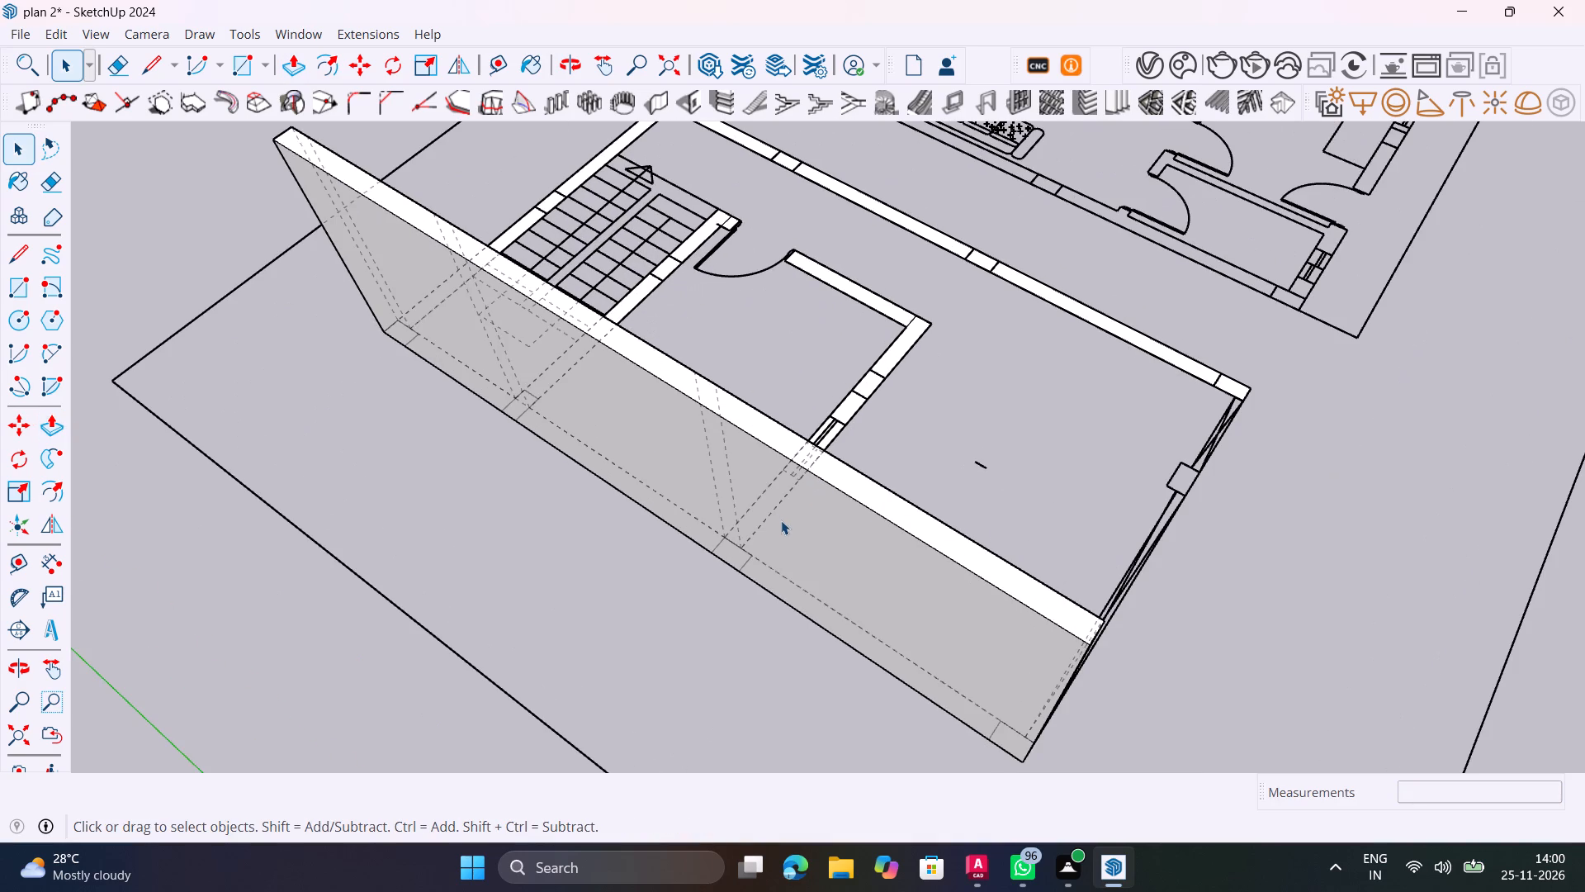
middle_drag(813, 471, 765, 425)
key(k)
middle_drag(945, 443, 906, 453)
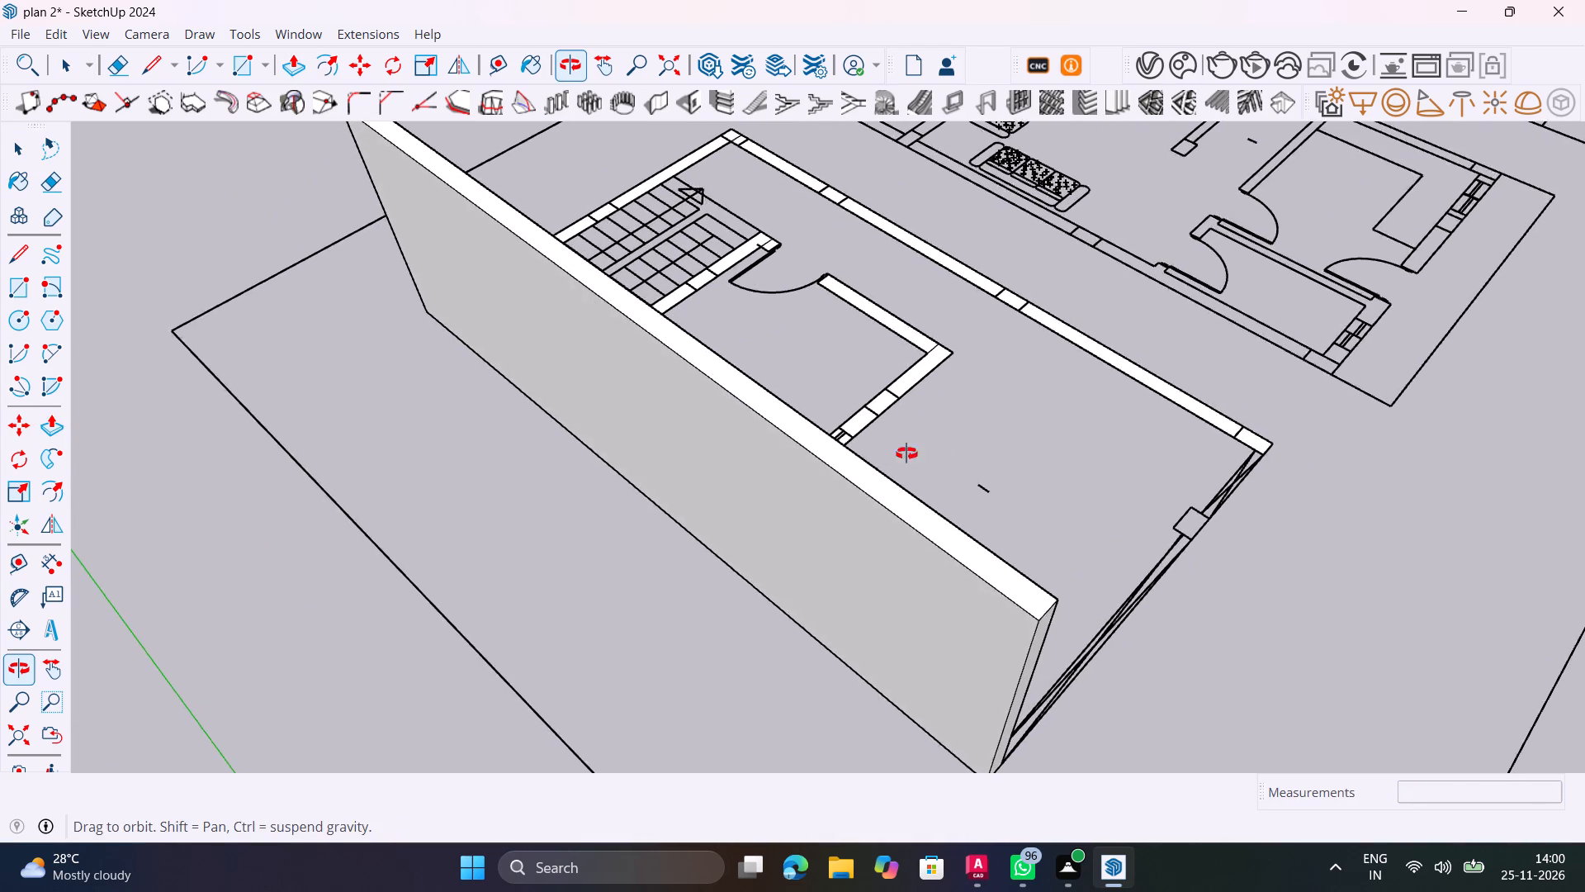
middle_drag(906, 453, 451, 516)
scroll(733, 429, up, 12)
click(745, 411)
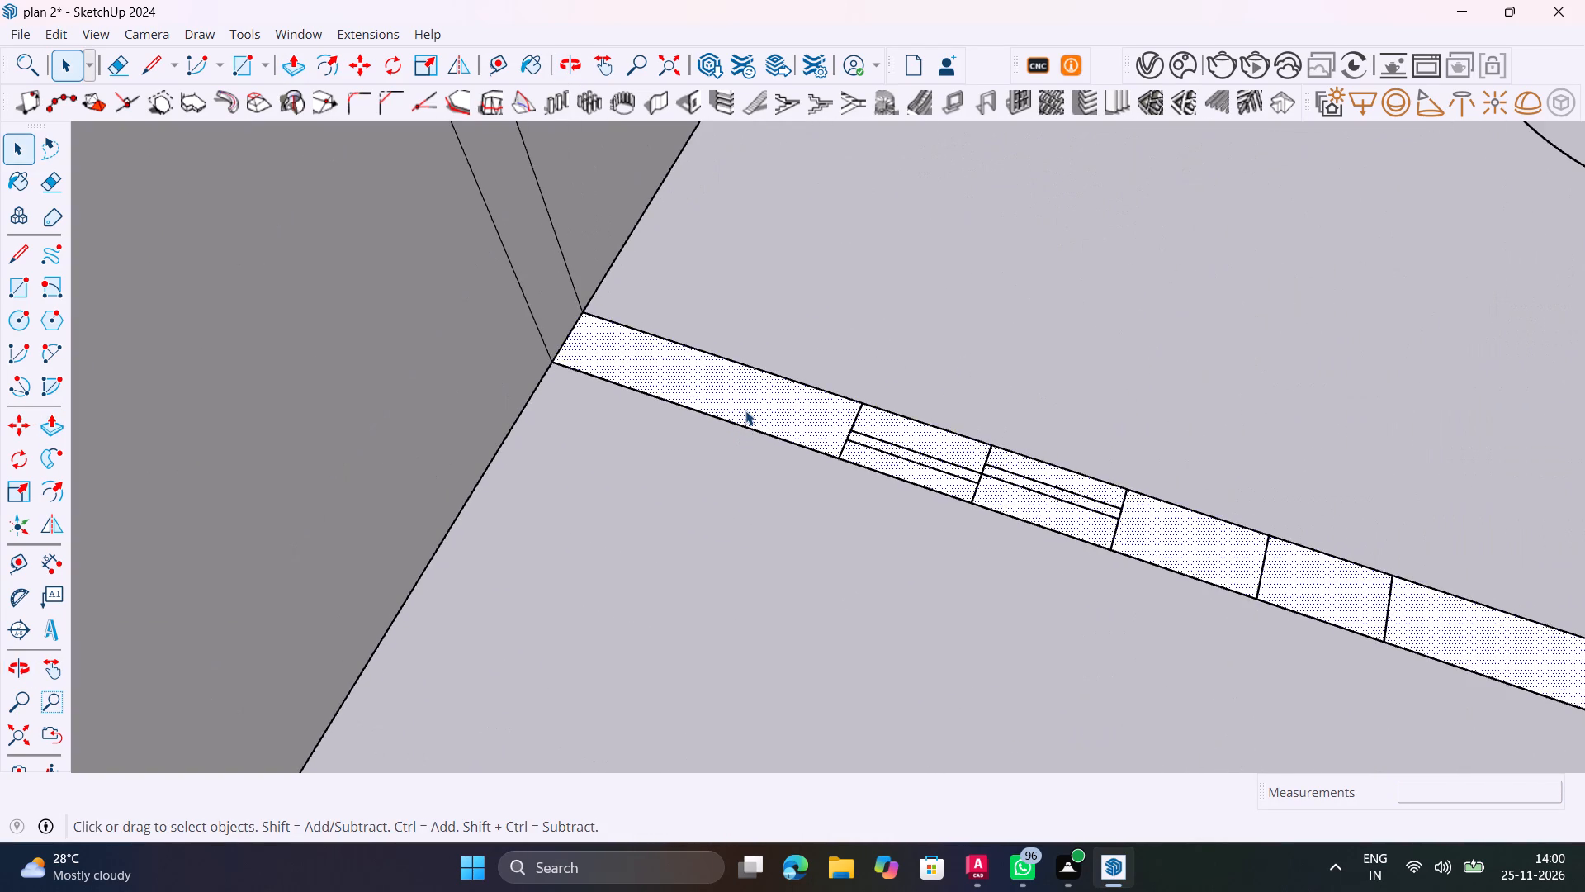
scroll(745, 410, down, 11)
key(p)
click(745, 410)
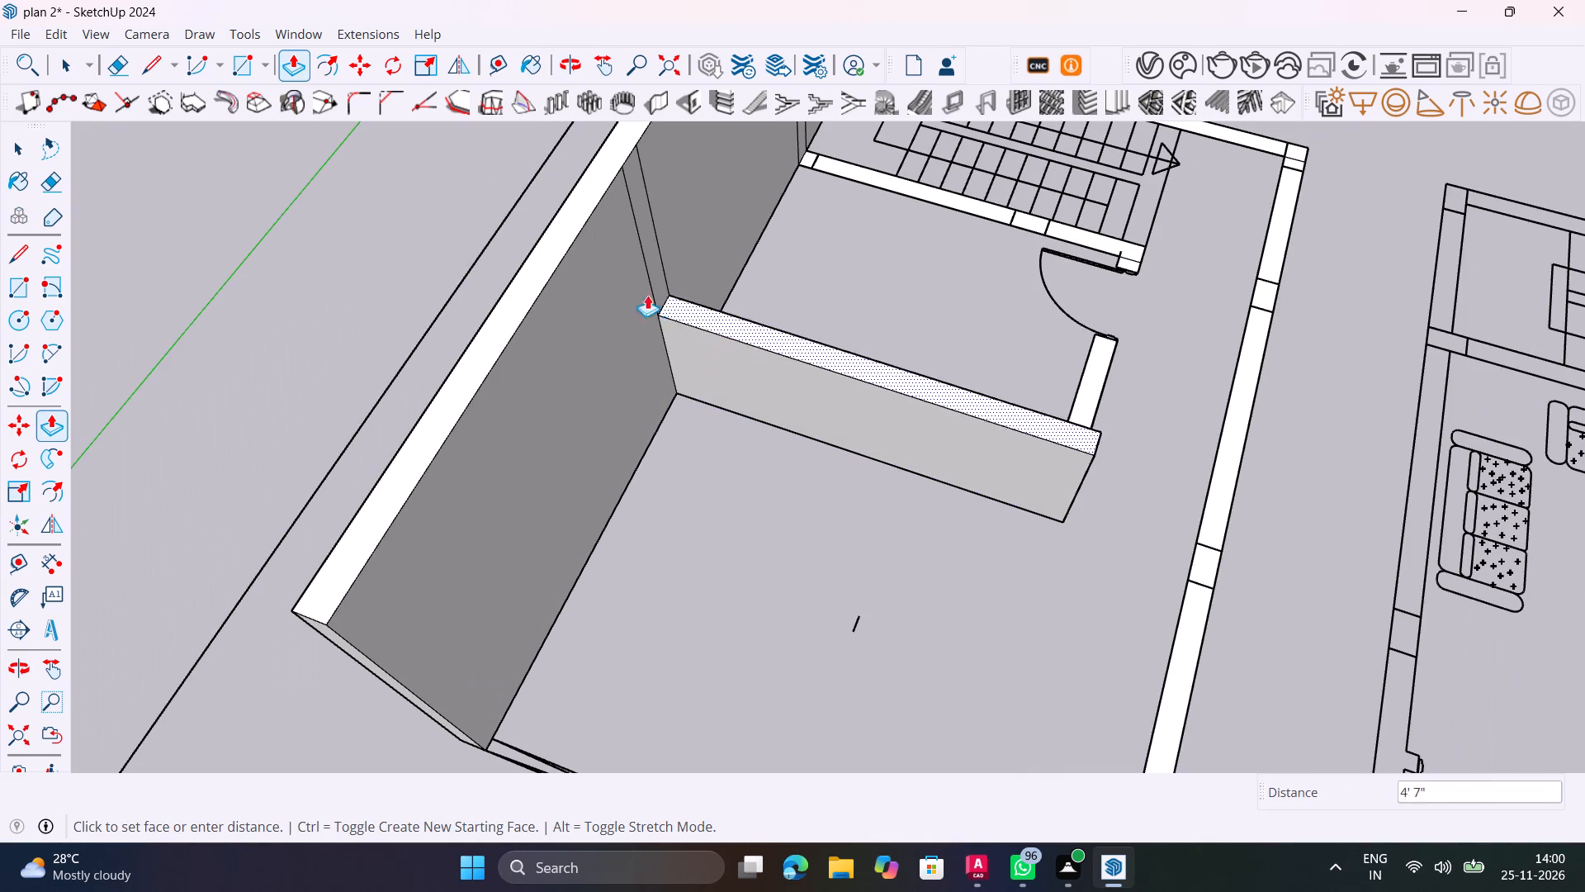
click(609, 186)
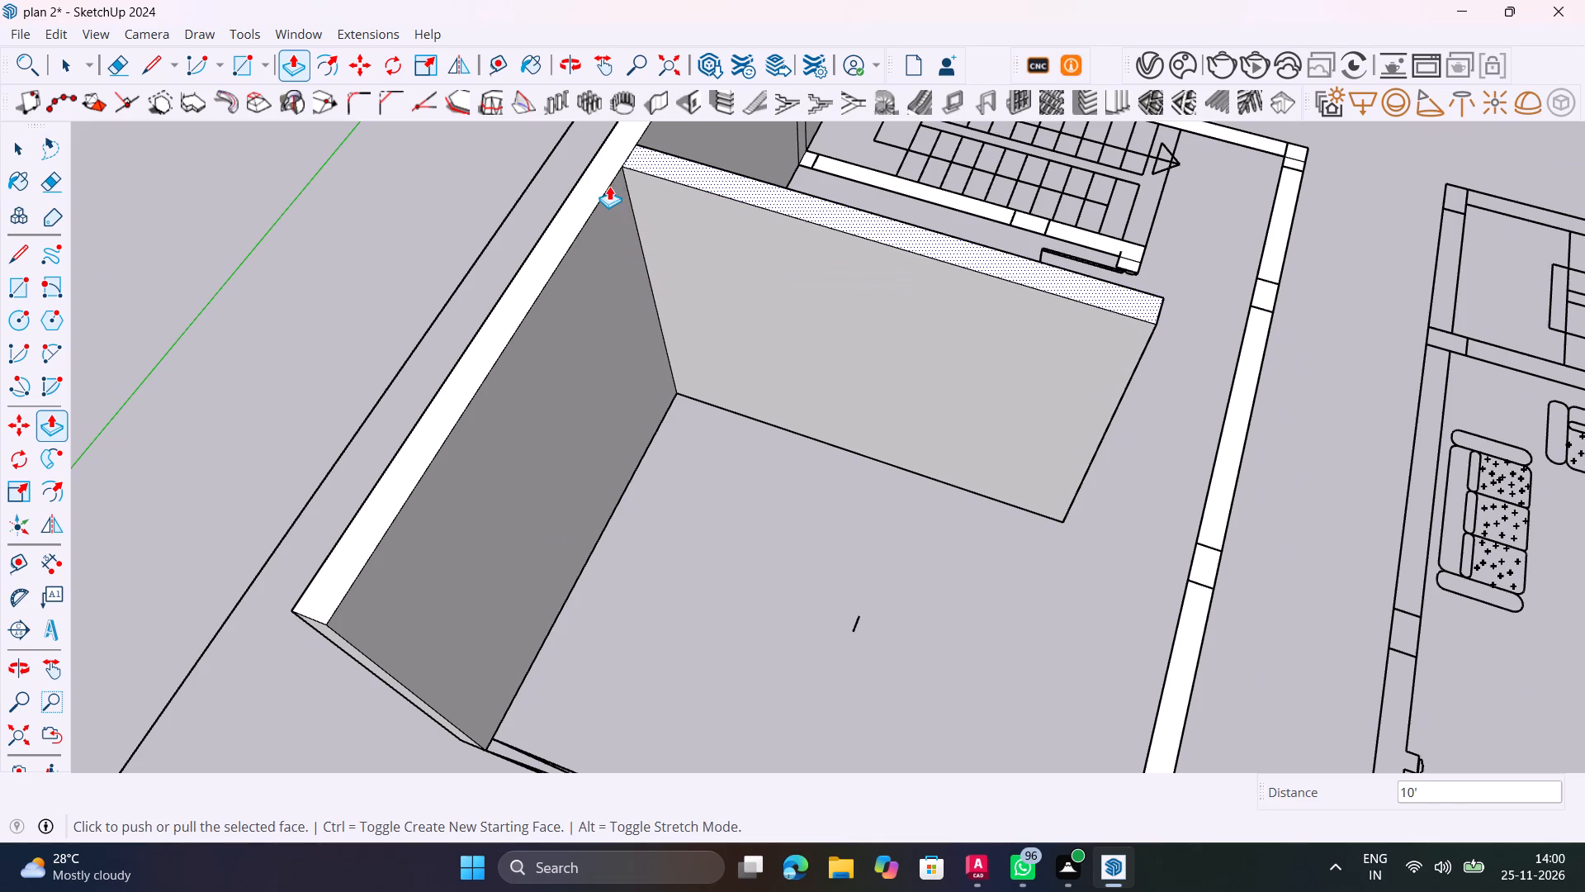
key(space)
Push/Pull the narrow strip on the raised outer wall out 12' 8" along the staircase side wall to its end by the door.
text(k)
key(k)
middle_drag(985, 416, 589, 464)
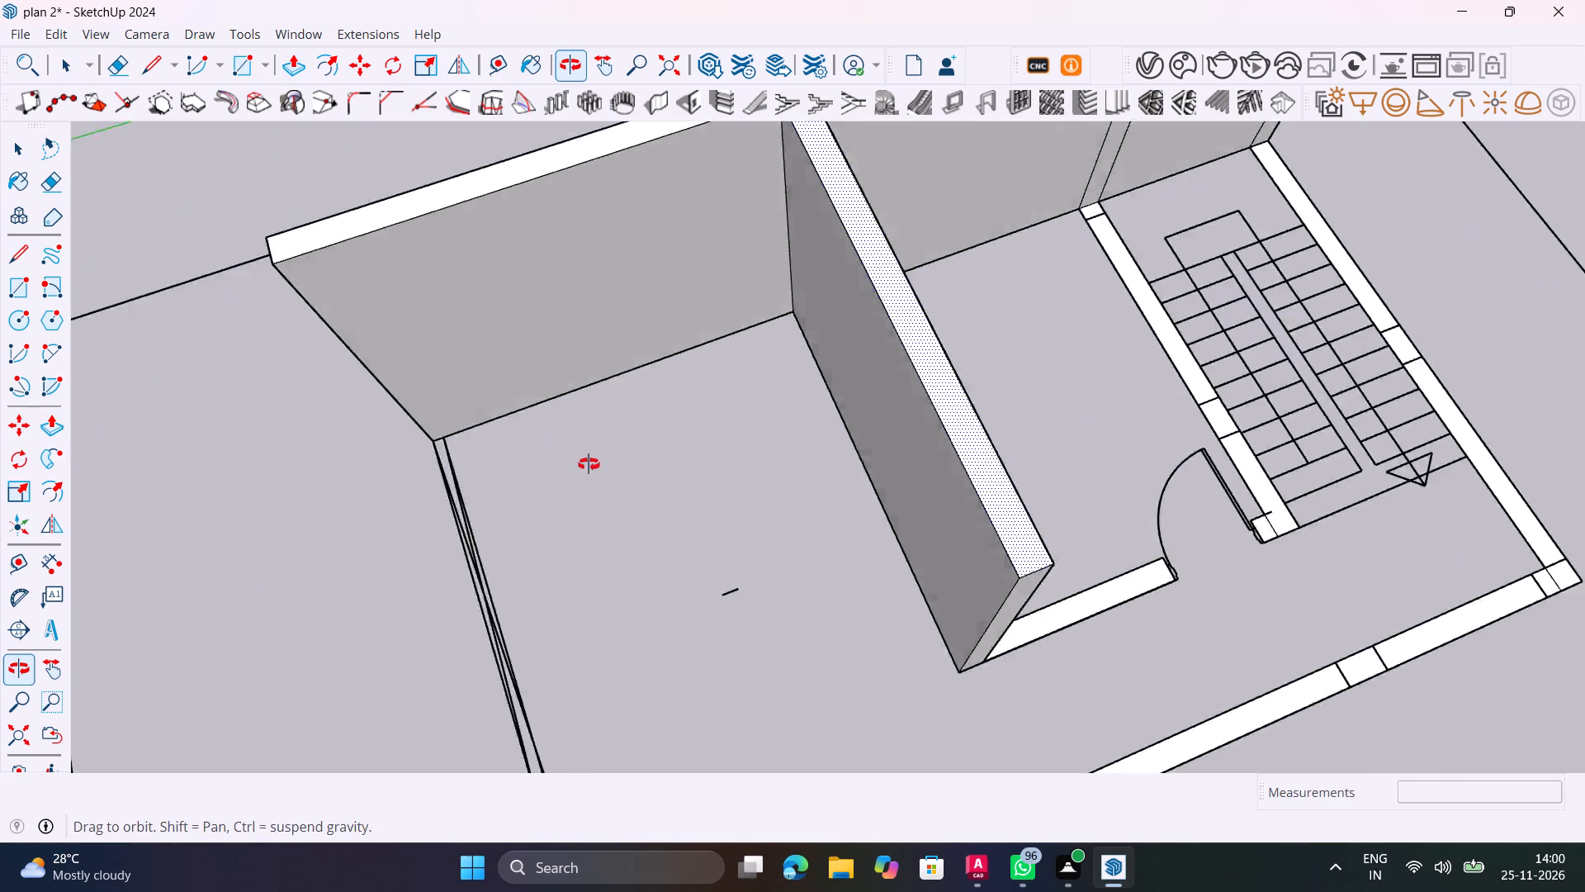
middle_drag(589, 464, 429, 436)
scroll(1126, 422, down, 8)
shift+middle_drag(1166, 515, 878, 431)
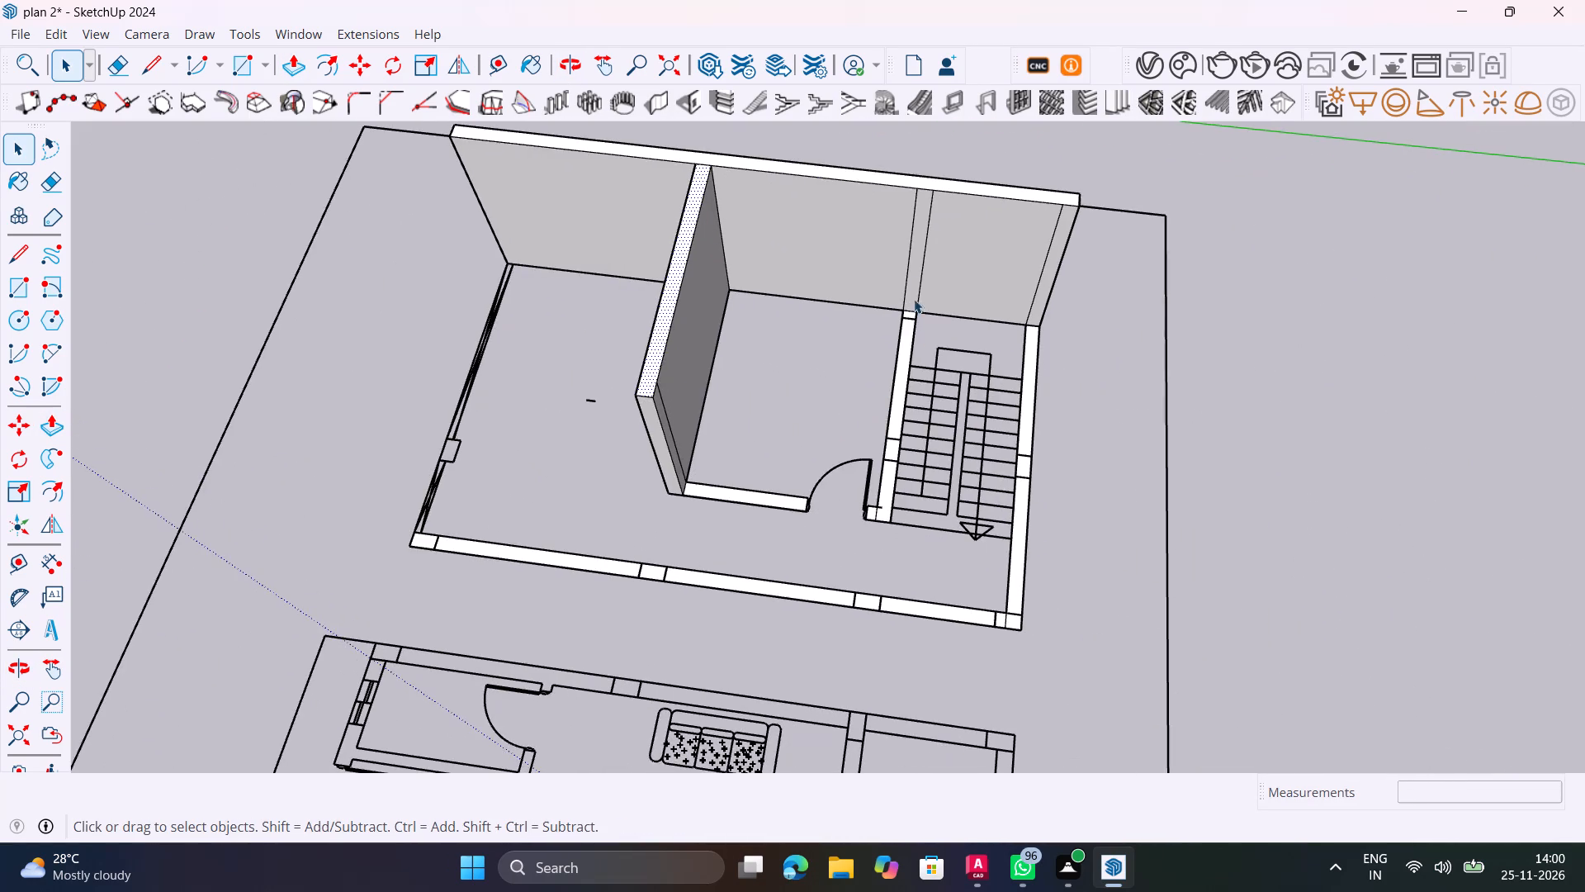
scroll(916, 276, up, 6)
click(918, 258)
key(p)
click(918, 257)
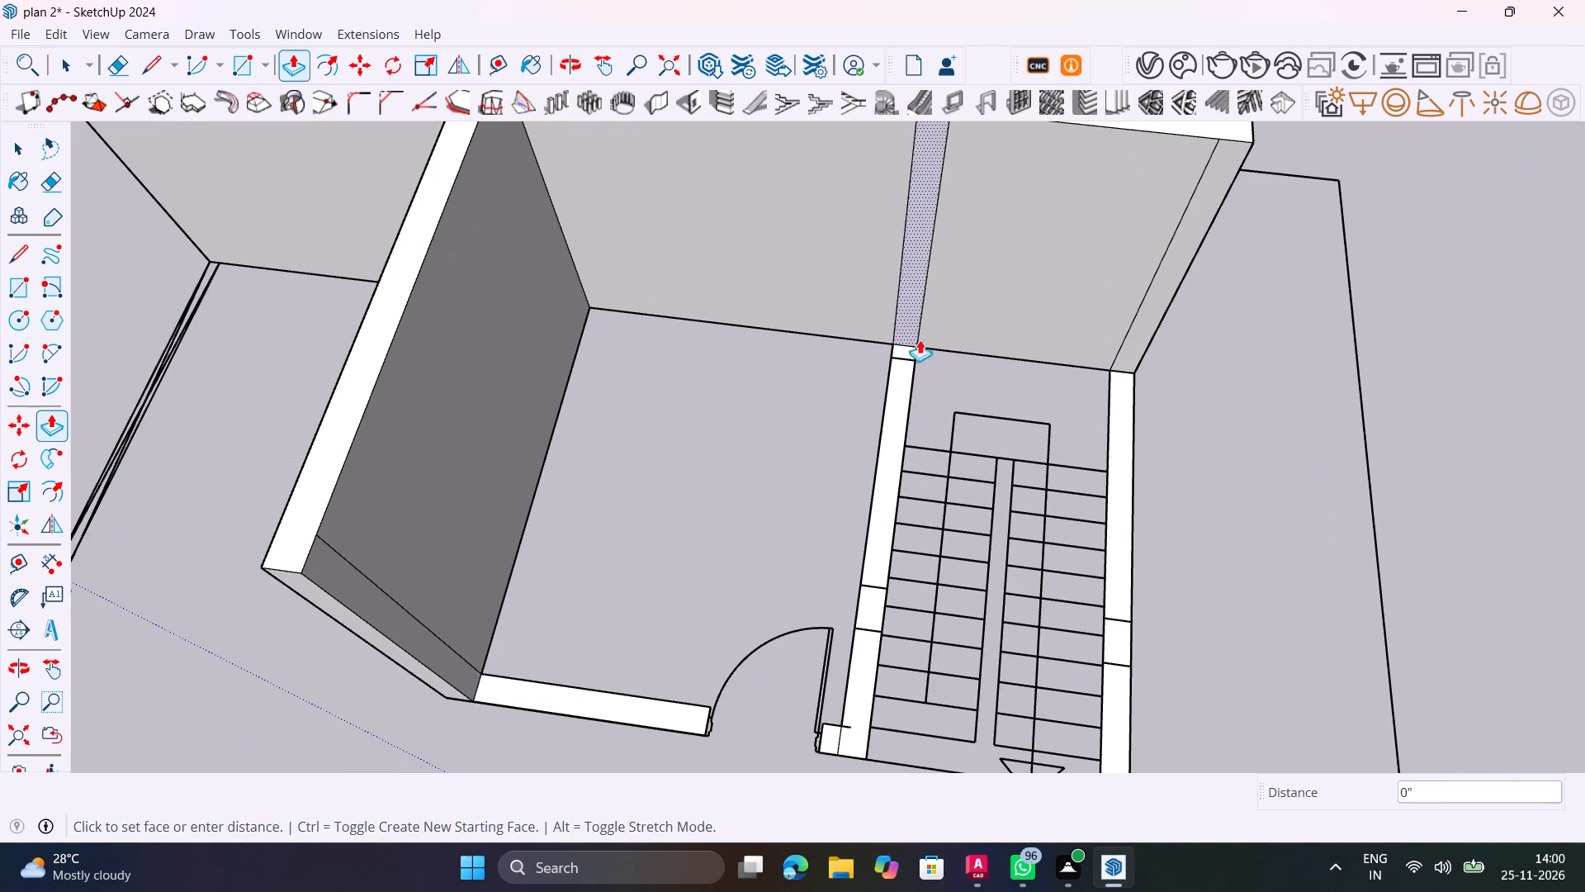
scroll(930, 480, down, 6)
click(895, 657)
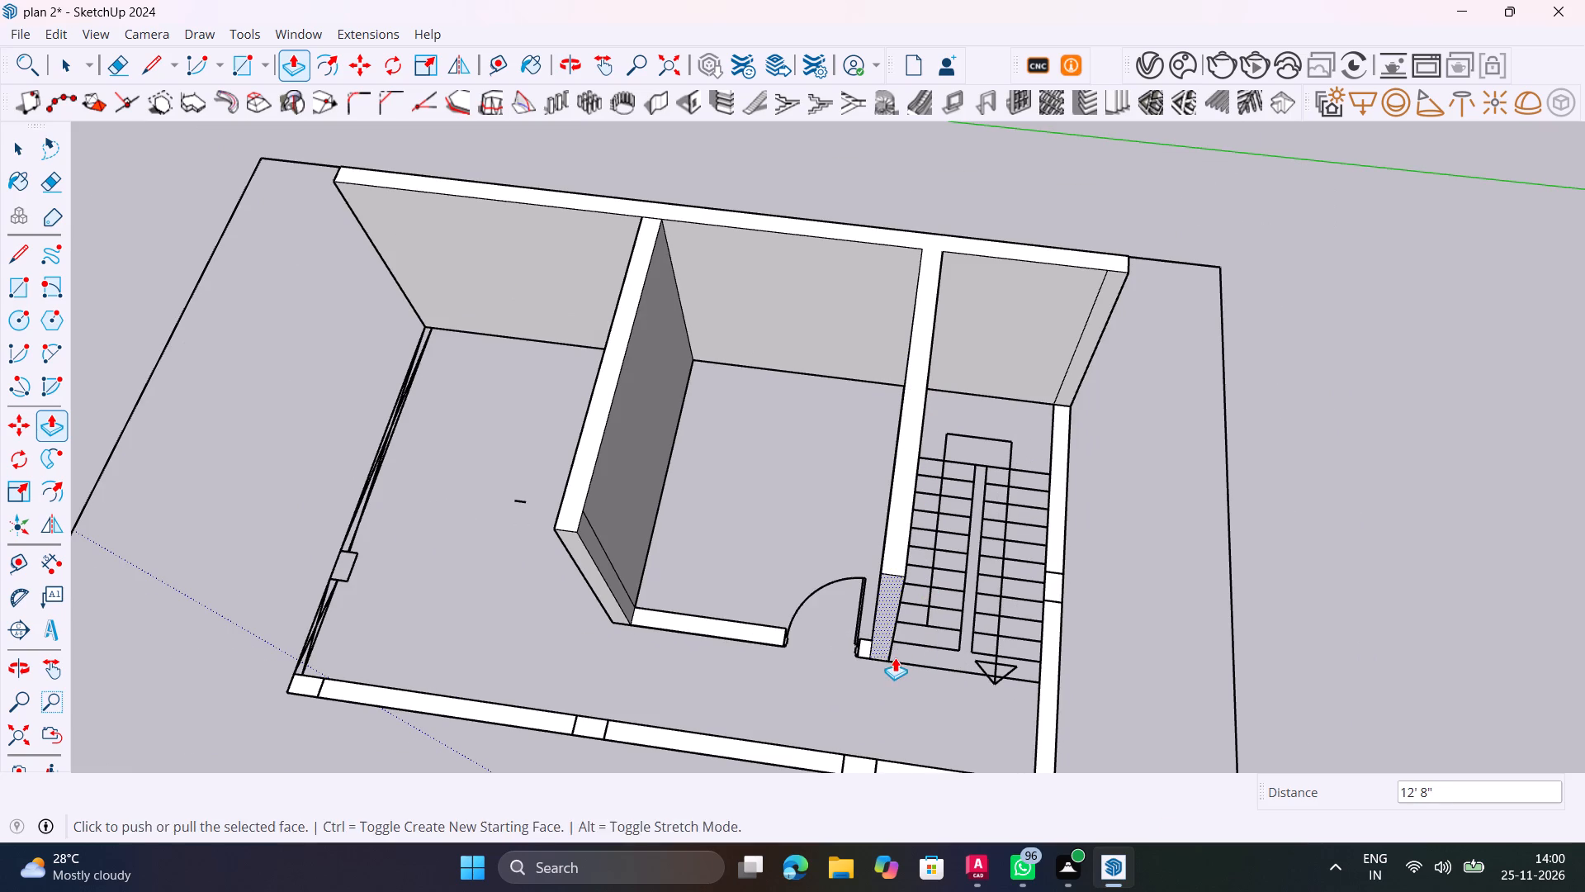
Push/Pull the narrow strip at the raised outer wall's staircase end out 17' 3" along the end wall to the far corner.
key(space)
text(k)
middle_drag(897, 650, 529, 525)
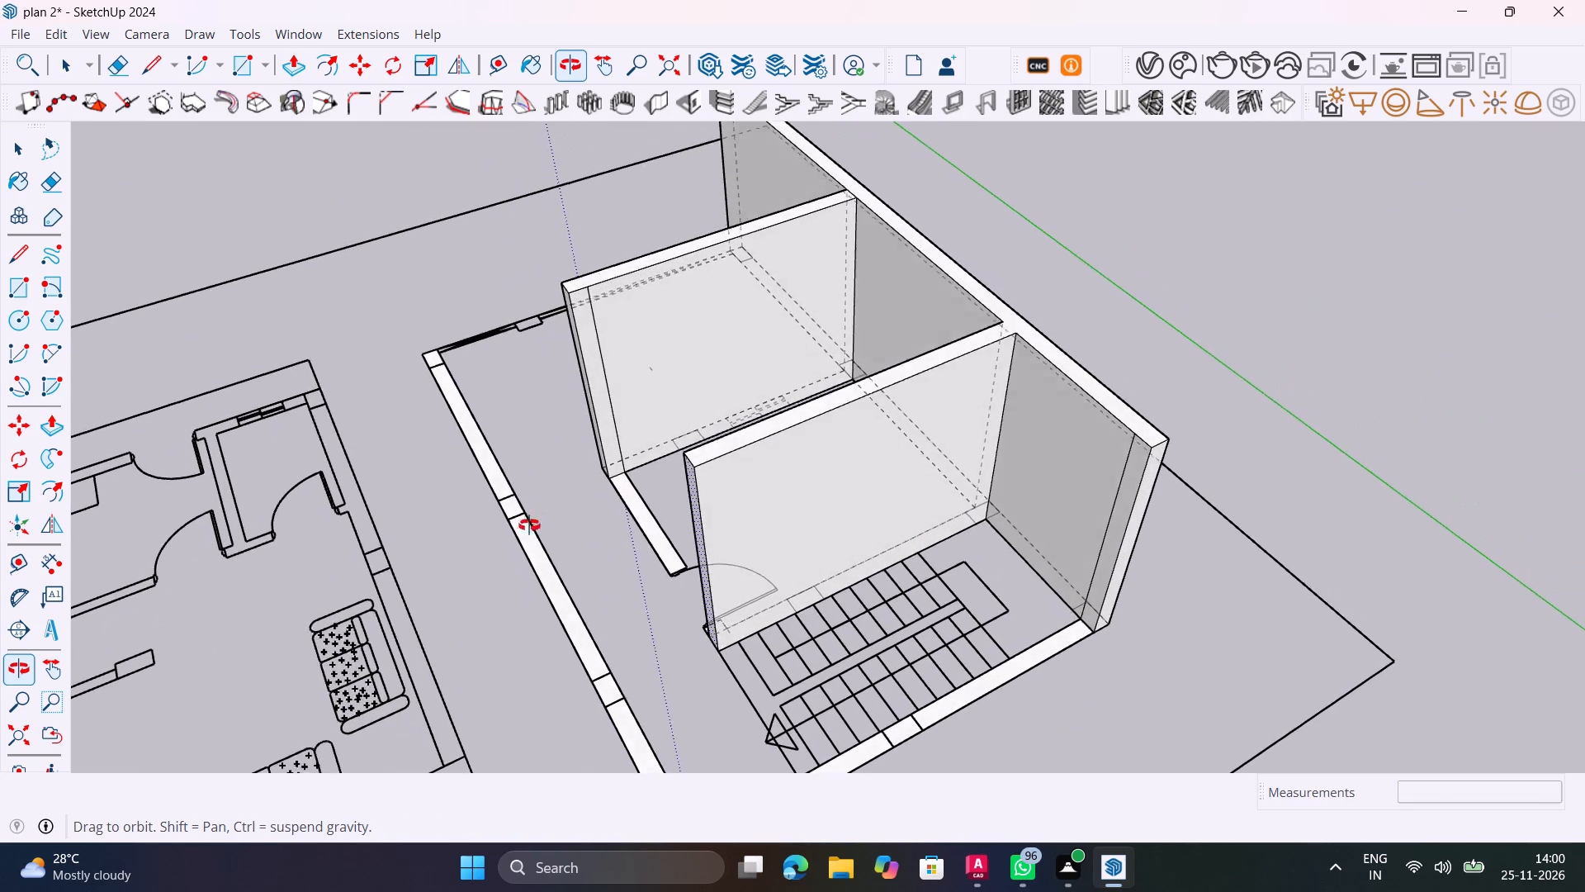
middle_drag(529, 525, 529, 534)
text(kk)
key(k)
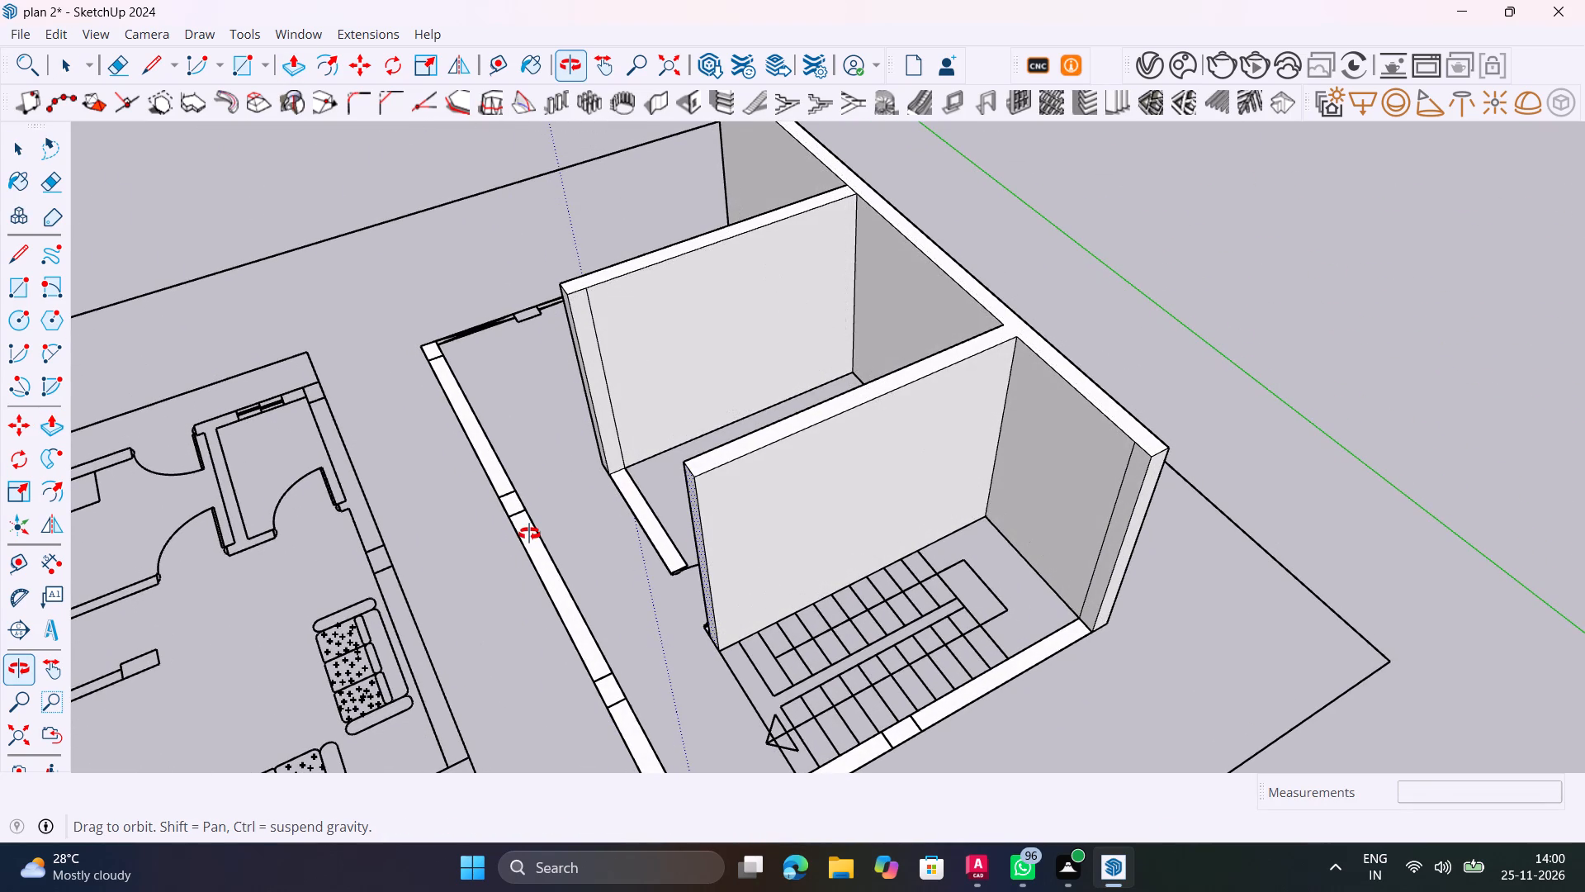
middle_drag(529, 534, 746, 577)
scroll(968, 512, down, 5)
scroll(1040, 494, up, 6)
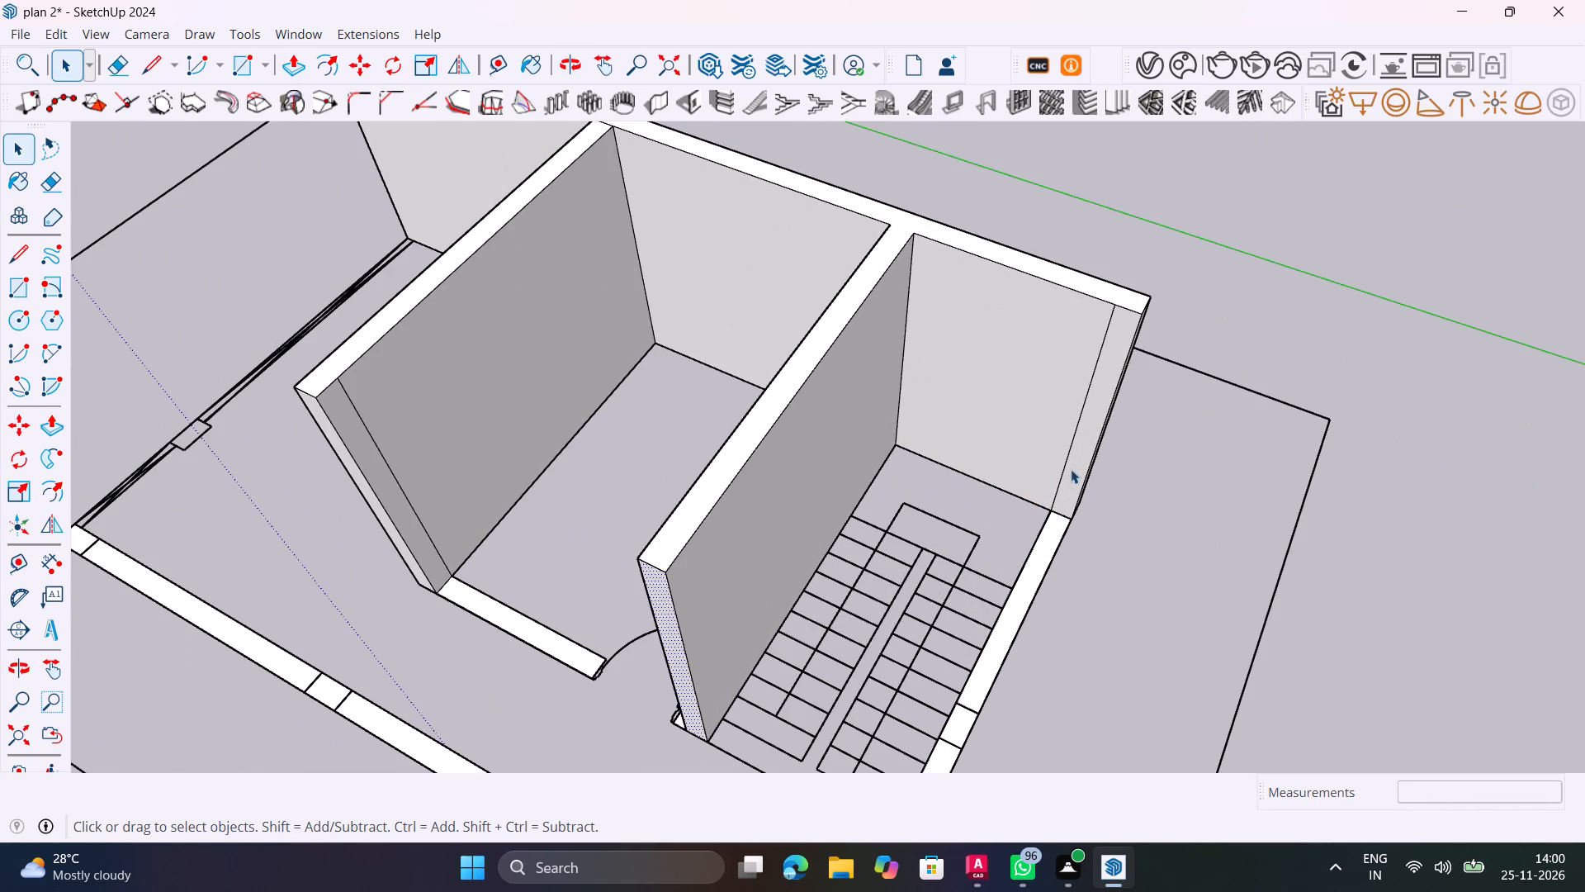
click(1072, 463)
scroll(1072, 463, right, 4)
key(p)
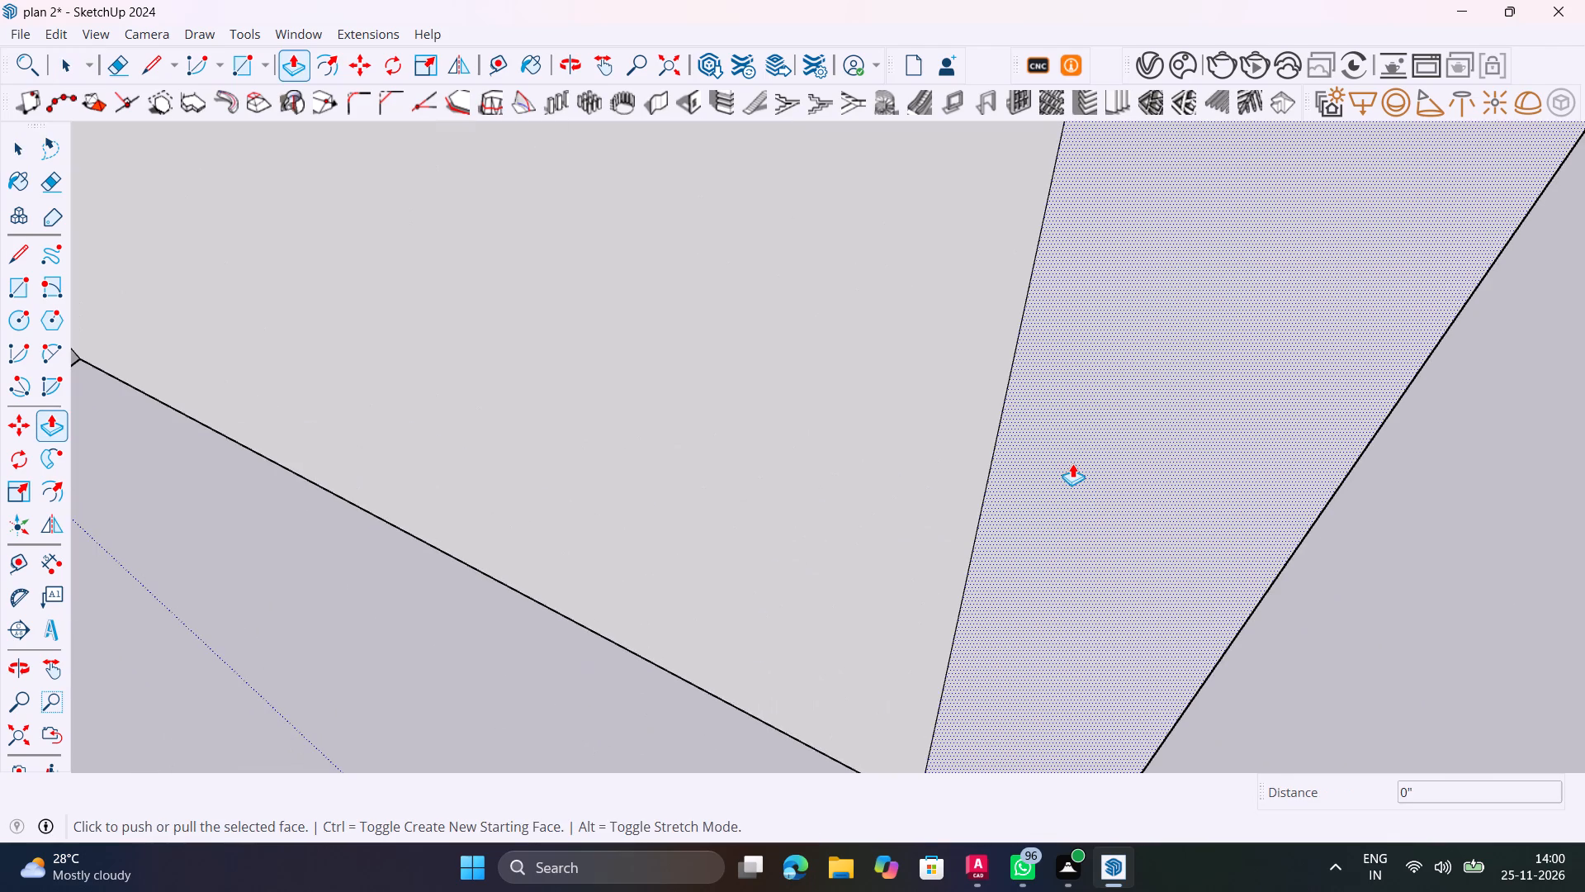
scroll(1072, 463, down, 15)
click(1072, 463)
scroll(997, 569, down, 20)
scroll(997, 569, down, 4)
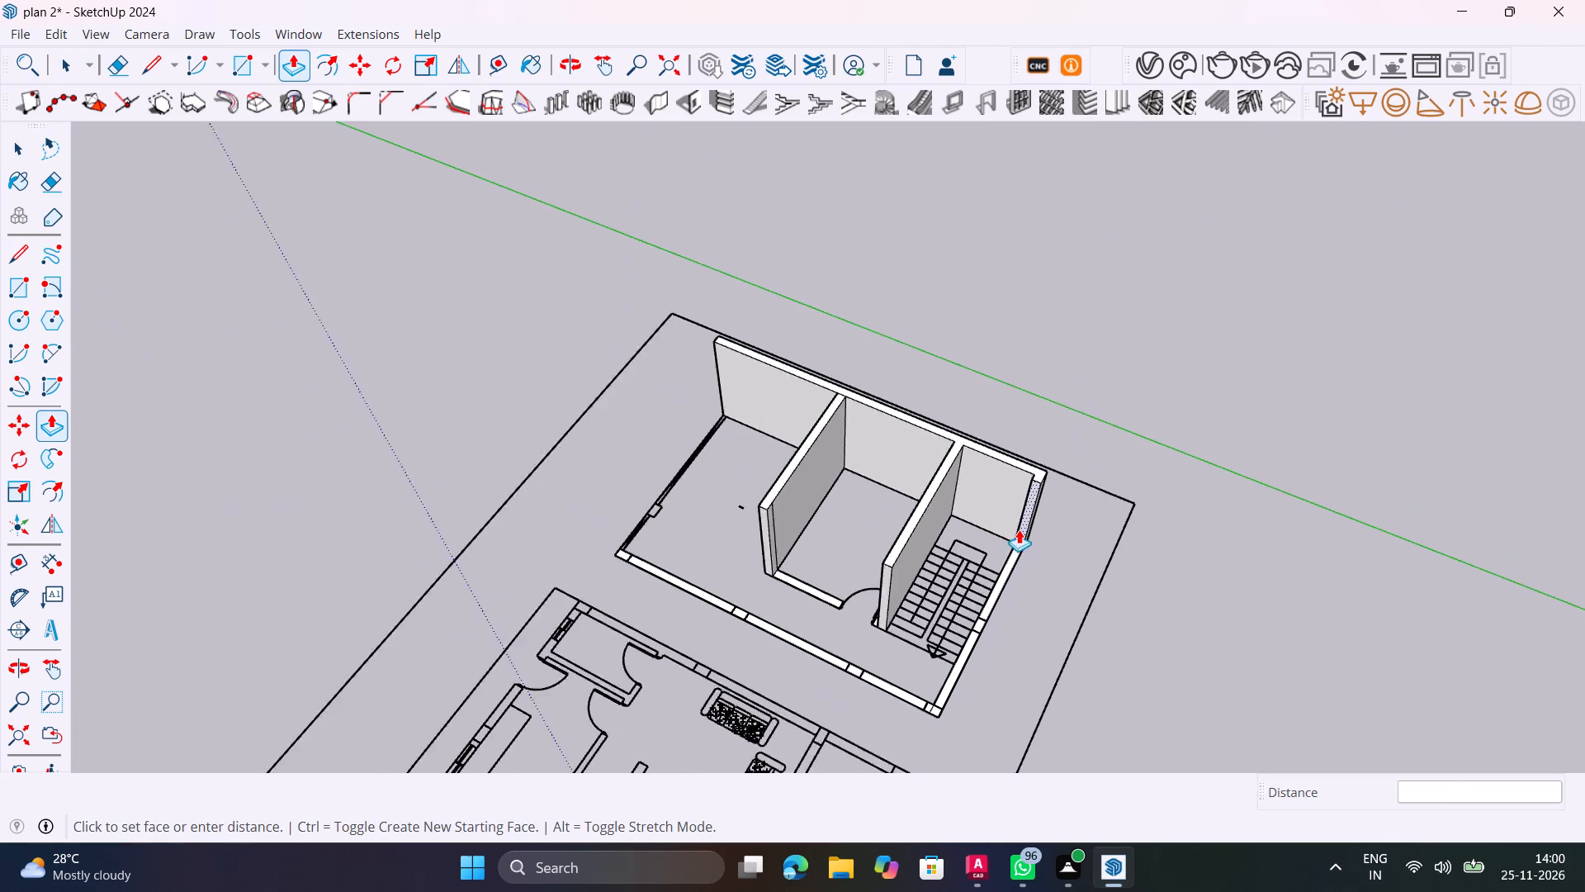
scroll(945, 700, up, 19)
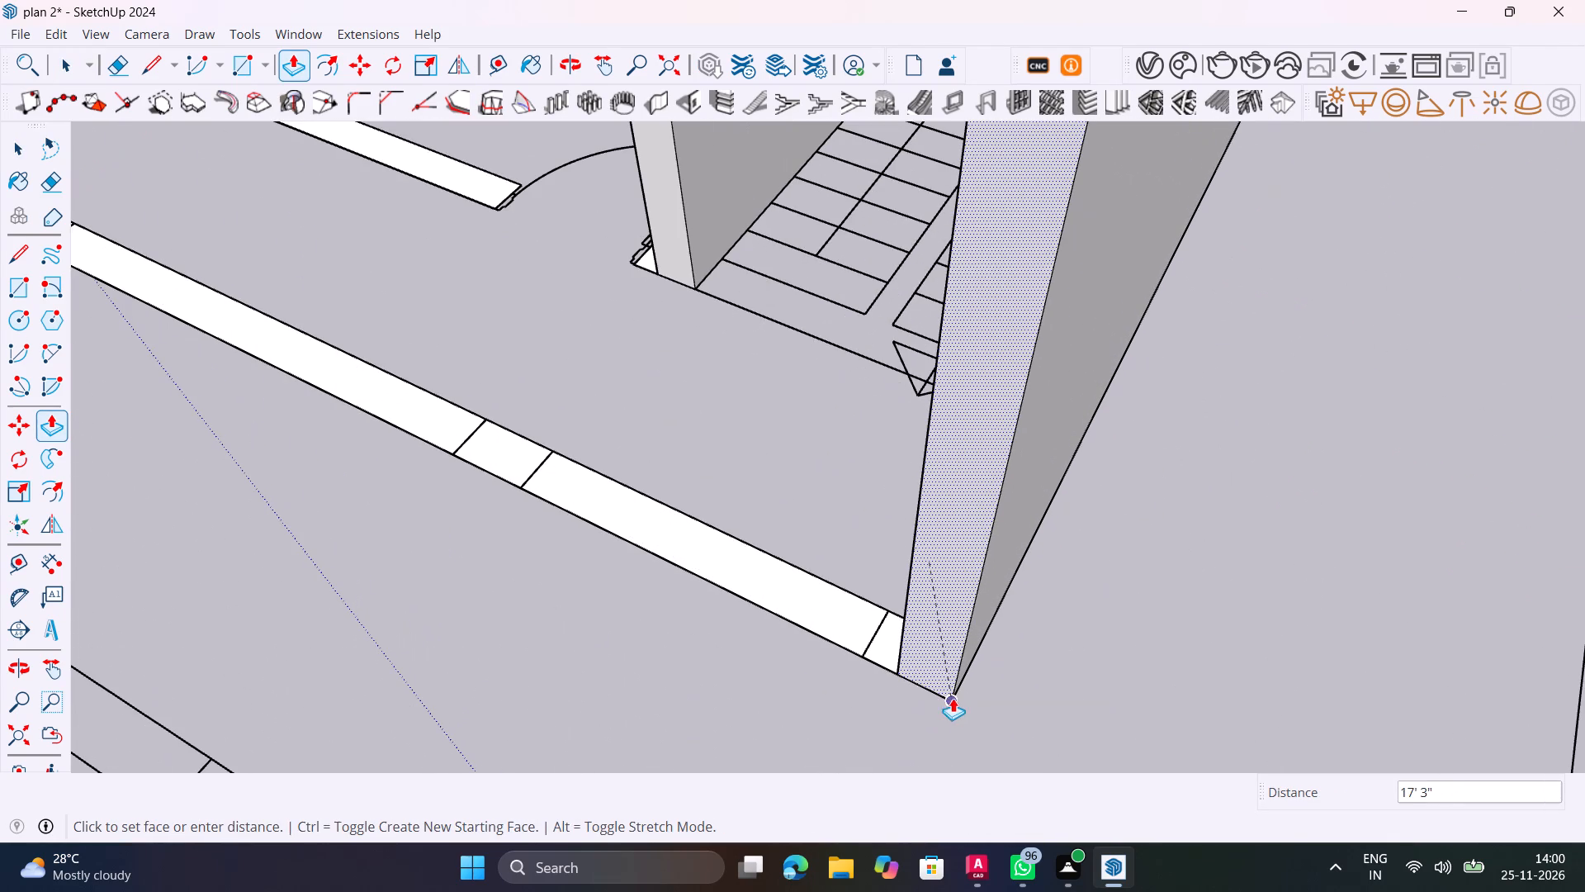
click(958, 694)
Push/Pull the opposite long outer wall face up 10', level with the top of the raised end wall.
middle_drag(819, 690, 1327, 724)
scroll(1327, 724, up, 1)
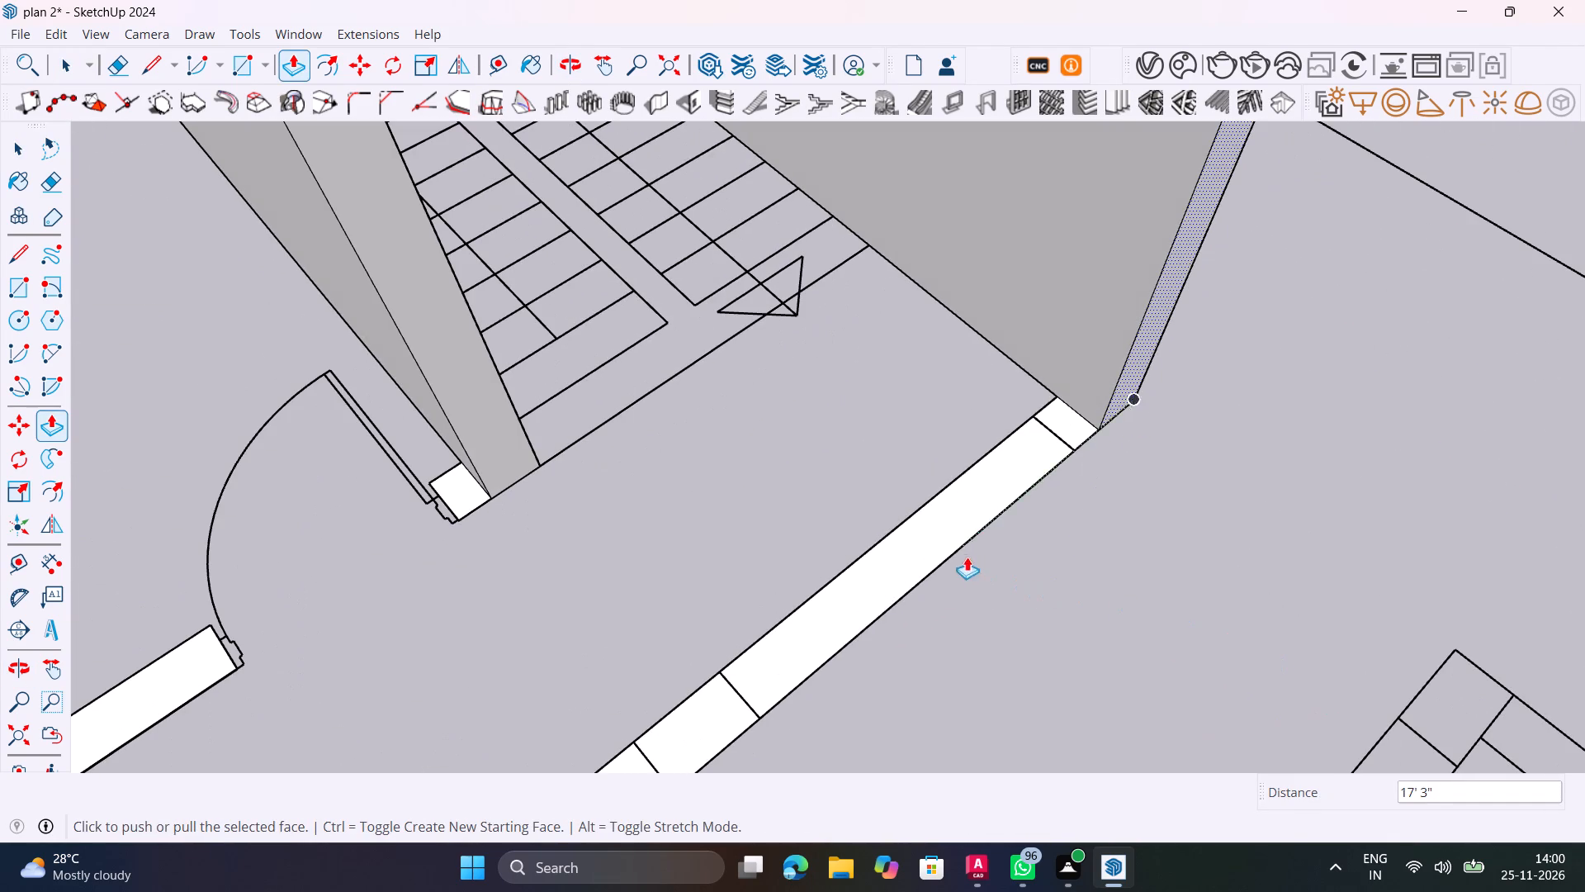
key(space)
click(933, 533)
scroll(933, 533, down, 12)
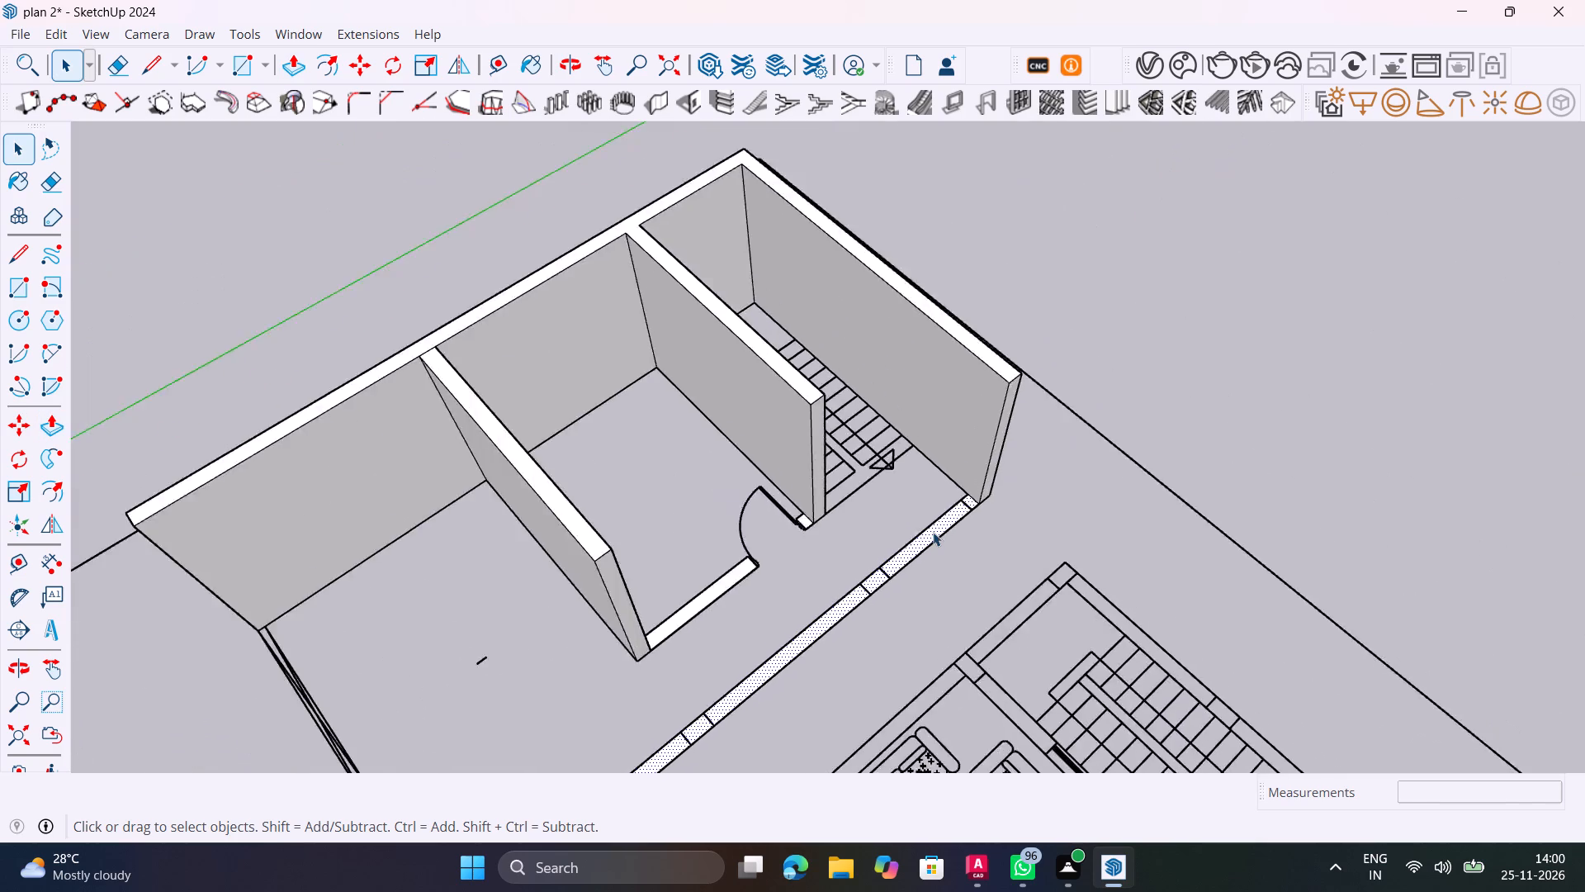
scroll(933, 532, down, 9)
scroll(933, 532, up, 14)
key(p)
click(933, 533)
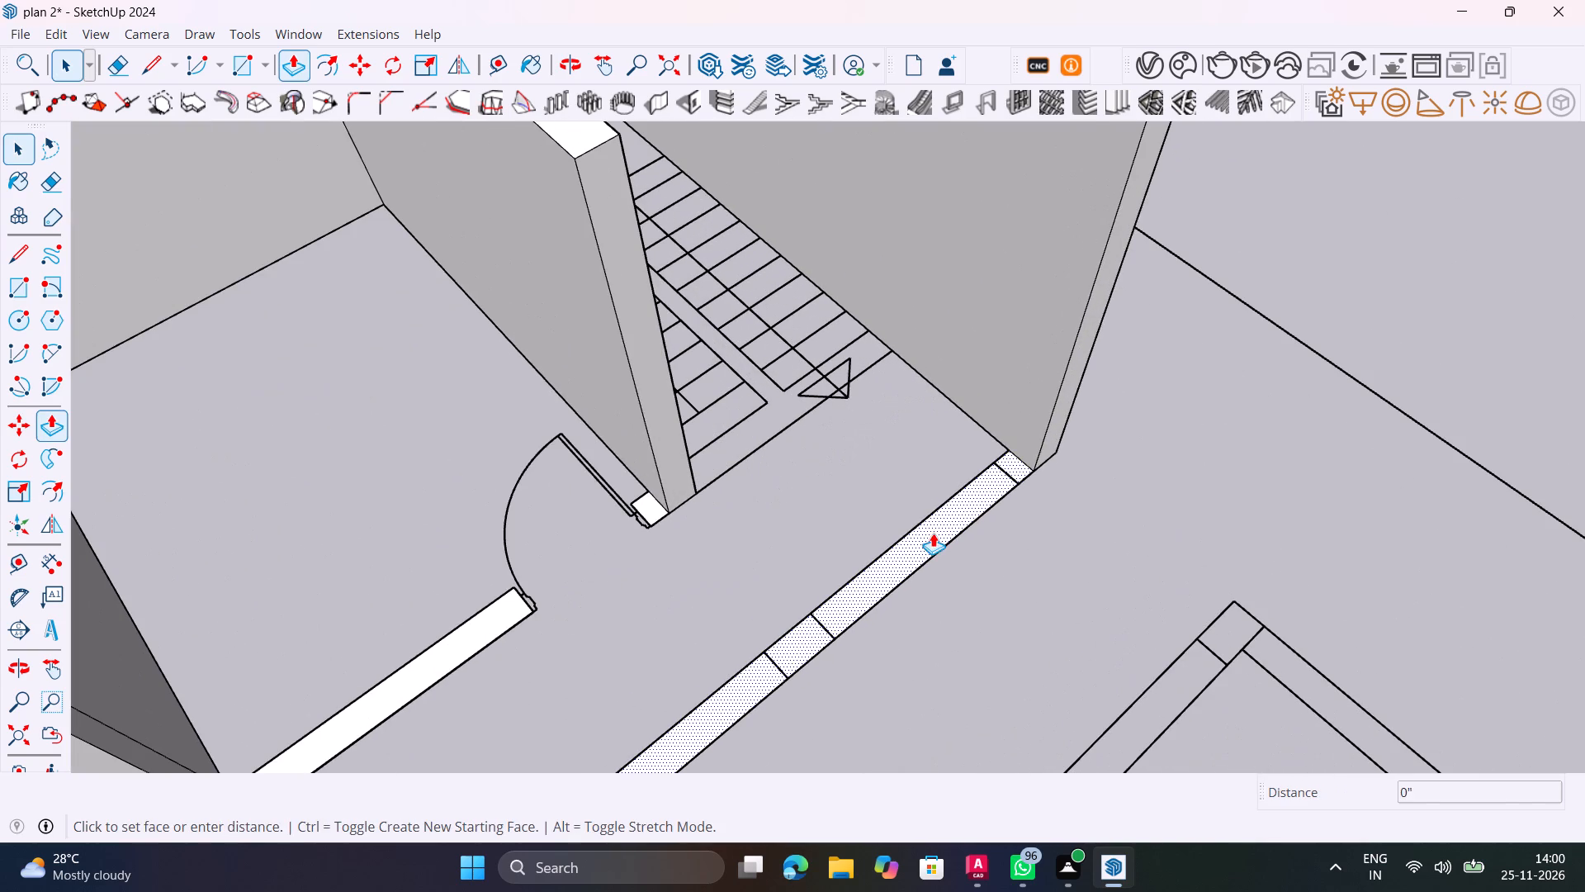
scroll(1060, 311, down, 9)
shift+middle_drag(1060, 311, 1085, 463)
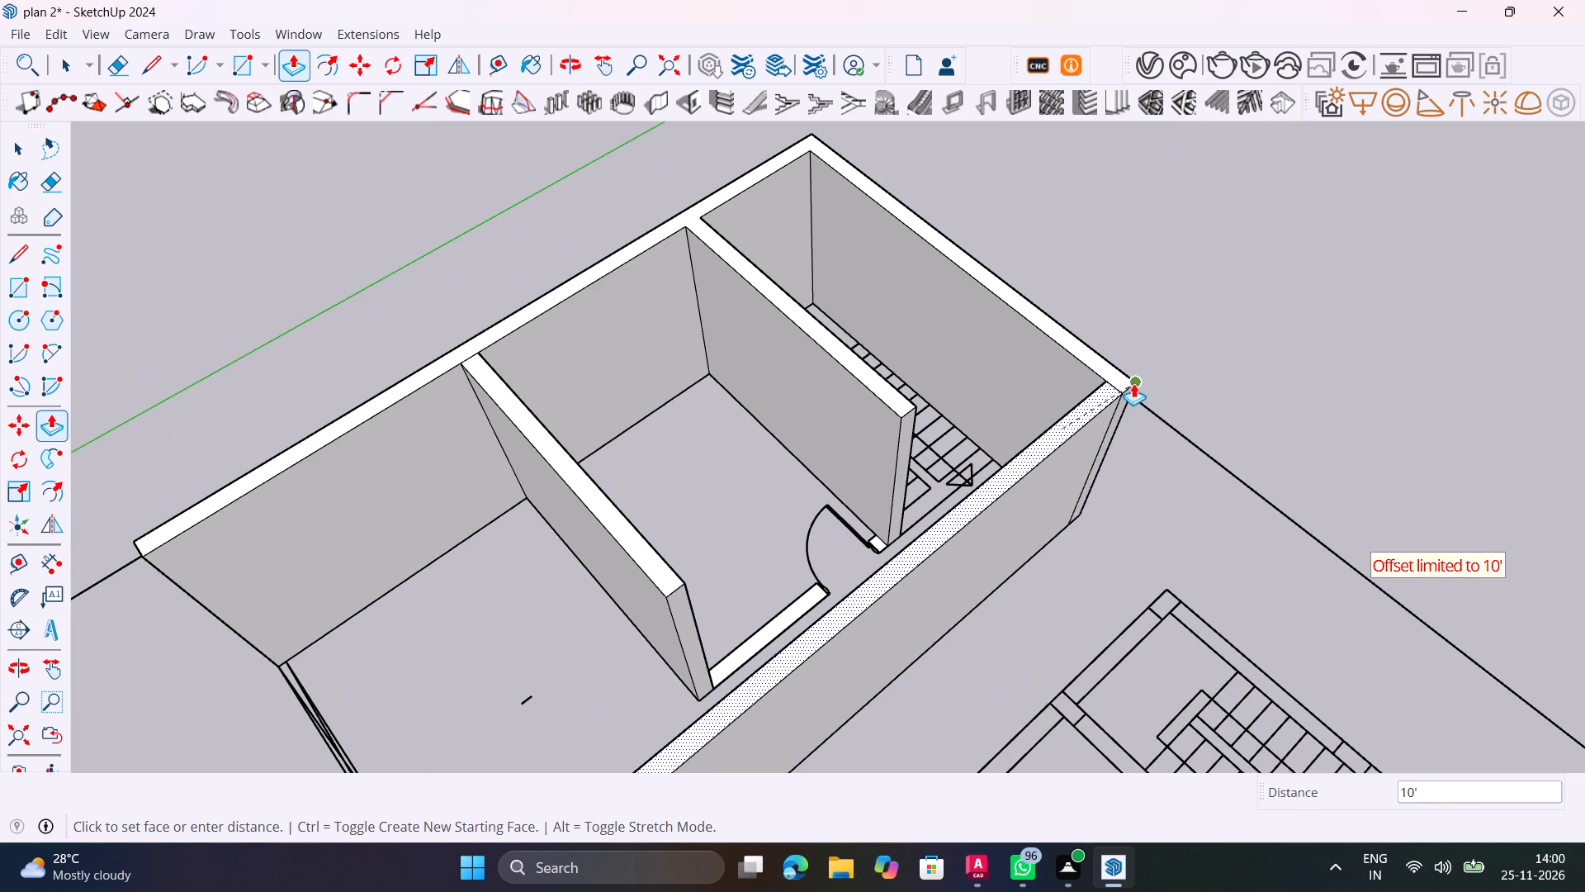
click(1133, 382)
key(space)
scroll(1052, 446, down, 2)
click(1258, 433)
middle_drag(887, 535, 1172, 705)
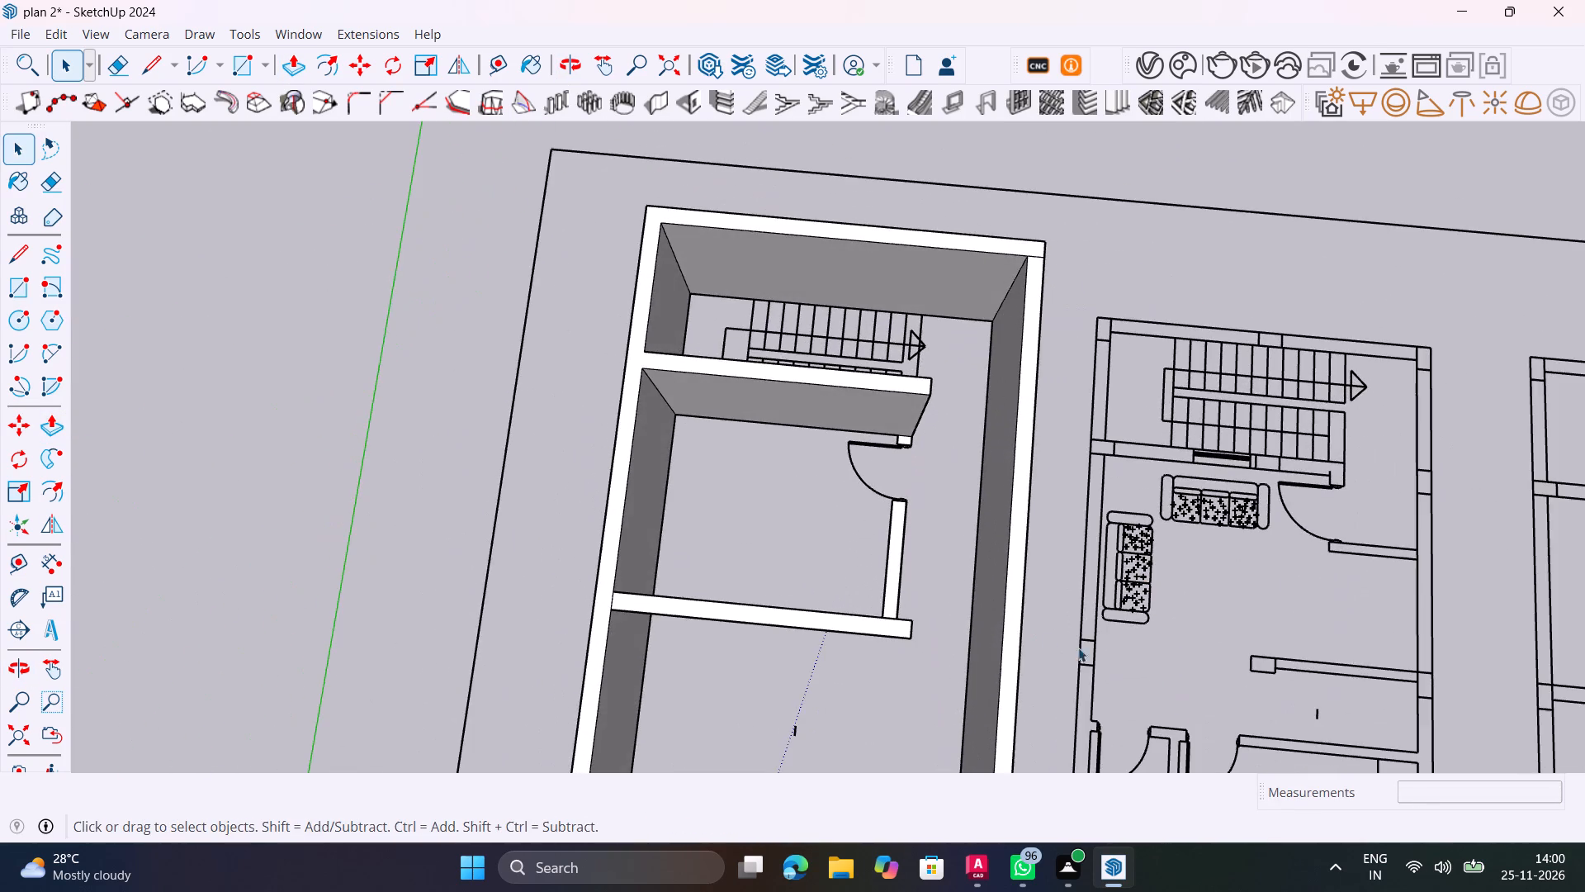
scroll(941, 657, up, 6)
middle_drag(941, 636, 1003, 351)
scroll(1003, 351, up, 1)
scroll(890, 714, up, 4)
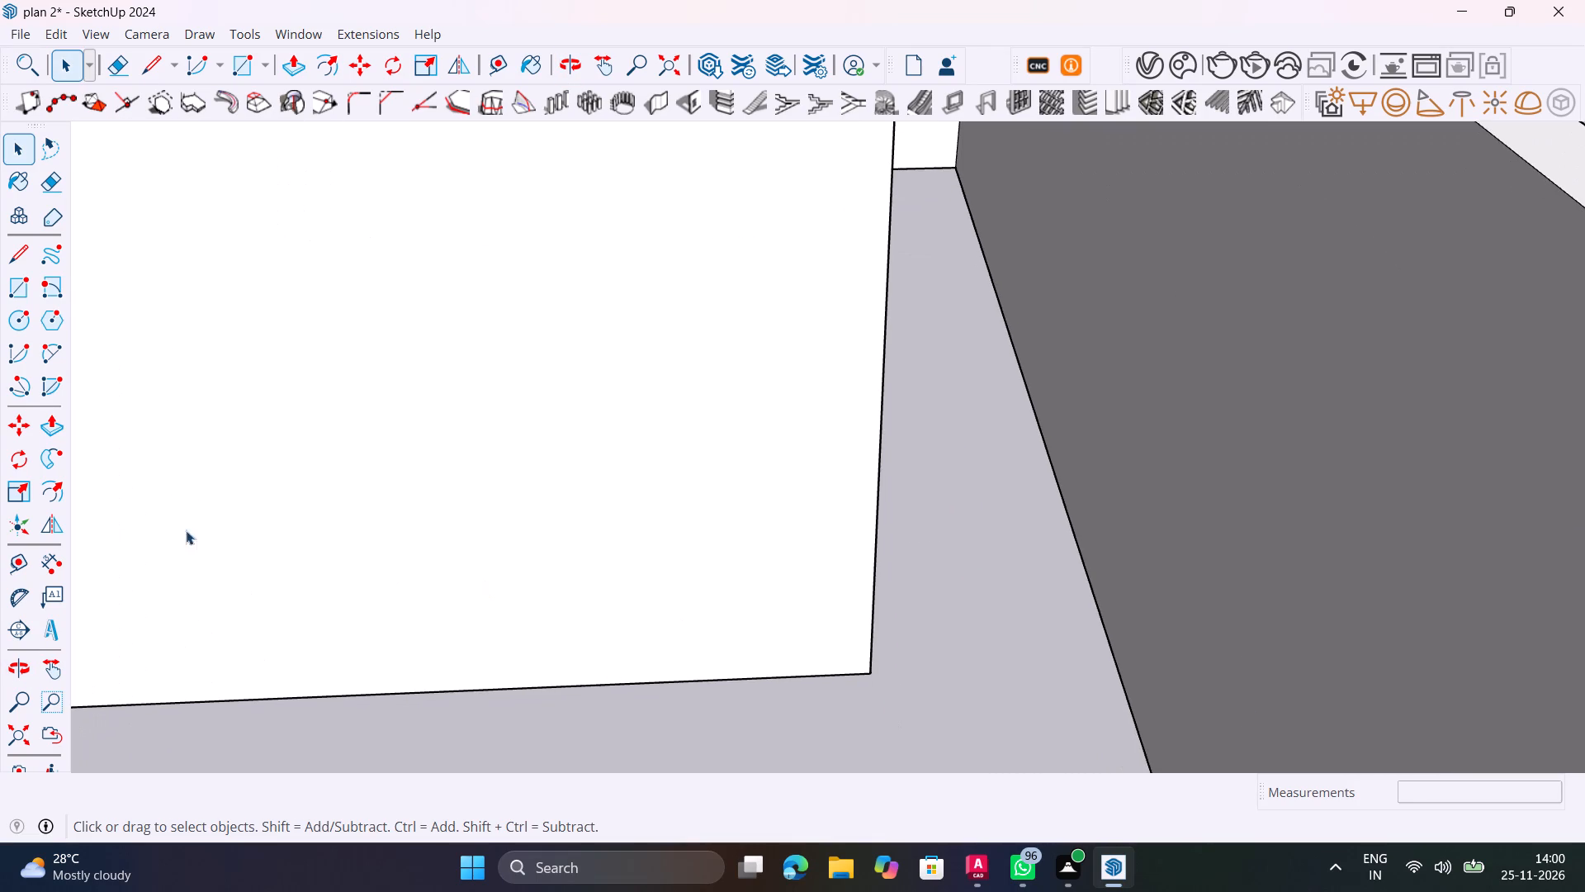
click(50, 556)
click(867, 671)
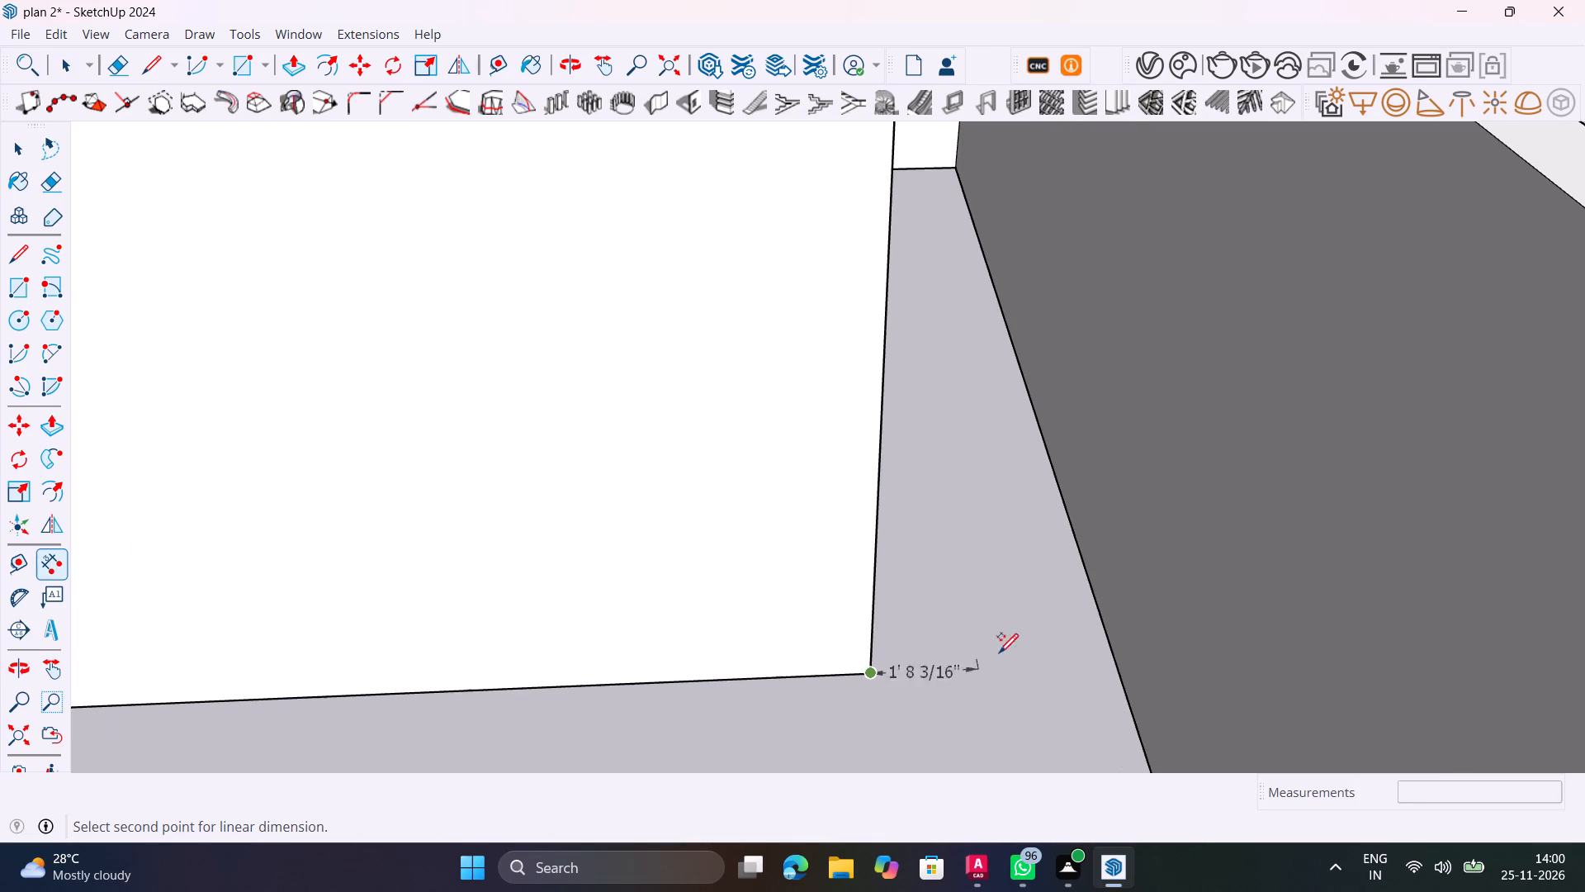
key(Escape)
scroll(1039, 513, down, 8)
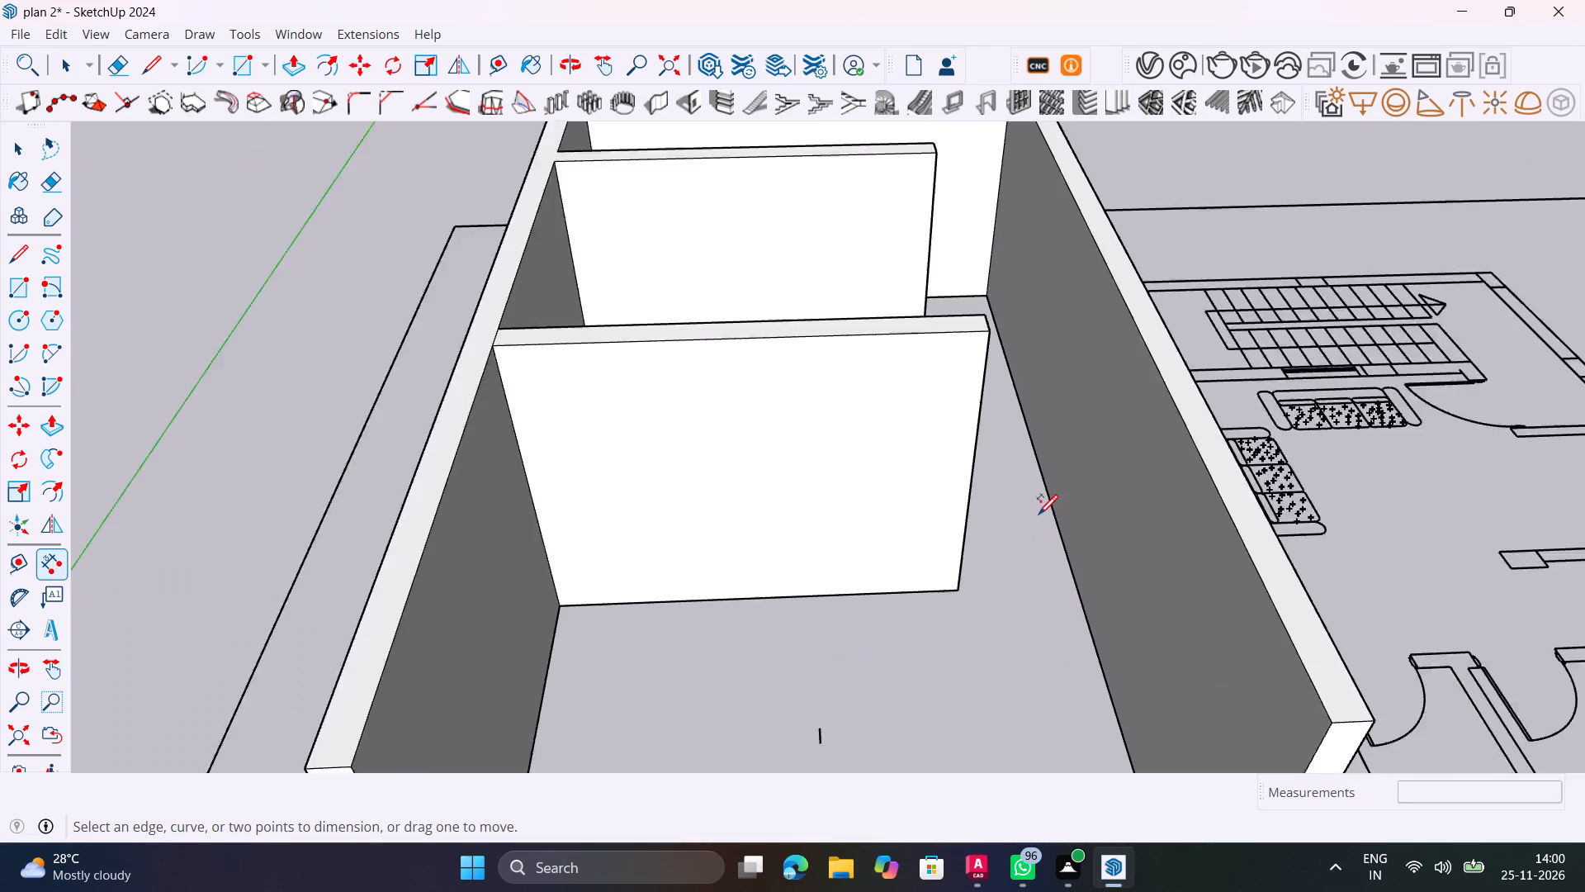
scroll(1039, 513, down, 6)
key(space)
Unhide all hidden objects in the model.
shift+middle_drag(969, 633, 805, 489)
middle_drag(812, 524, 584, 580)
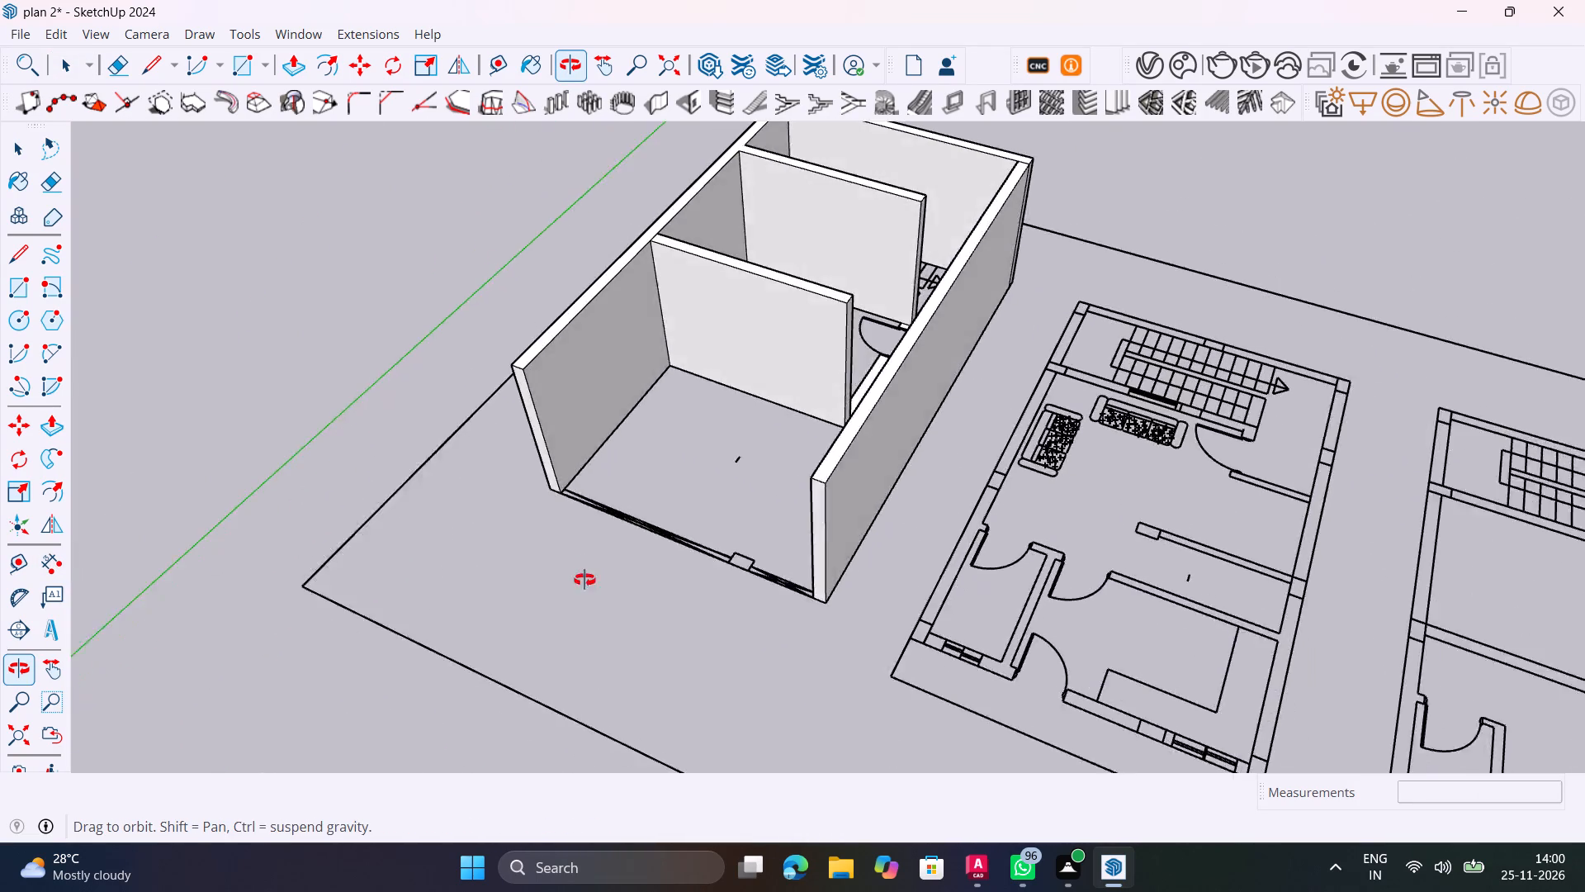
middle_drag(584, 580, 697, 601)
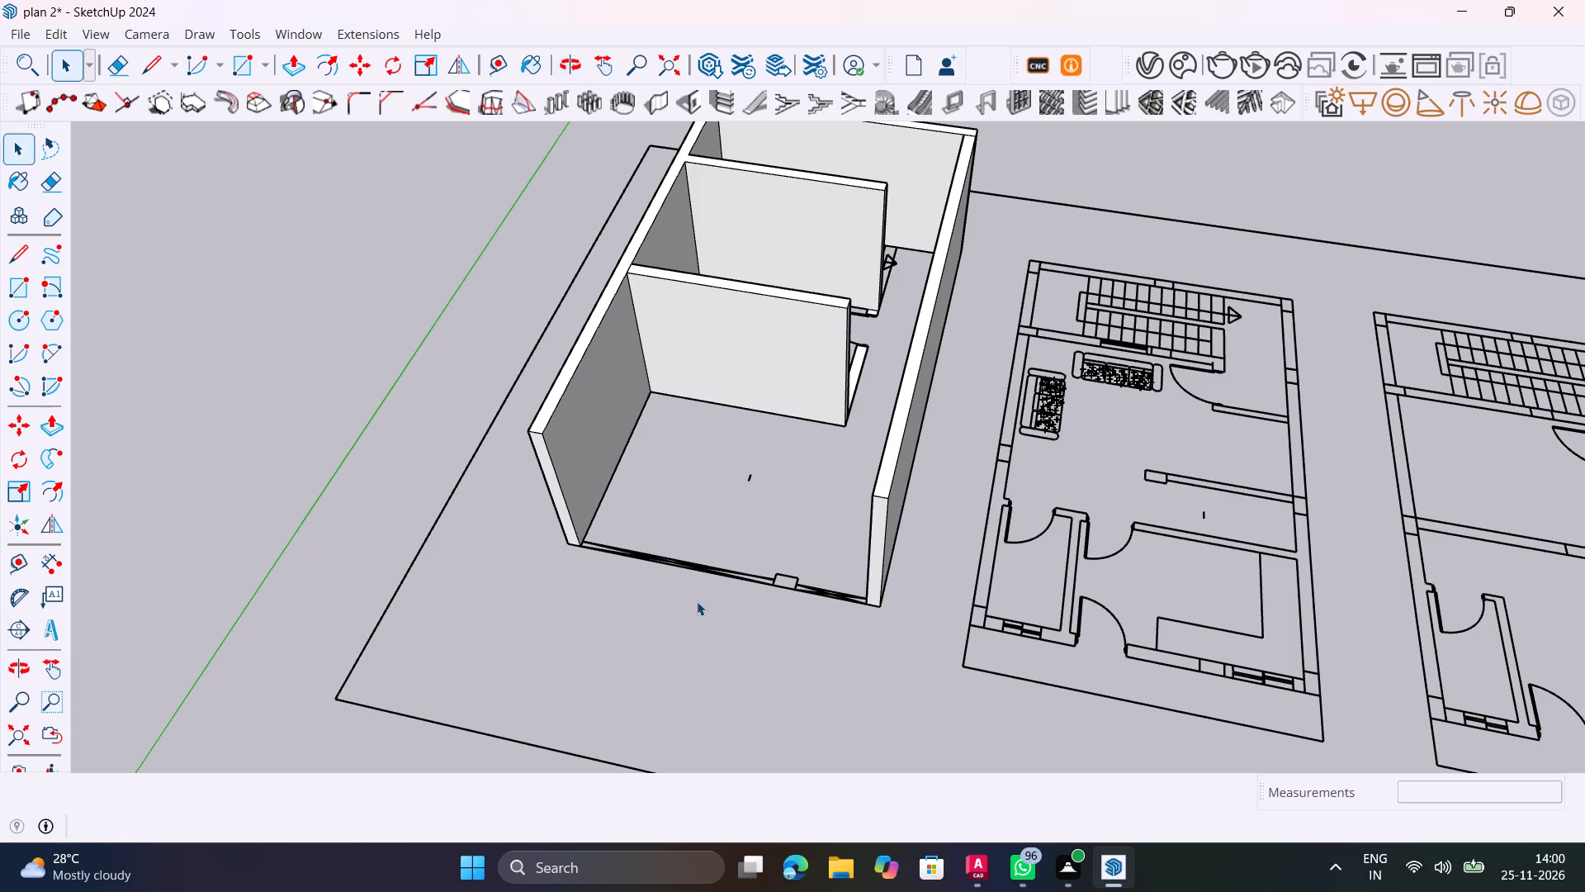
click(58, 36)
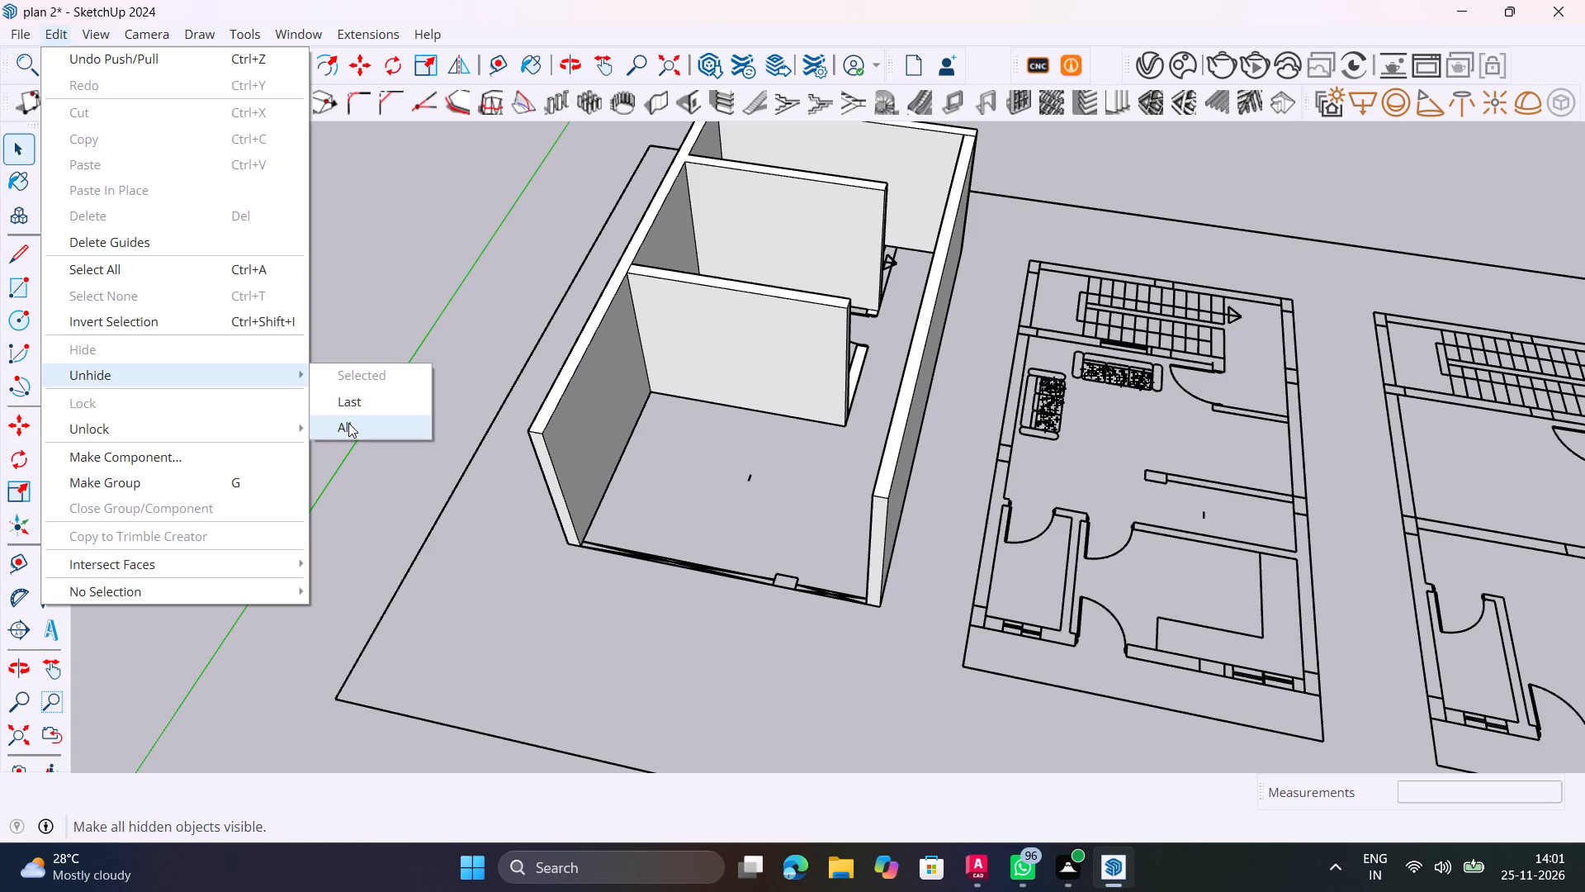
click(348, 421)
Examine the raised outer and cross walls from several sides, checking their faces and the edge lines dividing them.
middle_drag(551, 472, 348, 317)
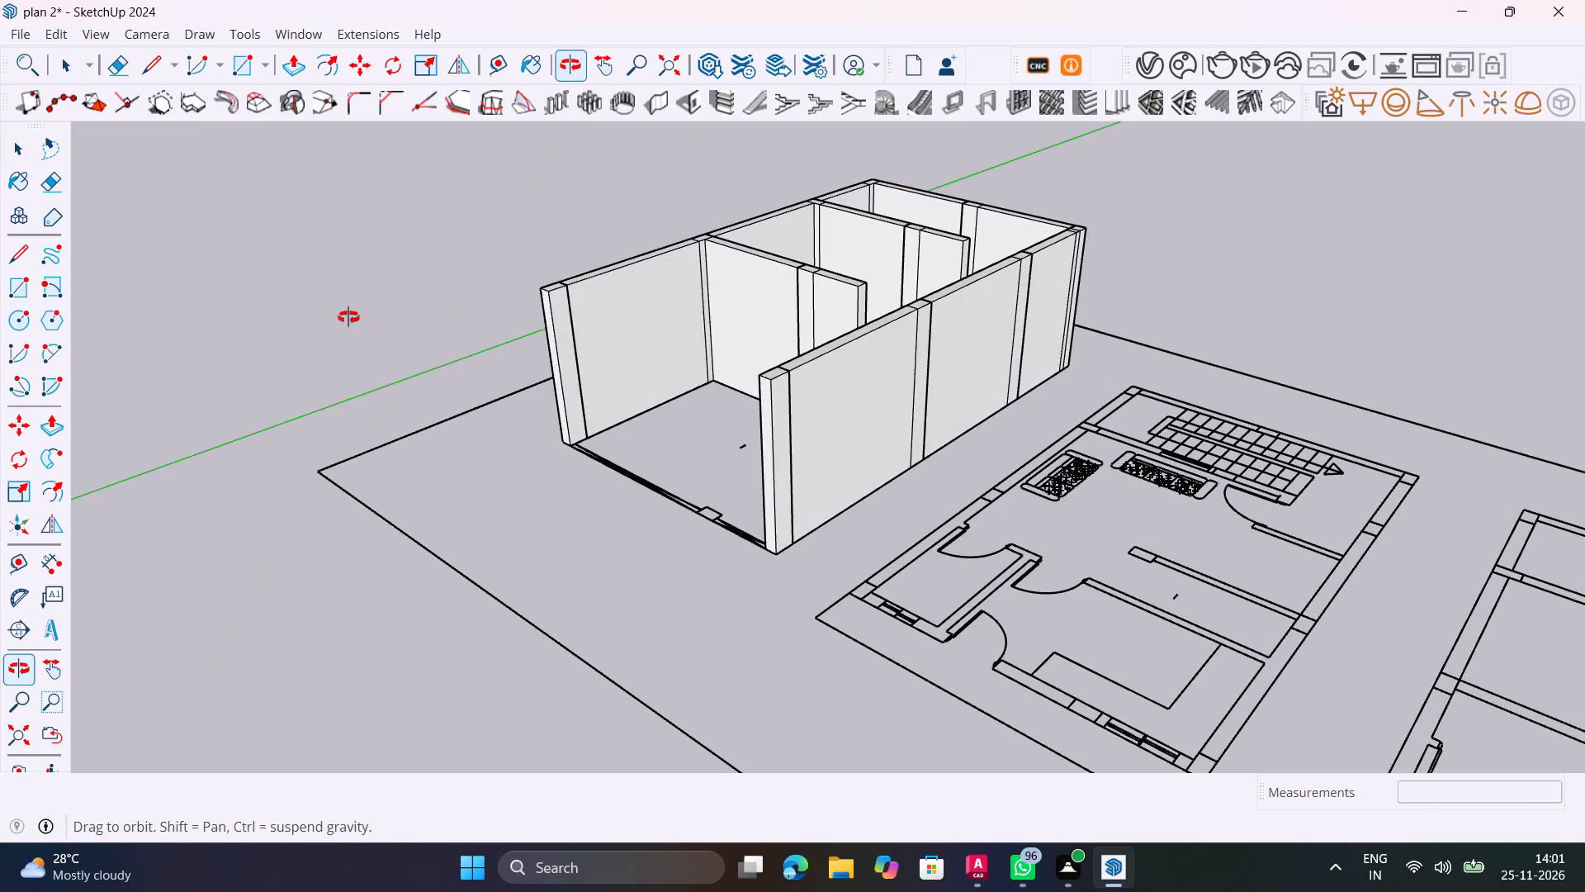
middle_drag(348, 317, 570, 424)
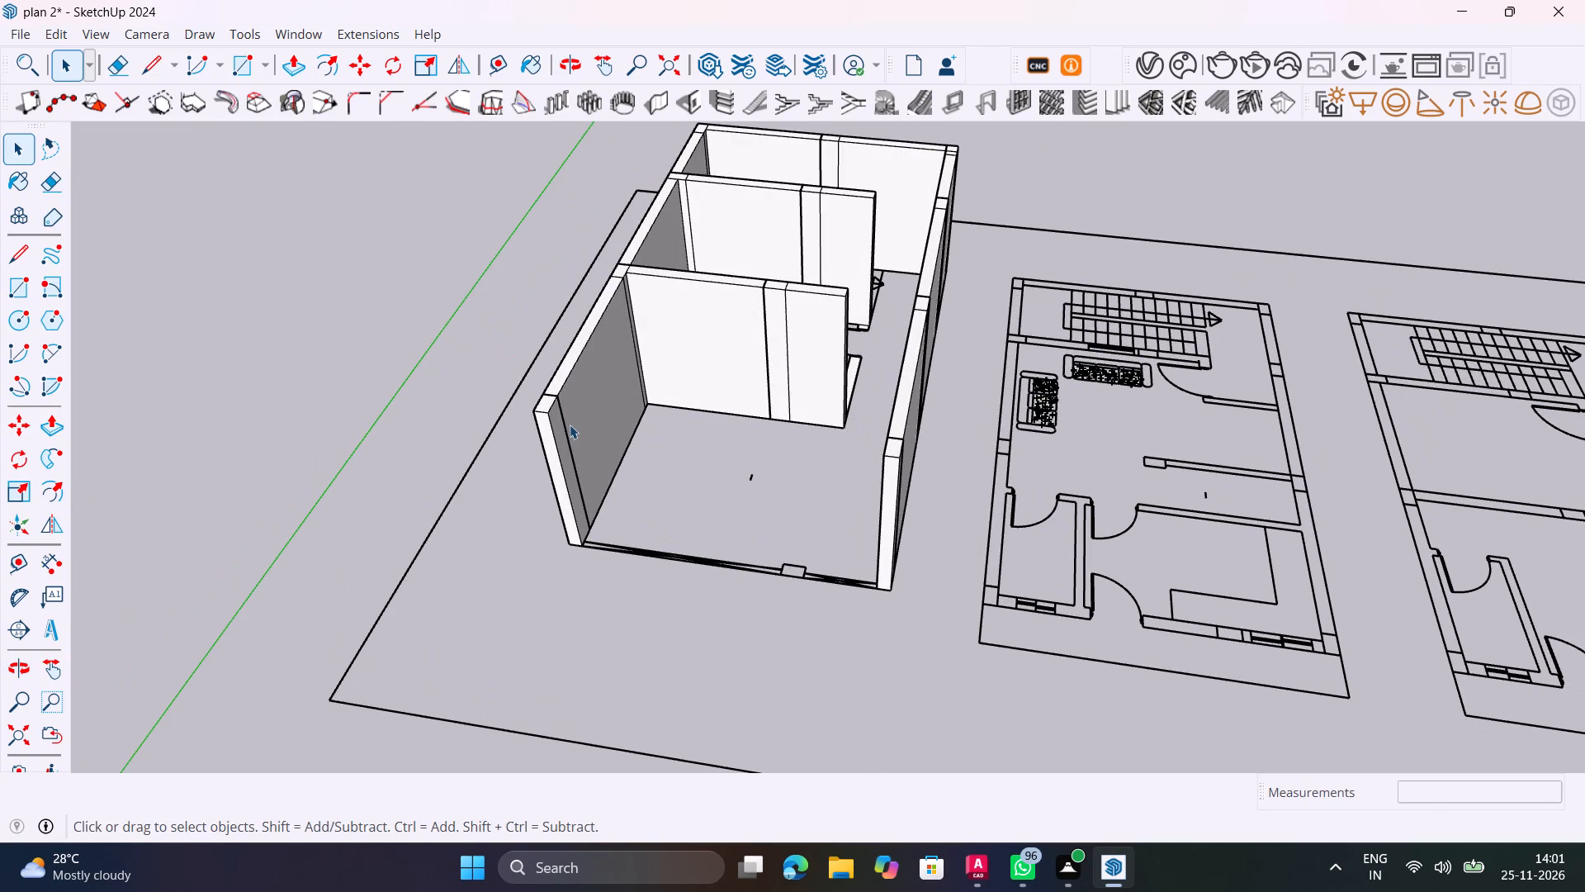
scroll(823, 336, up, 5)
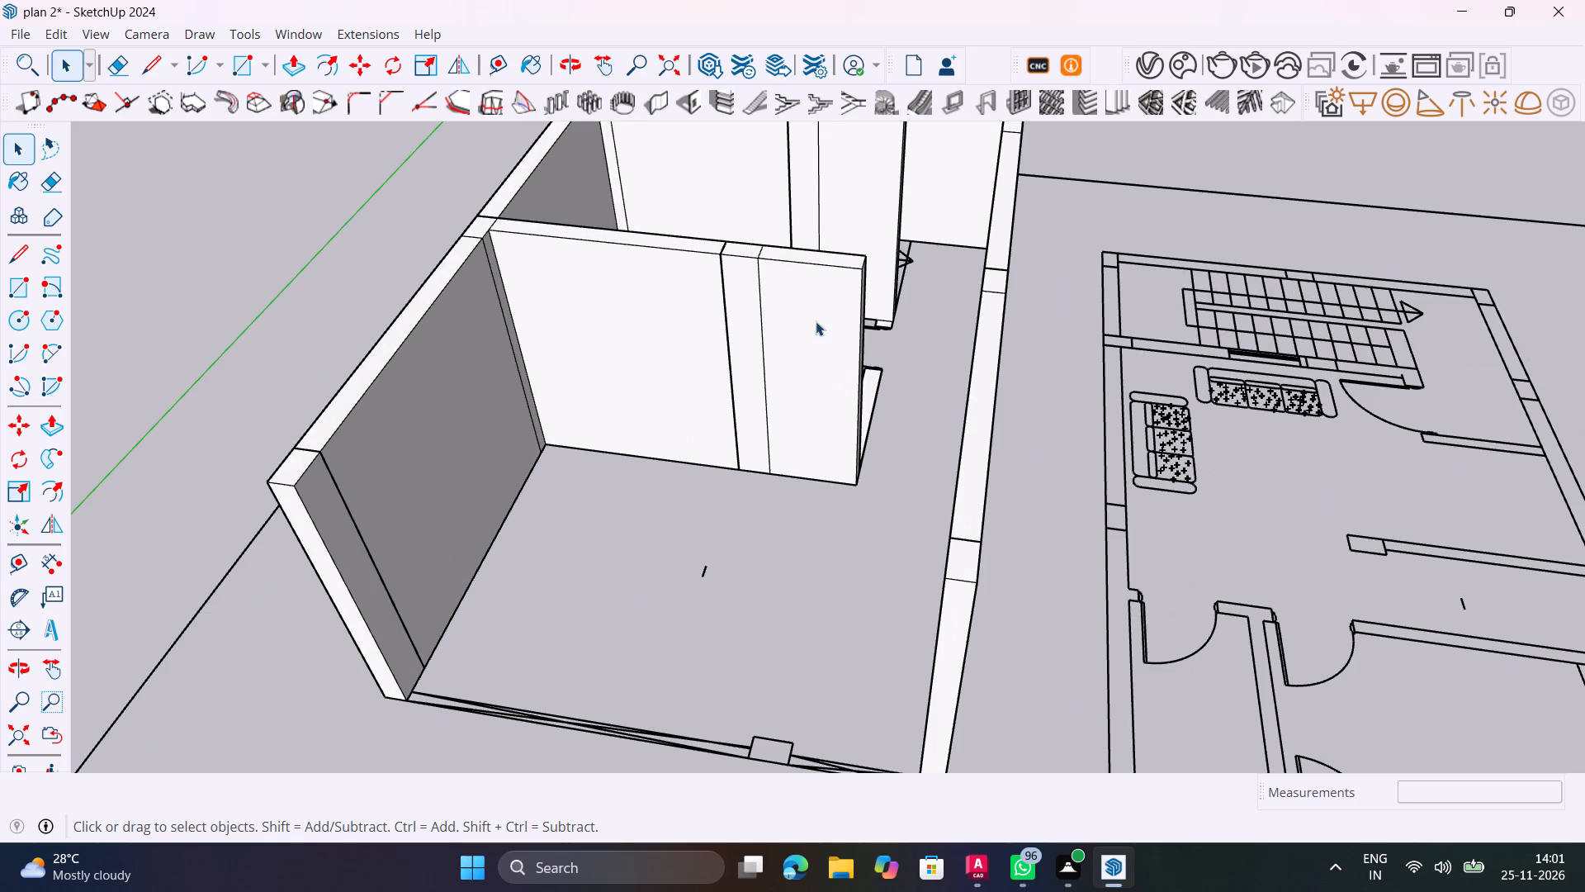
shift+middle_drag(809, 311, 435, 394)
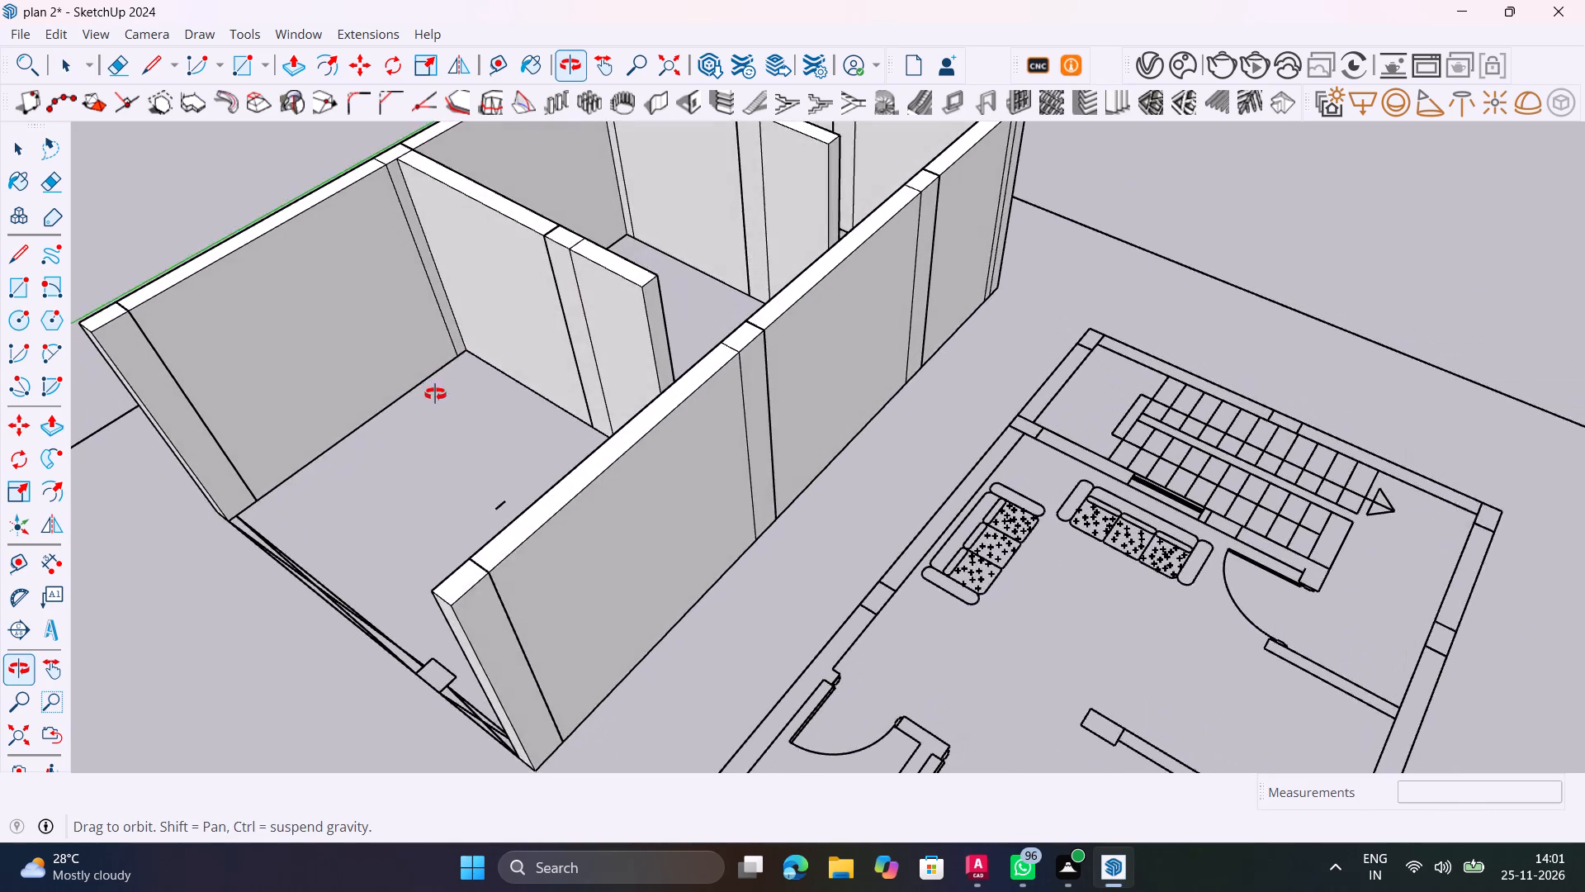
shift+middle_drag(435, 394, 505, 444)
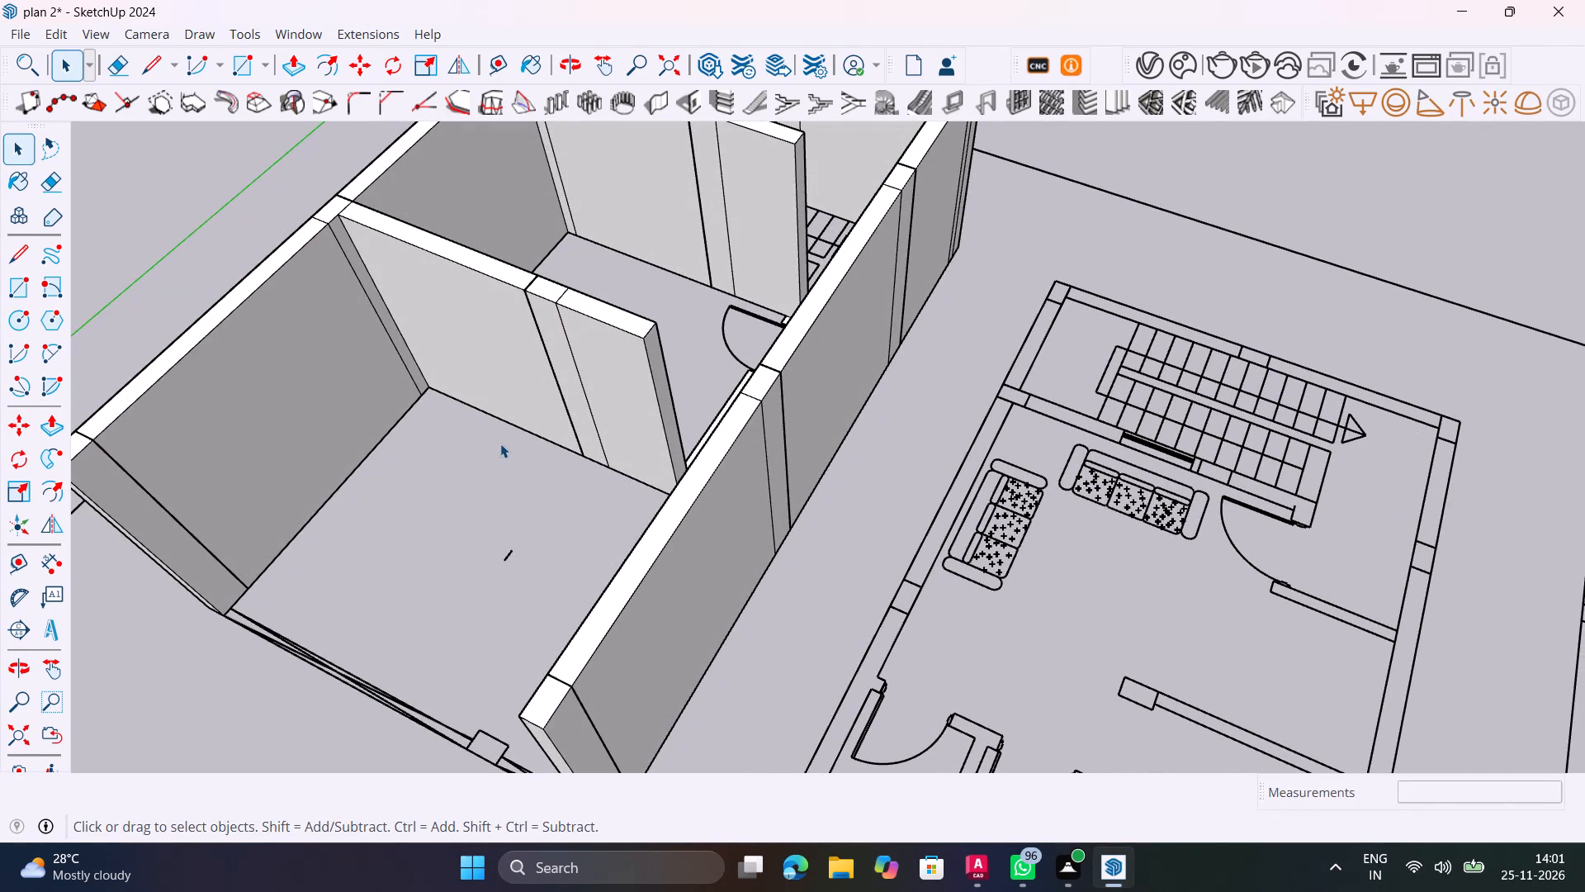
scroll(507, 399, down, 7)
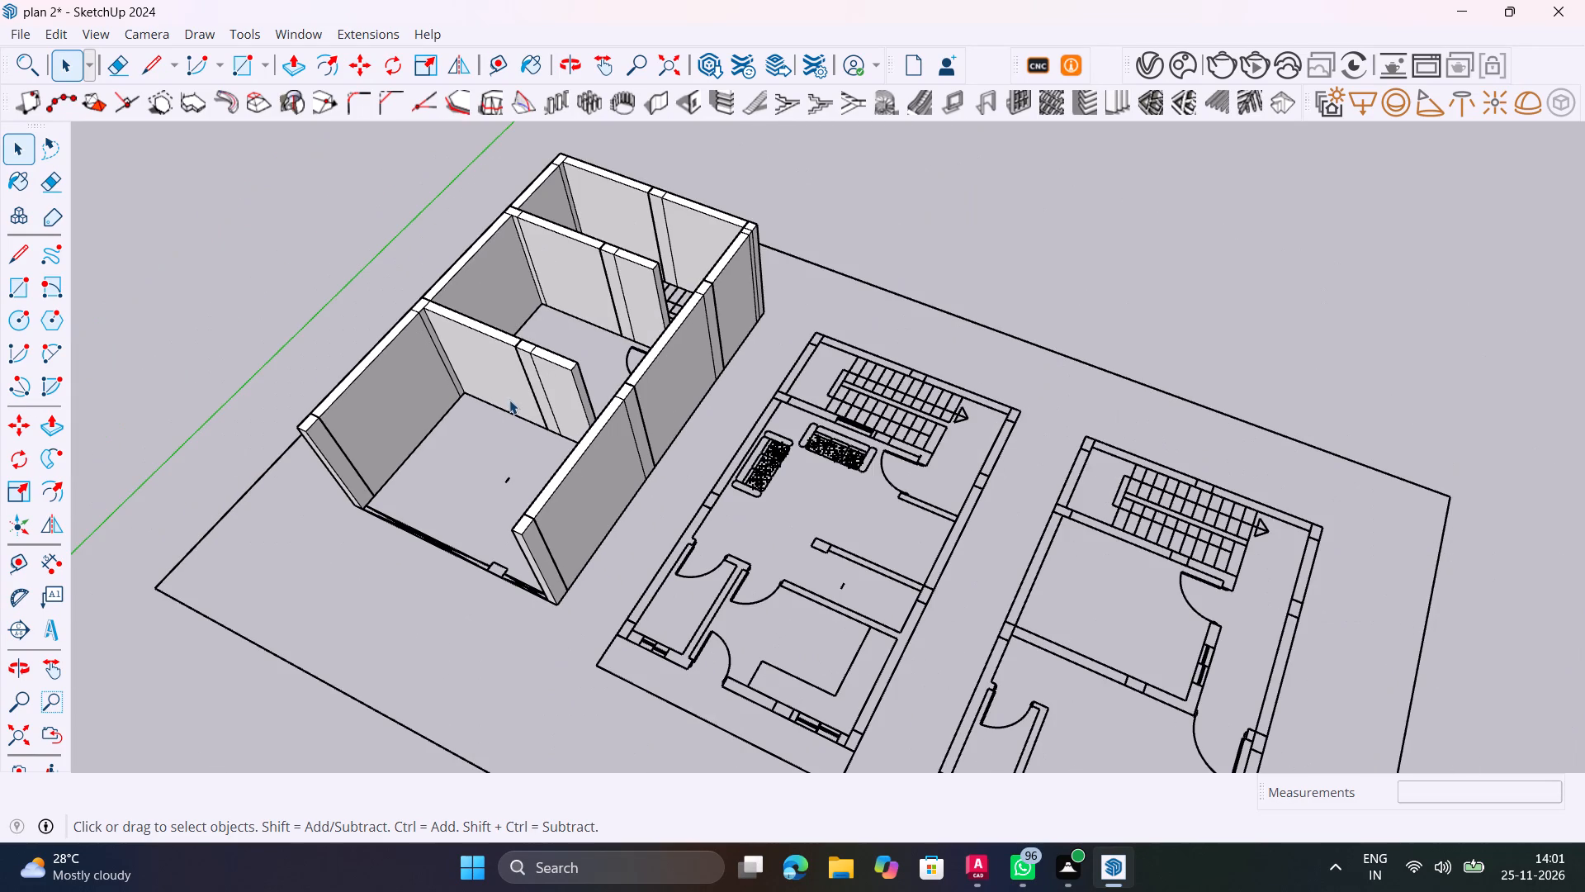
scroll(626, 386, down, 3)
scroll(651, 398, up, 11)
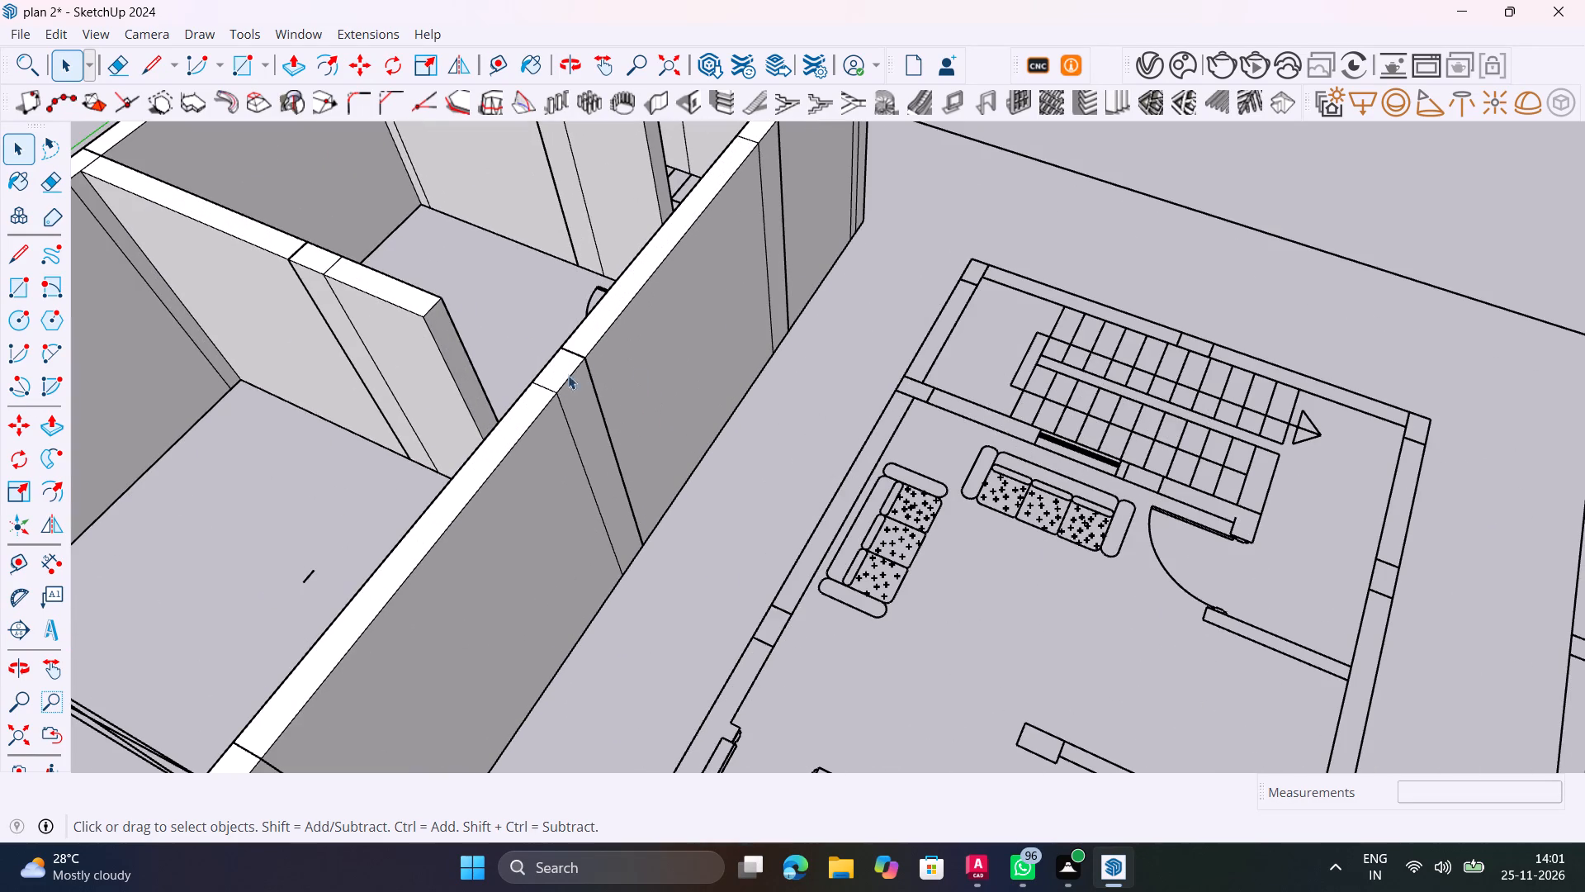
shift+middle_drag(445, 368, 670, 339)
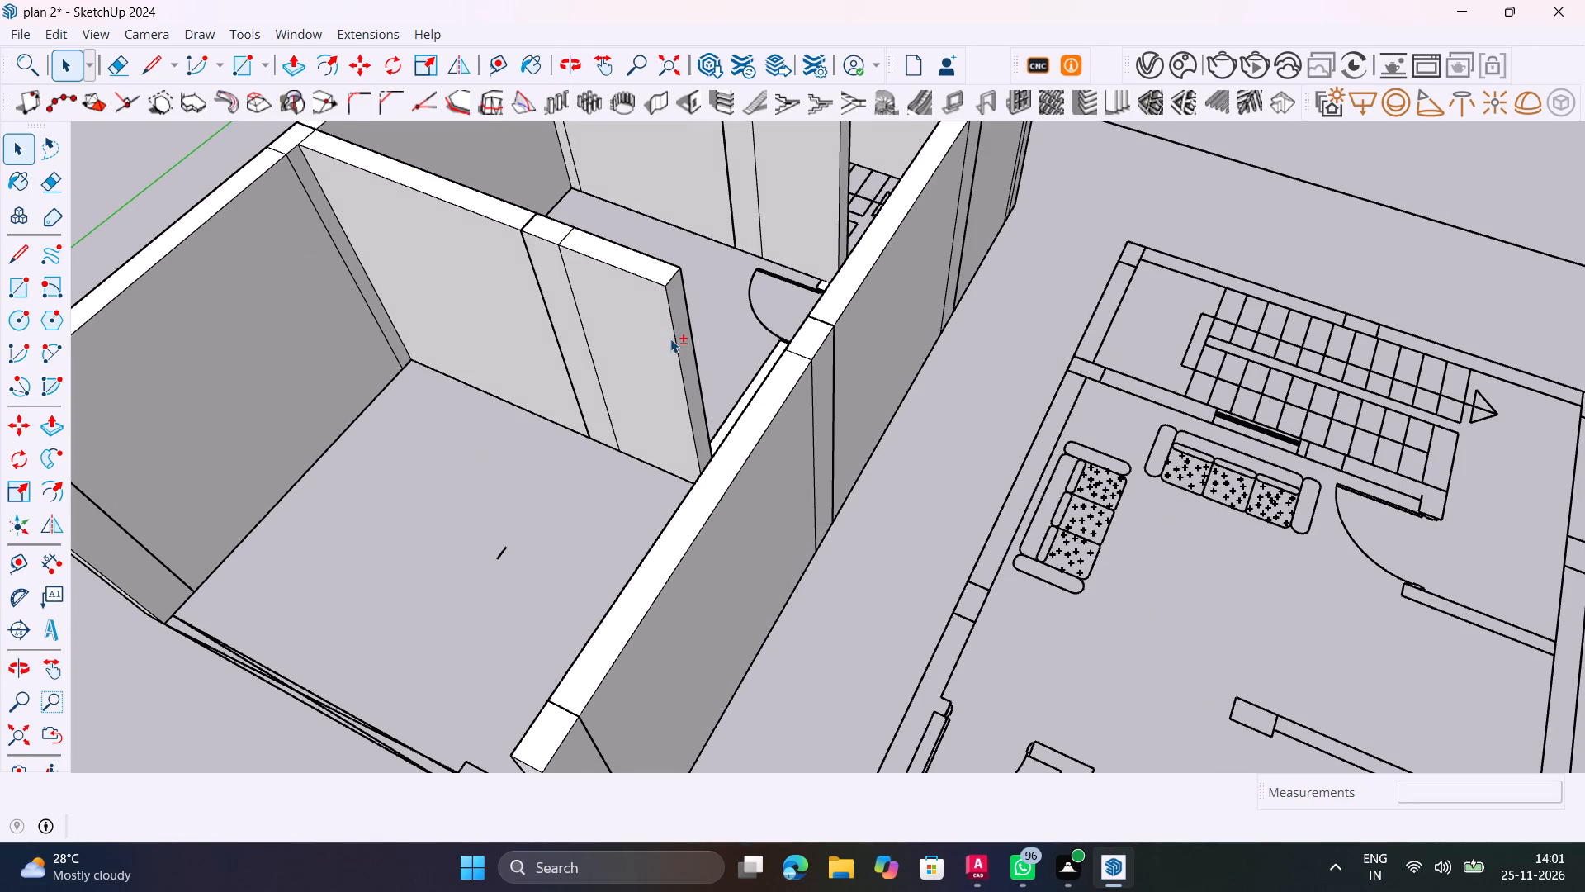
scroll(670, 339, up, 1)
scroll(670, 339, down, 4)
shift+middle_drag(663, 405, 850, 454)
middle_drag(868, 406, 1252, 246)
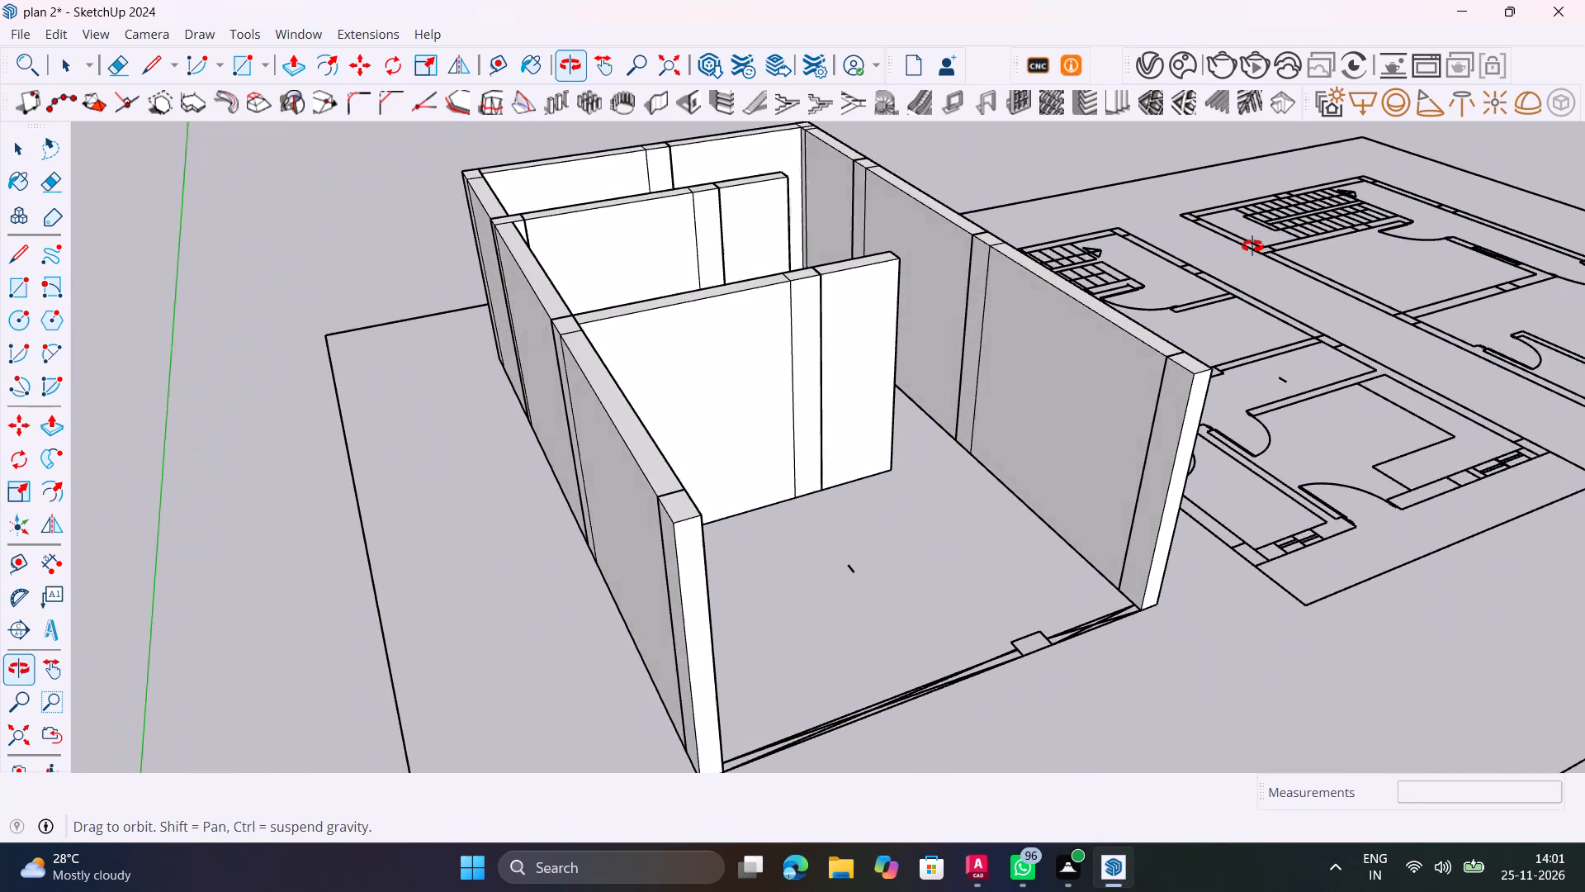
middle_drag(1252, 246, 1280, 276)
click(637, 441)
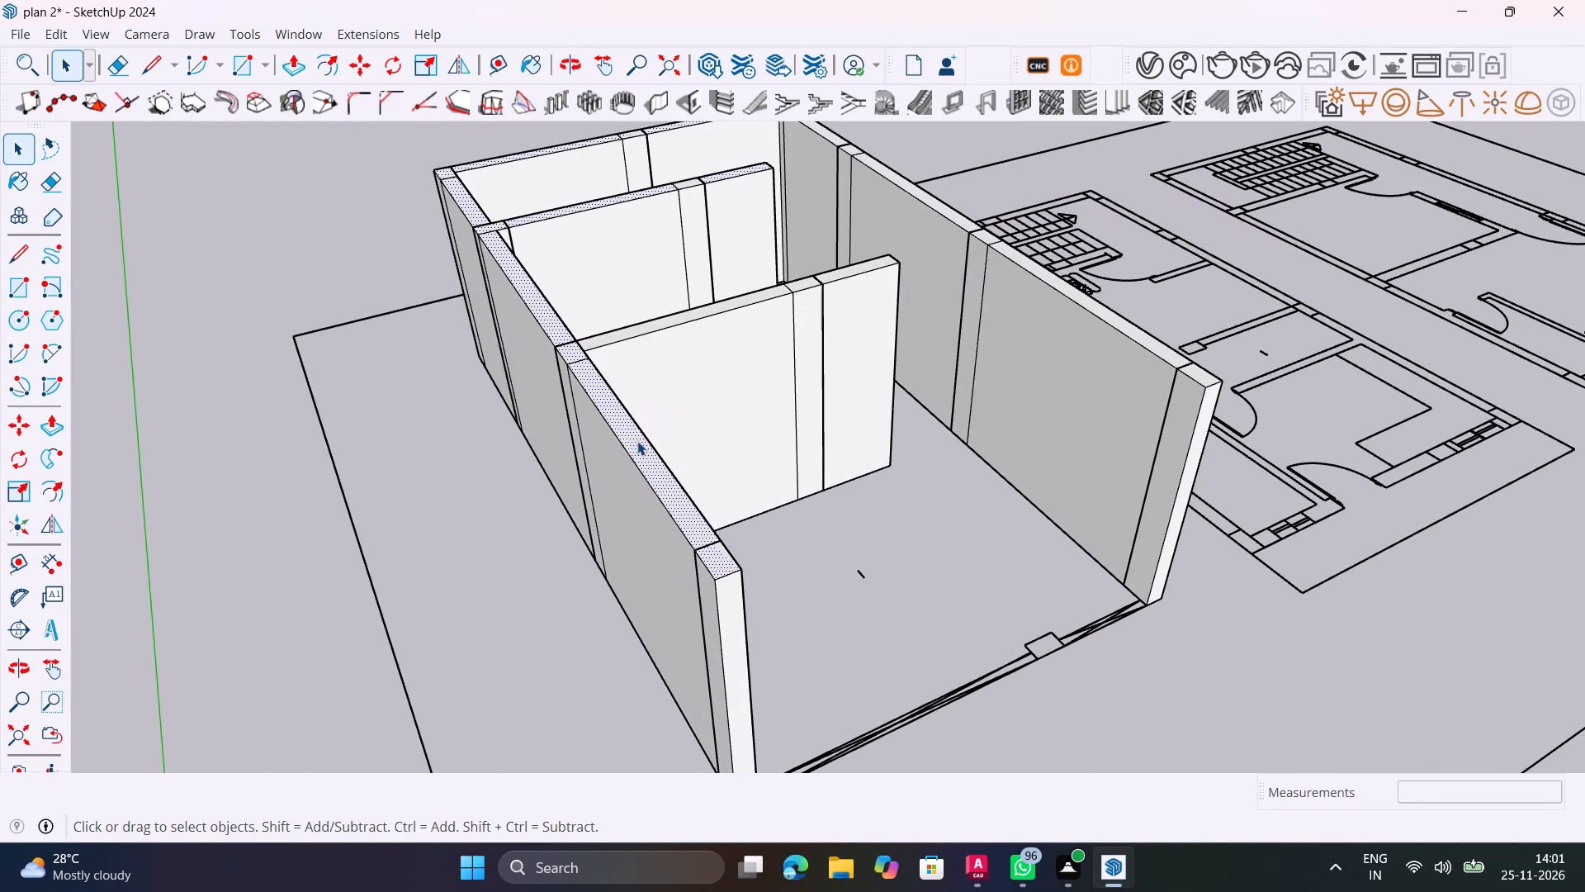
click(201, 438)
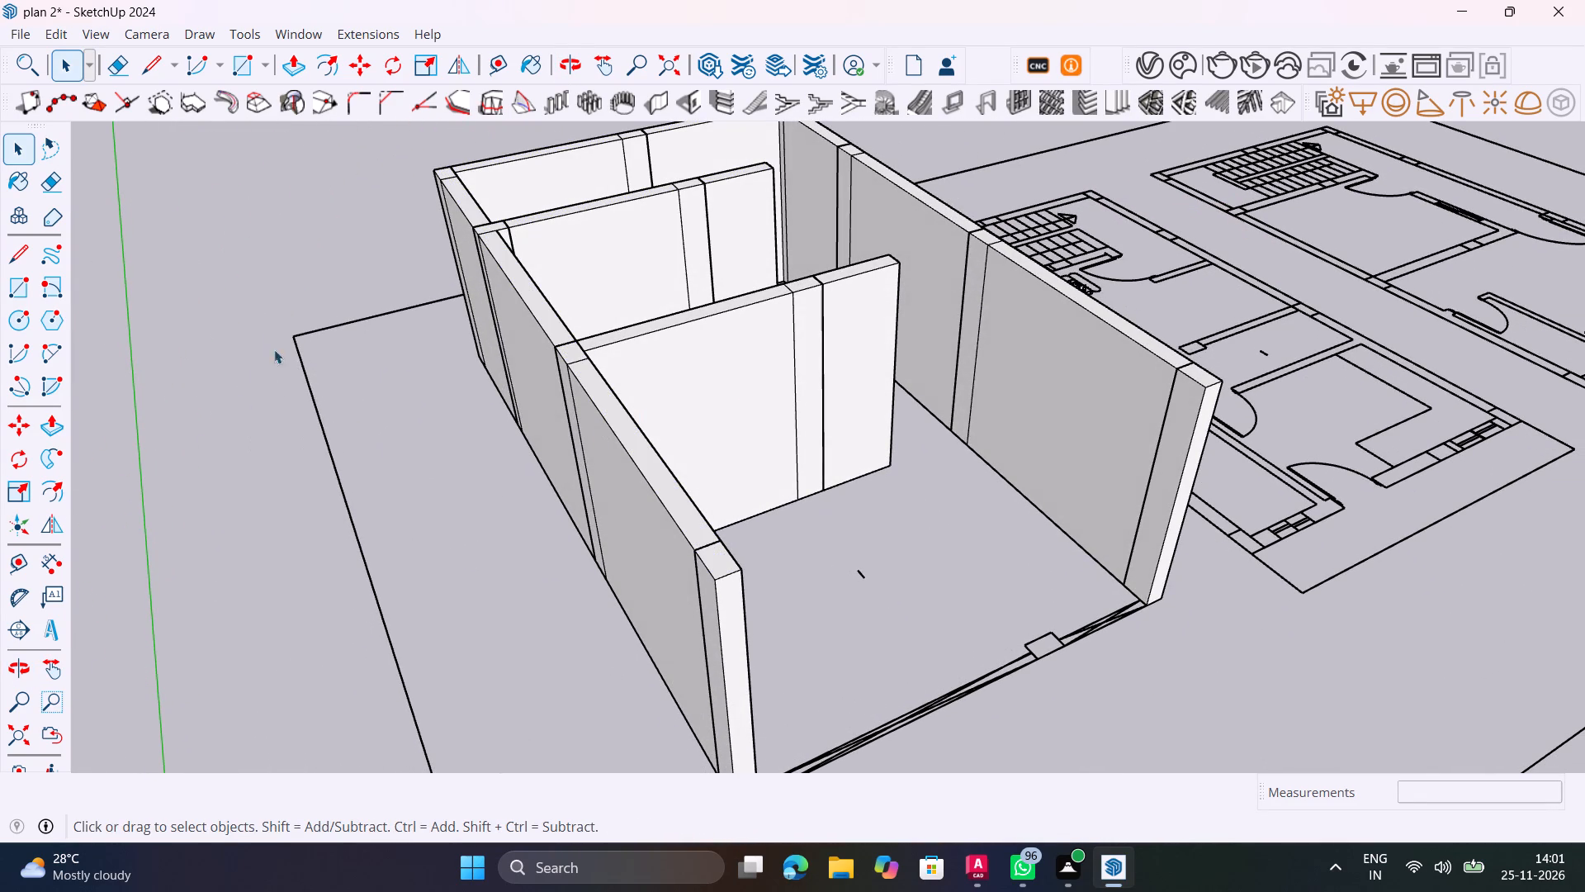
Save the model.
key(ctrl+s)
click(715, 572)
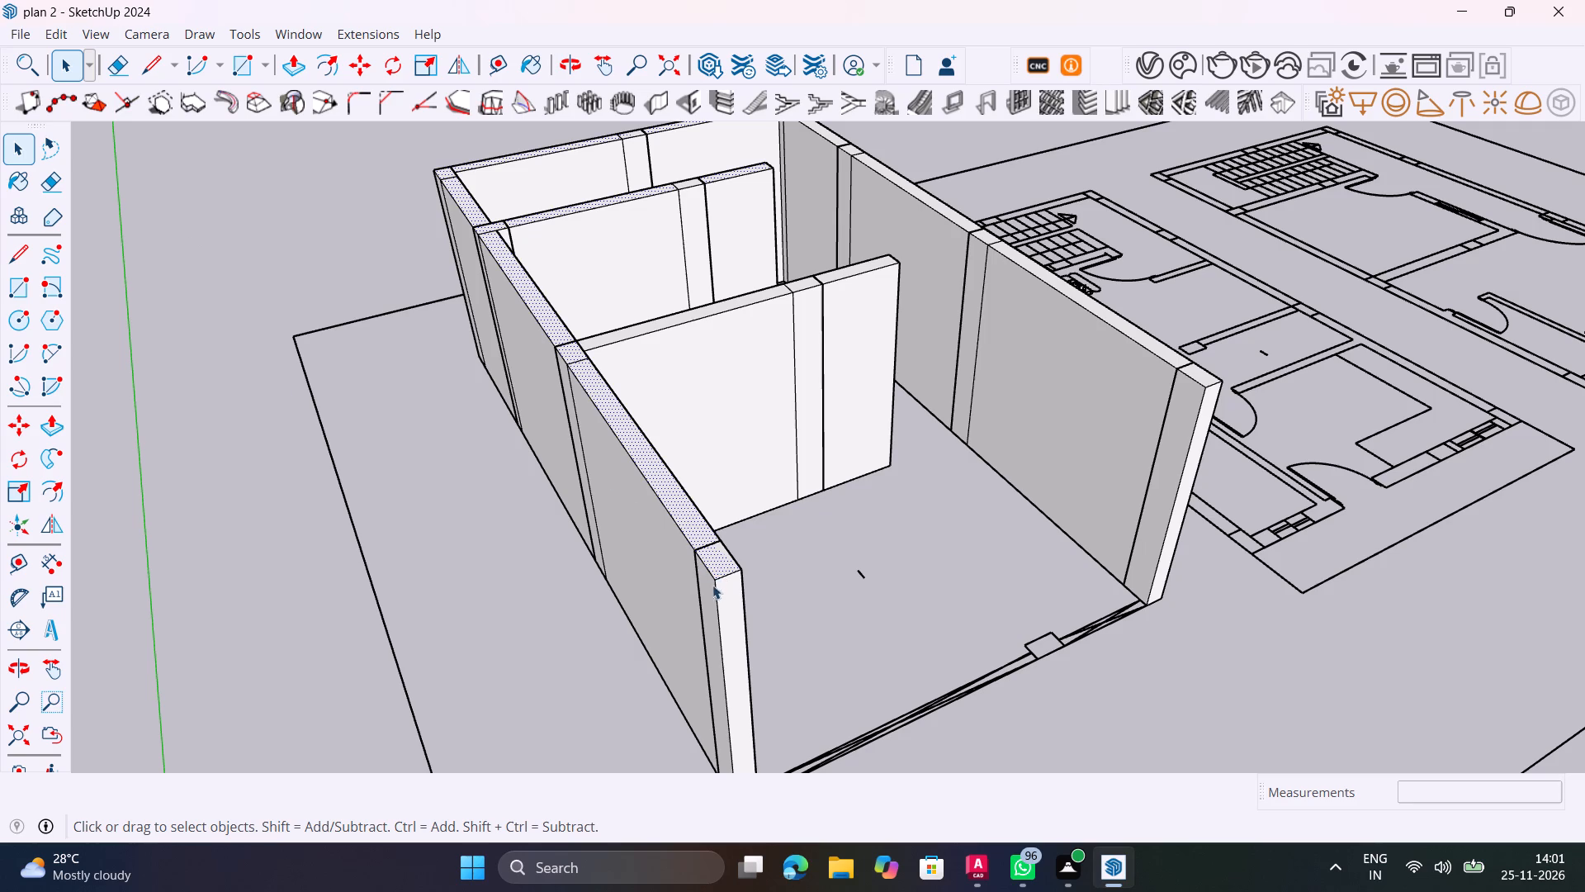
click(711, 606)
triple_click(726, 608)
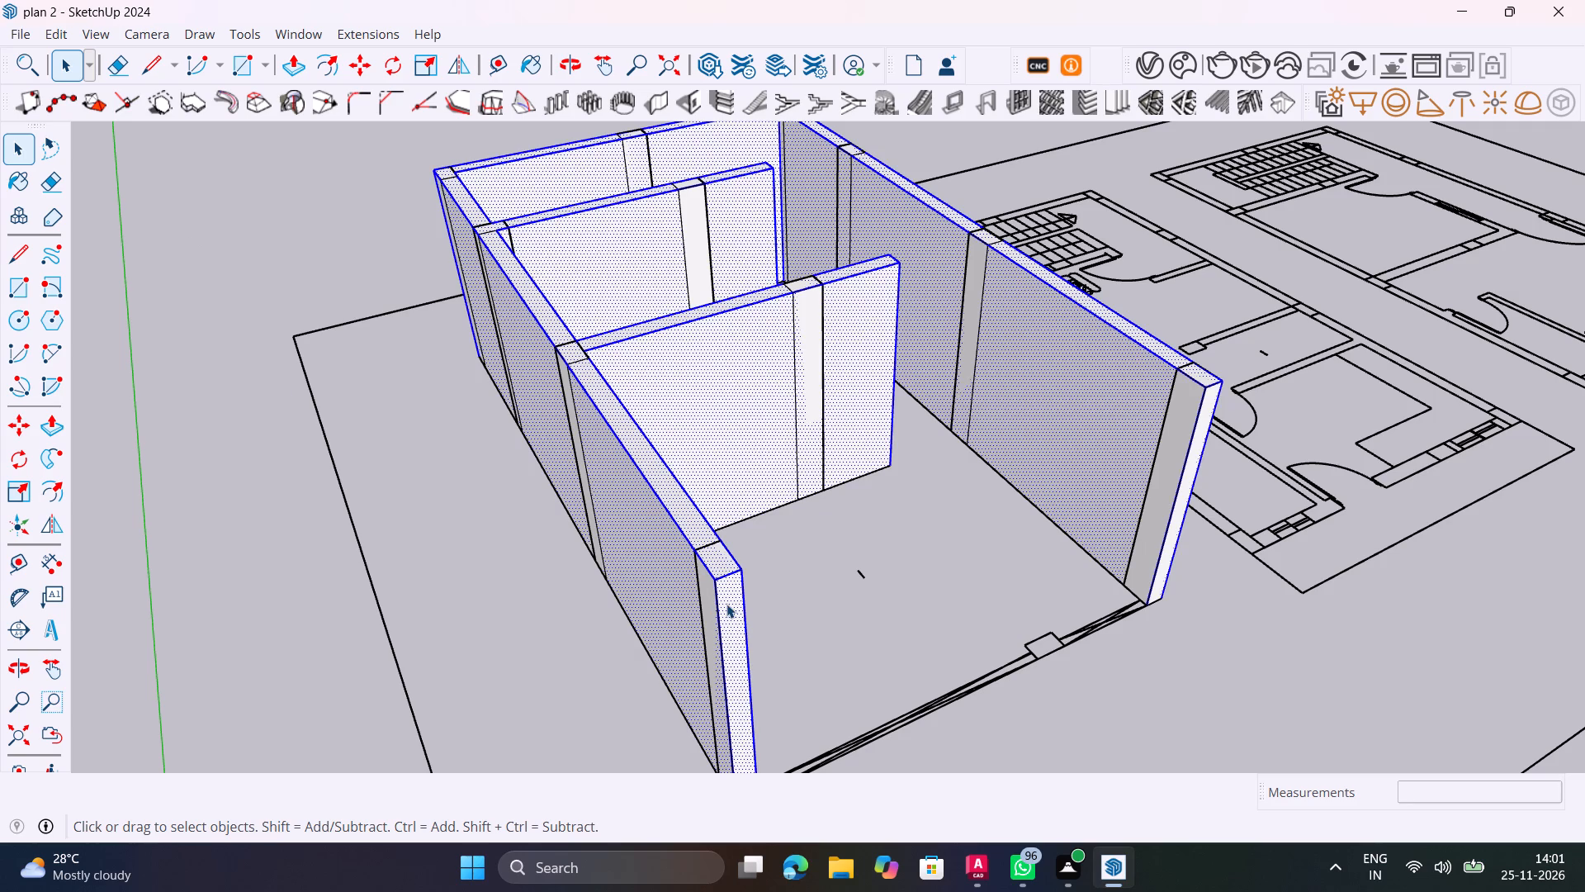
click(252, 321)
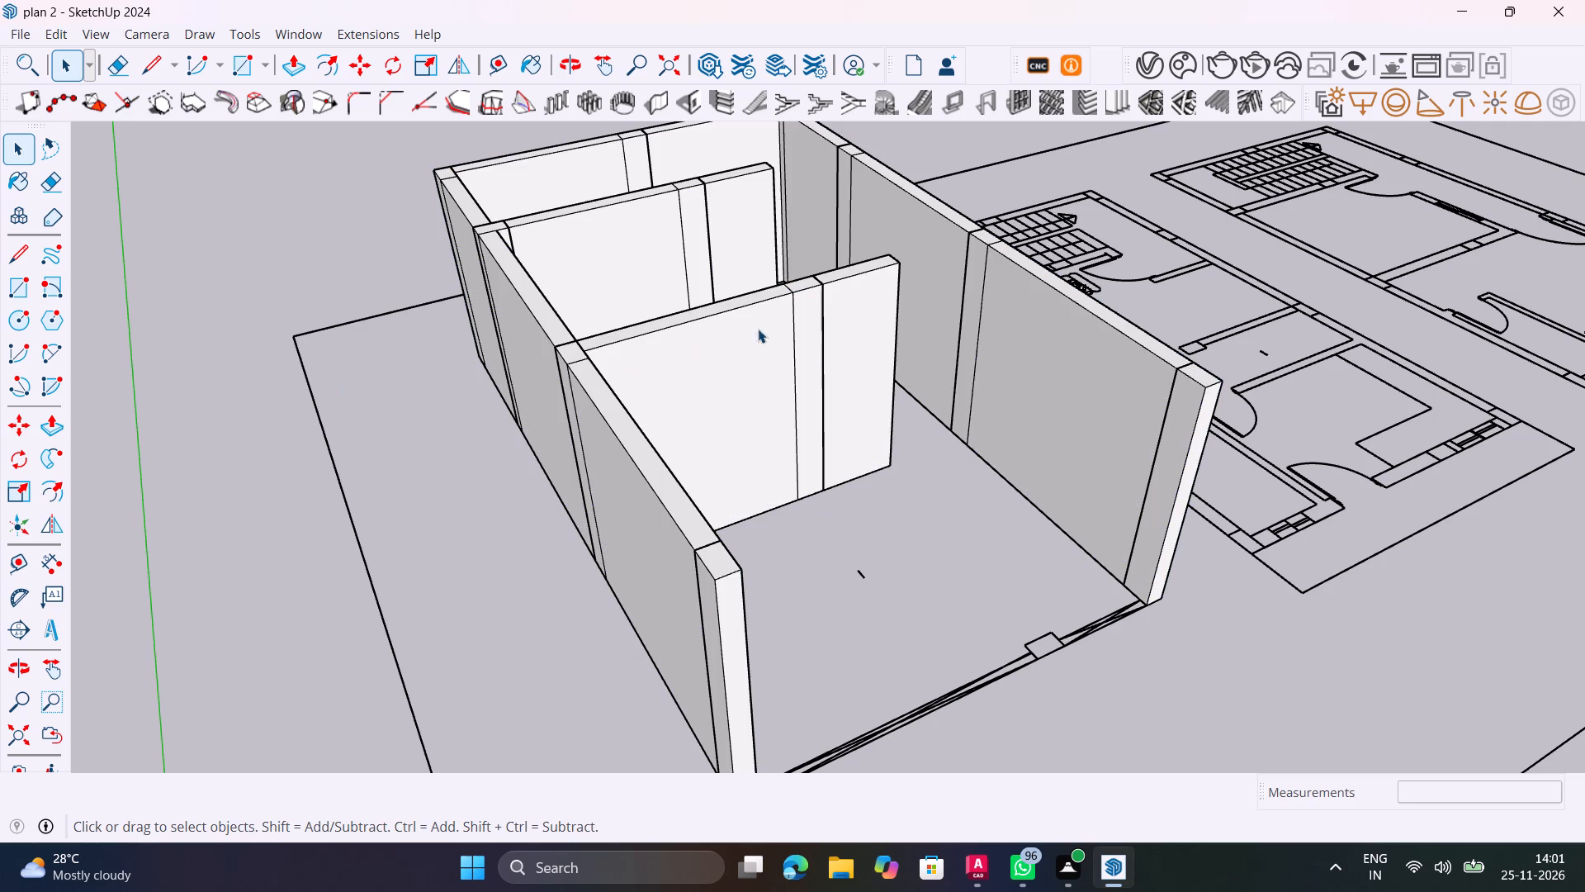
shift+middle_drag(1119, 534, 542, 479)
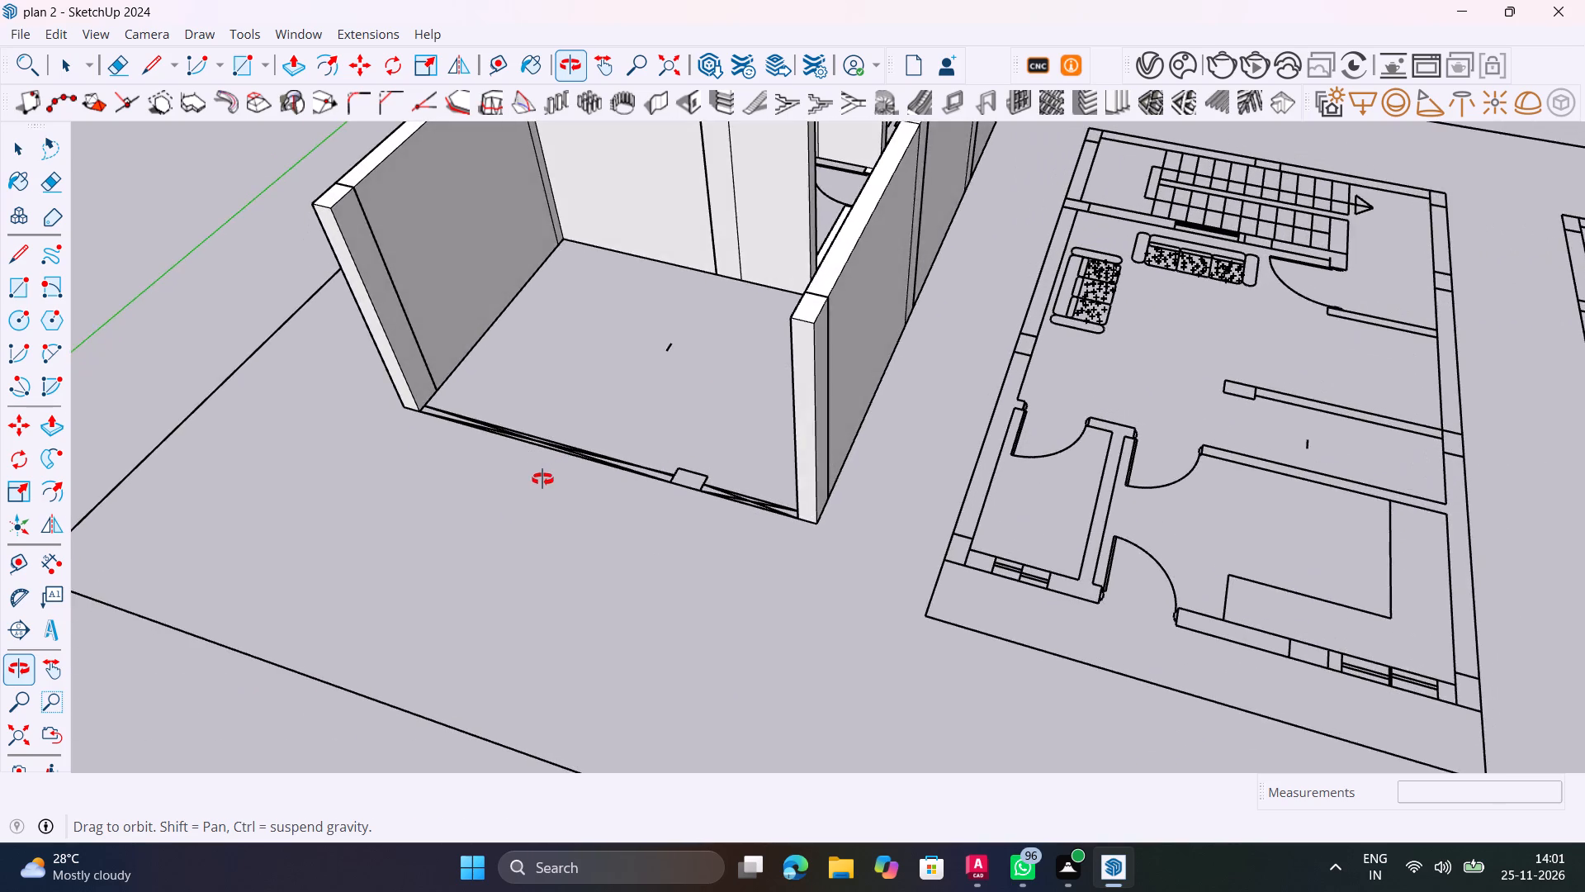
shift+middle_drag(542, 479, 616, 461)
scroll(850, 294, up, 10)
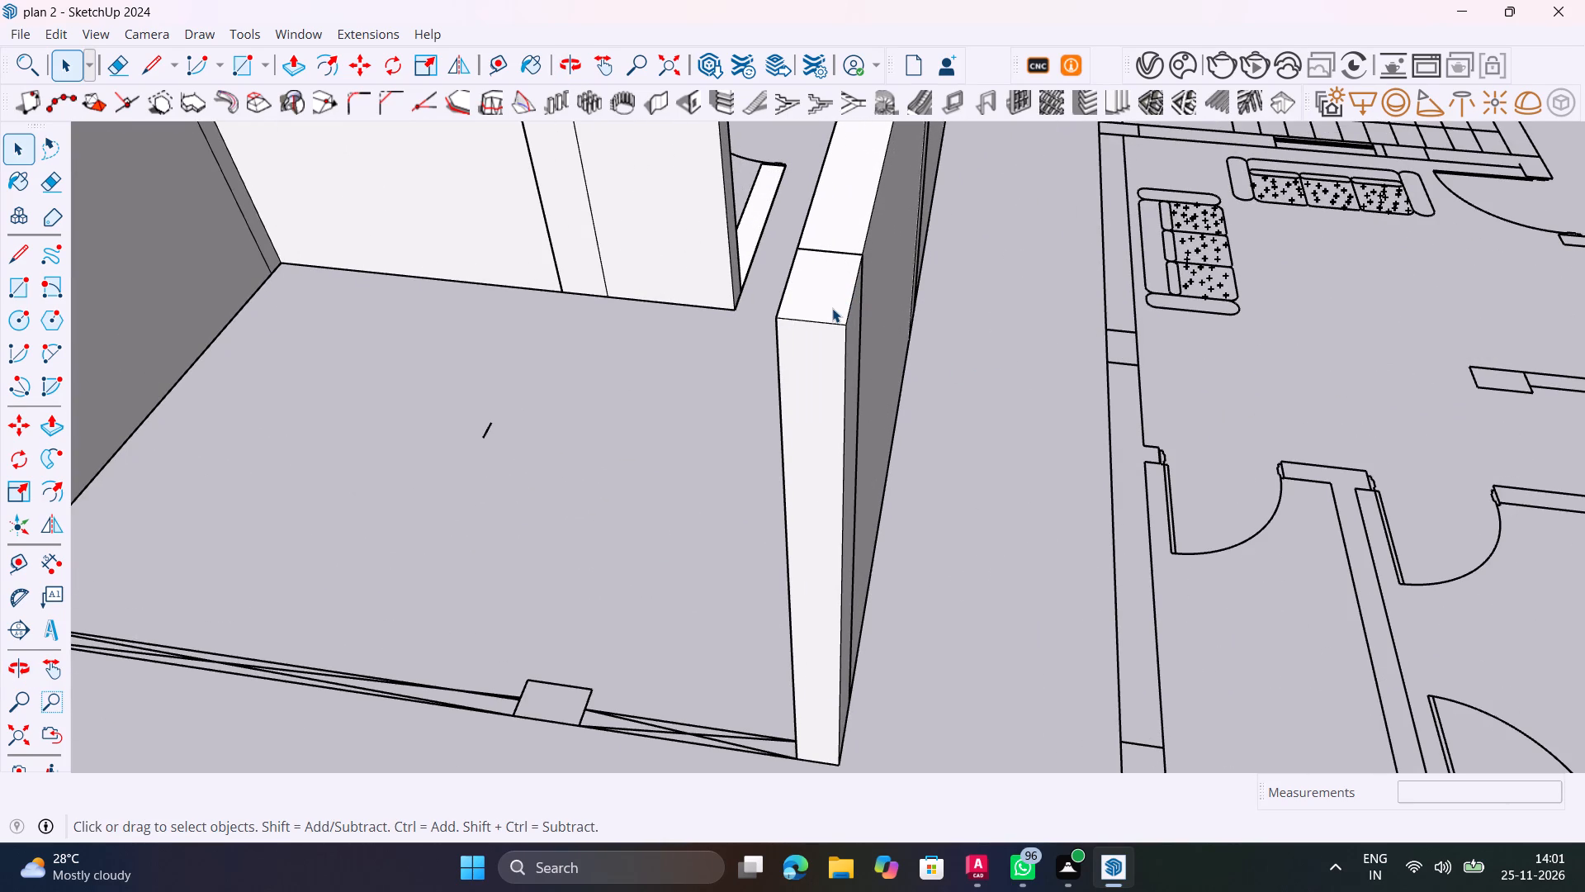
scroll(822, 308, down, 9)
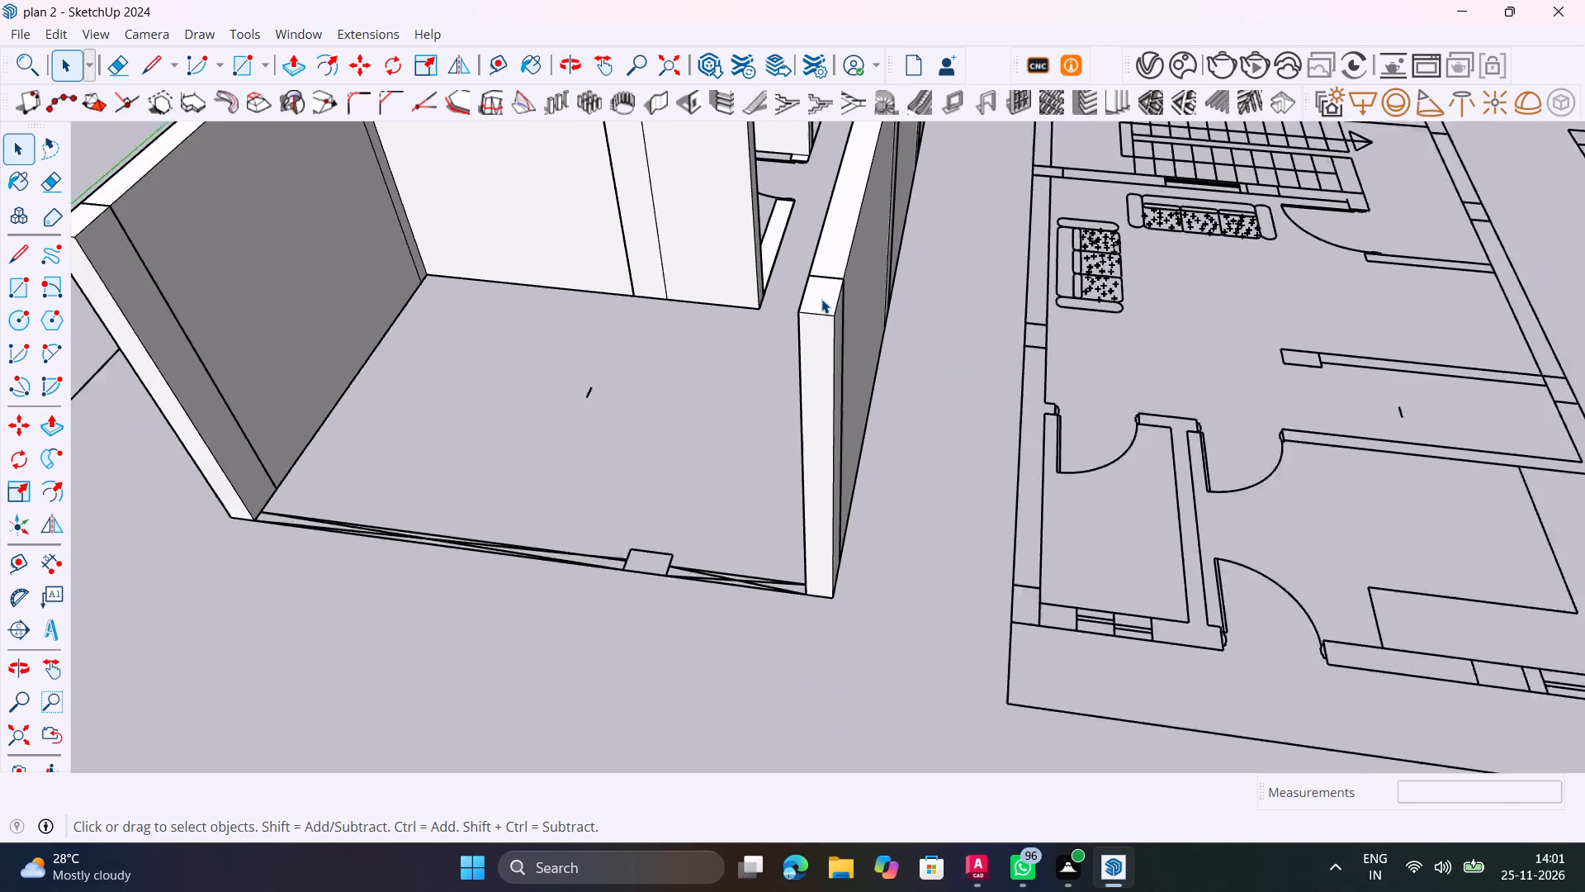
Push/Pull the end face of the raised inner wall along its floor plan strip as far as the door opening beside the stairs.
scroll(821, 299, down, 2)
shift+middle_drag(616, 520, 706, 562)
middle_drag(649, 497, 765, 255)
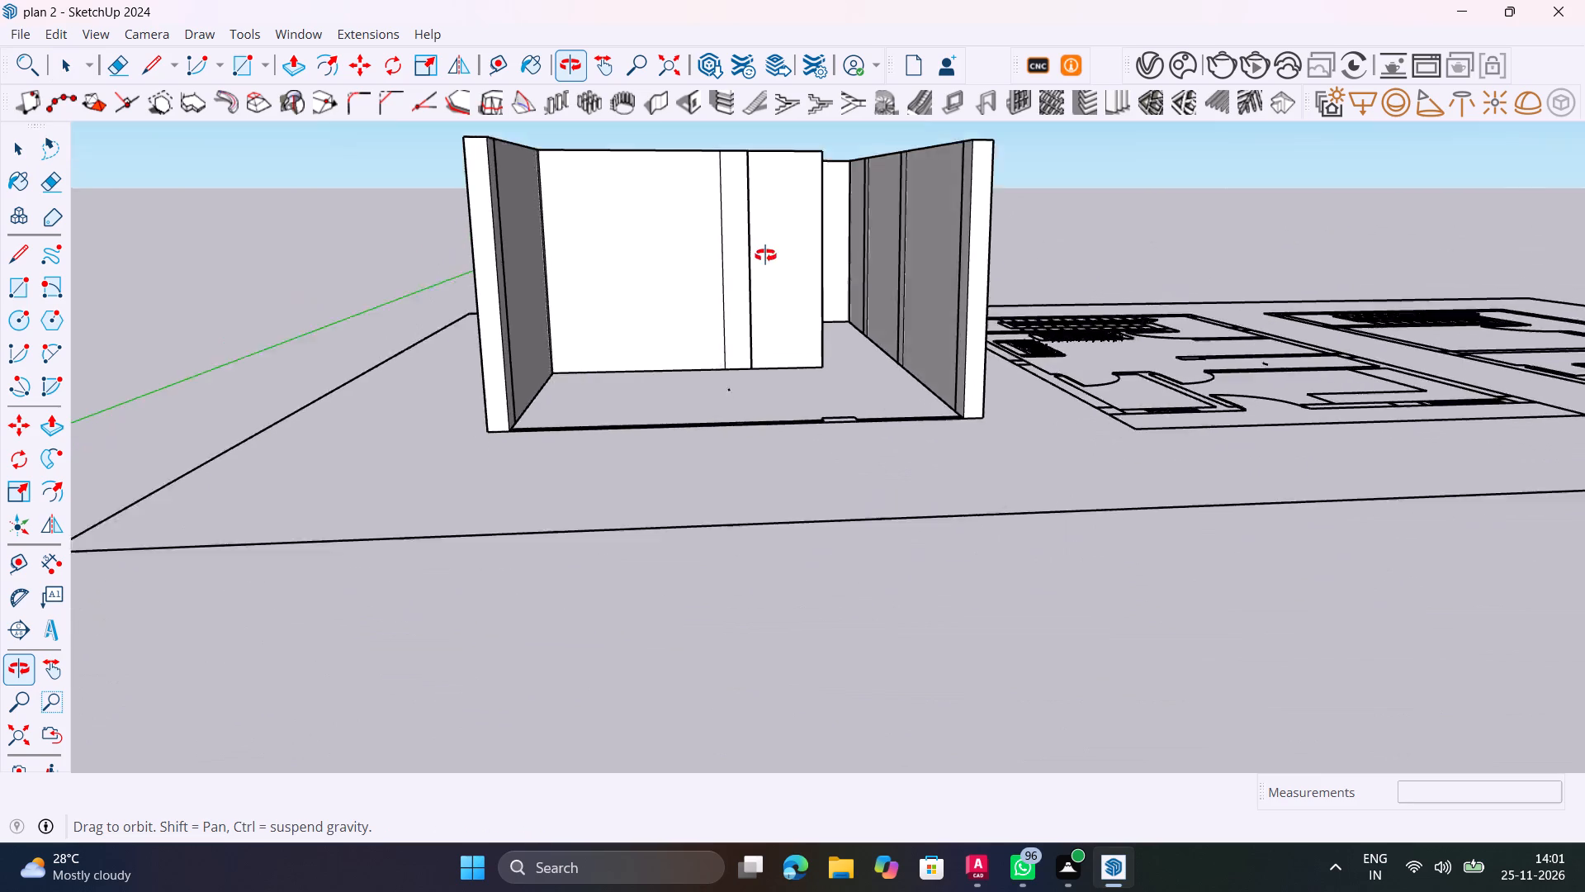
middle_drag(765, 255, 367, 555)
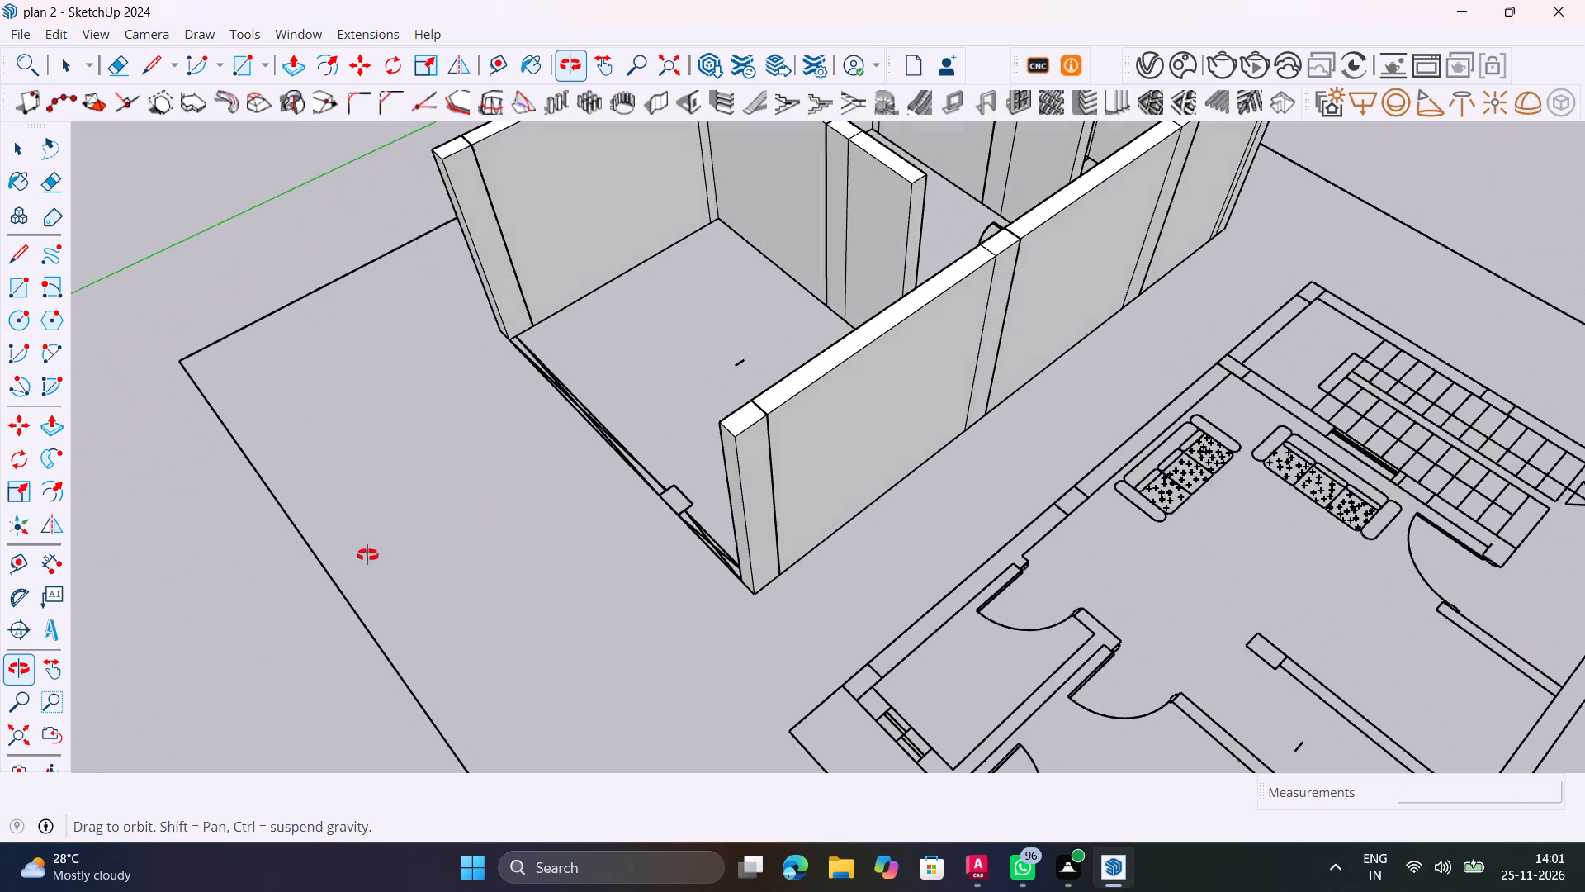
middle_drag(367, 555, 367, 556)
shift+middle_drag(1098, 245, 1060, 570)
scroll(917, 613, up, 4)
shift+middle_drag(916, 611, 297, 619)
scroll(581, 425, up, 1)
middle_drag(577, 416, 249, 429)
shift+middle_drag(709, 256, 714, 263)
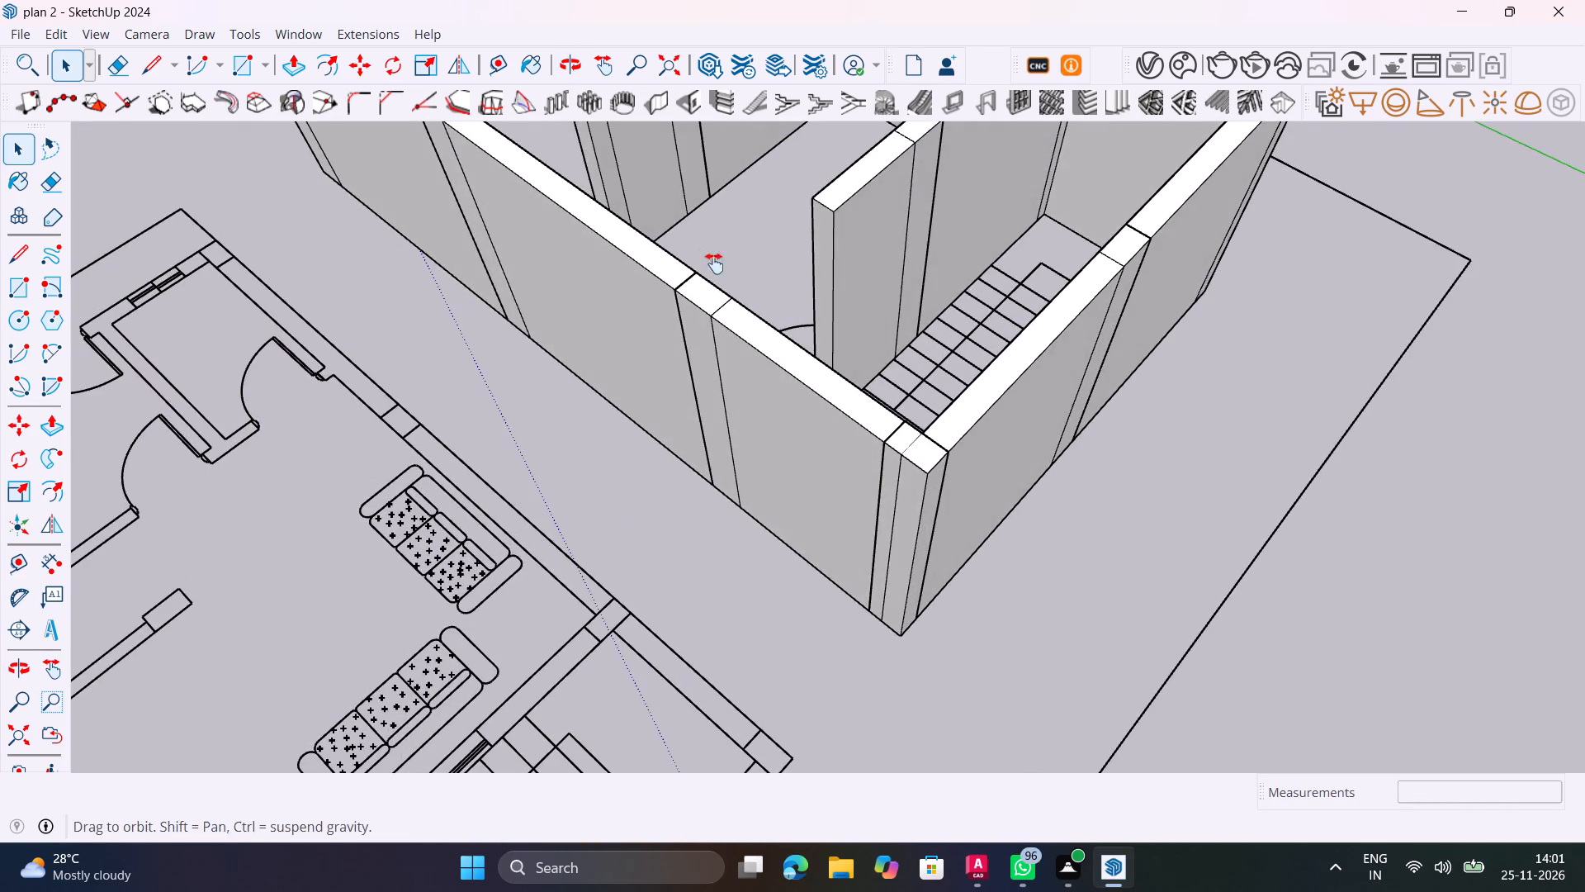
shift+middle_drag(714, 263, 547, 659)
scroll(644, 414, up, 5)
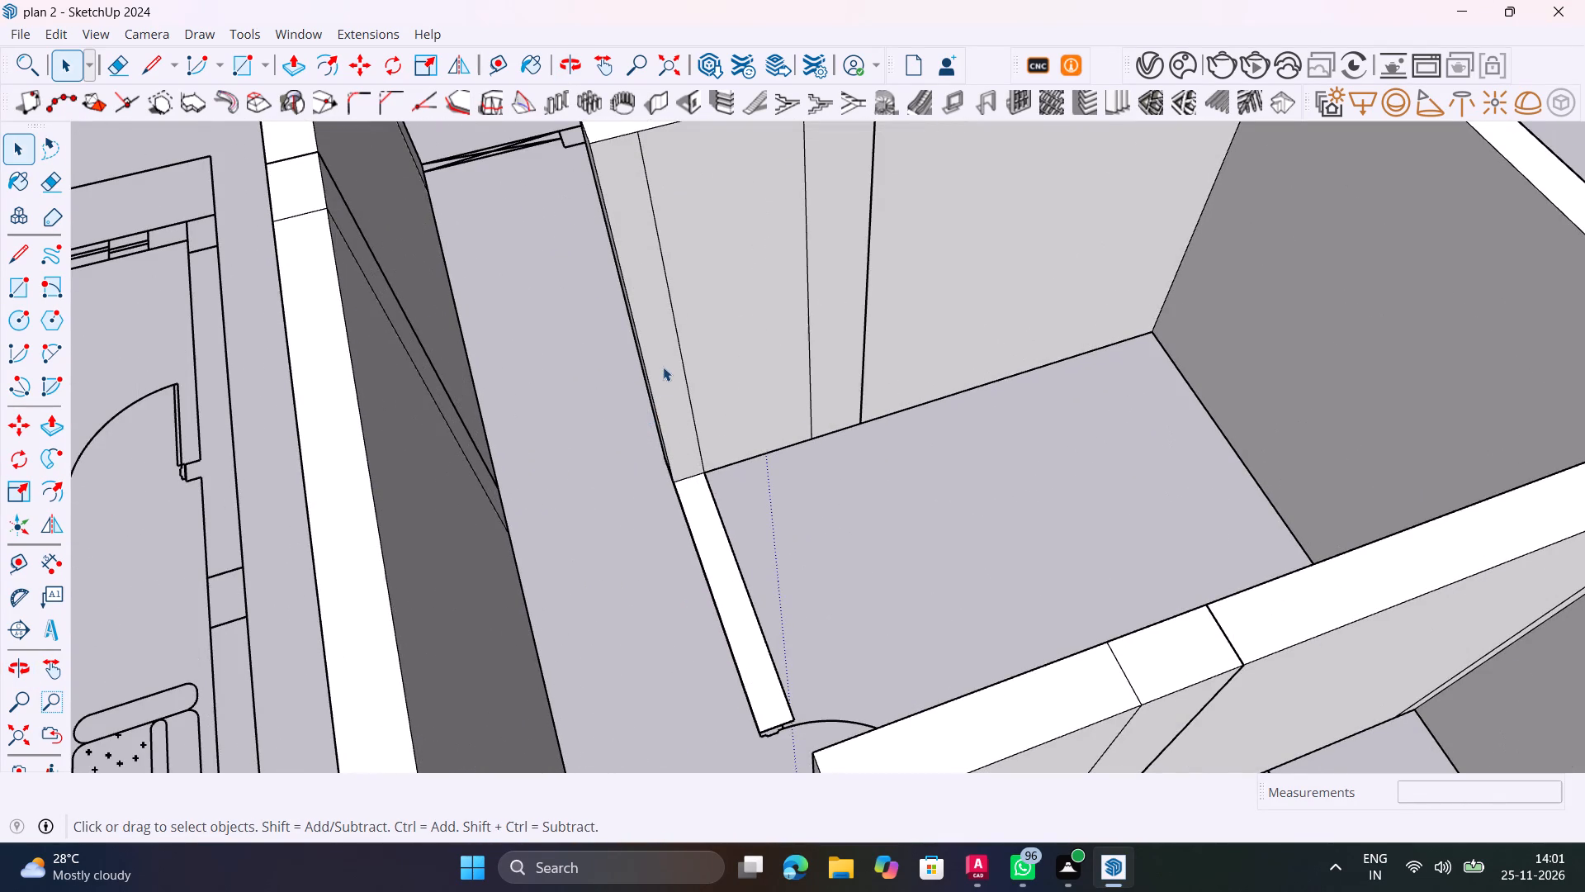
click(663, 367)
key(p)
click(663, 367)
scroll(705, 496, down, 7)
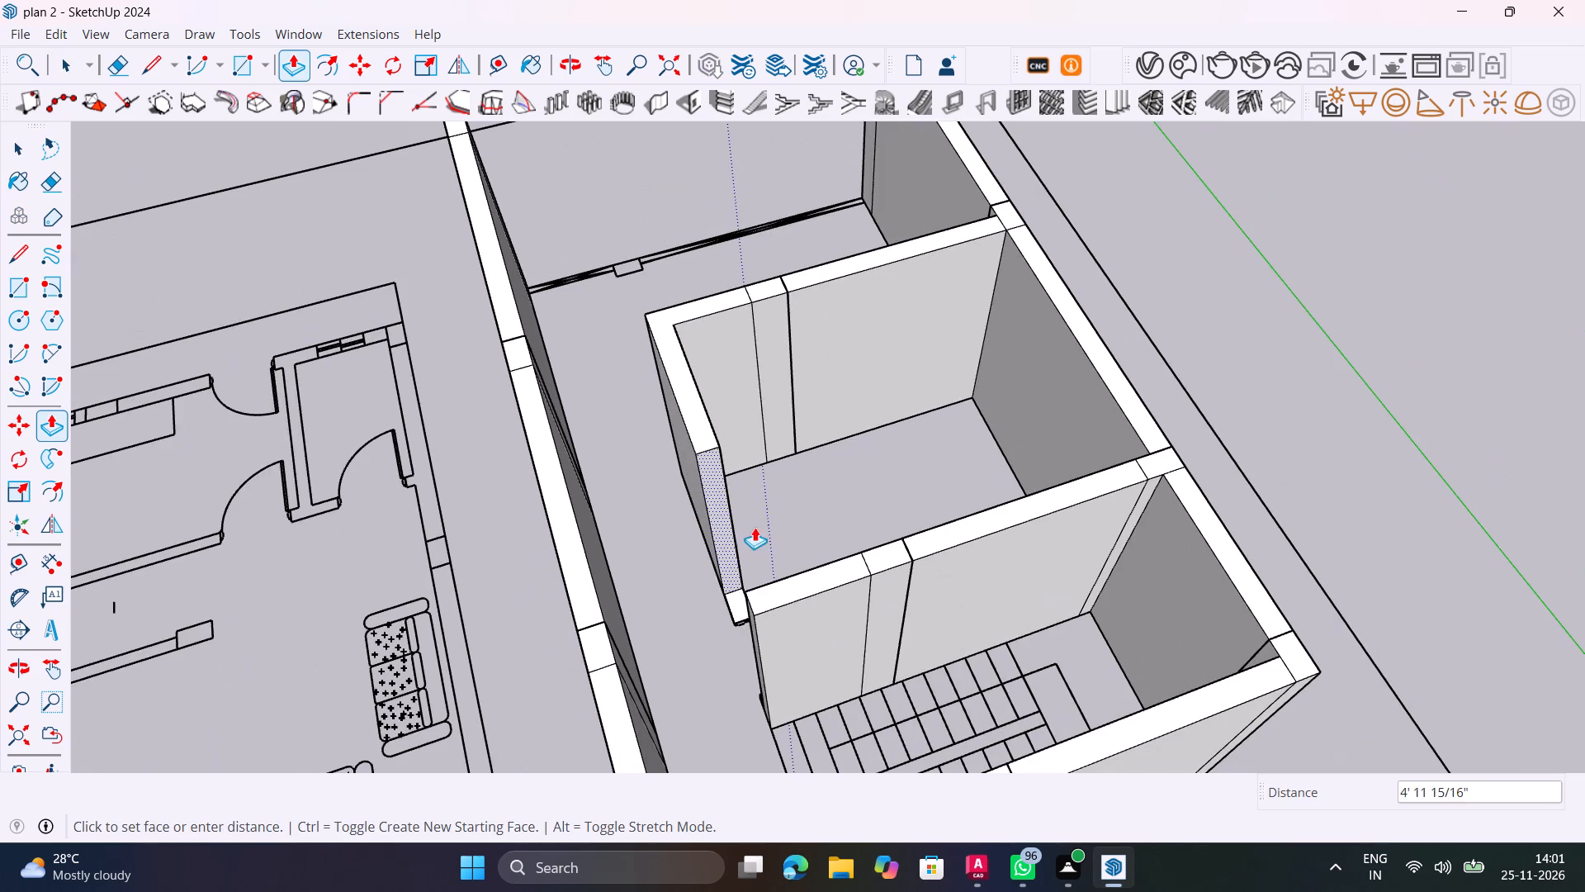
click(745, 581)
middle_drag(733, 566, 778, 565)
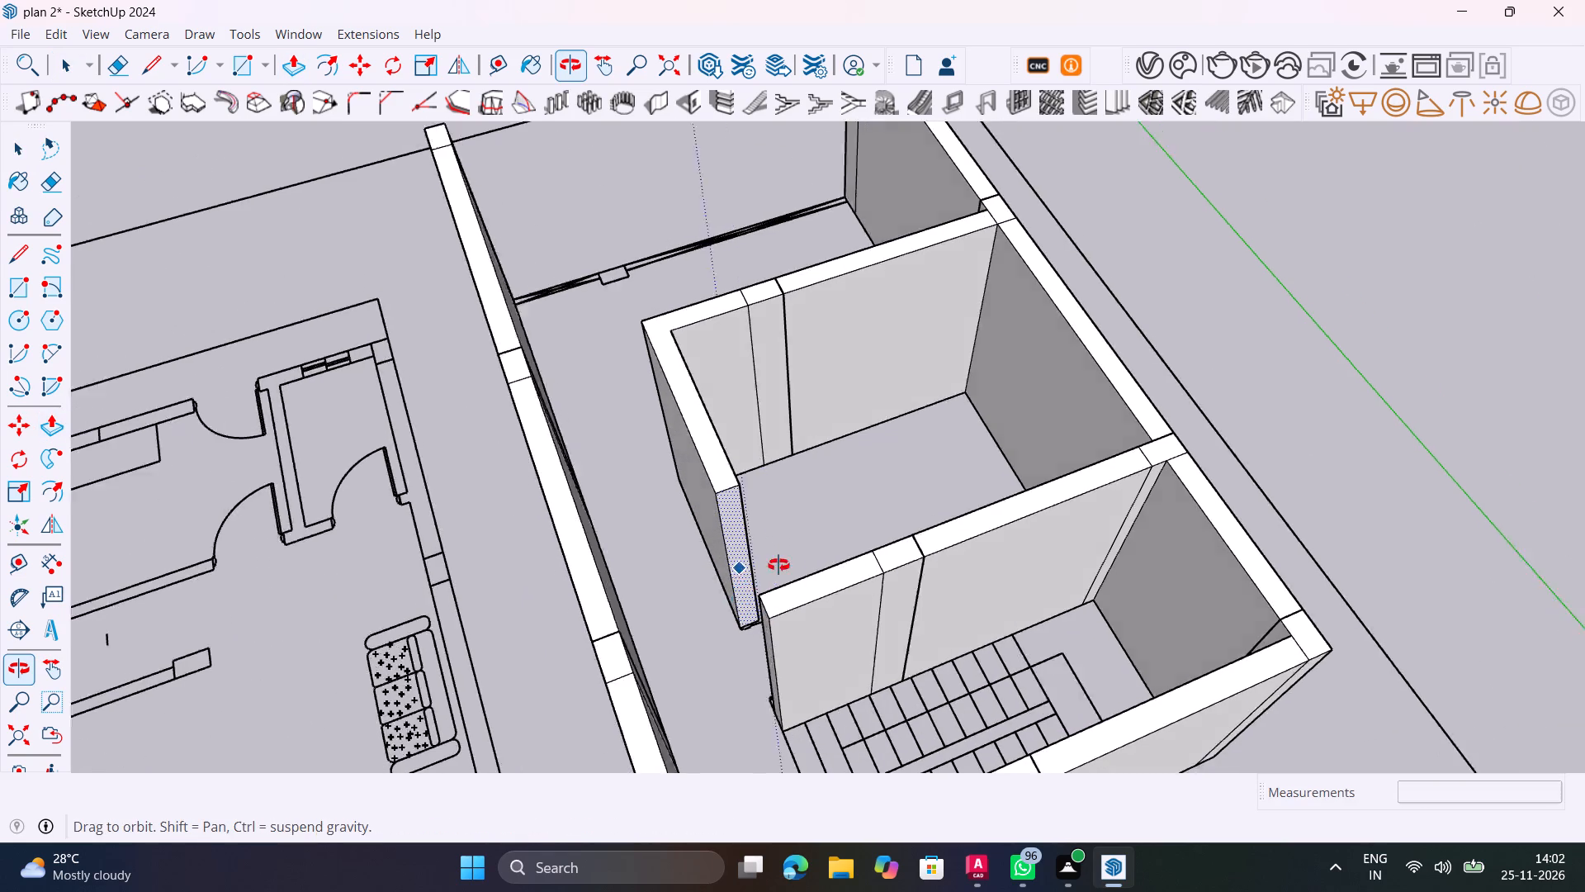
middle_drag(778, 565, 921, 593)
scroll(802, 571, up, 8)
key(space)
Copy the top edge of the extended wall's end face 3' straight down the face.
middle_drag(792, 565, 747, 476)
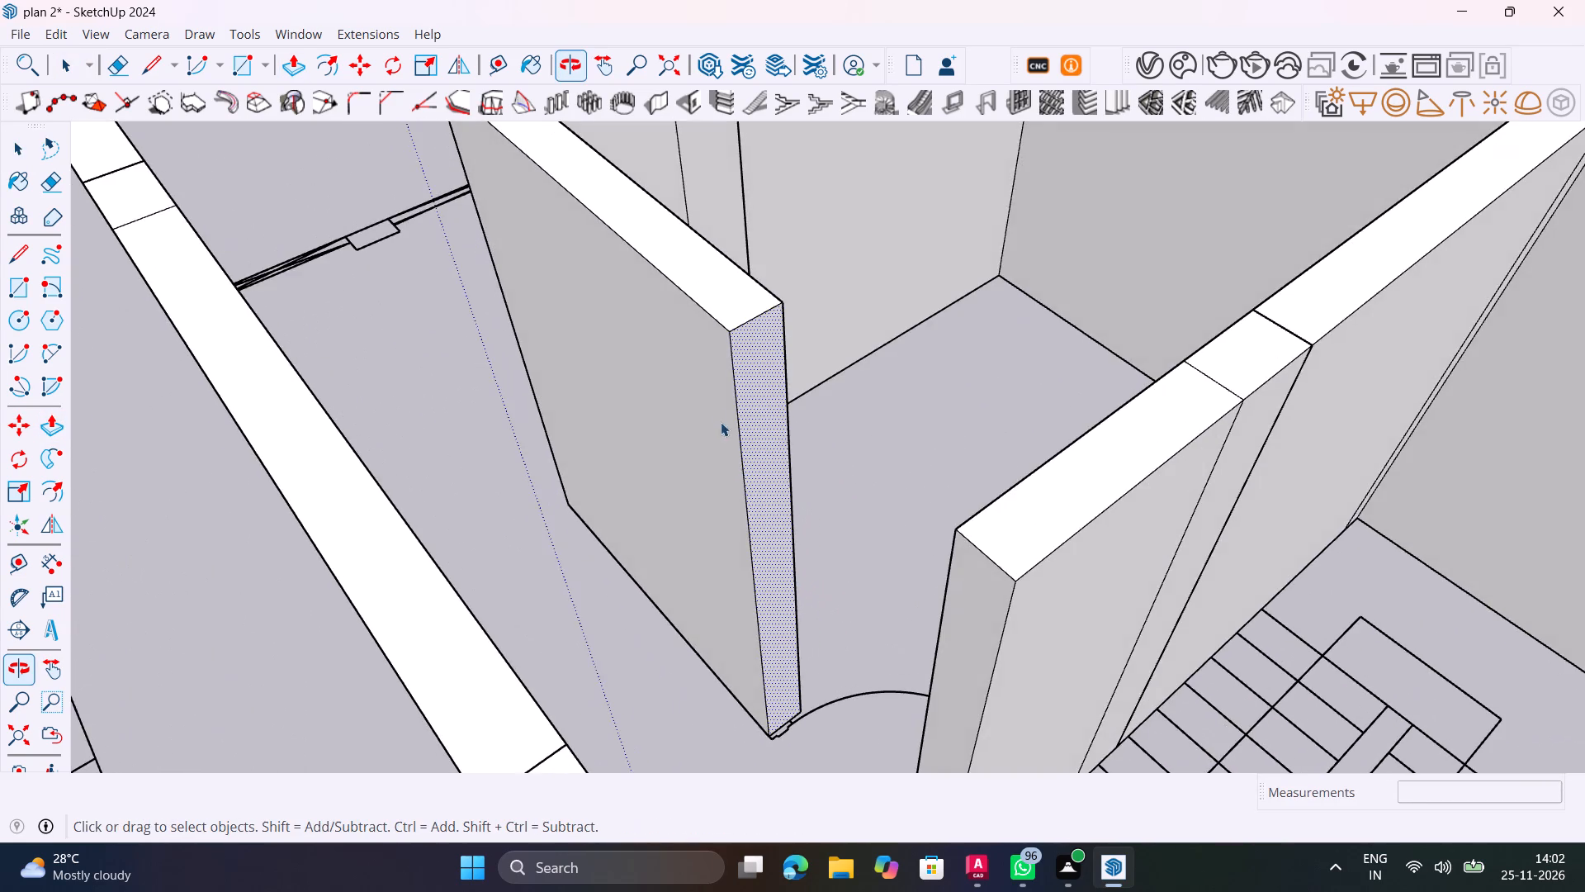
scroll(745, 349, up, 6)
click(759, 292)
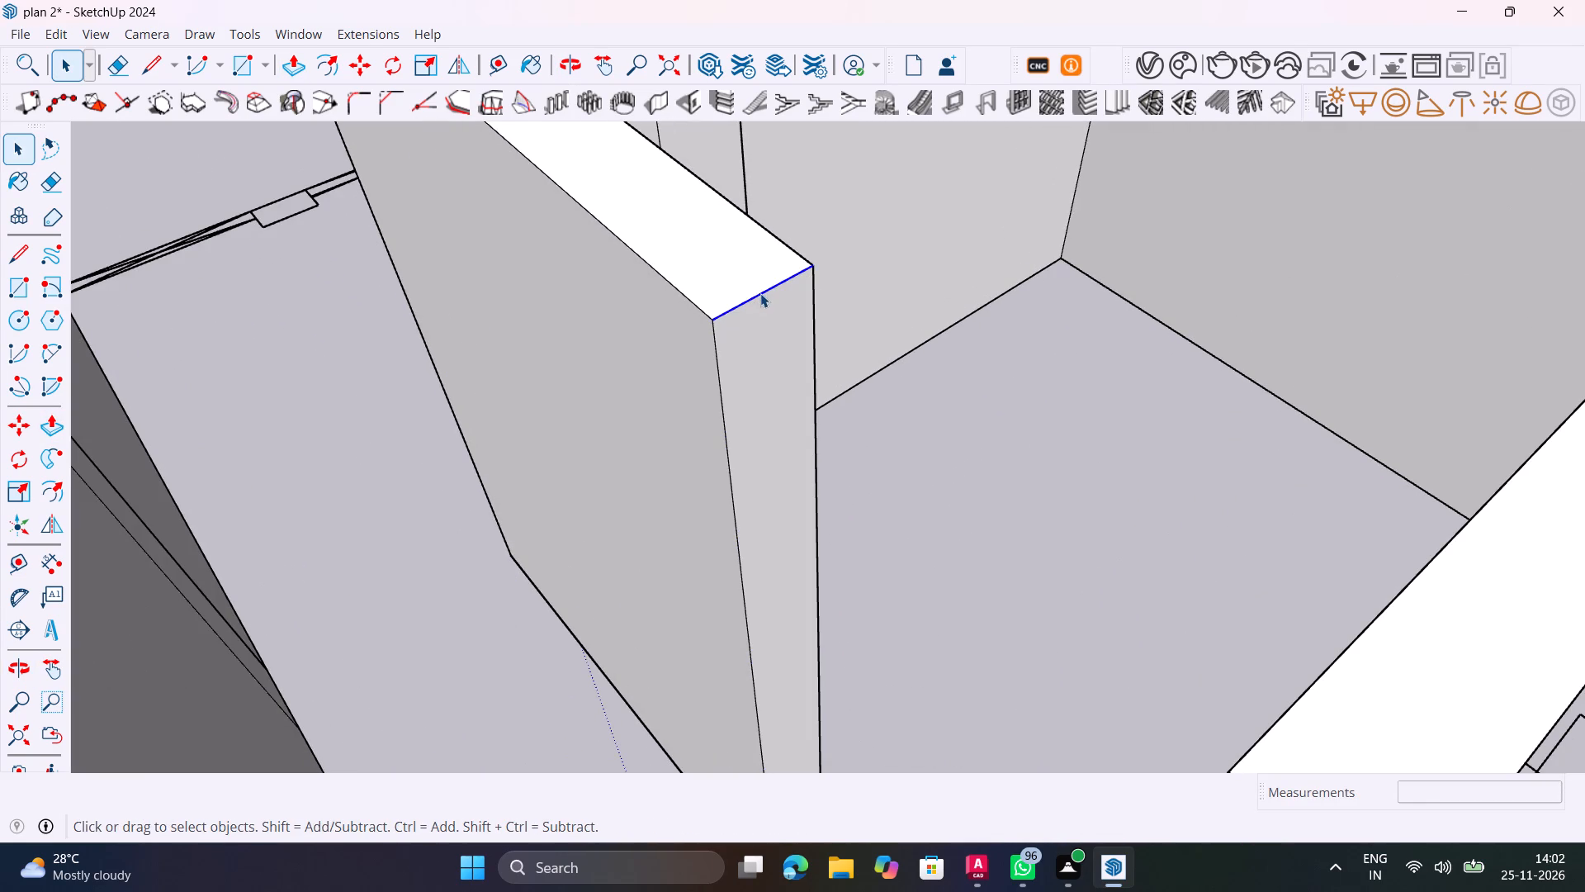
key(m)
click(709, 320)
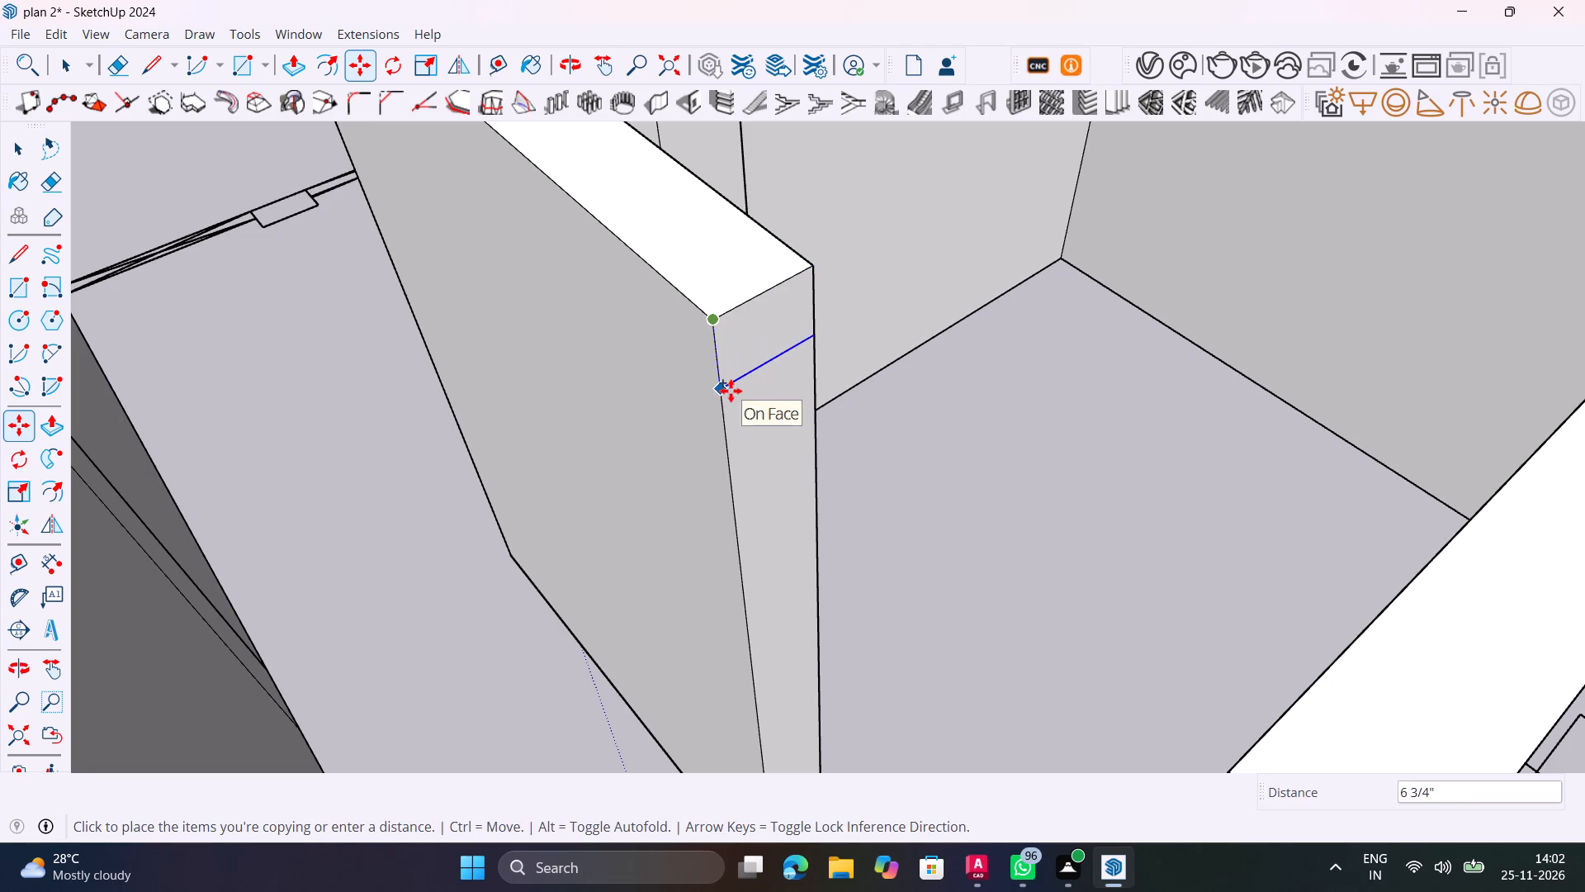
text(3')
key(Return)
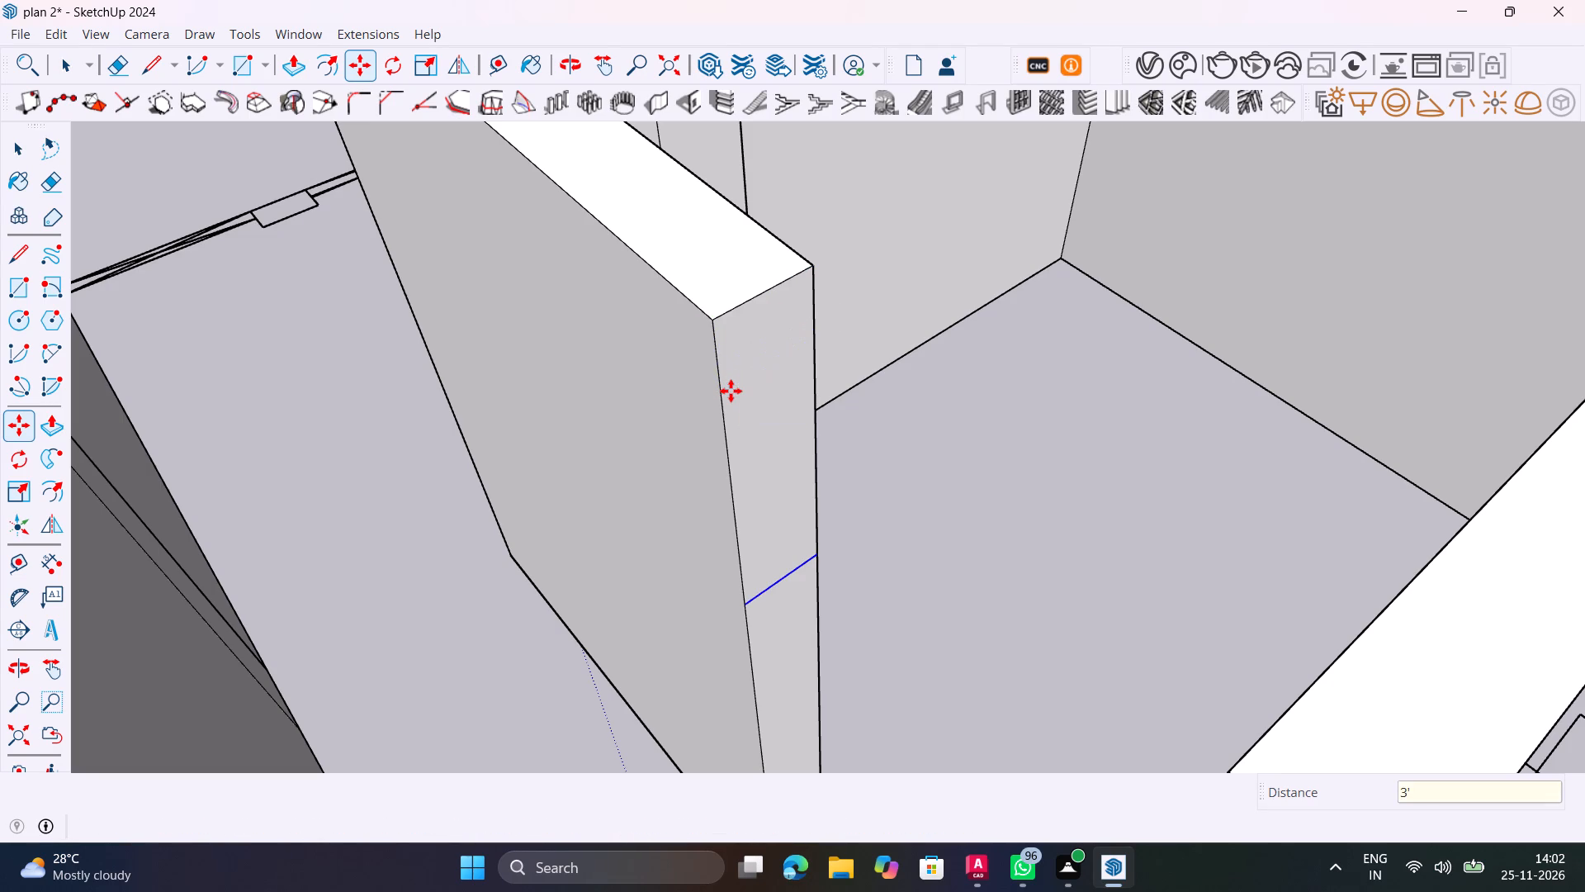
key(space)
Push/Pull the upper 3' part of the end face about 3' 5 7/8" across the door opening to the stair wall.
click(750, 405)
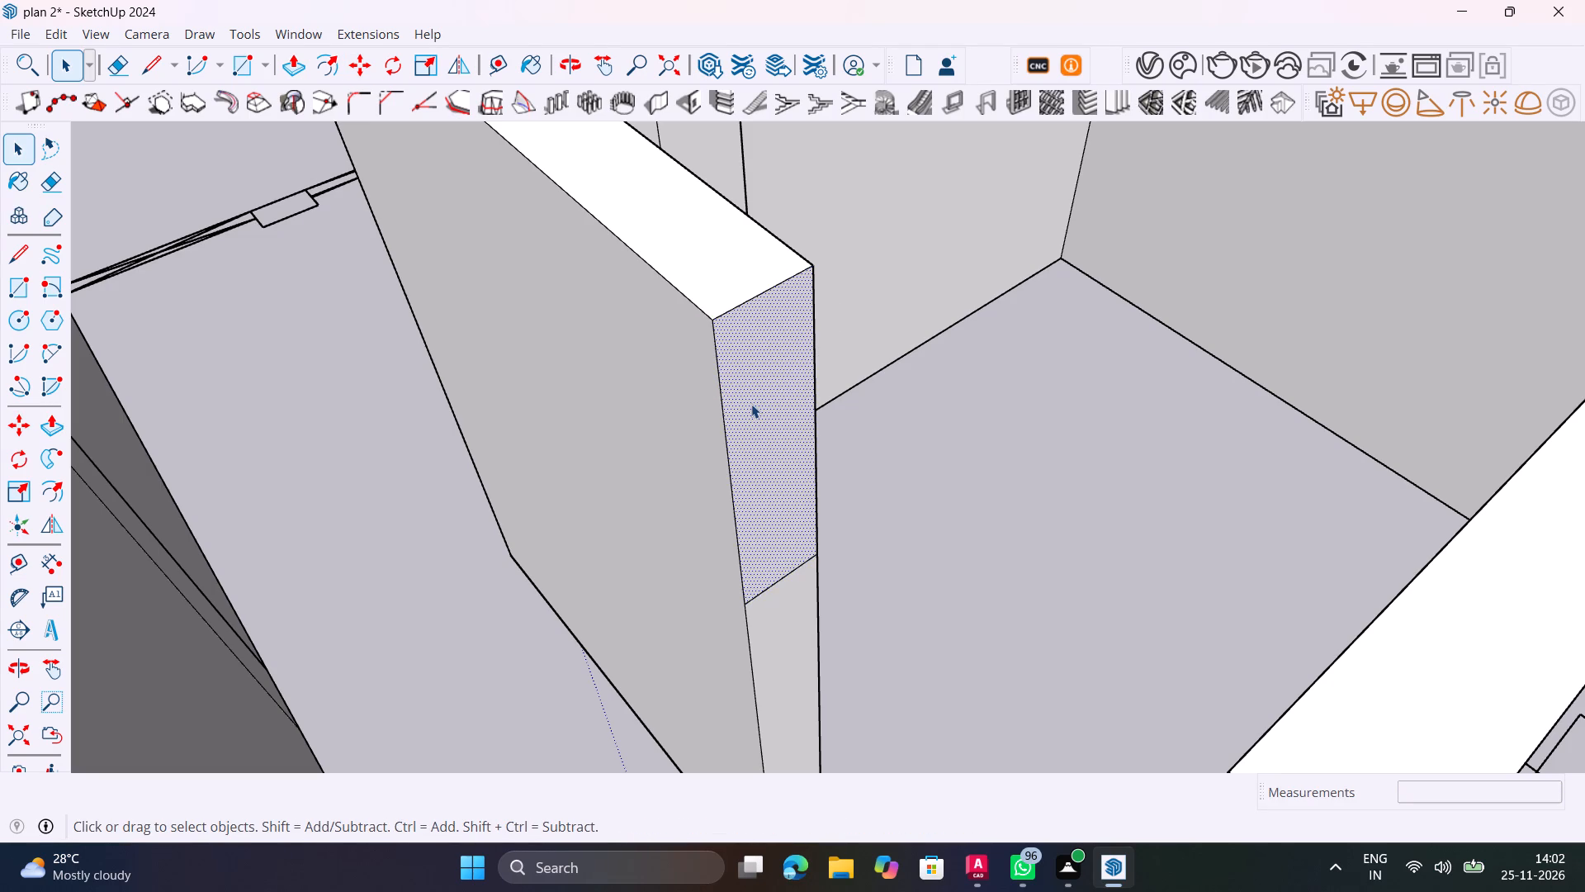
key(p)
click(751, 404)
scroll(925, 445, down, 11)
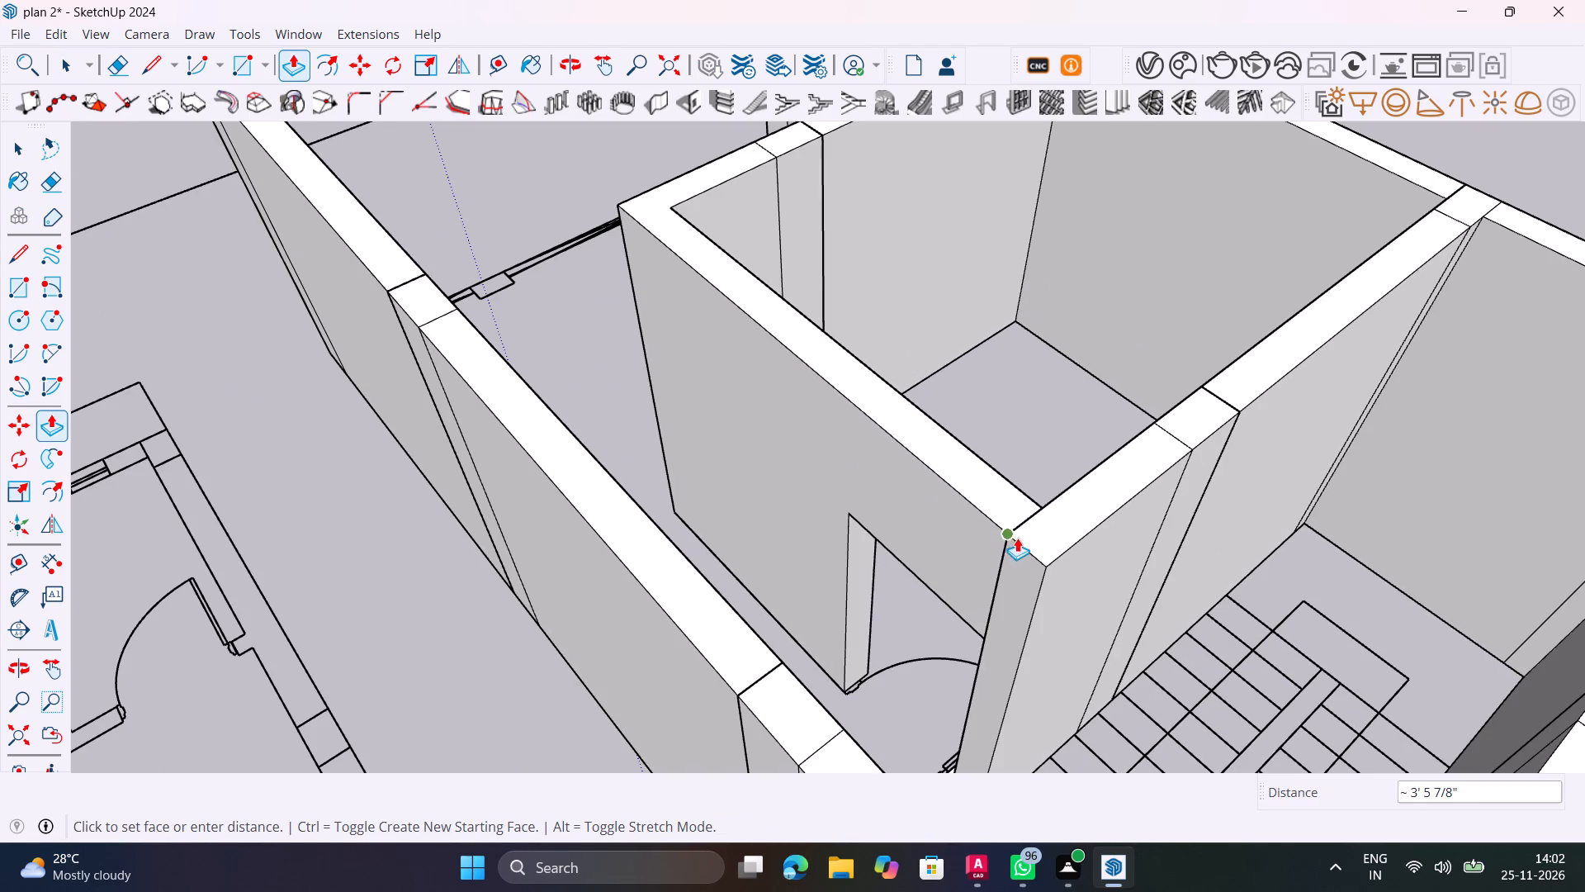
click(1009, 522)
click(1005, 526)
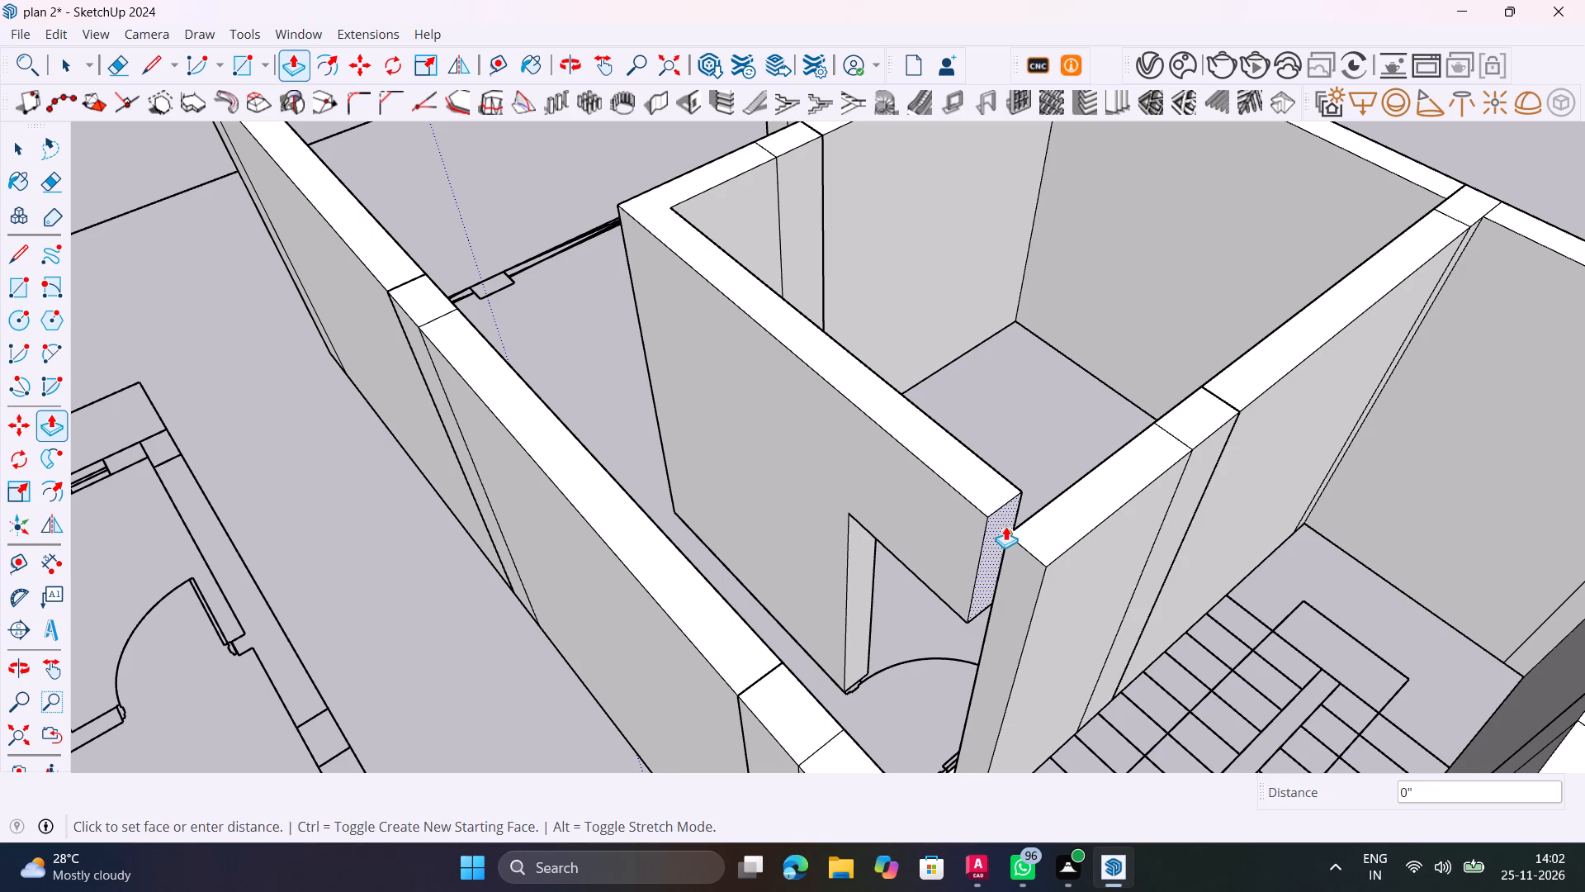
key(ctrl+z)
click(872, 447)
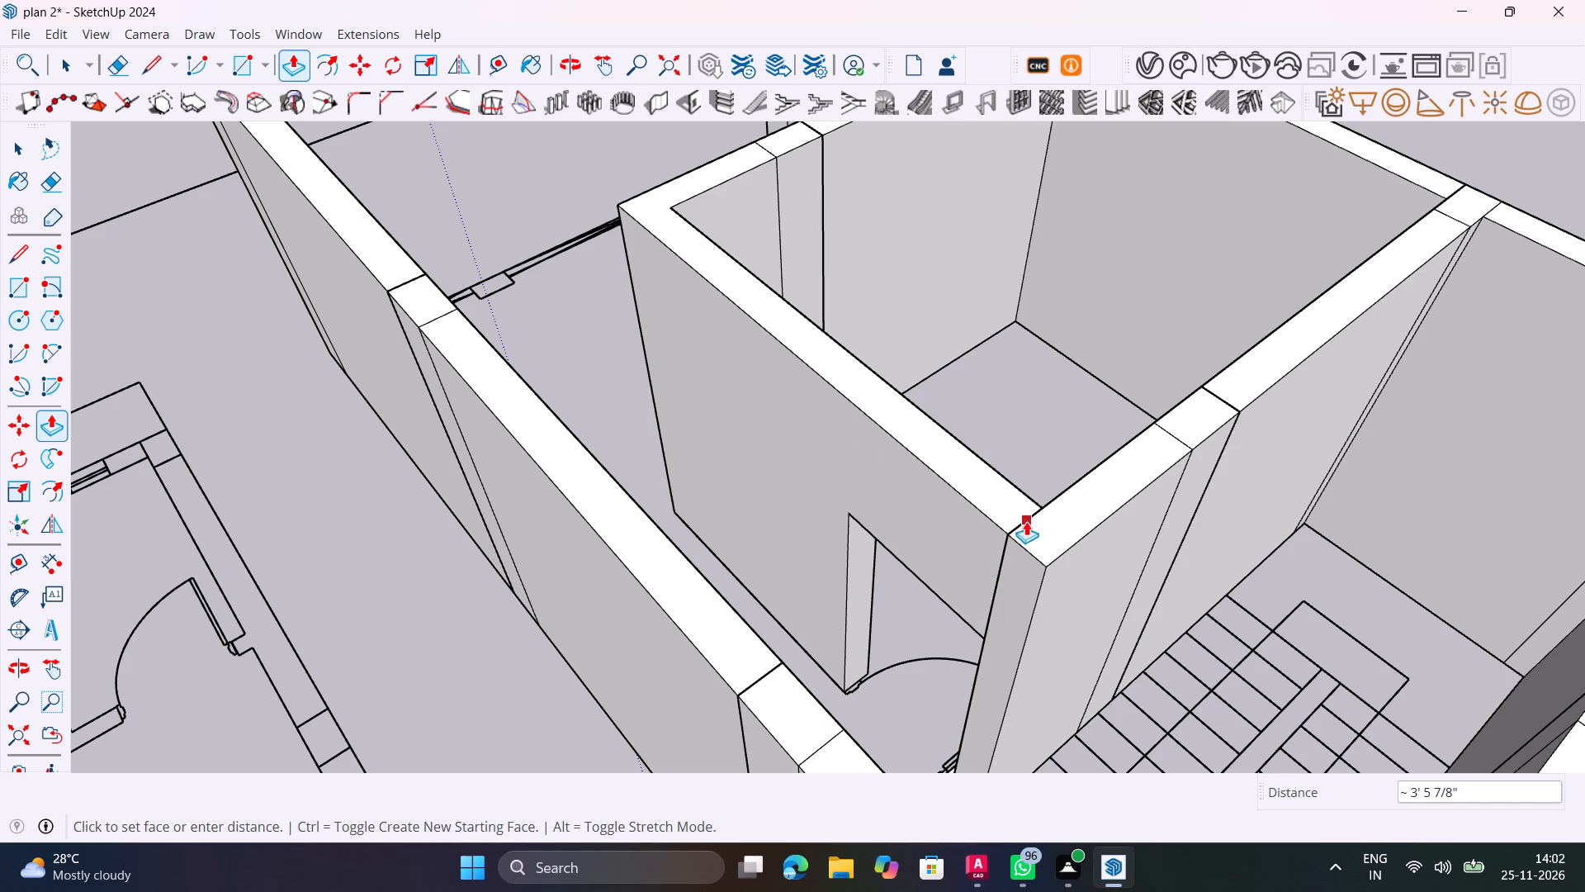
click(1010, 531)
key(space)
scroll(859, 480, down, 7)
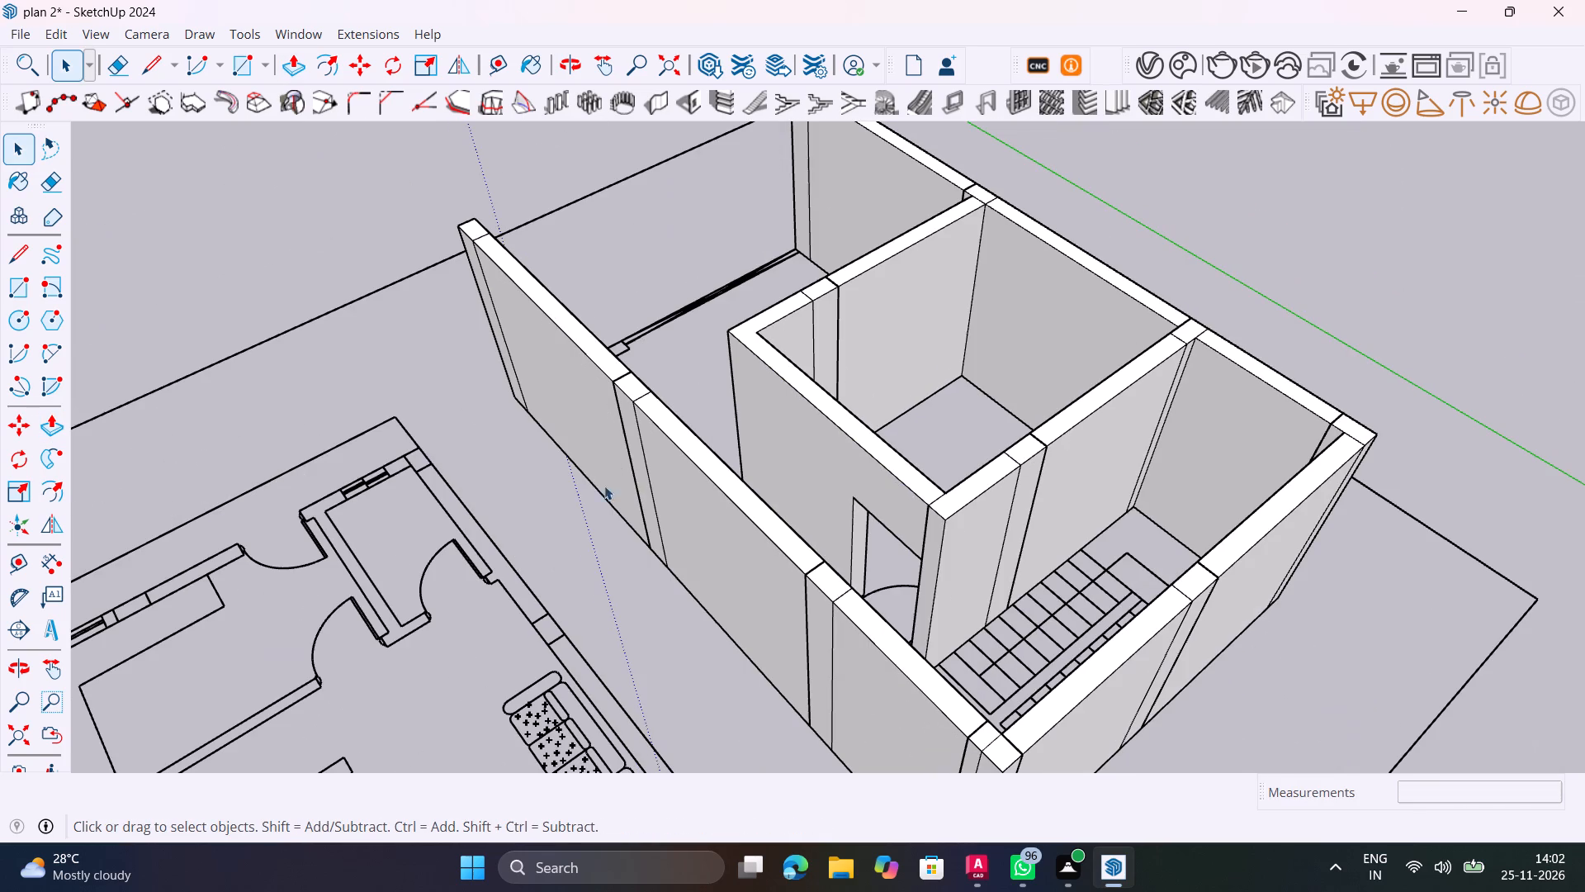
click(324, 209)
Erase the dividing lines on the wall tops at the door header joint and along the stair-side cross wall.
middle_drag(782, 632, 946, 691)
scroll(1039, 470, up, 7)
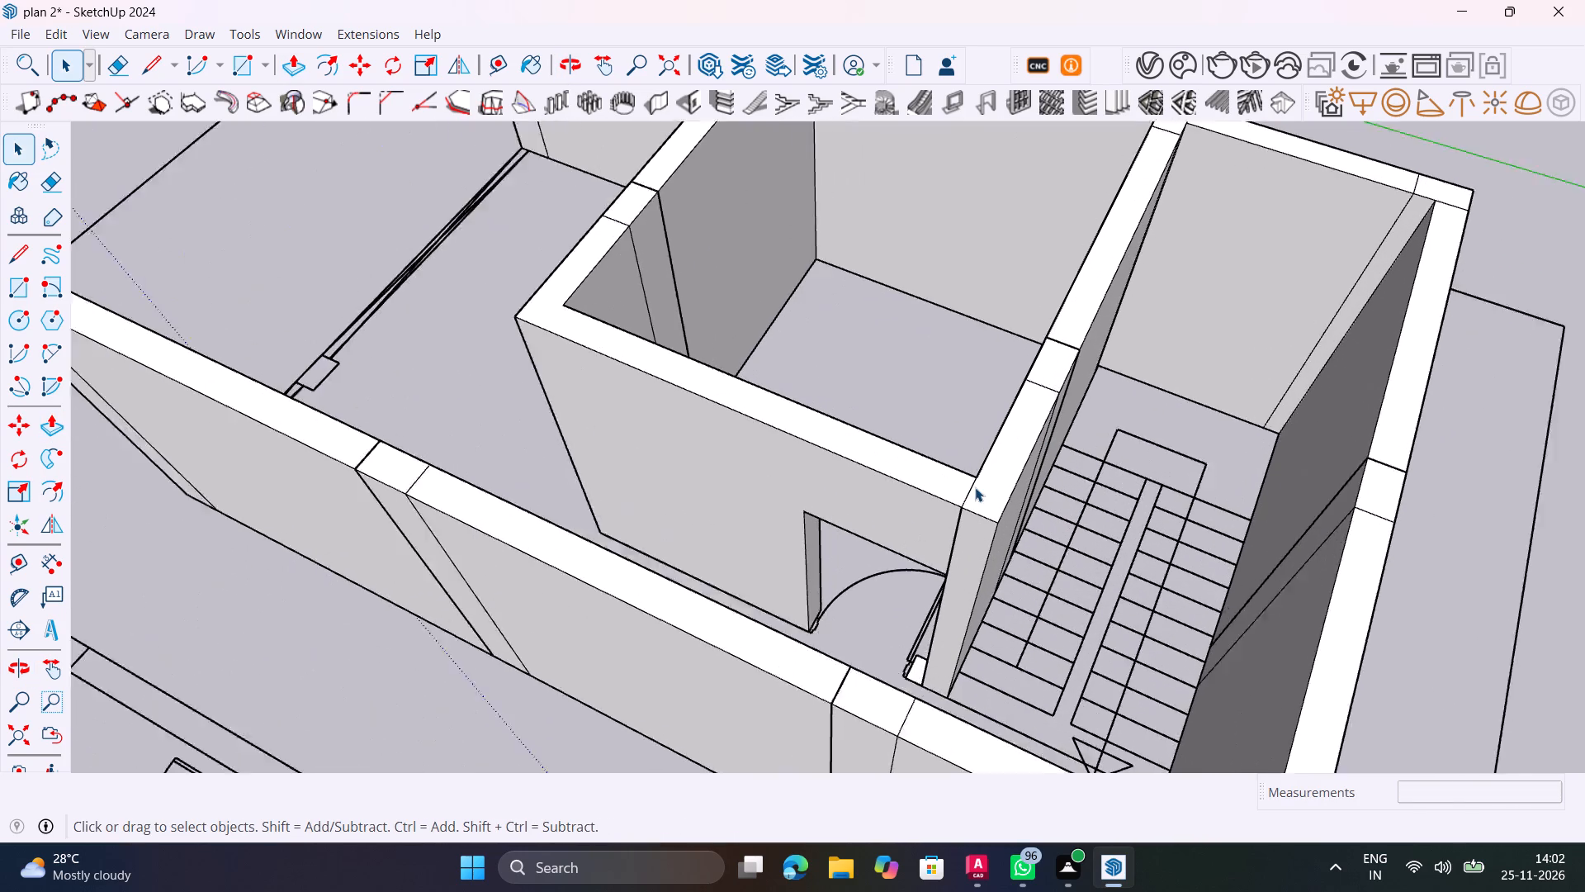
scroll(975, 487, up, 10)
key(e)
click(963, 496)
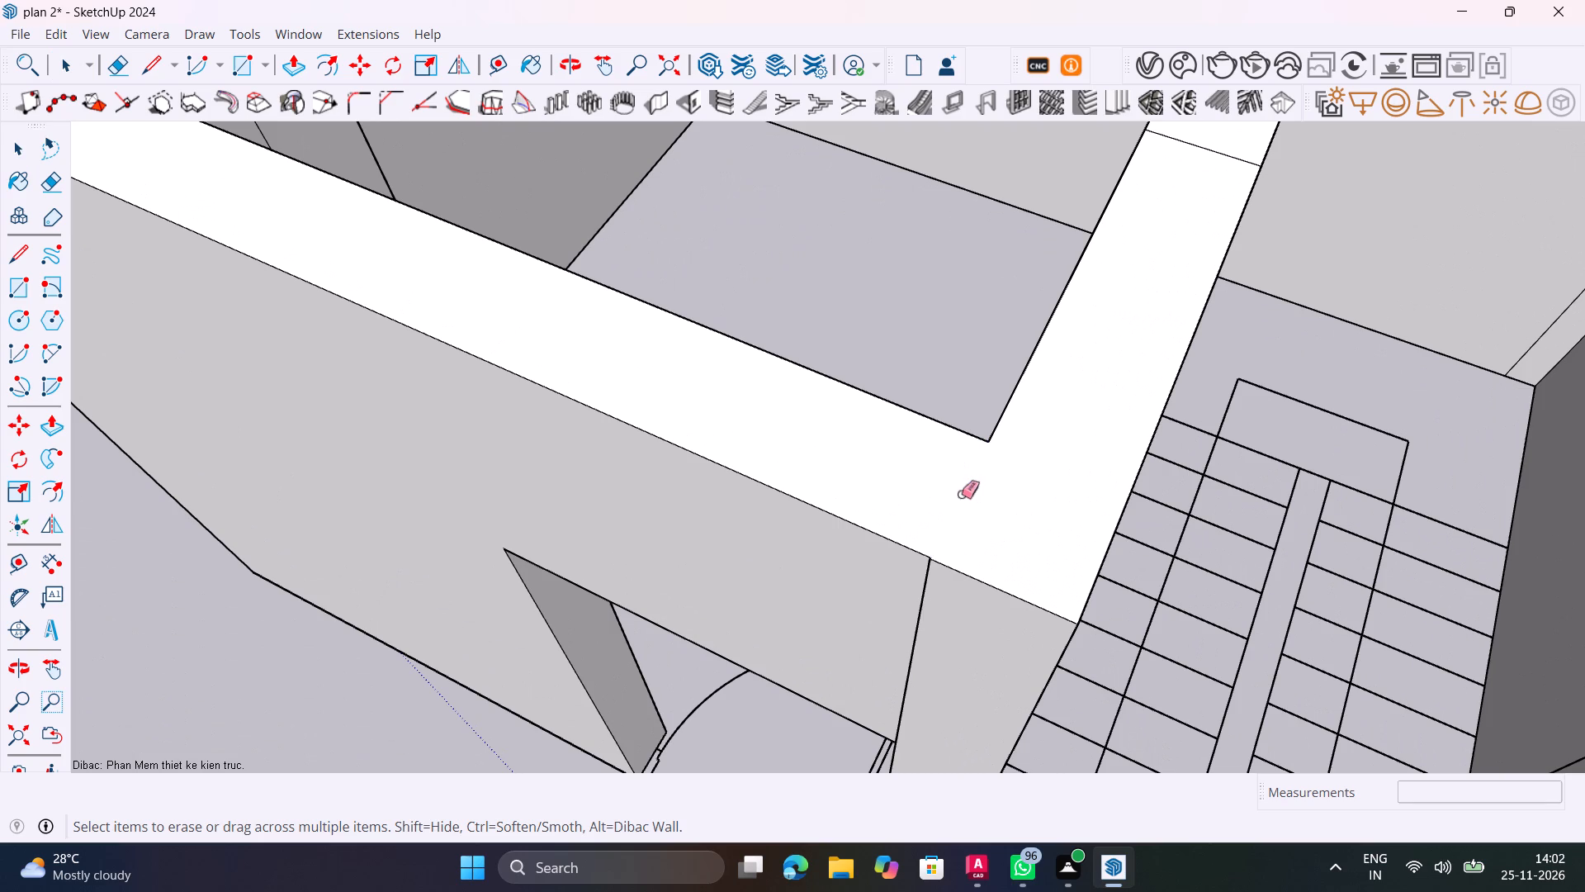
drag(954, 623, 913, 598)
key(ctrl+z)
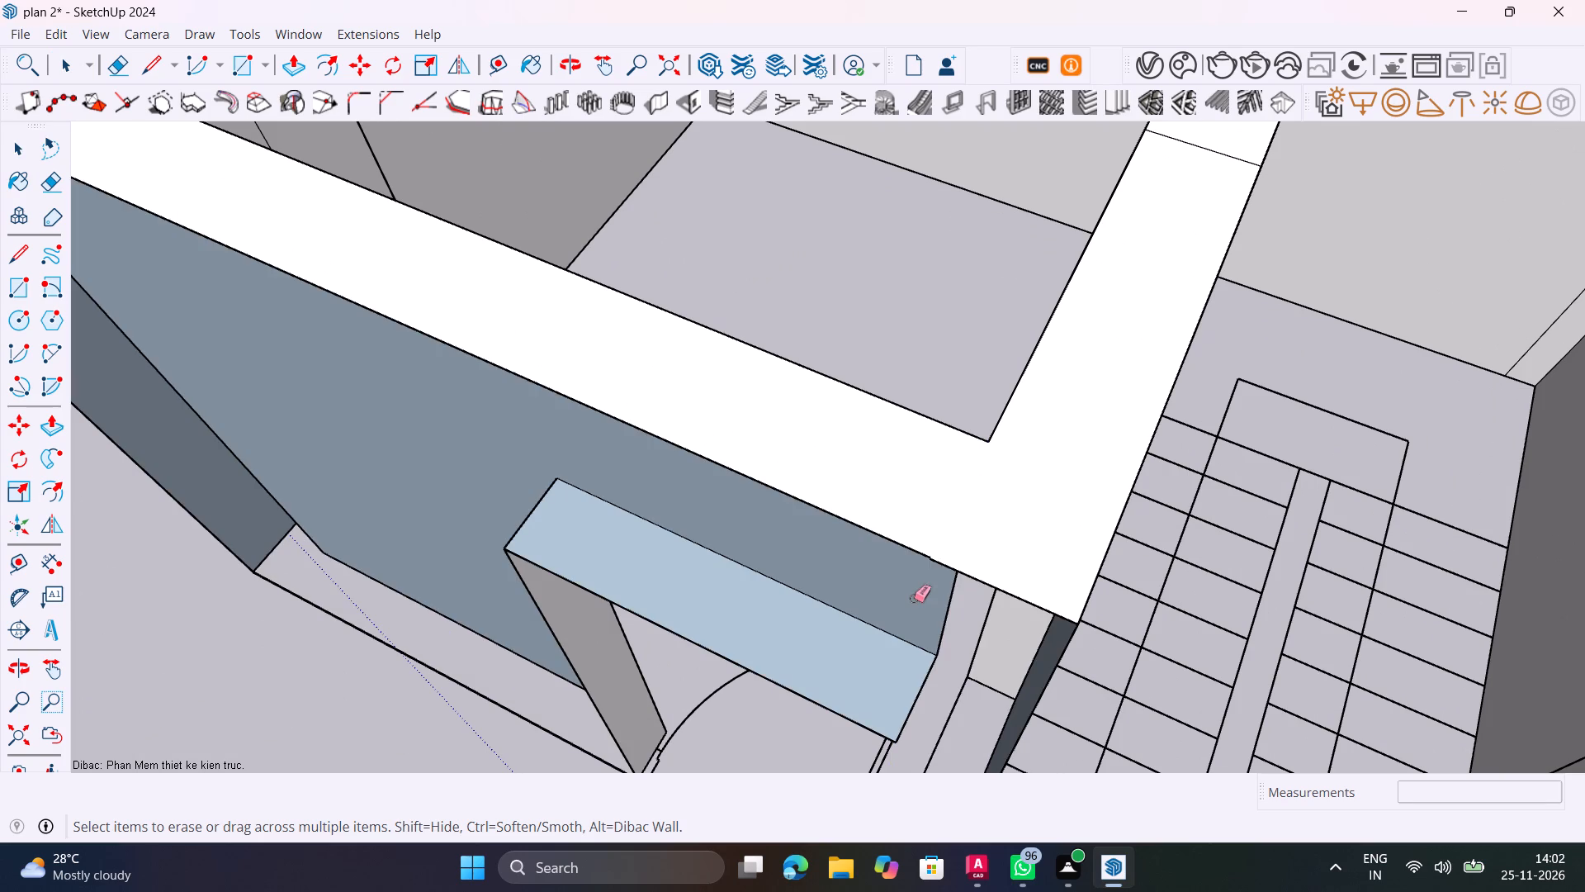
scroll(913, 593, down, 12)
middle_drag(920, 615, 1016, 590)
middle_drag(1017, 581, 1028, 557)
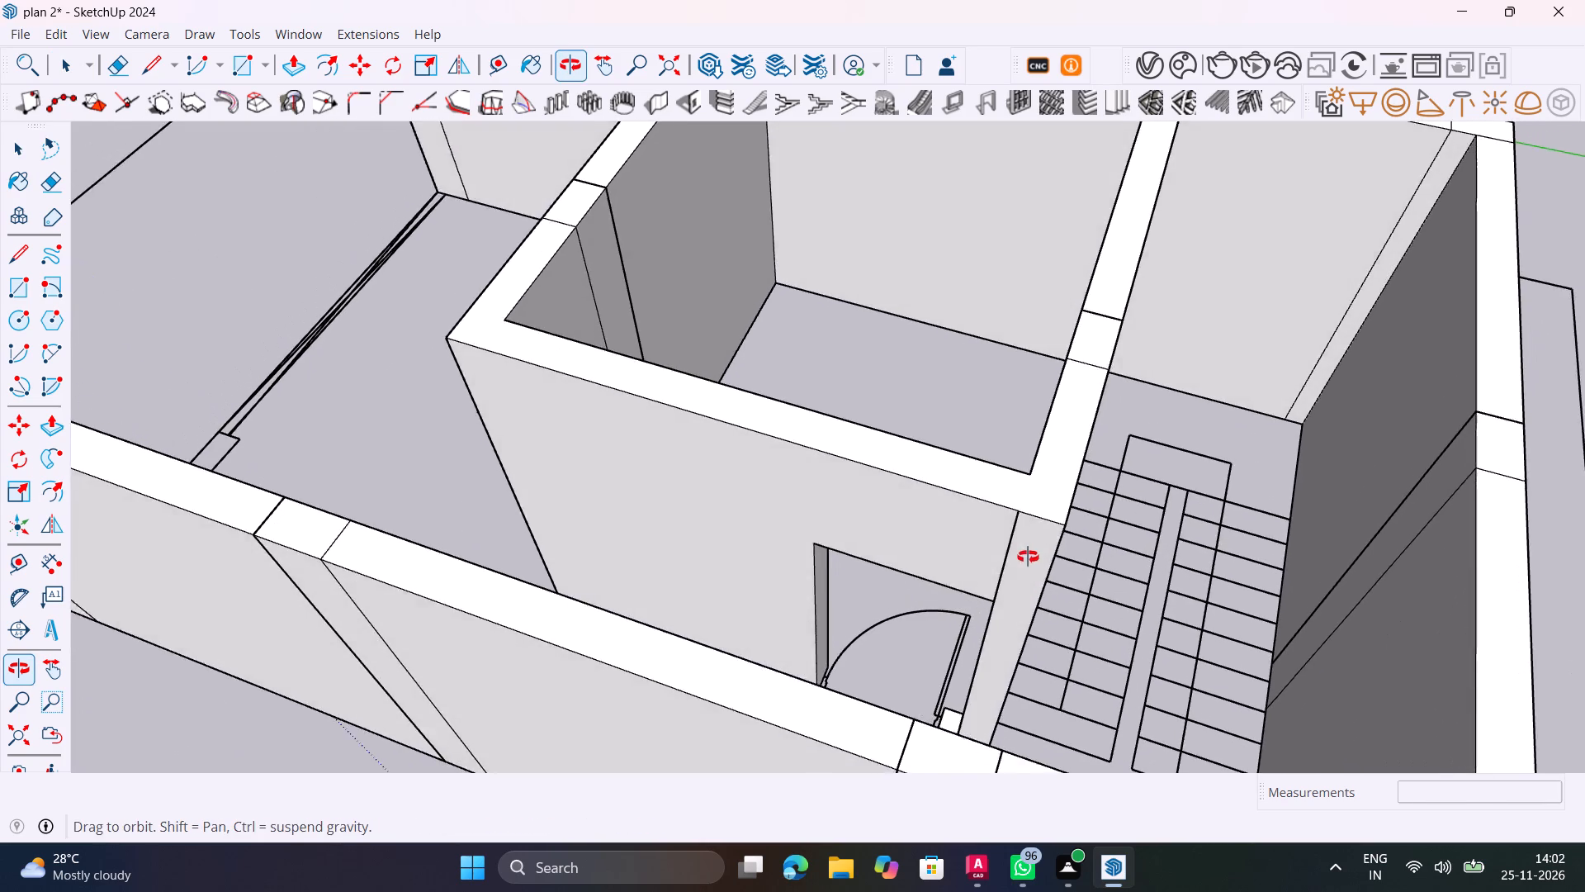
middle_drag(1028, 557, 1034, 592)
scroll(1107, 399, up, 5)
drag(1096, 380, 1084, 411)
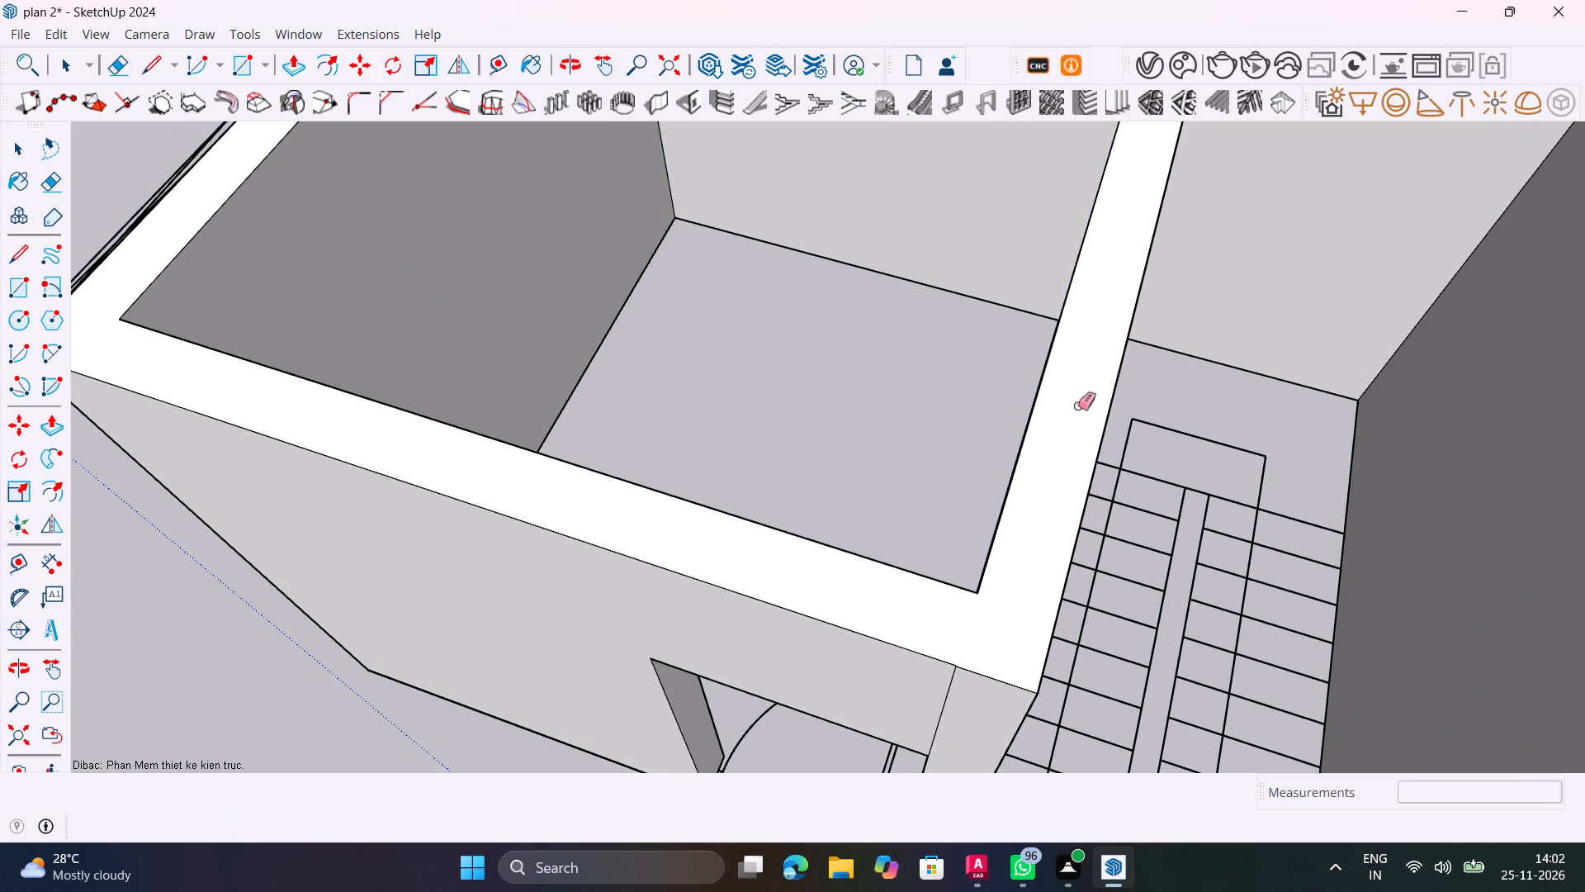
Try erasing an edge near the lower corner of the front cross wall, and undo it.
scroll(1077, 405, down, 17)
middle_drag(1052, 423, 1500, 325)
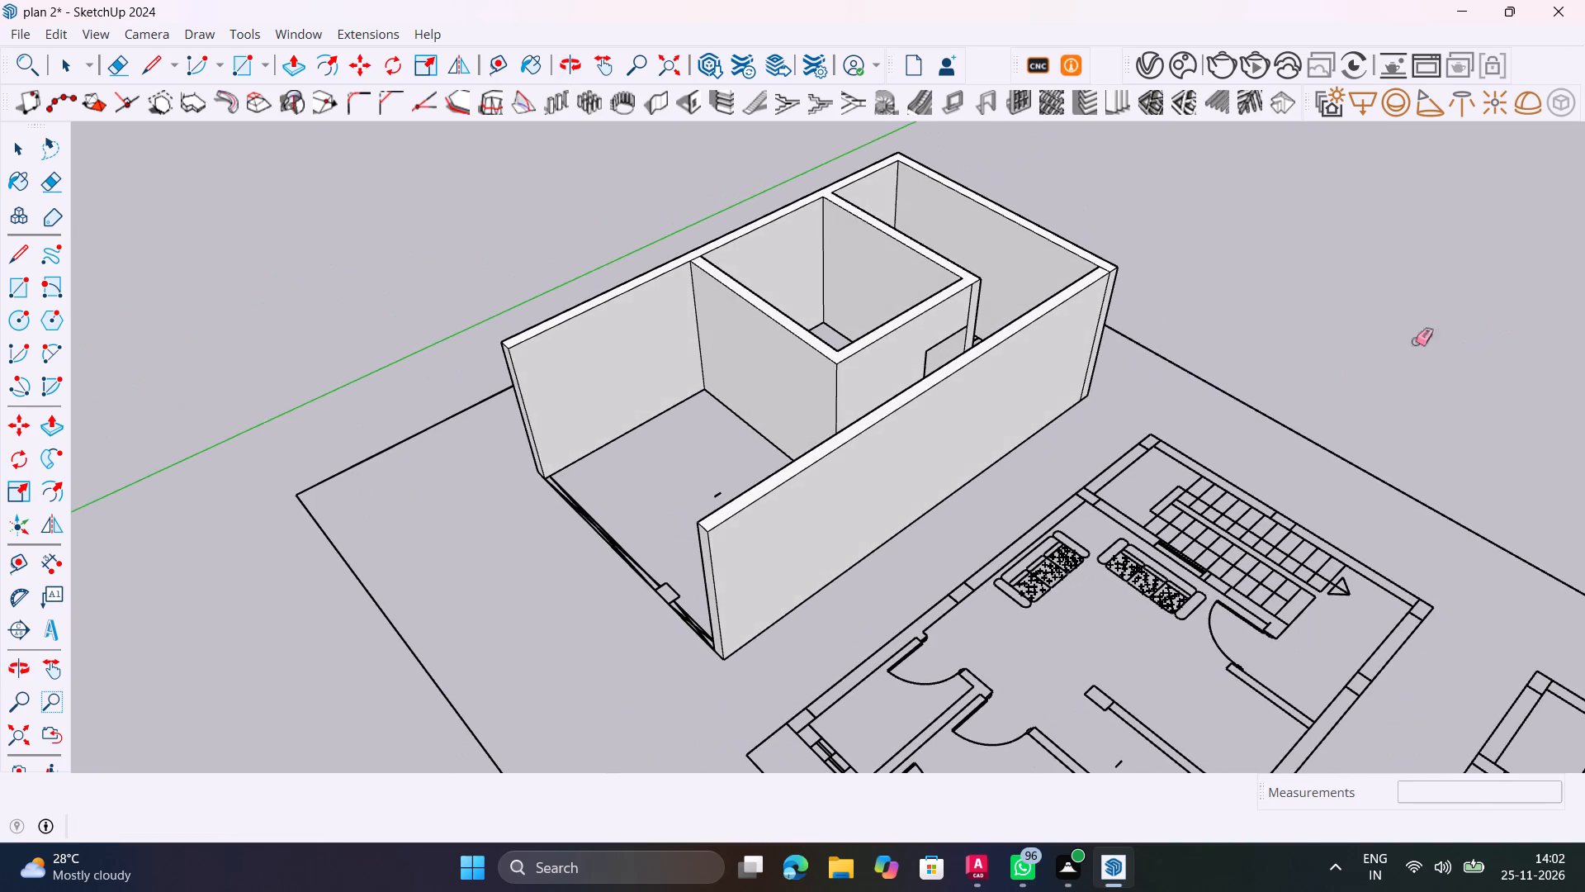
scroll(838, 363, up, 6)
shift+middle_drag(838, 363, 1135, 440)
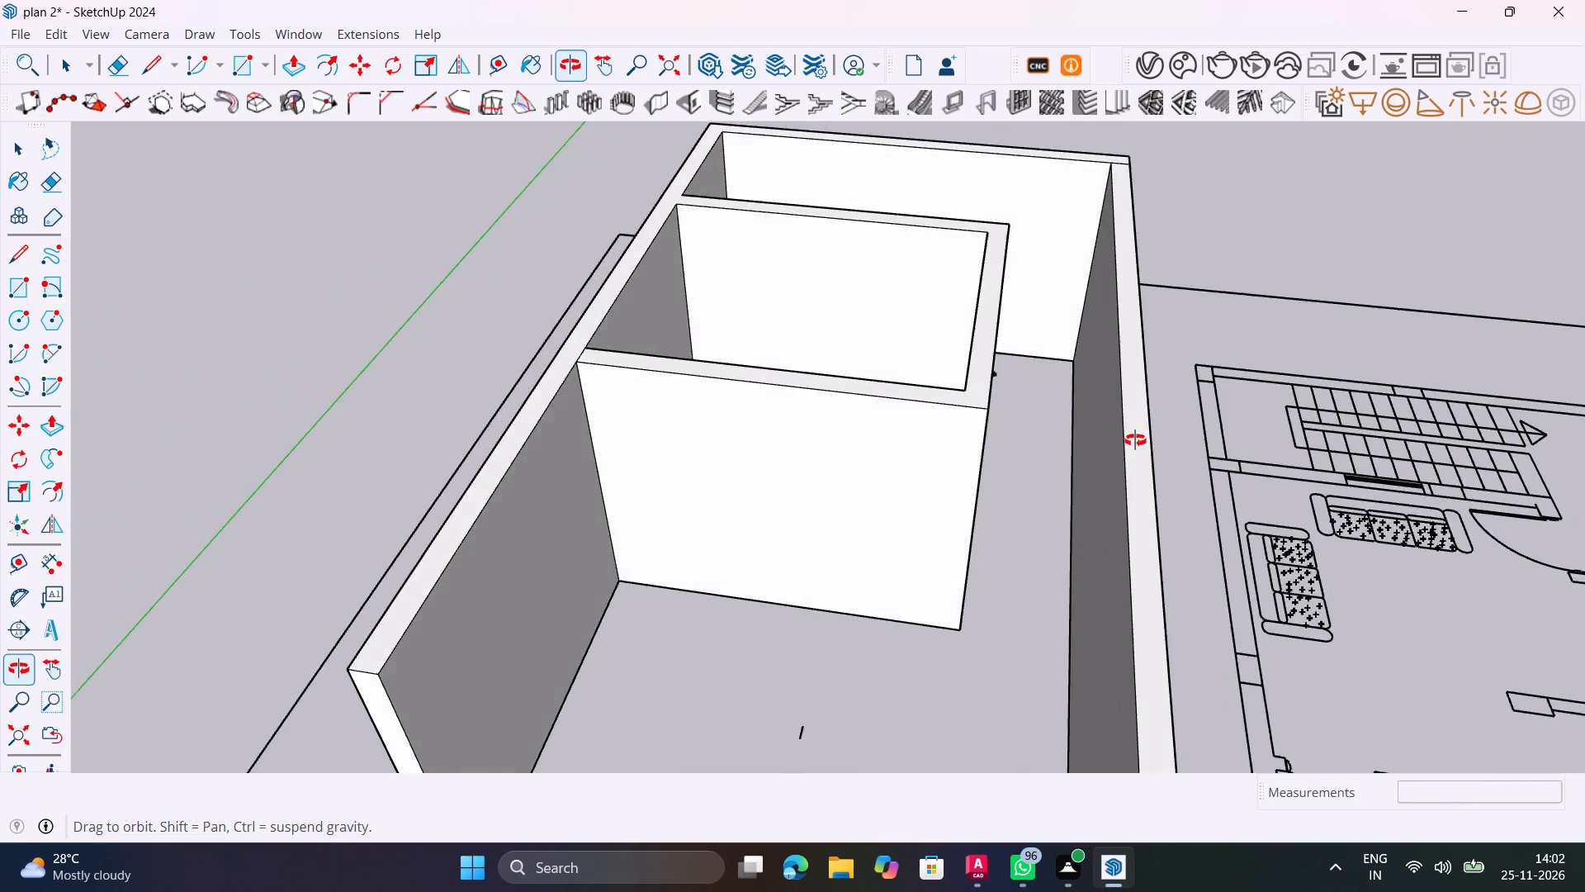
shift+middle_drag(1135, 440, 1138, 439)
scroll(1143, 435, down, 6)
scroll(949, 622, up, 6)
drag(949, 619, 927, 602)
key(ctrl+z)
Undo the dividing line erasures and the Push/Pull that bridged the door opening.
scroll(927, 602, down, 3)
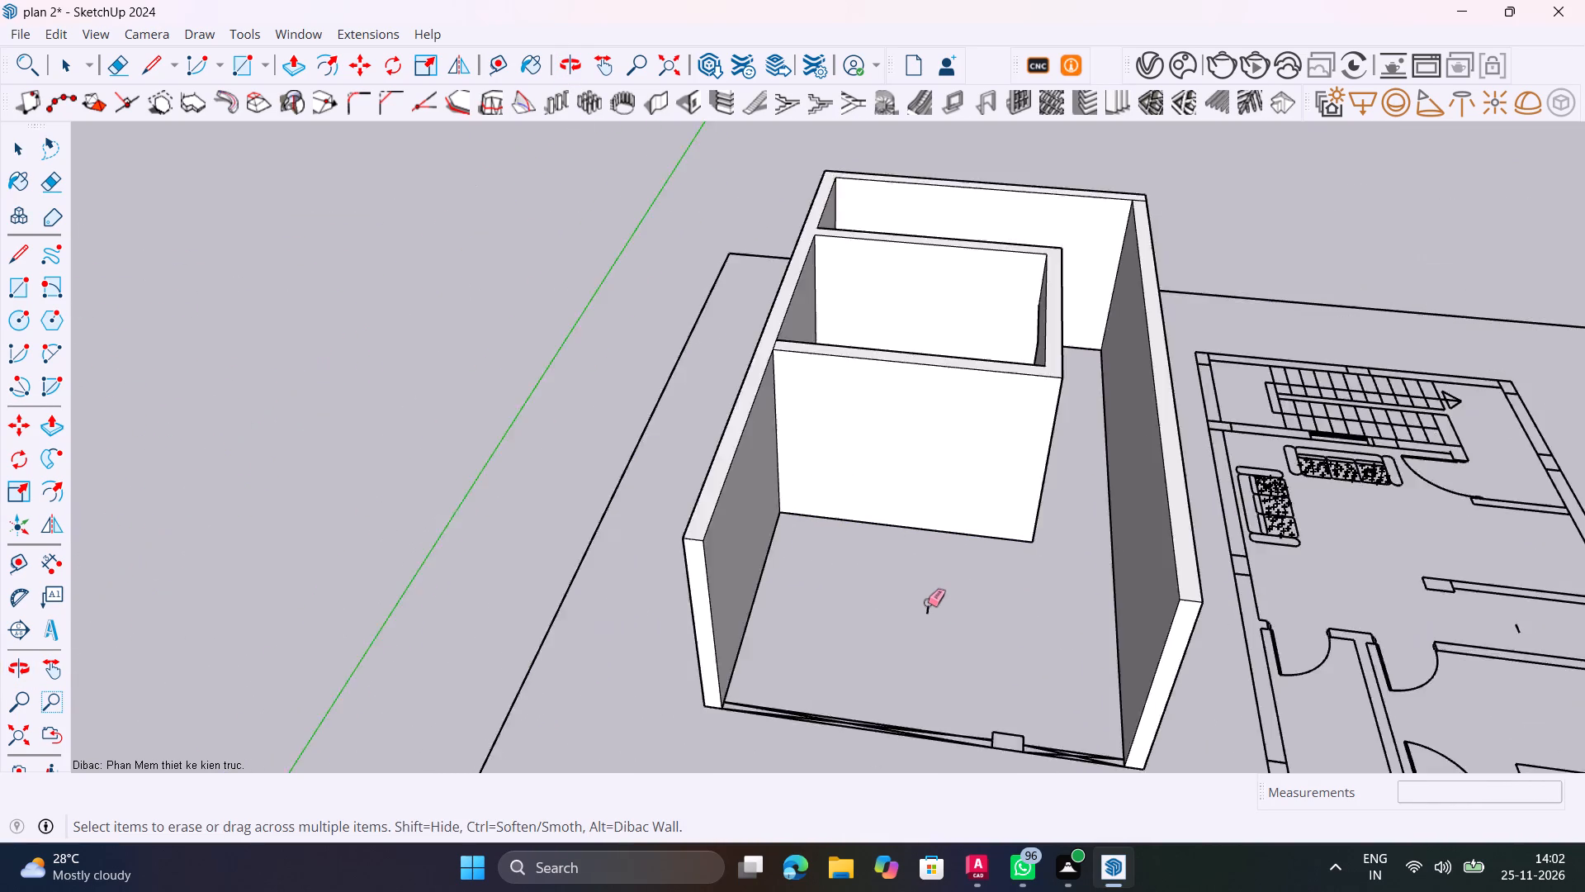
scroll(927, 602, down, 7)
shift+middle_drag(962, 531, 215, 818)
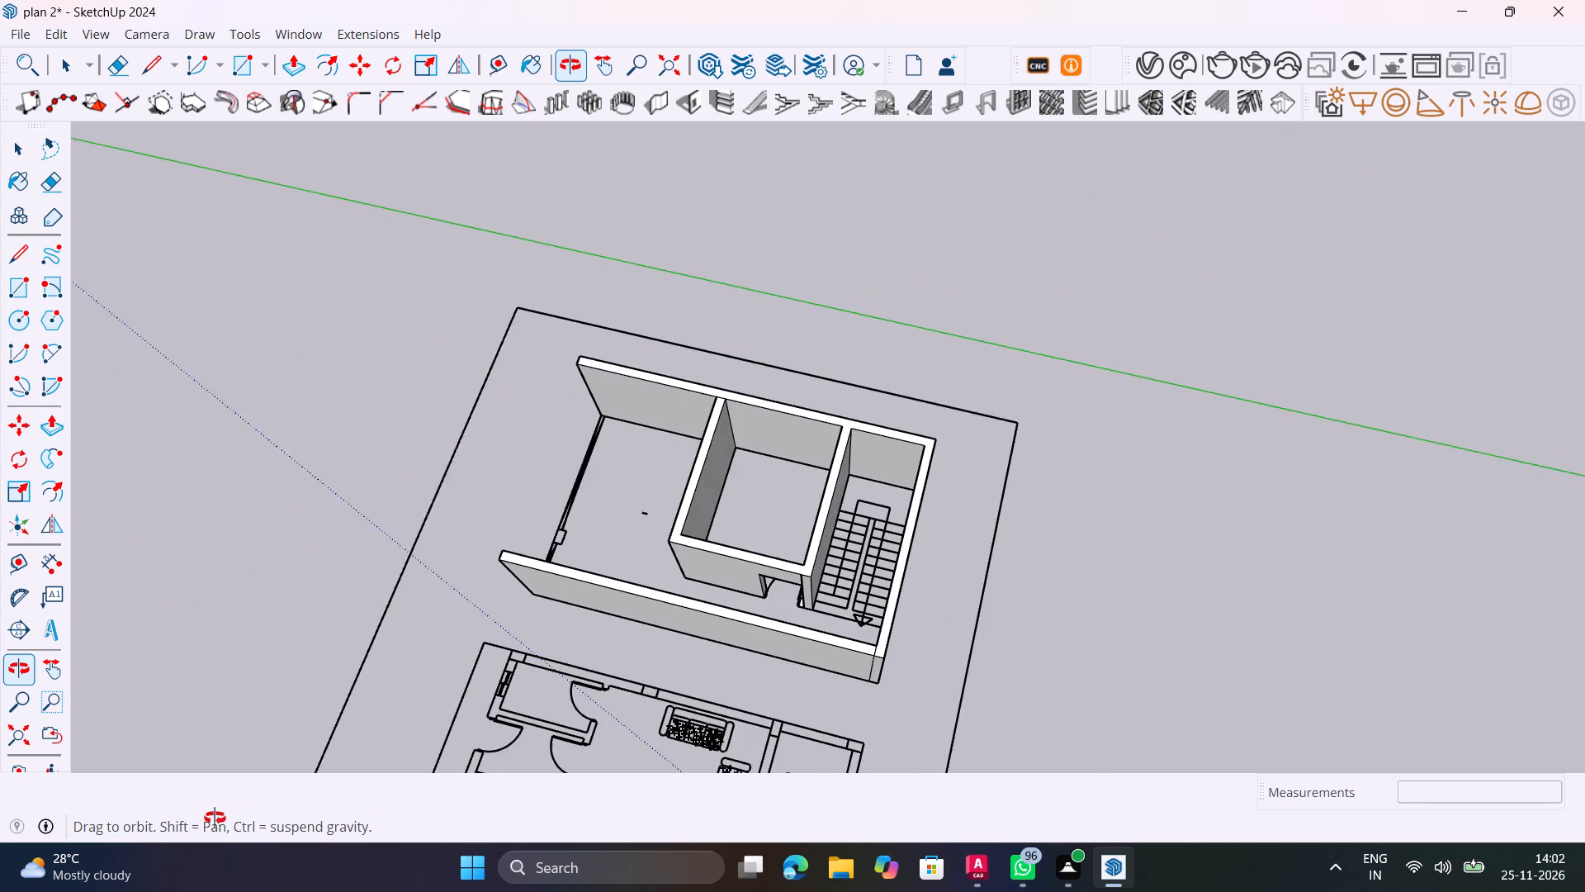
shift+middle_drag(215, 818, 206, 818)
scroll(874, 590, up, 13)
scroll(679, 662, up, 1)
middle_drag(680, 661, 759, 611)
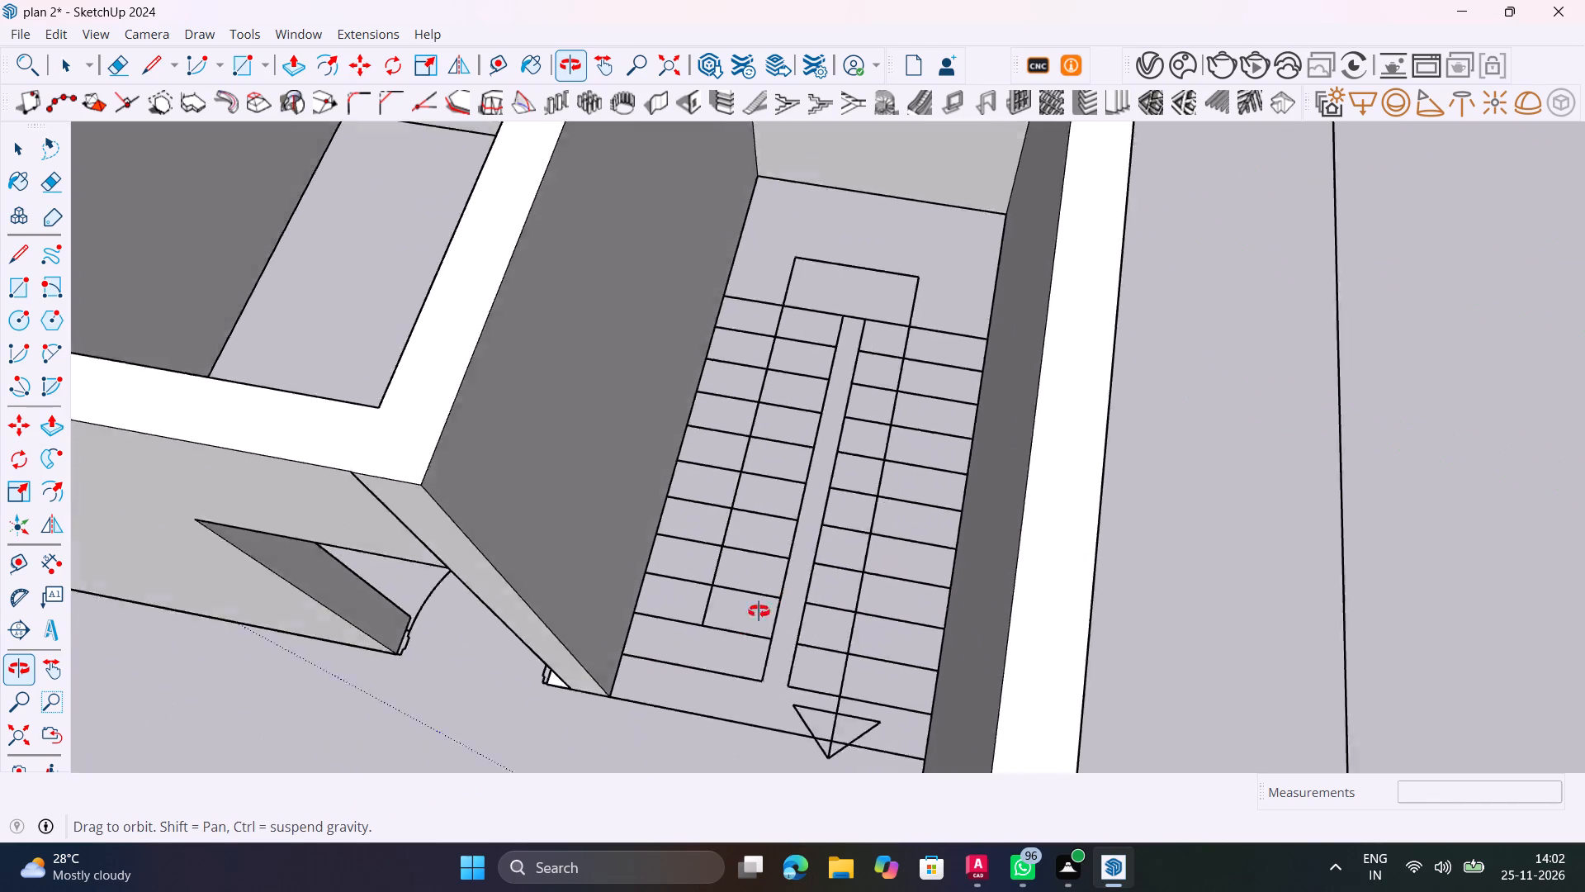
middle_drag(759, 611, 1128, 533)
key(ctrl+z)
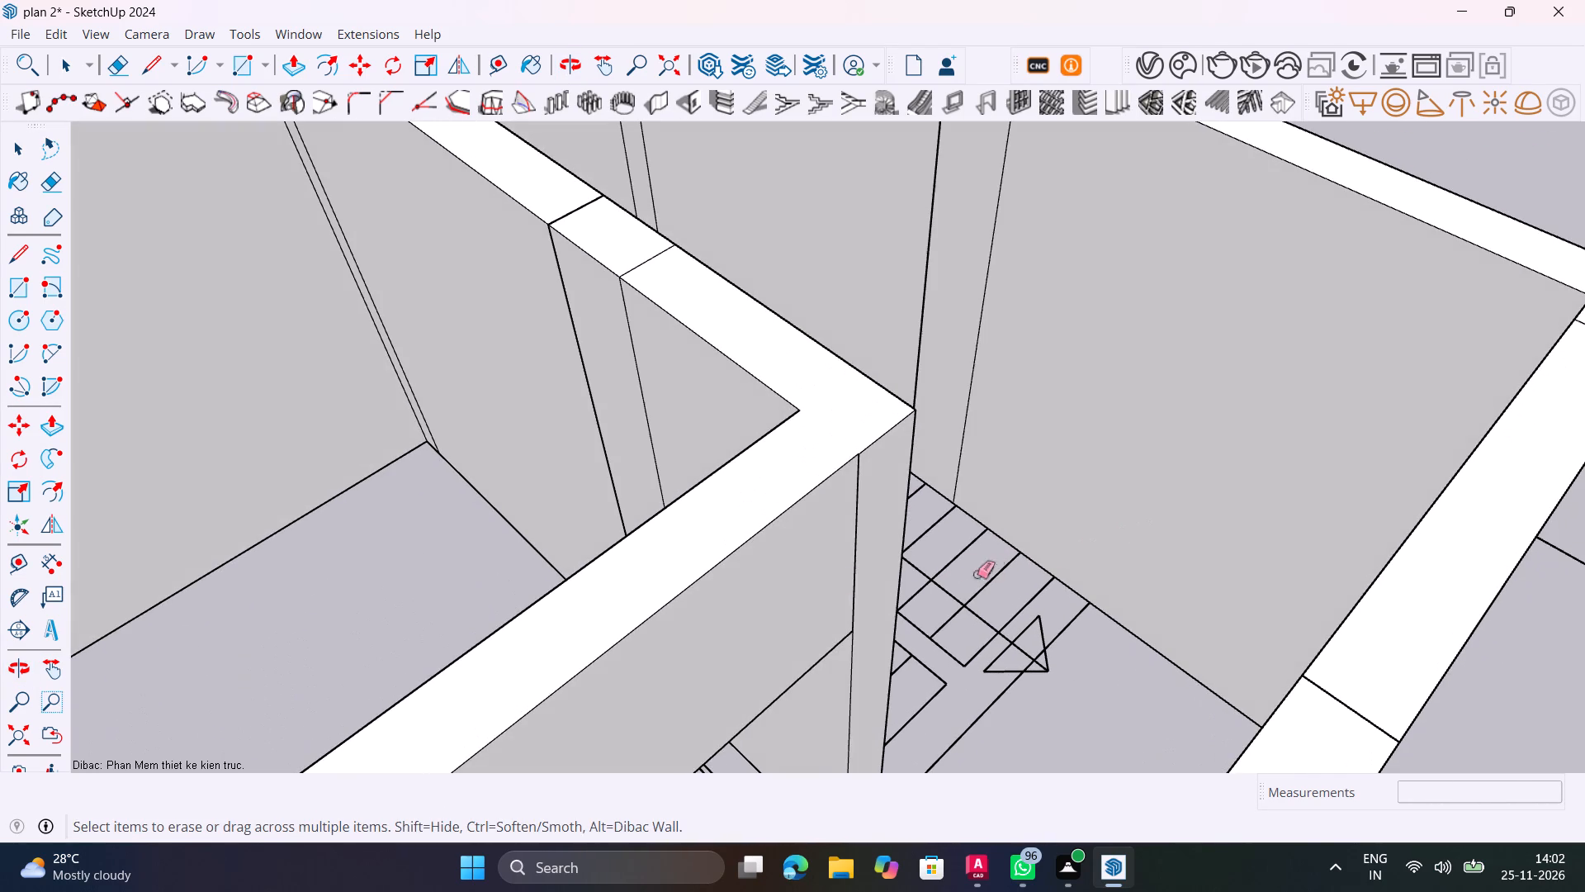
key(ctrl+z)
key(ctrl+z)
Push/Pull the small jamb face between the door and the stair wall up 10', level with the wall top.
scroll(826, 586, down, 6)
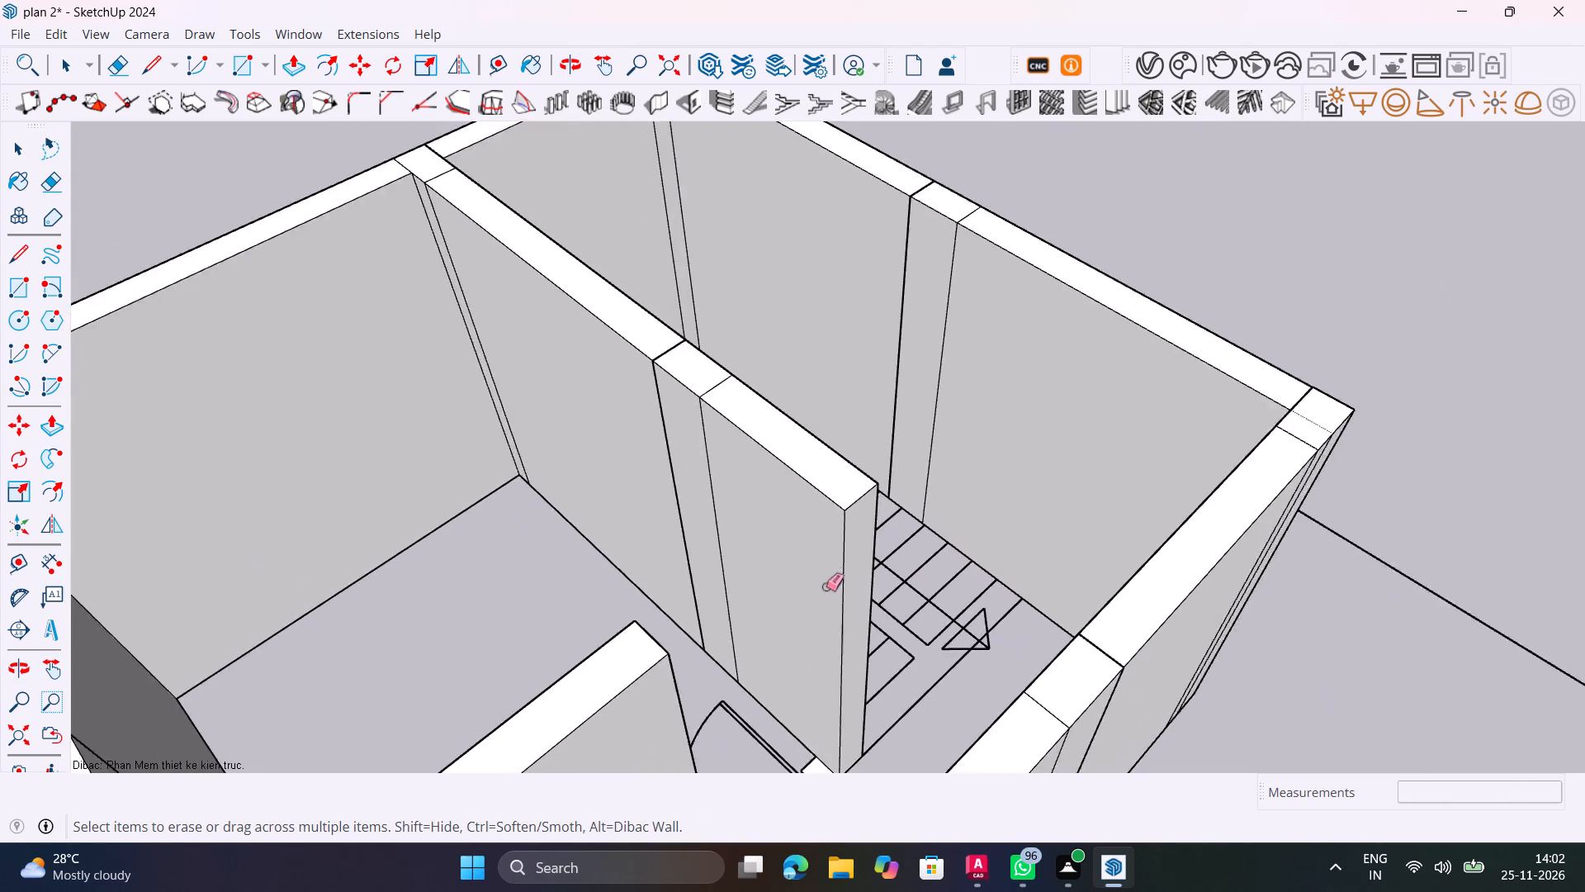
scroll(826, 586, down, 3)
shift+middle_drag(851, 635, 836, 458)
shift+scroll(835, 459, up, 1)
middle_drag(822, 534, 870, 667)
scroll(870, 667, up, 1)
scroll(852, 562, up, 7)
key(space)
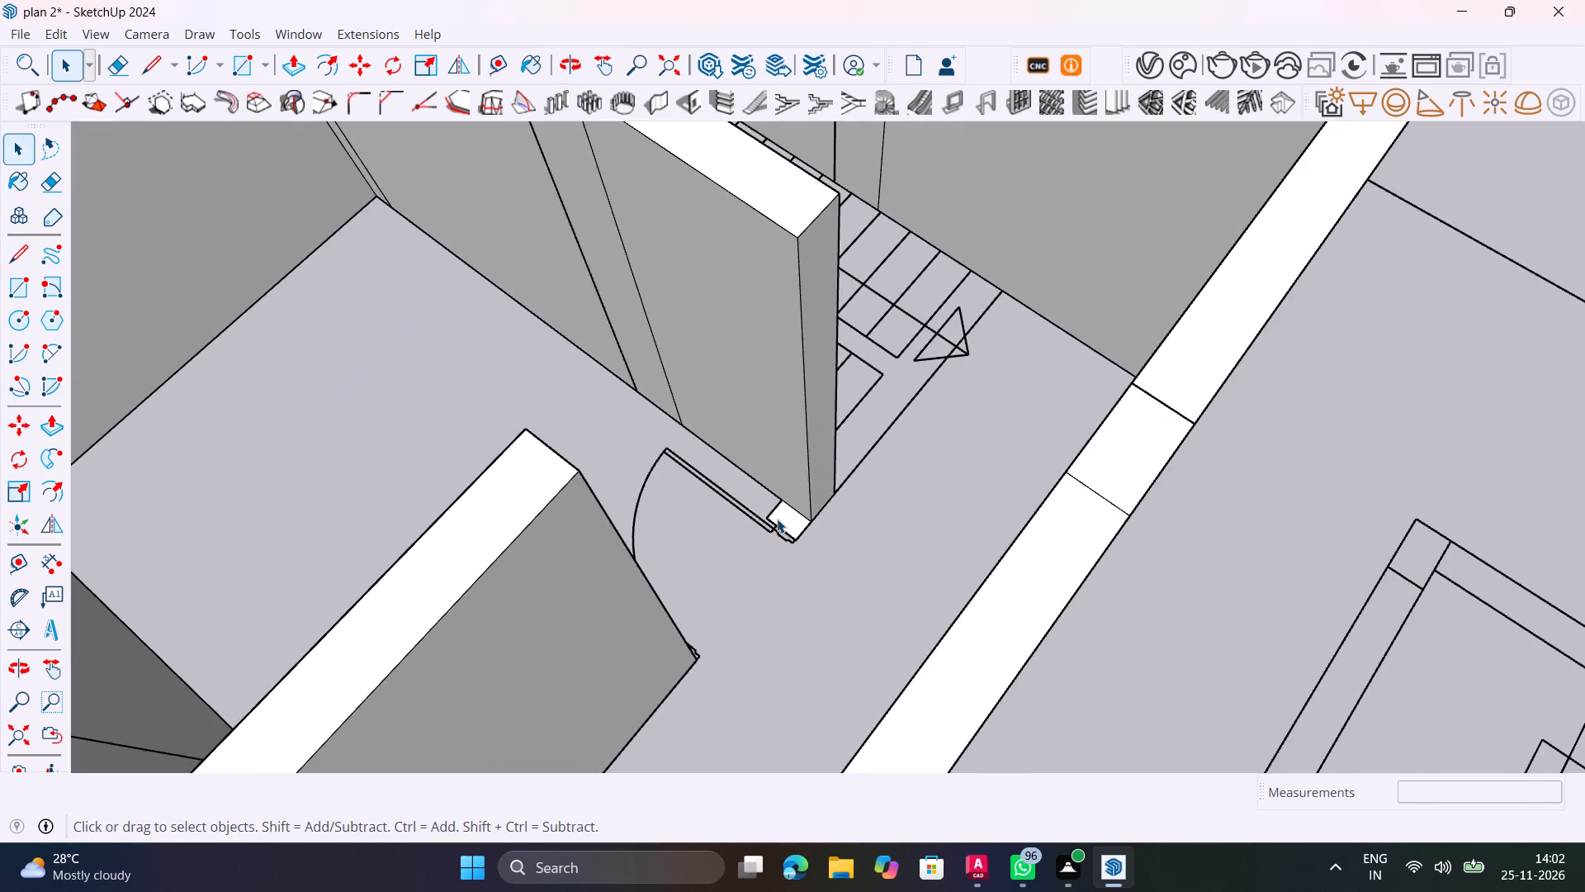
scroll(777, 519, up, 9)
middle_drag(821, 567, 558, 544)
scroll(559, 541, down, 2)
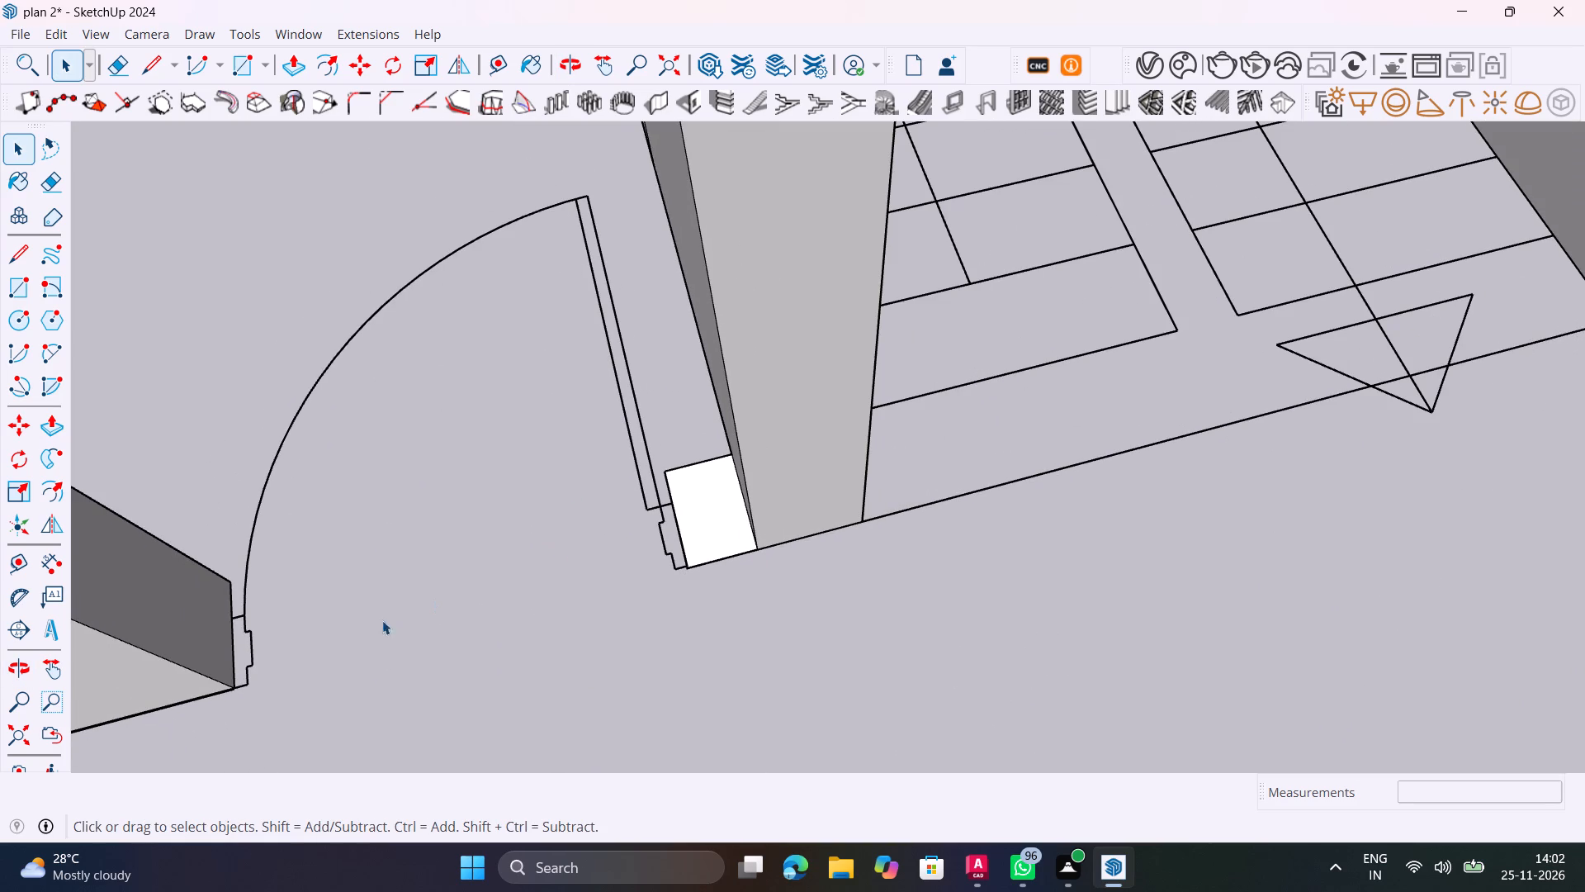
click(726, 520)
key(p)
click(727, 520)
scroll(719, 357, down, 10)
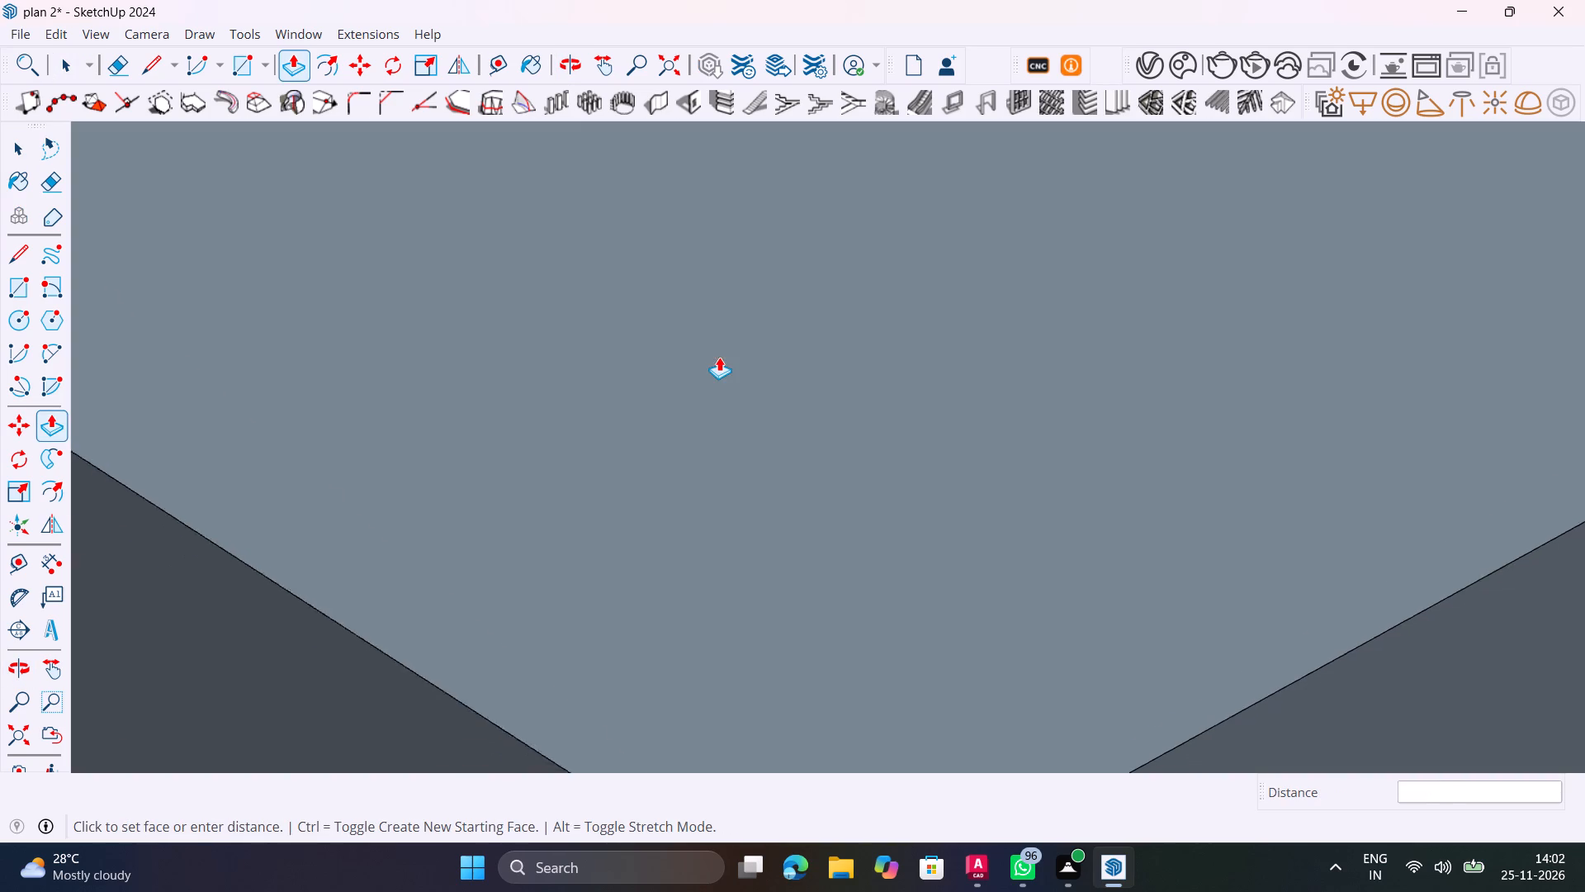
scroll(719, 357, down, 2)
click(21, 729)
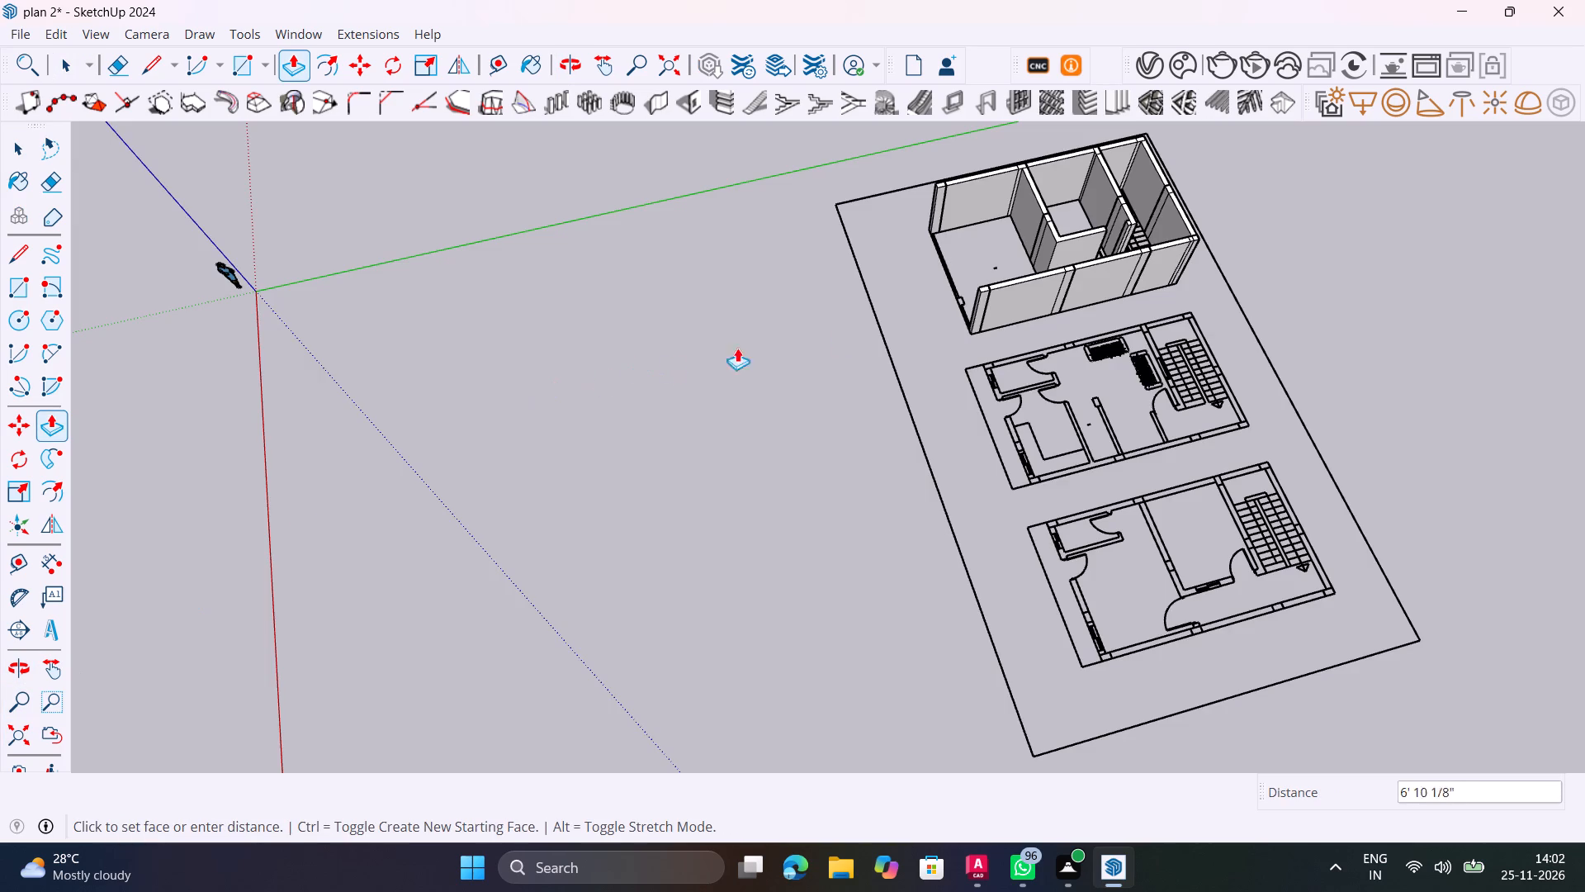
scroll(967, 236, up, 4)
scroll(1051, 203, up, 5)
scroll(1224, 241, up, 3)
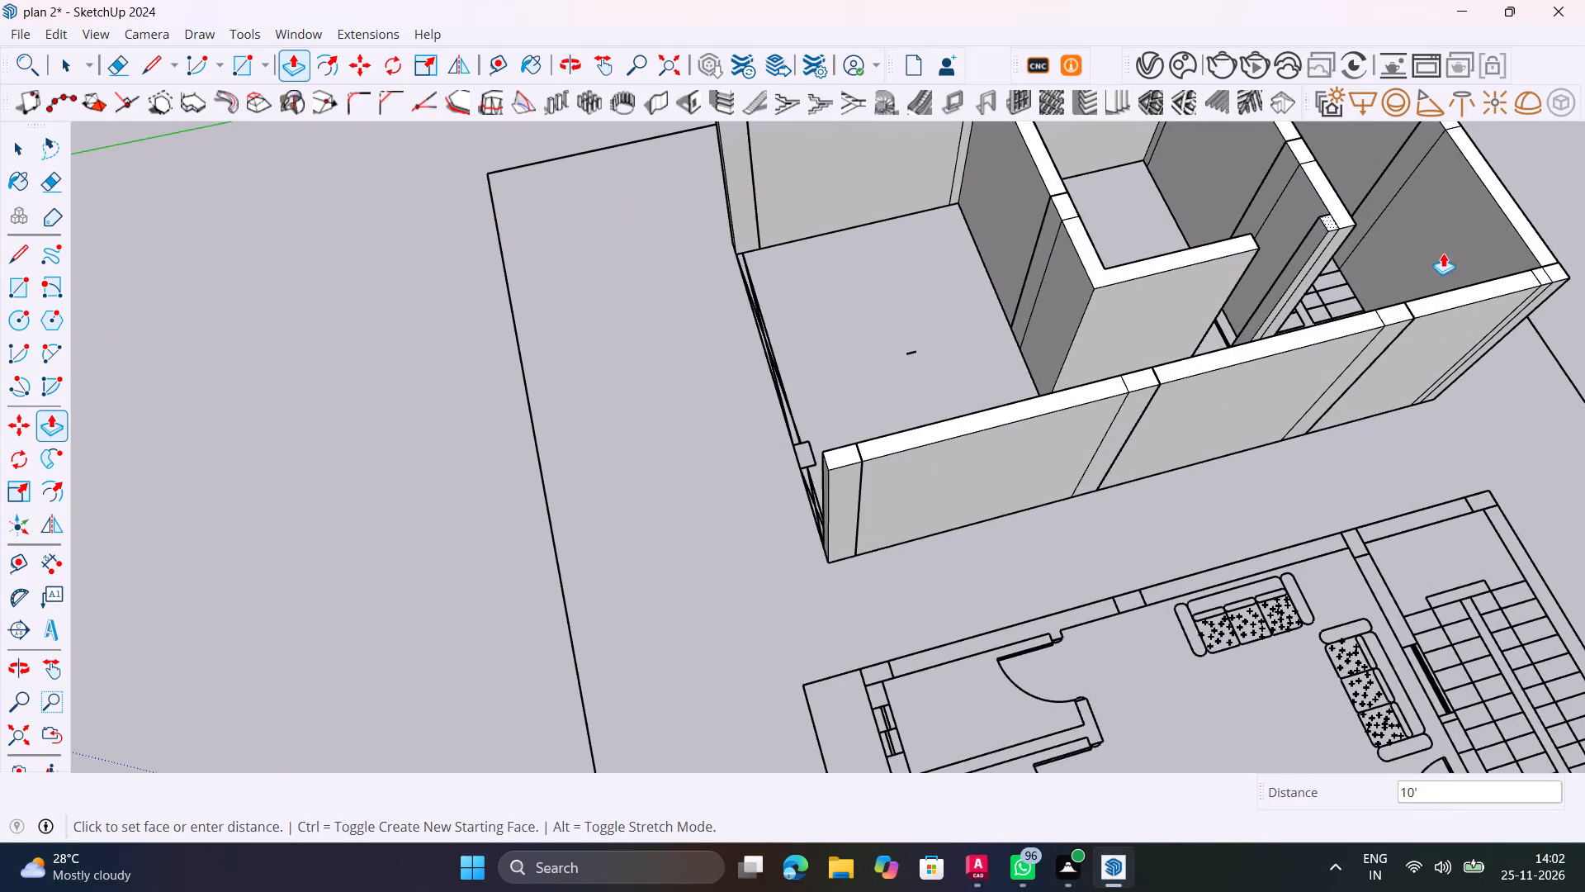
scroll(1376, 218, up, 11)
scroll(1252, 259, up, 2)
click(1252, 259)
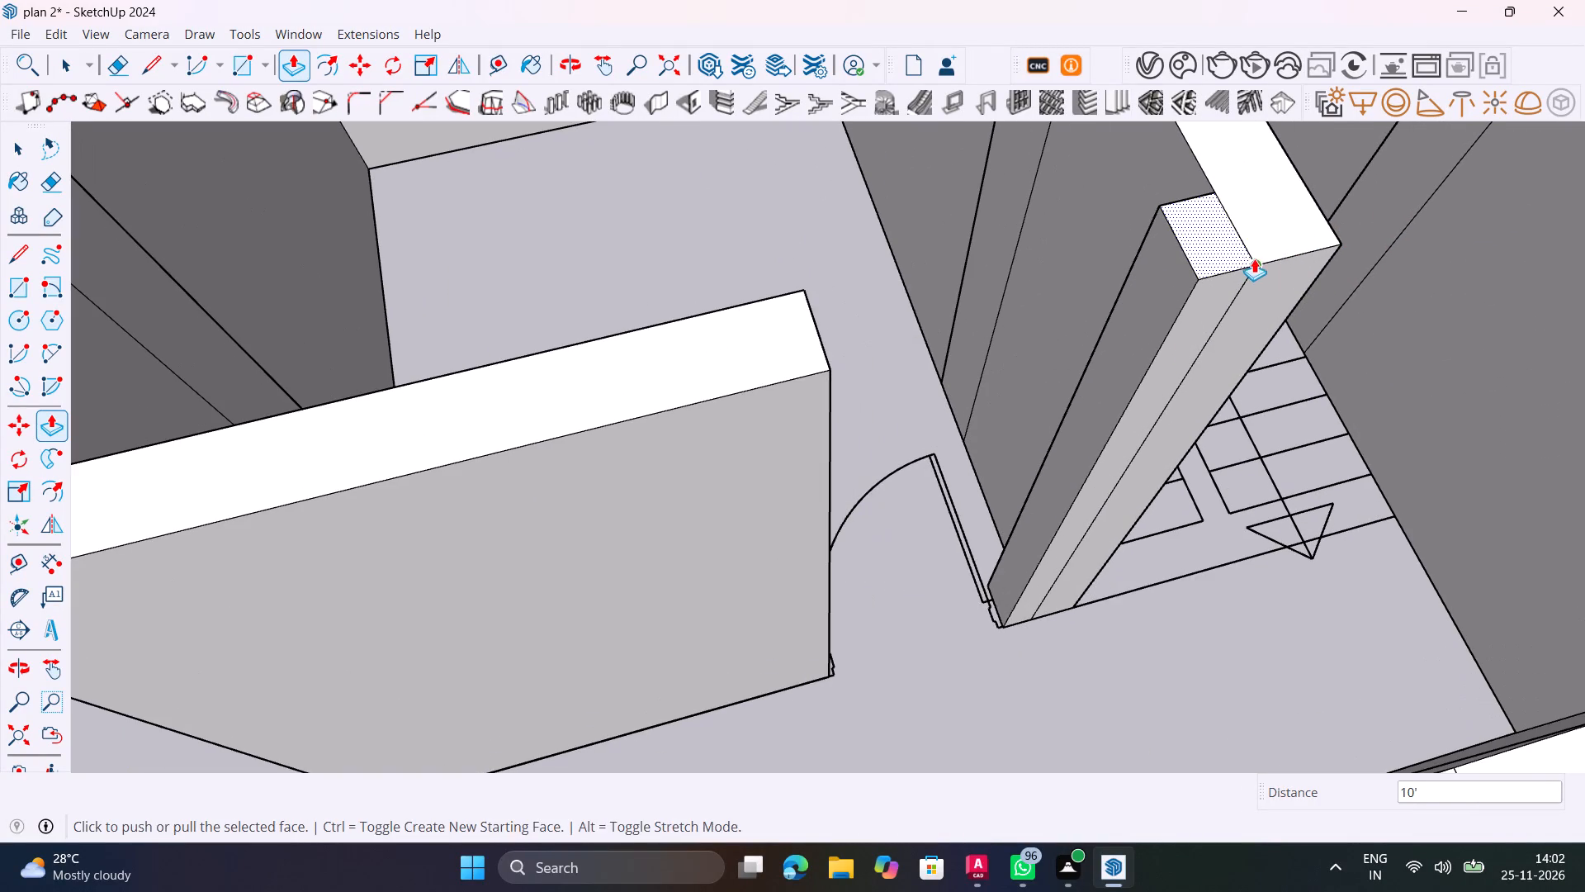
key(space)
Measure the width of the door opening beside the stair wall at floor level.
middle_drag(914, 601, 686, 594)
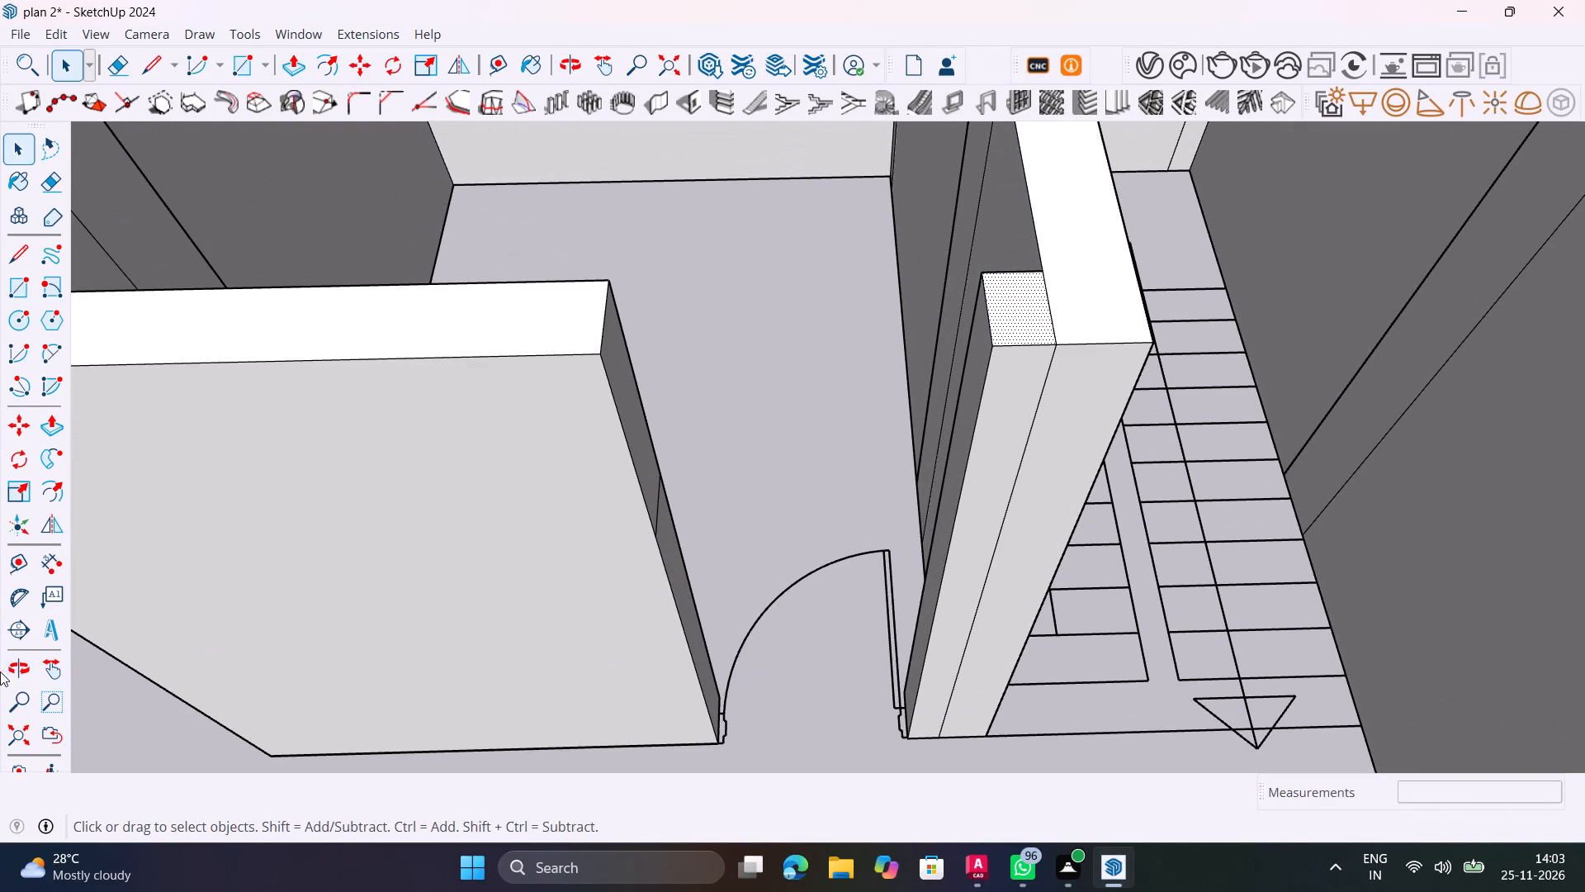
click(51, 565)
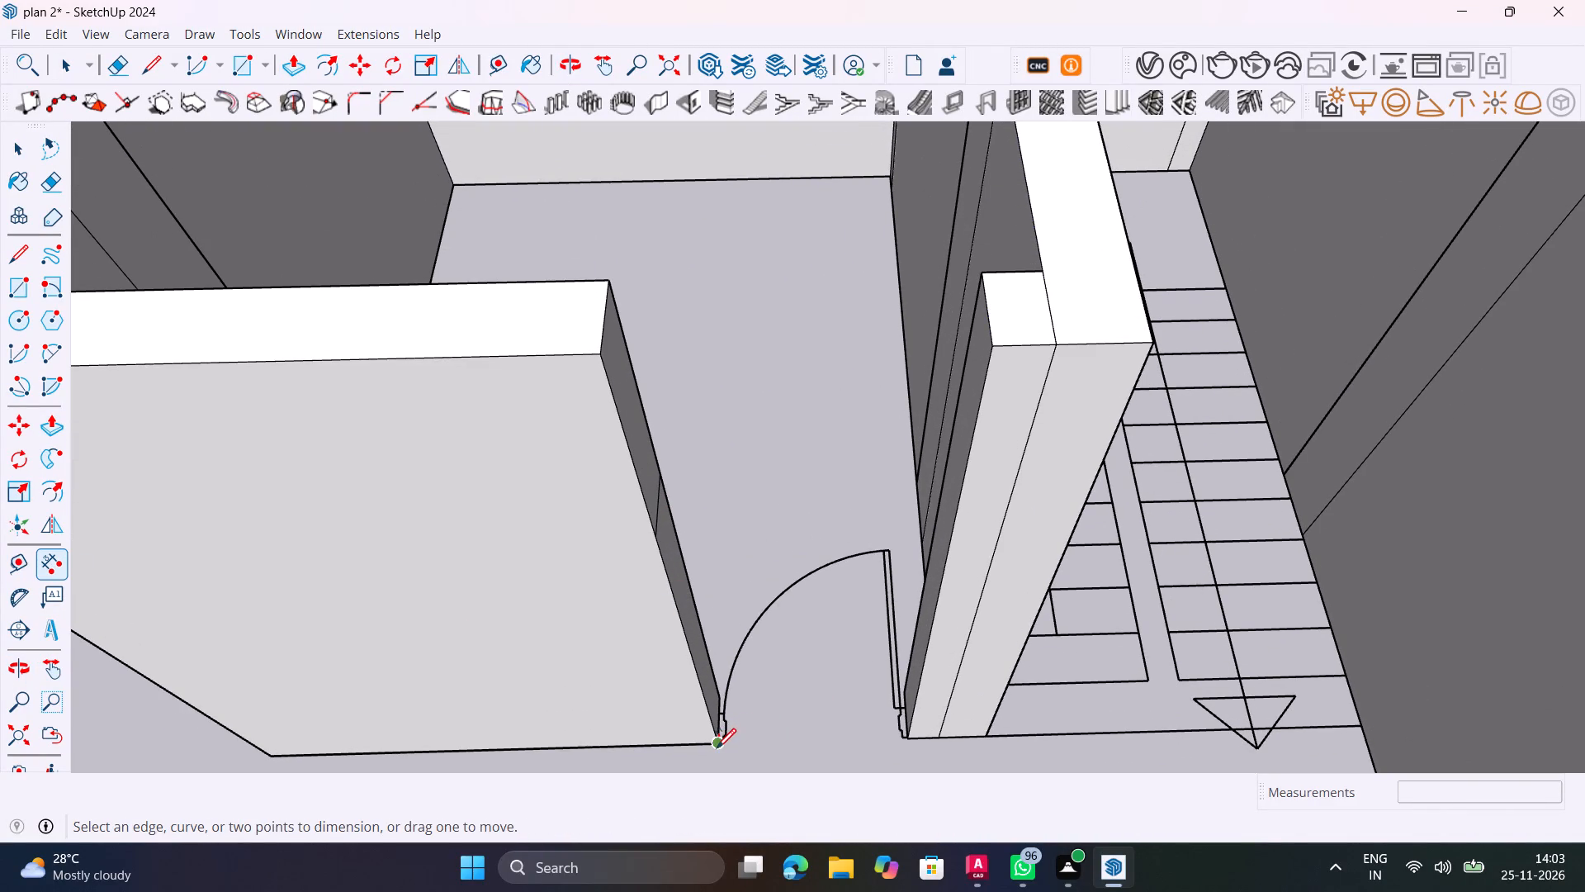
click(717, 747)
scroll(909, 739, up, 5)
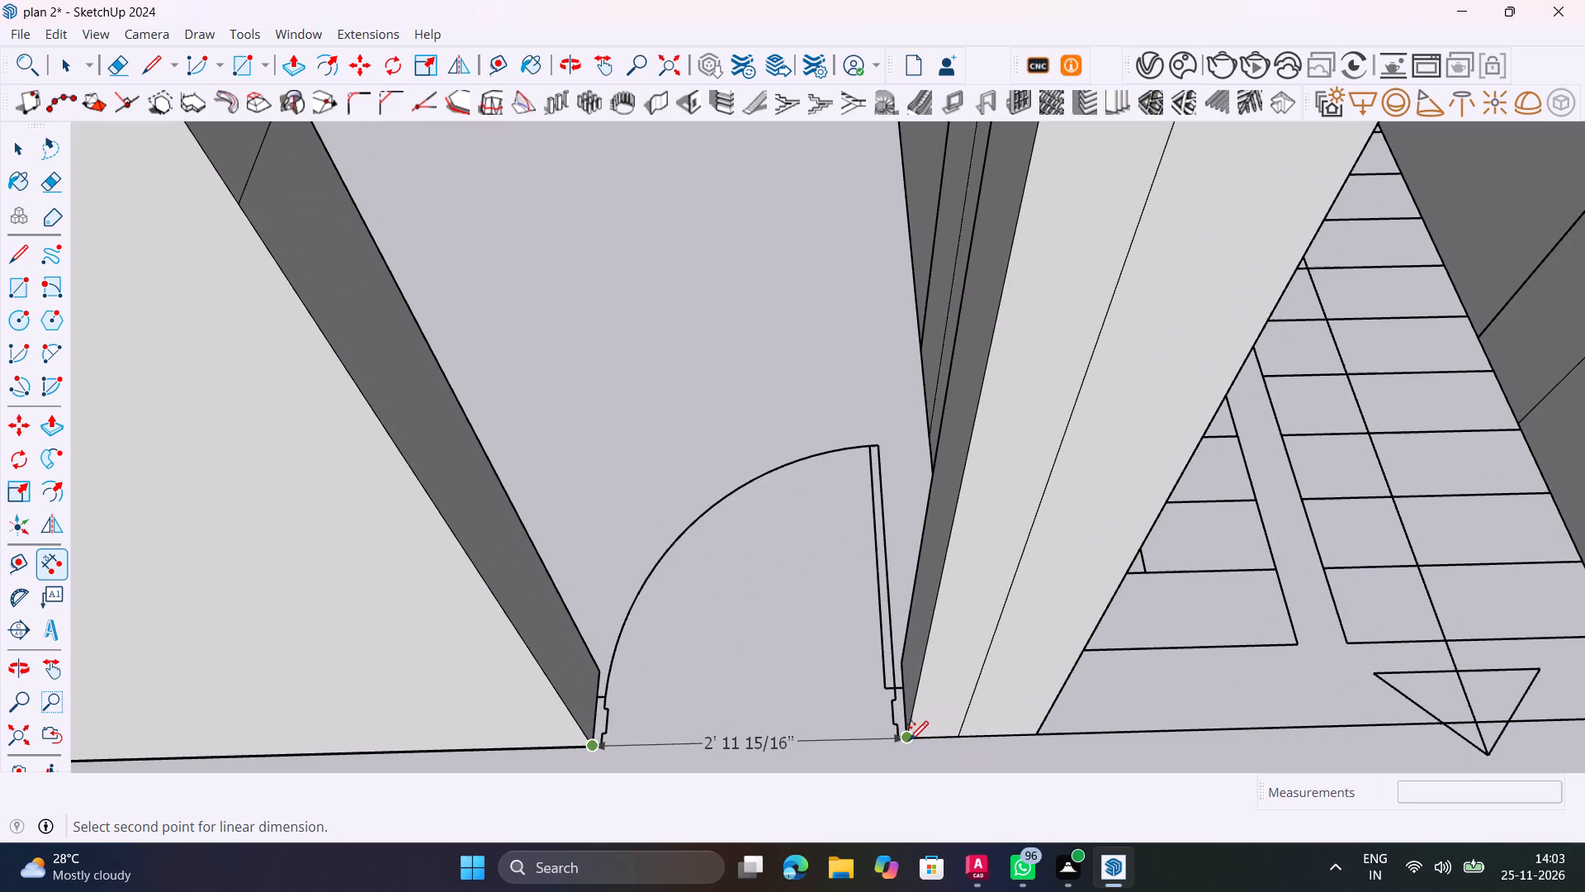
shift+middle_drag(909, 739, 854, 696)
scroll(854, 696, up, 1)
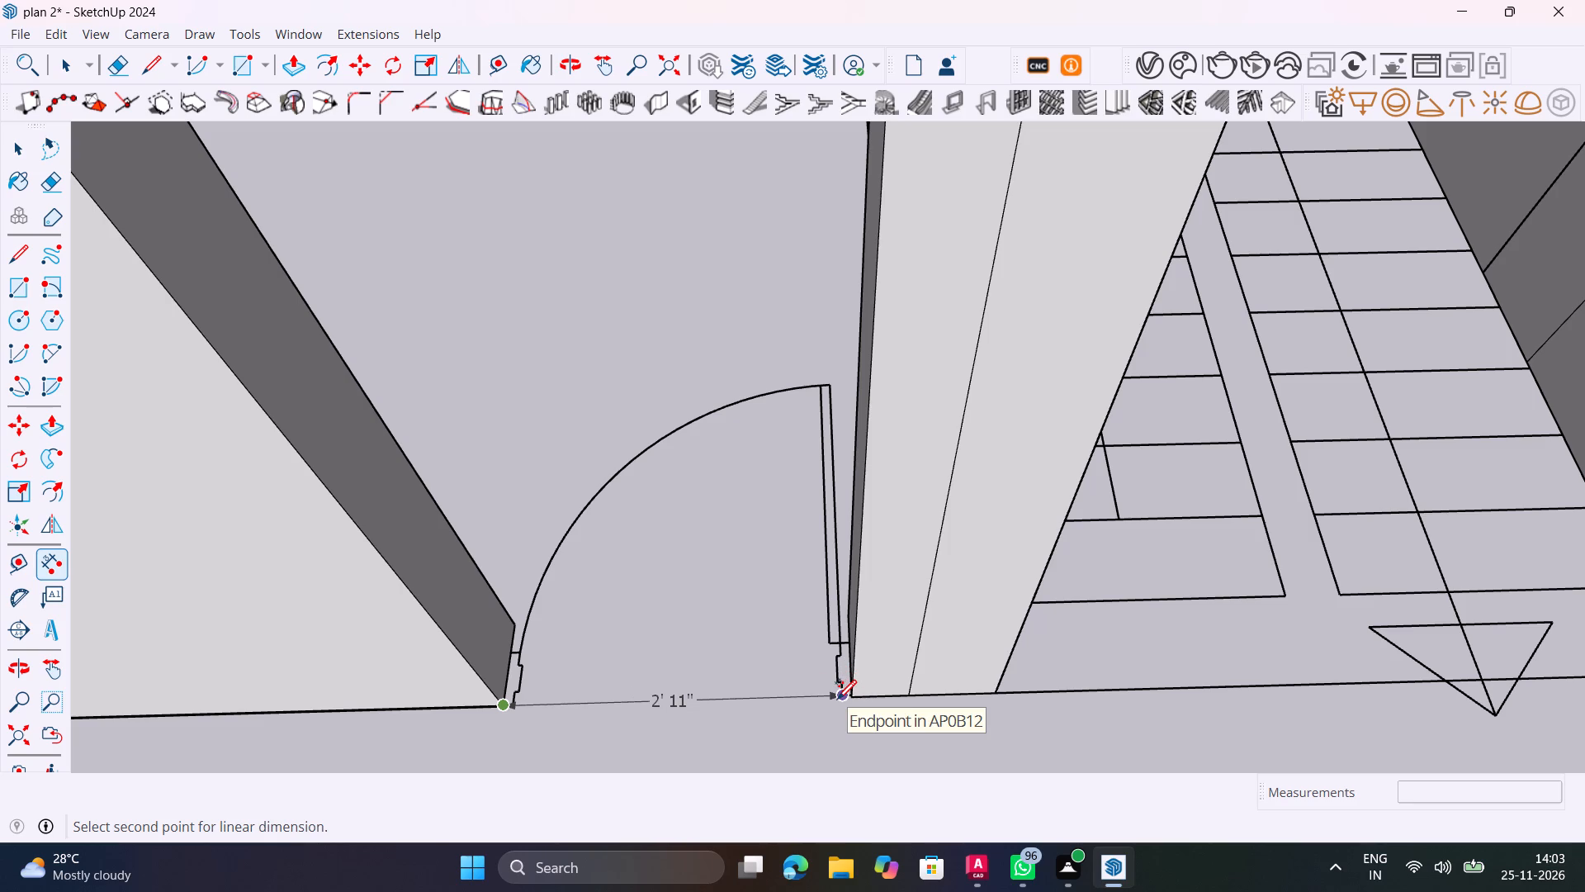
scroll(835, 698, up, 5)
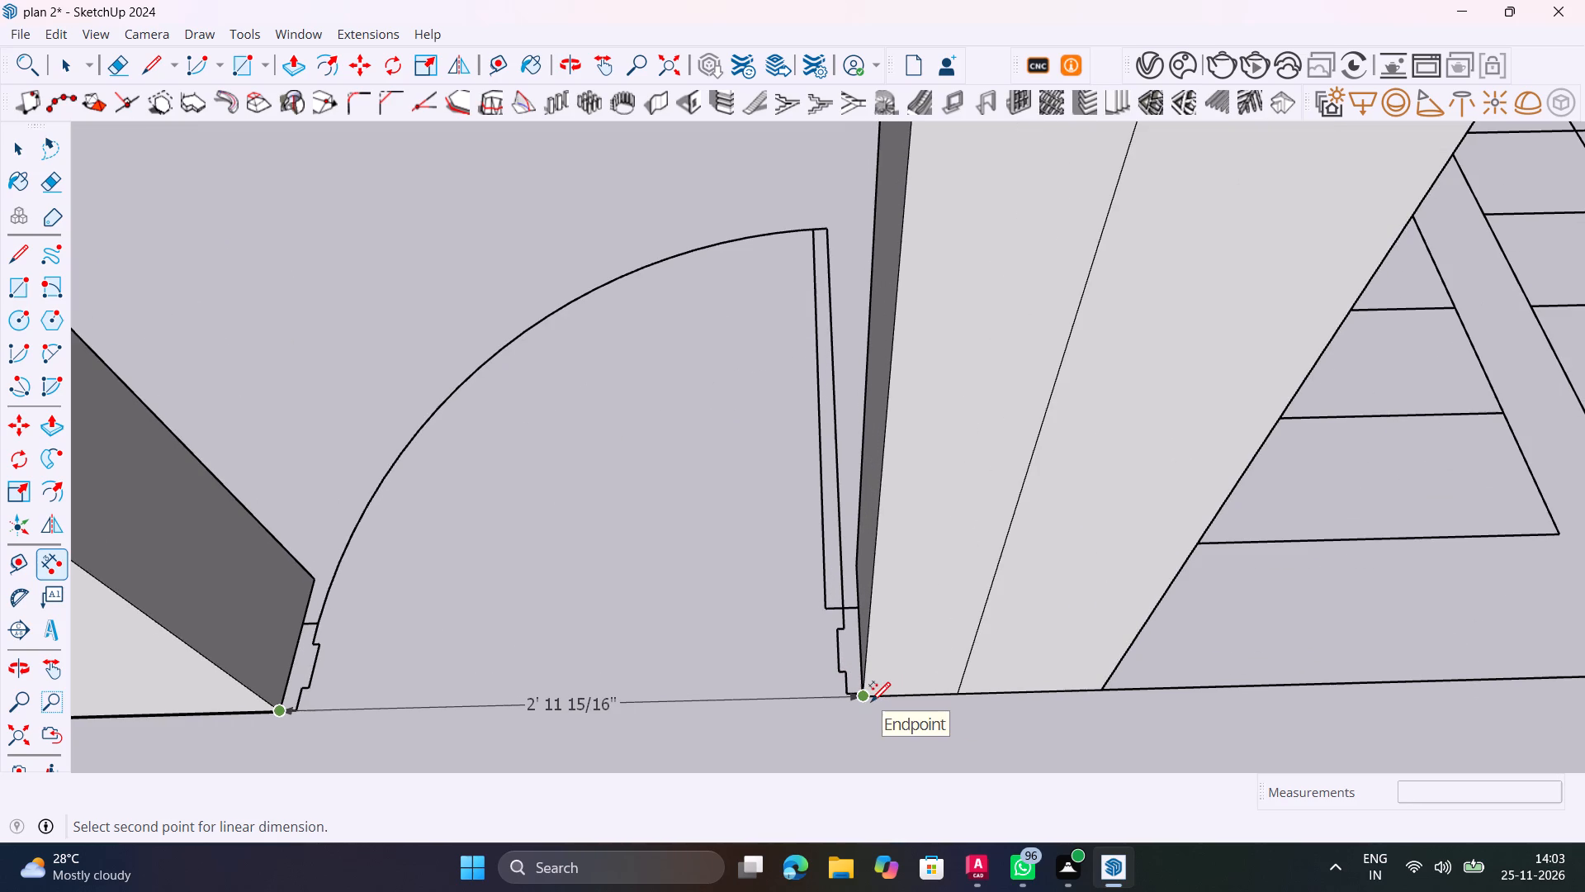
scroll(878, 684, down, 6)
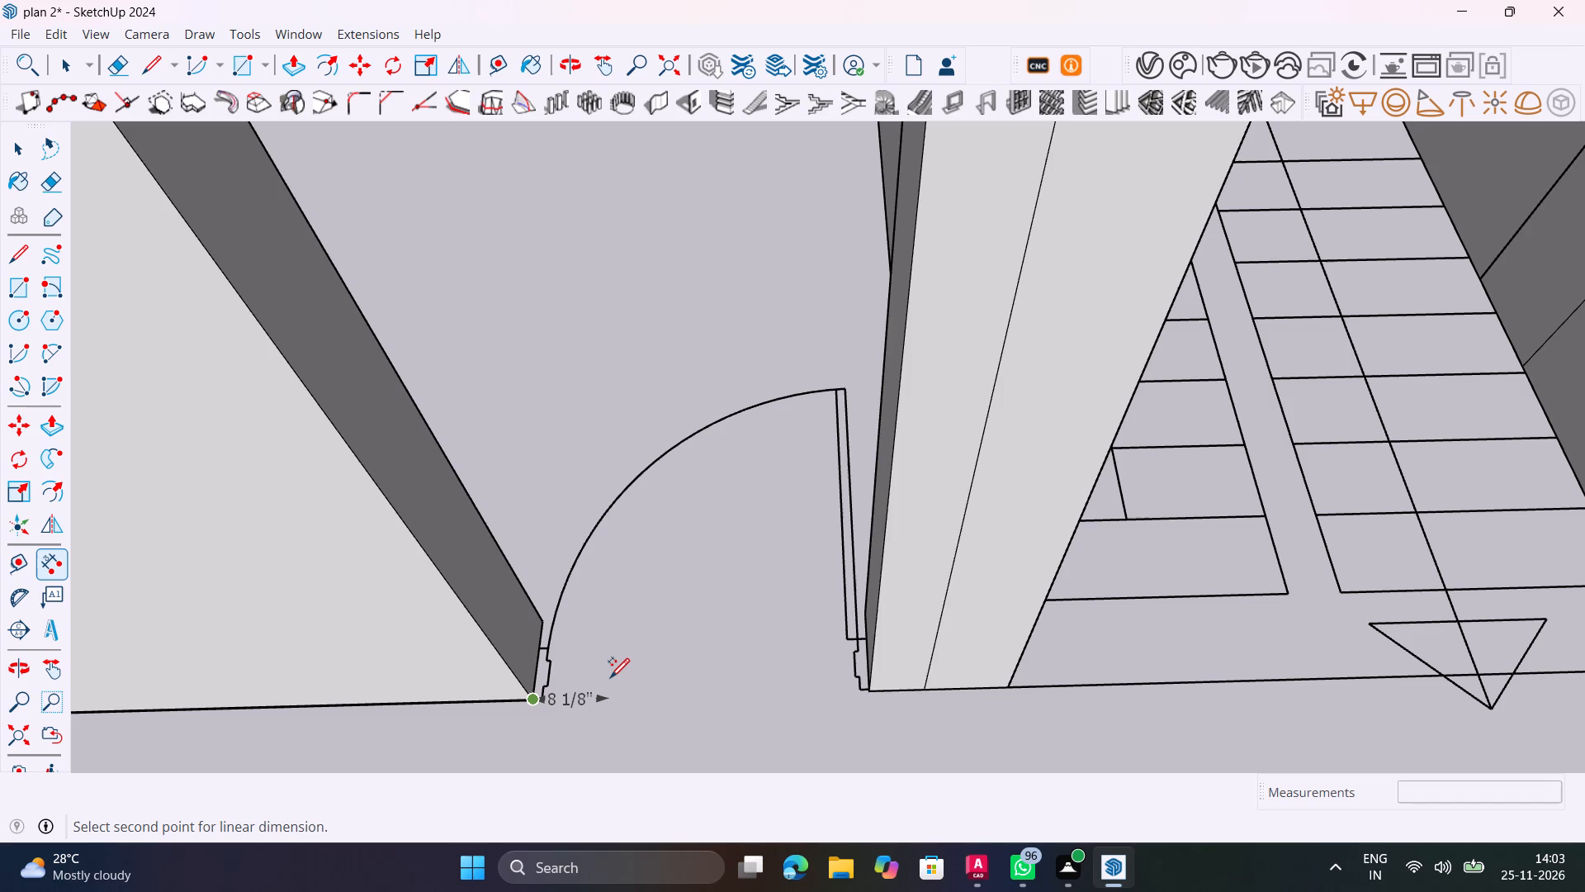
scroll(610, 676, down, 2)
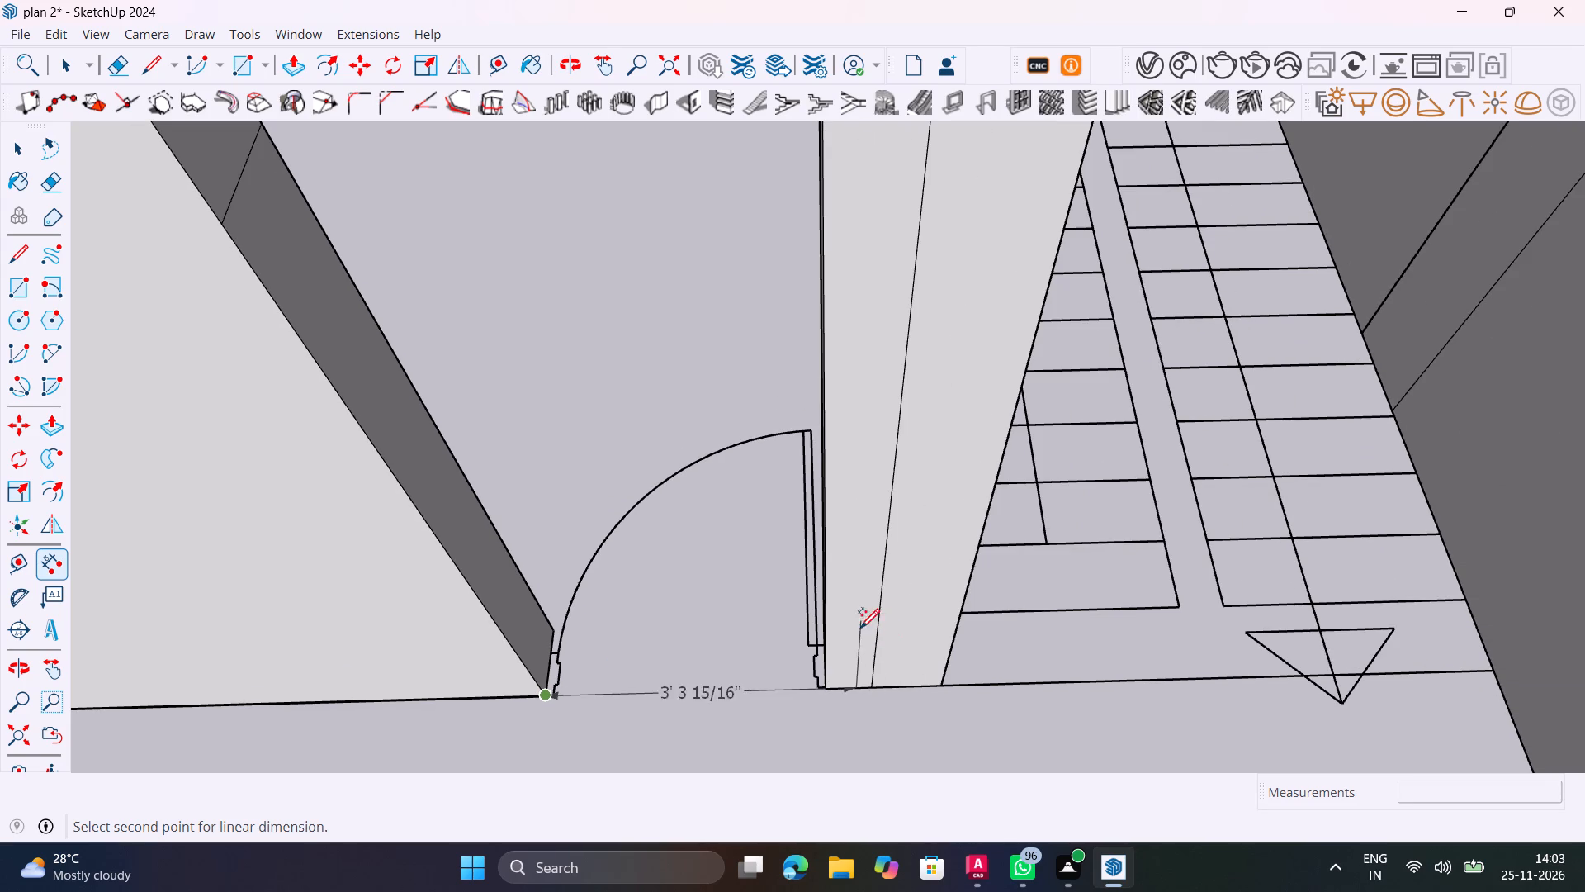
key(Escape)
key(space)
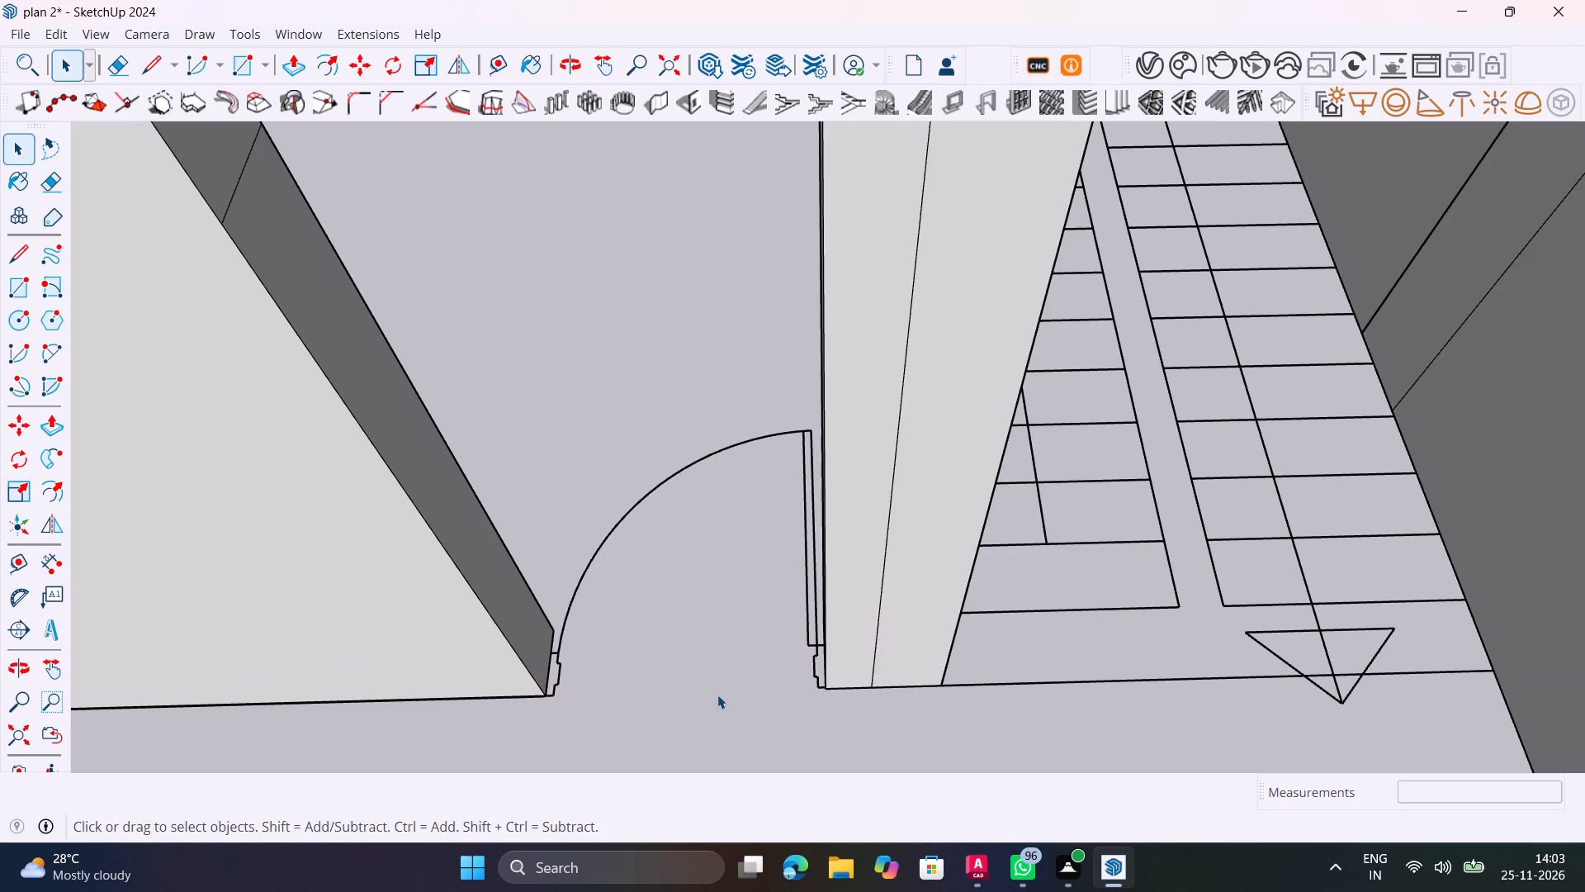
Place a Tape Measure guide 3' from the bottom edge of the stair-side door jamb.
middle_drag(717, 695, 906, 706)
scroll(979, 610, up, 6)
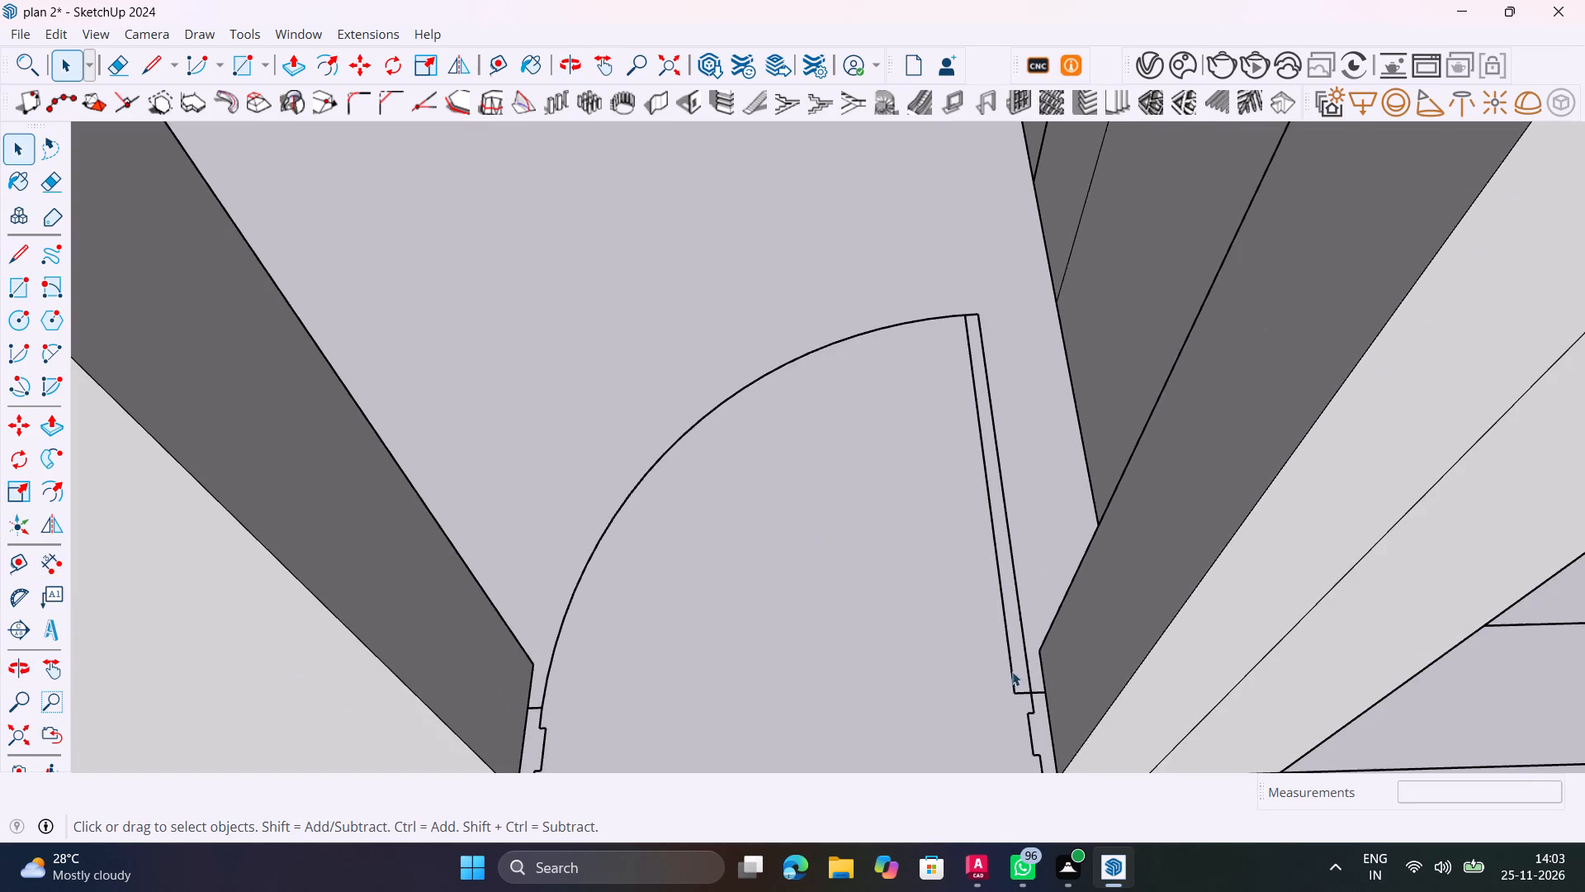
ctrl+middle_drag(1006, 648, 993, 543)
key(t)
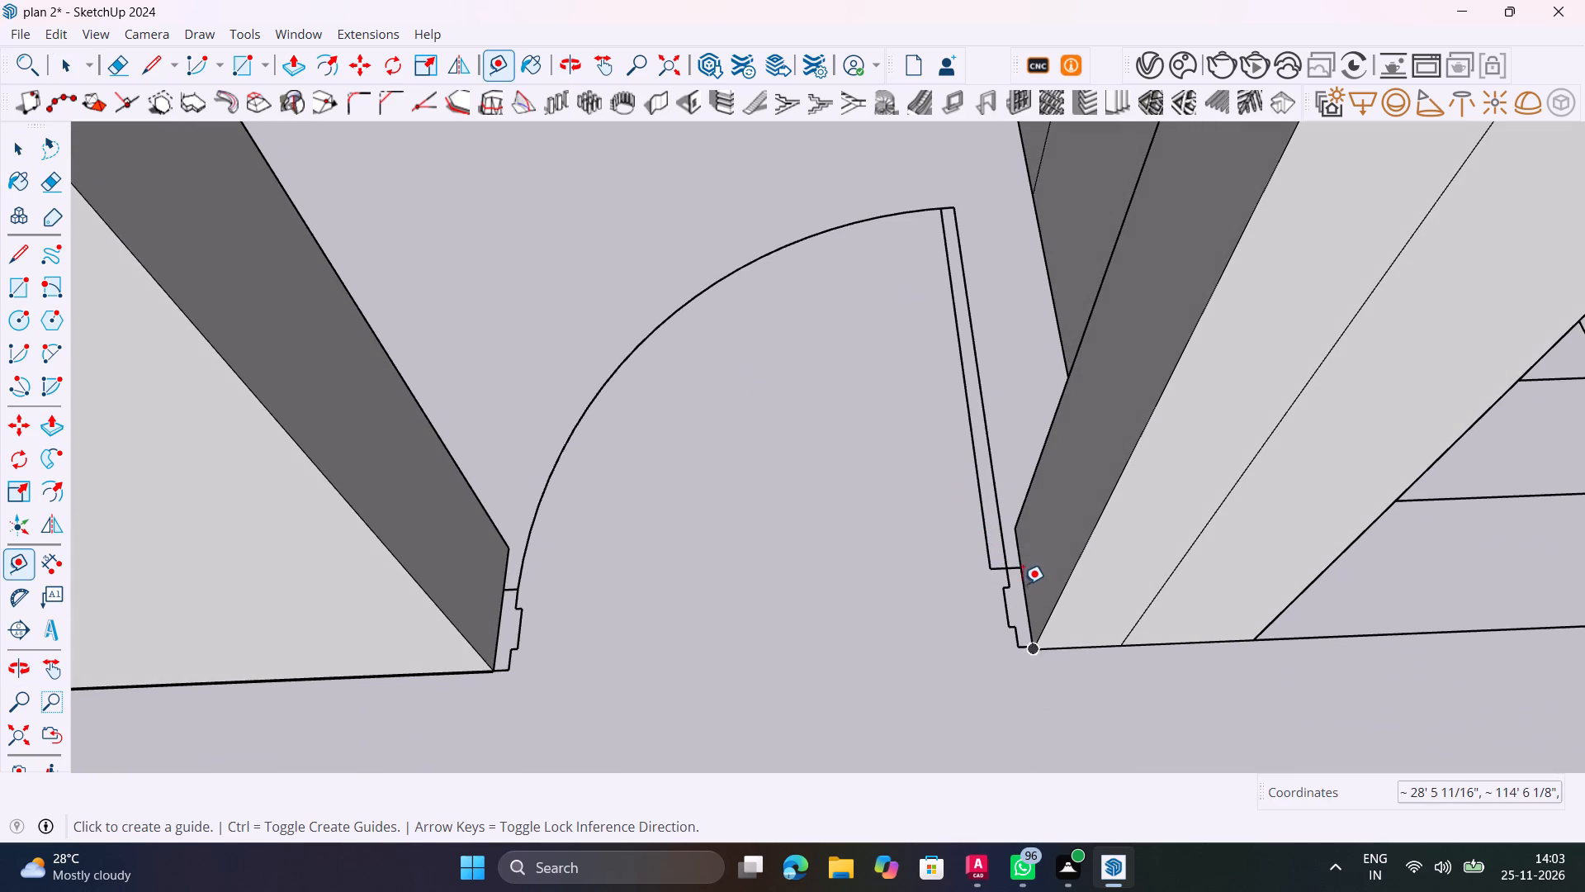
click(1027, 602)
text(3')
key(Return)
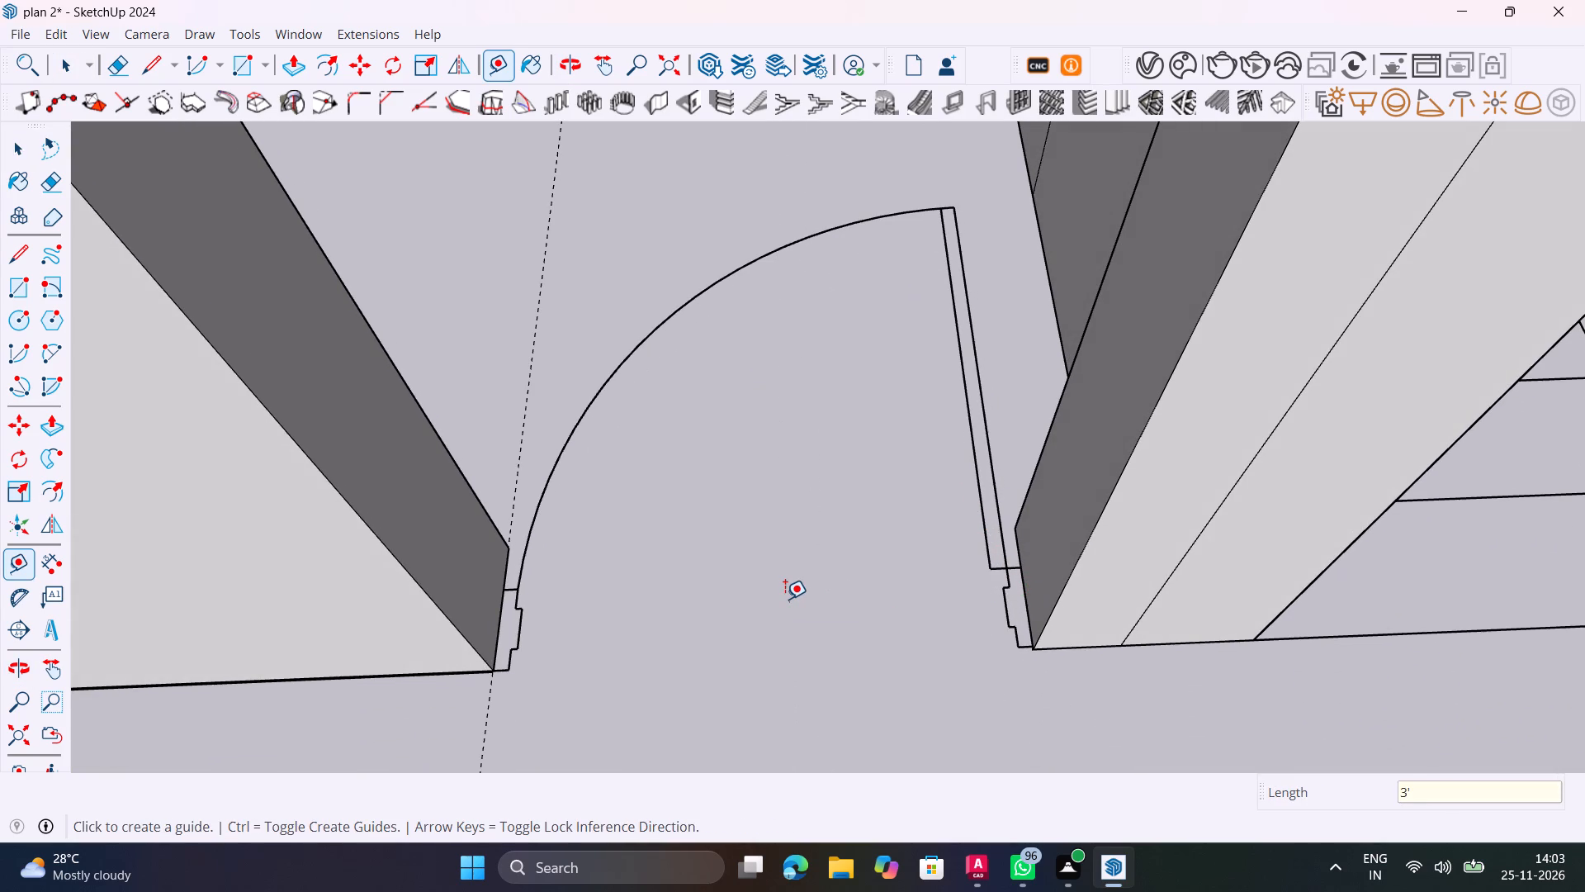
Push/Pull the opposite jamb face back to the 3' guide line.
scroll(540, 661, up, 10)
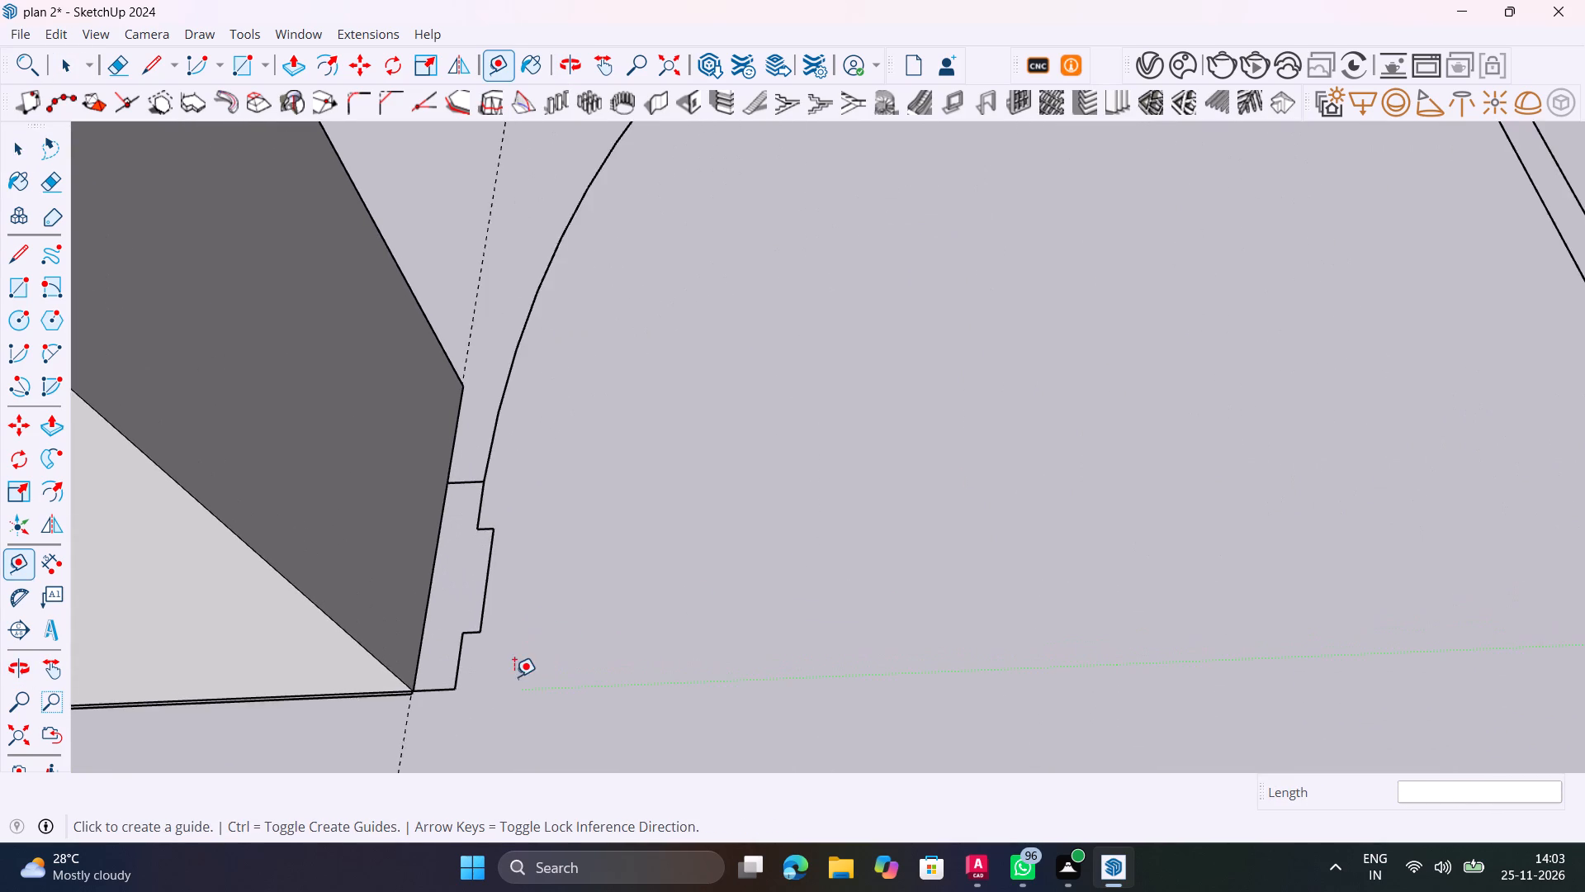
middle_drag(513, 675, 536, 576)
scroll(395, 679, up, 17)
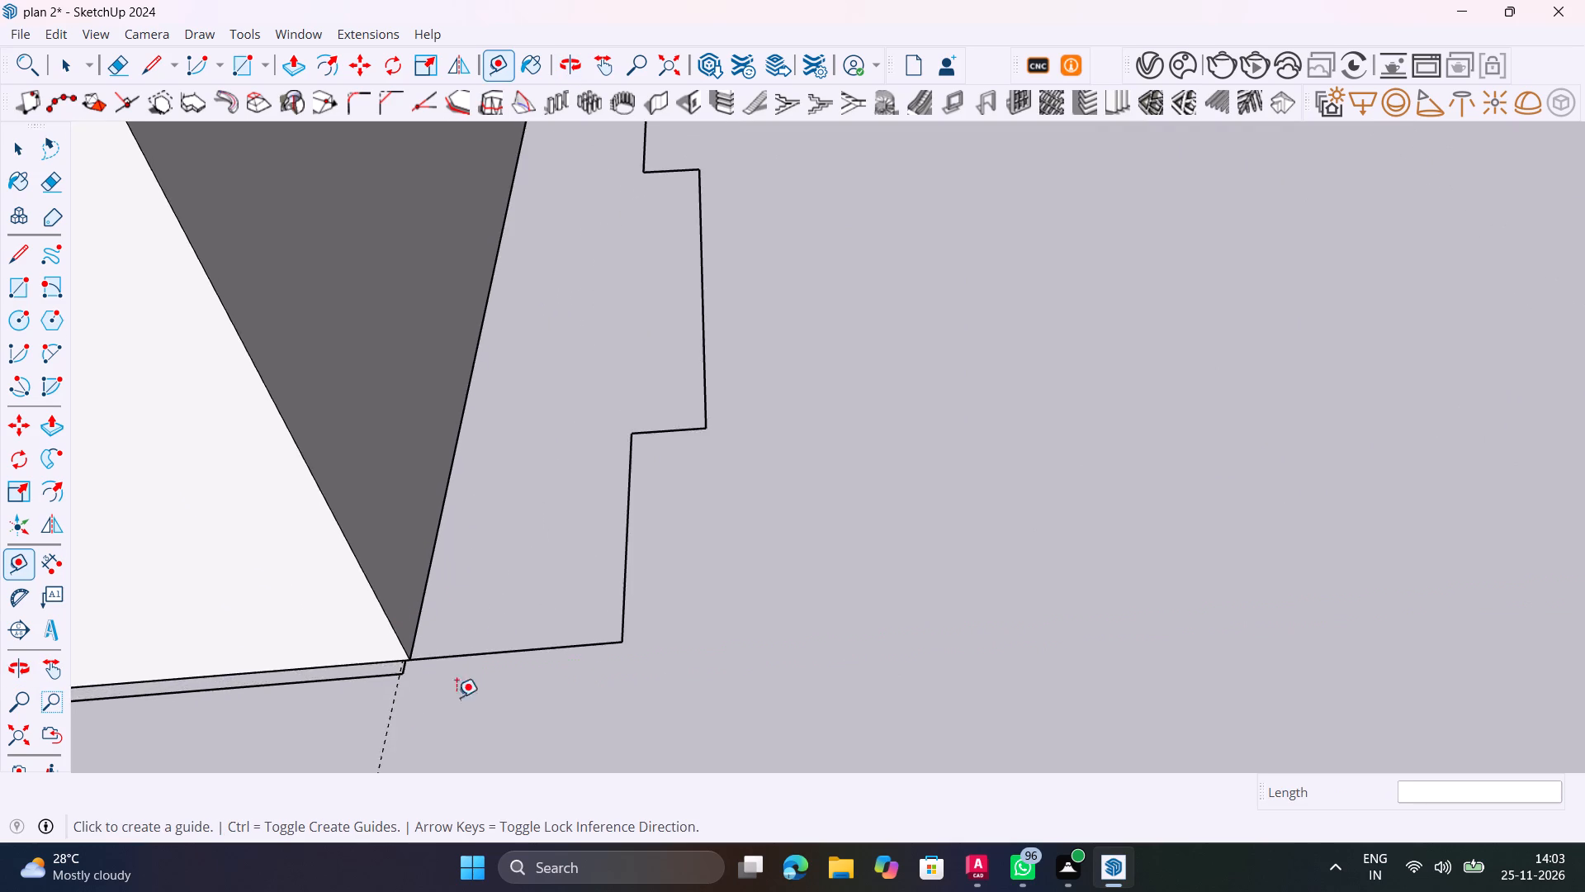
scroll(457, 697, up, 12)
shift+middle_drag(409, 624, 744, 606)
key(space)
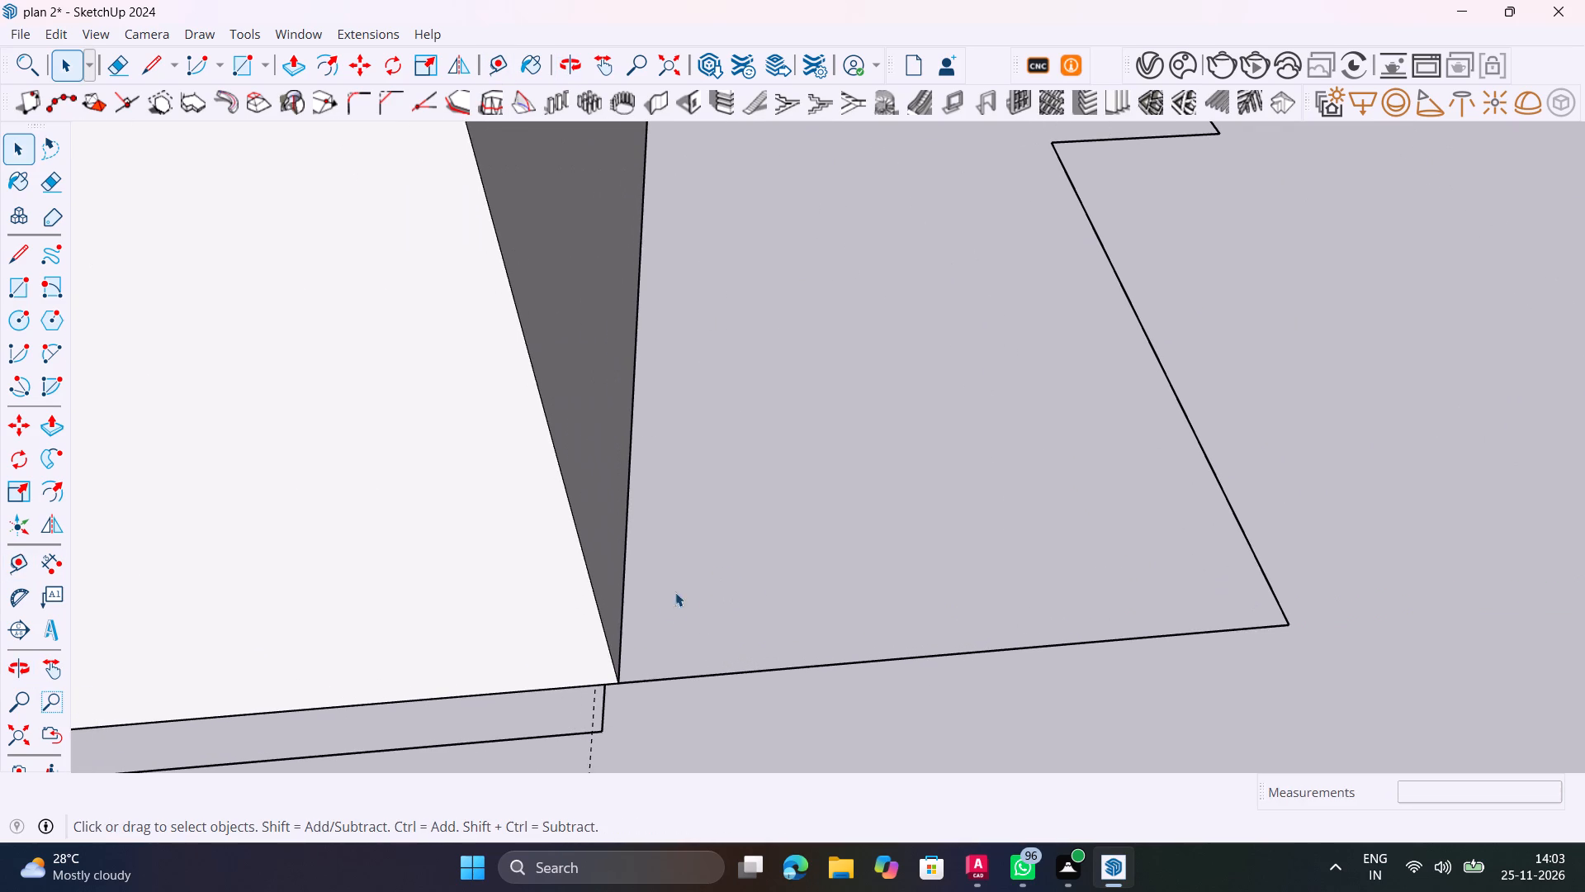
click(602, 511)
key(p)
click(602, 510)
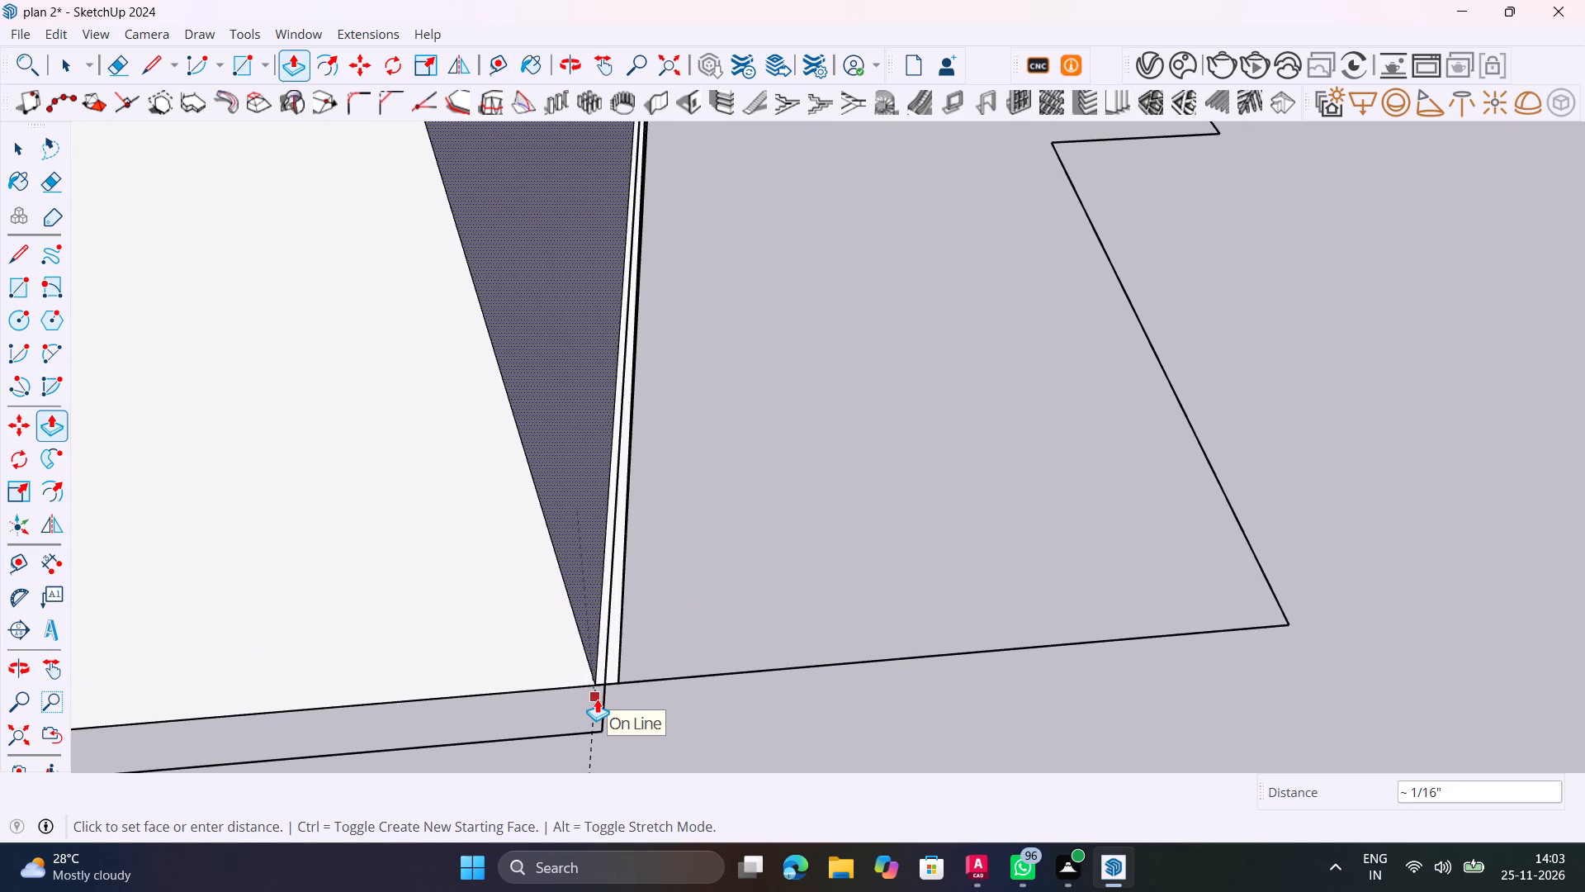
scroll(597, 698, up, 11)
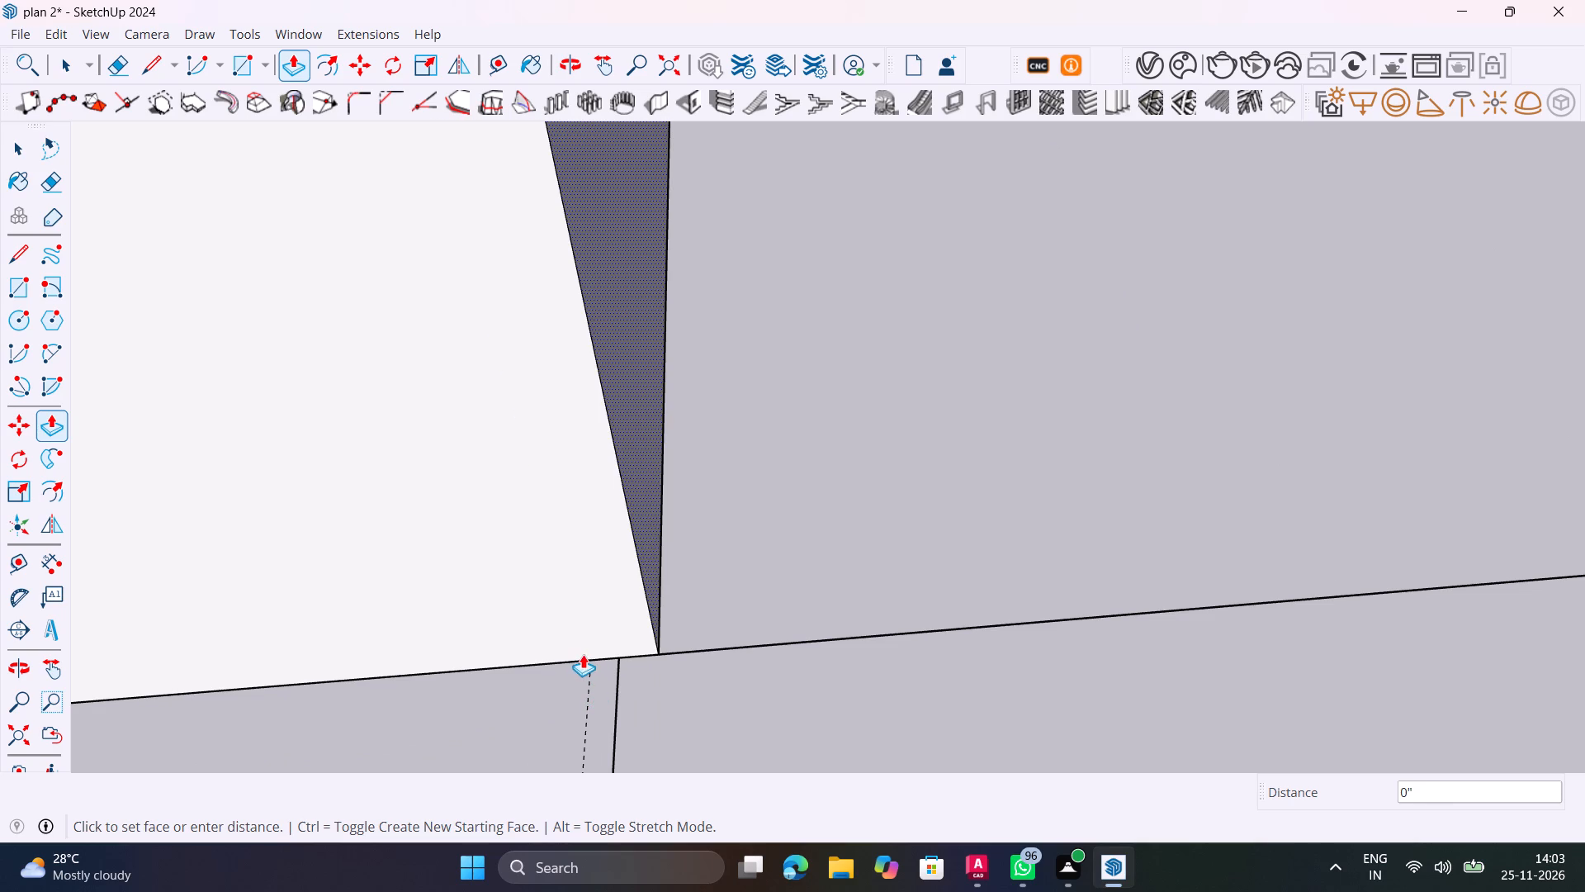
click(585, 690)
key(space)
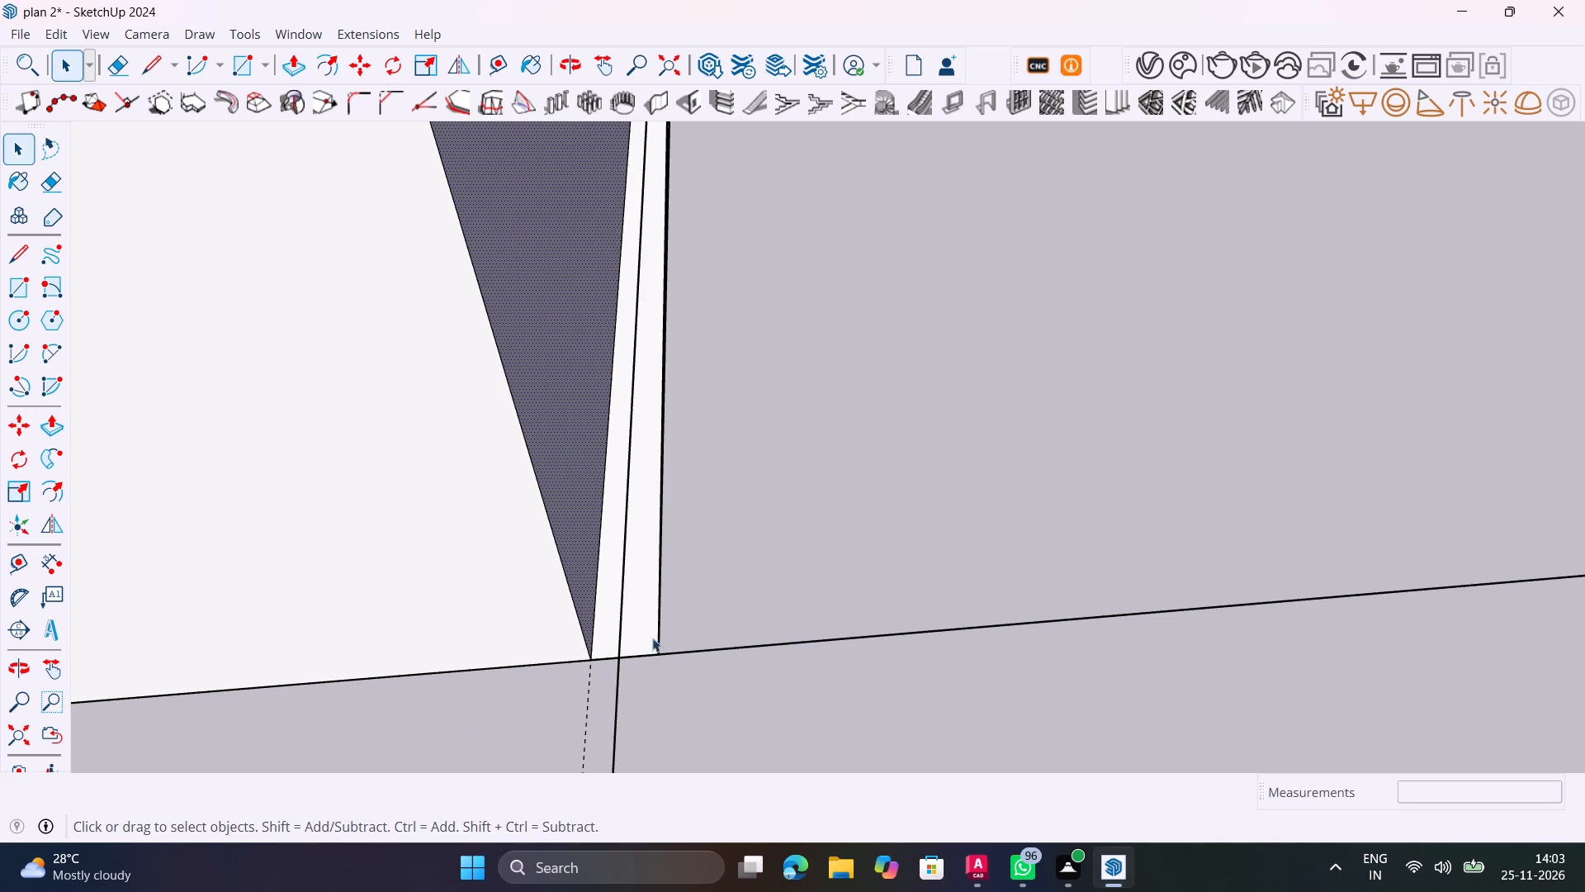
Delete the leftover sliver face on the floor at the foot of the adjusted jamb.
click(645, 624)
scroll(645, 624, down, 5)
key(Delete)
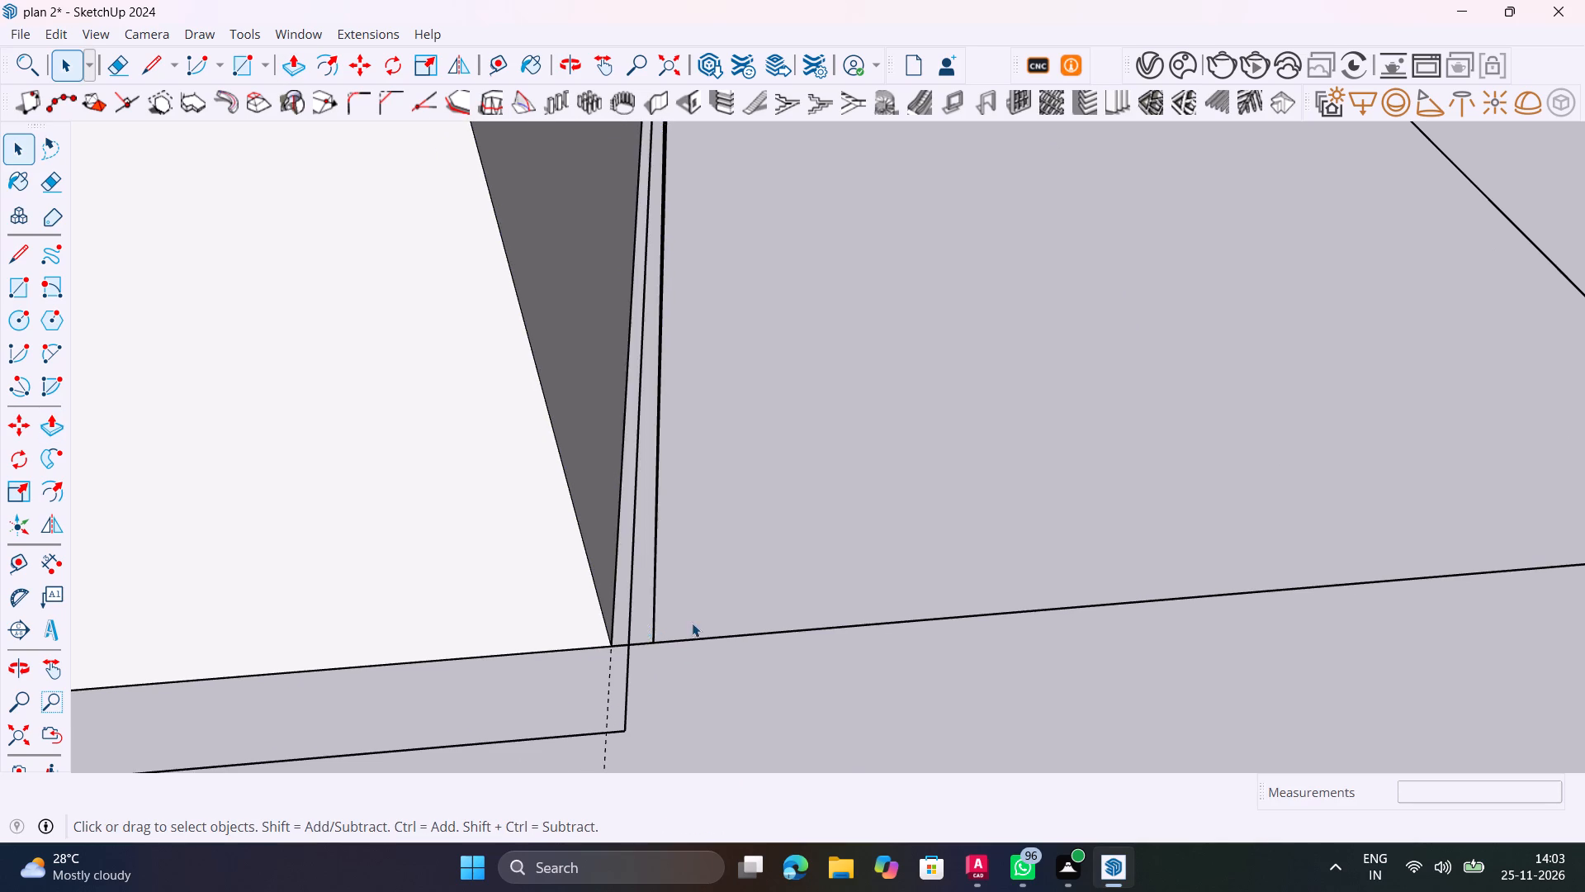
Push/Pull the upper end face of the cross wall across the door opening to the stair-side jamb, forming the header.
scroll(692, 623, down, 20)
scroll(692, 623, down, 20)
scroll(692, 623, down, 16)
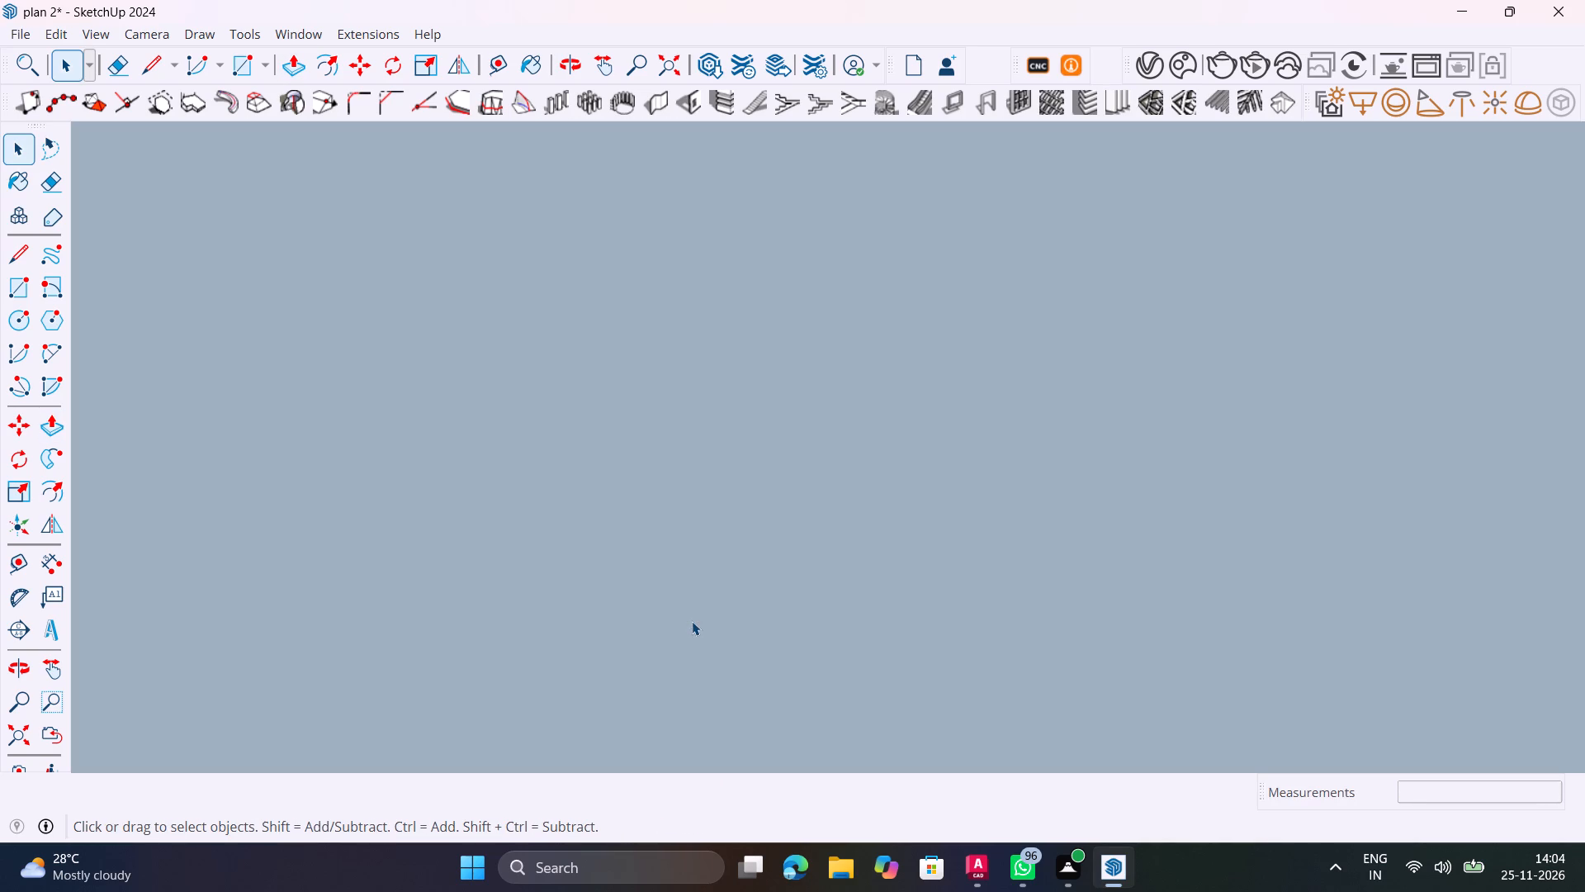
scroll(692, 621, down, 11)
click(14, 728)
middle_drag(930, 490, 934, 491)
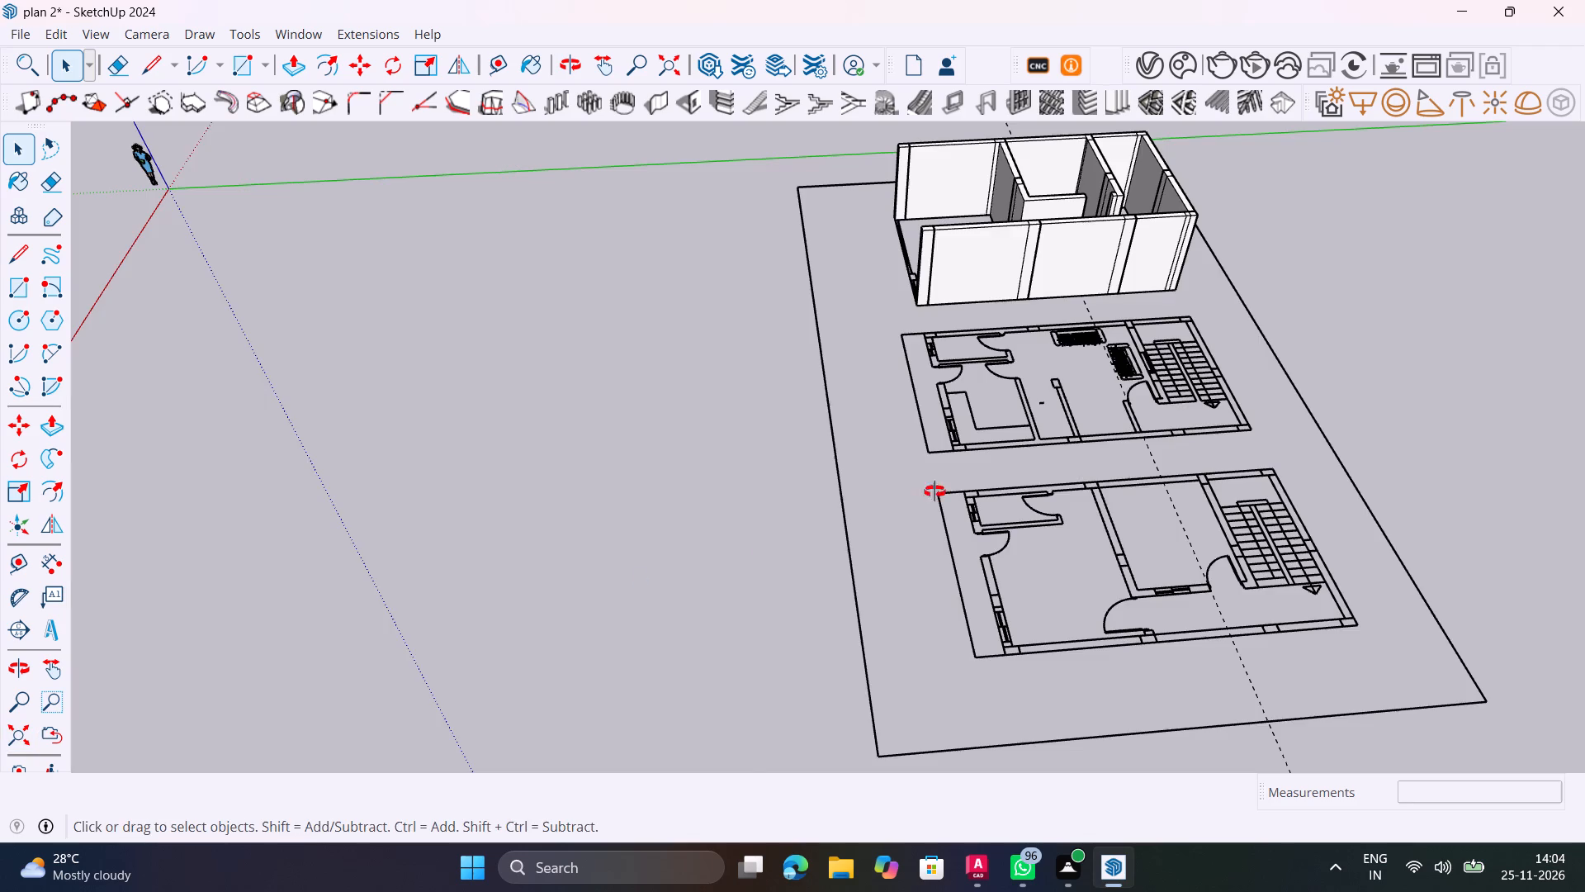
middle_drag(934, 491, 841, 780)
middle_drag(1151, 382, 944, 569)
scroll(944, 541, up, 15)
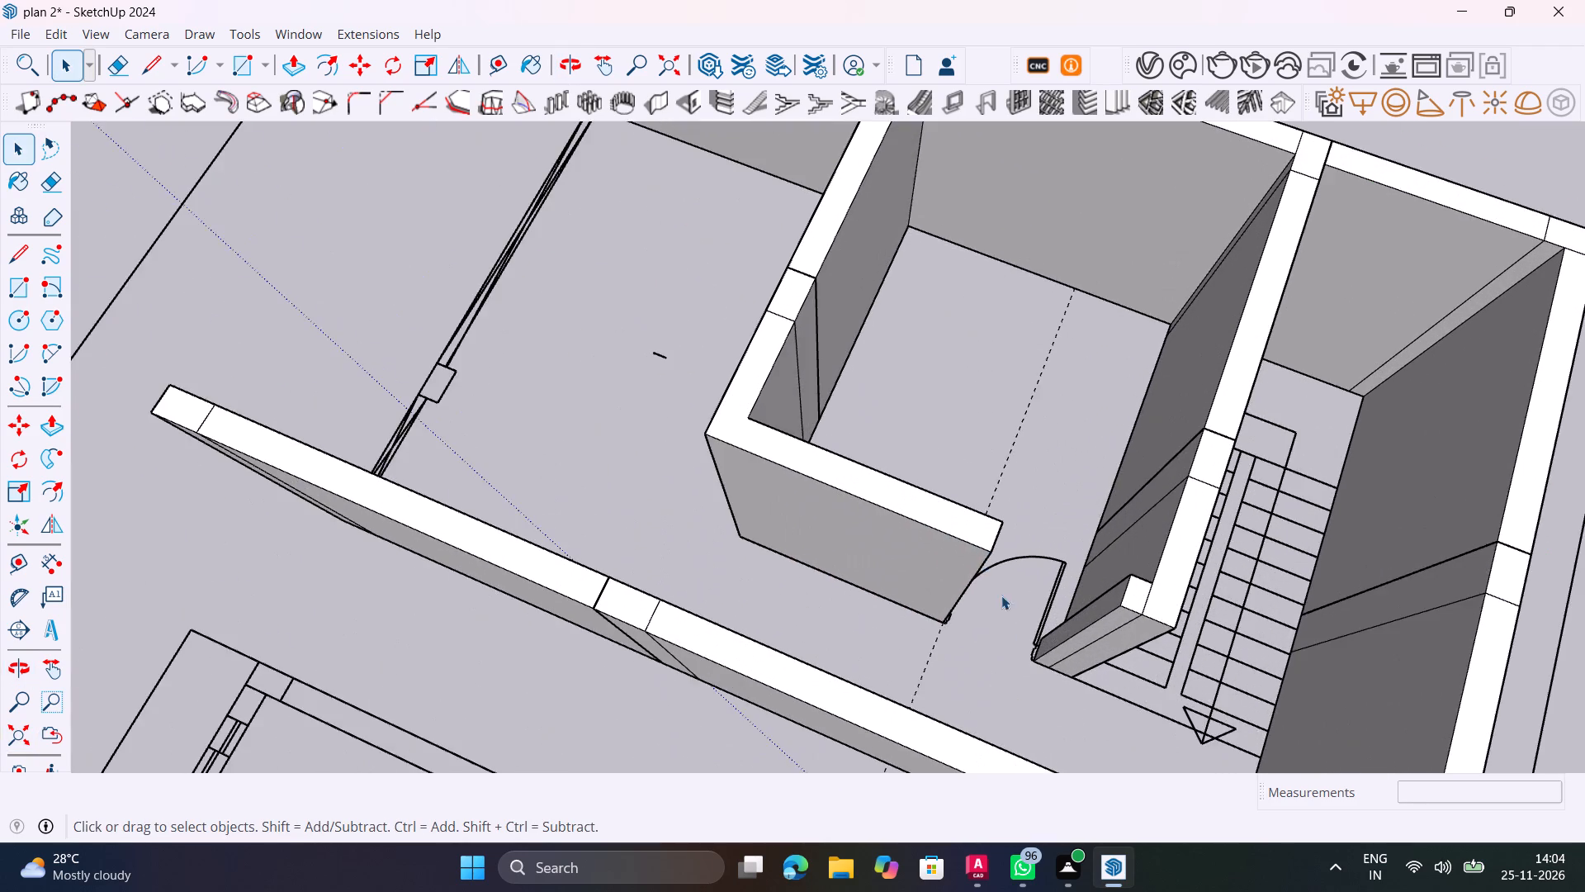
middle_drag(1020, 624, 764, 500)
scroll(918, 555, up, 6)
click(807, 548)
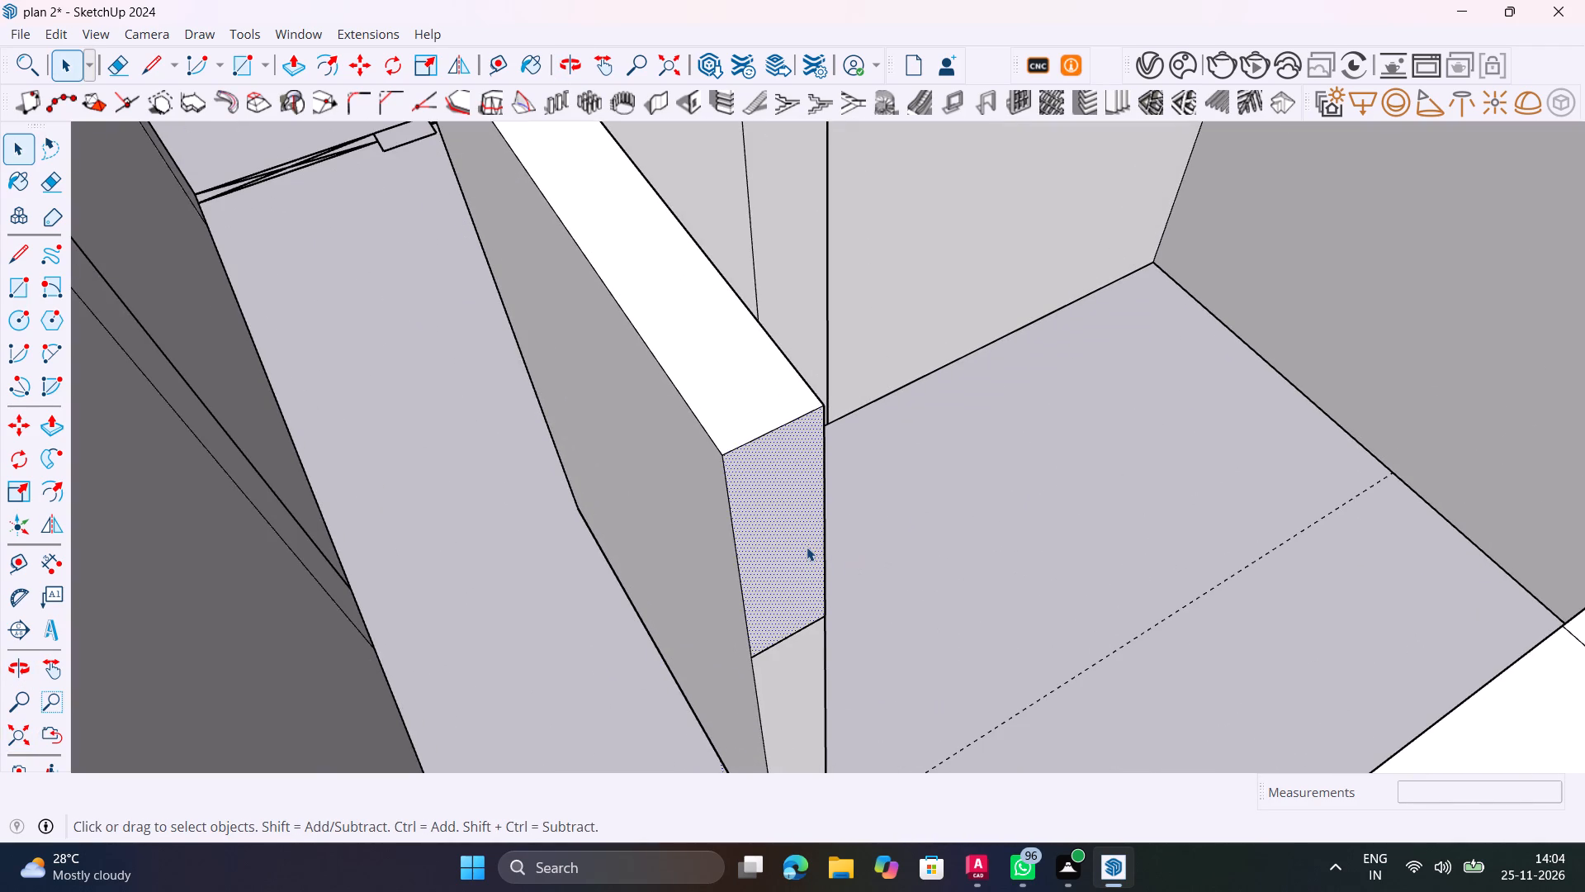
key(p)
click(807, 542)
scroll(855, 541, down, 14)
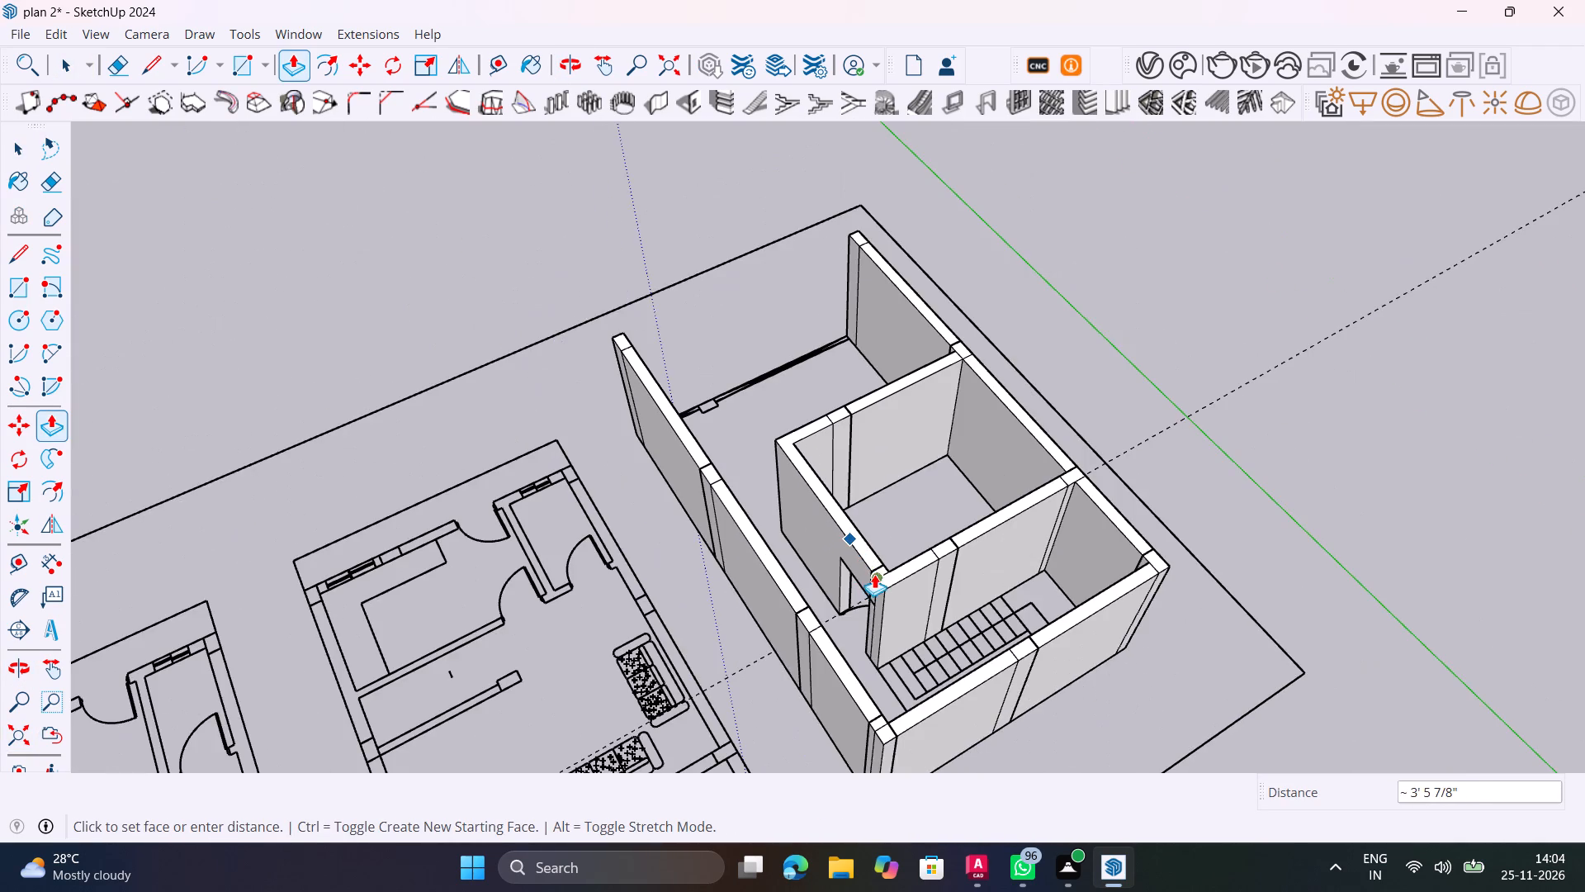
scroll(874, 572, up, 13)
click(867, 567)
key(space)
Erase the dividing lines across the top of the stair-side cross wall.
scroll(829, 553, down, 11)
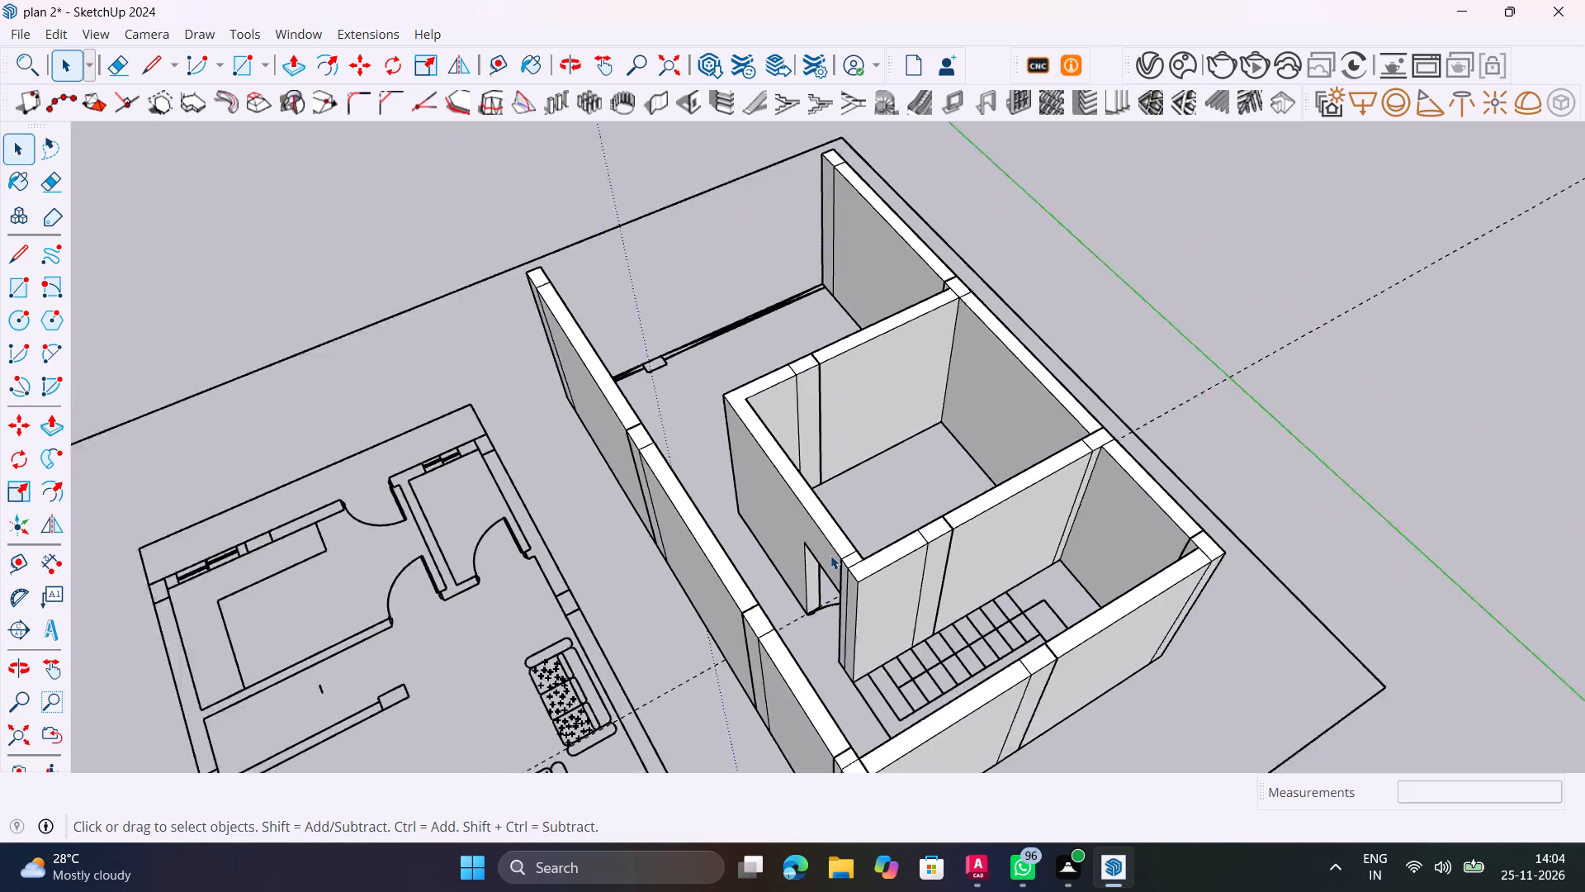
scroll(830, 555, down, 1)
middle_drag(818, 594, 1124, 644)
scroll(1046, 574, up, 10)
shift+middle_drag(1048, 595, 866, 507)
click(977, 510)
scroll(977, 510, down, 16)
middle_drag(826, 521, 910, 569)
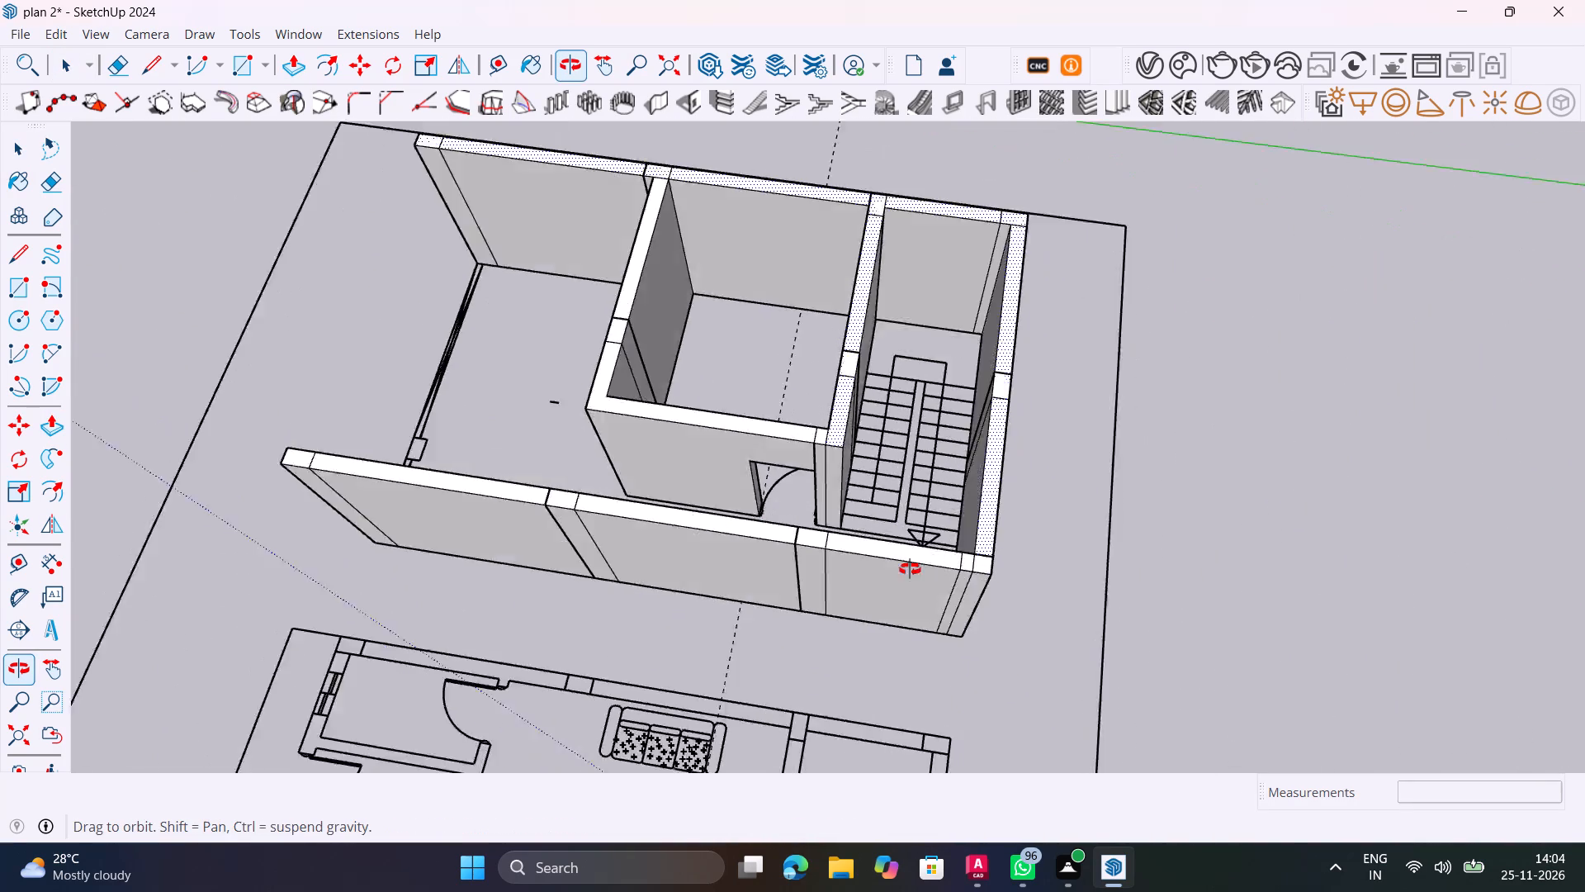
middle_drag(910, 569, 1294, 496)
scroll(835, 348, up, 8)
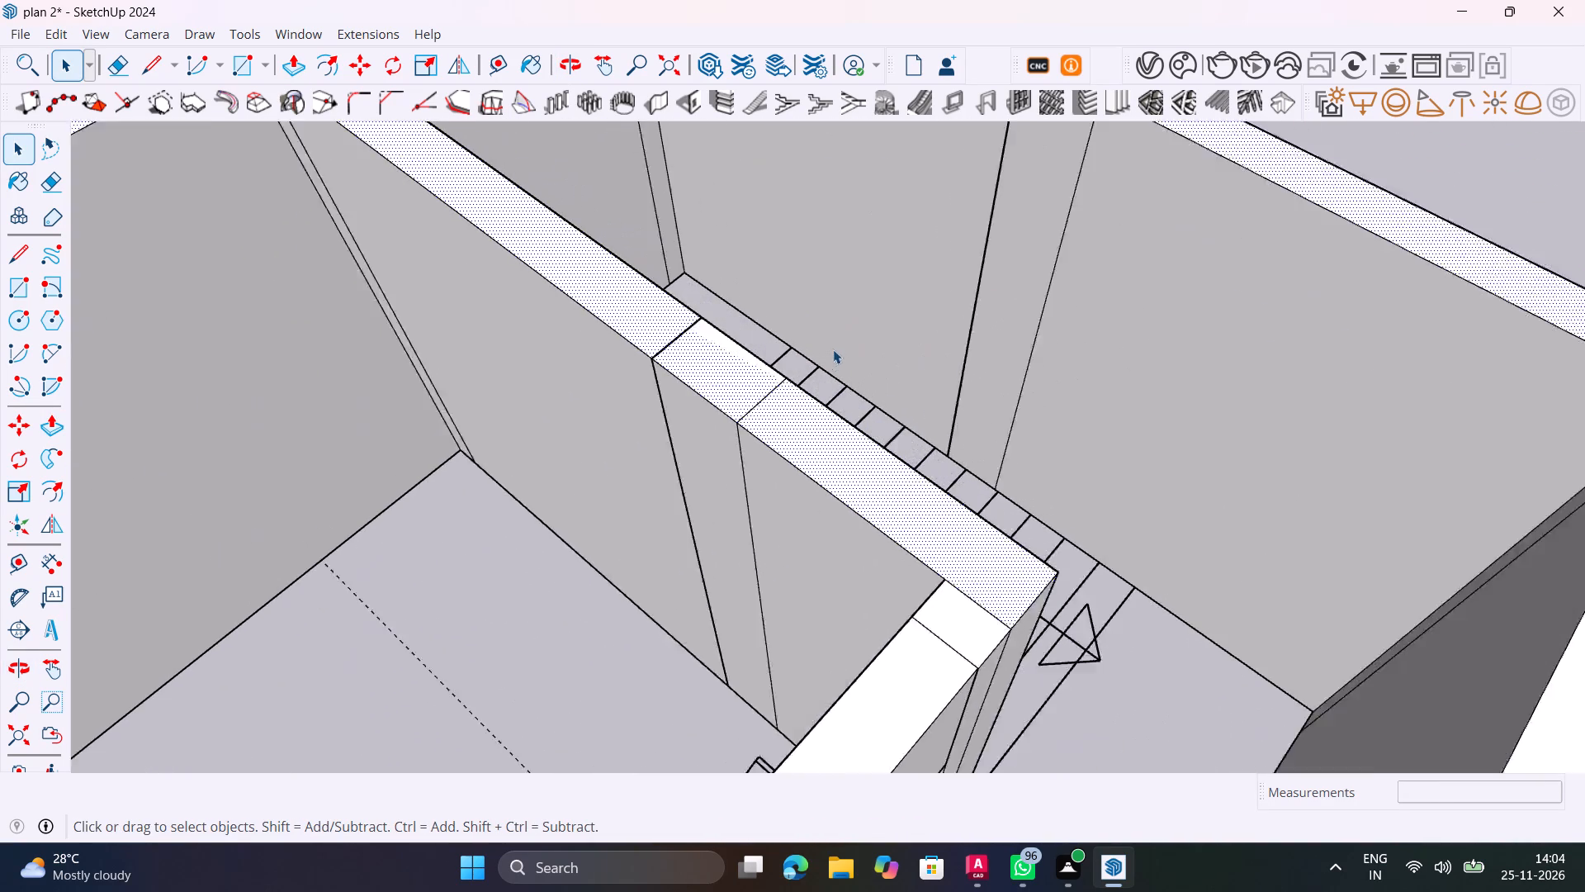
scroll(833, 349, up, 8)
key(e)
drag(744, 428, 766, 455)
scroll(757, 448, down, 19)
key(space)
Erase the joint lines on the wall top at the door header corner and the vertical line on the end face below.
scroll(832, 541, up, 8)
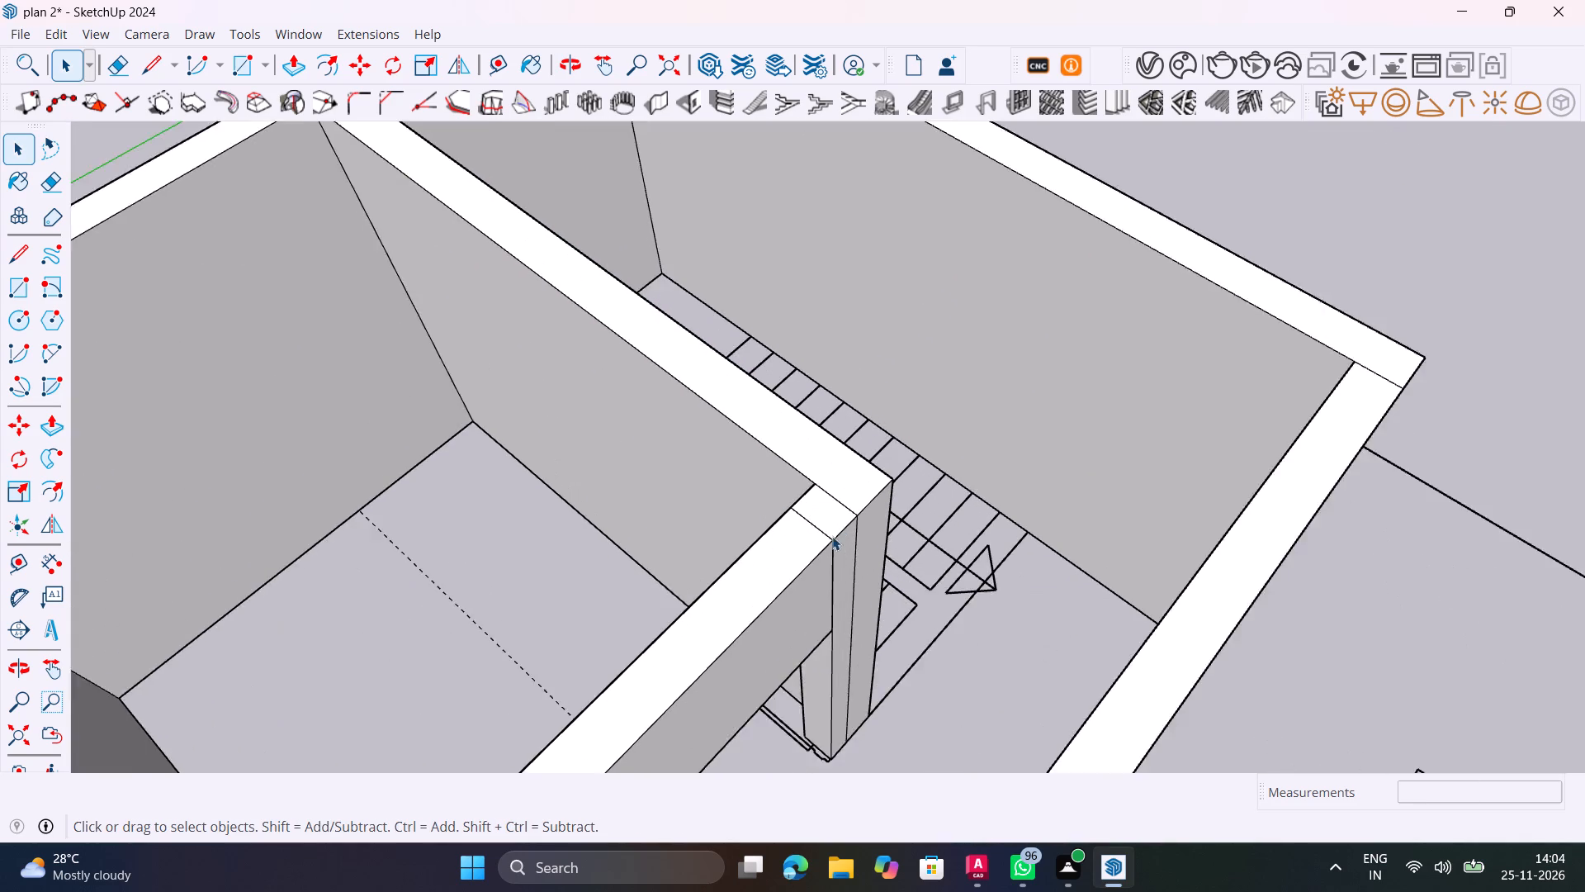
scroll(832, 536, up, 4)
key(e)
drag(792, 502, 789, 530)
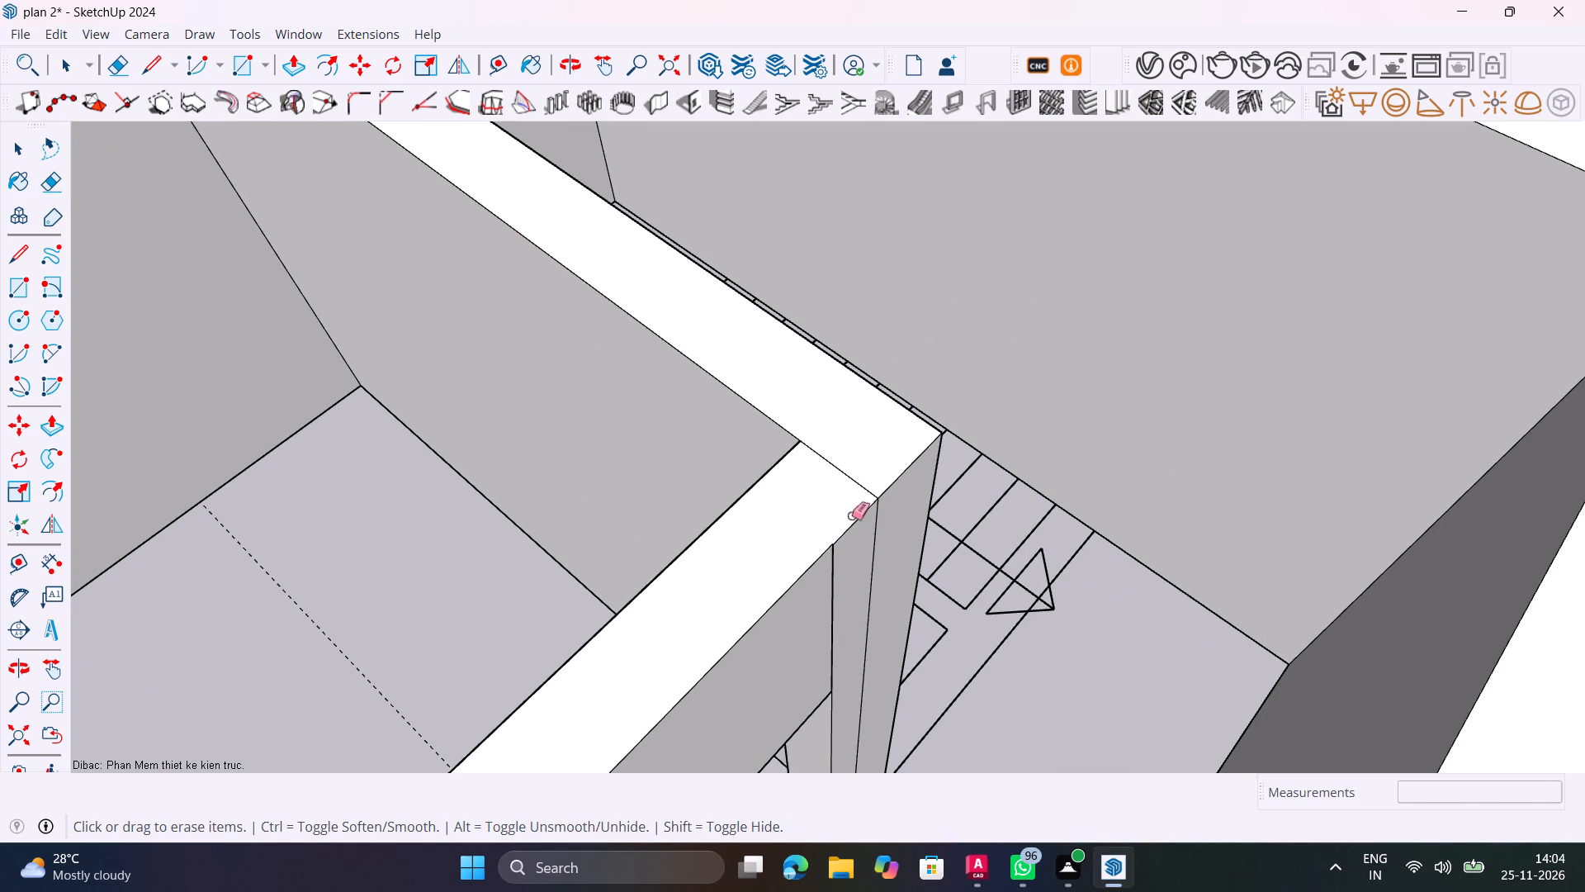
drag(843, 491, 851, 459)
drag(871, 529, 881, 522)
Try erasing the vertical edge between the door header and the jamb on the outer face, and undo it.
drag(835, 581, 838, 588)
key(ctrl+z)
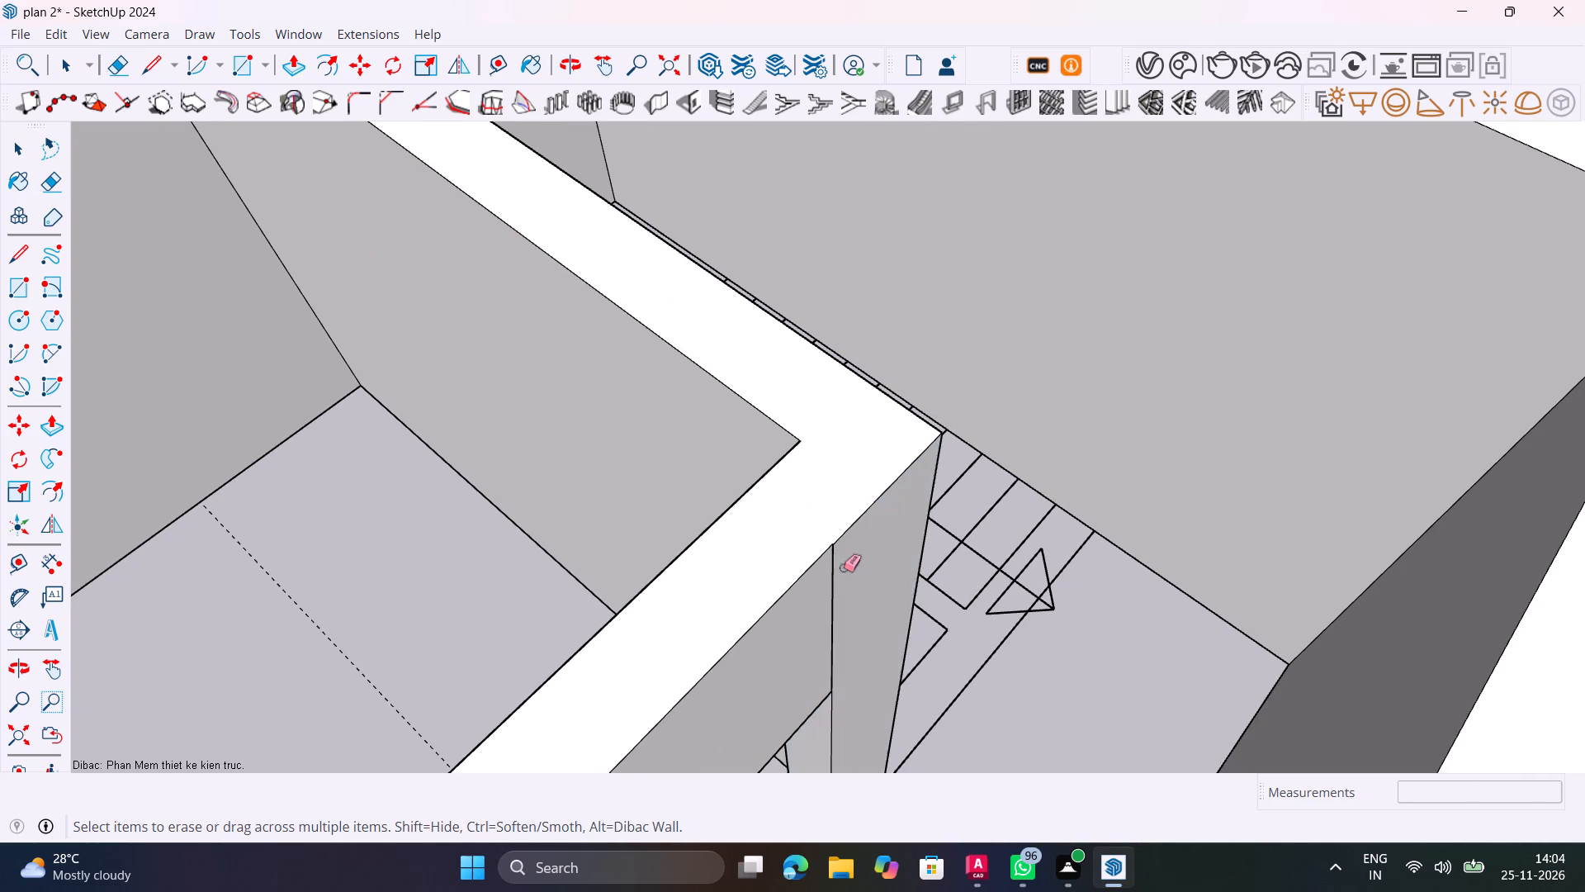
Erase the vertical dividing line beside the door header on the wall's room-side face.
scroll(843, 567, down, 19)
shift+middle_drag(783, 662, 882, 515)
middle_drag(824, 560, 1021, 503)
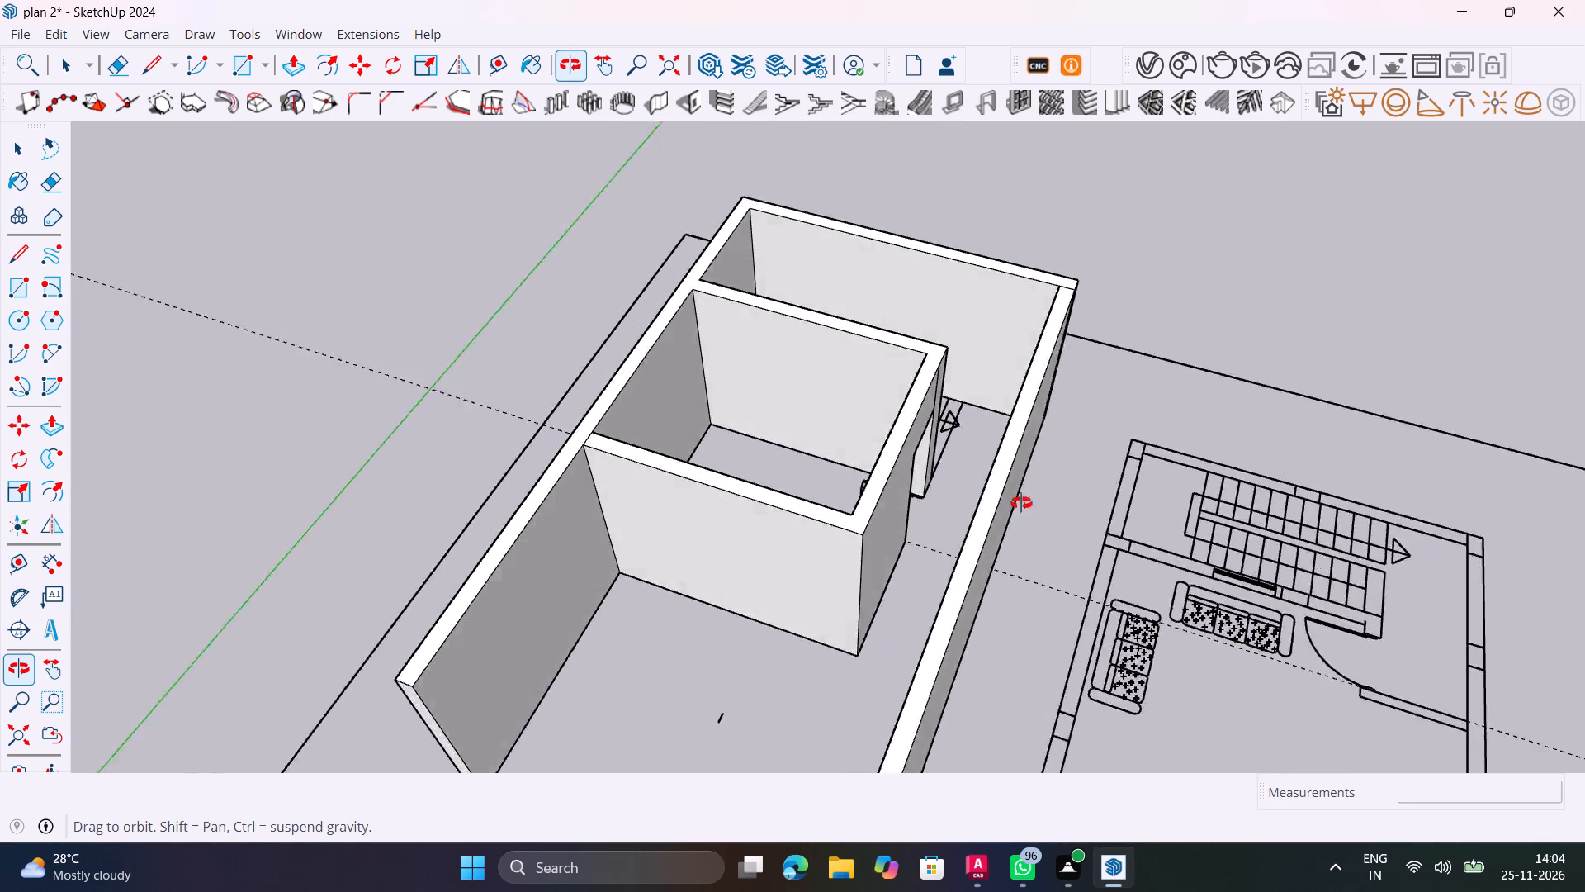
middle_drag(1021, 503, 1383, 490)
scroll(862, 322, up, 19)
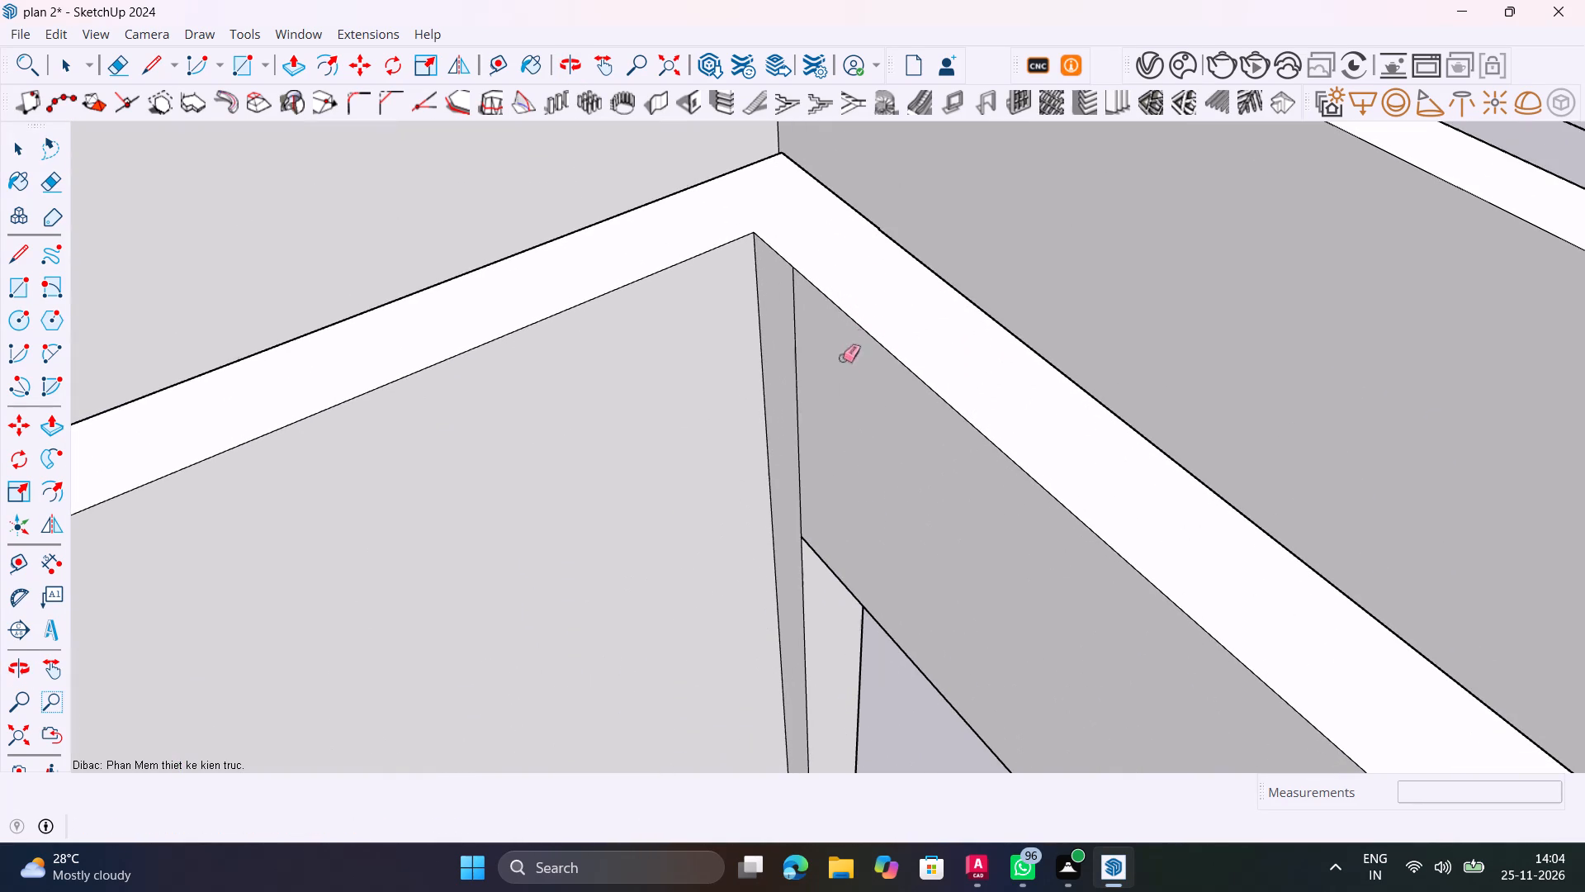
drag(826, 403, 772, 343)
scroll(772, 344, down, 13)
Push/Pull the door header's outer face about 1/16" so it sits flush with the adjacent jamb face.
middle_drag(808, 410, 390, 473)
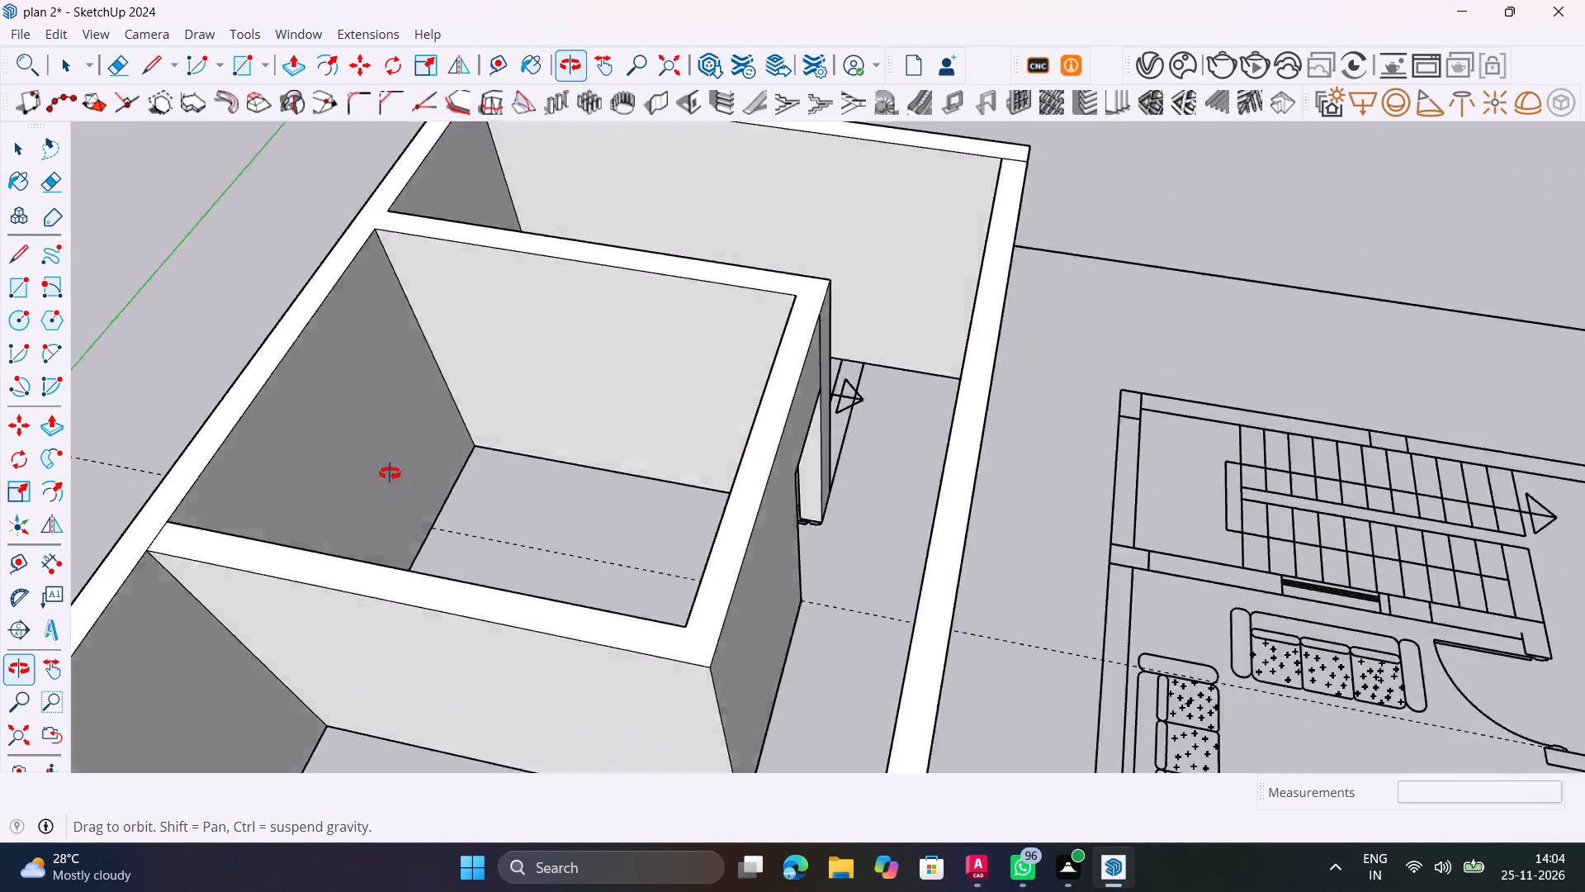
middle_drag(390, 473, 368, 479)
scroll(859, 473, up, 7)
key(space)
middle_drag(832, 494, 625, 525)
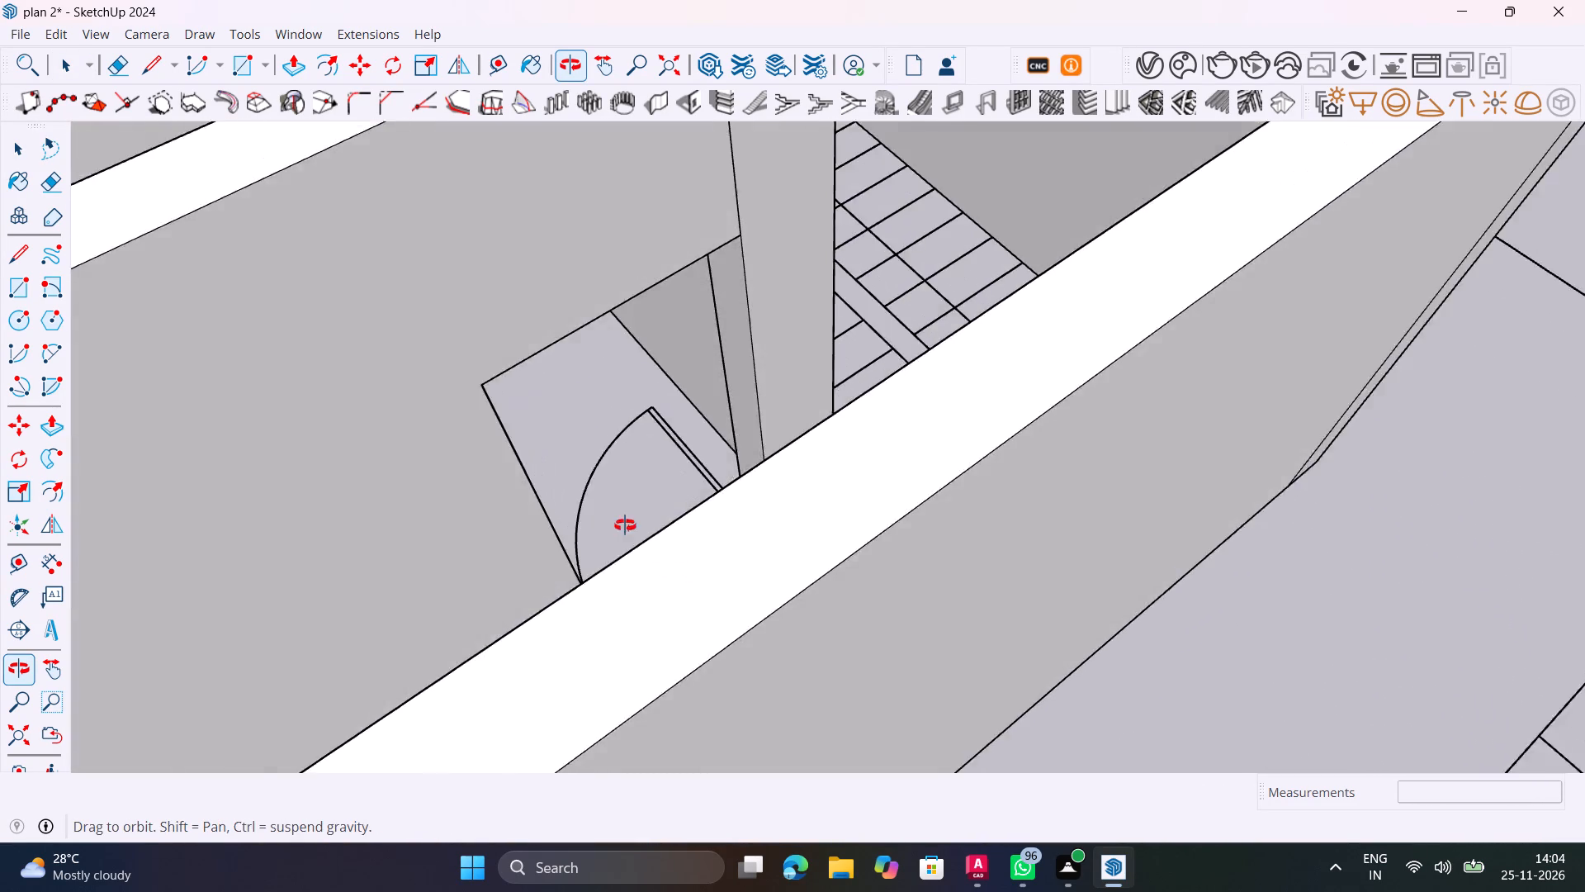
middle_drag(625, 525, 560, 598)
shift+middle_drag(776, 291, 839, 472)
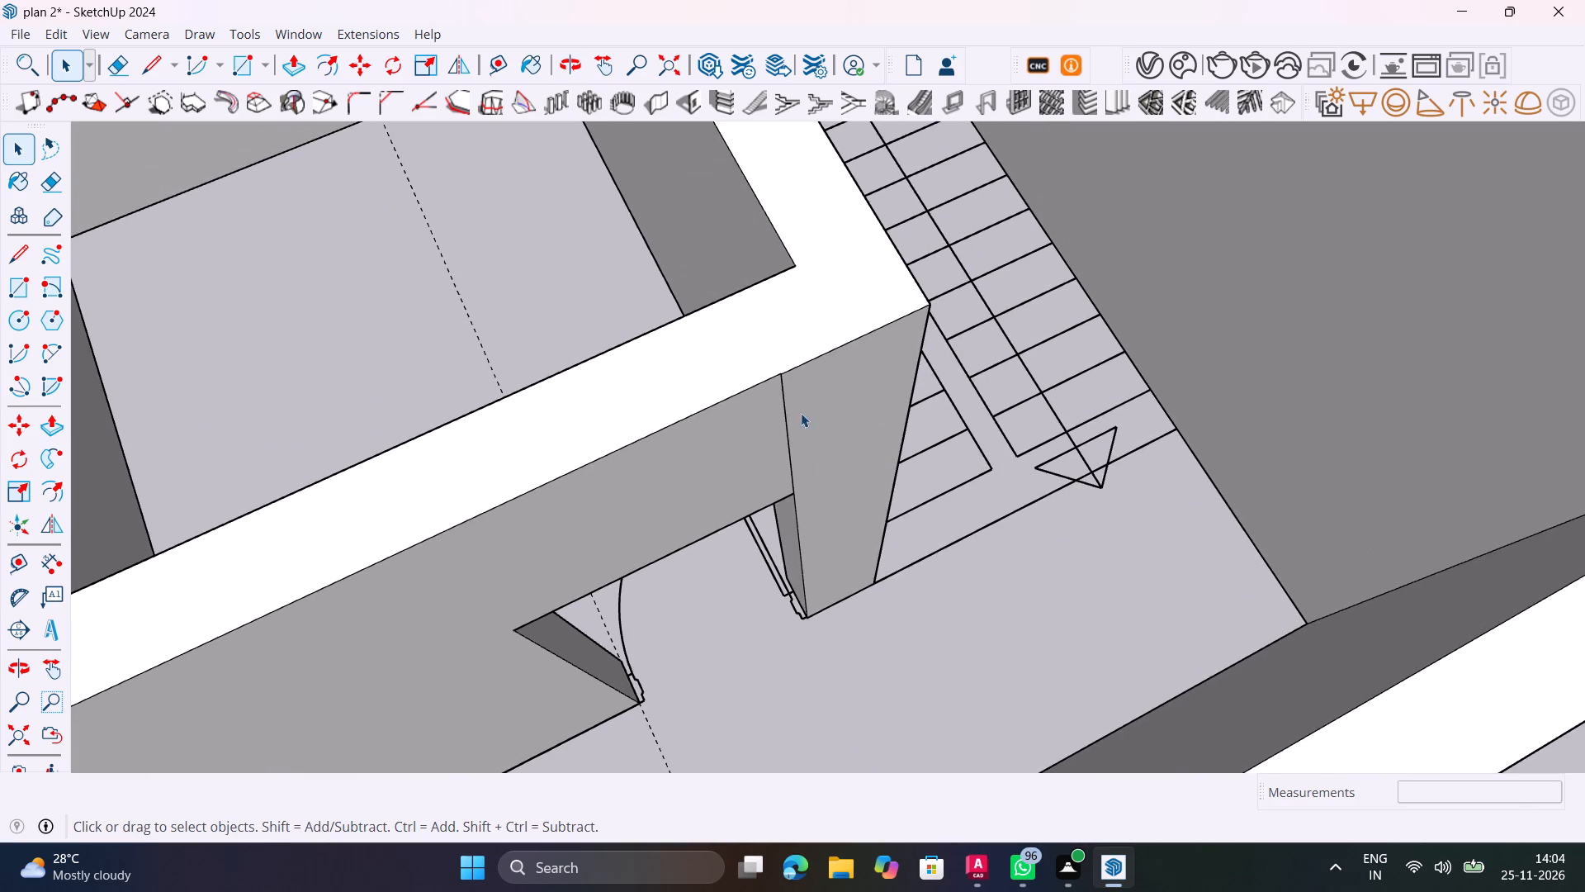
scroll(792, 394, up, 20)
scroll(792, 394, up, 1)
click(689, 402)
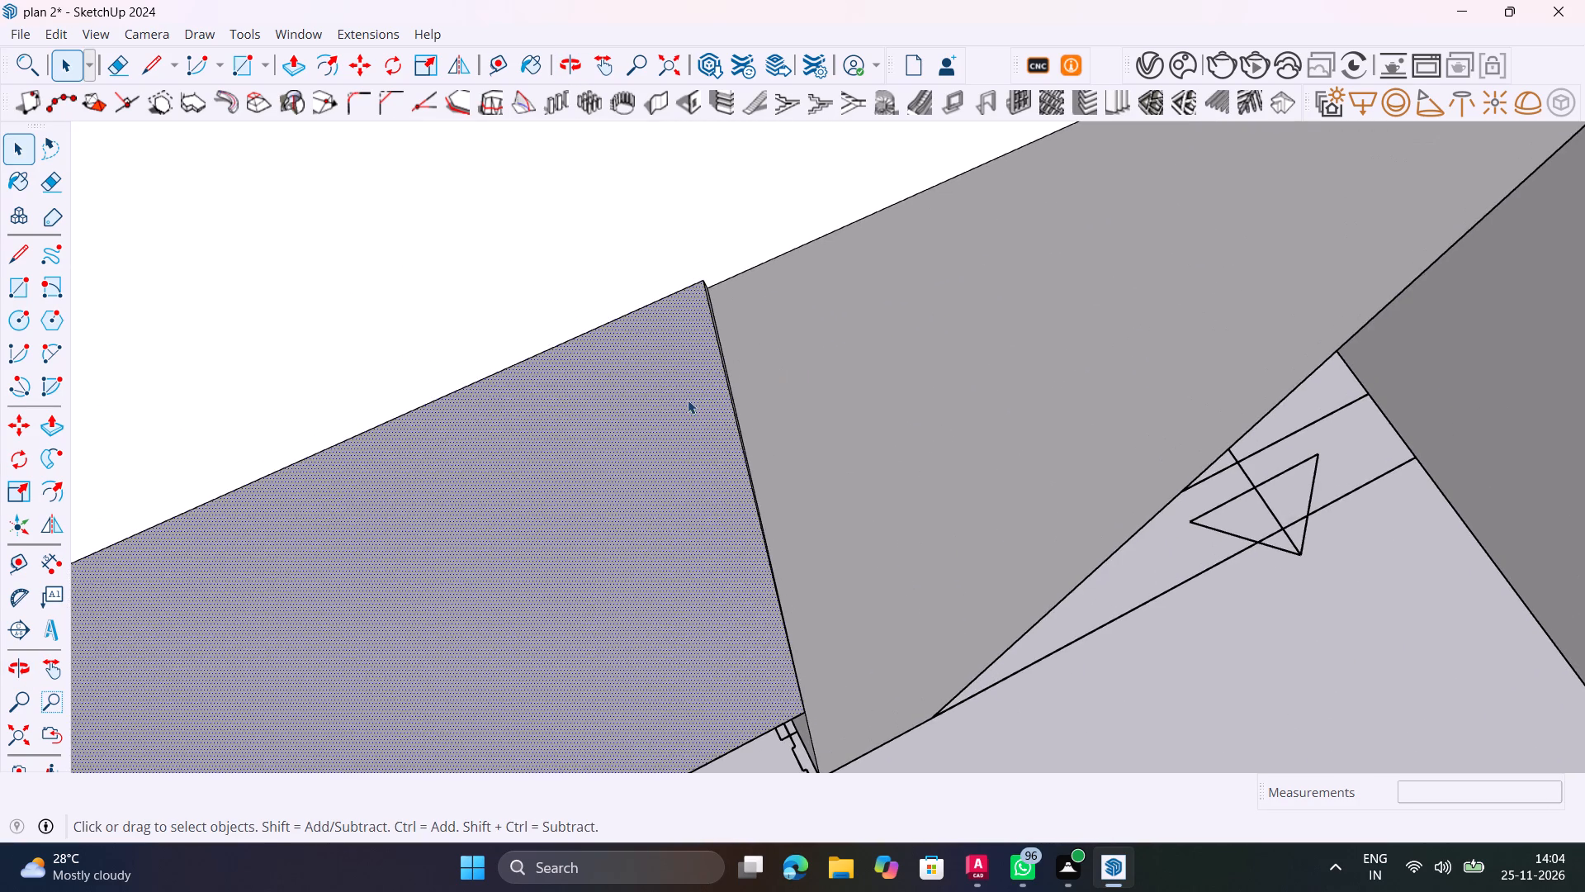
middle_drag(724, 359, 1038, 254)
key(p)
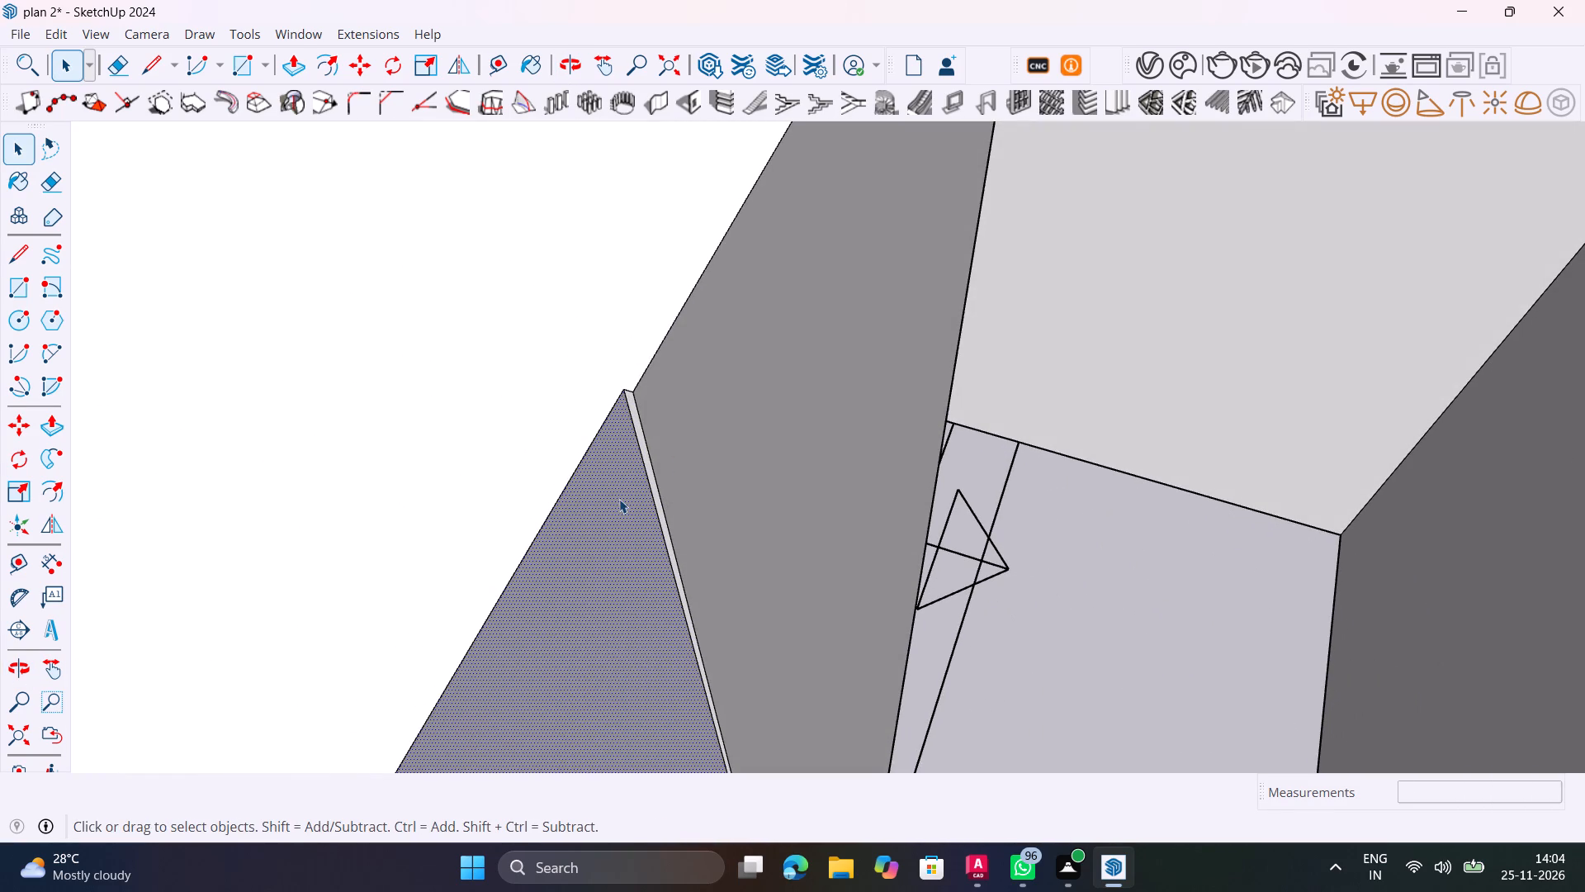
click(618, 498)
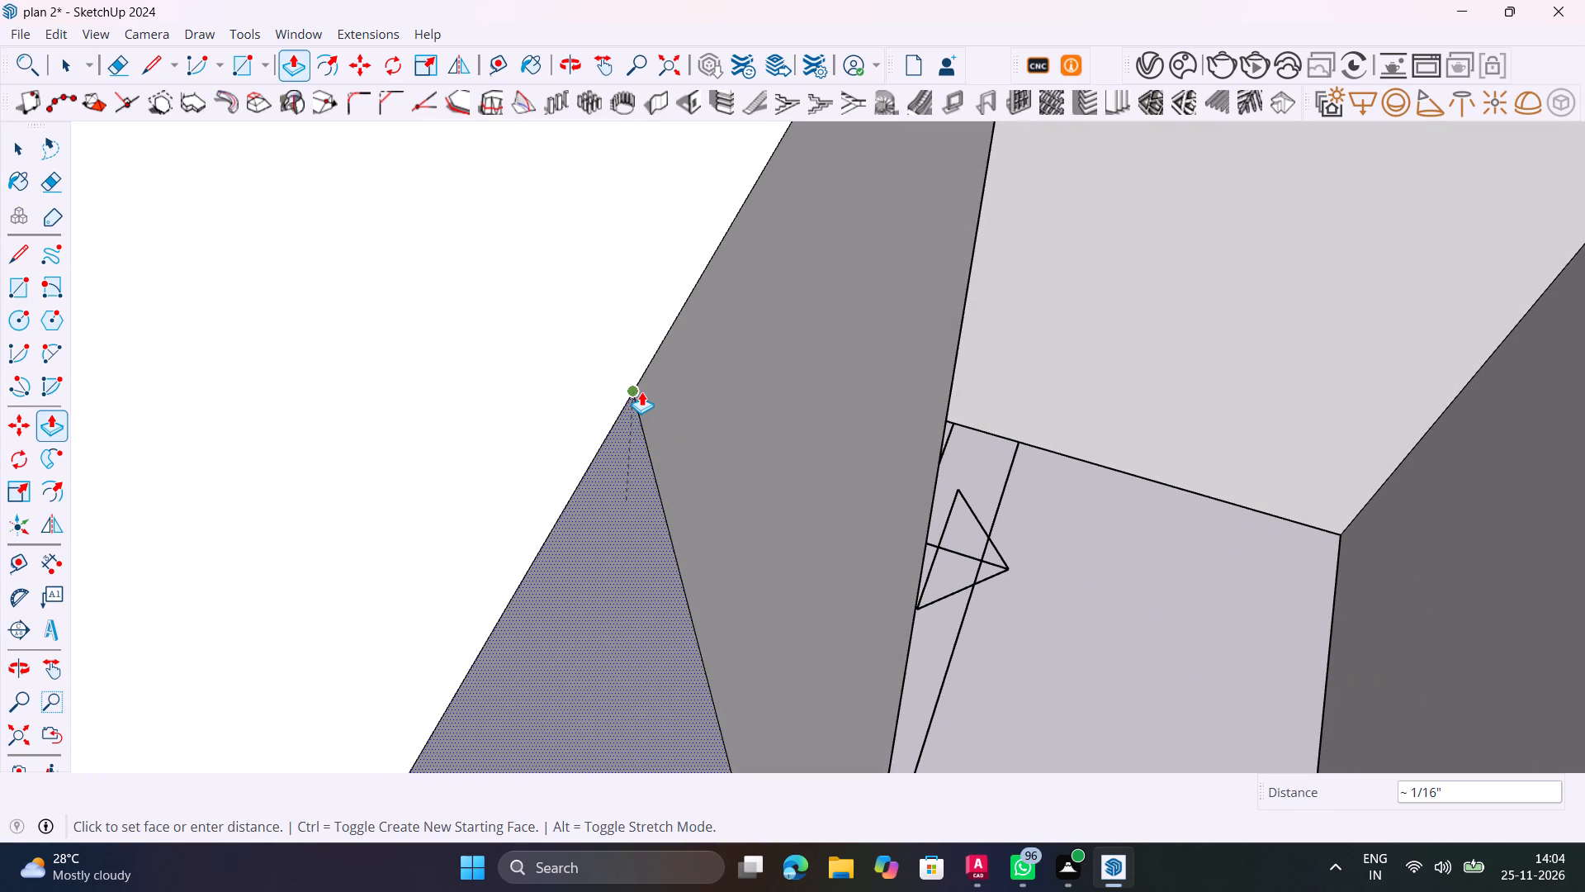
click(641, 386)
key(space)
Erase the vertical seam between the door header and the jamb on the outer wall face.
scroll(675, 387, down, 13)
key(e)
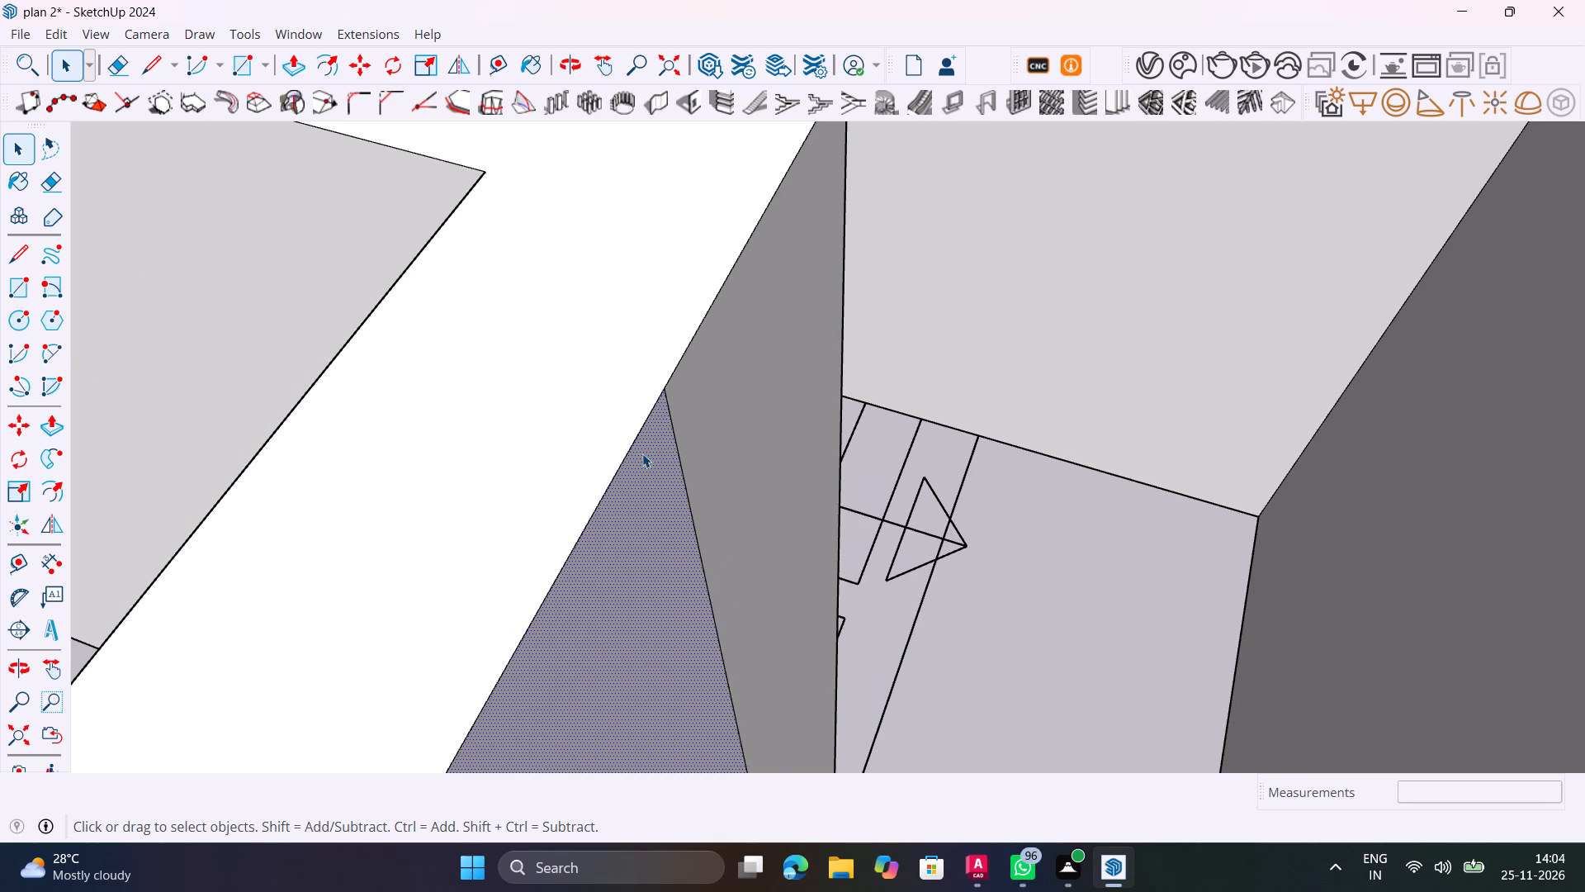
drag(642, 455, 706, 425)
scroll(706, 425, down, 20)
scroll(706, 425, down, 3)
key(space)
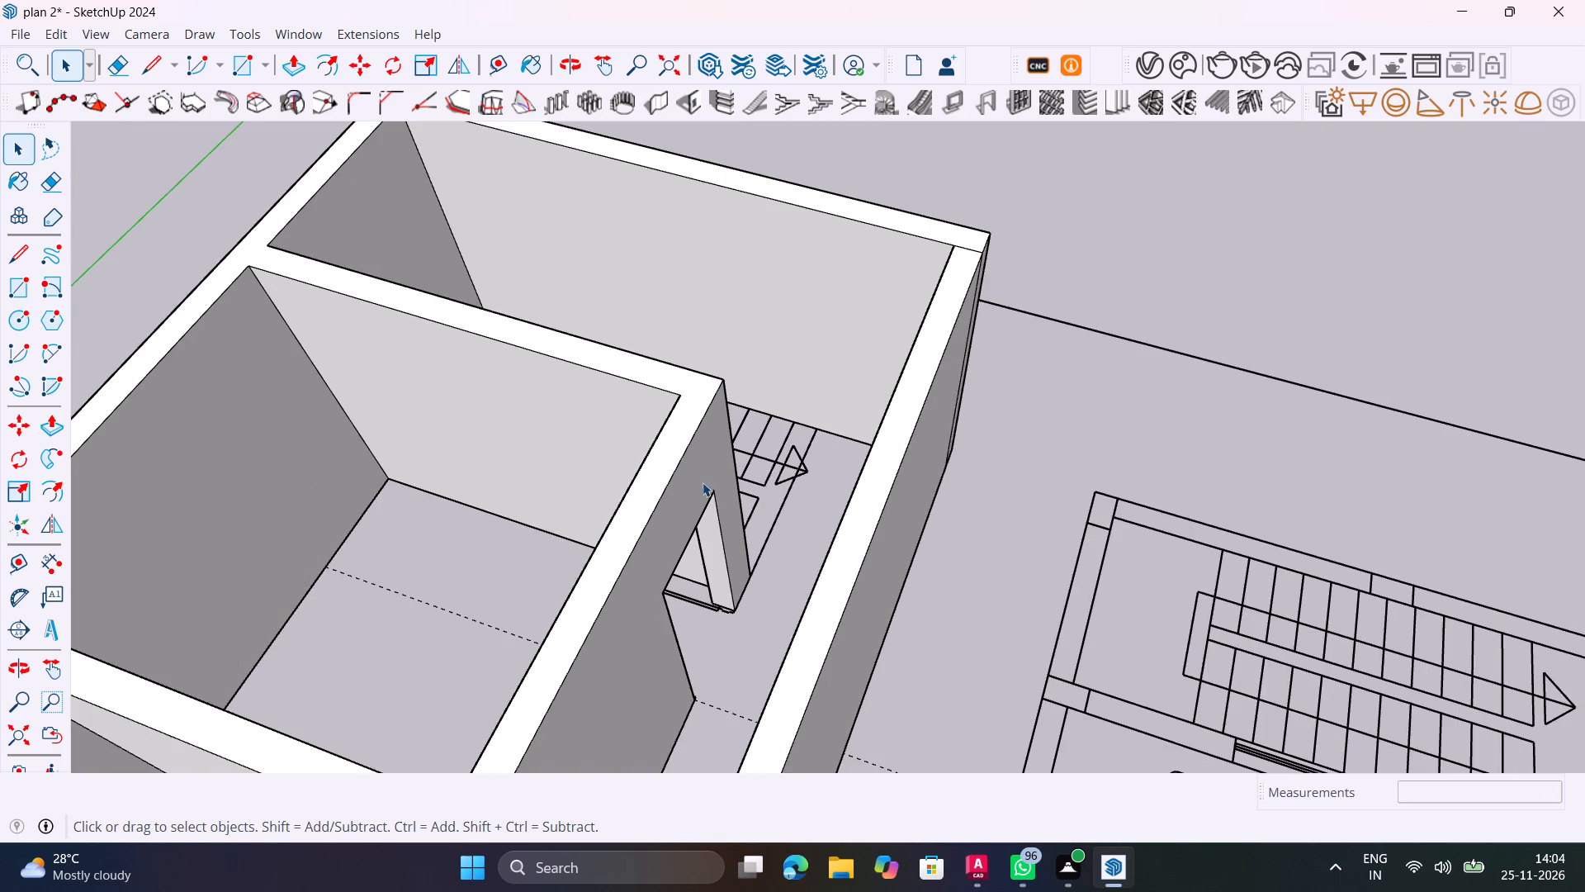
Select all connected wall geometry of the first layout and make it a group.
shift+middle_drag(711, 484, 900, 311)
middle_drag(860, 418, 1042, 287)
scroll(1061, 284, down, 12)
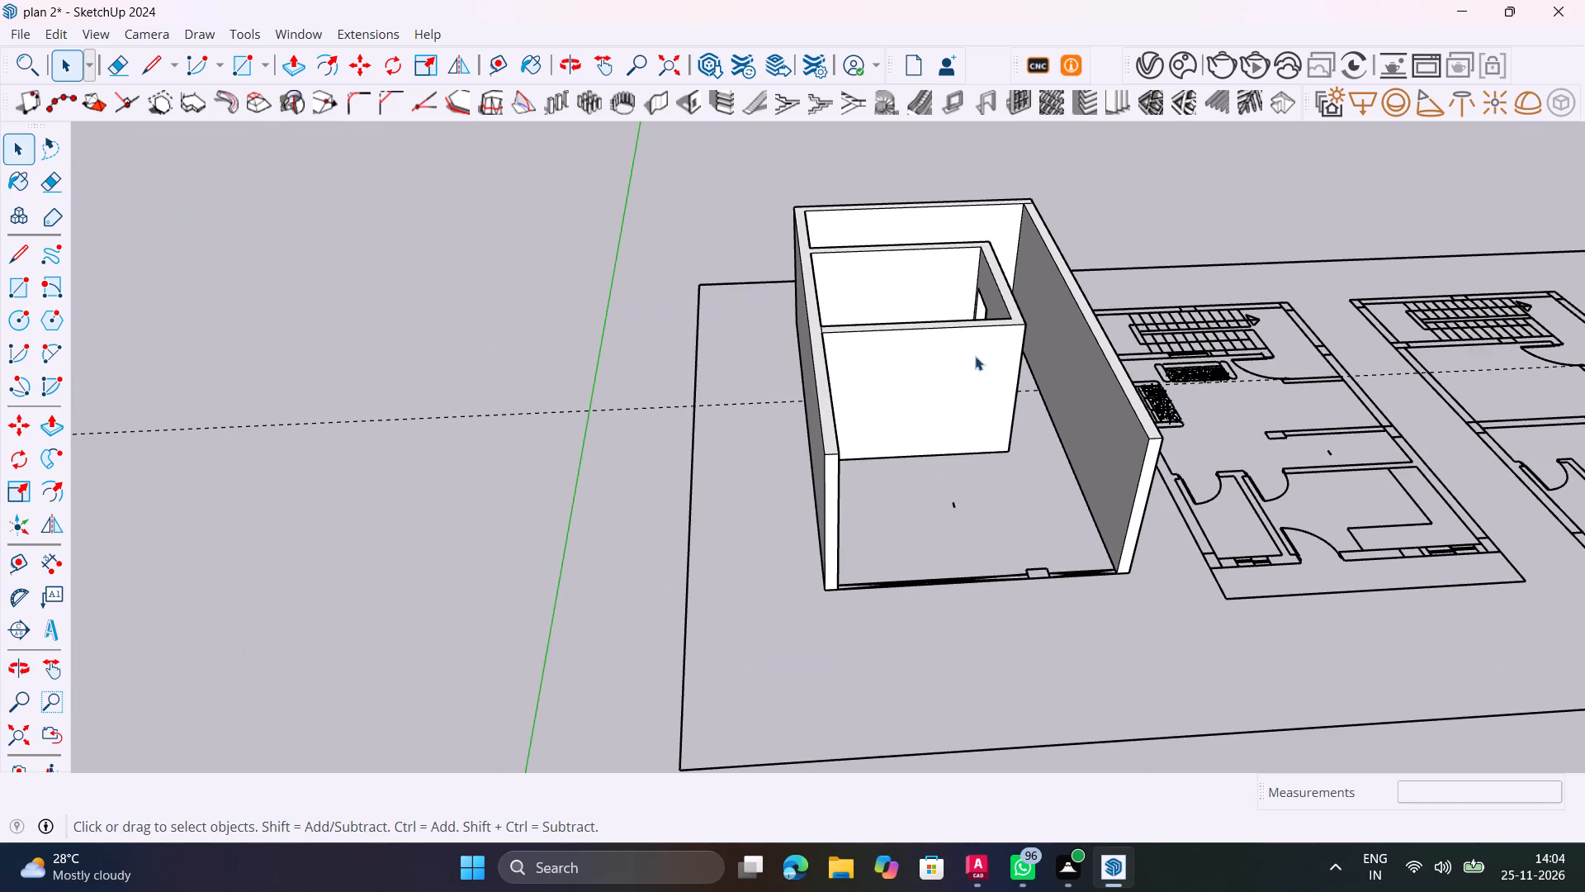
click(952, 365)
triple_click(952, 365)
click(952, 365)
right_click(952, 365)
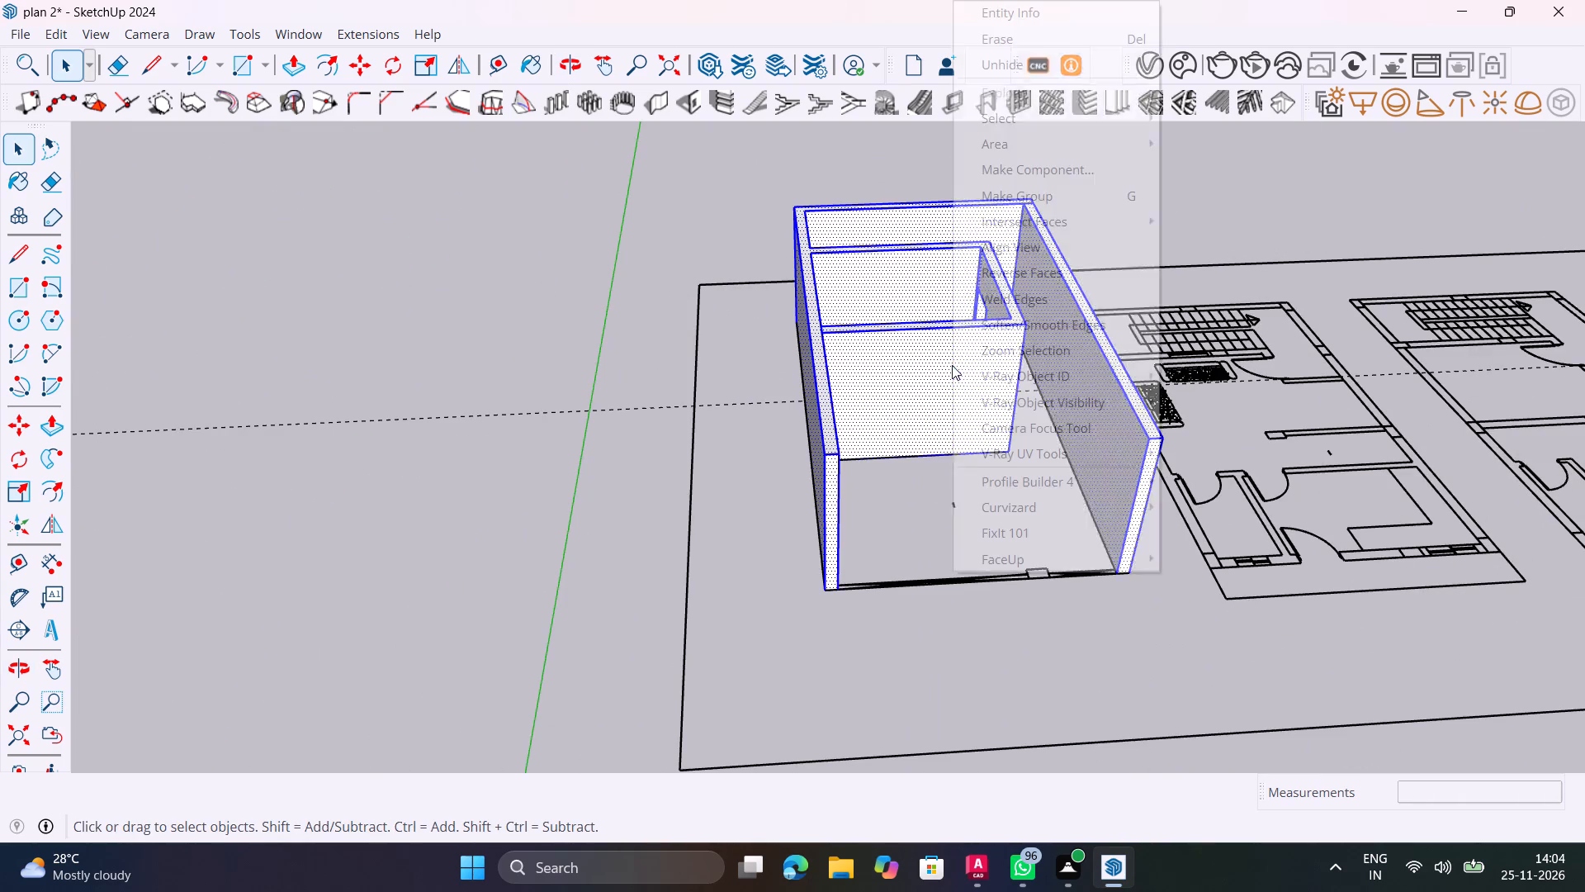
click(1035, 198)
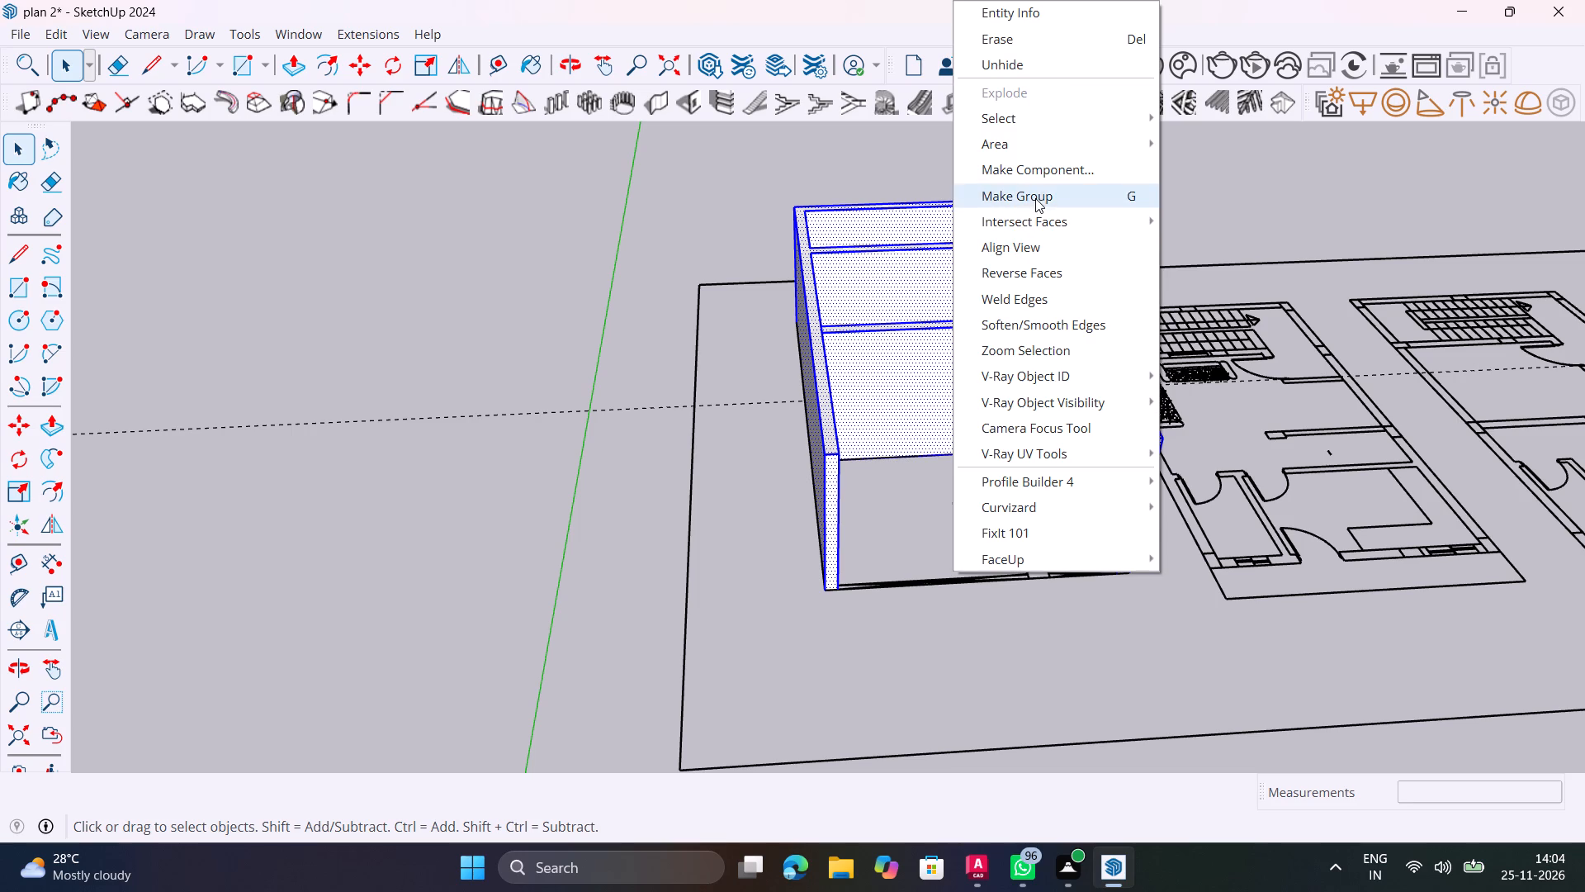
Hide the first layout's wall group to expose the floor plan linework underneath.
shift+middle_drag(903, 361, 537, 554)
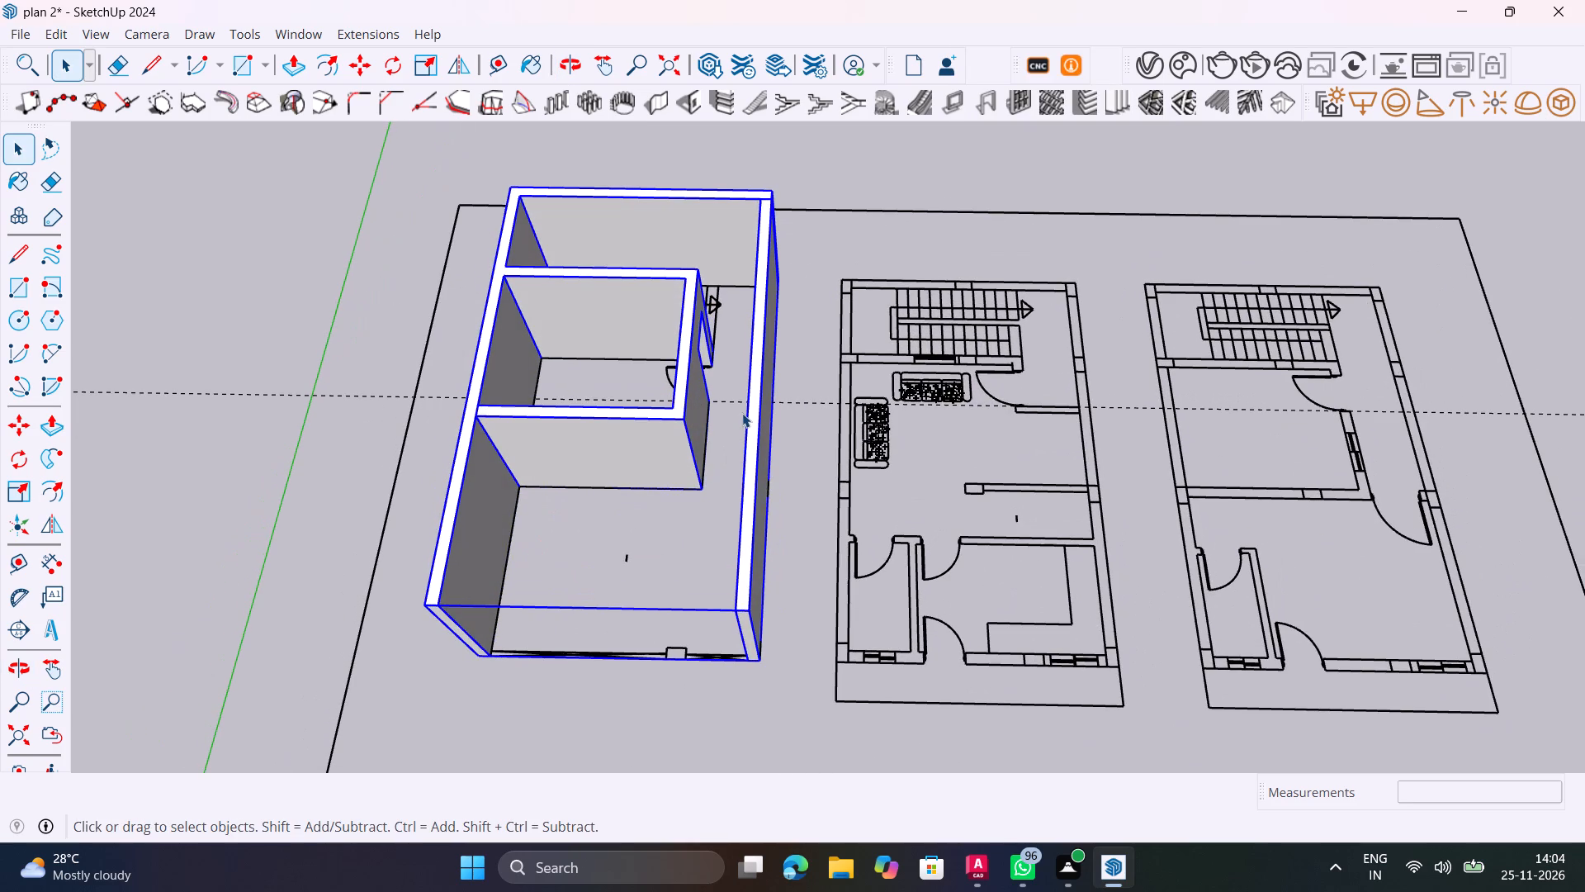
click(286, 339)
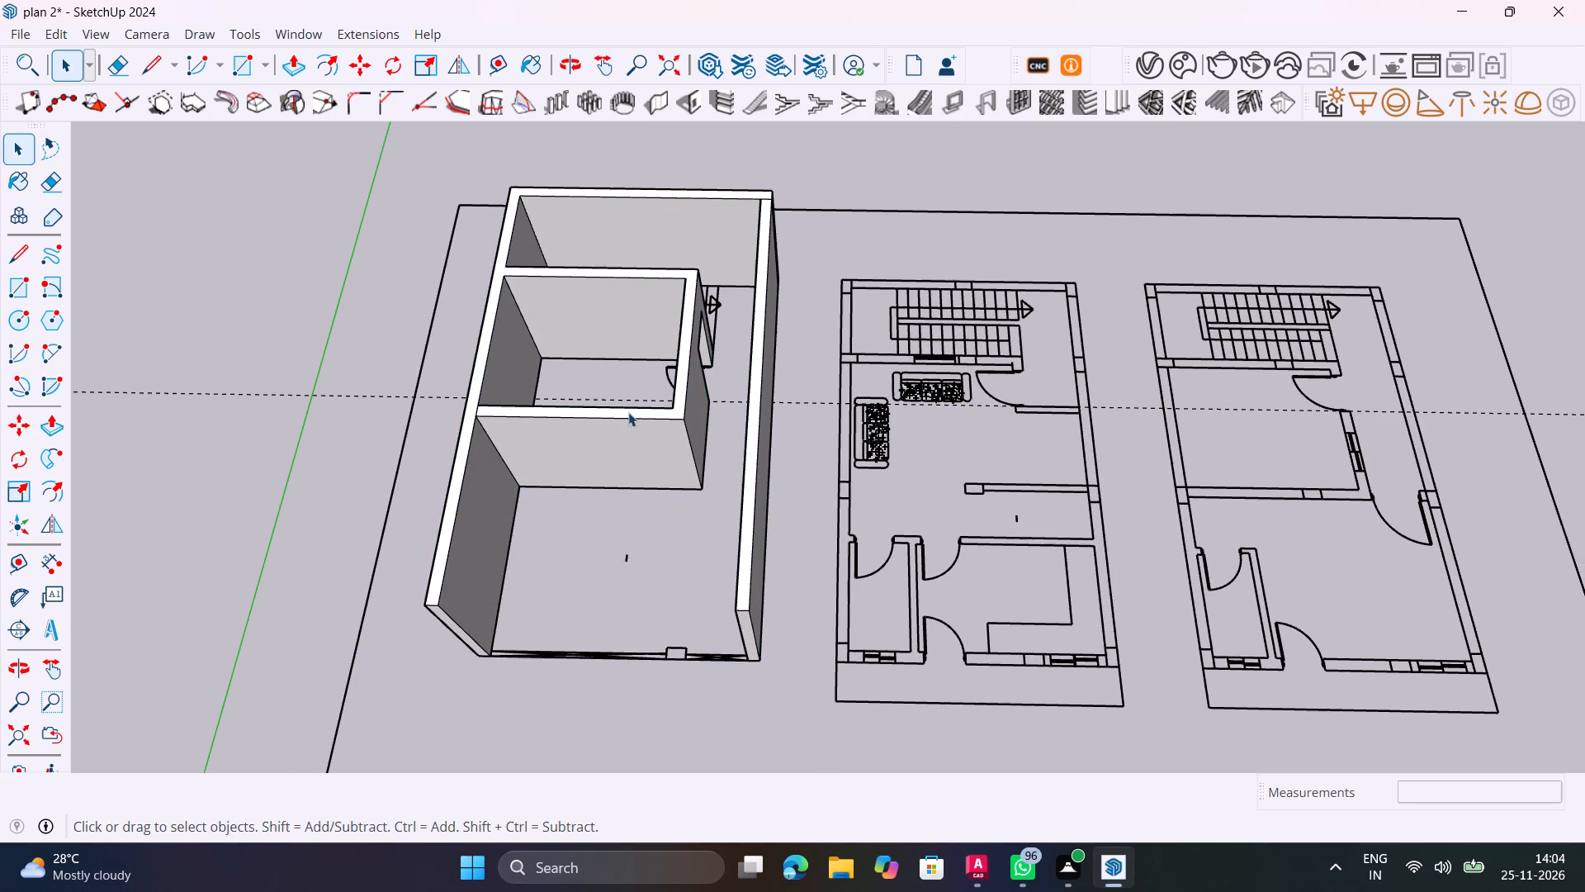
click(628, 412)
right_click(627, 411)
click(690, 68)
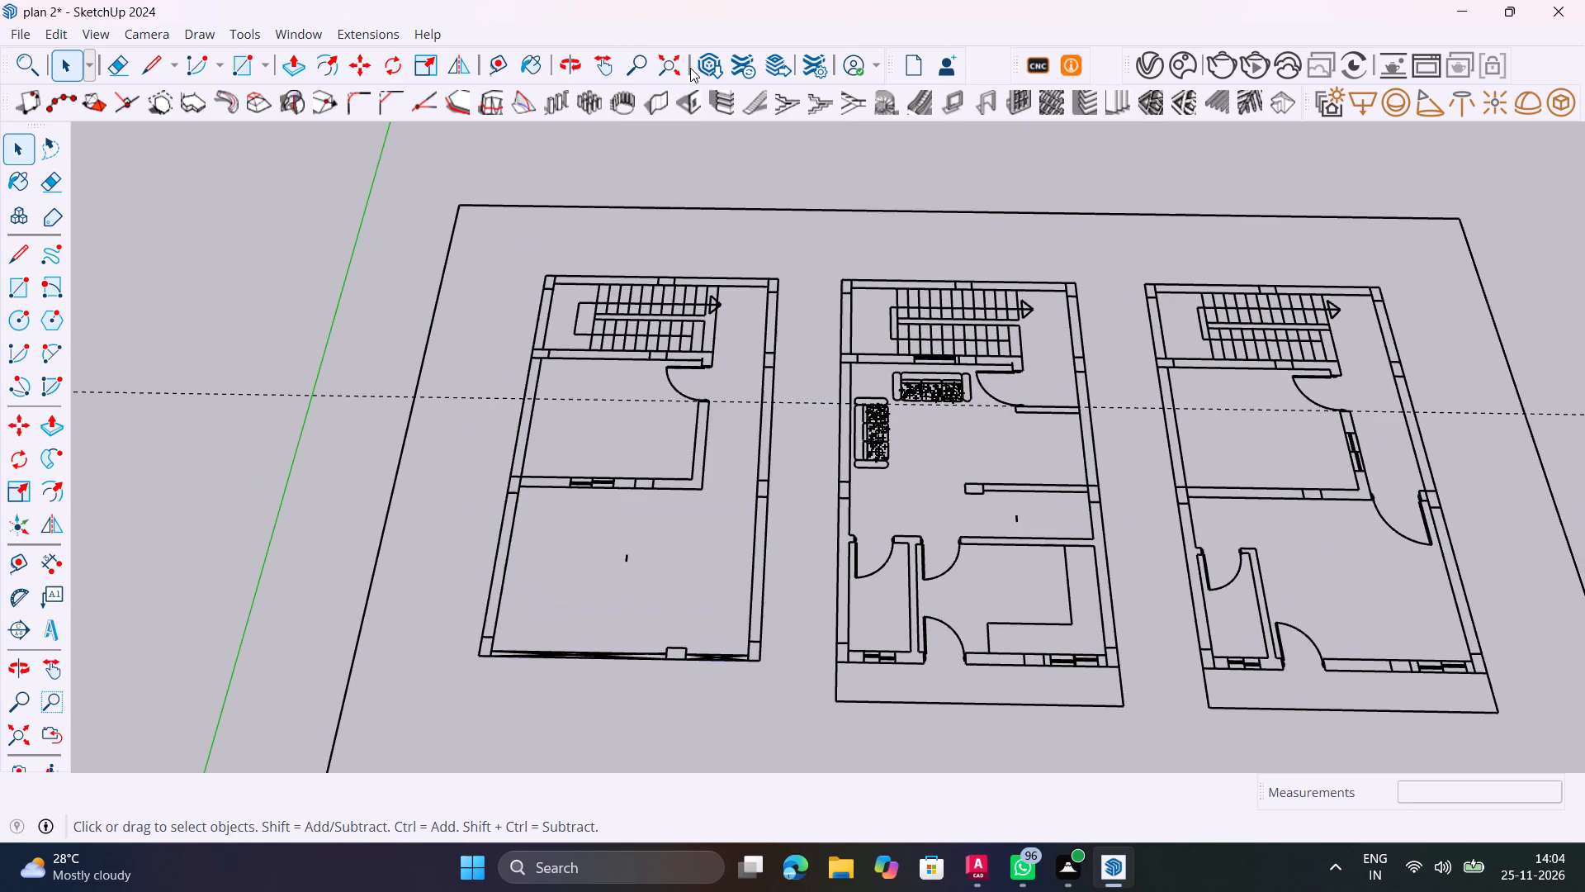
Measure the overall width across both stair flights on the first layout with the linear Dimension tool.
middle_drag(704, 377, 376, 425)
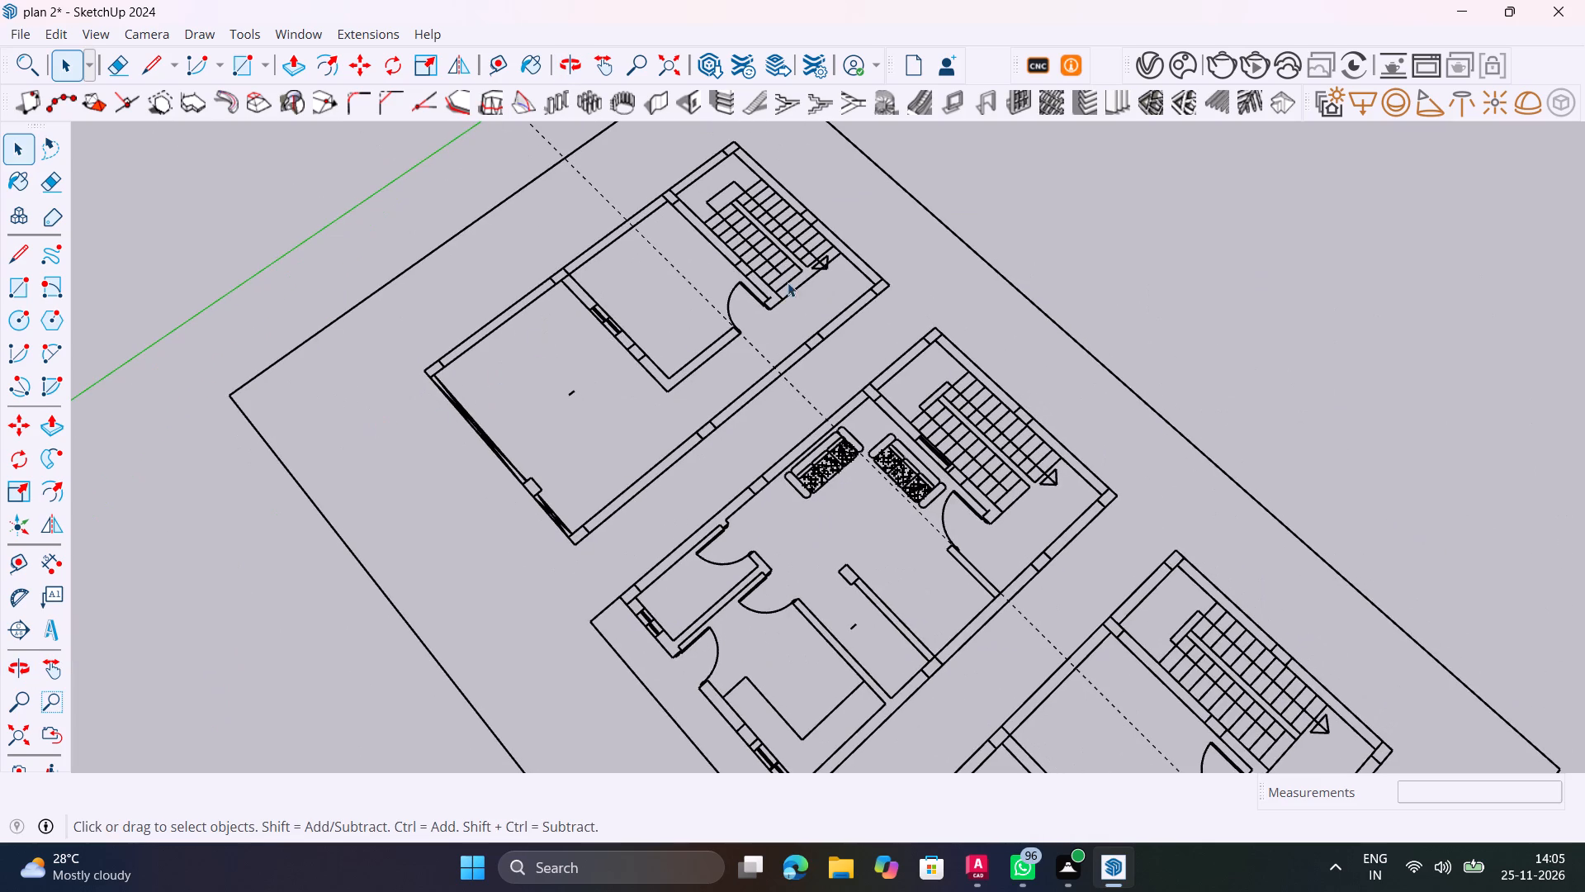
scroll(788, 282, up, 14)
shift+middle_drag(855, 343, 670, 613)
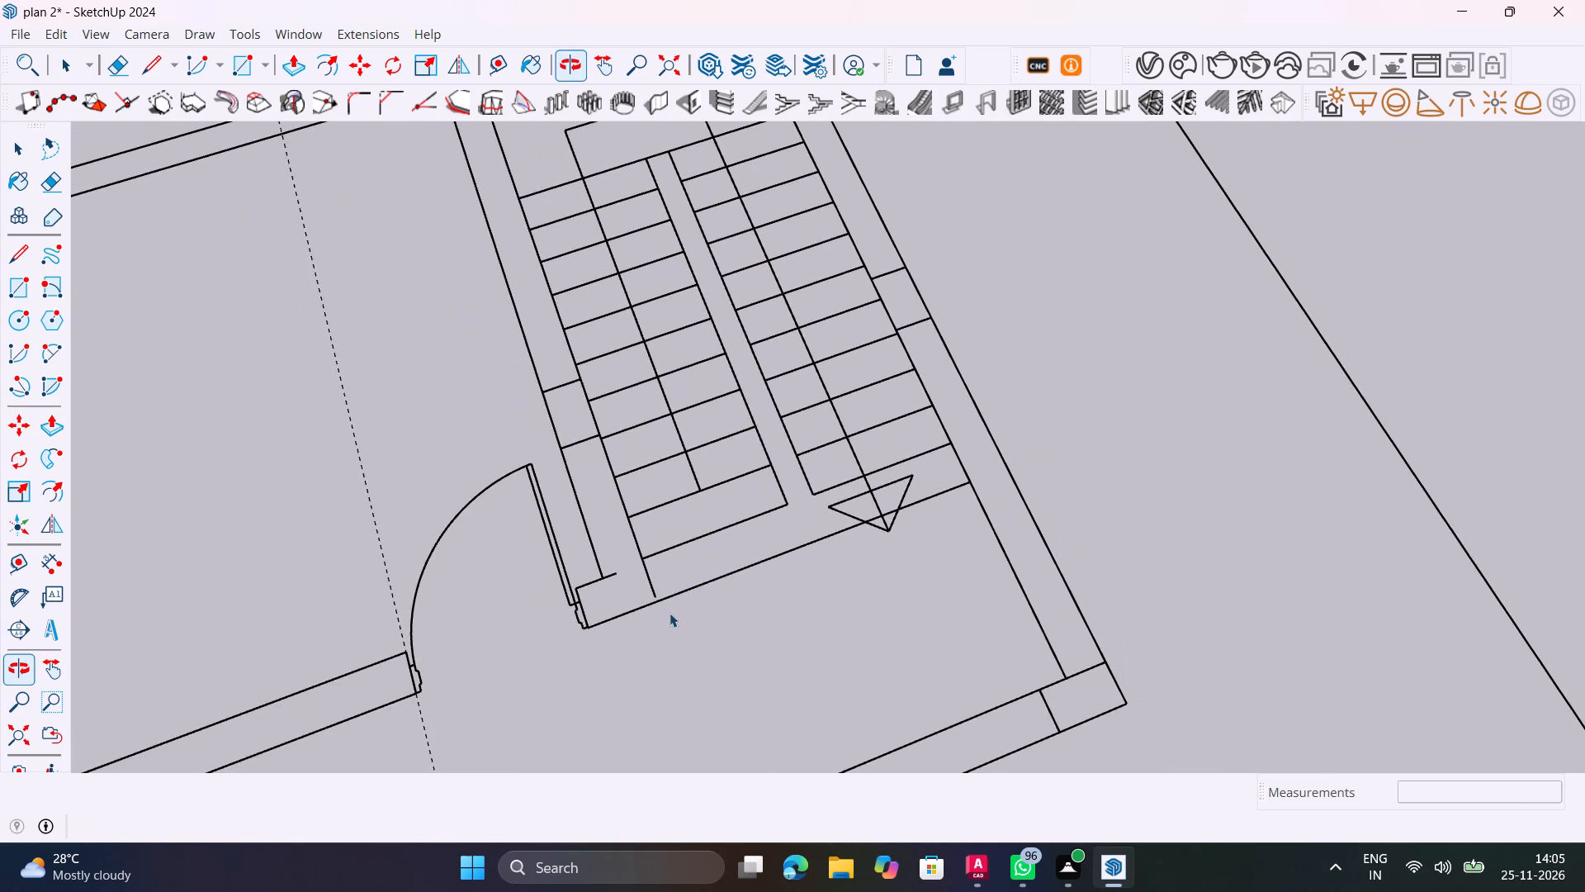
scroll(698, 521, up, 5)
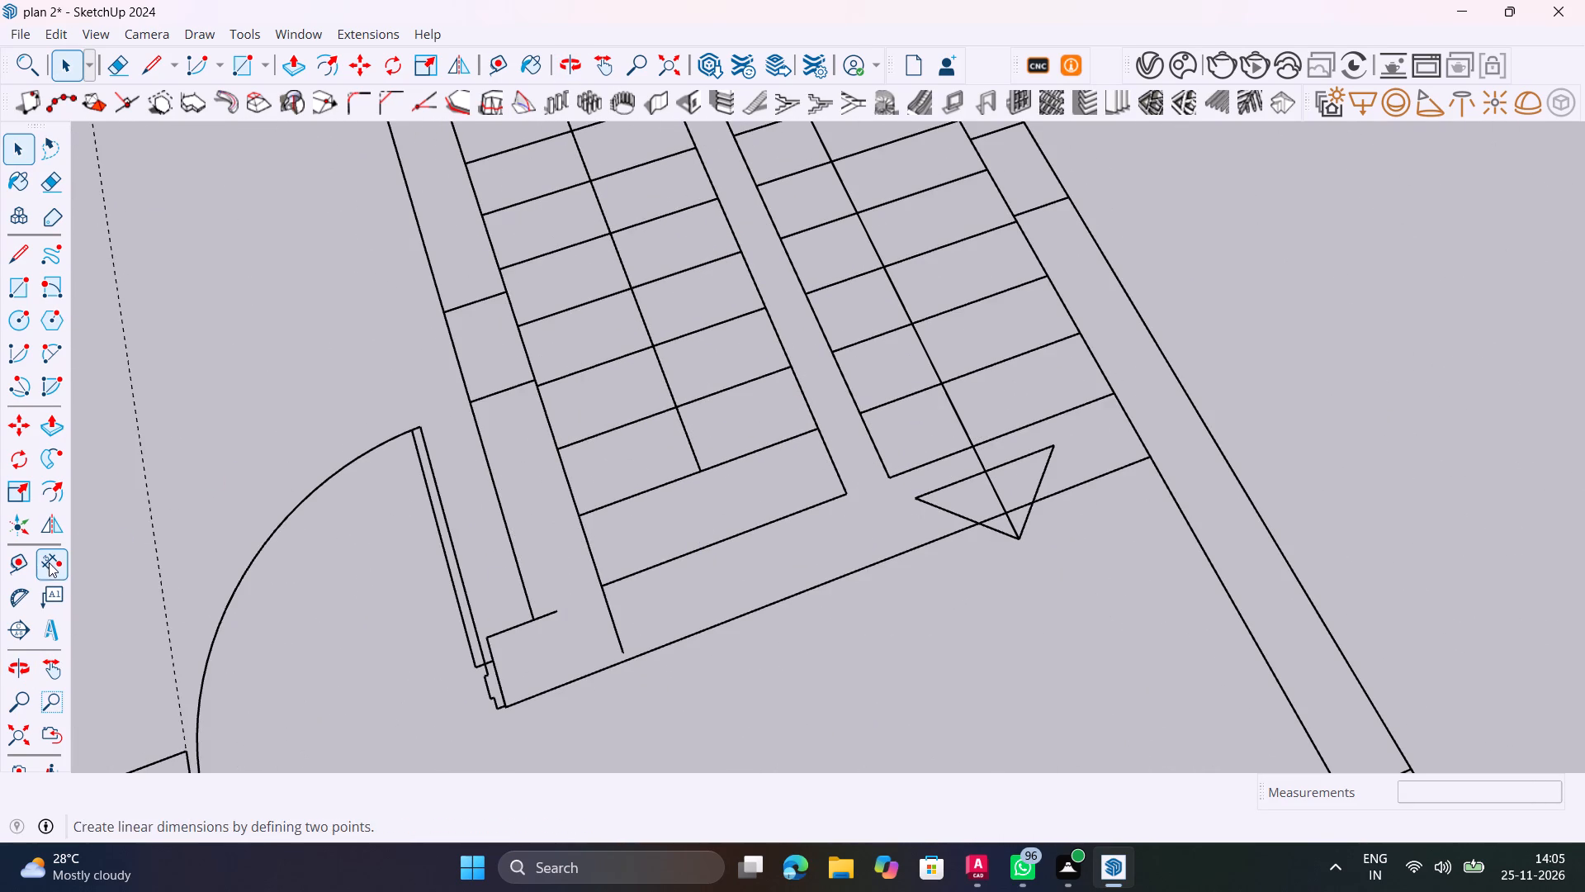
click(49, 562)
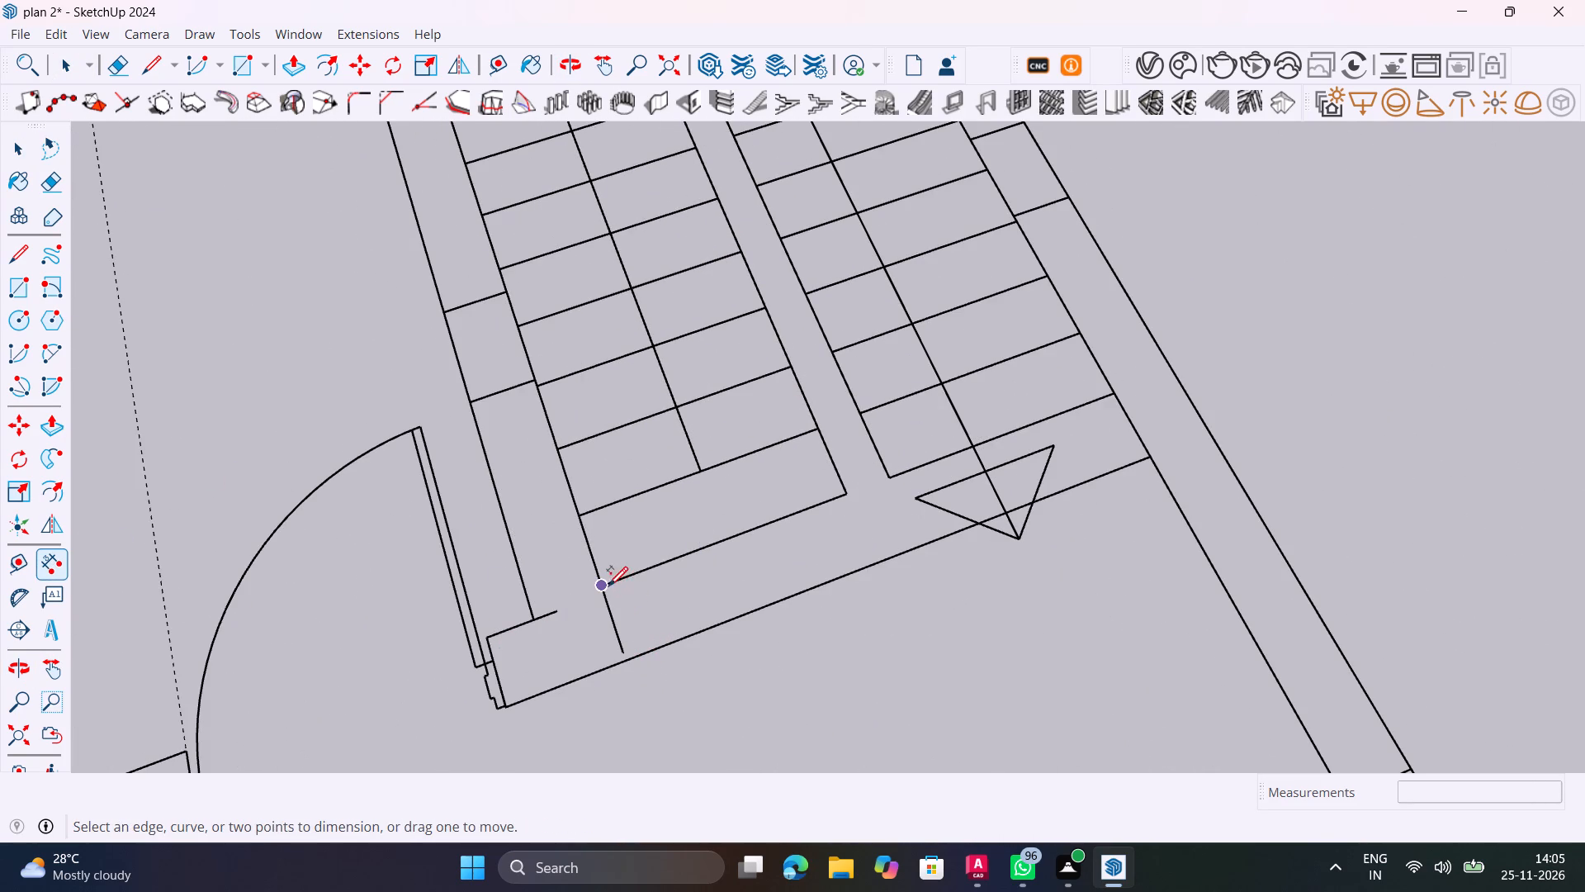
click(608, 583)
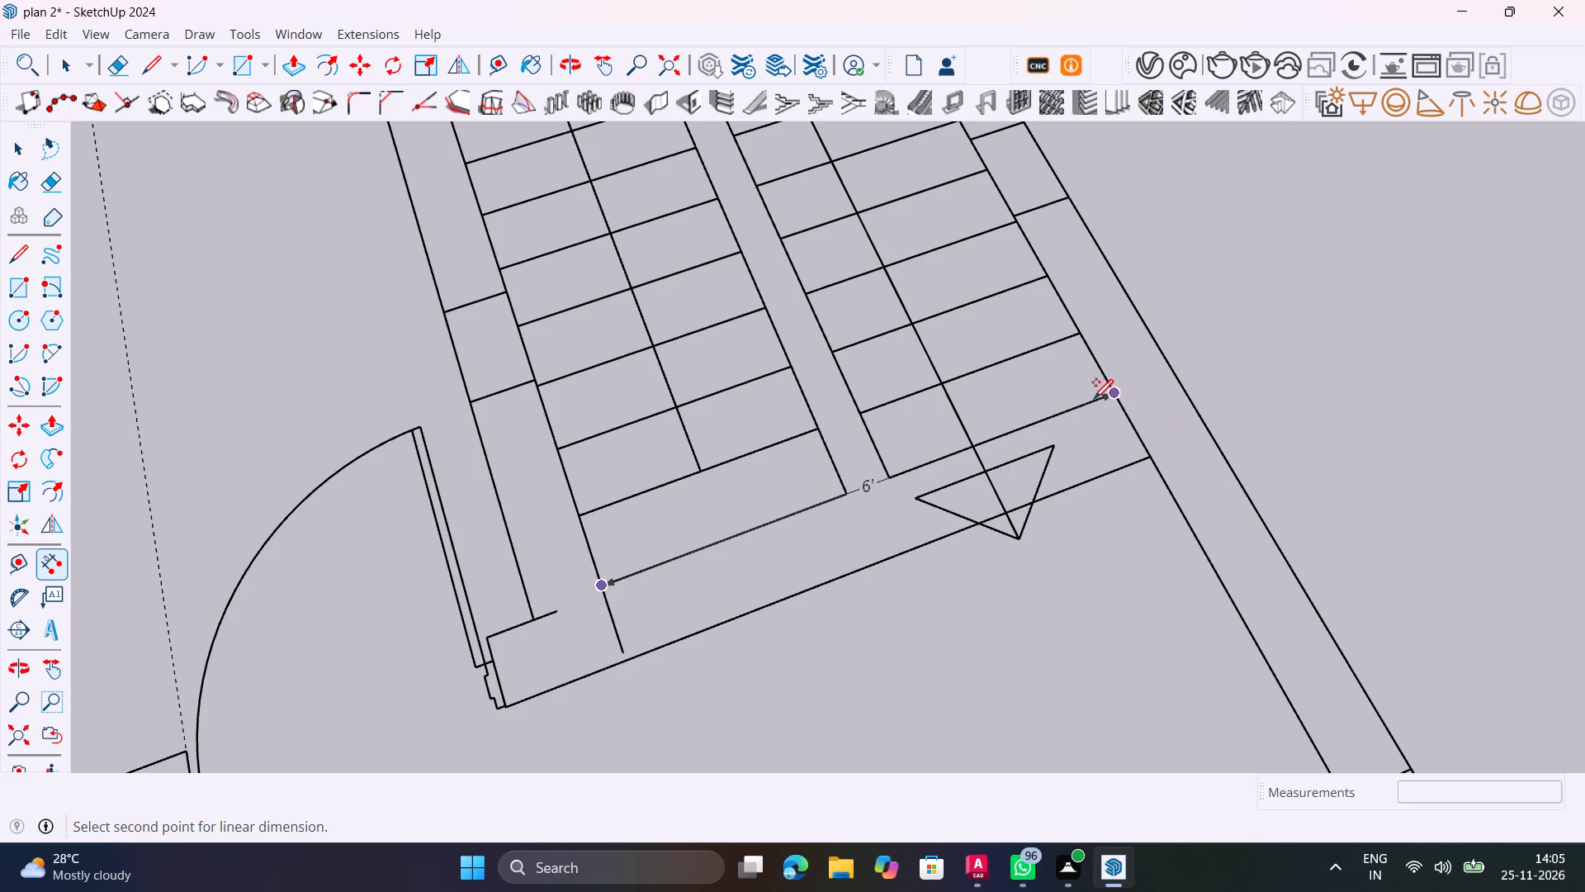
key(Escape)
scroll(1087, 415, down, 8)
key(space)
Draw a 10" by 2' 9" rectangle over the tread nearest the door, at the open end of the door-side flight.
scroll(866, 487, up, 8)
shift+middle_drag(920, 529, 914, 534)
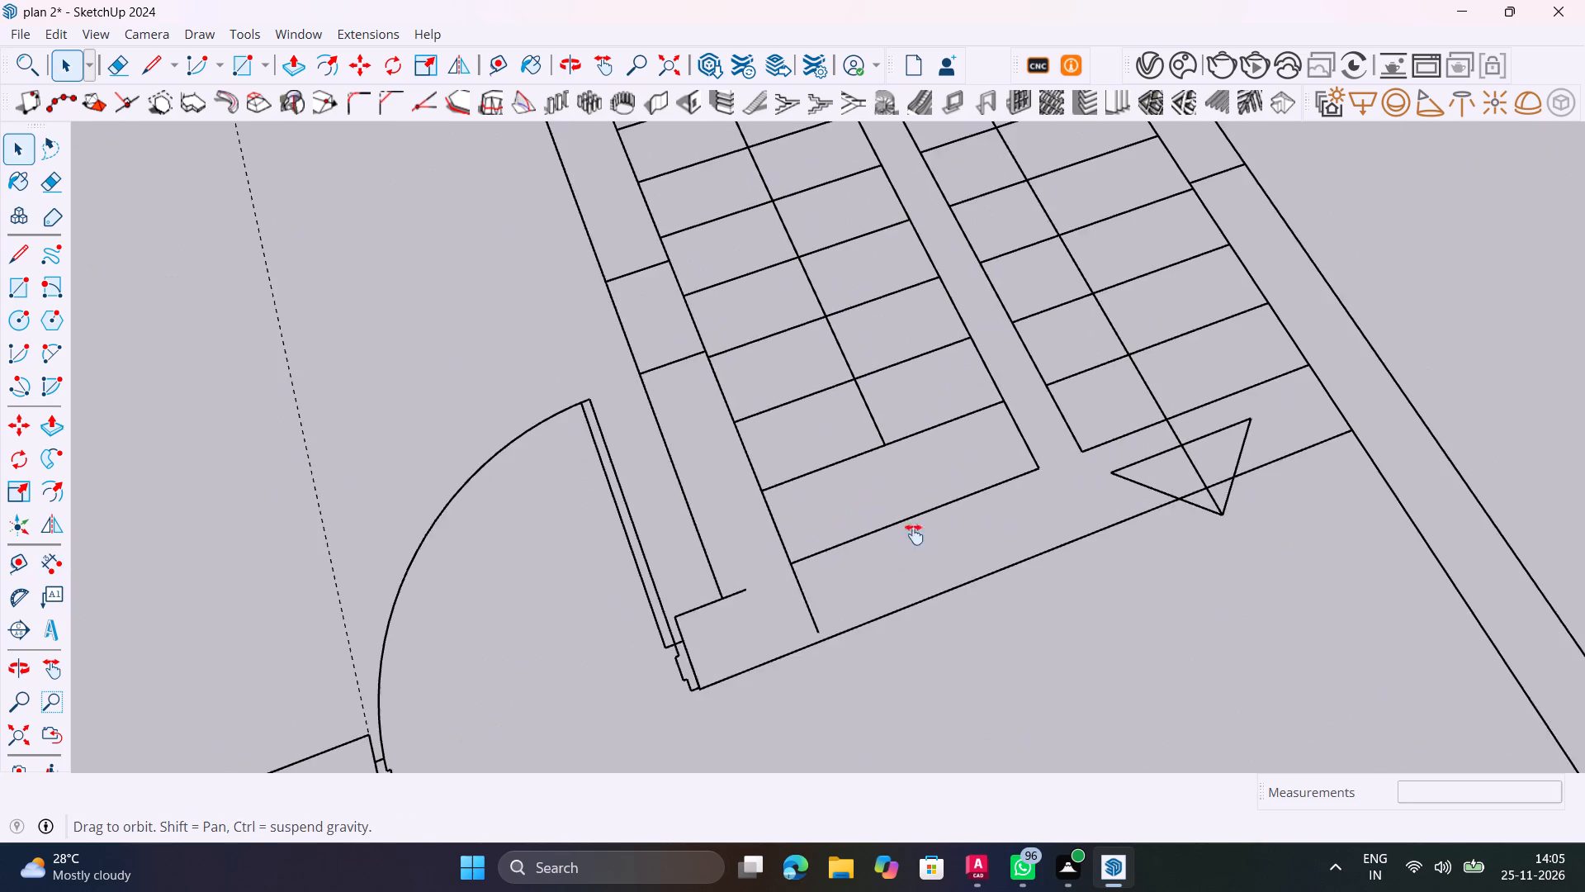
shift+middle_drag(914, 534, 766, 591)
scroll(753, 471, down, 8)
shift+middle_drag(650, 466, 950, 609)
middle_drag(894, 600, 958, 610)
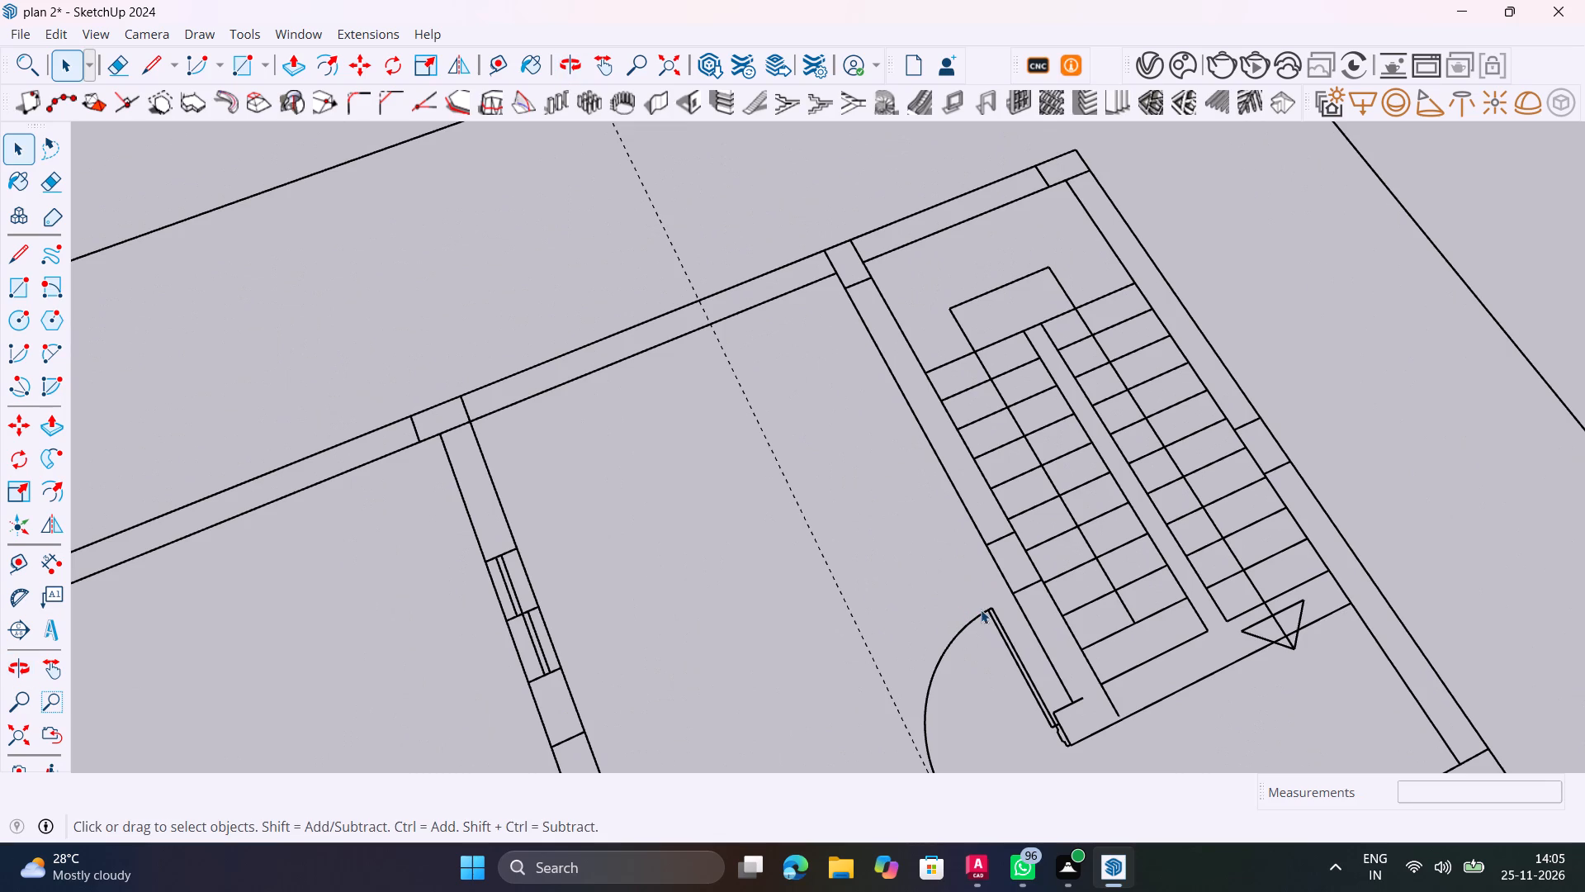
scroll(1072, 633, up, 3)
shift+middle_drag(1138, 653, 1001, 520)
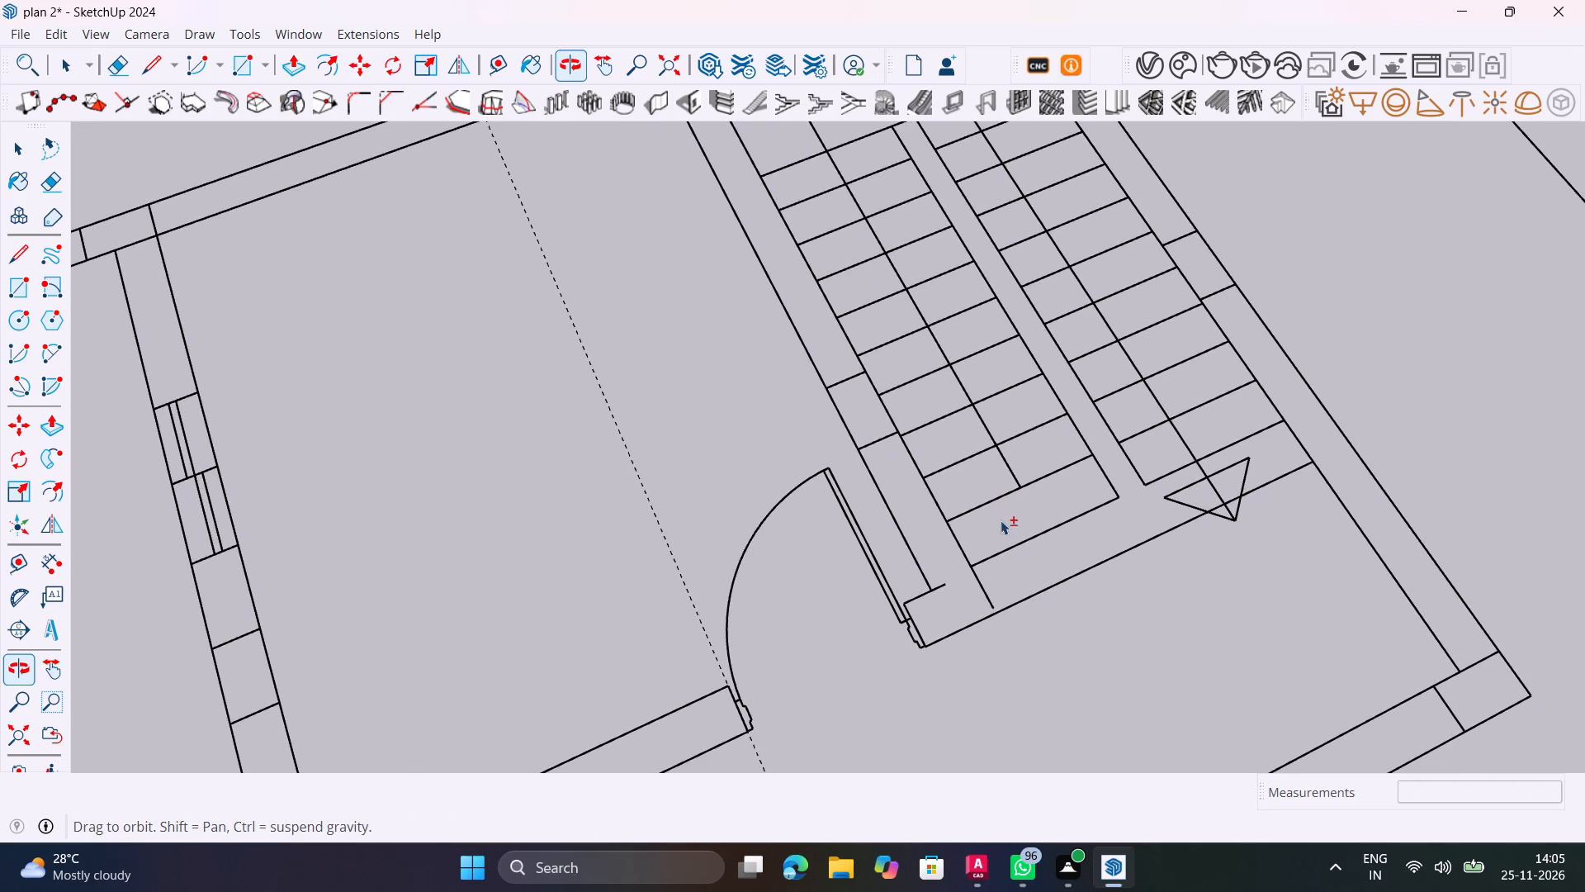
middle_drag(1032, 577, 1062, 596)
scroll(1063, 586, down, 5)
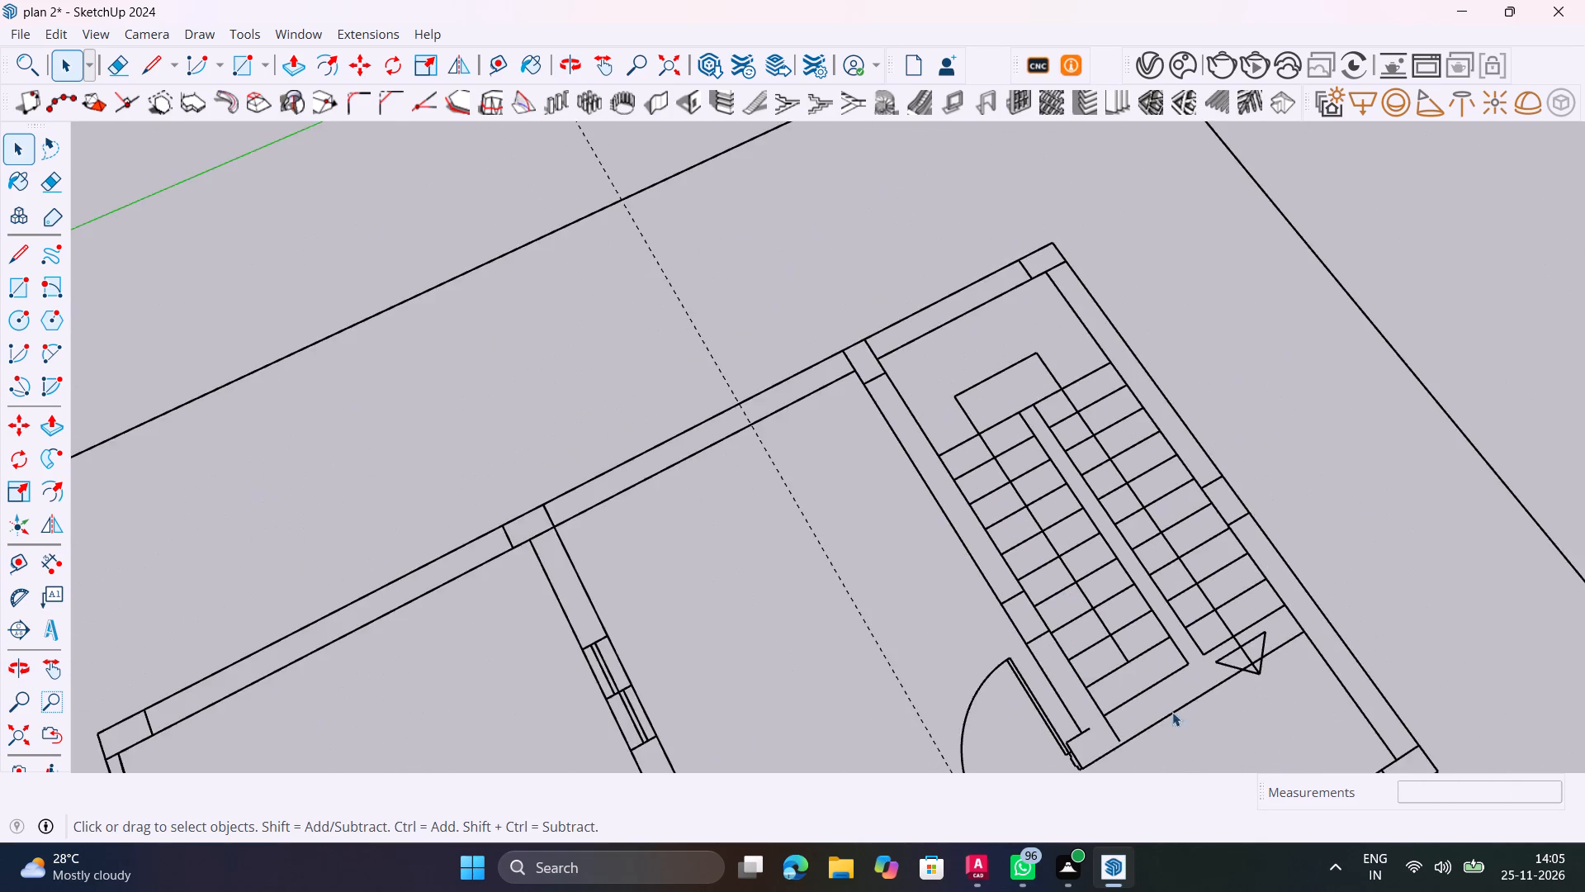
scroll(1176, 693, up, 4)
key(r)
click(1190, 646)
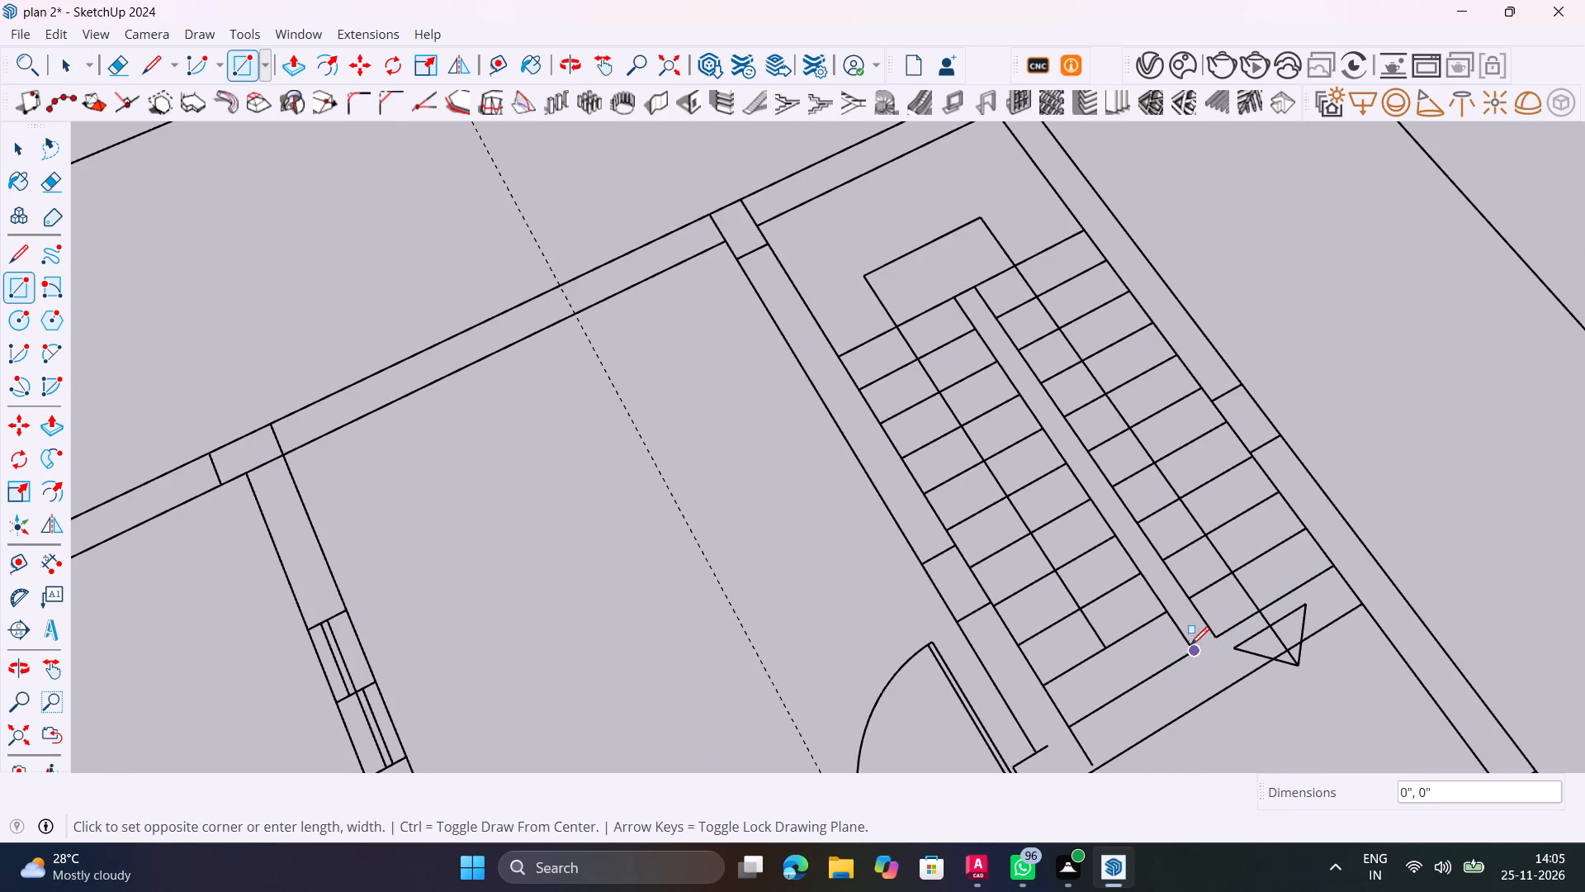
click(1043, 679)
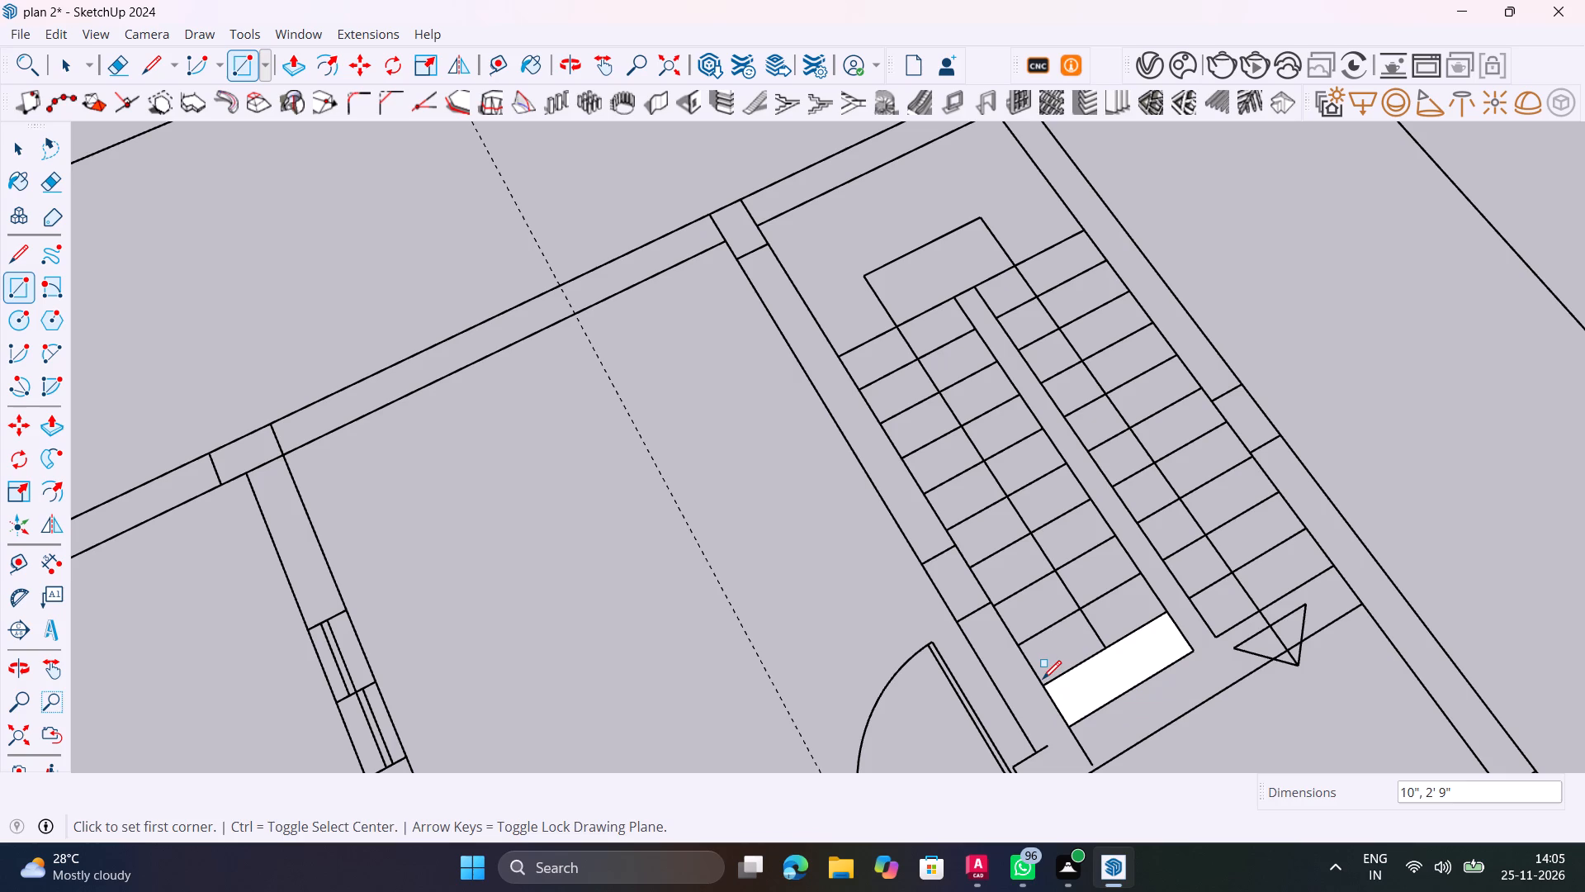
key(space)
Push/Pull the tread rectangle up 6" to form the first stair step.
click(1140, 660)
key(p)
click(1140, 659)
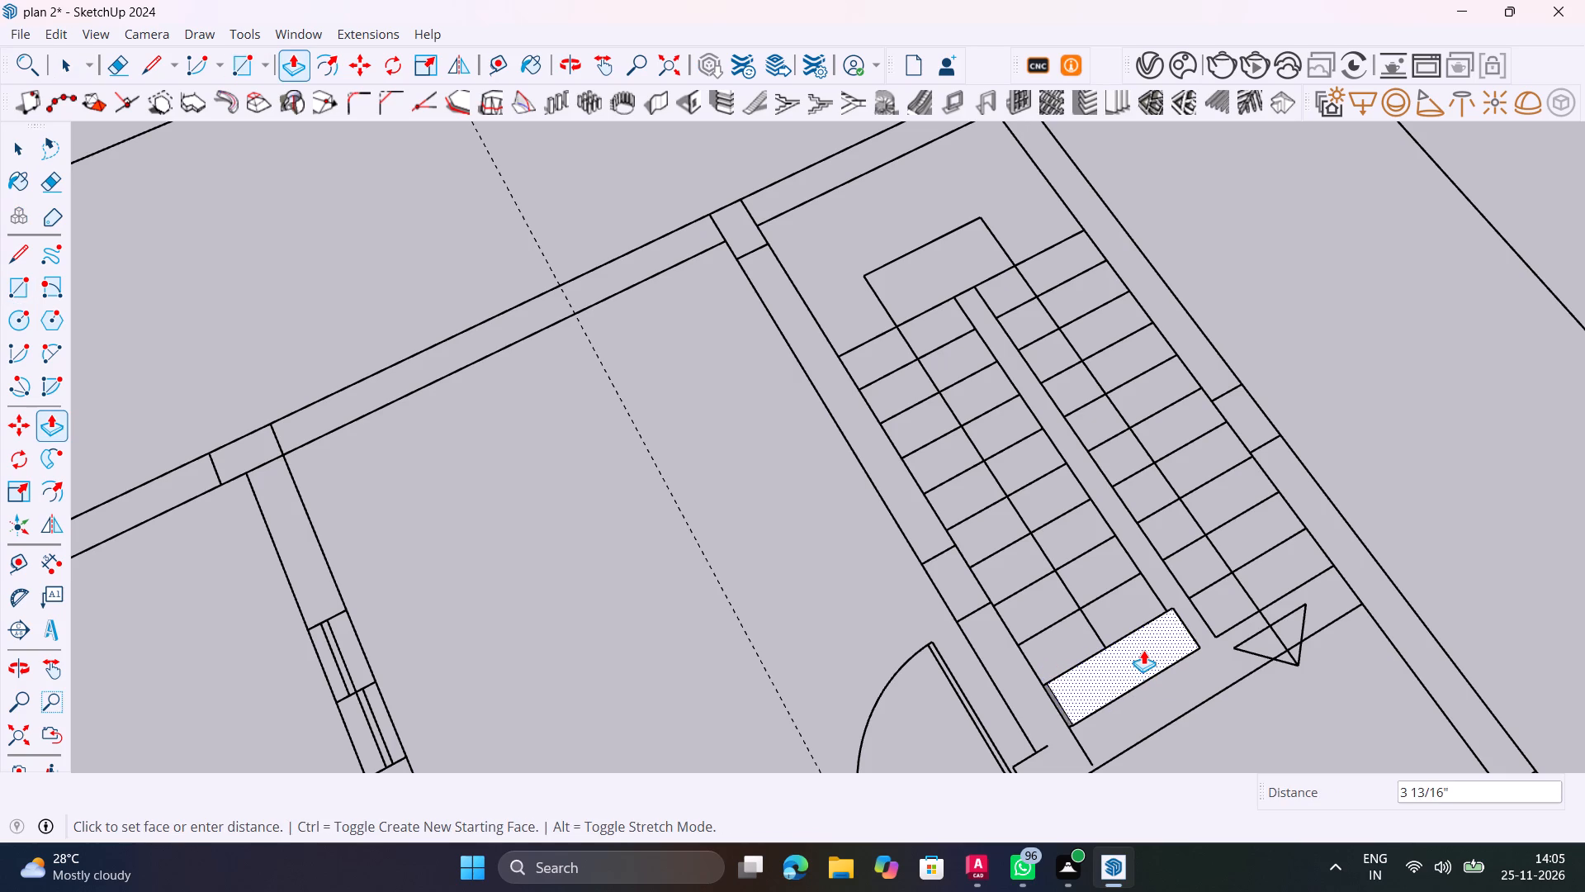
text(6")
key(Return)
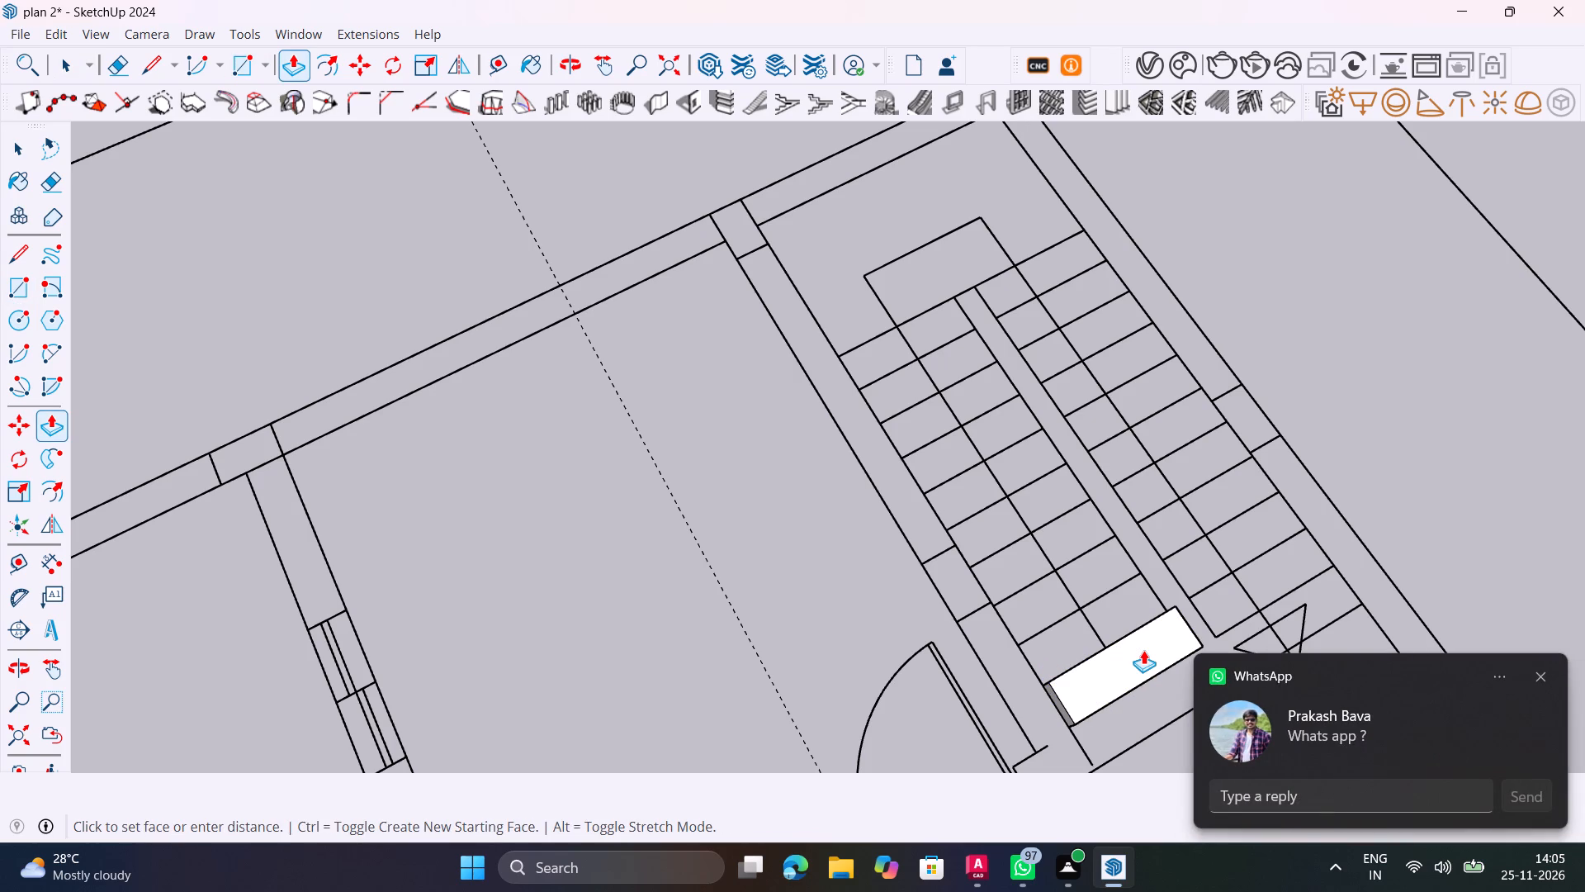
middle_drag(1187, 681, 1196, 681)
middle_drag(1196, 681, 1349, 424)
click(1538, 671)
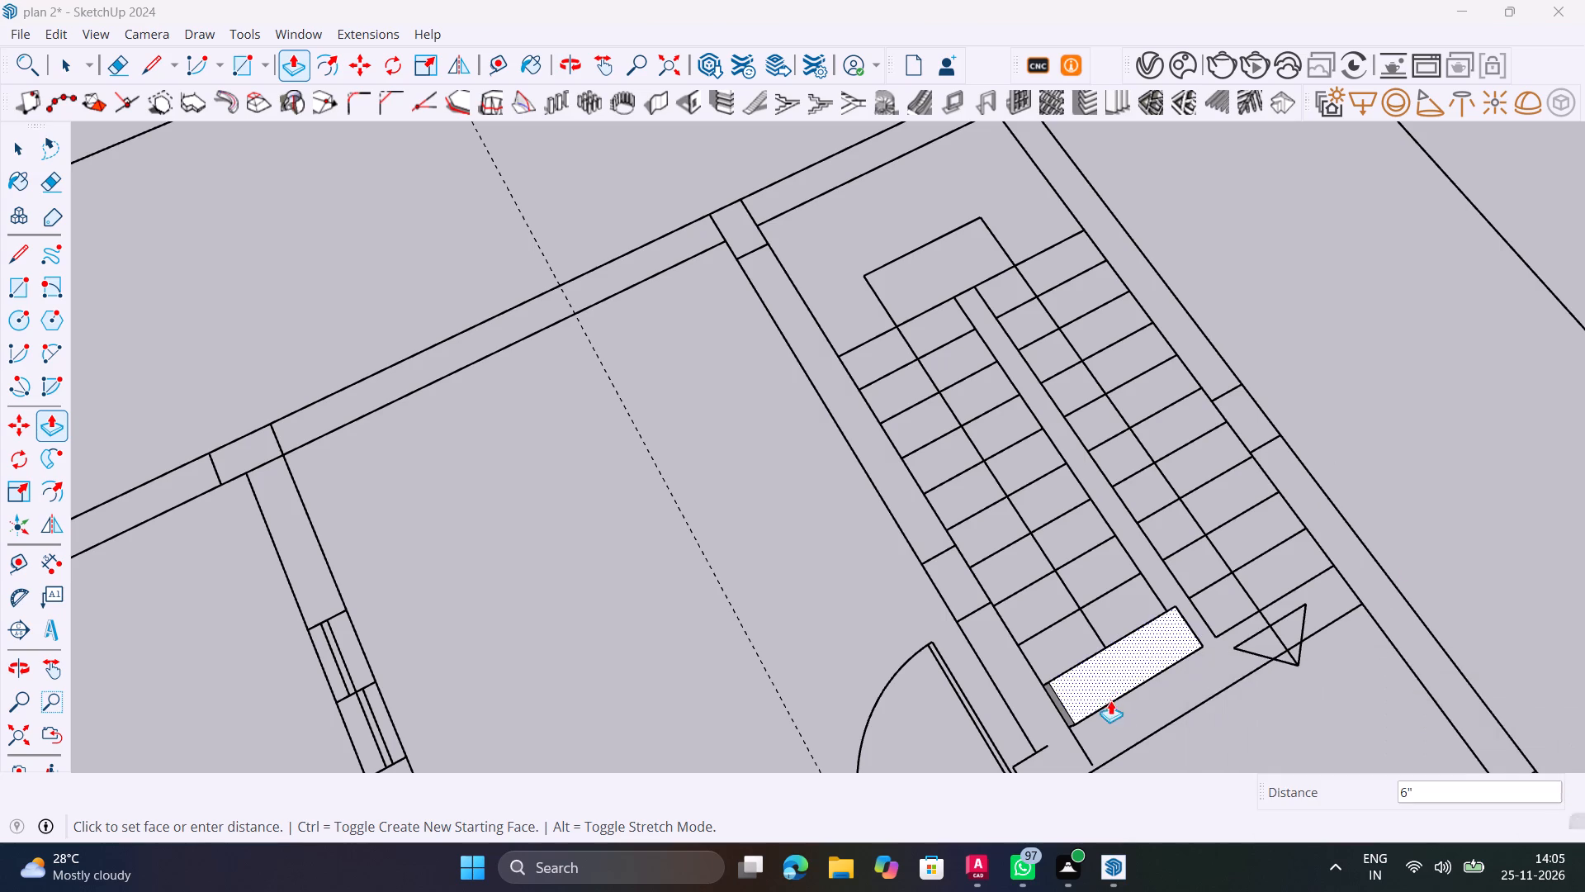
Select the whole stair step block and make it a component.
middle_drag(1109, 696, 1004, 302)
scroll(1145, 605, down, 4)
key(space)
middle_drag(1111, 669, 1161, 724)
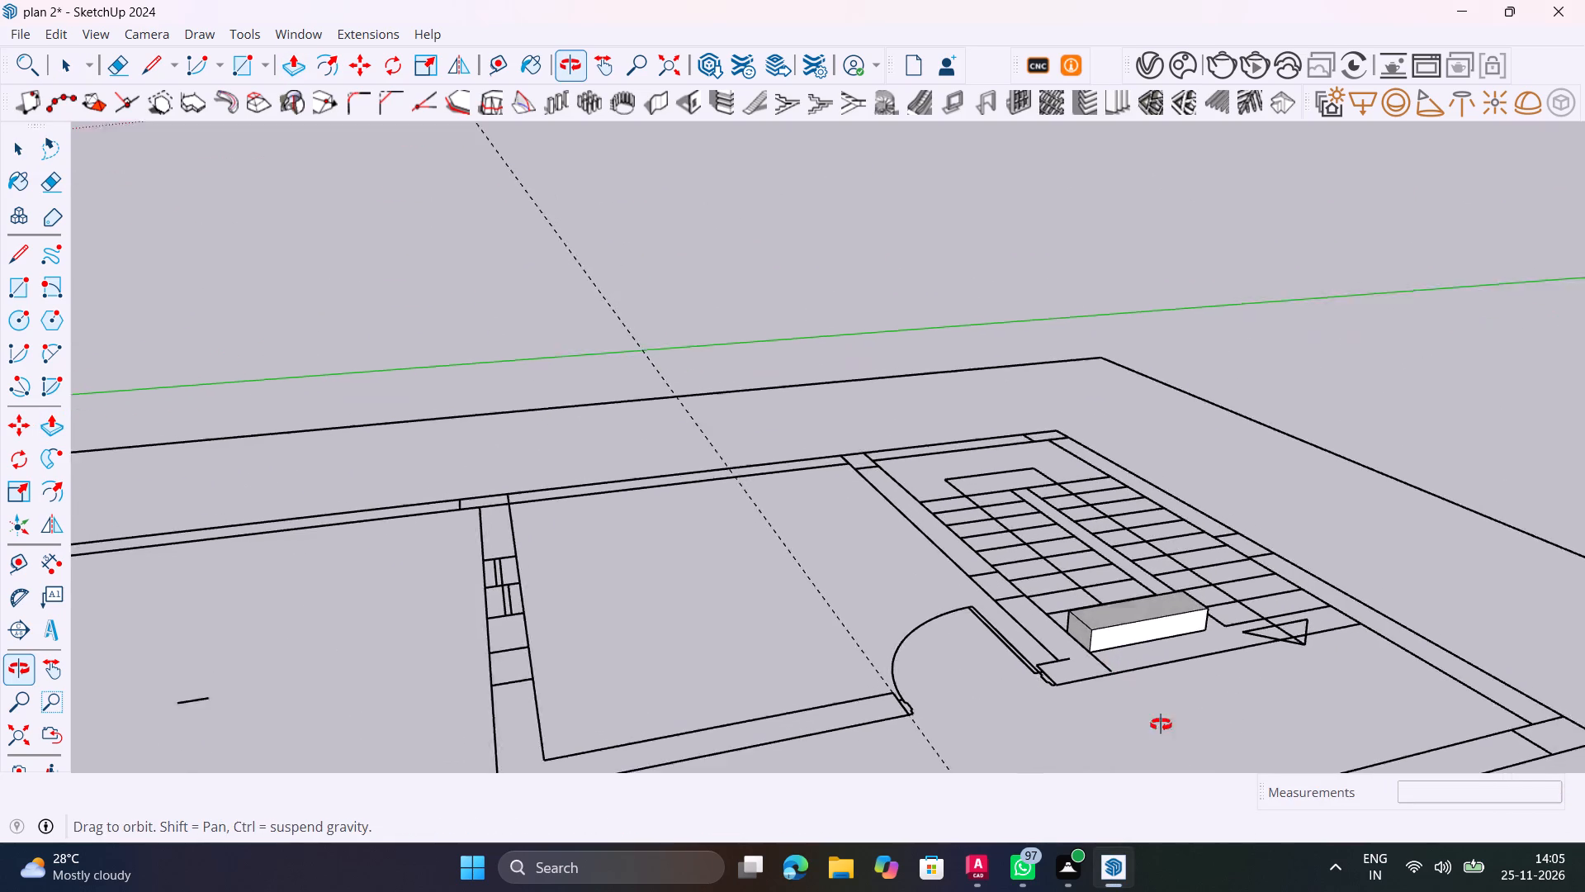
middle_drag(1161, 724, 1228, 815)
scroll(1128, 599, up, 10)
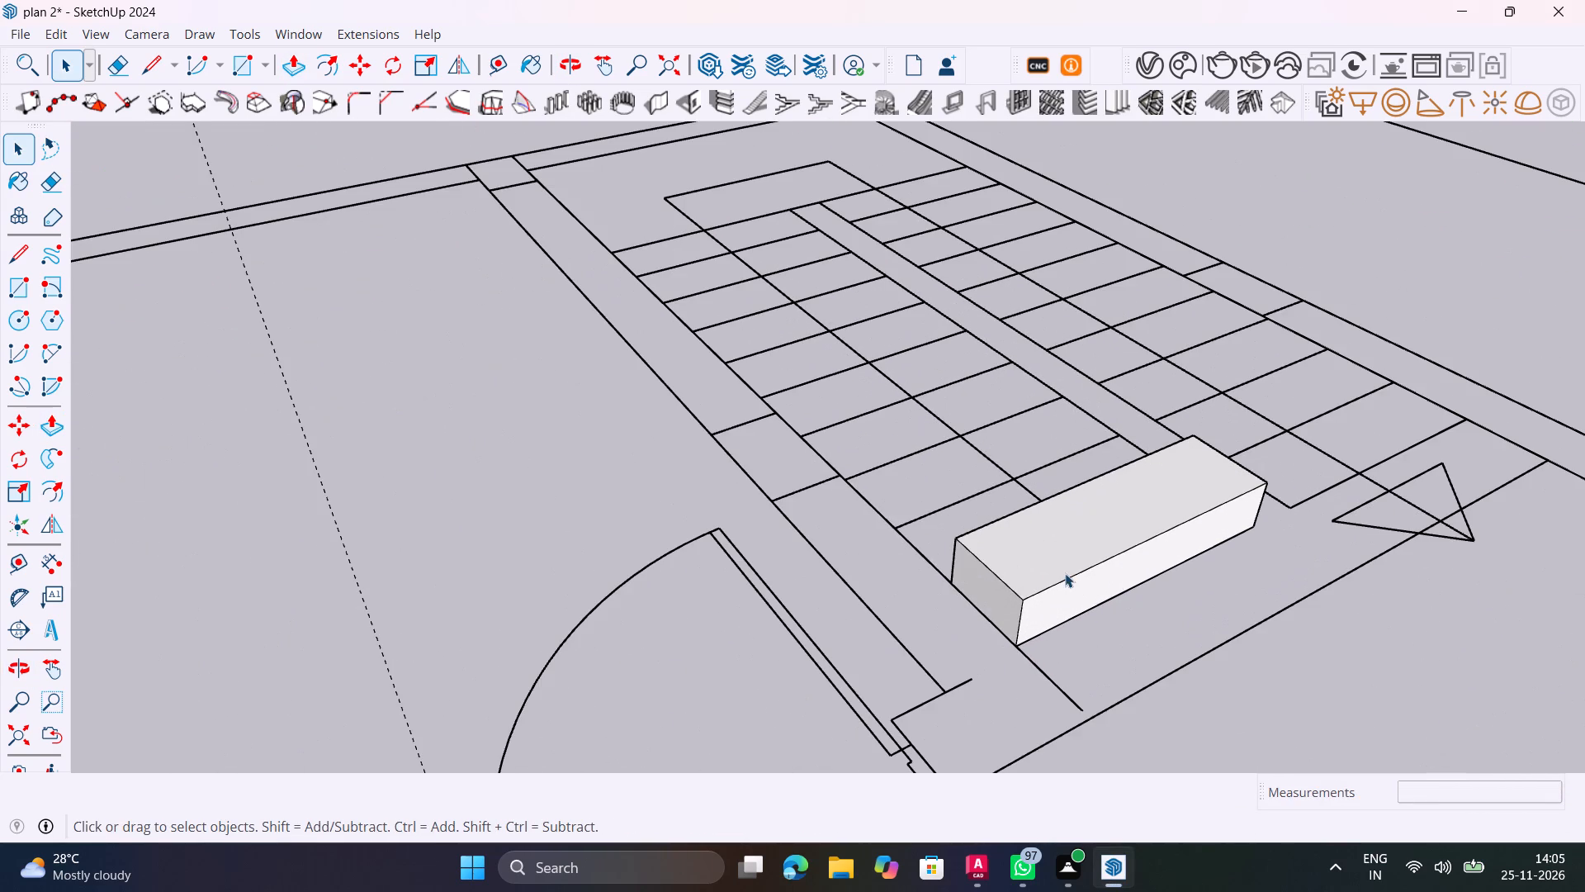
triple_click(1065, 572)
right_click(1066, 569)
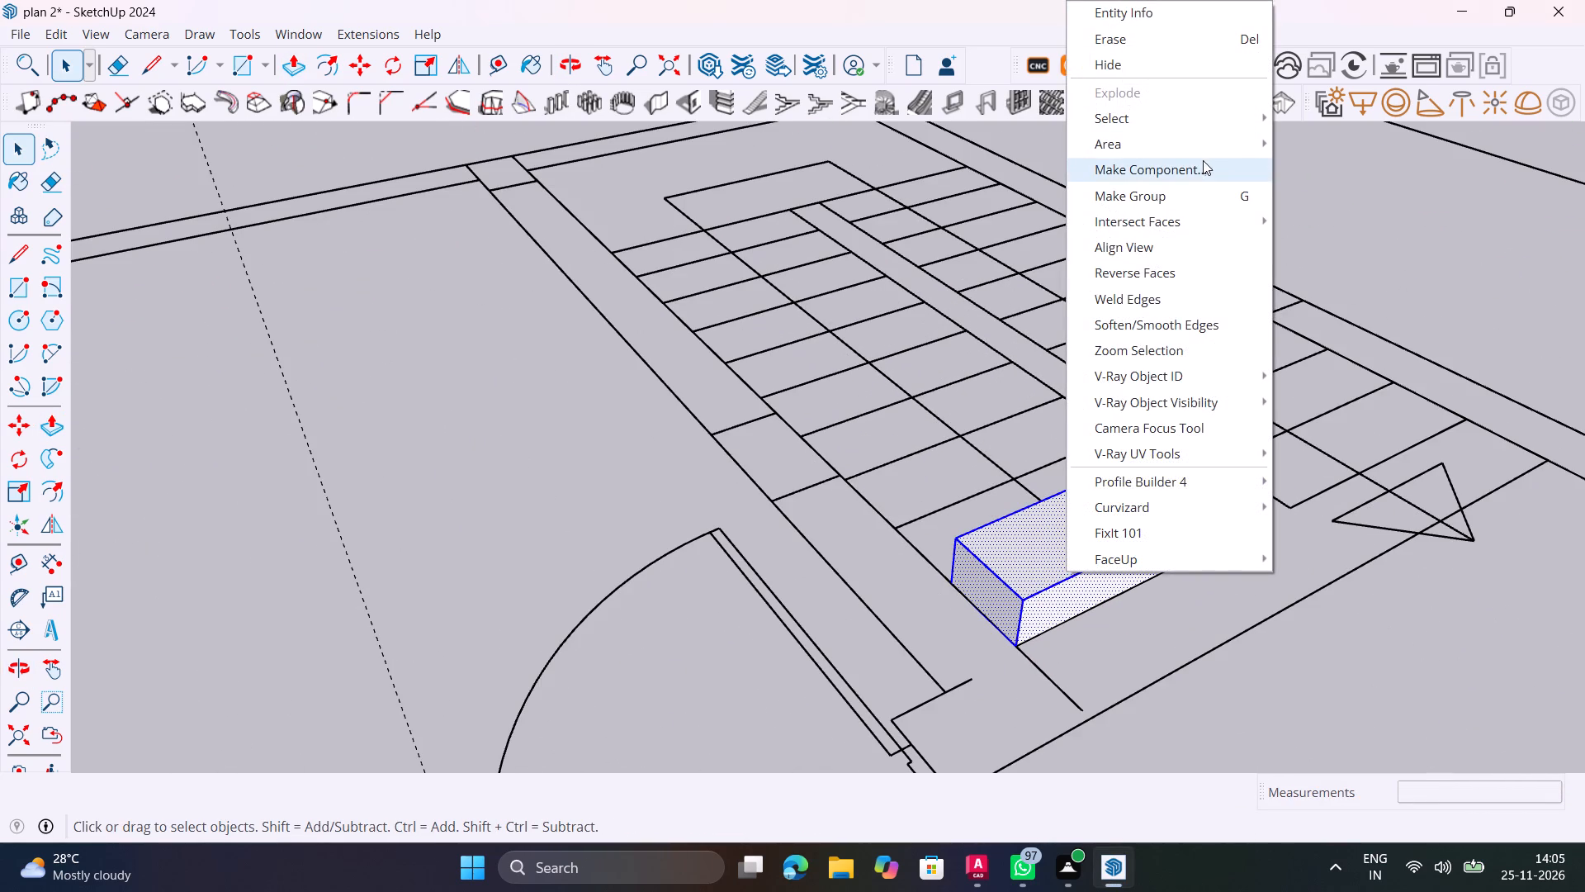
click(1201, 165)
click(822, 674)
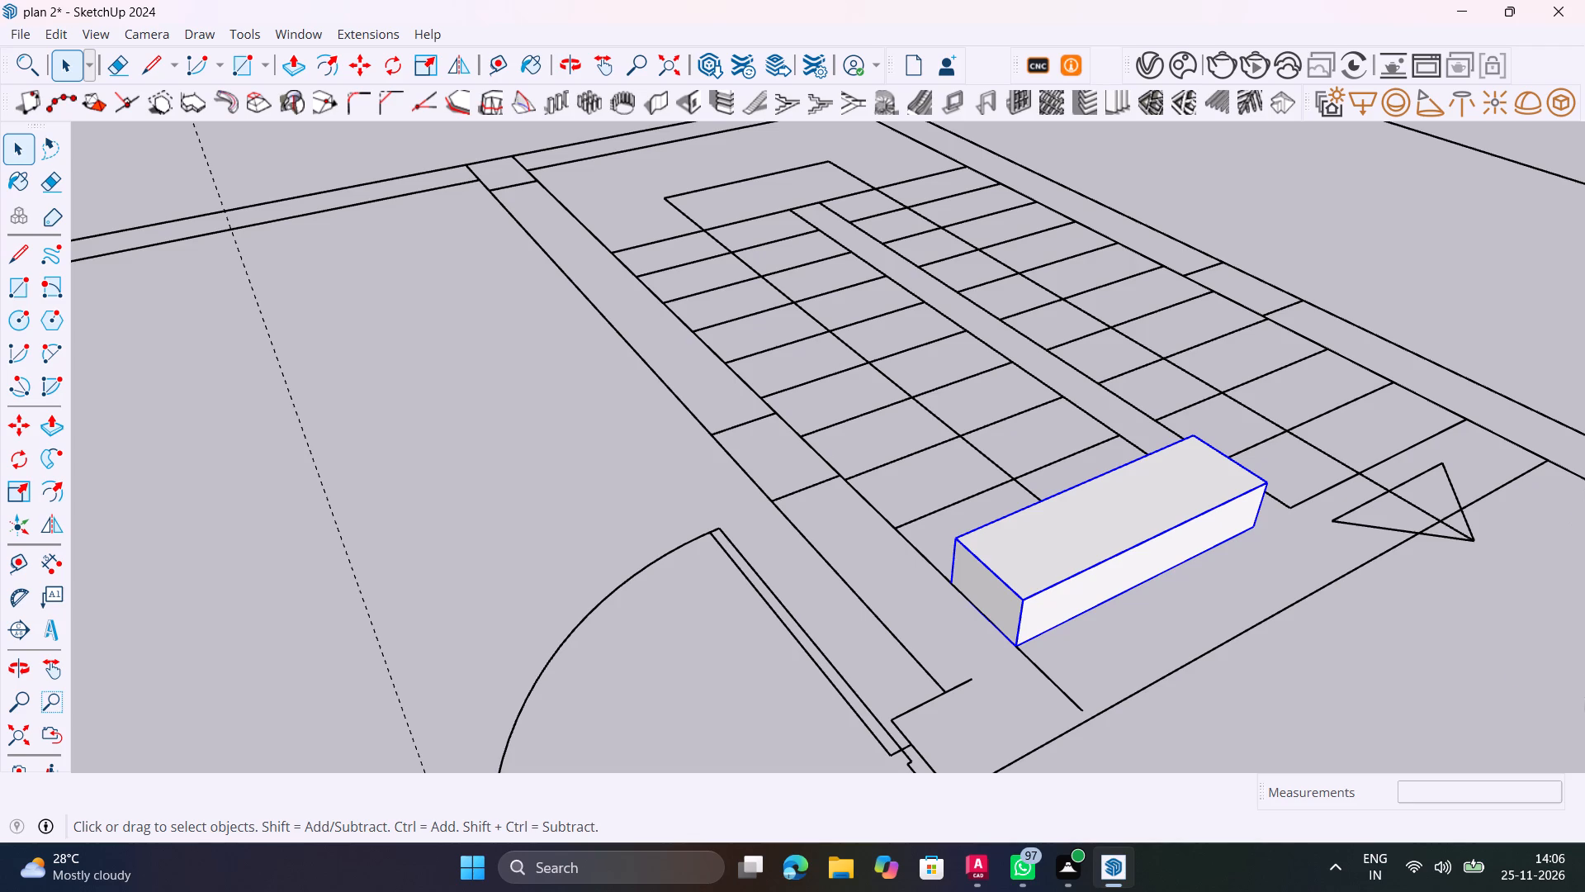
middle_drag(1052, 564, 1192, 646)
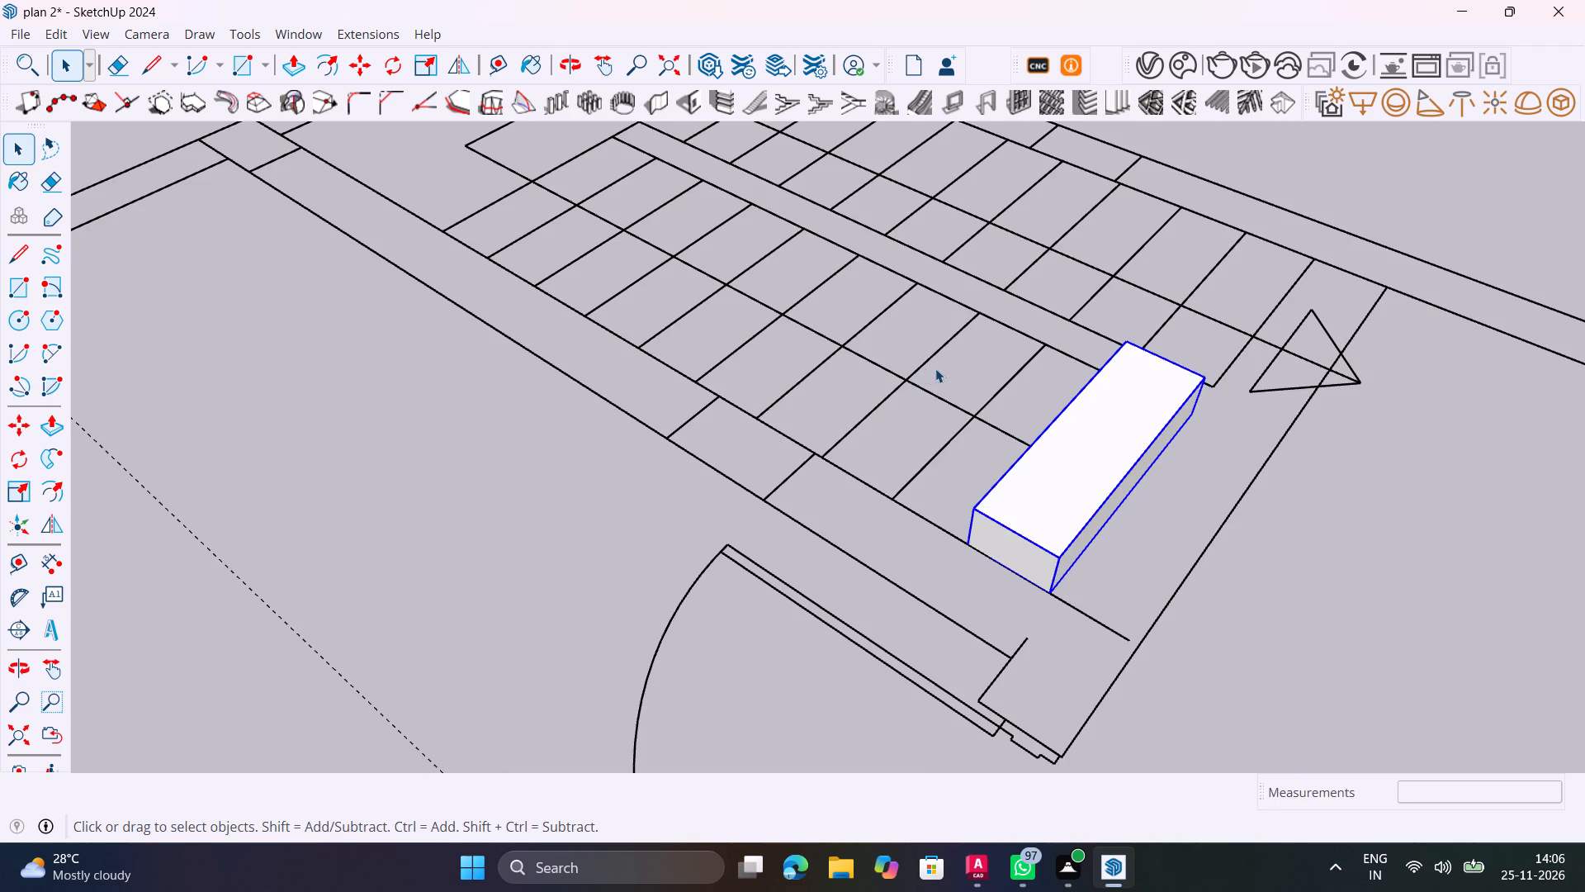
Copy the step component up onto the next tread from its bottom corner and repeat the copy 9 times to form the flight.
shift+middle_drag(897, 393, 958, 570)
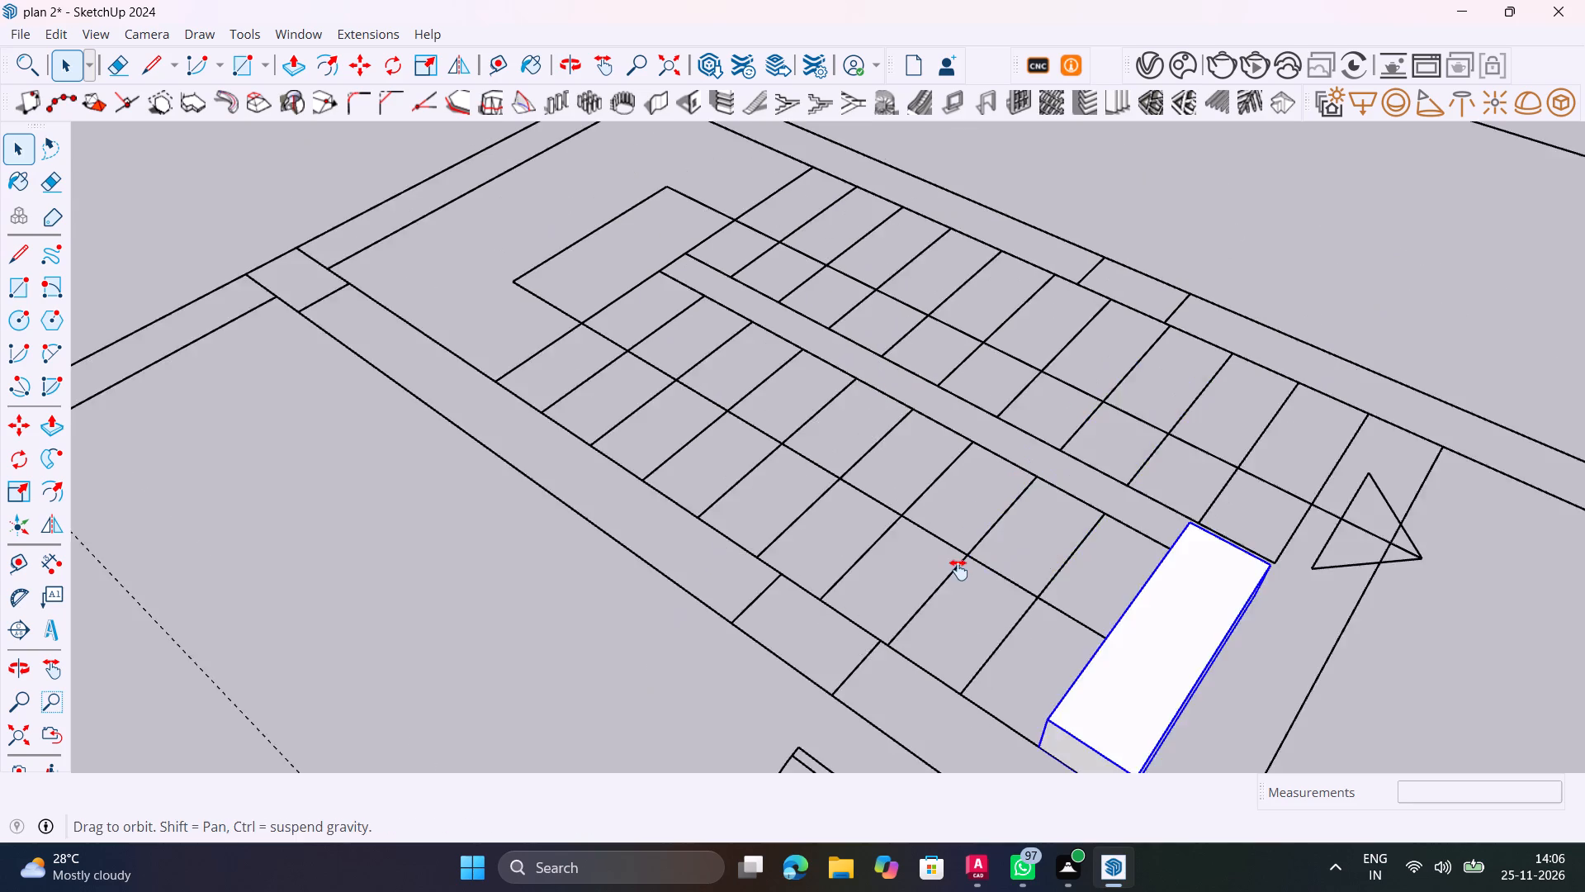
shift+middle_drag(958, 570, 1261, 605)
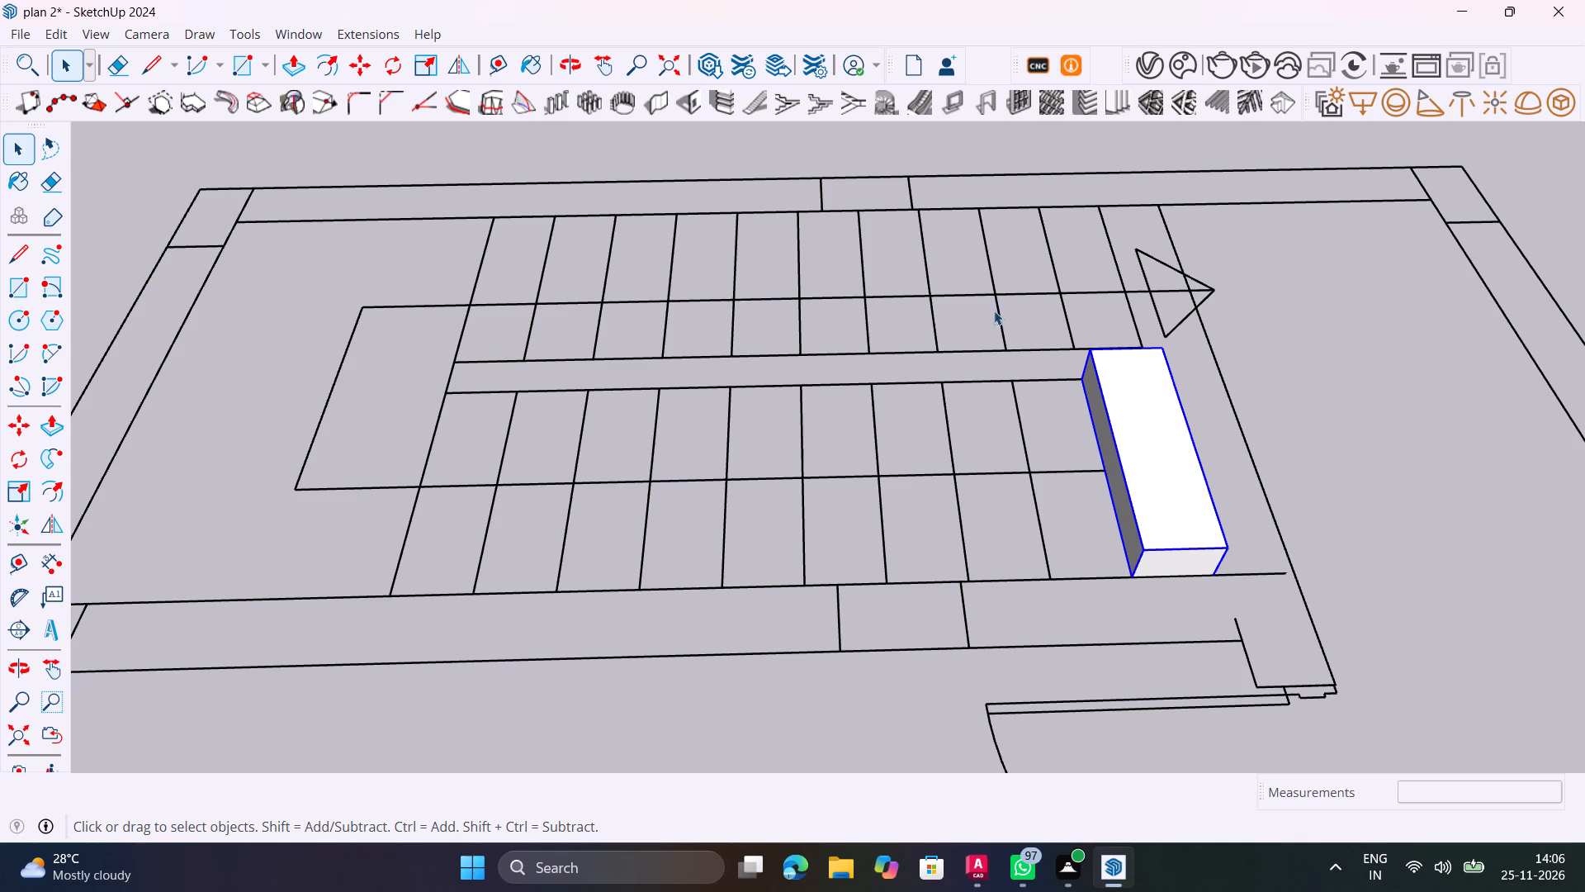
middle_drag(1057, 445, 859, 407)
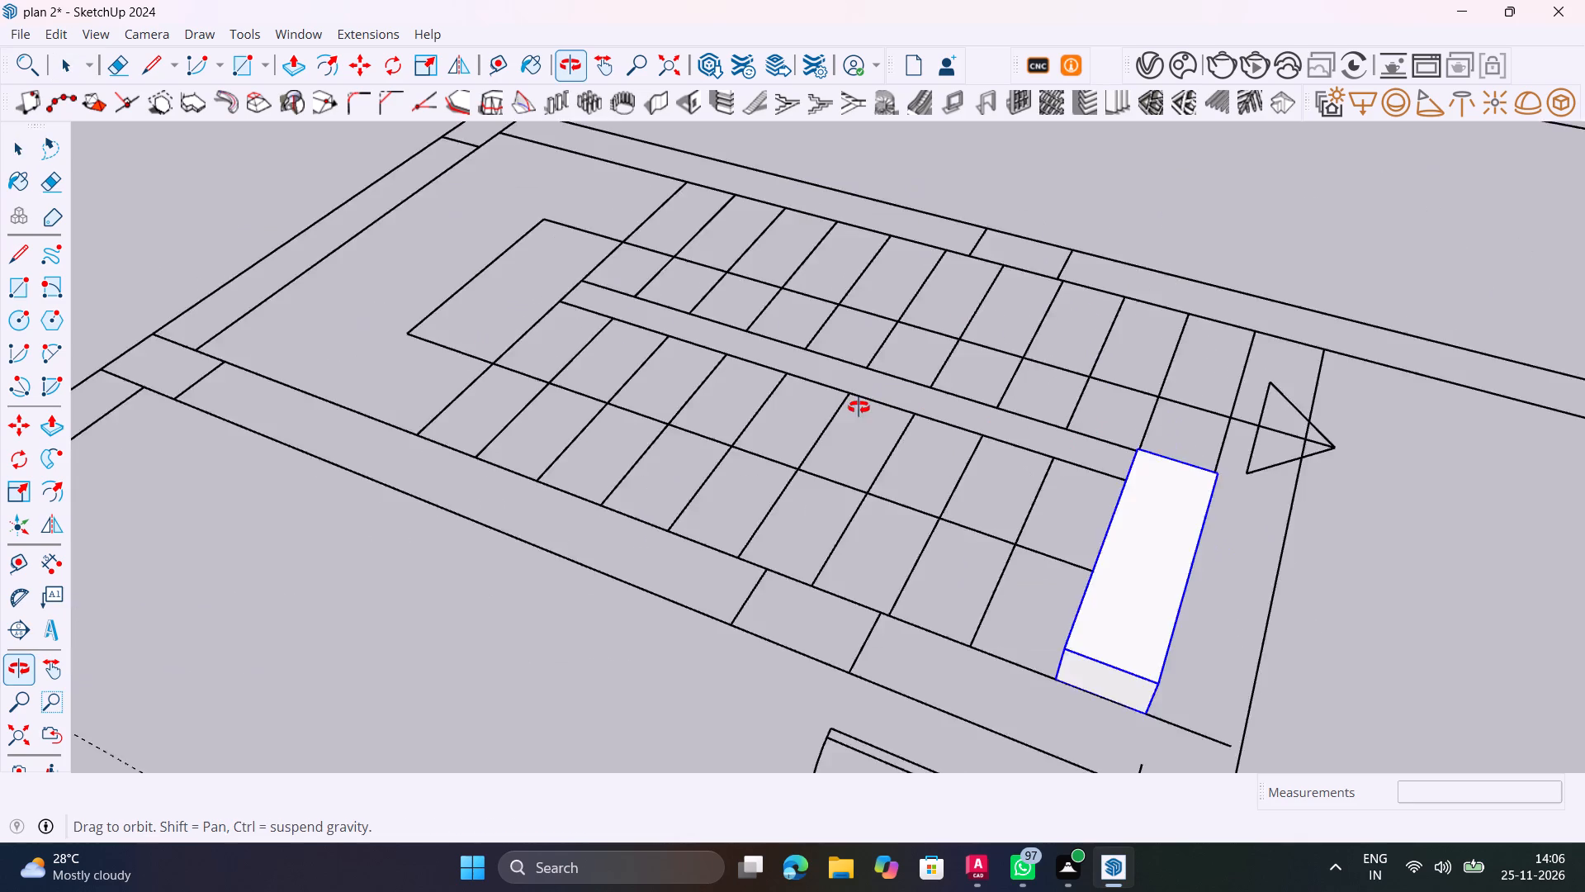
middle_drag(859, 407, 970, 378)
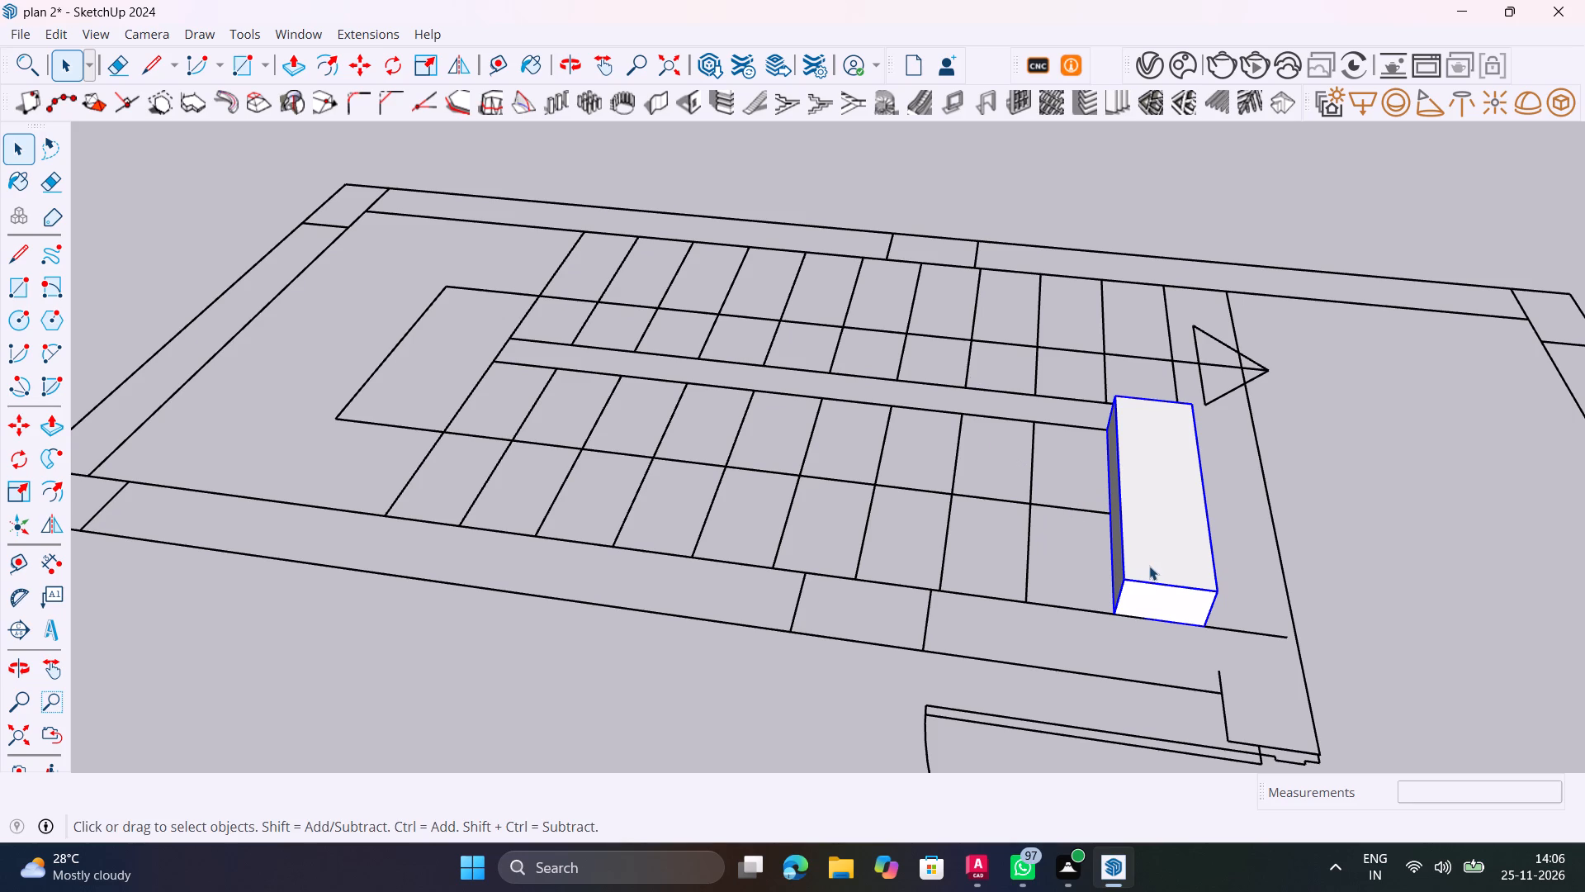
key(m)
click(1203, 629)
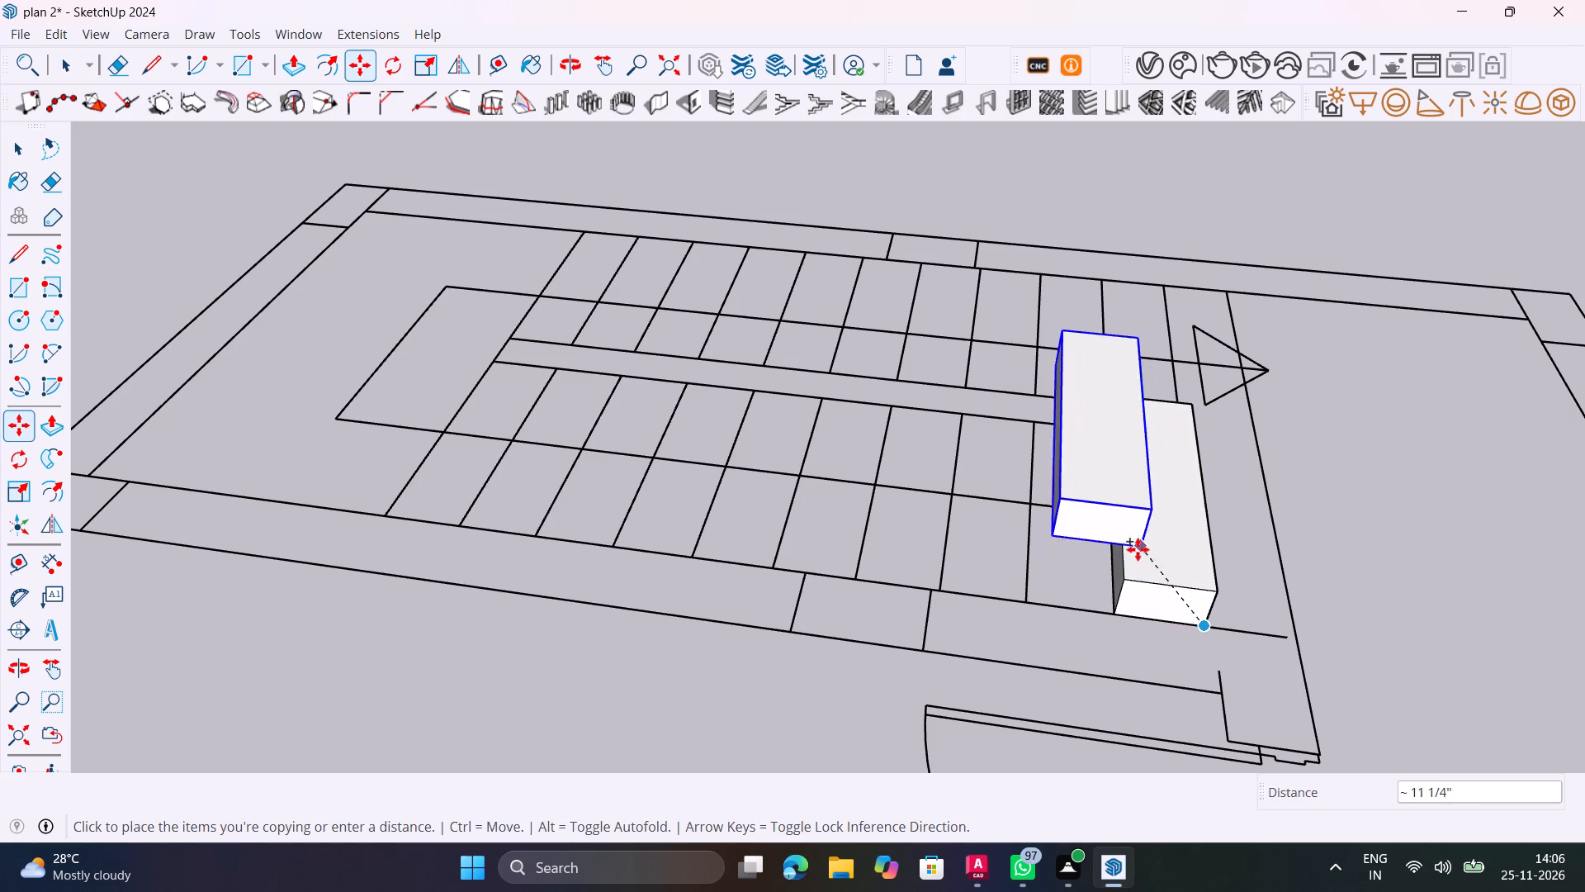
click(1129, 578)
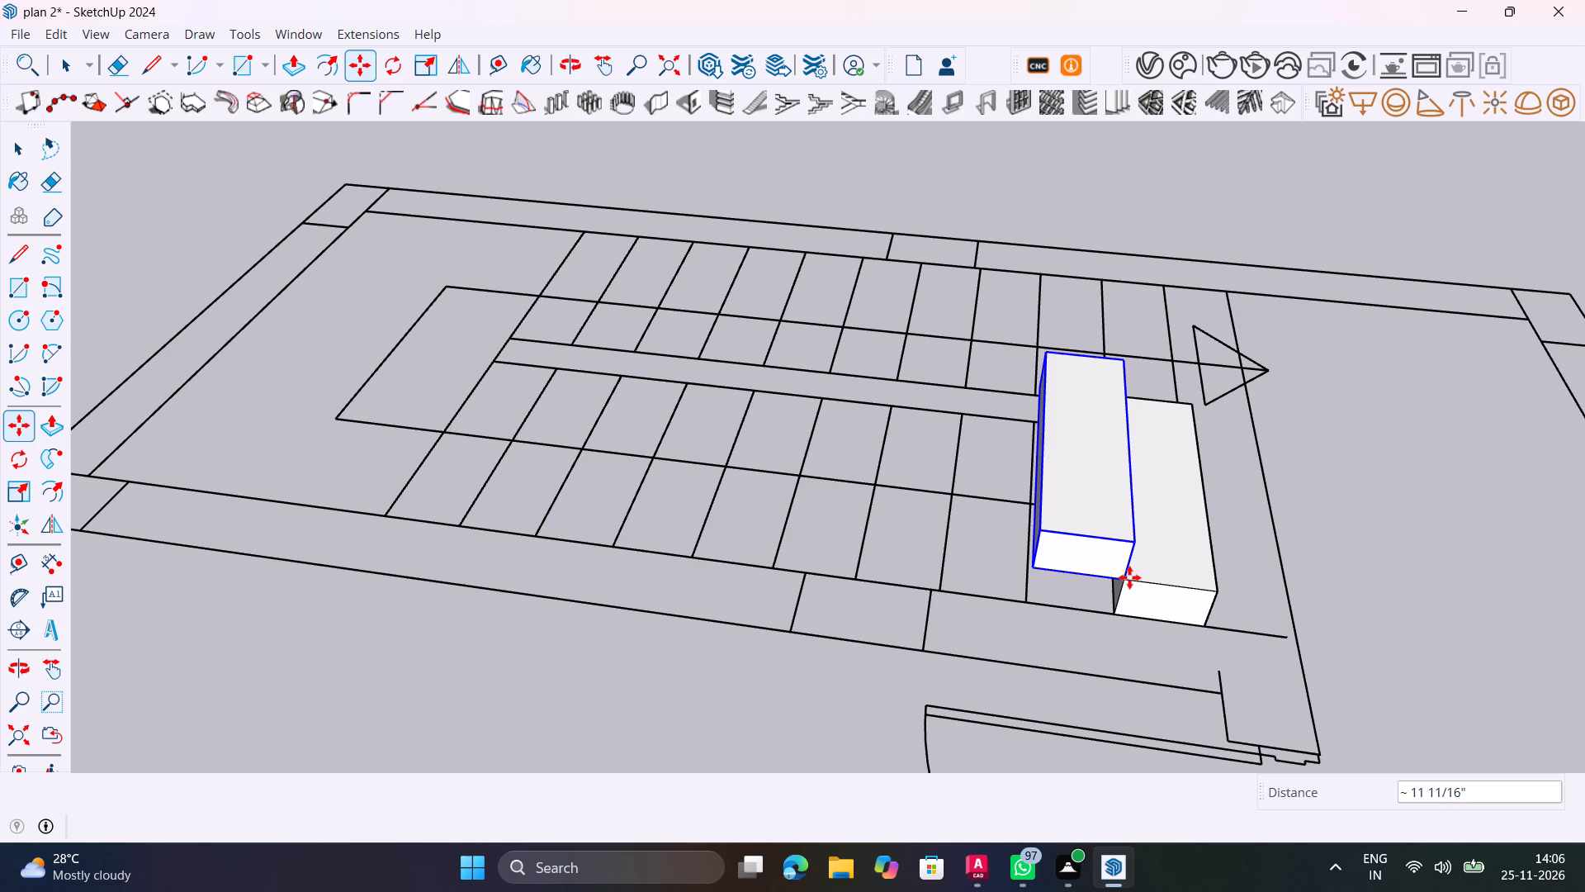
key(9)
key(asterisk)
key(Return)
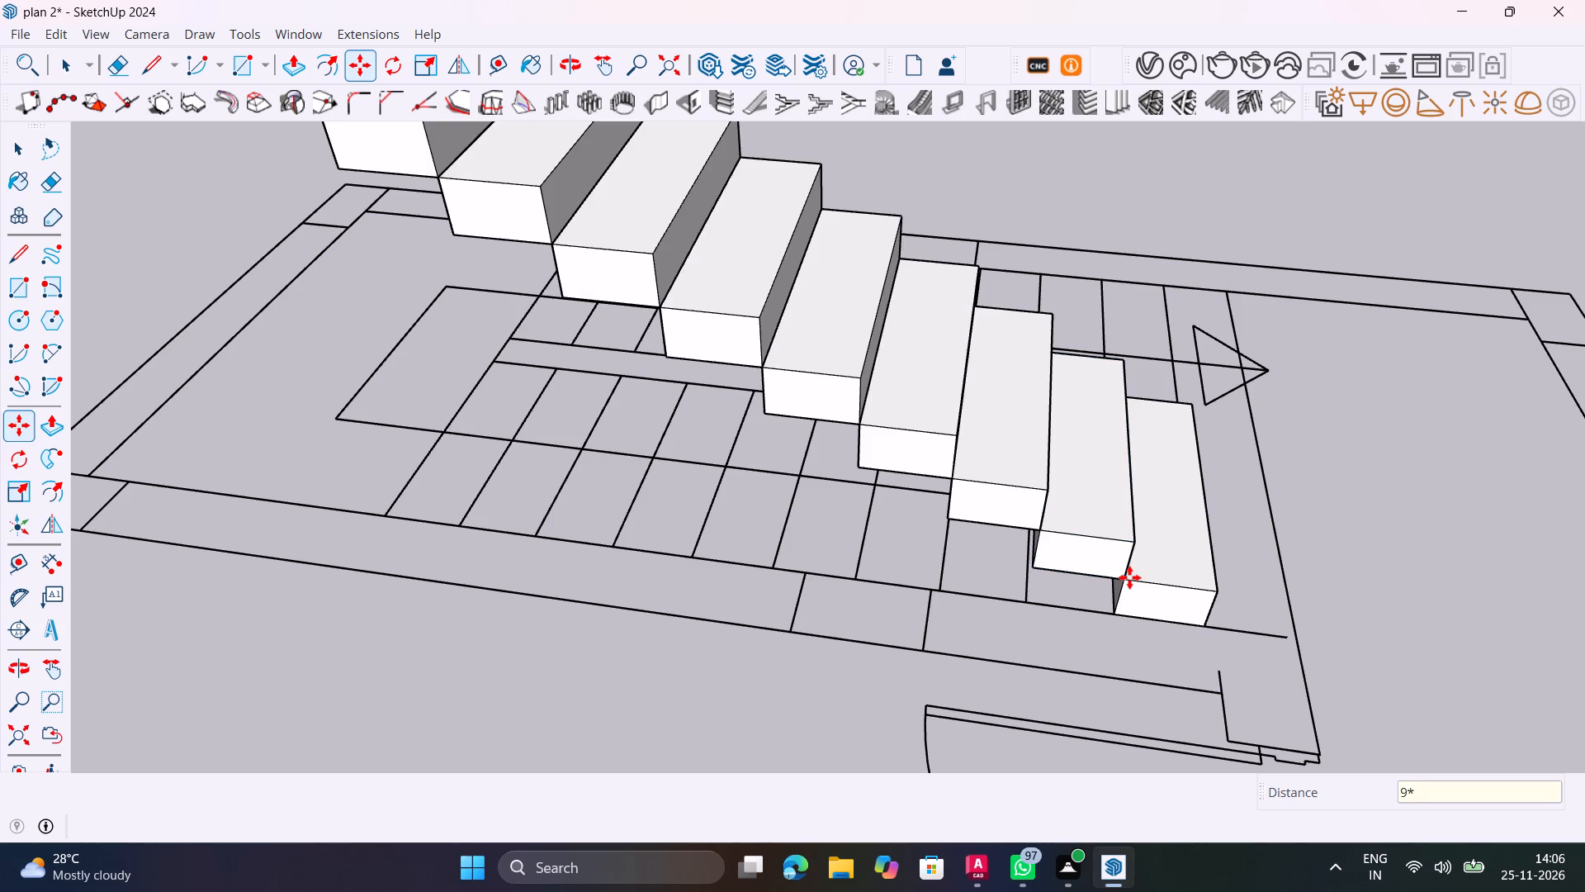
Examine the arrayed steps against the stair plan lines from several angles.
scroll(1129, 577, down, 8)
shift+middle_drag(761, 613, 825, 642)
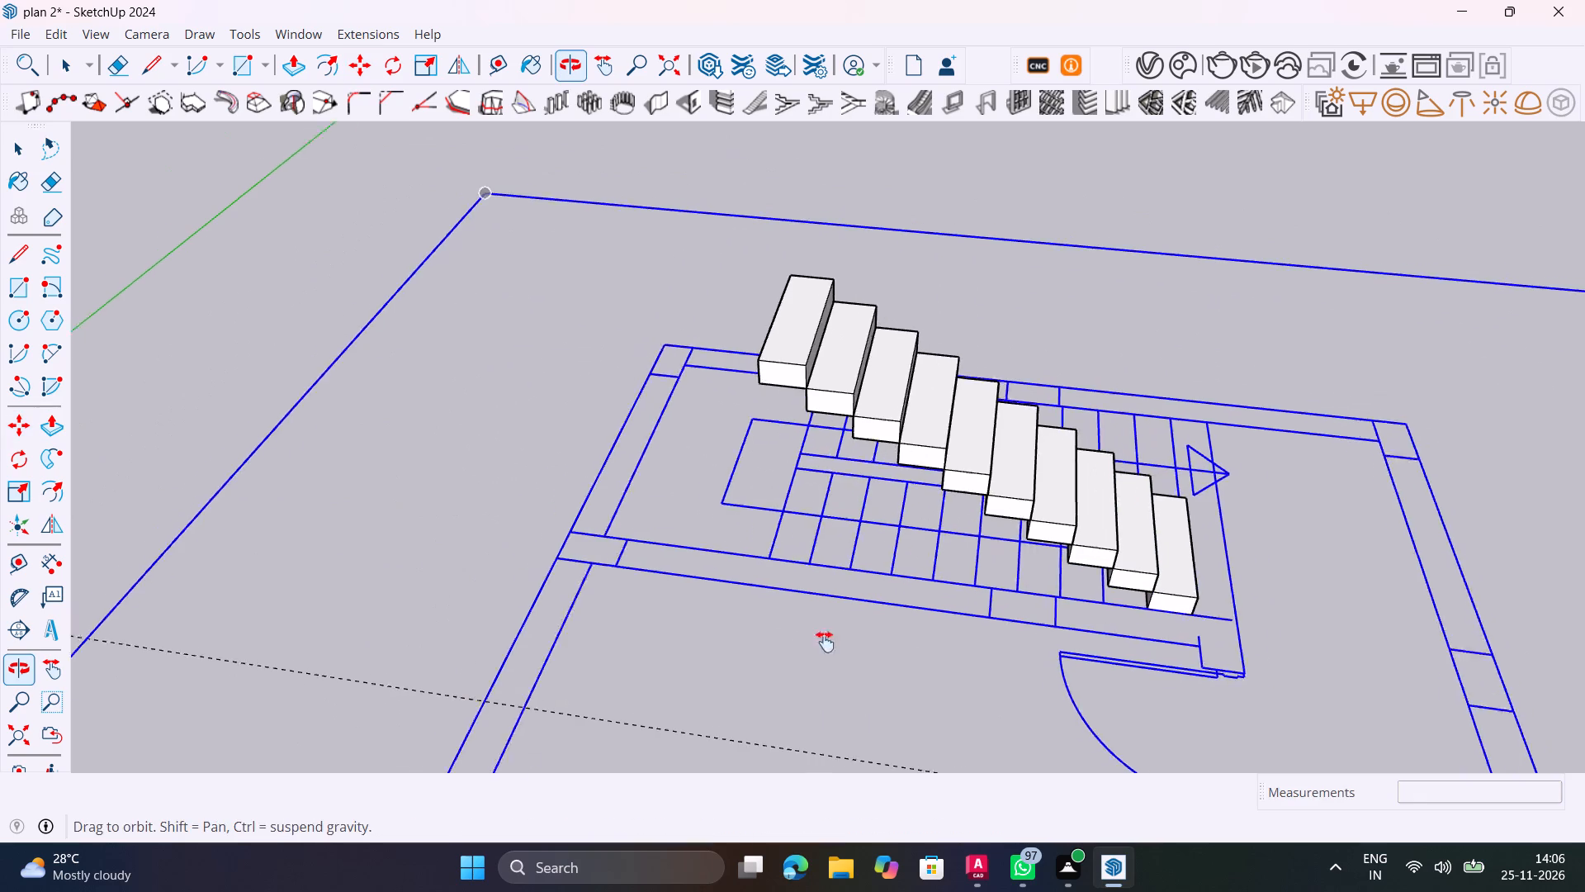
shift+middle_drag(825, 642, 882, 657)
key(space)
scroll(1247, 613, up, 5)
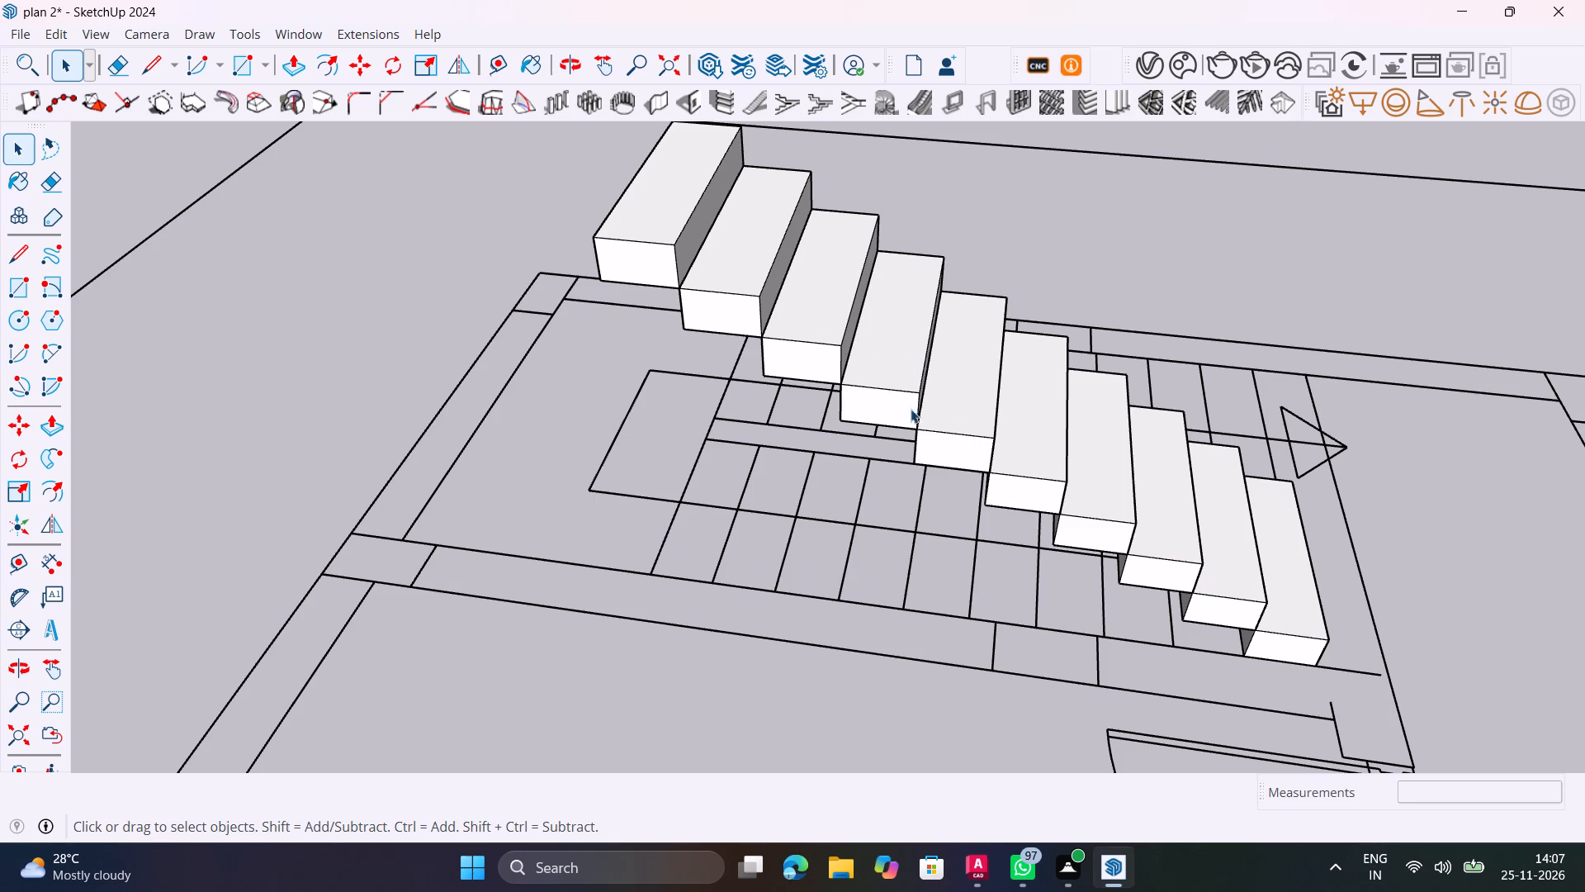
shift+middle_drag(937, 434, 1341, 510)
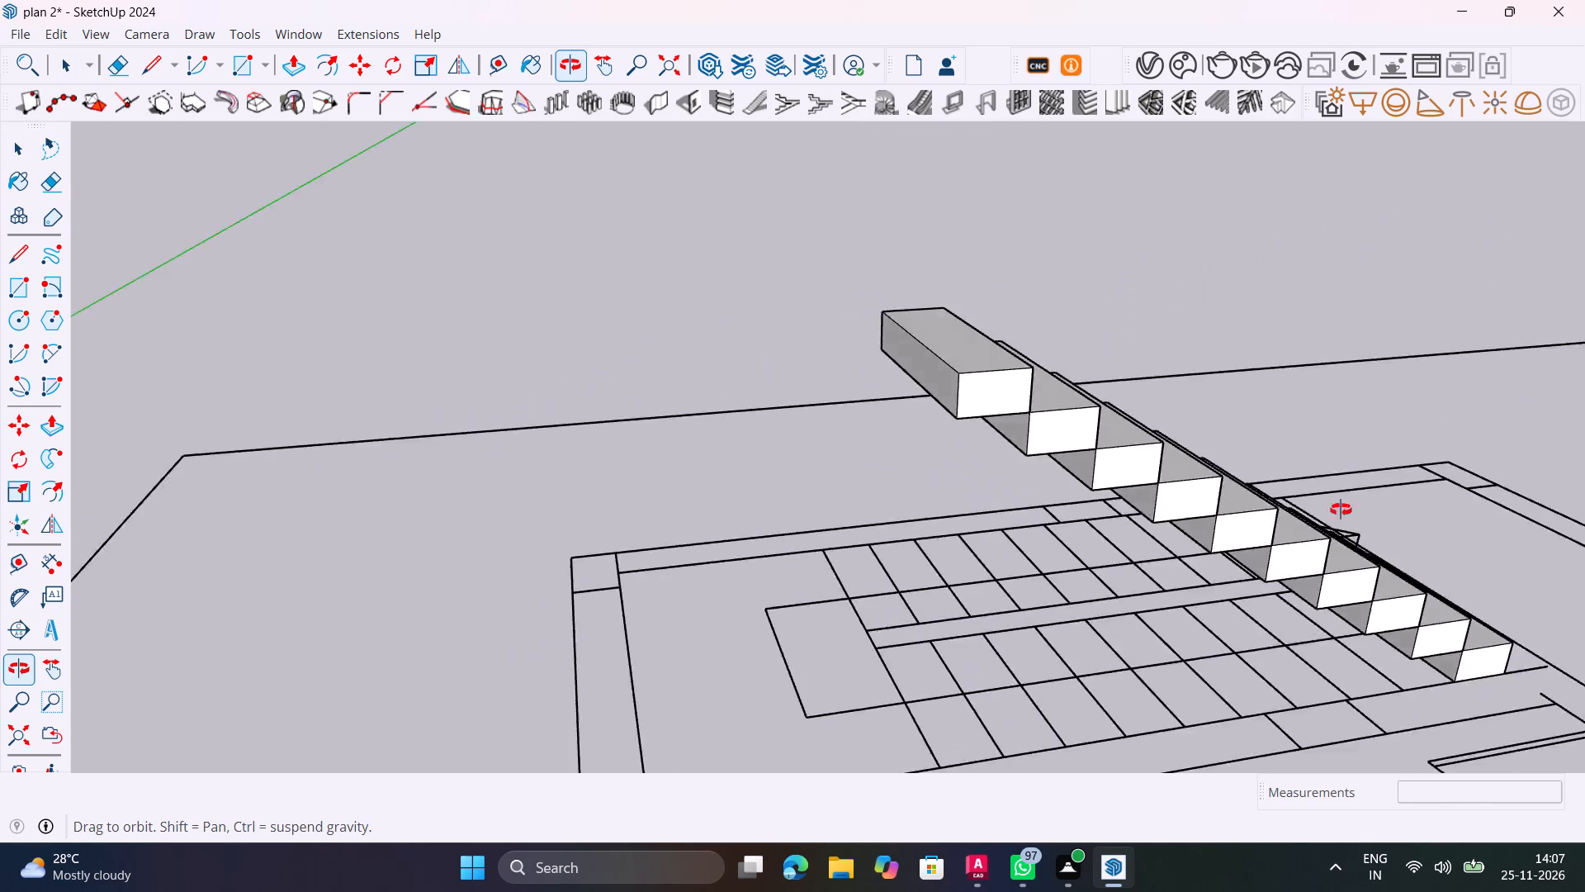
shift+middle_drag(1341, 510, 1158, 525)
scroll(1158, 526, down, 3)
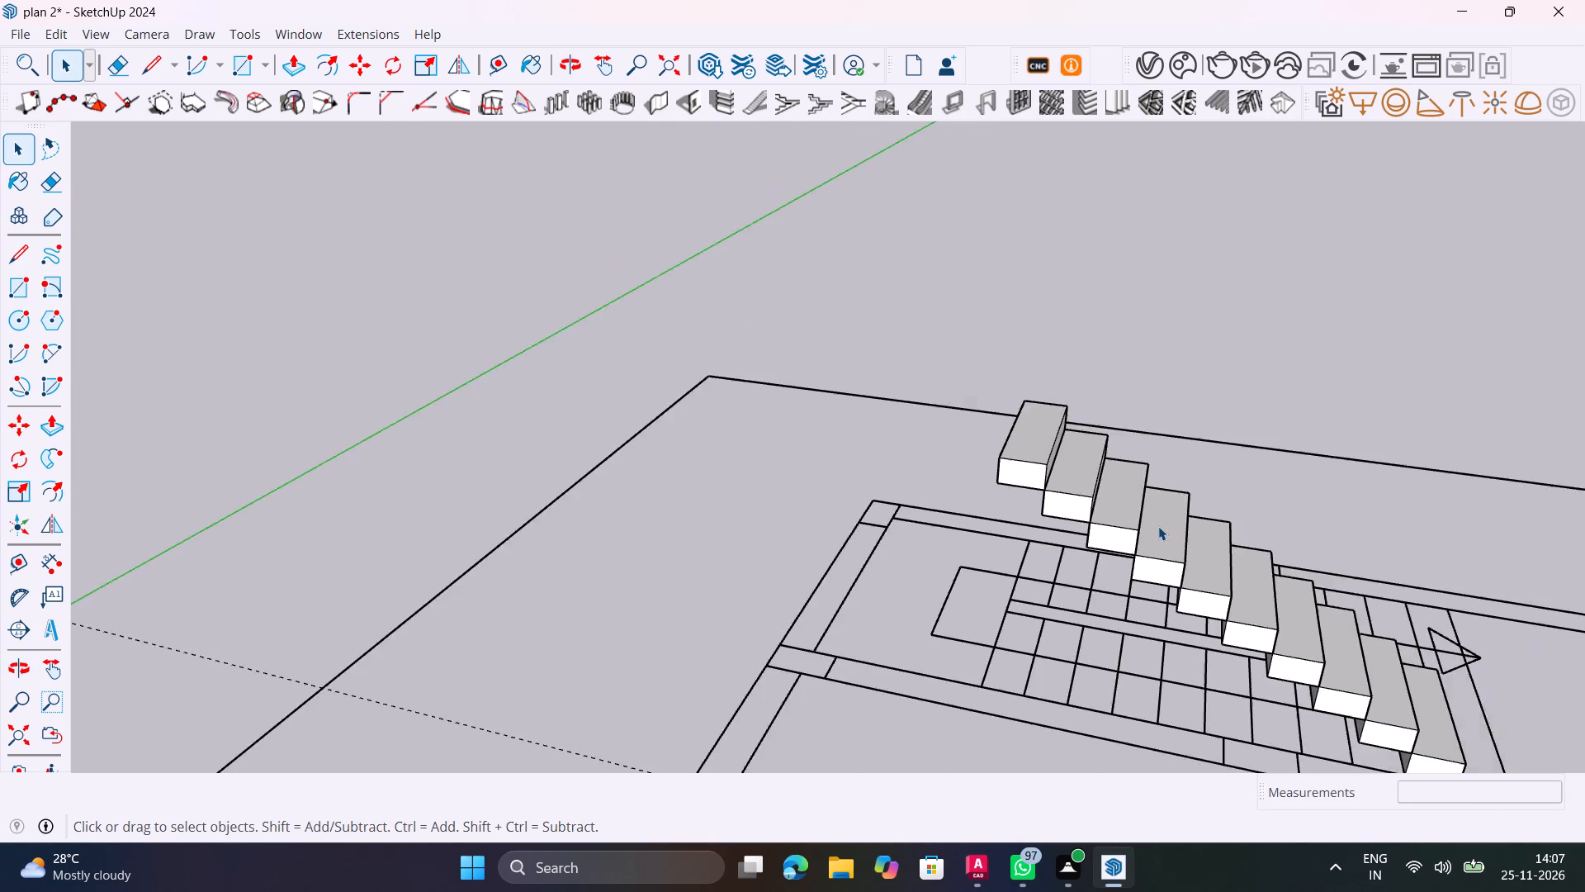
scroll(1158, 526, down, 7)
scroll(1052, 553, up, 10)
Measure with the Tape Measure from the lowest step's outer edge to the tread lines at the landing end of the flight.
shift+middle_drag(1104, 600, 1166, 520)
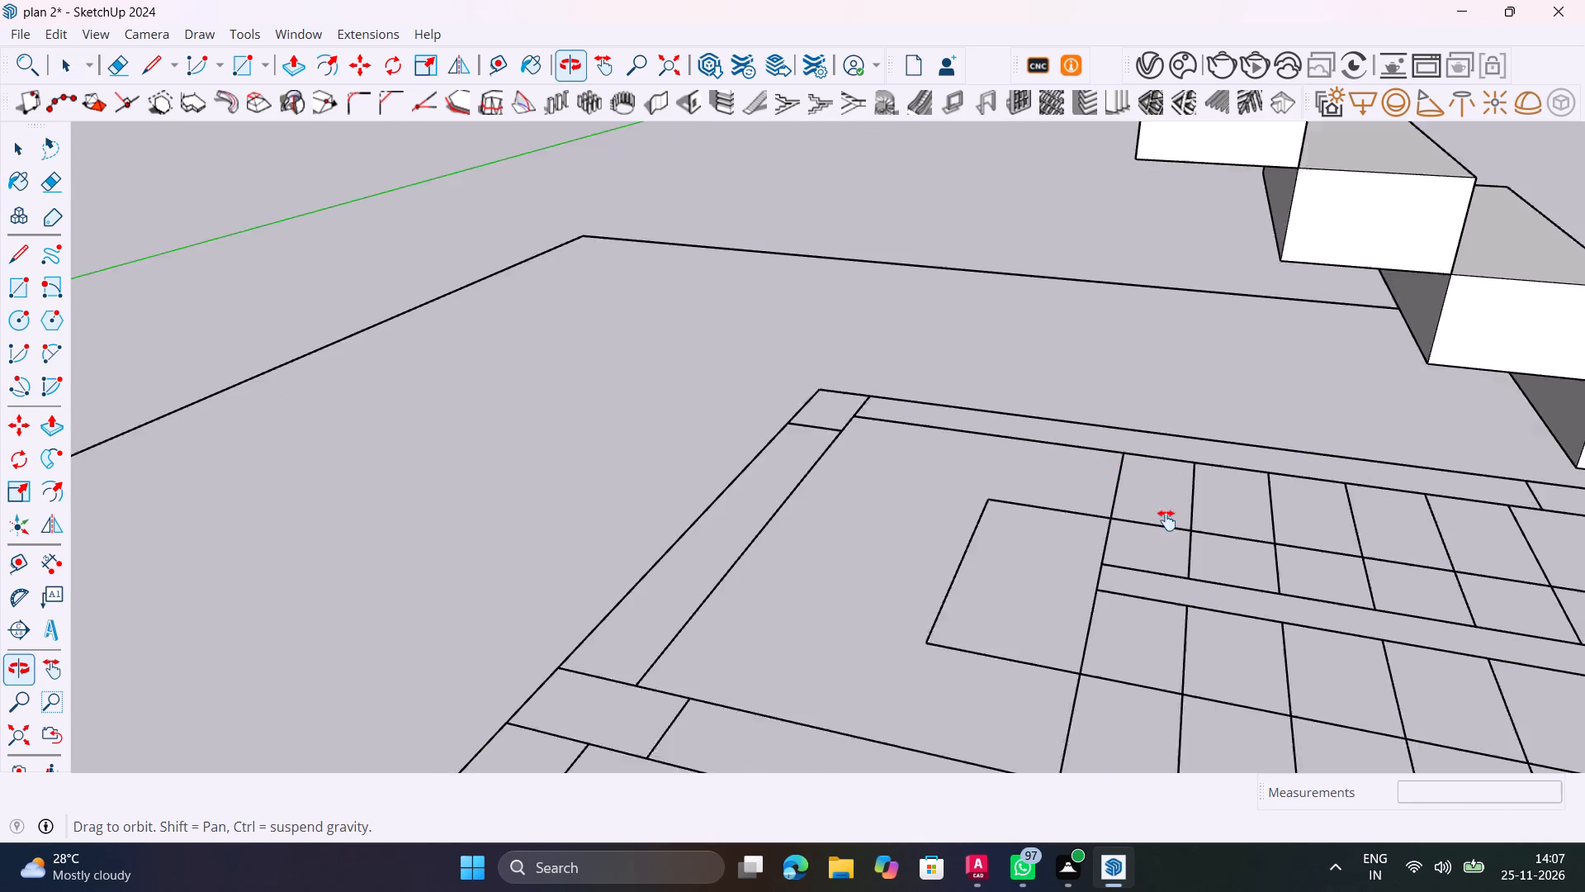
shift+middle_drag(1166, 520, 1174, 515)
scroll(1174, 515, down, 4)
key(t)
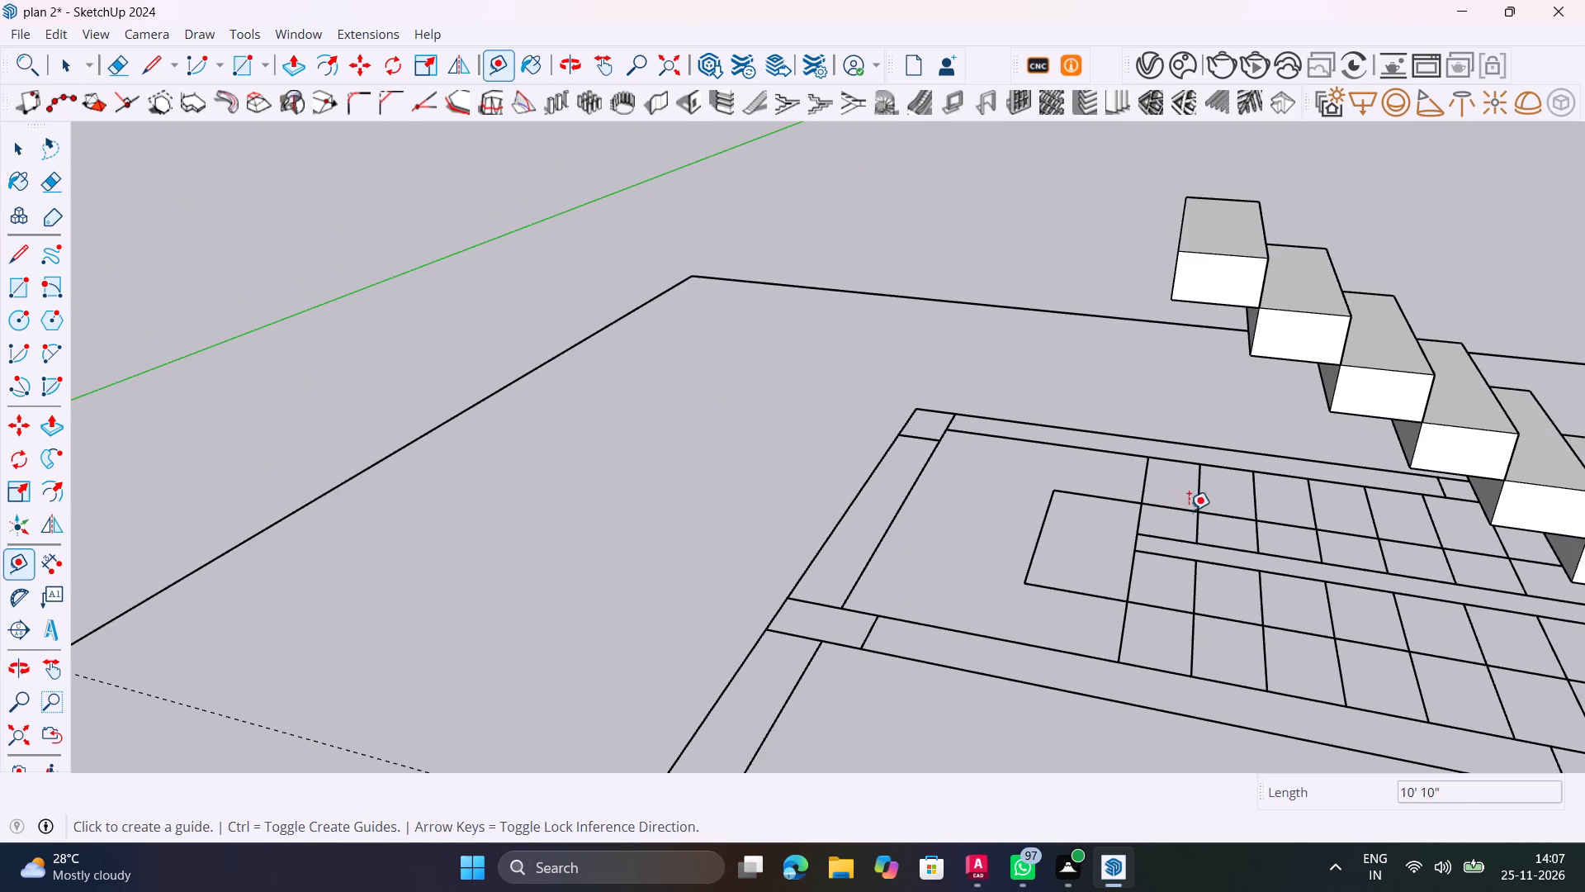
scroll(1065, 504, down, 10)
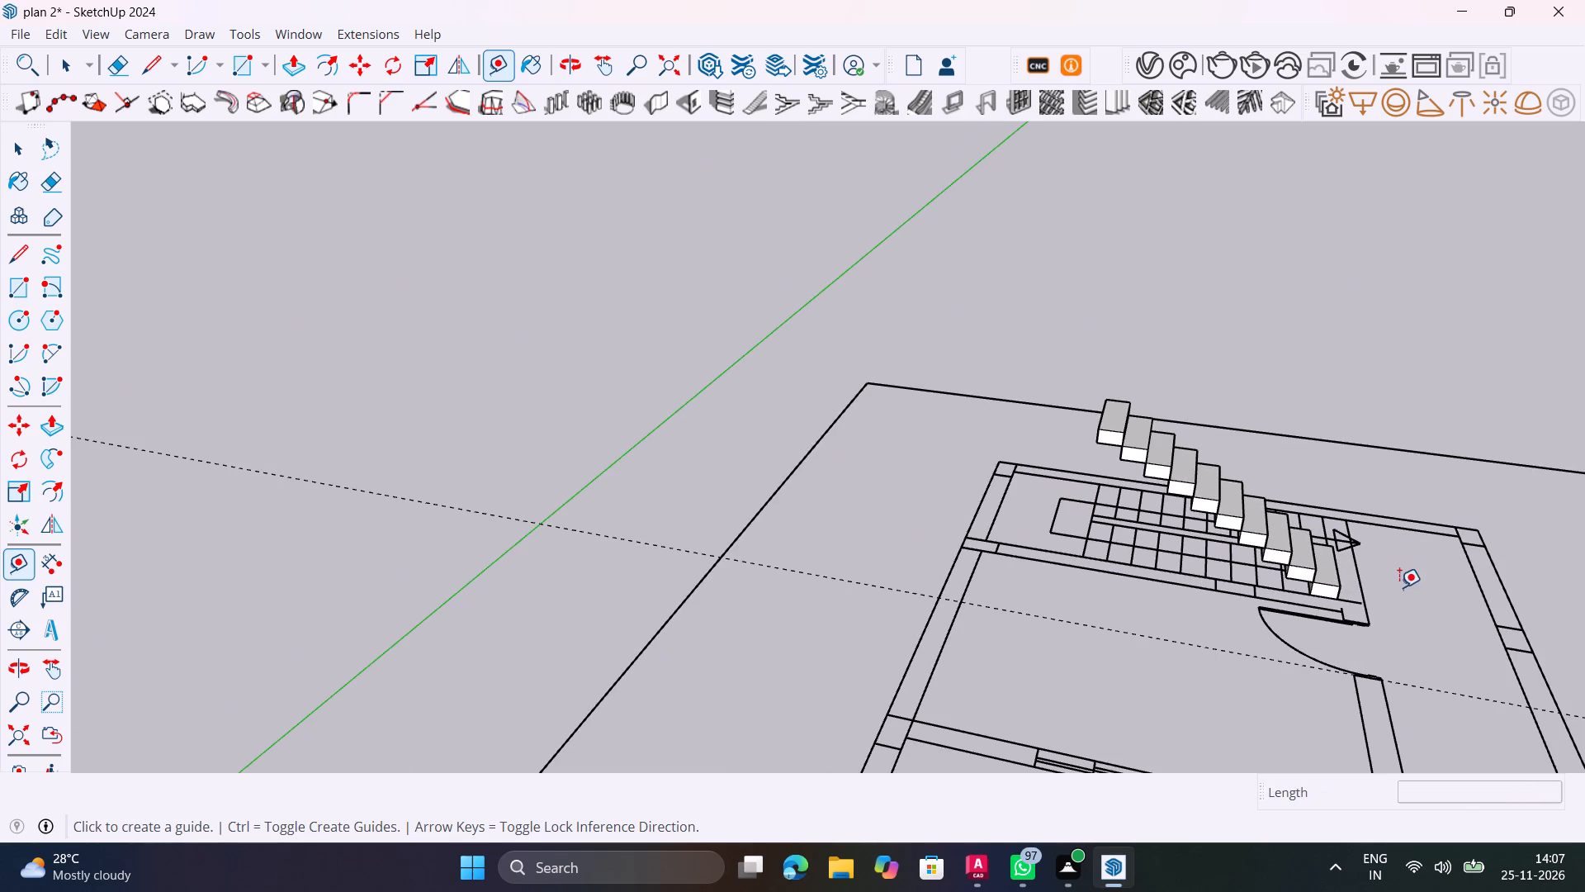
scroll(1348, 601, up, 11)
click(1323, 577)
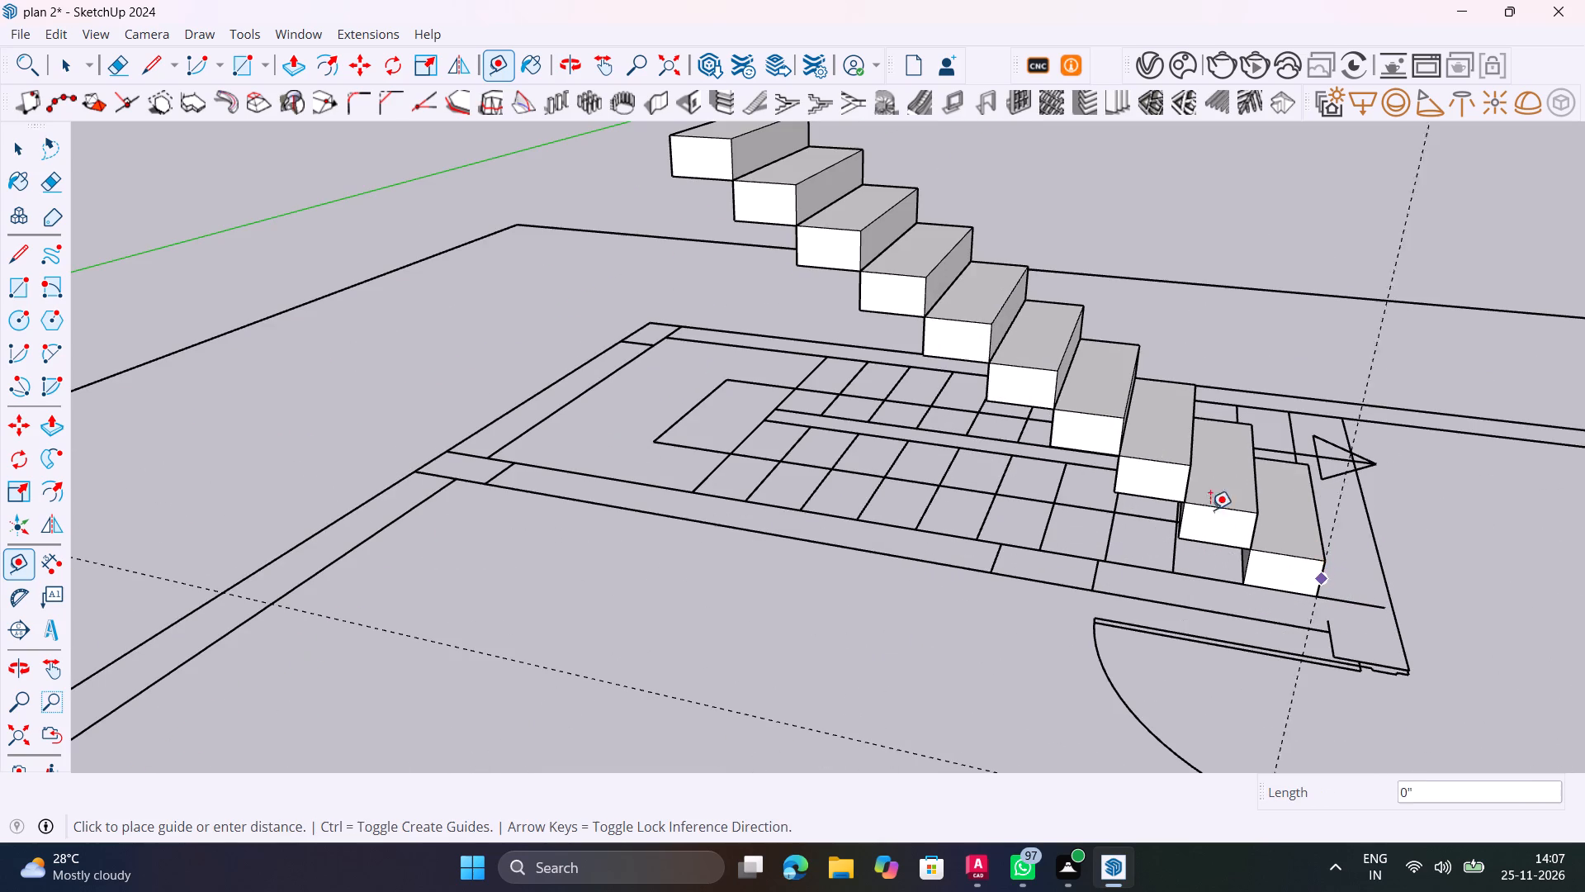
scroll(991, 395, down, 5)
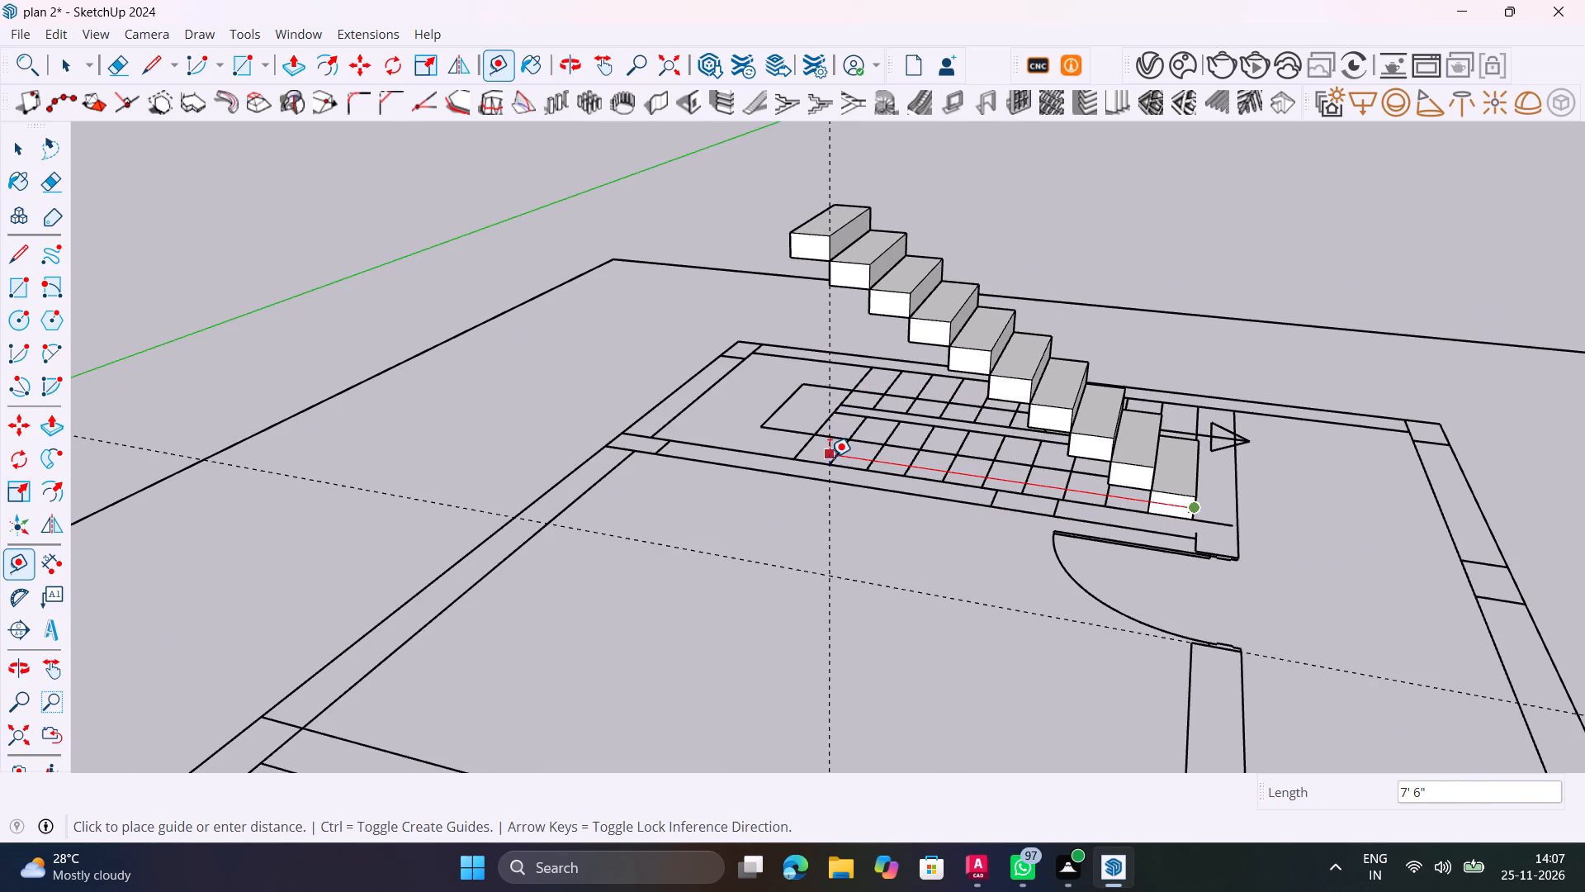
scroll(827, 463, up, 10)
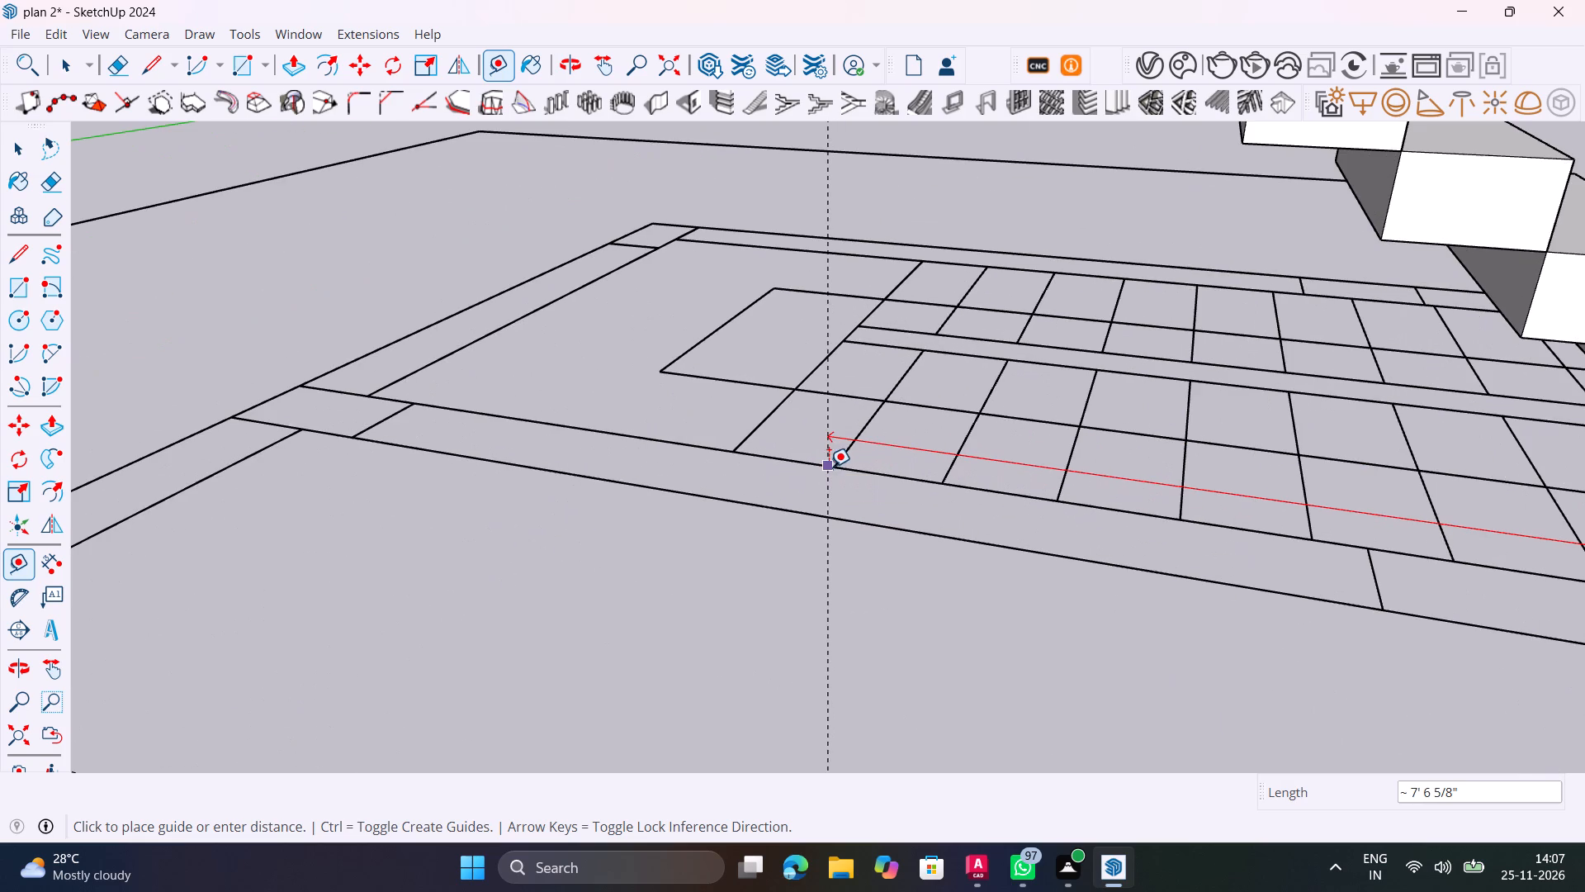
scroll(854, 463, down, 12)
key(space)
Copy the topmost step one rise up and one tread further along, corner to corner, to start the landing.
middle_drag(840, 439, 969, 592)
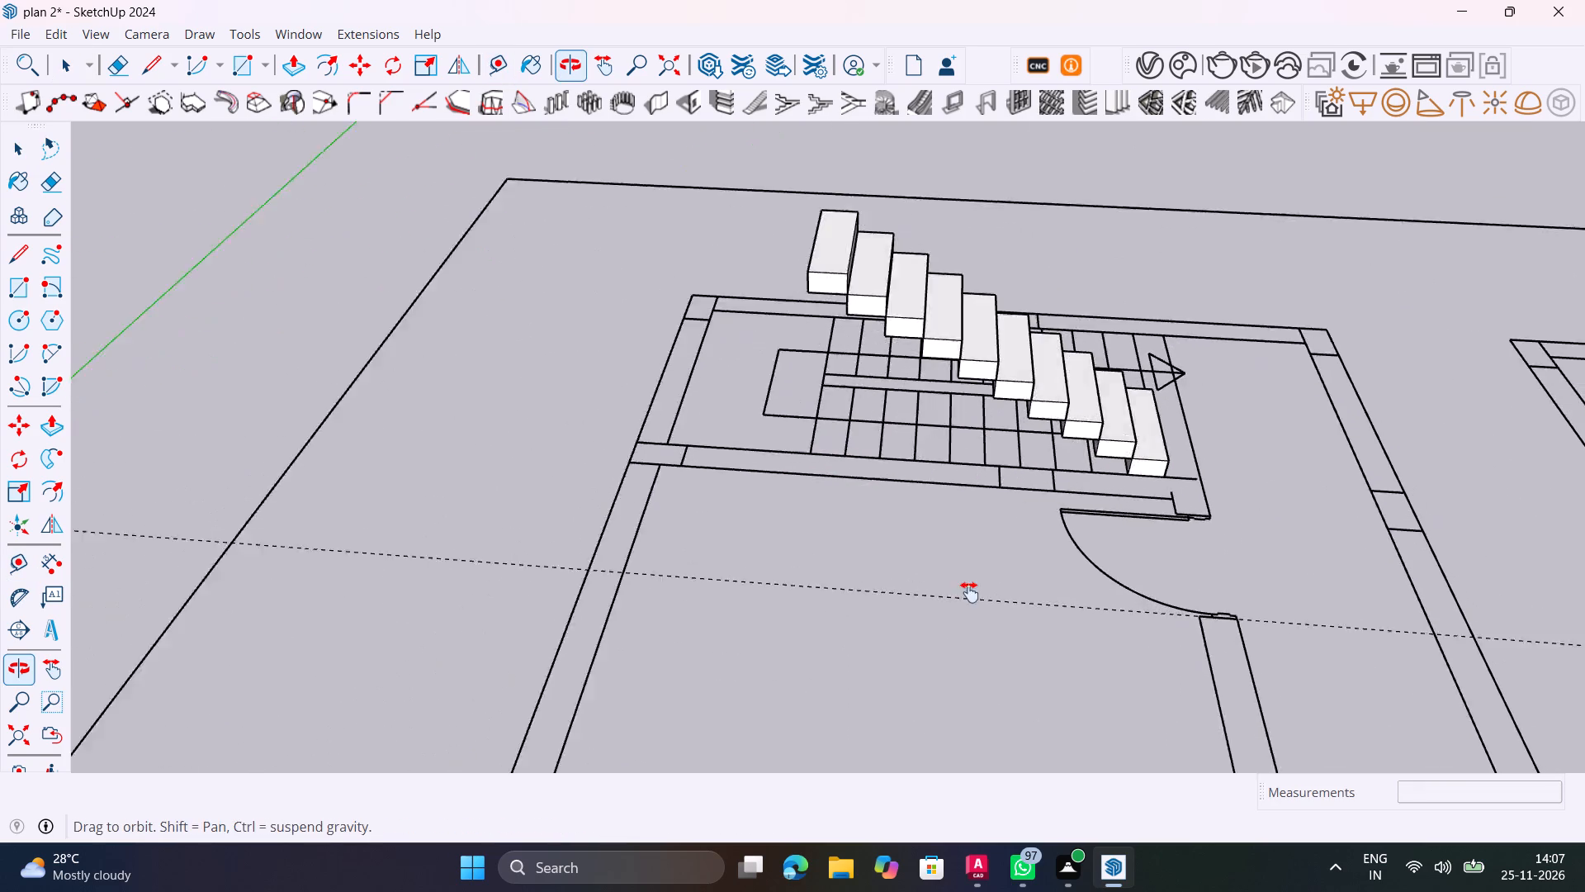
middle_drag(969, 592, 1002, 654)
scroll(891, 349, up, 11)
click(871, 399)
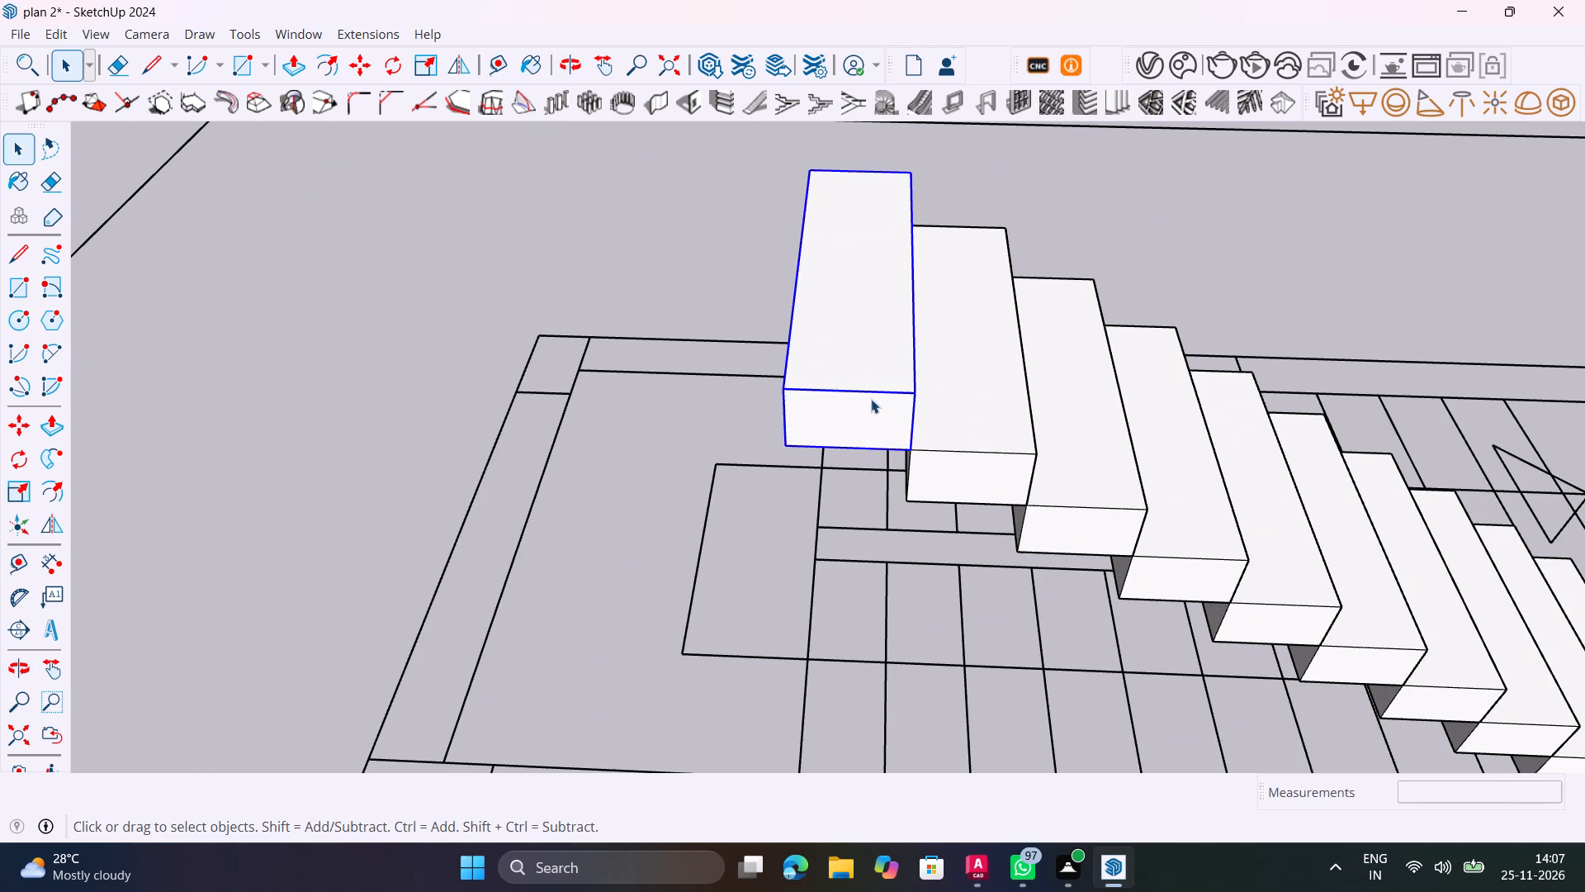
key(m)
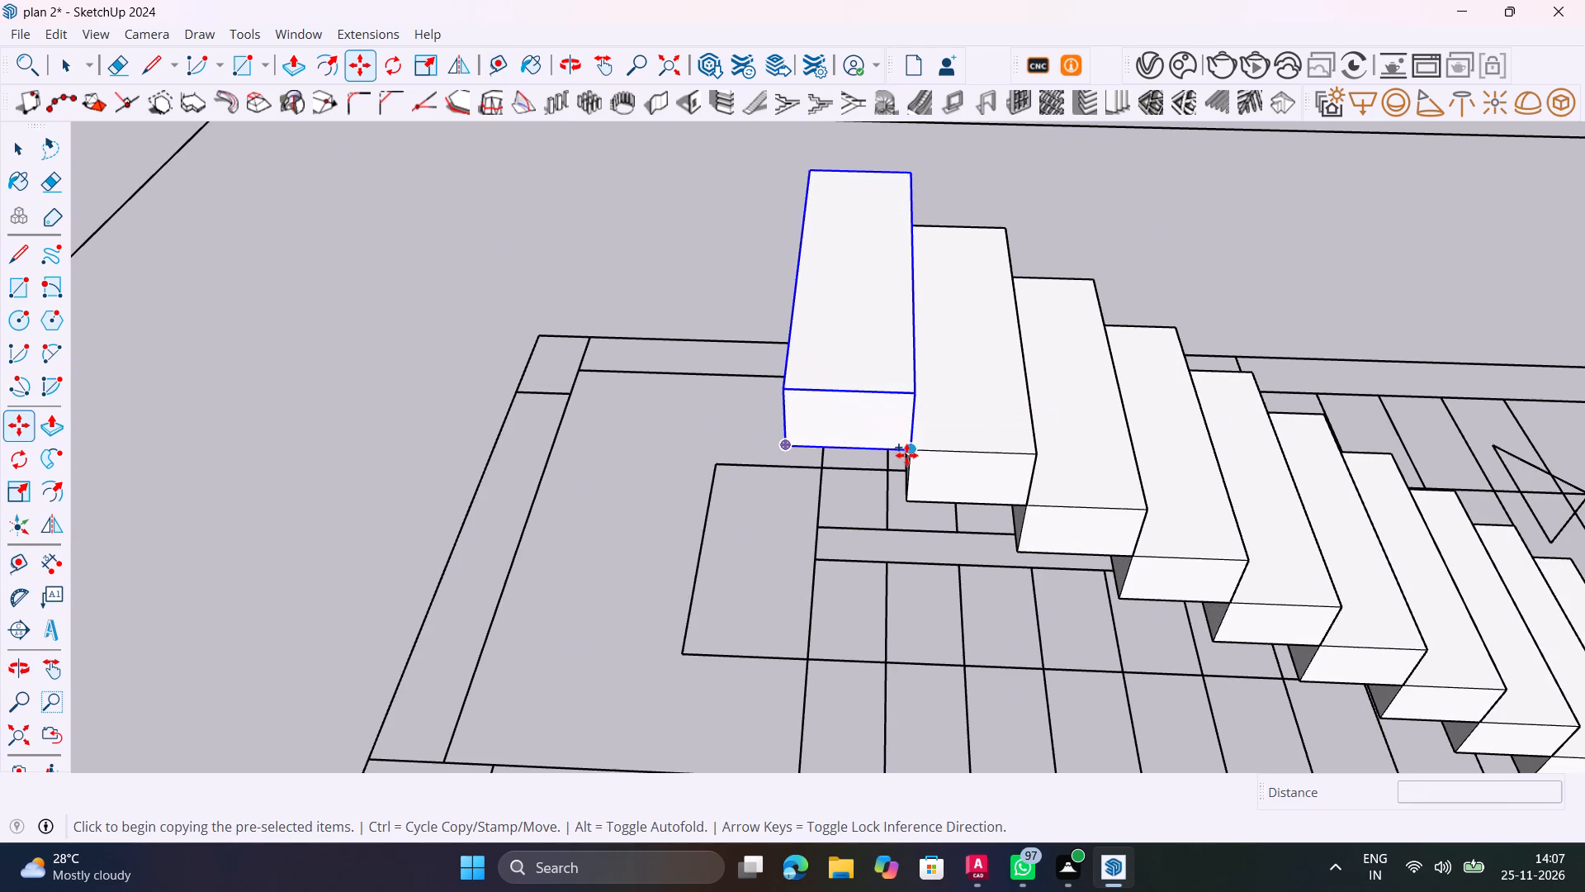
click(908, 453)
click(791, 390)
middle_drag(826, 429, 911, 429)
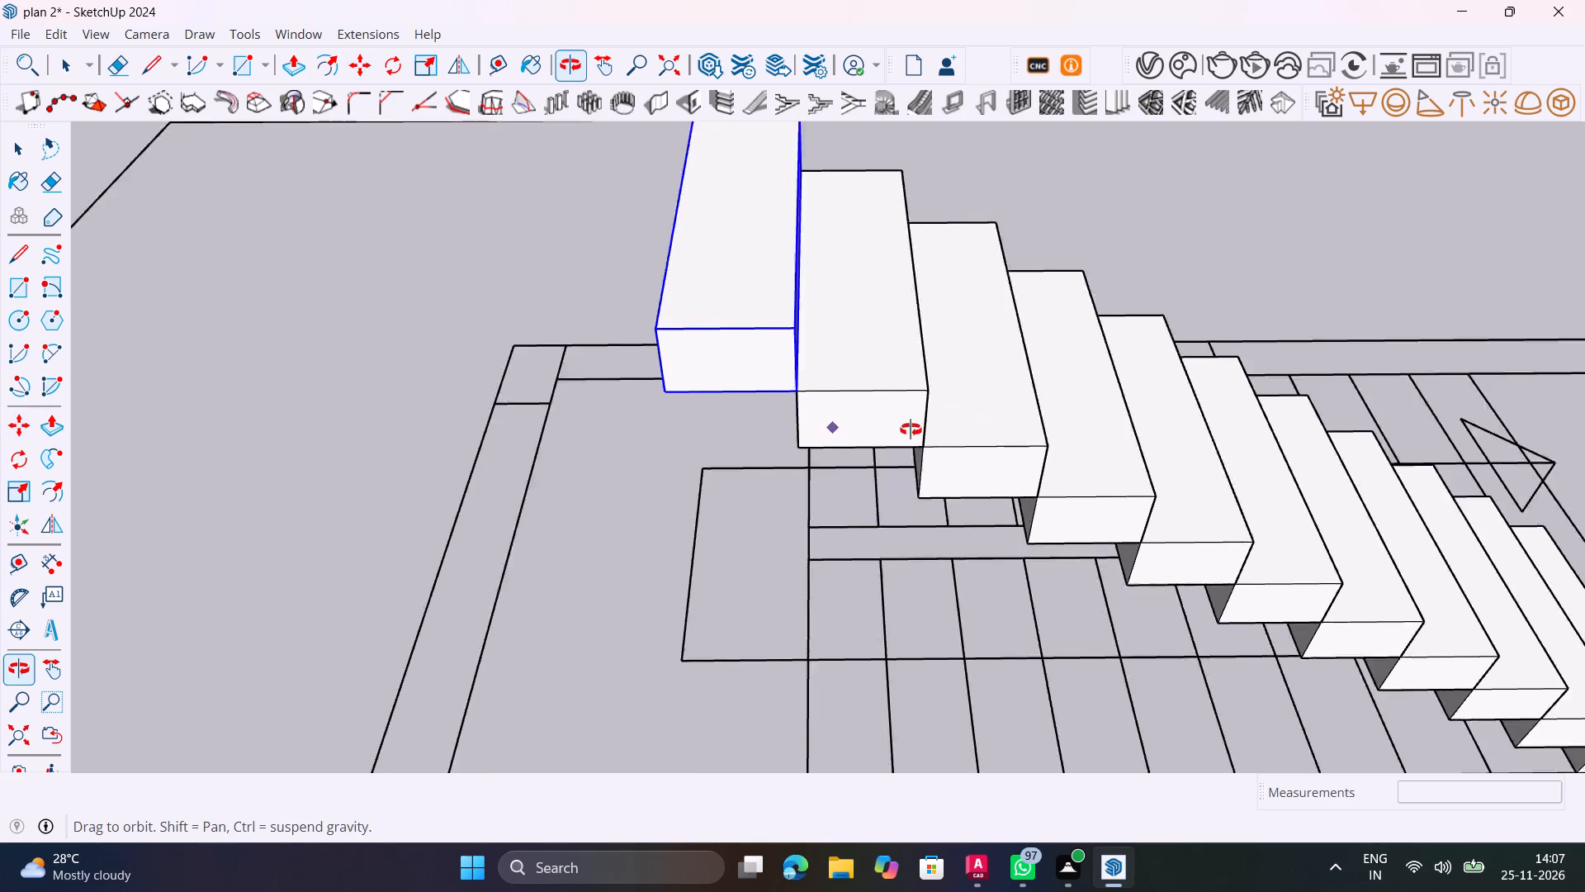
middle_drag(911, 429, 891, 470)
scroll(891, 470, down, 7)
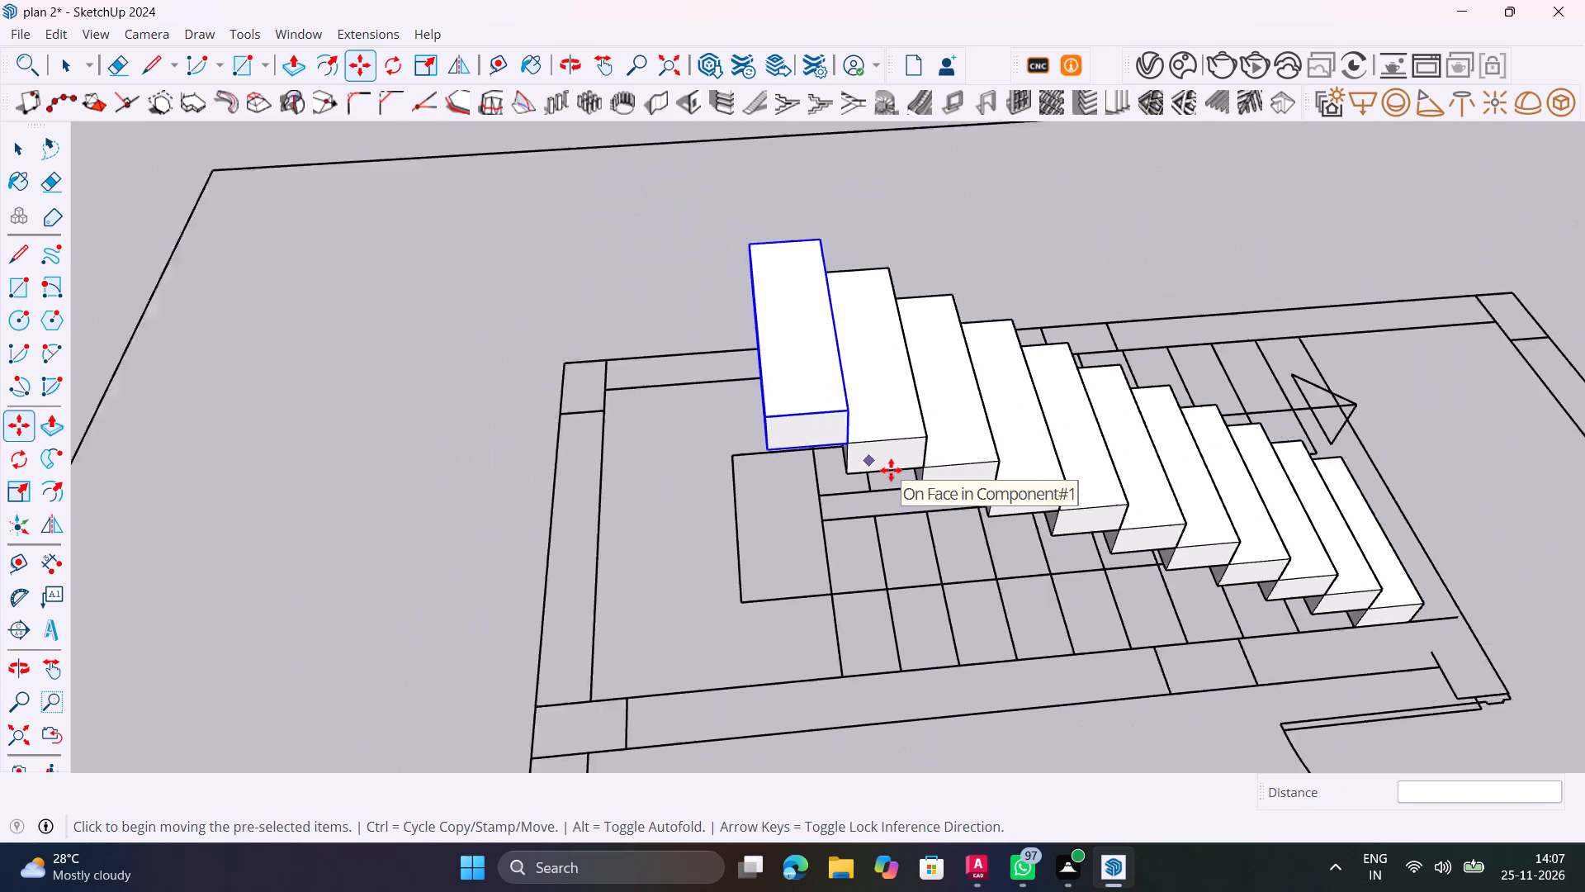
scroll(891, 470, down, 4)
key(space)
scroll(946, 516, down, 1)
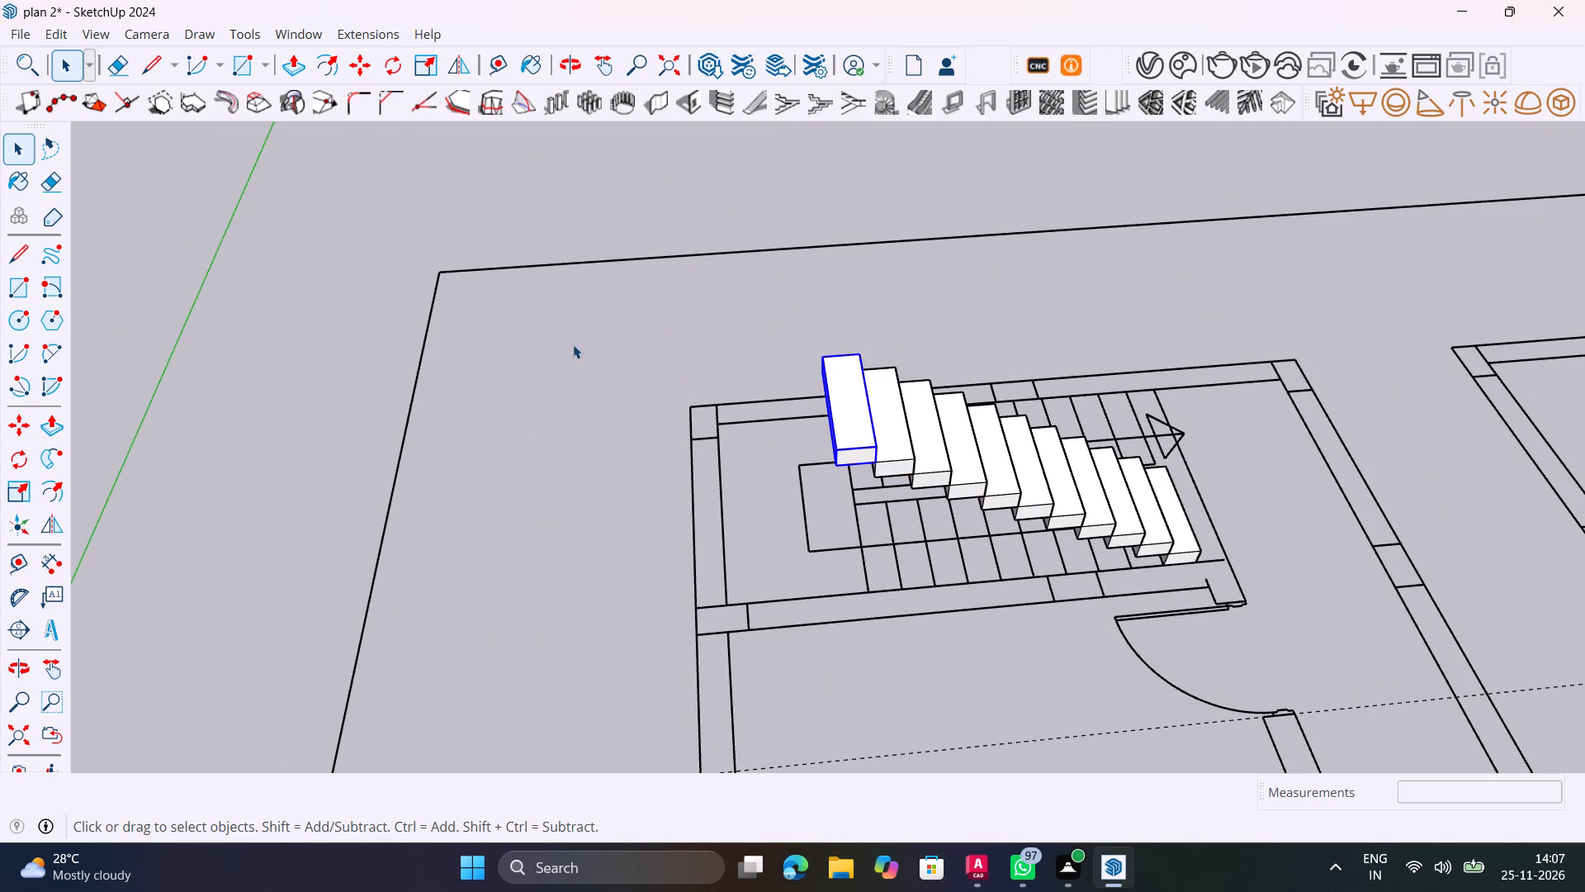
Make the new topmost step component unique.
click(570, 344)
click(849, 416)
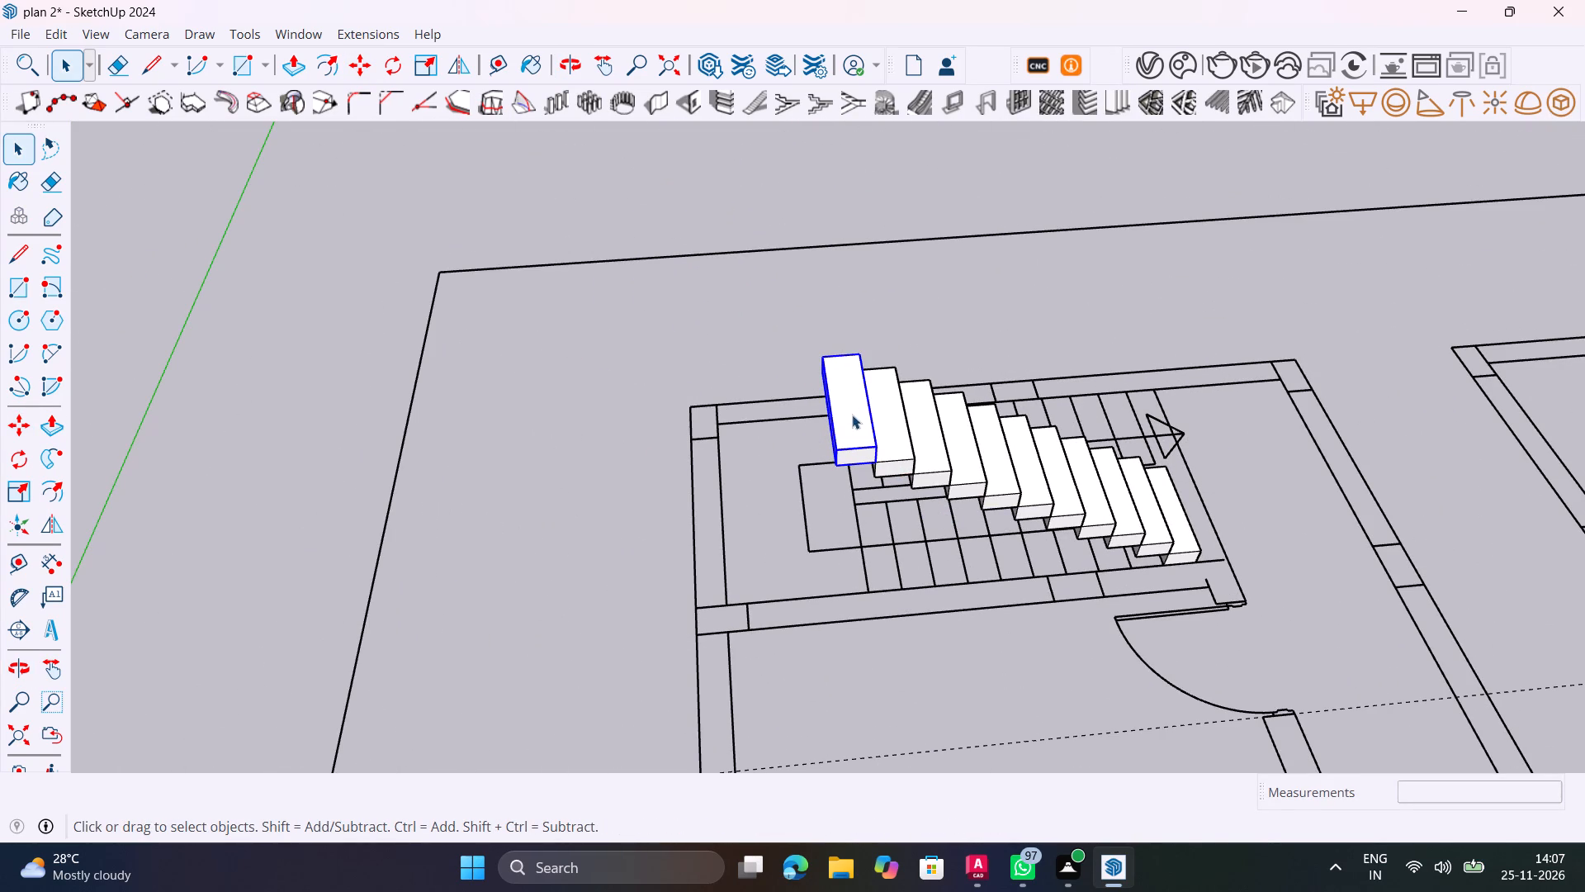
right_click(852, 415)
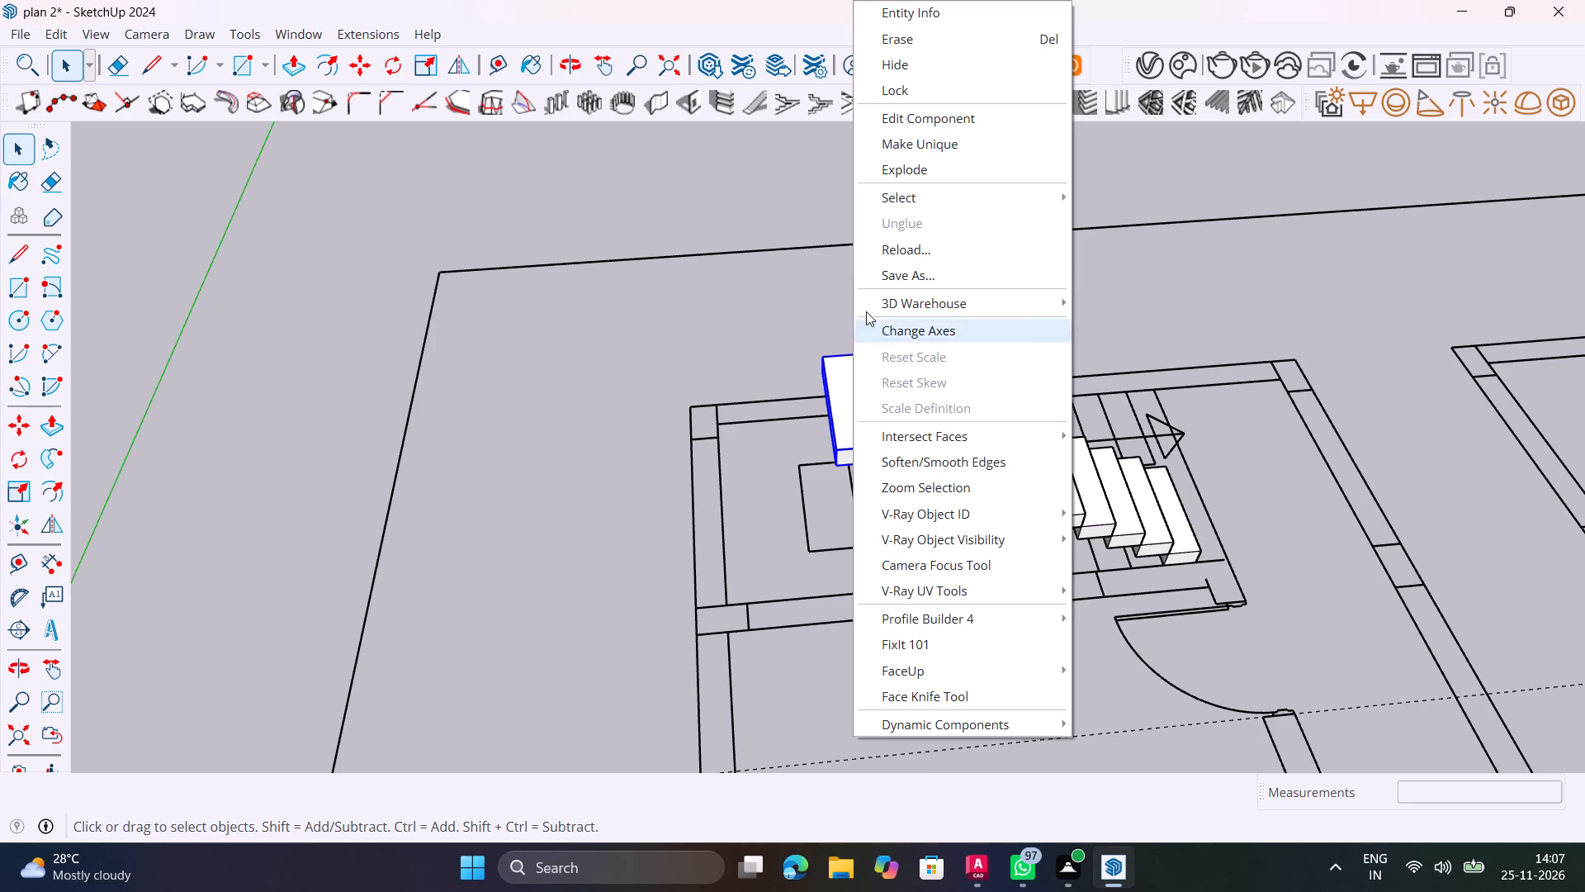
click(936, 148)
Inside the unique top step, Push/Pull its long outer face 2' 8" to the inner line of the end wall.
scroll(859, 424, up, 10)
middle_drag(869, 425, 895, 426)
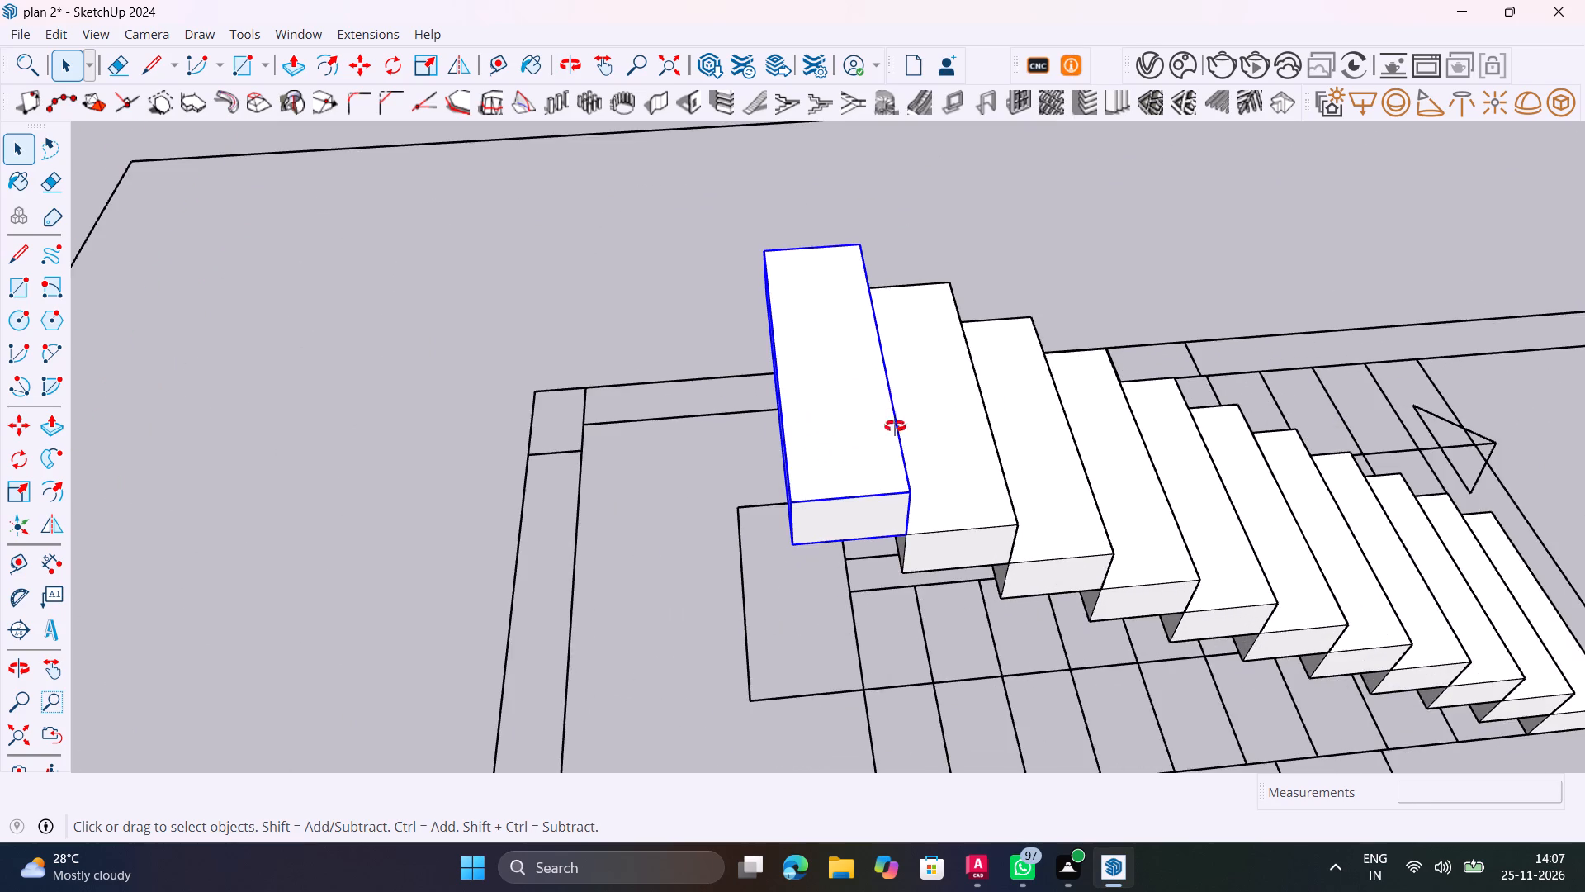
middle_drag(895, 426, 1128, 400)
scroll(1128, 400, up, 1)
double_click(958, 446)
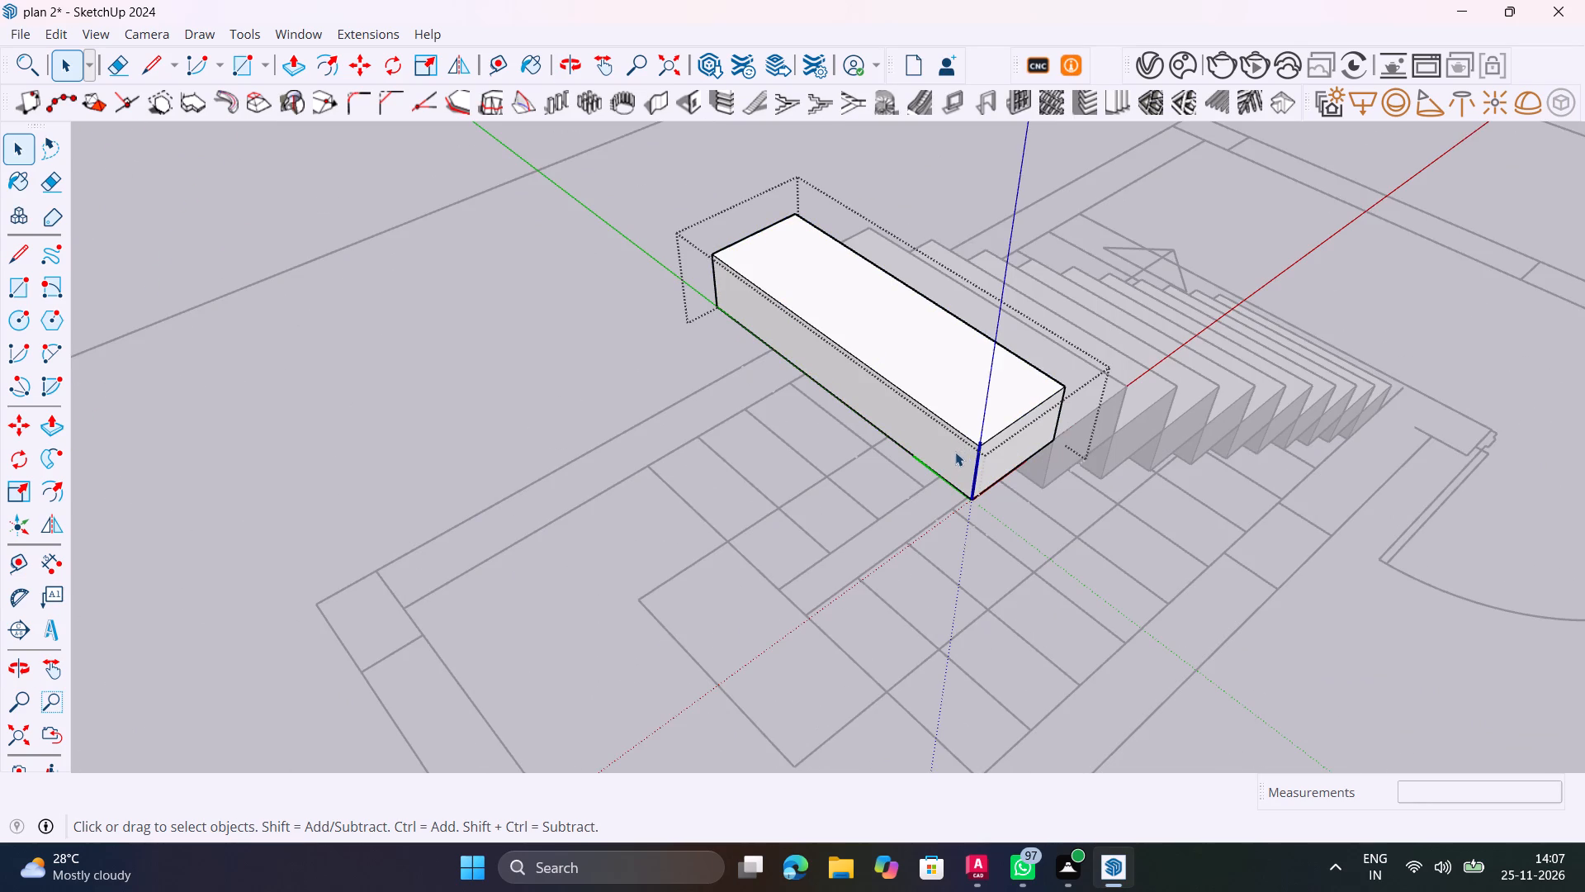
click(955, 452)
key(p)
click(955, 452)
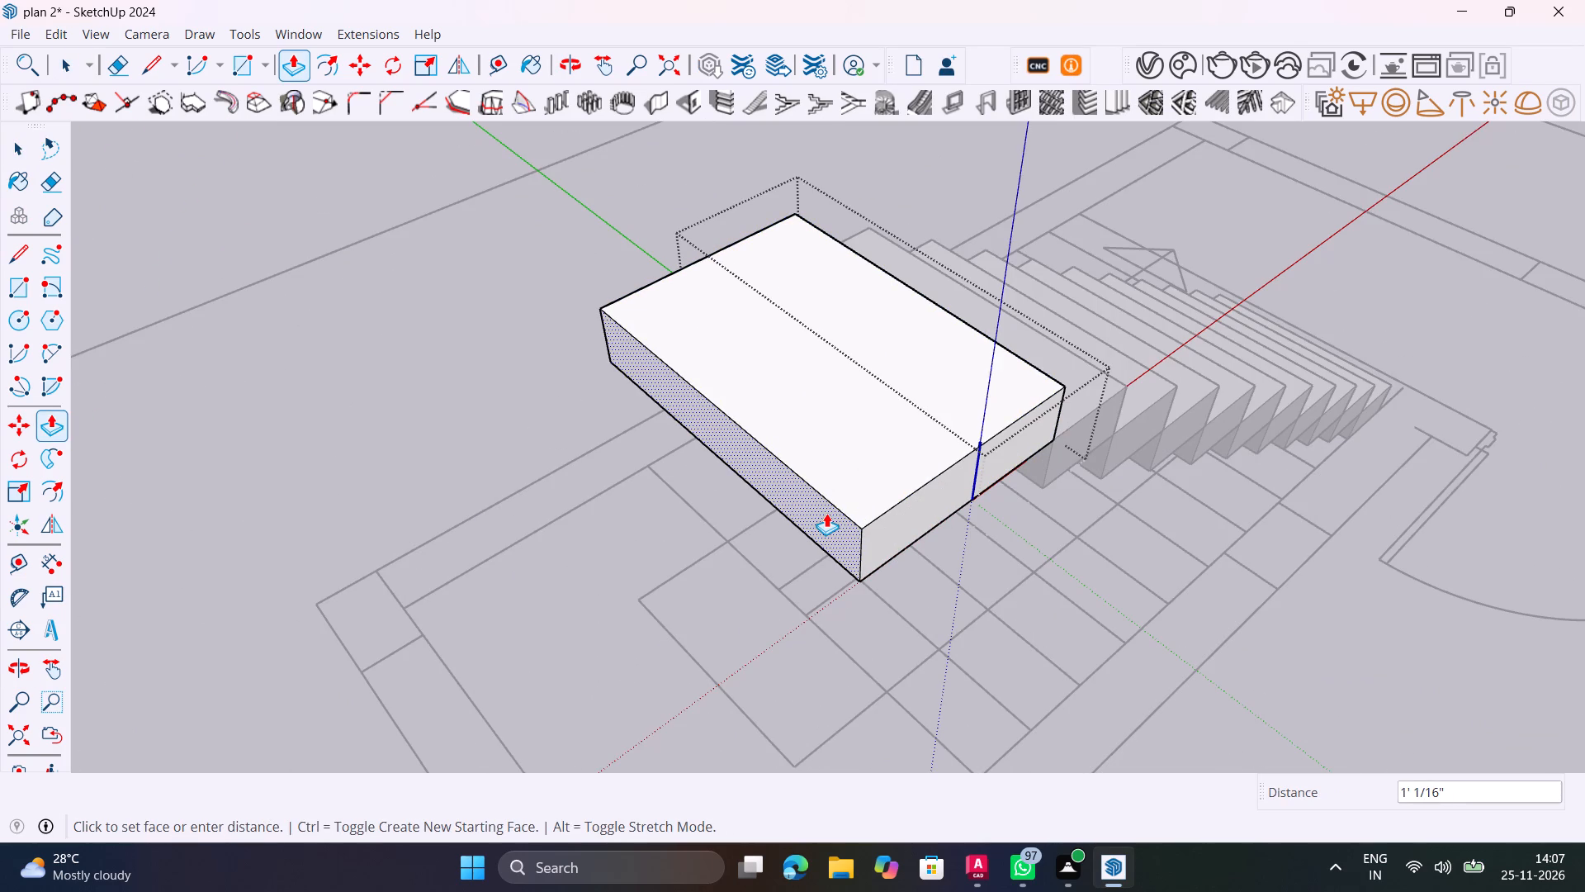
scroll(826, 511, down, 10)
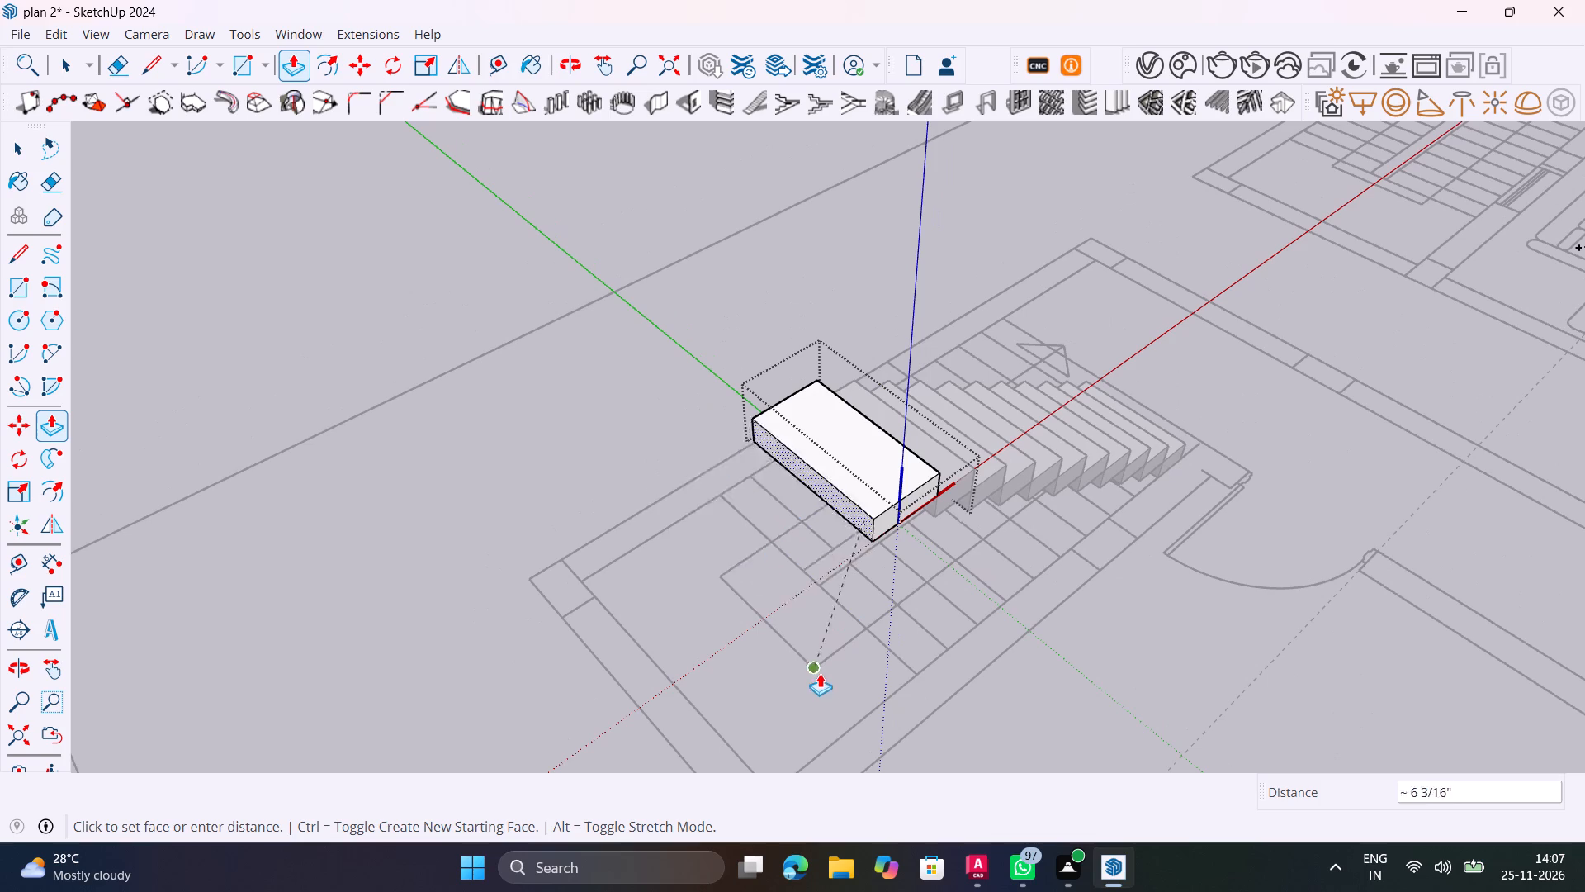
shift+middle_drag(817, 686, 789, 463)
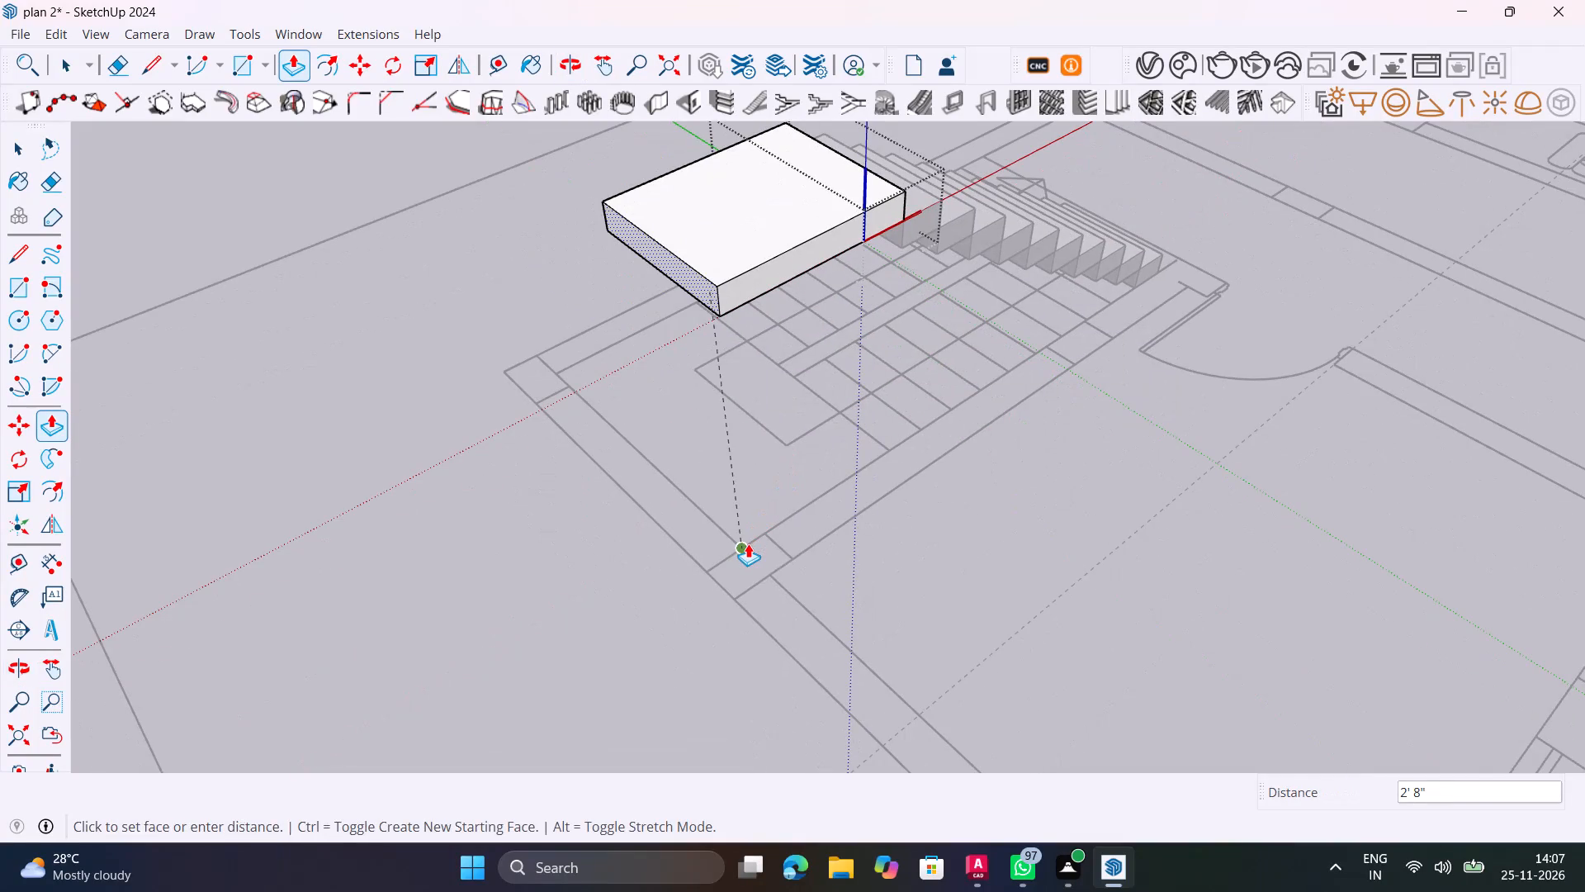
click(748, 543)
Push/Pull the landing's side face 3' 3" across the second flight to the inner line of the far side wall.
middle_drag(688, 524, 1512, 579)
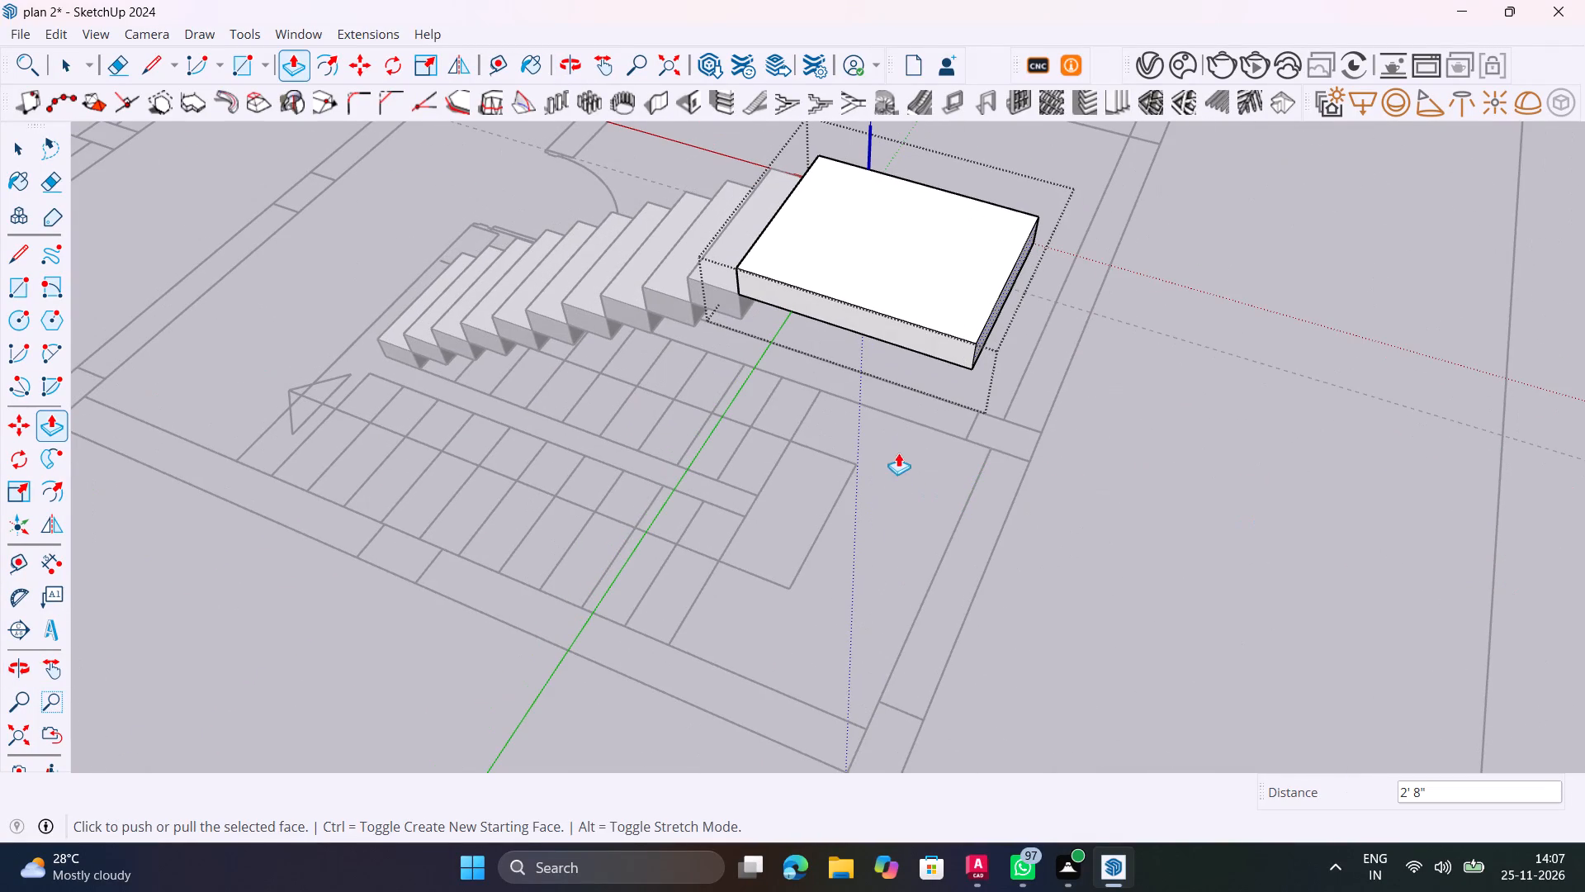
key(space)
click(928, 340)
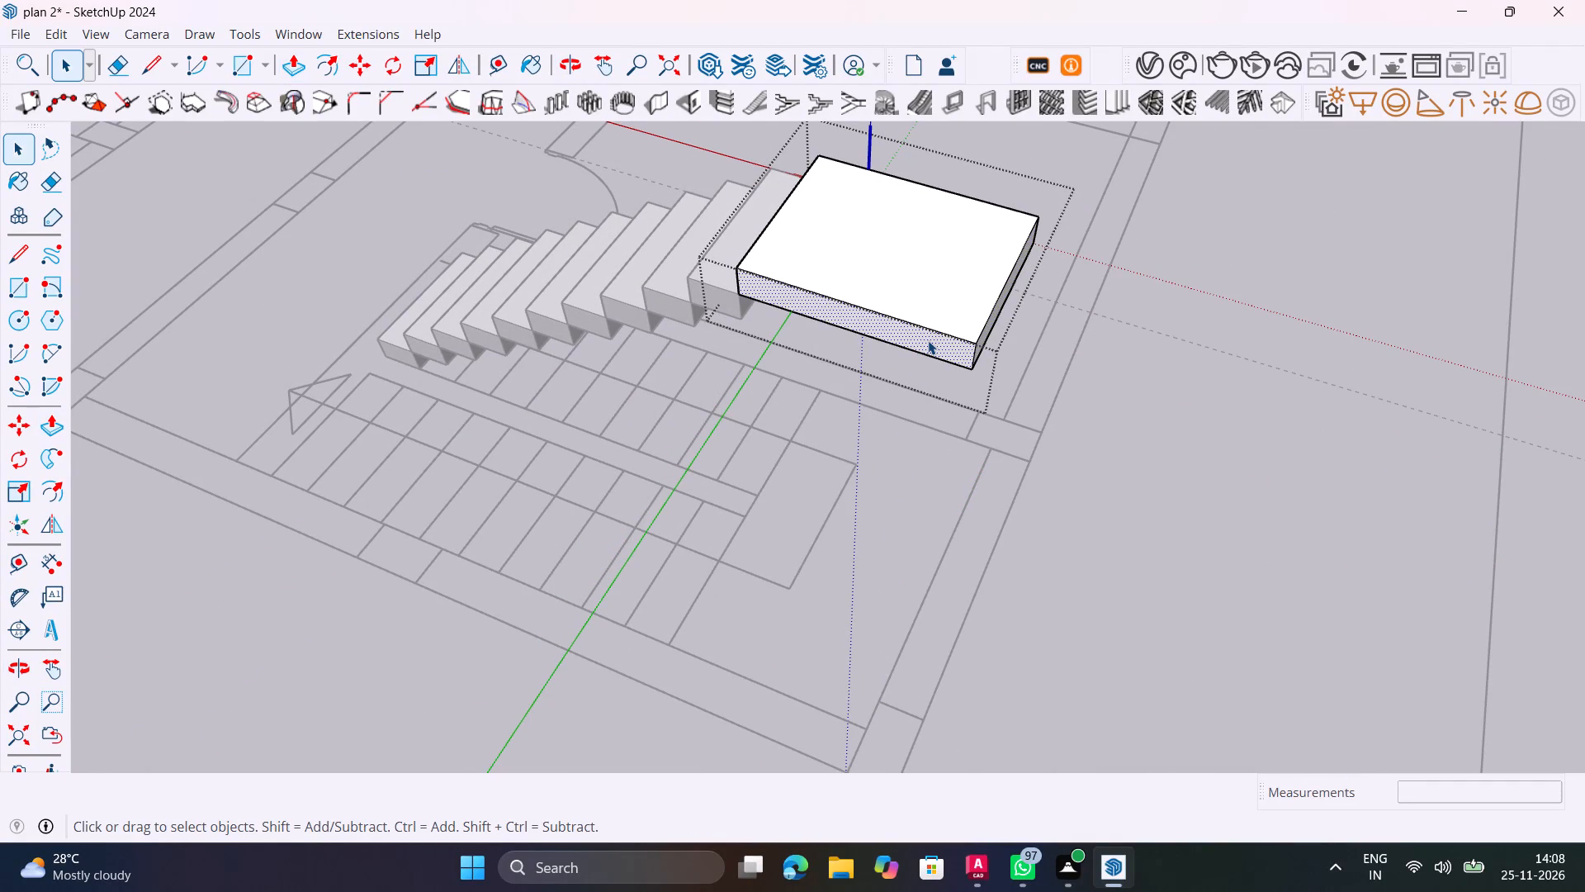
key(p)
click(928, 340)
click(869, 727)
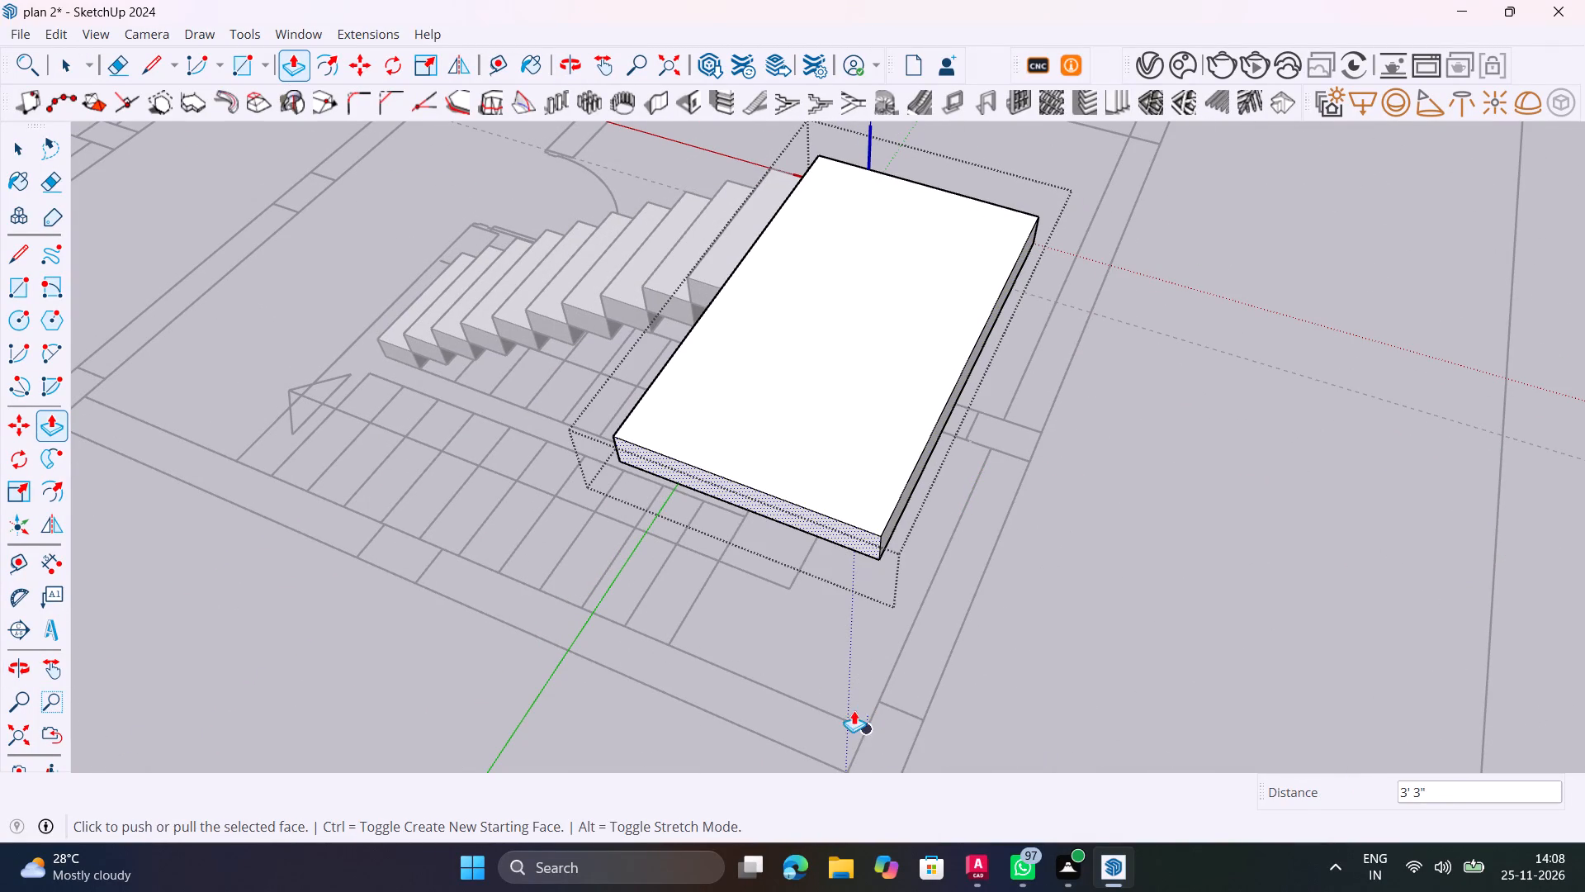
middle_drag(724, 600, 1253, 539)
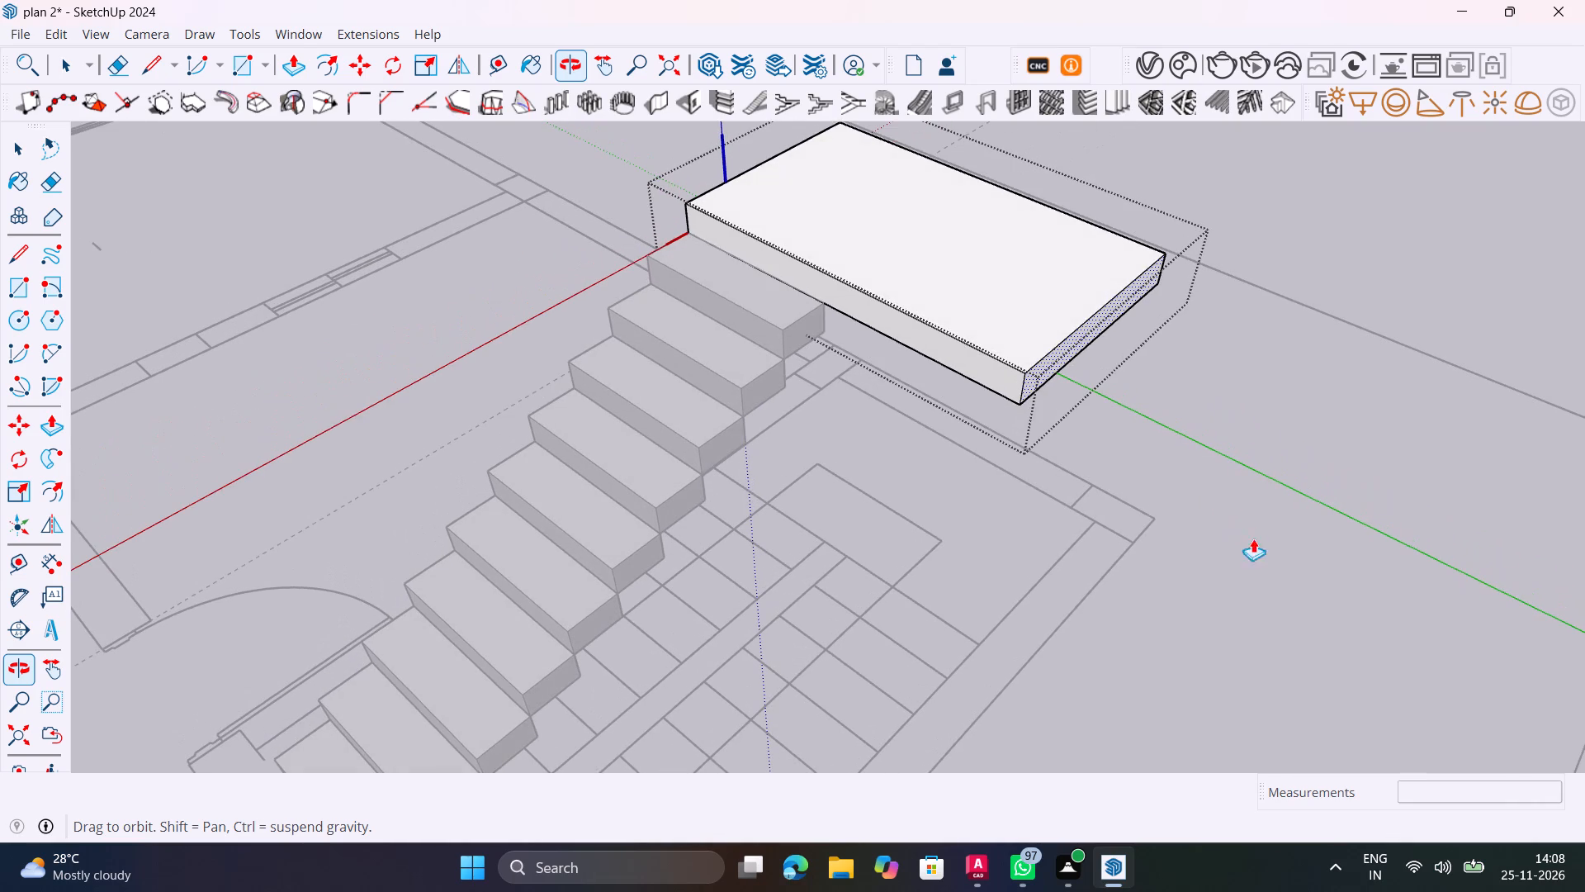
Copy the first flight's top step onto the landing's far front top corner, corner to corner, to start the second flight.
key(space)
scroll(937, 464, down, 6)
click(1220, 284)
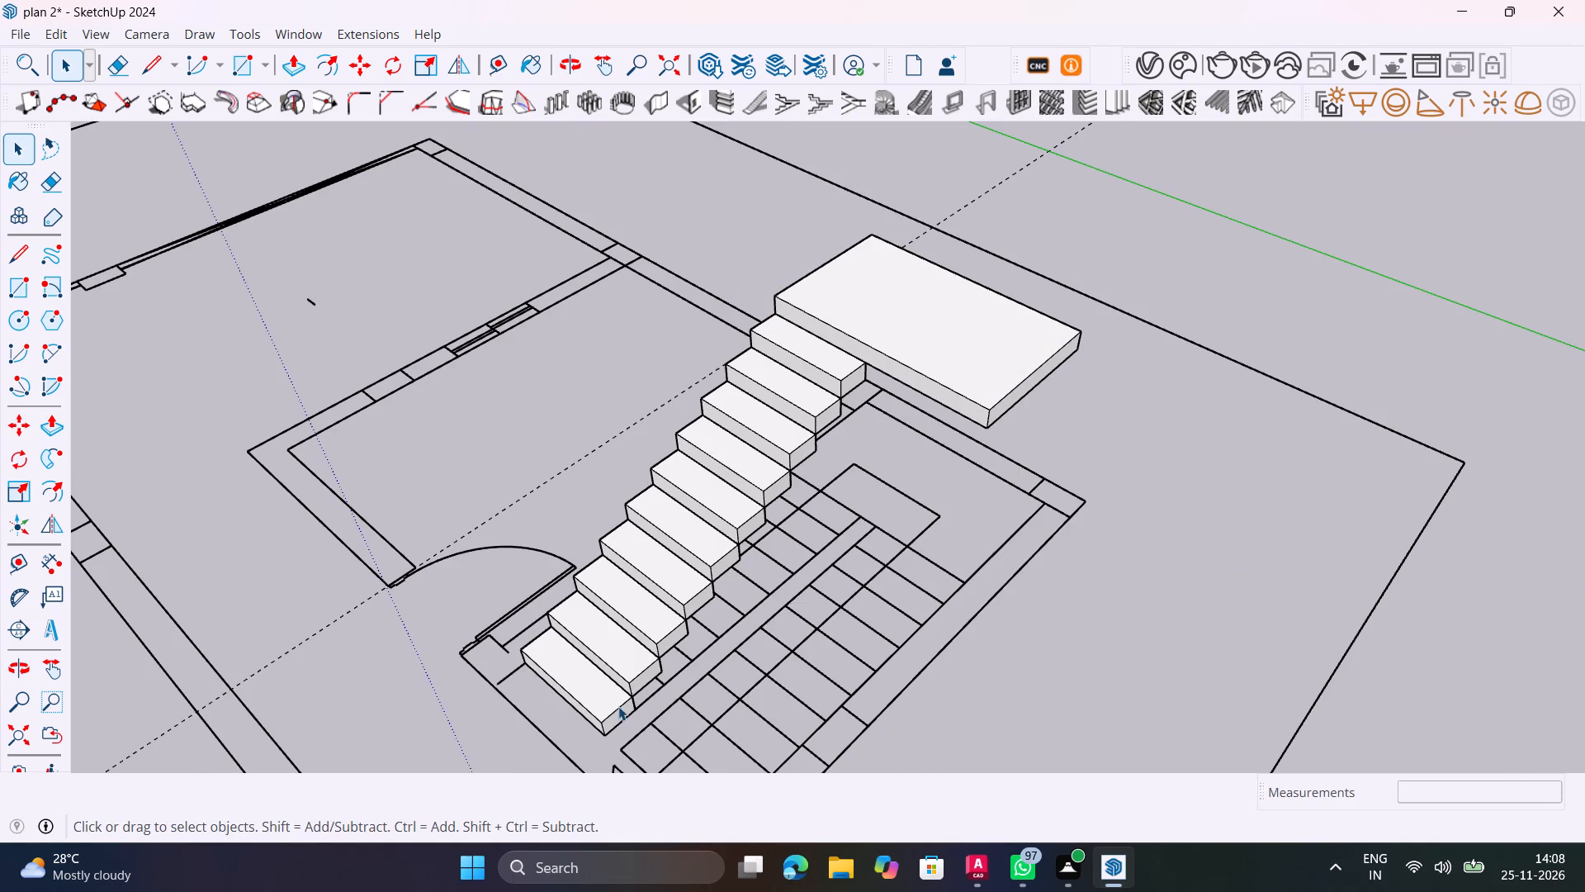
click(618, 707)
scroll(619, 705, up, 5)
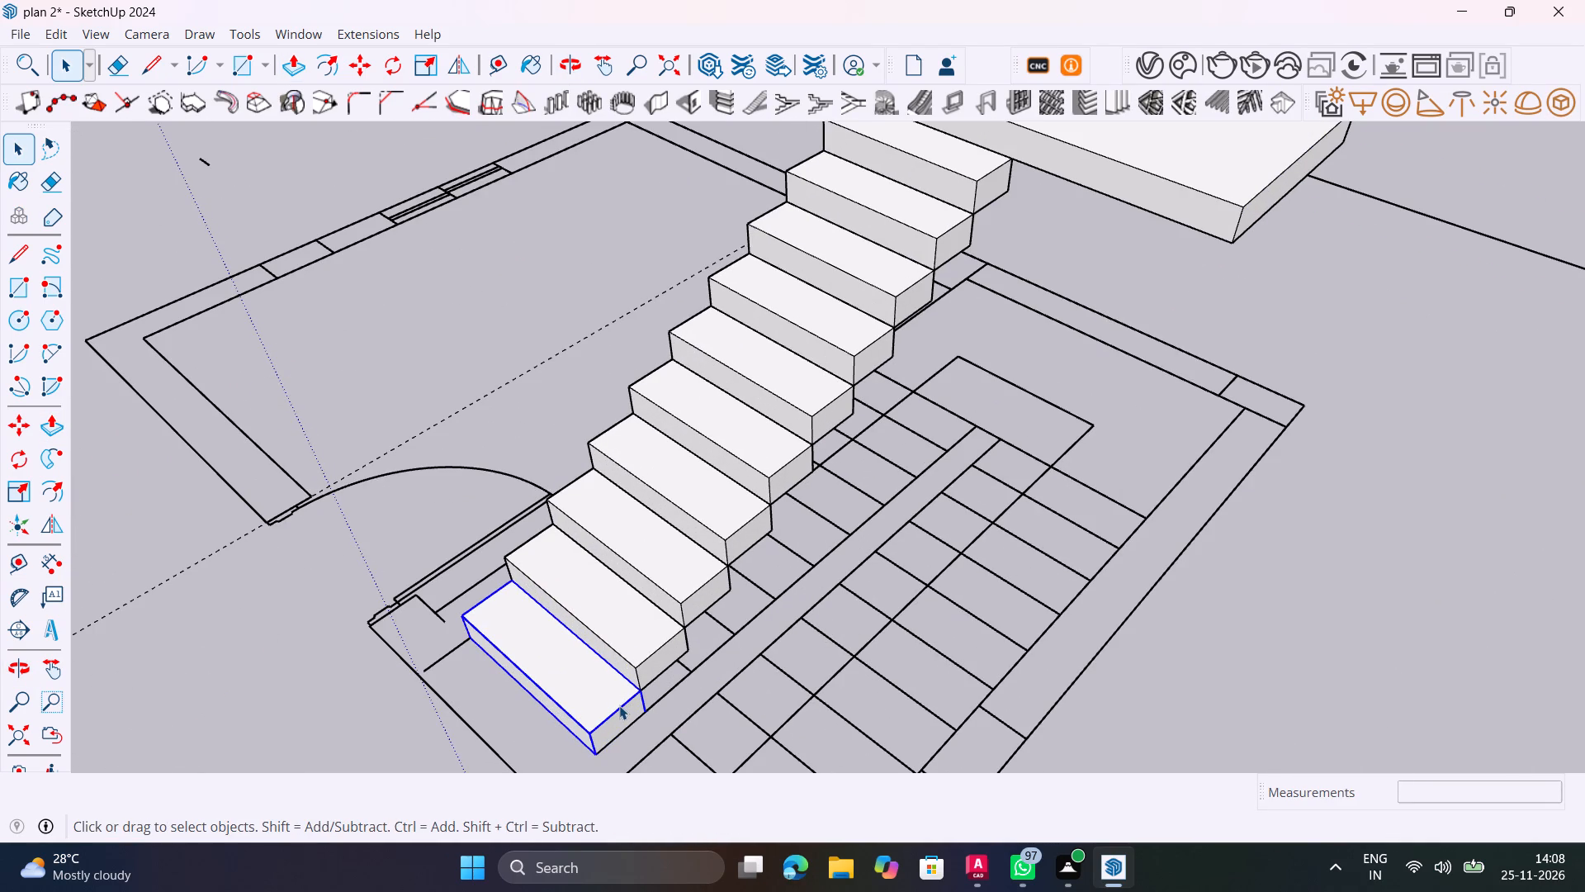
scroll(619, 705, down, 3)
click(1020, 271)
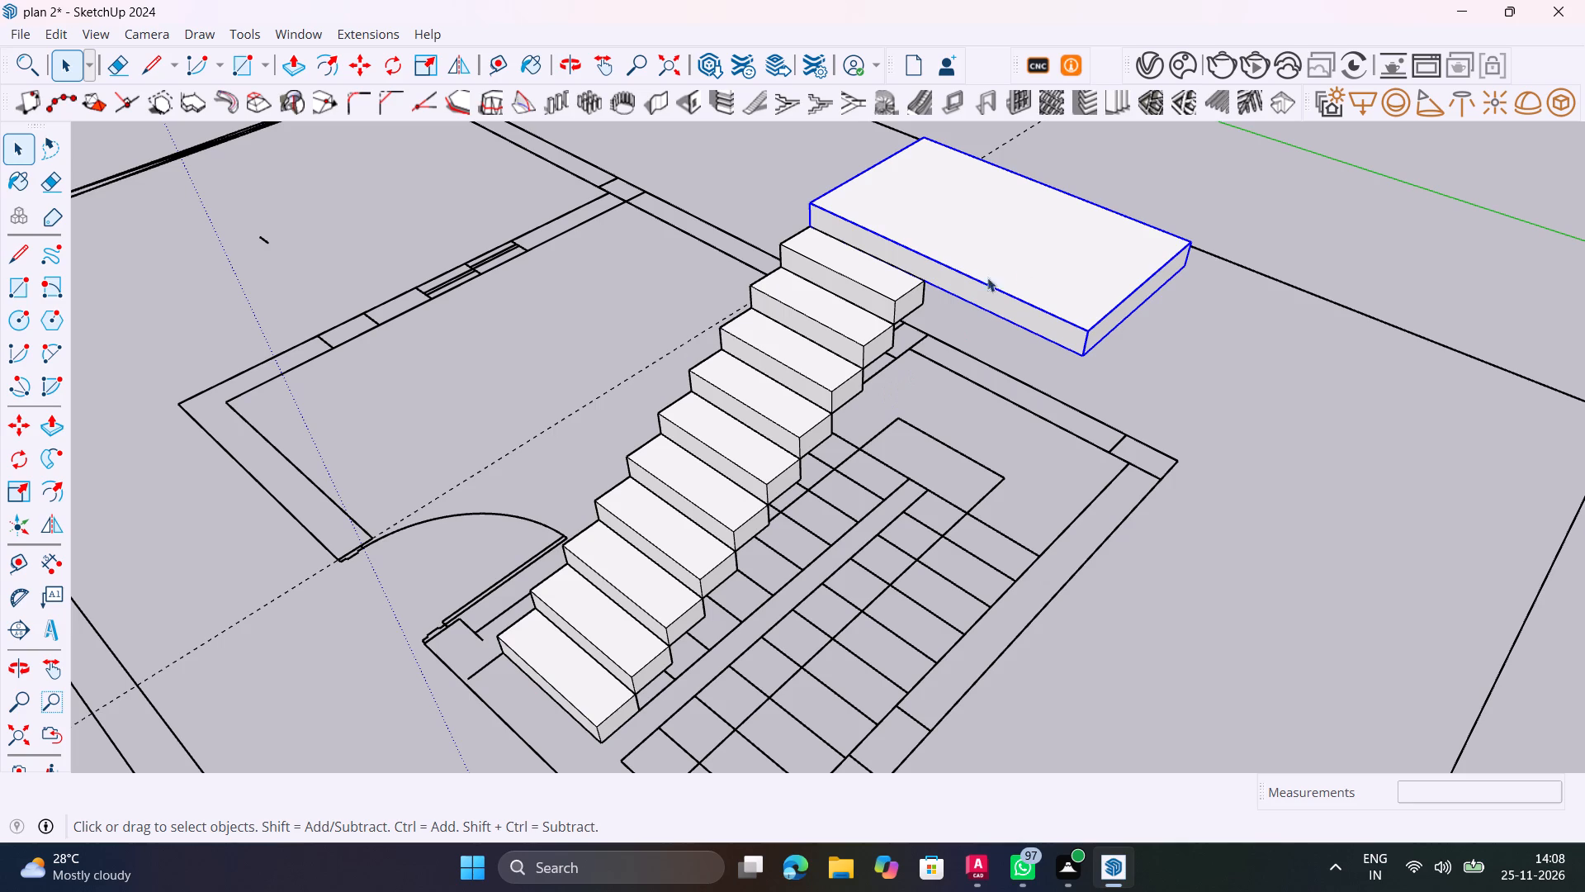
click(898, 284)
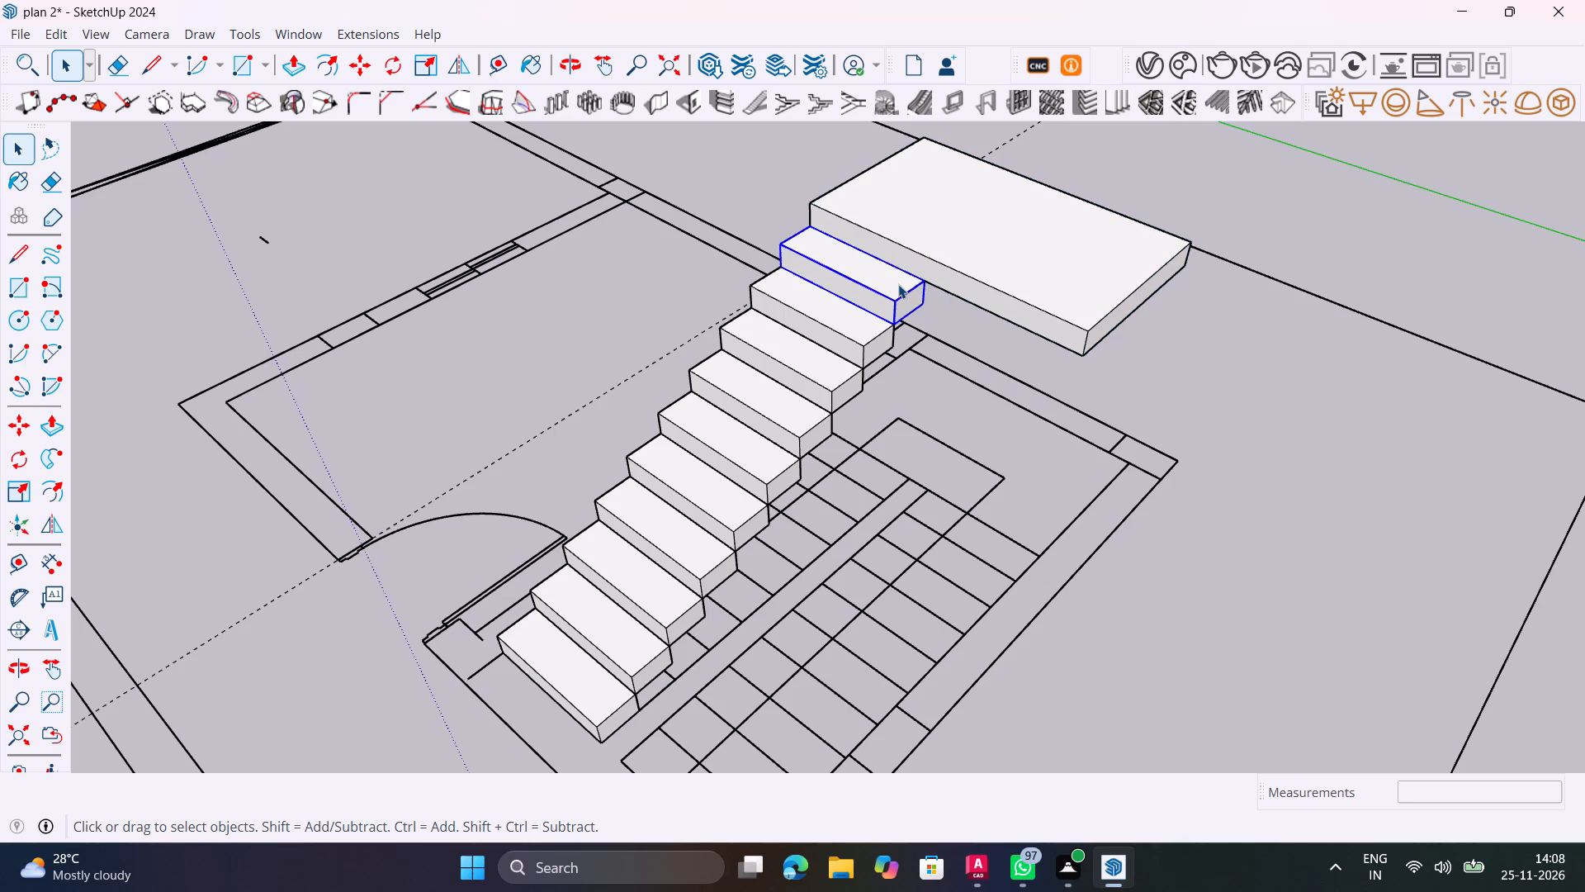
key(m)
click(931, 310)
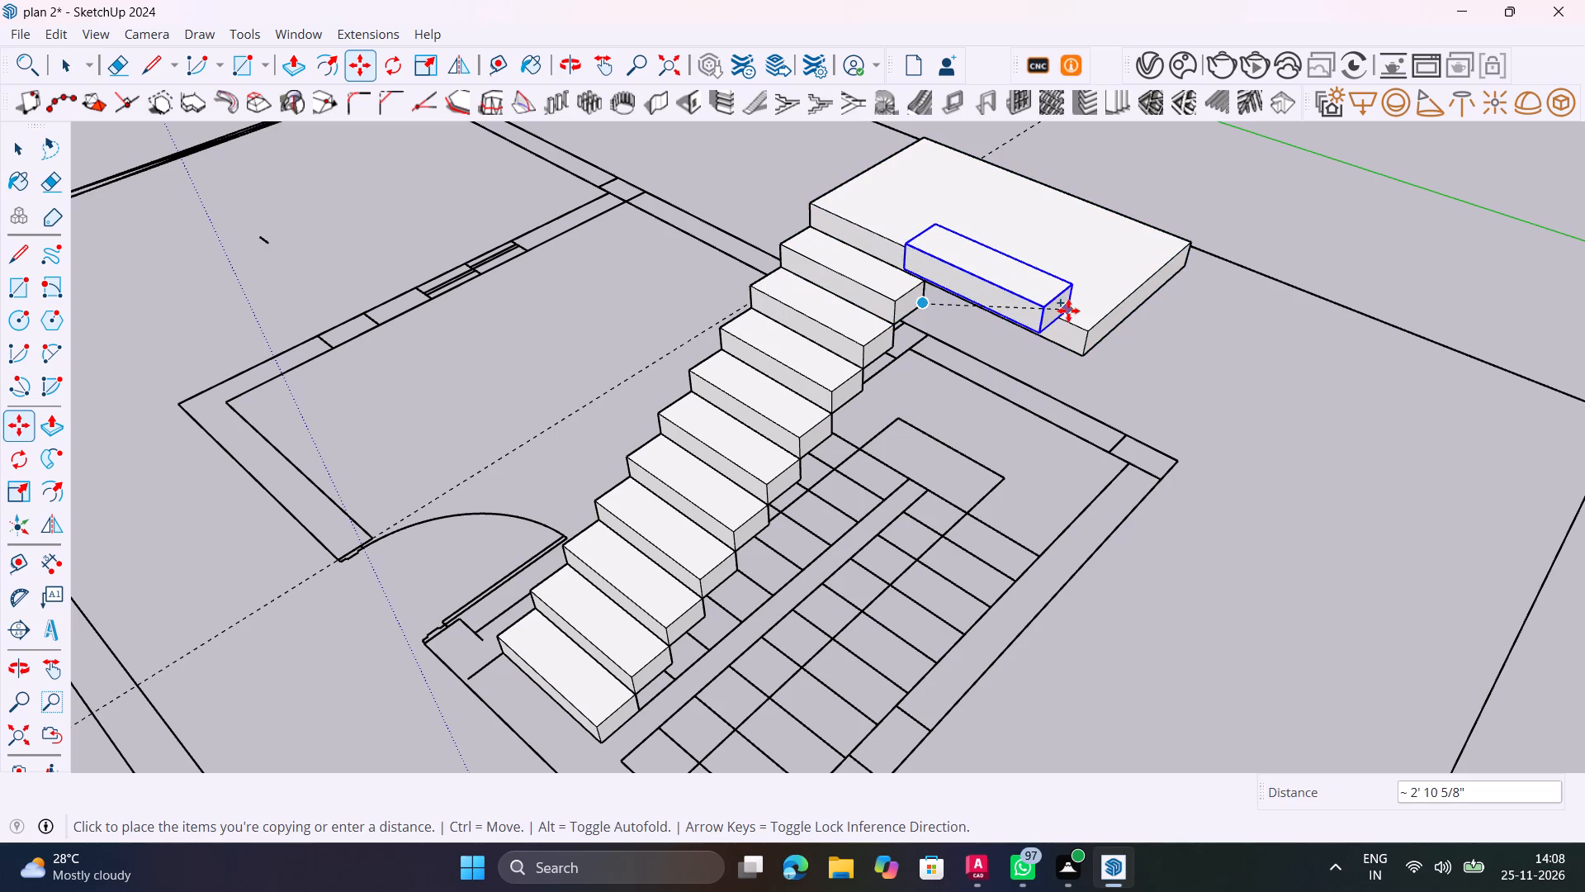
click(1082, 328)
middle_drag(1094, 385, 1292, 177)
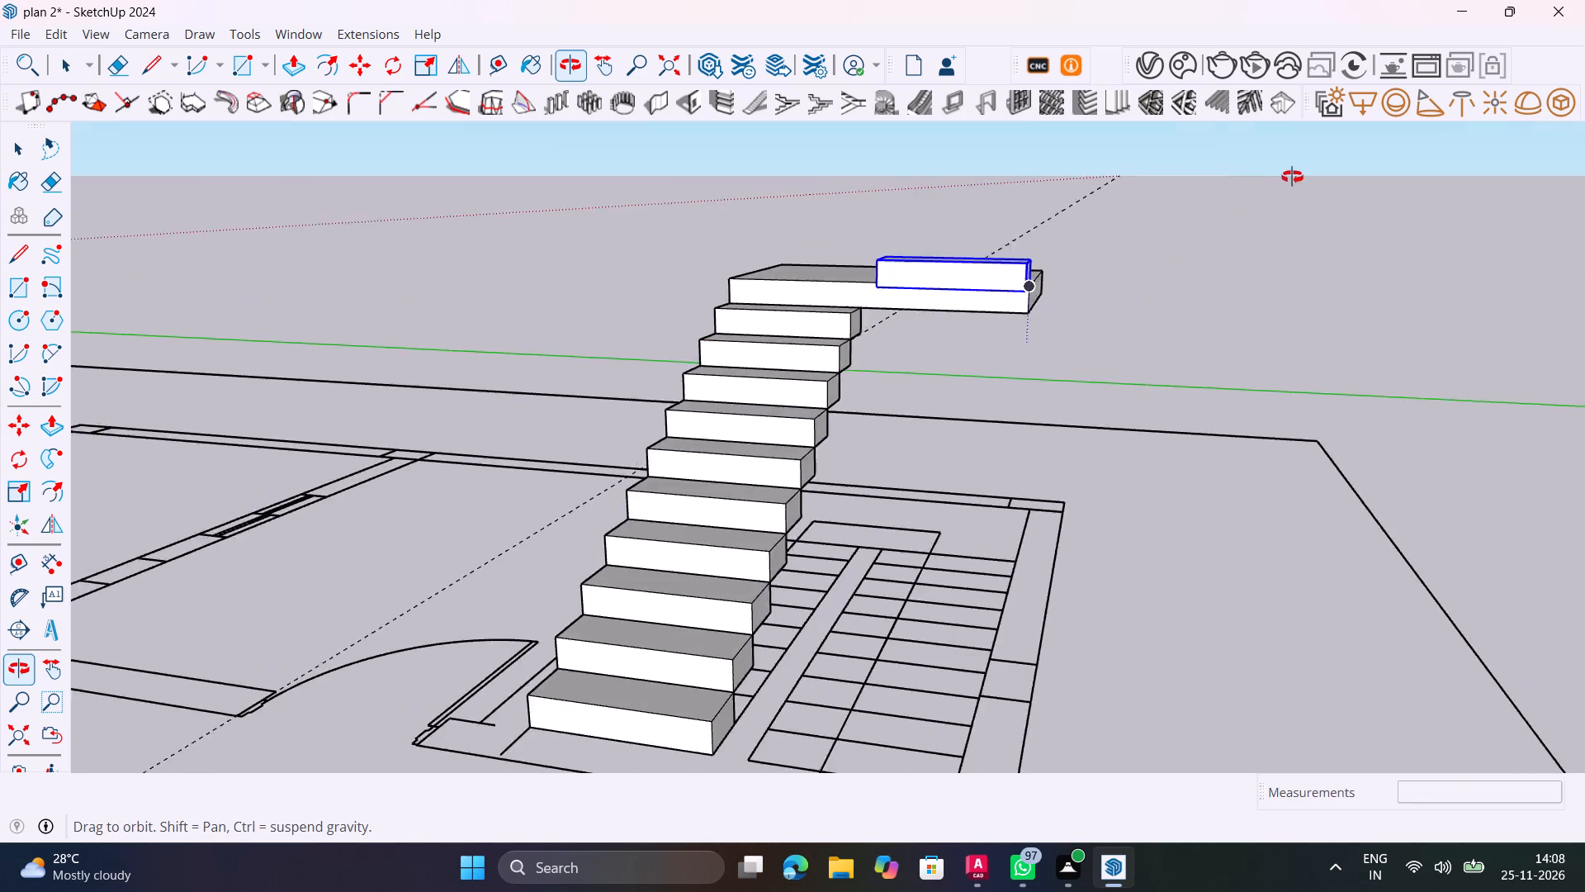
middle_drag(1292, 177, 1076, 329)
Copy the second flight's first step one rise up and one tread away from the landing, corner to corner, arrayed 9 times.
scroll(1076, 330, down, 6)
key(space)
scroll(1052, 474, up, 6)
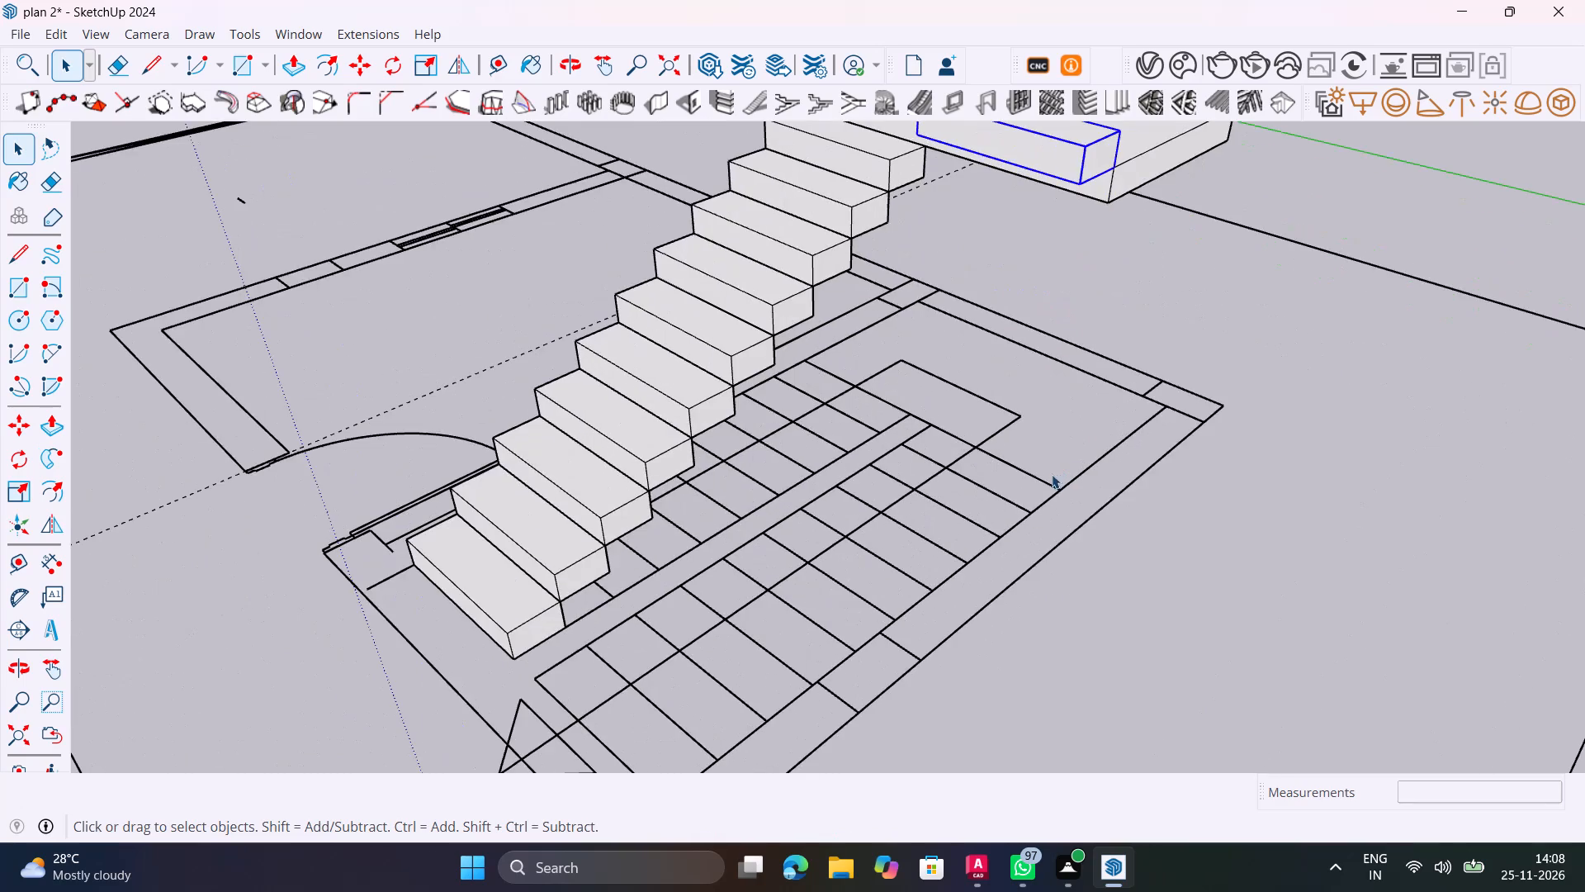
middle_drag(1035, 480, 709, 523)
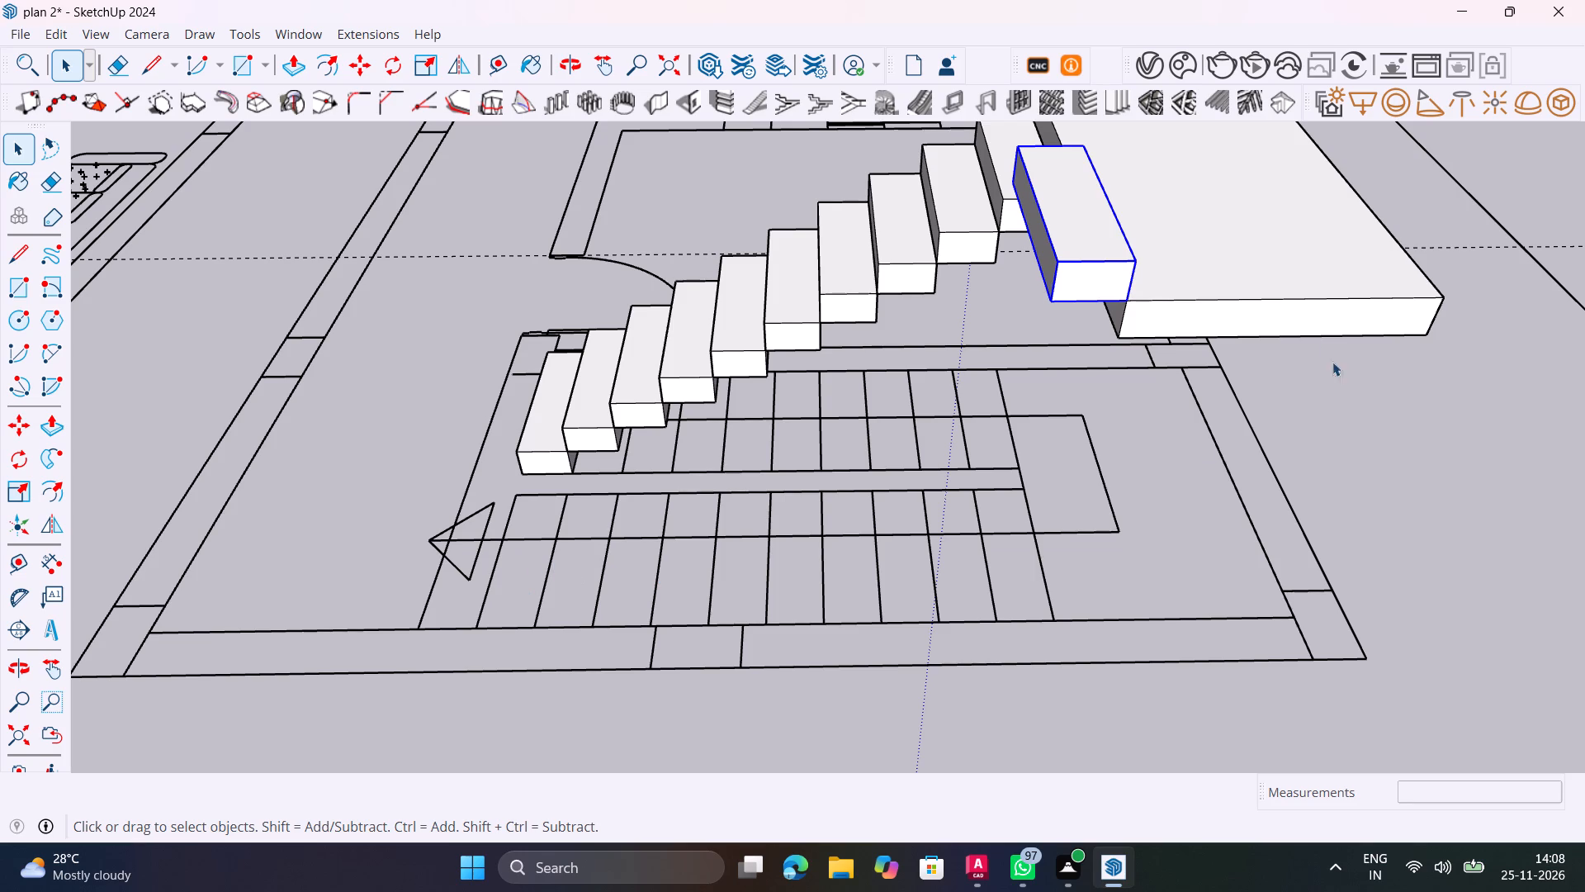
scroll(1096, 270, up, 5)
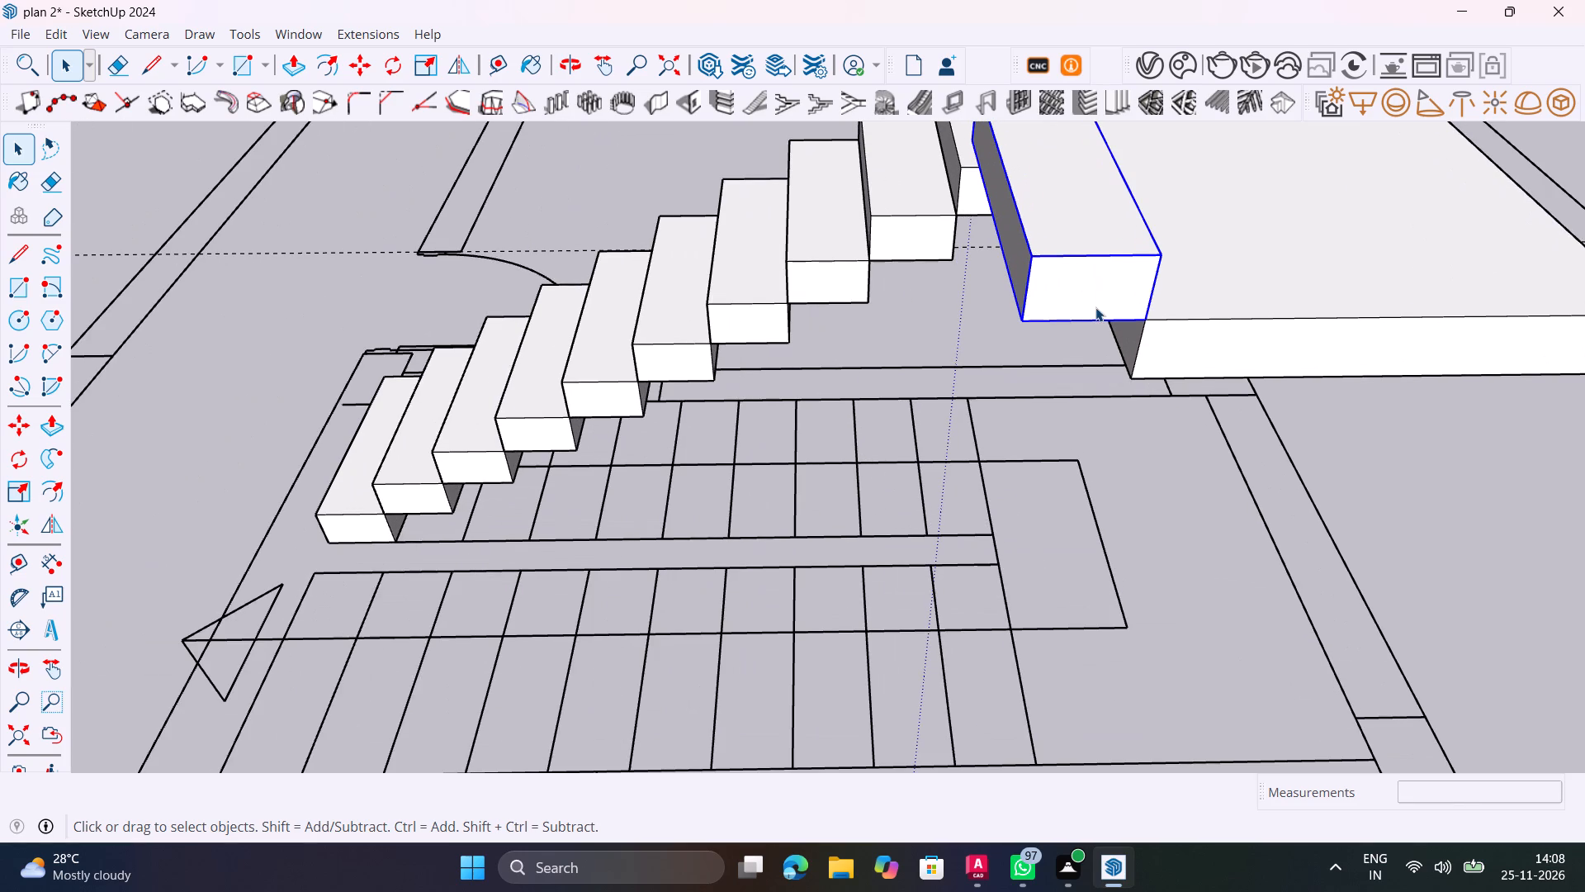
text(10)
key(m)
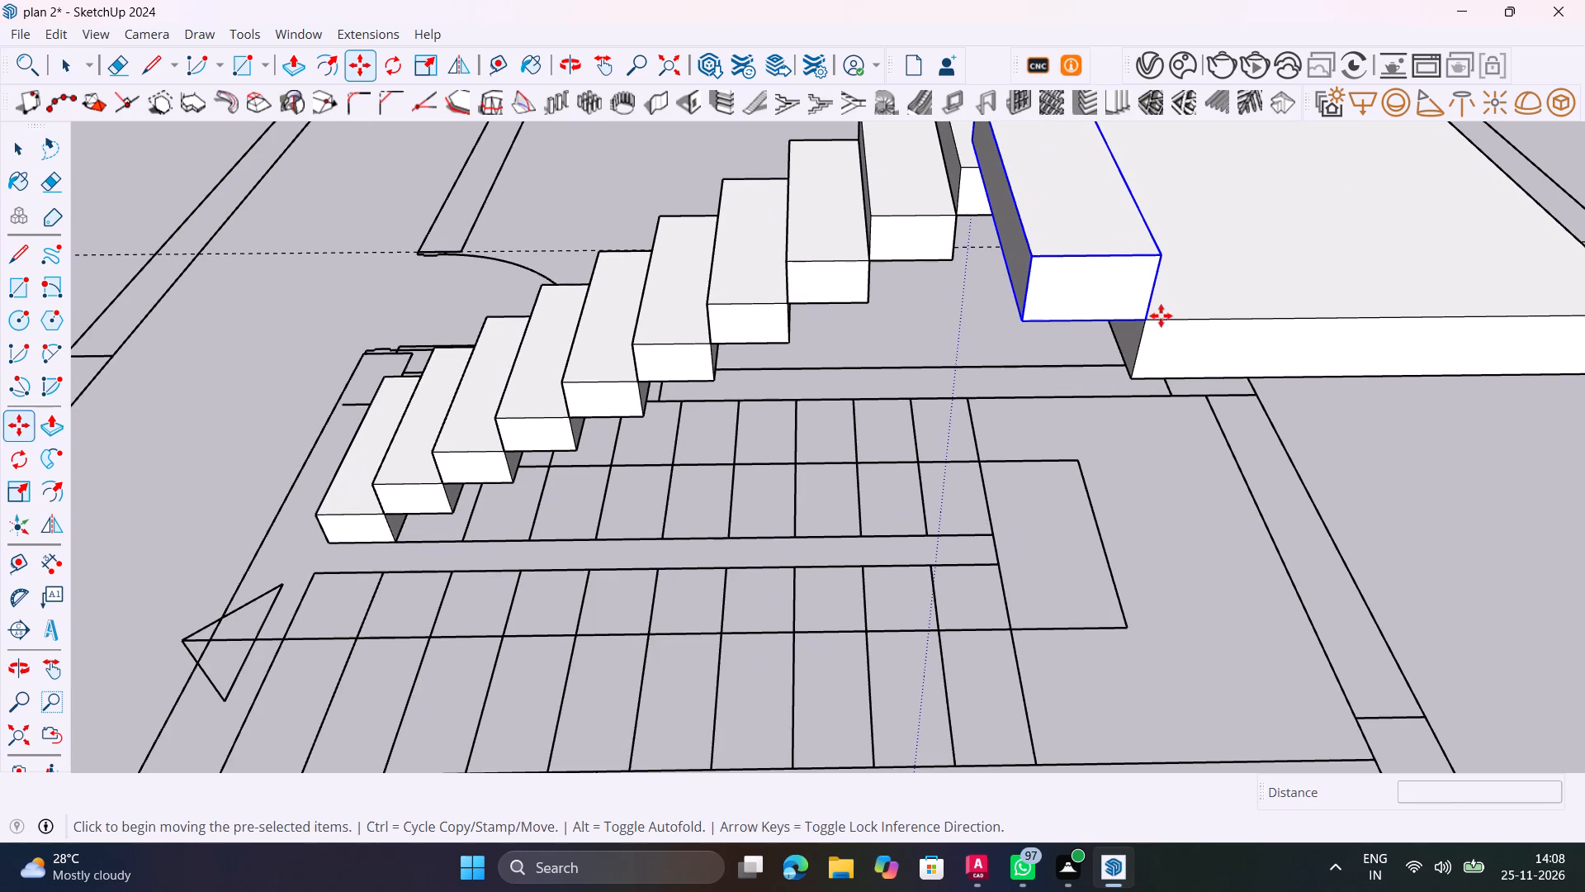
click(1145, 323)
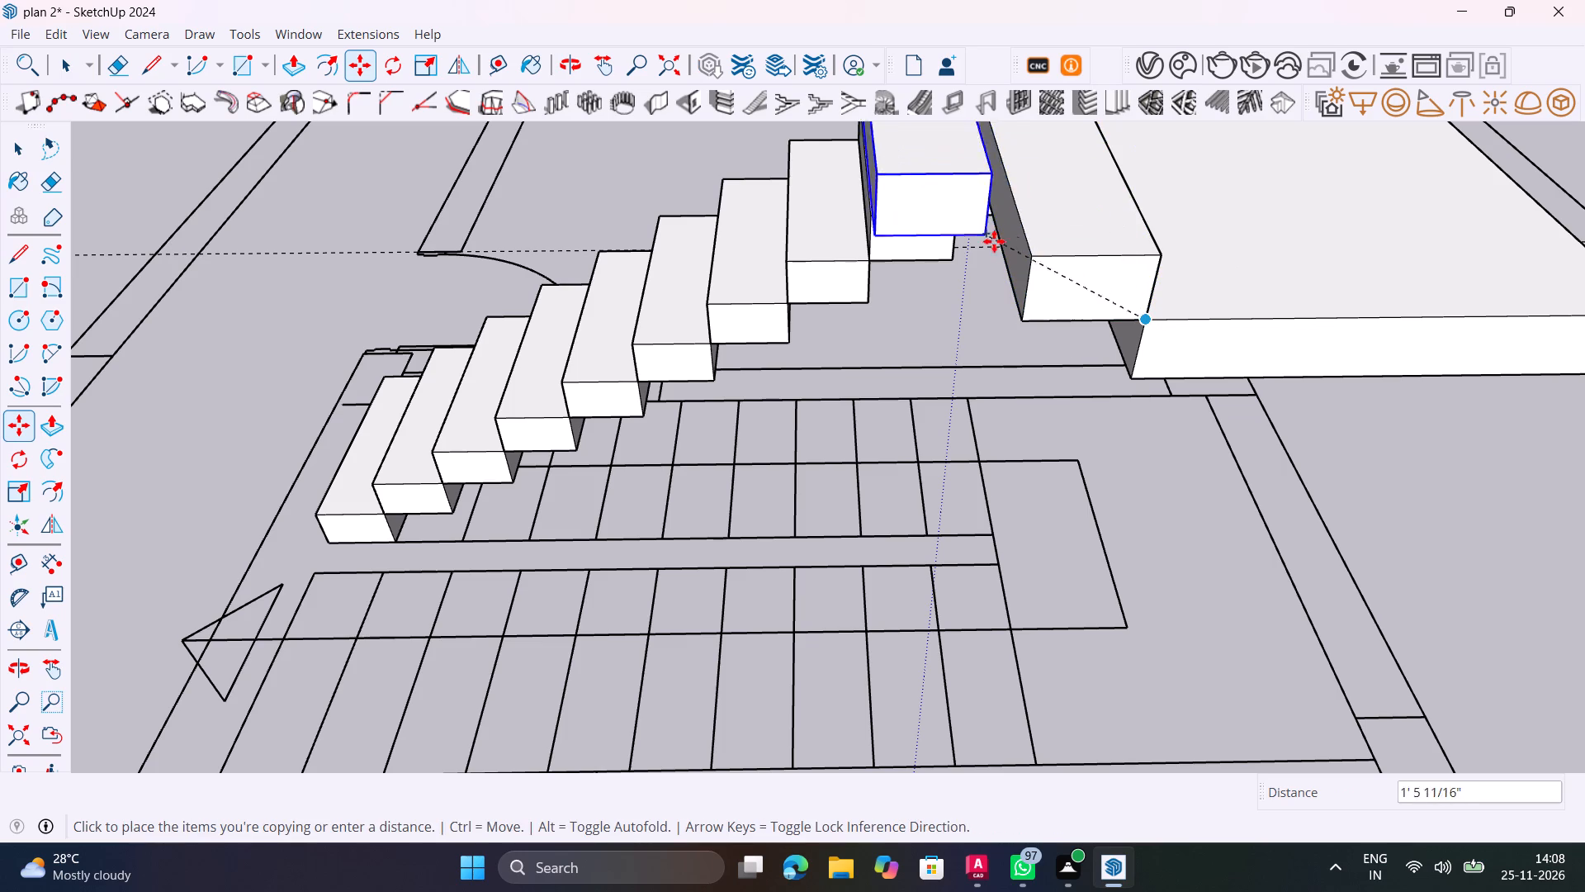
click(1029, 250)
text(9*)
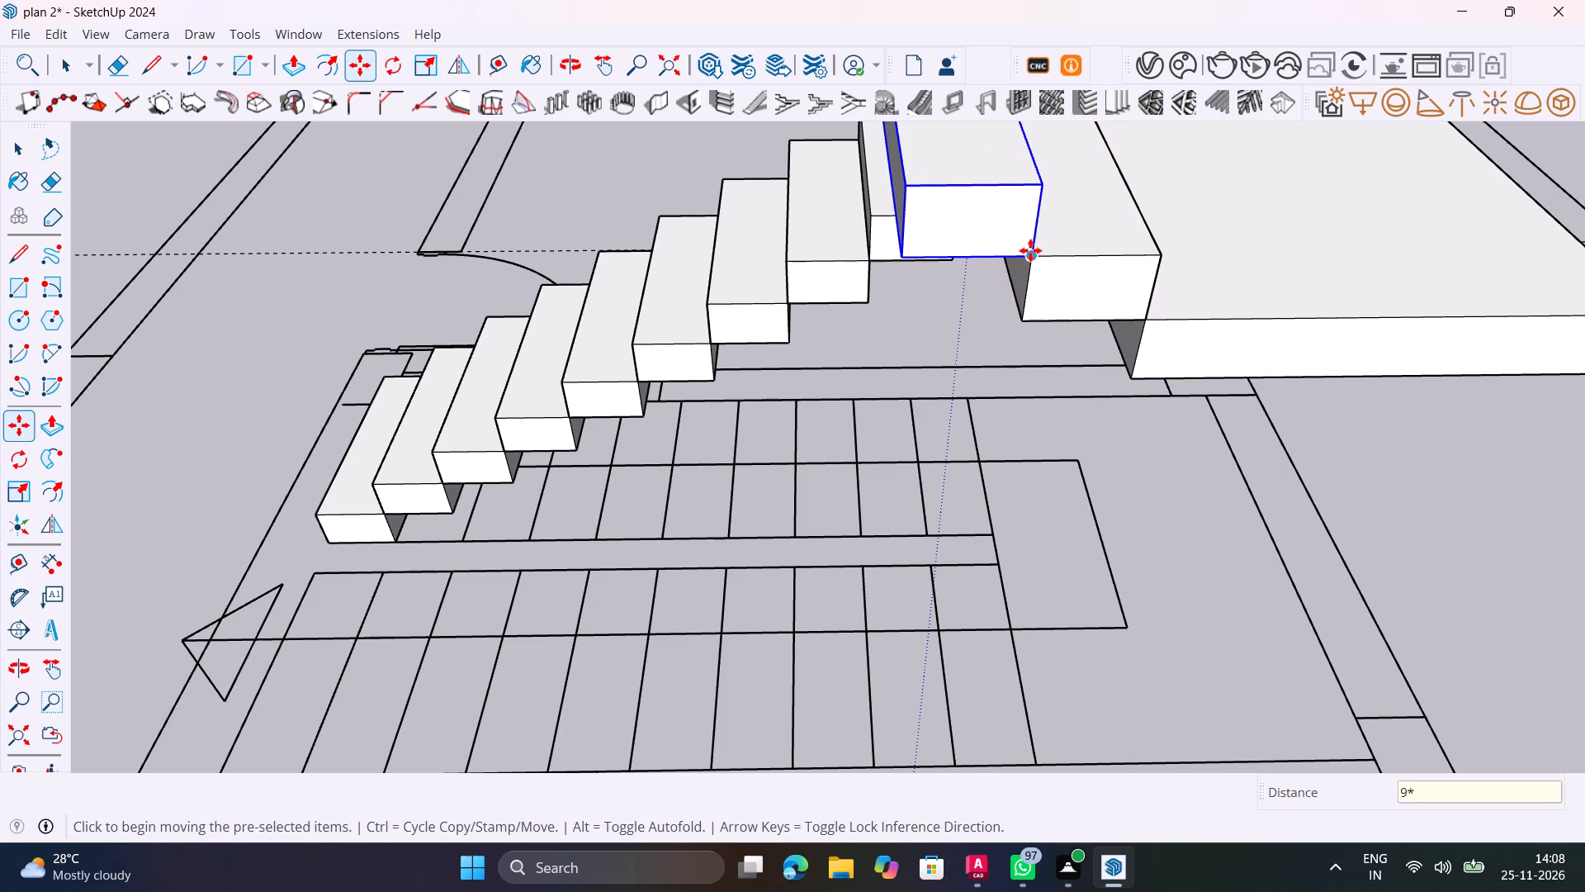
key(Return)
scroll(1030, 250, down, 11)
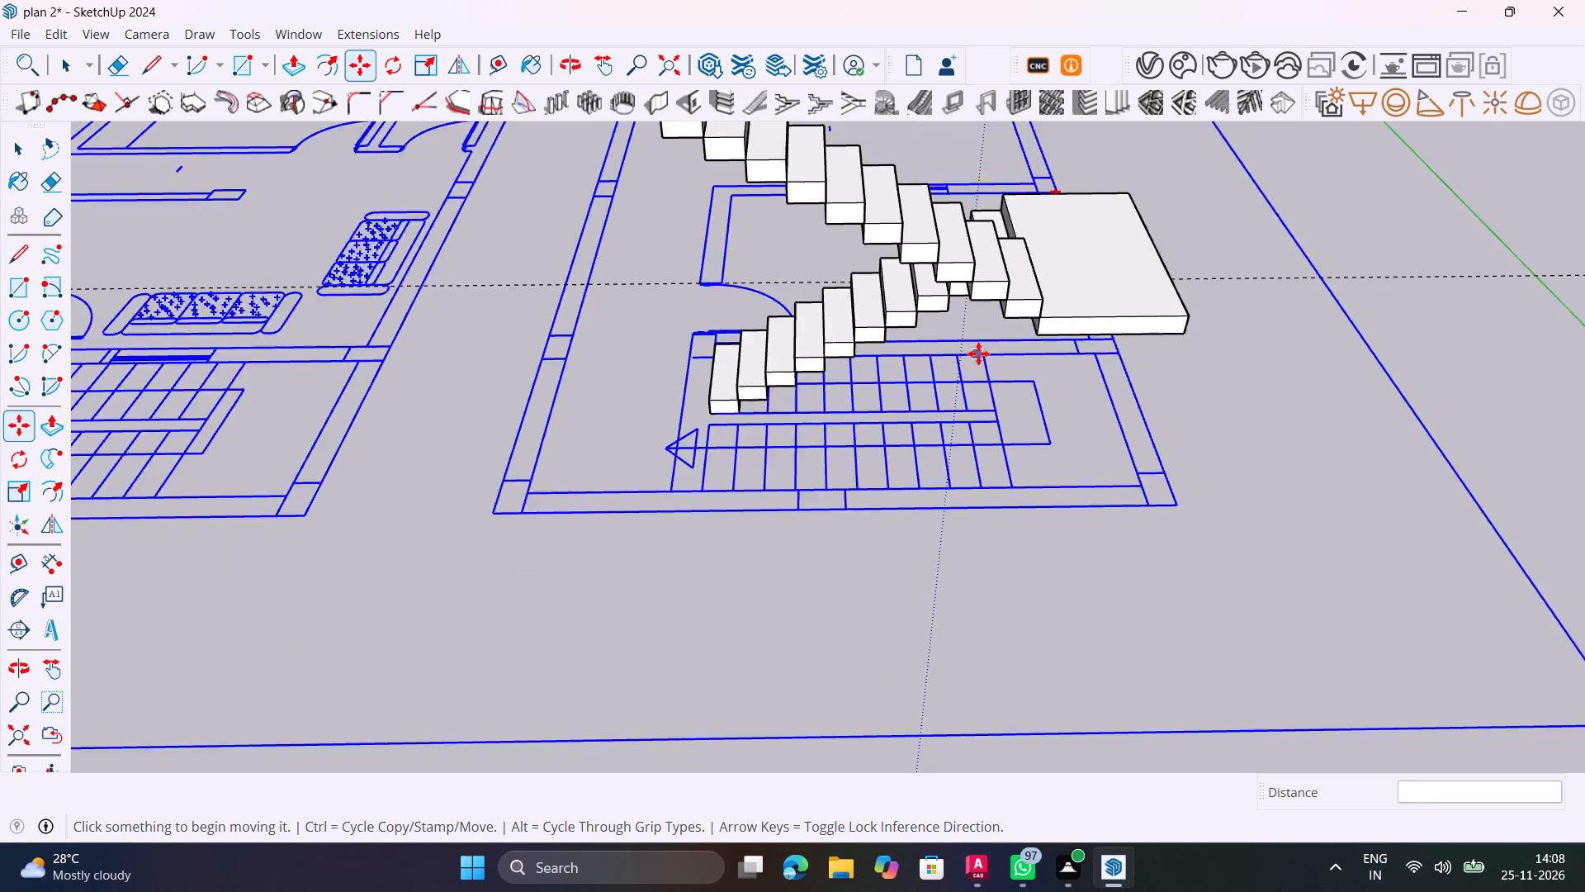
scroll(978, 353, down, 7)
key(space)
click(1209, 301)
Save the model with the second stair flight in place.
middle_drag(1176, 398, 1482, 282)
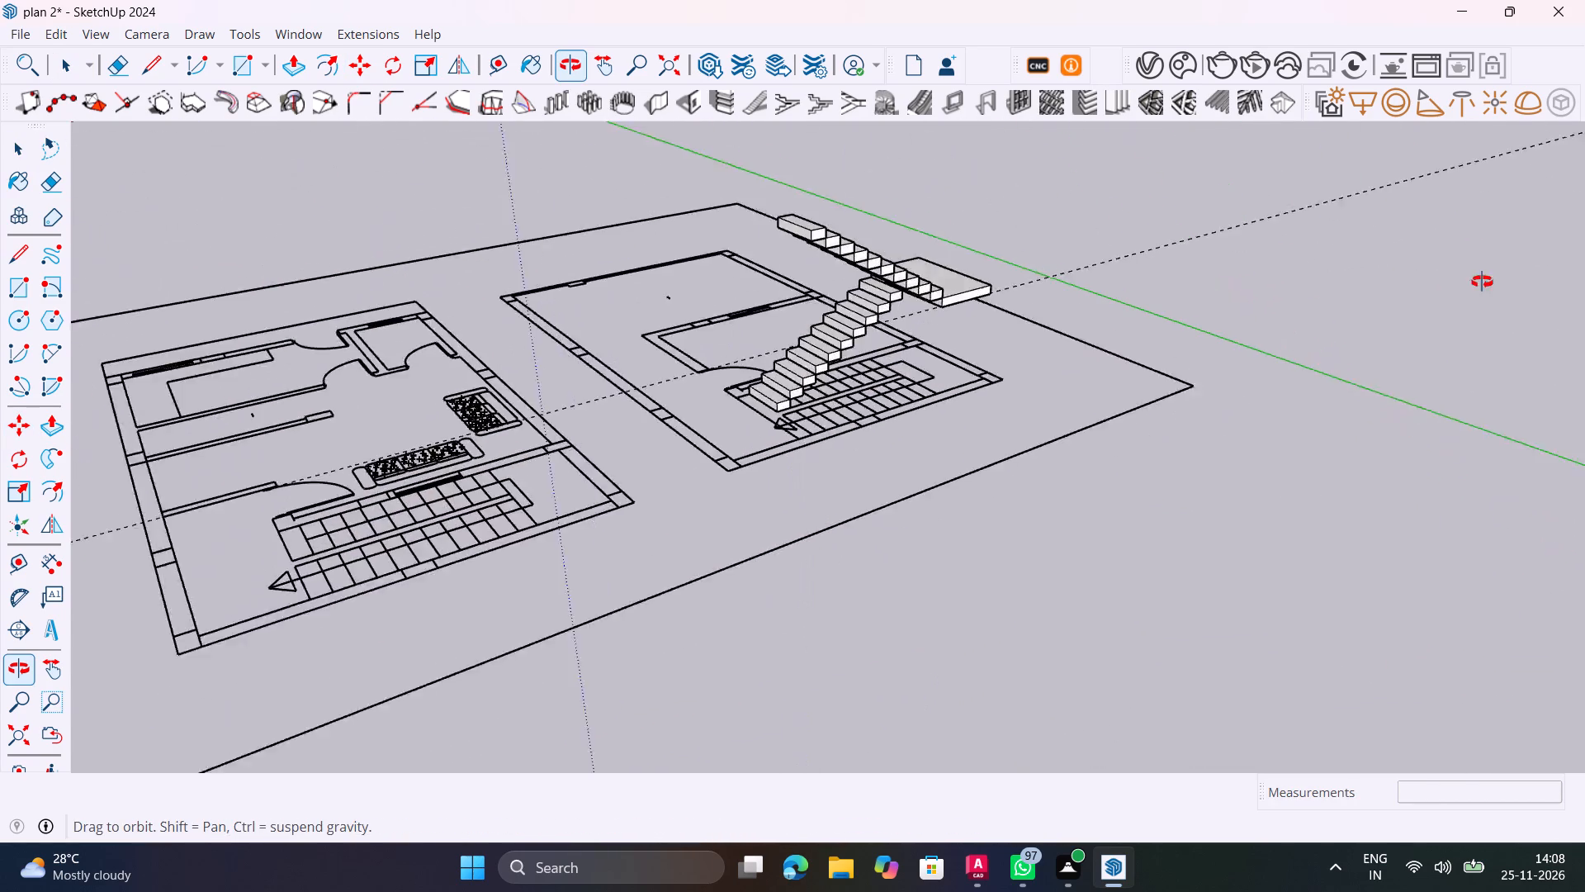
middle_drag(1482, 282, 1583, 273)
scroll(775, 362, up, 5)
shift+middle_drag(779, 362, 959, 467)
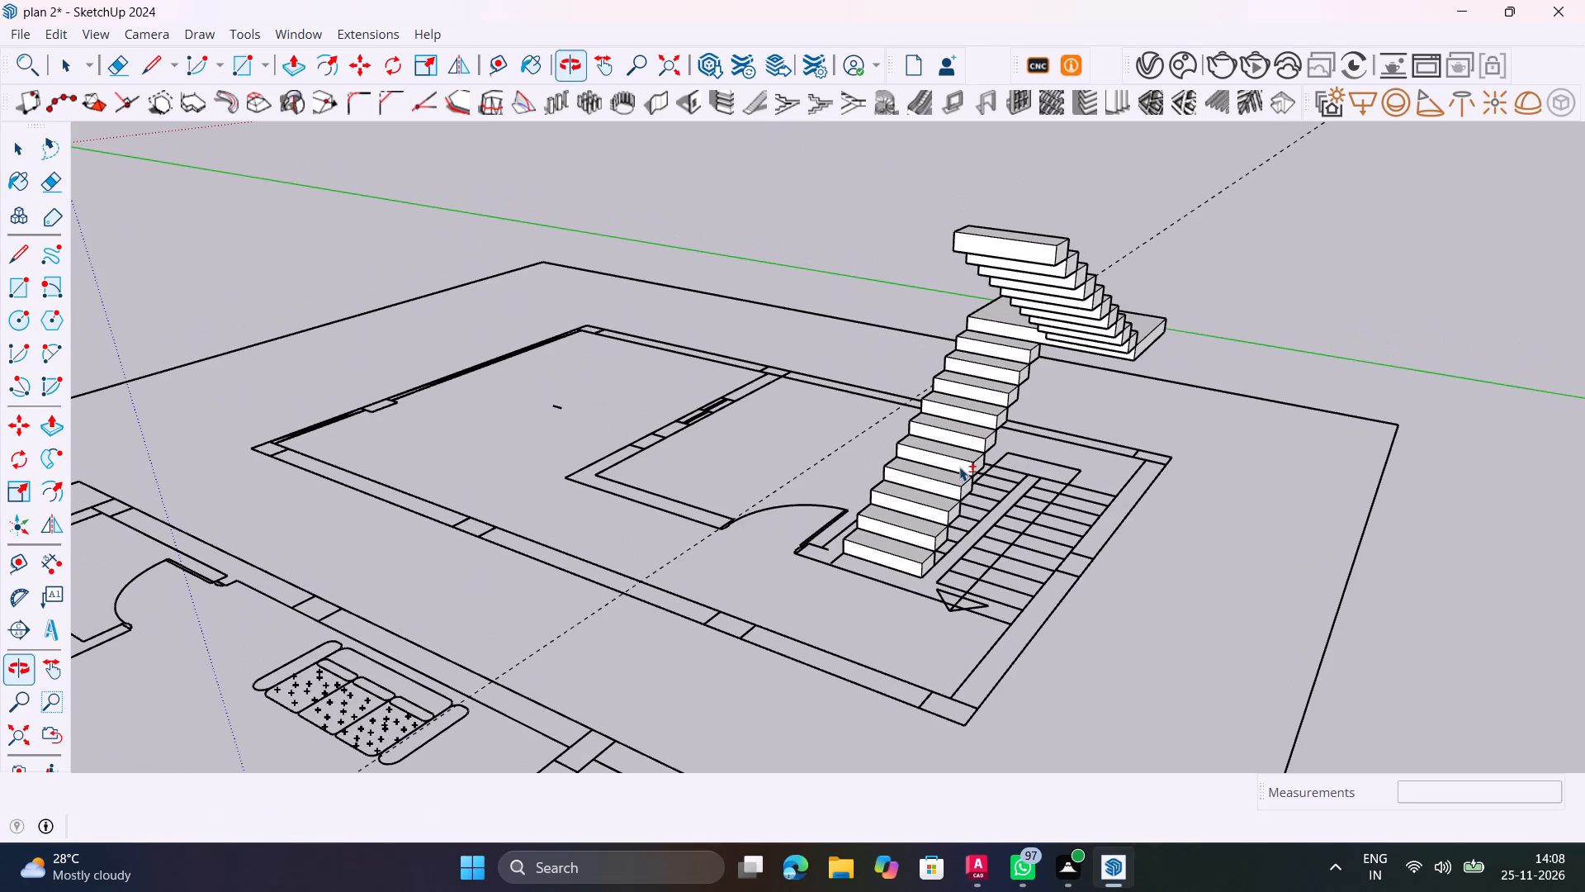
key(ctrl+s)
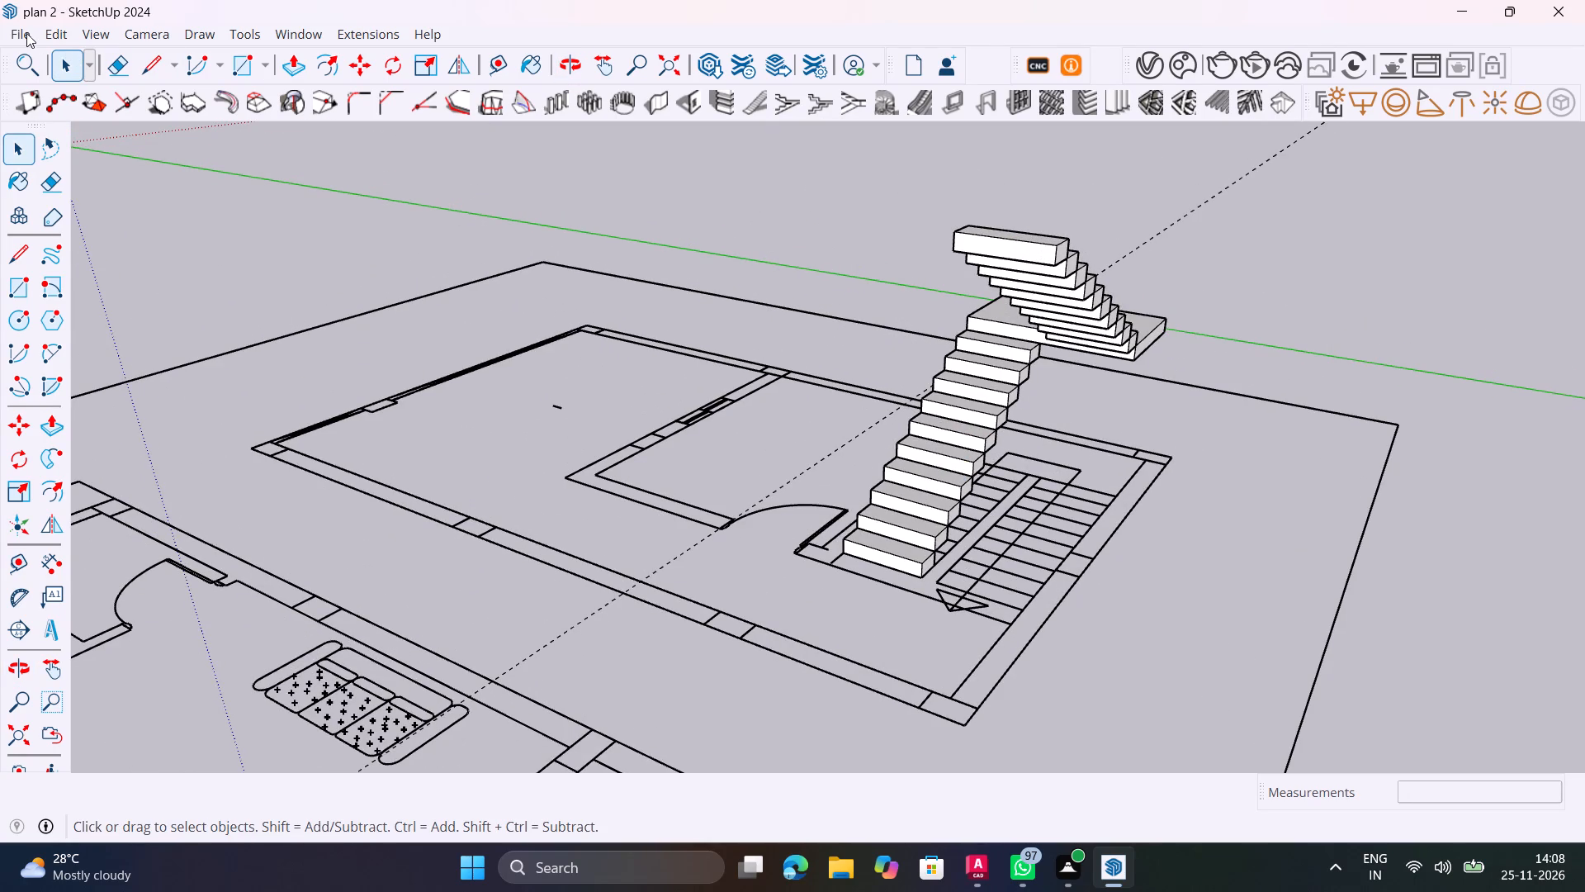
Unhide all hidden geometry to bring the walls back around the staircase.
click(61, 36)
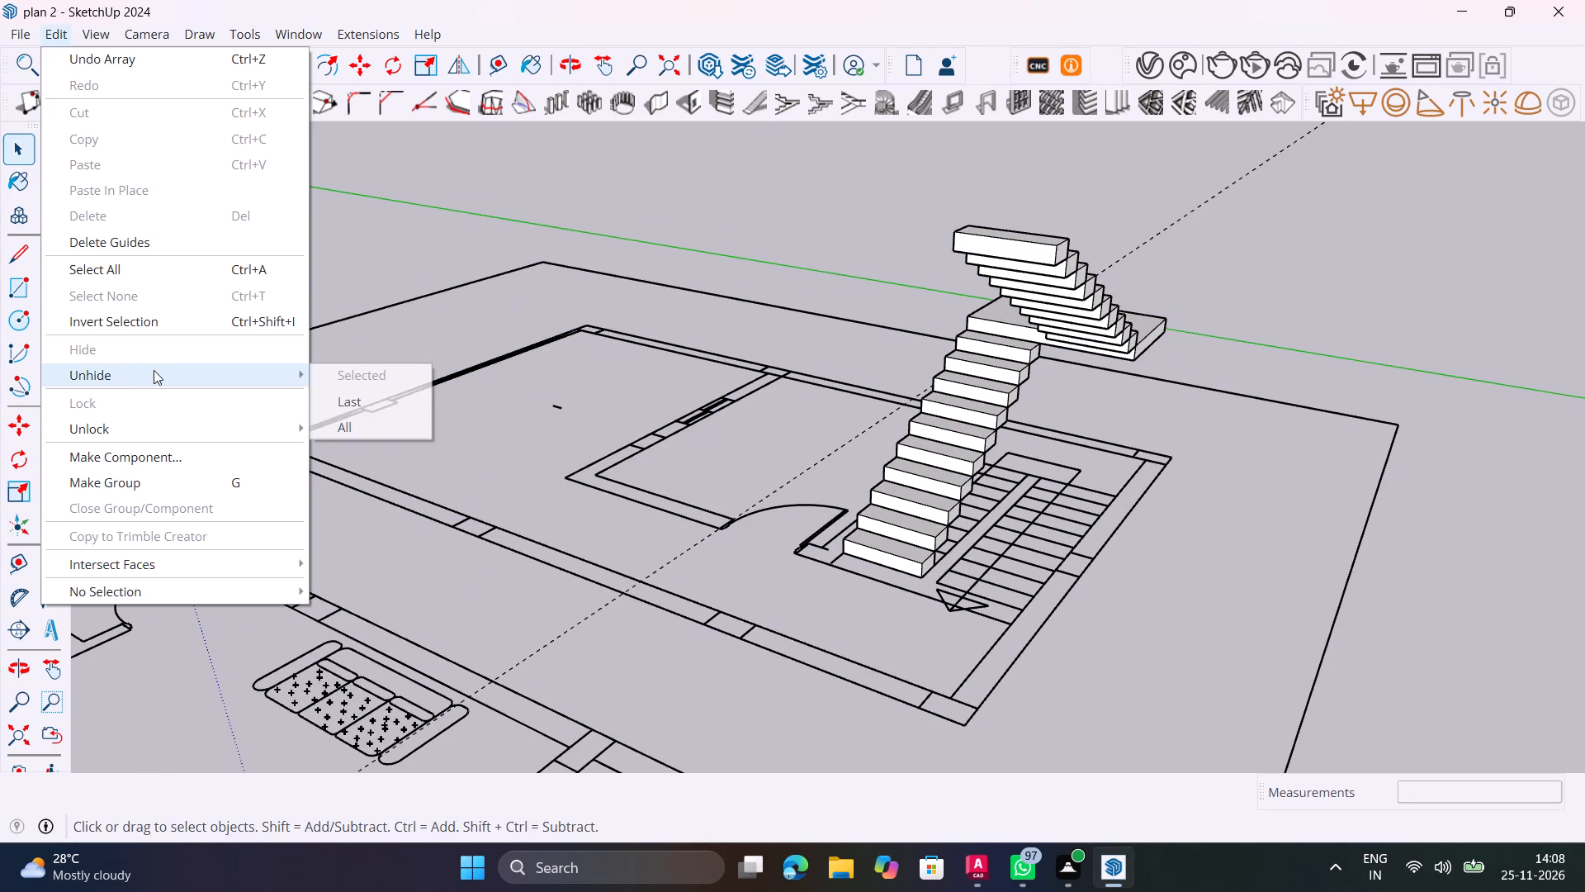
click(357, 421)
Delete the topmost step of the second flight.
middle_drag(890, 387, 1226, 576)
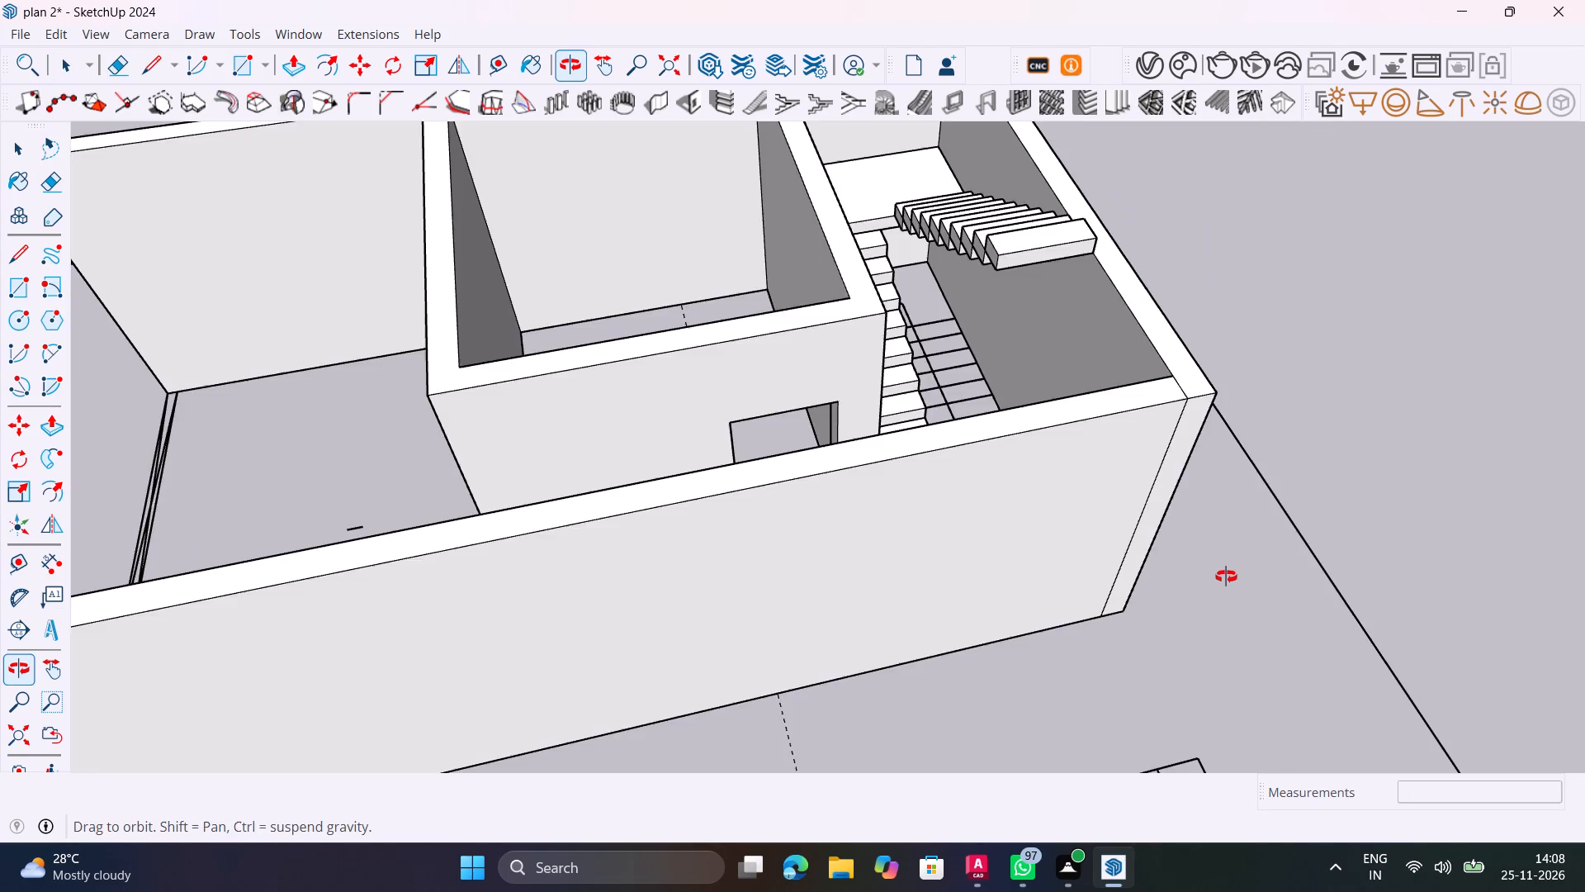
middle_drag(1226, 576, 241, 603)
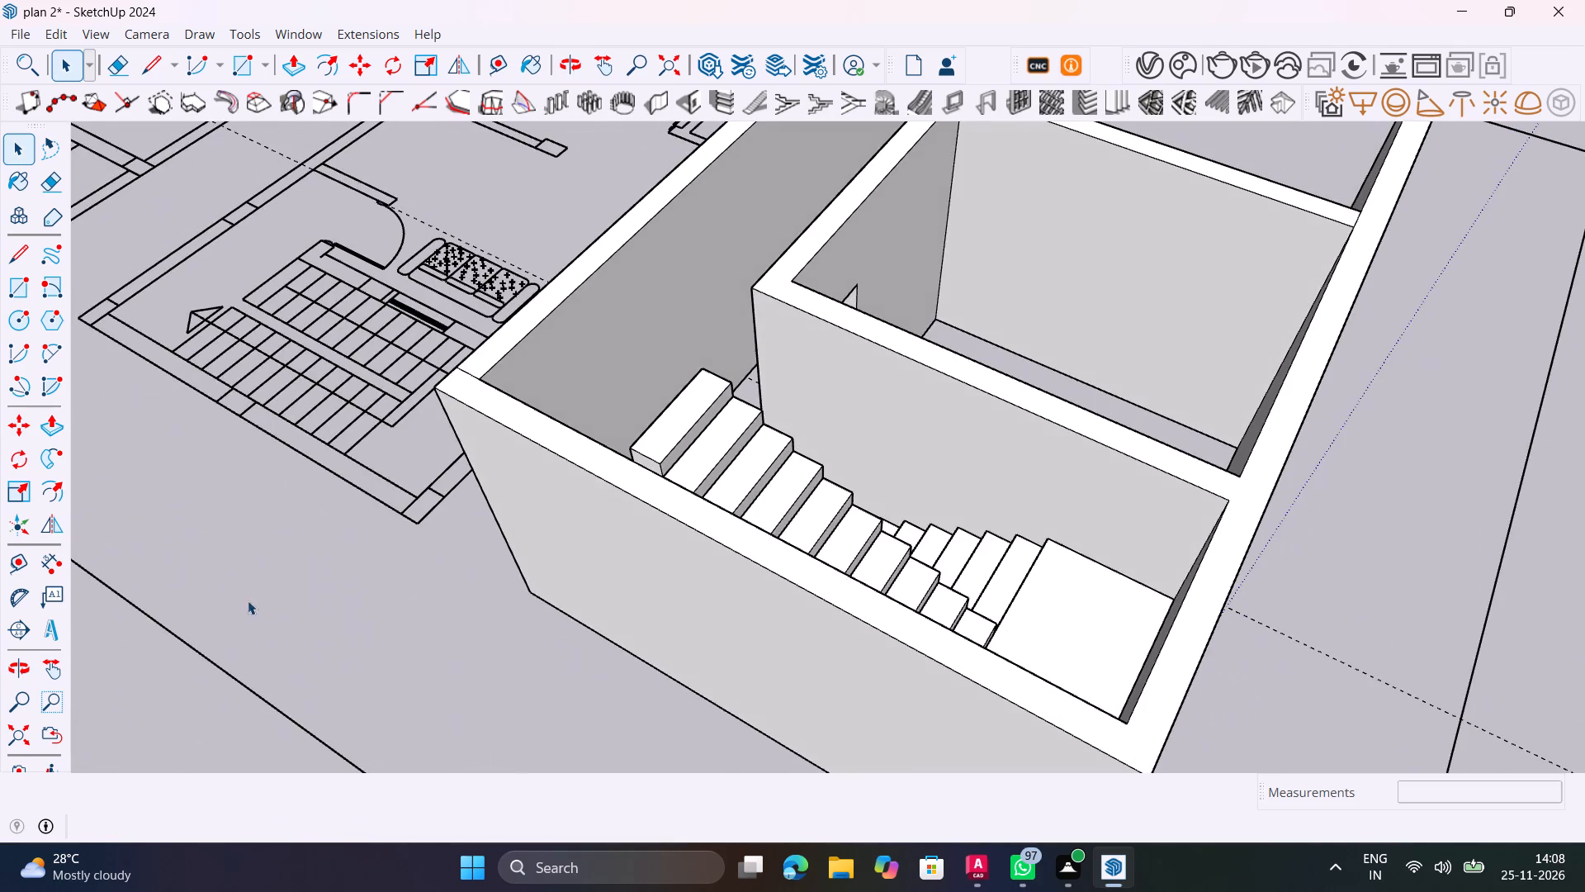
scroll(696, 487, up, 10)
middle_drag(704, 560, 293, 513)
middle_drag(629, 178, 958, 180)
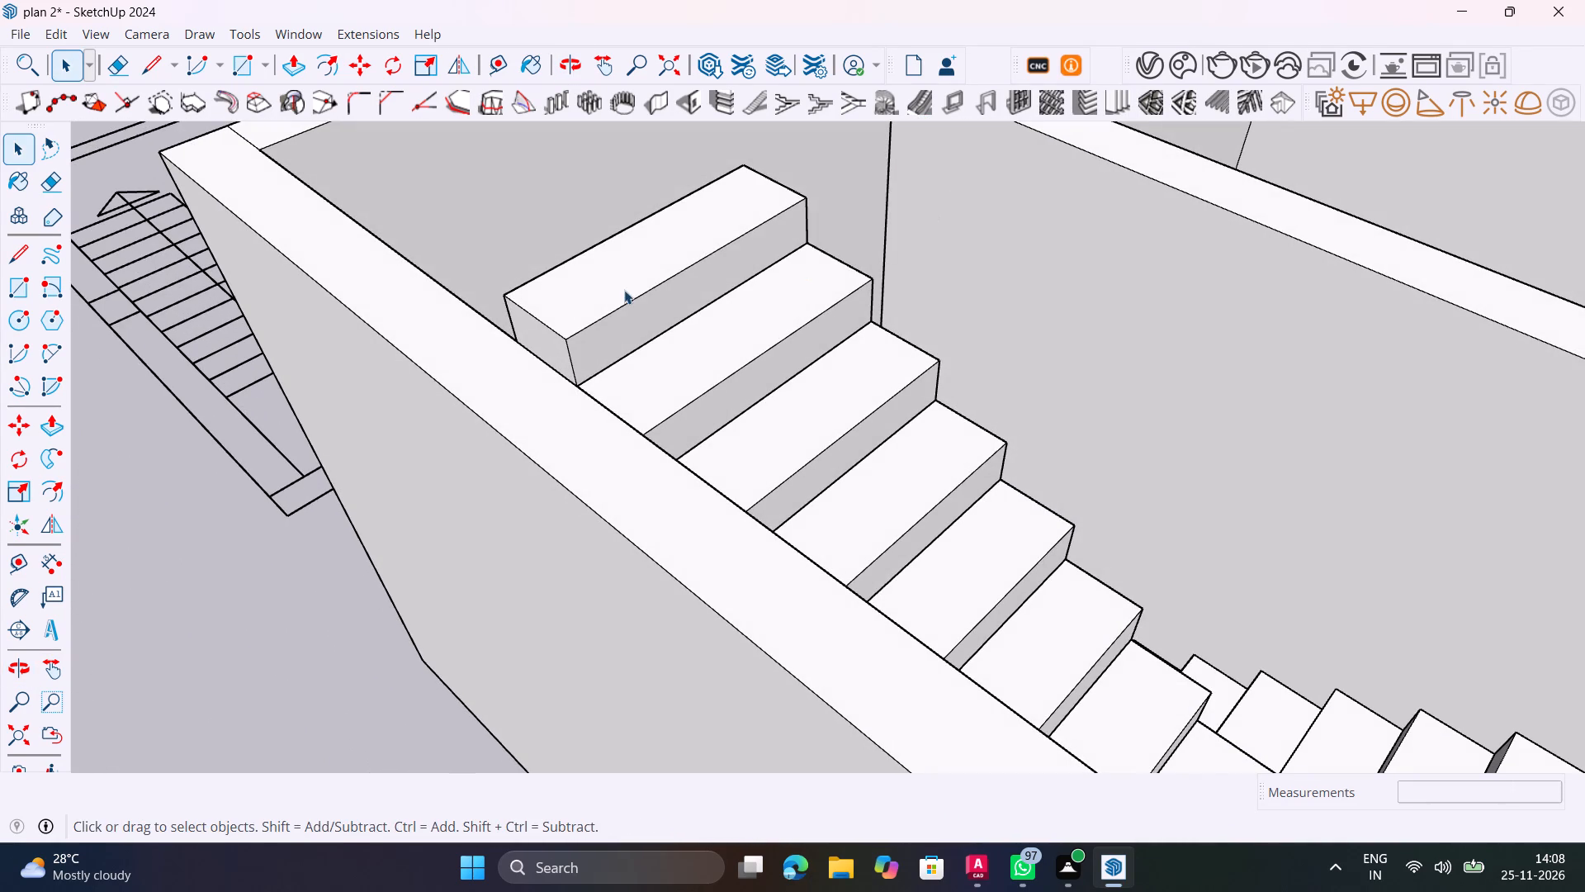
click(676, 295)
key(Delete)
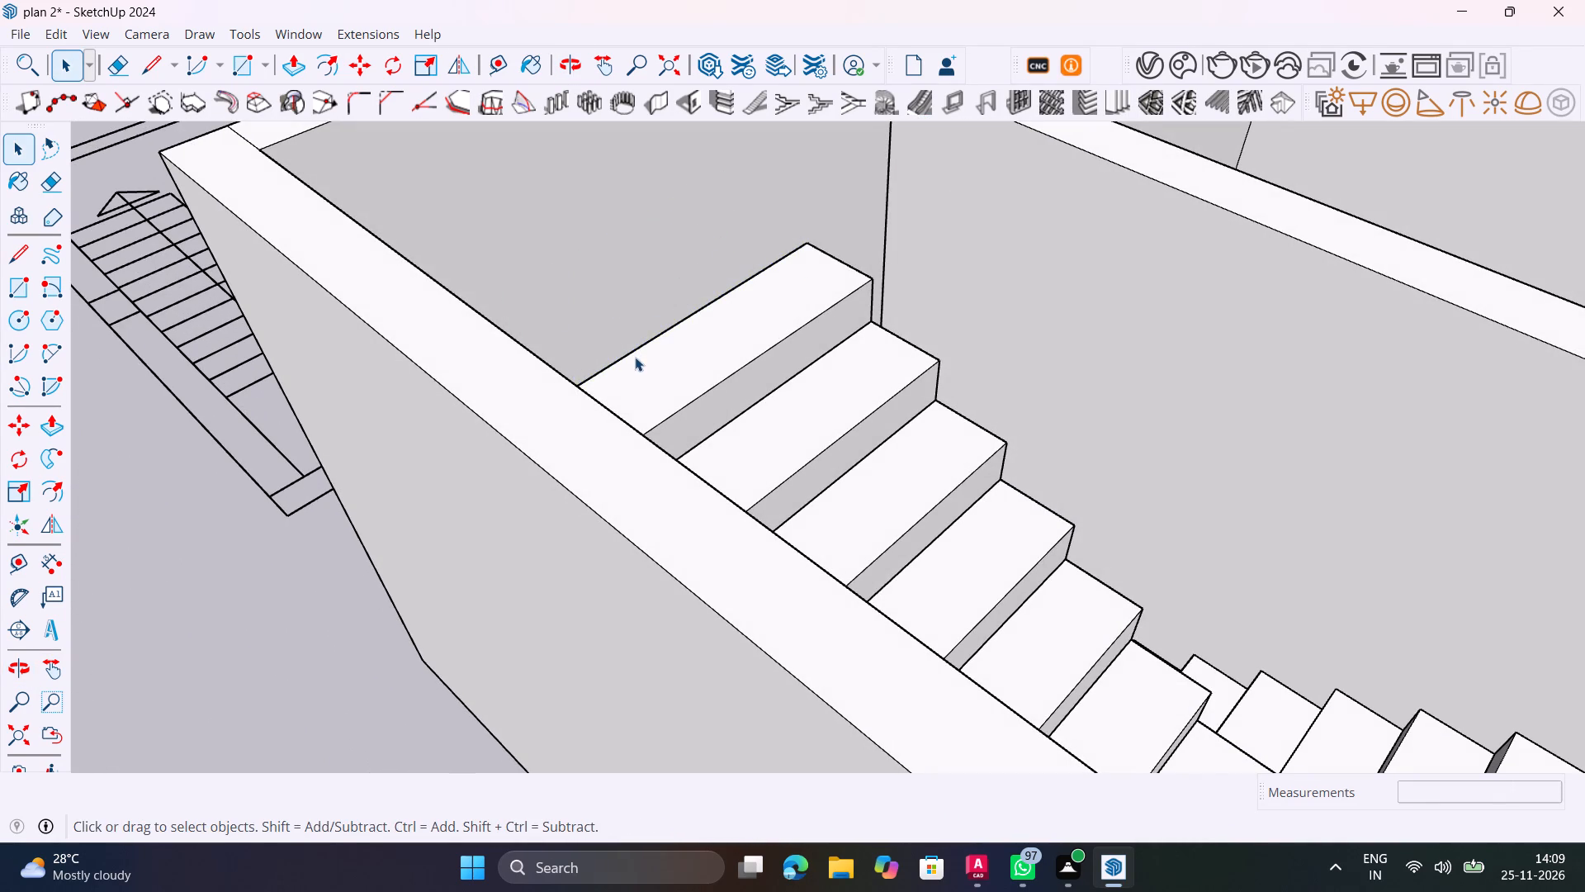
Inspect how the landing and both stair flights fit against the surrounding walls, including the landing's corners.
middle_drag(693, 349, 1467, 447)
scroll(1192, 396, up, 3)
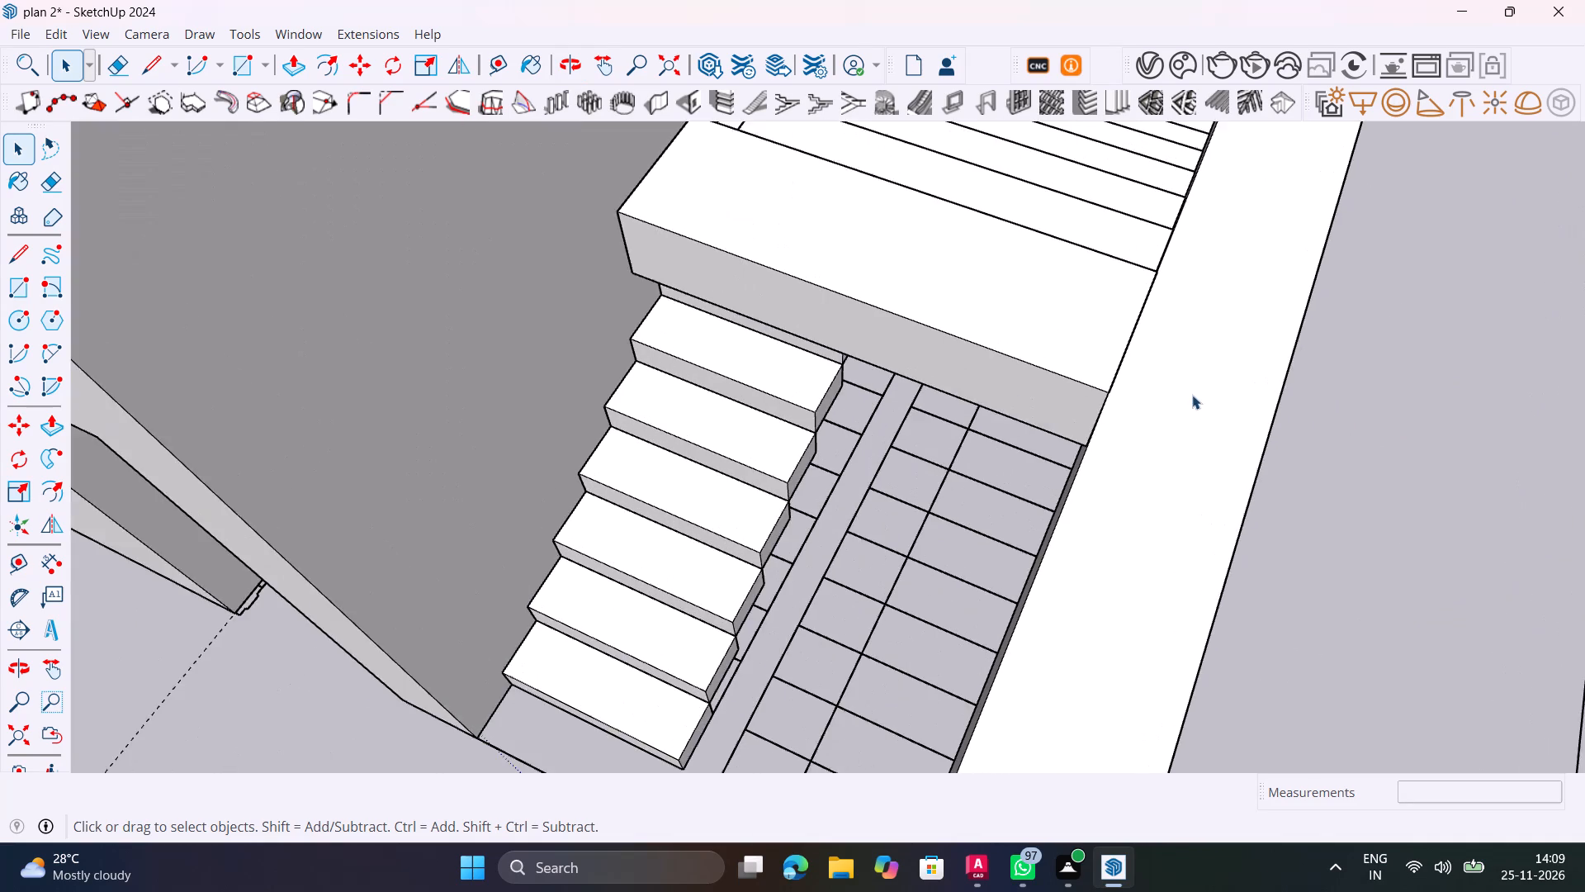
scroll(1192, 395, up, 8)
middle_drag(1184, 372, 1395, 250)
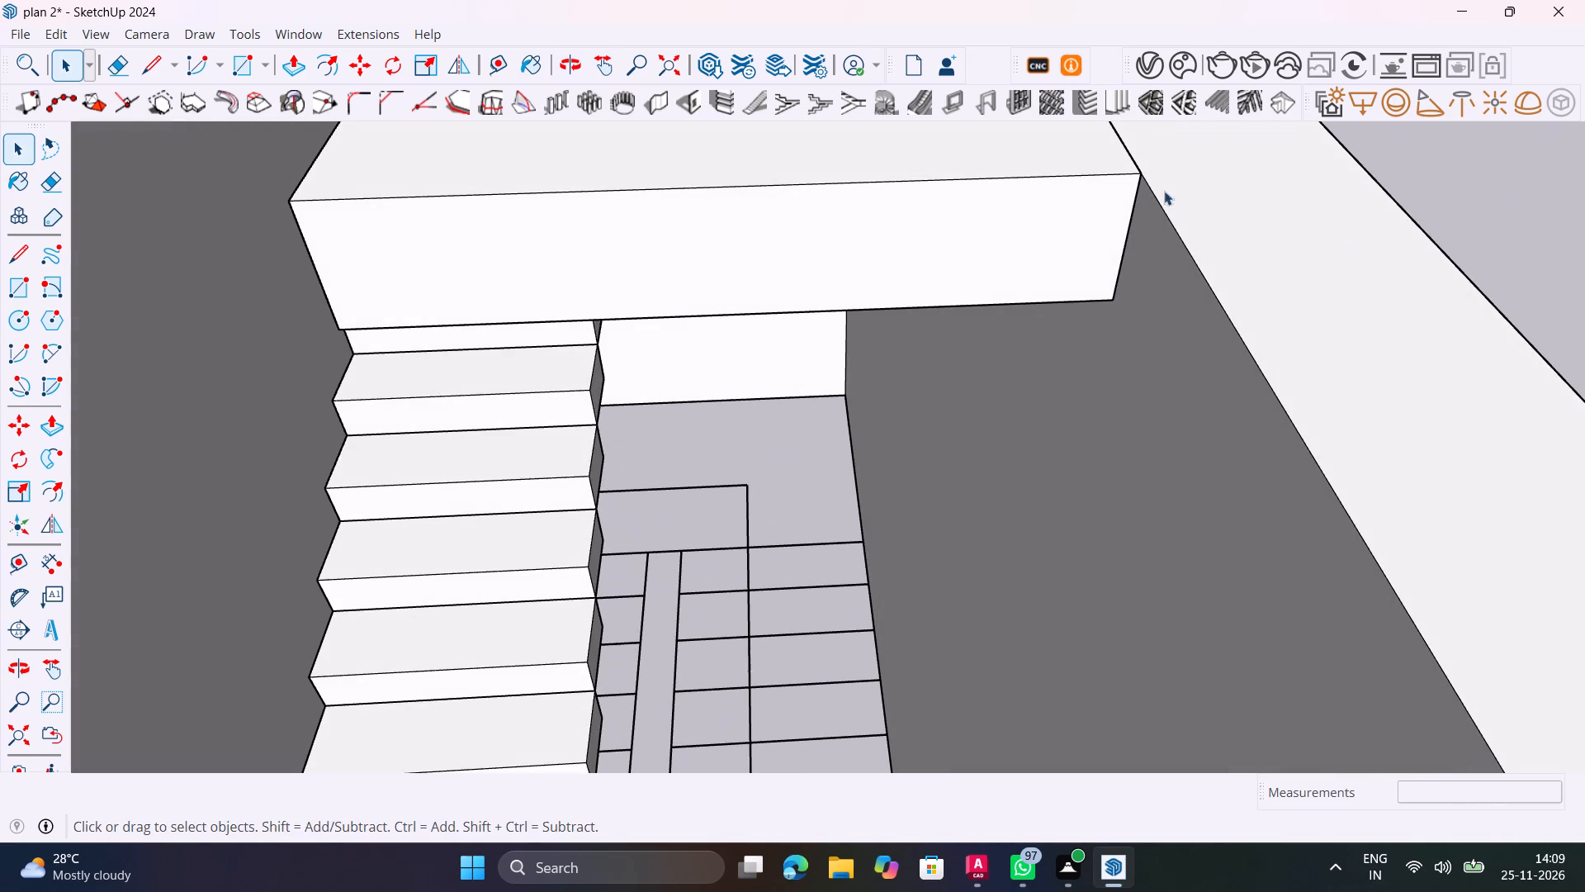
scroll(1157, 118, up, 5)
scroll(1207, 192, up, 9)
shift+middle_drag(1131, 197, 1236, 457)
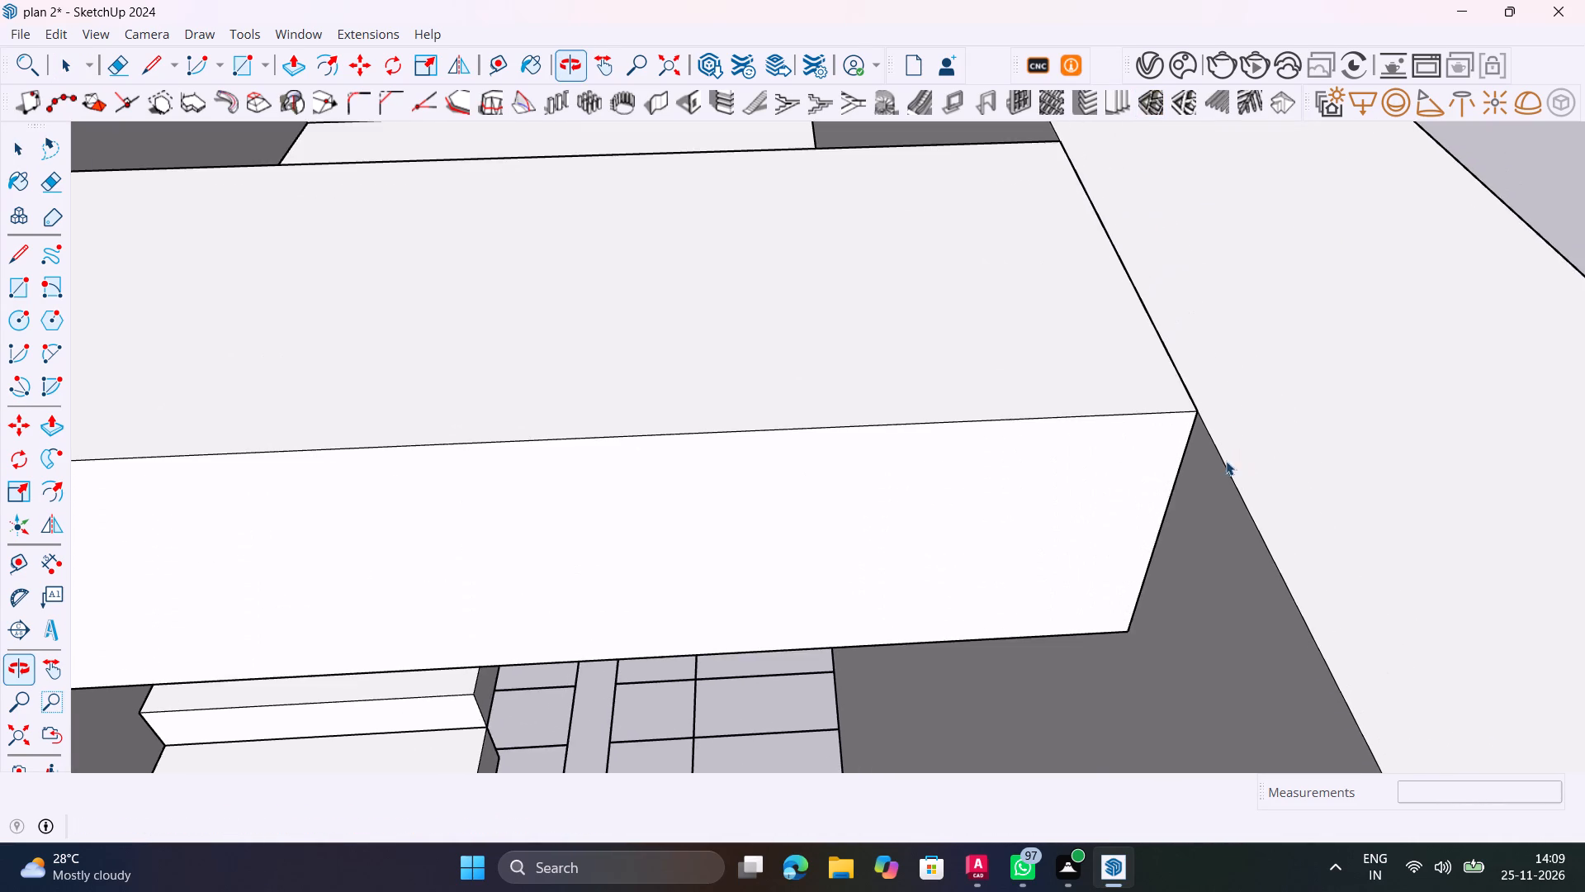
scroll(1175, 447, up, 20)
scroll(1175, 447, up, 1)
middle_drag(1232, 430, 998, 373)
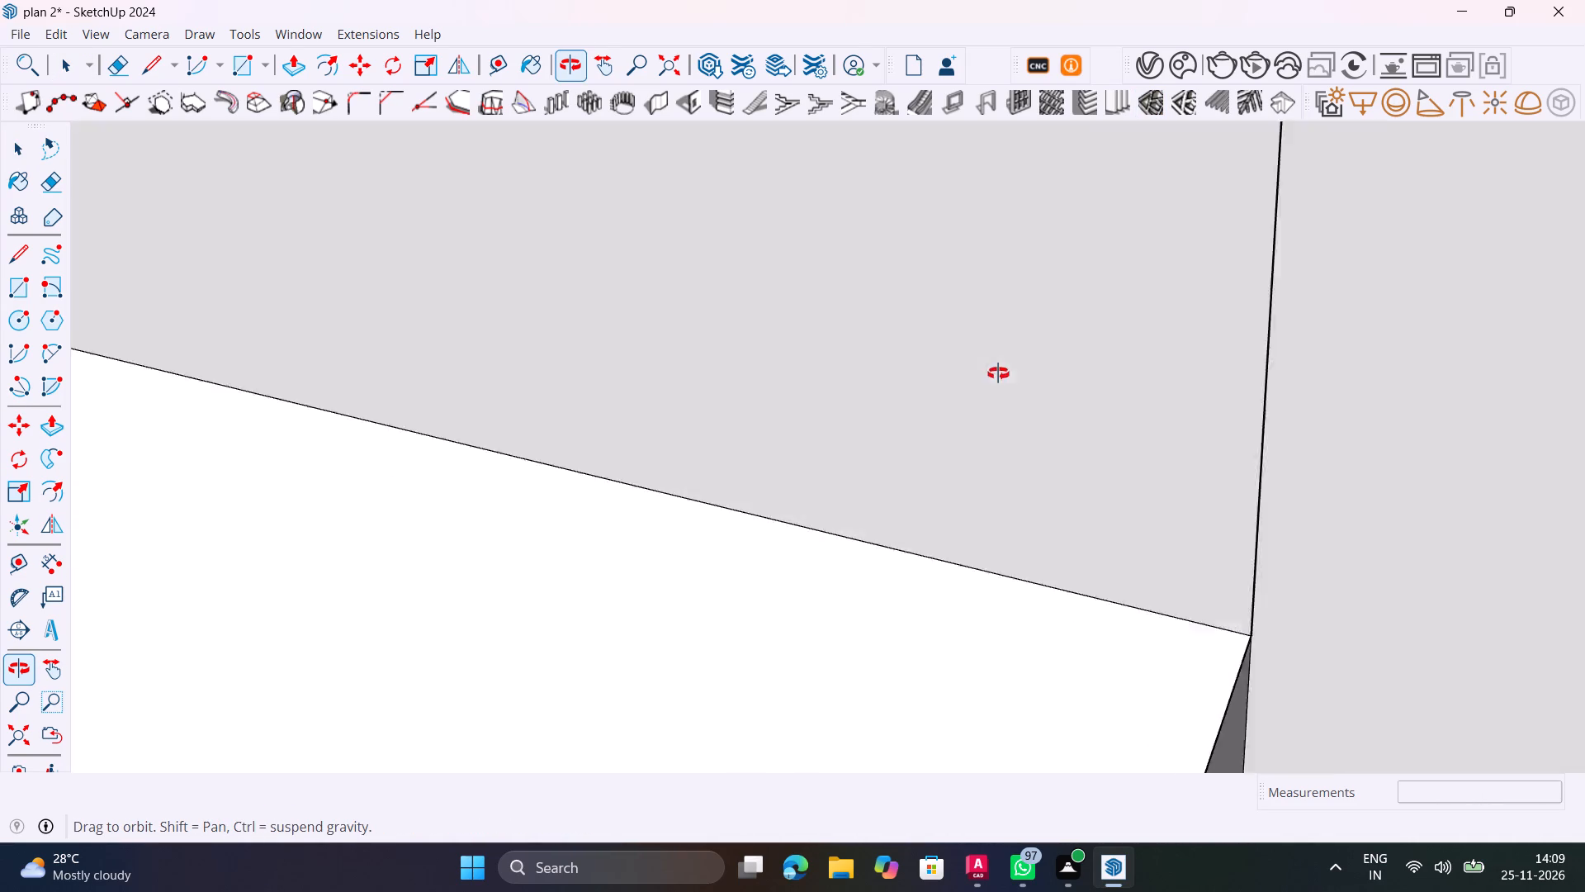
middle_drag(998, 373, 993, 261)
scroll(940, 254, down, 2)
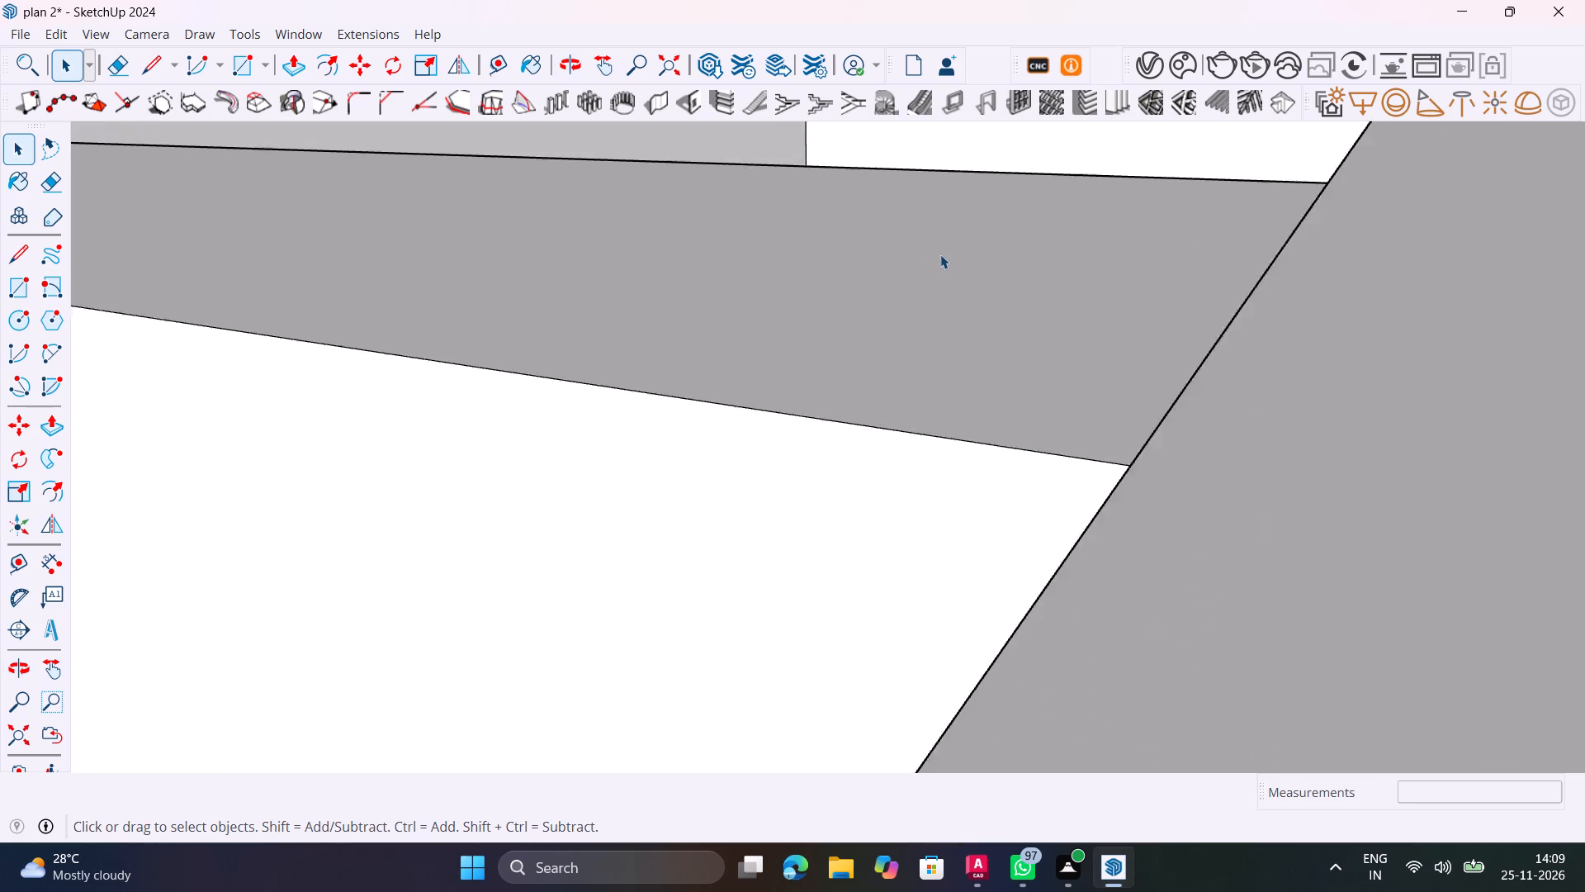
scroll(940, 254, down, 20)
scroll(940, 254, down, 14)
middle_drag(966, 272, 610, 394)
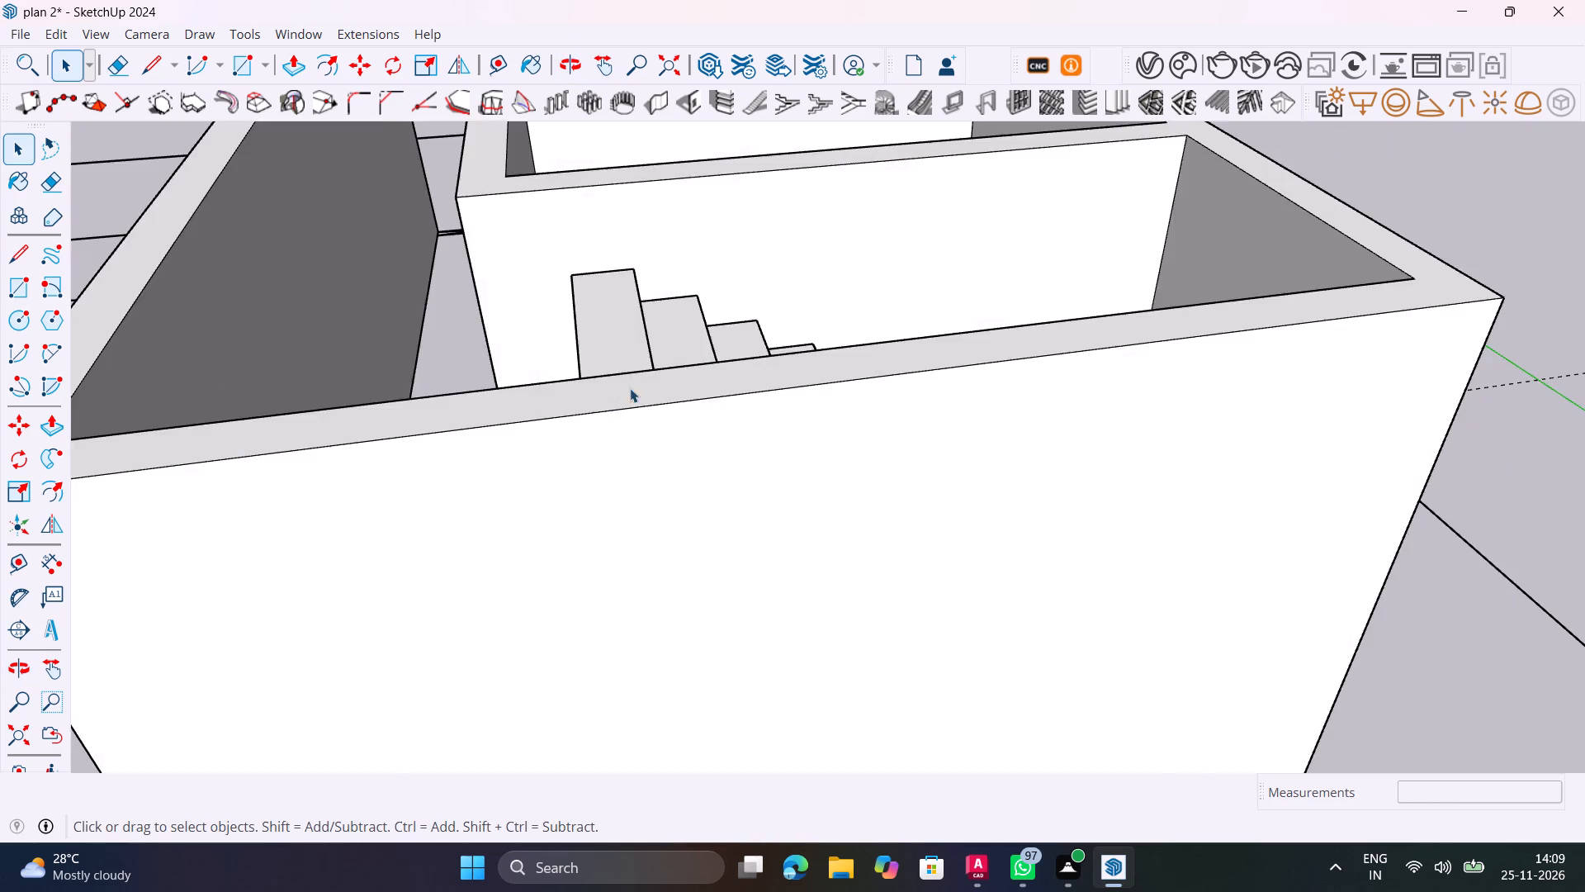
scroll(688, 348, down, 12)
shift+middle_drag(707, 321, 1099, 617)
scroll(1099, 617, up, 1)
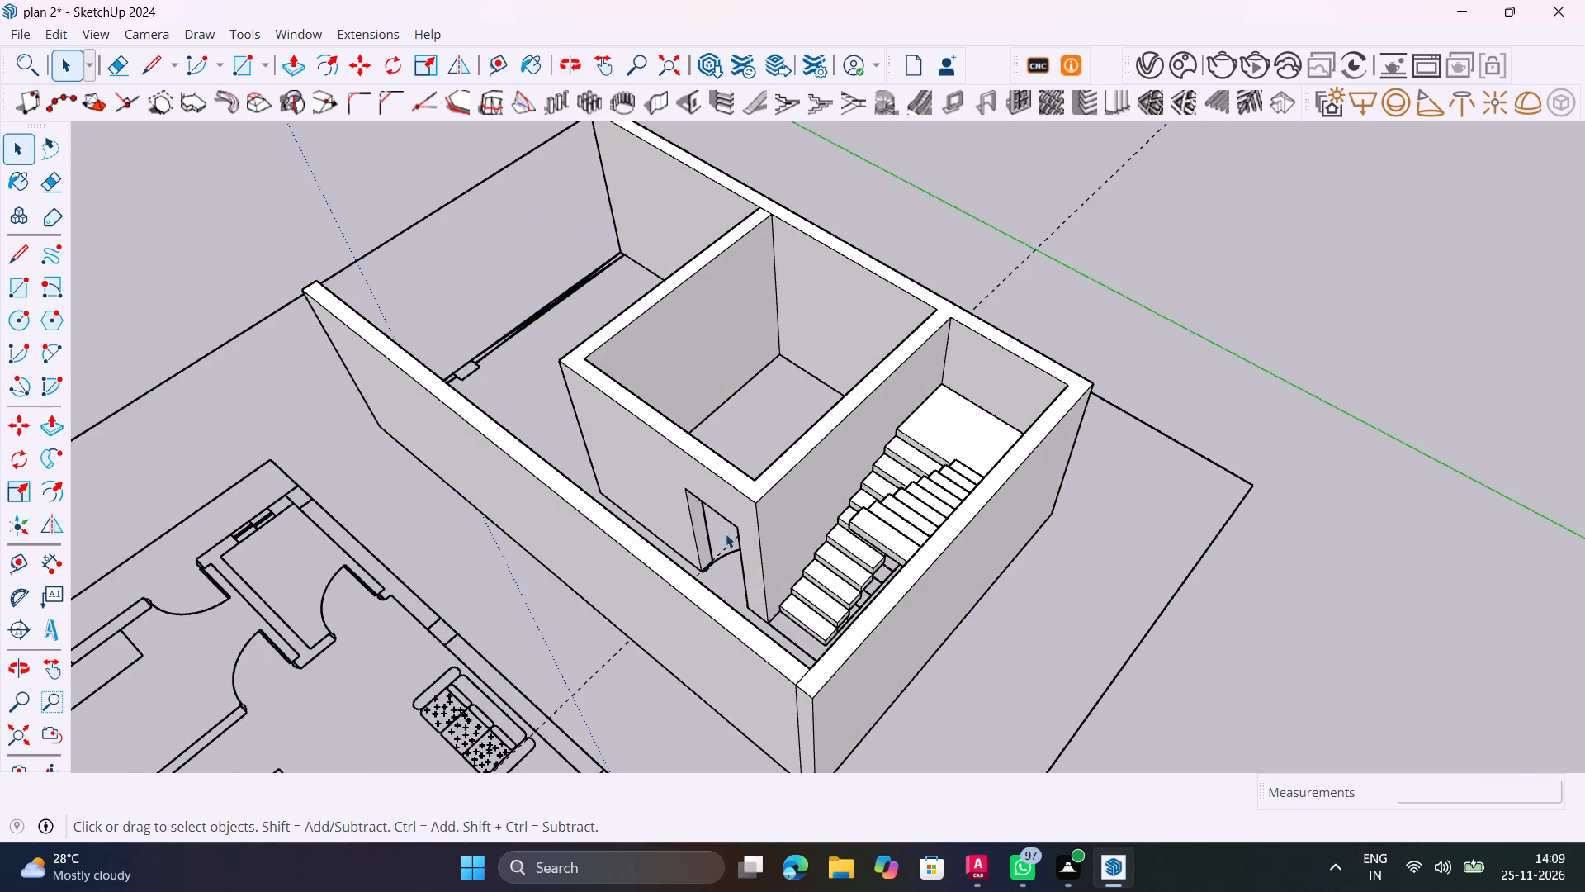
scroll(725, 534, up, 6)
middle_drag(717, 531, 285, 498)
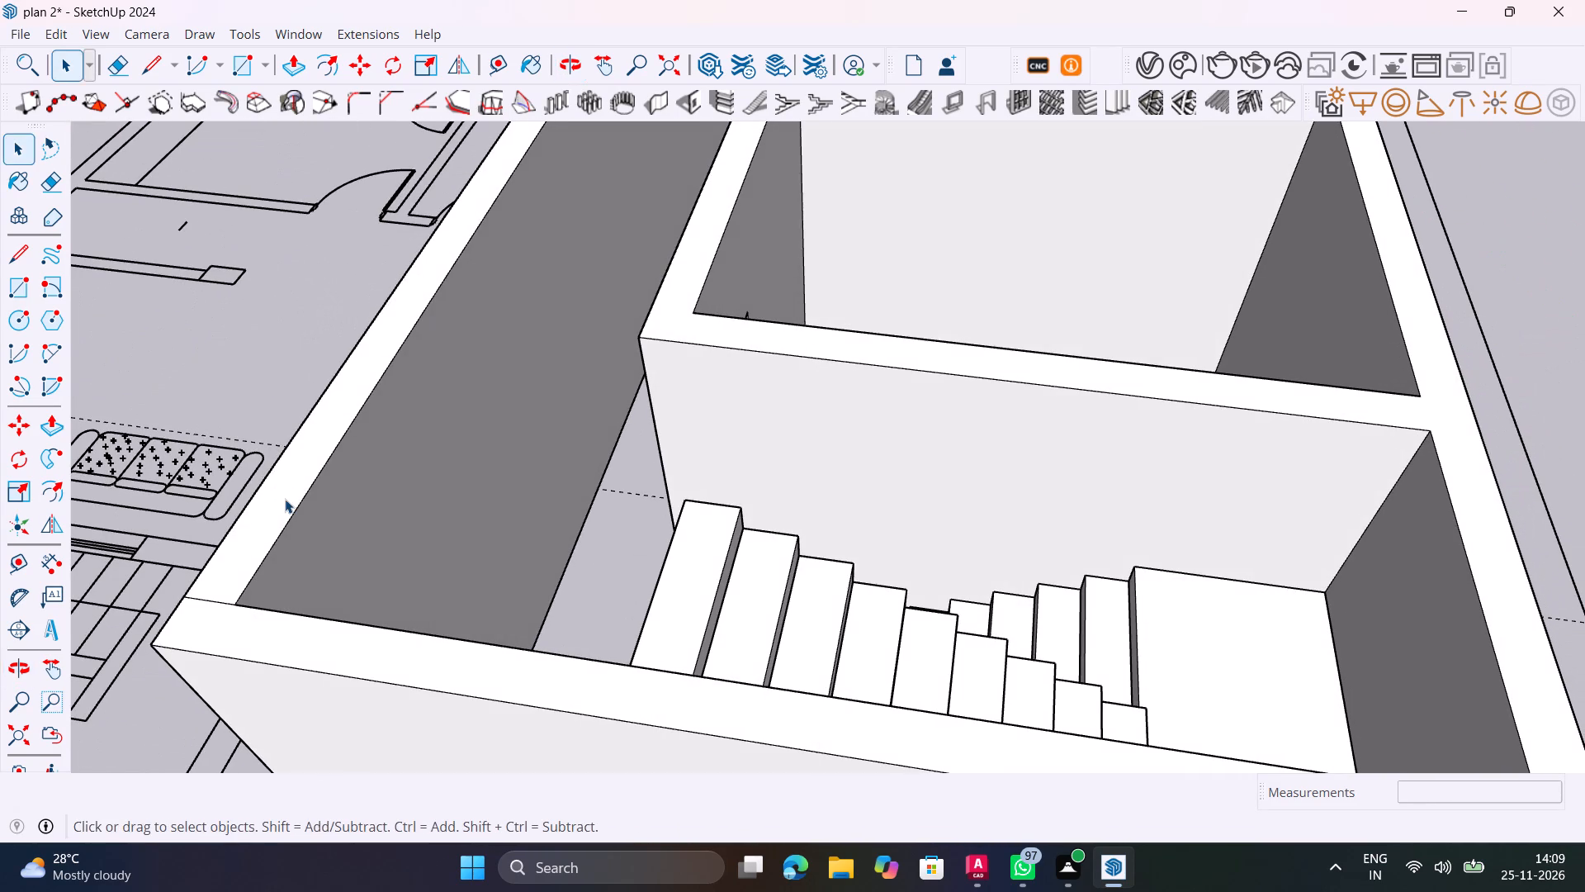
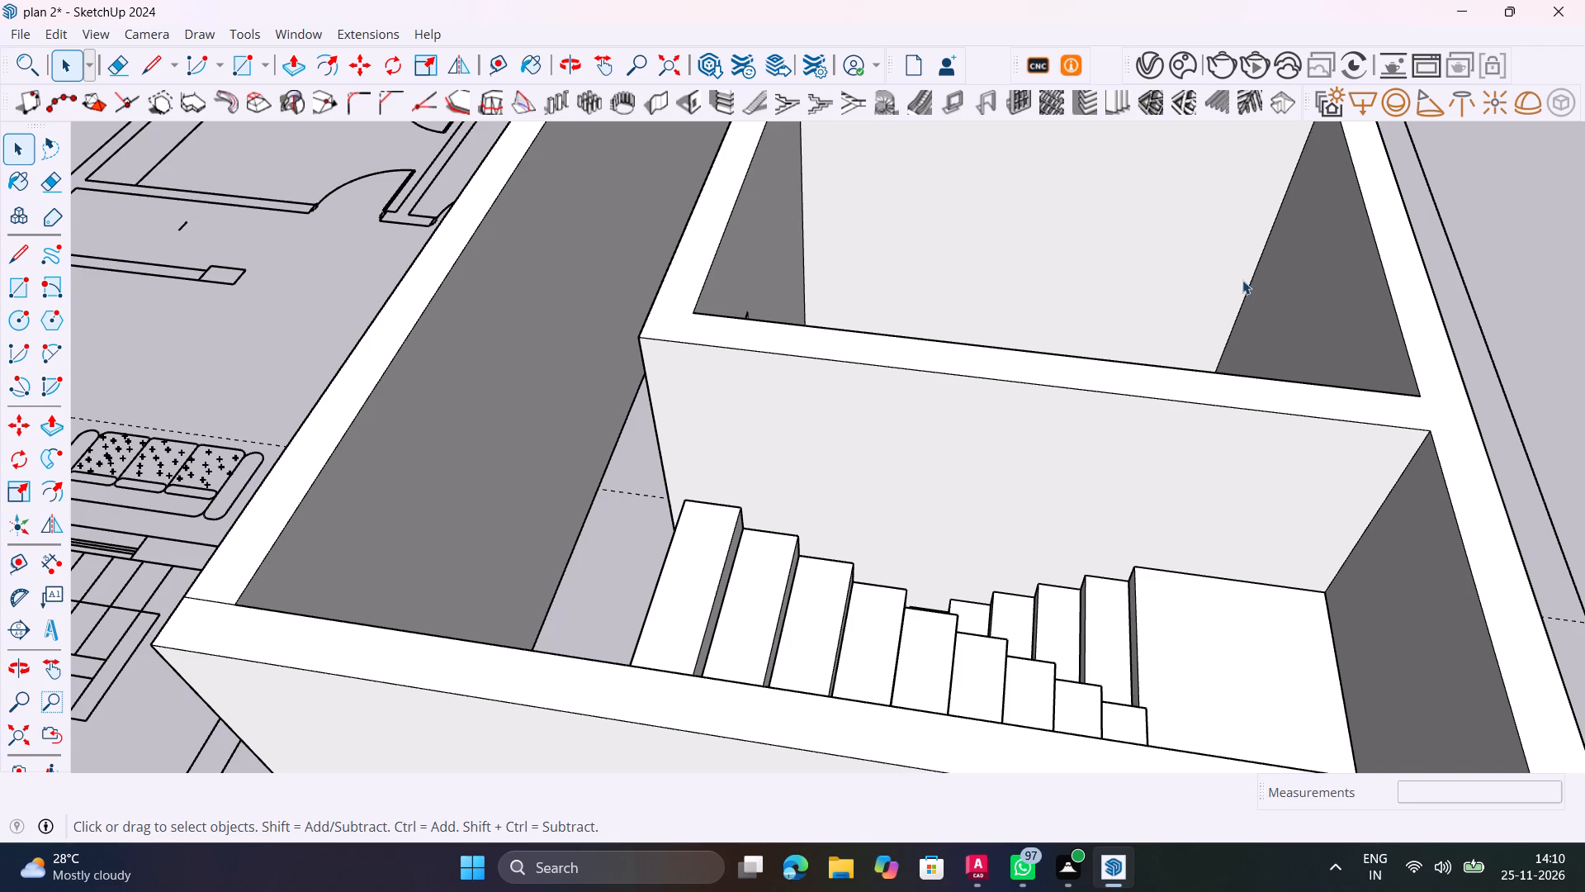
Hide the building's wall group so that only the staircase and the floor plans stay in view.
scroll(1415, 318, down, 1)
middle_drag(1087, 517, 1023, 486)
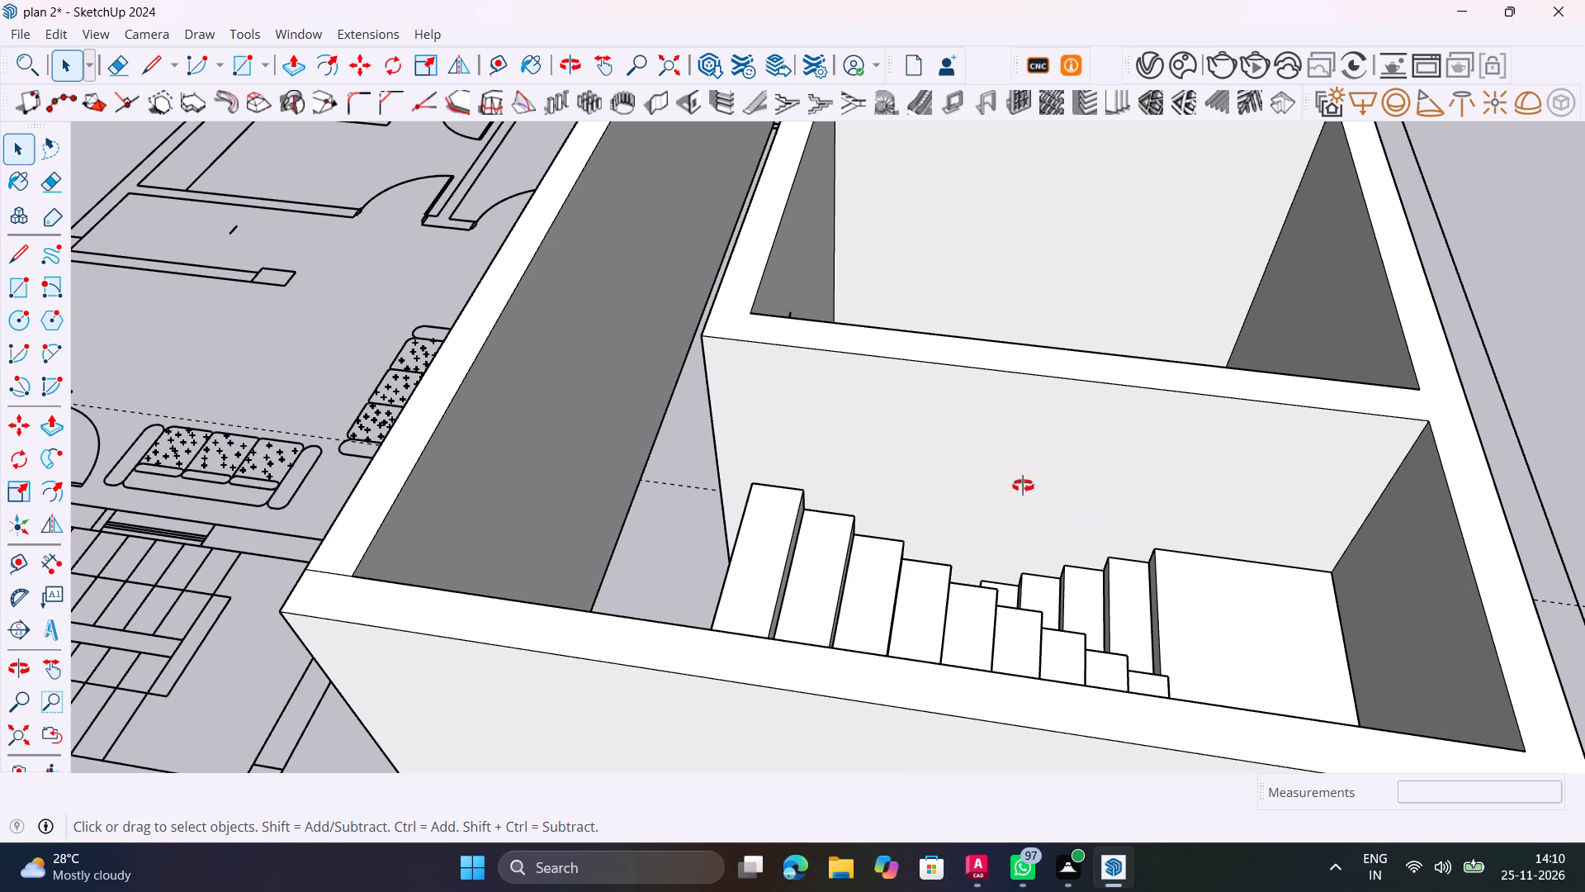
middle_drag(1023, 486, 882, 421)
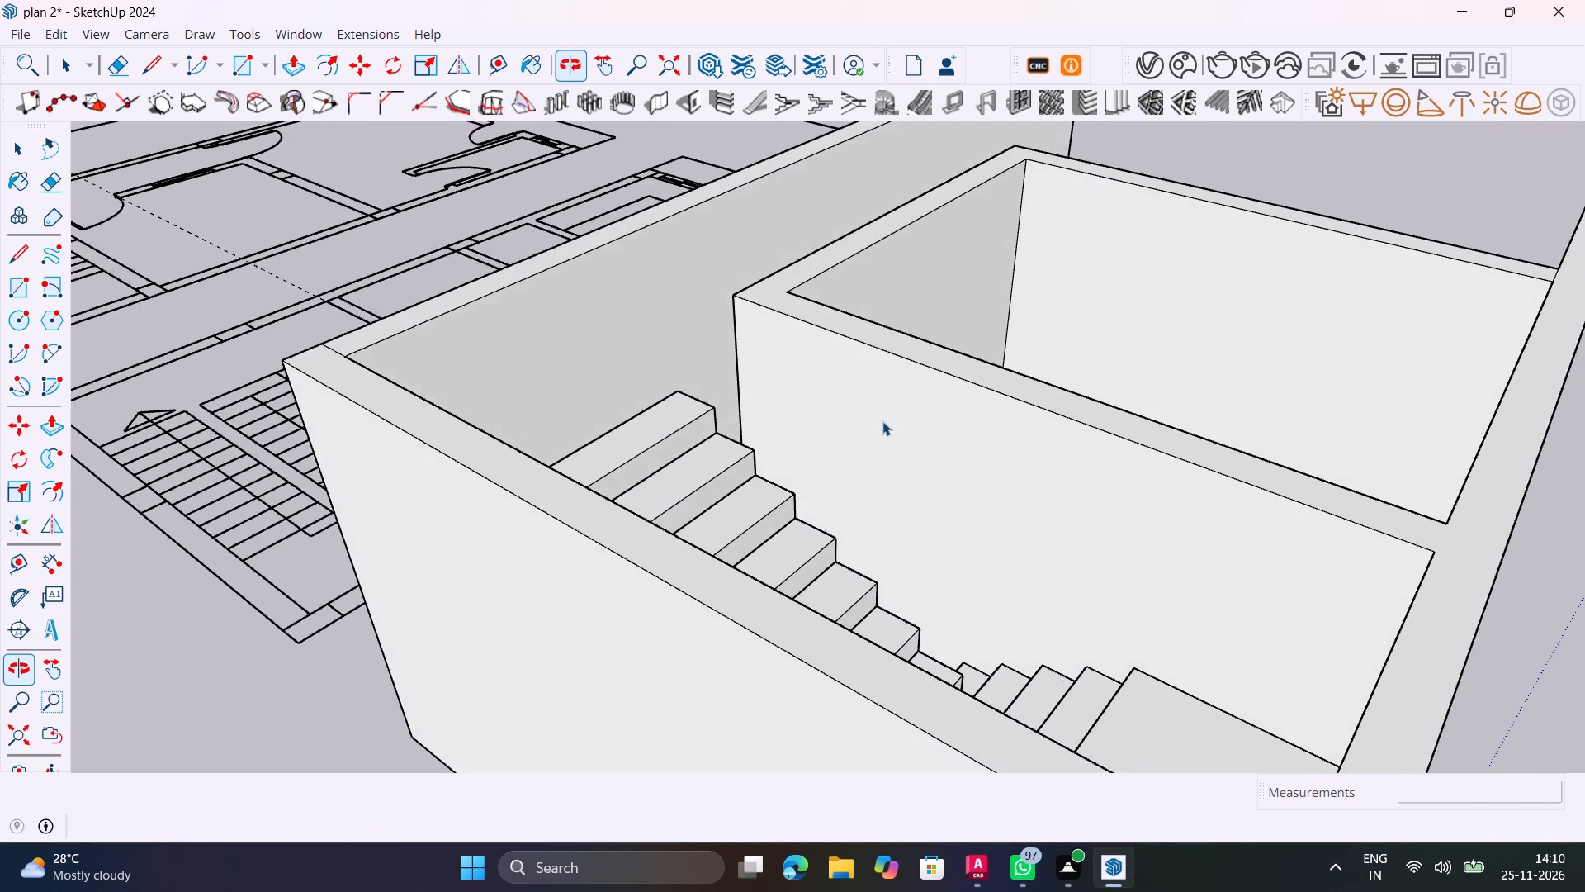
scroll(882, 421, down, 9)
shift+middle_drag(859, 446, 829, 441)
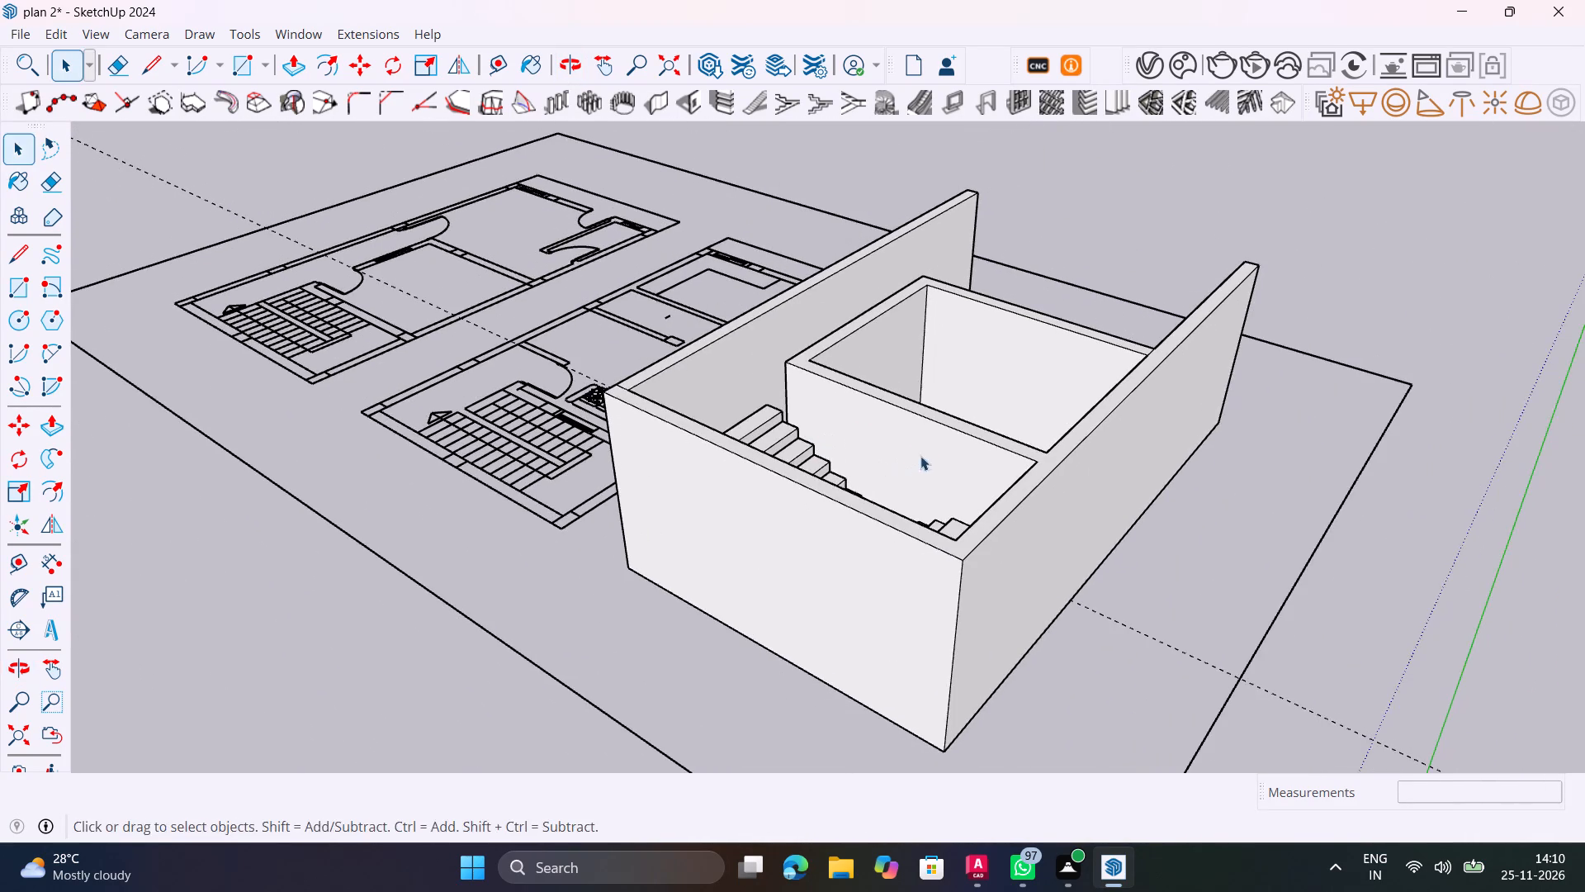
middle_drag(920, 456, 251, 469)
scroll(745, 422, down, 8)
middle_drag(954, 537, 583, 562)
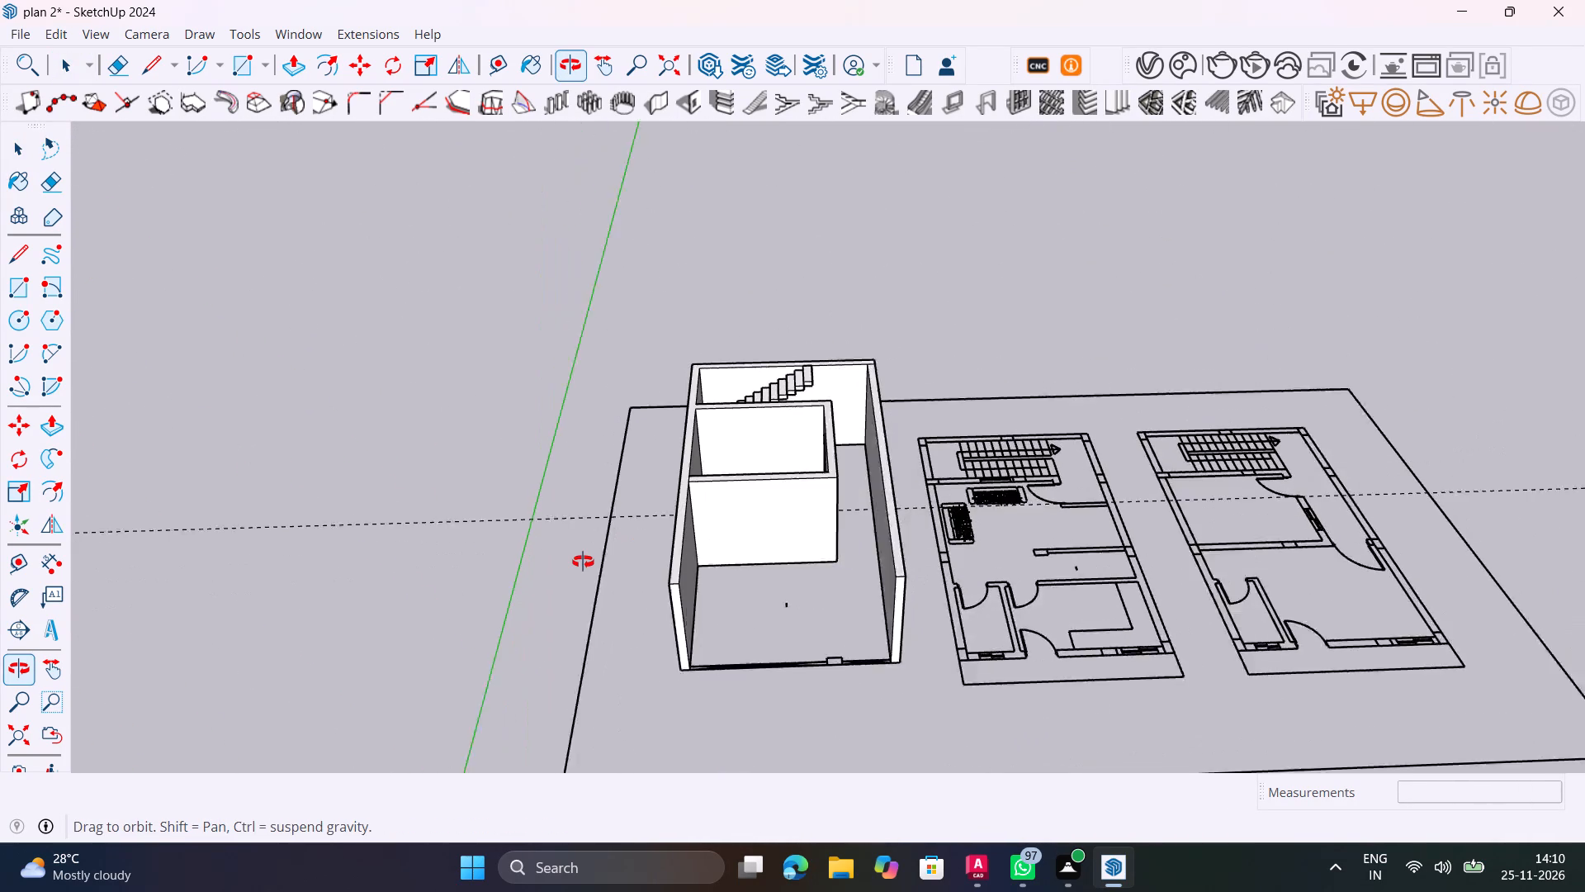
middle_drag(583, 562, 583, 562)
scroll(653, 597, up, 5)
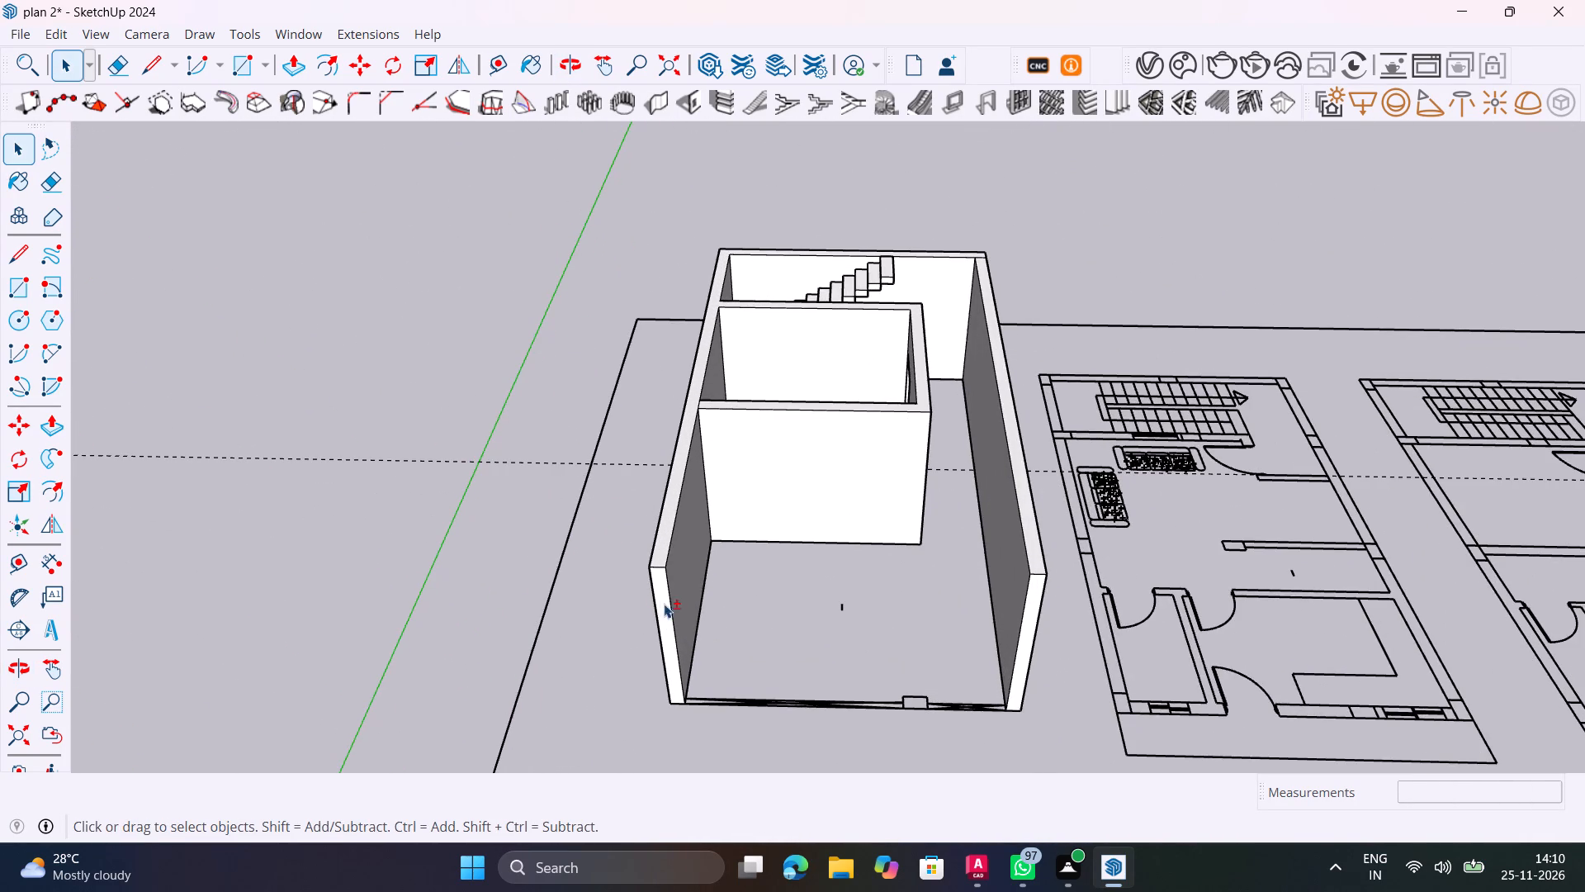
shift+middle_drag(665, 604, 640, 539)
click(640, 540)
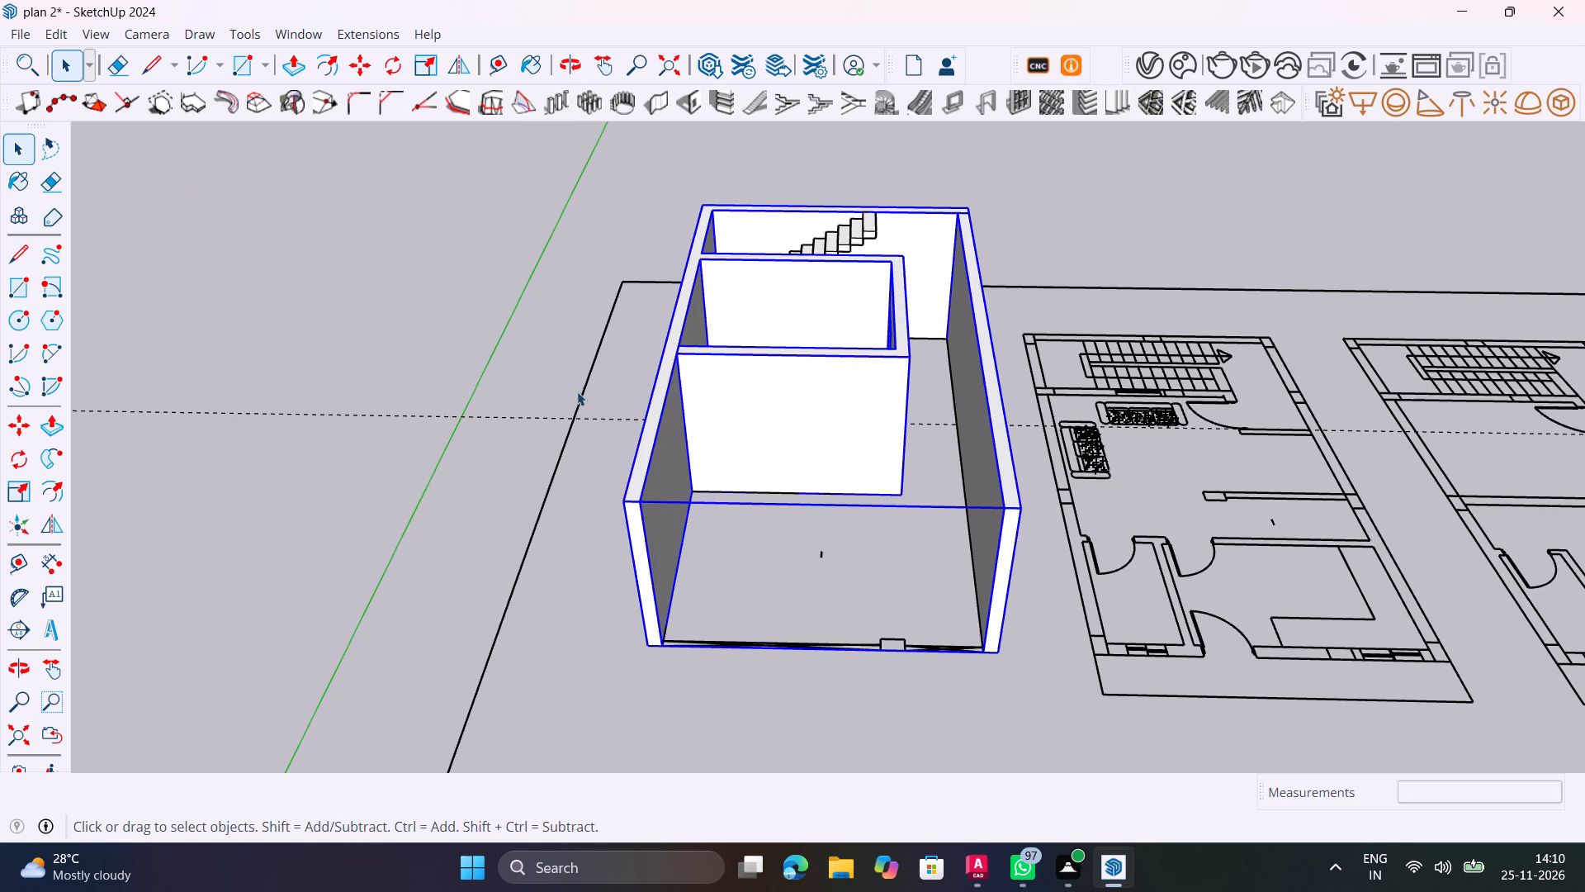
right_click(608, 340)
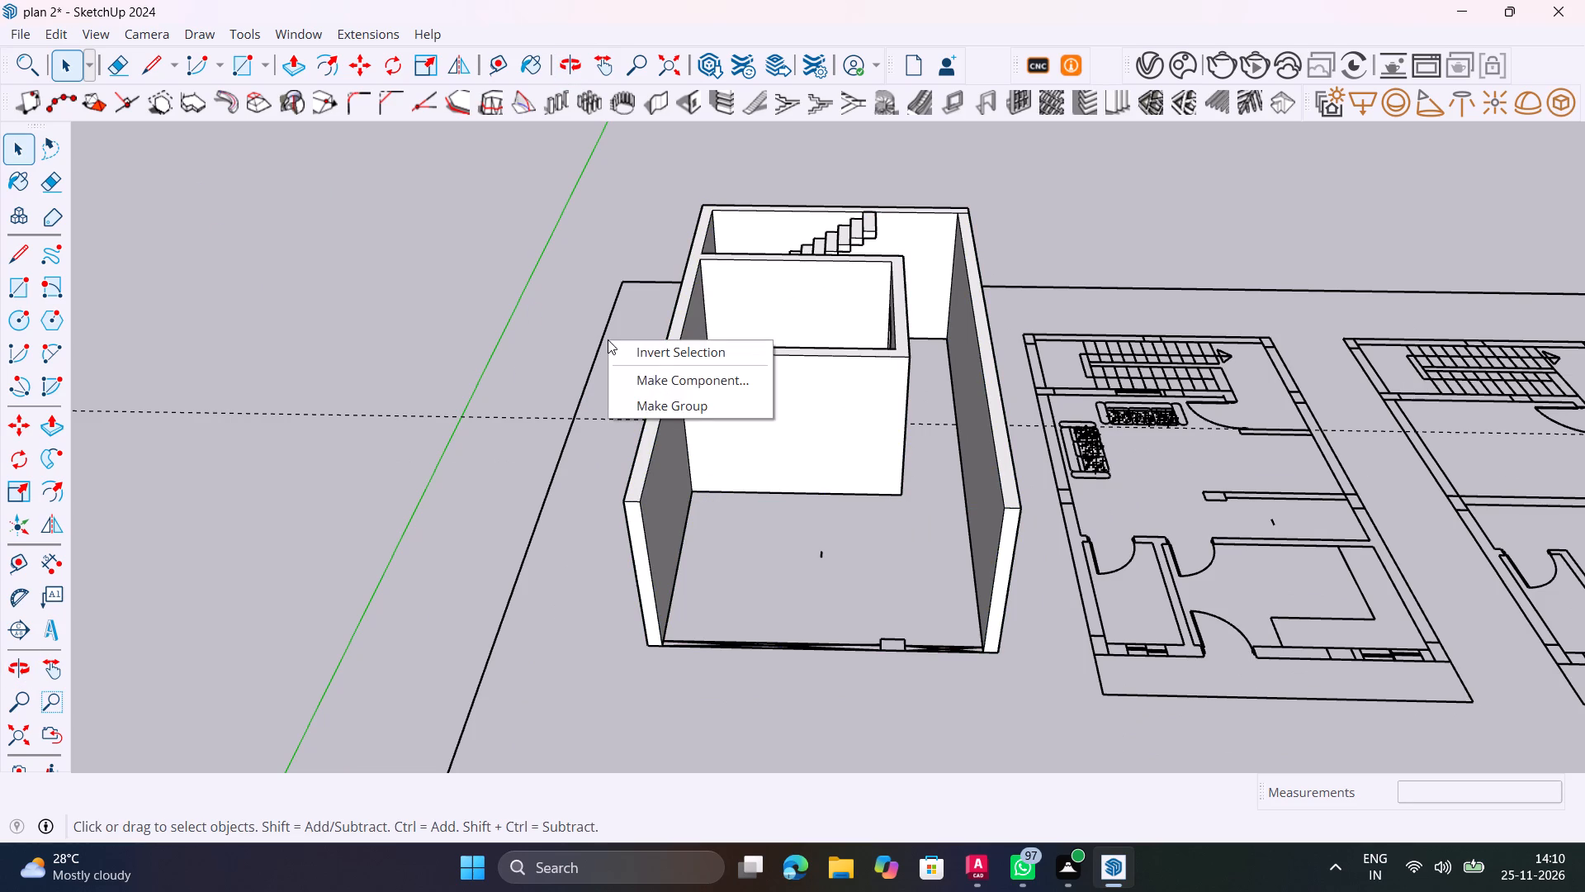
click(556, 304)
click(687, 360)
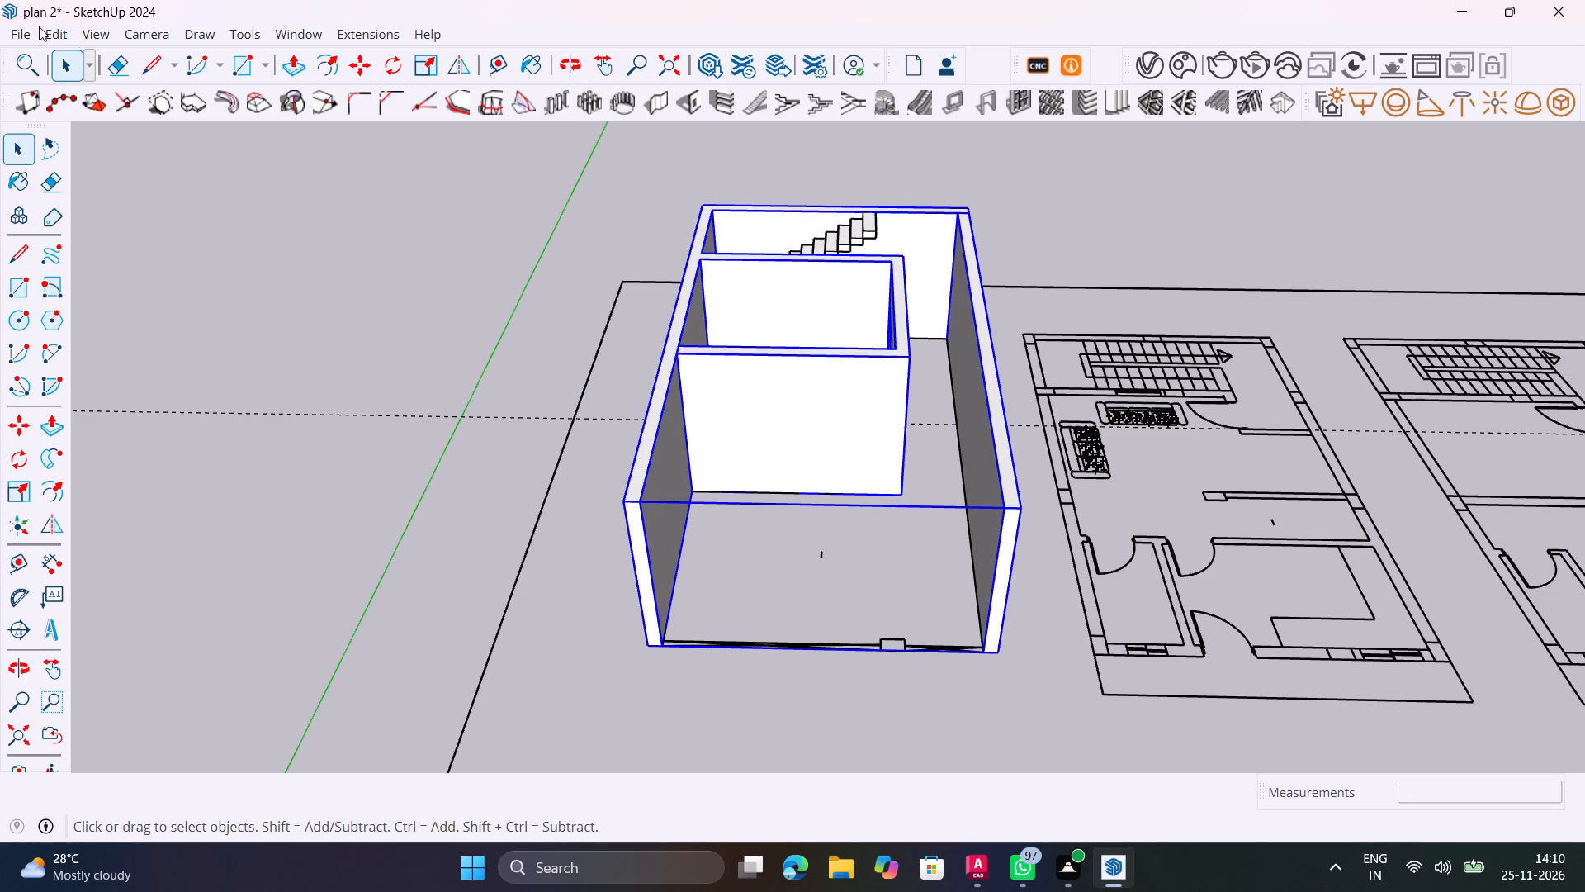
click(23, 33)
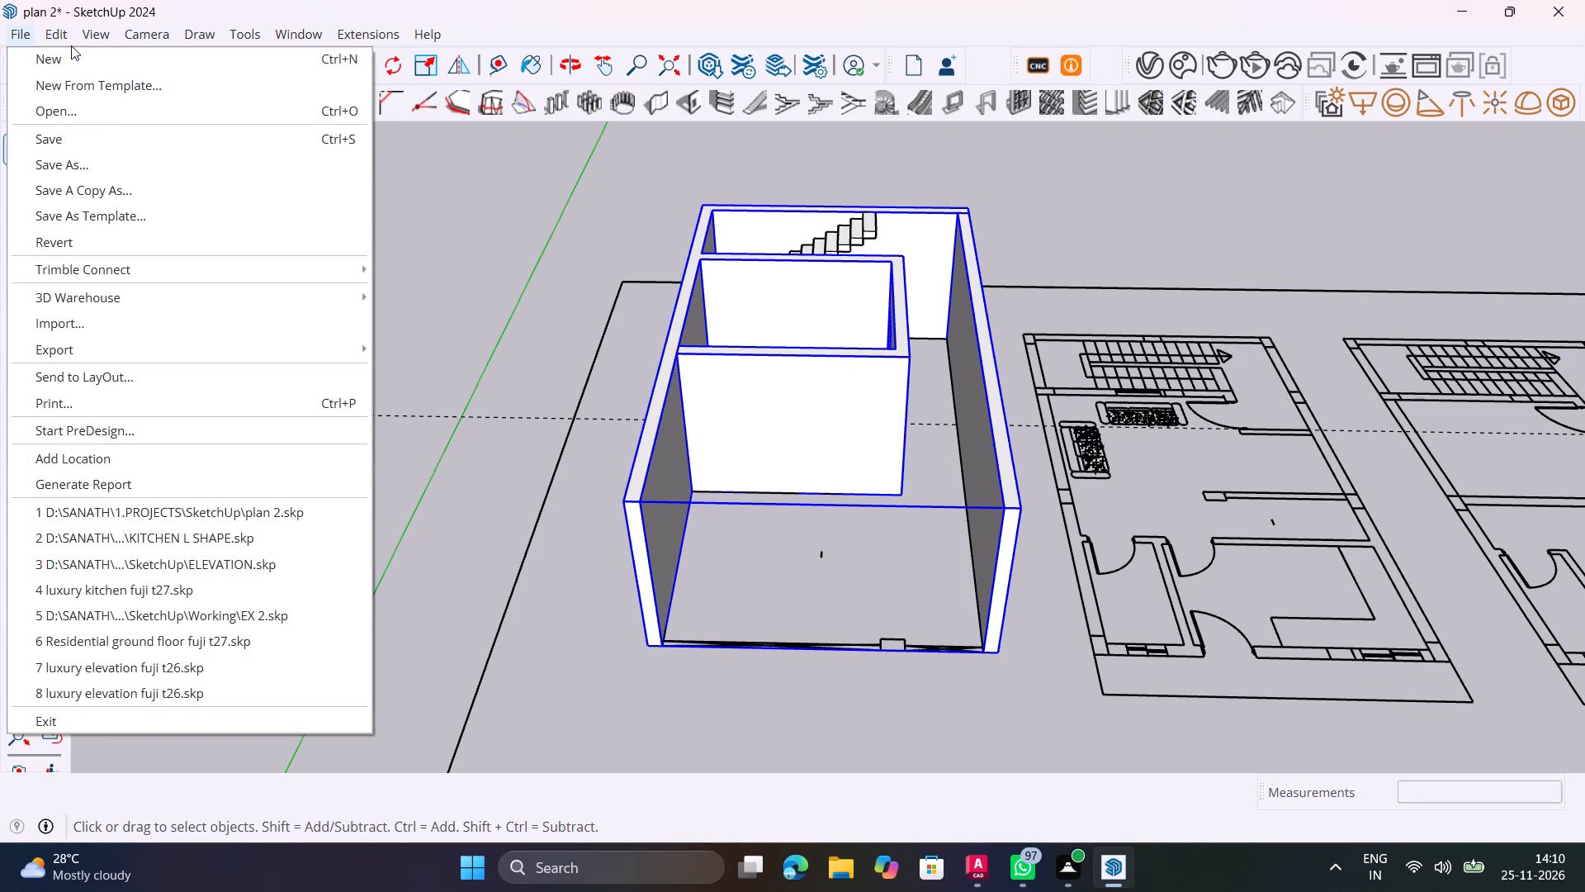
click(64, 30)
click(64, 30)
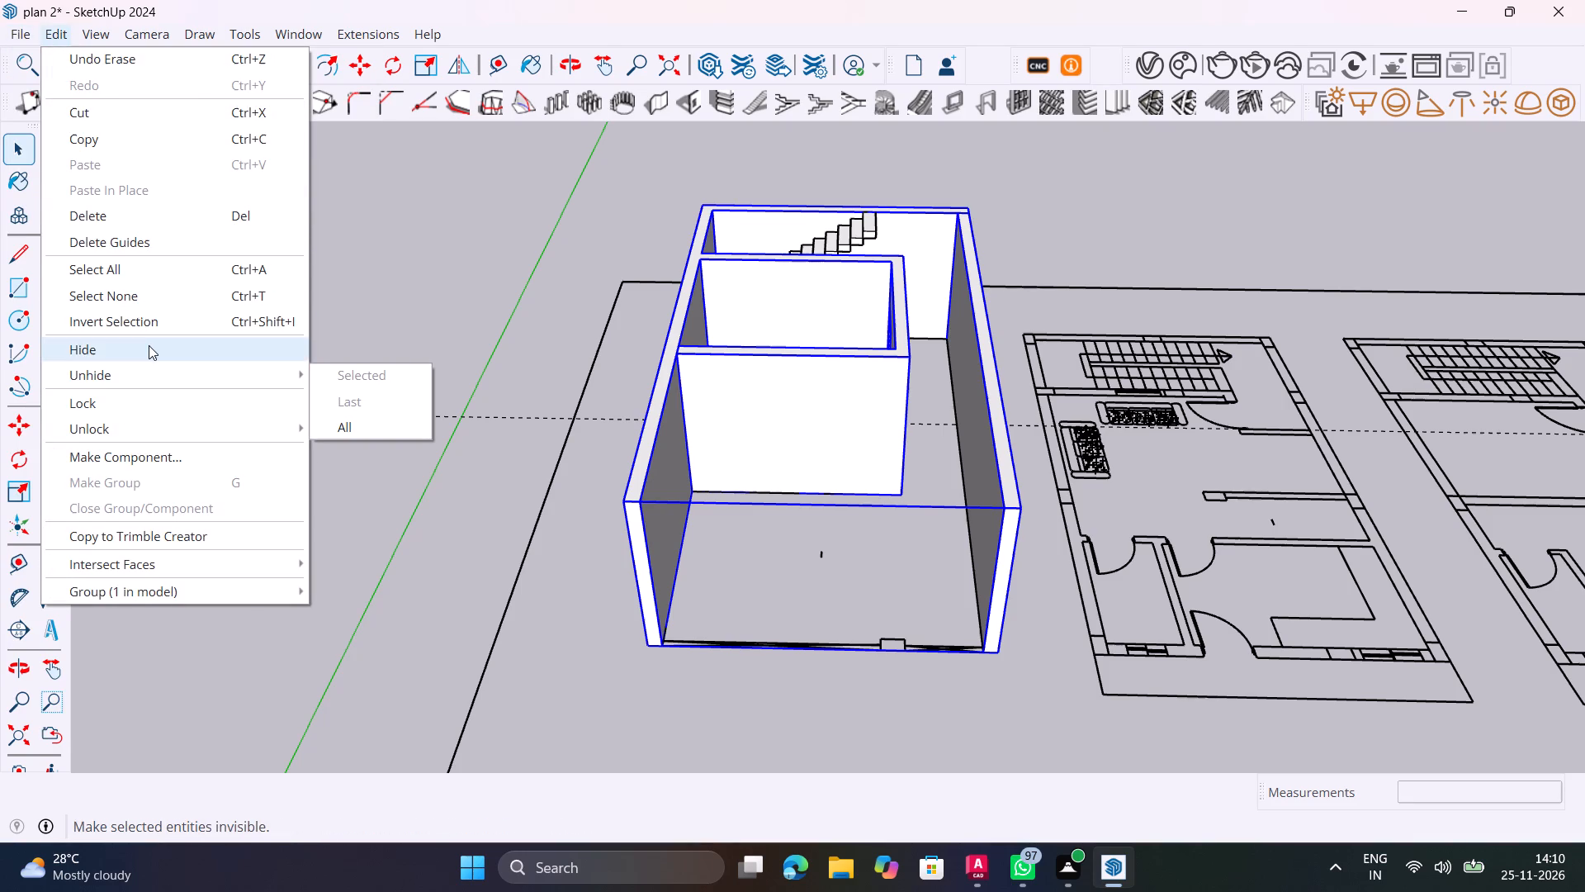
click(149, 348)
Group the landing together with all steps of both stair flights into a single staircase group.
scroll(778, 391, up, 6)
shift+middle_drag(821, 397, 825, 415)
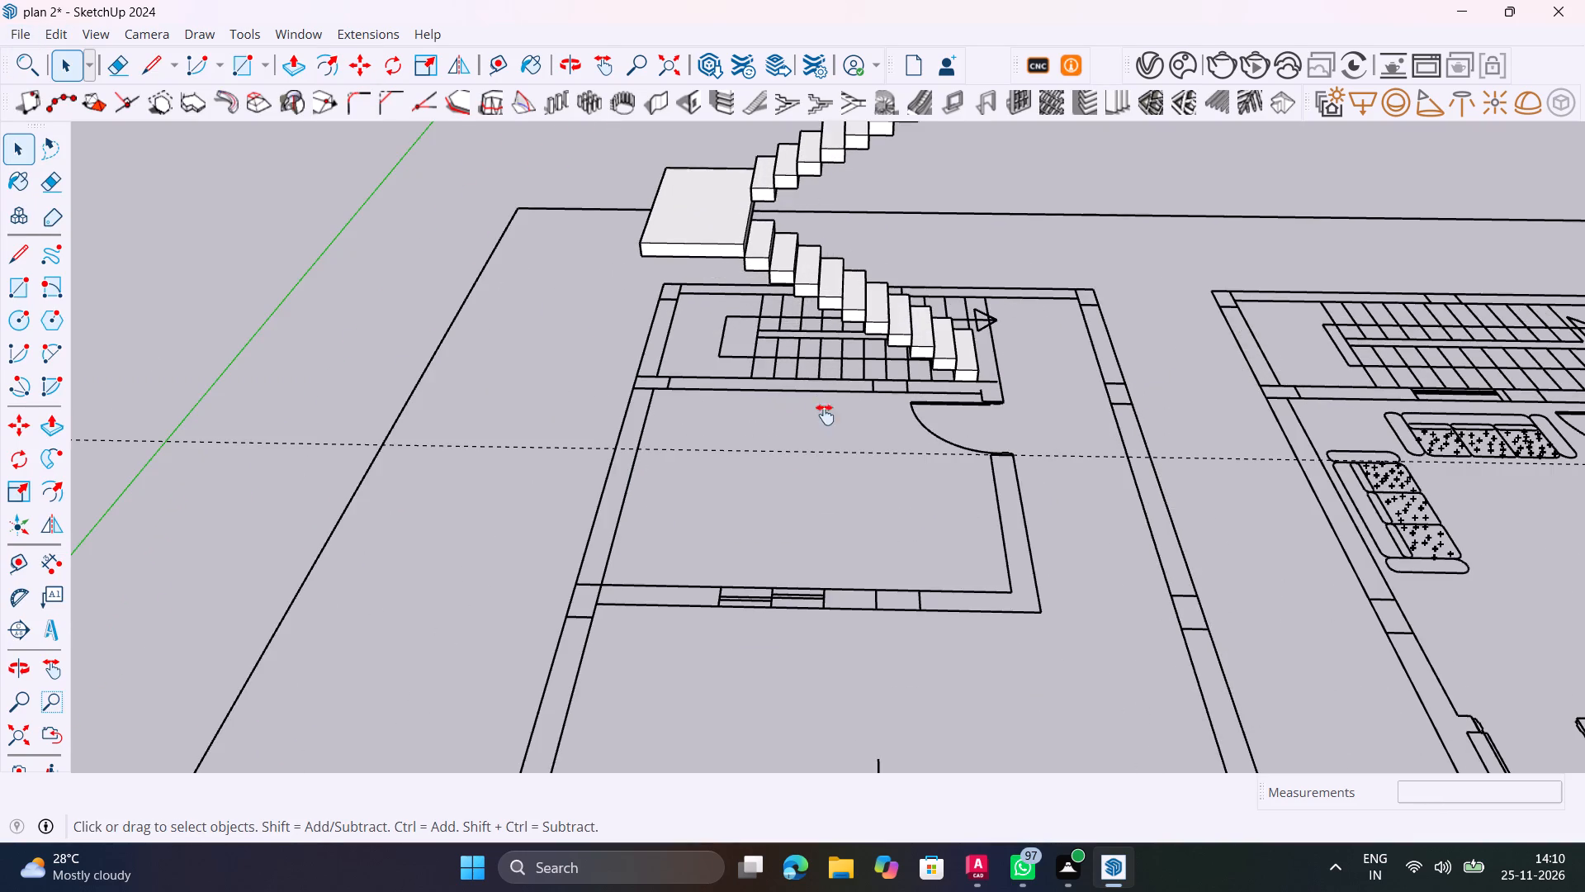
shift+middle_drag(825, 415, 315, 561)
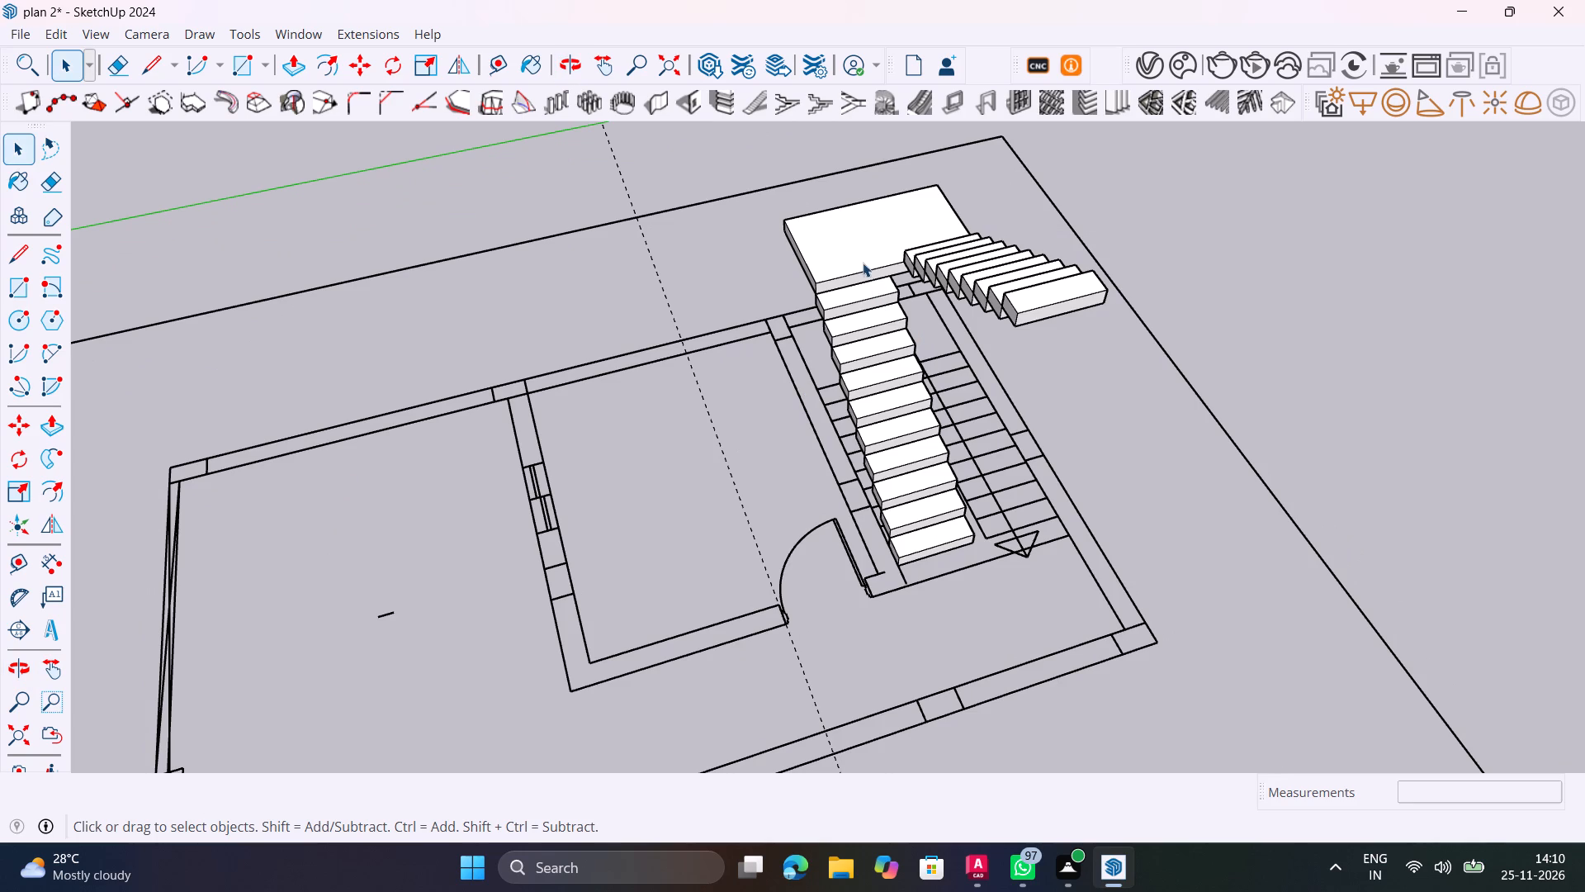
click(862, 260)
scroll(862, 259, up, 4)
shift+click(873, 311)
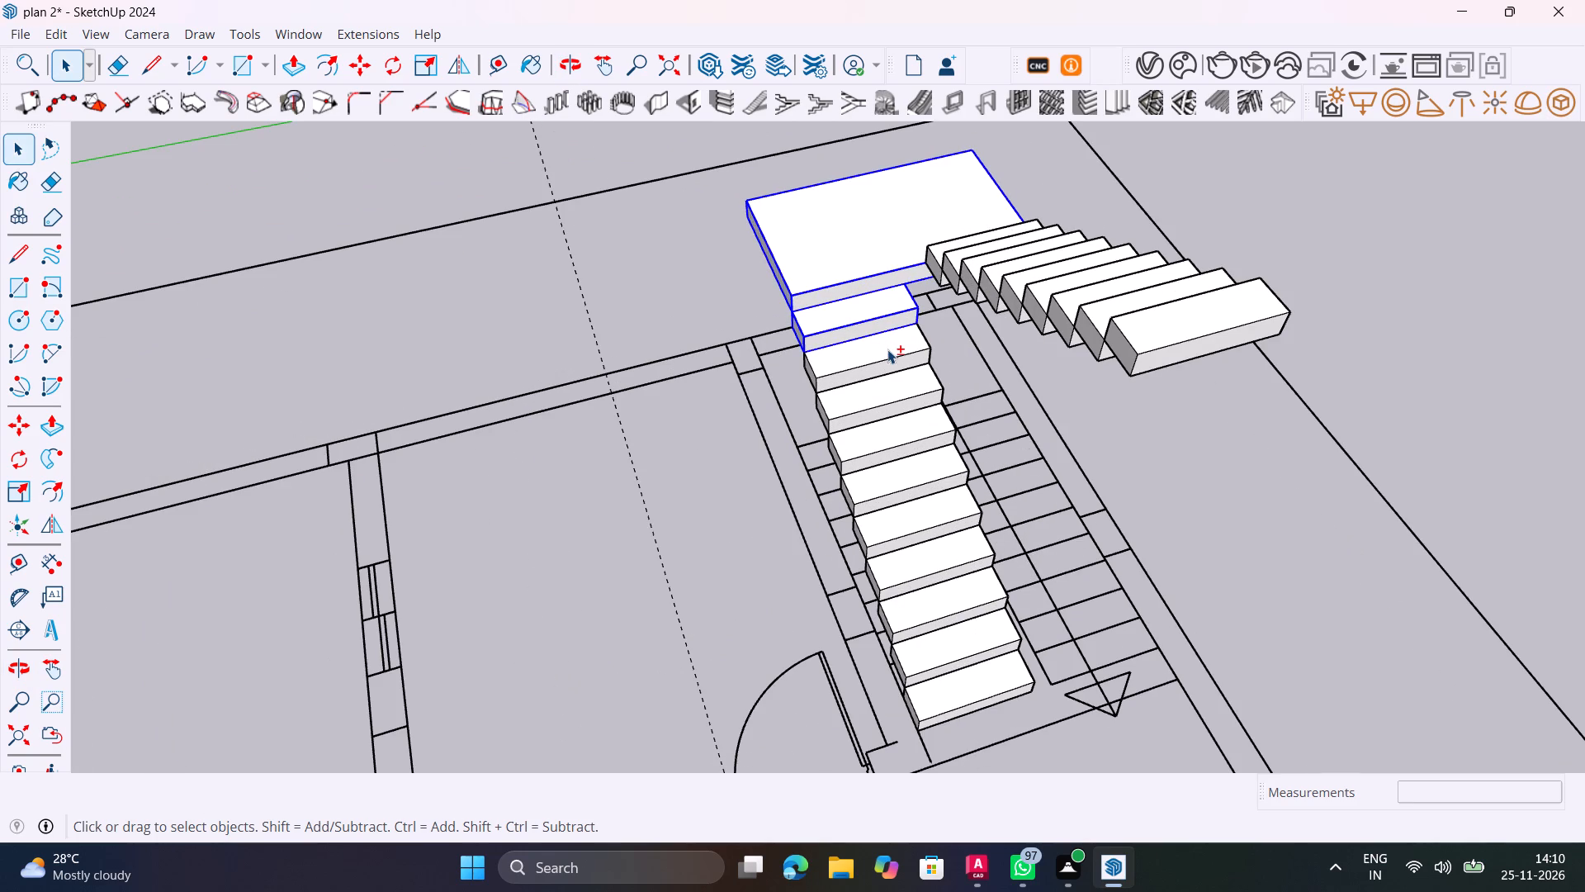
shift+click(887, 349)
shift+click(906, 391)
shift+click(916, 433)
shift+click(924, 487)
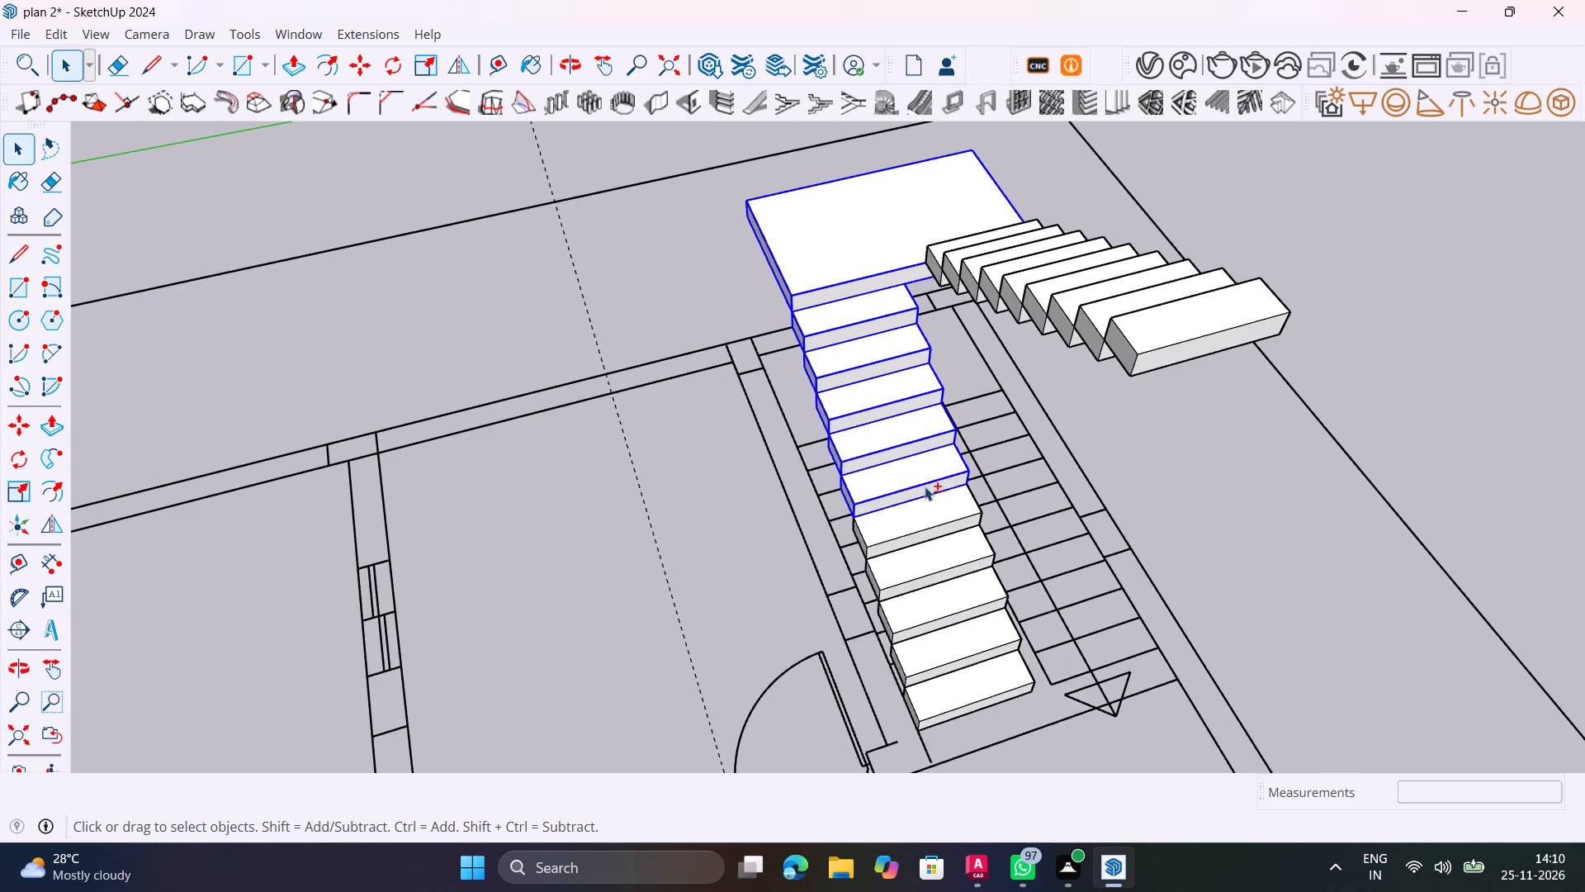
shift+click(925, 515)
shift+click(934, 553)
shift+click(949, 597)
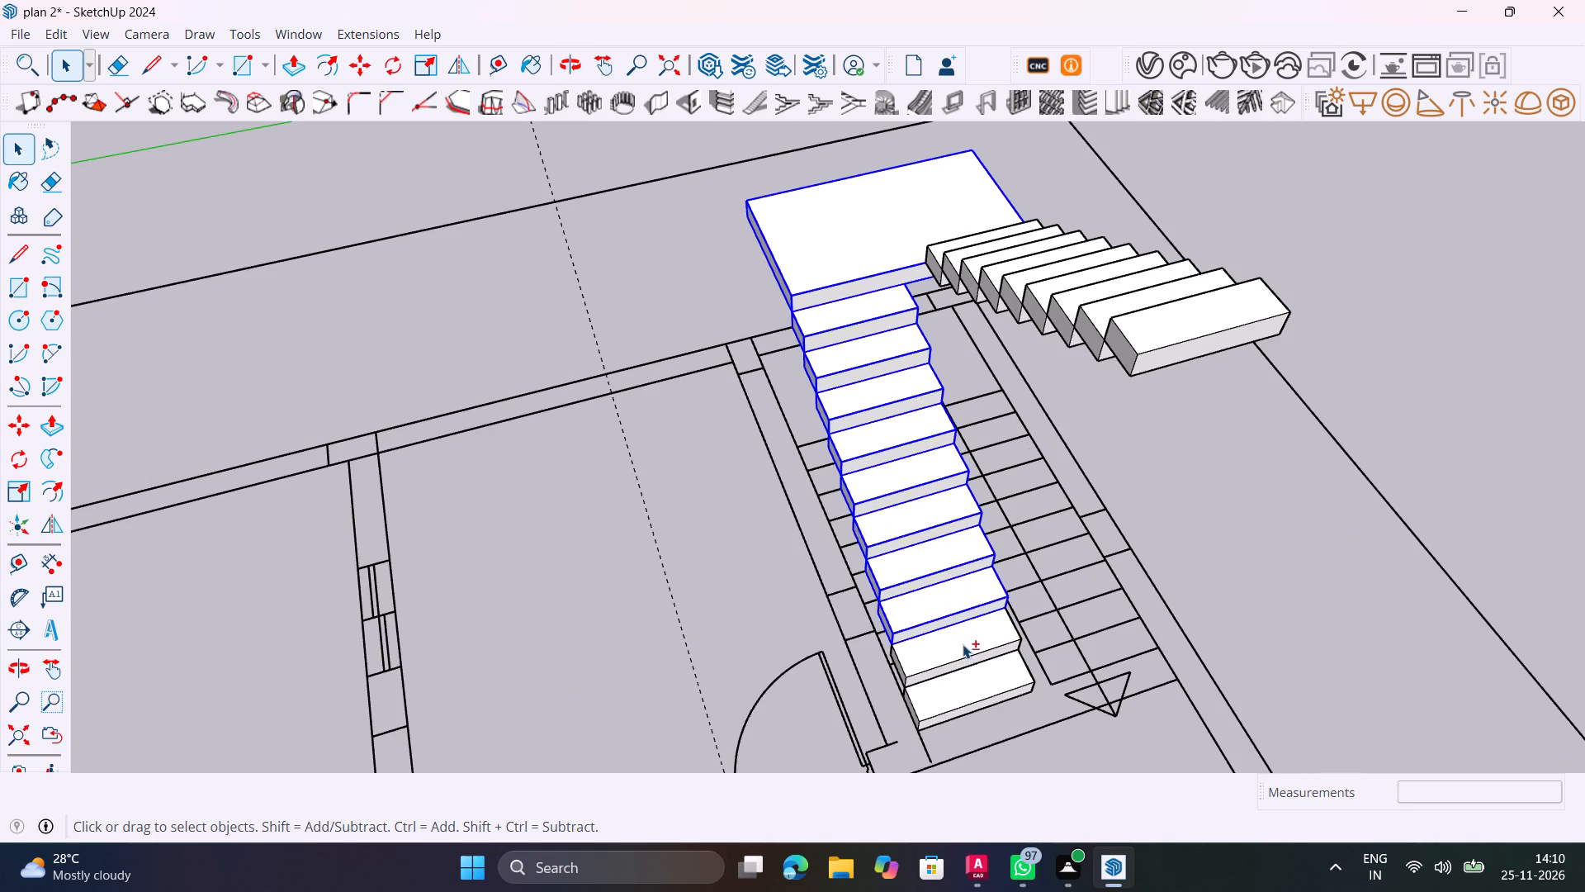
shift+click(962, 644)
shift+click(970, 700)
shift+click(1180, 324)
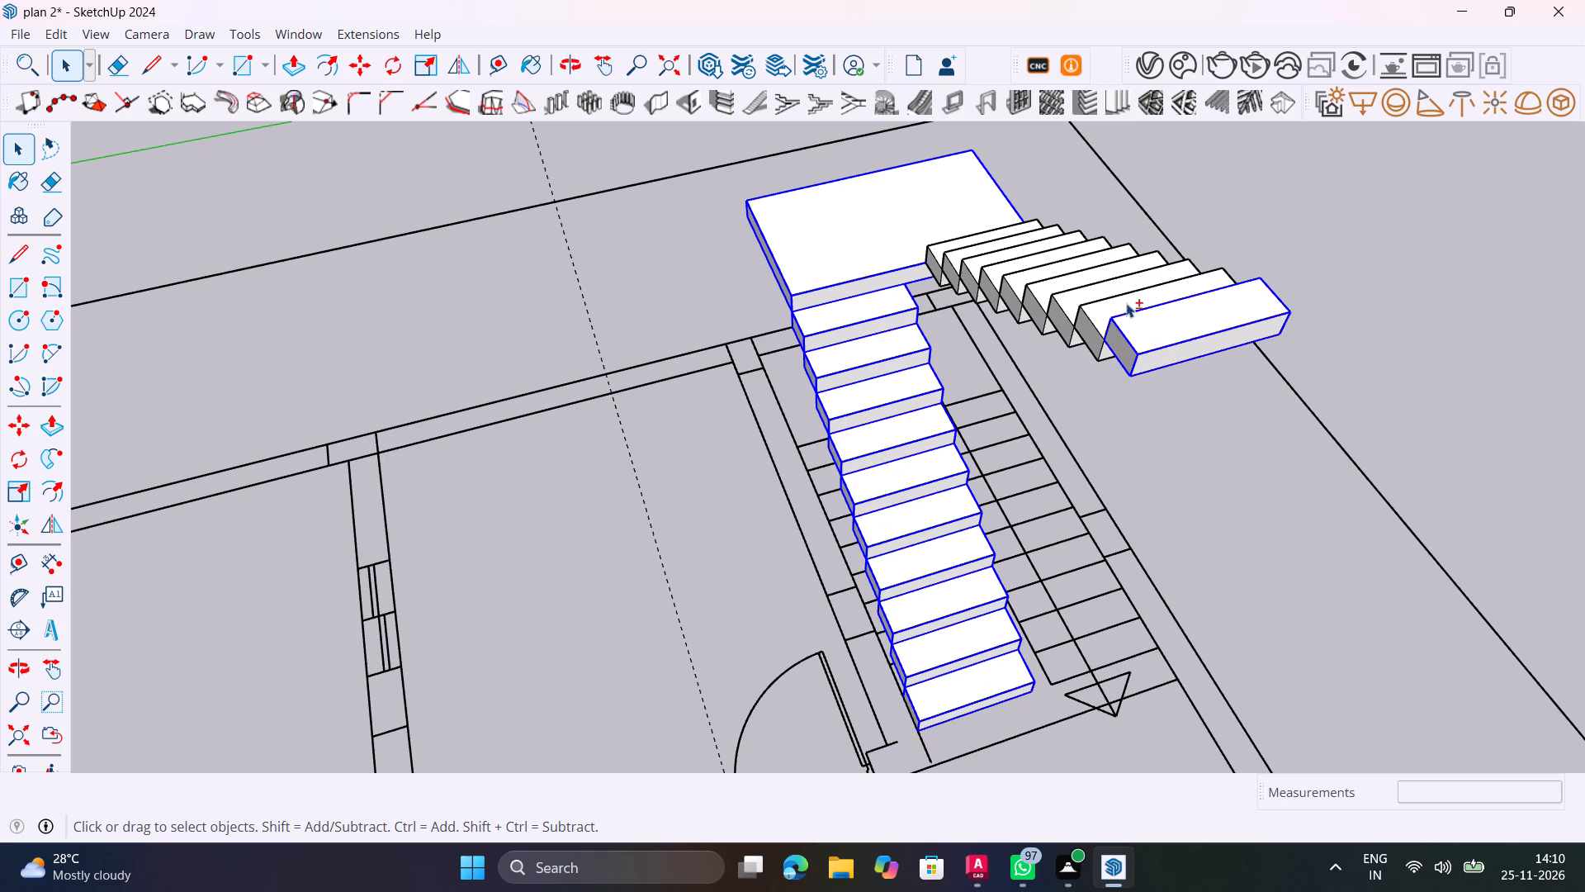
shift+click(1120, 301)
shift+middle_drag(1115, 325, 1526, 348)
scroll(1087, 141, up, 6)
shift+click(1054, 200)
shift+click(970, 219)
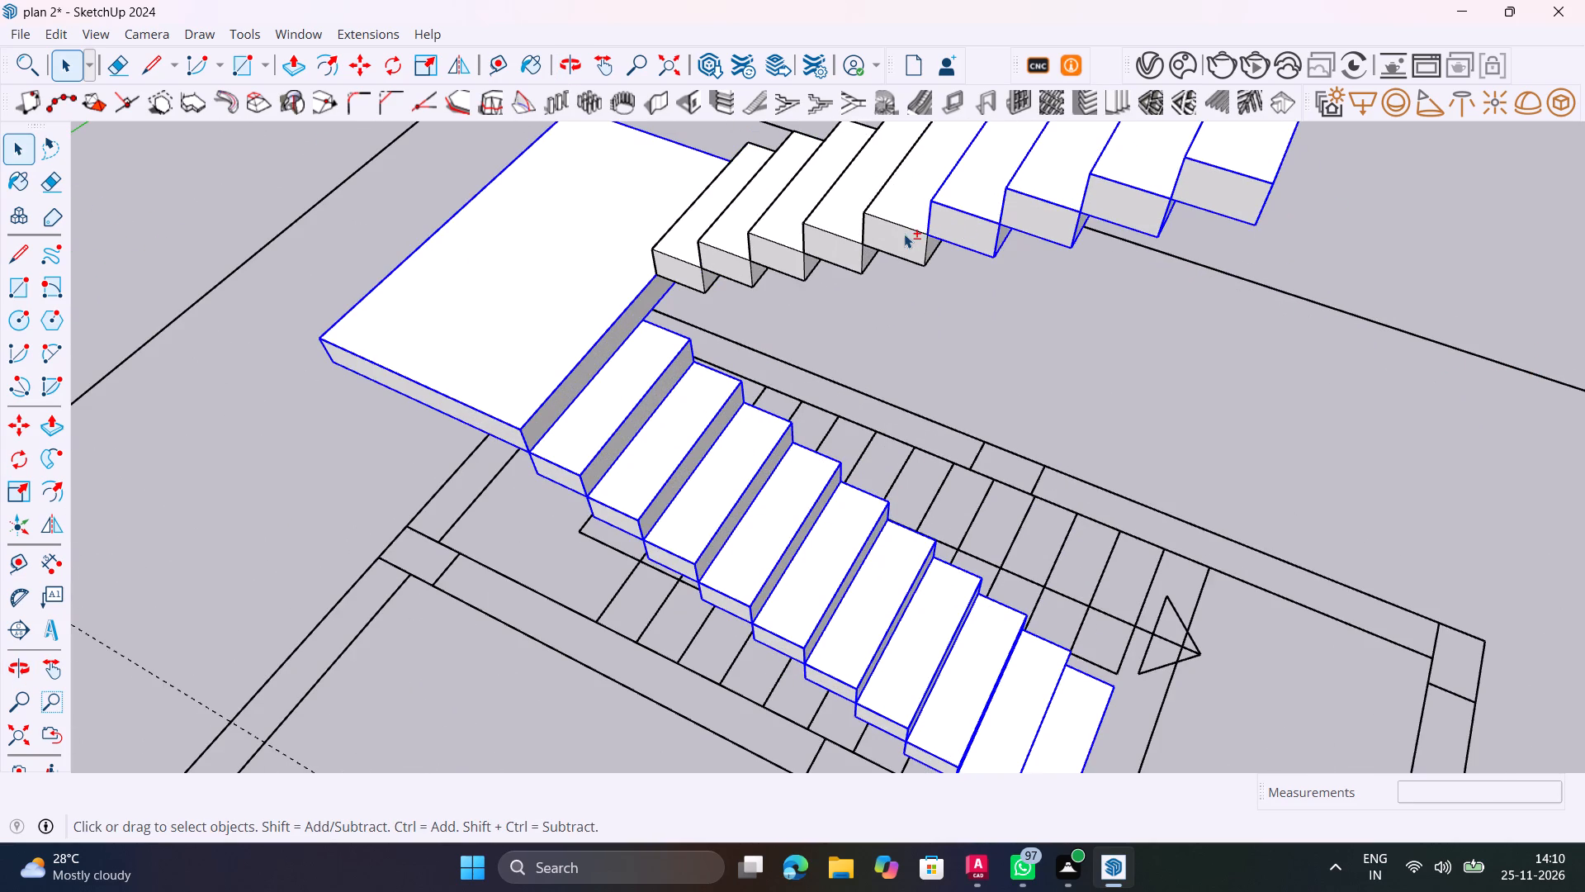
shift+click(904, 233)
shift+click(854, 244)
shift+click(794, 252)
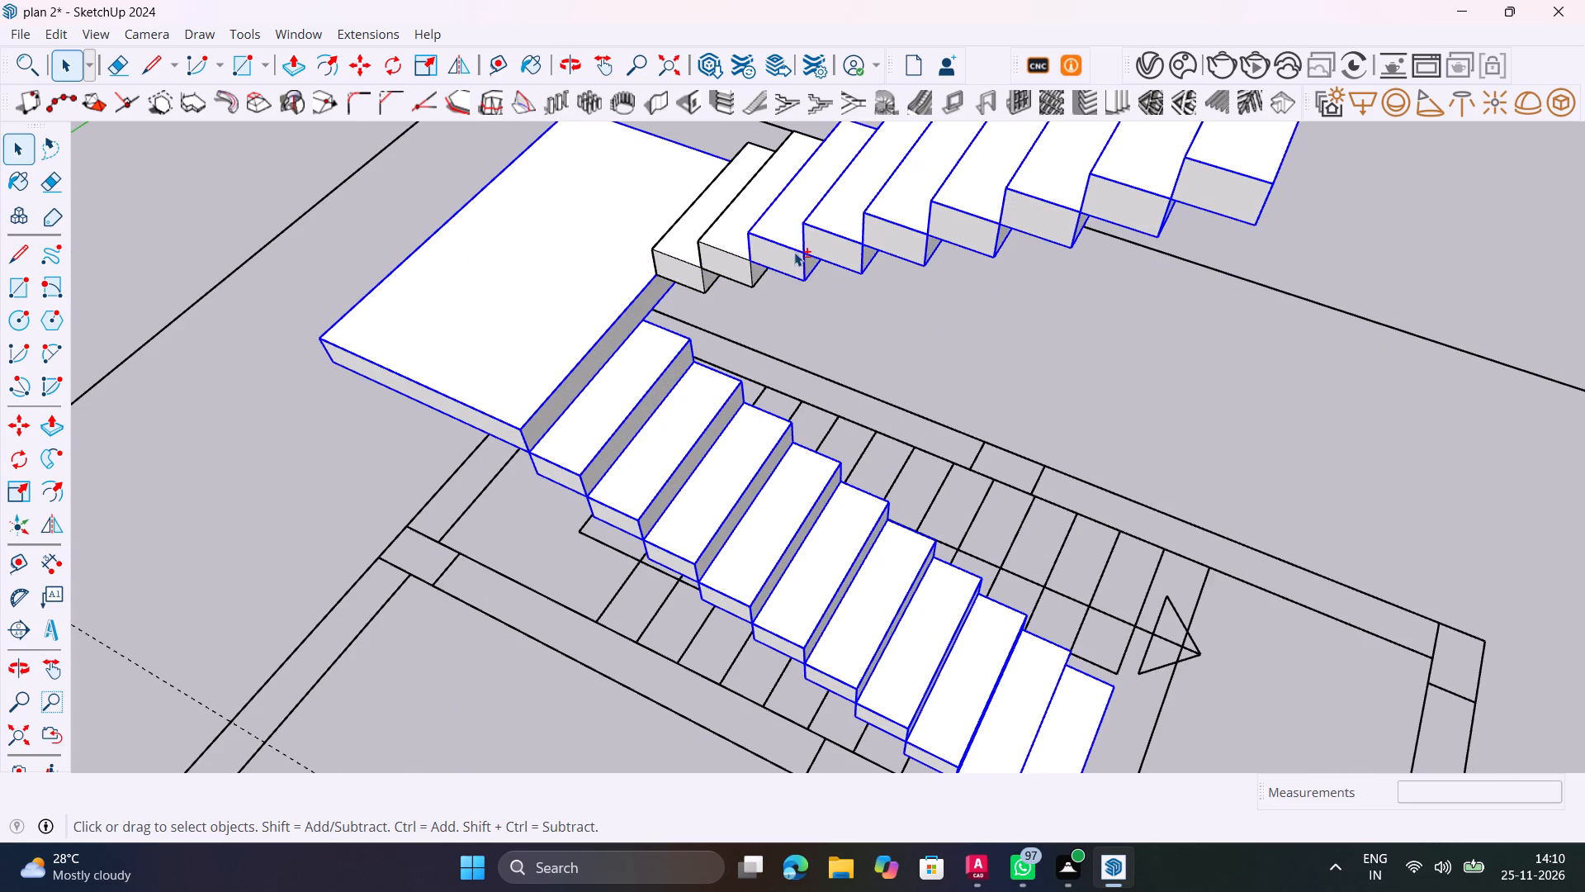
shift+click(736, 266)
shift+click(695, 267)
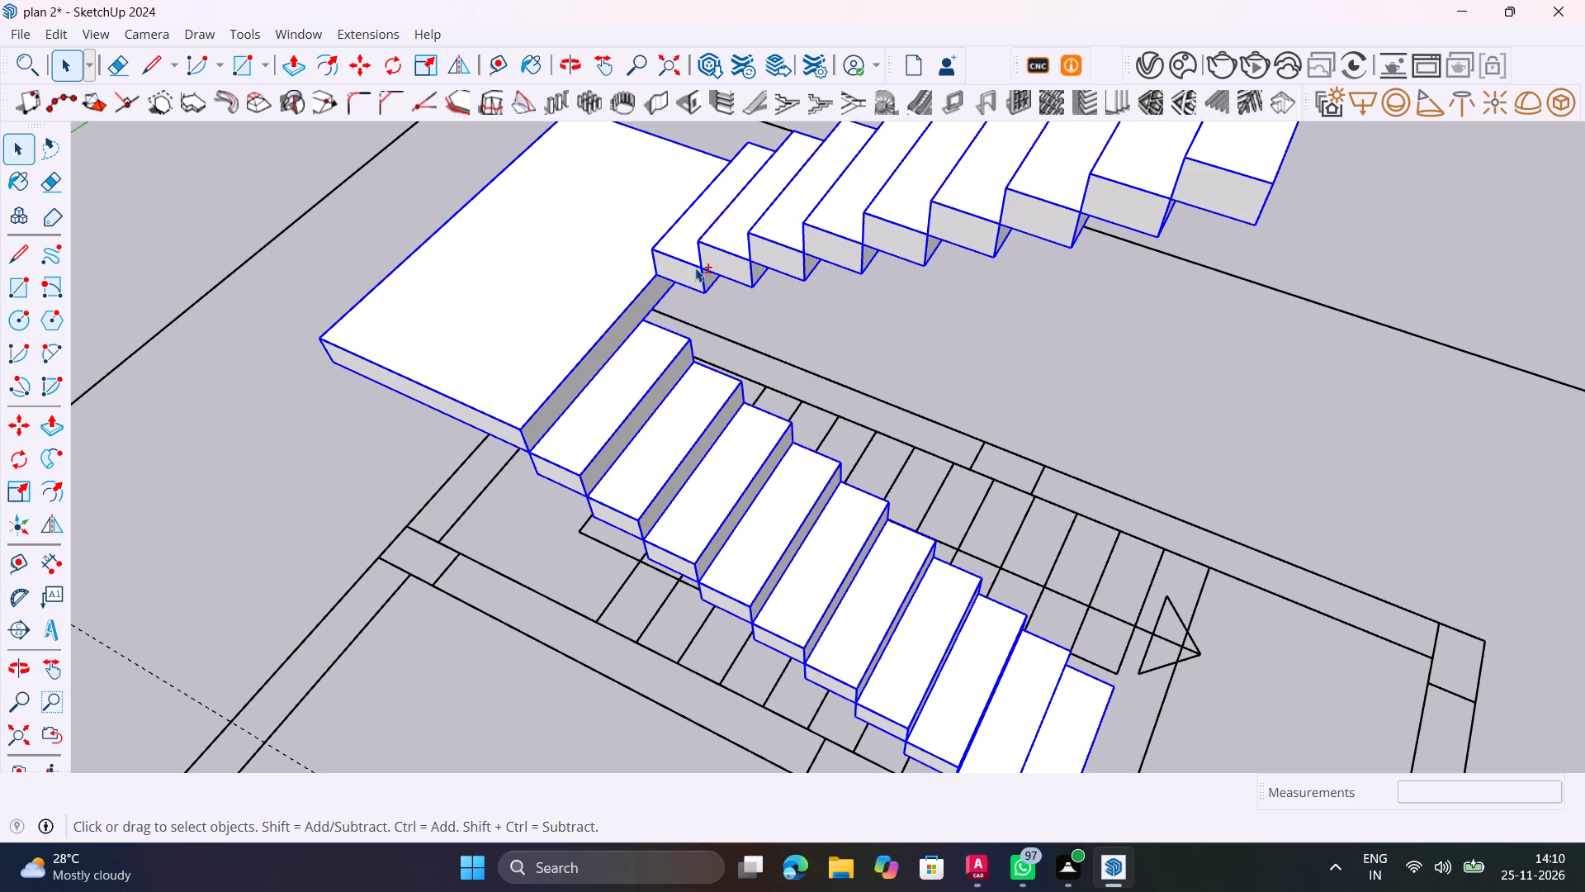
shift+right_click(695, 268)
shift+click(778, 482)
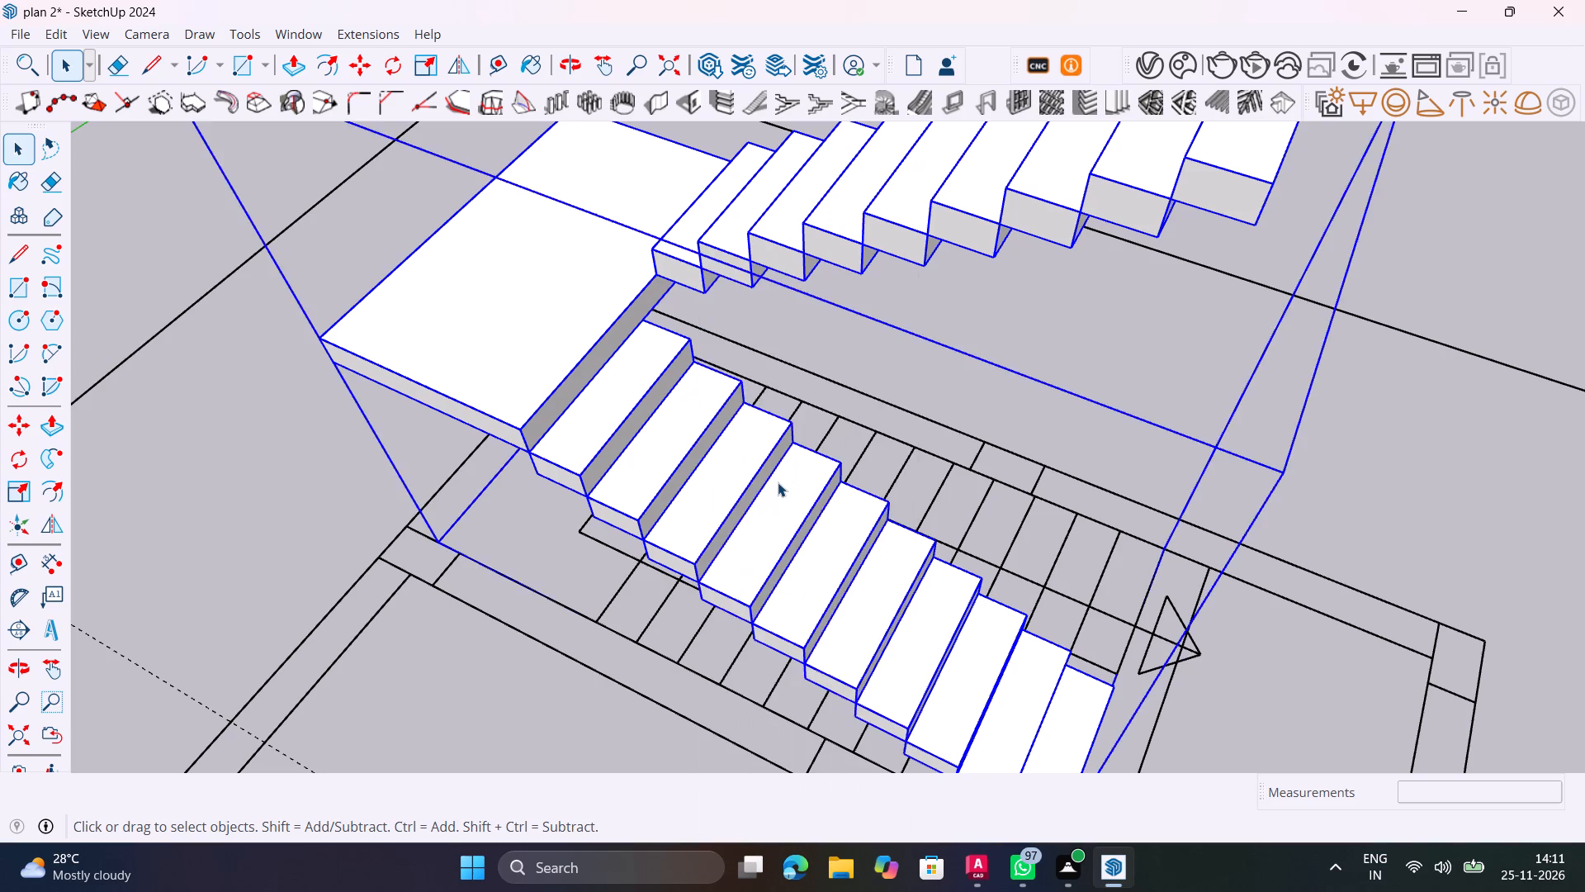
scroll(778, 482, down, 13)
click(1548, 397)
Hide the staircase group to clear the floor plan beneath it.
middle_drag(958, 370, 783, 406)
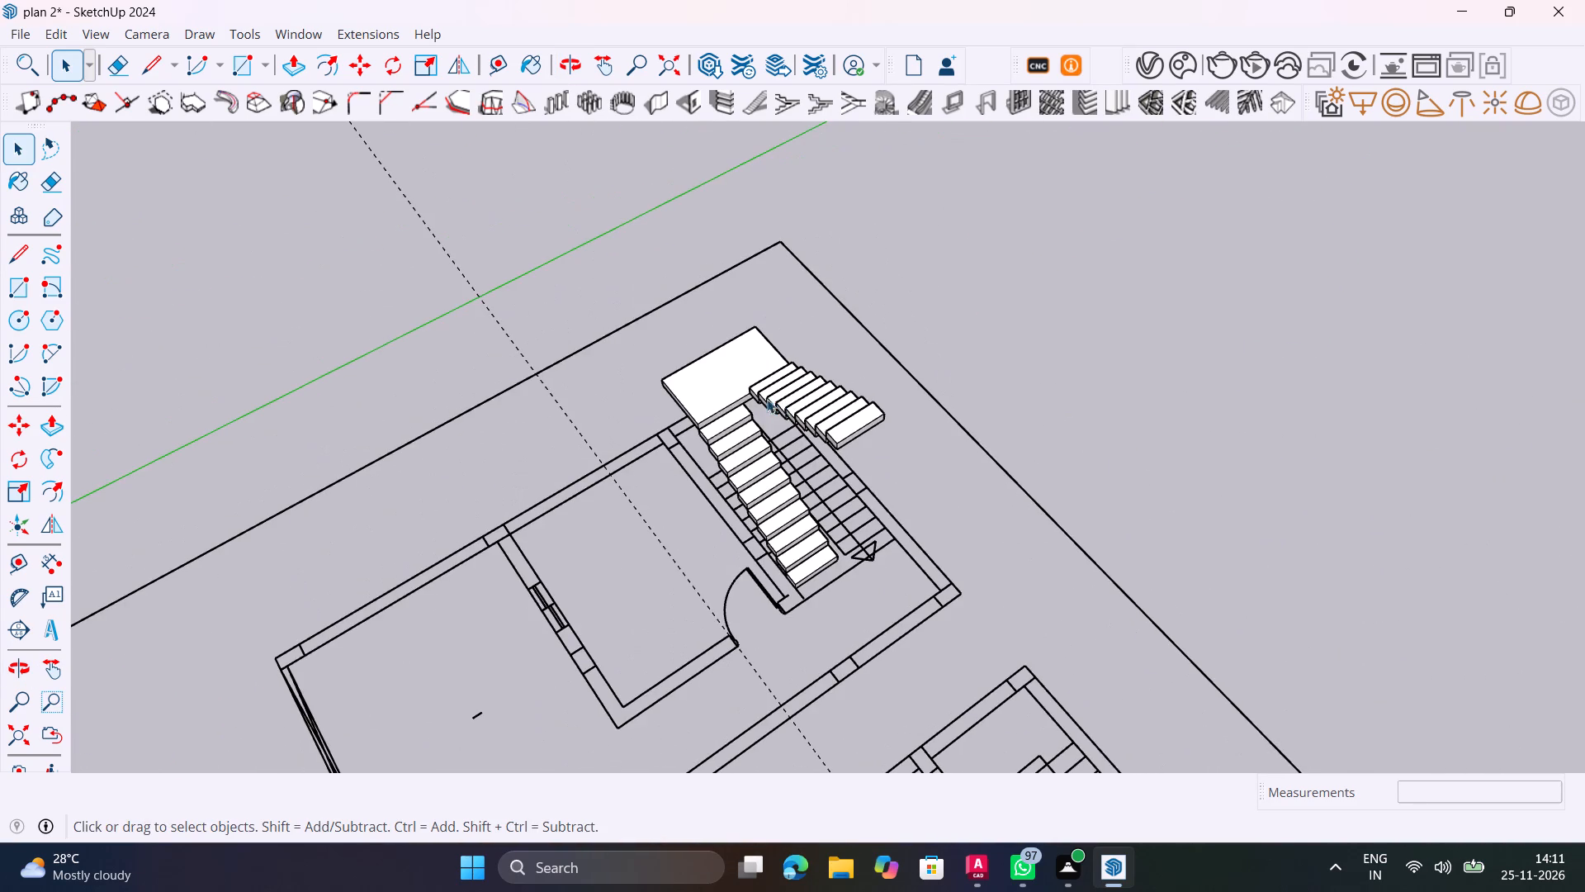
click(713, 388)
middle_drag(698, 447, 728, 420)
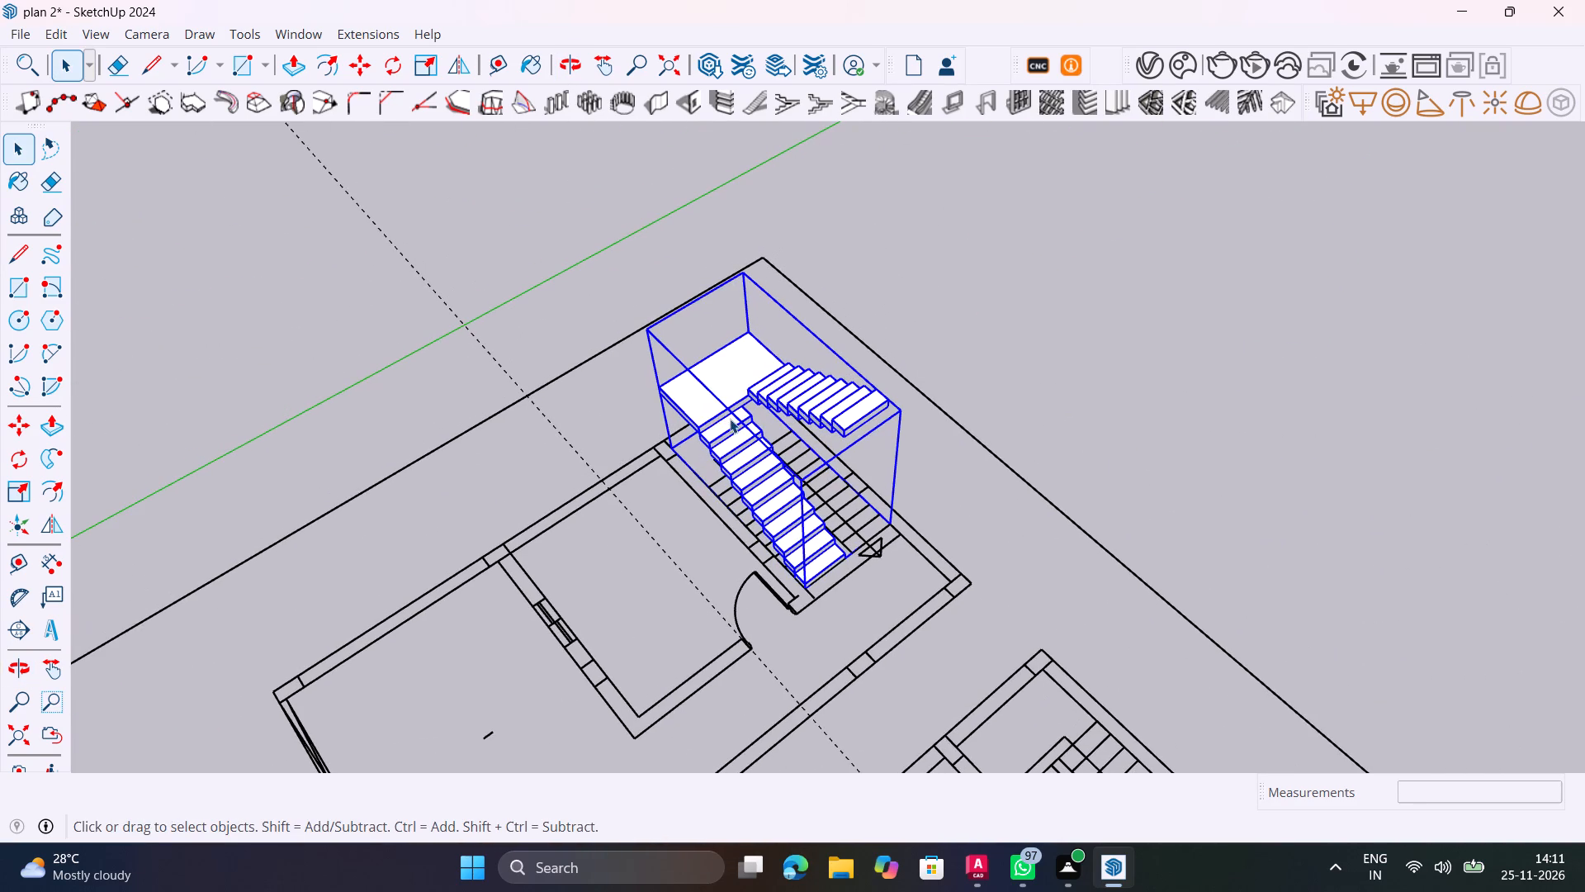
click(65, 31)
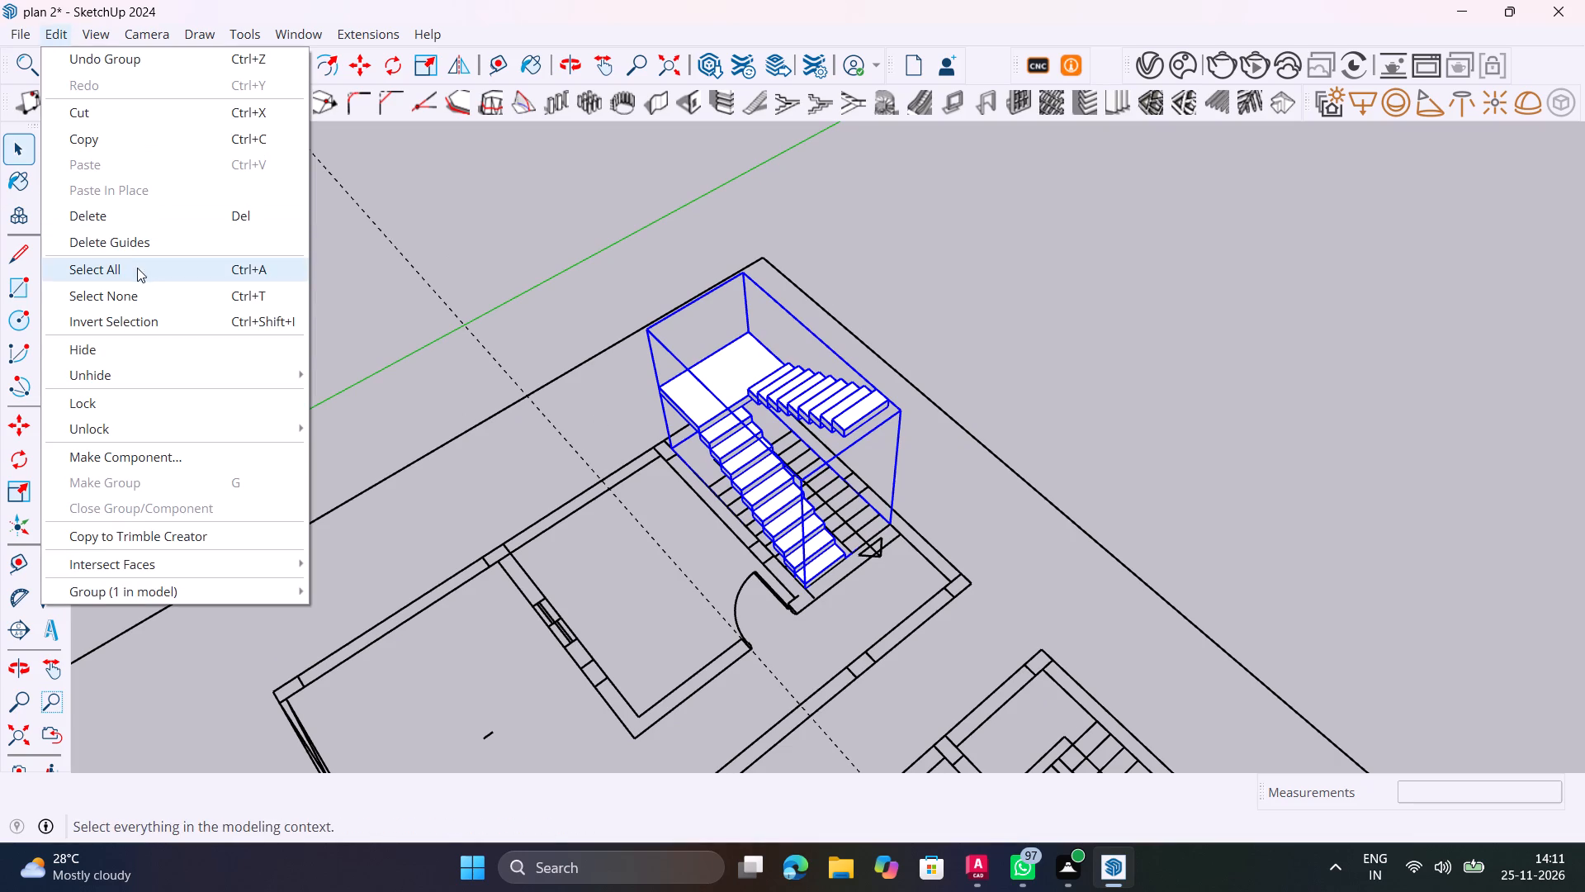
click(140, 352)
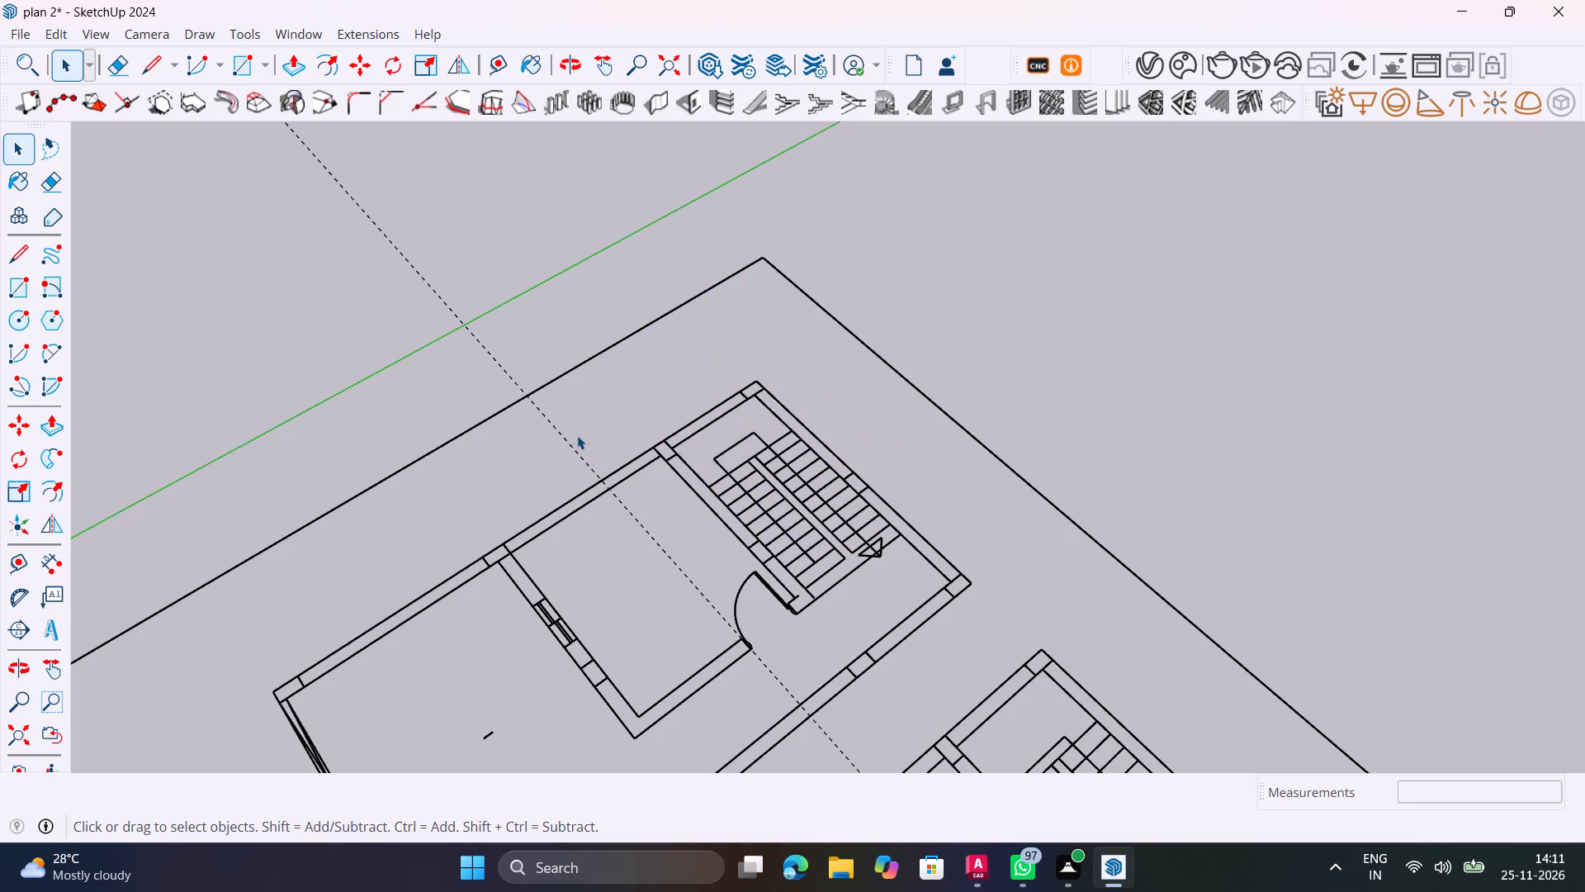
Save the model with the walls and staircase hidden.
middle_drag(705, 466, 930, 311)
key(ctrl+s)
Draw an 18' by 30' rectangle between opposite outer corners of the floor plan beneath the hidden walls and staircase.
ctrl+scroll(919, 320, up, 1)
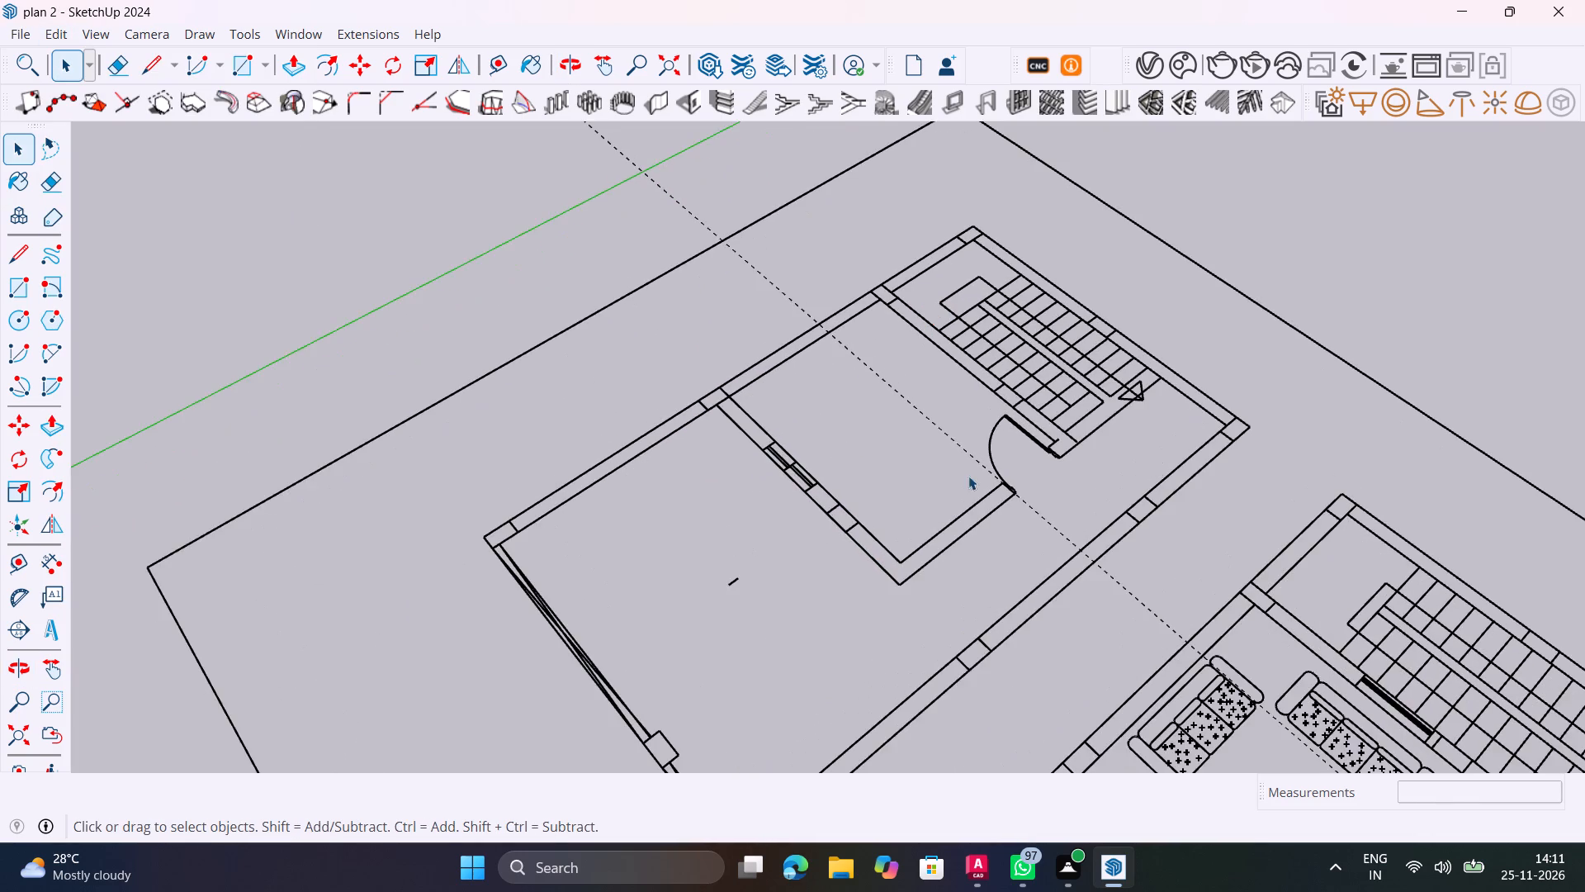
scroll(911, 567, up, 4)
shift+middle_drag(941, 539, 1069, 420)
middle_drag(982, 493, 1124, 500)
scroll(1118, 496, down, 2)
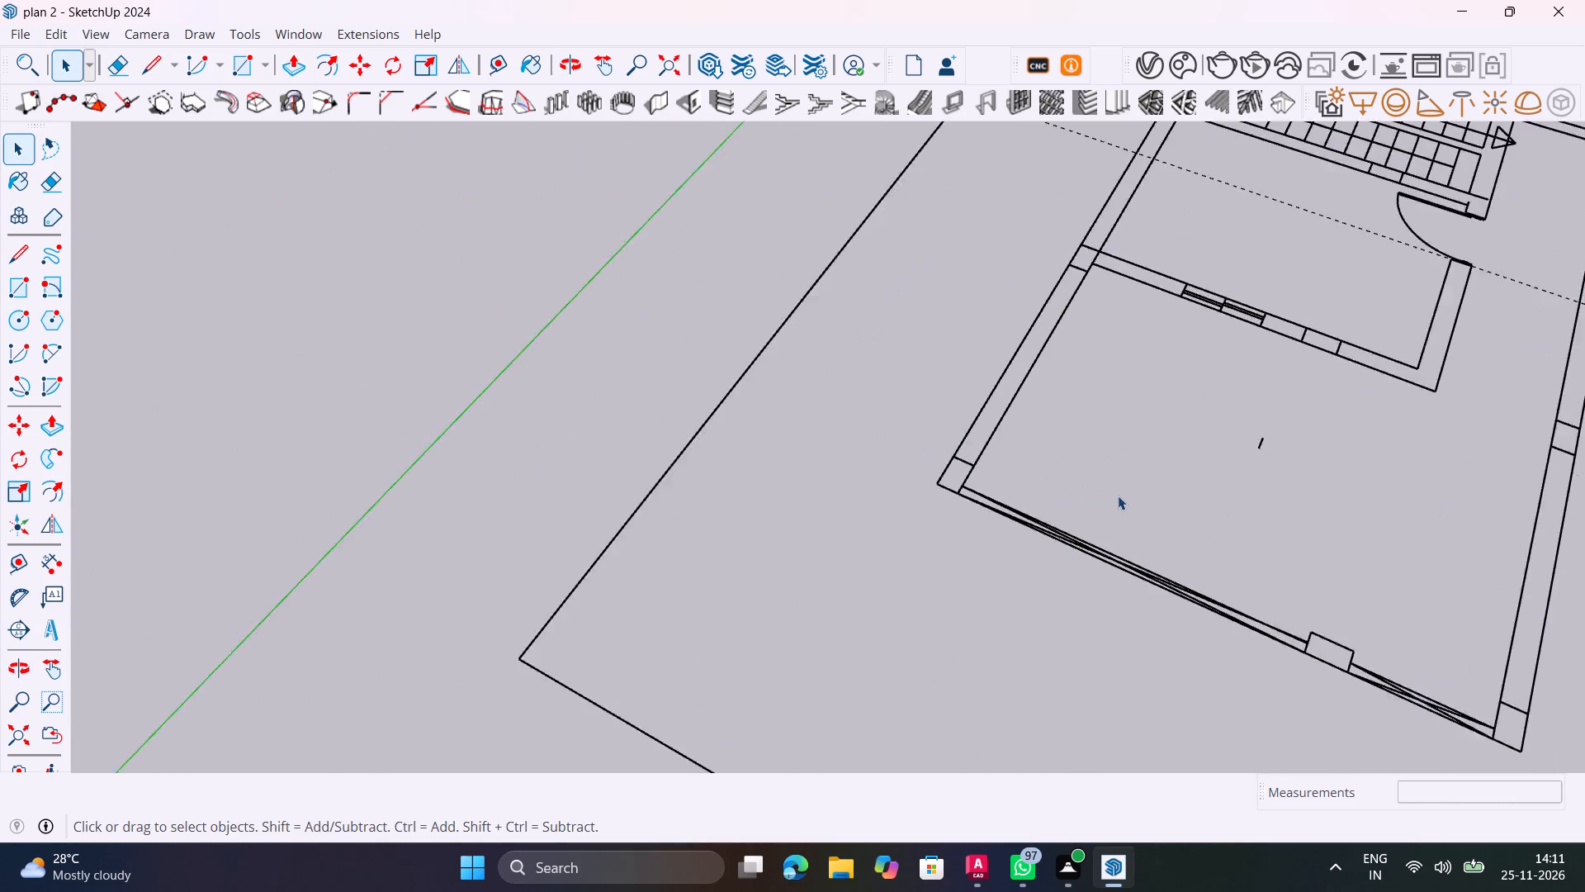
scroll(1118, 496, down, 6)
shift+middle_drag(1136, 511, 750, 567)
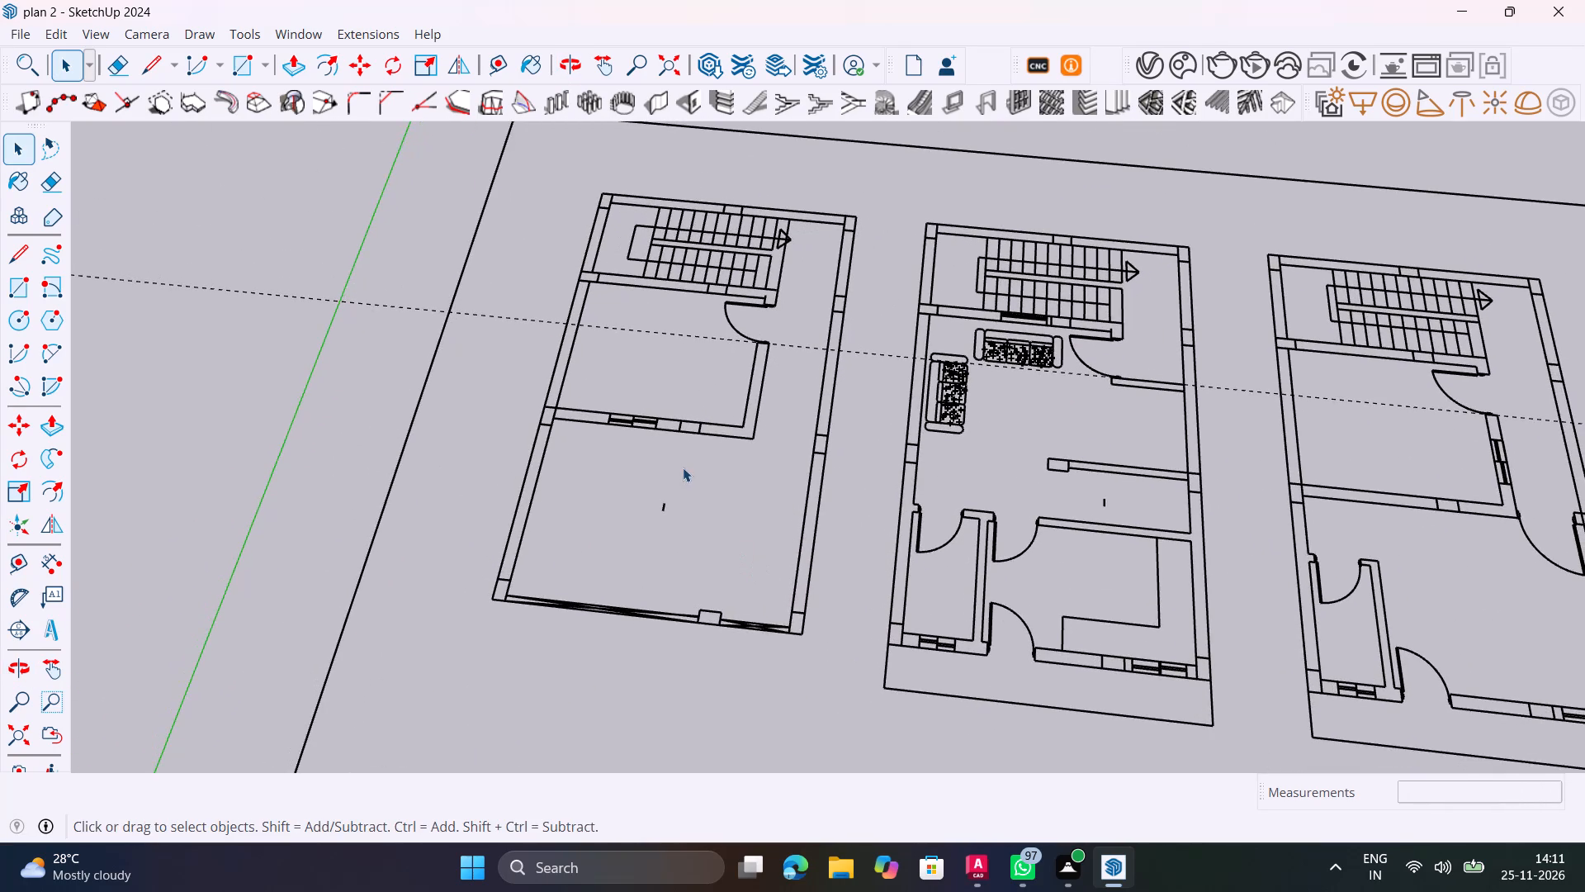
scroll(683, 467, up, 1)
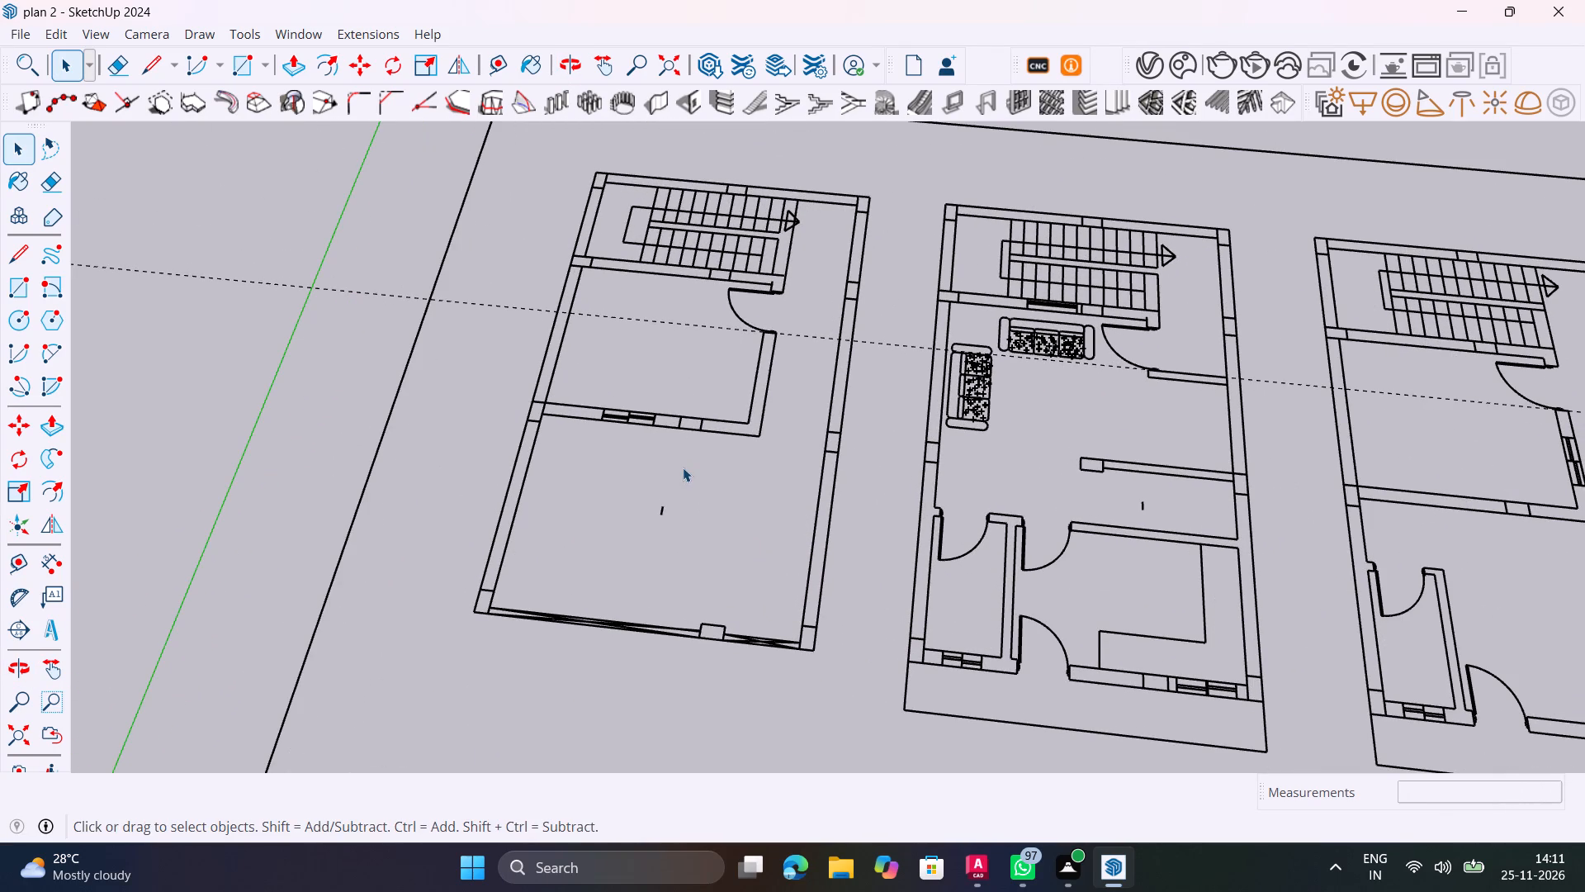
key(r)
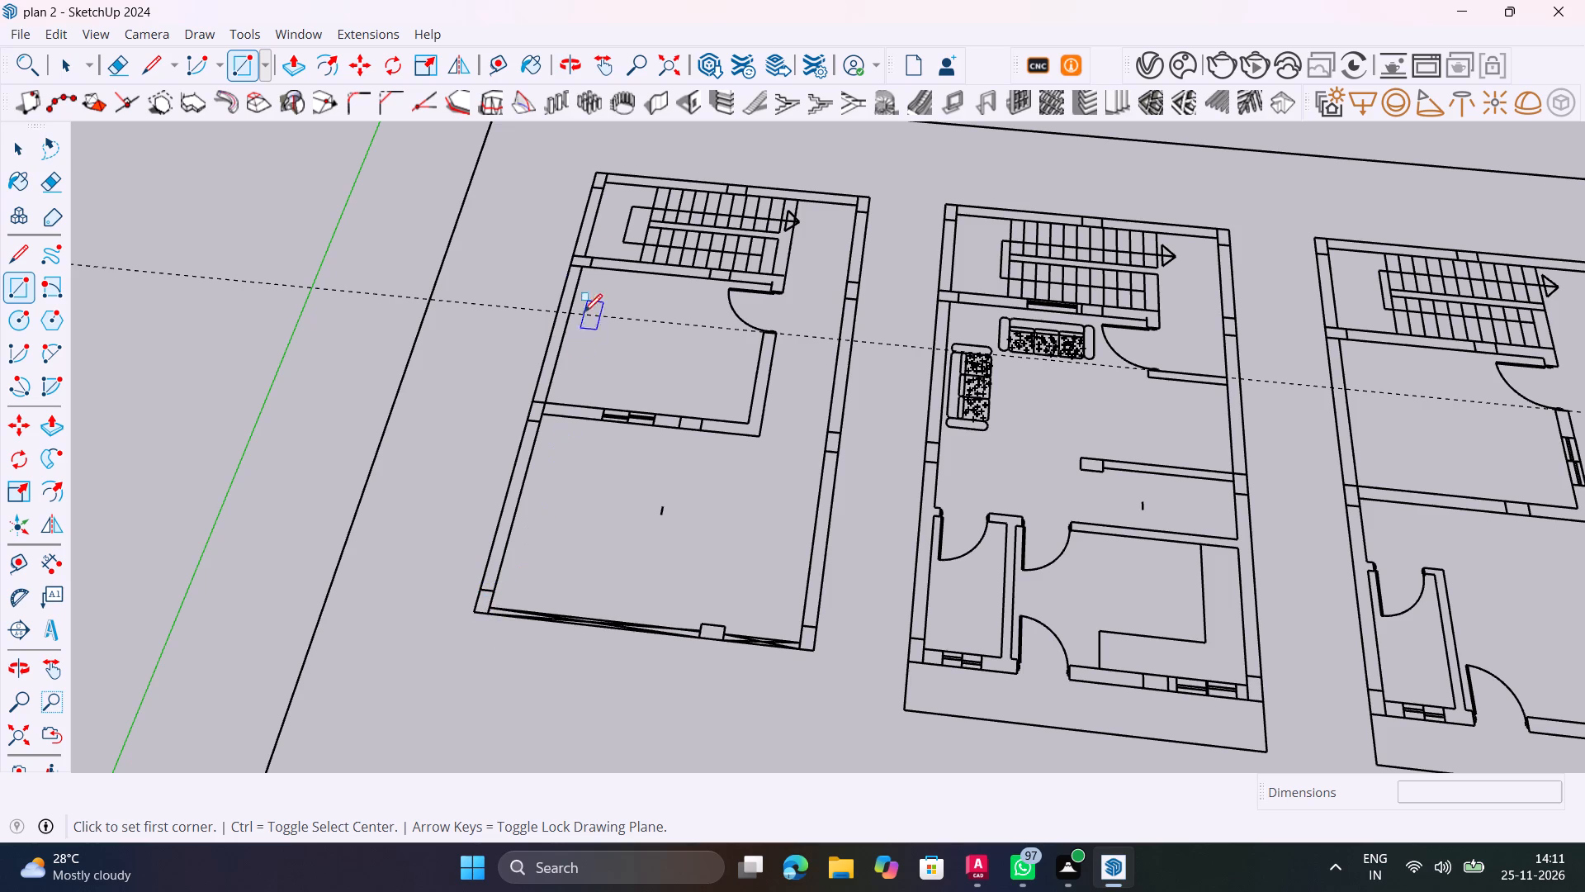
click(592, 174)
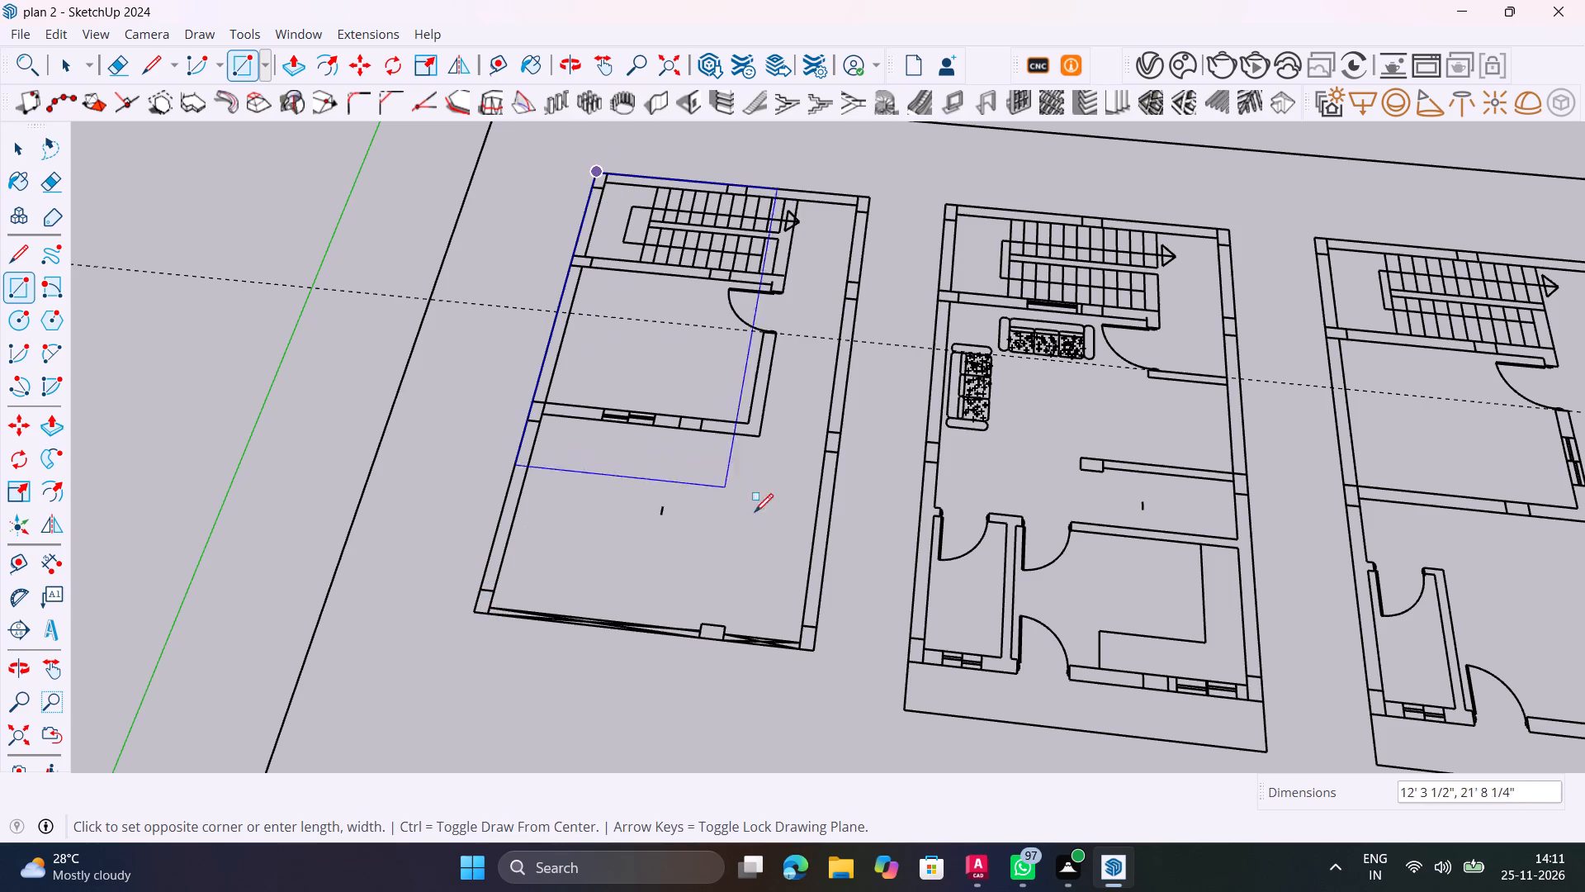
click(812, 649)
key(space)
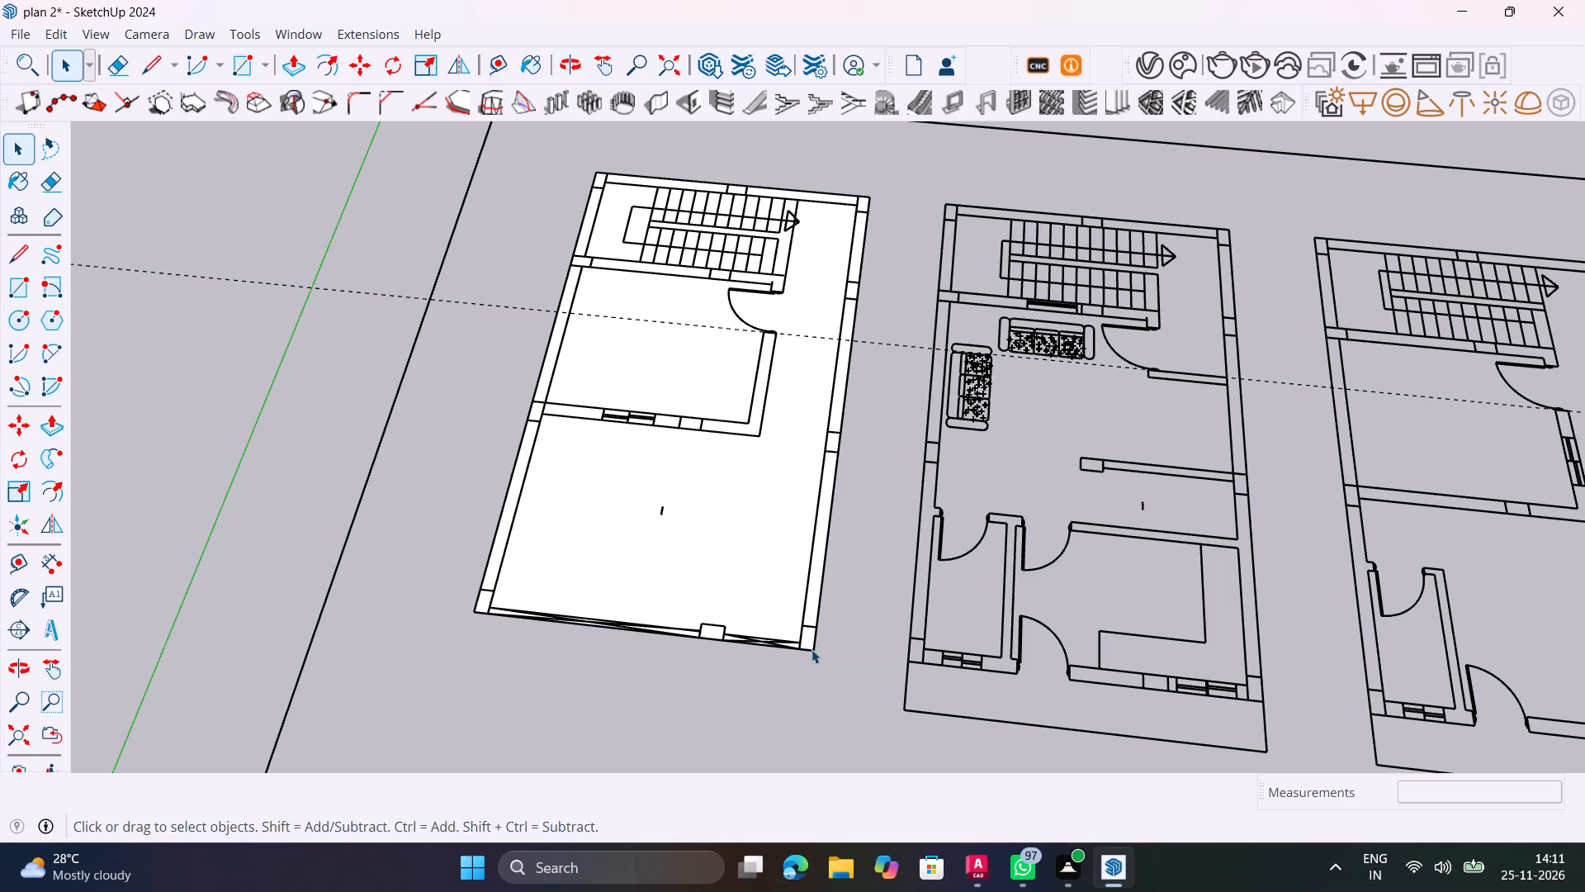
Push/Pull the new floor rectangle downward by 6" to form a slab beneath the plan.
key(p)
click(763, 588)
middle_drag(760, 607, 788, 401)
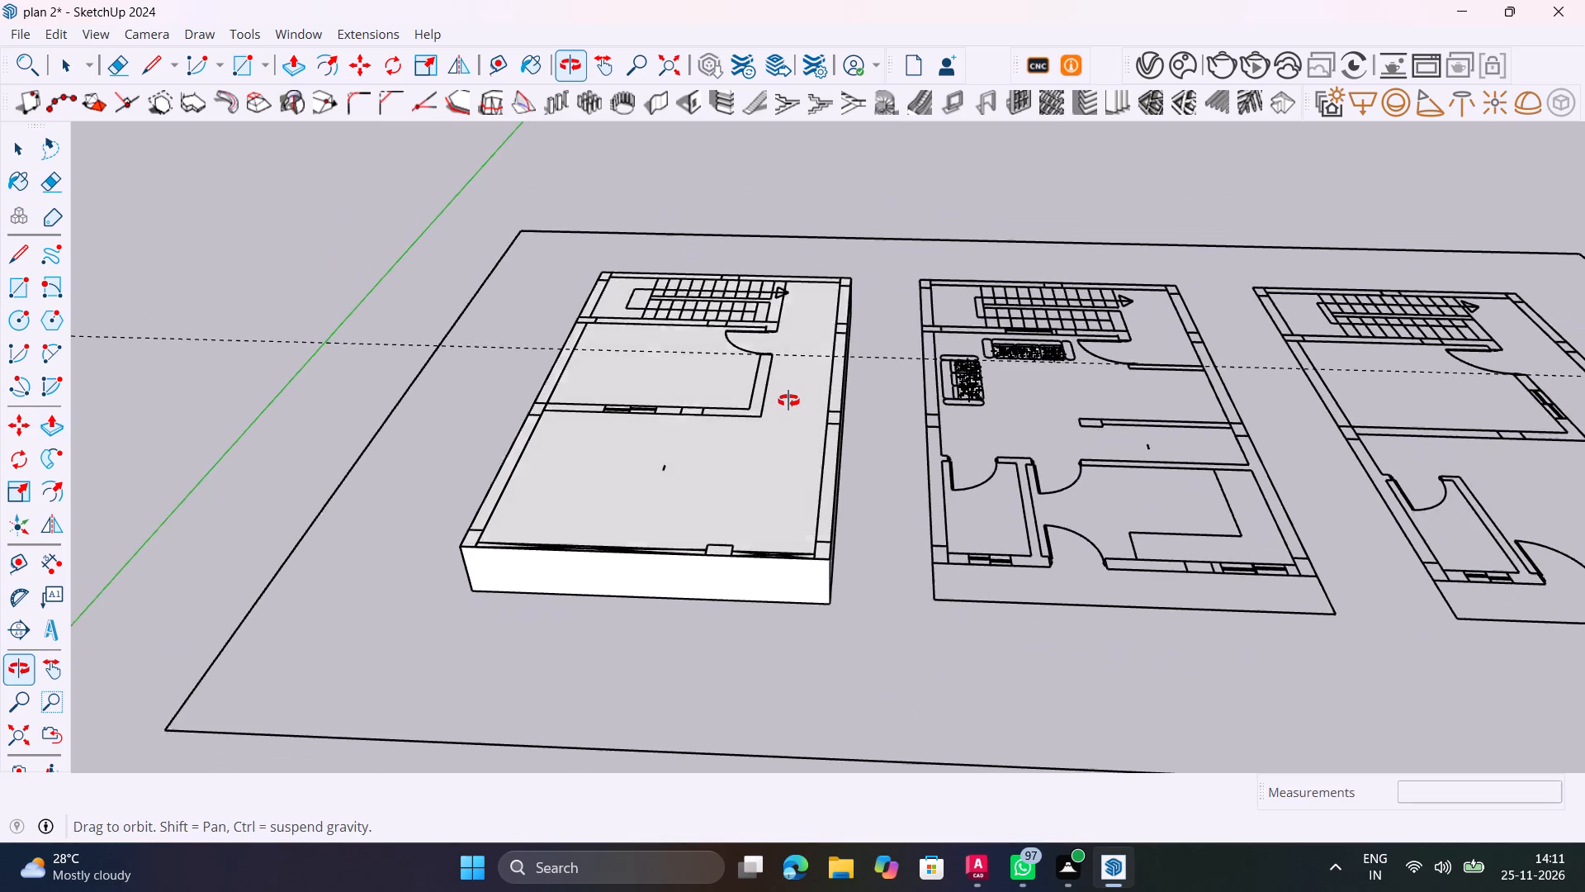
middle_drag(788, 401, 648, 445)
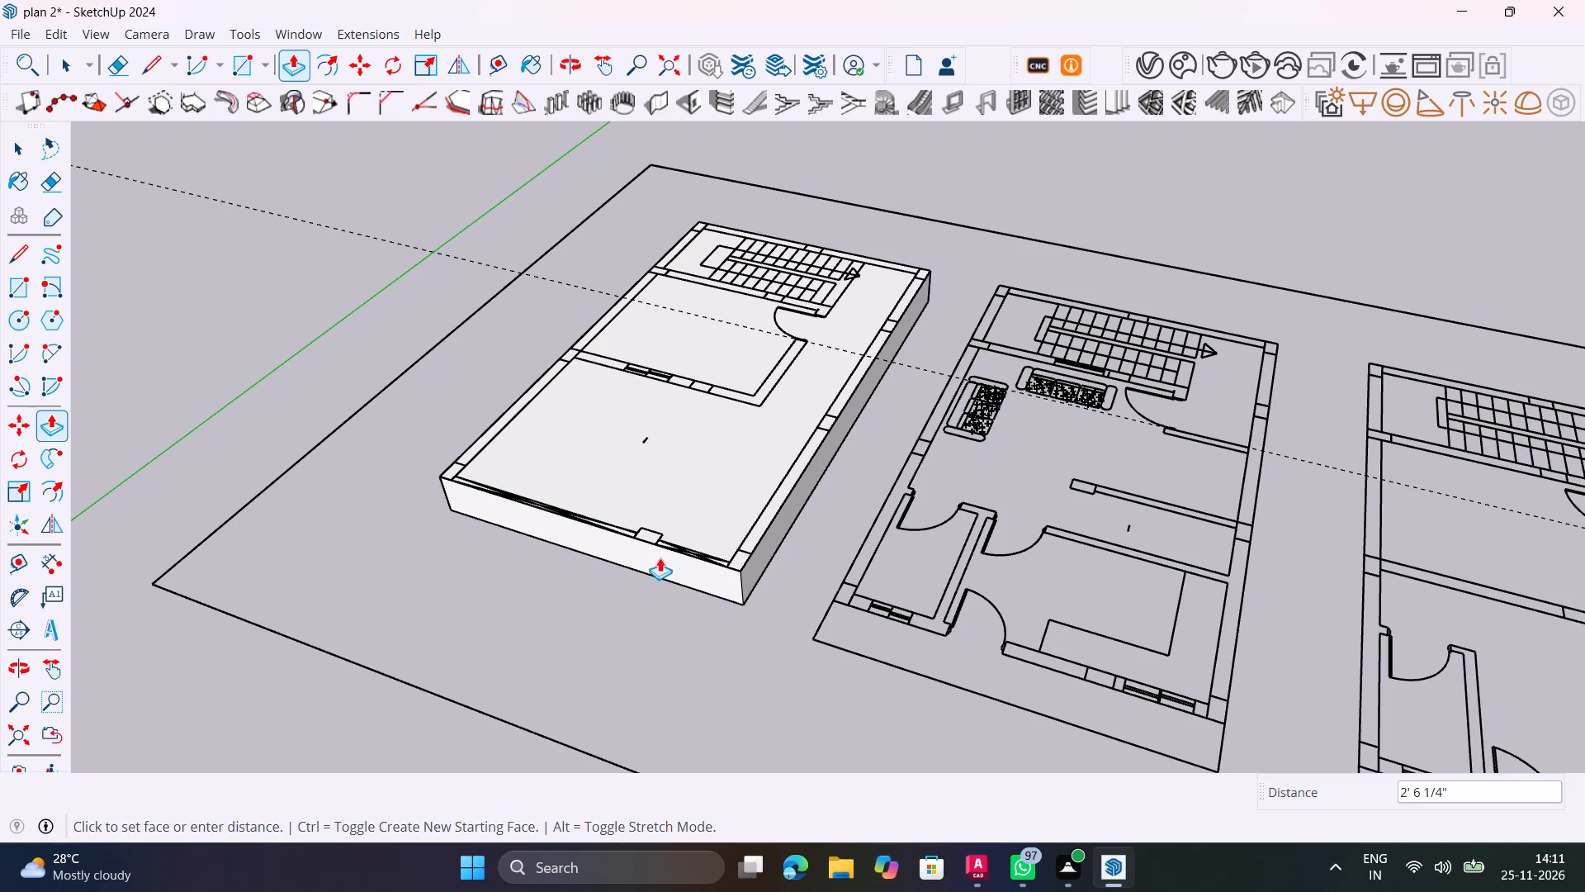
key(6)
key(shift+quotedbl)
key(Return)
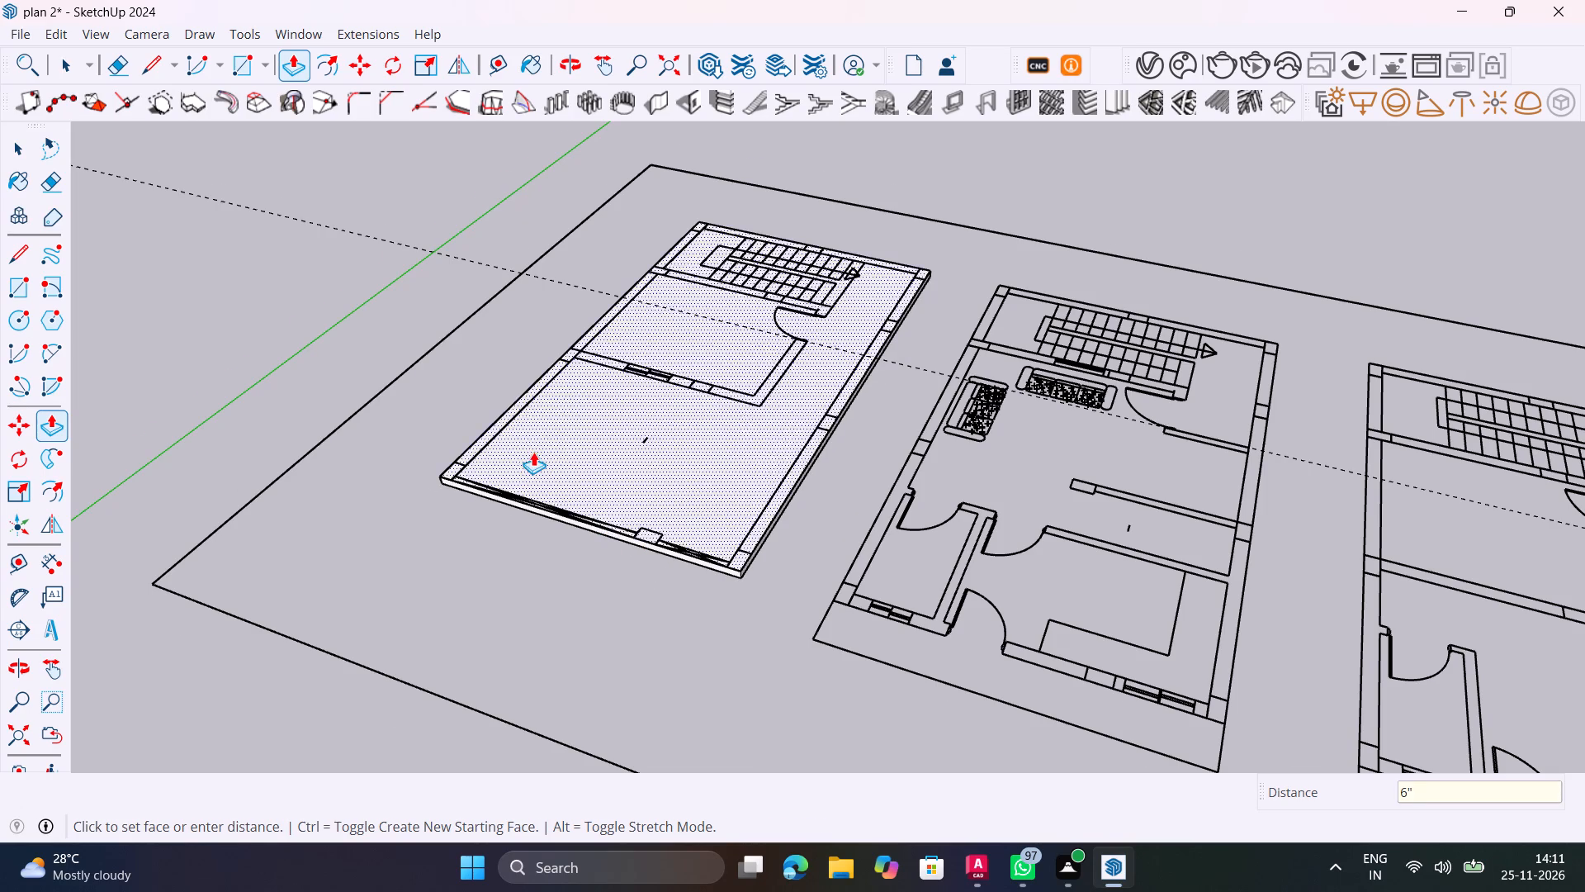
Unhide all hidden objects so the walls and staircase are shown again over the floor slab.
scroll(533, 452, up, 10)
key(space)
middle_drag(559, 611, 932, 619)
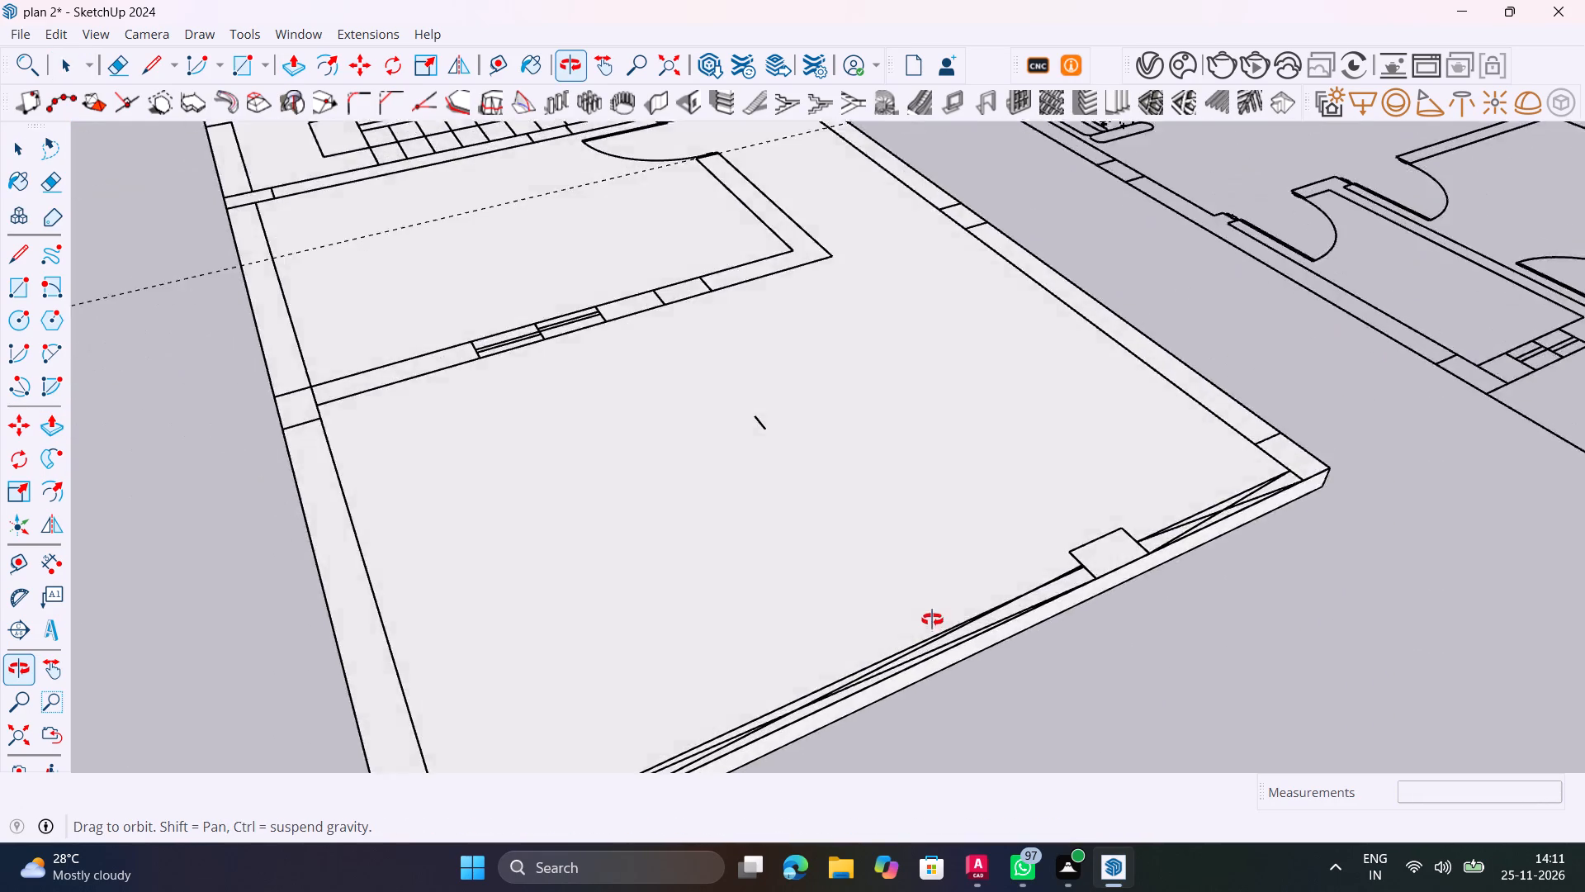
middle_drag(932, 619, 837, 600)
scroll(755, 428, down, 6)
shift+middle_drag(814, 439, 710, 614)
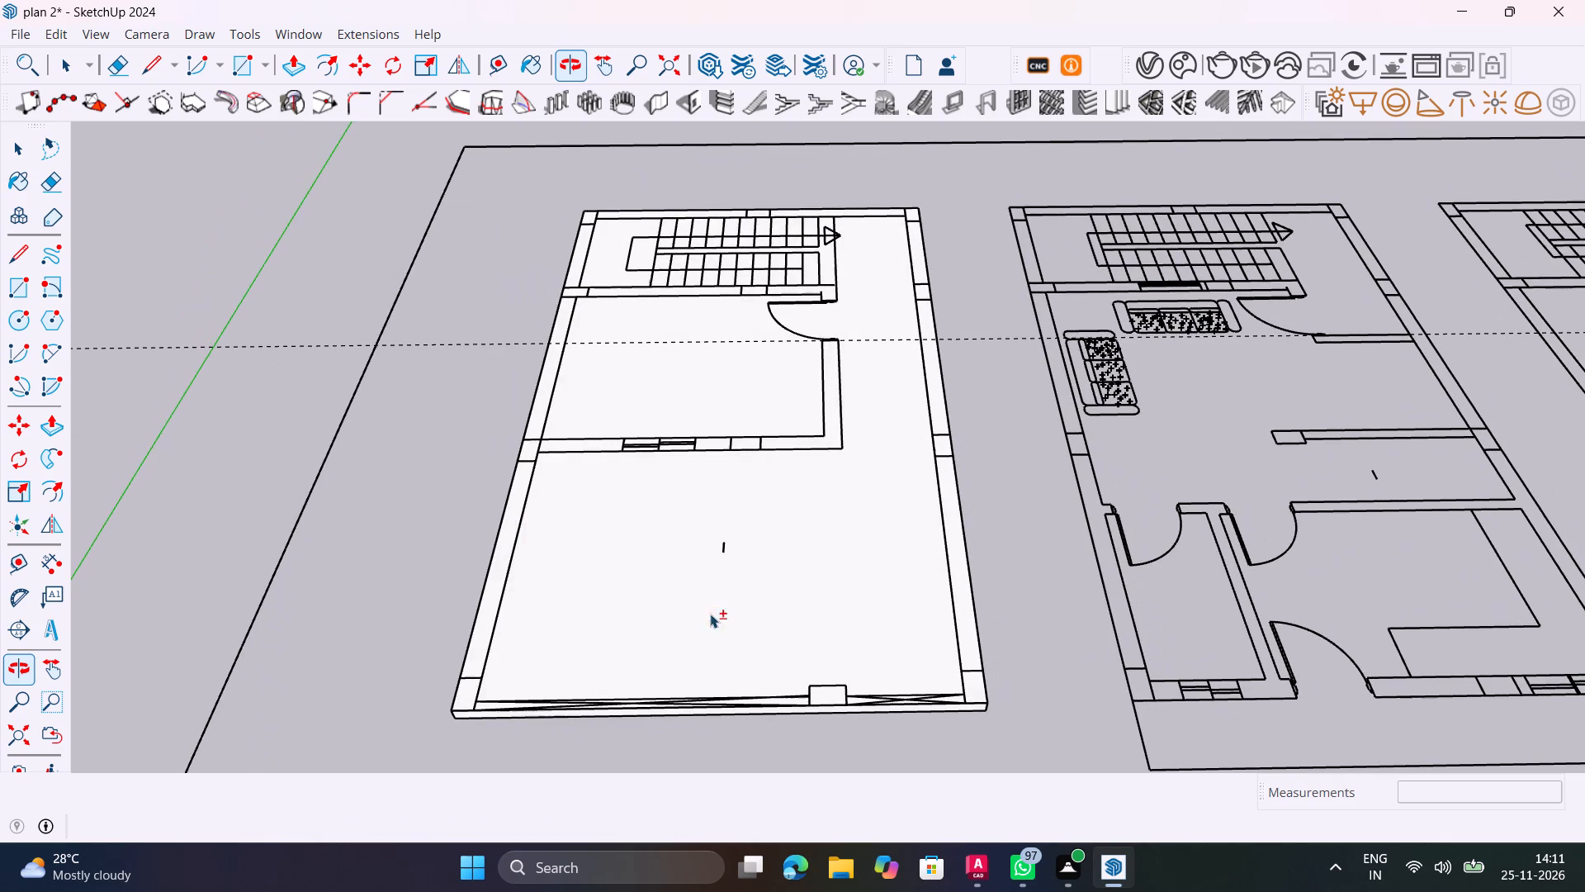
shift+middle_drag(710, 614, 710, 613)
click(62, 32)
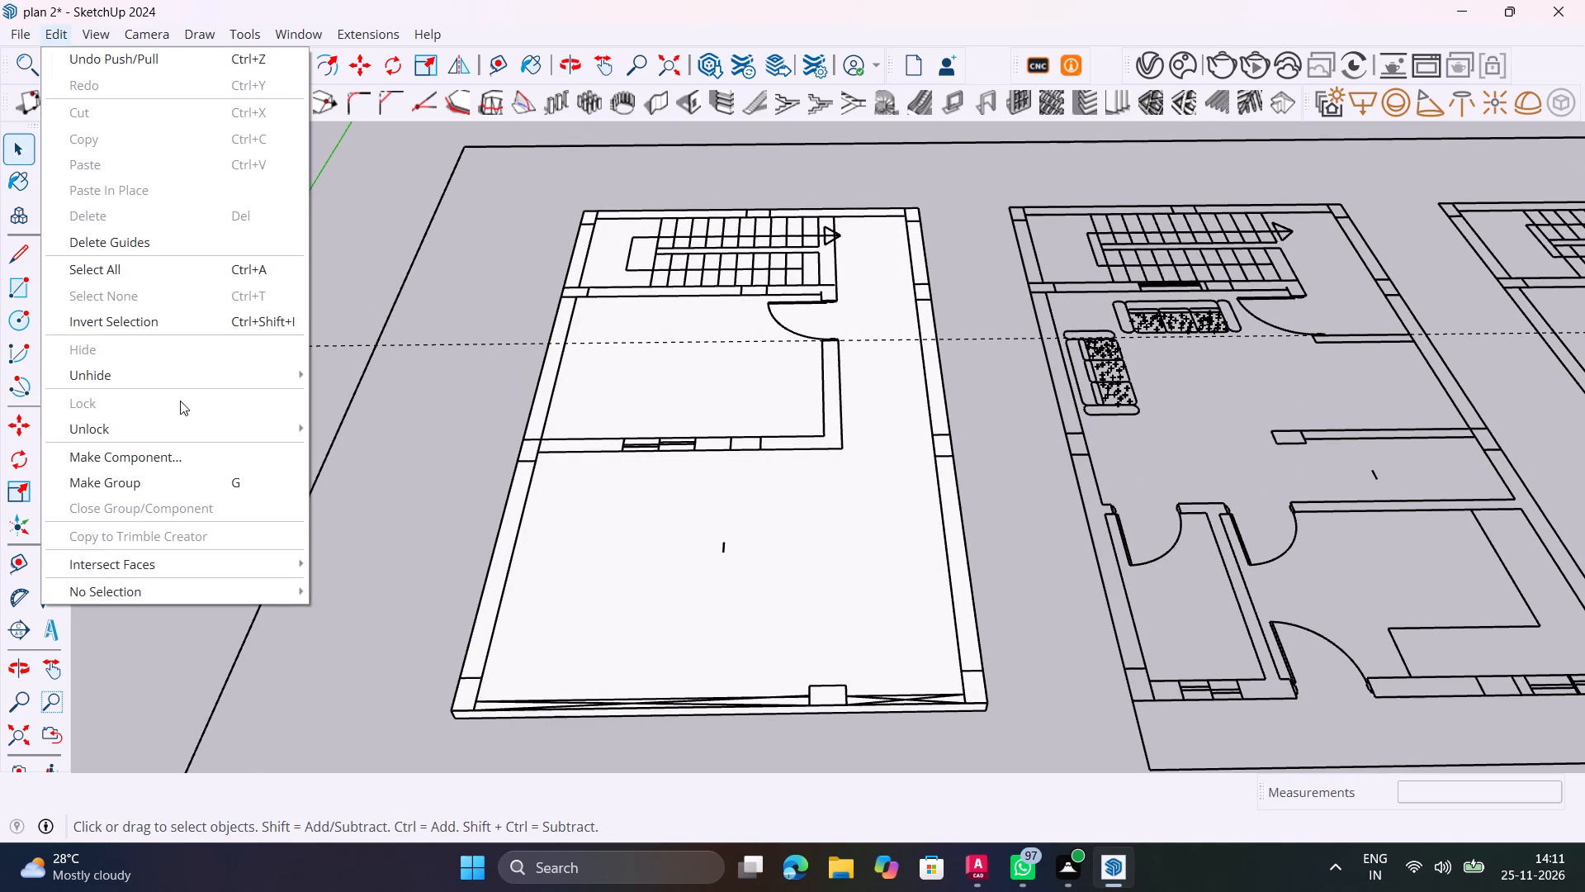
click(365, 418)
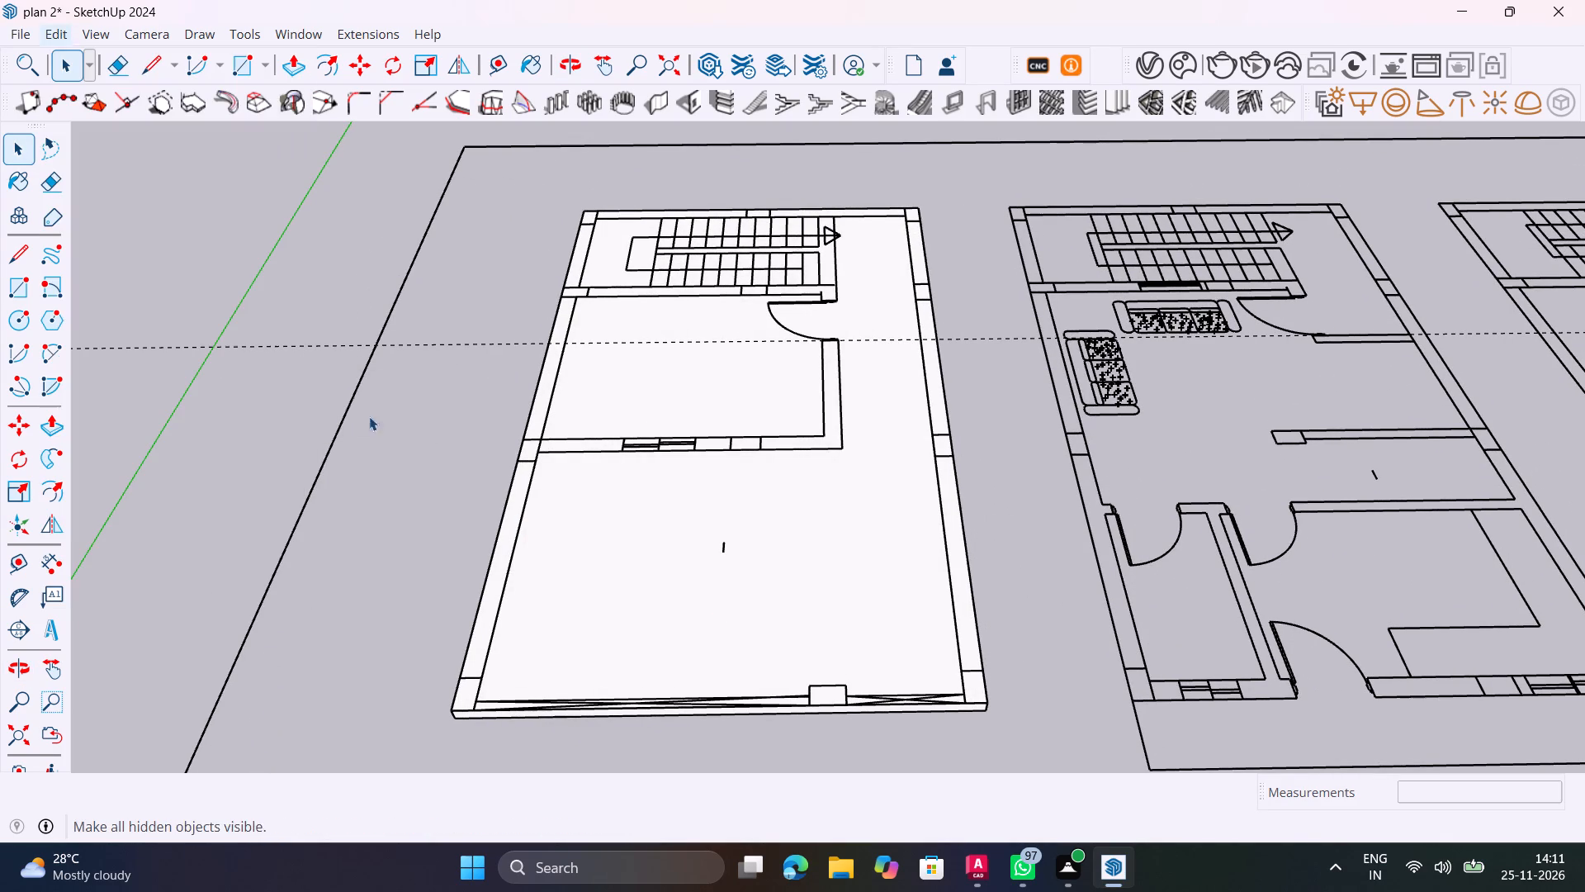
Examine the walls, staircase, interior rooms and front slab edge from several sides to check how they fit together.
middle_drag(778, 553, 143, 643)
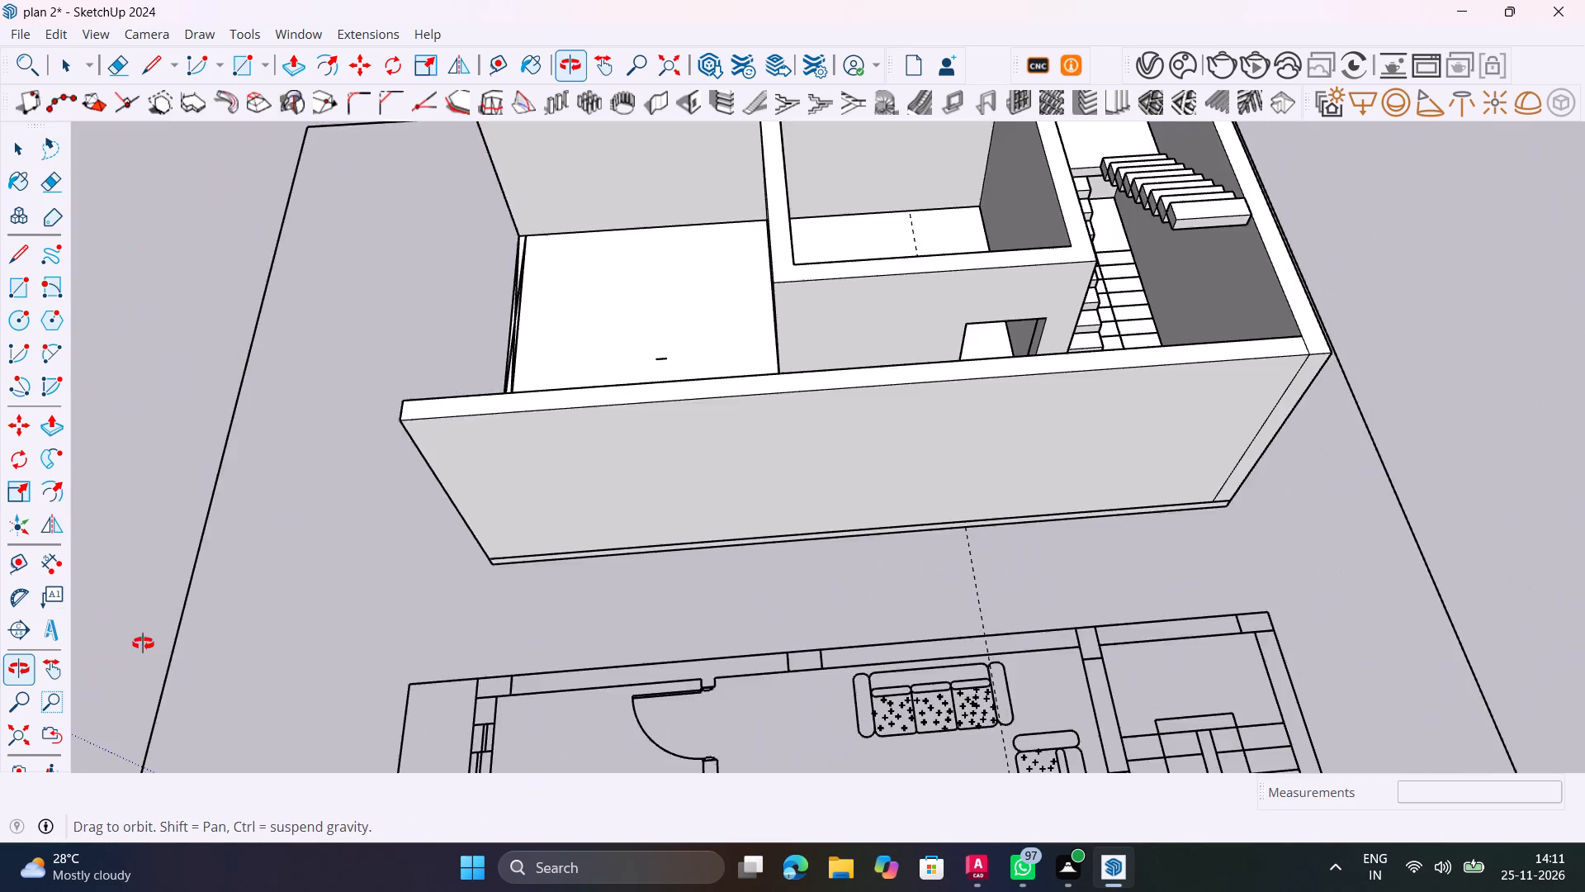
middle_drag(143, 643, 383, 472)
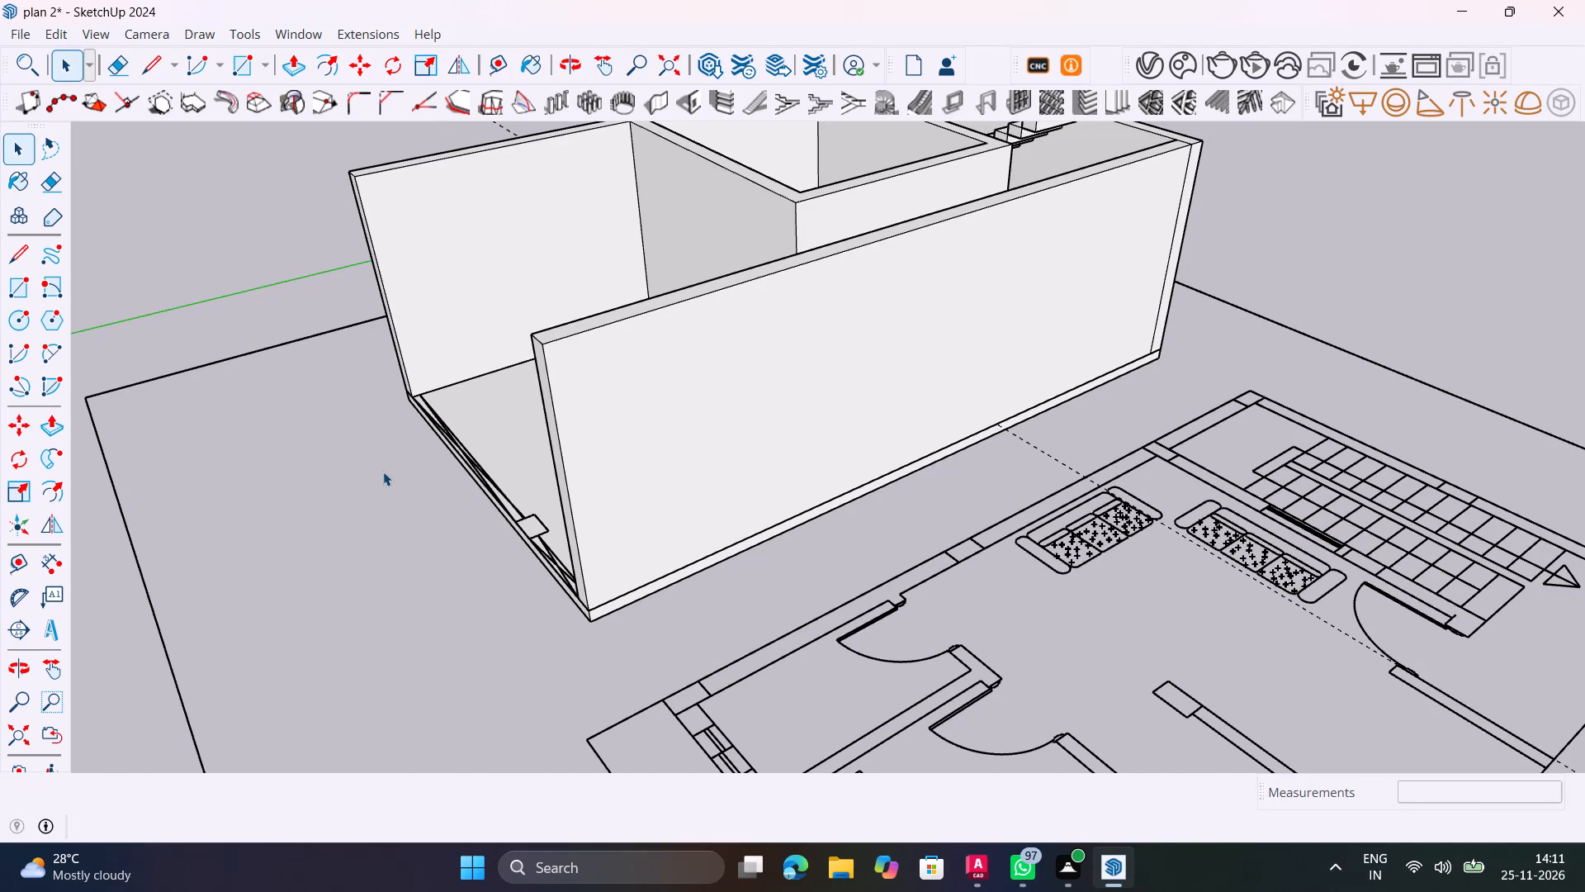
scroll(400, 409, up, 1)
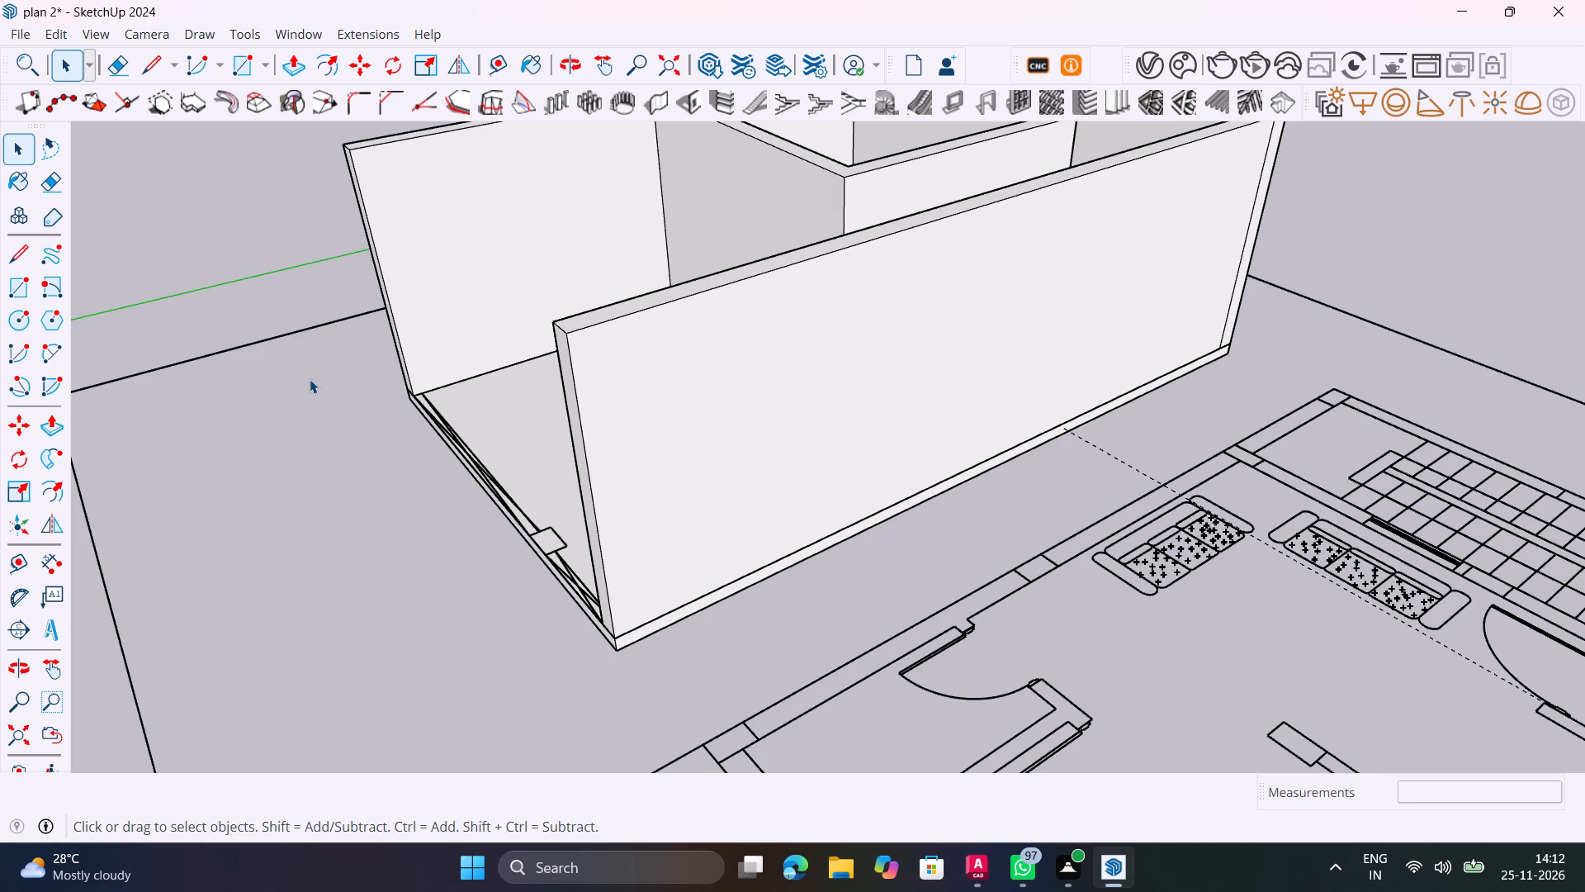
scroll(439, 324, down, 5)
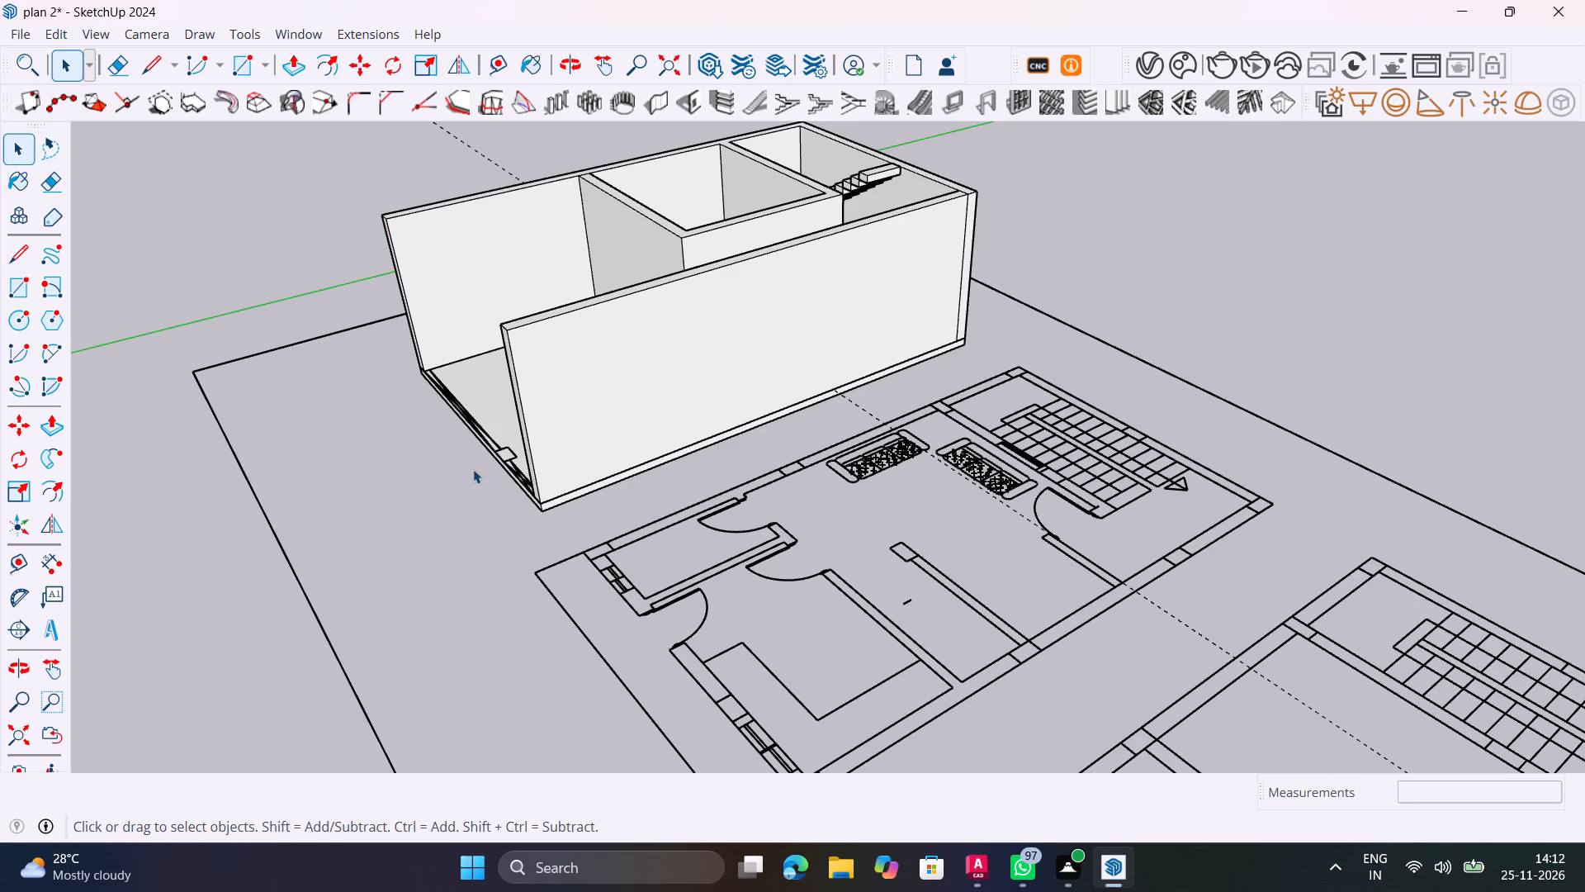
middle_drag(478, 472, 755, 524)
scroll(658, 425, down, 3)
shift+middle_drag(658, 430, 710, 500)
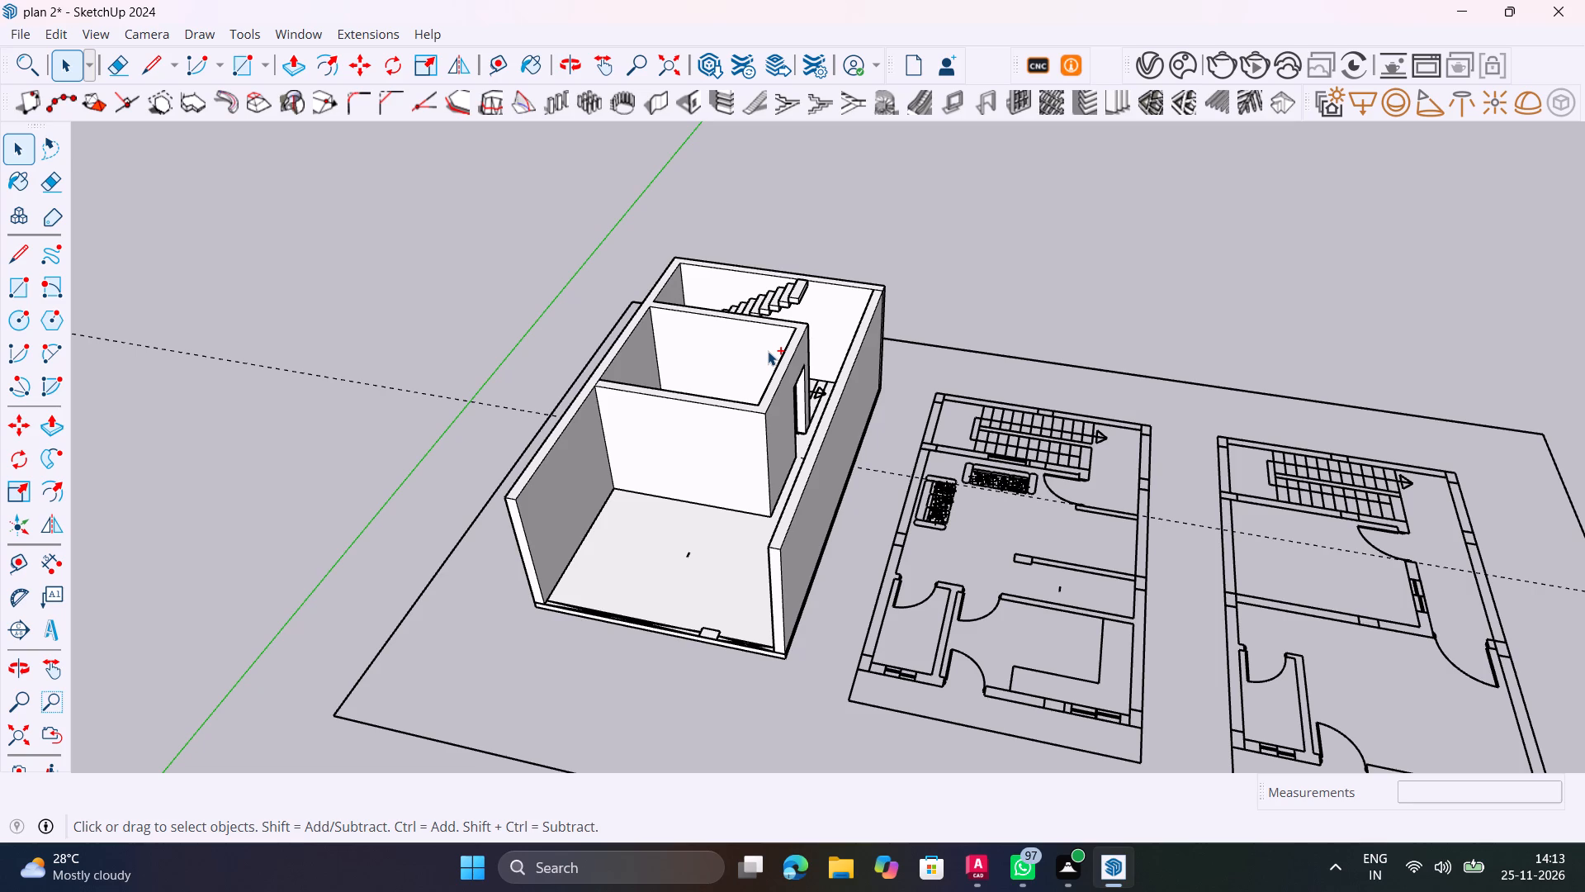
ctrl+scroll(768, 351, up, 11)
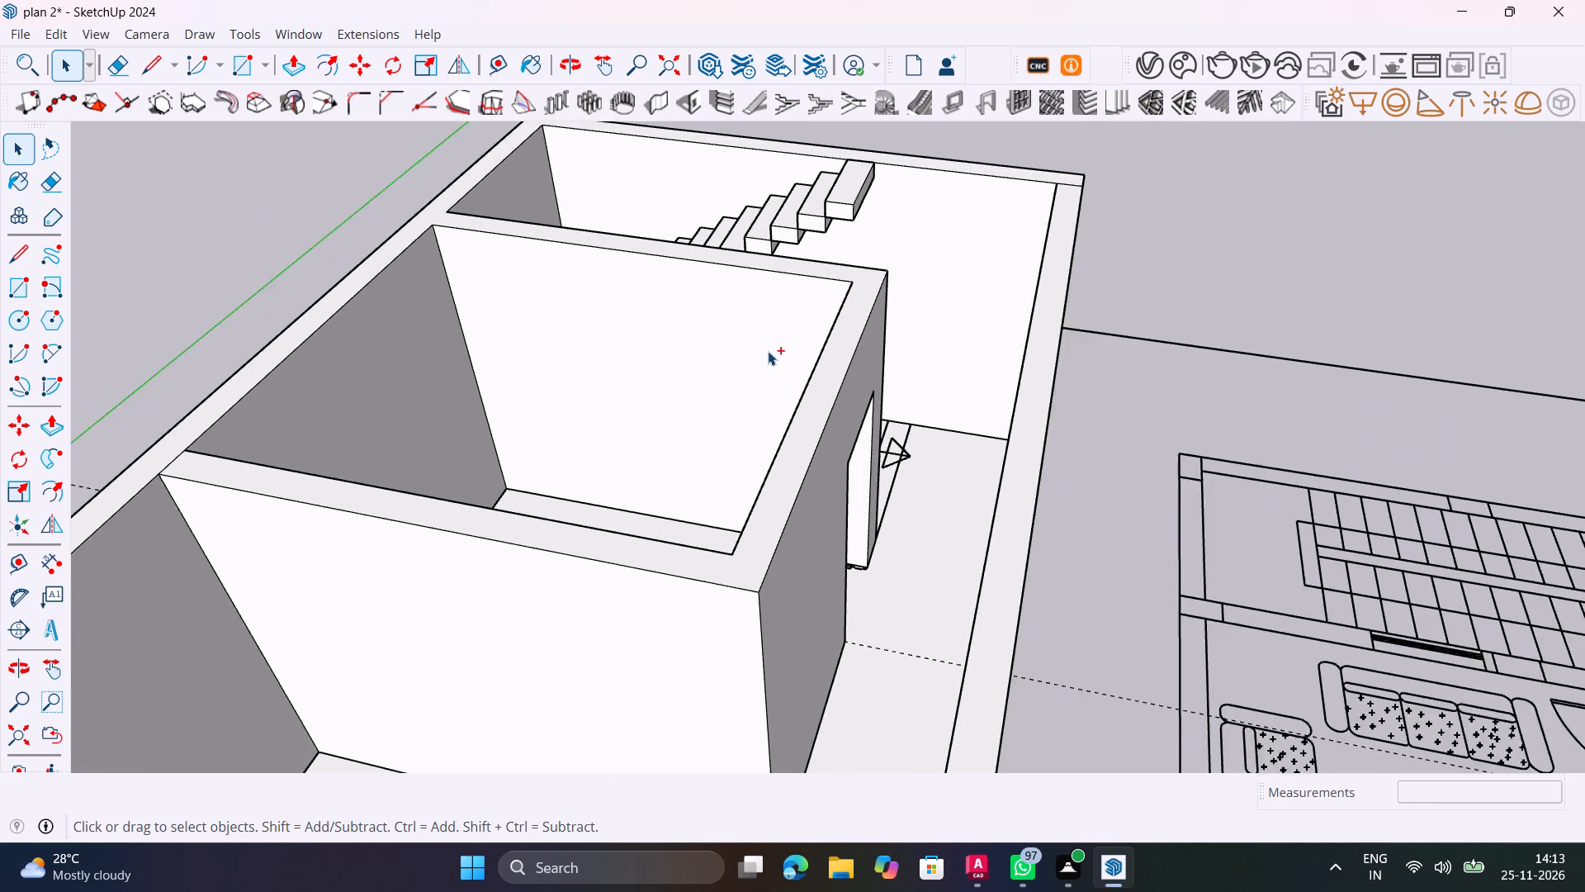
ctrl+scroll(768, 351, up, 3)
ctrl+scroll(768, 351, down, 11)
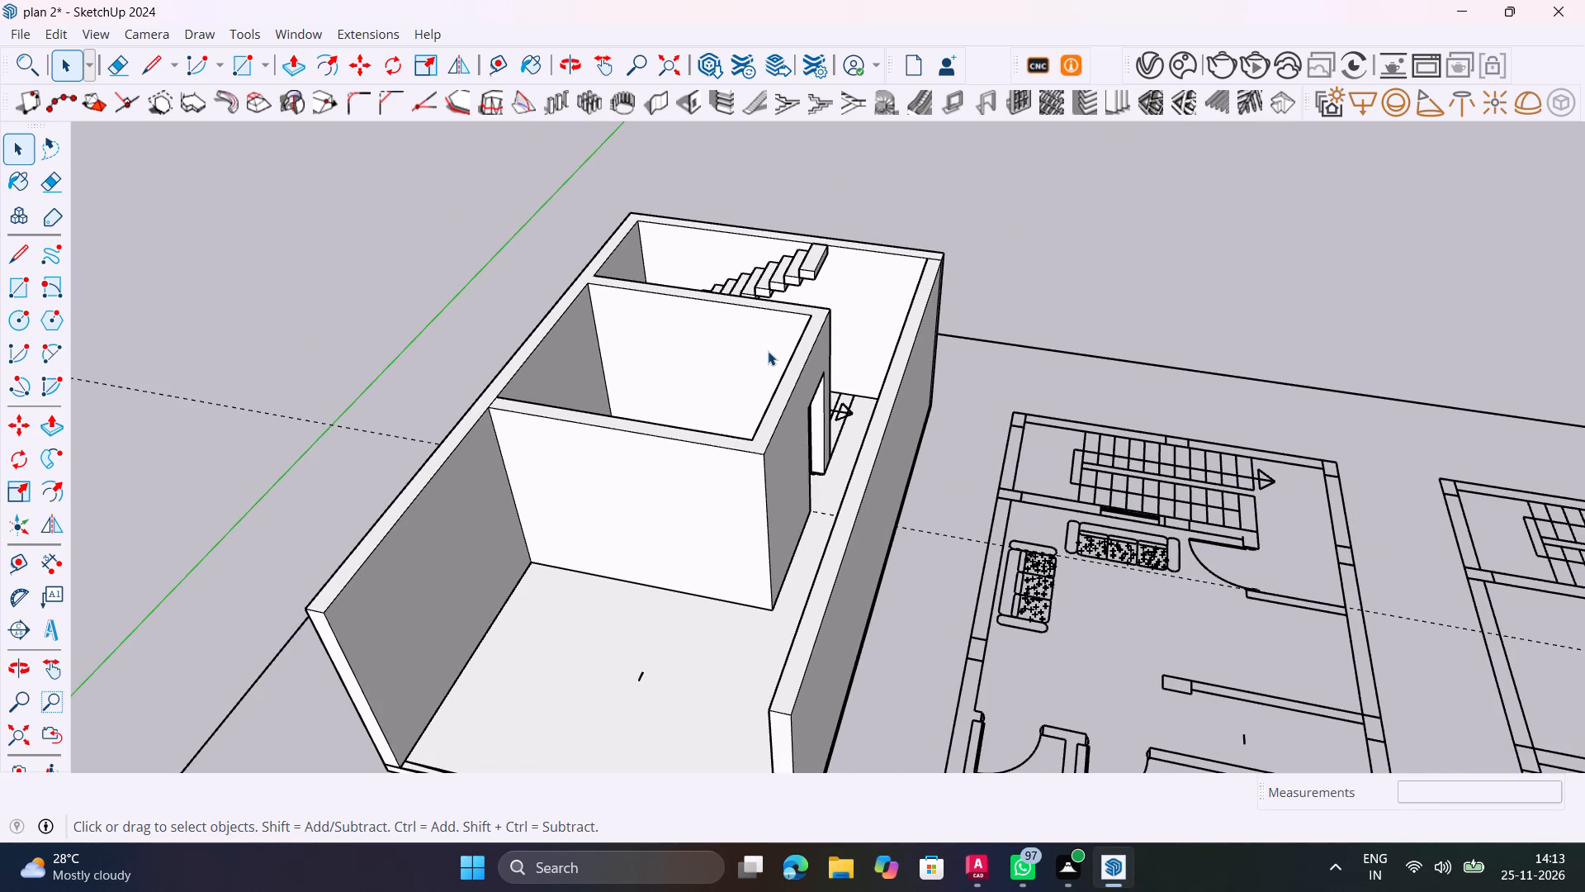
scroll(963, 314, down, 3)
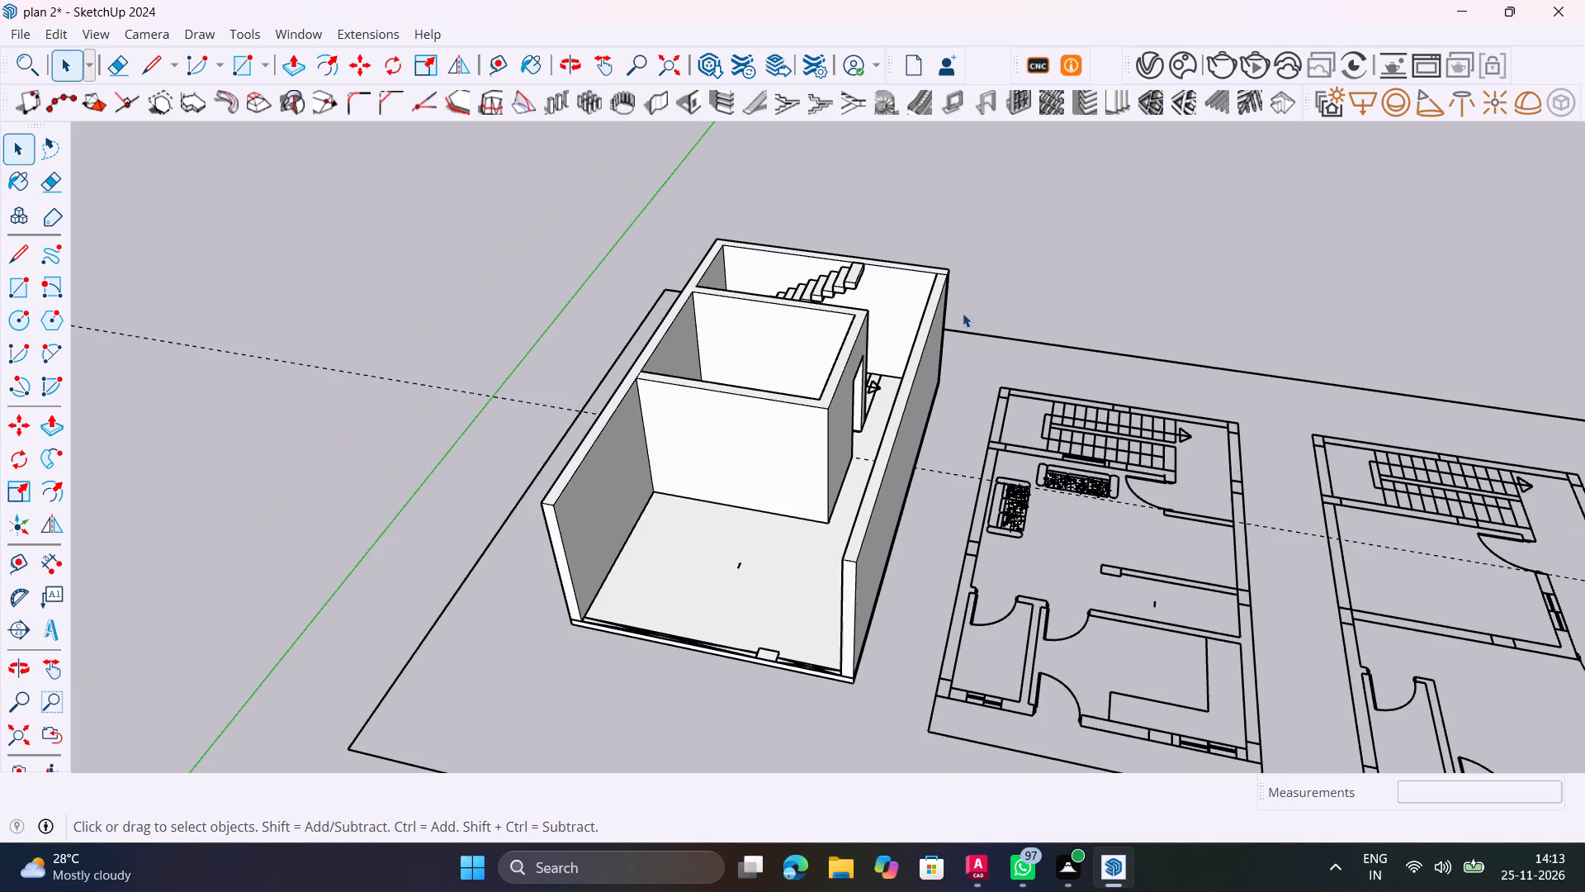
middle_drag(957, 311, 922, 410)
scroll(867, 282, up, 17)
middle_drag(883, 353, 838, 319)
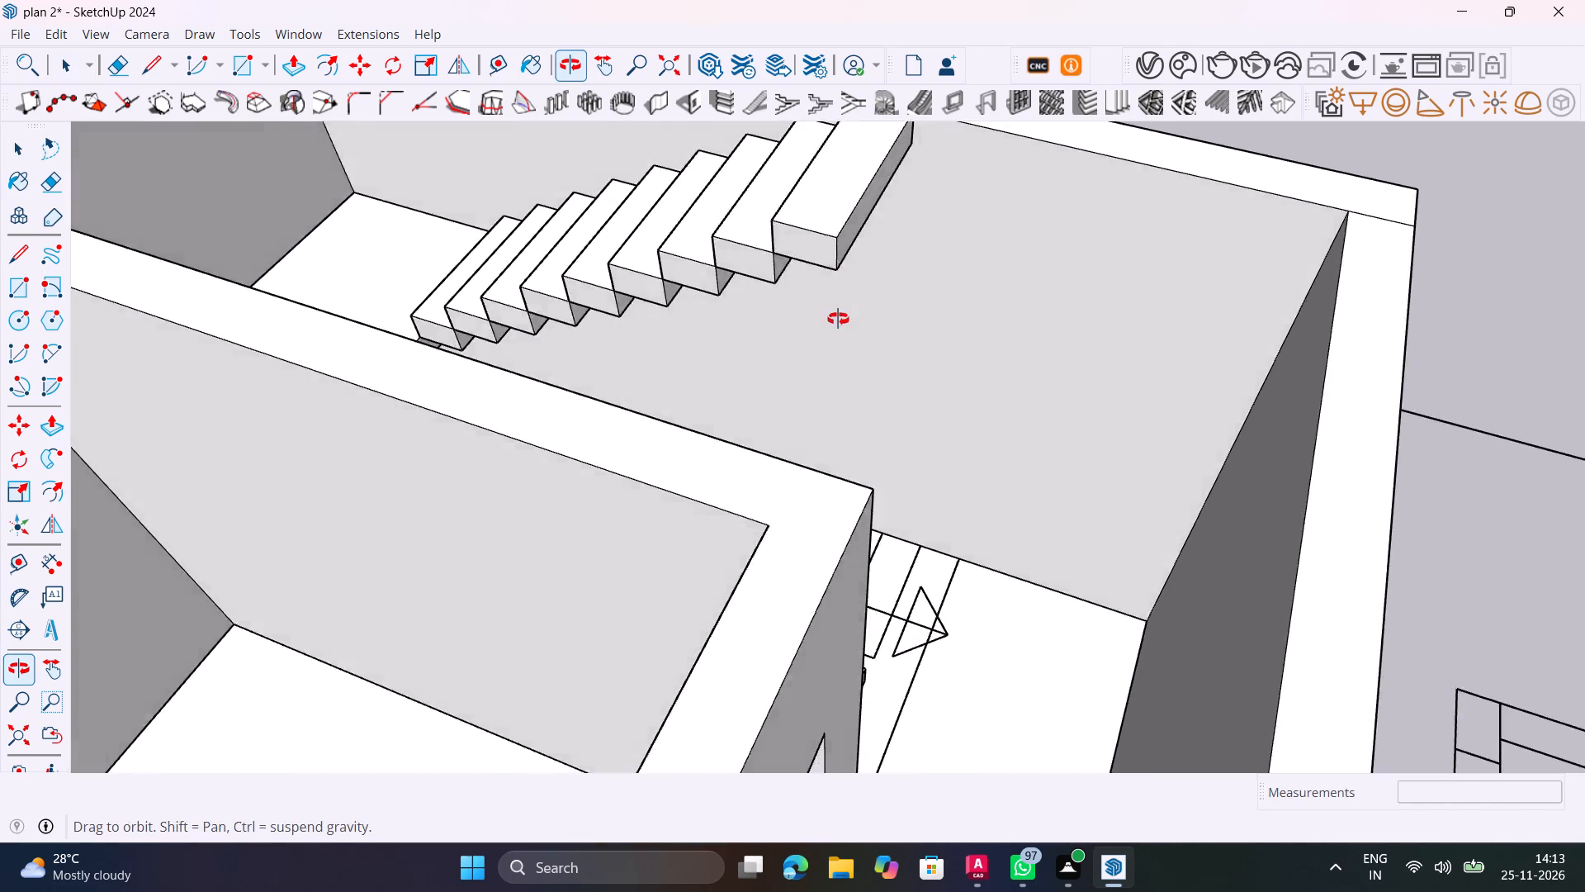
middle_drag(838, 319, 937, 323)
scroll(938, 315, down, 7)
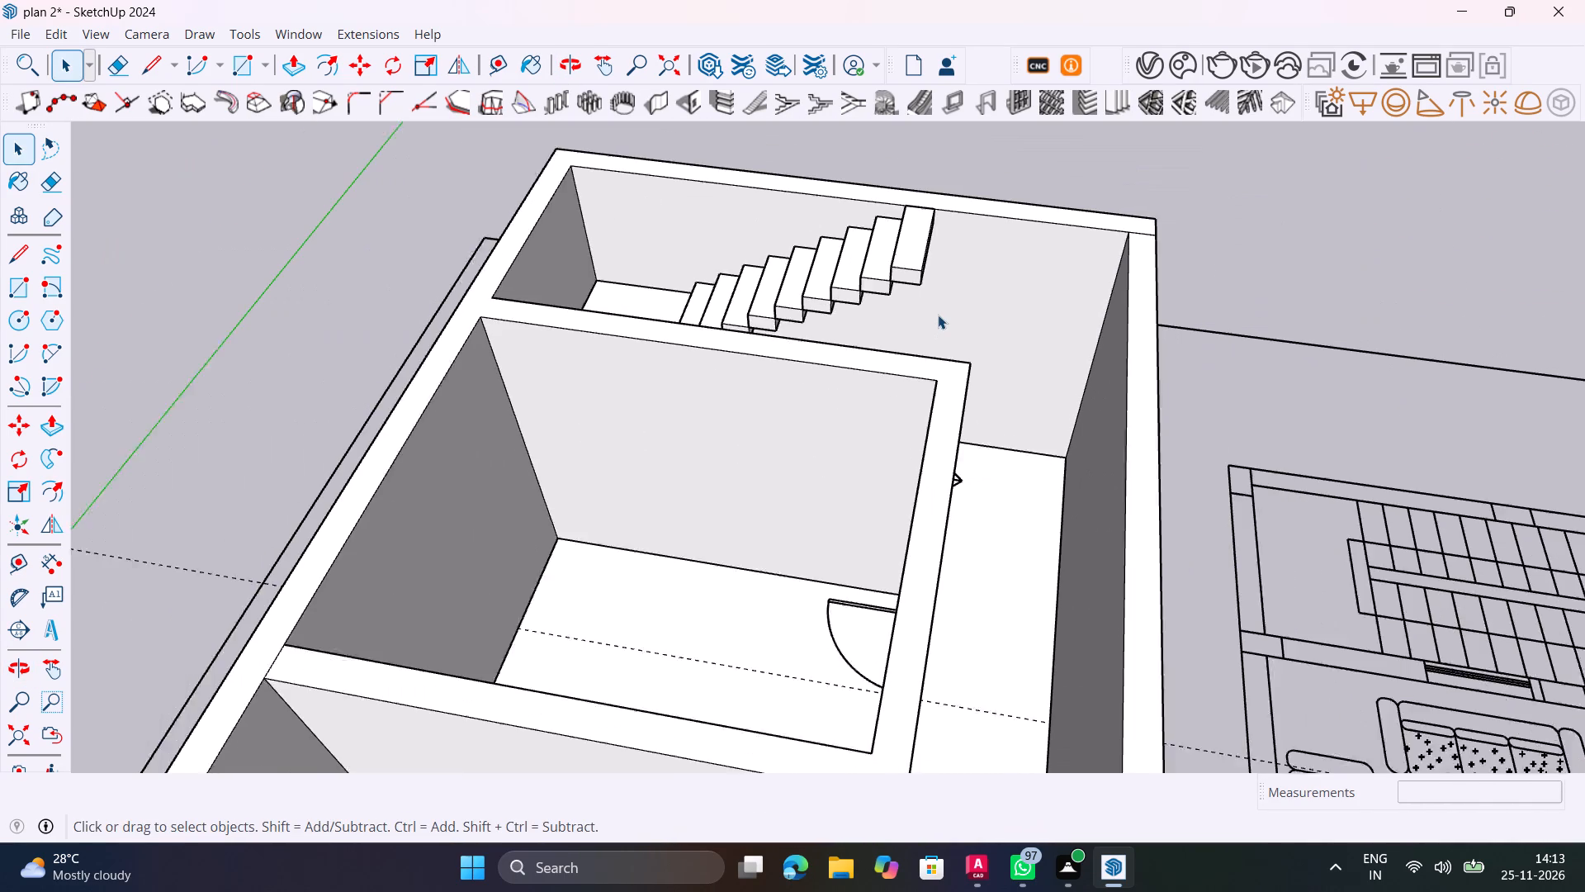
scroll(938, 315, down, 1)
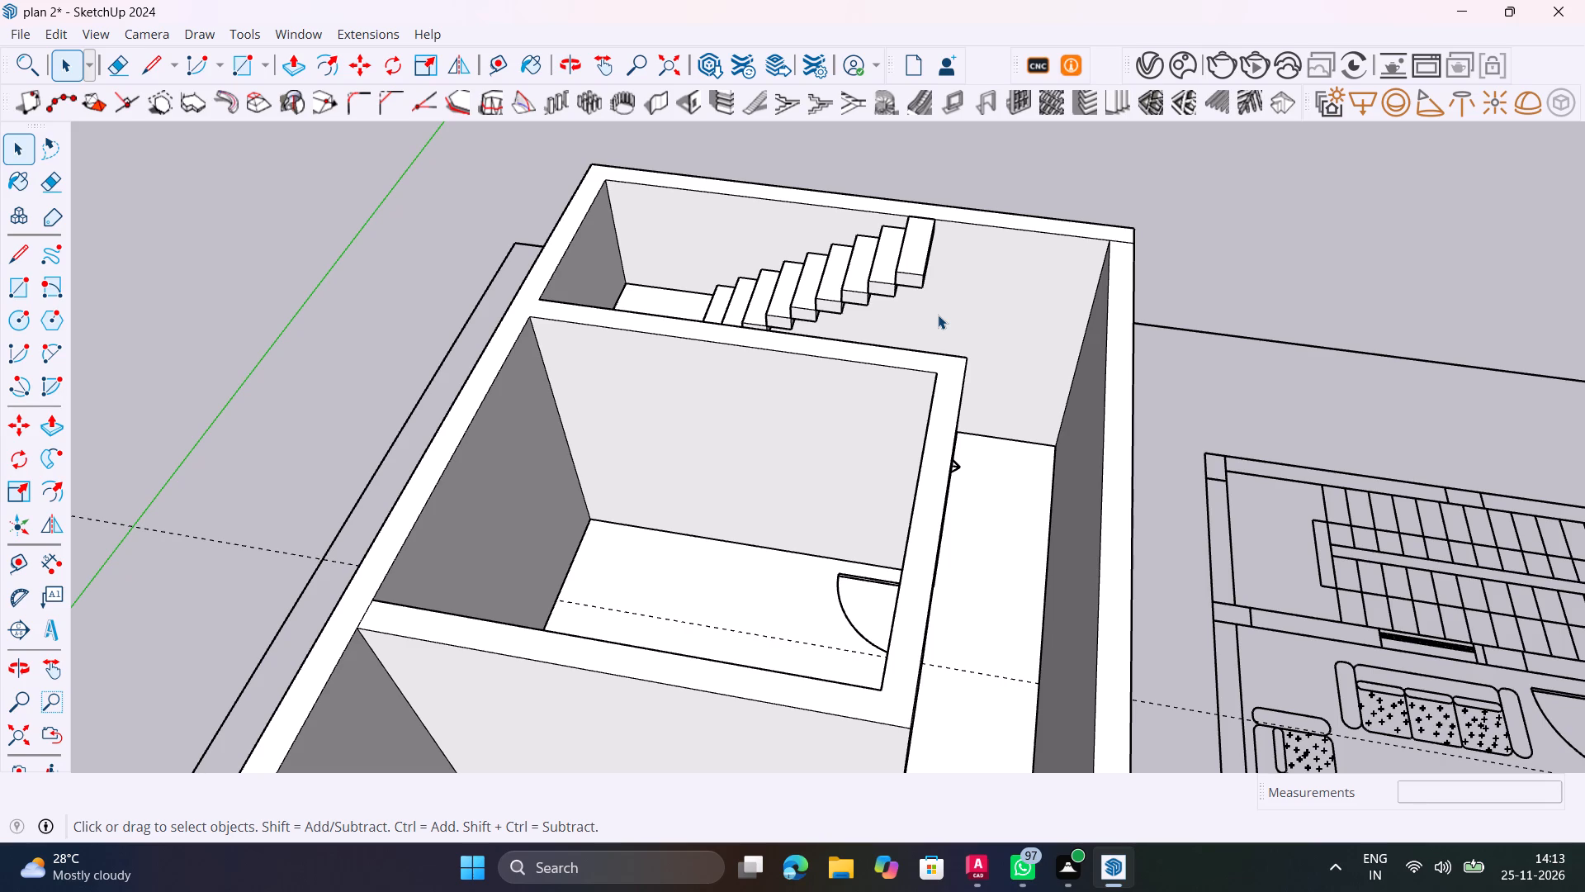
scroll(953, 197, down, 4)
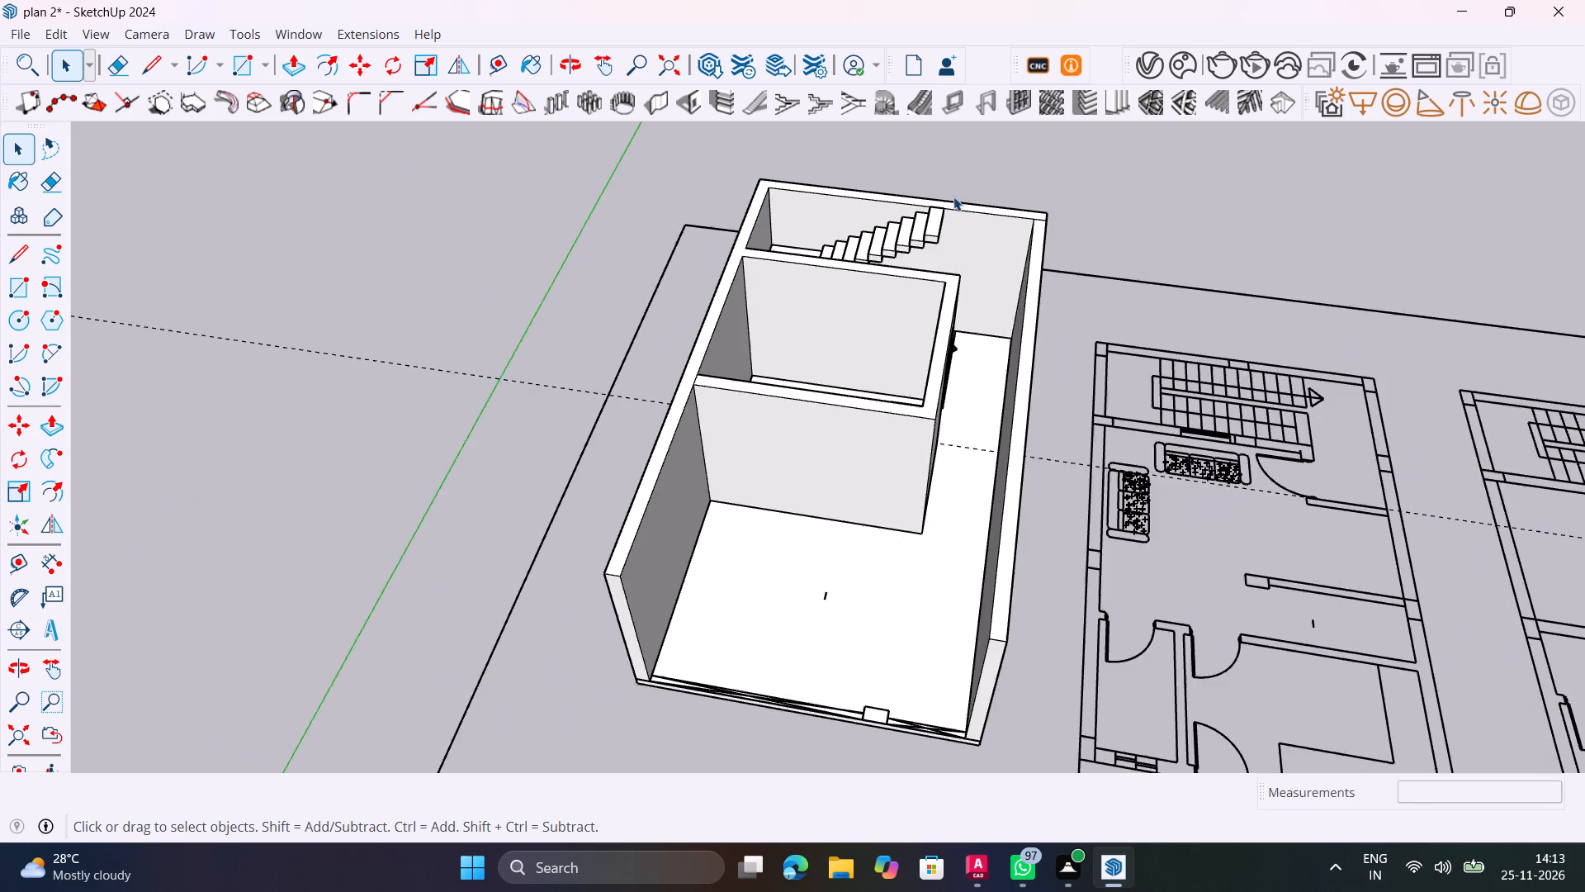
scroll(953, 197, down, 7)
middle_drag(851, 597, 1043, 510)
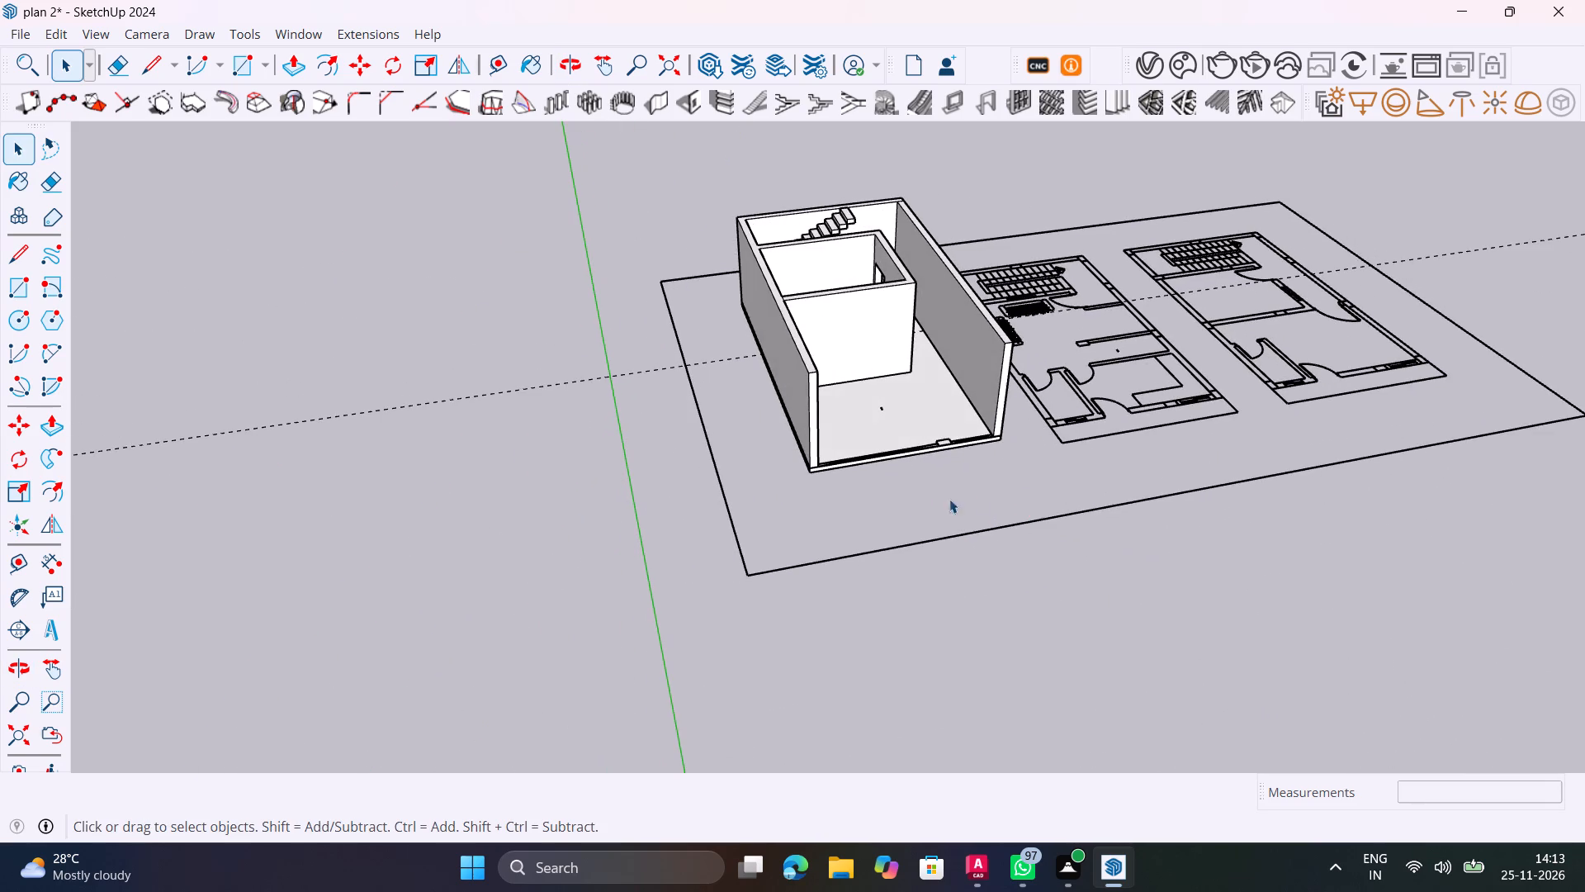
scroll(855, 493, up, 18)
click(774, 414)
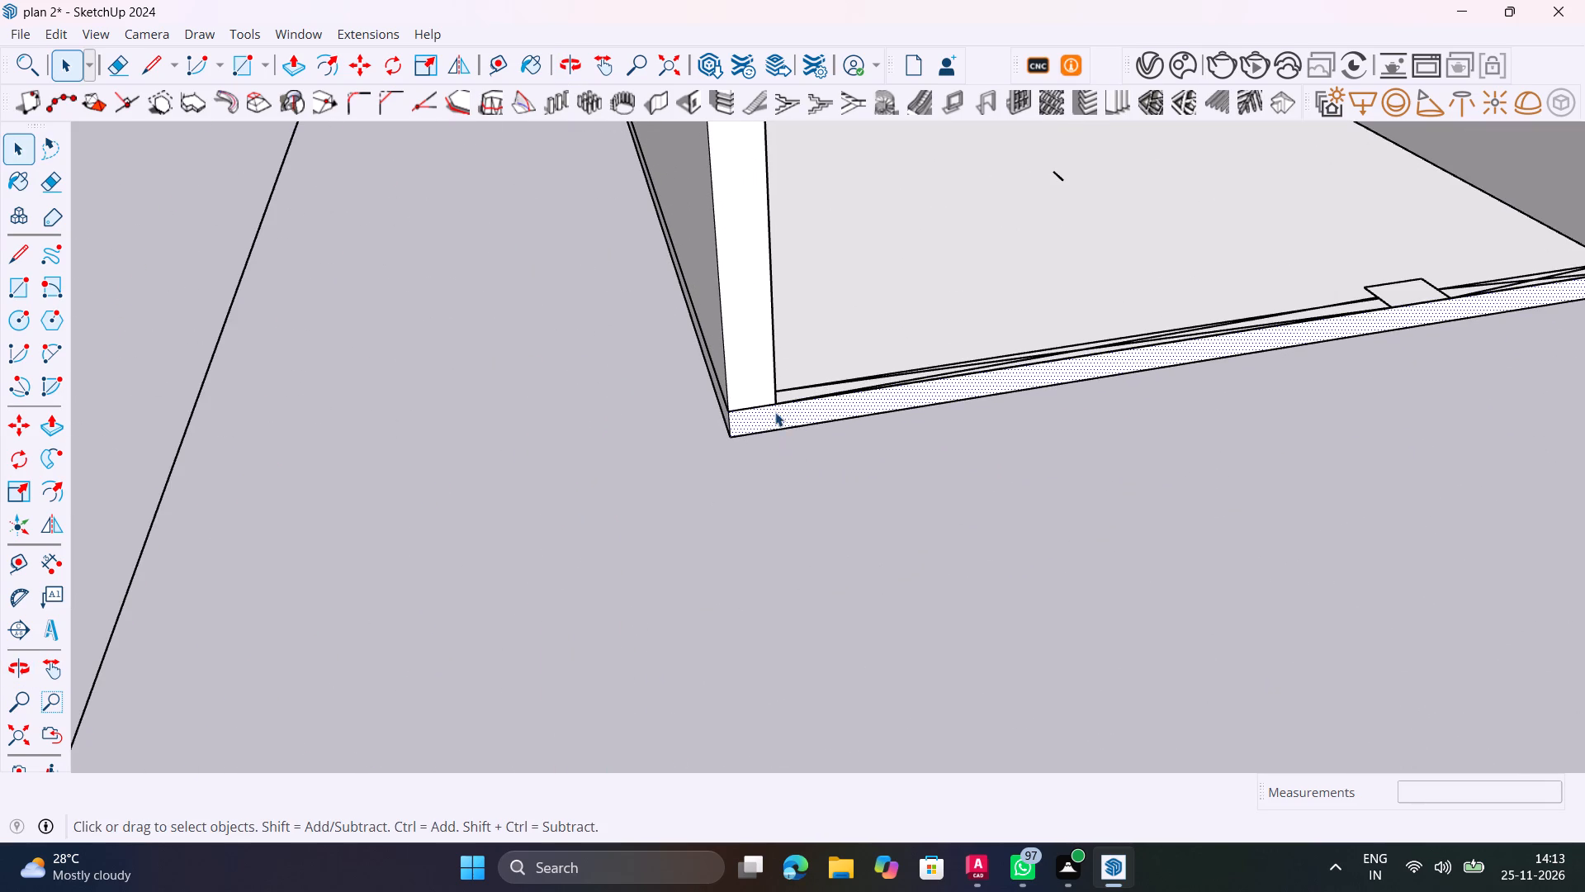
middle_drag(775, 410, 826, 454)
shift+scroll(775, 410, up, 1)
scroll(821, 454, down, 12)
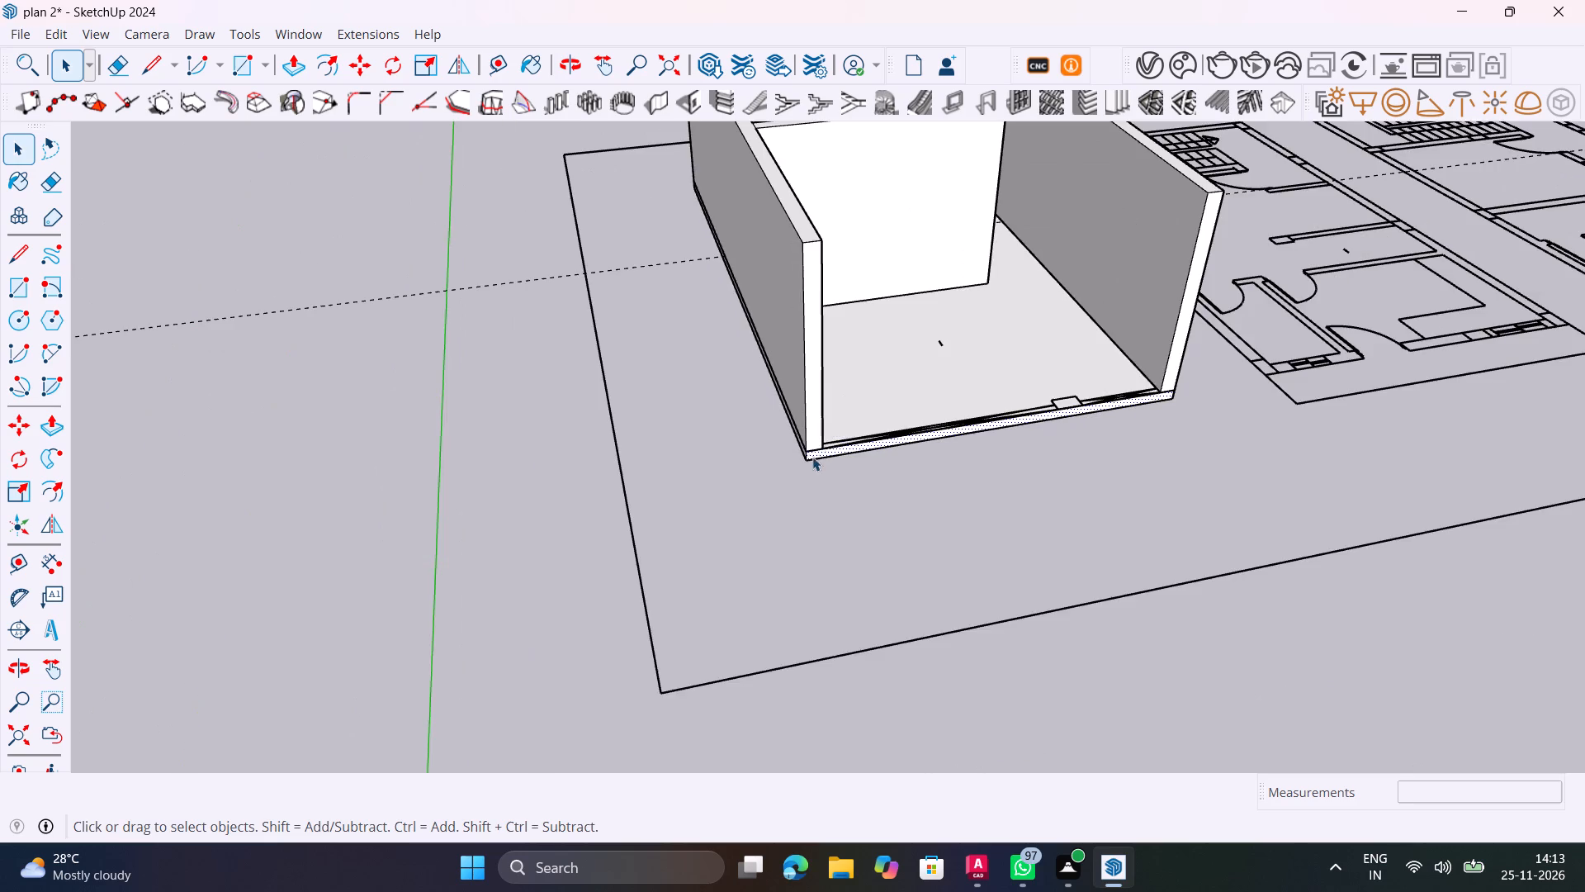
Hide the wall group and the staircase group together to expose the floor slab.
shift+middle_drag(818, 464, 828, 631)
click(828, 506)
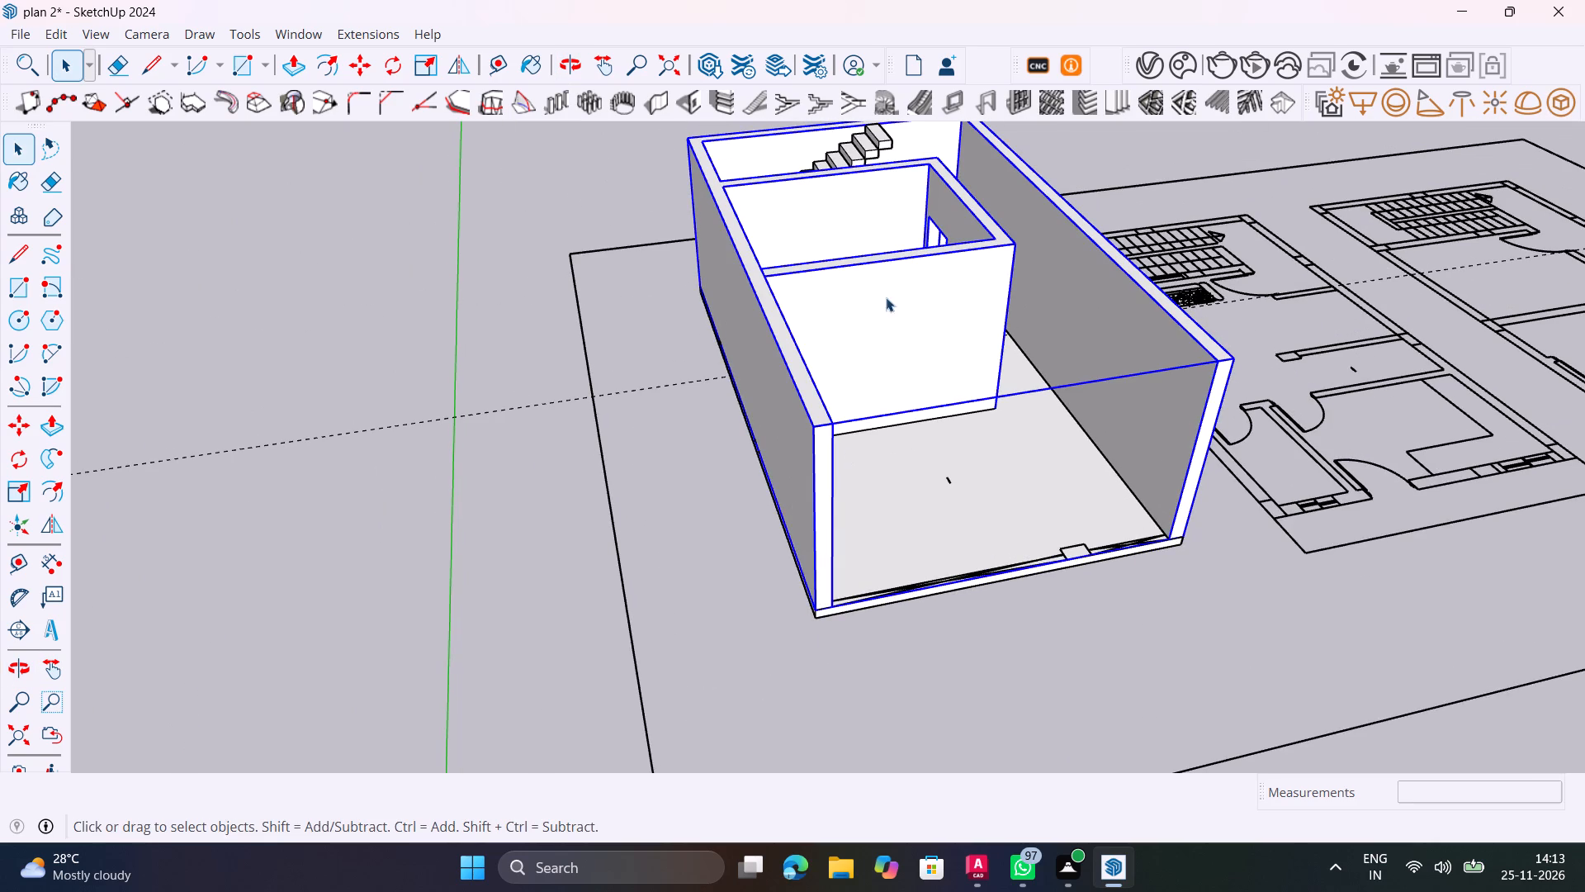
shift+click(886, 145)
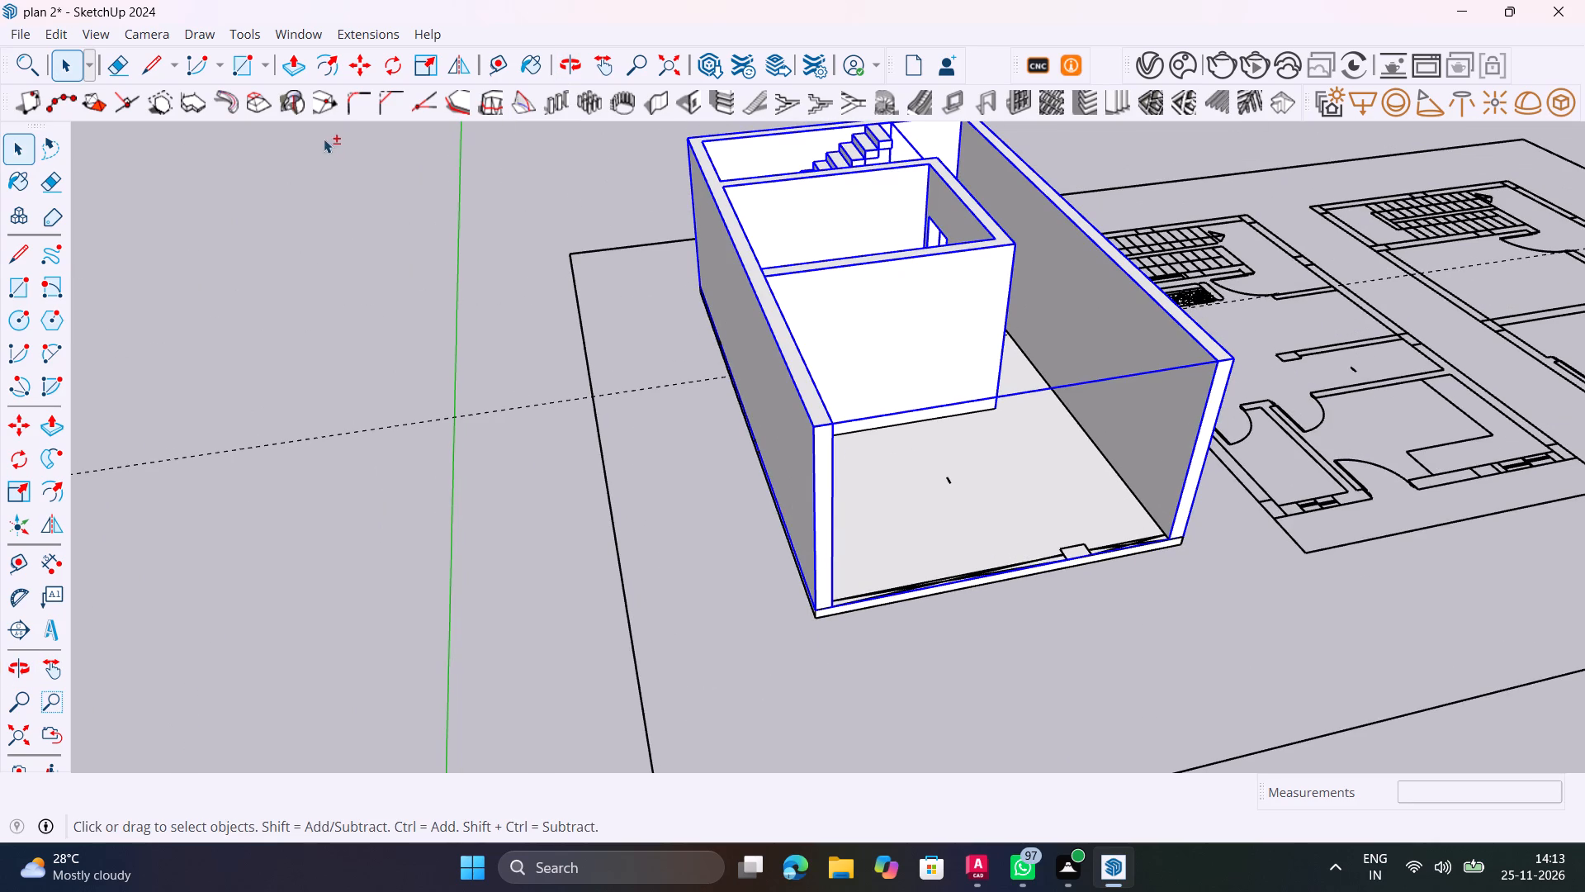
shift+click(50, 31)
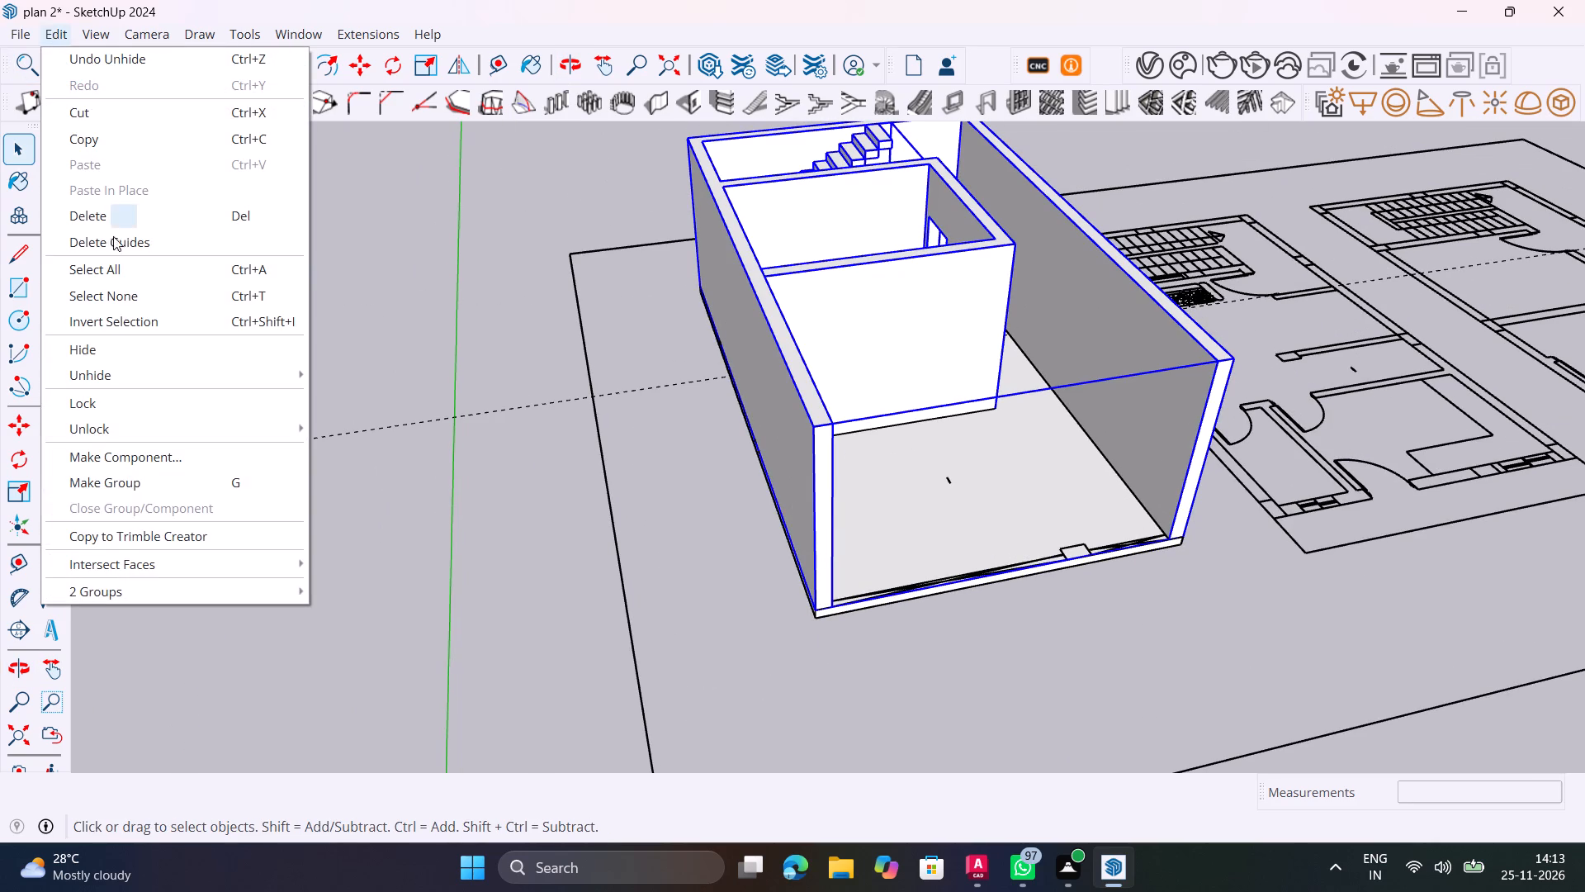
shift+click(158, 354)
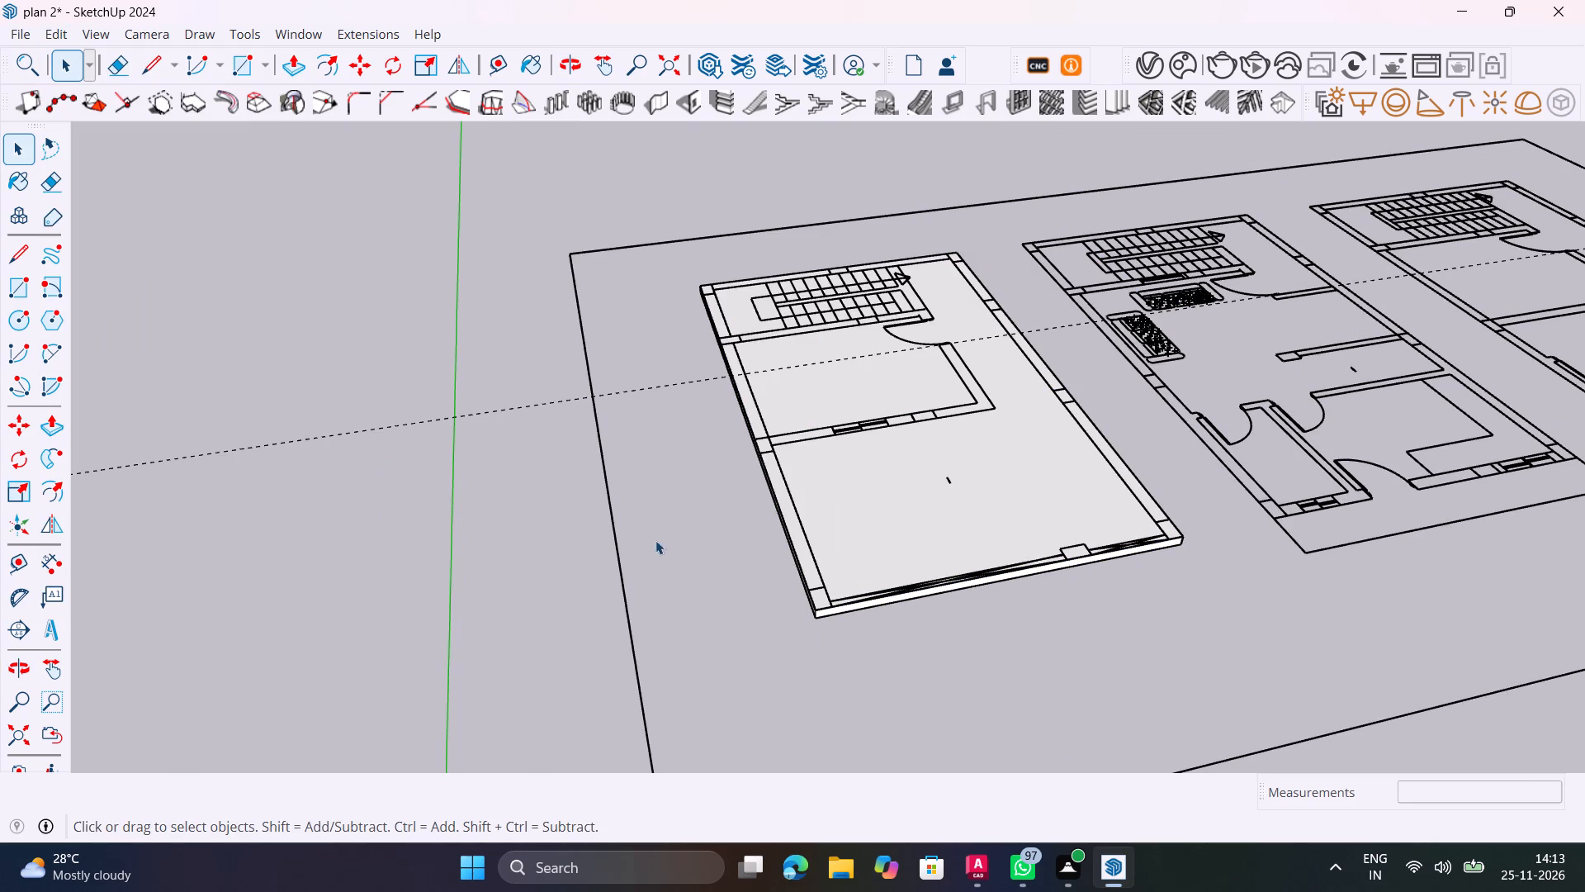
Group all the connected faces and edges of the floor slab.
triple_click(863, 527)
middle_drag(857, 543, 1038, 400)
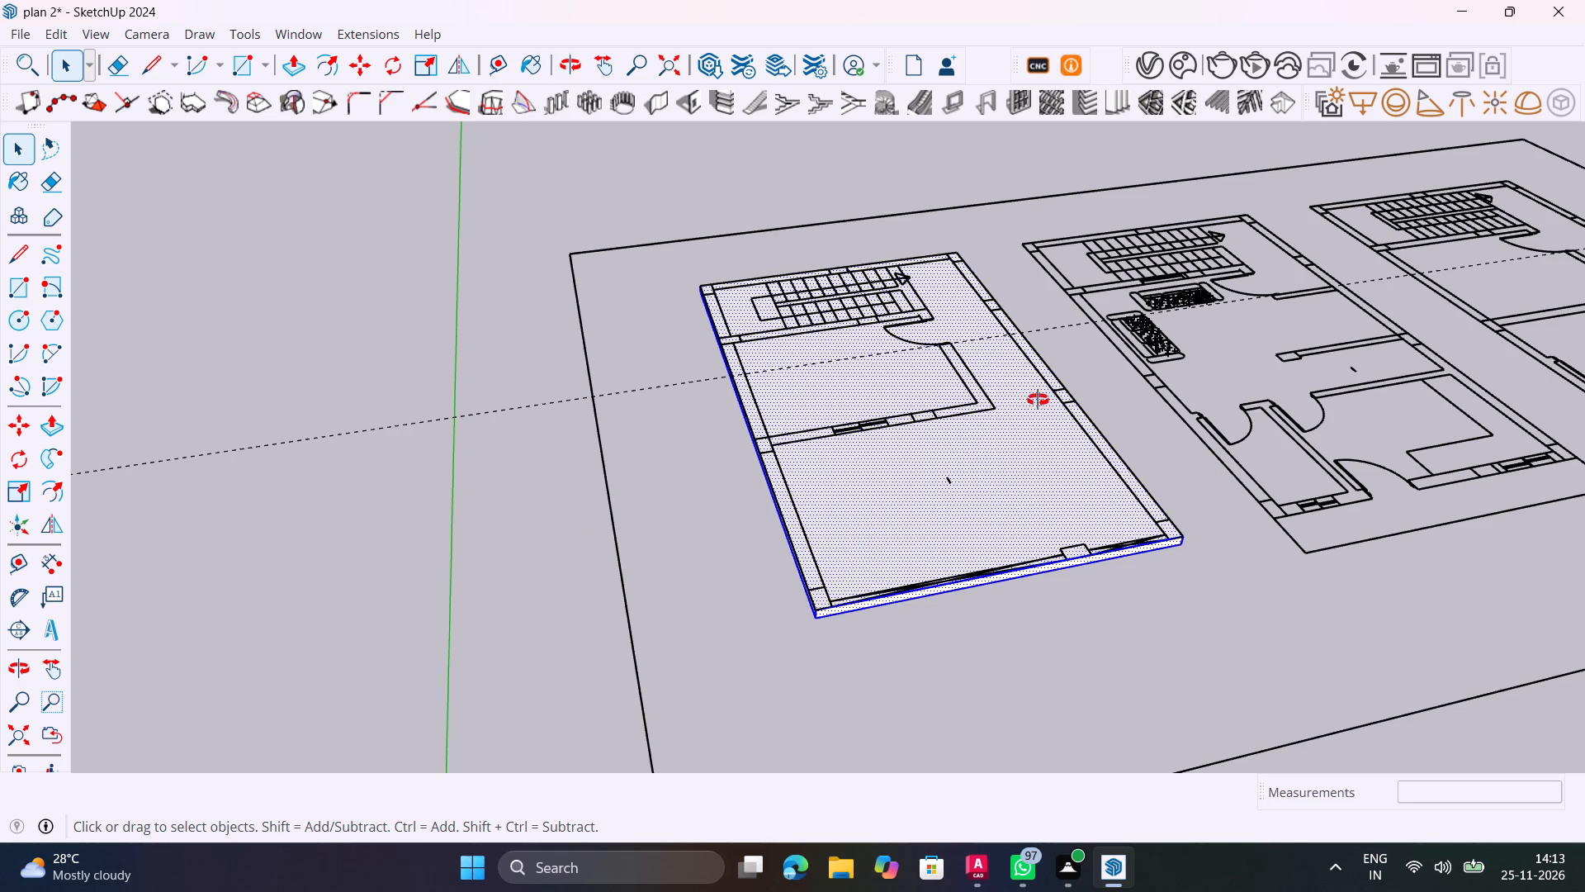
middle_drag(1038, 400, 933, 534)
right_click(930, 529)
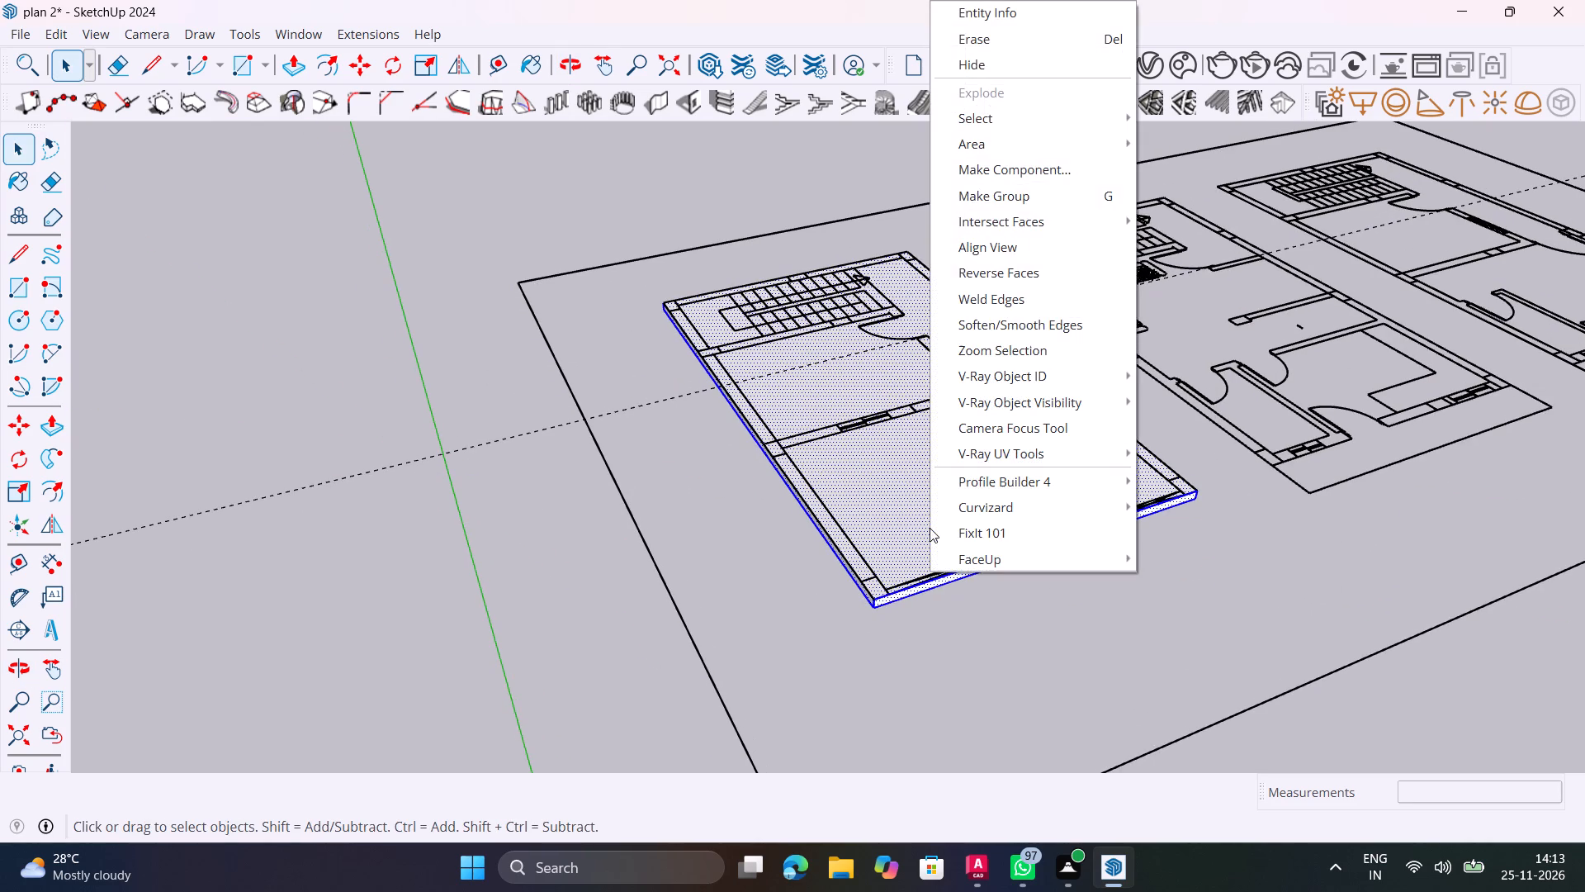
click(1028, 190)
click(542, 195)
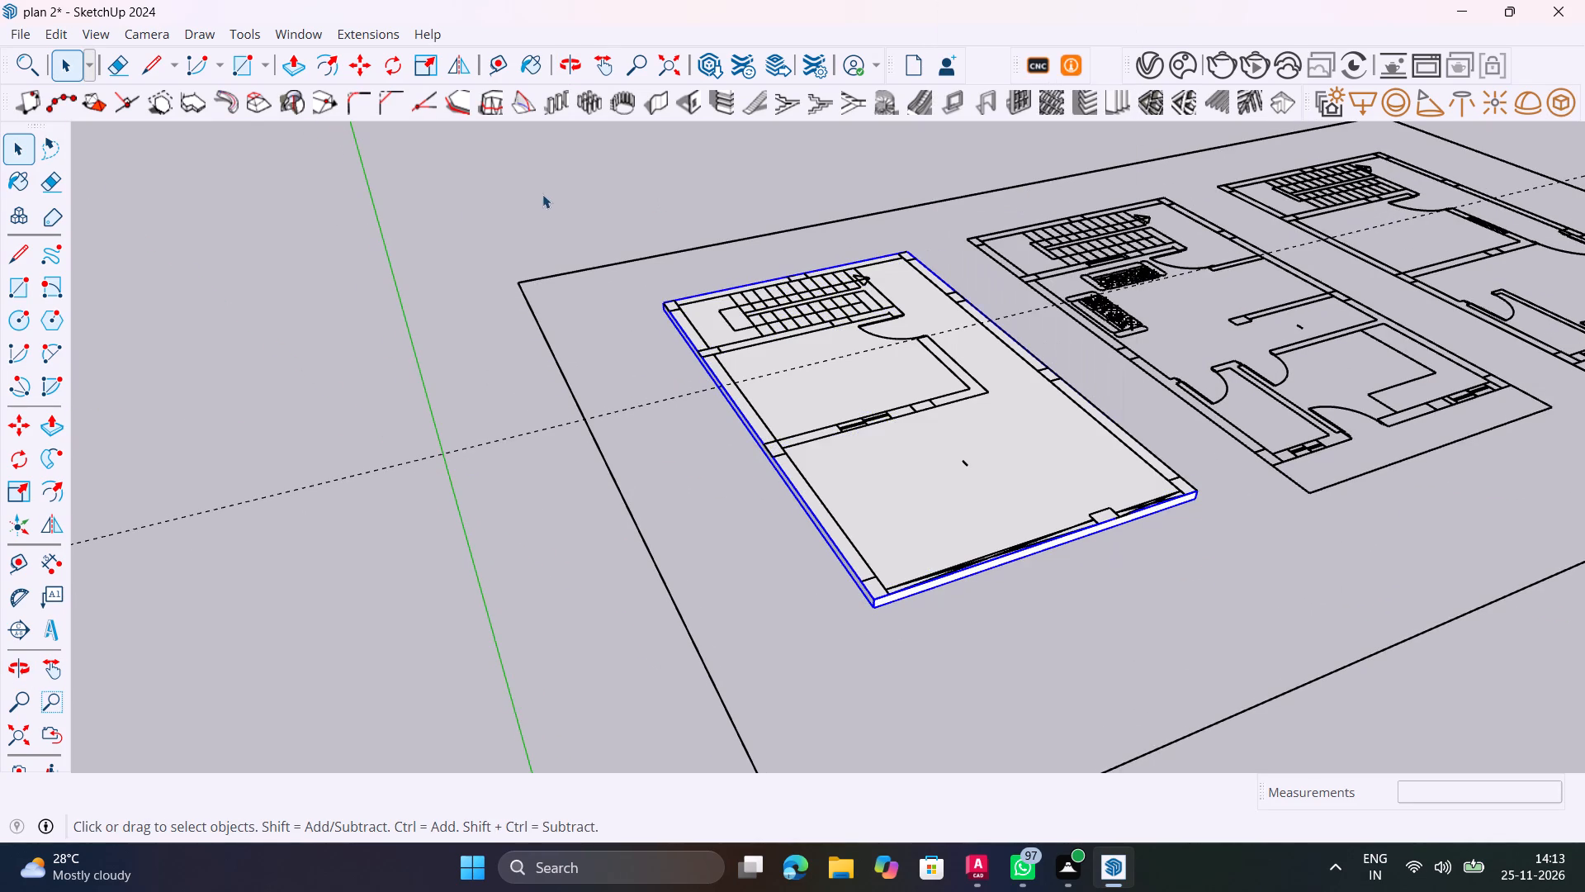
Unhide all hidden objects to bring back the walls and staircase above the grouped slab.
click(63, 46)
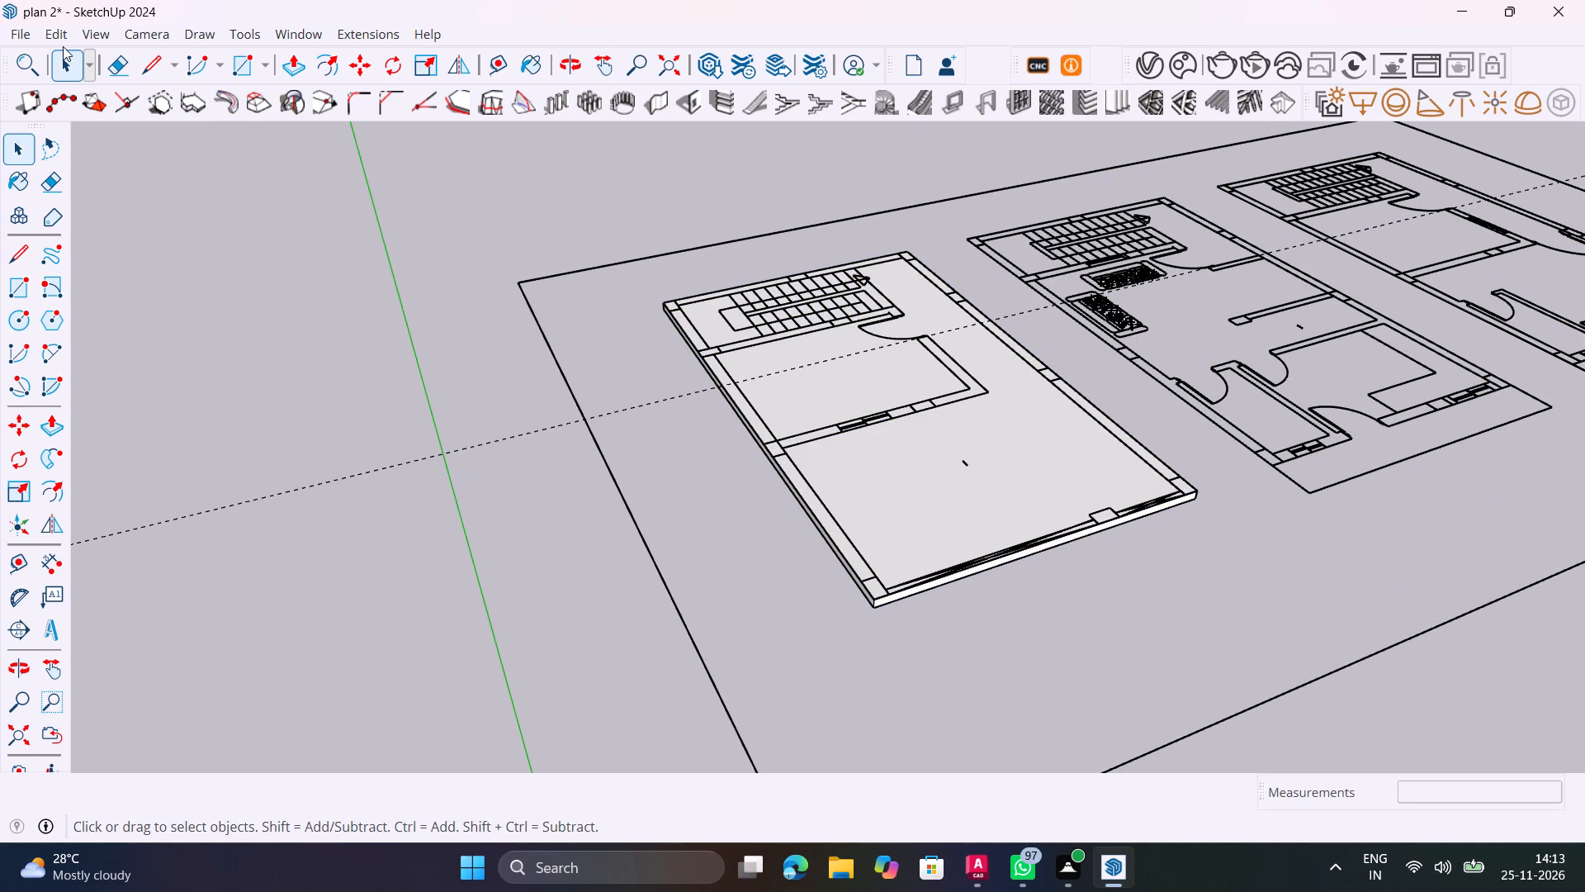
click(63, 46)
click(62, 40)
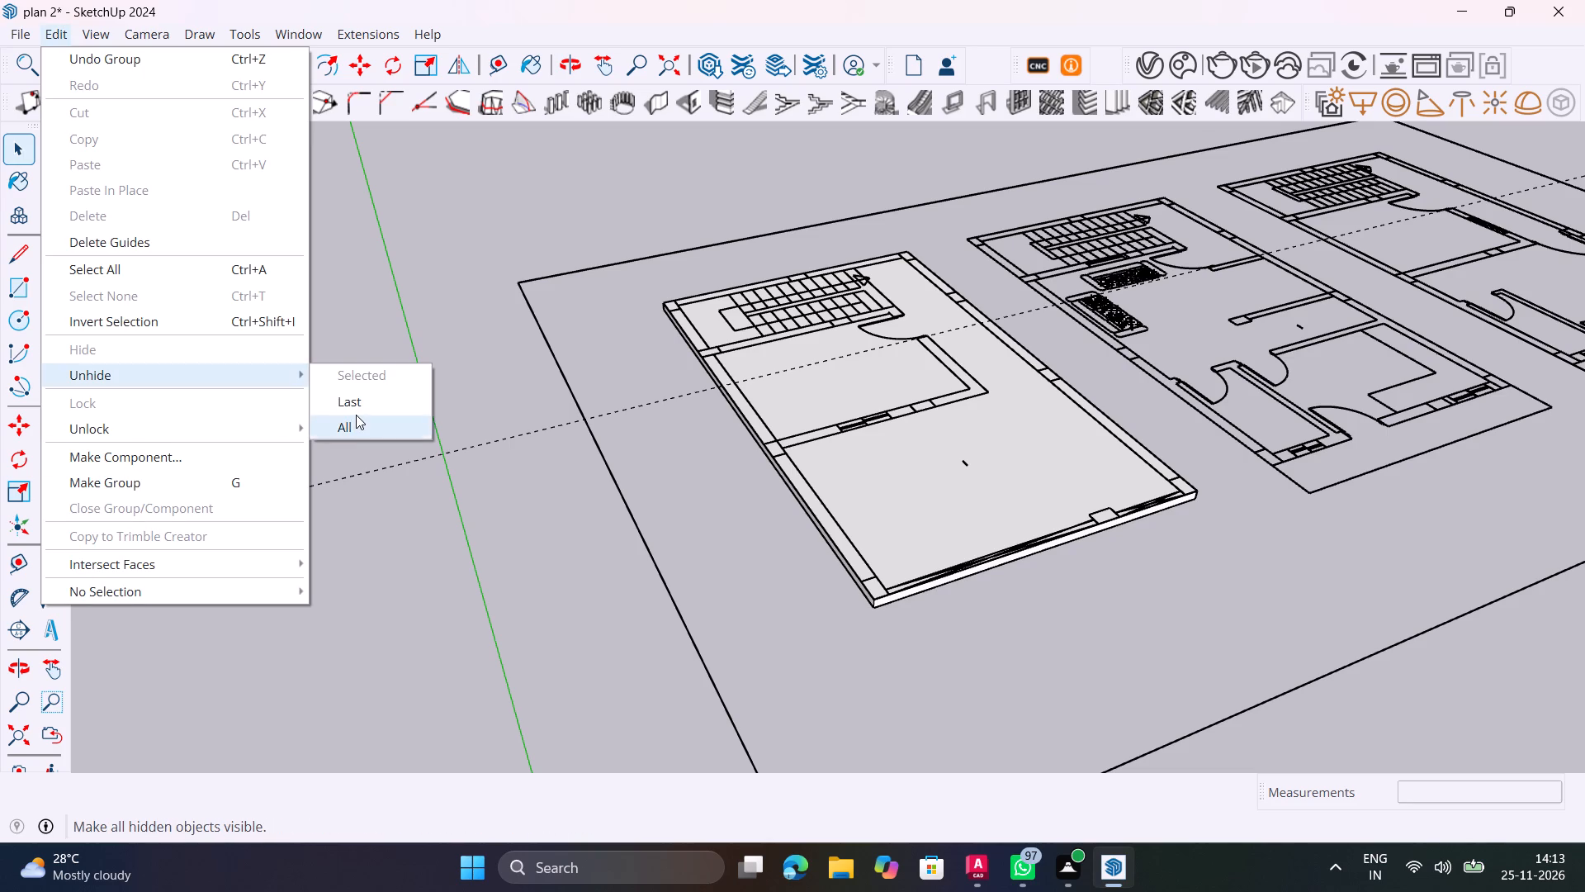
click(357, 415)
Save the model with the slab grouped and all objects shown.
key(ctrl+s)
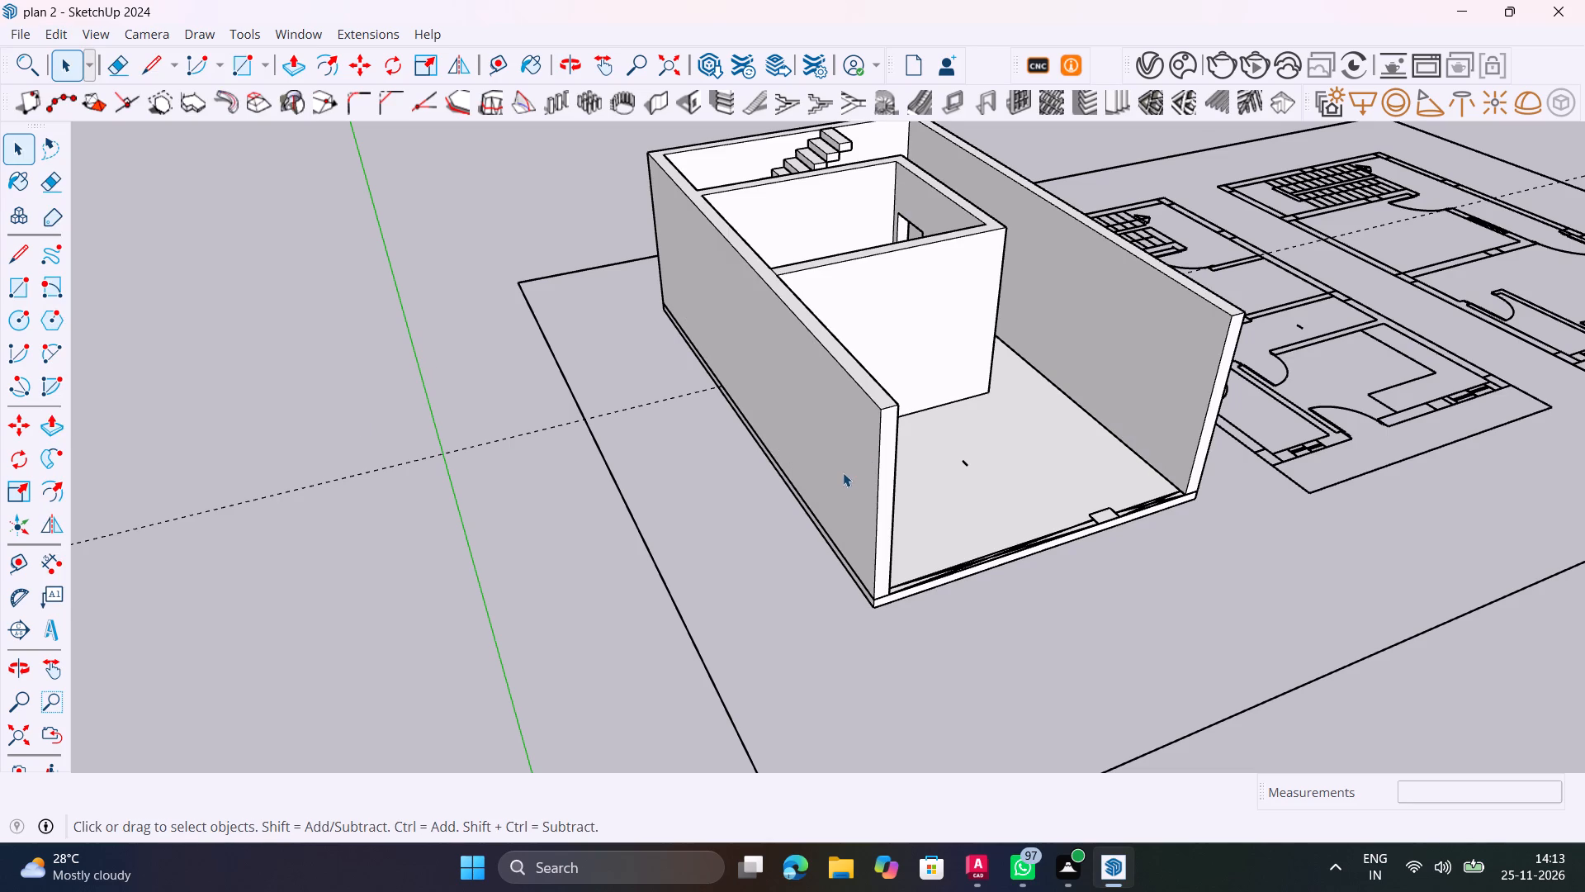
Inspect the slab edges along the base of the walls from the front and side, and select the slab group.
scroll(938, 448, up, 5)
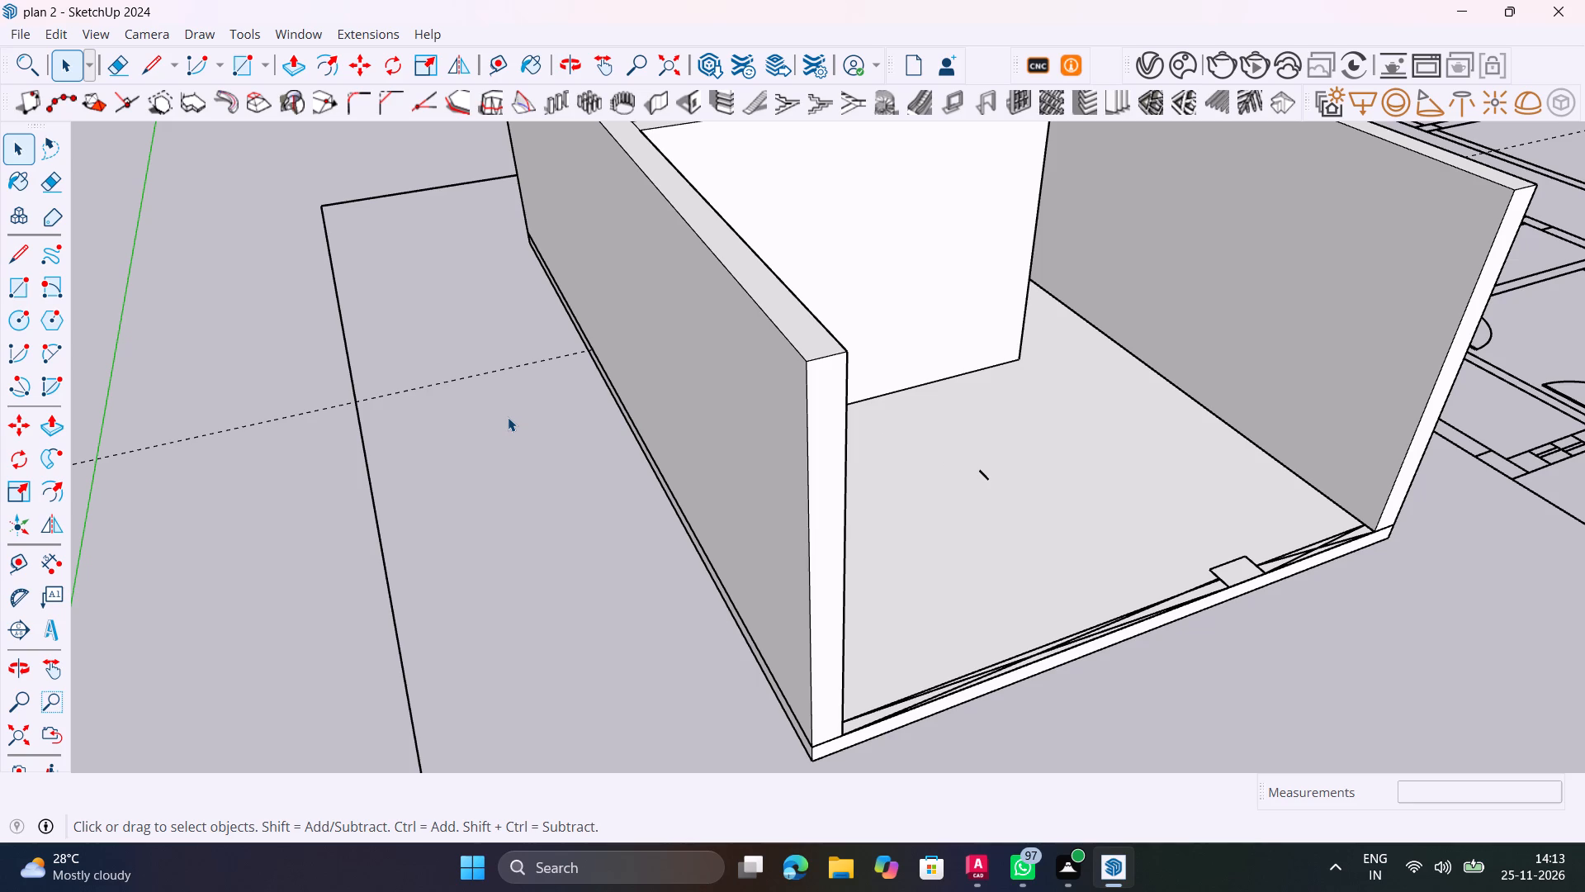
scroll(717, 416, down, 4)
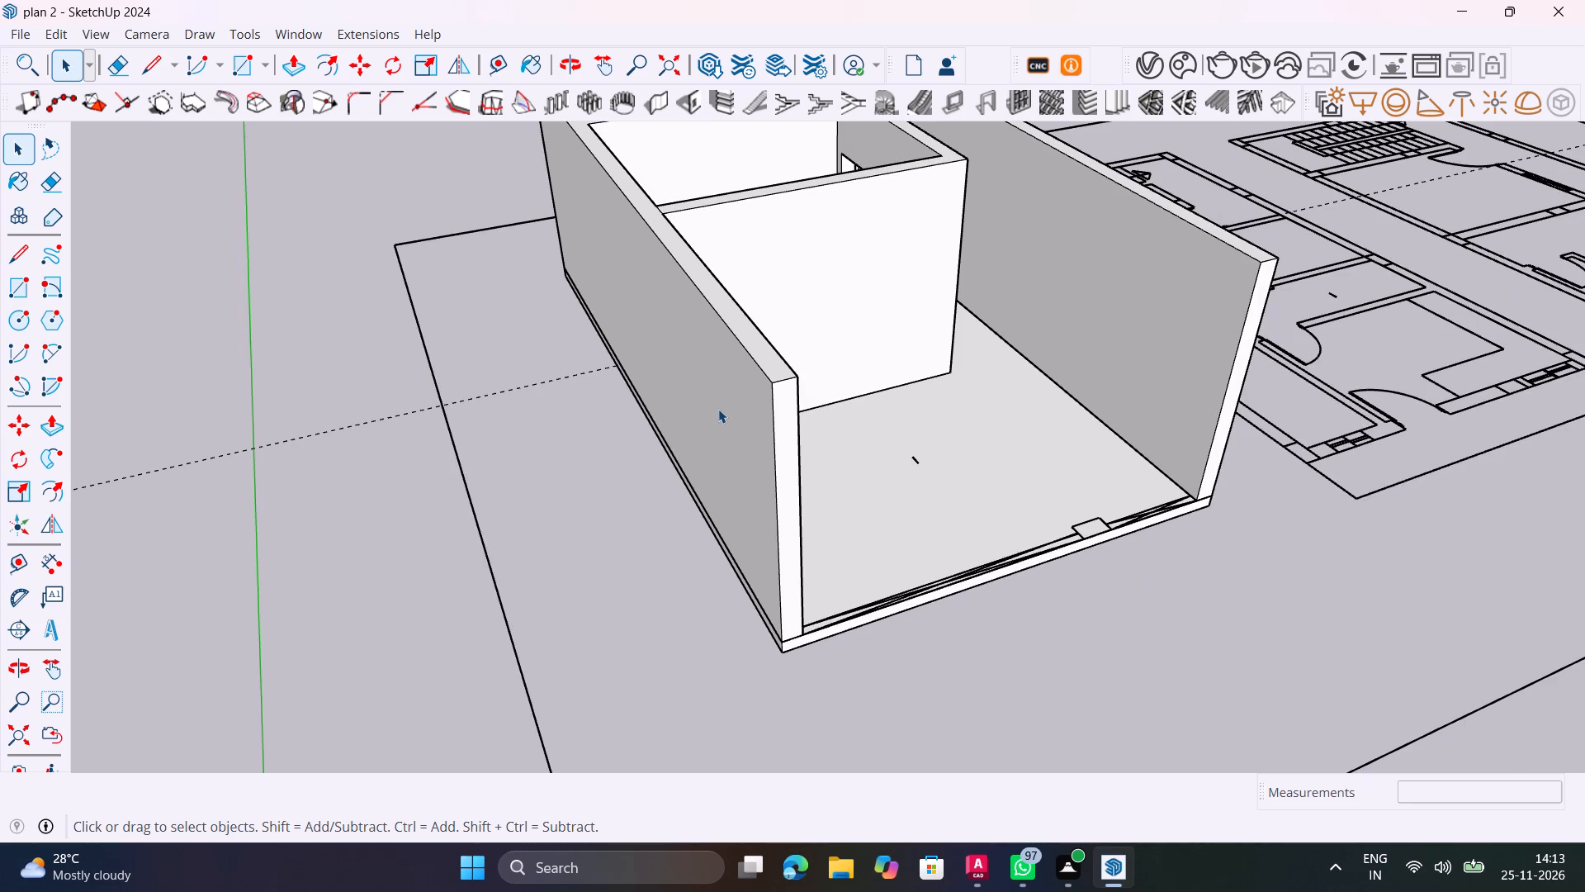
shift+middle_drag(787, 376, 300, 490)
scroll(678, 652, up, 6)
shift+middle_drag(688, 643, 861, 577)
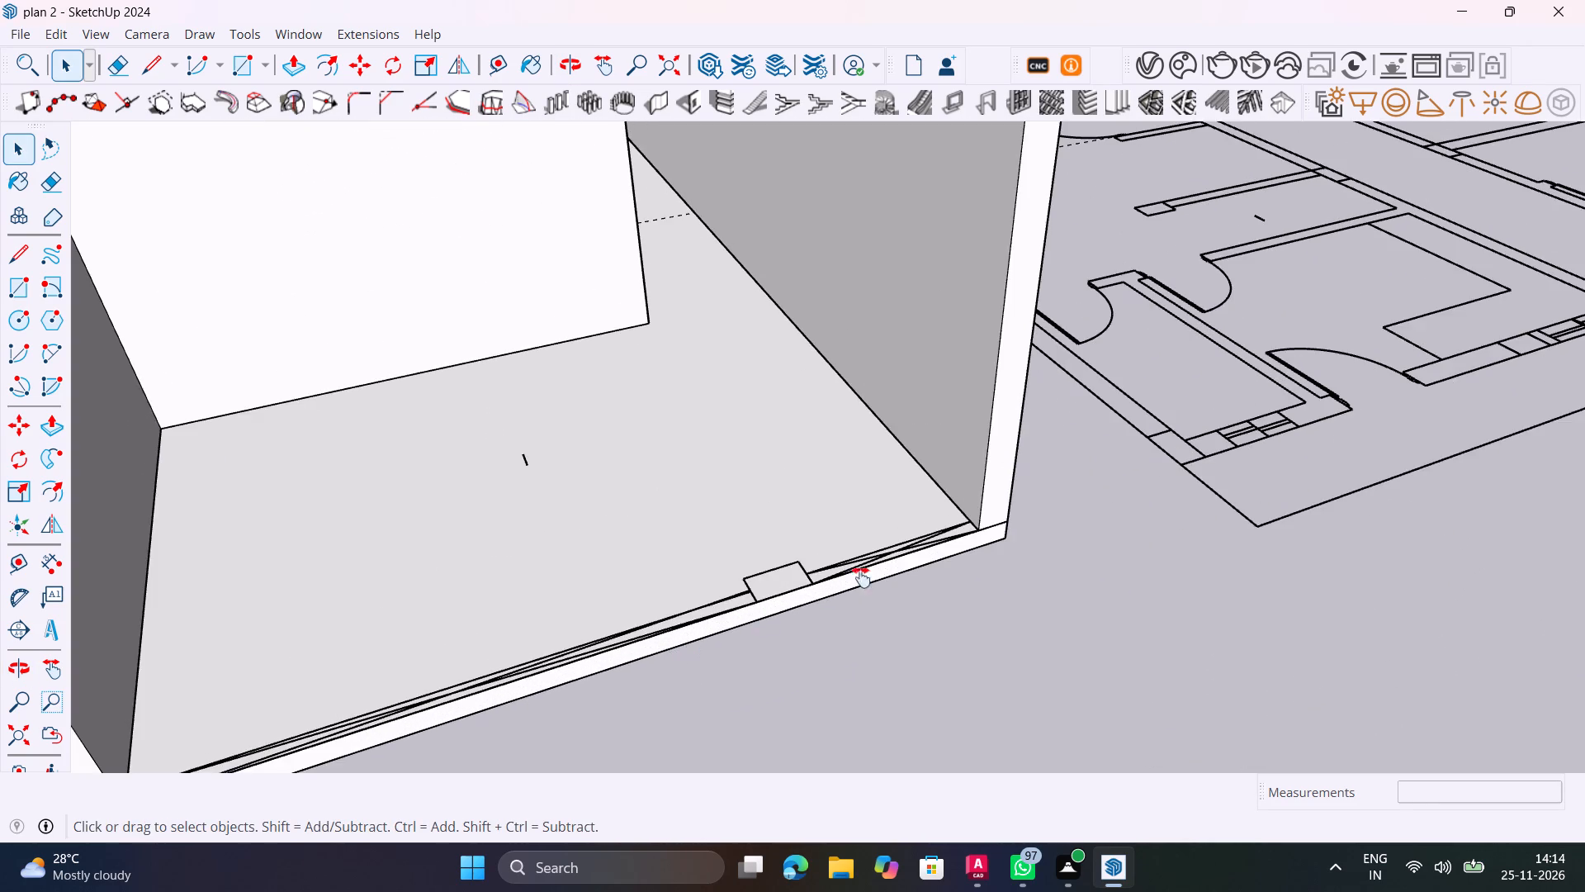
shift+middle_drag(861, 577, 1239, 477)
middle_drag(1168, 539, 1488, 505)
scroll(1114, 425, down, 8)
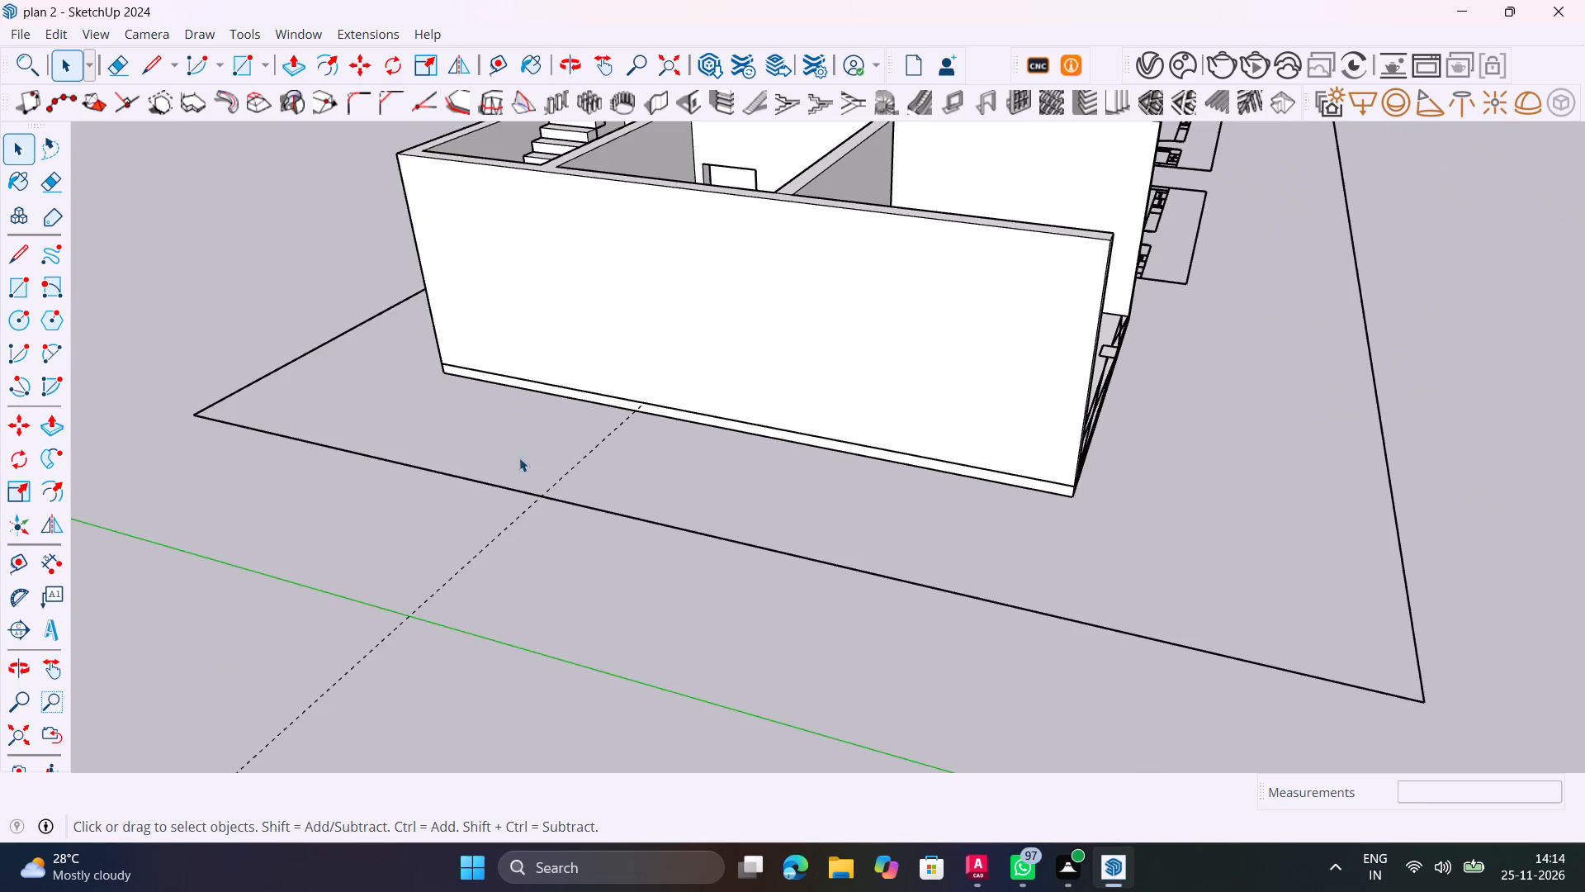
middle_drag(463, 420, 840, 409)
scroll(461, 548, up, 9)
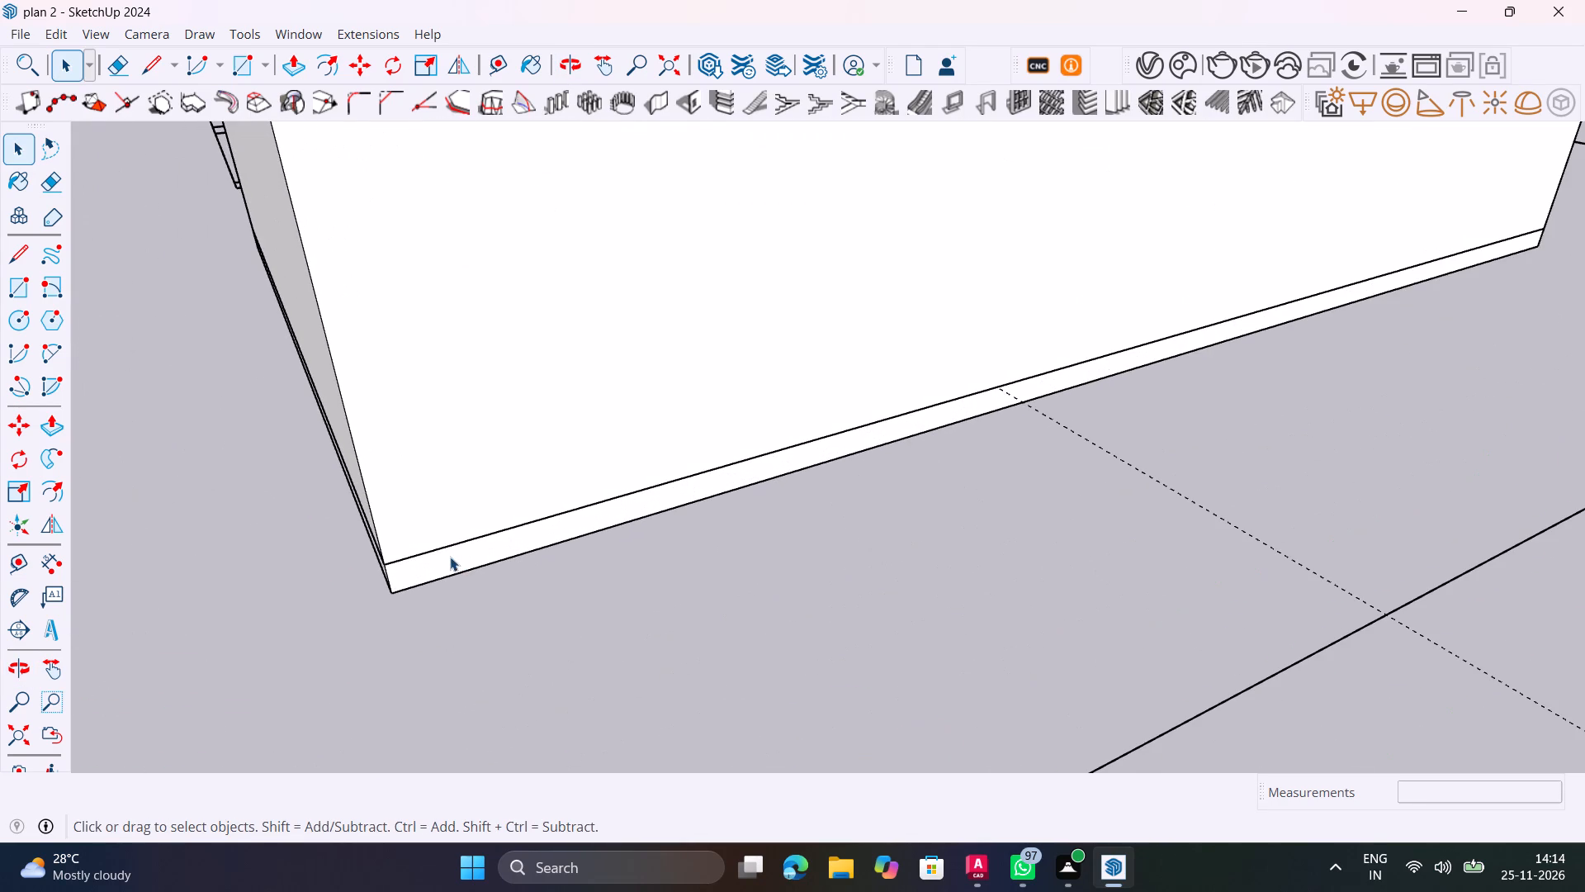
click(450, 560)
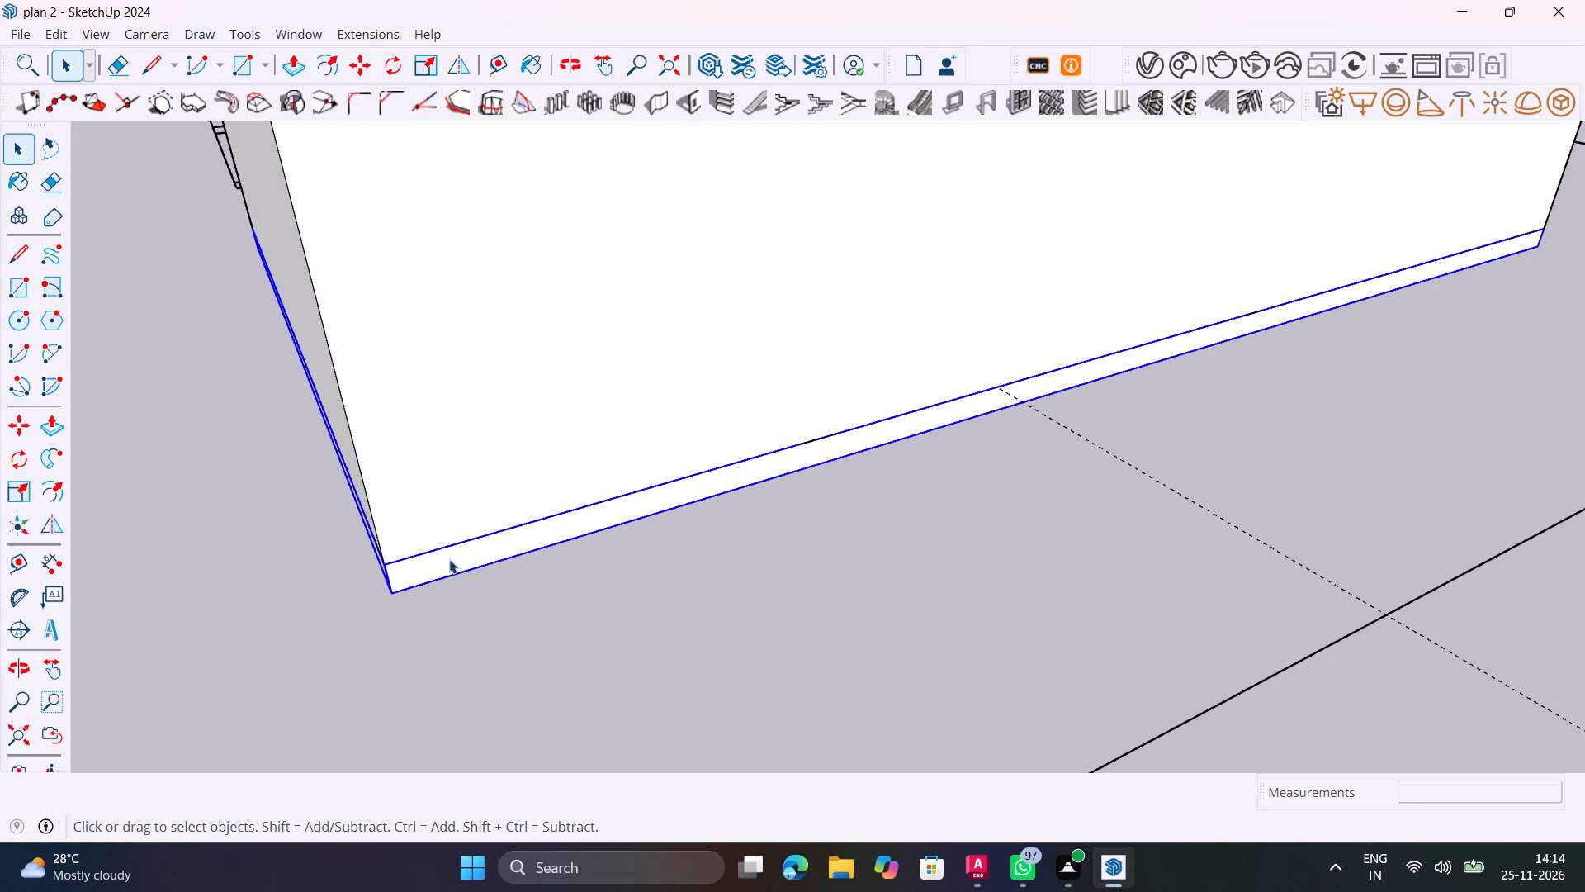
Copy the floor slab group straight up 10' 6" from its bottom corner onto the top of the walls.
key(m)
click(391, 600)
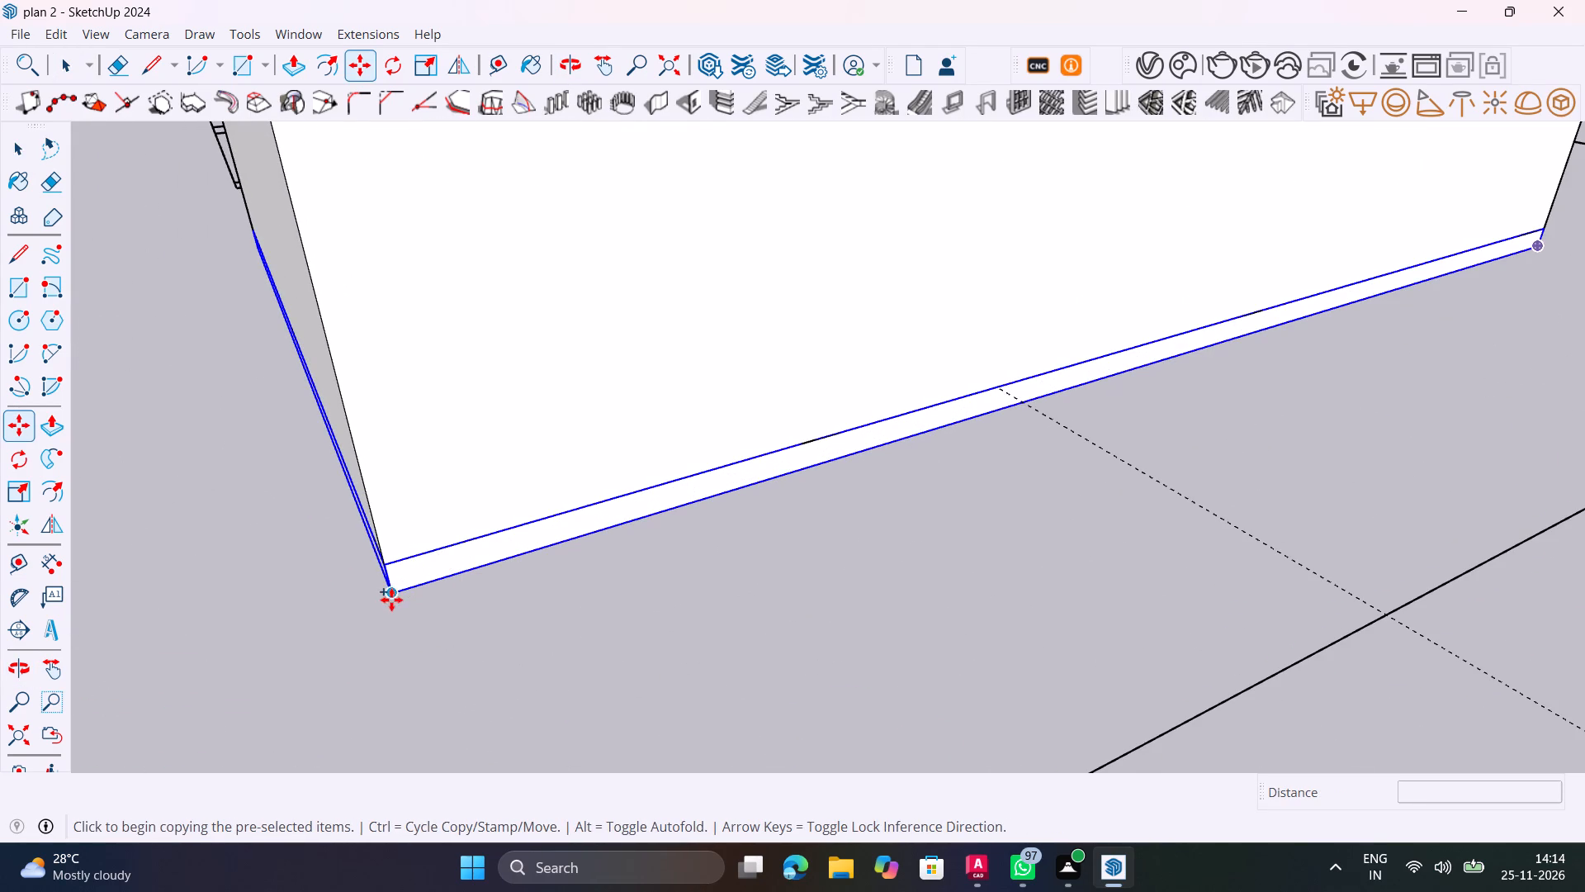
scroll(430, 427, down, 13)
scroll(365, 226, up, 8)
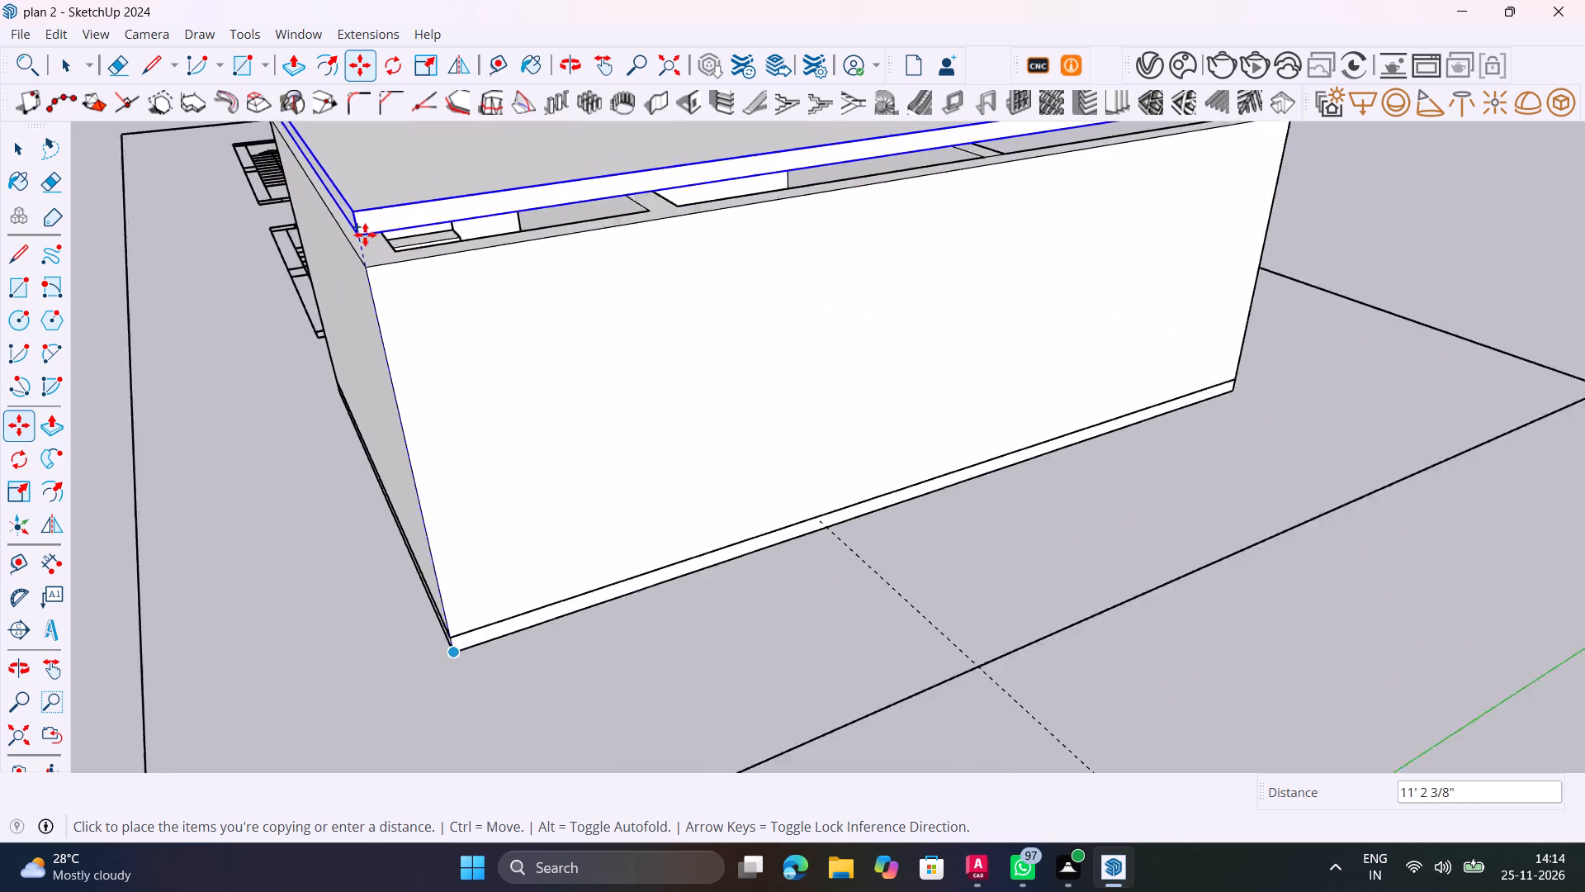
scroll(365, 235, up, 3)
click(369, 292)
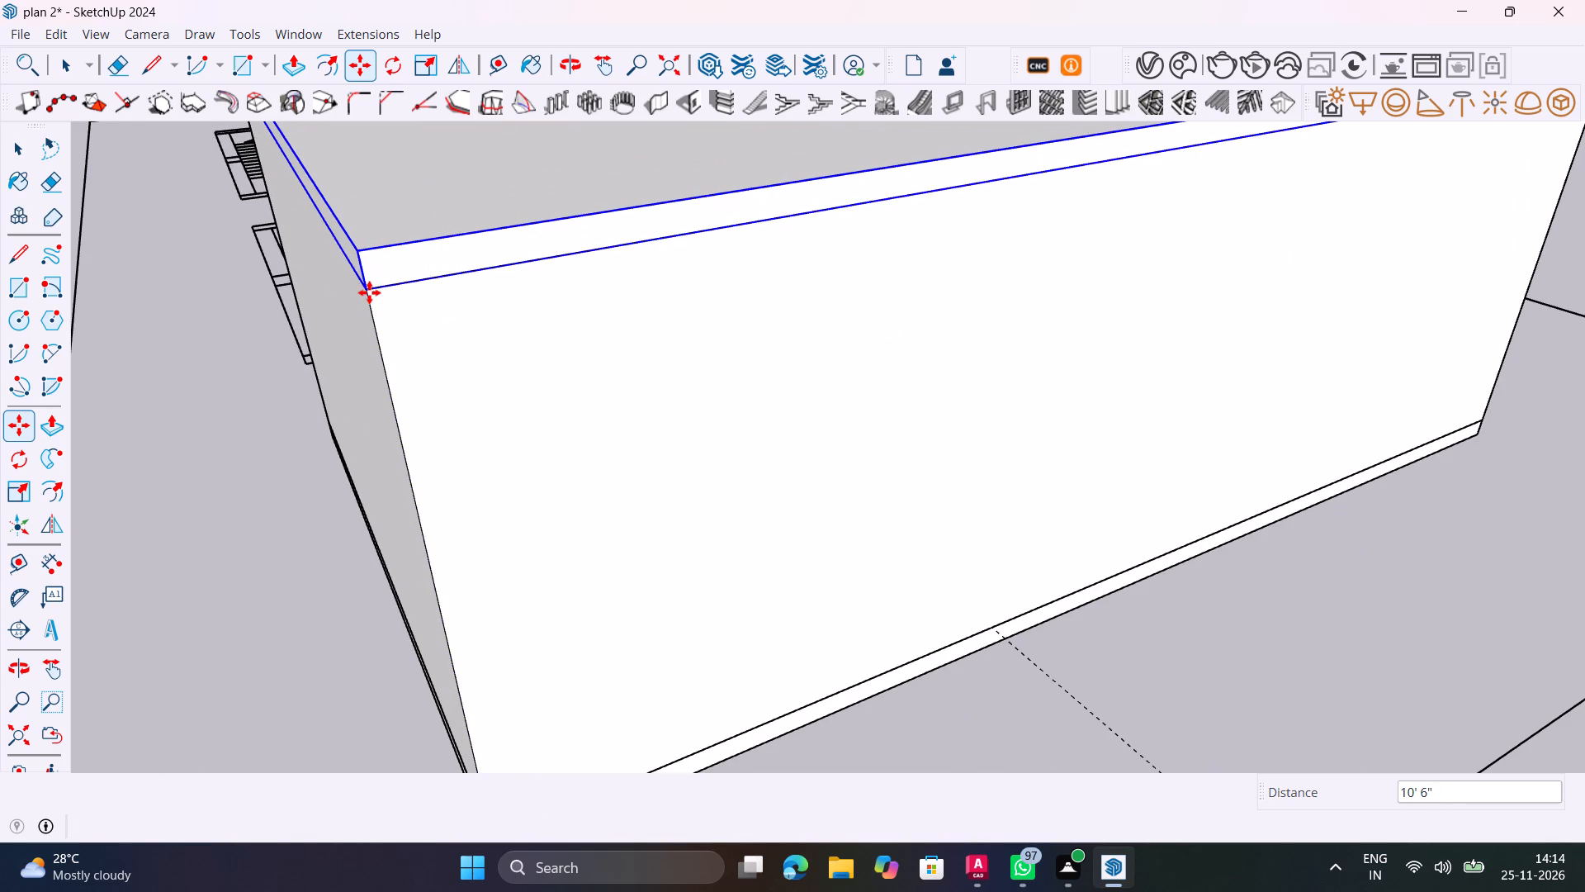
middle_drag(443, 322, 94, 395)
scroll(686, 270, down, 19)
shift+middle_drag(853, 319, 712, 431)
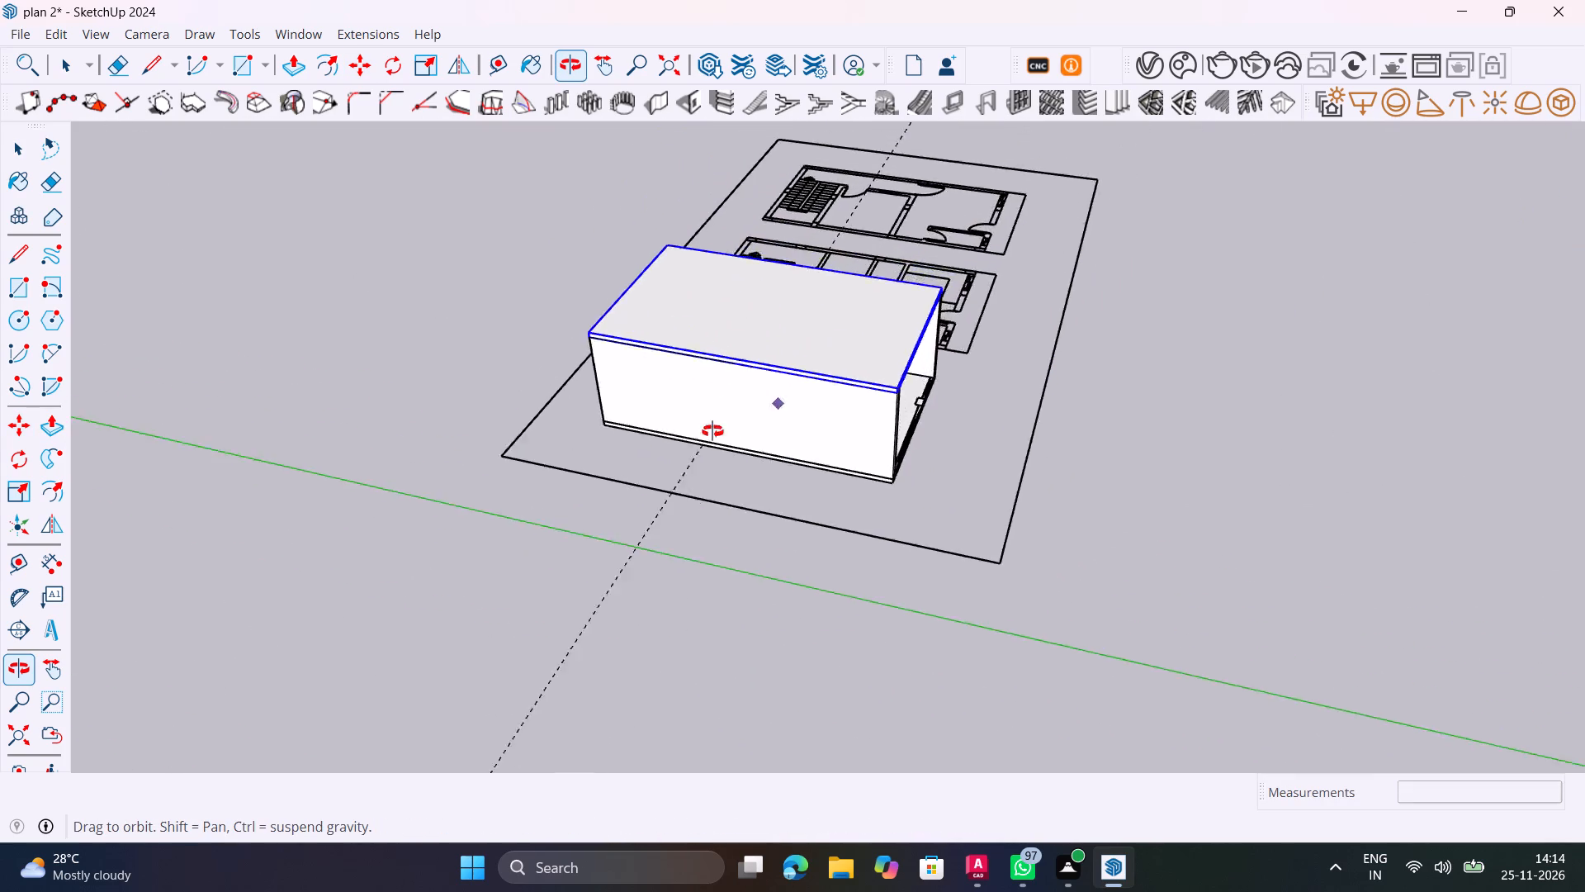
shift+middle_drag(712, 431, 179, 361)
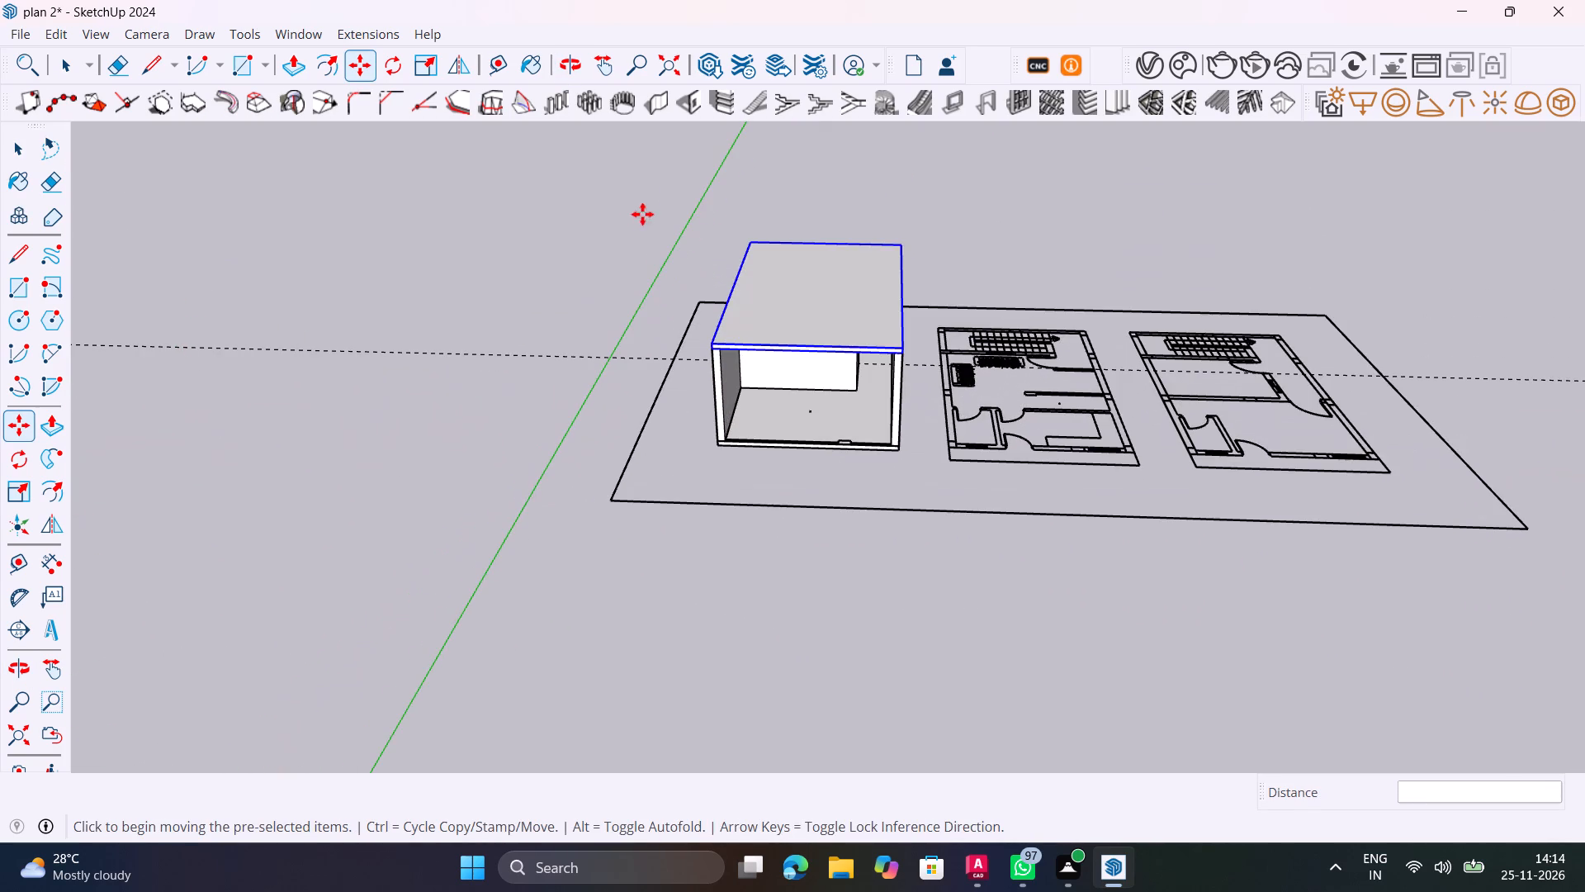
scroll(848, 251, up, 8)
key(space)
With hidden back edges shown, place a guide about 11' 9" from the upper slab's long edge, at the end of the upper stair flight.
middle_drag(928, 270, 598, 520)
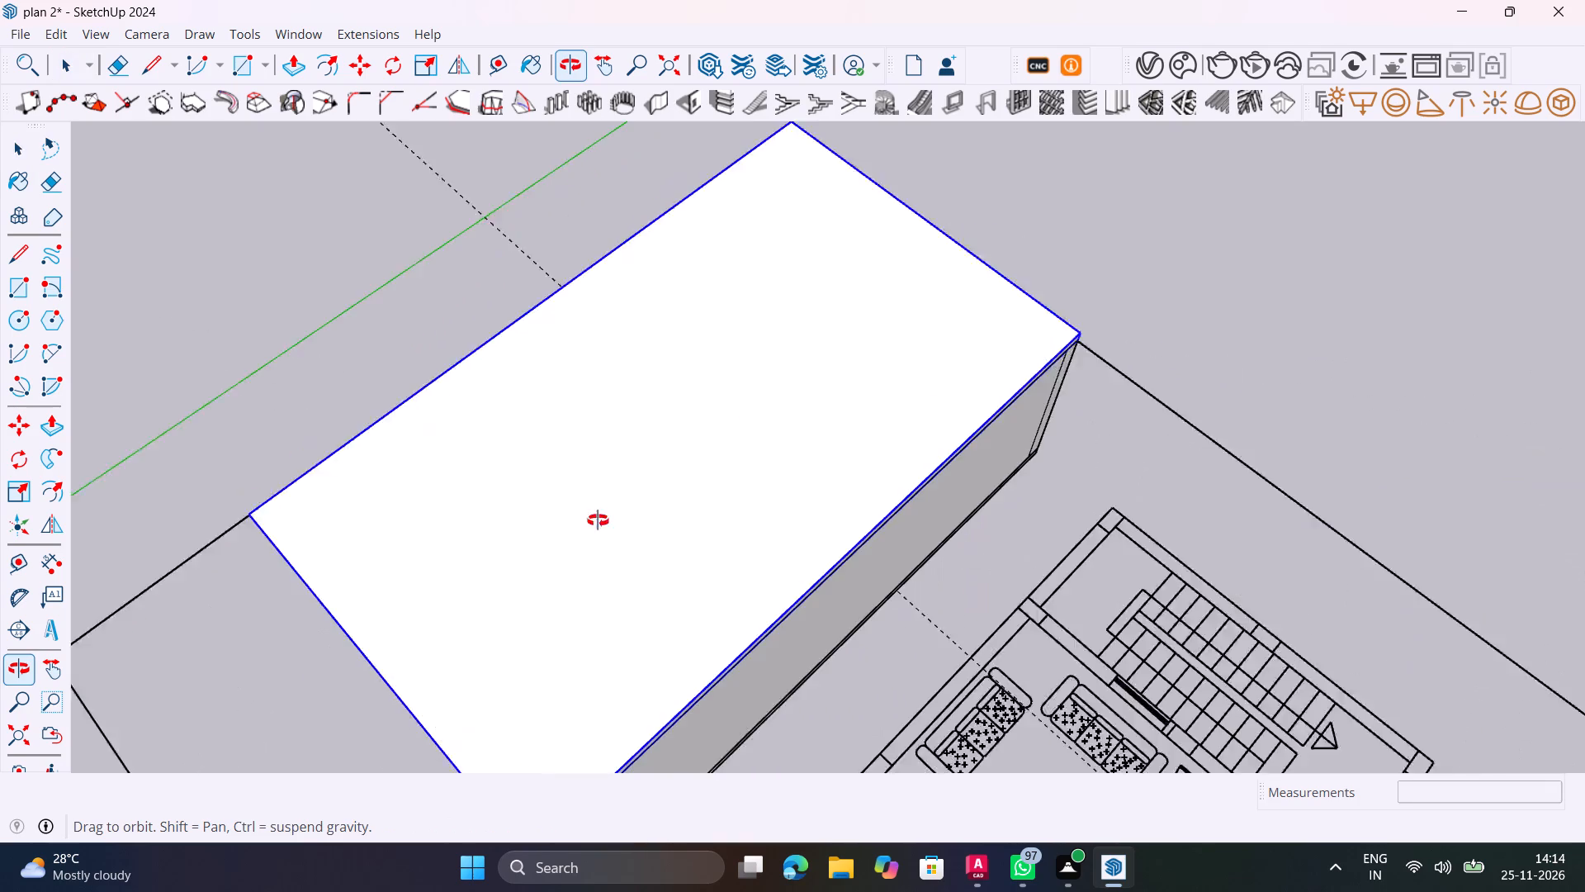
middle_drag(598, 520, 580, 527)
key(k)
scroll(944, 337, up, 5)
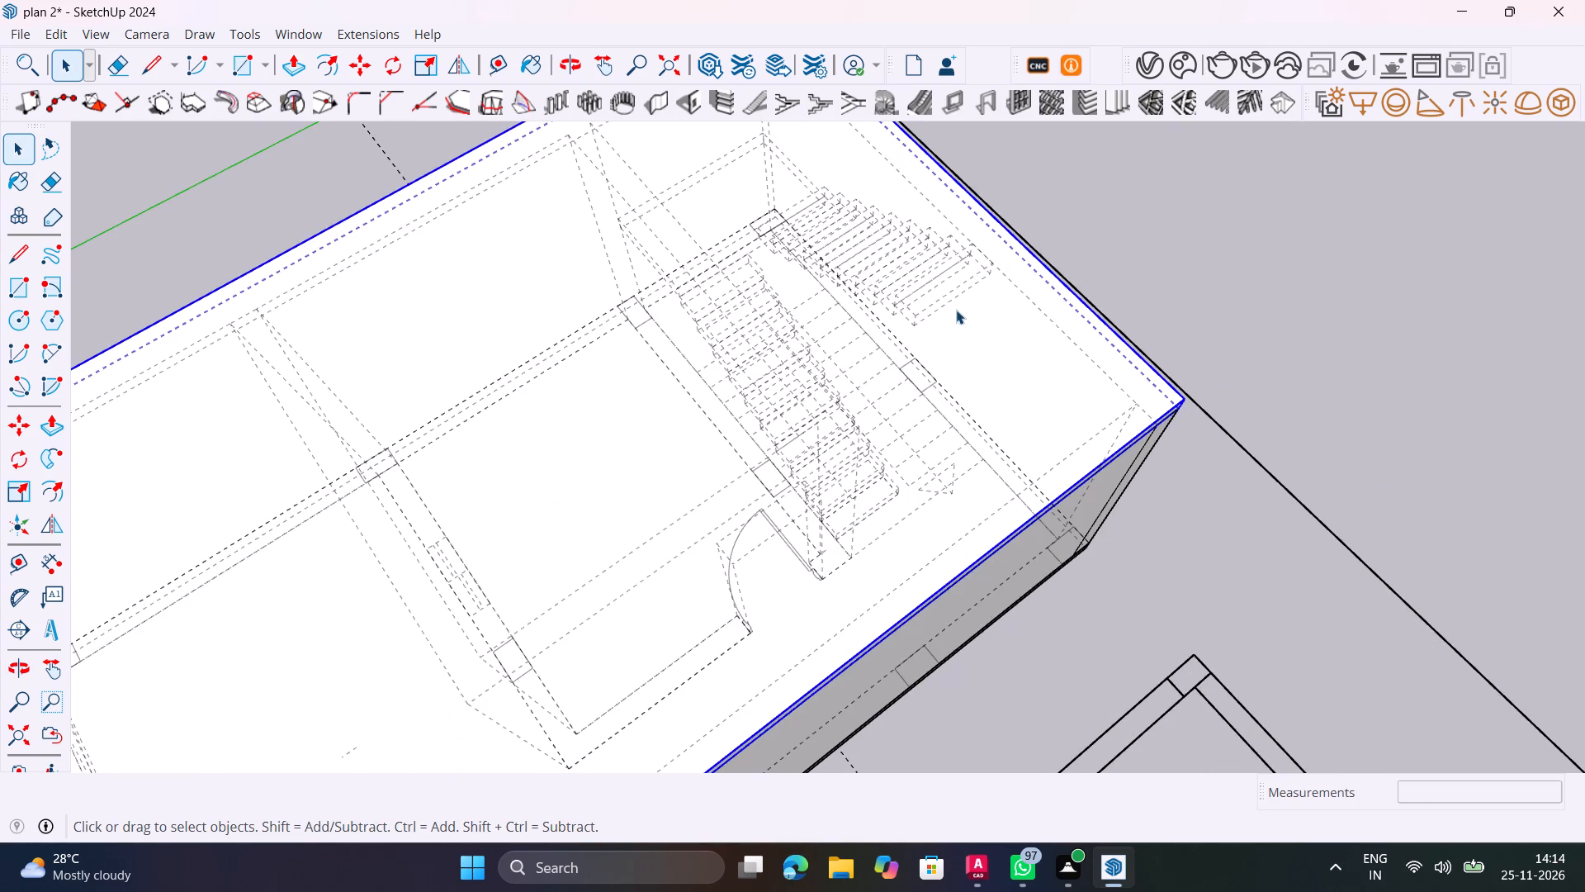
shift+scroll(873, 361, up, 1)
shift+middle_drag(876, 360, 890, 494)
middle_drag(917, 501, 1263, 502)
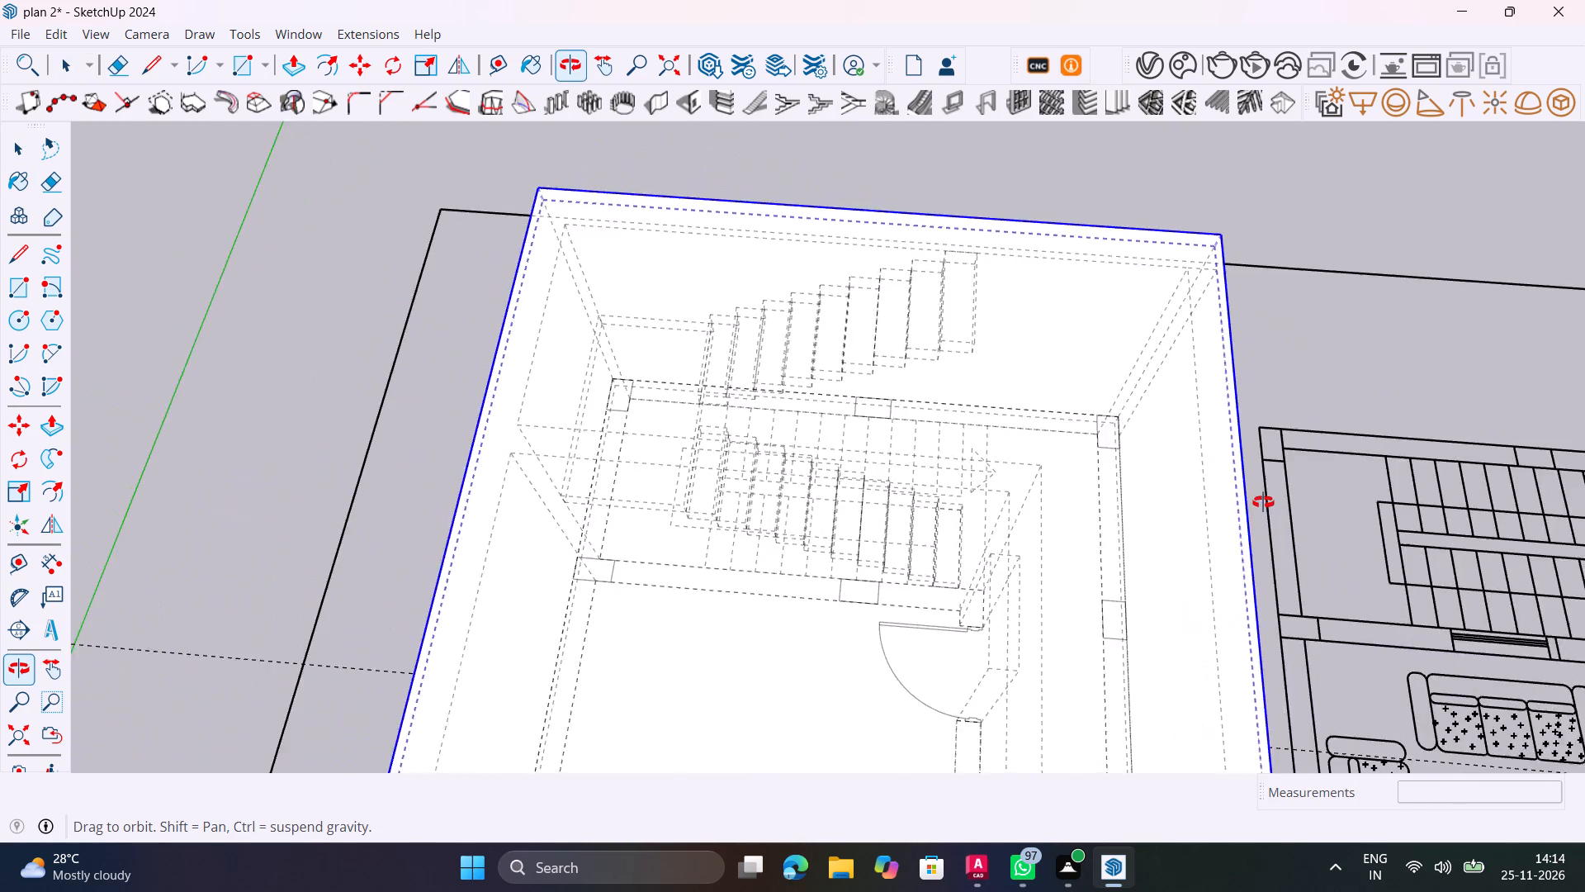
middle_drag(1263, 502, 1295, 512)
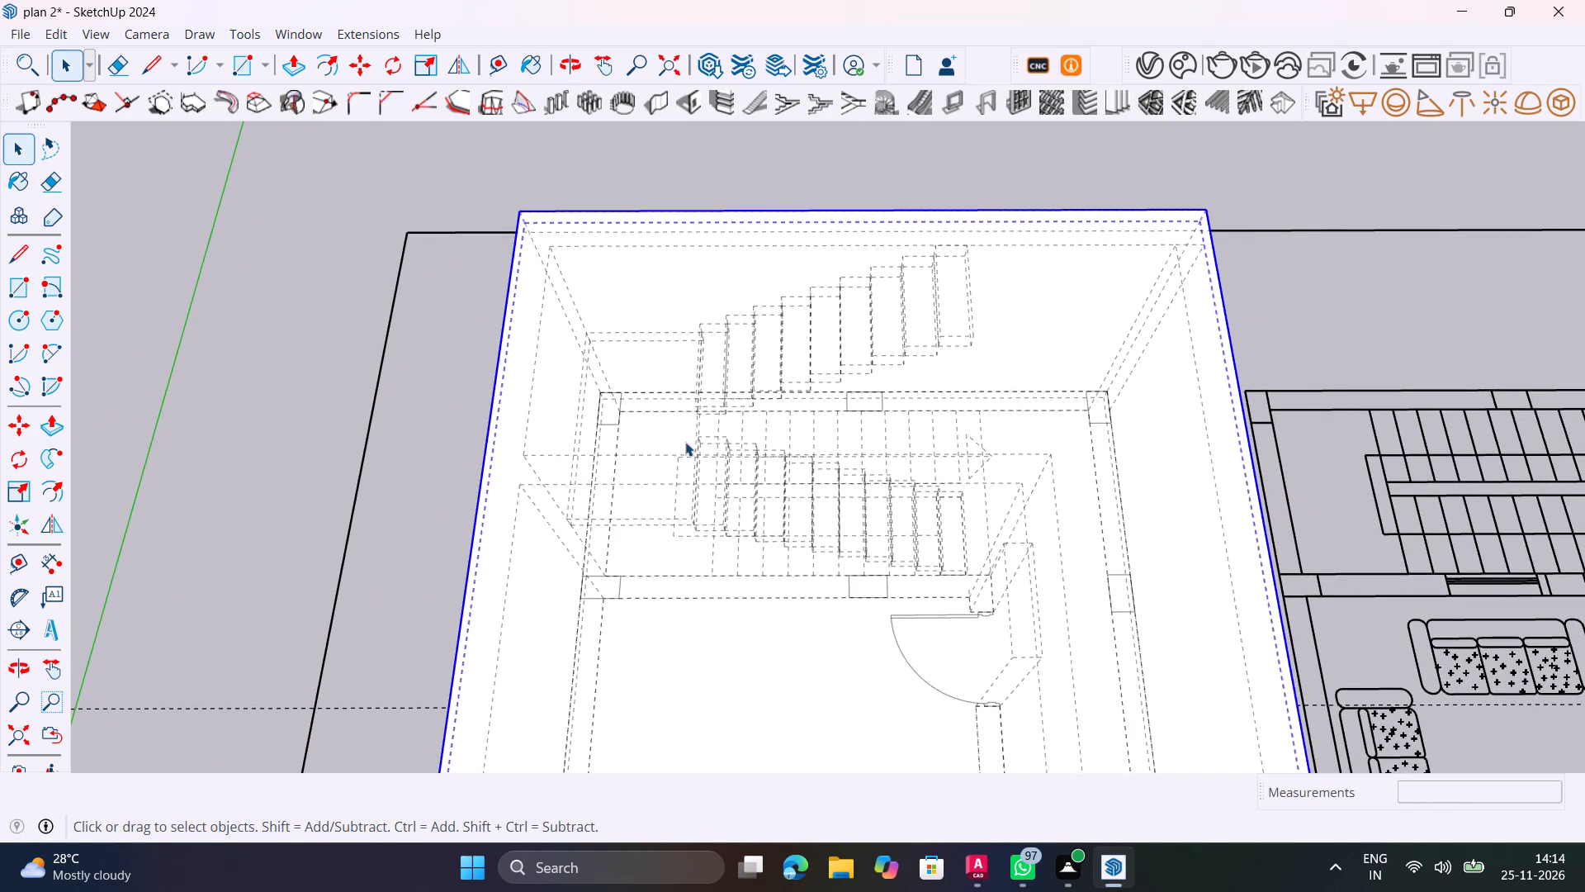
key(t)
click(506, 299)
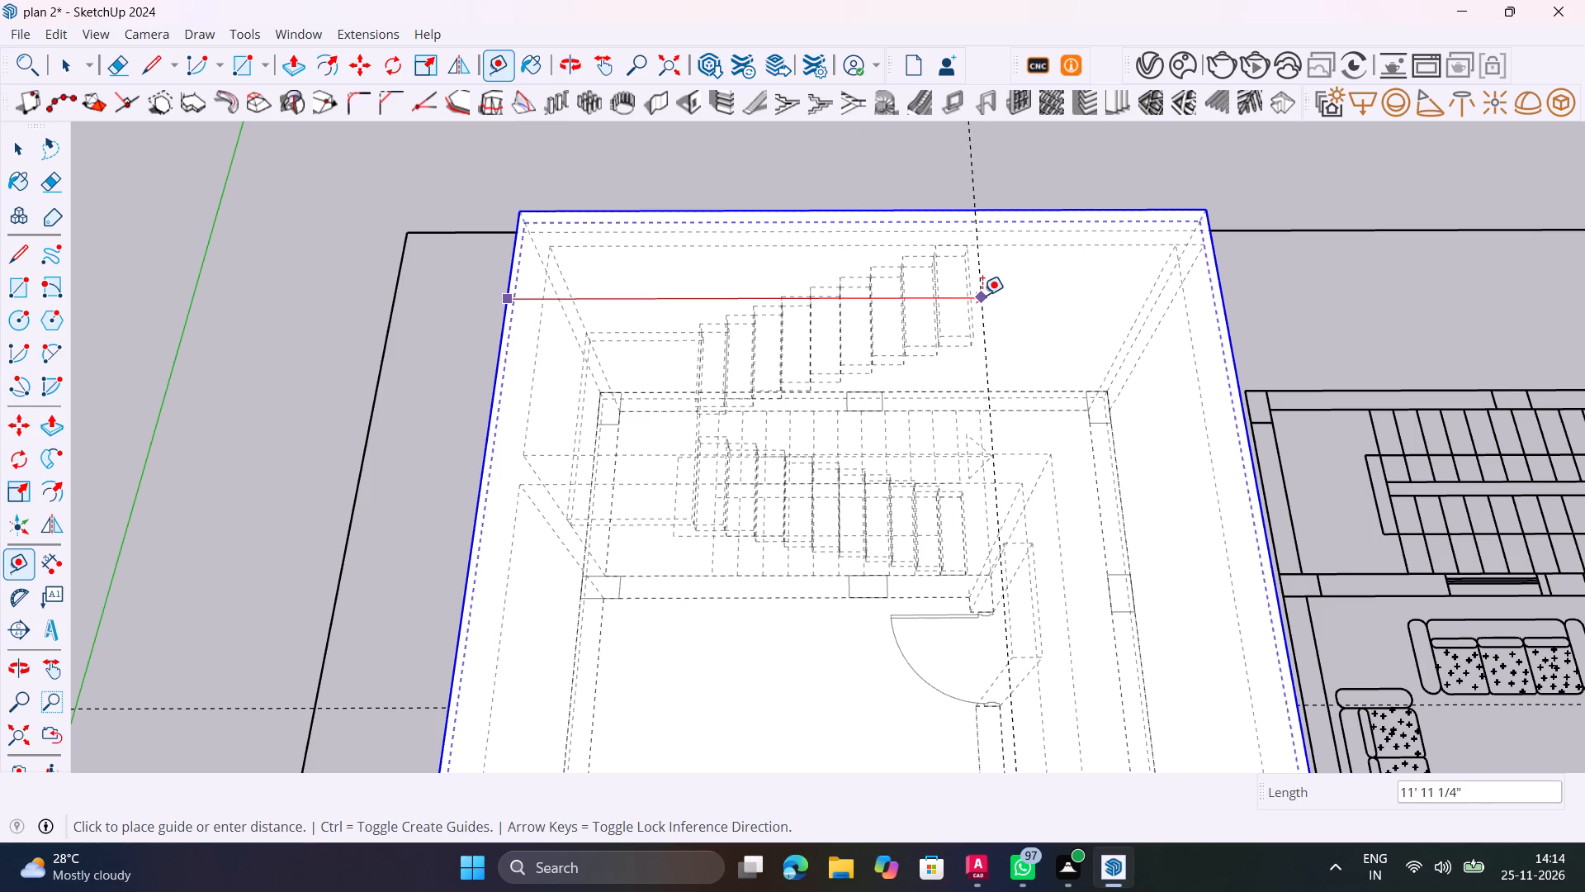
click(977, 317)
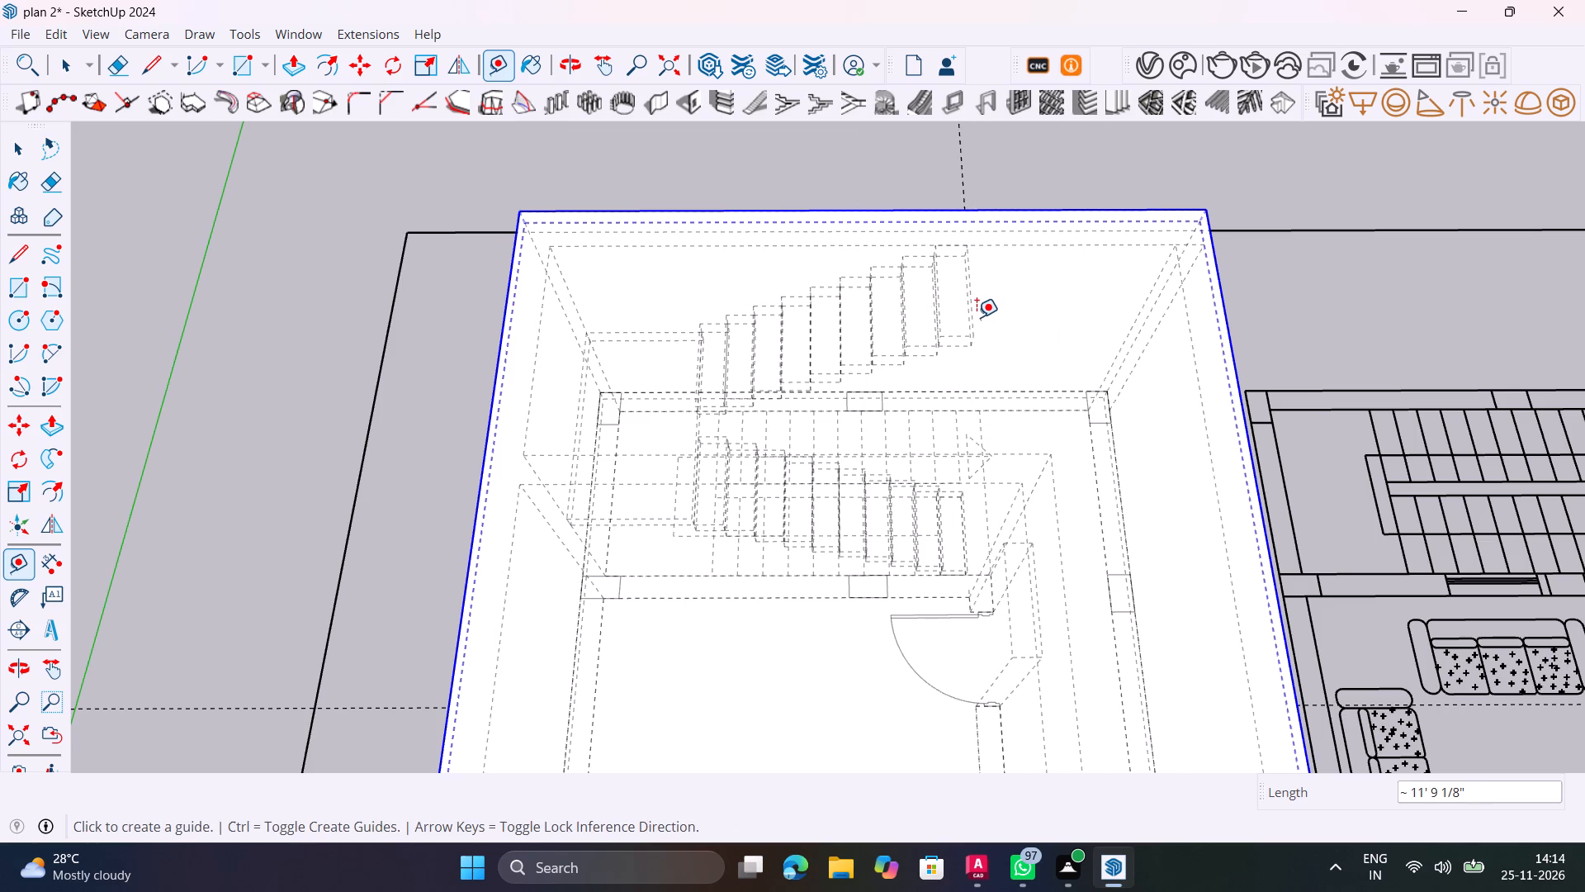
key(space)
With back edges hidden, place a guide across the upper slab's top face about 11' 8" from the same long edge, matching the stair-end guide.
key(k)
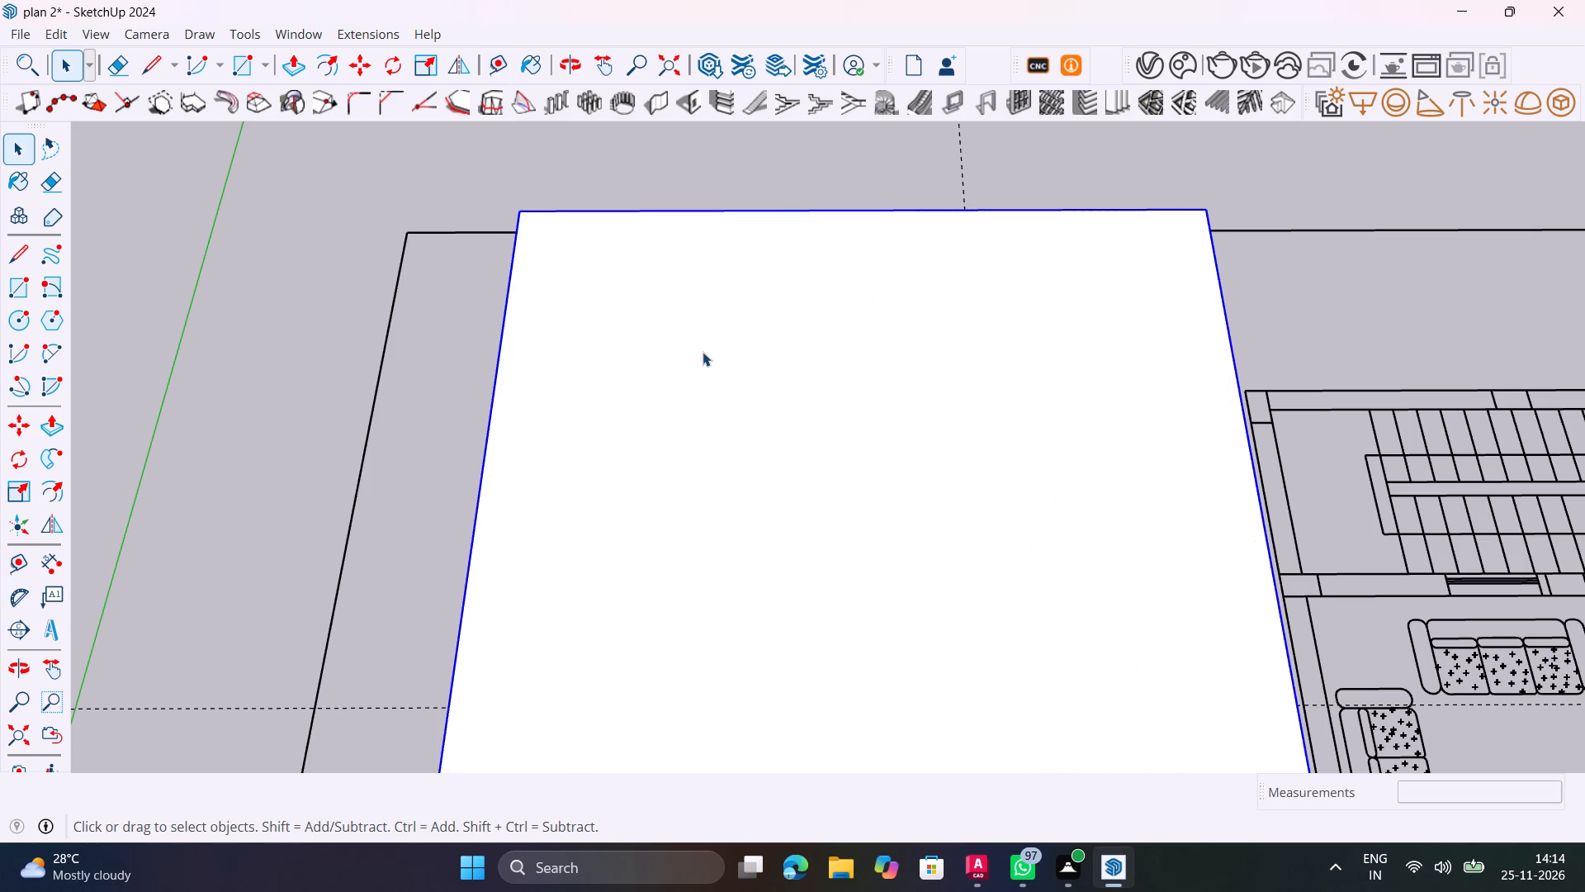
middle_drag(846, 391, 1584, 158)
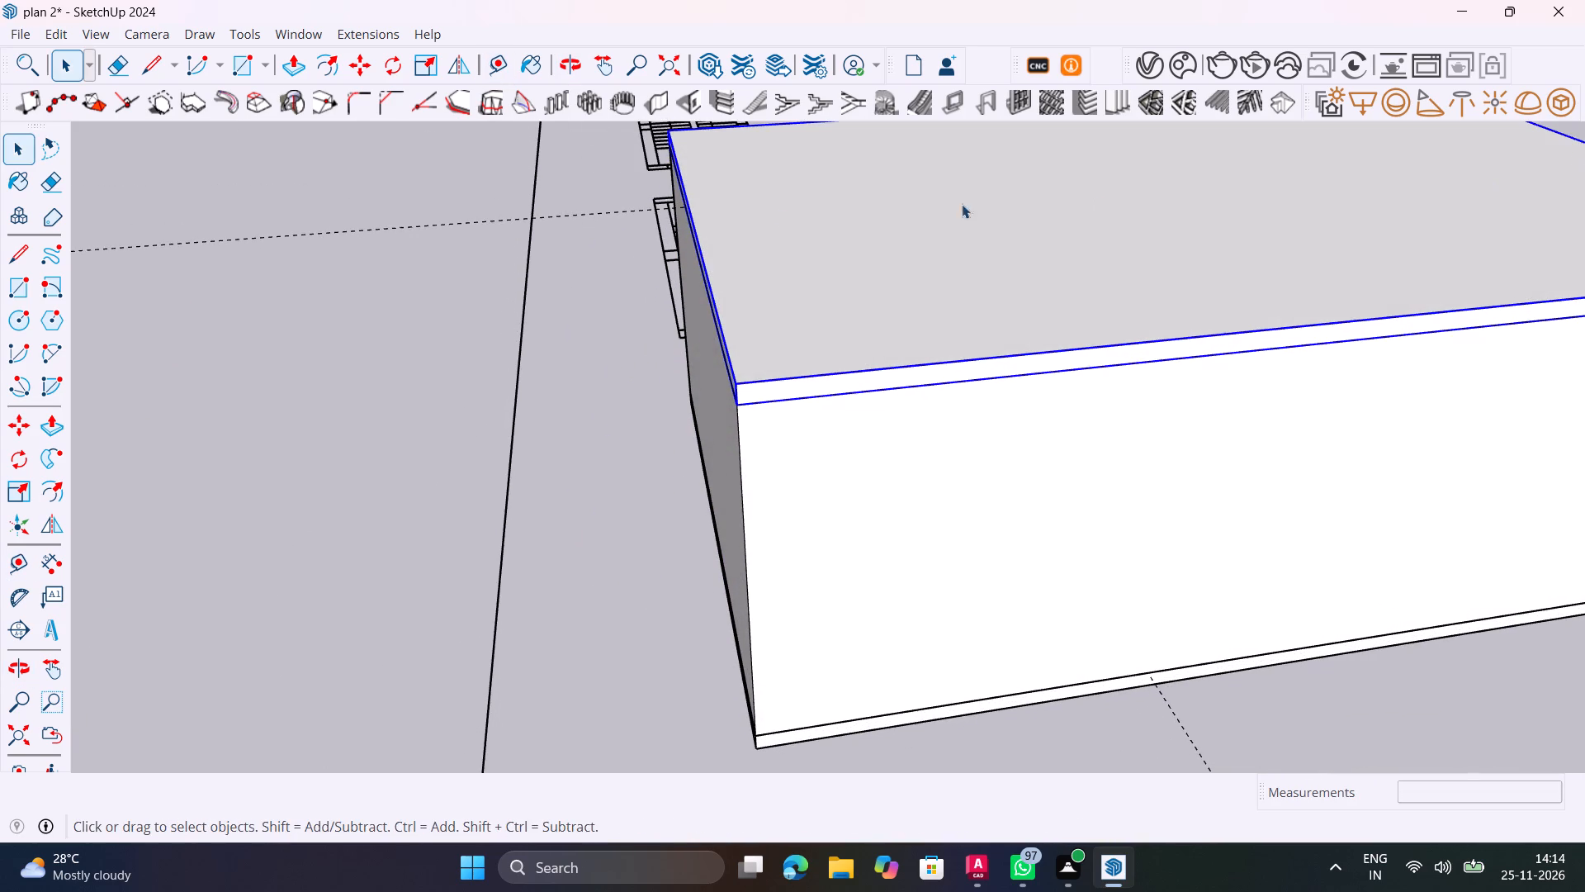
middle_drag(827, 238, 1369, 344)
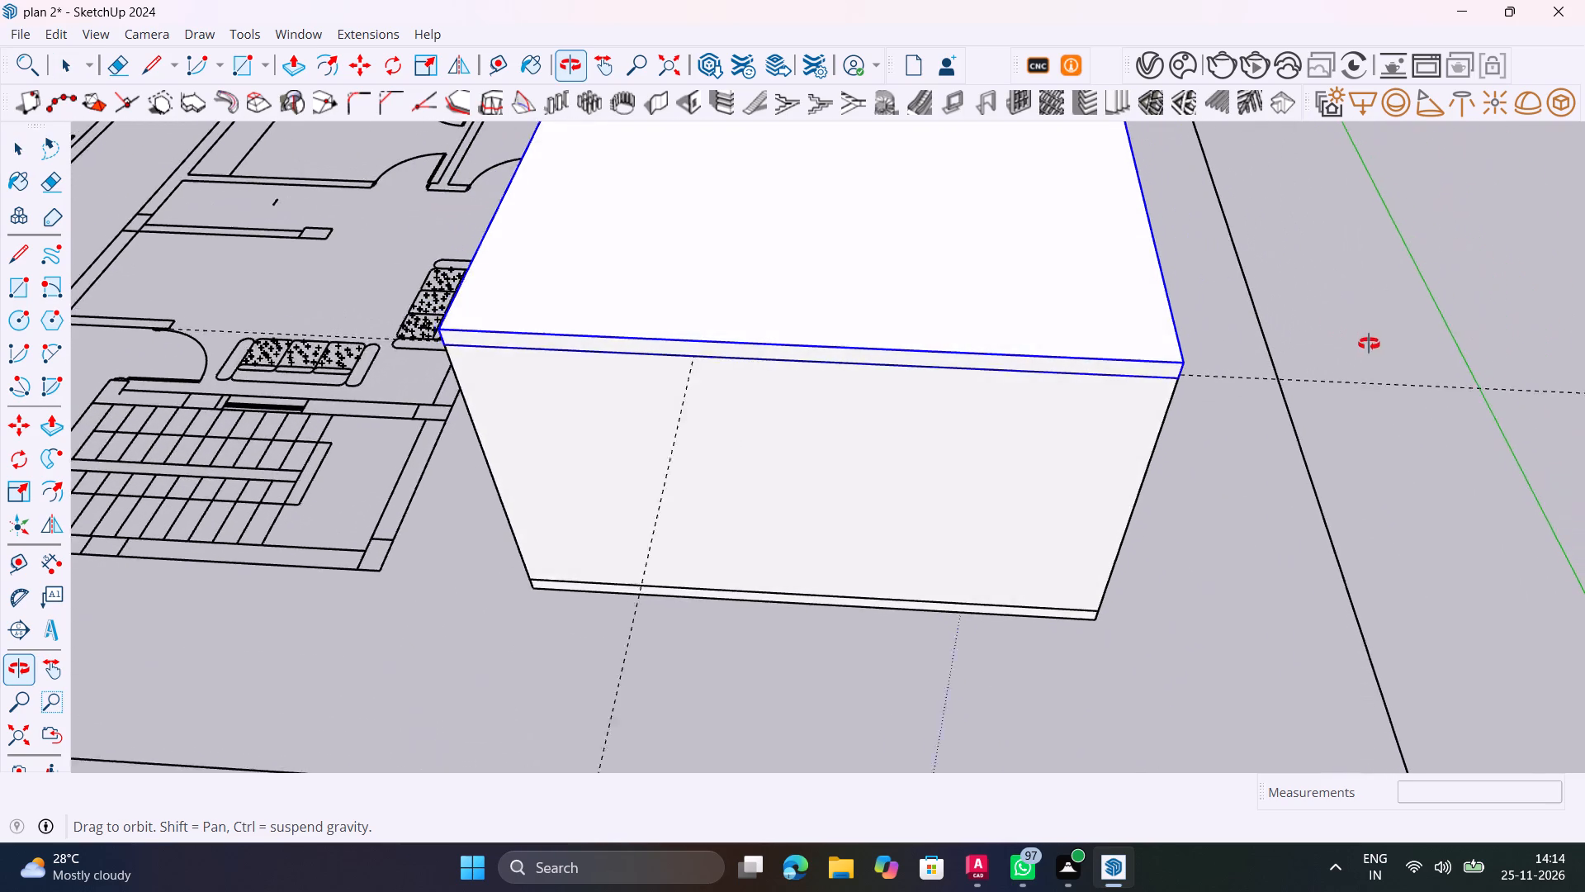
middle_drag(1369, 344, 1373, 344)
key(t)
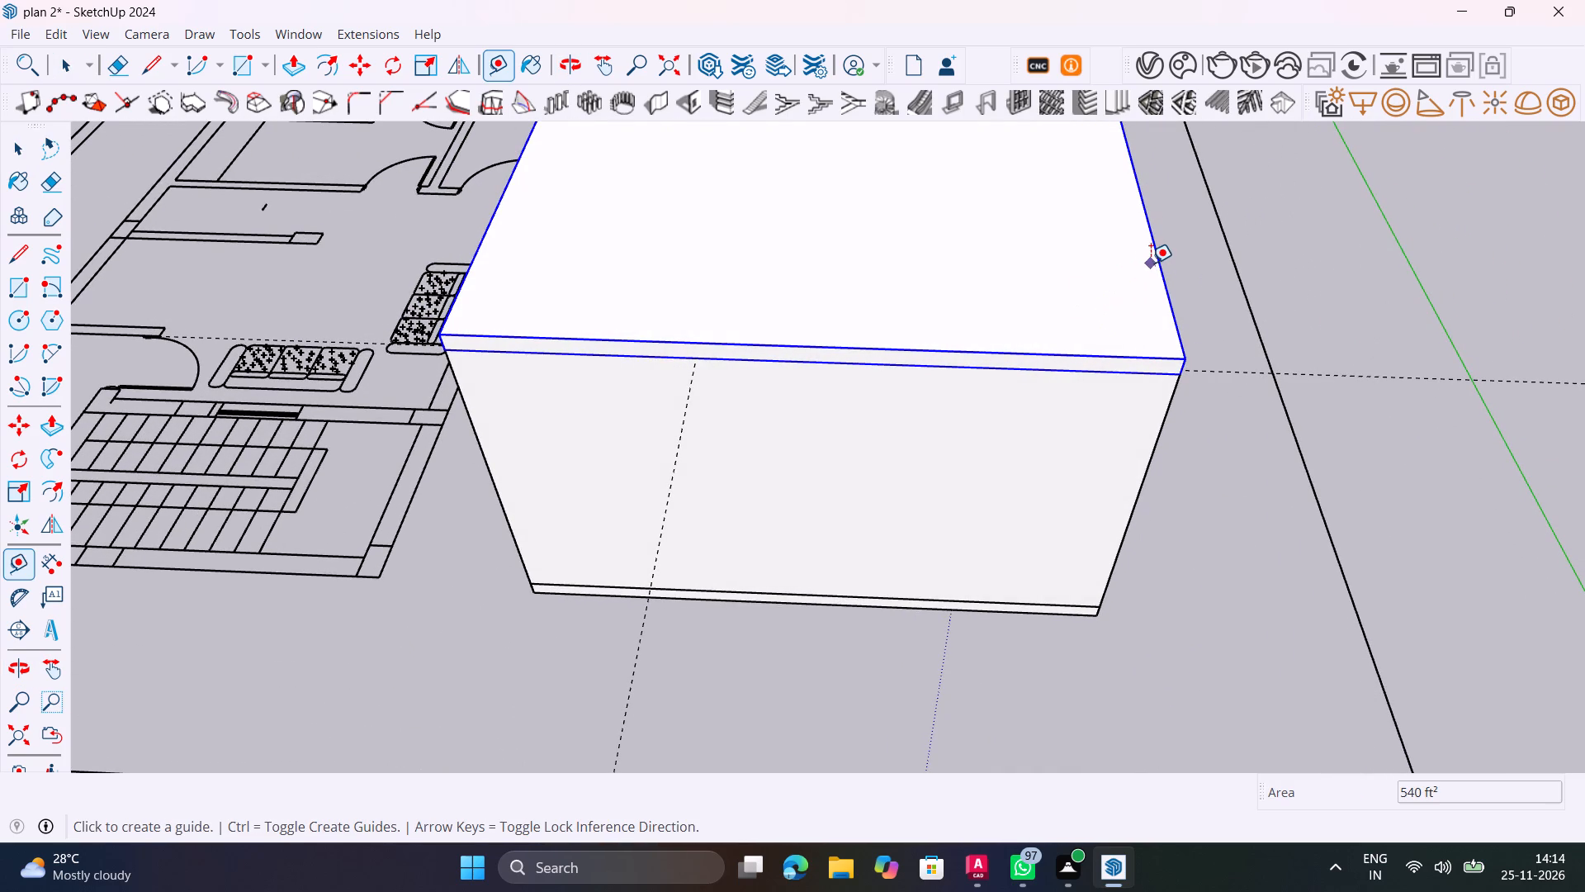
click(1156, 259)
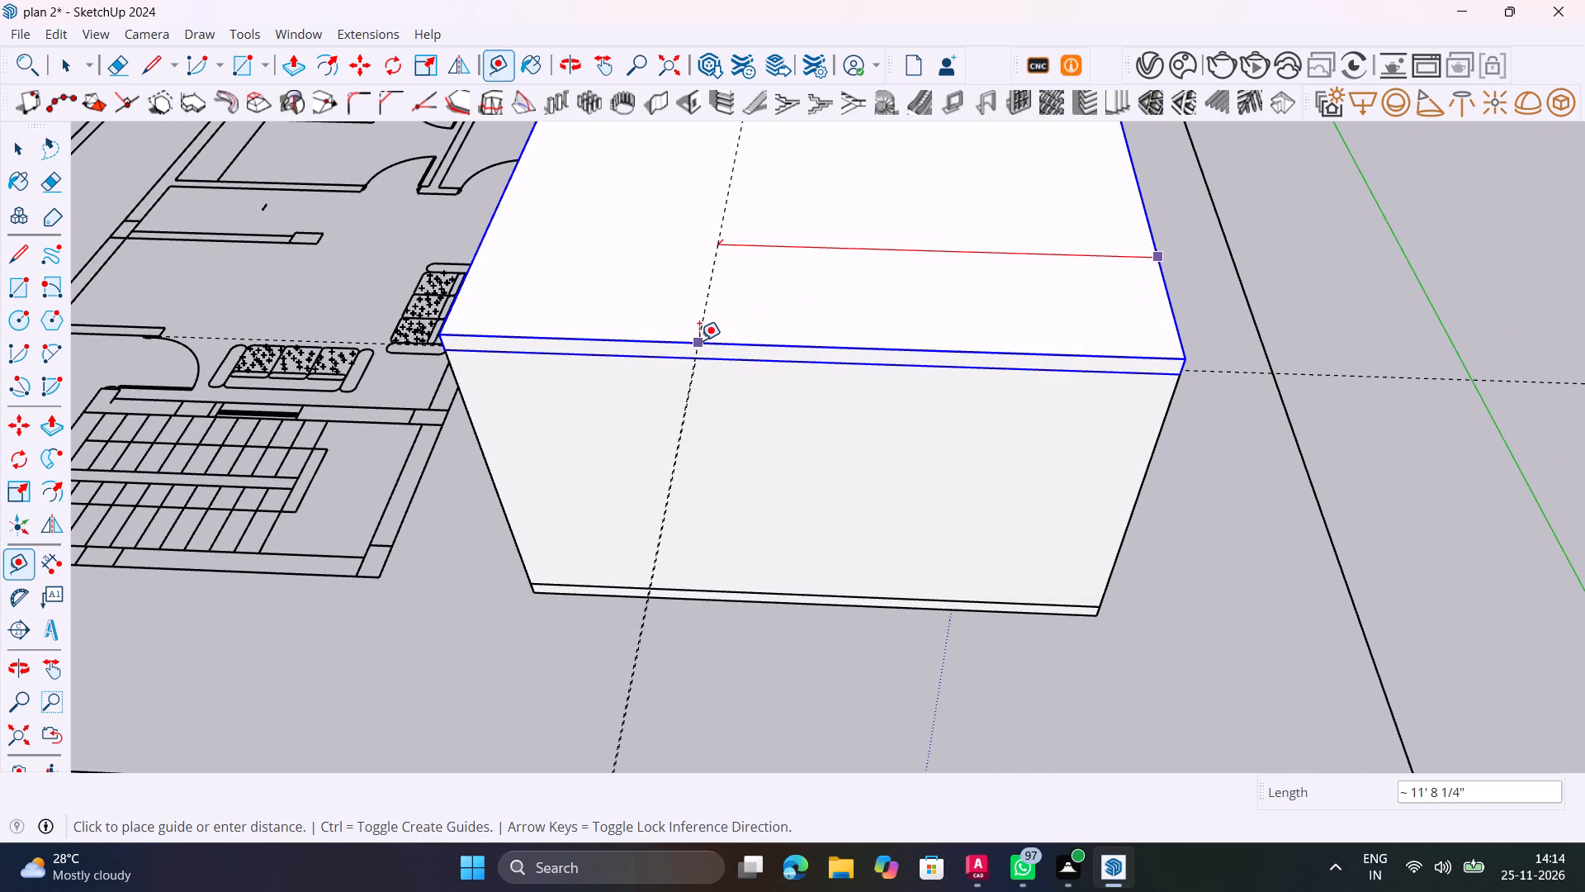
click(699, 339)
key(space)
With back edges shown again, place a guide offset 6' from the upper slab's short edge beside the staircase.
scroll(858, 325, down, 2)
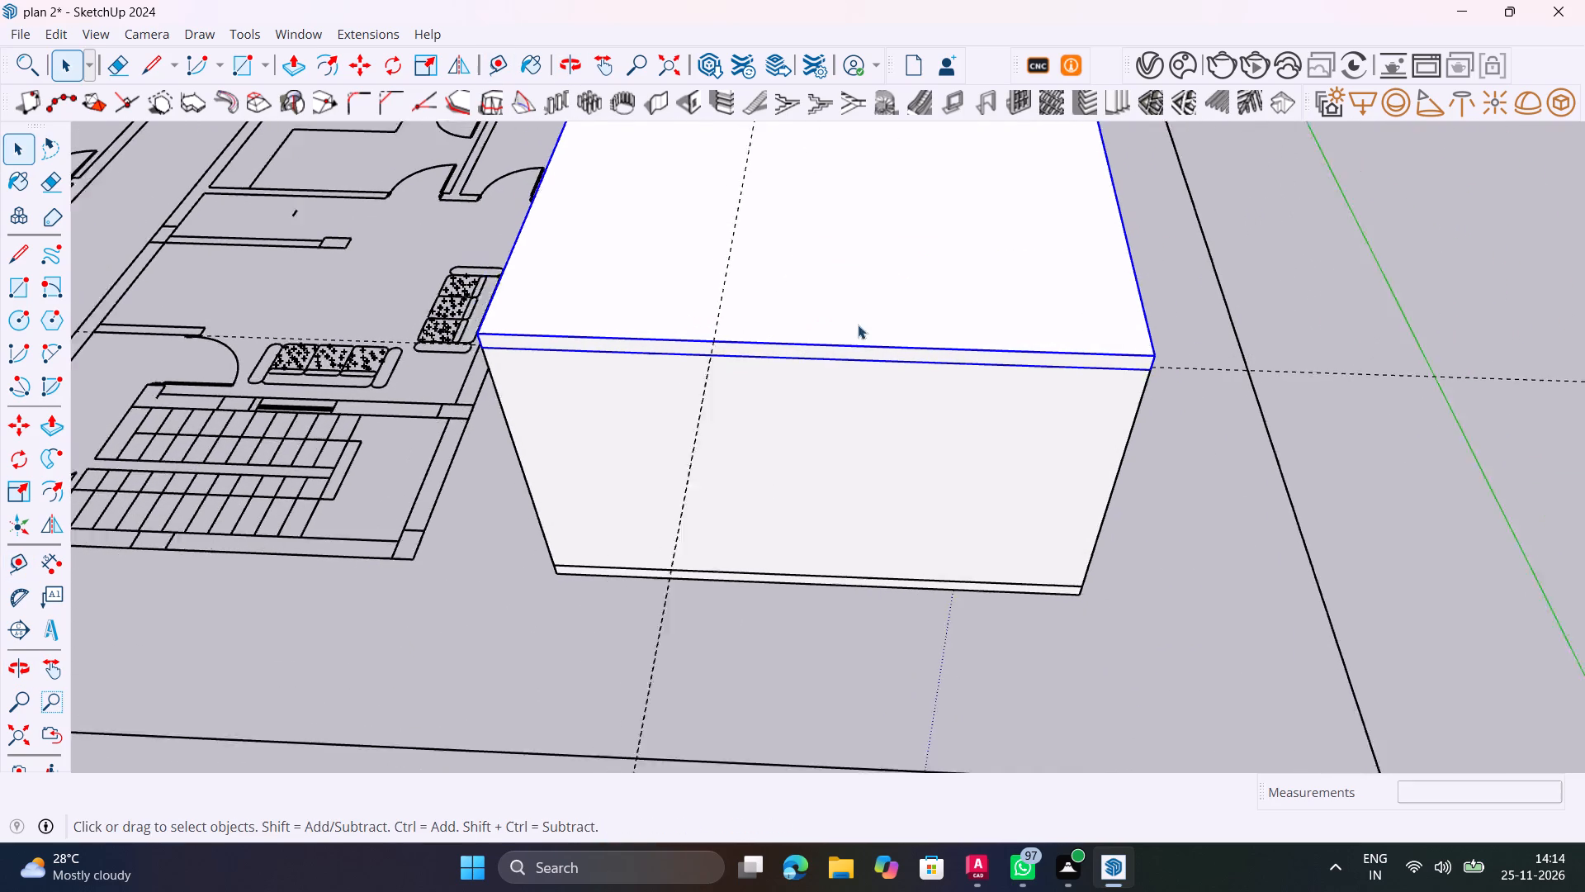
scroll(858, 325, down, 3)
middle_drag(802, 365, 1370, 453)
middle_drag(666, 384, 845, 432)
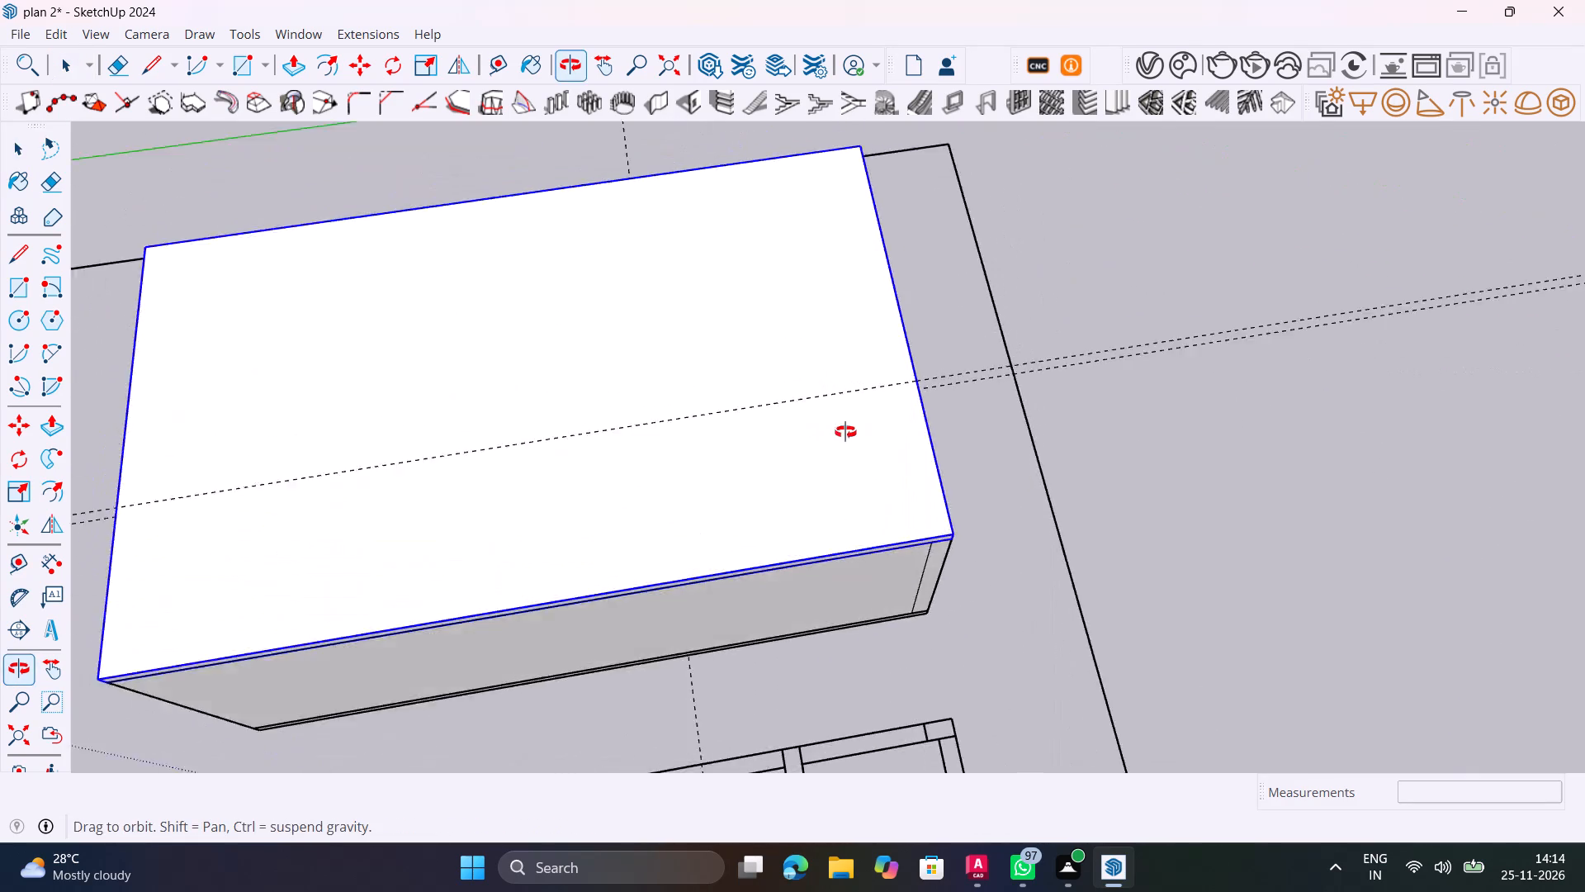
middle_drag(845, 432, 931, 458)
key(k)
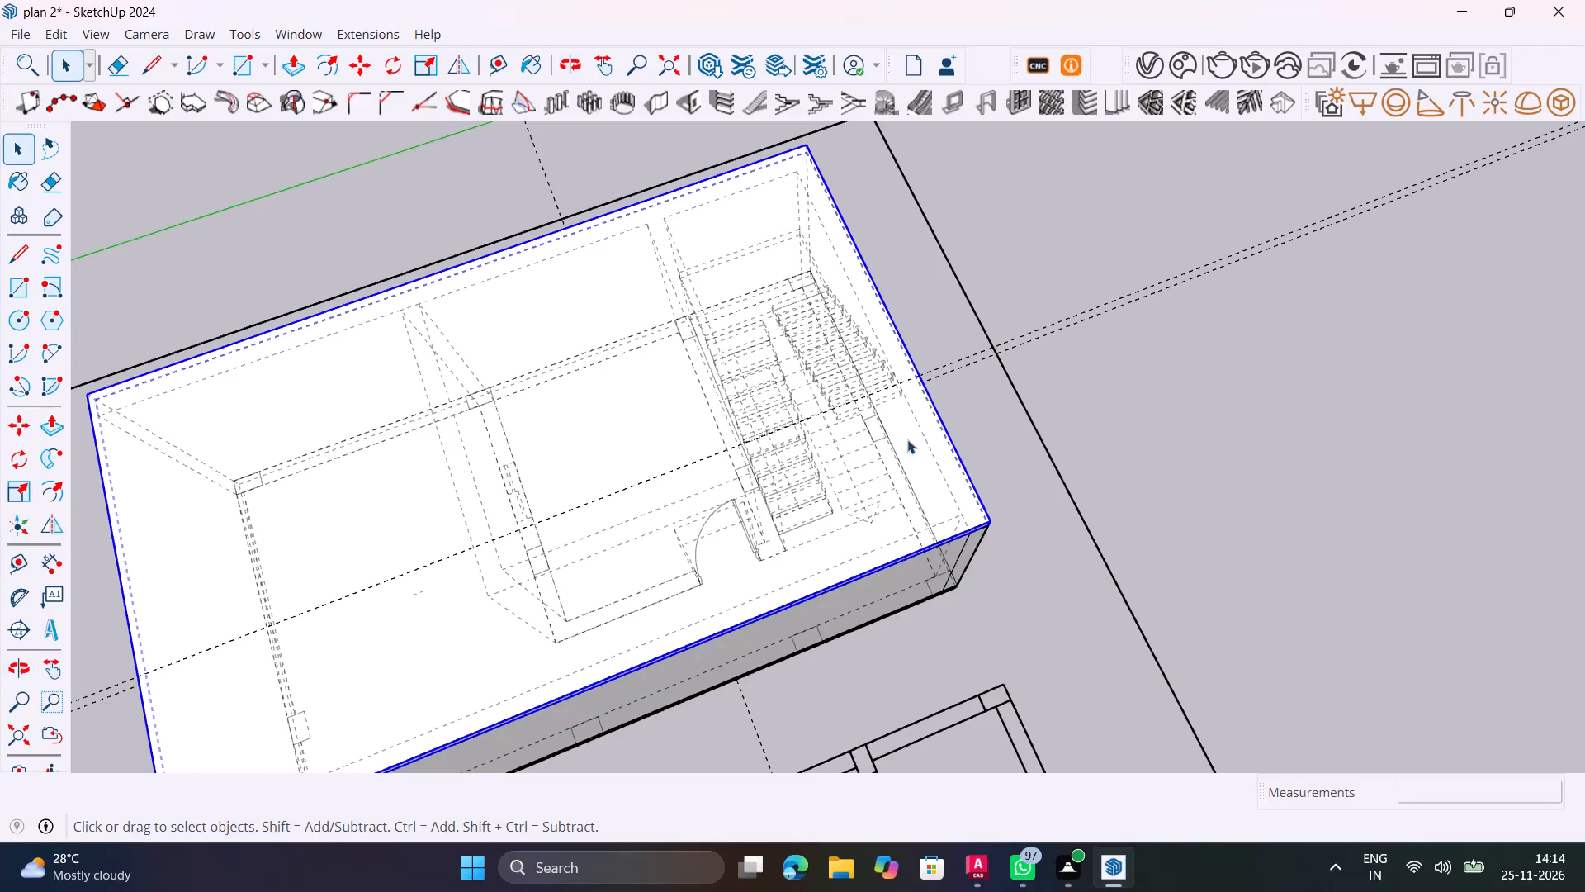
middle_drag(878, 421, 731, 250)
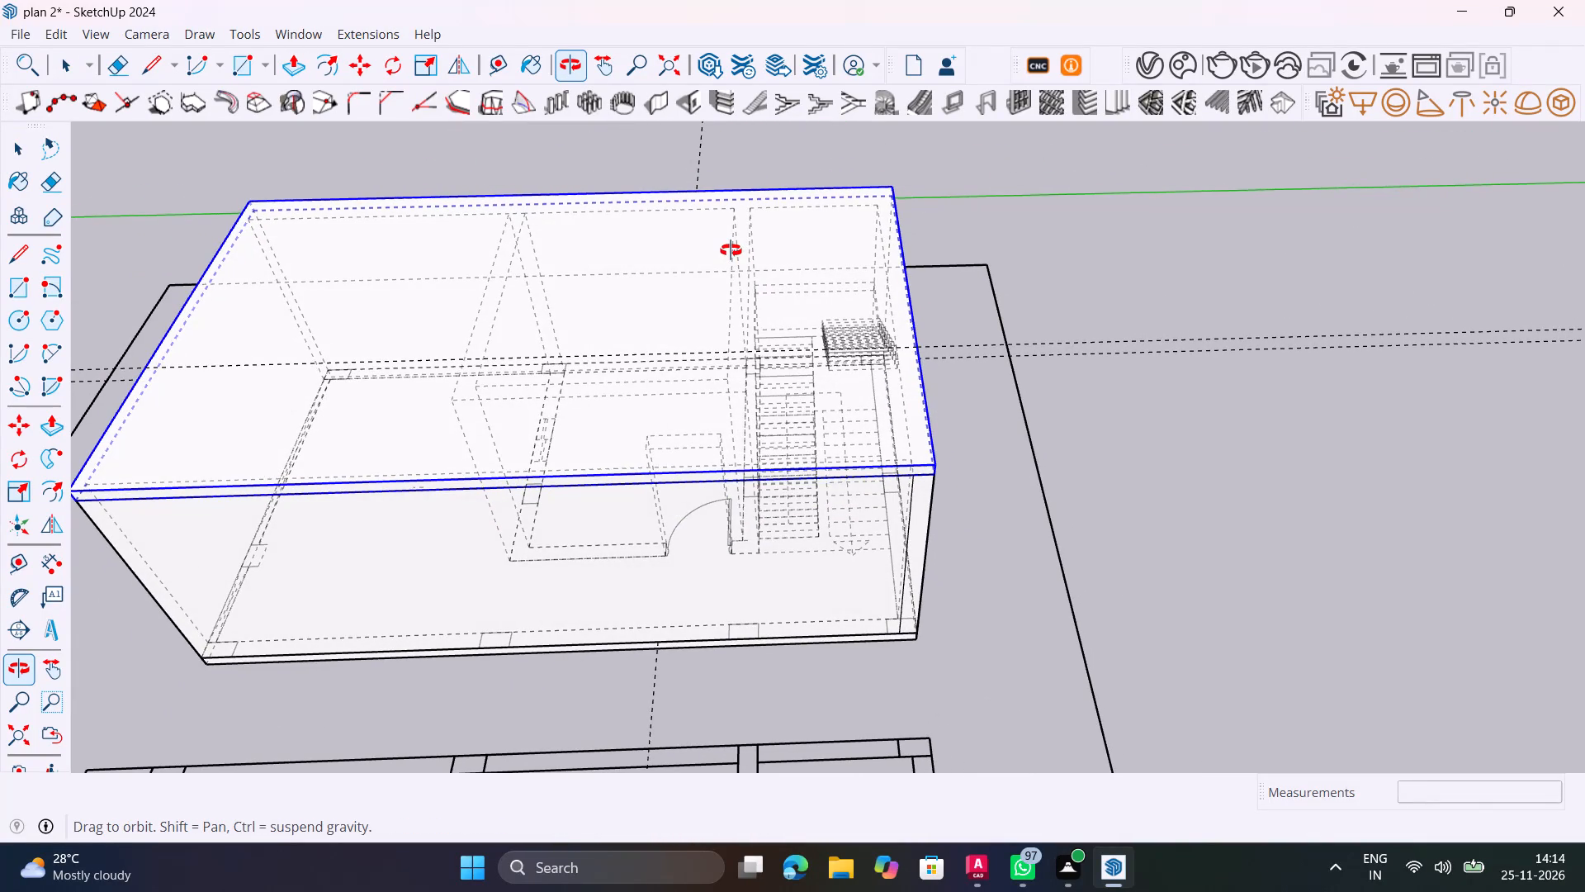
middle_drag(731, 250, 857, 586)
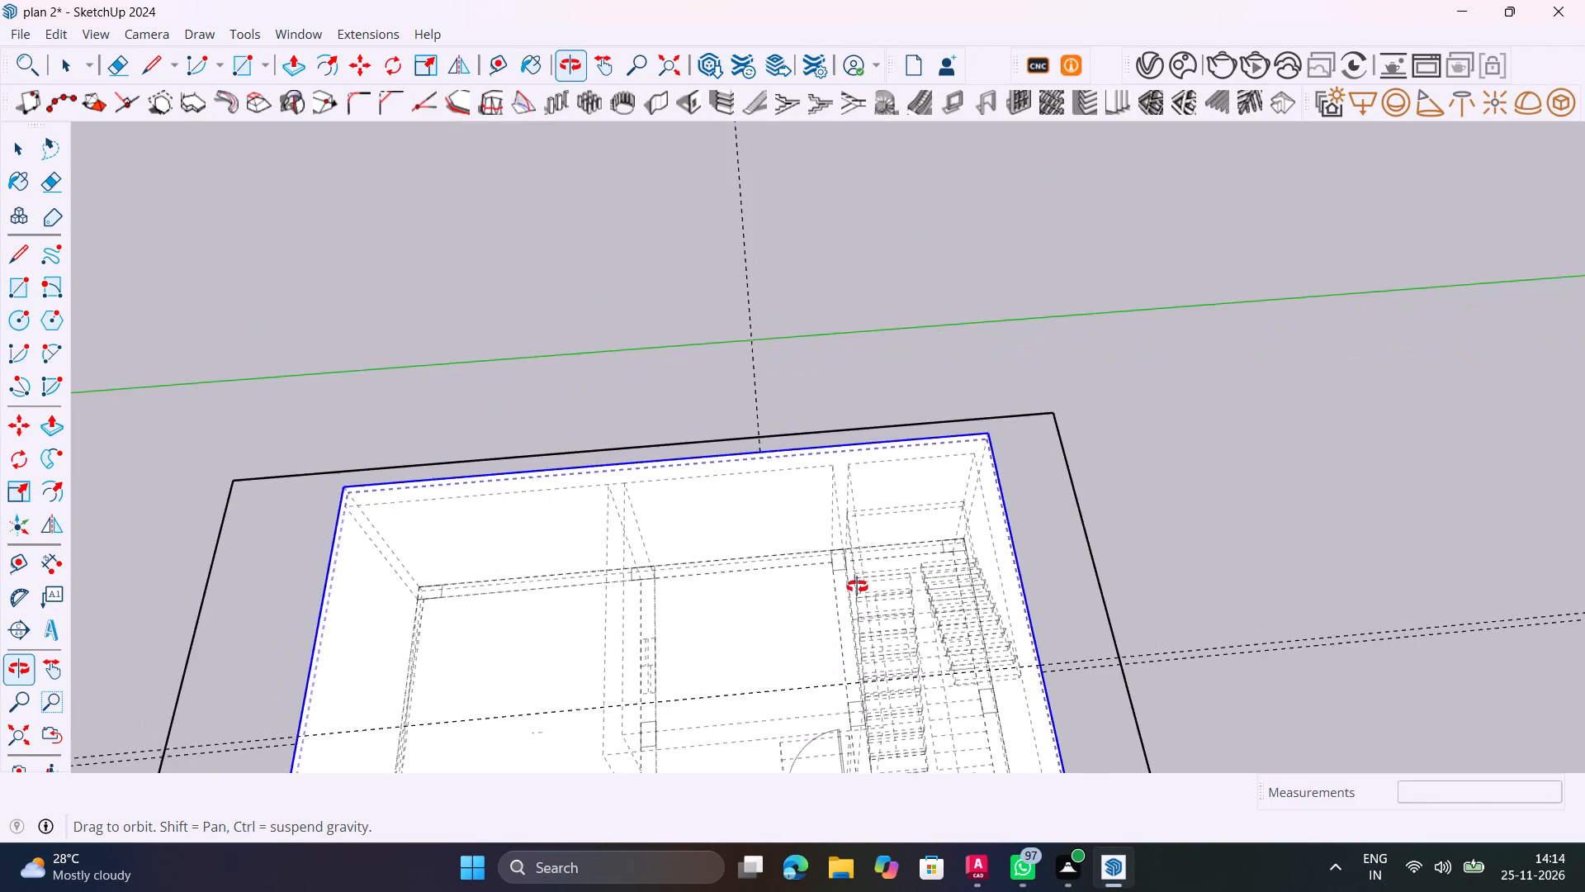
middle_drag(857, 586, 856, 595)
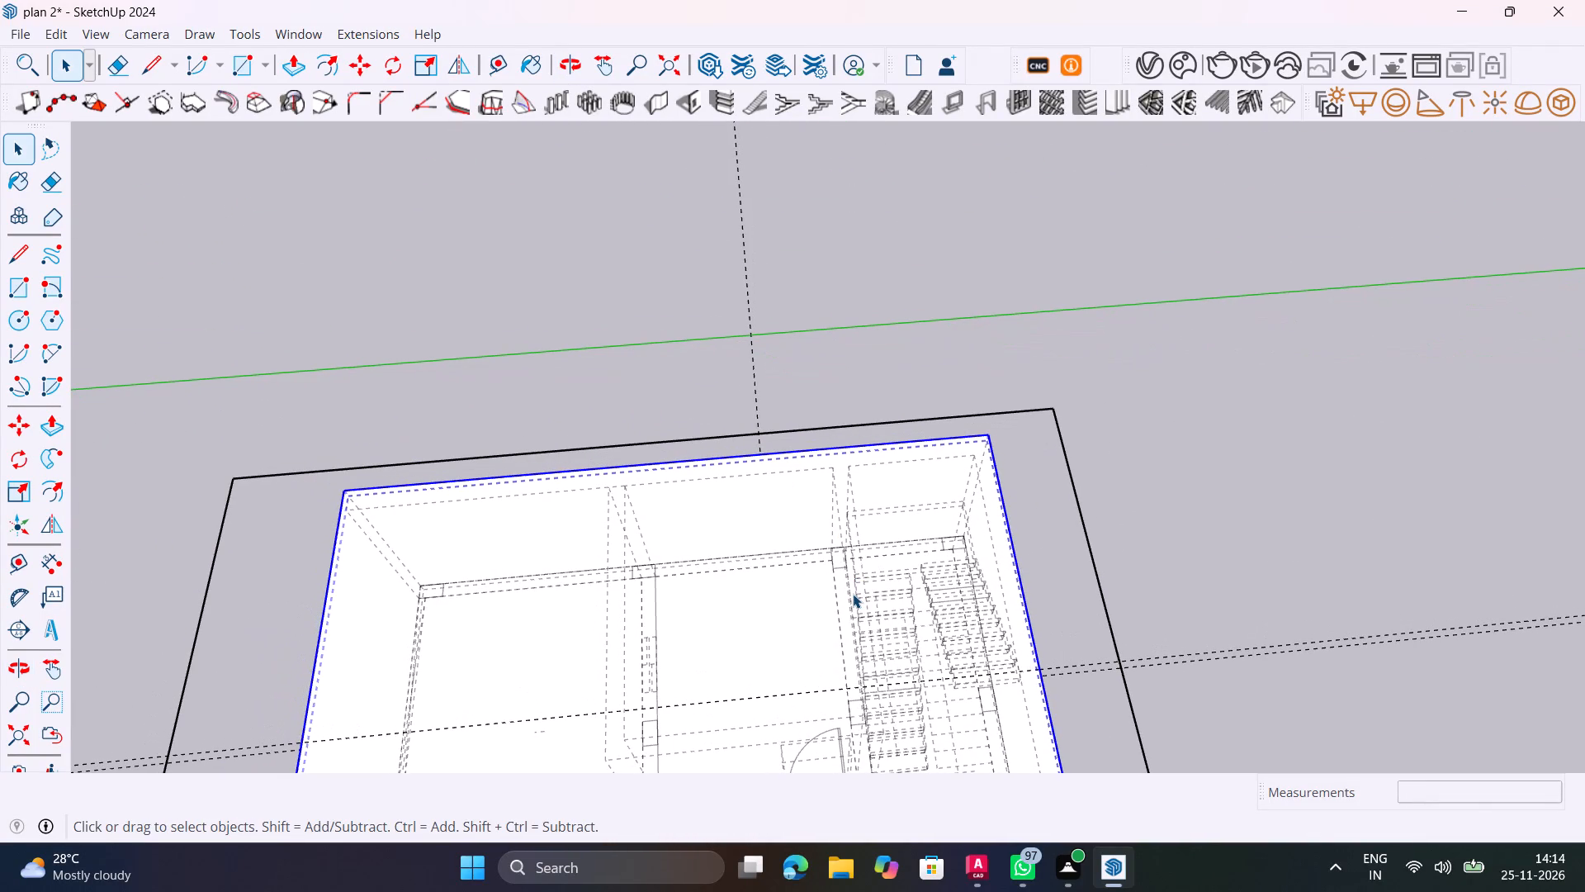
key(t)
click(1015, 567)
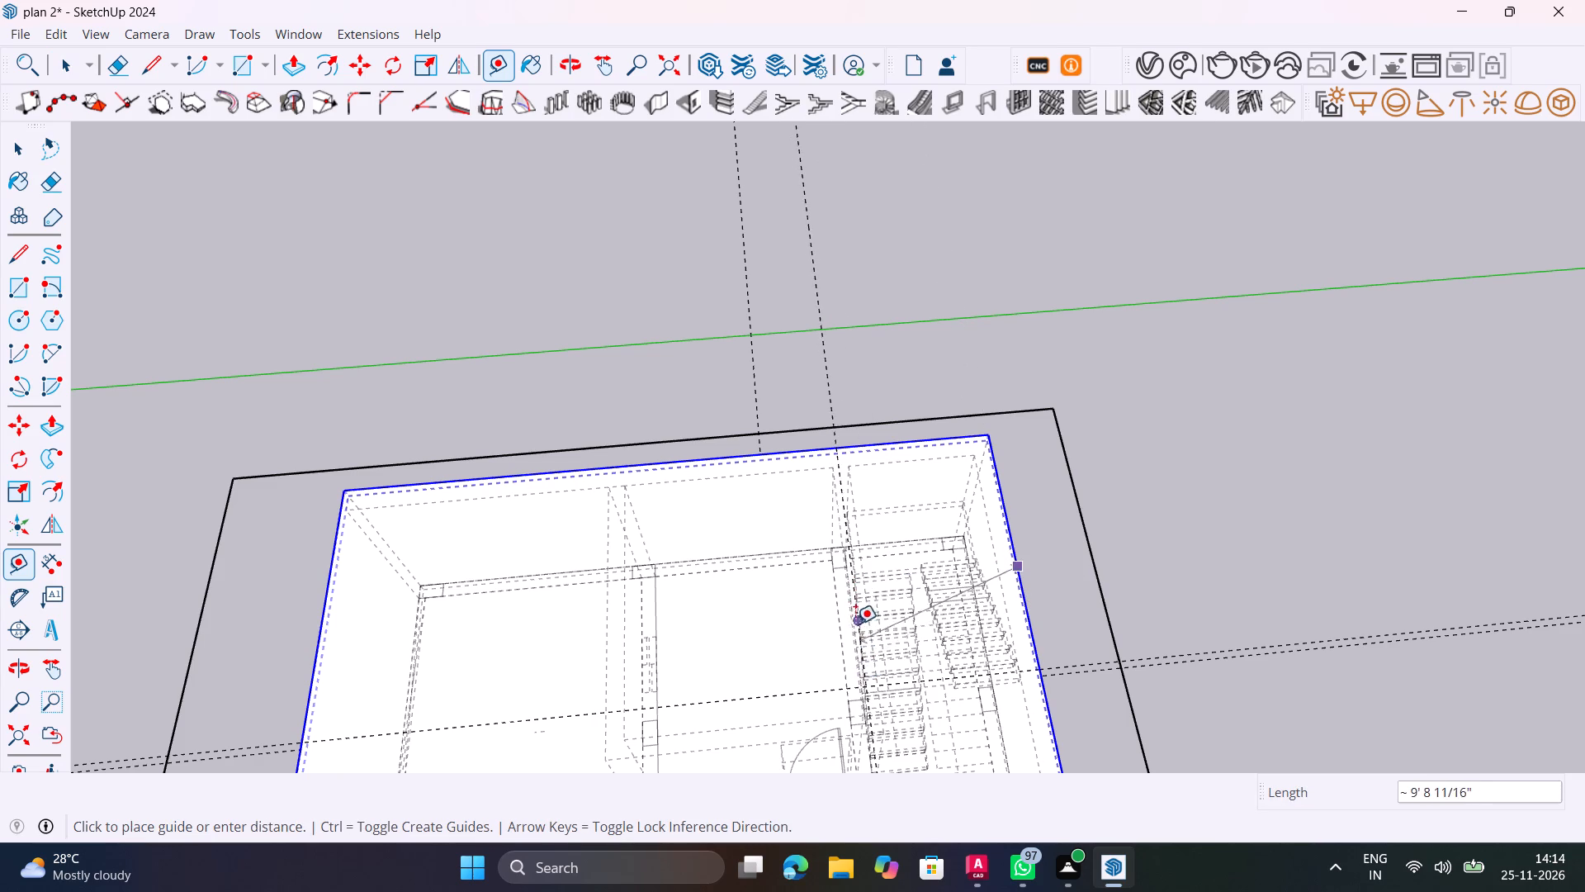
text(6')
key(Return)
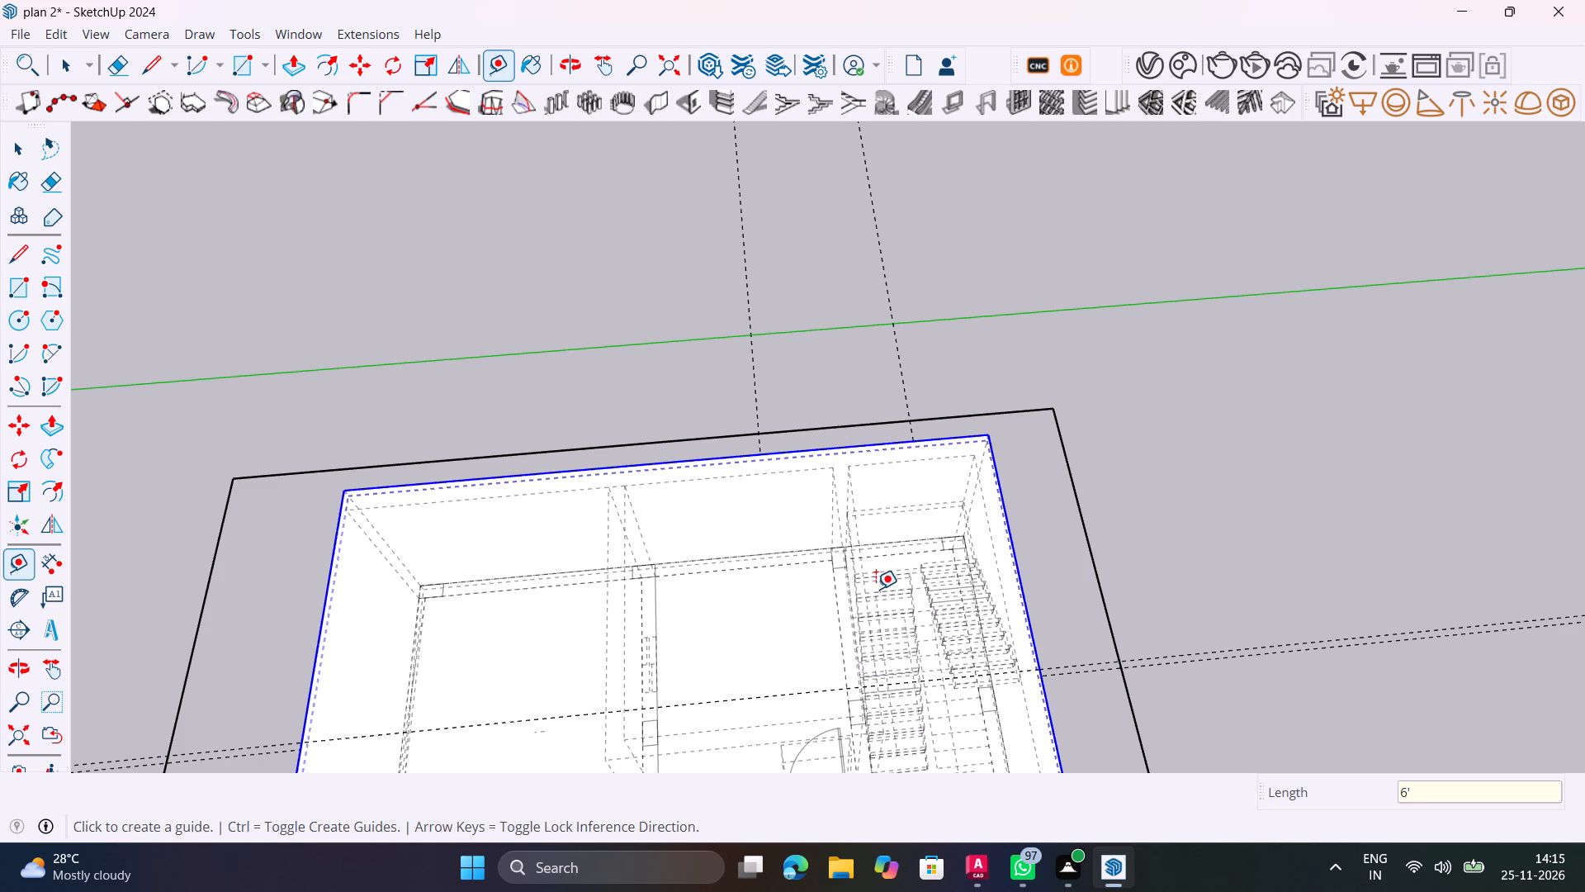
Place another guide 6' from the short edge beside the staircase, locked to the green axis along the upper slab's top face, and hide the back edges.
scroll(1338, 816, up, 1)
middle_drag(1034, 419, 1076, 352)
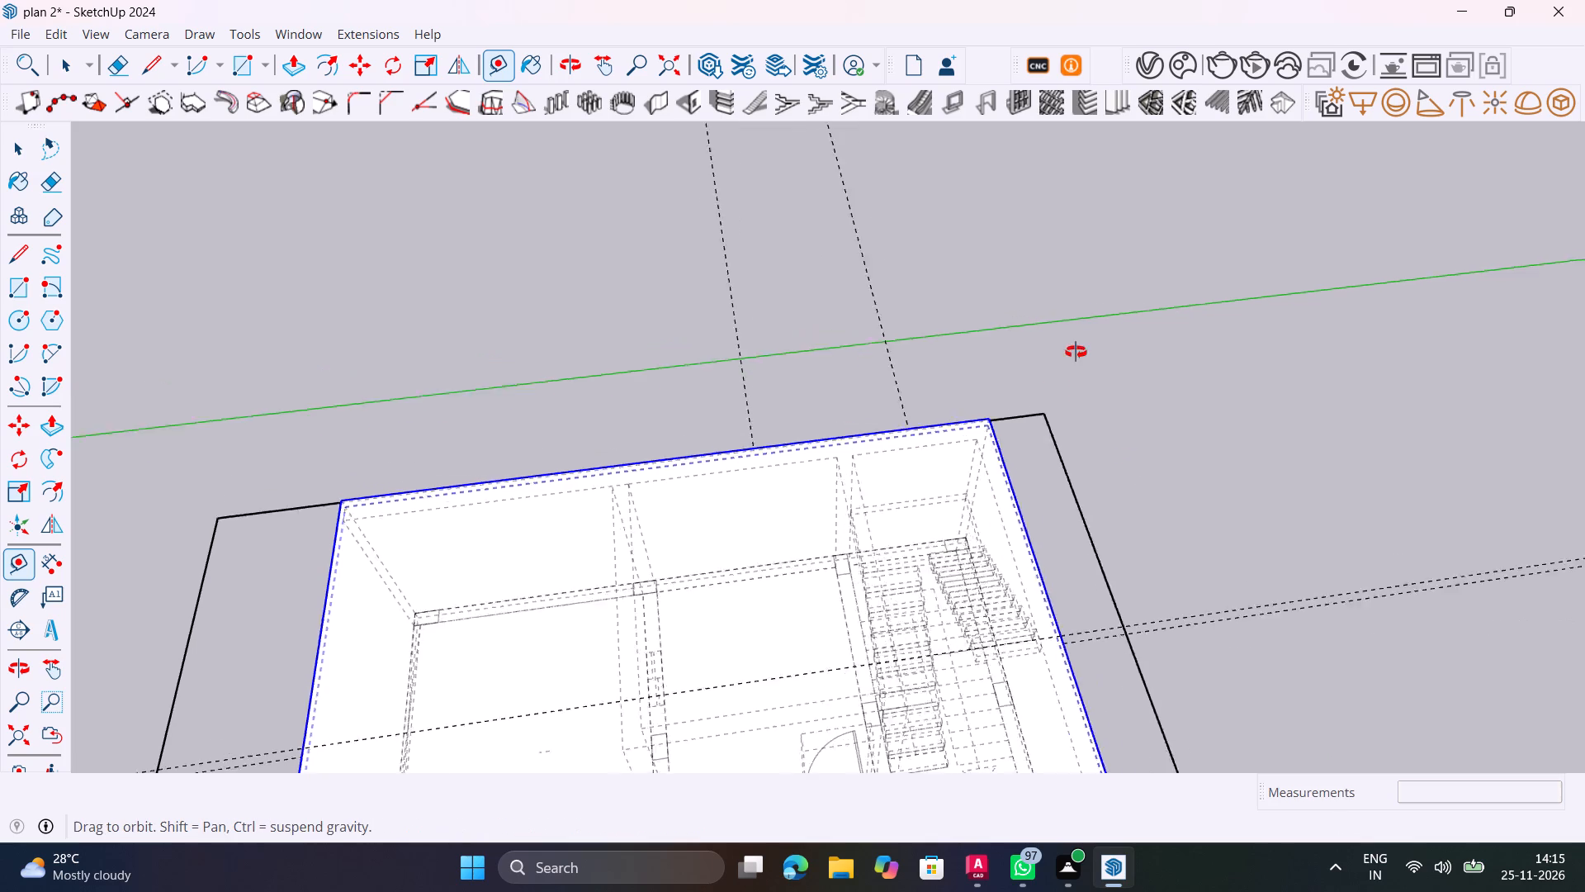
middle_drag(1076, 352, 1580, 240)
middle_drag(1121, 364, 1584, 495)
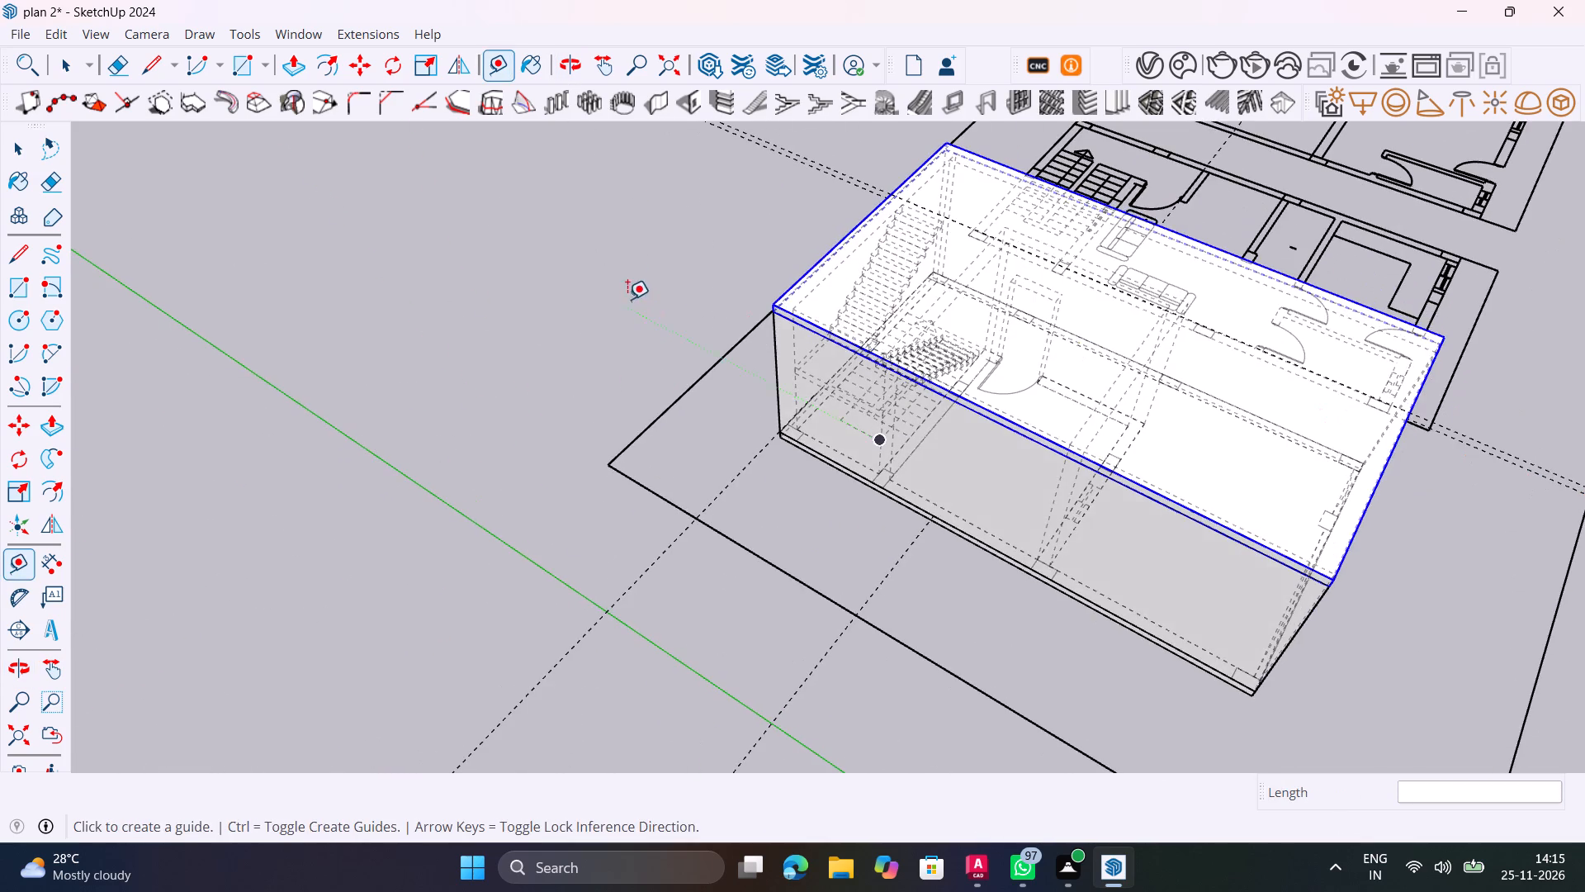
middle_drag(700, 310, 907, 264)
scroll(778, 202, up, 11)
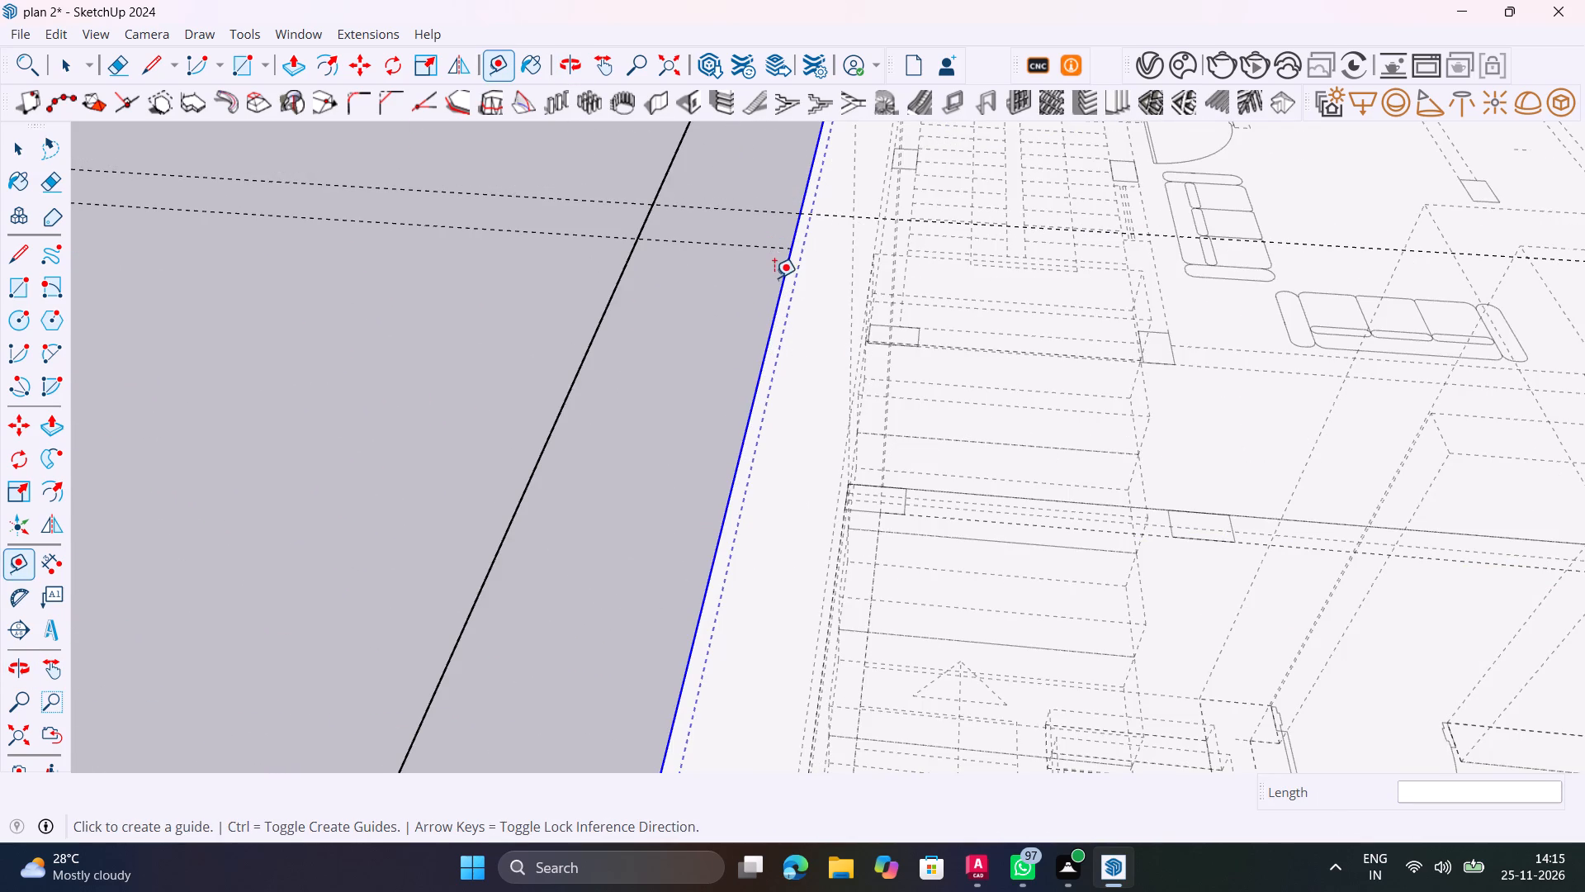
click(788, 265)
scroll(984, 269, down, 6)
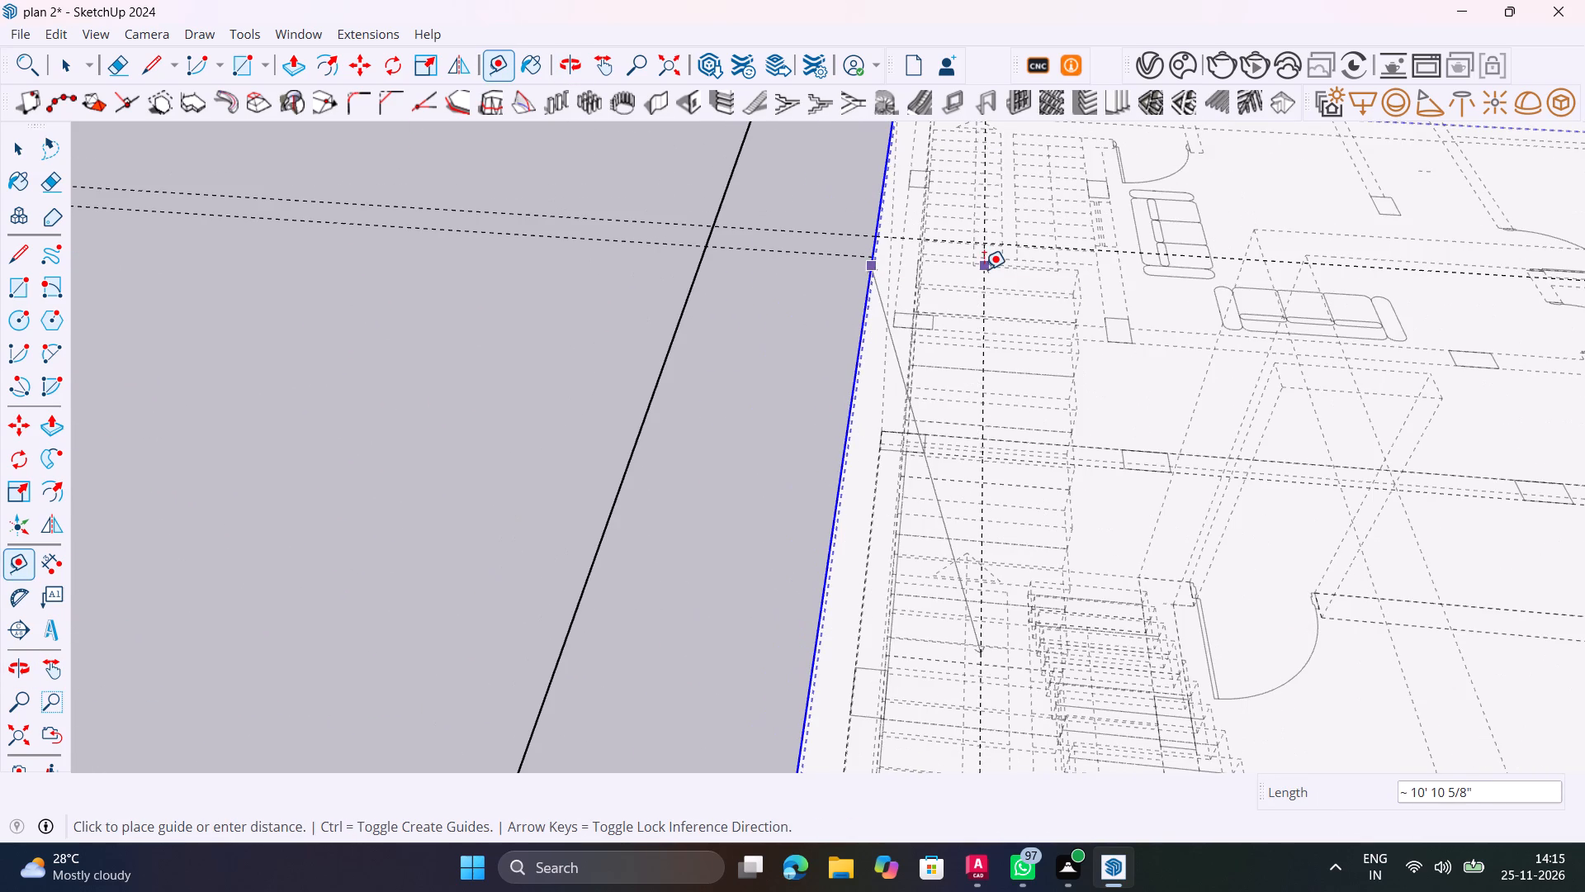
key(Left)
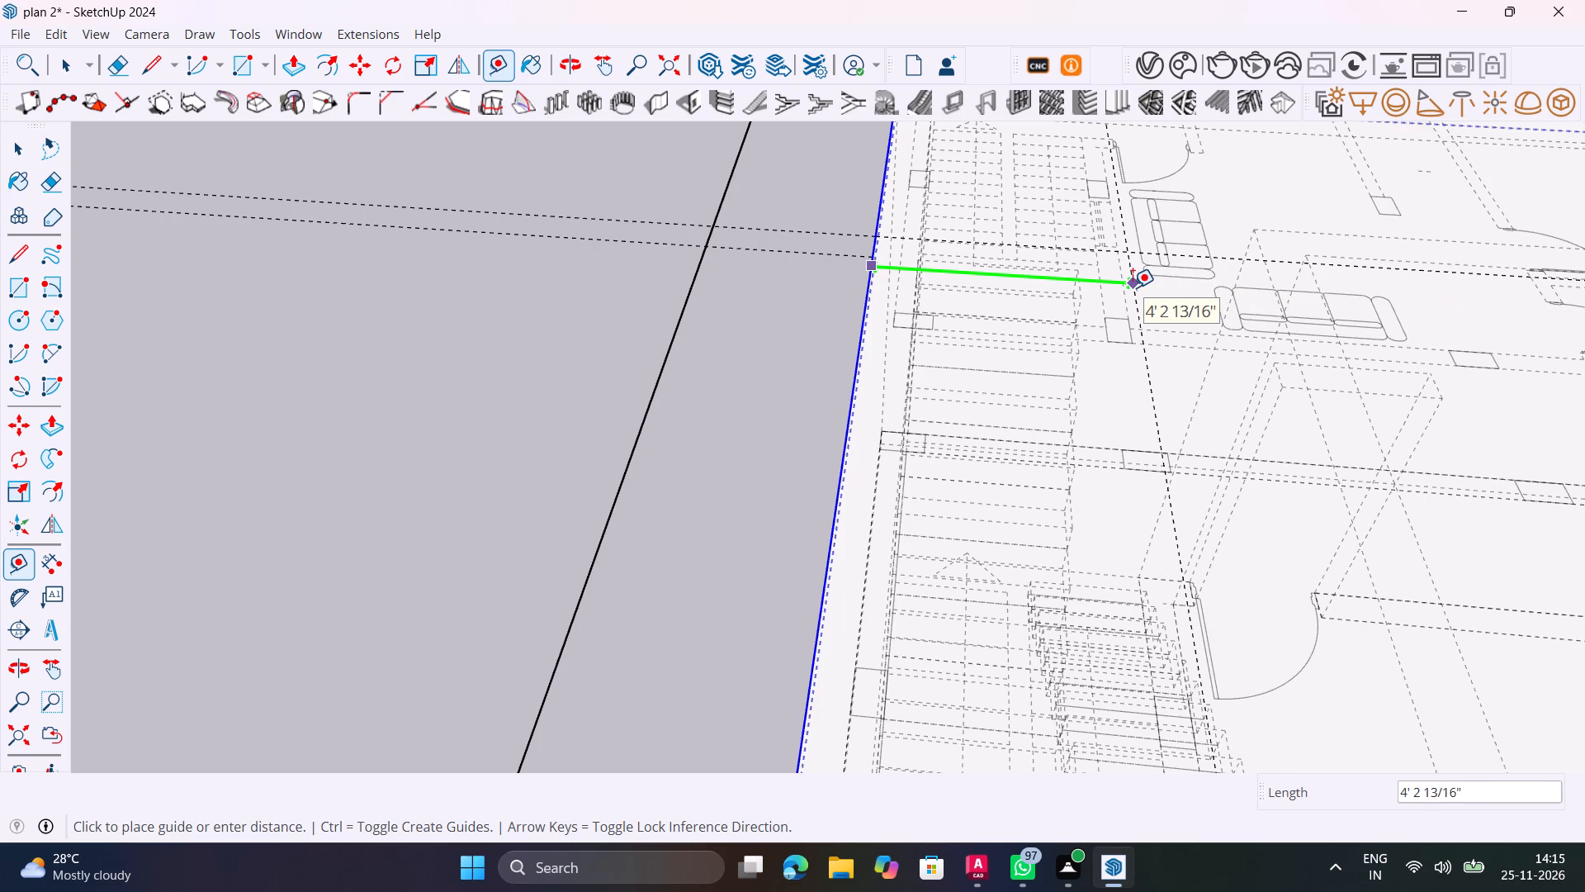
text(6')
key(Return)
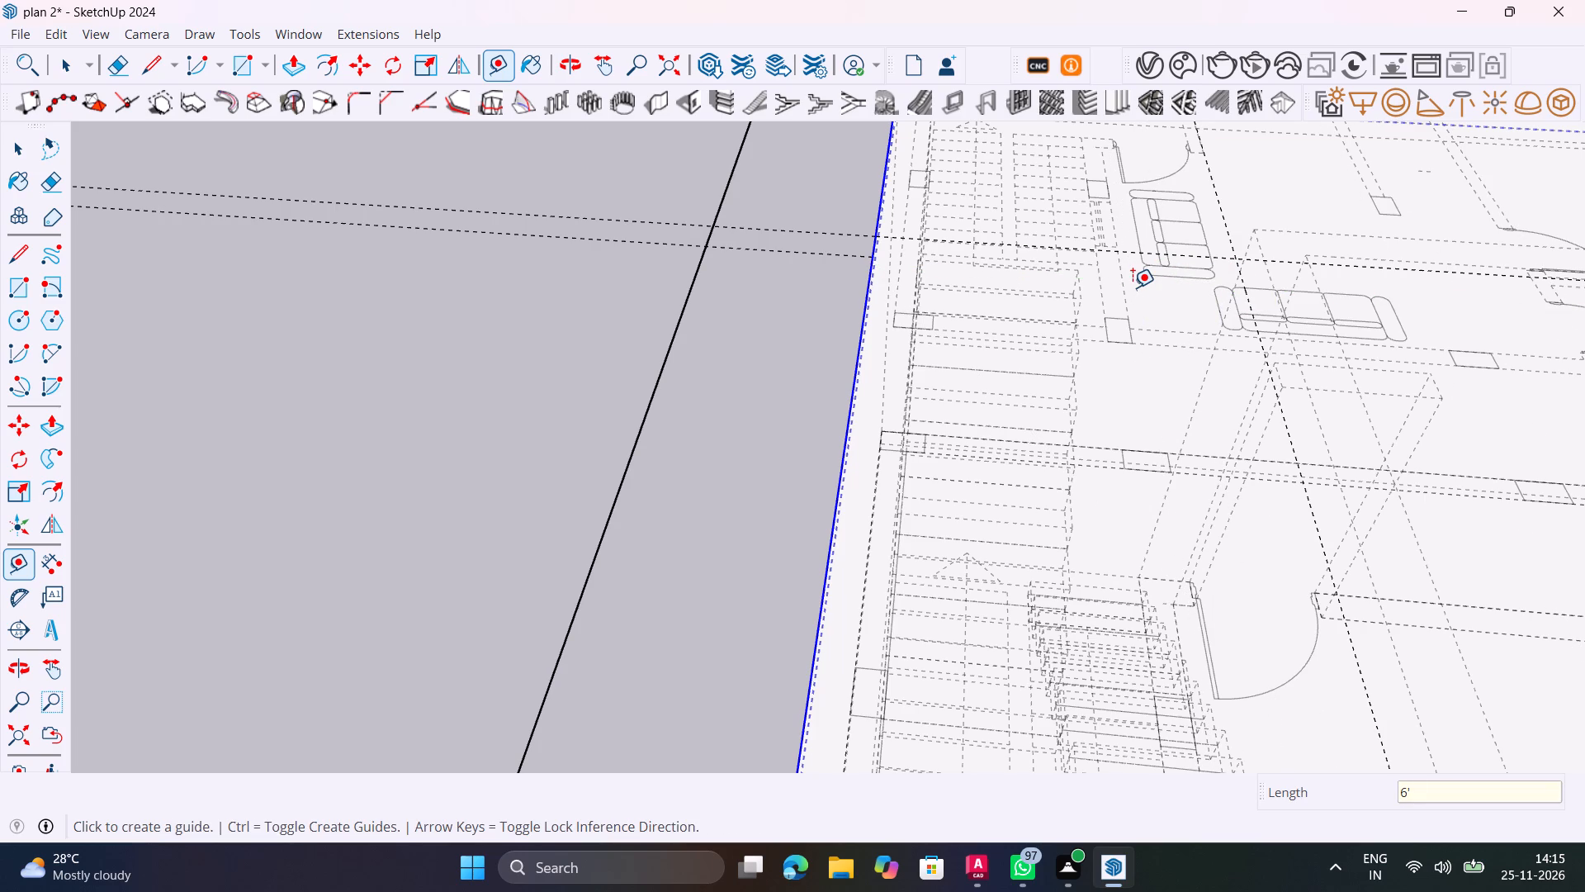
key(space)
scroll(1128, 291, down, 9)
shift+middle_drag(1145, 306, 817, 324)
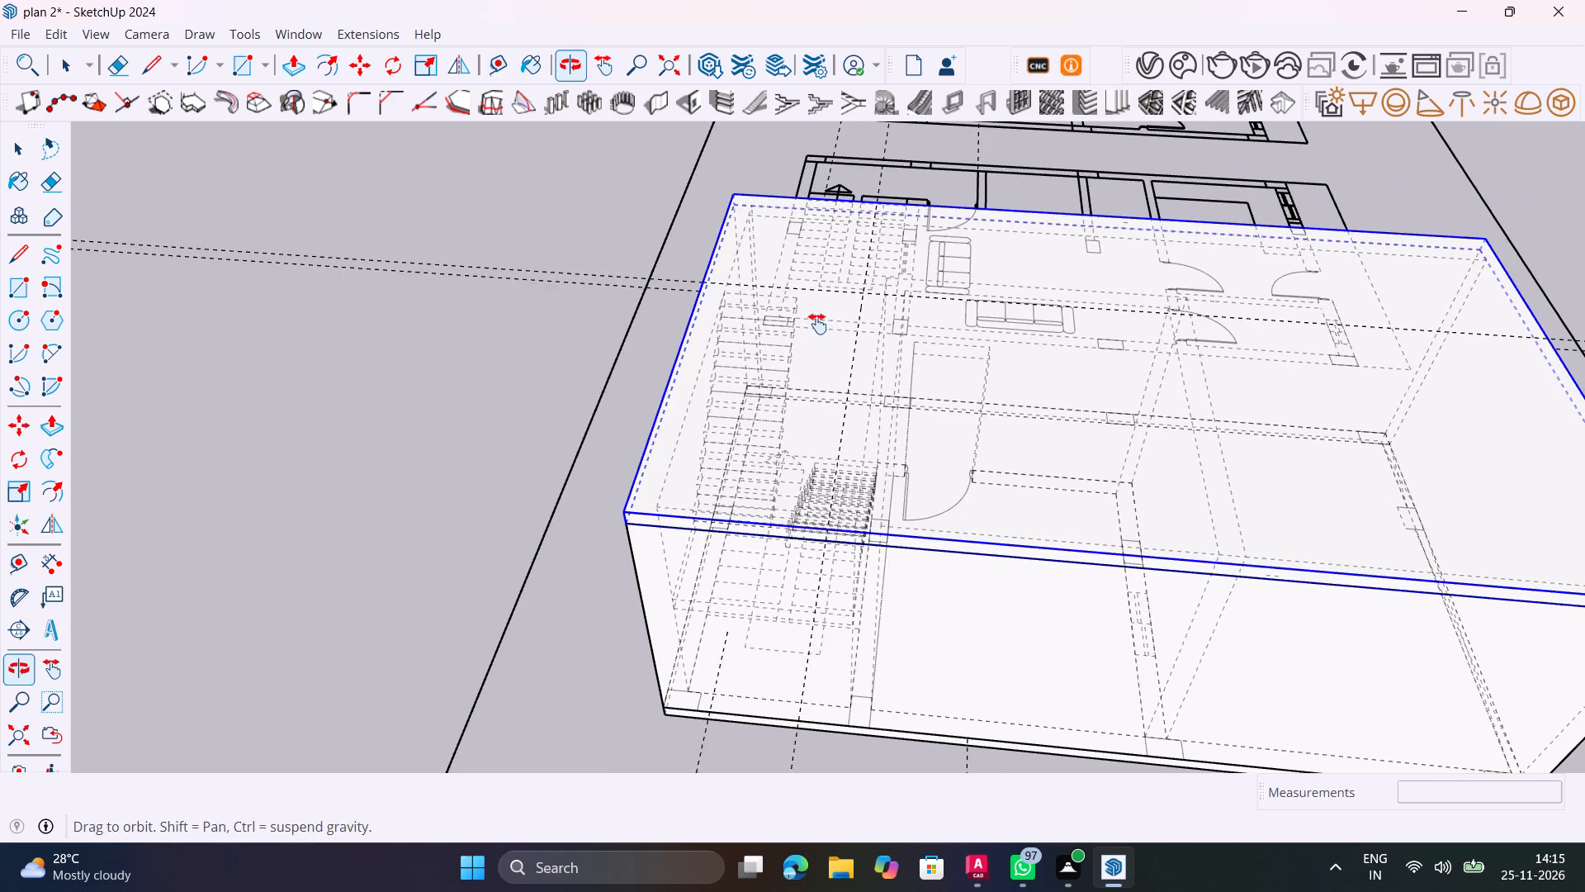
shift+middle_drag(817, 324, 816, 324)
key(k)
middle_drag(835, 329, 916, 482)
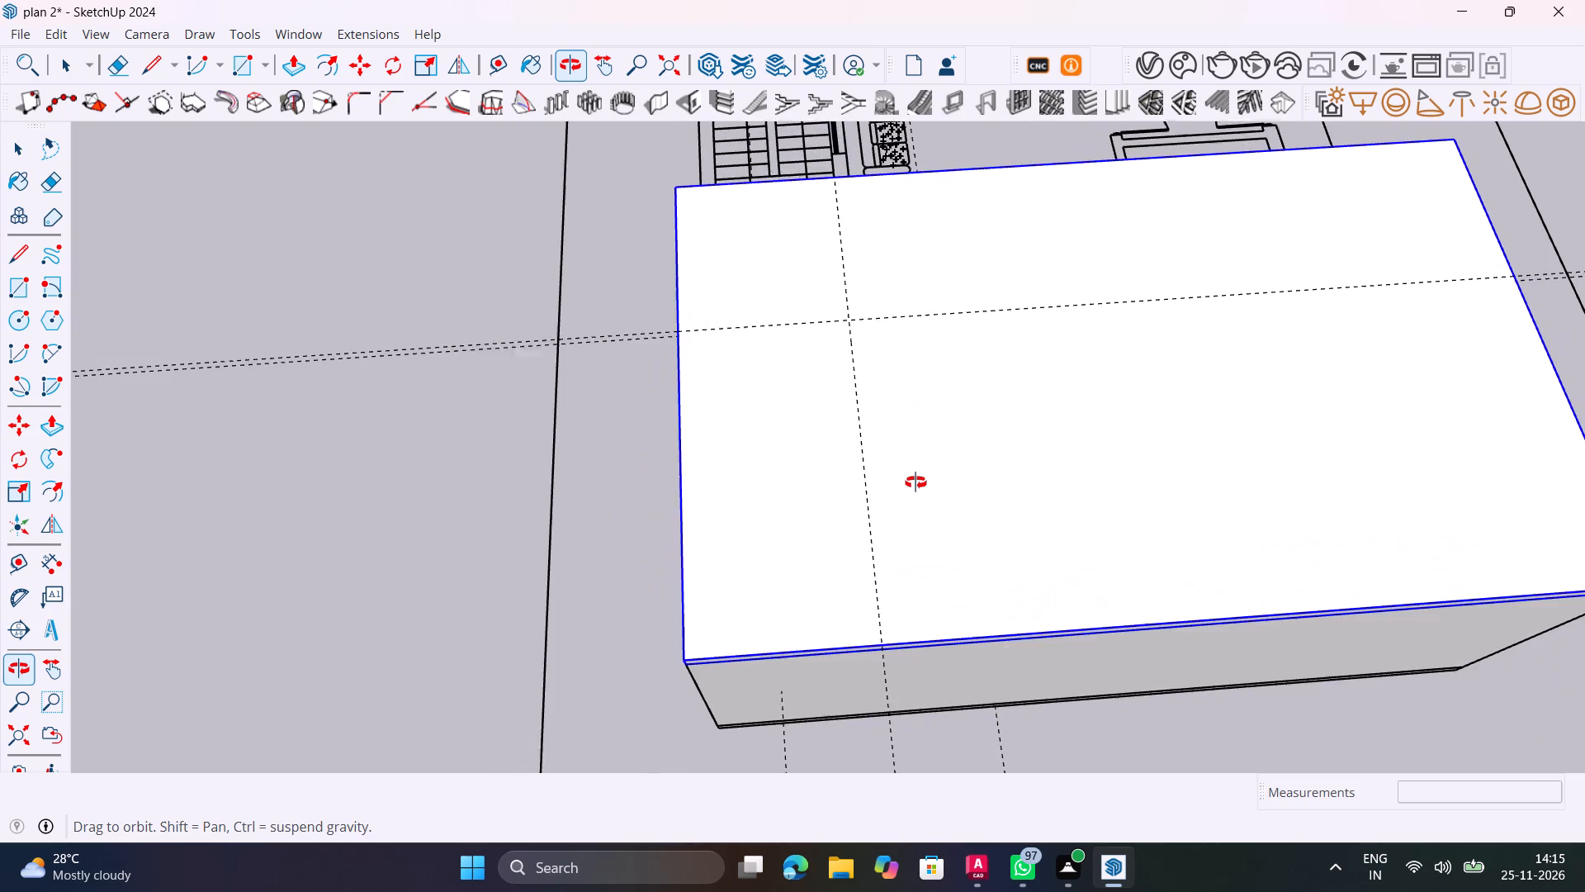
middle_drag(916, 482, 1231, 340)
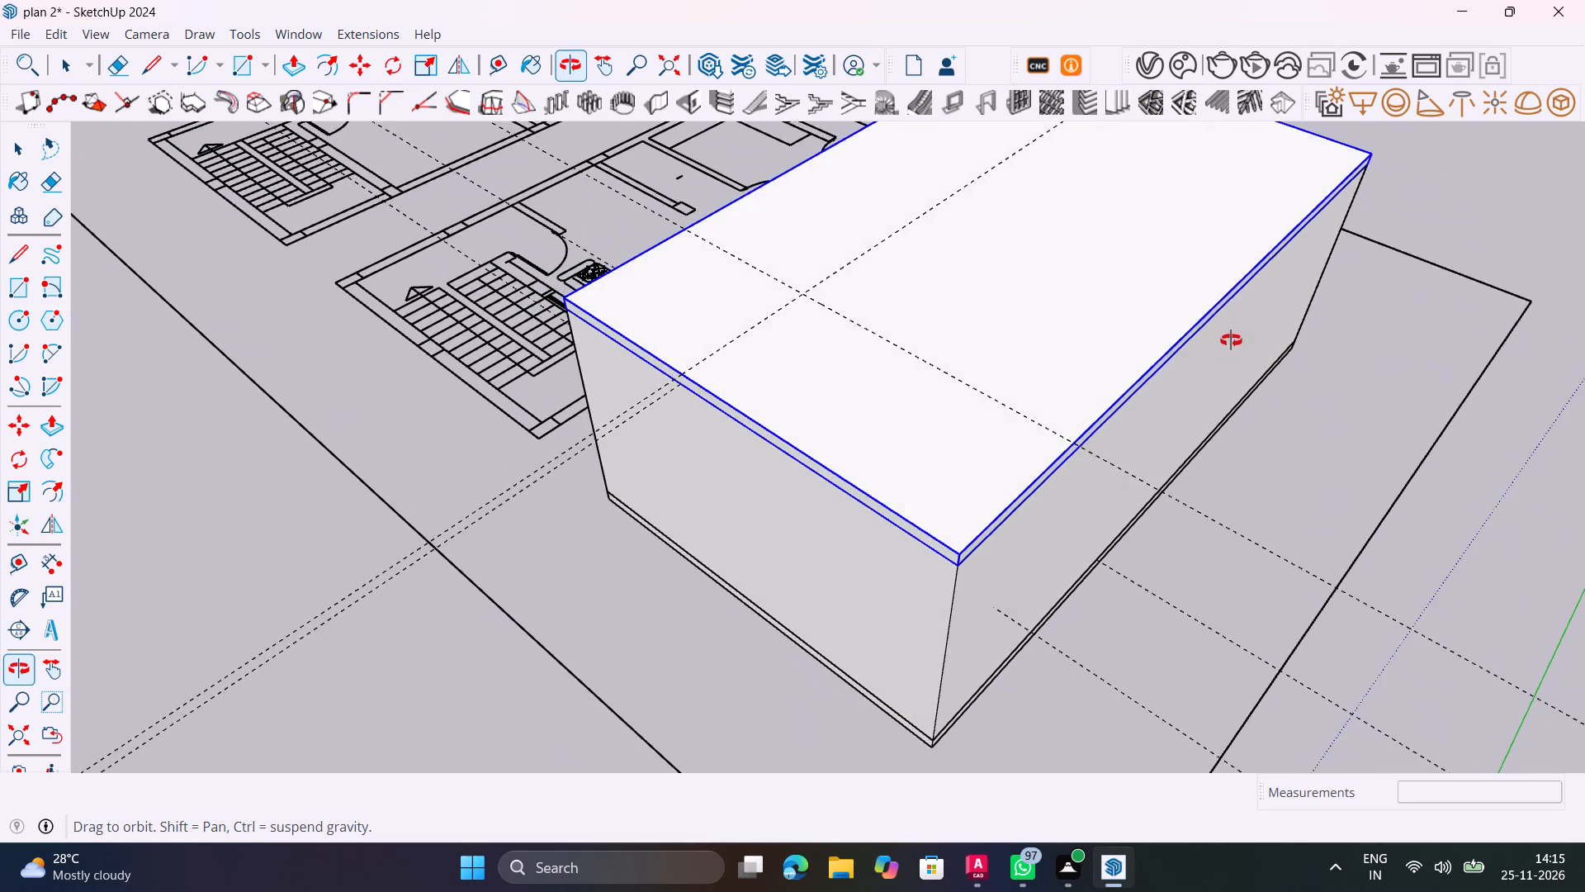
middle_drag(1231, 340, 1229, 351)
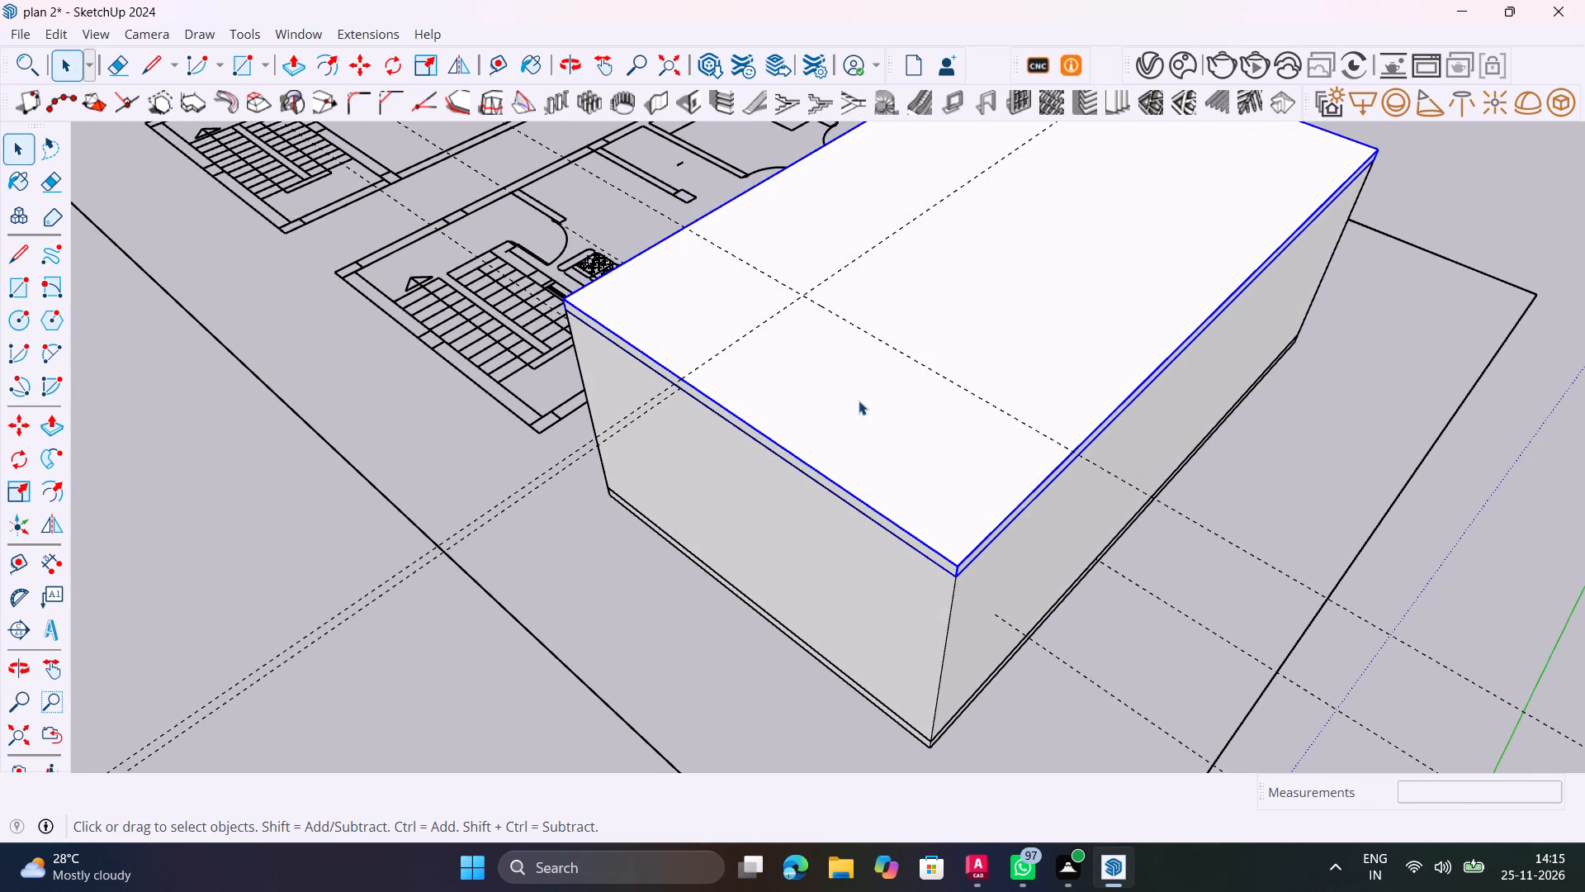
scroll(859, 401, up, 4)
middle_drag(853, 407, 793, 399)
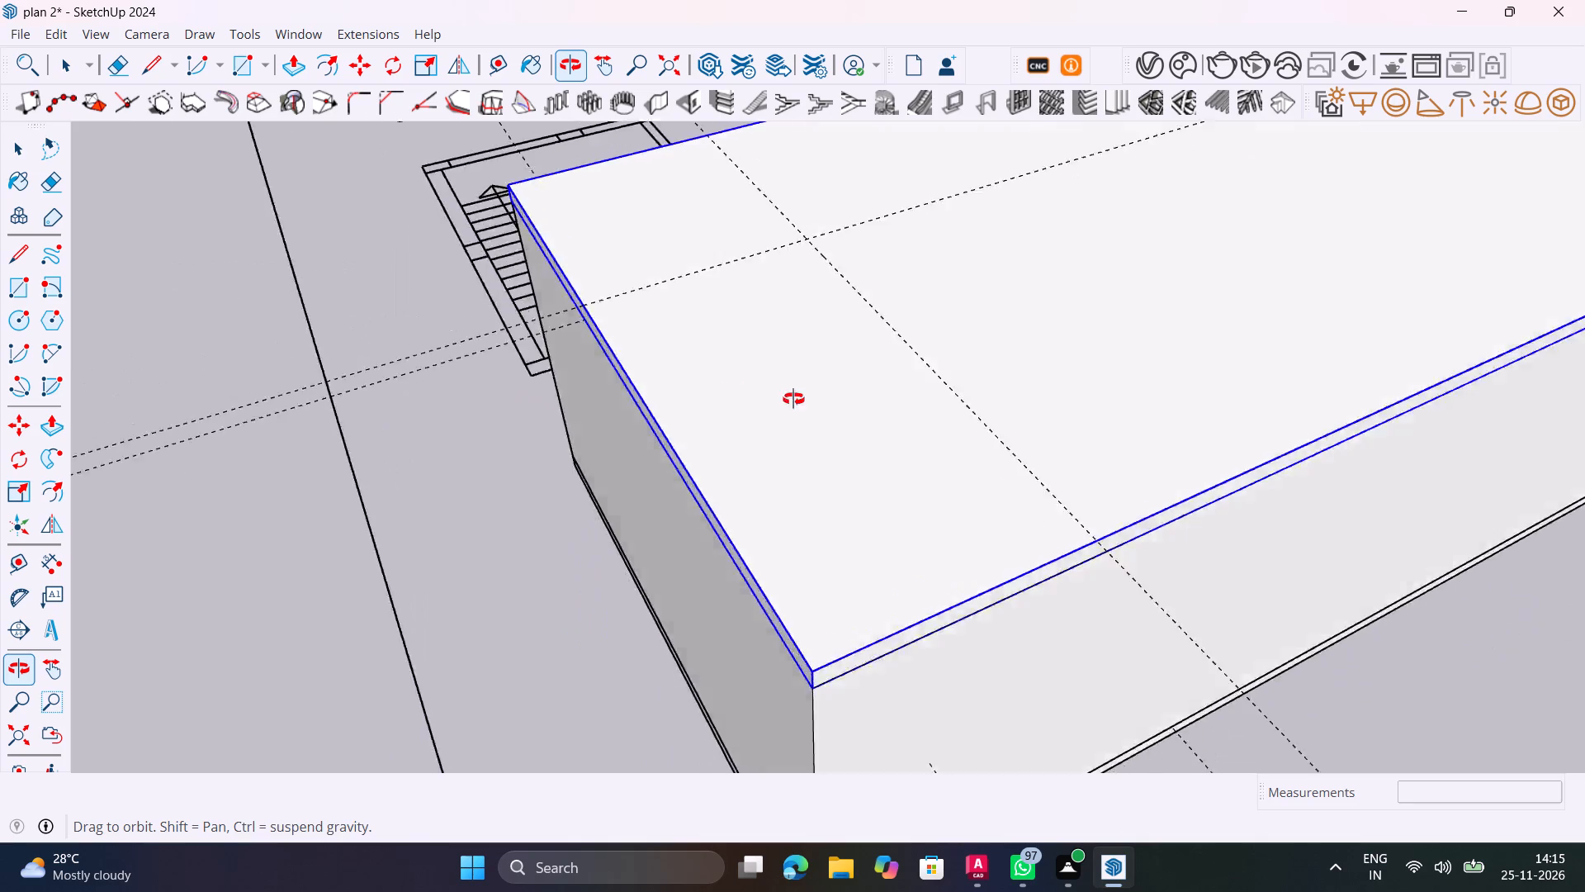
Inside the upper slab group, draw a rectangle about 6' by 11' 8" on the top face, bounded by the guides and slab corner.
middle_drag(793, 399, 1584, 406)
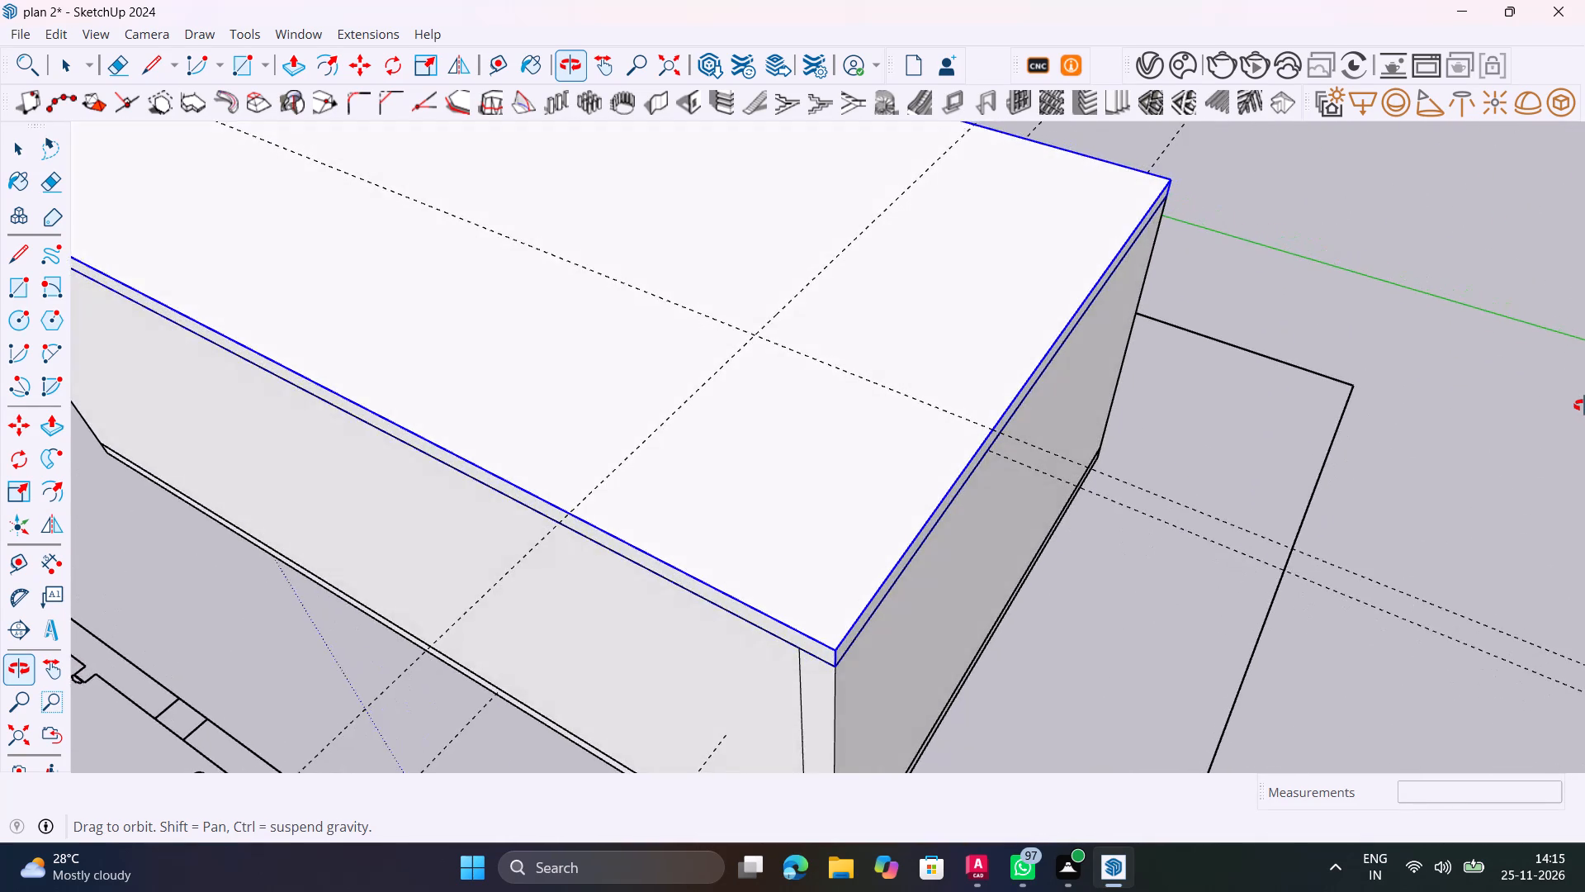
middle_drag(1584, 406, 552, 512)
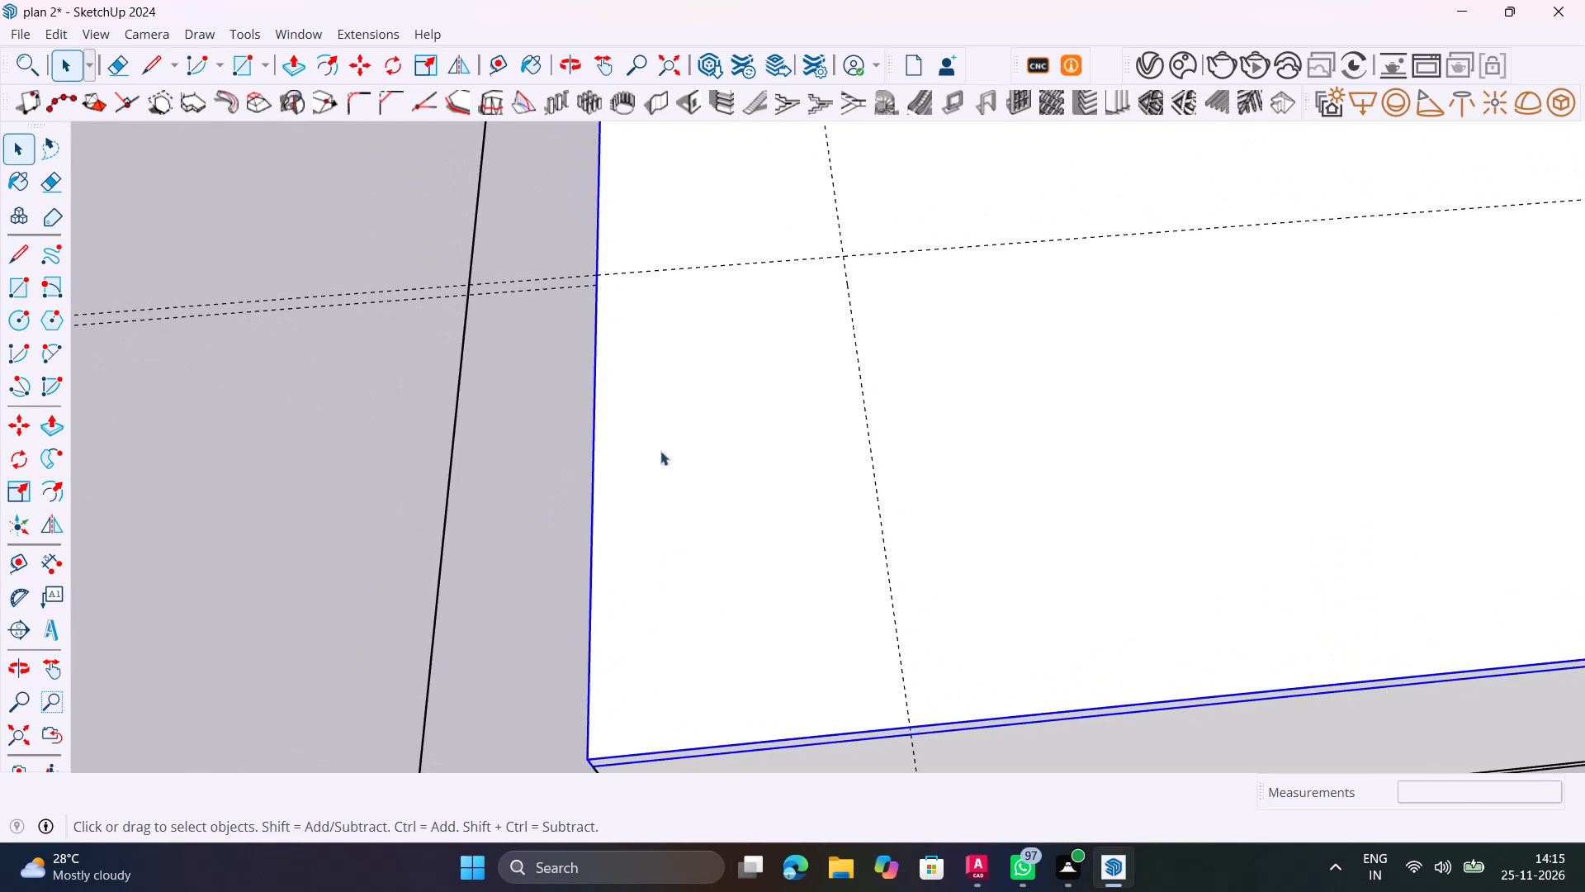
double_click(703, 429)
double_click(703, 429)
scroll(703, 422, down, 5)
scroll(707, 425, up, 5)
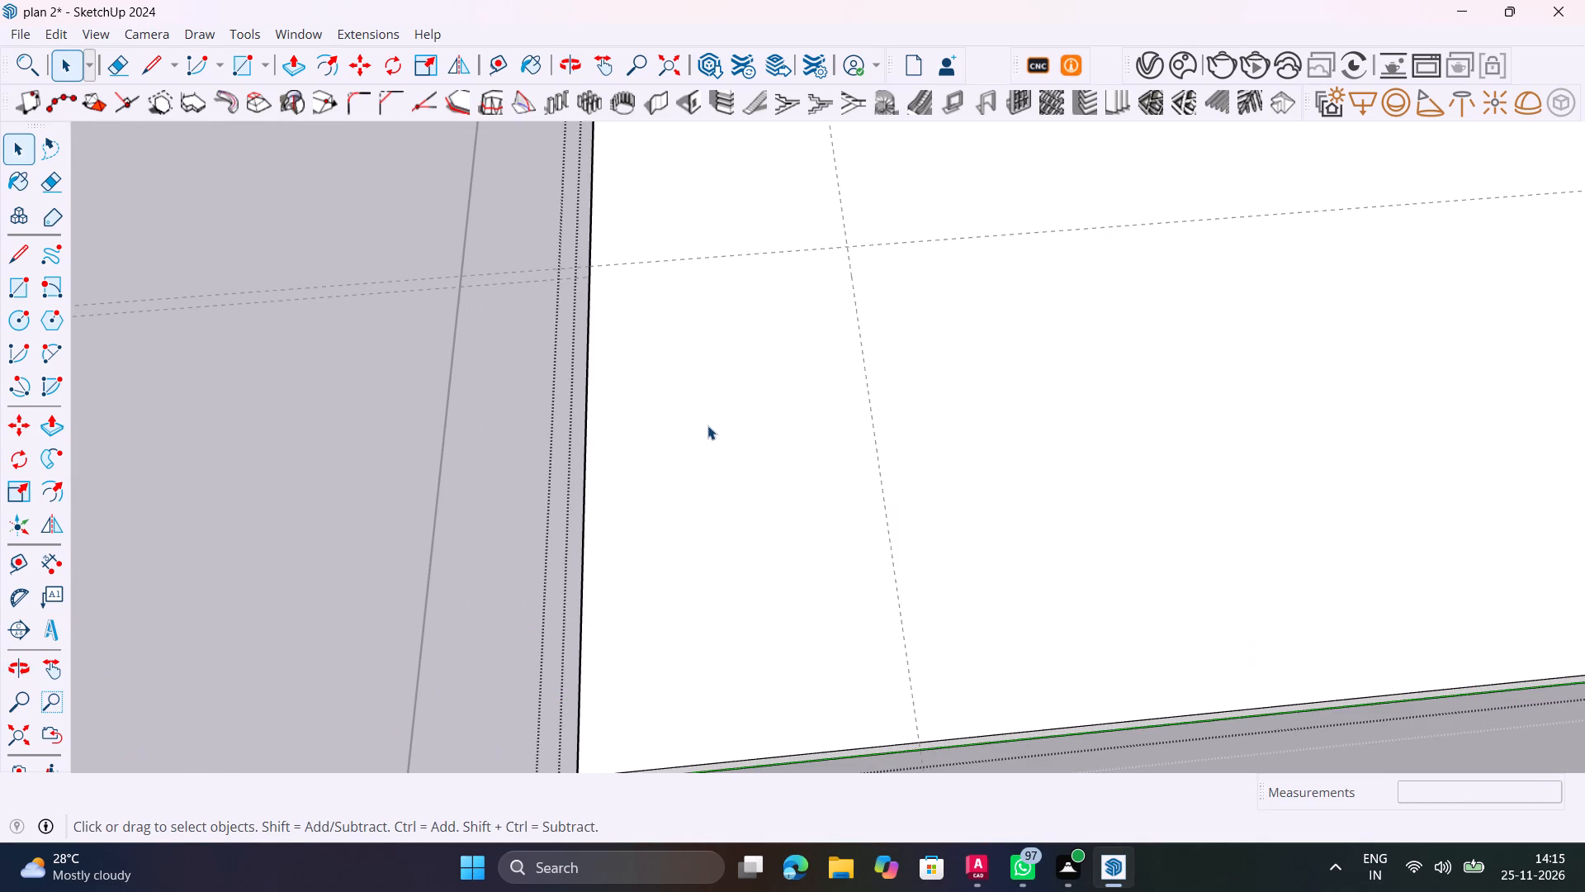
key(r)
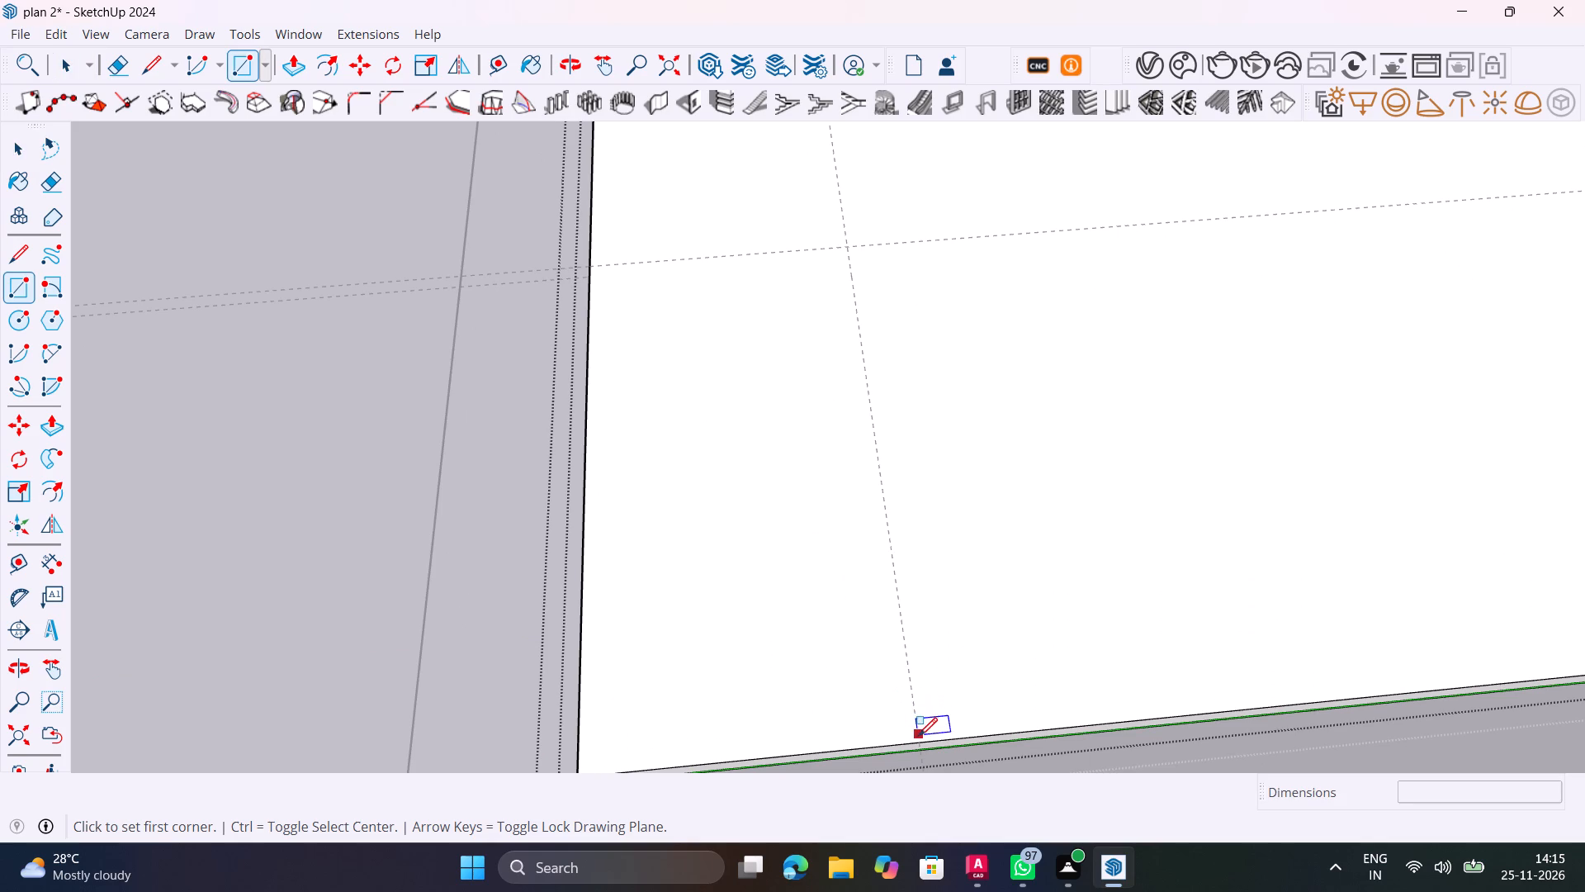
drag(919, 740, 900, 715)
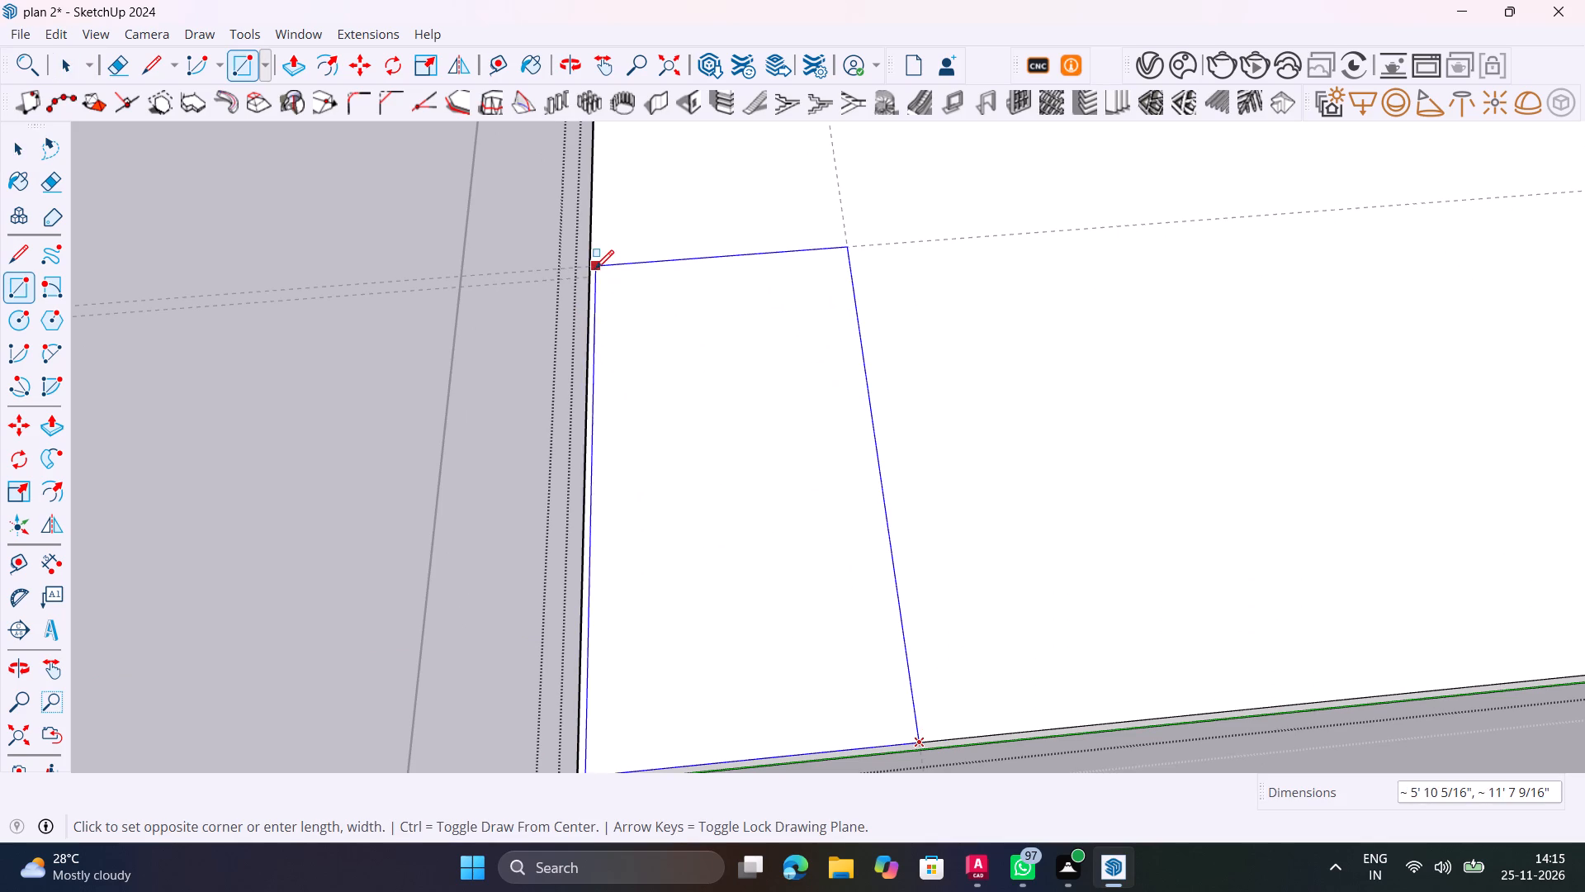
click(594, 268)
Push the rectangle 6" down through the slab to cut the staircase opening, and leave the group.
key(space)
click(767, 378)
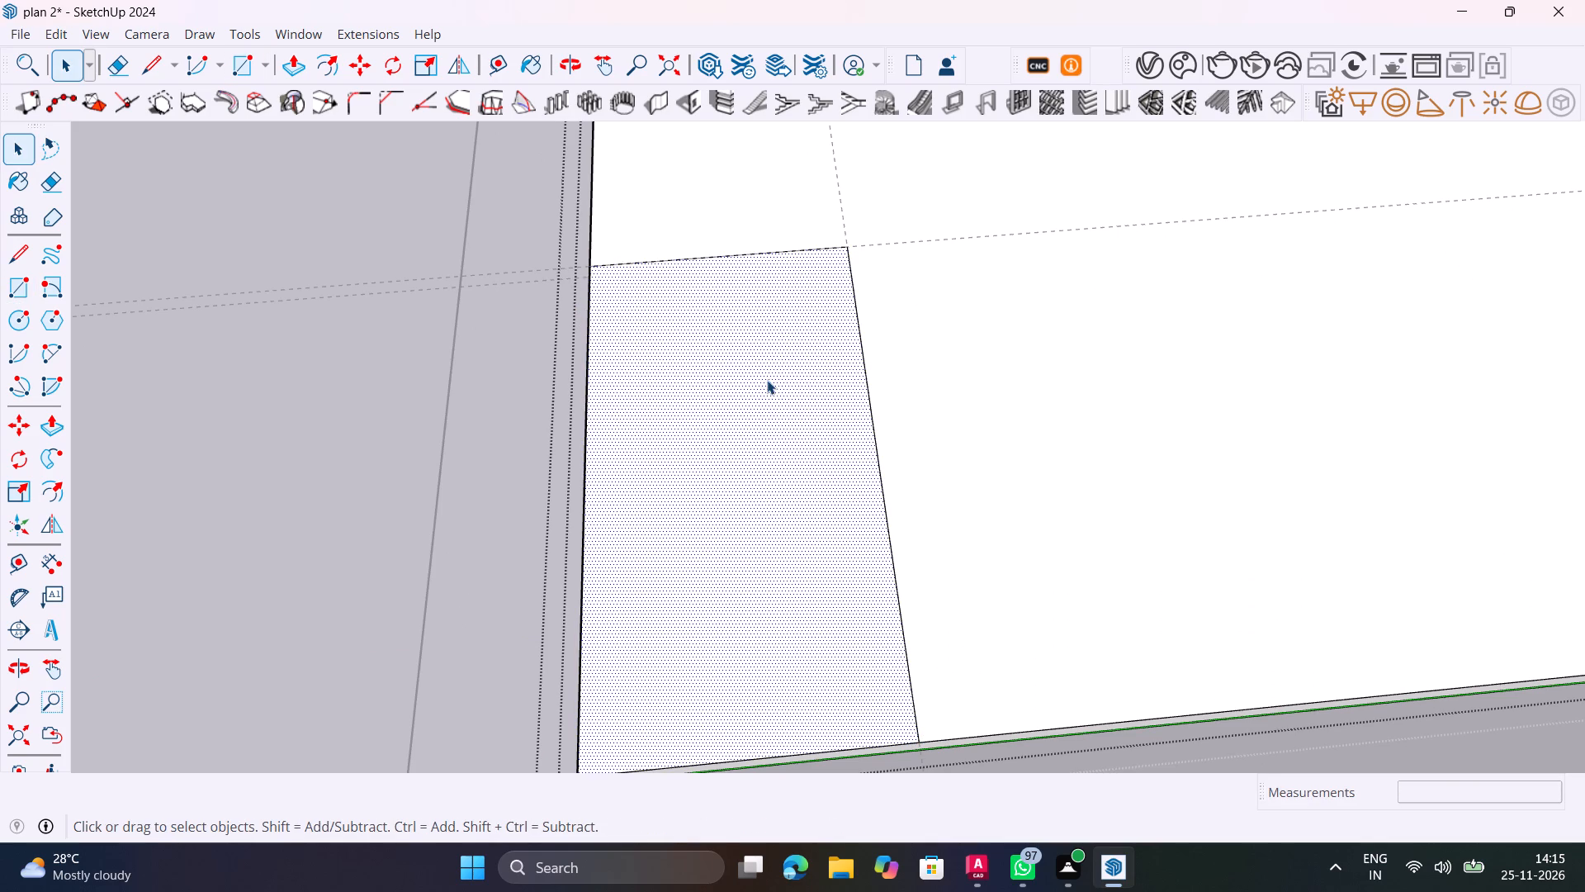
key(p)
click(767, 379)
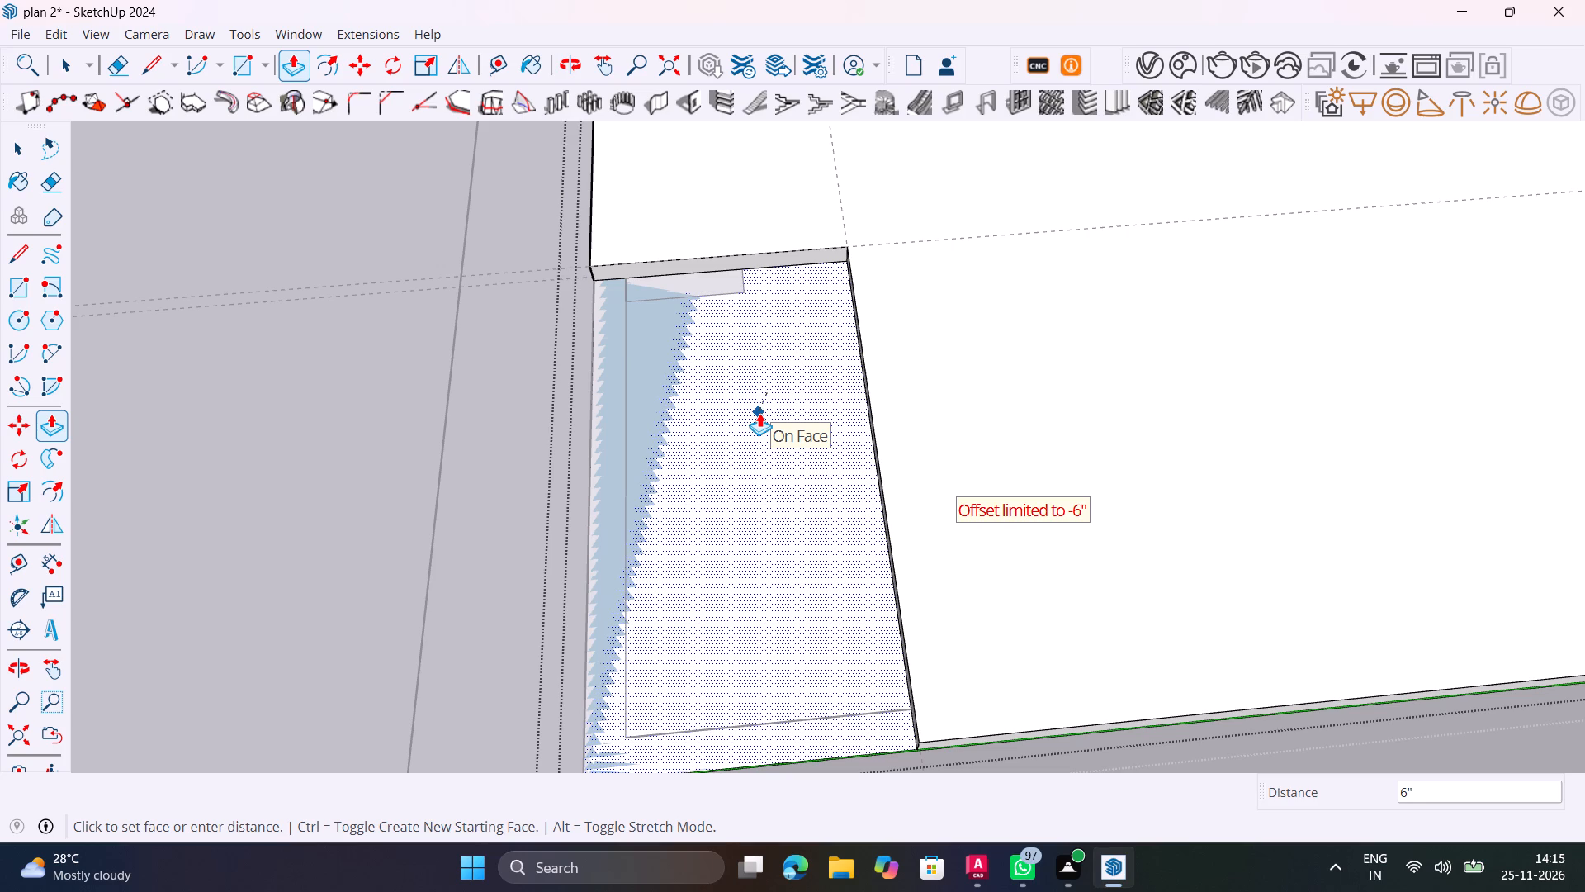
click(759, 413)
scroll(765, 412, down, 3)
key(space)
click(406, 268)
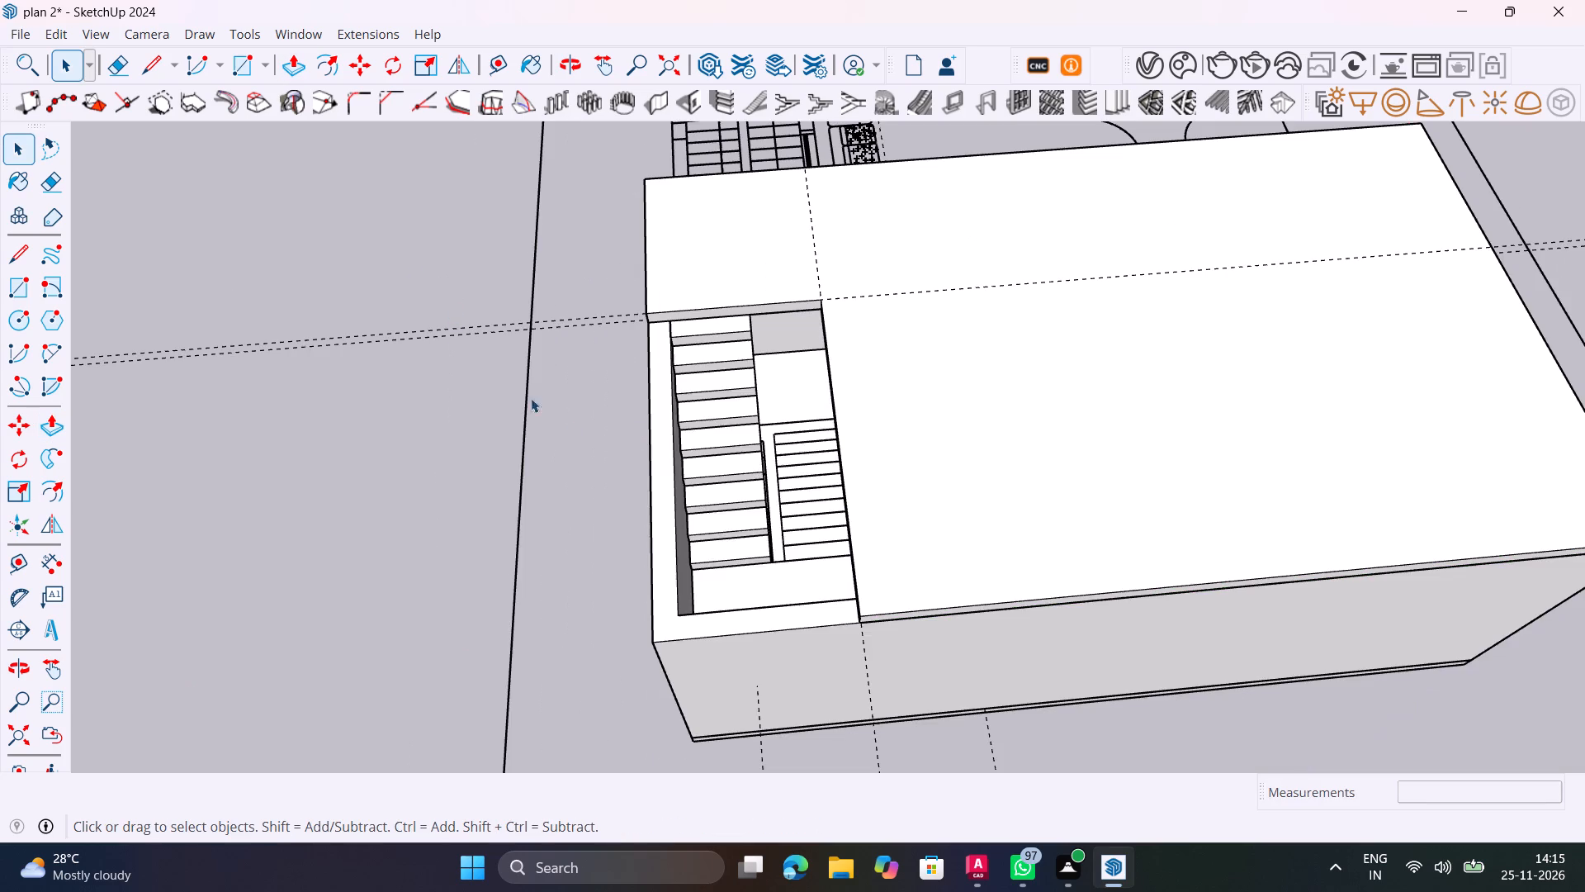
Inspect the staircase opening, checking the upper flight, slab edges and exposed wall tops from several angles.
middle_drag(574, 425, 819, 408)
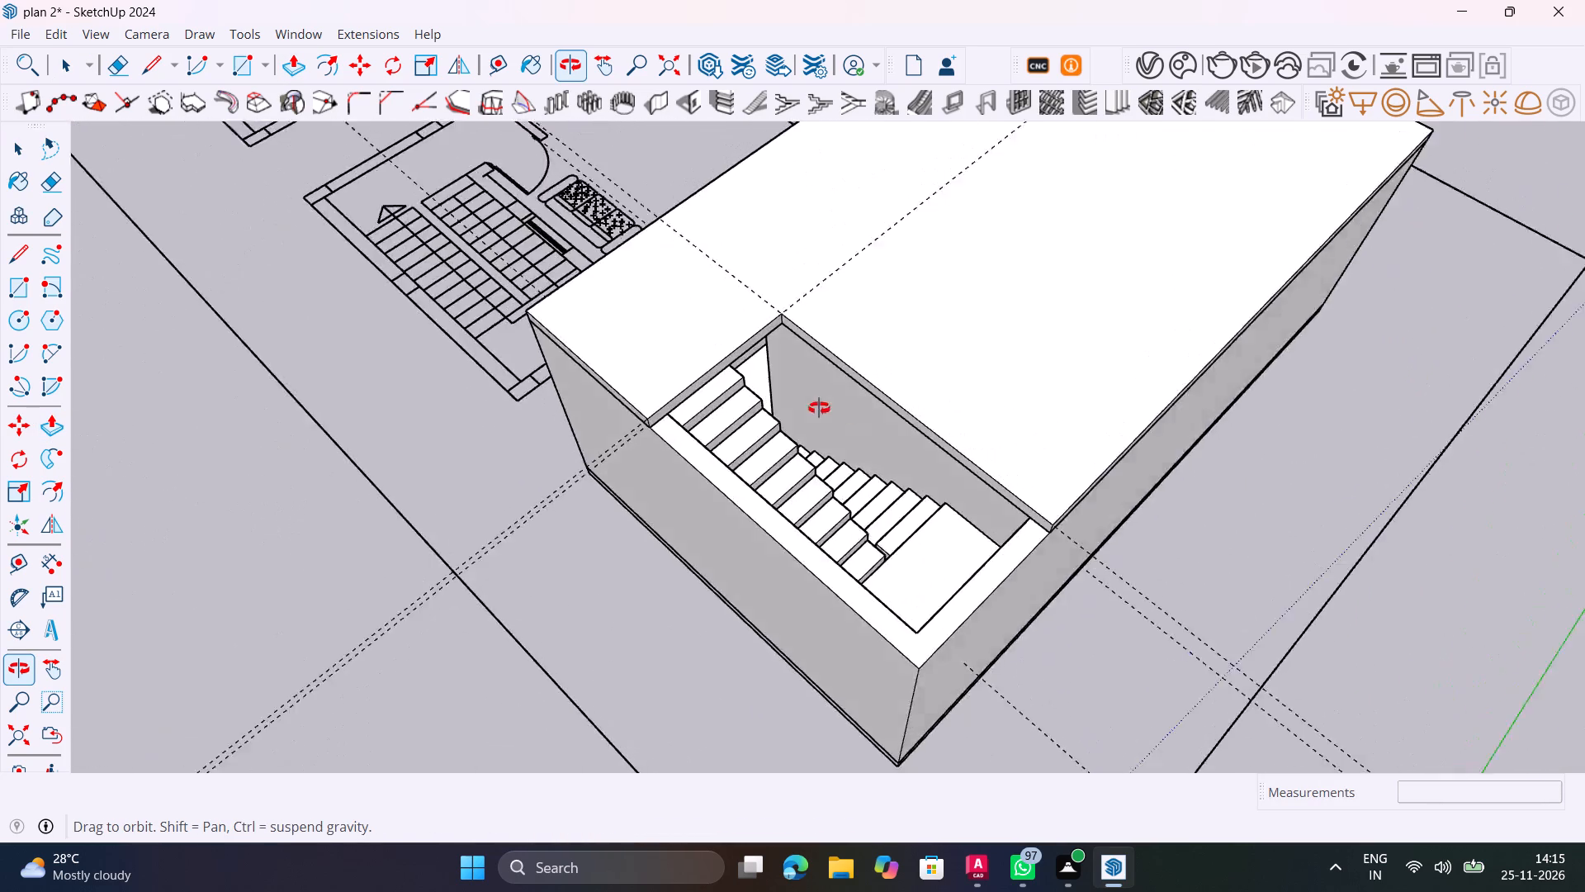
middle_drag(819, 408, 743, 390)
scroll(721, 369, up, 4)
scroll(657, 325, up, 10)
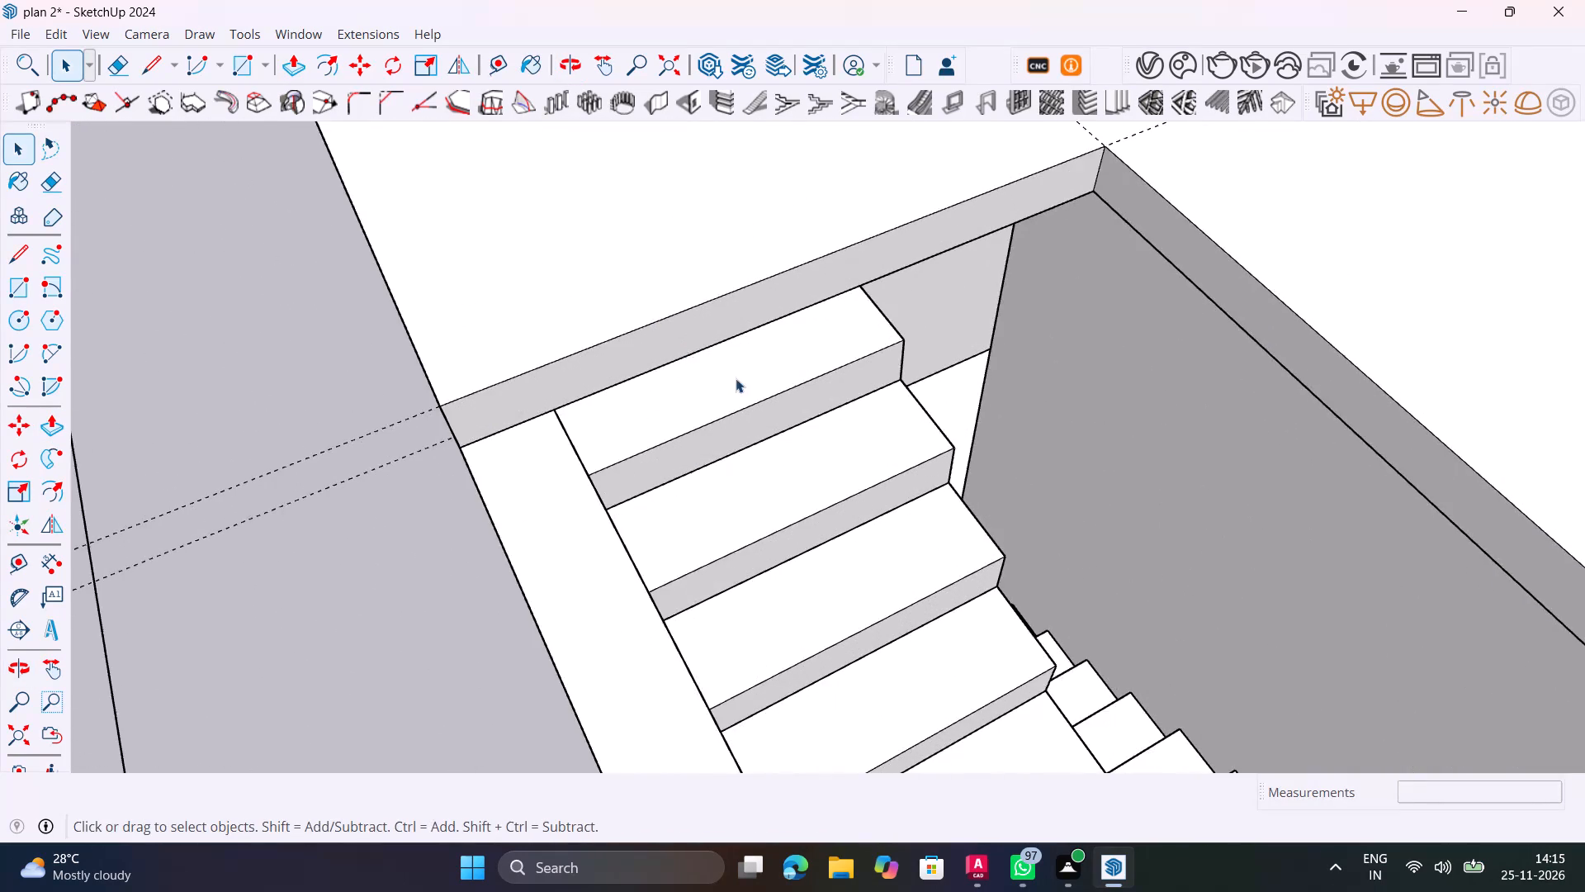
middle_drag(735, 377, 993, 235)
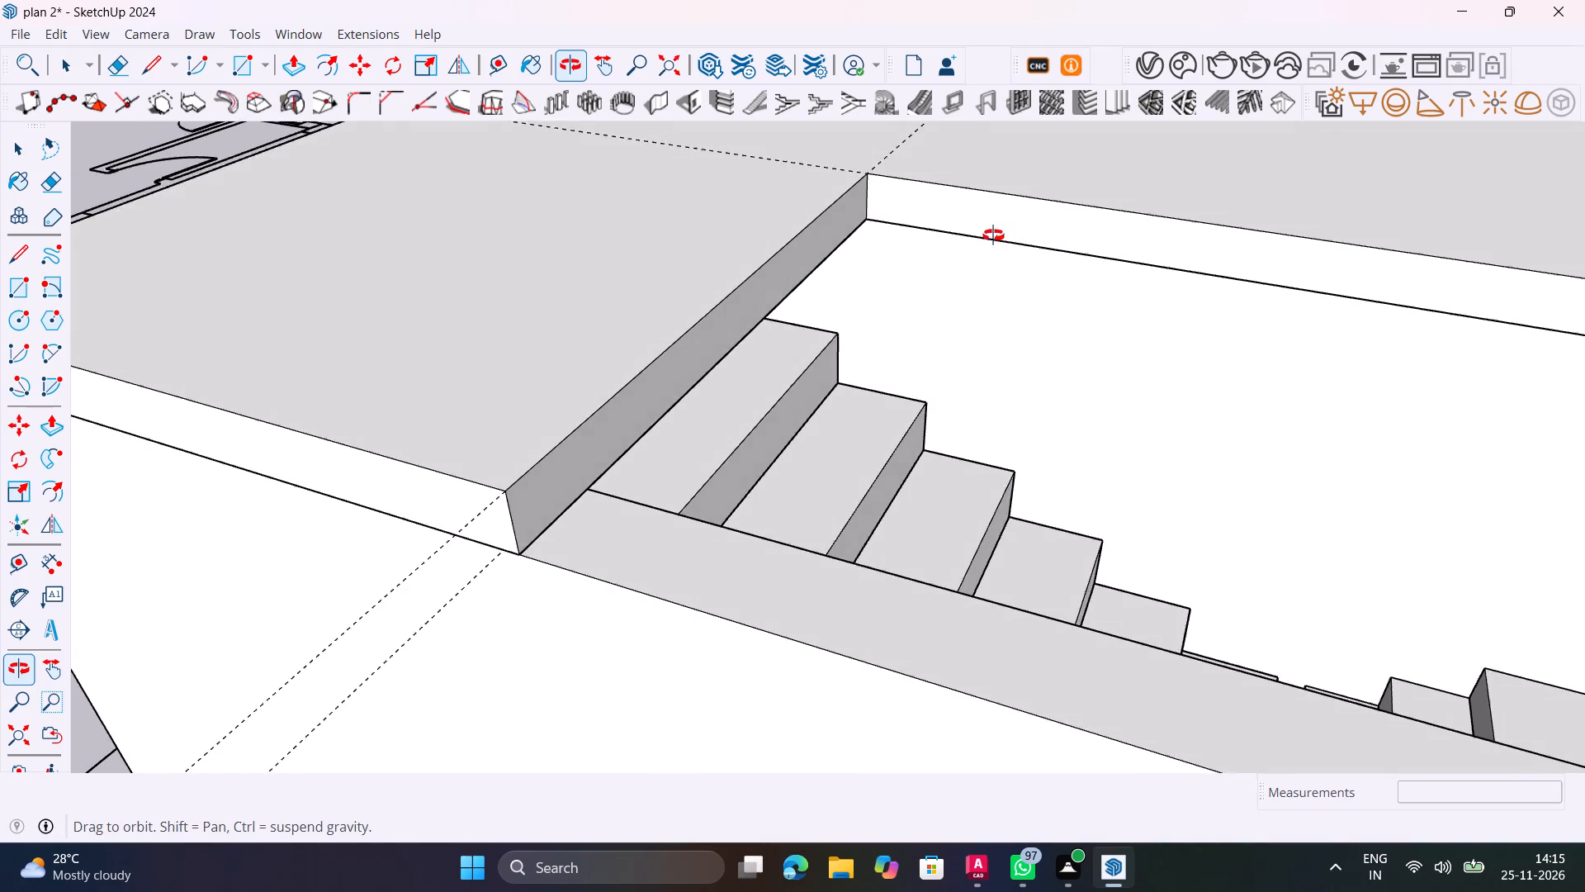
middle_drag(993, 235, 447, 142)
middle_drag(745, 507, 684, 490)
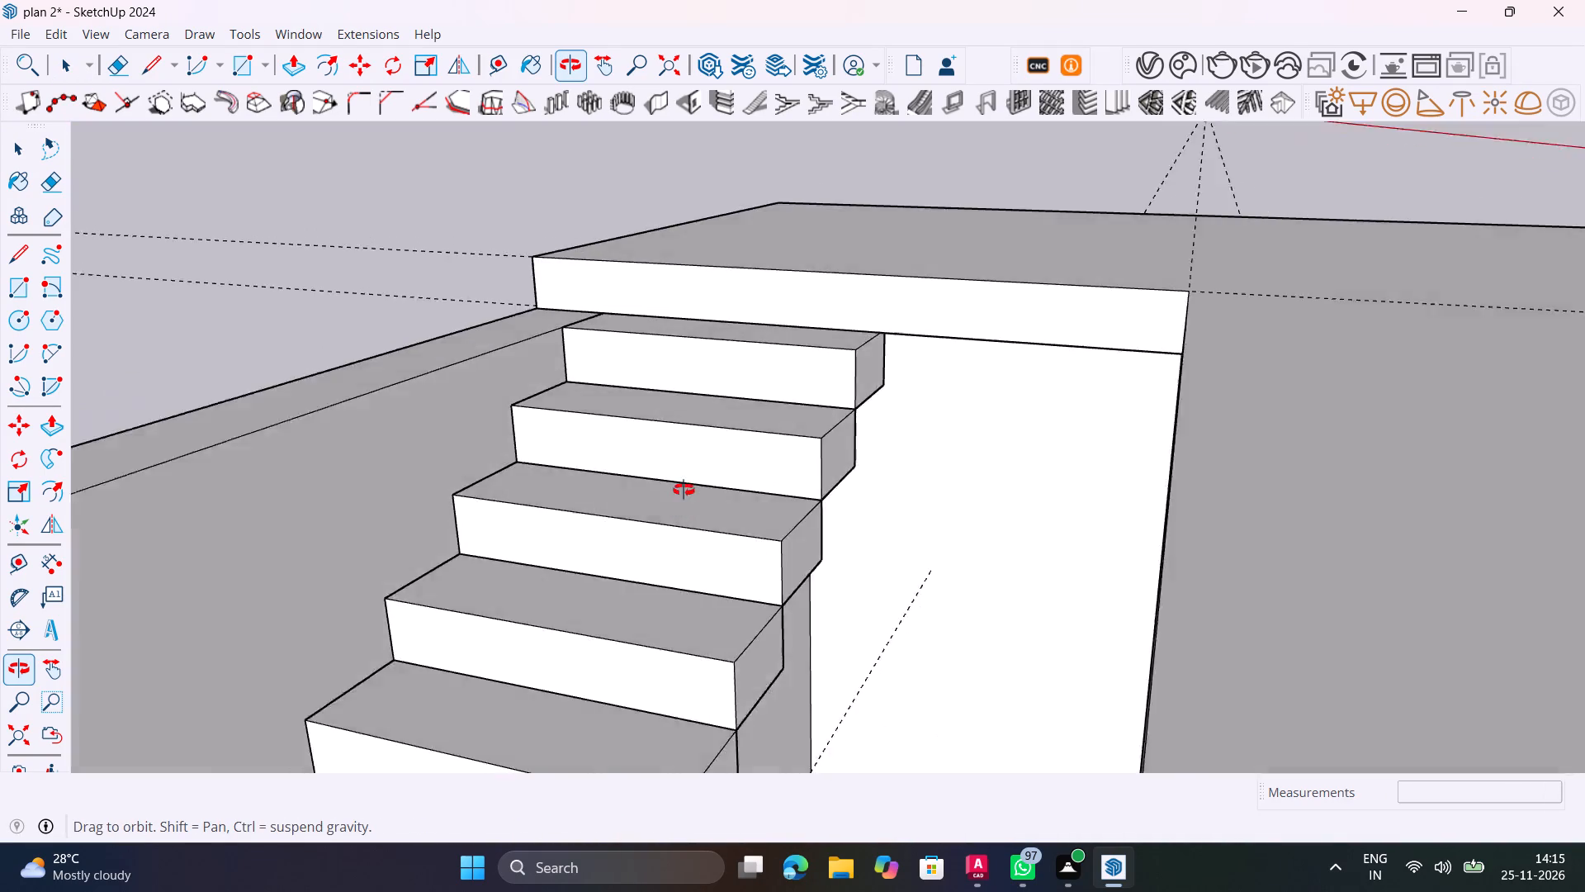
middle_drag(684, 490, 917, 576)
scroll(824, 478, down, 4)
shift+middle_drag(824, 485, 697, 299)
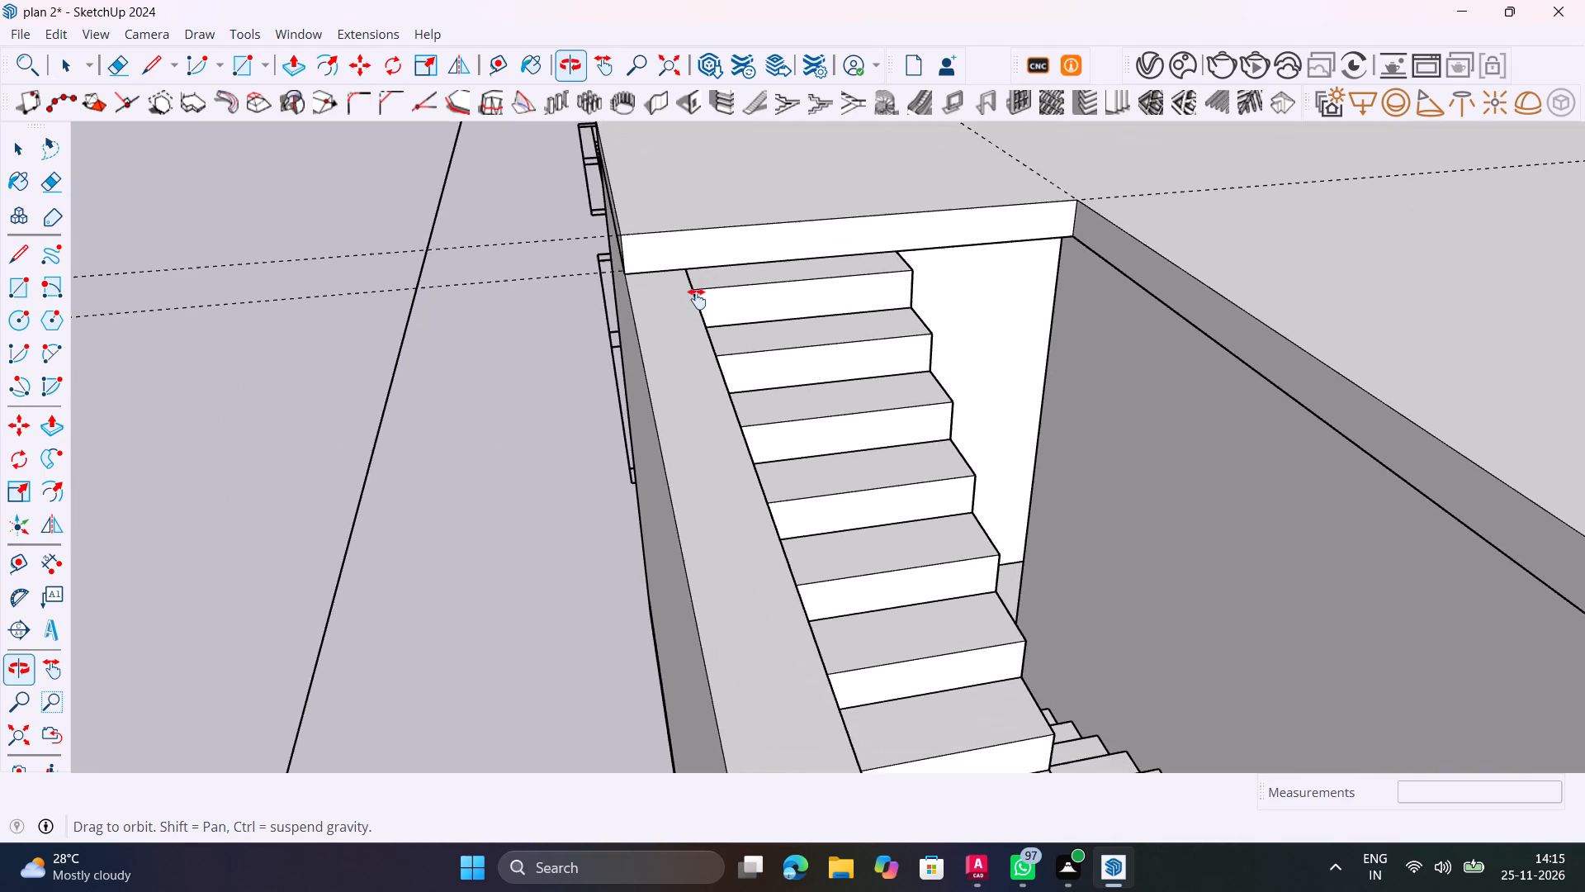
shift+middle_drag(697, 299, 971, 470)
scroll(971, 493, down, 5)
scroll(985, 507, up, 1)
scroll(985, 507, down, 4)
shift+middle_drag(1004, 530, 792, 406)
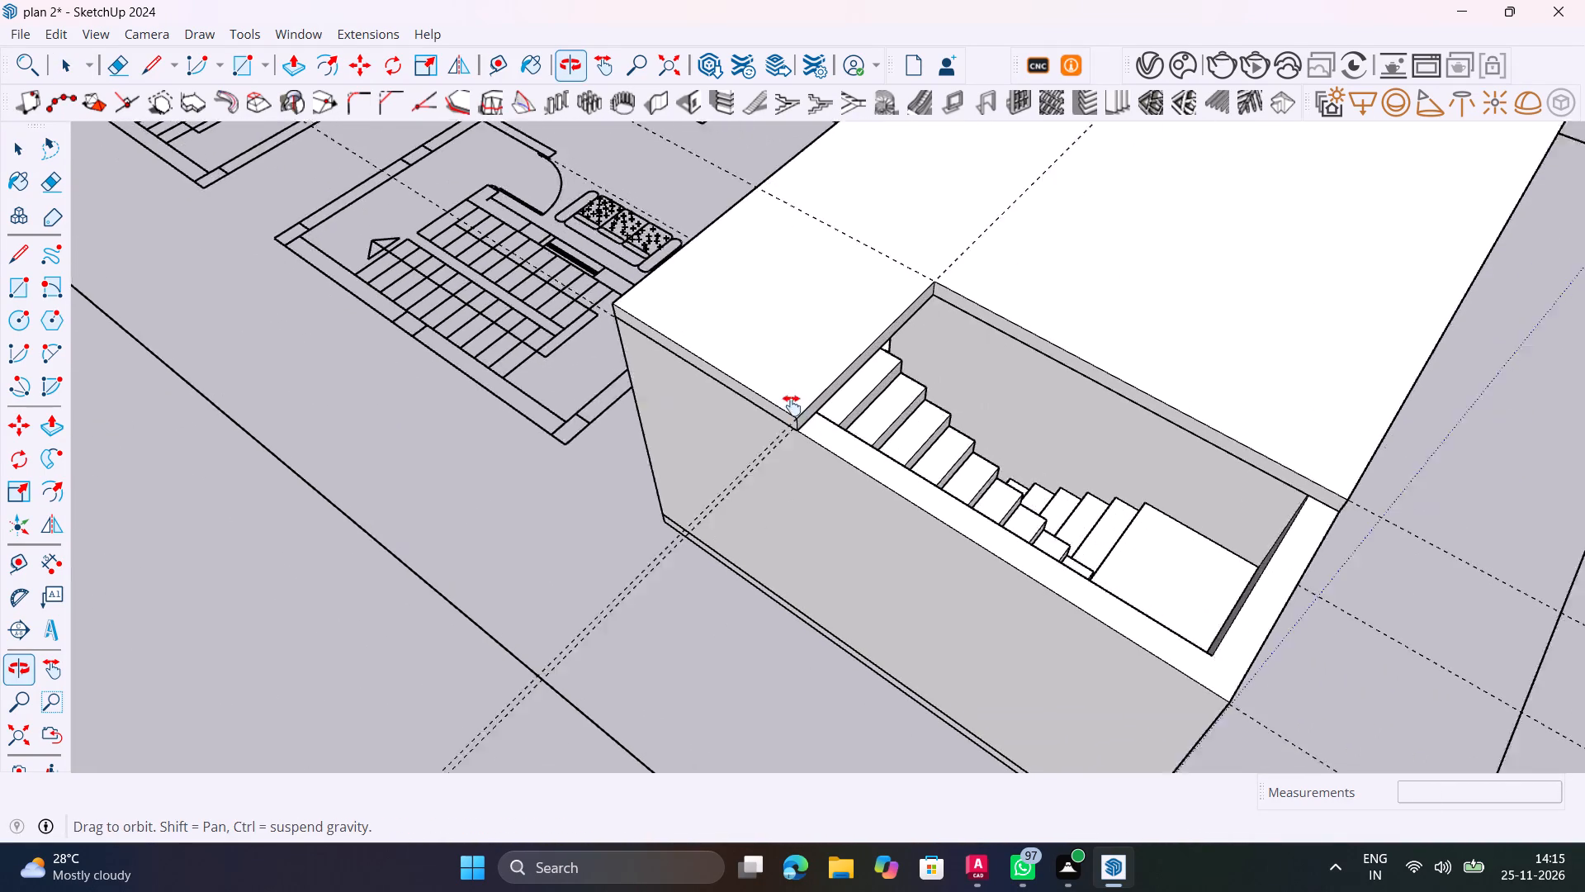
shift+middle_drag(792, 406, 729, 369)
scroll(729, 369, up, 5)
scroll(750, 396, down, 6)
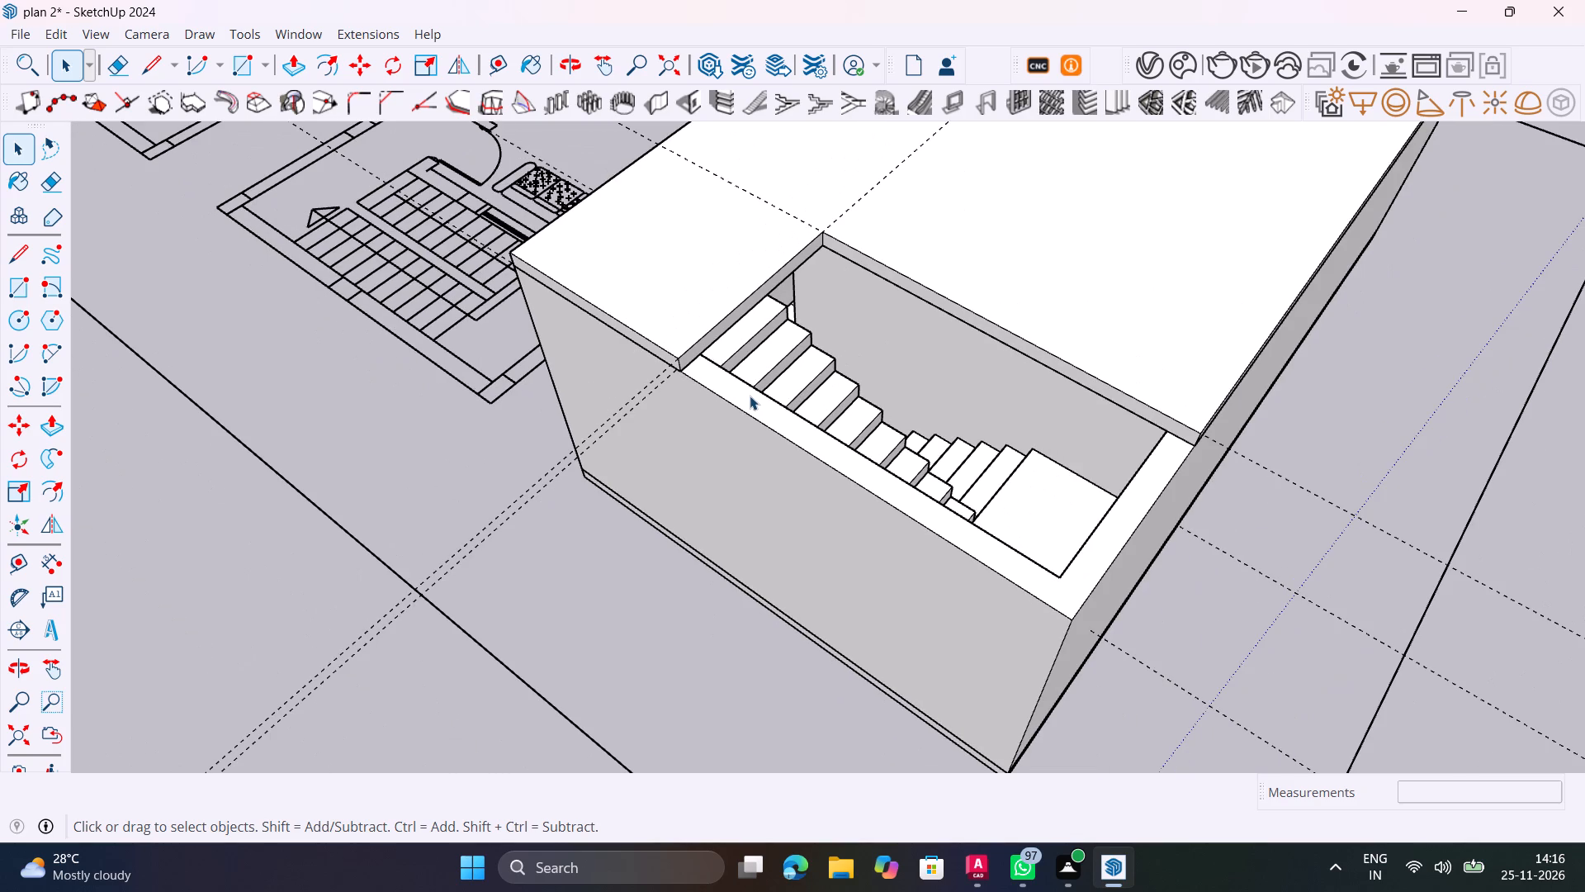
shift+middle_drag(1057, 461, 750, 388)
middle_drag(814, 419, 918, 416)
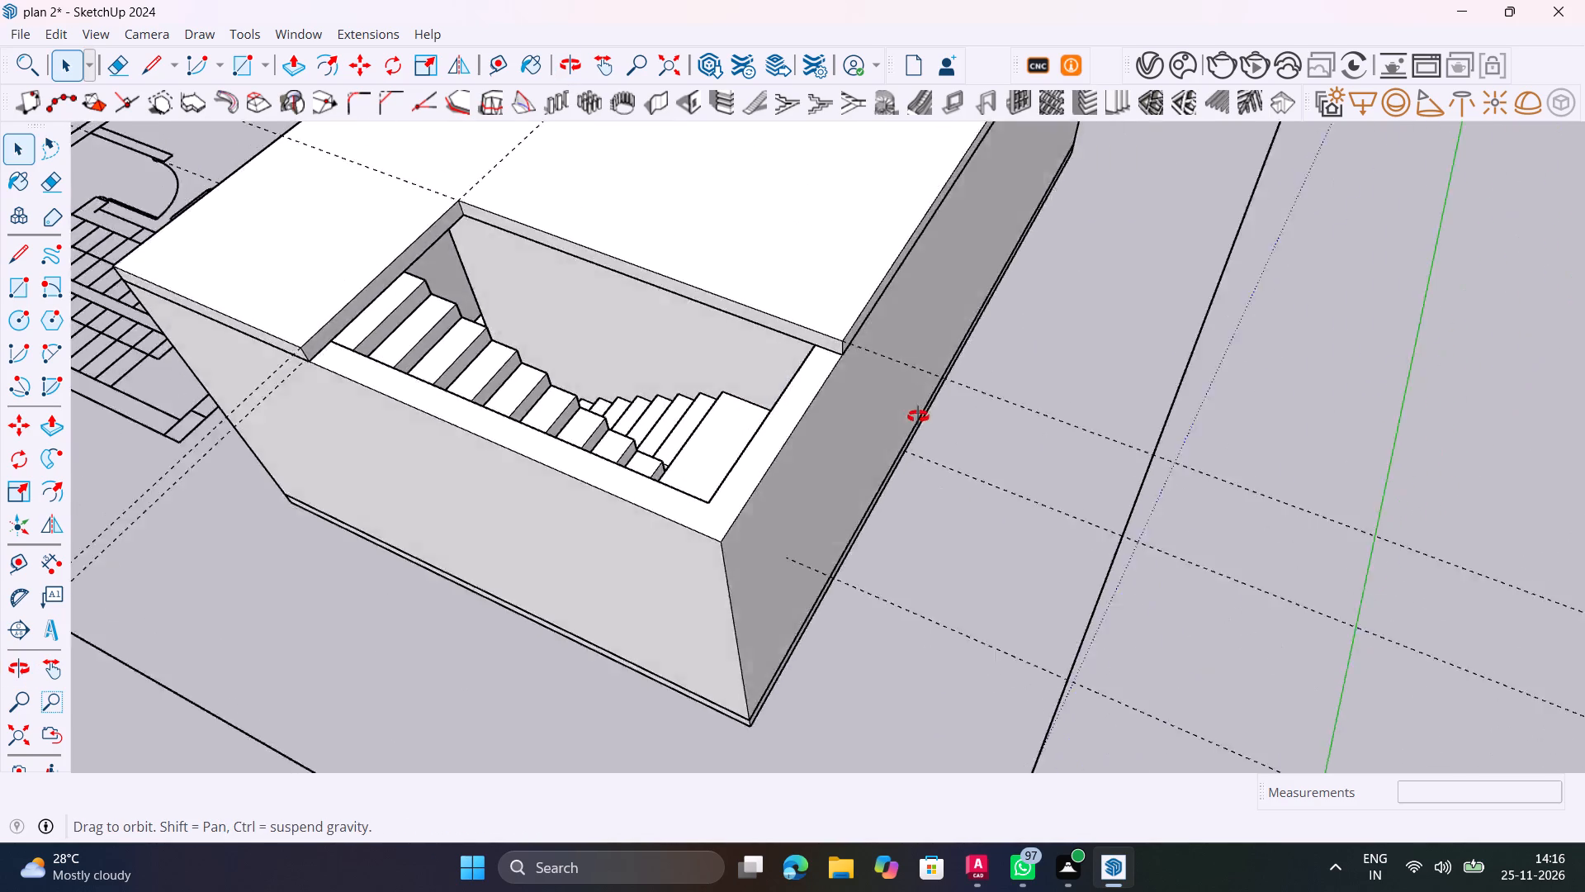
middle_drag(918, 416, 1044, 404)
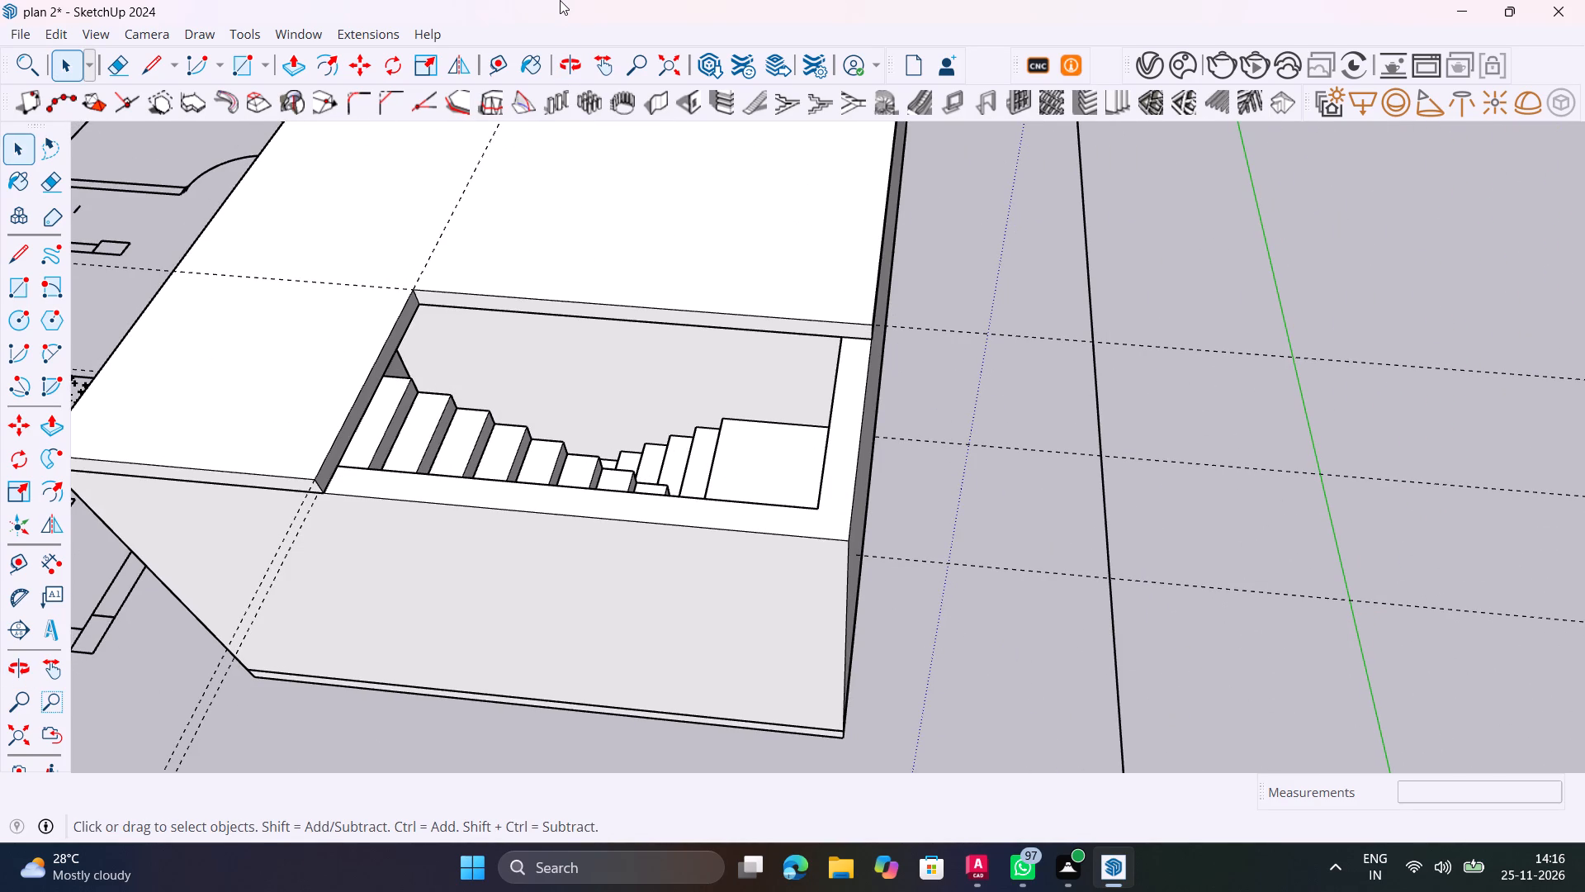
Inside the slab group, copy the opening face's outer vertical edge 9" inward to the inner face of the wall.
scroll(560, 0, up, 4)
scroll(849, 338, up, 7)
shift+middle_drag(830, 367, 951, 410)
scroll(991, 361, up, 4)
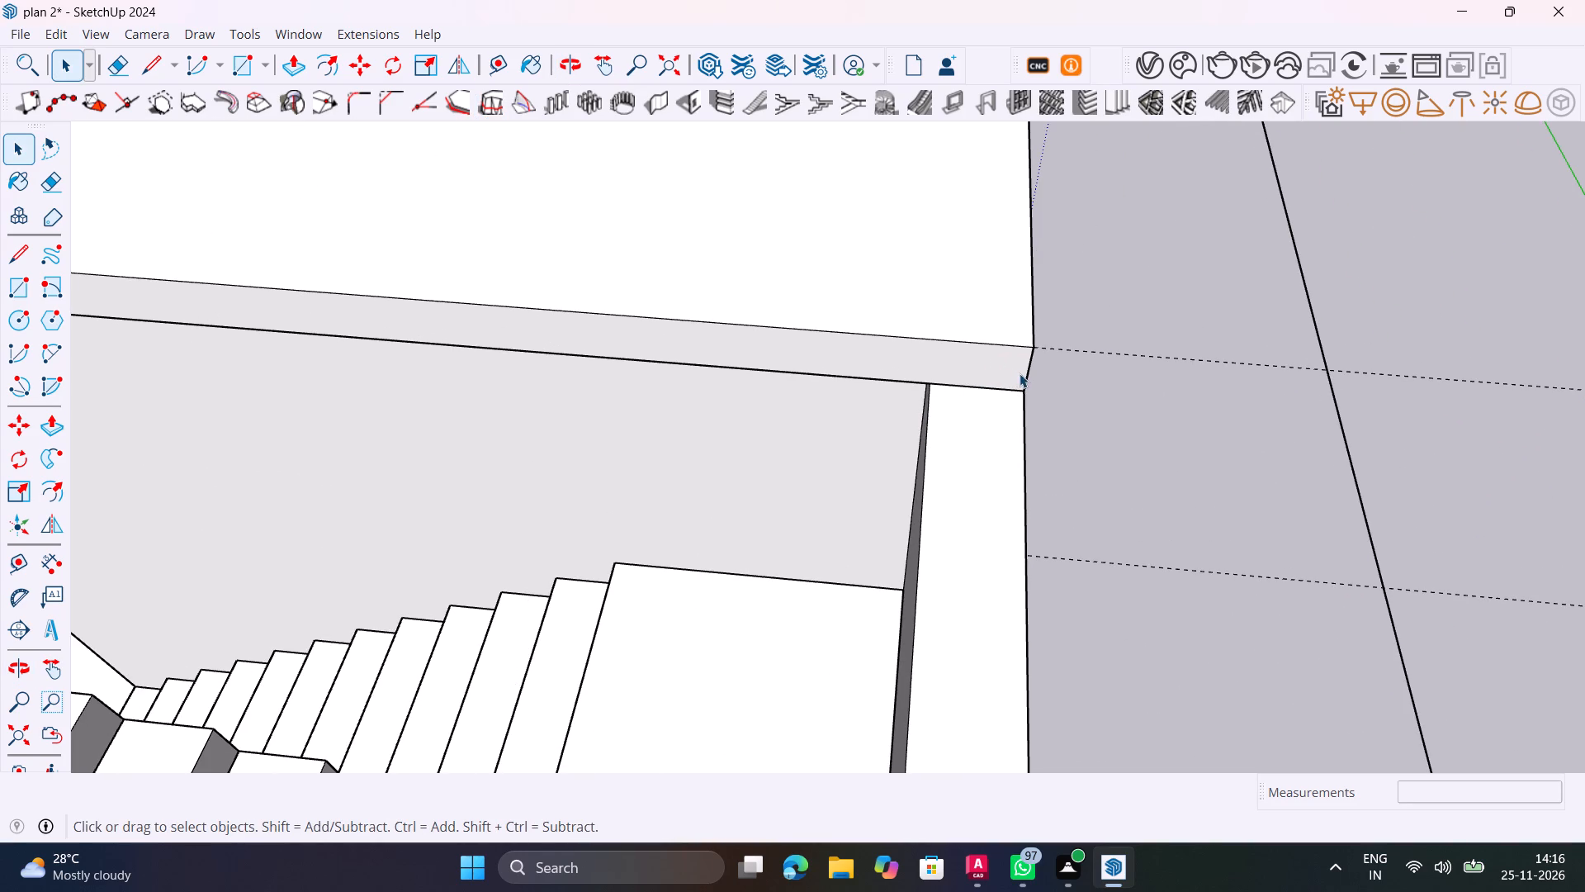
double_click(1010, 360)
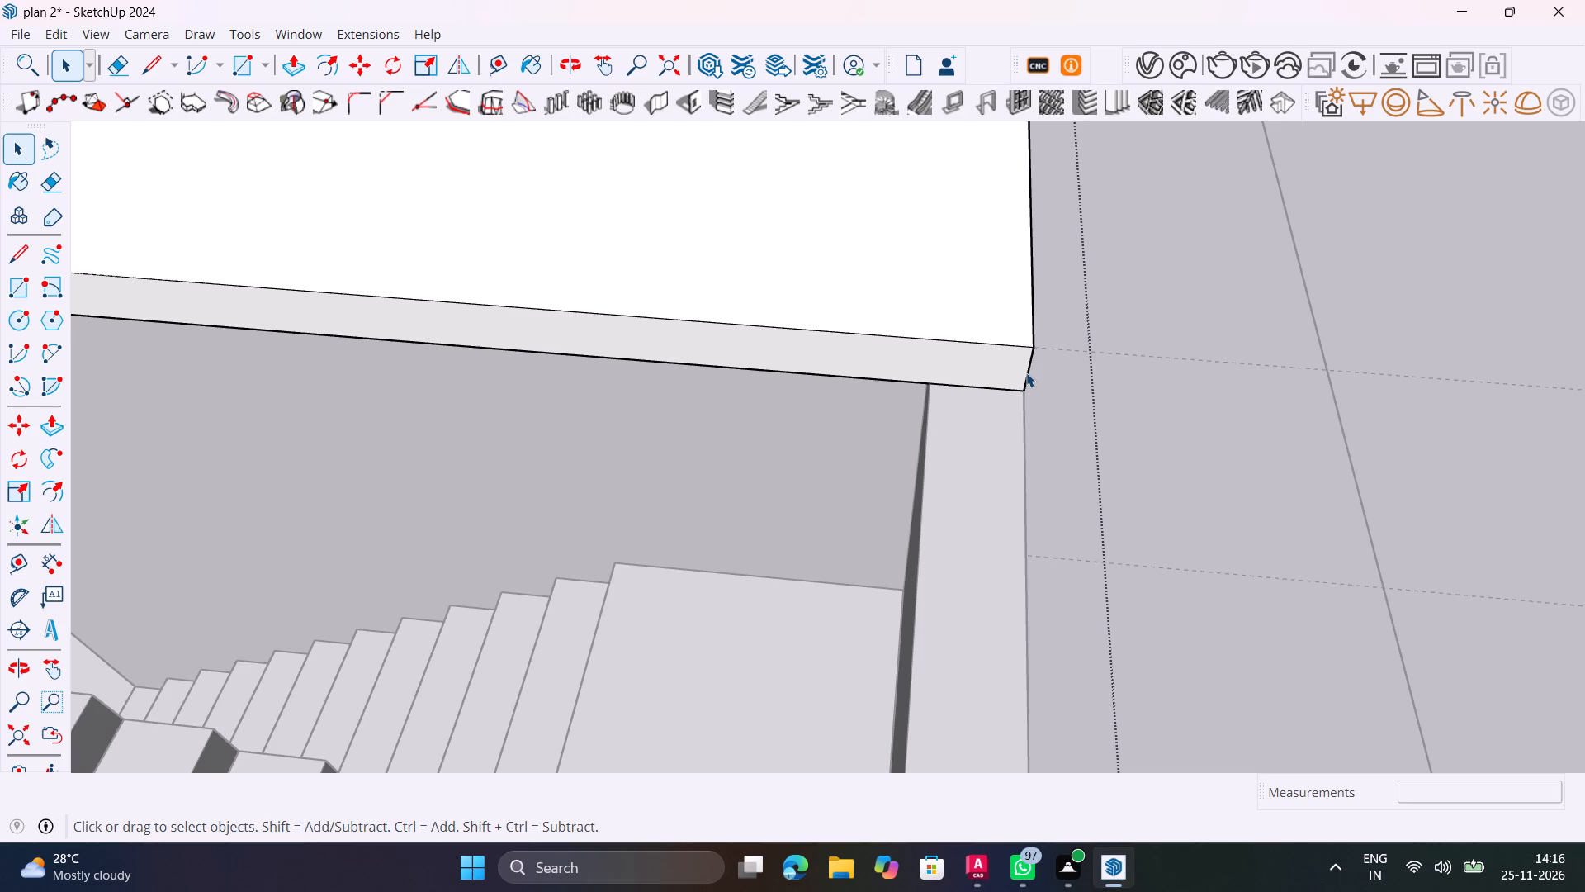
click(1026, 372)
key(m)
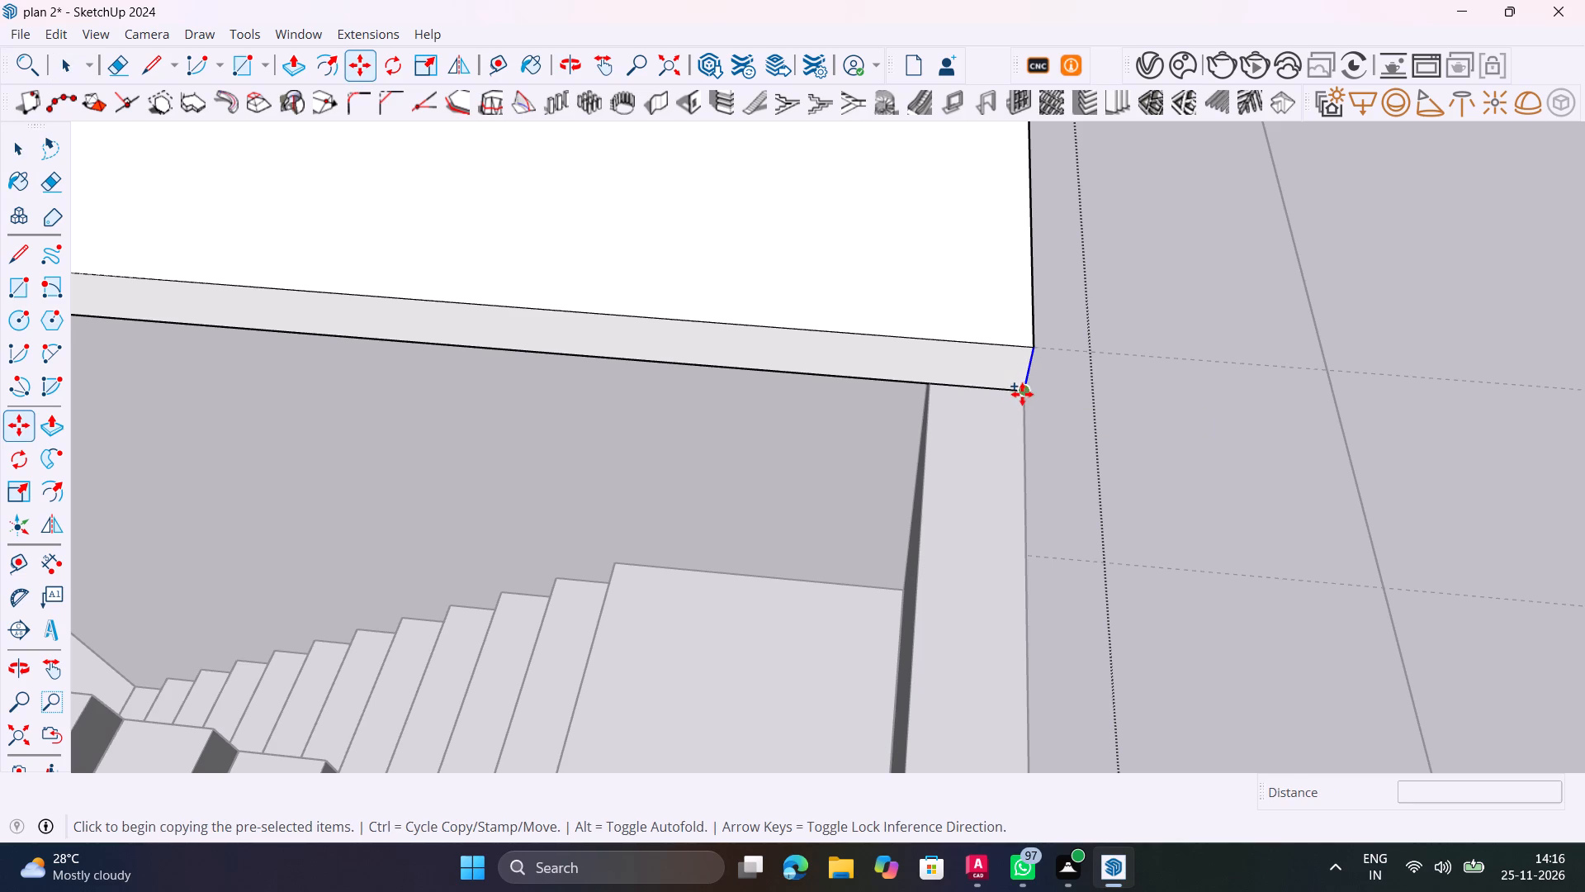
click(1022, 393)
click(925, 387)
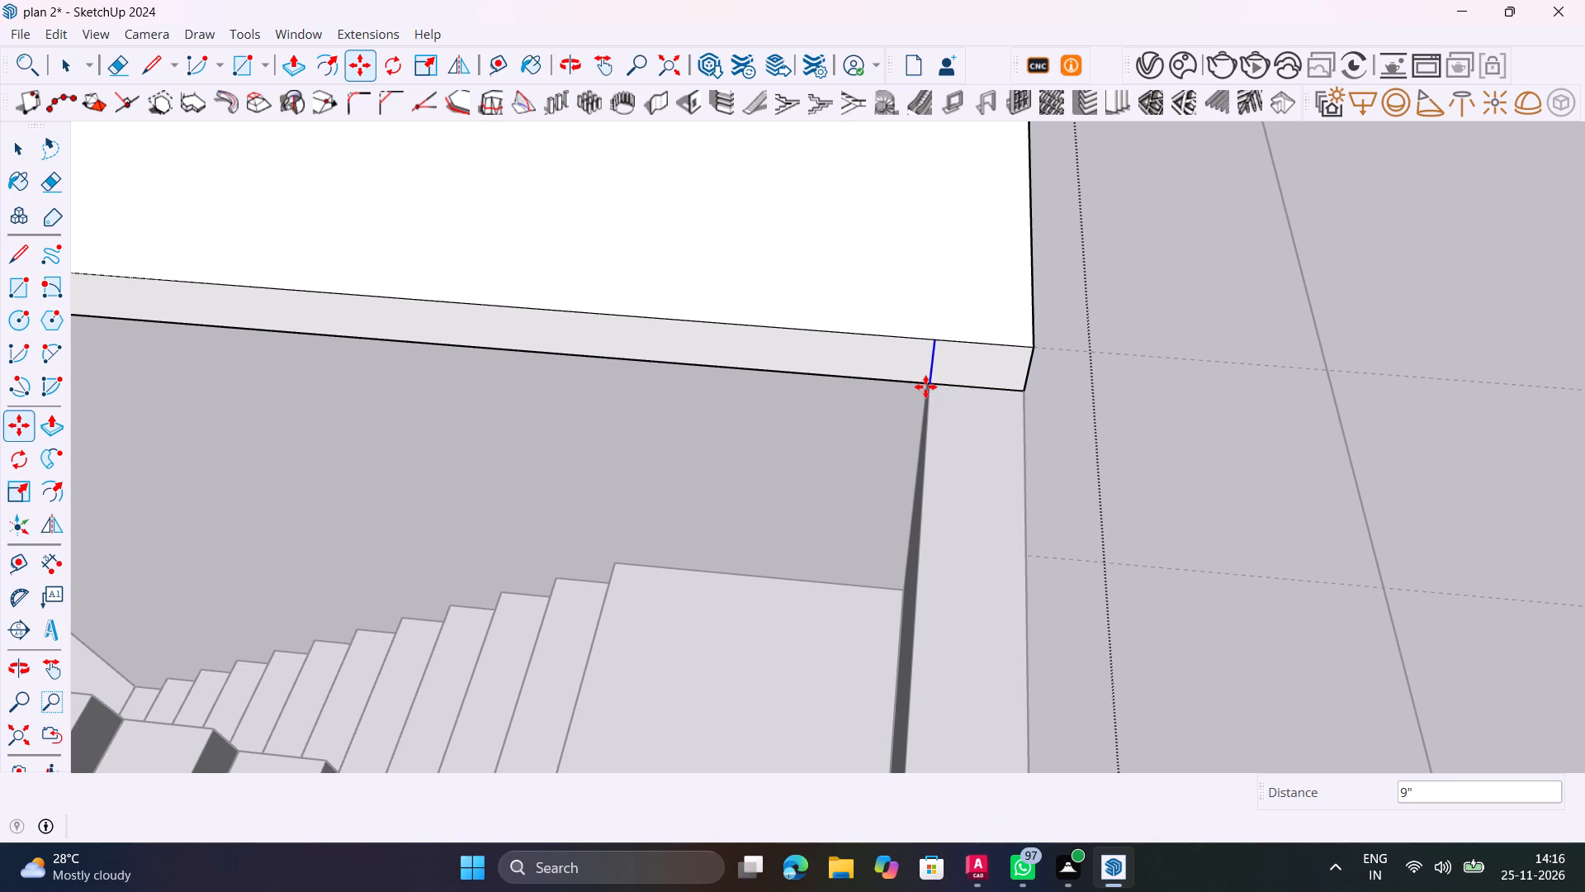
key(space)
Extrude the 9" wide end face 6' along the wall top to the building's outer corner beside the stair opening.
click(960, 364)
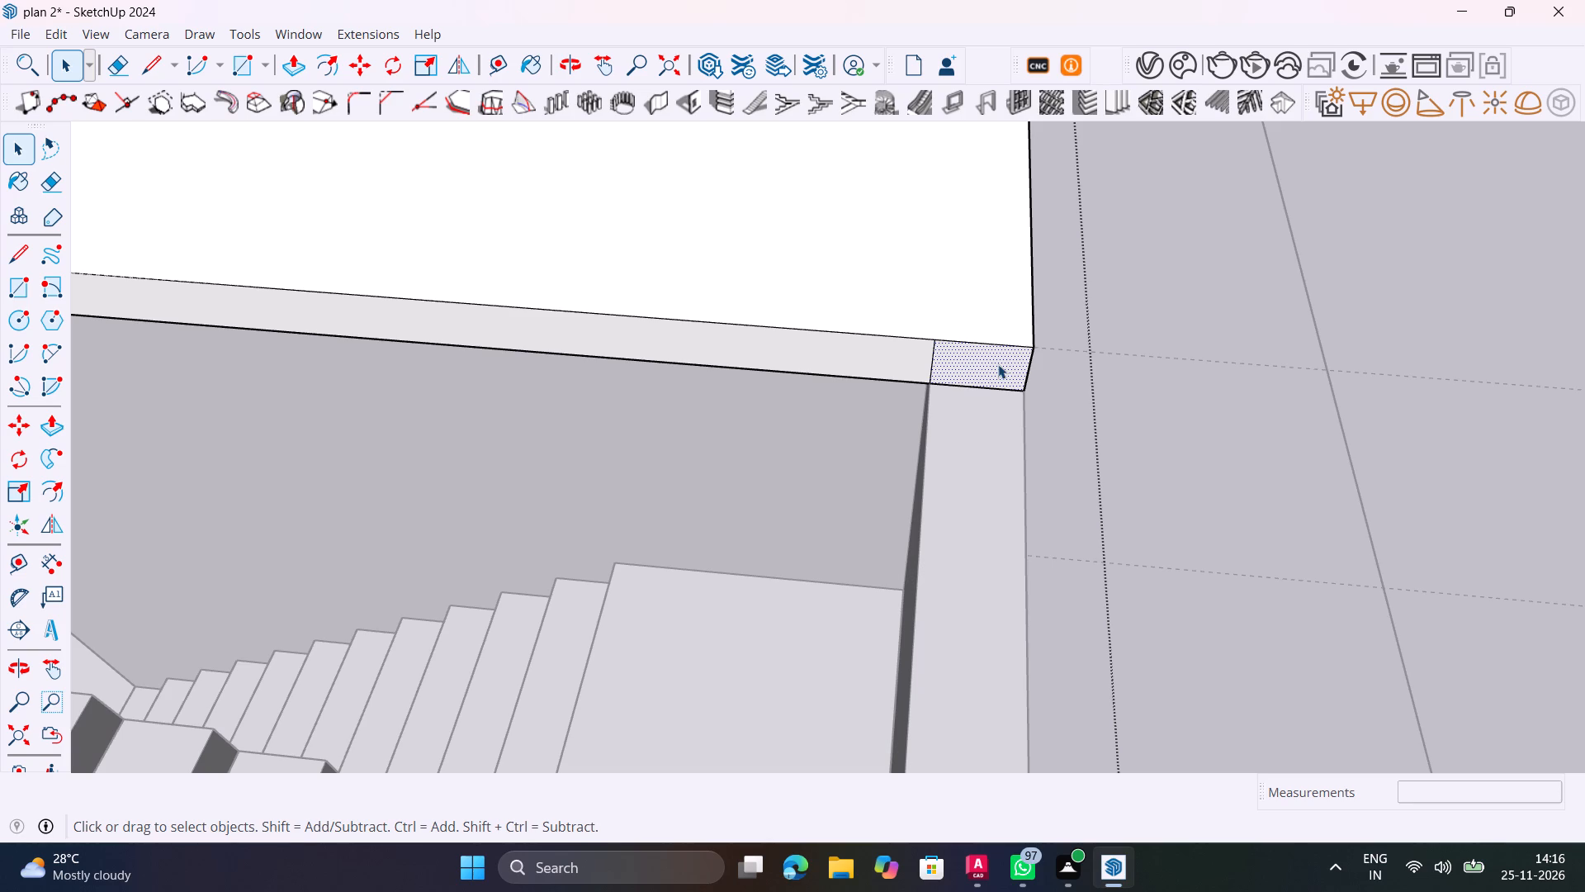
key(p)
click(998, 364)
scroll(986, 387, down, 17)
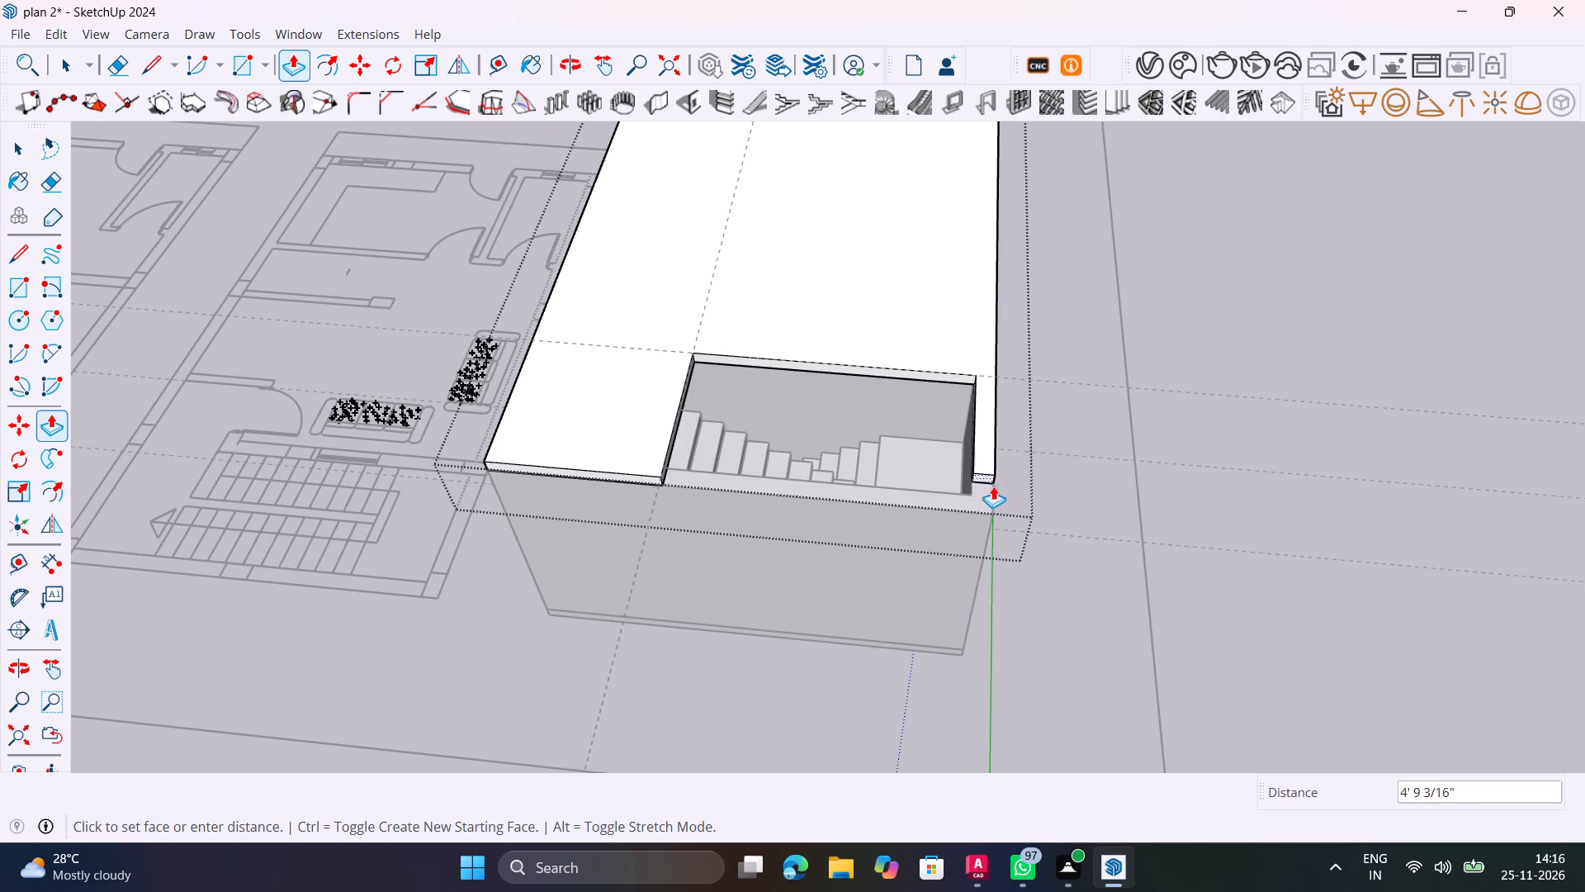
scroll(991, 492, up, 14)
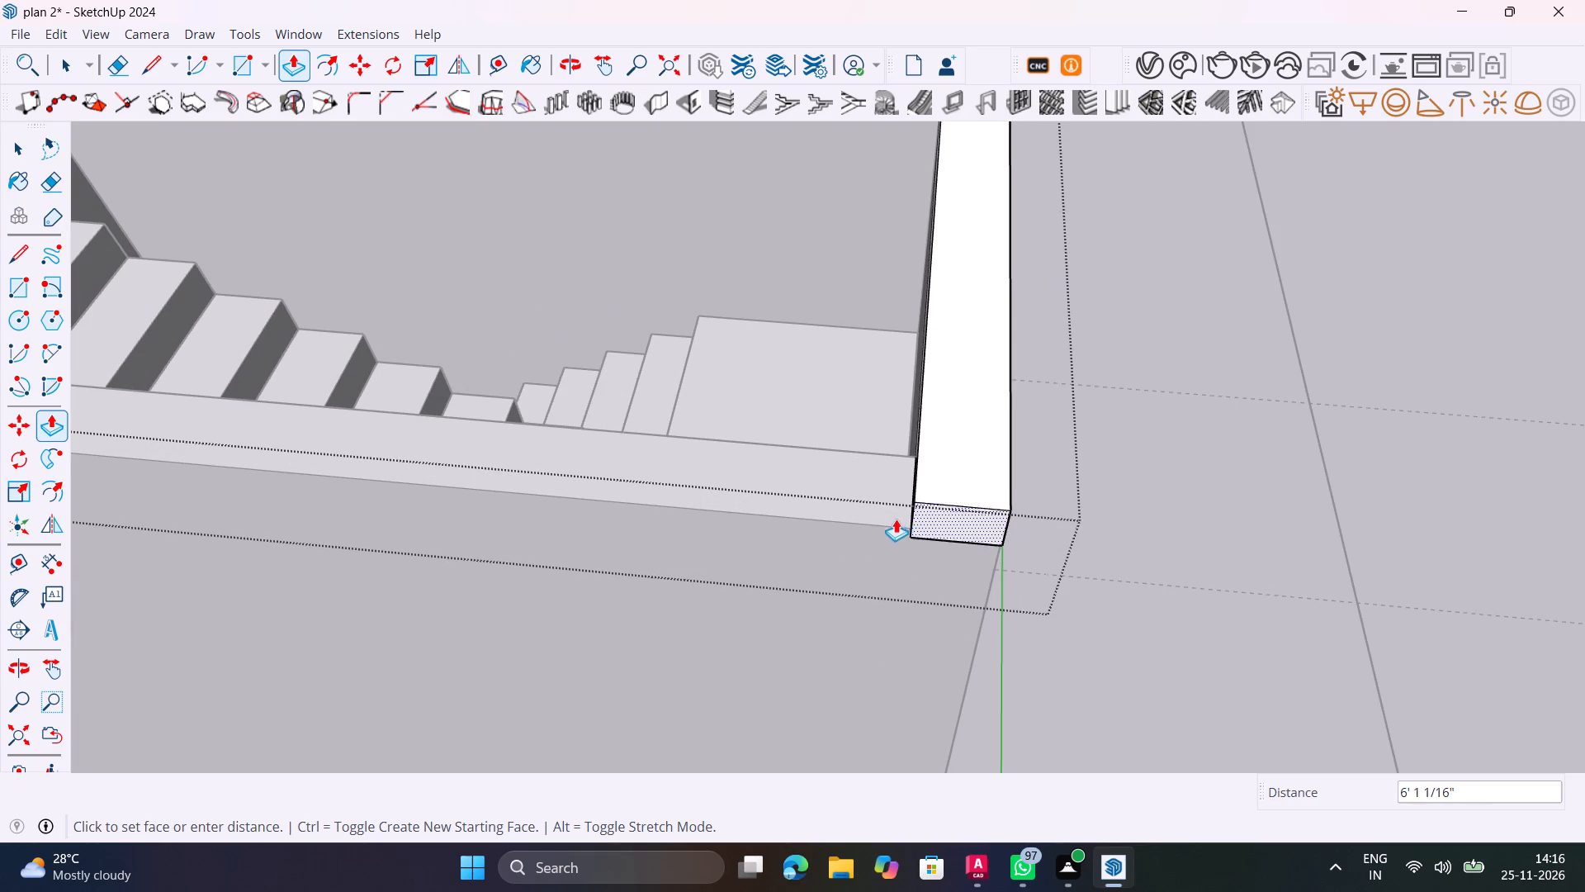
middle_drag(1023, 540, 764, 507)
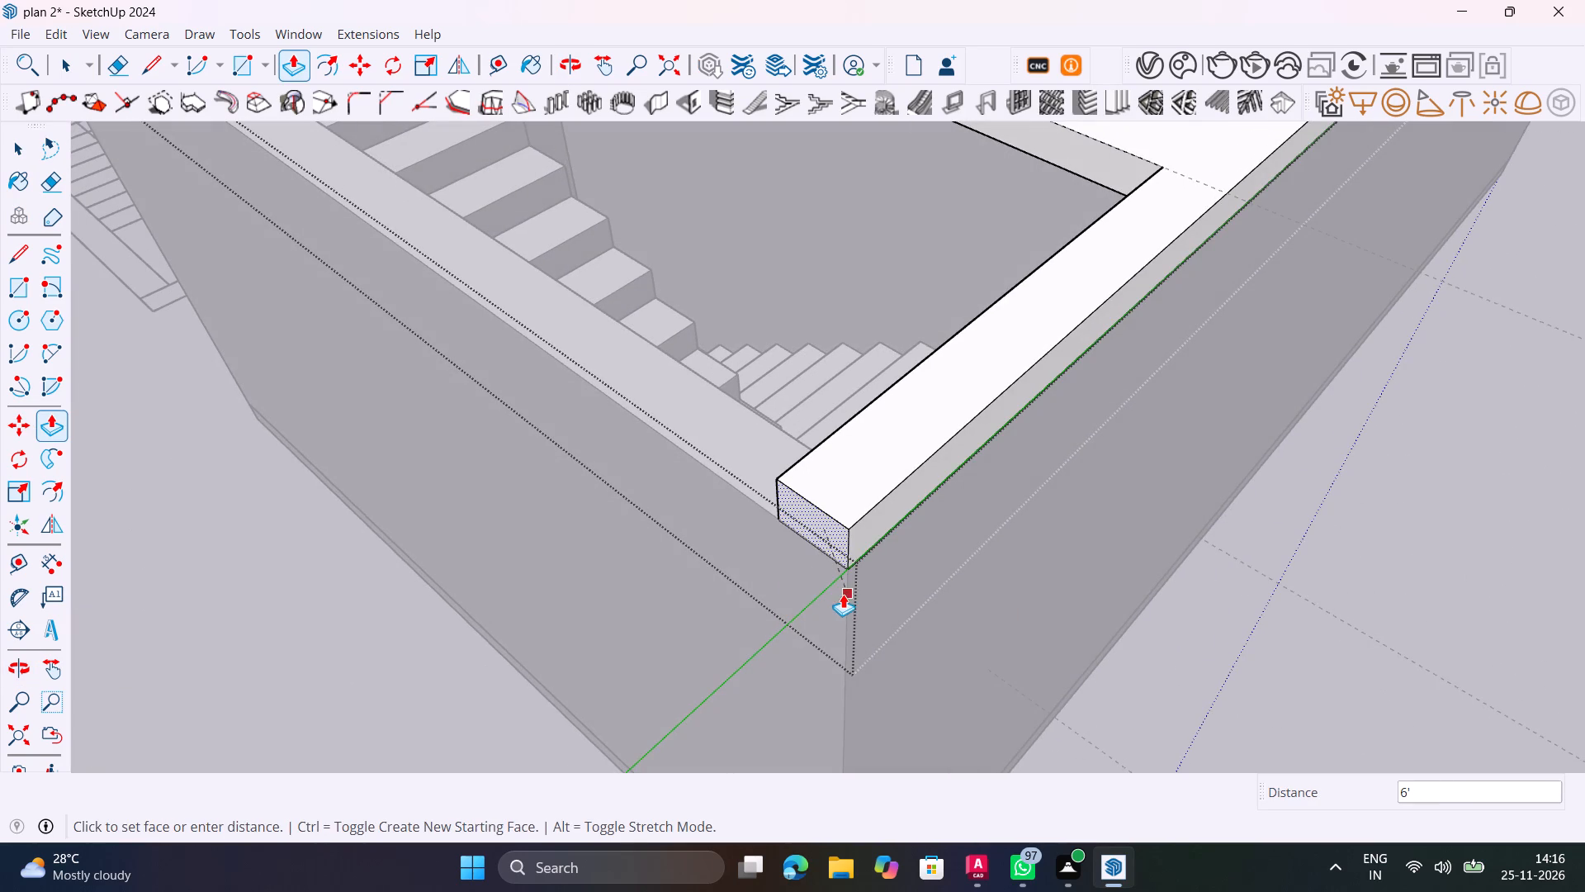
click(843, 594)
middle_drag(773, 586, 1374, 599)
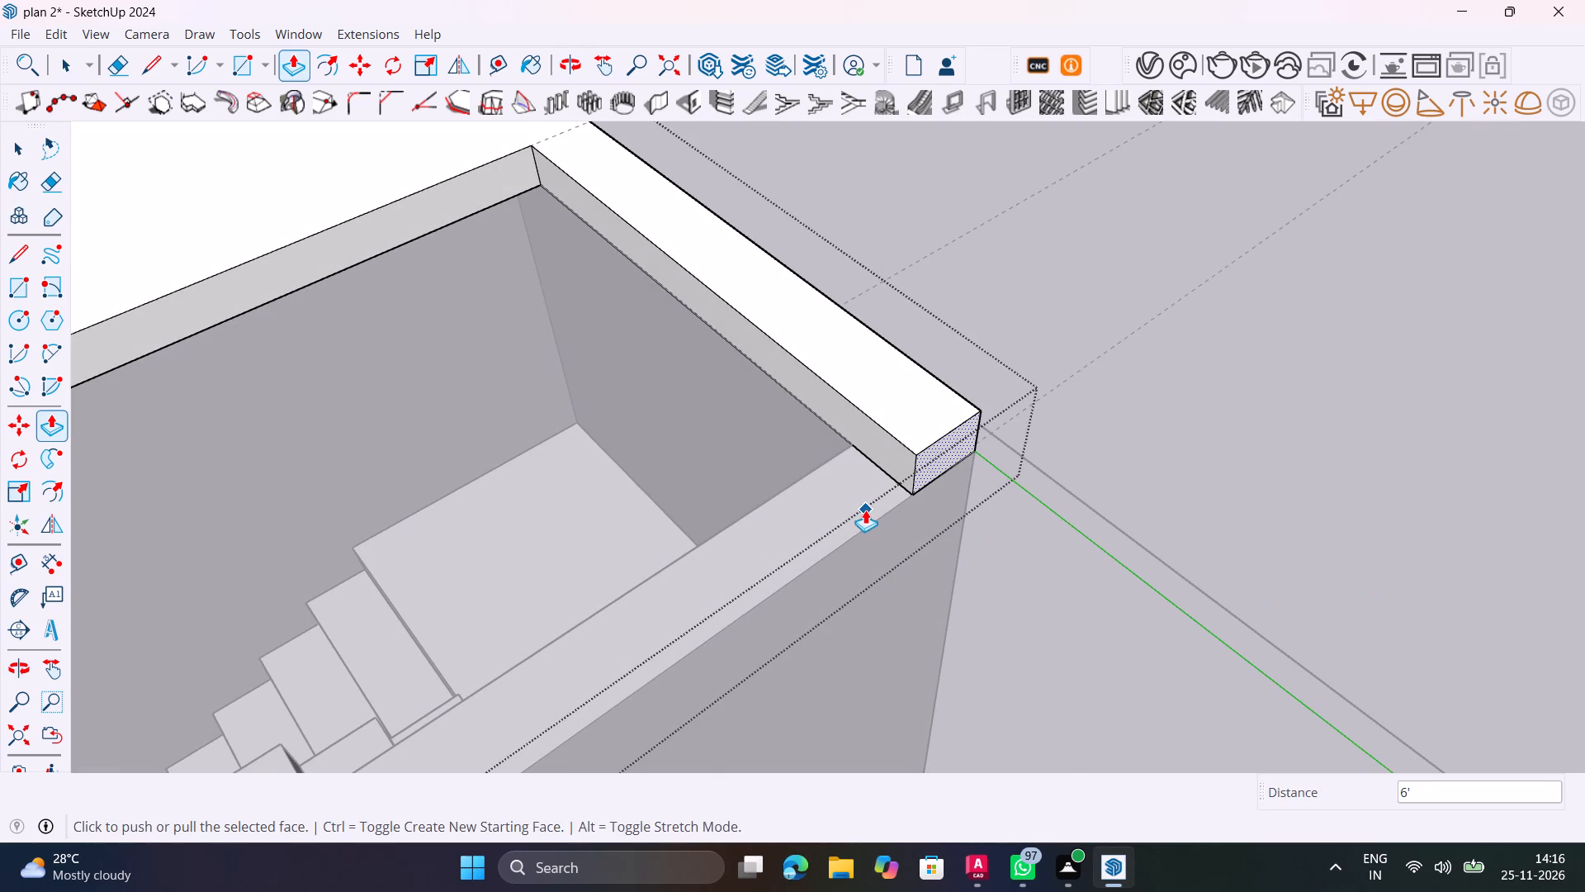
key(space)
Copy the short vertical edge at the new slab strip's corner end 9" inward to the inner face of the outer wall.
scroll(865, 510, down, 5)
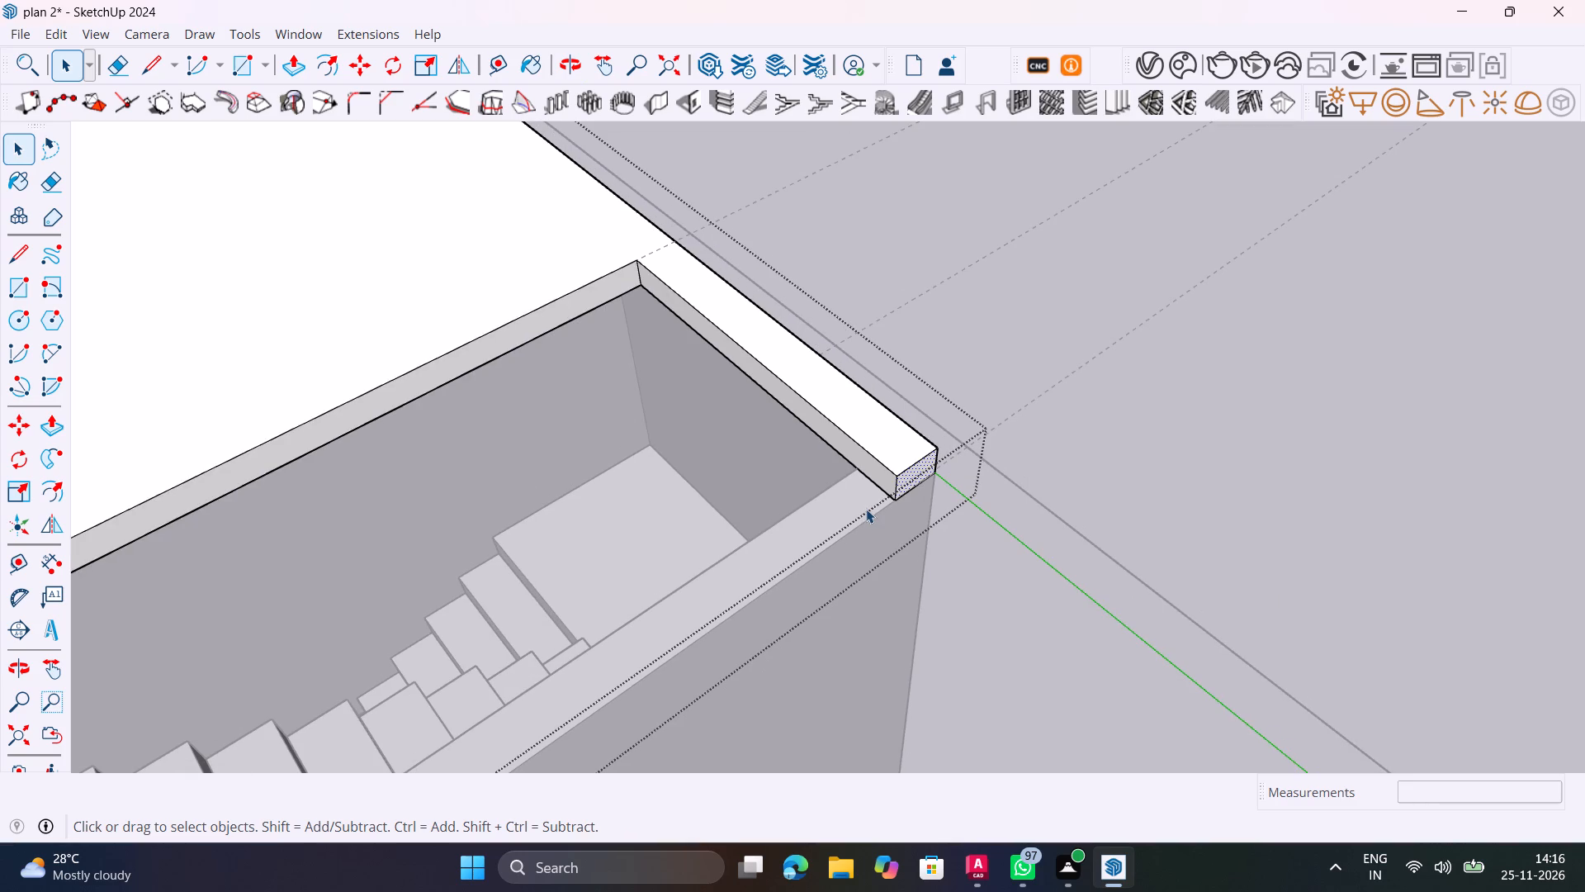
middle_drag(863, 496, 1057, 431)
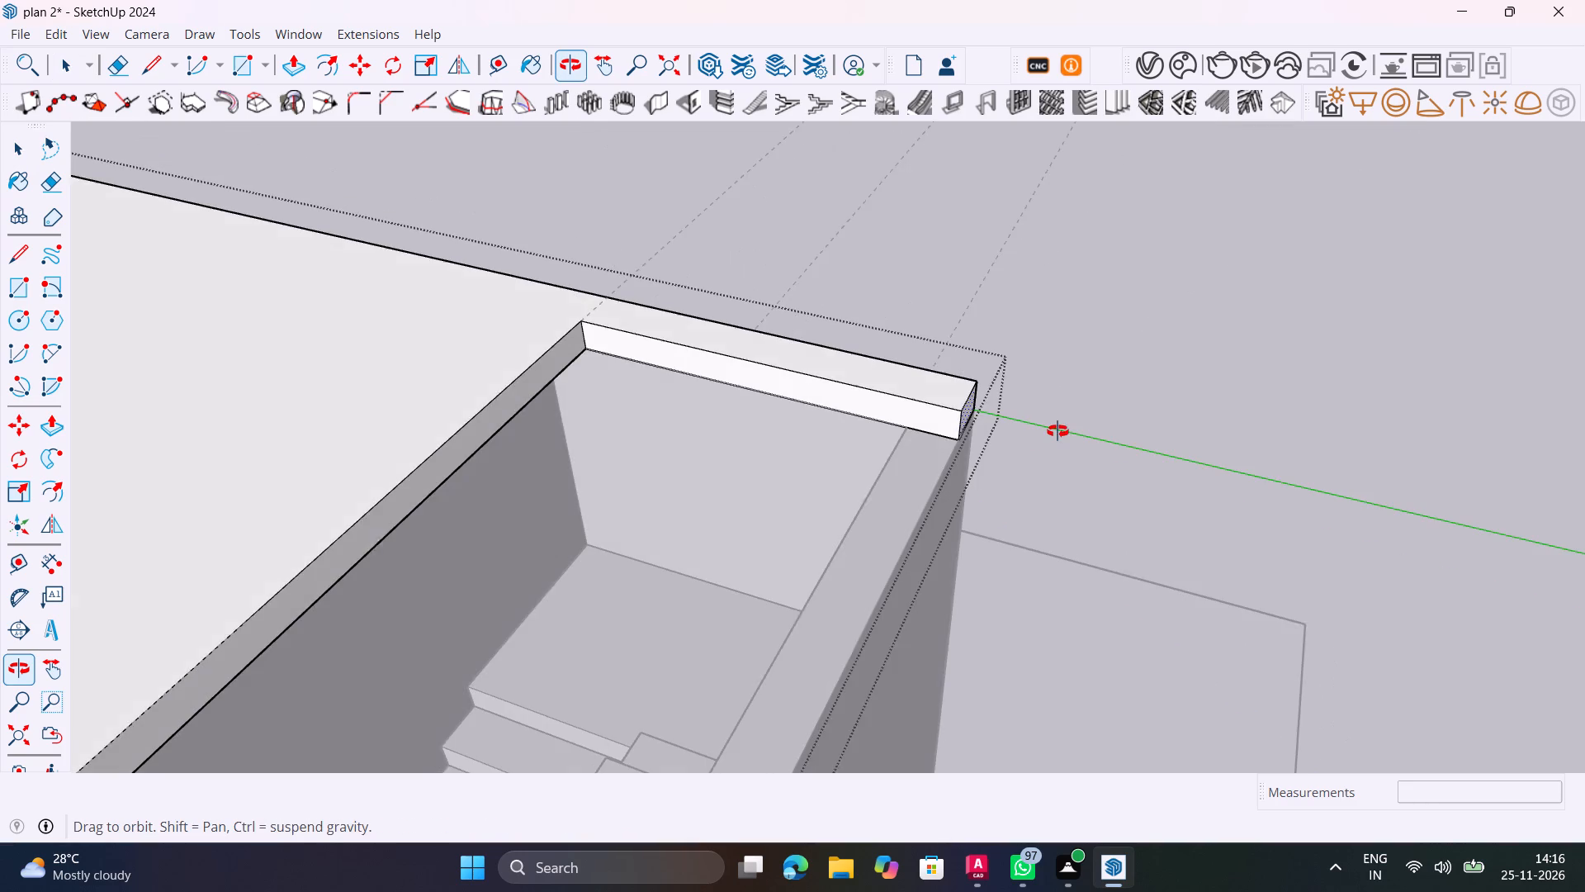
middle_drag(1057, 431, 480, 244)
scroll(507, 242, up, 1)
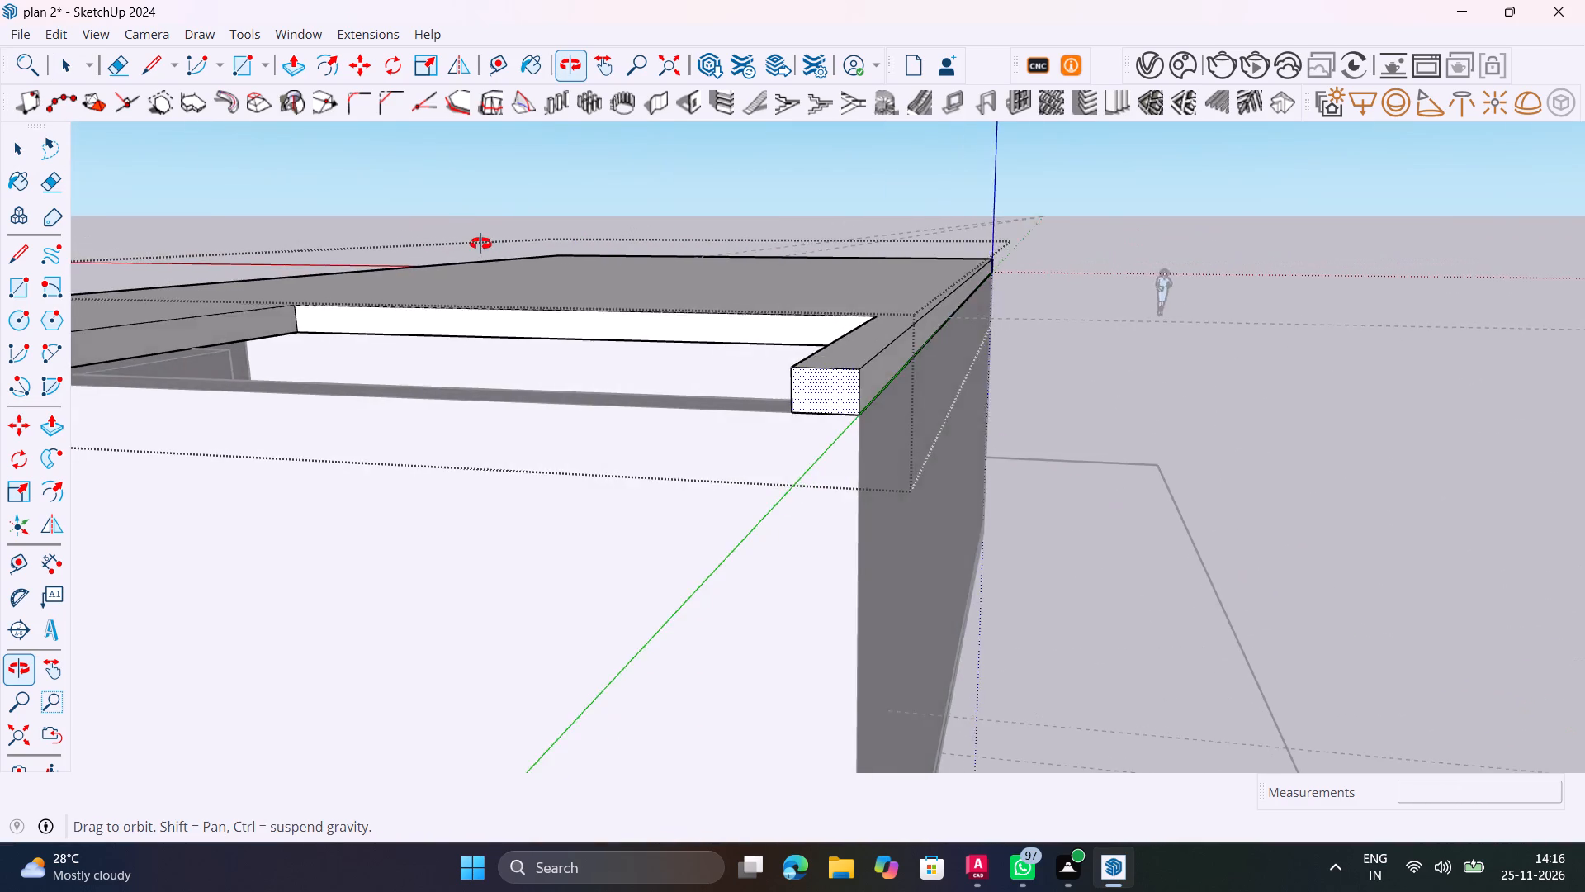
middle_drag(480, 244, 1037, 467)
scroll(1060, 435, up, 4)
key(space)
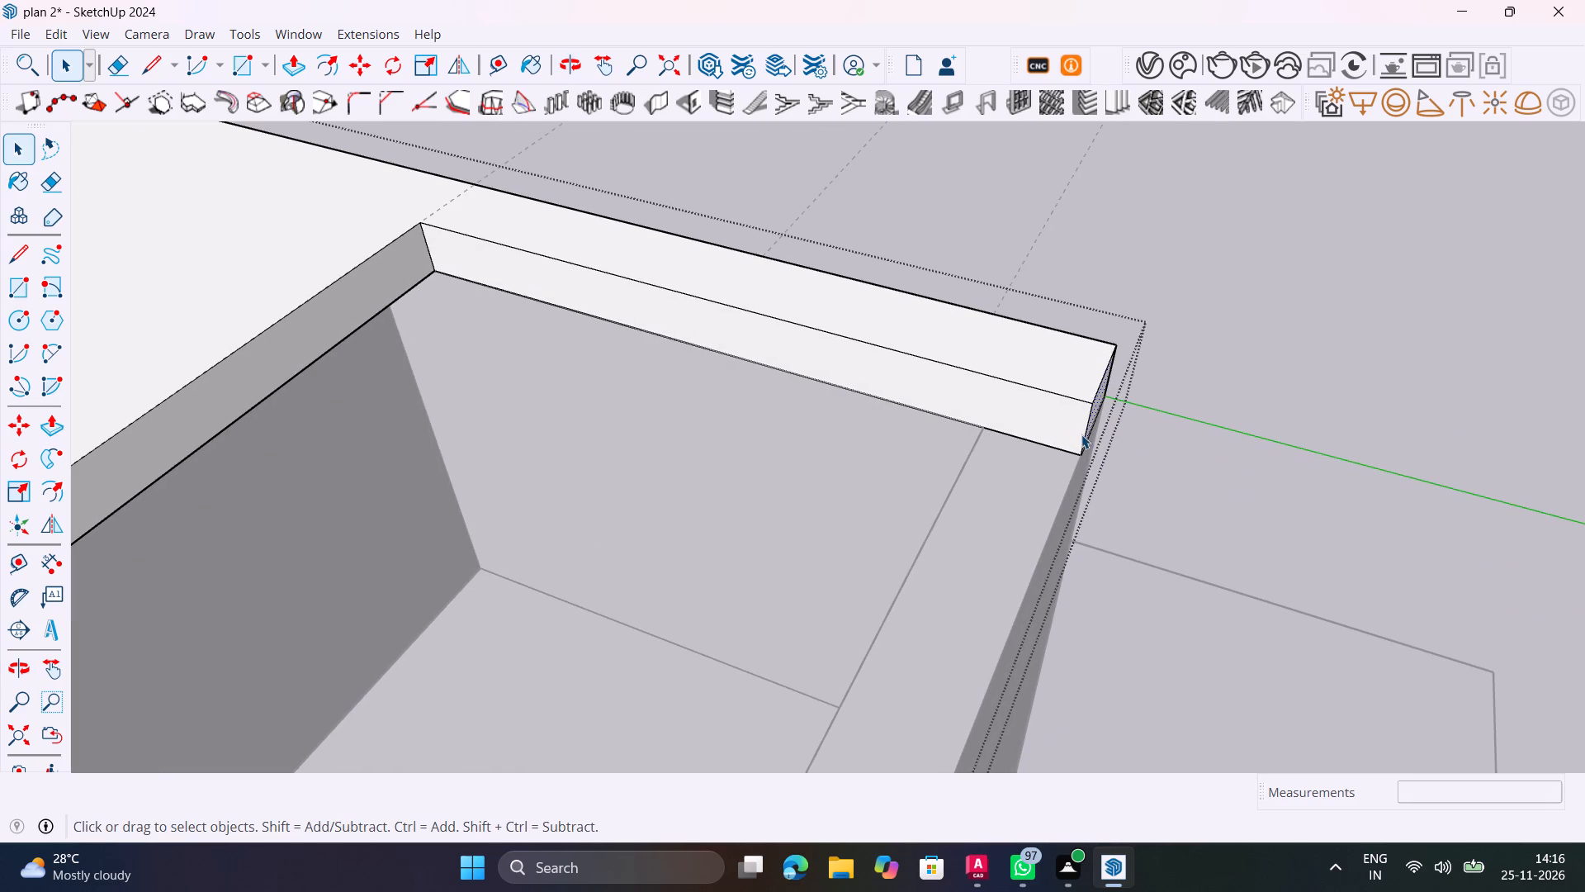
click(1085, 436)
key(m)
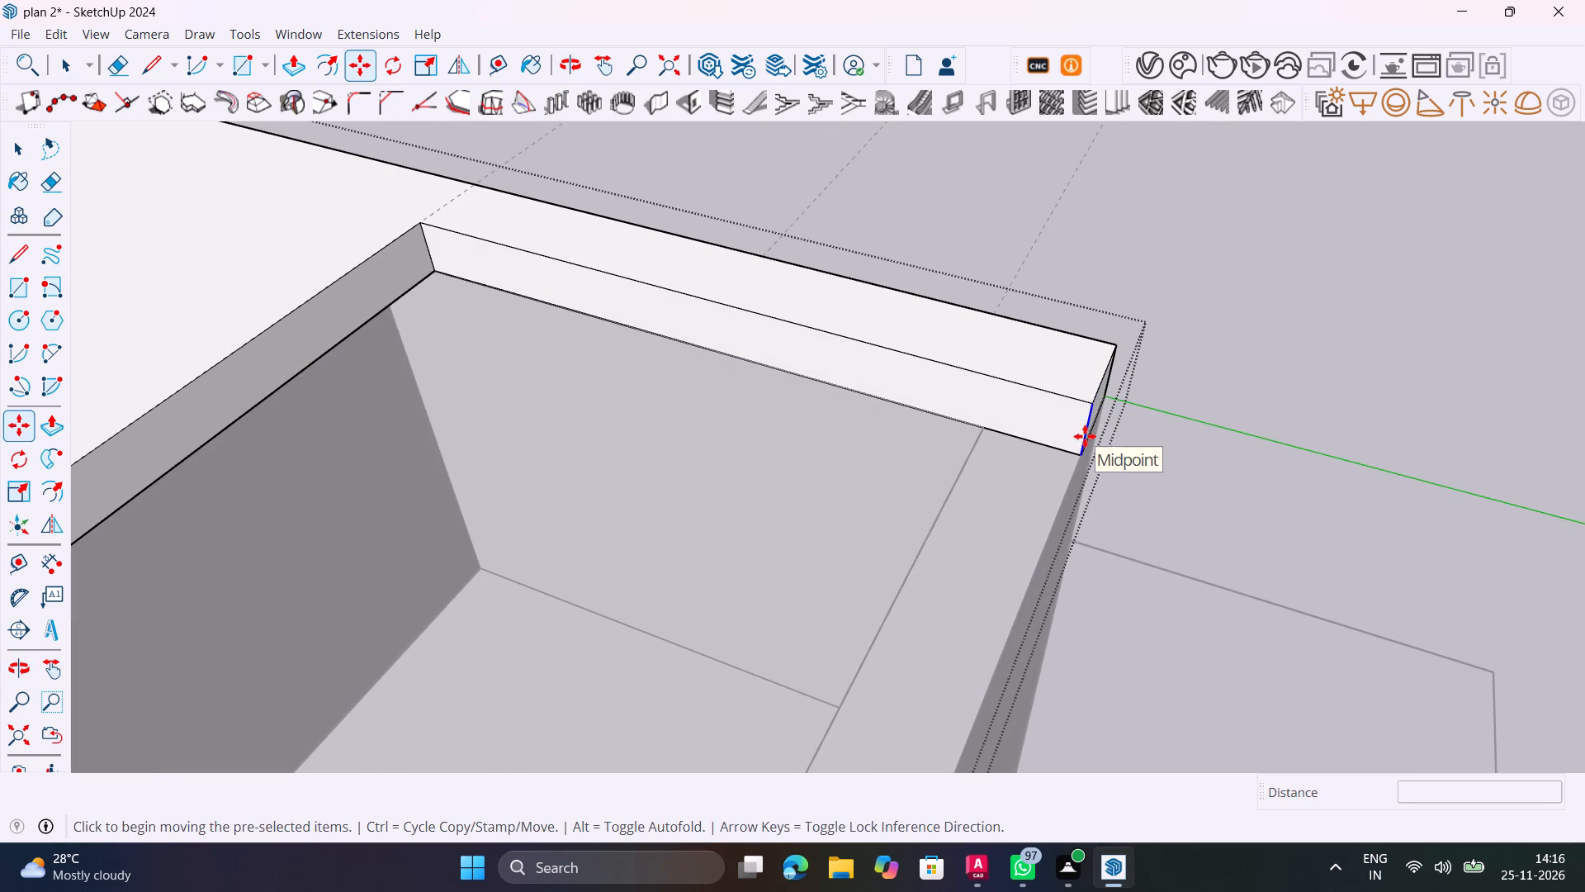
click(1076, 457)
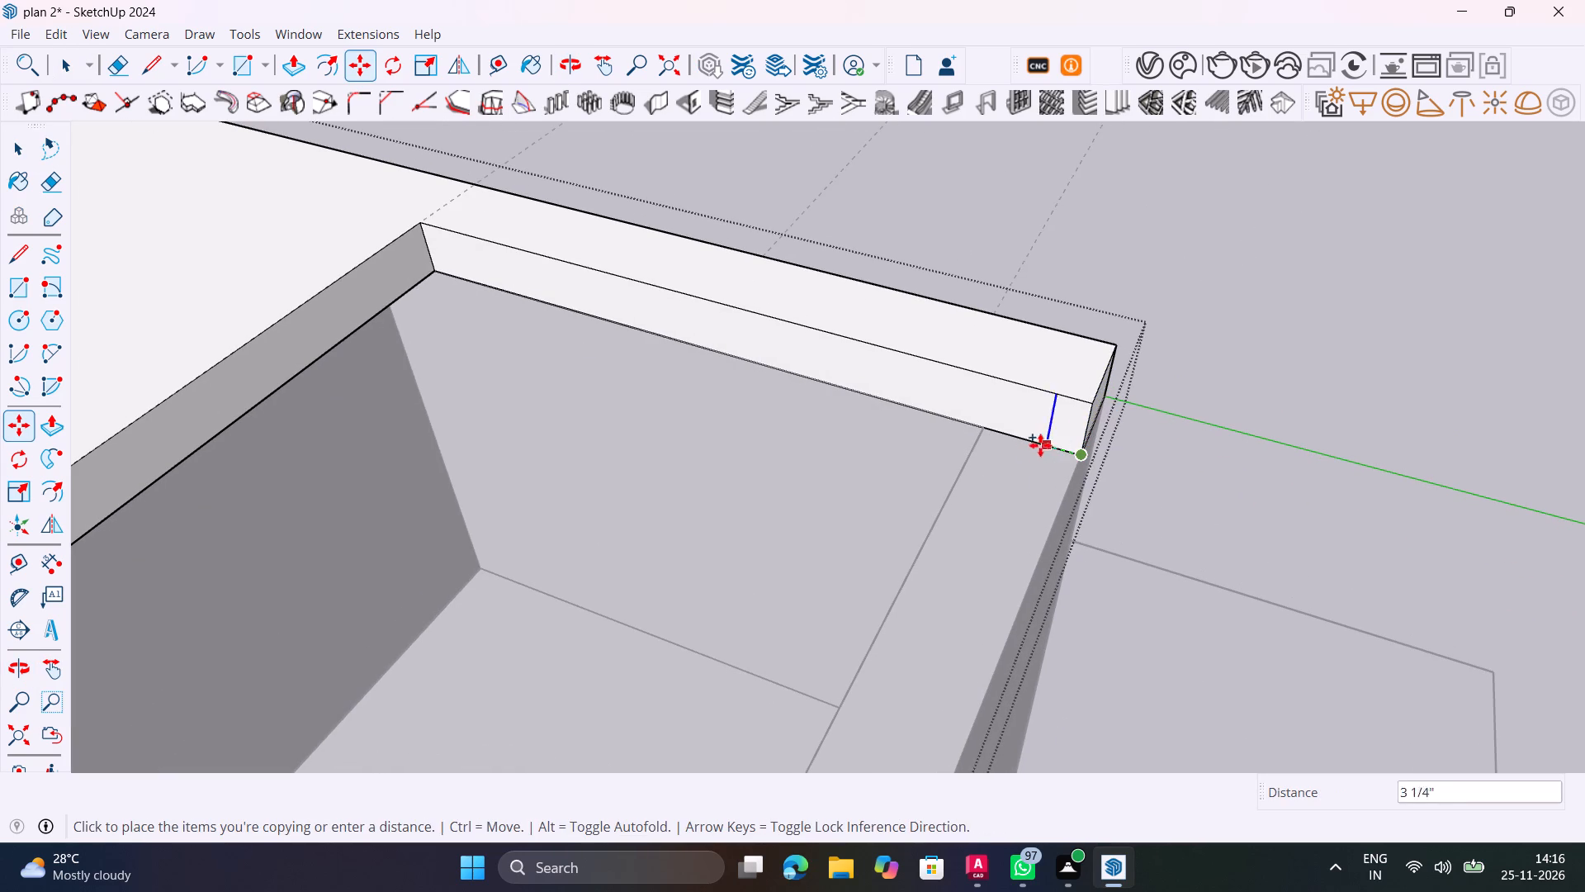
click(983, 435)
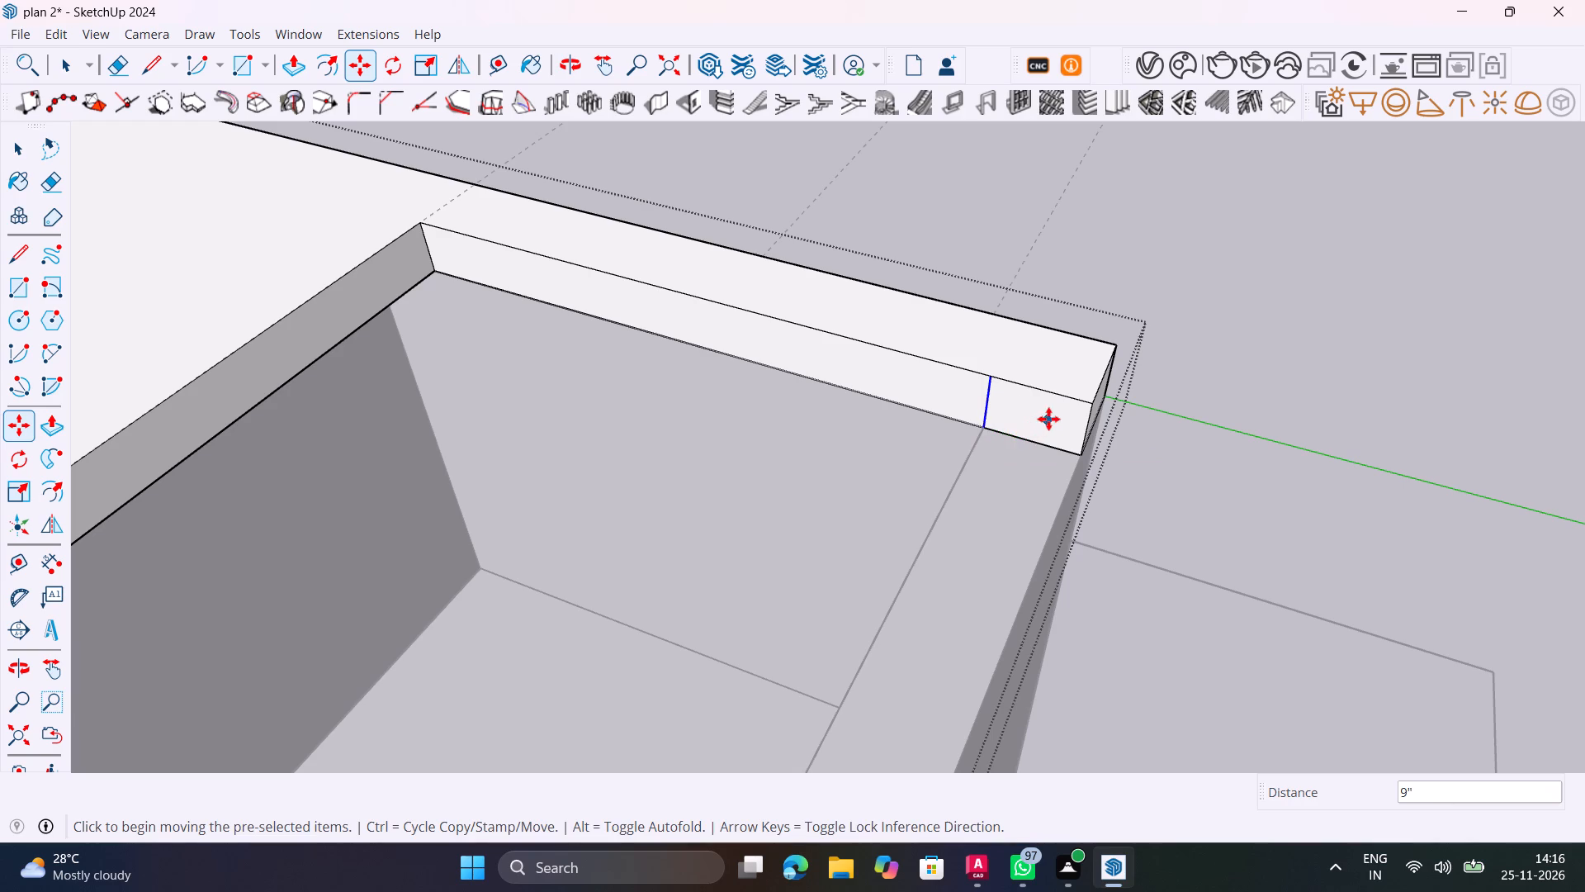
Extrude the 9" end face about 10' 8" along the outer wall top to meet the slab beside the opening, and leave the group.
key(space)
click(1051, 411)
key(p)
drag(1051, 411, 1040, 433)
scroll(1011, 453, down, 6)
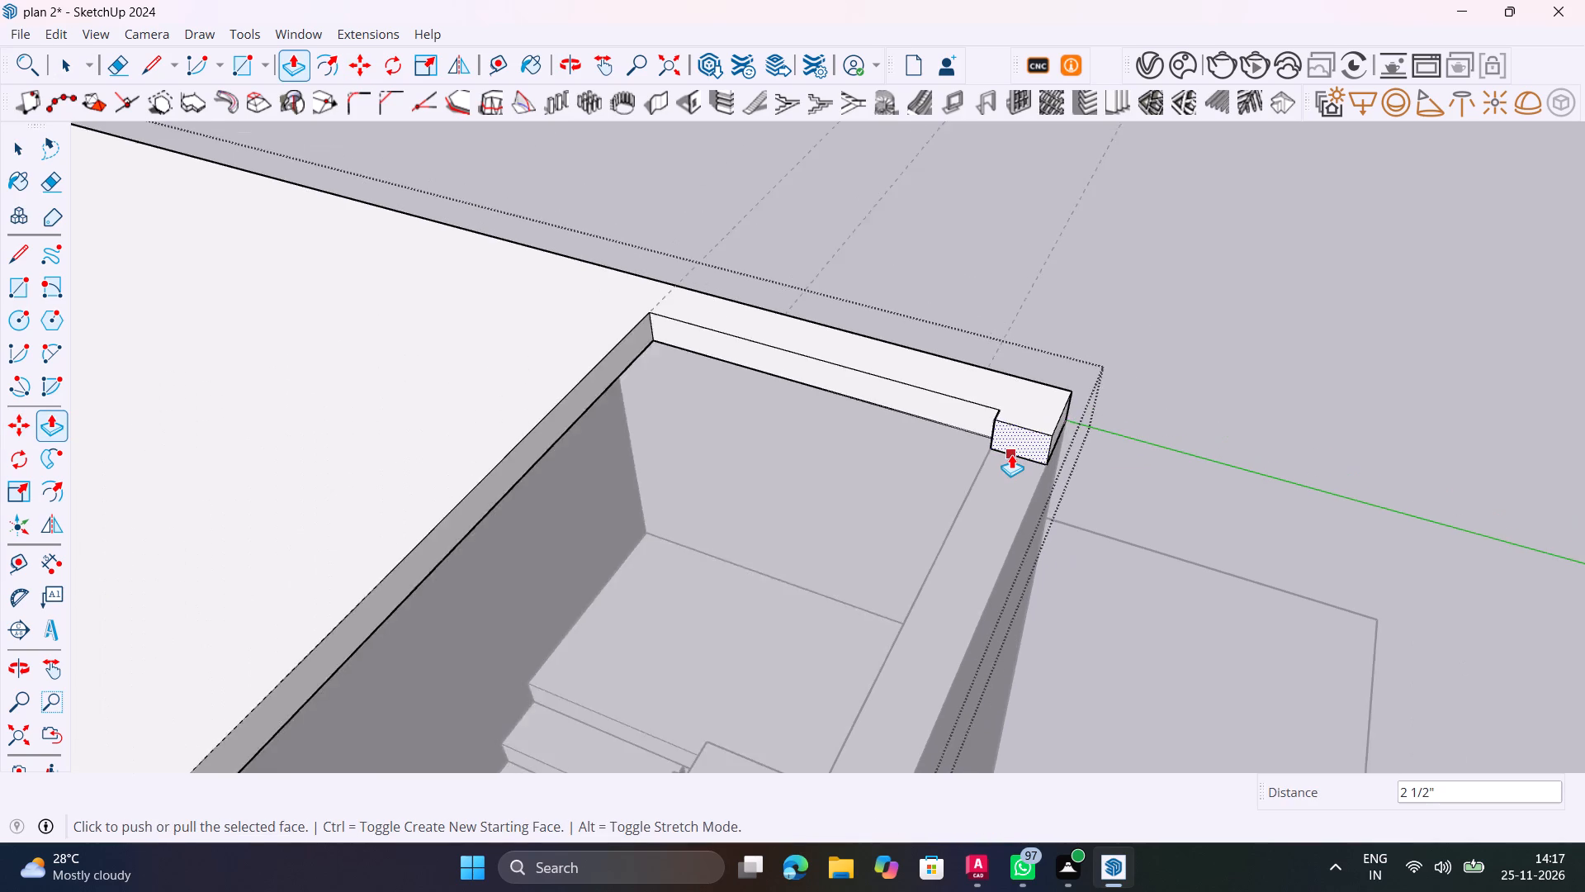
scroll(1011, 454, down, 18)
middle_drag(1013, 510, 750, 614)
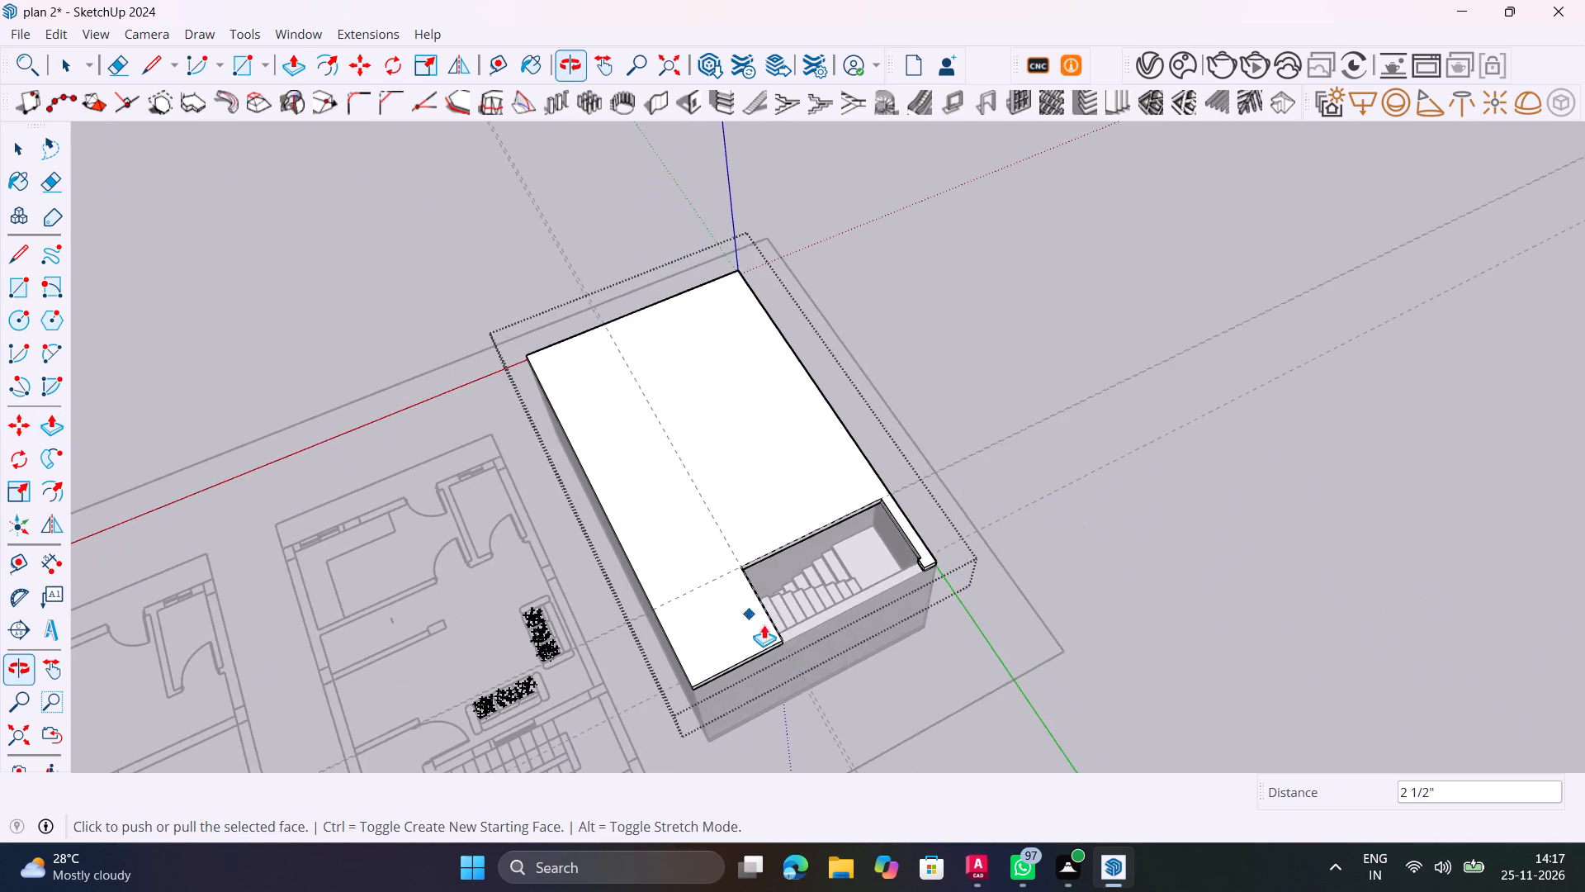
scroll(852, 648, up, 11)
click(641, 627)
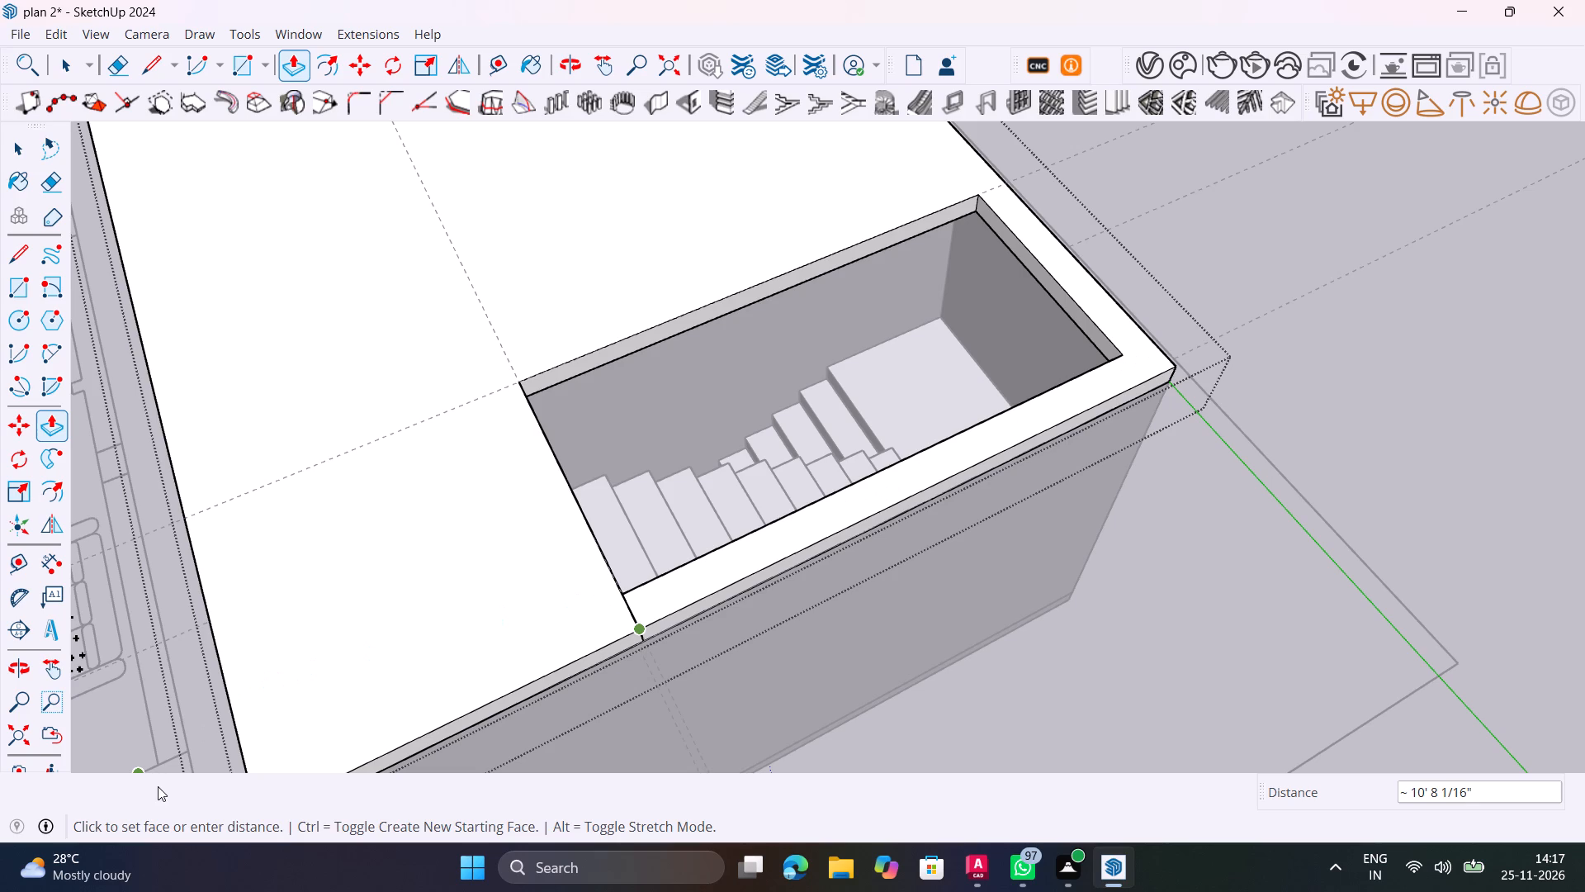
key(Escape)
scroll(1119, 369, up, 9)
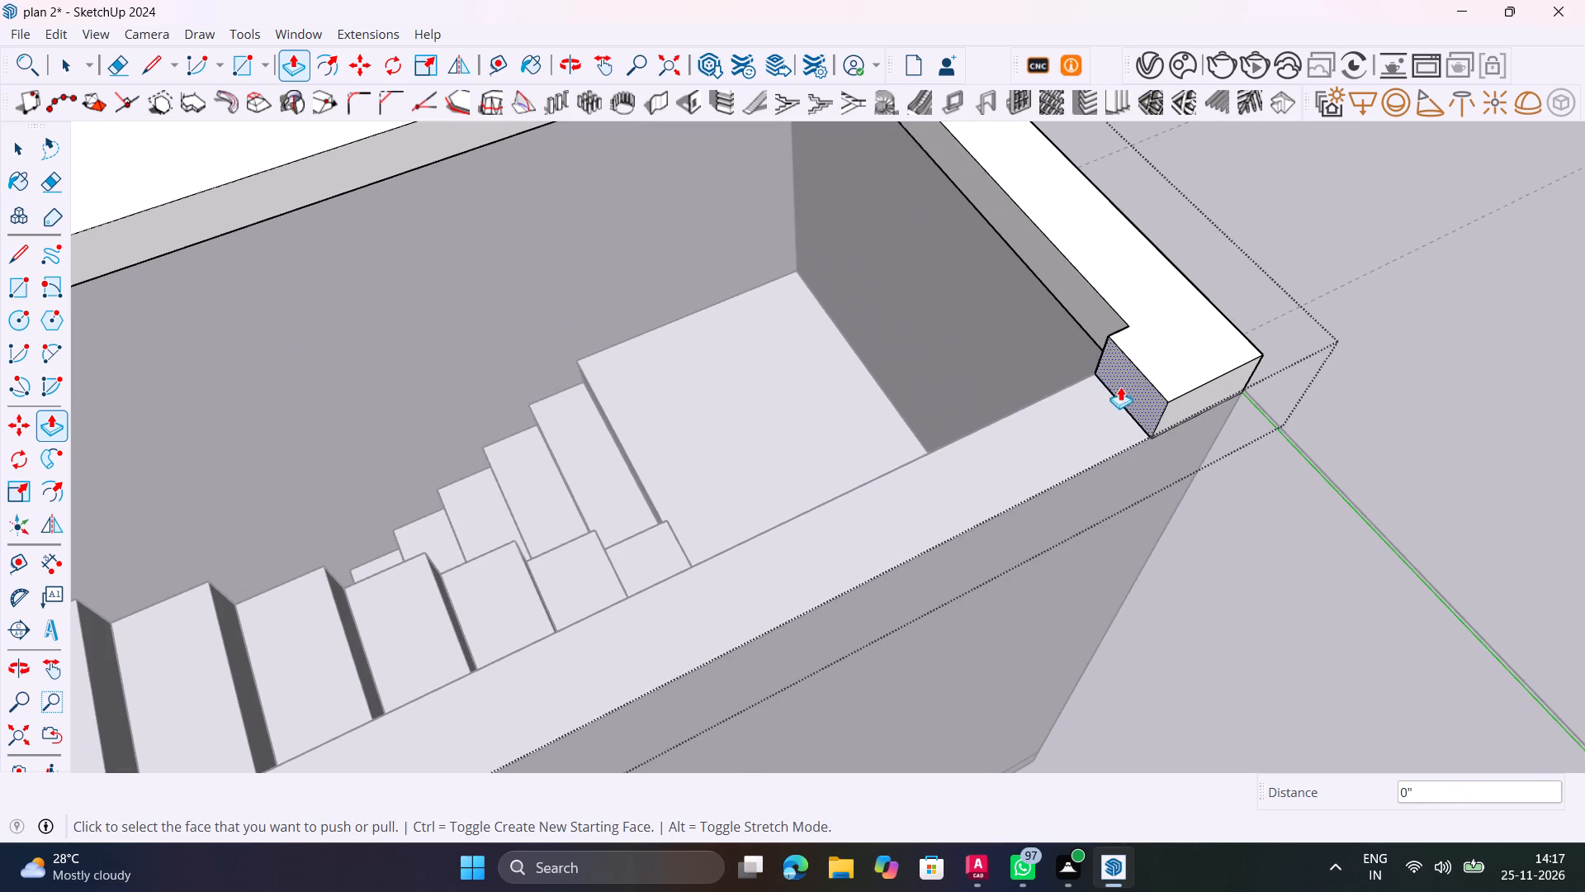
click(1128, 389)
scroll(858, 508, down, 11)
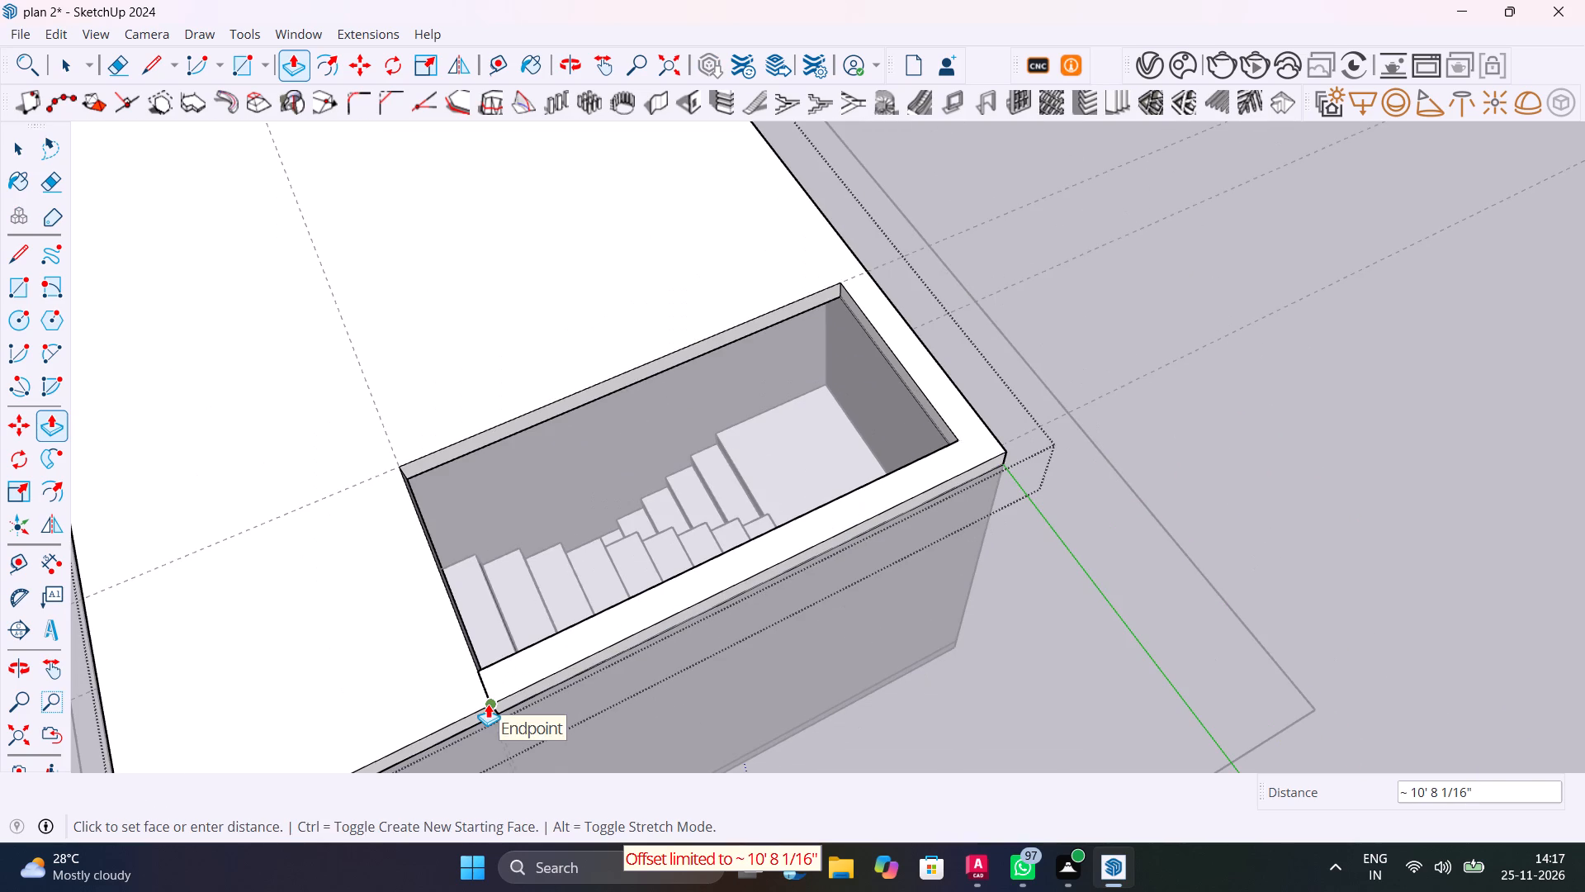
scroll(485, 705, up, 3)
click(485, 705)
scroll(572, 624, down, 7)
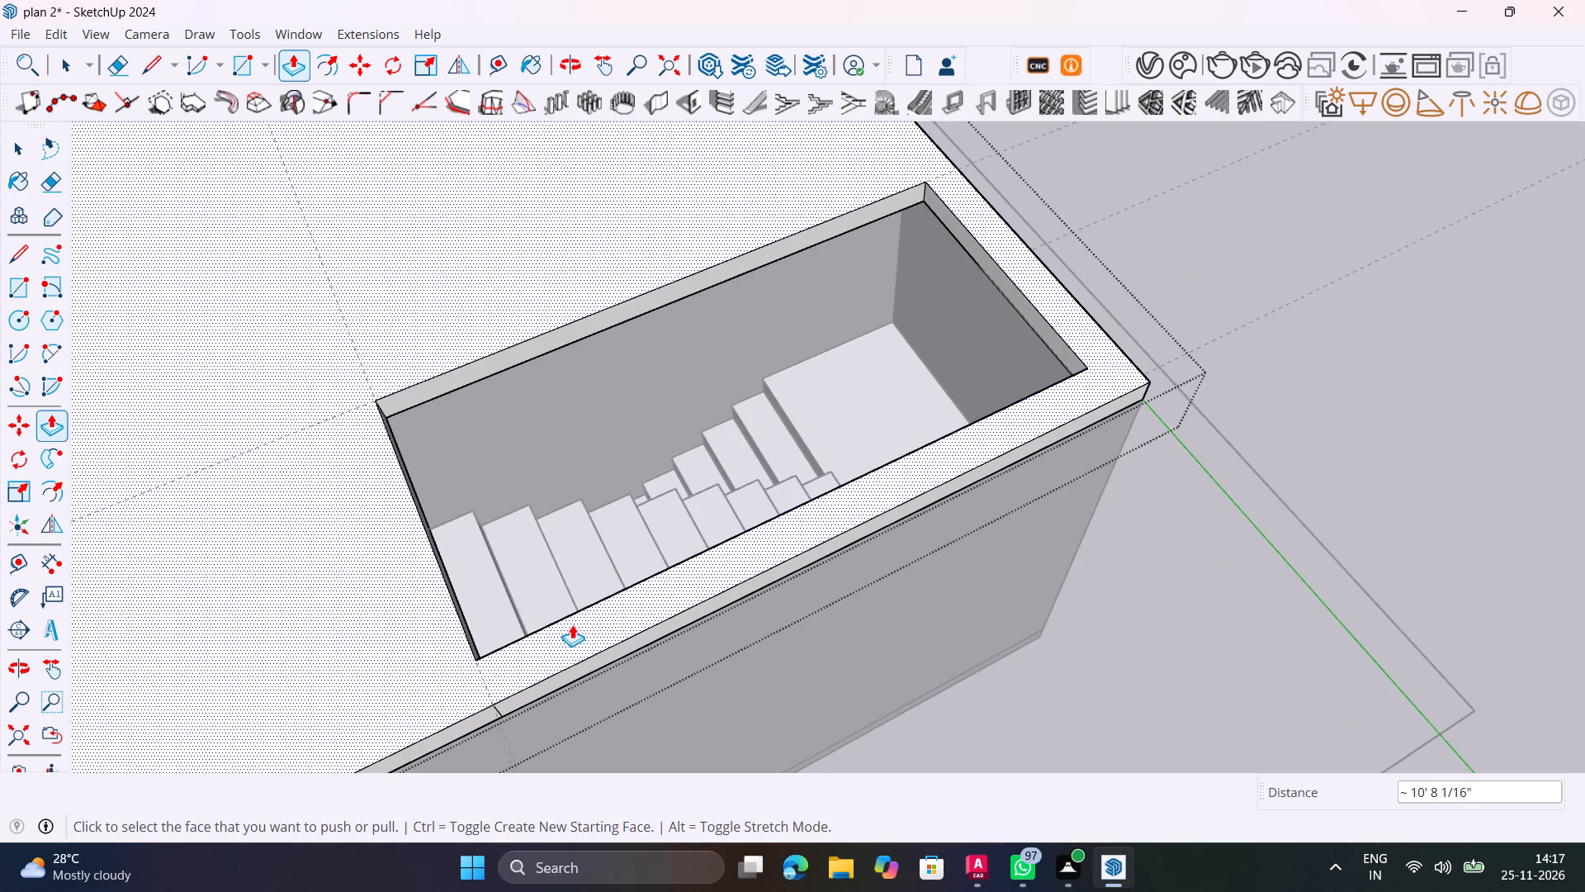
key(space)
click(1204, 402)
scroll(1275, 492, down, 1)
middle_drag(1275, 491, 615, 512)
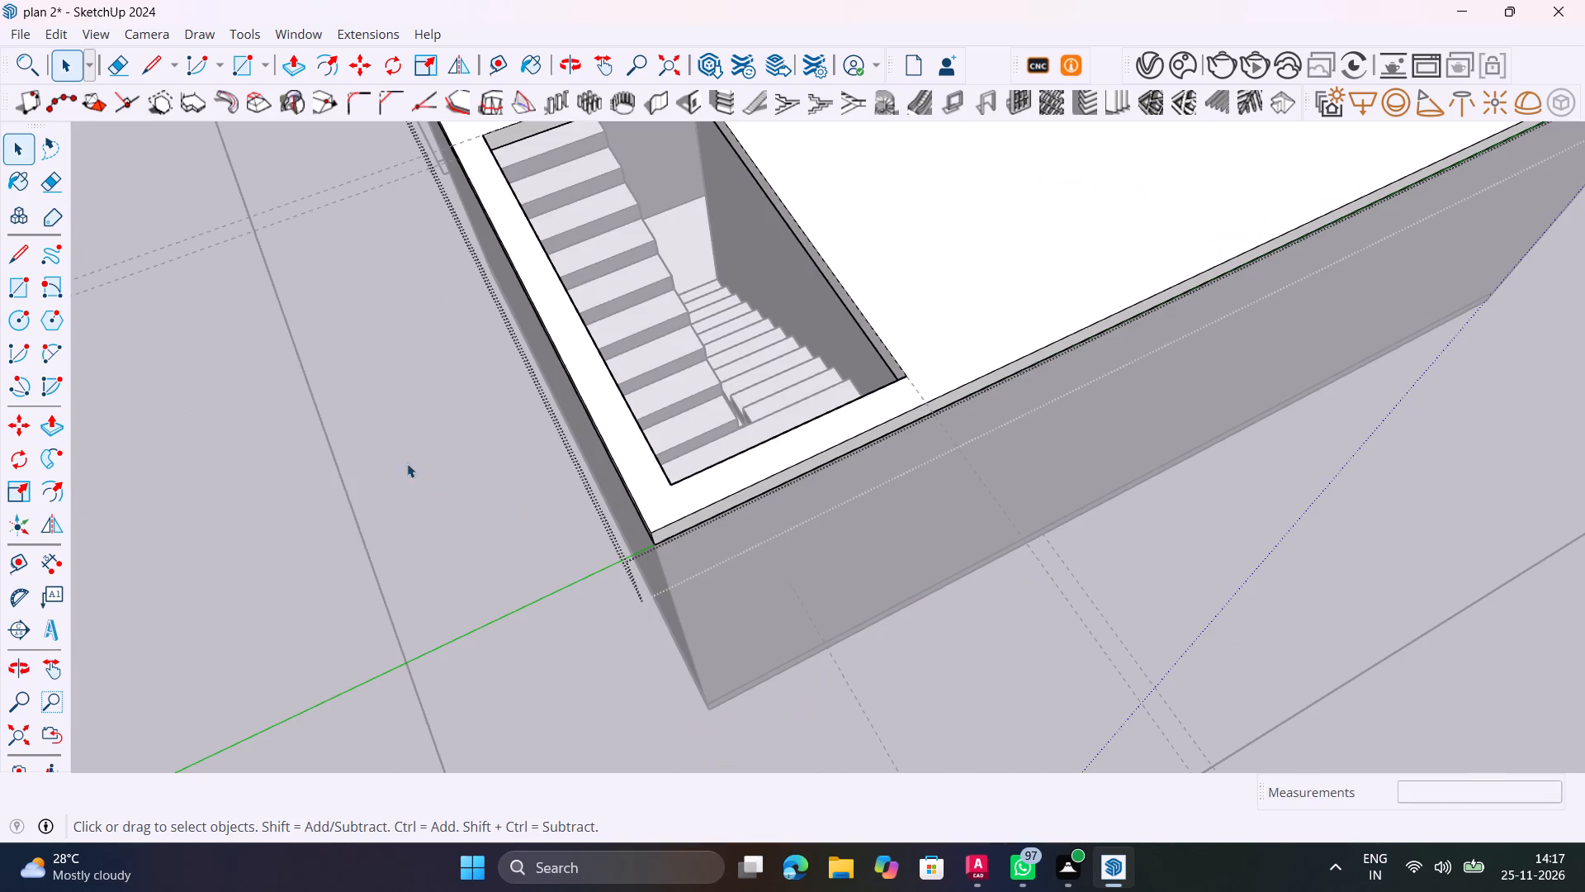
click(323, 489)
Inside the slab group, push the opening's short face at the top of the upper flight back about 1' 1 5/8" and leave the group.
scroll(603, 393, down, 5)
shift+middle_drag(582, 342, 687, 512)
scroll(663, 333, up, 1)
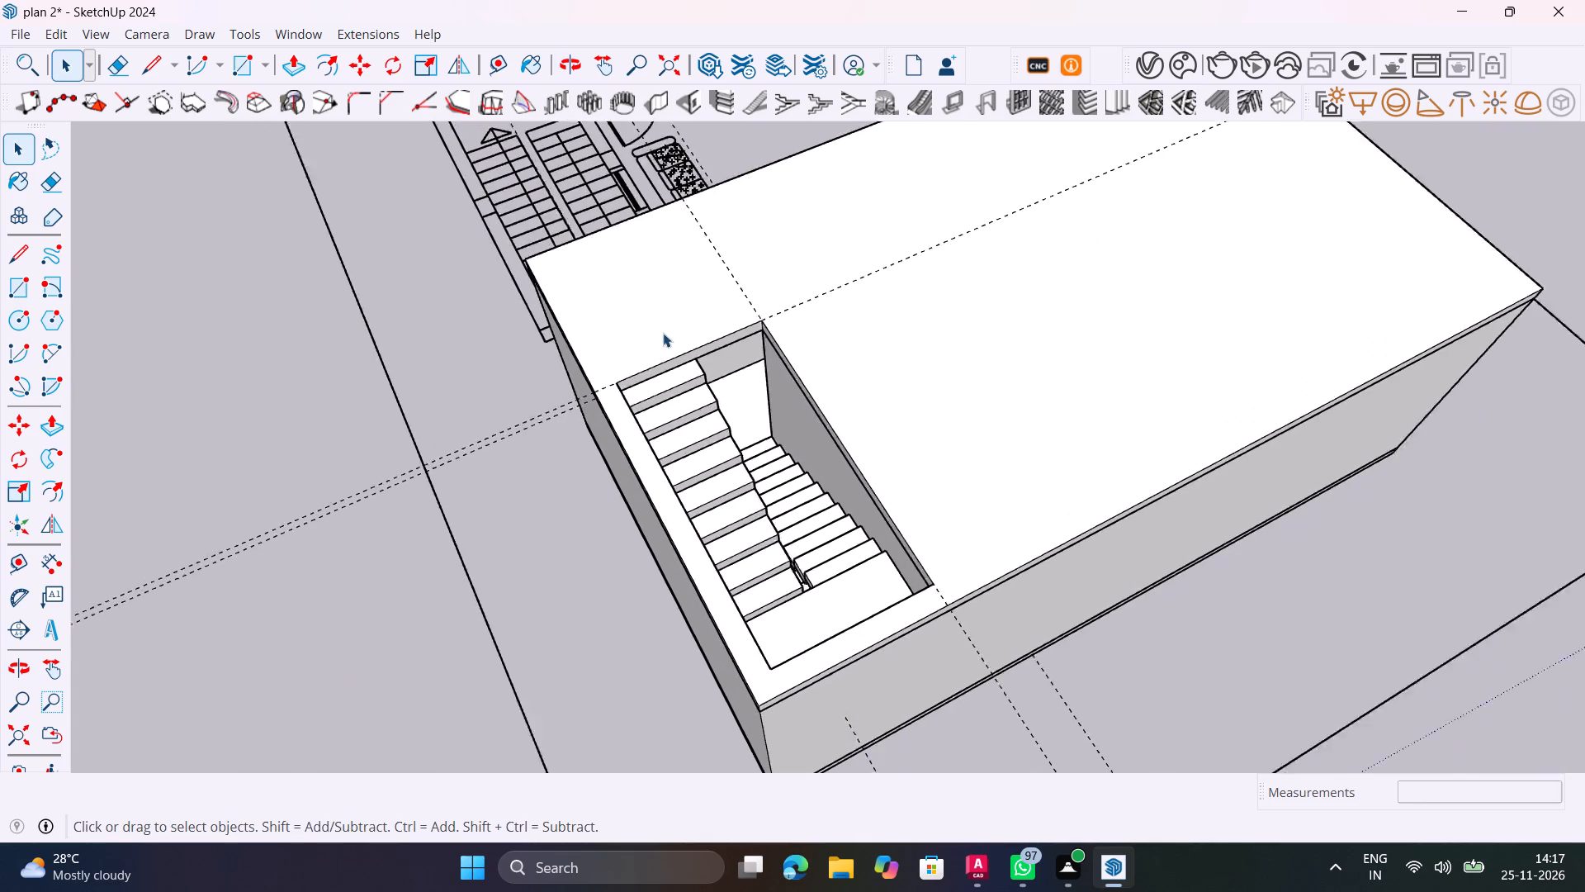
scroll(663, 333, up, 10)
middle_drag(694, 425, 484, 347)
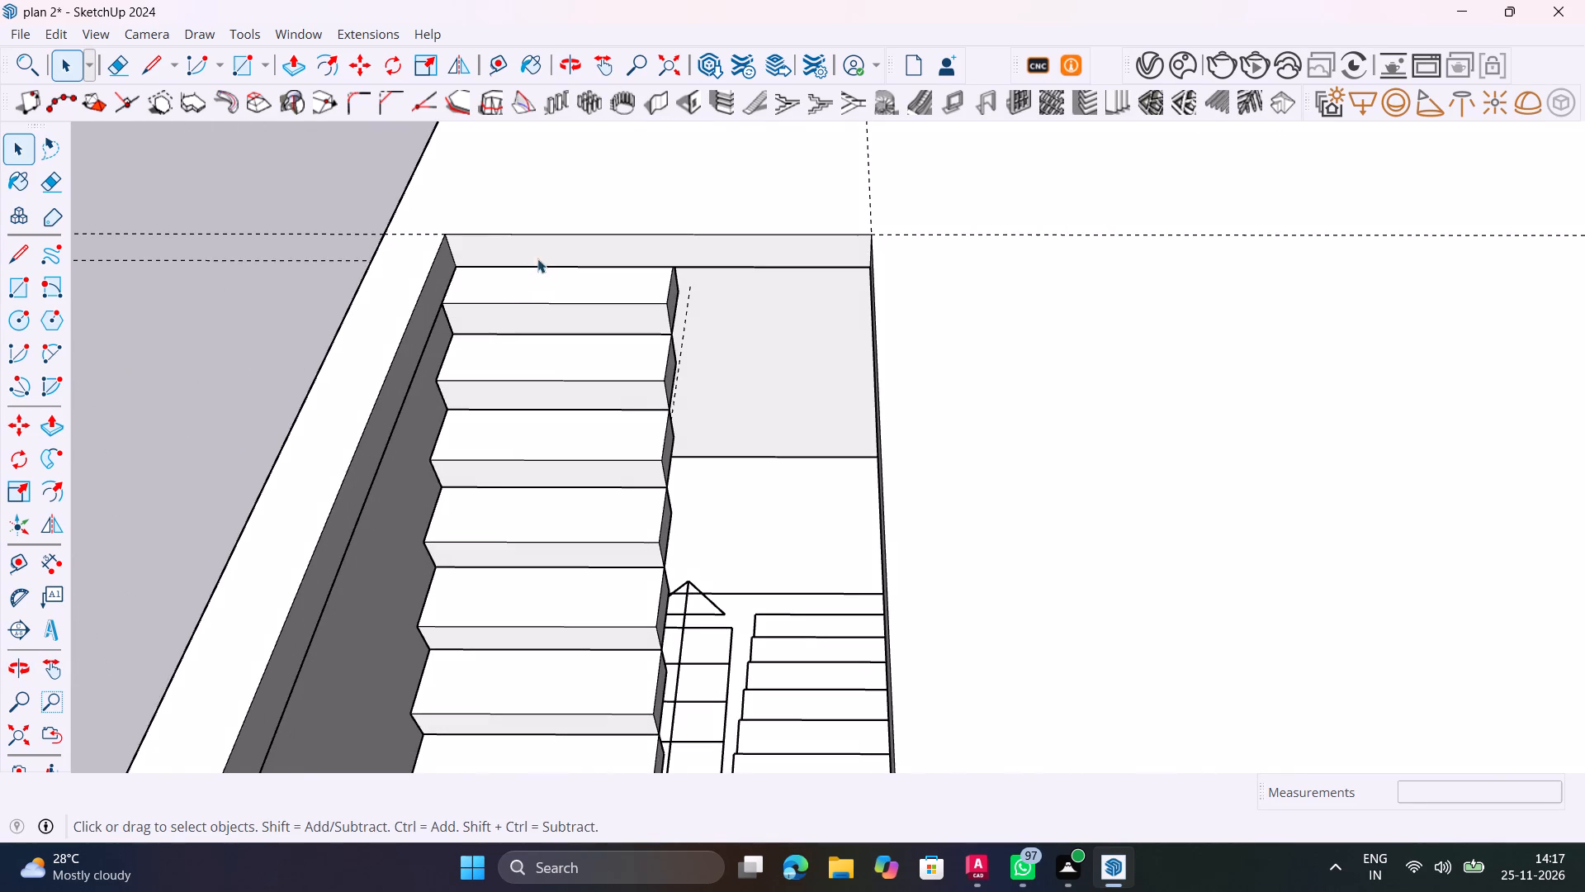
click(558, 248)
double_click(558, 247)
click(587, 261)
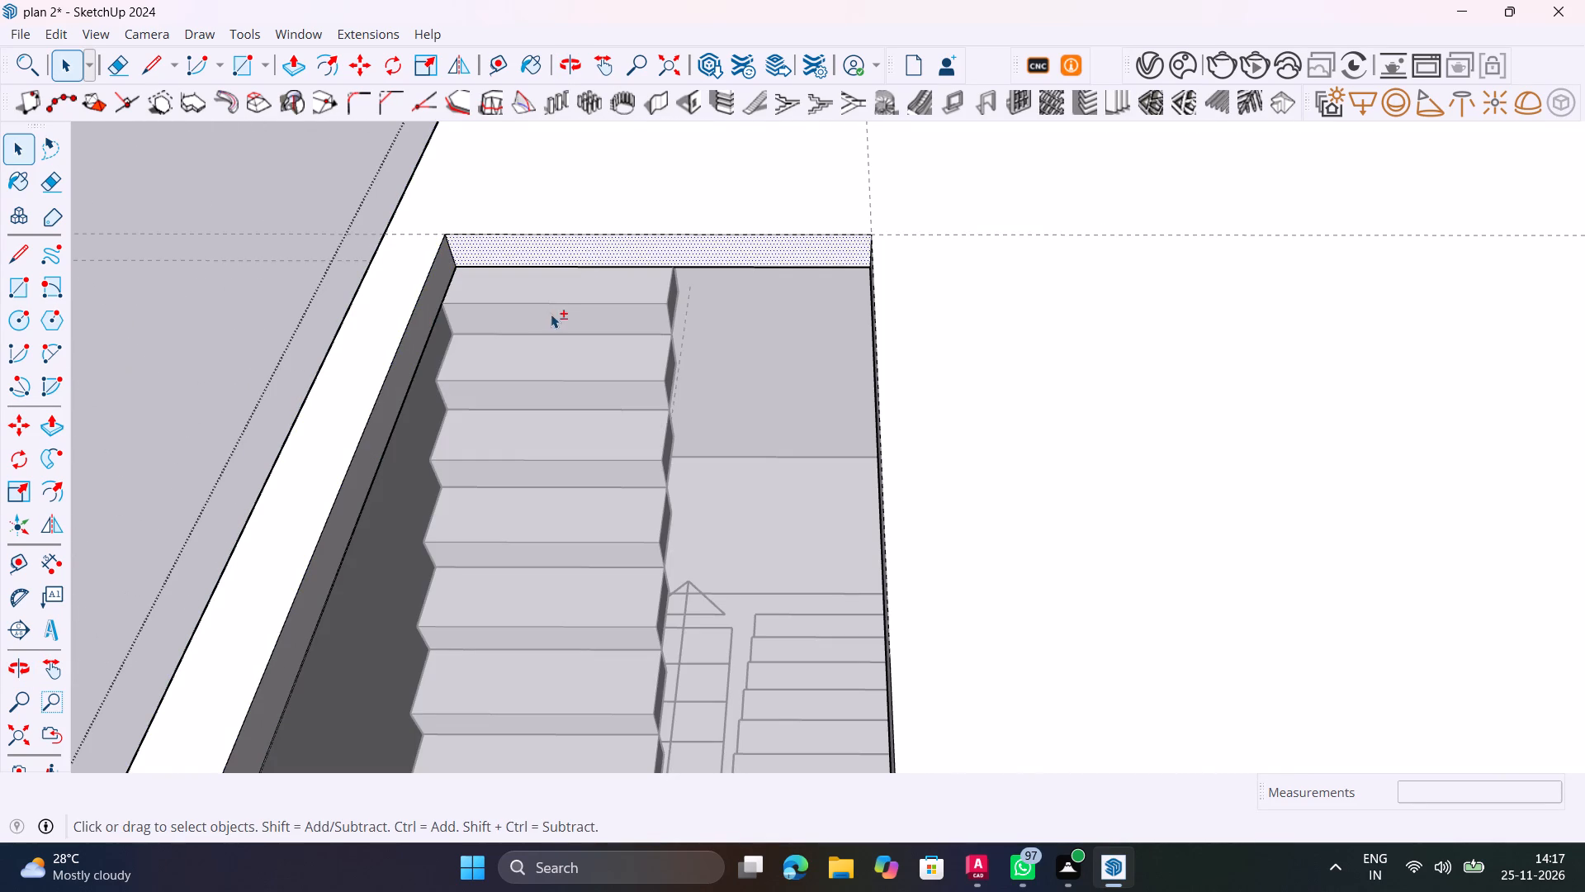
shift+middle_drag(551, 313, 712, 637)
scroll(800, 589, up, 5)
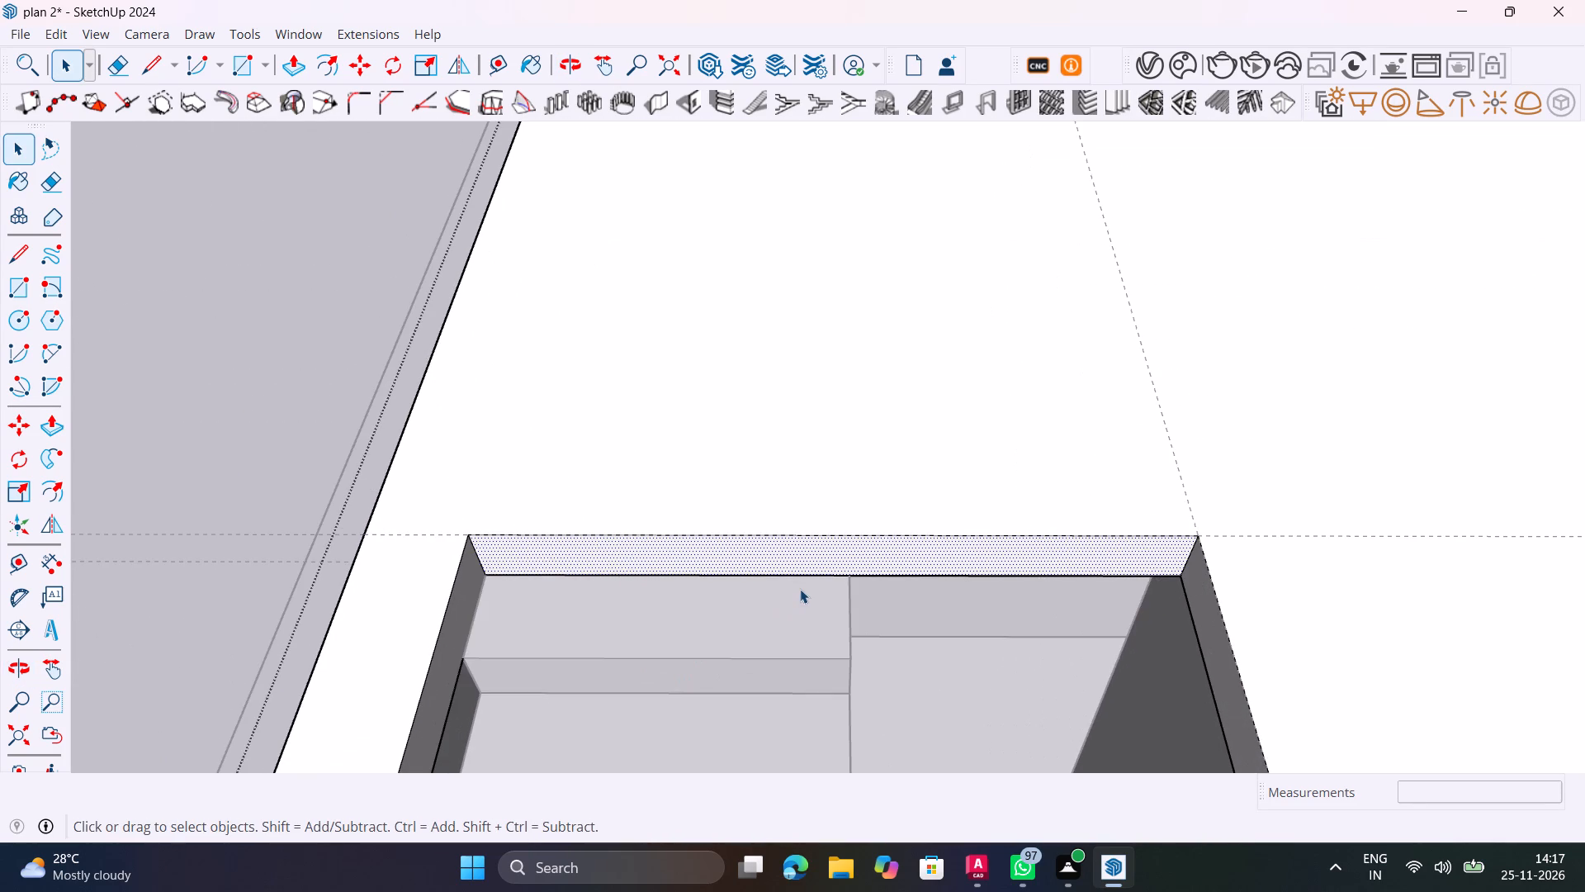
key(p)
click(880, 548)
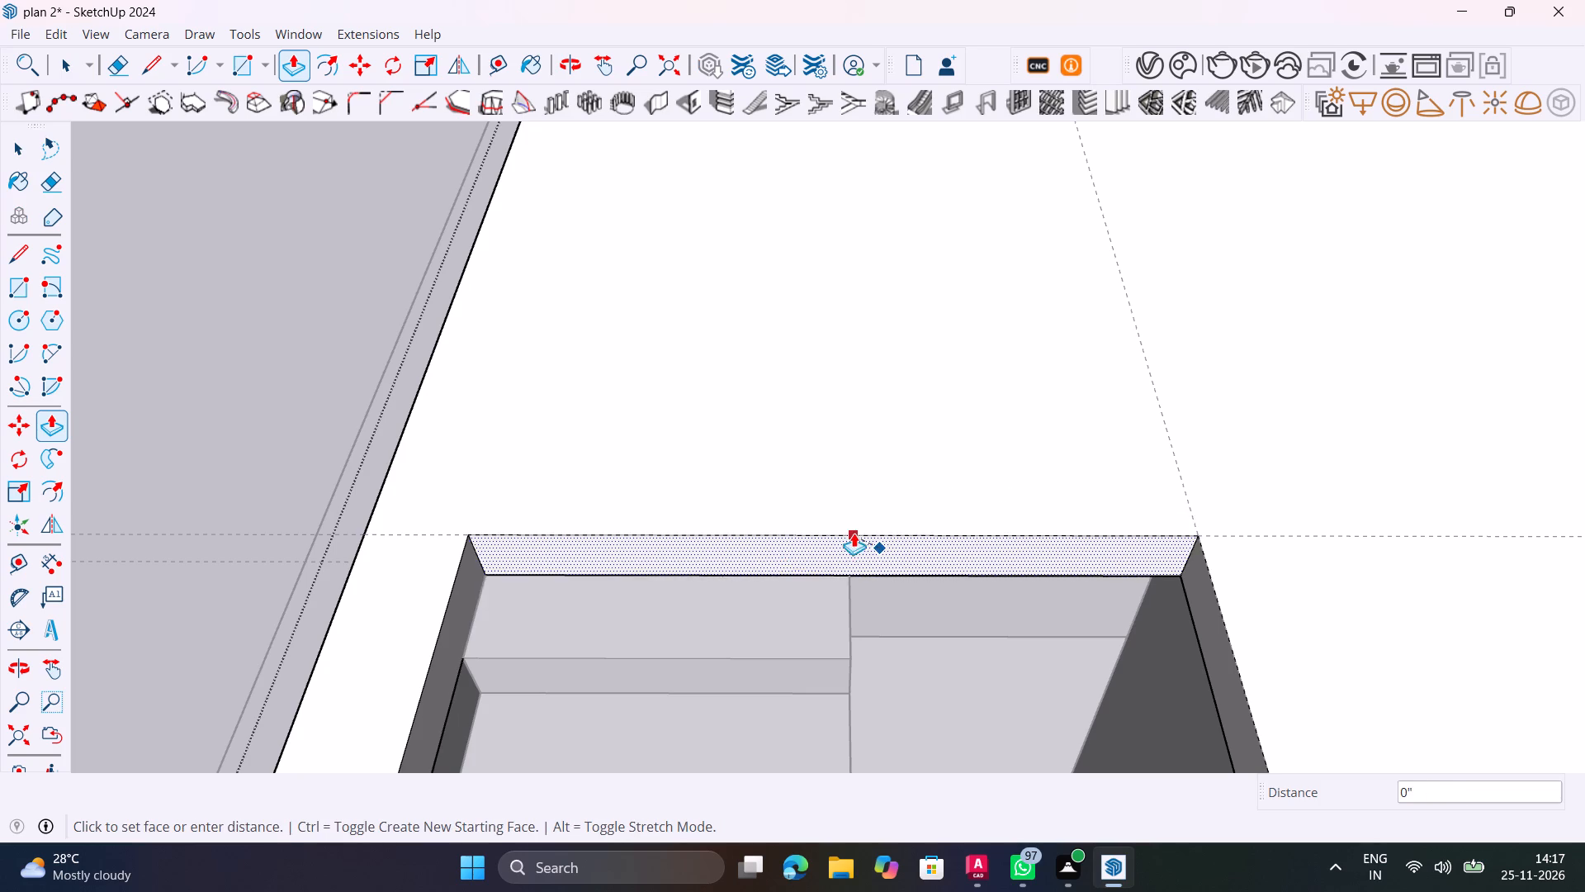
middle_drag(724, 417, 708, 403)
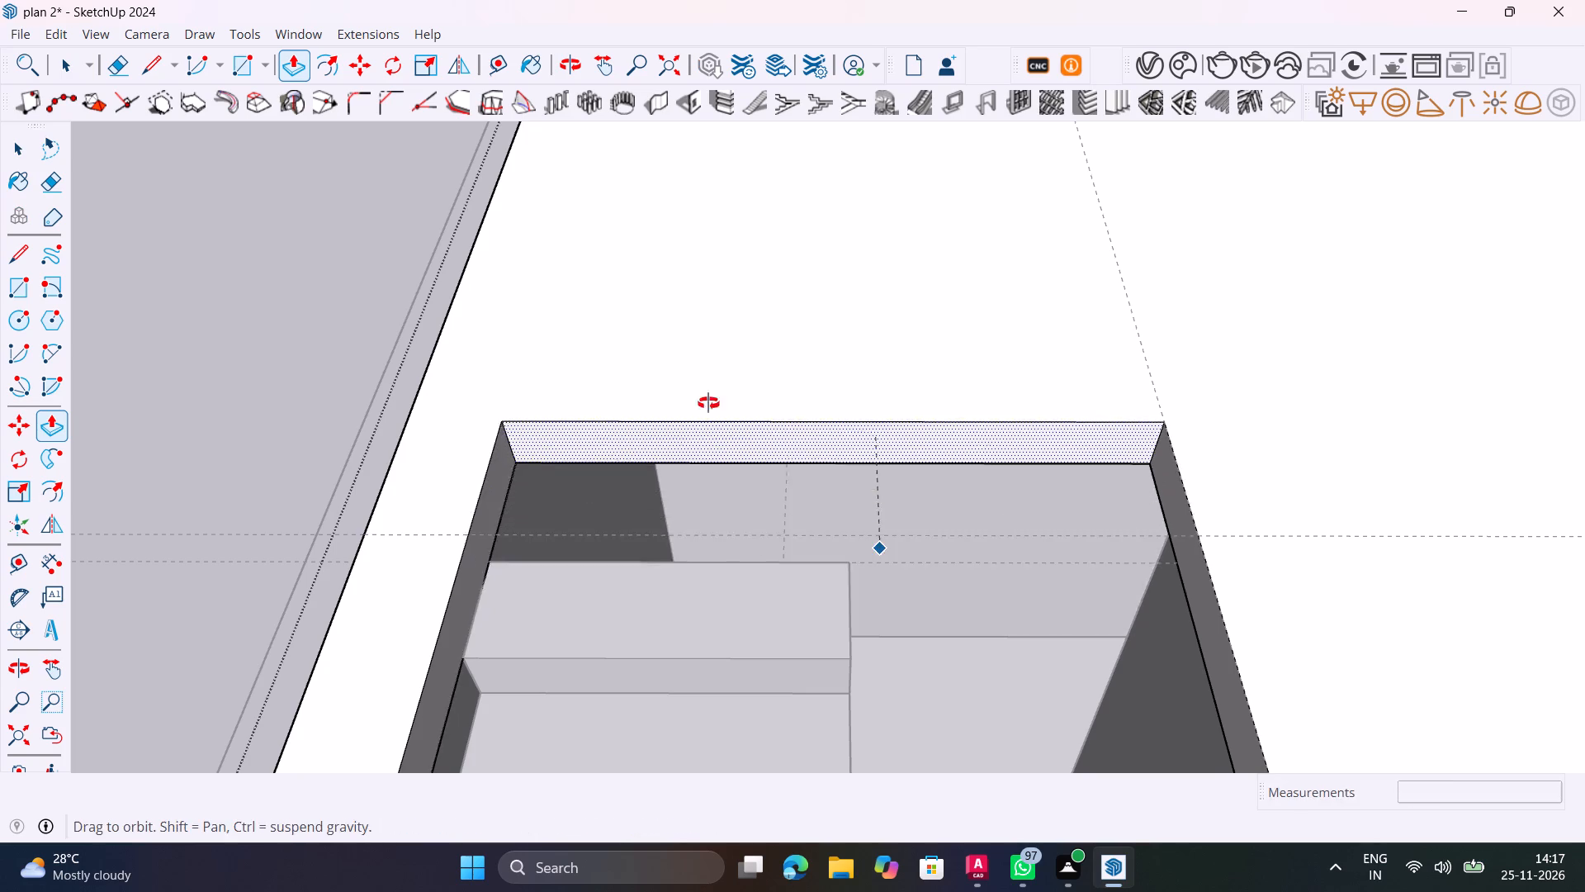
middle_drag(708, 403, 696, 394)
scroll(864, 526, up, 6)
middle_drag(859, 567, 580, 605)
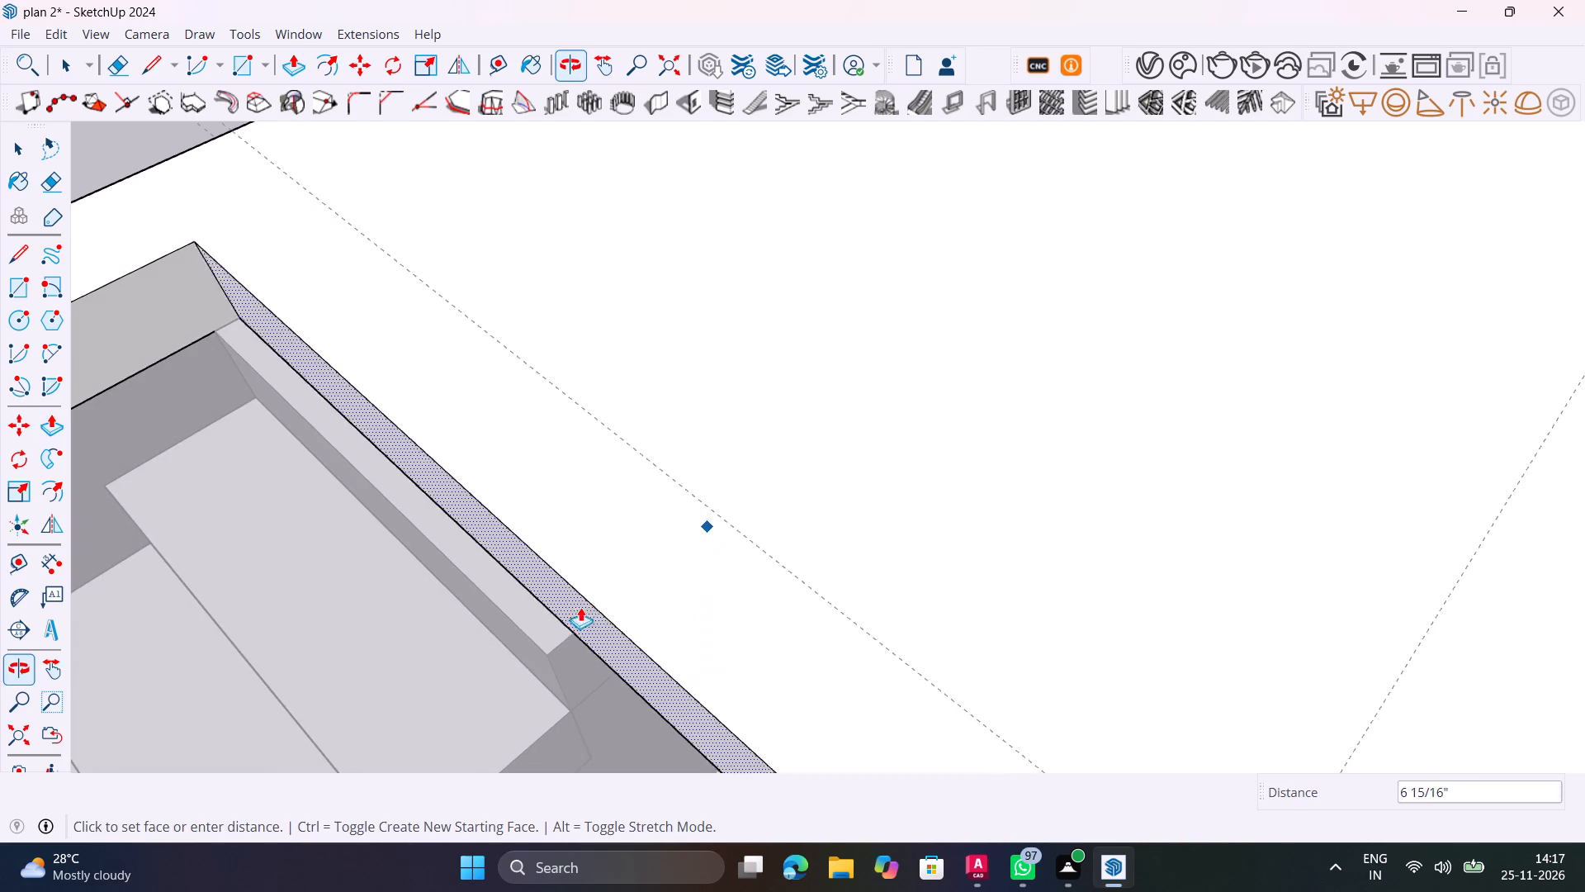
click(980, 464)
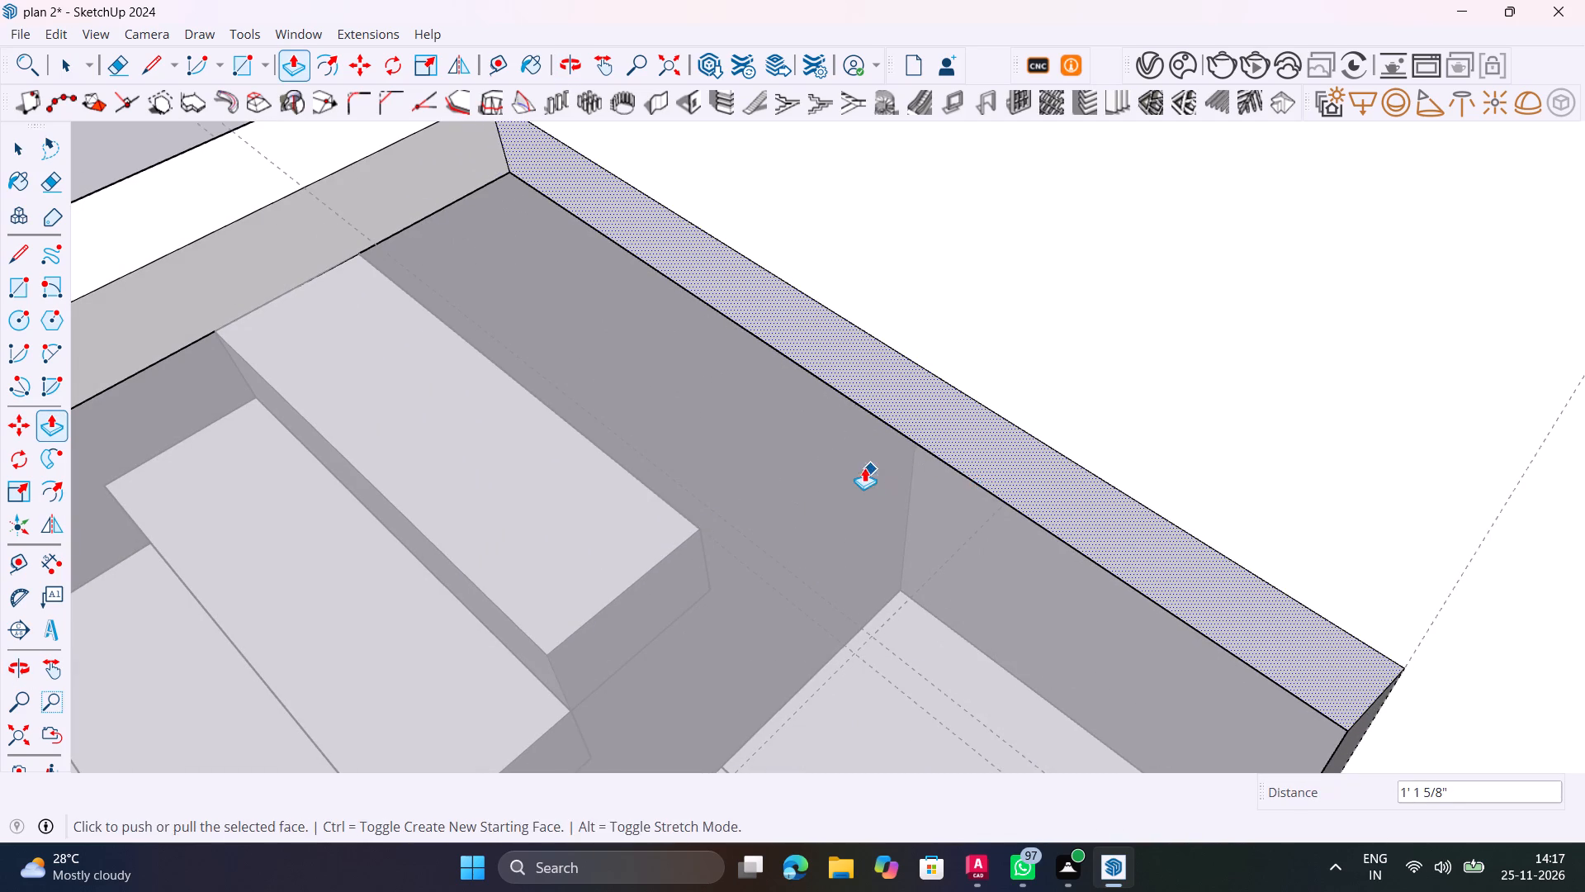
scroll(864, 464, down, 12)
key(space)
click(558, 434)
Push the opening's long inner face back into the slab to widen the staircase opening, and leave the group.
middle_drag(570, 516, 972, 517)
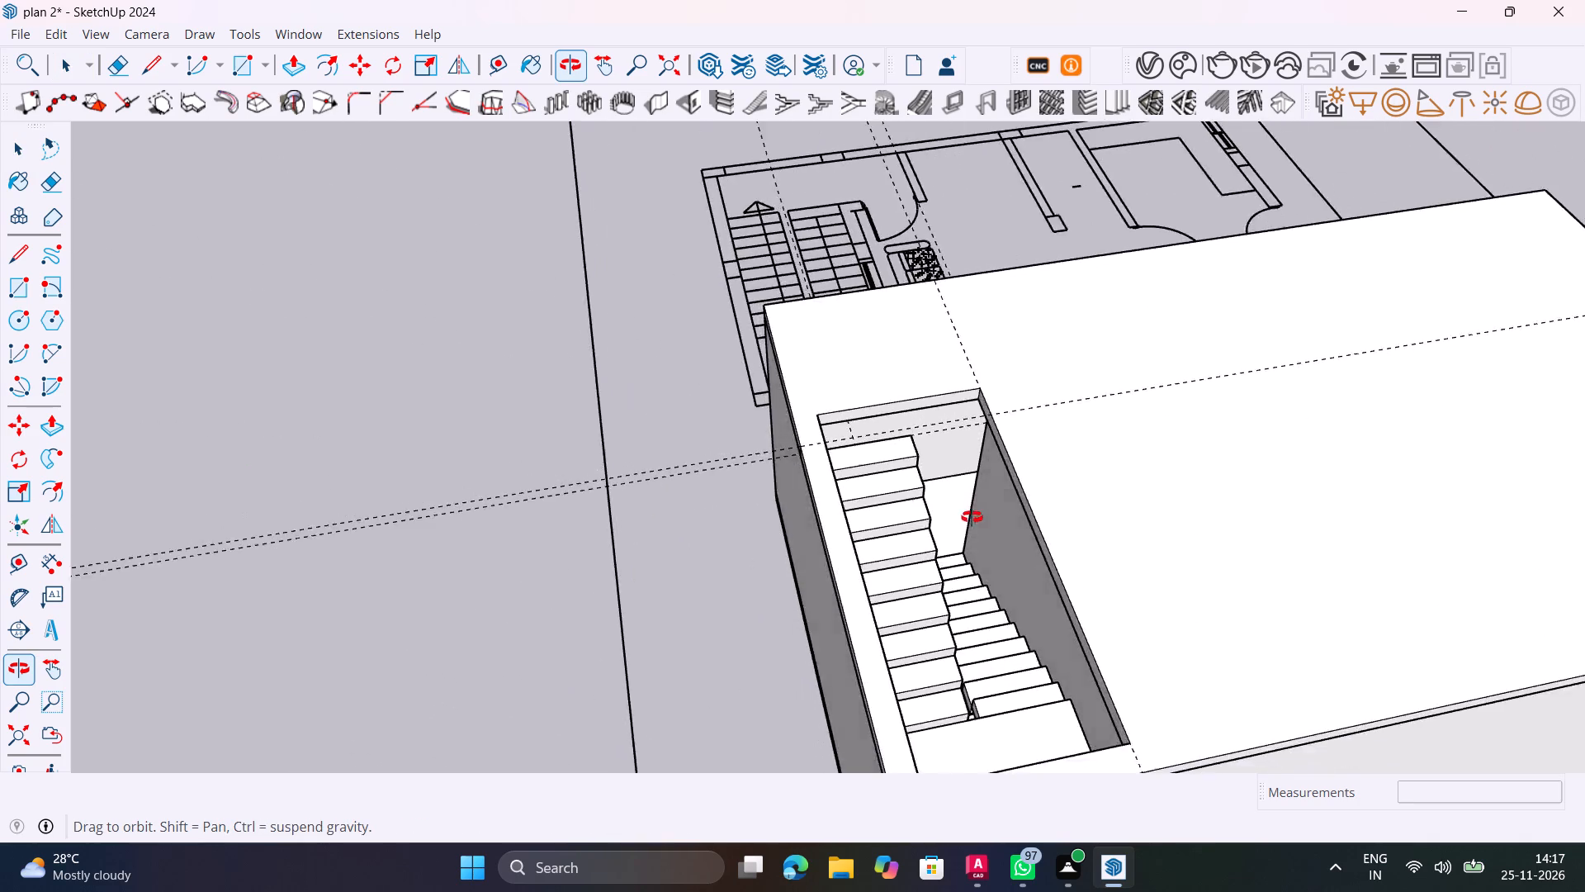
middle_drag(972, 517, 1273, 394)
scroll(1225, 429, up, 10)
click(1225, 422)
scroll(1225, 424, up, 5)
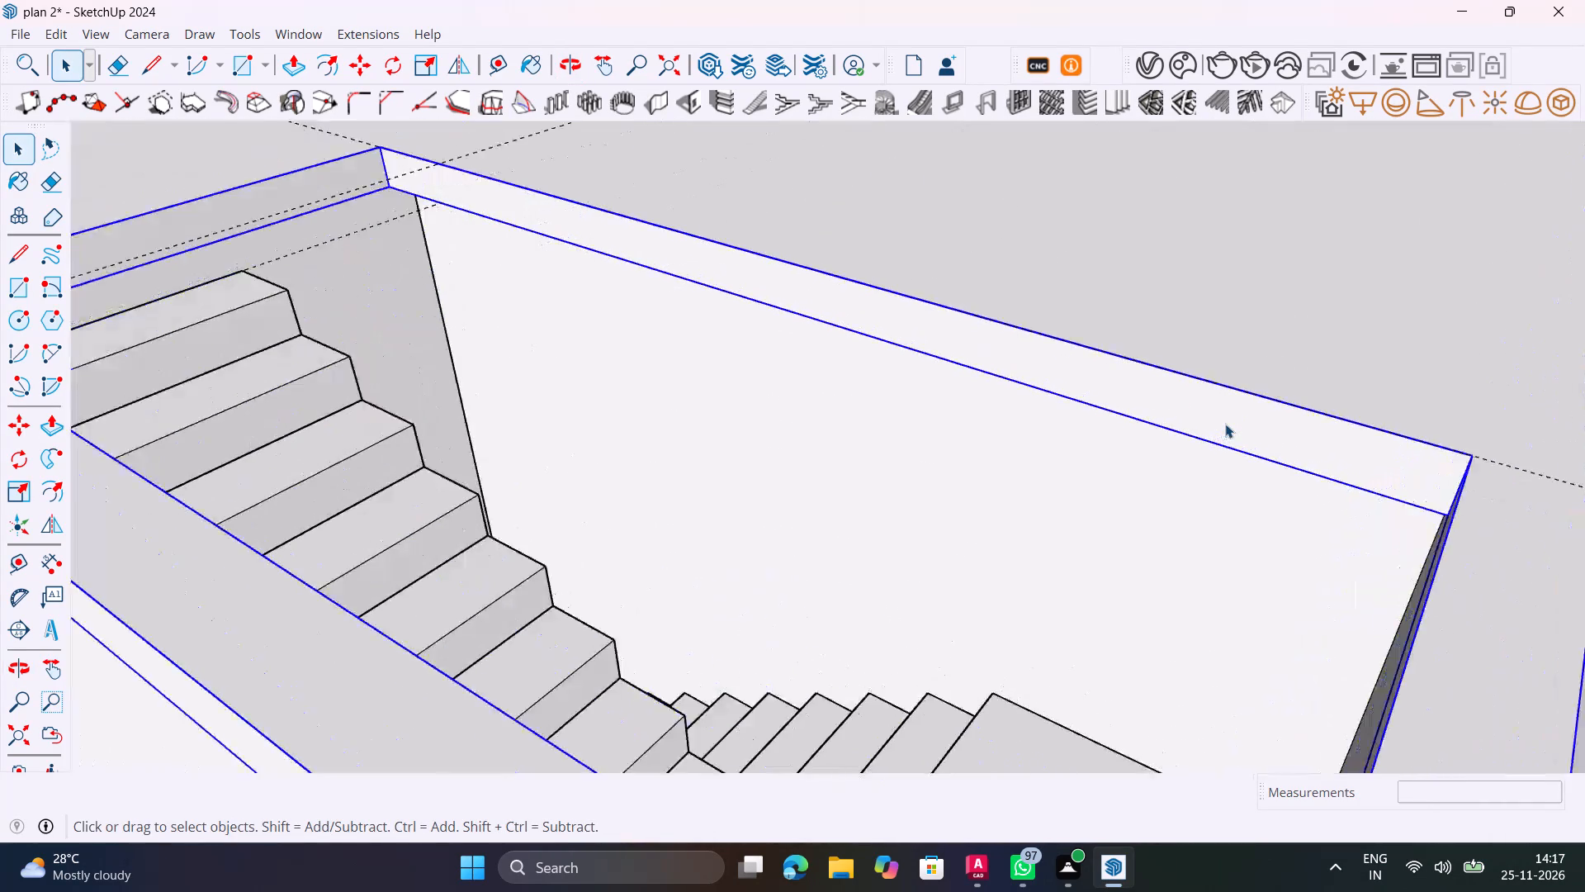
double_click(1225, 424)
click(1223, 424)
click(1223, 424)
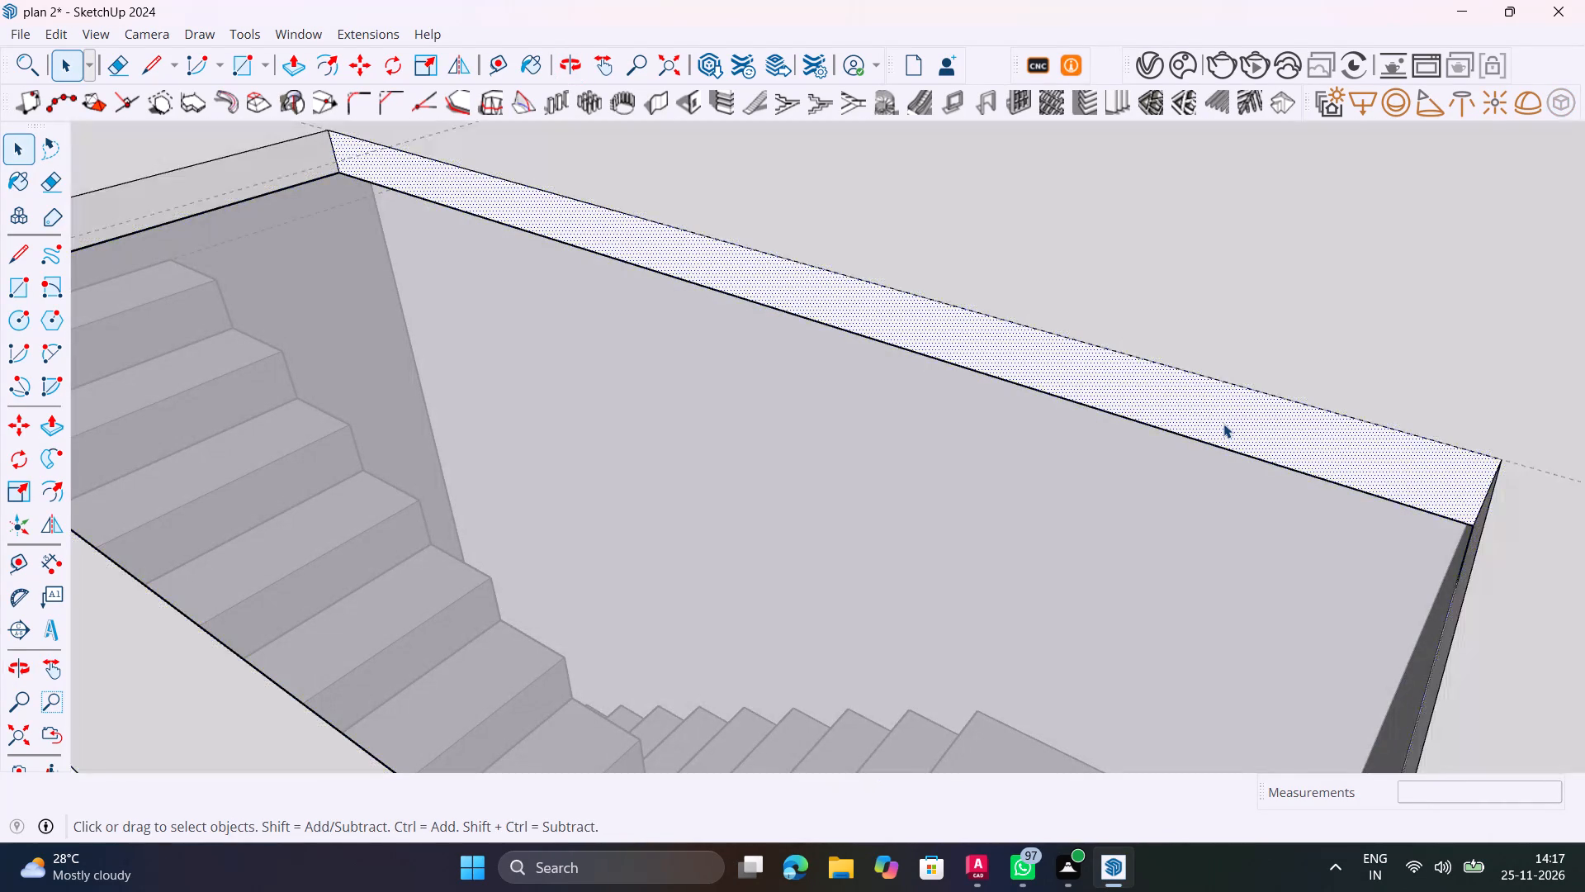
key(p)
click(1223, 424)
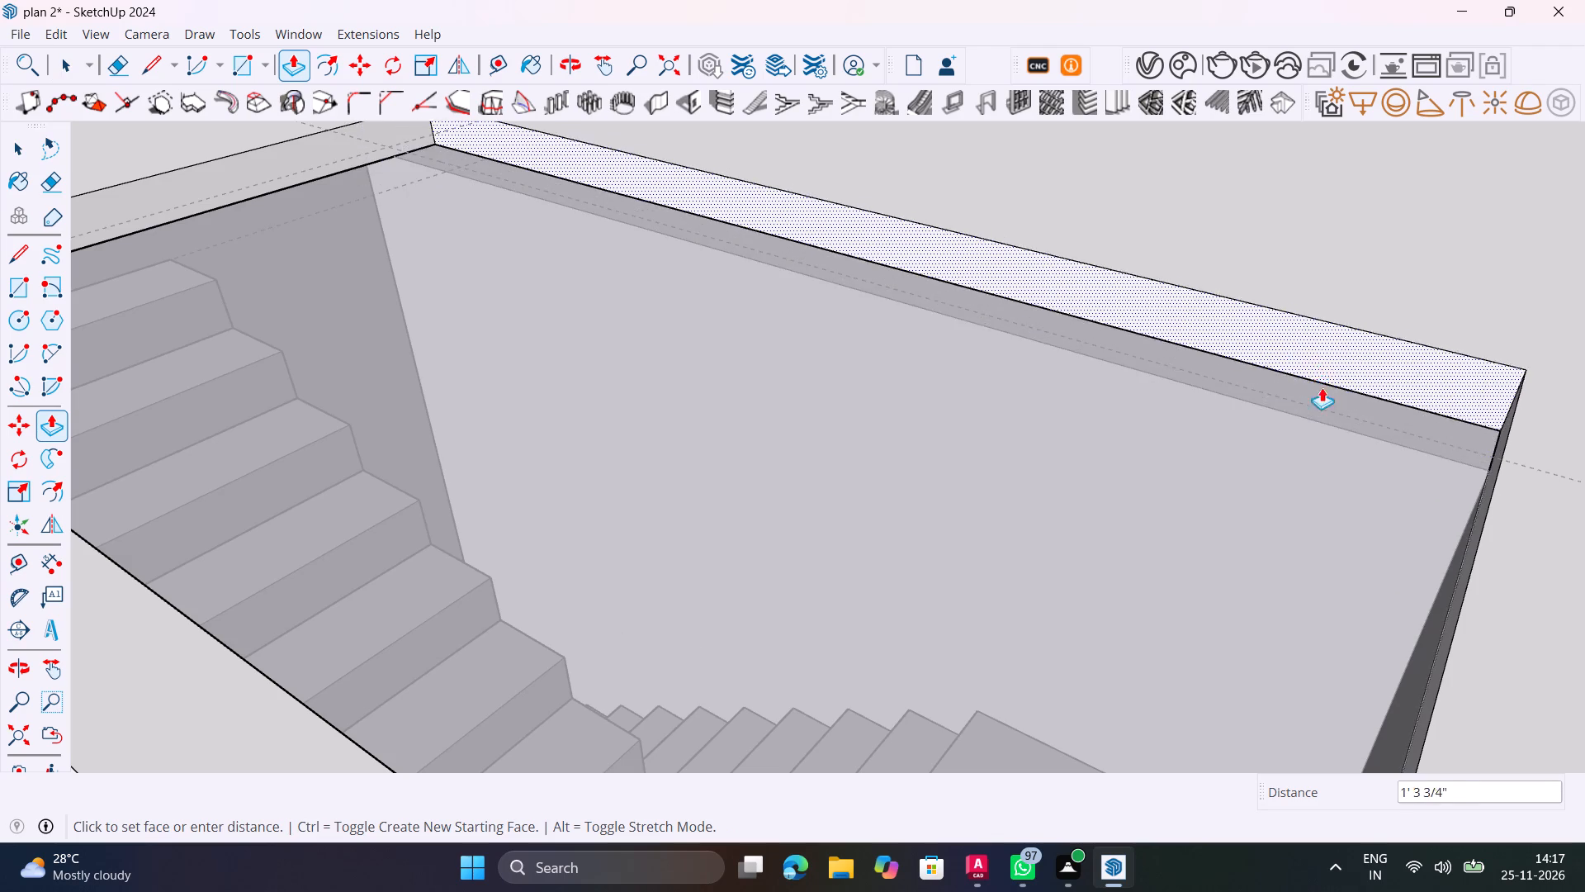
middle_drag(1431, 509, 1578, 482)
scroll(1579, 482, up, 1)
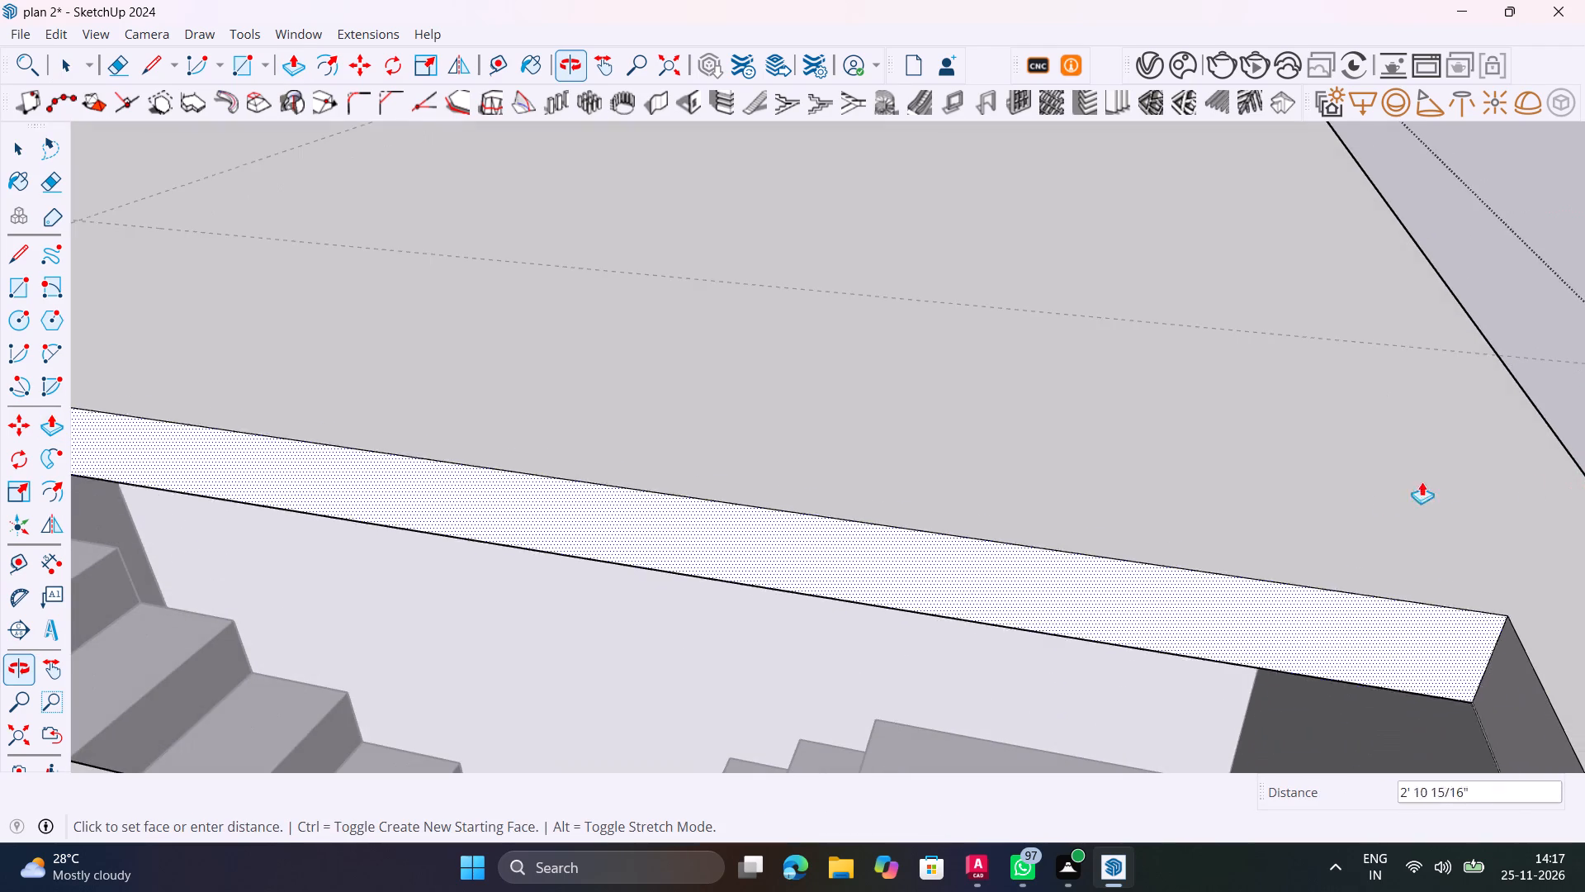
scroll(911, 537, up, 1)
middle_drag(834, 534, 1075, 520)
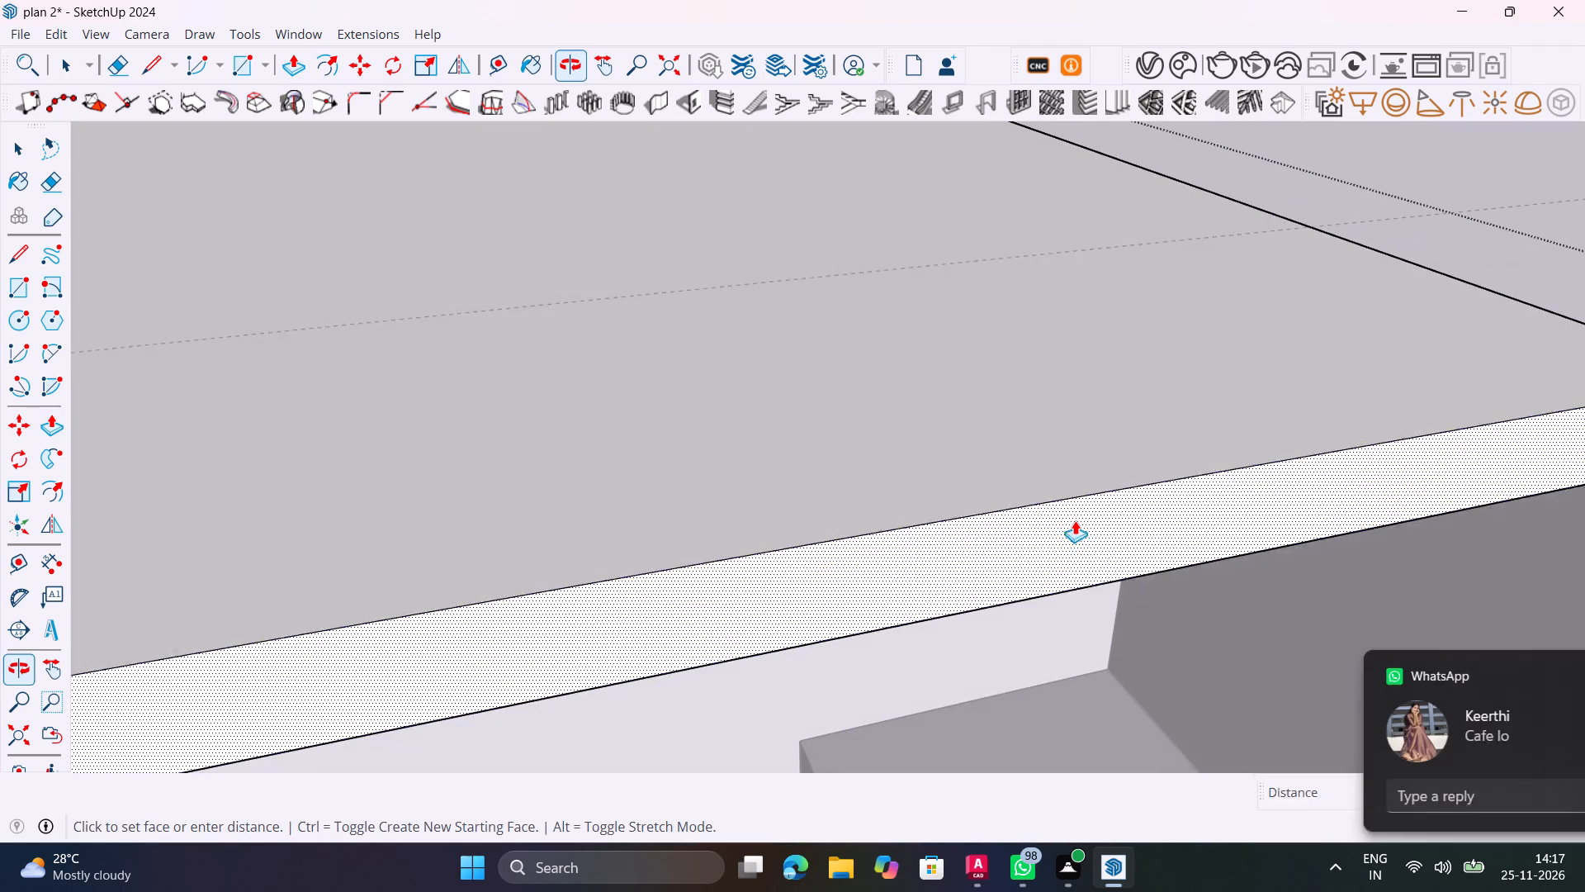
click(785, 524)
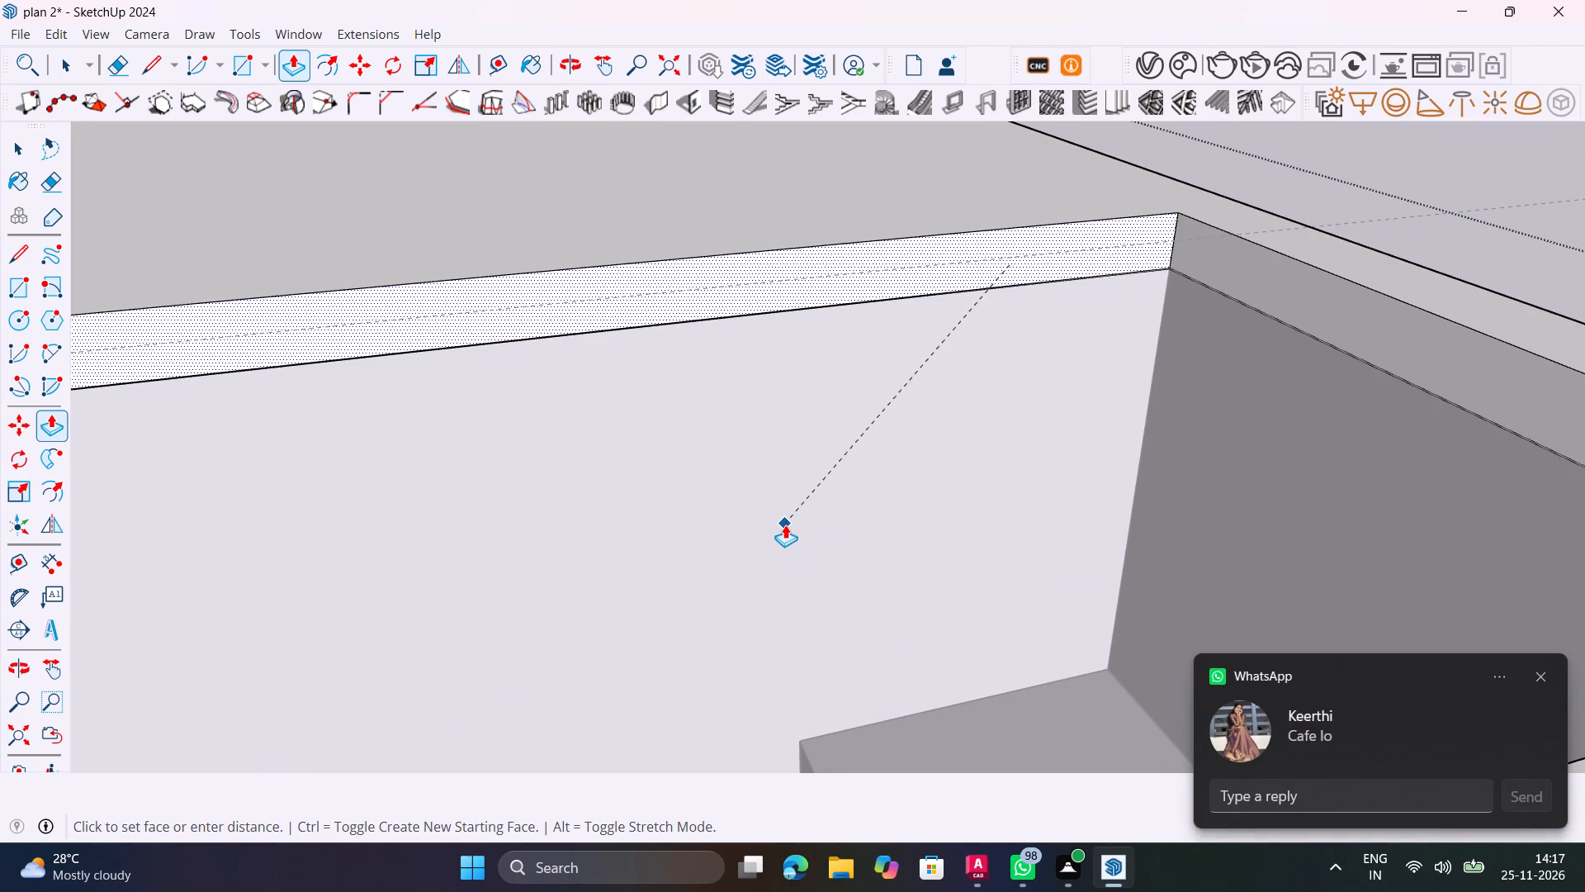
key(space)
scroll(828, 515, down, 9)
click(1168, 338)
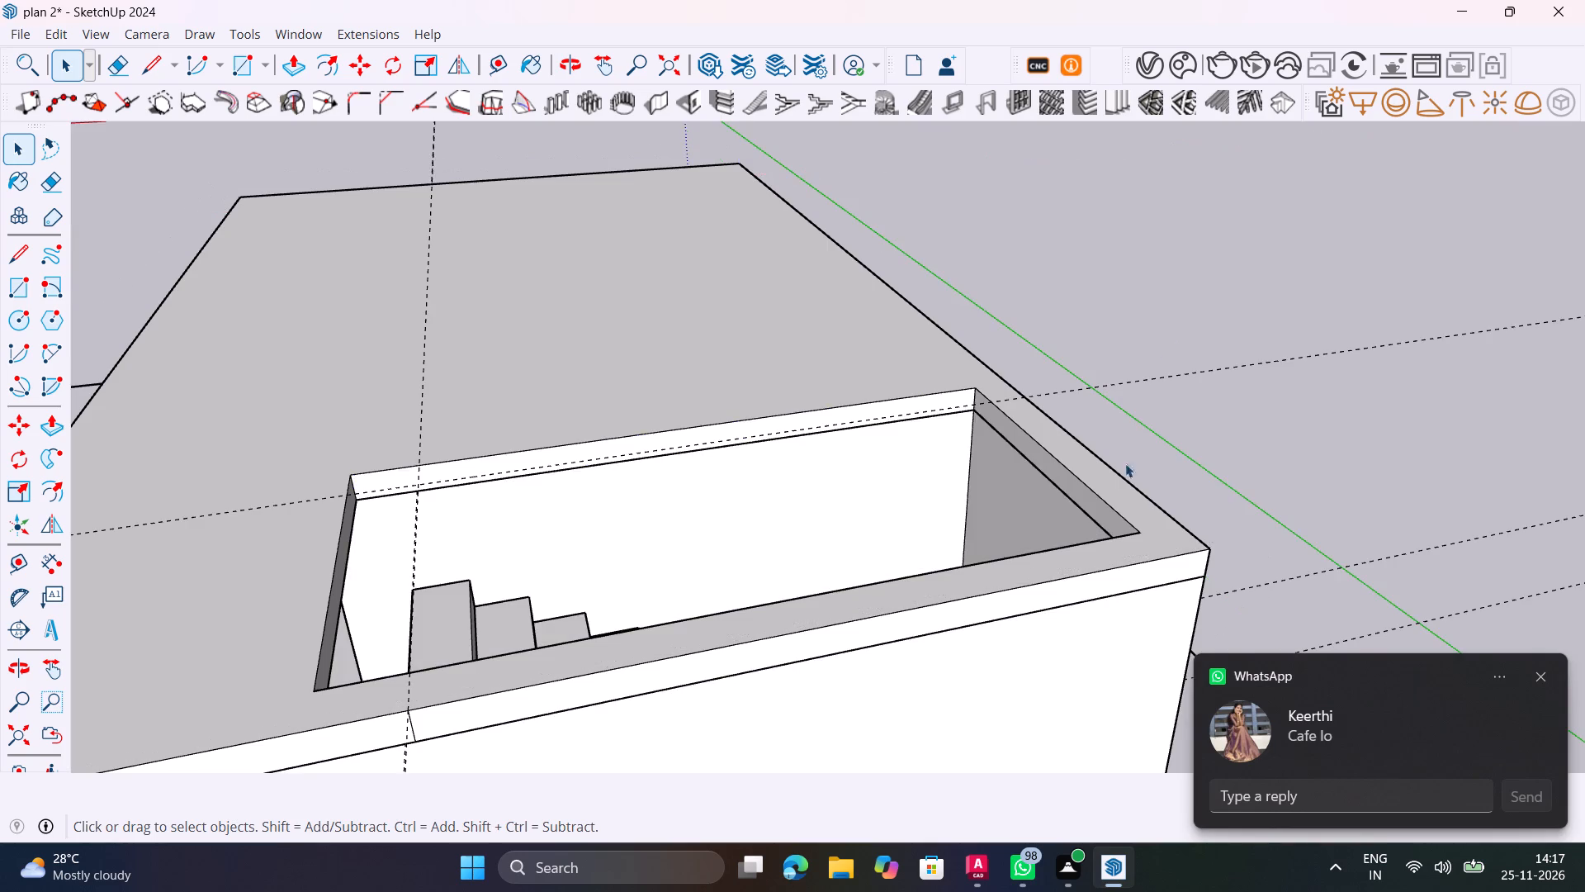
Inside the upper flight's group, copy the top step about 11 11/16" up and forward, adding one more step at the head.
middle_drag(1125, 483, 497, 573)
scroll(603, 282, up, 11)
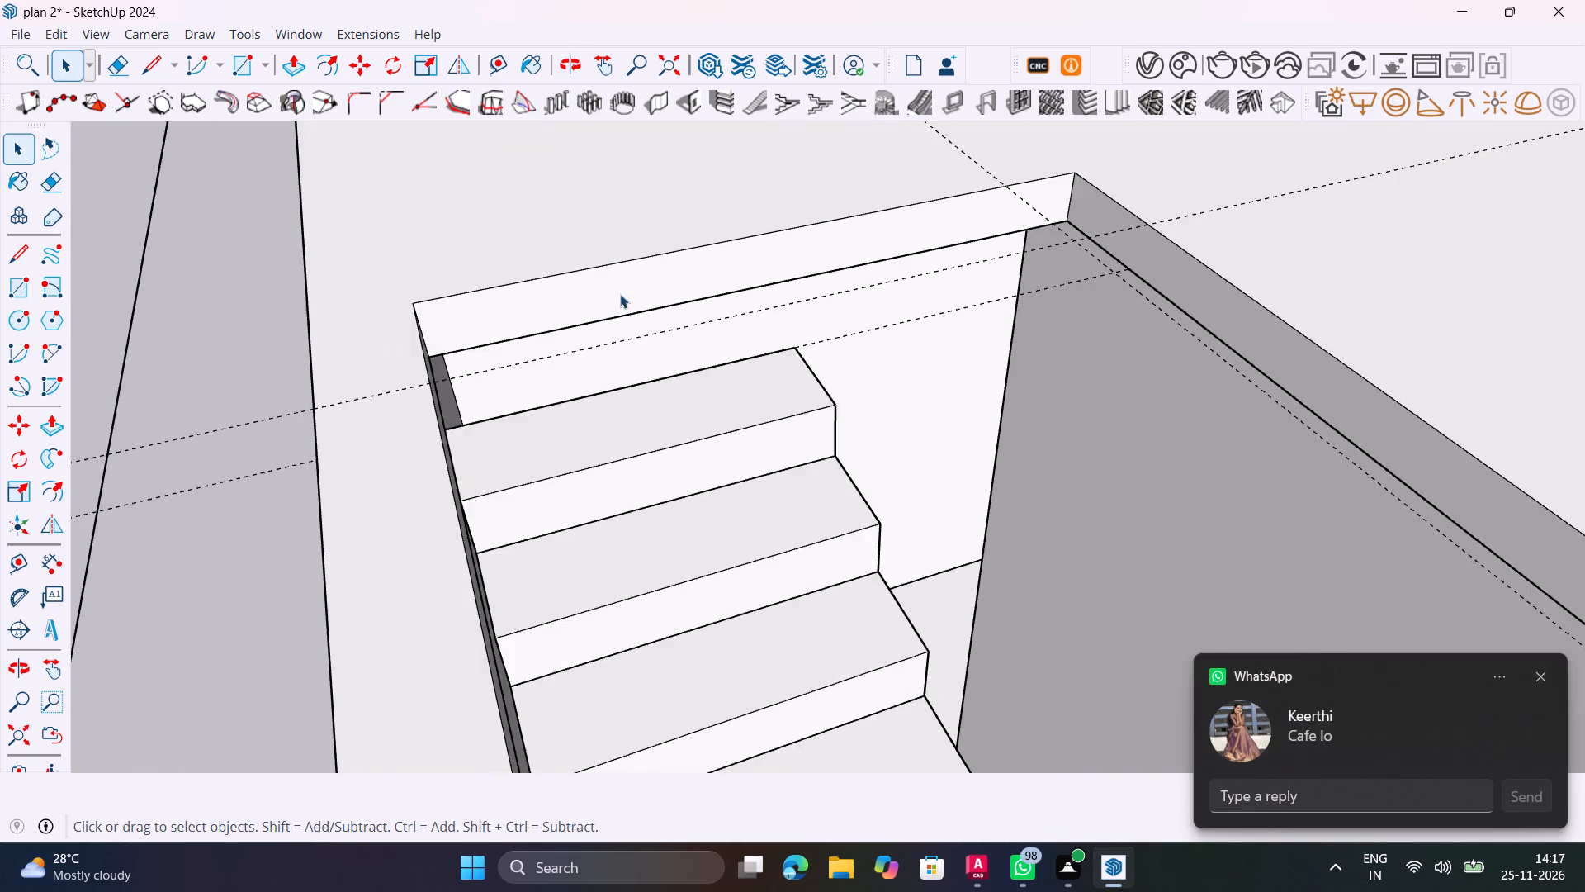
shift+middle_drag(689, 403, 376, 546)
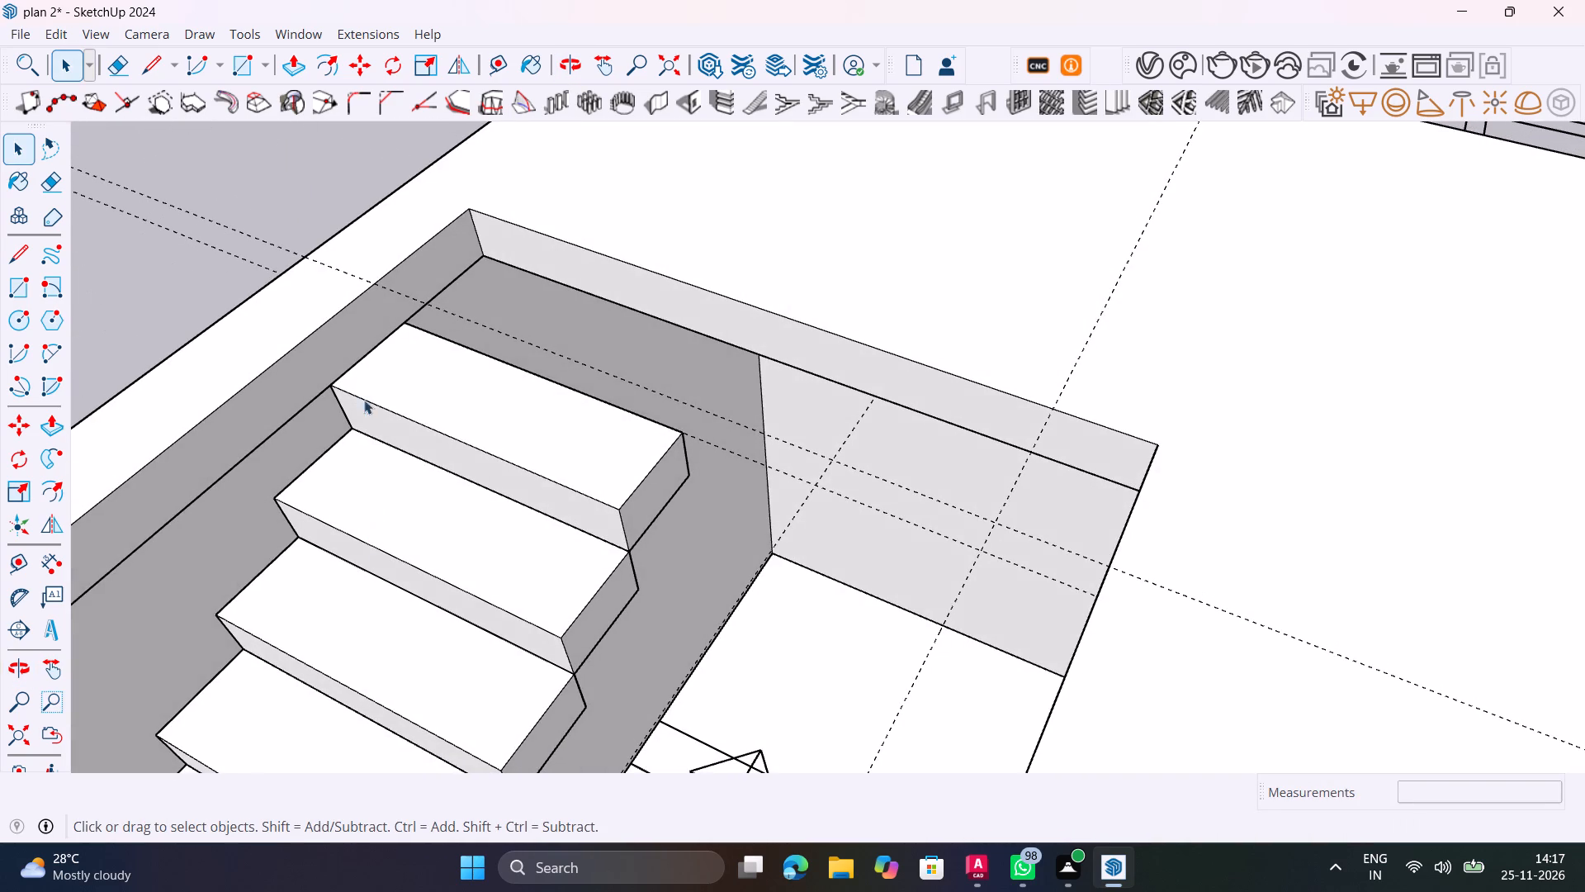
scroll(381, 358, up, 5)
middle_drag(506, 446, 91, 401)
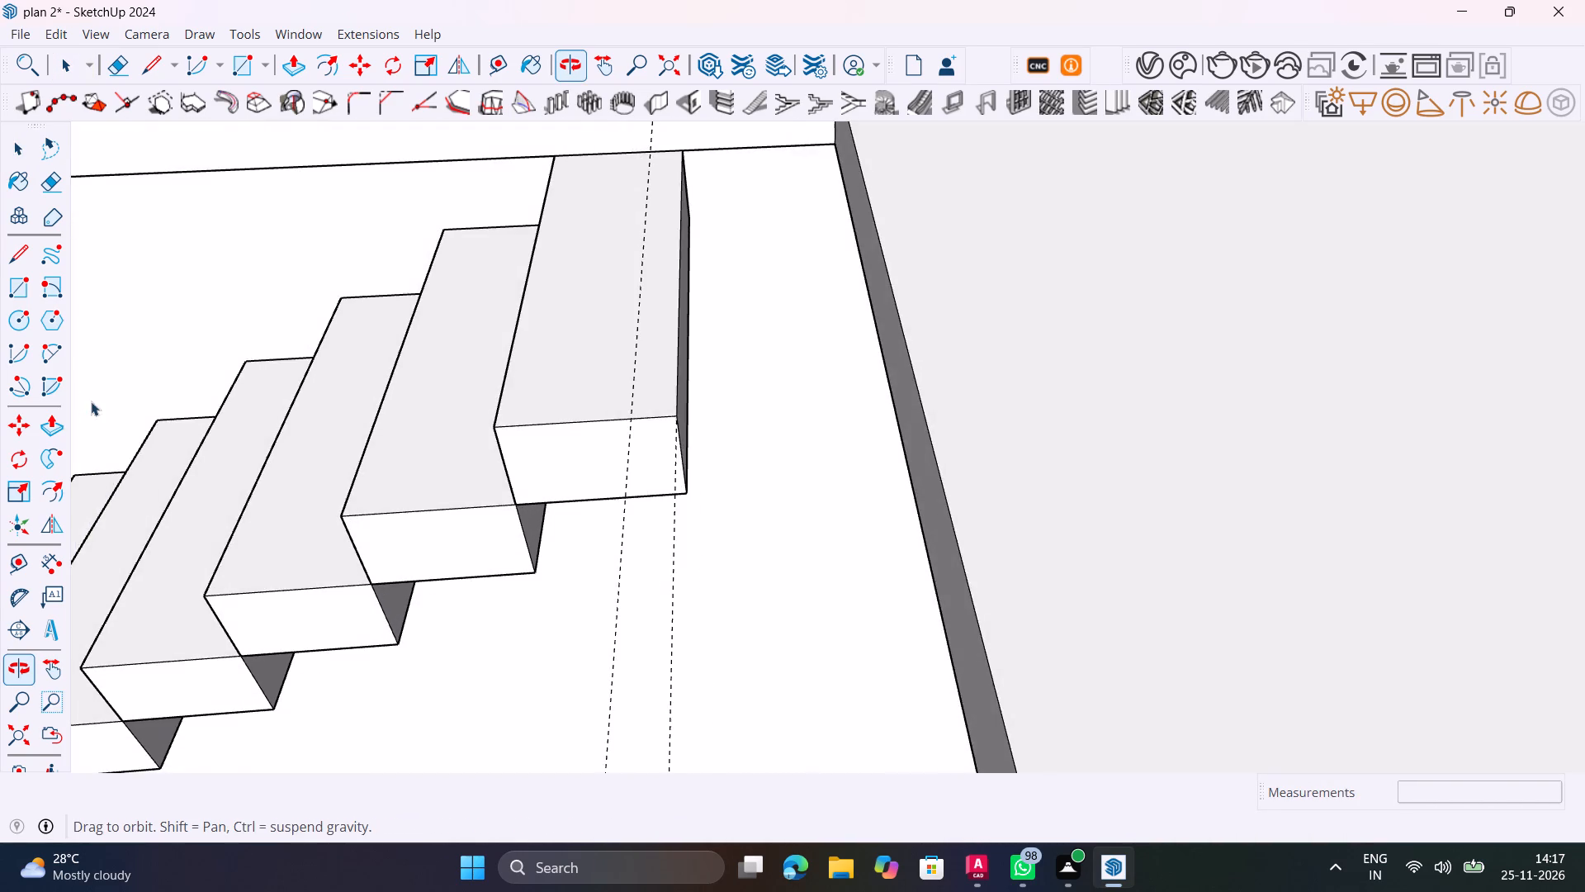
middle_drag(91, 401, 91, 401)
scroll(642, 368, down, 4)
shift+middle_drag(729, 417, 579, 585)
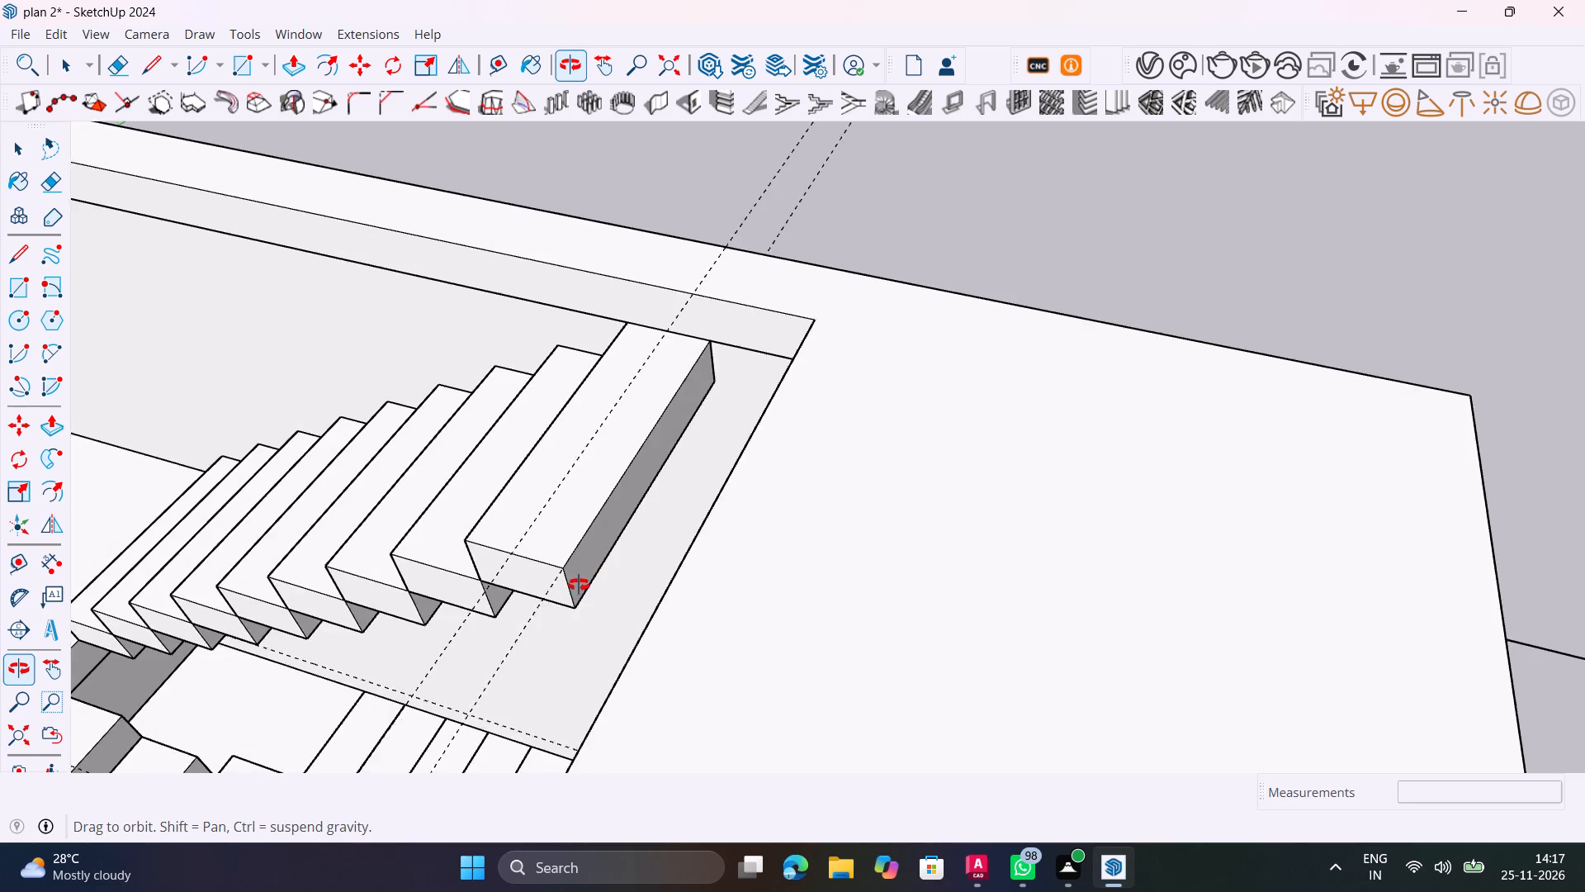
shift+middle_drag(579, 585, 702, 573)
click(627, 624)
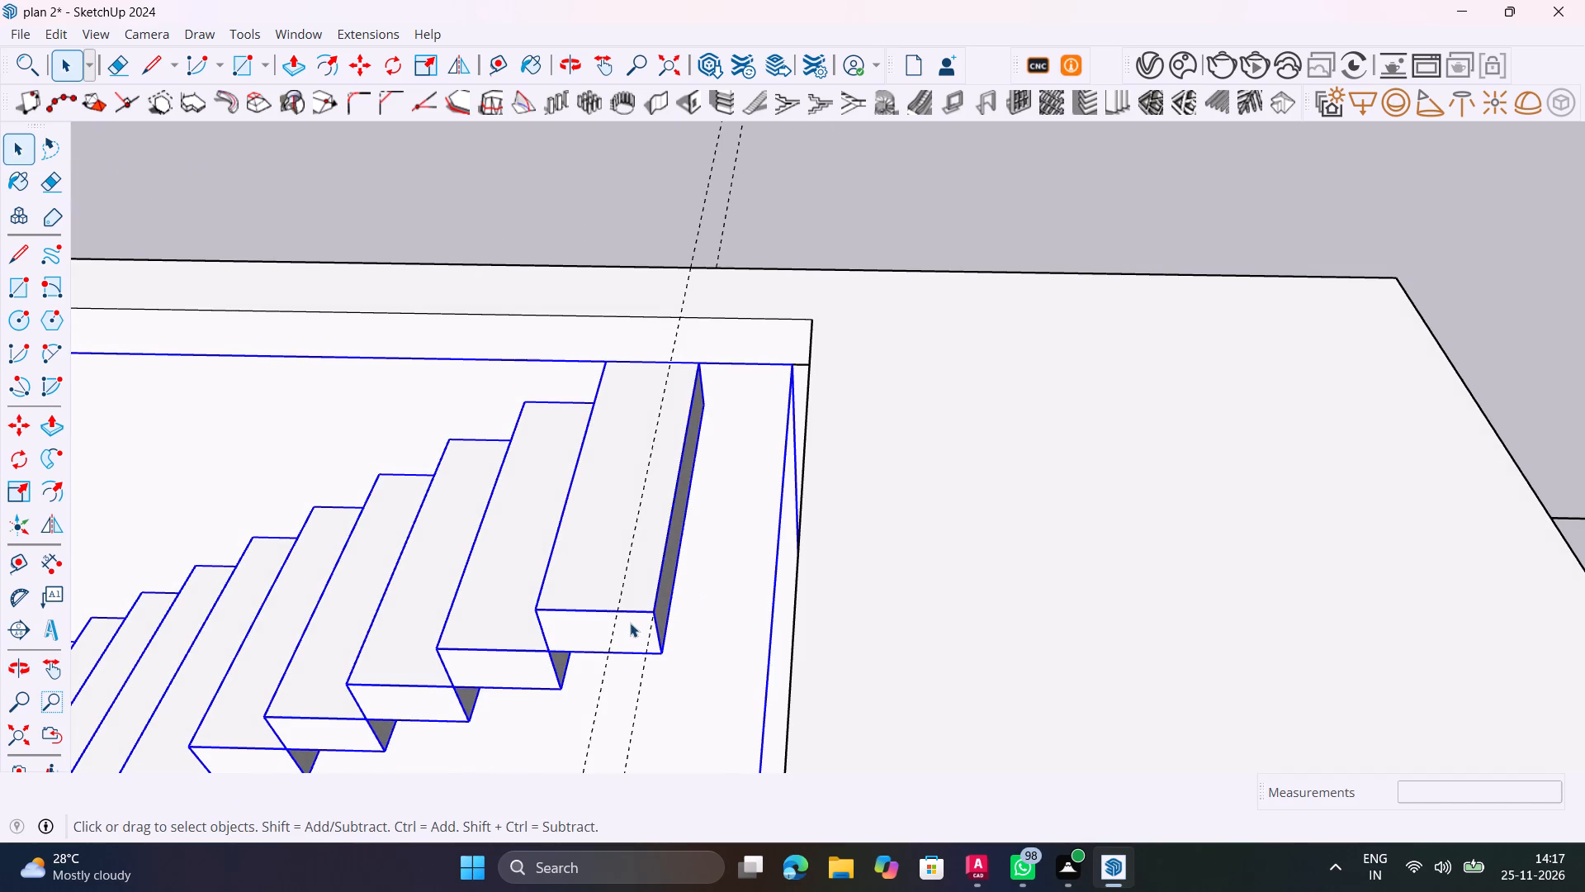
double_click(630, 623)
click(630, 624)
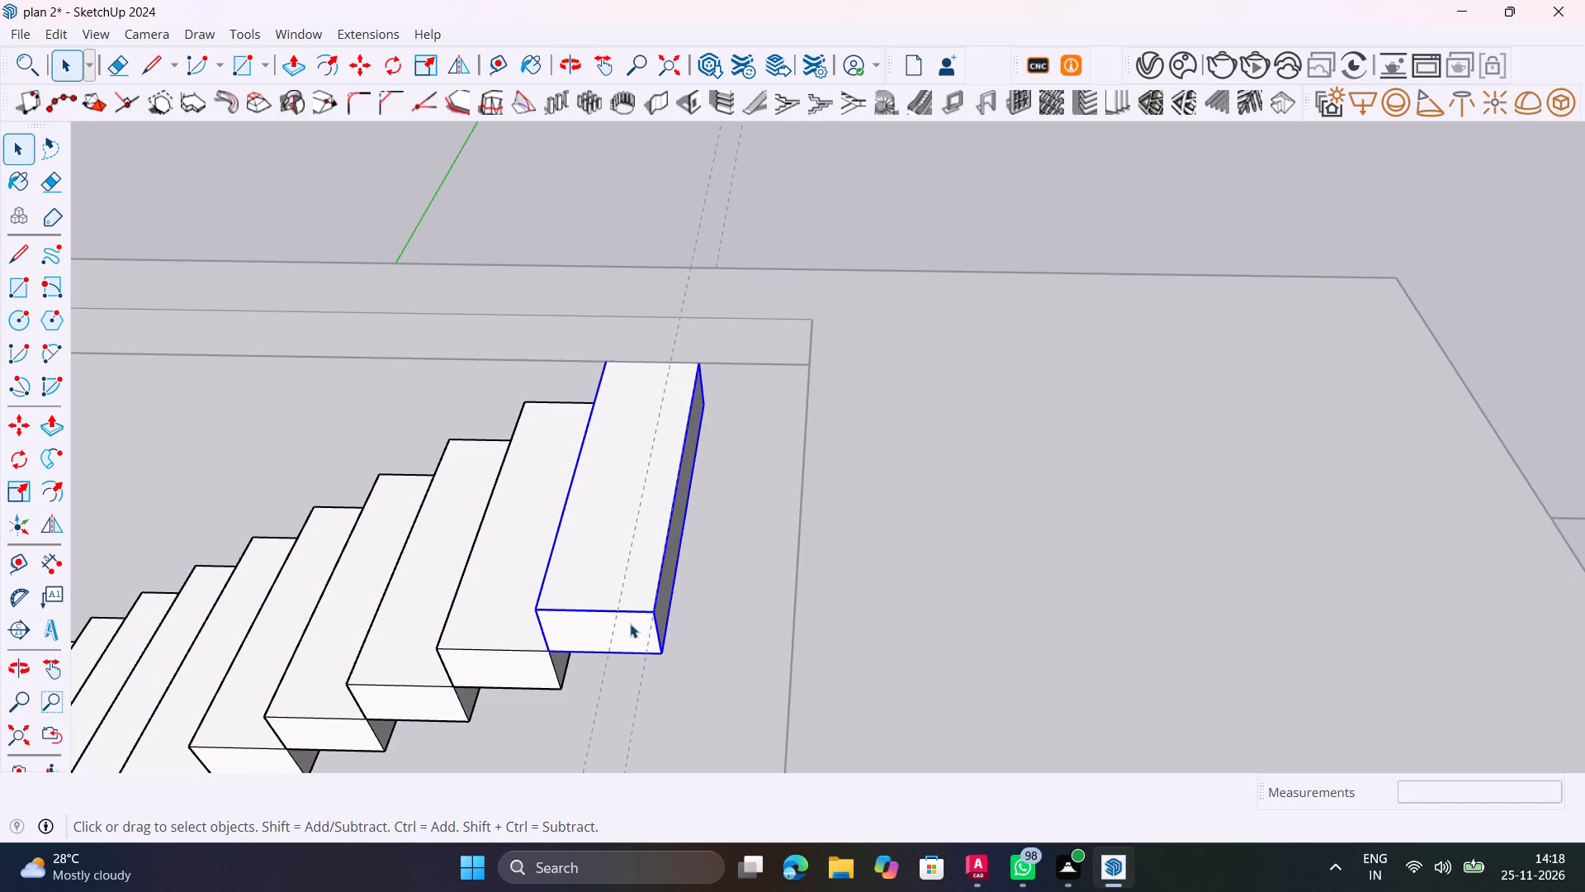
middle_drag(630, 624, 759, 553)
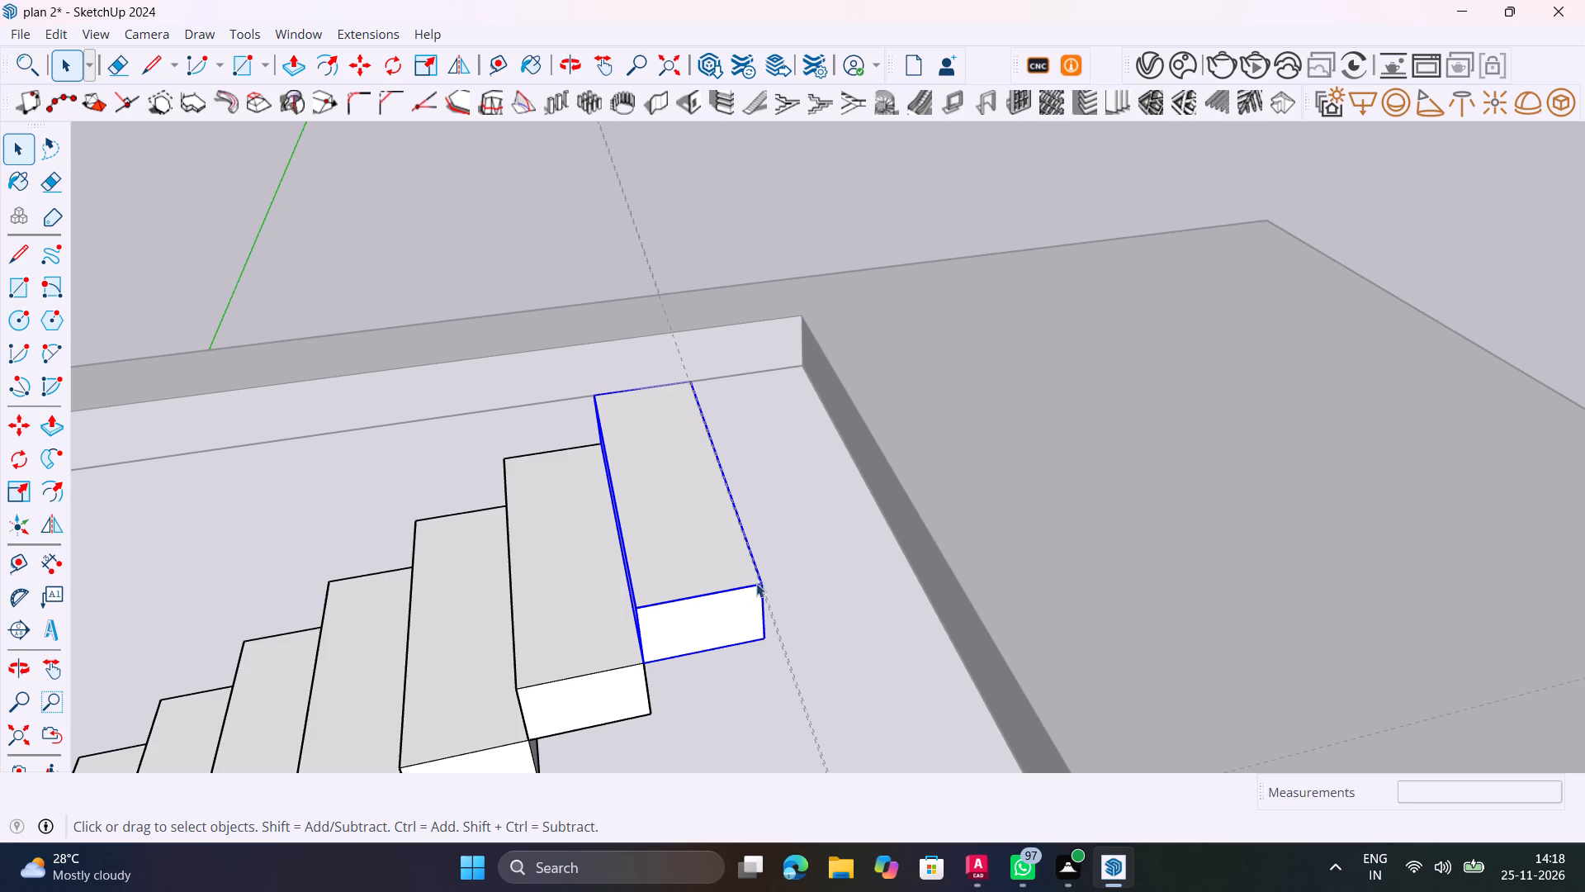
middle_drag(739, 586, 609, 516)
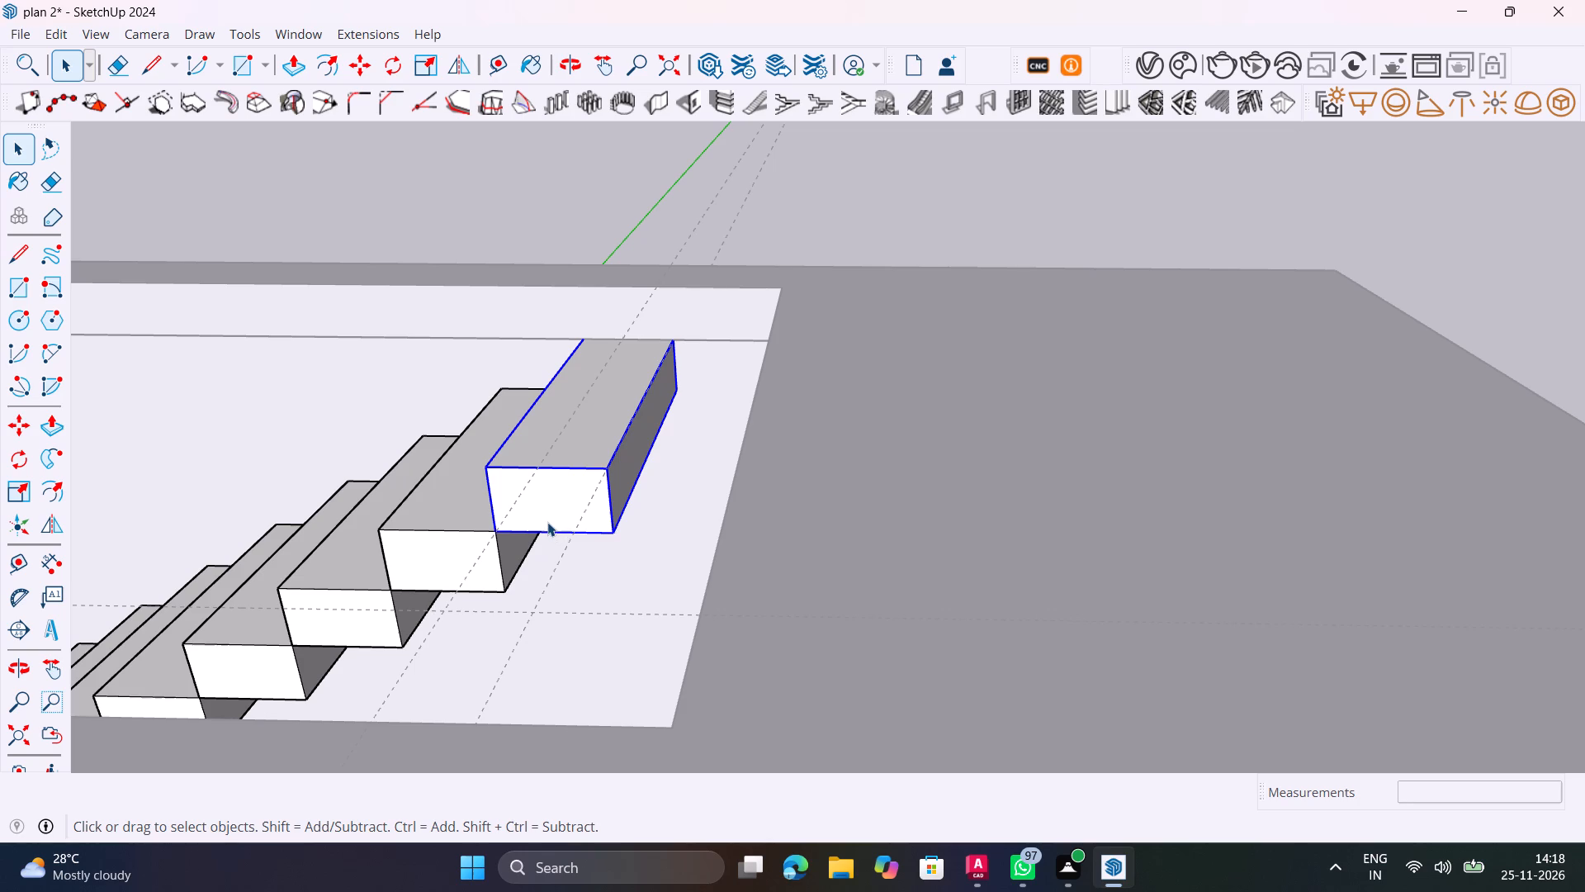
middle_drag(636, 505, 693, 535)
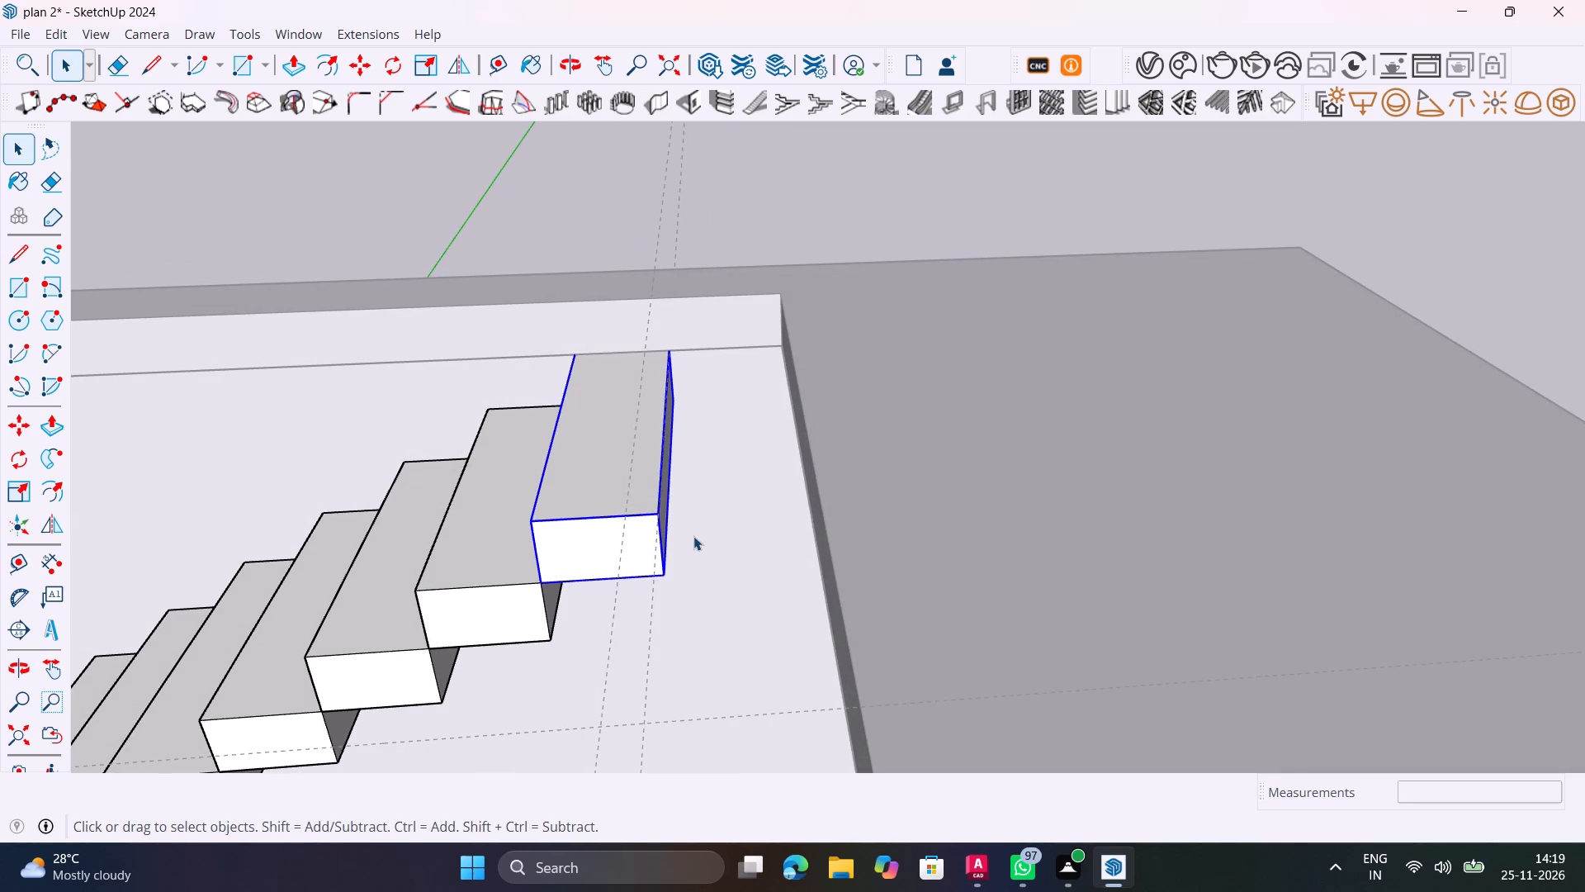
key(m)
click(538, 582)
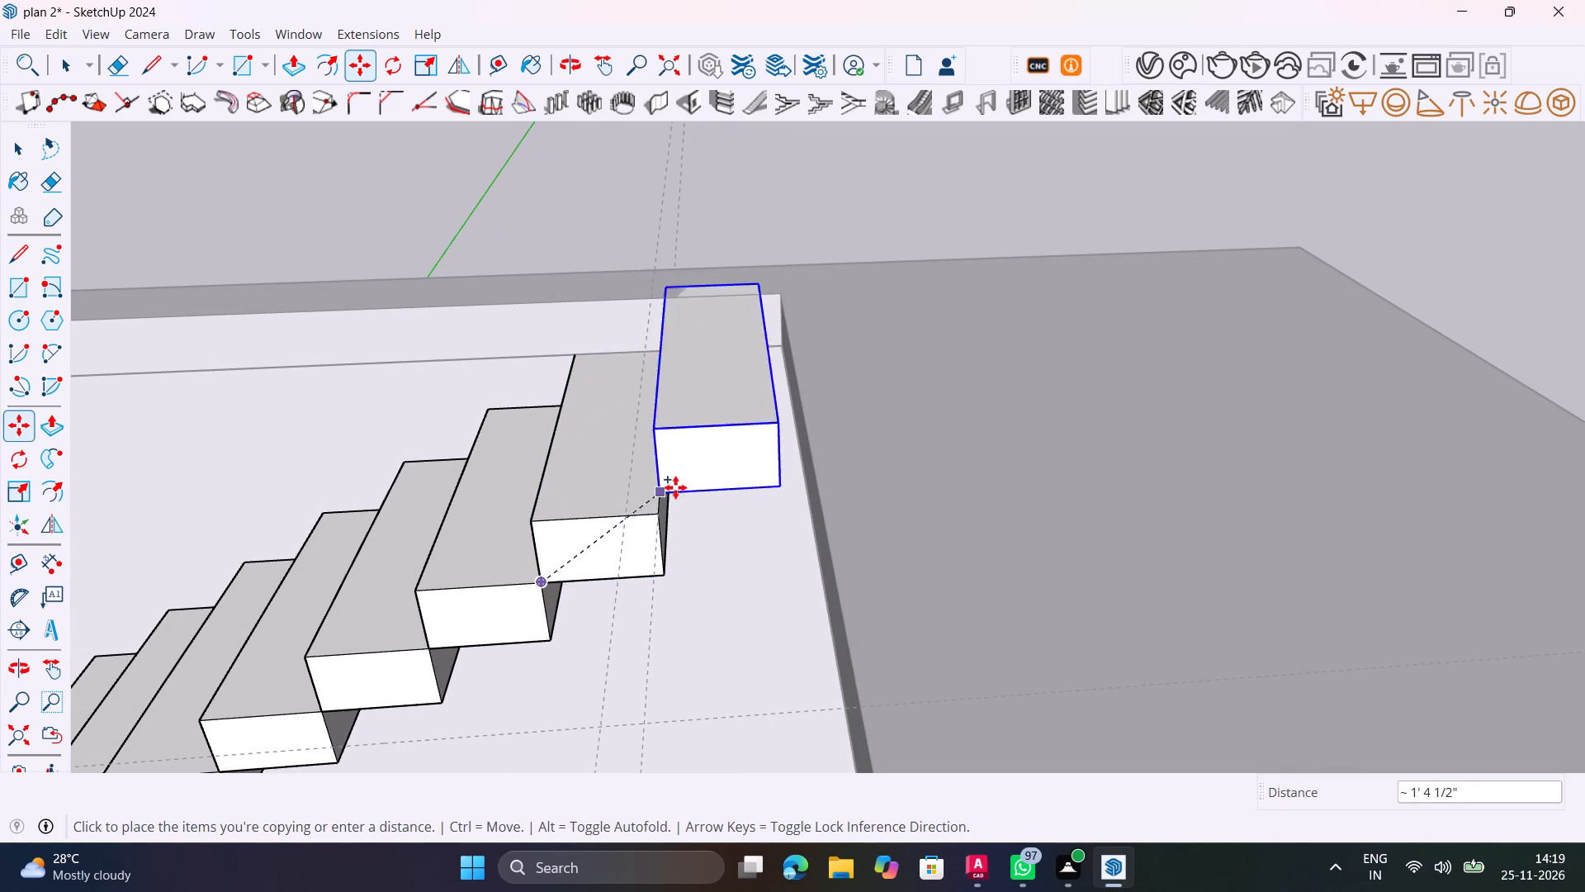
scroll(657, 524, up, 5)
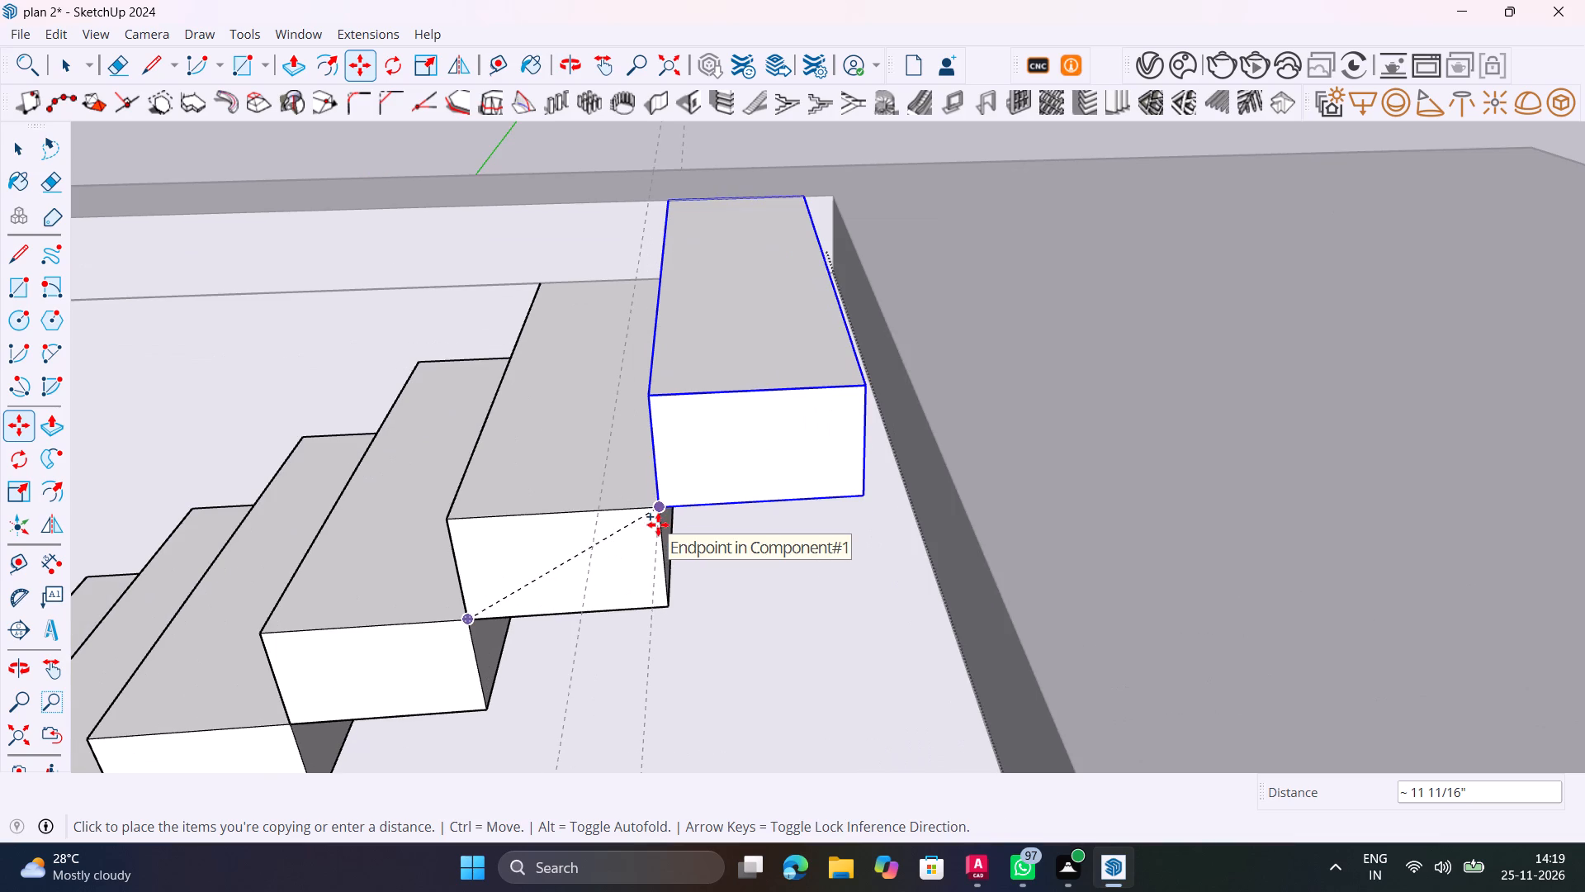
click(653, 511)
middle_drag(684, 536, 1020, 553)
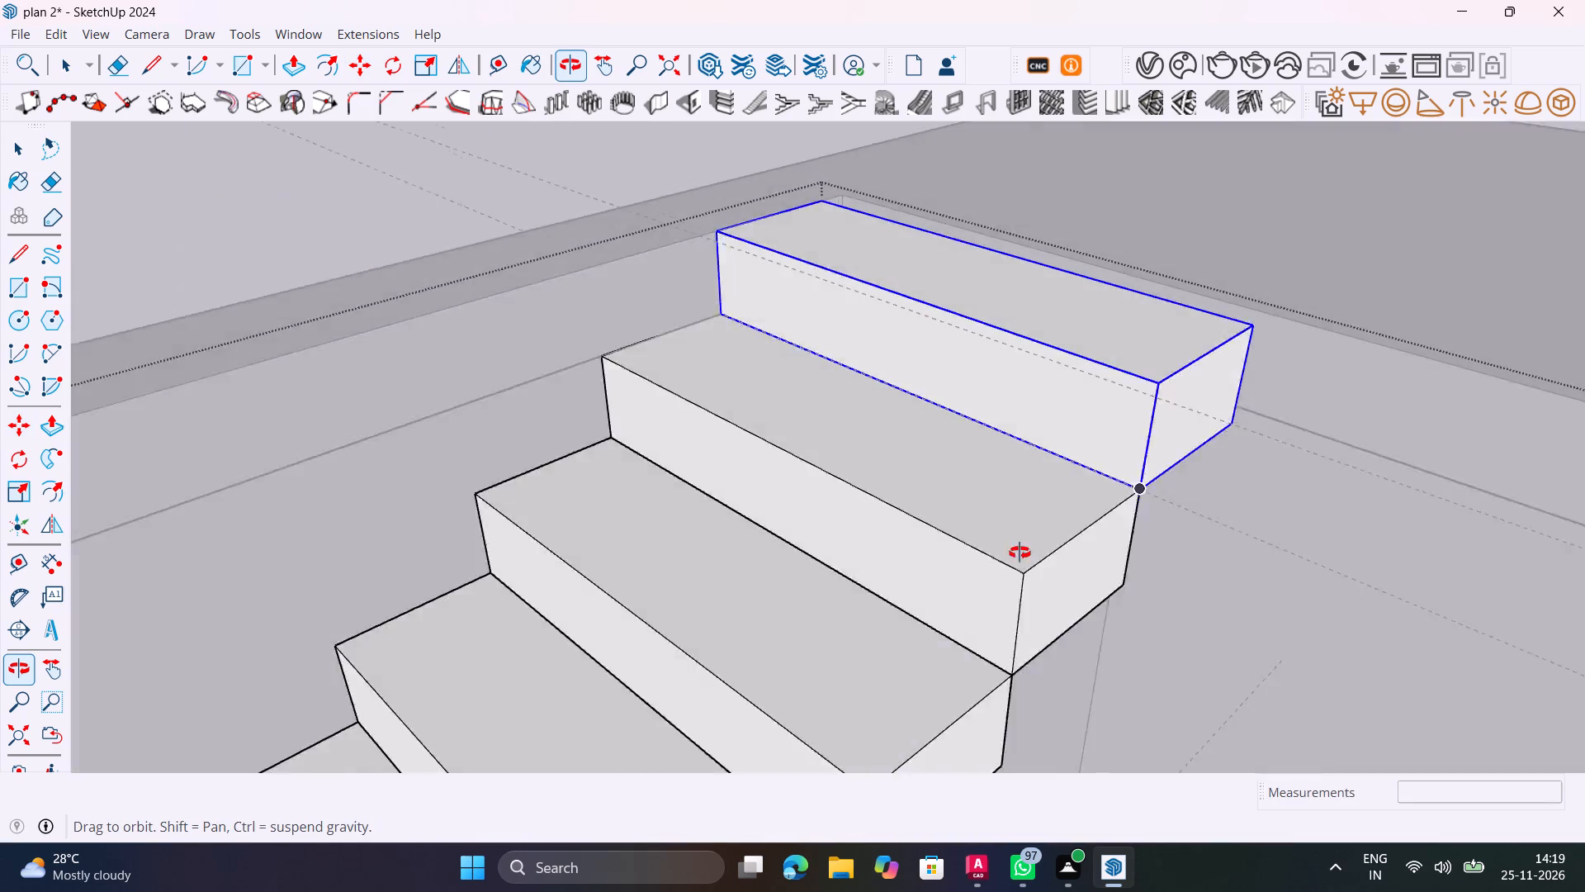
middle_drag(1020, 553, 684, 613)
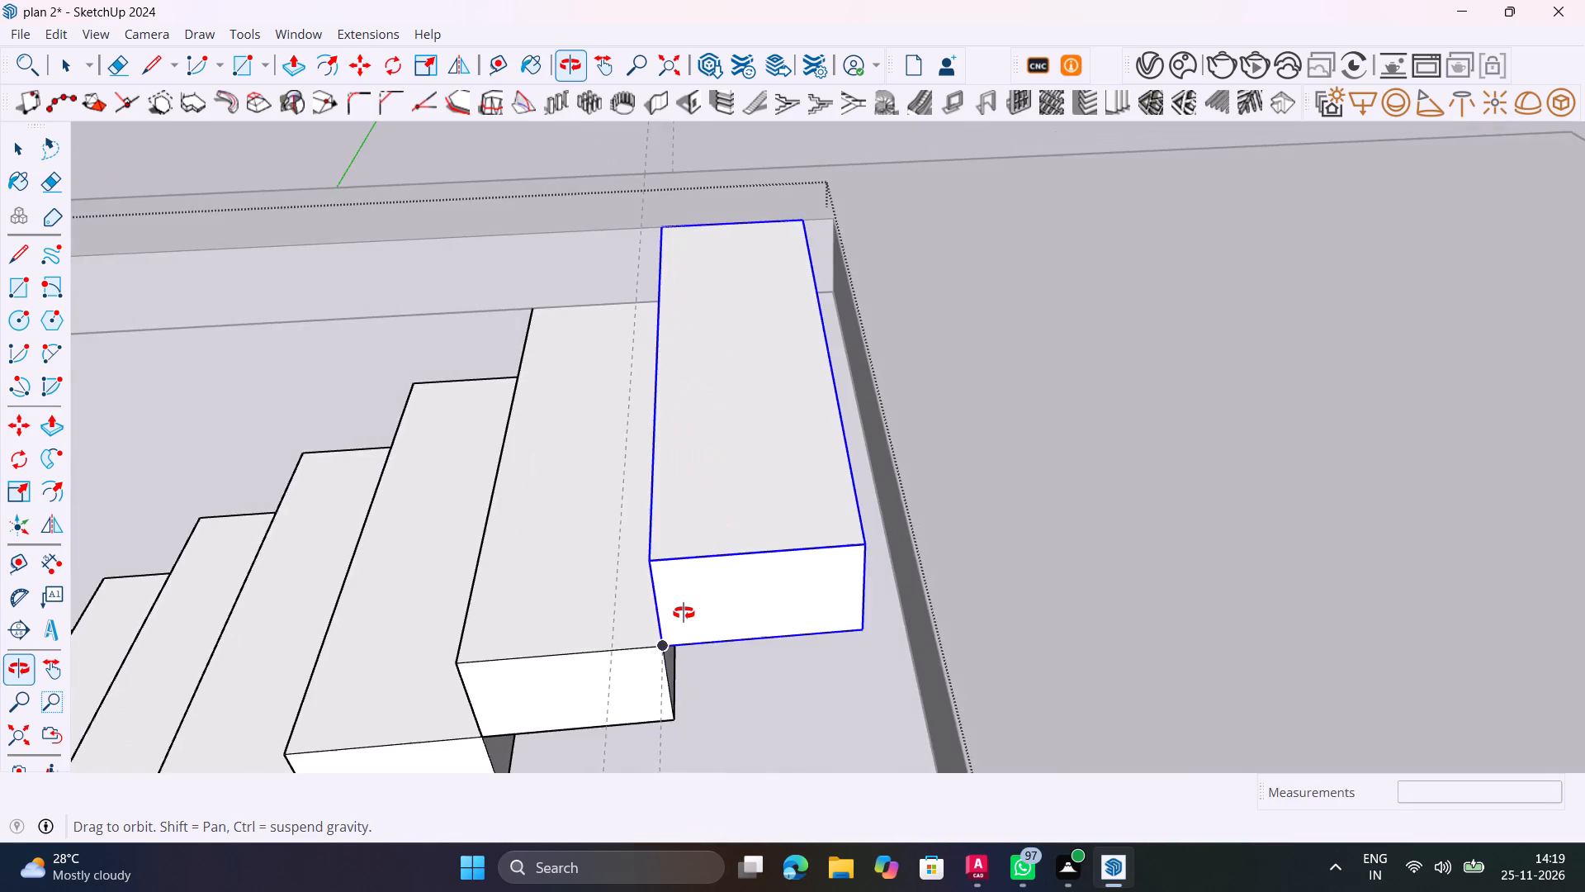
middle_drag(684, 613, 646, 610)
key(space)
Inside the slab group, push the opening's short face in about 2 3/16" to meet the added top step, and leave the group.
middle_drag(760, 623, 953, 595)
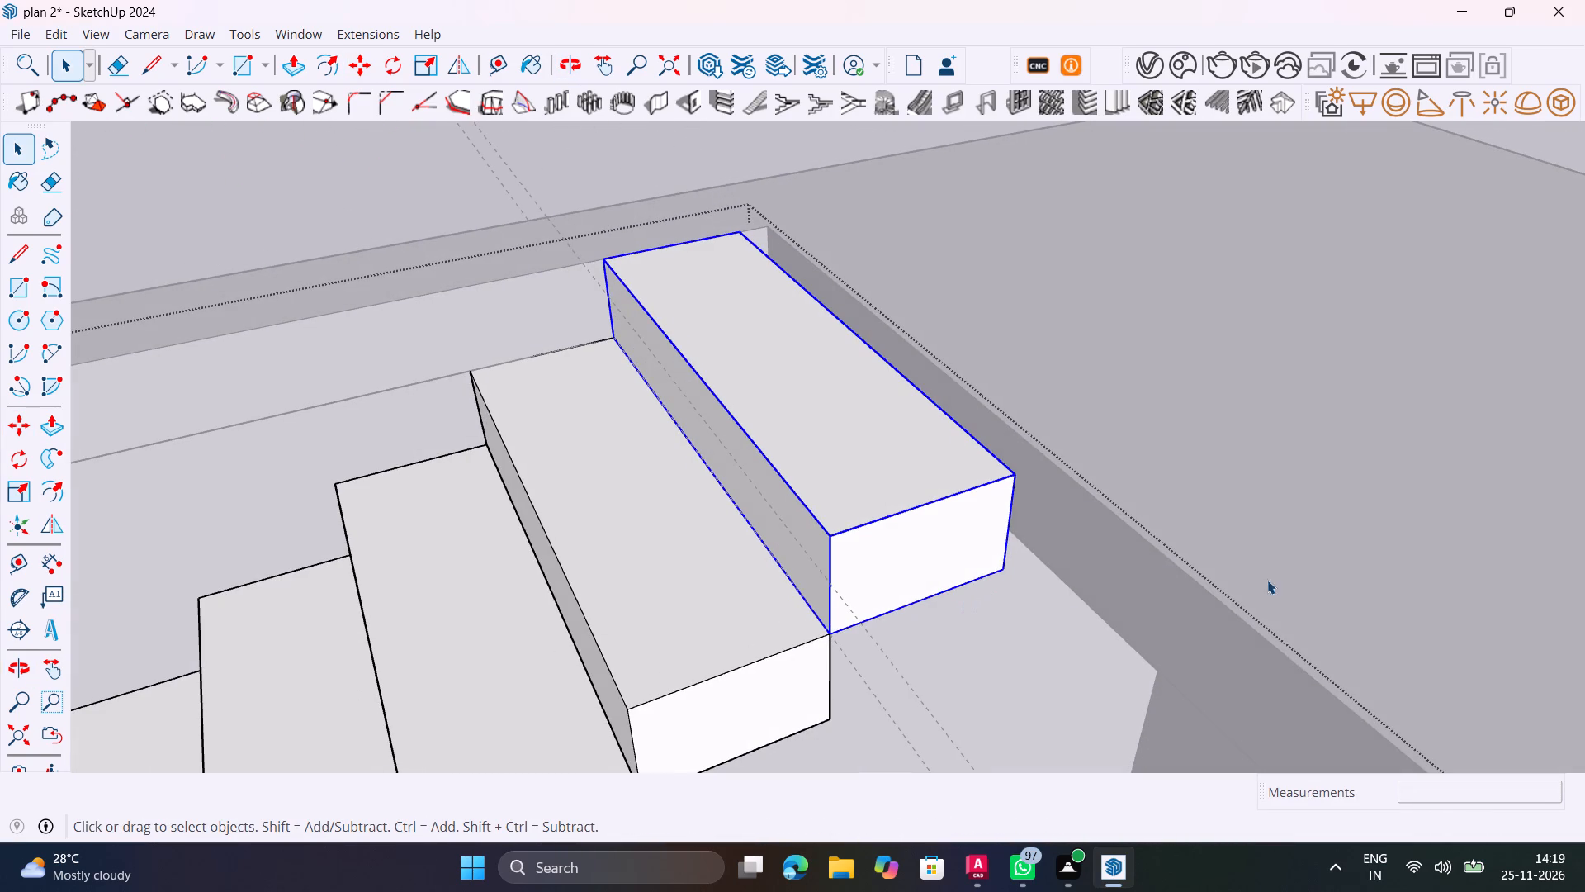
click(1141, 616)
double_click(1133, 603)
click(1120, 586)
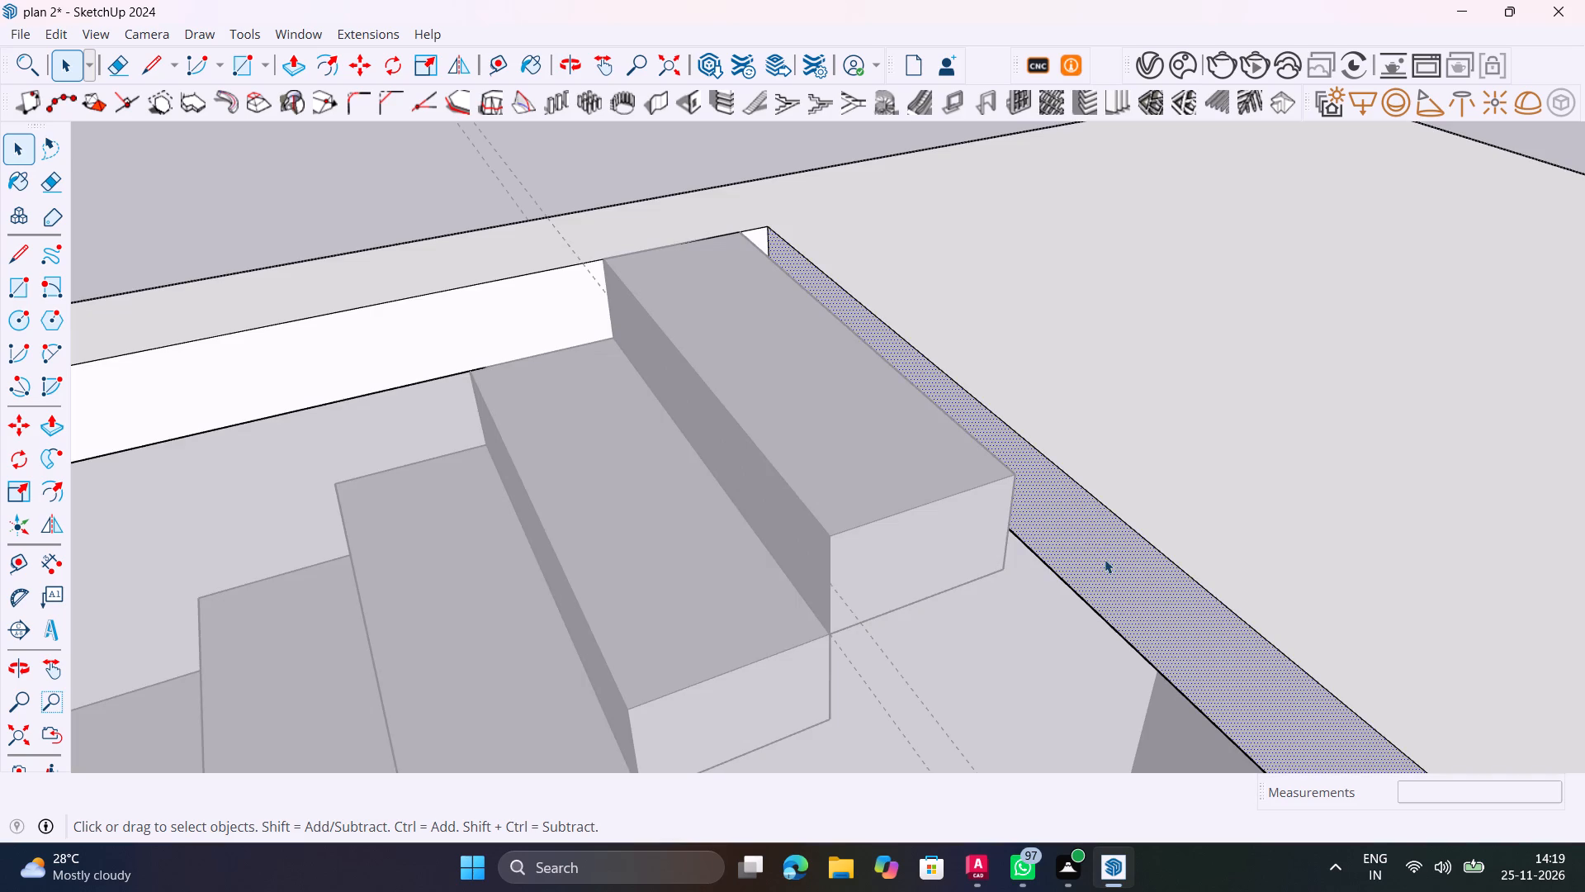
key(p)
click(1088, 520)
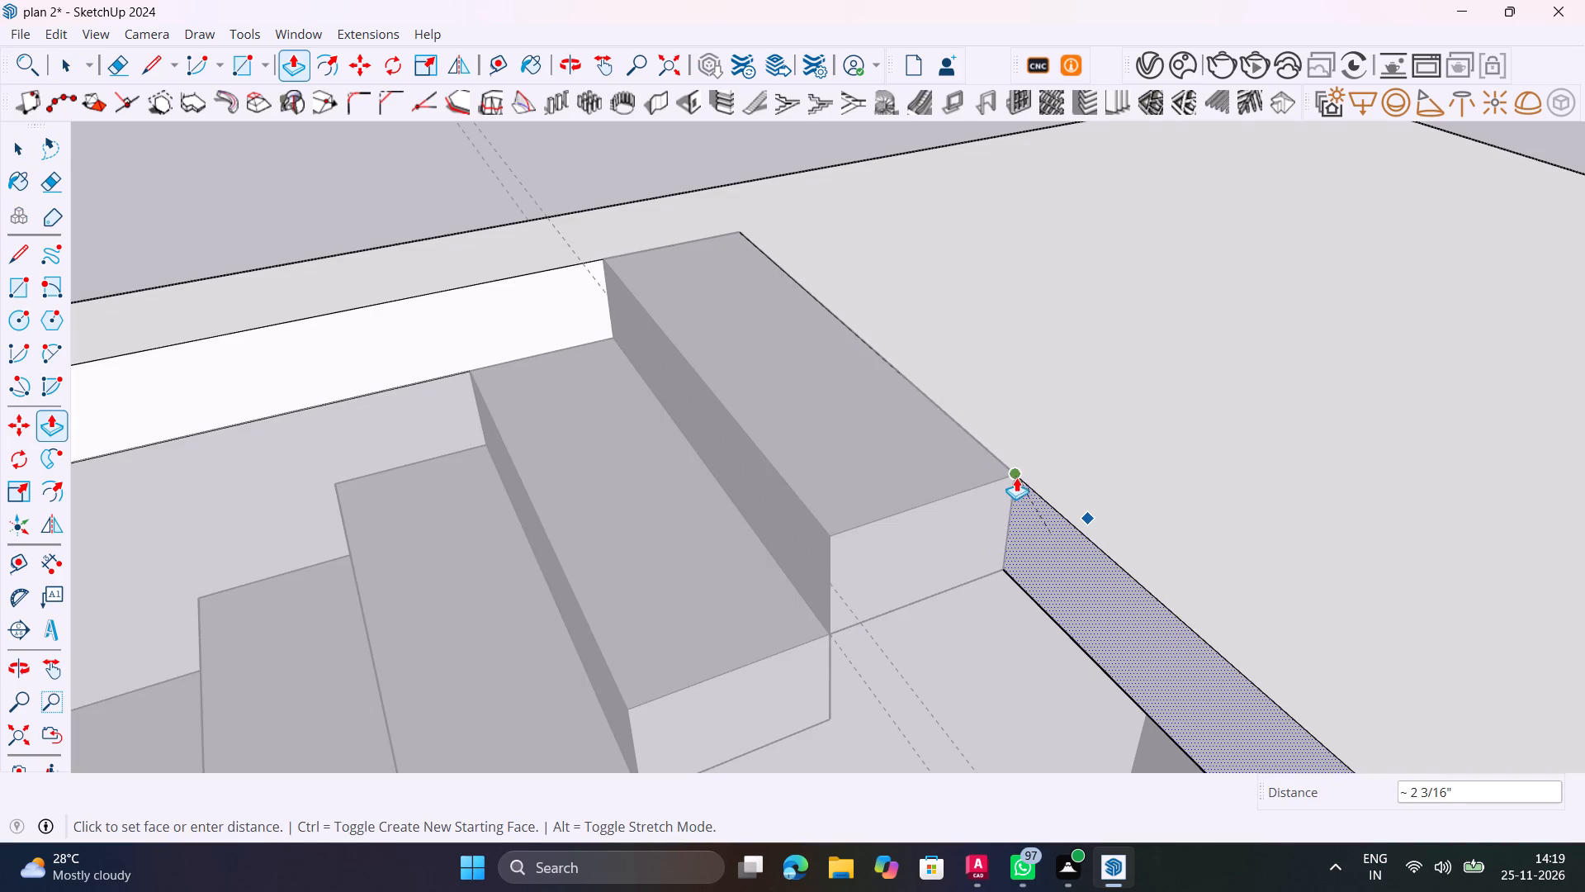
click(1015, 470)
key(space)
scroll(1062, 462, down, 12)
click(621, 305)
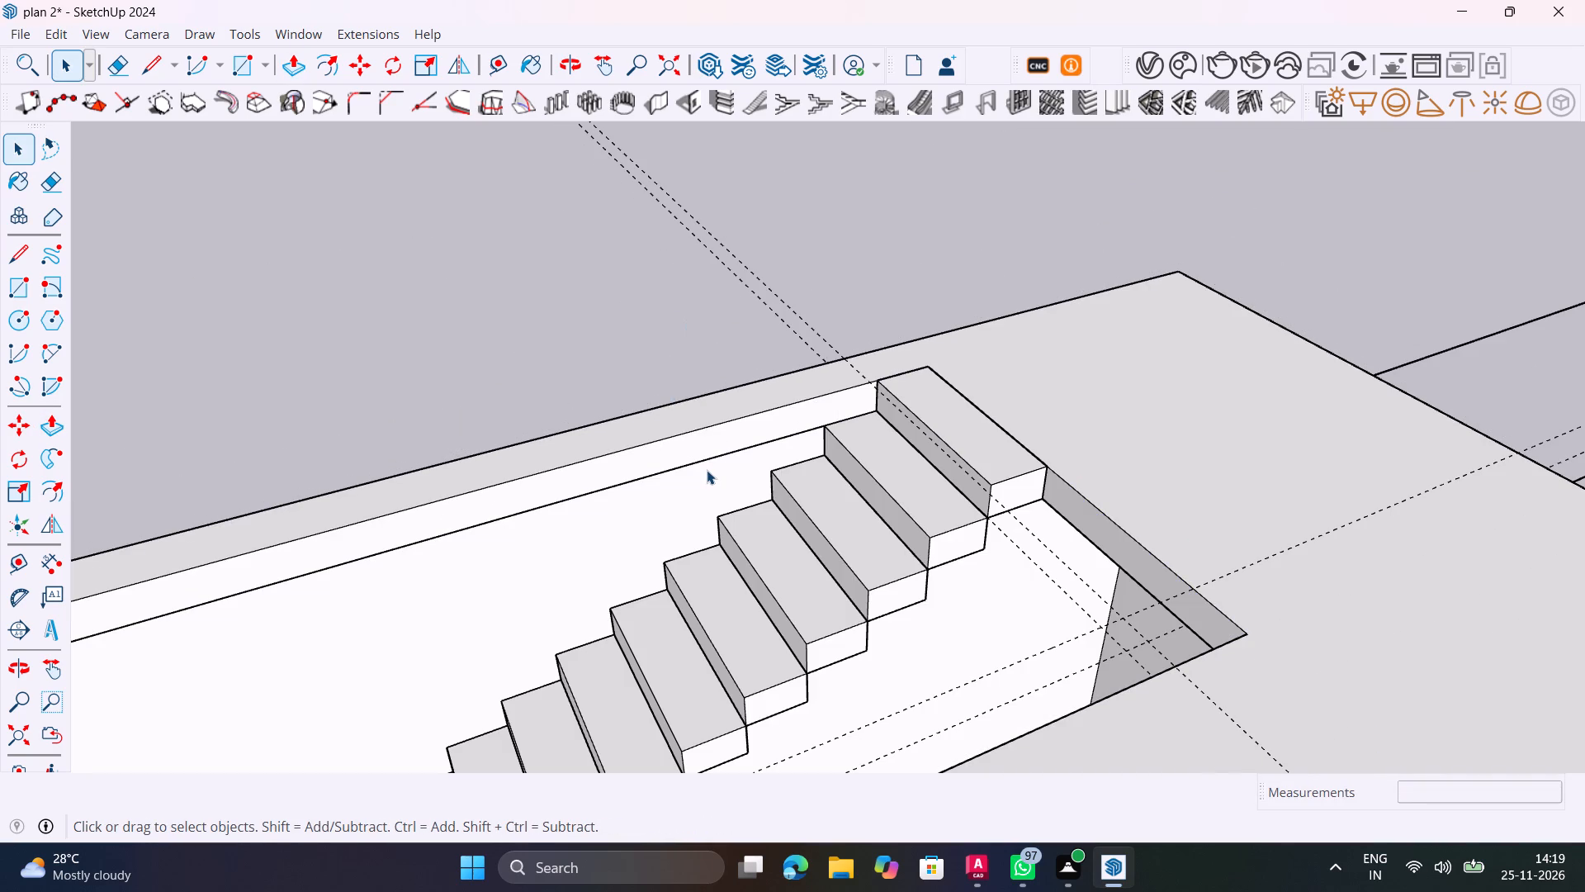
Save the model.
scroll(707, 471, down, 9)
middle_drag(630, 541, 819, 592)
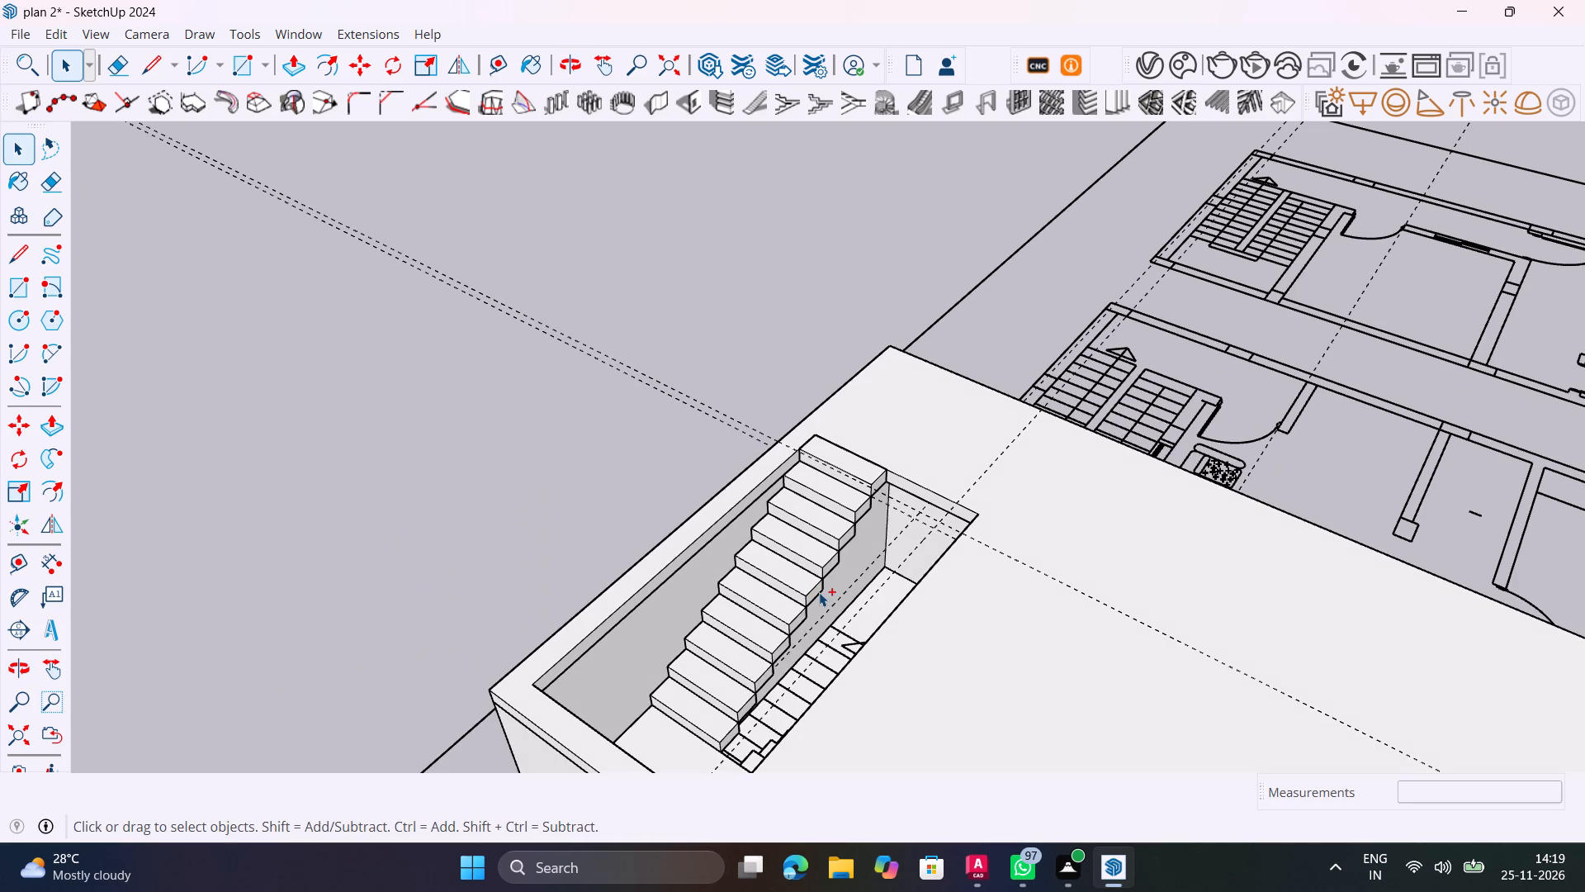
key(ctrl+s)
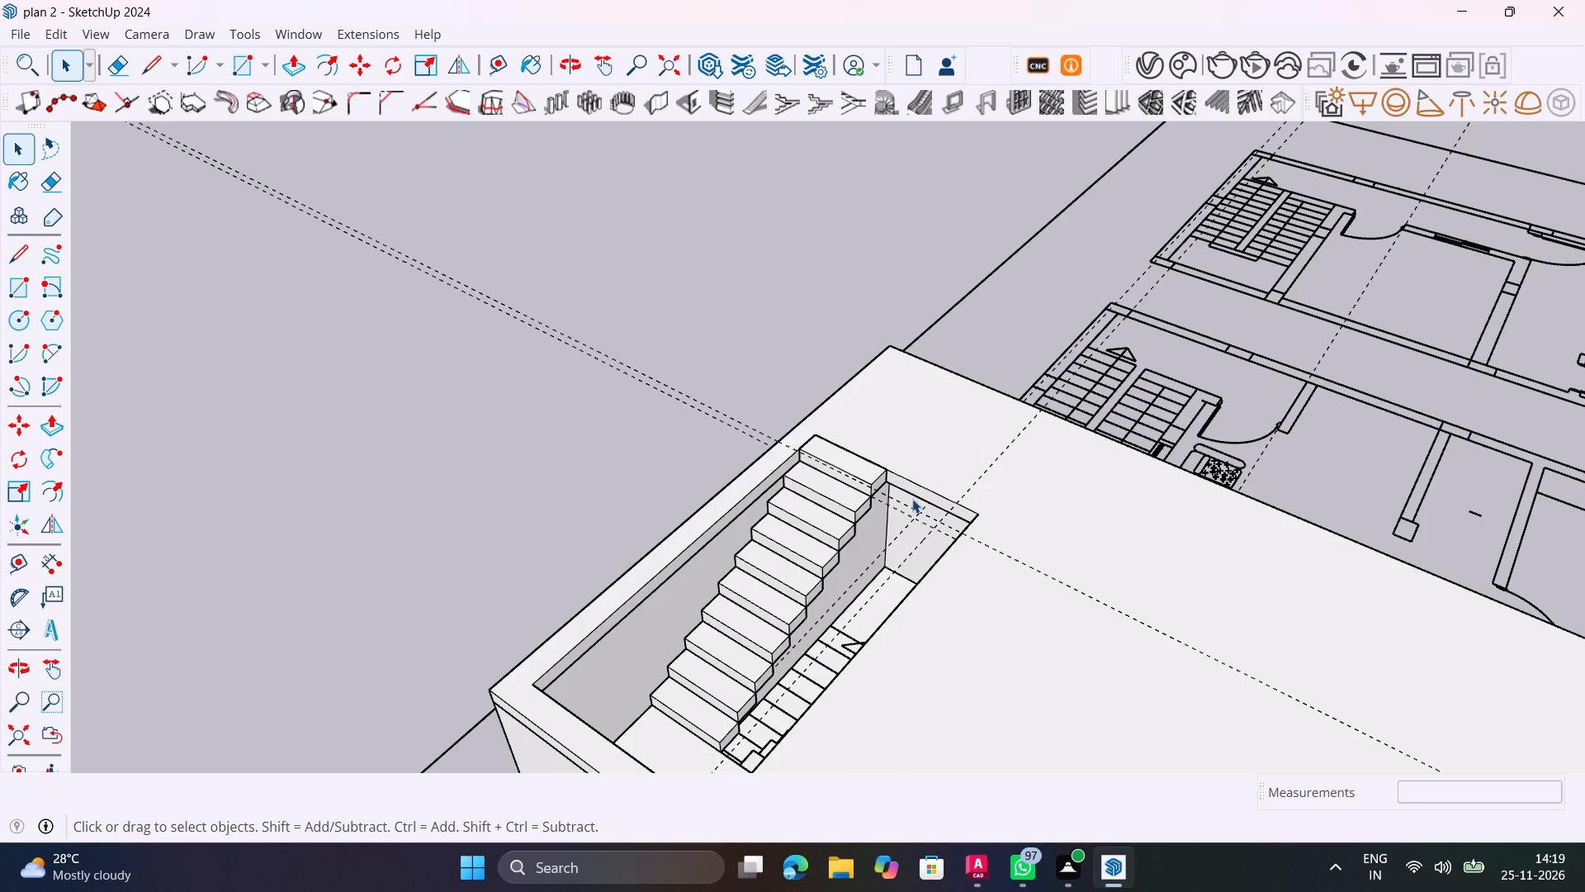
Review the fit of the upper flight in the slab opening and save the model again.
scroll(912, 499, up, 4)
shift+middle_drag(919, 524, 280, 523)
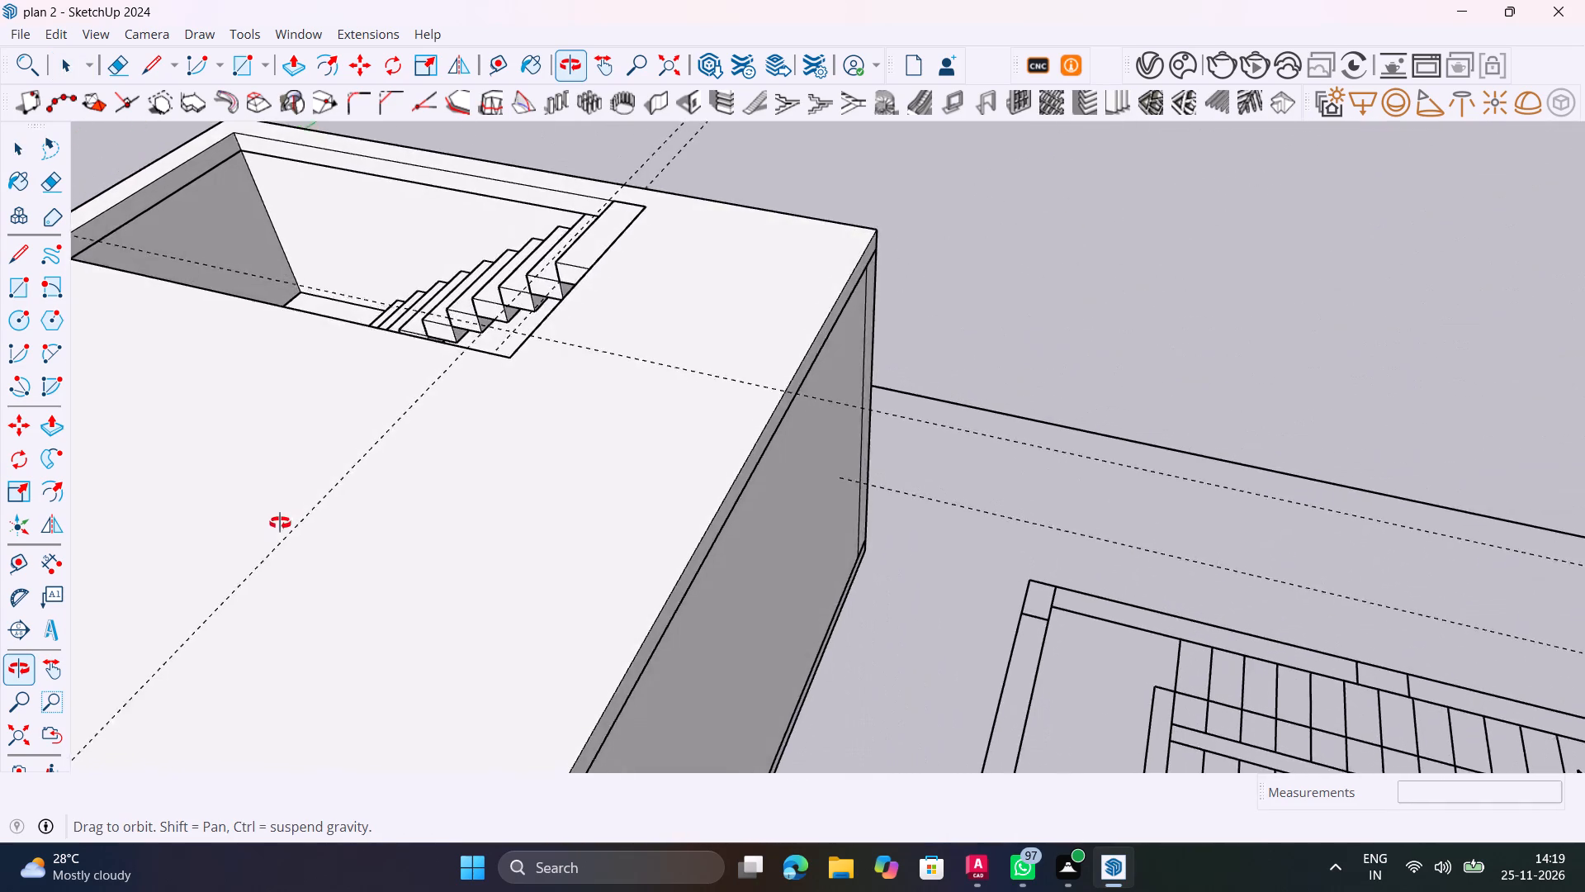
shift+middle_drag(280, 523, 657, 471)
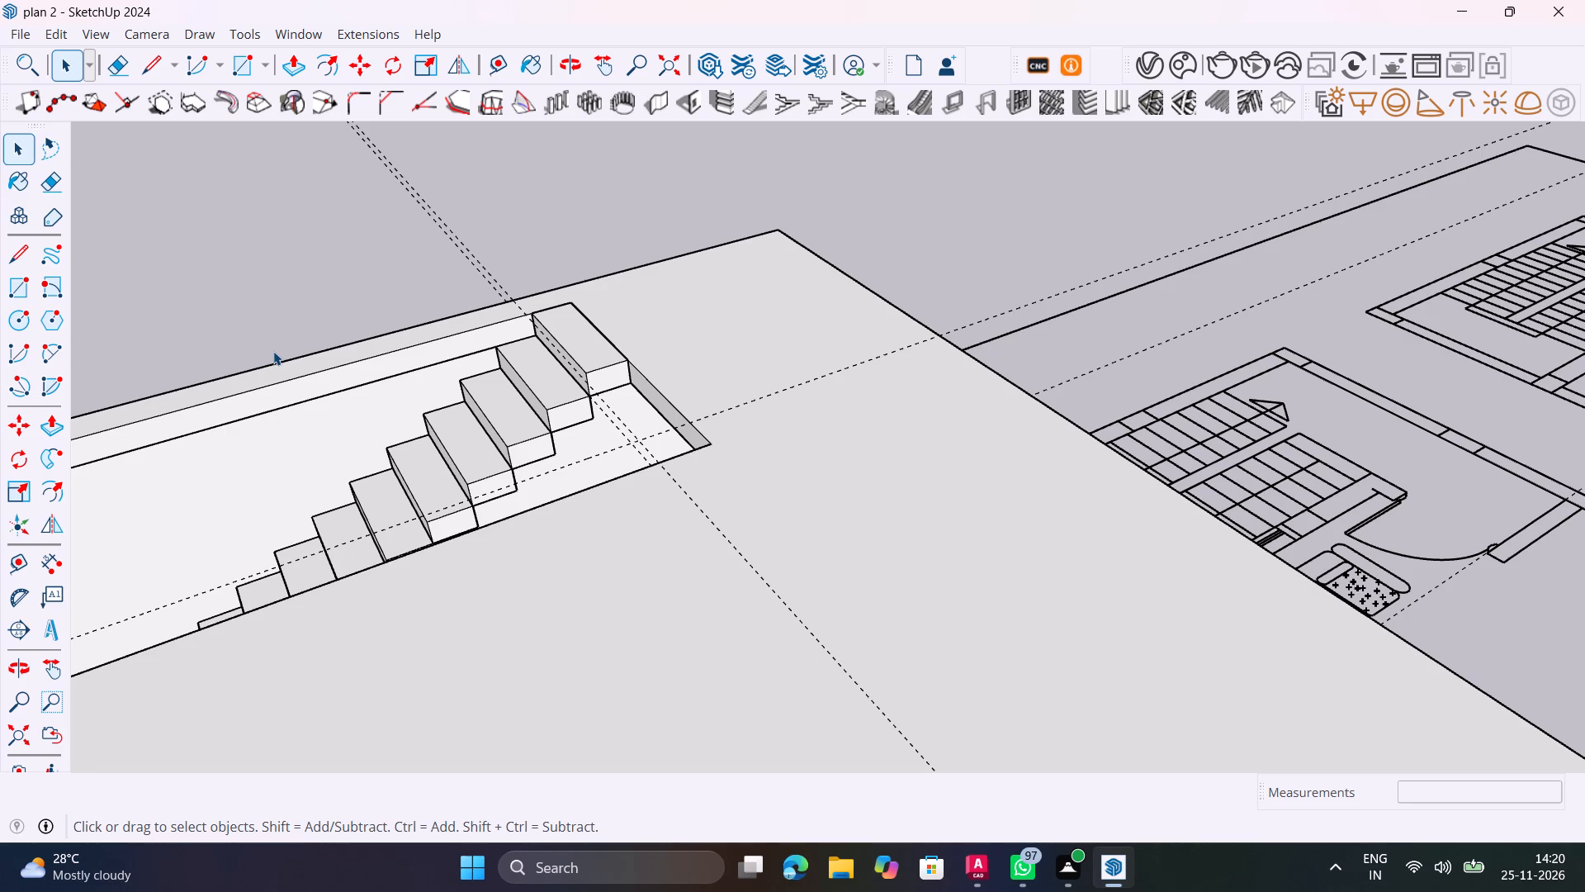
scroll(552, 314, down, 5)
shift+middle_drag(576, 341, 550, 341)
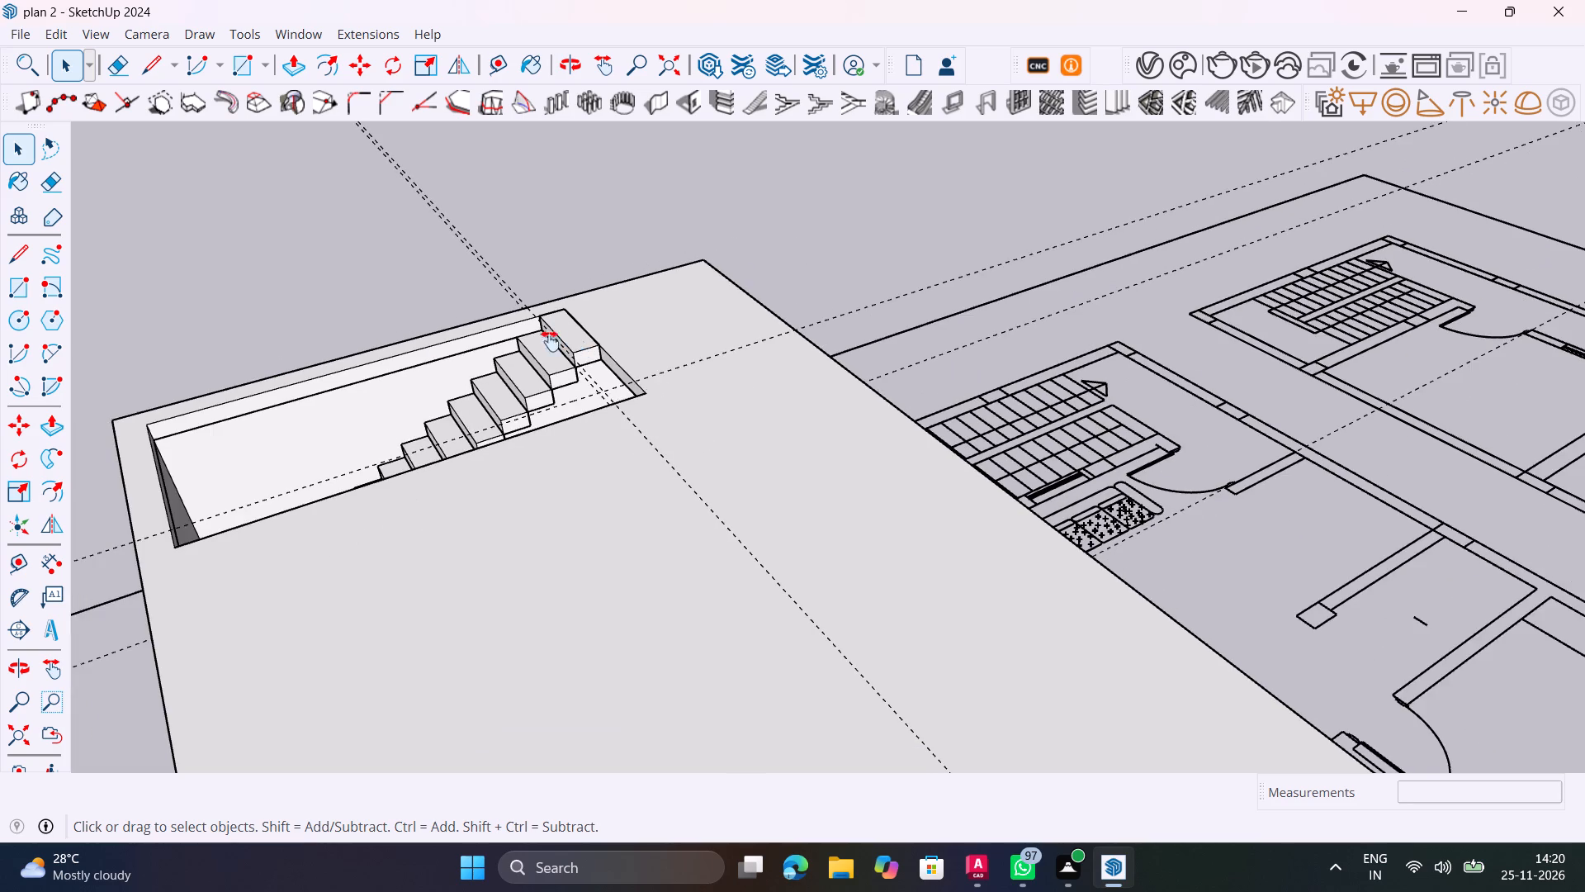
shift+middle_drag(550, 341, 362, 339)
middle_drag(387, 354, 678, 389)
key(ctrl+s)
Examine the whole building beside the floor plans, focusing on its open end and the floor slab inside.
scroll(615, 344, down, 4)
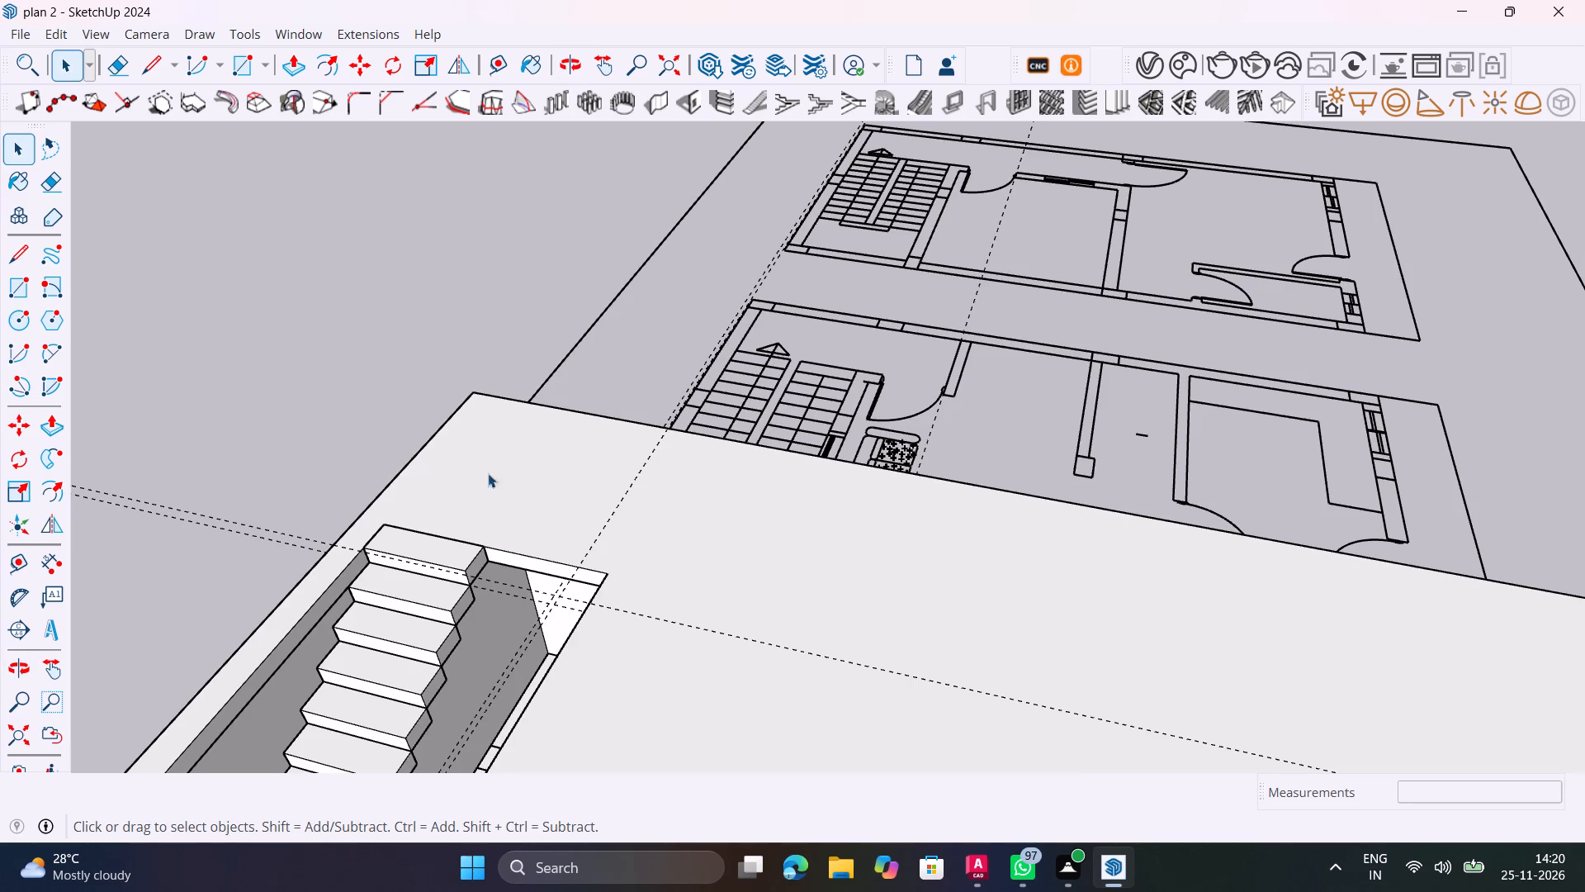
click(465, 554)
scroll(464, 526, down, 8)
click(409, 466)
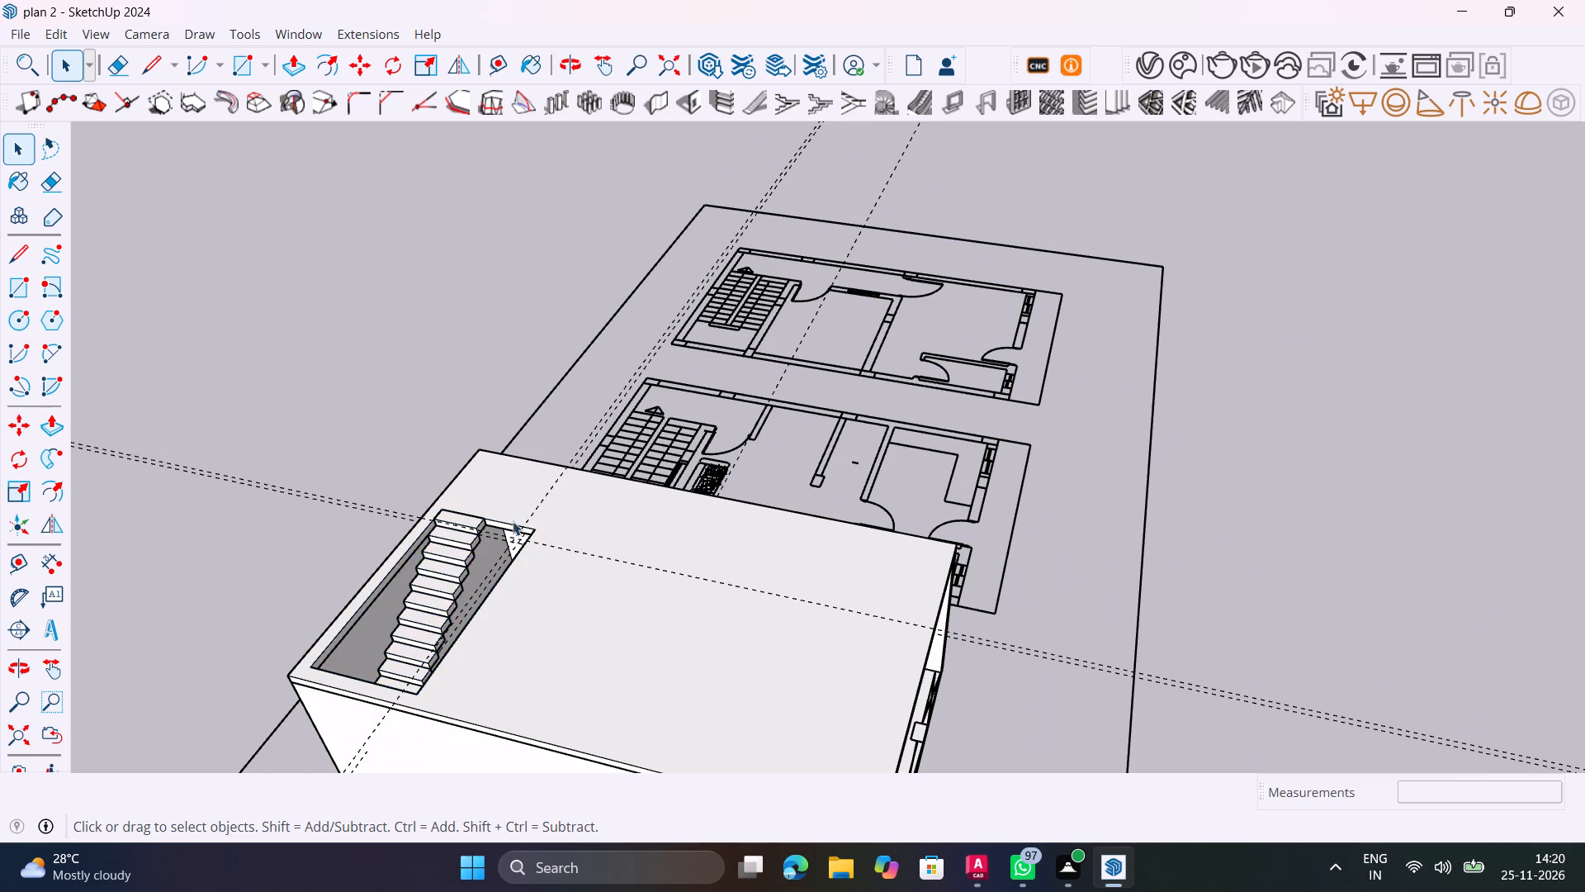
scroll(516, 522, down, 1)
middle_drag(516, 521, 192, 423)
scroll(239, 401, down, 2)
middle_drag(388, 499, 162, 345)
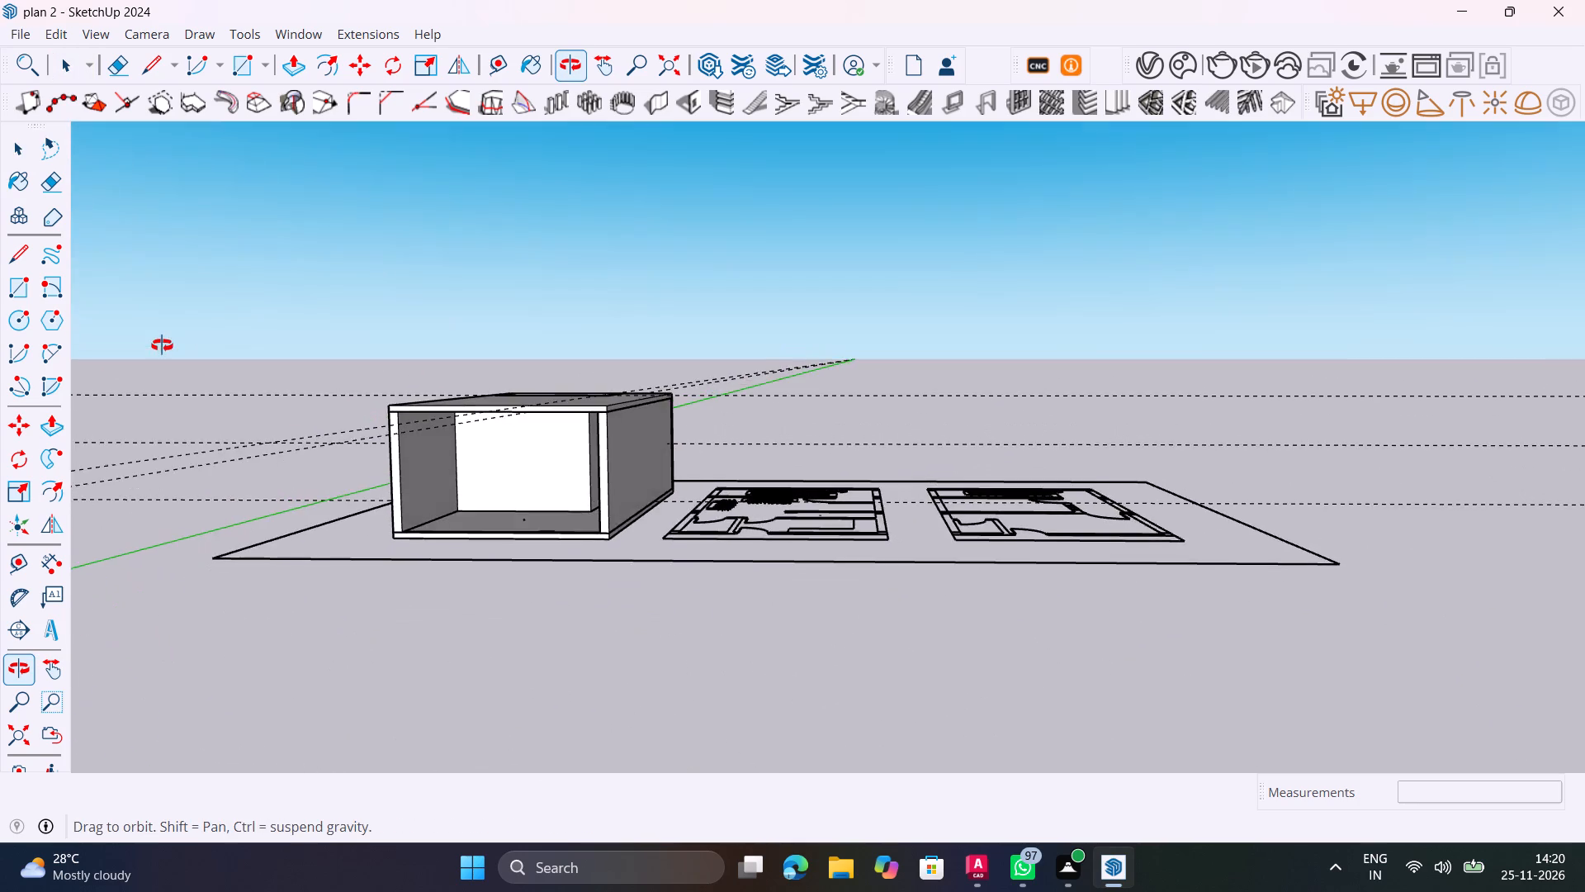
middle_drag(162, 345, 587, 483)
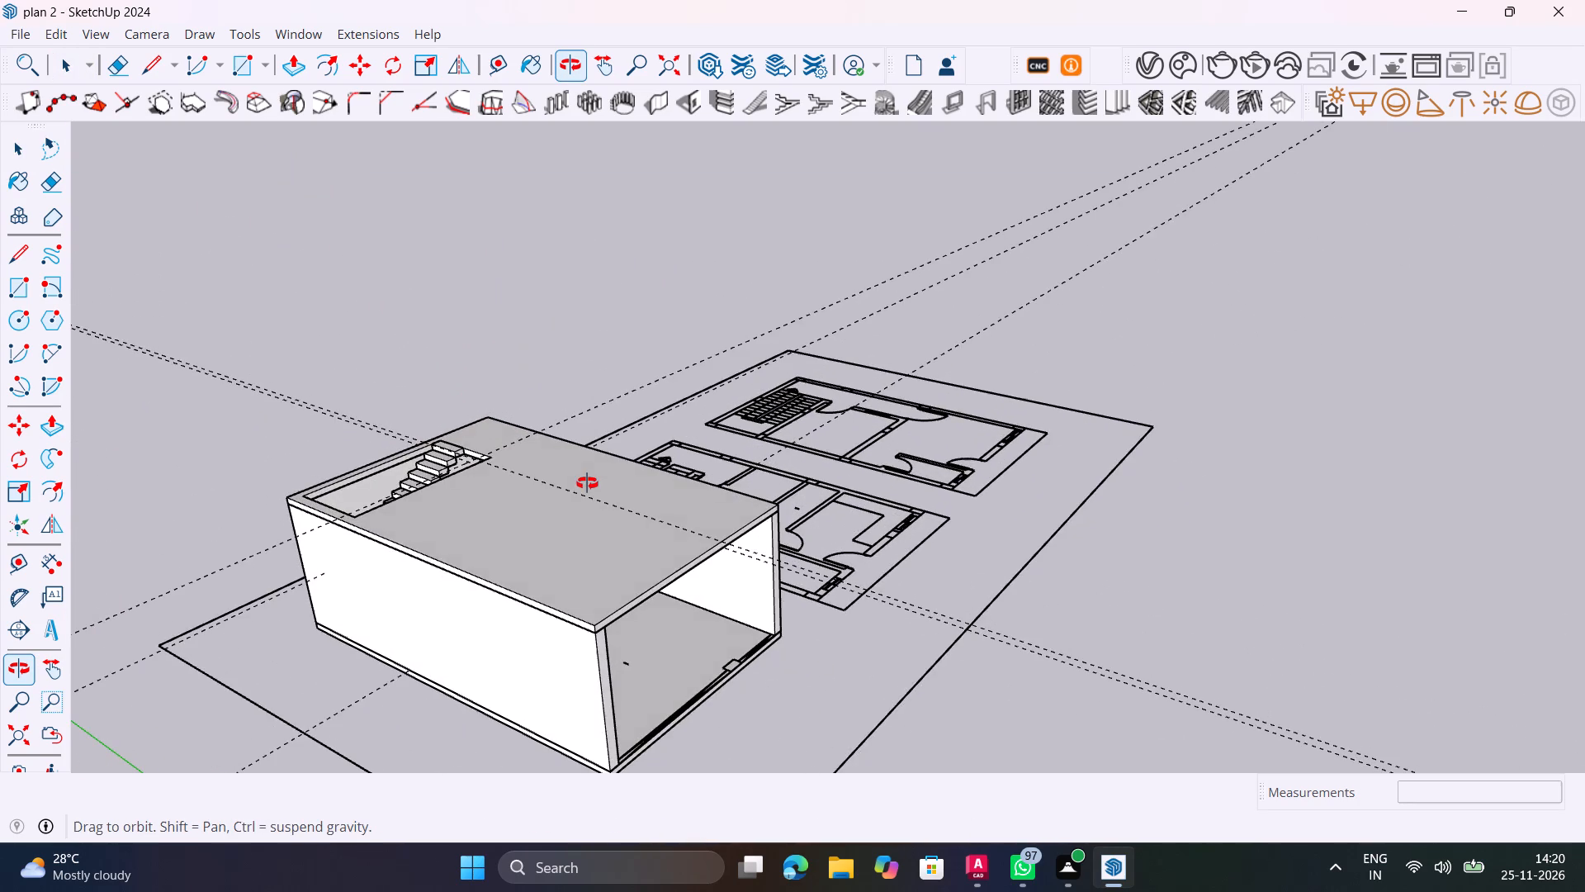
middle_drag(587, 483, 381, 415)
middle_drag(627, 576, 263, 406)
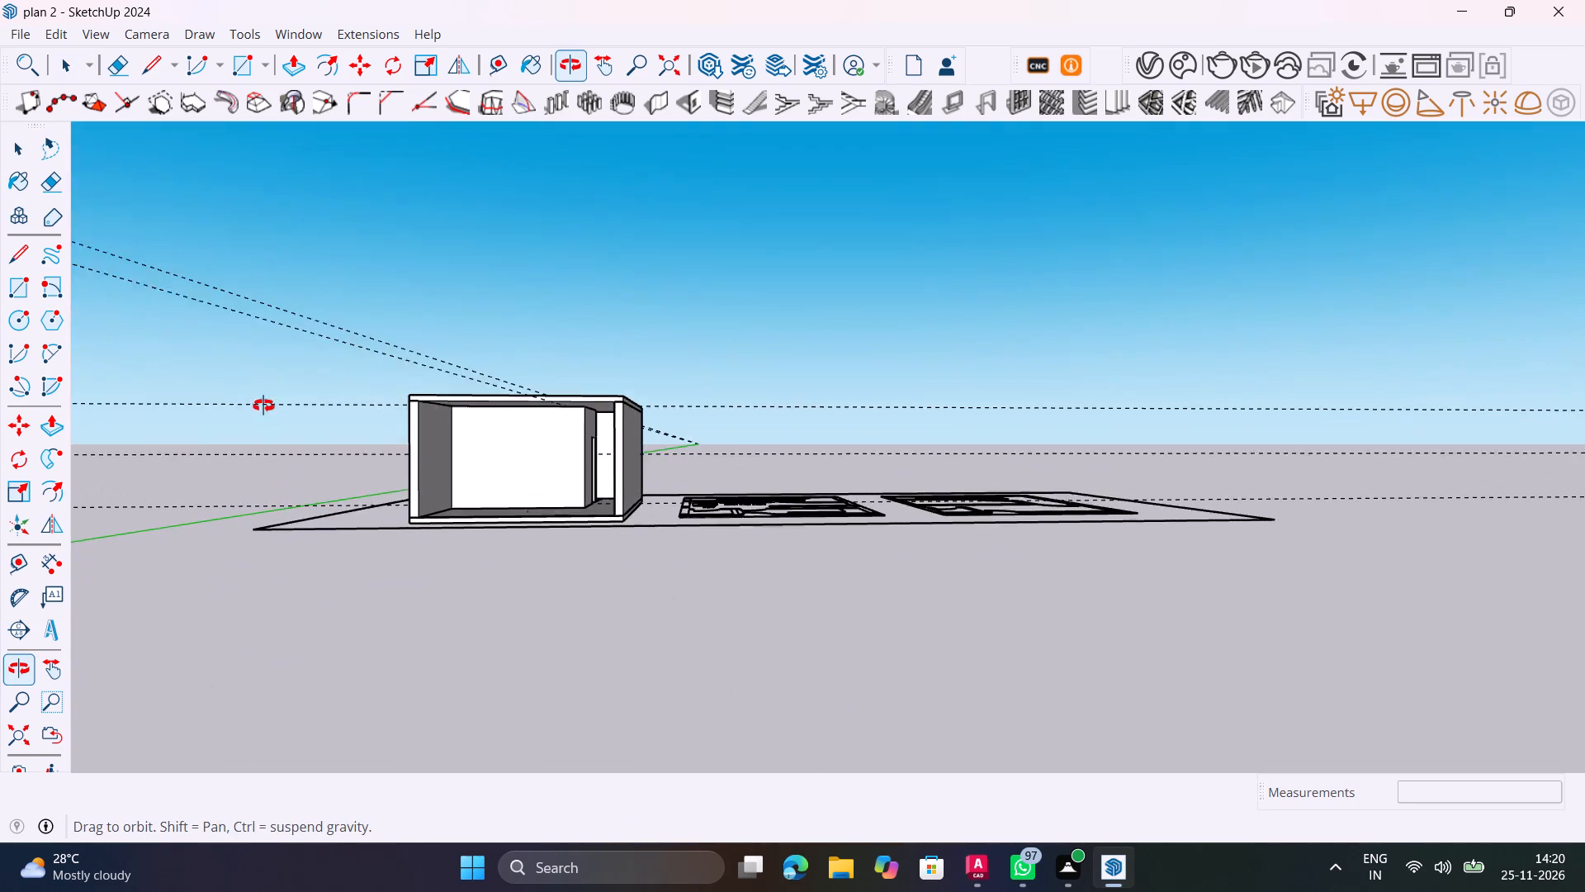
middle_drag(263, 406, 296, 486)
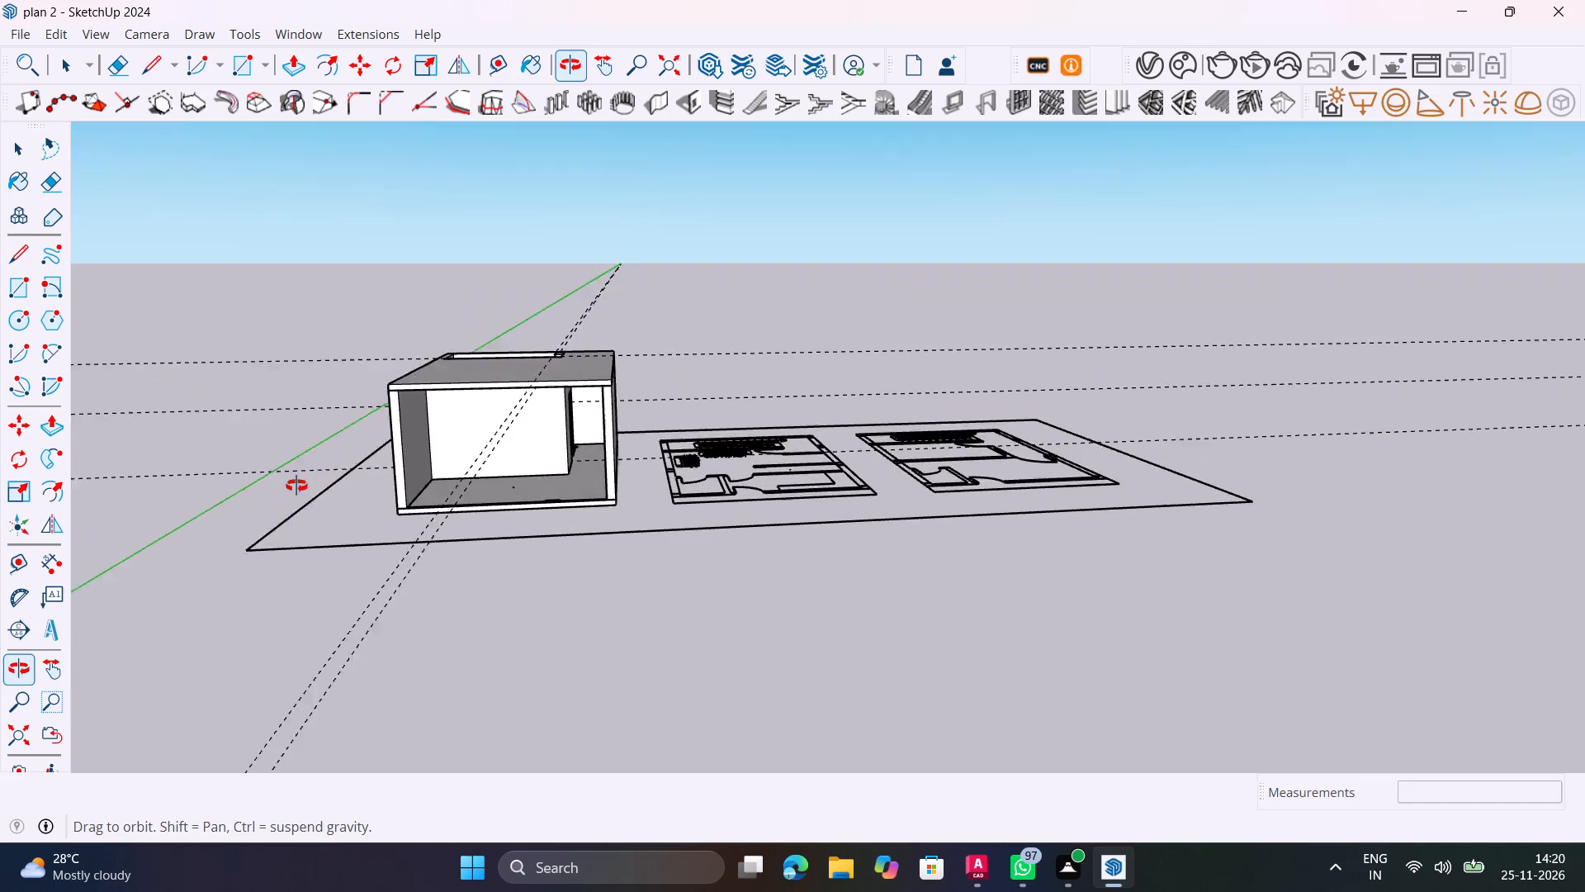
middle_drag(296, 486, 465, 709)
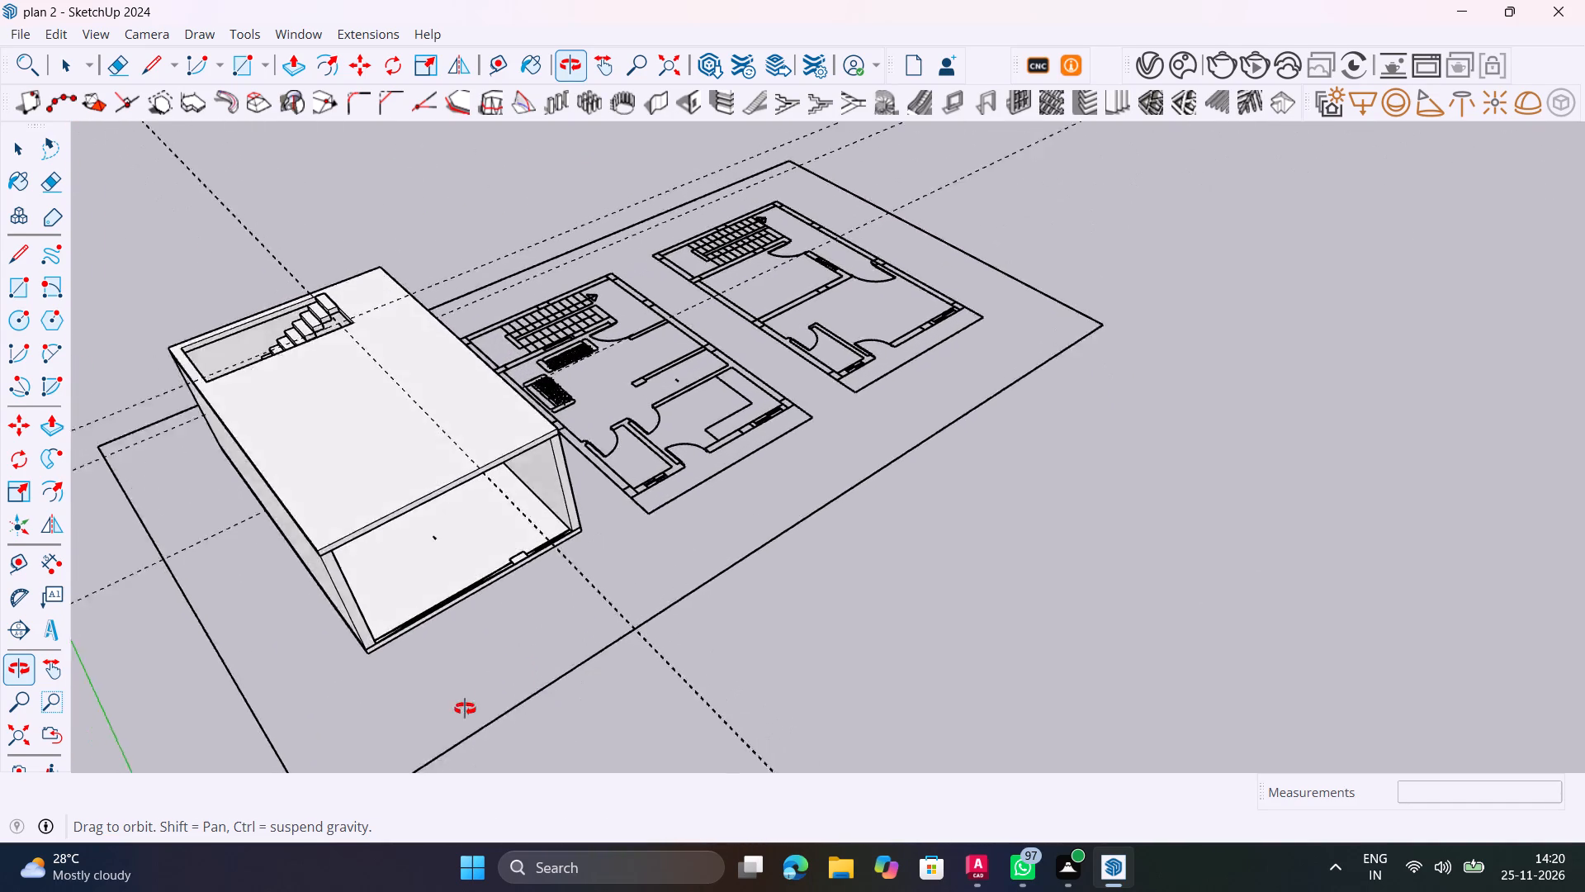
middle_drag(465, 709, 363, 714)
scroll(427, 498, up, 3)
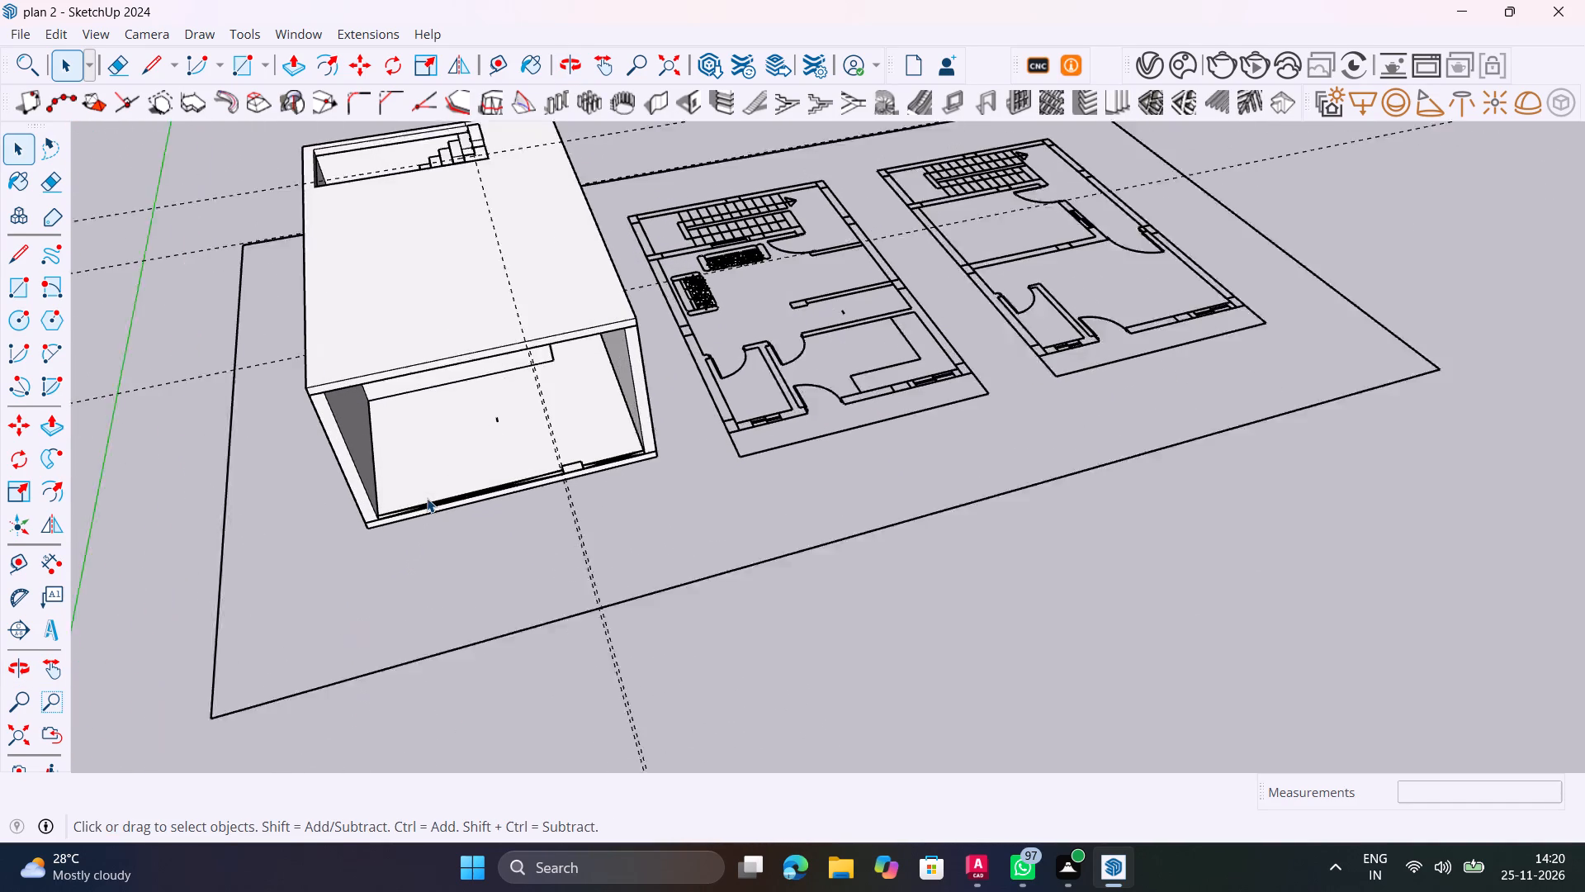
scroll(427, 498, up, 1)
middle_drag(428, 498, 414, 440)
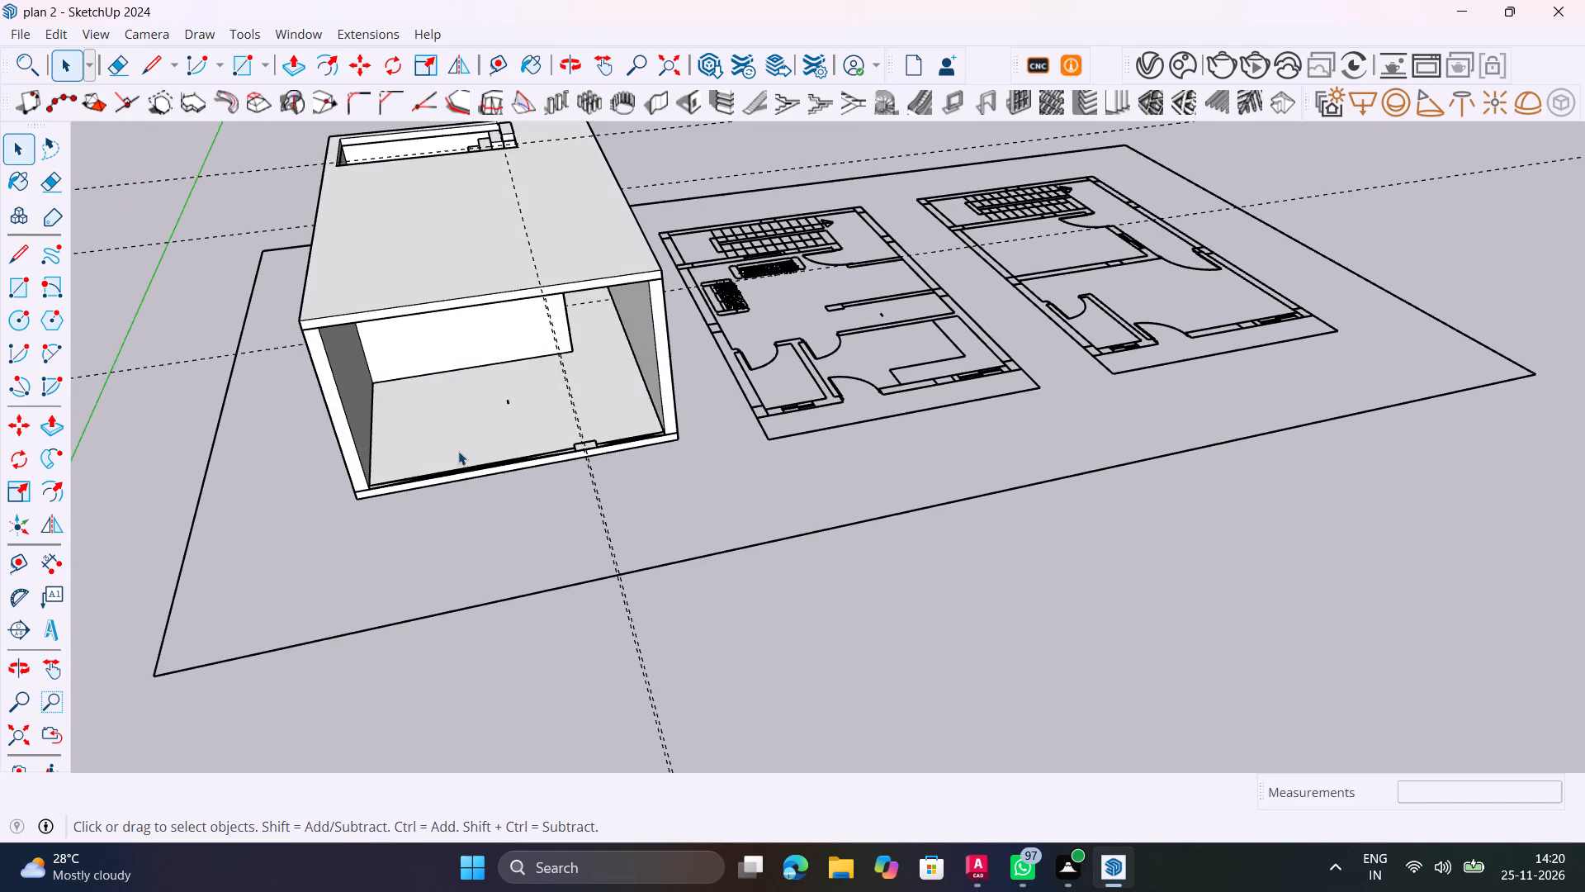
scroll(465, 450, up, 5)
middle_drag(466, 450, 526, 472)
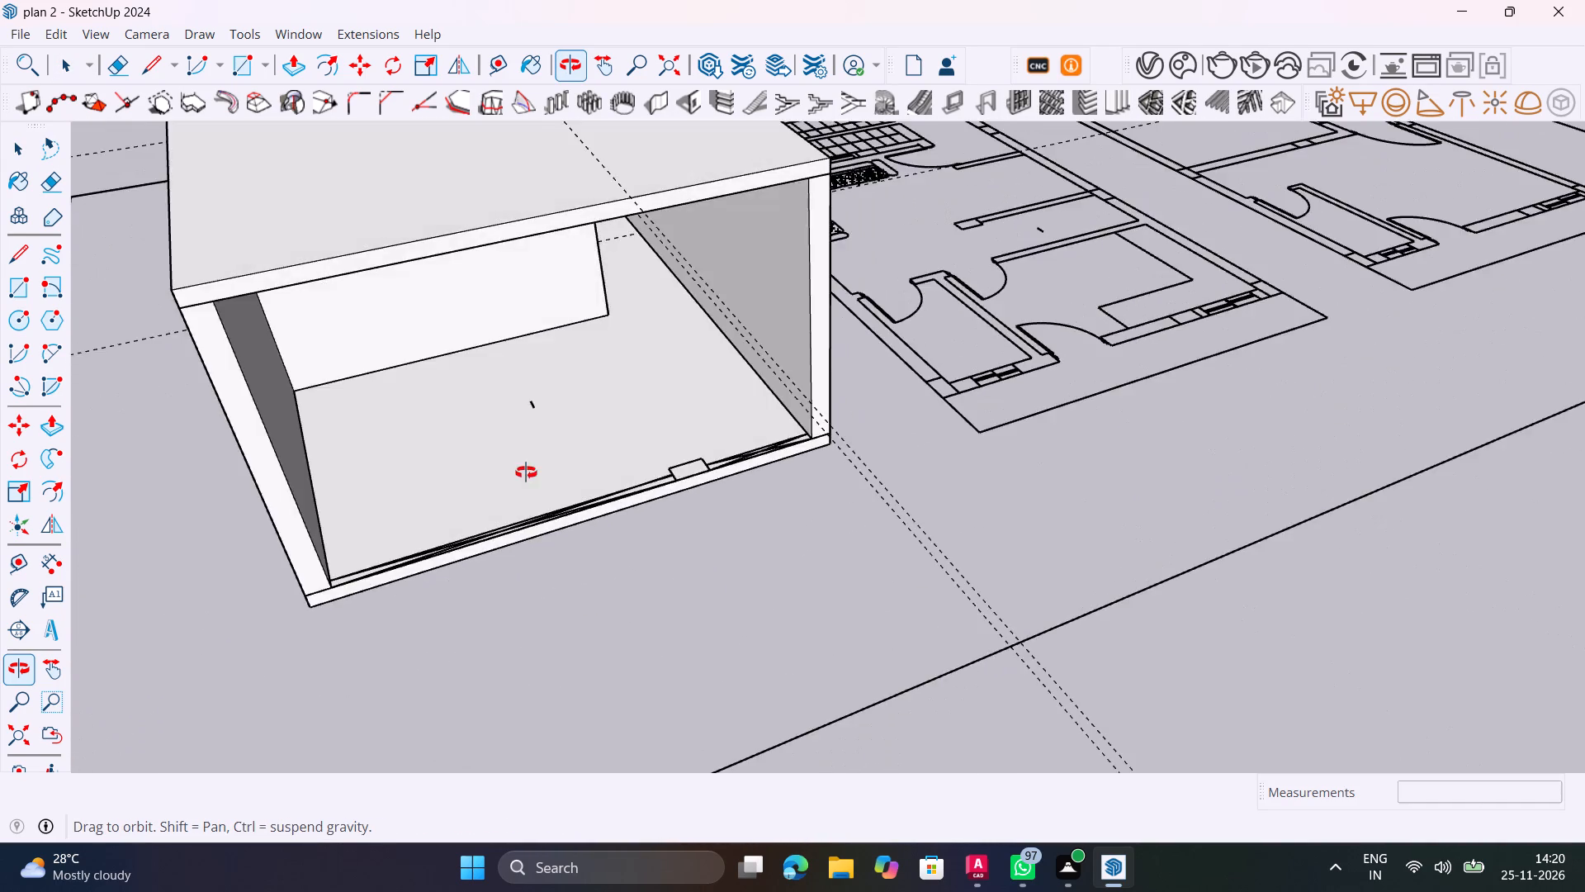
middle_drag(526, 472, 386, 505)
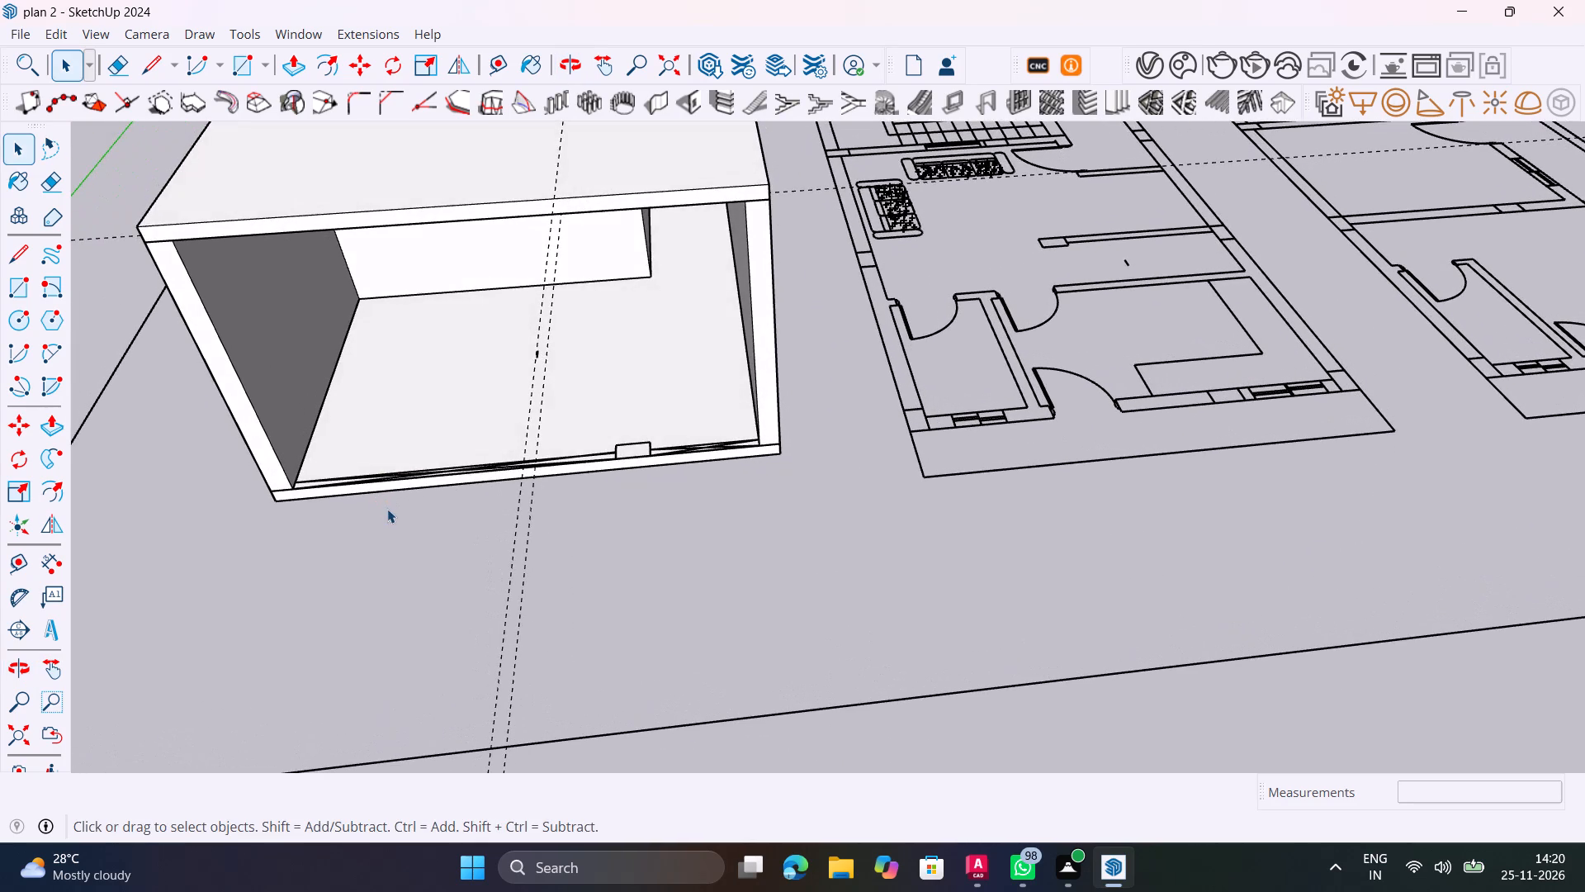
scroll(387, 509, up, 4)
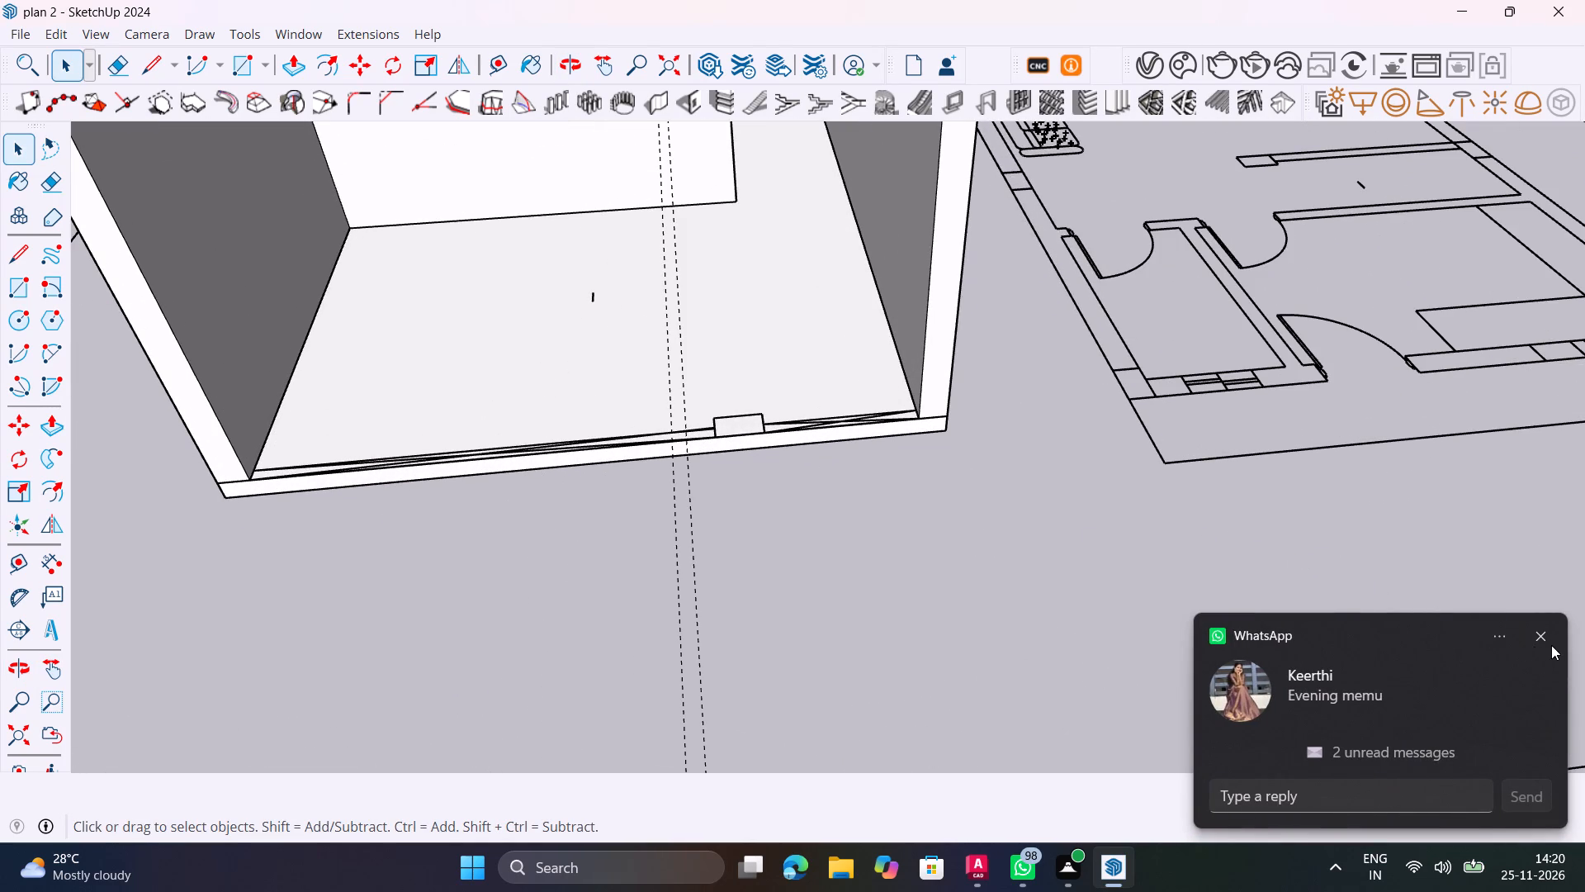
Dismiss the incoming message notification.
click(1538, 637)
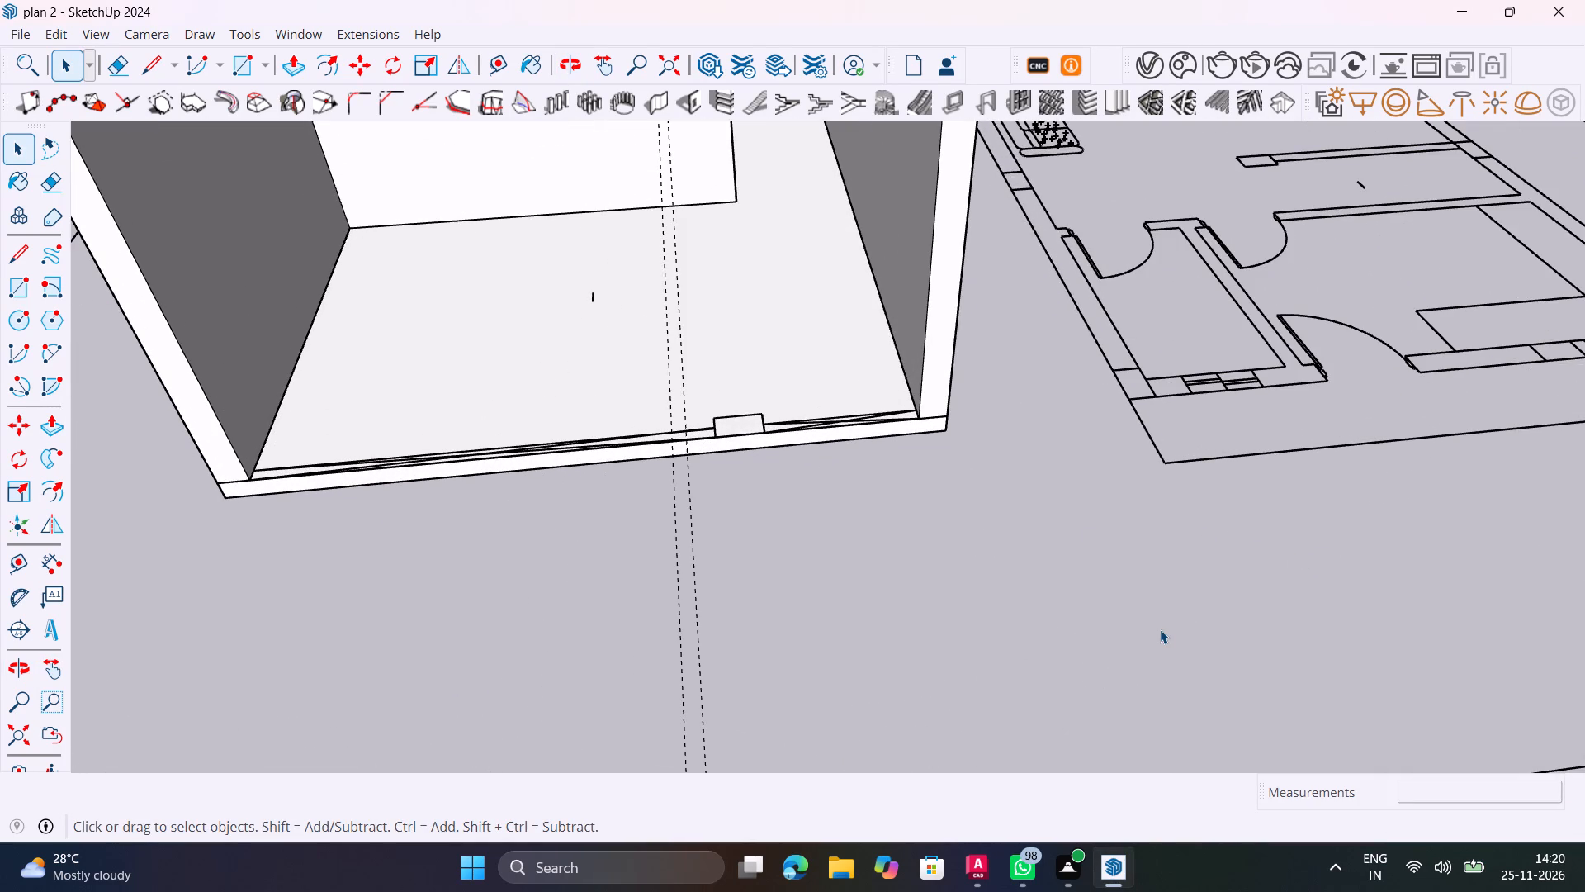
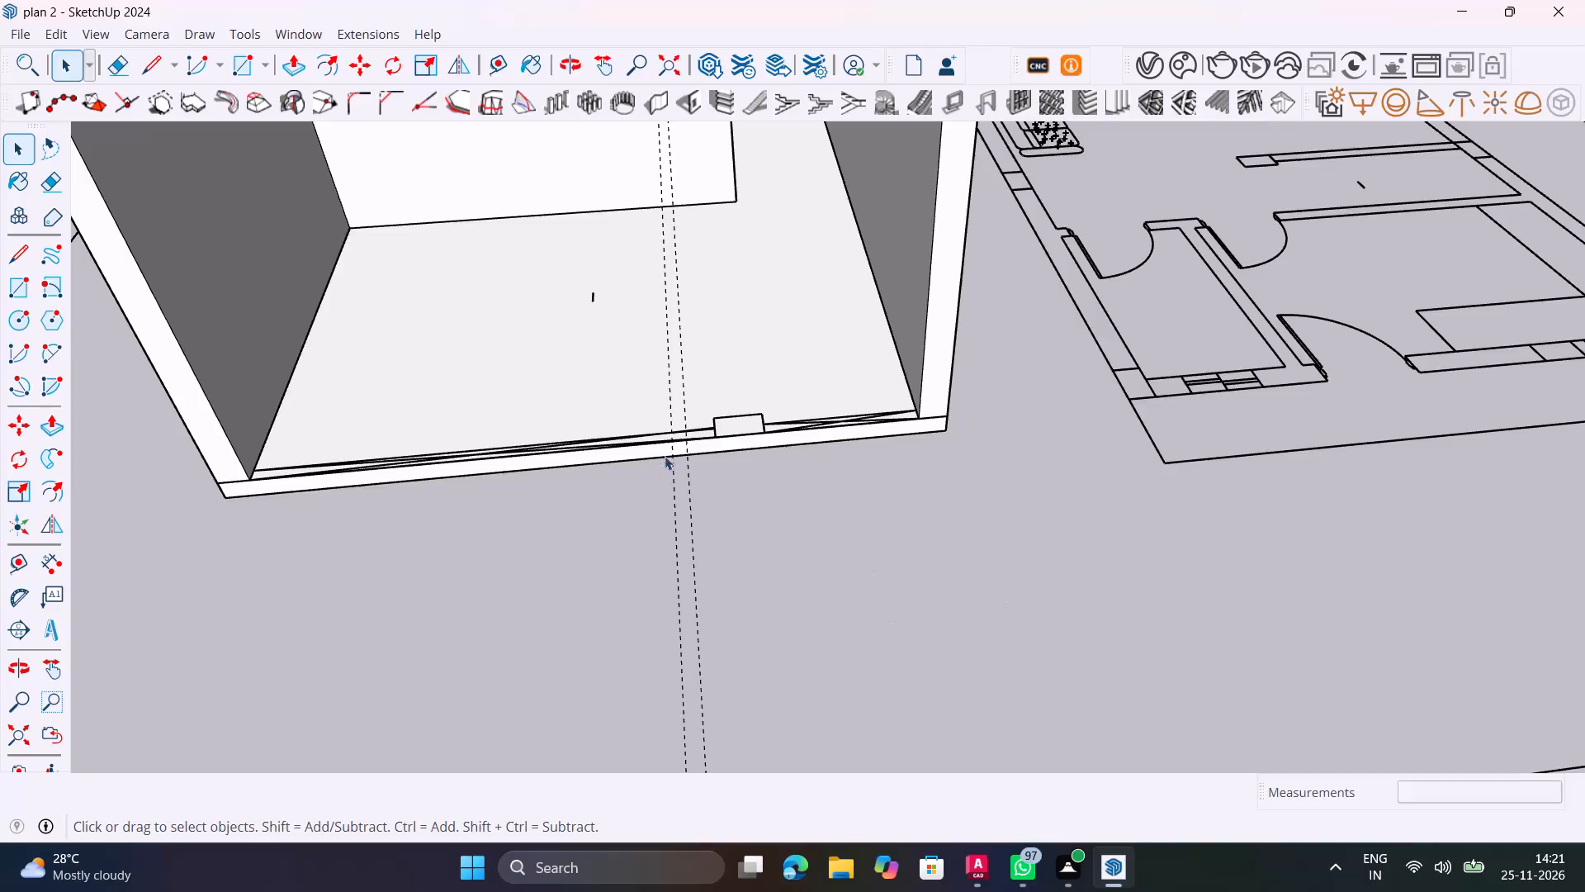
Examine the building from all sides, focusing on the open end, the roof slab and the staircase in its opening.
scroll(665, 456, down, 5)
middle_drag(673, 501, 526, 467)
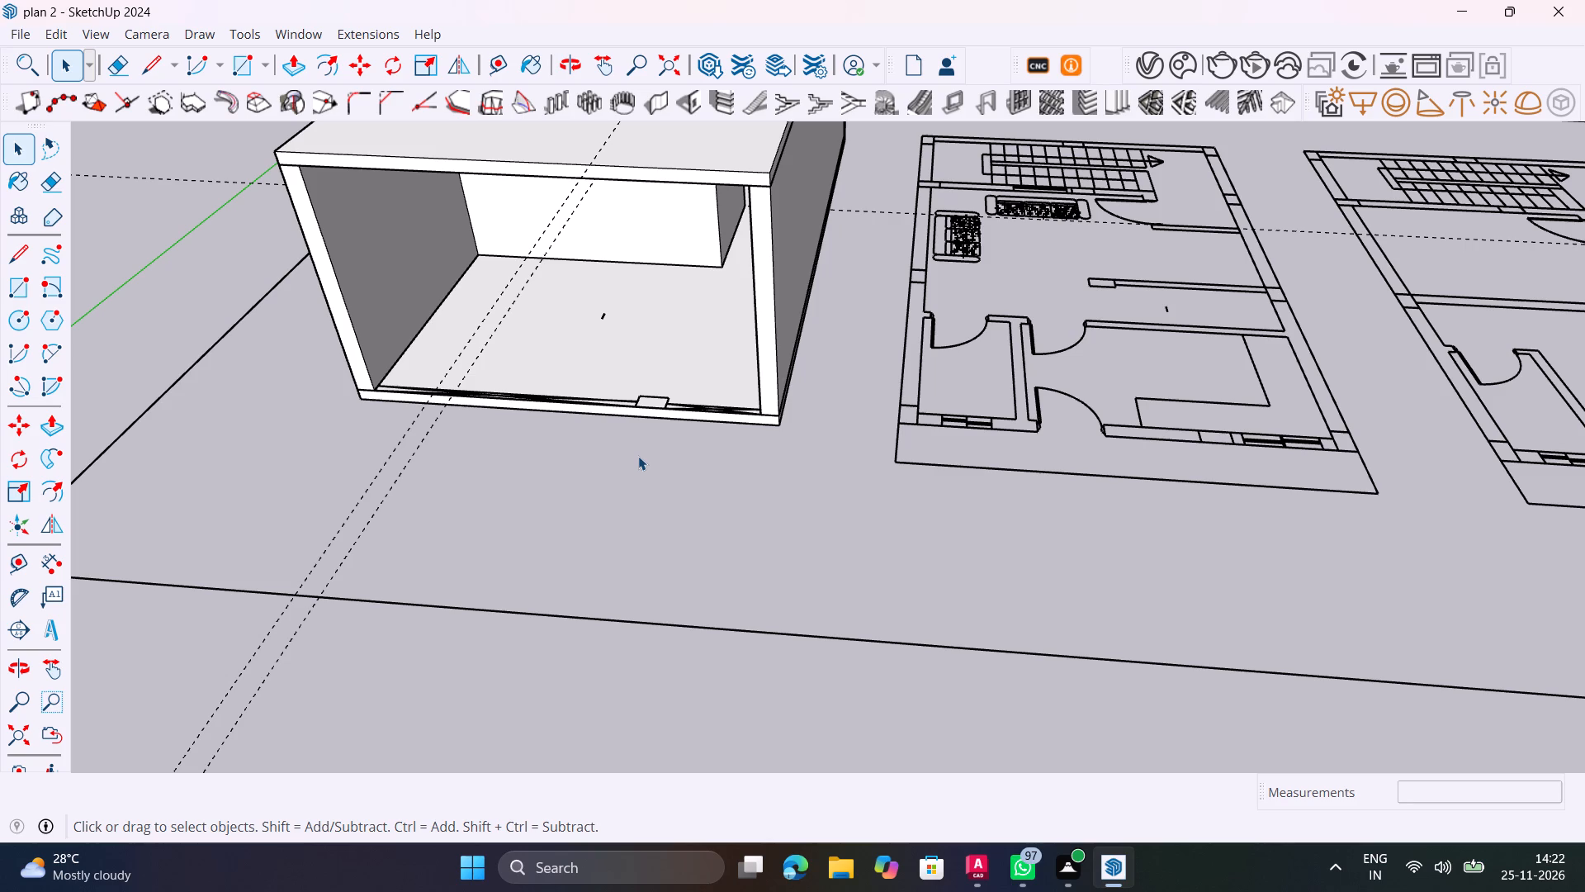
scroll(824, 426, down, 3)
middle_drag(774, 522, 779, 524)
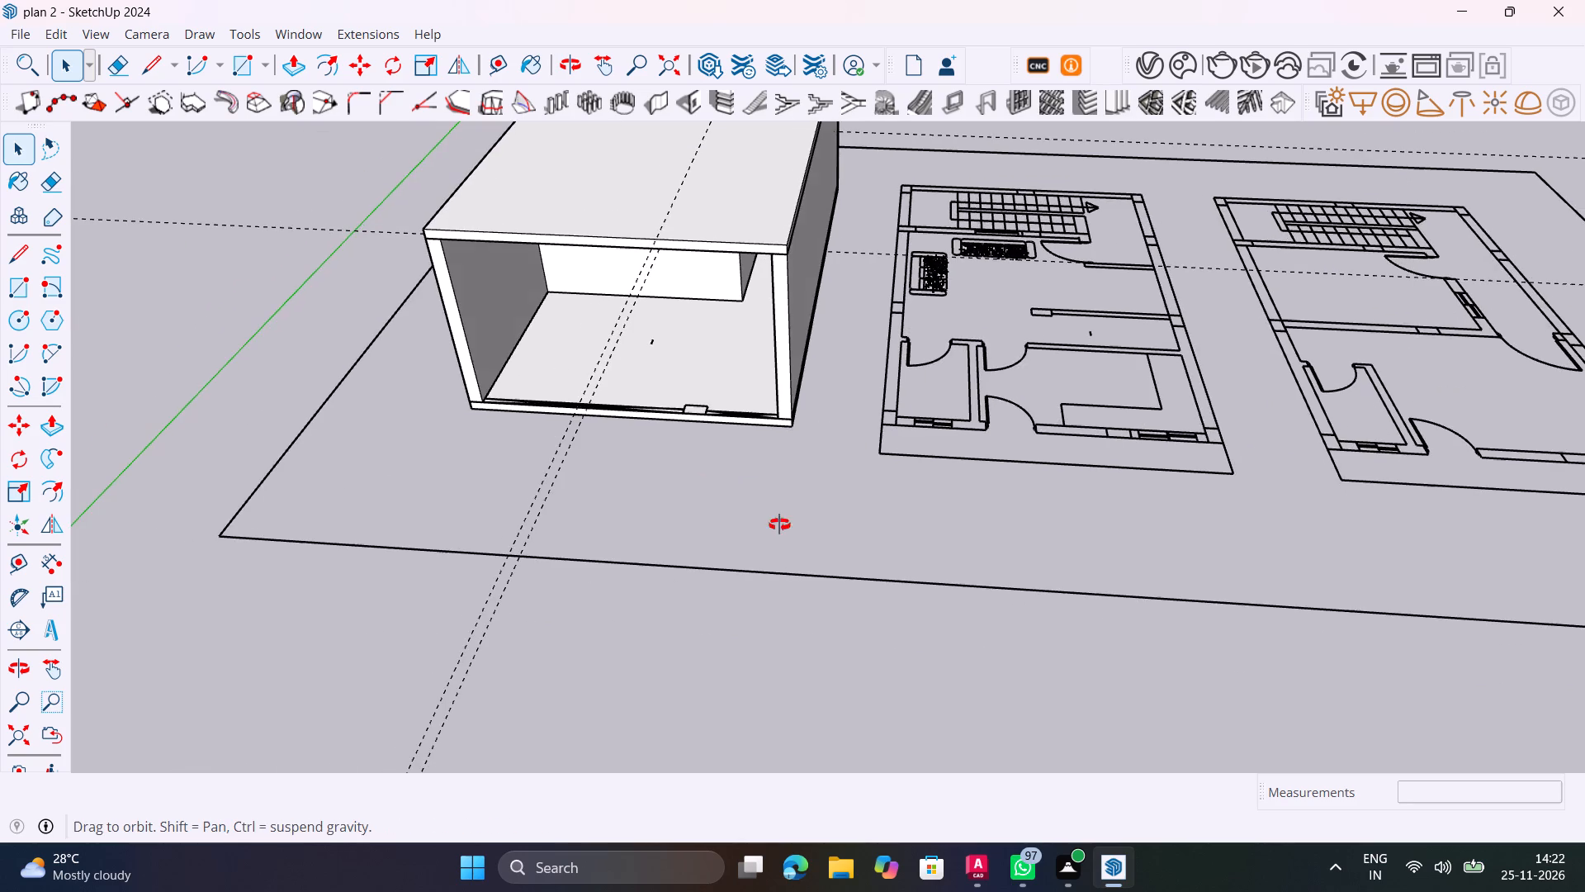
middle_drag(779, 524, 675, 334)
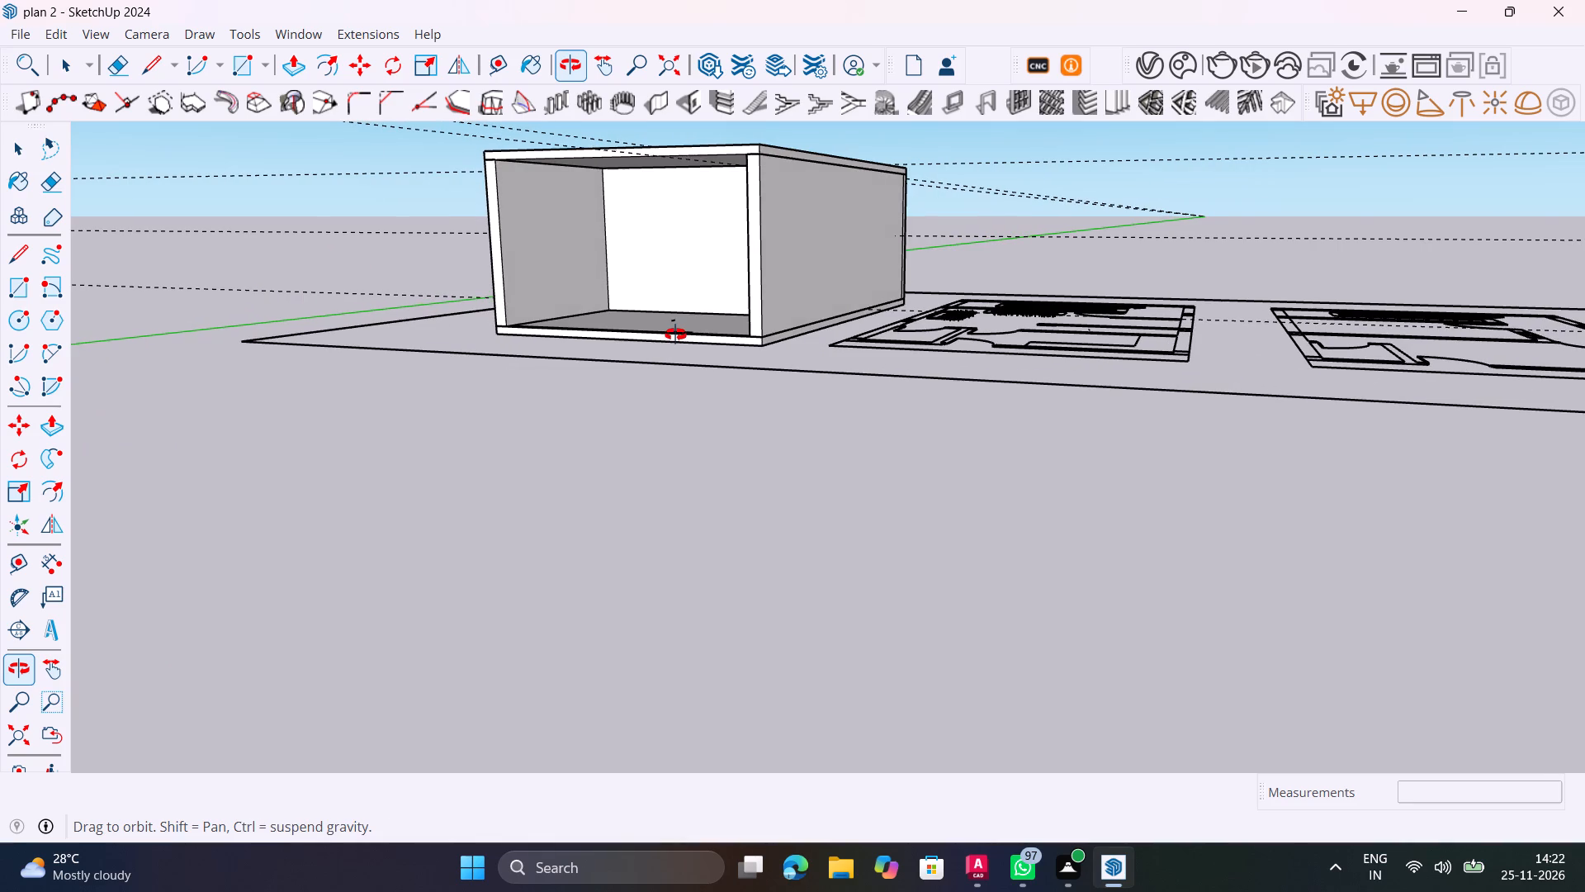
middle_drag(675, 334, 693, 478)
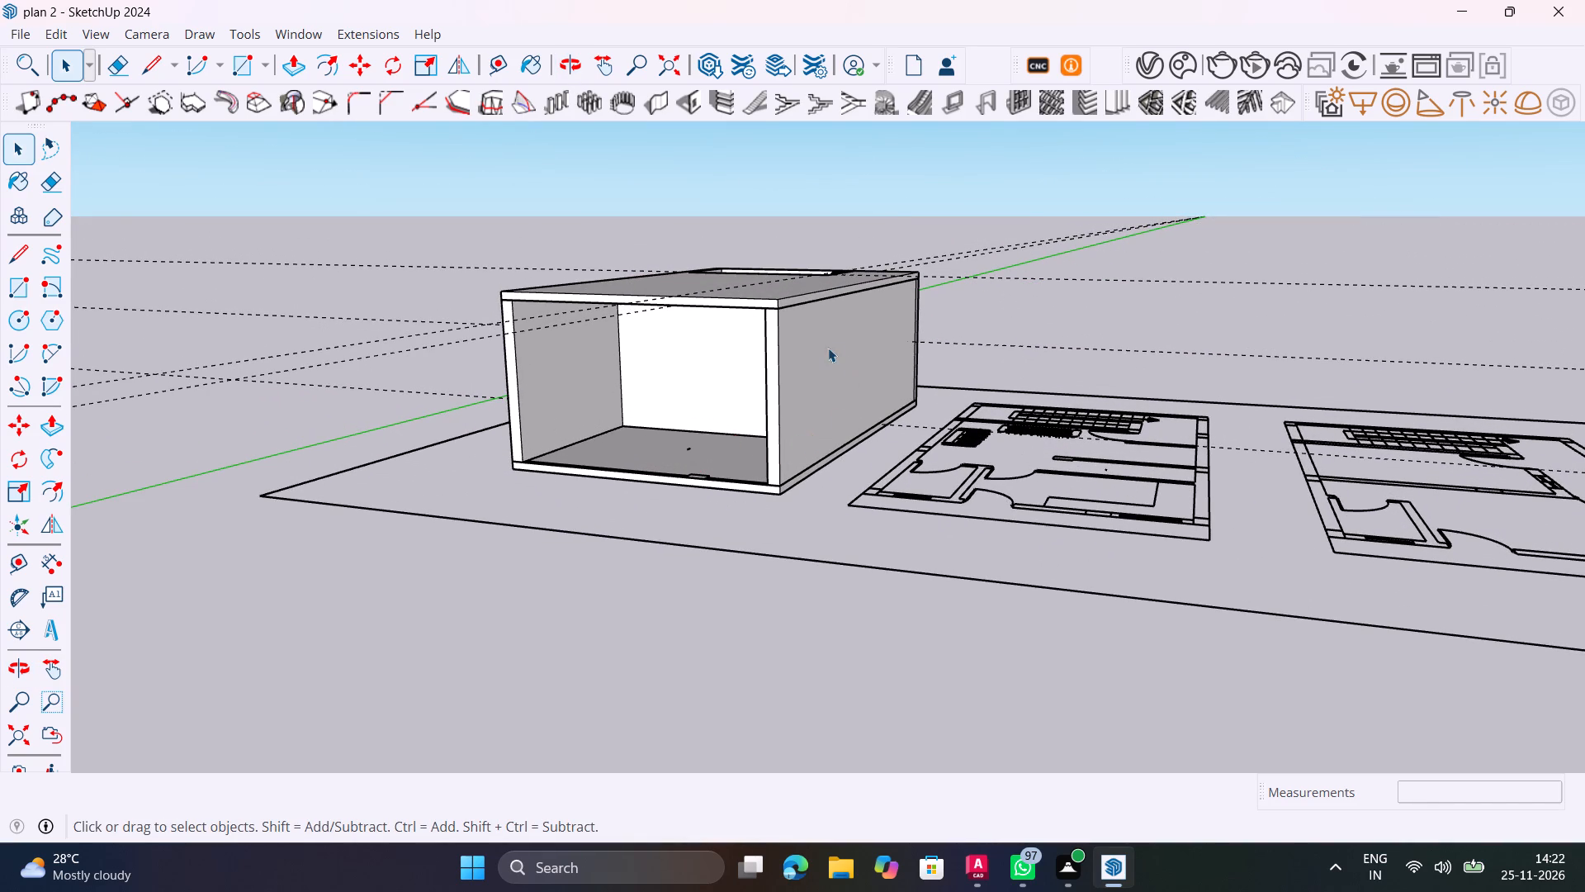
scroll(739, 335, up, 5)
middle_drag(756, 382, 814, 550)
scroll(819, 385, down, 2)
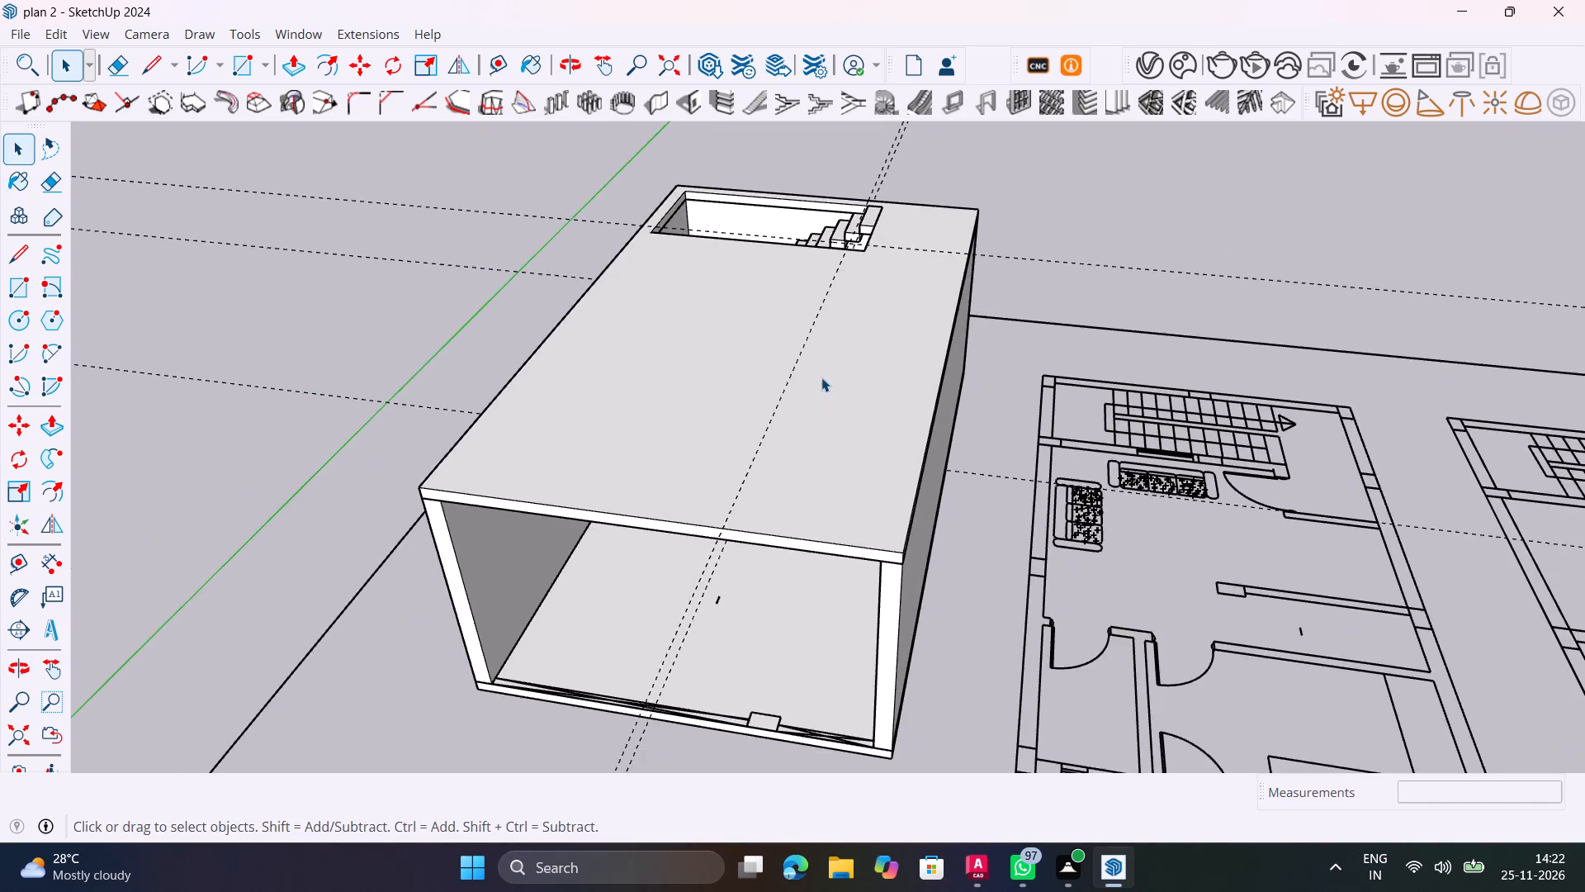
middle_drag(821, 377, 825, 533)
shift+middle_drag(887, 219, 890, 469)
middle_drag(873, 505, 911, 591)
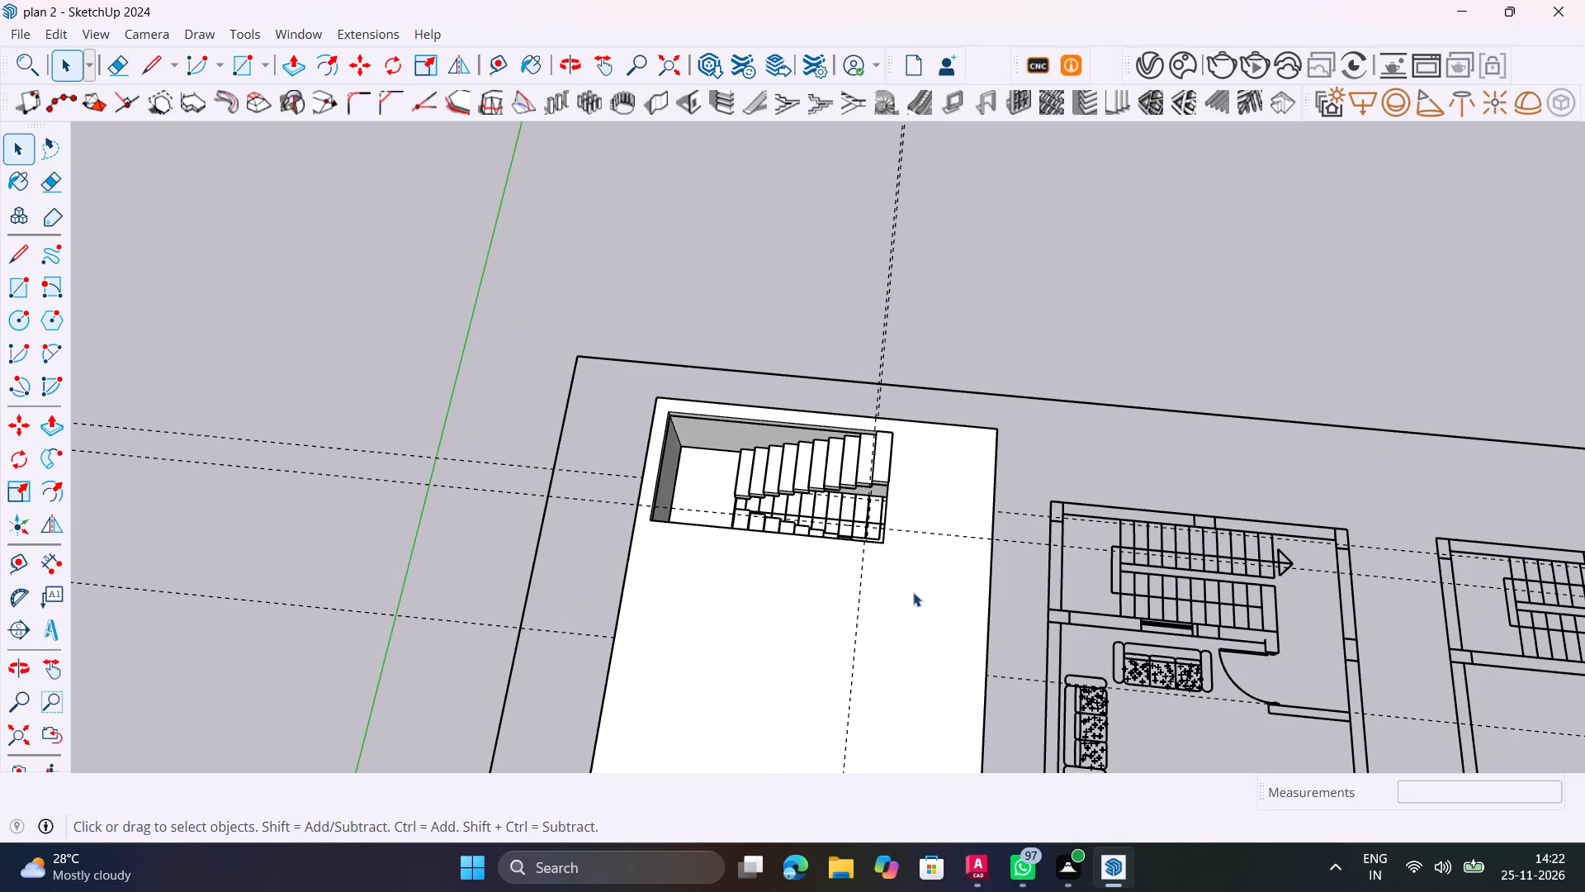
scroll(917, 525, up, 5)
middle_drag(910, 558, 286, 515)
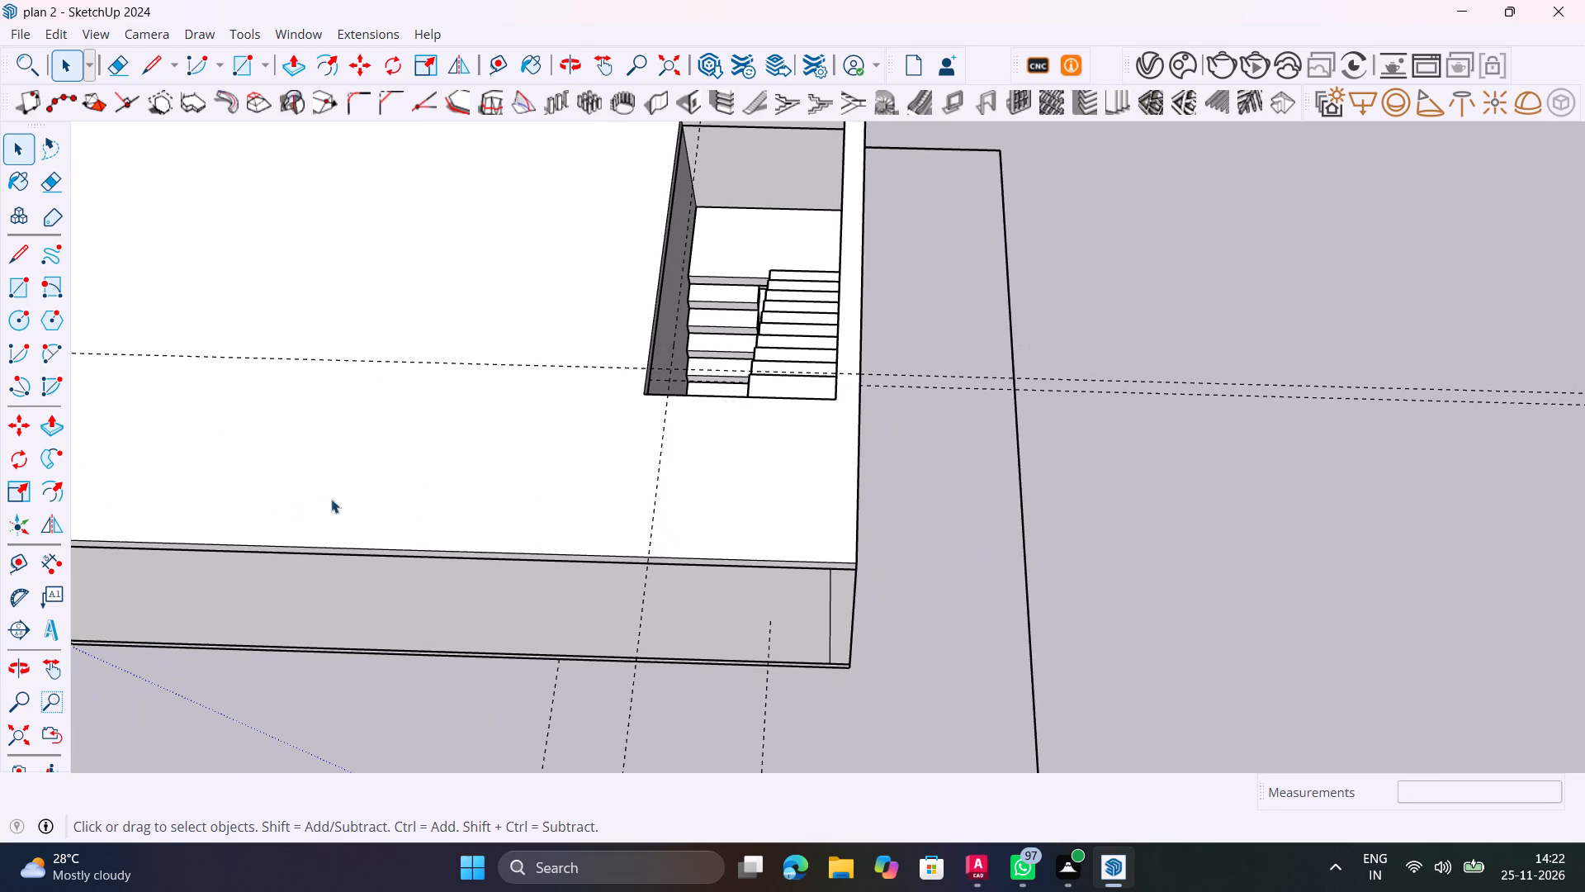
scroll(668, 398, up, 3)
middle_drag(695, 451, 33, 378)
middle_drag(607, 448, 613, 451)
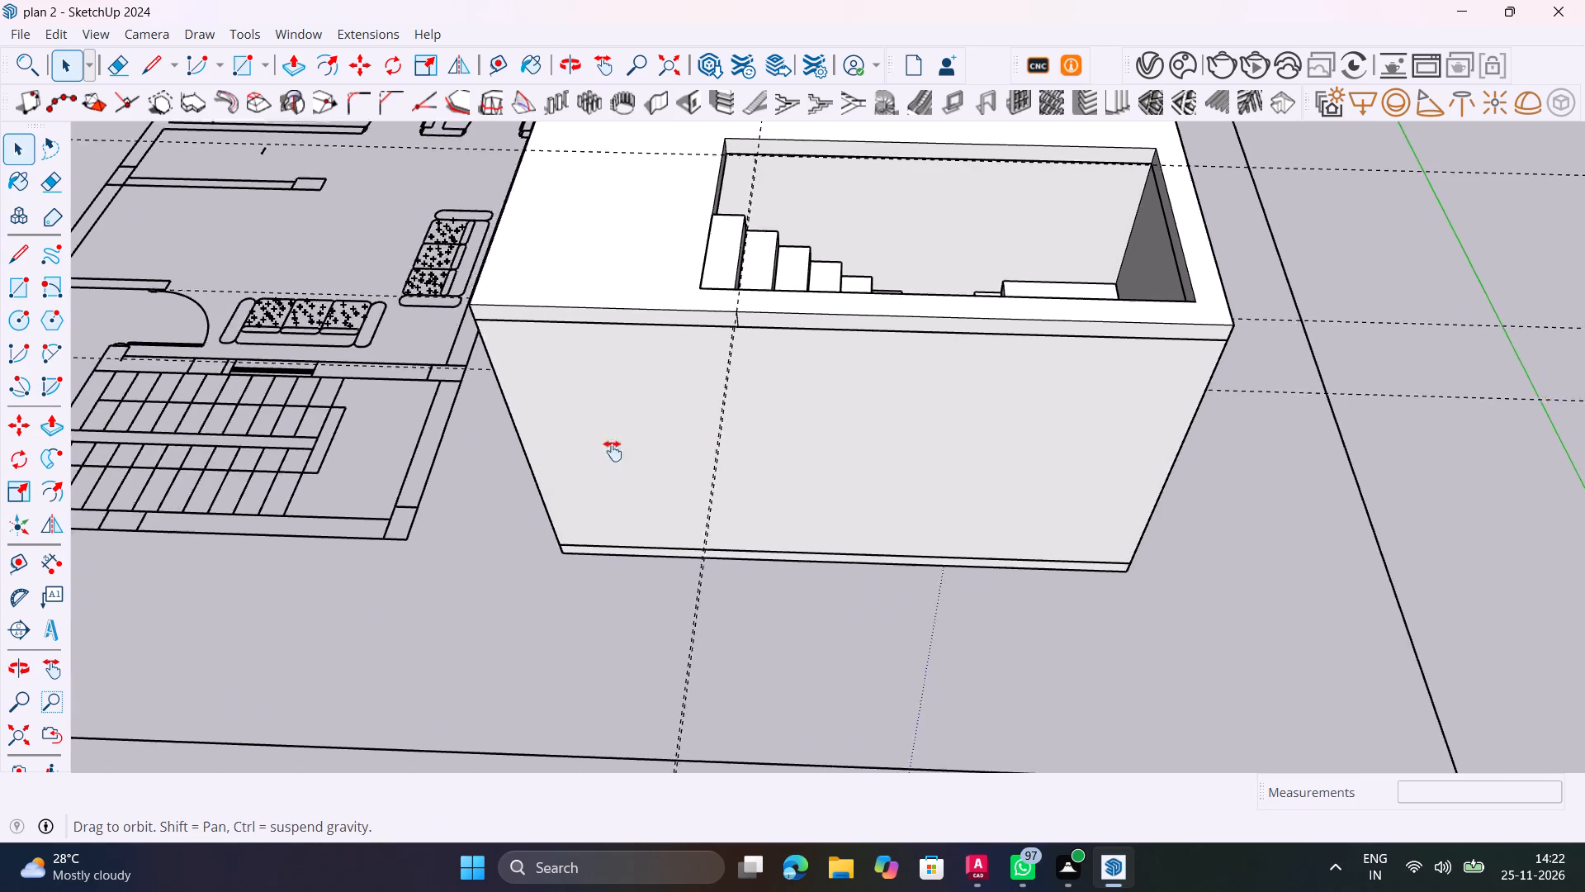
middle_drag(613, 451, 290, 458)
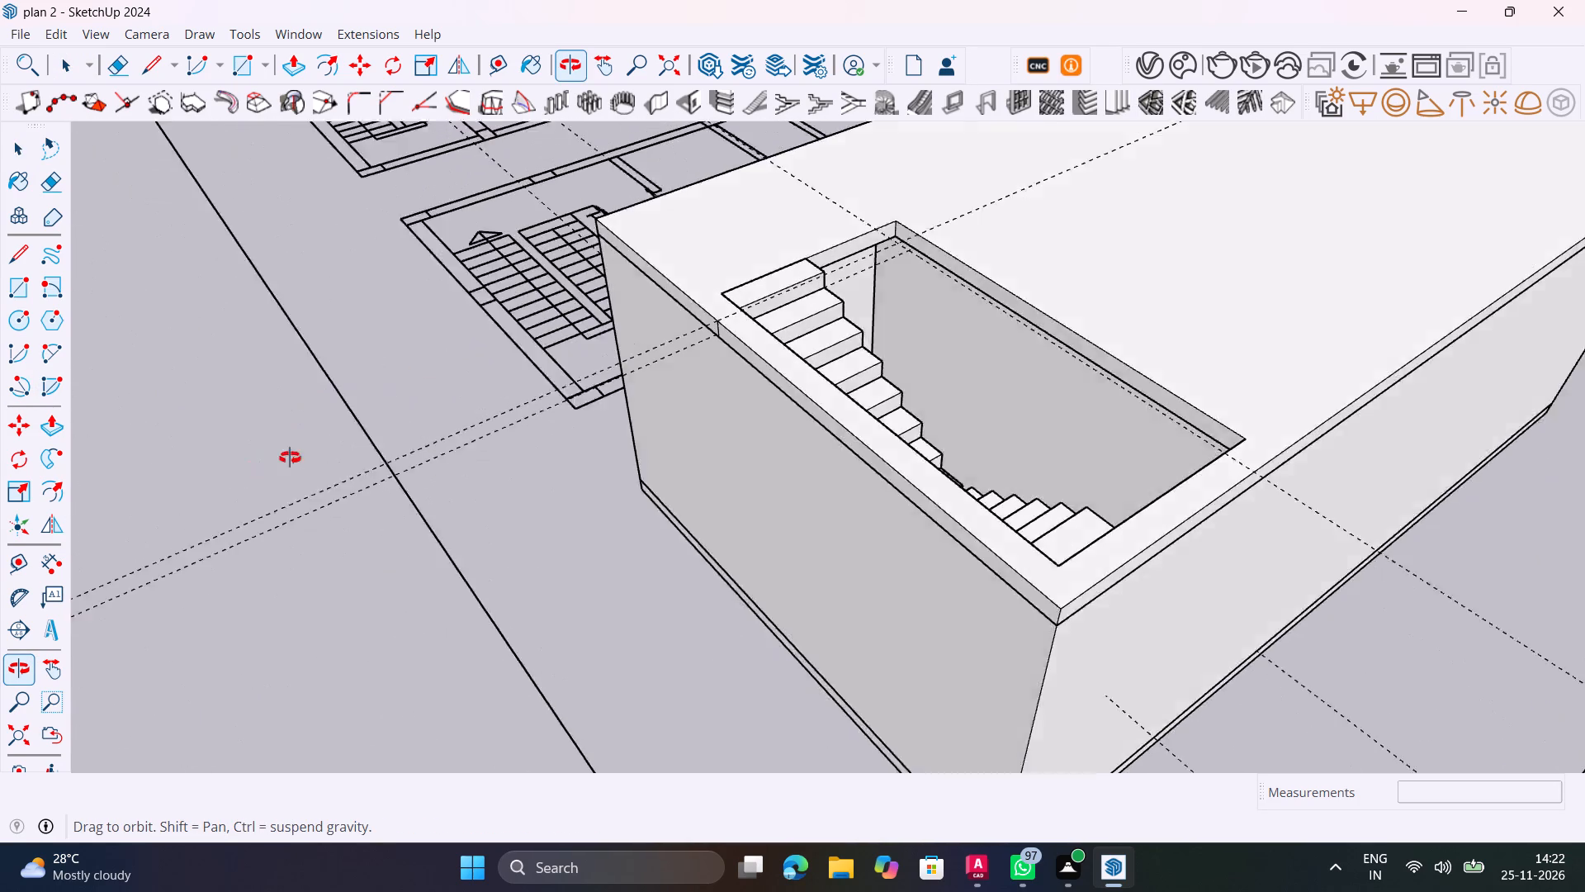
middle_drag(290, 458, 339, 440)
scroll(343, 437, down, 8)
middle_drag(333, 460, 533, 539)
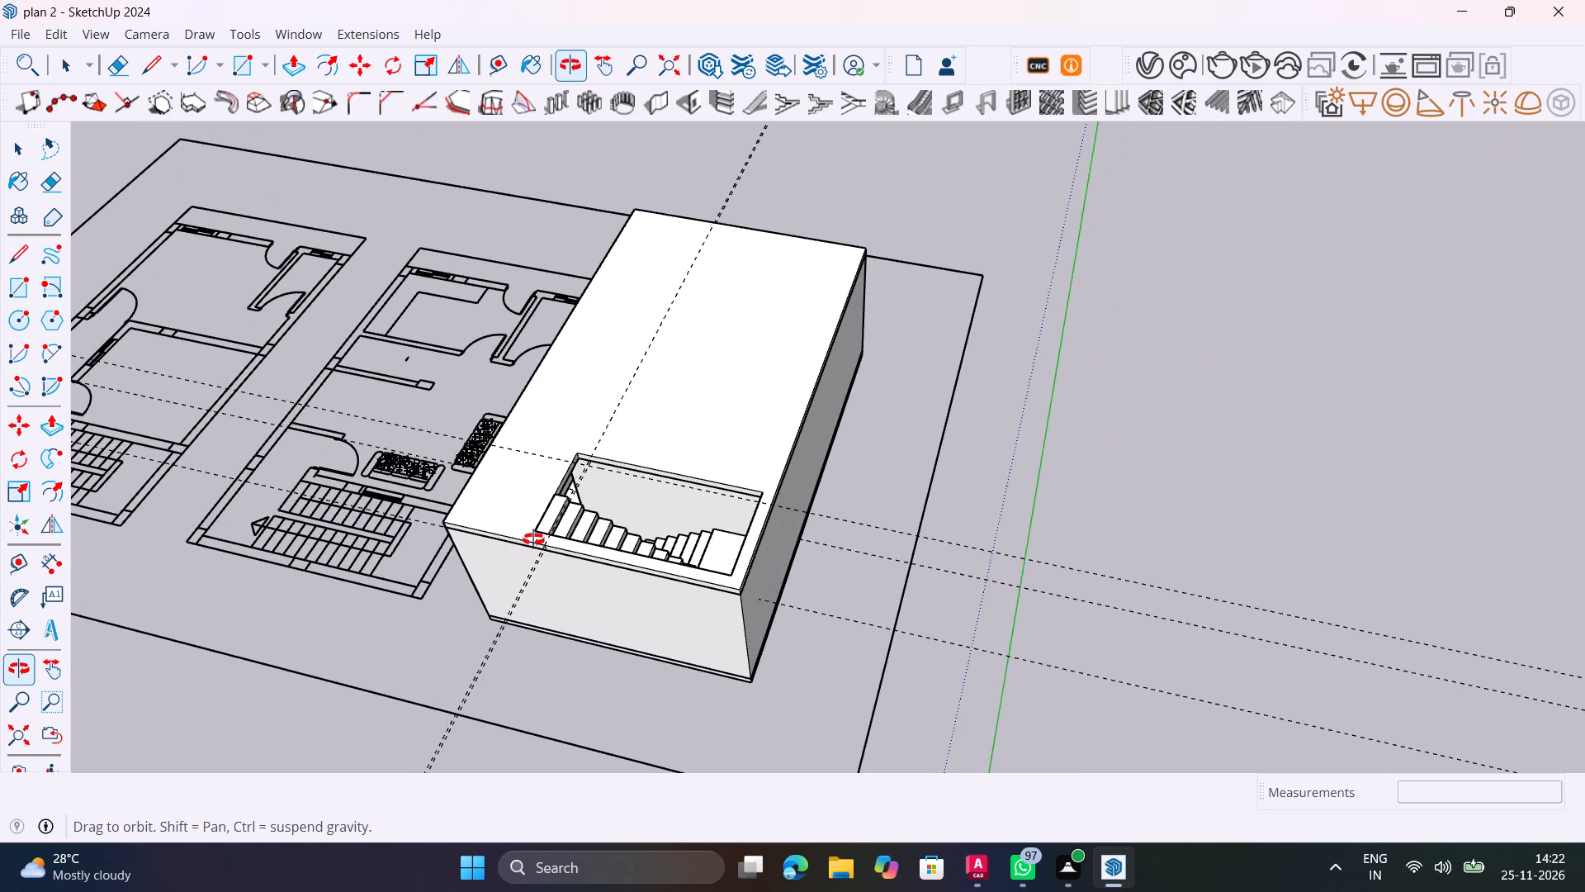
middle_drag(533, 539, 567, 601)
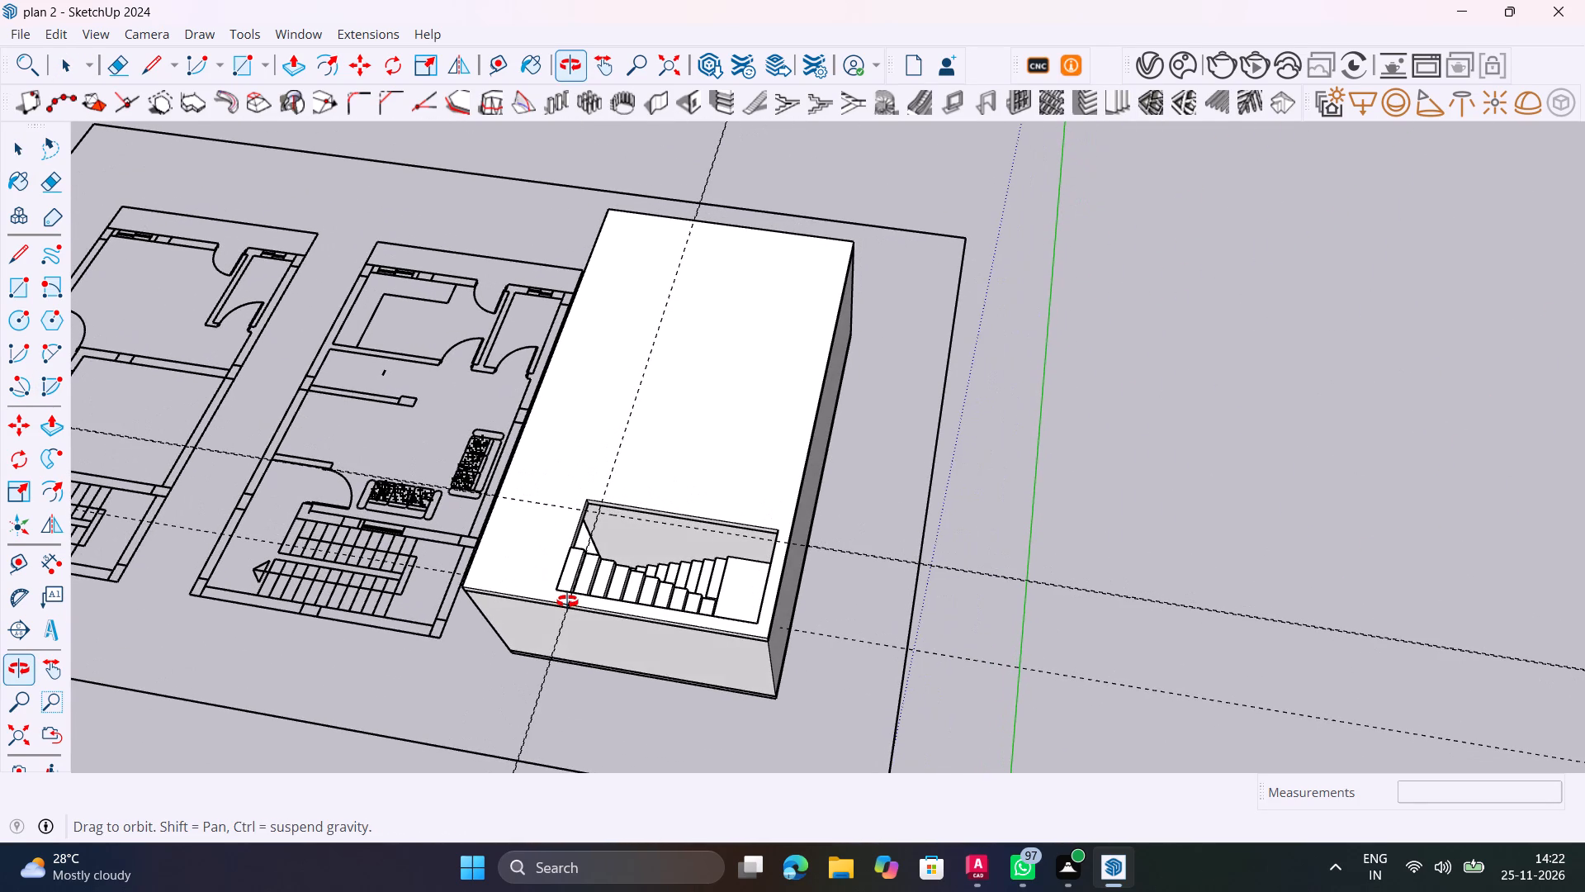
middle_drag(567, 601, 723, 581)
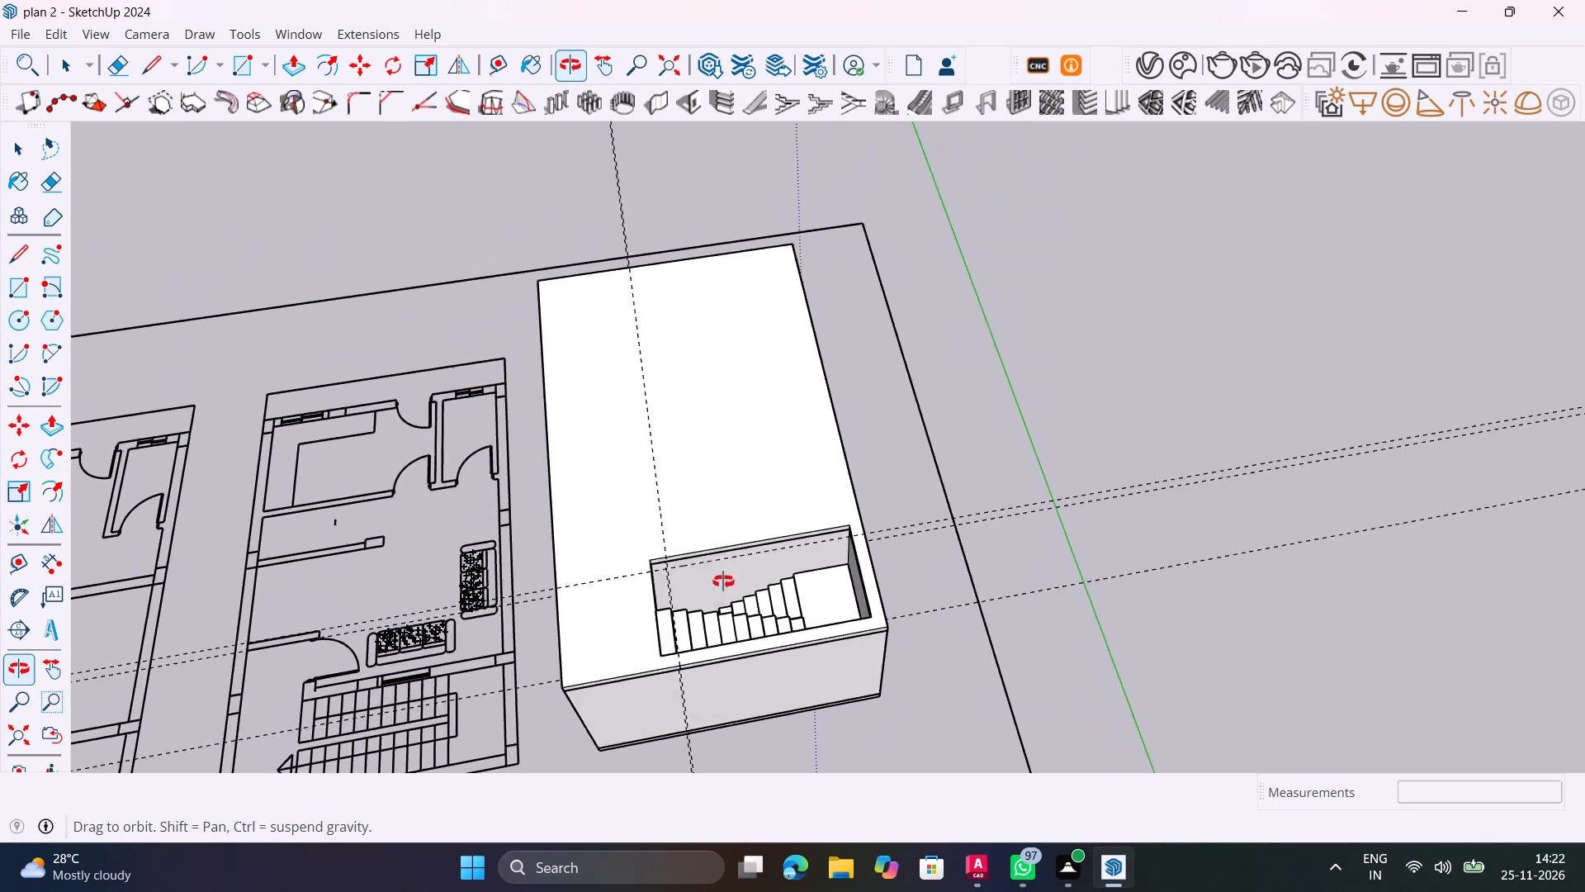
middle_drag(723, 581, 724, 580)
scroll(726, 579, down, 3)
scroll(617, 611, down, 1)
scroll(617, 611, up, 10)
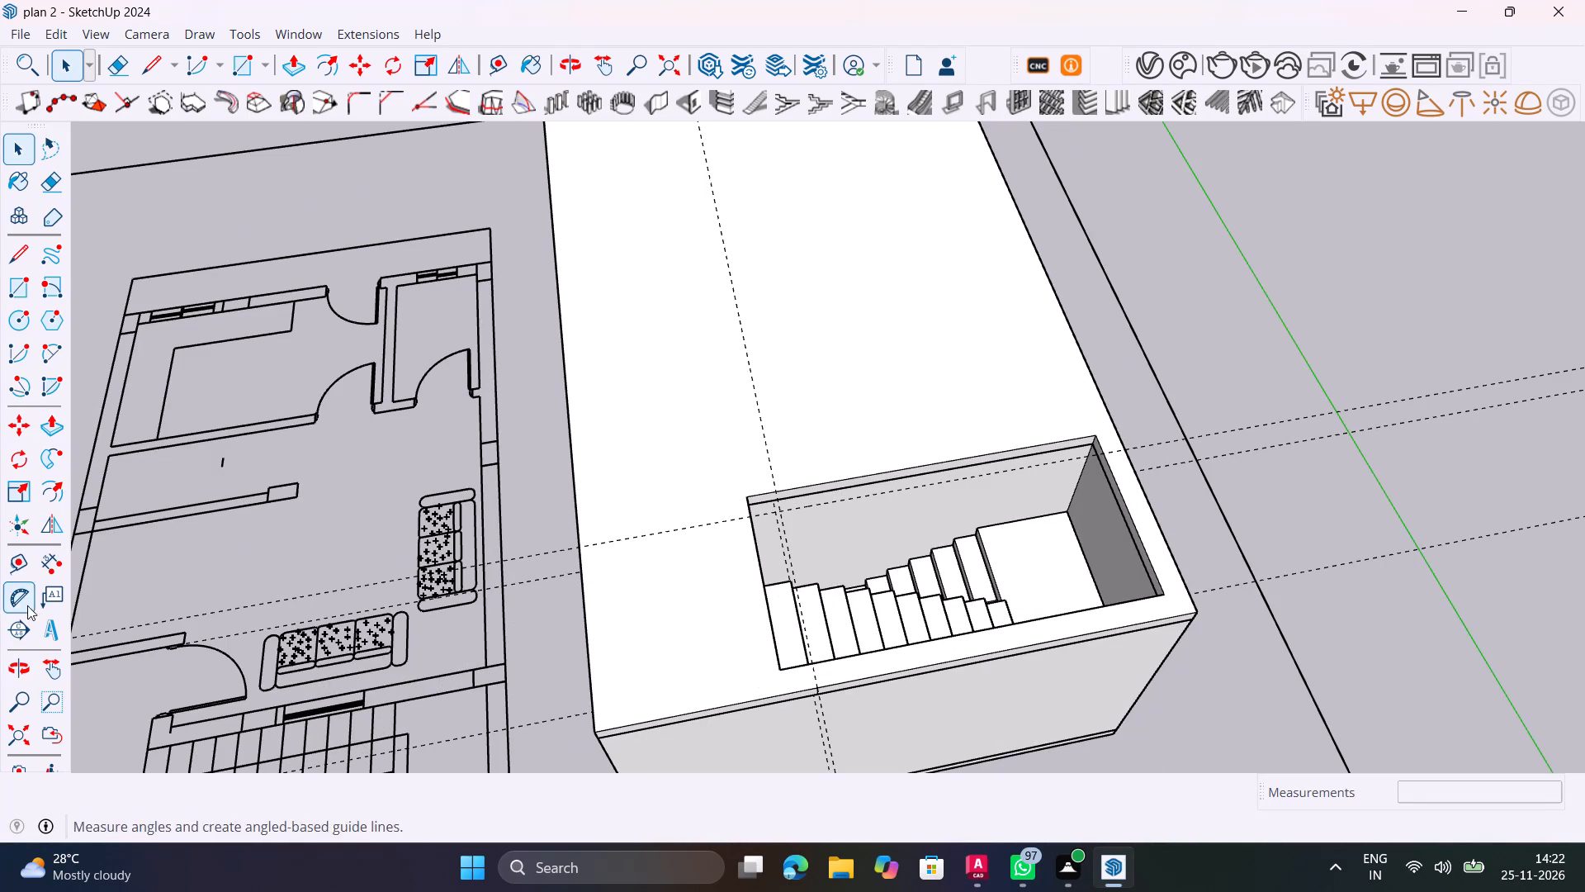
Measure the distance from the stair opening's inner corner across the upper slab to its long outer edge.
click(45, 560)
scroll(712, 517, up, 6)
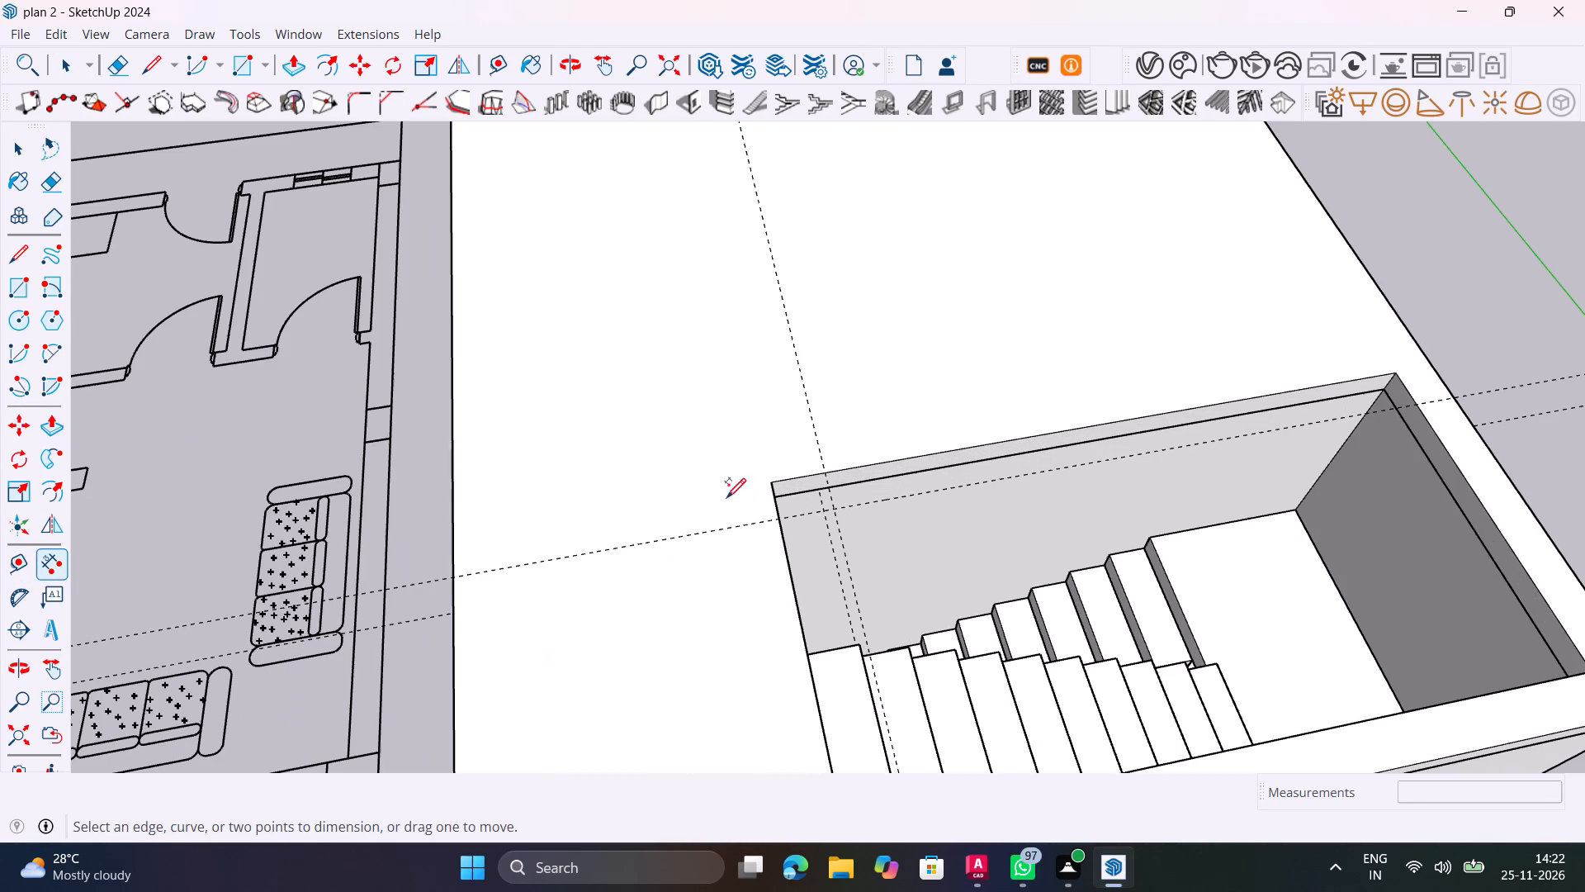
click(769, 482)
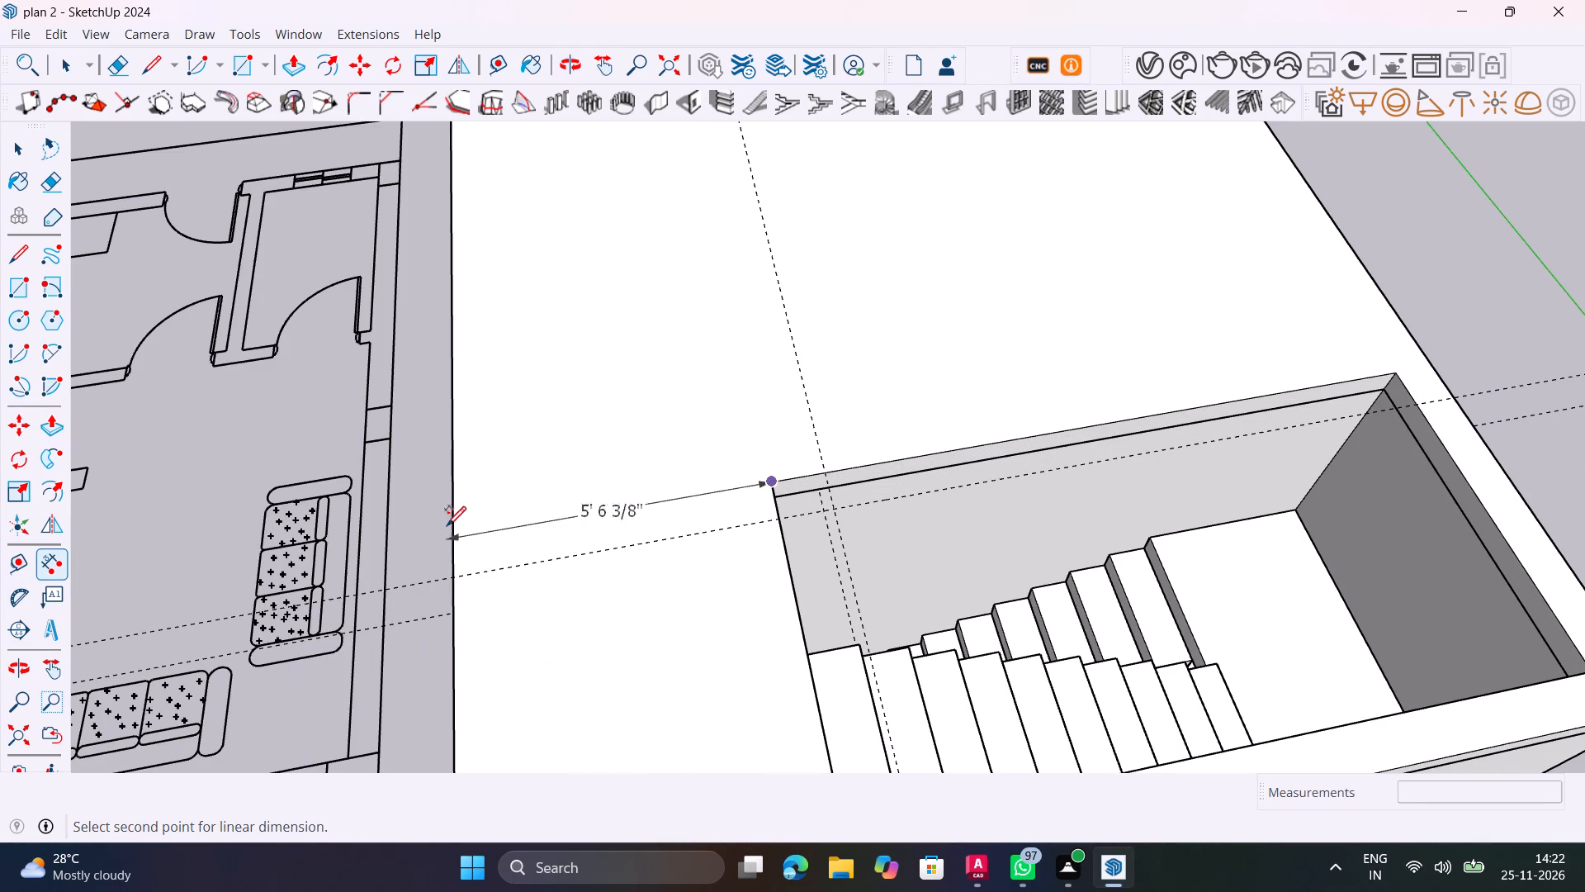
key(Escape)
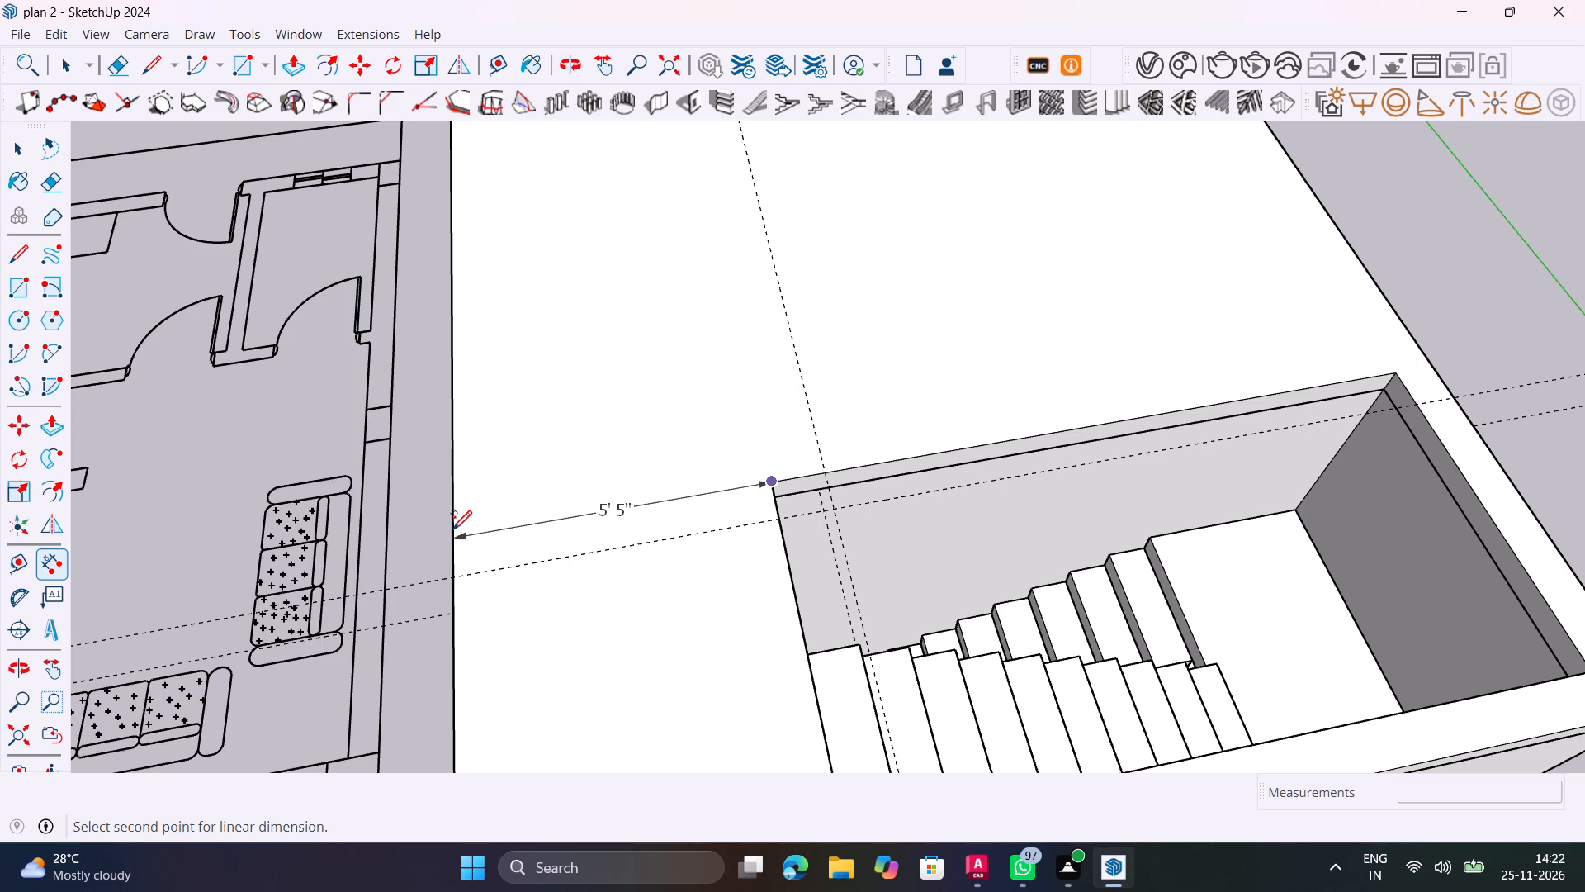
scroll(602, 493, down, 10)
key(space)
Examine the two floor plans beside the building, comparing their wall layouts.
middle_drag(587, 588, 965, 343)
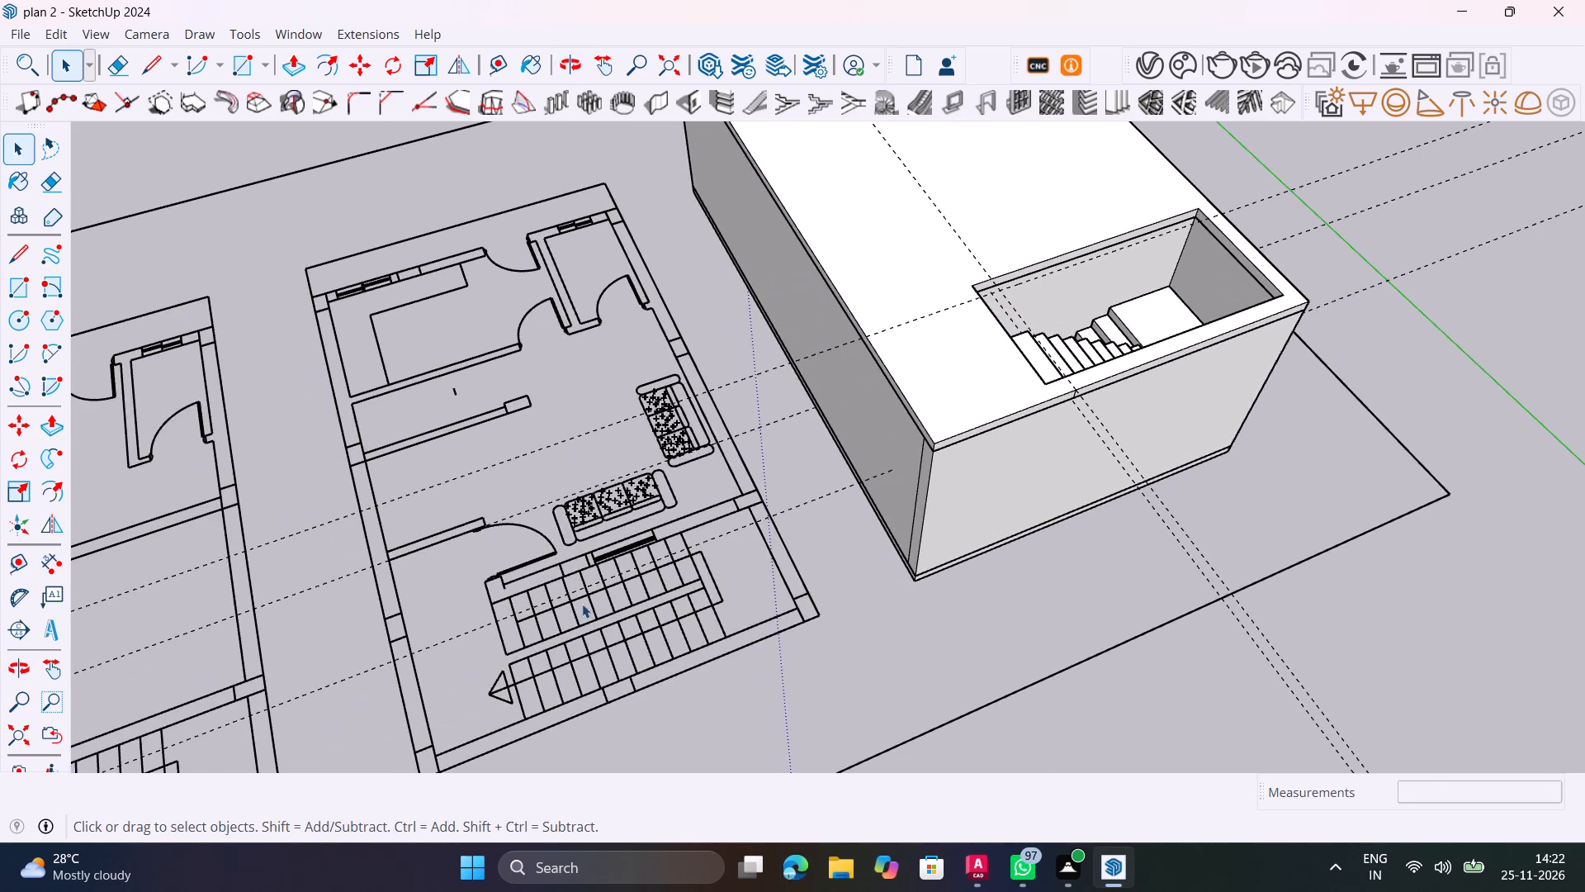
middle_drag(582, 604, 802, 553)
middle_drag(509, 491, 1079, 496)
scroll(714, 493, down, 5)
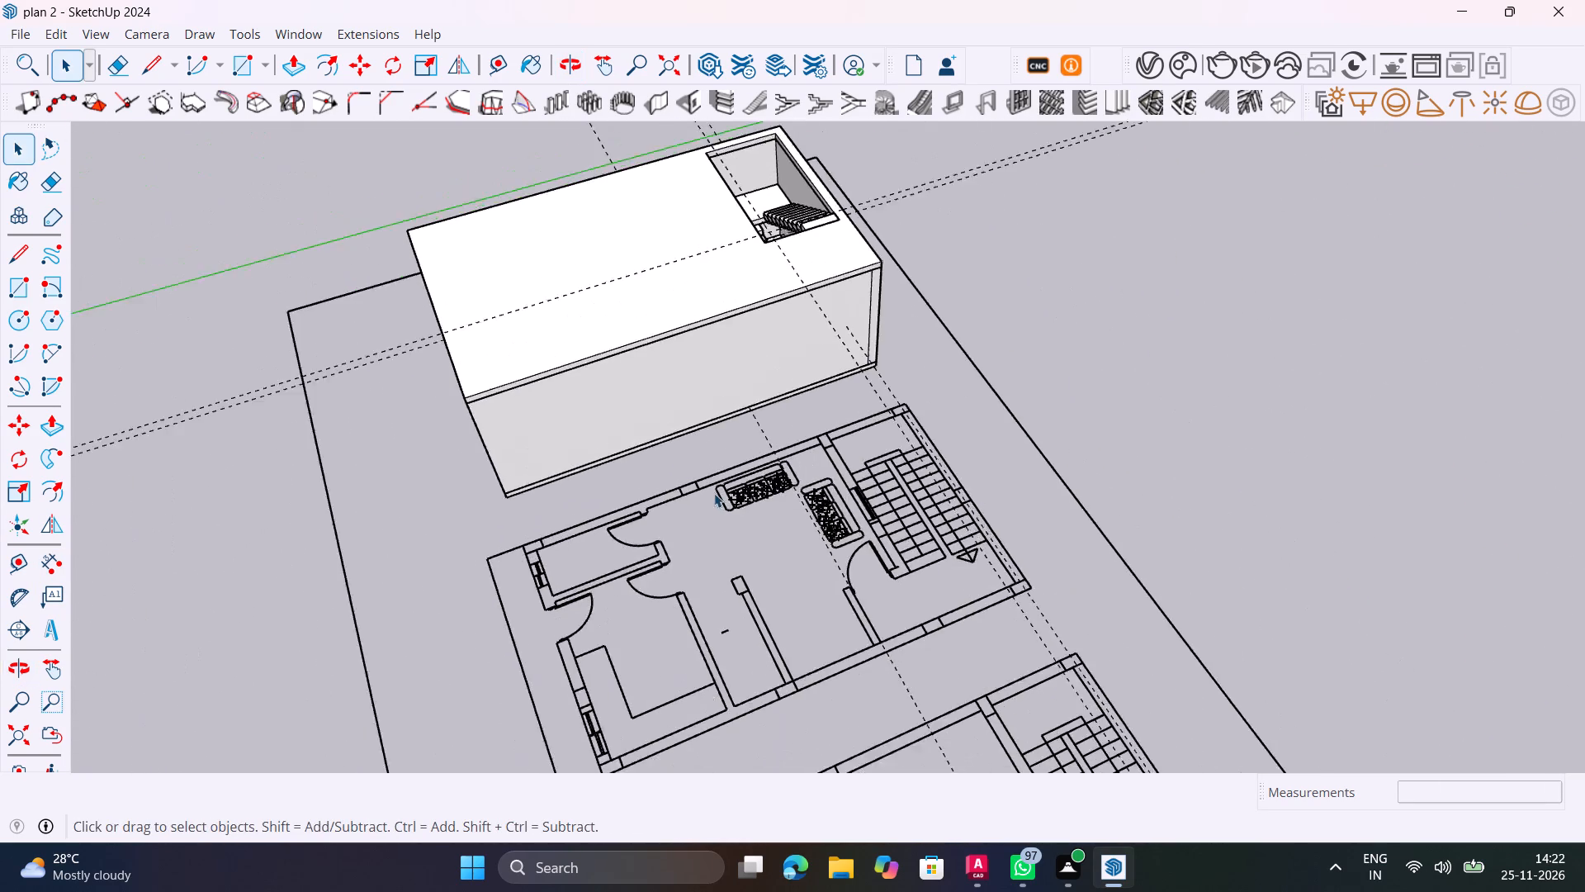
scroll(714, 493, down, 2)
middle_drag(610, 617, 850, 708)
shift+middle_drag(839, 696, 374, 412)
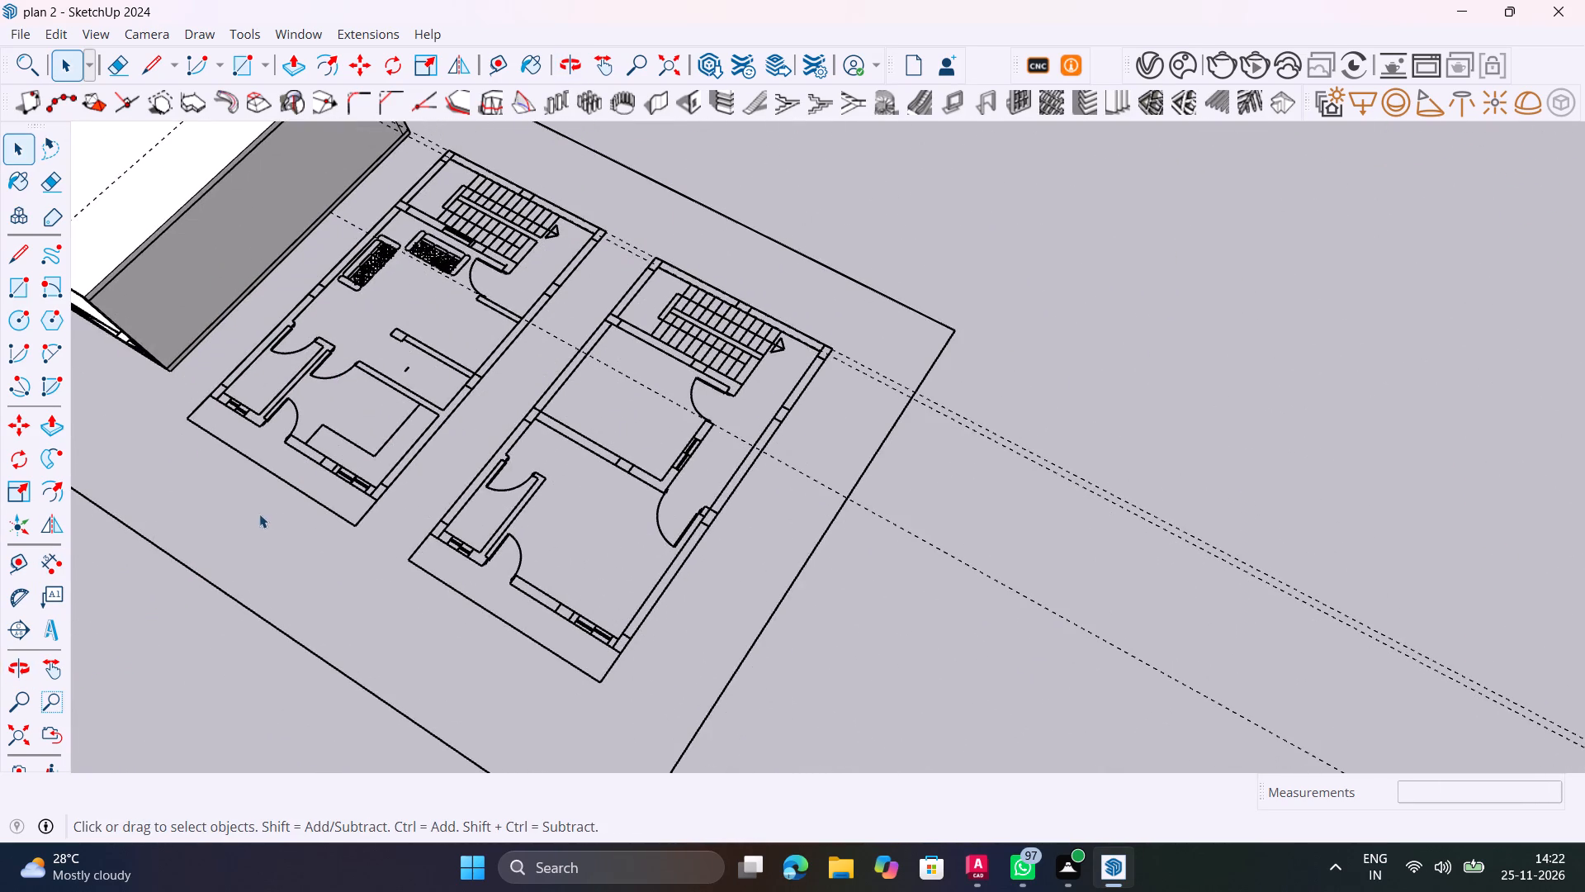
scroll(267, 495, up, 4)
shift+middle_drag(294, 510, 357, 549)
middle_drag(338, 521, 566, 524)
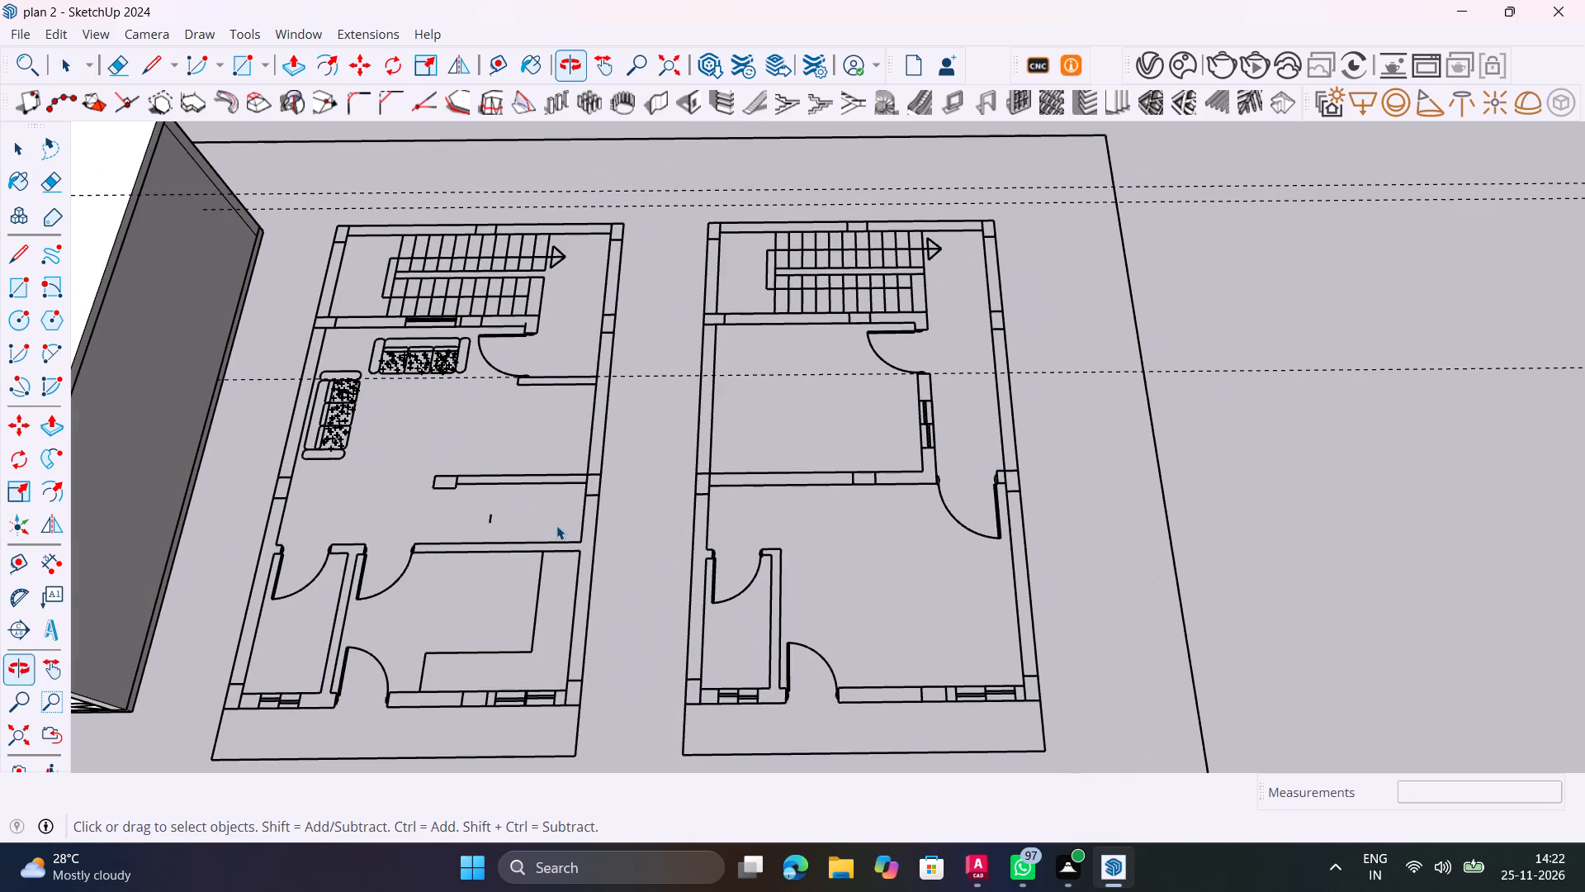
scroll(565, 444, down, 3)
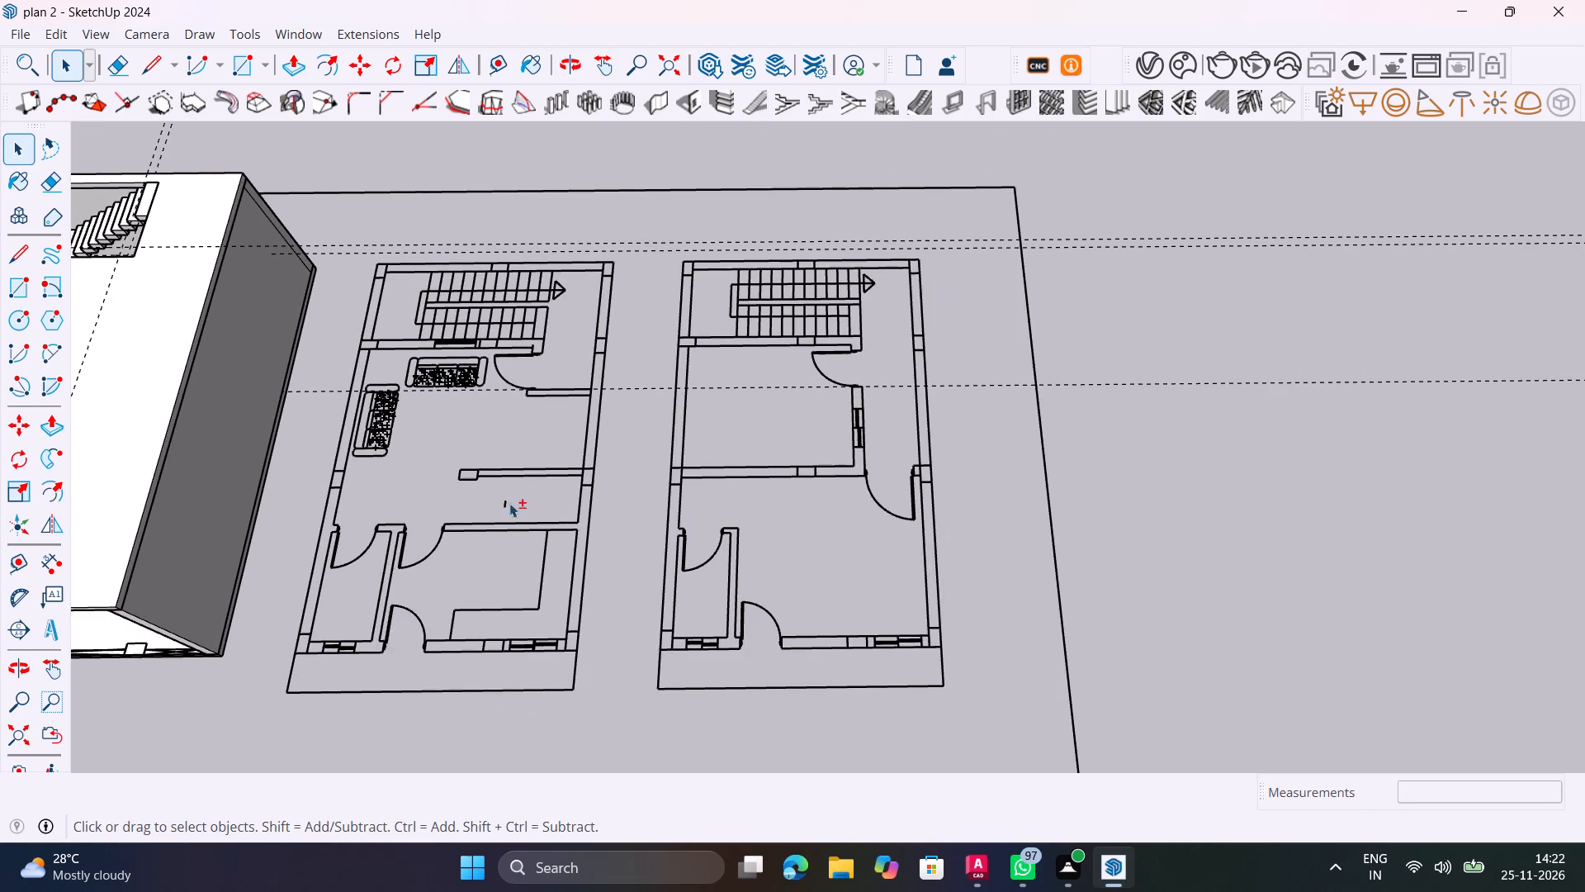
shift+middle_drag(473, 522, 757, 429)
Draw a 9" by 30' rectangle over the long side wall facing the building, on the floor plan nearest it.
scroll(599, 551, up, 7)
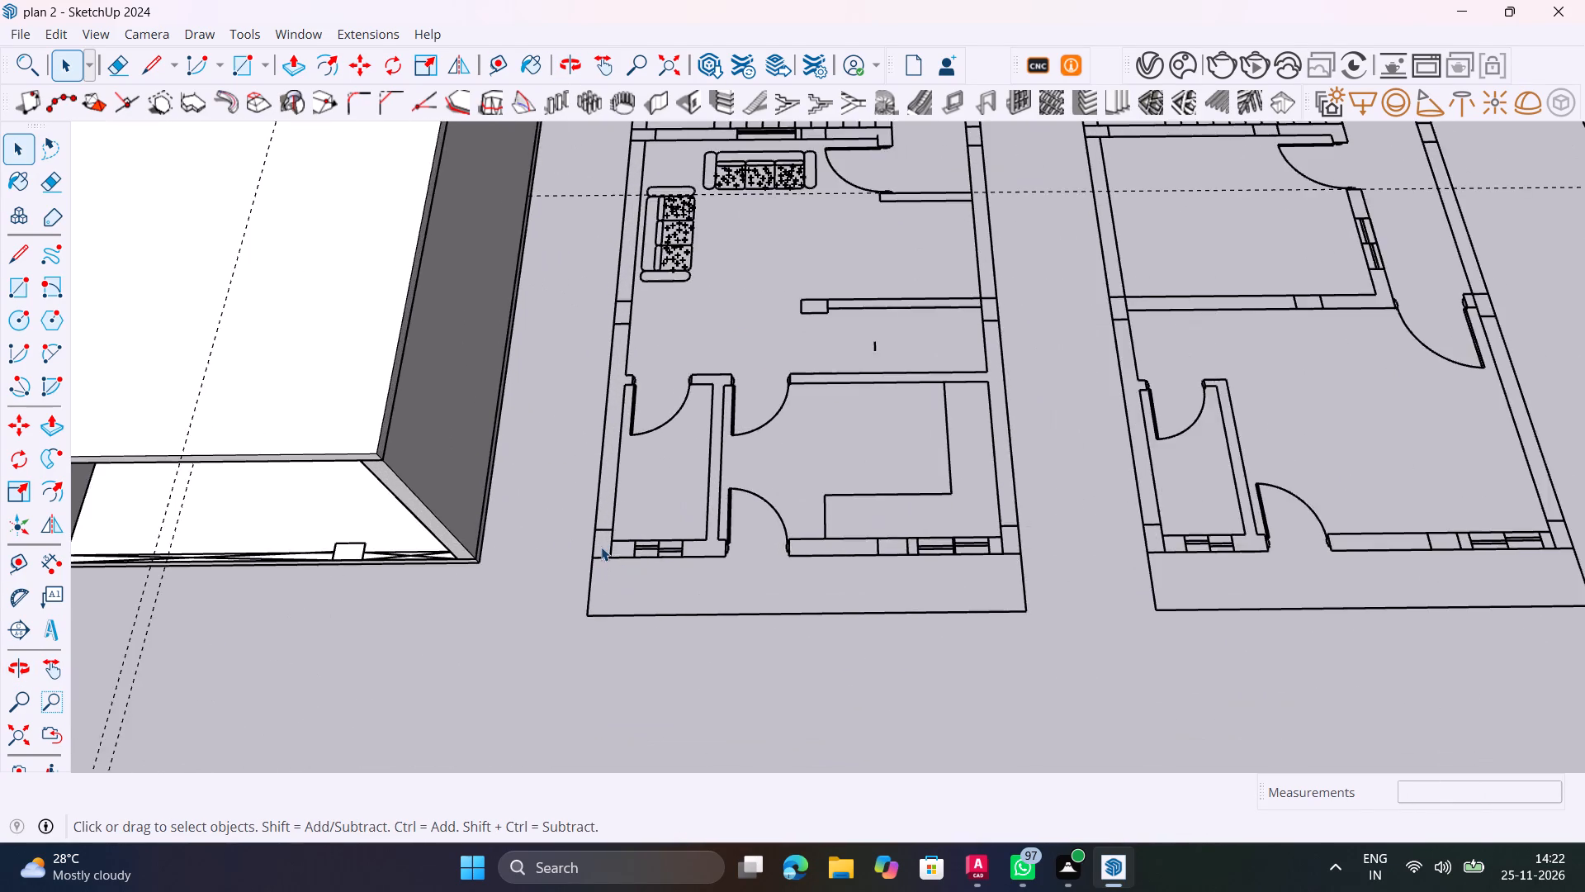
scroll(601, 547, up, 7)
key(r)
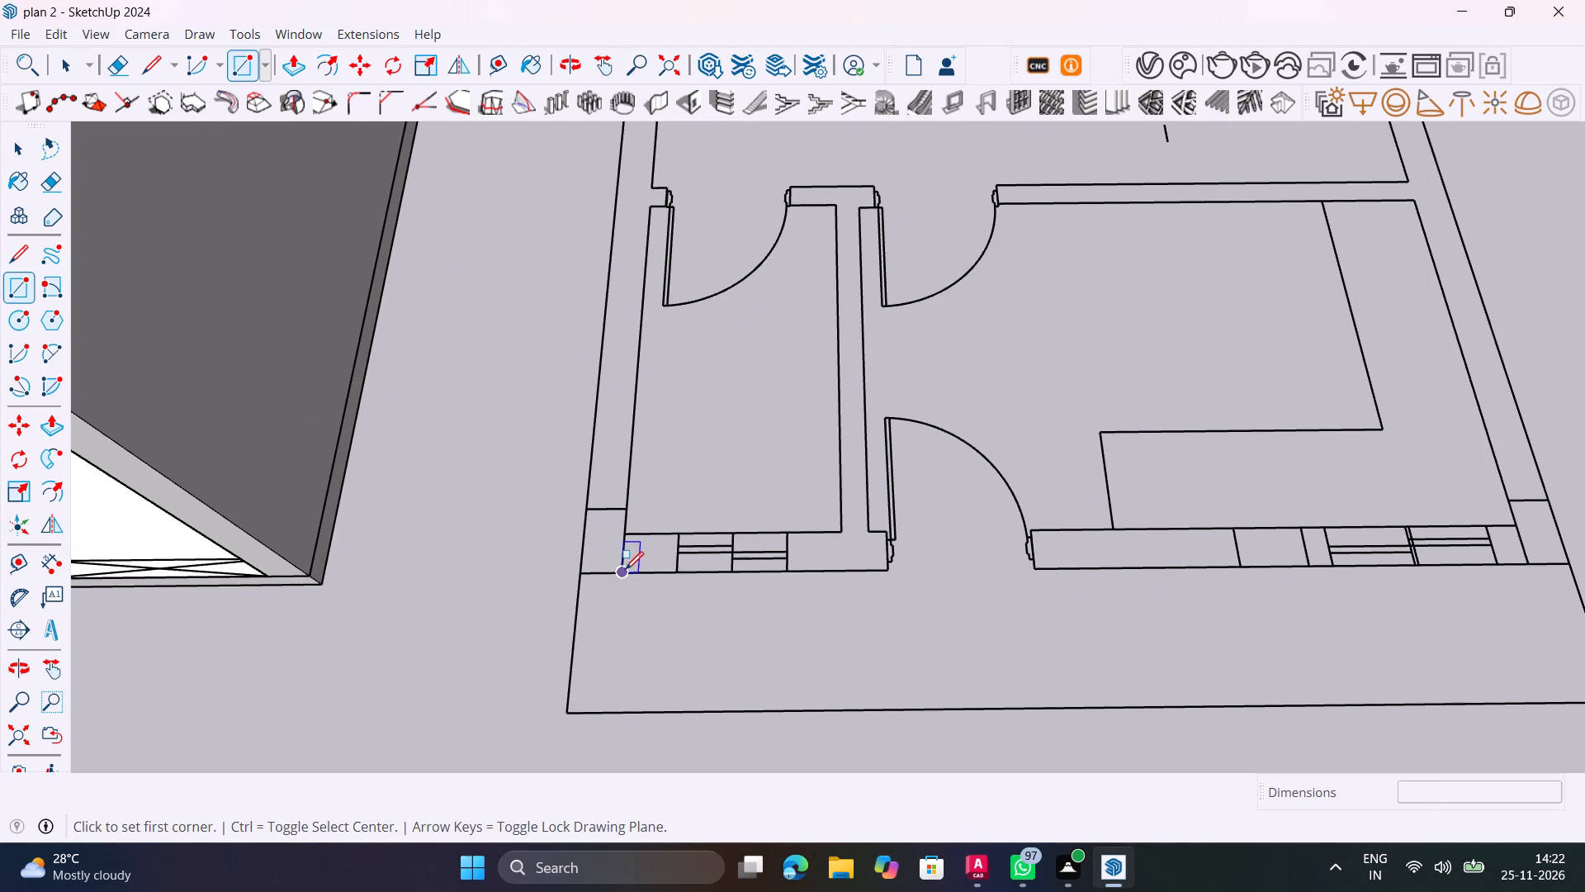
click(623, 569)
scroll(592, 374, down, 4)
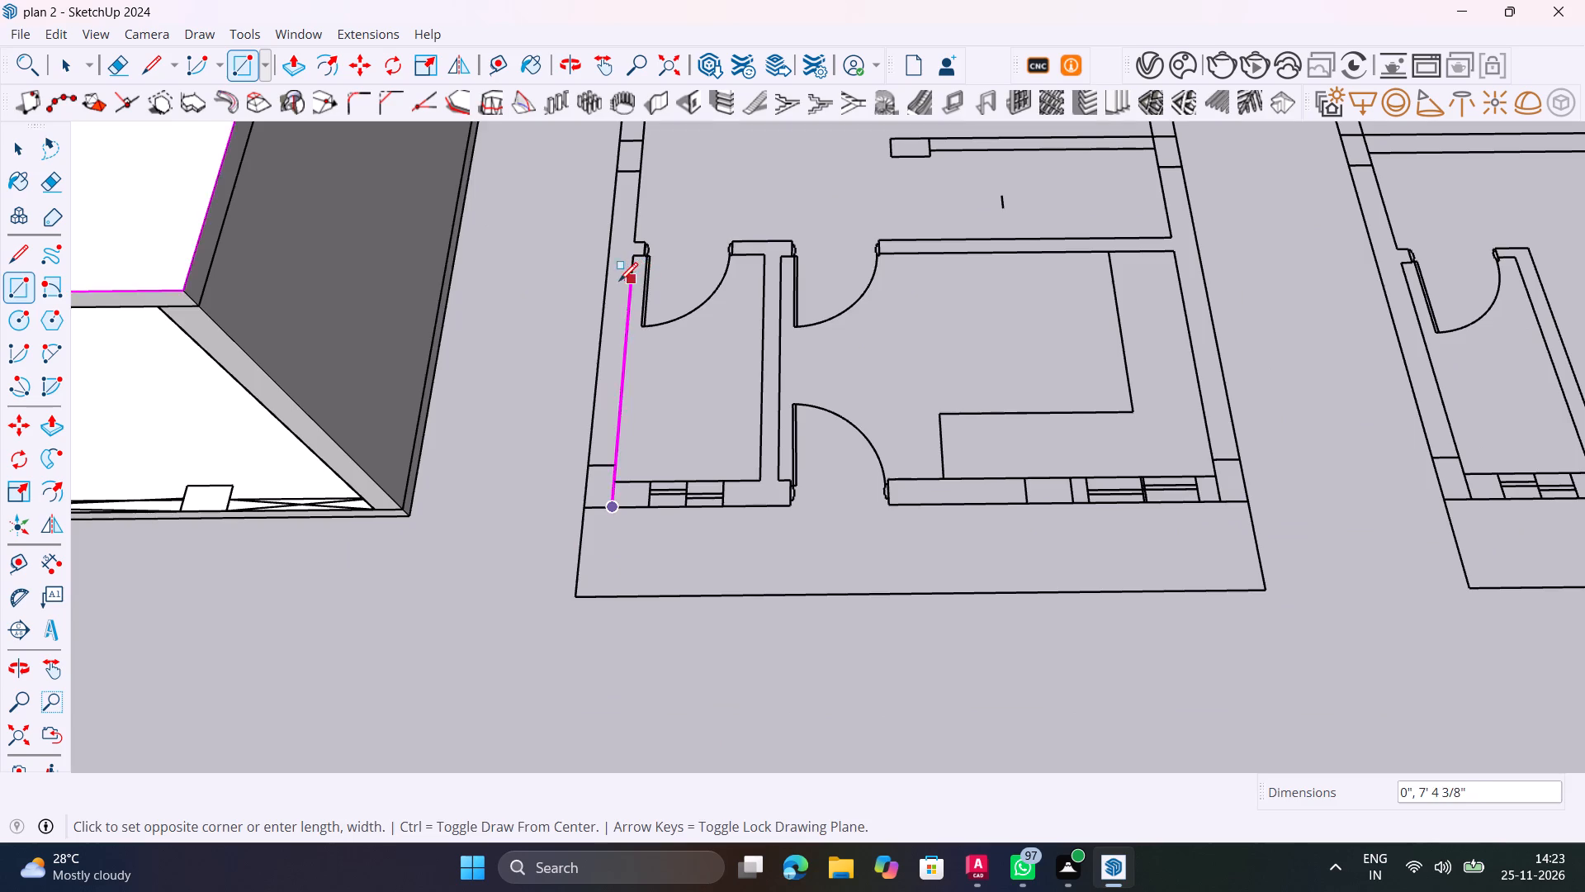
shift+middle_drag(619, 281, 693, 704)
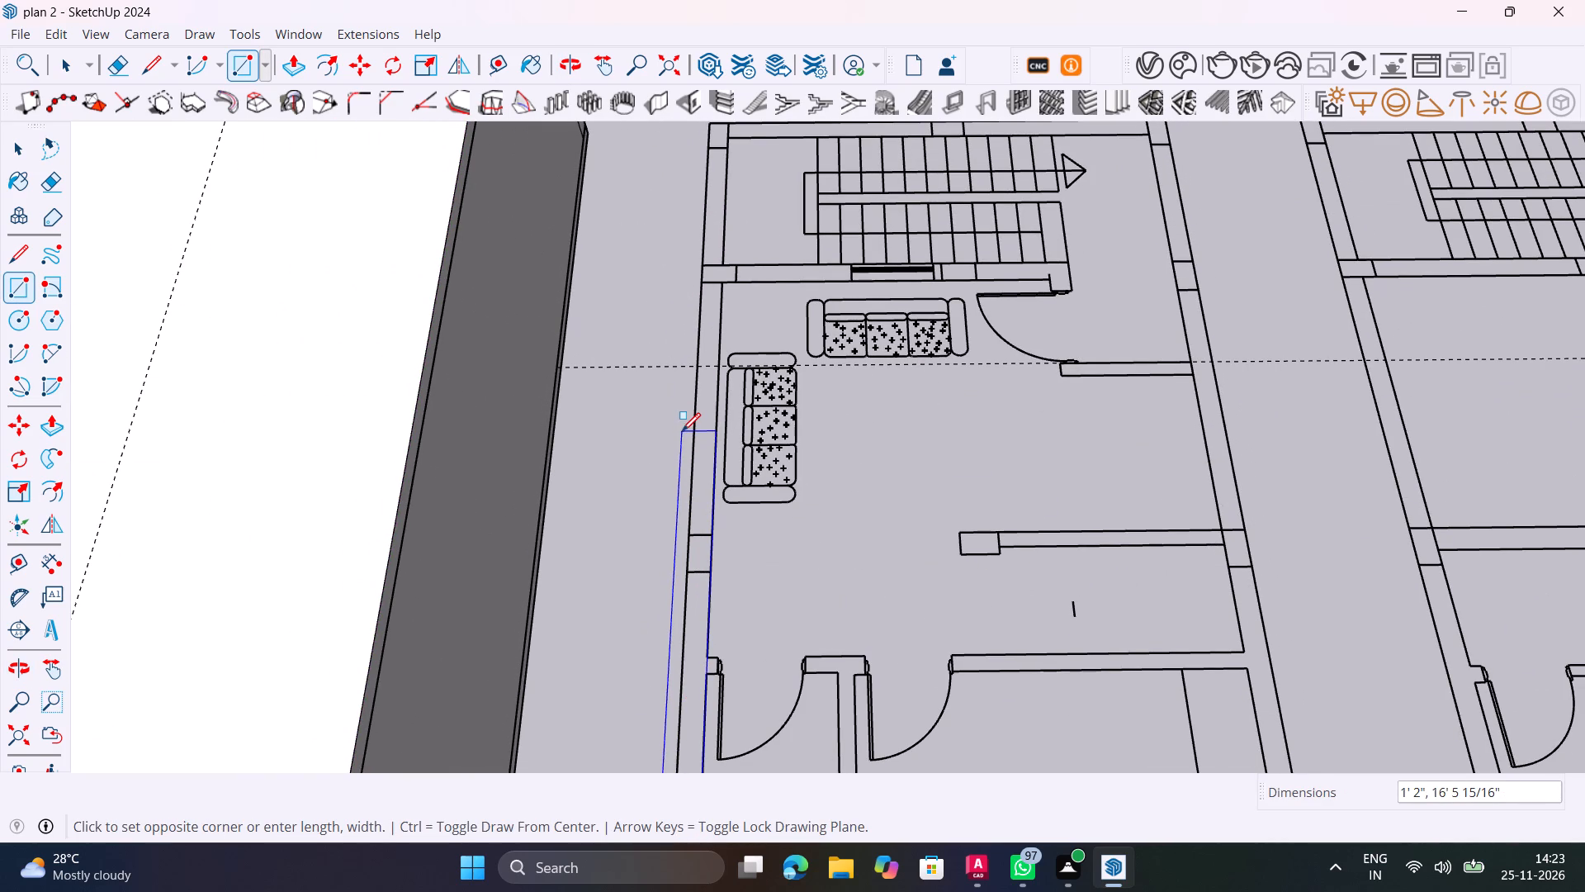
scroll(705, 423, down, 5)
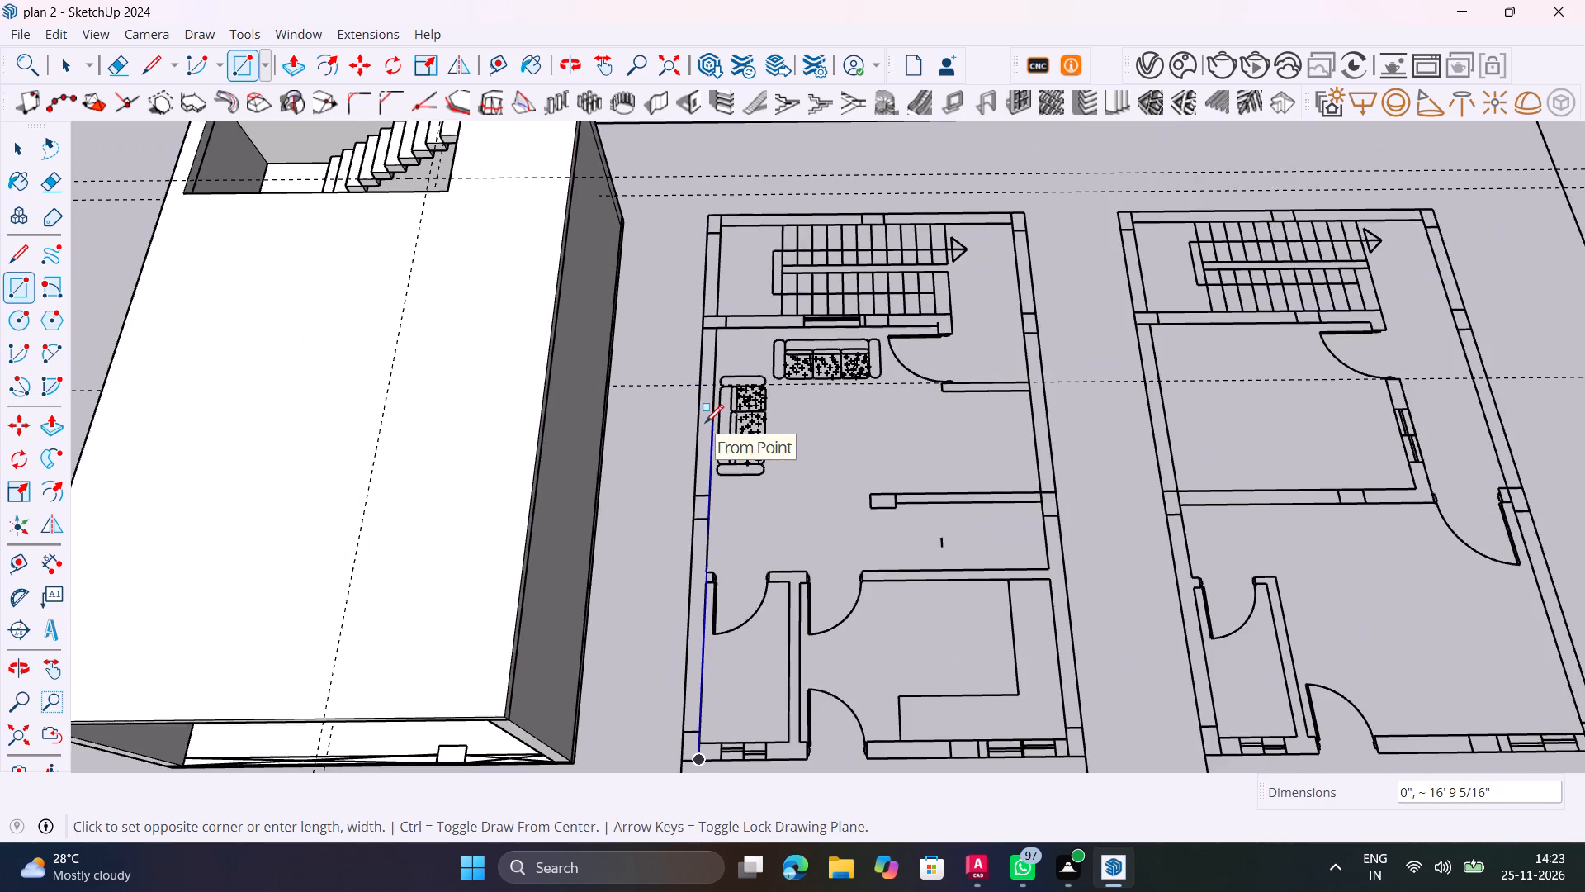
shift+middle_drag(707, 422, 758, 598)
scroll(751, 377, up, 11)
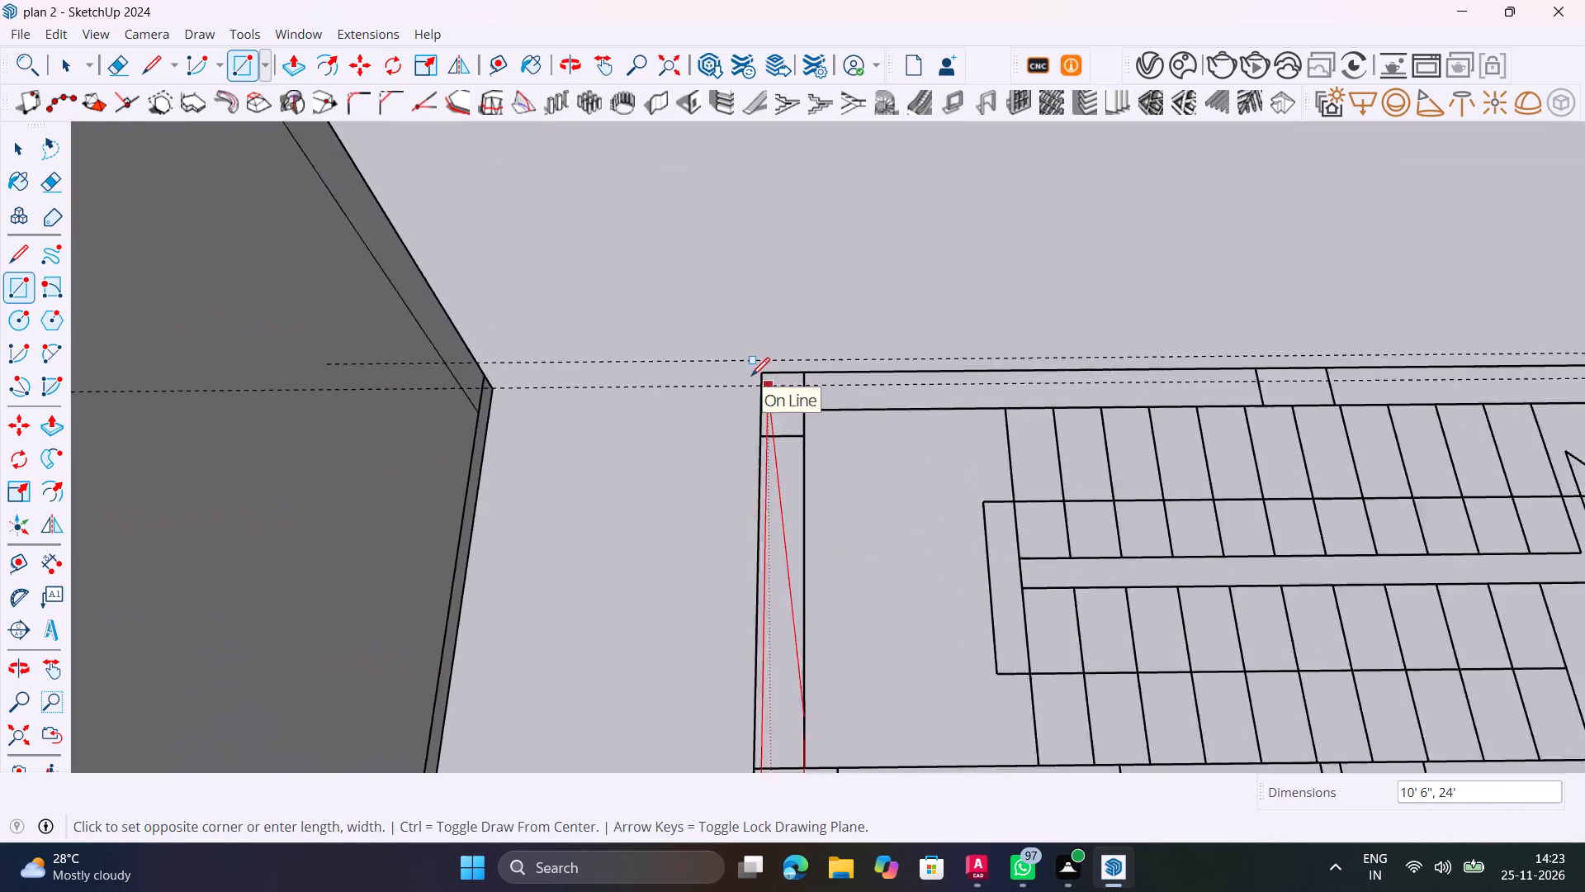
scroll(751, 376, up, 6)
click(770, 370)
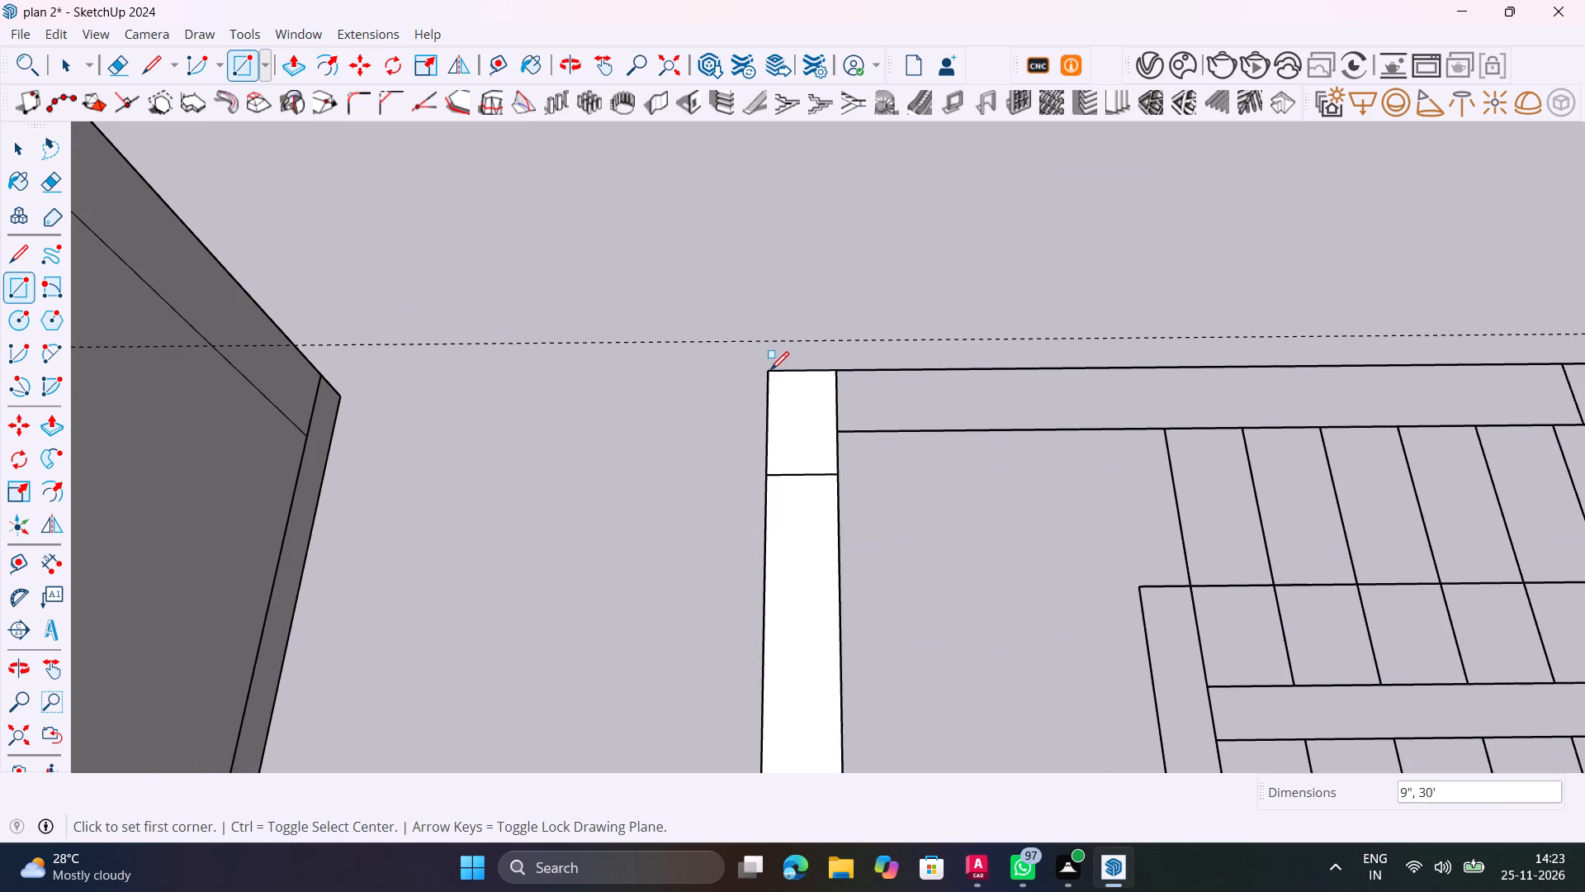
Draw a 9" by 16' 6" rectangle over the rear wall behind the stairs, between the two side walls of the same plan.
scroll(778, 374, down, 6)
click(814, 406)
scroll(910, 367, down, 2)
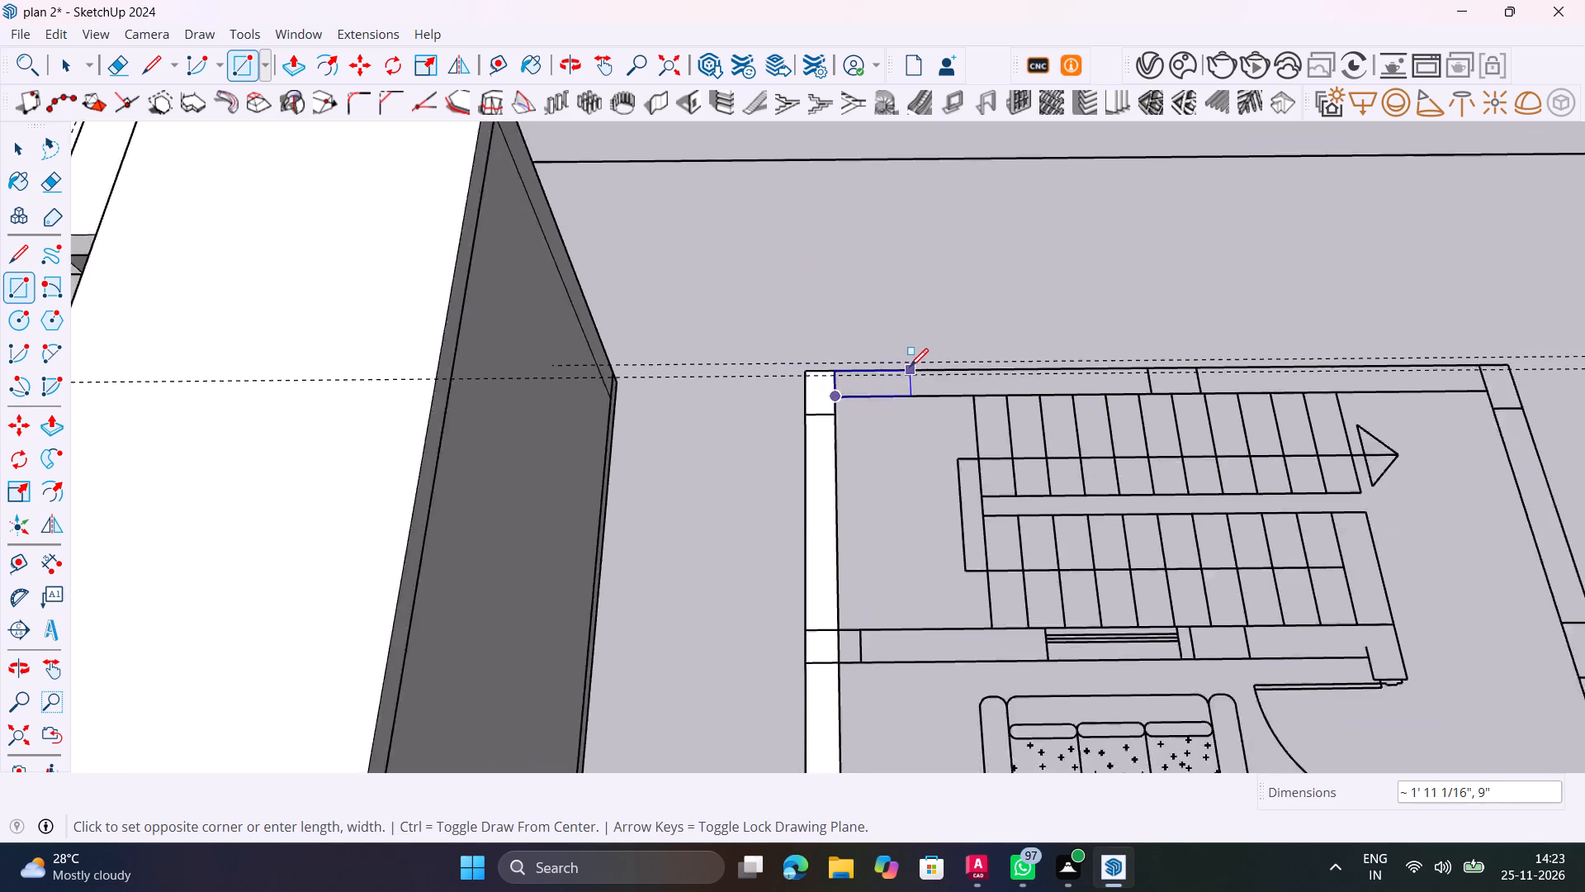
scroll(910, 367, down, 8)
shift+middle_drag(995, 368, 532, 550)
scroll(750, 553, up, 2)
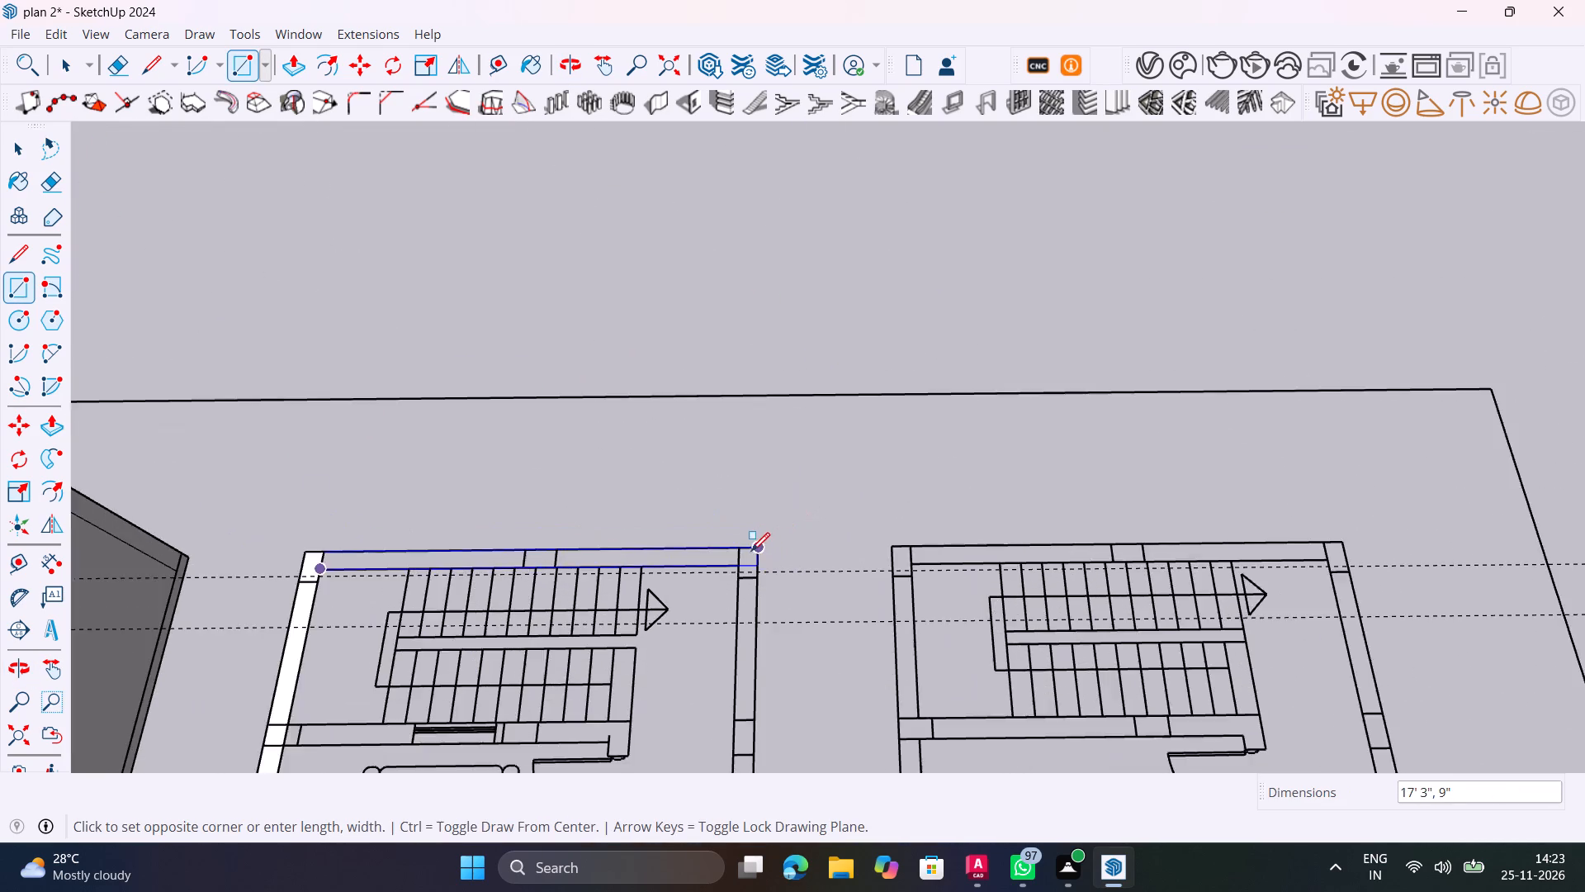
scroll(751, 551, up, 7)
click(728, 542)
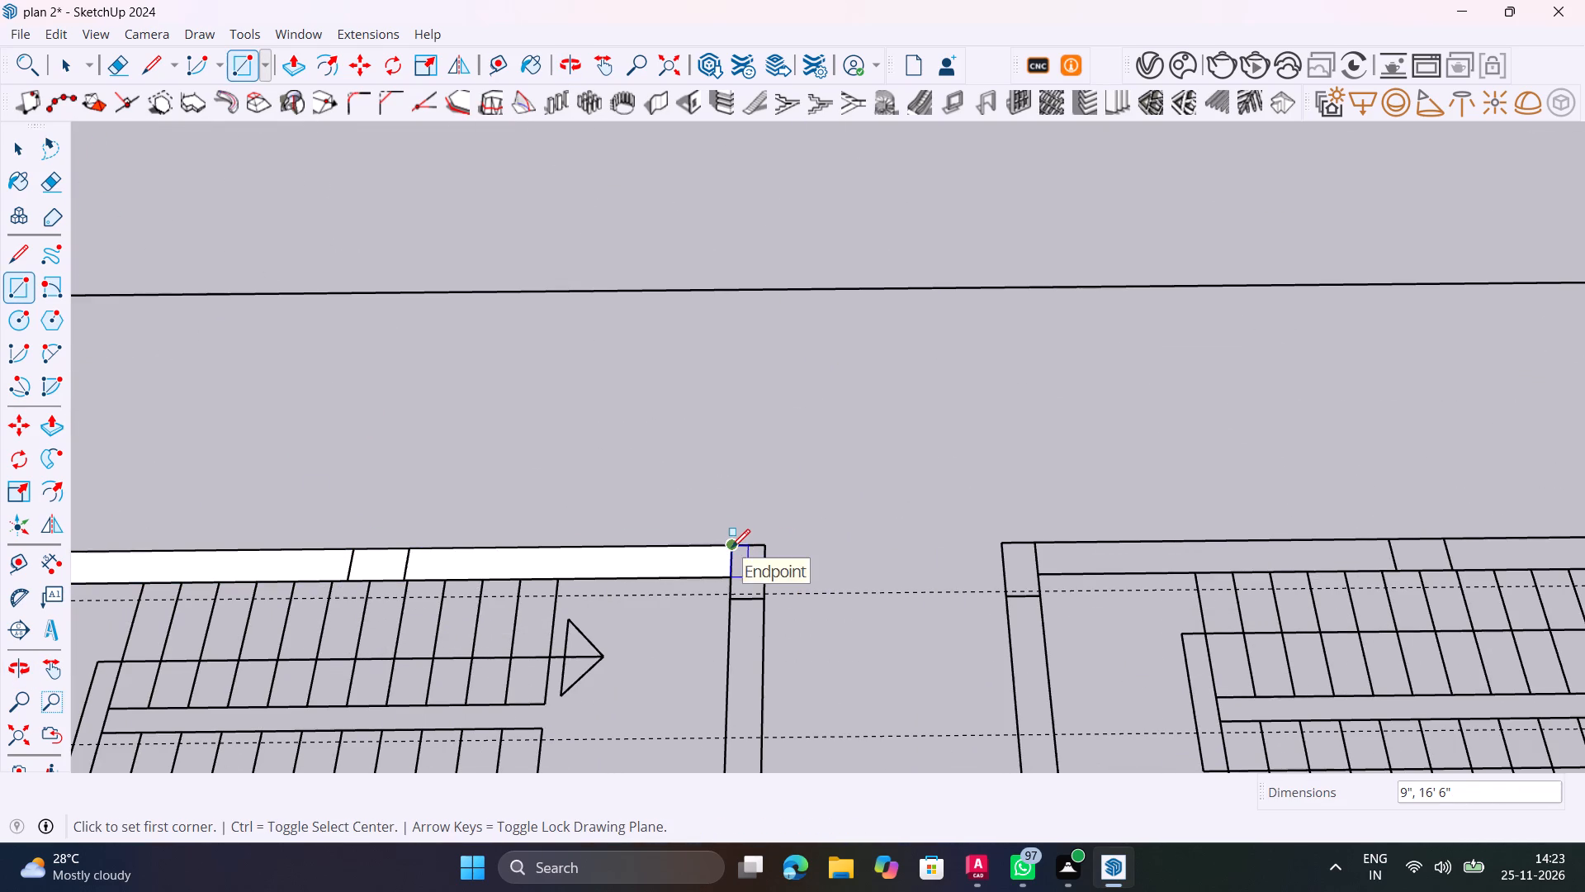
Draw a 30' by 9" rectangle over the other long side wall of the same plan, from the rear corner to the front corner.
click(731, 548)
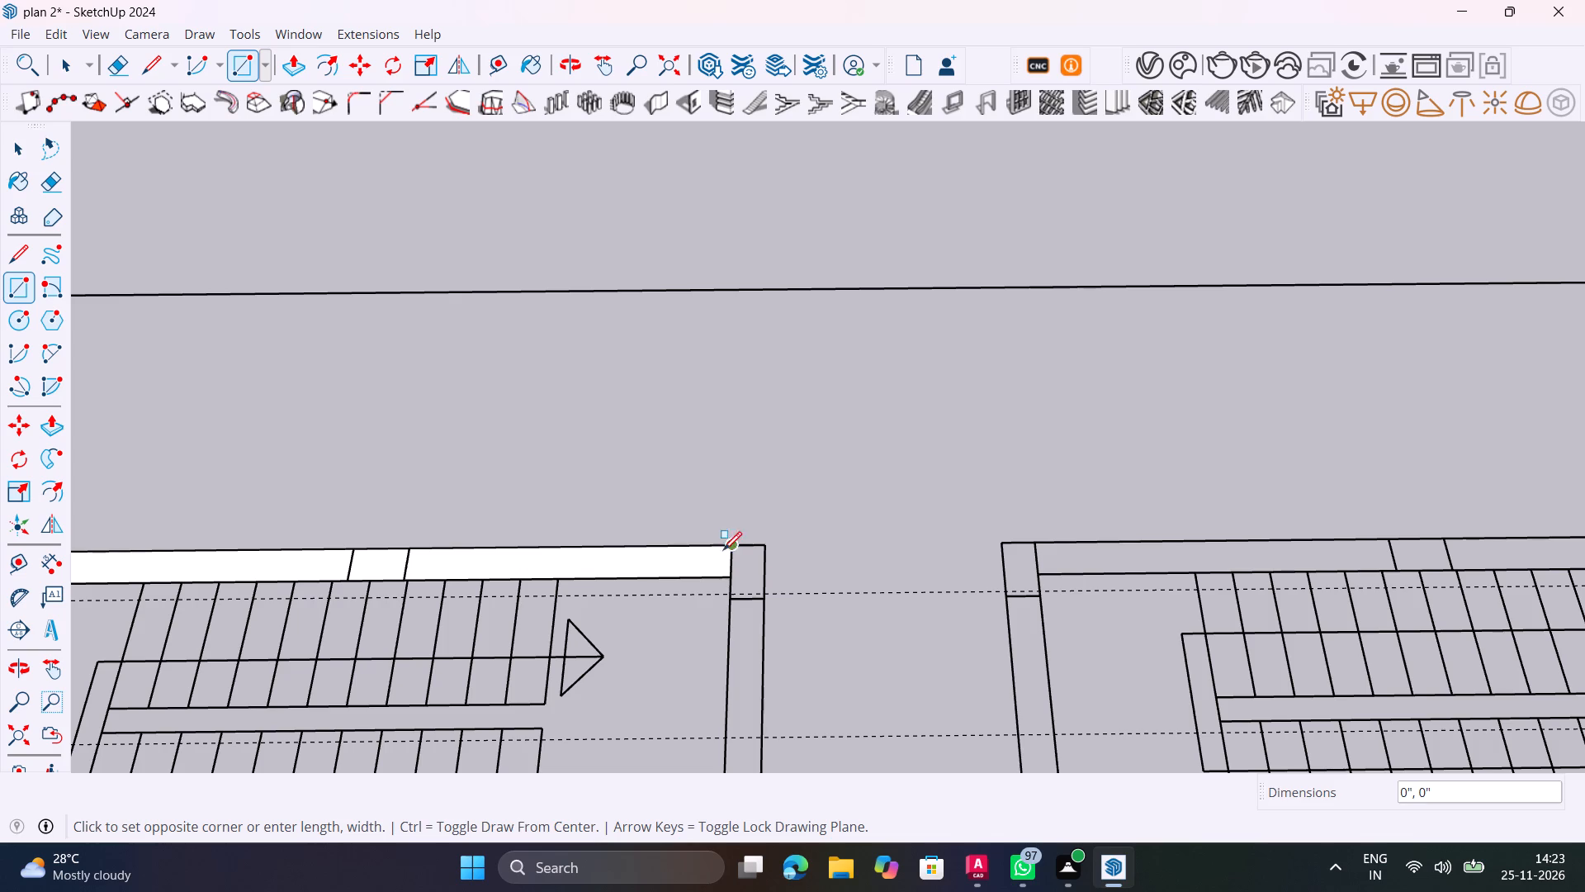
click(731, 546)
scroll(775, 588, down, 6)
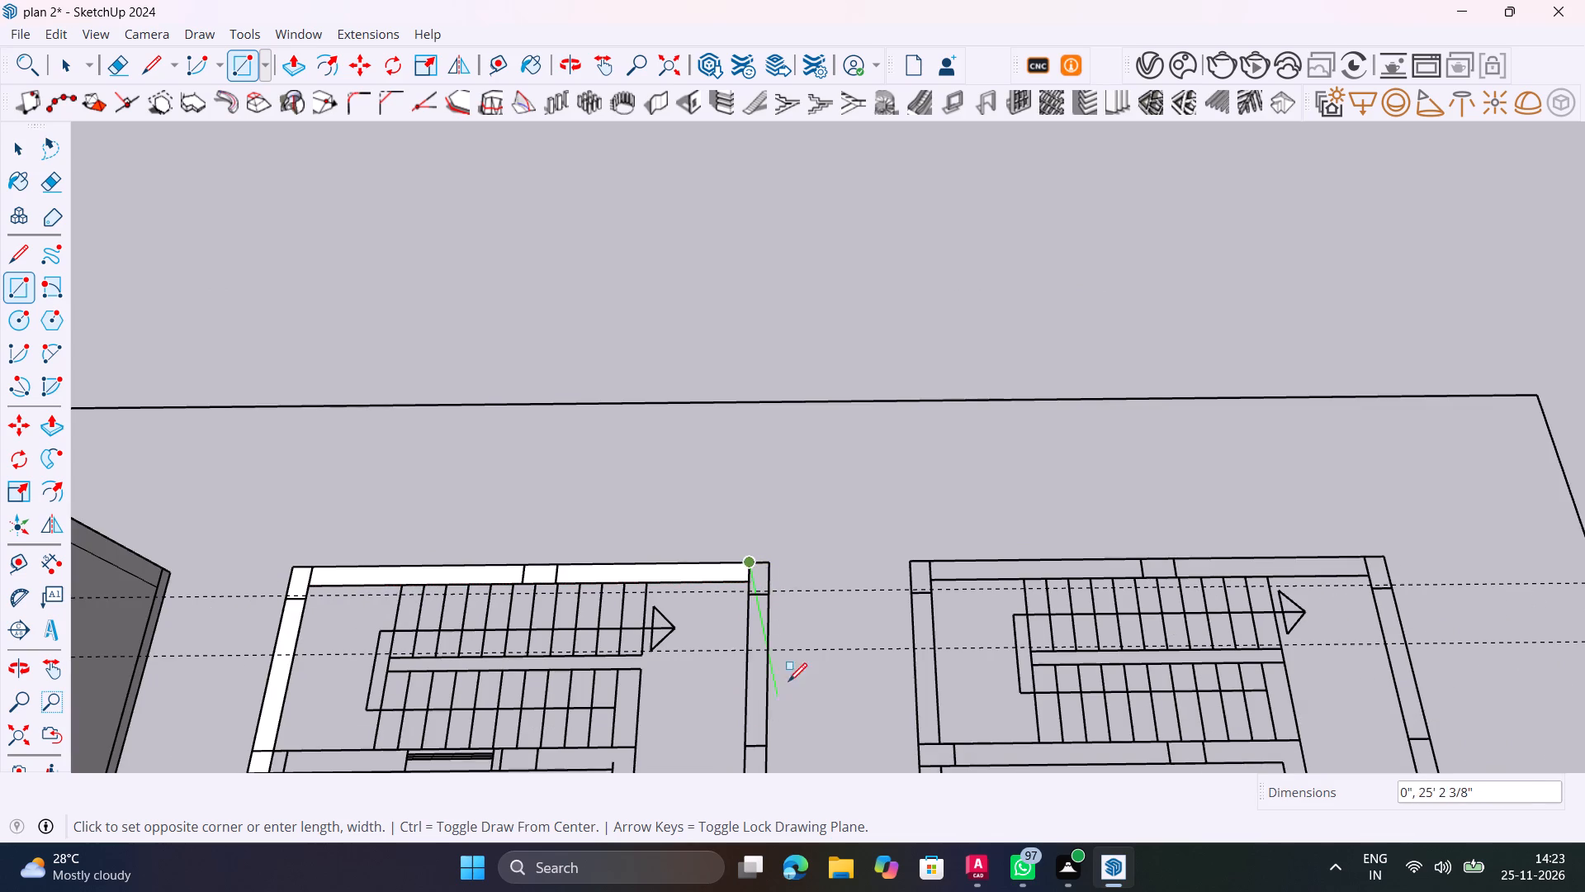
scroll(795, 675, down, 14)
middle_drag(792, 670, 795, 341)
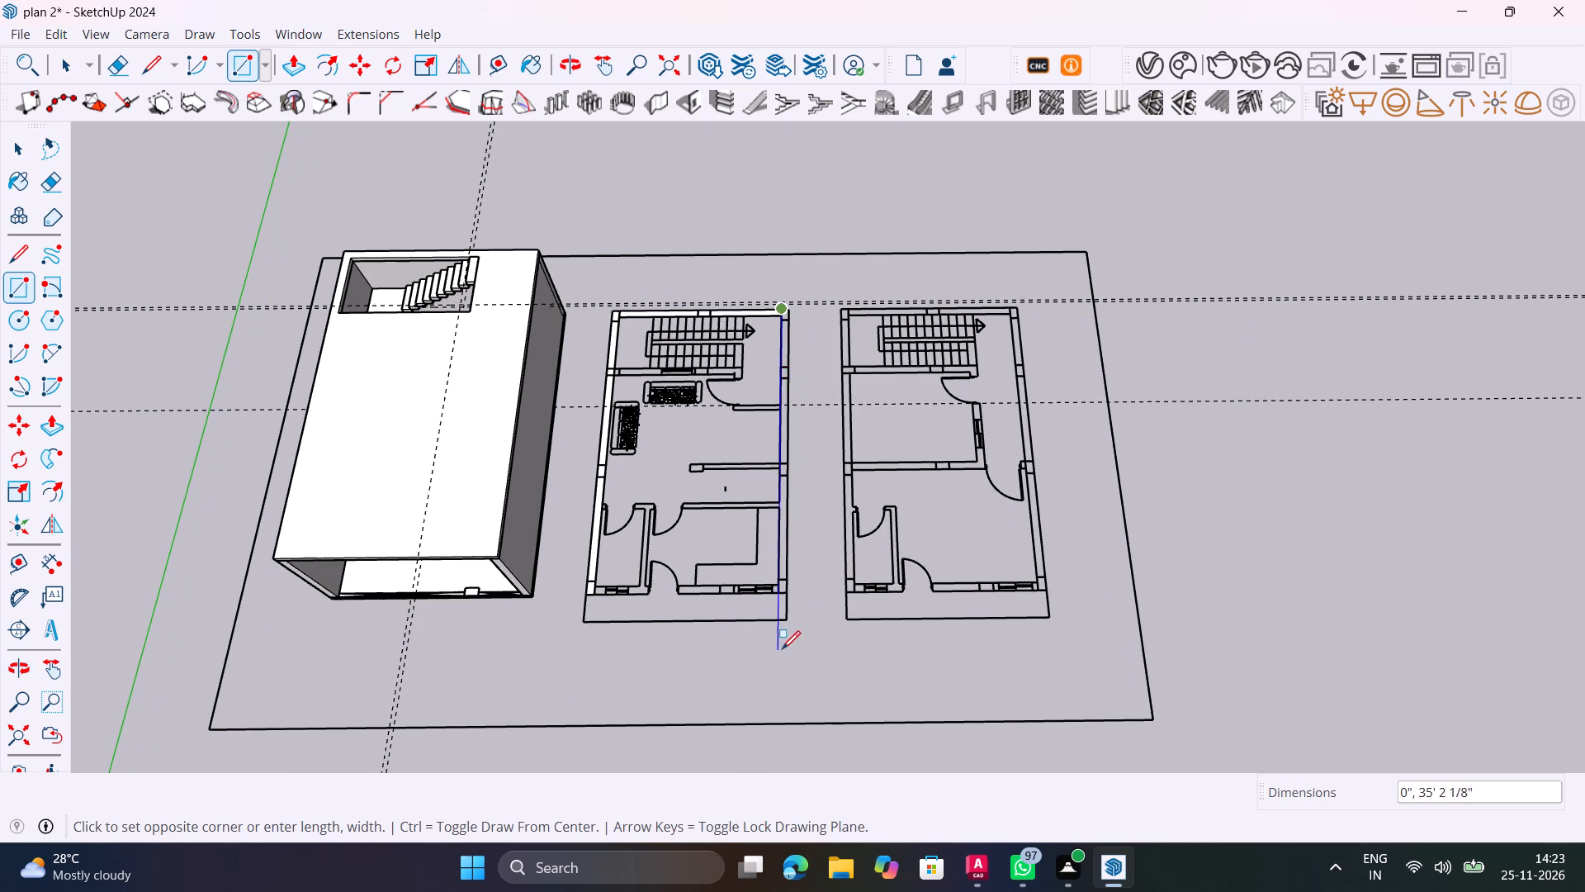
scroll(788, 586, up, 11)
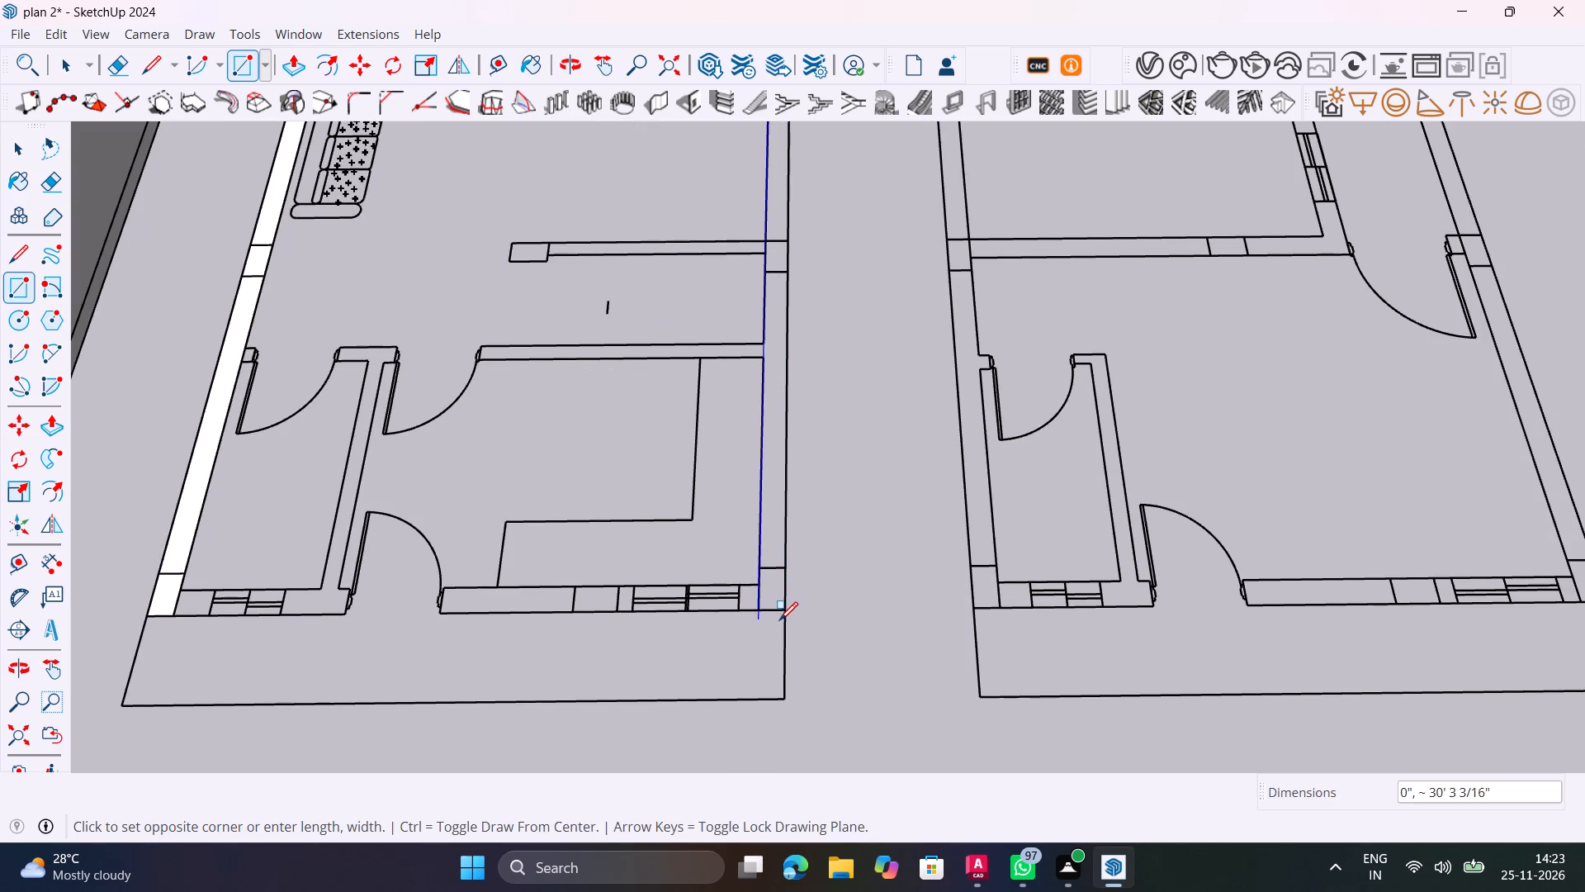
click(784, 613)
Trace the front wall on both sides of the entrance door opening with rectangles, the shorter one 4' 10" by 9".
scroll(762, 619, up, 1)
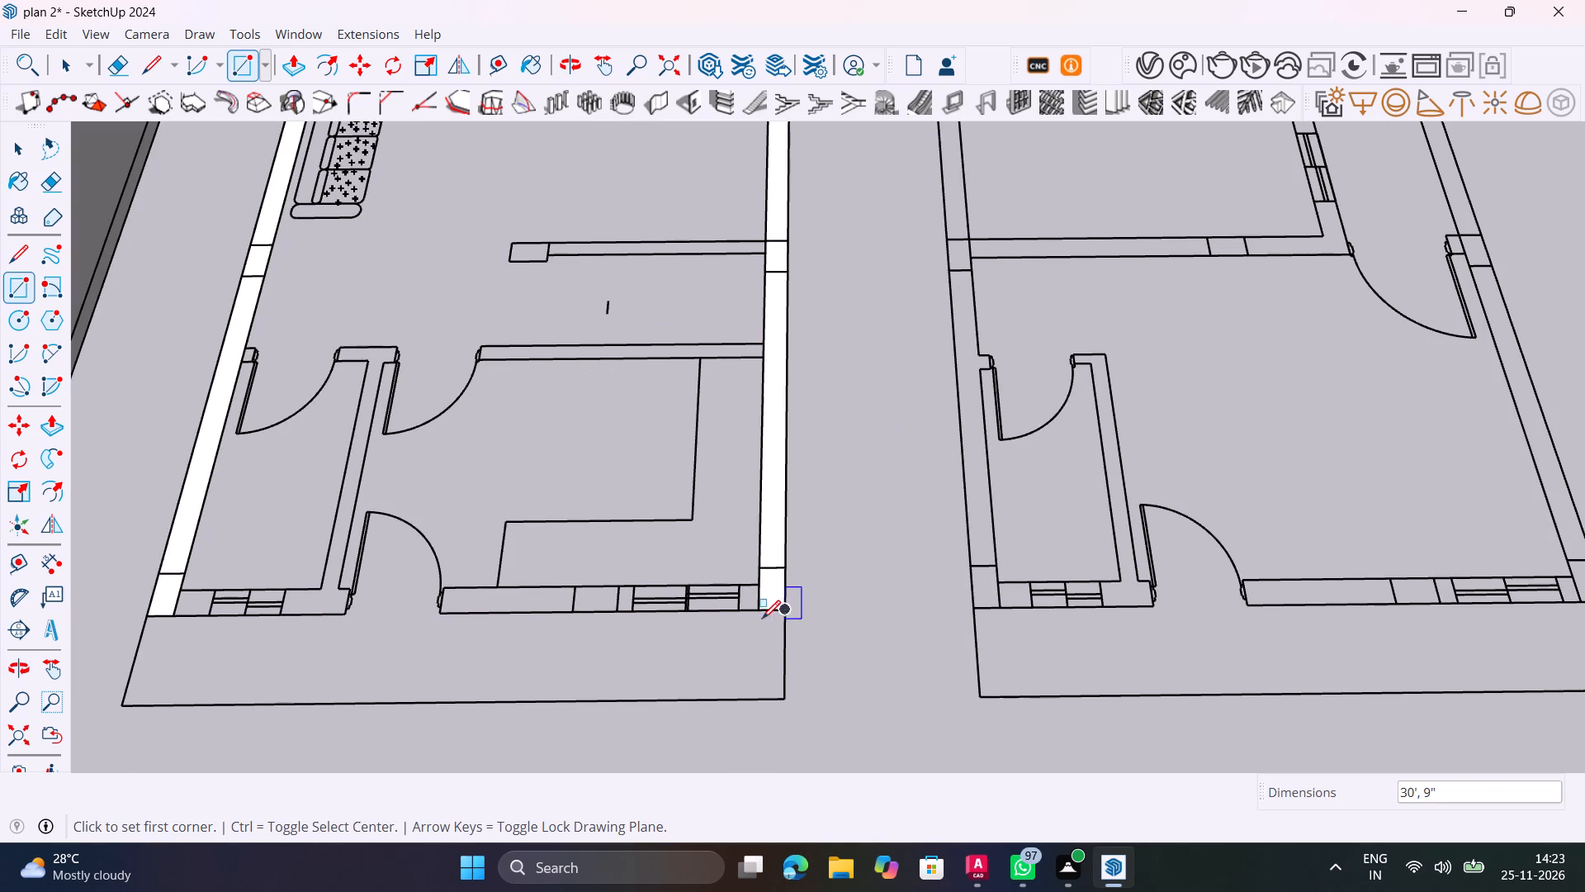
scroll(762, 619, up, 5)
click(750, 557)
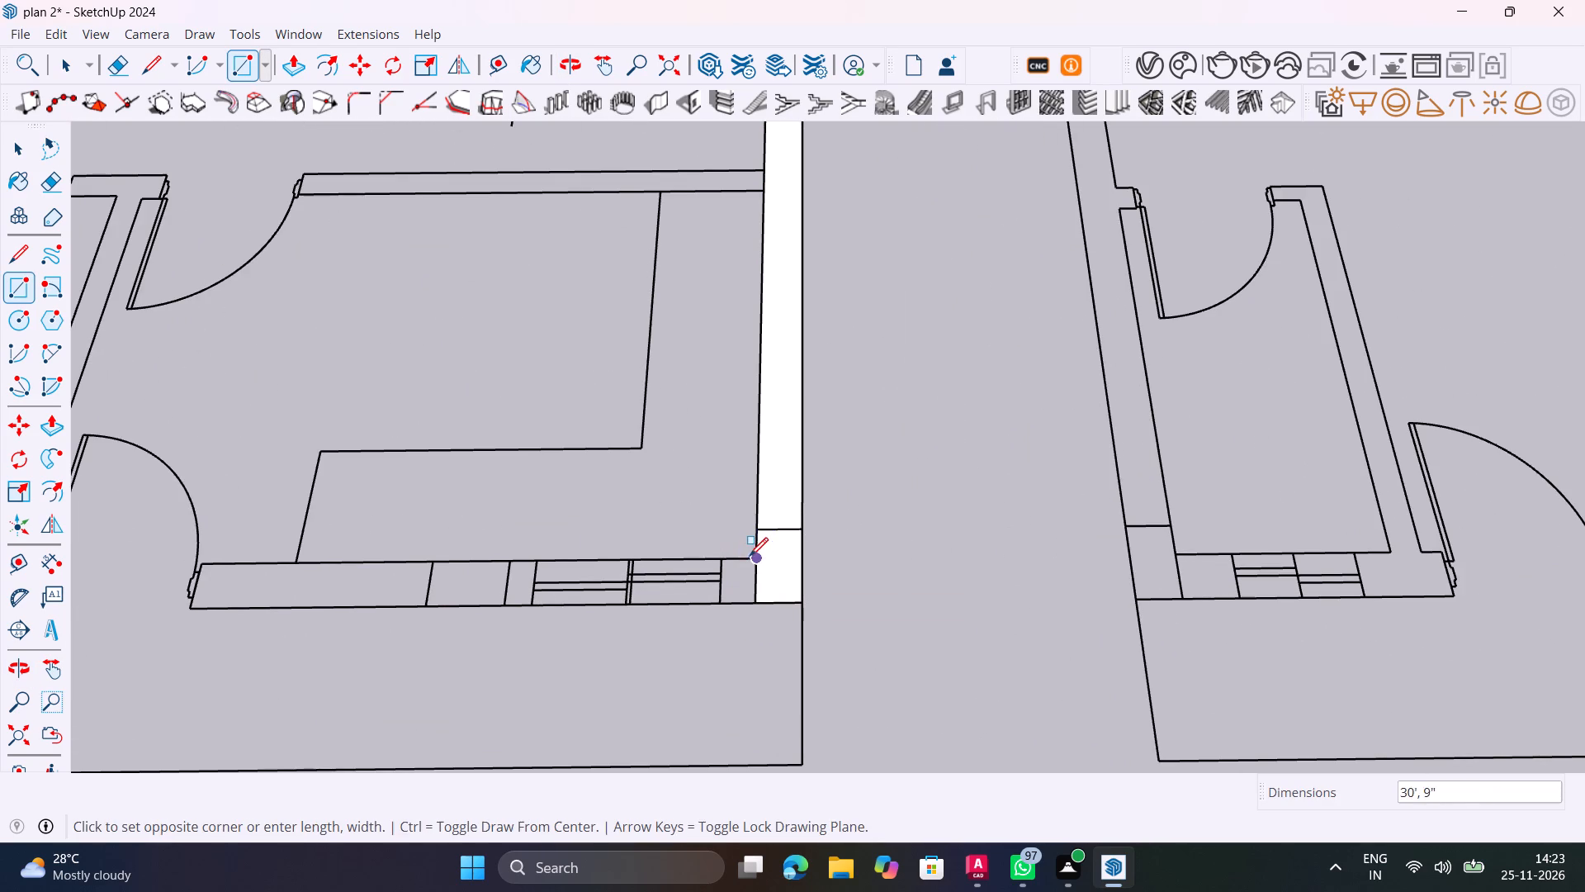
click(194, 606)
scroll(469, 569, down, 12)
shift+middle_drag(319, 586, 646, 582)
scroll(632, 577, up, 10)
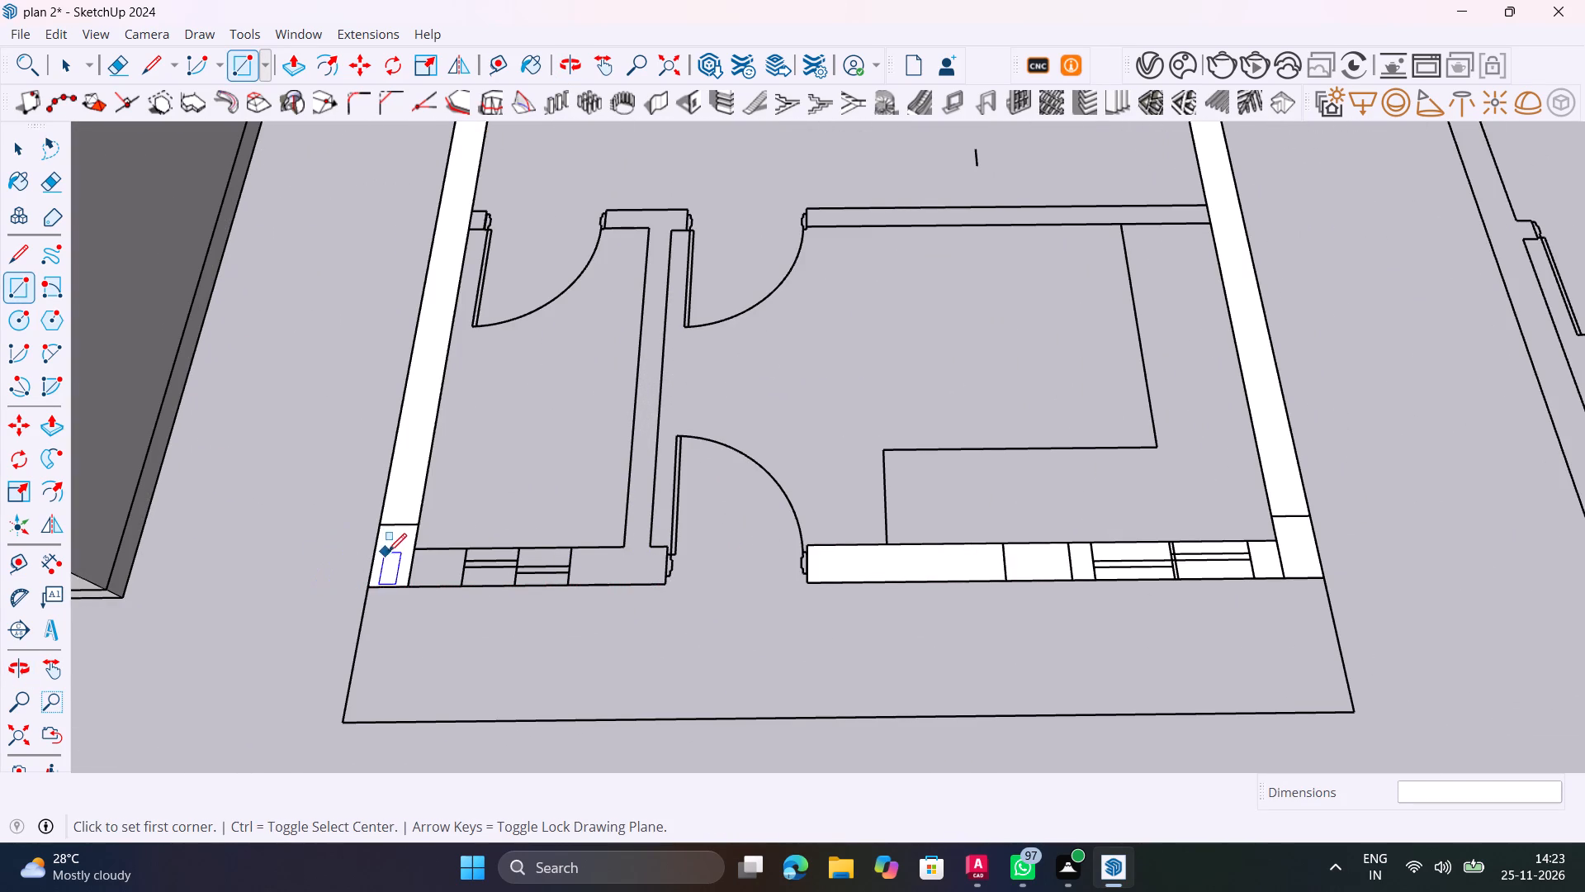
click(416, 543)
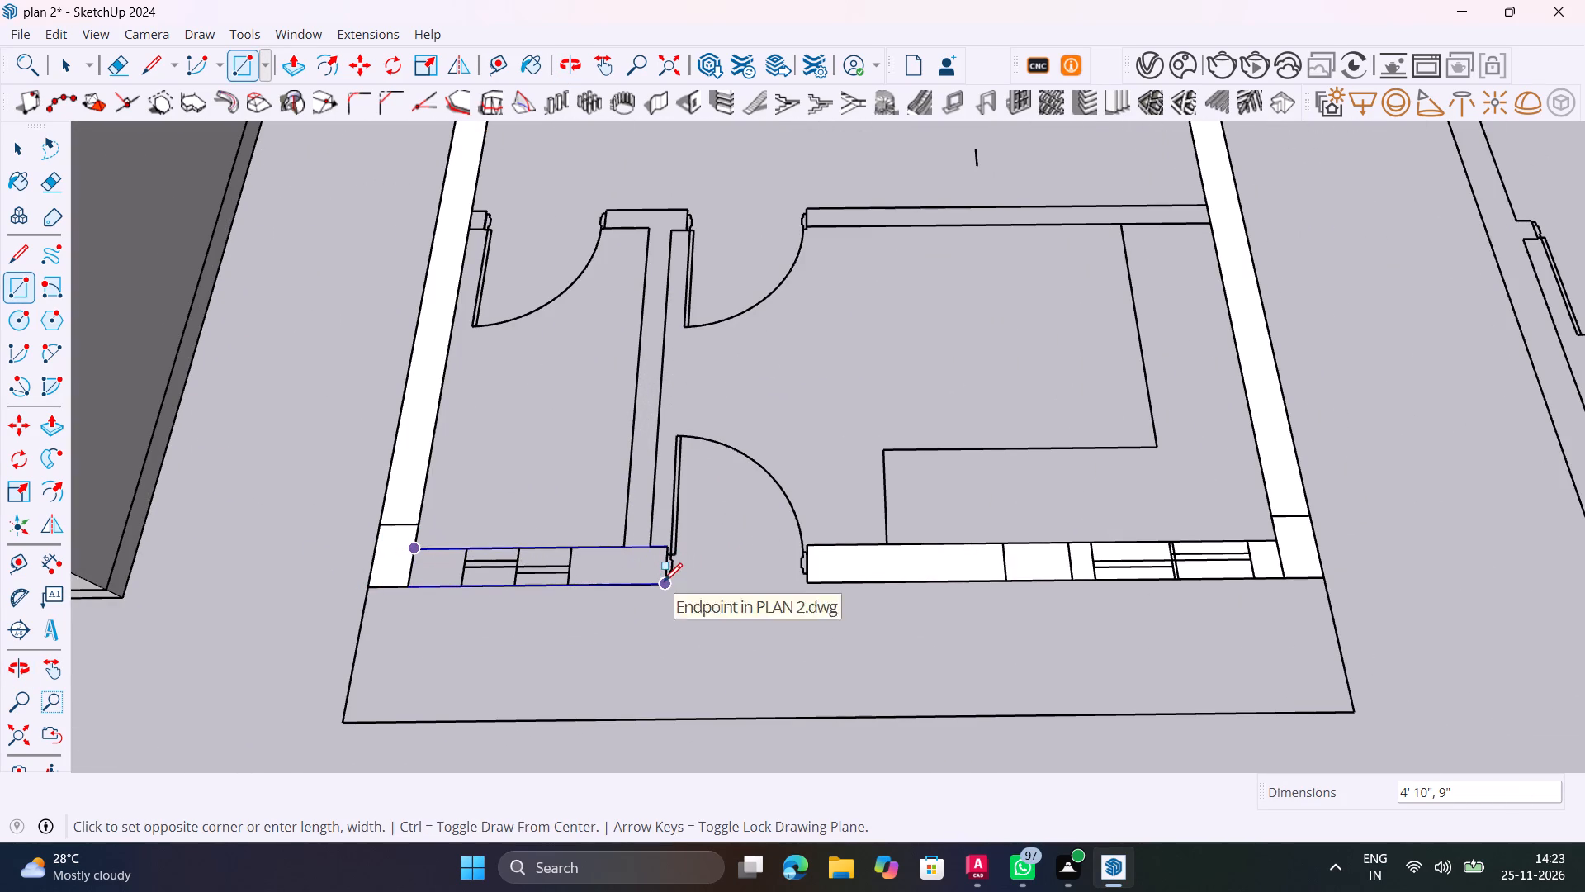
click(664, 581)
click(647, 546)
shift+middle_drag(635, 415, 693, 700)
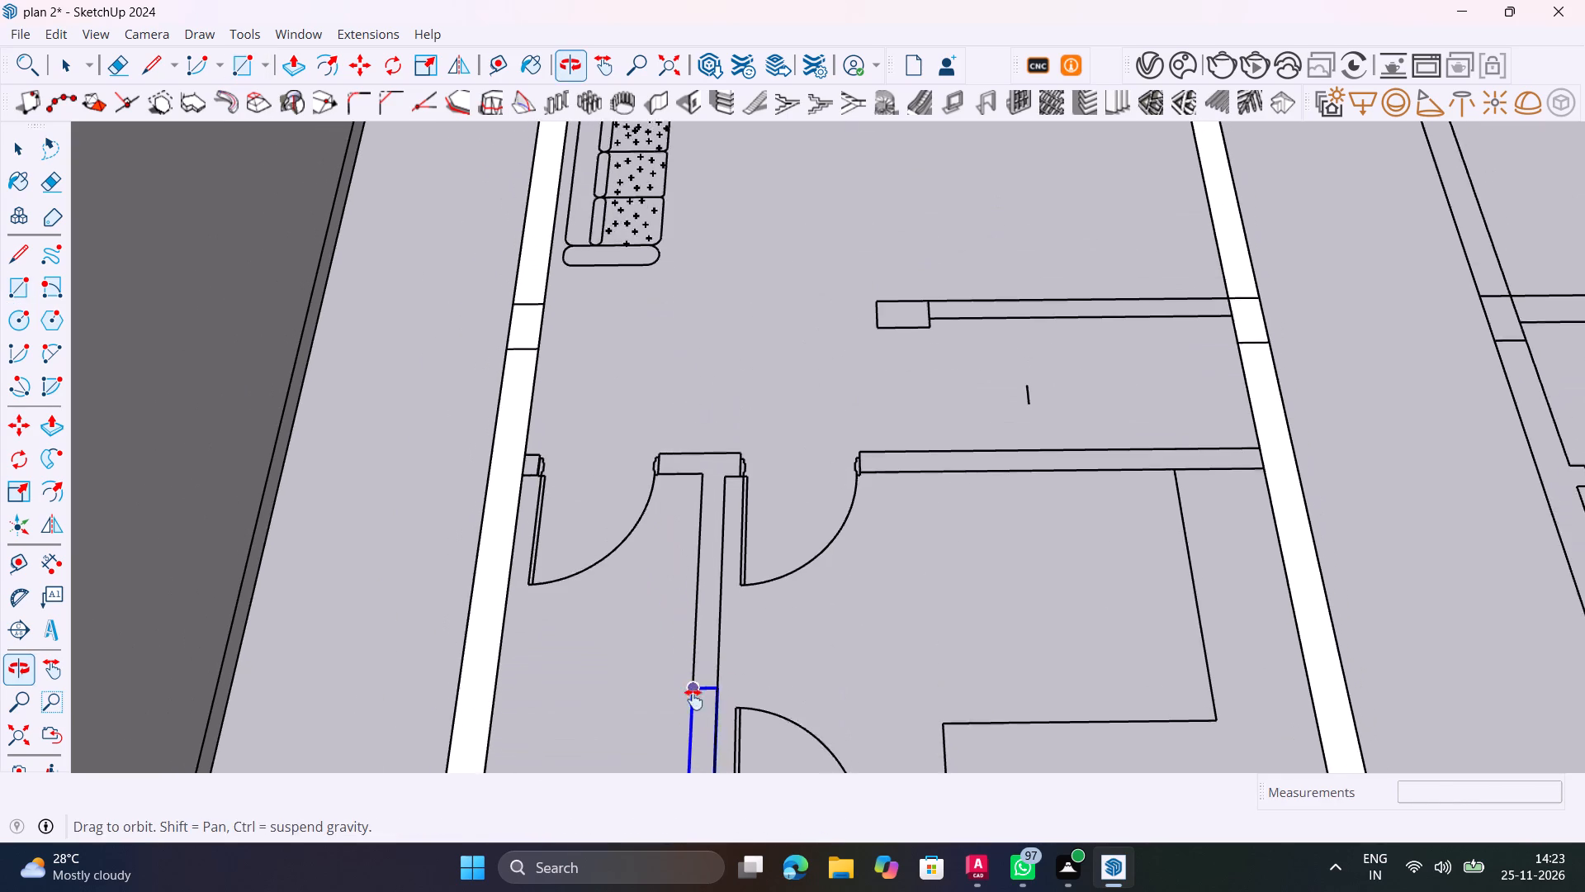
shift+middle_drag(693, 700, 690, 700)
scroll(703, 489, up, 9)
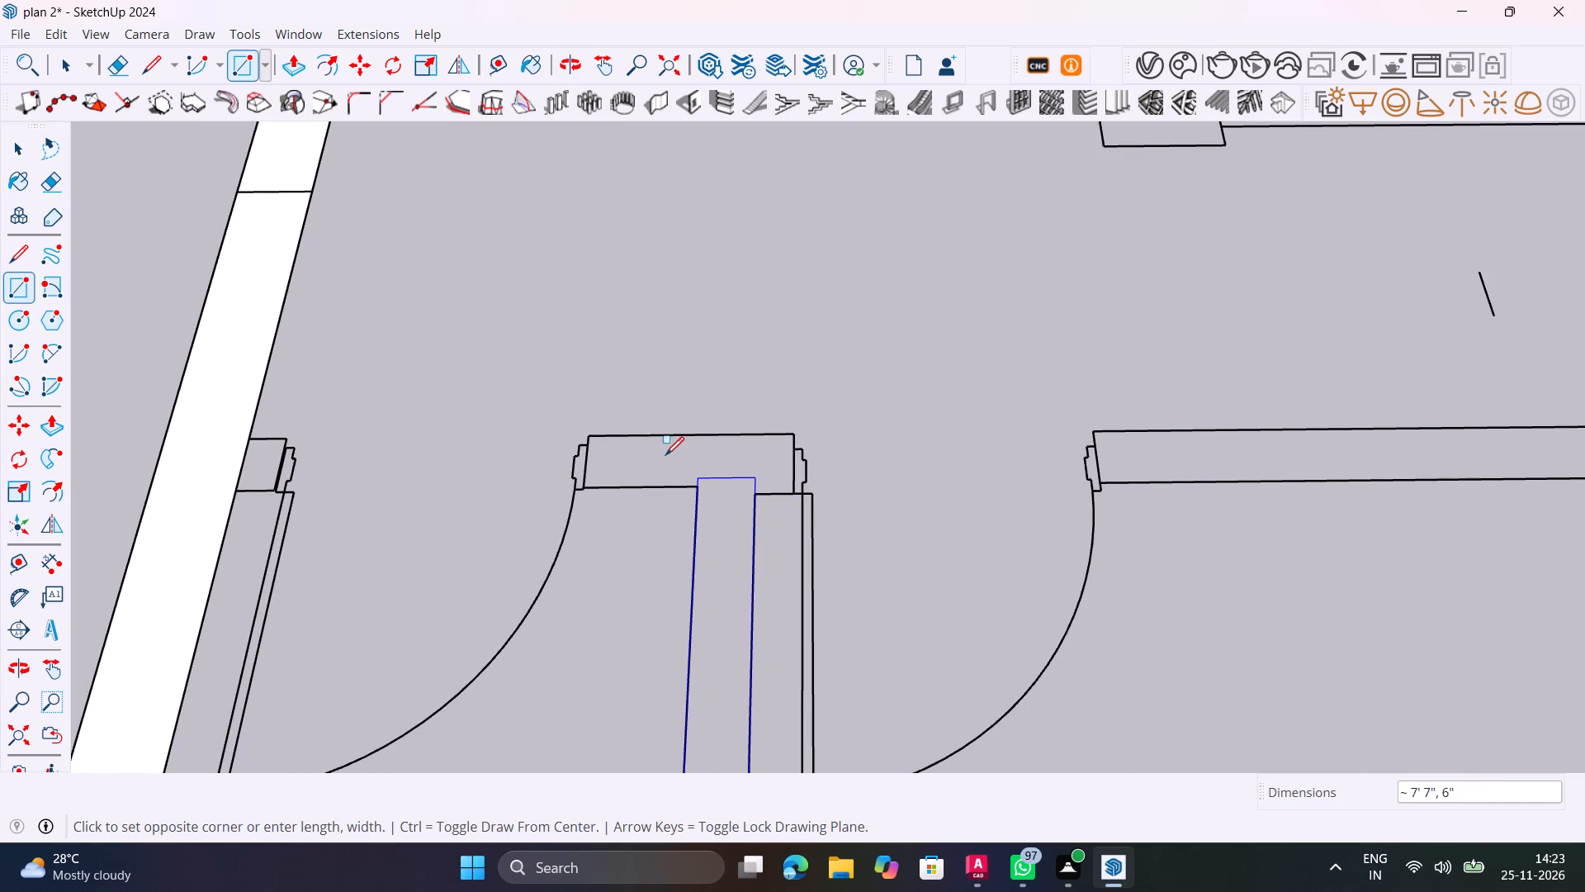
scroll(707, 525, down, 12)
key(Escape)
Save the model.
key(ctrl+s)
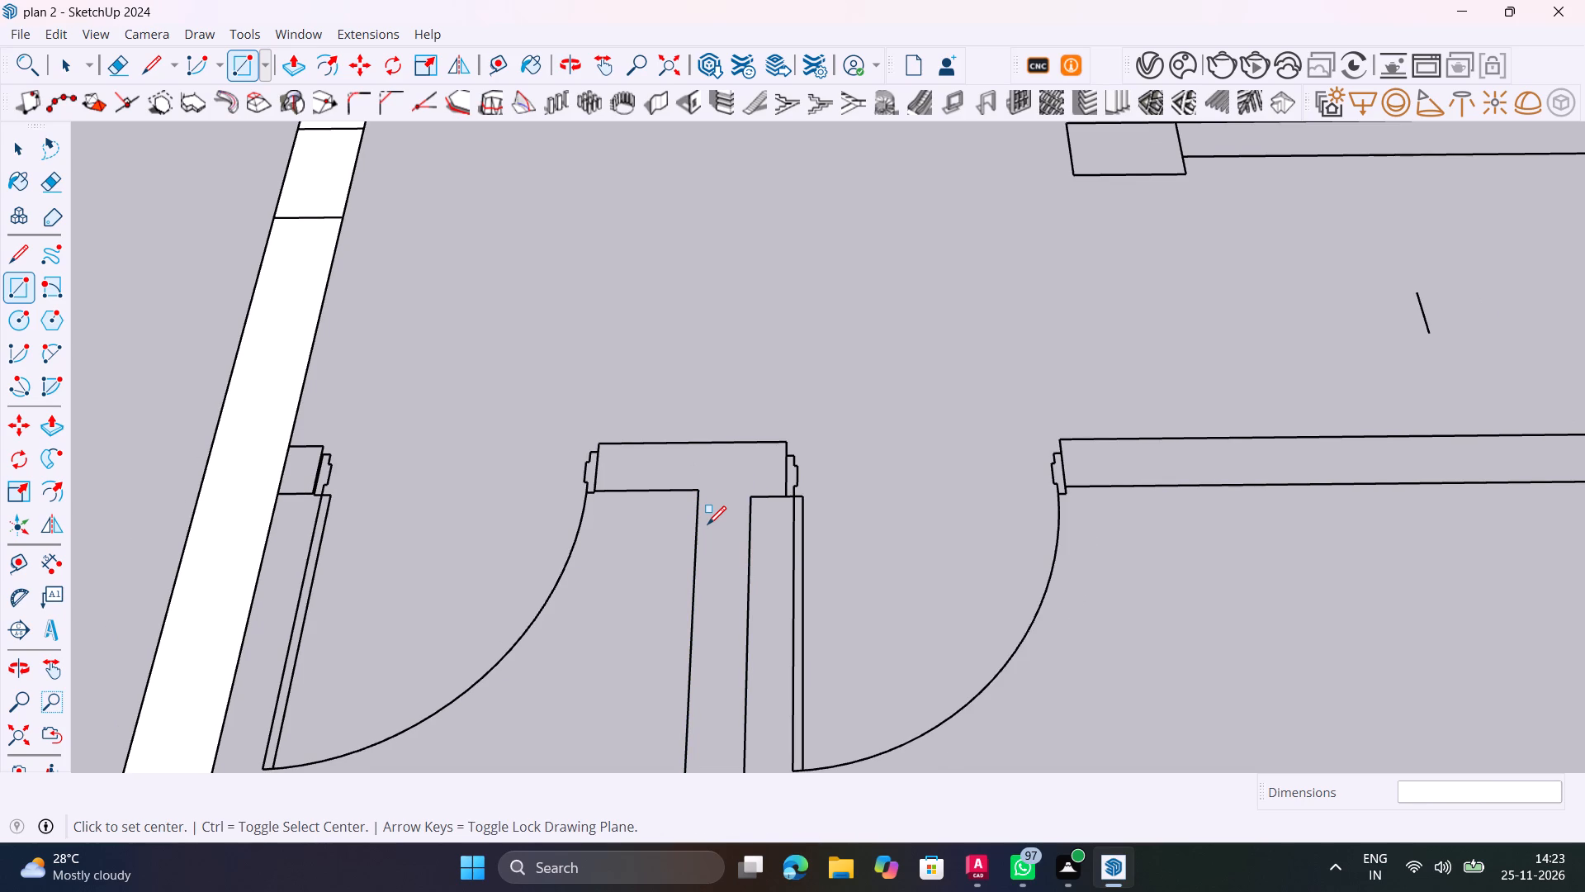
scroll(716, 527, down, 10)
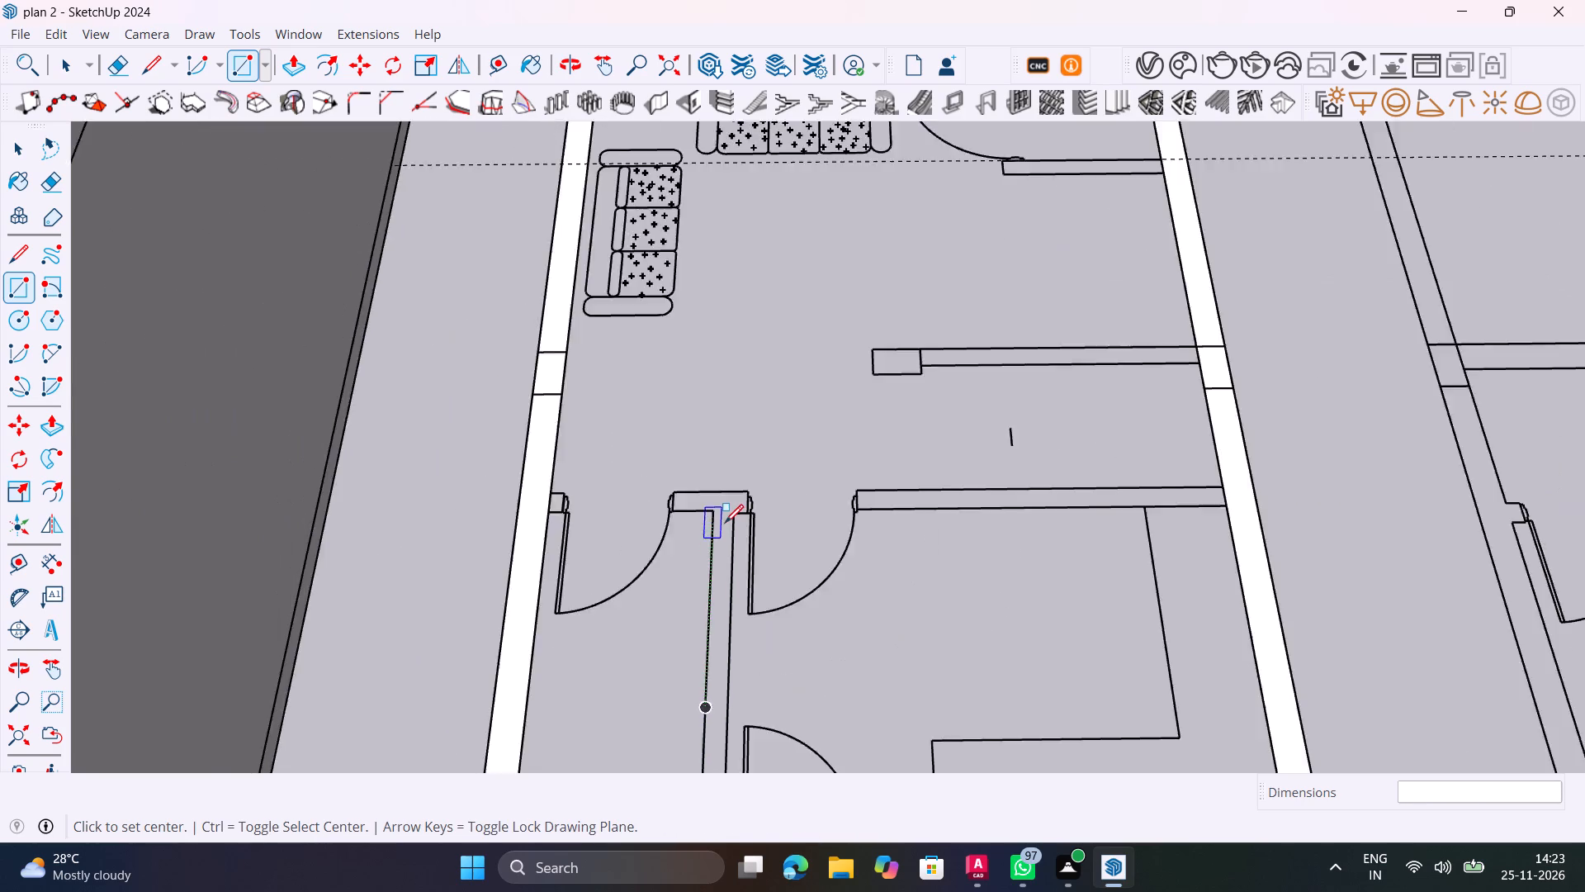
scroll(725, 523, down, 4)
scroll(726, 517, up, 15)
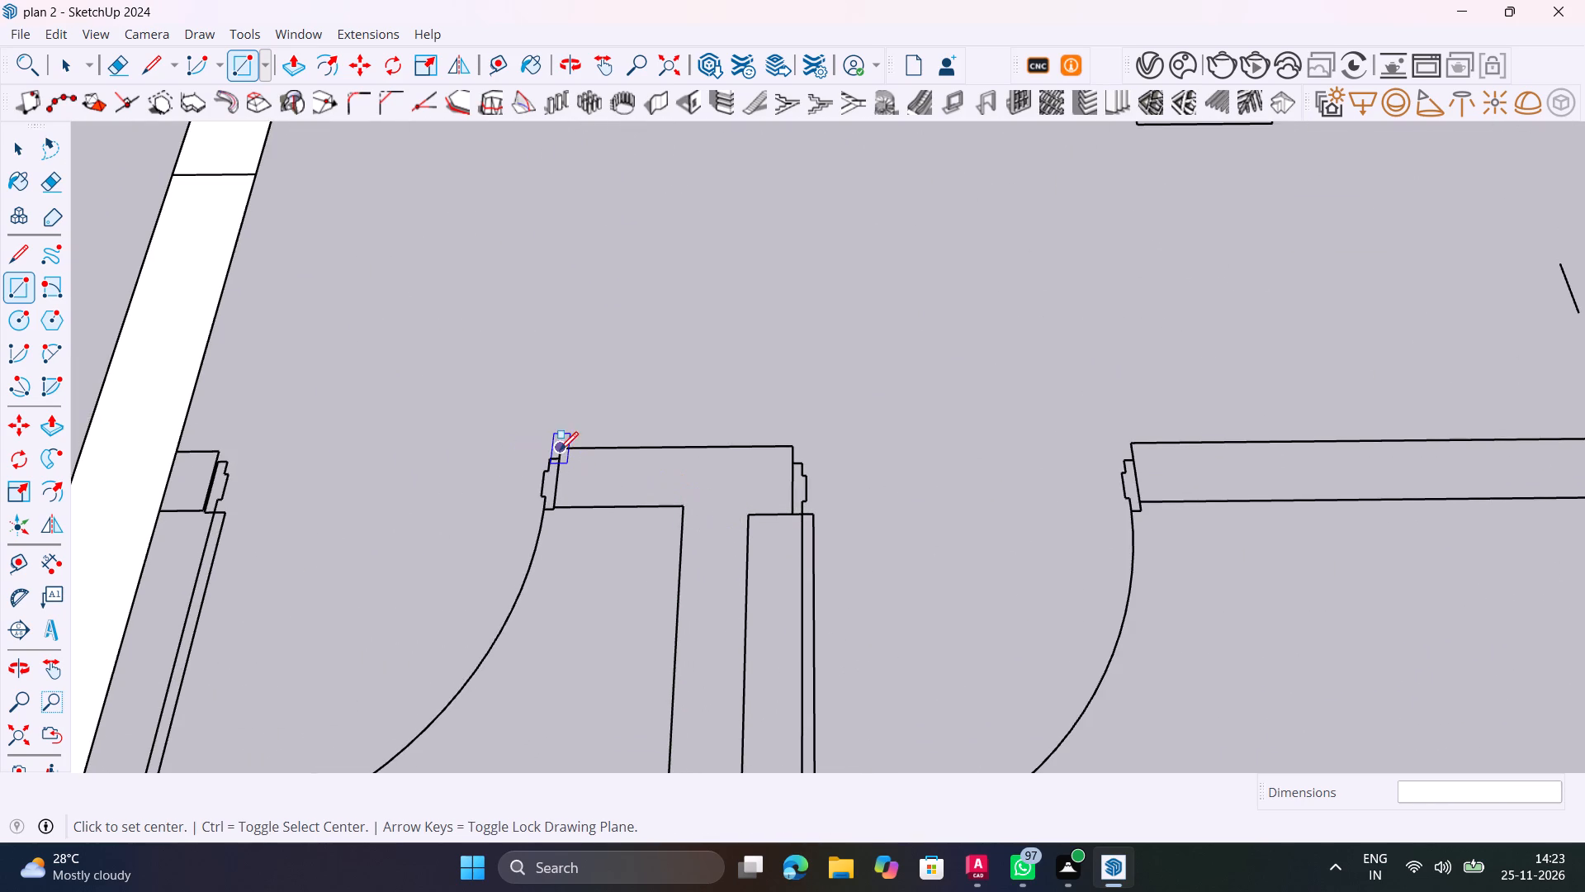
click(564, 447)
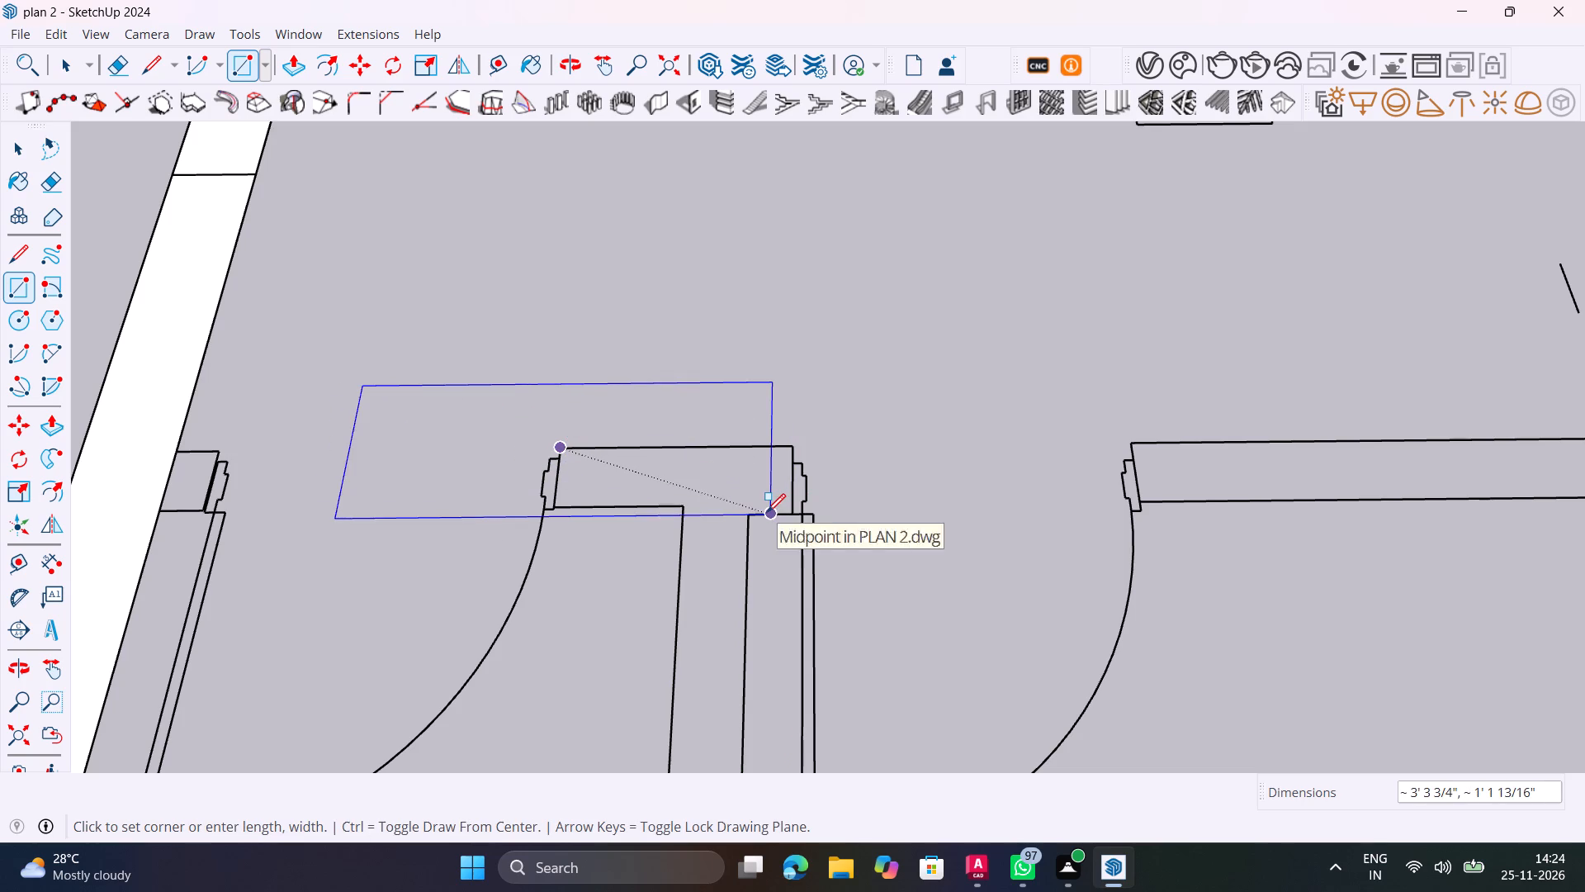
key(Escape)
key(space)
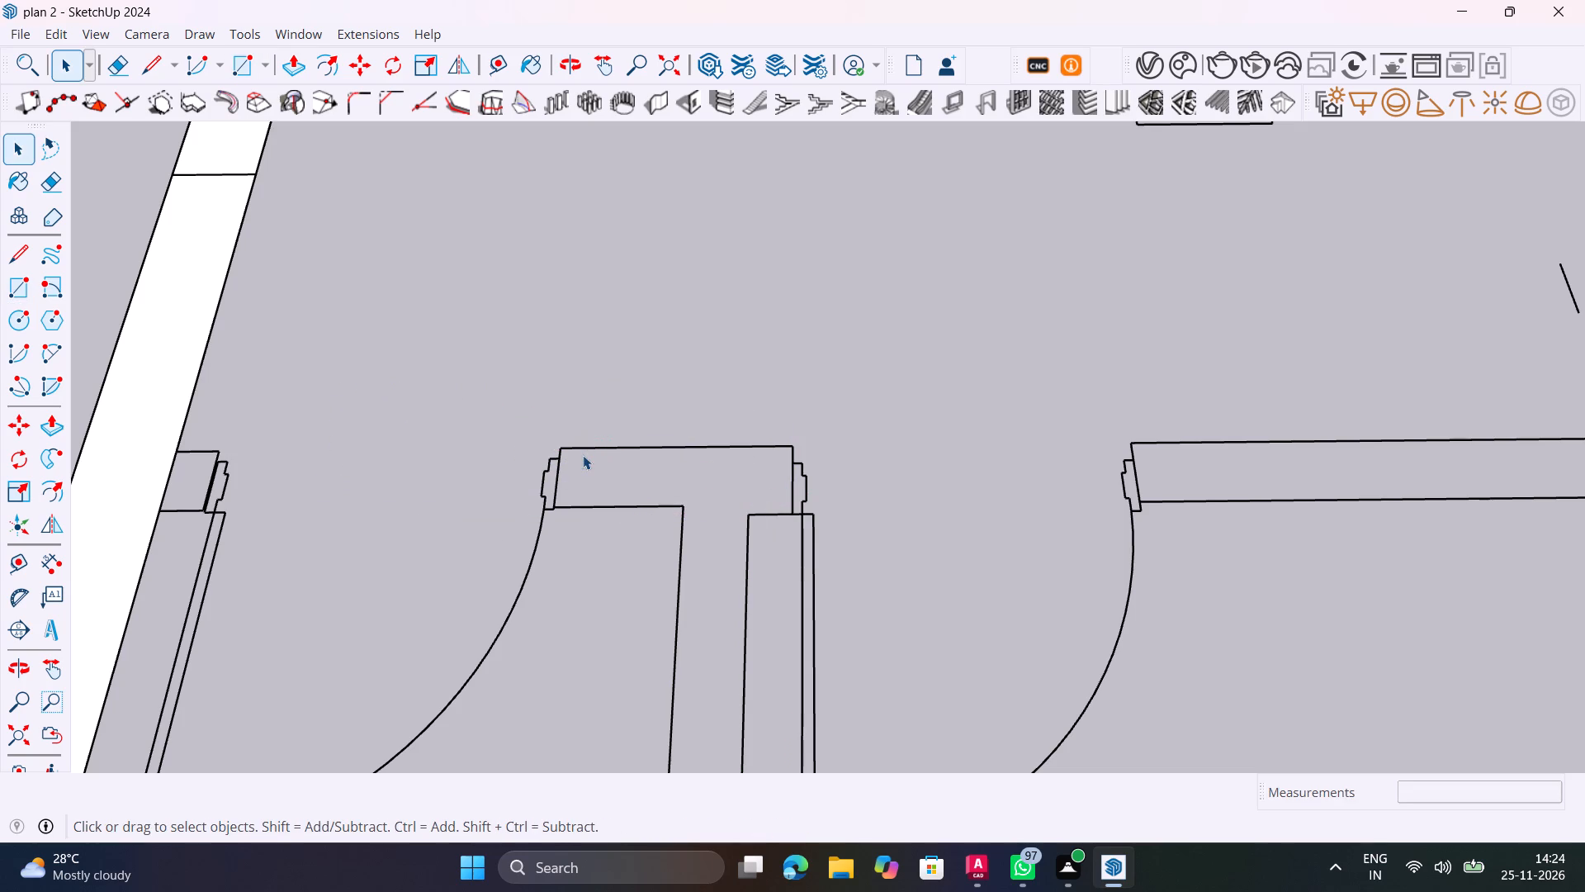
Cover the short wall piece between the two interior door openings with two adjoining rectangles, about 11 7/8" by 6" and 10" by 6 7/8".
text(r)
click(557, 447)
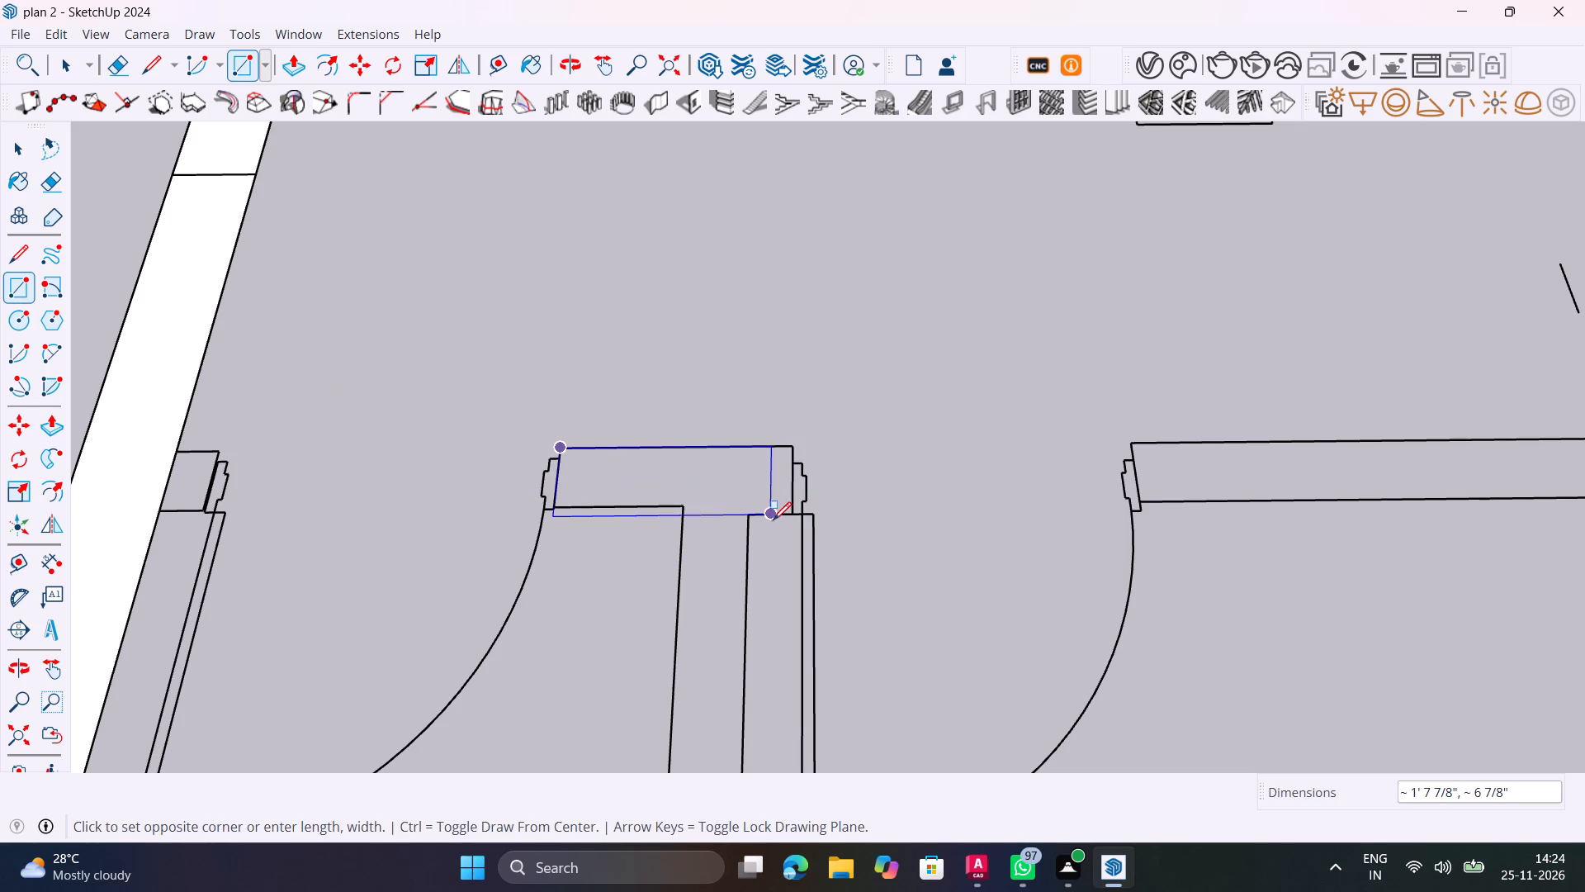
click(678, 506)
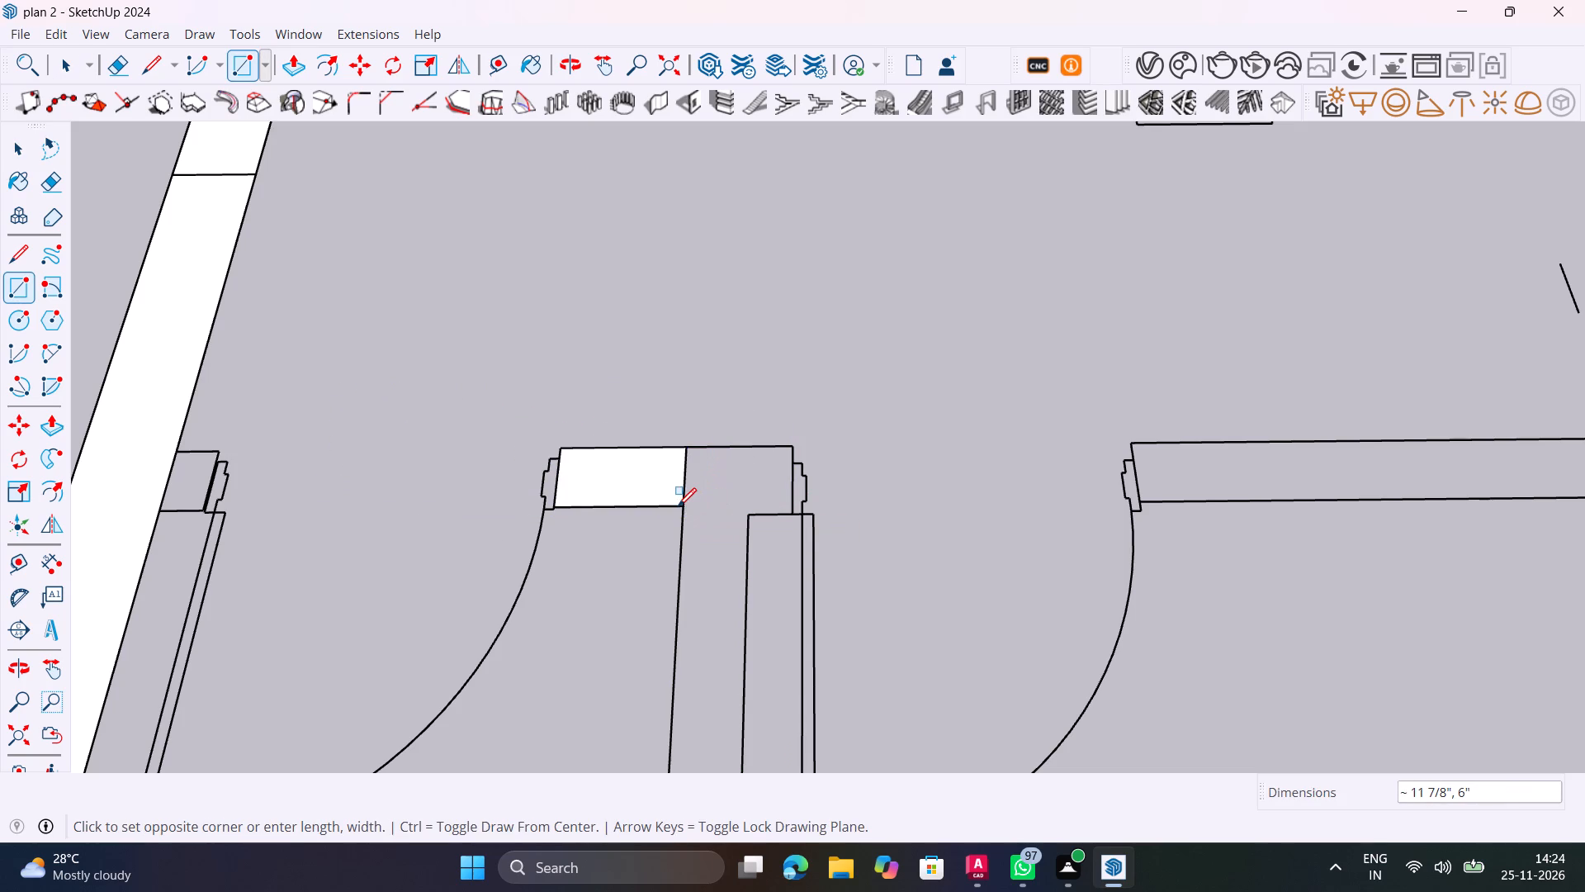
click(686, 448)
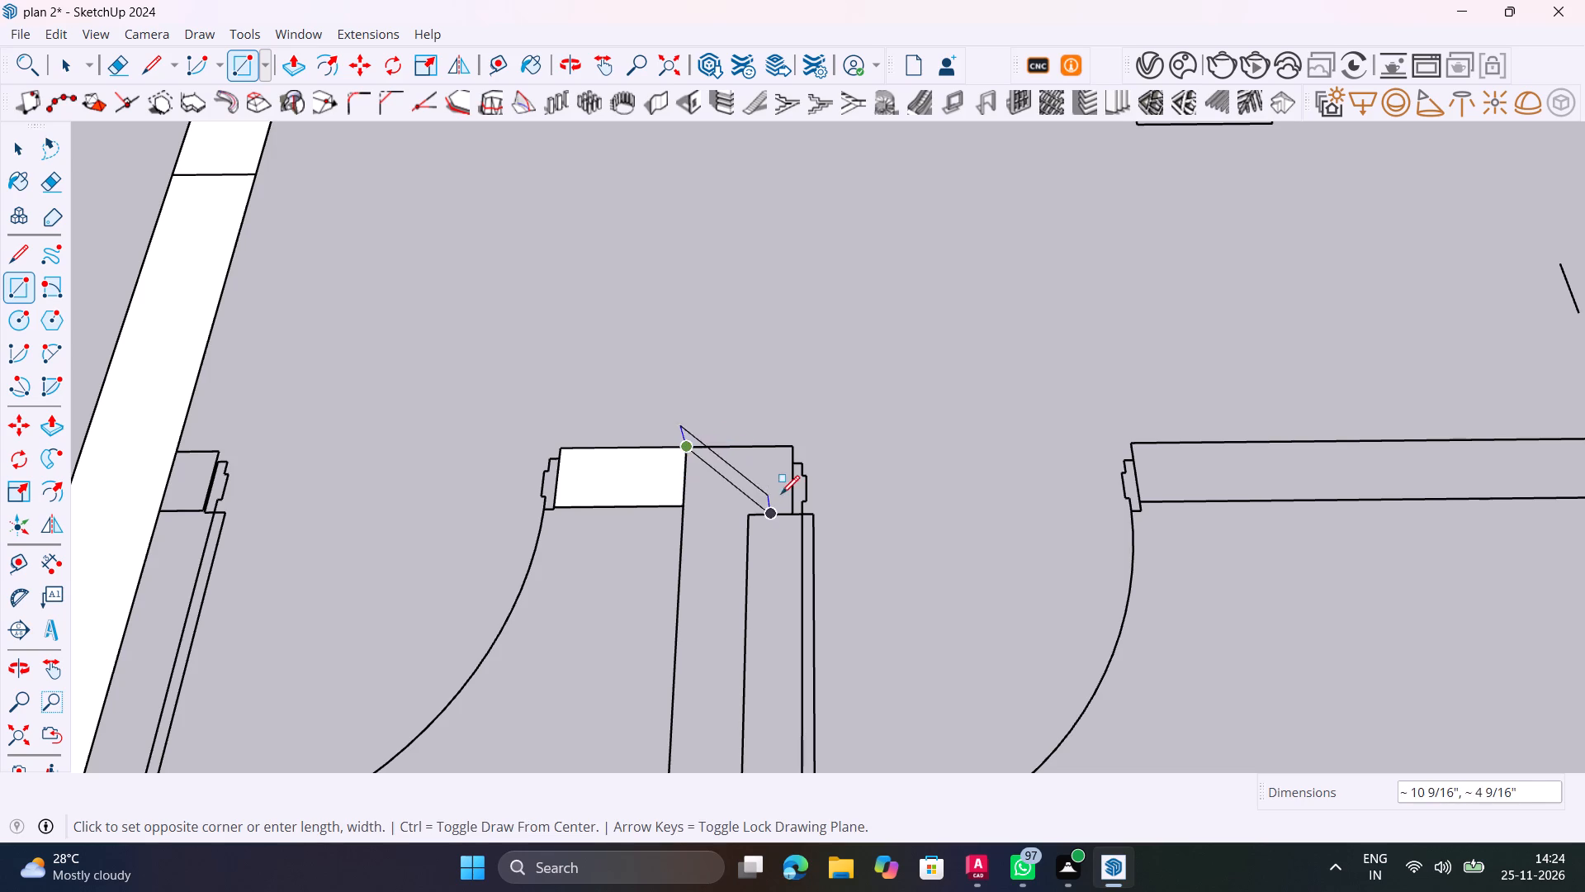
click(788, 512)
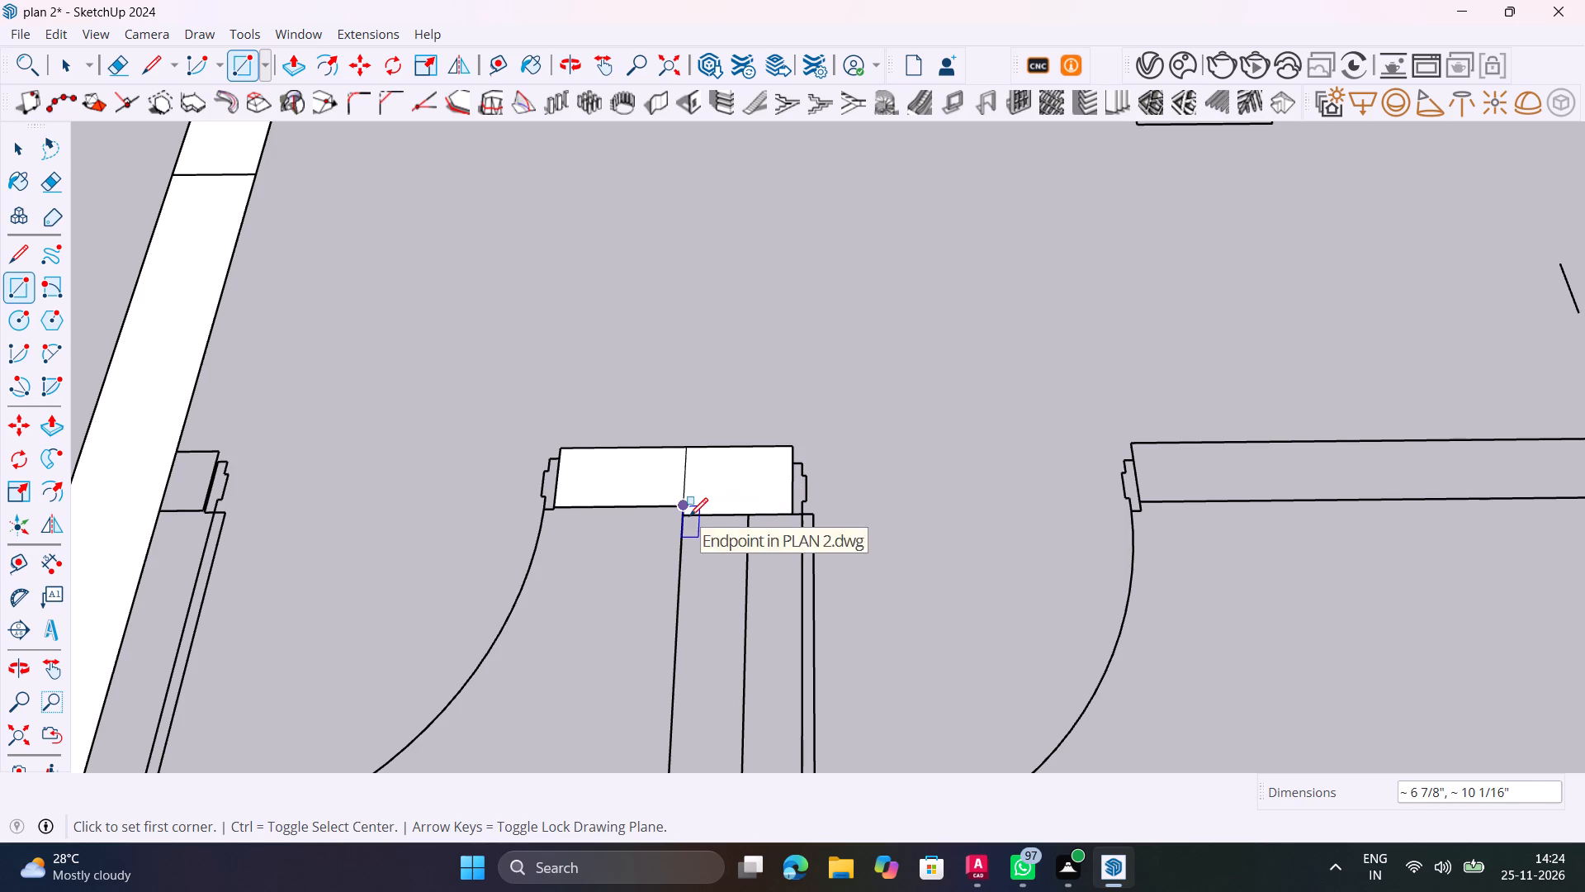
Draw a 6" by about 7' 5" rectangle over the partition wall running from the short wall piece to the front wall.
click(684, 518)
scroll(773, 540, down, 19)
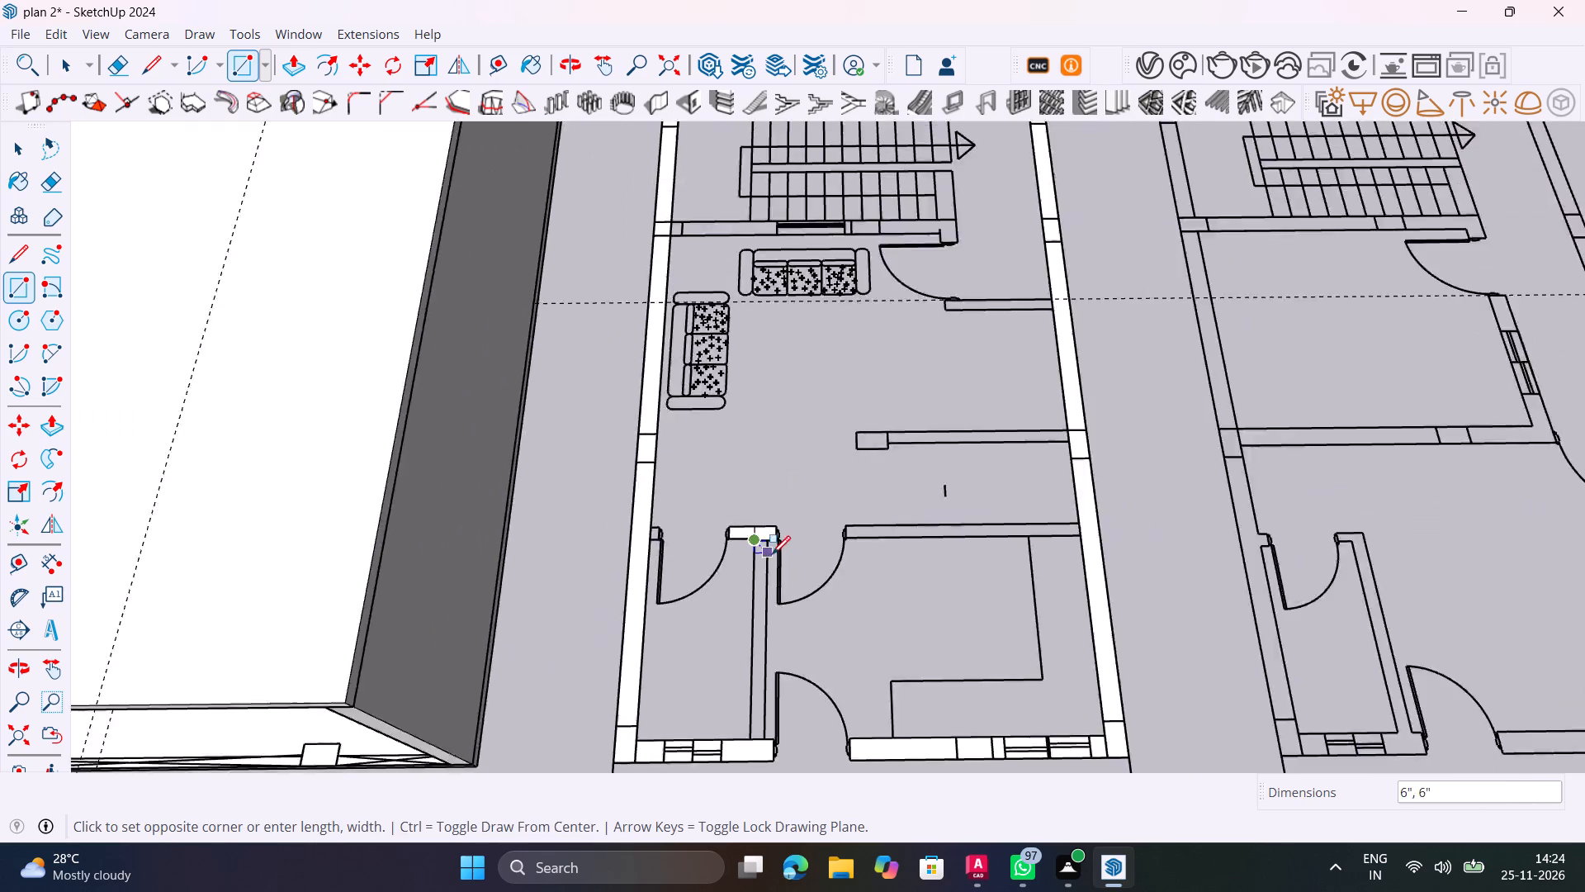
scroll(772, 554, down, 6)
scroll(750, 666, up, 11)
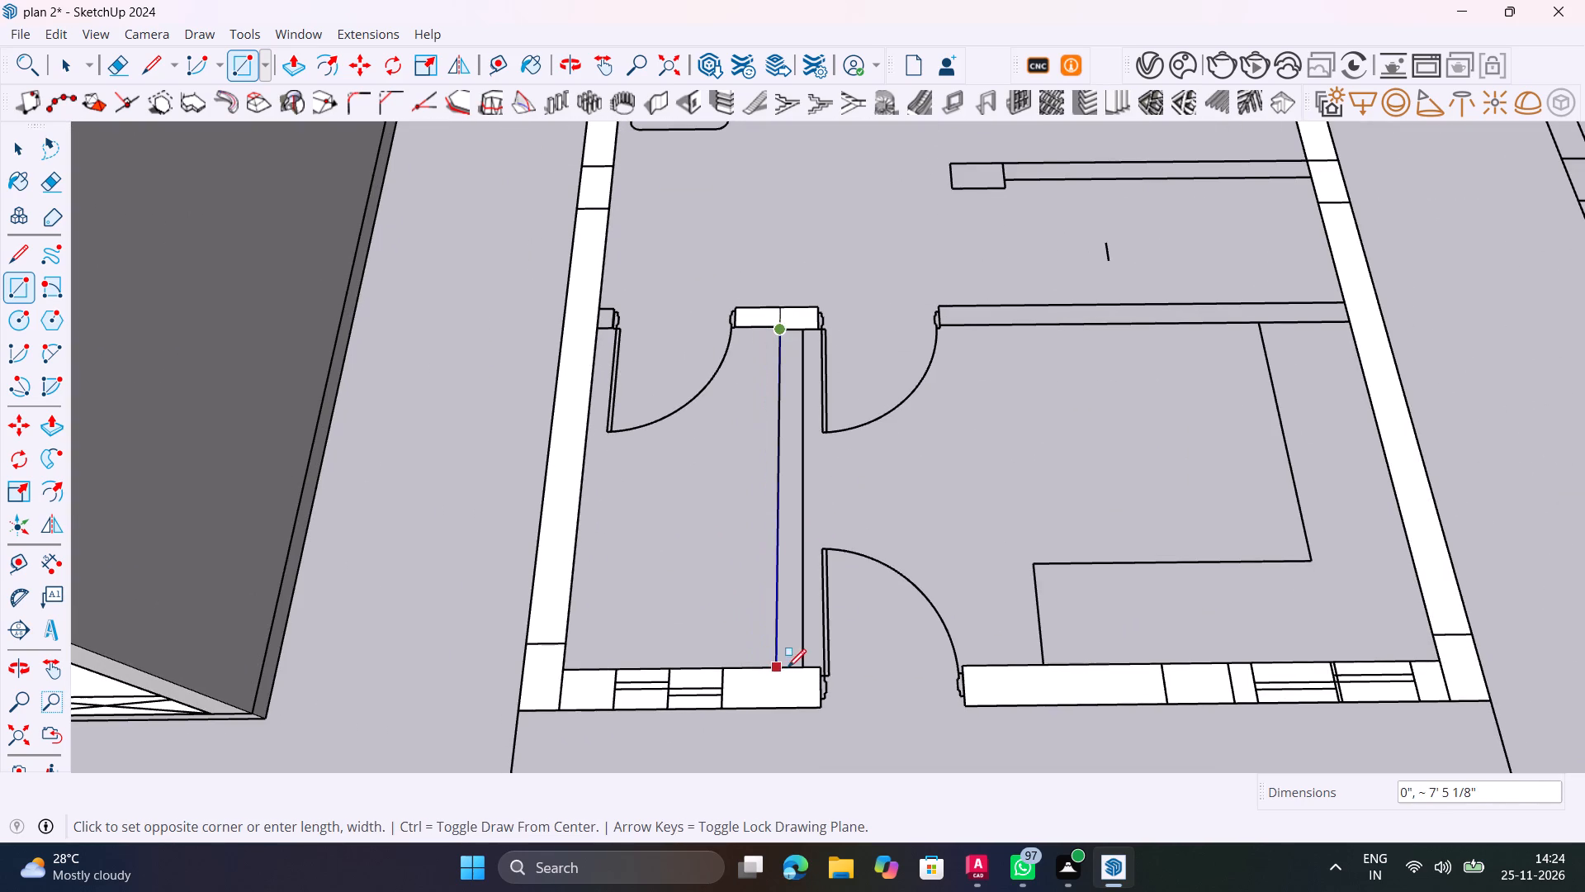
click(803, 671)
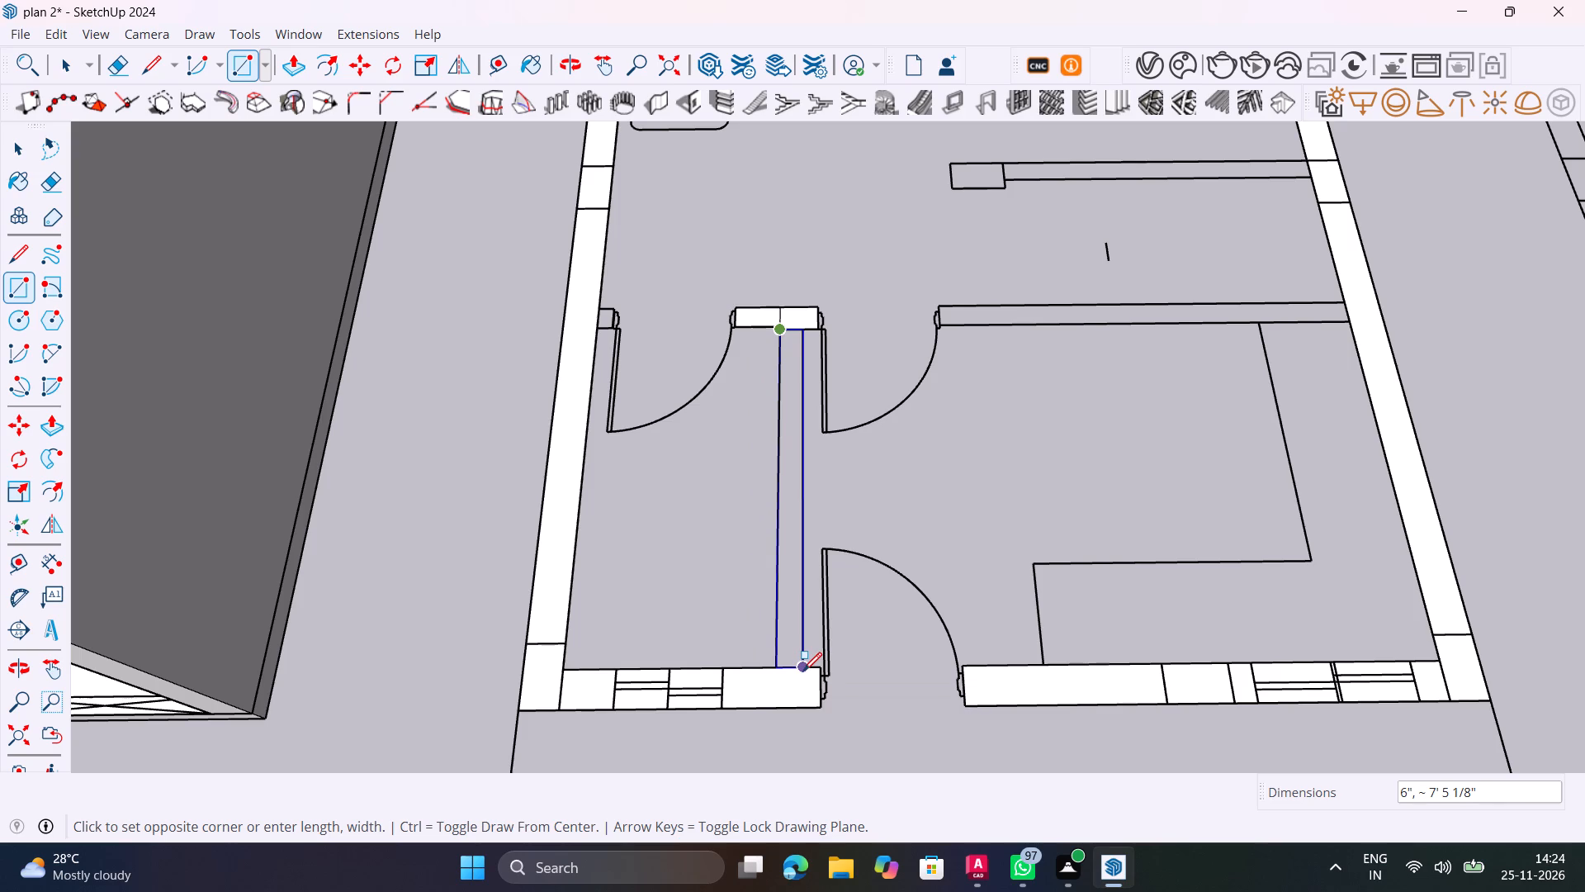
key(space)
Erase the dividing lines where the partition meets the short wall piece and the front wall, merging the traced wall faces.
scroll(797, 282, up, 12)
middle_drag(760, 324, 773, 379)
key(e)
drag(774, 282, 748, 287)
drag(769, 300, 791, 349)
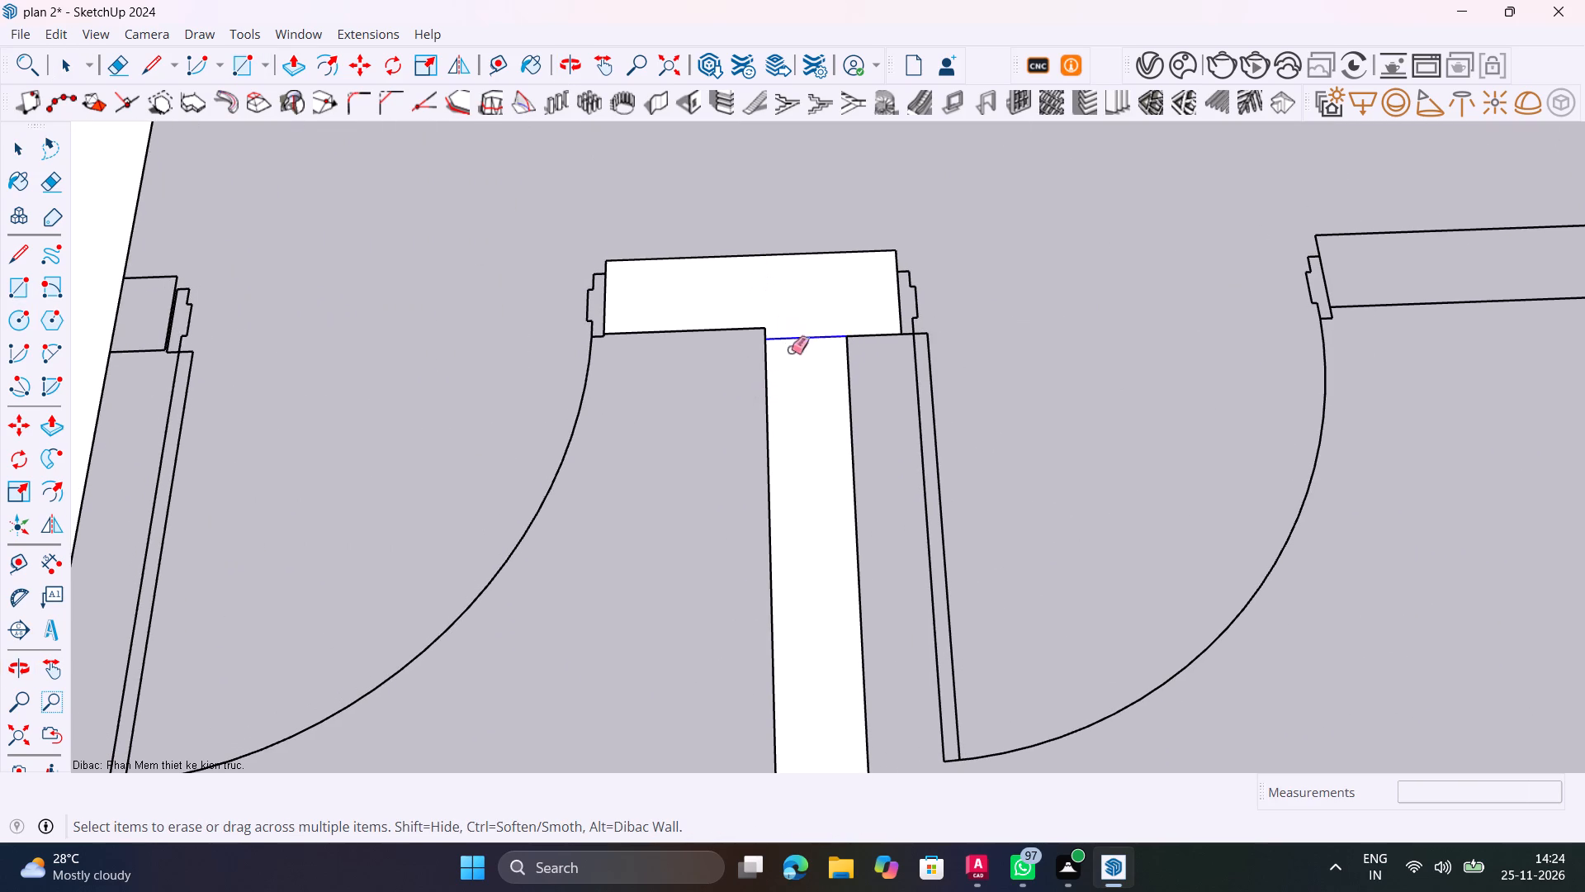
drag(791, 349, 792, 351)
scroll(792, 353, down, 20)
key(space)
shift+middle_drag(811, 470, 758, 529)
shift+scroll(756, 530, down, 1)
scroll(721, 619, up, 20)
scroll(721, 619, up, 4)
key(e)
drag(788, 545, 798, 576)
Draw a rectangle over the interior wall running from the door opening beside the partition to the far side wall.
scroll(801, 564, down, 20)
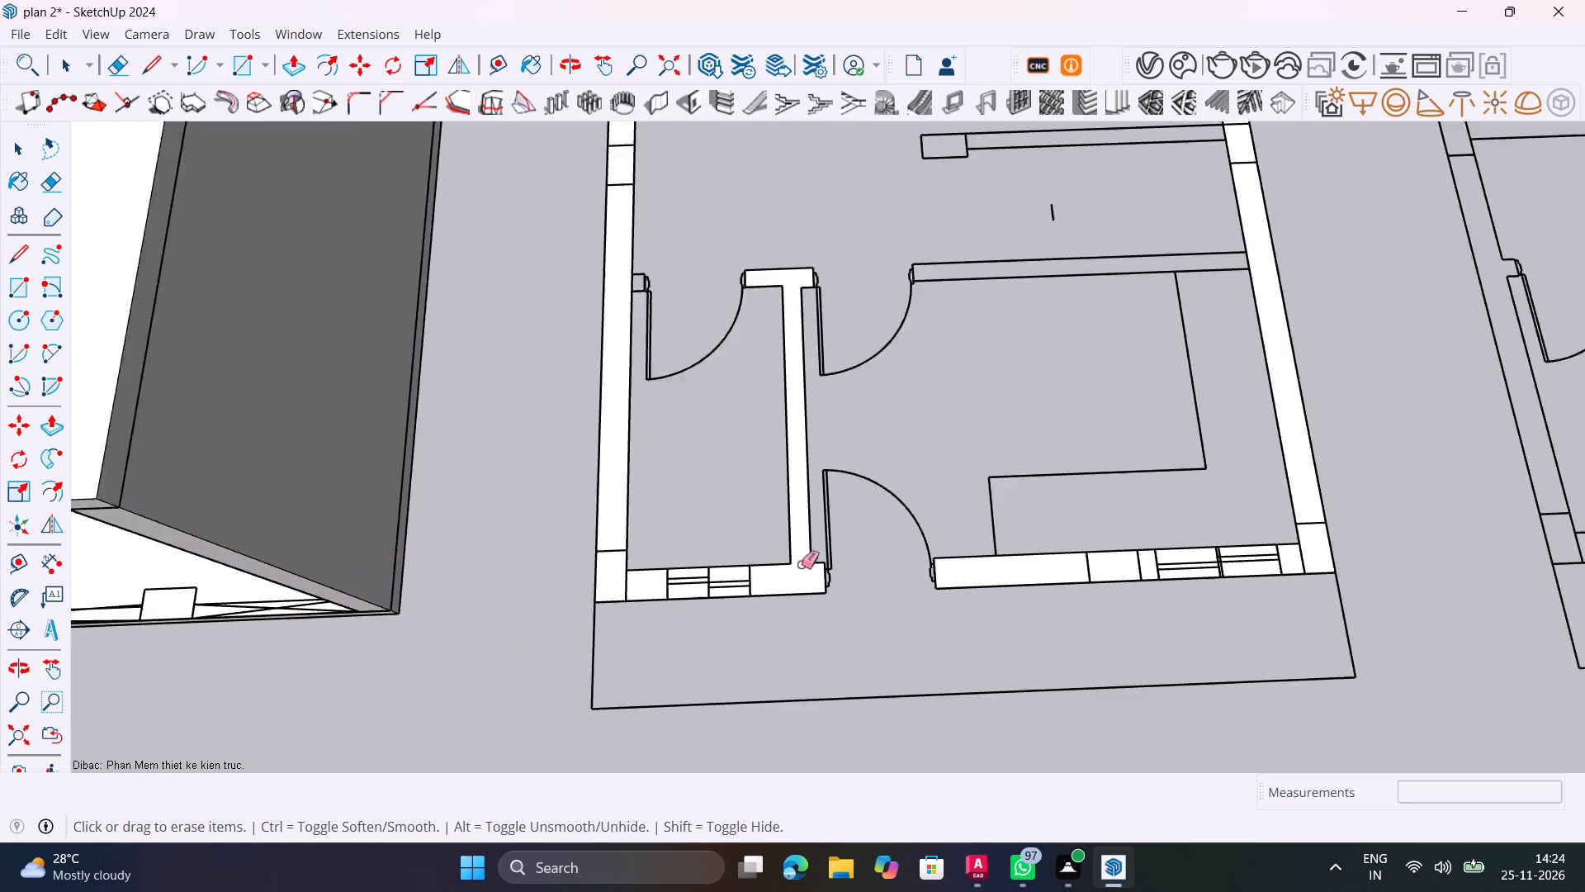
scroll(801, 564, down, 3)
shift+middle_drag(738, 420, 696, 647)
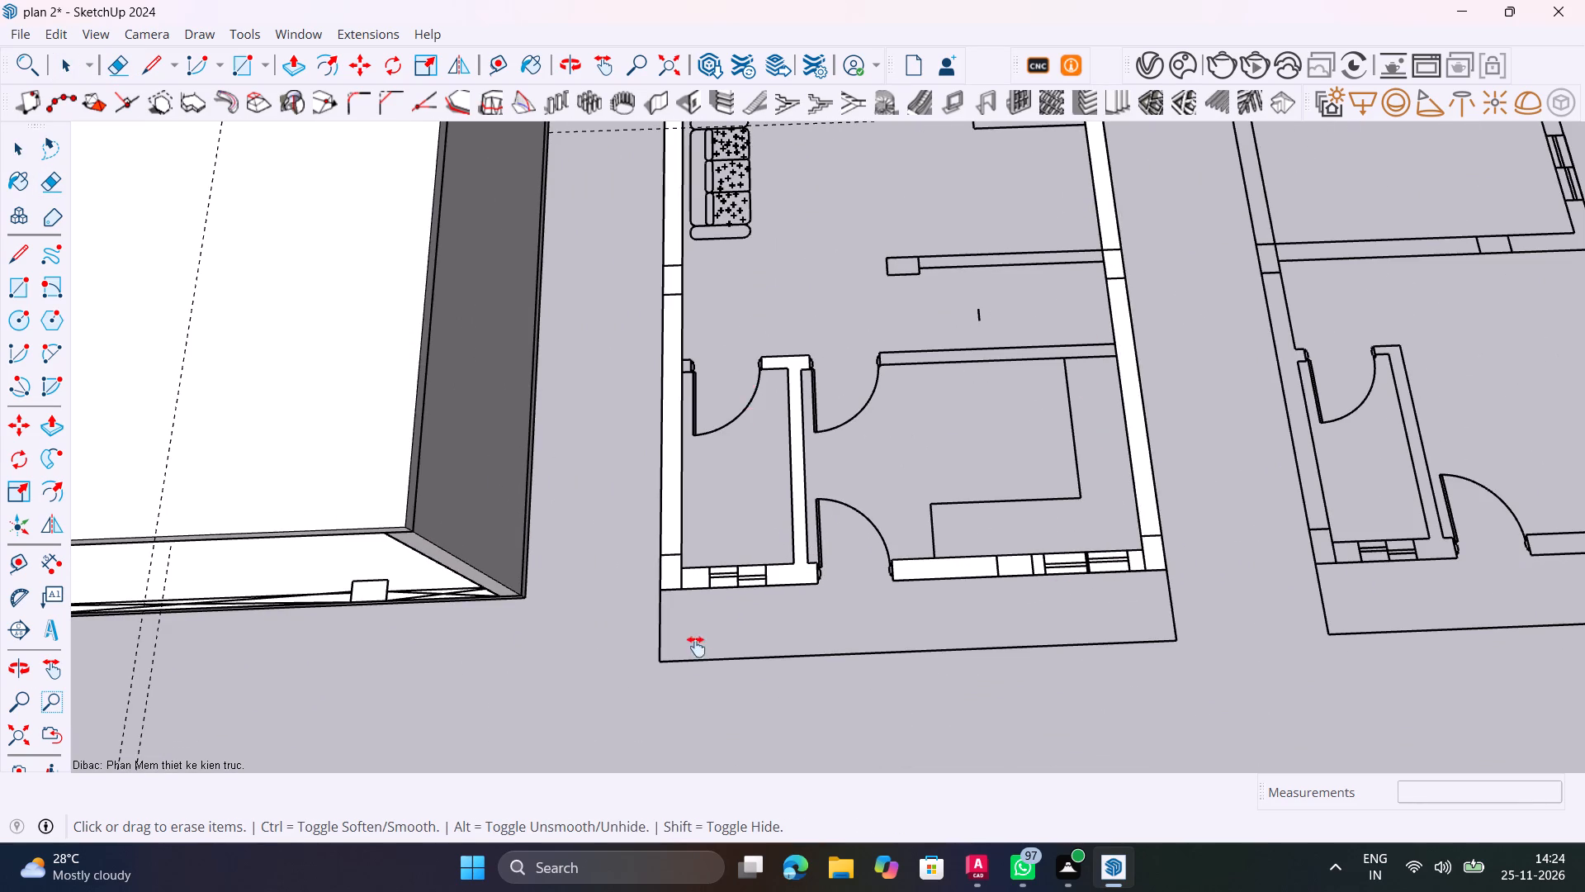
shift+middle_drag(696, 647, 717, 460)
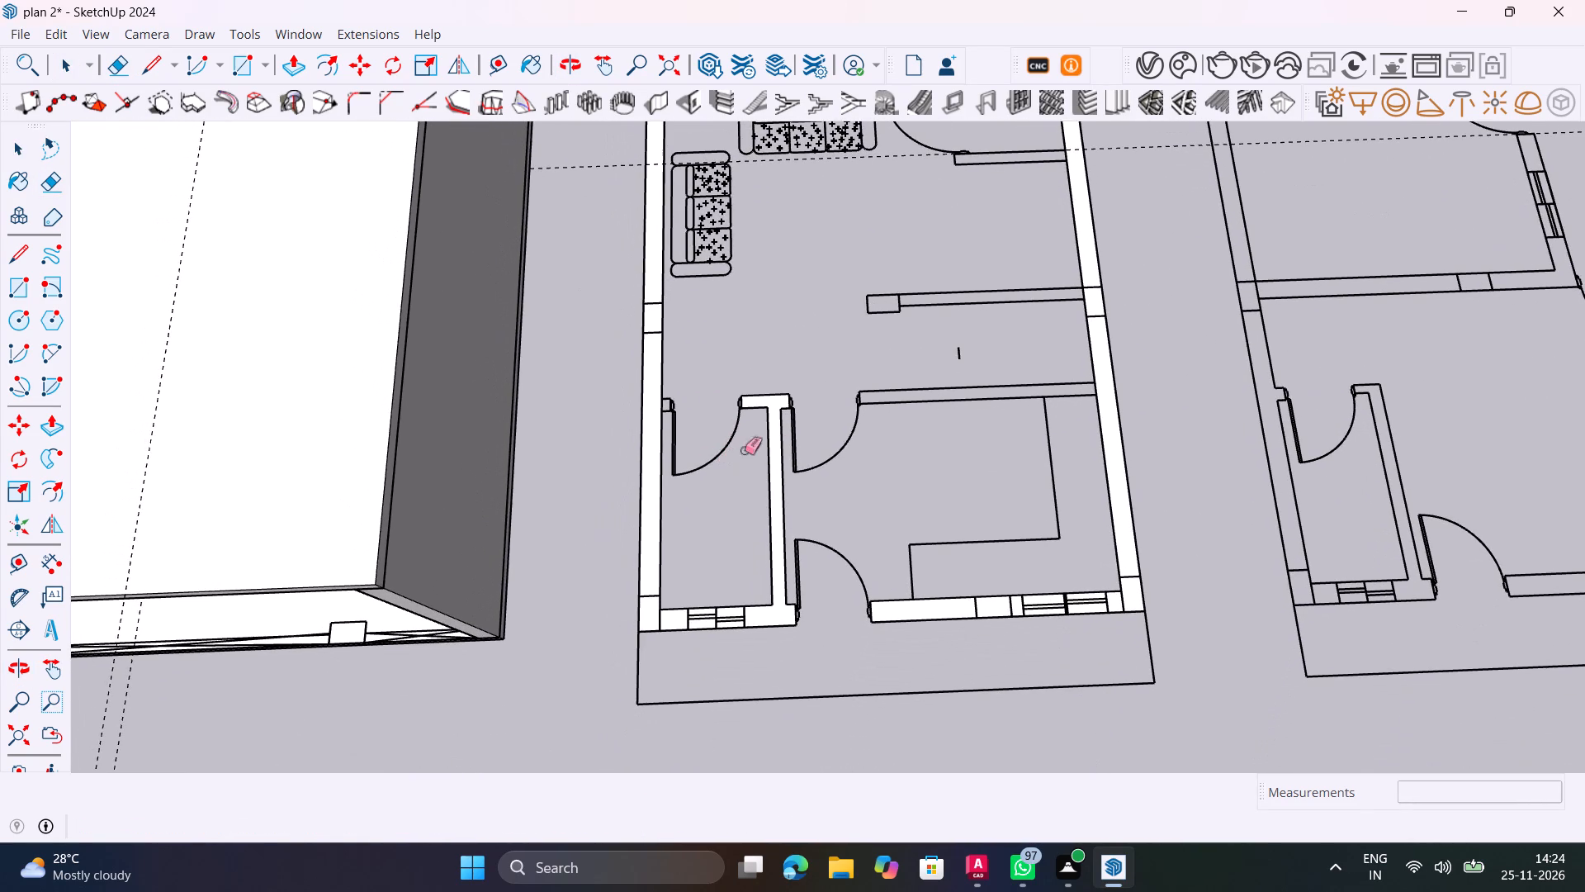
shift+middle_drag(890, 432, 756, 604)
shift+scroll(755, 605, down, 1)
scroll(768, 569, up, 12)
key(space)
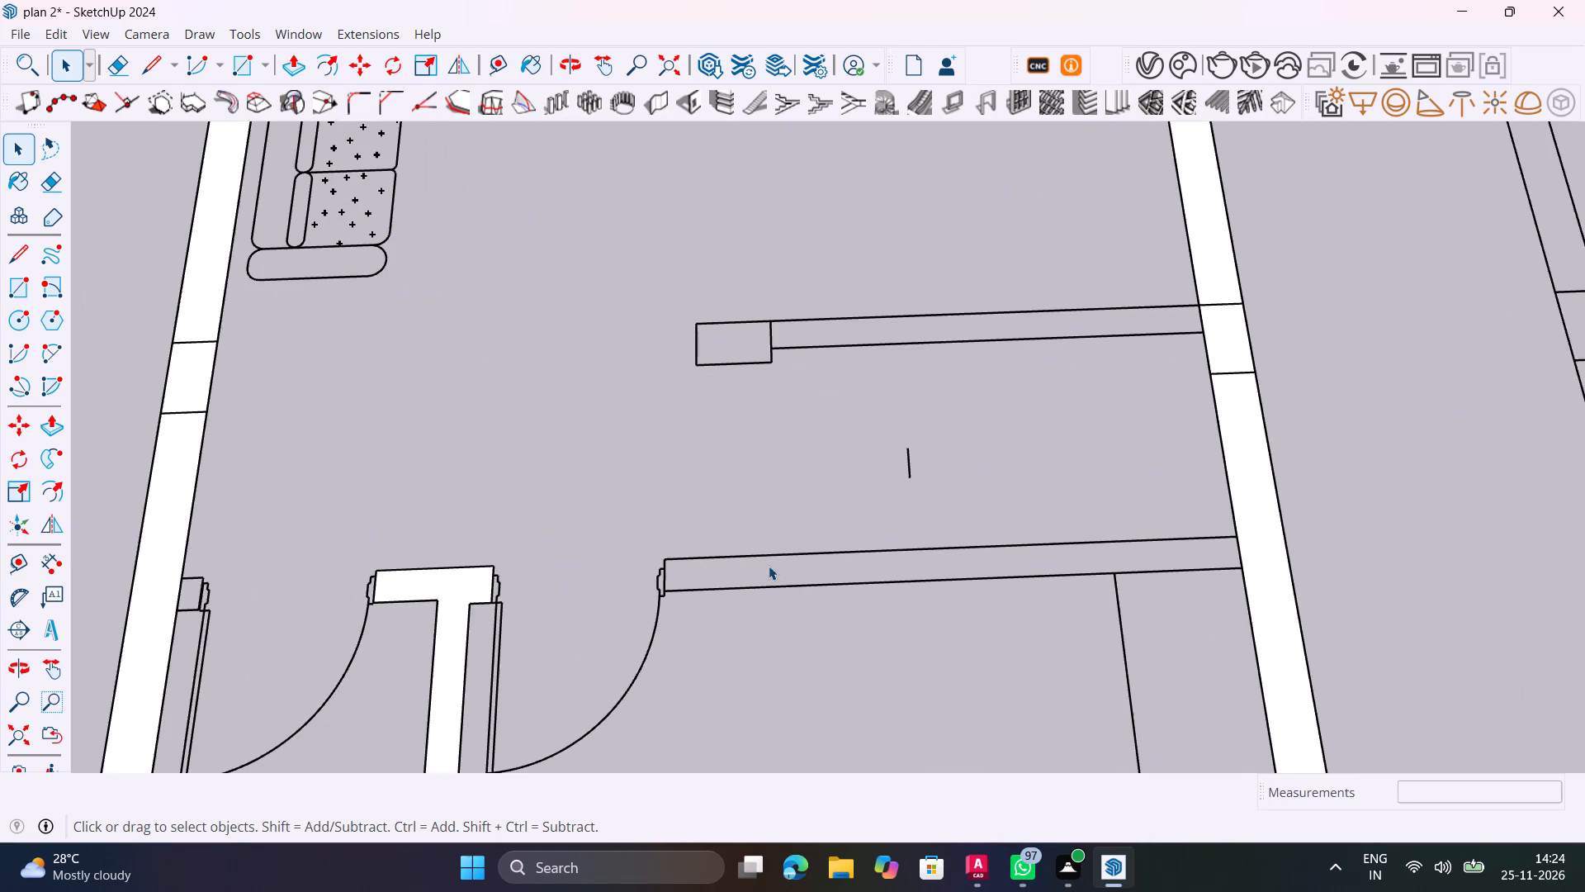
key(r)
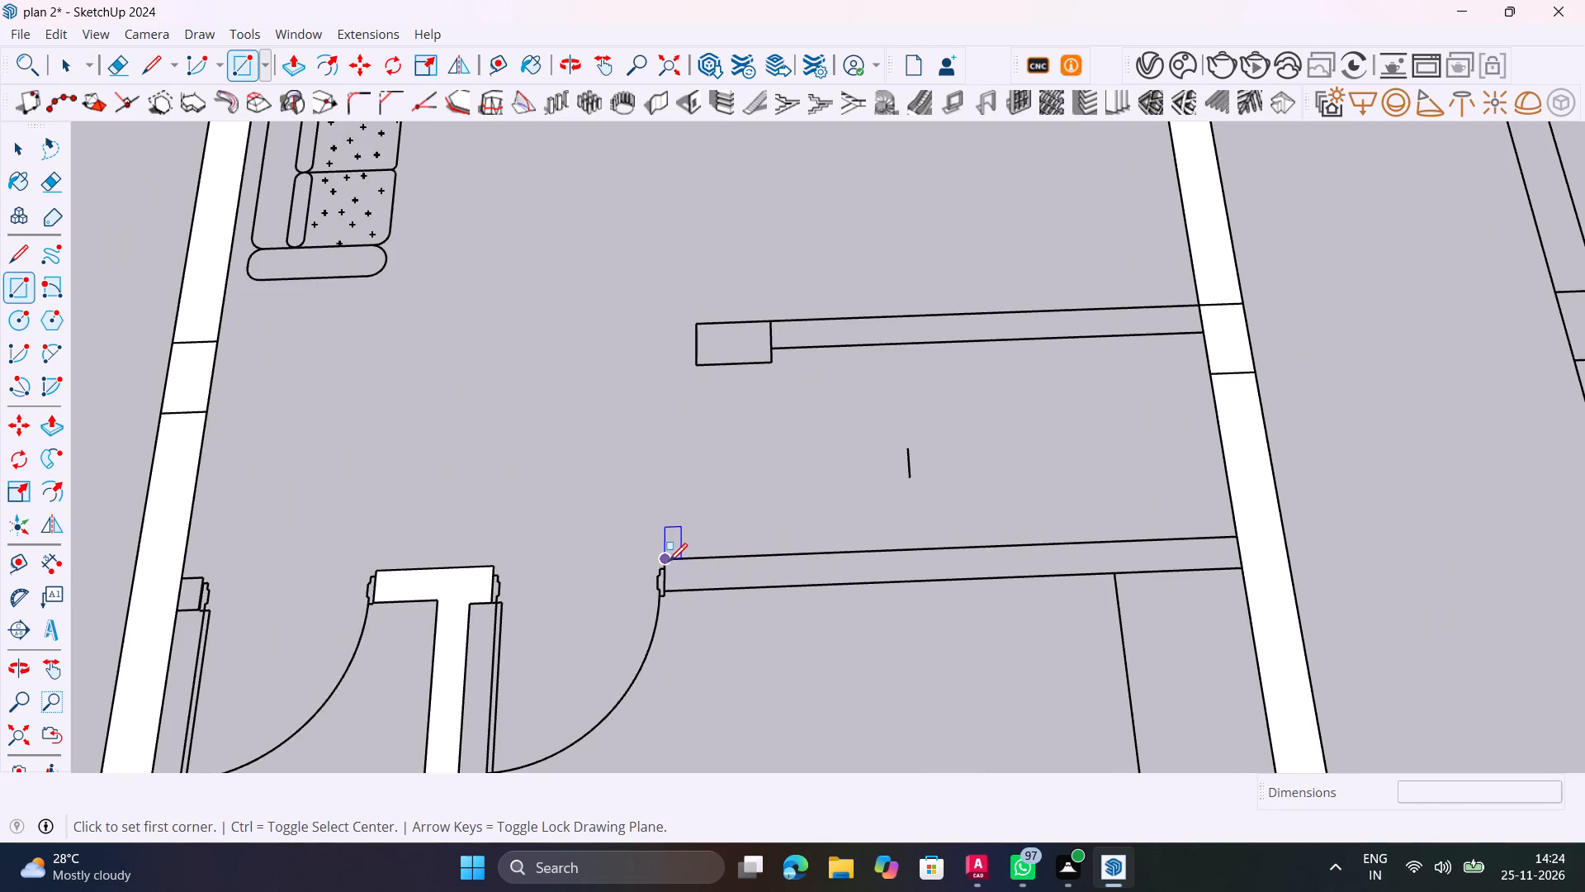
click(666, 561)
click(1237, 564)
key(space)
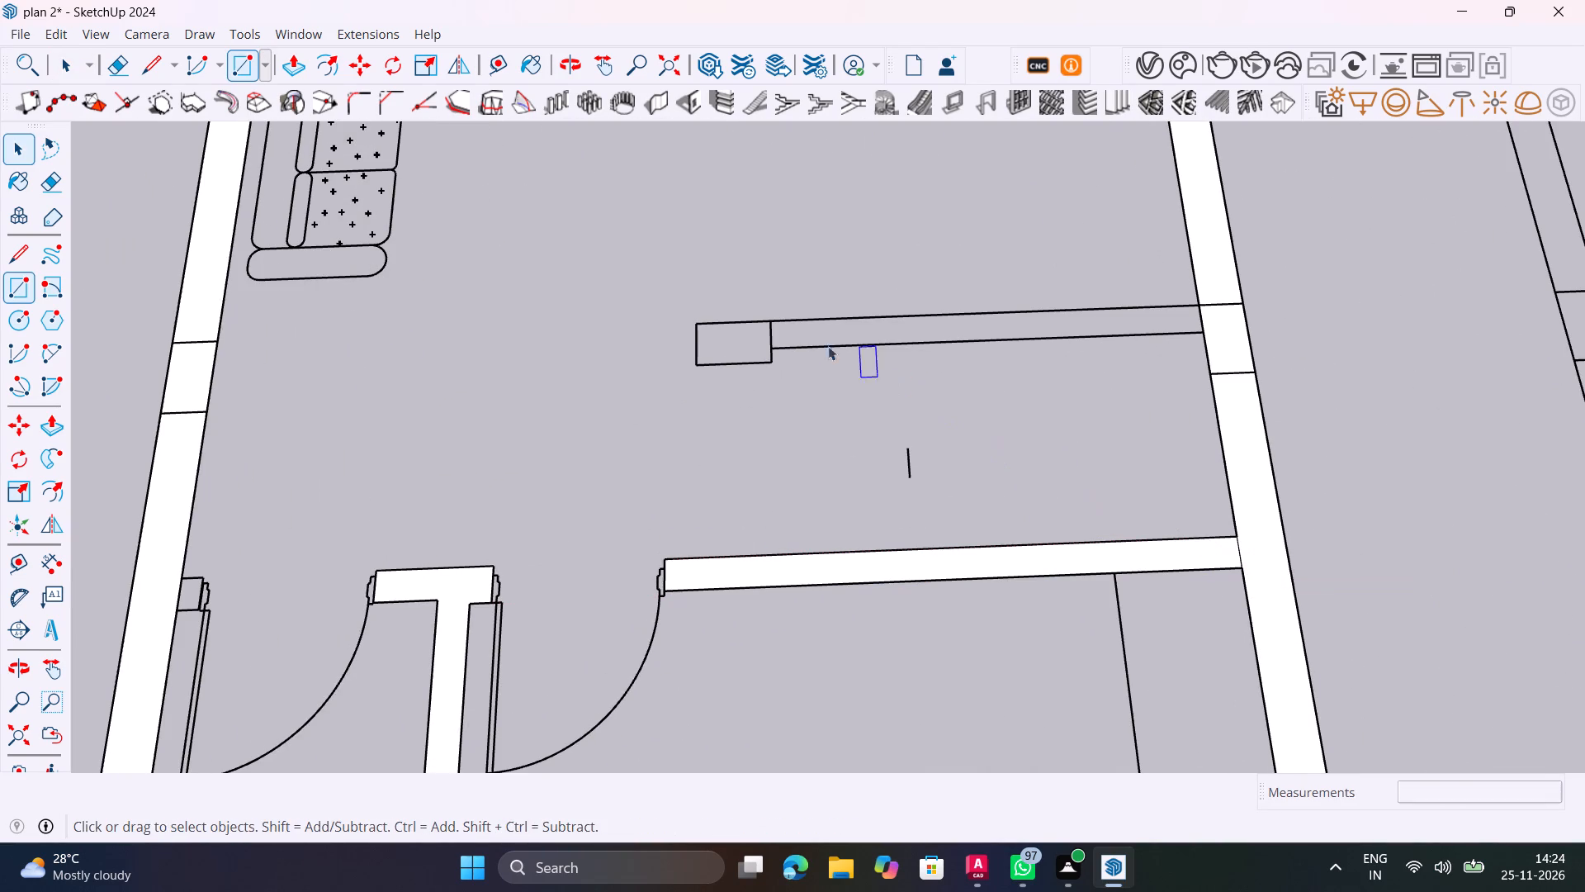
Draw a rectangle over the thin wall between the freestanding column and the far side wall.
shift+middle_drag(821, 345, 728, 643)
shift+middle_drag(783, 590, 546, 414)
scroll(542, 458, down, 6)
middle_drag(598, 540, 575, 637)
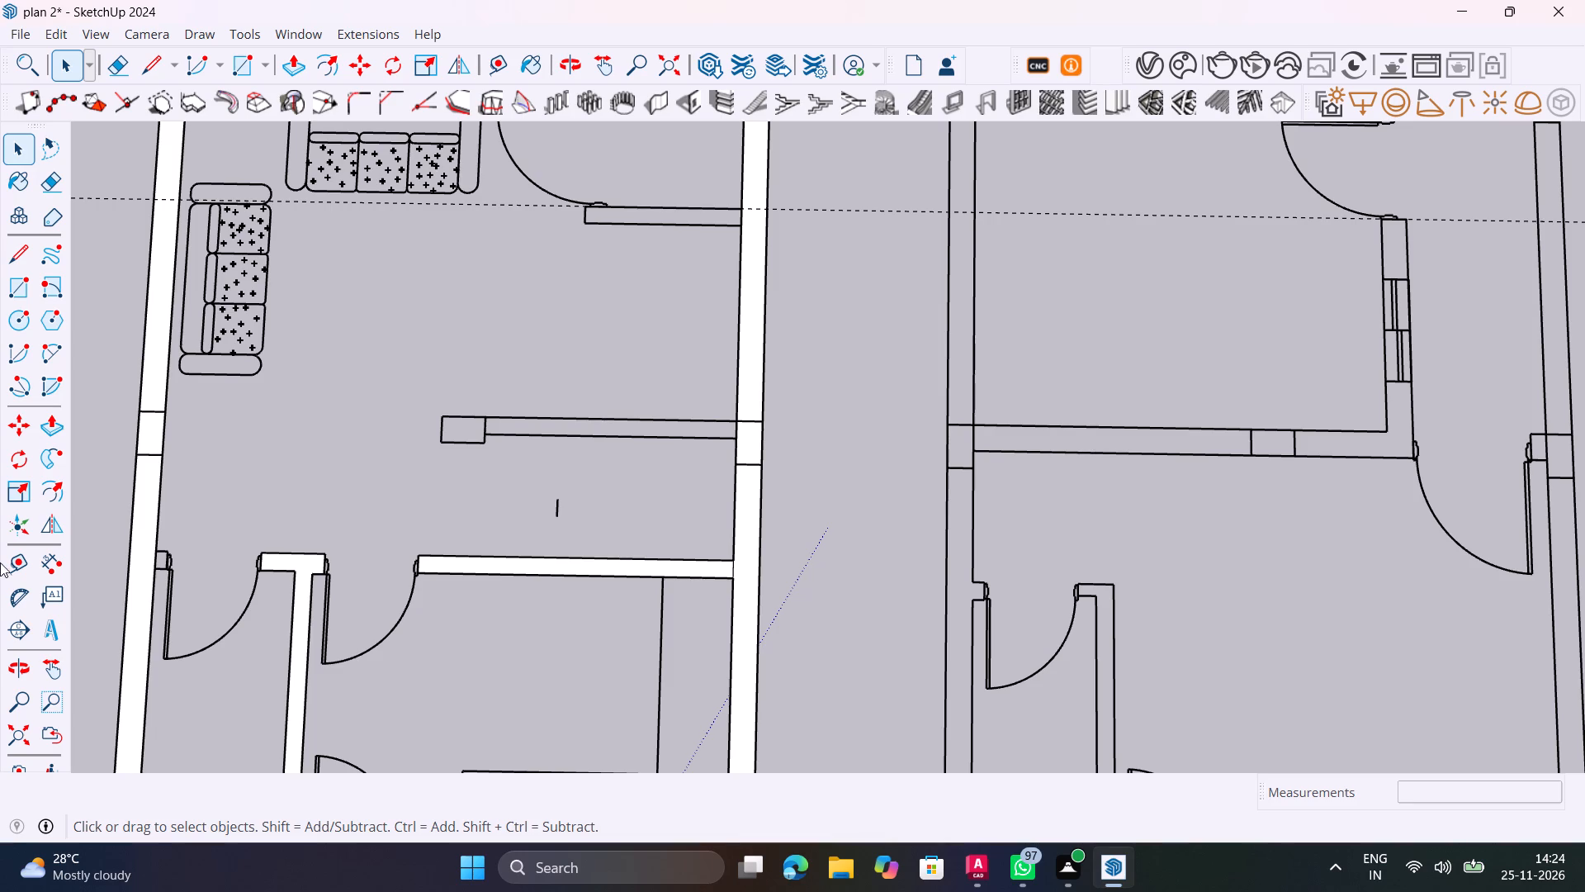
scroll(542, 417, up, 5)
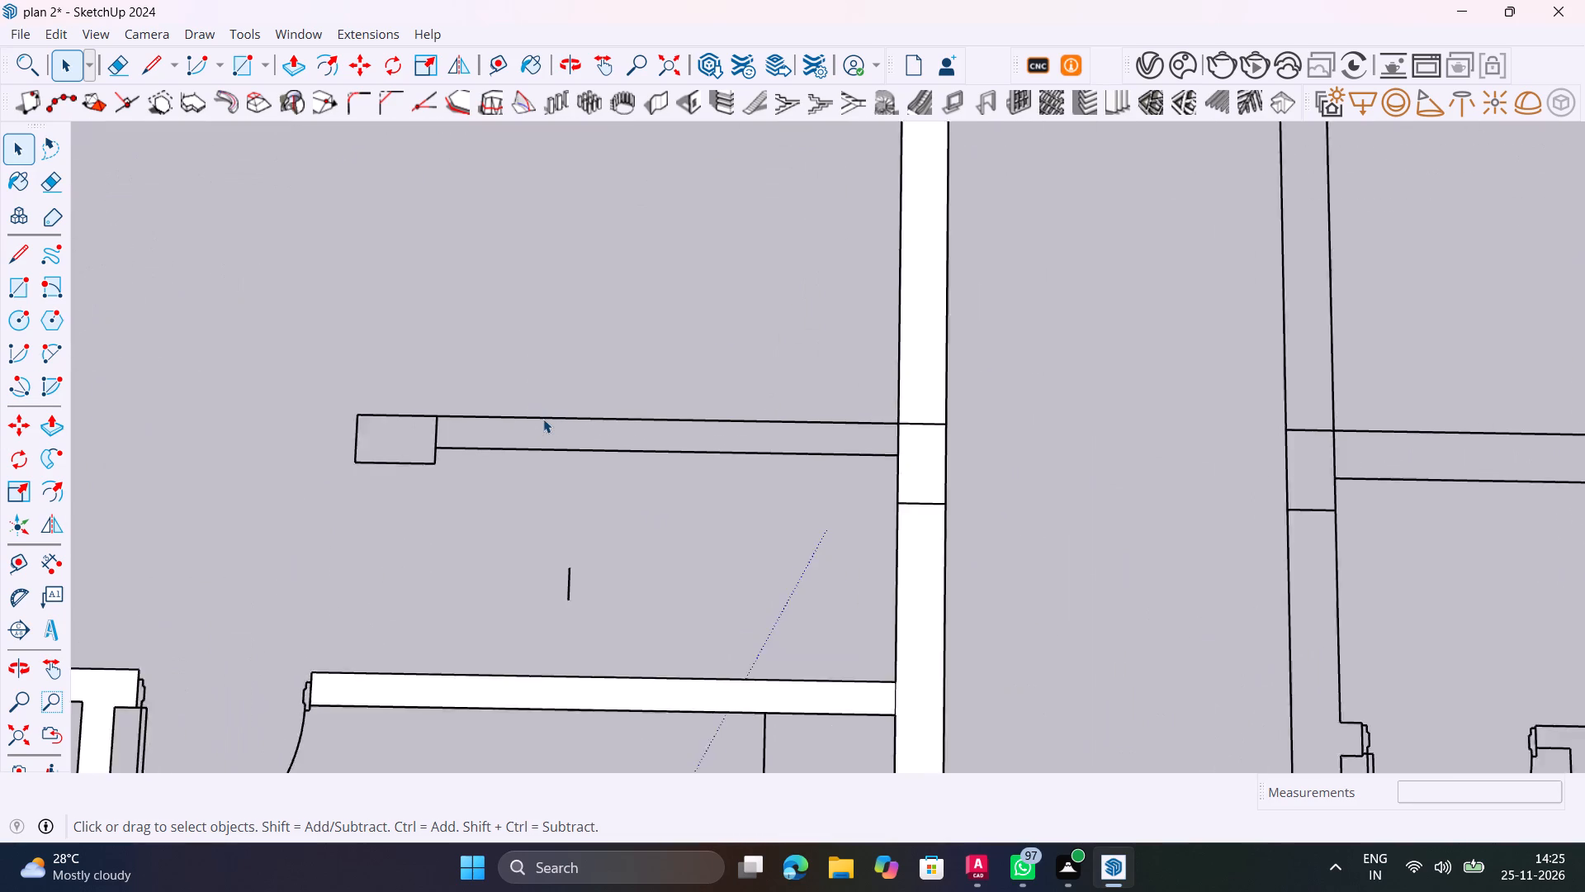
scroll(543, 419, up, 2)
key(r)
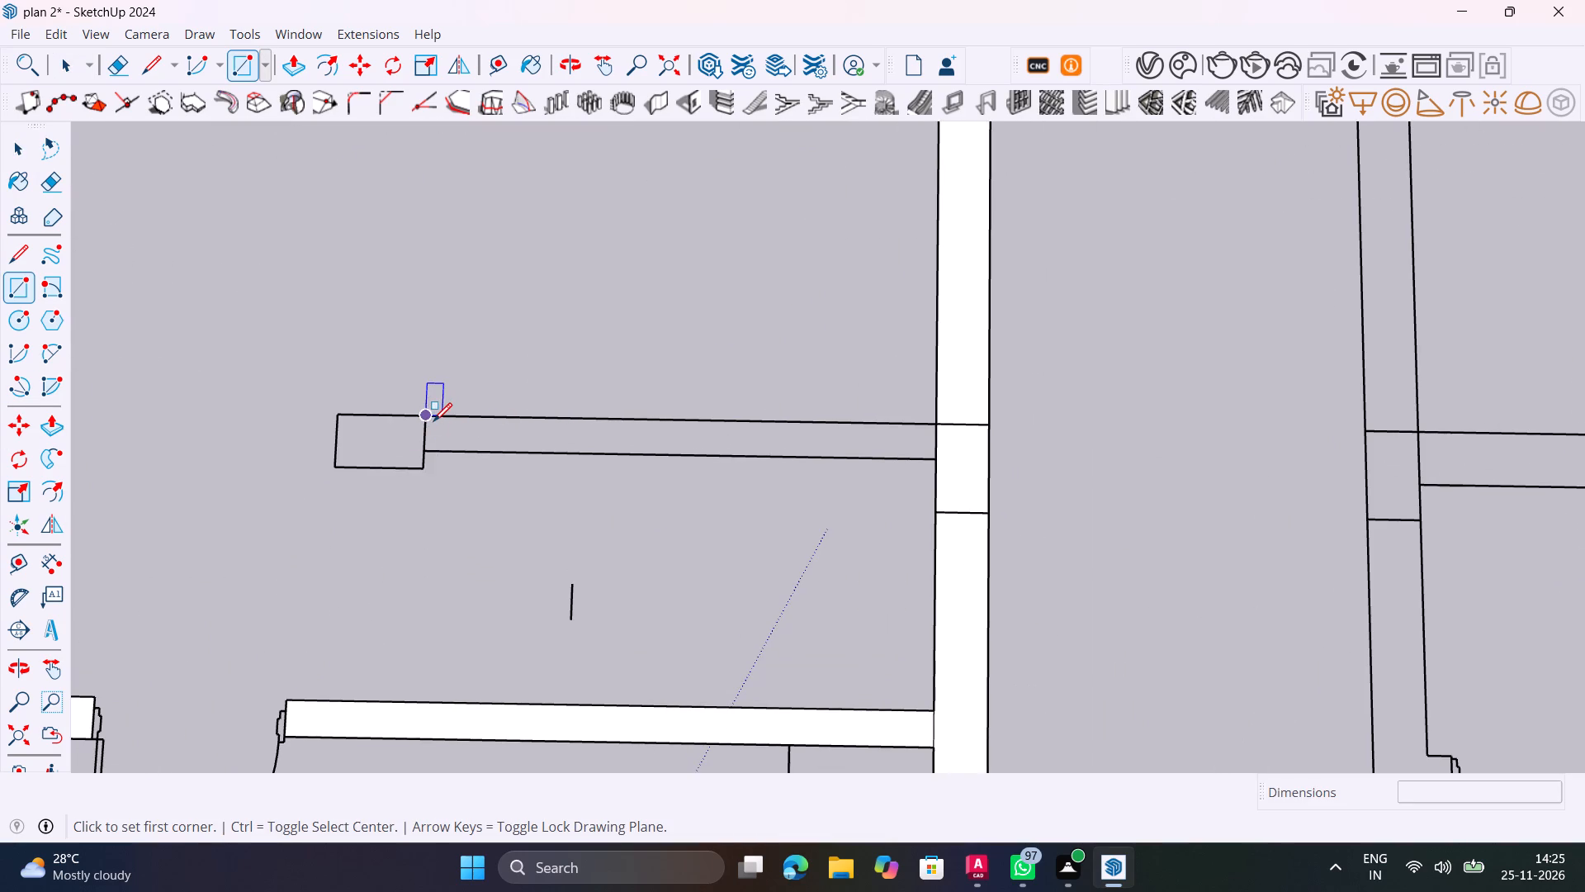
click(428, 420)
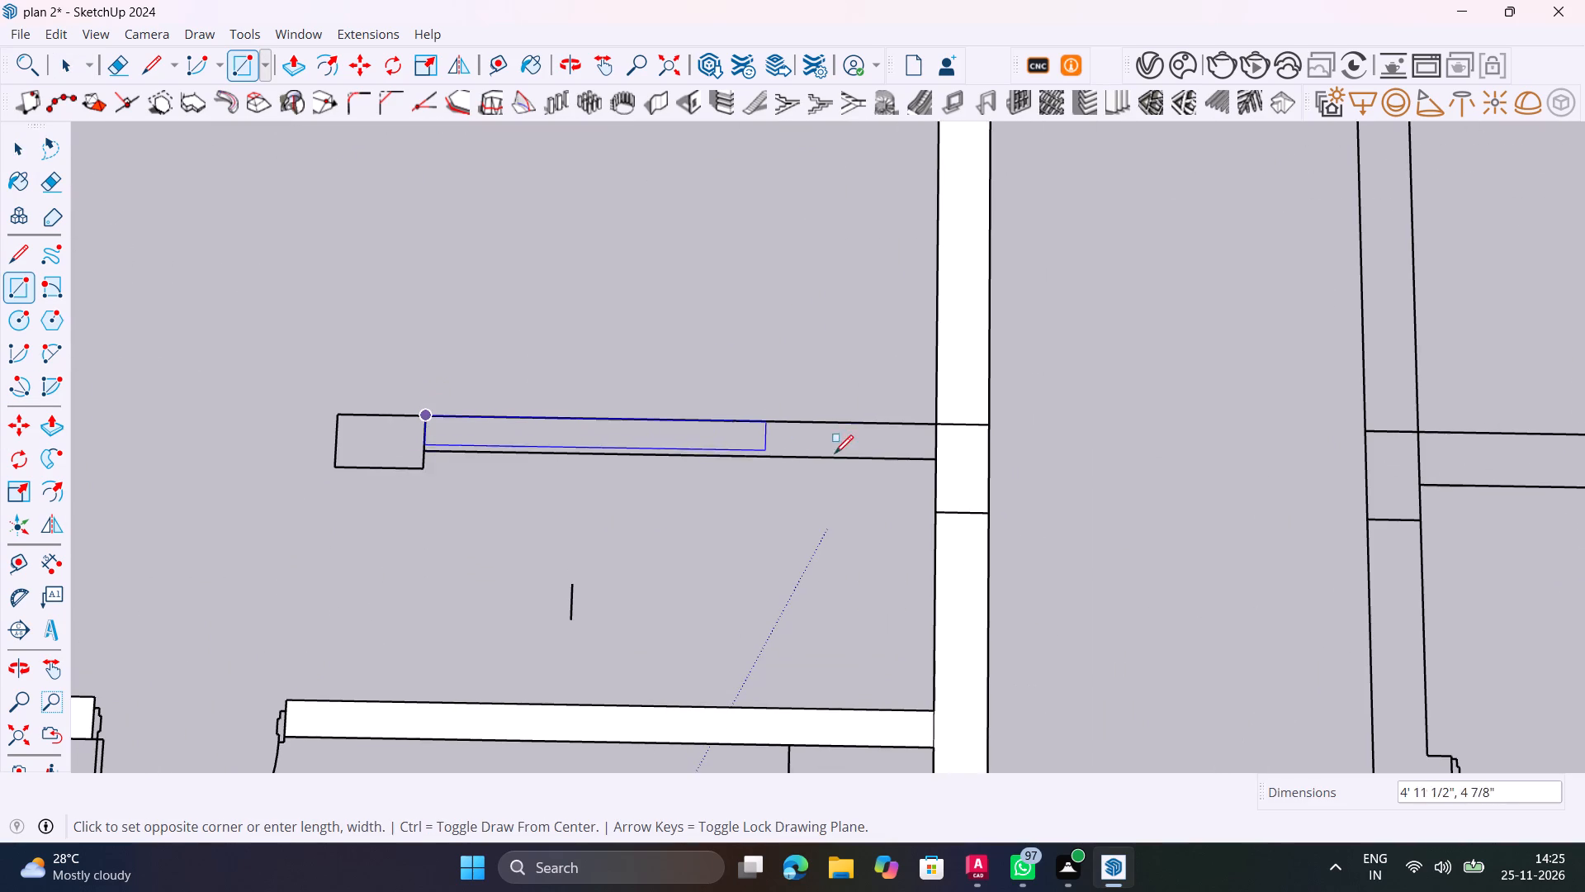
click(930, 460)
scroll(618, 380, down, 10)
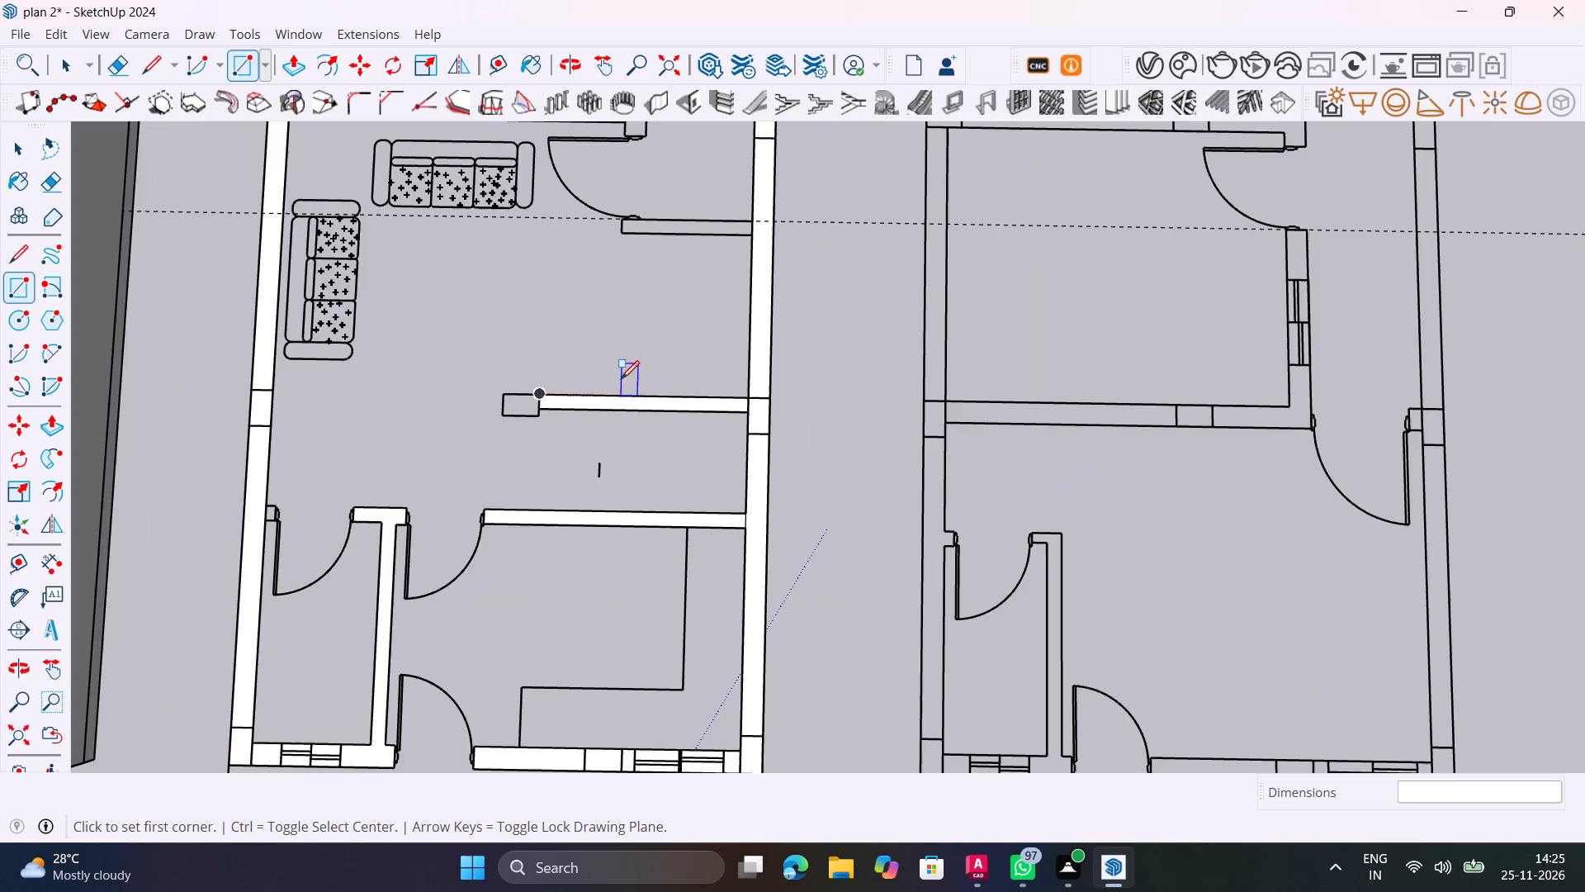
Draw a rectangle over the short wall running from the door opening near the staircase to the far side wall.
shift+middle_drag(620, 360, 639, 558)
scroll(673, 429, up, 8)
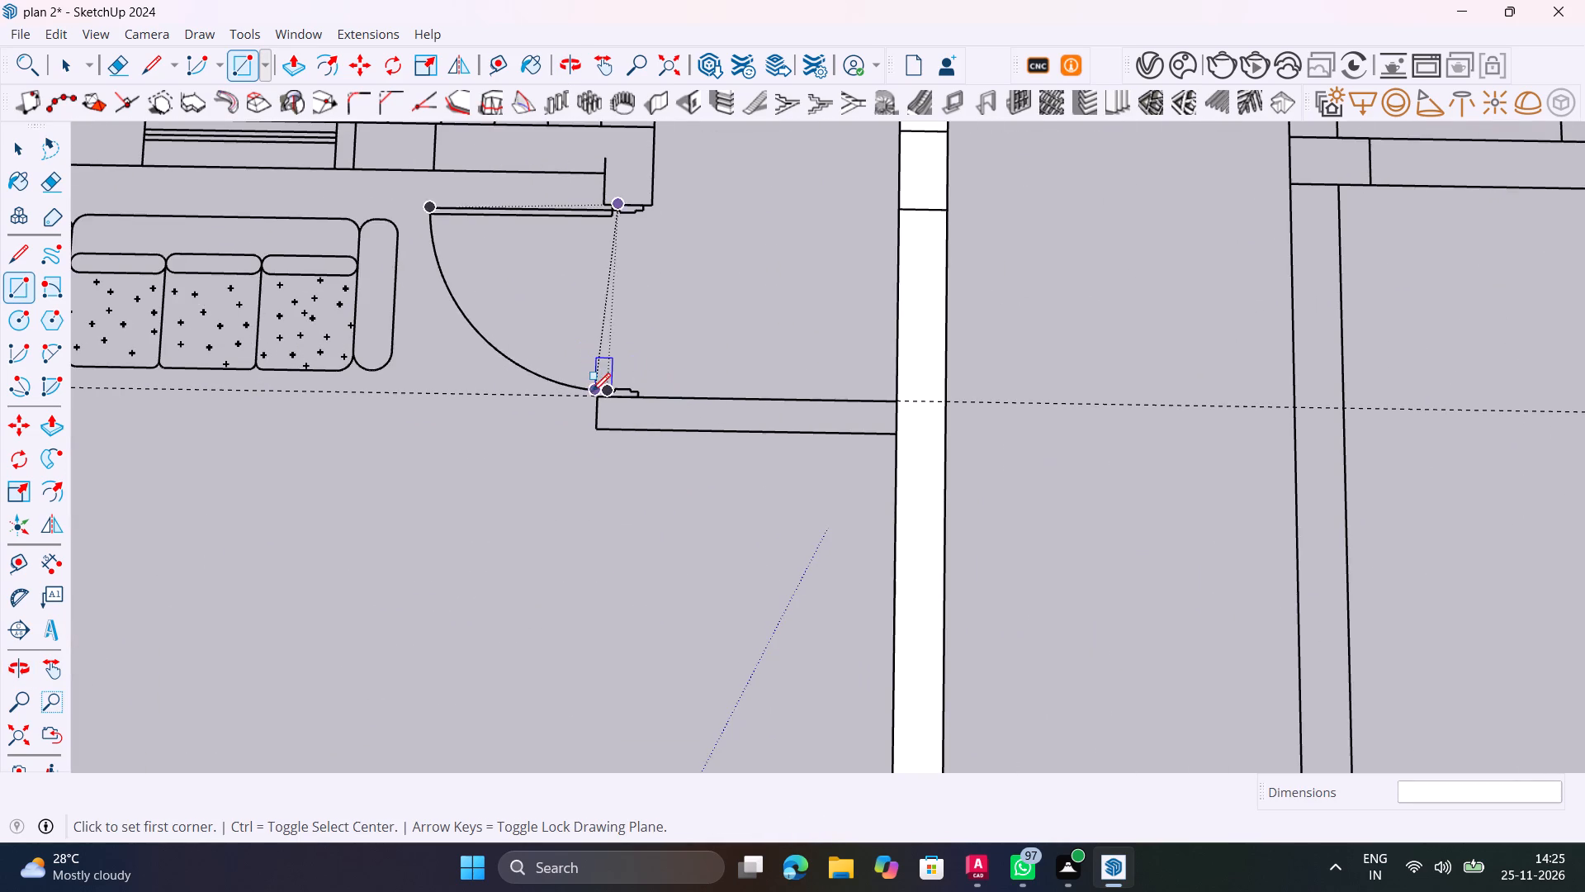
scroll(592, 391, up, 11)
click(607, 401)
scroll(878, 493, down, 7)
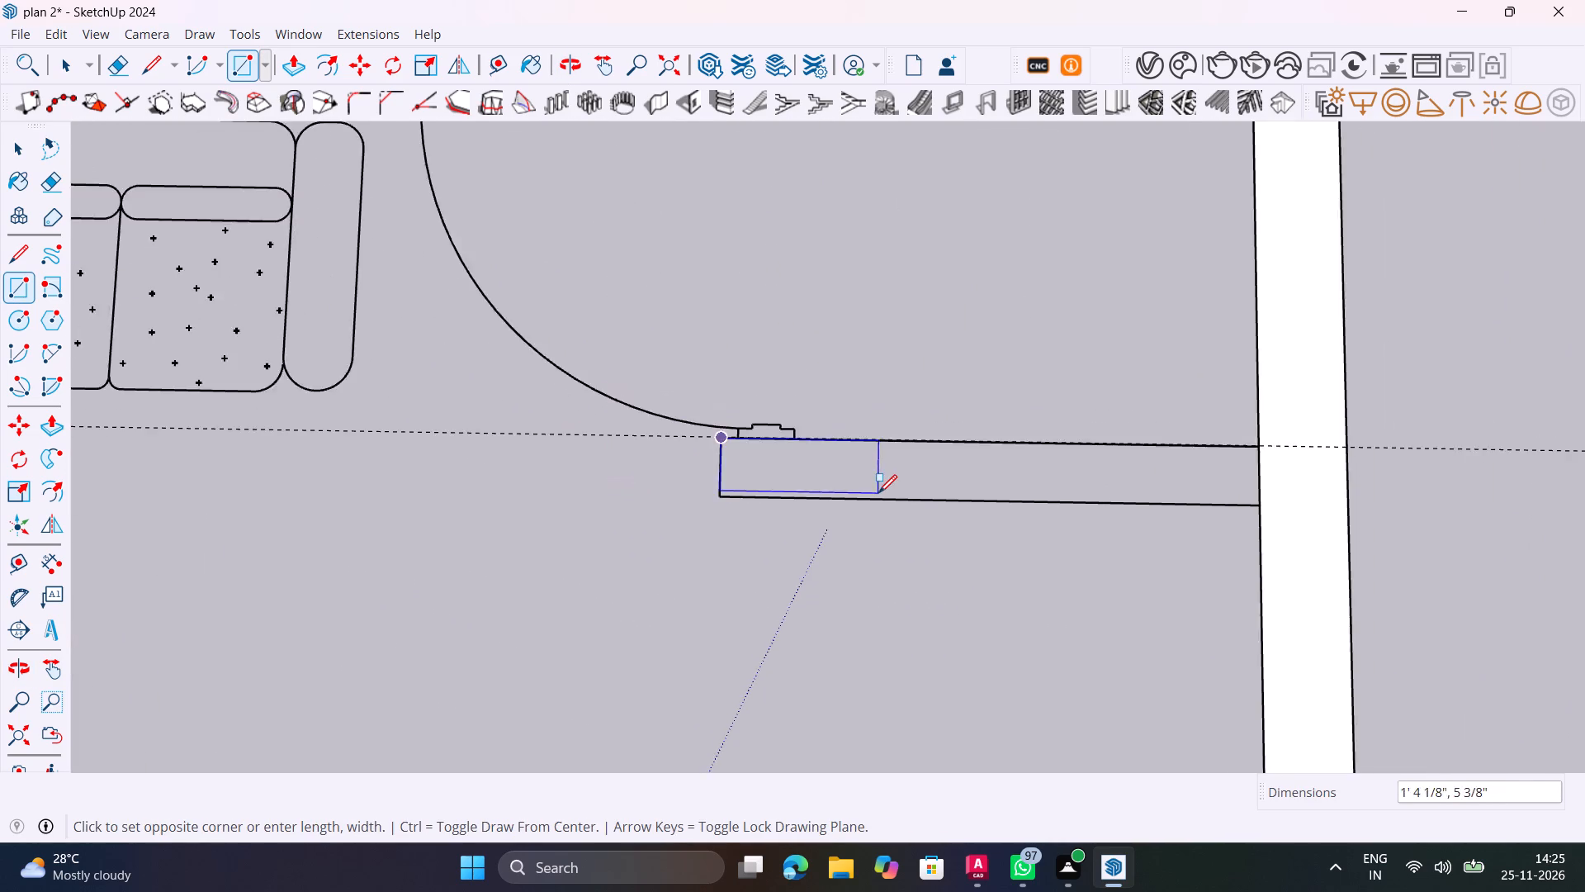
scroll(878, 493, down, 2)
click(1170, 505)
Draw a rectangle about 11' 11" by 9" over the wall between the staircase and the sofa area.
scroll(966, 487, down, 18)
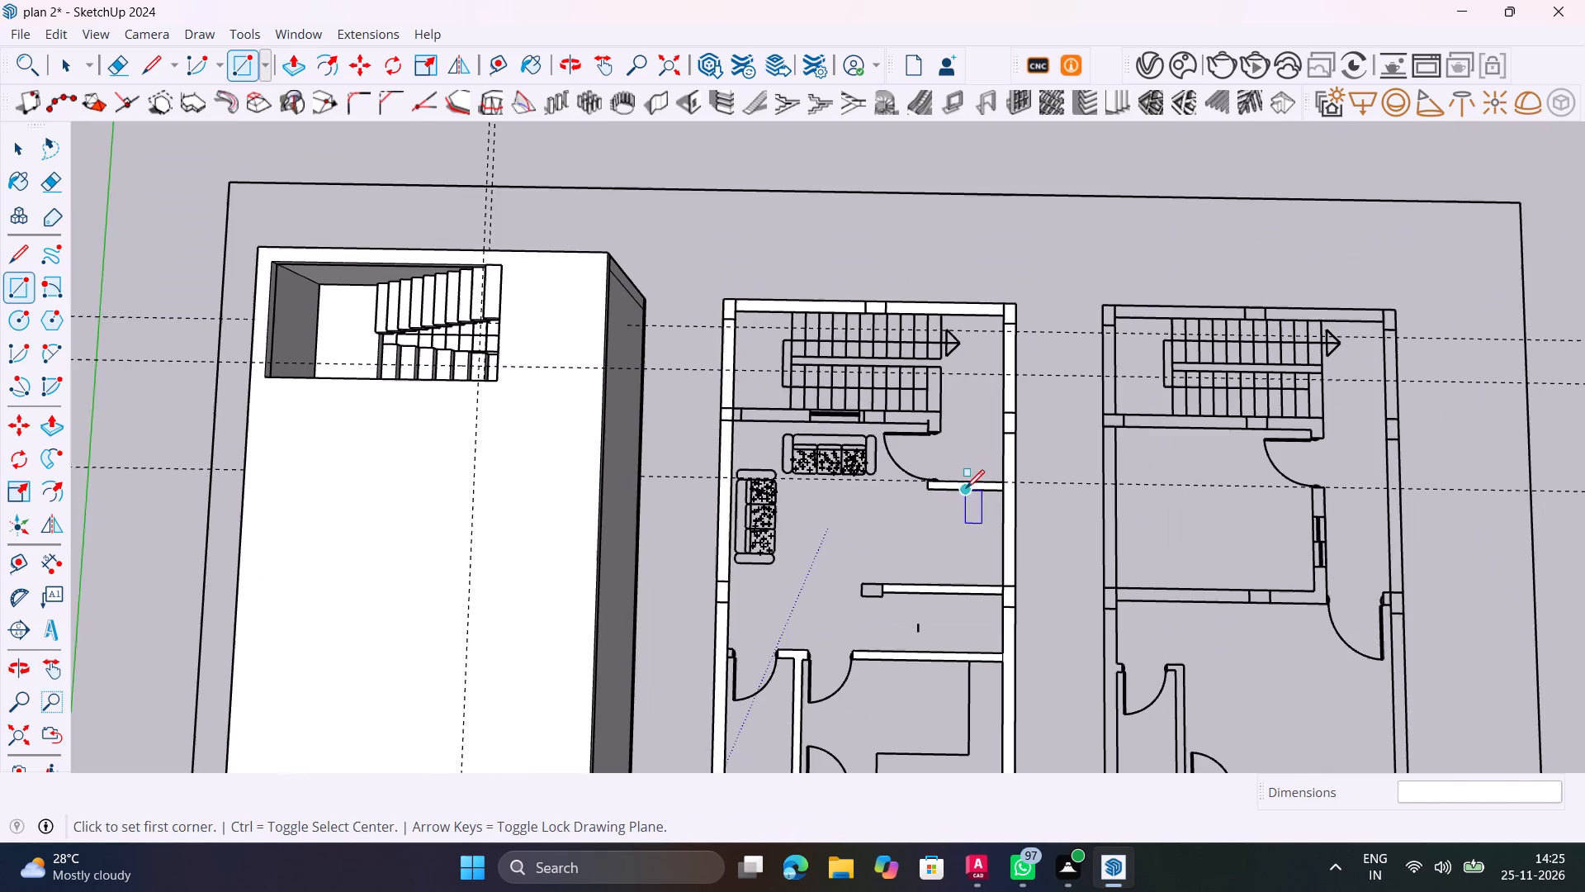
scroll(814, 413, up, 16)
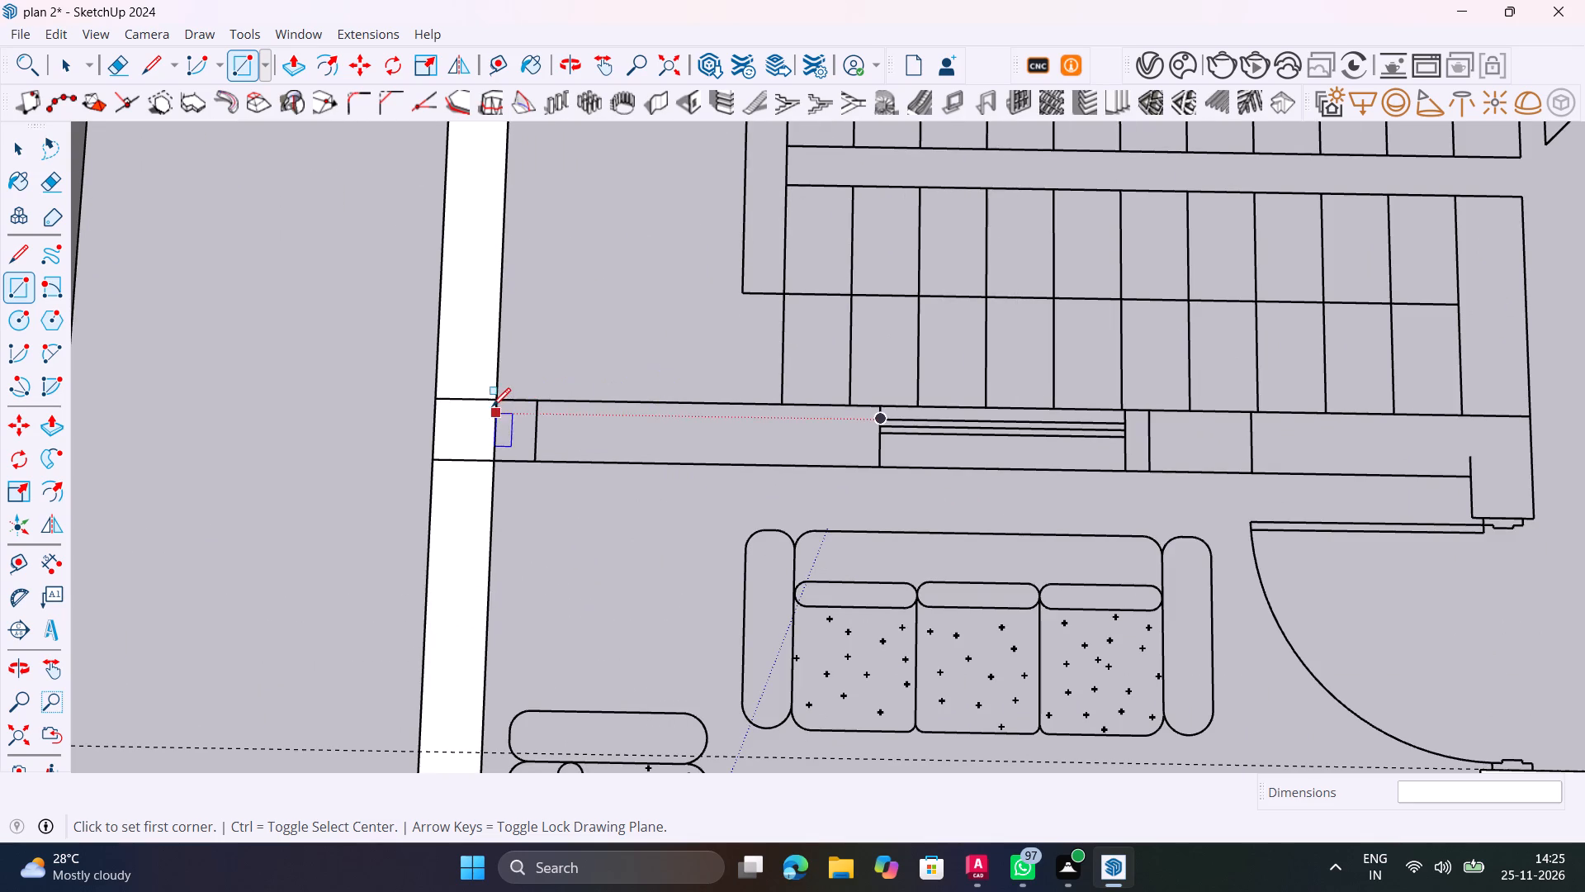
click(494, 401)
scroll(521, 394, down, 6)
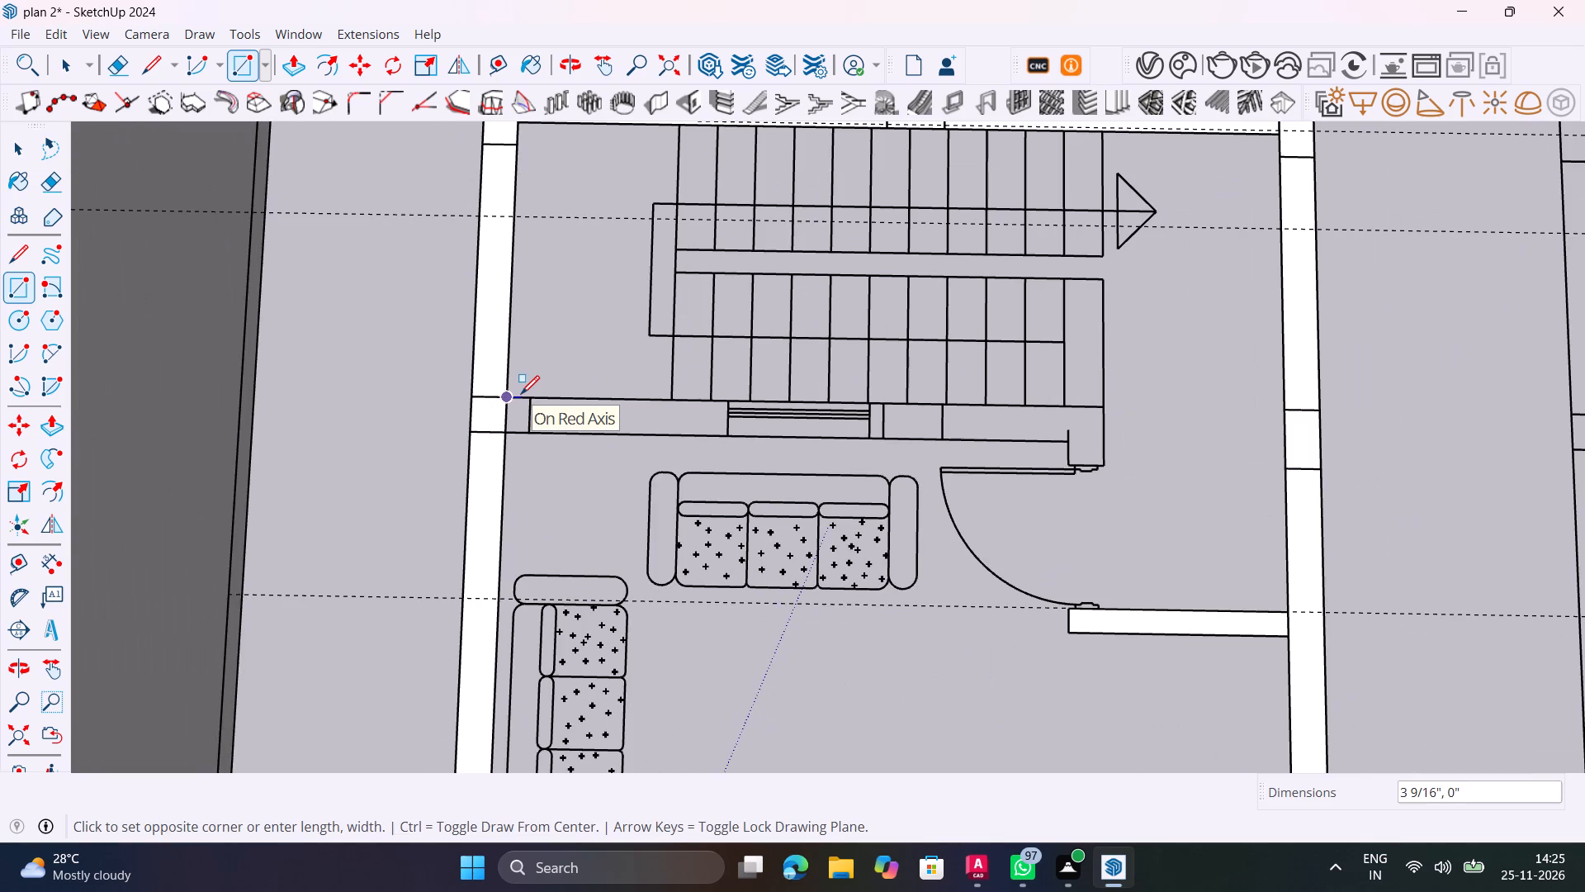
scroll(521, 394, down, 5)
scroll(865, 422, up, 5)
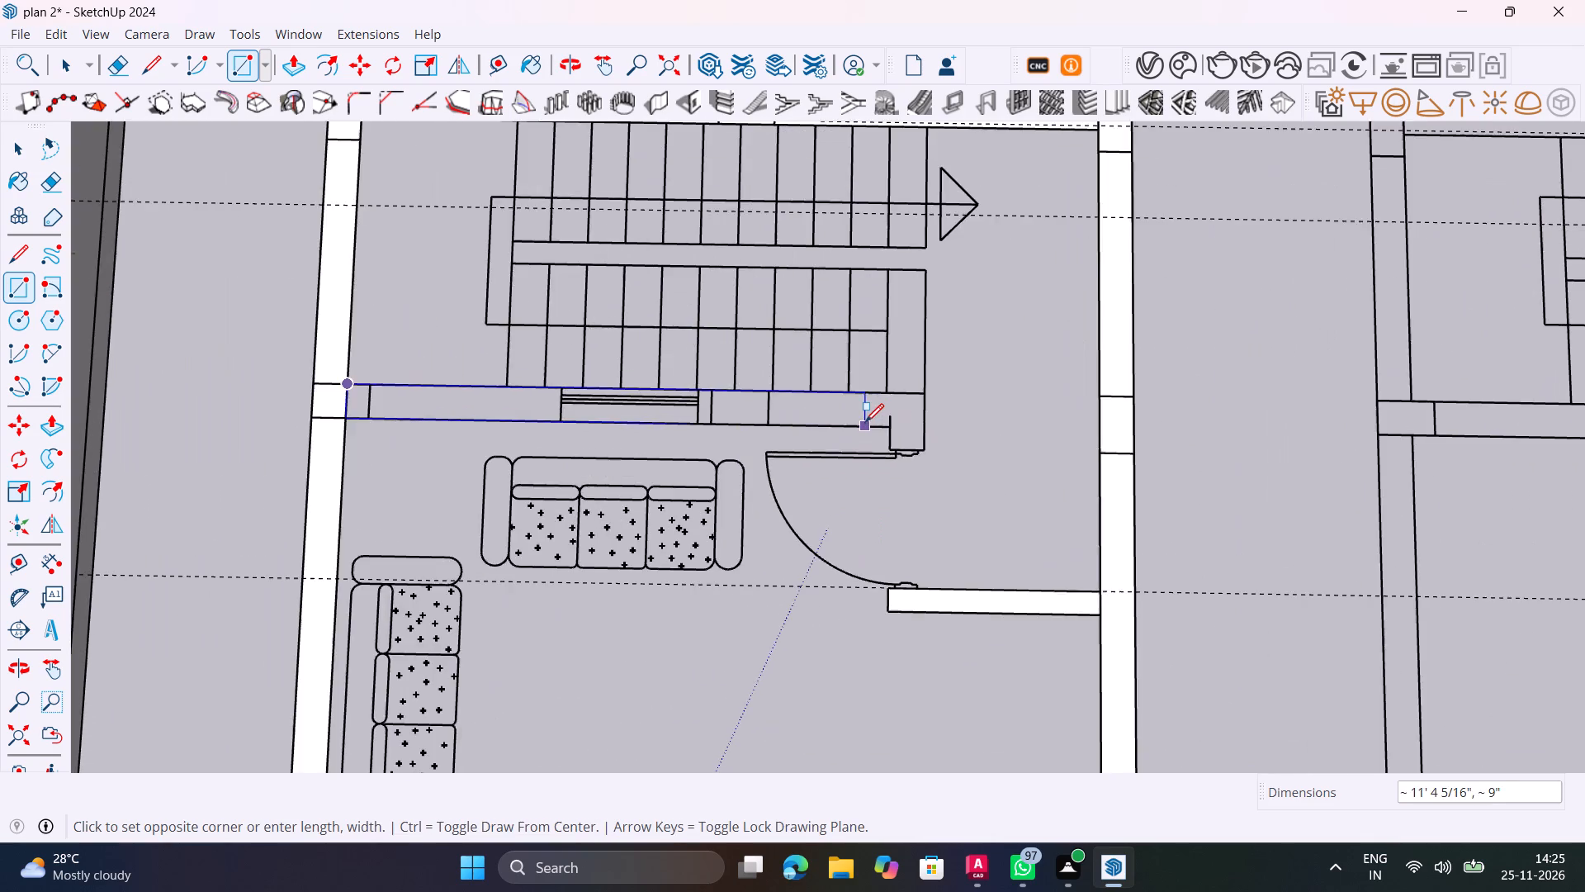
scroll(865, 422, up, 5)
click(905, 425)
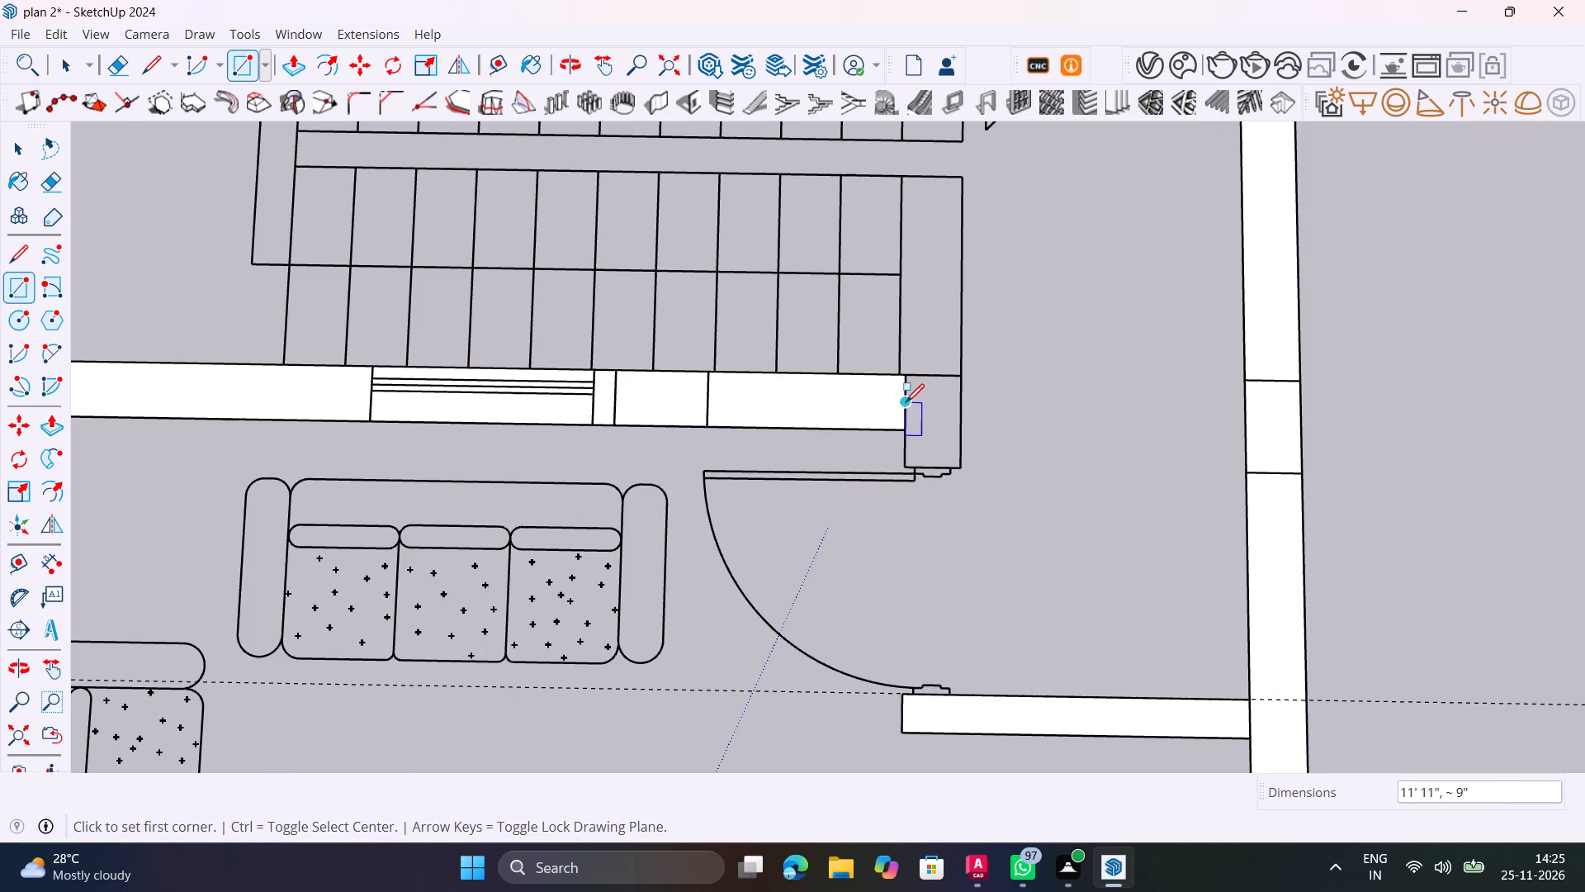
Draw a rectangle about 1' 3" by 9" over the wall's end piece beside the staircase door.
click(906, 380)
click(965, 462)
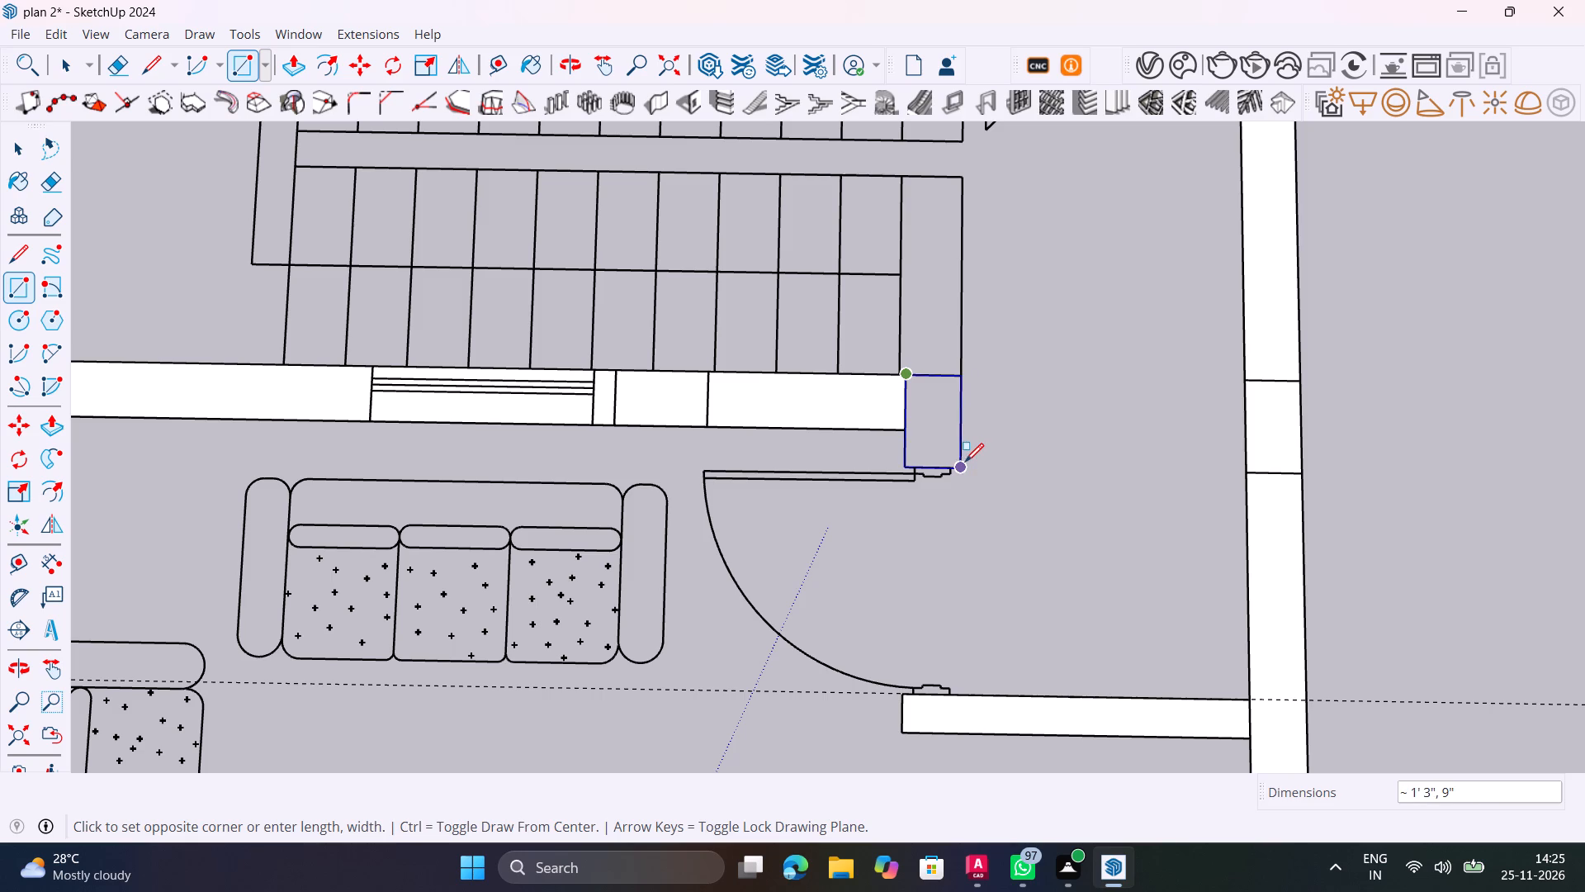
Extrude the traced side wall facing the finished block up 10' with Push/Pull.
scroll(892, 409, down, 11)
shift+middle_drag(836, 339, 589, 181)
scroll(629, 447, down, 5)
middle_drag(620, 581, 695, 401)
scroll(695, 401, down, 11)
scroll(578, 596, up, 17)
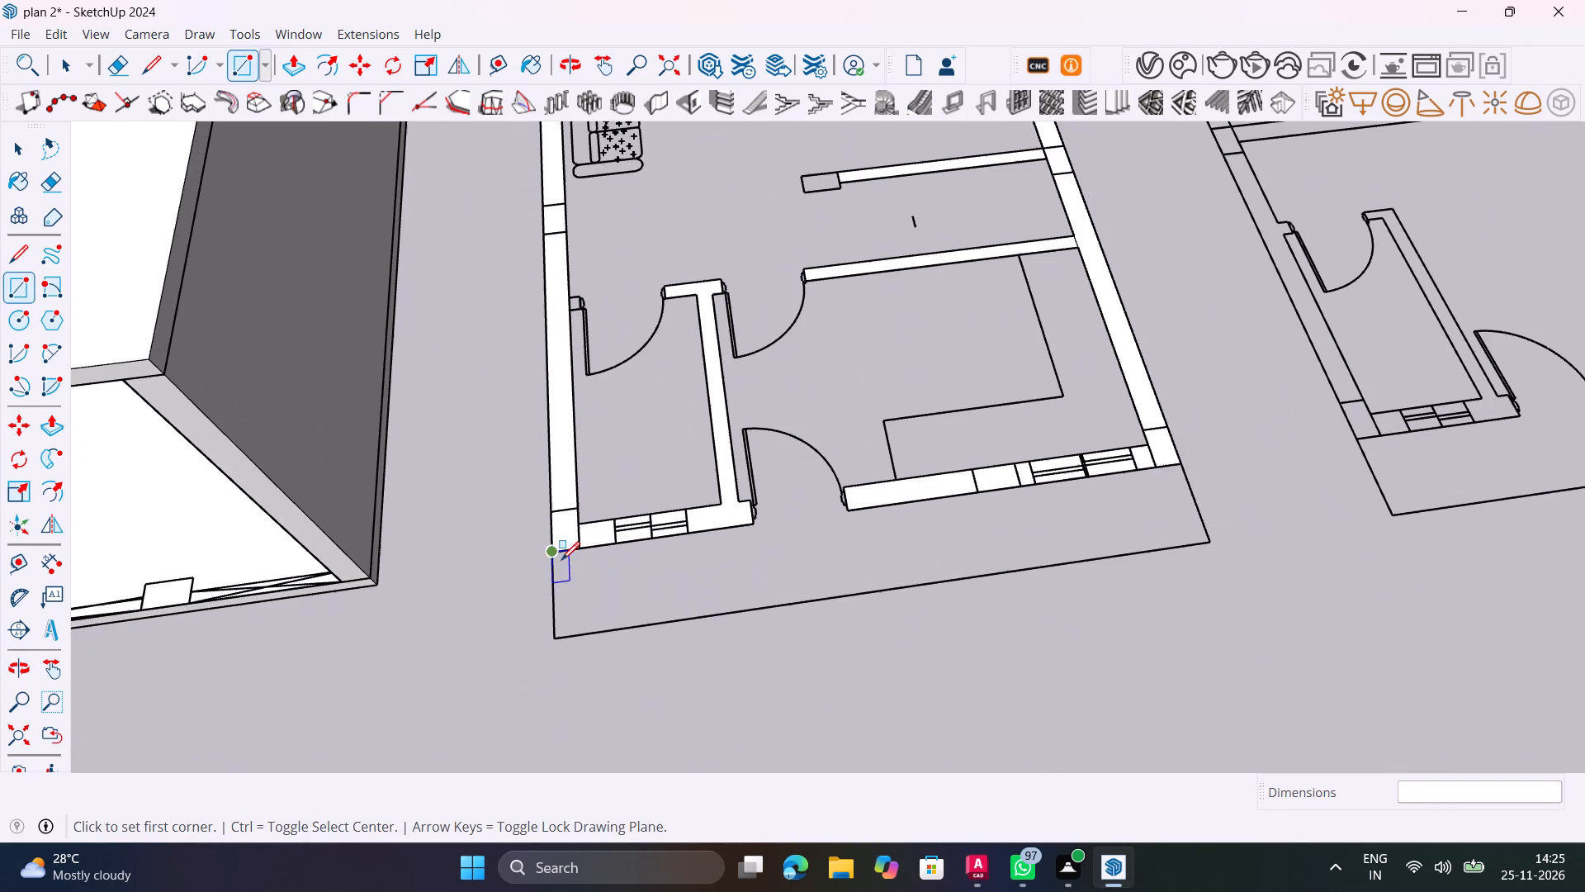
key(space)
key(p)
click(561, 517)
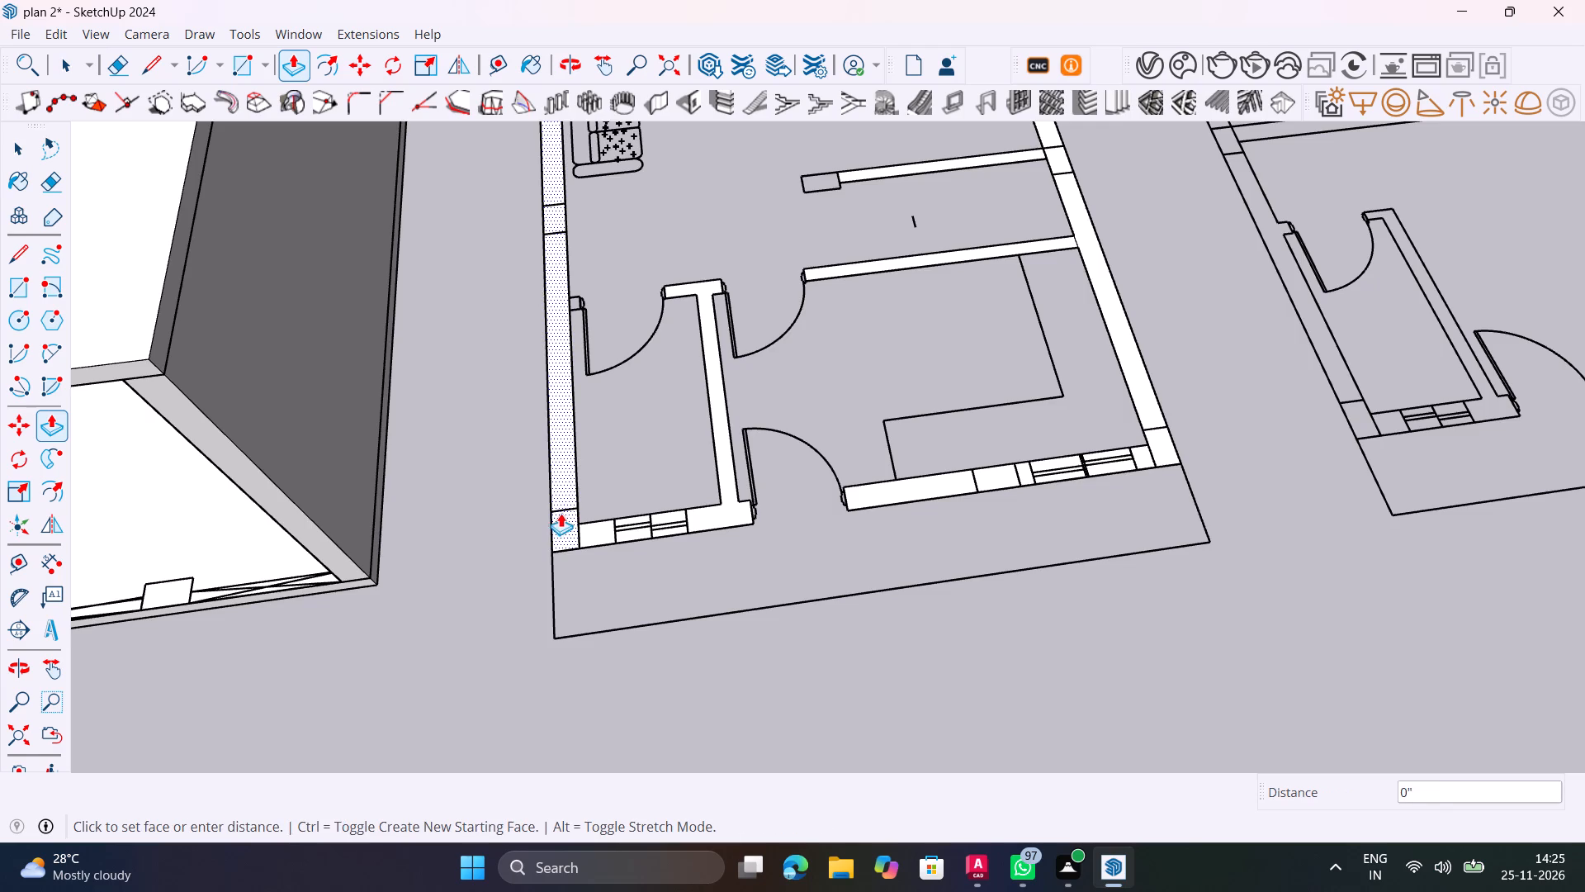
scroll(551, 467, down, 11)
shift+middle_drag(551, 467, 580, 574)
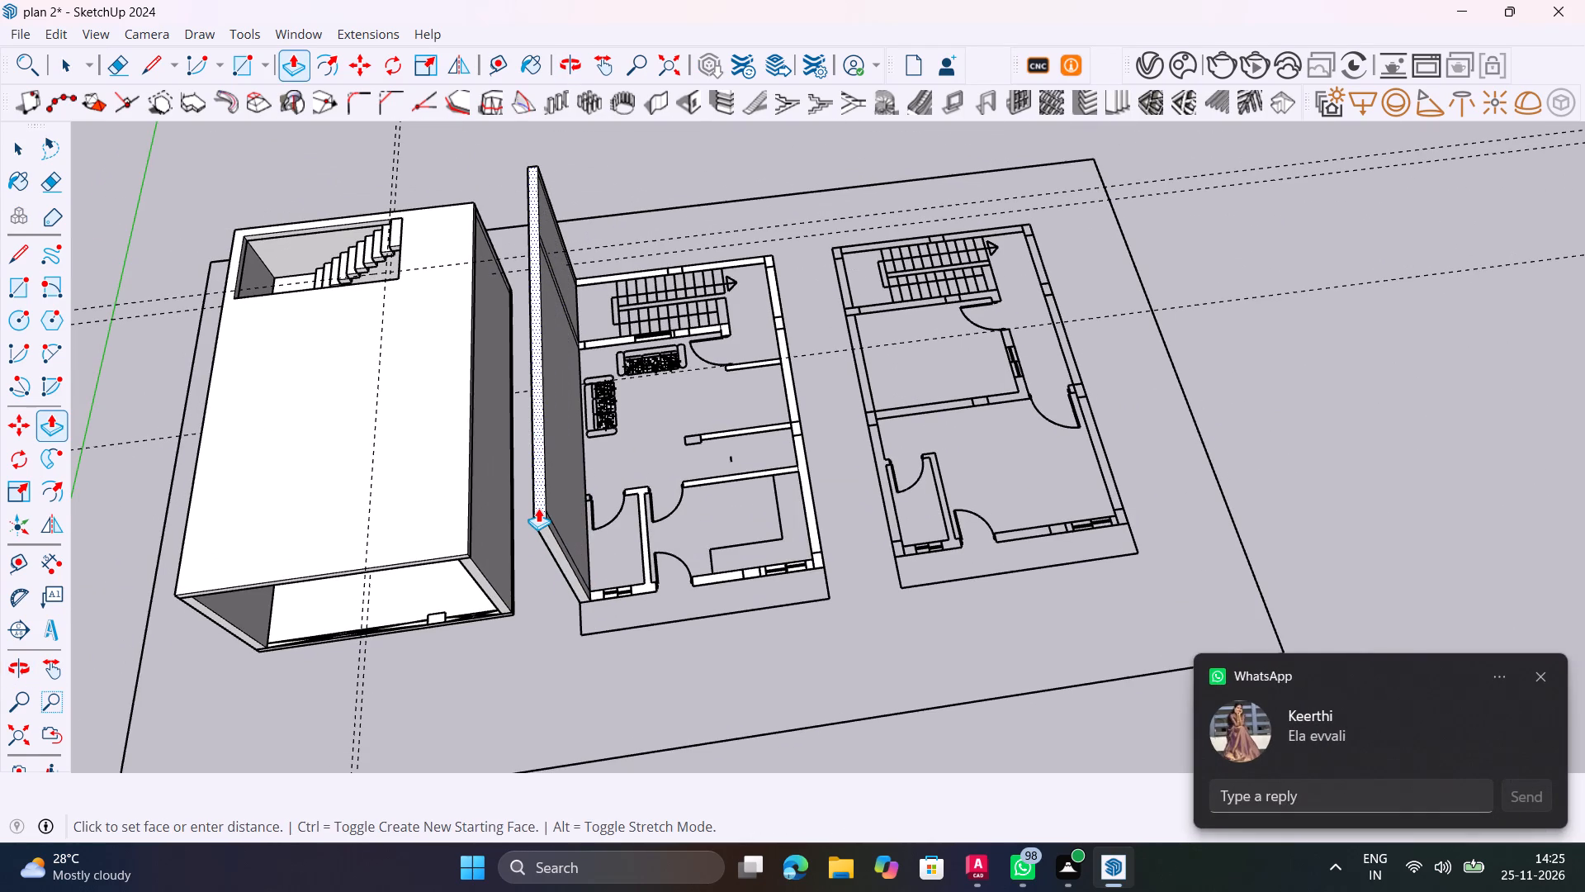
text(10')
key(Return)
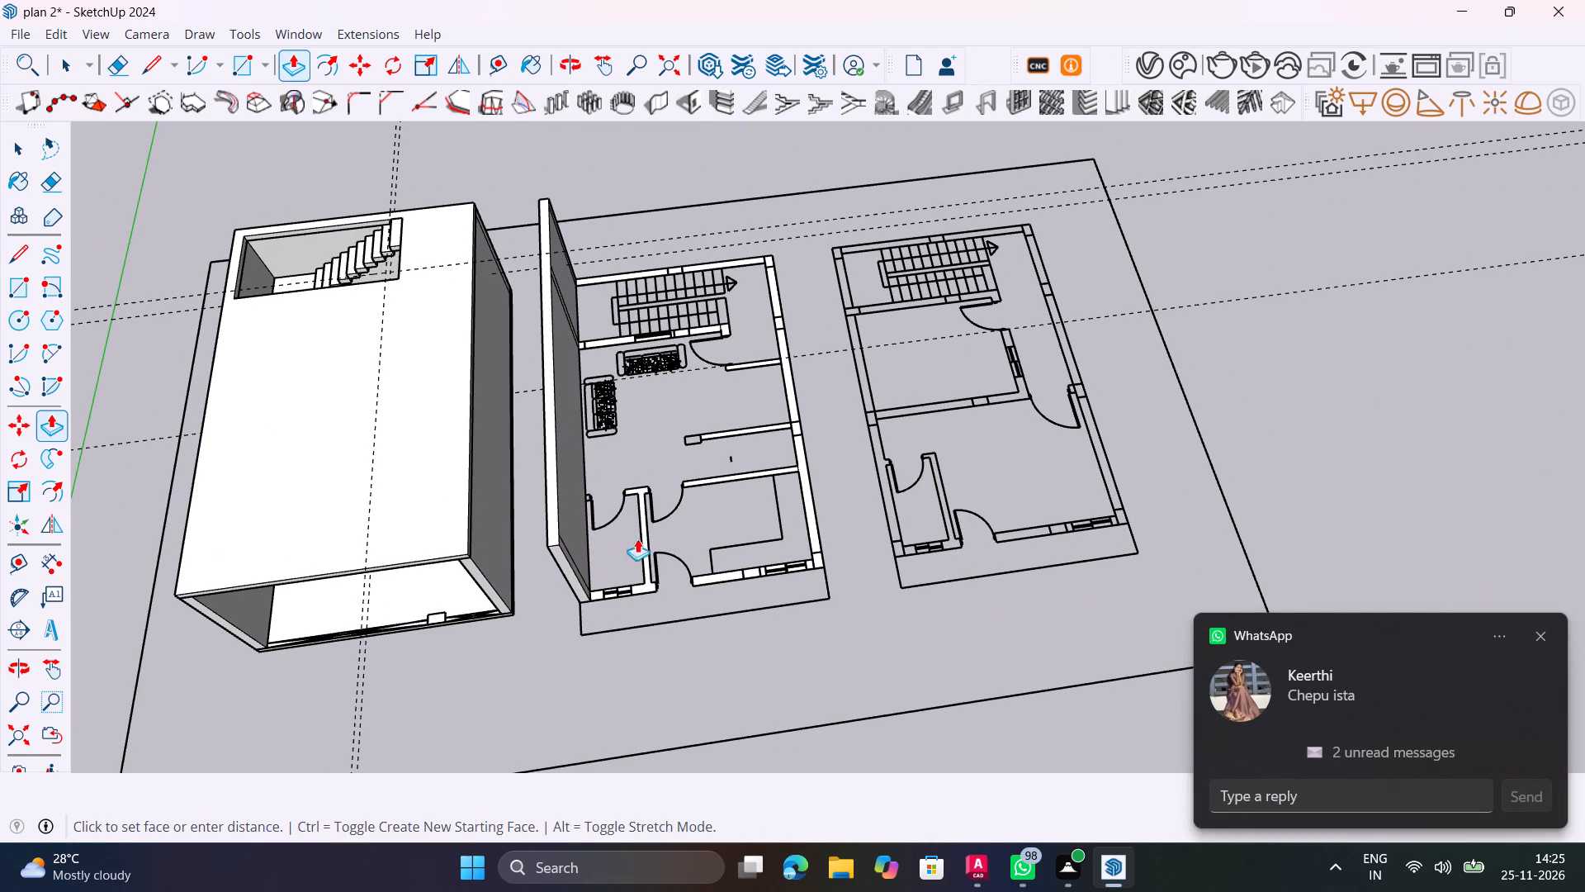
Extrude the front wall section between the door opening and the far side wall up 10'.
click(1533, 635)
scroll(745, 573, up, 3)
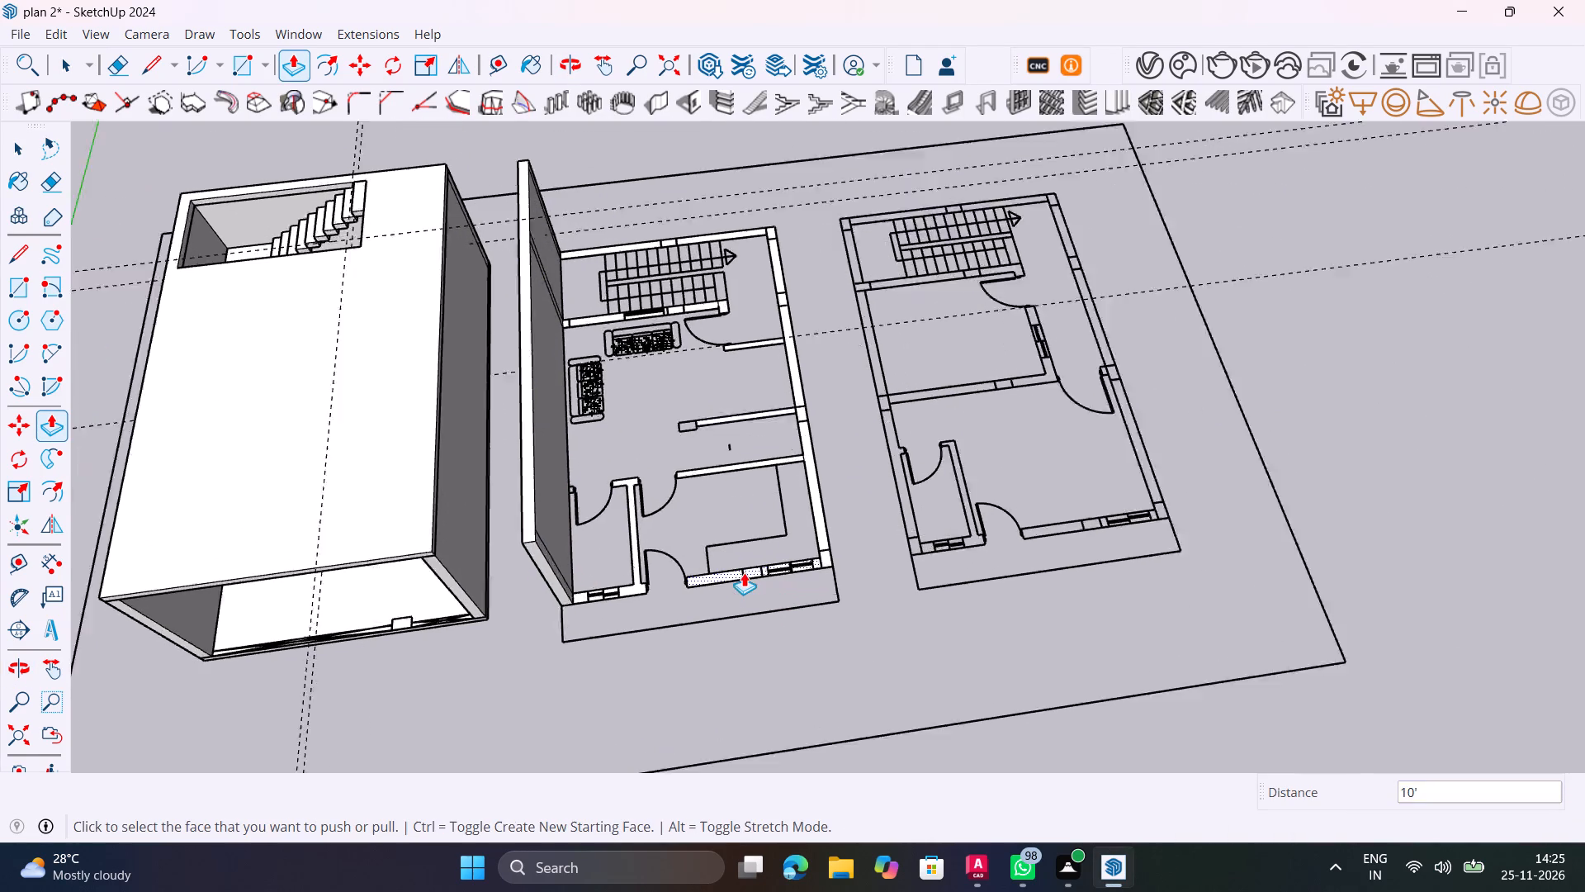
scroll(744, 572, up, 7)
click(728, 574)
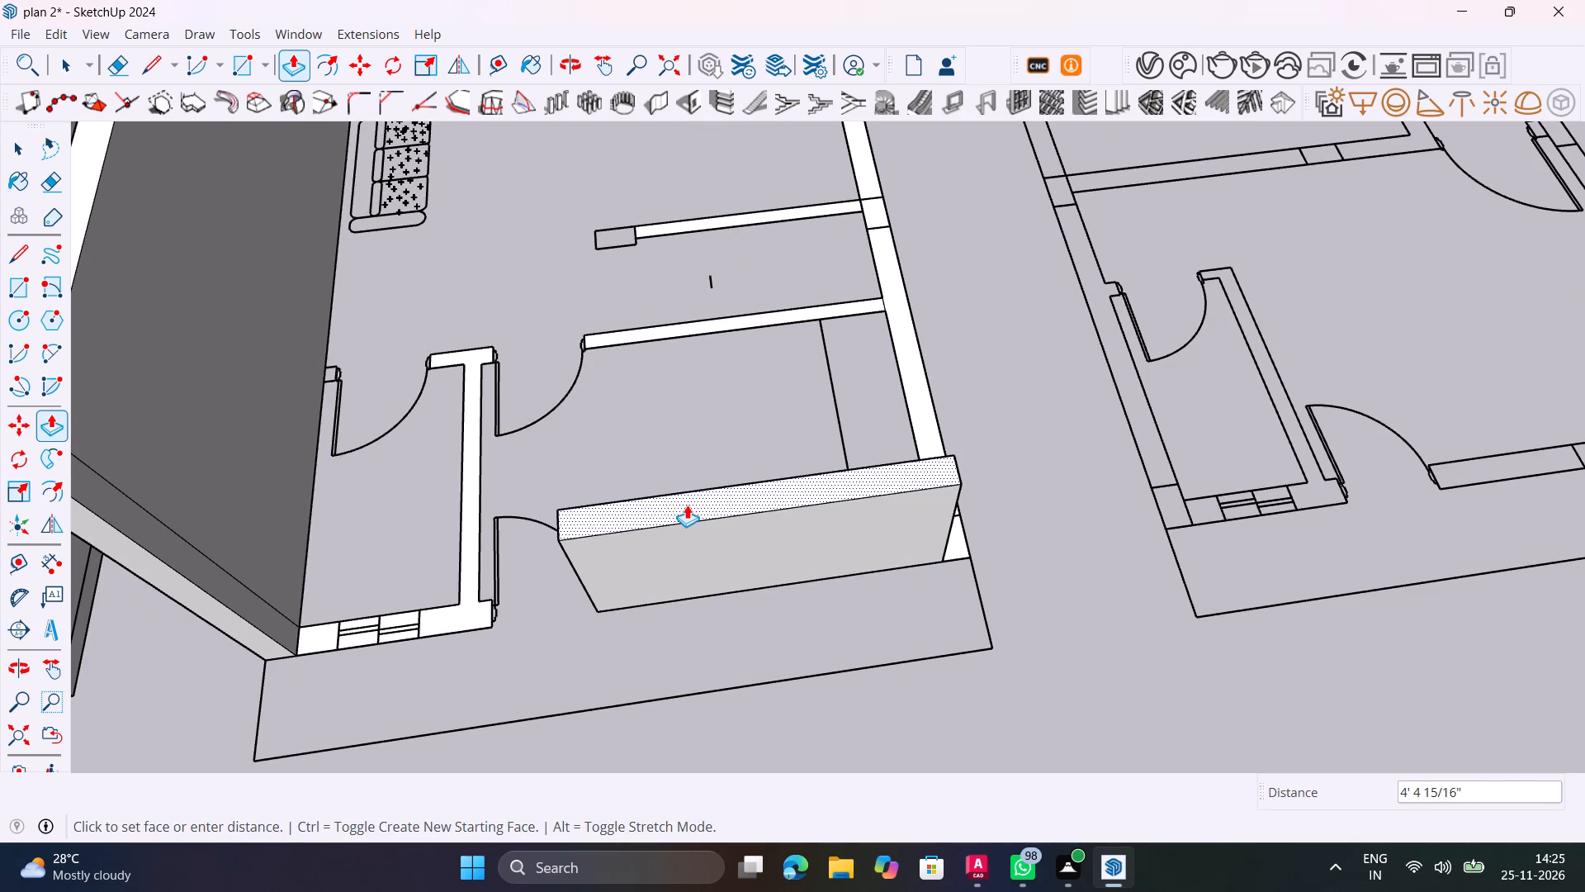
text(10')
key(Return)
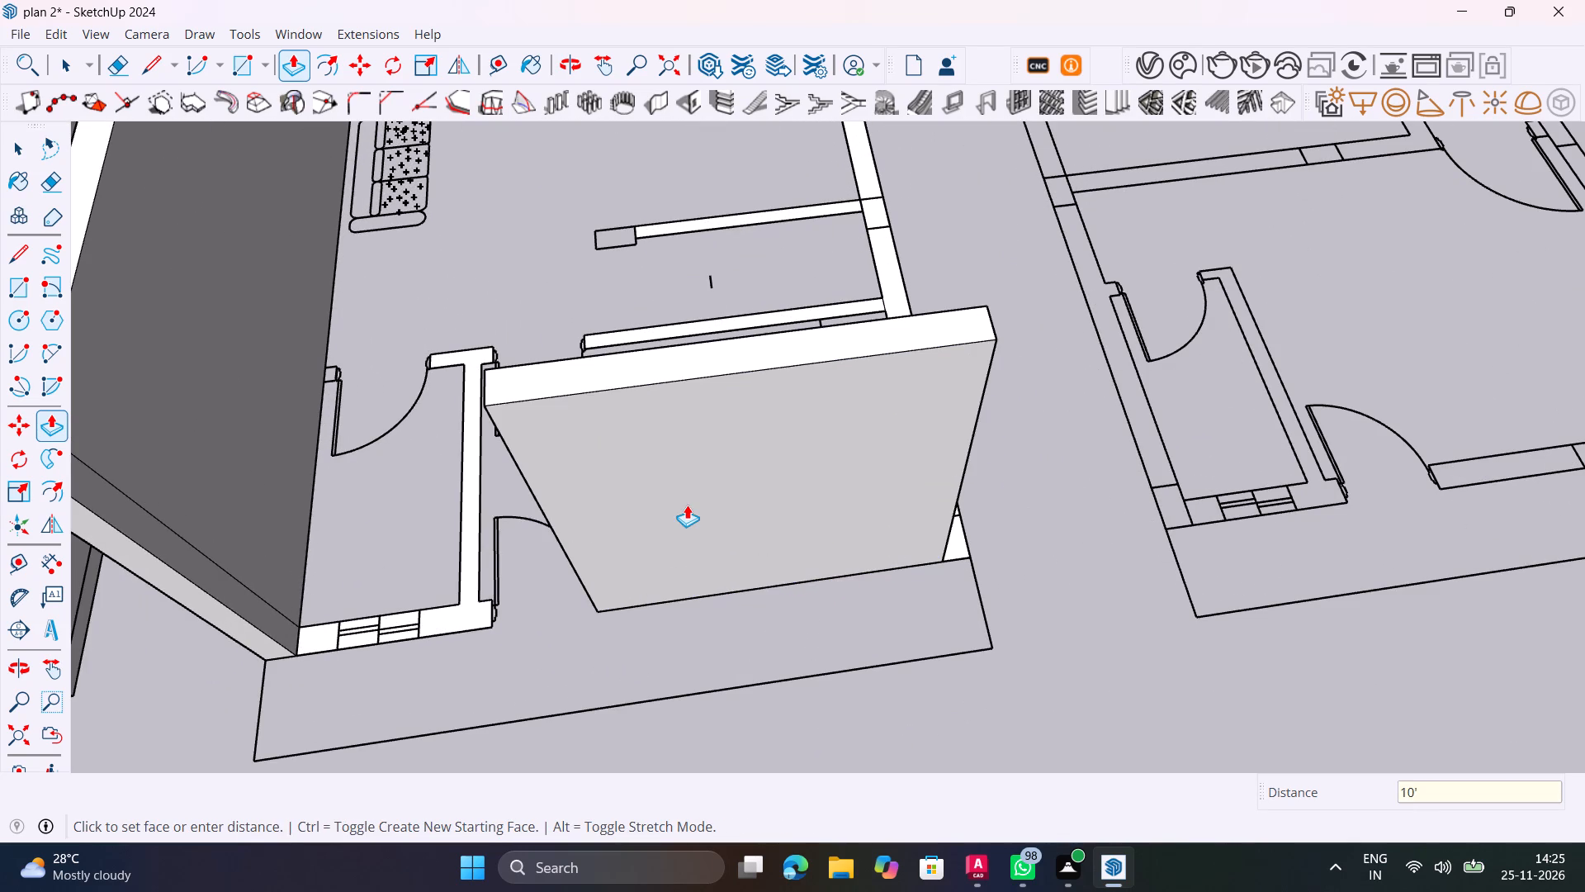
Extrude the connected front corner and partition face and the far side wall to the height of the raised front wall.
click(447, 610)
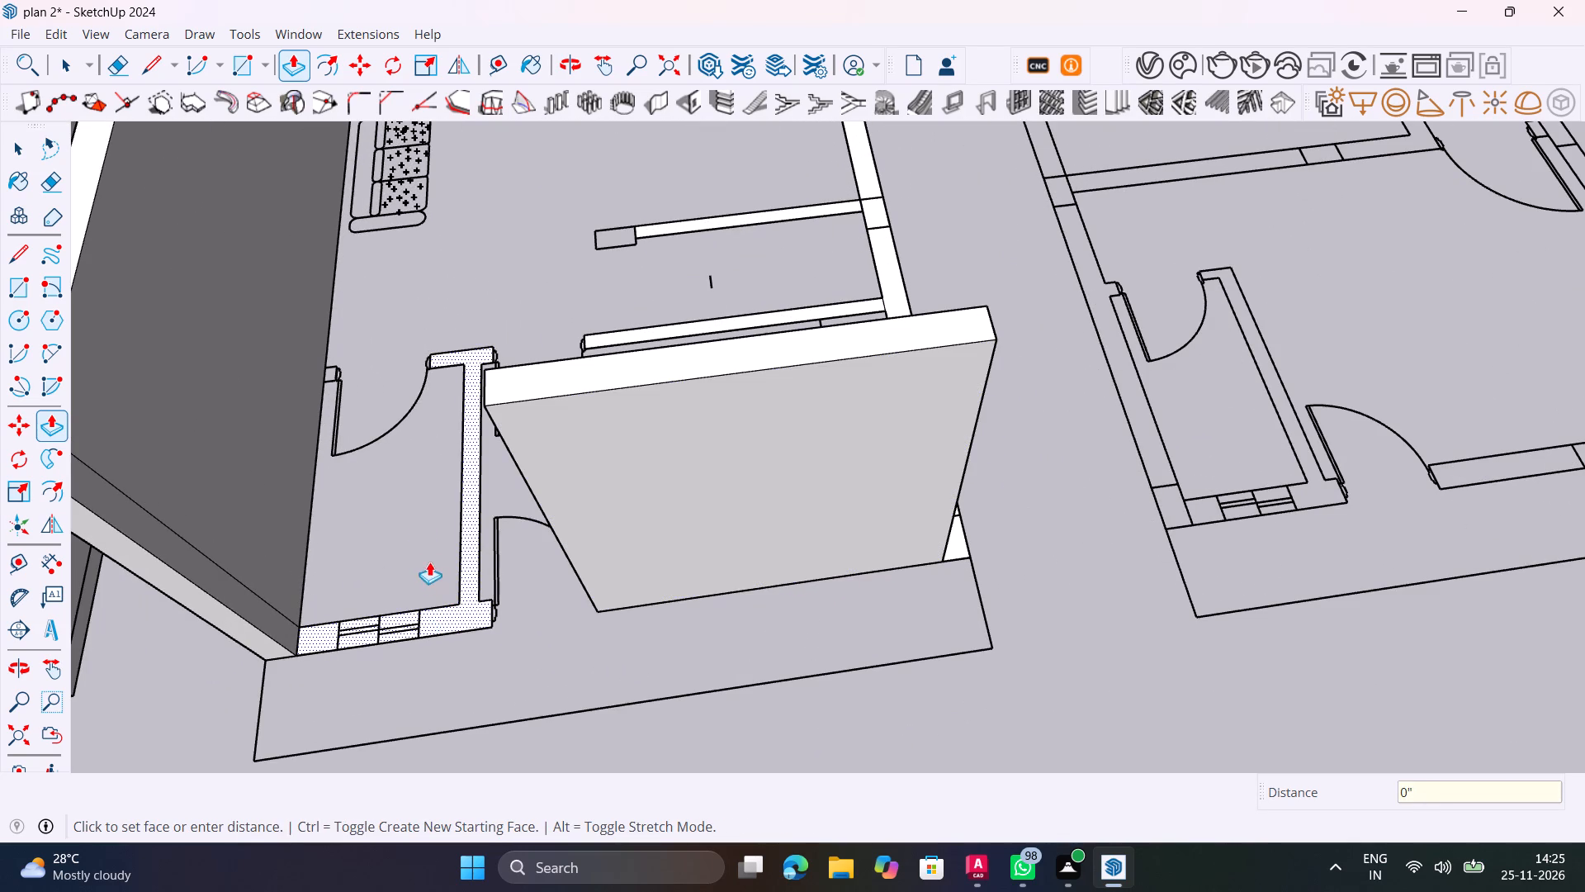
click(490, 403)
middle_drag(622, 567, 629, 644)
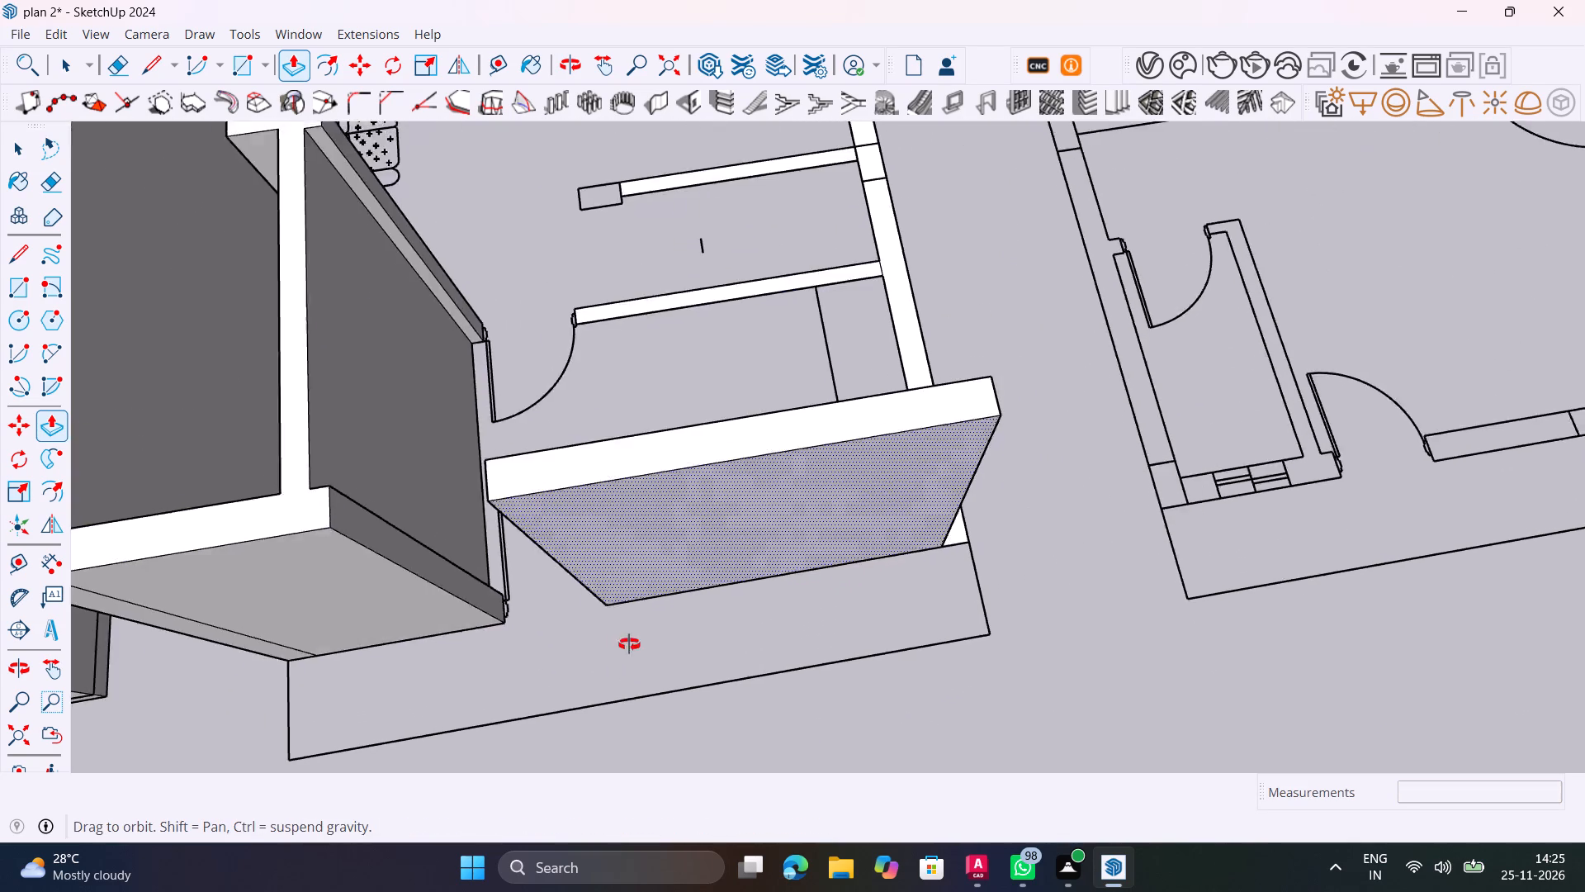
middle_drag(629, 644, 163, 642)
click(945, 515)
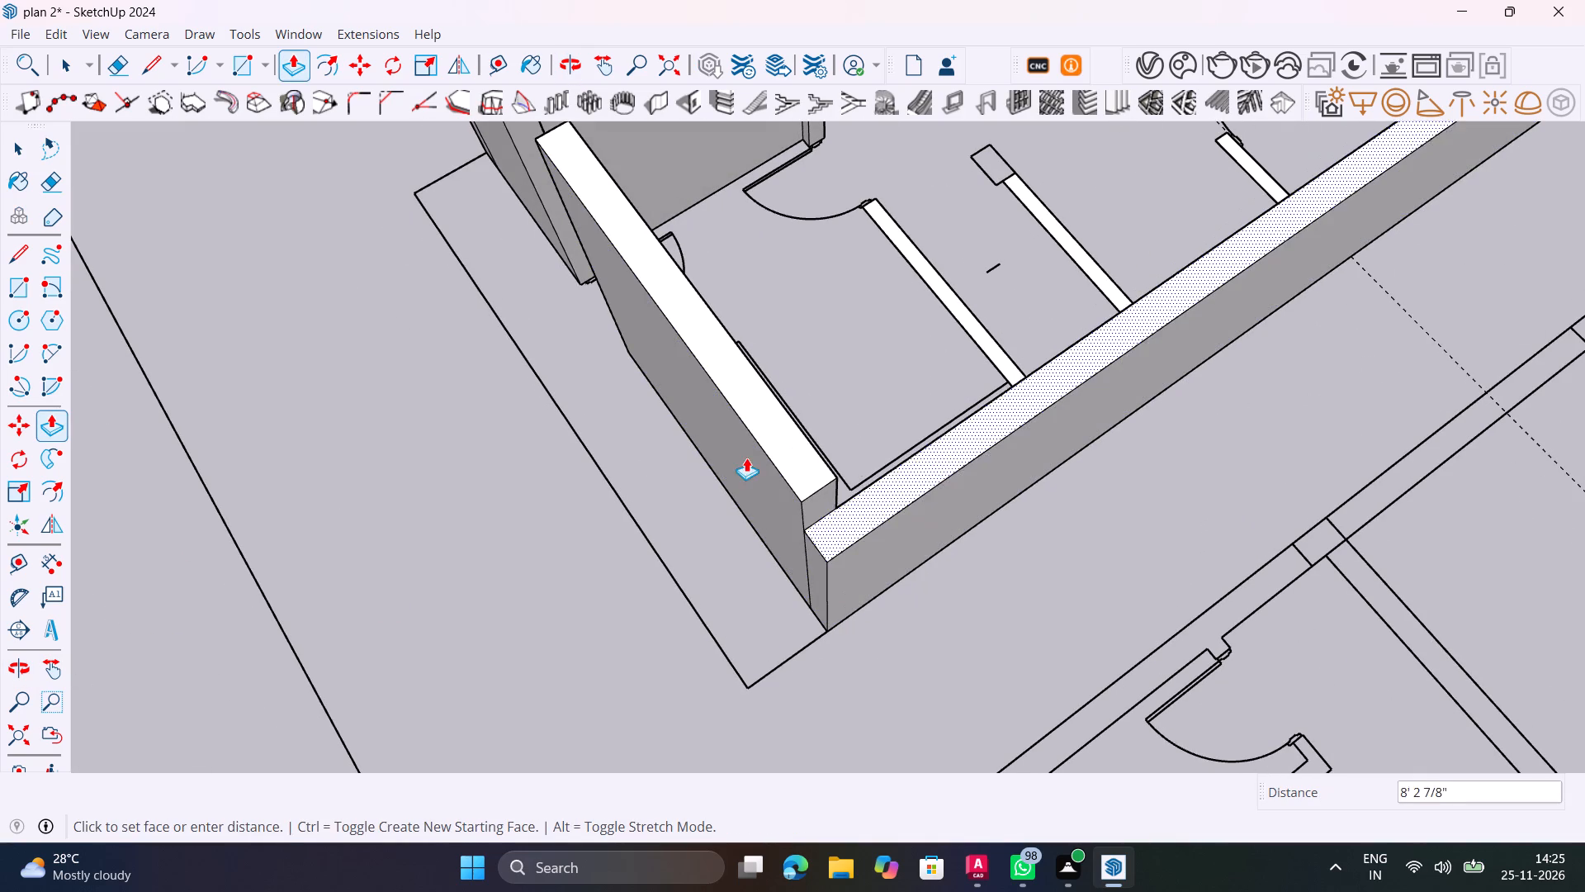
click(797, 494)
Extrude the three interior walls that join the far side wall by the same 10' height.
middle_drag(878, 487, 1001, 699)
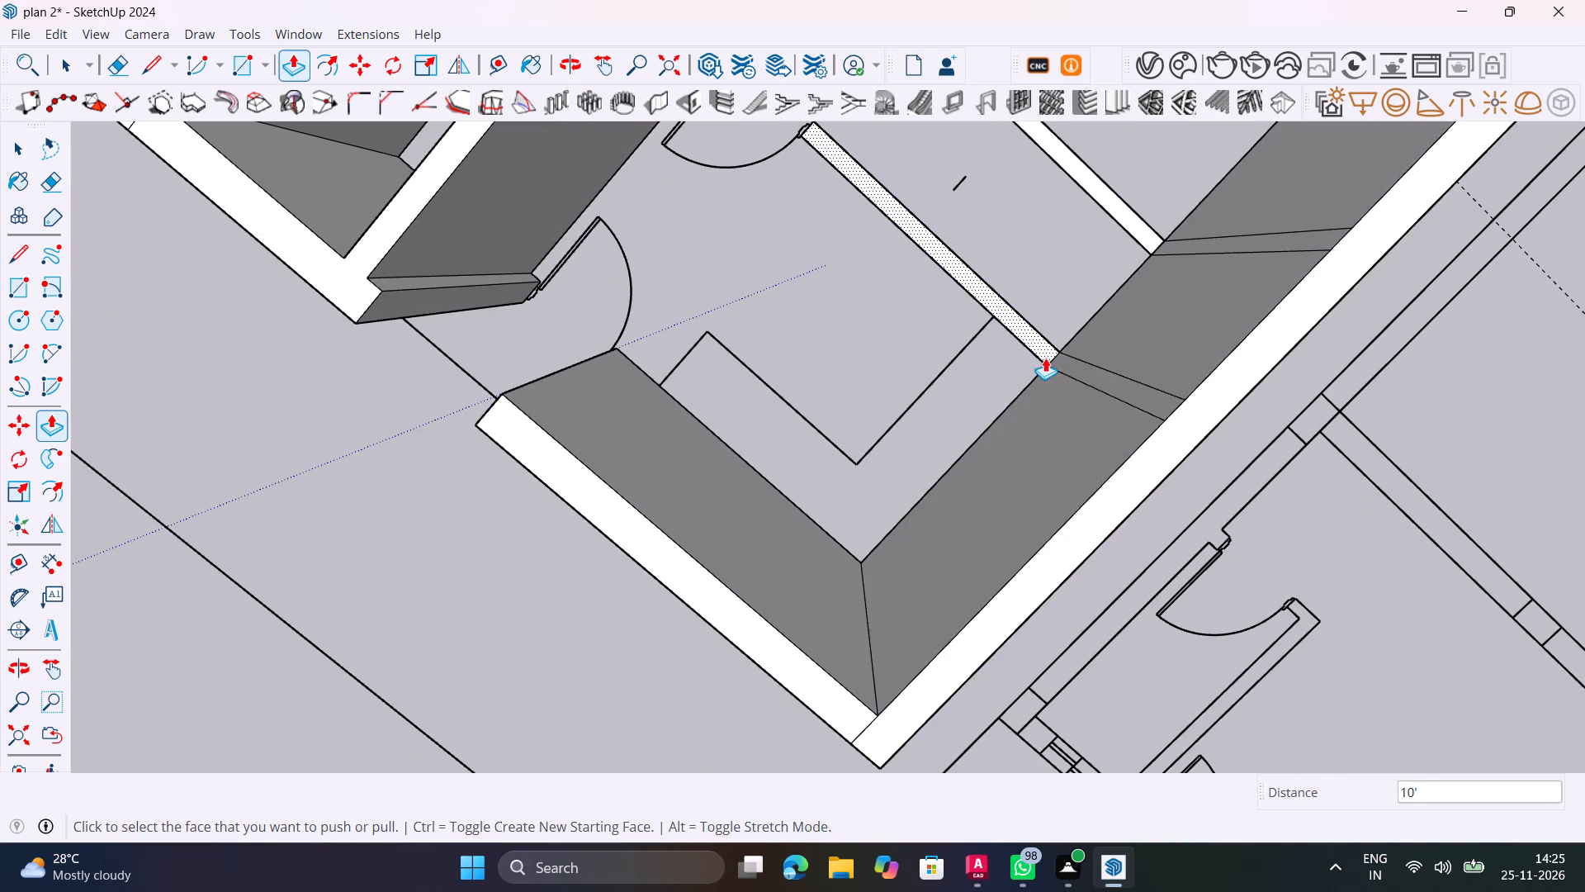
scroll(1046, 356, up, 6)
double_click(1043, 334)
scroll(1043, 334, down, 10)
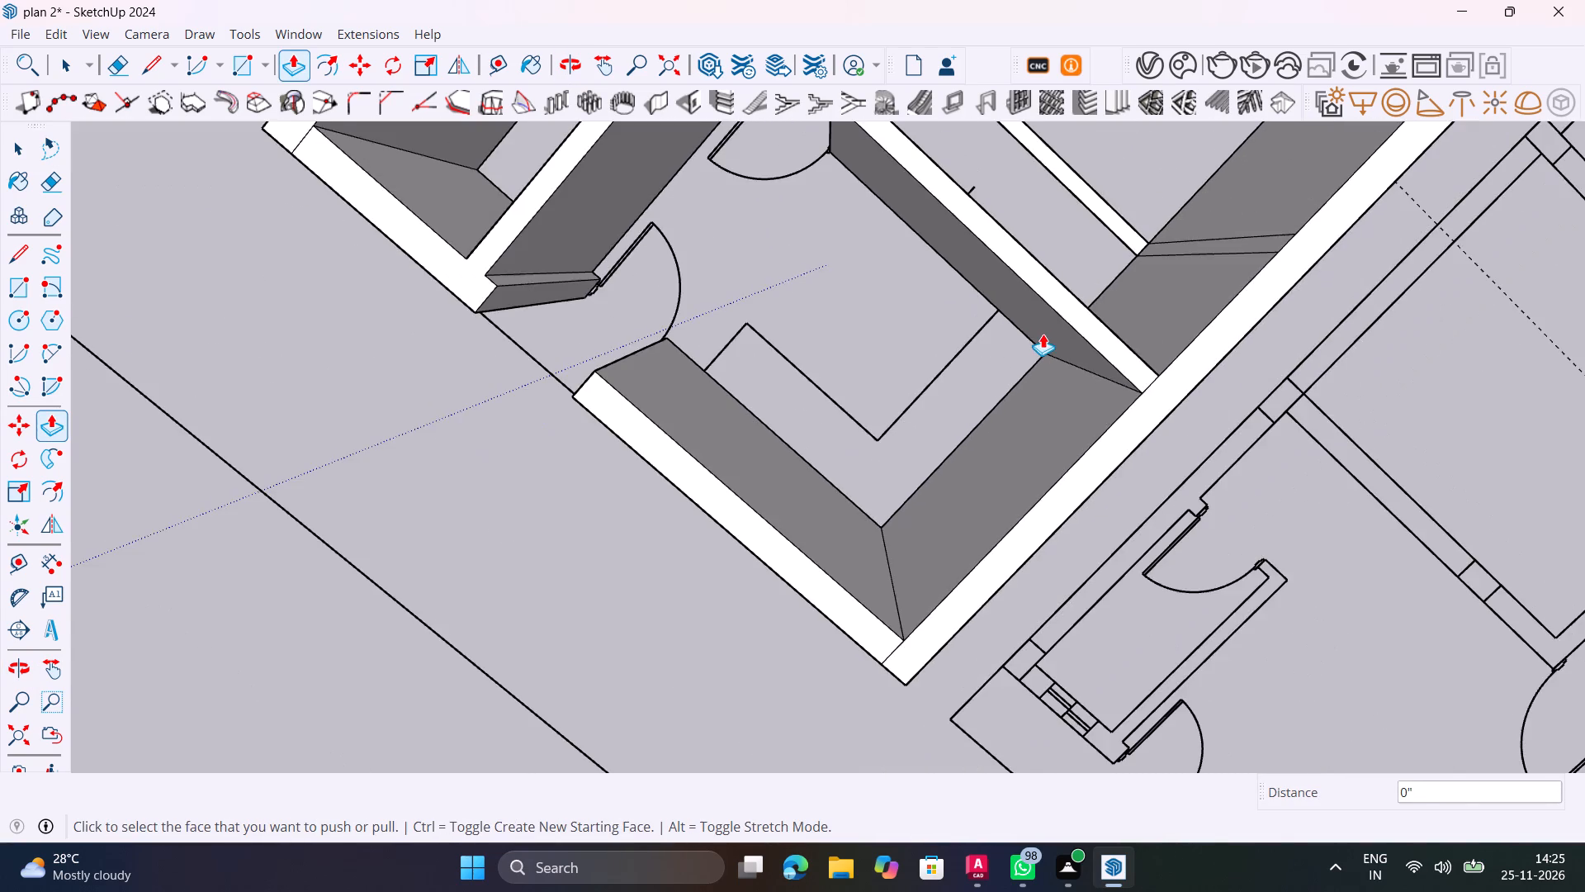
shift+middle_drag(1043, 334, 964, 623)
scroll(1025, 476, up, 4)
double_click(1029, 458)
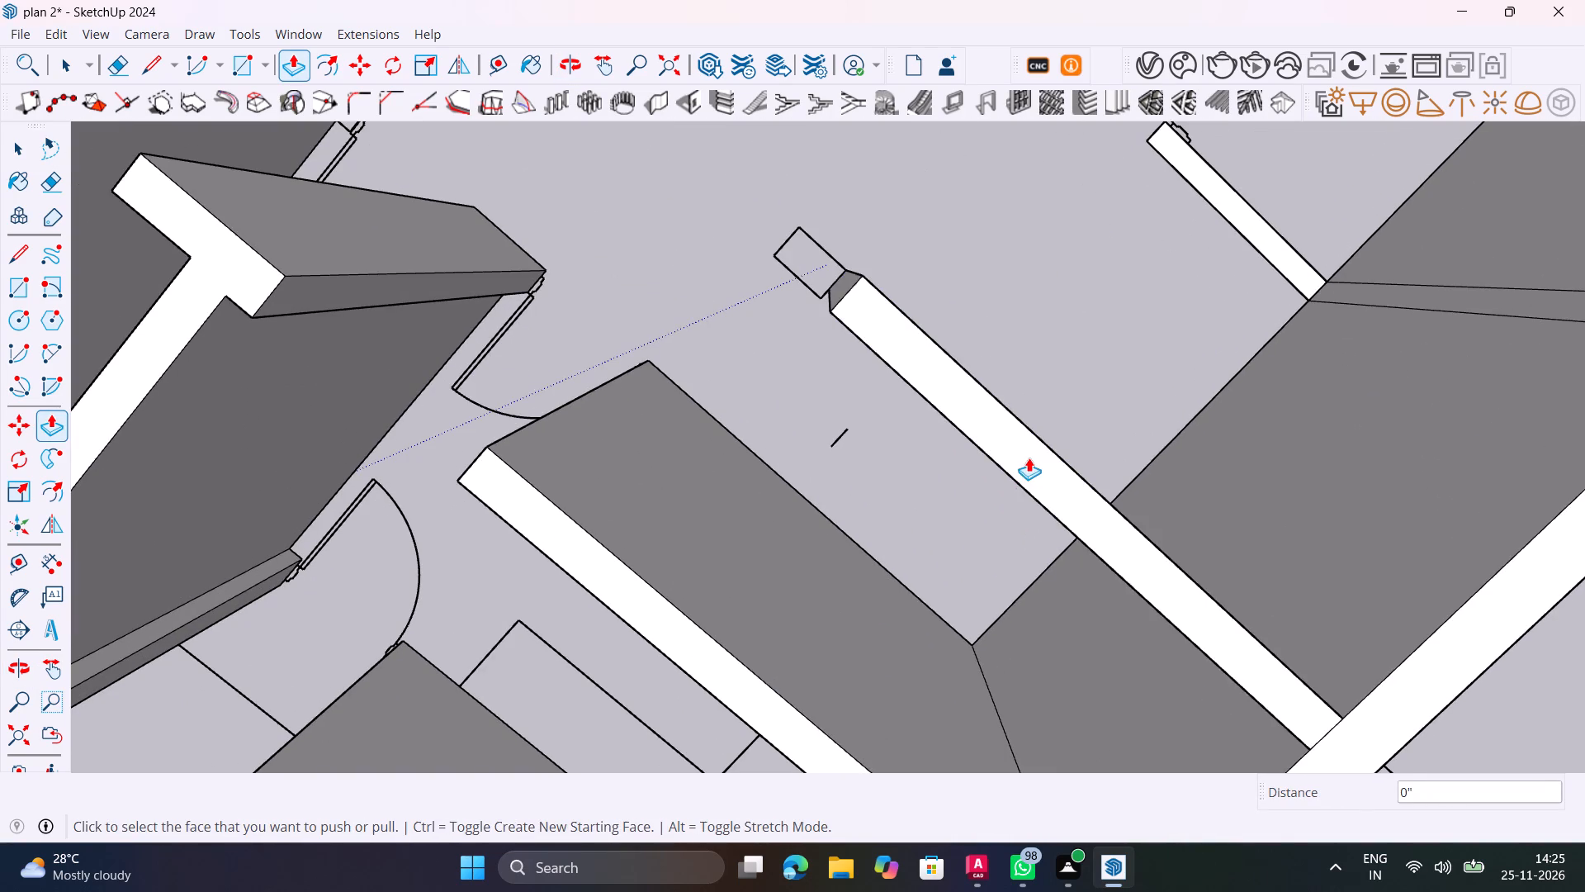
scroll(1029, 458, down, 10)
triple_click(1145, 317)
scroll(1145, 317, down, 6)
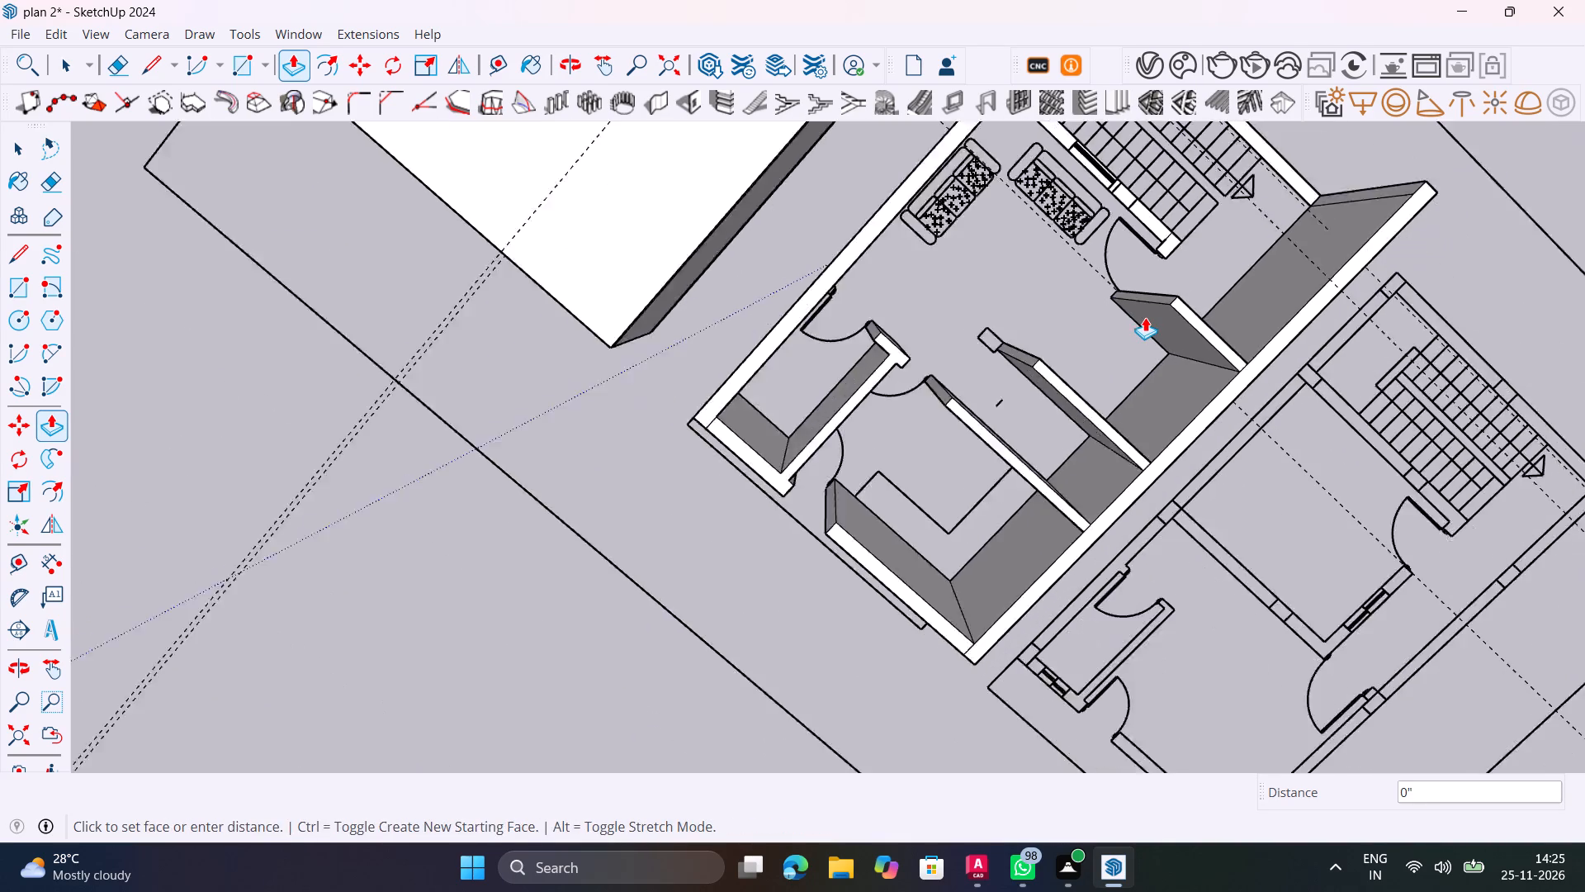
scroll(1145, 317, down, 3)
shift+middle_drag(1145, 319, 1263, 304)
key(Escape)
key(Escape)
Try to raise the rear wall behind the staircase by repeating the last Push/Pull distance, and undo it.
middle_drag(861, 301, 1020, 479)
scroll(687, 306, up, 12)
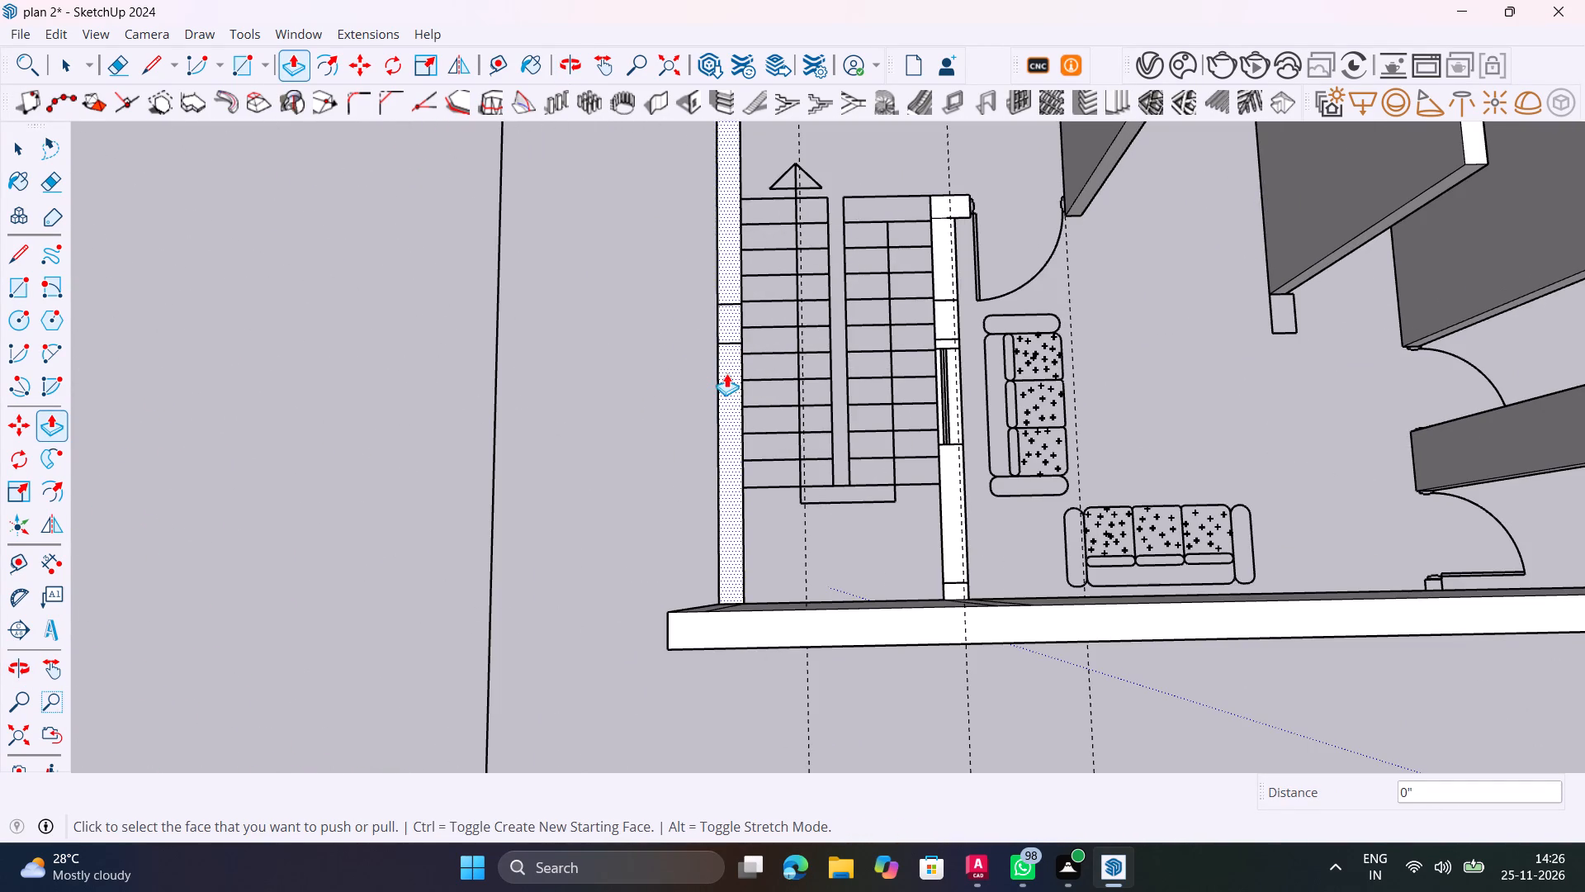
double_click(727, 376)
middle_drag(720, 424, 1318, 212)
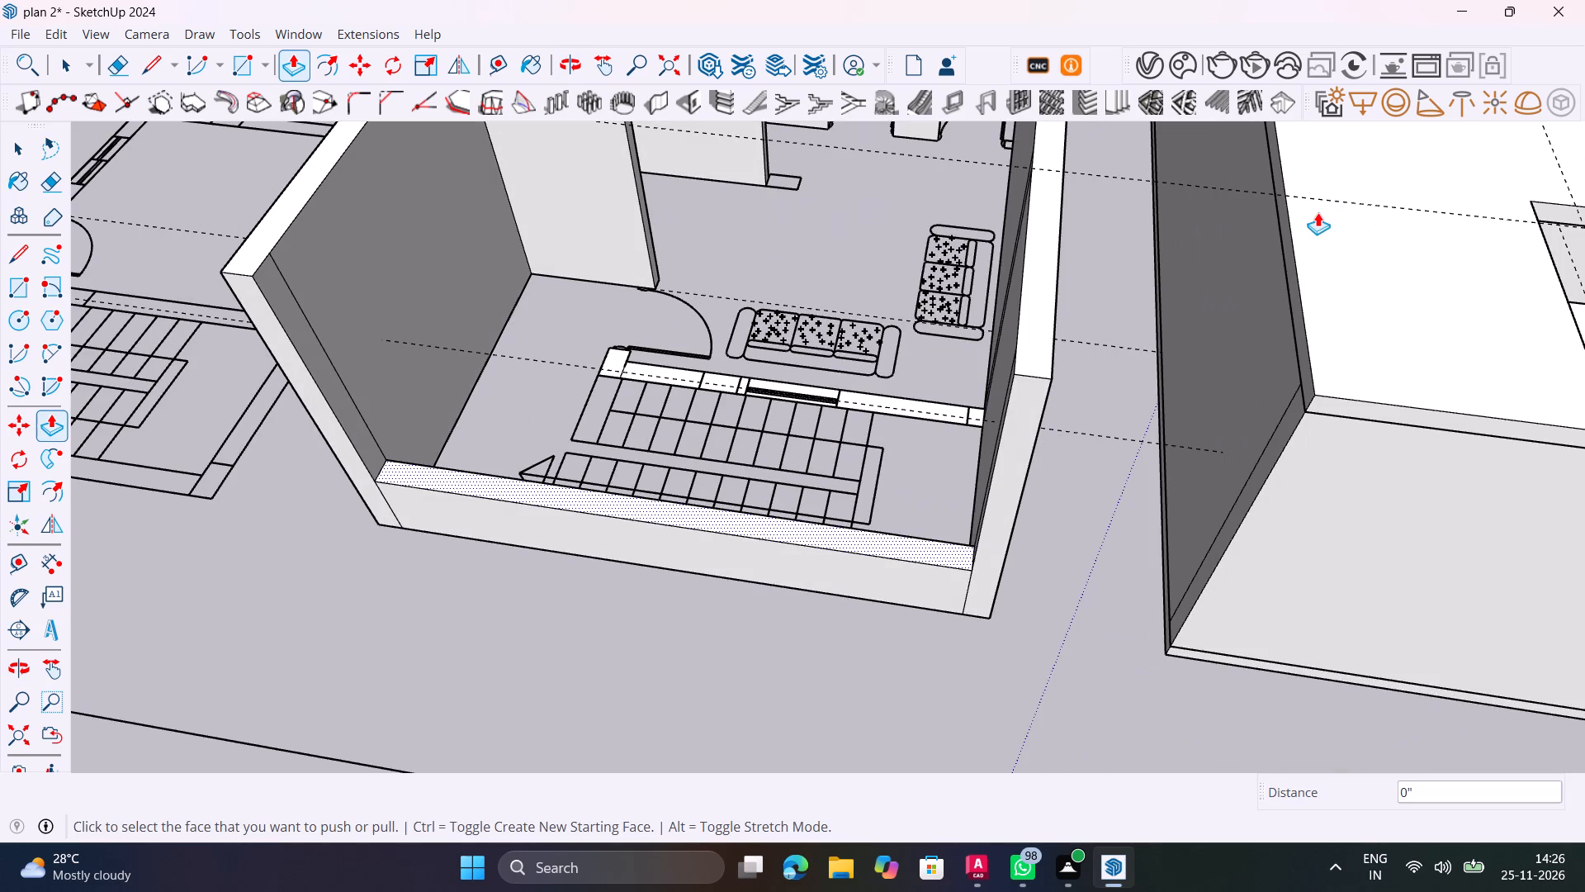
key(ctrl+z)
Extrude the rear wall behind the staircase to the top of the adjoining side wall.
click(906, 579)
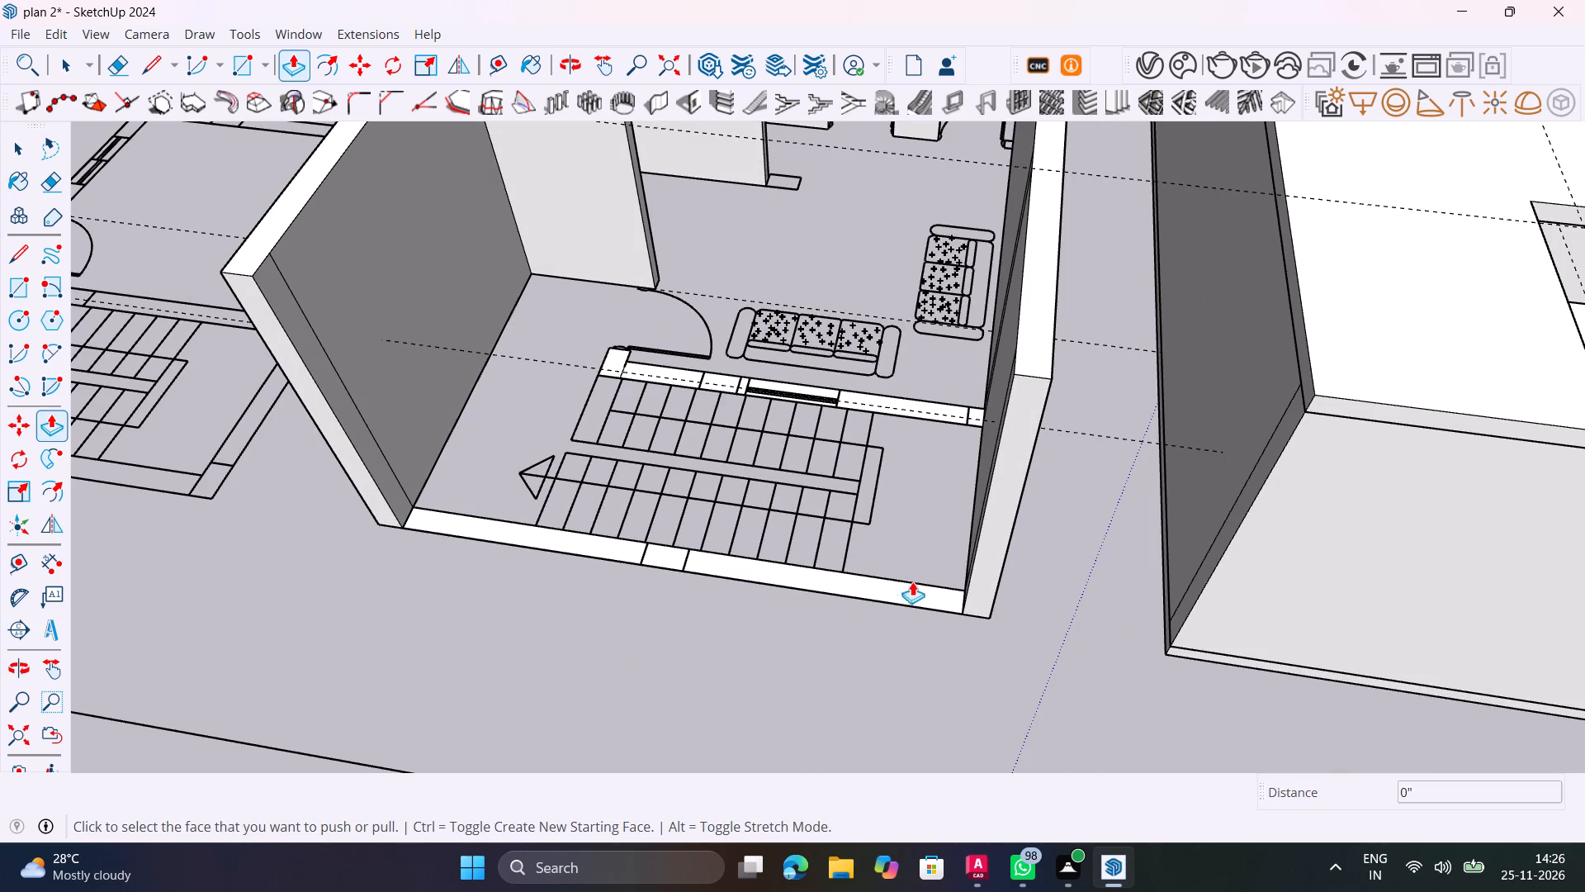
click(920, 589)
click(1053, 372)
Extrude the wall between the staircase and sofa area, and its end piece by the door, to the rear wall's height.
middle_drag(958, 400, 976, 479)
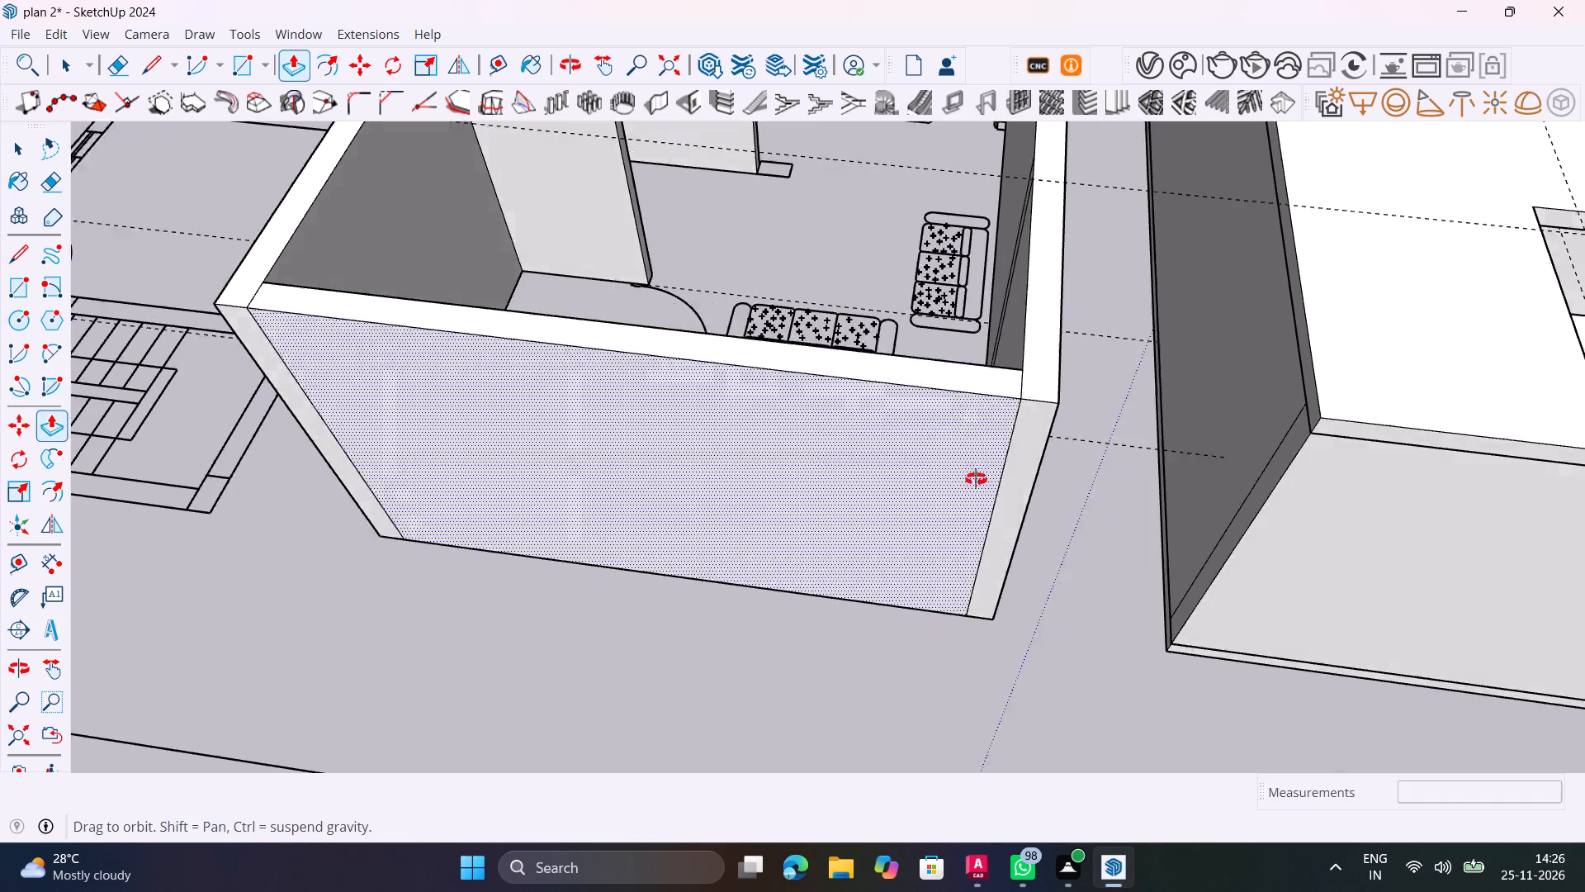
middle_drag(976, 479, 974, 648)
scroll(944, 387, up, 5)
double_click(944, 387)
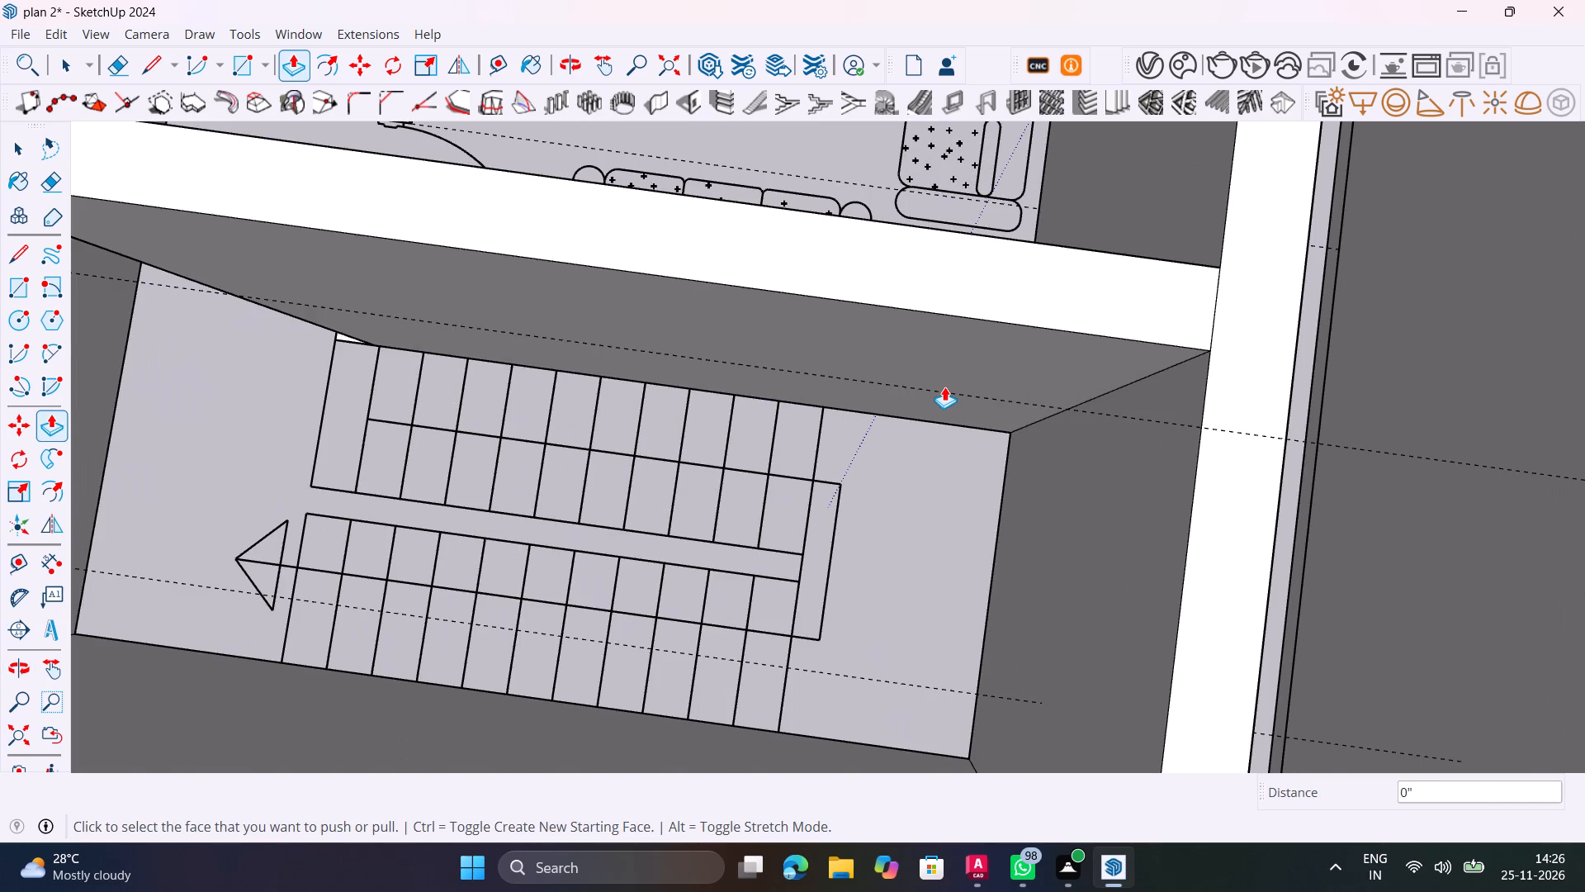
scroll(944, 387, down, 7)
shift+middle_drag(649, 391, 1080, 442)
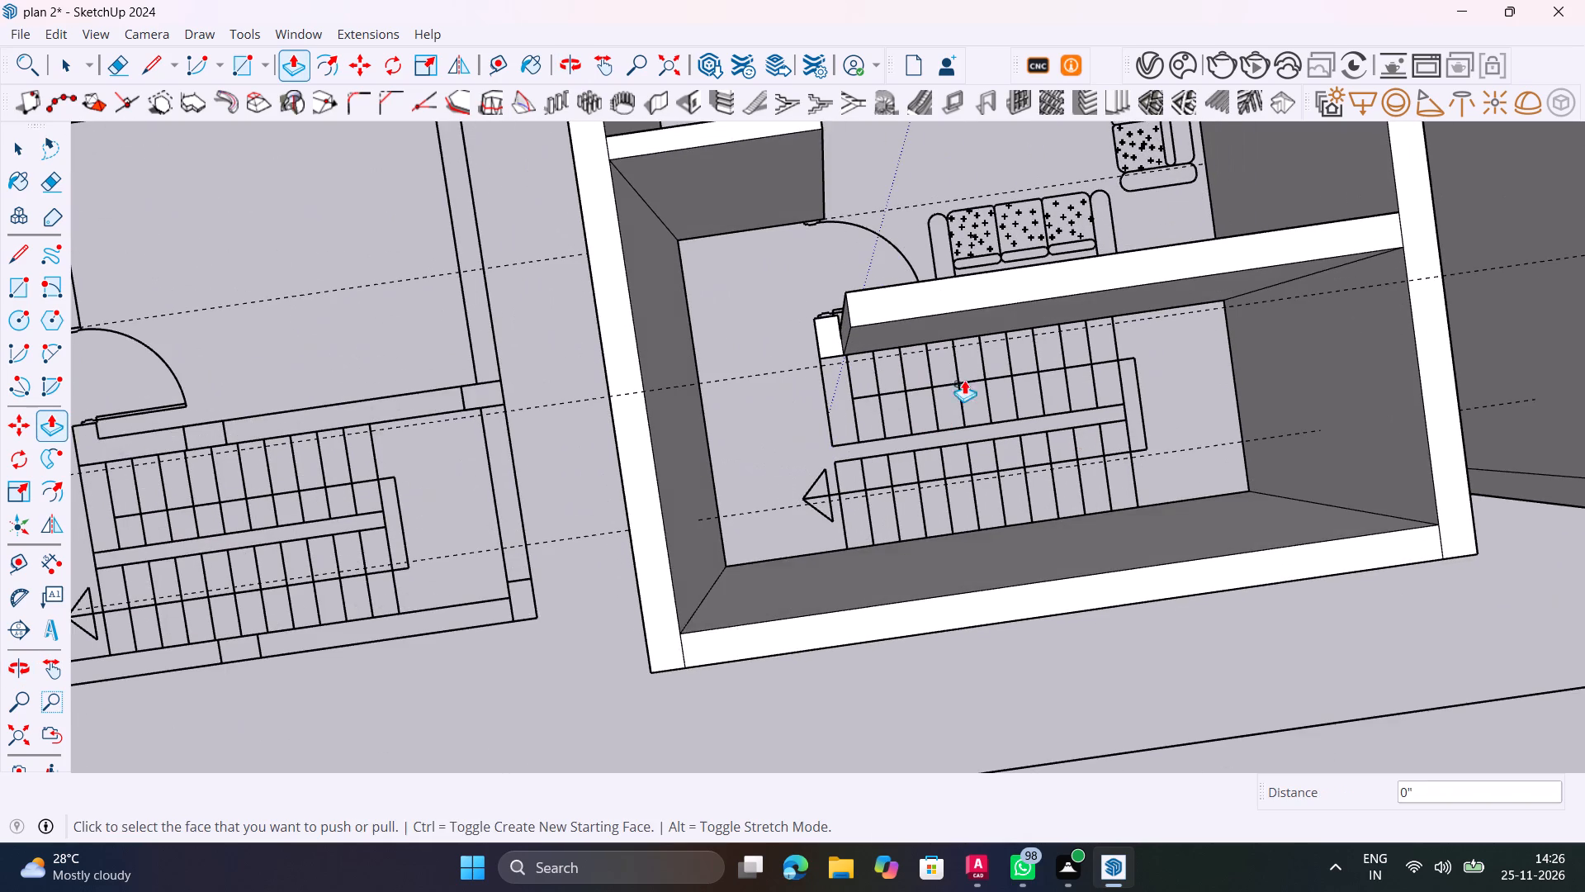
scroll(931, 353, up, 6)
scroll(831, 335, up, 4)
double_click(718, 348)
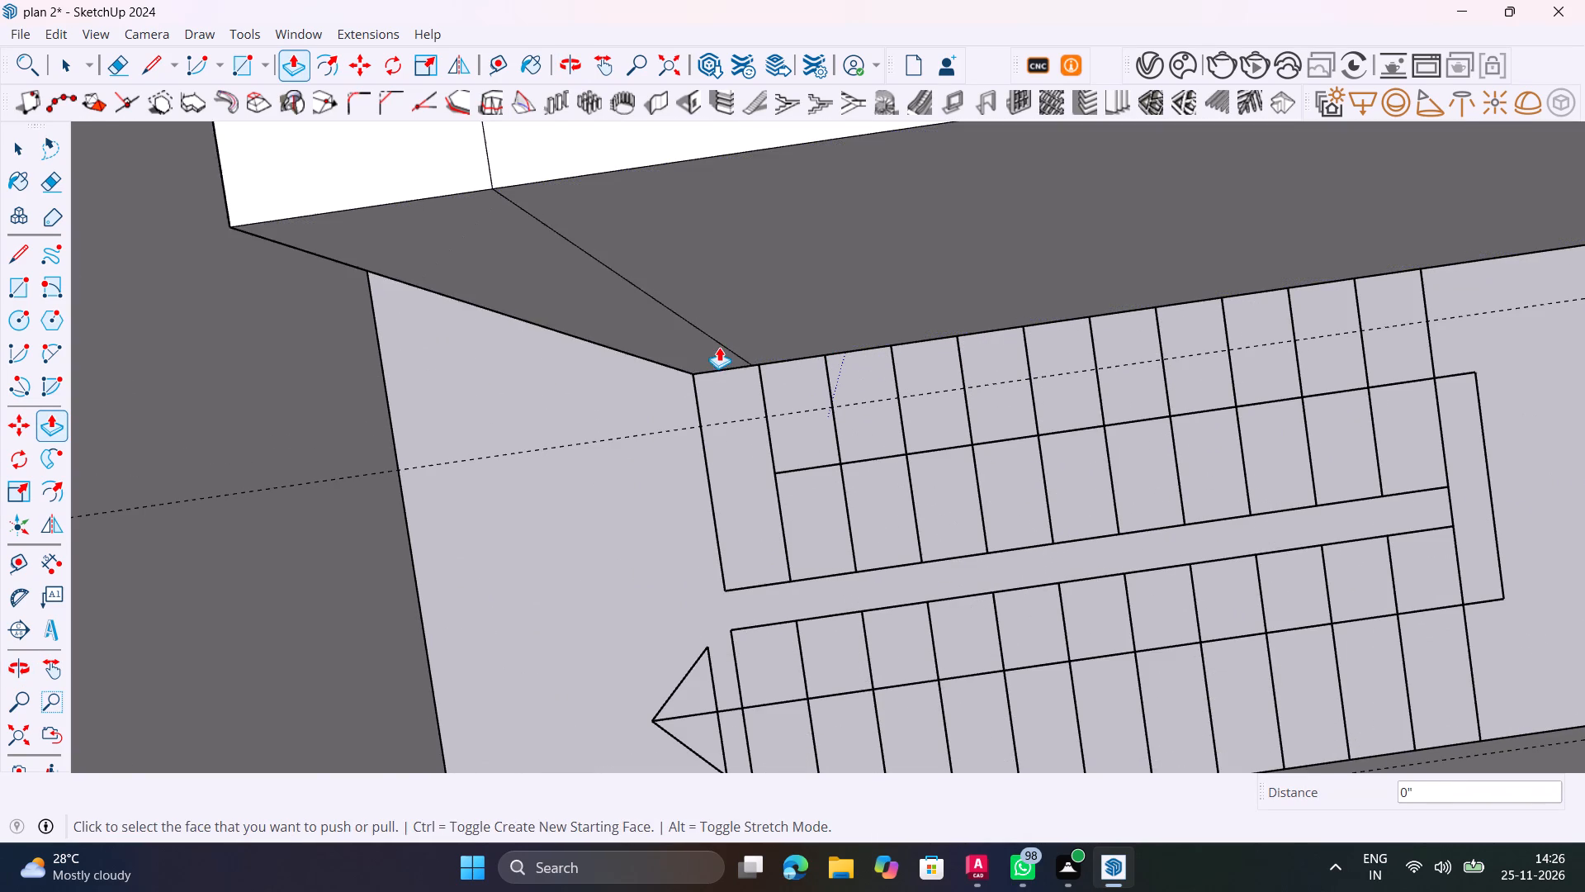
scroll(719, 346, down, 16)
key(space)
Examine the raised walls, staircase area and door openings from several sides.
middle_drag(745, 408, 838, 250)
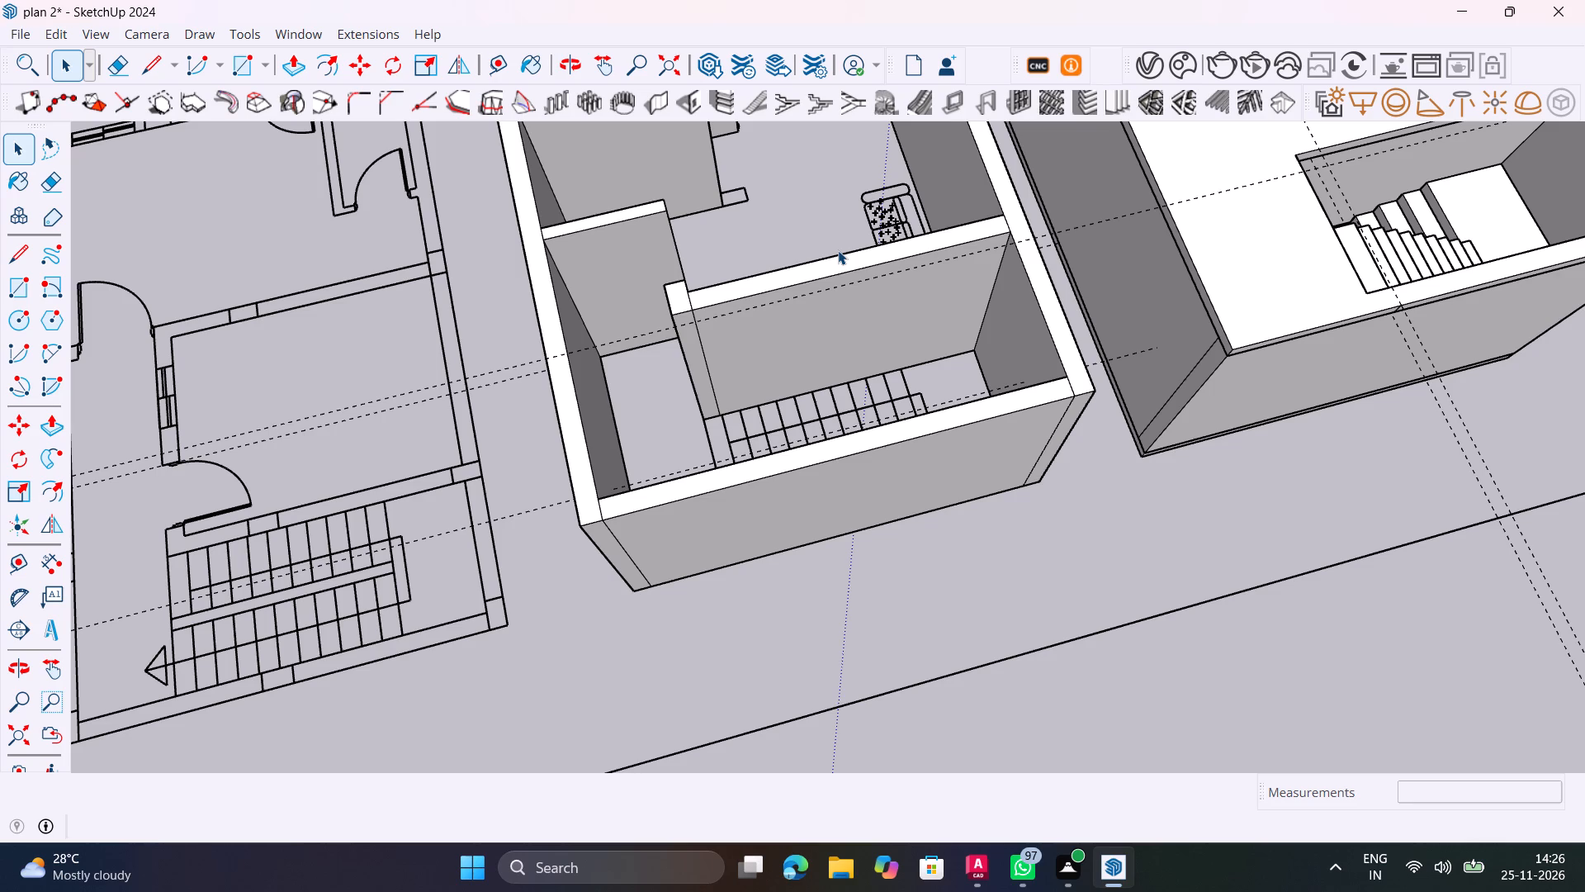
scroll(833, 224, down, 8)
shift+middle_drag(818, 304, 747, 479)
middle_drag(745, 491, 1074, 500)
scroll(807, 519, up, 10)
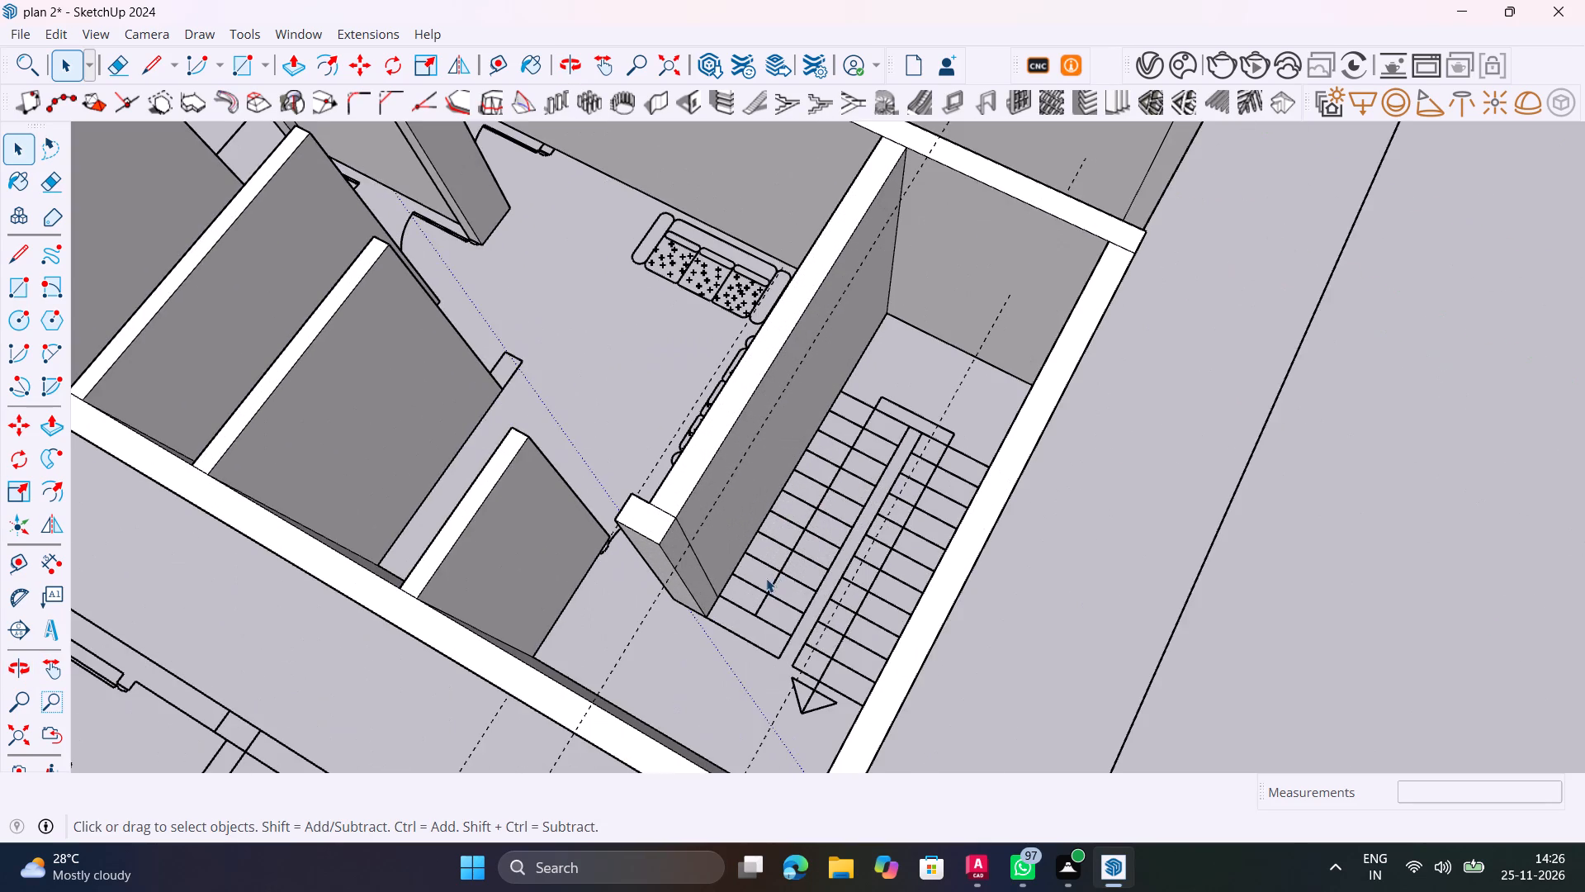
shift+middle_drag(769, 565, 882, 418)
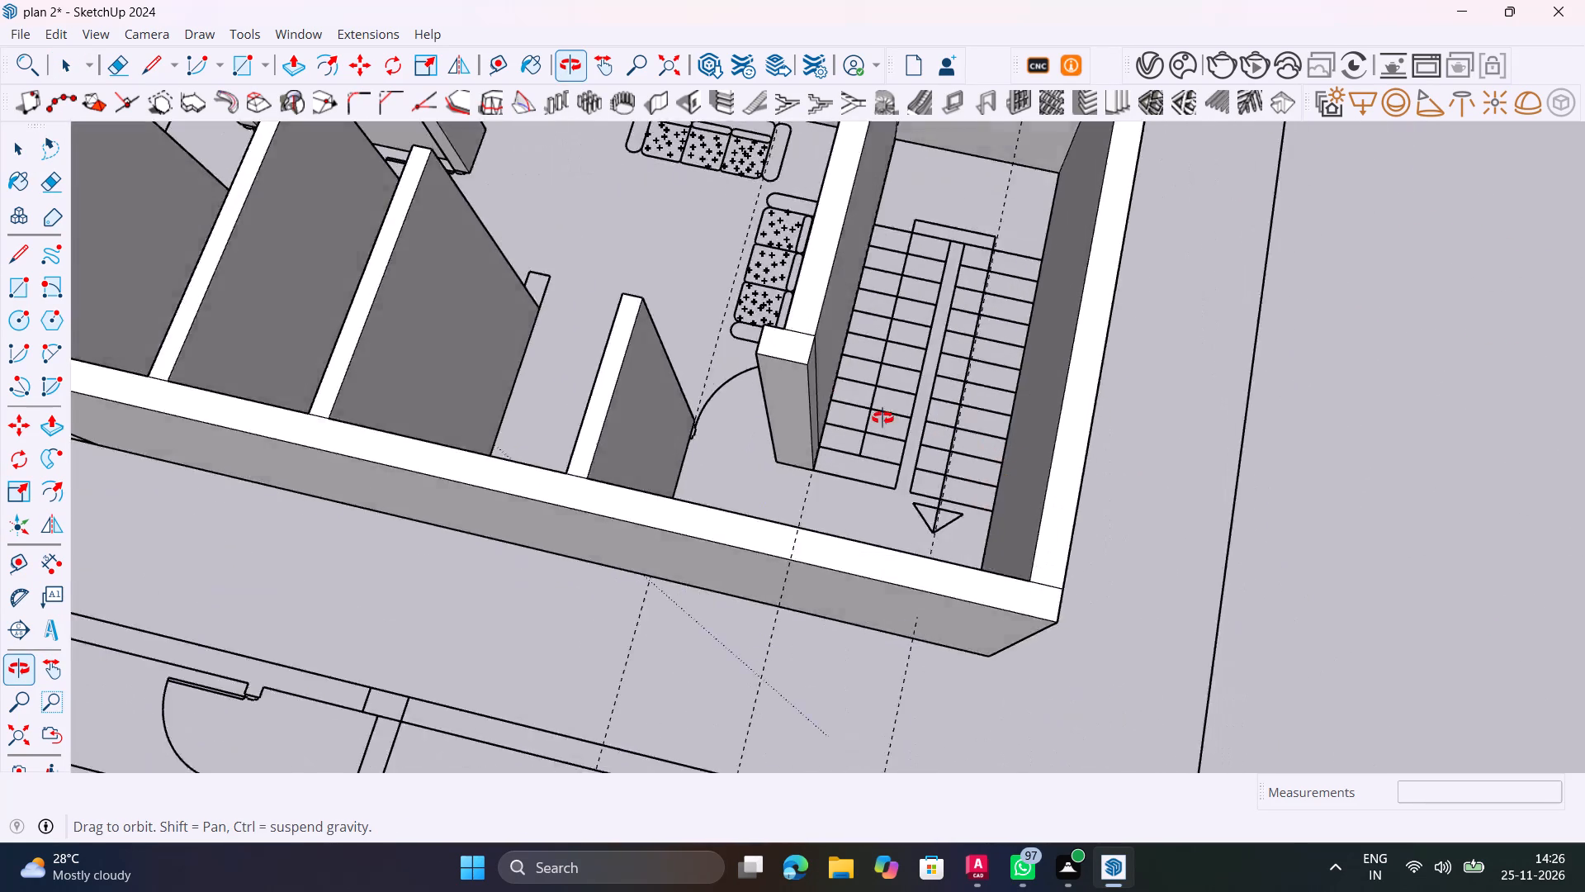
shift+middle_drag(882, 418, 760, 378)
scroll(760, 378, down, 4)
shift+middle_drag(774, 401, 838, 553)
middle_drag(651, 312, 811, 352)
scroll(549, 274, up, 5)
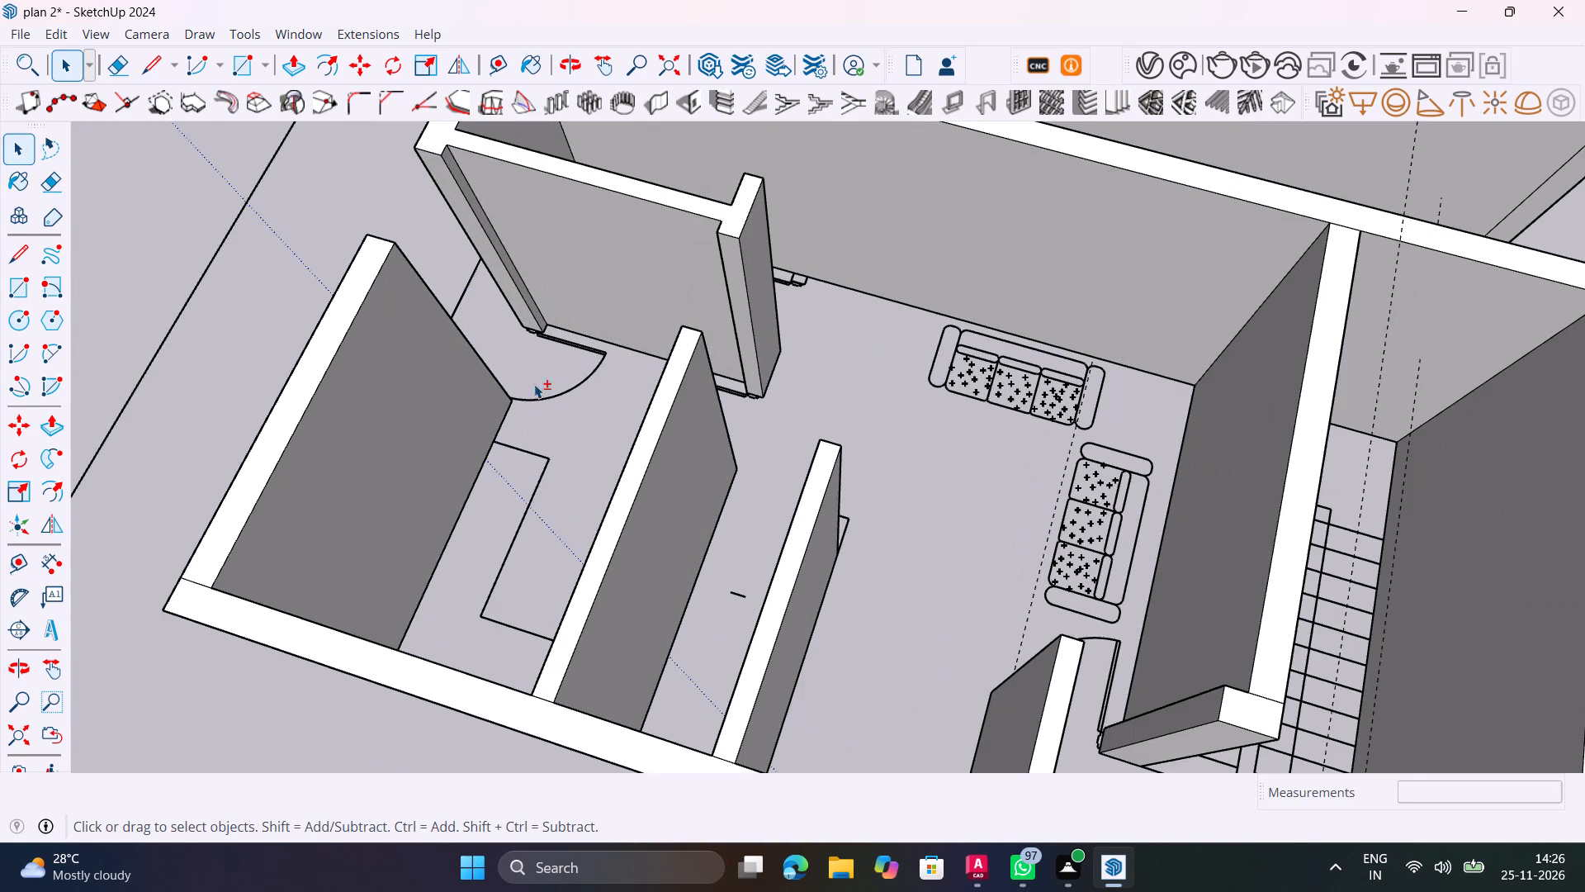
shift+middle_drag(542, 379, 1039, 334)
scroll(1036, 329, down, 5)
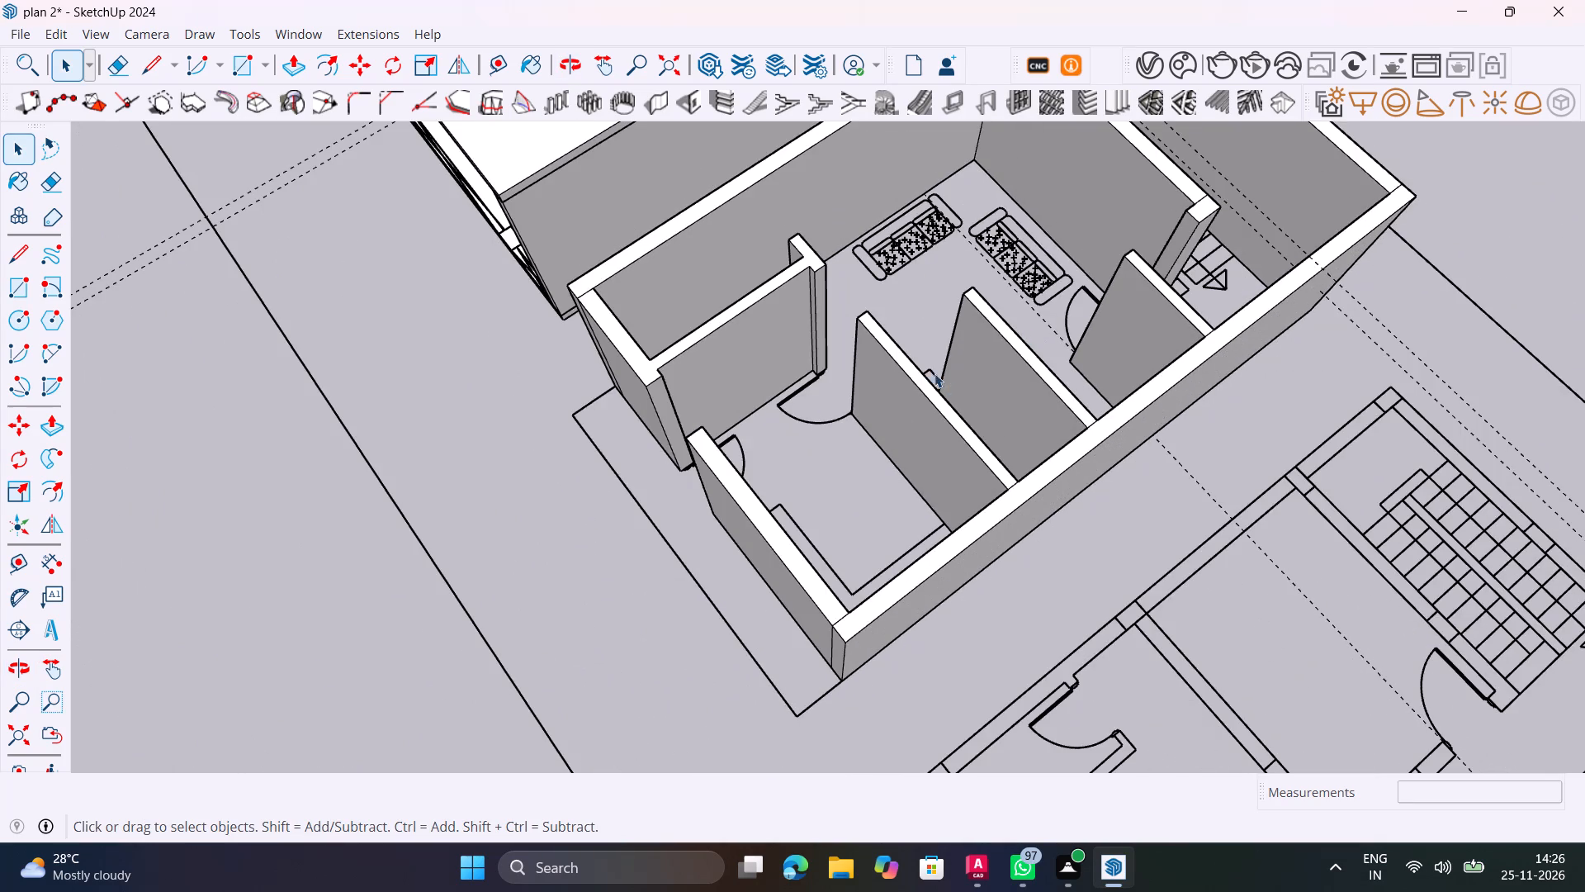
scroll(925, 362, up, 5)
shift+middle_drag(910, 375, 672, 670)
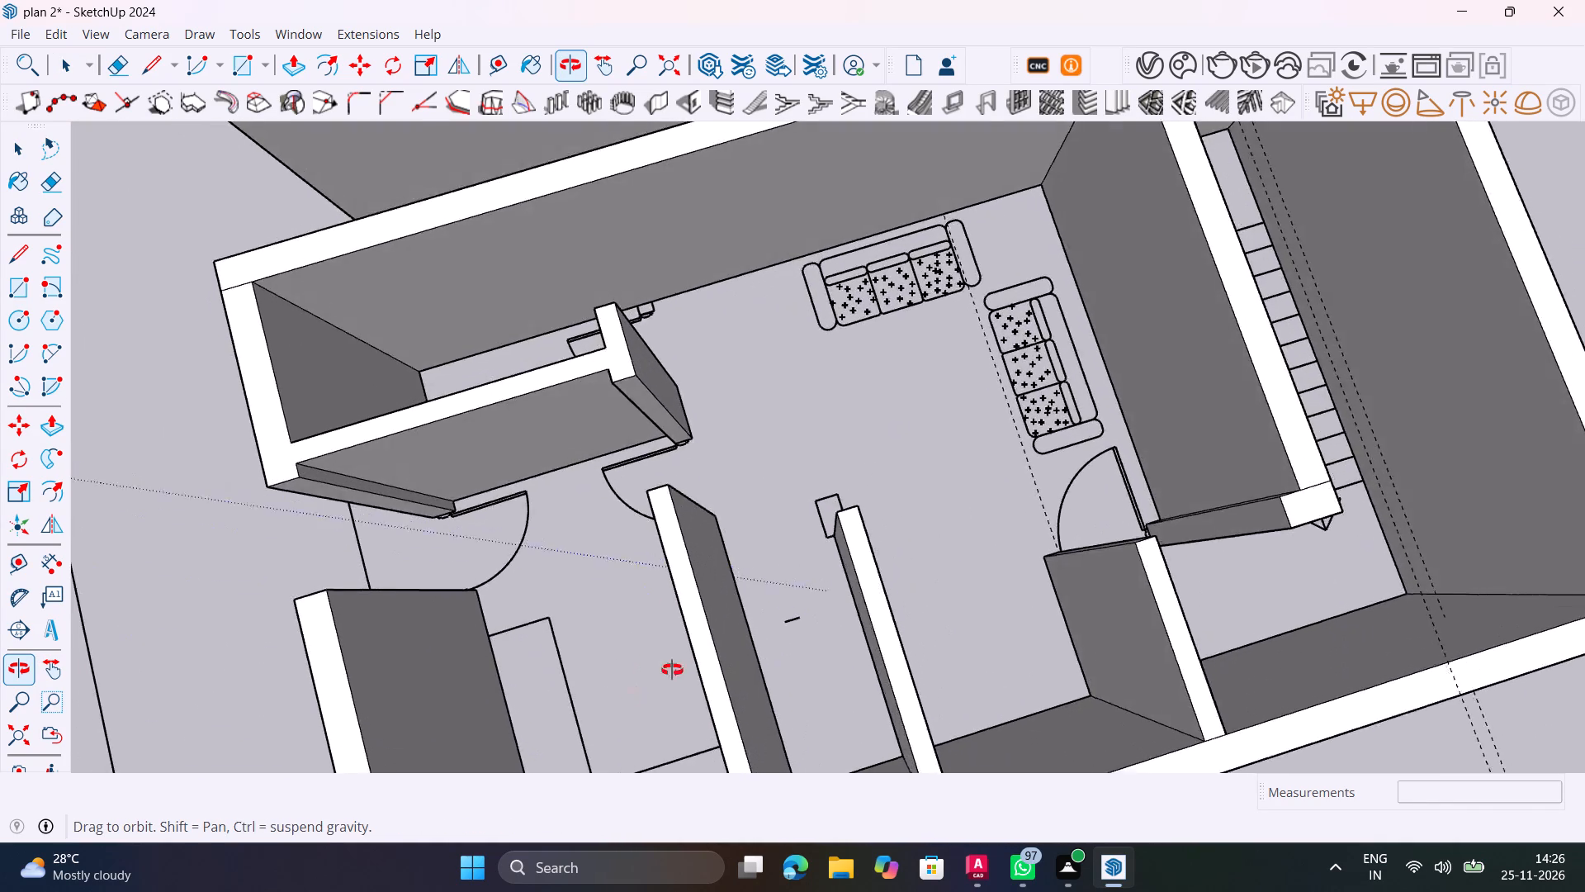
Draw a 1' 3" by 9" rectangle over the pier outline at the free end of the interior wall facing the sofas.
shift+middle_drag(672, 670, 1117, 673)
scroll(851, 505, up, 11)
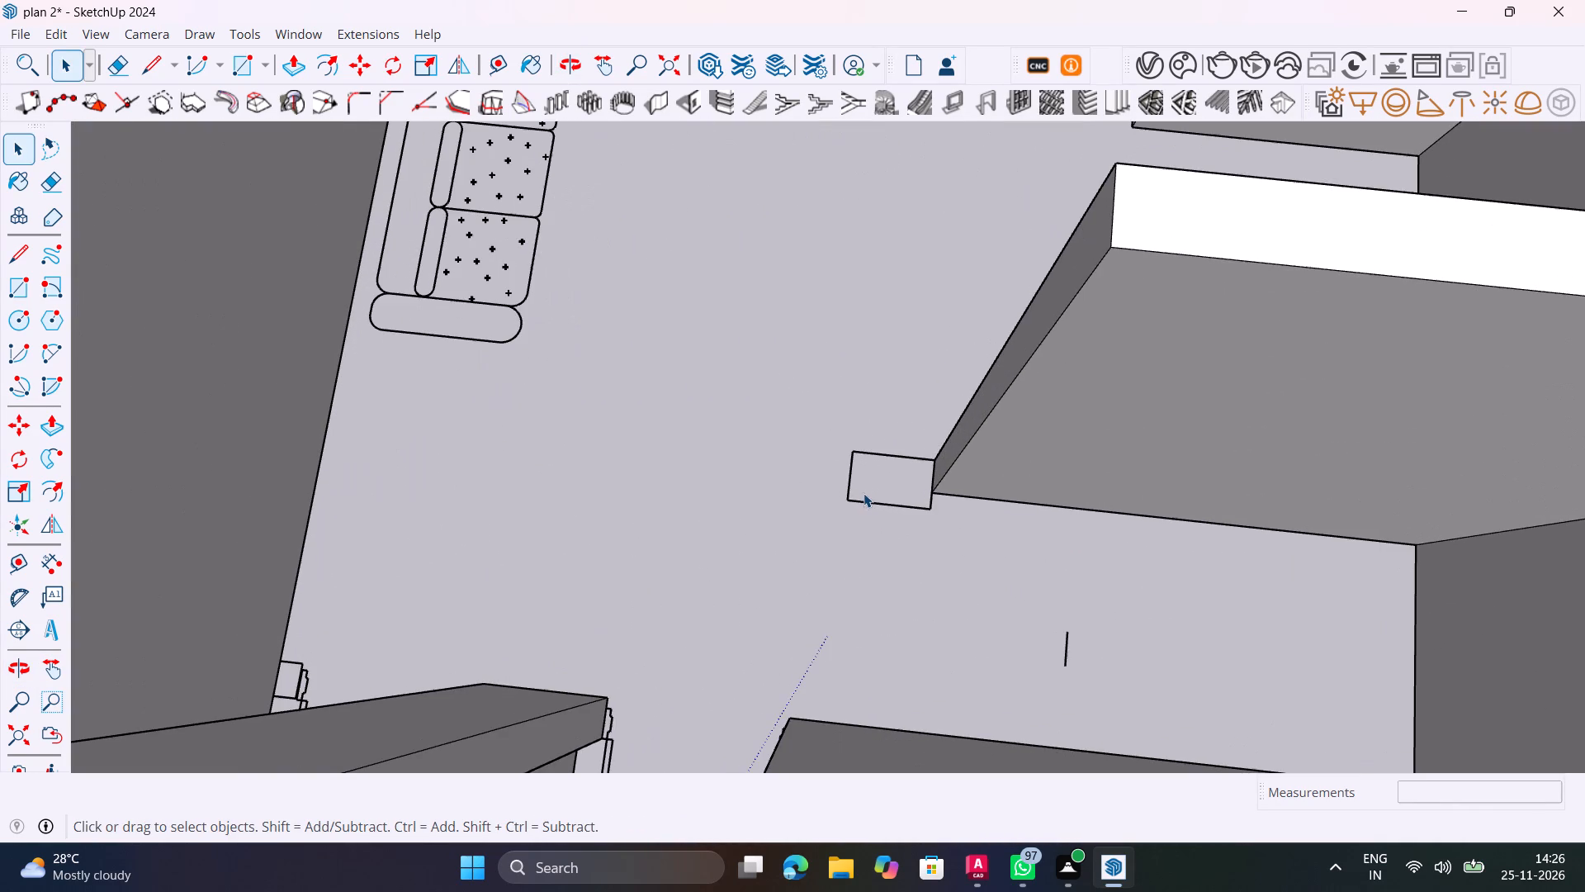
click(872, 485)
scroll(872, 485, up, 4)
key(r)
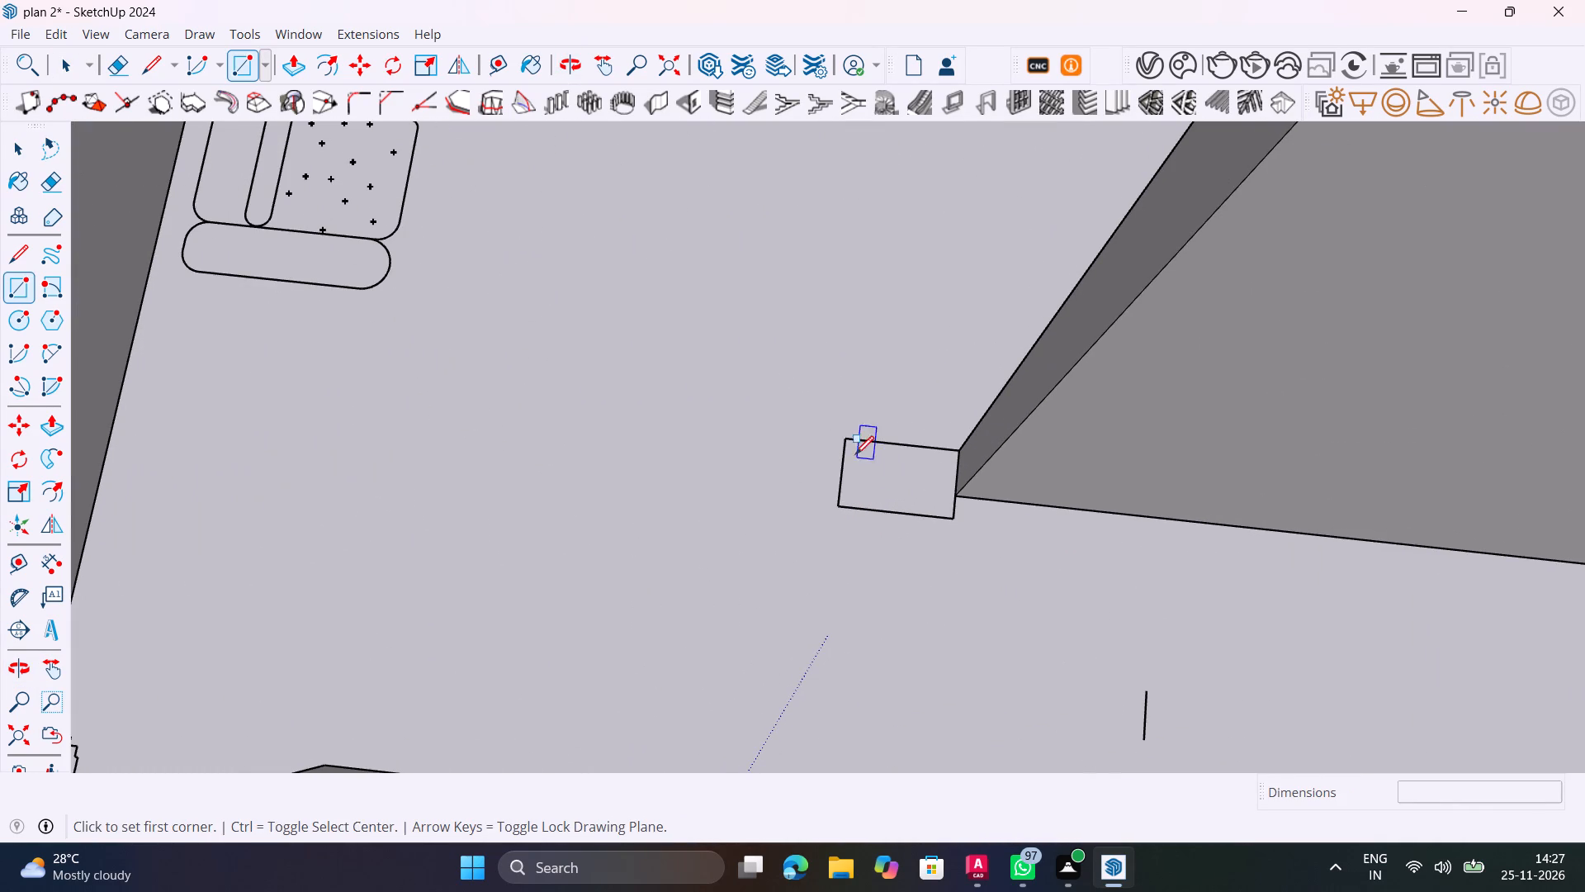
click(851, 444)
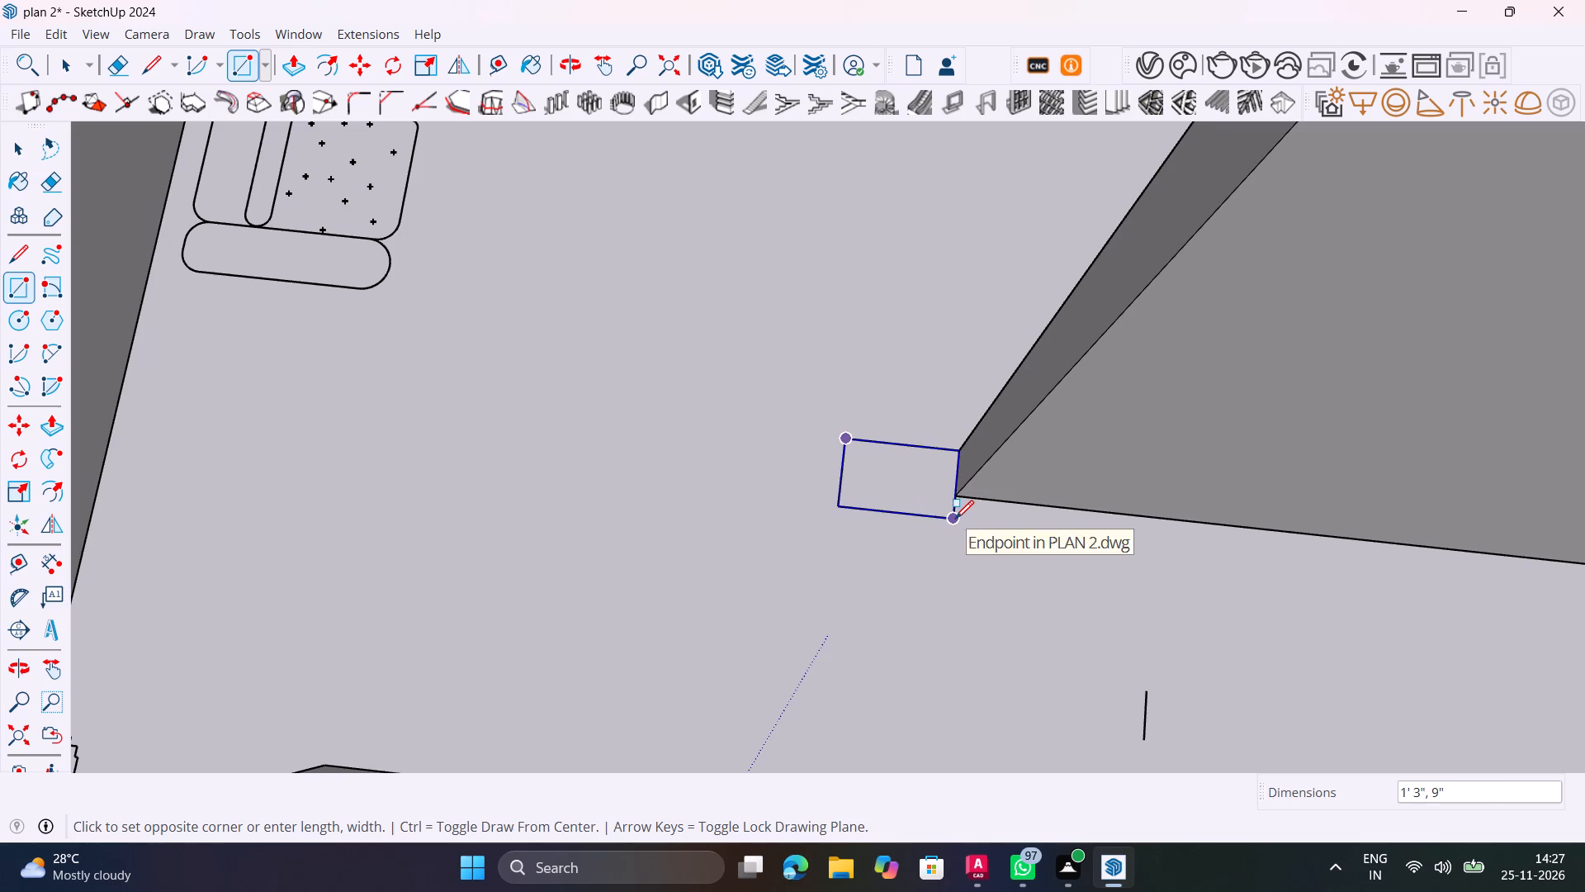
click(955, 519)
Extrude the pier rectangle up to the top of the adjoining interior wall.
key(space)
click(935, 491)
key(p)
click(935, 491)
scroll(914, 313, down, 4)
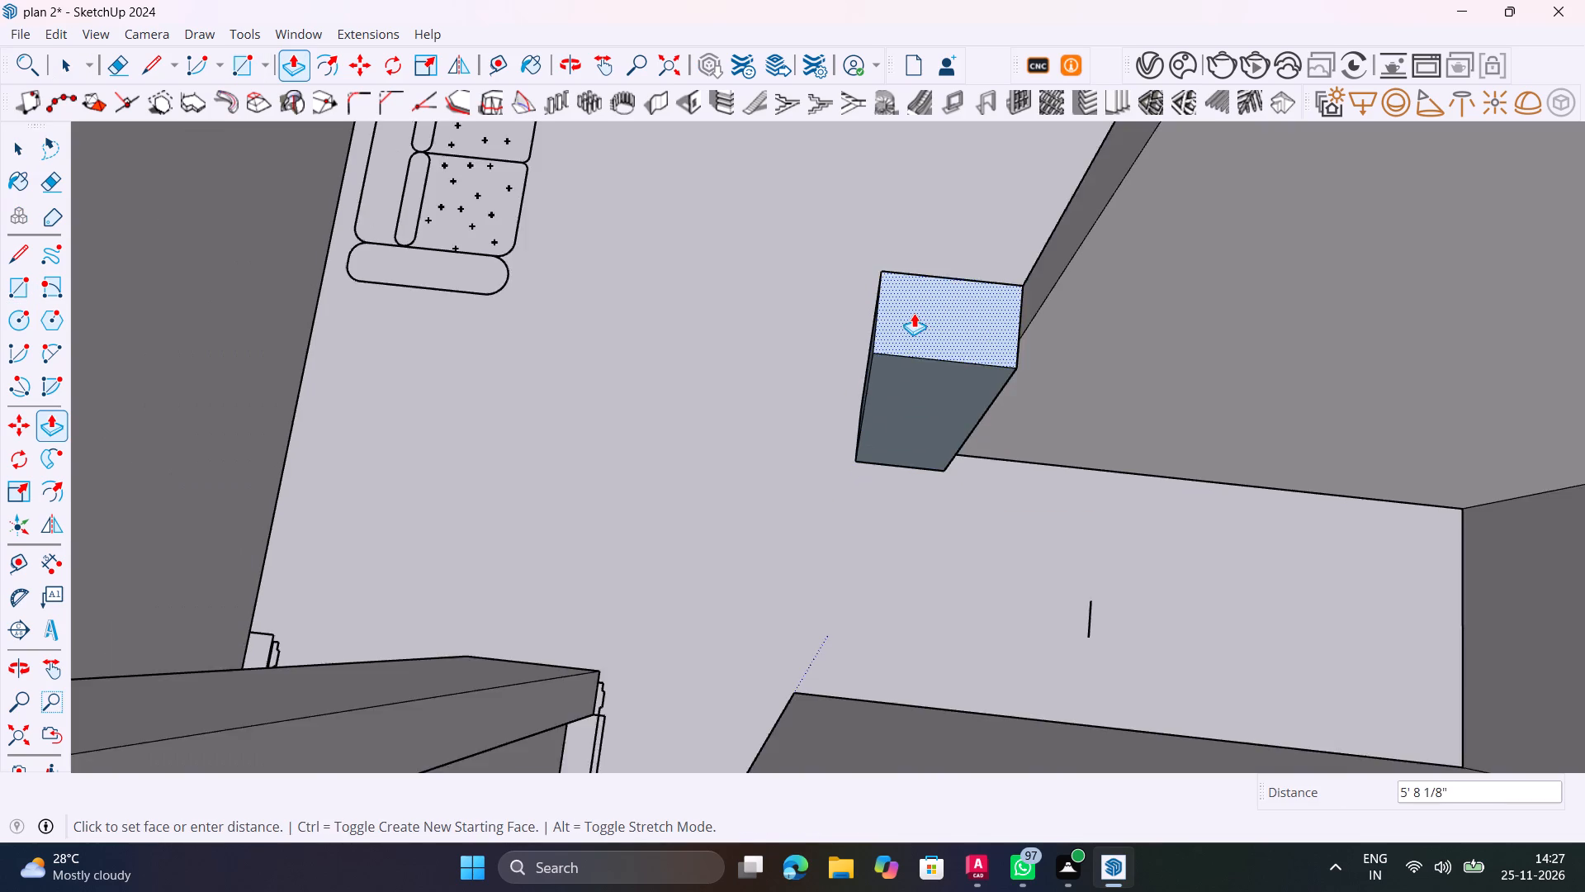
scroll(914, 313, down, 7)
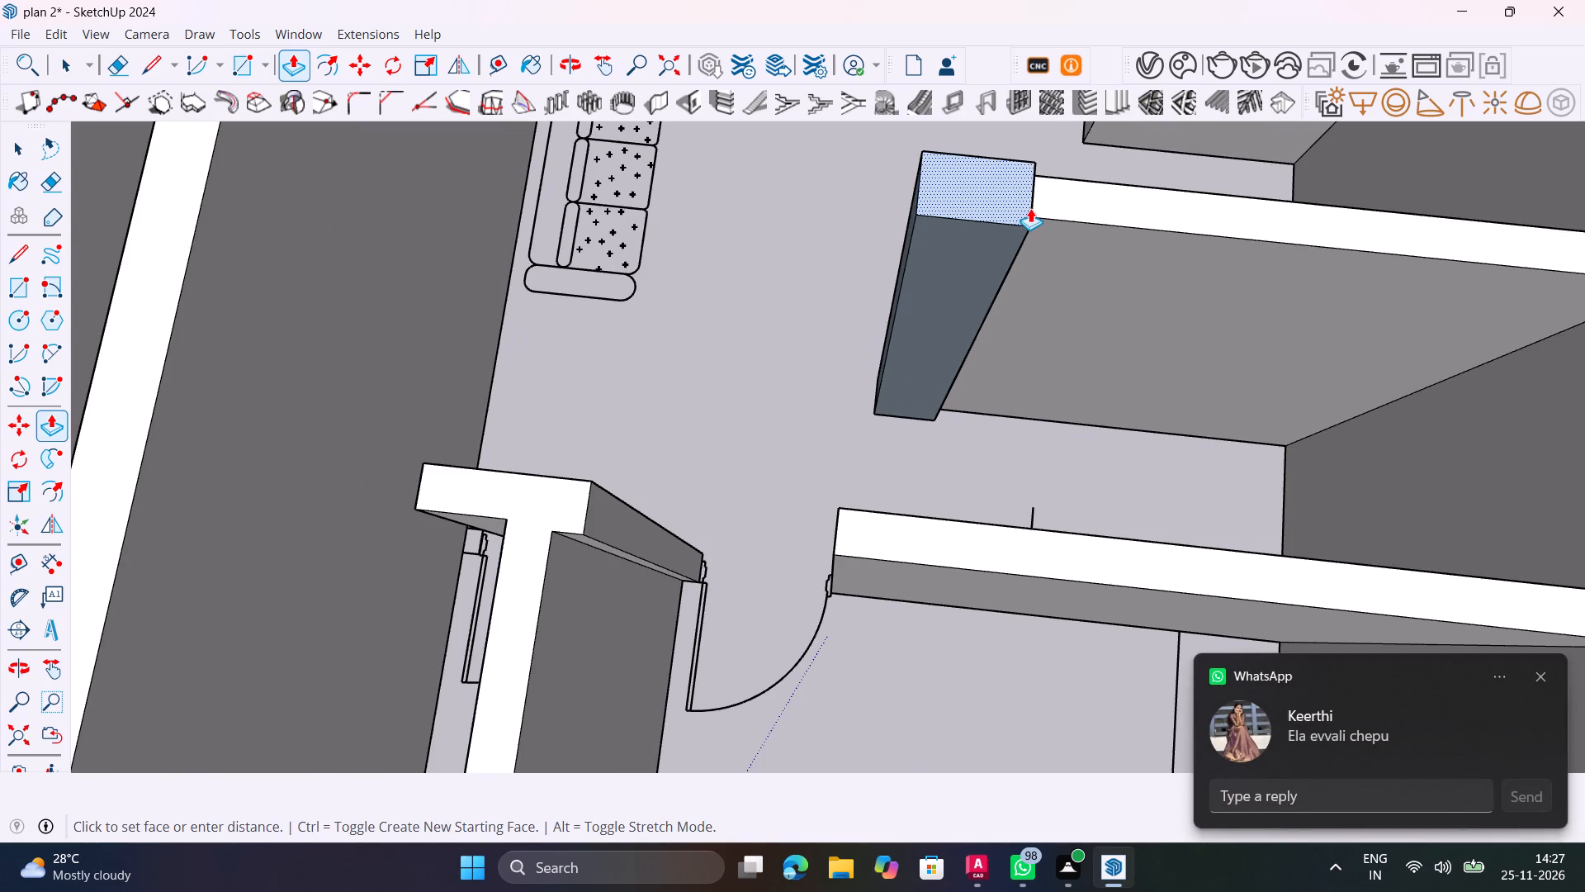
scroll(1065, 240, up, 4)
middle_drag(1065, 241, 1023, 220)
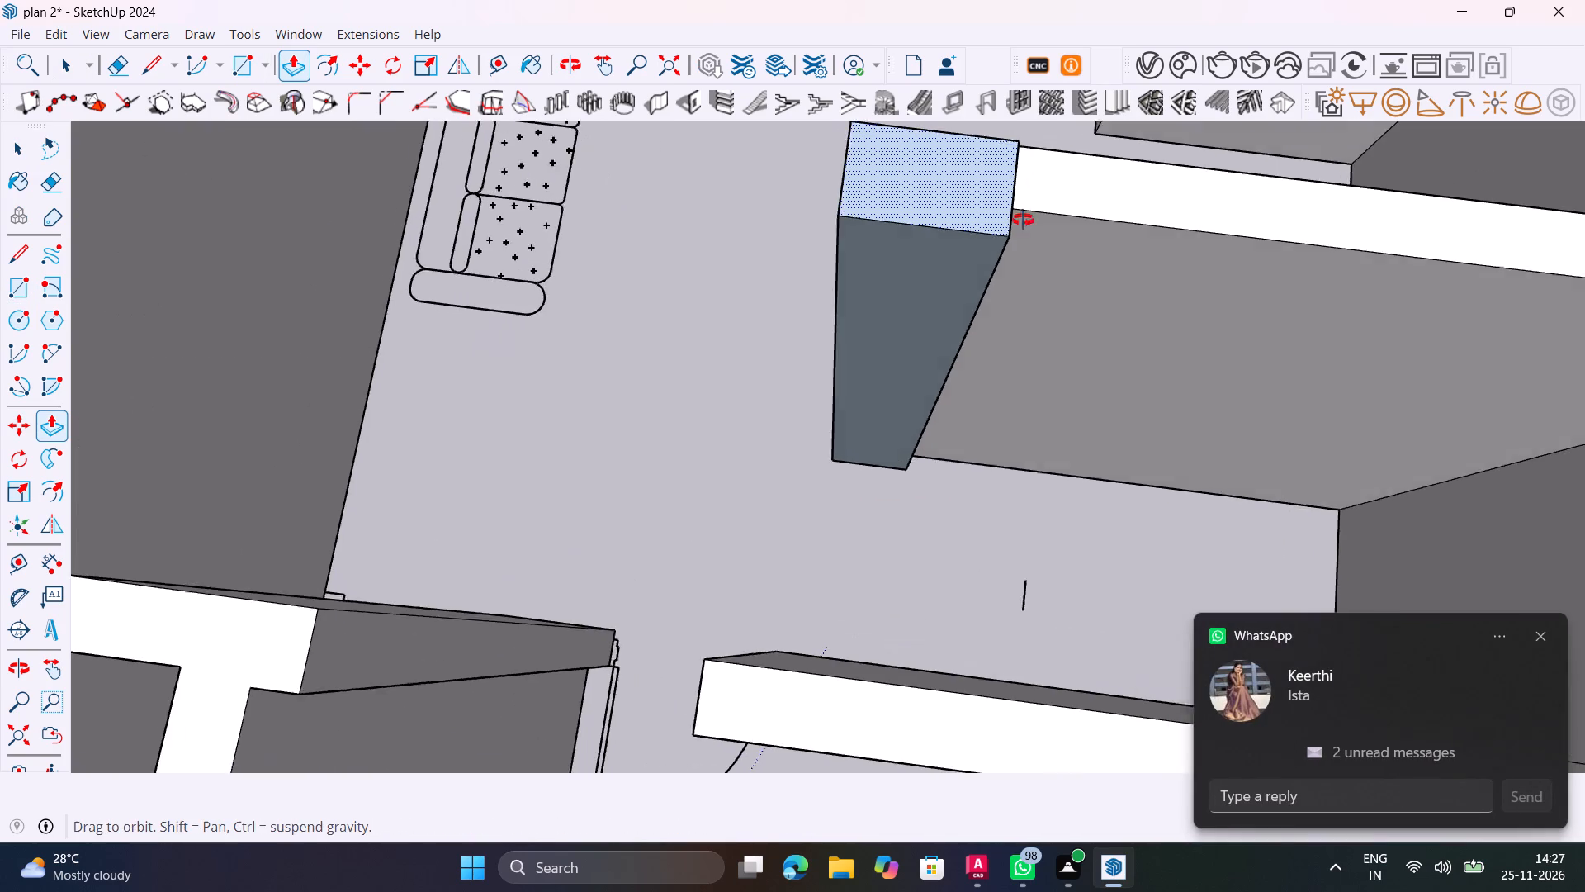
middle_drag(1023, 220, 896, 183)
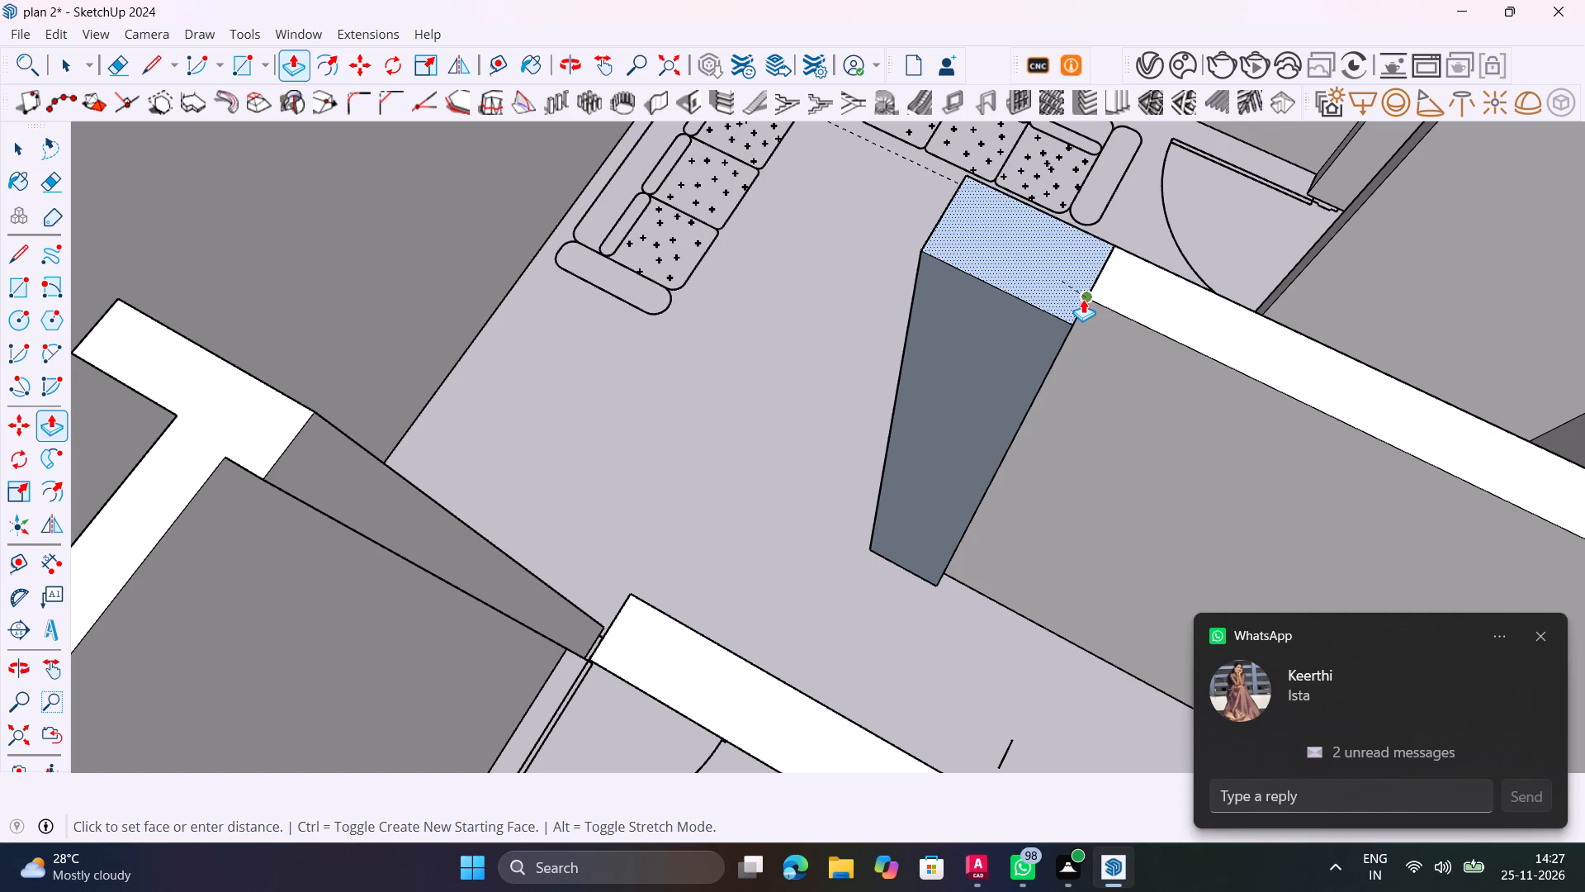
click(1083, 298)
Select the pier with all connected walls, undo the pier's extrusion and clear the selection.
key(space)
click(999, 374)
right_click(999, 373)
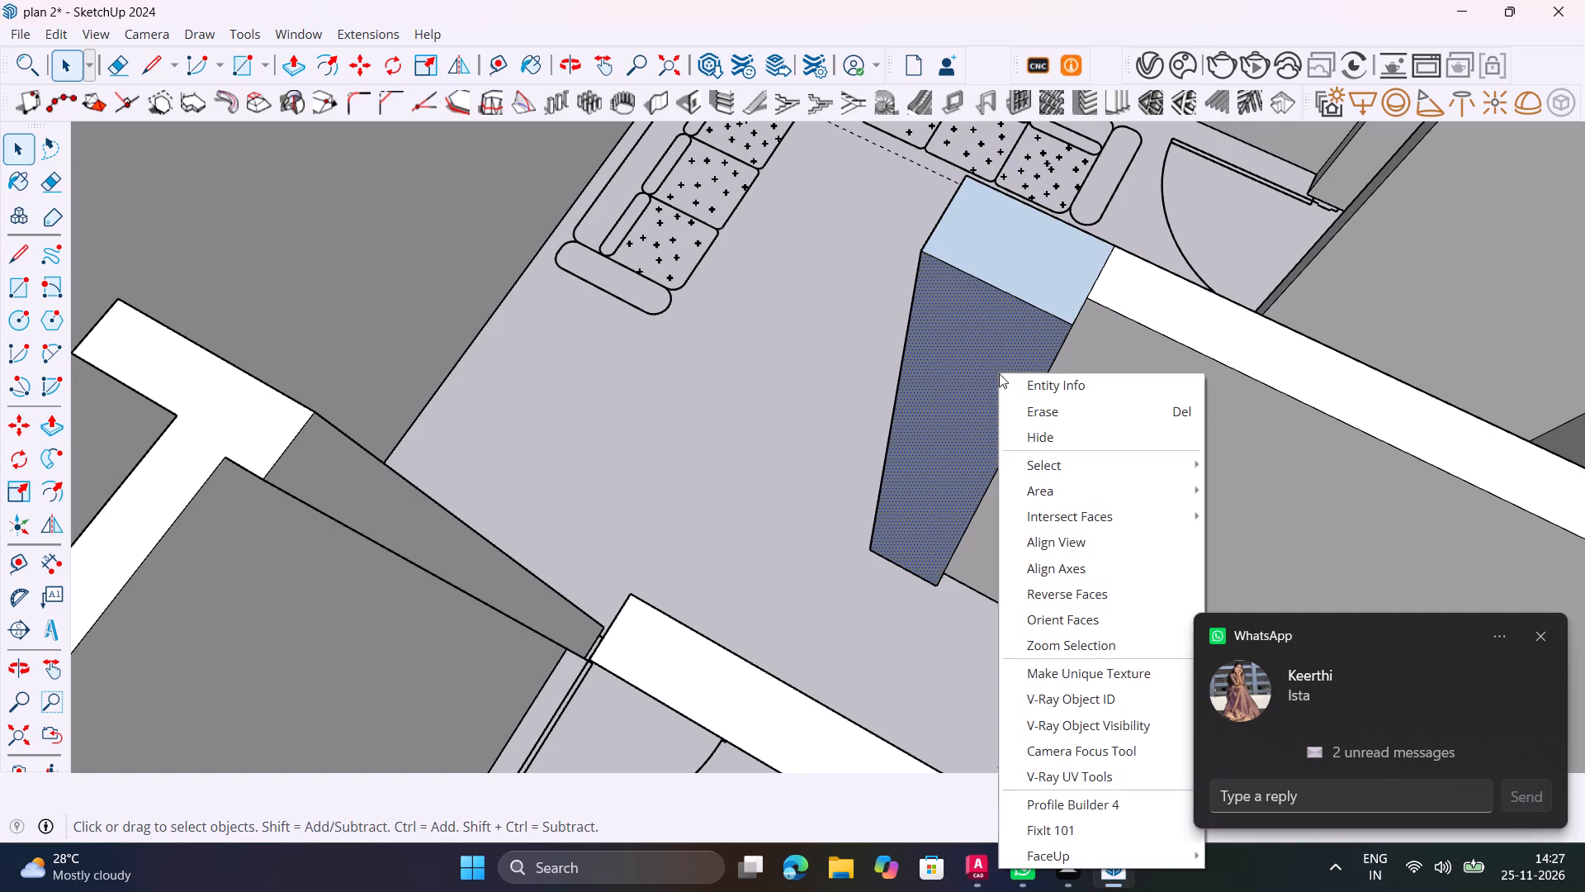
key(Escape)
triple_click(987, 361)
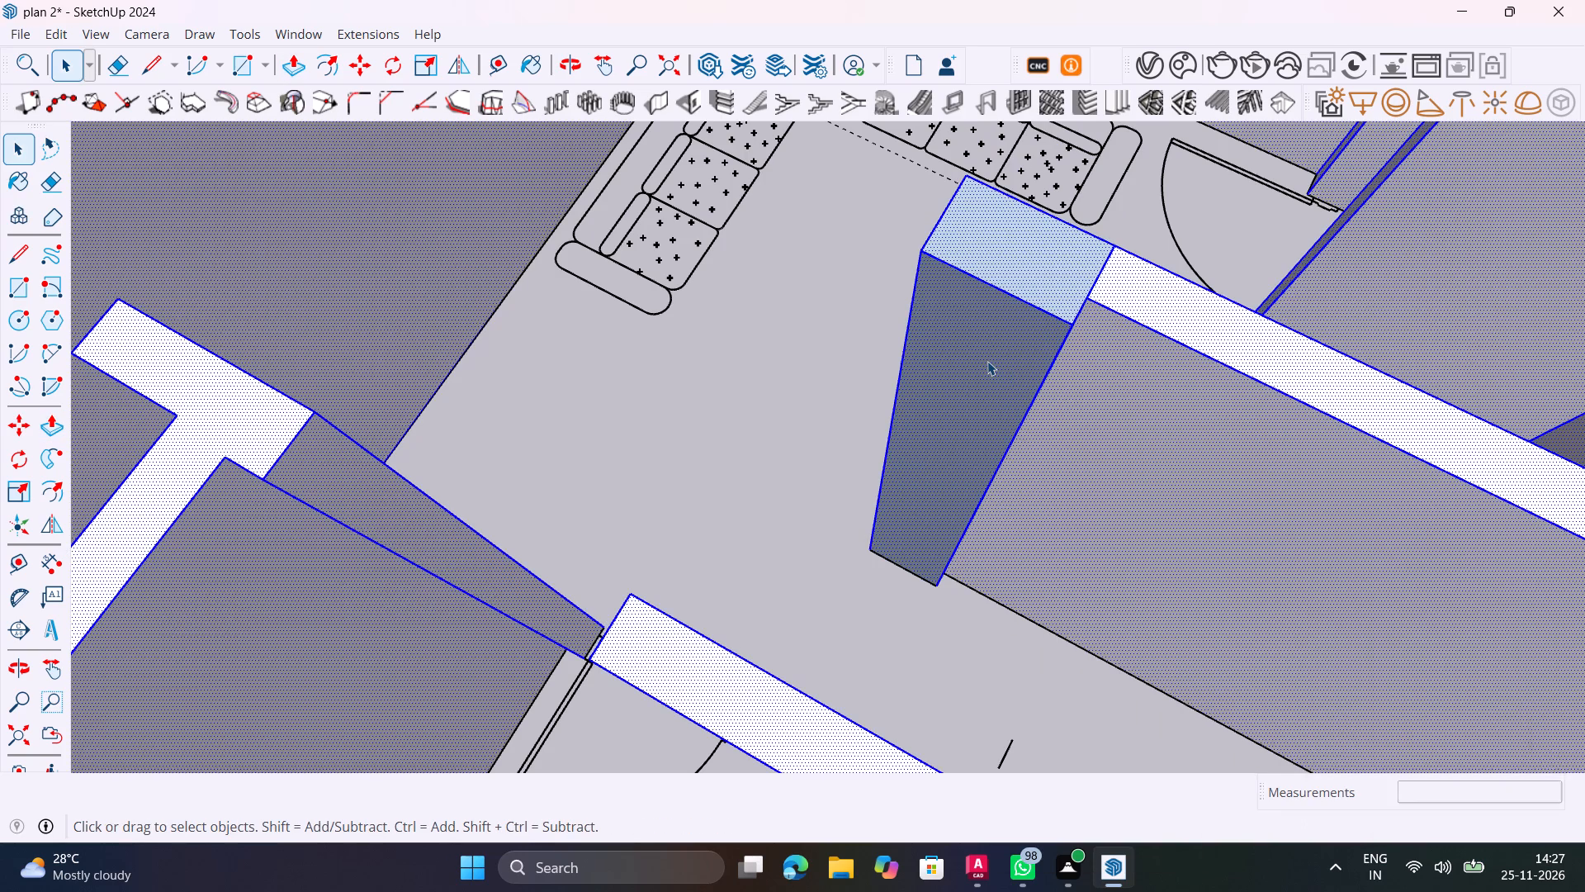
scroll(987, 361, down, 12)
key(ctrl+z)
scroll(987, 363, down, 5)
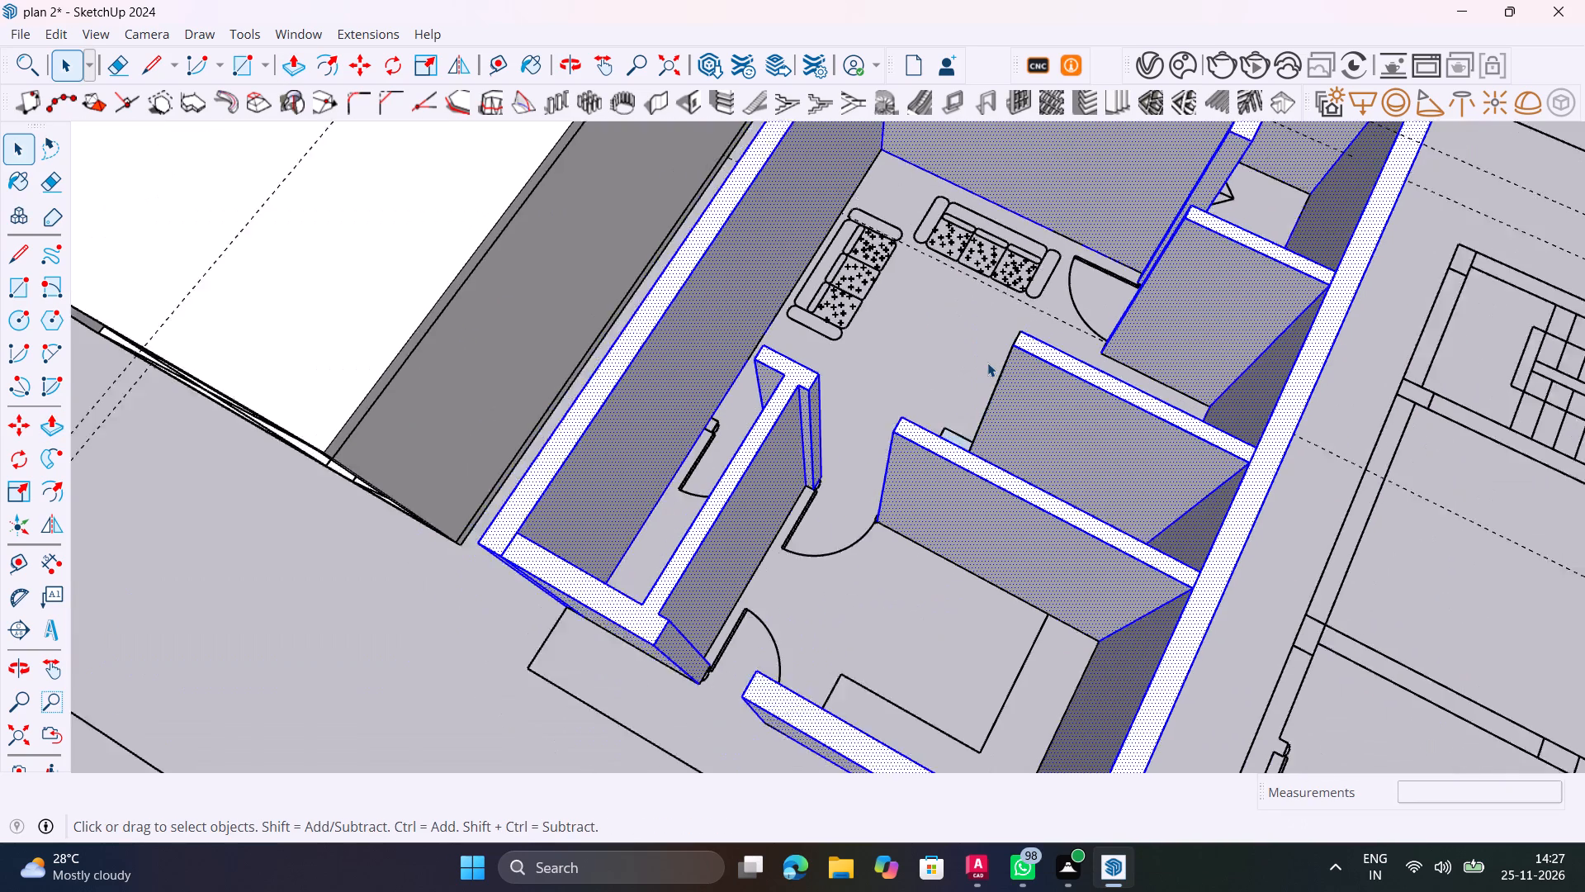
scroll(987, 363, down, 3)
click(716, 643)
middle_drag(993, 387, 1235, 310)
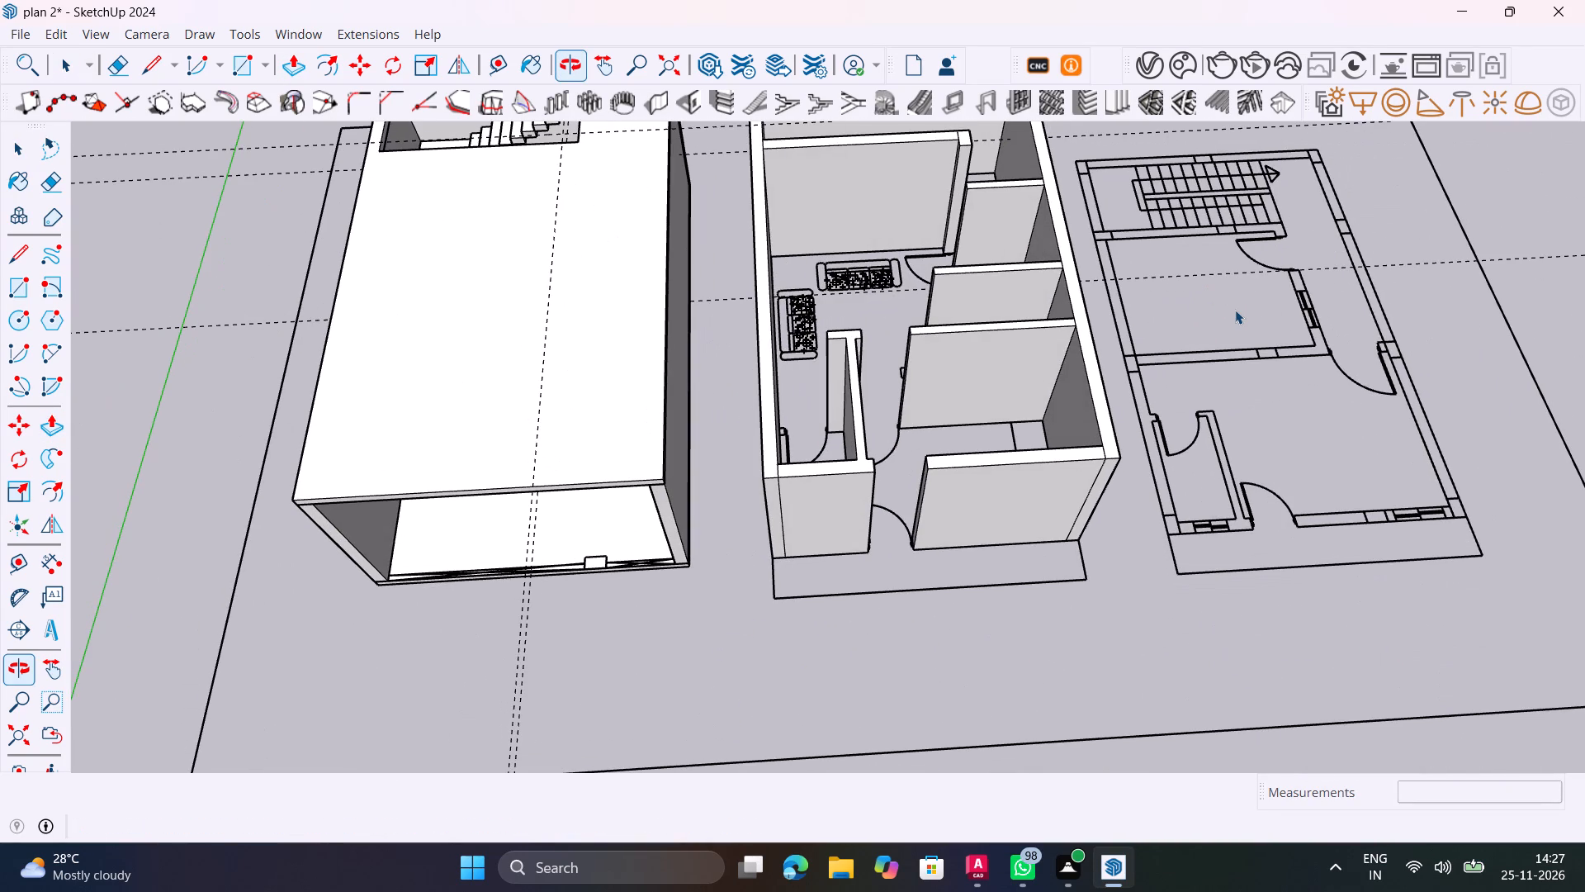
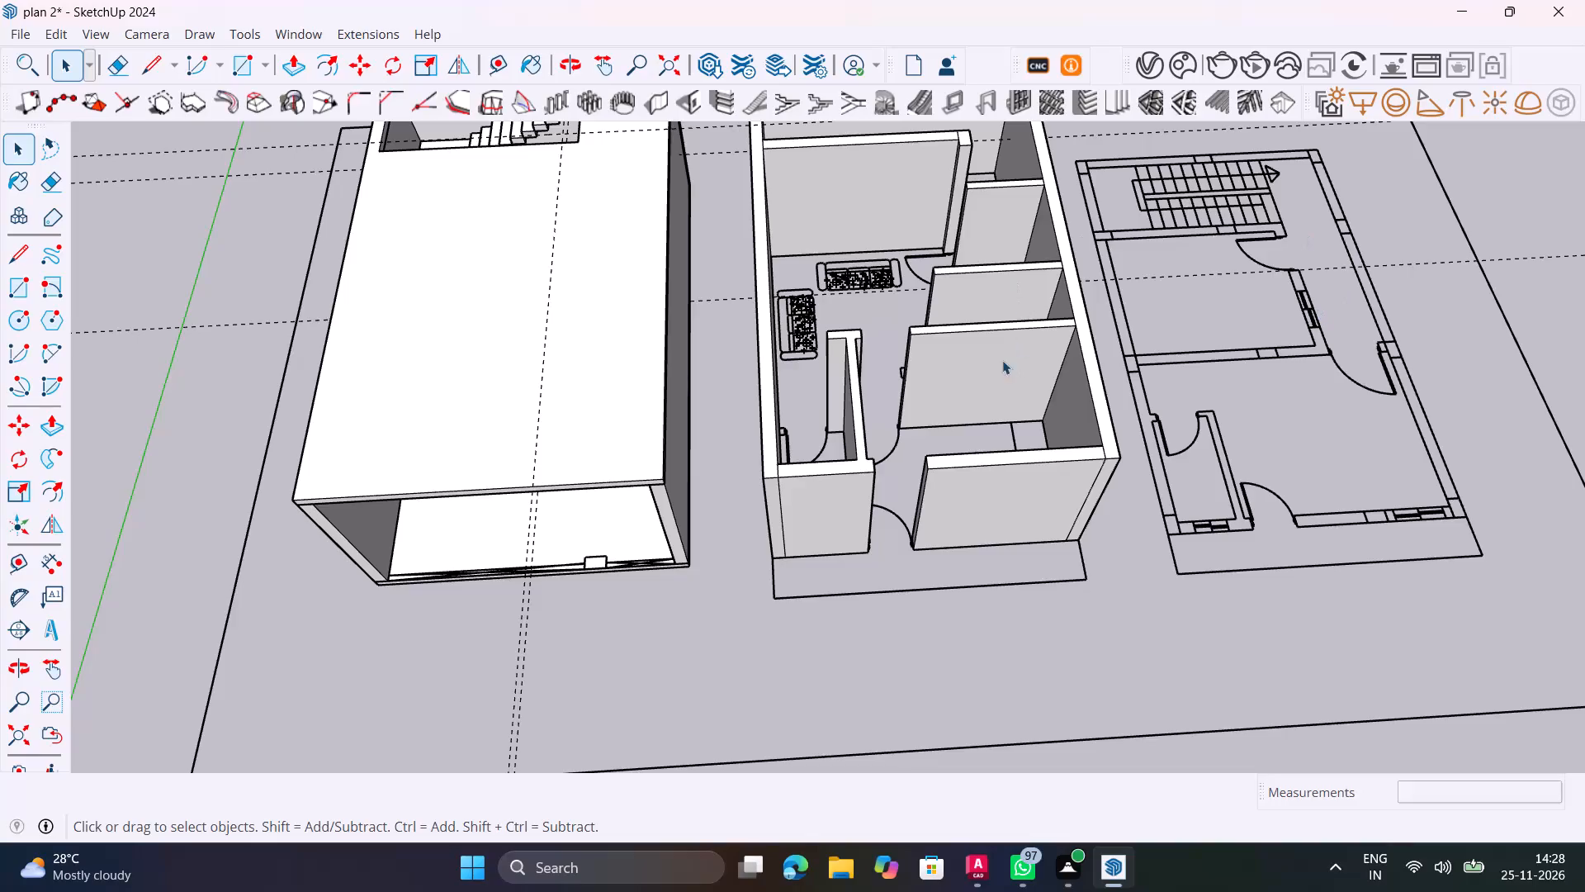
Examine the raised walls of the middle floor model and the roofed block with the staircase opening beside it.
scroll(993, 361, up, 5)
shift+middle_drag(993, 361, 851, 316)
middle_drag(828, 406, 578, 357)
scroll(557, 355, up, 2)
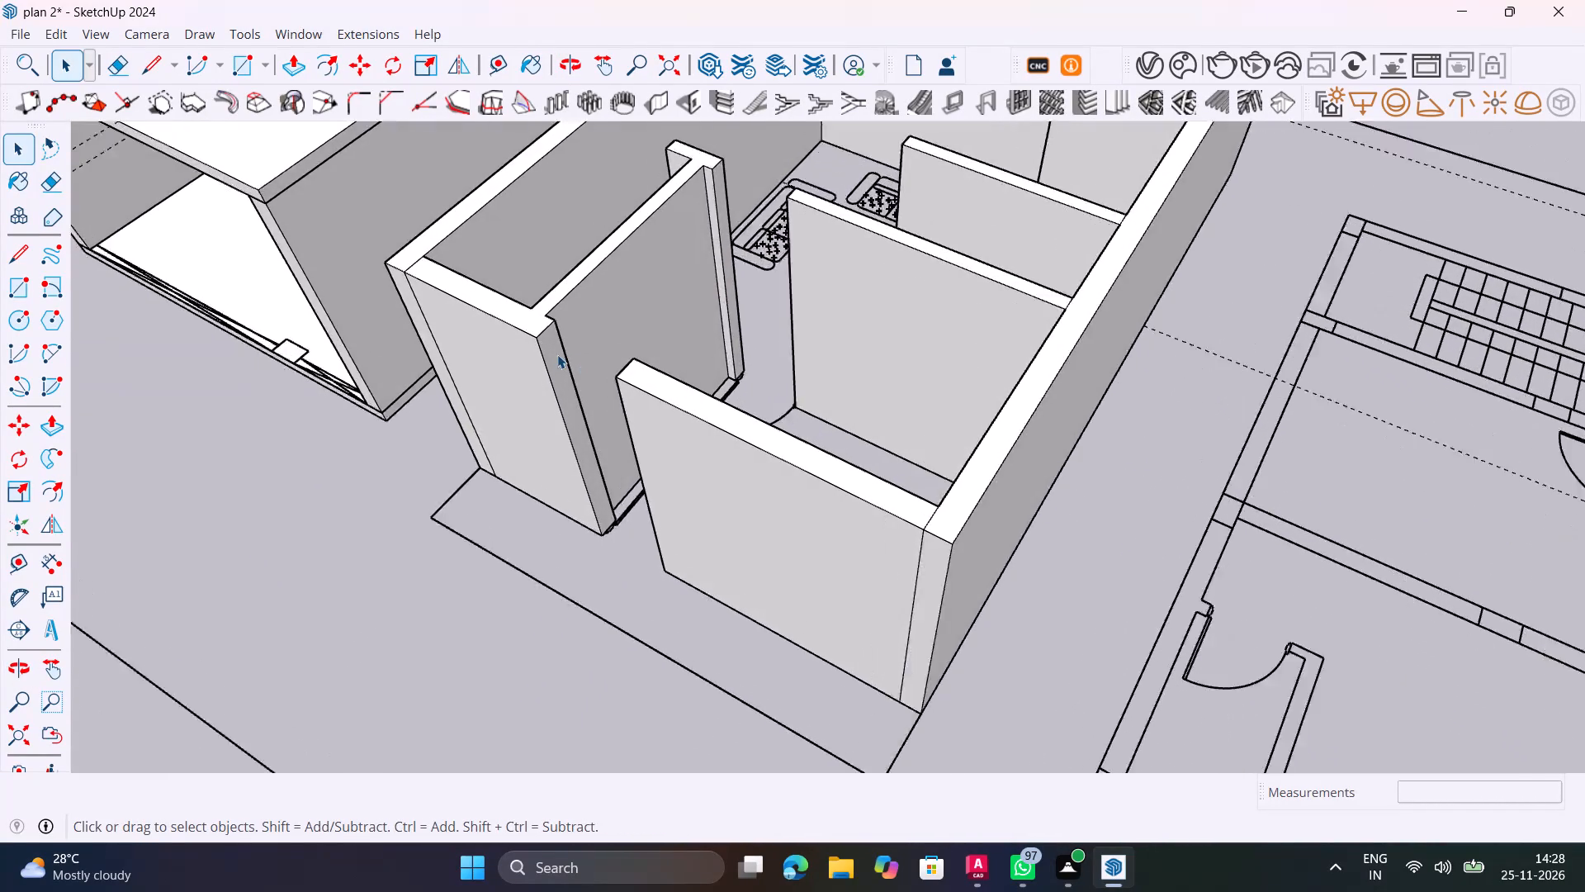
scroll(557, 354, up, 4)
middle_drag(557, 354, 560, 247)
scroll(560, 247, up, 1)
scroll(561, 246, down, 9)
shift+middle_drag(466, 330, 501, 353)
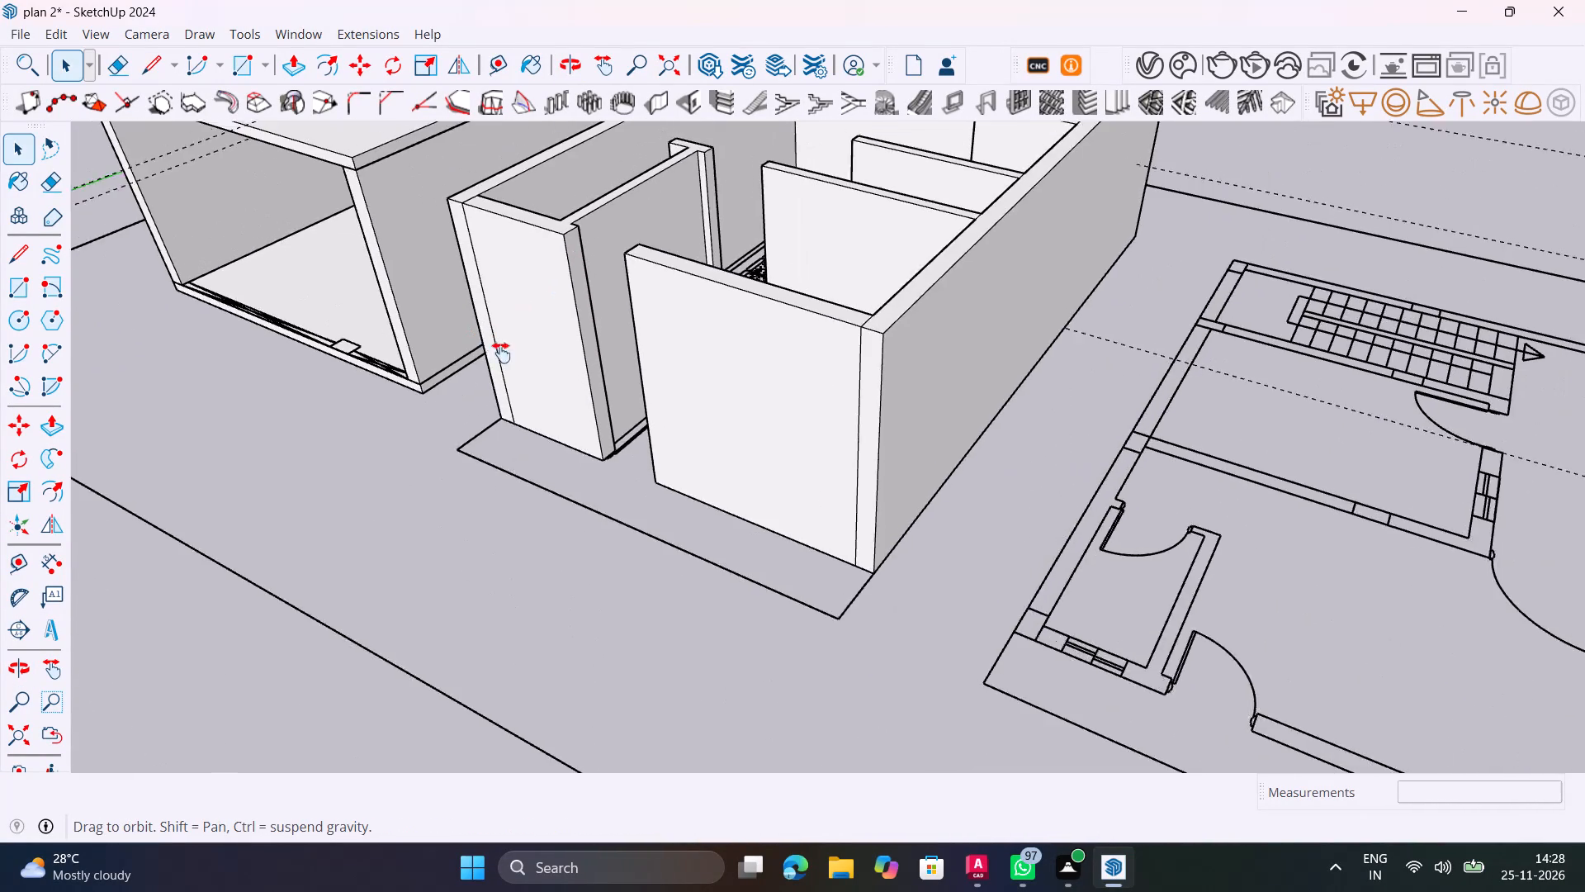
shift+middle_drag(501, 353, 599, 446)
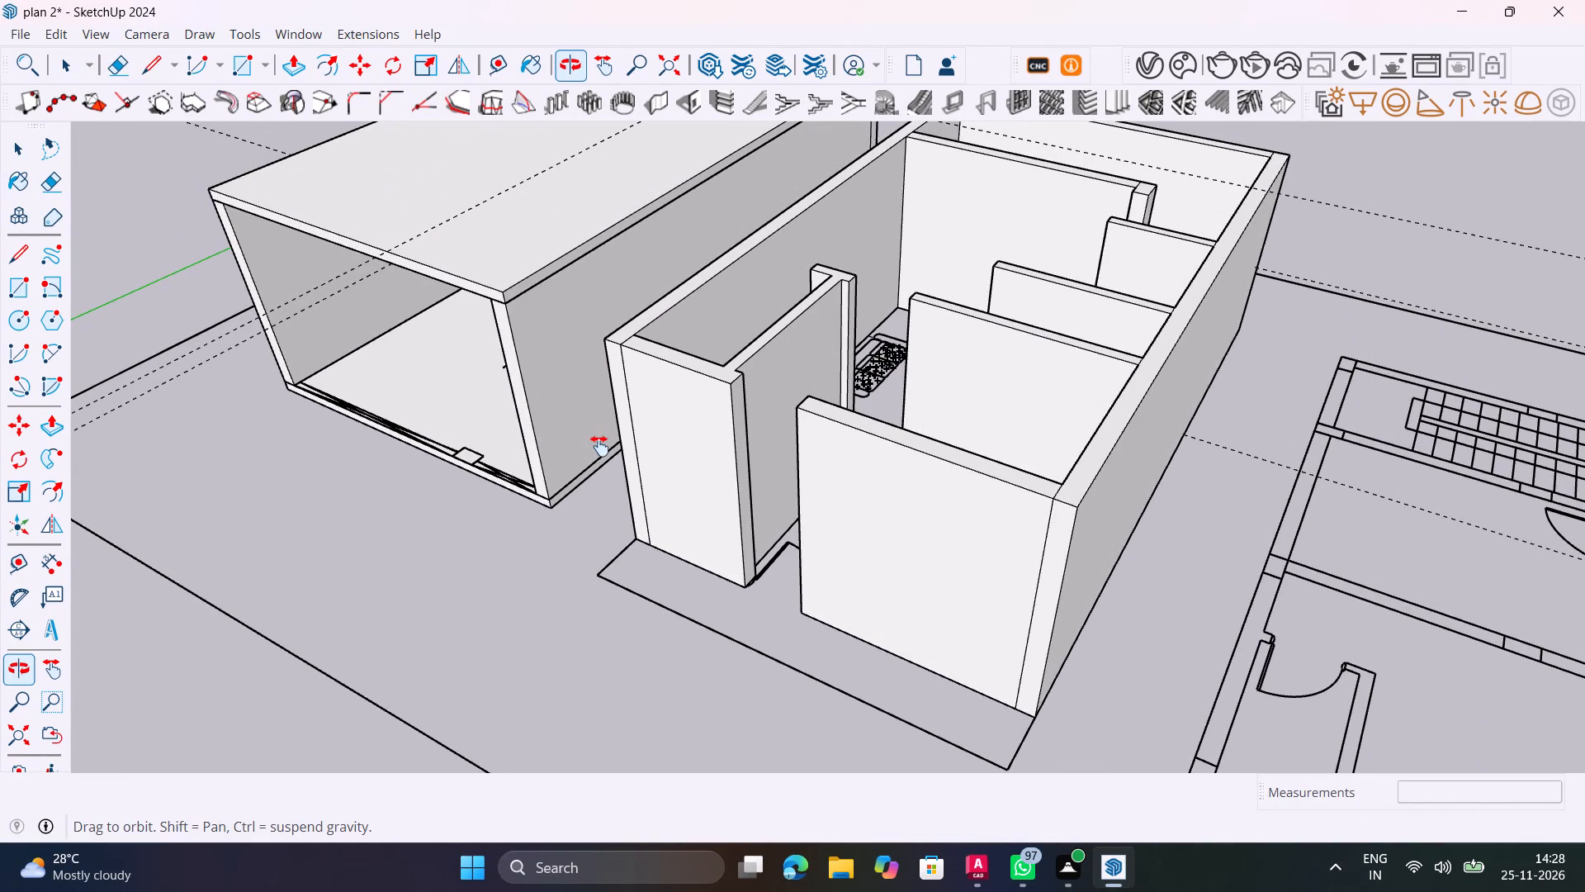
shift+middle_drag(599, 446, 599, 445)
shift+middle_drag(599, 445, 621, 431)
middle_click(621, 431)
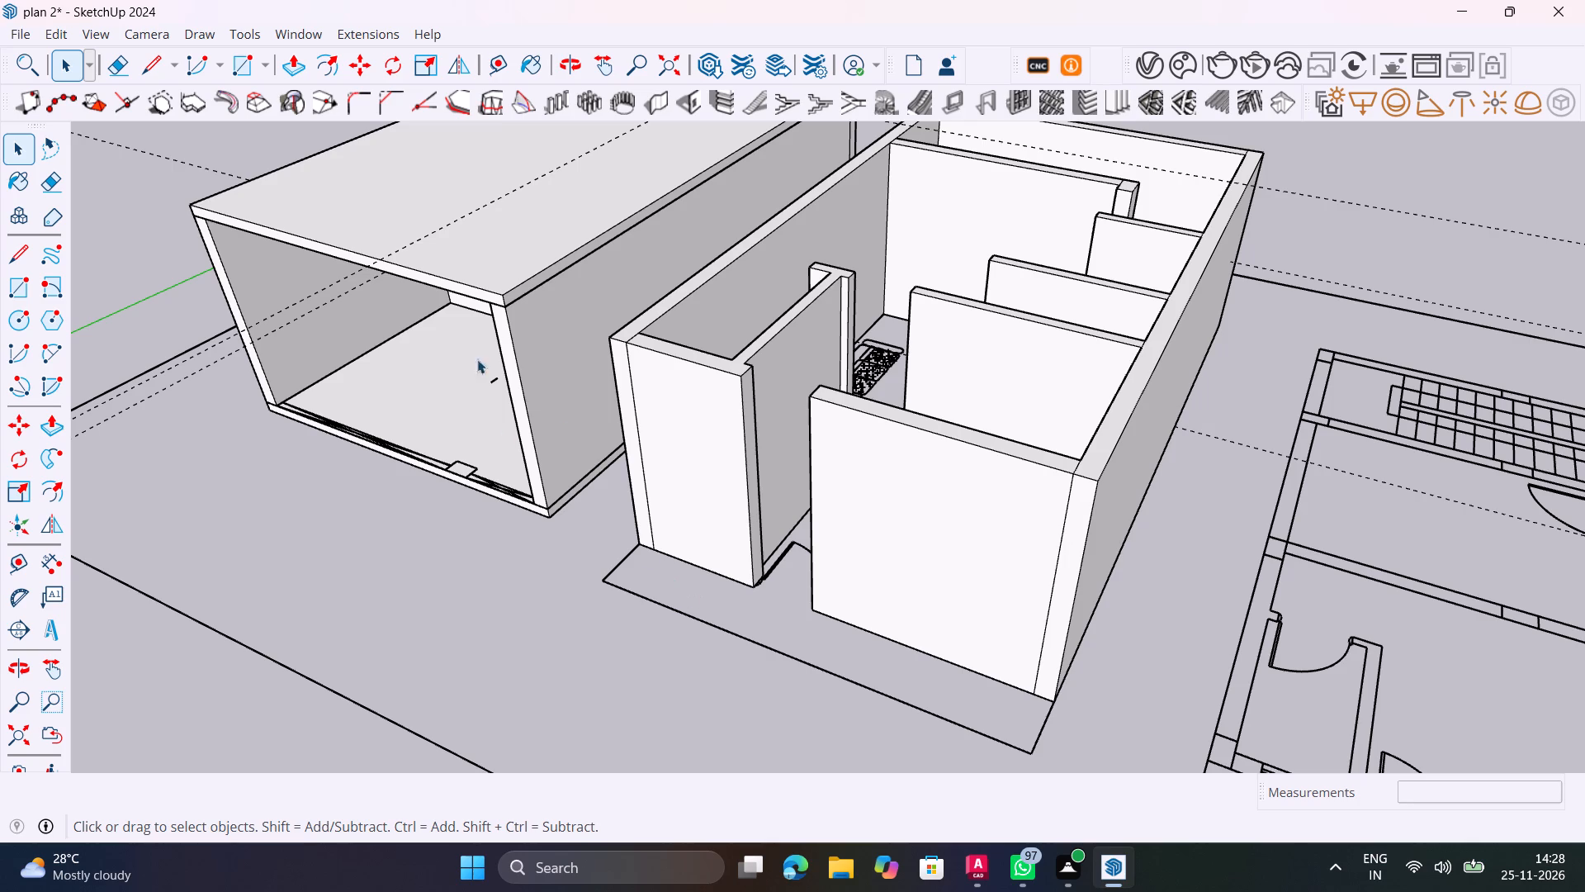
middle_drag(448, 379, 569, 280)
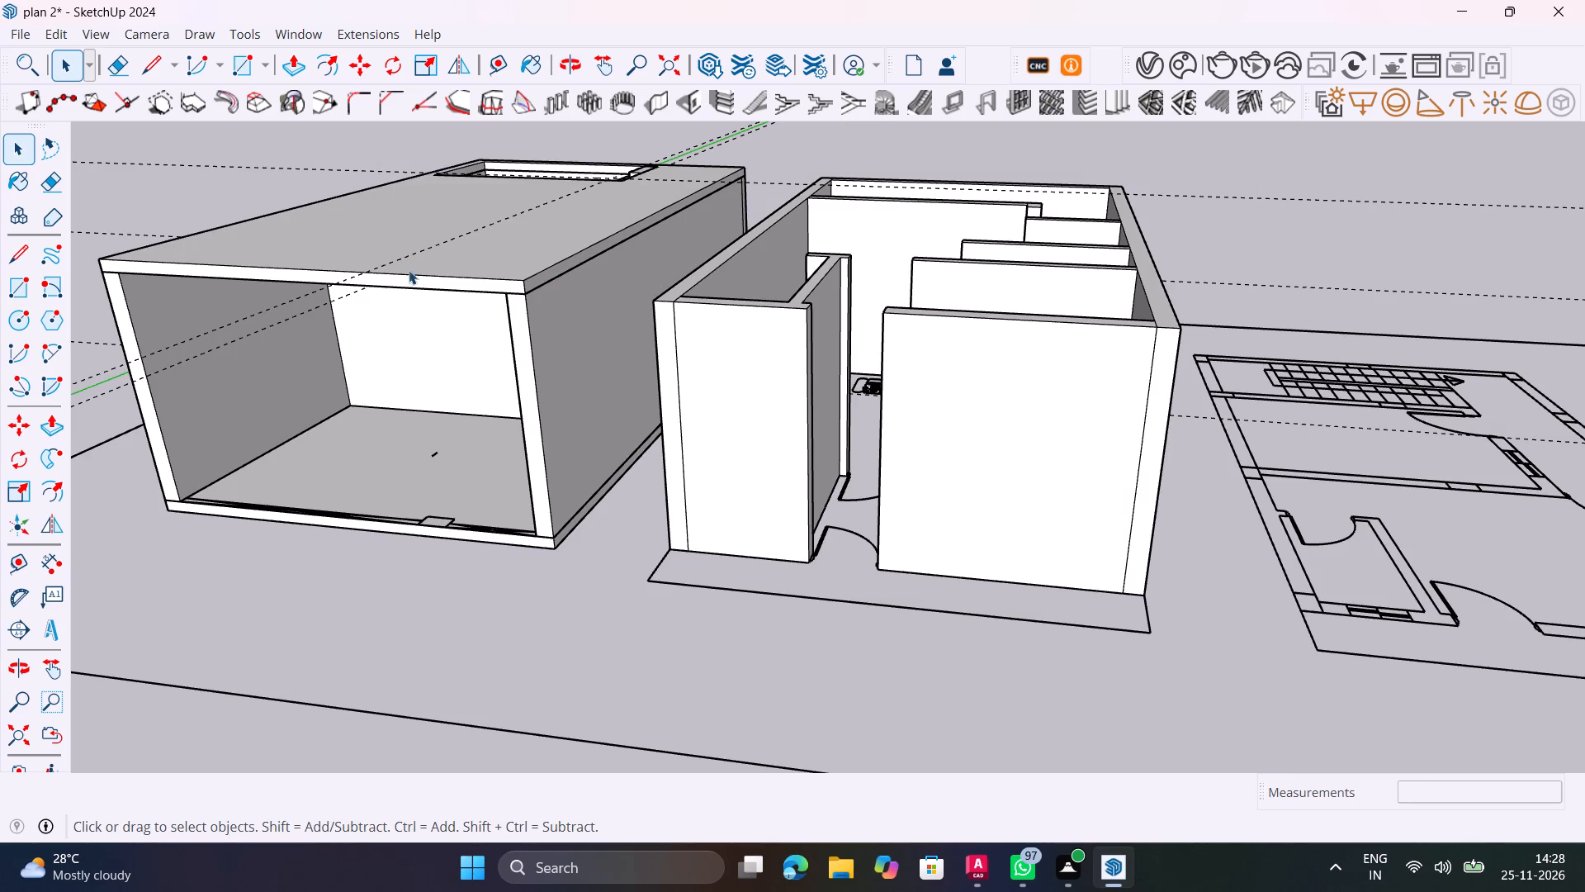
middle_drag(409, 270, 498, 263)
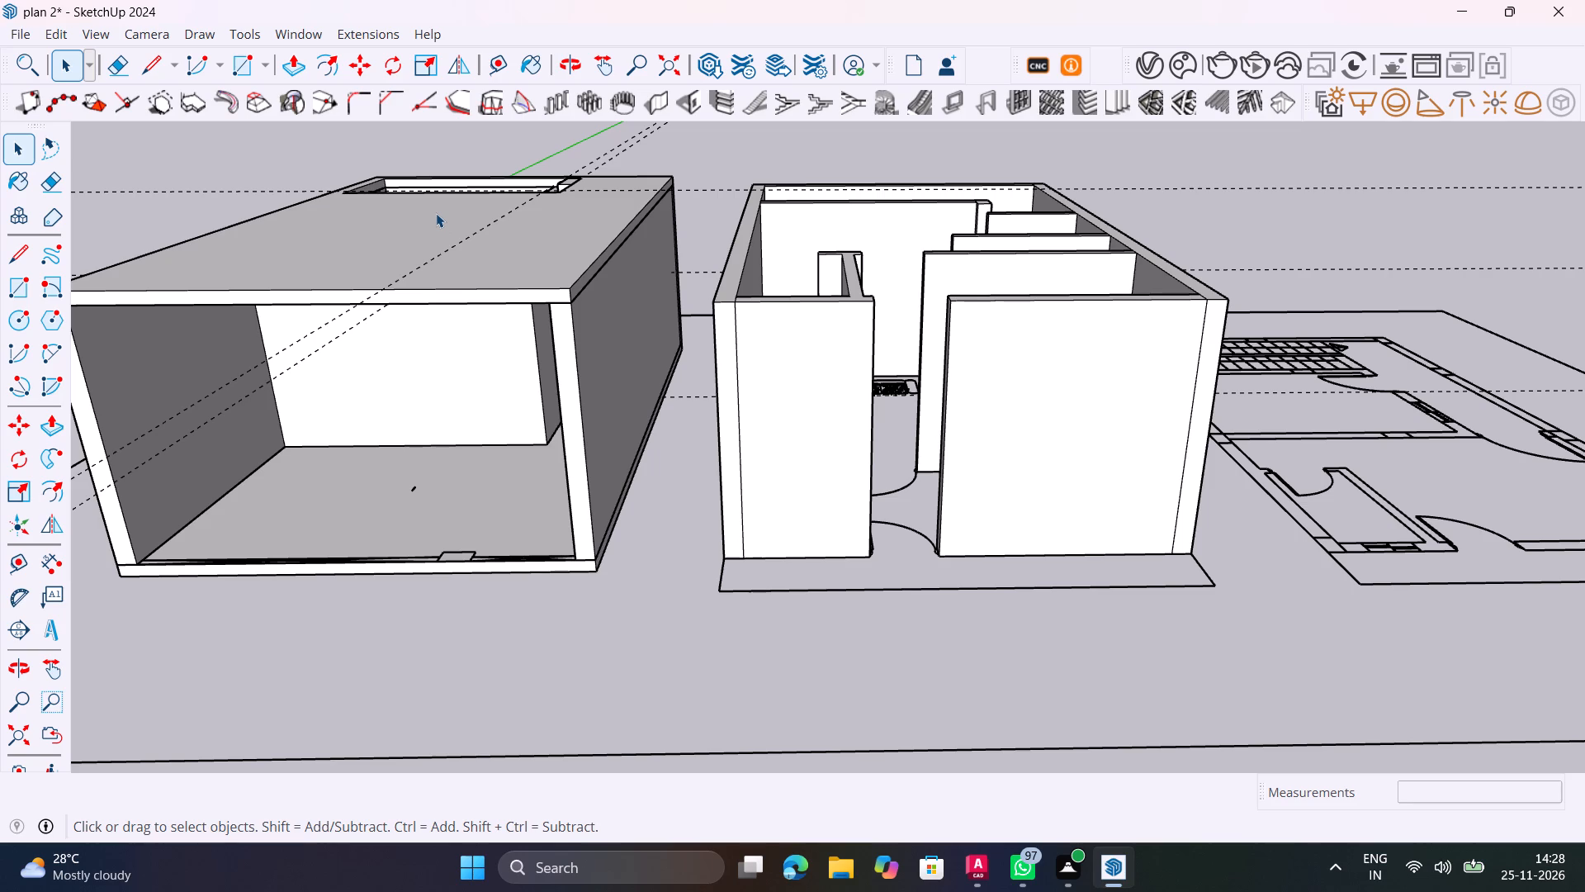
middle_drag(459, 345, 464, 330)
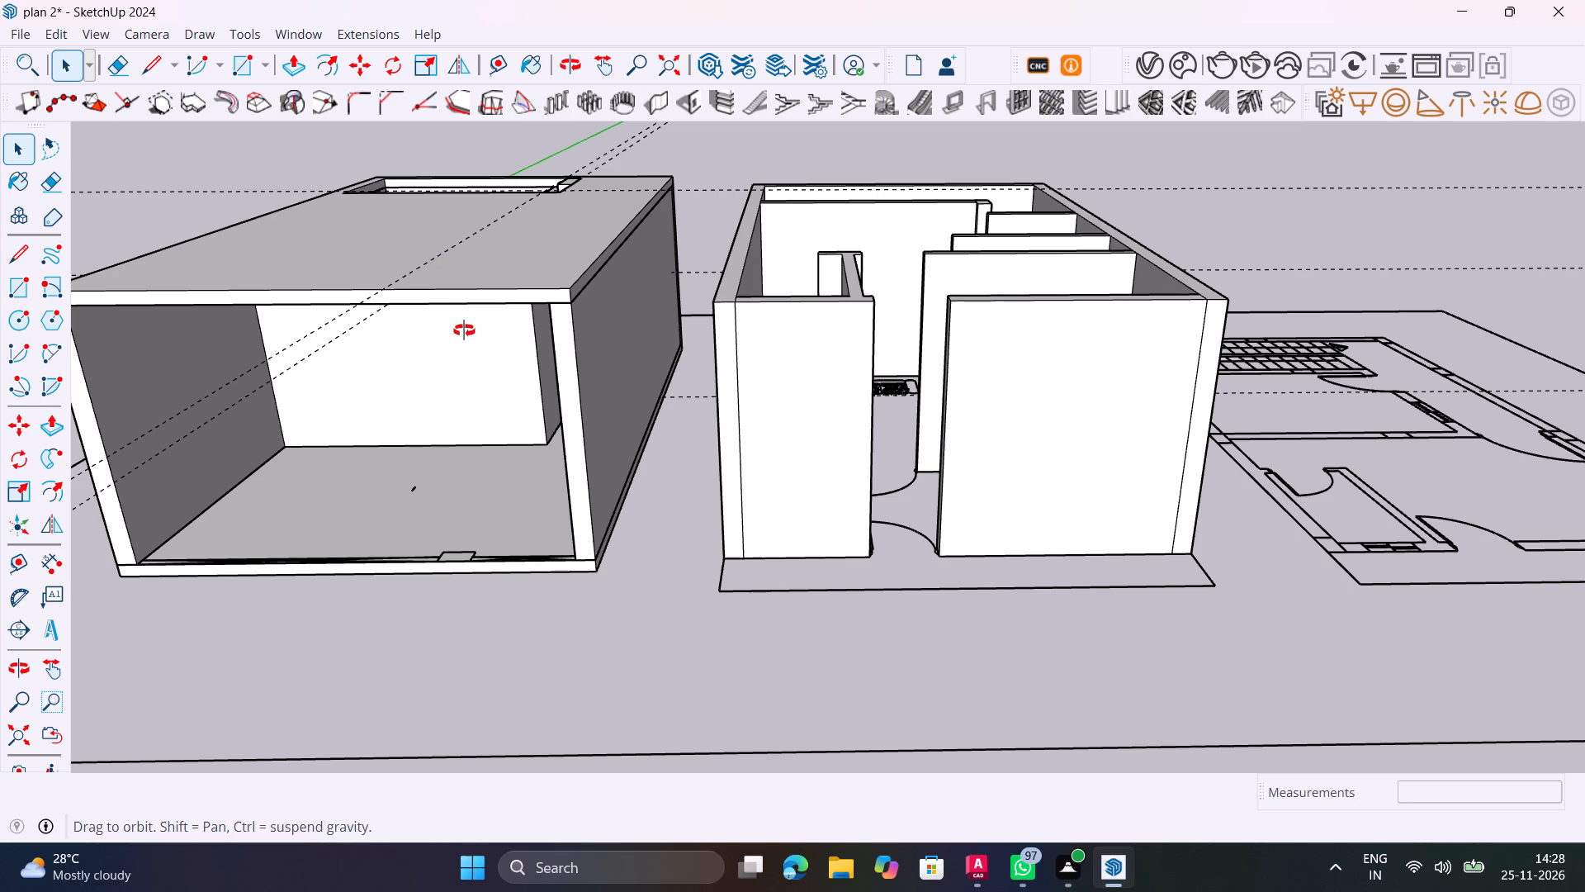
middle_drag(464, 330, 739, 448)
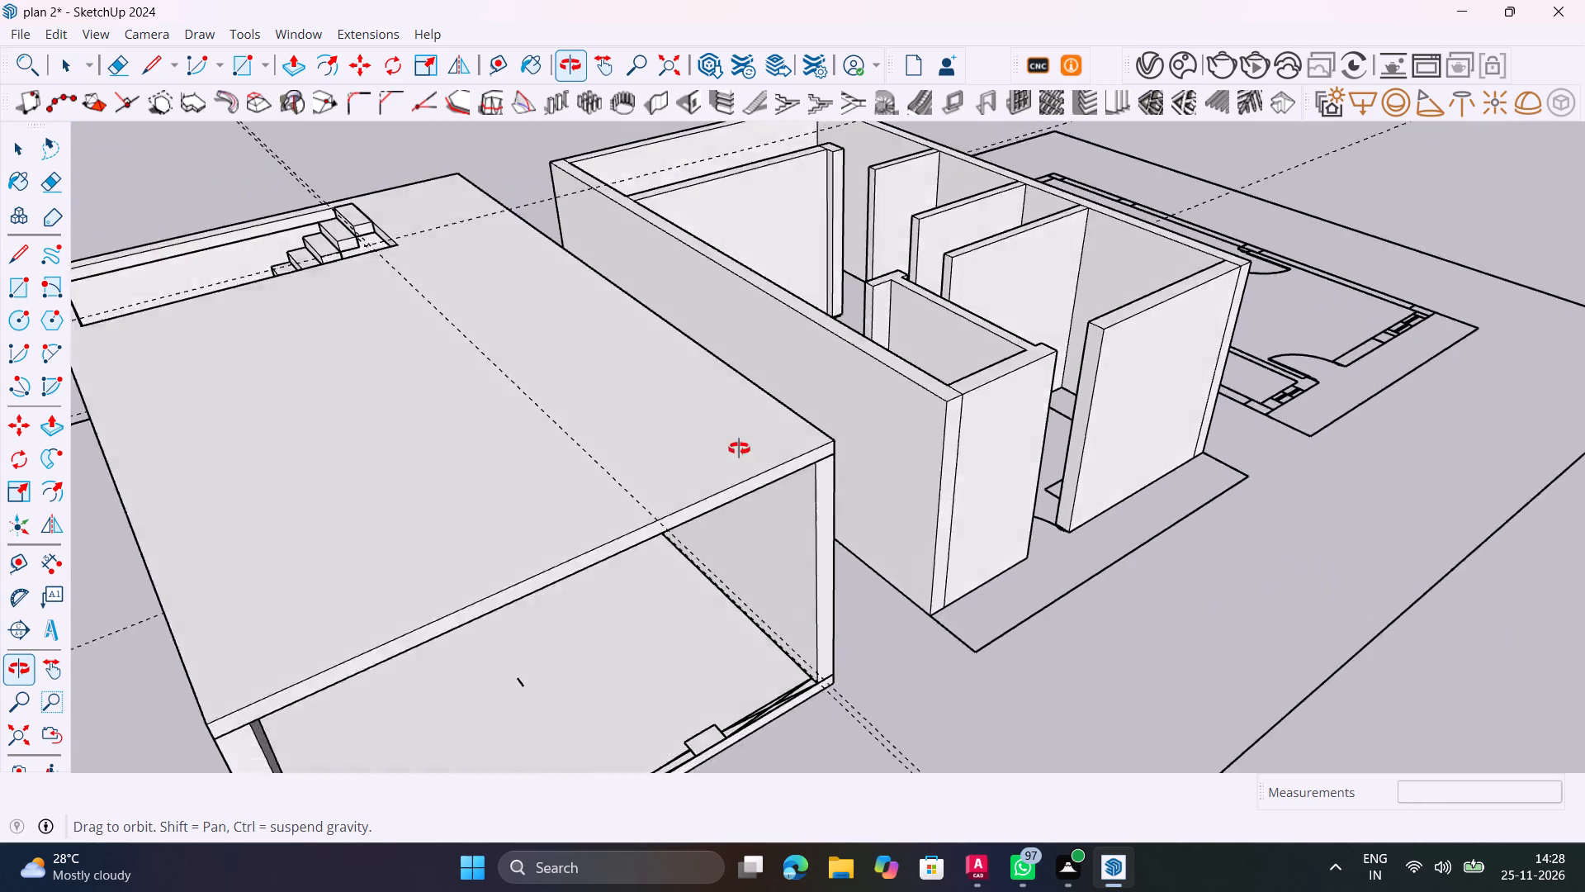
middle_drag(739, 448, 716, 476)
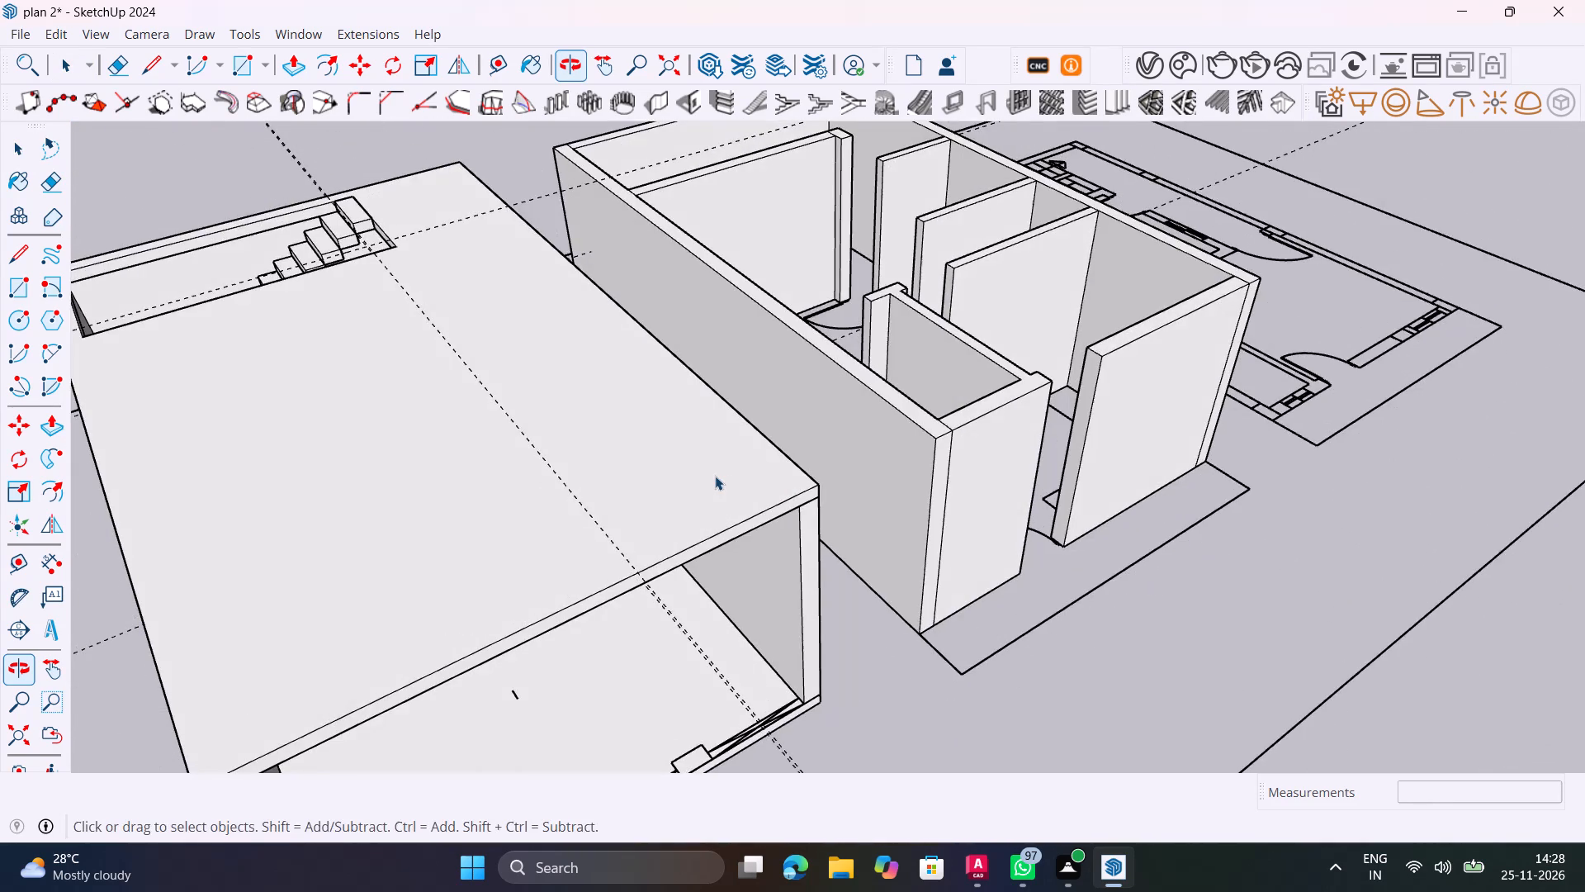
scroll(715, 475, down, 7)
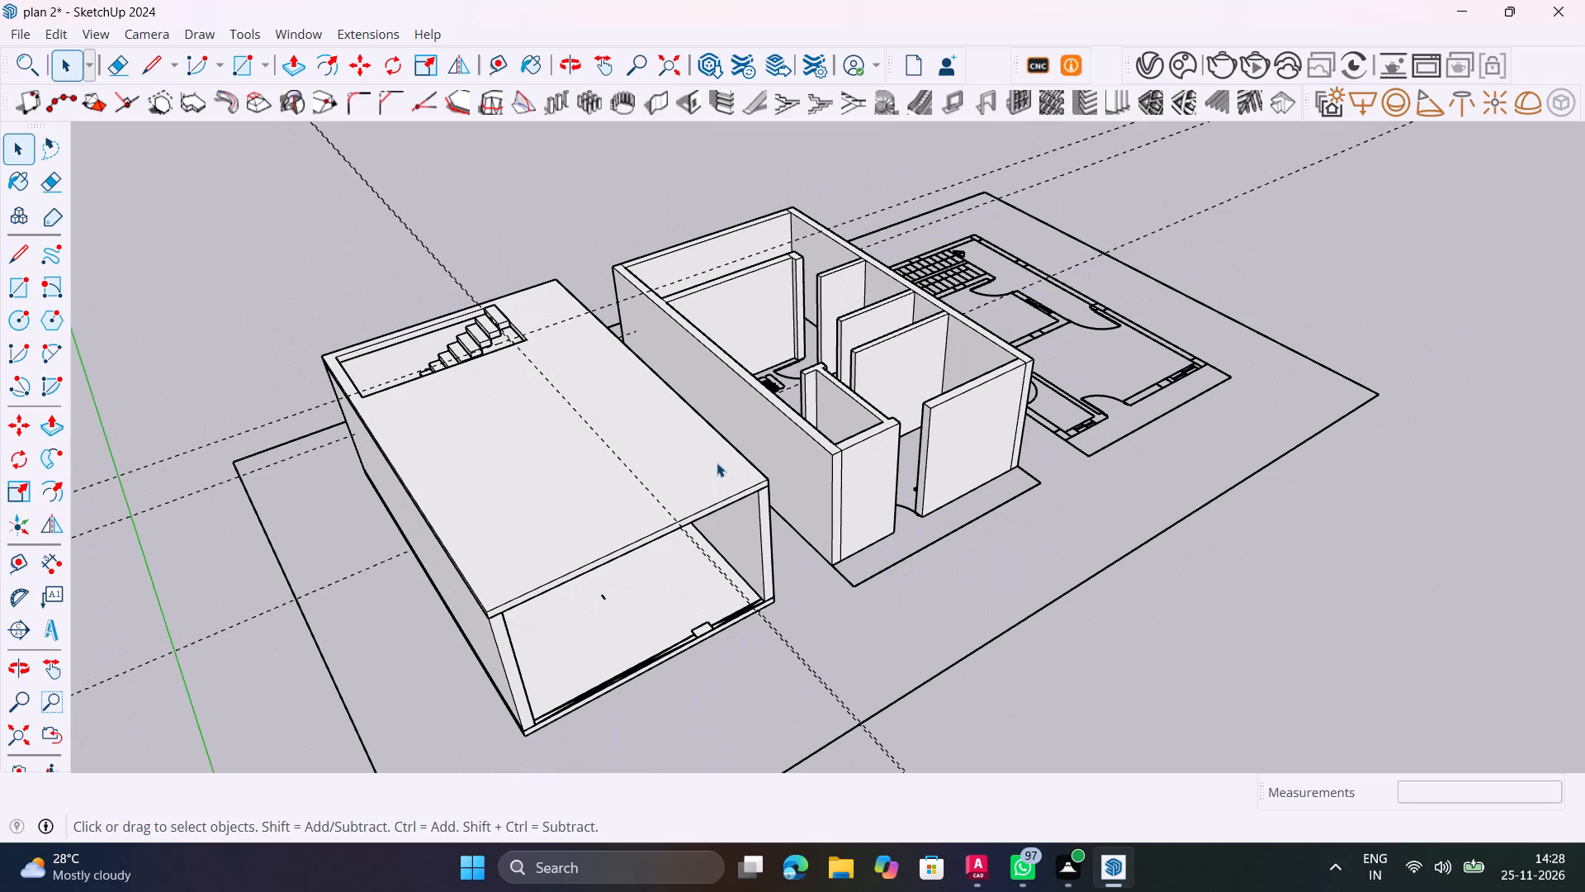
scroll(742, 447, down, 3)
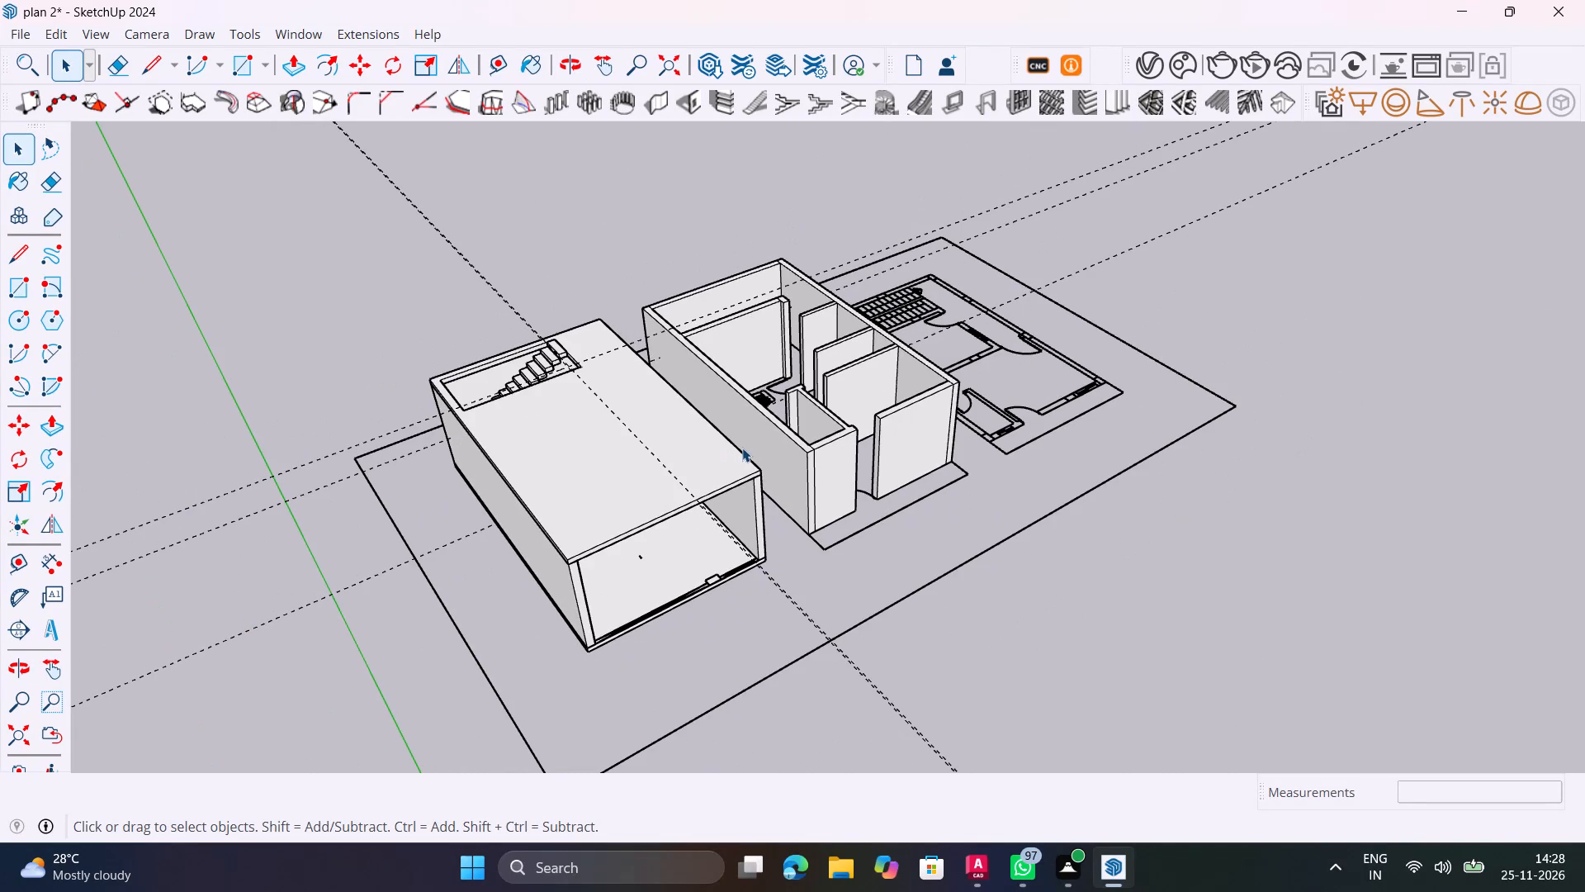
scroll(977, 470, up, 5)
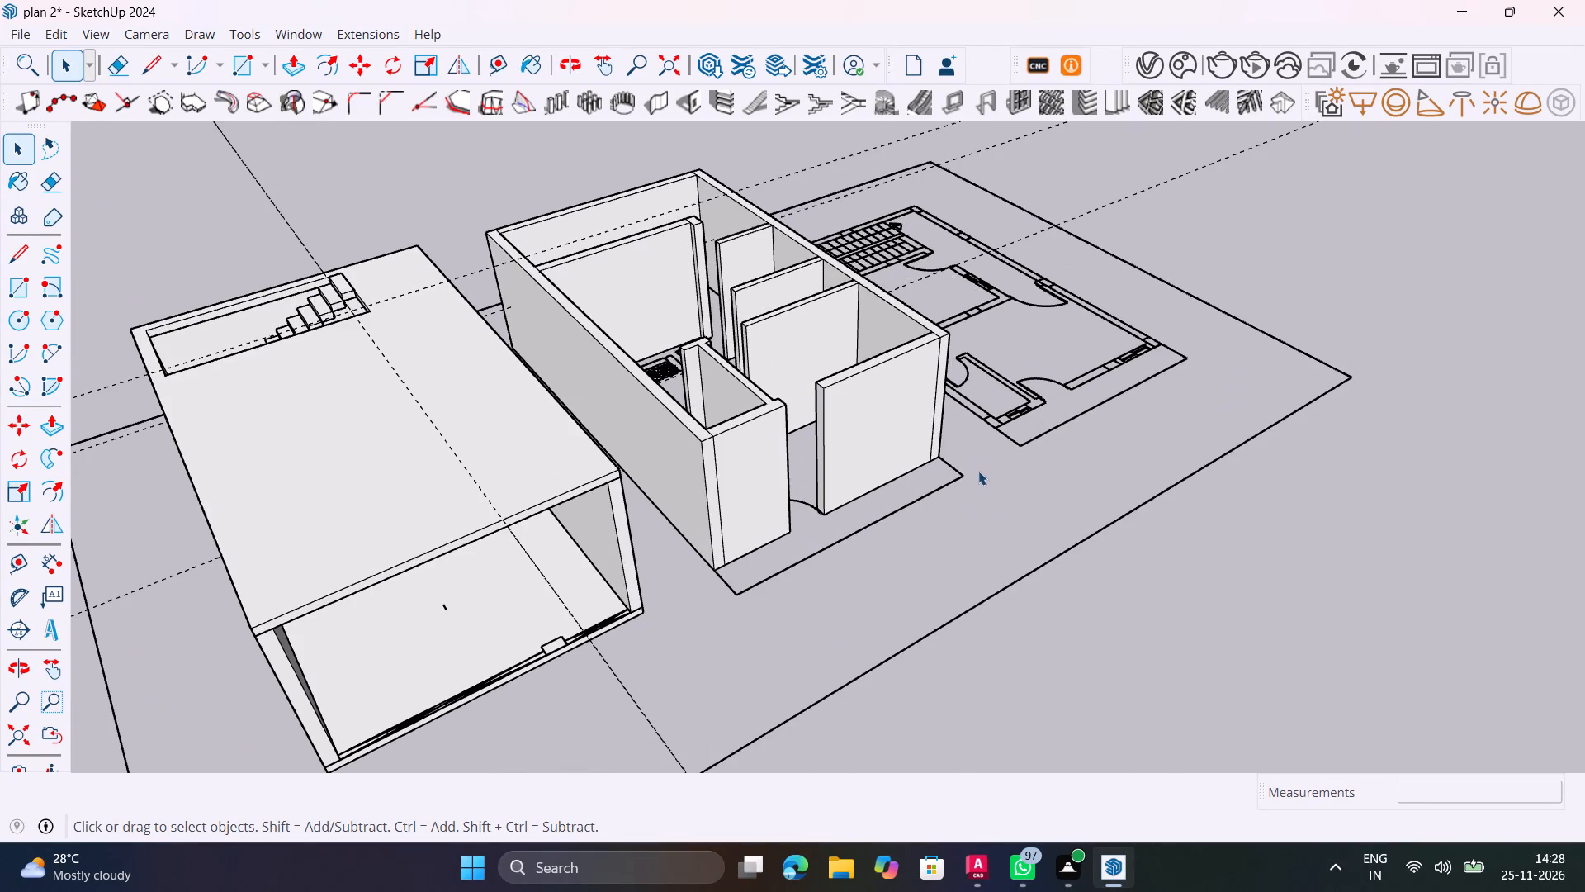
Erase the vertical seam line on the middle model's narrow front wall and the short line across its top at the corner.
middle_drag(972, 479, 680, 558)
scroll(674, 484, up, 6)
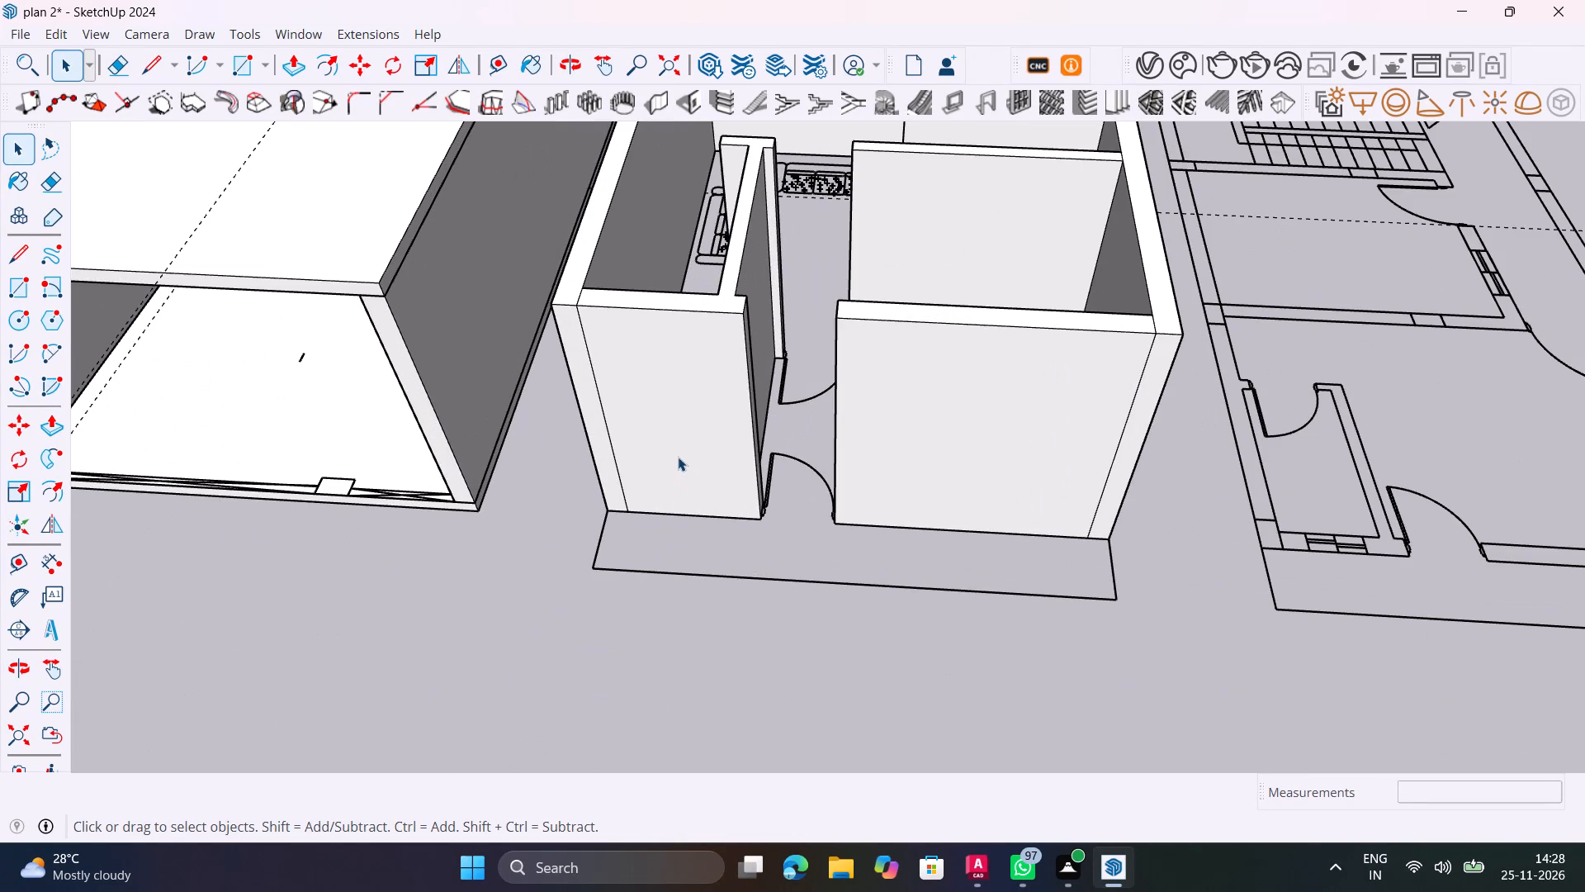
scroll(608, 365, up, 5)
shift+middle_drag(608, 366, 773, 507)
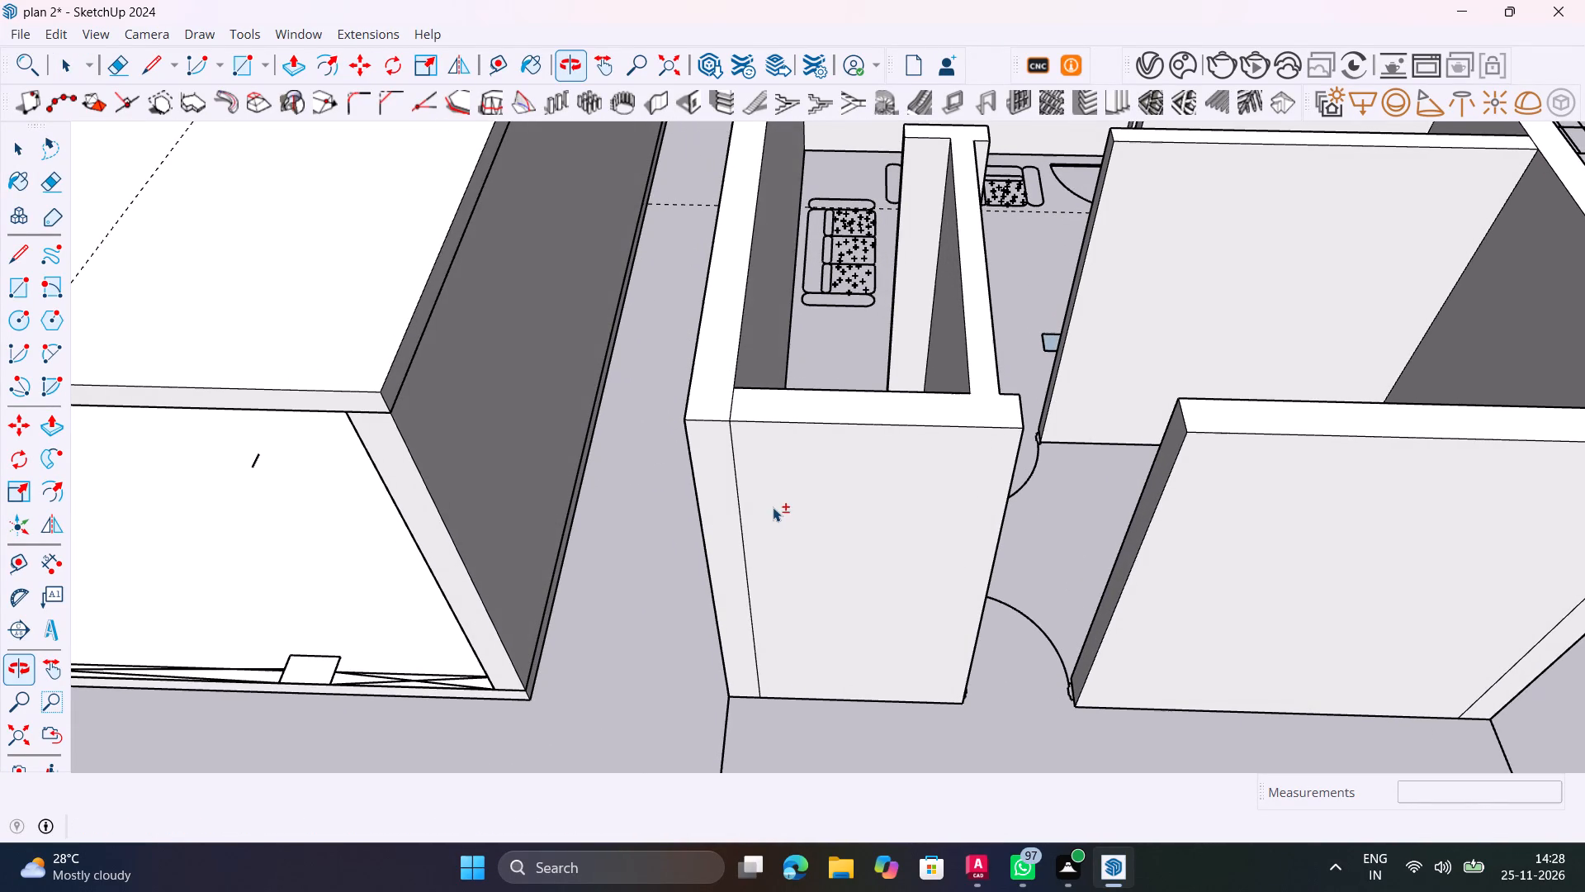
key(e)
drag(773, 507, 731, 490)
drag(728, 386, 732, 396)
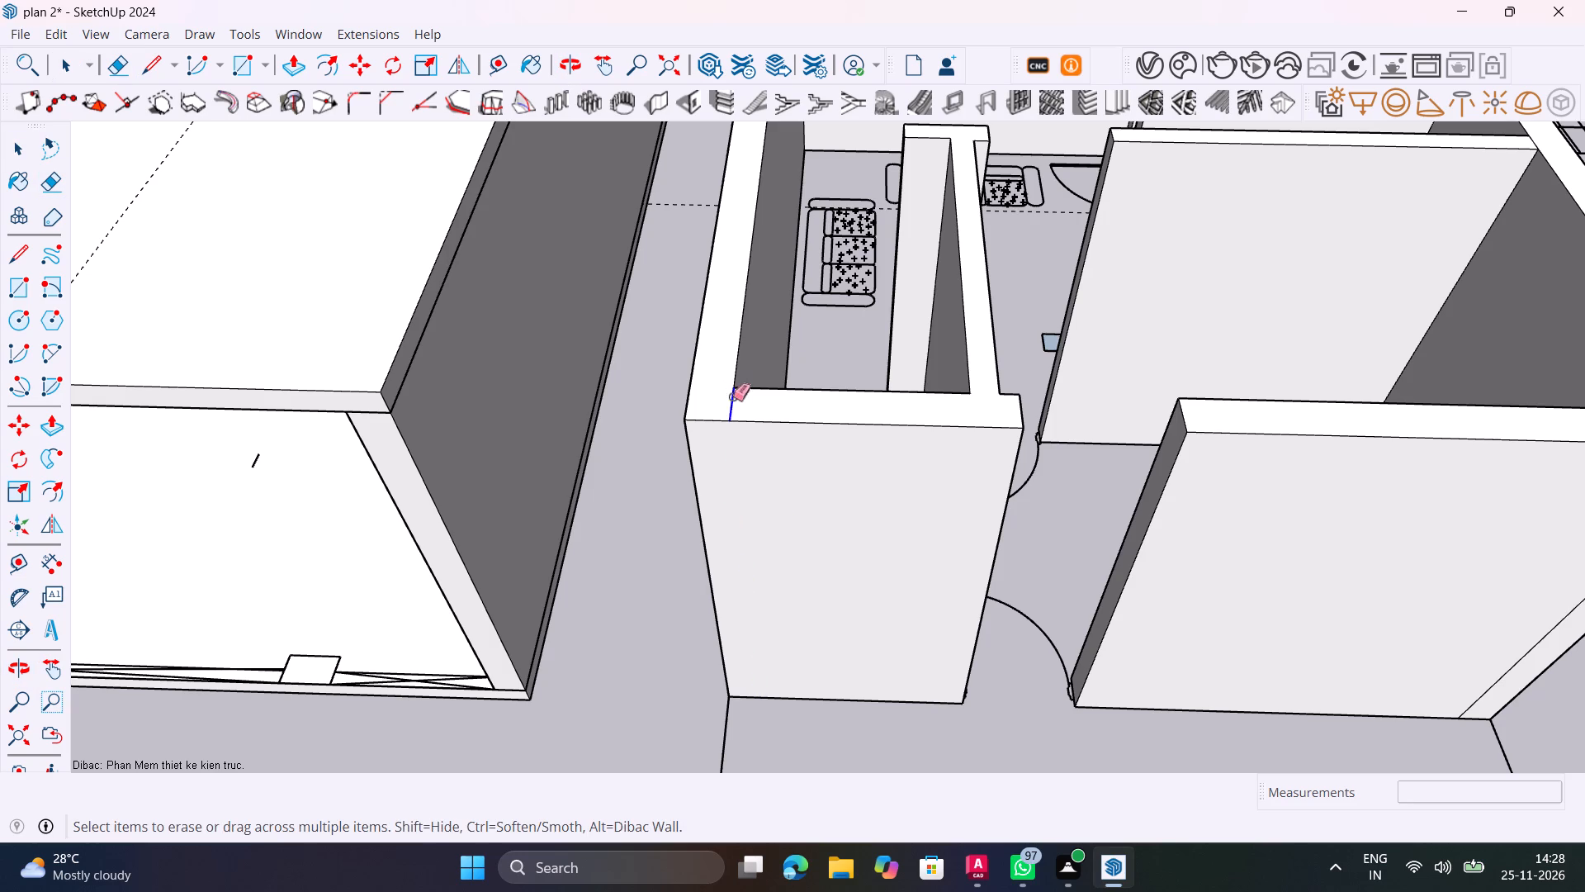
drag(732, 396, 736, 402)
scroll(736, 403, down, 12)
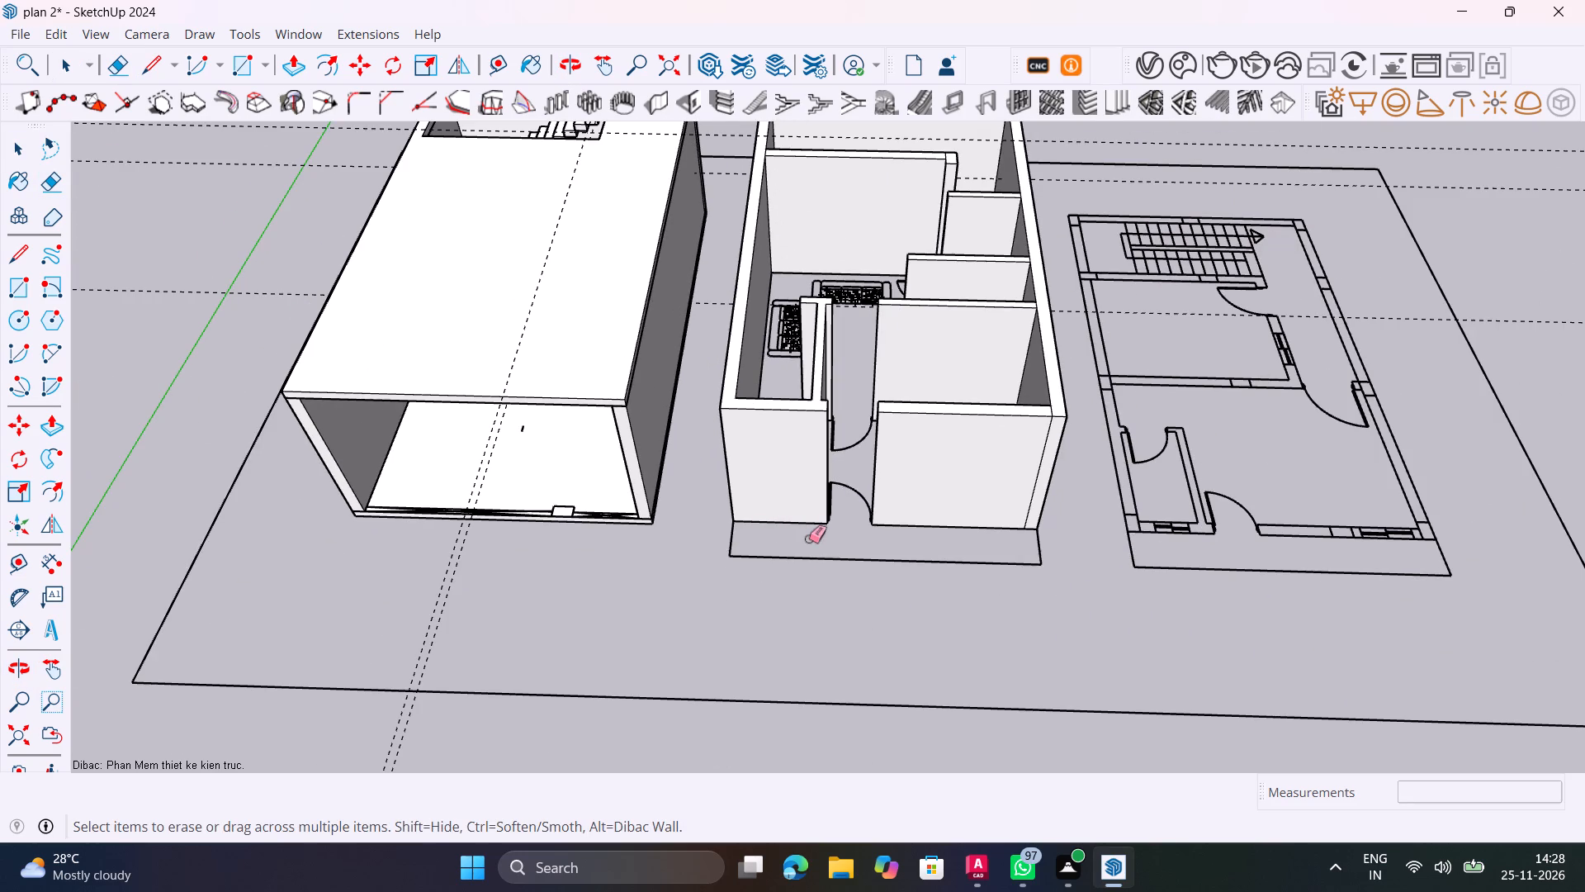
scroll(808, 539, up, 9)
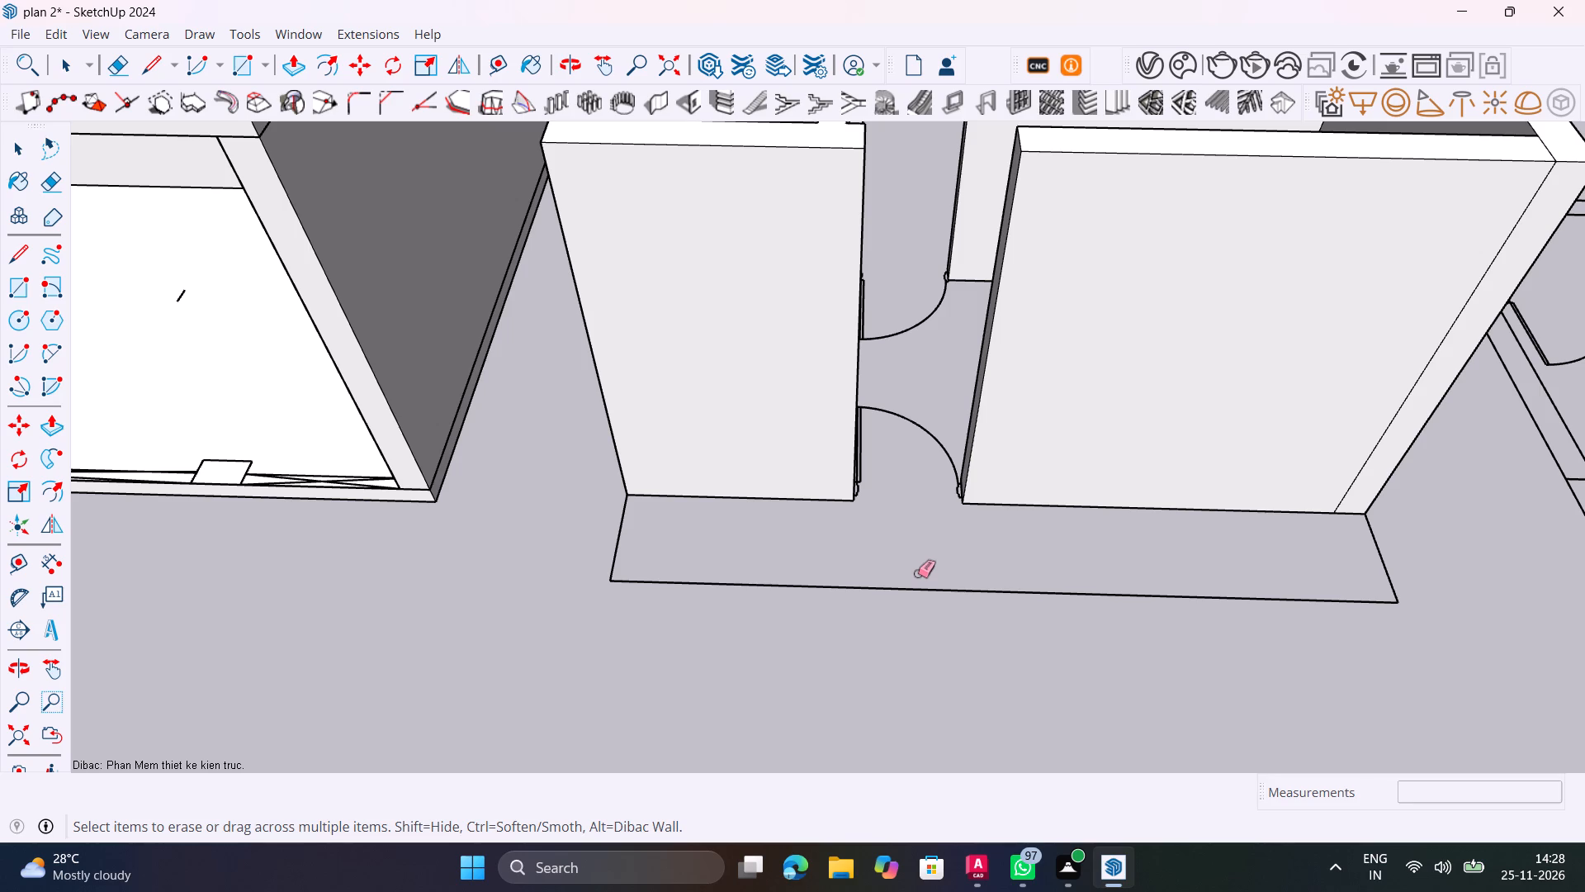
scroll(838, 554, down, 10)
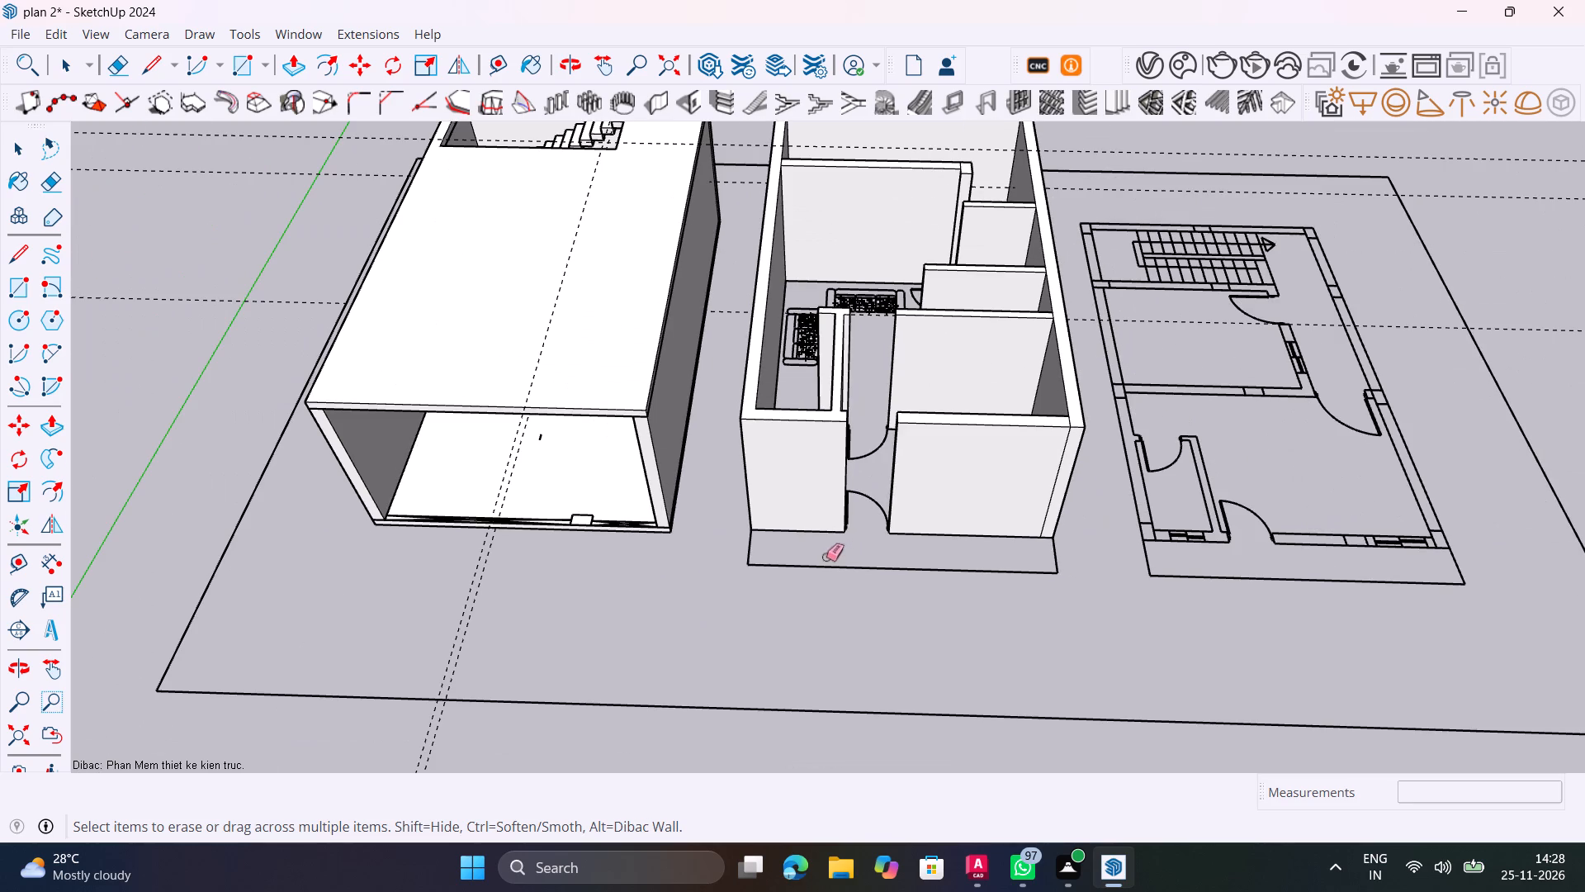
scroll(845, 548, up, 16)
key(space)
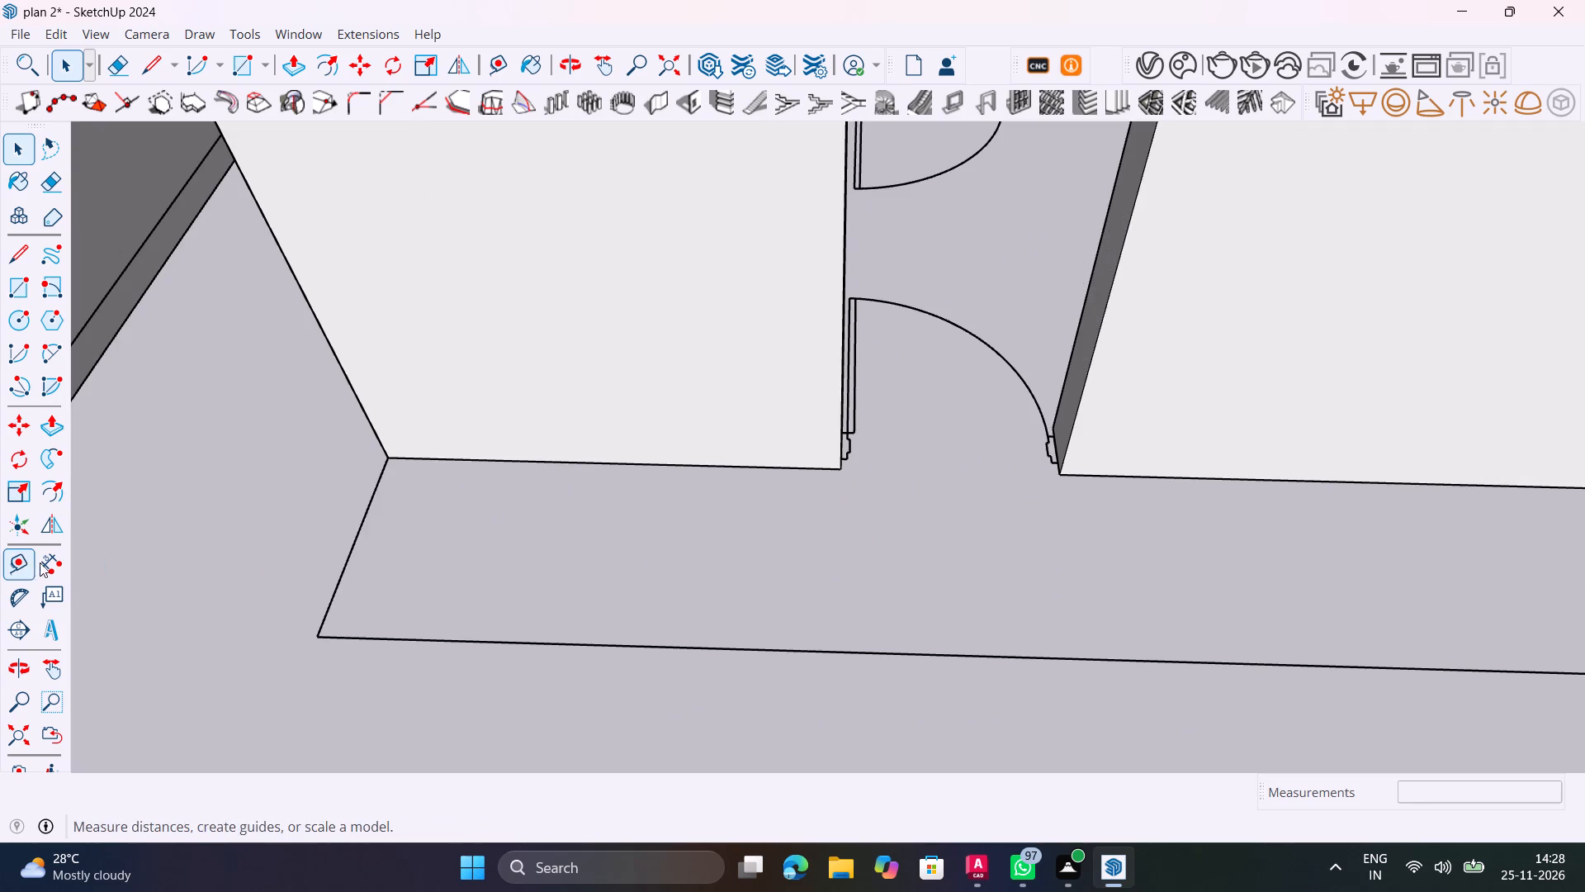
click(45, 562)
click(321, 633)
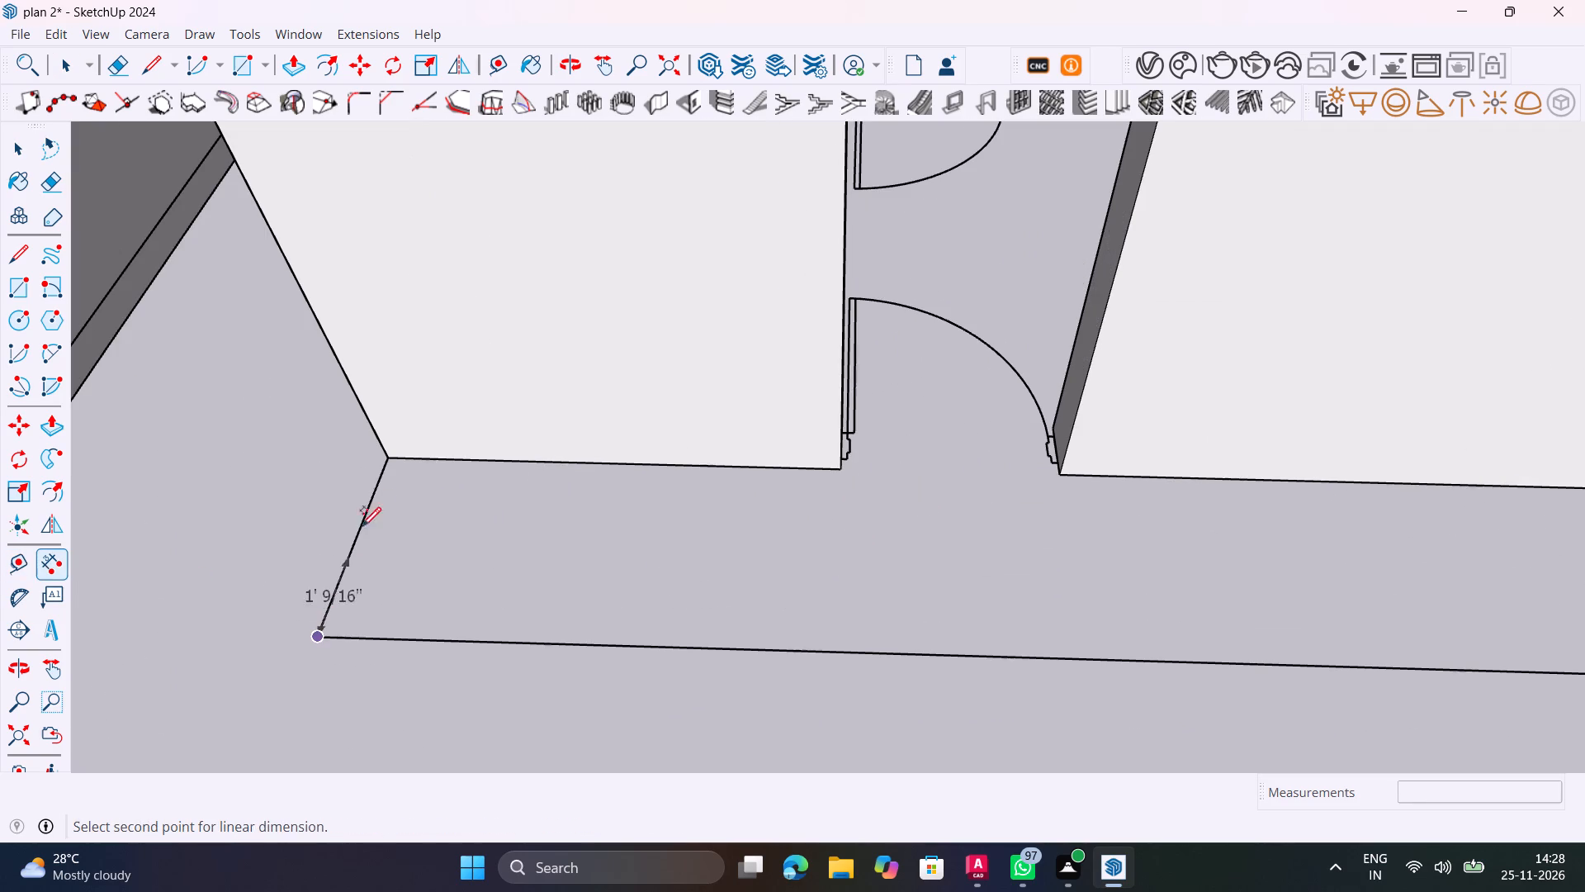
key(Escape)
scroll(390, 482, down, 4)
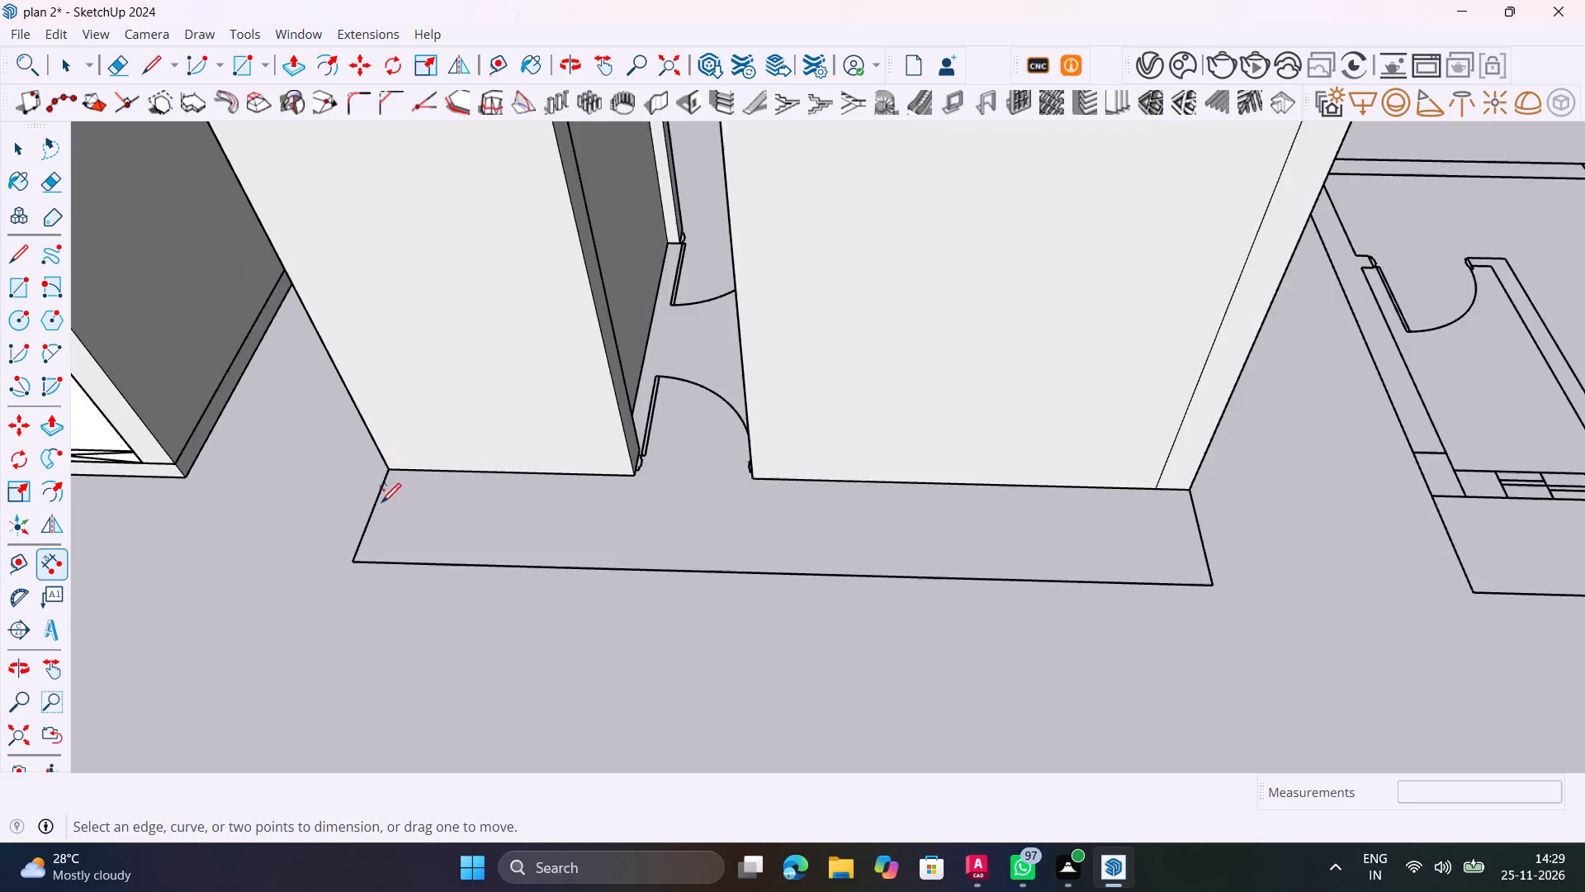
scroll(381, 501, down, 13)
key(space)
Examine the flat floor plan beside the walled model, focusing on its front walls, windows, door openings and front strip.
scroll(1157, 514, up, 4)
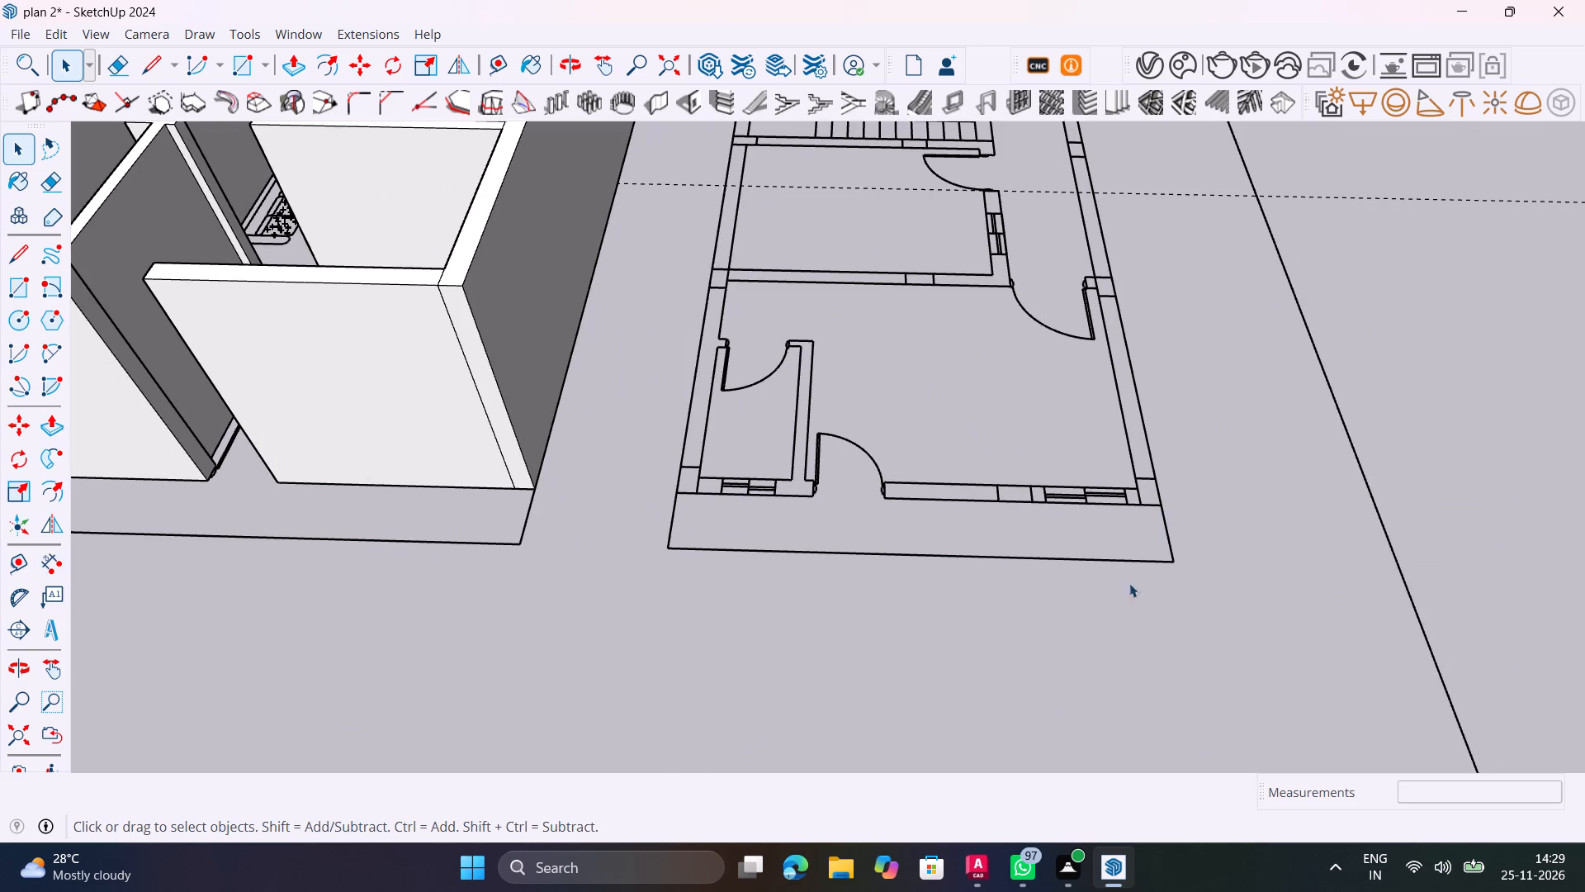
scroll(452, 596, up, 1)
middle_drag(463, 578, 599, 513)
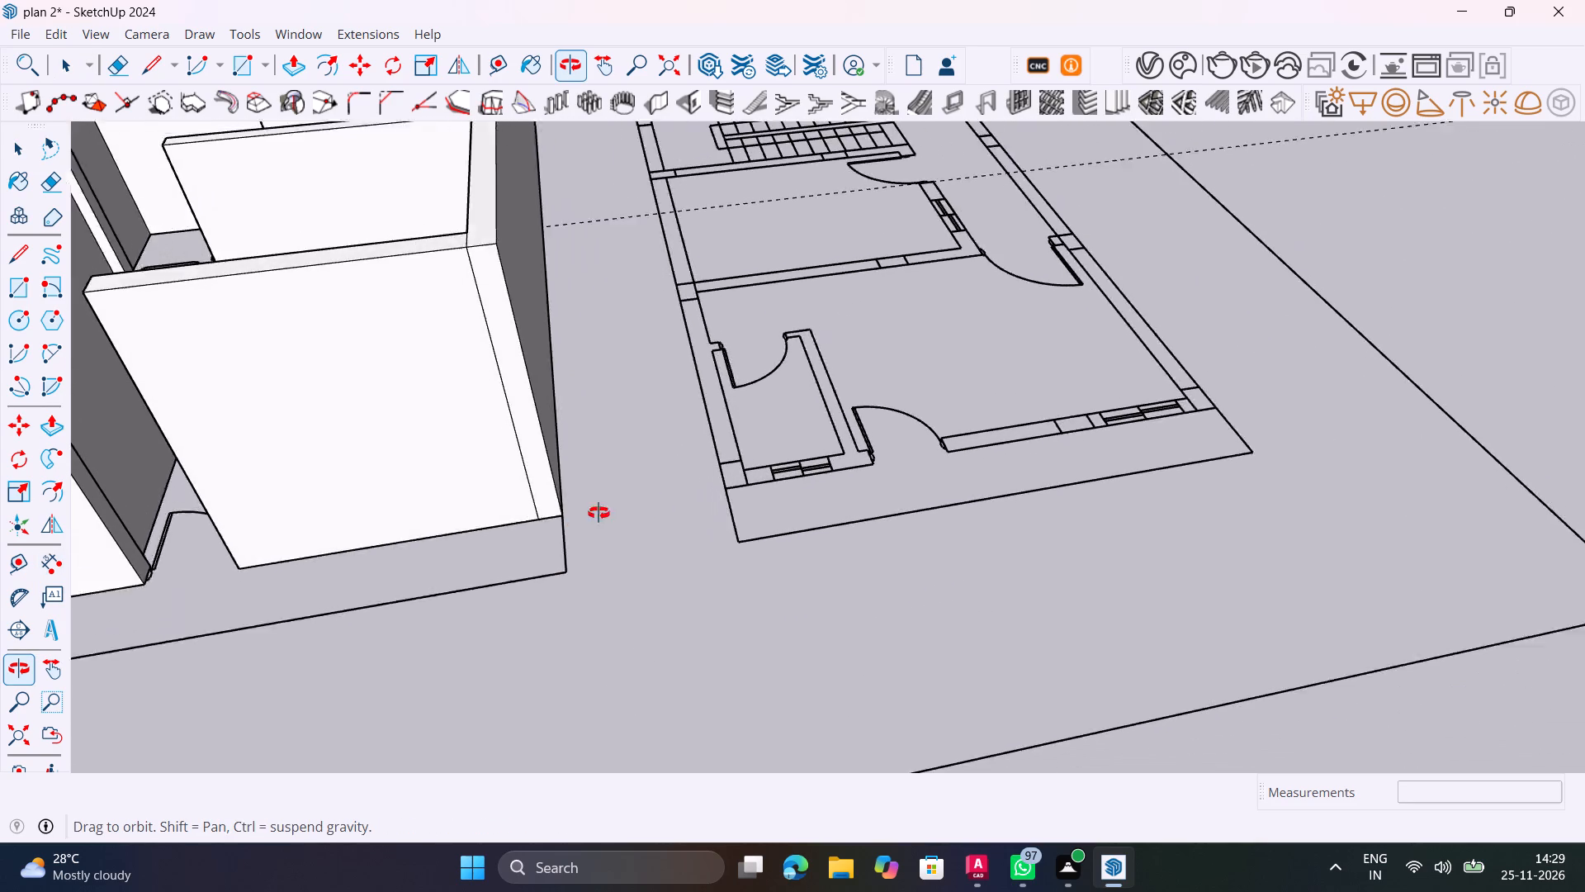
middle_drag(599, 513, 653, 510)
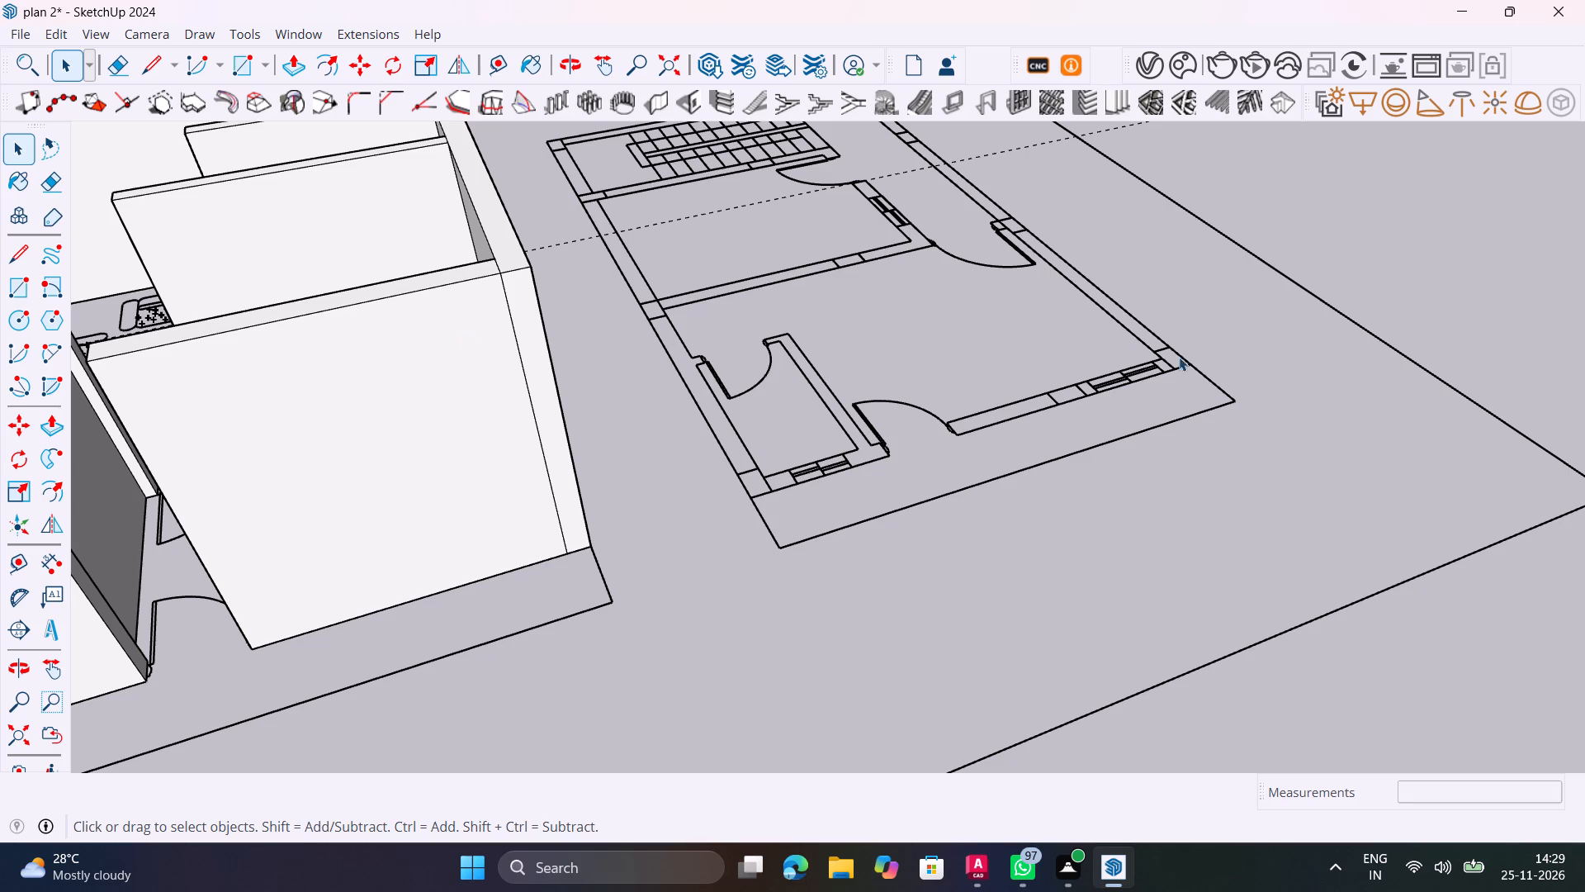
scroll(837, 415, down, 9)
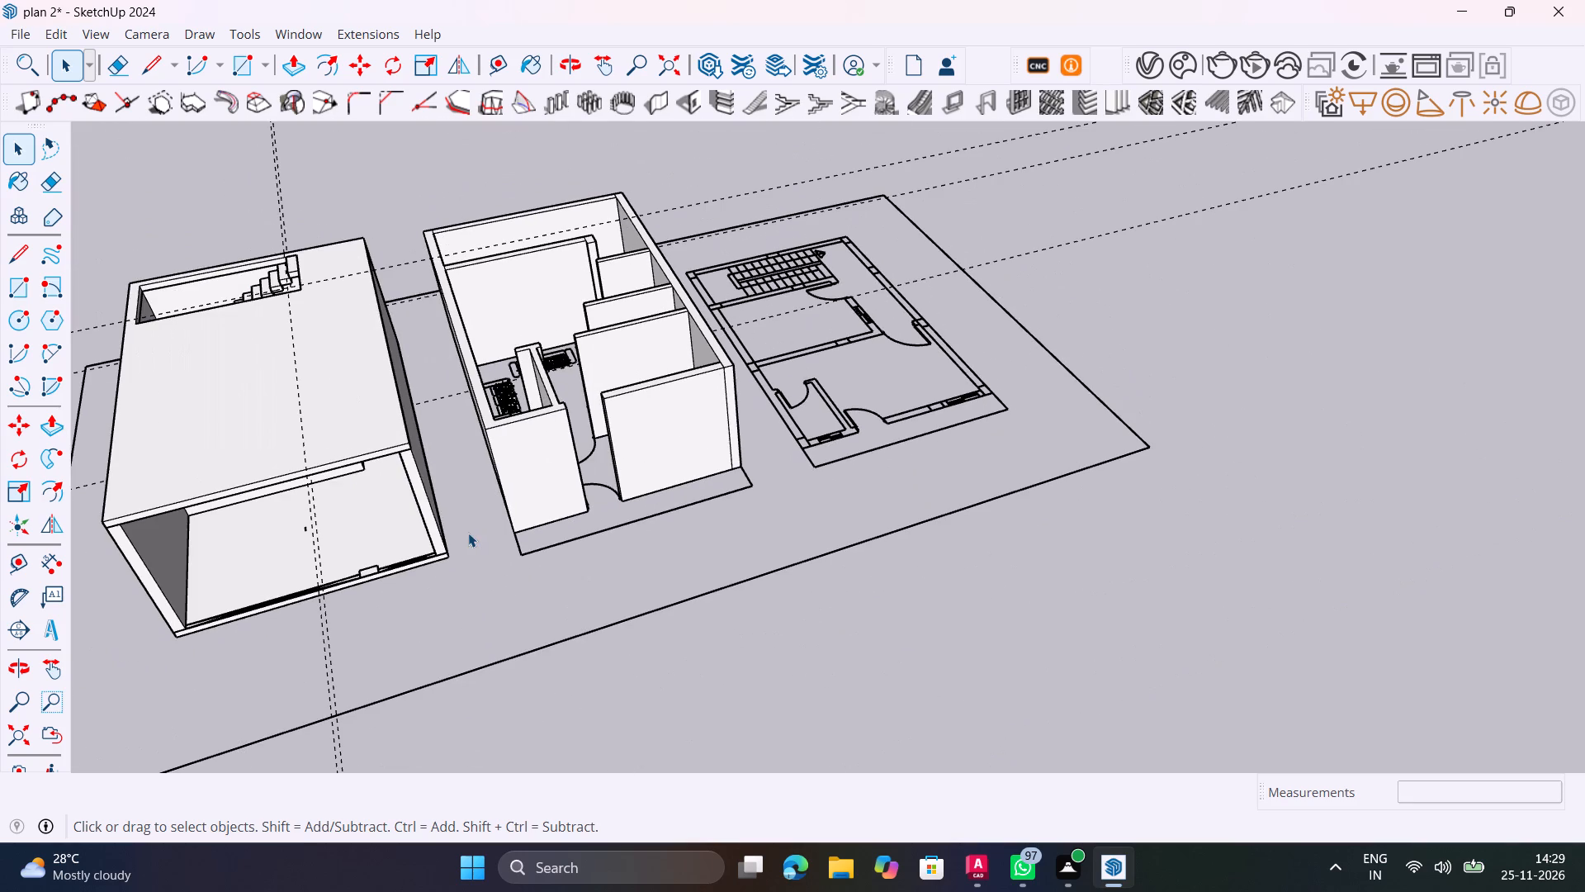
scroll(849, 434, up, 11)
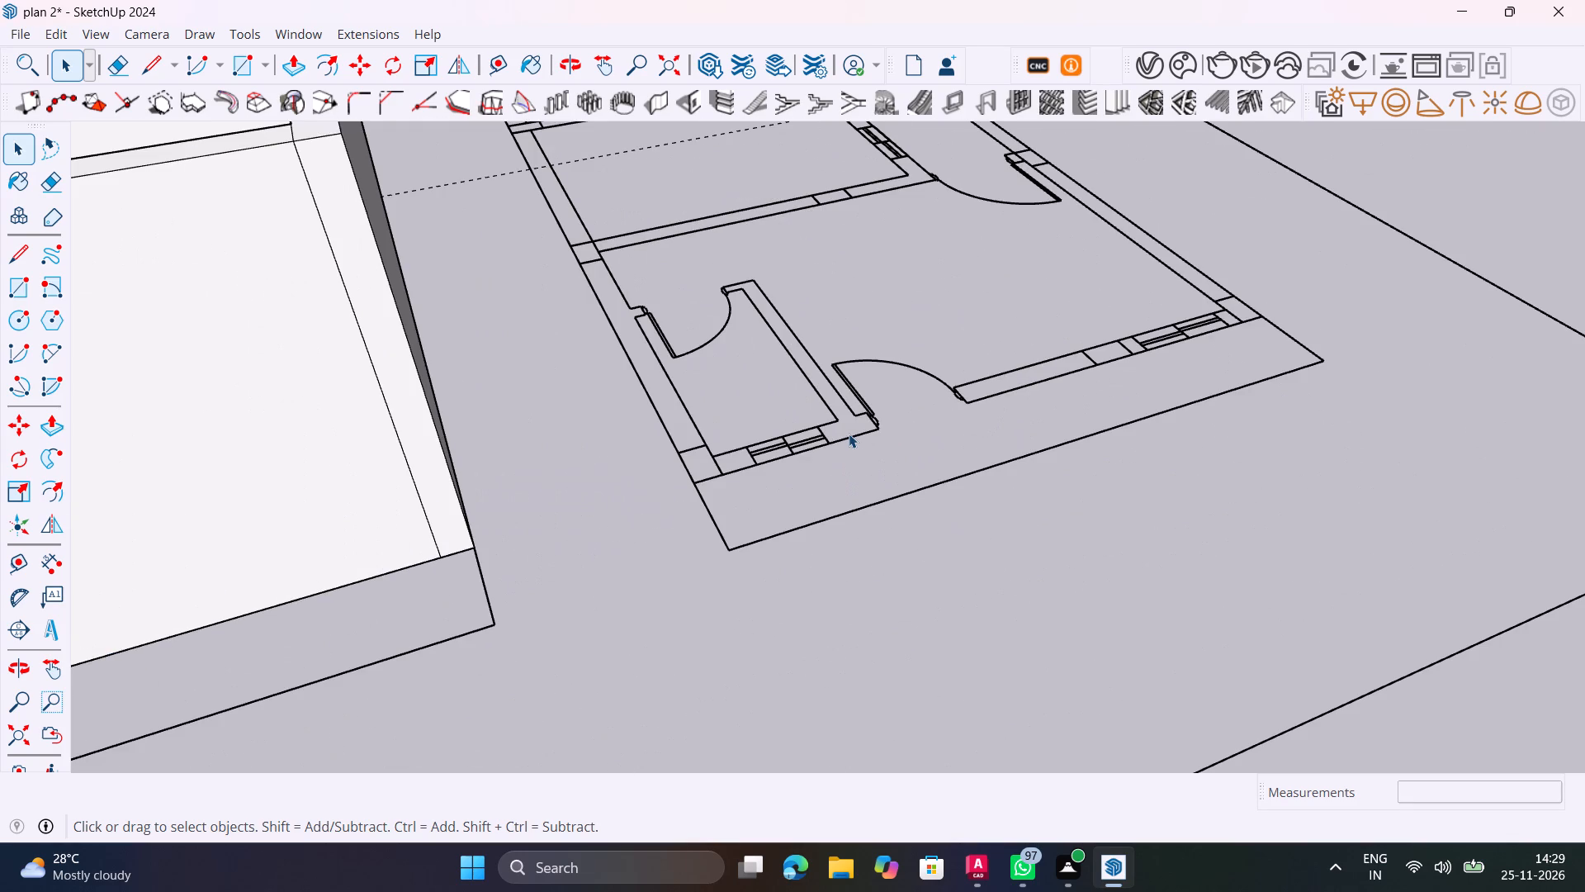
scroll(803, 458, up, 8)
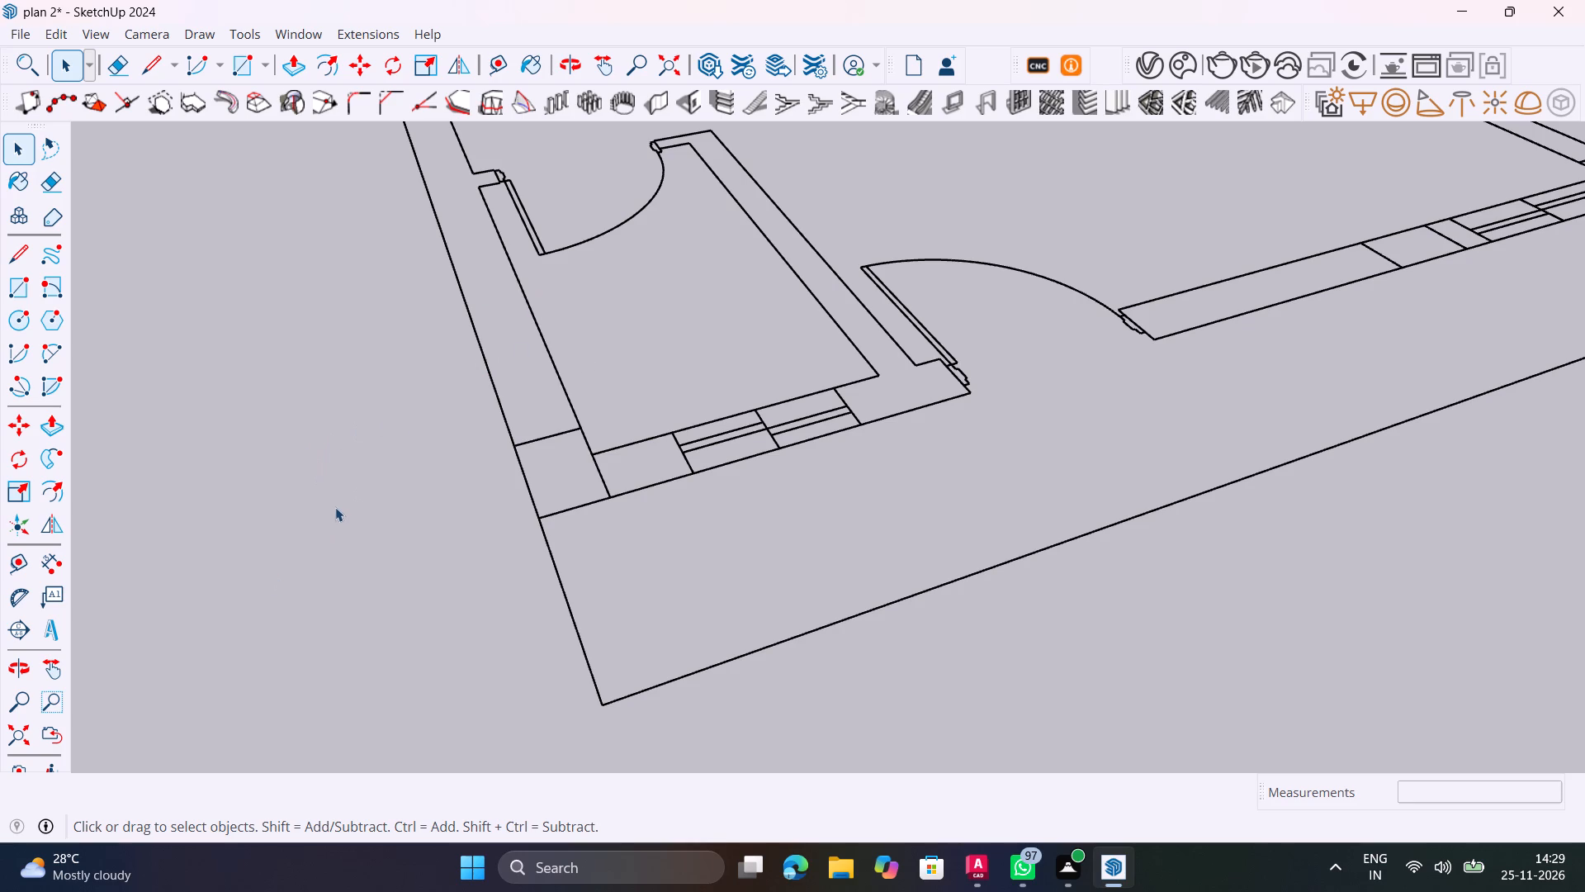
scroll(334, 513, down, 15)
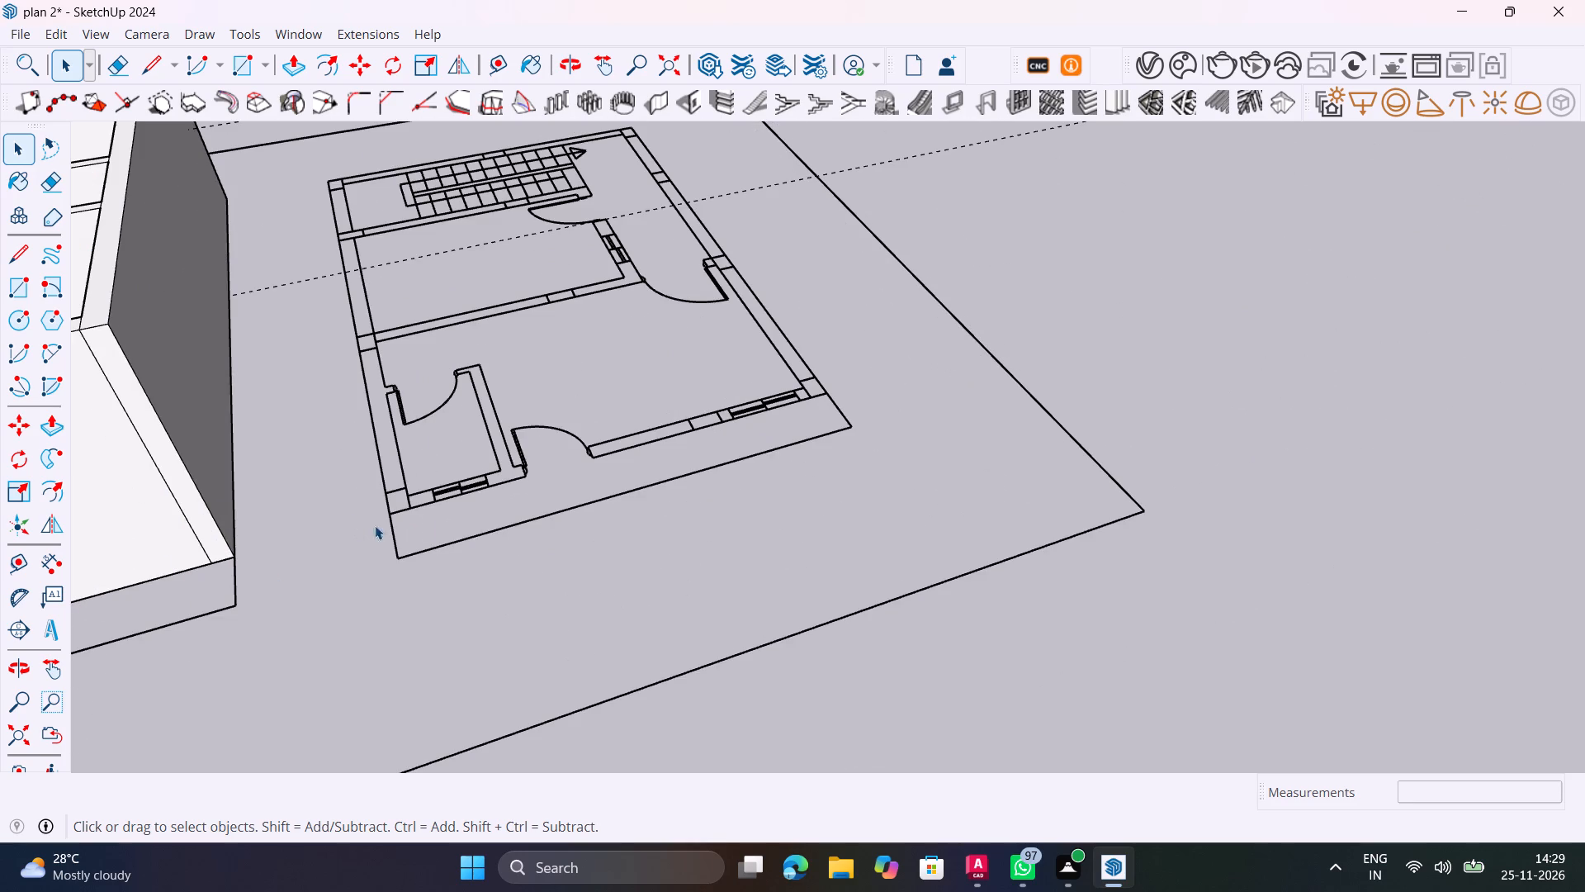
scroll(458, 491, up, 4)
scroll(458, 491, down, 1)
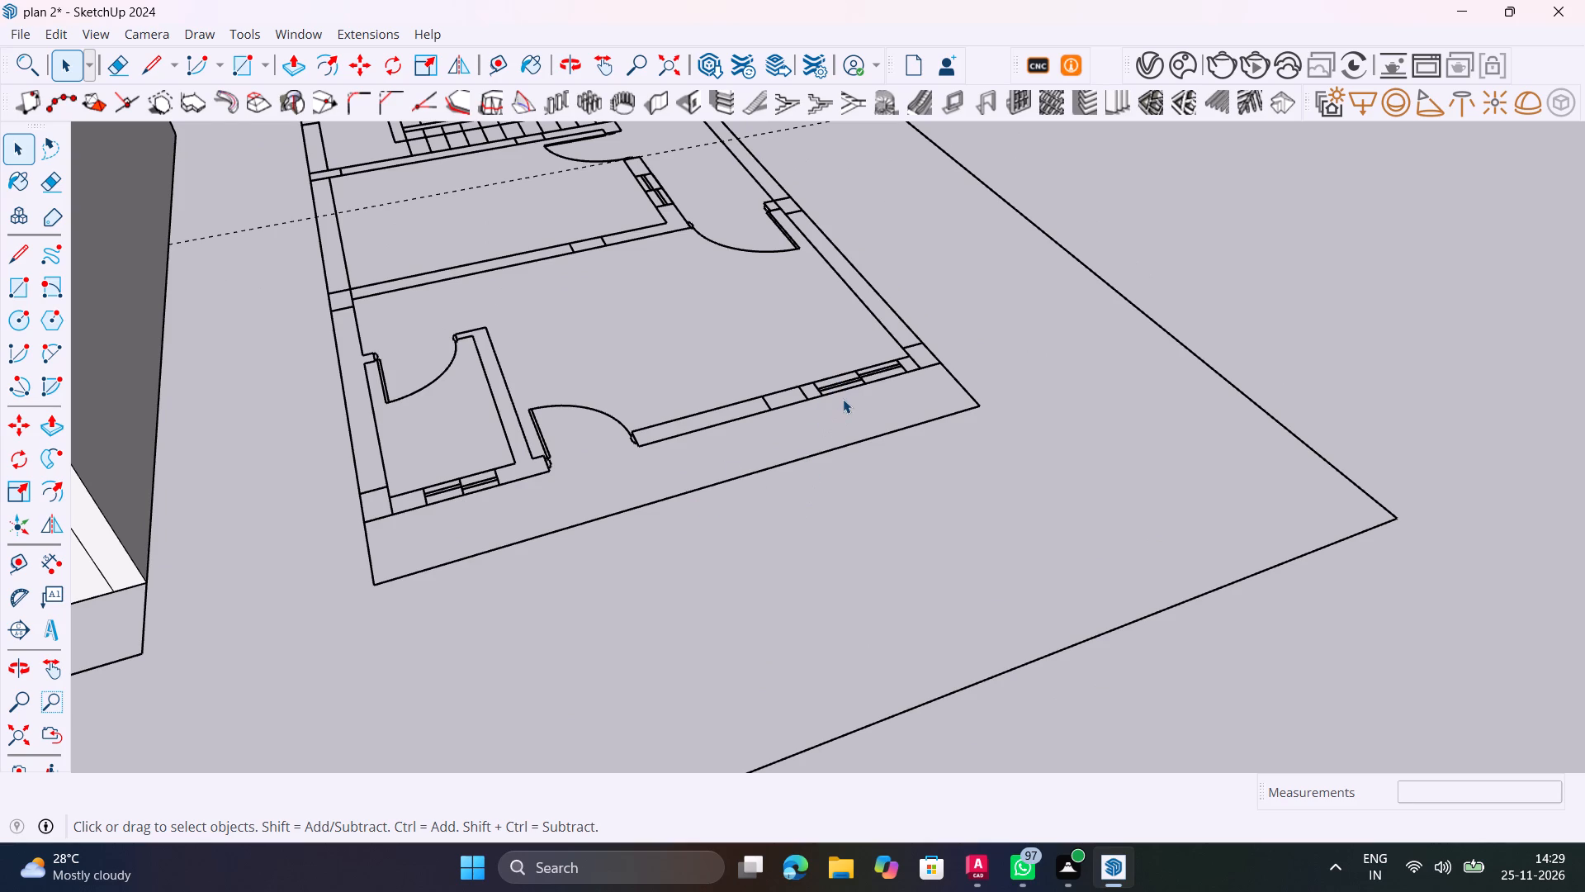
scroll(843, 399, up, 8)
scroll(843, 397, down, 8)
scroll(385, 488, up, 4)
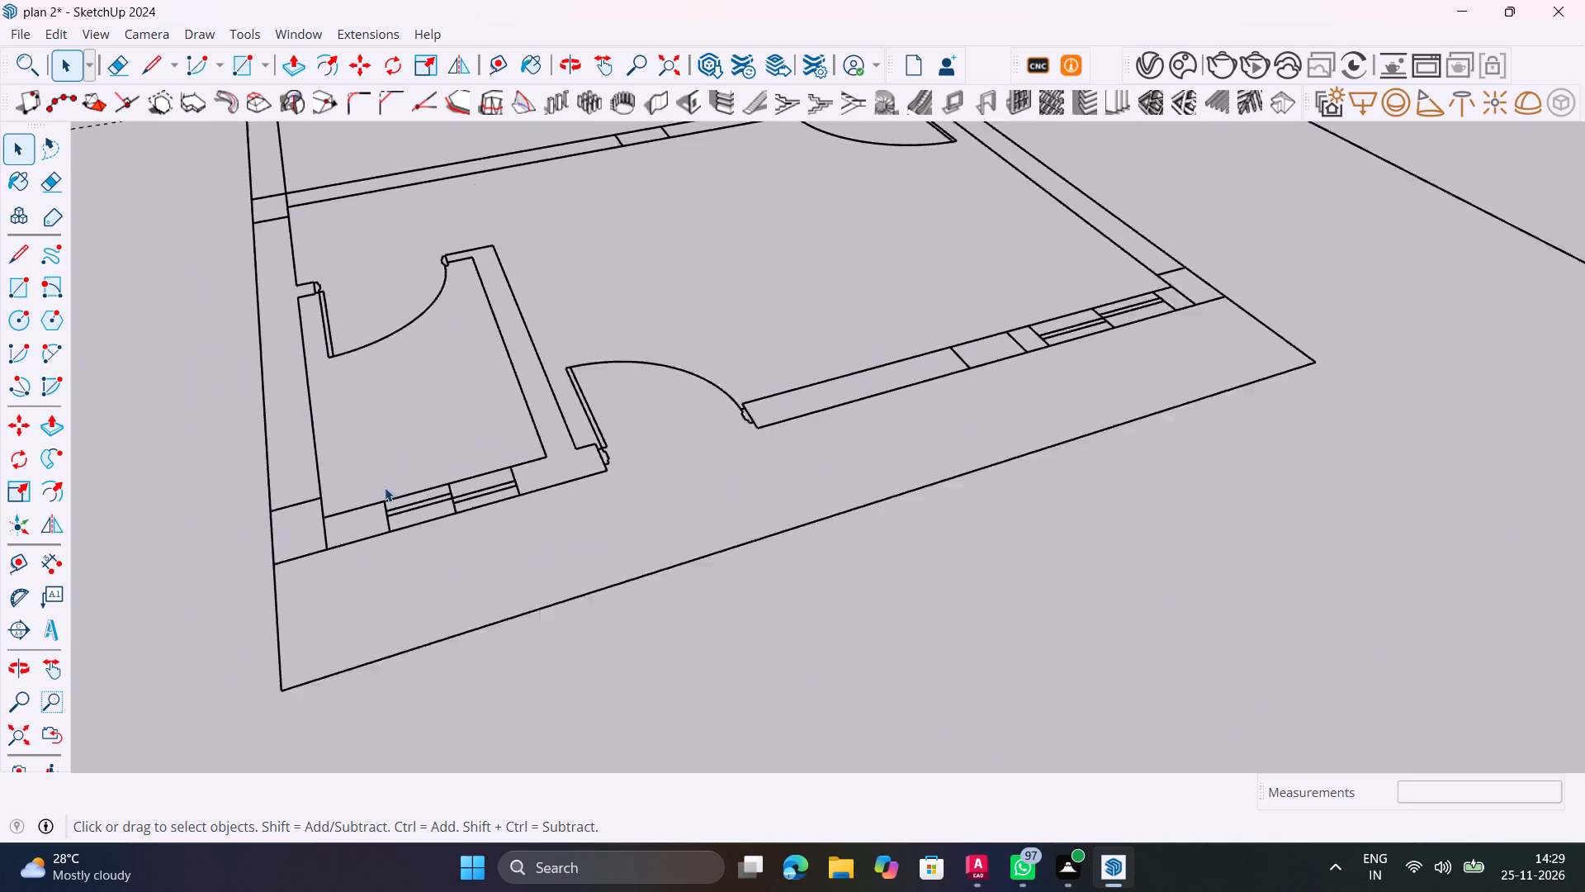
scroll(385, 487, up, 5)
scroll(414, 509, down, 17)
scroll(414, 509, down, 10)
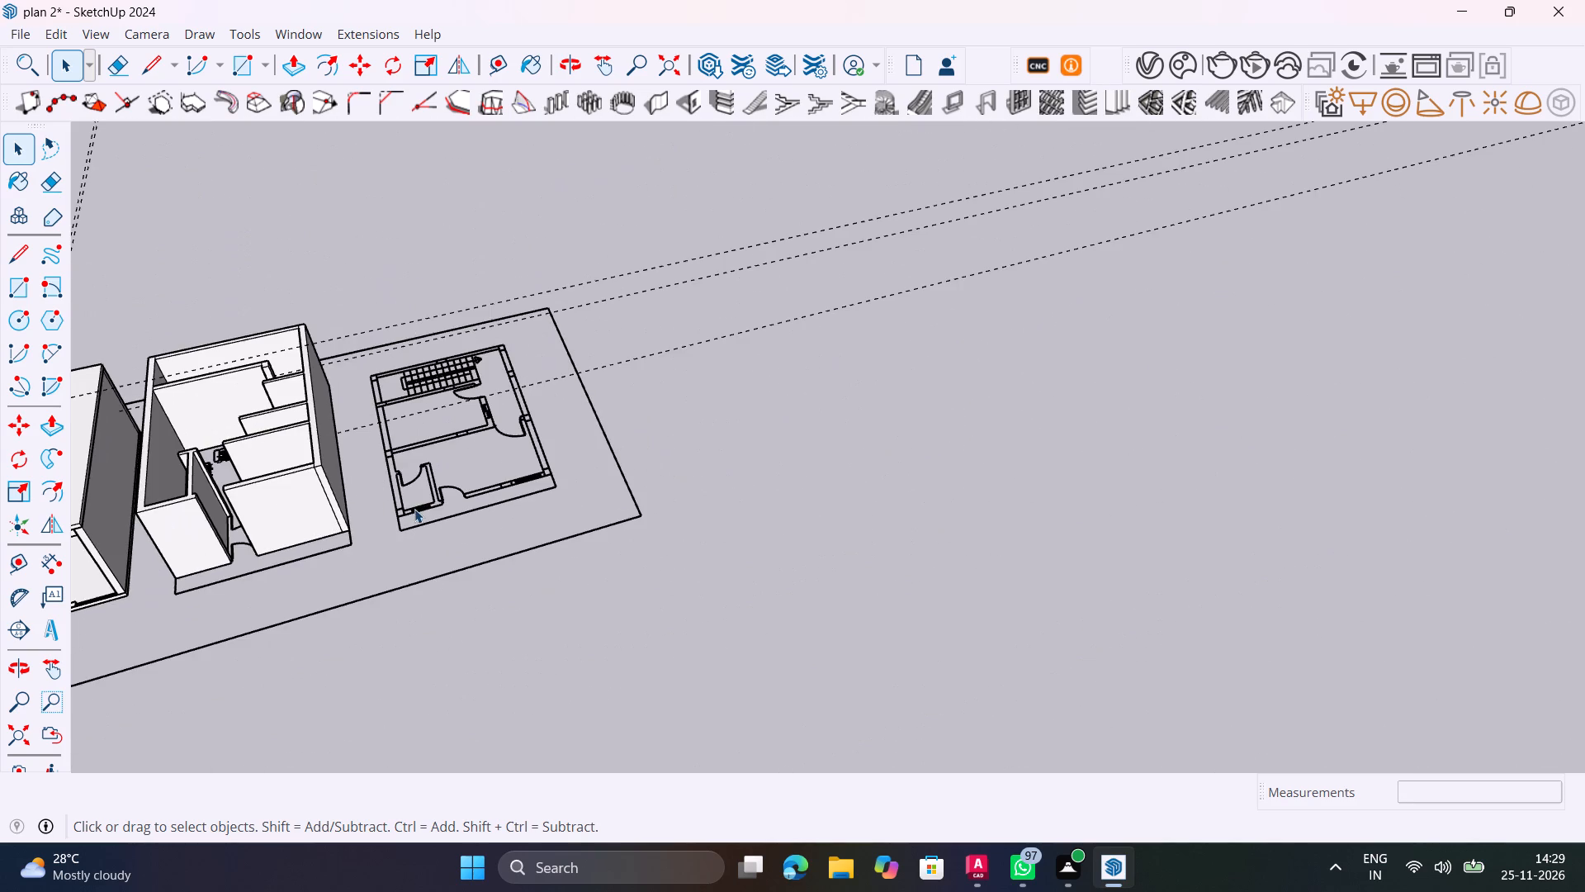
middle_drag(368, 552, 485, 363)
scroll(227, 495, up, 8)
middle_drag(241, 501, 367, 479)
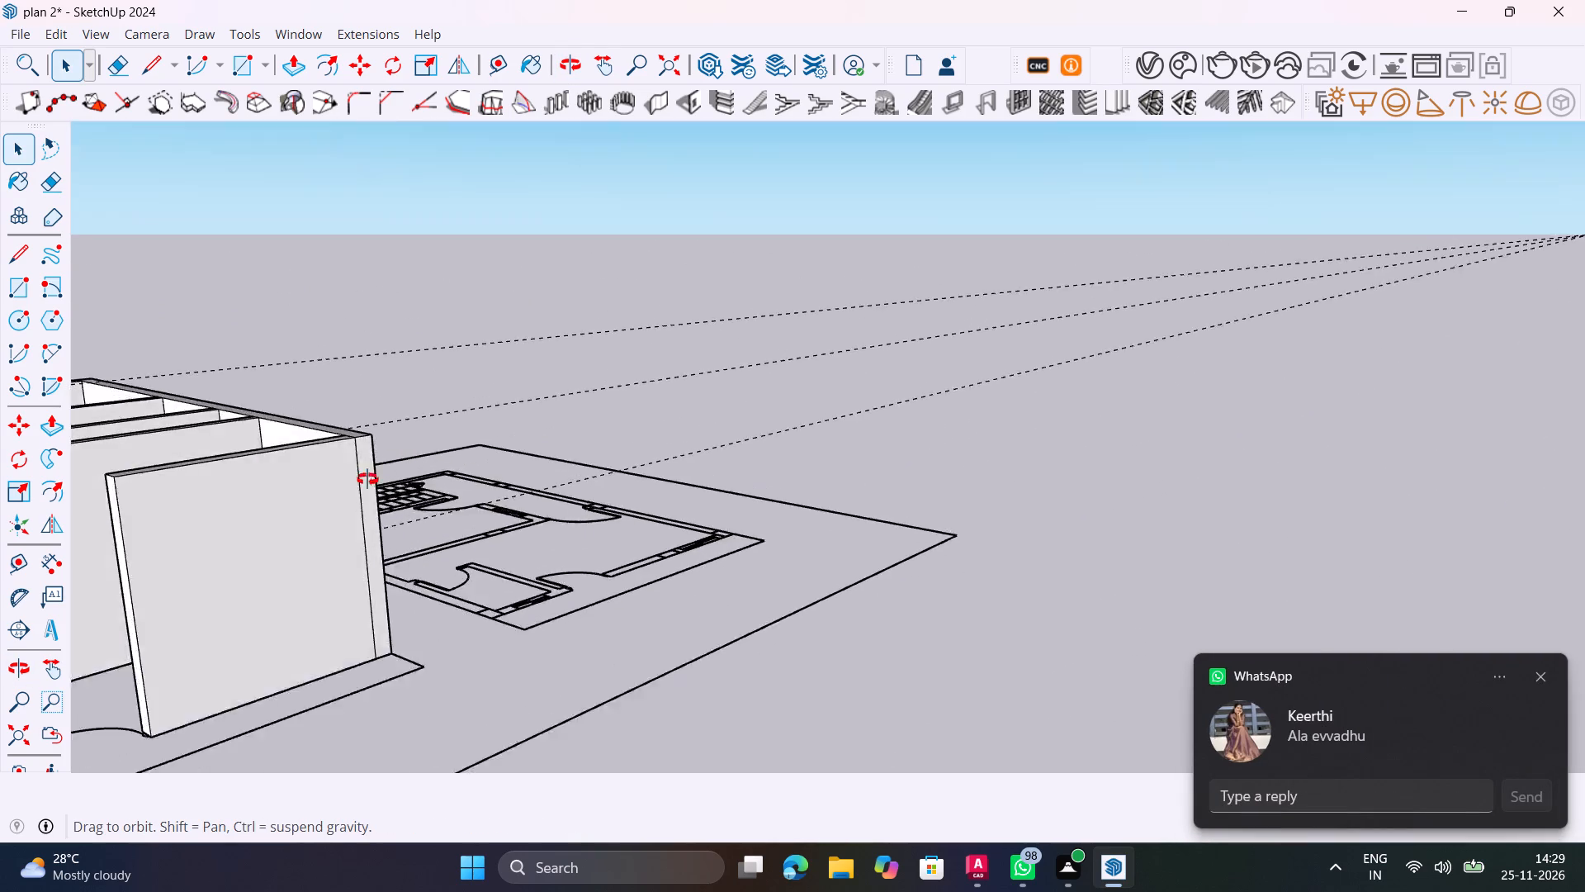
middle_drag(367, 479, 453, 515)
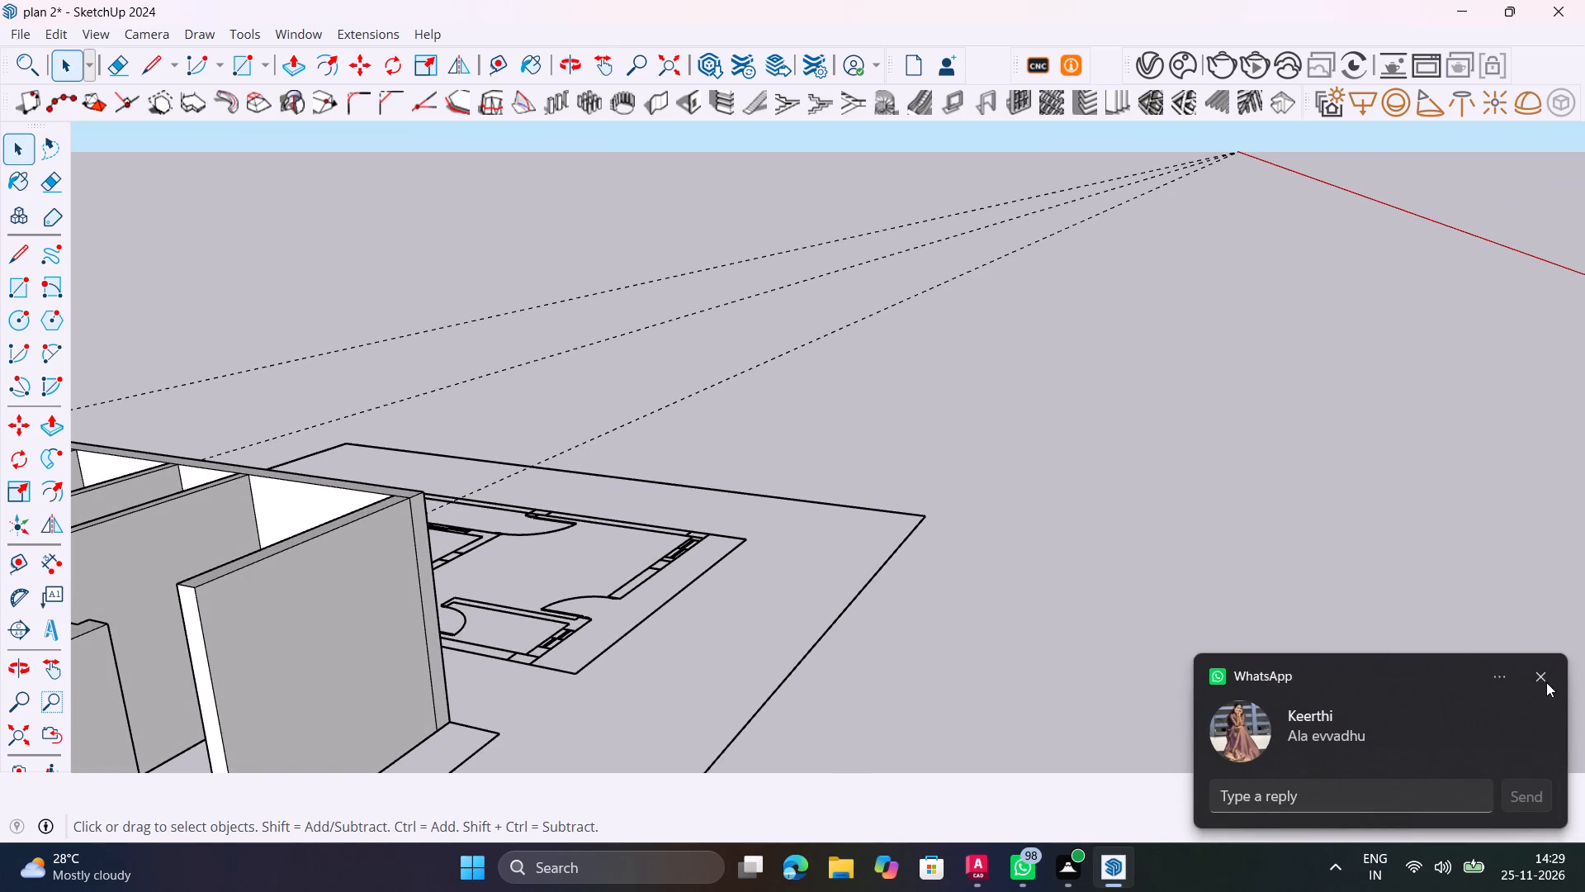
click(1546, 682)
middle_drag(1001, 669, 630, 724)
scroll(720, 562, down, 4)
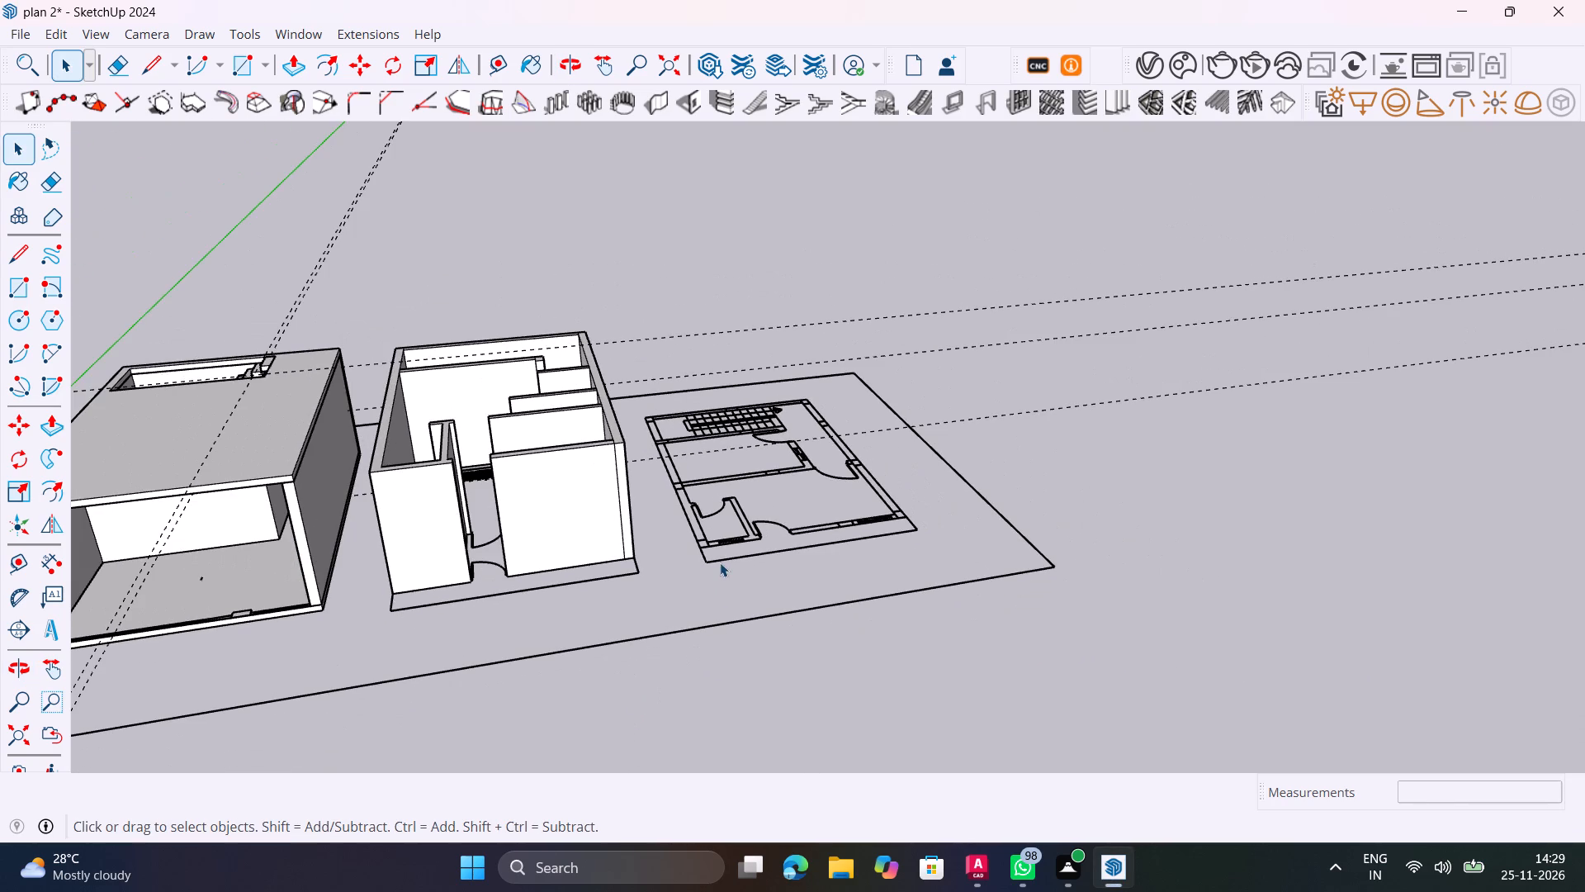
Undo the latest changes, clearing the face inside the small rectangle at the free end of the middle model's partition wall.
middle_drag(705, 513, 811, 745)
scroll(403, 493, up, 8)
shift+middle_drag(649, 517, 827, 649)
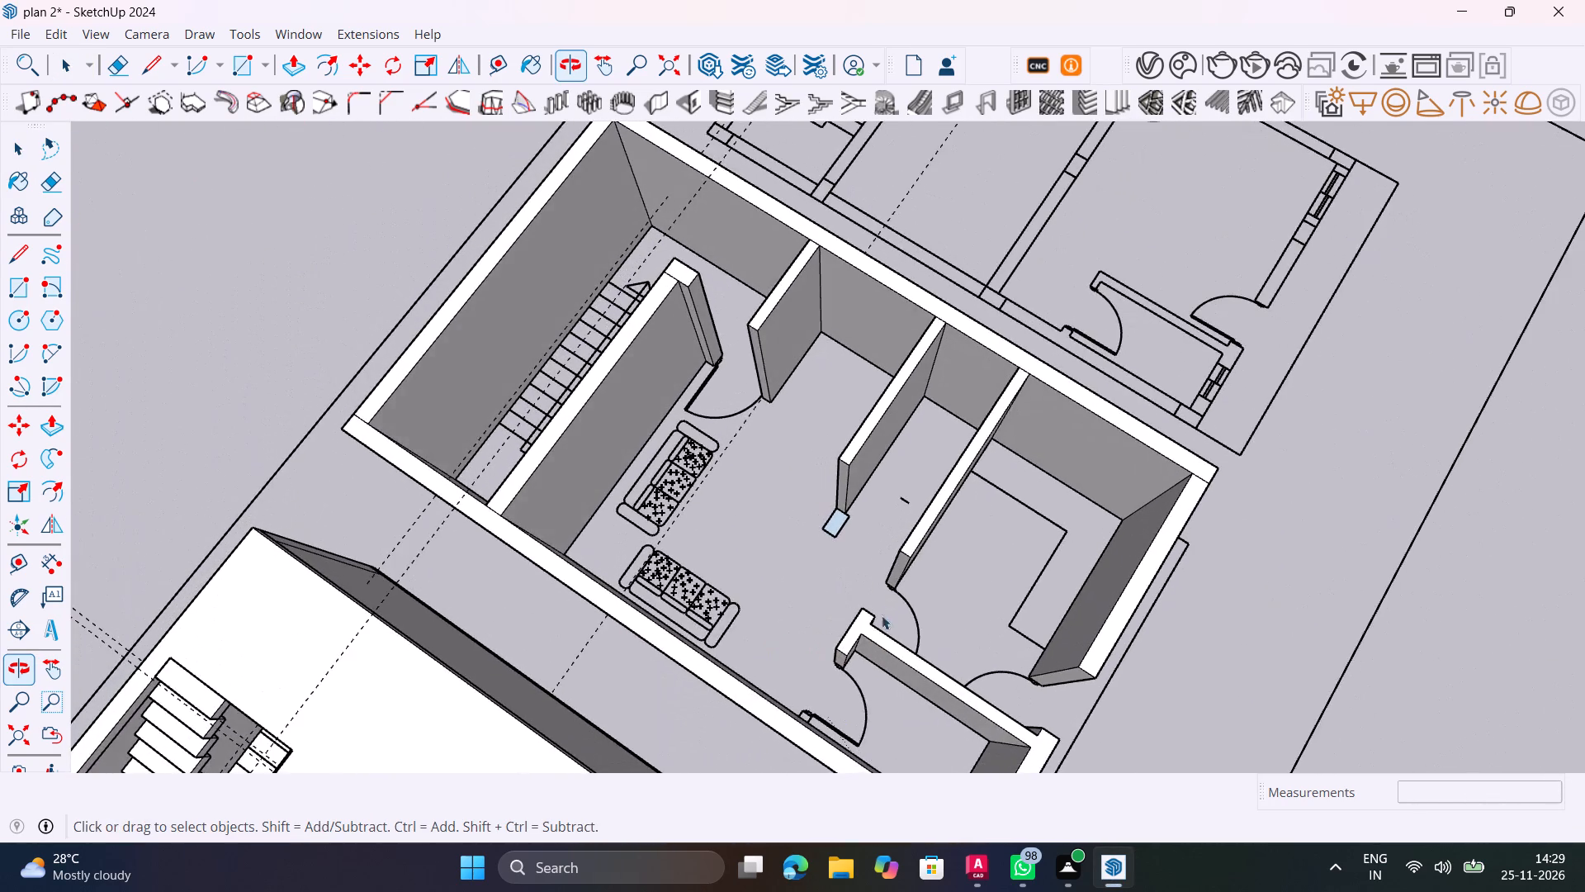
scroll(852, 514, up, 16)
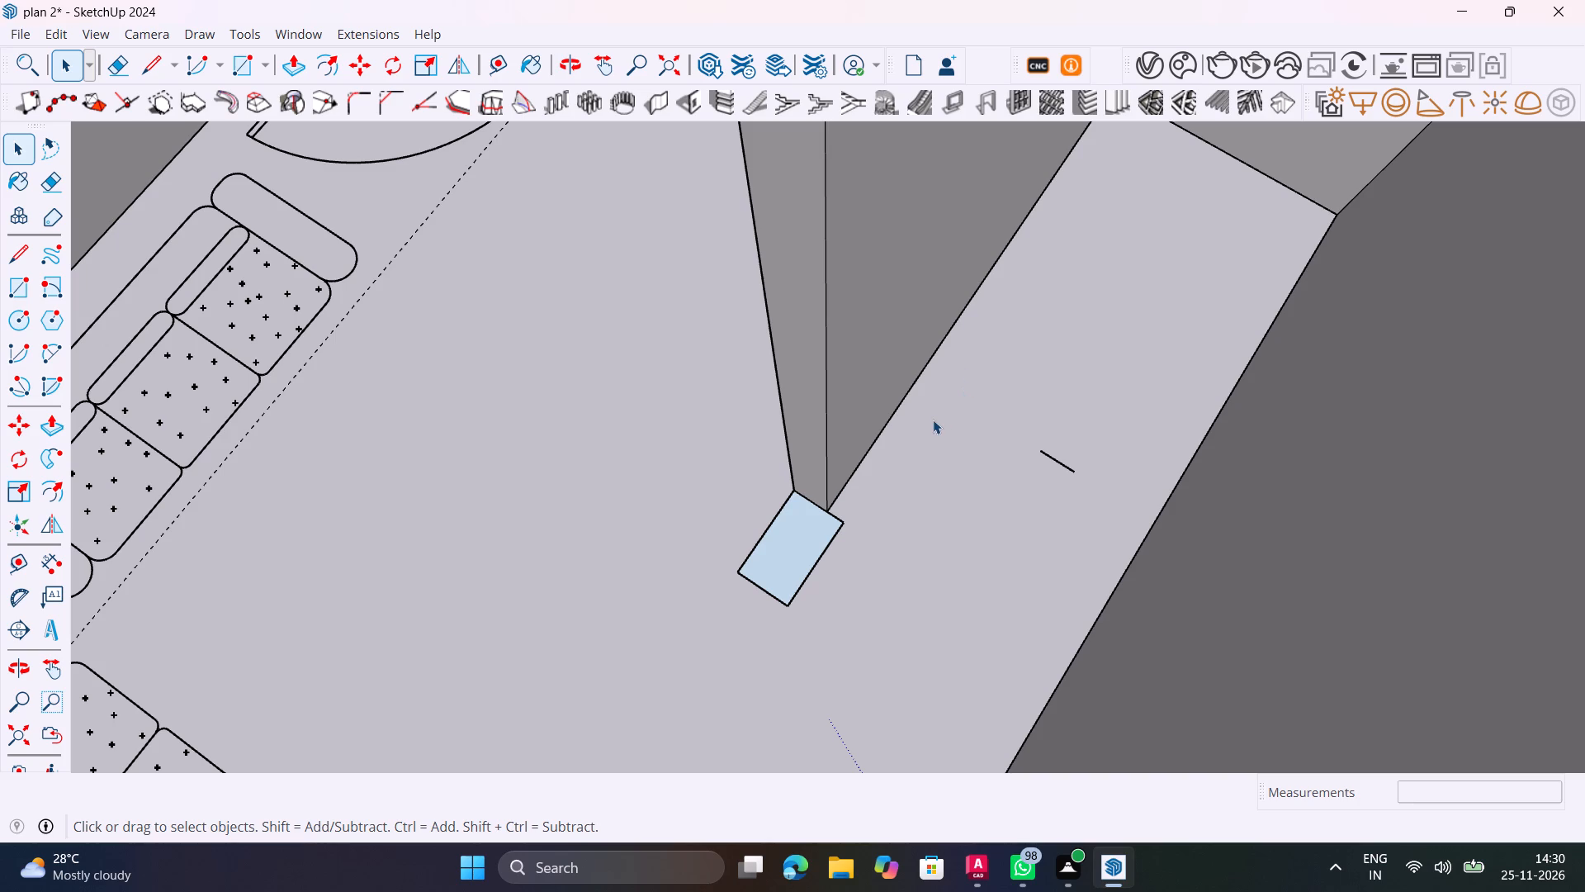
key(ctrl+z)
key(ctrl+z)
key(ctrl+z)
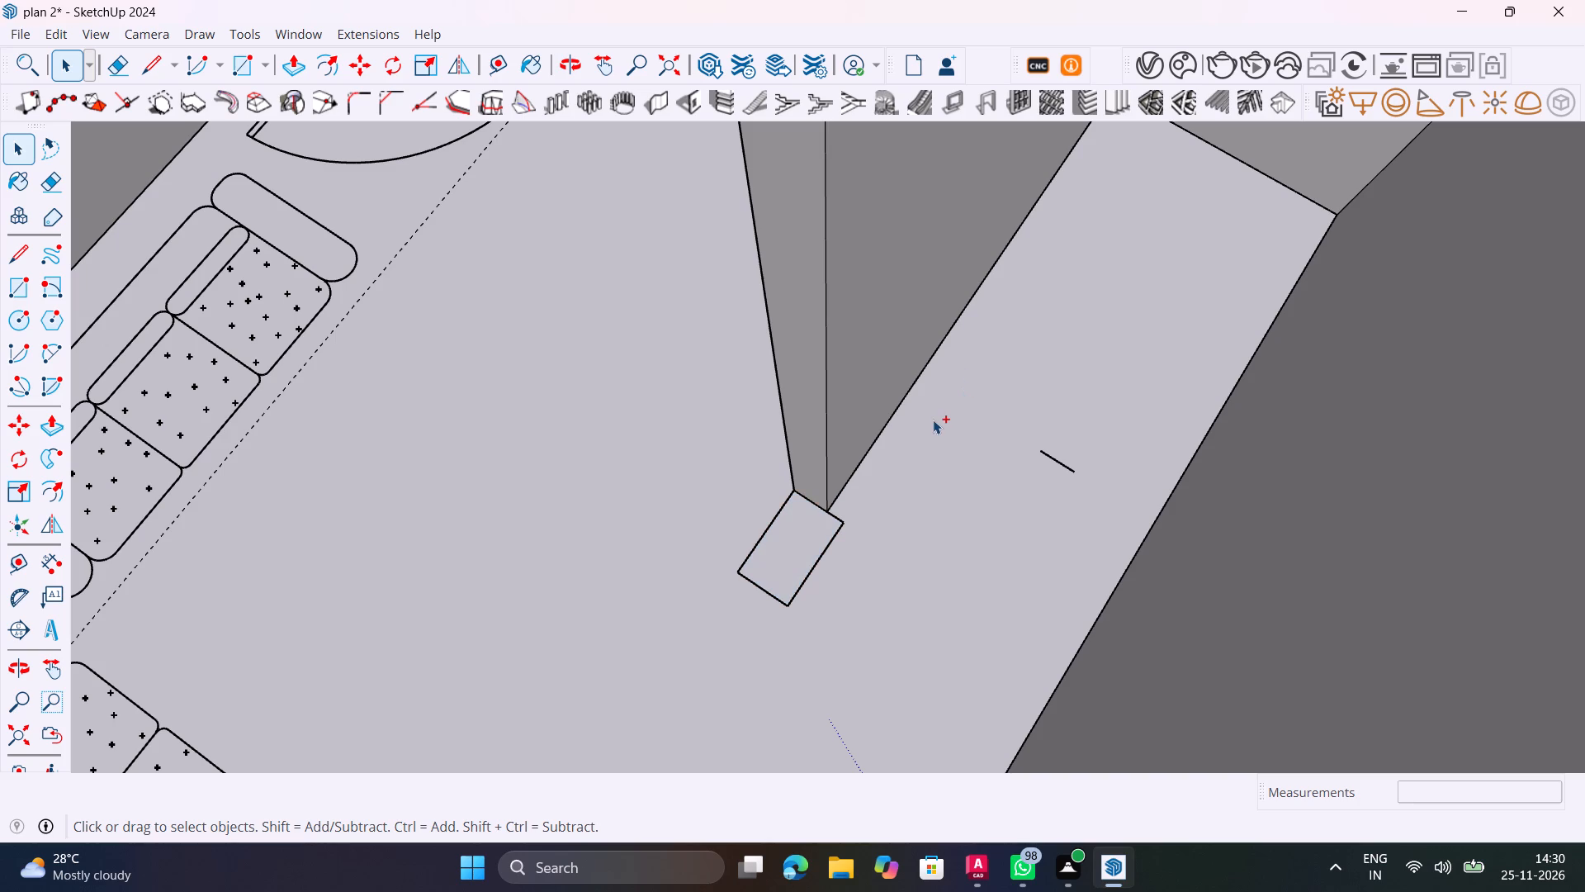
key(space)
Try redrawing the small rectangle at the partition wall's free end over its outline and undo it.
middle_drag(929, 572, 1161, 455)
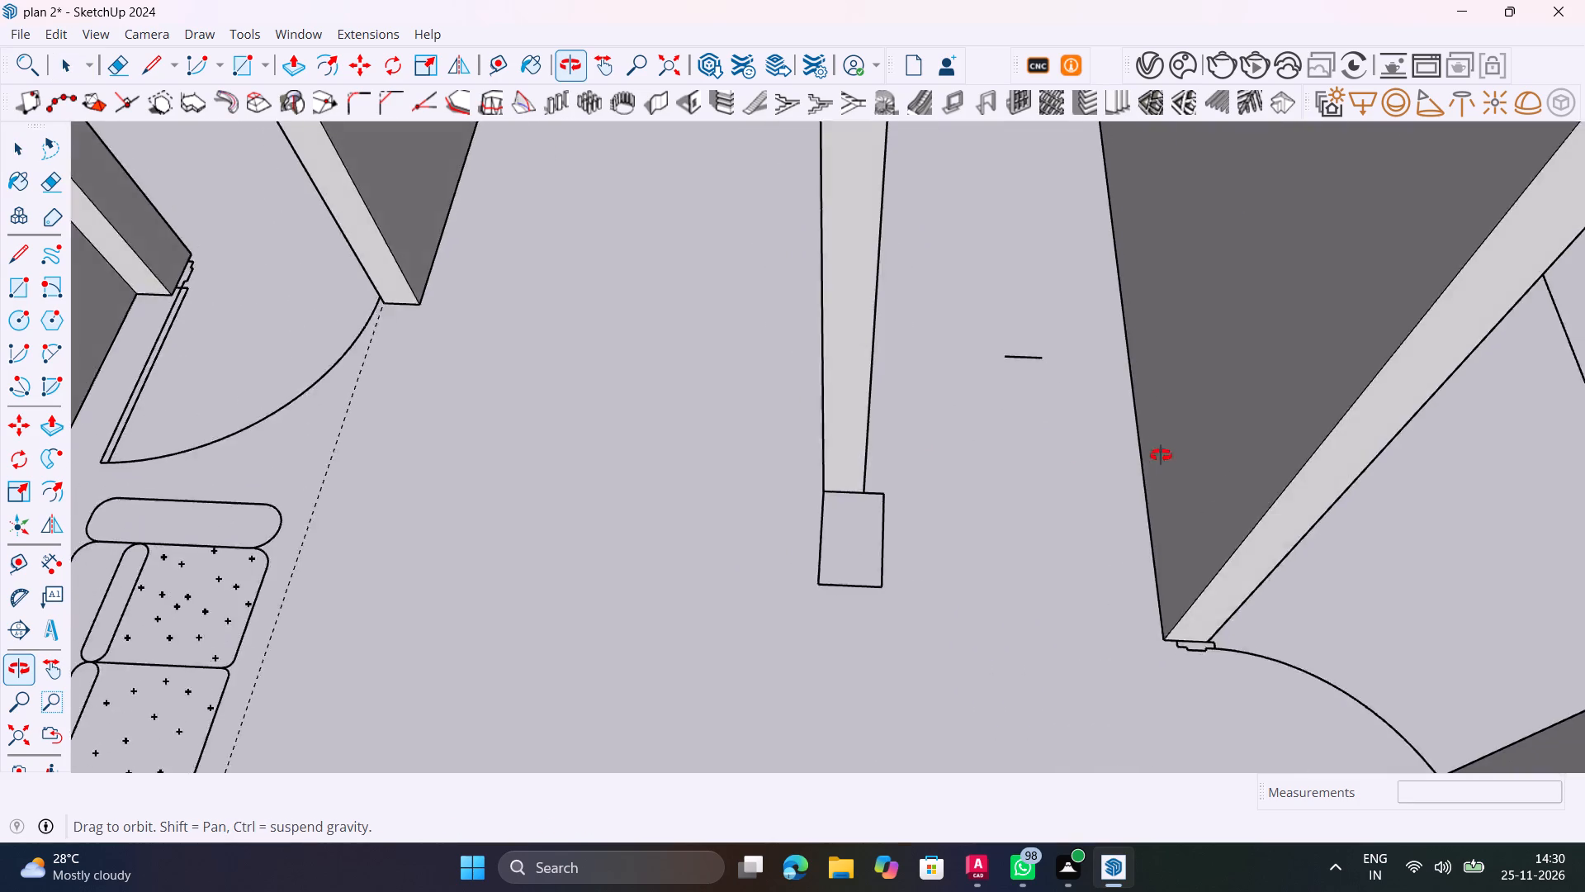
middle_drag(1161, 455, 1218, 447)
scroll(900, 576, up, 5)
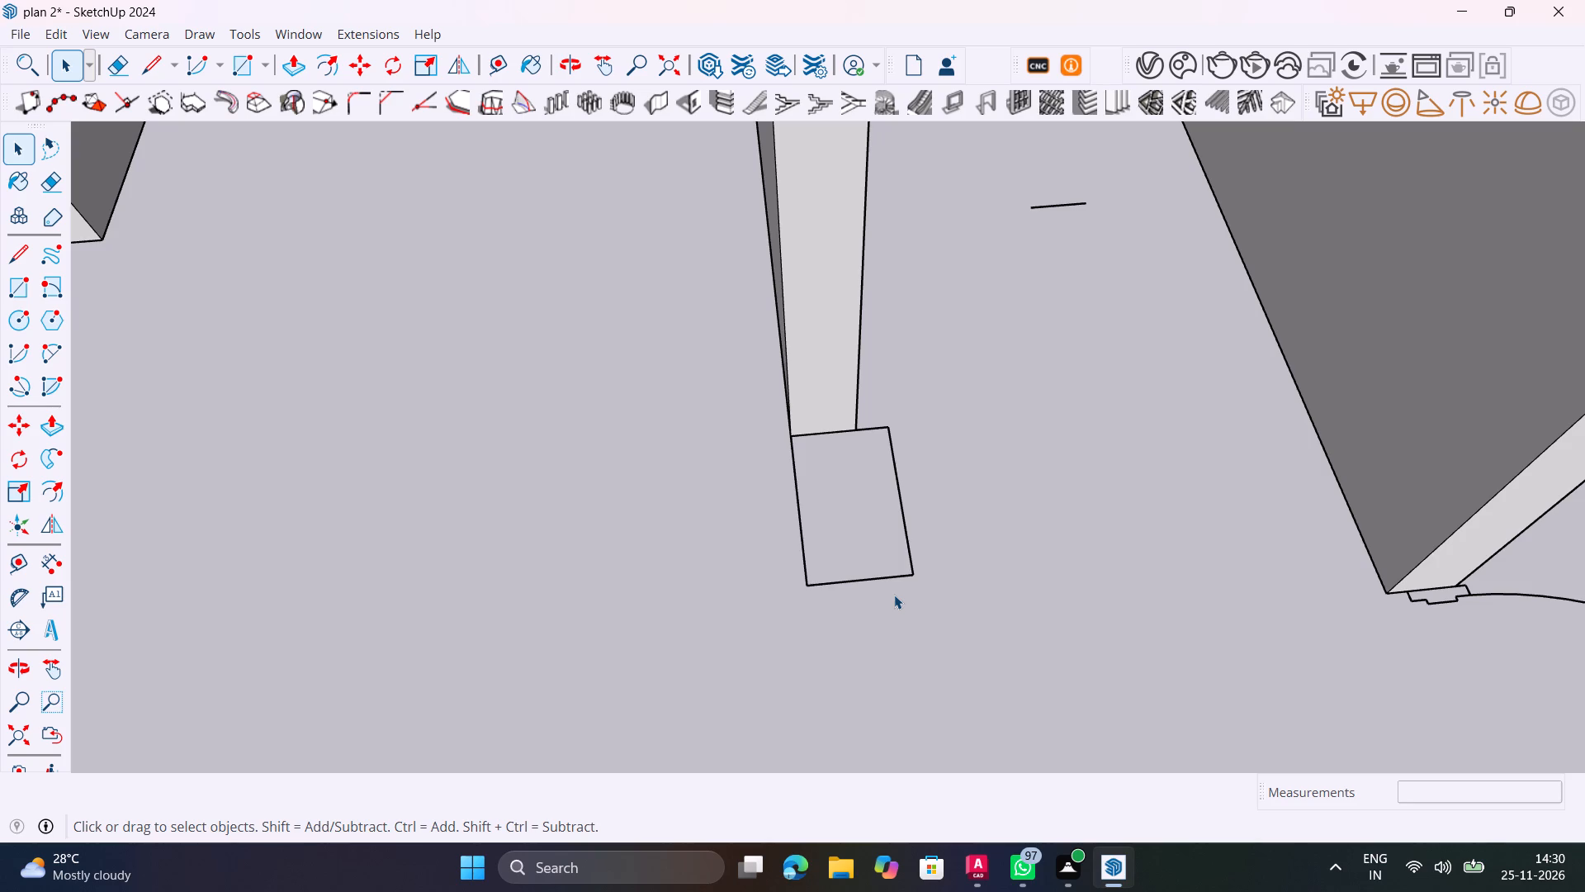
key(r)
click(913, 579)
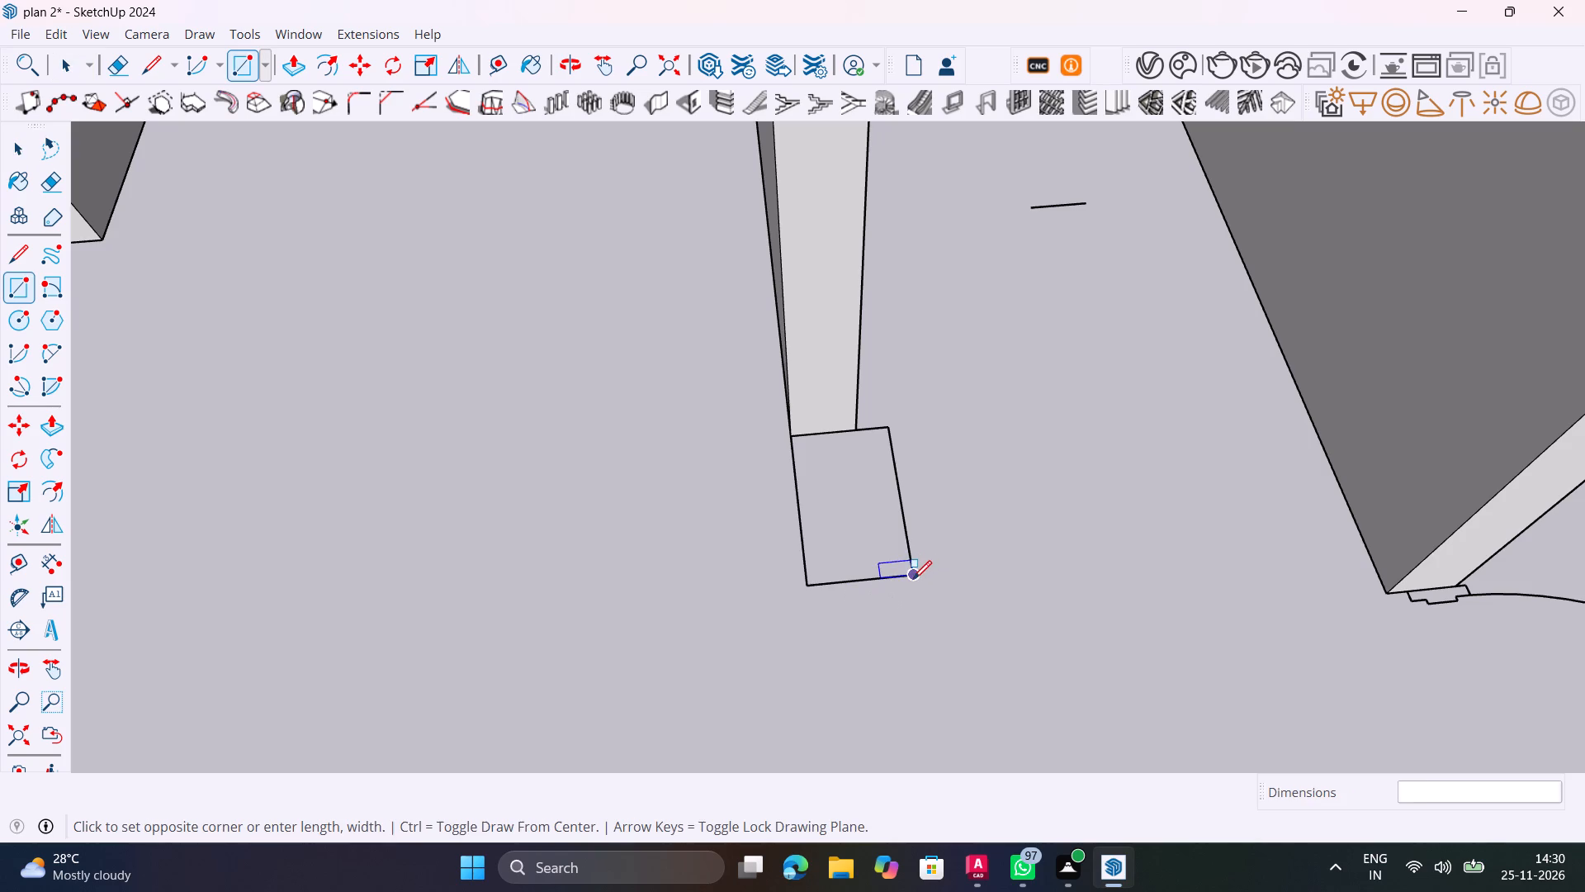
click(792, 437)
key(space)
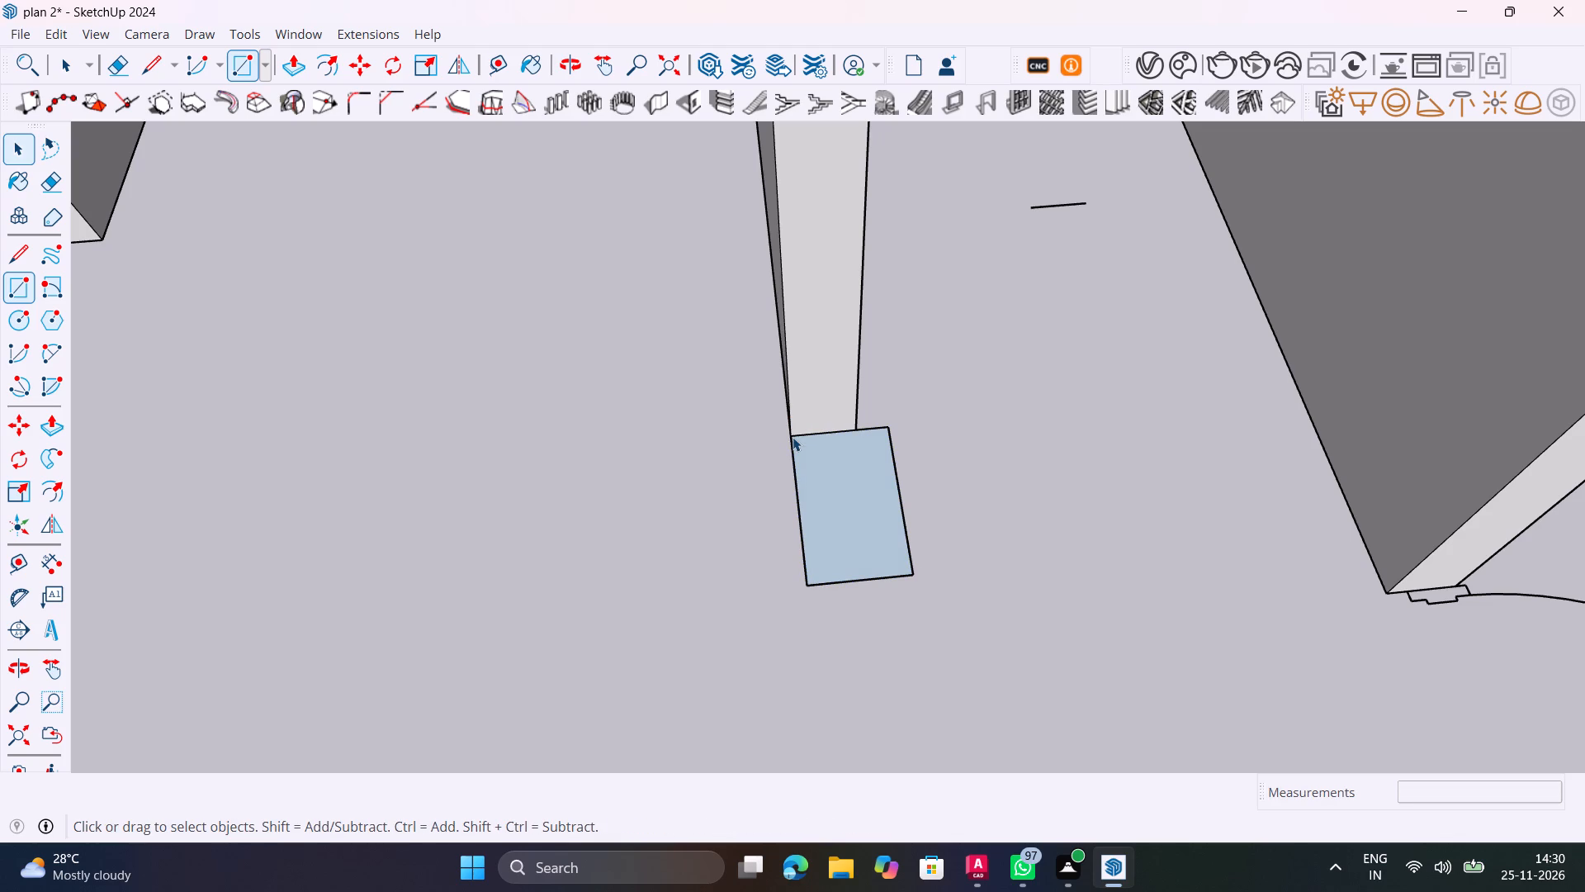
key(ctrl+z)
Copy the top edge of the narrow front wall's end face 3' down at the middle model's front door opening.
scroll(792, 437, down, 12)
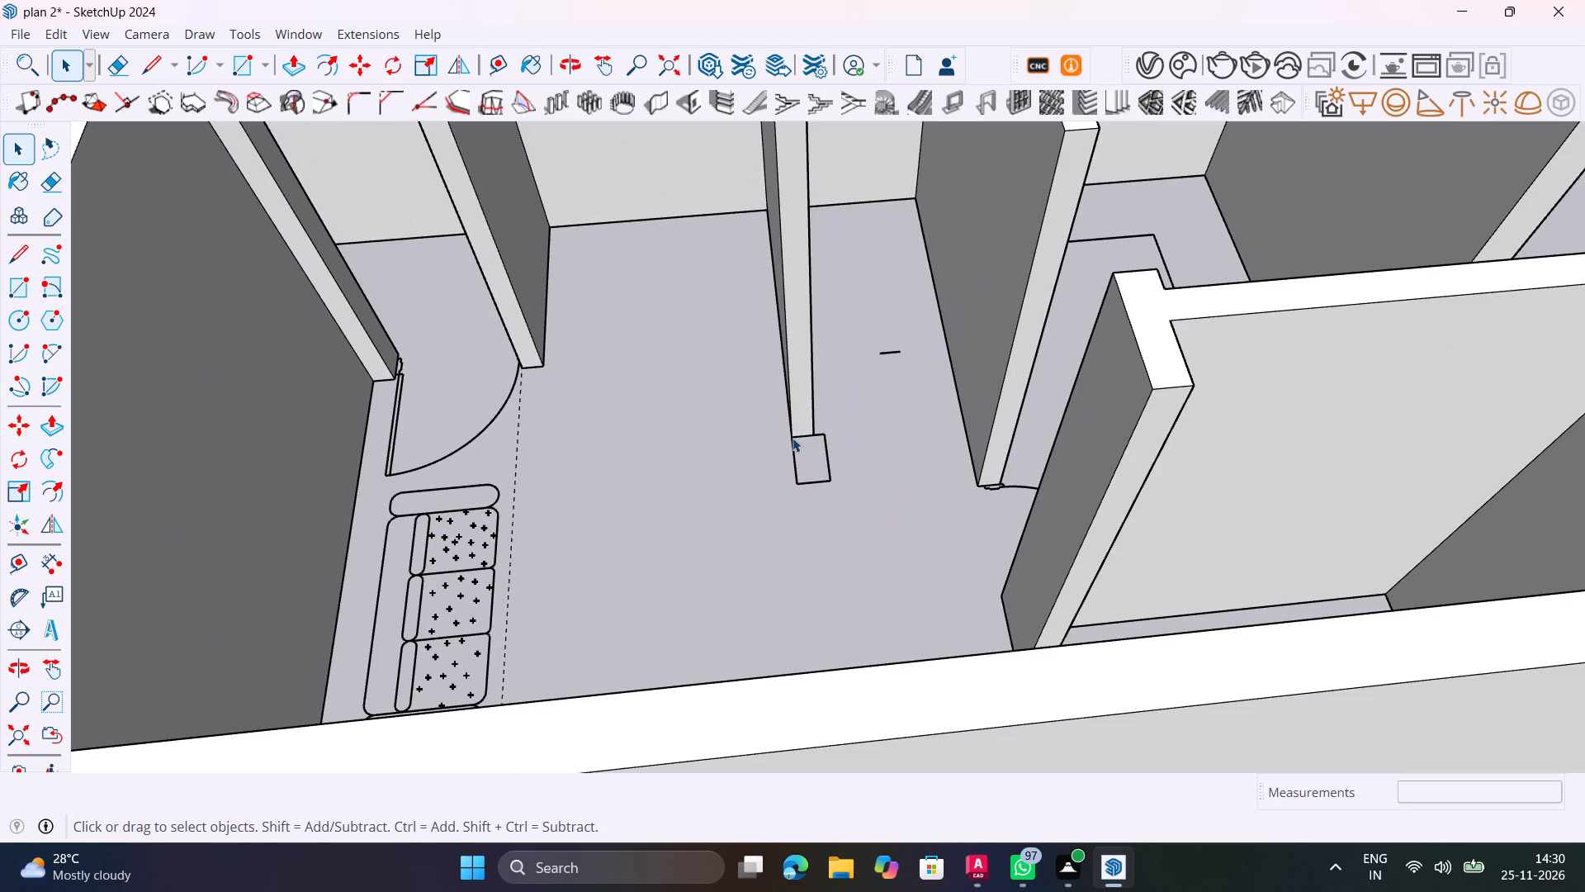
middle_drag(866, 517, 699, 563)
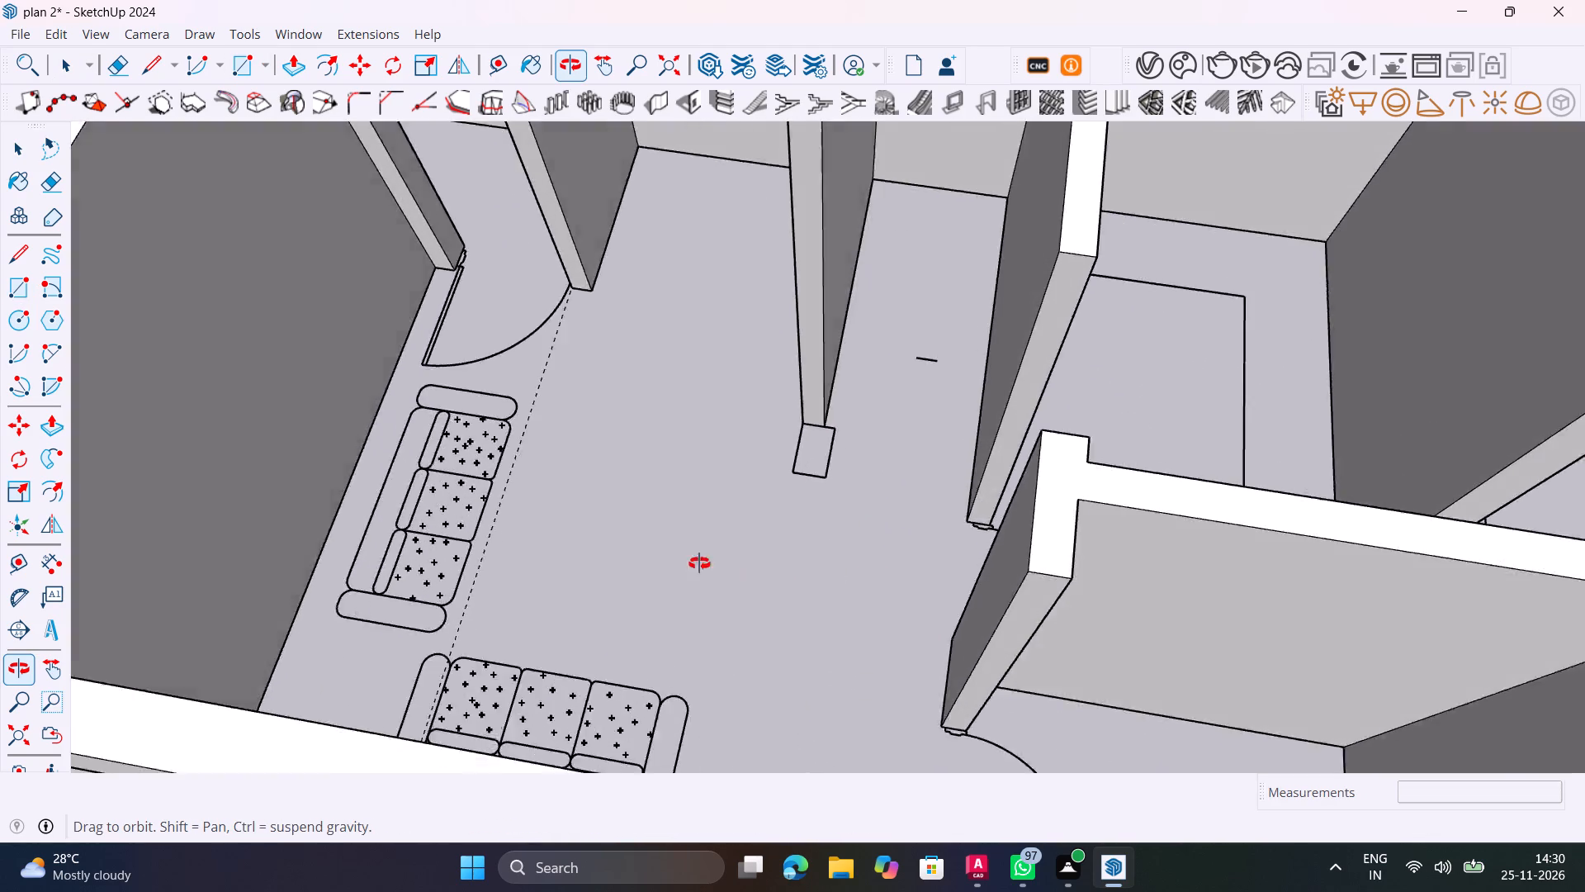
middle_drag(699, 563, 380, 519)
scroll(490, 440, down, 9)
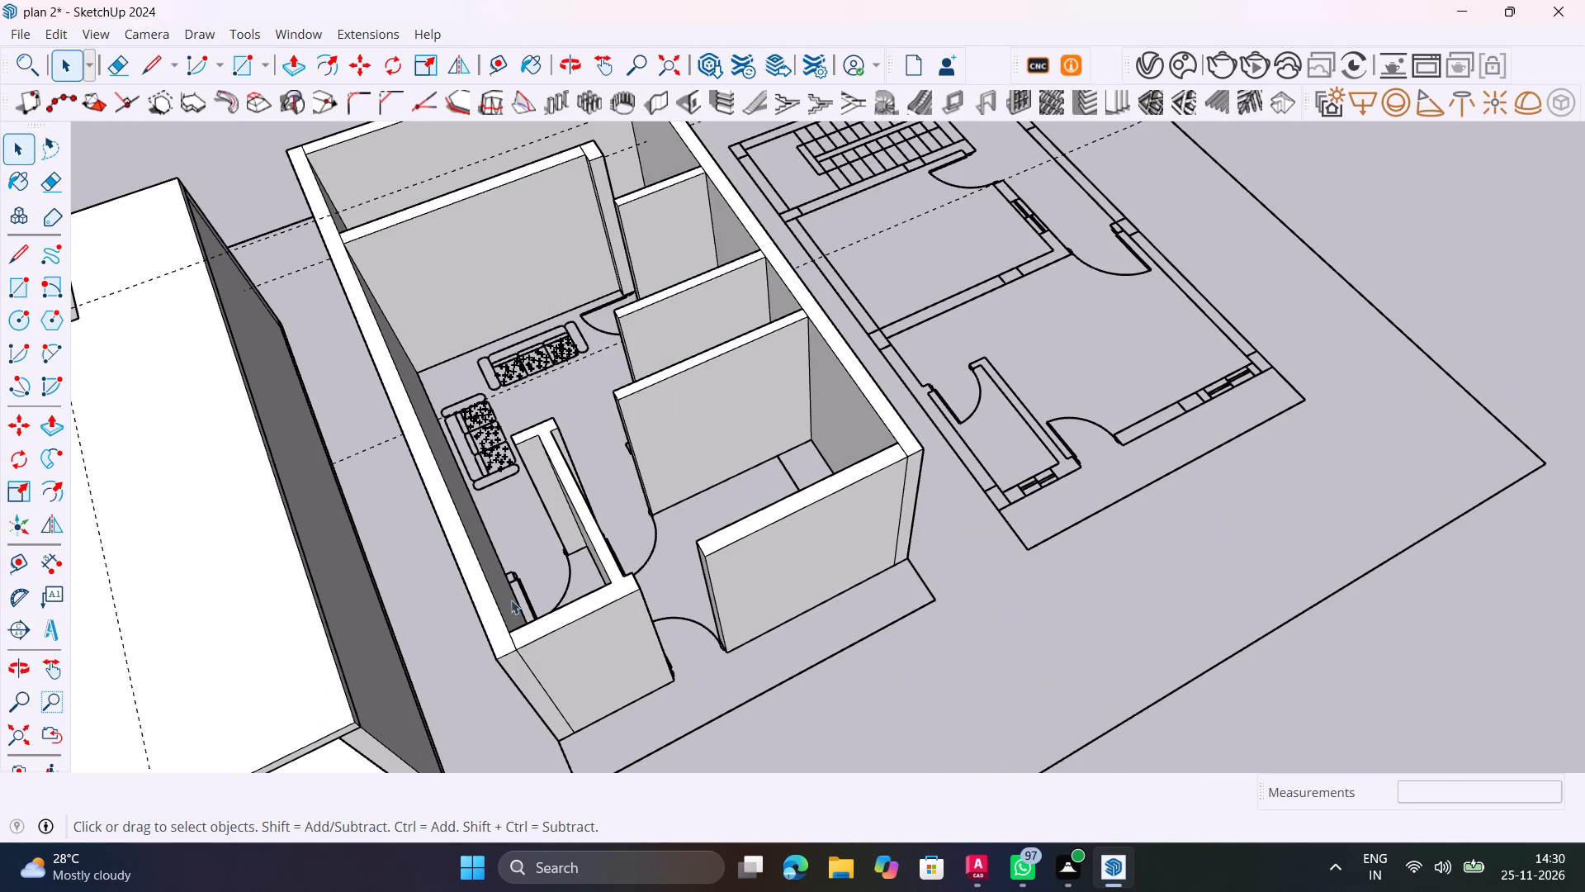
shift+middle_drag(607, 632, 473, 572)
middle_drag(475, 579, 131, 493)
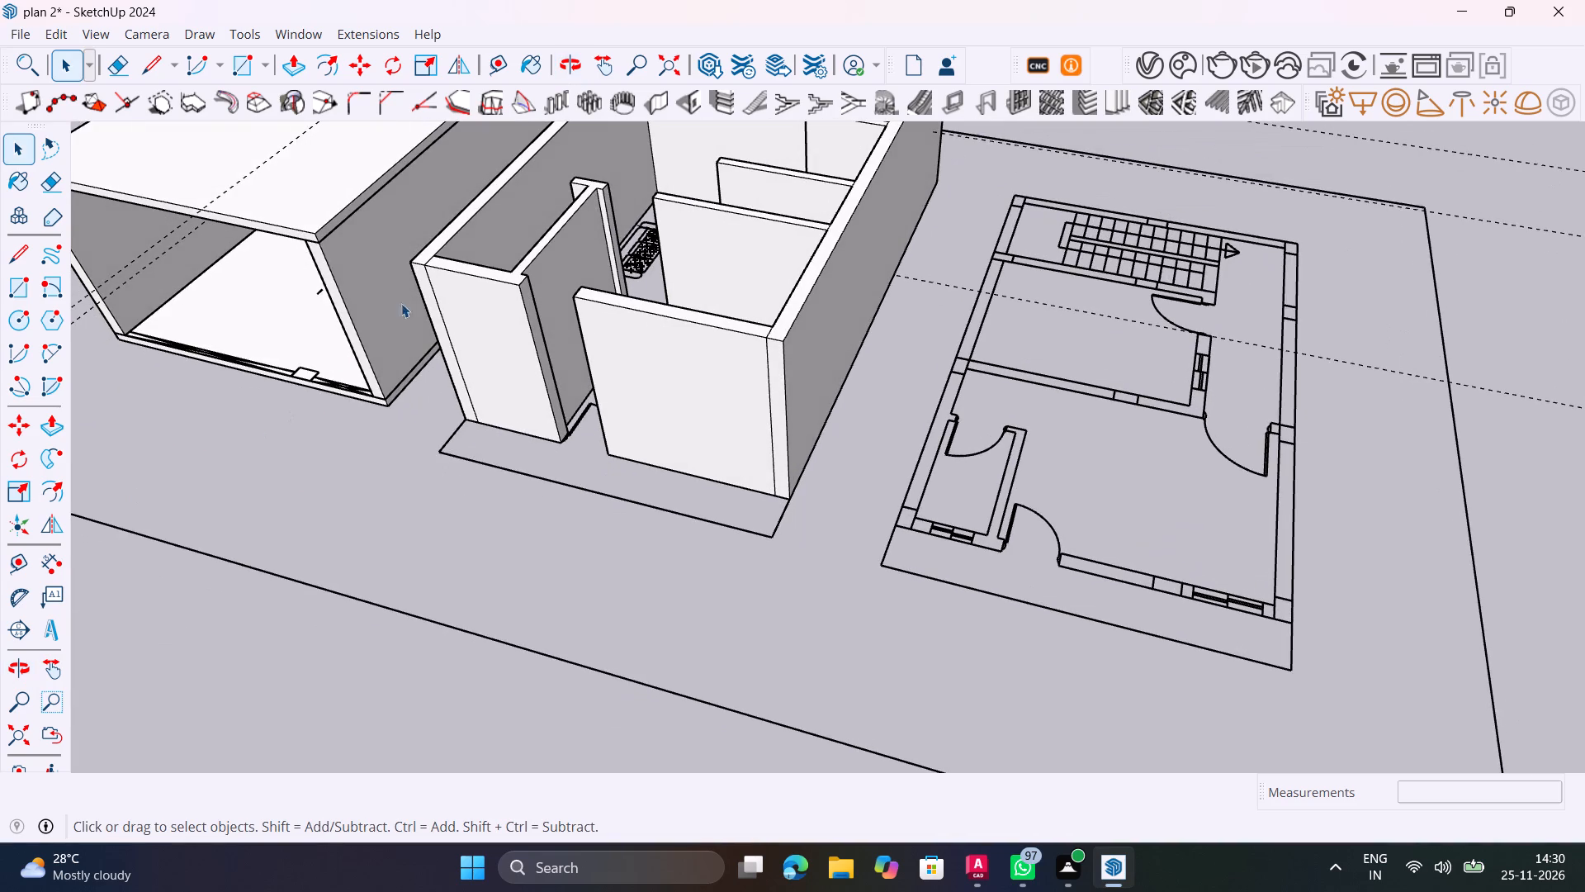
scroll(442, 285, up, 10)
middle_drag(580, 369, 419, 385)
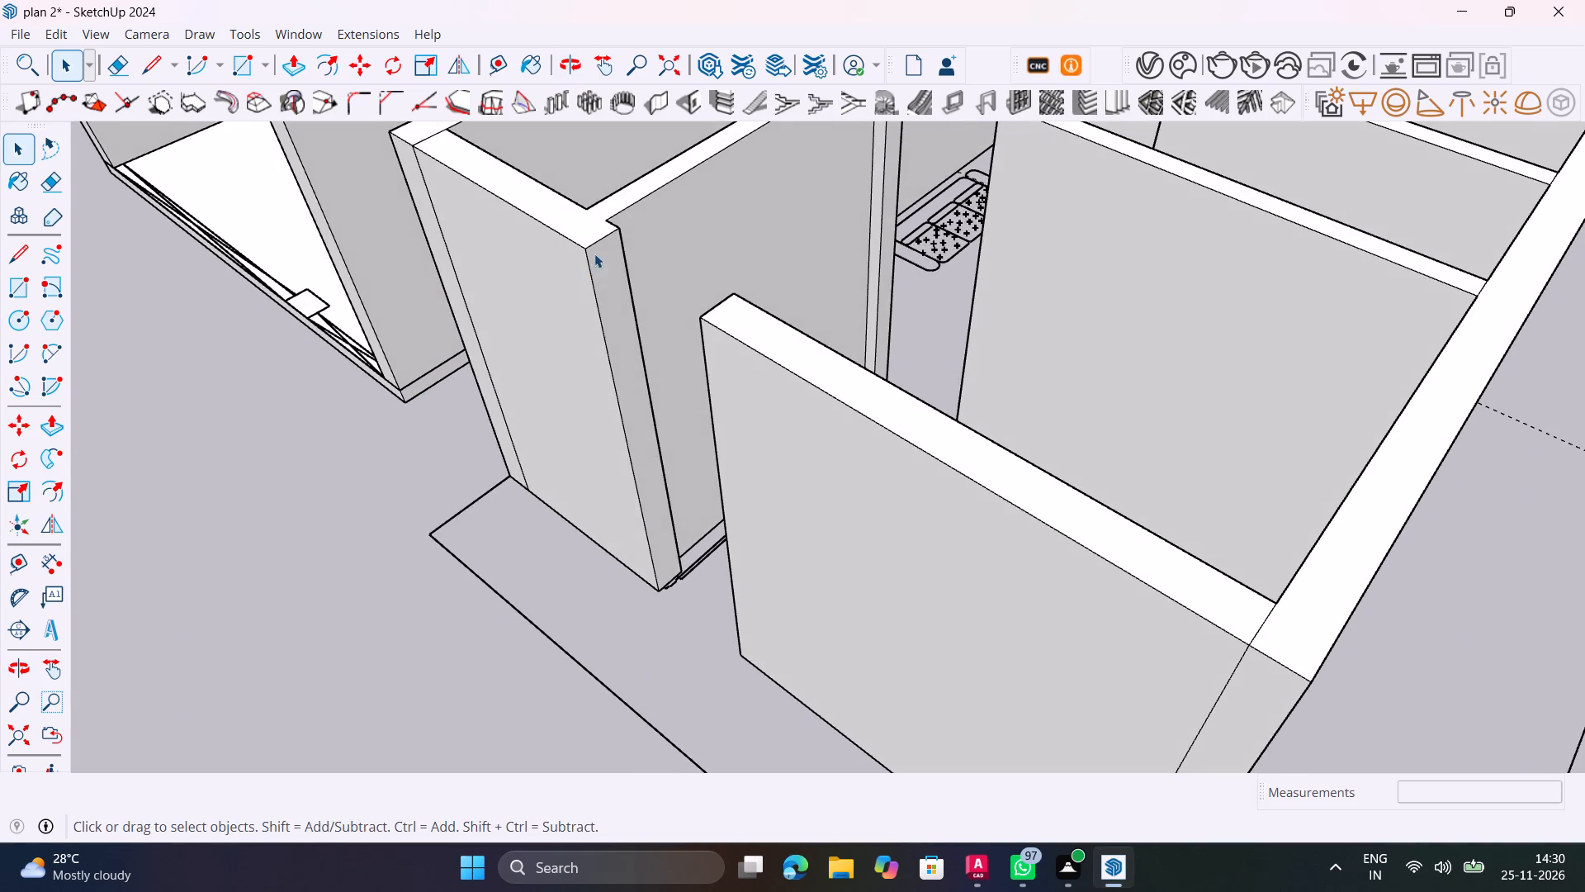
middle_drag(679, 393, 805, 485)
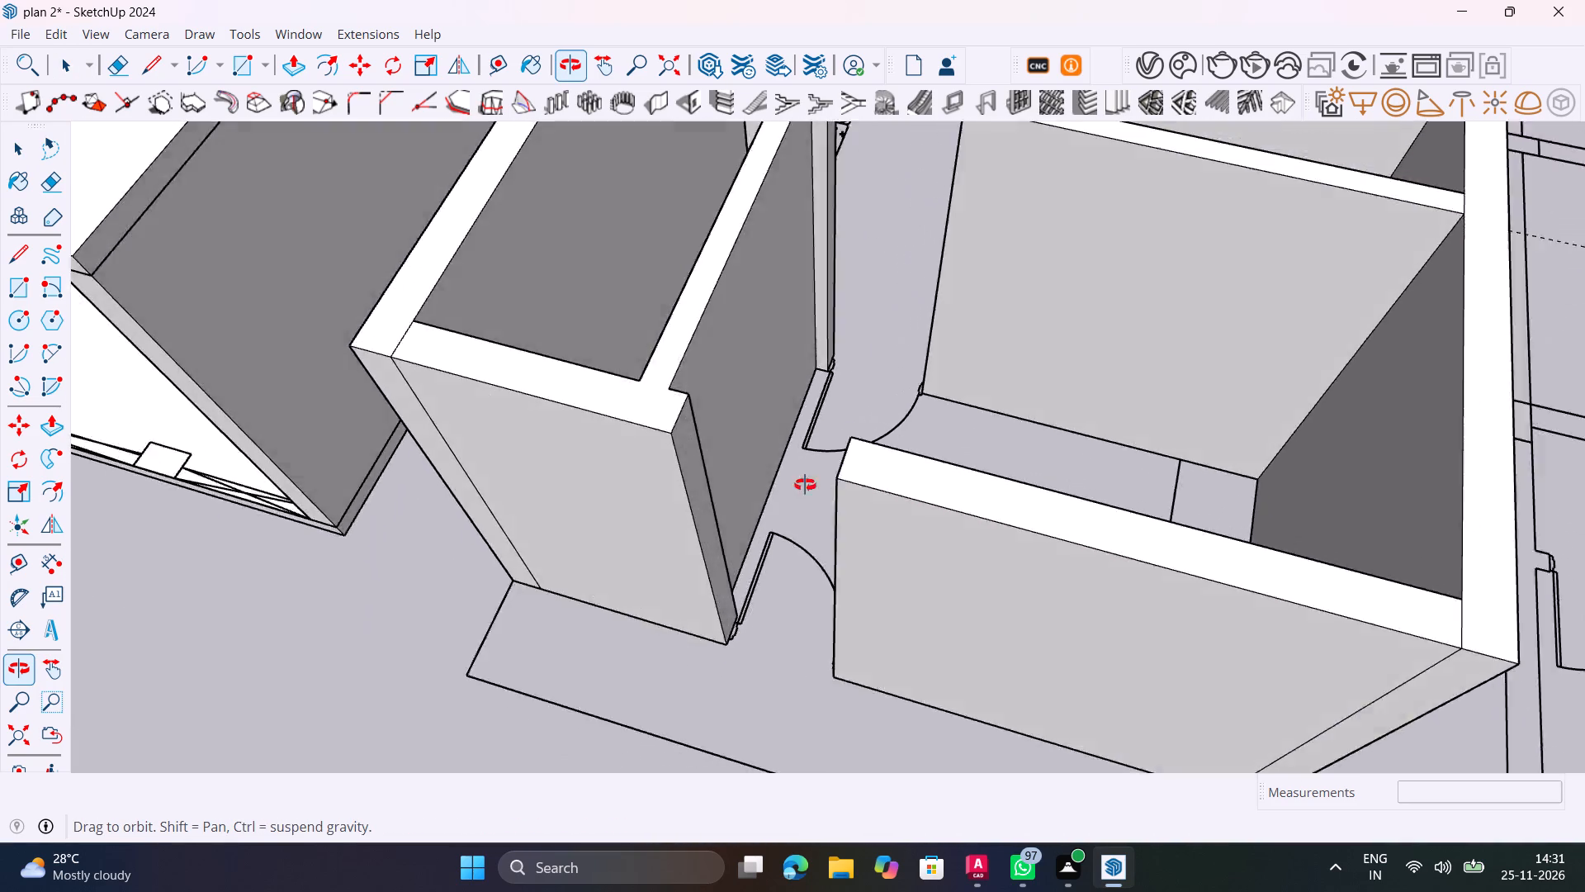
middle_drag(805, 485, 589, 474)
scroll(570, 307, up, 12)
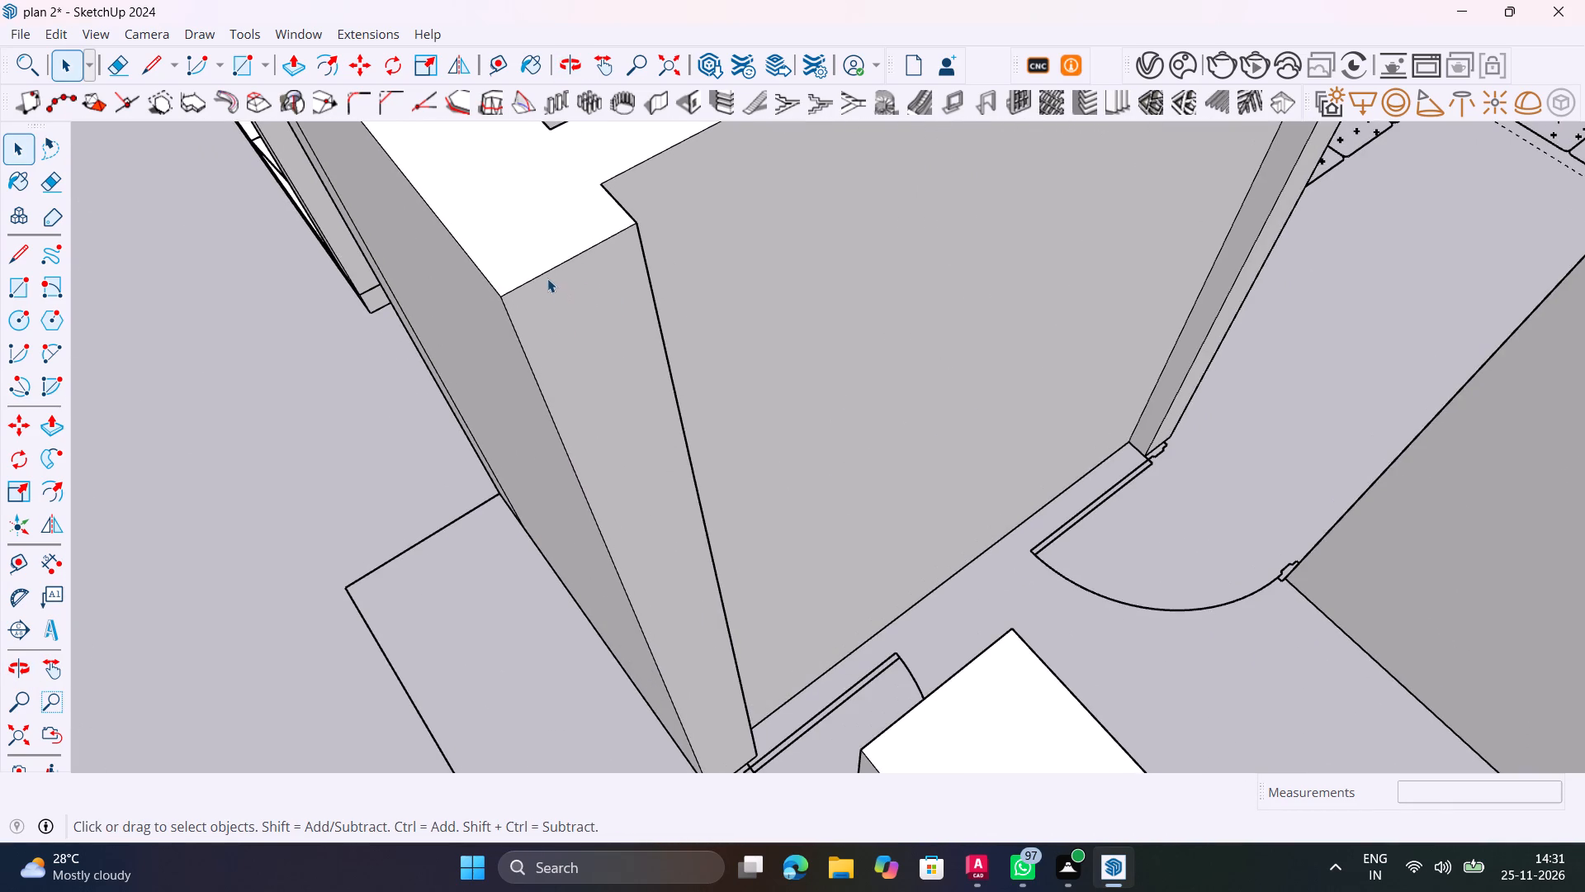
click(546, 275)
key(m)
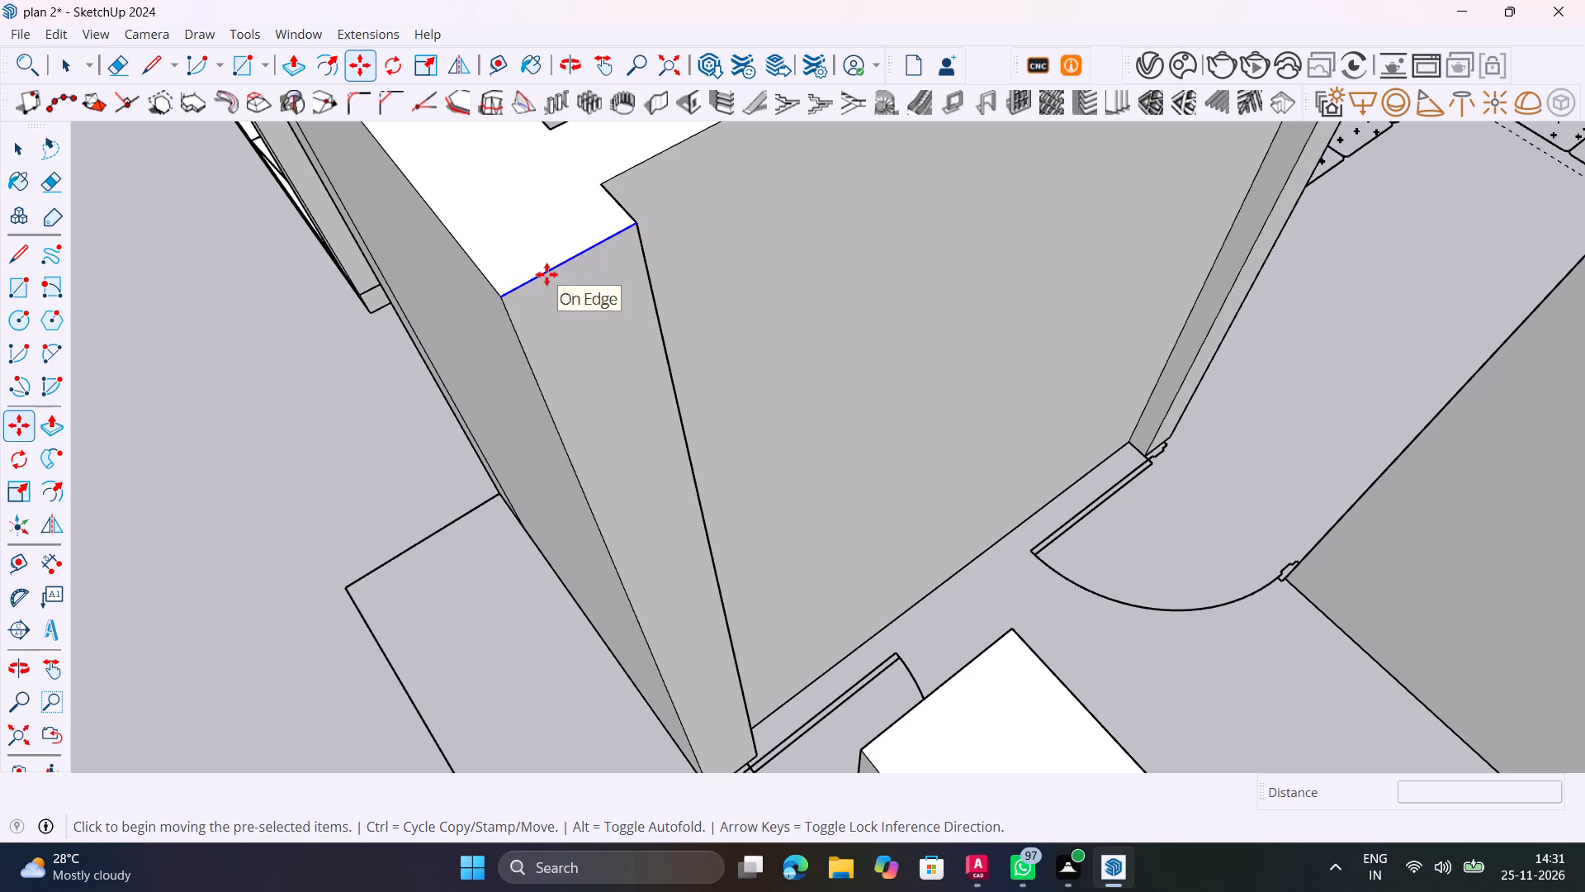
click(495, 299)
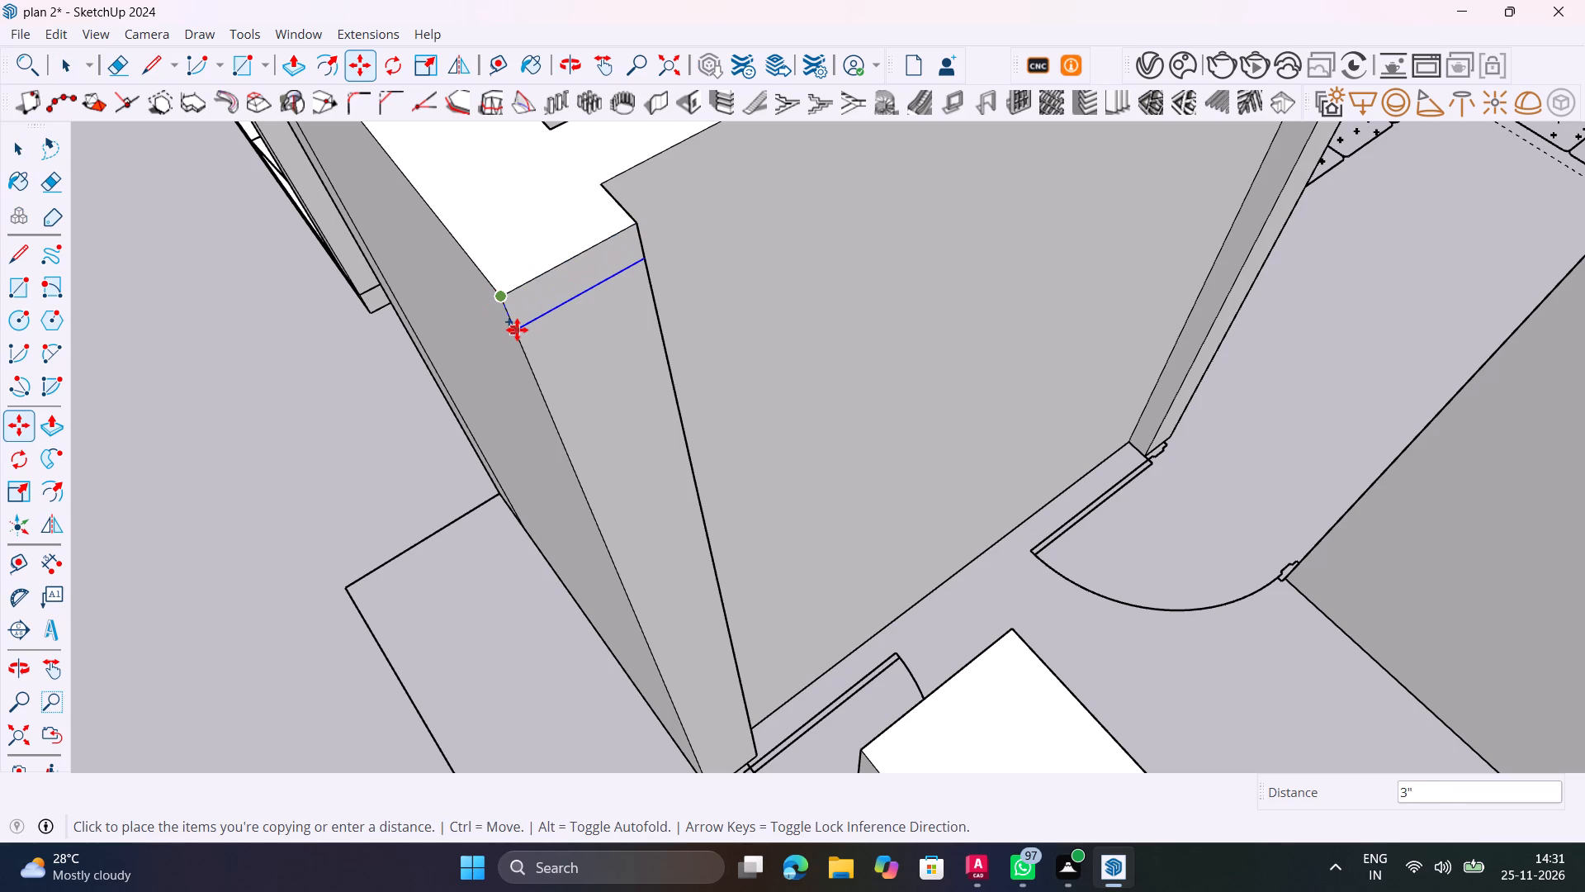
text(3')
key(Return)
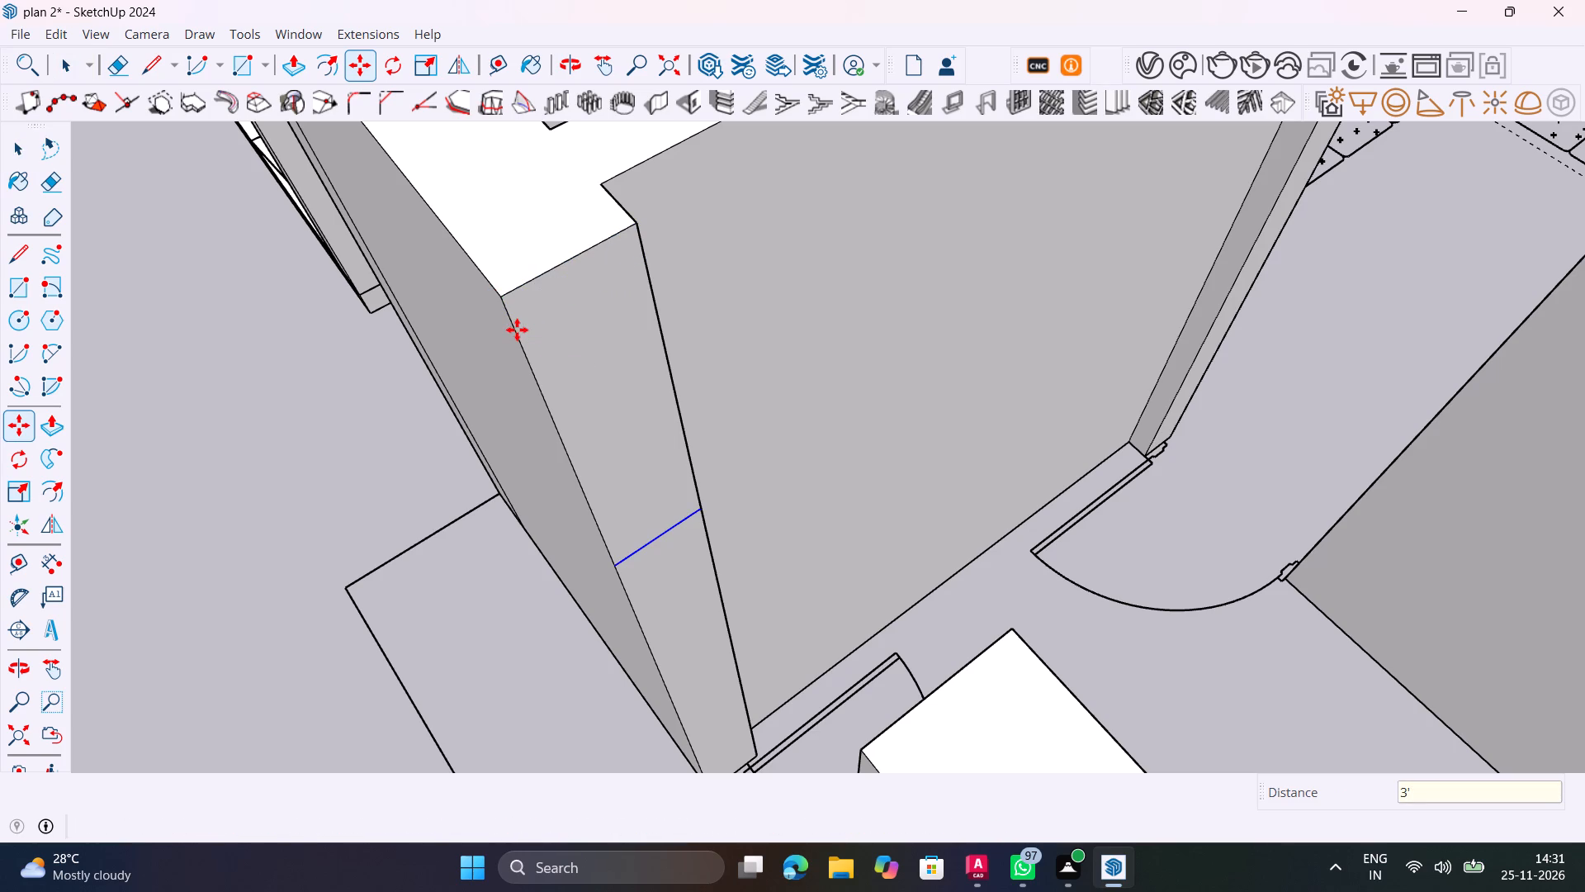
Push/Pull the end face above the copied edge about 2' 8" across the front door opening to the facing wall.
key(space)
click(561, 339)
middle_drag(565, 342, 783, 222)
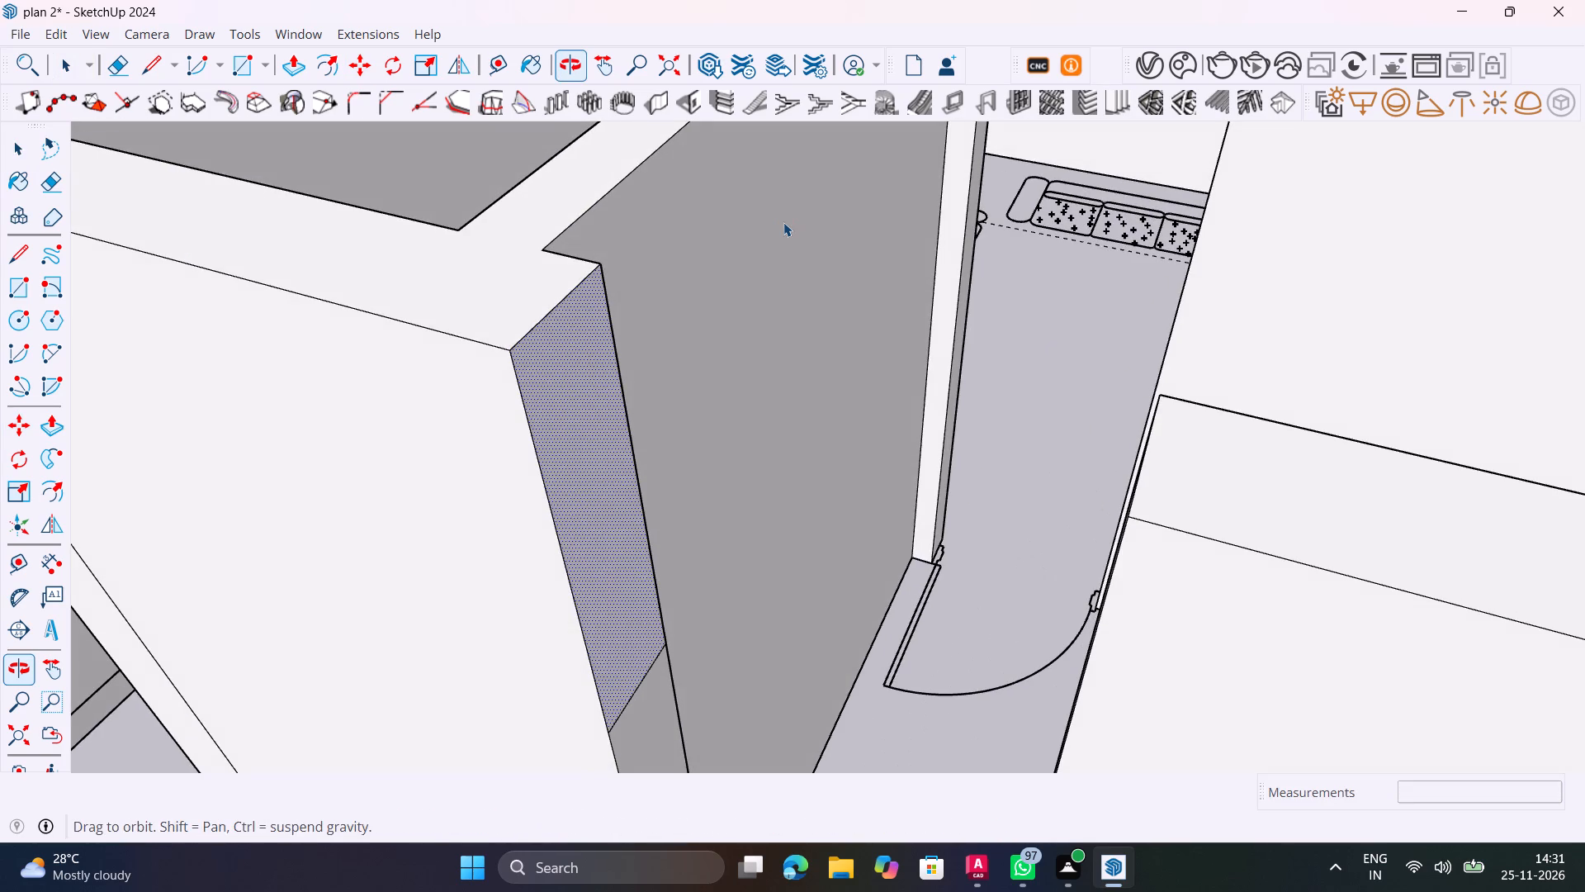
key(p)
click(571, 472)
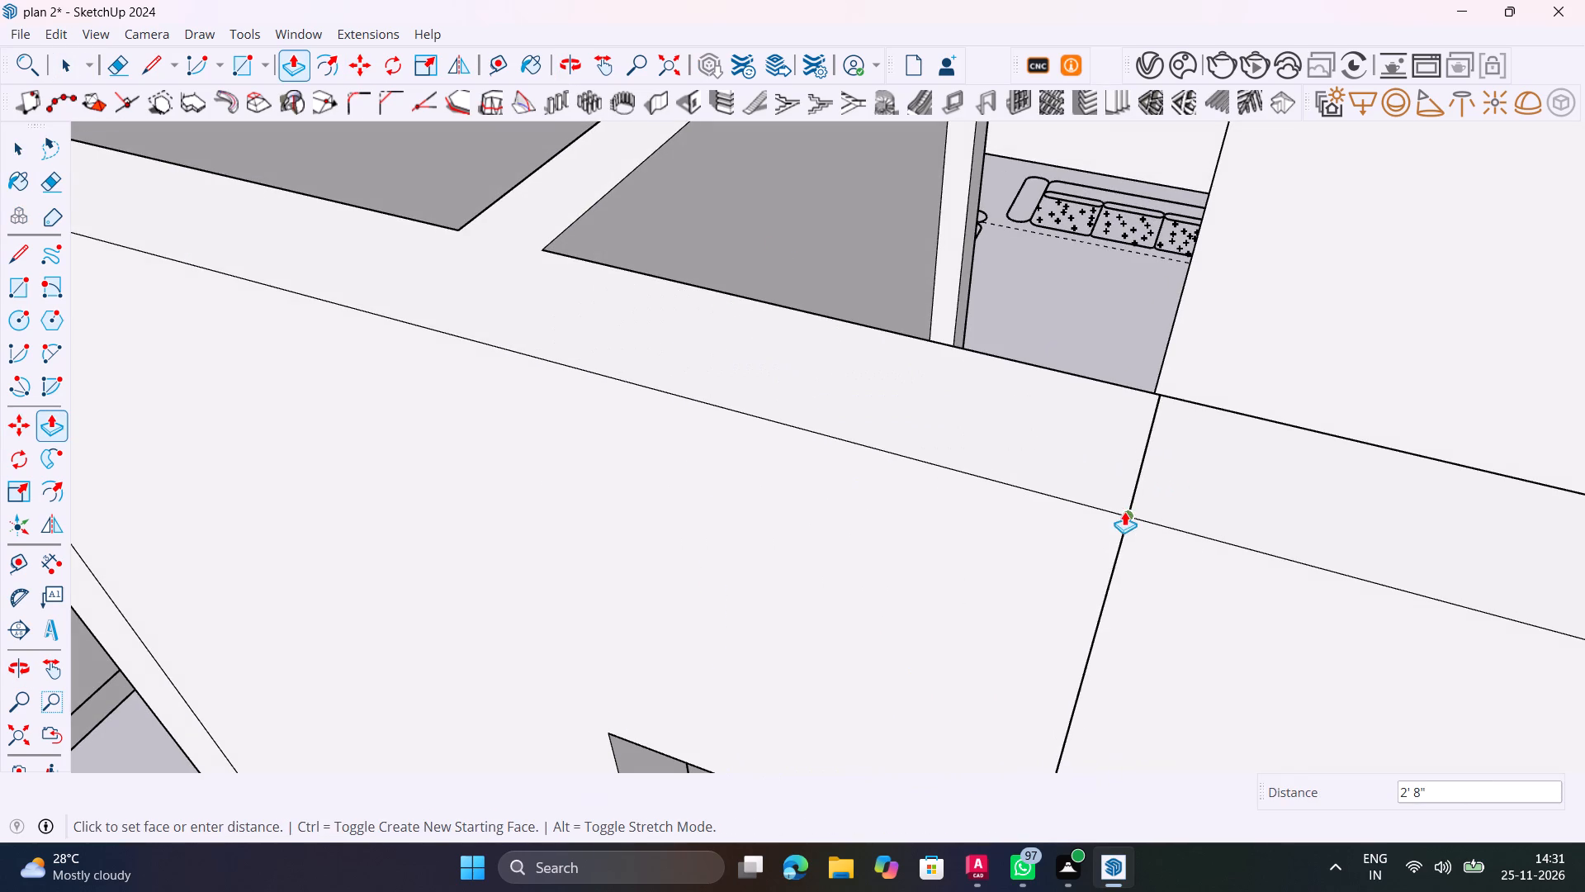
click(1126, 513)
scroll(1068, 417, down, 12)
key(space)
Erase the seam lines where the piece above the front door meets the wide front wall, on its outer, top and inner faces.
scroll(1077, 488, up, 5)
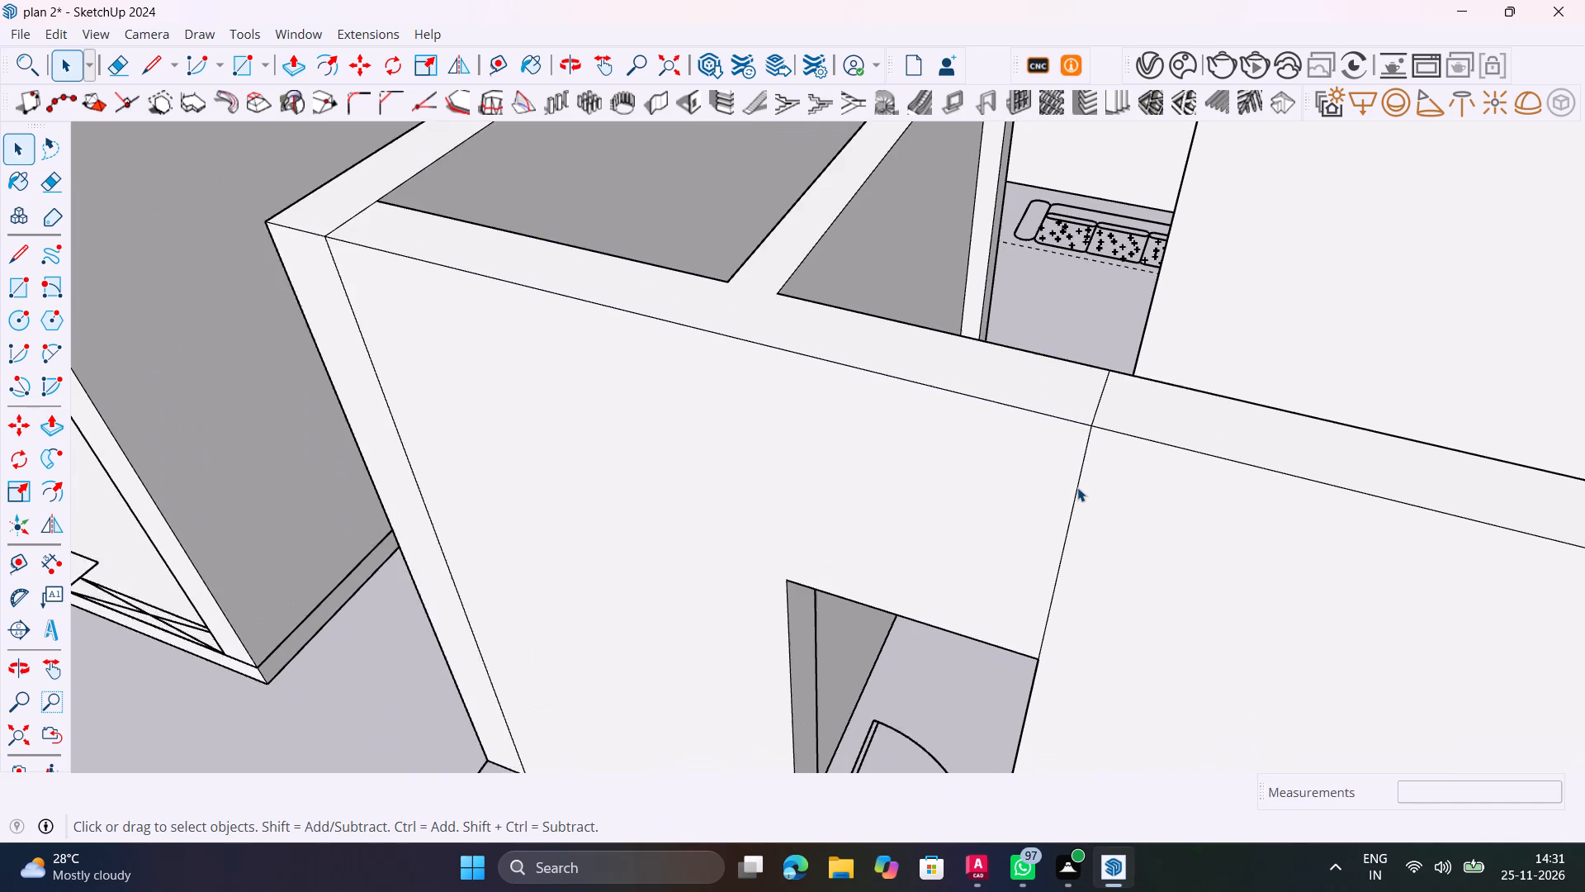
key(e)
drag(1077, 487, 1092, 514)
drag(1086, 401, 1108, 385)
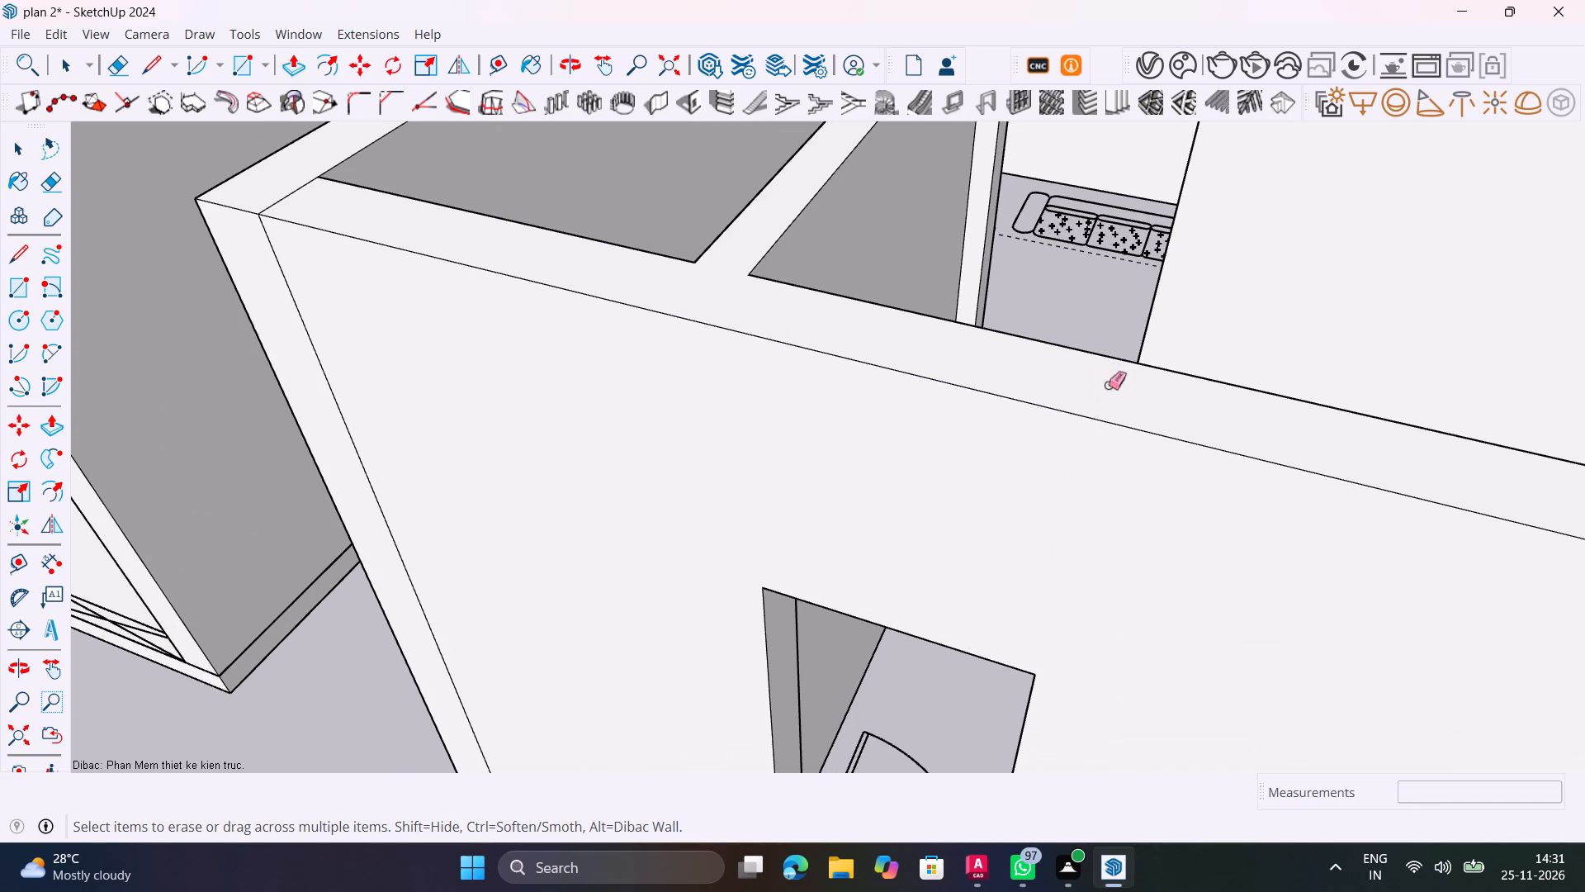
scroll(1108, 384, down, 5)
shift+middle_drag(1077, 442, 235, 671)
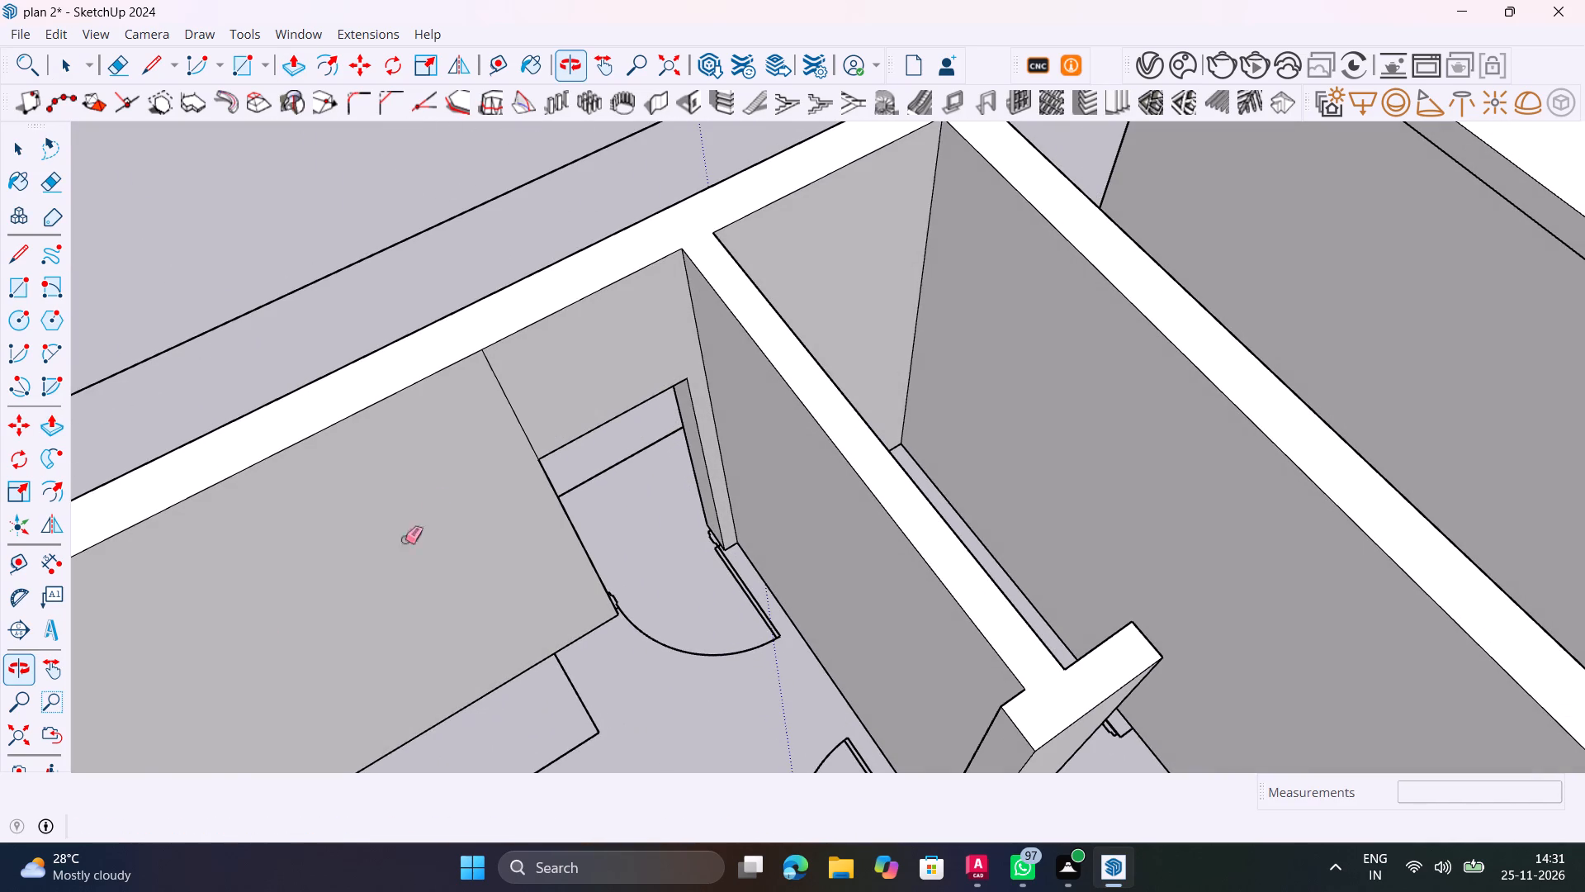
drag(435, 462, 533, 383)
Erase the vertical seam line on the narrow front wall and the short line across its top at the outer corner.
middle_drag(530, 397, 1336, 334)
drag(575, 384, 599, 361)
drag(573, 206, 580, 230)
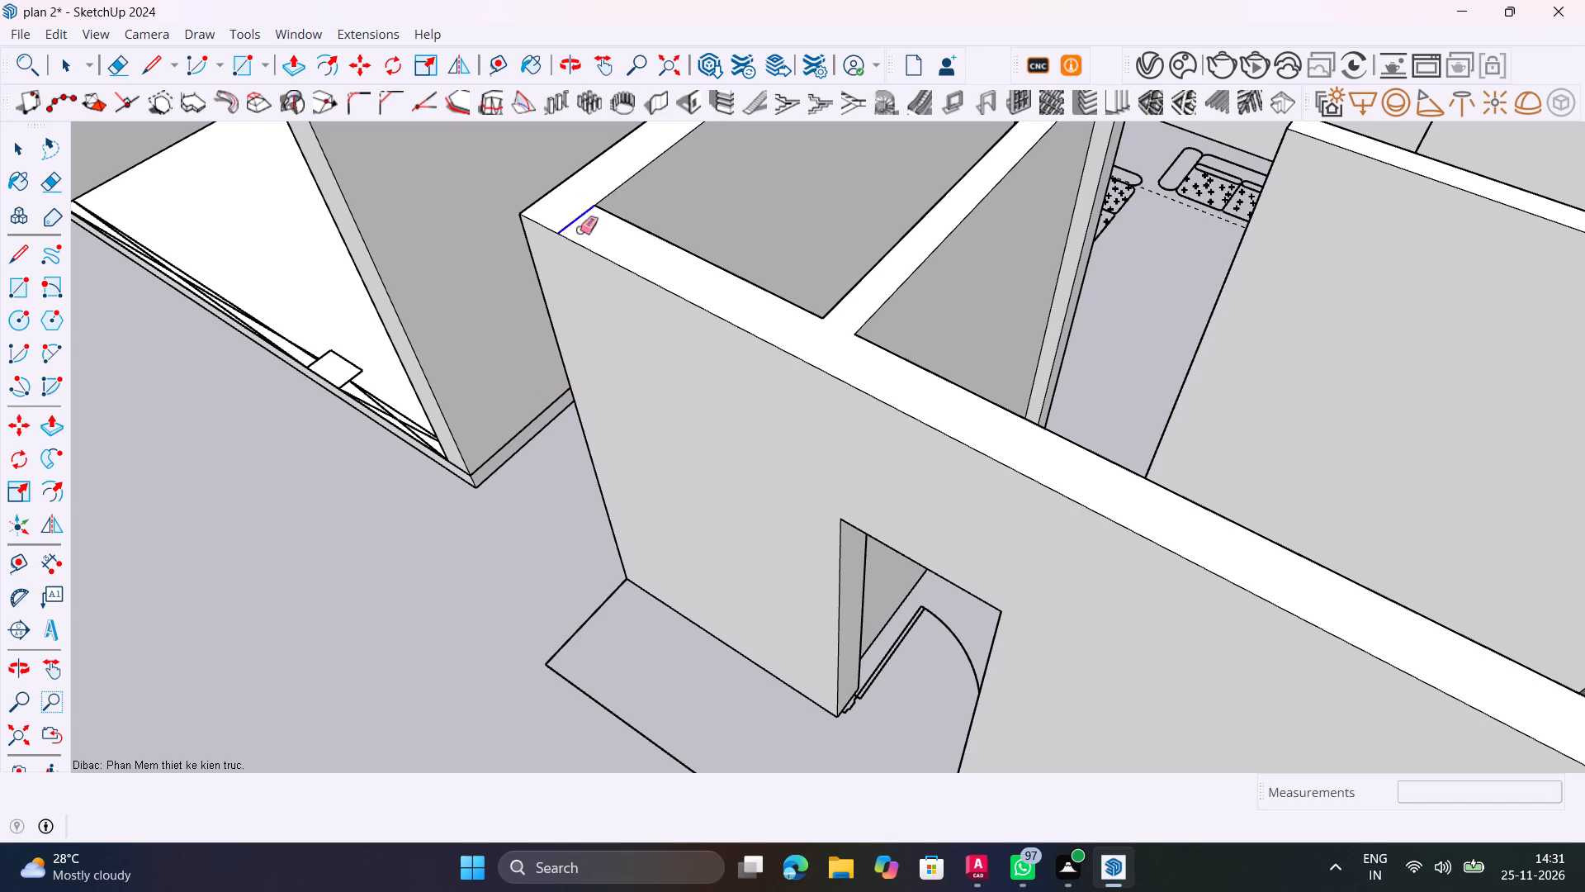
drag(580, 230, 584, 237)
Copy the top edge of the inner partition's T-shaped end face 3' down beside the interior doorway.
scroll(584, 237, down, 10)
shift+middle_drag(698, 249, 635, 596)
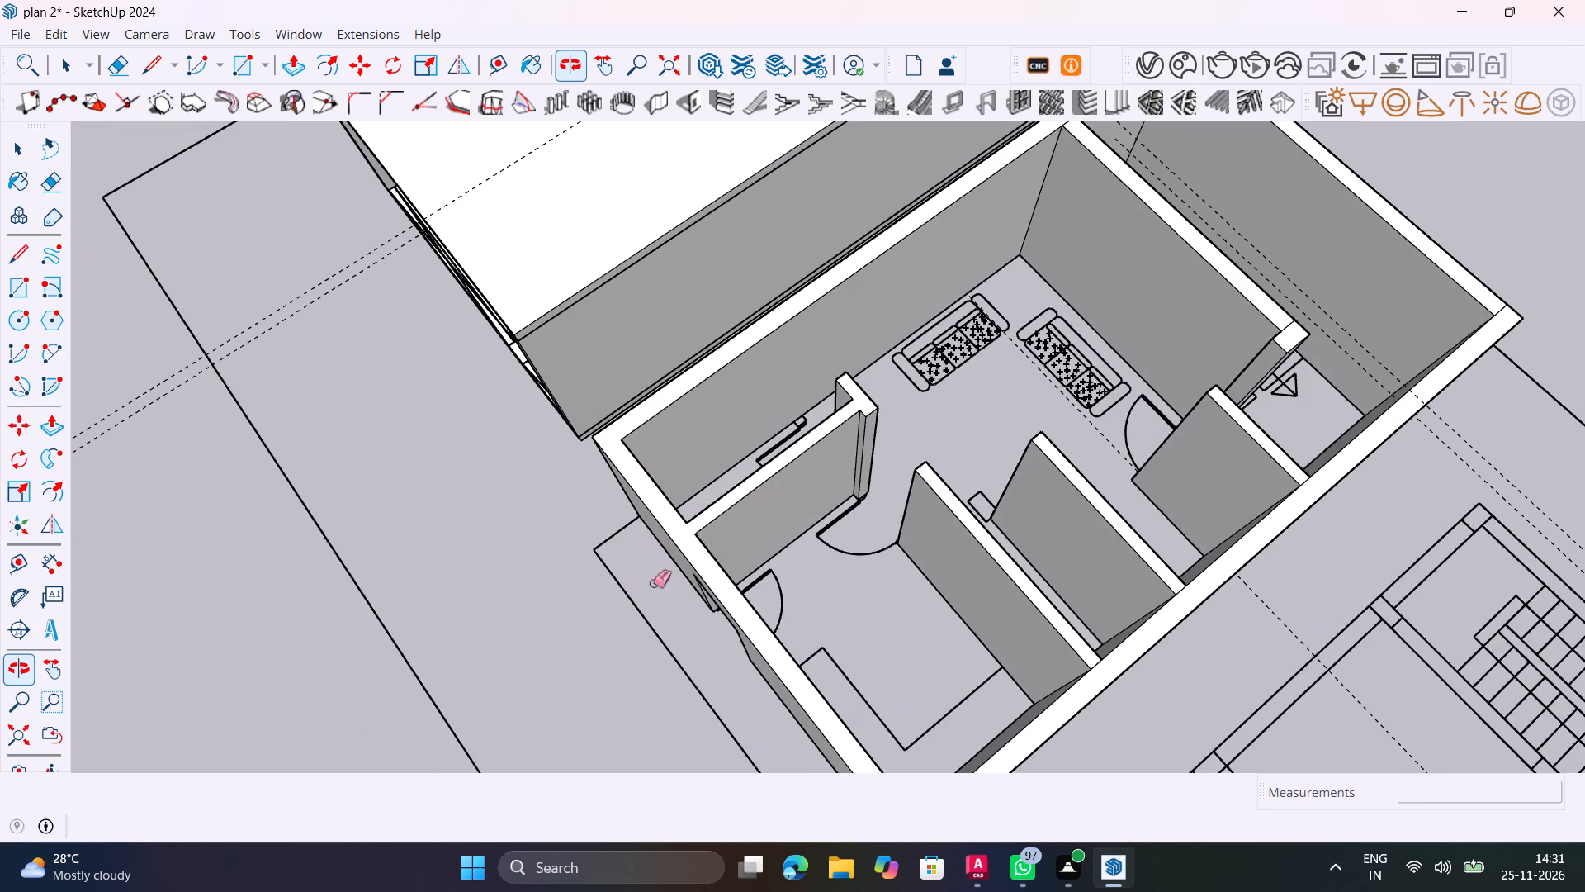
scroll(859, 488, up, 10)
middle_drag(863, 491, 850, 396)
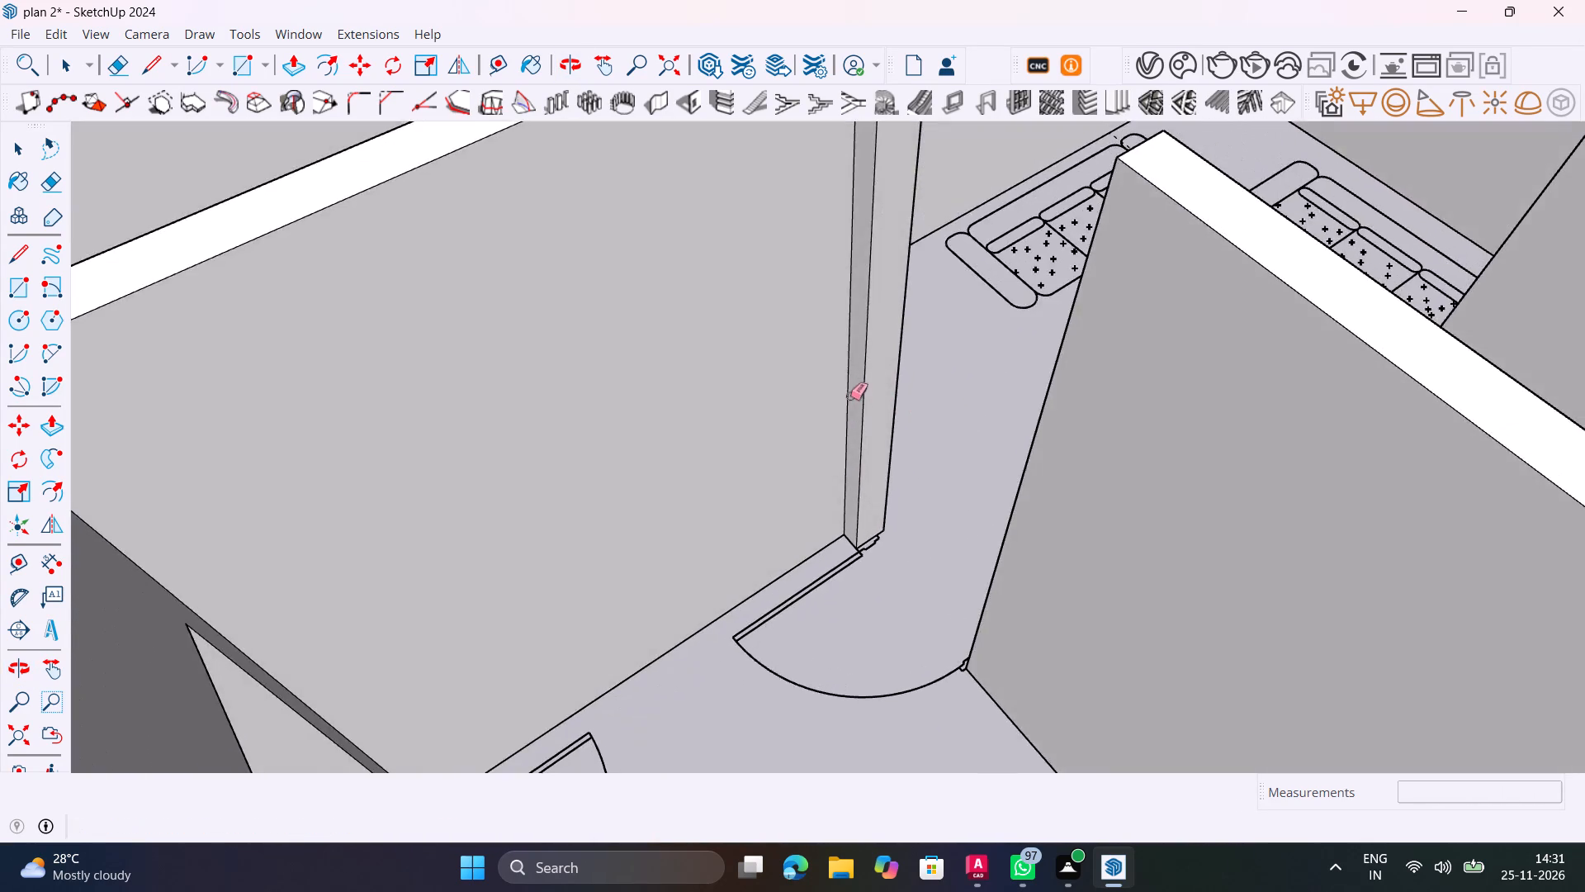
shift+scroll(849, 396, down, 10)
shift+middle_drag(847, 393, 897, 534)
scroll(914, 449, up, 13)
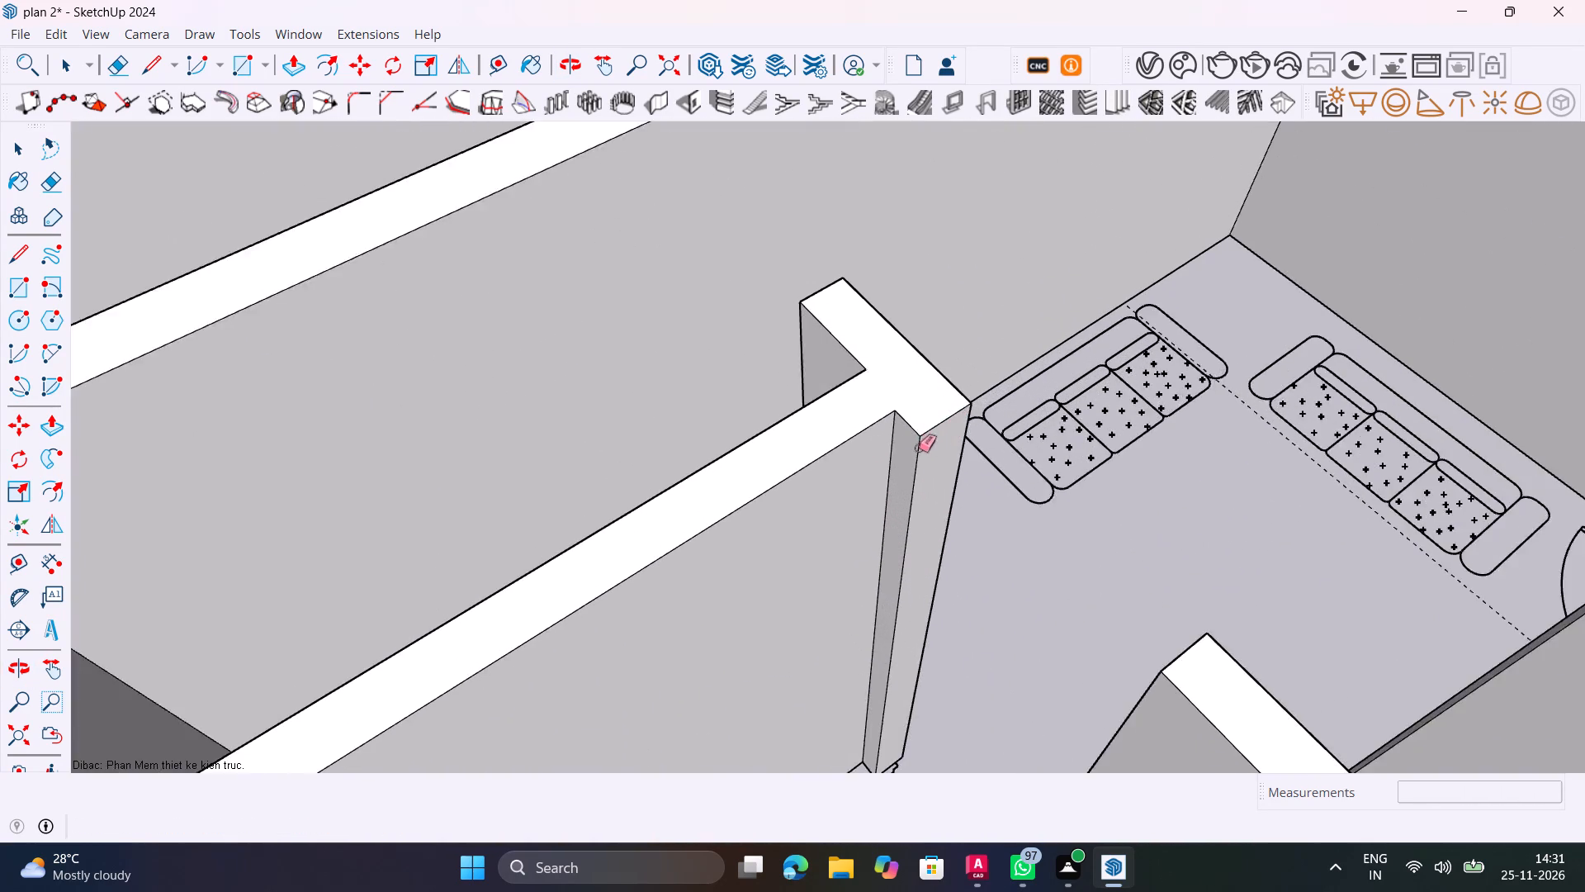
scroll(918, 448, up, 3)
key(space)
click(935, 425)
key(m)
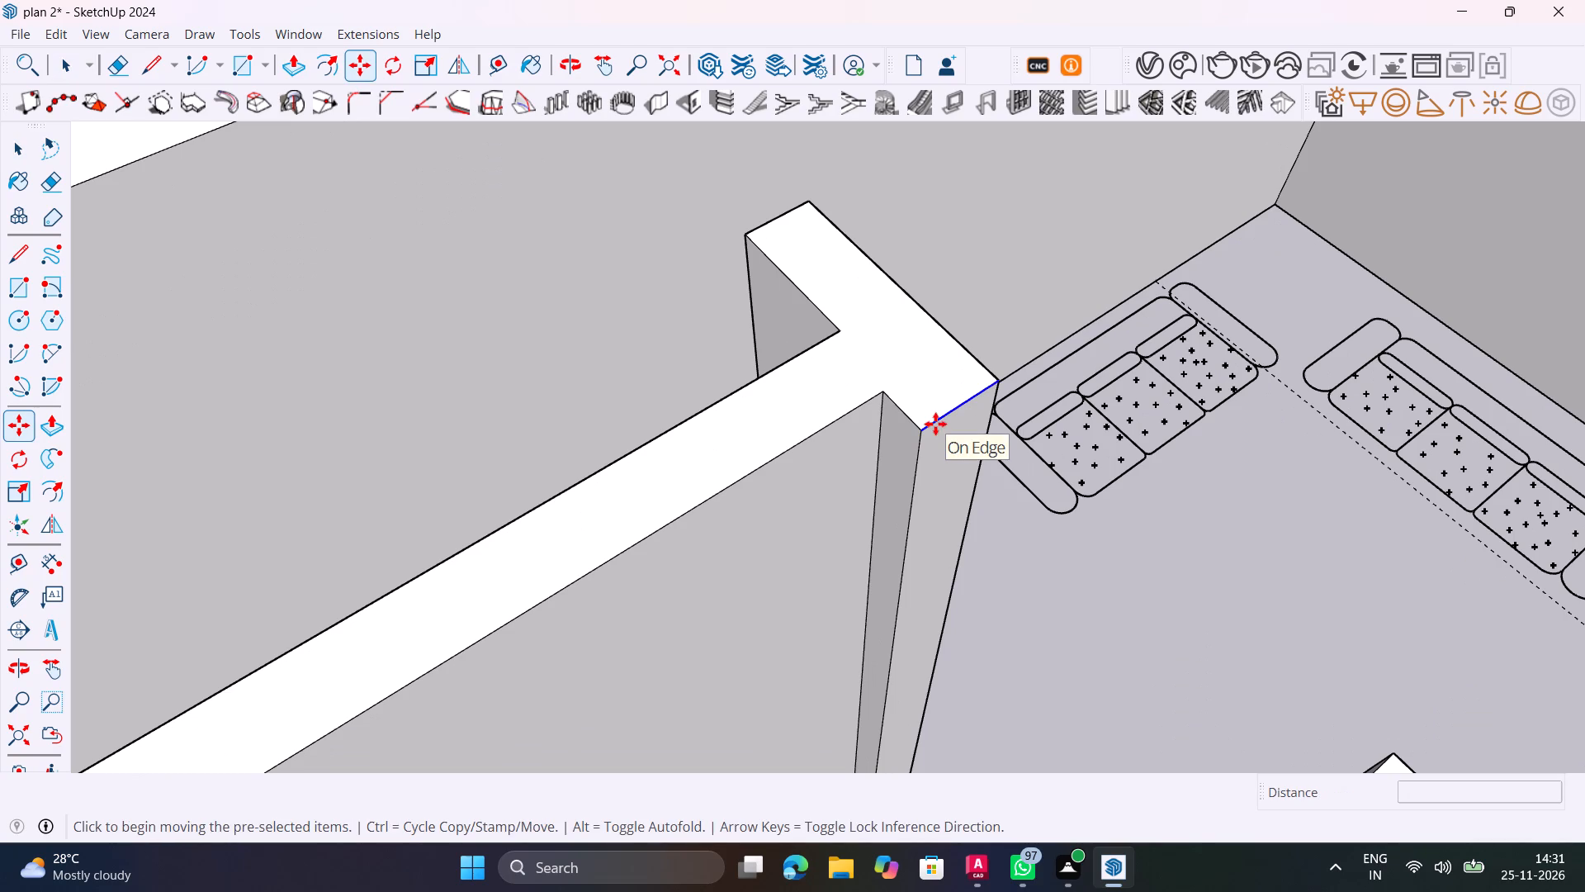
click(925, 430)
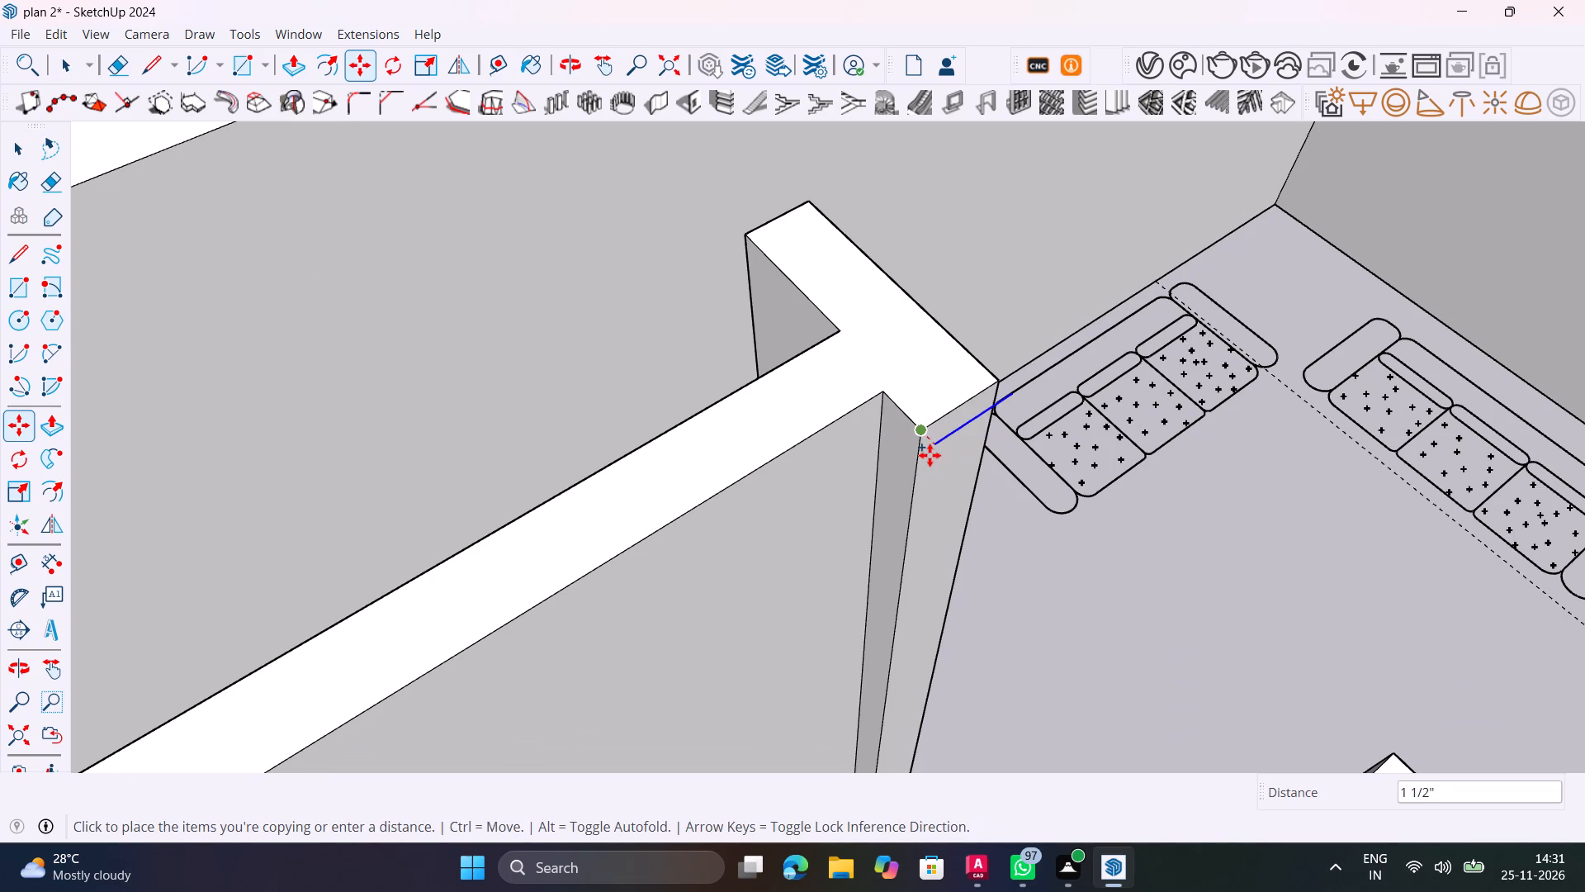
scroll(924, 491, up, 5)
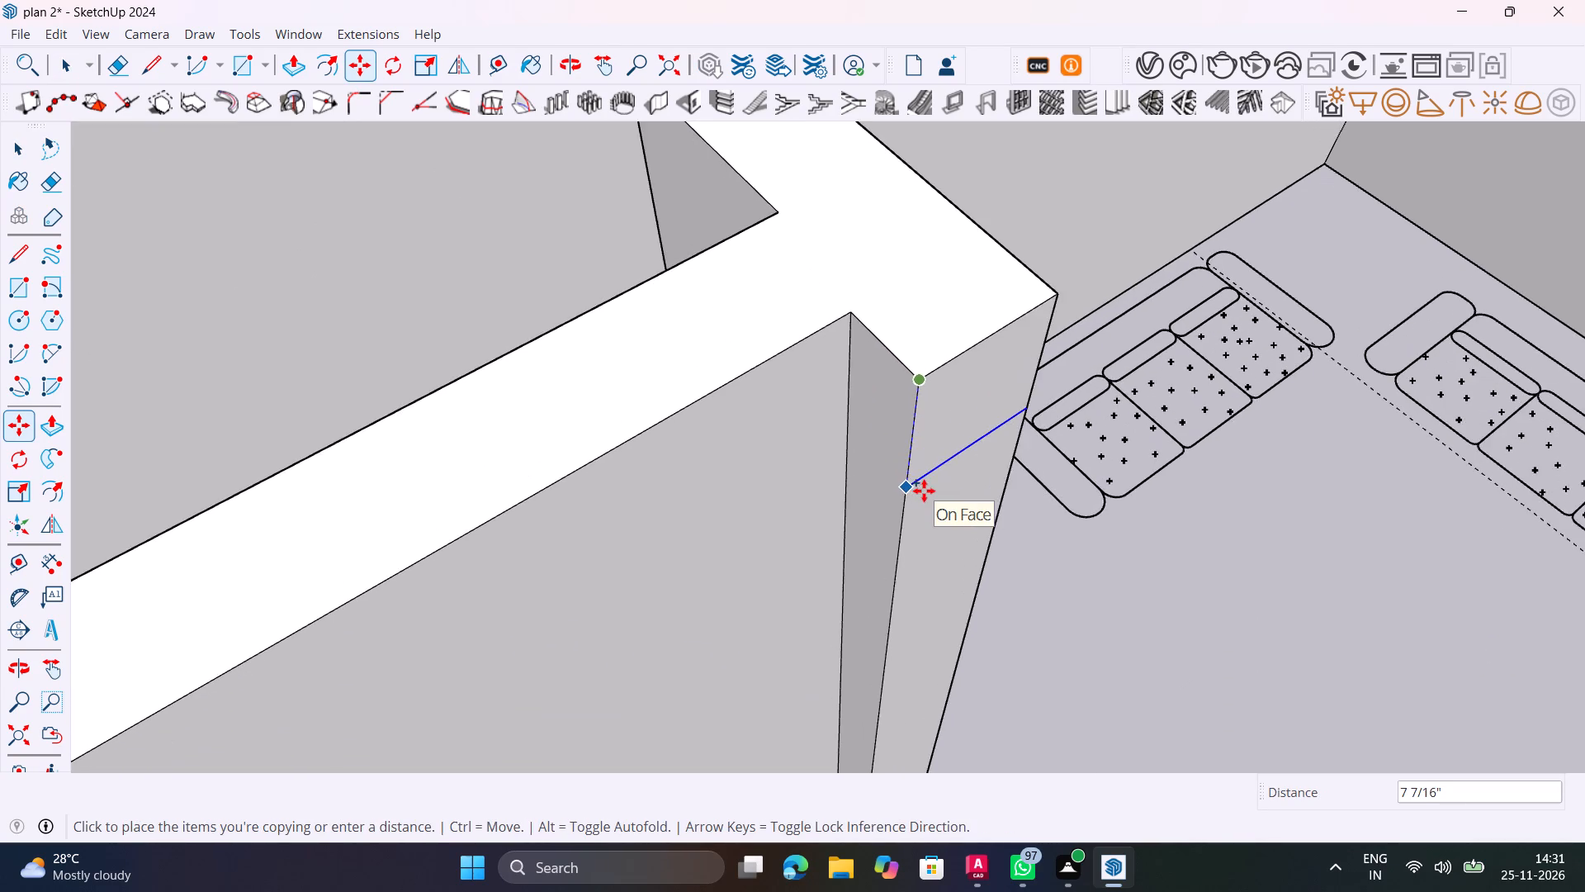
middle_drag(924, 491, 875, 347)
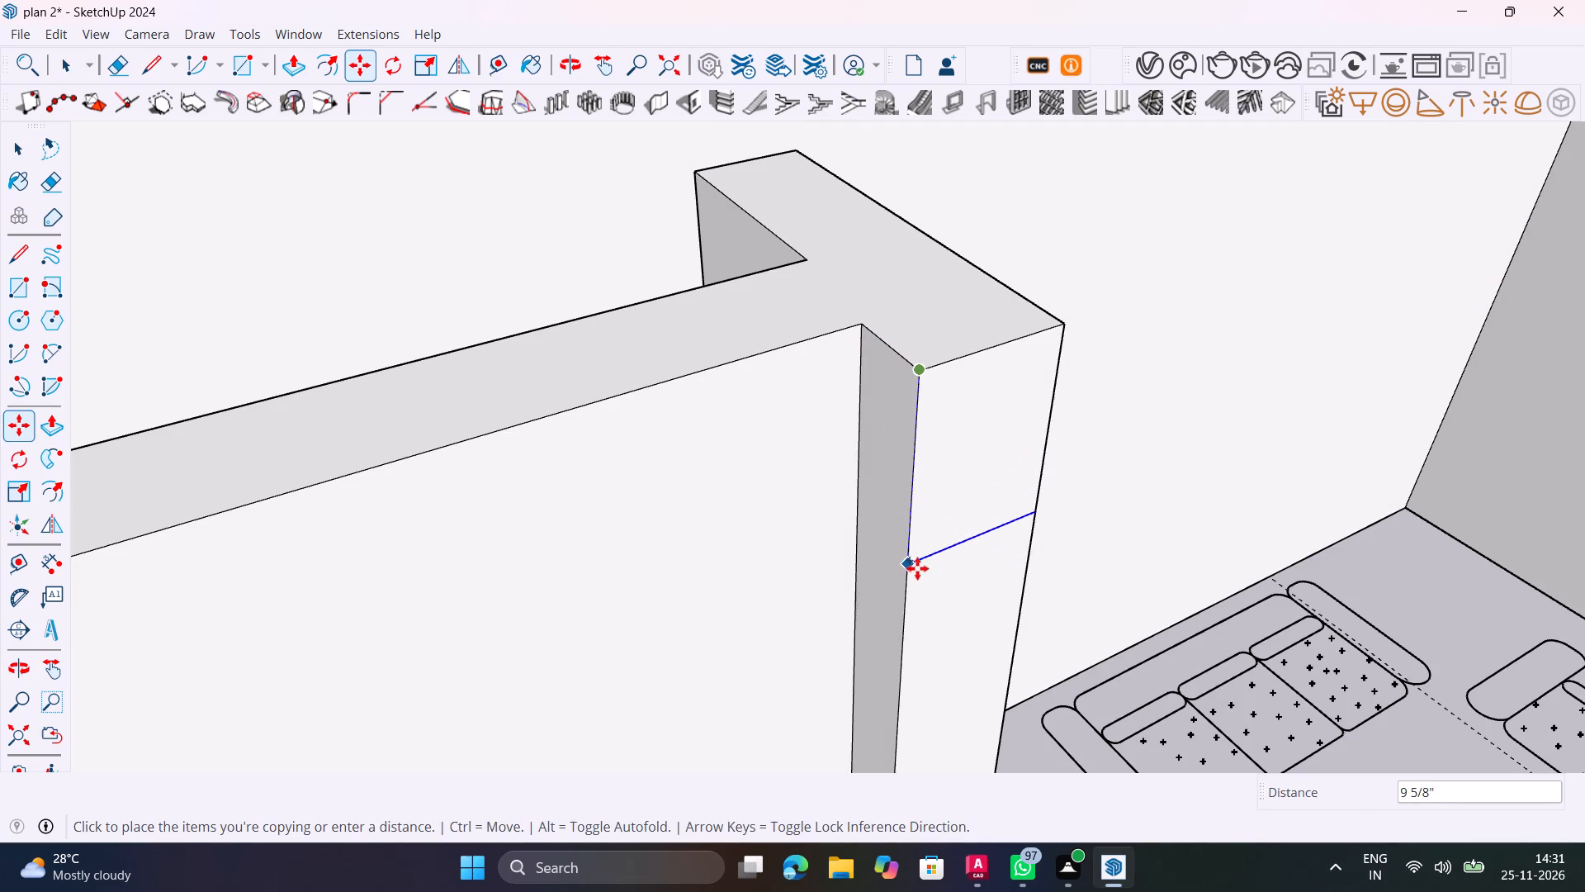
text(3')
key(Return)
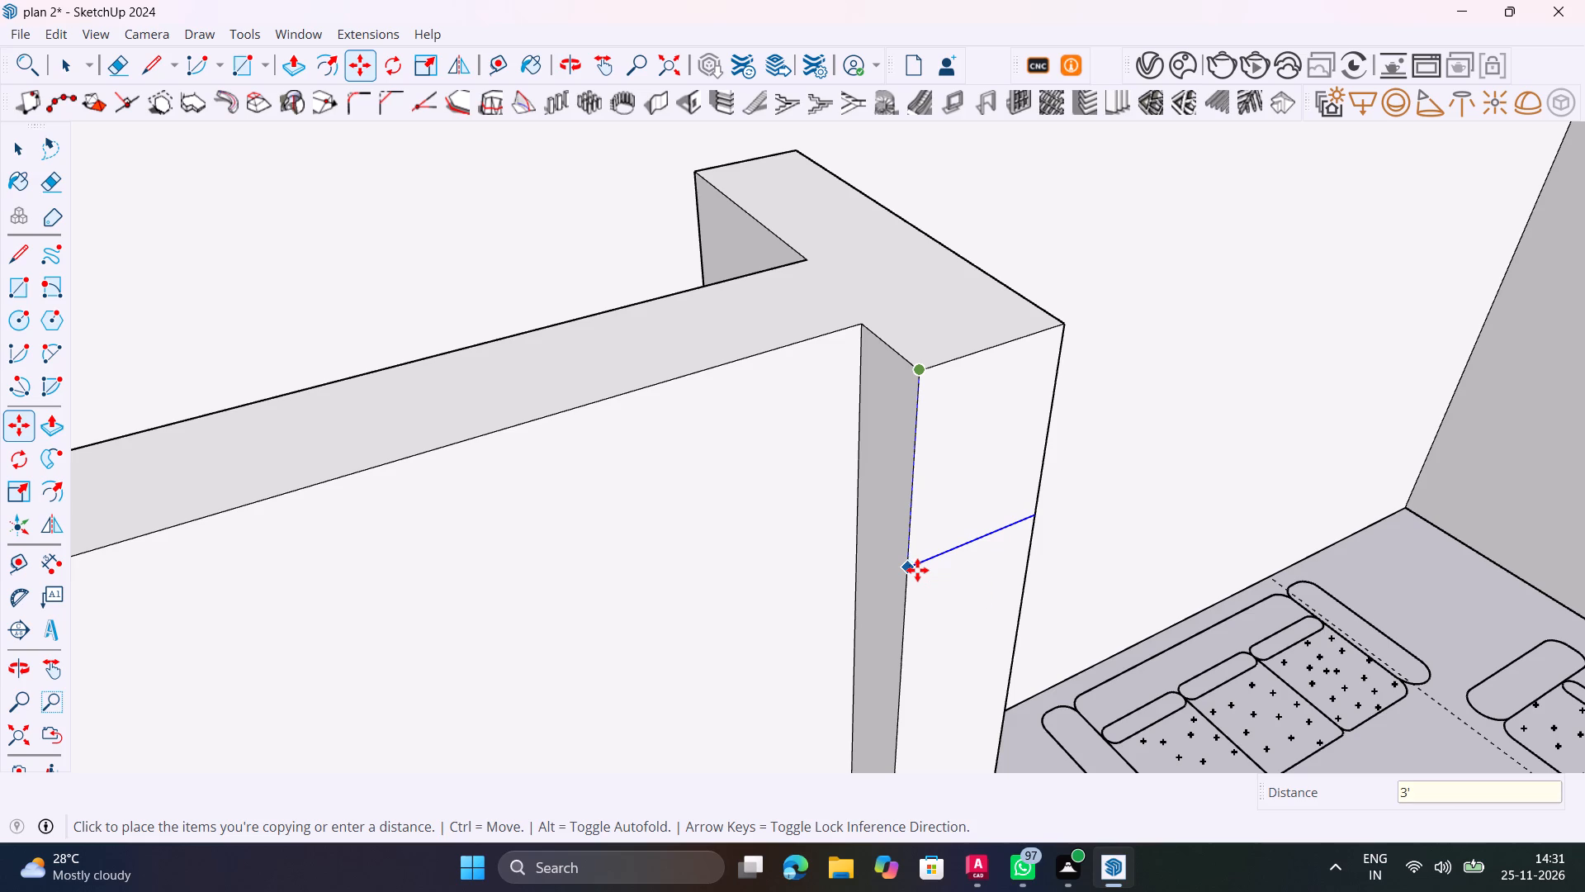
Measure from the copied edge up to the top of the inner partition's T-shaped end face.
scroll(920, 551, down, 14)
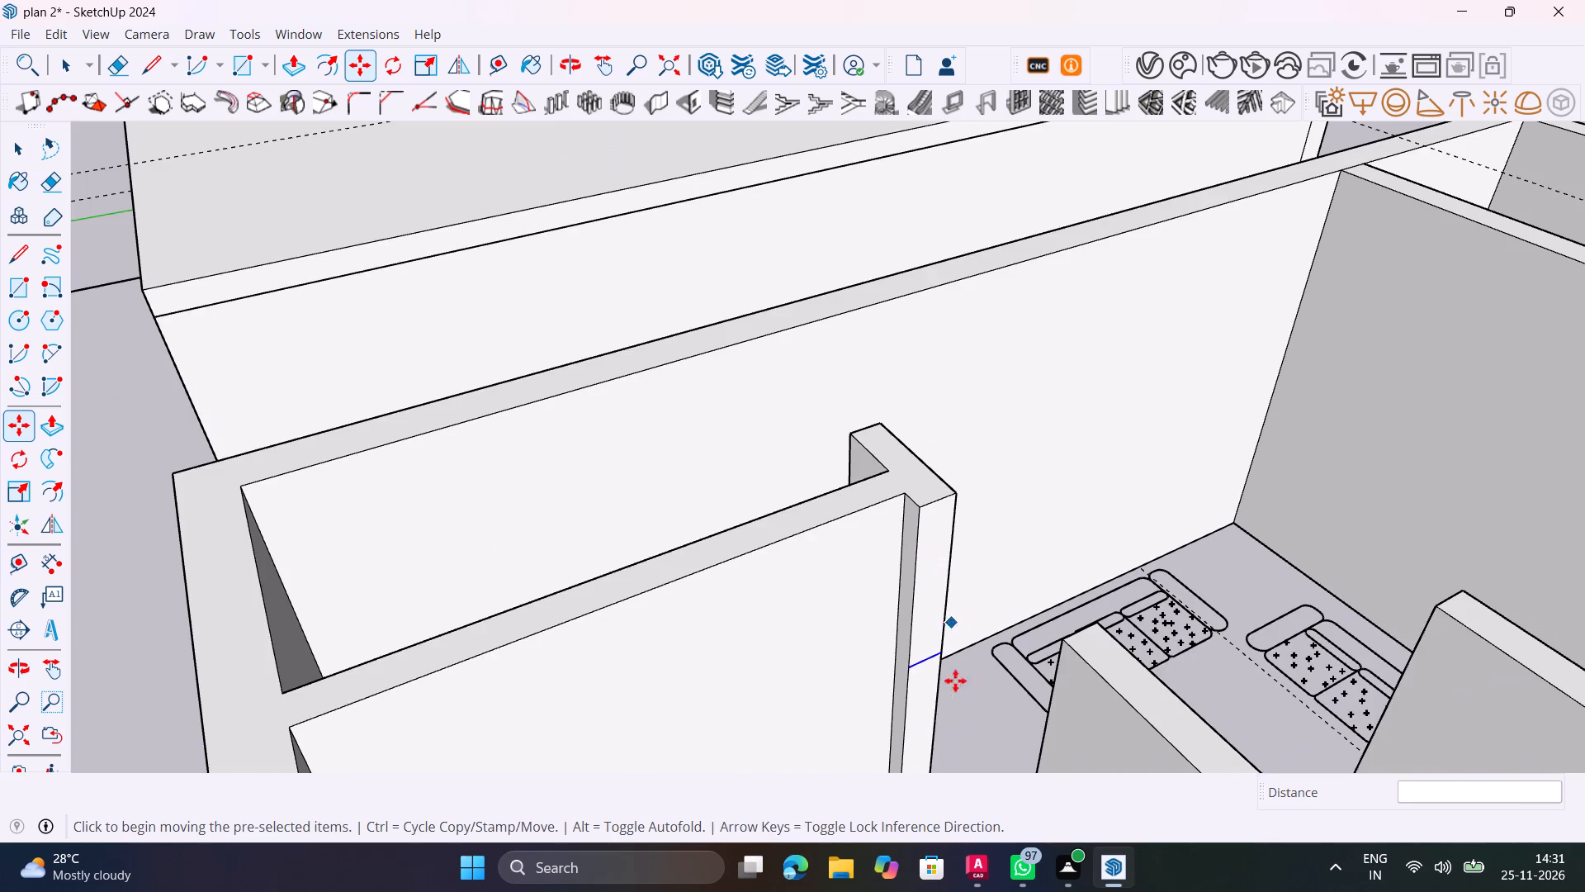
scroll(947, 691, up, 5)
scroll(941, 647, down, 4)
click(45, 558)
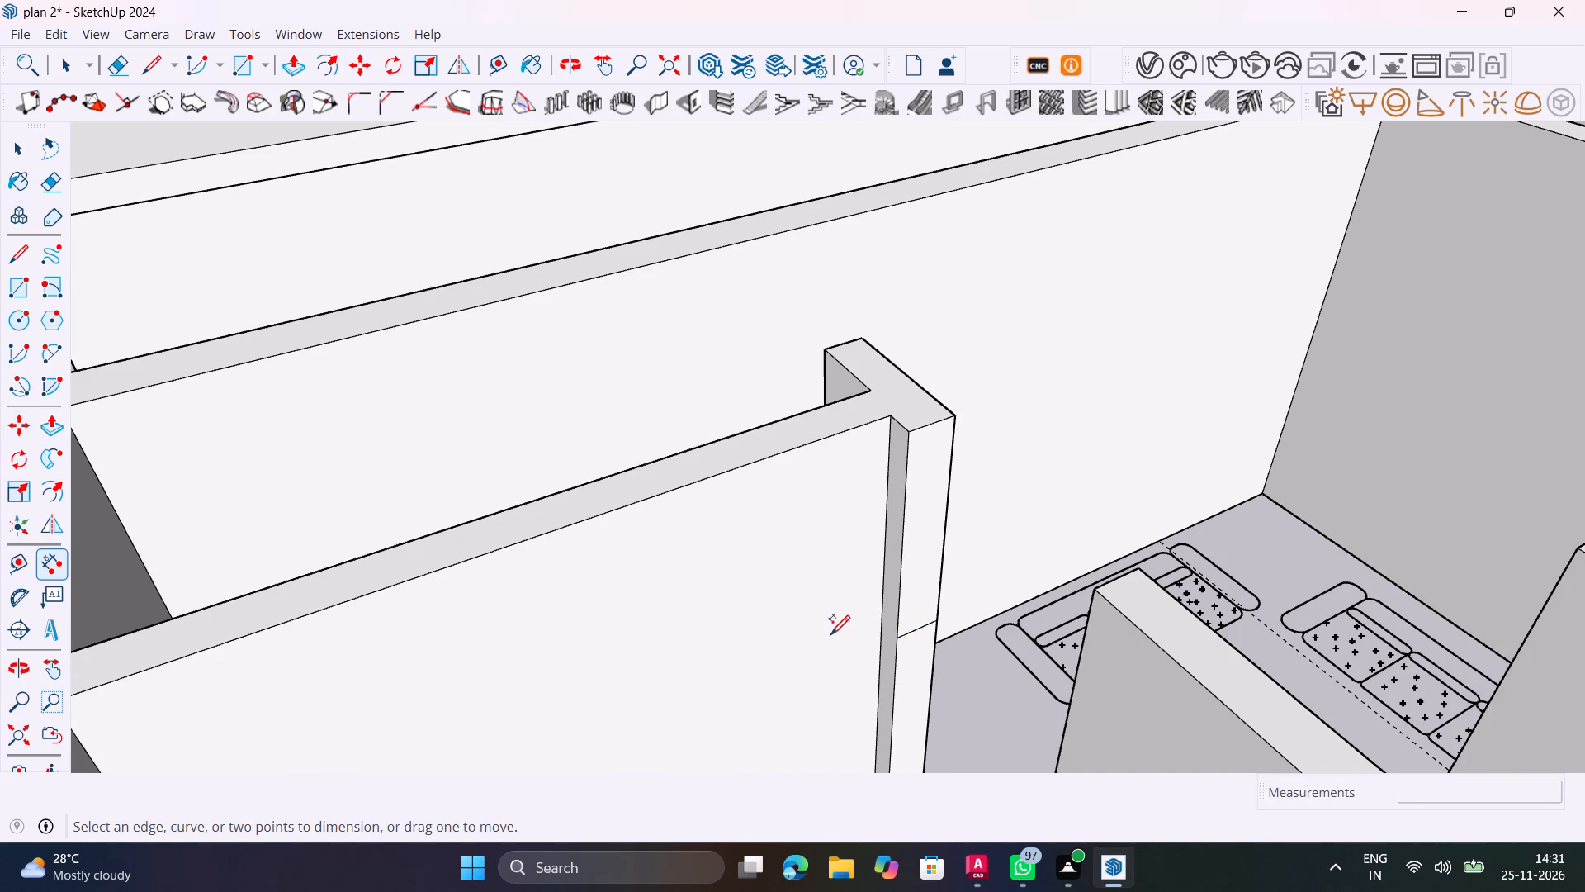
click(900, 639)
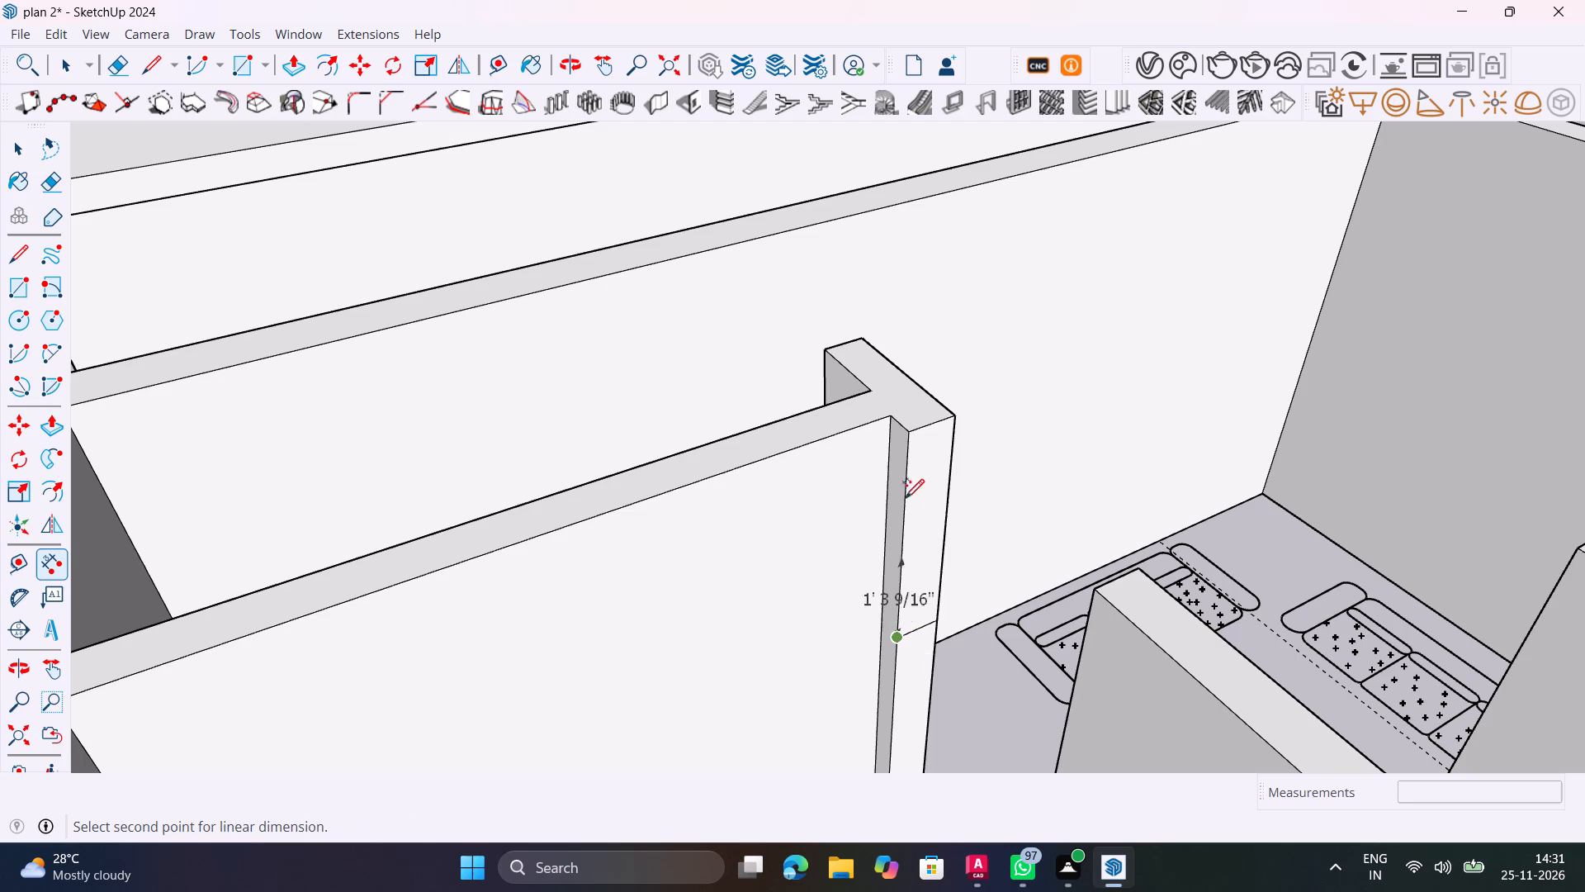
key(Escape)
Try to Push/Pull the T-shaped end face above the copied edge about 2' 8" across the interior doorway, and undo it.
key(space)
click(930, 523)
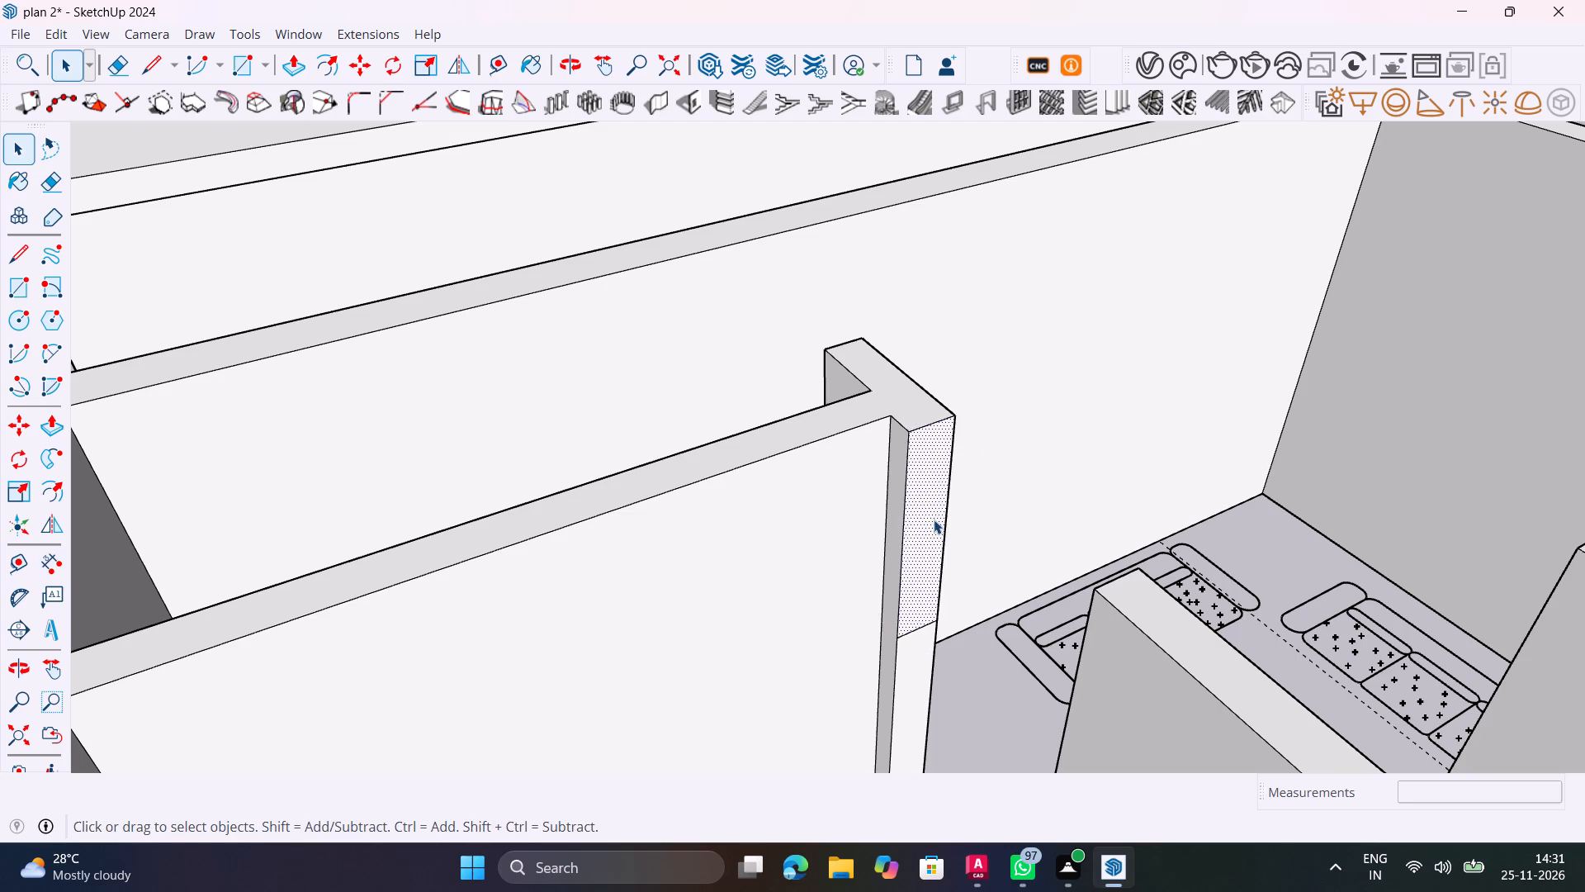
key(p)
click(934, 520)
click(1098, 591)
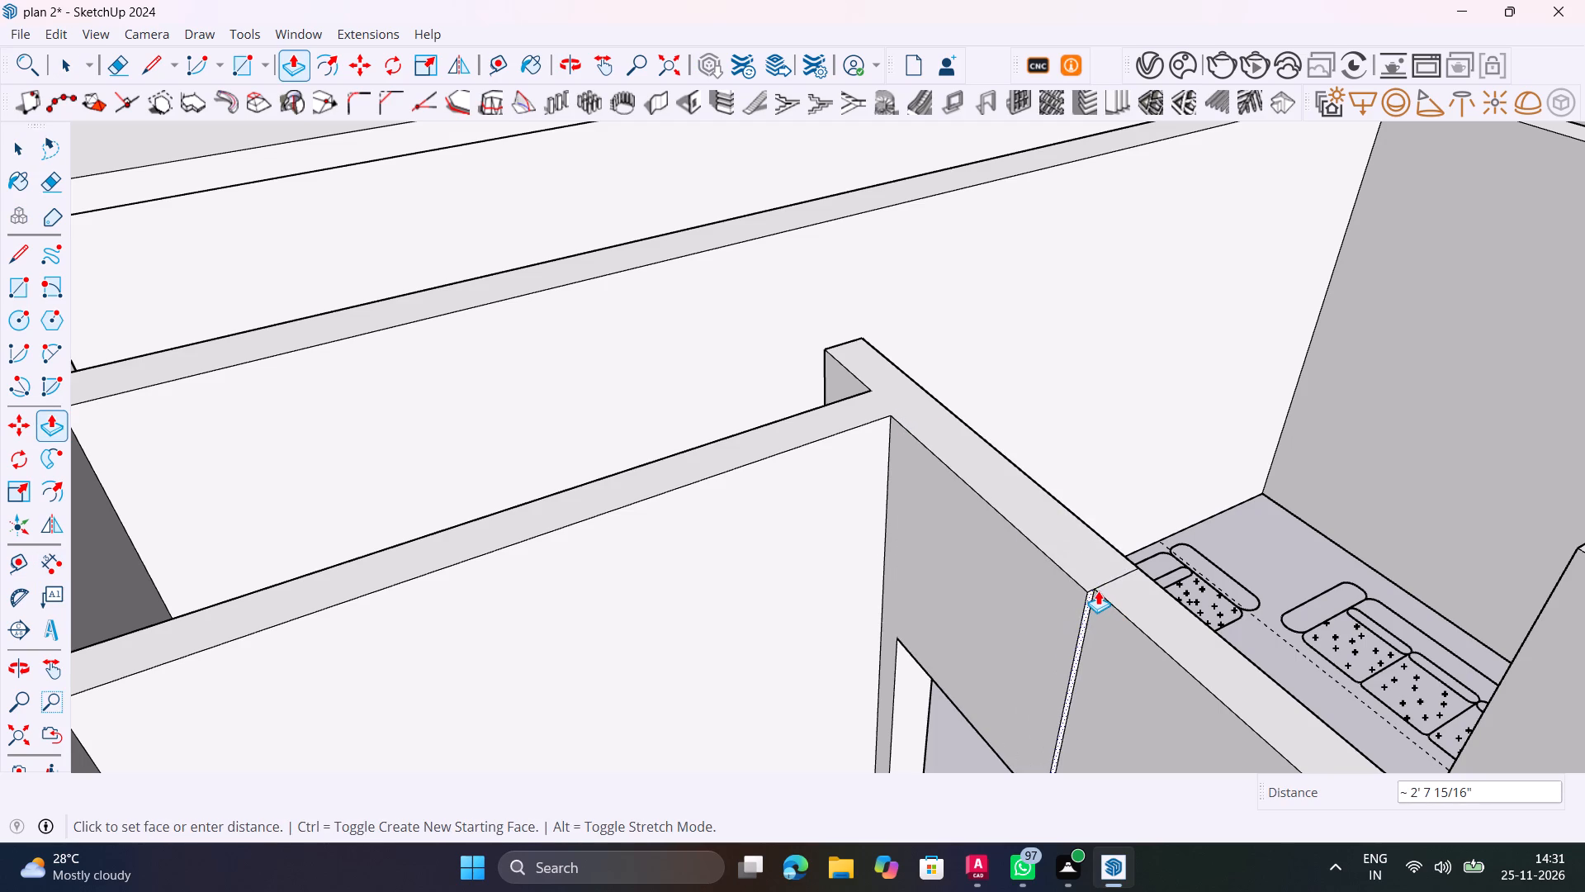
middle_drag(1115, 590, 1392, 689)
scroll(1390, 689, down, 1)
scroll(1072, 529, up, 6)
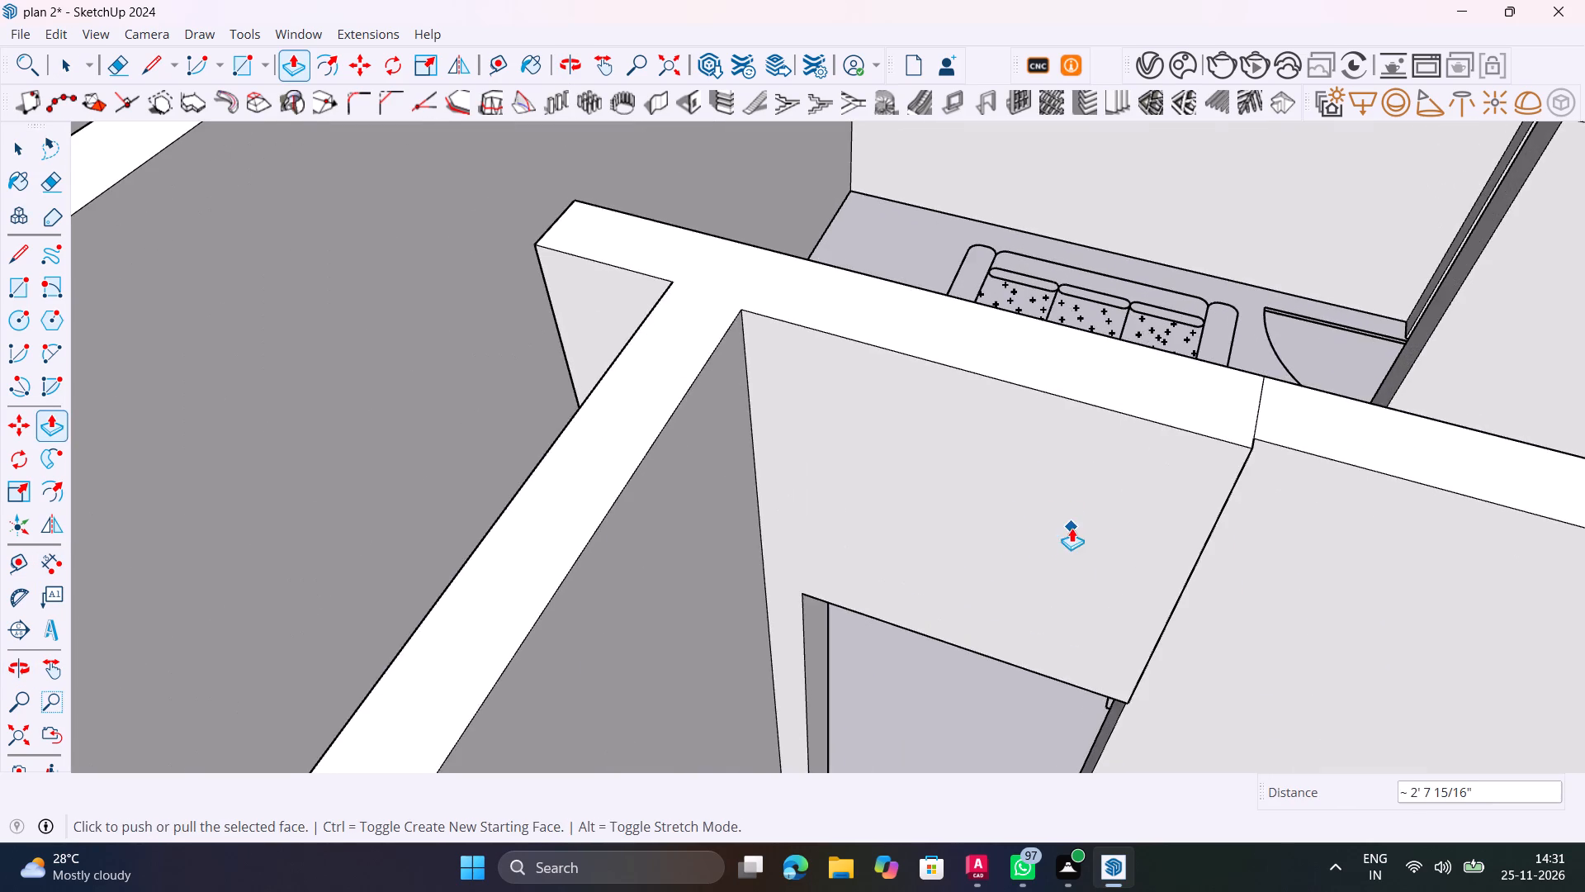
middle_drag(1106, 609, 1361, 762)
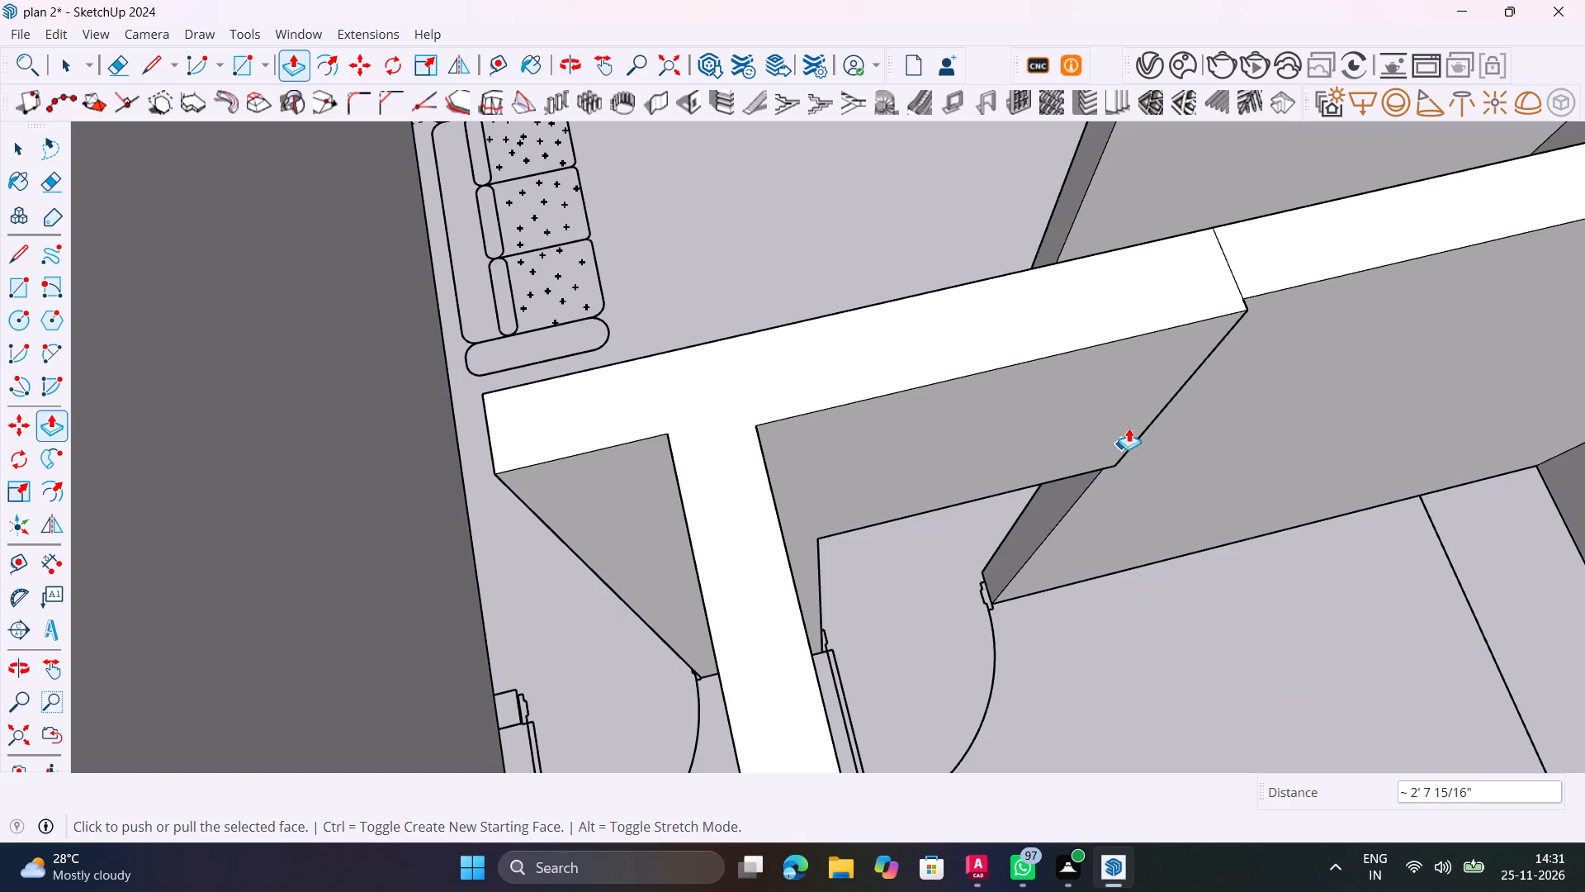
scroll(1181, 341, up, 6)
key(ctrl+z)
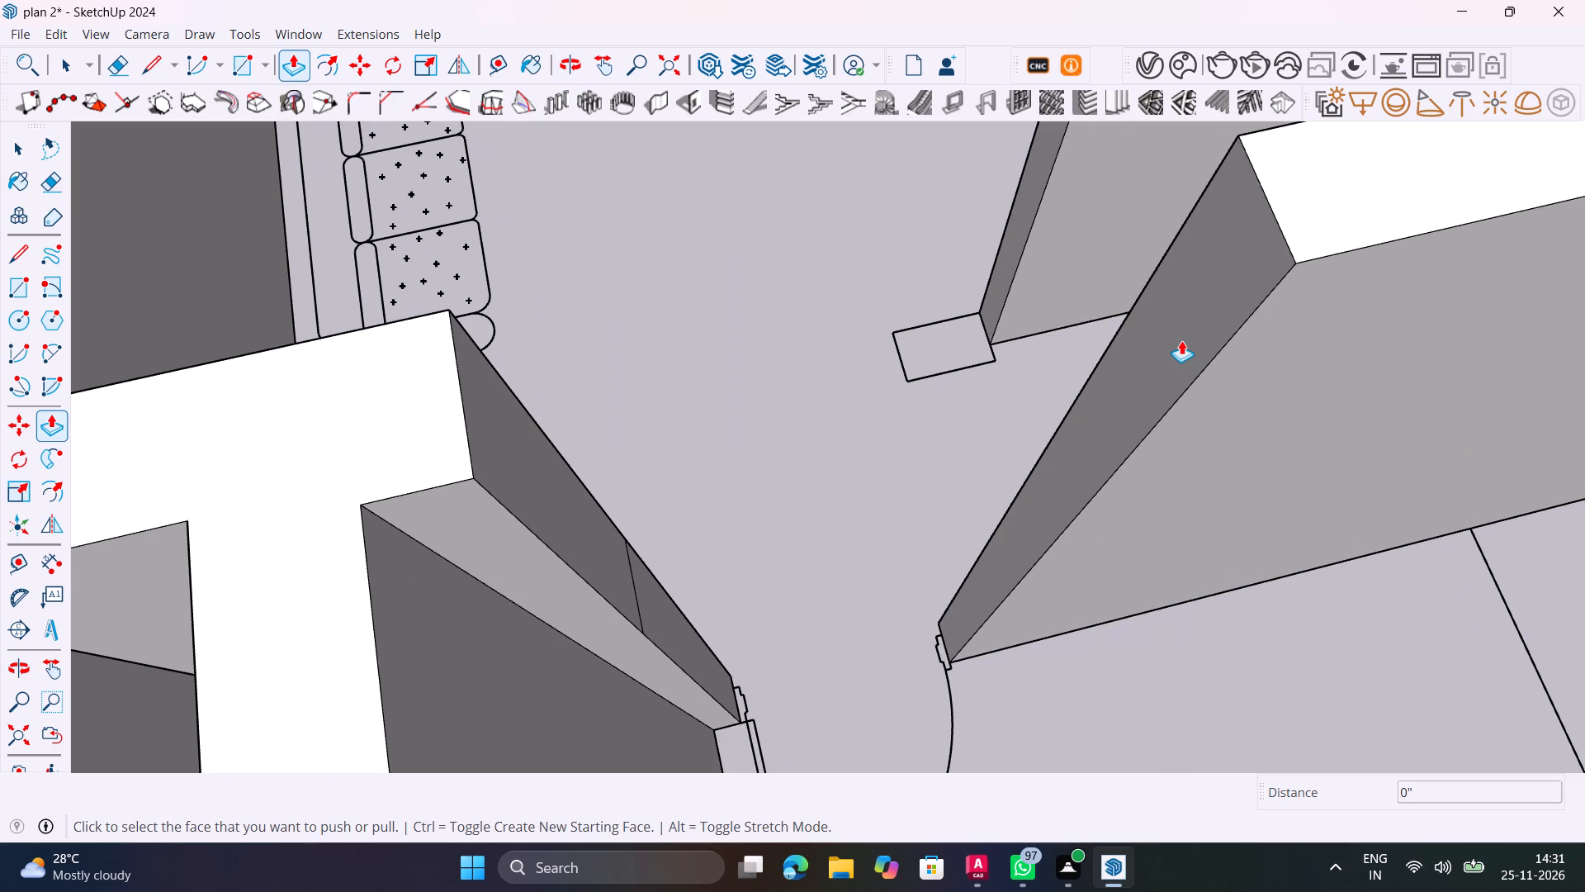
Delete the copied edge from the inner partition's T-shaped end face beside the interior doorway.
key(space)
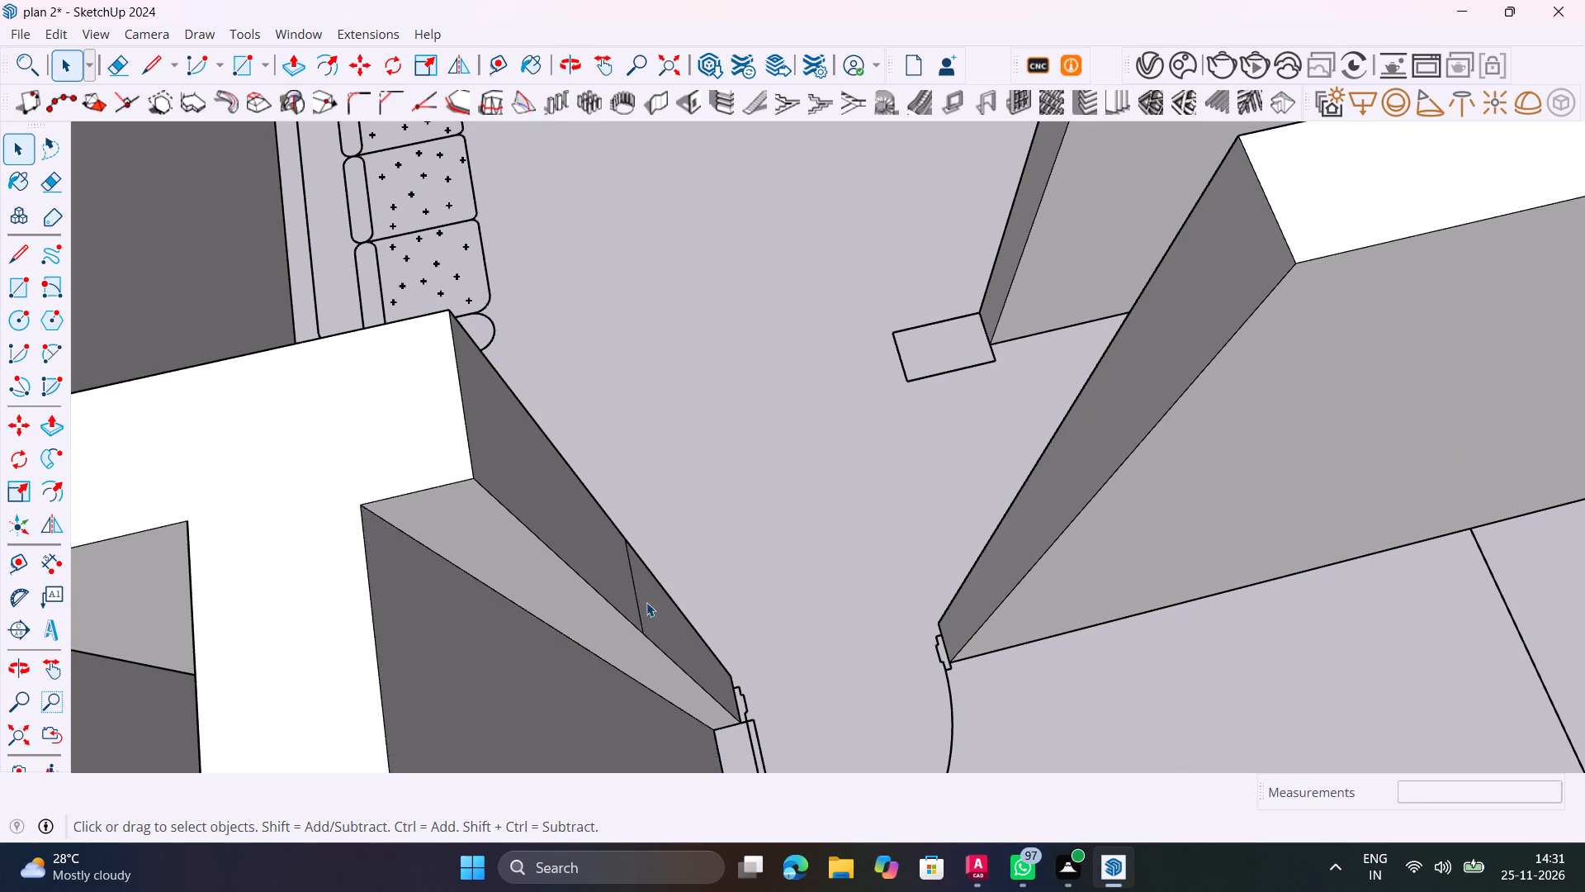
scroll(647, 601, up, 5)
click(641, 645)
key(Delete)
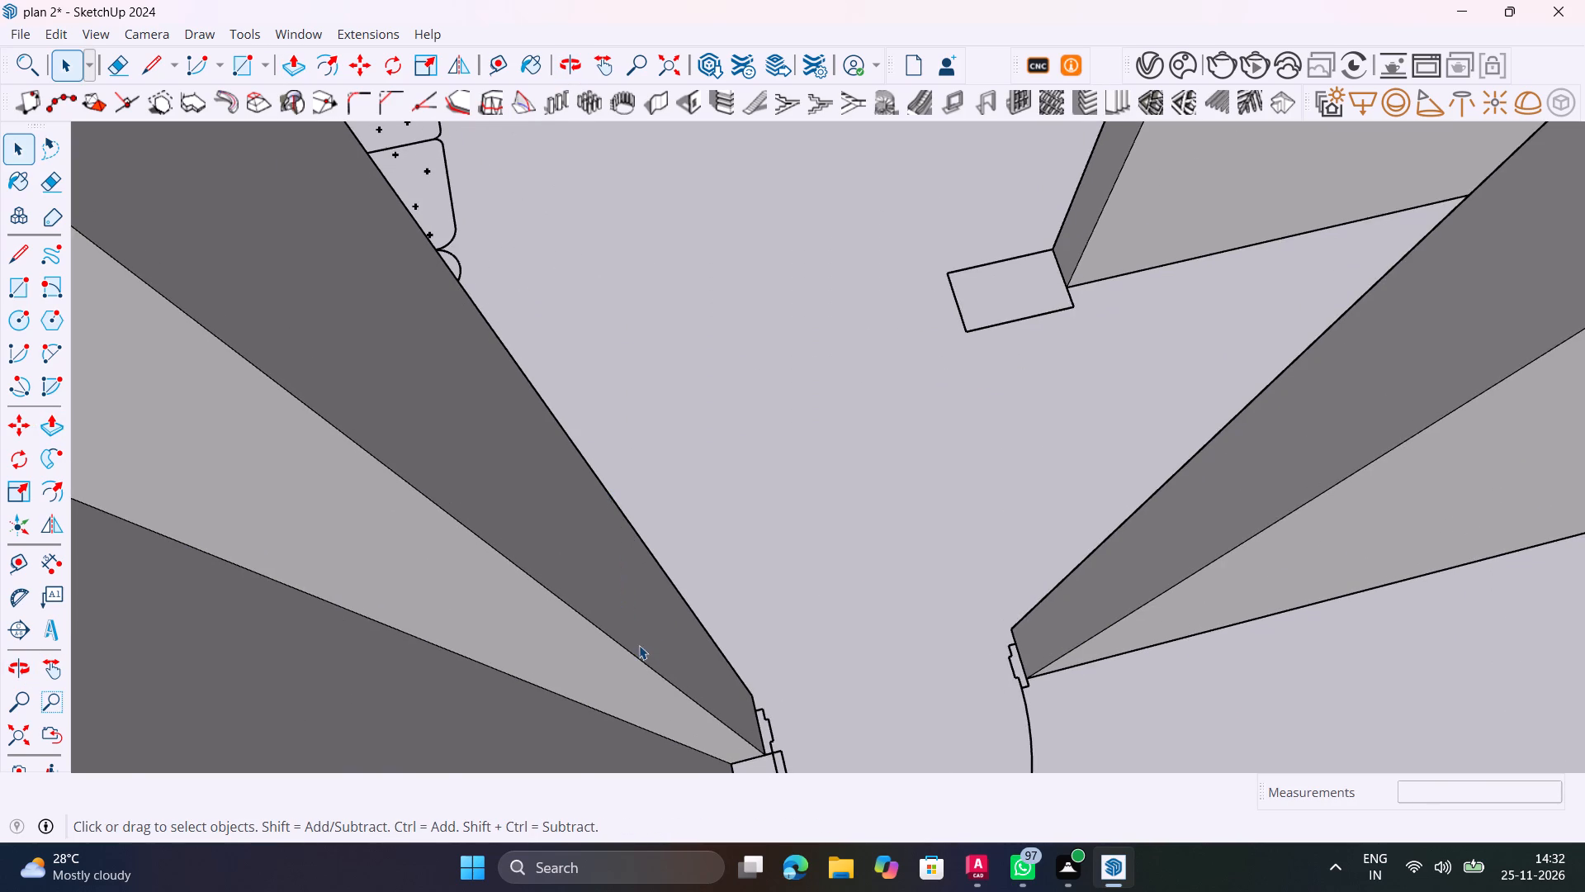
Copy the top edge of the facing wall's end face 3' down on the opposite side of the interior doorway.
scroll(648, 624, down, 13)
middle_drag(847, 479, 1031, 366)
scroll(973, 243, up, 10)
click(985, 263)
key(m)
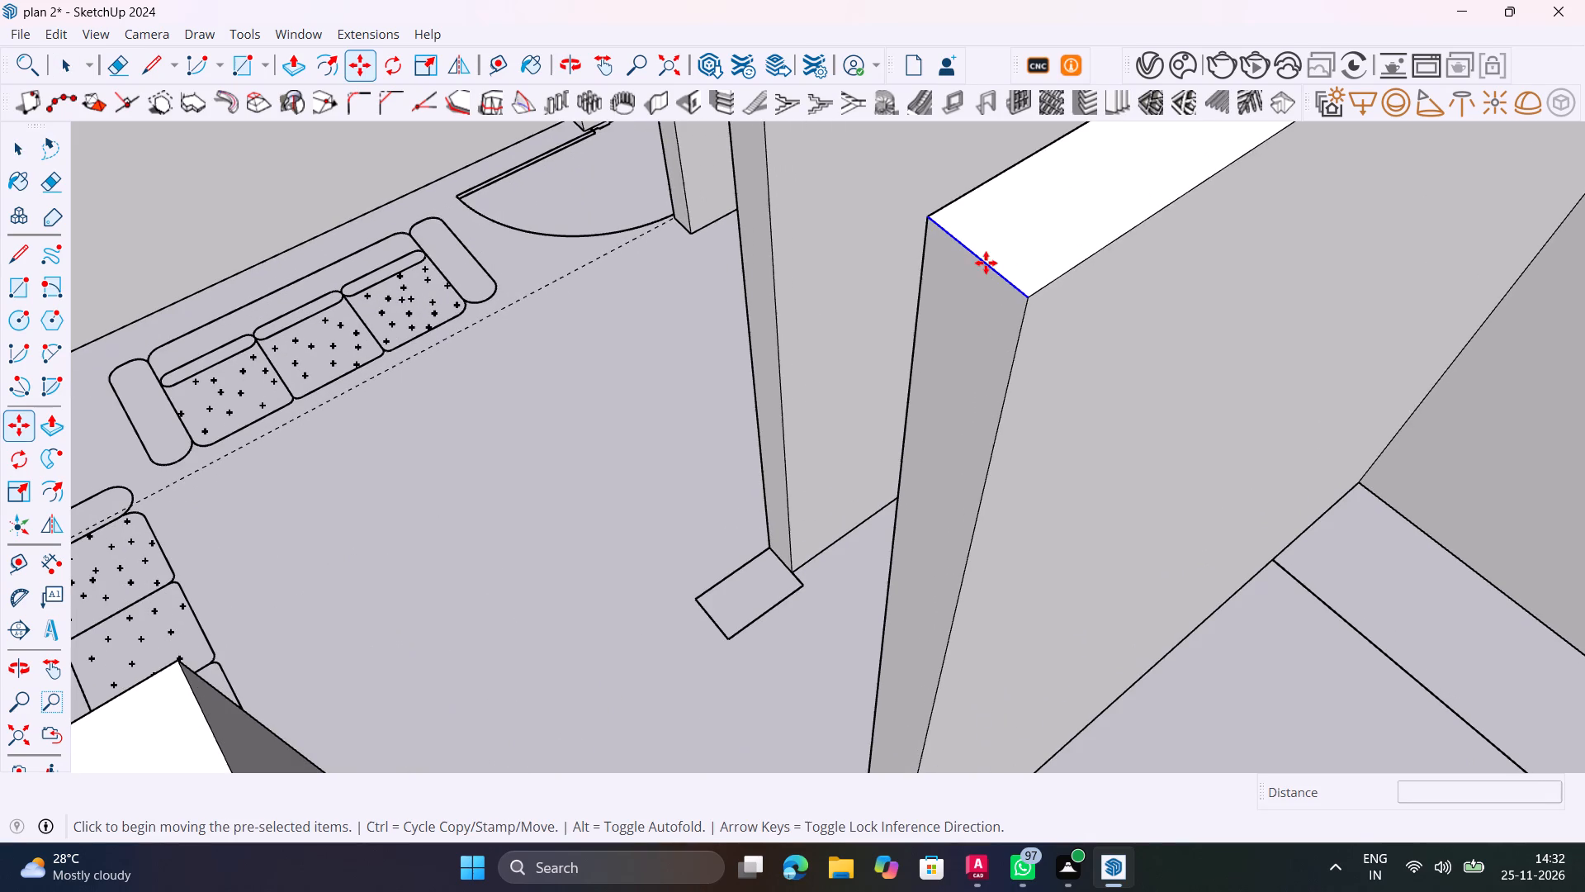
click(1024, 298)
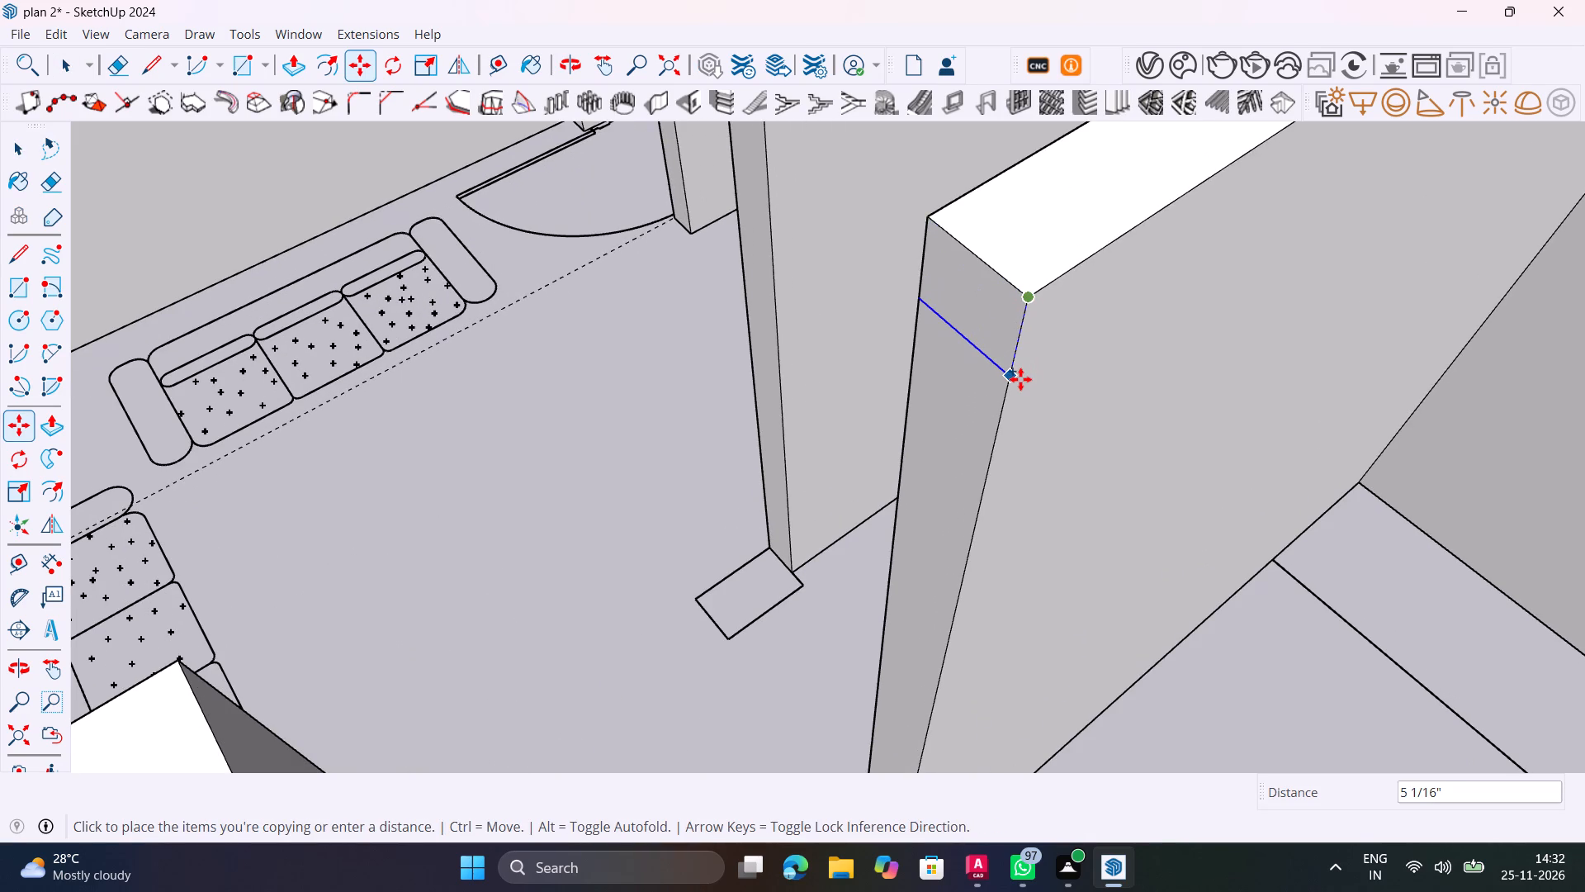
text(3')
key(Return)
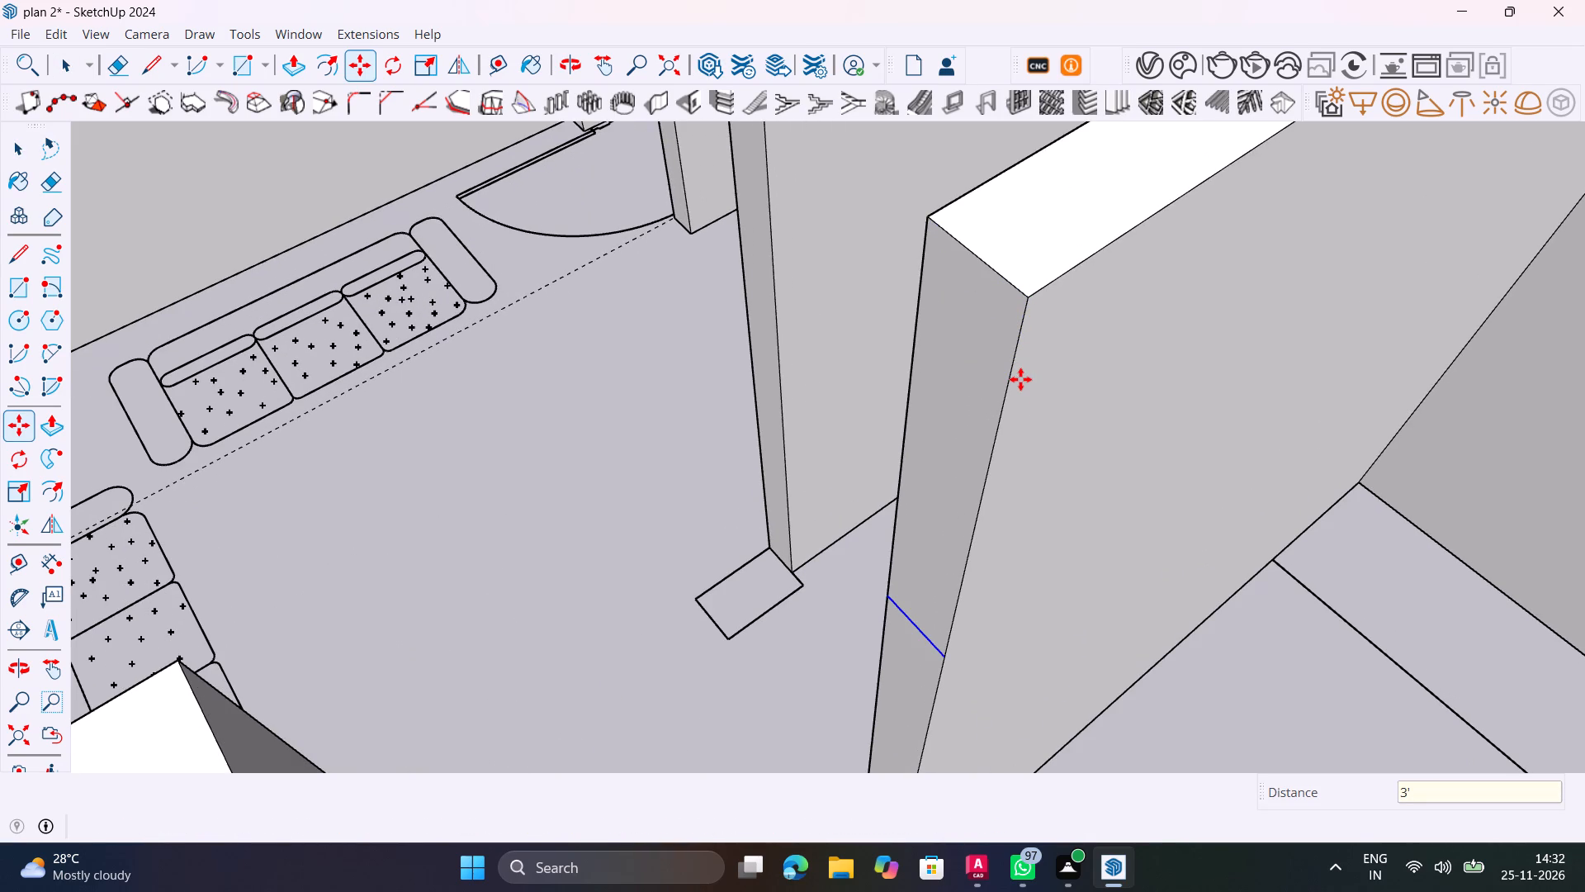
Push/Pull the facing wall's end face above the copied edge about 2' 8" across the interior doorway to the T-shaped partition end.
key(space)
click(967, 391)
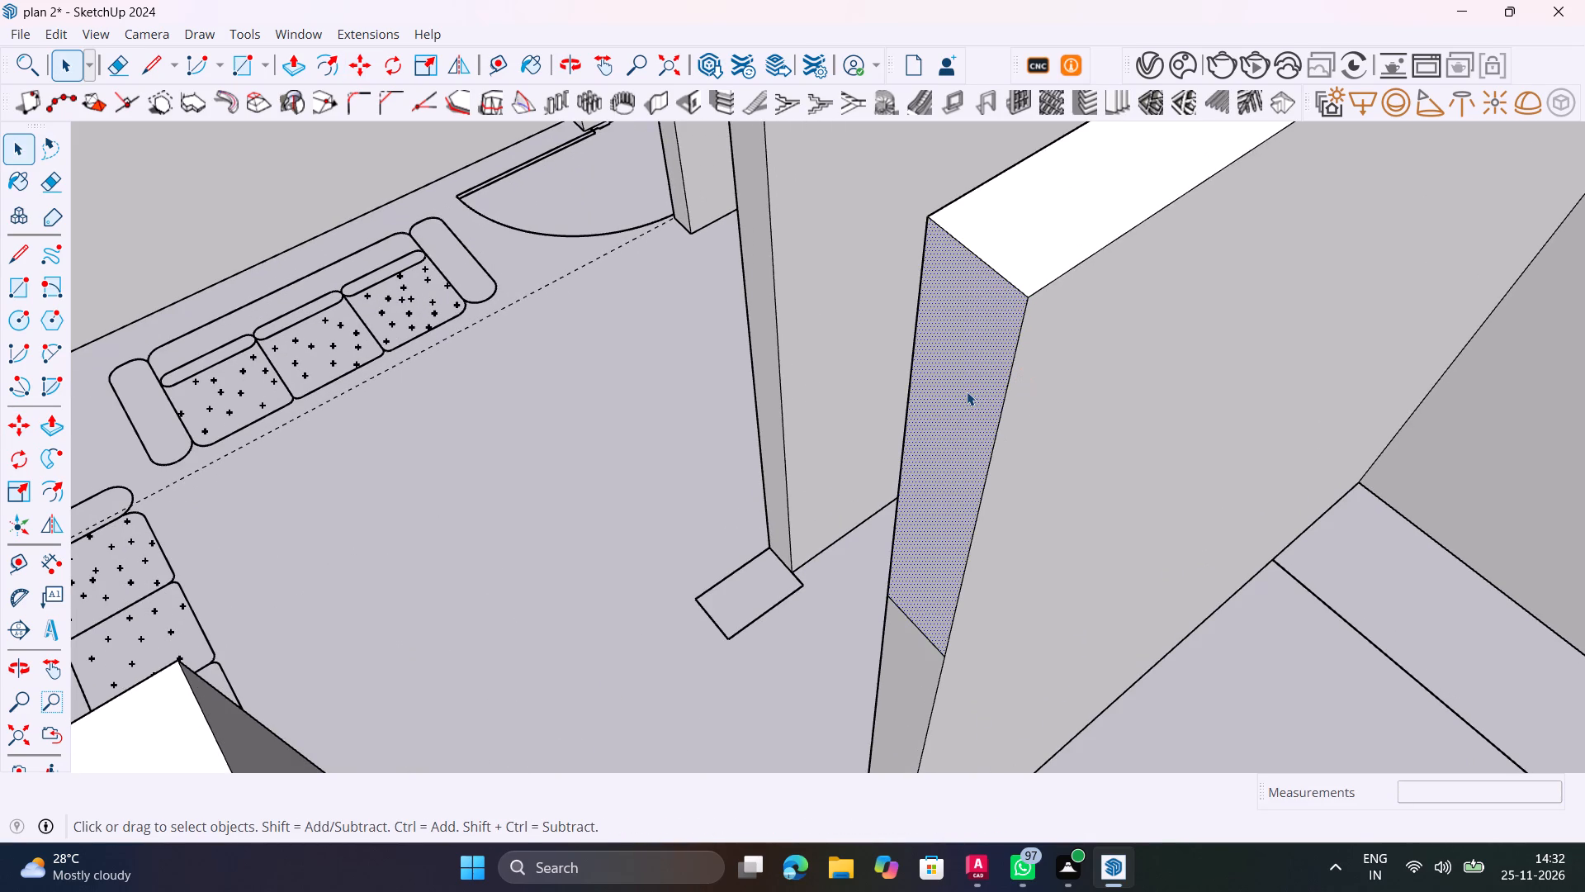
key(p)
click(967, 392)
scroll(780, 520, down, 10)
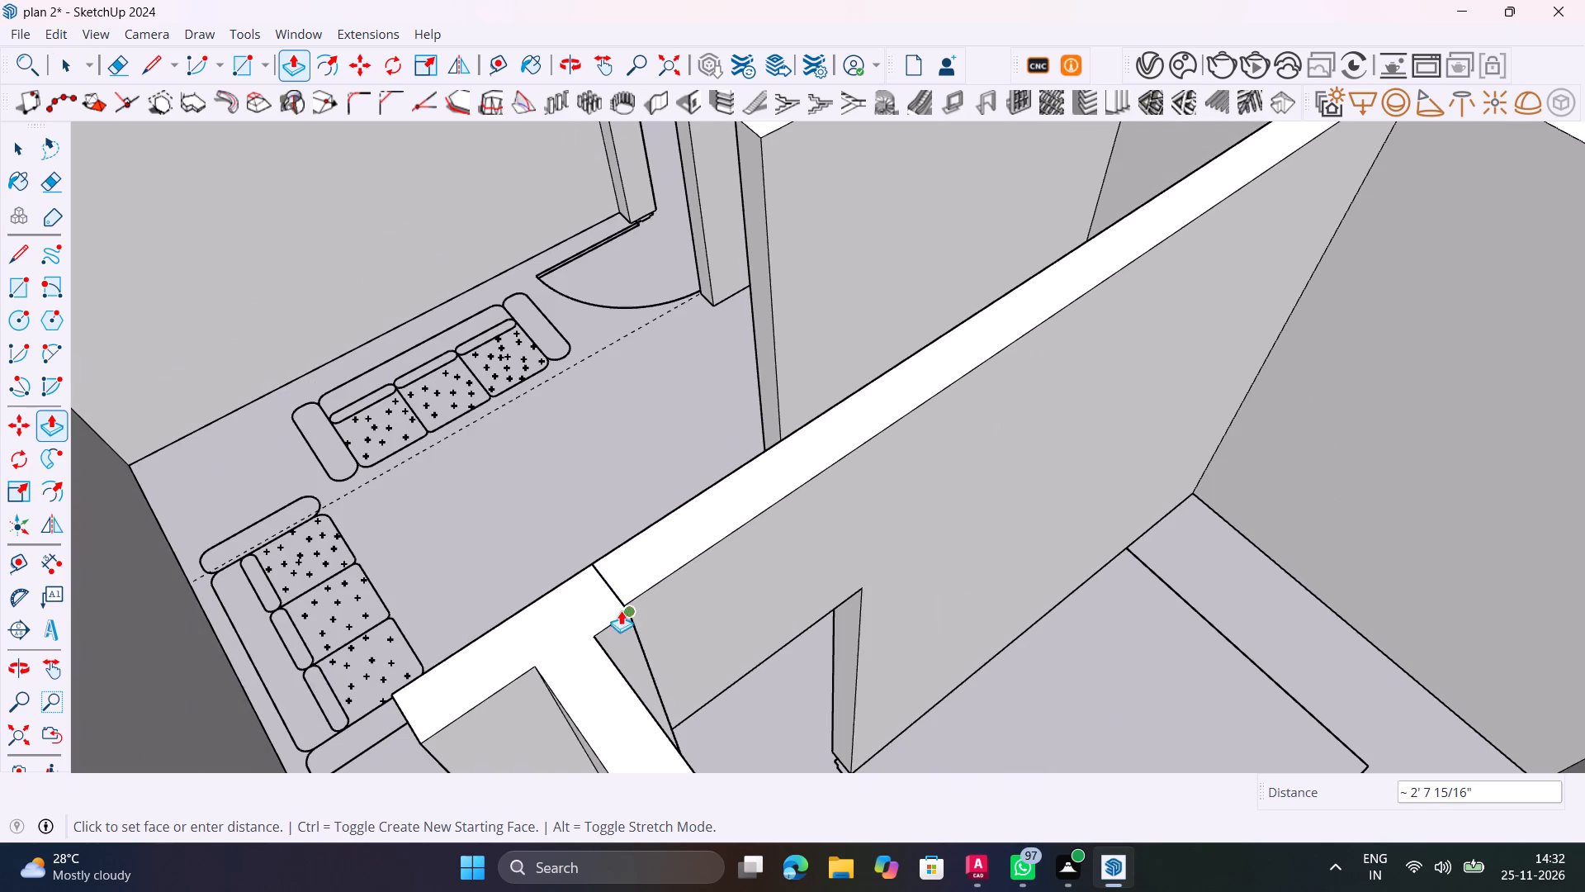
scroll(623, 610, up, 16)
middle_drag(654, 643, 230, 695)
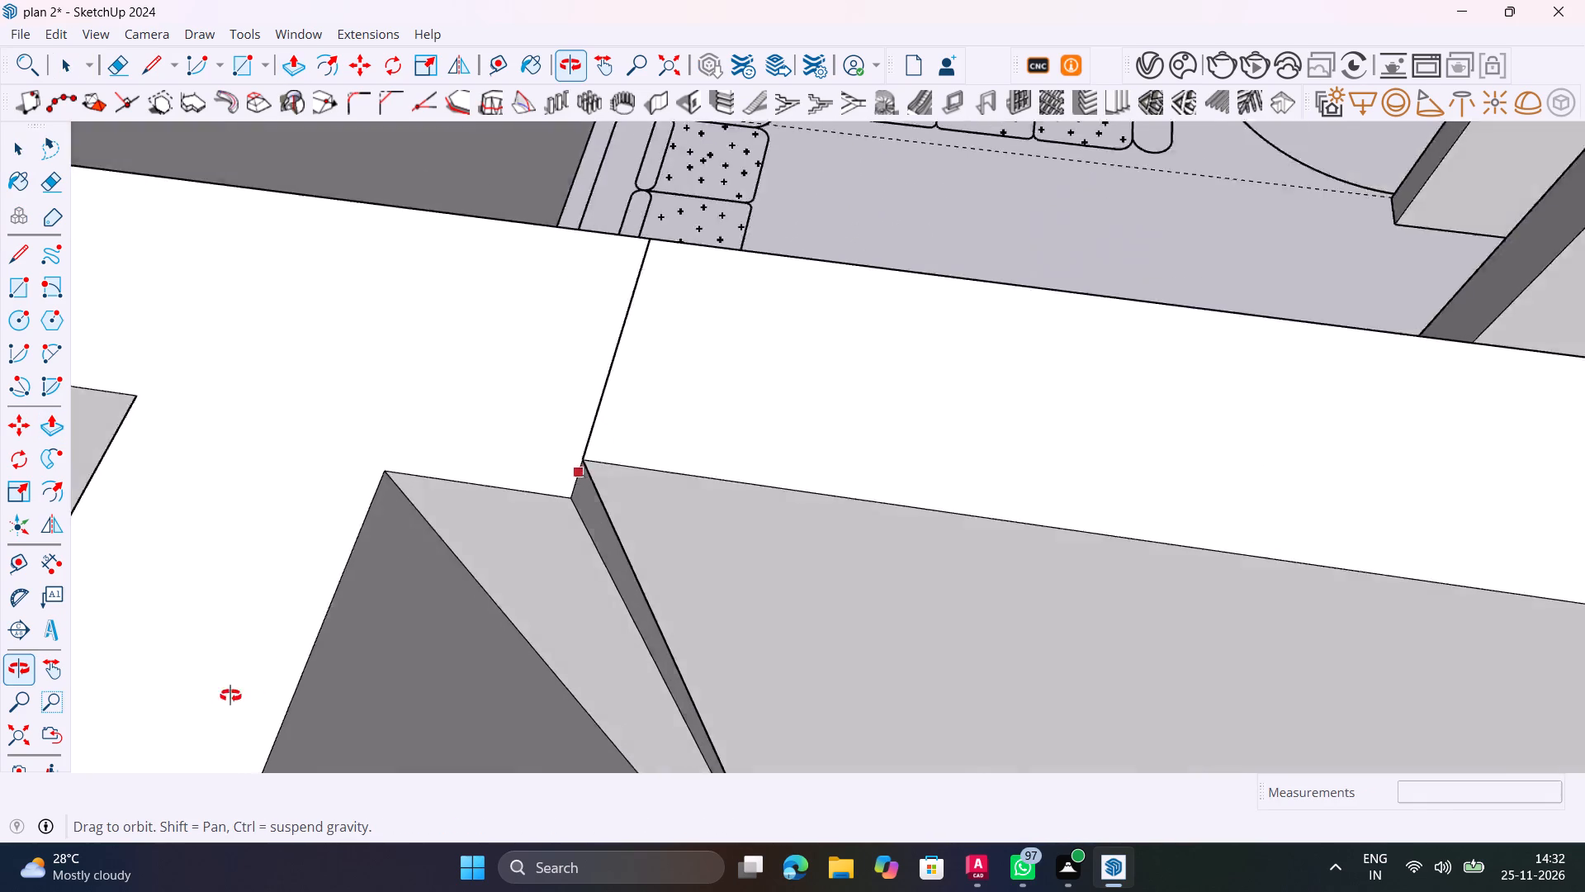
middle_drag(230, 695, 144, 705)
click(612, 384)
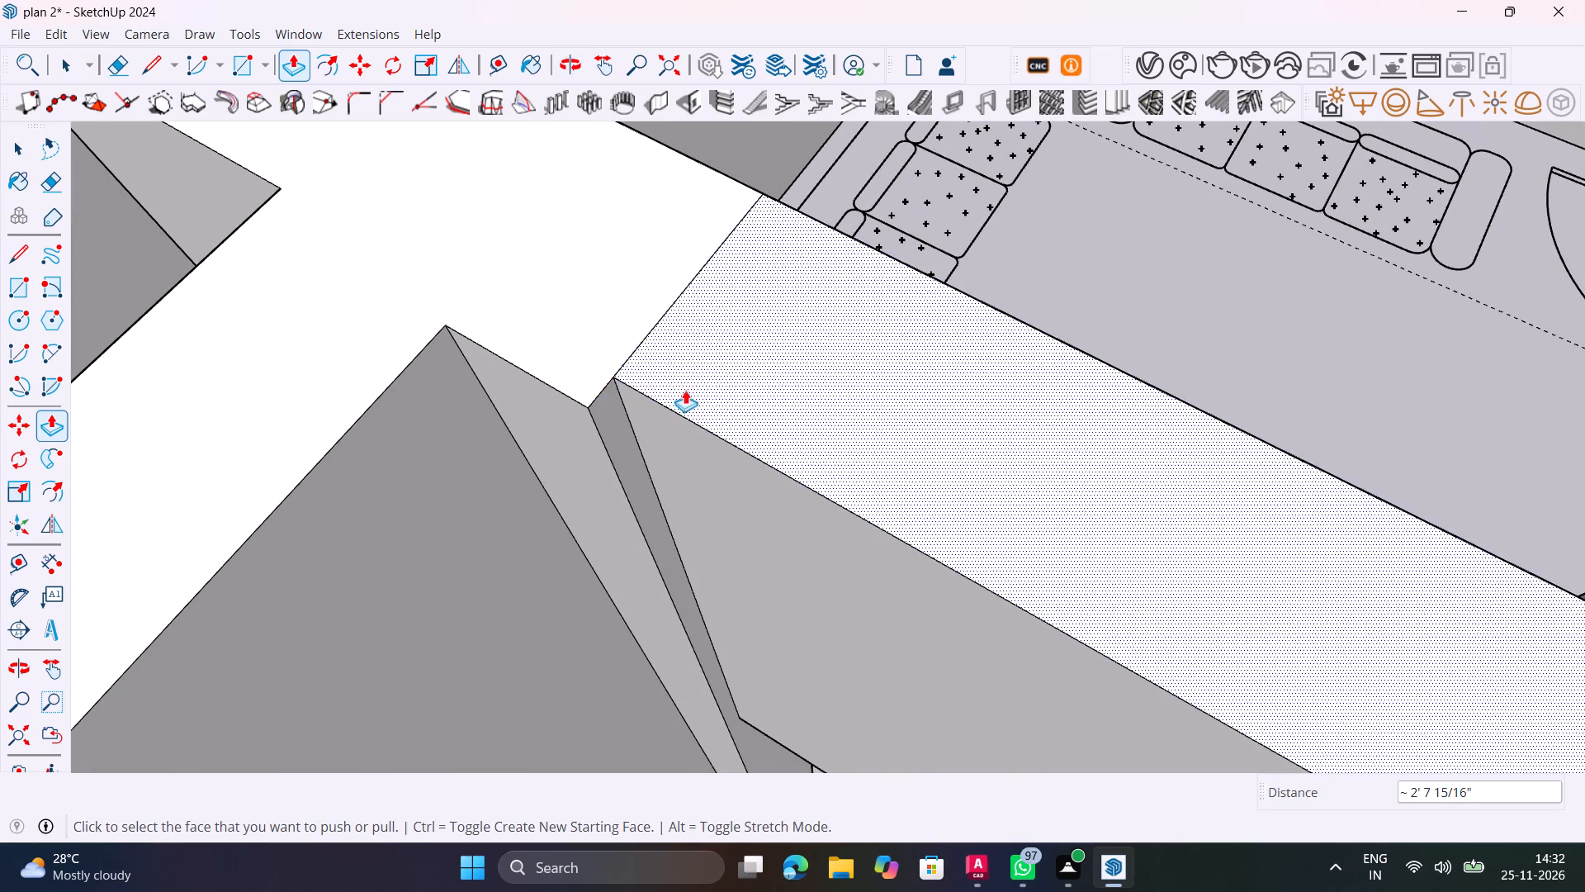
scroll(686, 387, down, 20)
scroll(686, 387, down, 4)
key(space)
Measure the adjacent door opening from the T-shaped partition's base corner to the long outer wall.
middle_drag(778, 636, 1019, 647)
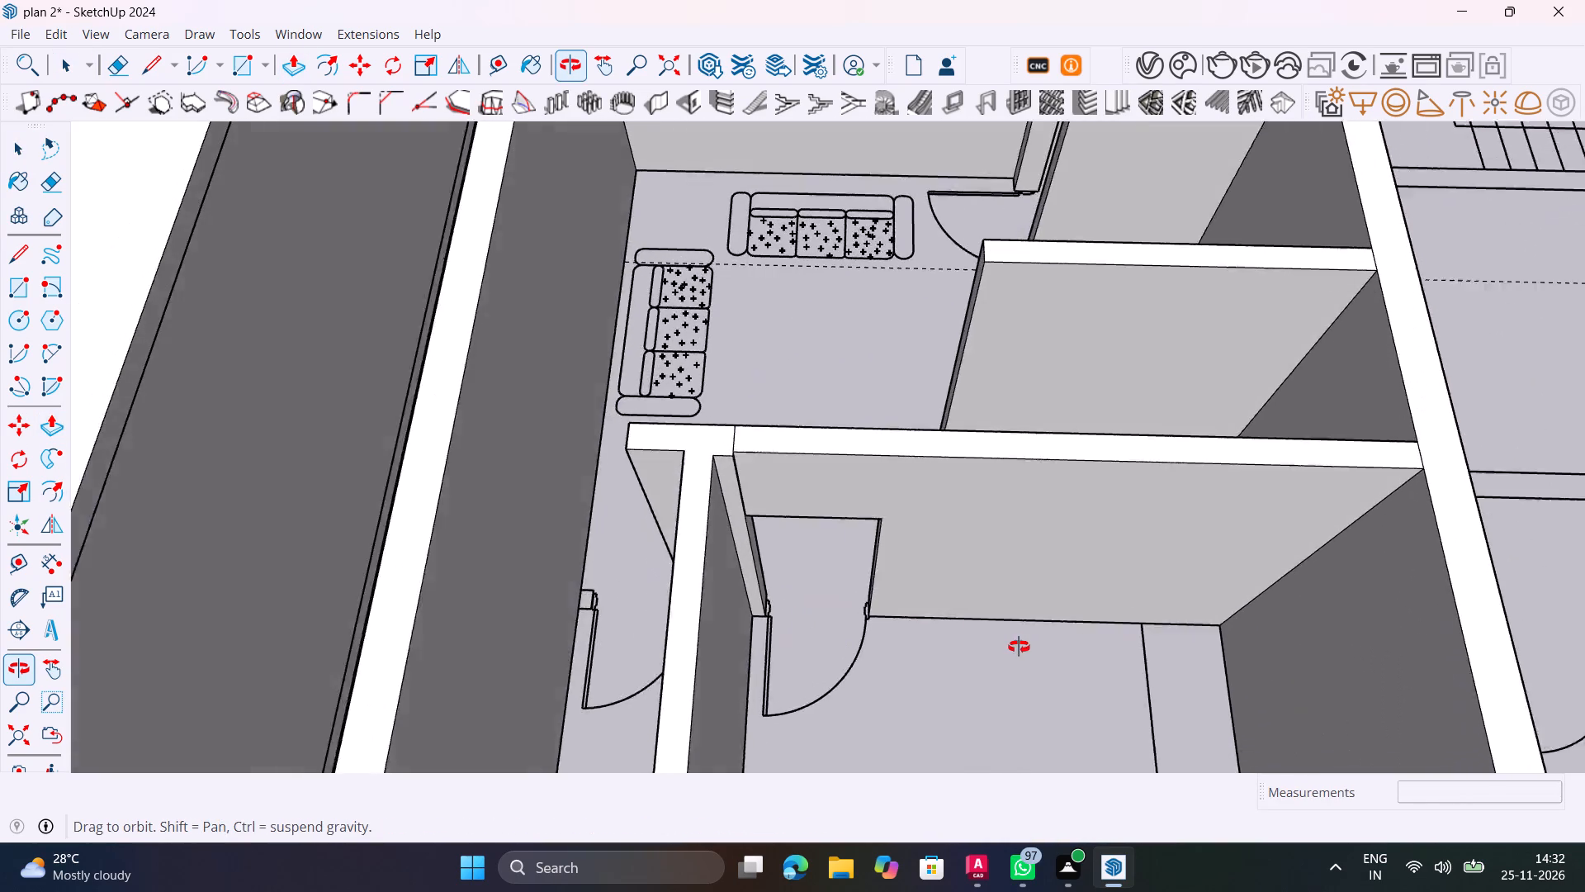
middle_drag(1019, 647, 684, 775)
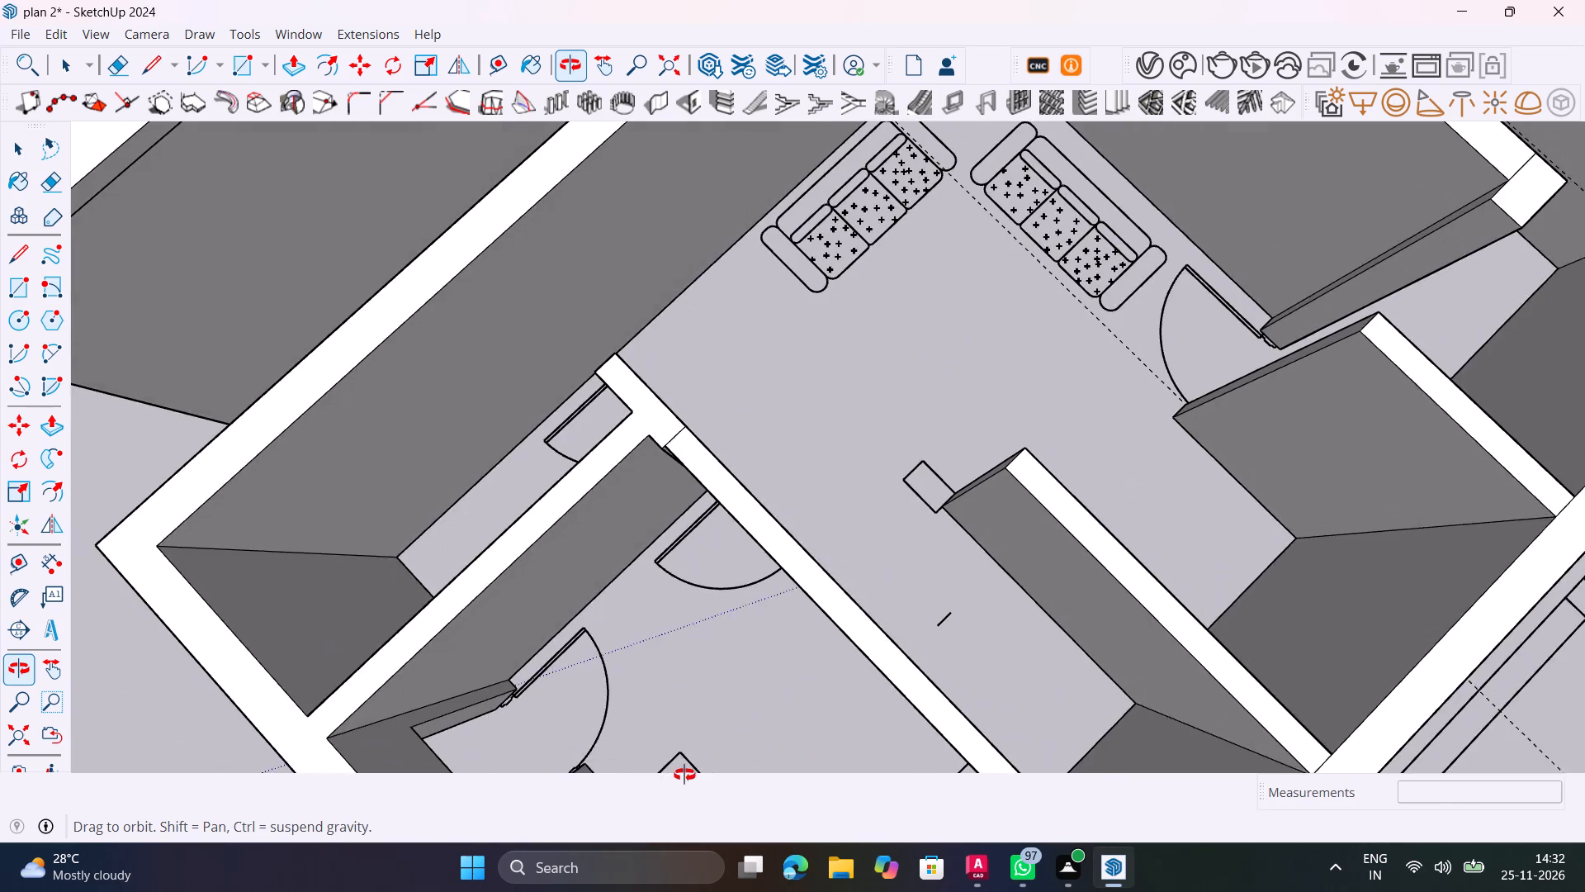
middle_drag(684, 775, 507, 737)
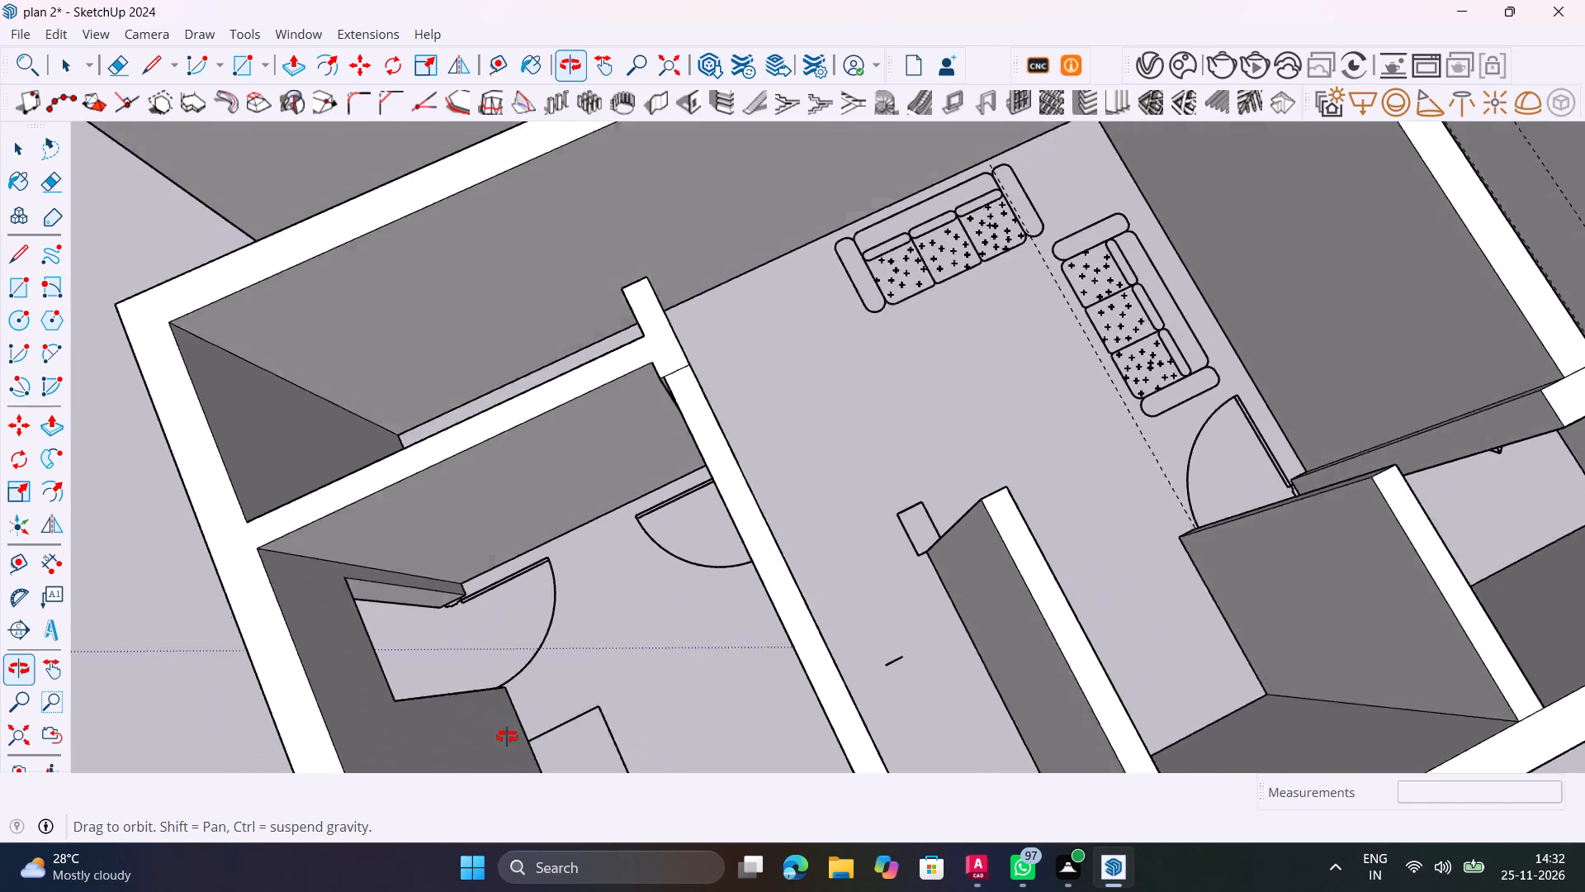
middle_drag(507, 737, 479, 730)
shift+middle_drag(873, 593, 953, 738)
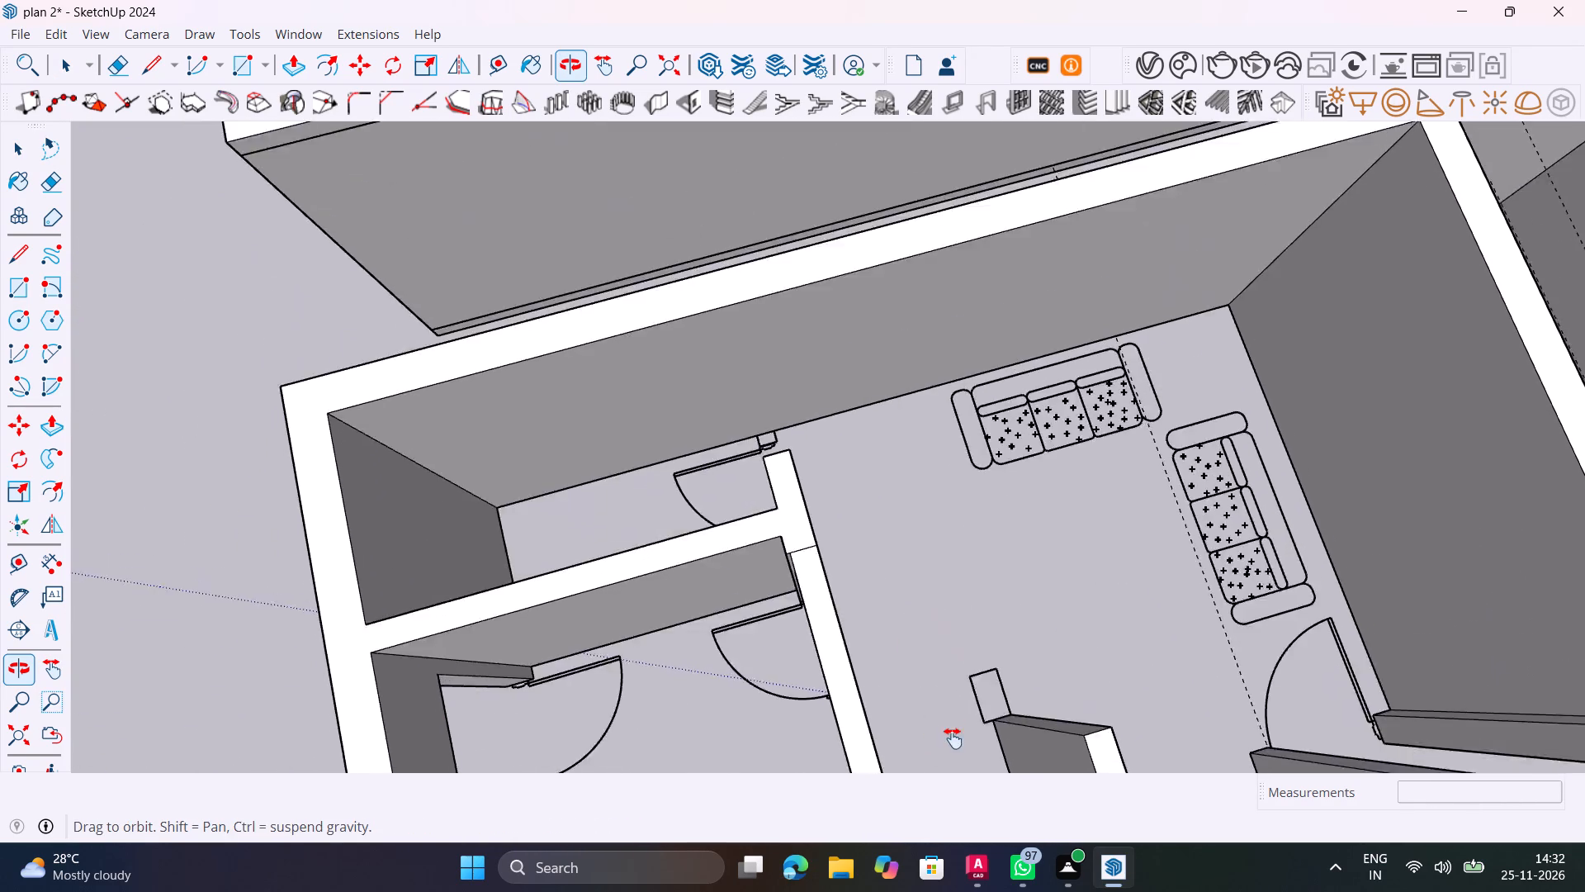
shift+middle_drag(953, 738, 175, 752)
scroll(831, 449, up, 5)
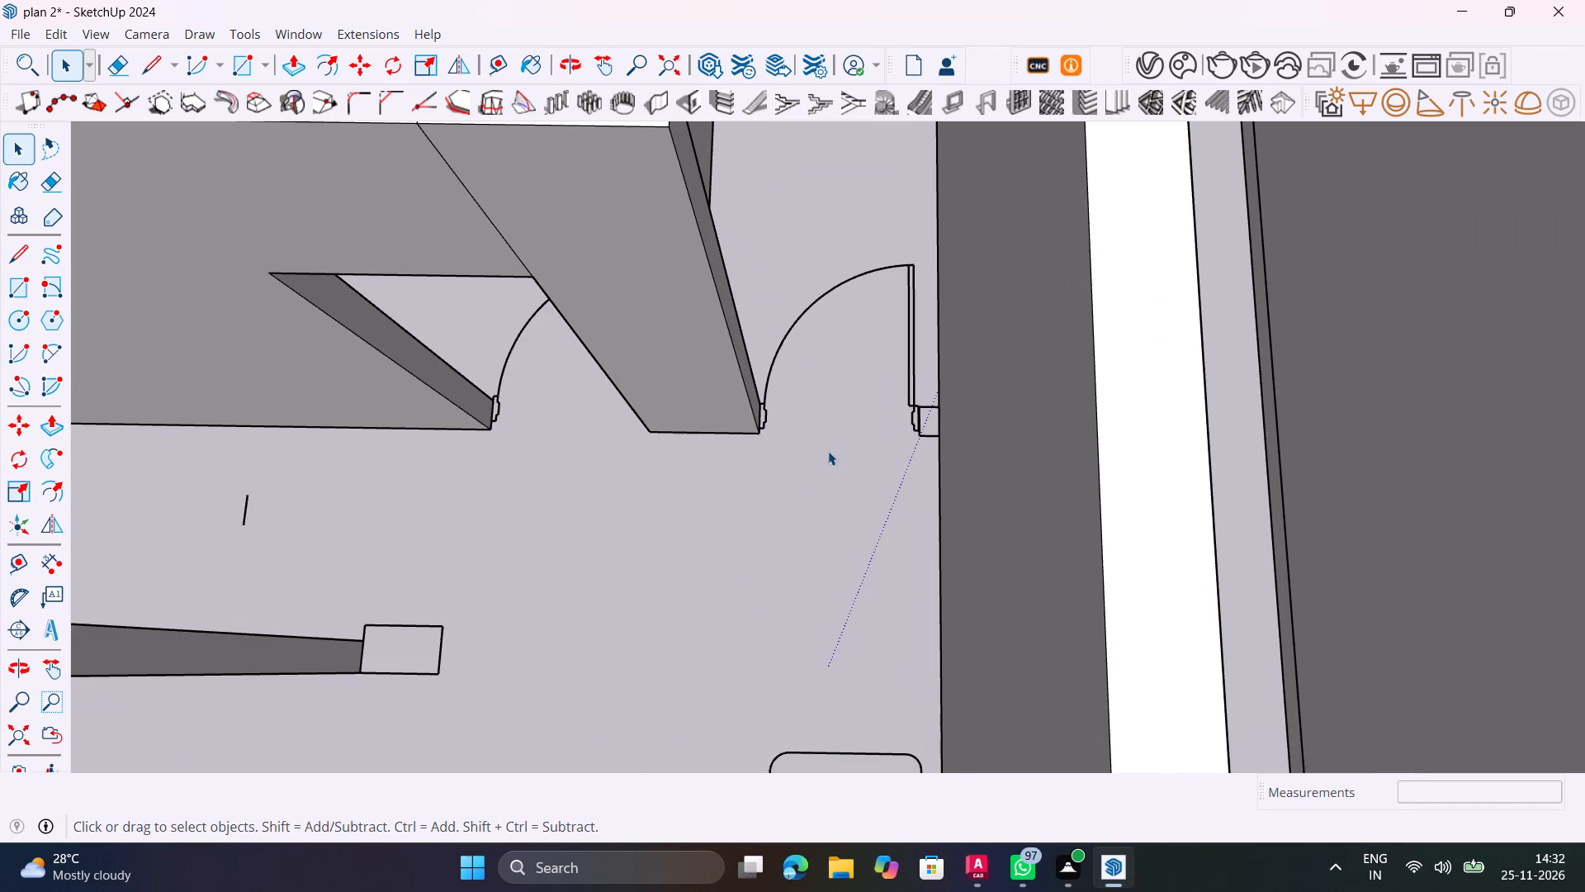
shift+middle_drag(828, 451, 840, 569)
middle_click(840, 569)
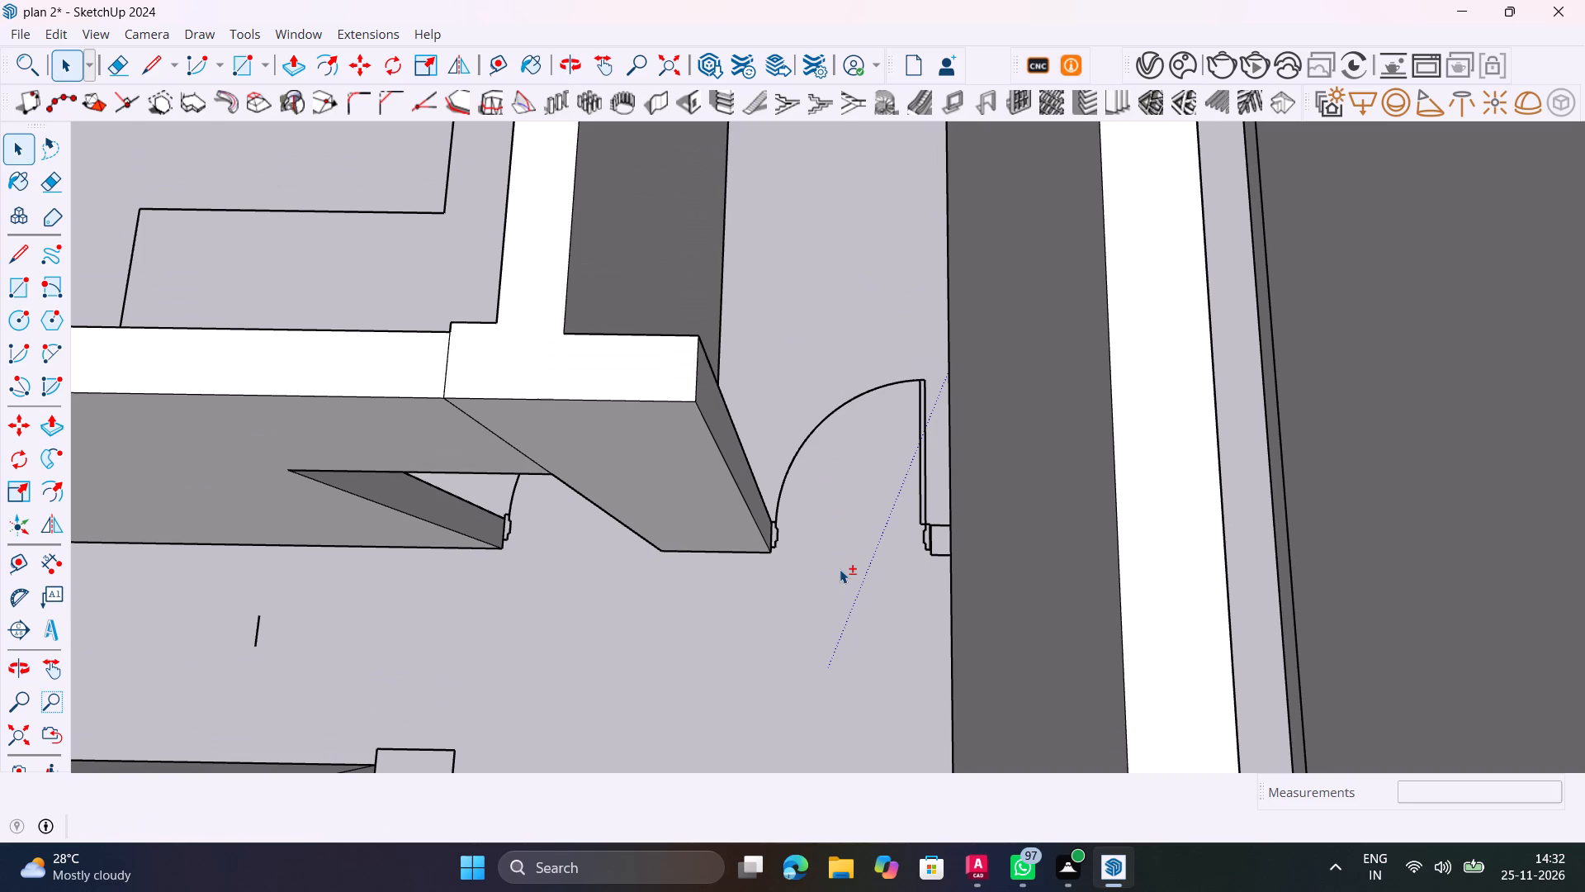
click(50, 562)
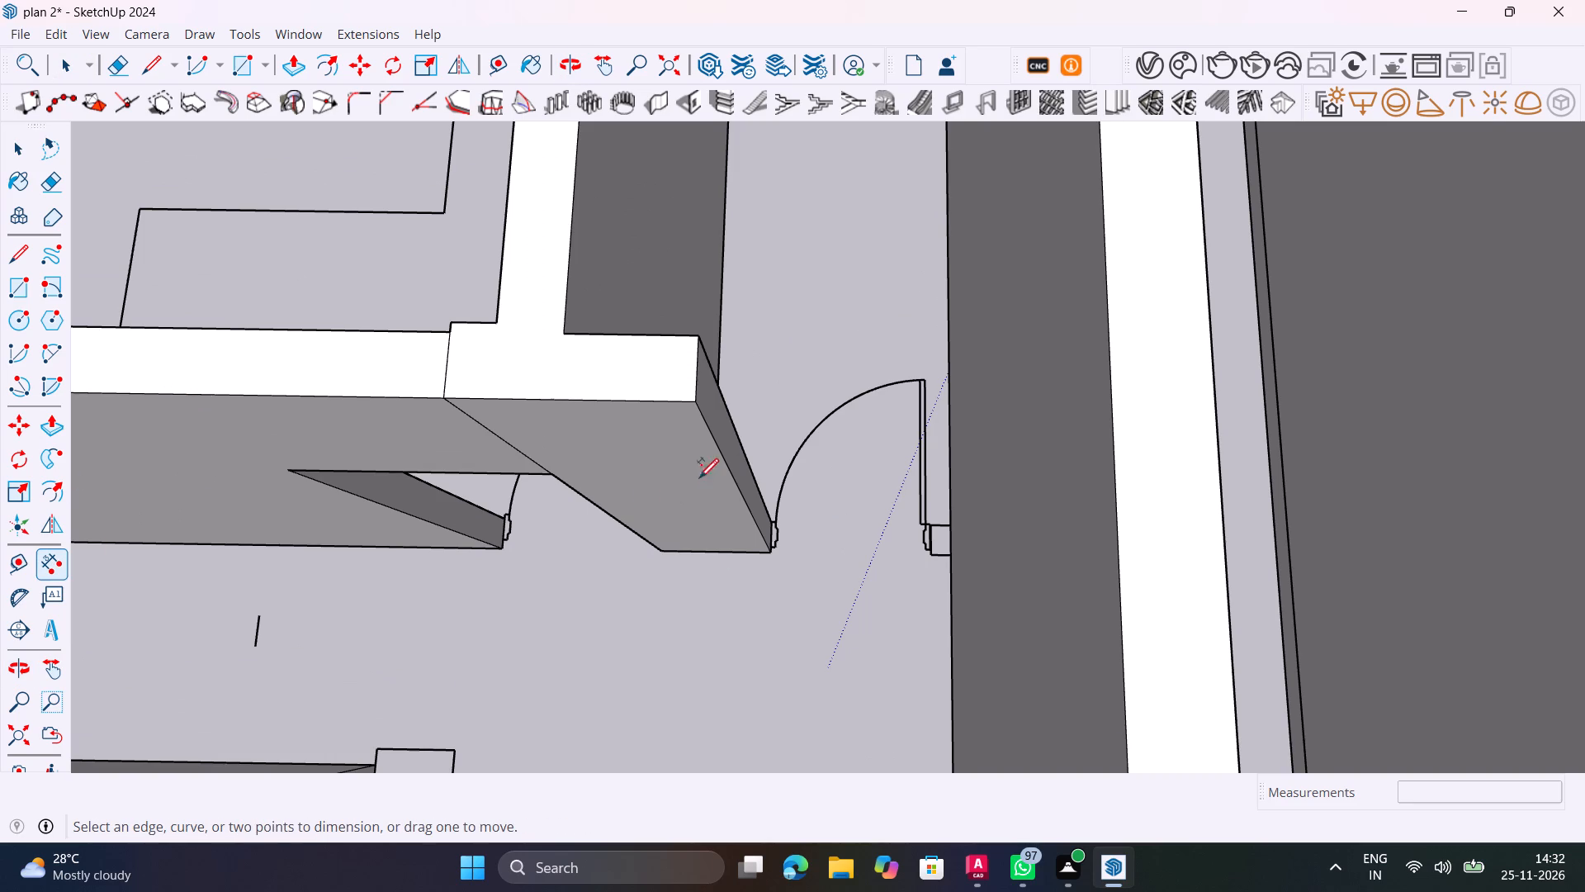
scroll(814, 541, up, 6)
click(736, 566)
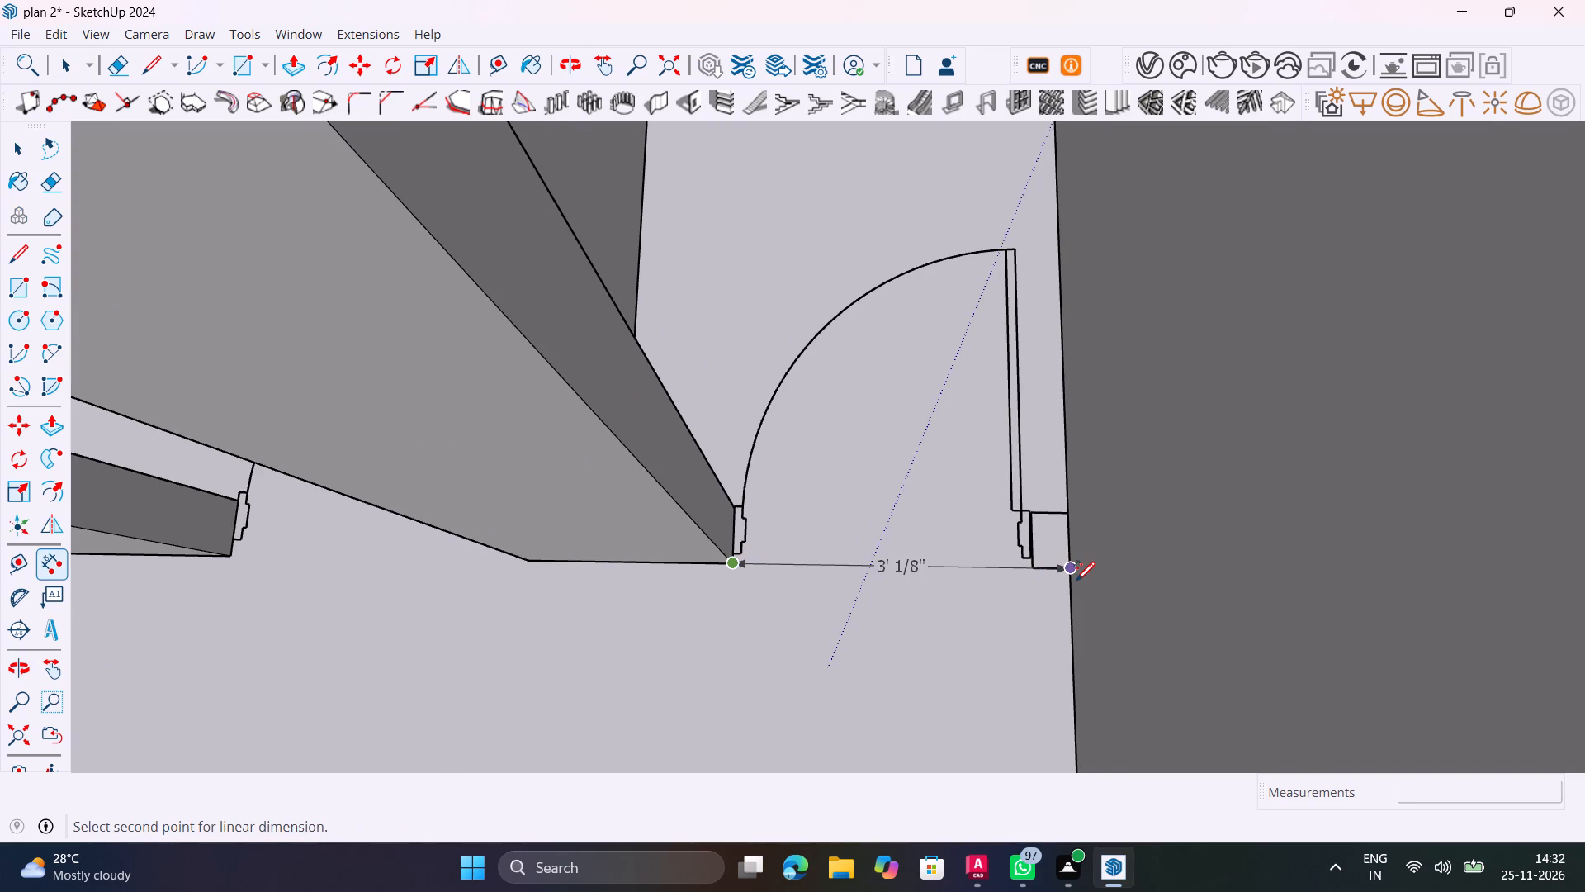
middle_drag(1072, 581, 1178, 363)
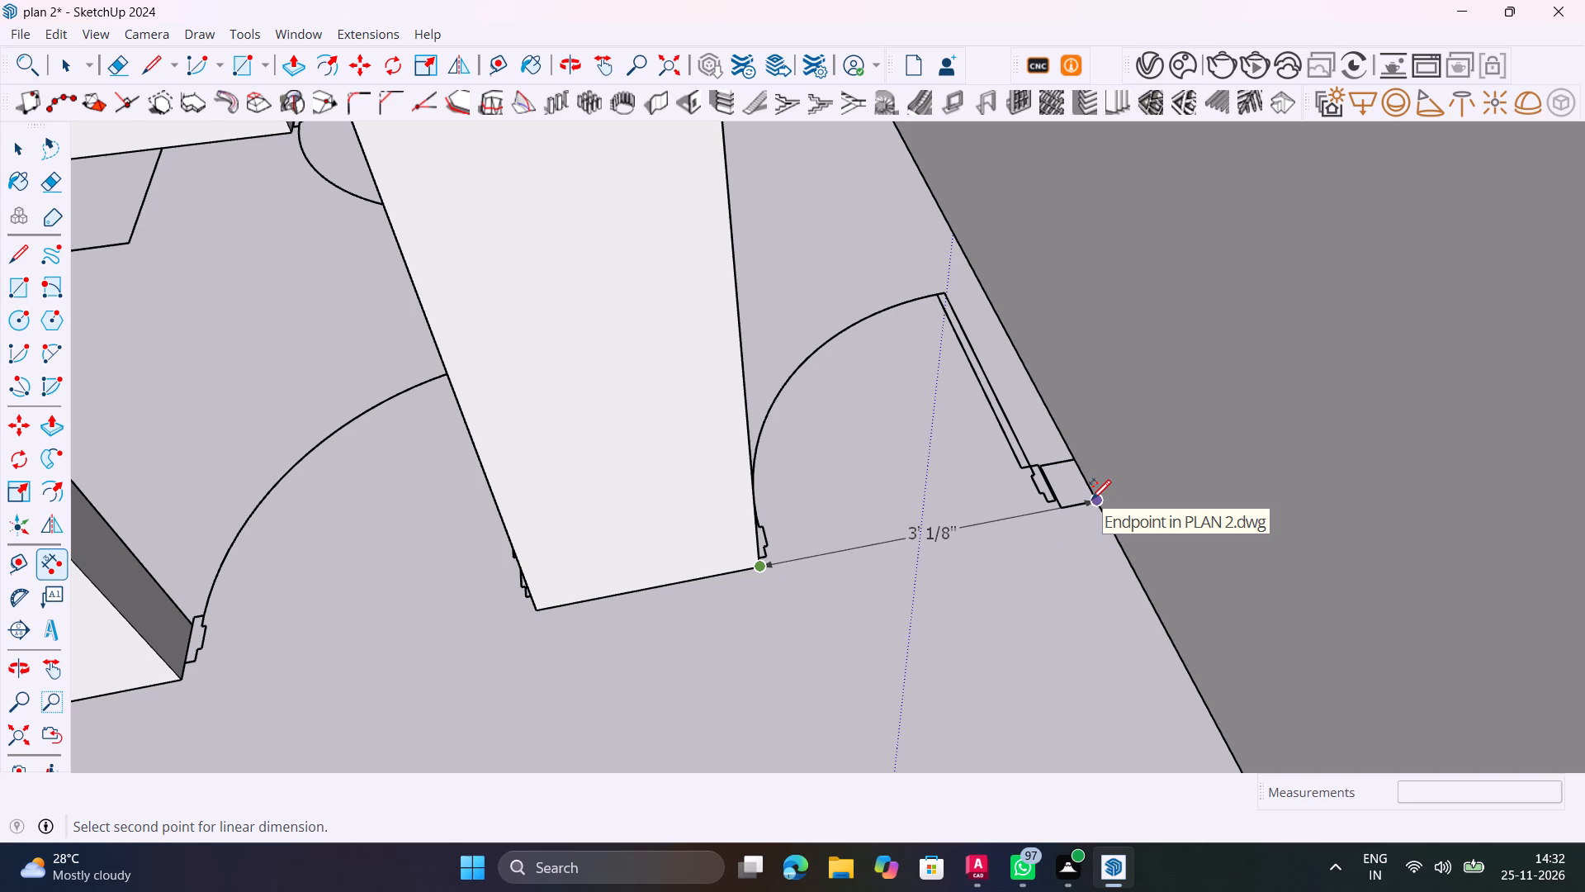
key(Escape)
Measure the same door opening again at floor level and examine the small jamb outline against the outer wall.
scroll(1091, 489, down, 11)
shift+middle_drag(976, 507, 609, 699)
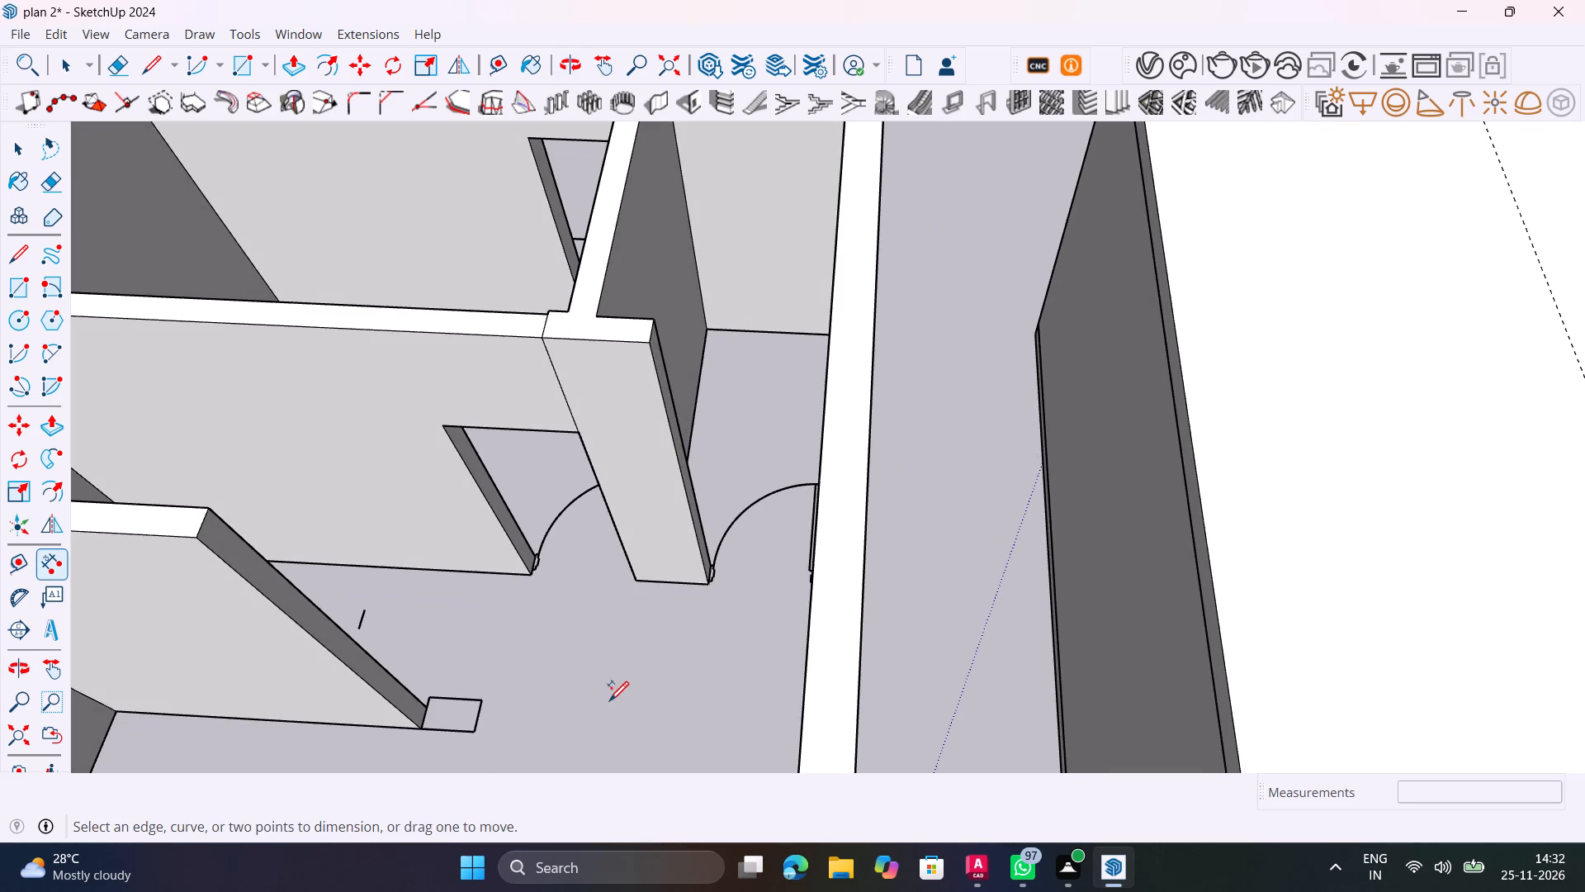
scroll(518, 604, down, 11)
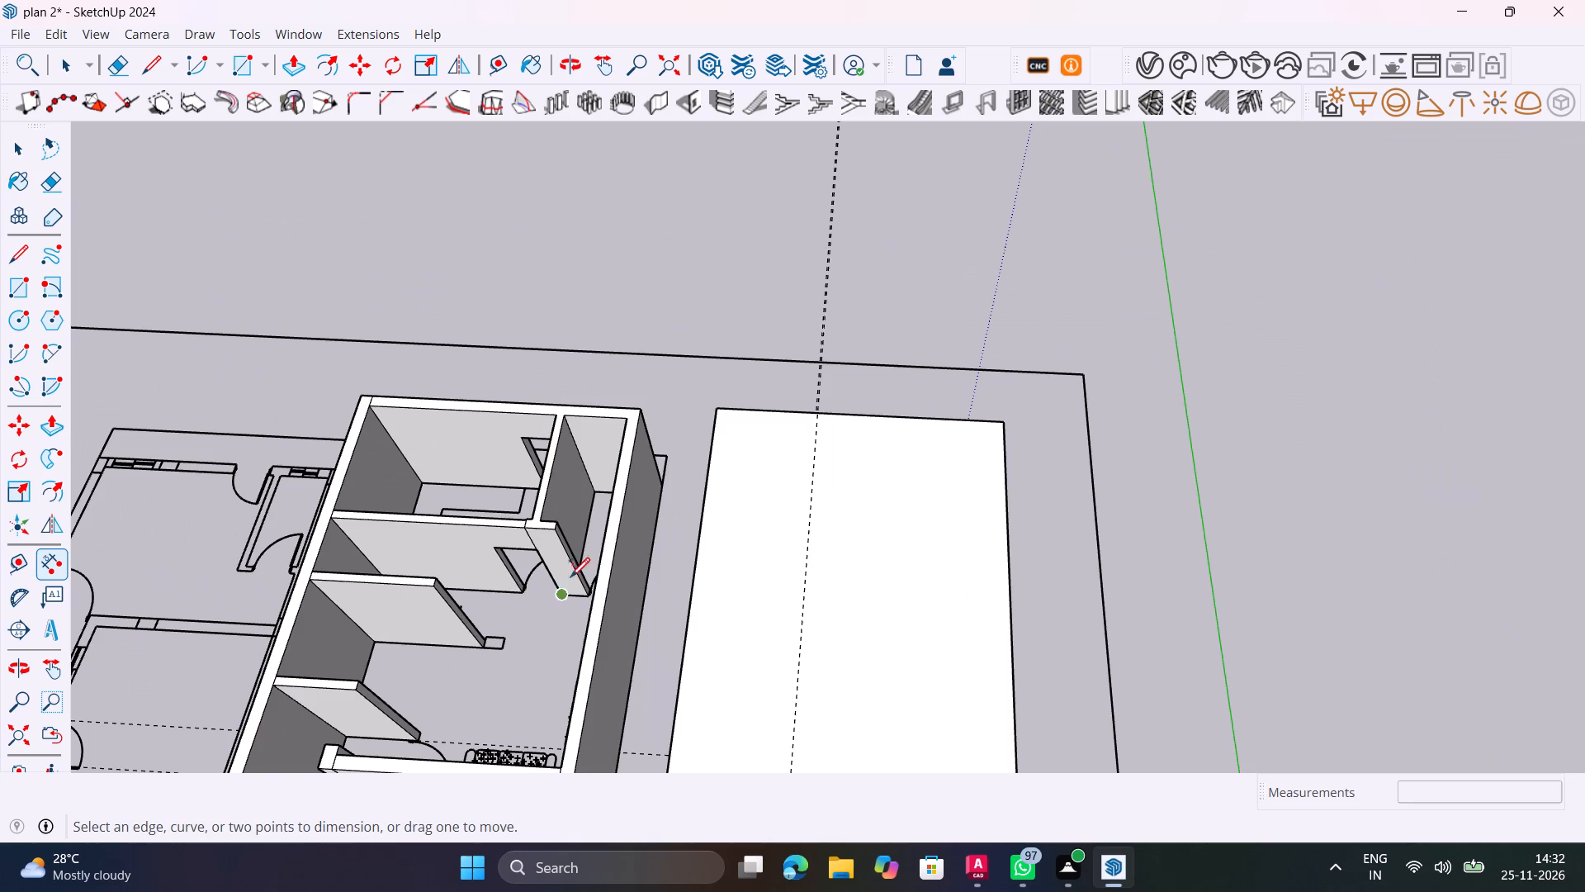
scroll(523, 588, up, 10)
middle_drag(547, 622, 616, 591)
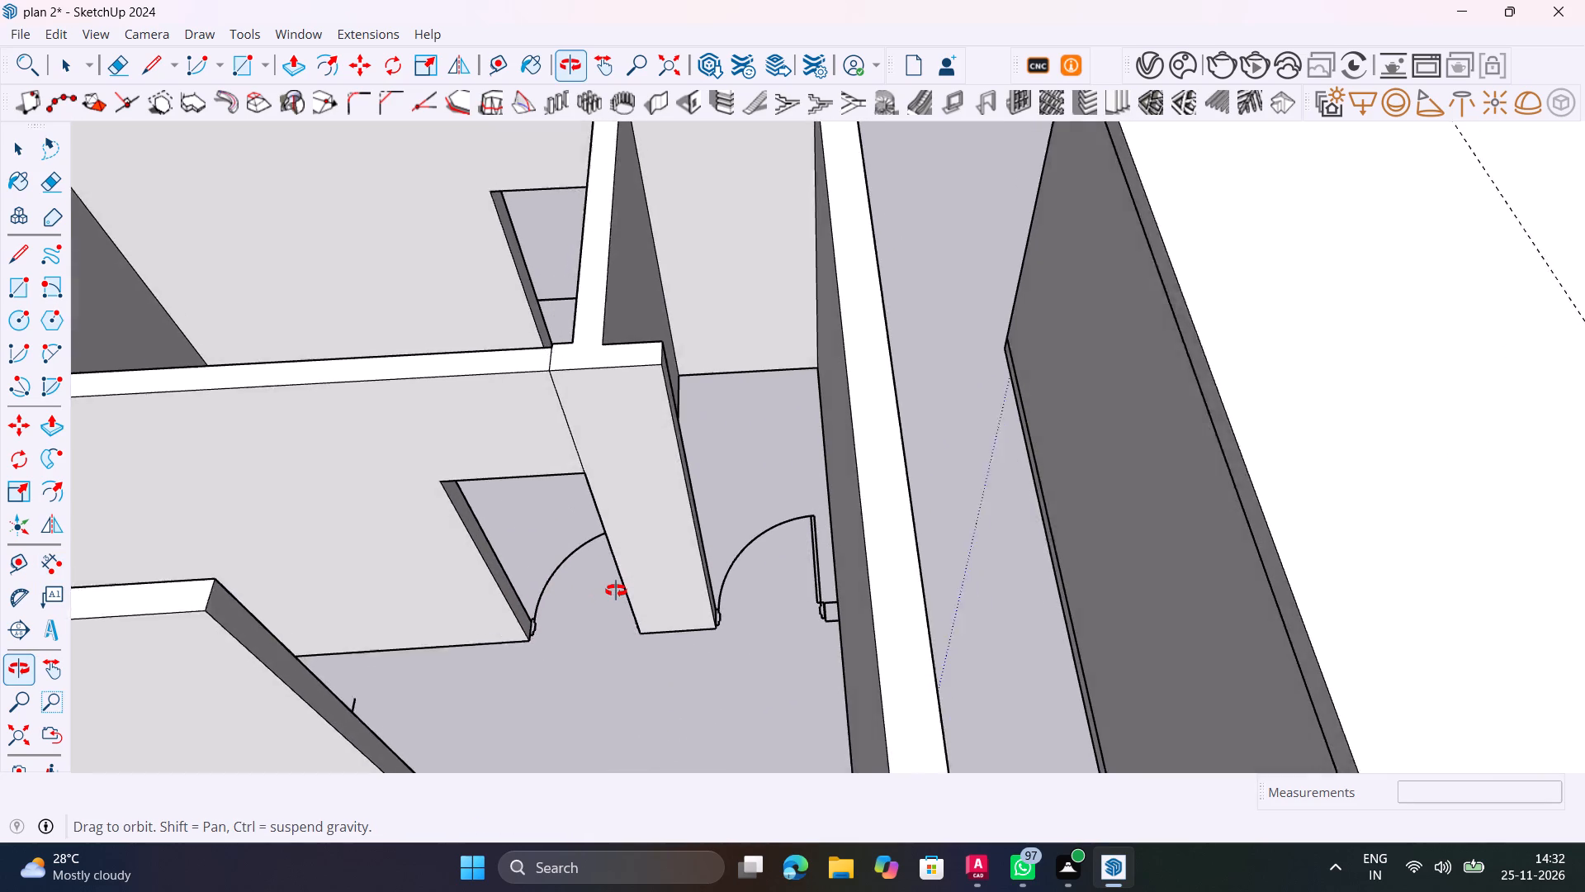
middle_drag(616, 591, 626, 590)
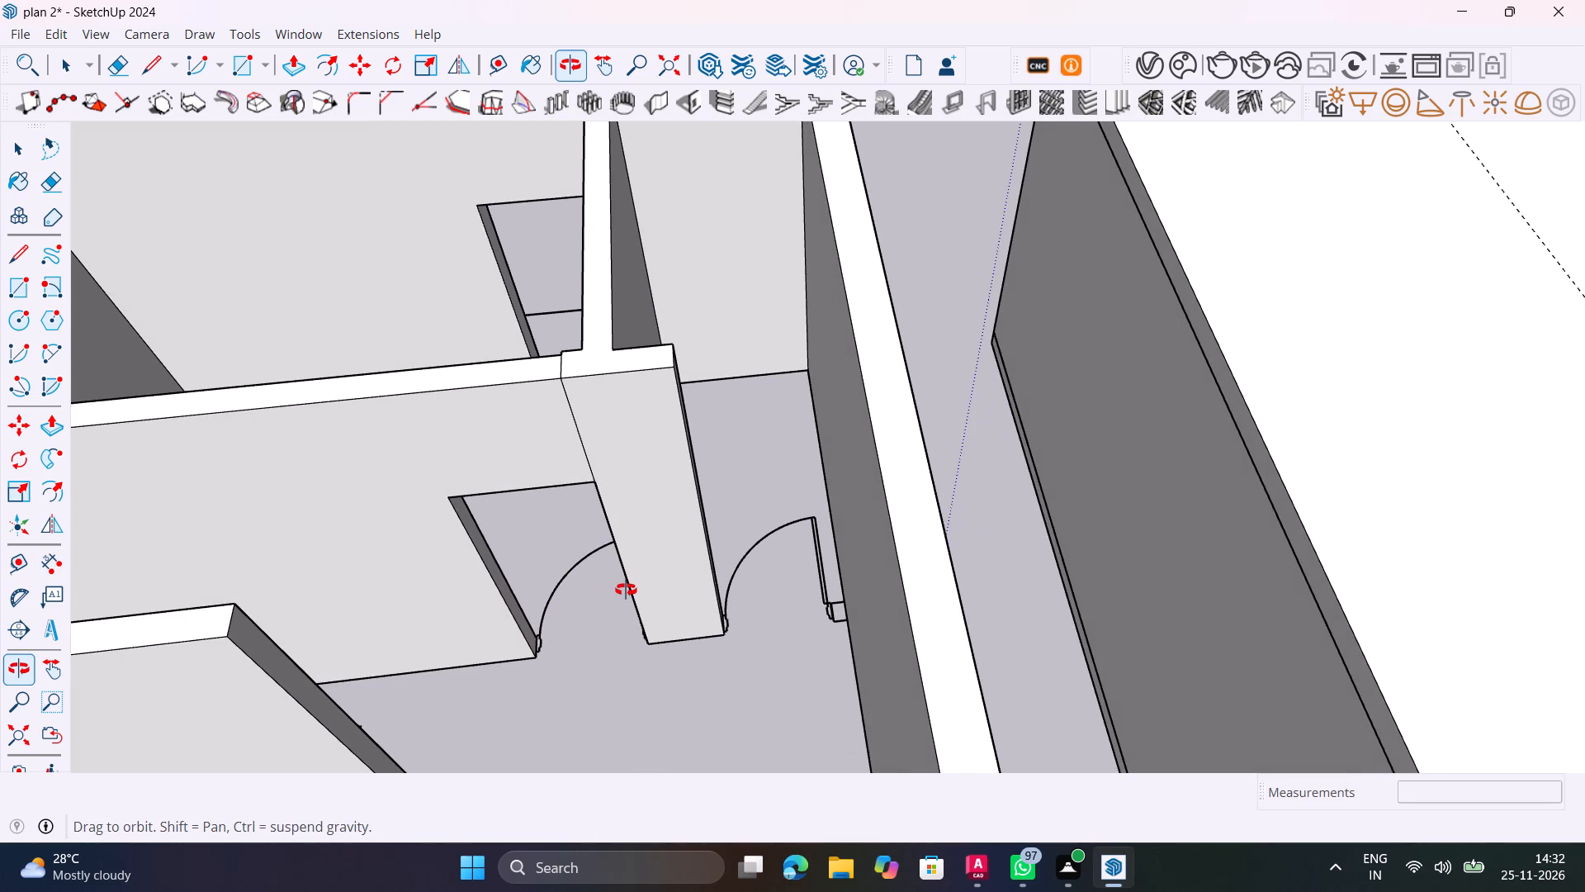
middle_drag(626, 590, 626, 589)
scroll(750, 635, up, 11)
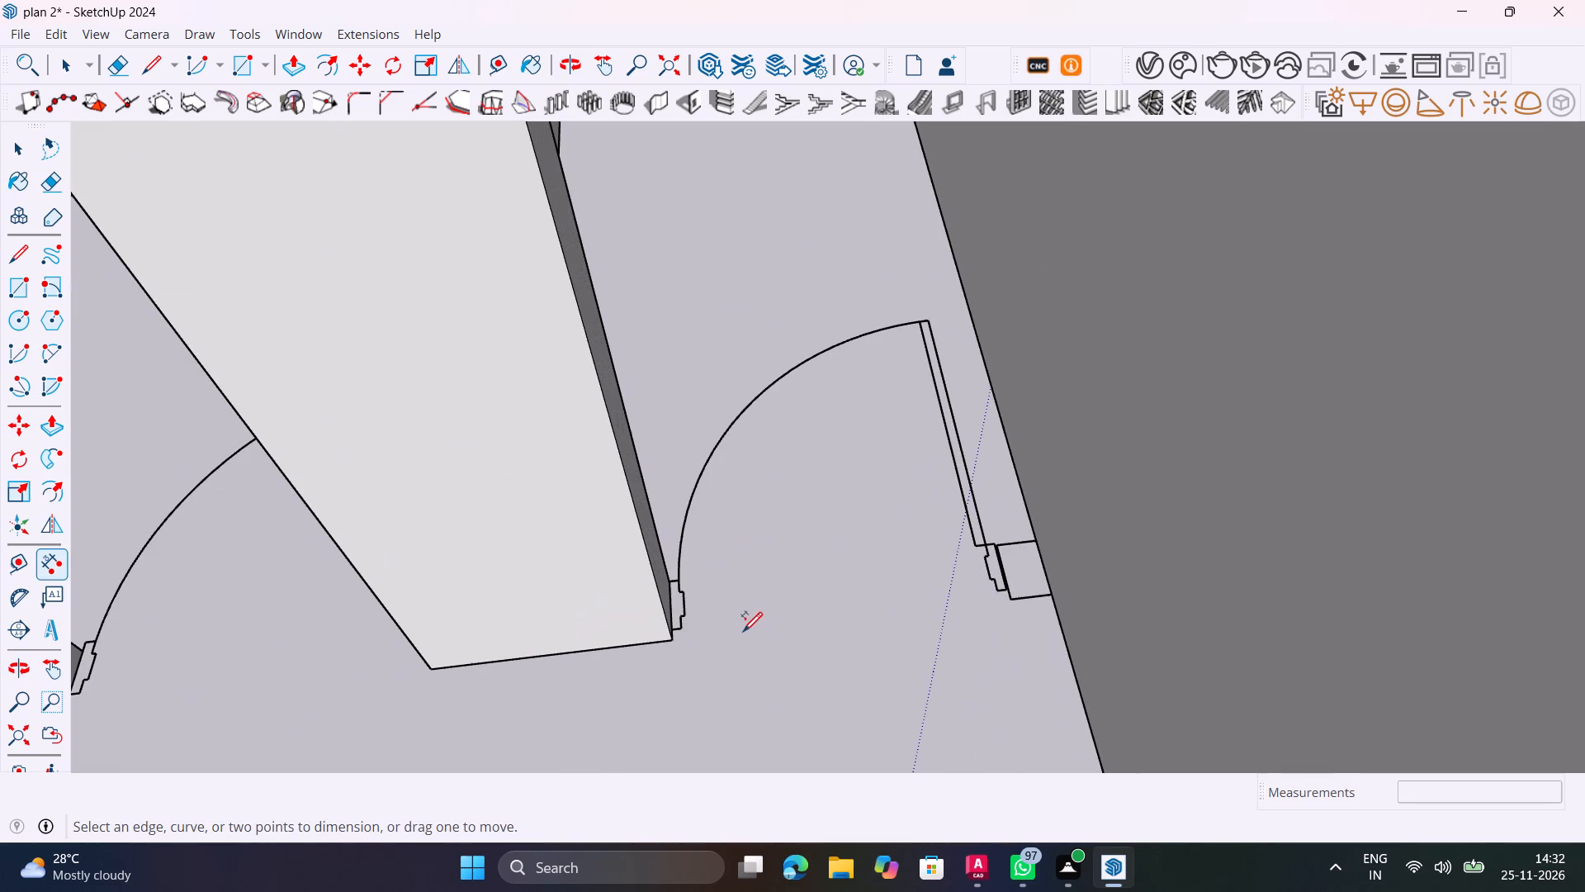
click(678, 644)
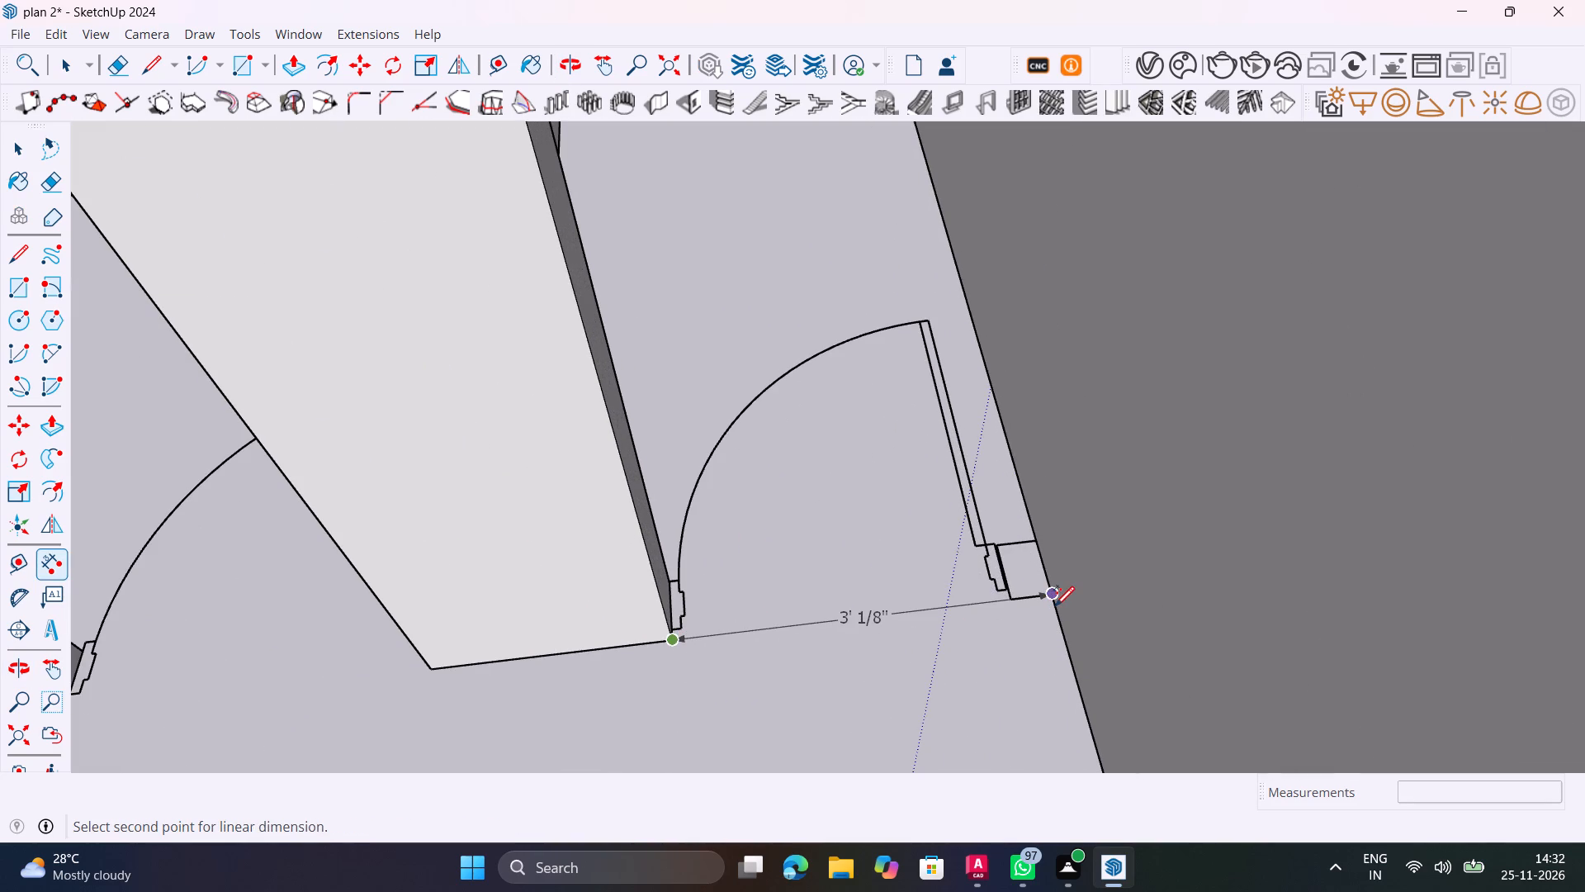
scroll(1056, 601, up, 8)
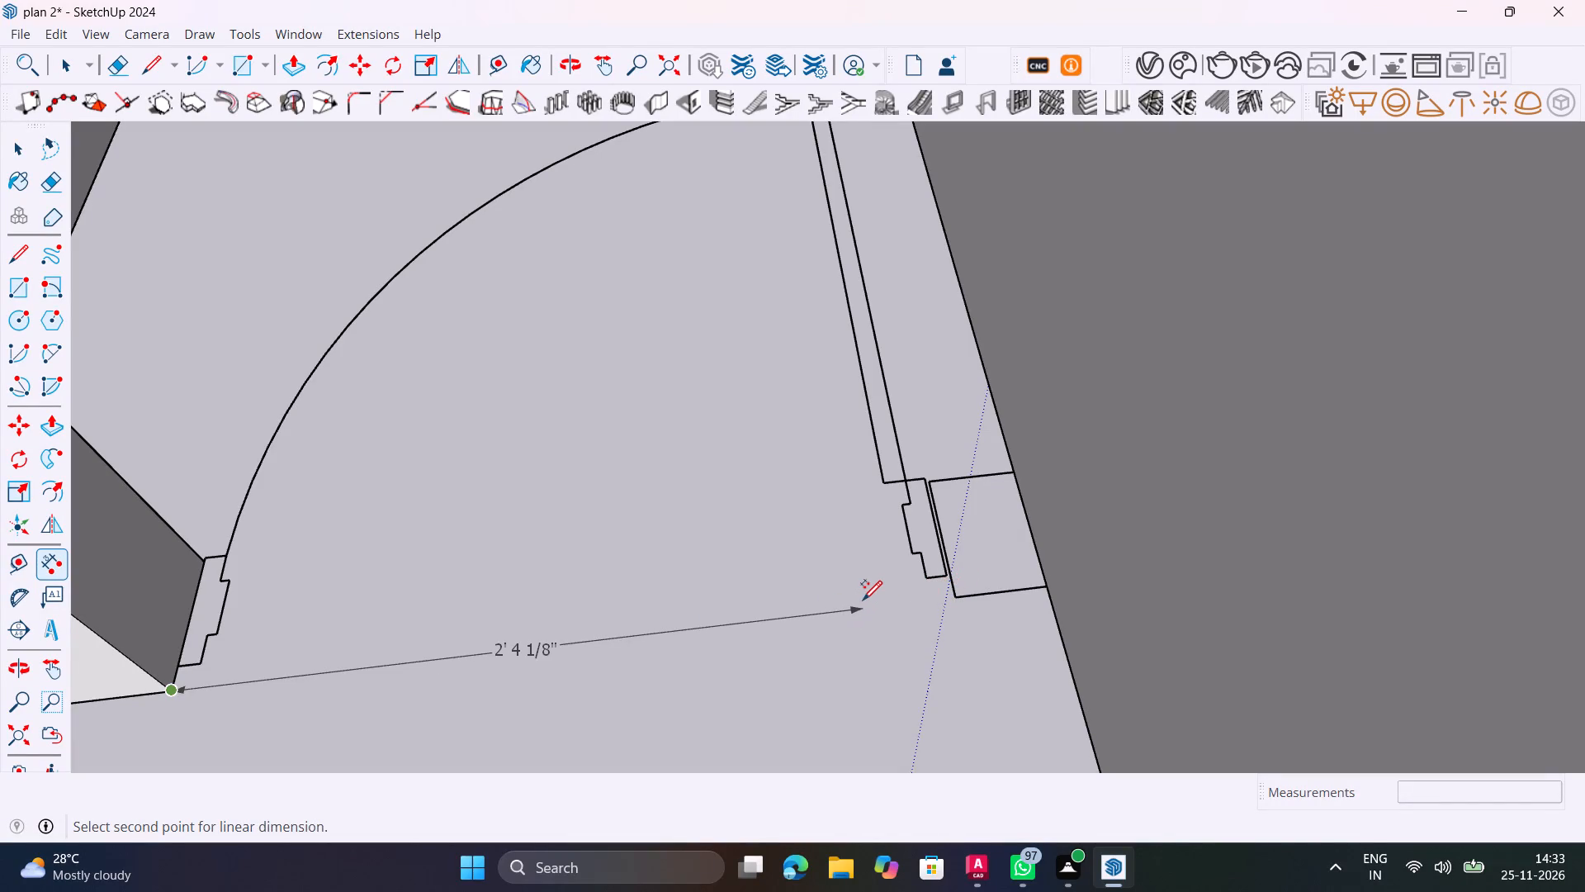
scroll(879, 605, down, 4)
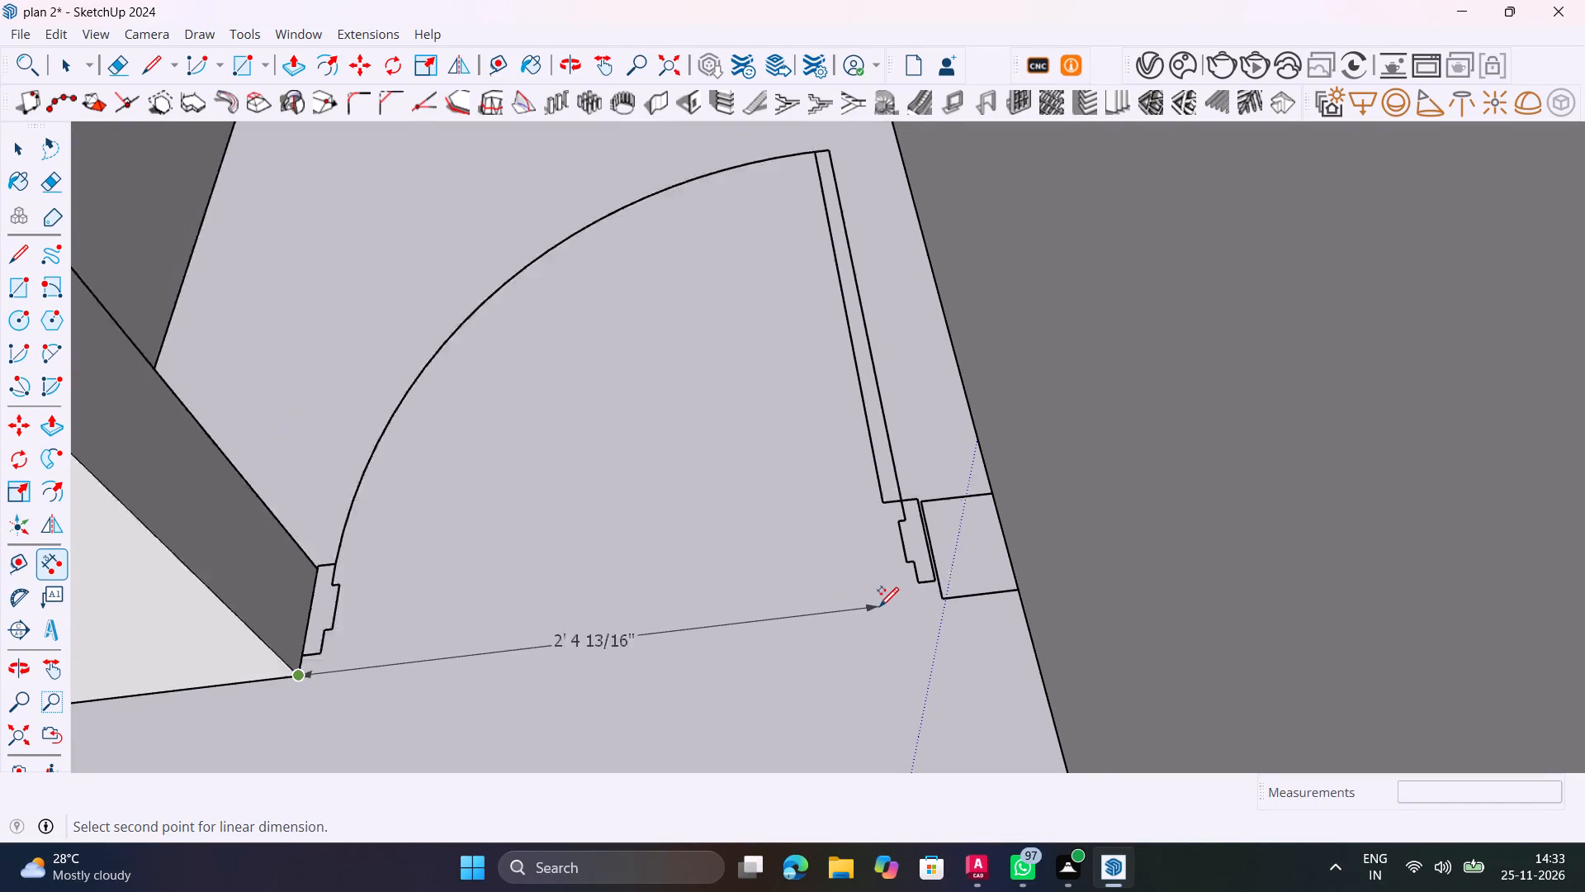
scroll(879, 605, down, 2)
key(Escape)
key(space)
scroll(941, 586, up, 7)
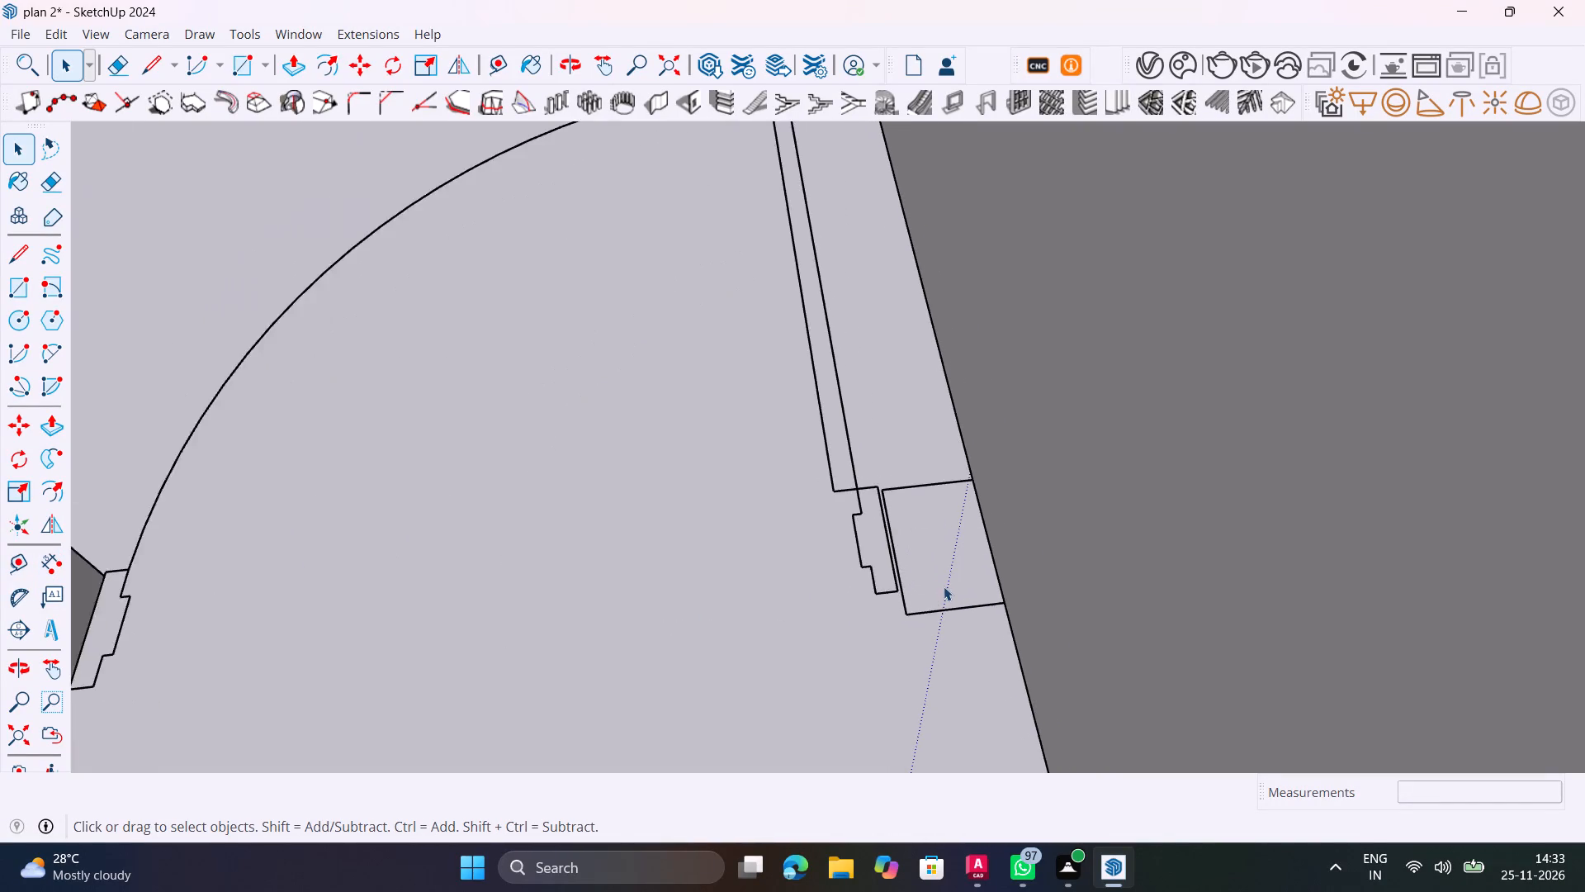
Draw a rectangle over the small jamb outline against the long outer wall beside the door opening.
scroll(944, 586, up, 3)
key(r)
click(857, 449)
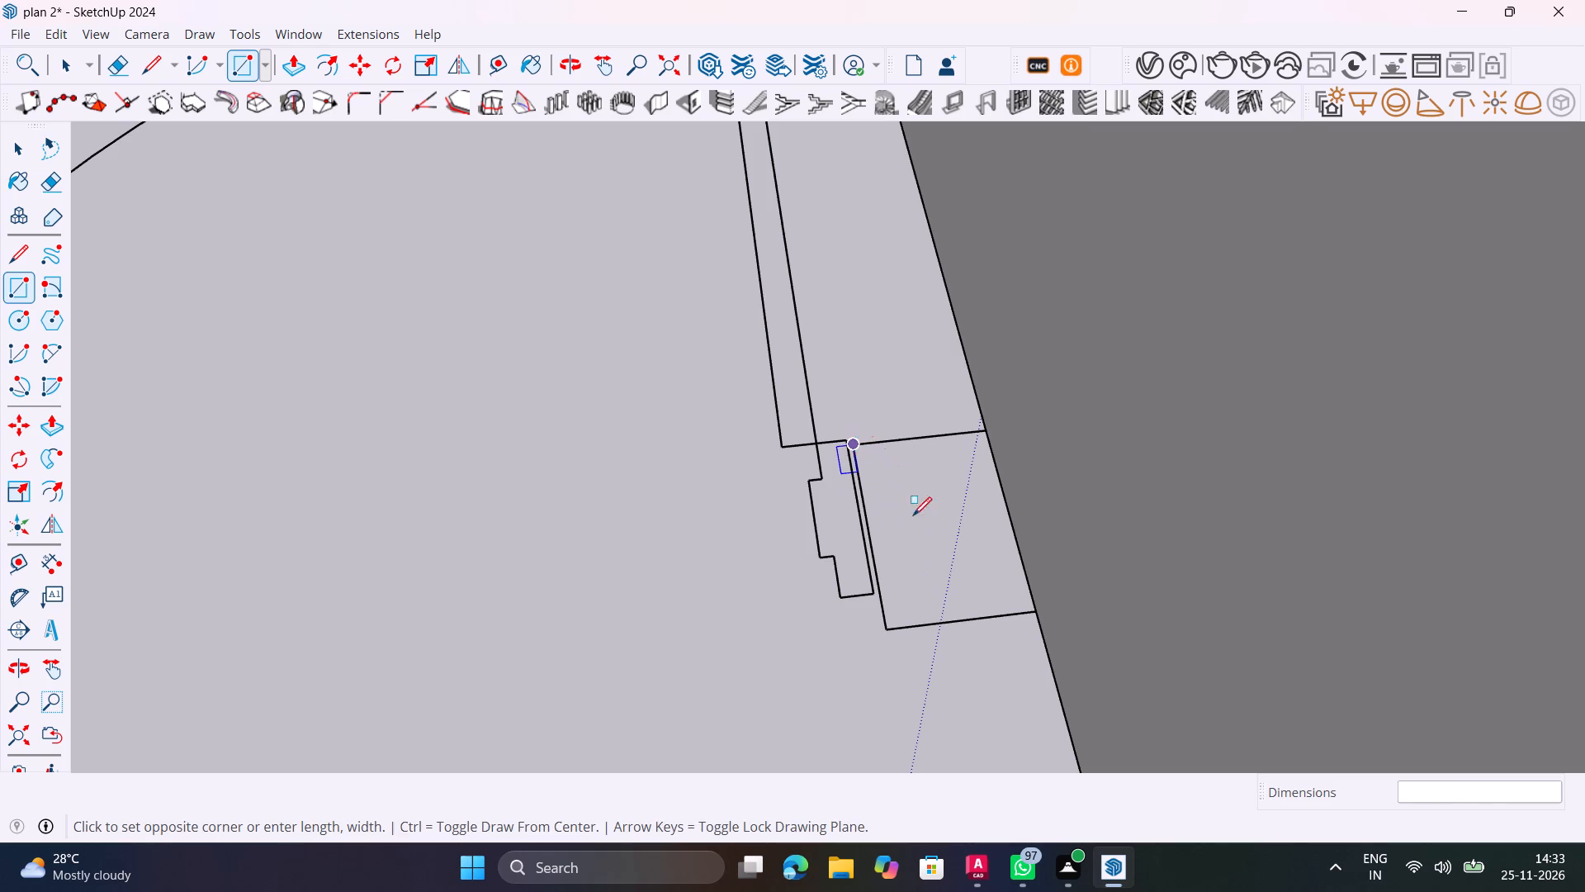
click(1034, 610)
key(space)
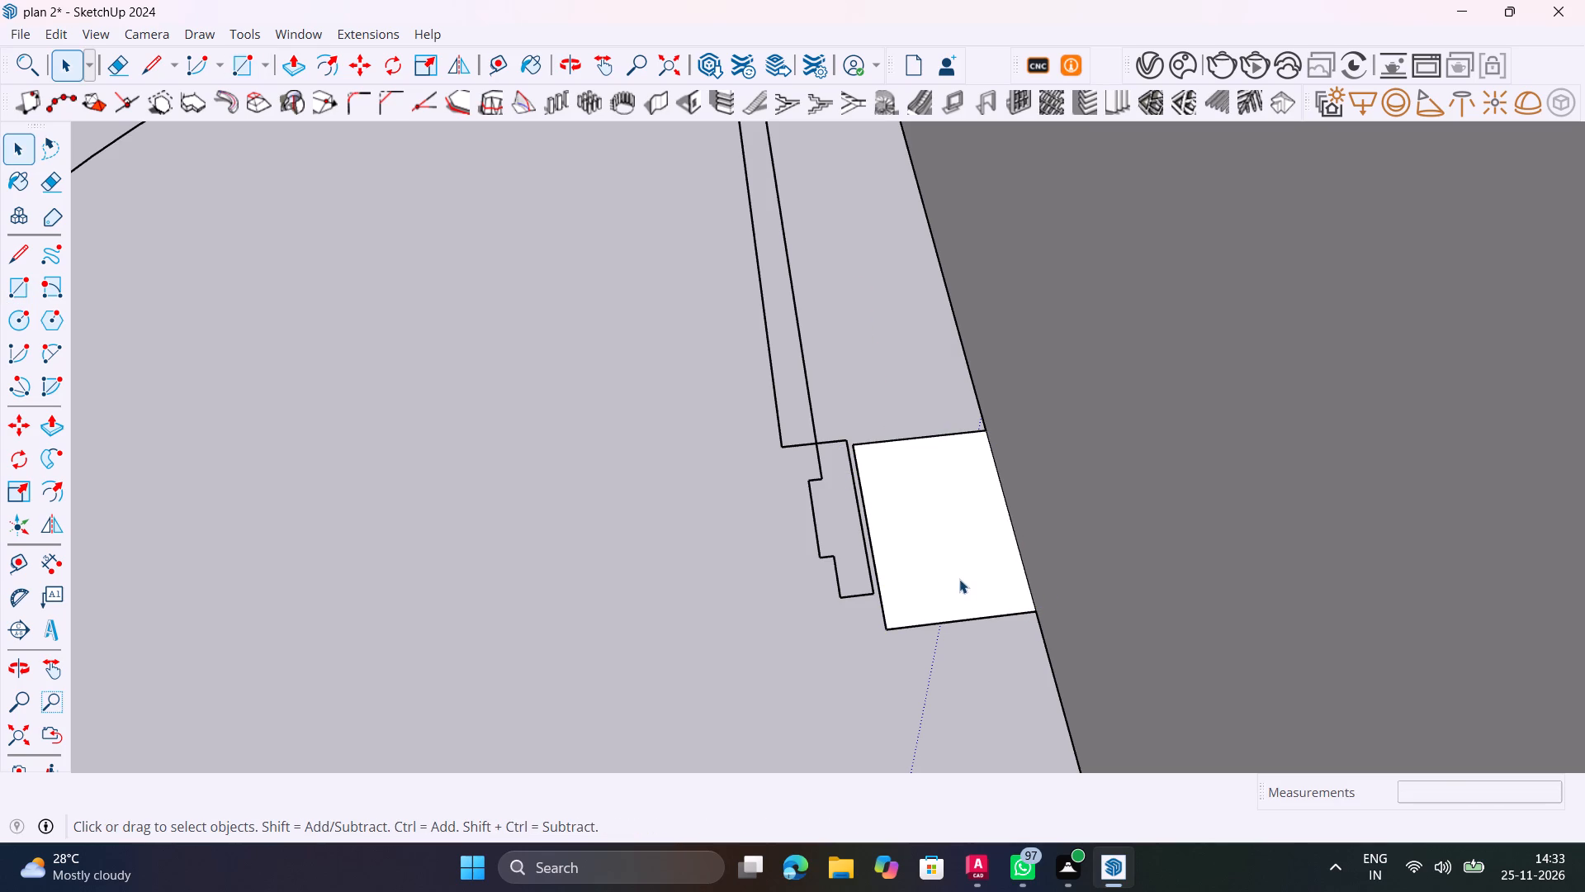
Push/Pull the jamb rectangle up to the top level of the T-shaped partition.
click(959, 579)
key(p)
click(959, 579)
scroll(967, 446, down, 20)
scroll(967, 446, down, 6)
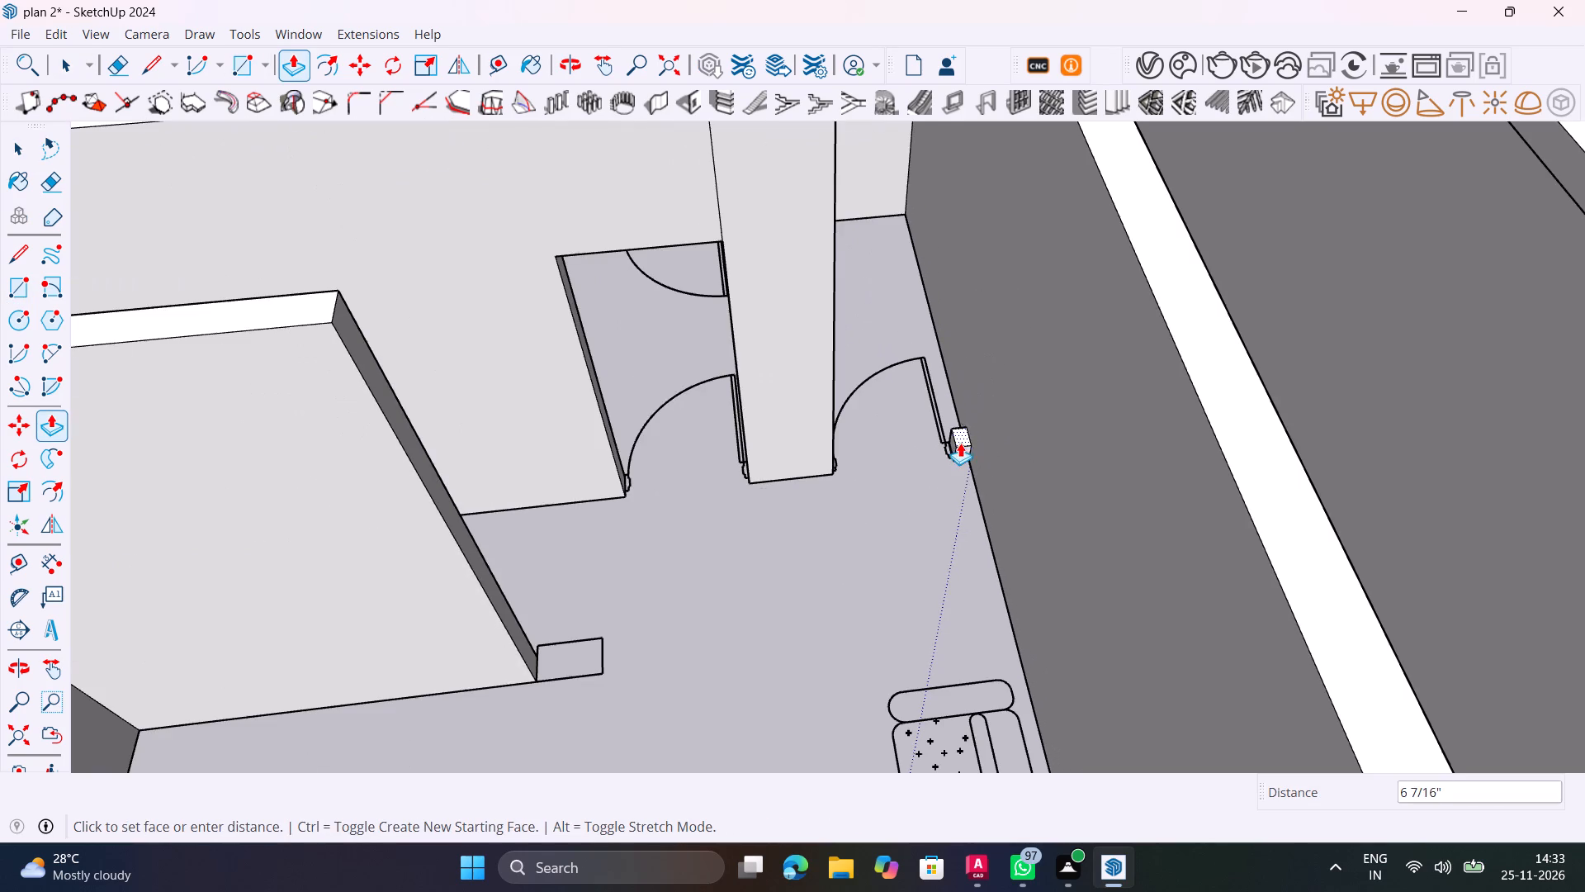
scroll(848, 218, down, 7)
shift+middle_drag(849, 222, 887, 472)
scroll(878, 457, up, 6)
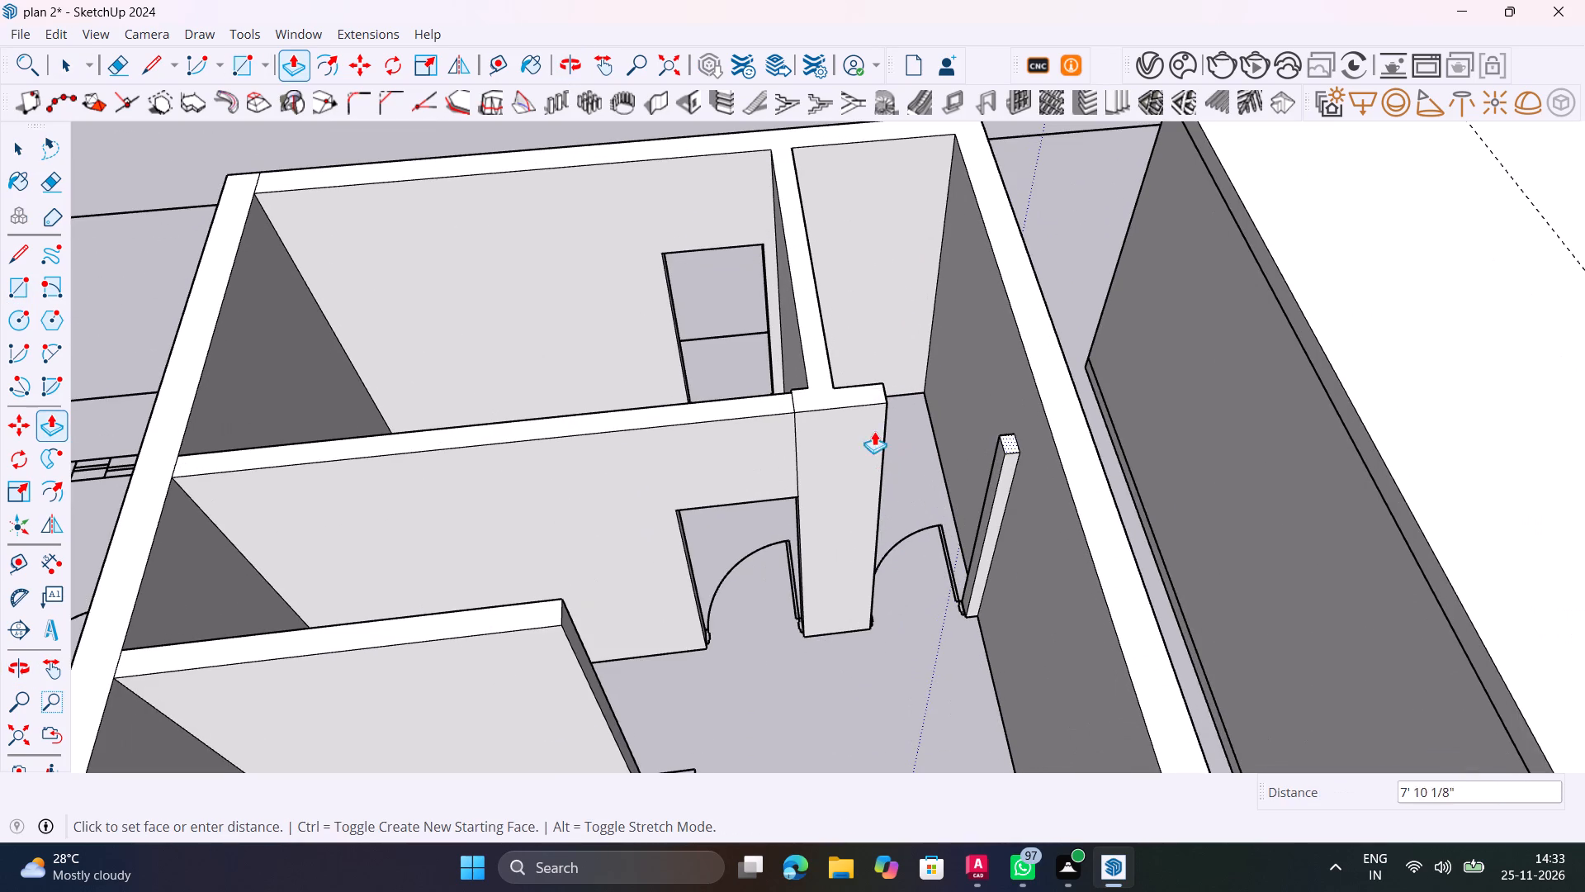
click(889, 396)
scroll(894, 422, up, 1)
scroll(894, 421, down, 4)
key(space)
Erase the seam edges between the interior wall and the T-shaped partition on the top and side faces.
scroll(790, 504, up, 4)
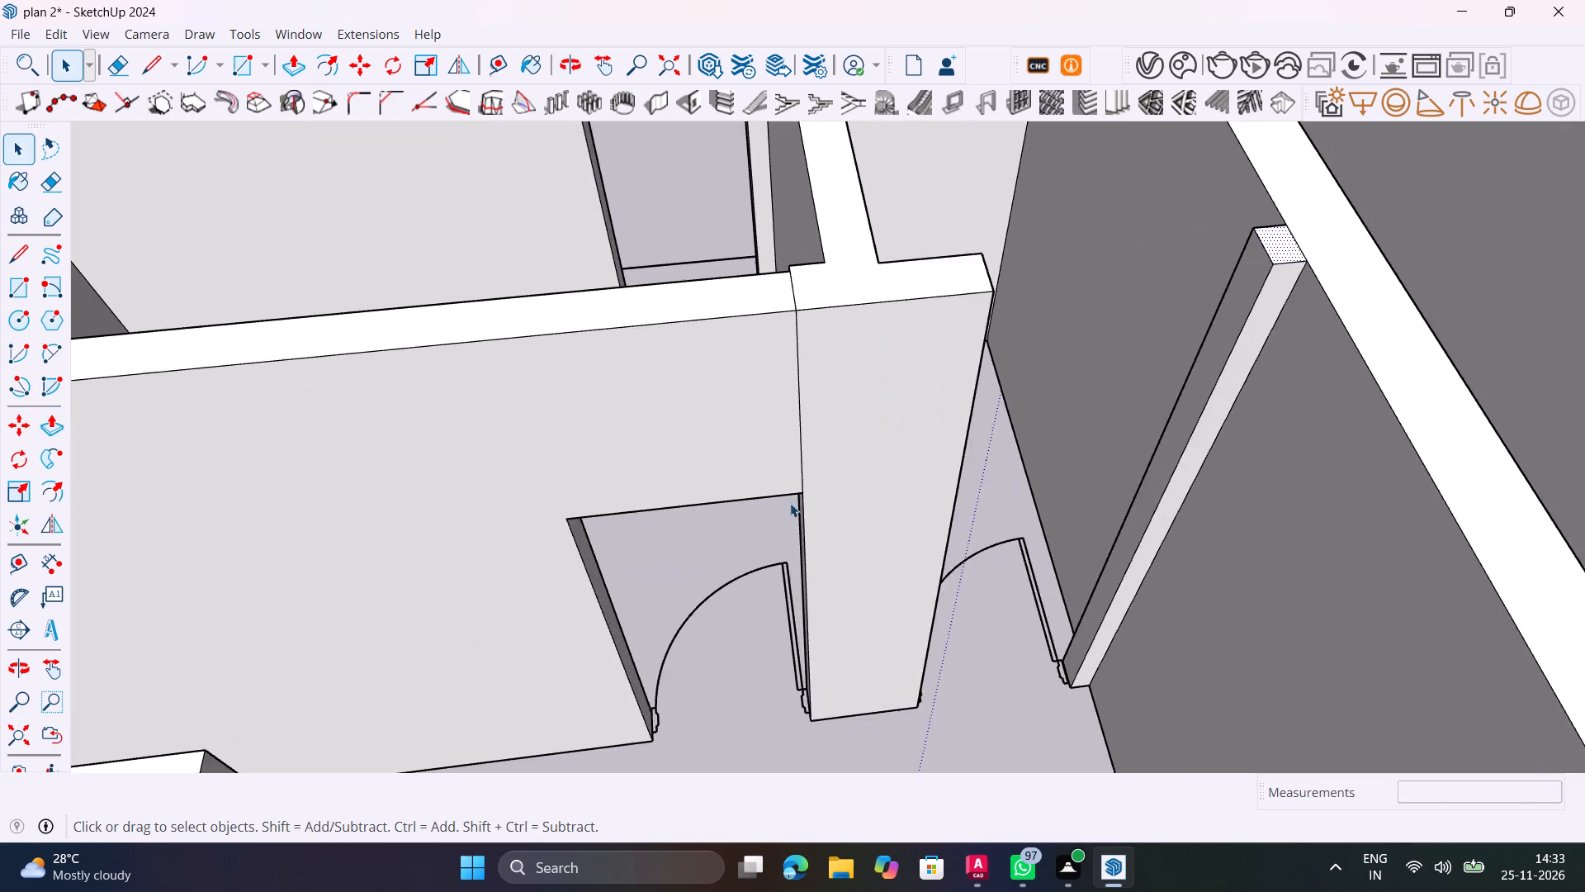
scroll(795, 520, up, 2)
middle_drag(784, 509, 968, 636)
scroll(963, 482, up, 6)
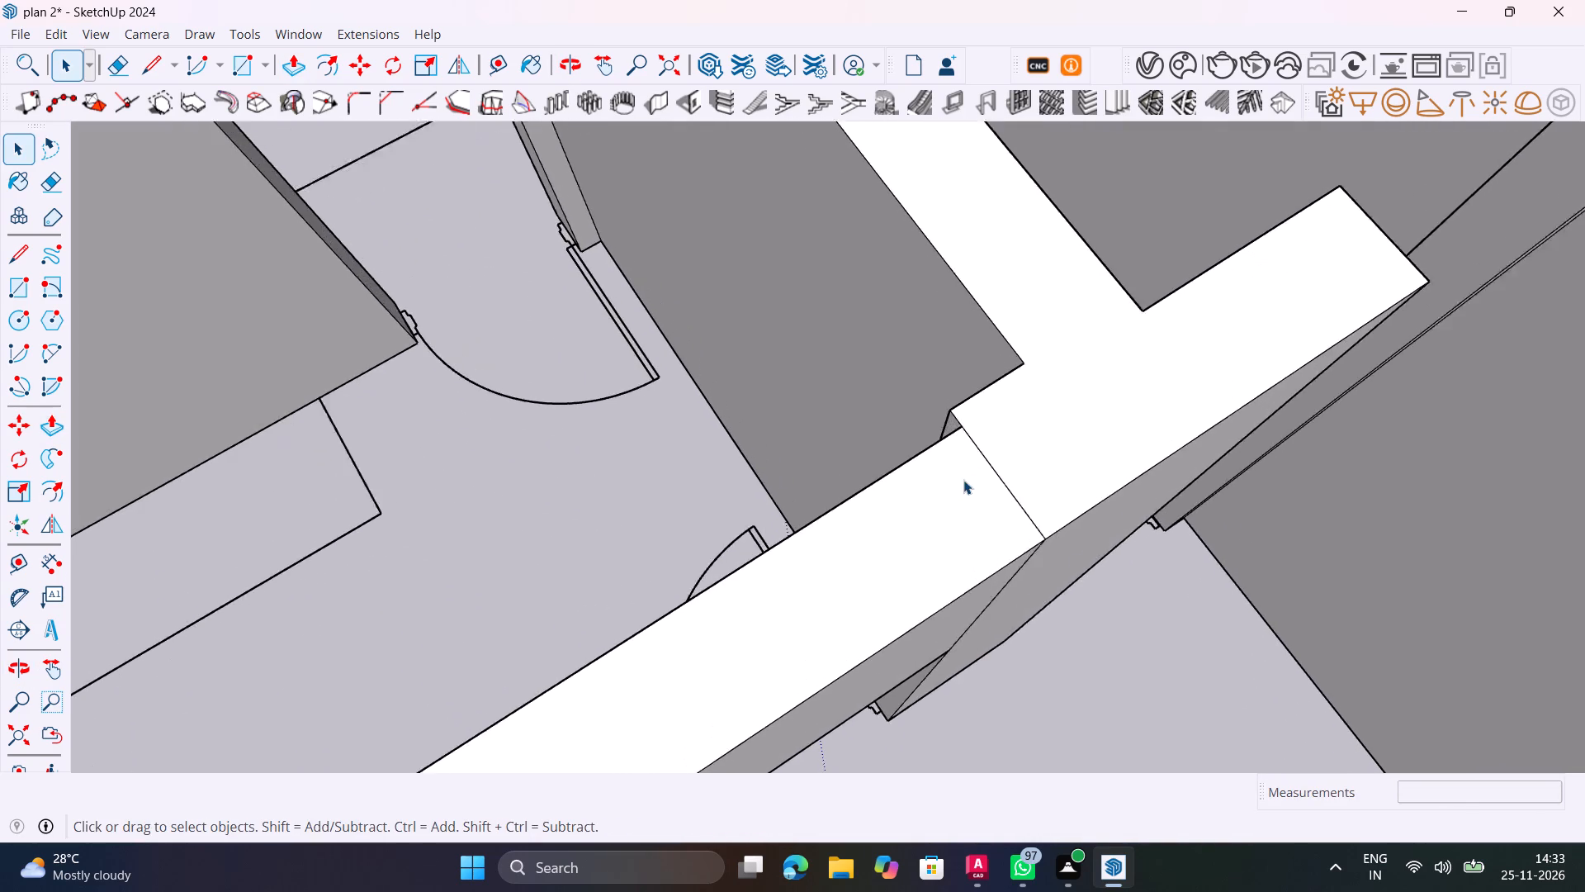
middle_drag(954, 510, 580, 591)
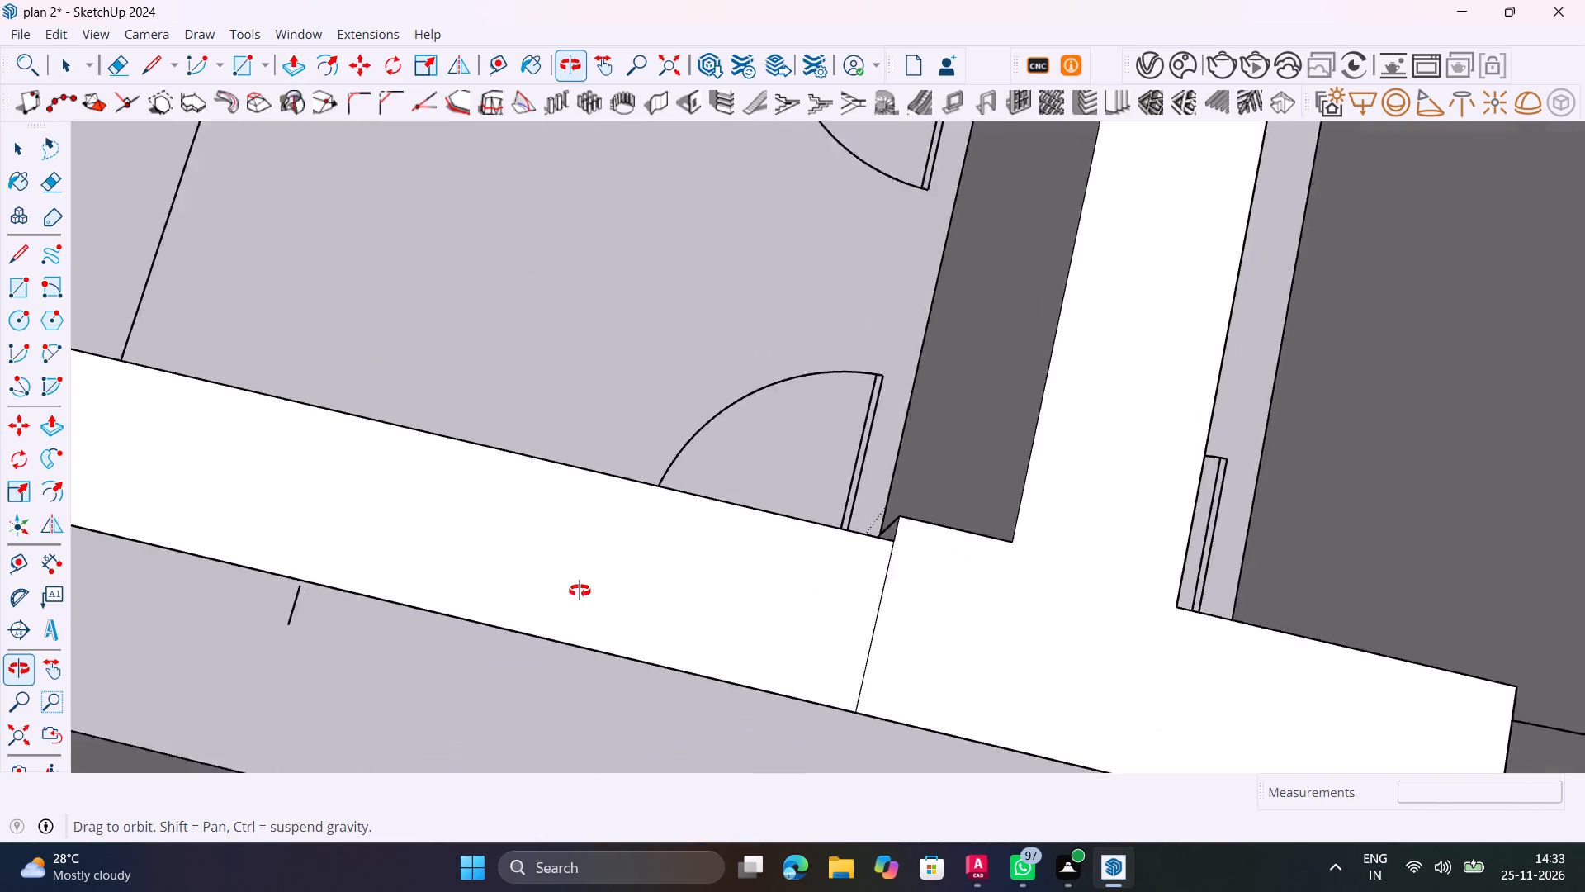
middle_drag(580, 591, 736, 706)
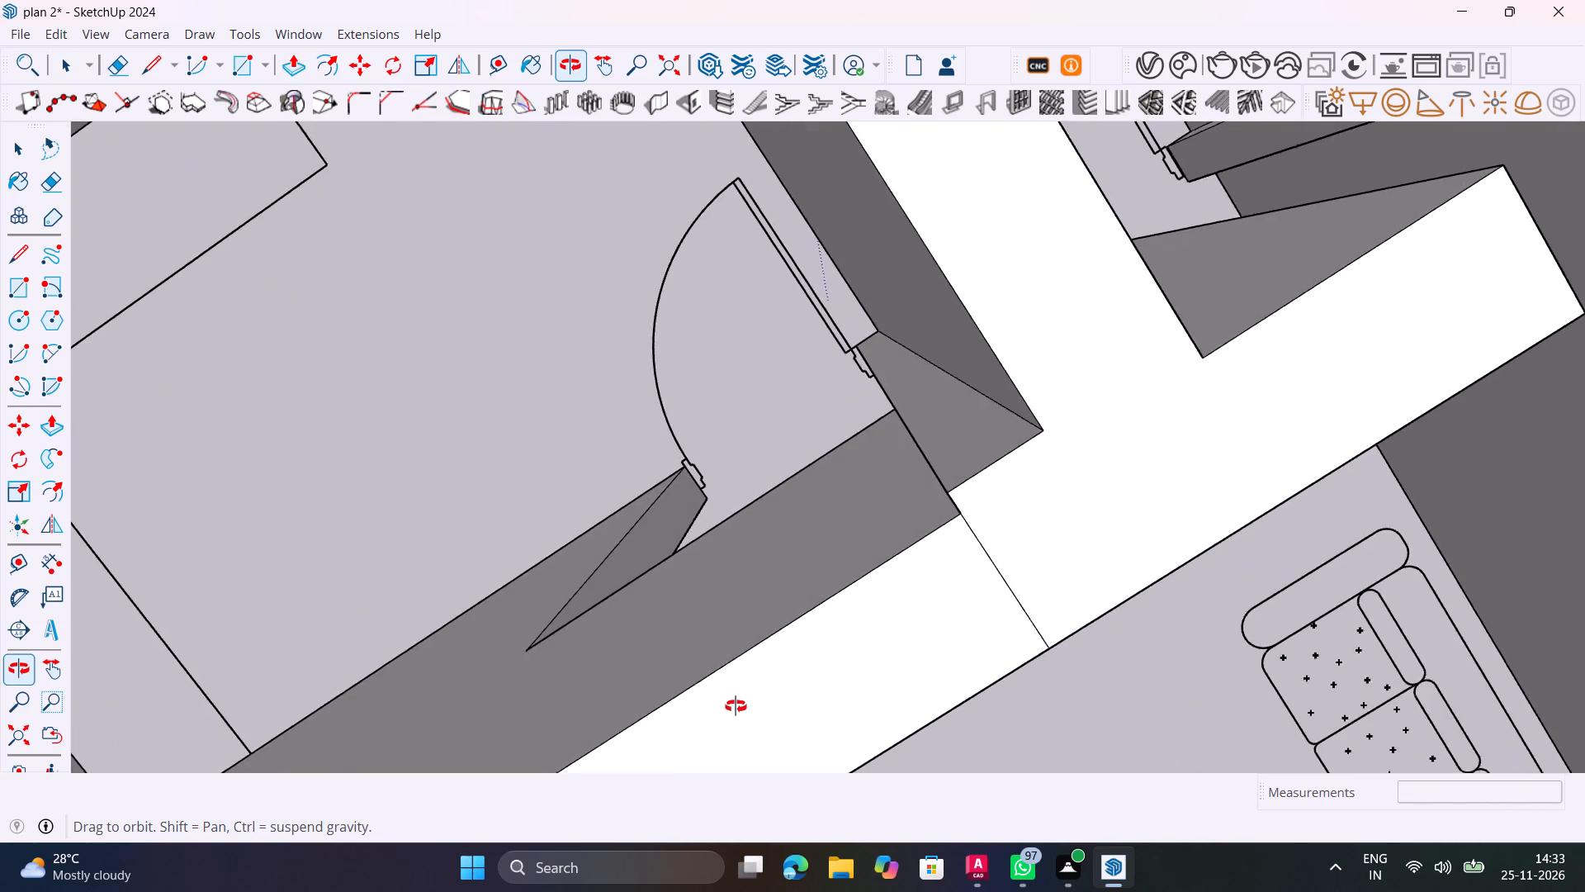
middle_drag(736, 706, 636, 458)
scroll(986, 529, up, 7)
key(e)
drag(1016, 503, 1016, 494)
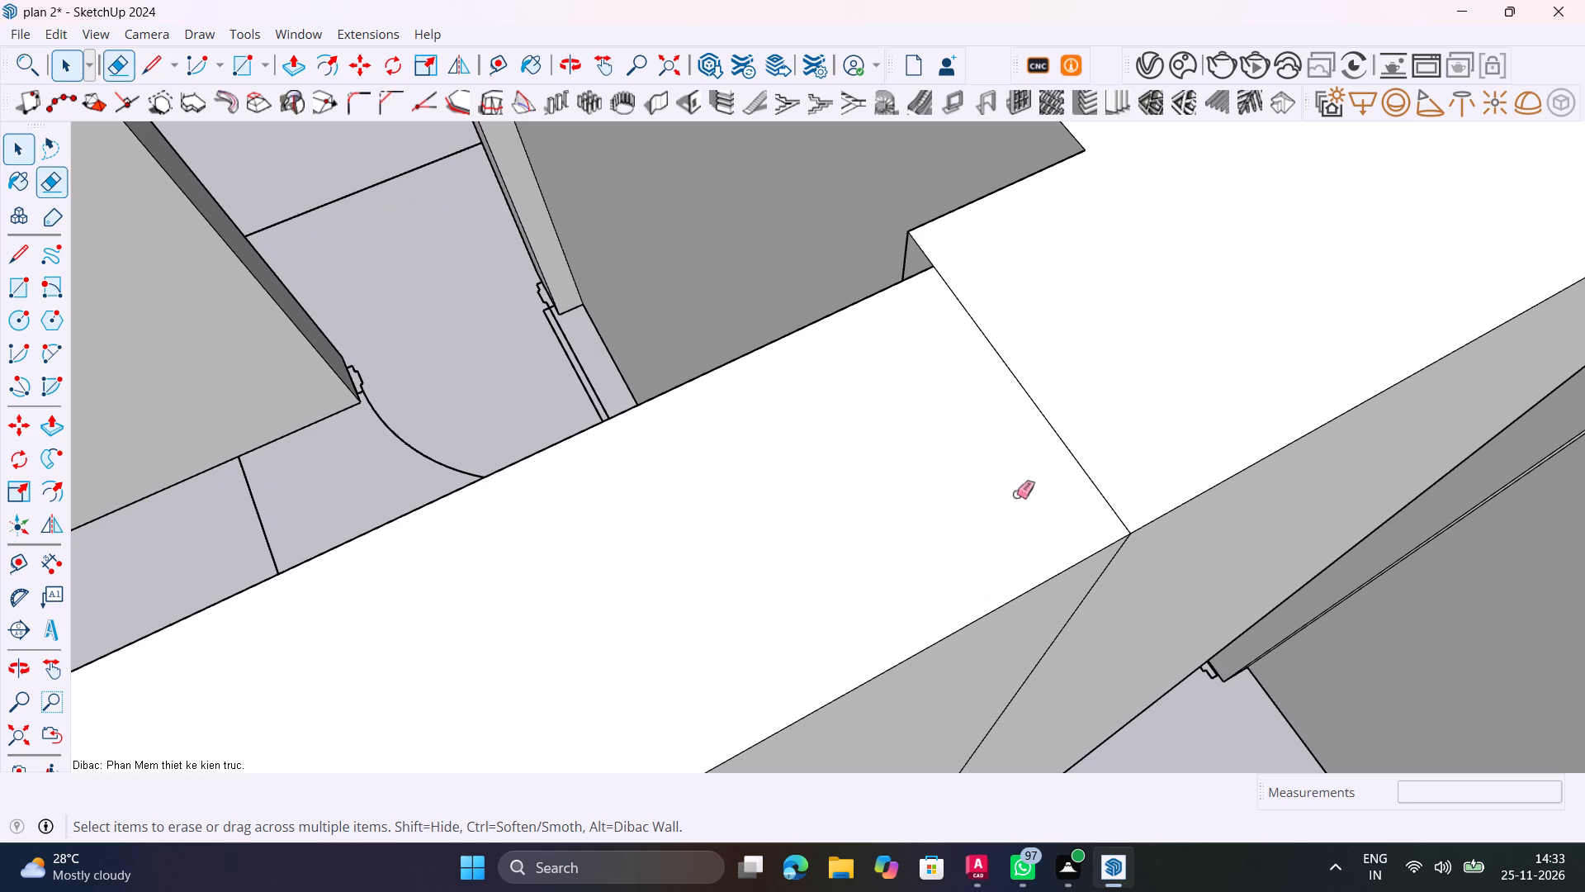
drag(1016, 494, 1064, 367)
scroll(1064, 367, down, 6)
drag(1060, 553, 1043, 554)
scroll(1040, 555, down, 12)
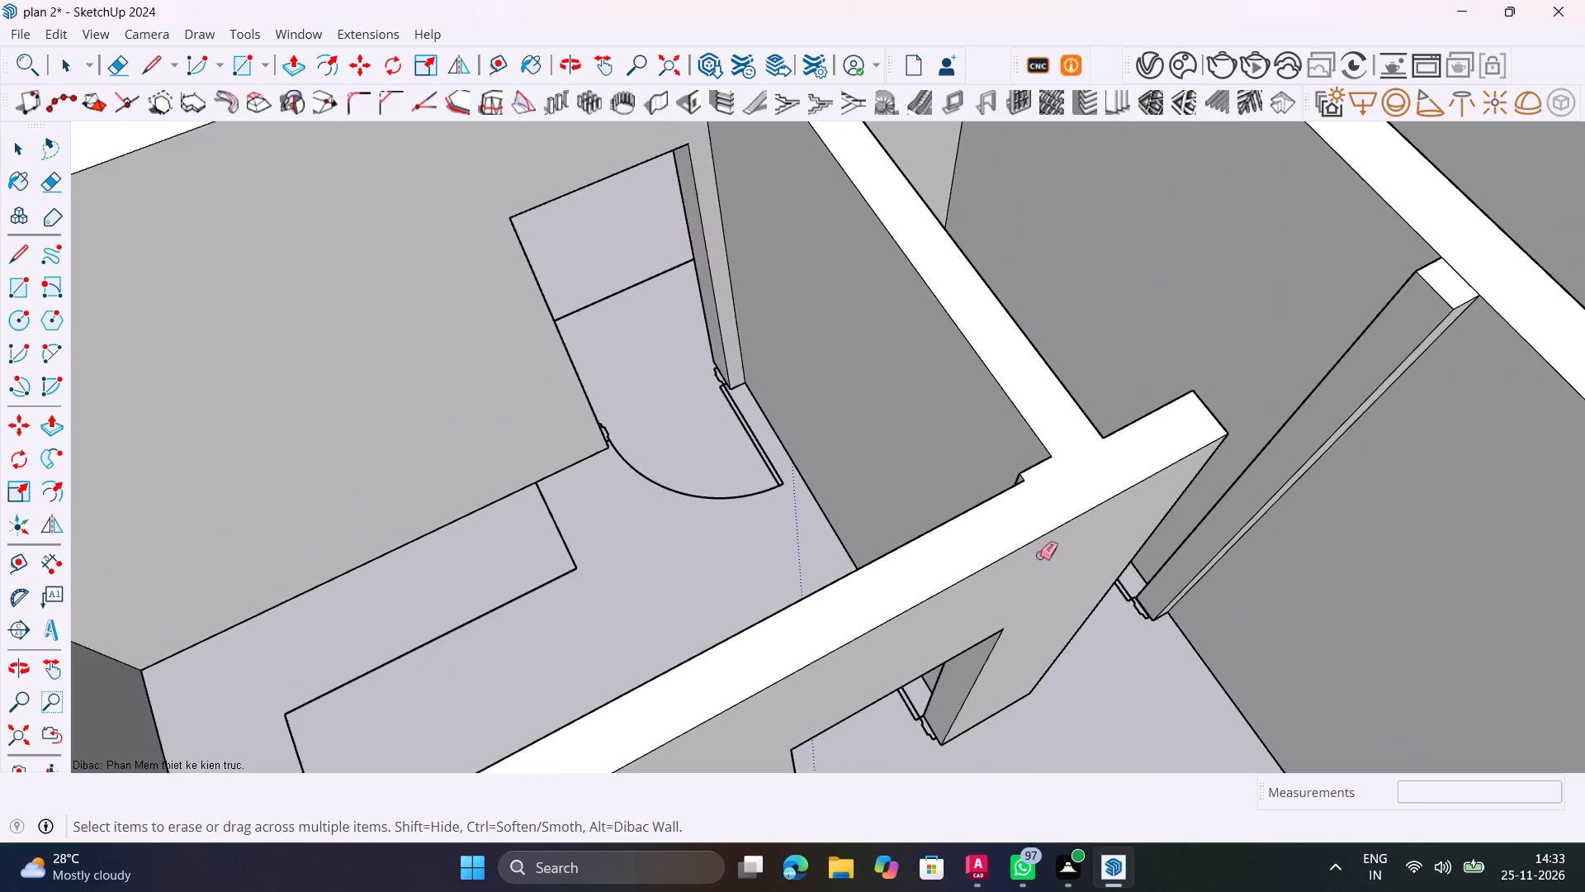
Examine the middle floor's walls from several angles, ending at the doorway beside the staircase.
middle_drag(1031, 572, 636, 424)
scroll(633, 425, down, 10)
shift+middle_drag(641, 416, 678, 591)
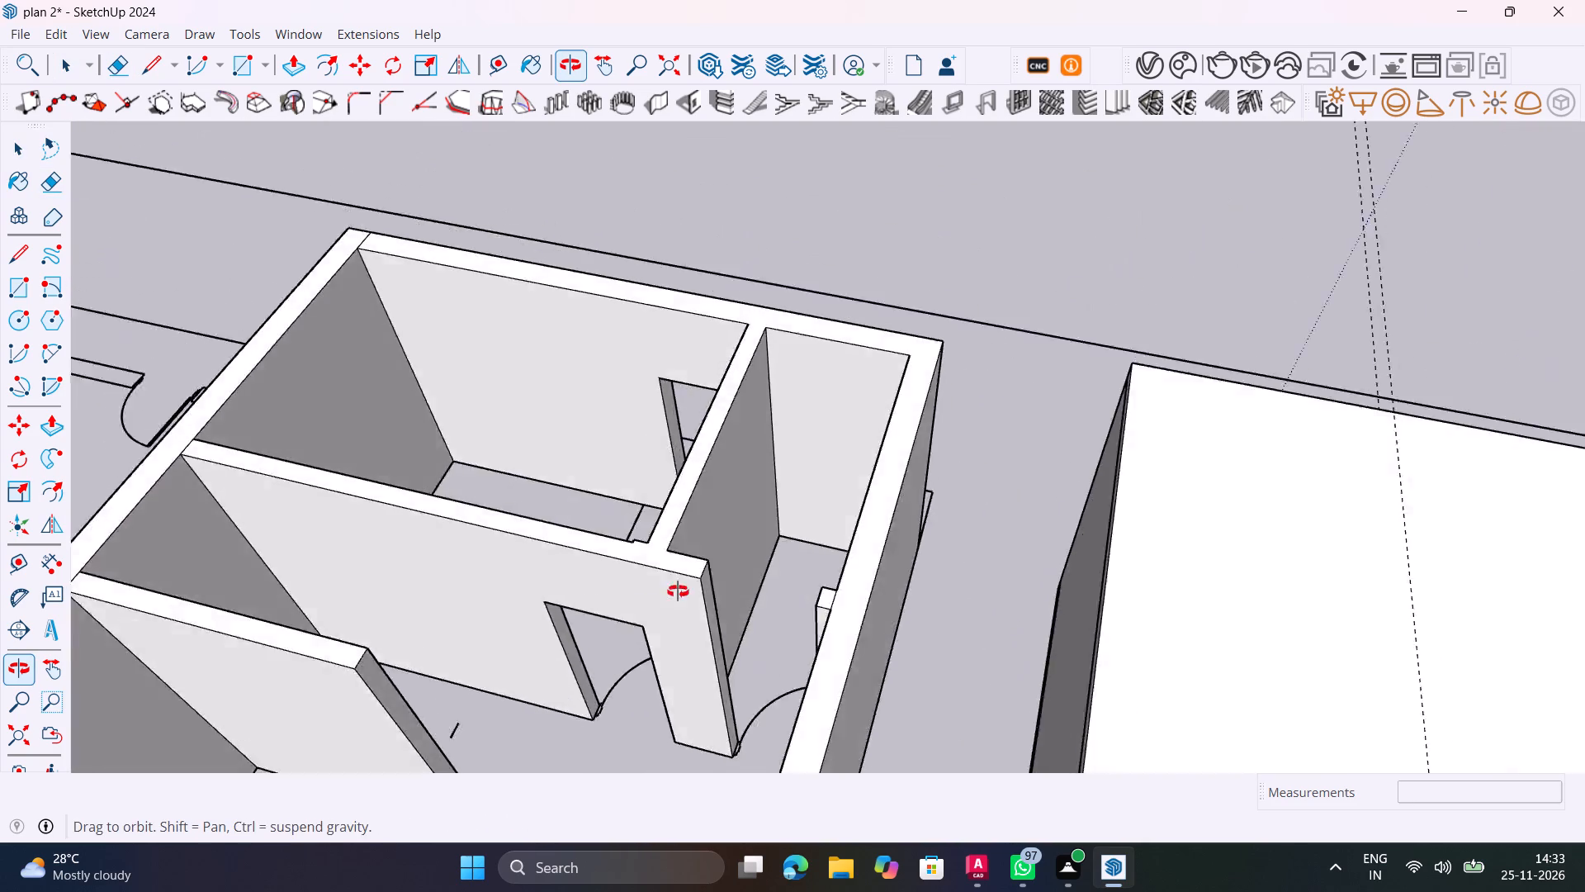
shift+middle_drag(678, 591, 881, 700)
scroll(838, 581, up, 5)
scroll(802, 567, down, 10)
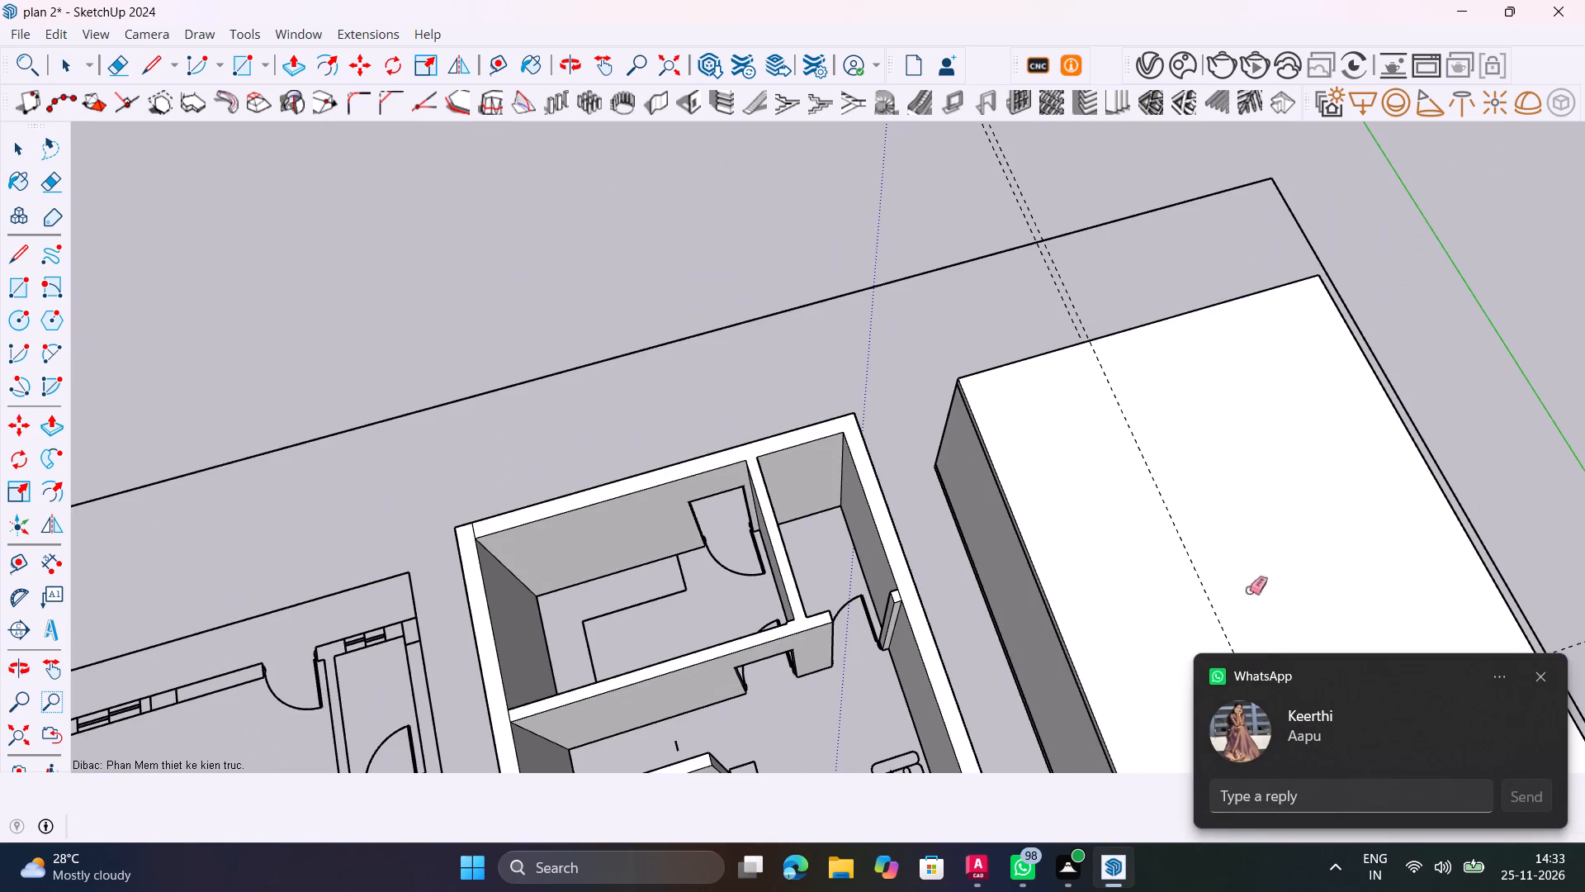
click(1539, 637)
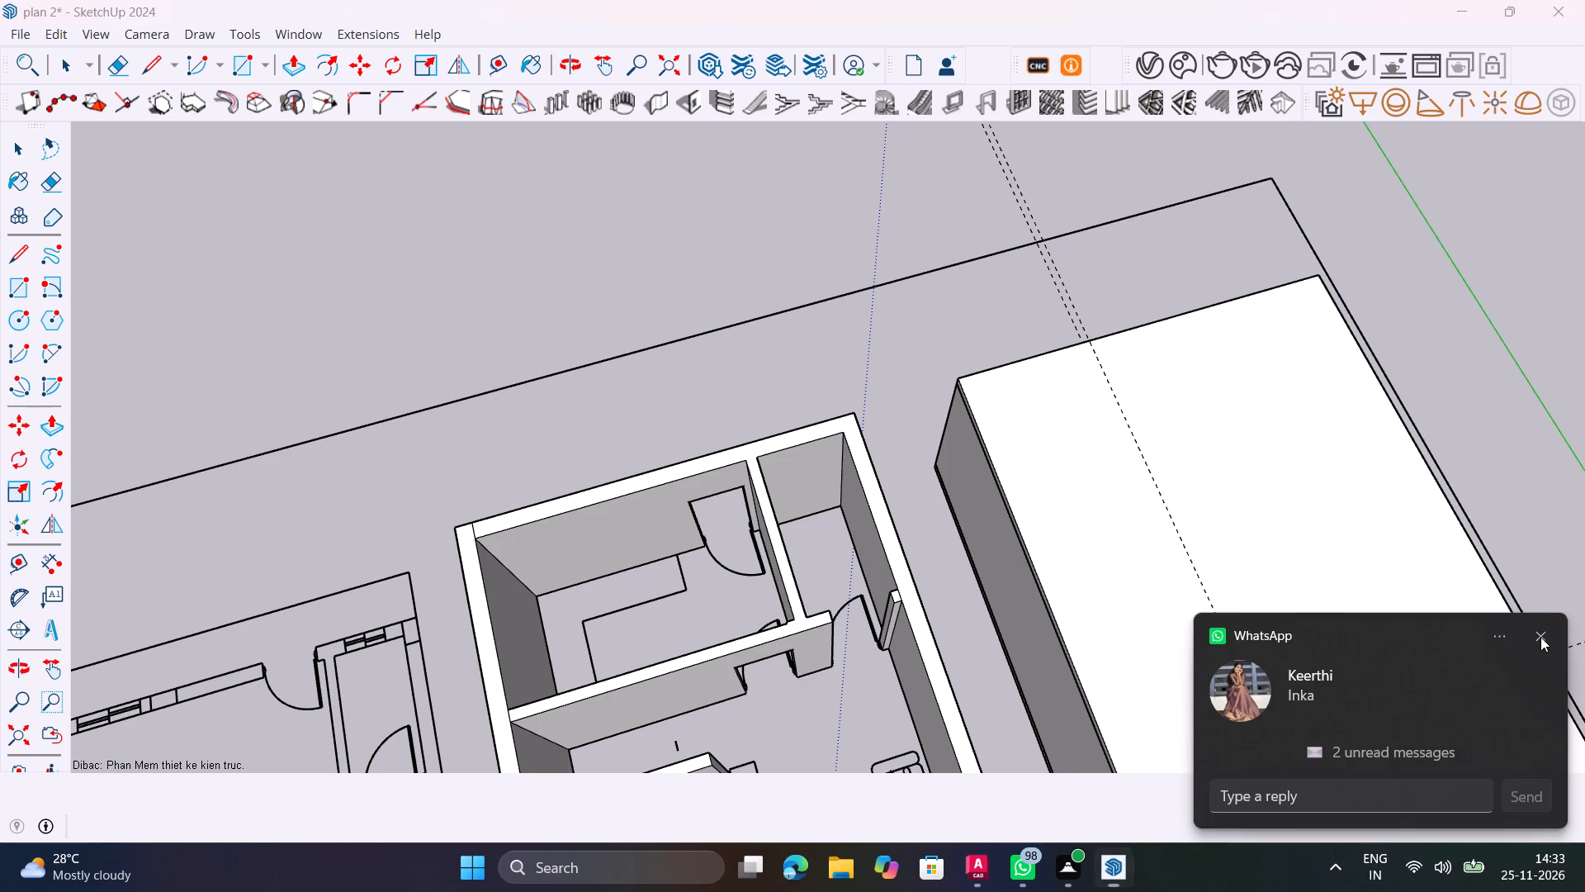
scroll(1072, 548, down, 12)
key(space)
scroll(952, 678, up, 4)
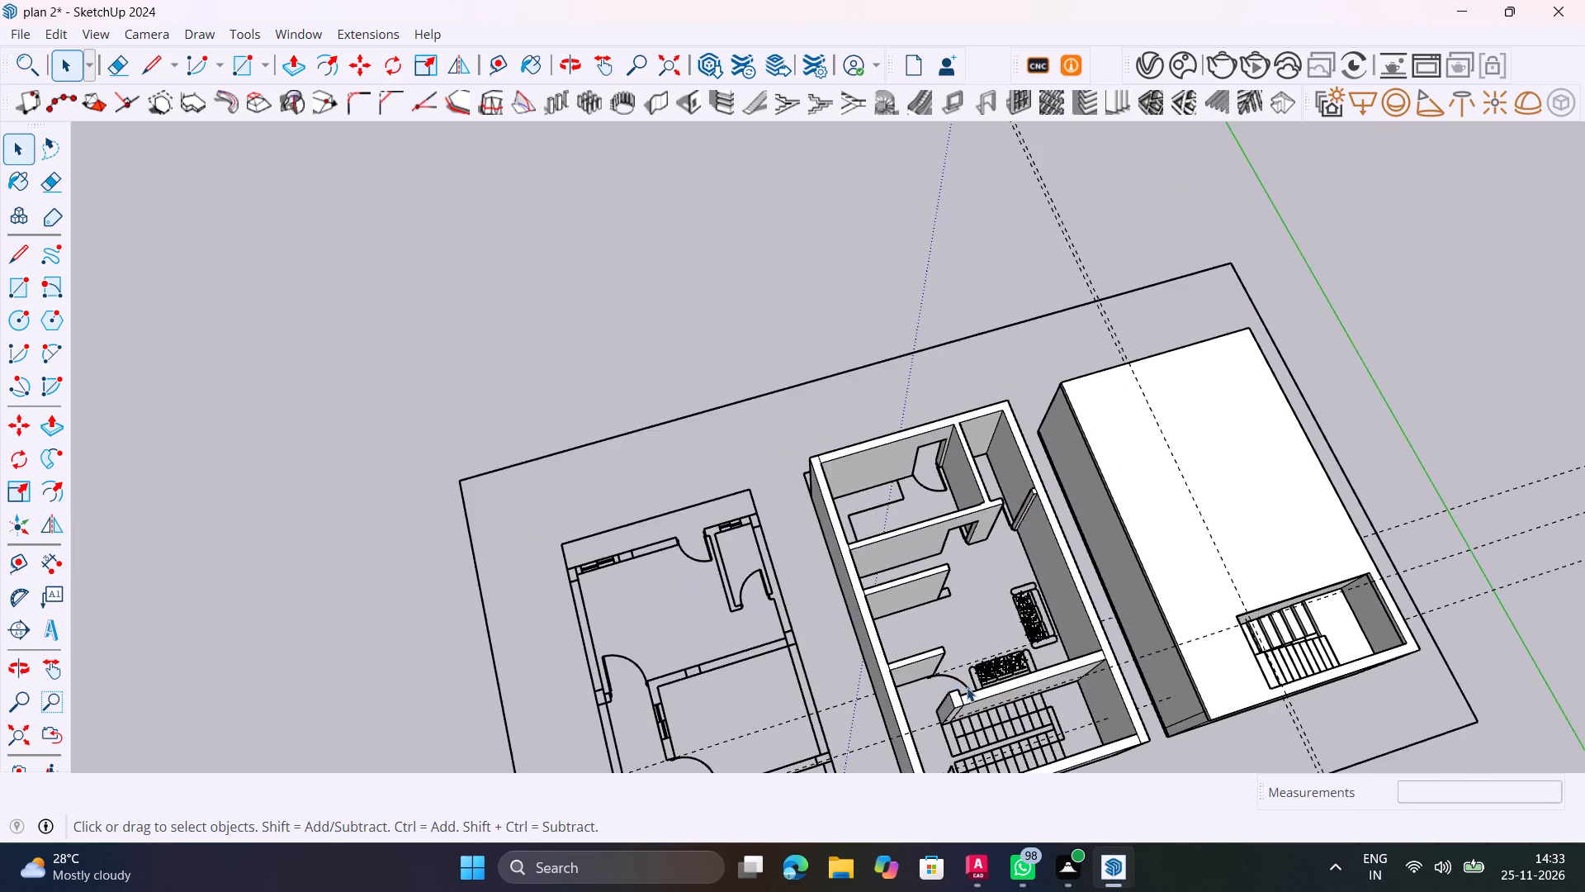
shift+middle_drag(968, 687, 831, 485)
middle_drag(750, 529, 972, 410)
scroll(835, 446, up, 2)
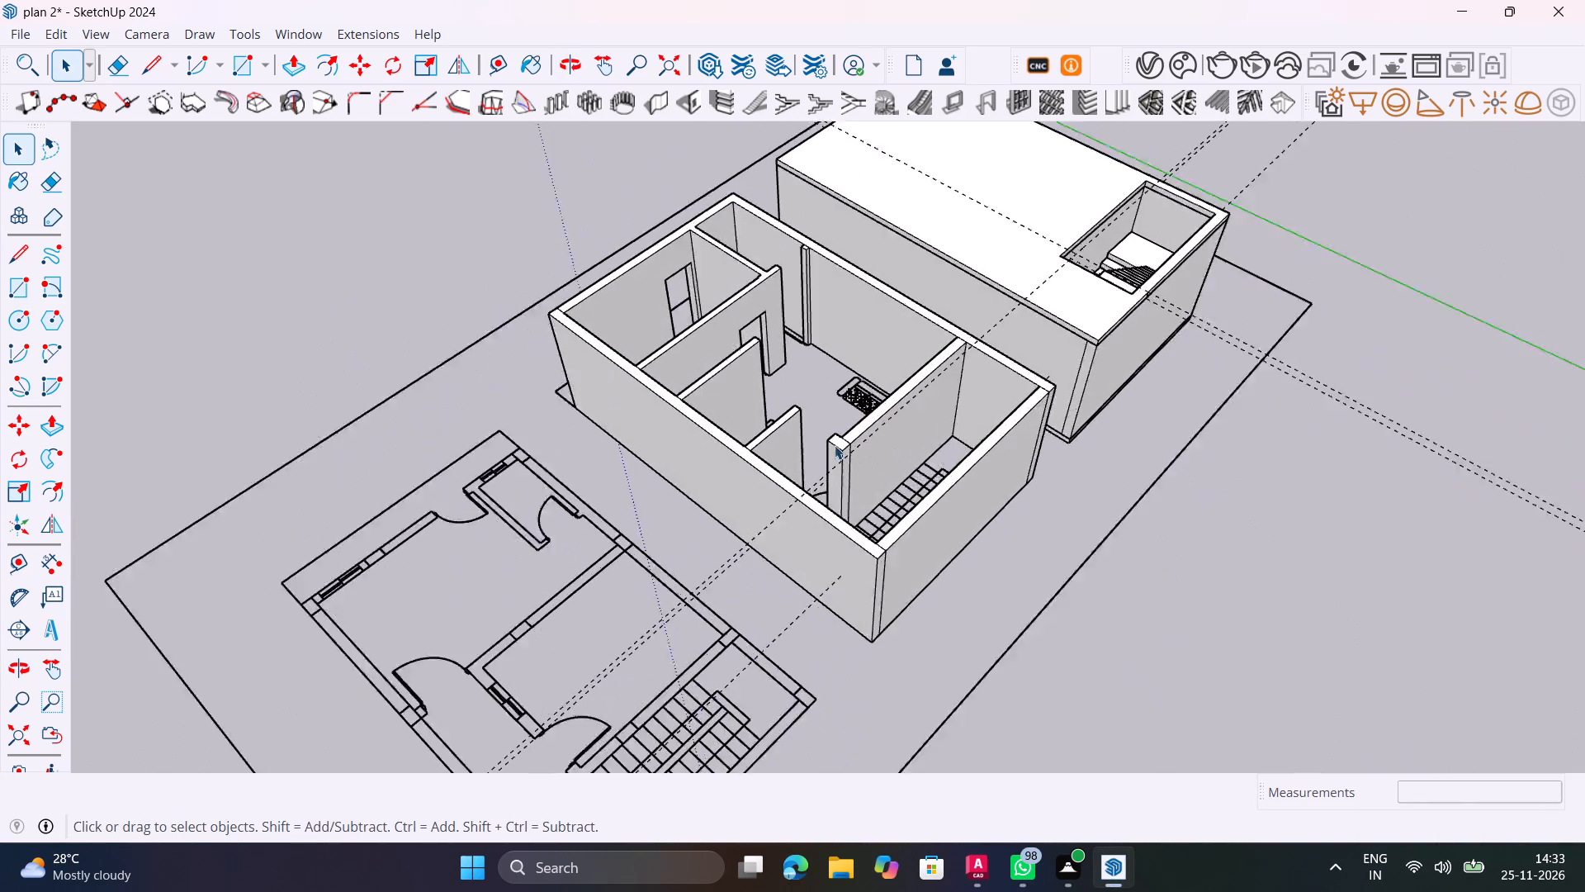
scroll(835, 445, up, 13)
middle_drag(863, 522, 300, 731)
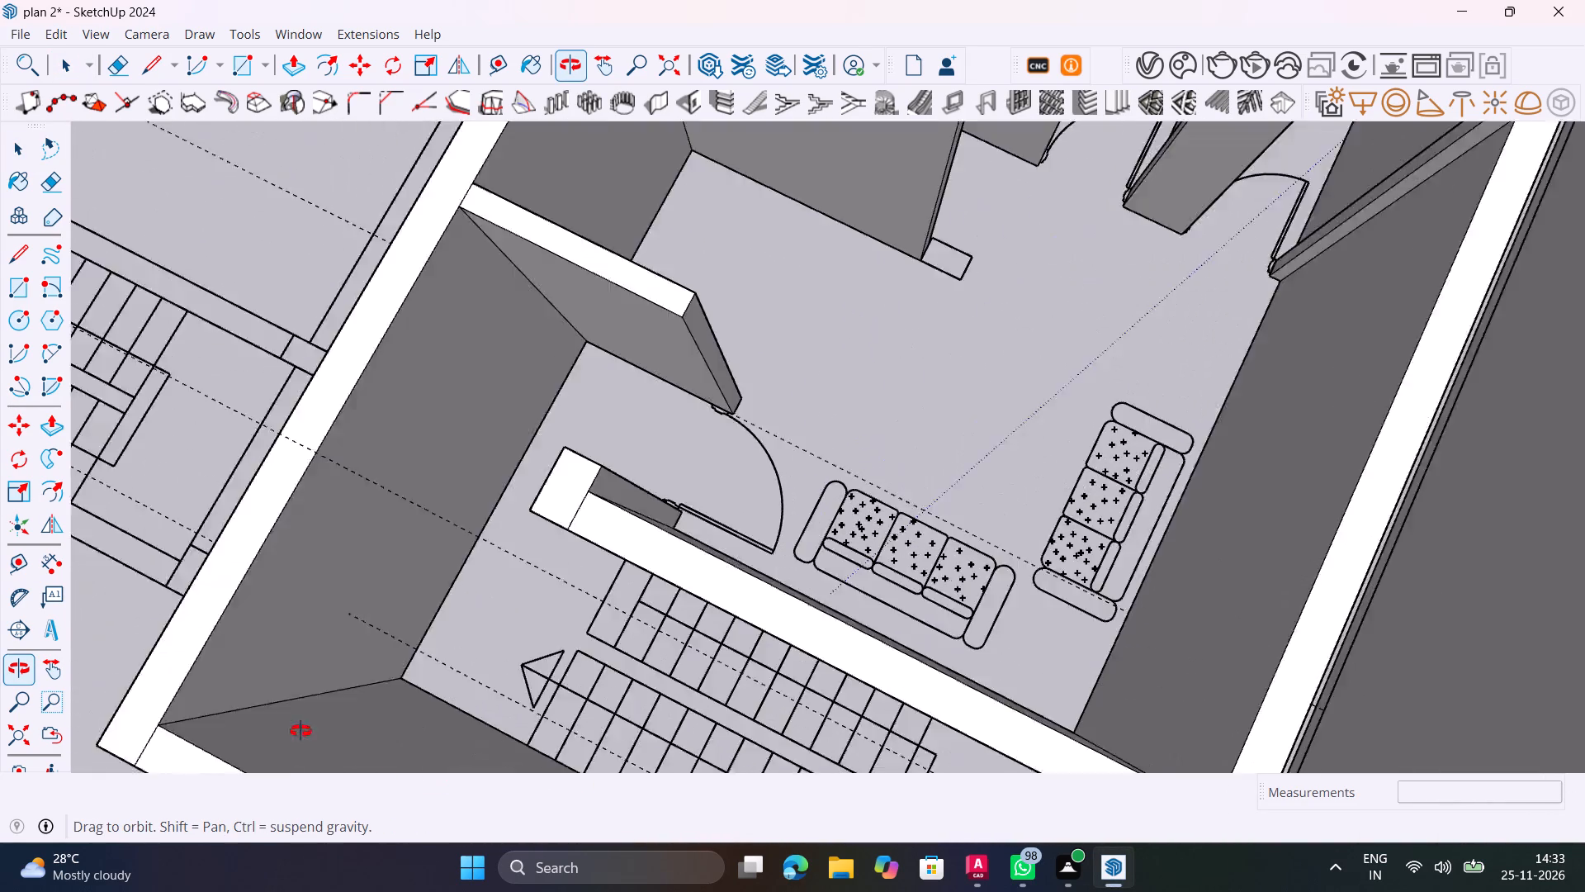
middle_drag(300, 731, 216, 700)
scroll(627, 356, up, 4)
shift+middle_drag(688, 407, 769, 524)
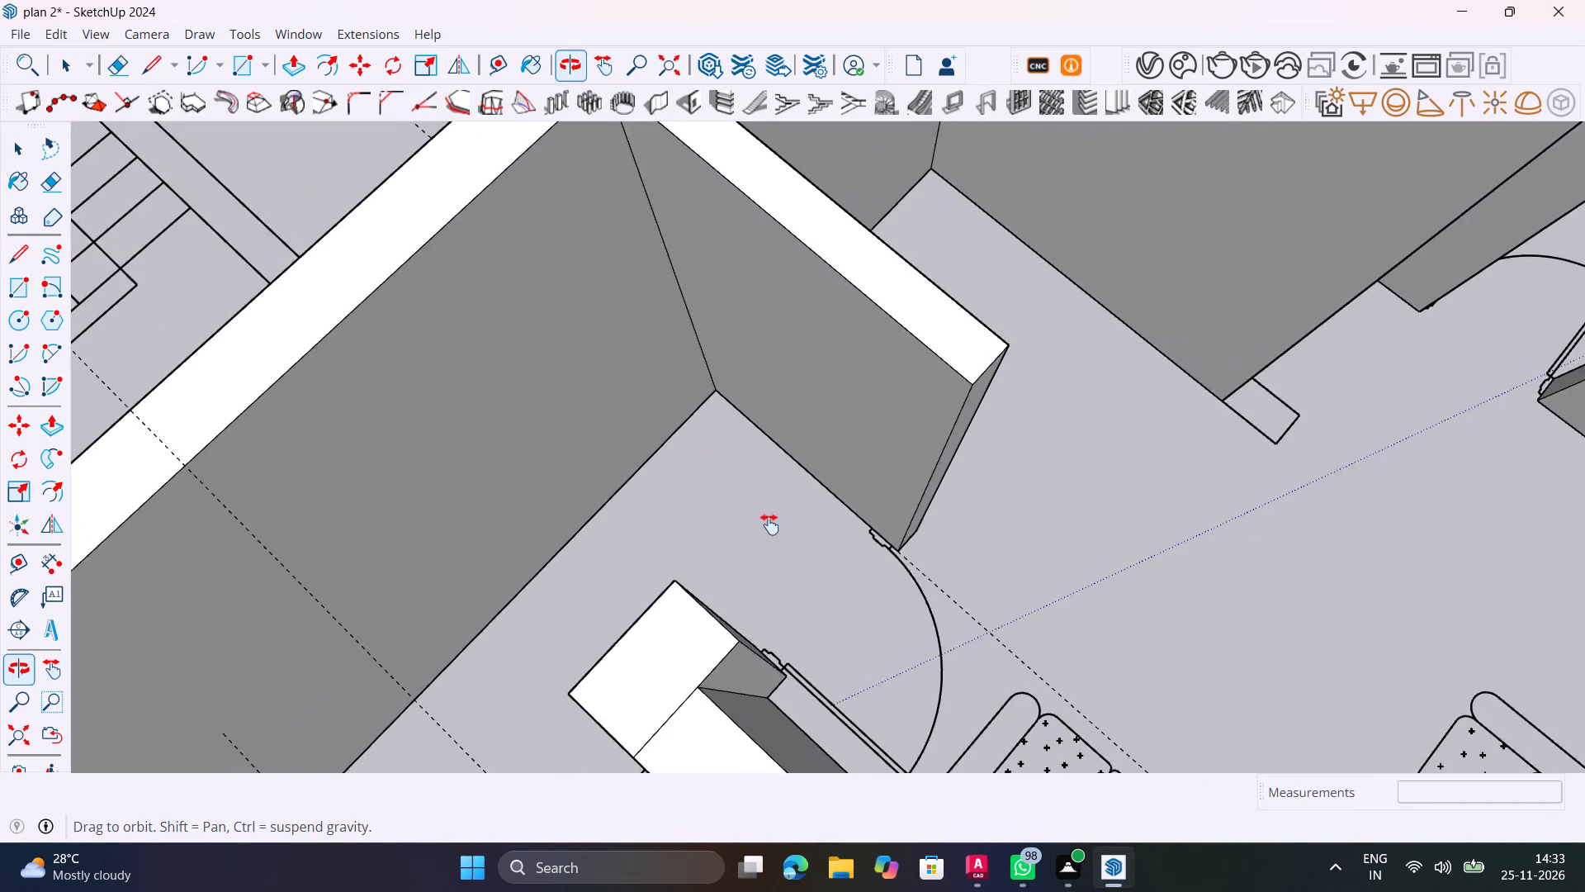
shift+middle_drag(769, 524, 442, 571)
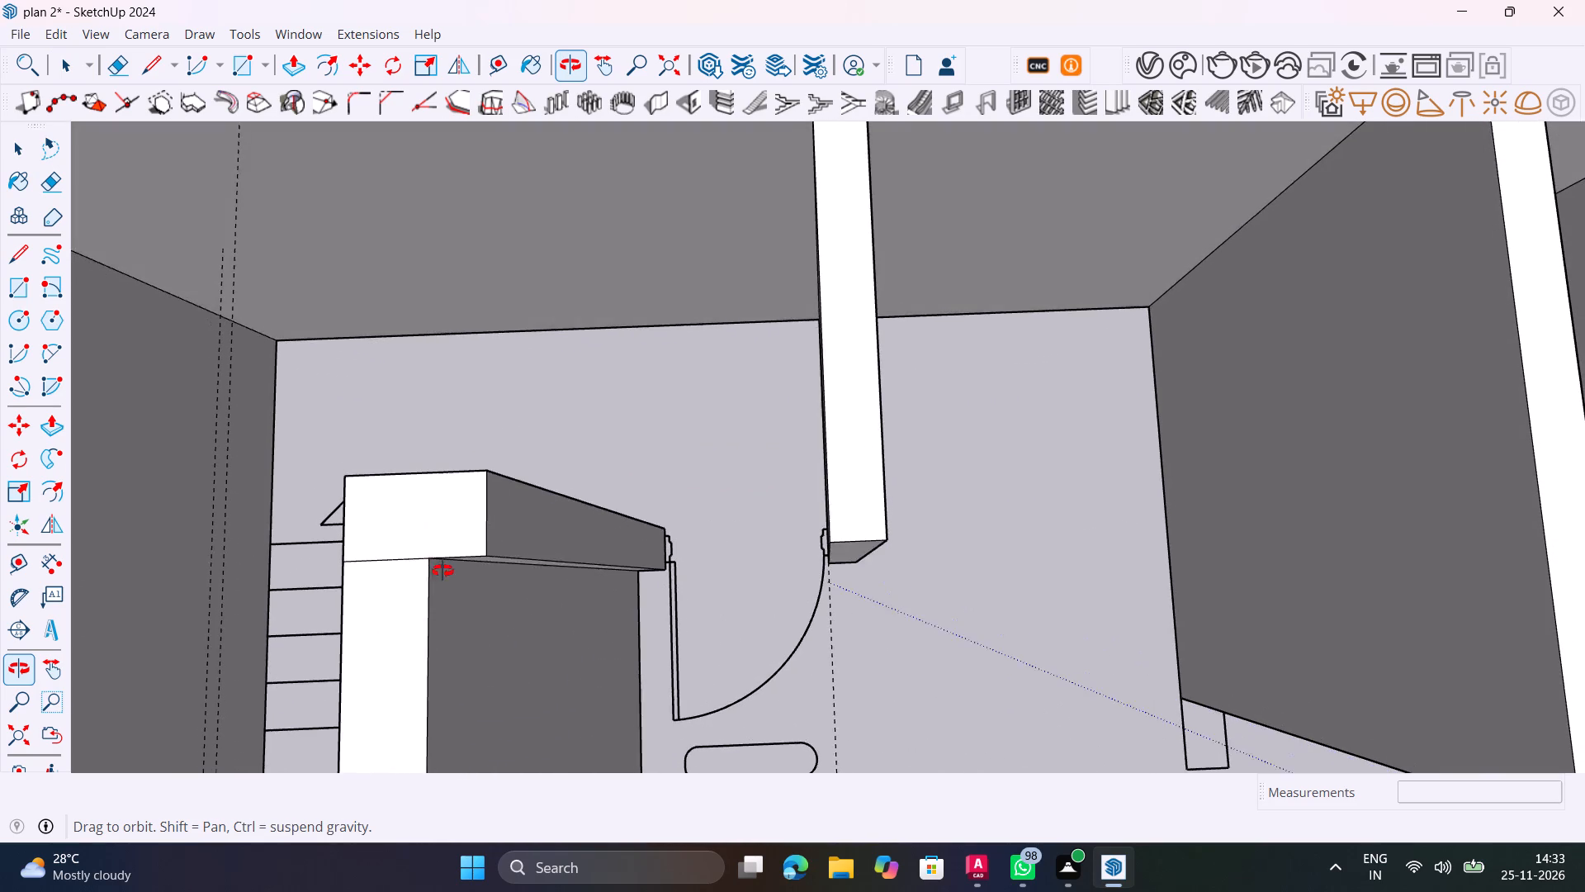
shift+middle_drag(442, 571, 442, 570)
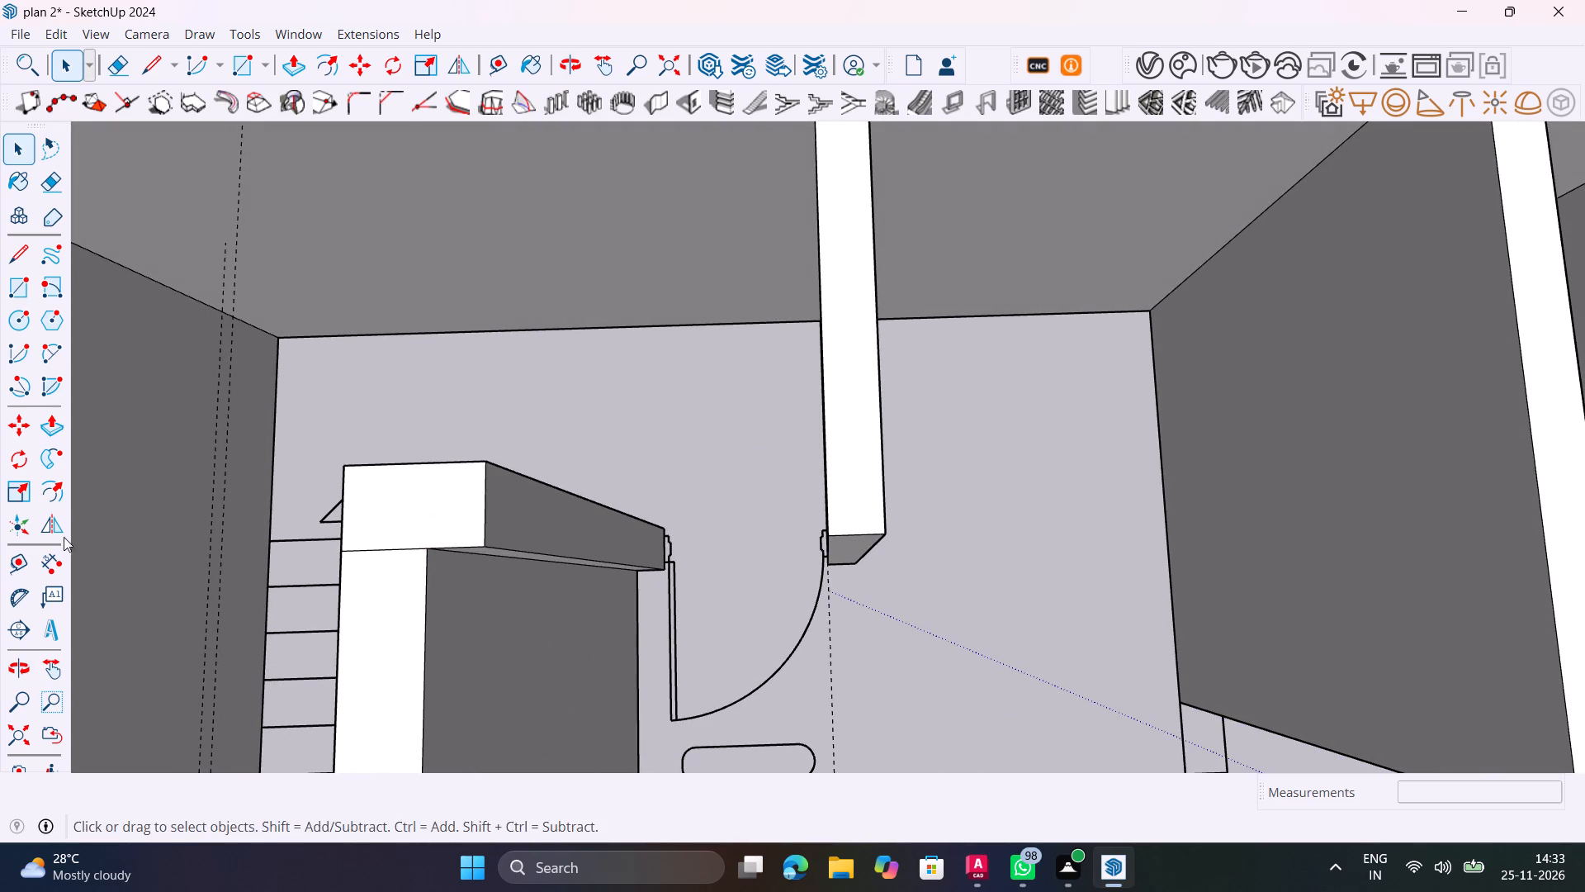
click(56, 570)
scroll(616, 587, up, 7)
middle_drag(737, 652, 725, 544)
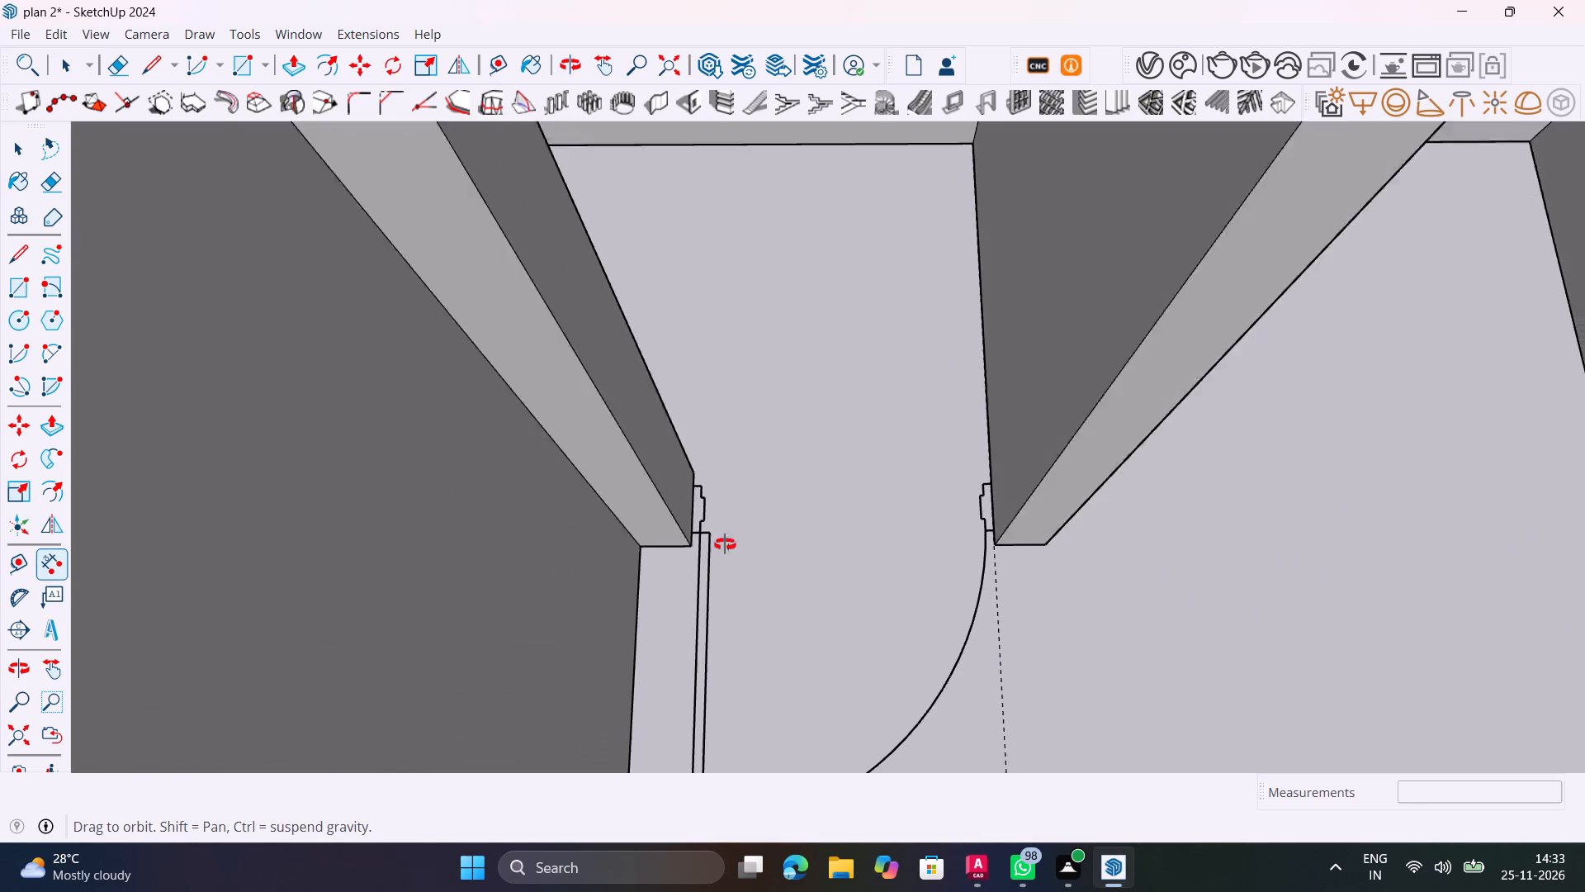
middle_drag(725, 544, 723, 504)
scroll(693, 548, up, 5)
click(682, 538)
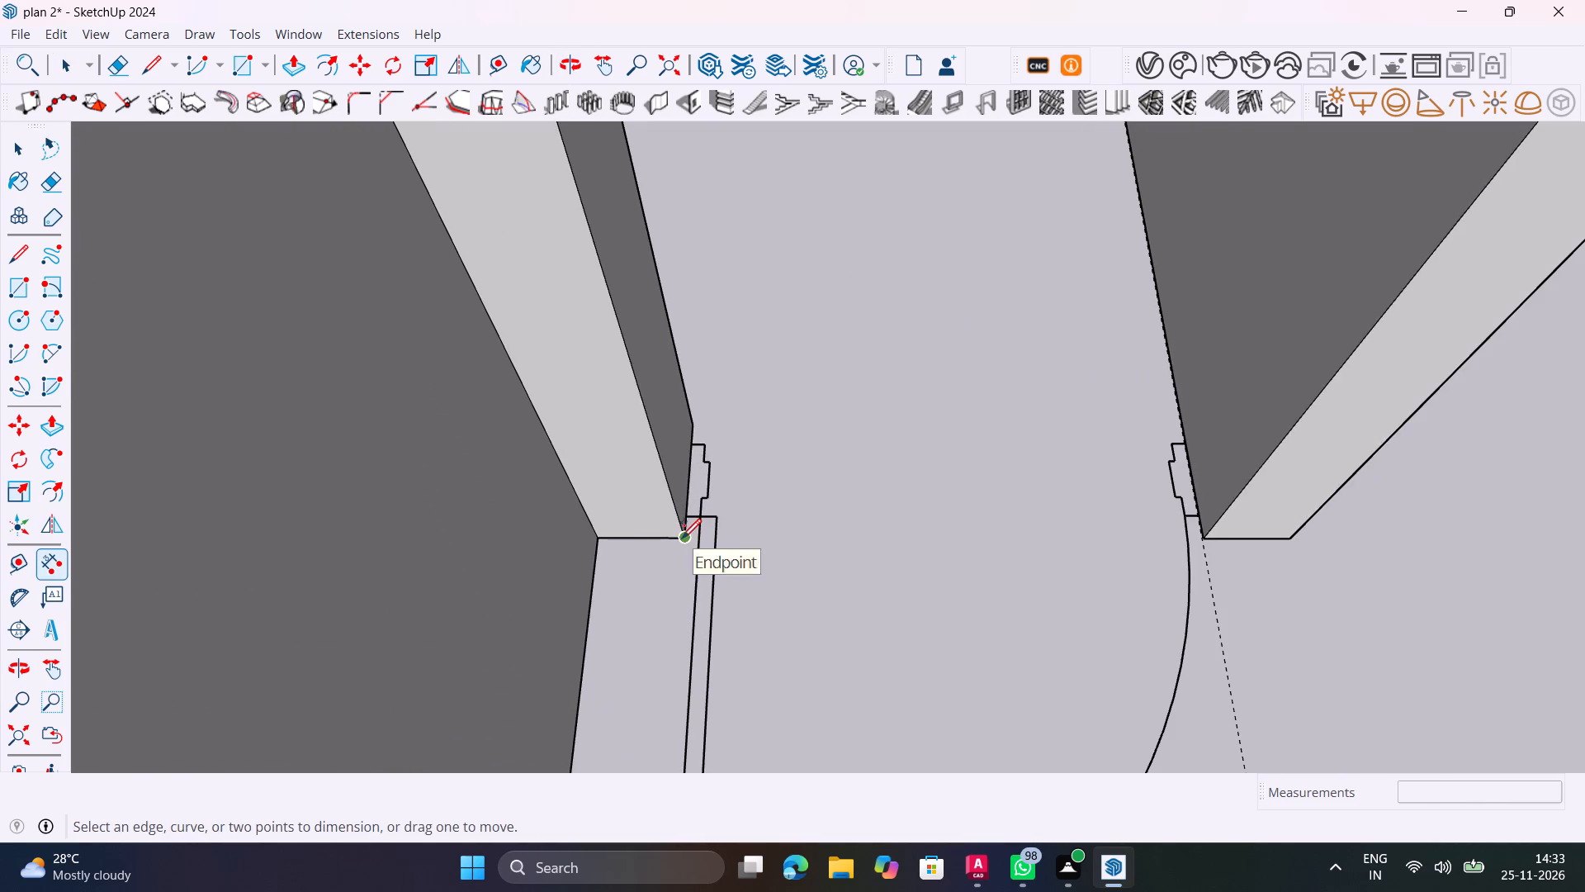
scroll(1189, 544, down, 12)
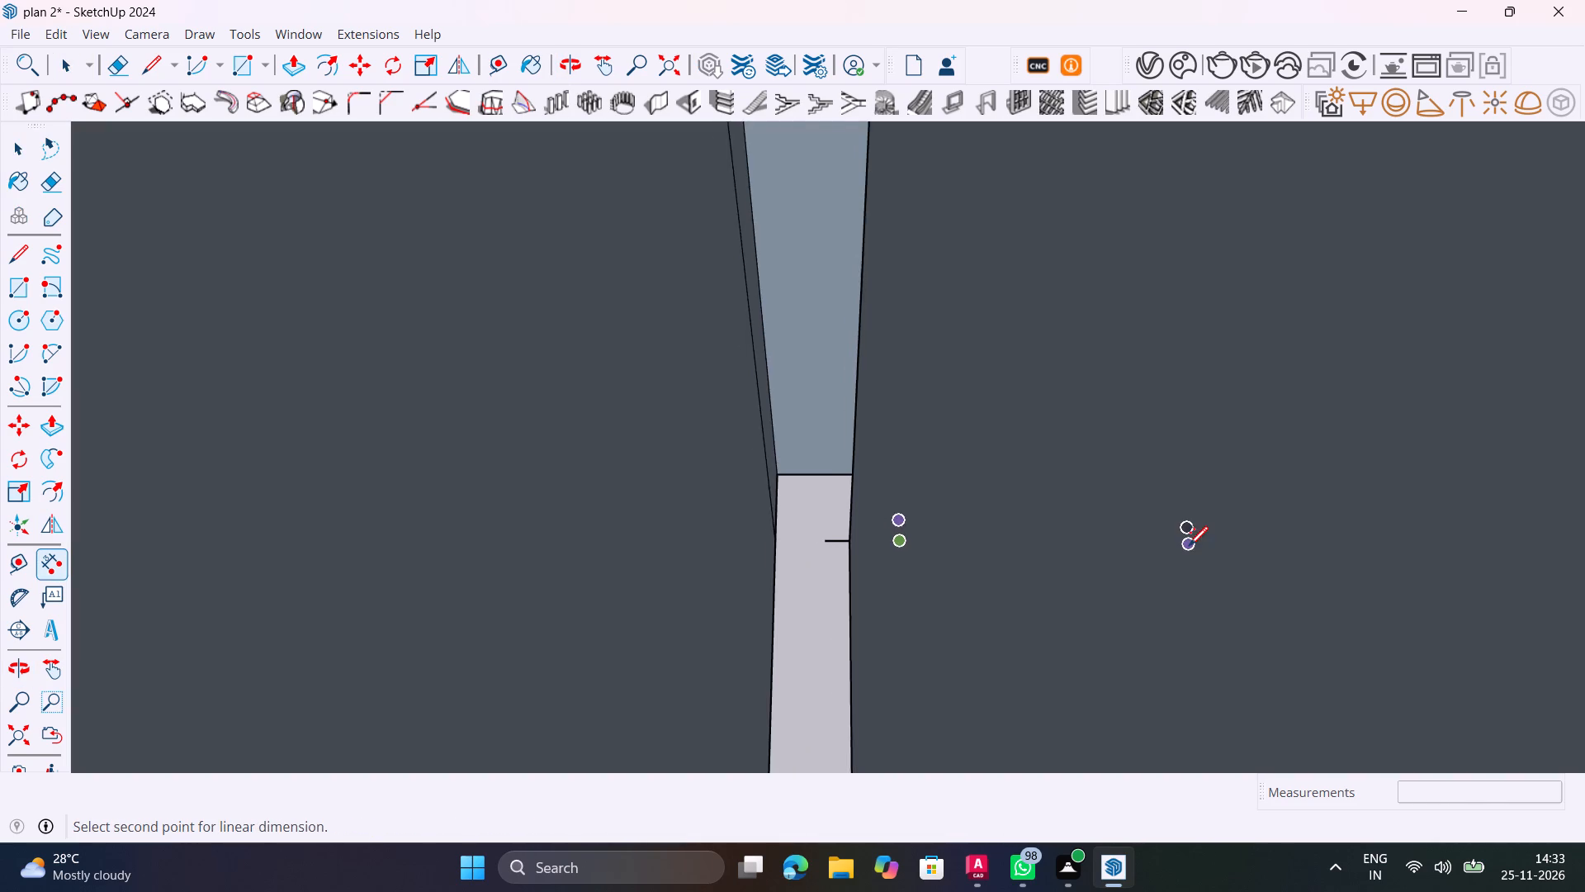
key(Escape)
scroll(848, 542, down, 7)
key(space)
Copy the top edge of the short wall's end face 3' down at the doorway beside the staircase.
click(18, 724)
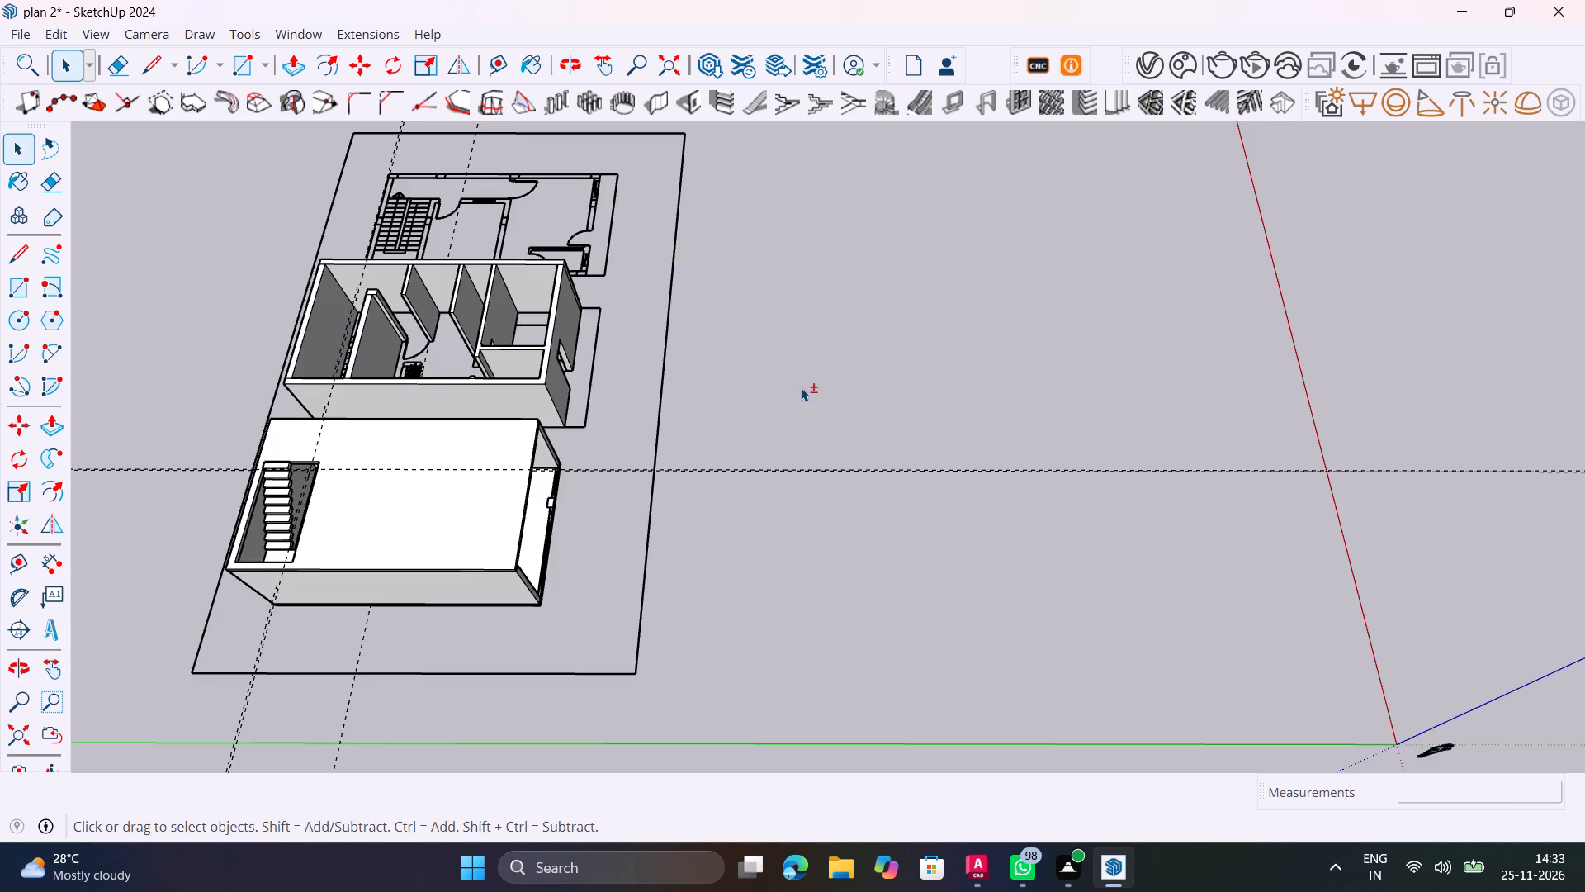
shift+middle_drag(811, 439, 821, 626)
scroll(383, 532, up, 5)
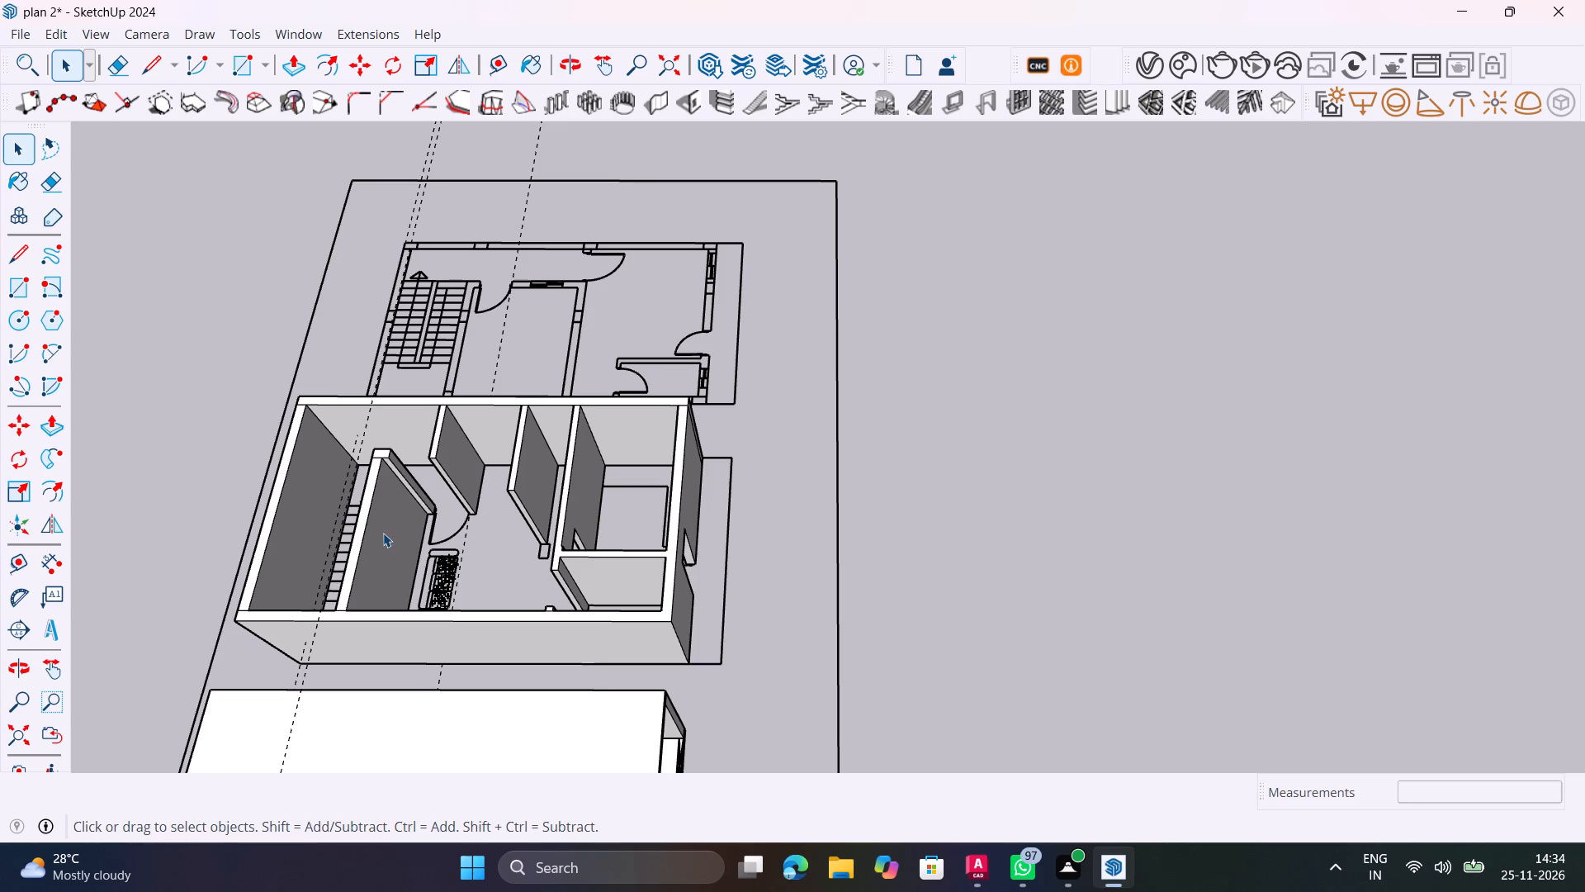
scroll(400, 483, up, 10)
shift+middle_drag(454, 506, 553, 582)
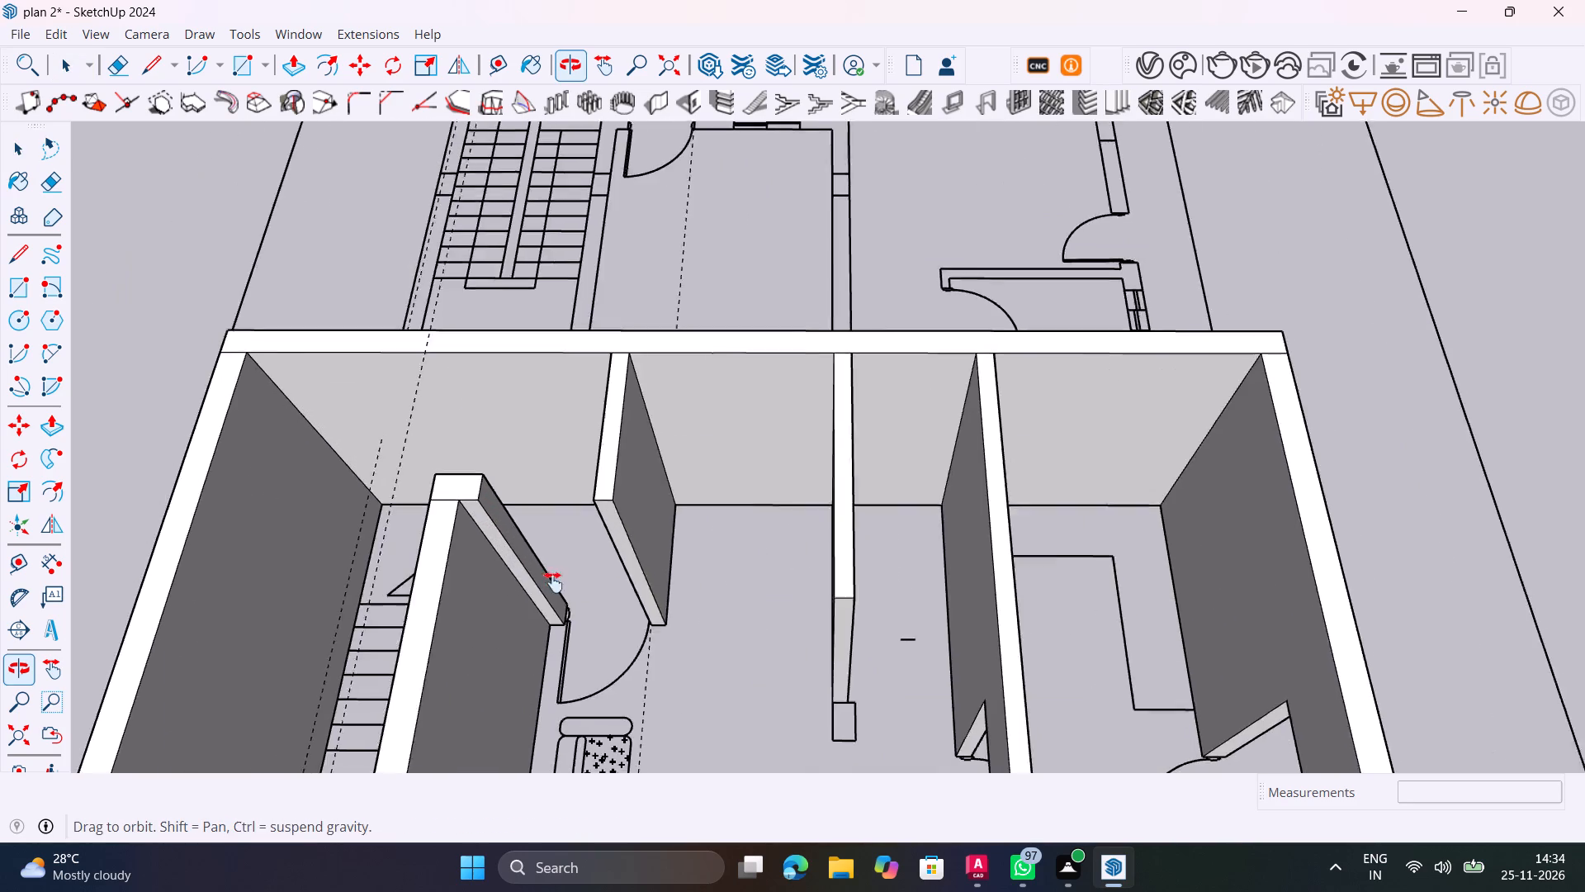
shift+middle_drag(553, 582, 461, 568)
scroll(463, 486, up, 10)
scroll(514, 377, up, 3)
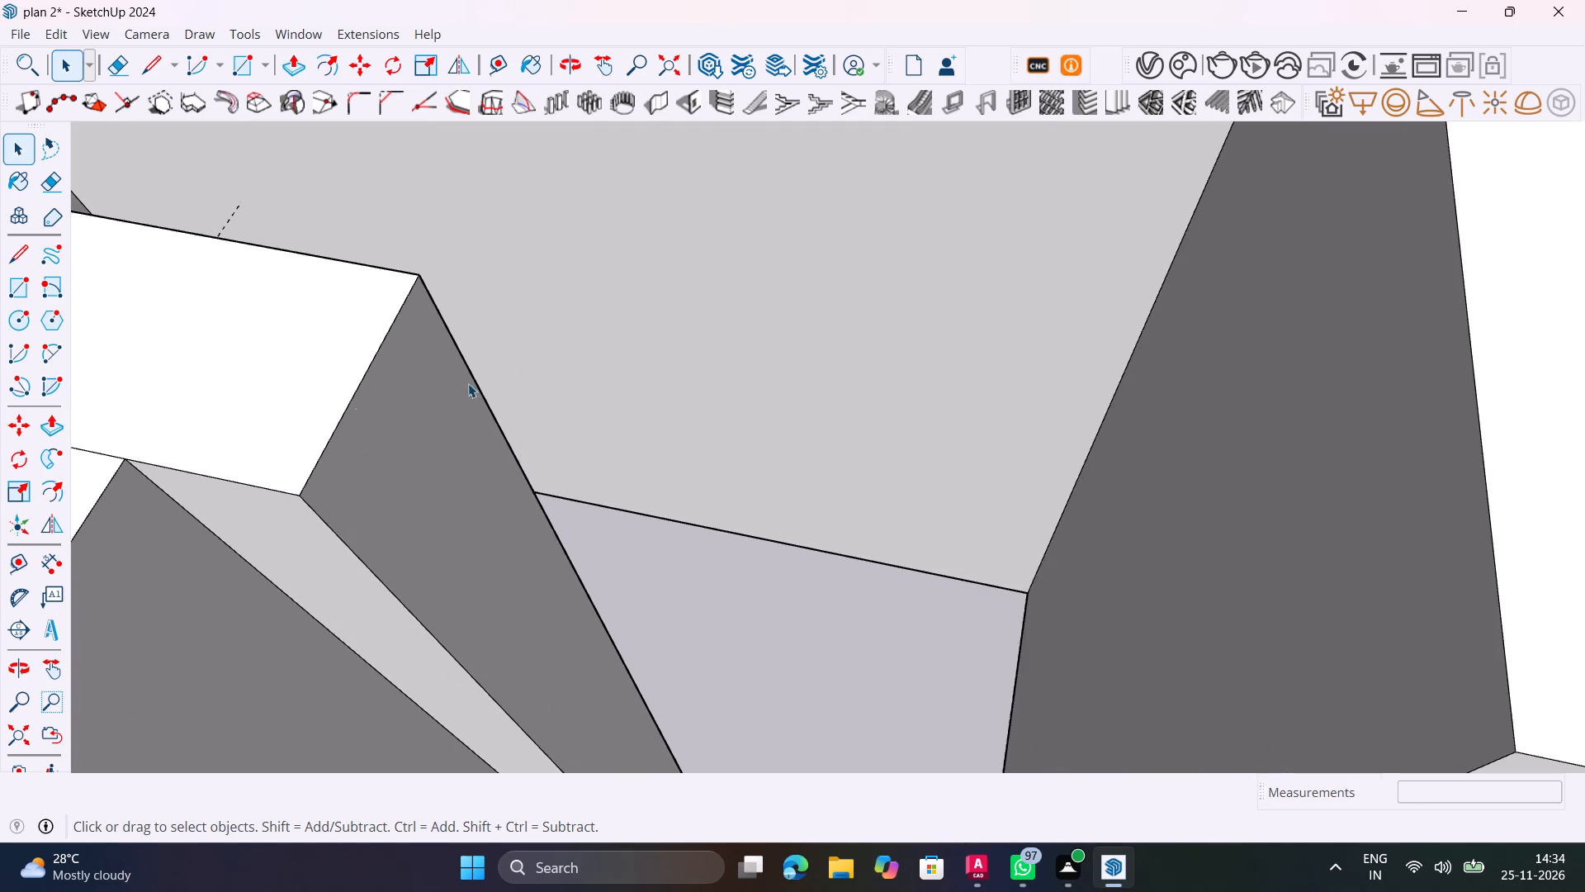
click(338, 419)
key(m)
key(m)
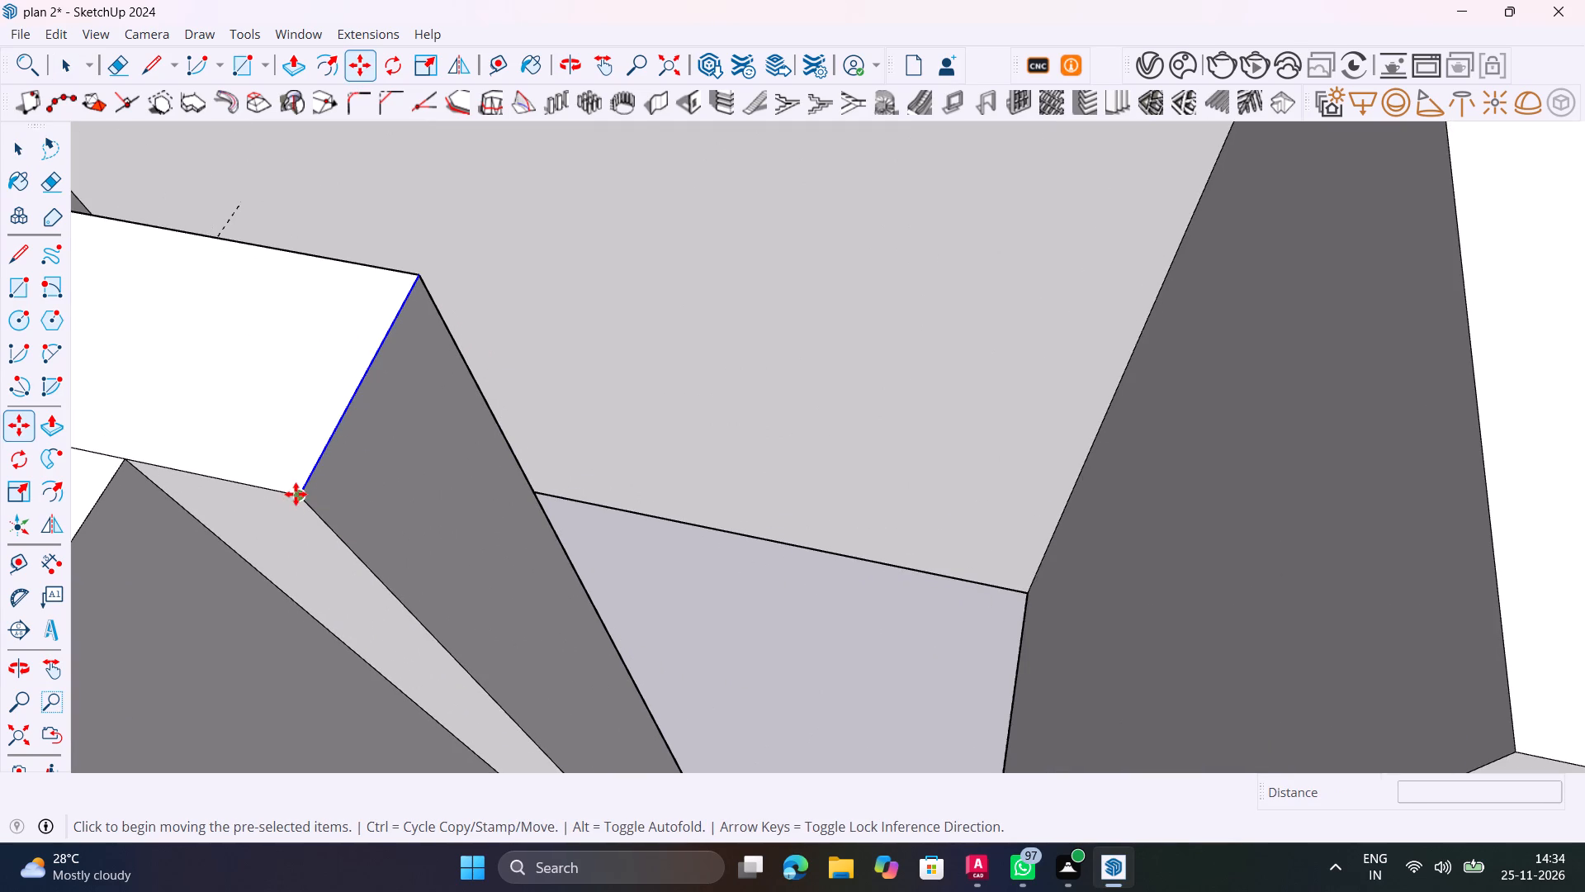
click(301, 494)
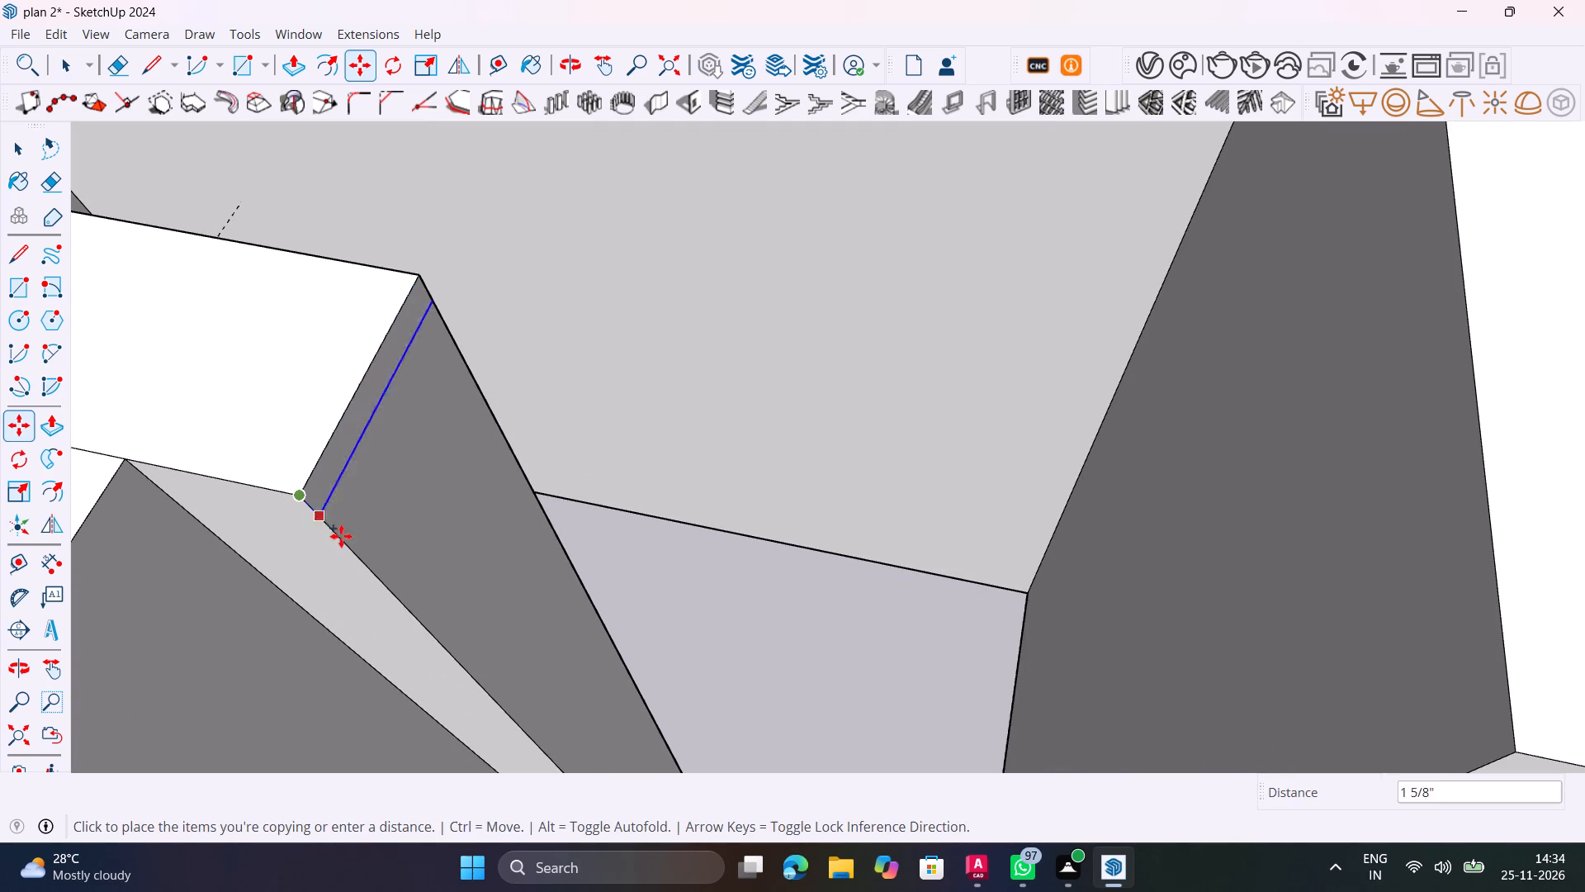
text(3')
key(Return)
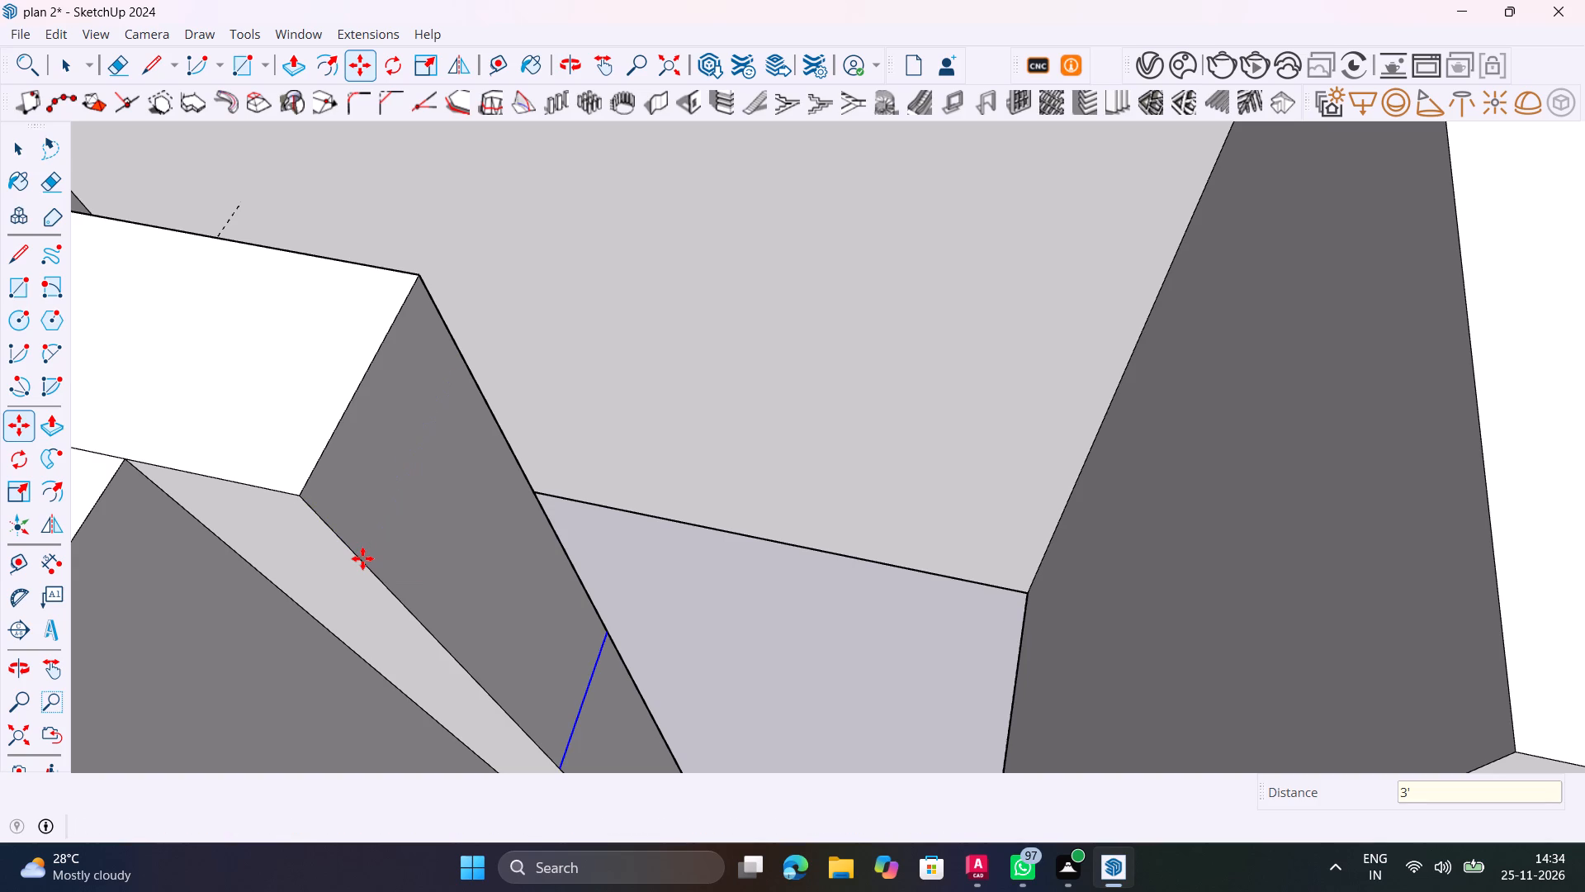
Push/Pull the end face above the copied edge about 3' across the staircase-side doorway to the facing partition.
key(space)
click(448, 530)
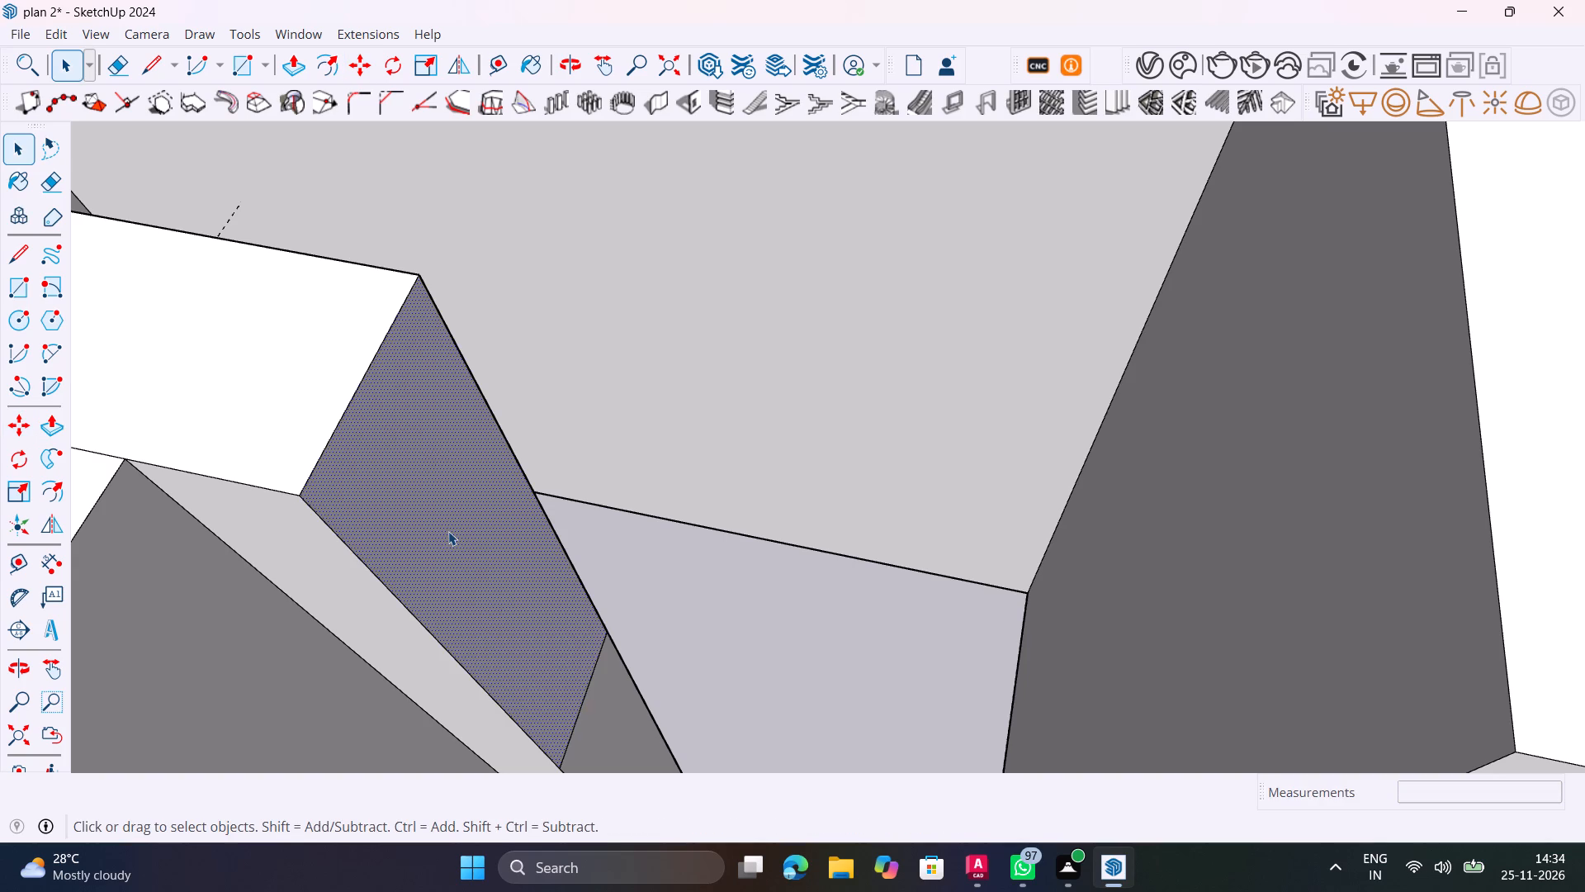
key(p)
click(448, 531)
scroll(611, 618, down, 11)
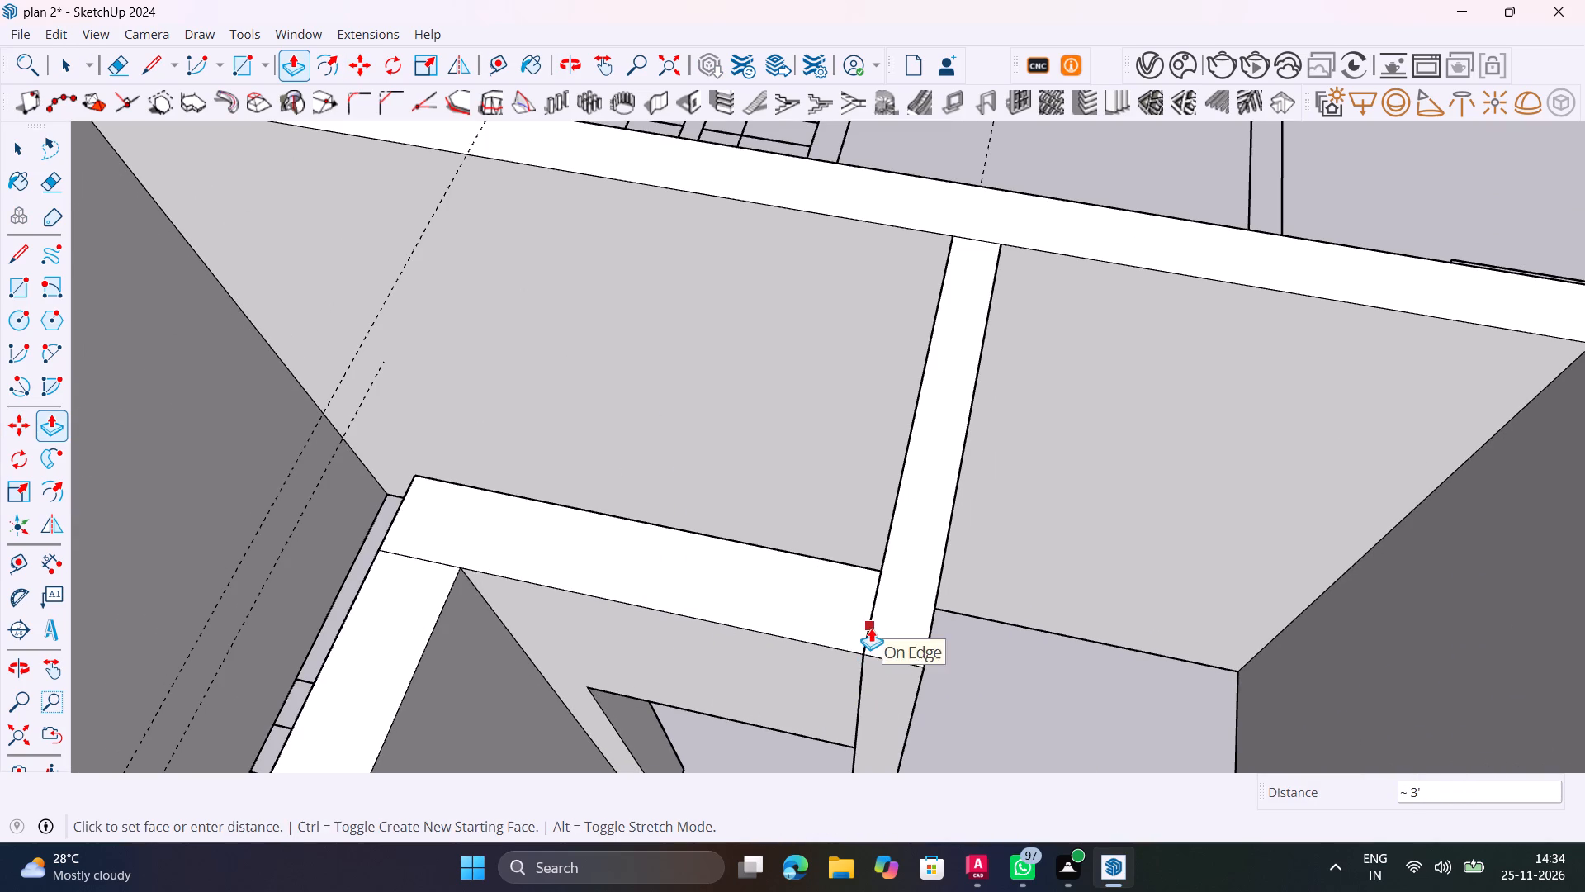
click(871, 628)
scroll(882, 628, down, 6)
key(c)
key(space)
Erase the seam edges on the side and top faces where the new wall piece meets the facing partition.
scroll(865, 689, up, 10)
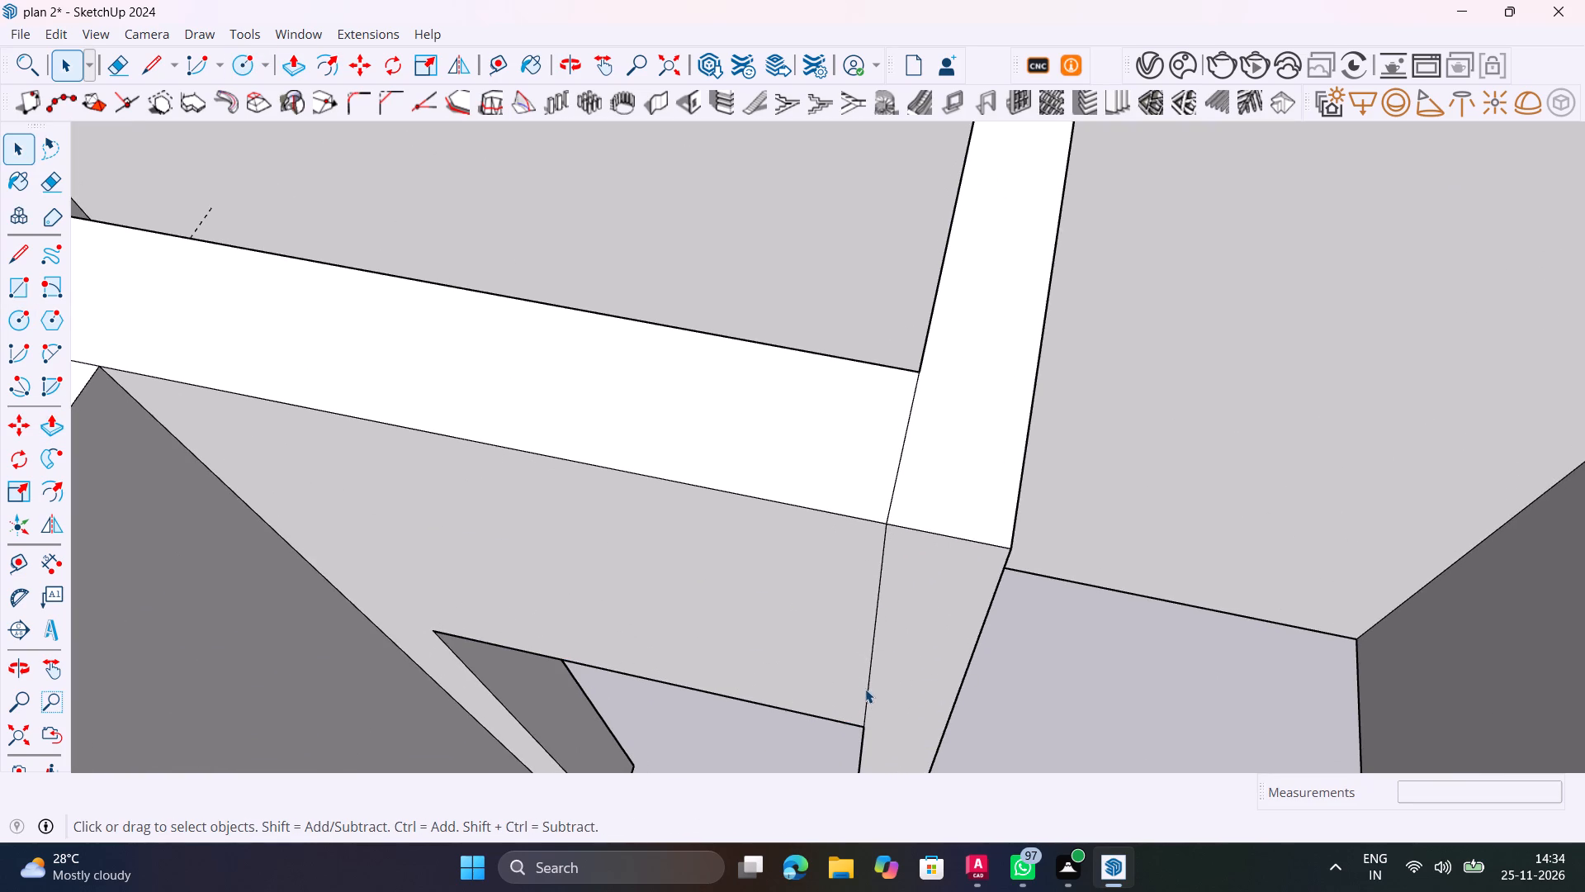
scroll(980, 589, up, 5)
key(e)
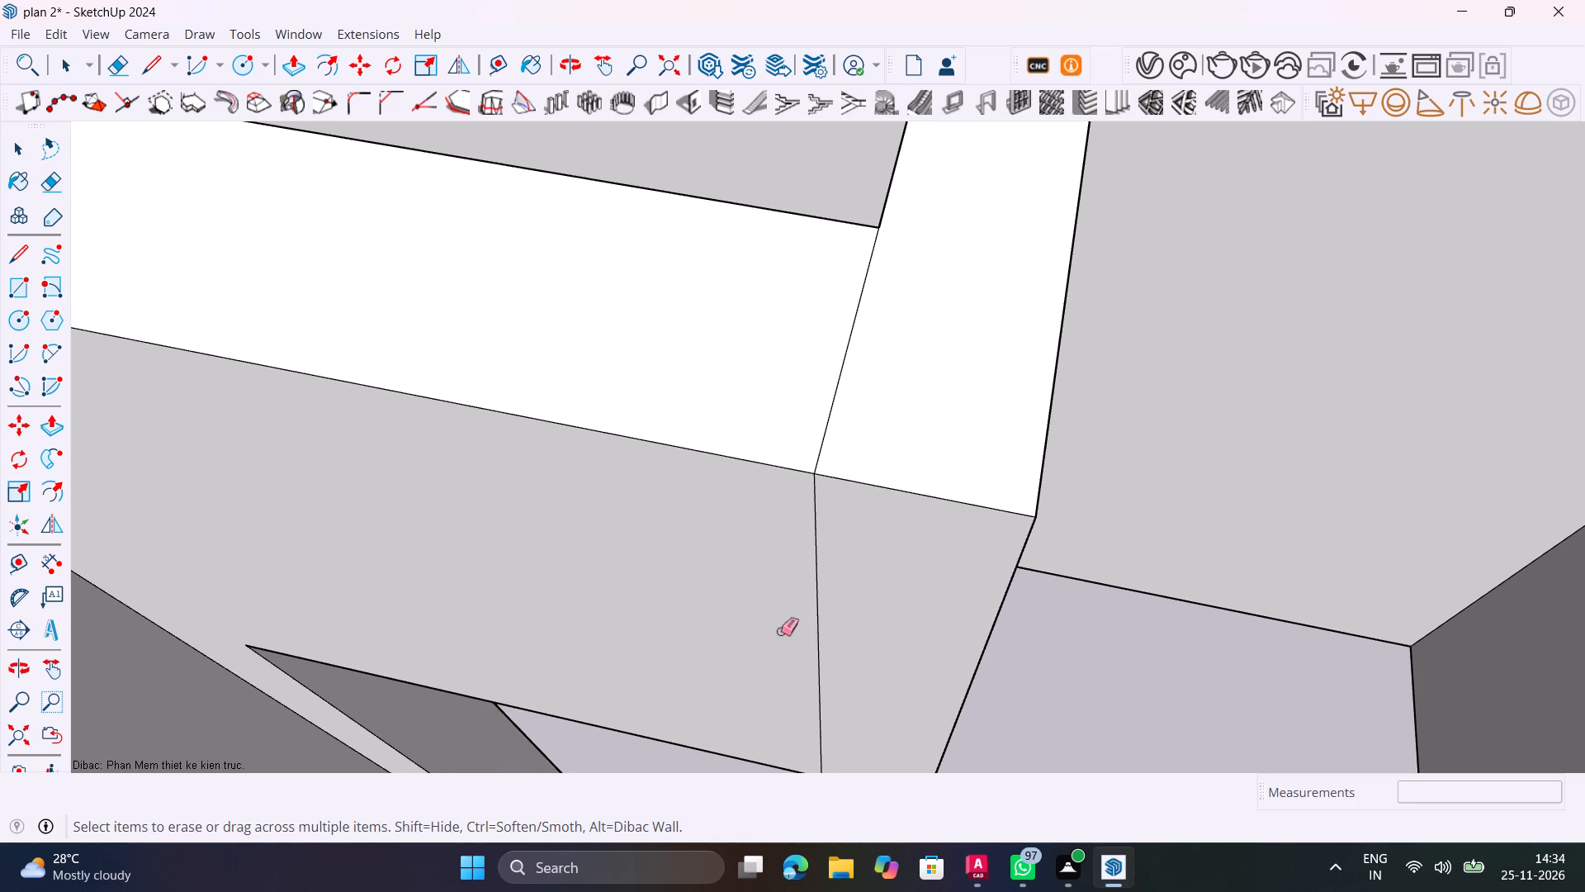
drag(790, 631, 830, 576)
drag(809, 377, 886, 390)
scroll(886, 379, down, 12)
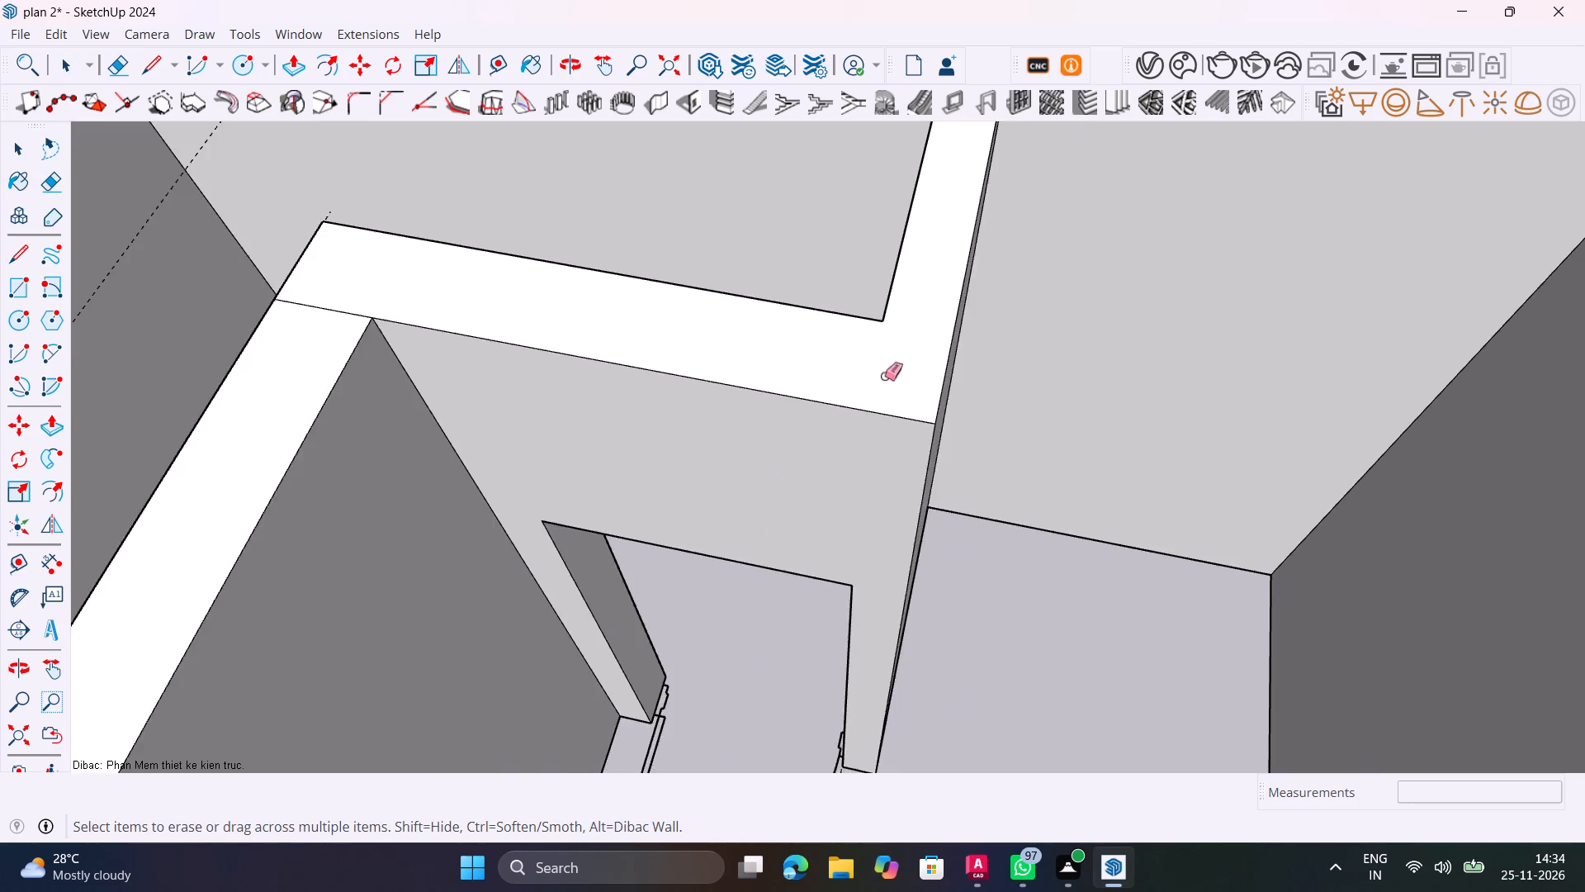
Erase the leftover seam edge on the staircase-side face of the wall beside the closed doorway.
scroll(884, 376, down, 5)
middle_drag(846, 424, 835, 562)
scroll(490, 477, up, 10)
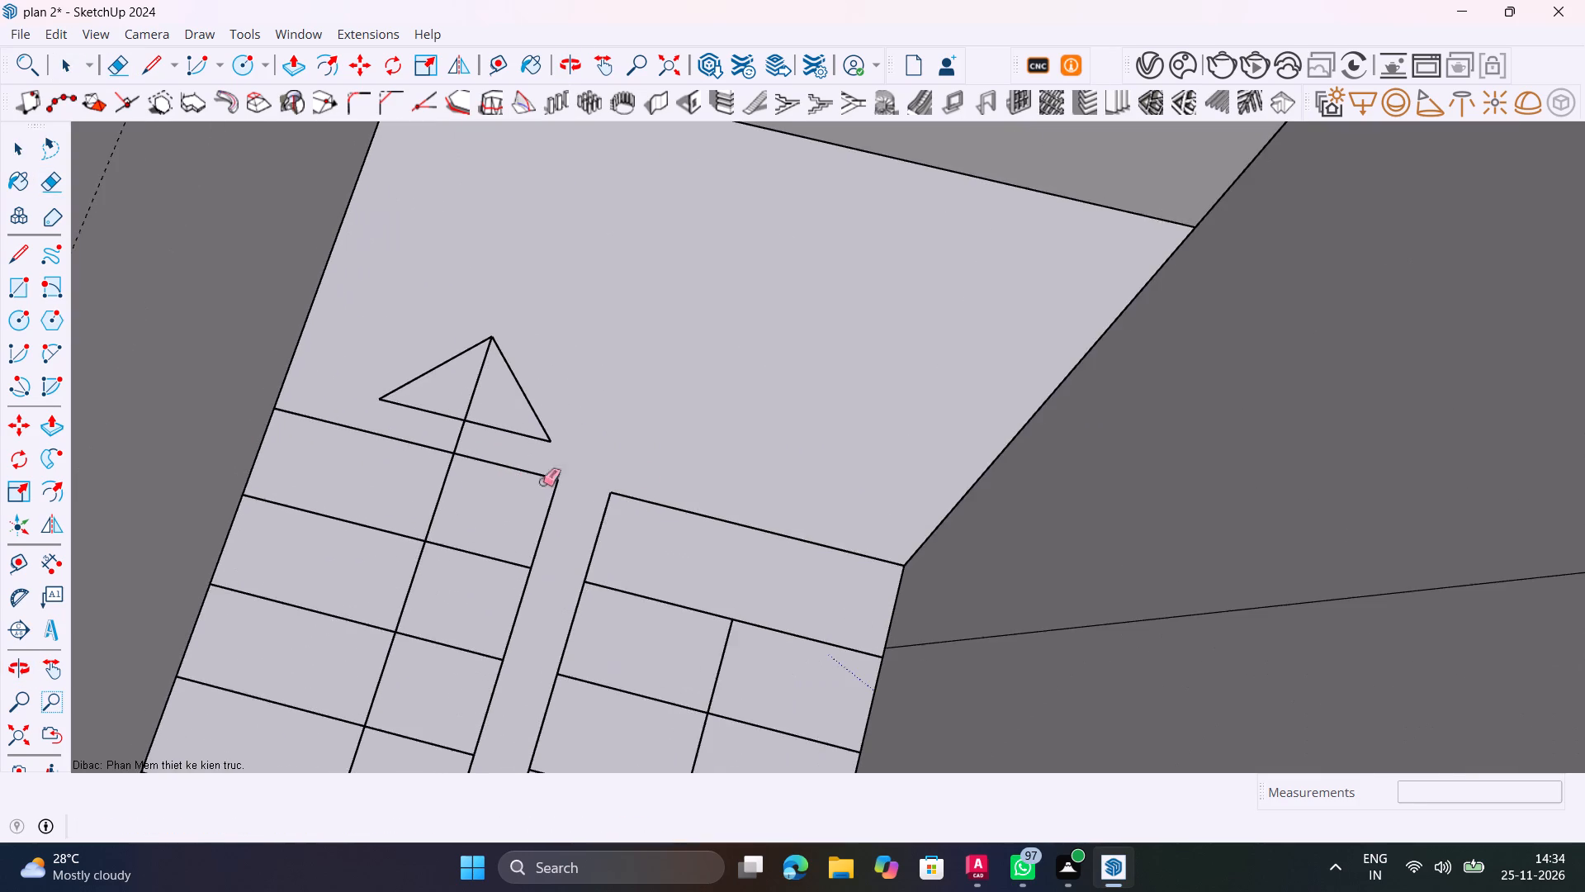
scroll(849, 481, down, 5)
drag(1001, 521, 1036, 448)
middle_drag(935, 564, 1121, 515)
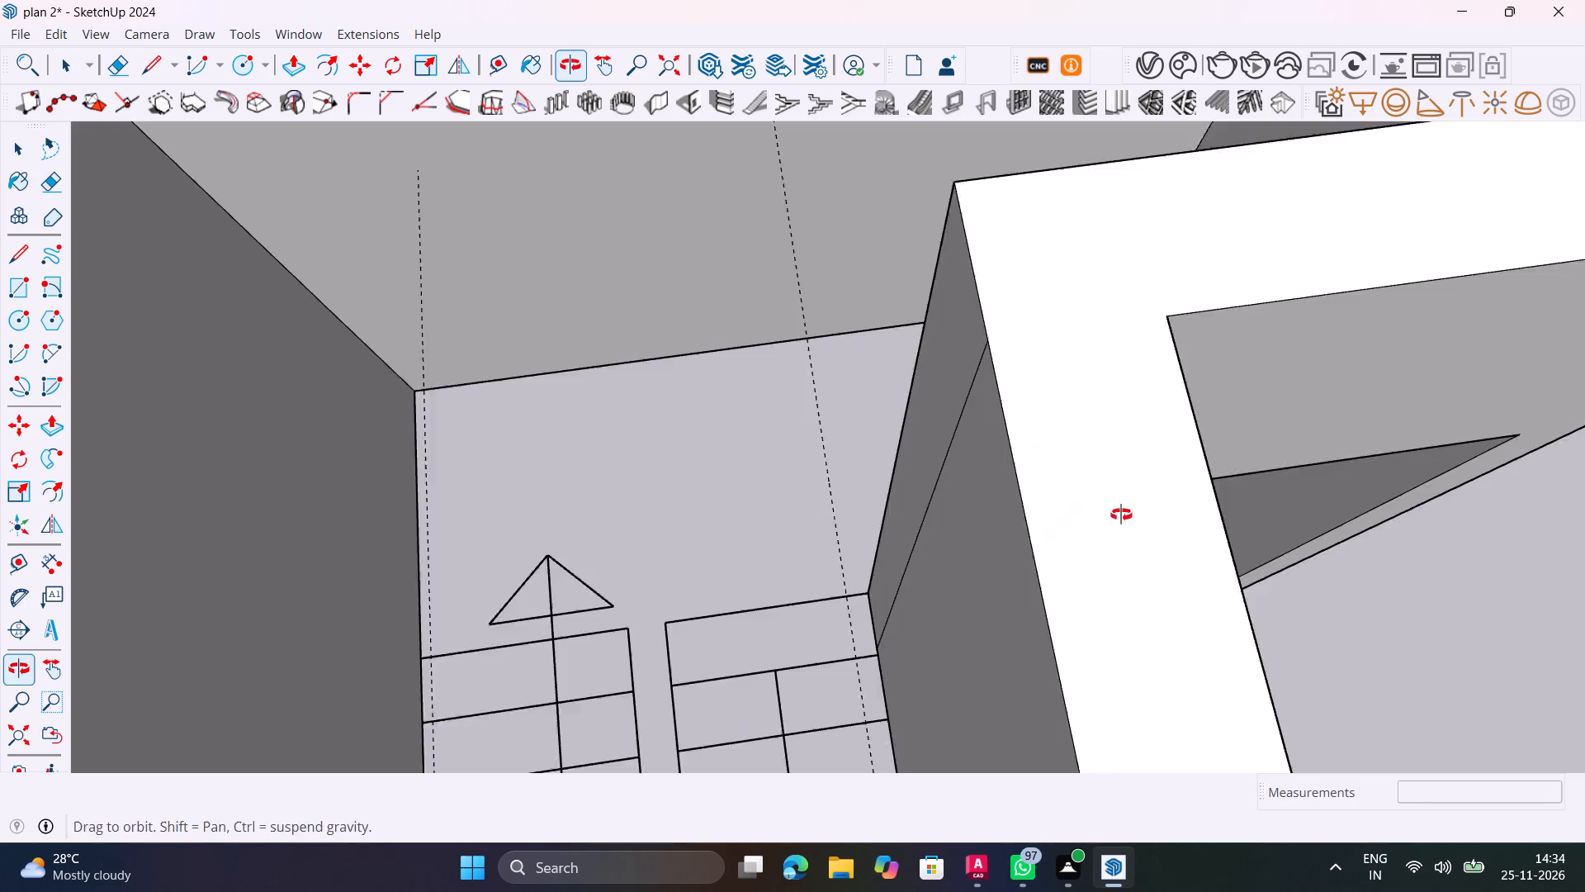
middle_drag(1121, 515, 1178, 514)
drag(967, 456, 944, 380)
scroll(944, 379, down, 11)
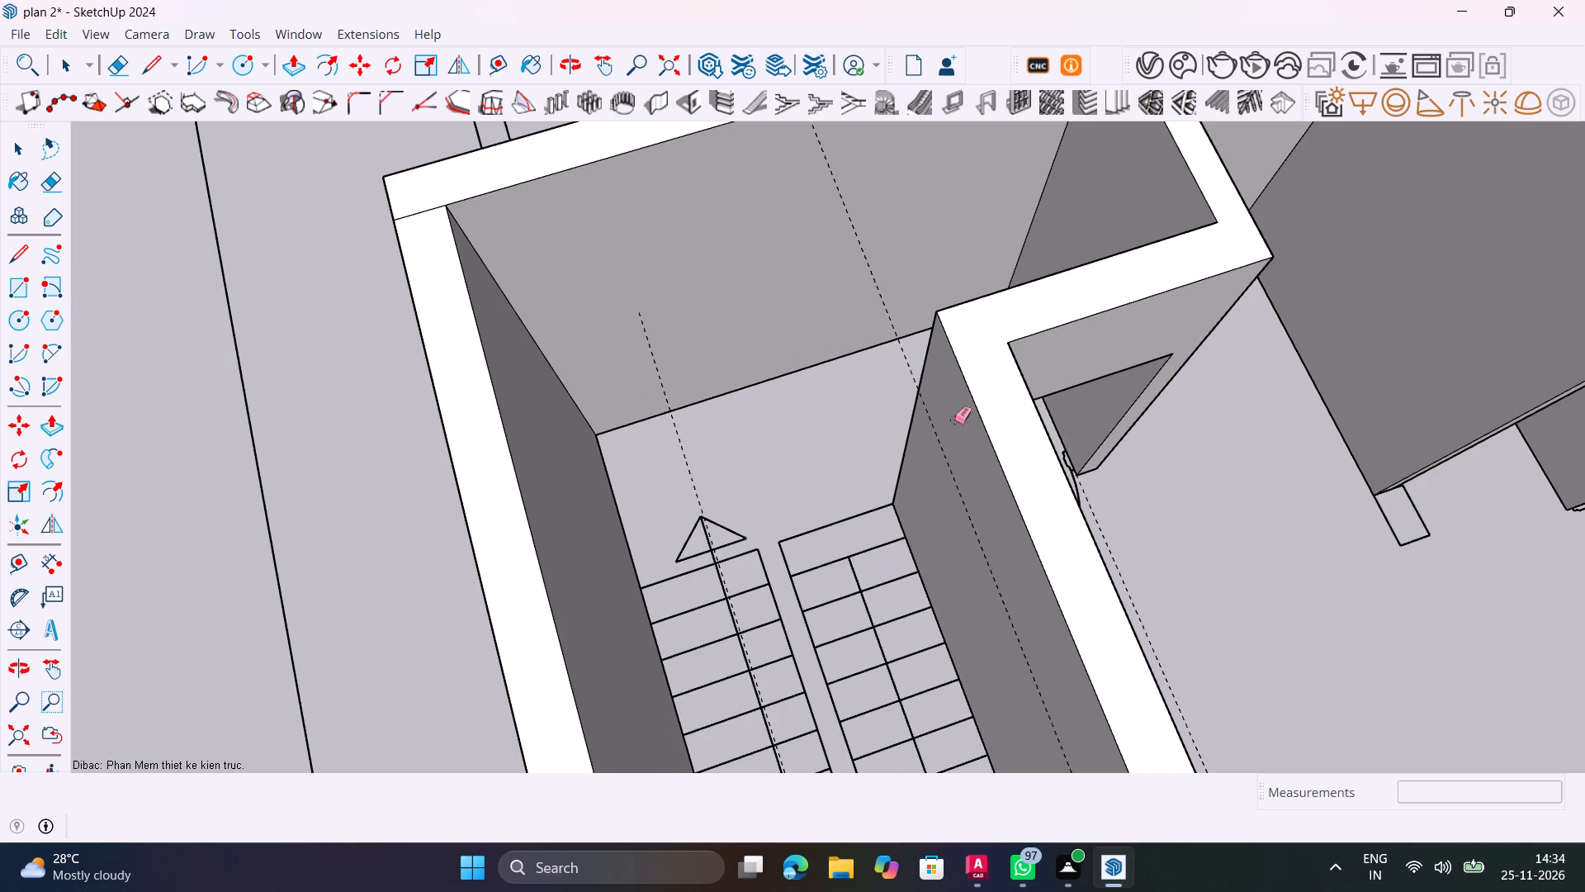
Copy the top edge of the partition's end face 3' down at the open doorway beside the outer wall.
middle_drag(957, 420, 1568, 594)
shift+middle_drag(918, 316, 929, 413)
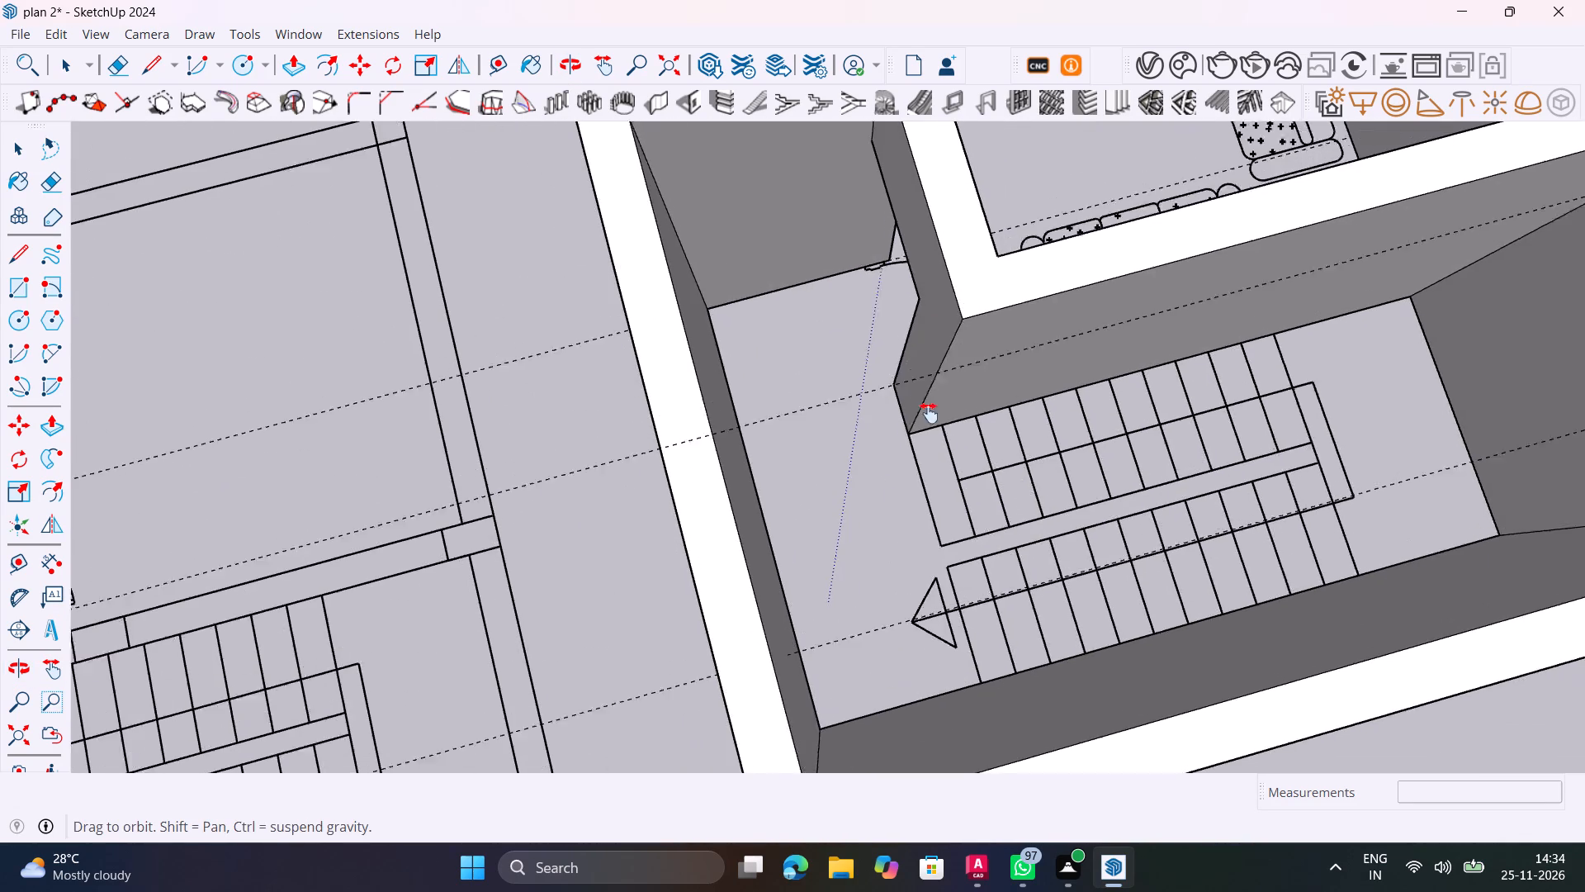
shift+middle_drag(929, 413, 735, 489)
scroll(796, 458, down, 11)
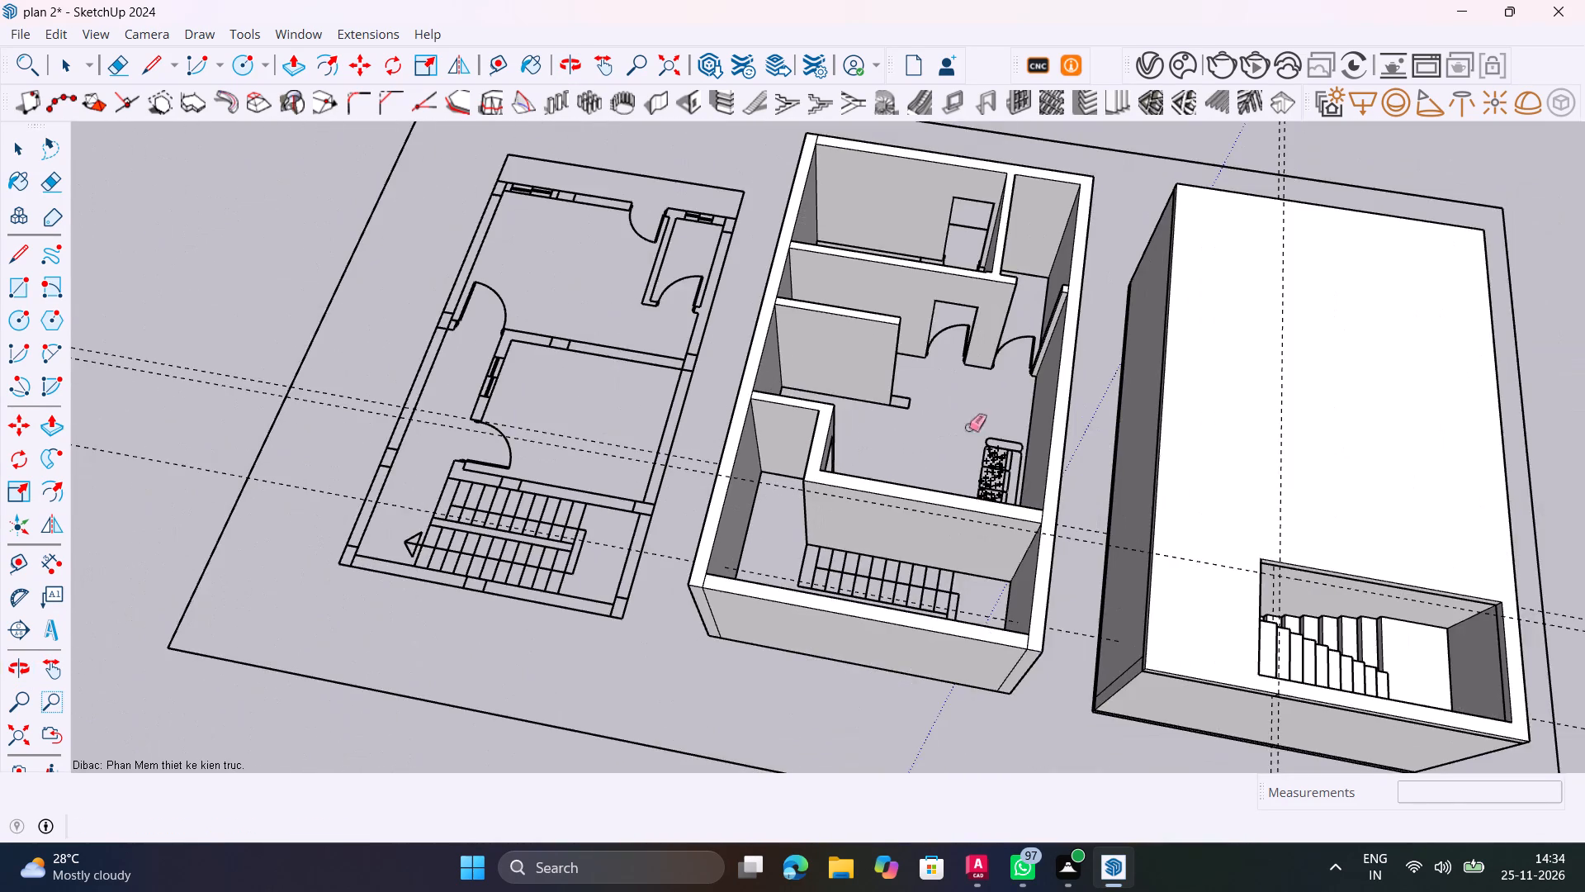
shift+middle_drag(983, 470, 955, 560)
scroll(907, 513, up, 11)
middle_drag(905, 536, 480, 609)
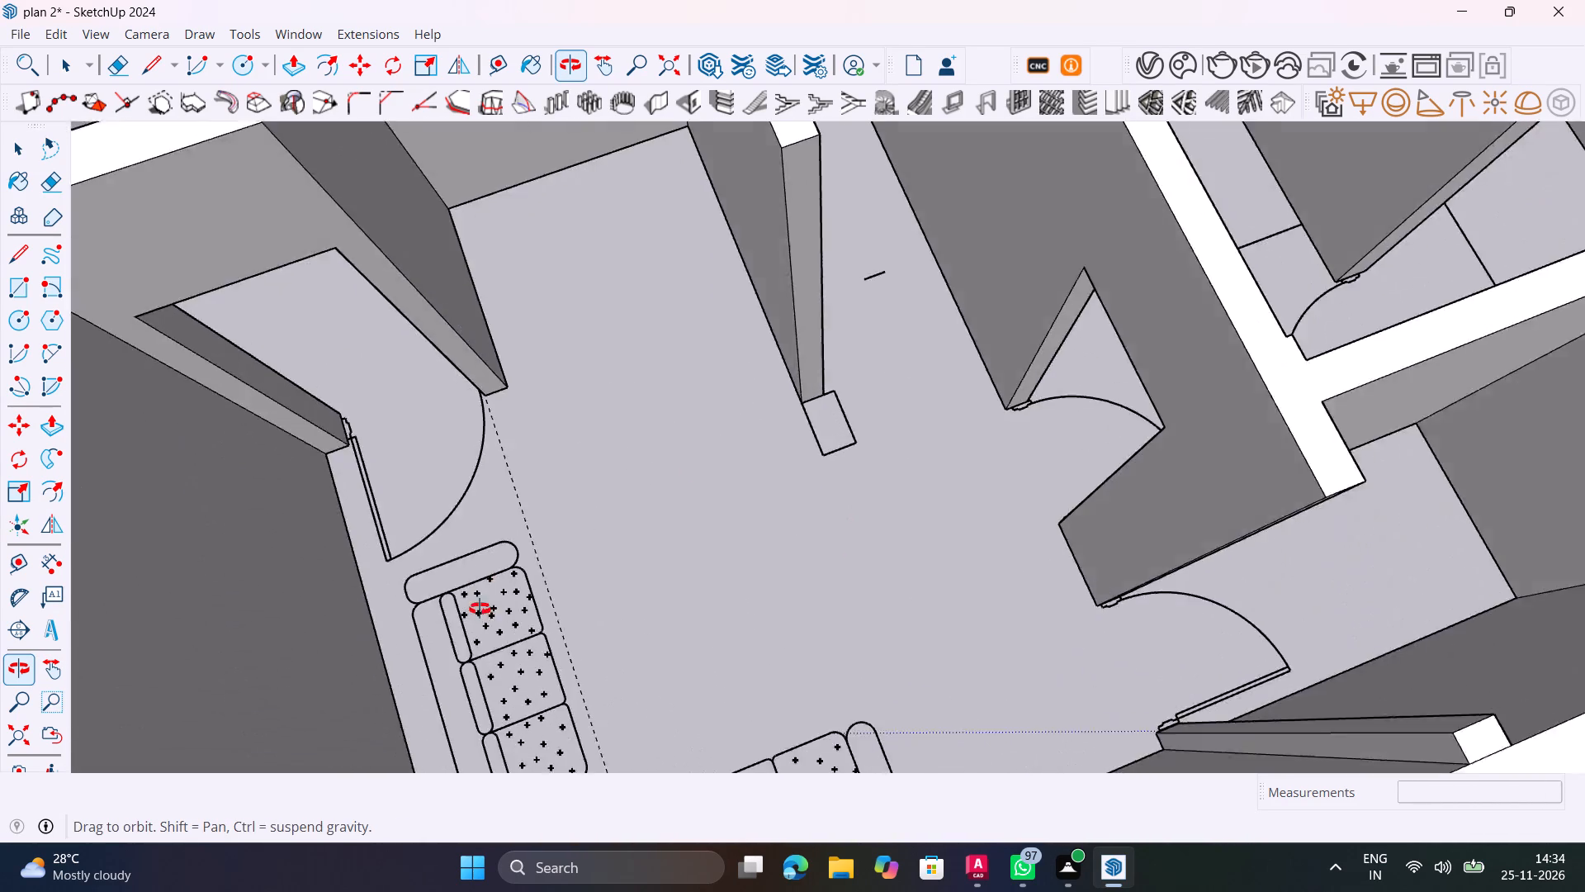
middle_drag(480, 609, 795, 501)
scroll(805, 510, down, 4)
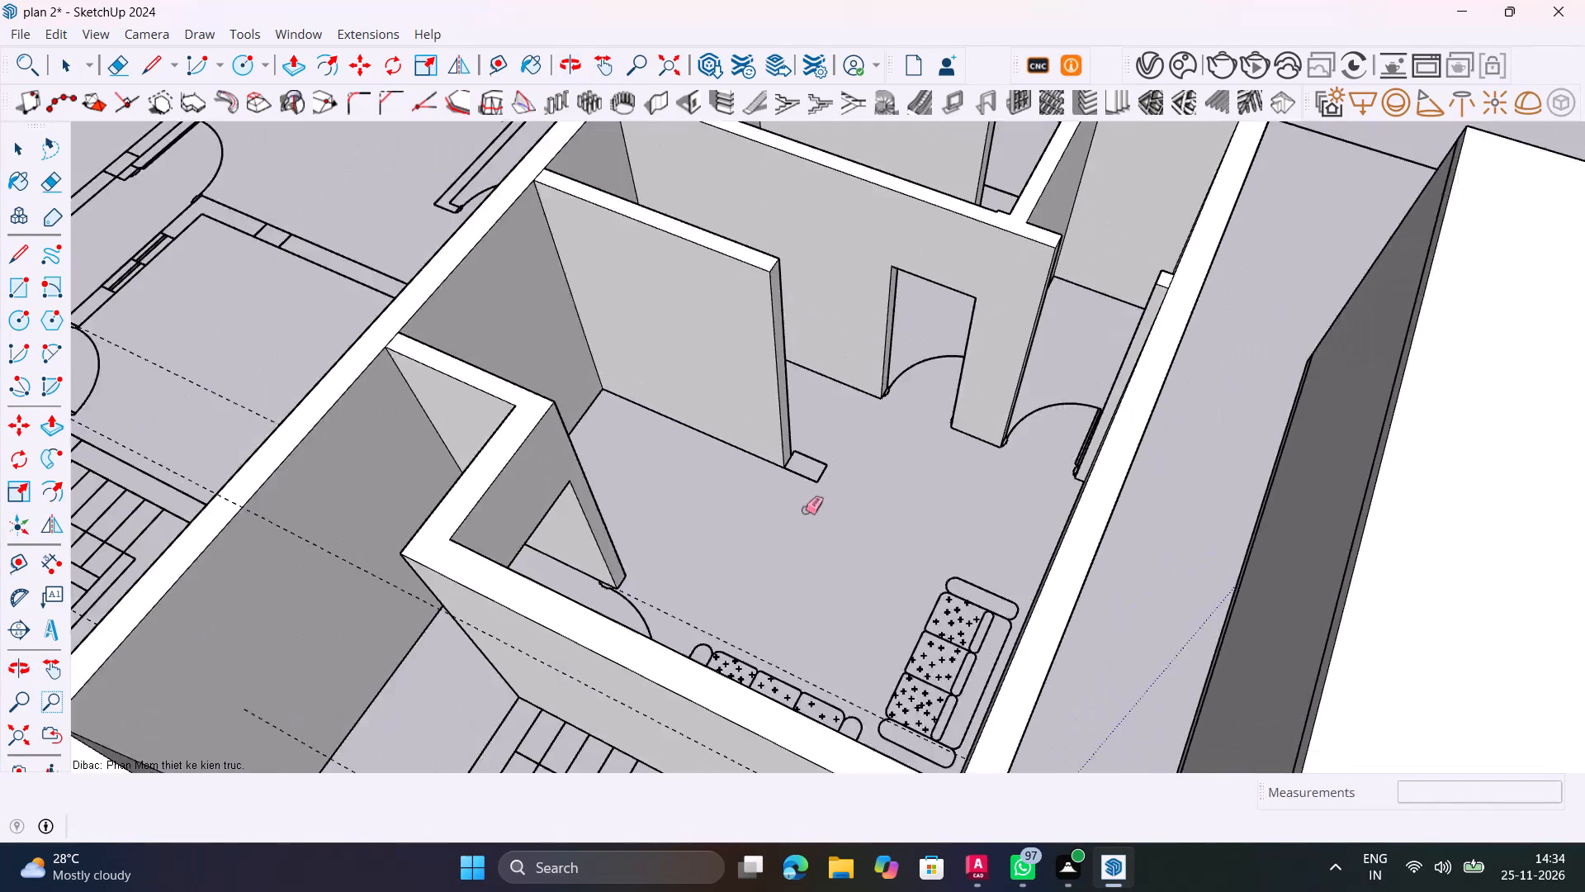
scroll(805, 510, down, 3)
scroll(1002, 330, up, 11)
key(space)
shift+middle_drag(977, 425, 626, 590)
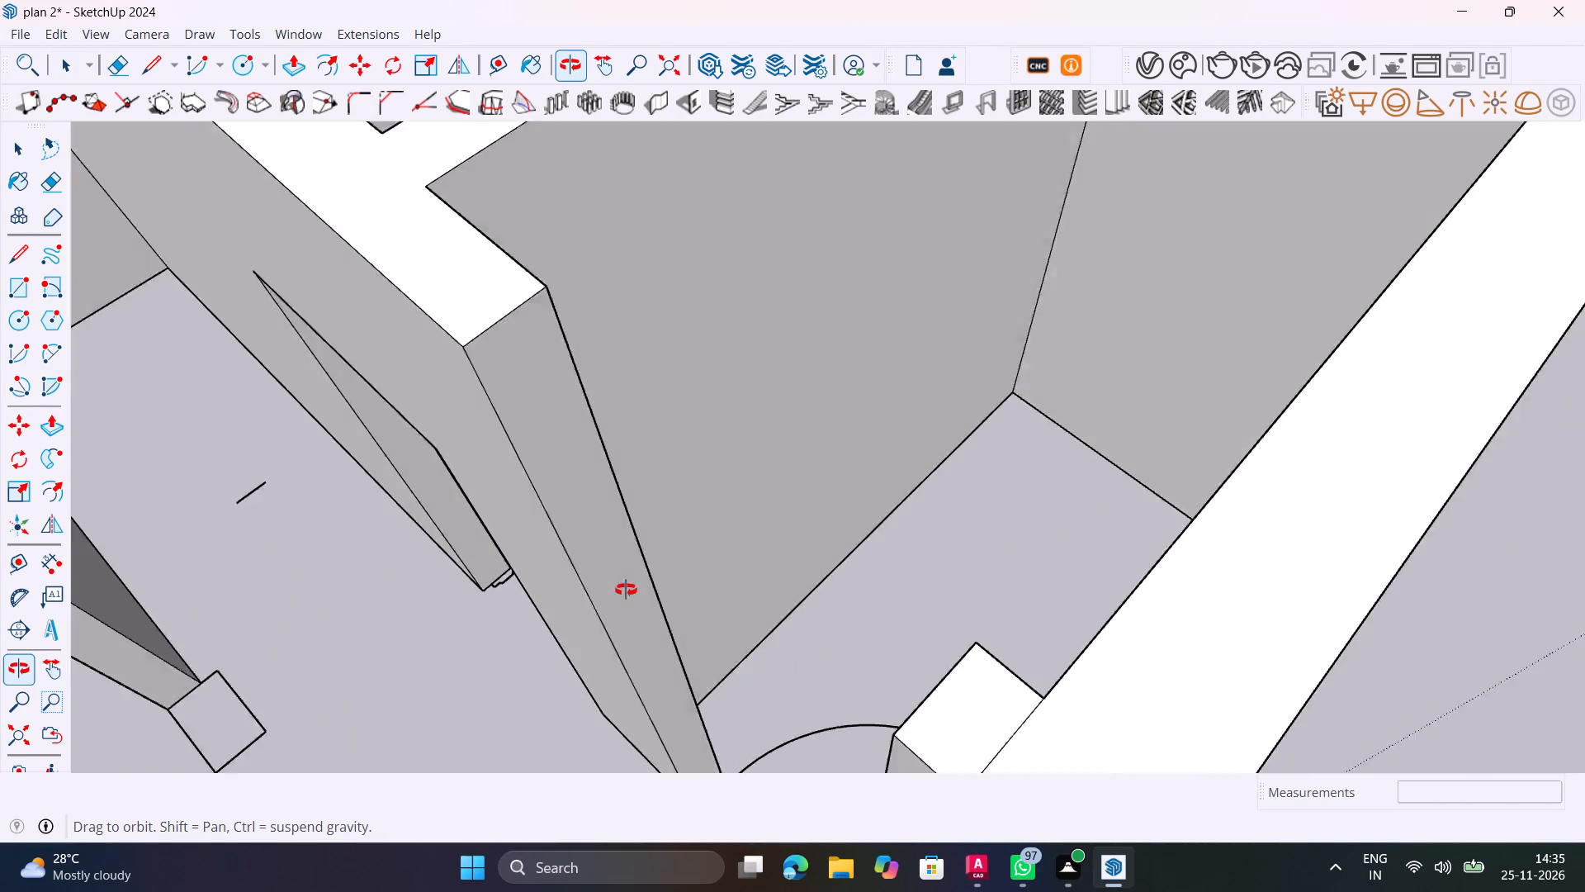
shift+middle_drag(626, 590, 713, 633)
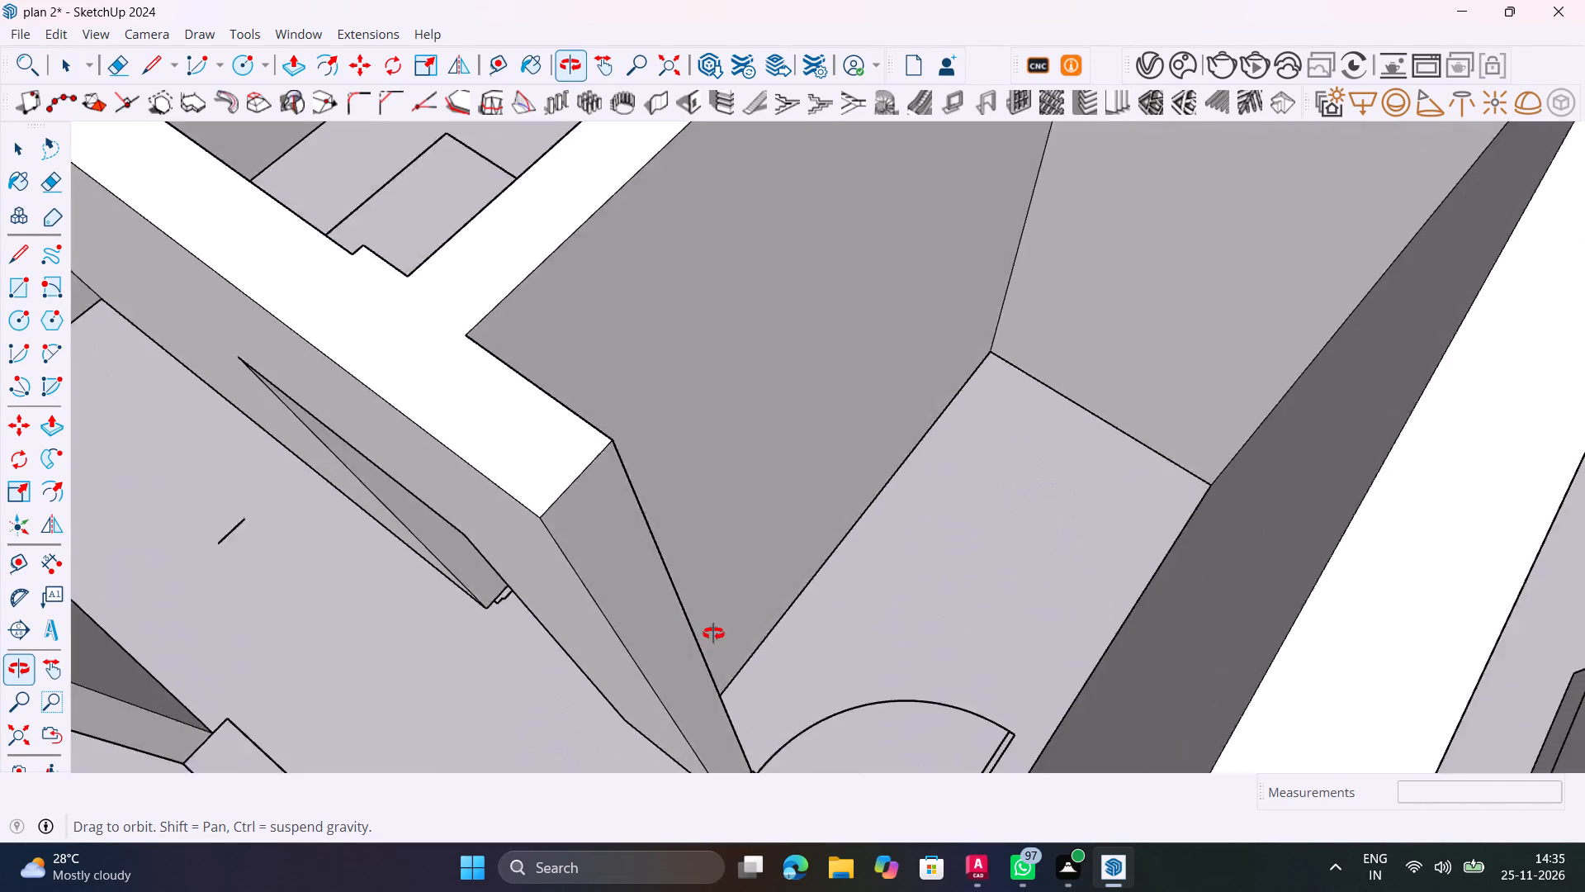
shift+middle_drag(713, 633, 709, 594)
scroll(570, 367, up, 6)
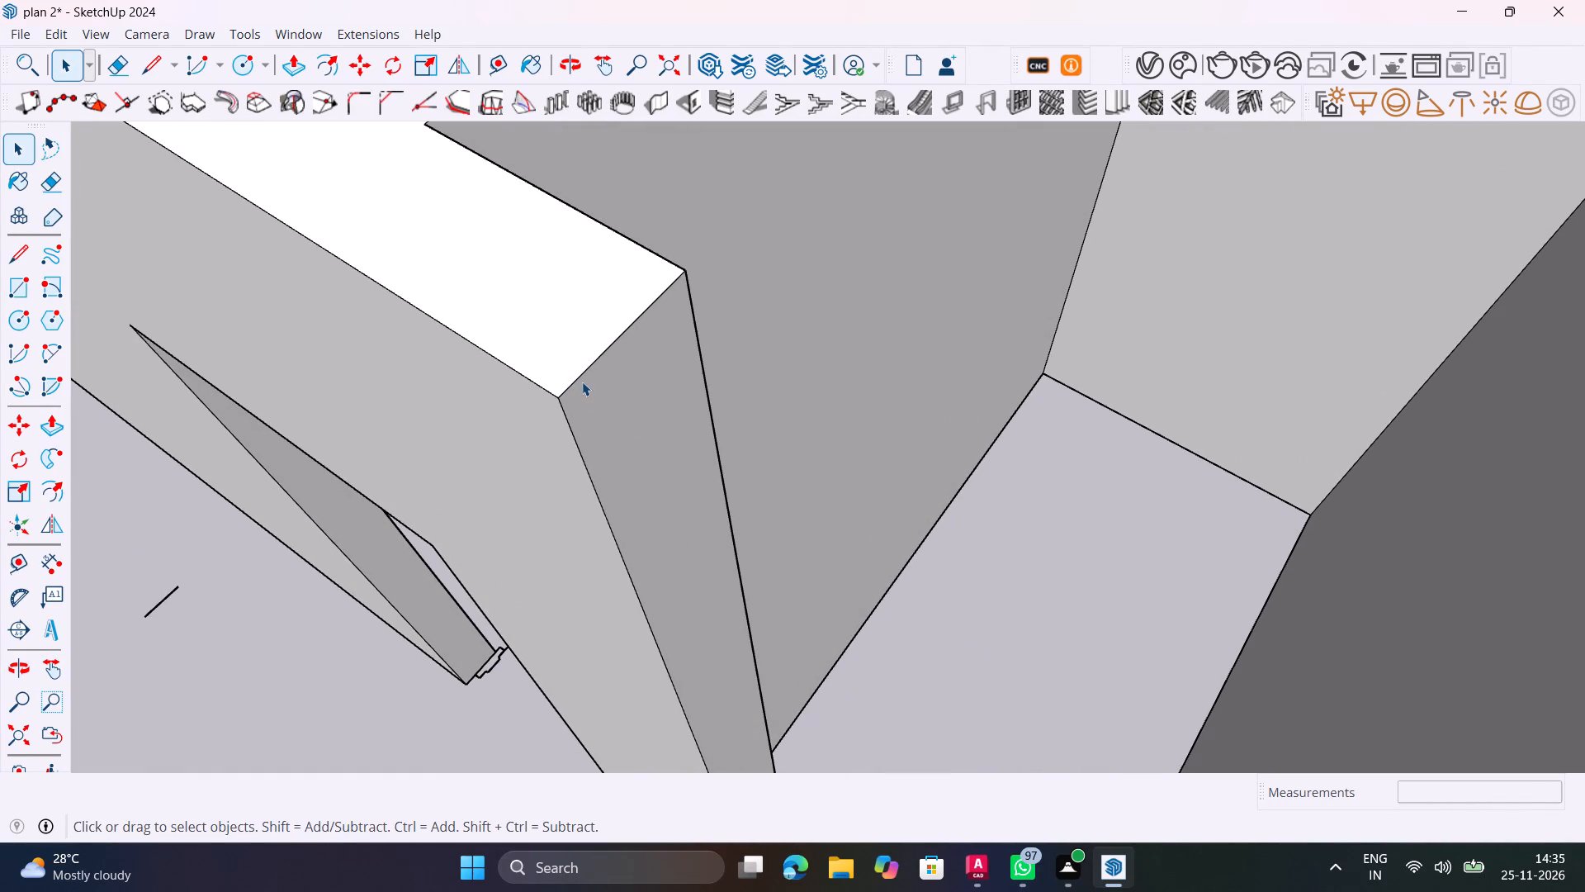
click(582, 382)
click(583, 373)
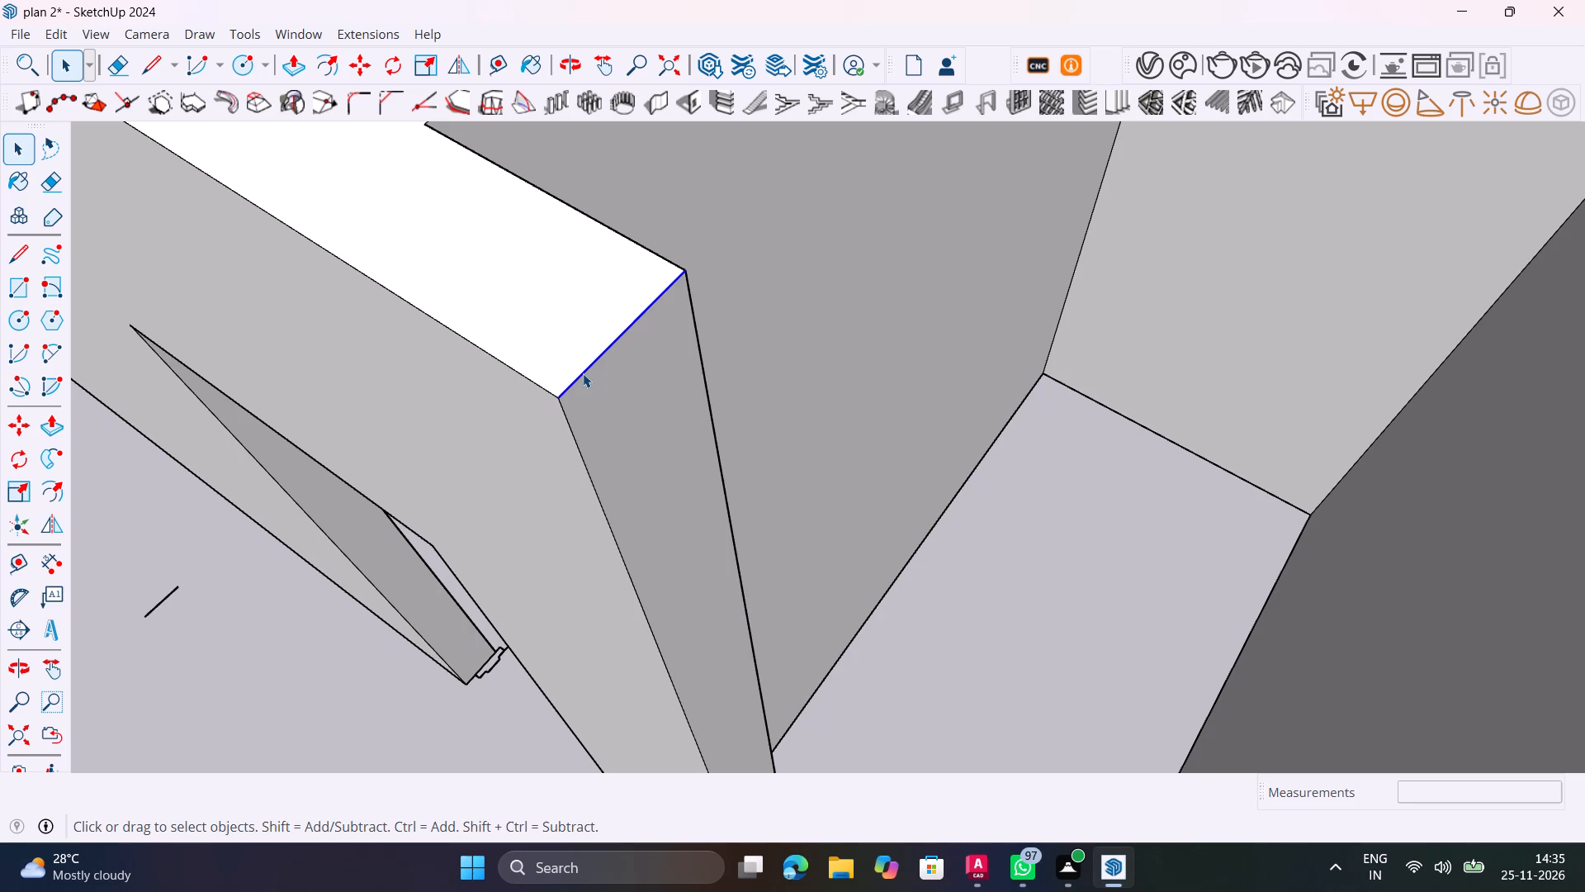
key(m)
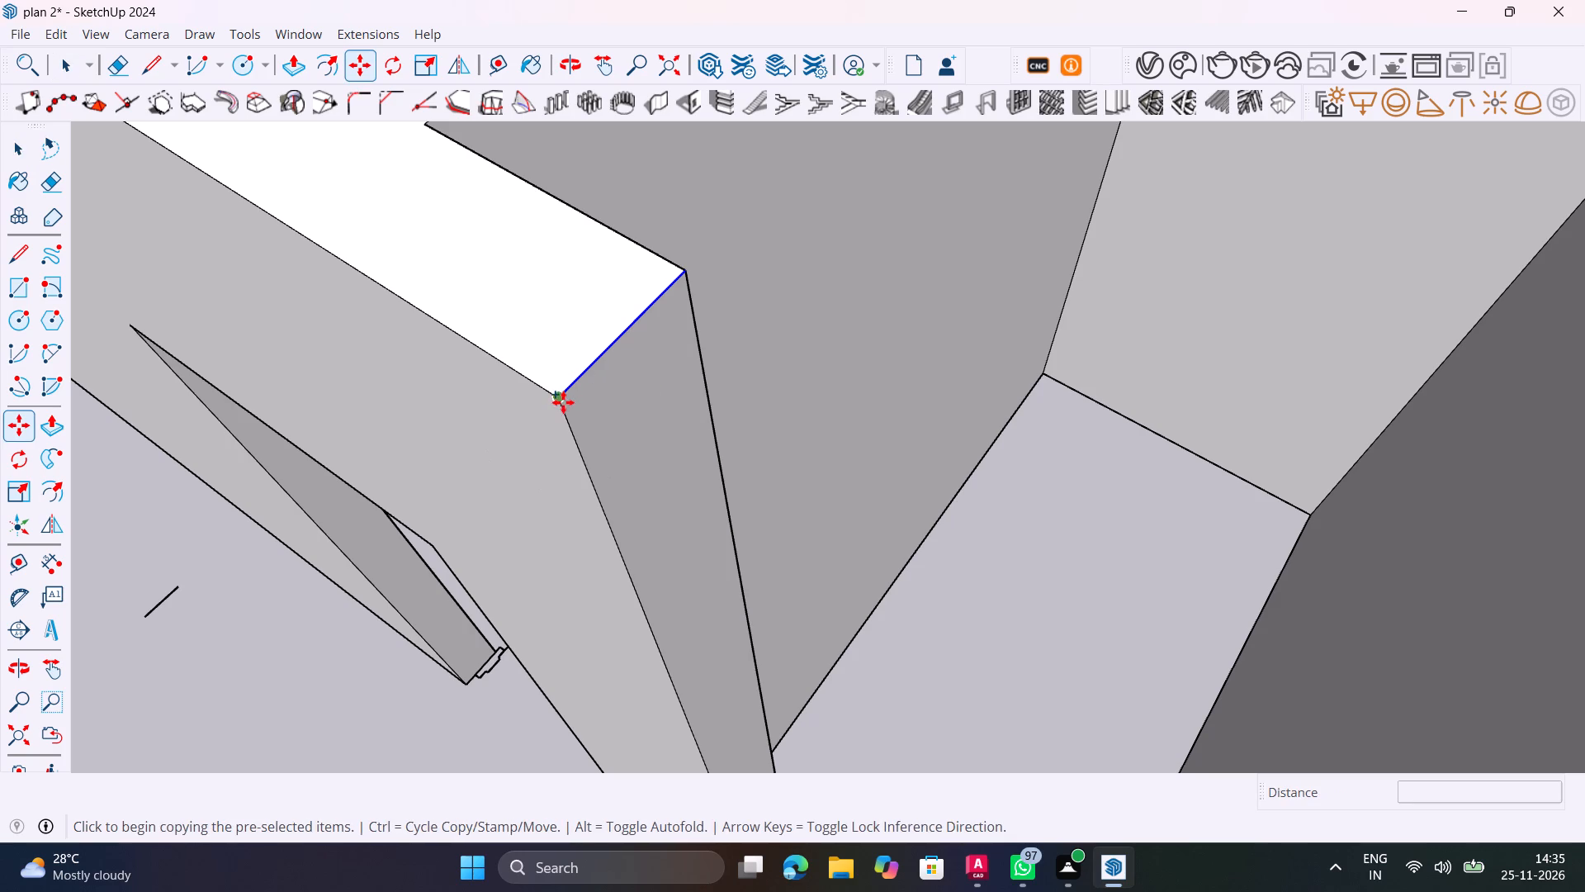
click(563, 401)
text(3')
key(Return)
key(space)
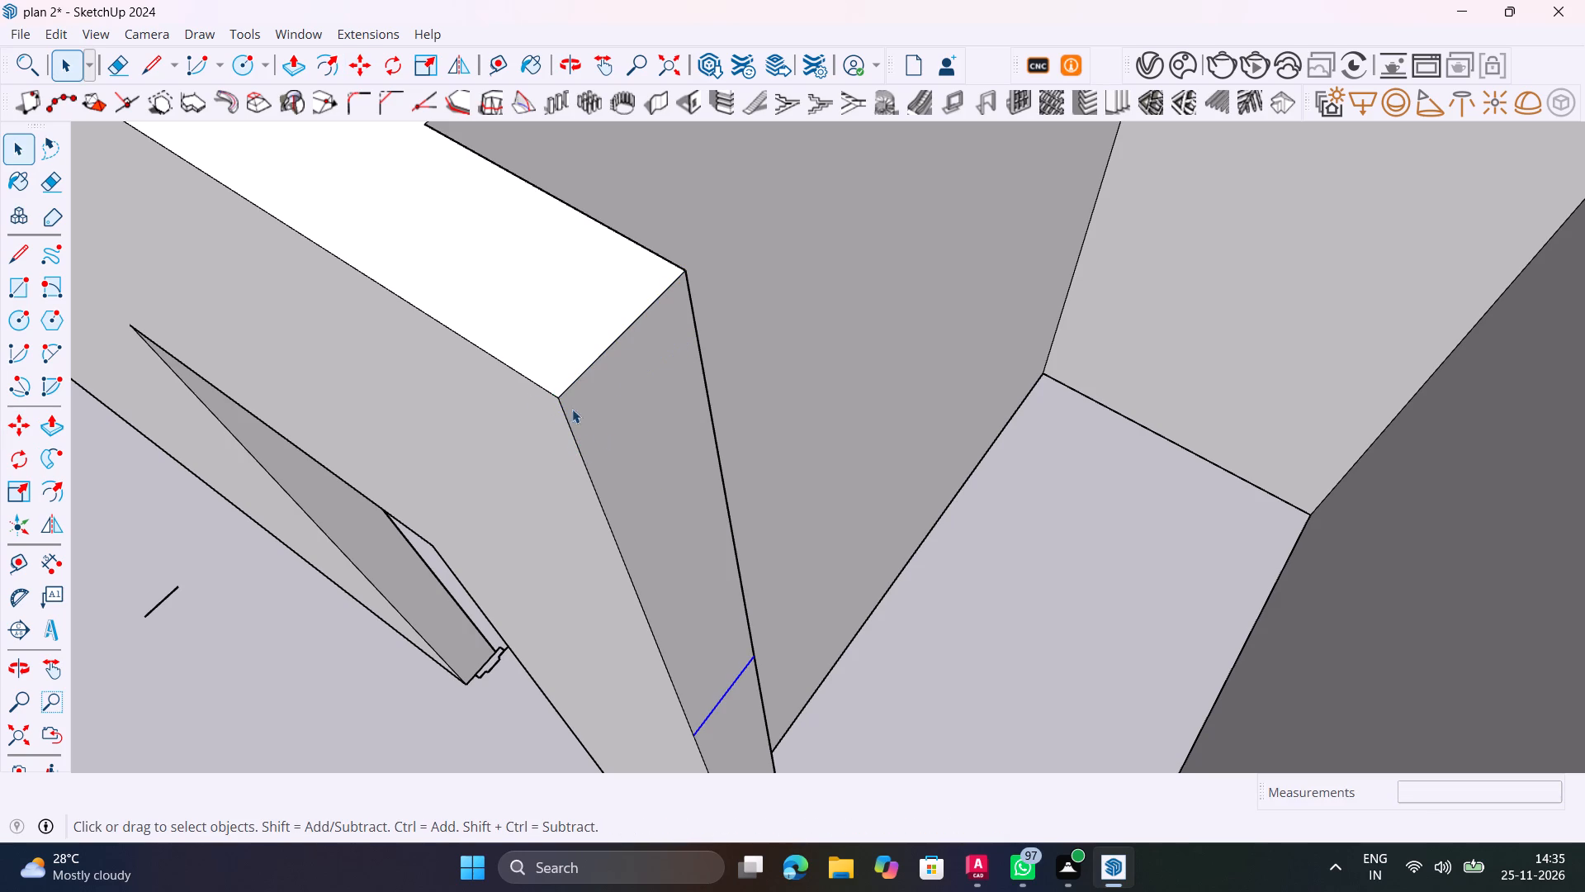
Push/Pull the end face above the copied edge about 2' 8" across the doorway to the outer wall.
click(616, 440)
key(p)
click(617, 440)
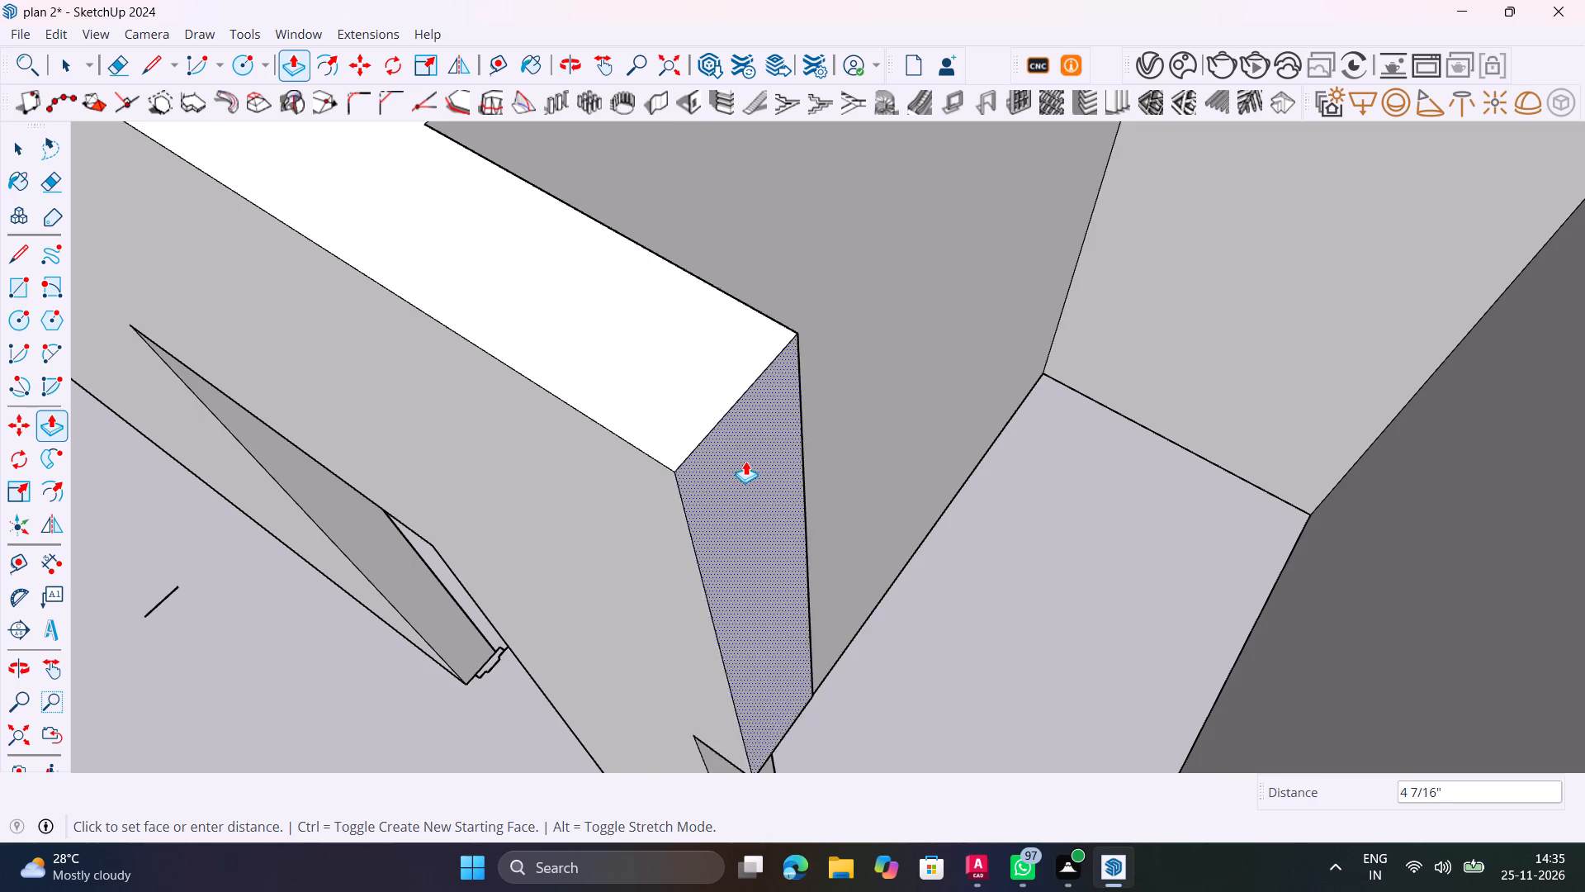
scroll(745, 461, down, 12)
click(972, 612)
key(space)
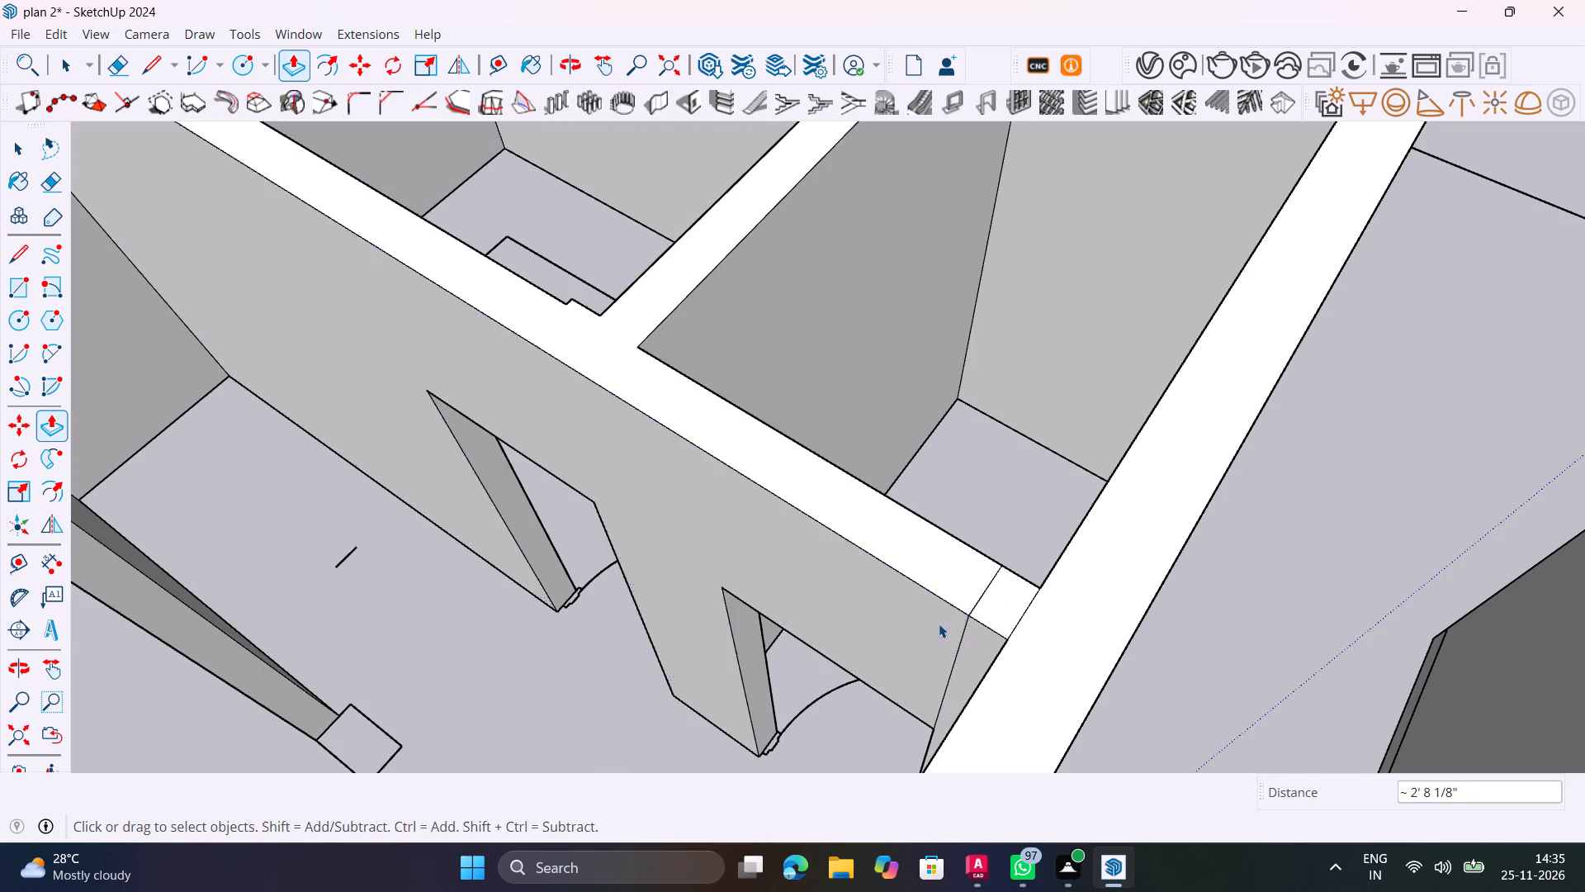
Erase the seam edges on both sides and the top of the new wall piece, including its joint with the outer wall.
middle_drag(942, 623, 1128, 578)
scroll(1049, 591, up, 4)
key(e)
drag(1051, 588, 1044, 559)
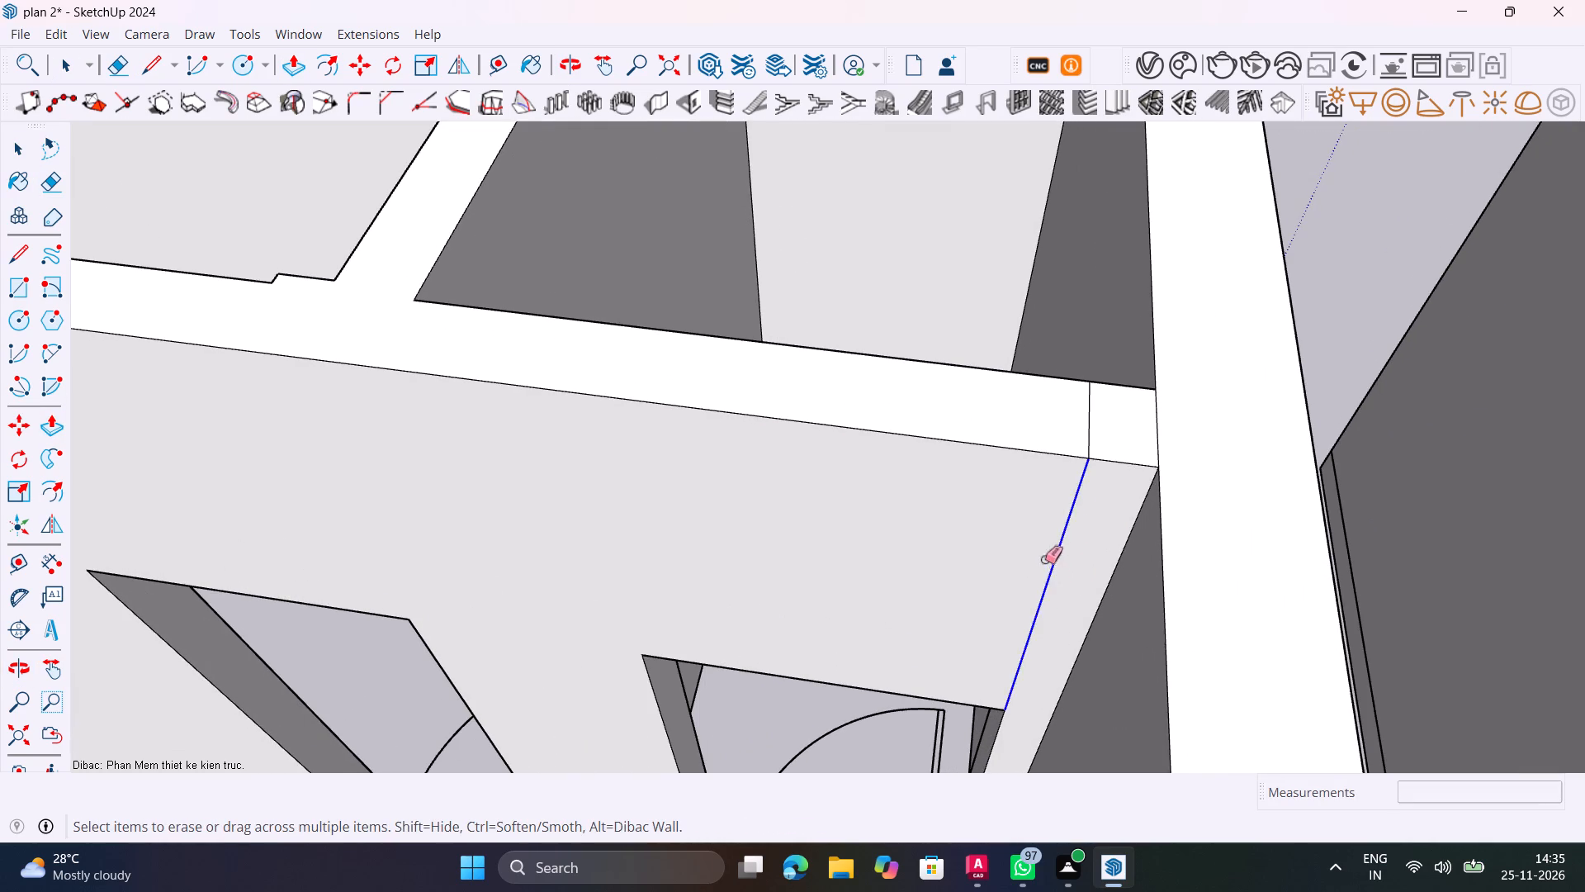
drag(1077, 439, 1098, 414)
scroll(1098, 414, down, 4)
middle_drag(1065, 507, 44, 732)
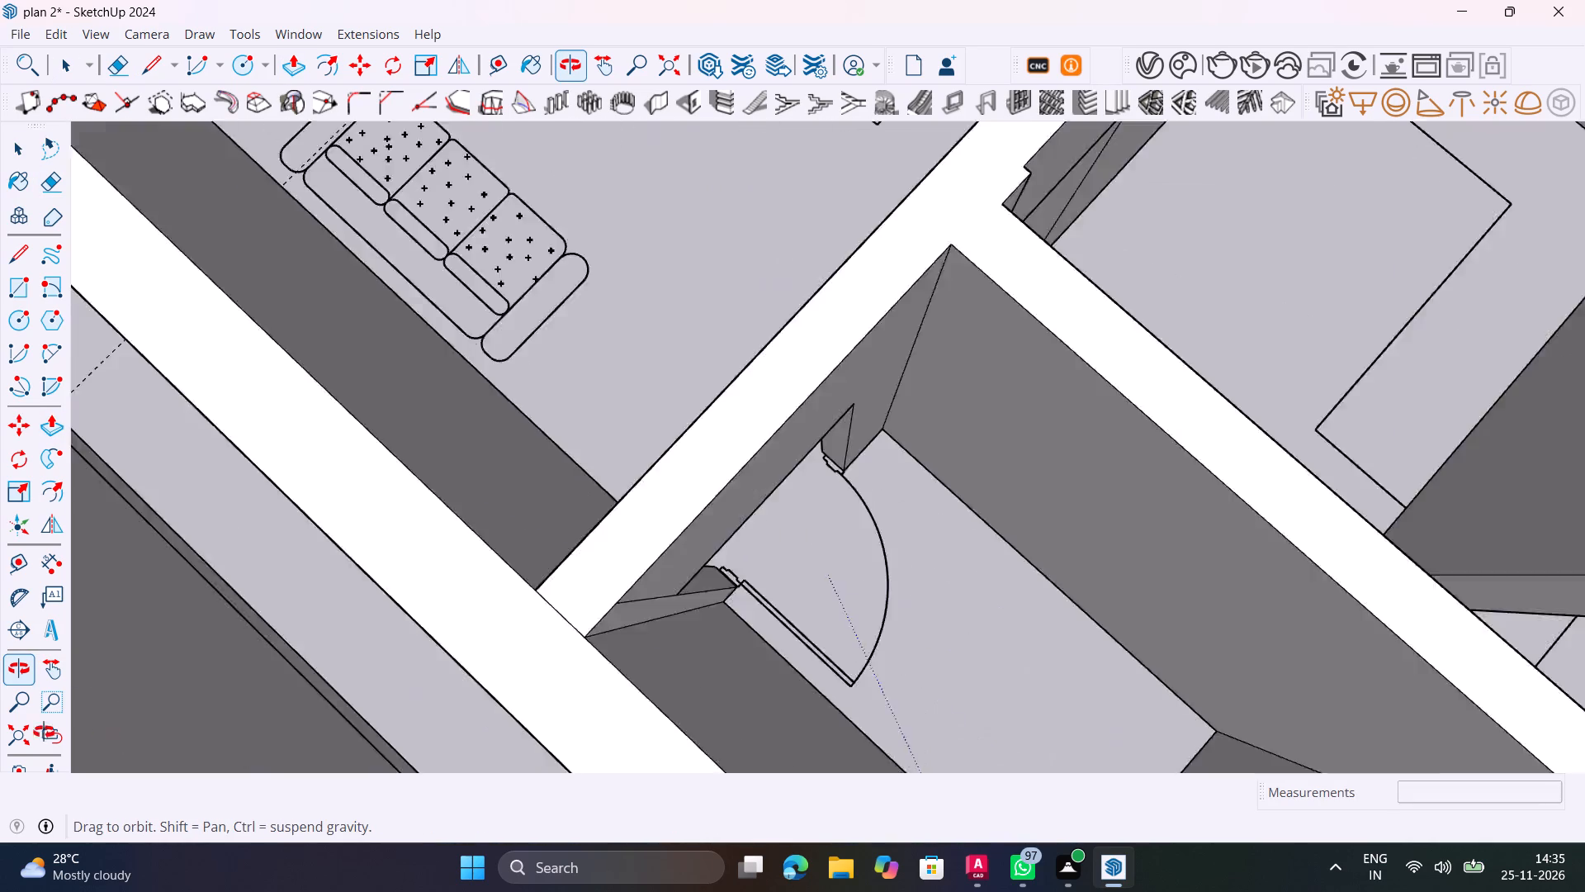
middle_drag(44, 732, 0, 706)
scroll(611, 513, up, 4)
drag(612, 491, 604, 500)
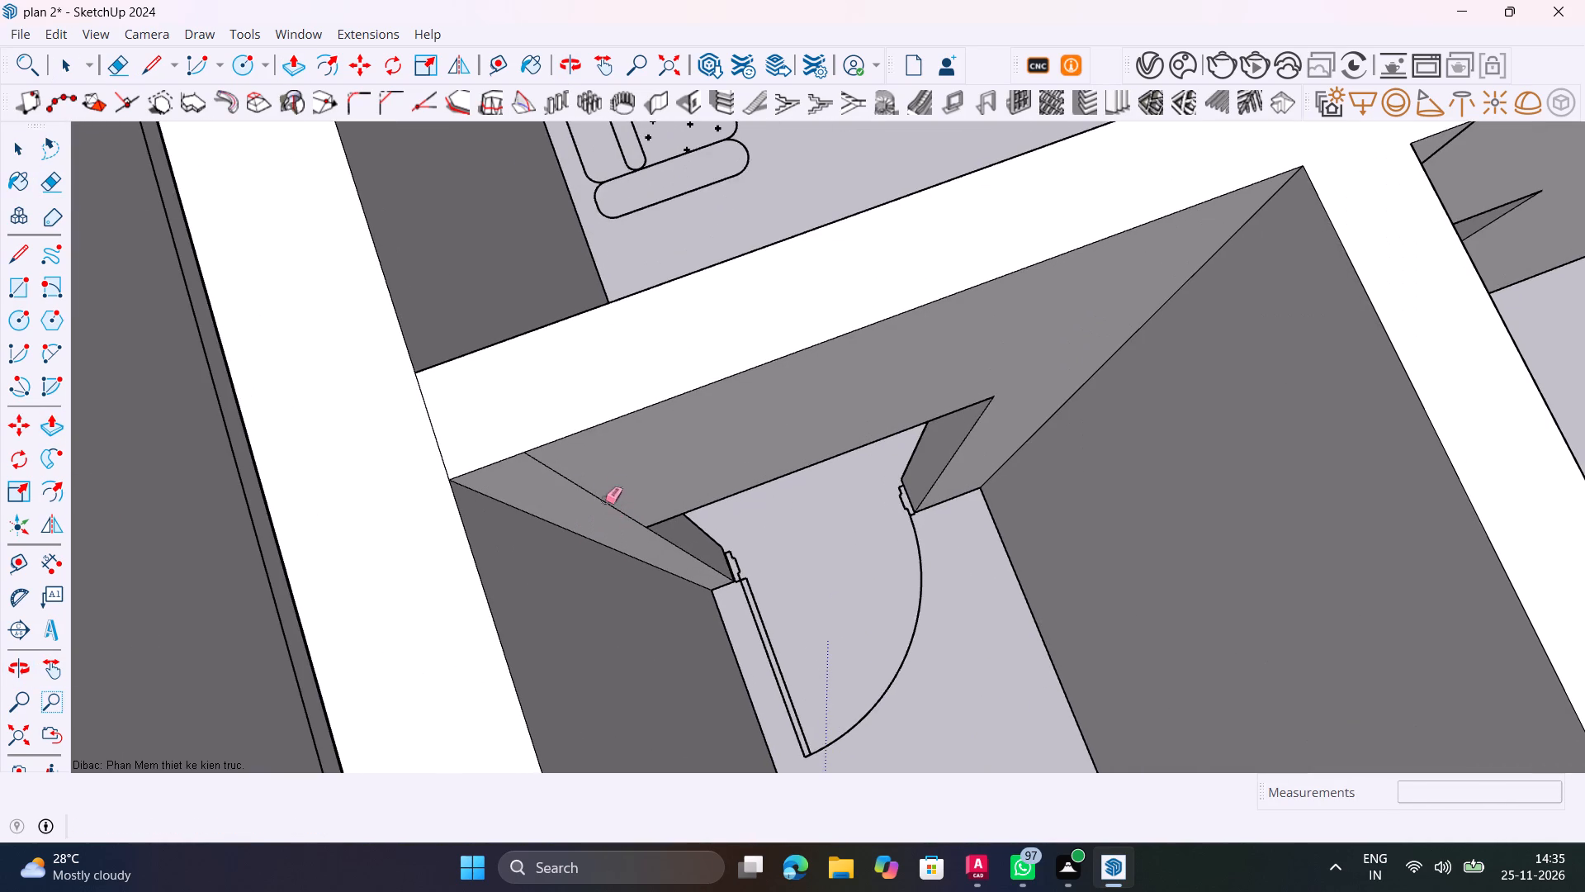
drag(604, 500, 594, 515)
drag(405, 405, 459, 405)
scroll(459, 405, down, 12)
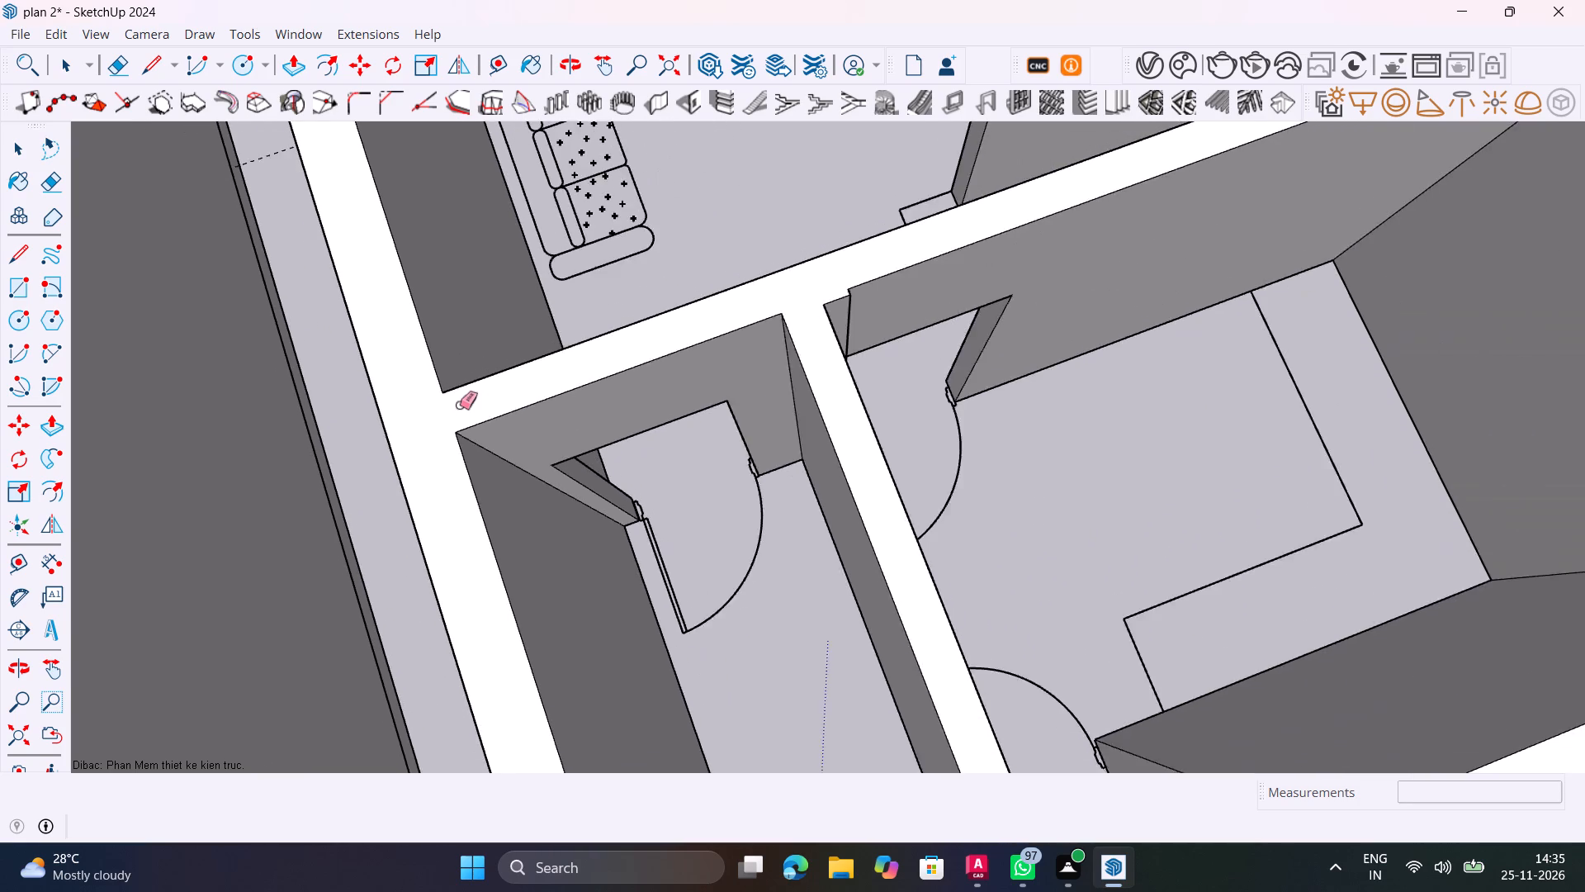
Erase the seam across the wall top at the outer corner of the larger end room.
scroll(459, 405, down, 3)
scroll(807, 538, down, 5)
middle_drag(784, 601, 809, 595)
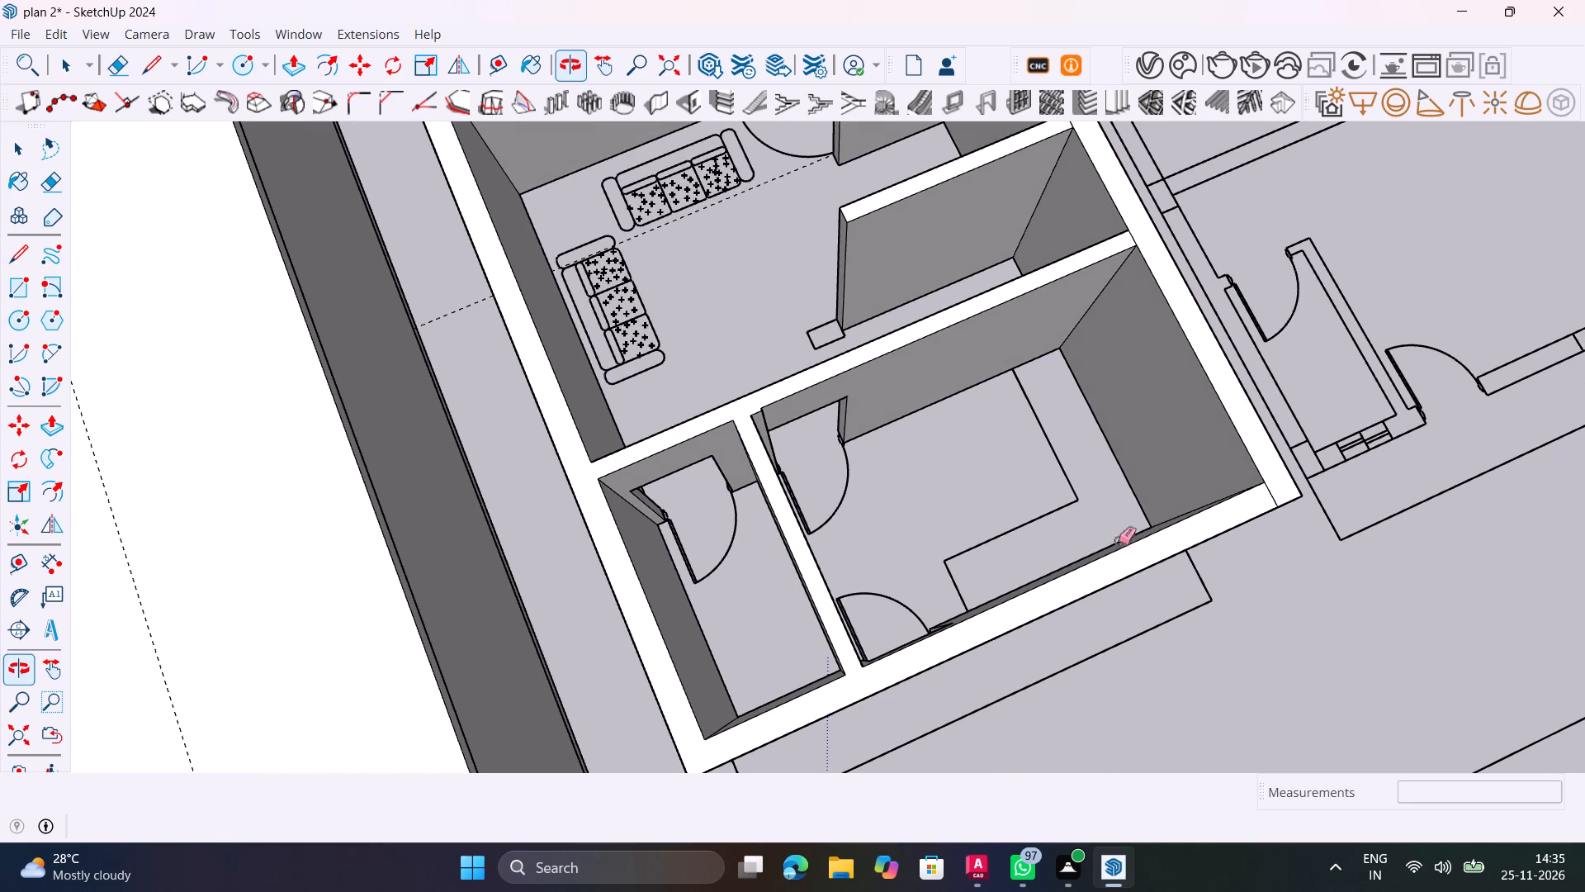
scroll(1255, 488, up, 9)
drag(1268, 495, 1278, 481)
scroll(1279, 478, down, 5)
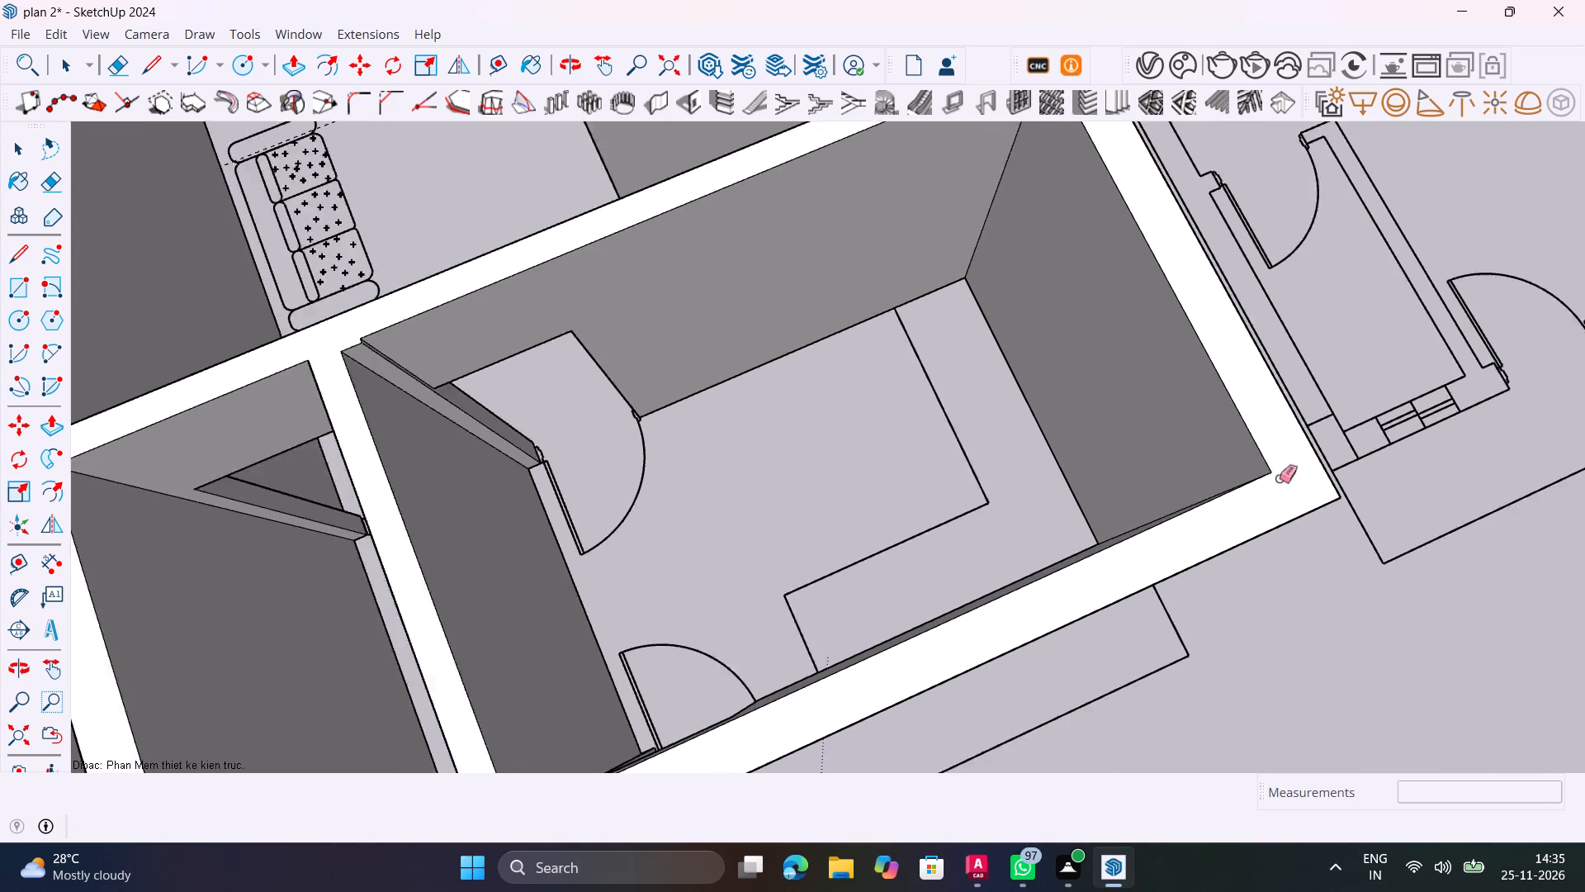
Erase the diagonal-looking seam across the wall top at the staircase area's outer corner.
middle_drag(1058, 618, 1029, 520)
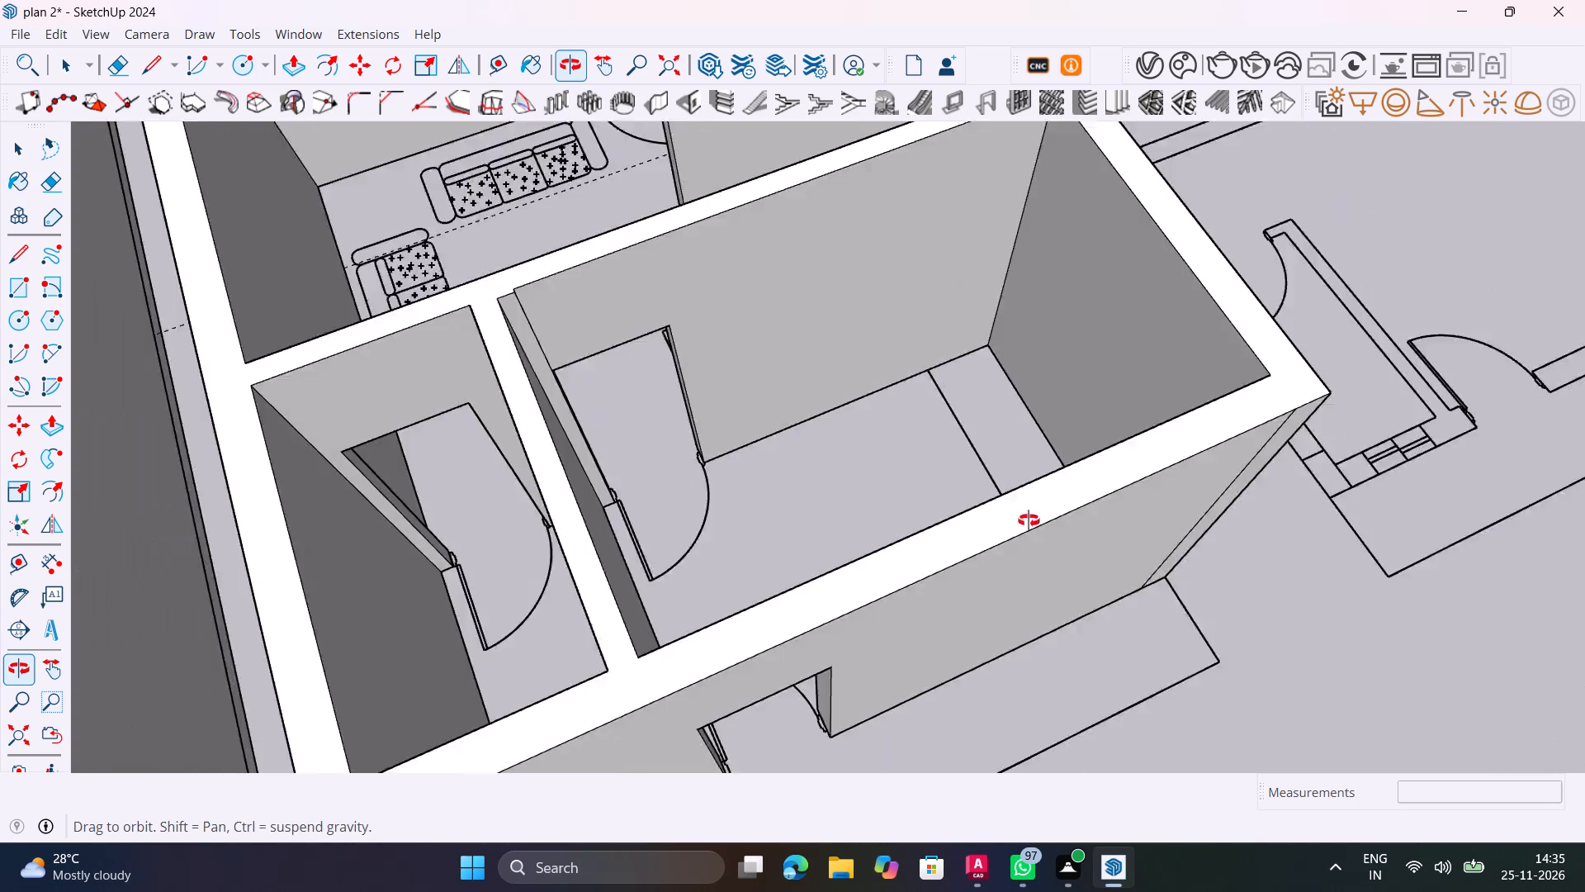
middle_drag(1029, 520, 1013, 661)
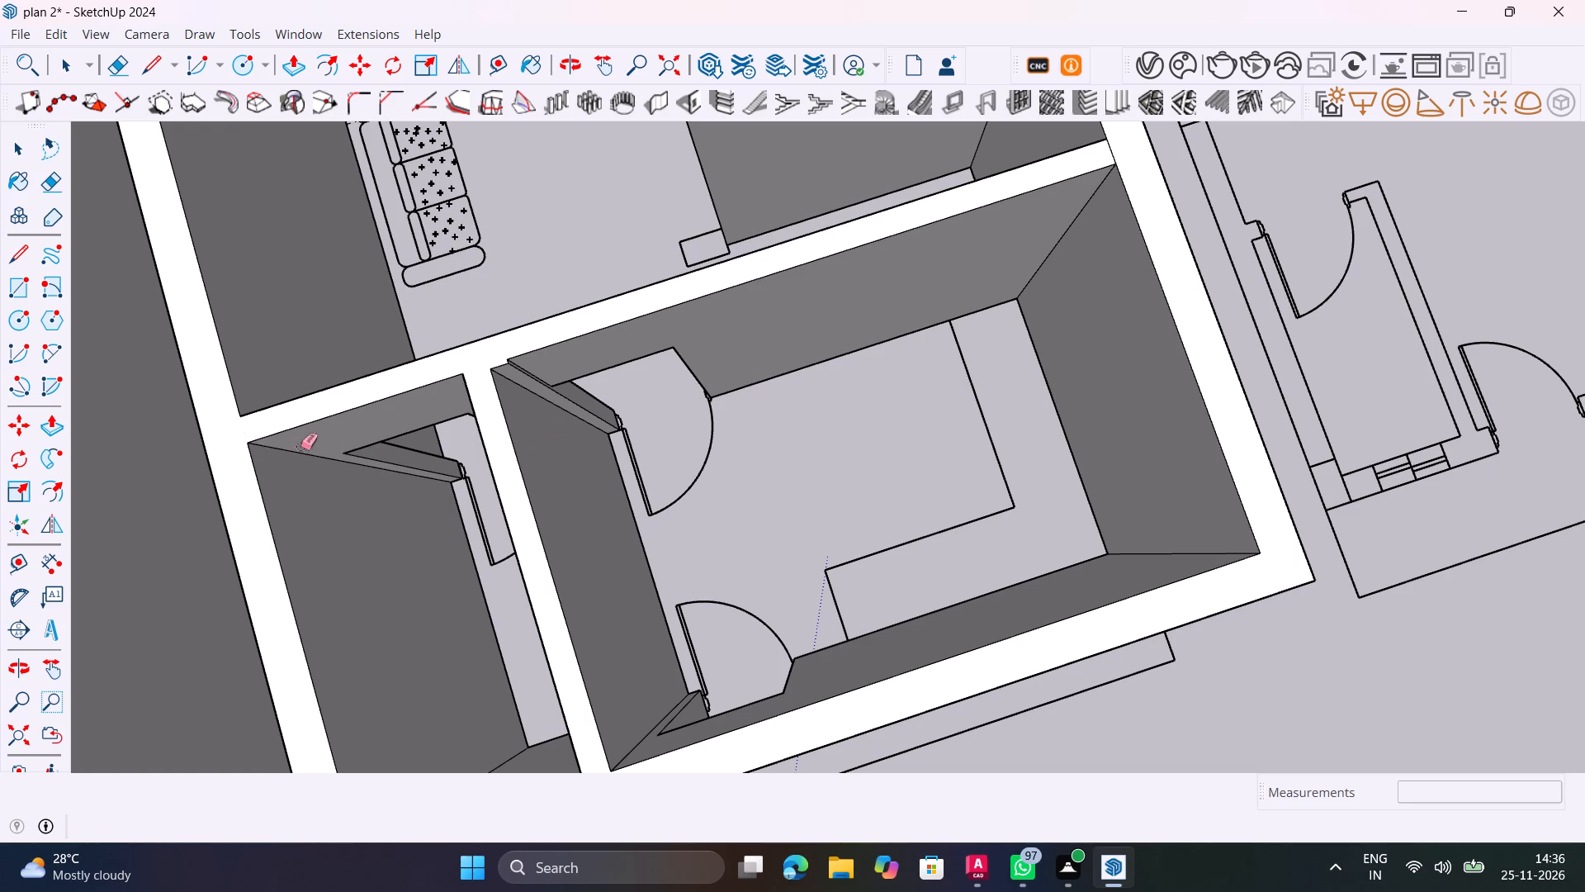
key(space)
middle_drag(441, 450, 778, 236)
scroll(778, 236, down, 3)
shift+middle_drag(582, 357, 898, 556)
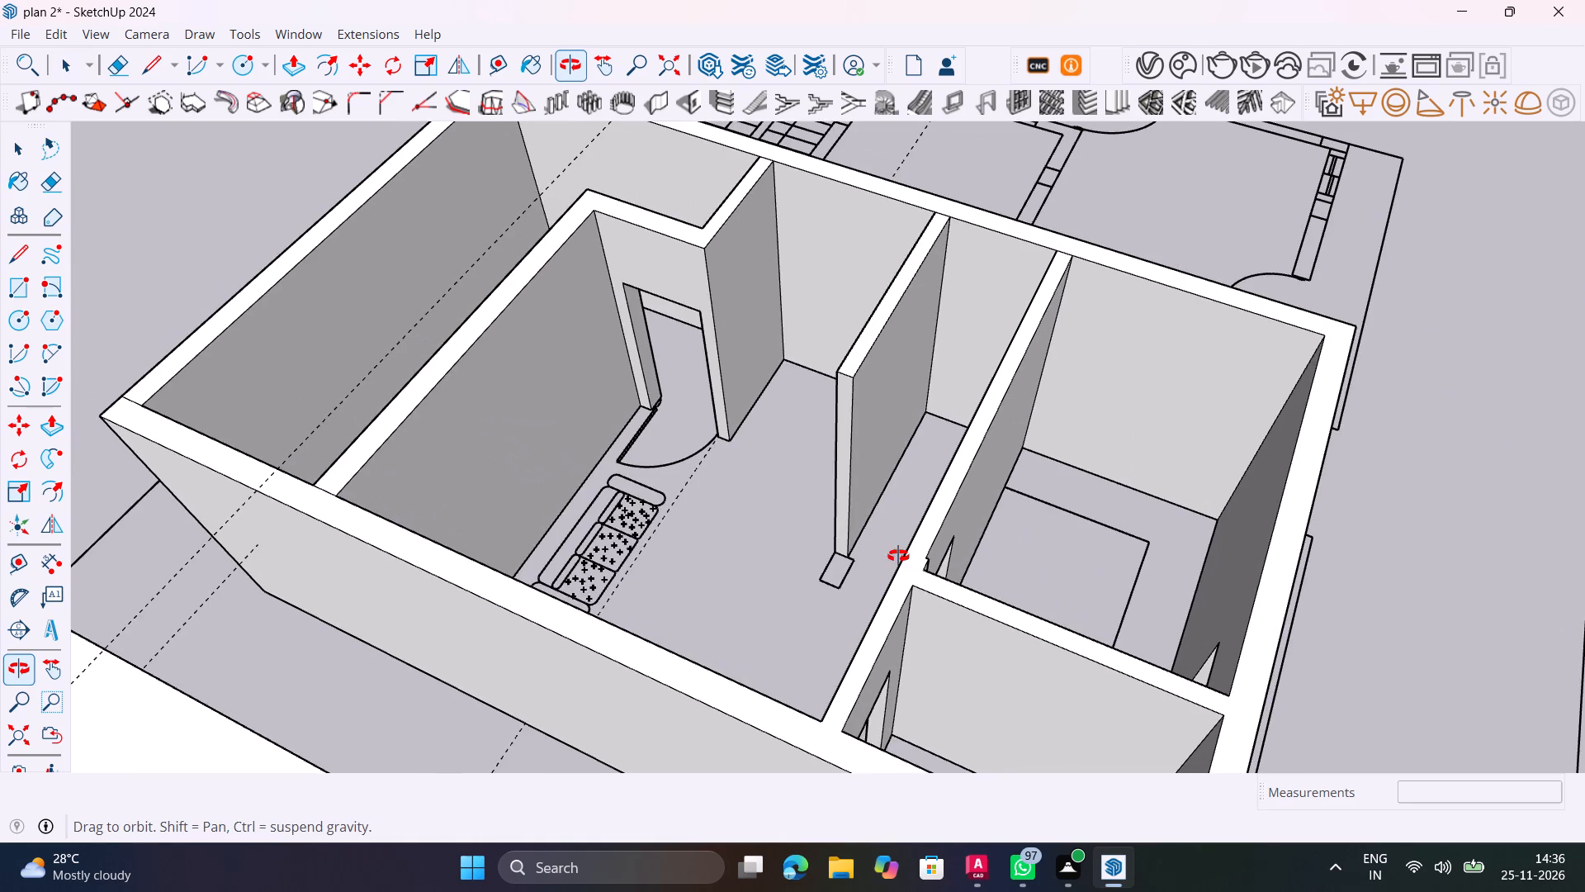
shift+middle_drag(898, 556, 746, 561)
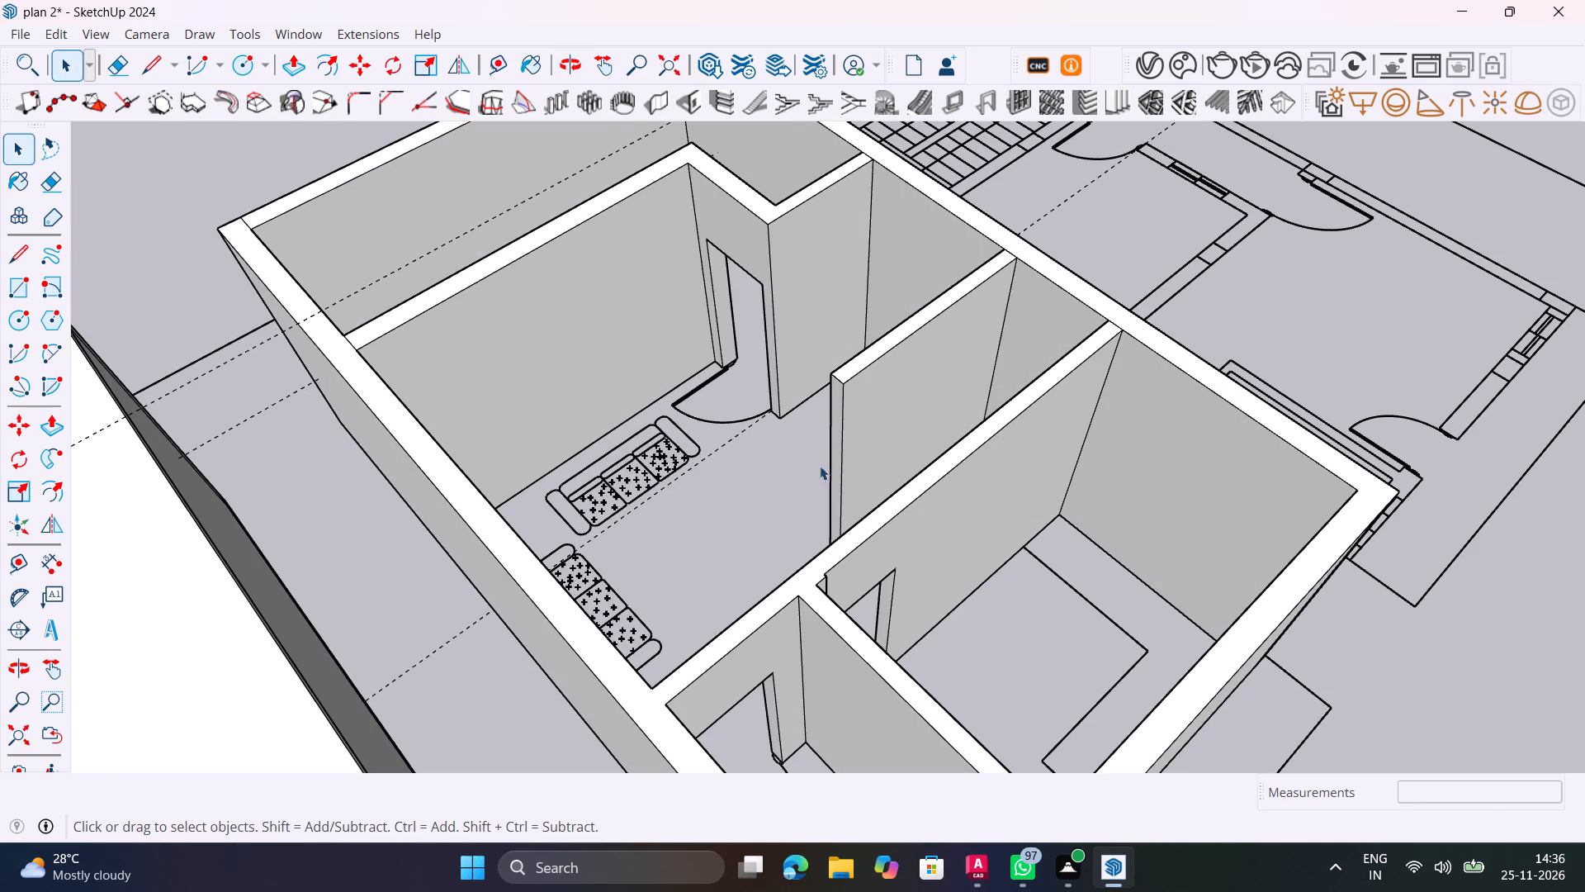
scroll(849, 278, up, 3)
shift+middle_drag(845, 290, 931, 577)
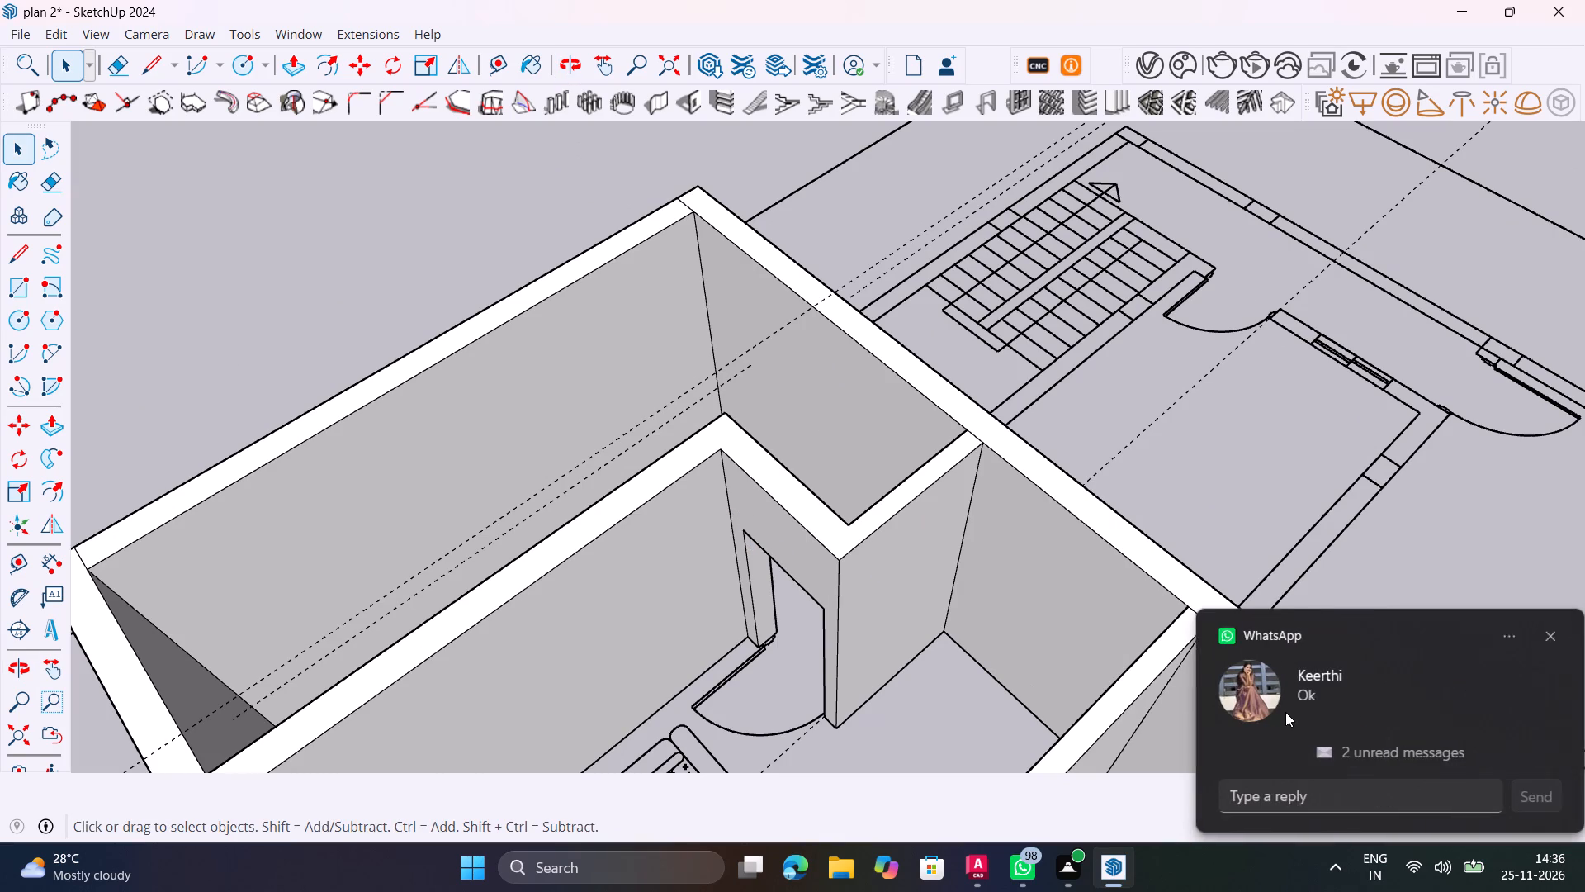
click(1545, 633)
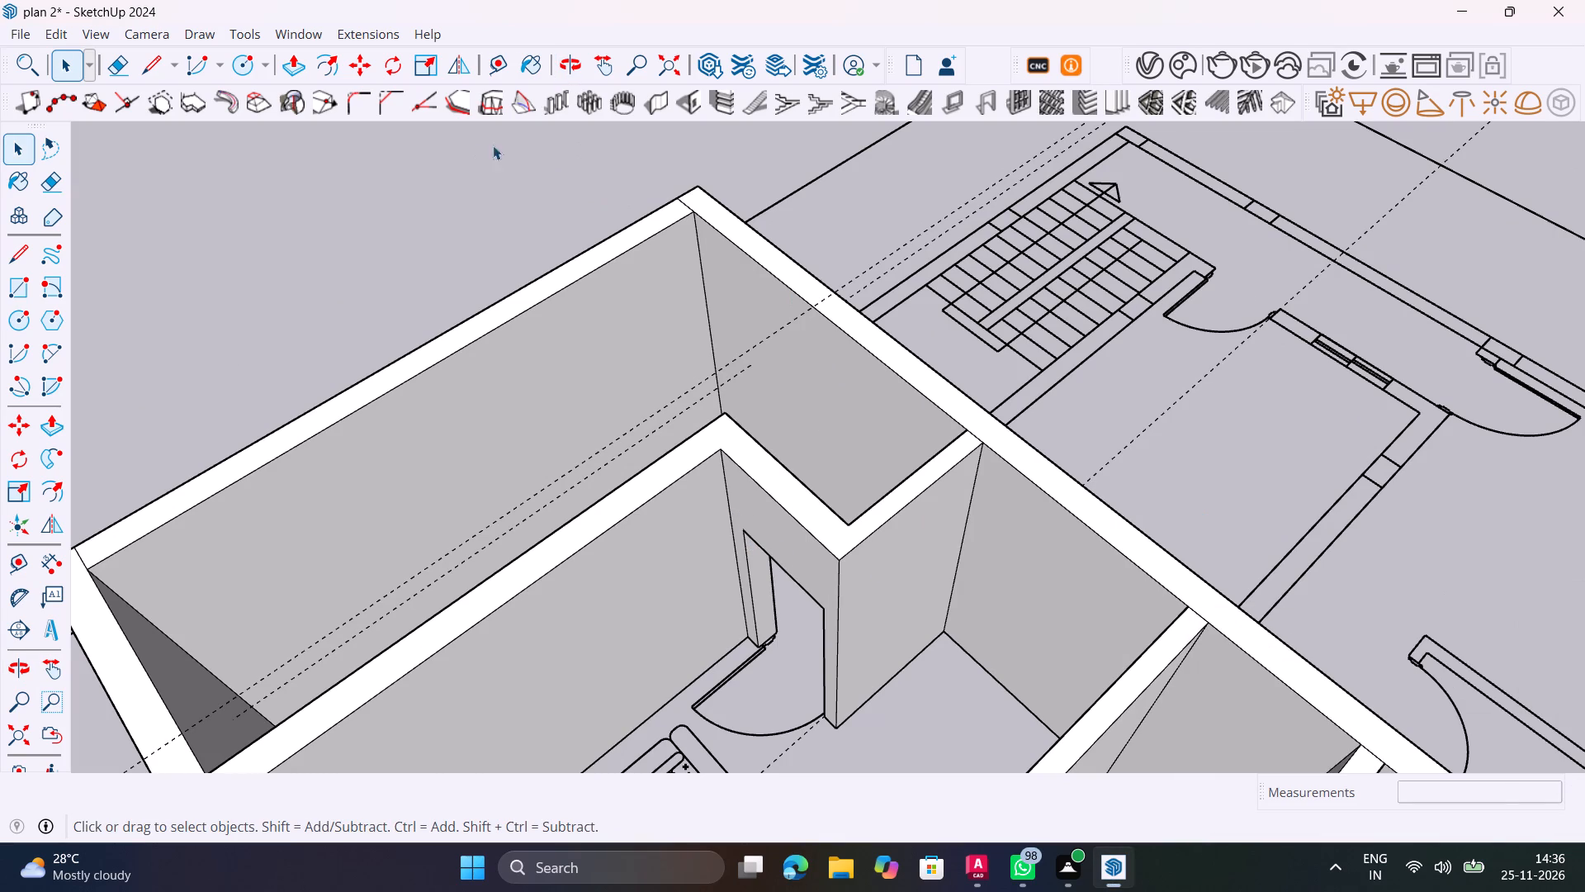
scroll(617, 162, up, 1)
scroll(702, 208, up, 19)
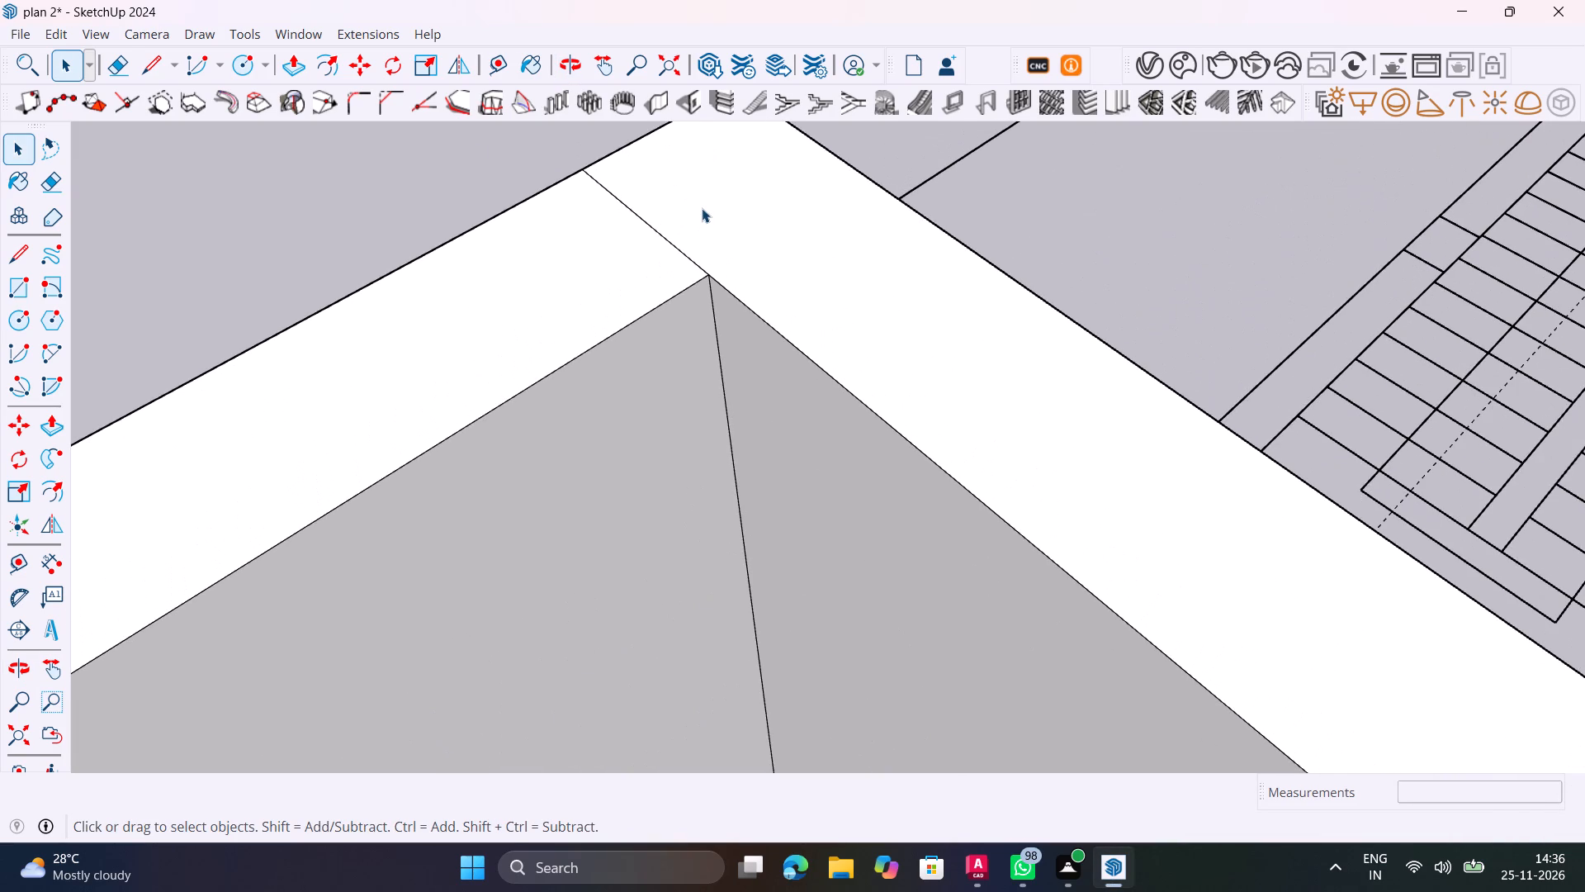
key(e)
drag(702, 208, 648, 251)
key(space)
Erase the vertical seam edge on the outside wall face at the same staircase corner.
scroll(632, 316, down, 13)
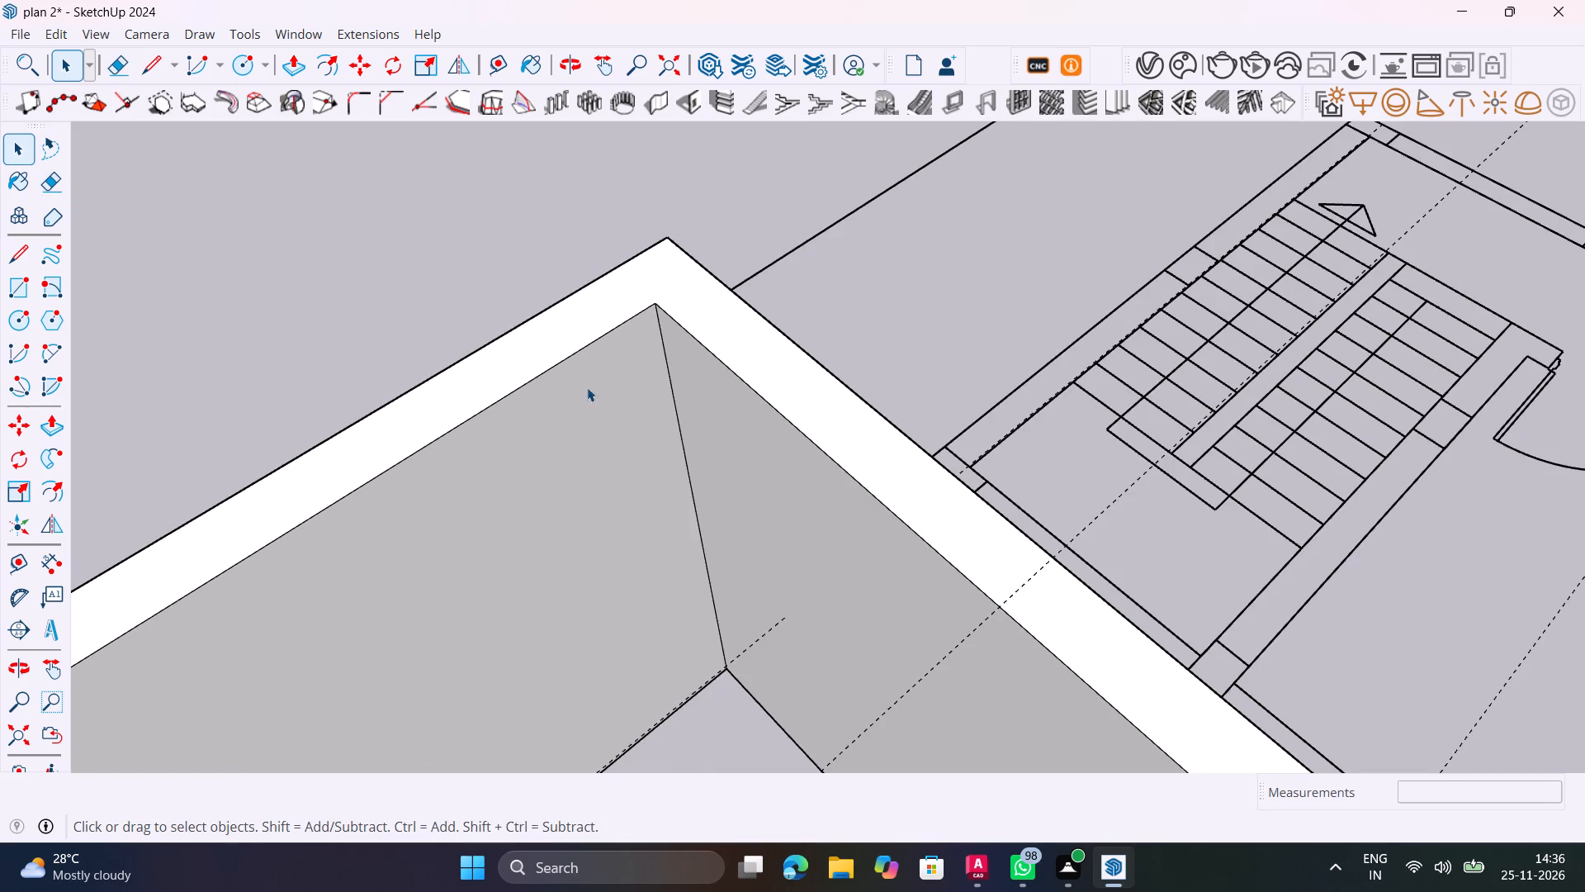
middle_drag(625, 410, 1376, 385)
key(e)
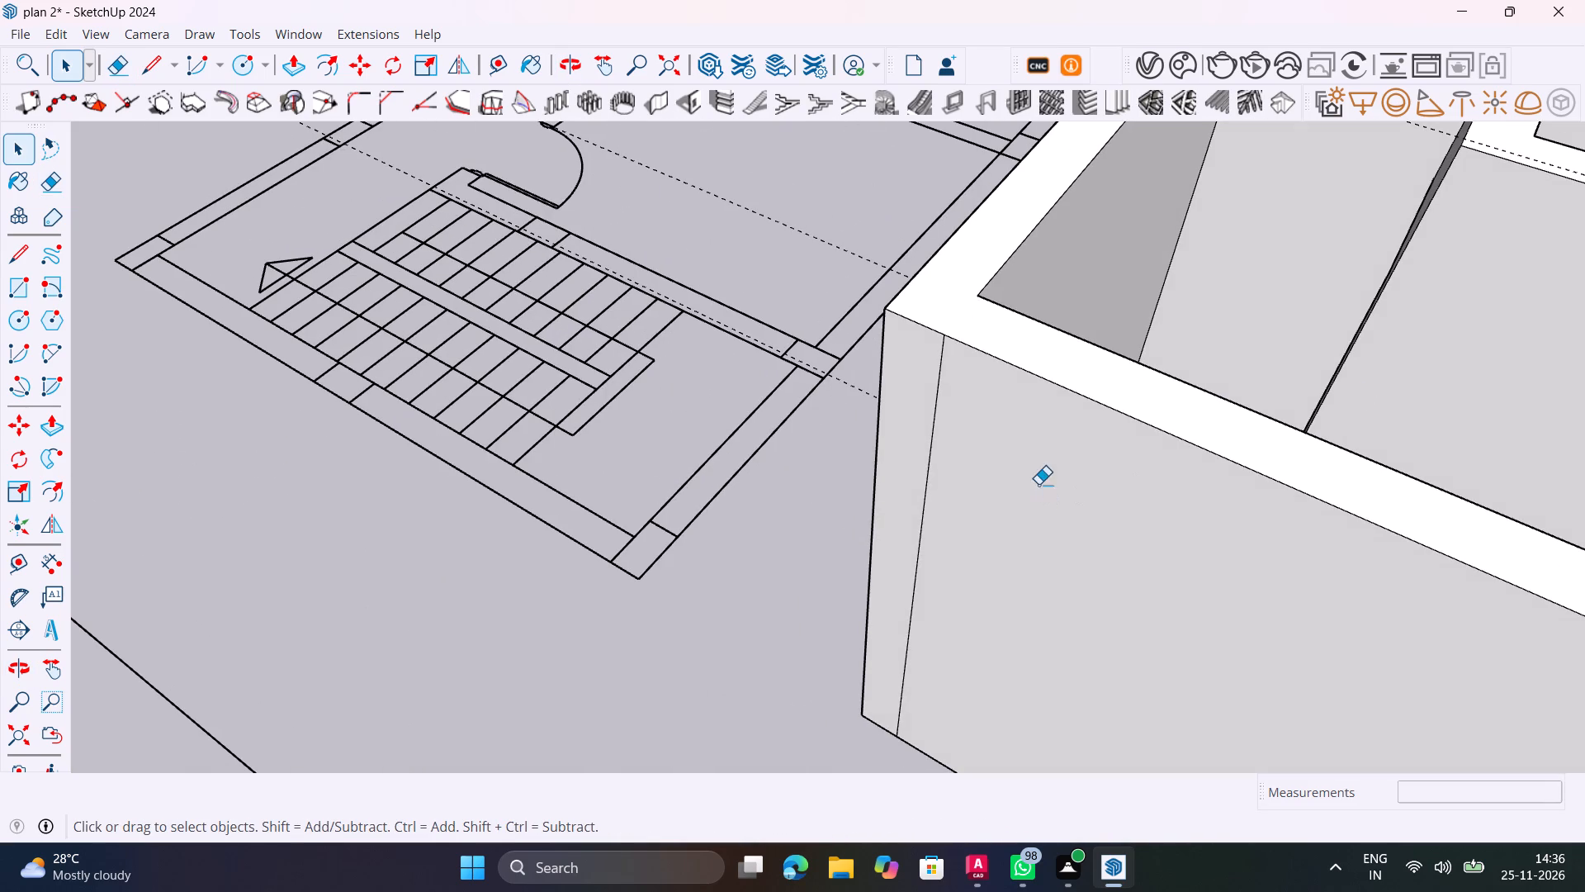
drag(1039, 484, 925, 412)
scroll(925, 412, down, 20)
scroll(925, 412, down, 1)
key(space)
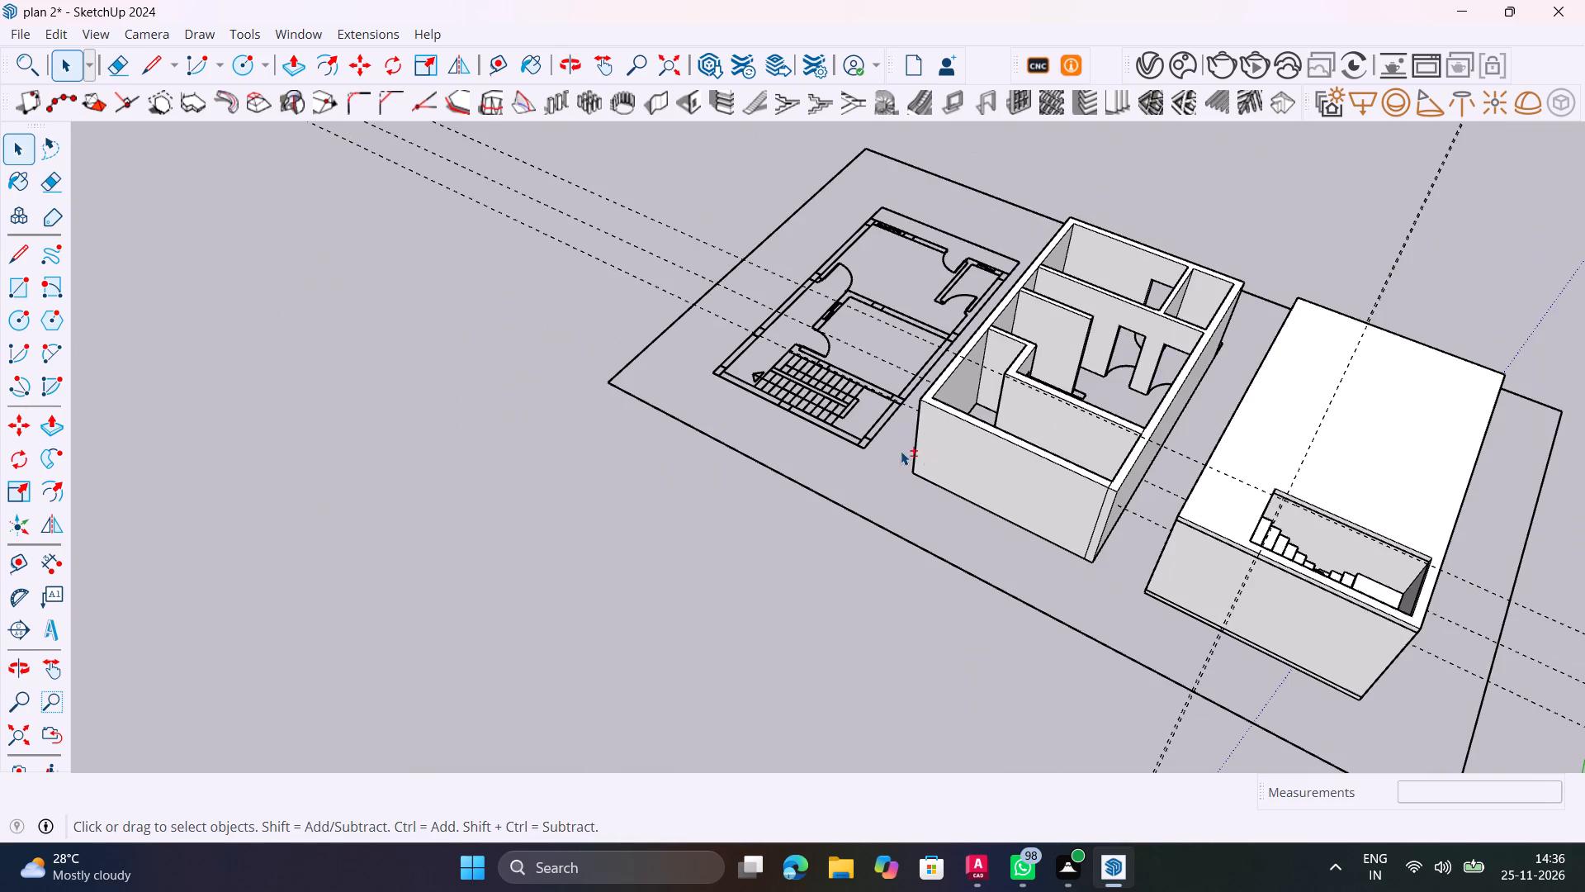
Select all of the middle floor's connected wall geometry and make it a group.
shift+middle_drag(692, 449, 1029, 671)
scroll(1025, 401, up, 5)
triple_click(1027, 401)
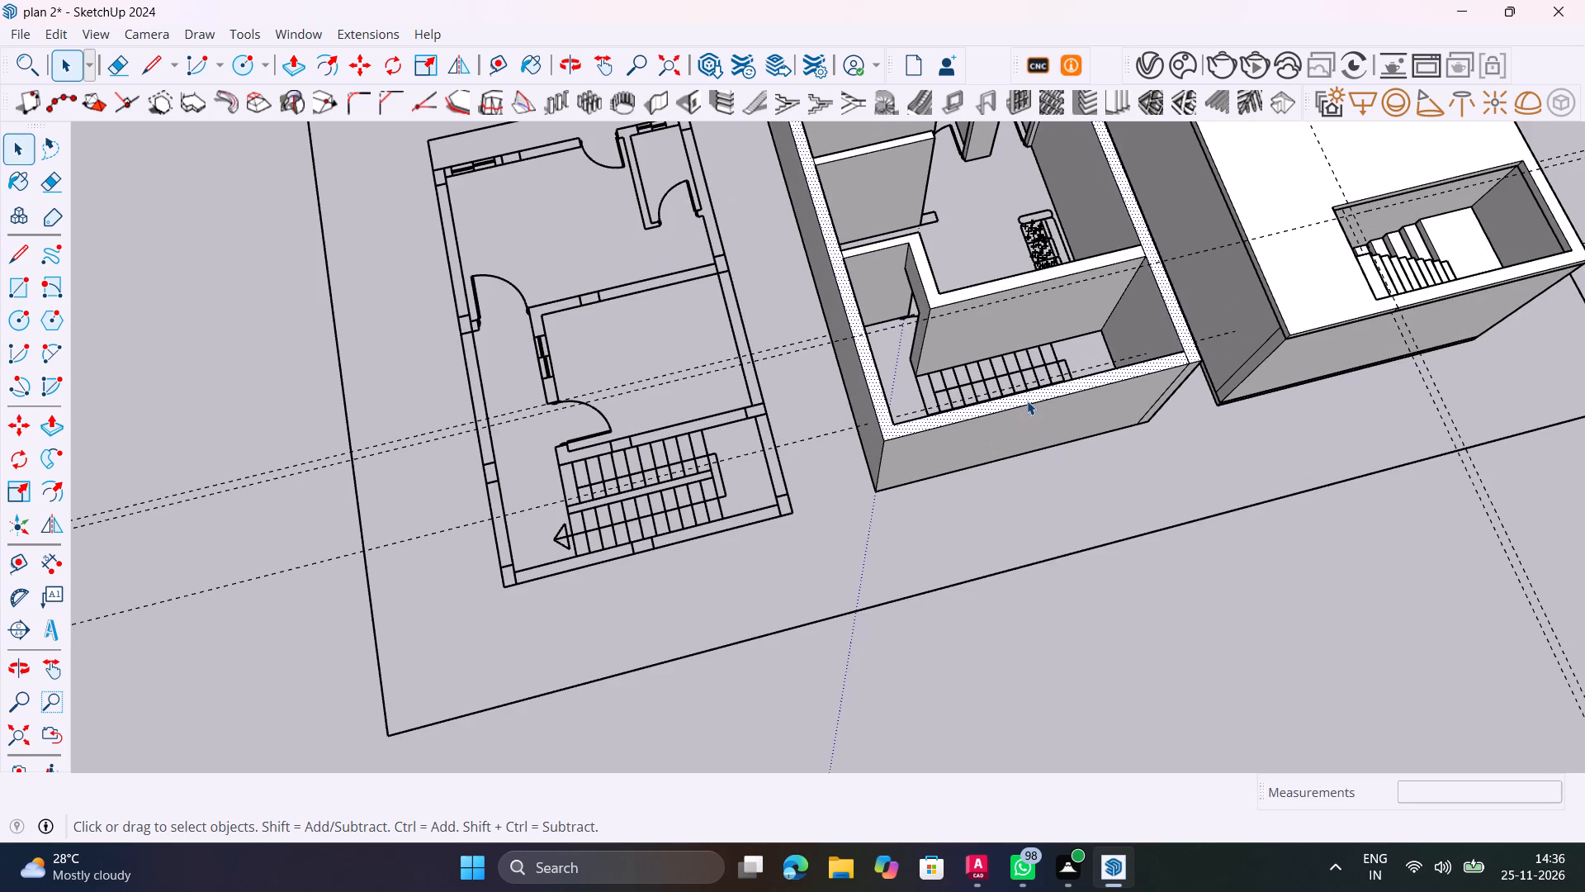
click(1027, 401)
scroll(1027, 401, down, 6)
right_click(1027, 401)
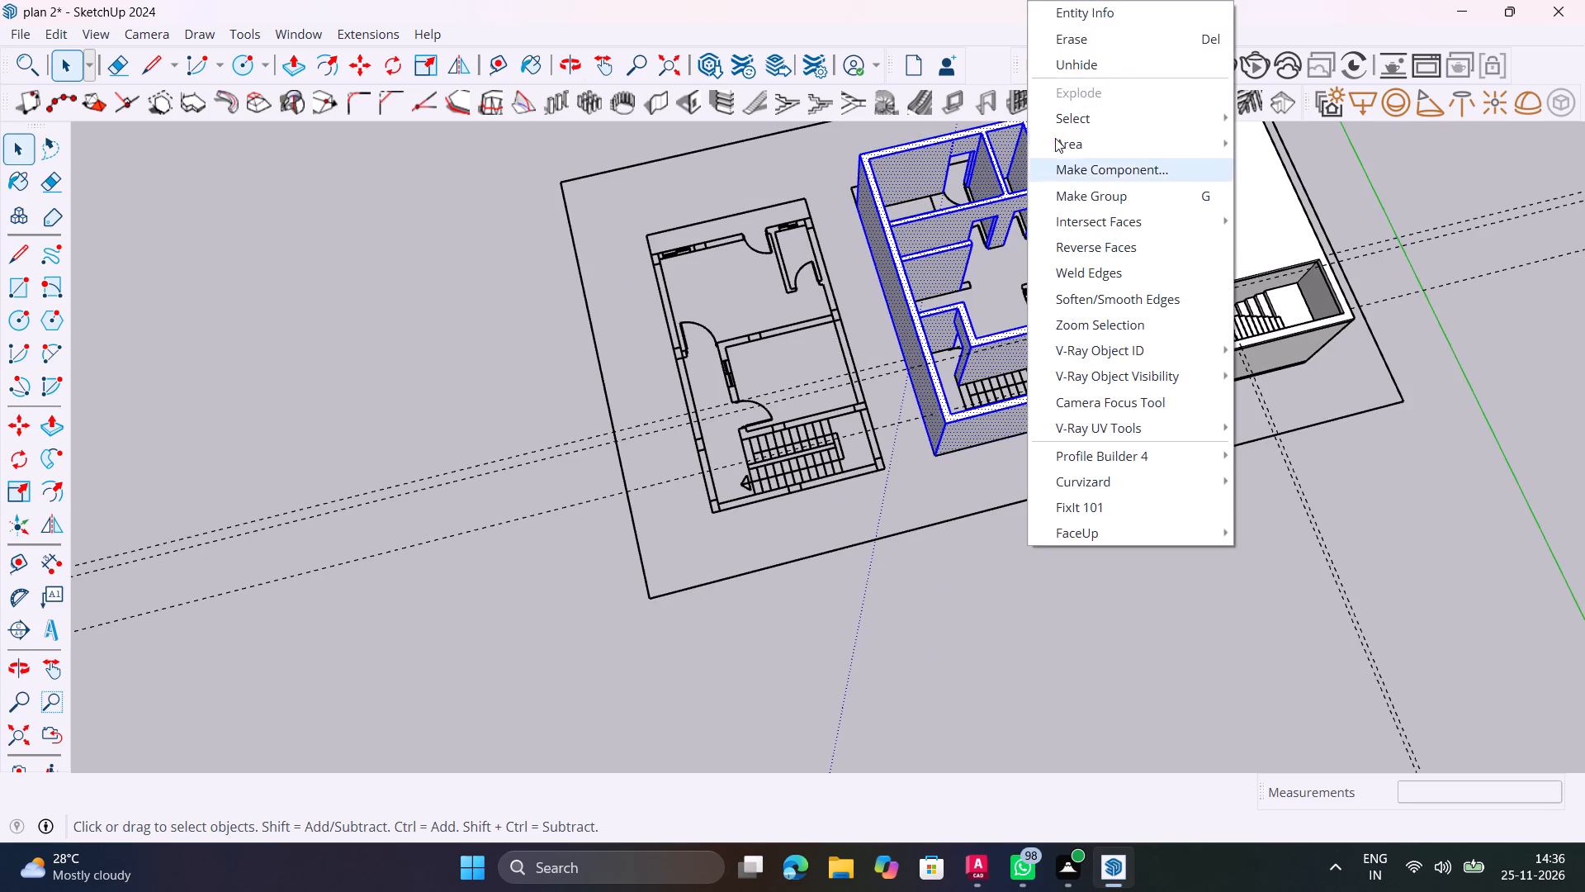
click(1115, 186)
click(556, 382)
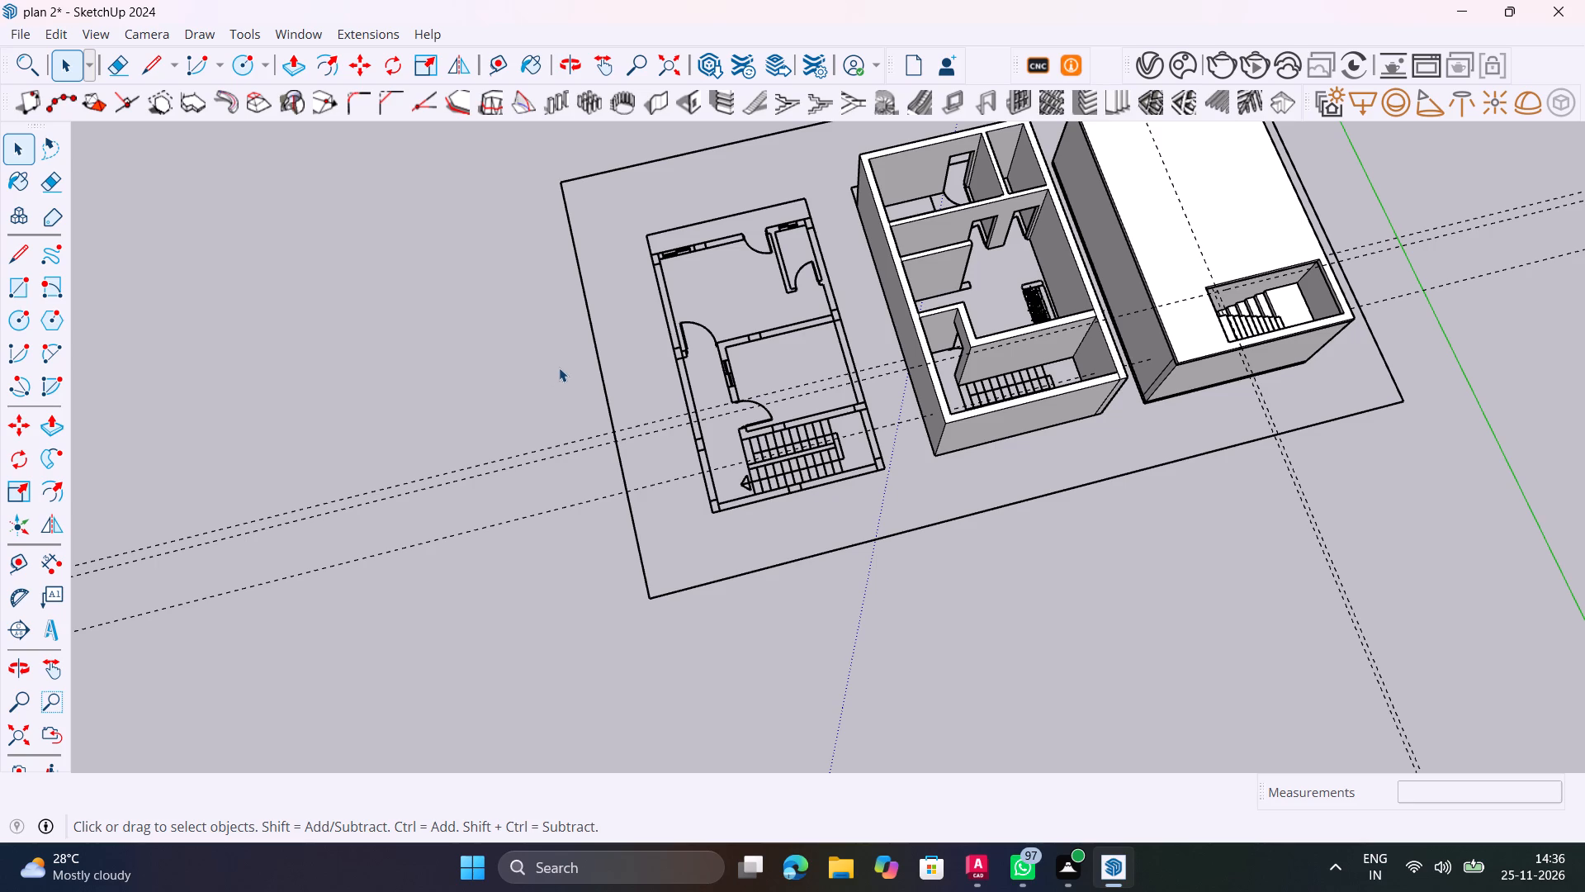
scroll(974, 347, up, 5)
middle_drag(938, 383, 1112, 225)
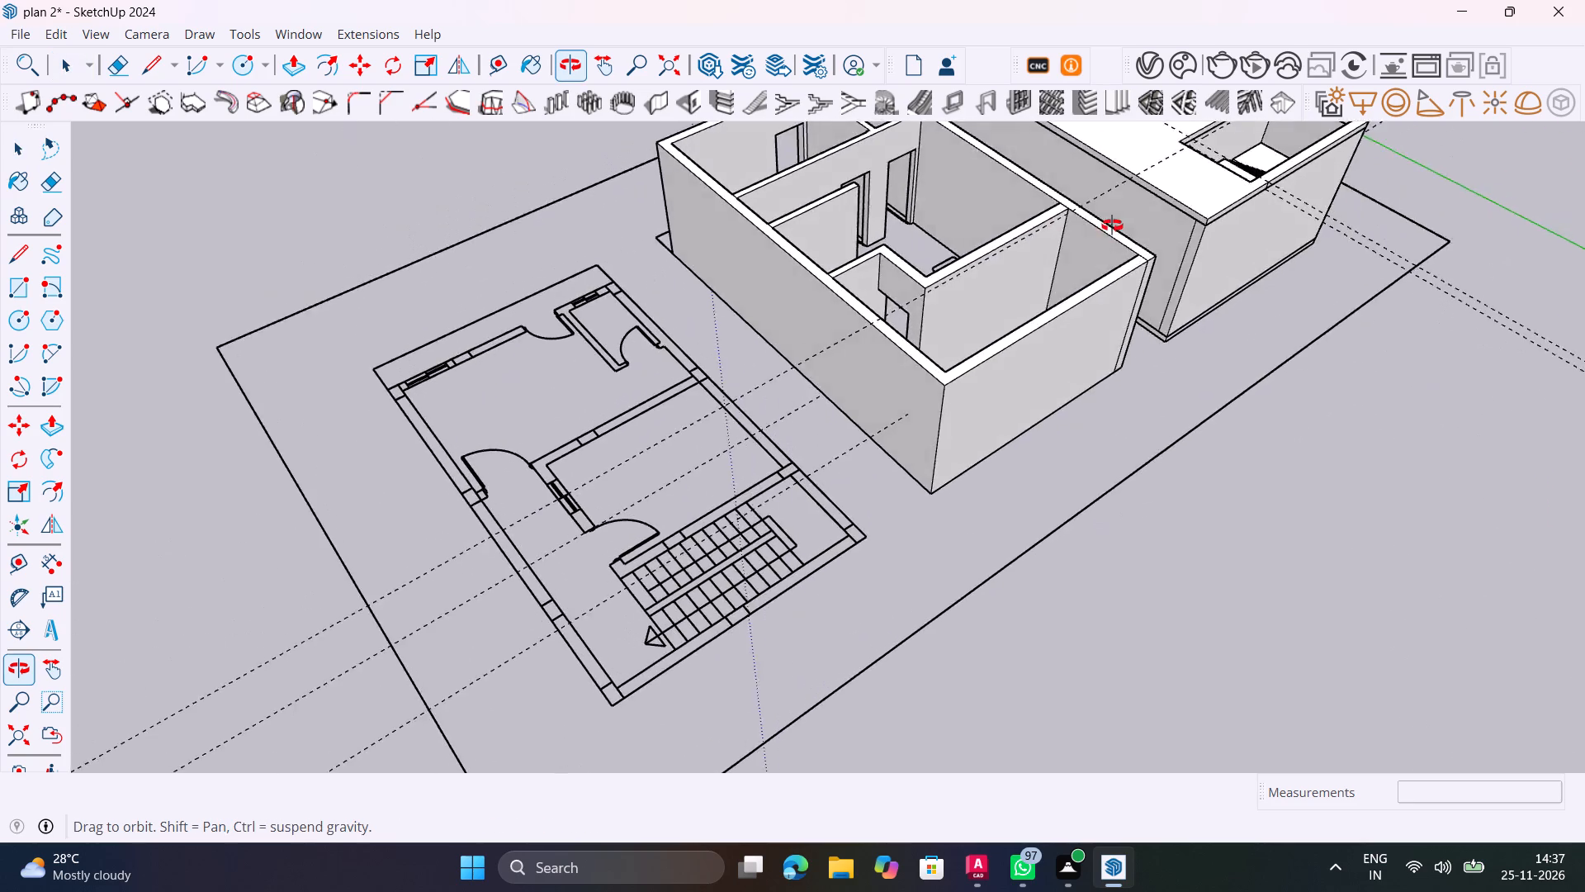
Copy the middle floor's wall group about 25' 2" onto the adjacent lower floor, matching its bottom outer corner to the slab's corner.
middle_drag(1112, 225, 889, 145)
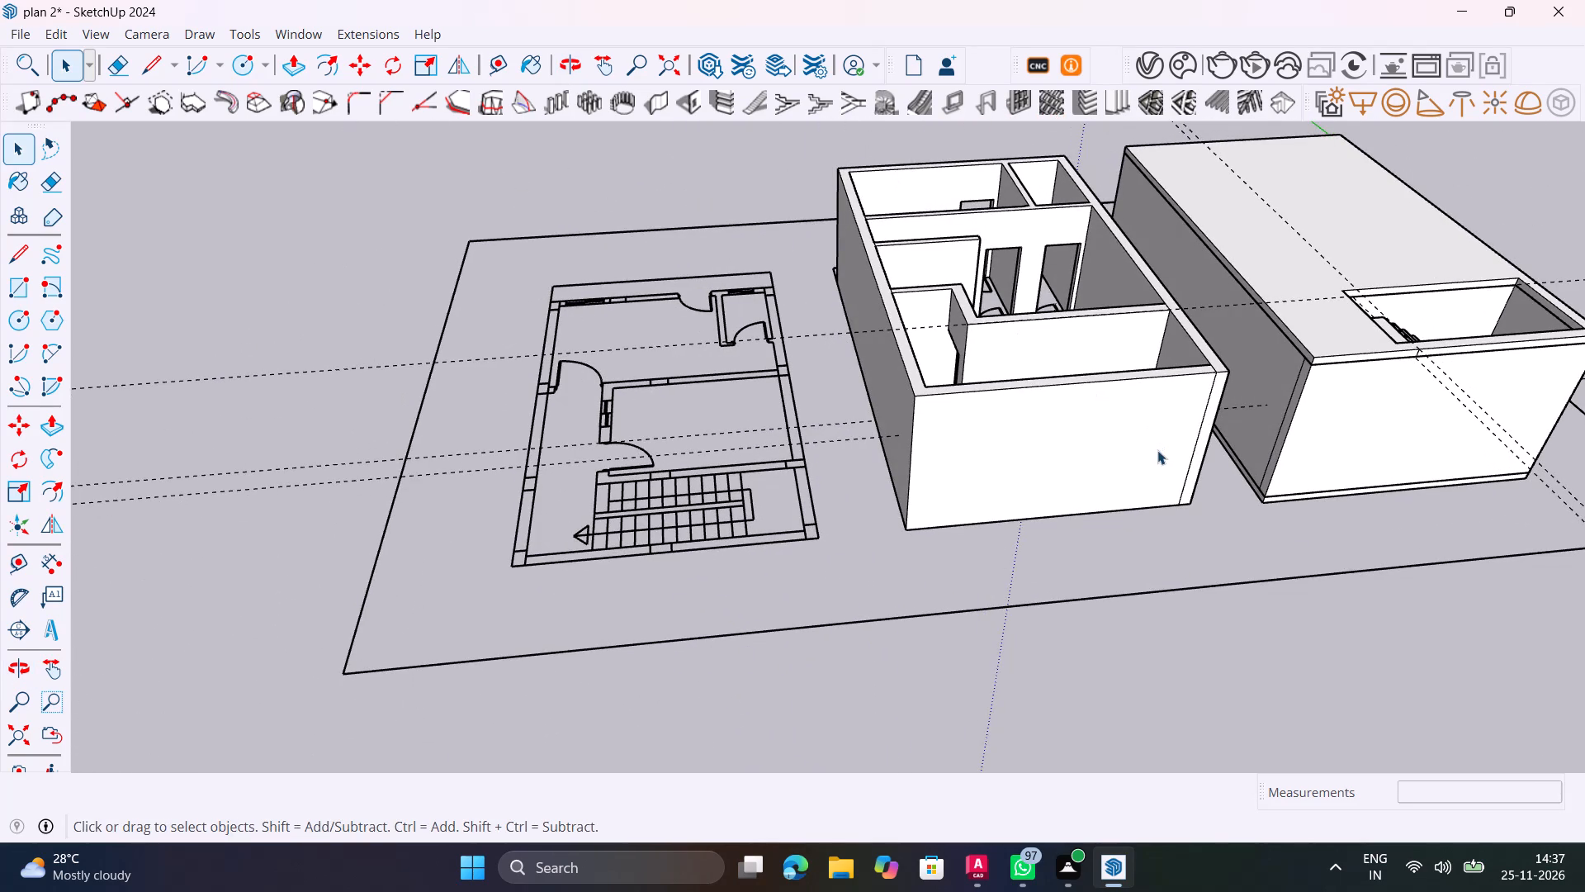
click(1157, 449)
shift+middle_drag(1156, 449, 566, 505)
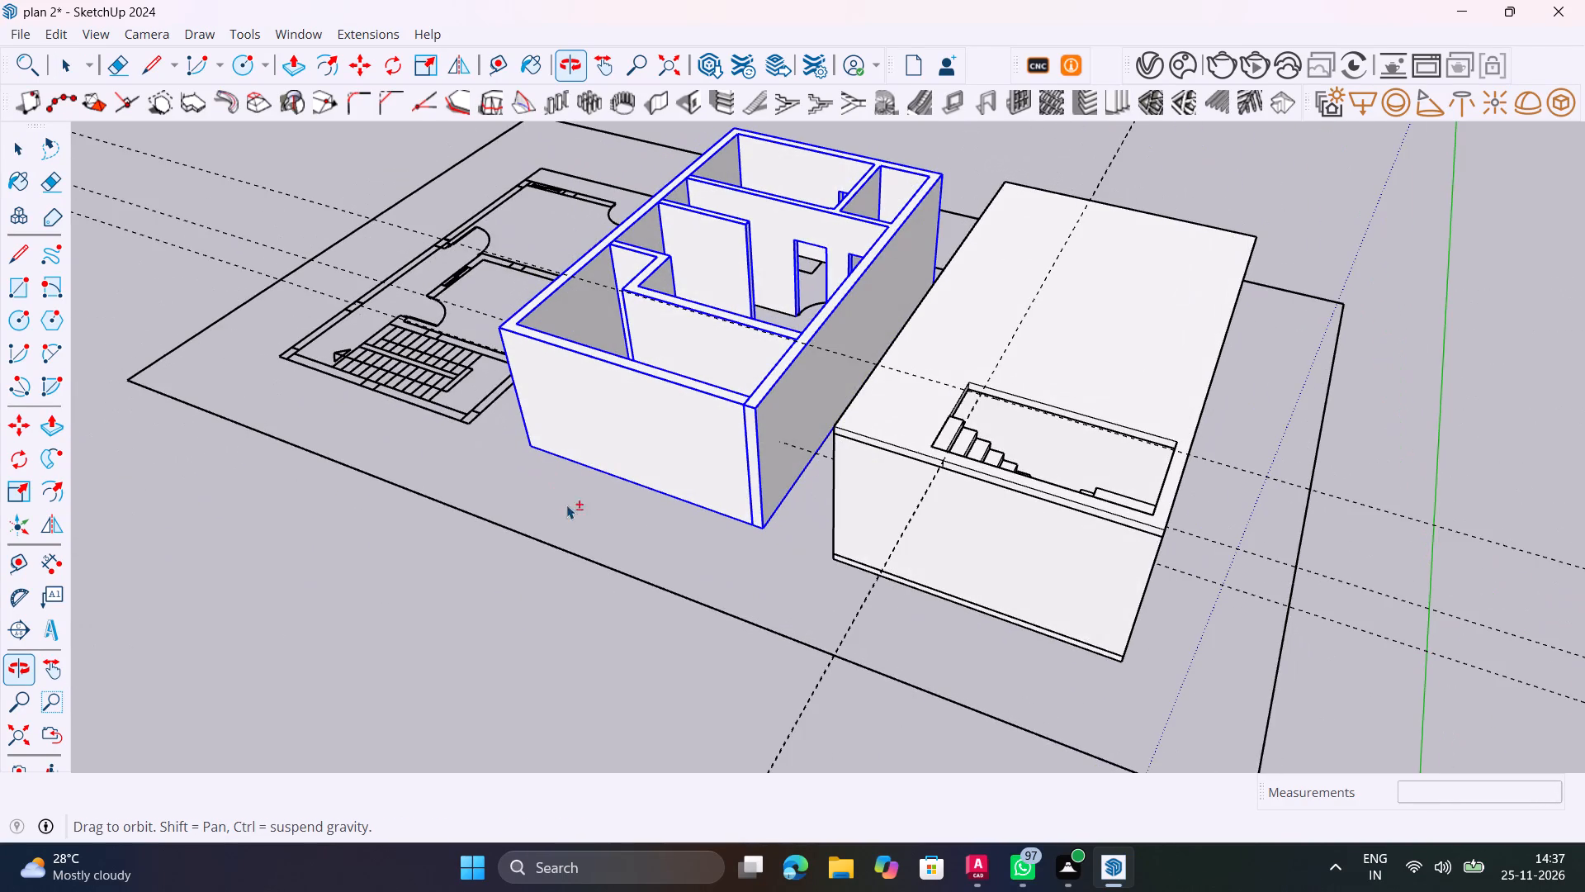
scroll(754, 527, up, 7)
key(n)
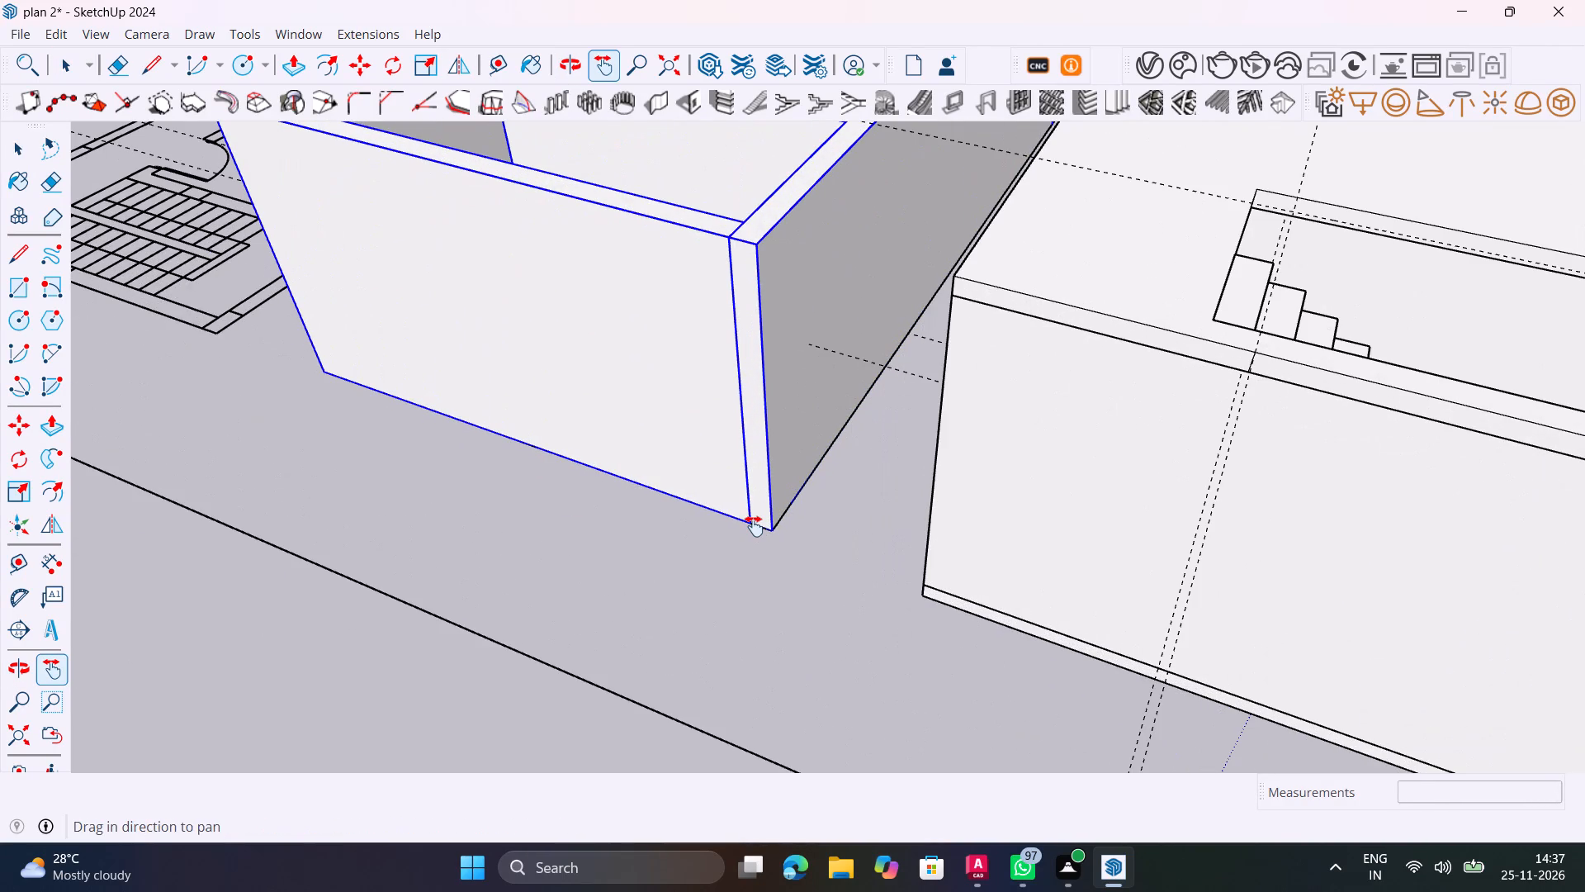
key(space)
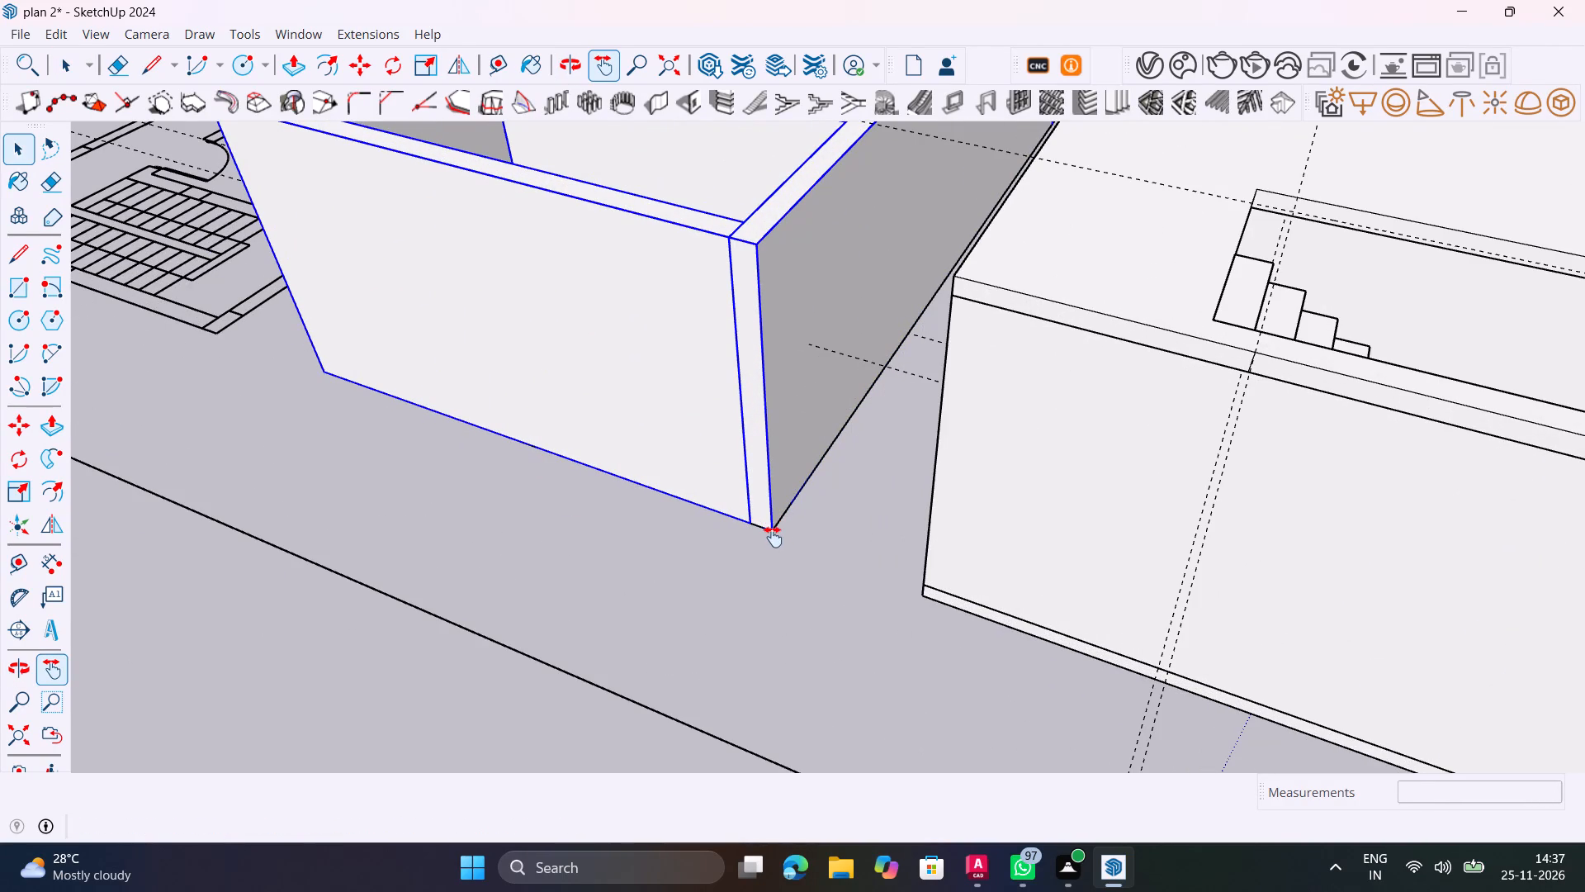
click(713, 465)
click(294, 680)
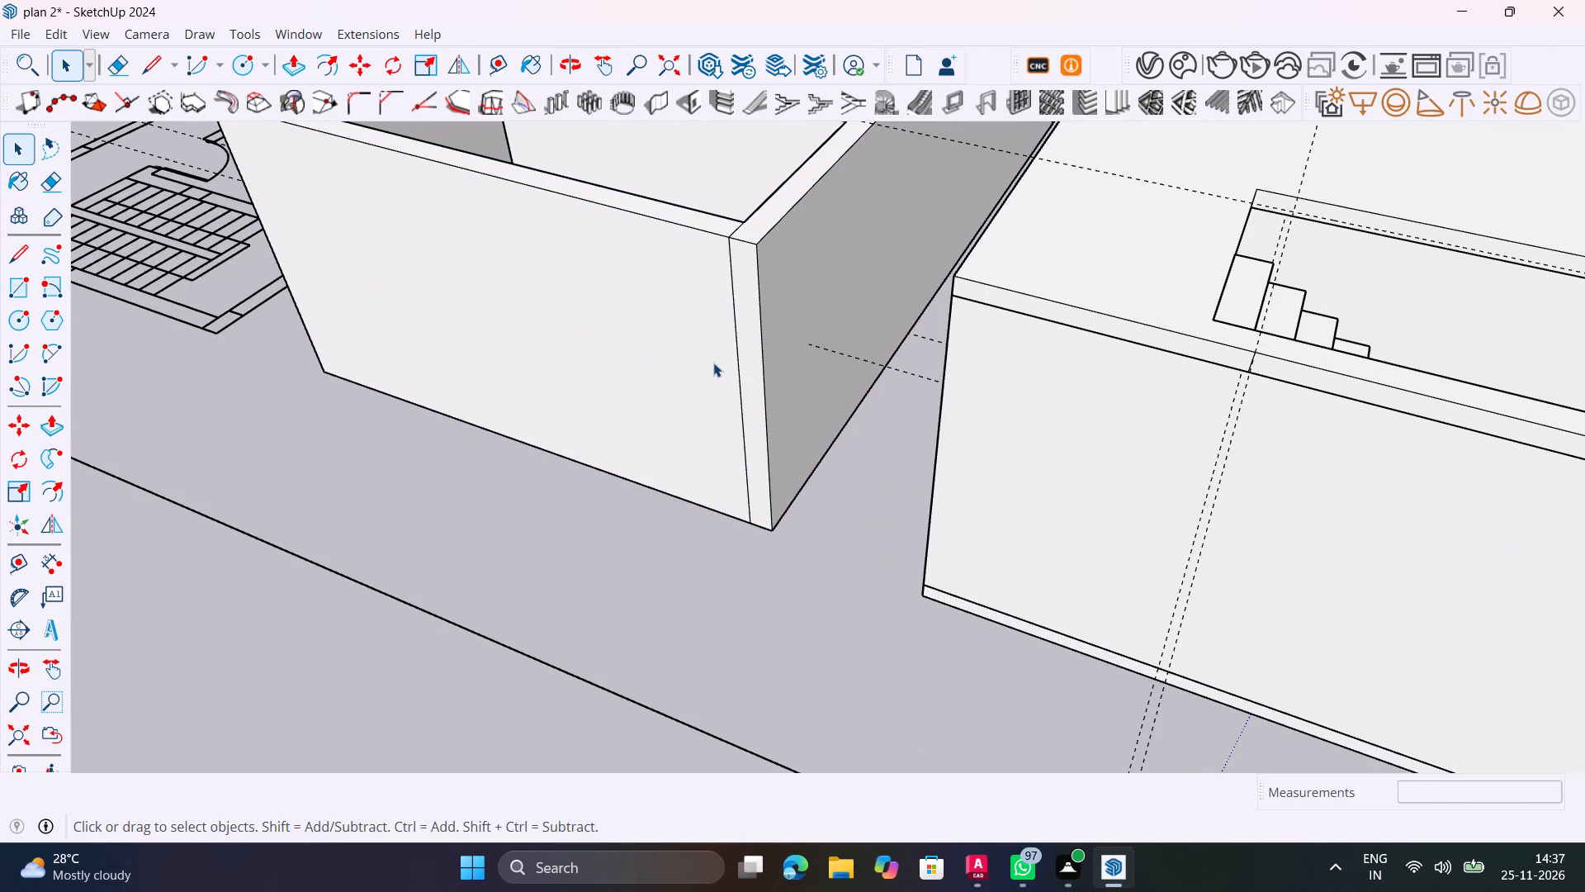
click(702, 361)
key(m)
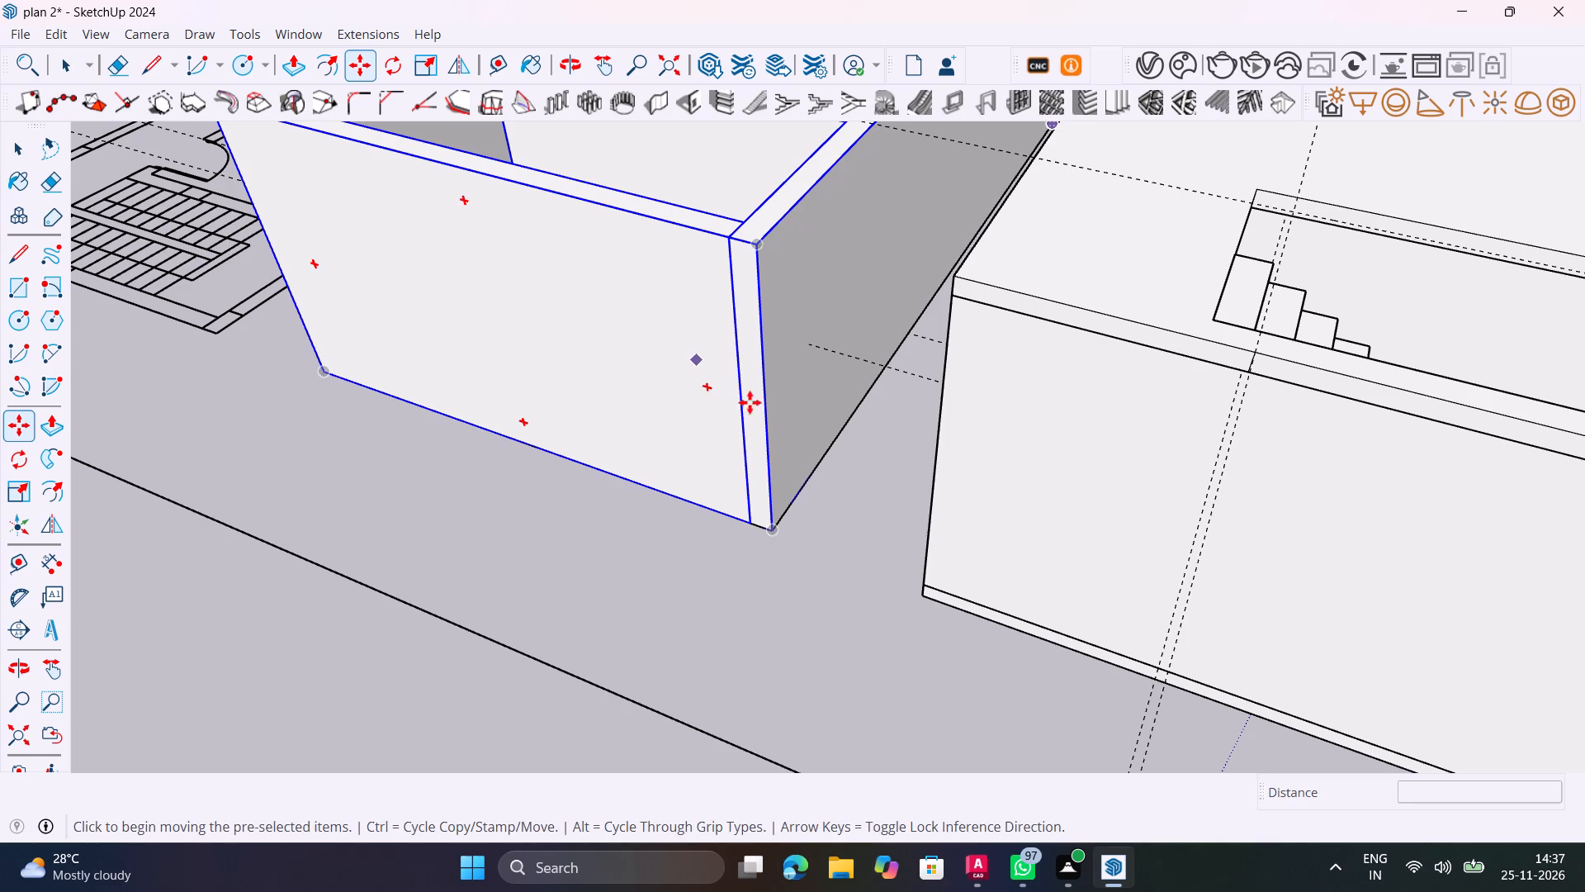
click(774, 532)
scroll(982, 457, down, 13)
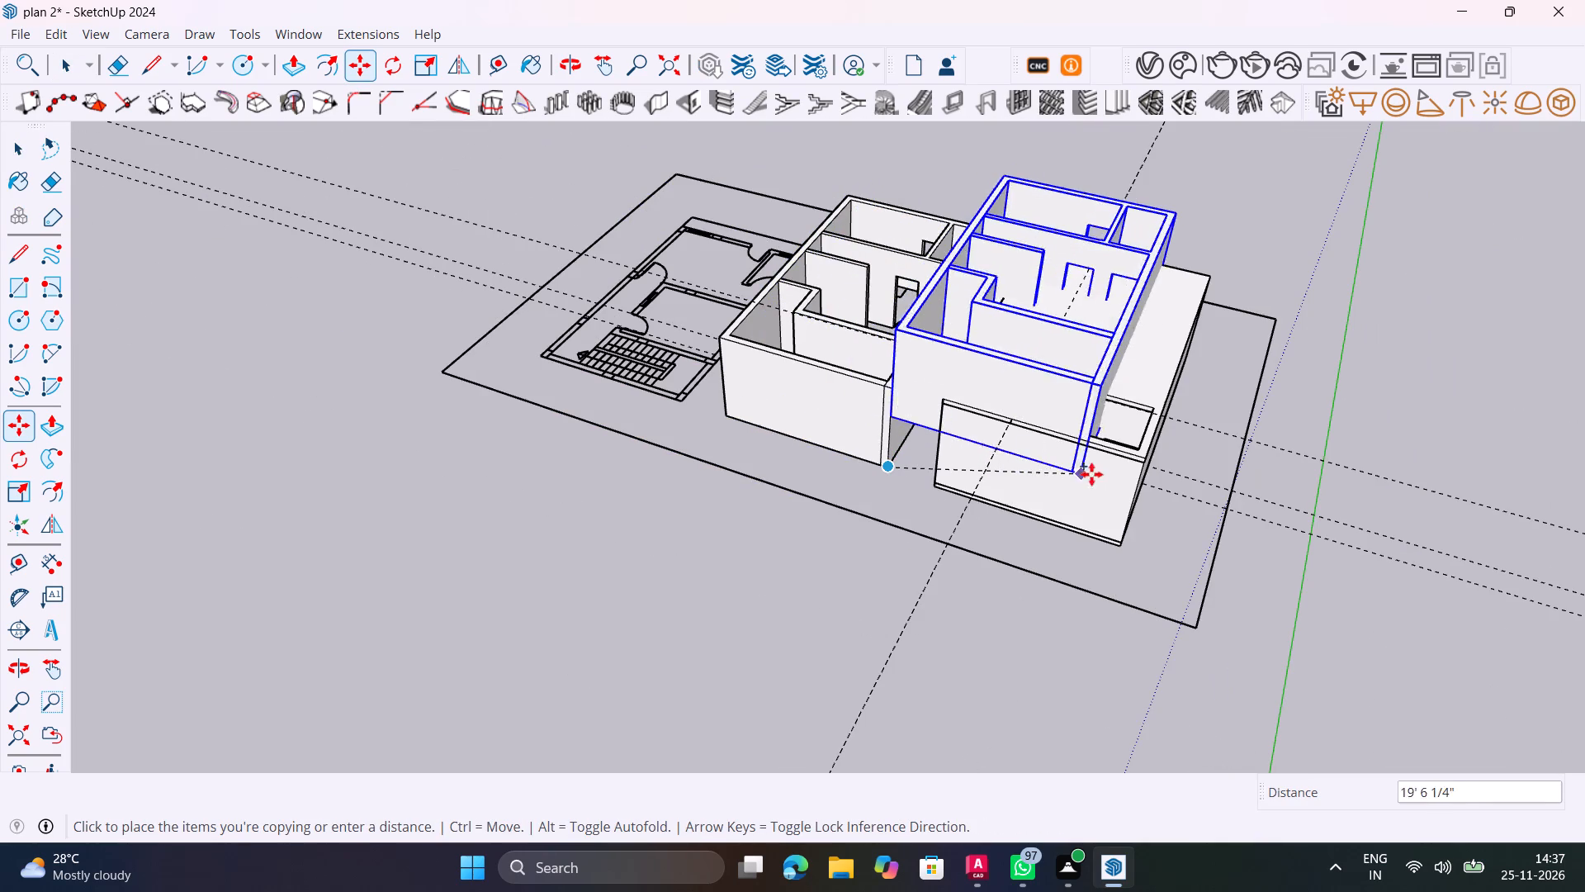
scroll(1153, 471, up, 8)
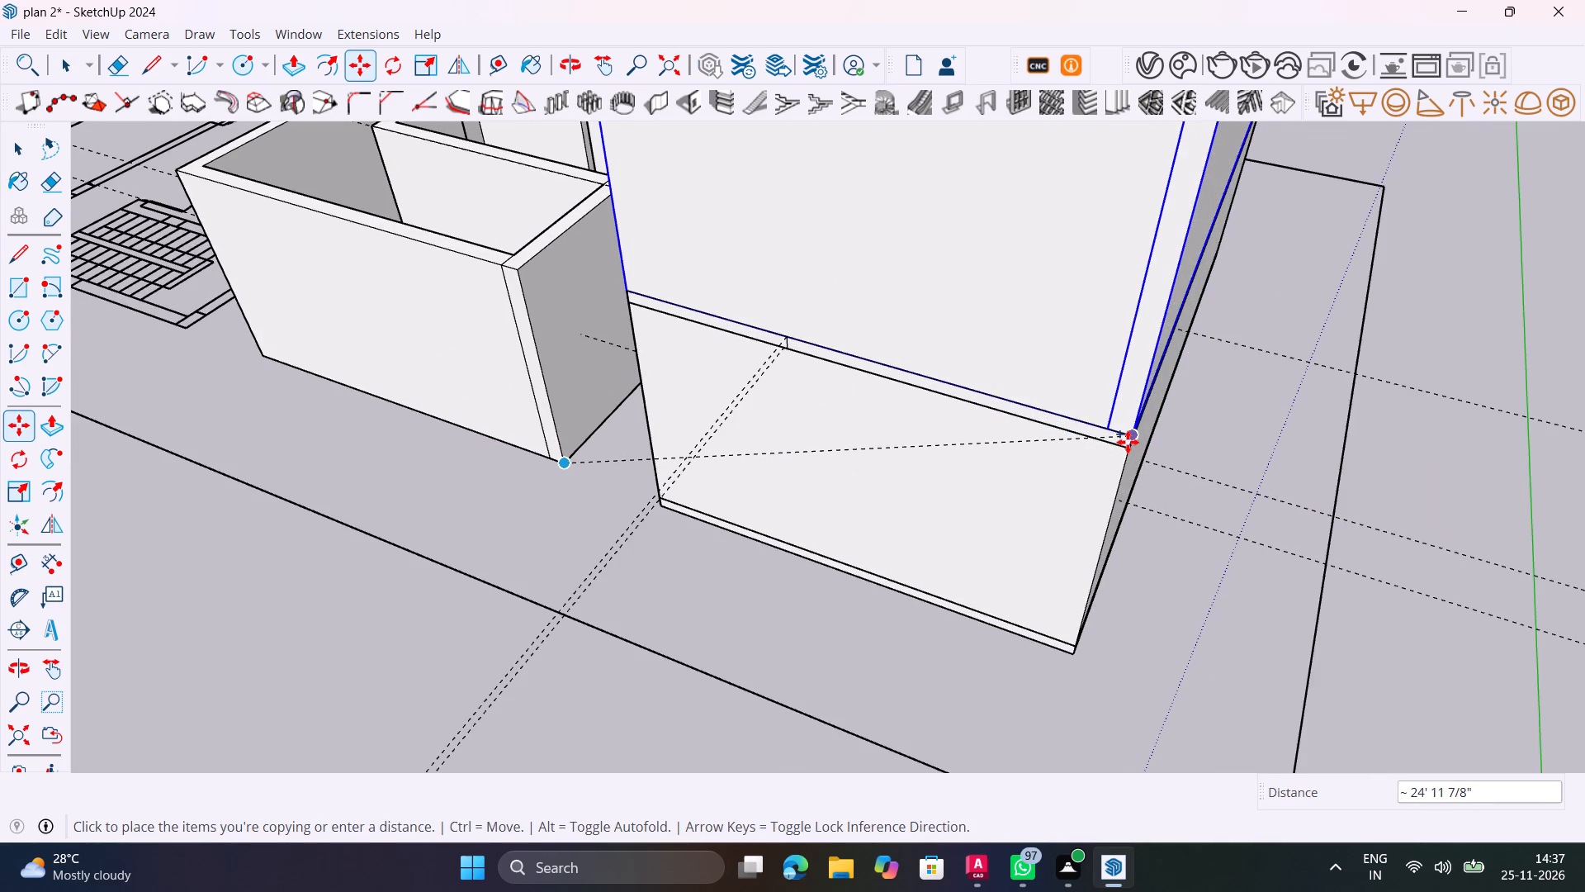
scroll(1132, 437, up, 12)
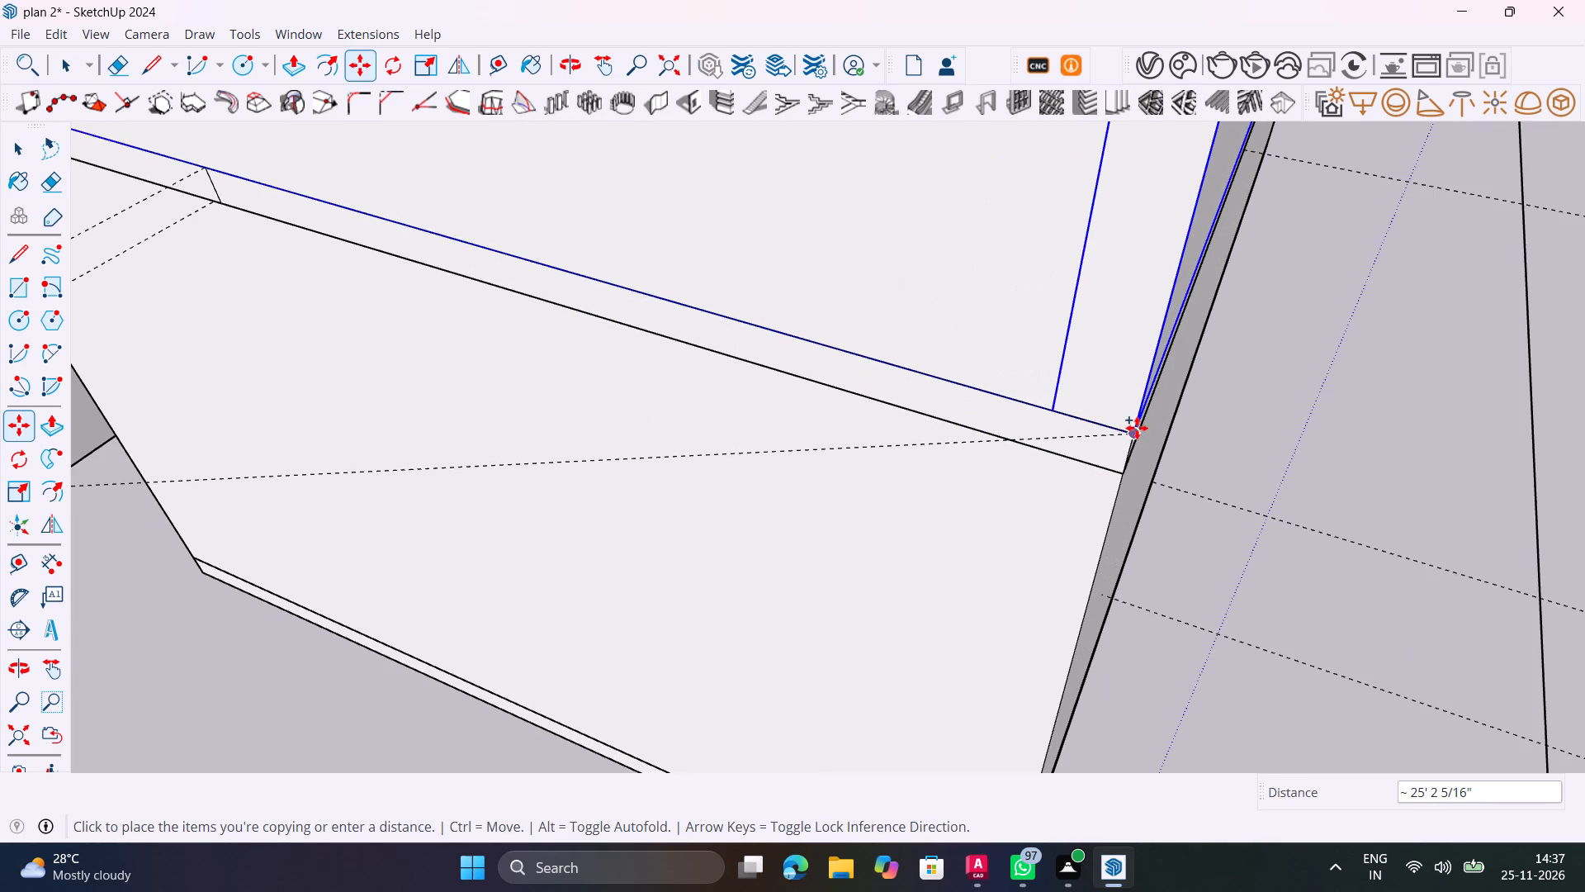
click(1137, 427)
scroll(982, 526, down, 13)
key(space)
click(1417, 418)
Inside the copied wall group, erase the vertical seam and the wall-top seam at the staircase's outer corner, and close the group.
shift+middle_drag(1135, 437, 1124, 607)
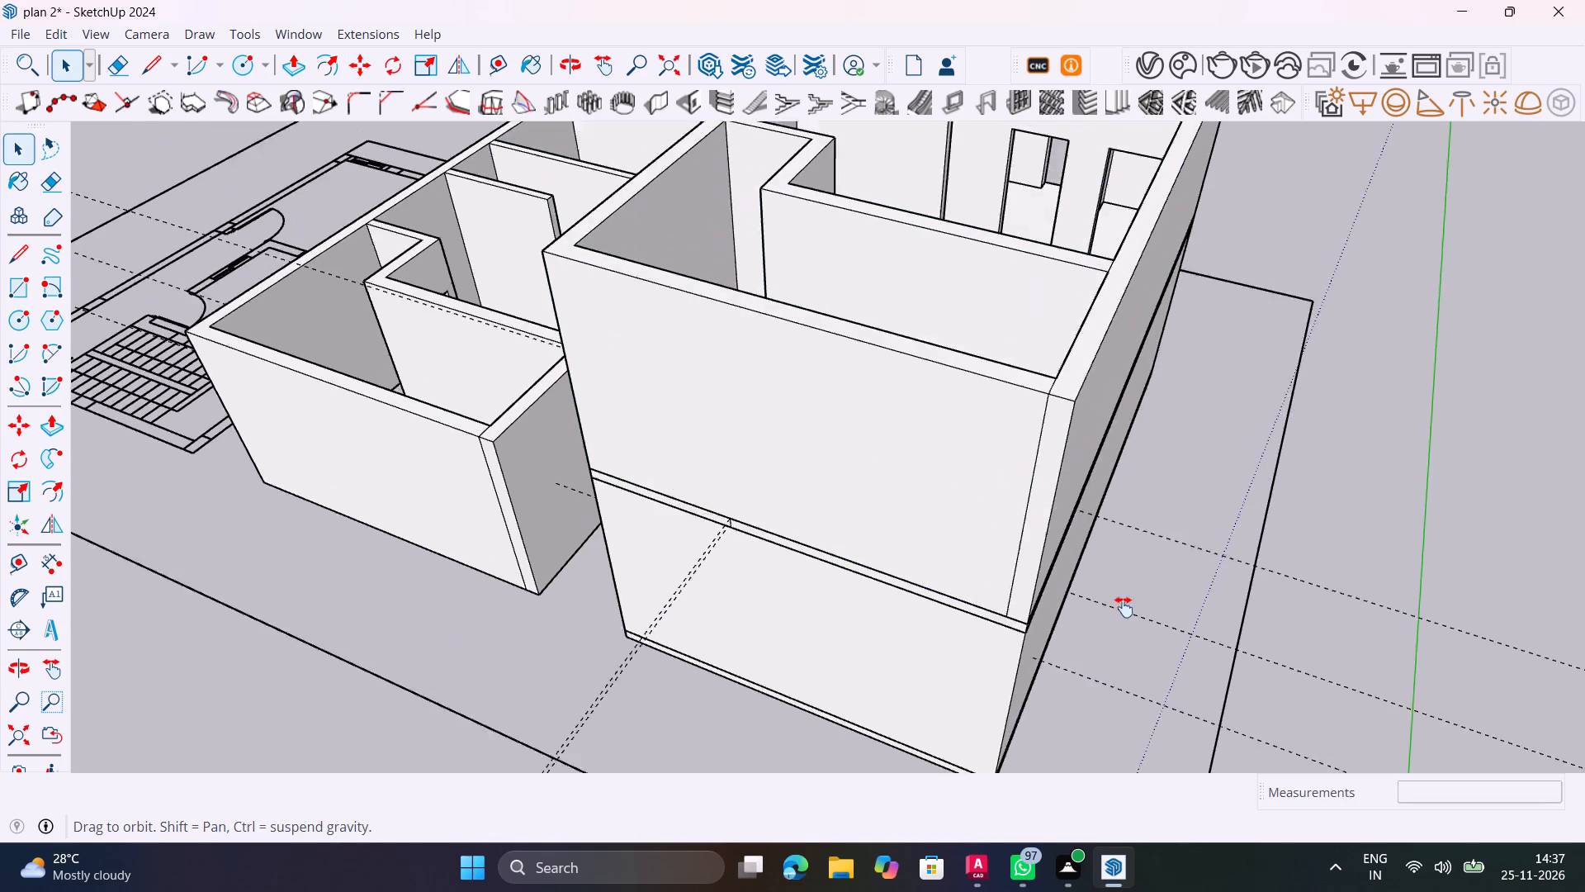
shift+middle_drag(1124, 607, 1182, 581)
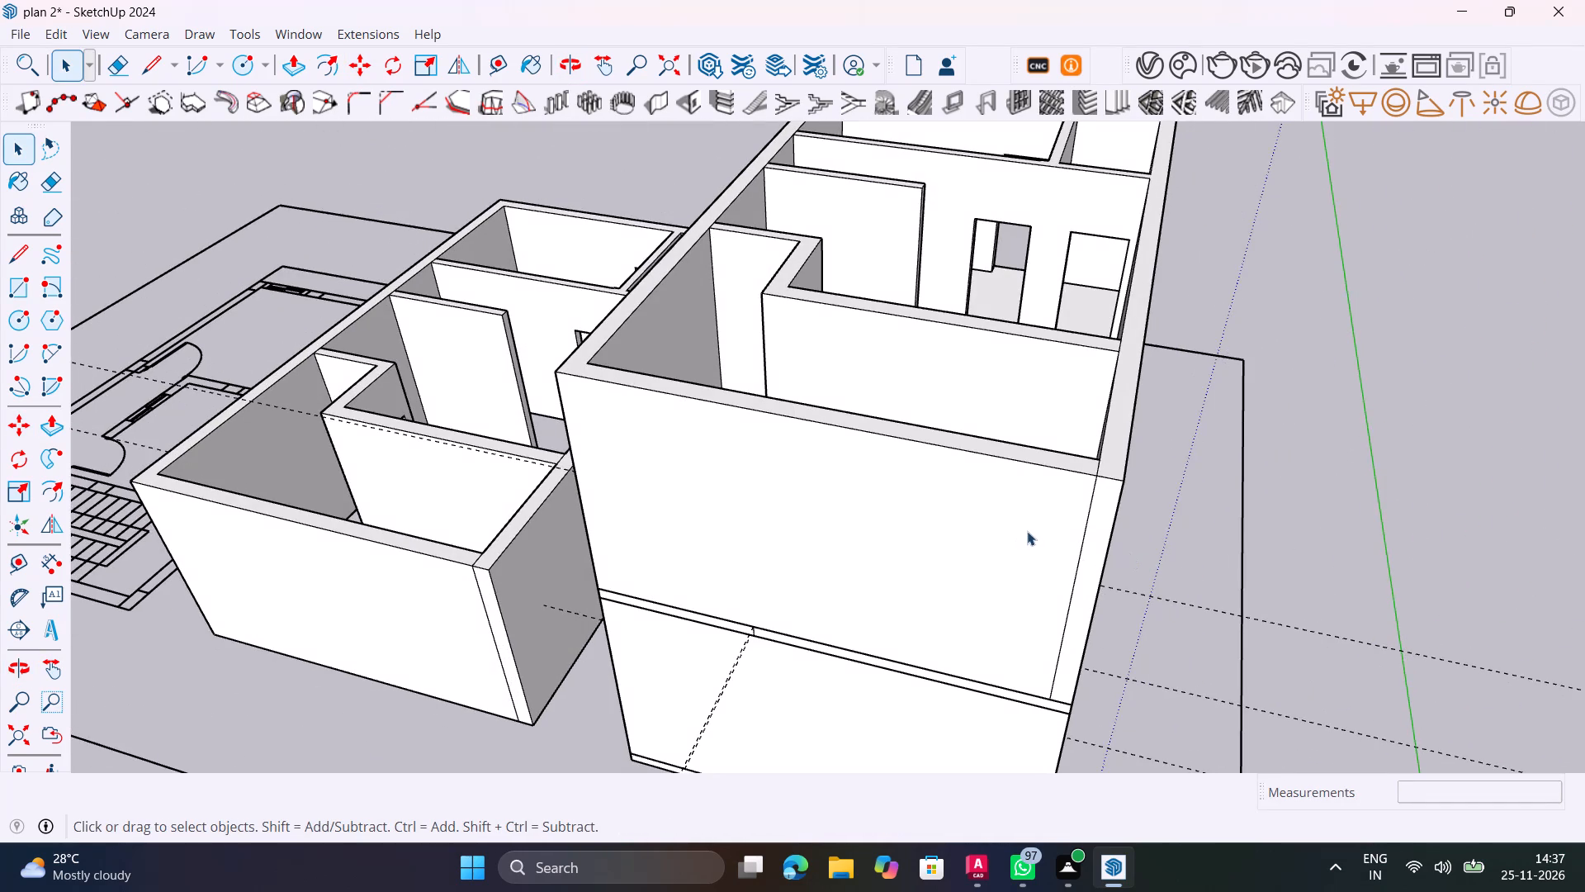
double_click(1027, 531)
scroll(1028, 530, up, 5)
key(e)
drag(1076, 517, 1155, 504)
drag(1152, 426, 1145, 423)
scroll(1143, 423, down, 9)
middle_drag(1030, 411, 1031, 423)
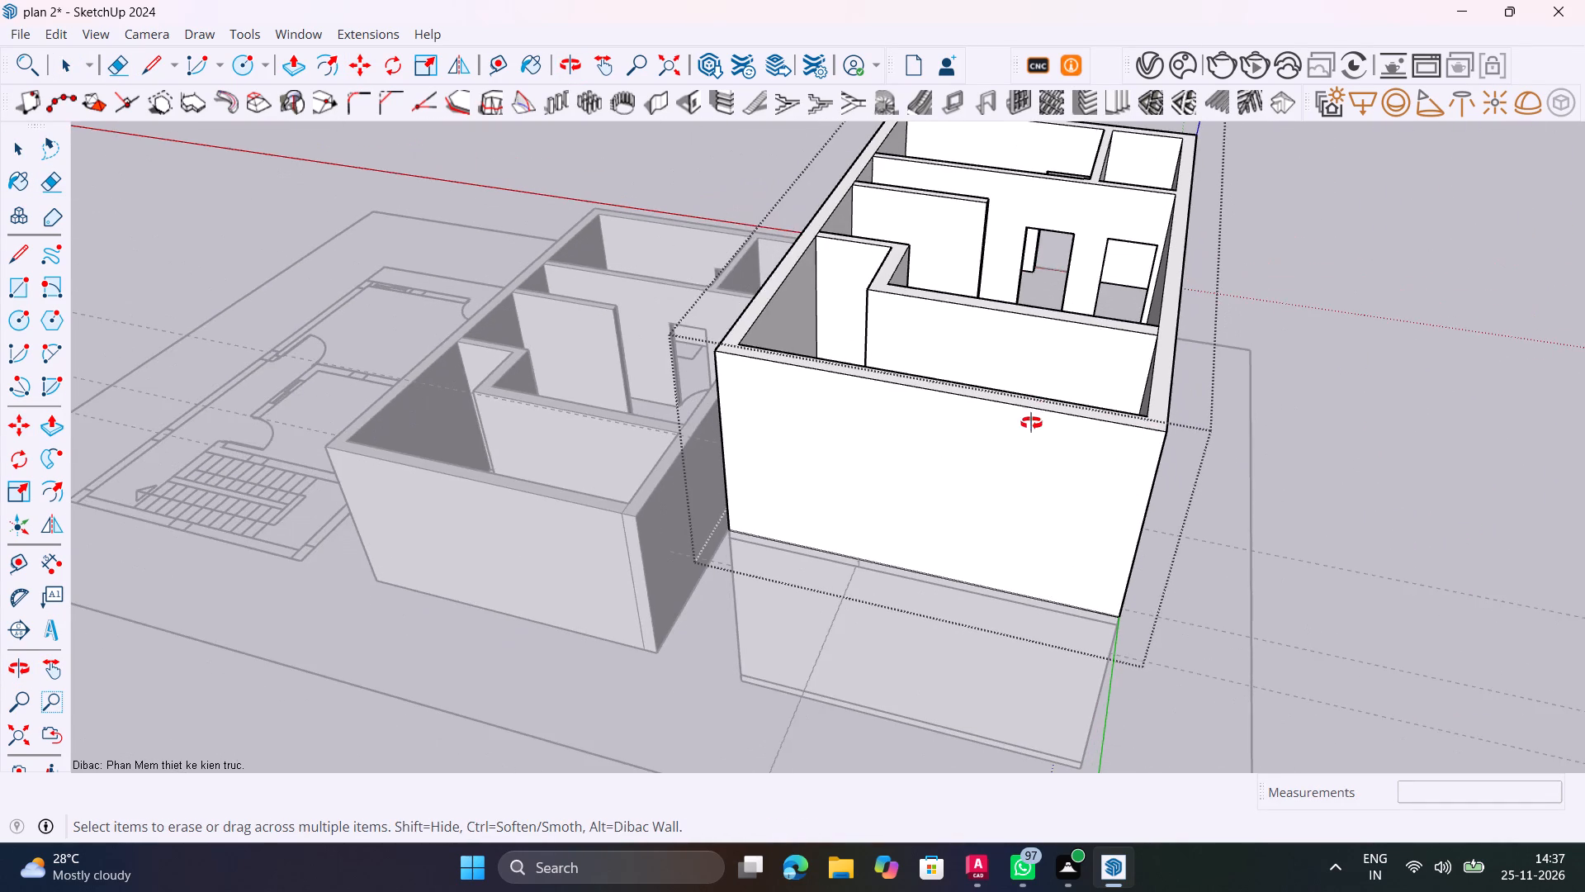
middle_drag(1031, 423, 969, 612)
scroll(840, 457, down, 4)
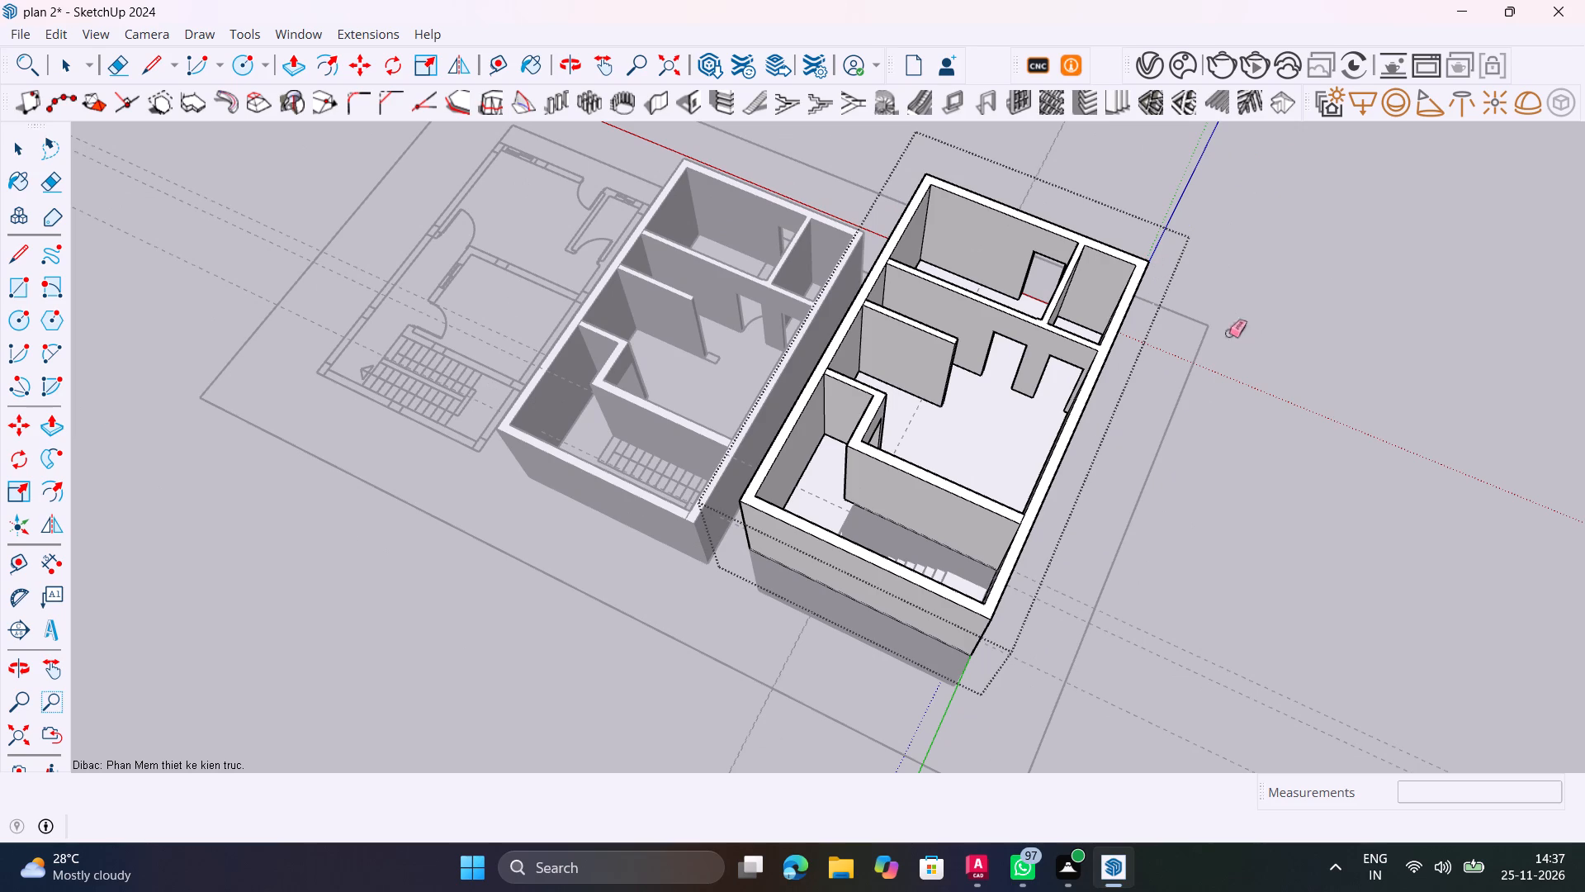
key(space)
click(1256, 349)
Copy the lower floor's staircase group about 21' 10 1/2" into the open space beside the stacked building.
scroll(956, 554, up, 6)
middle_drag(973, 629, 966, 653)
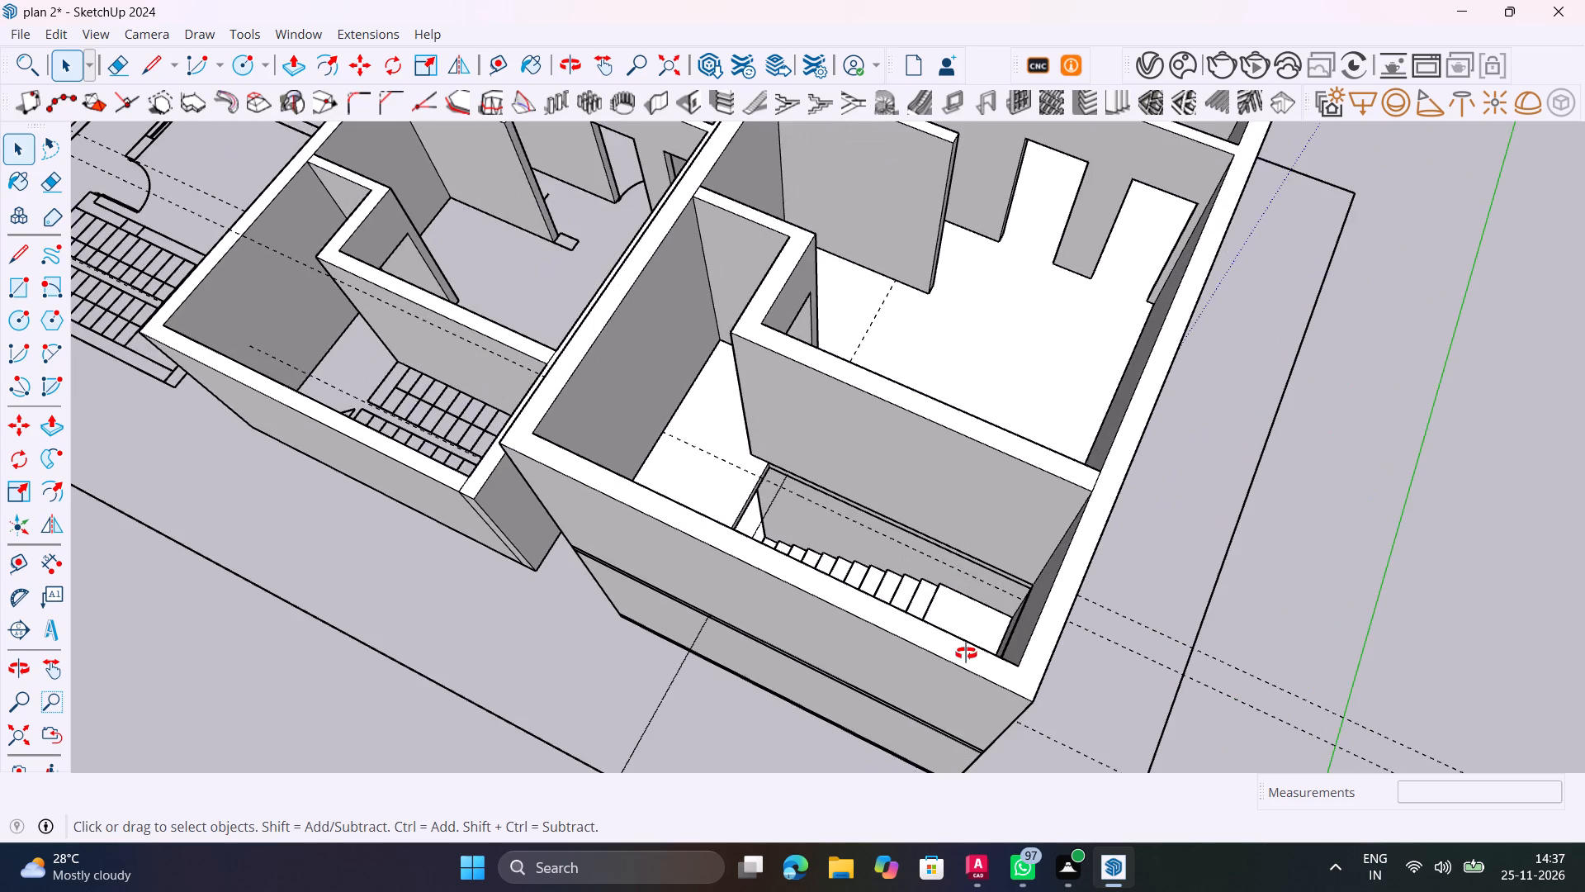
middle_drag(966, 653, 687, 660)
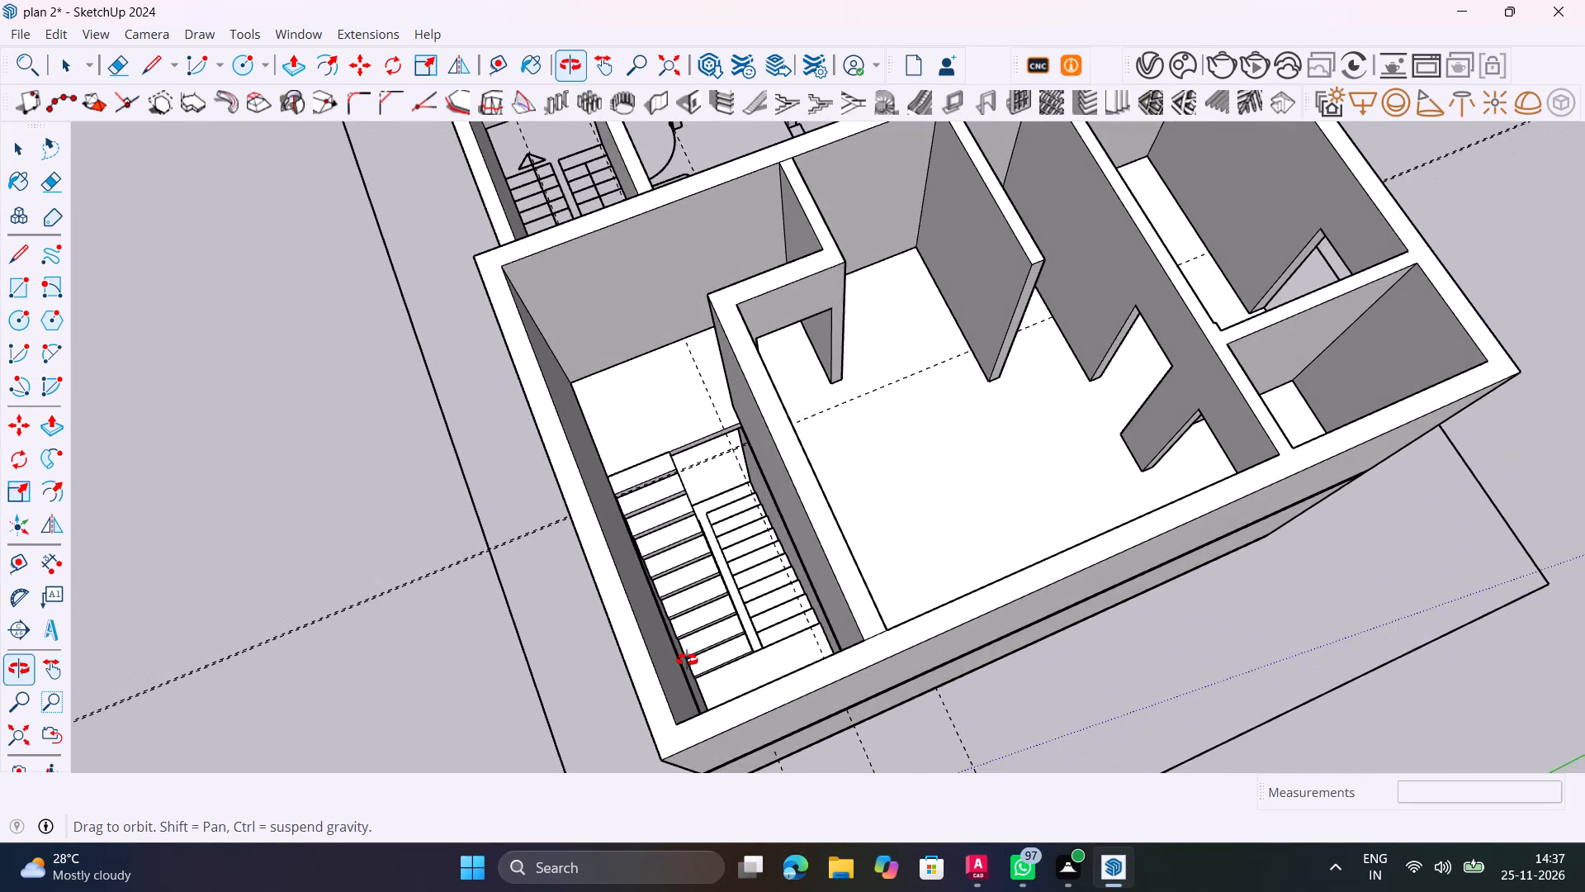
middle_drag(687, 660, 796, 679)
scroll(767, 545, up, 5)
click(767, 543)
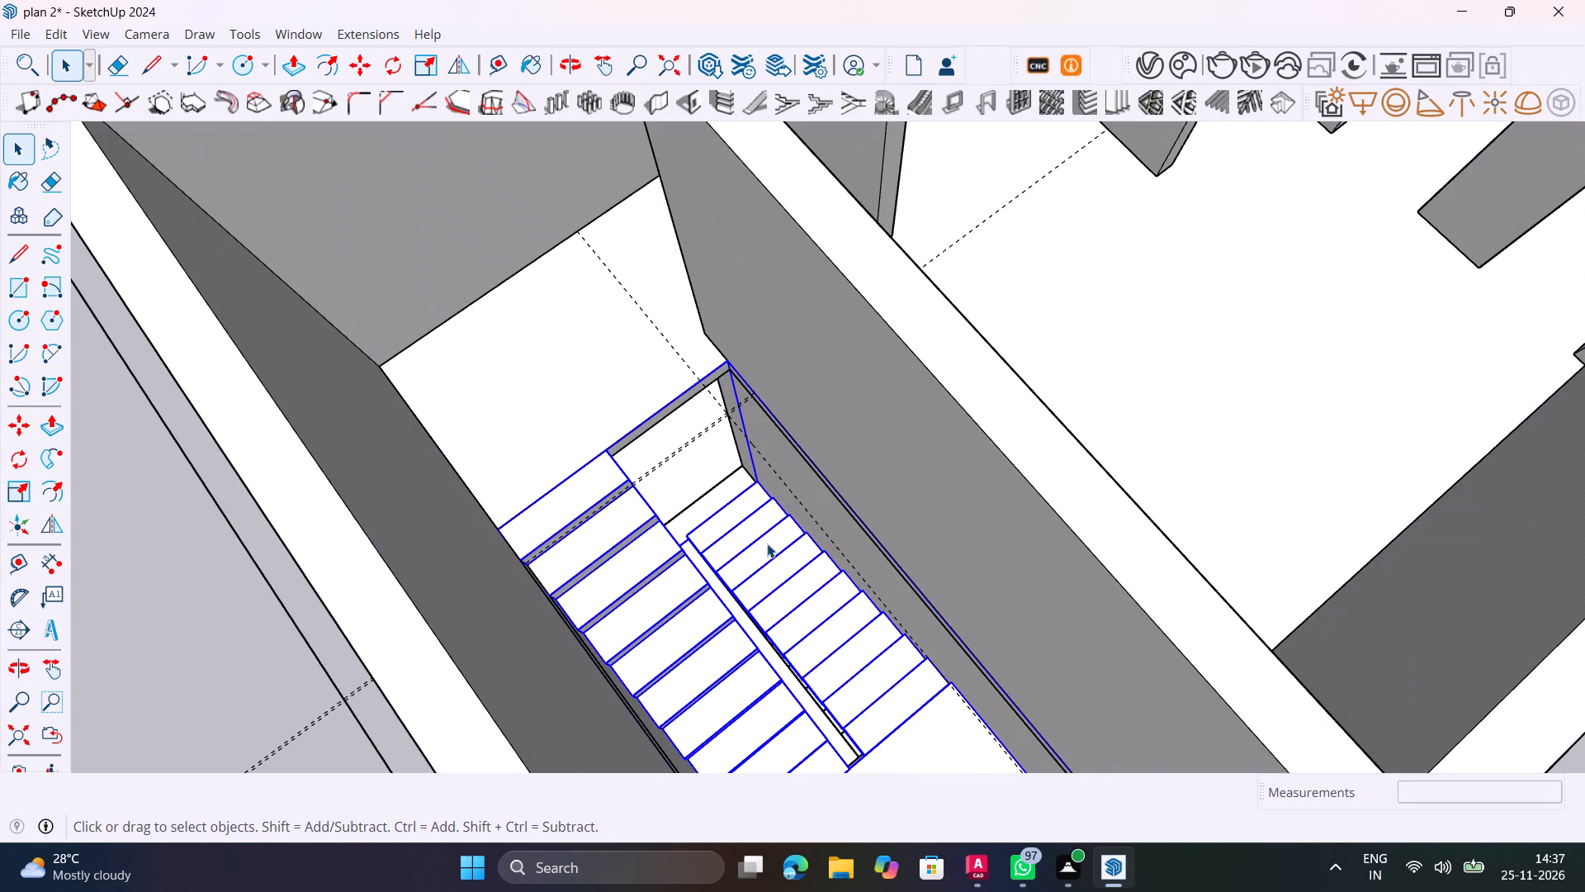
middle_drag(726, 529, 926, 592)
scroll(763, 562, up, 9)
key(m)
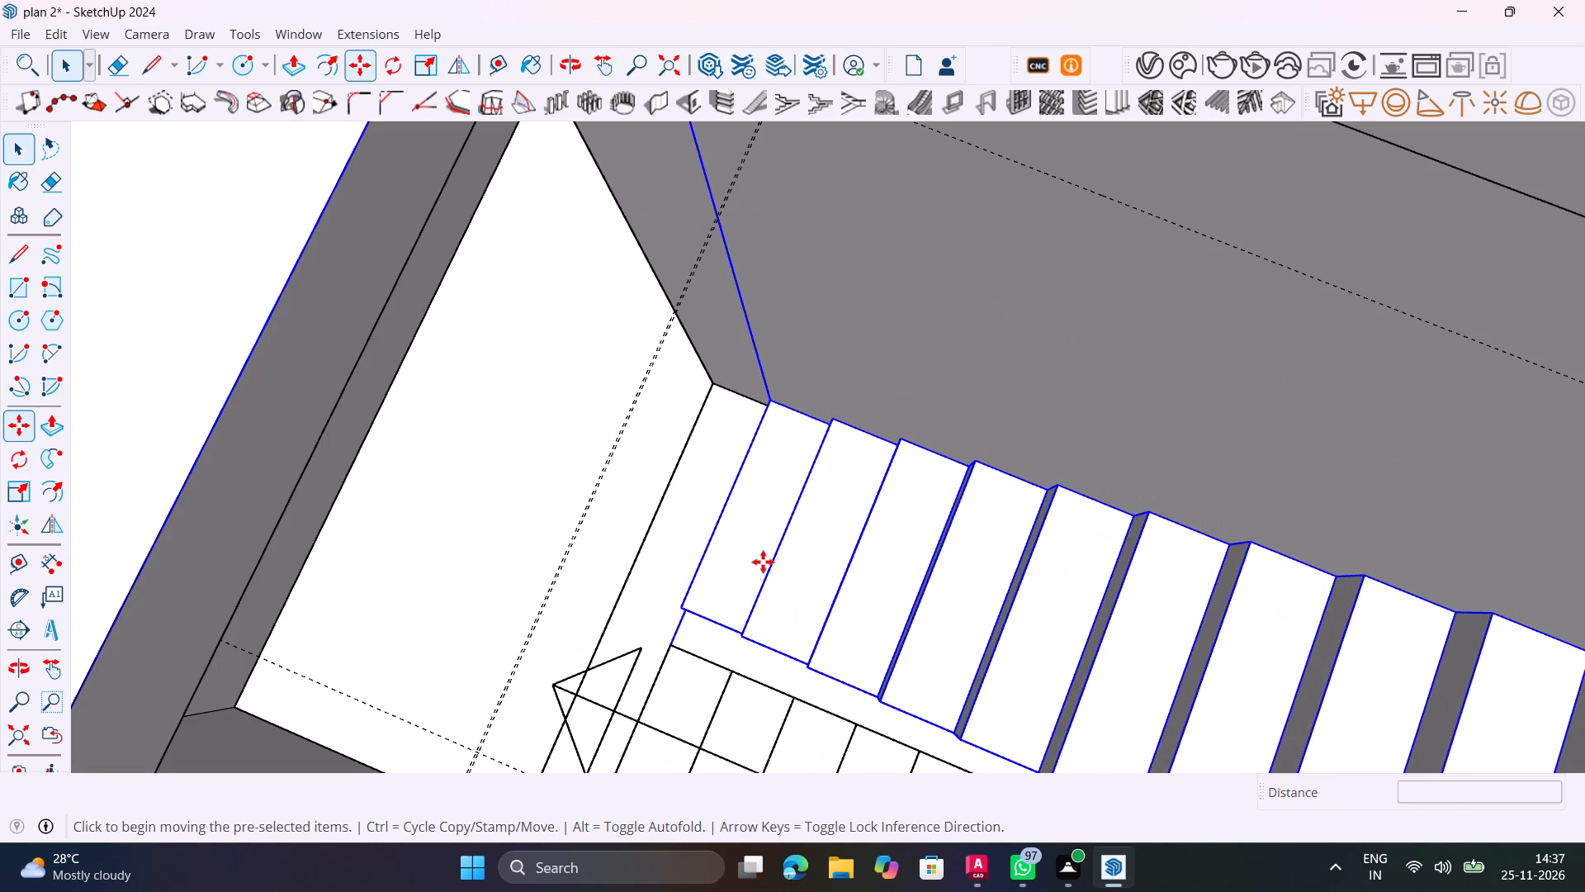
middle_drag(710, 624, 730, 538)
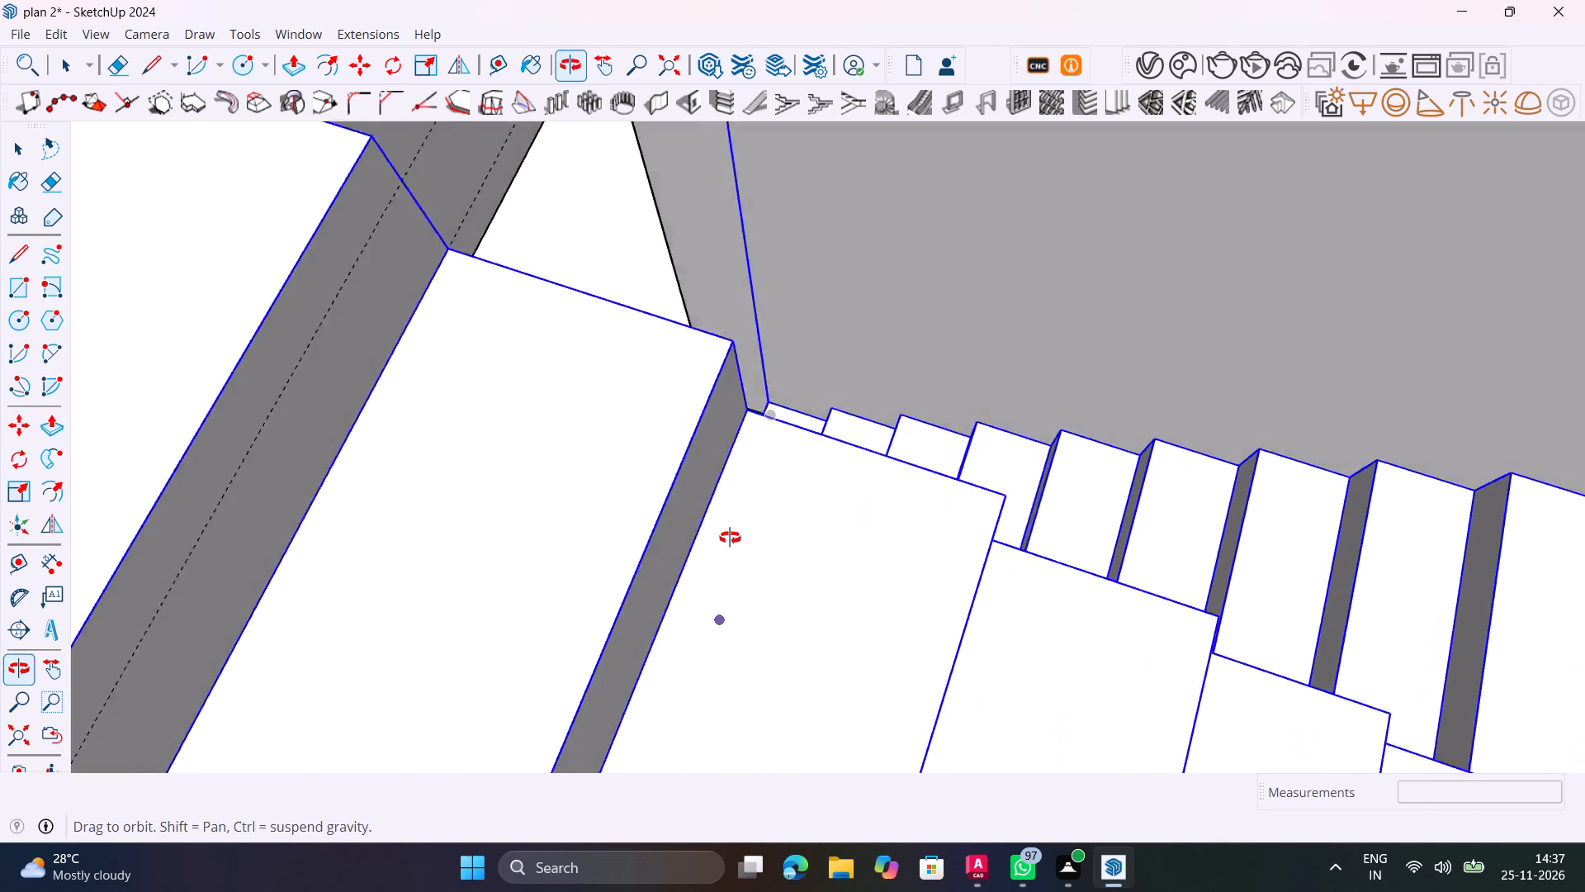
middle_drag(730, 538, 550, 557)
scroll(665, 606, up, 4)
middle_drag(651, 600, 617, 449)
click(611, 476)
scroll(778, 491, down, 6)
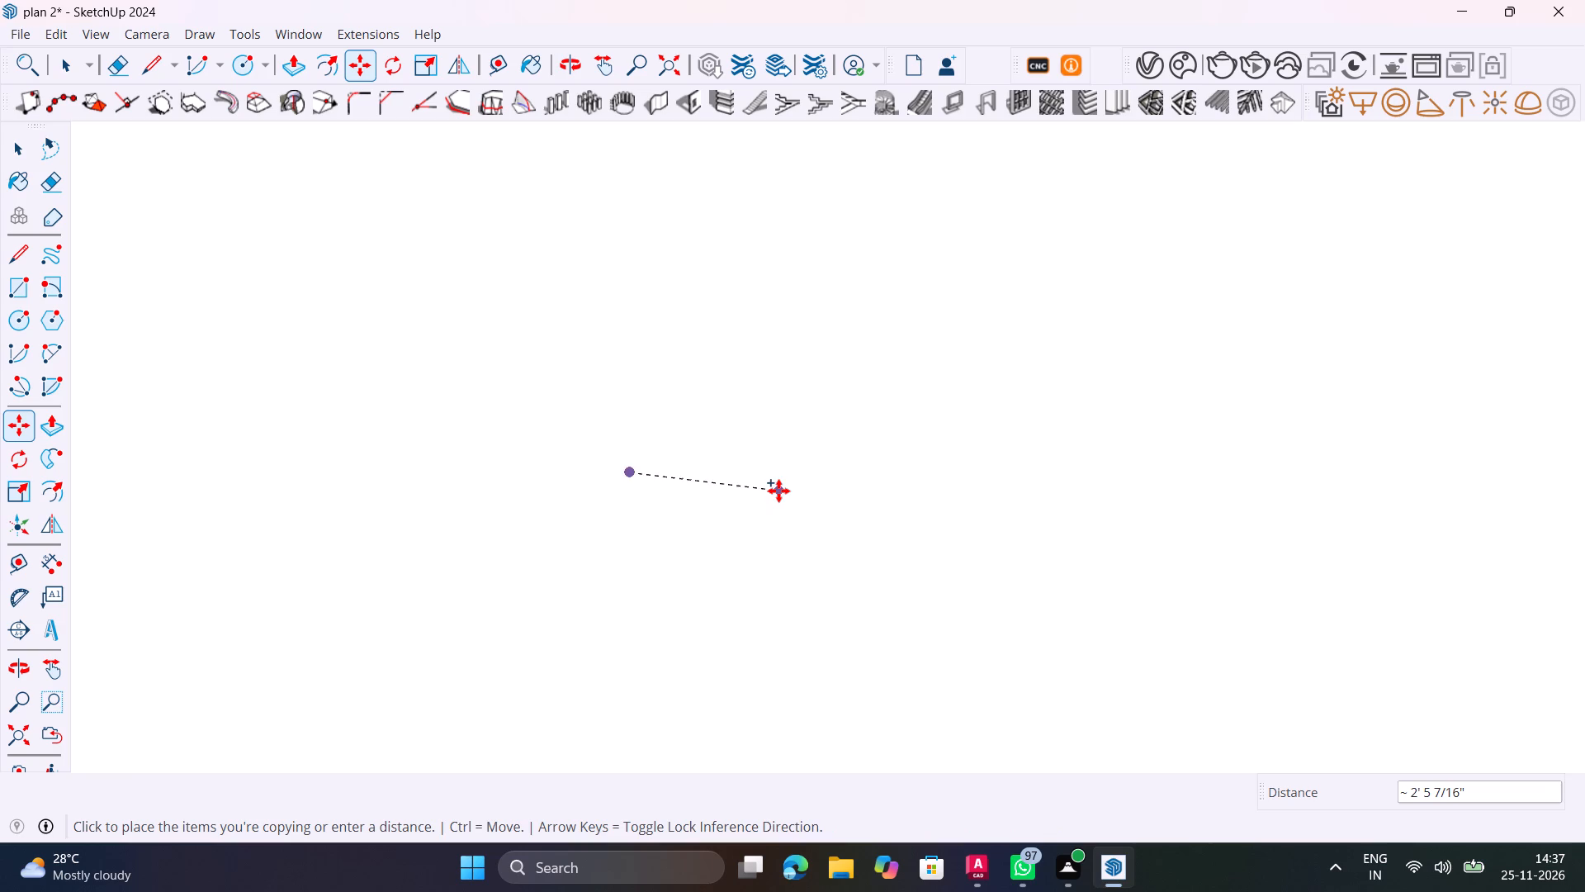
scroll(778, 491, down, 14)
click(18, 744)
middle_drag(561, 529, 679, 671)
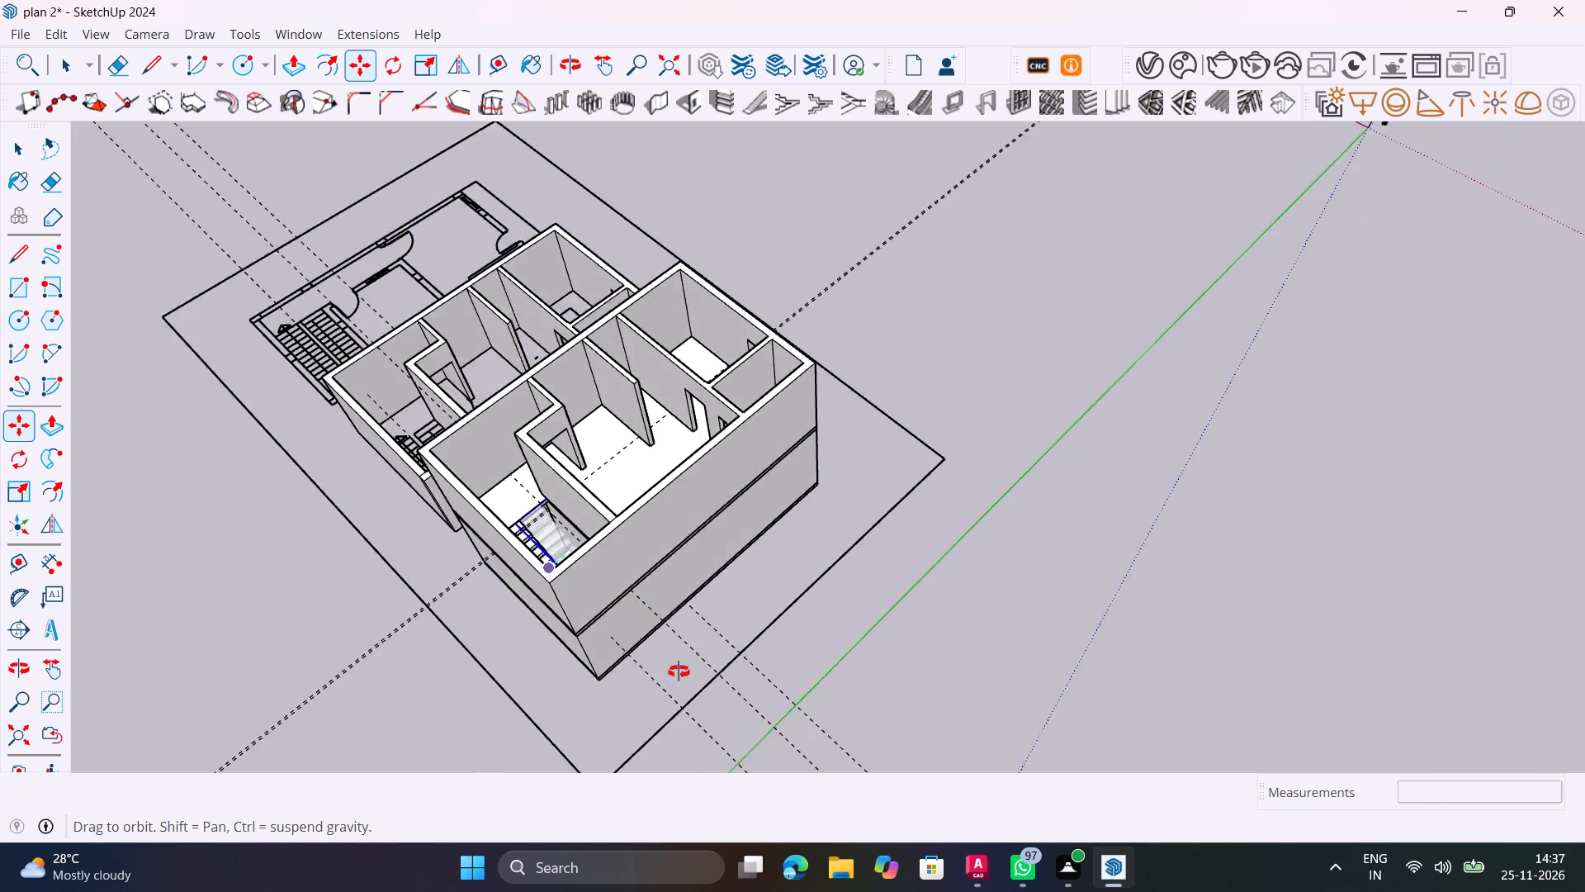
middle_drag(679, 671, 761, 778)
middle_drag(598, 723, 1105, 467)
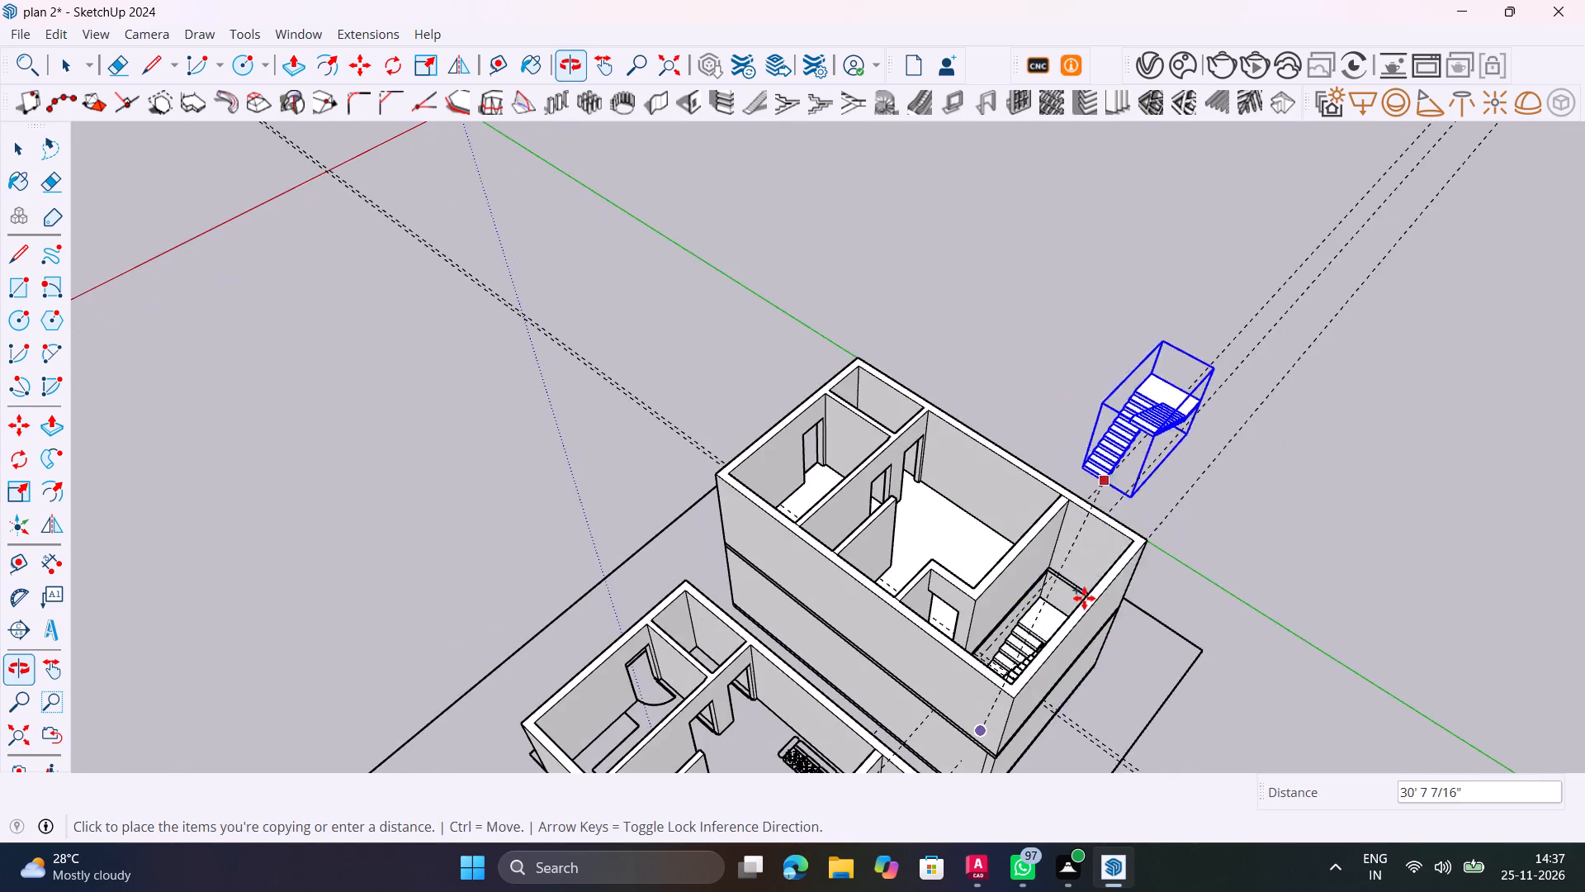
scroll(981, 703, up, 9)
scroll(946, 643, up, 1)
middle_drag(949, 642, 968, 812)
scroll(997, 723, up, 6)
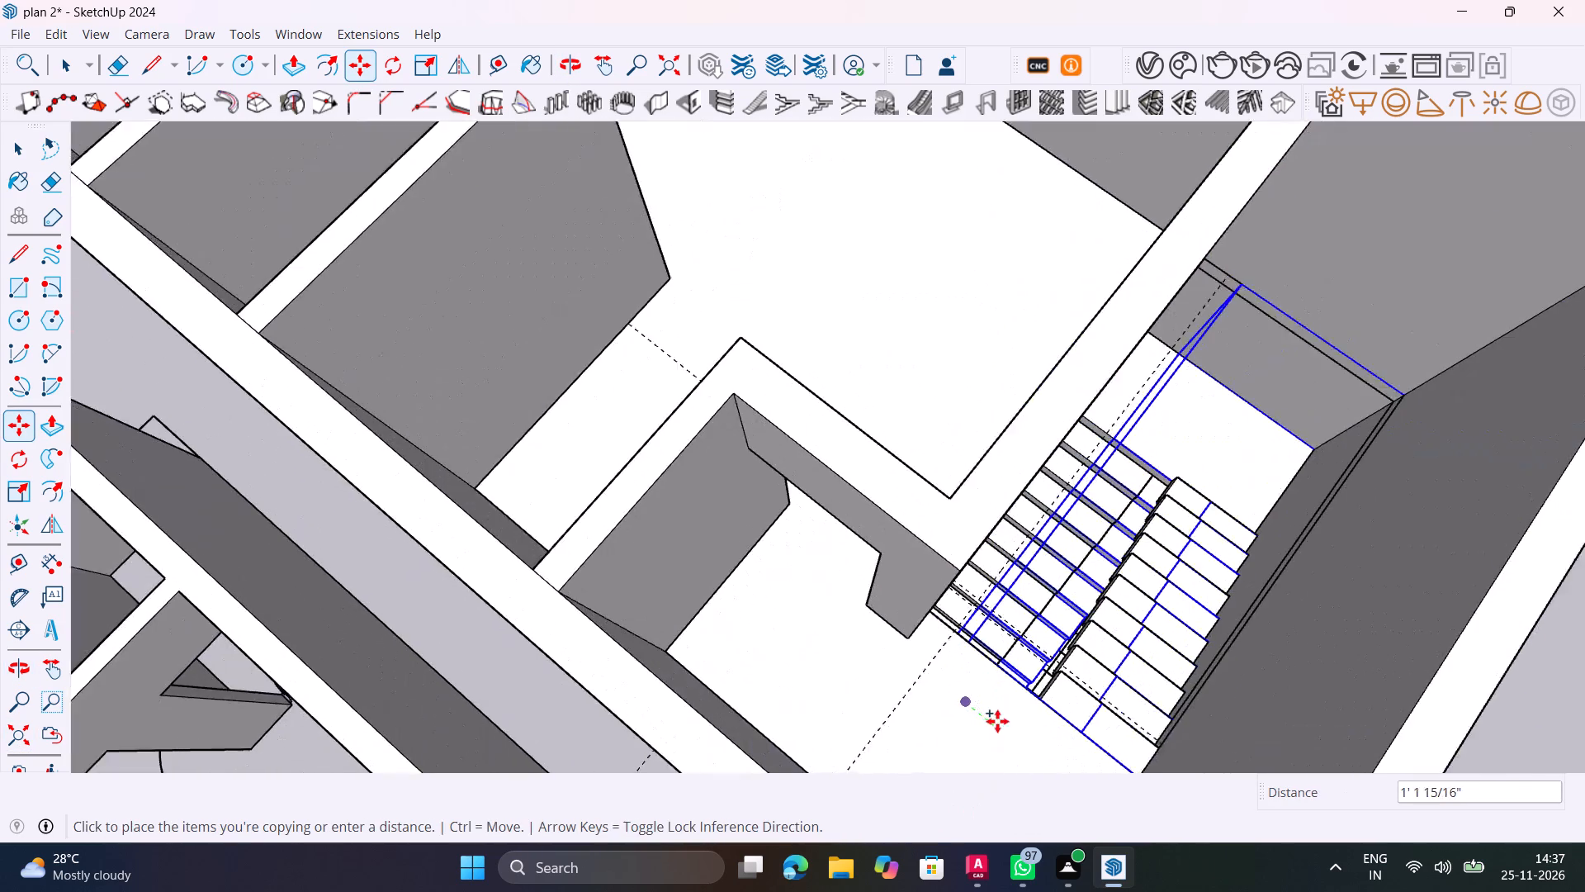
middle_drag(956, 662, 926, 605)
scroll(985, 618, up, 10)
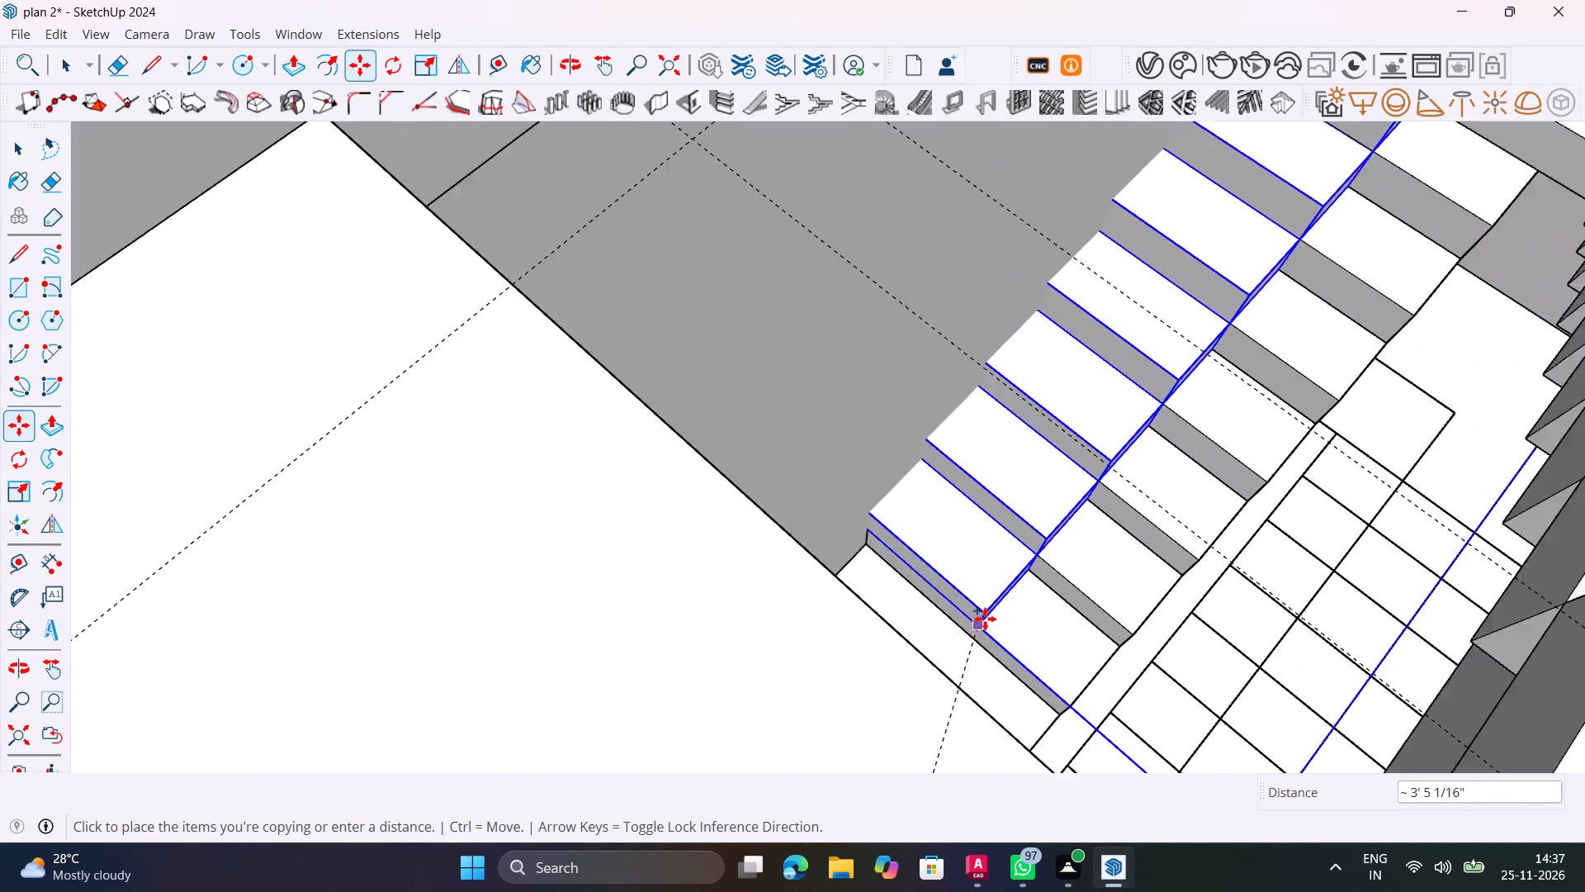
scroll(985, 619, up, 1)
scroll(999, 634, down, 11)
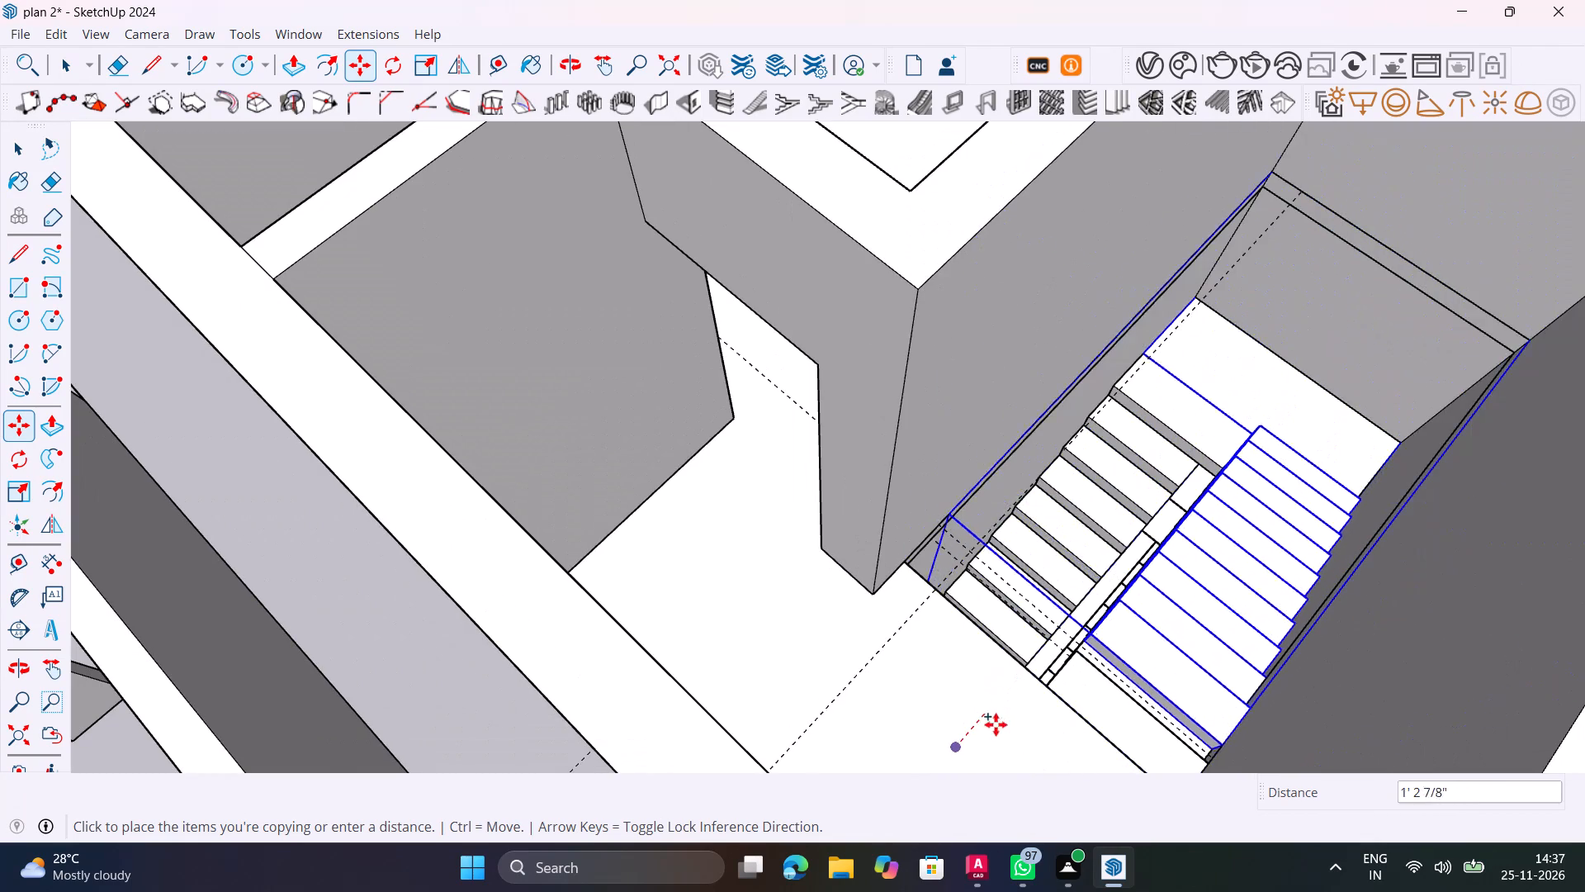
scroll(1025, 648, down, 6)
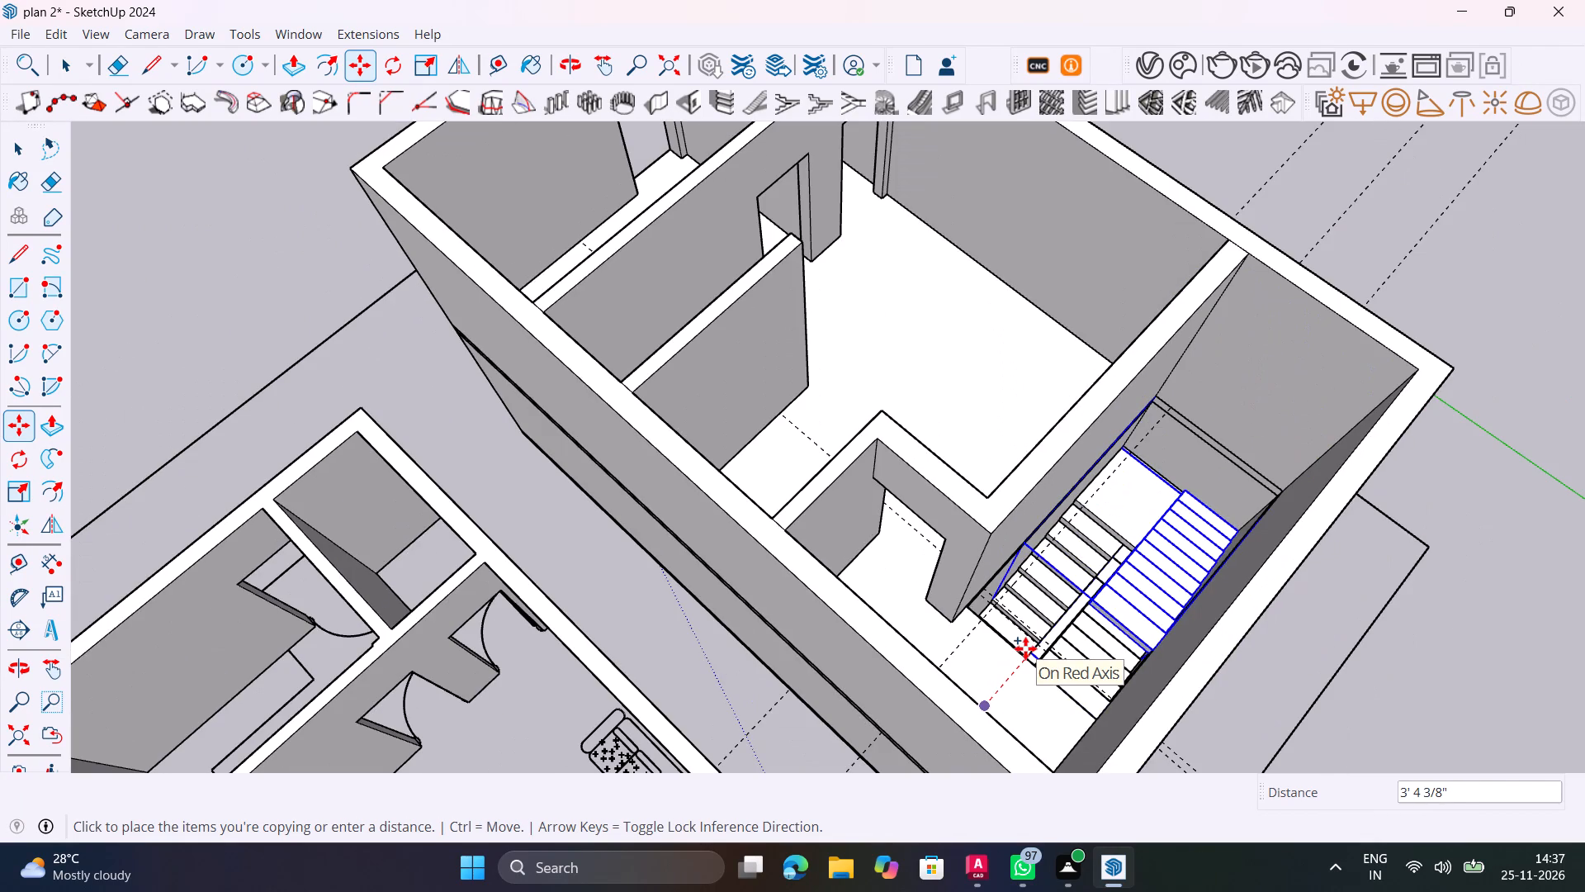
scroll(1025, 648, down, 3)
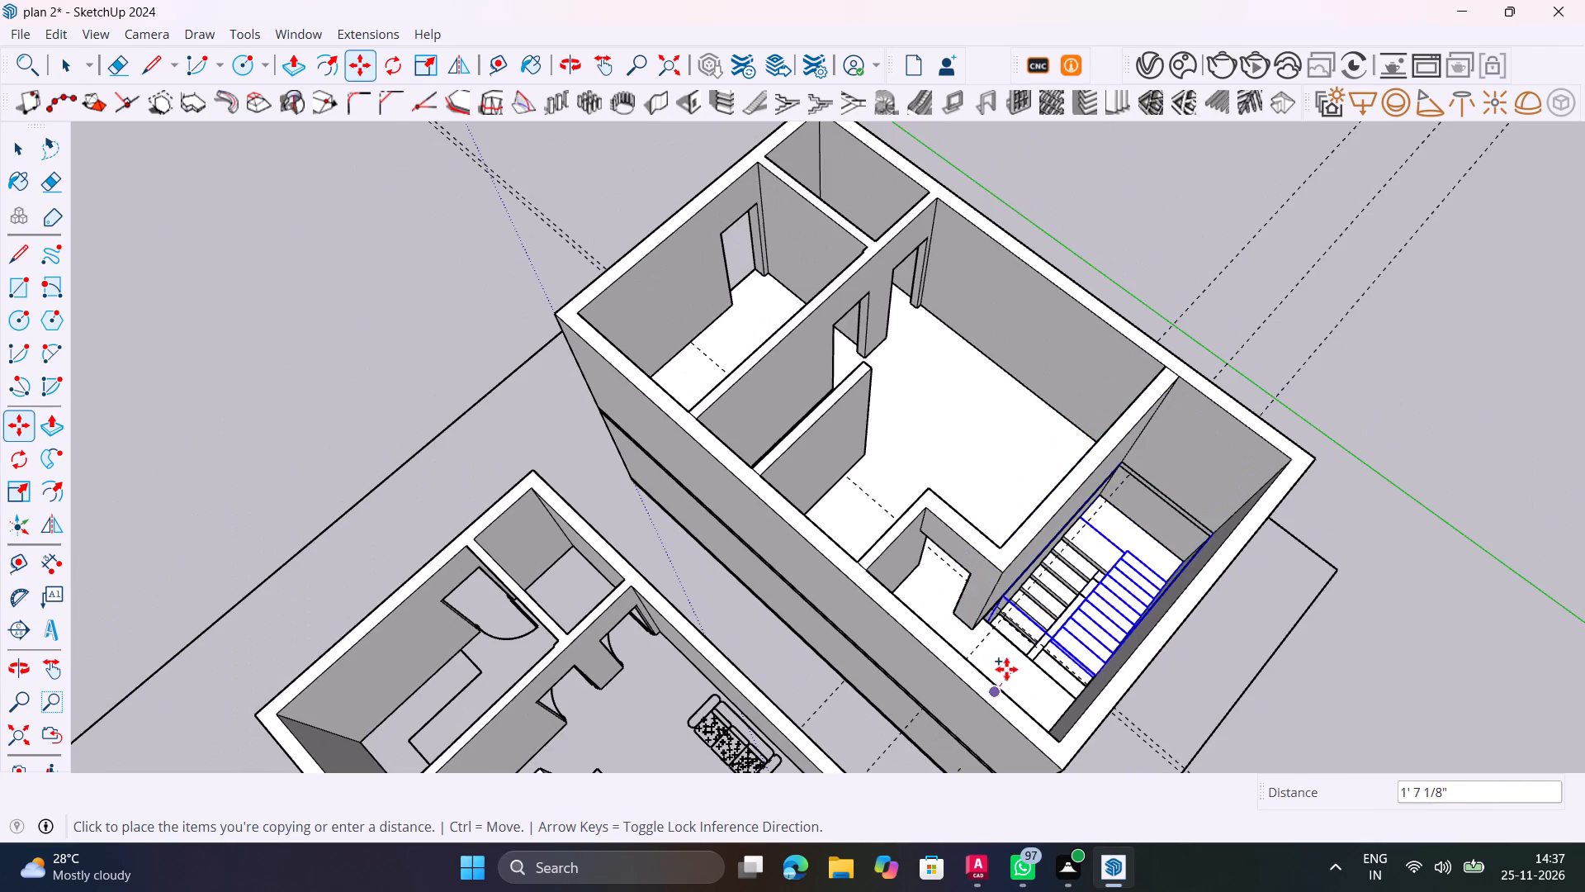
scroll(1137, 667, down, 6)
click(1290, 758)
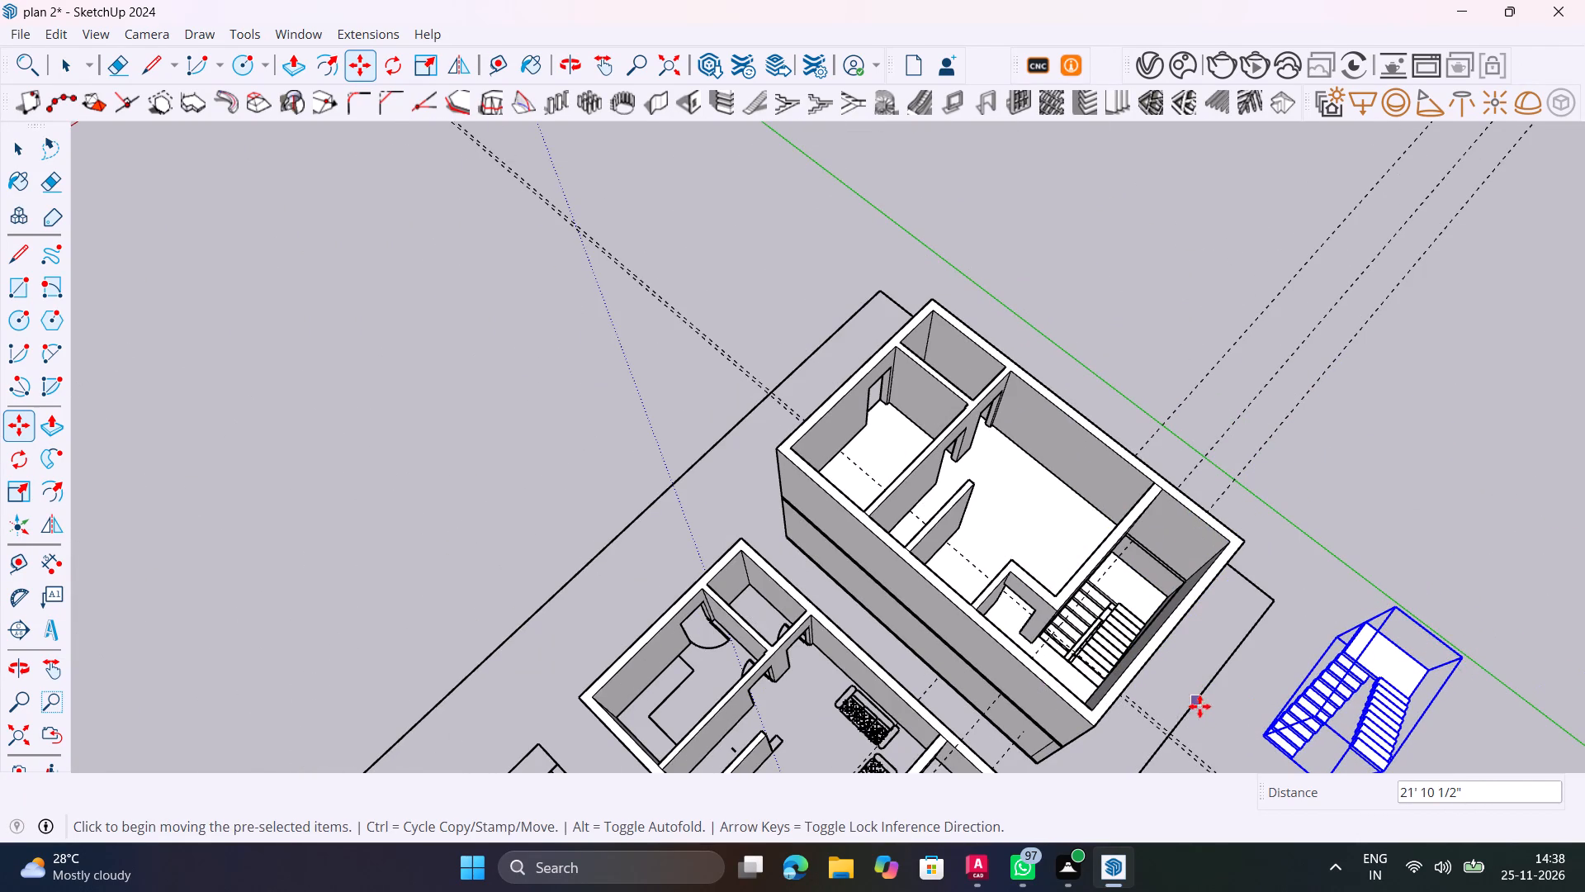
key(space)
Move the copied staircase into the stacked middle floor's stairwell, matching its bottom corner to the slab opening's corner.
middle_drag(1021, 757, 1306, 705)
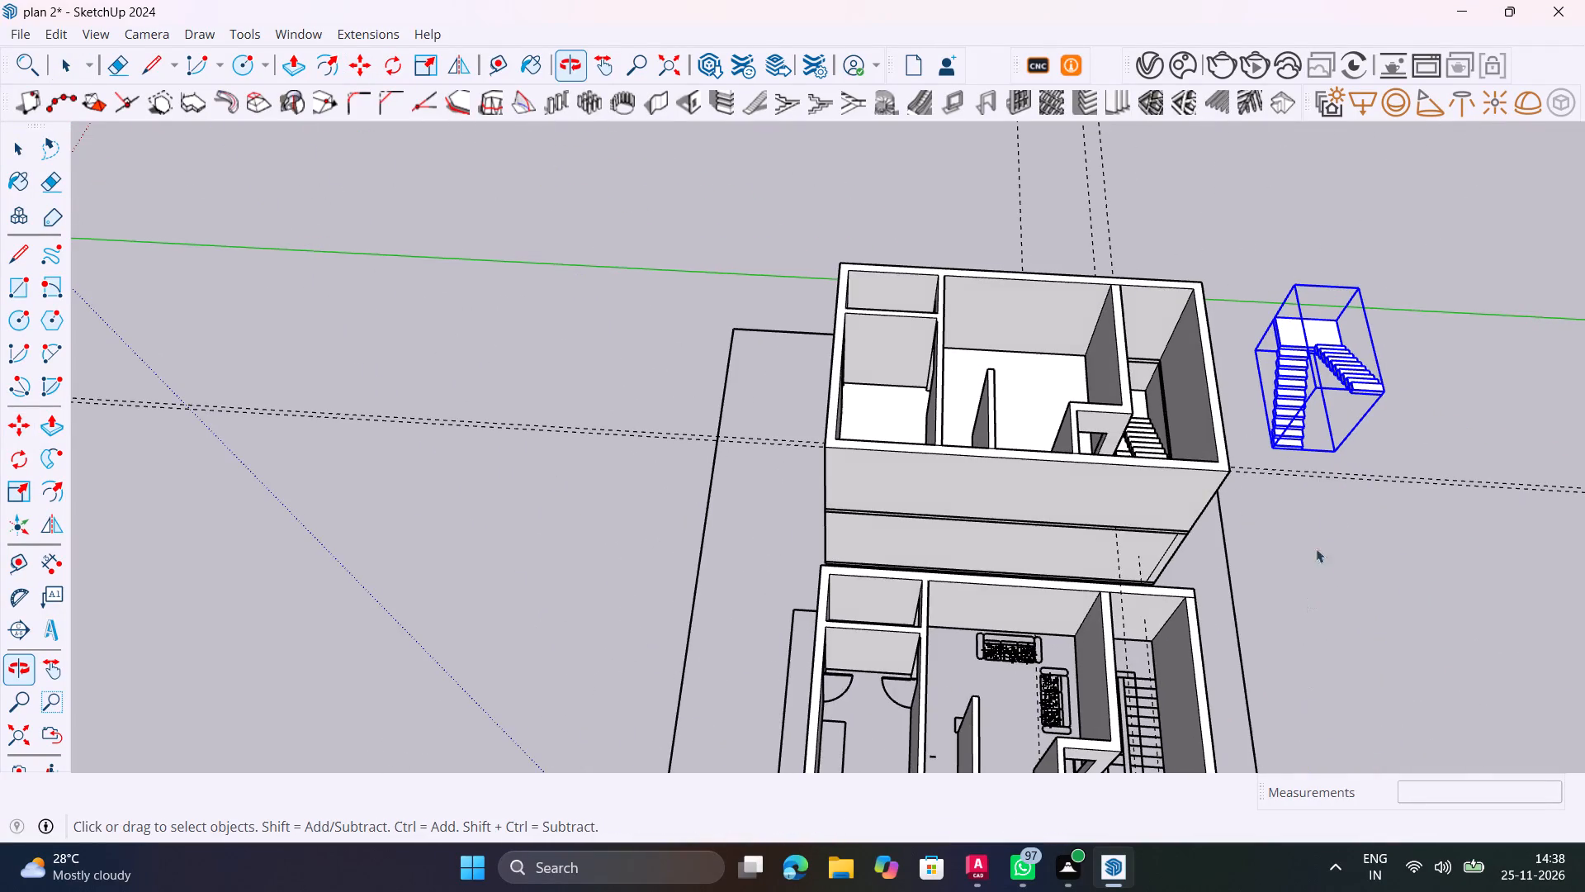
scroll(1299, 454, up, 15)
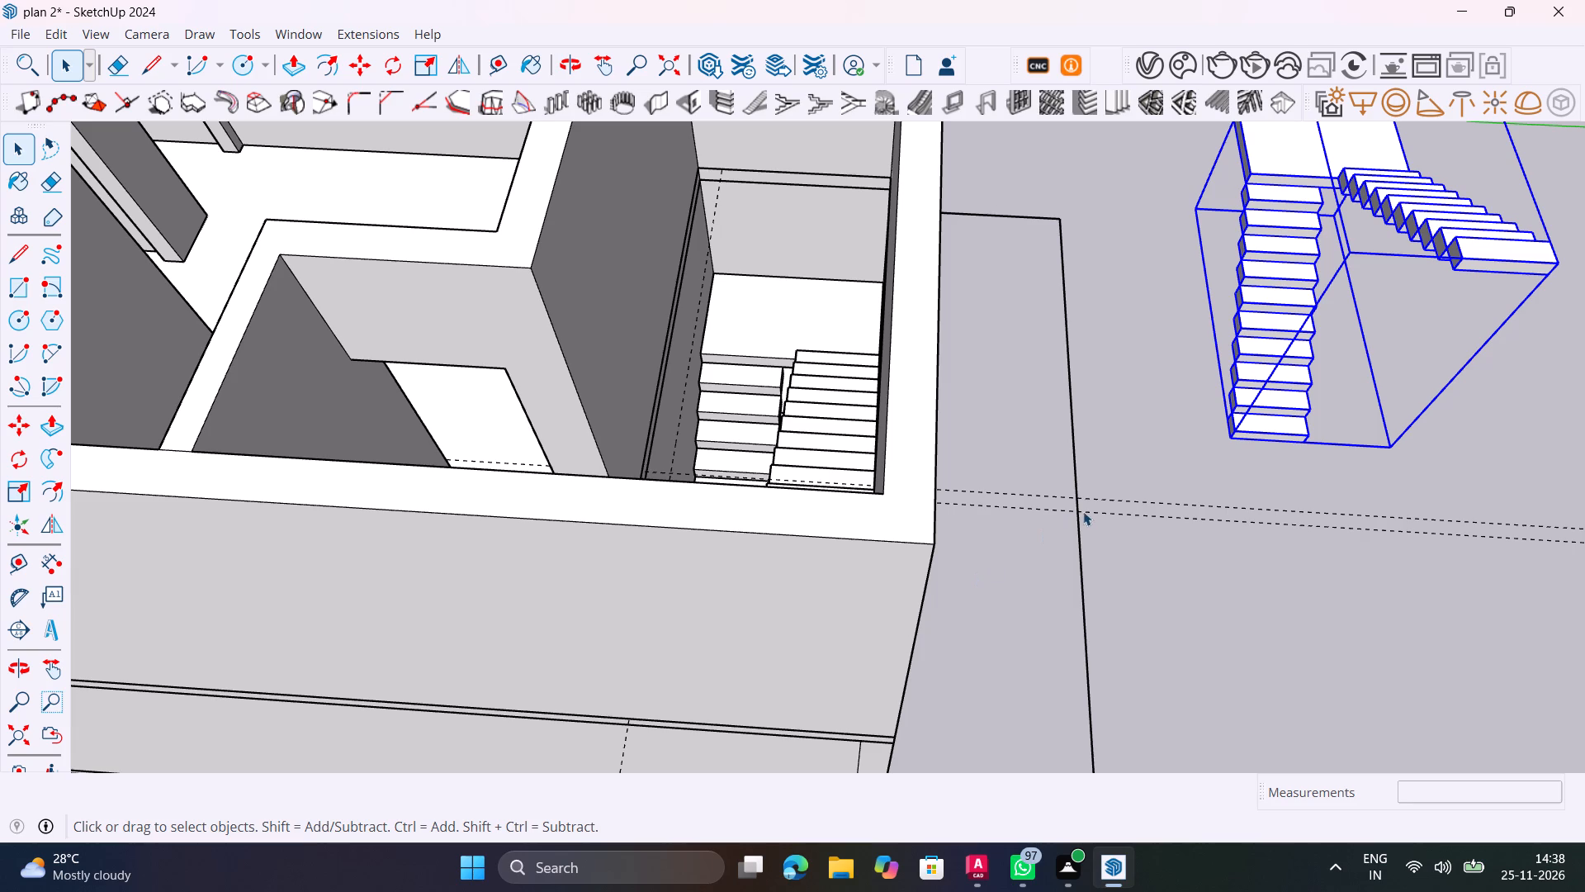
middle_drag(995, 461, 1010, 576)
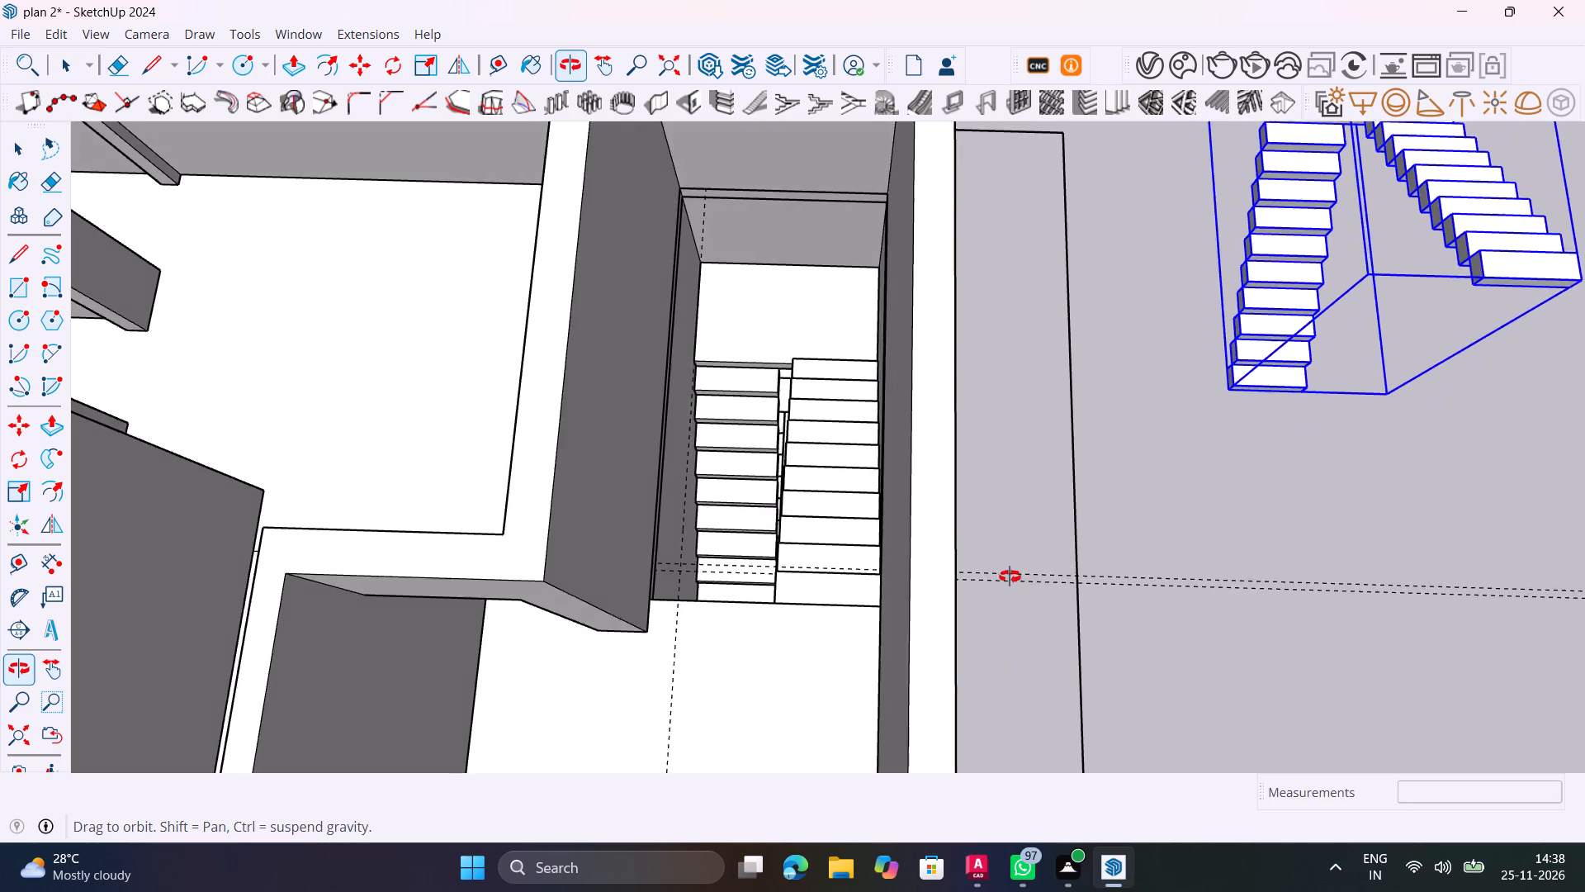
middle_drag(1010, 576, 905, 548)
scroll(1369, 495, up, 3)
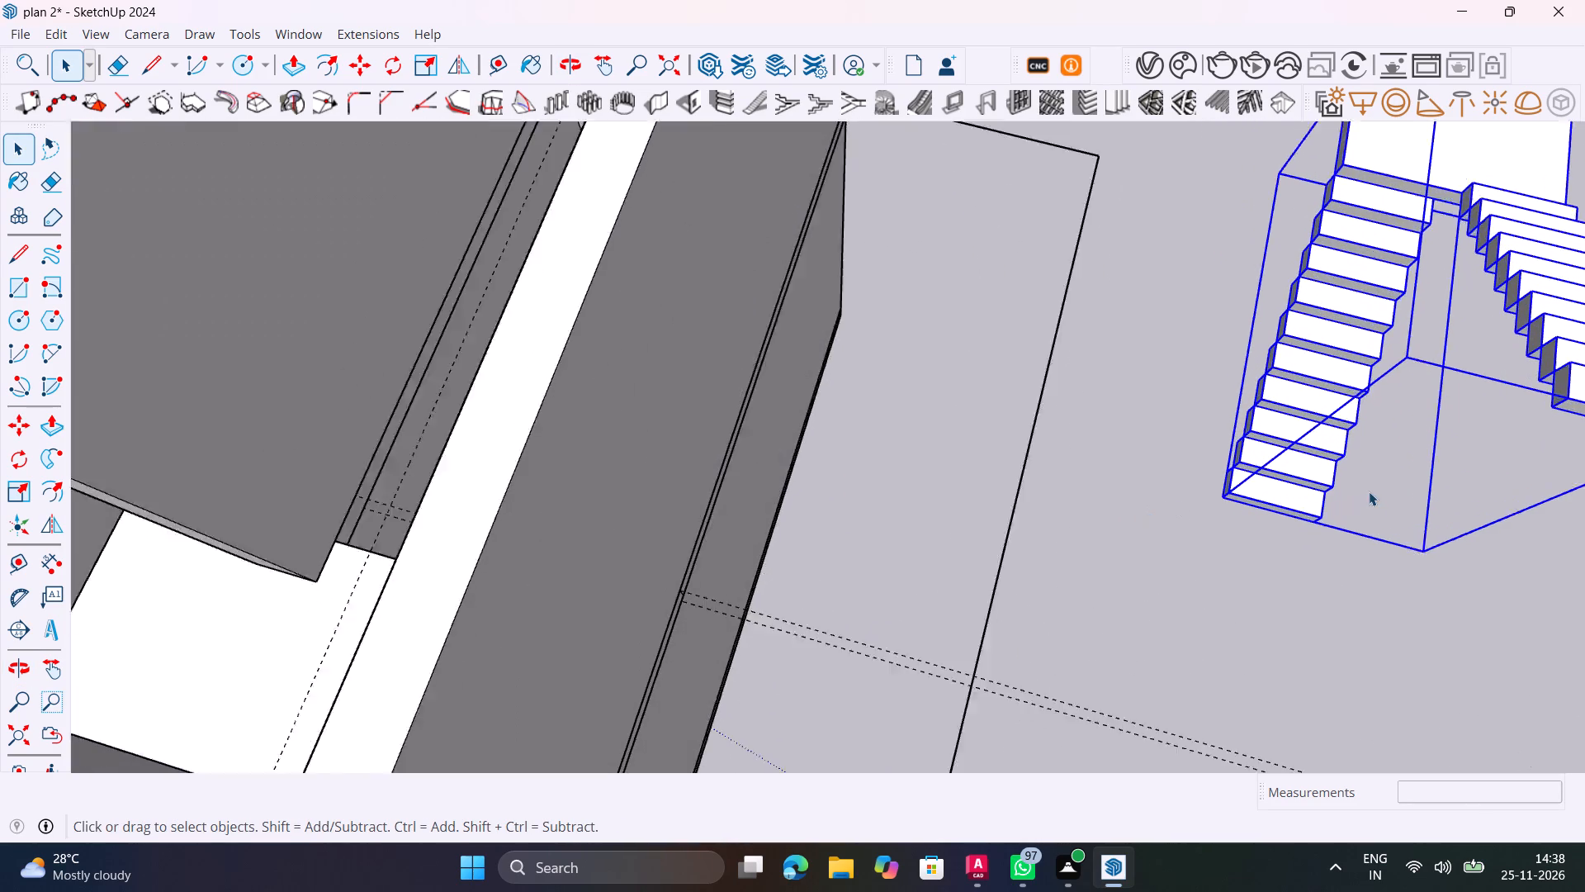
scroll(1369, 491, up, 3)
middle_drag(1285, 549, 1379, 495)
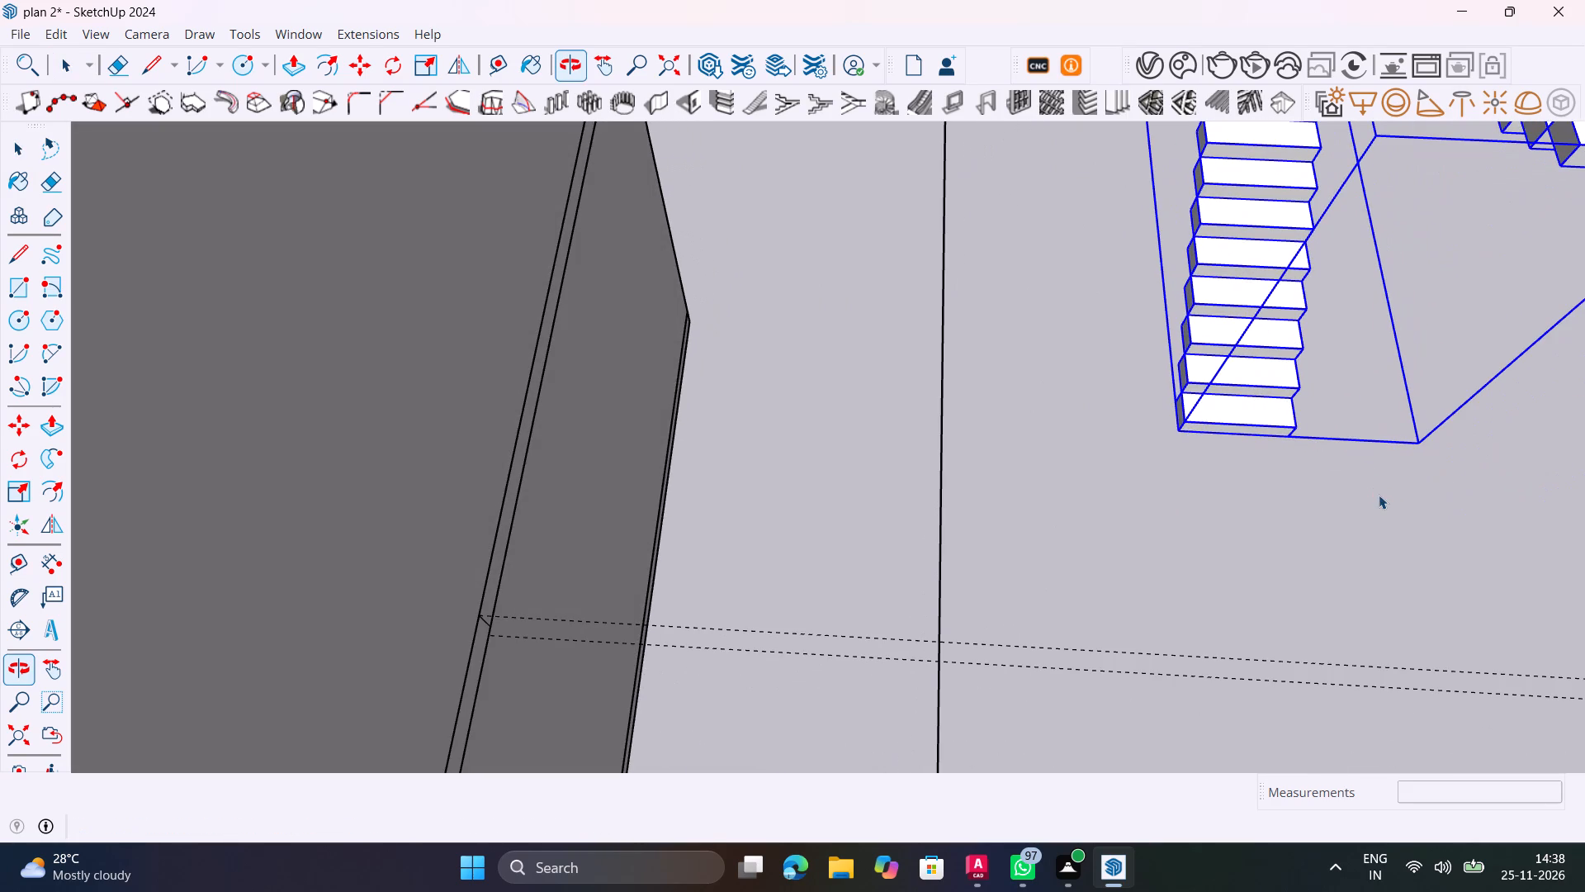
key(m)
click(1180, 436)
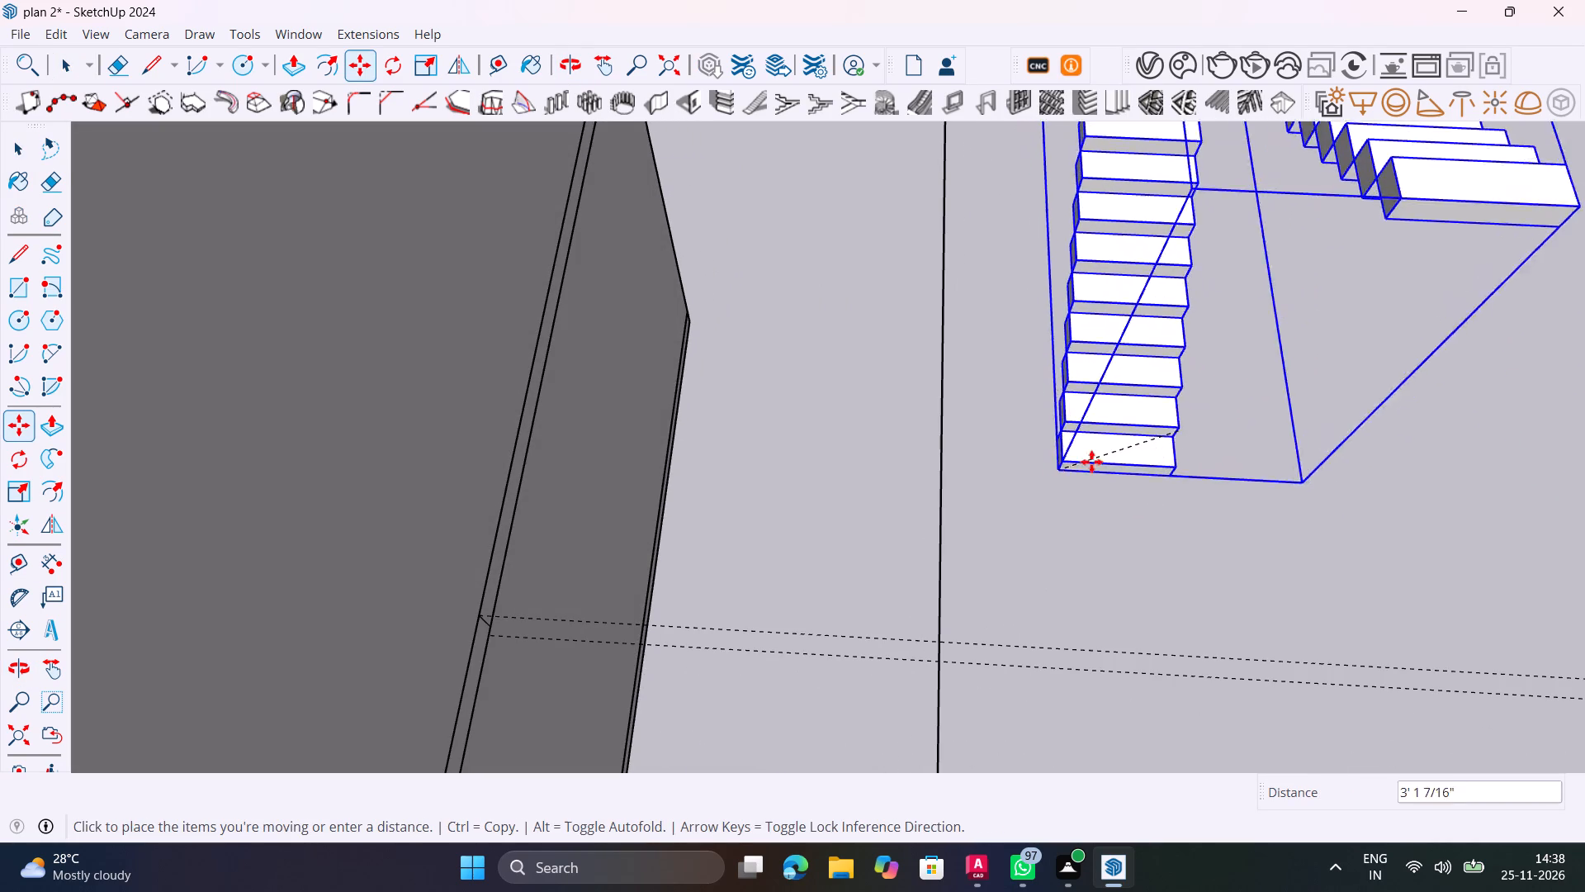
scroll(1105, 452, down, 13)
scroll(903, 472, up, 11)
middle_drag(949, 503, 797, 572)
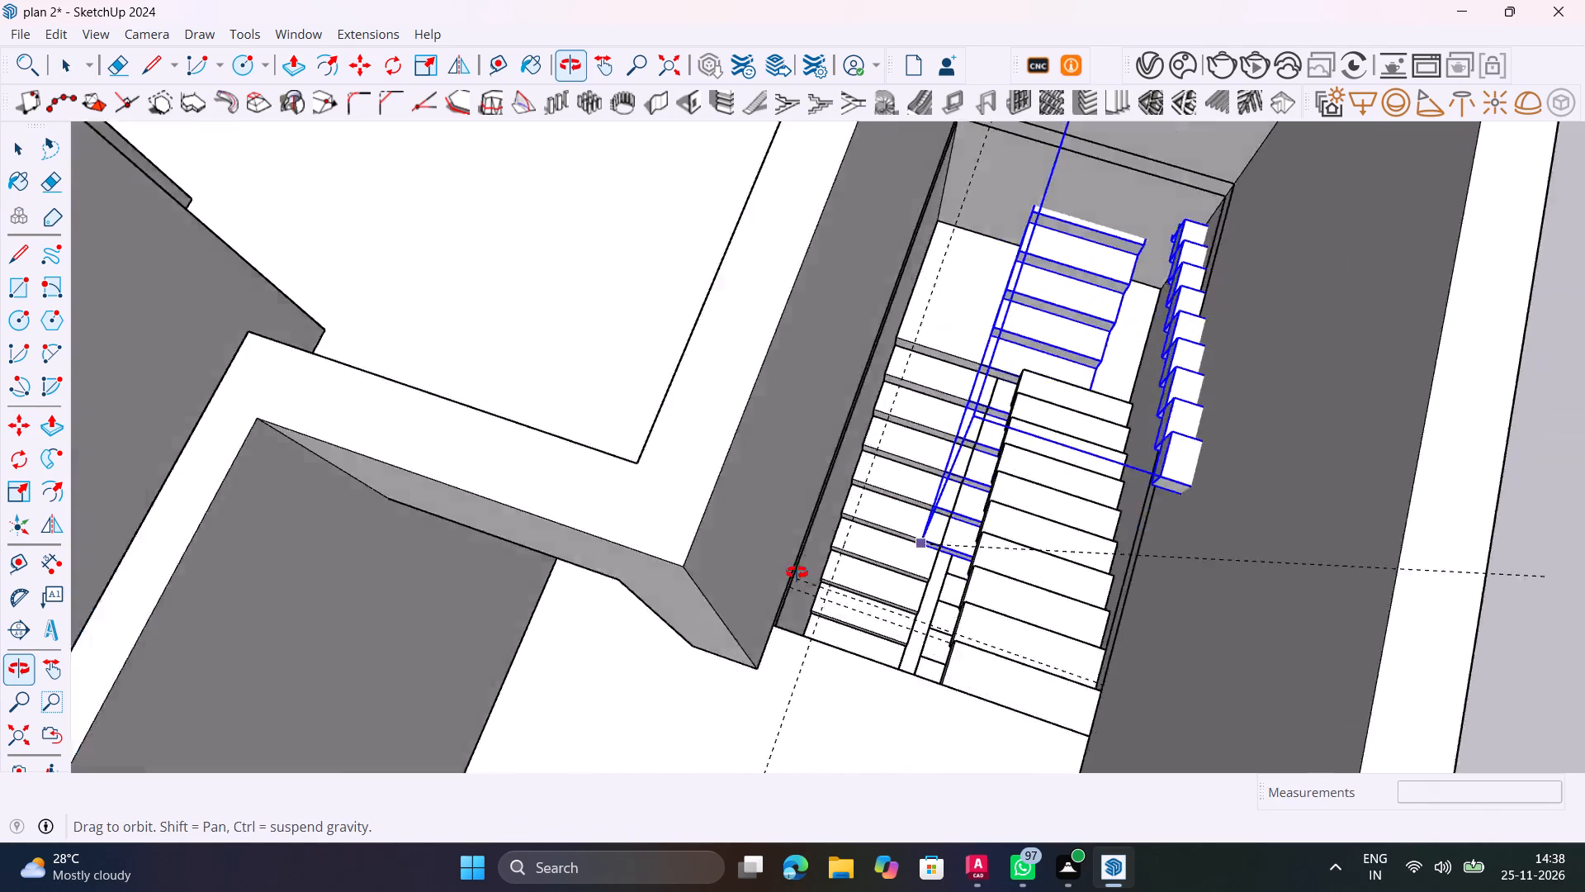
middle_drag(797, 572, 767, 567)
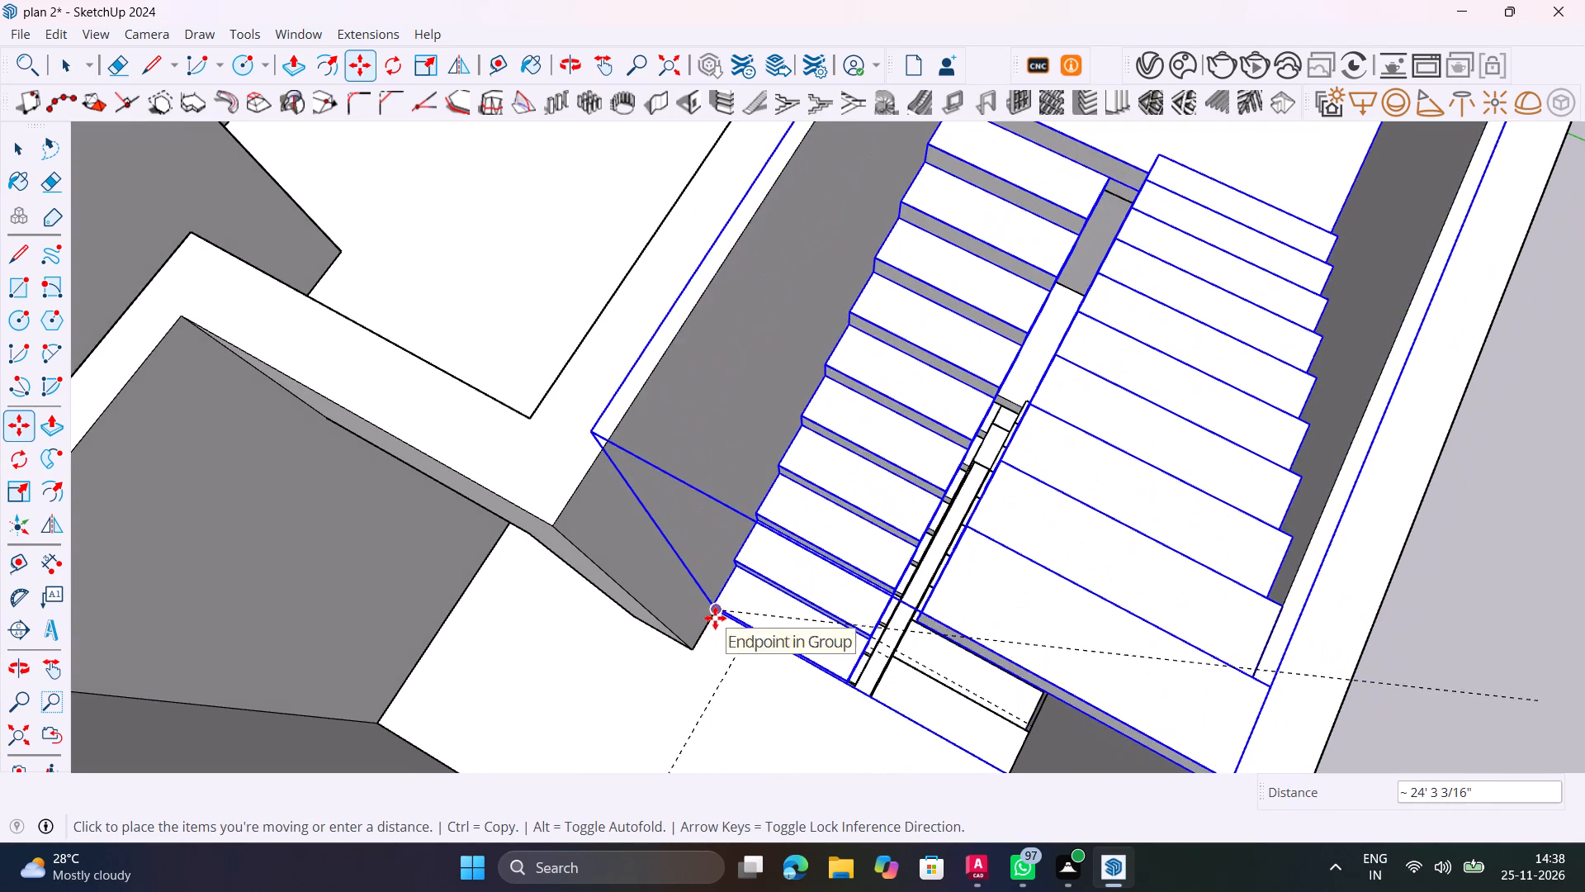
scroll(715, 619, up, 1)
middle_drag(715, 619, 753, 521)
scroll(753, 521, up, 10)
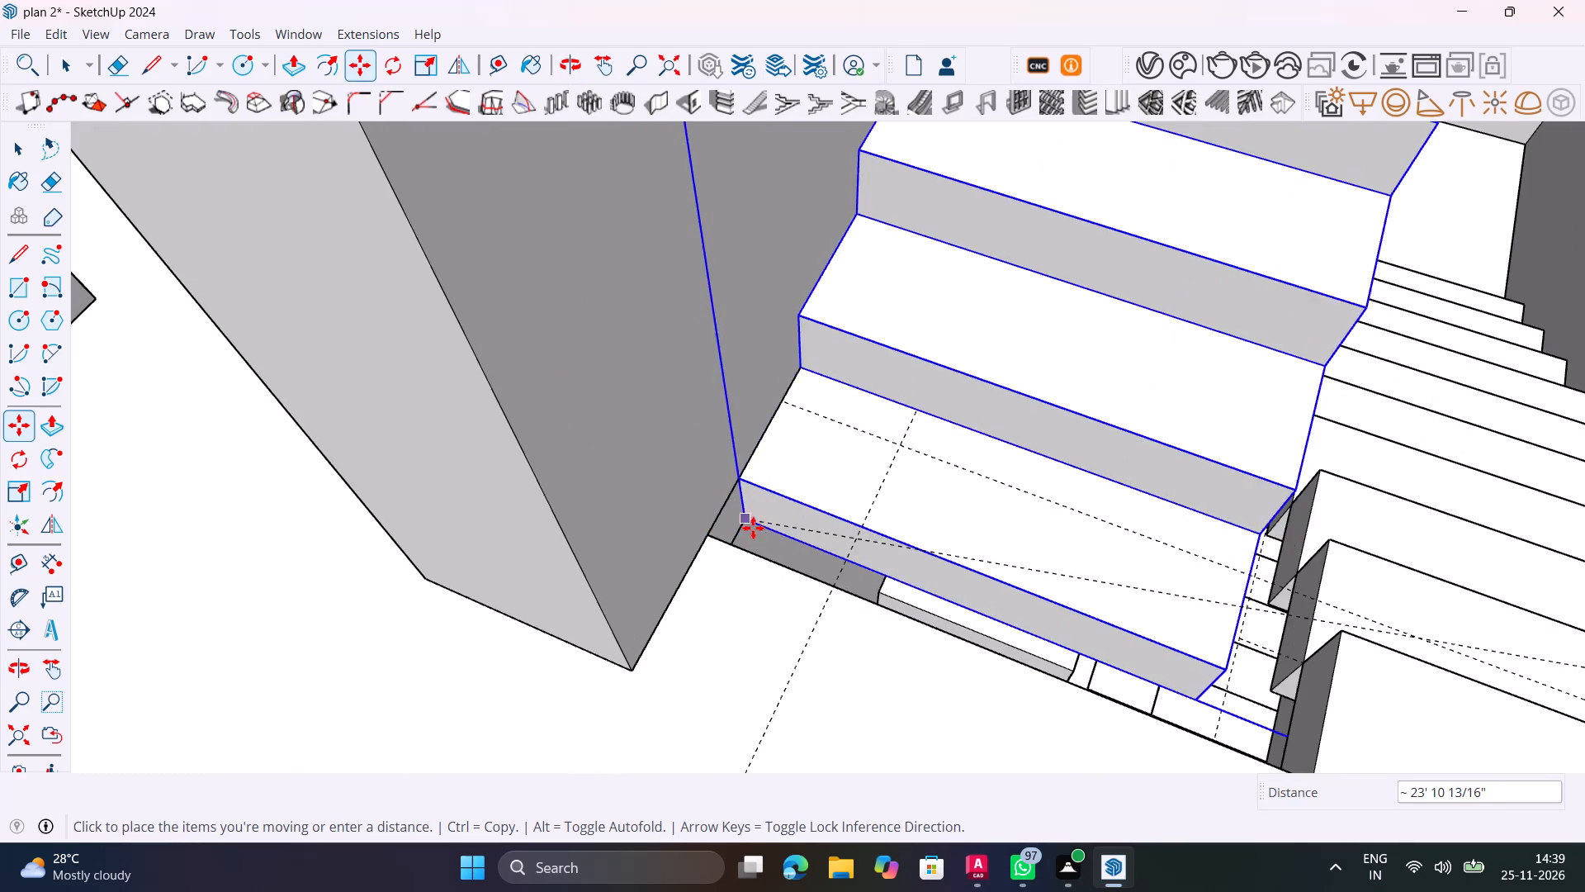
click(707, 539)
scroll(750, 533, down, 13)
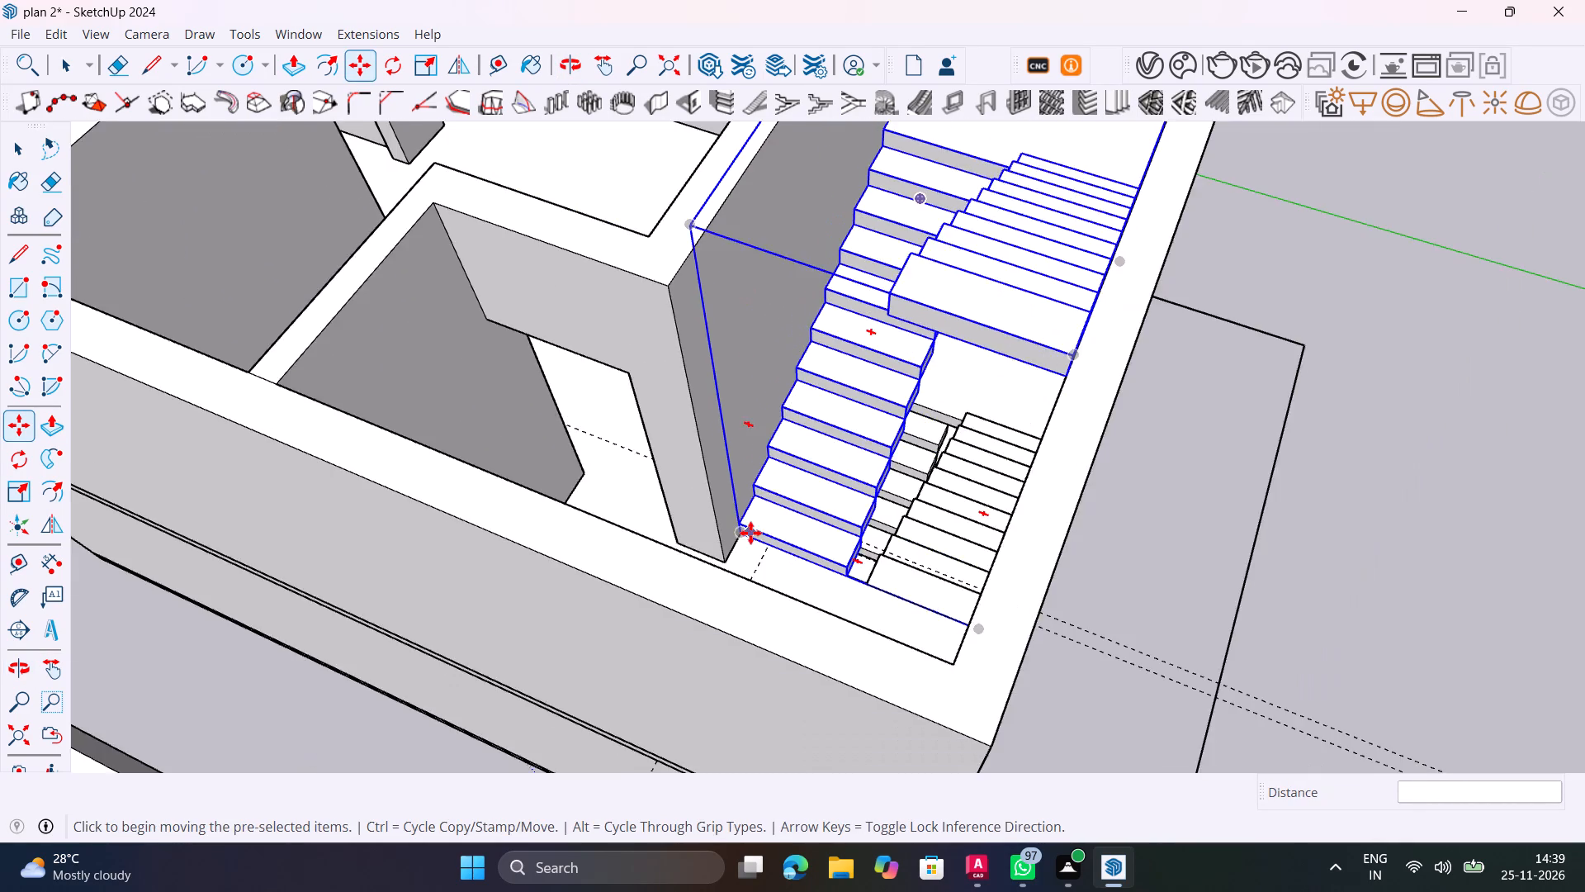
scroll(750, 533, down, 5)
key(space)
click(1242, 385)
Inside the slab group between the two floors, erase the short seam across its outer edge on the staircase side, and close the group.
middle_drag(1304, 504, 926, 361)
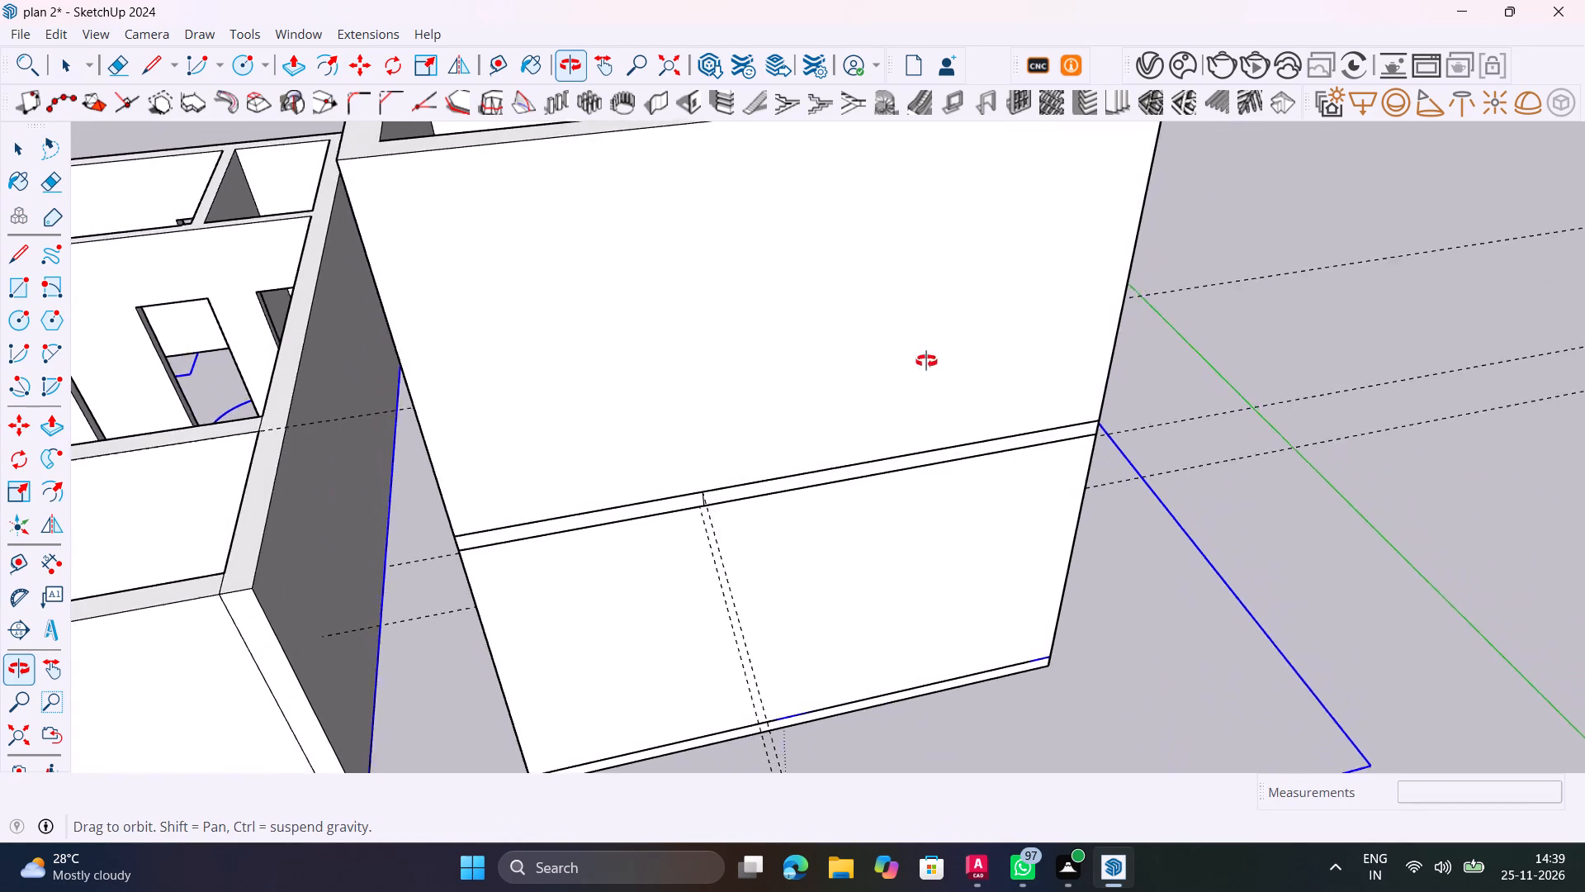
middle_drag(926, 361, 925, 363)
scroll(925, 363, down, 4)
shift+middle_drag(813, 288, 896, 484)
scroll(826, 410, up, 4)
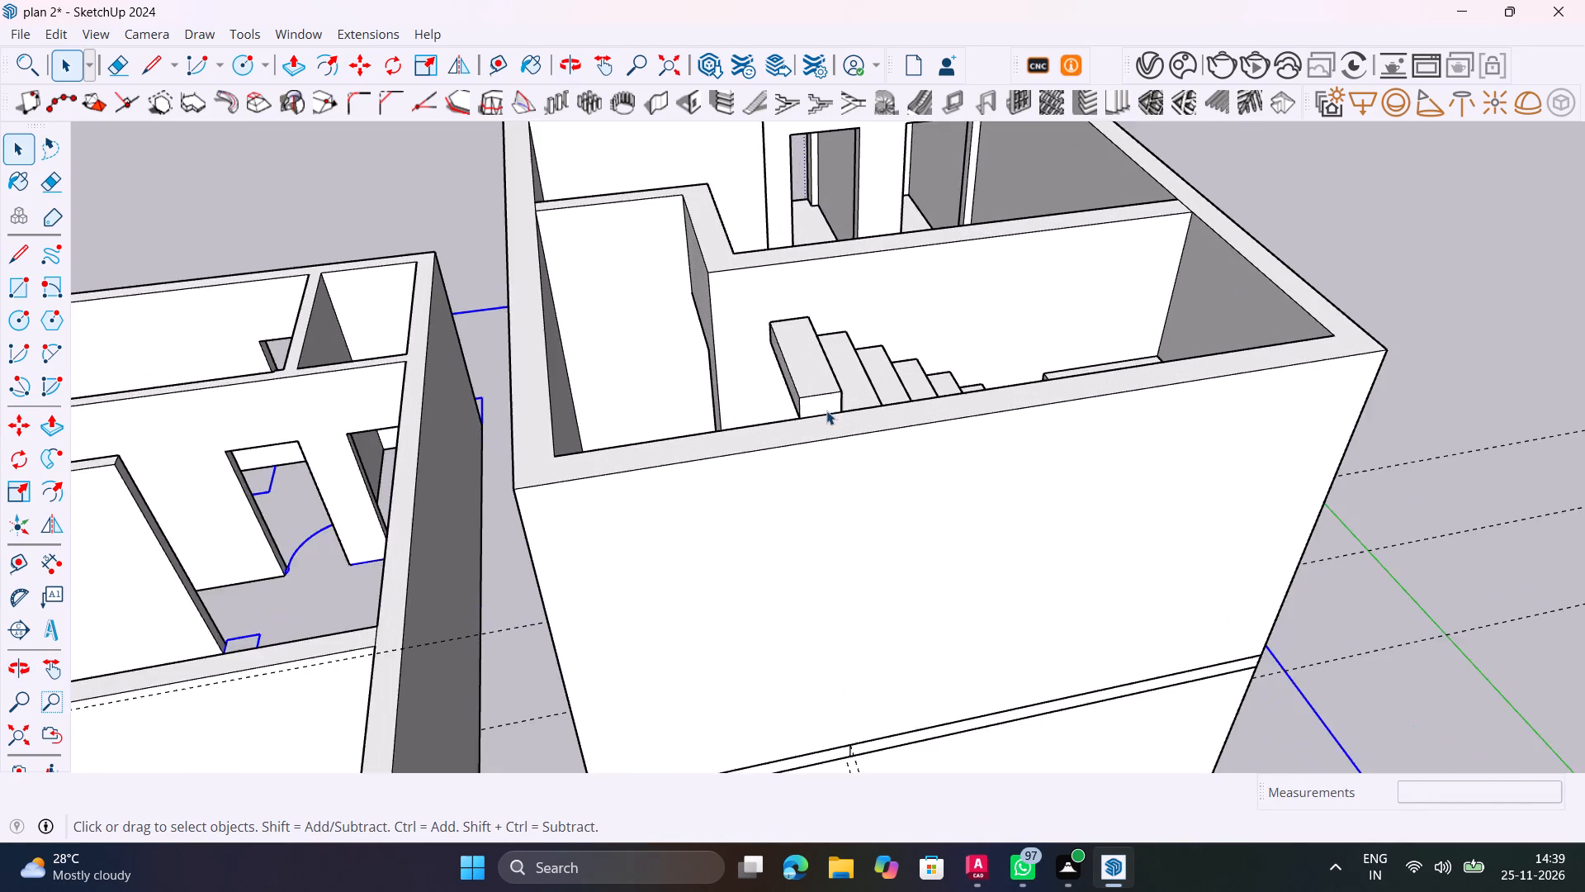
scroll(826, 410, up, 5)
middle_drag(830, 412, 946, 420)
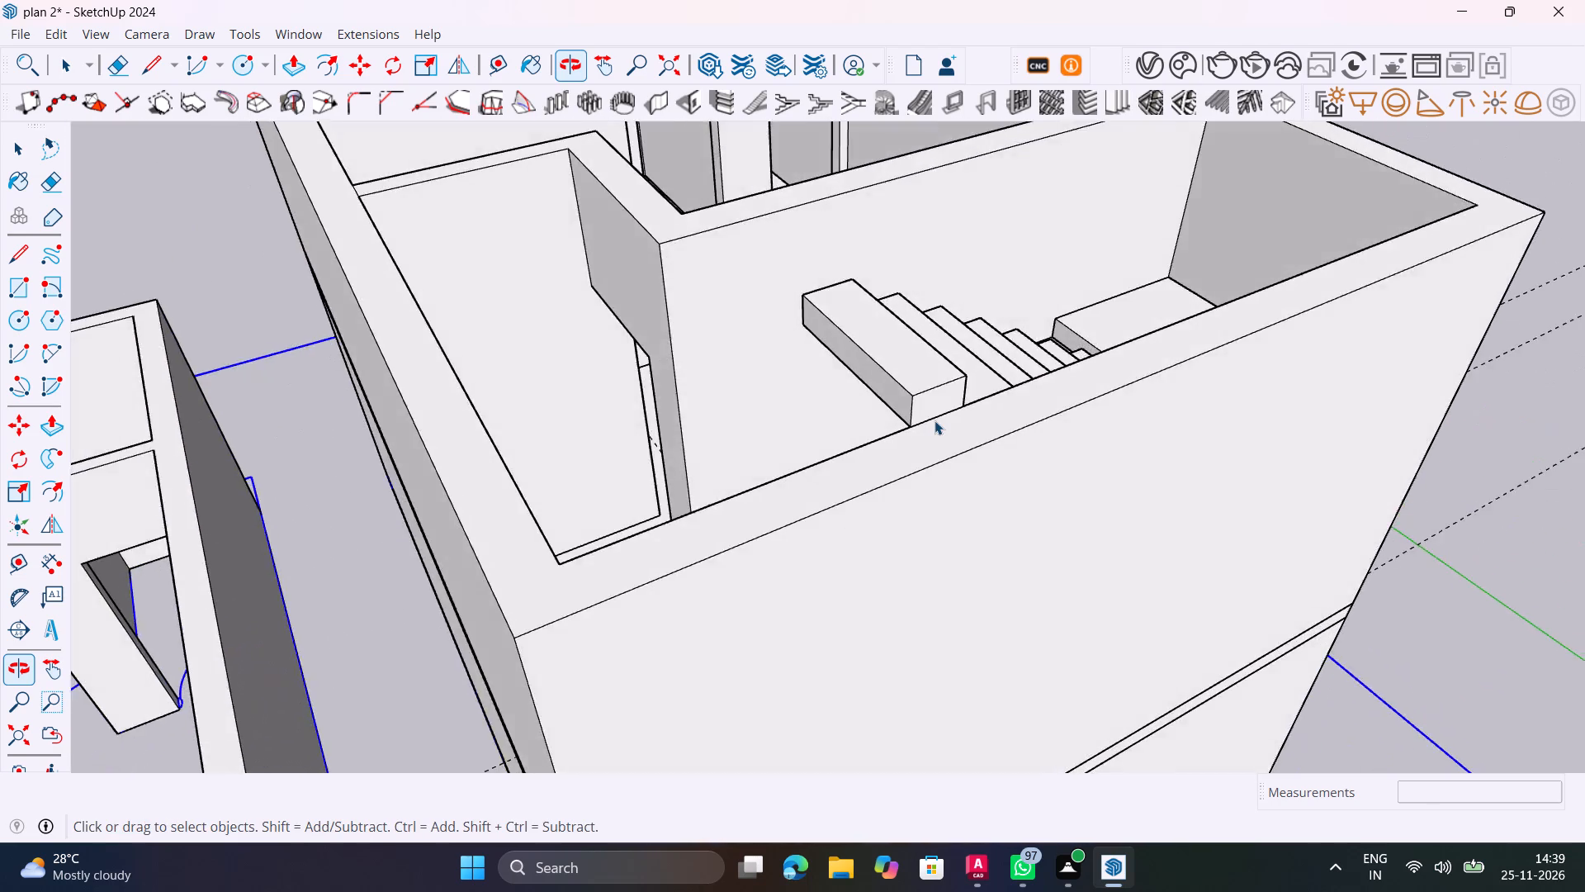
scroll(934, 419, down, 6)
scroll(985, 676, up, 5)
shift+middle_drag(990, 649, 1062, 513)
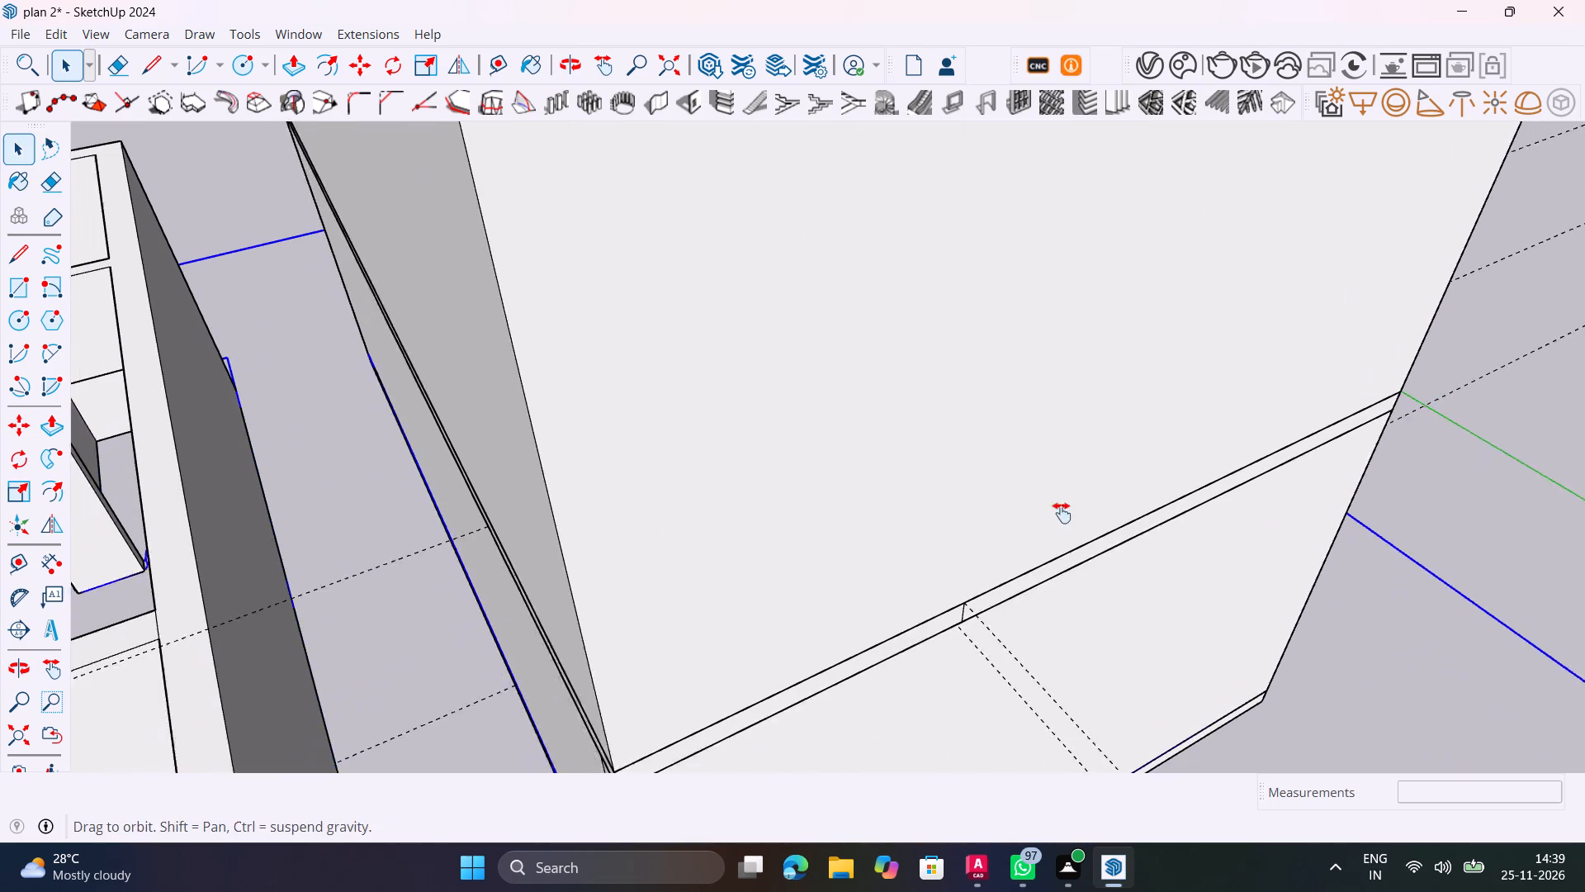
shift+middle_drag(1062, 513, 1069, 507)
click(961, 596)
scroll(961, 595, up, 10)
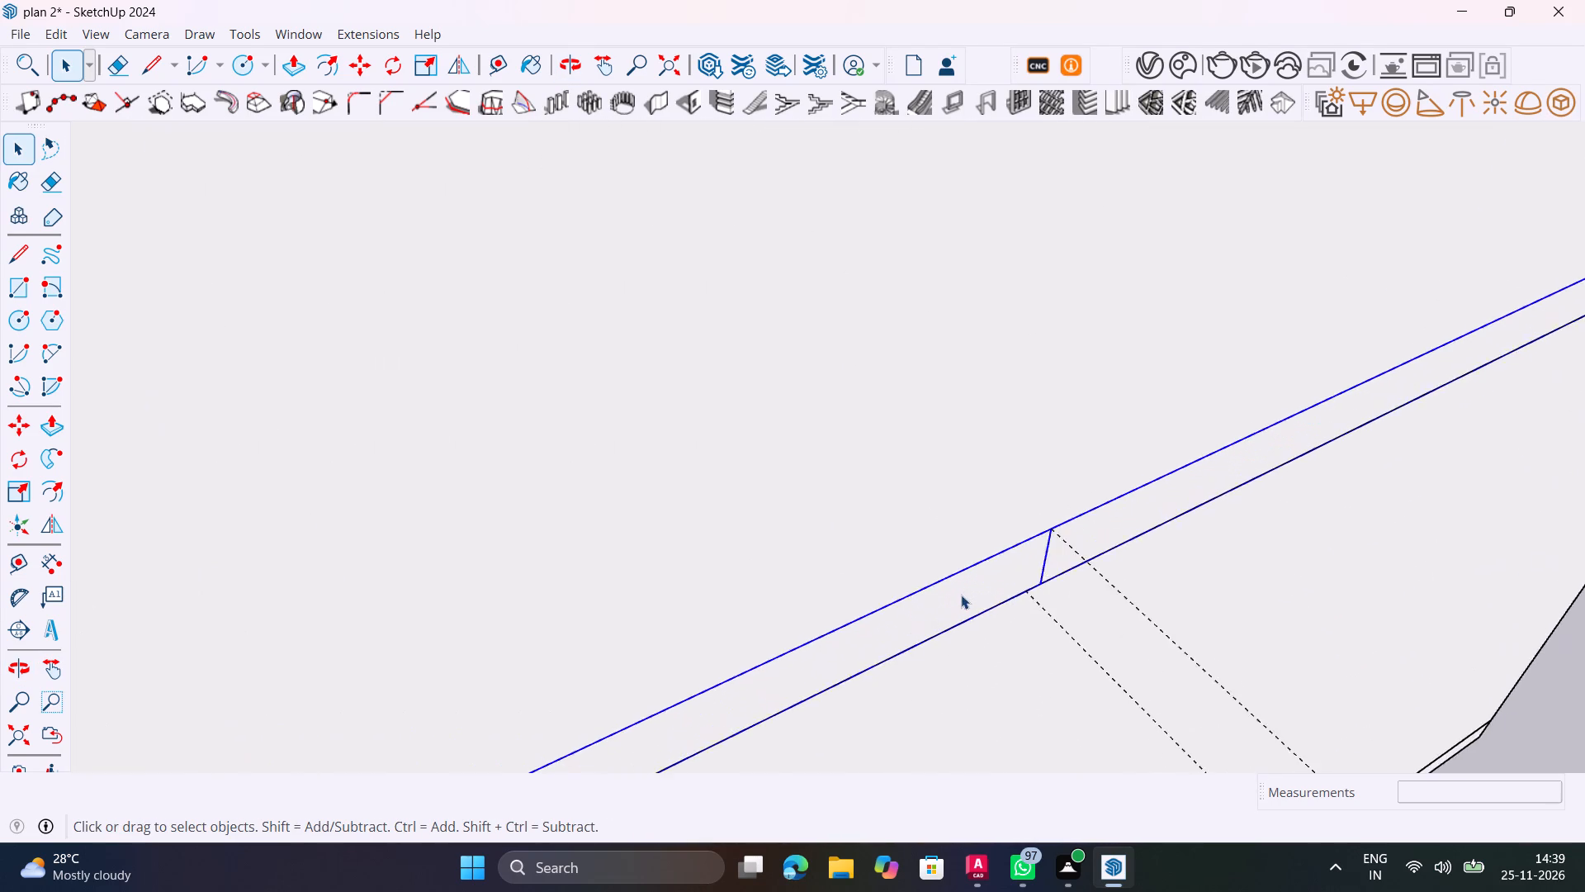
scroll(961, 595, up, 1)
double_click(961, 595)
scroll(1045, 563, up, 12)
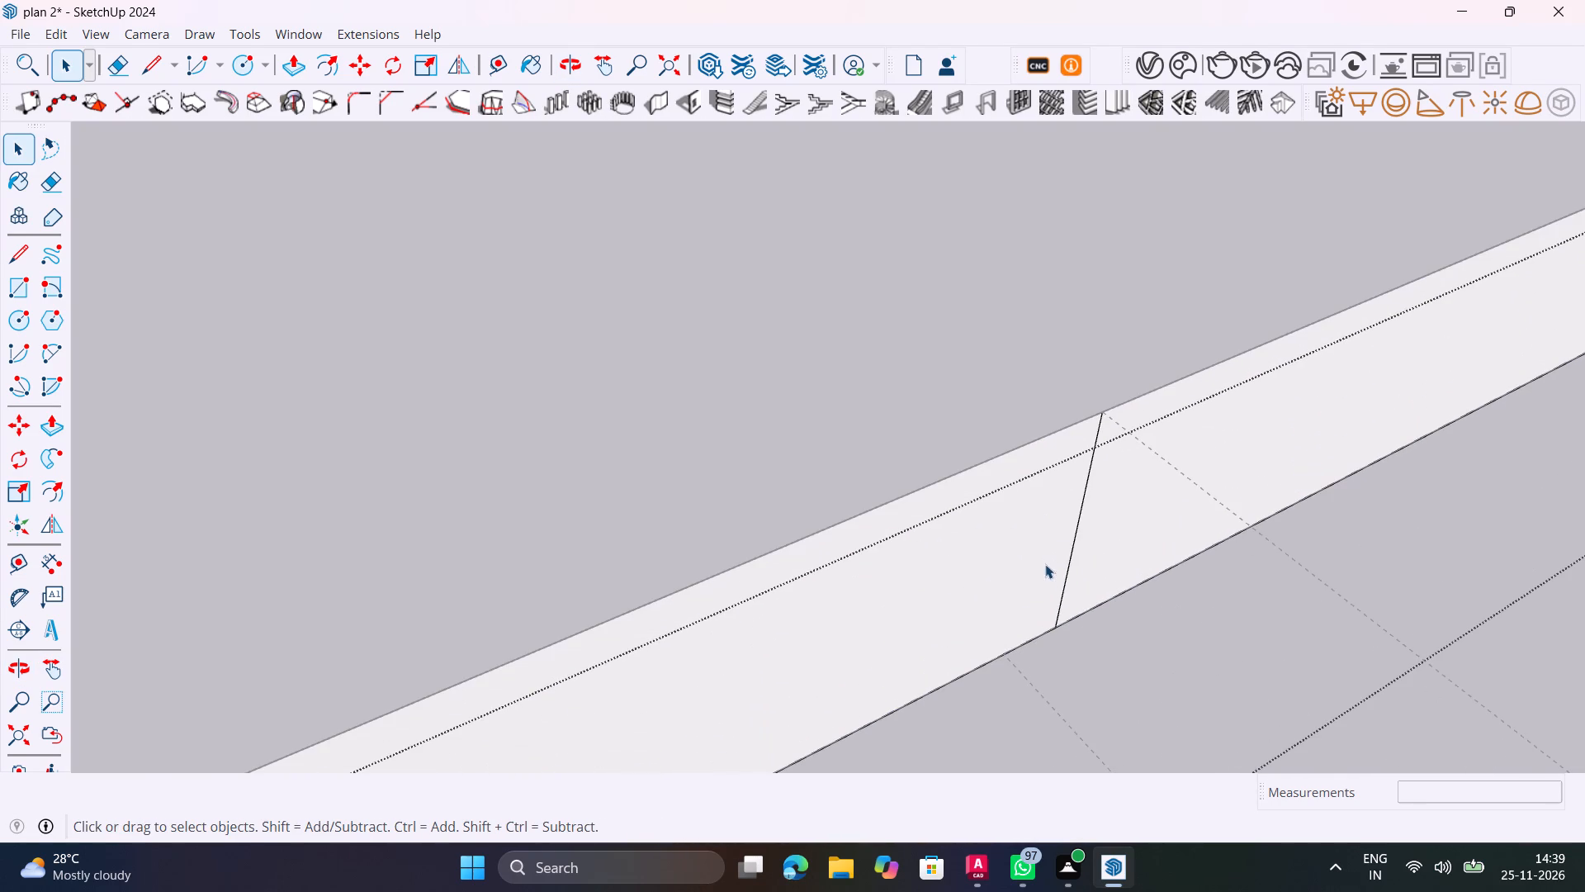
key(e)
drag(1055, 564, 1084, 529)
key(space)
scroll(1086, 523, down, 14)
click(1086, 522)
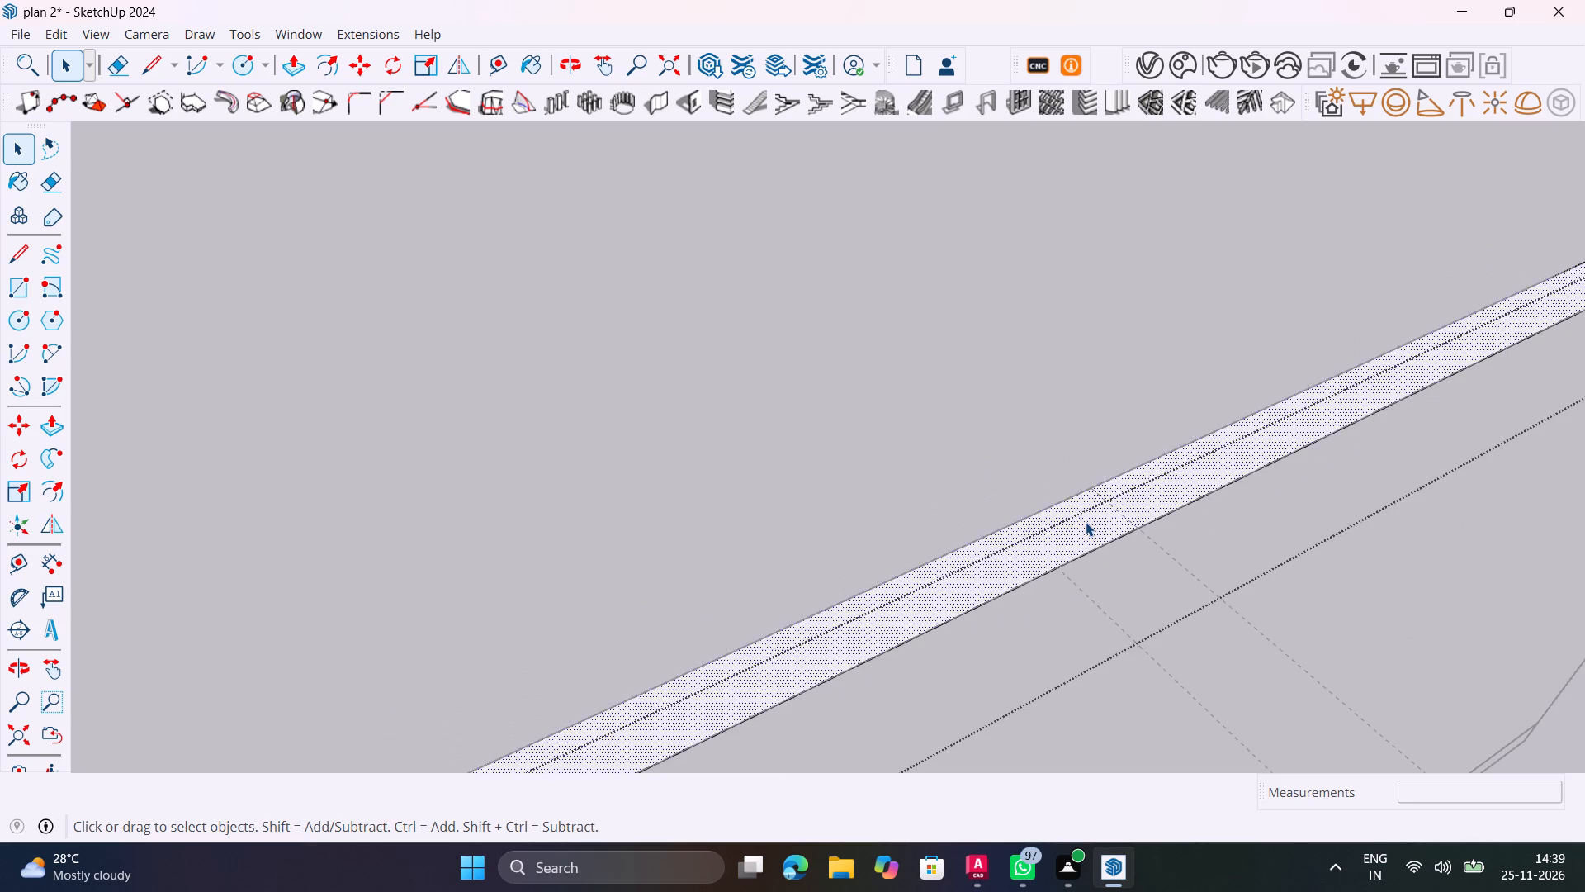
scroll(1086, 521, down, 20)
scroll(1086, 521, down, 3)
click(1460, 390)
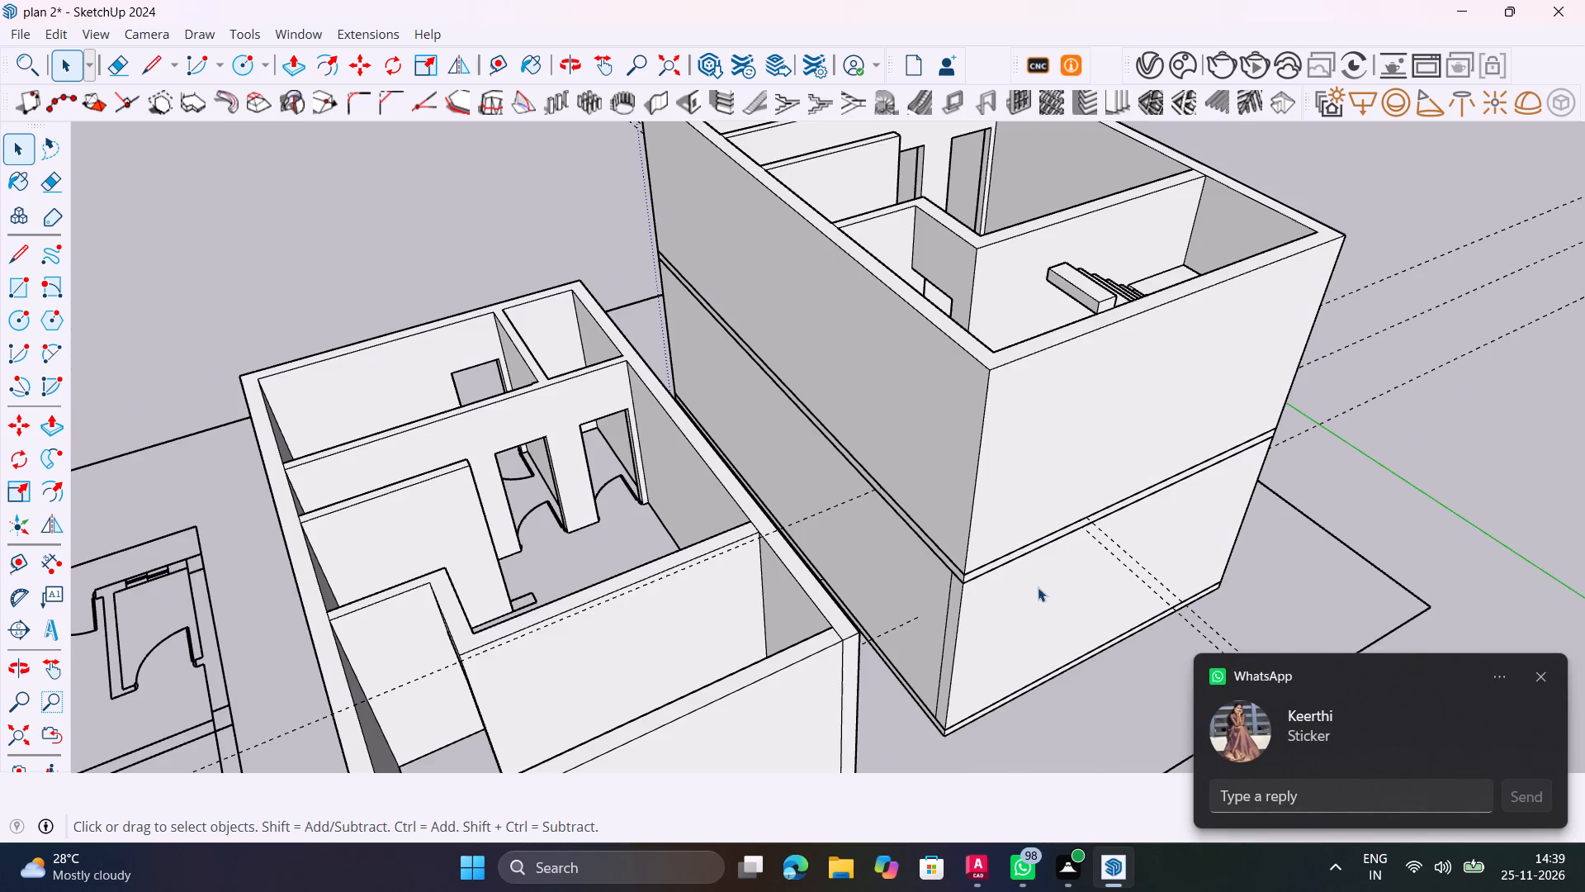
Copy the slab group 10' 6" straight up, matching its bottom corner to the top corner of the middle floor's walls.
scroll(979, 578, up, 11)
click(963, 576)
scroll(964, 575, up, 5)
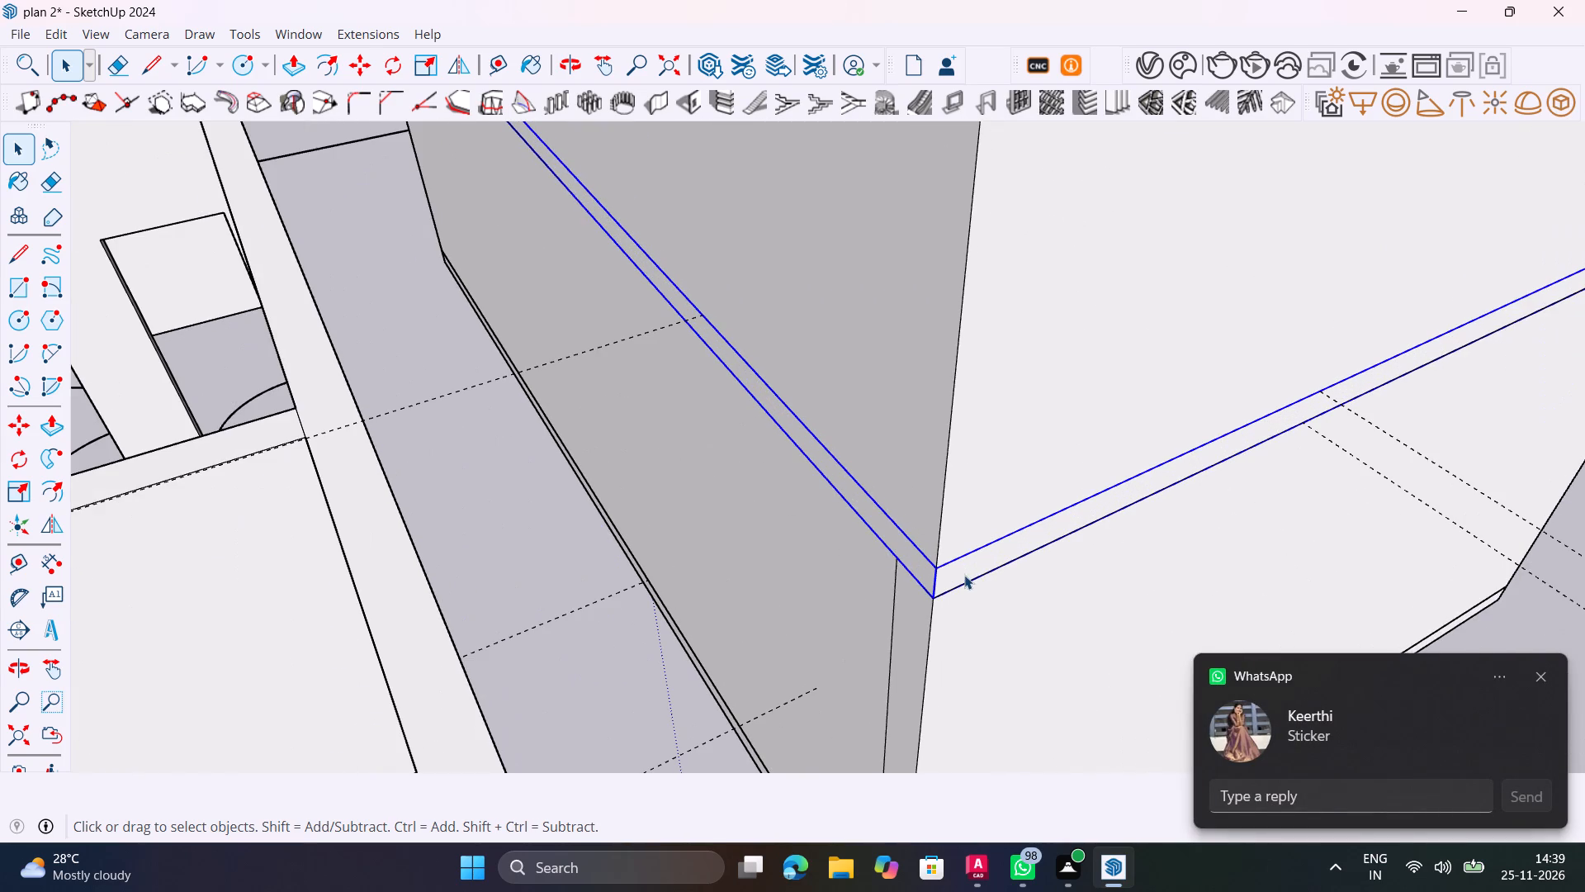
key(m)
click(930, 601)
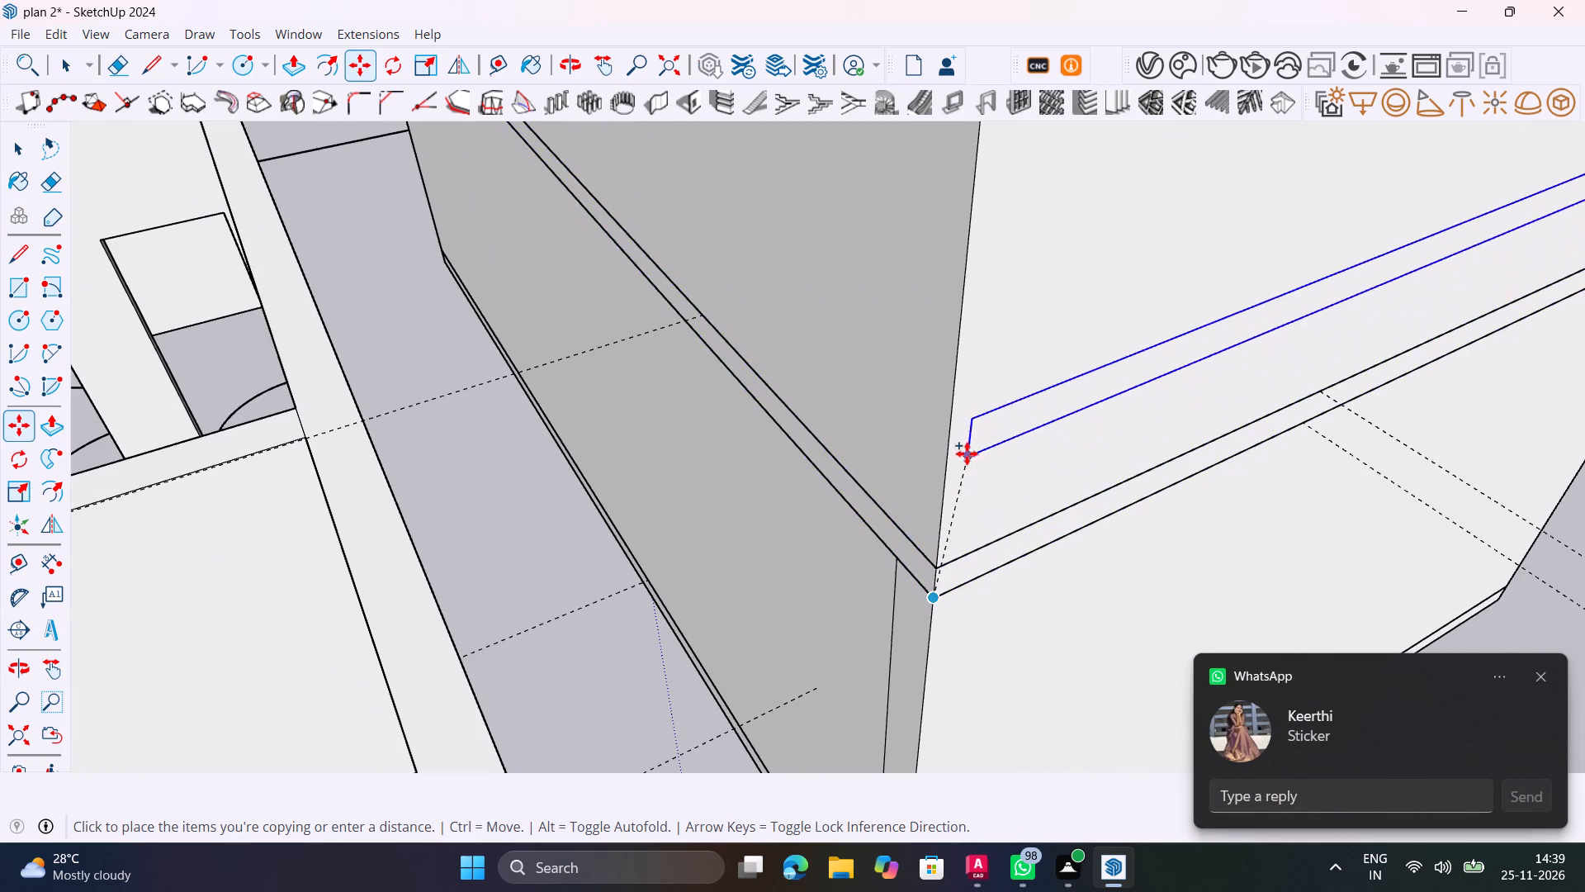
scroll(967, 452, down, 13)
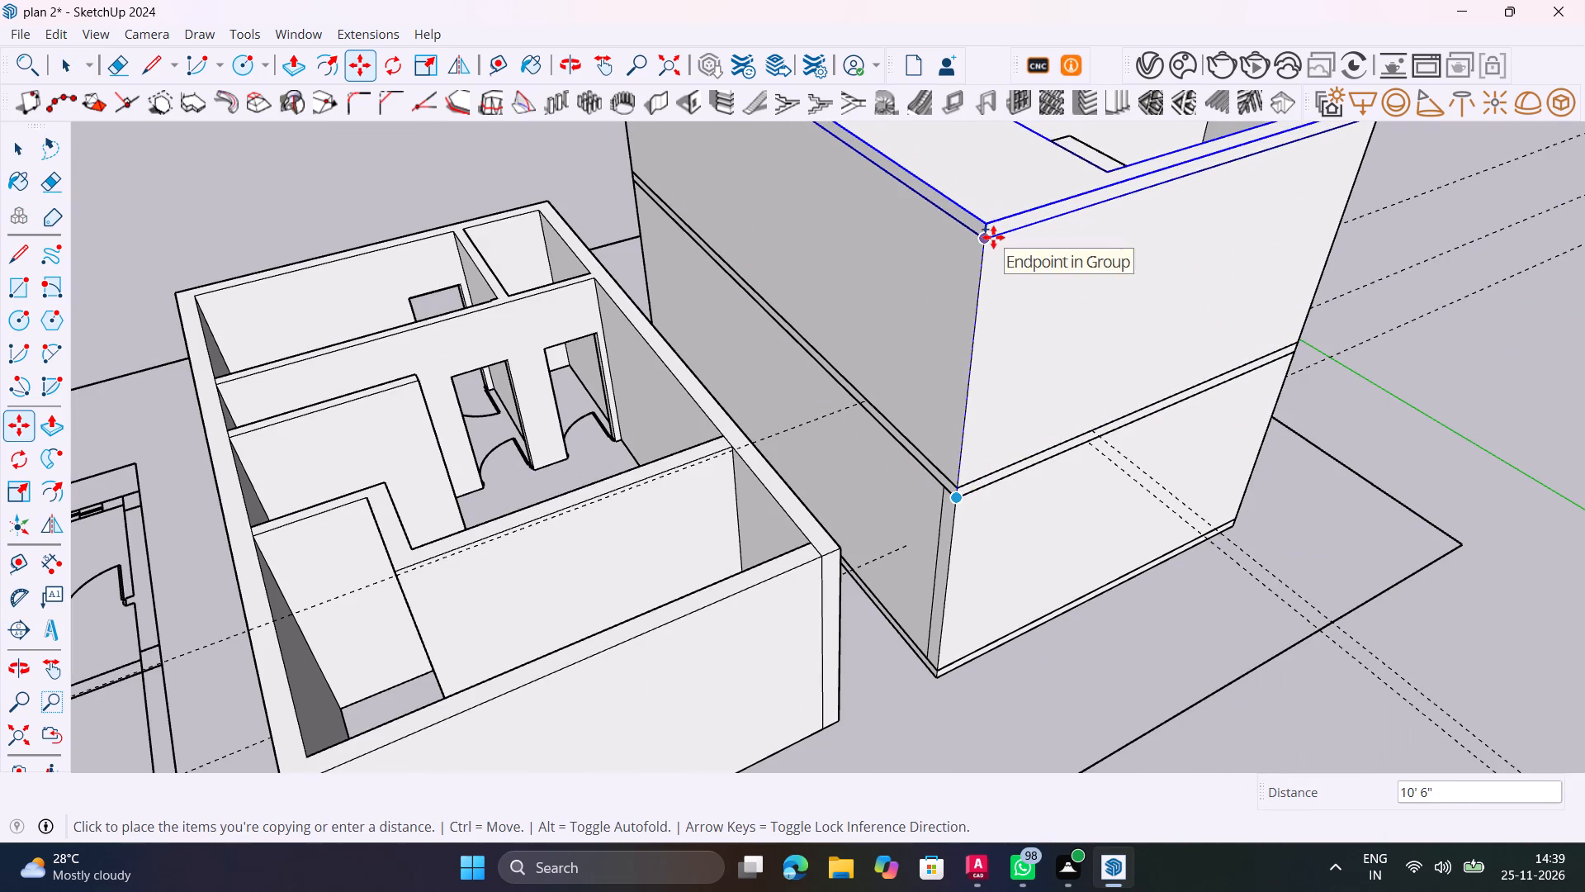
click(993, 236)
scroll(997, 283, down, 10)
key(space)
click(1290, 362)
Inspect the stacked building's top slab and stairwell opening, and the adjacent floor's front wall with back edges shown.
middle_drag(1299, 413, 879, 566)
scroll(845, 549, down, 1)
scroll(969, 478, up, 10)
middle_drag(954, 545, 684, 471)
scroll(628, 341, up, 2)
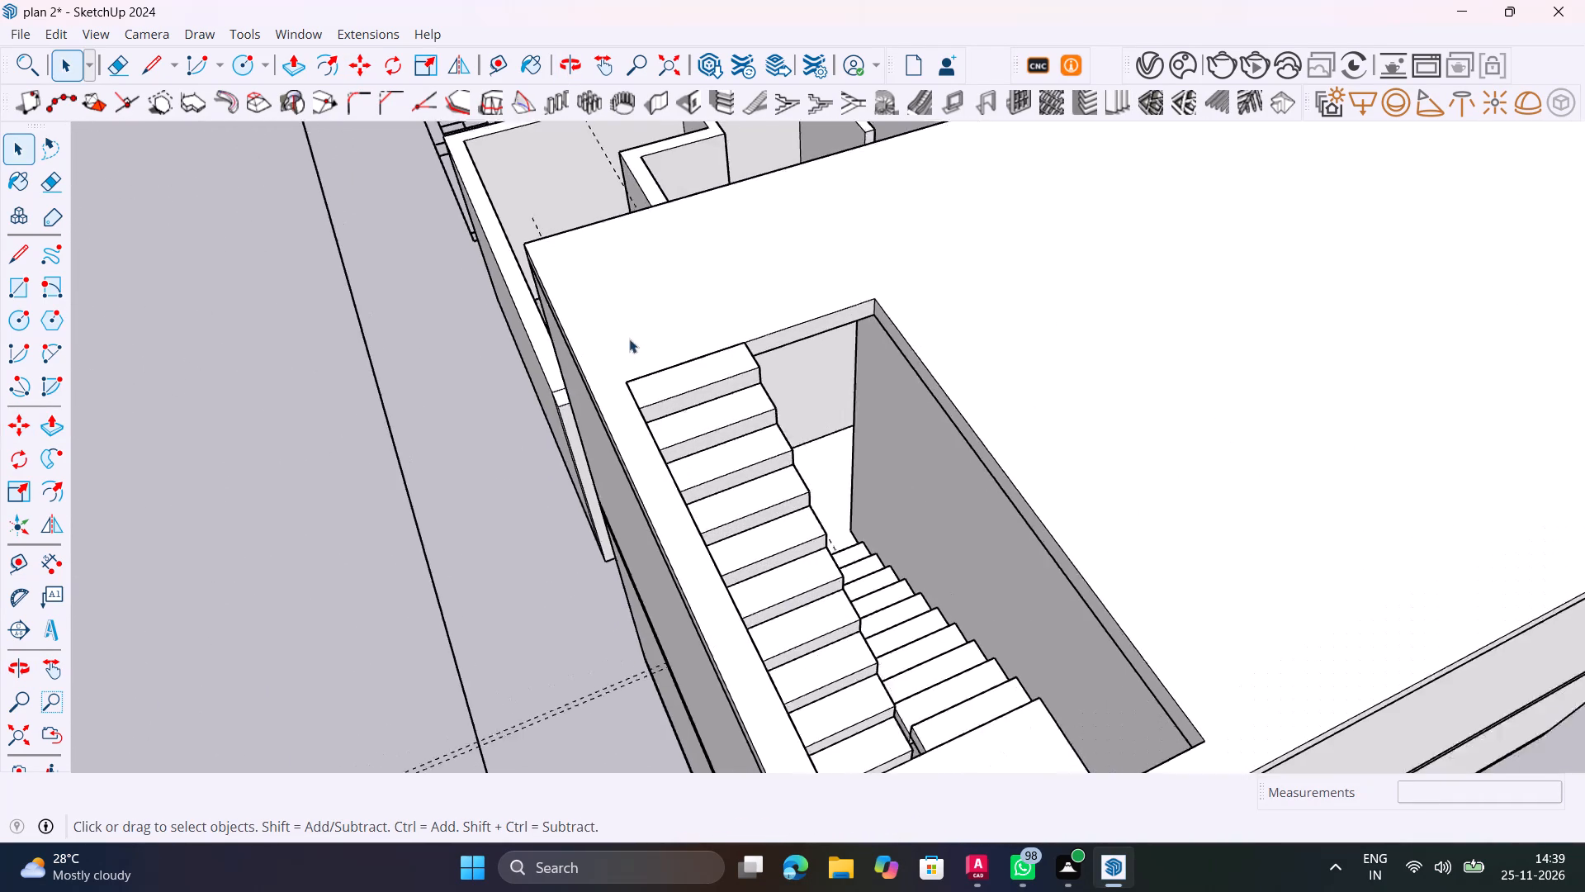
scroll(629, 339, up, 18)
middle_drag(702, 421, 638, 271)
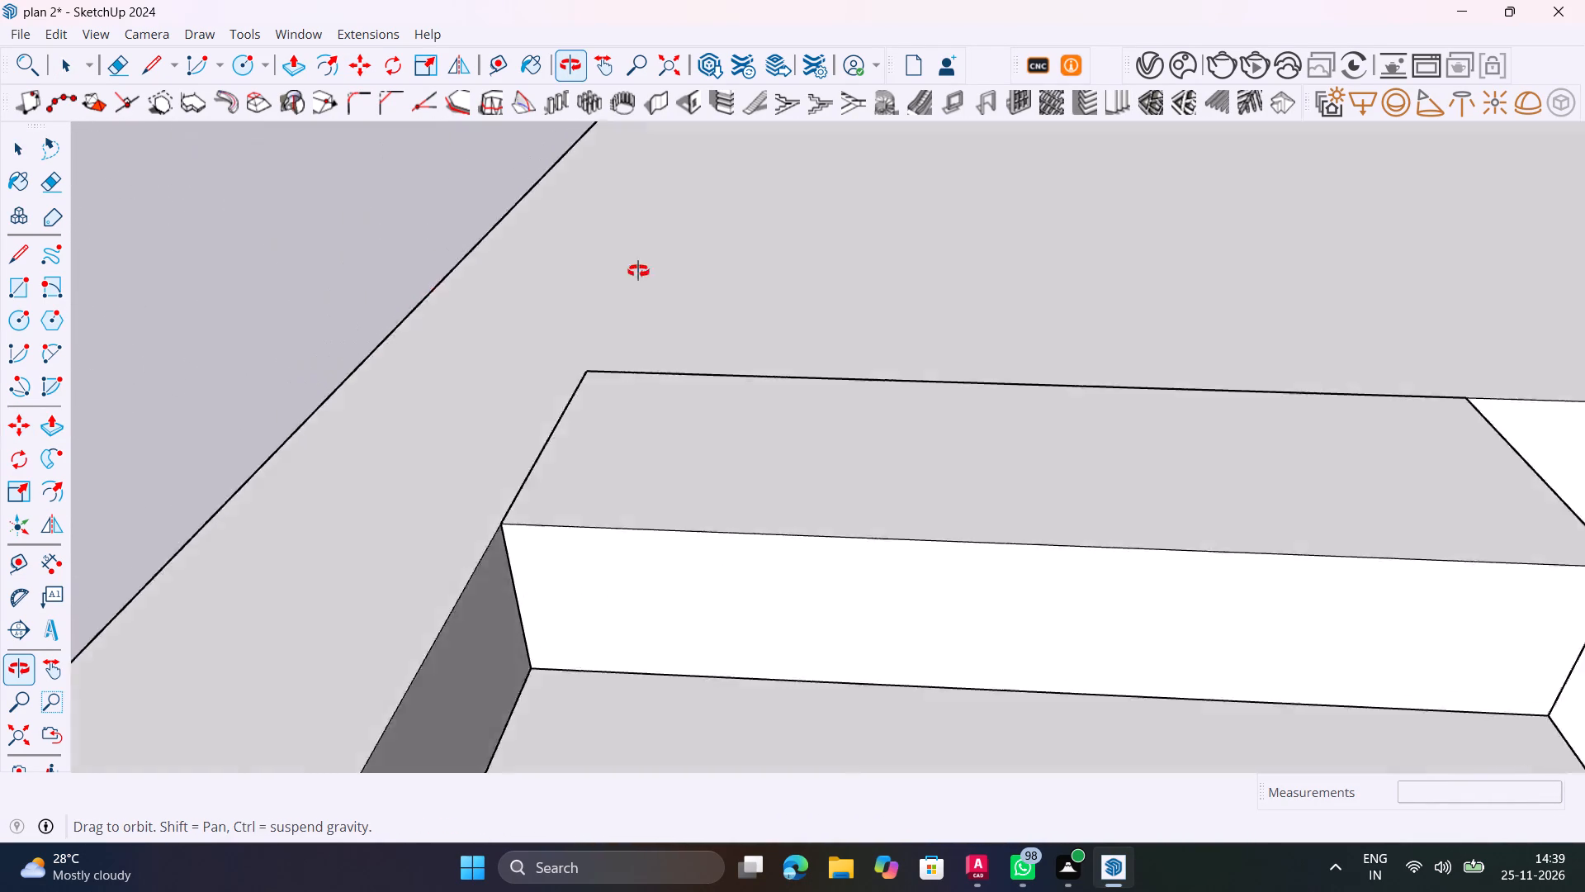
middle_drag(638, 271, 1087, 268)
scroll(1087, 268, down, 14)
middle_drag(958, 358, 1041, 434)
scroll(1059, 444, down, 3)
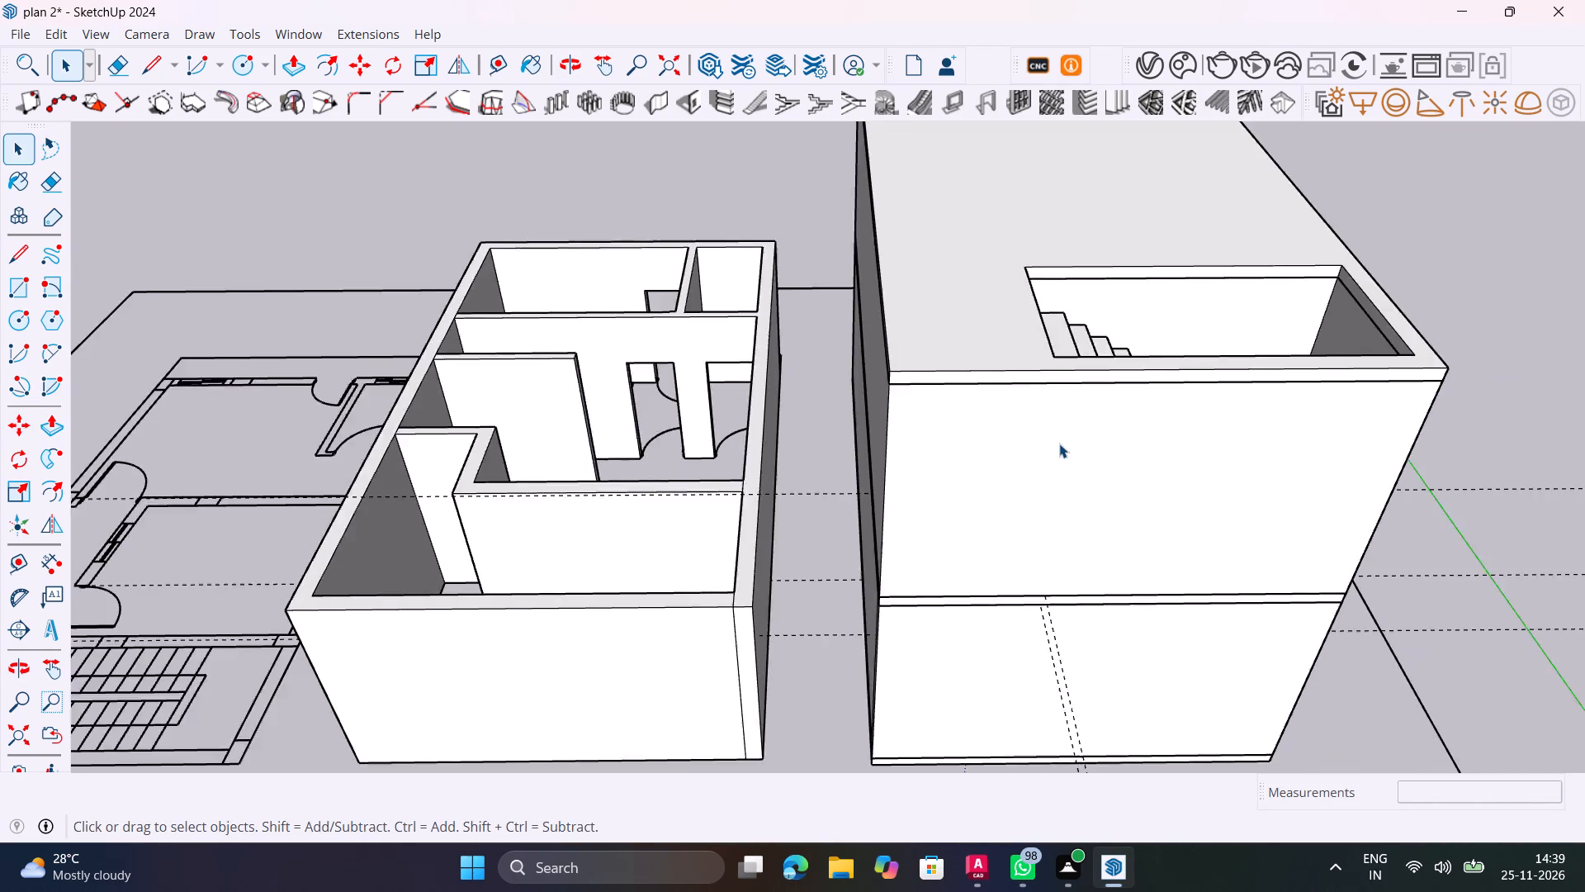
scroll(1059, 444, down, 6)
middle_drag(1042, 461, 1325, 506)
scroll(1242, 413, down, 8)
middle_drag(1088, 487, 1354, 486)
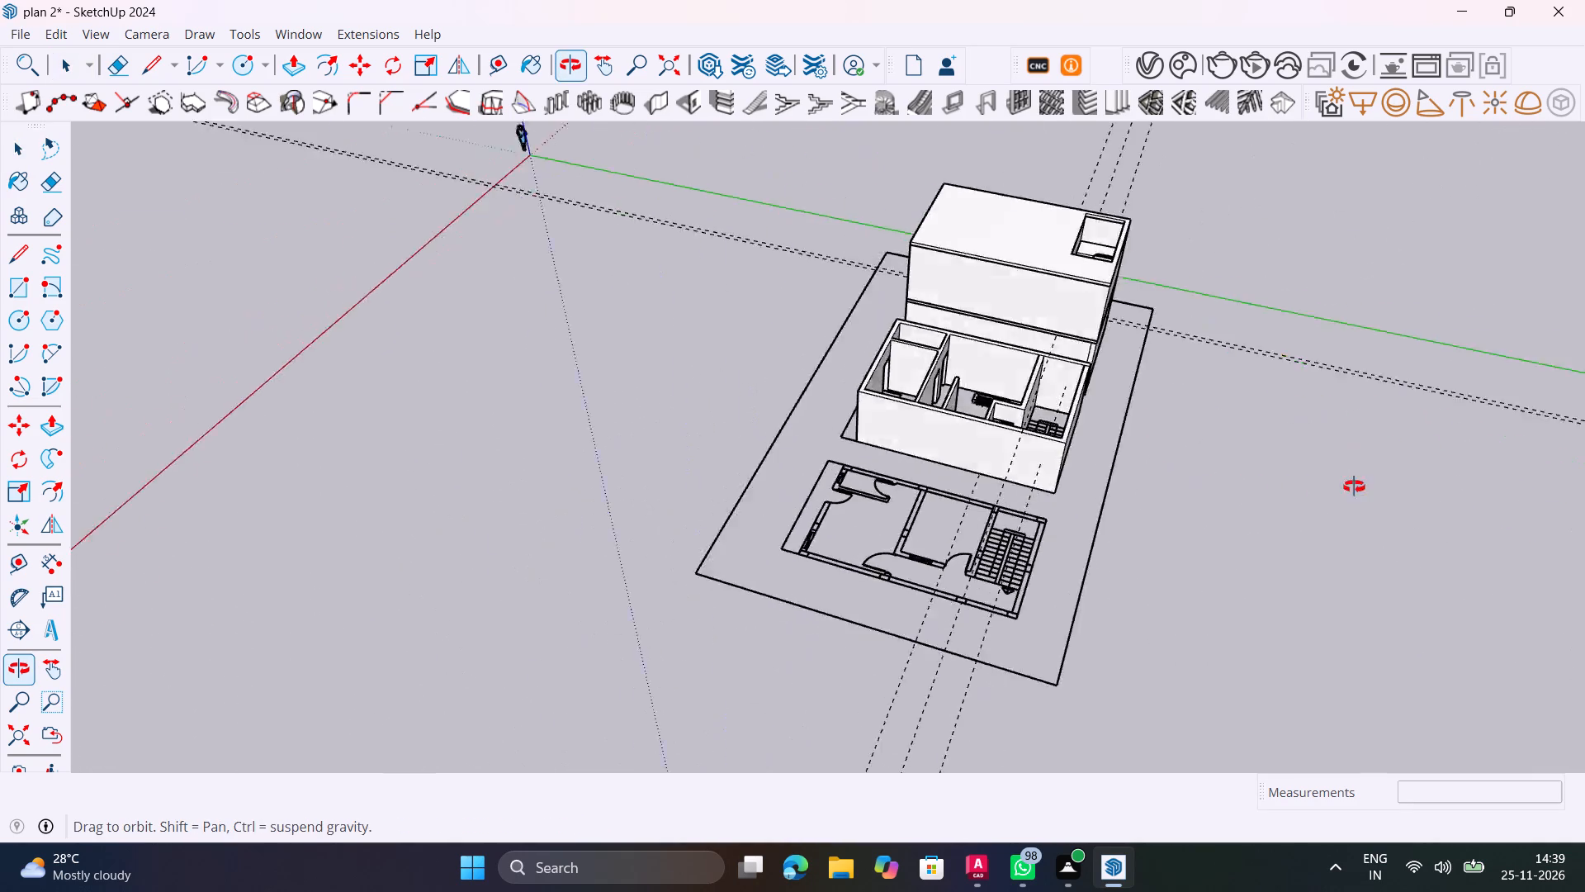
middle_drag(1354, 486, 1559, 489)
scroll(892, 251, up, 6)
middle_drag(871, 313, 1379, 197)
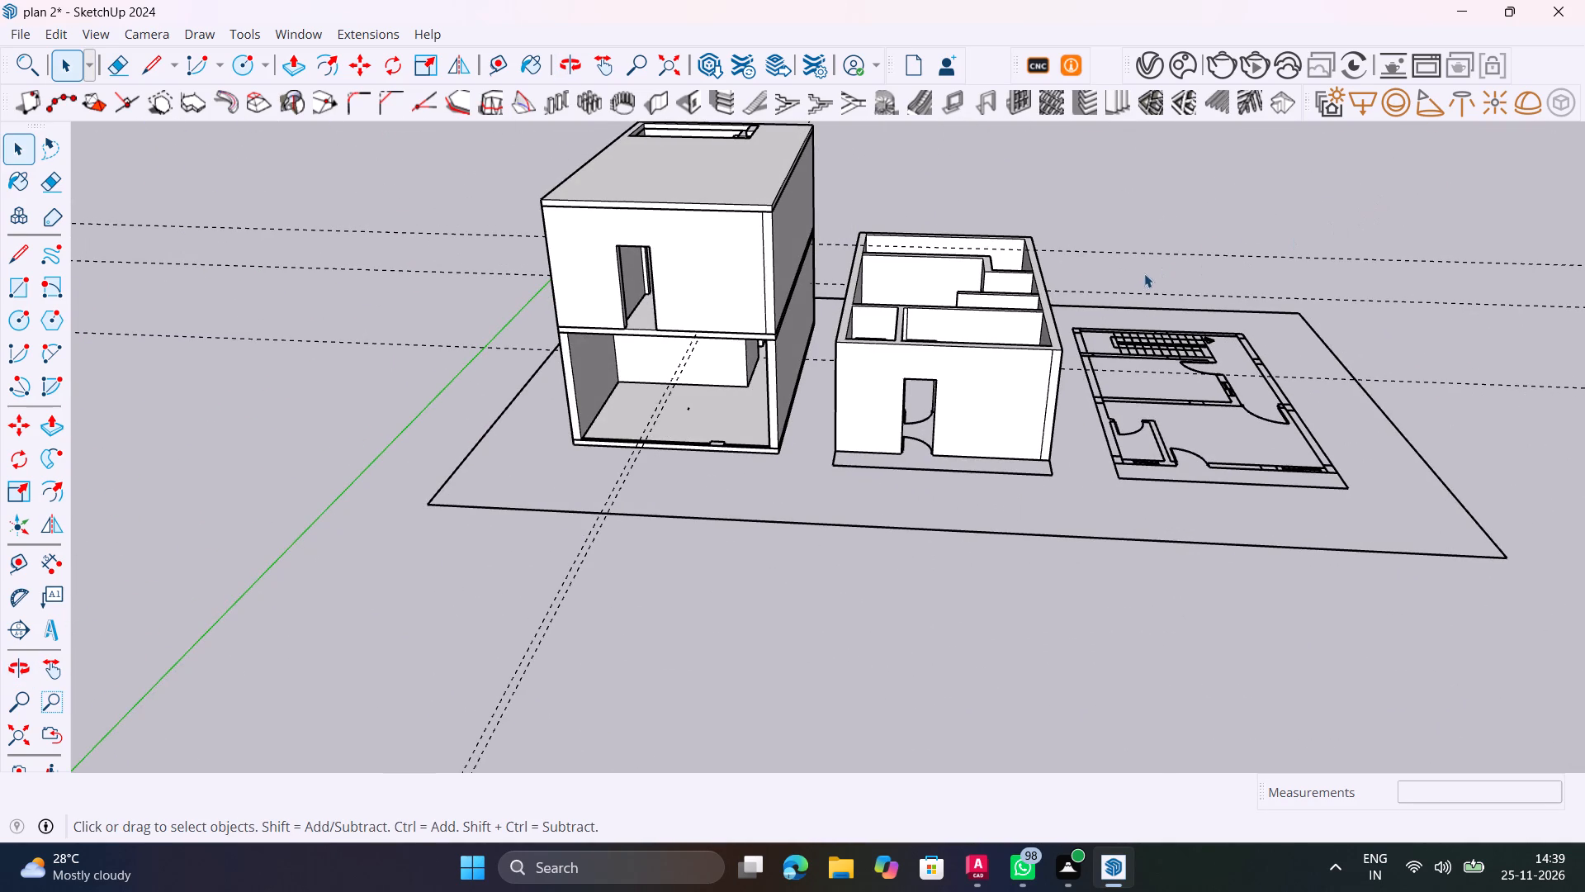
key(k)
scroll(985, 452, up, 3)
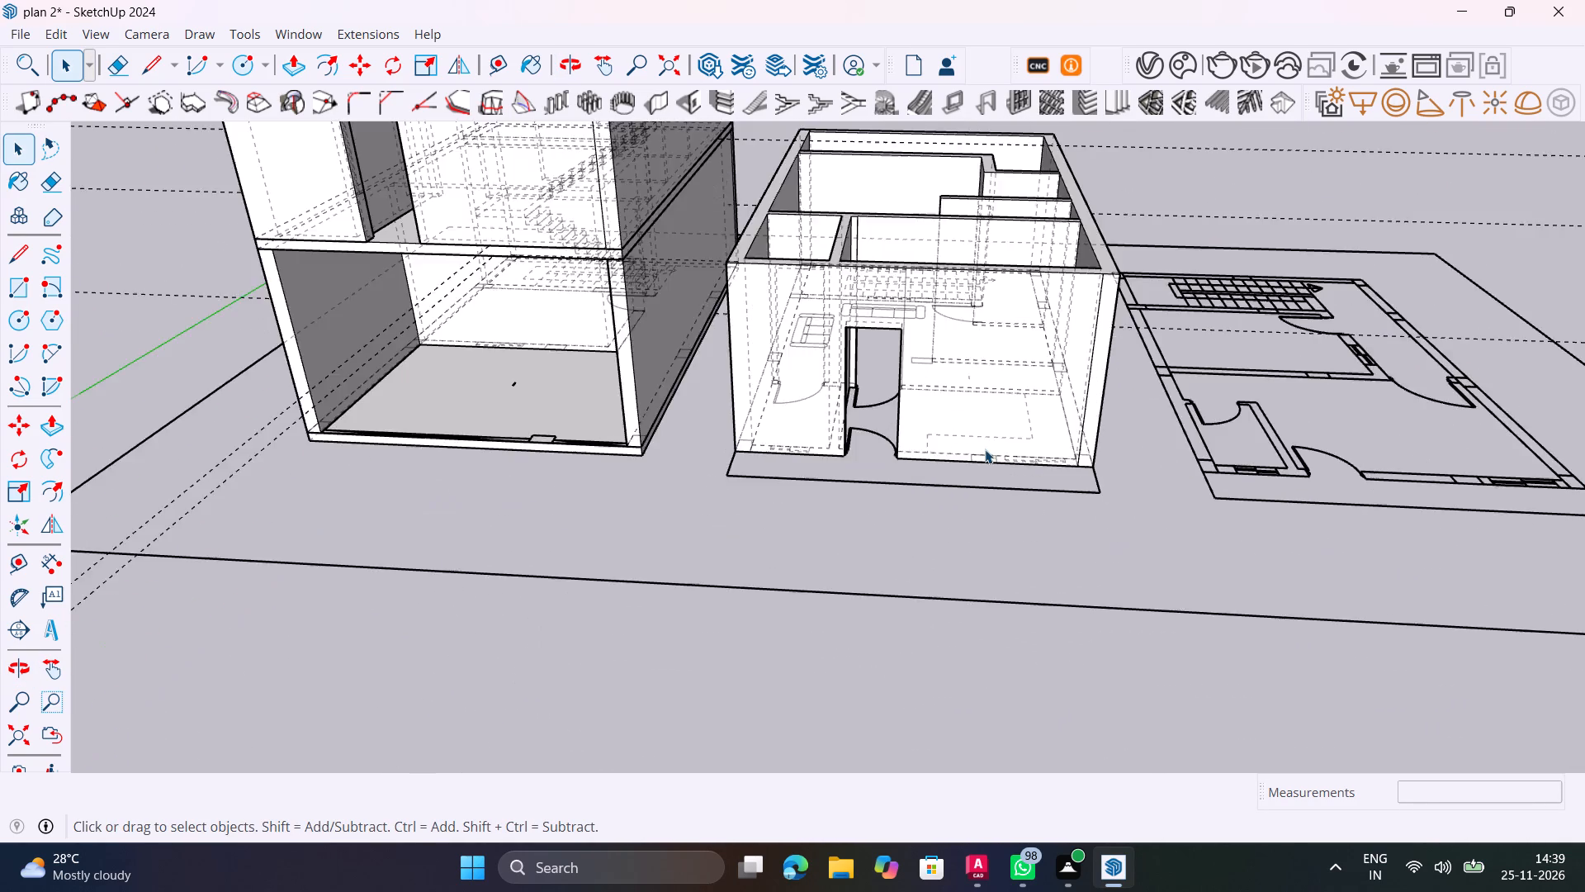
scroll(985, 449, up, 6)
middle_drag(1035, 467, 1058, 528)
scroll(1058, 528, up, 1)
scroll(1058, 528, down, 11)
key(space)
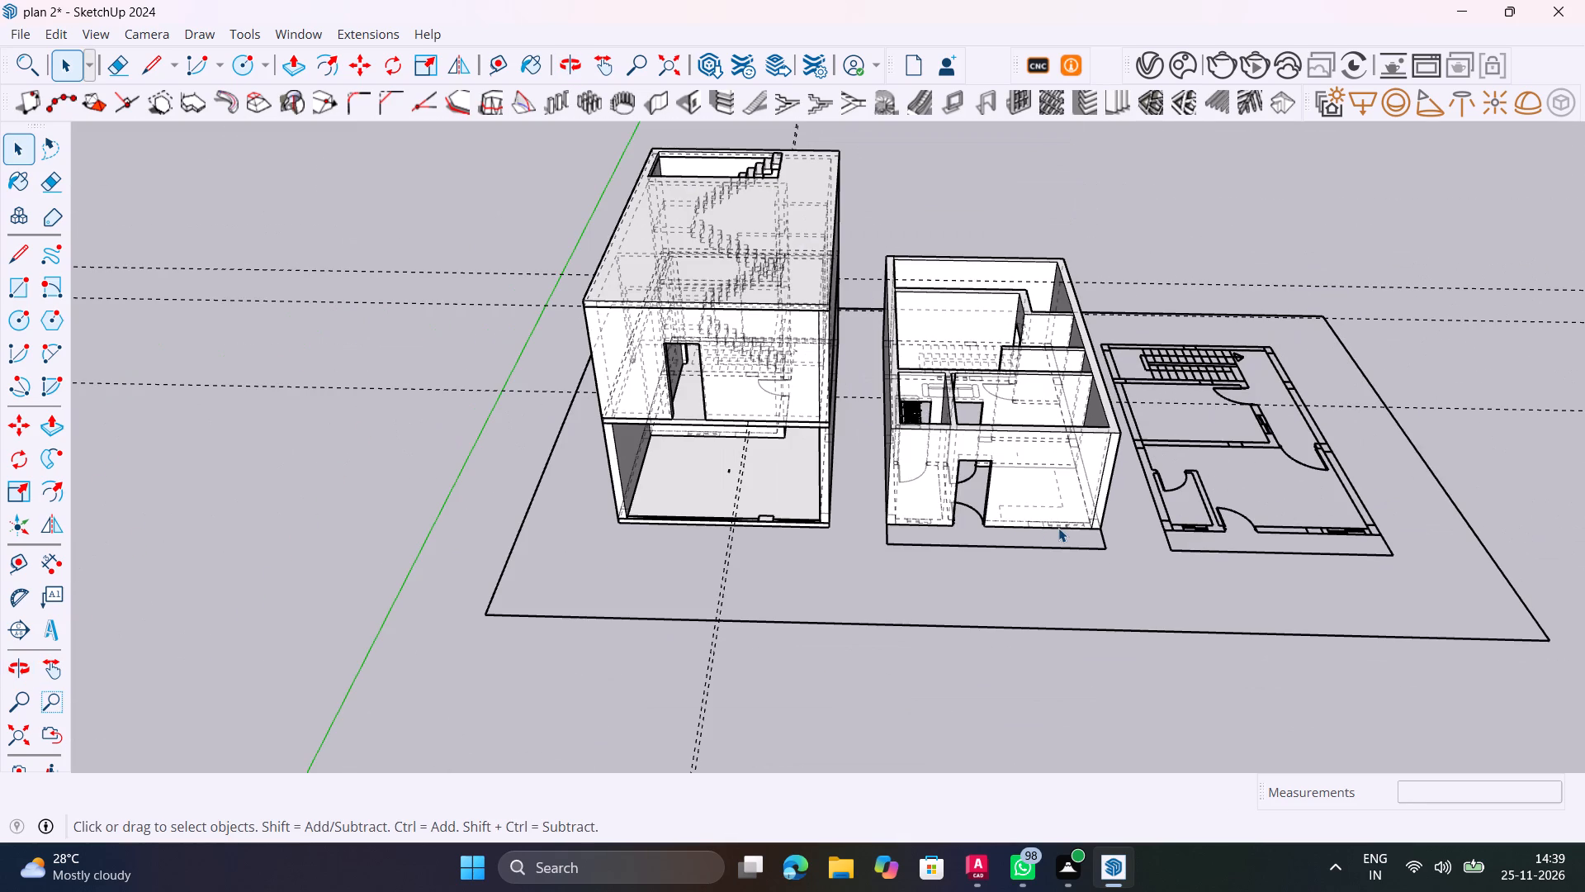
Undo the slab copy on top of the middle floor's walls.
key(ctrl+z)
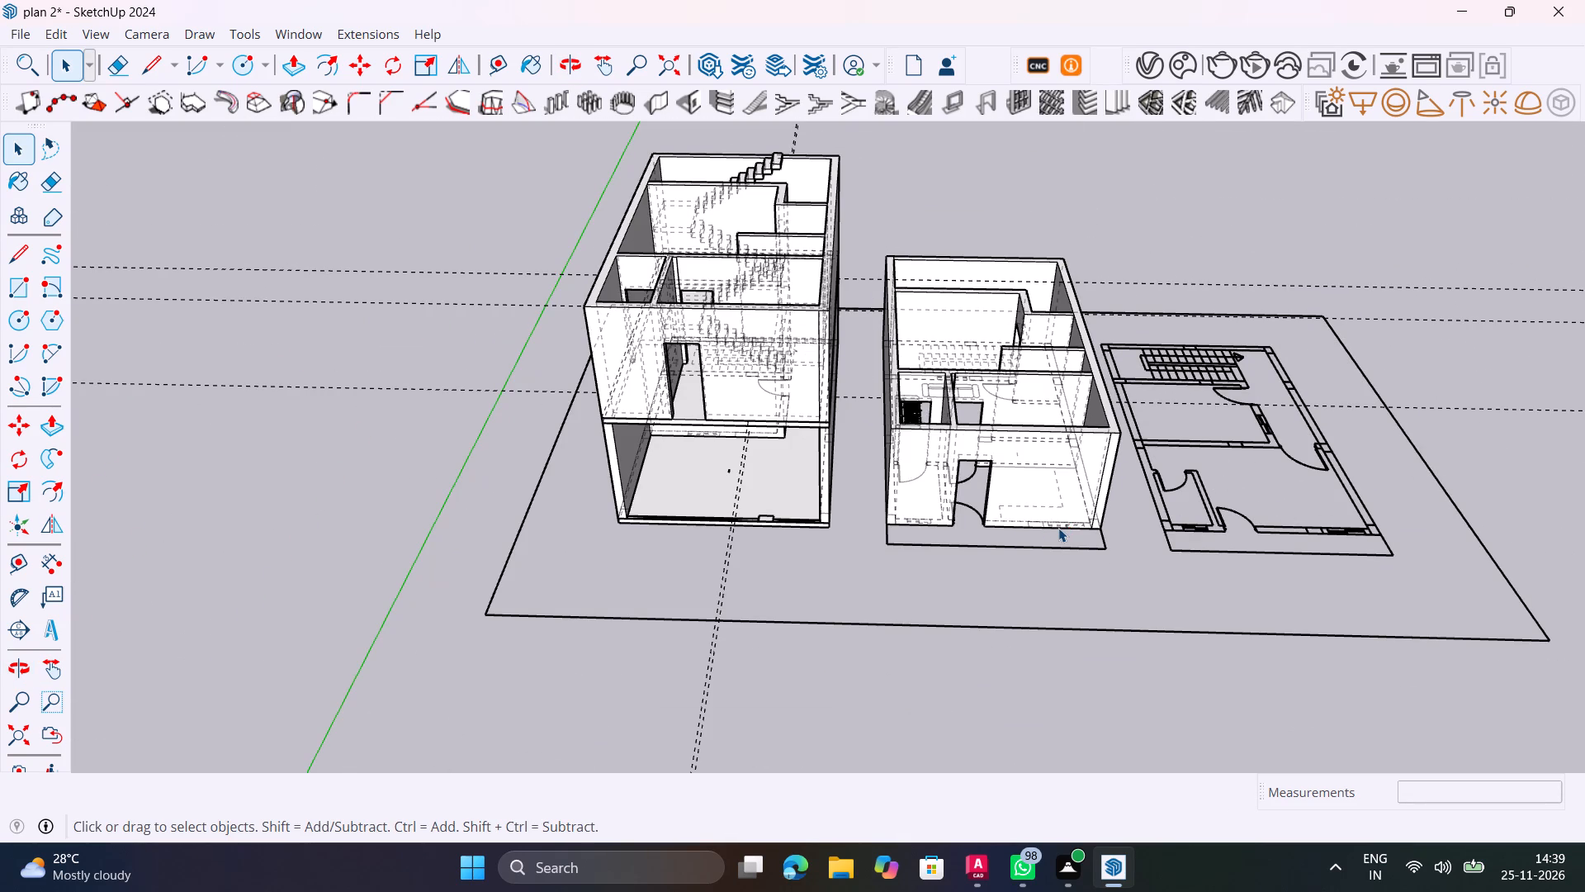
Hide the back edges and delete the middle floor's wall group stacked on the lower floor, leaving the slab and staircase.
key(k)
scroll(750, 310, up, 6)
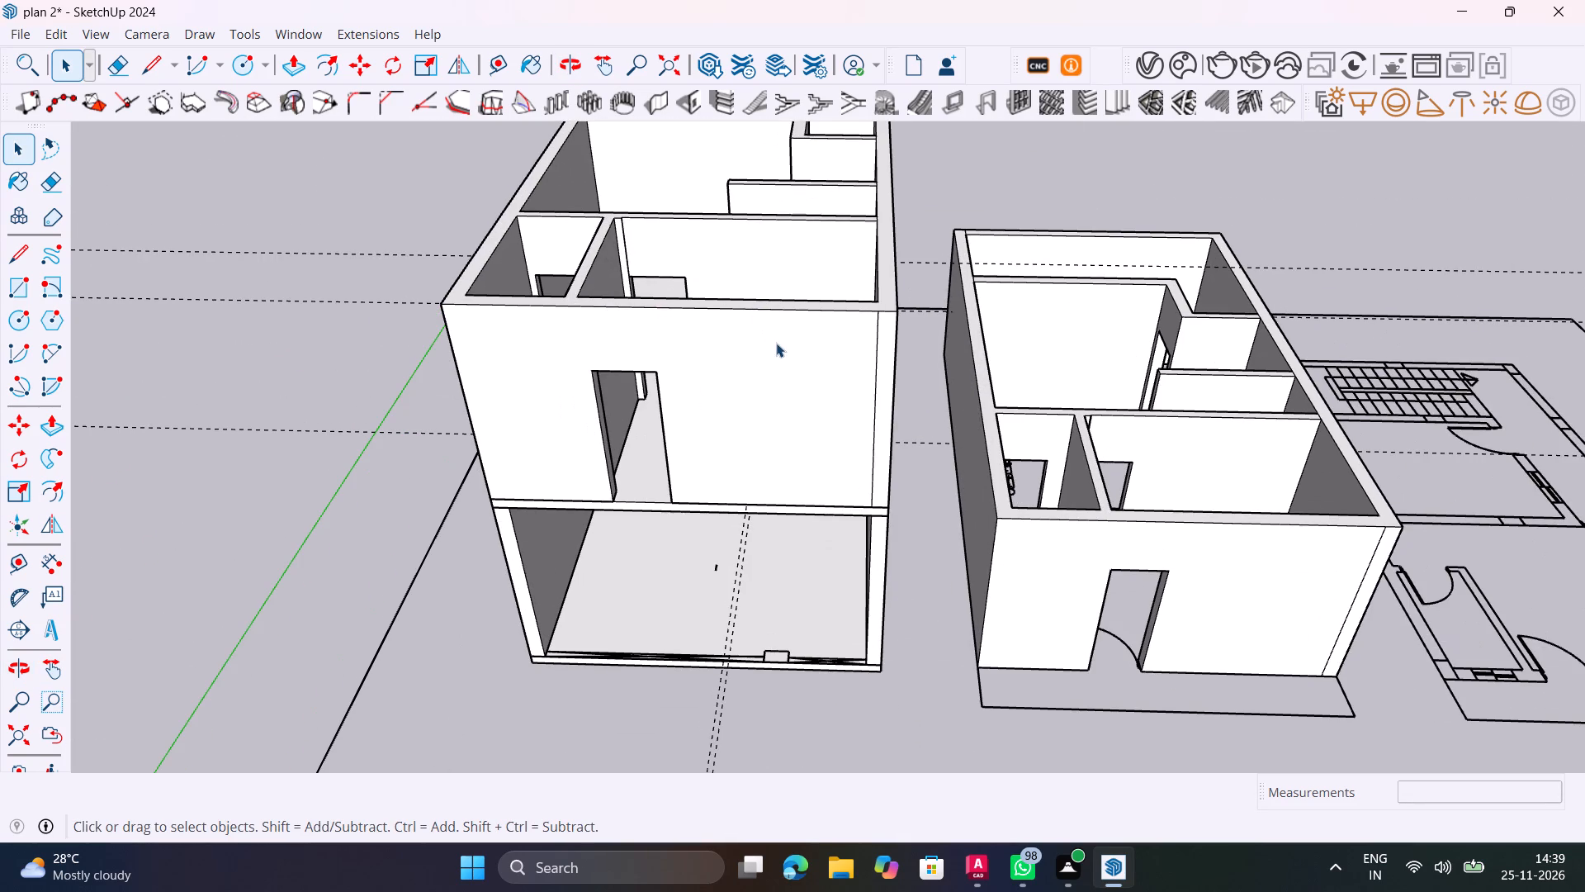
shift+middle_drag(776, 343, 846, 459)
click(846, 460)
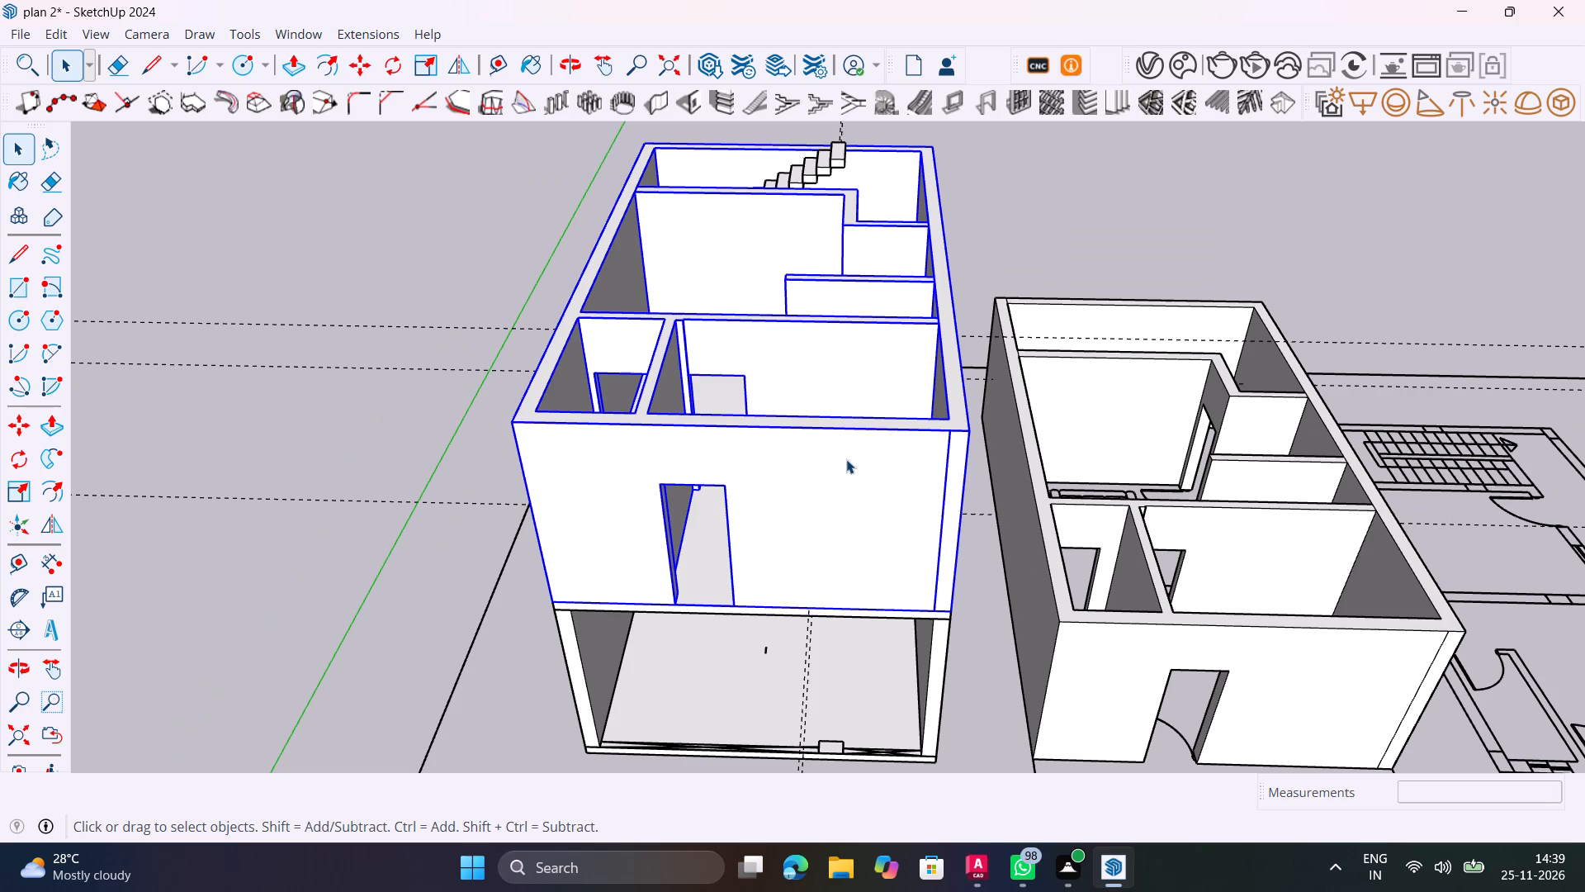
key(Delete)
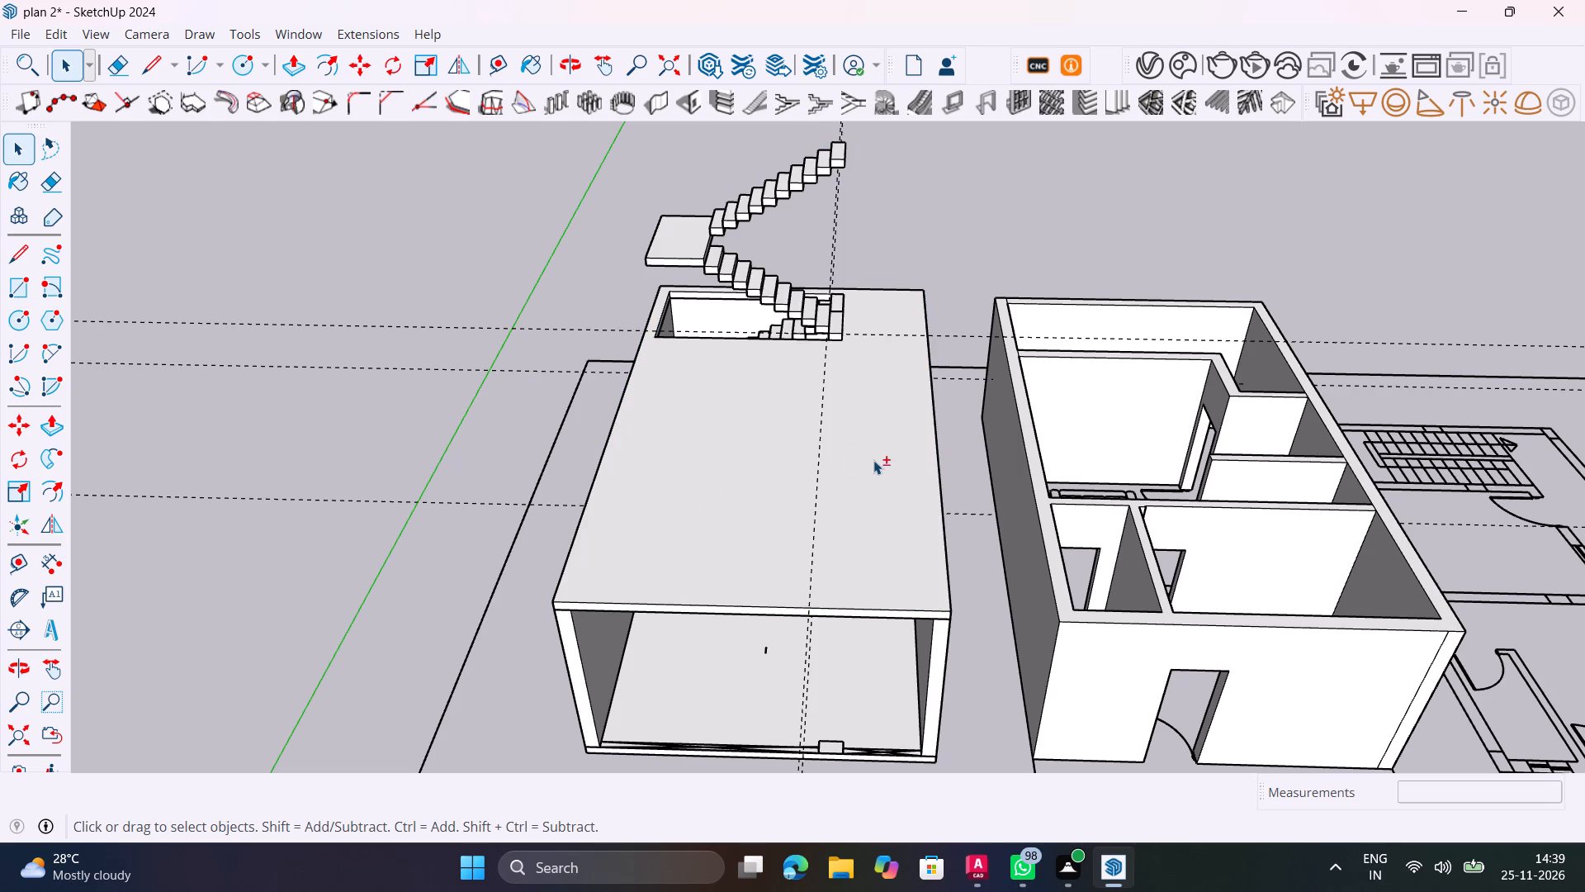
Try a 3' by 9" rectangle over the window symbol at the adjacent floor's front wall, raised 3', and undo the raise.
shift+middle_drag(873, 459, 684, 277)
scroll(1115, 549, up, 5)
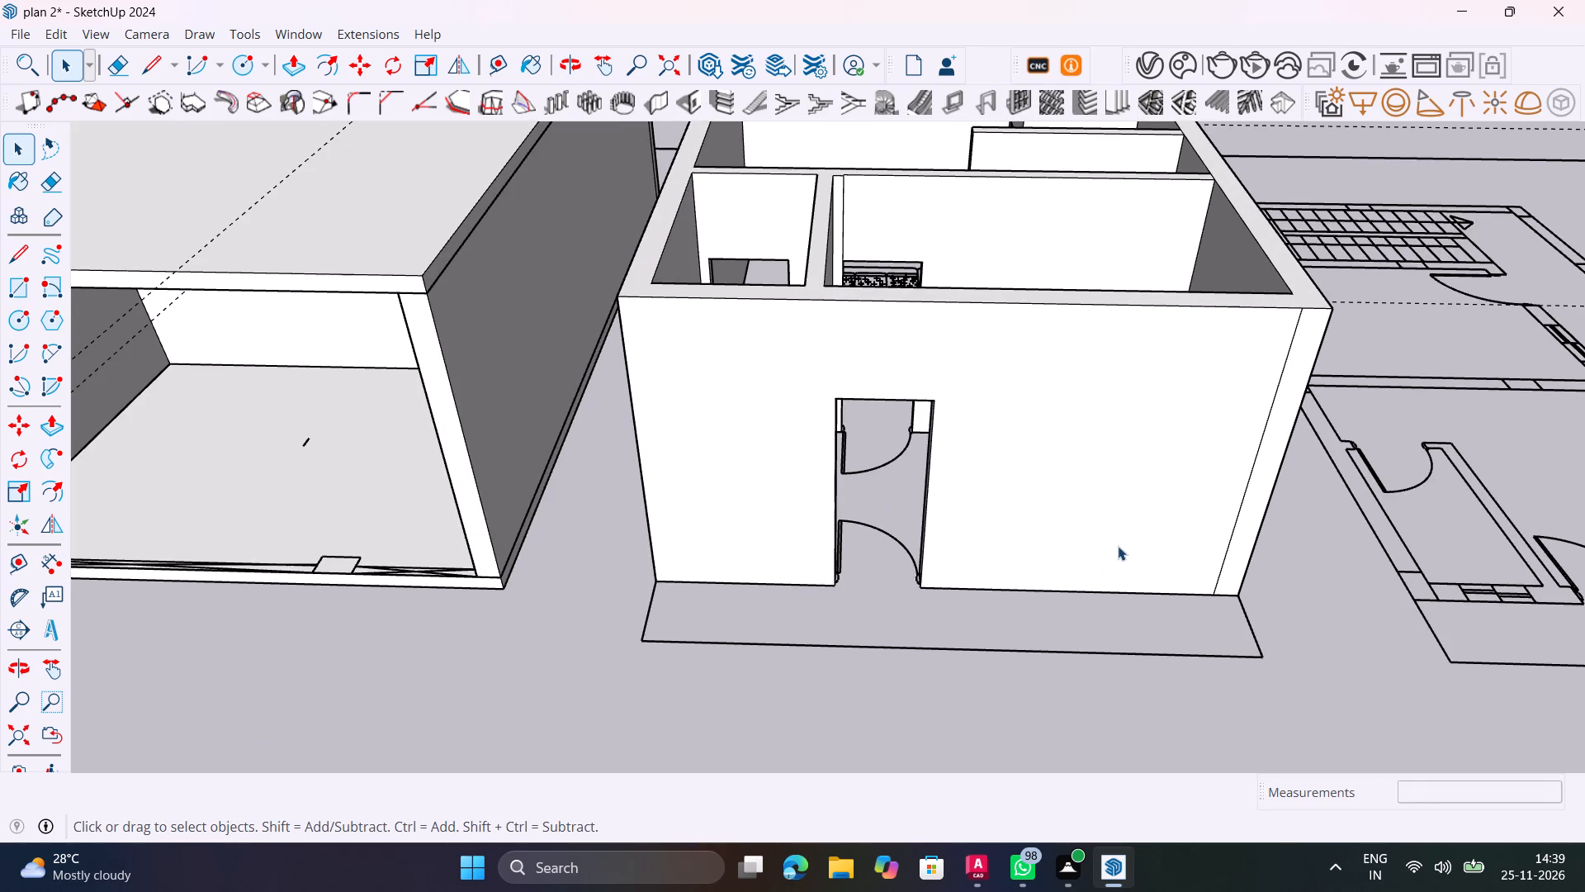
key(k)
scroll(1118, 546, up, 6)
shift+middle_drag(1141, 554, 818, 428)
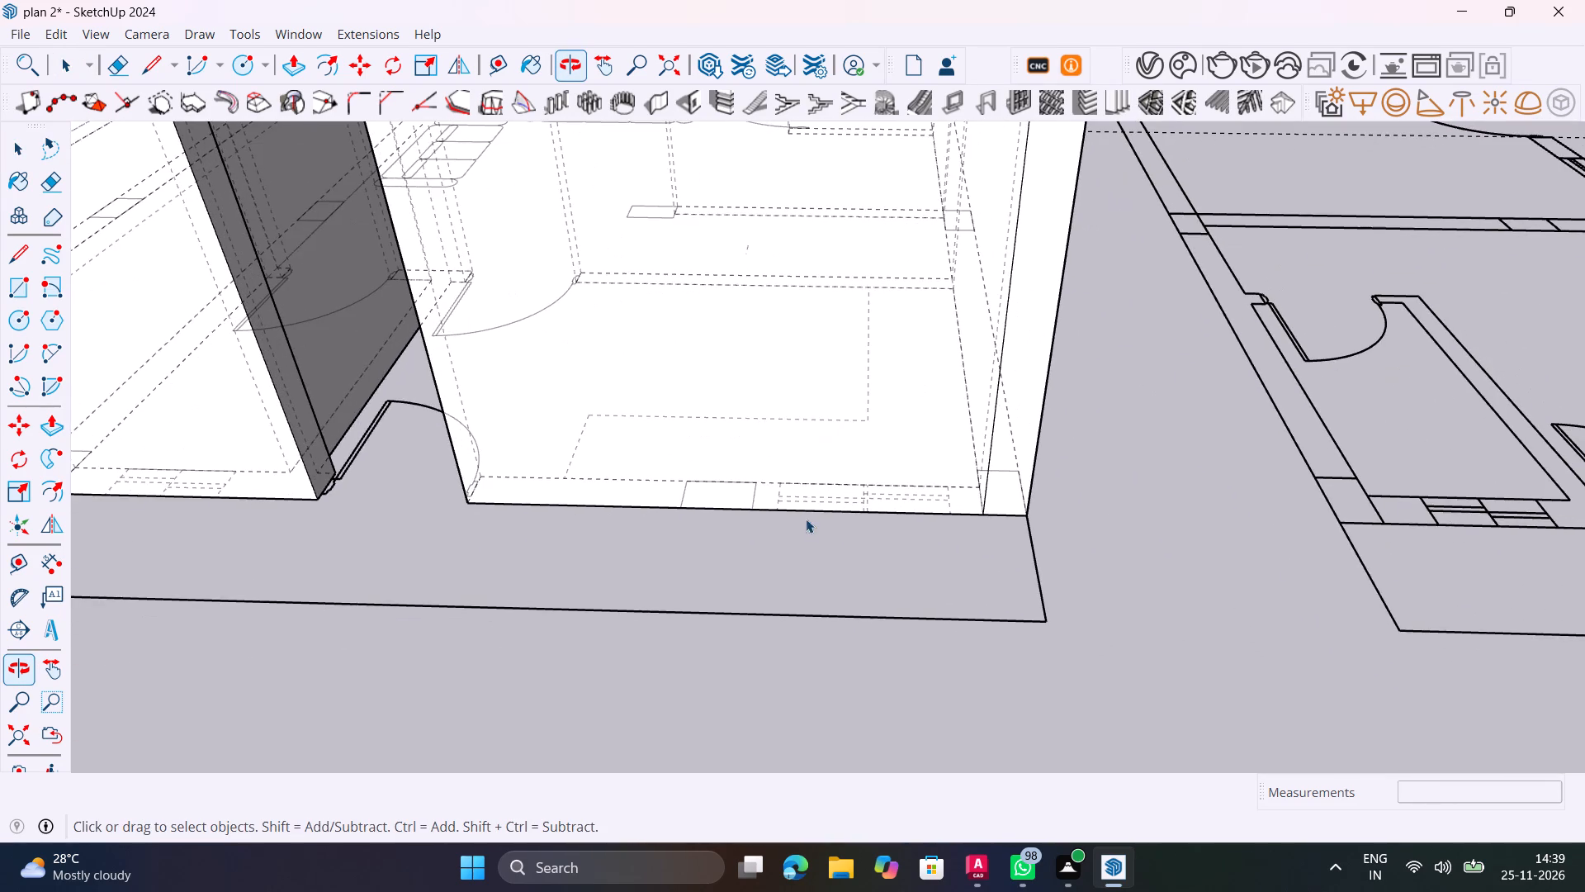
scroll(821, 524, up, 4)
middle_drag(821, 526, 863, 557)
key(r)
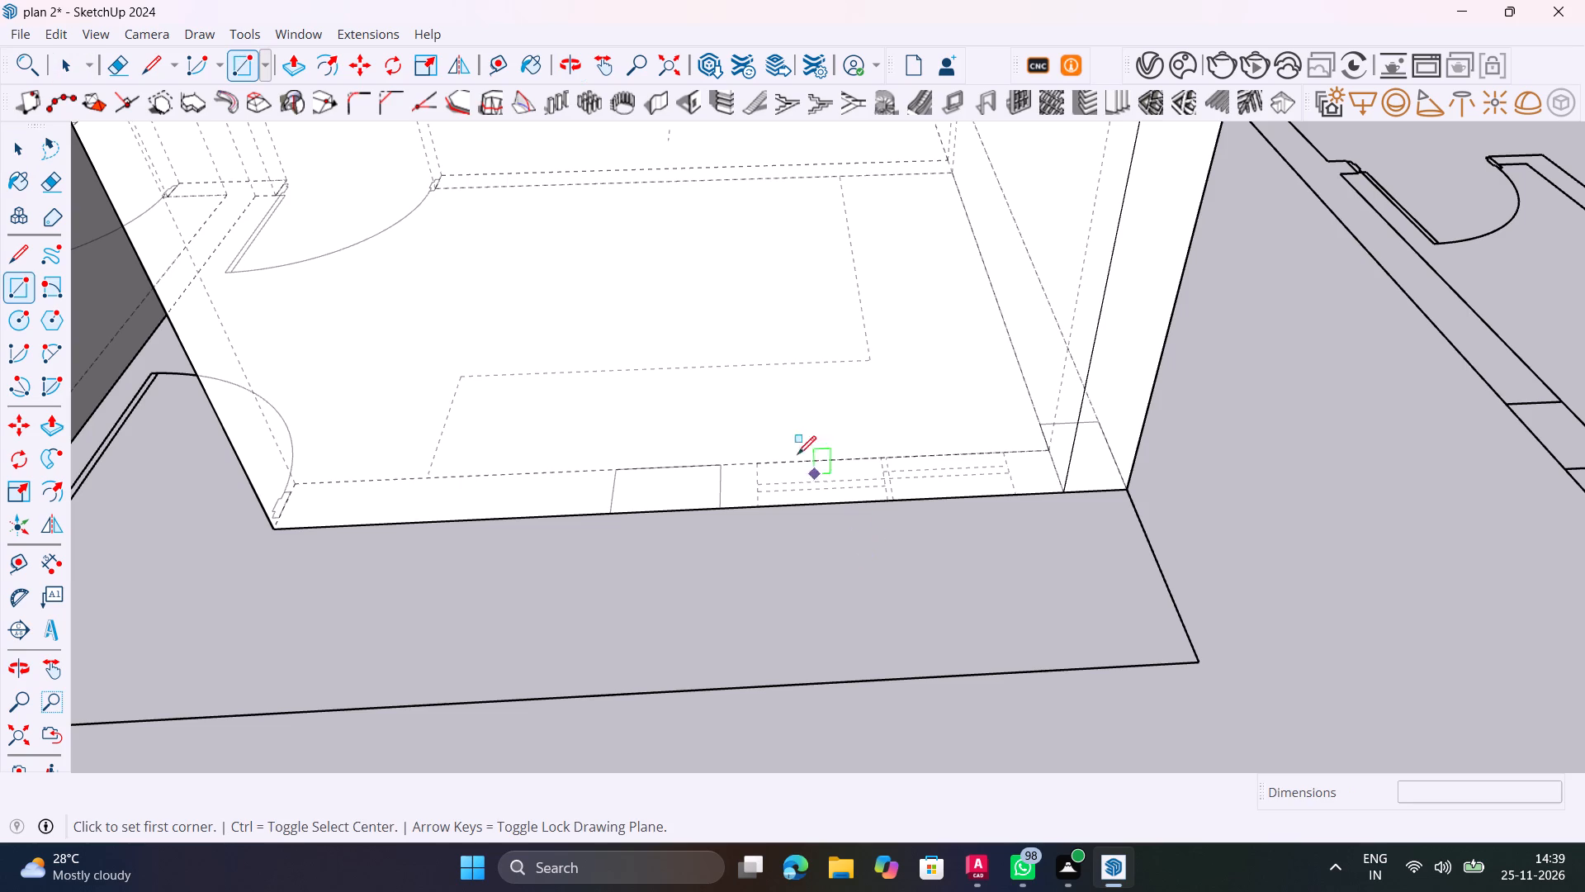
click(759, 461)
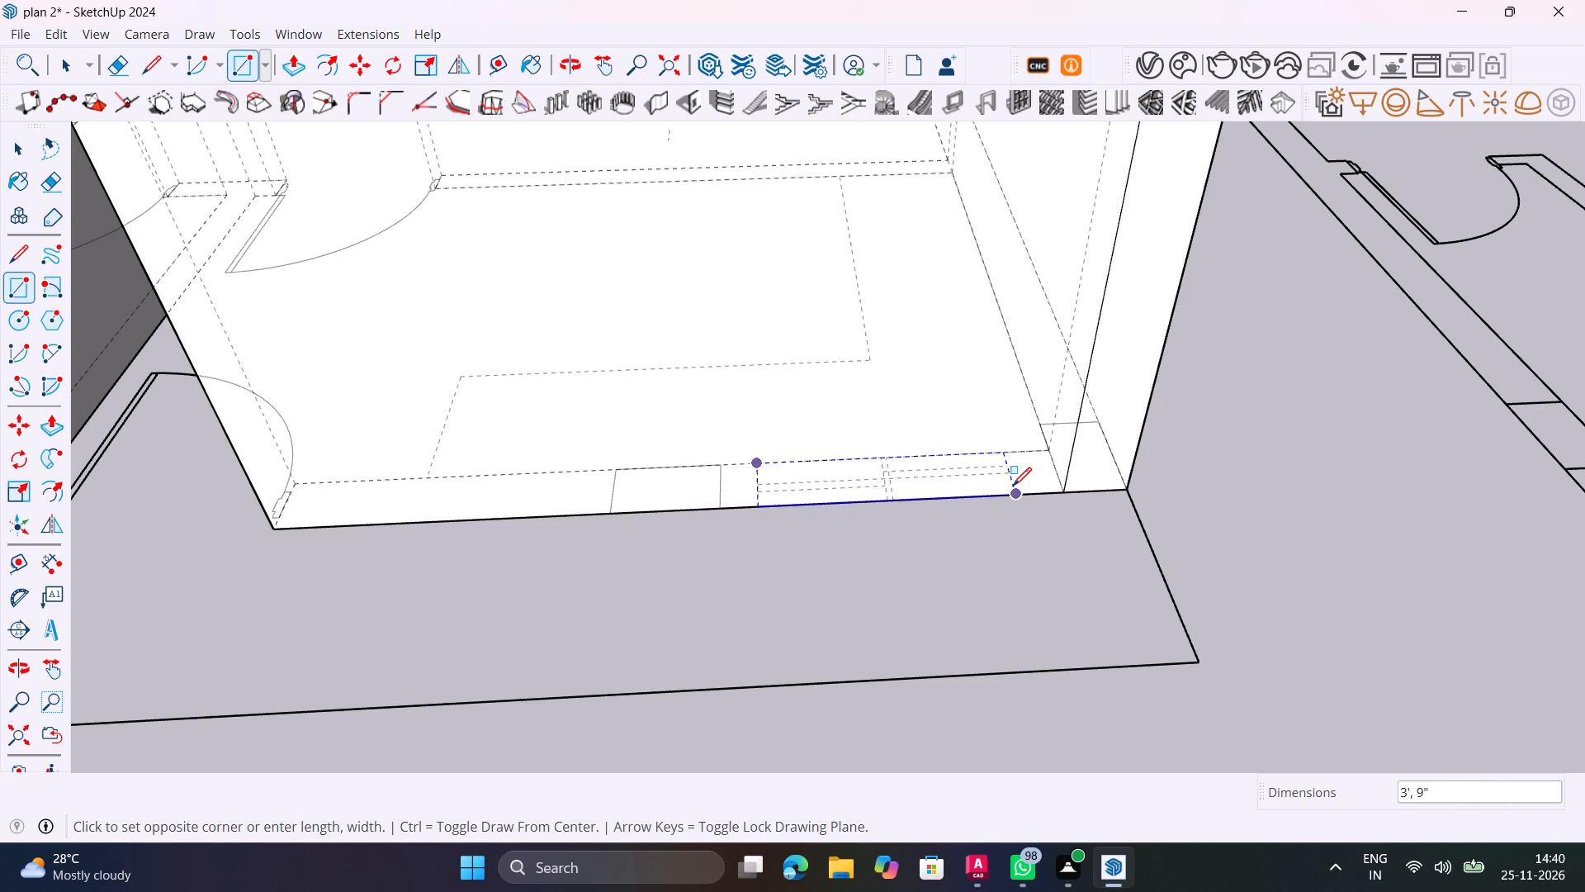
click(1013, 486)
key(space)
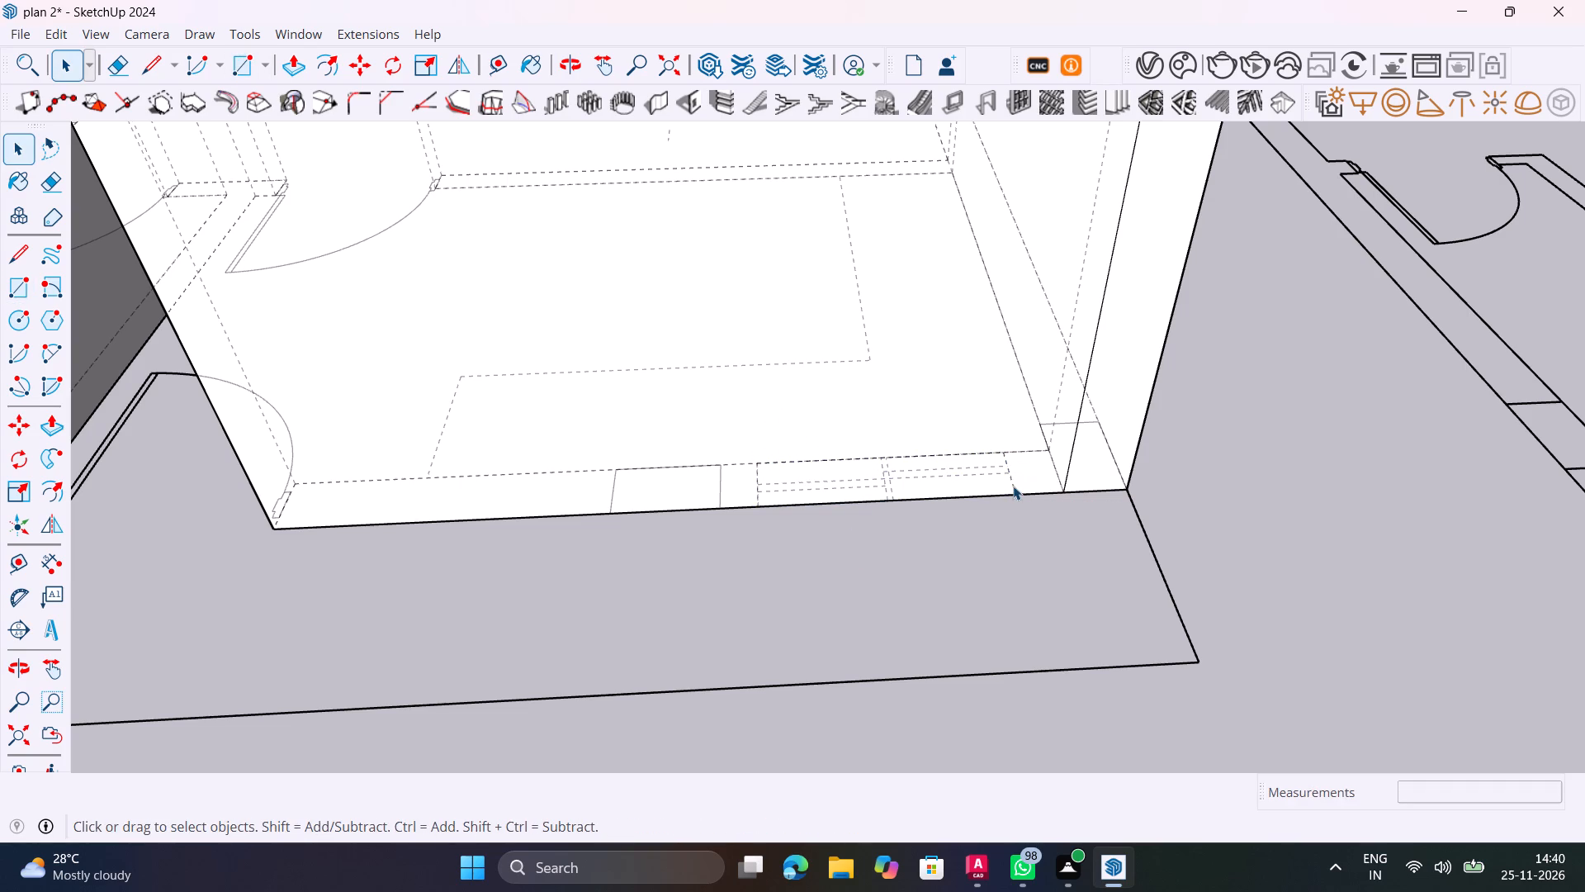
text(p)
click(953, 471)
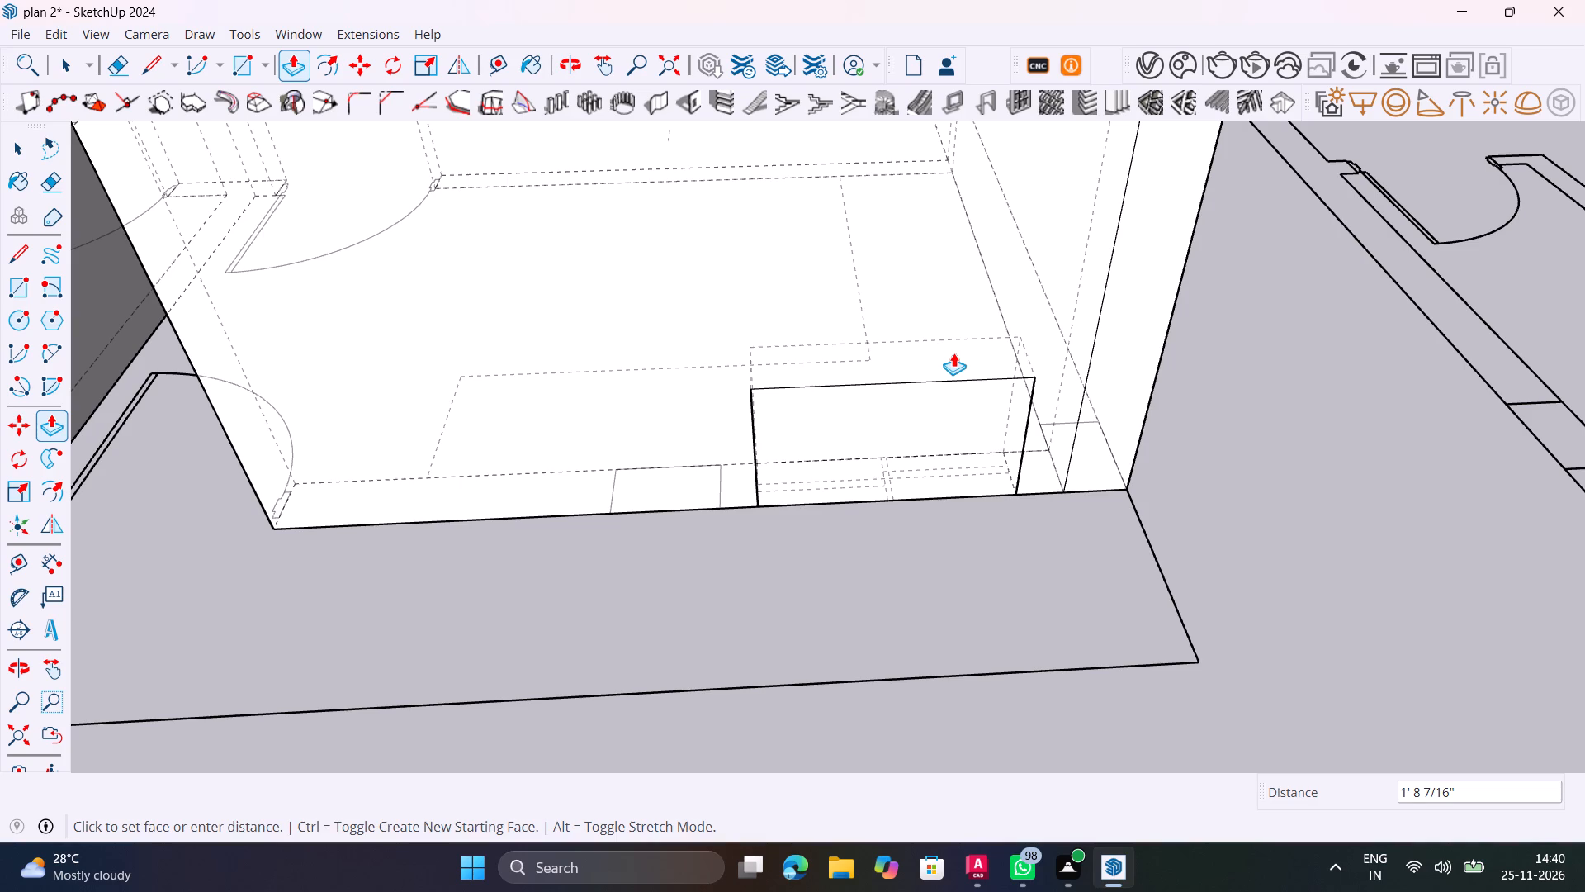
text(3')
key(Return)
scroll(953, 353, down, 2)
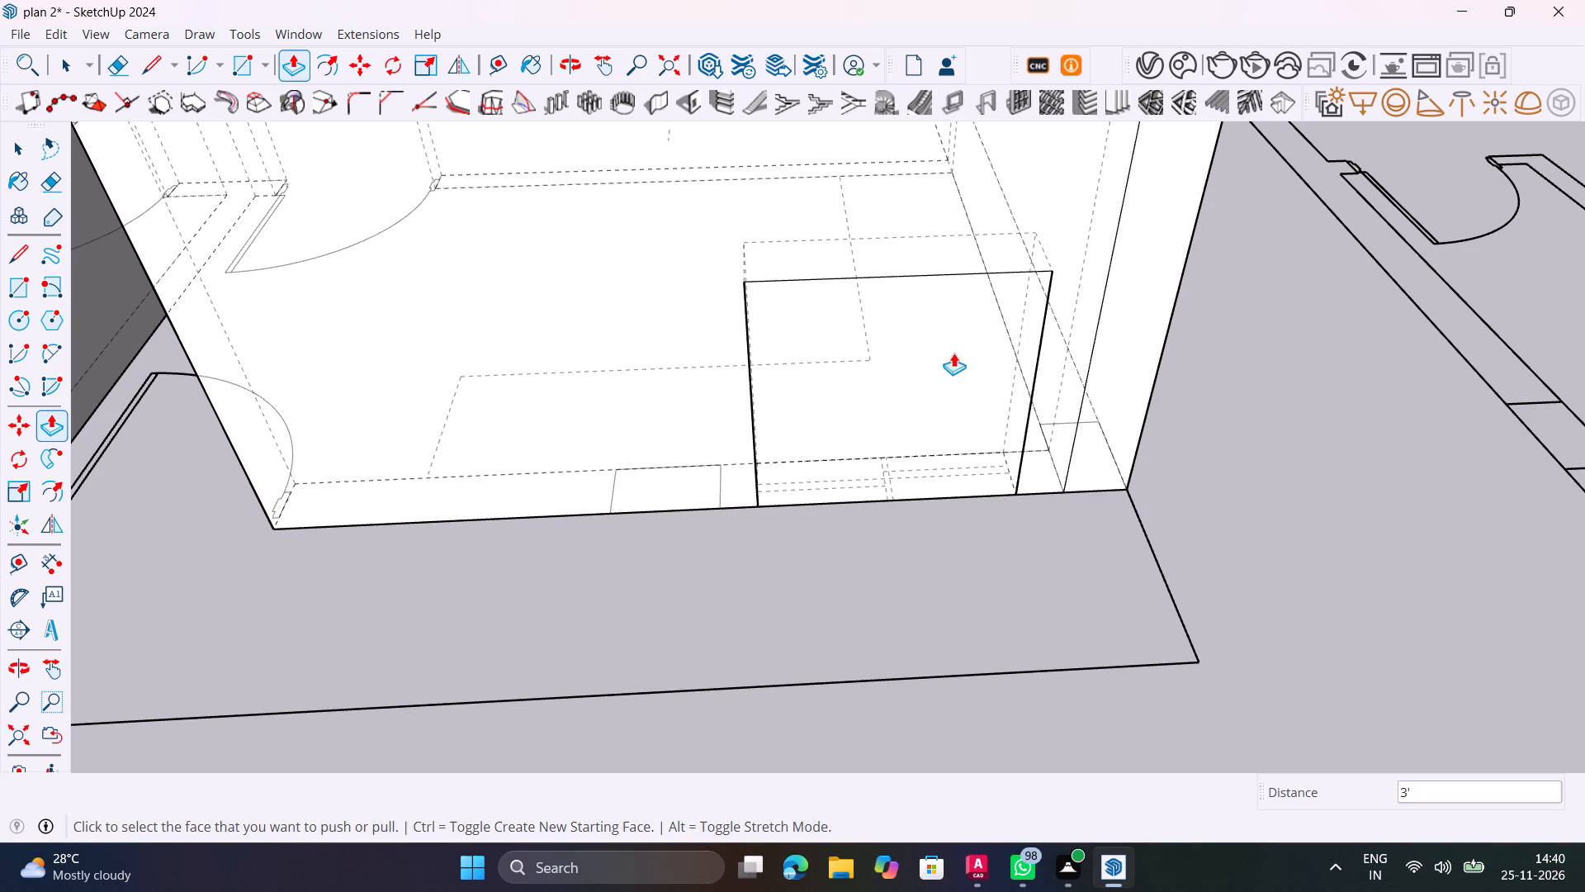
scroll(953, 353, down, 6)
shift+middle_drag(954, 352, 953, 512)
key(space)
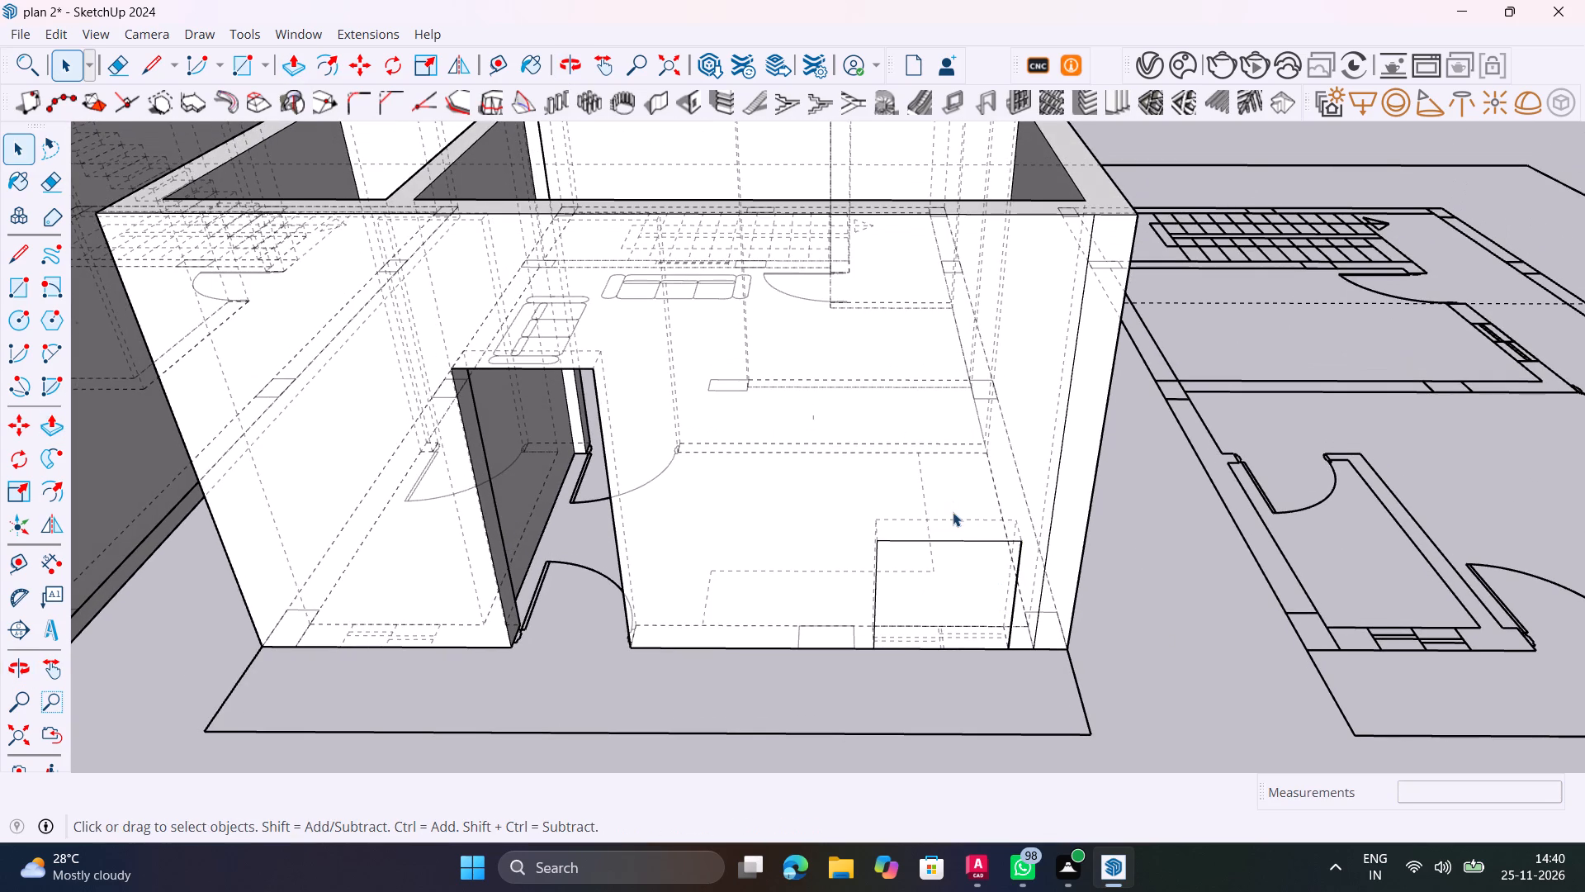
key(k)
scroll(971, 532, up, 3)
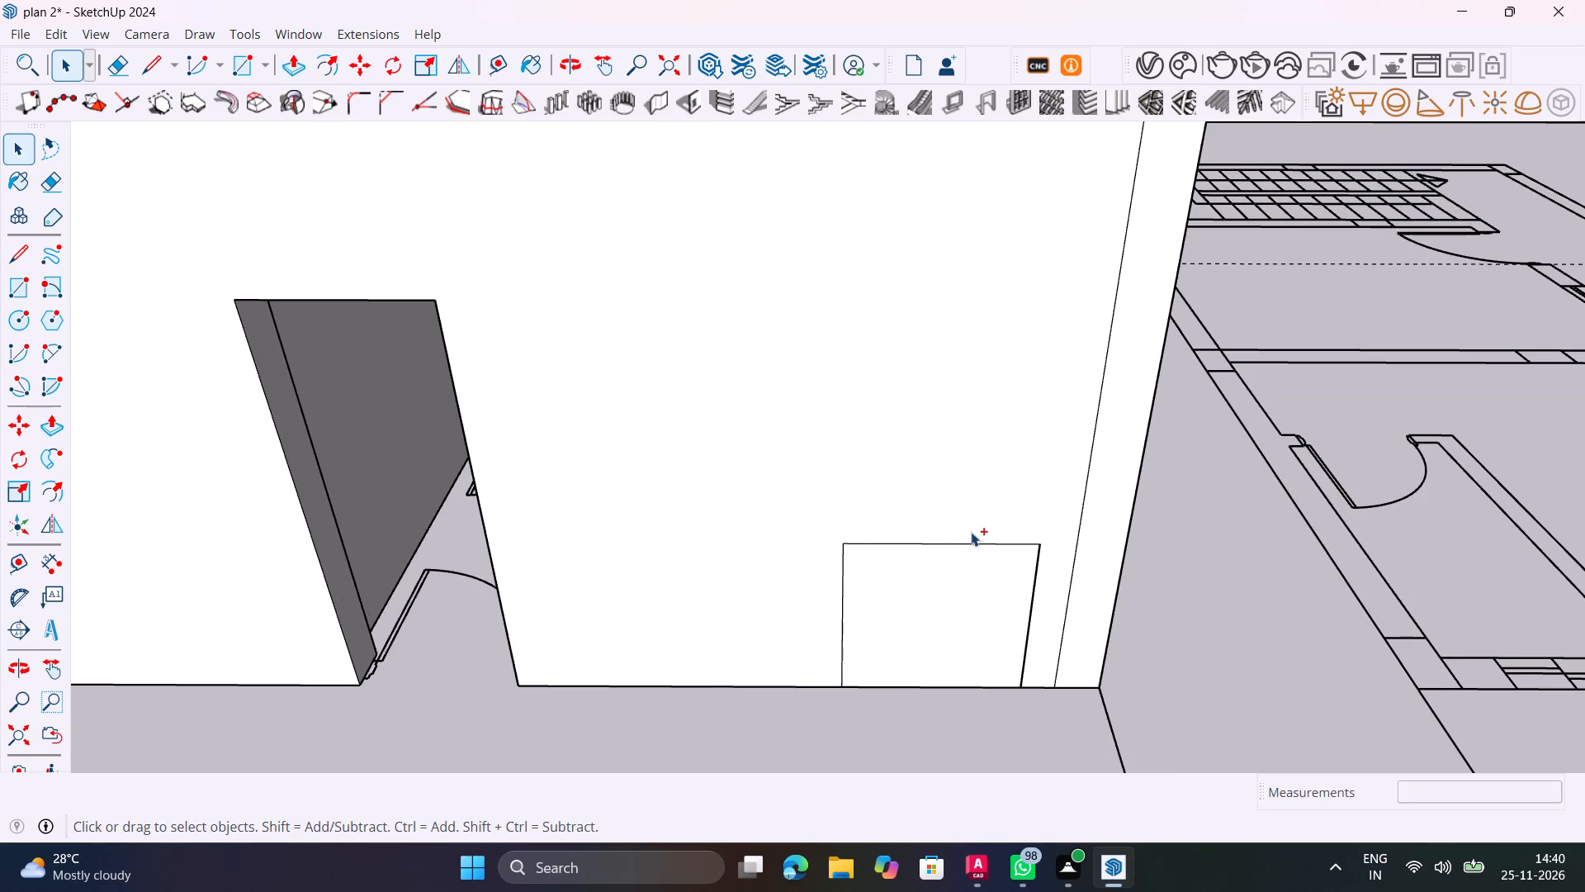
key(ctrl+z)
Place two horizontal guides on the front wall: one 3' above its base and another 4' above that guide.
key(k)
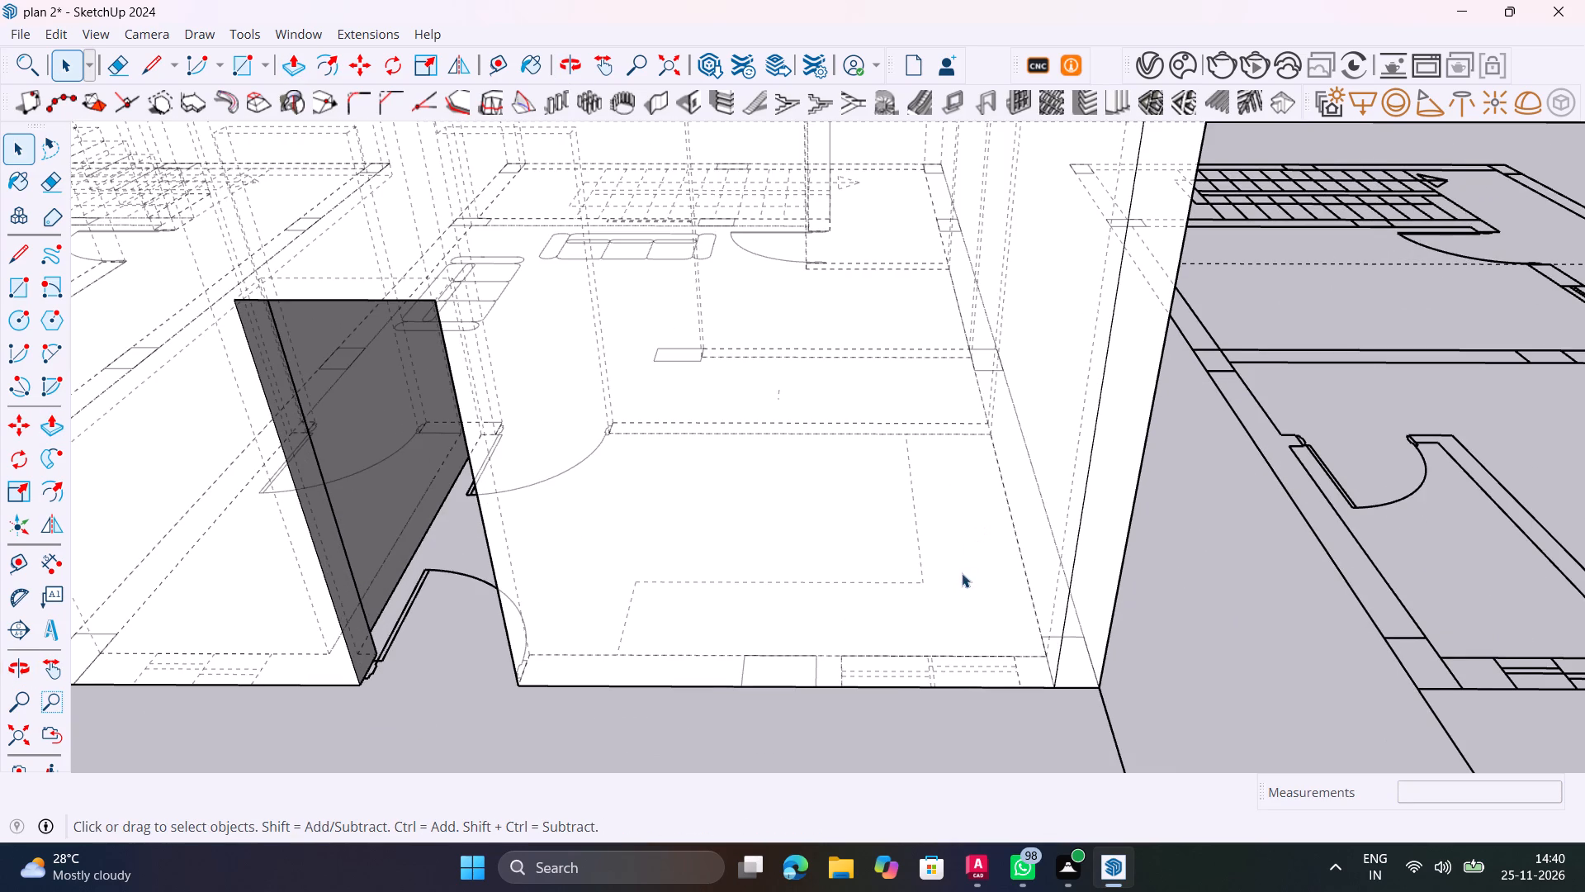
middle_drag(1053, 679, 1090, 692)
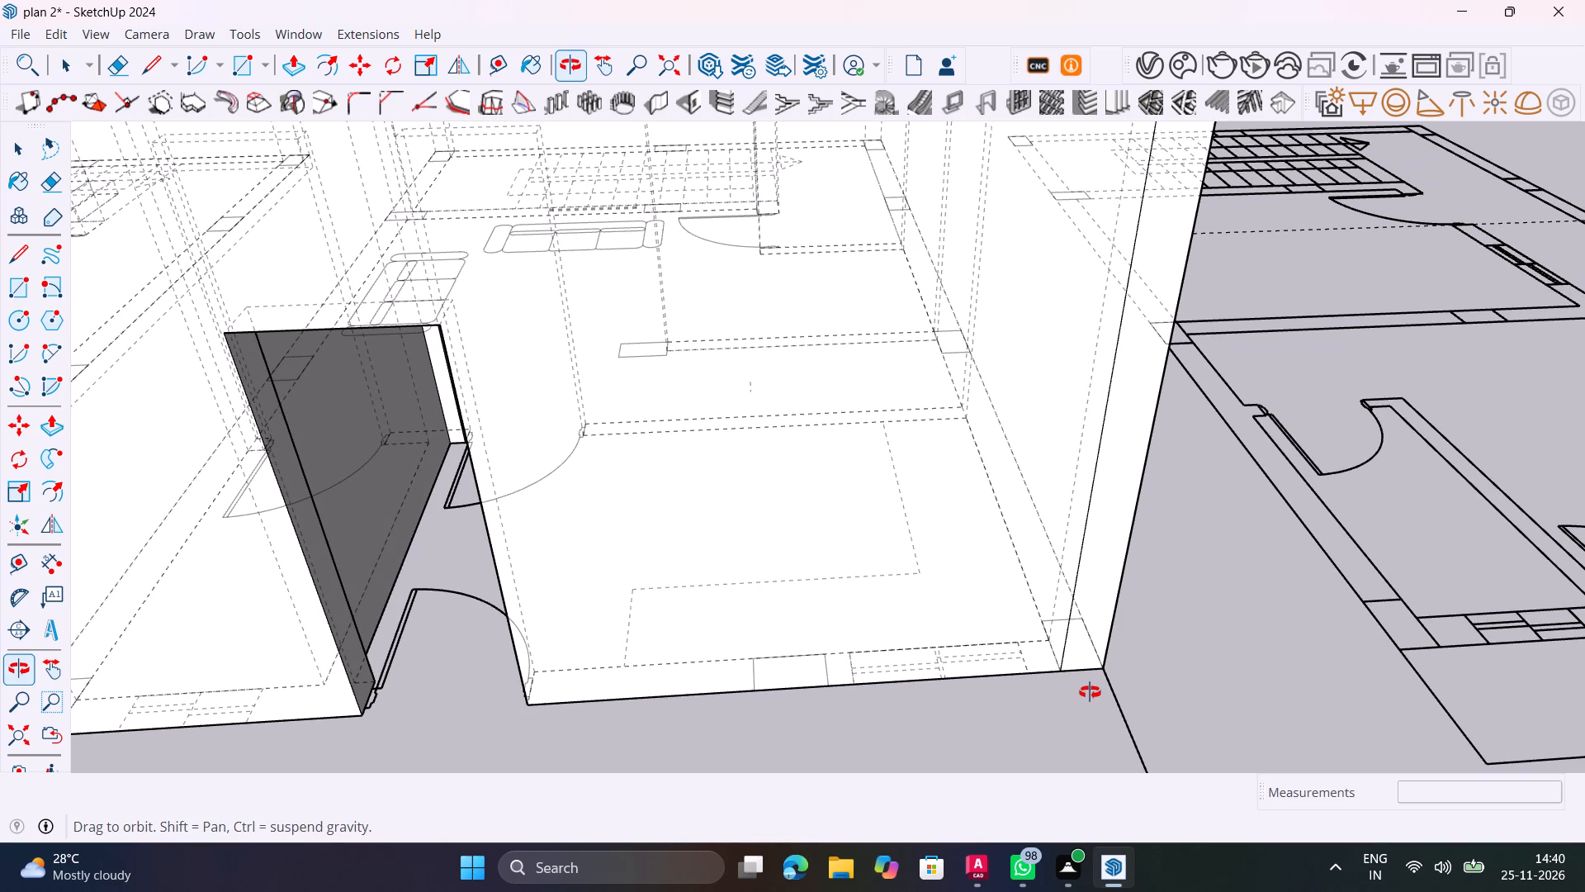
middle_drag(1090, 692, 1033, 674)
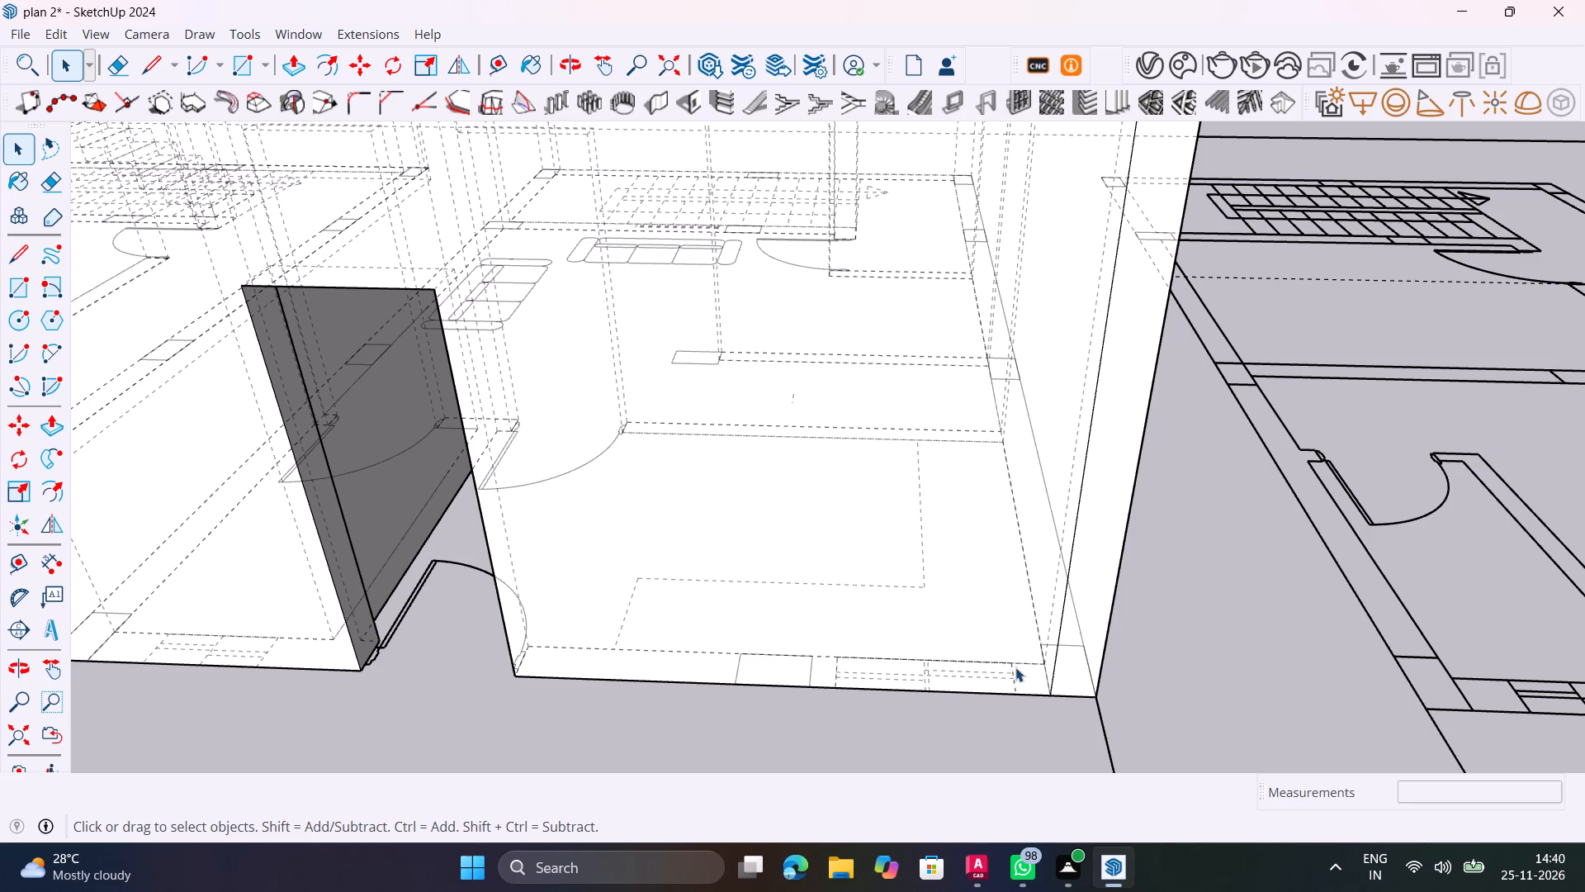
scroll(1010, 677, up, 4)
scroll(1010, 671, down, 7)
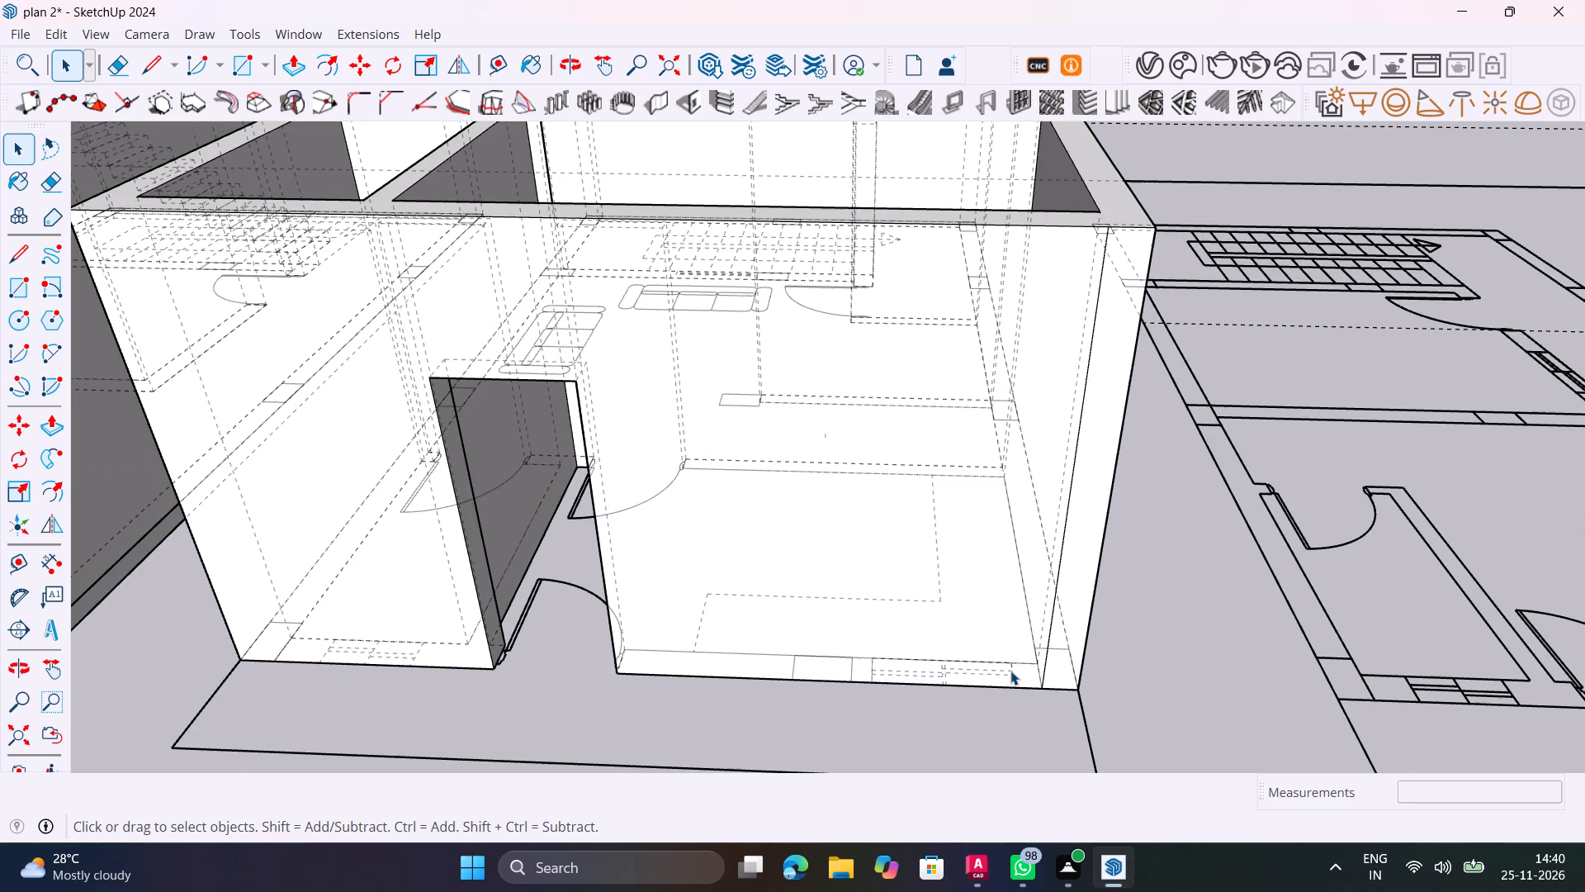
scroll(1011, 690, up, 5)
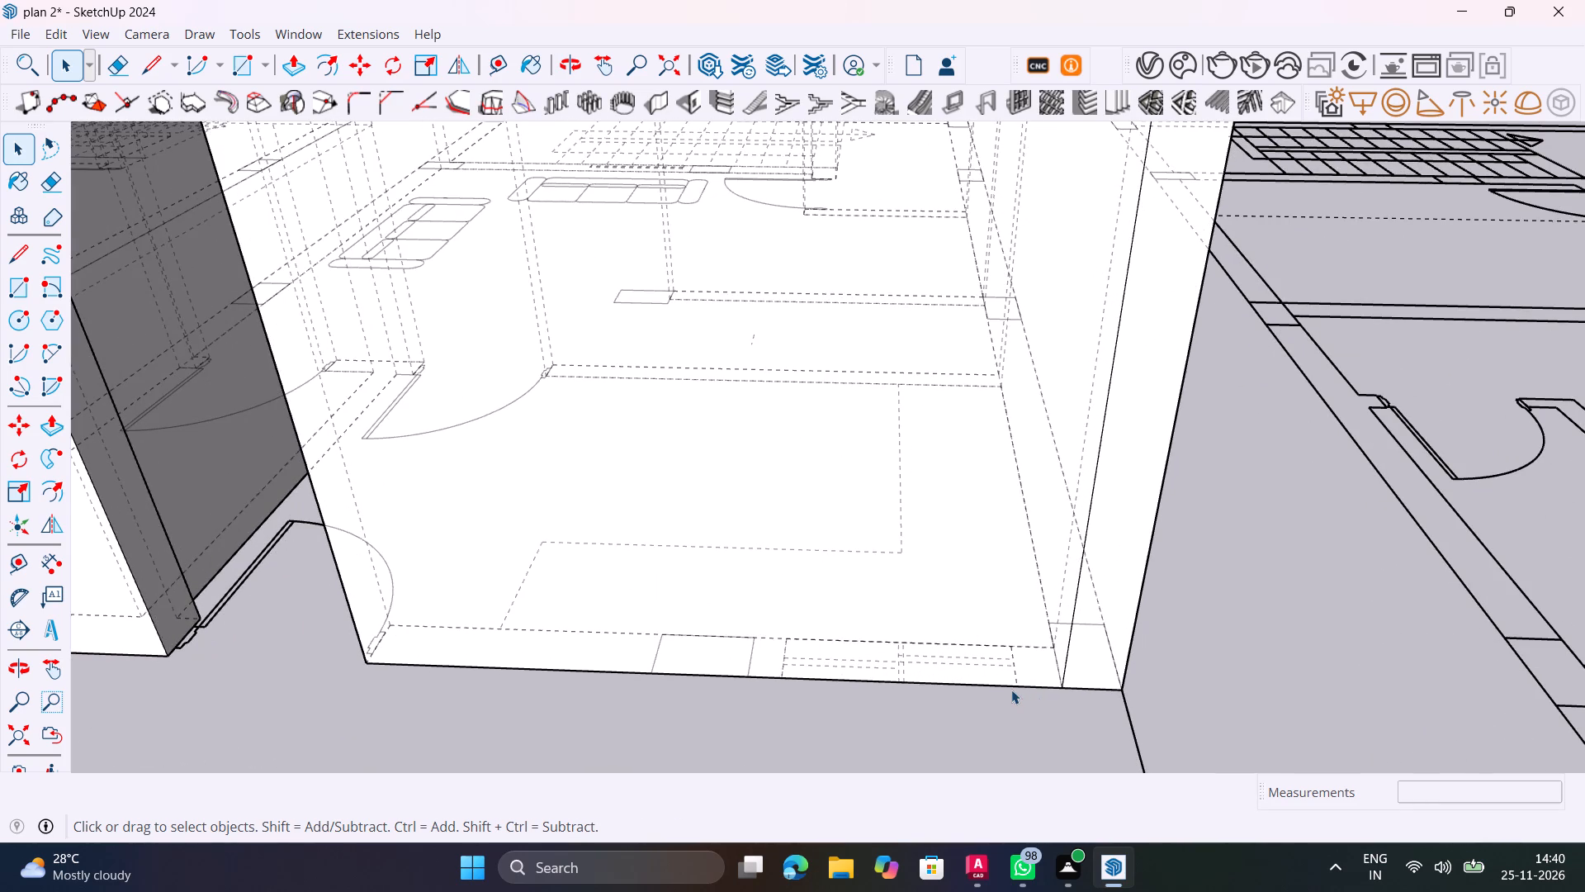
scroll(1011, 690, down, 1)
middle_drag(967, 726, 1110, 743)
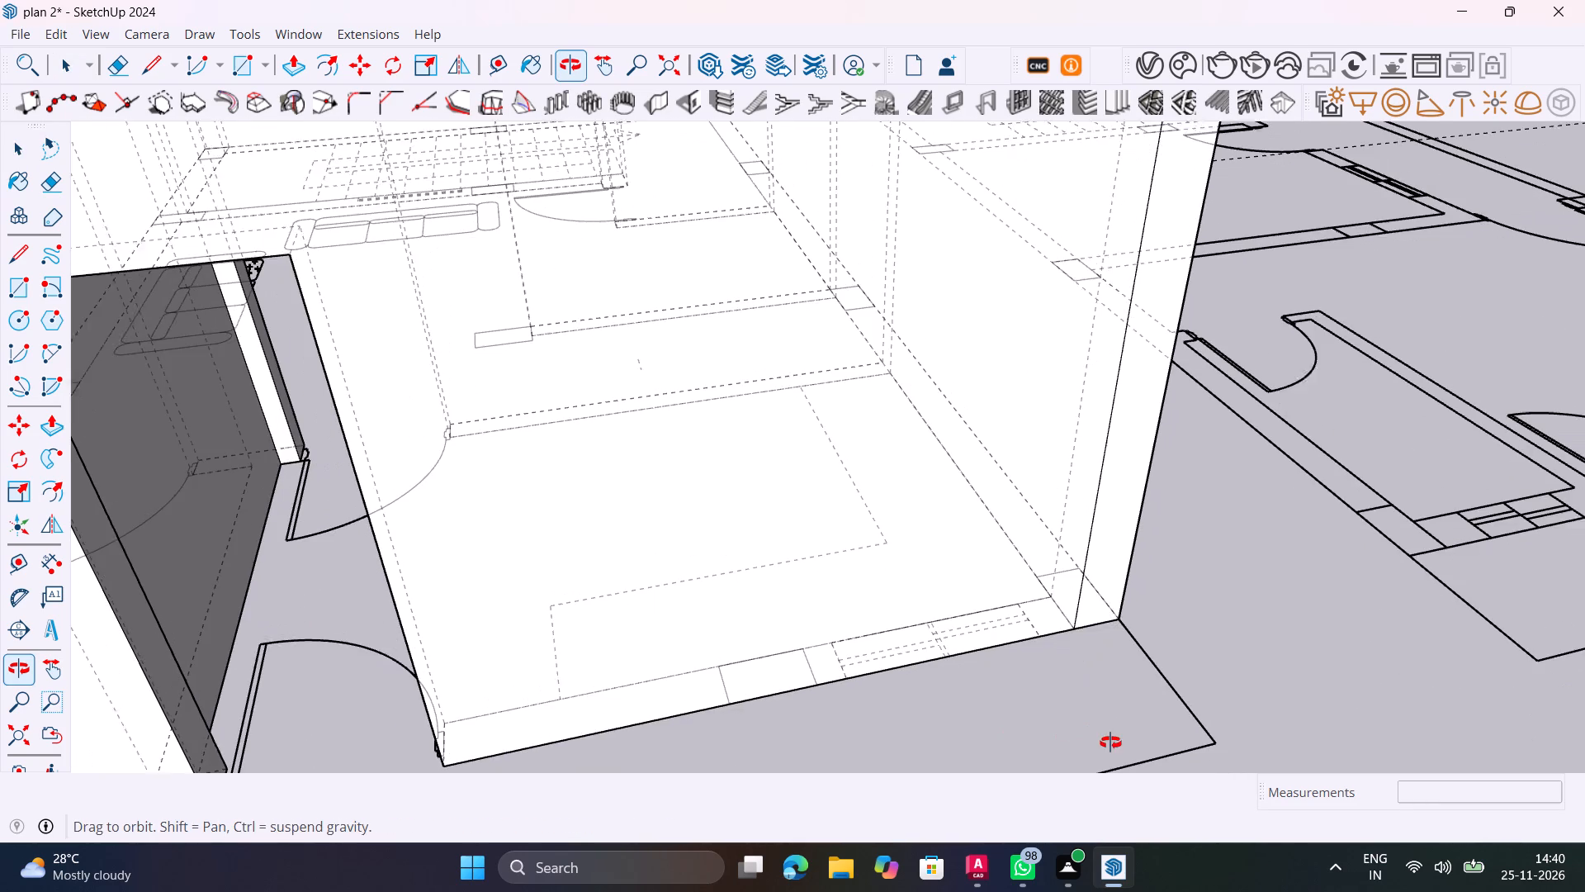
middle_drag(1110, 743, 1111, 743)
key(t)
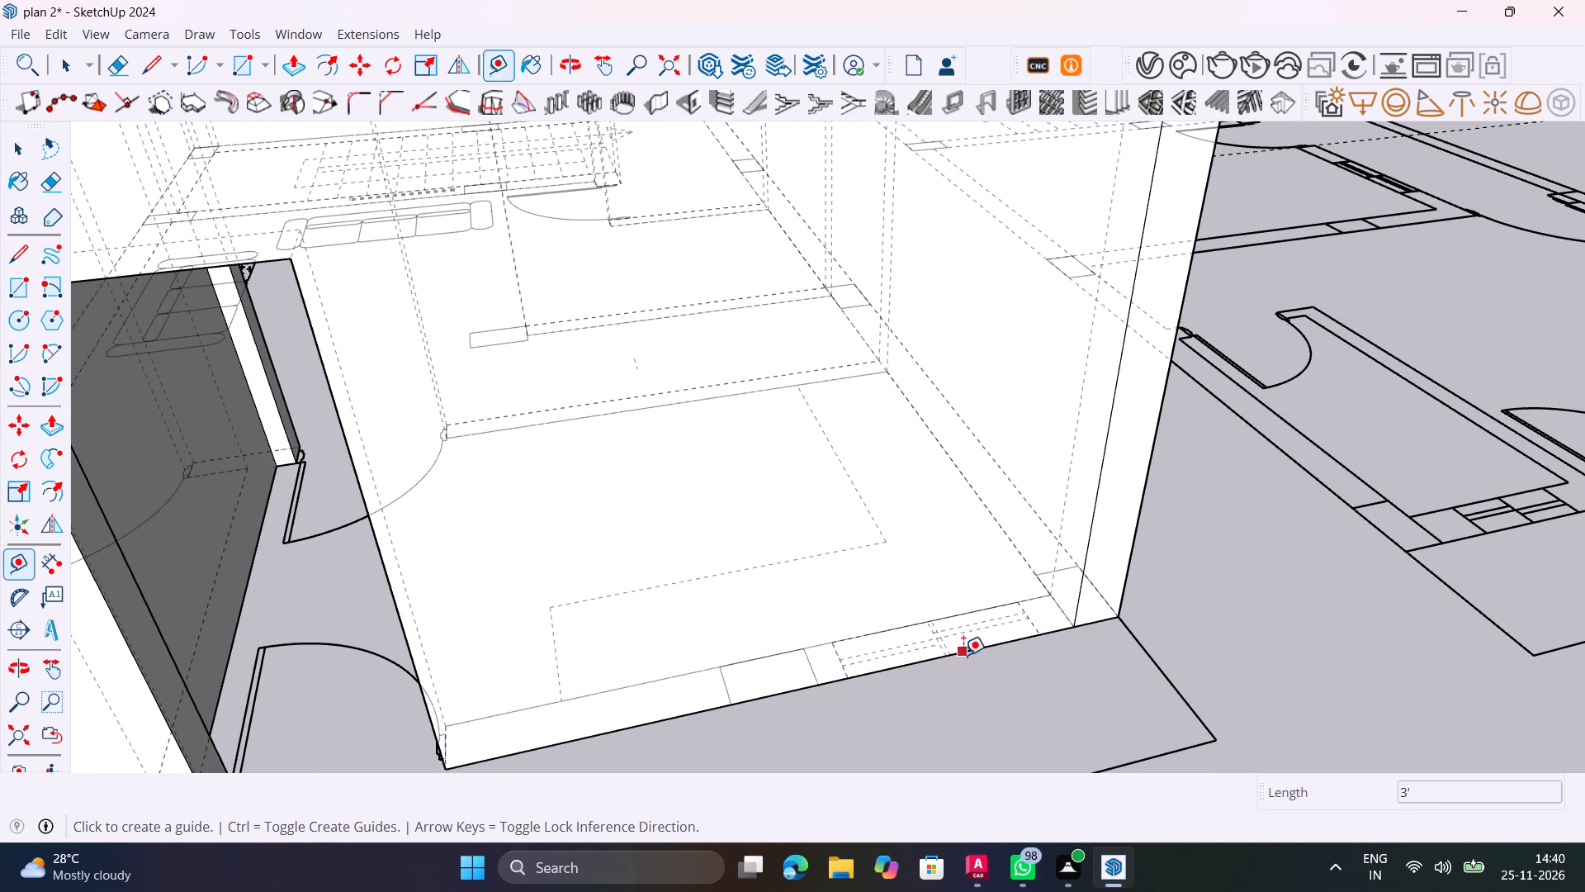
click(963, 653)
text(3')
key(Return)
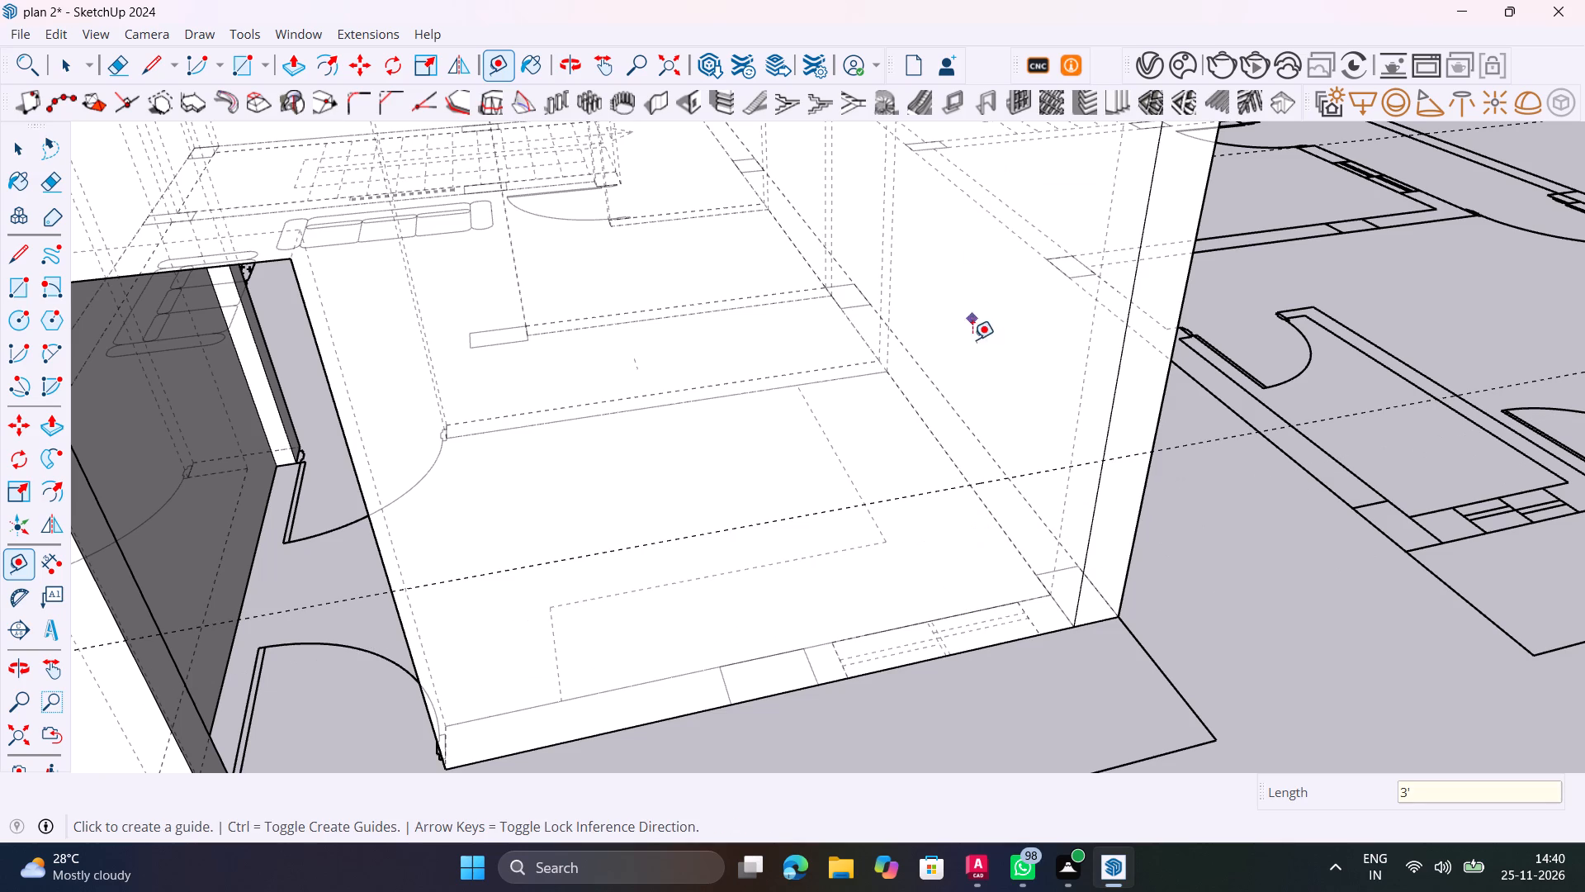
click(1000, 477)
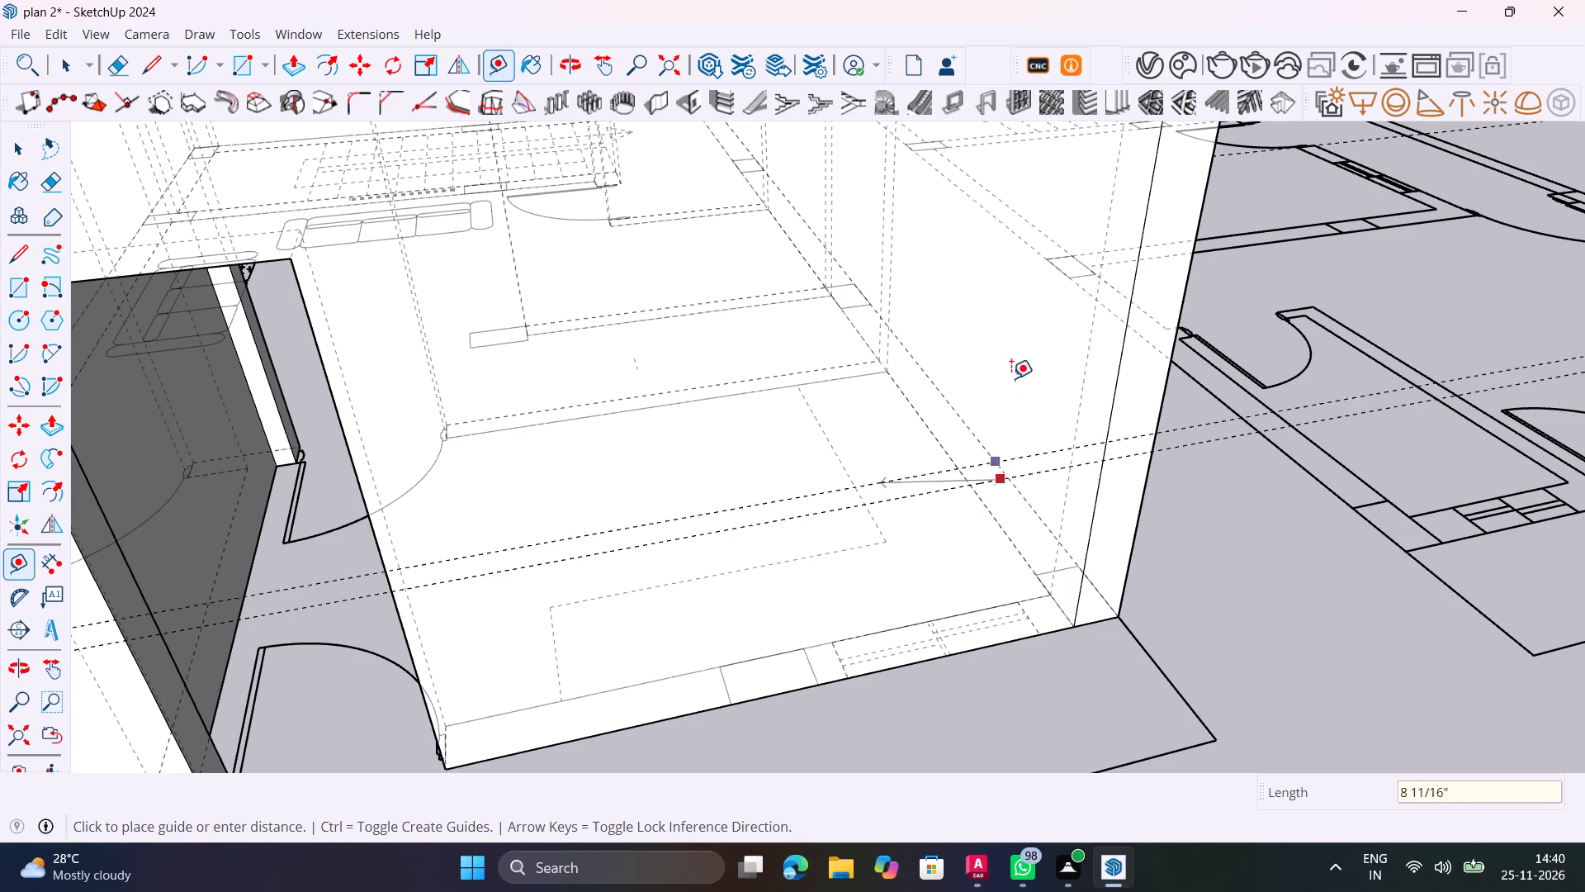
key(4)
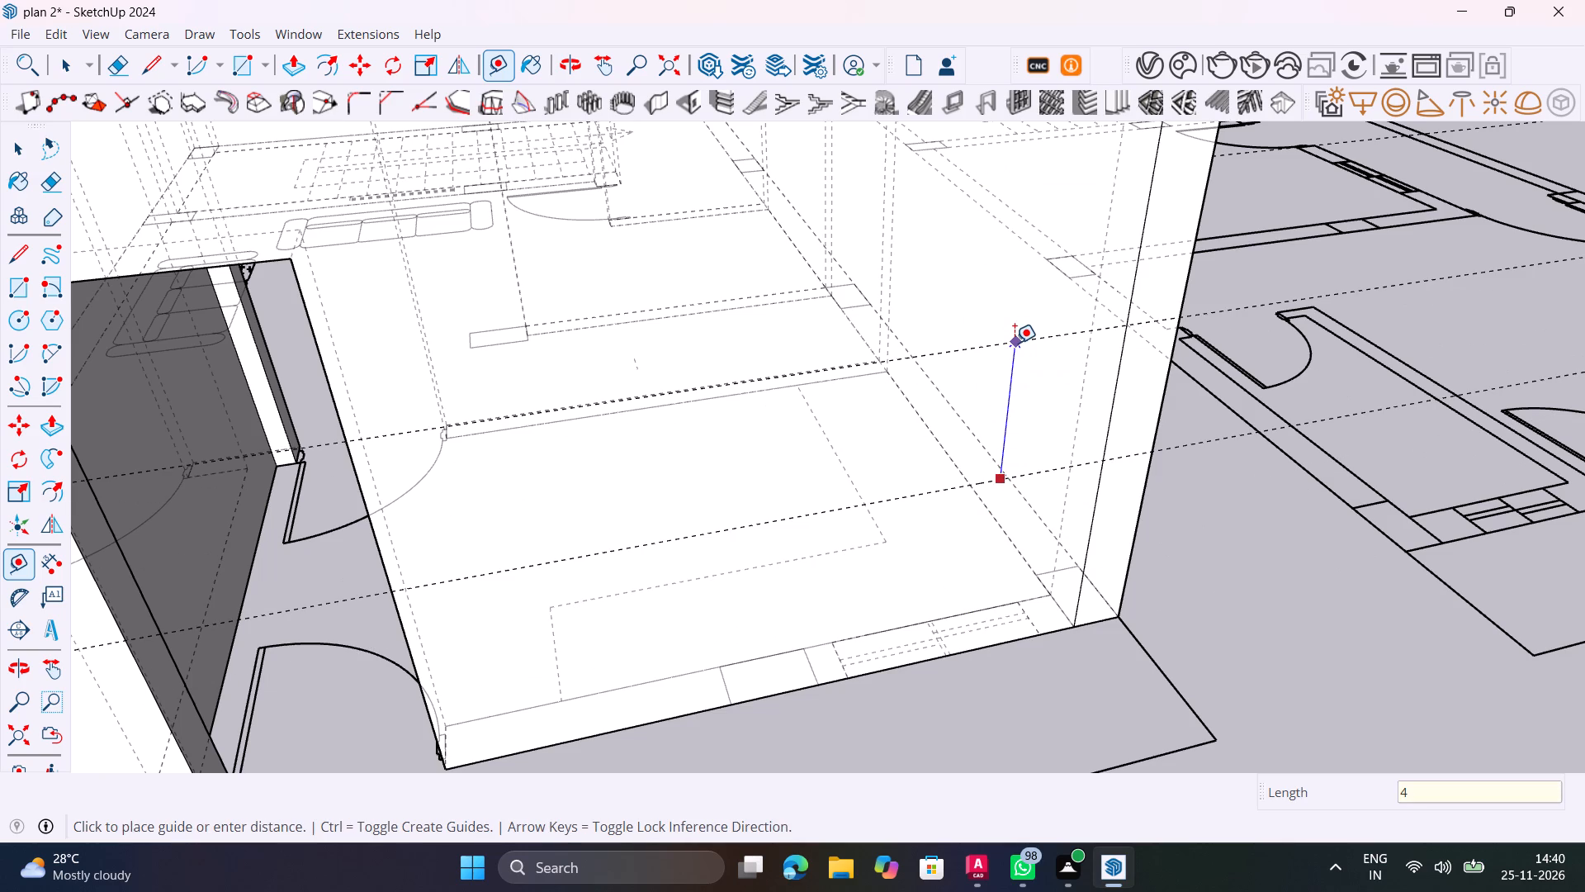
key(apostrophe)
key(Return)
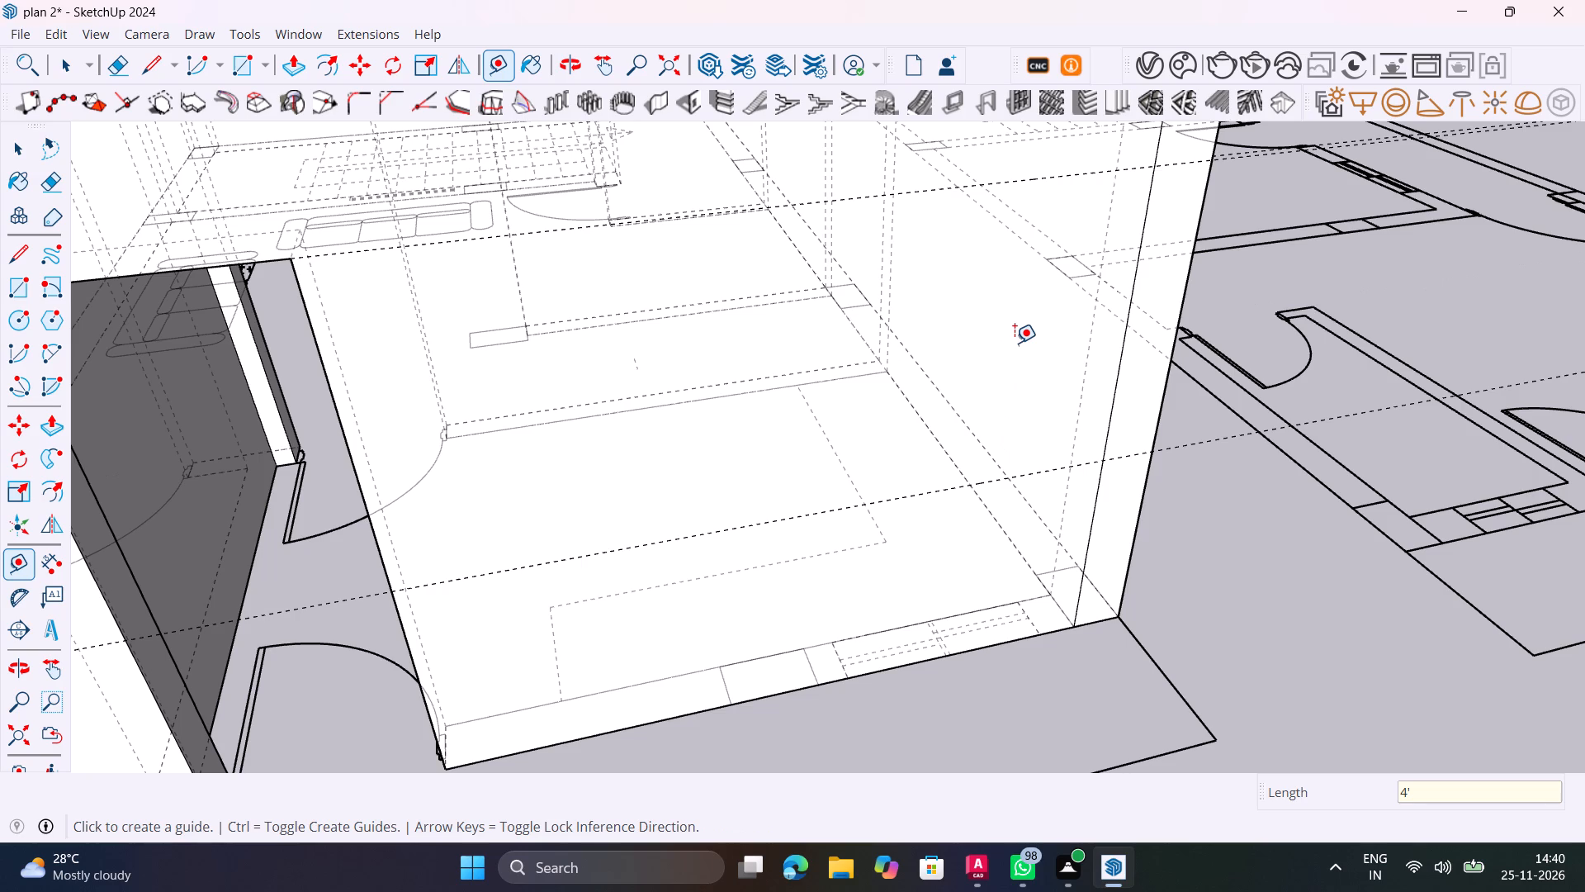
Place vertical guides on the front wall at both ends of the window symbol, 3' apart.
click(1177, 339)
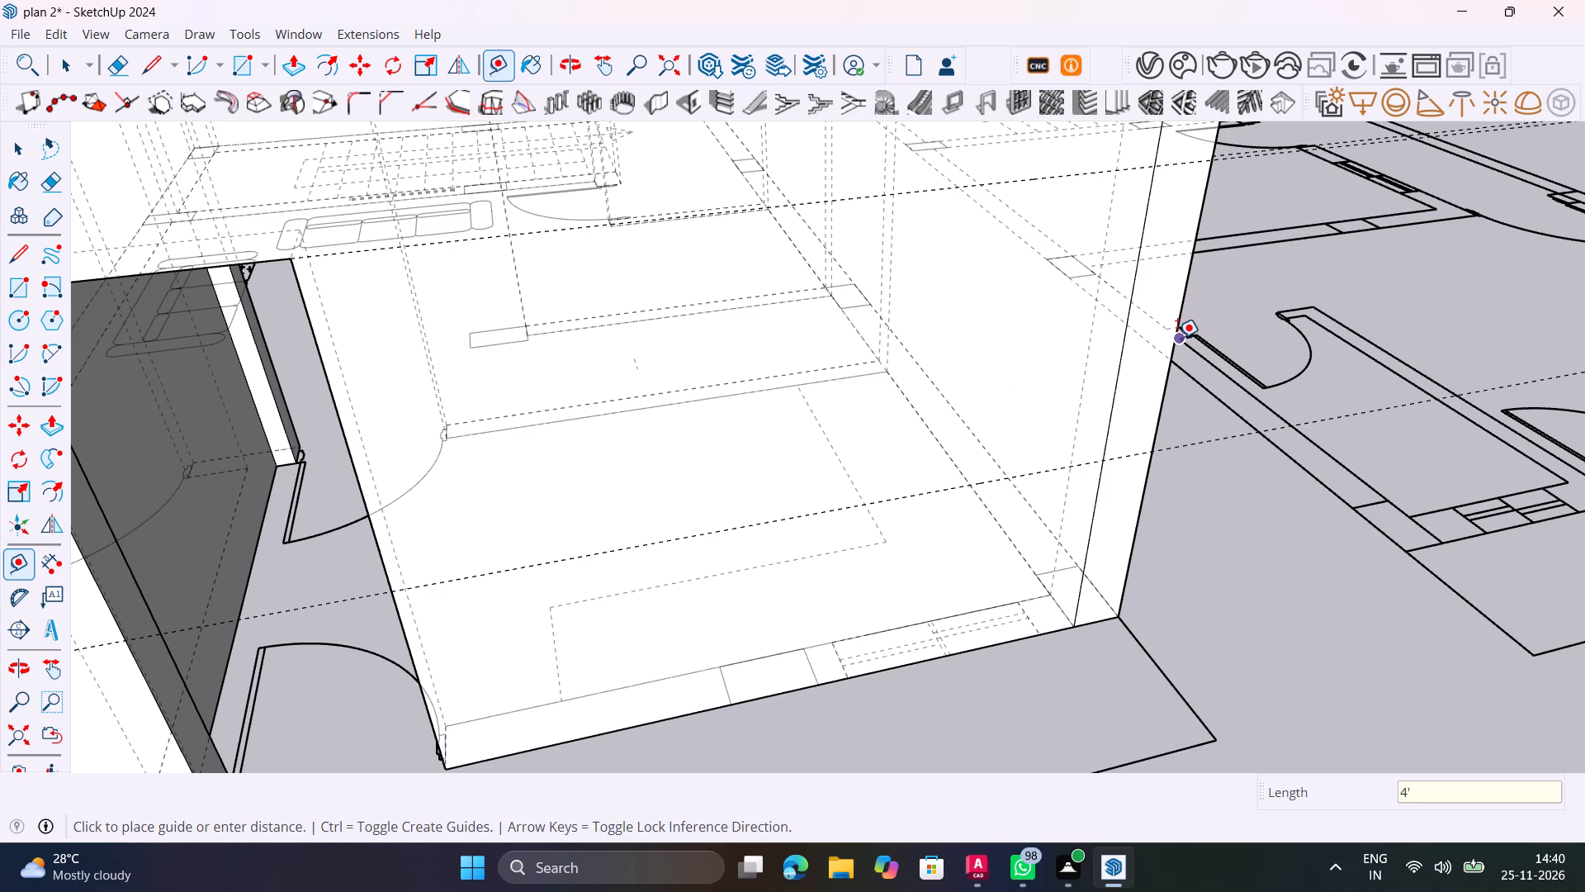
key(Escape)
click(362, 484)
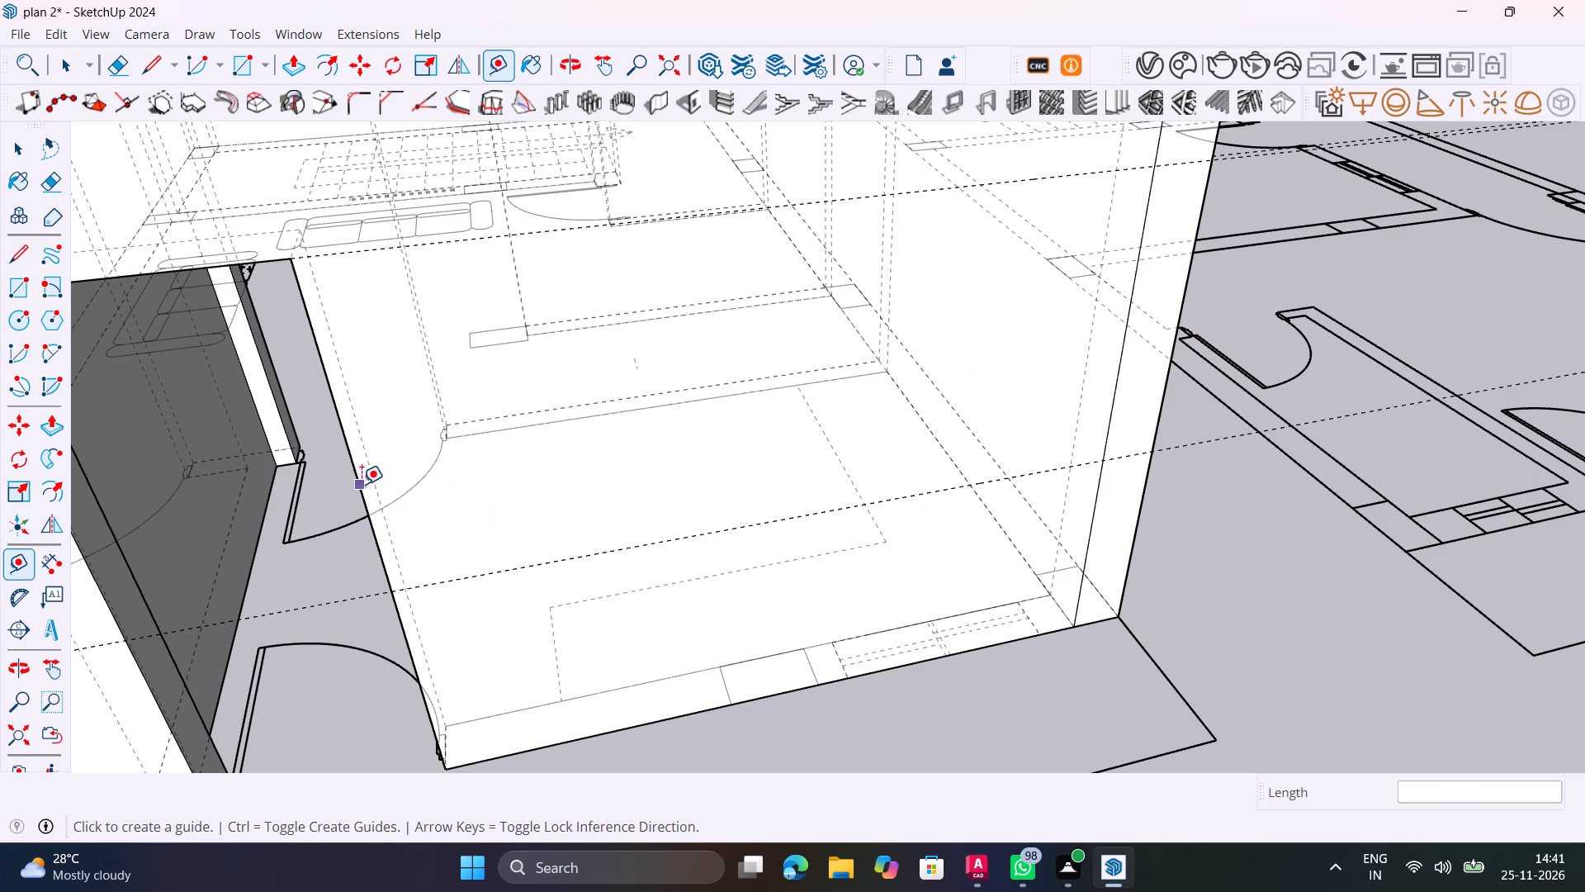
click(851, 675)
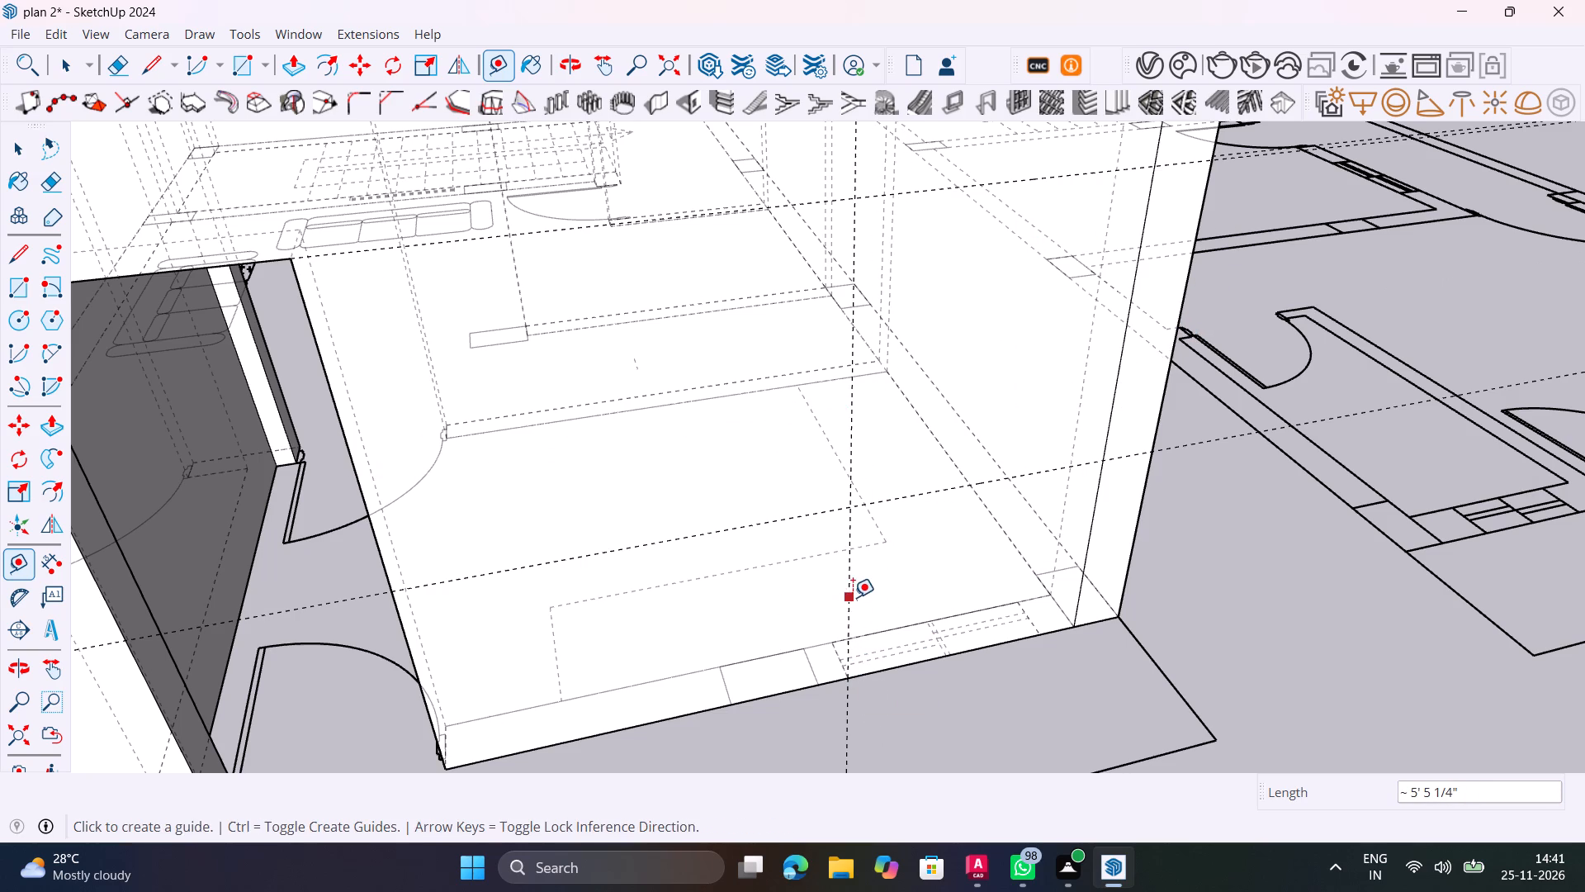
click(853, 597)
click(1042, 629)
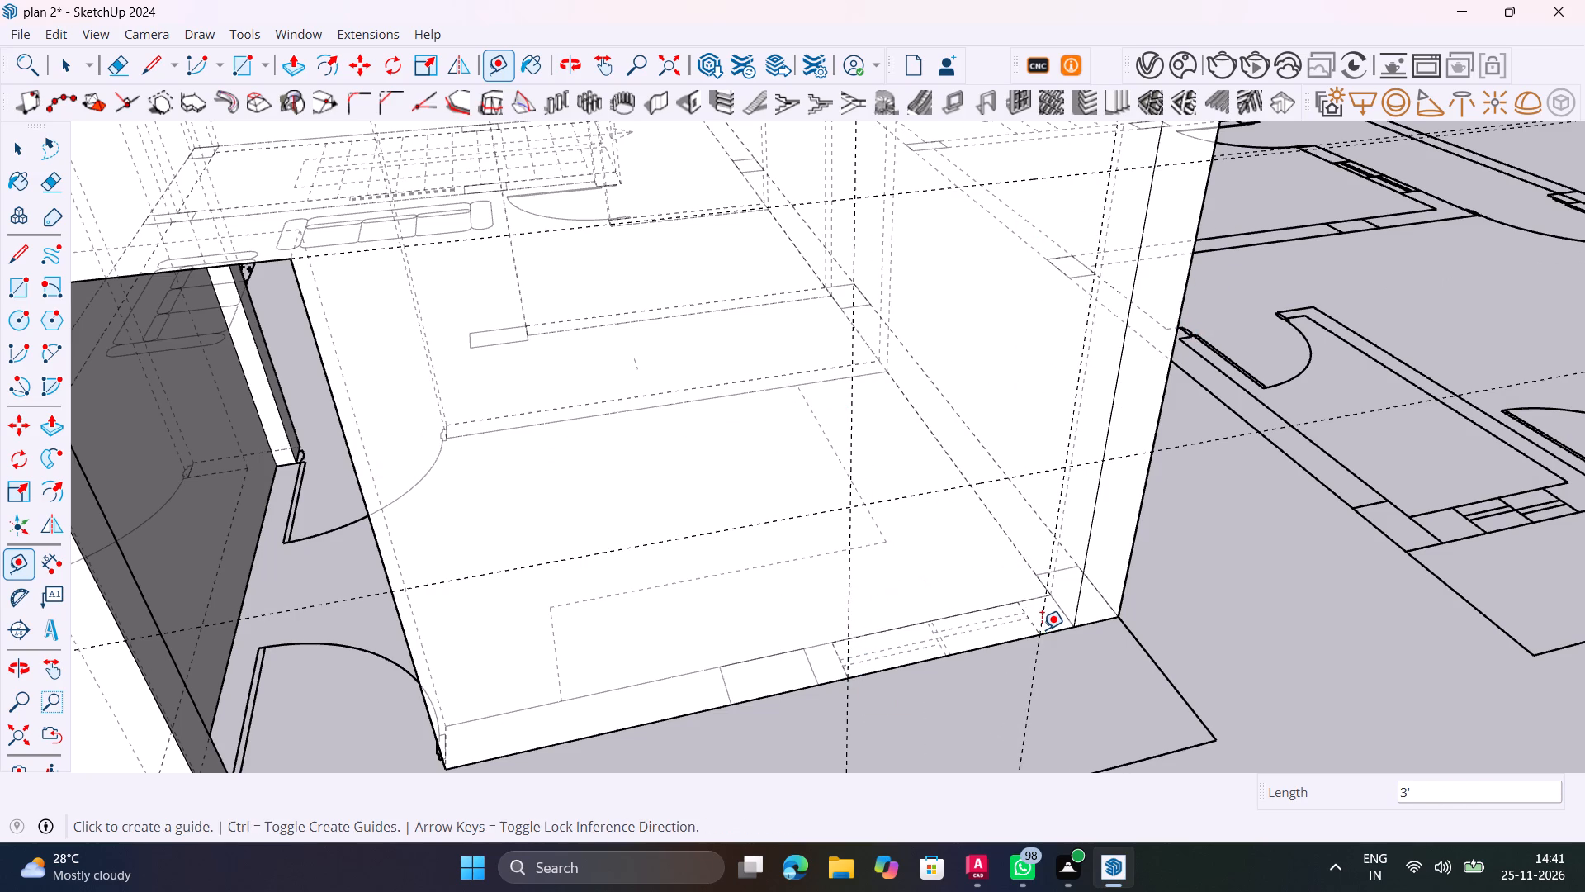
key(space)
Hide the back edges and draw a 3' by 4' window rectangle between the guides, inside the front wall's group.
text(k)
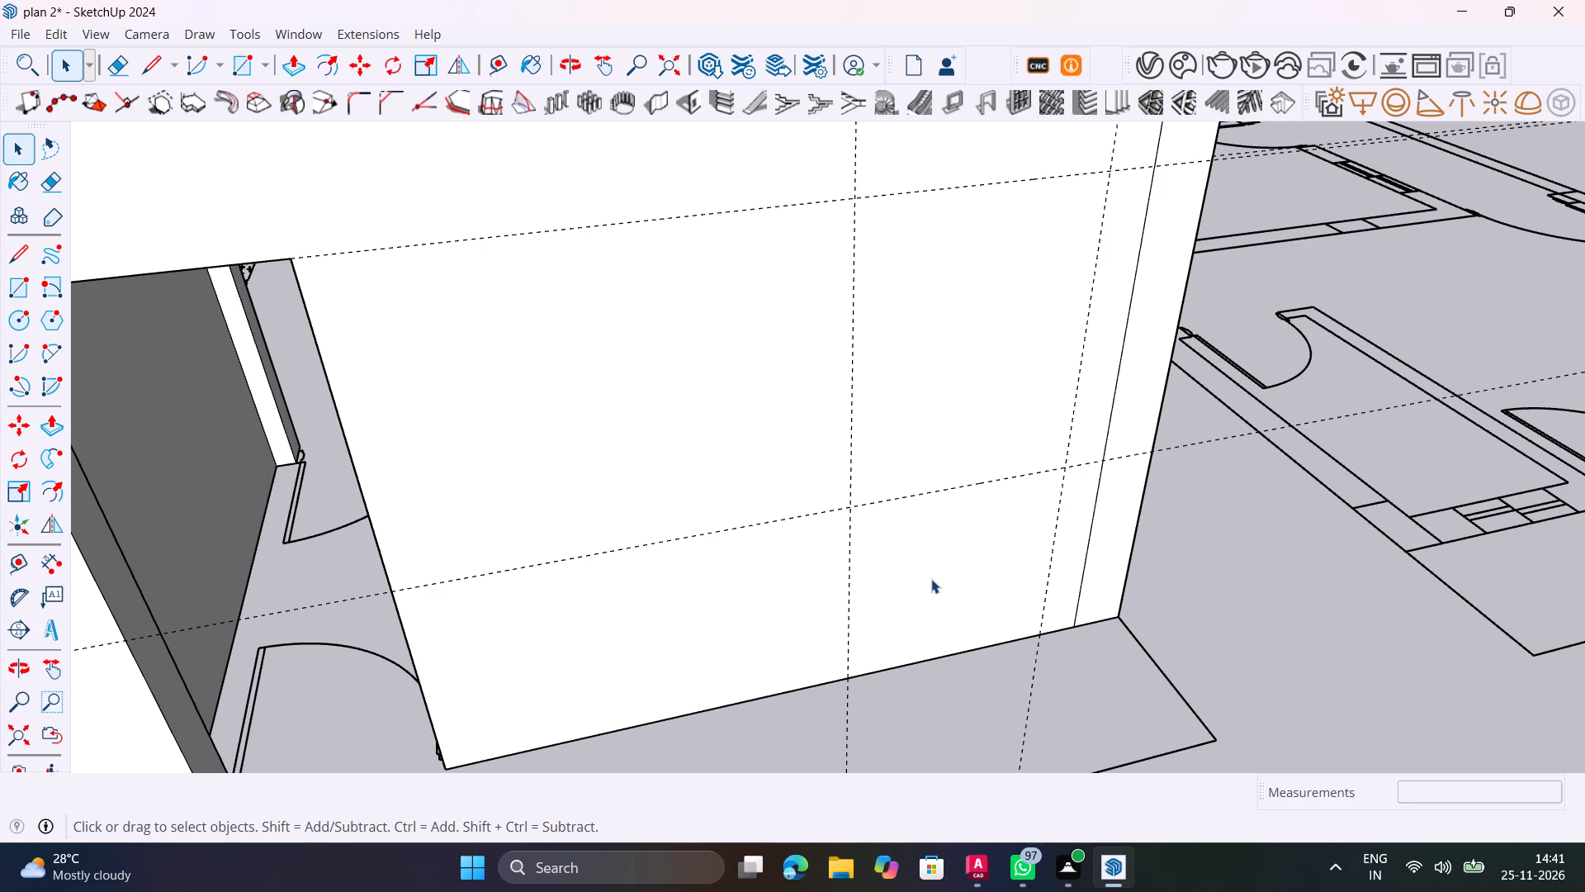
double_click(931, 500)
scroll(931, 499, down, 3)
middle_drag(938, 533, 835, 526)
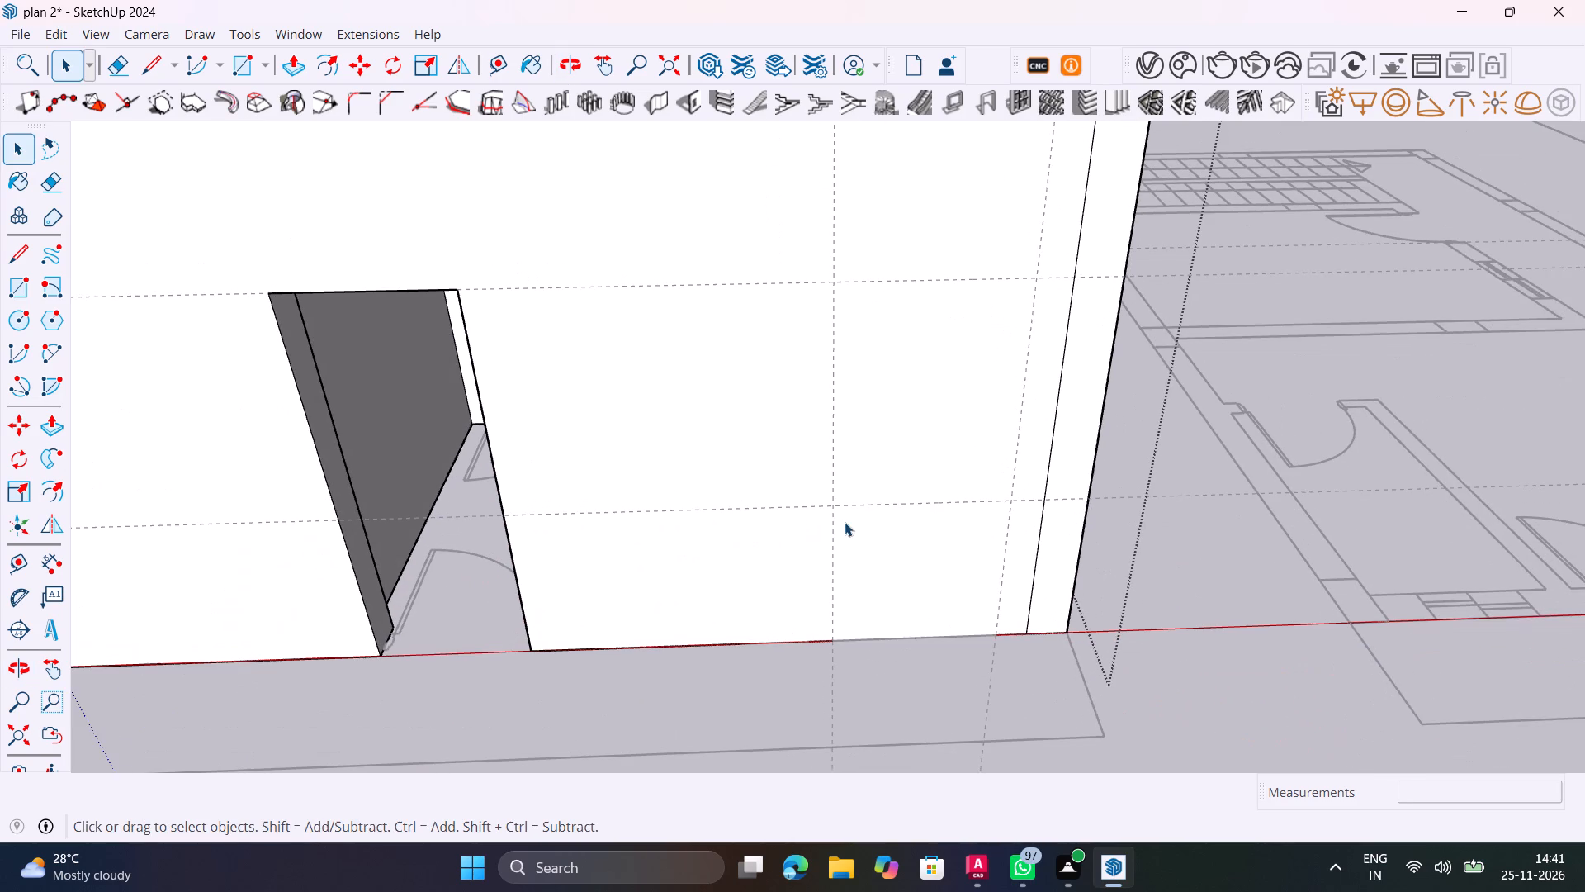
key(r)
click(840, 284)
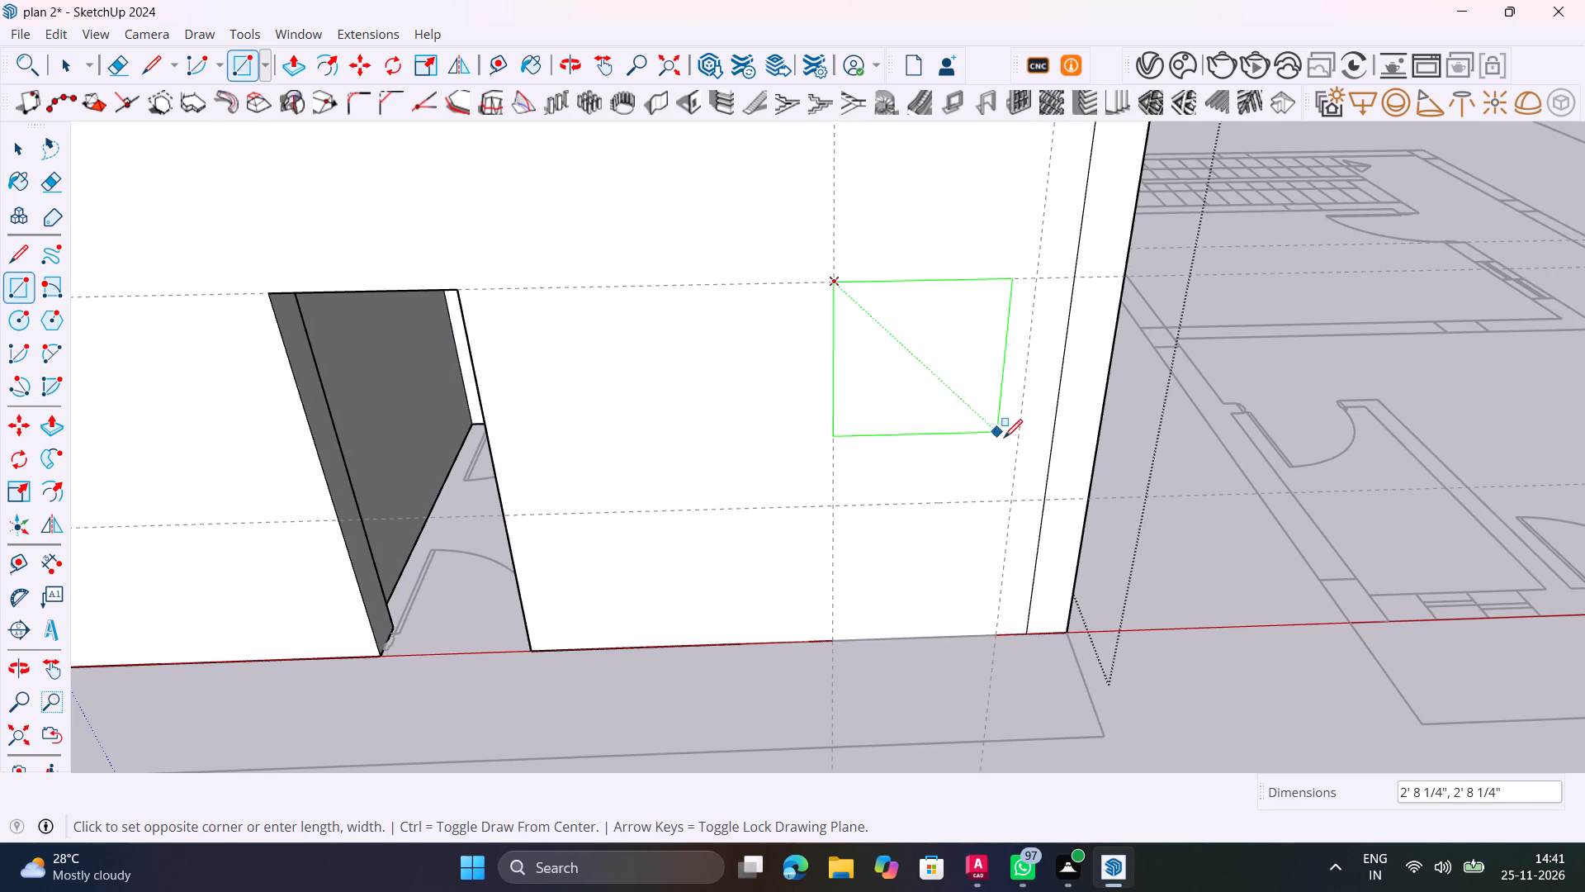
click(1010, 498)
Push the window rectangle through the front wall's thickness to cut the opening, and close the wall group.
key(space)
click(973, 438)
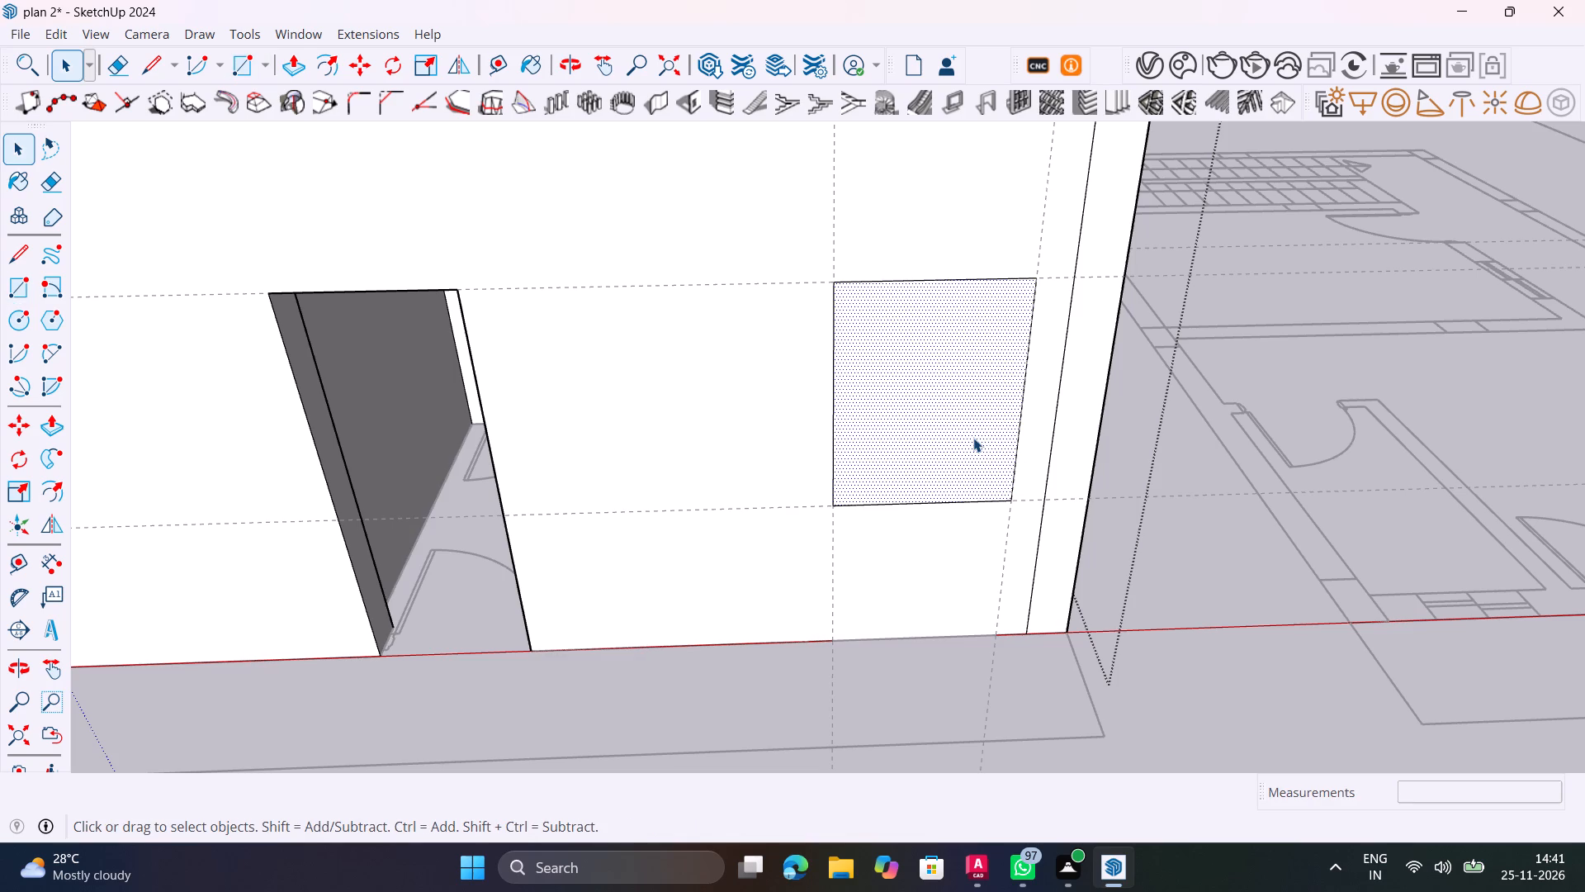
key(p)
click(973, 438)
click(911, 367)
key(space)
scroll(962, 421, down, 9)
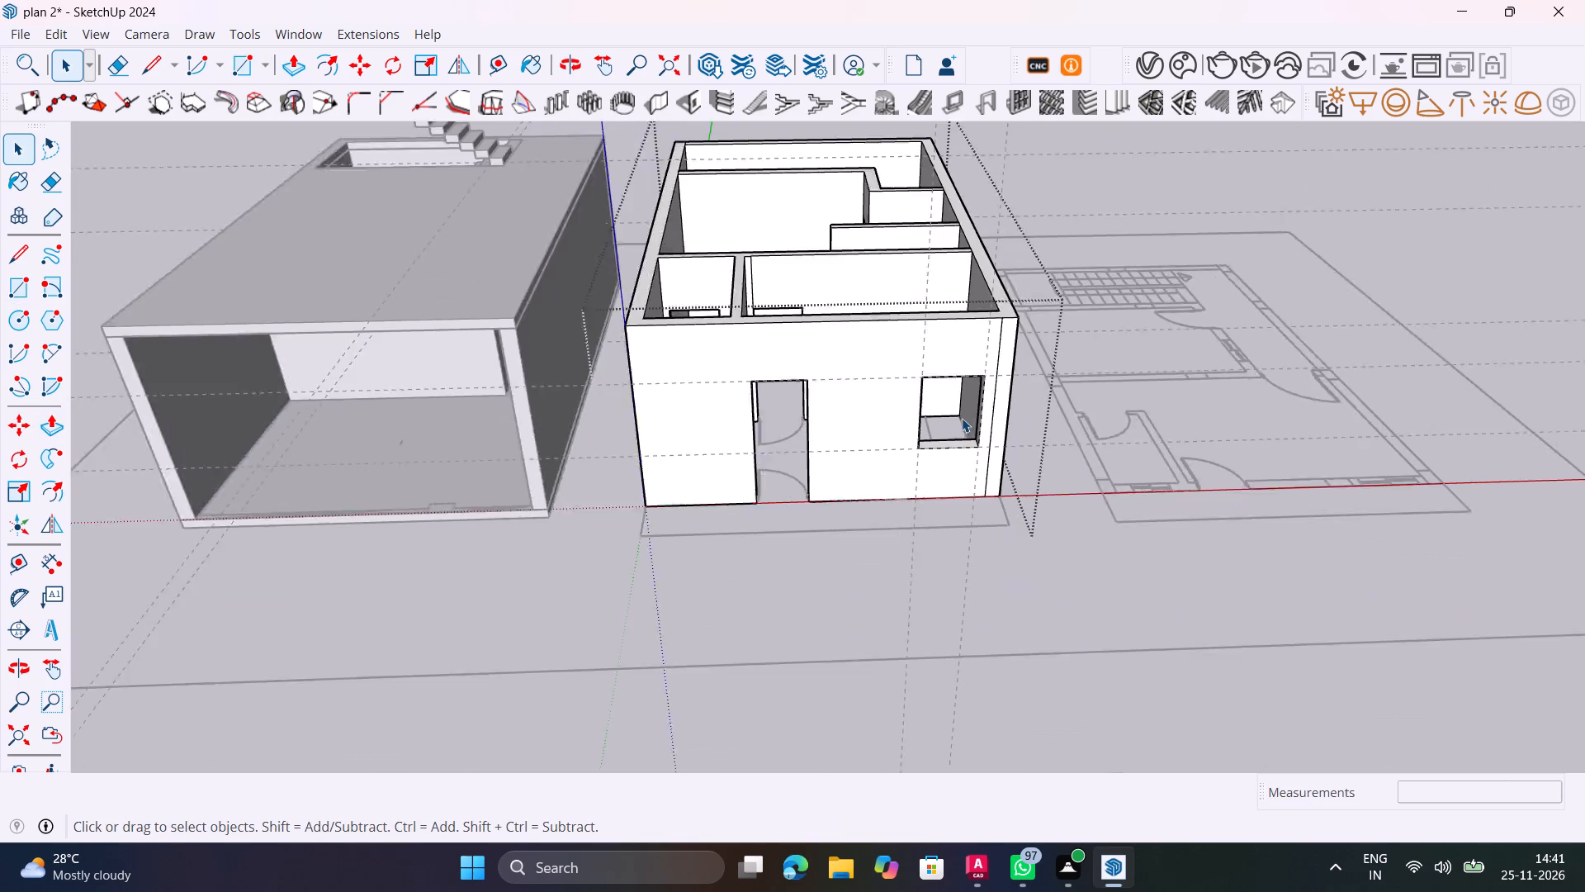
scroll(962, 418, down, 2)
click(1148, 542)
Save the model.
scroll(860, 410, up, 5)
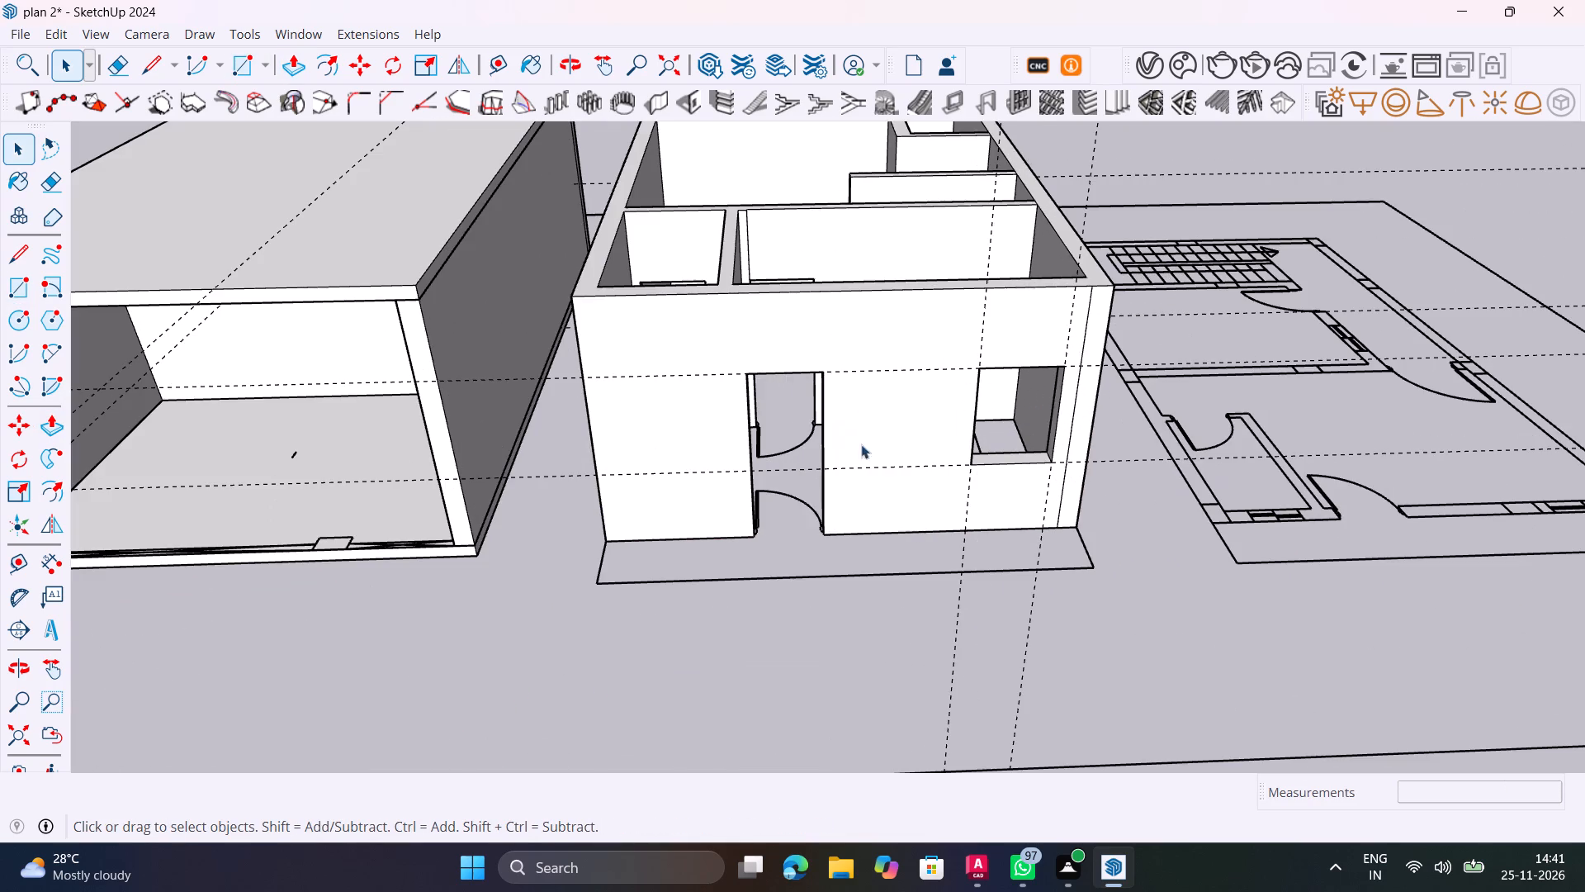
shift+middle_drag(807, 496, 1005, 599)
key(ctrl+s)
Show the back edges so the plan's small window symbol shows through the front wall beside the door.
scroll(939, 593, up, 7)
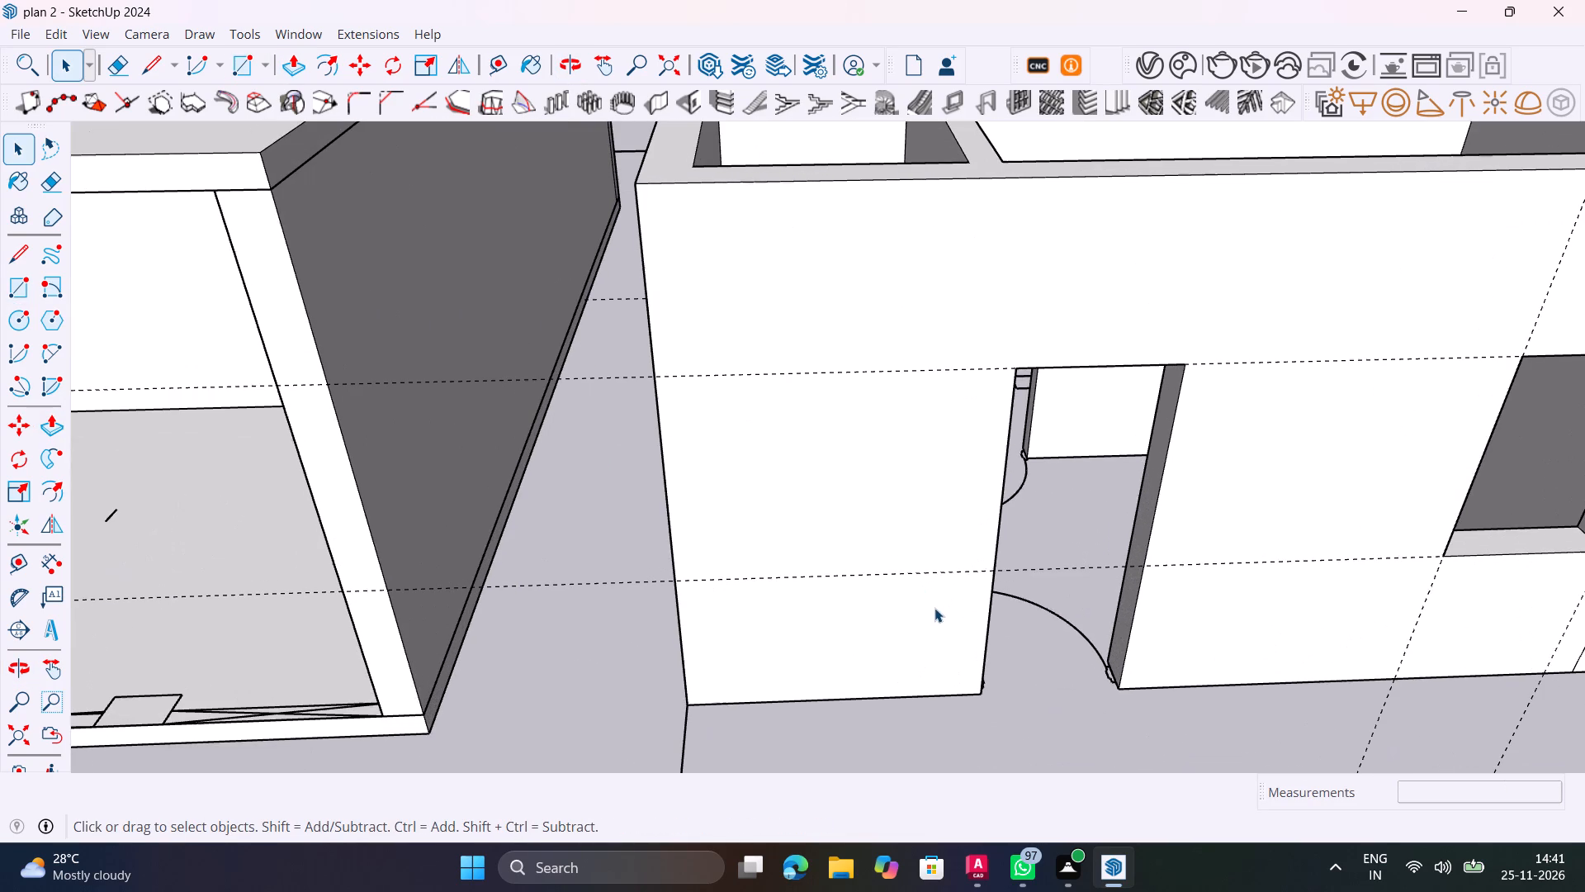
key(k)
shift+middle_drag(905, 654, 985, 548)
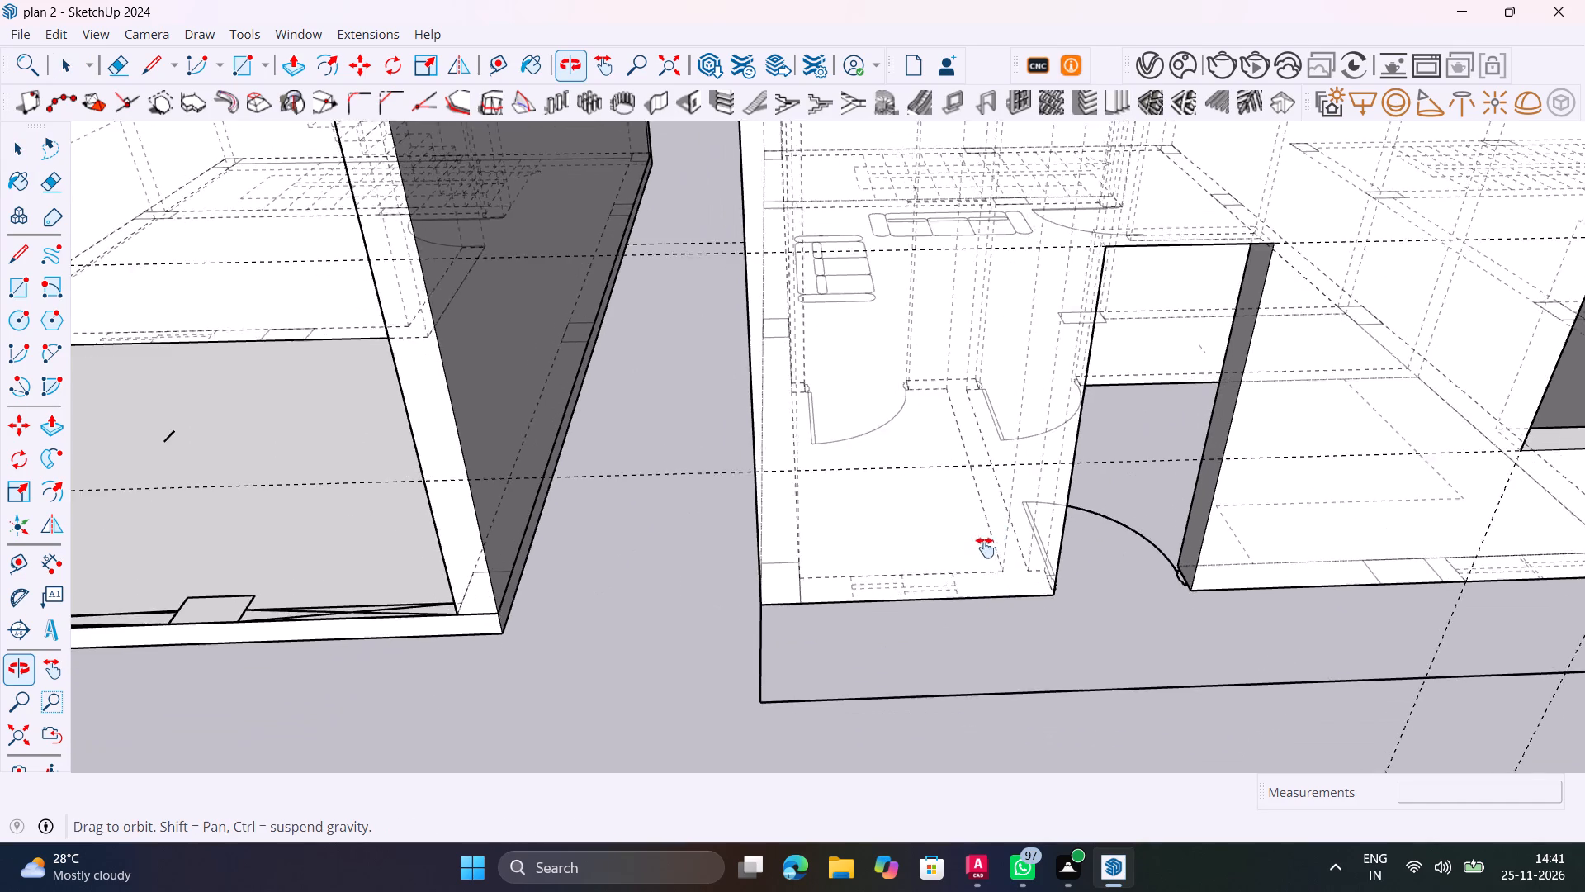
shift+middle_drag(985, 548, 956, 570)
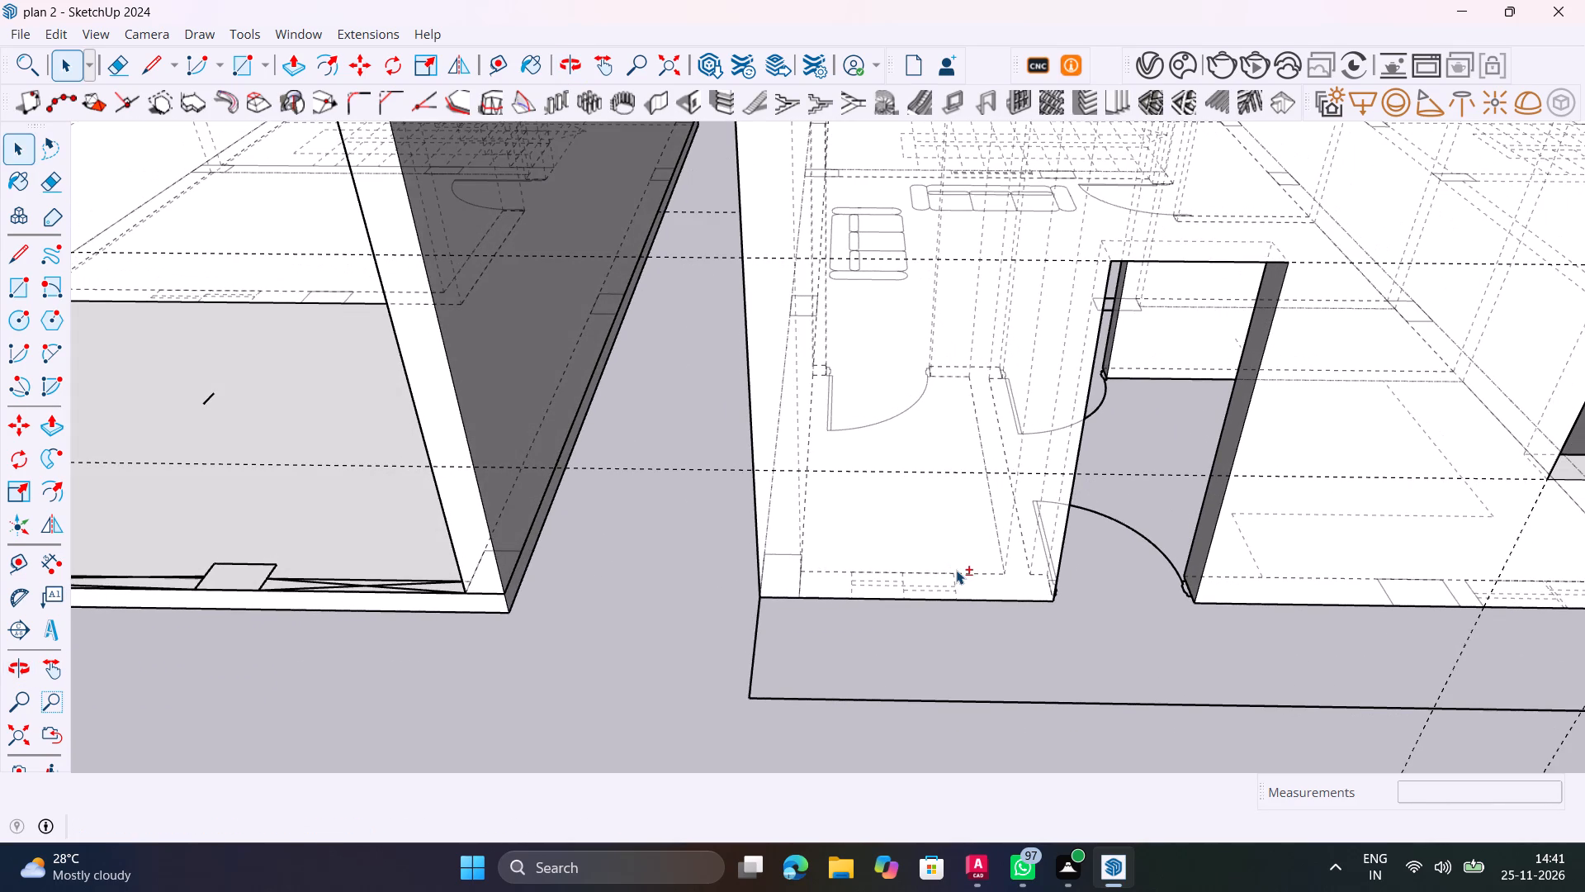
shift+middle_drag(972, 583, 999, 683)
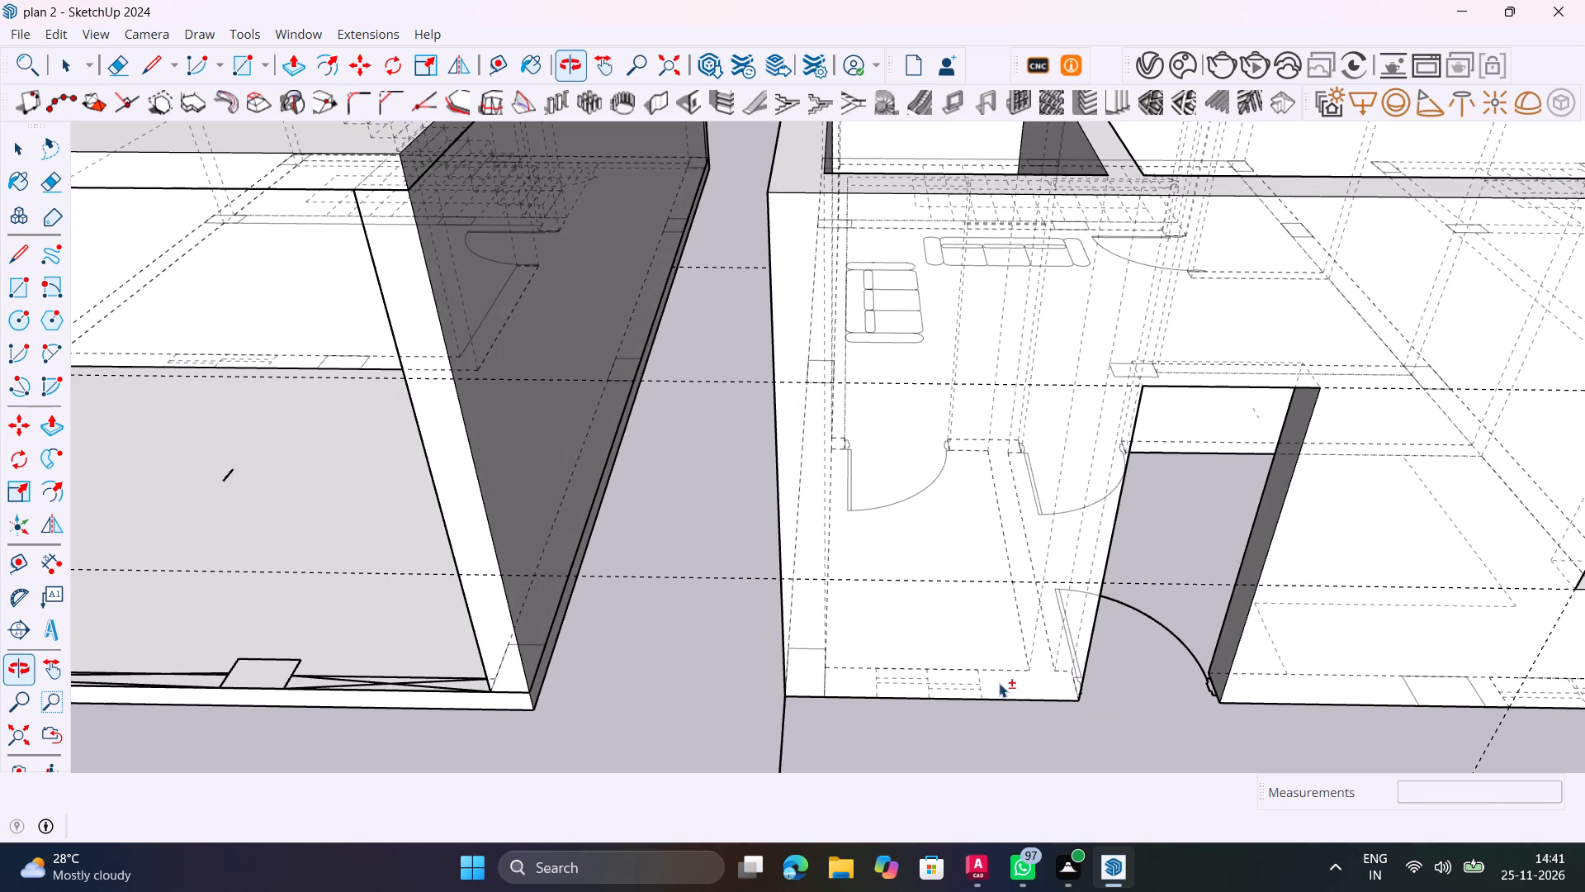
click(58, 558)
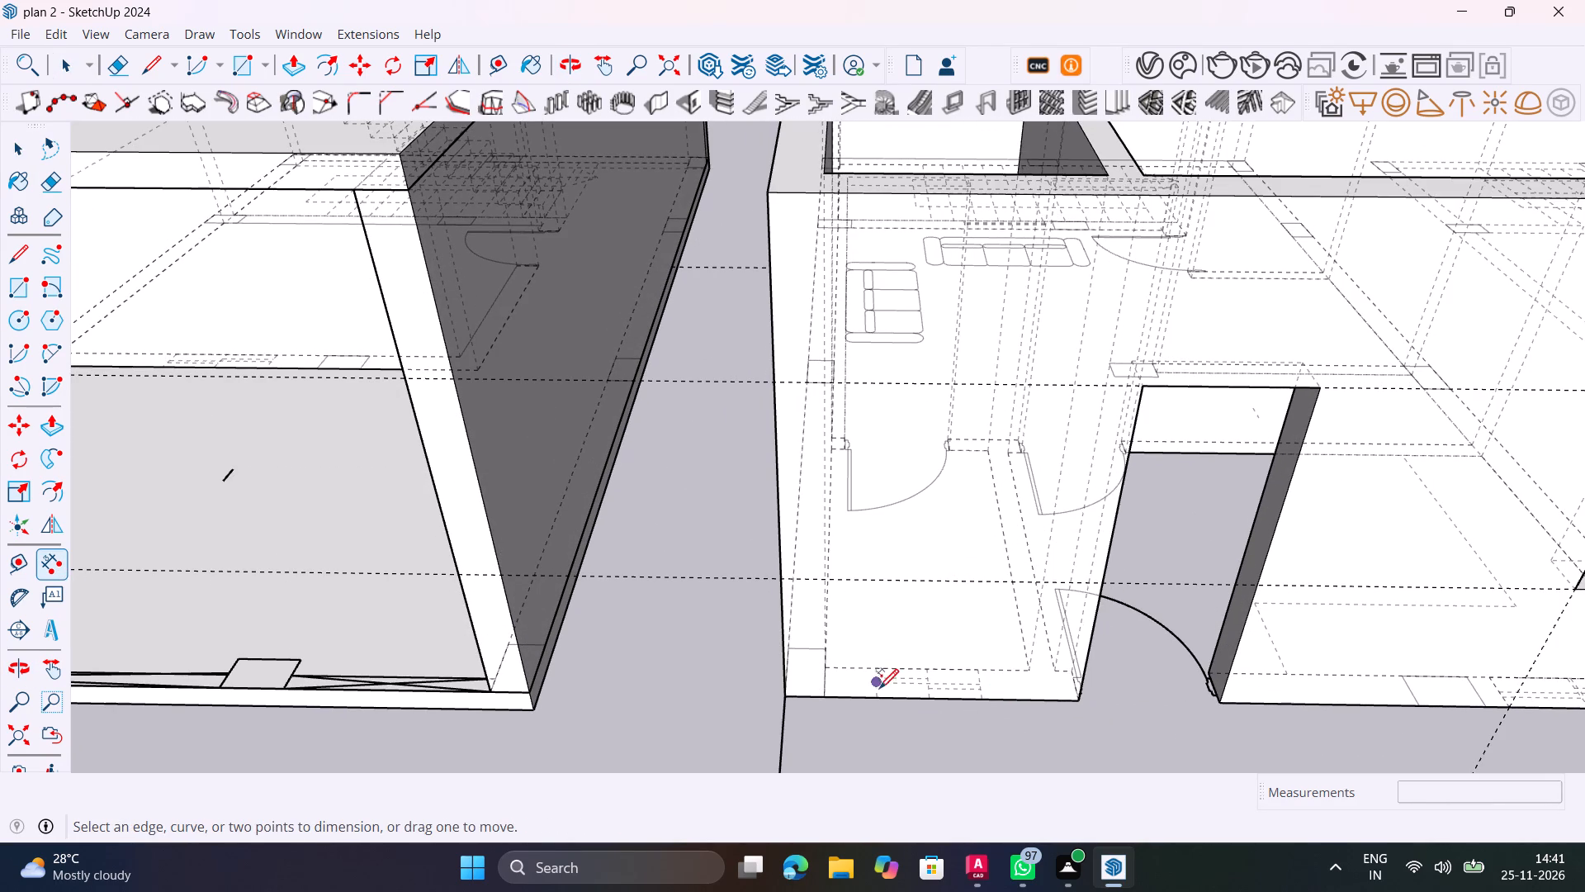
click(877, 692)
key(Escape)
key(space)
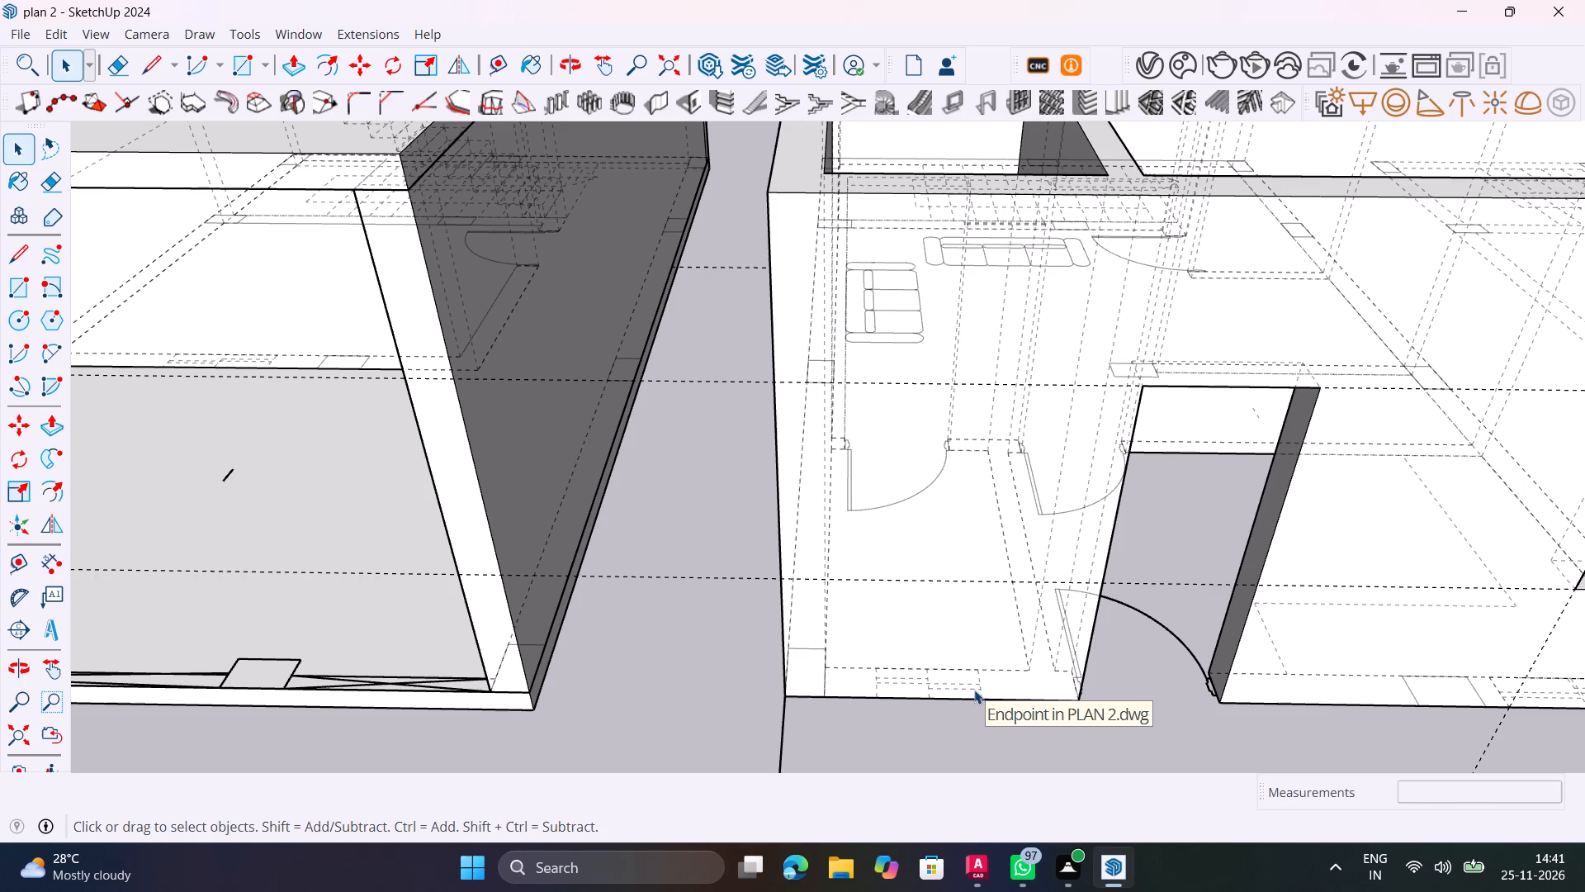
Place a horizontal guide on the front wall 2' above the guide along the door's head.
key(t)
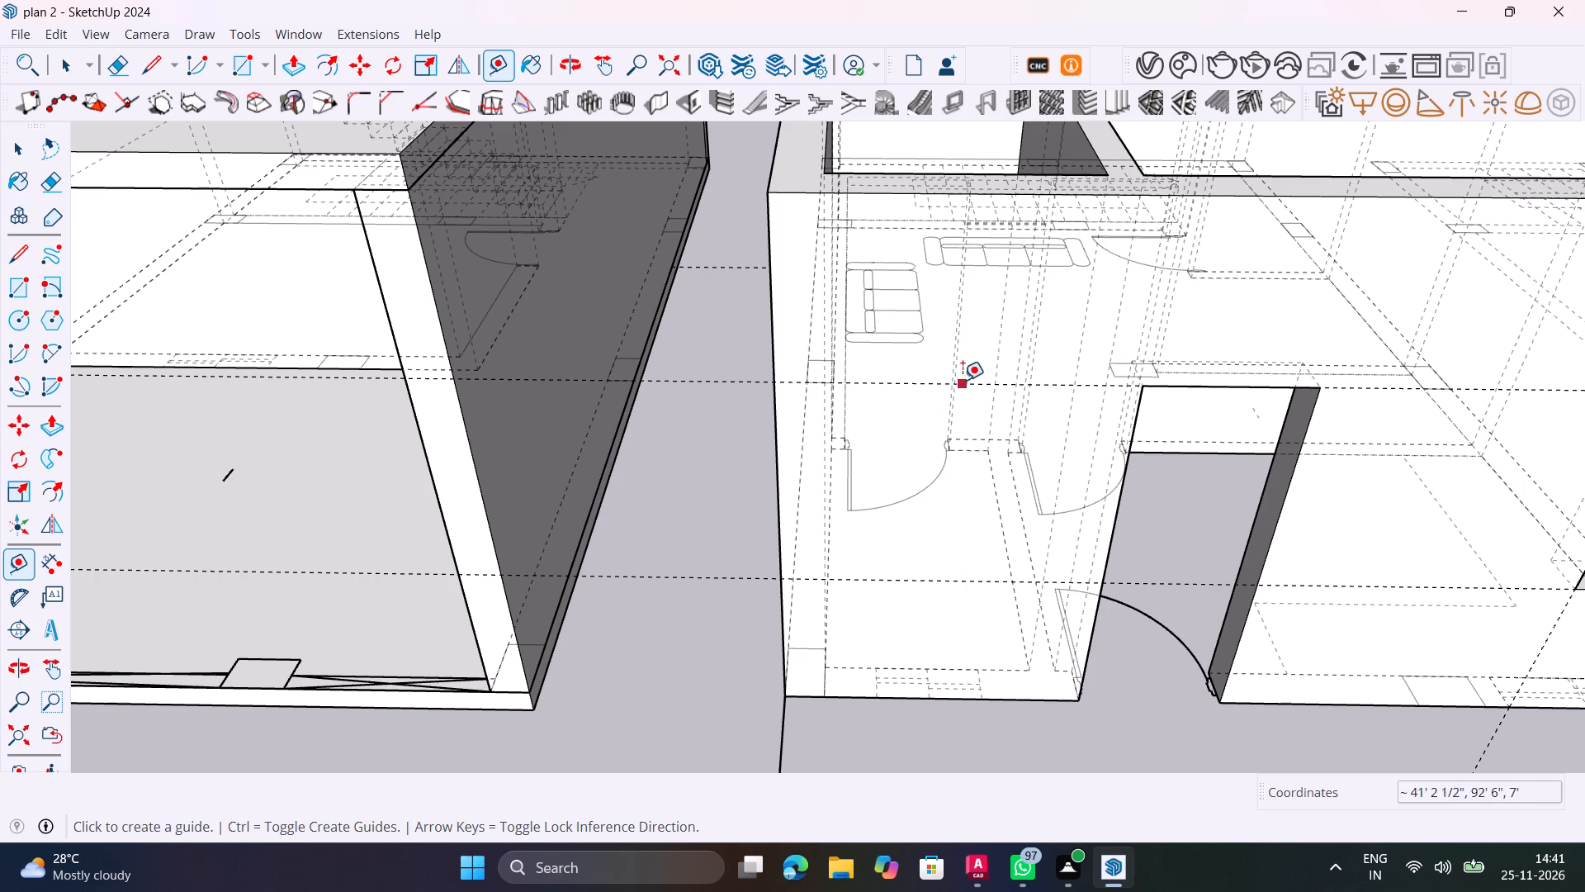
click(962, 382)
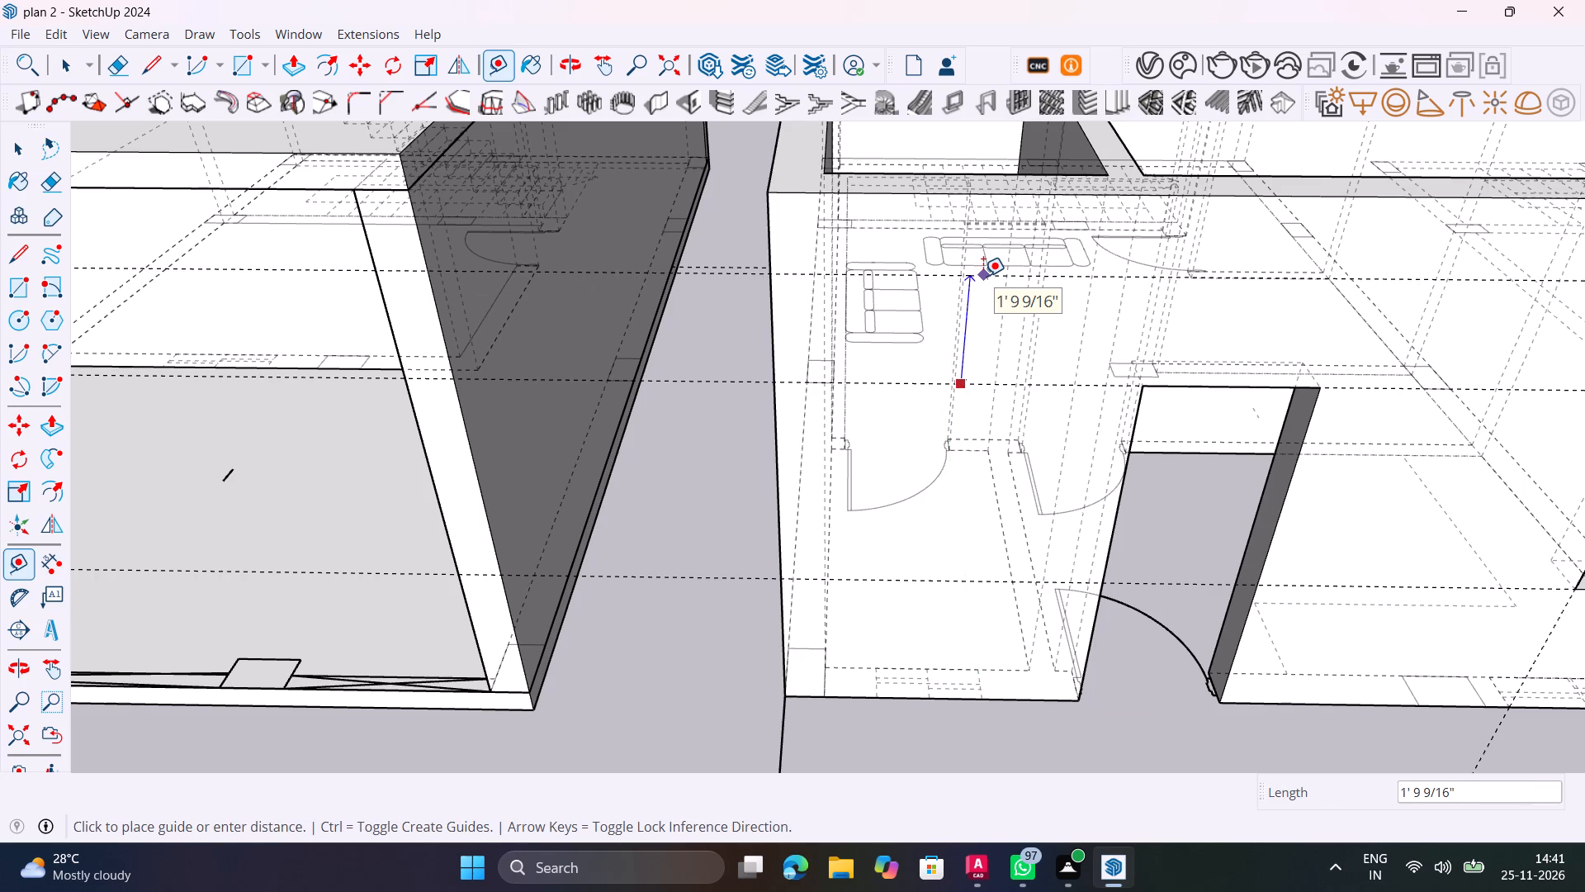
text(2')
key(Return)
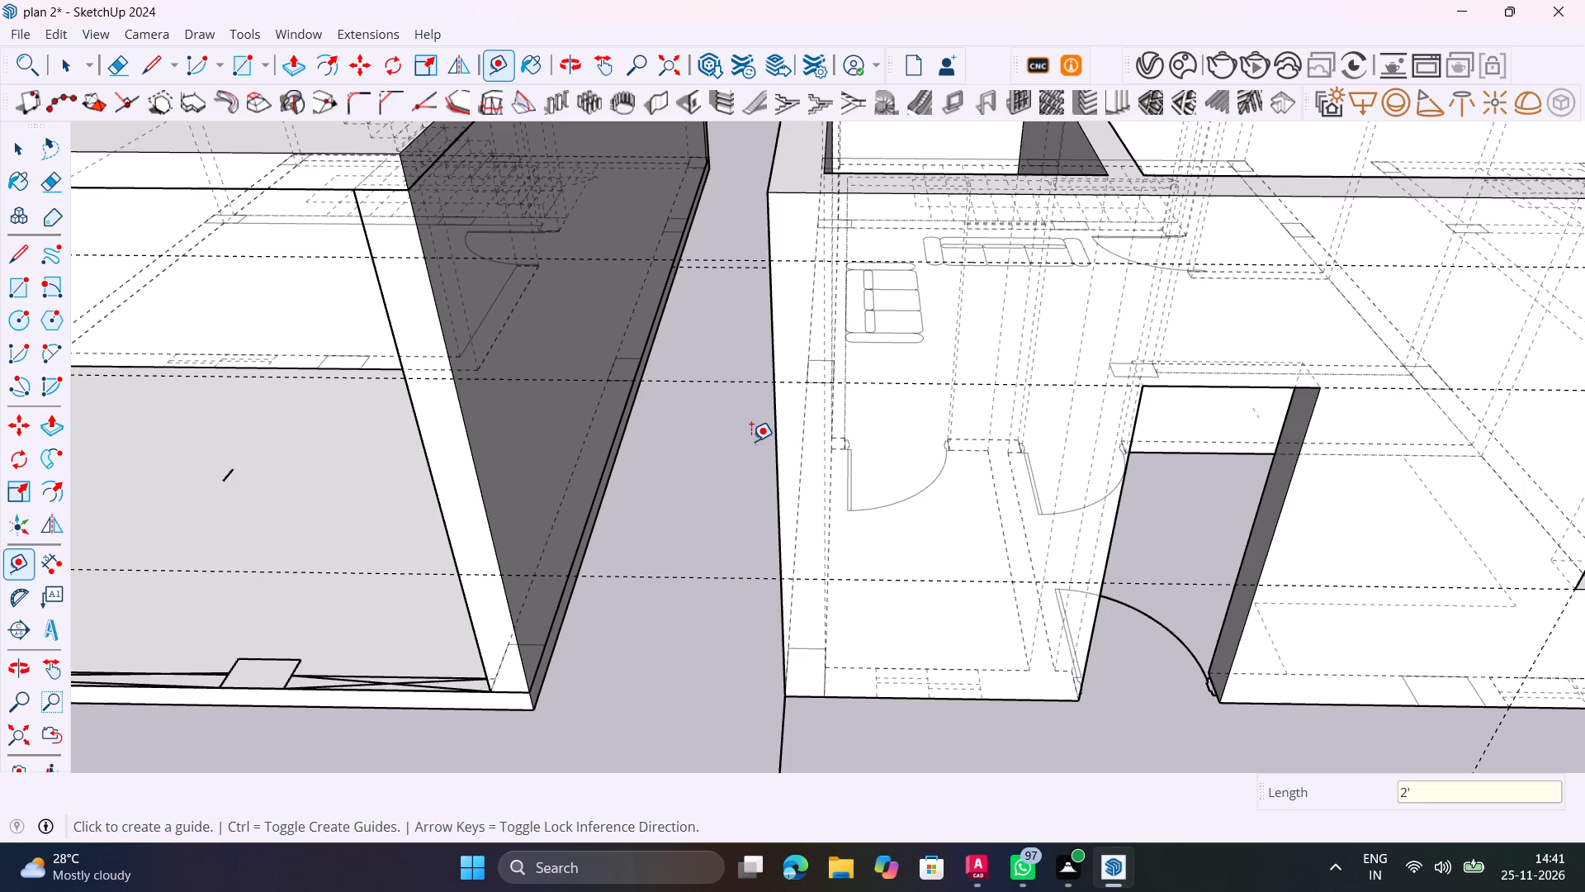
Place vertical guides on the front wall at both ends of the small window symbol beside the door.
click(772, 431)
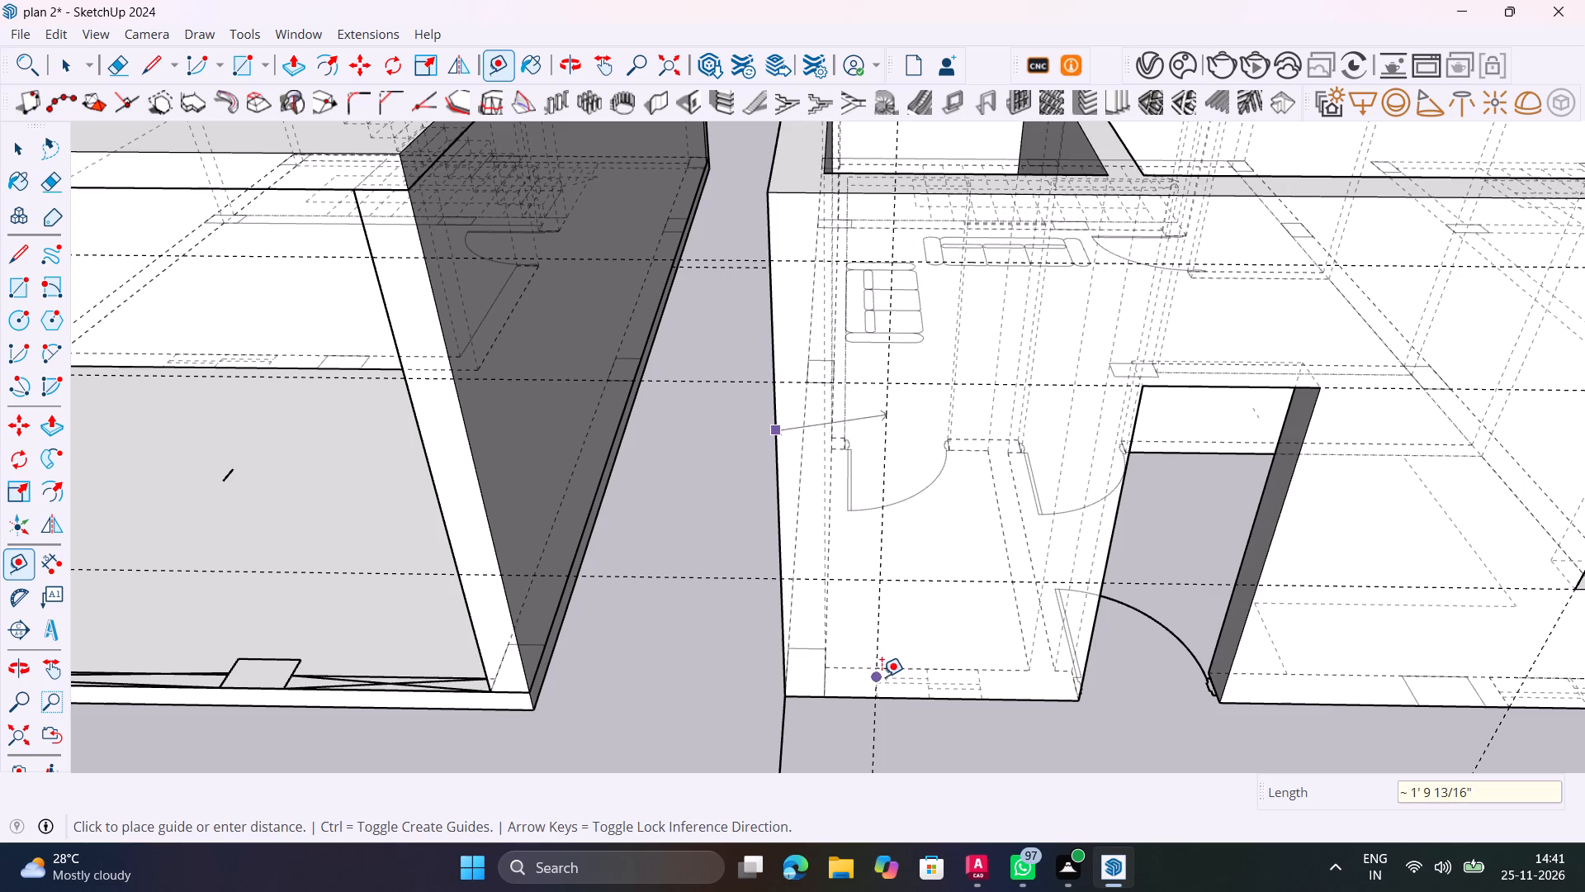
middle_drag(892, 676, 1066, 536)
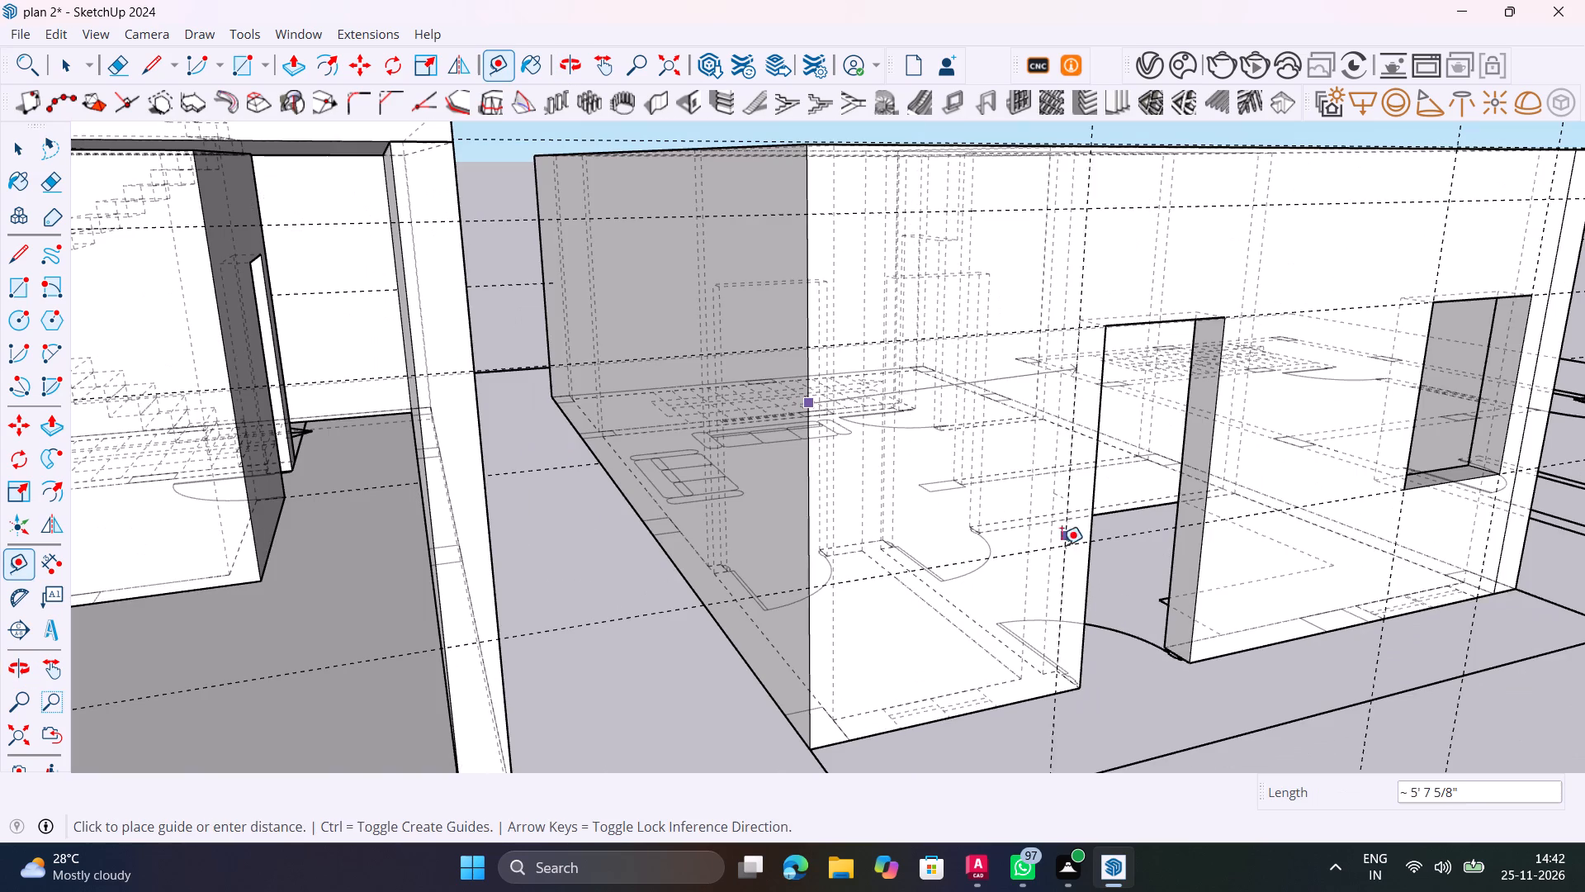
click(898, 731)
click(902, 667)
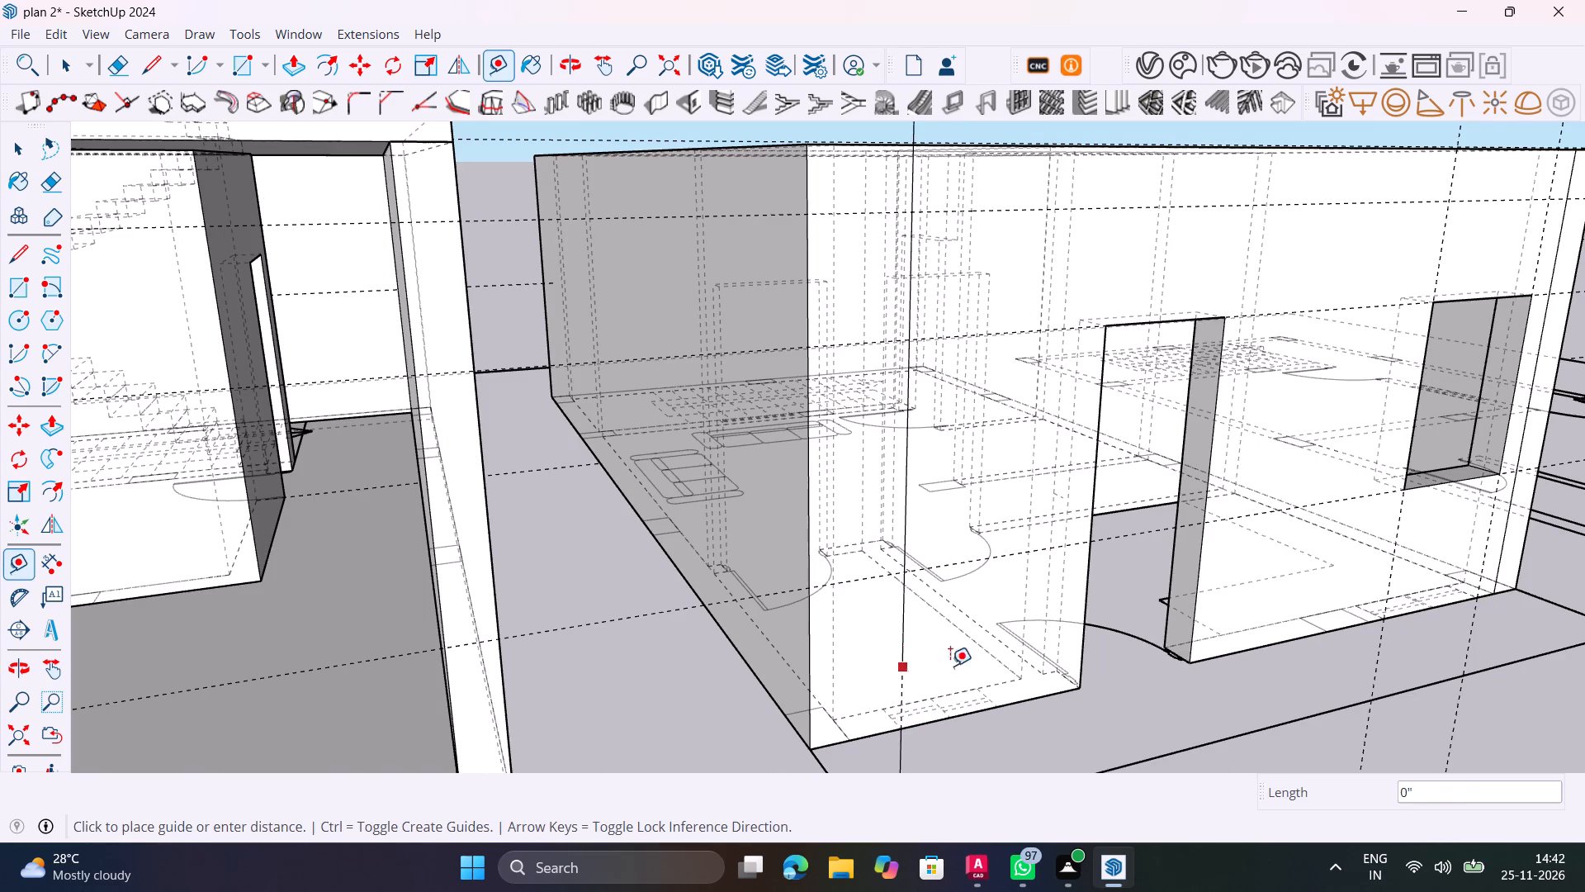
click(1001, 695)
scroll(928, 666, down, 4)
key(space)
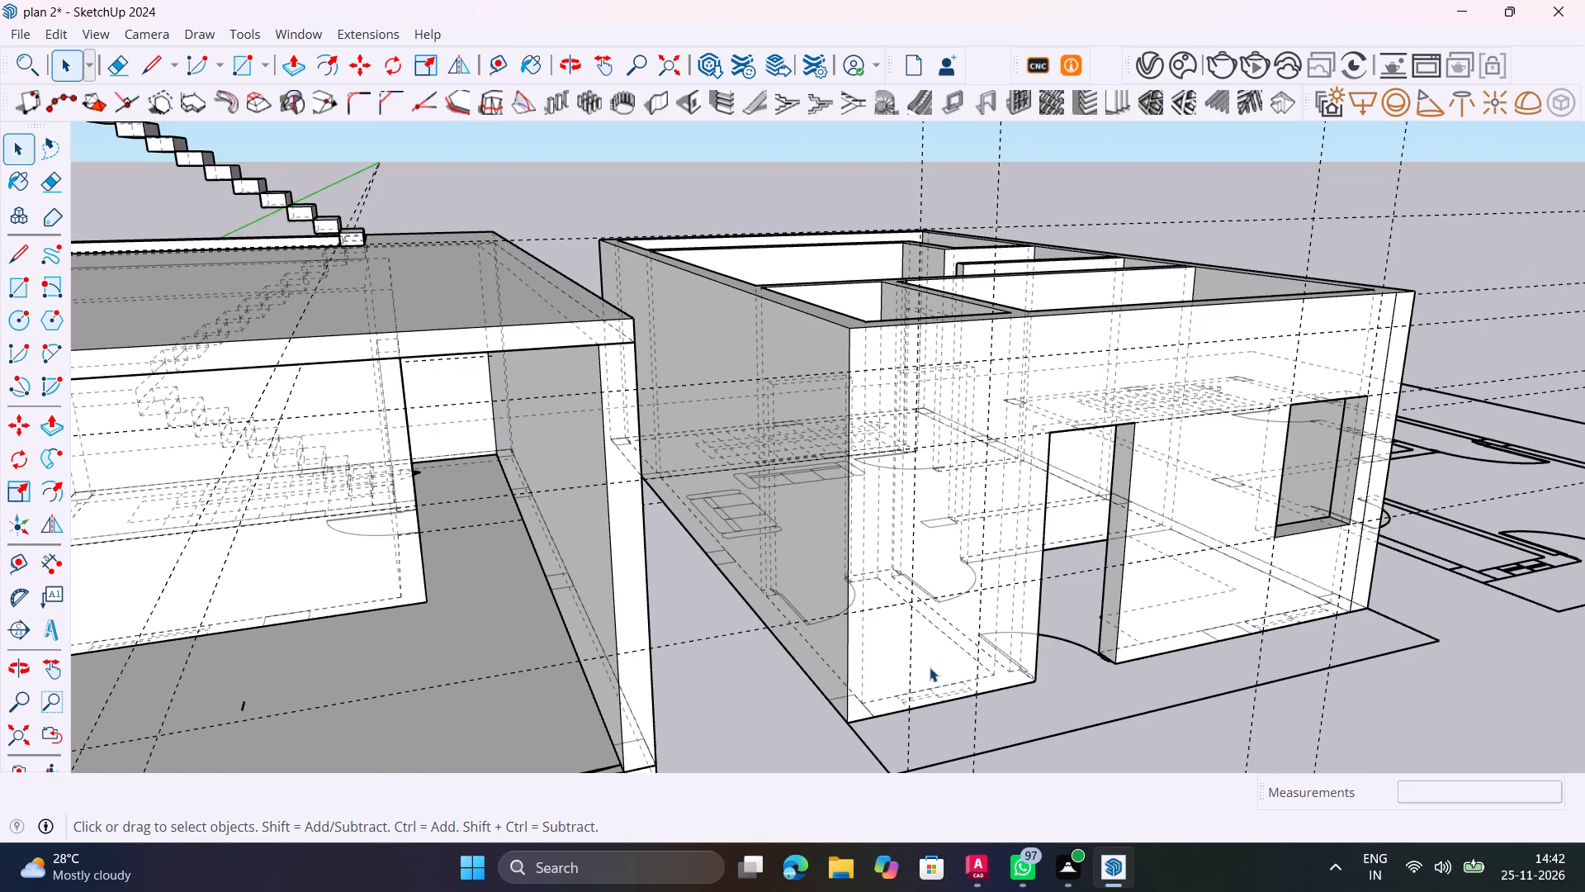
Hide the back edges and draw a window rectangle about 2' by 2' between the guides, inside the wall group.
key(k)
middle_drag(977, 614, 788, 666)
scroll(668, 407, up, 5)
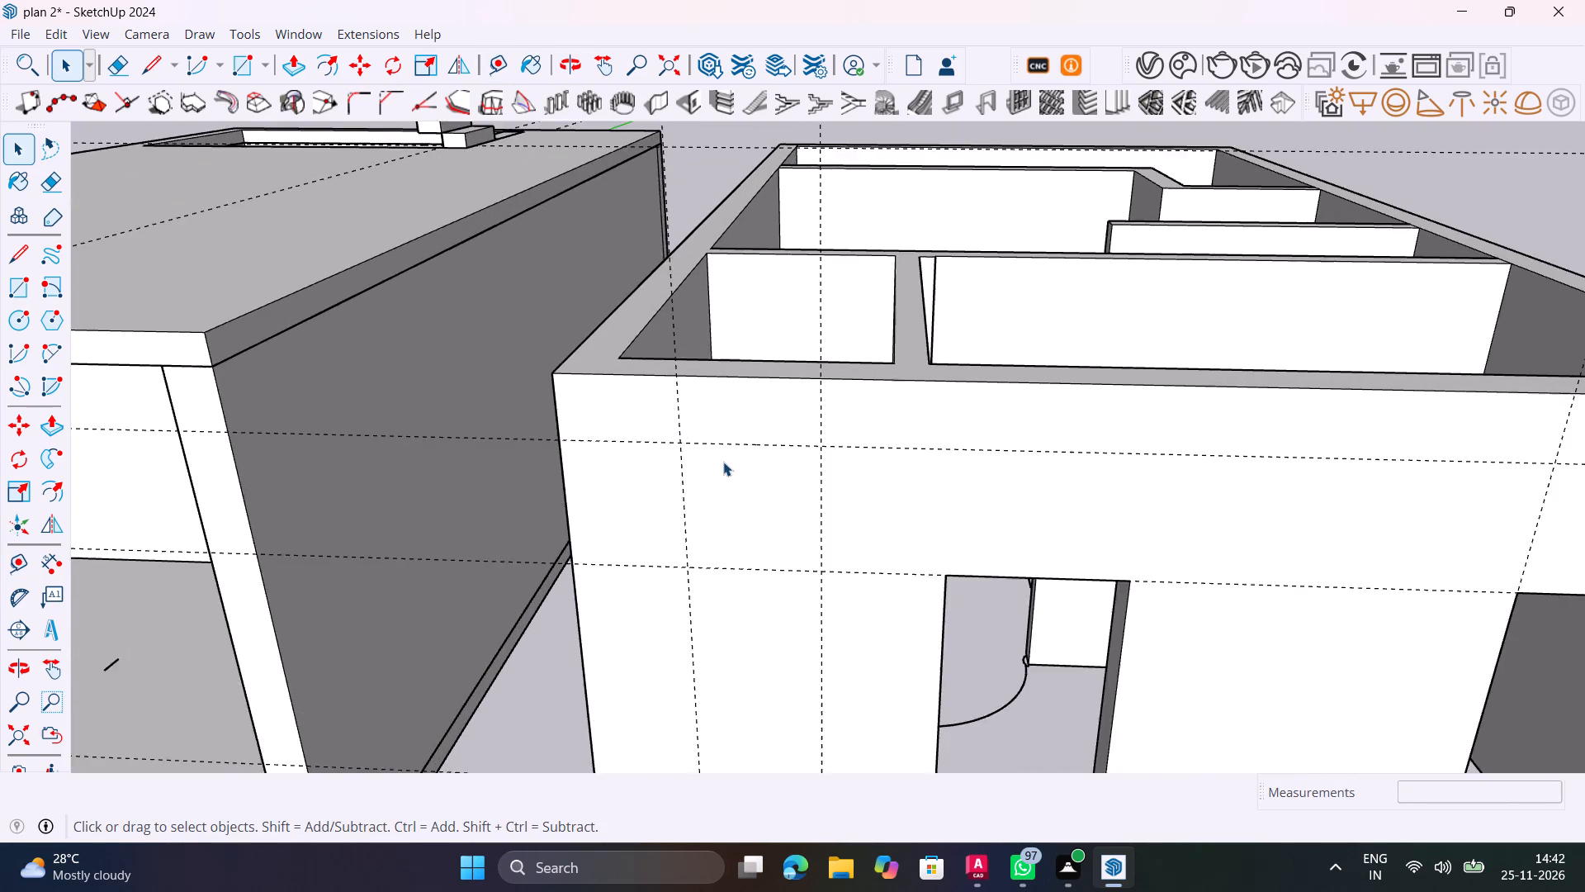
scroll(723, 462, up, 4)
double_click(731, 469)
key(r)
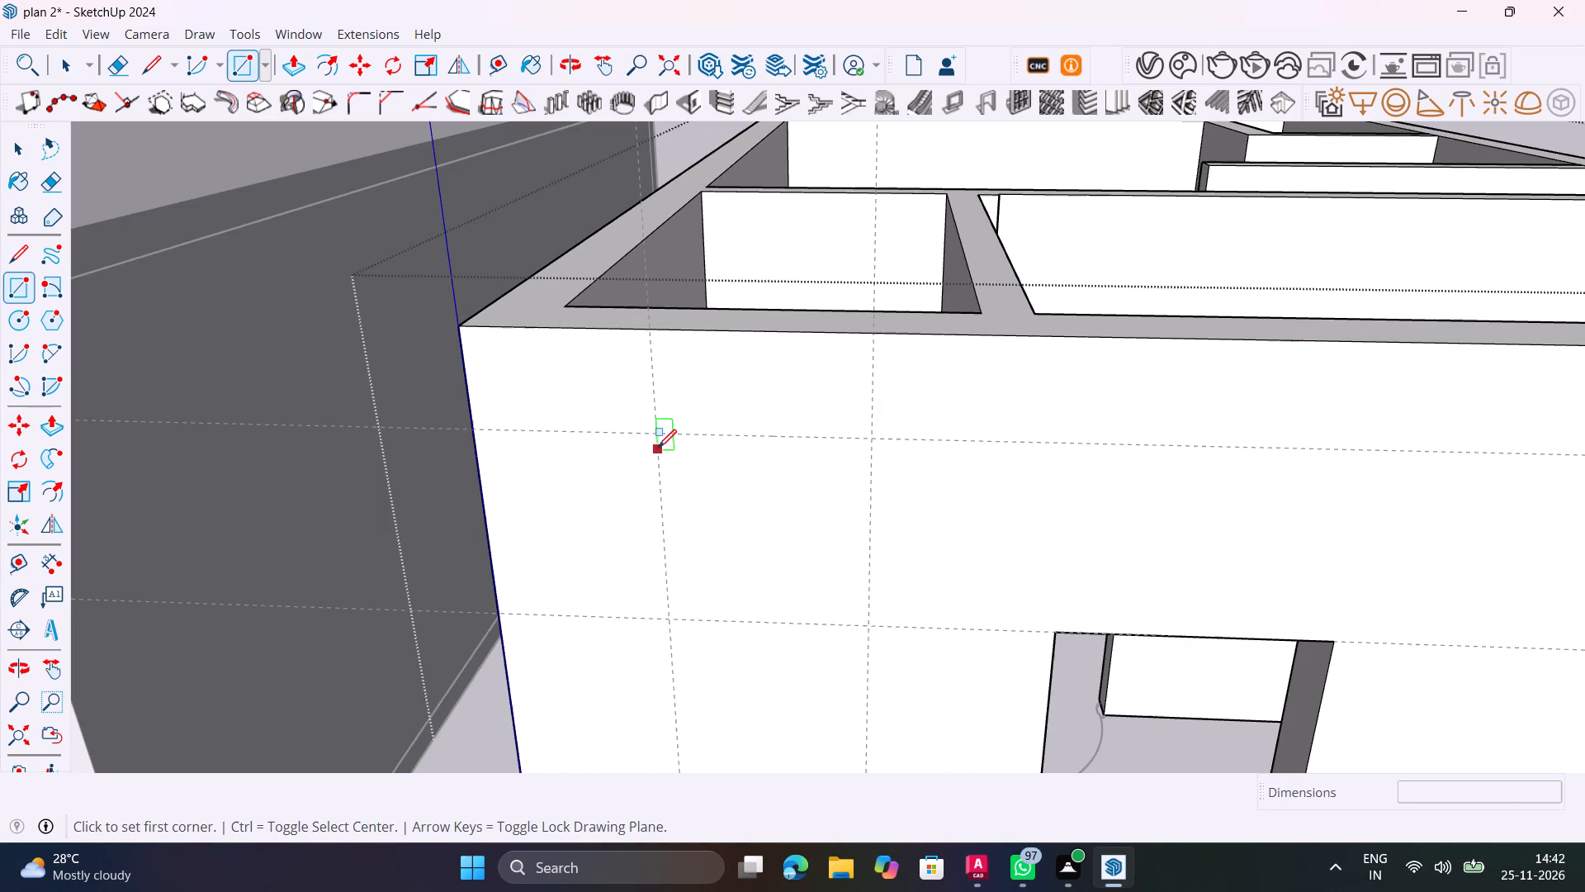
click(655, 438)
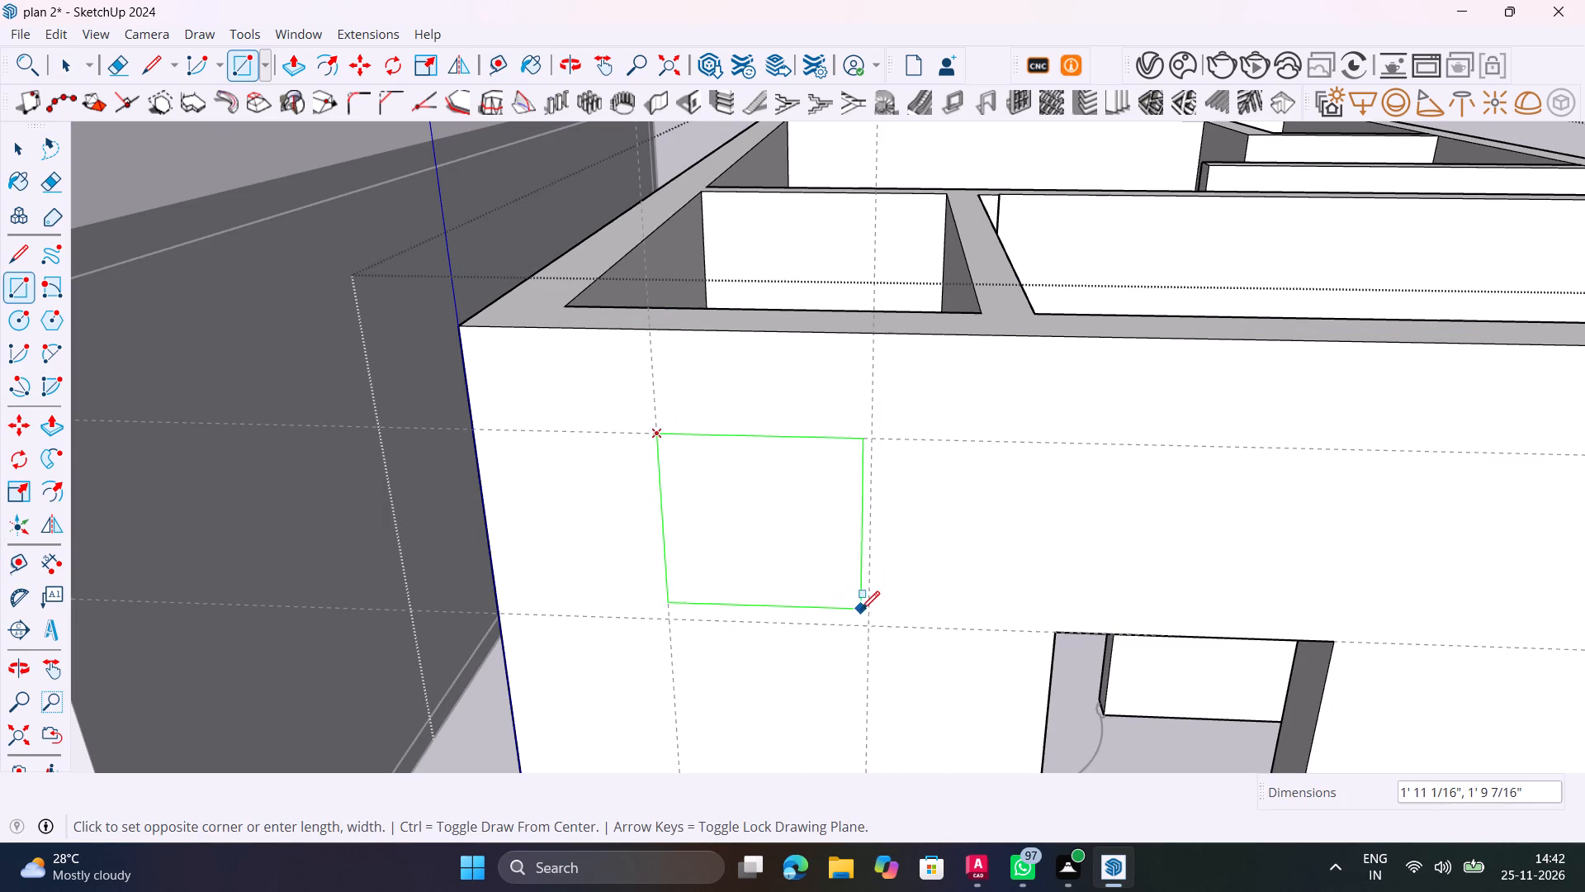
click(865, 625)
key(space)
Push the small window rectangle through the front wall's thickness to cut the opening, and close the wall group.
click(830, 562)
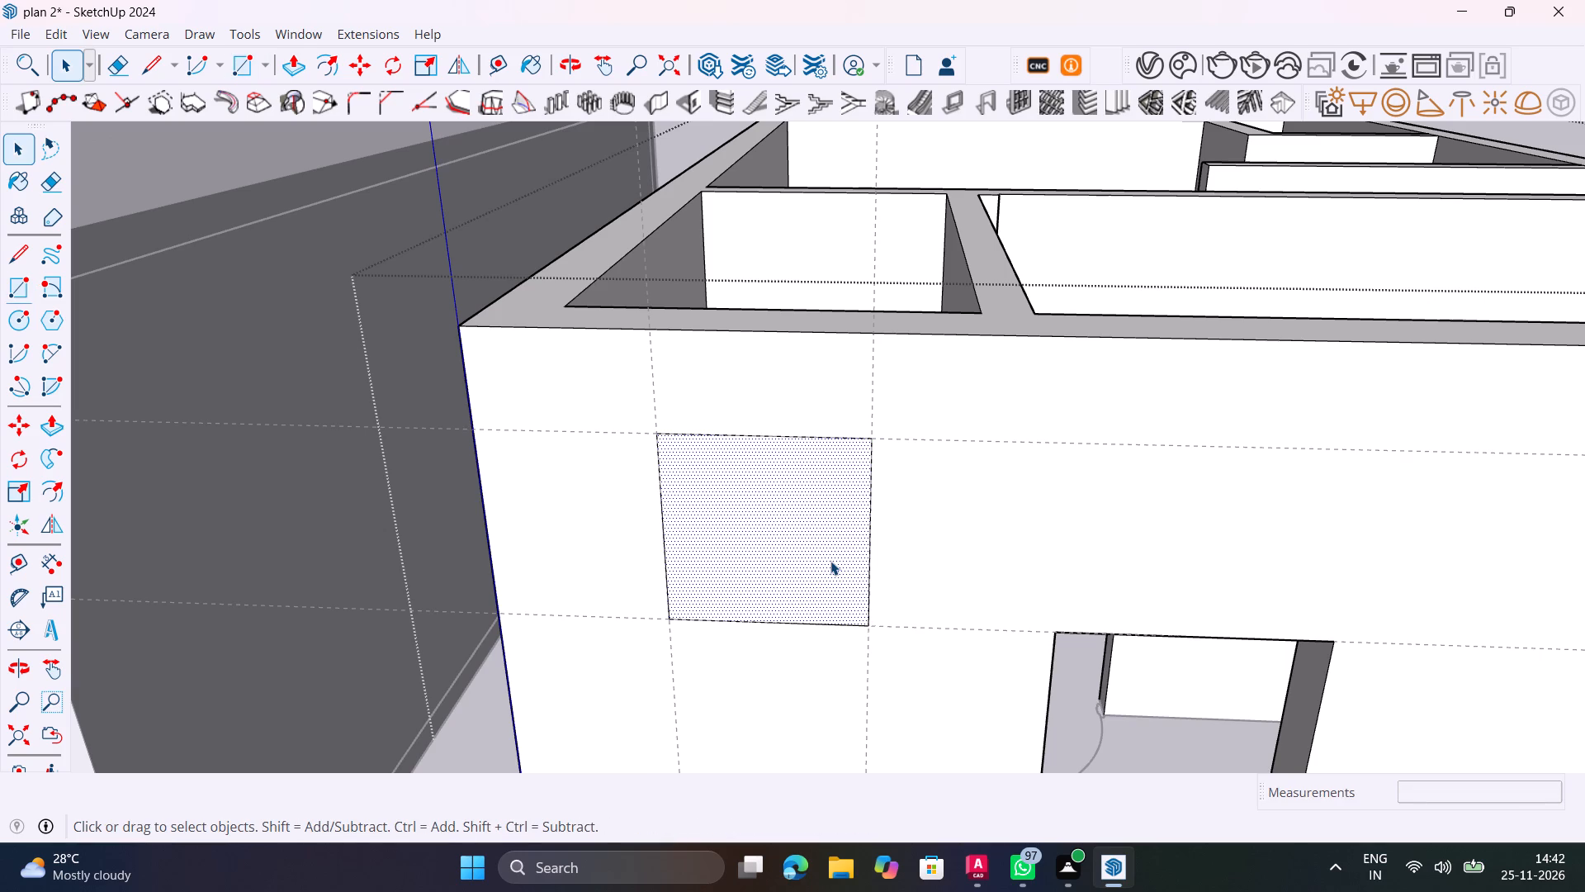
key(p)
click(830, 561)
click(787, 506)
scroll(829, 506, down, 6)
key(space)
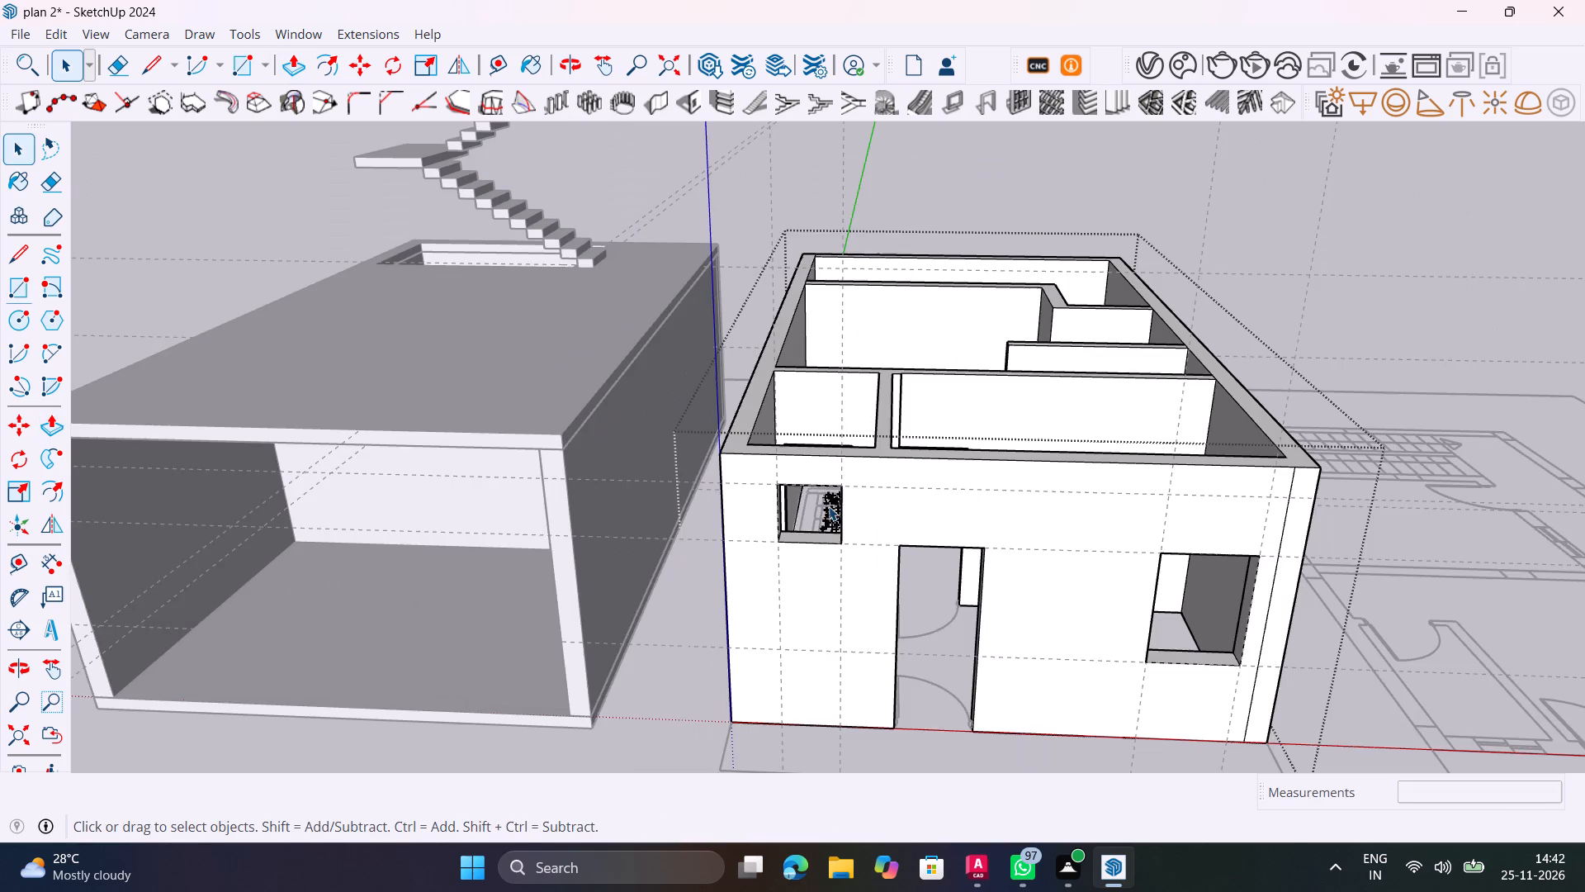
middle_drag(870, 595, 913, 610)
click(1136, 83)
click(1172, 178)
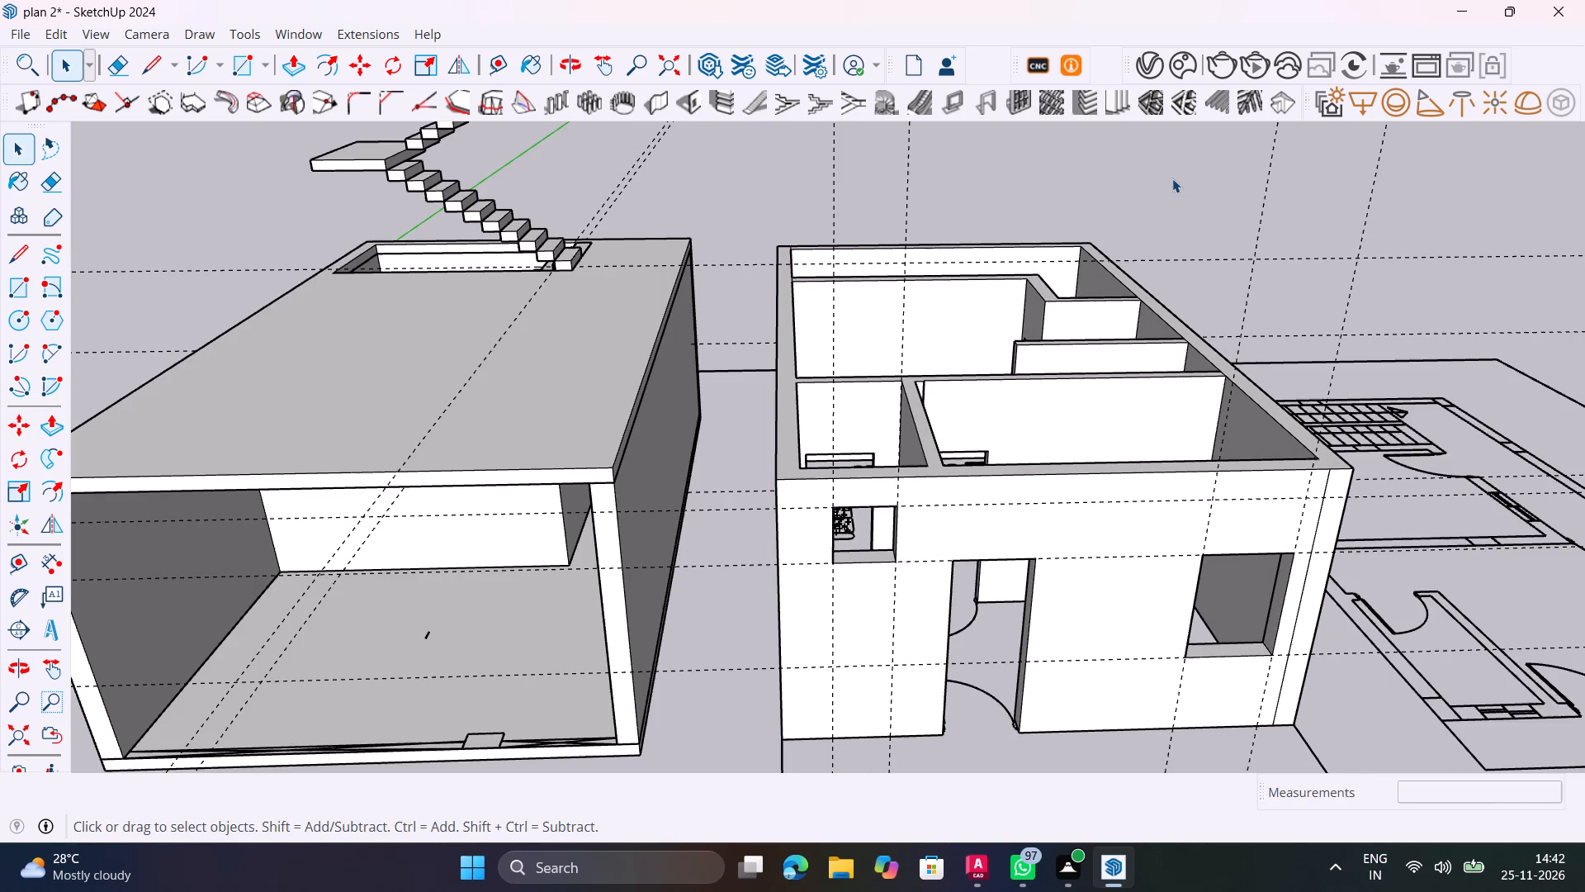
Examine the floor's rooms and long side wall against the plan lines, with back edges shown.
scroll(1193, 285, up, 4)
shift+middle_drag(1176, 352, 1124, 306)
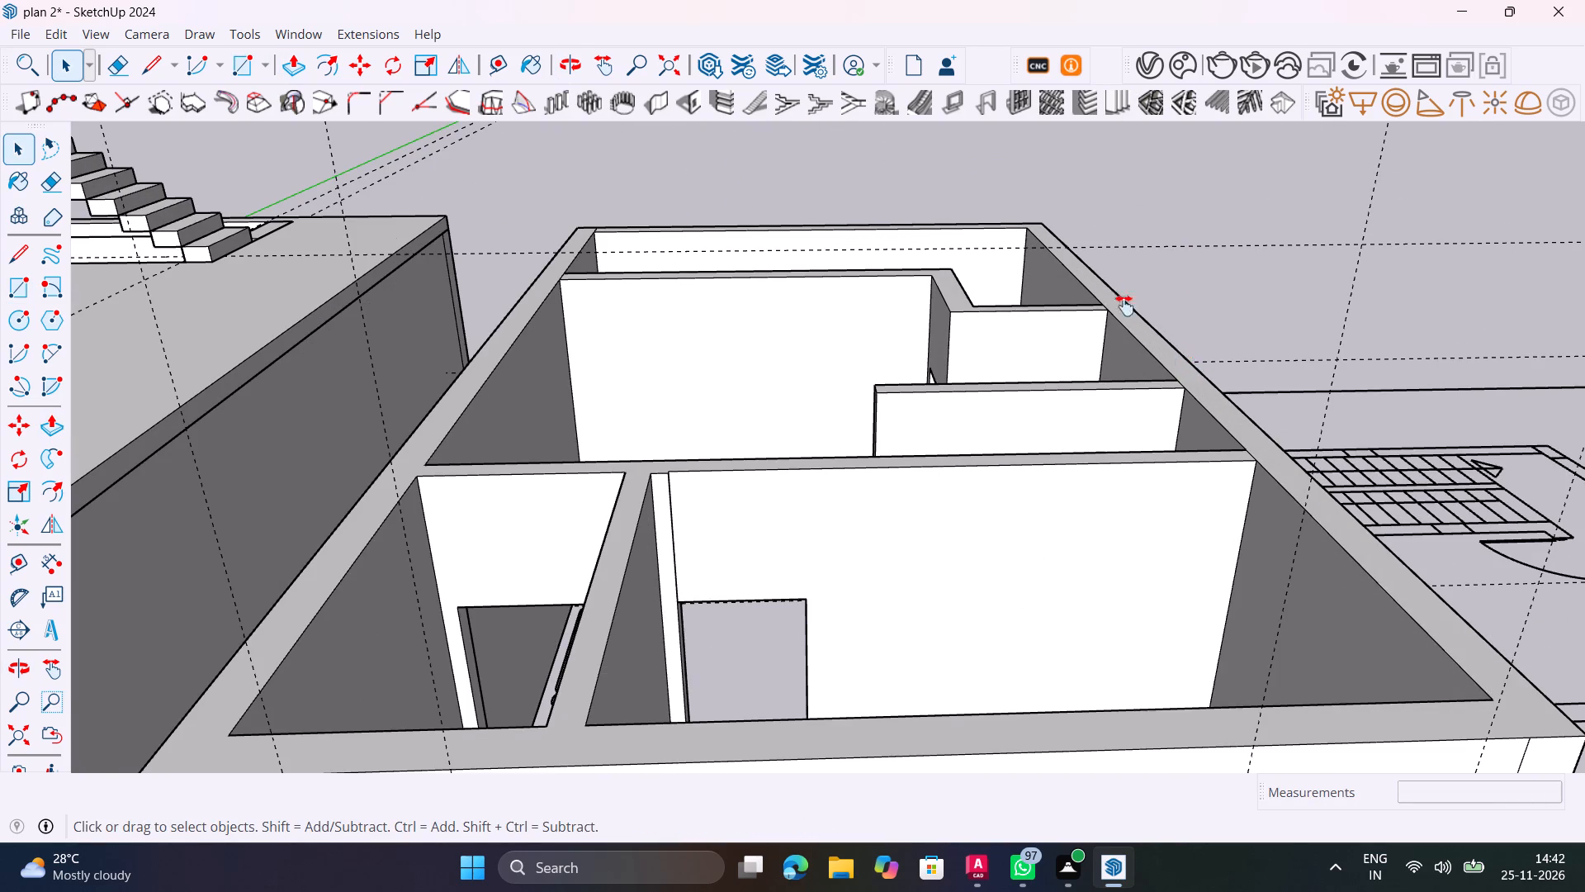
shift+middle_drag(1124, 306, 952, 366)
scroll(946, 368, down, 10)
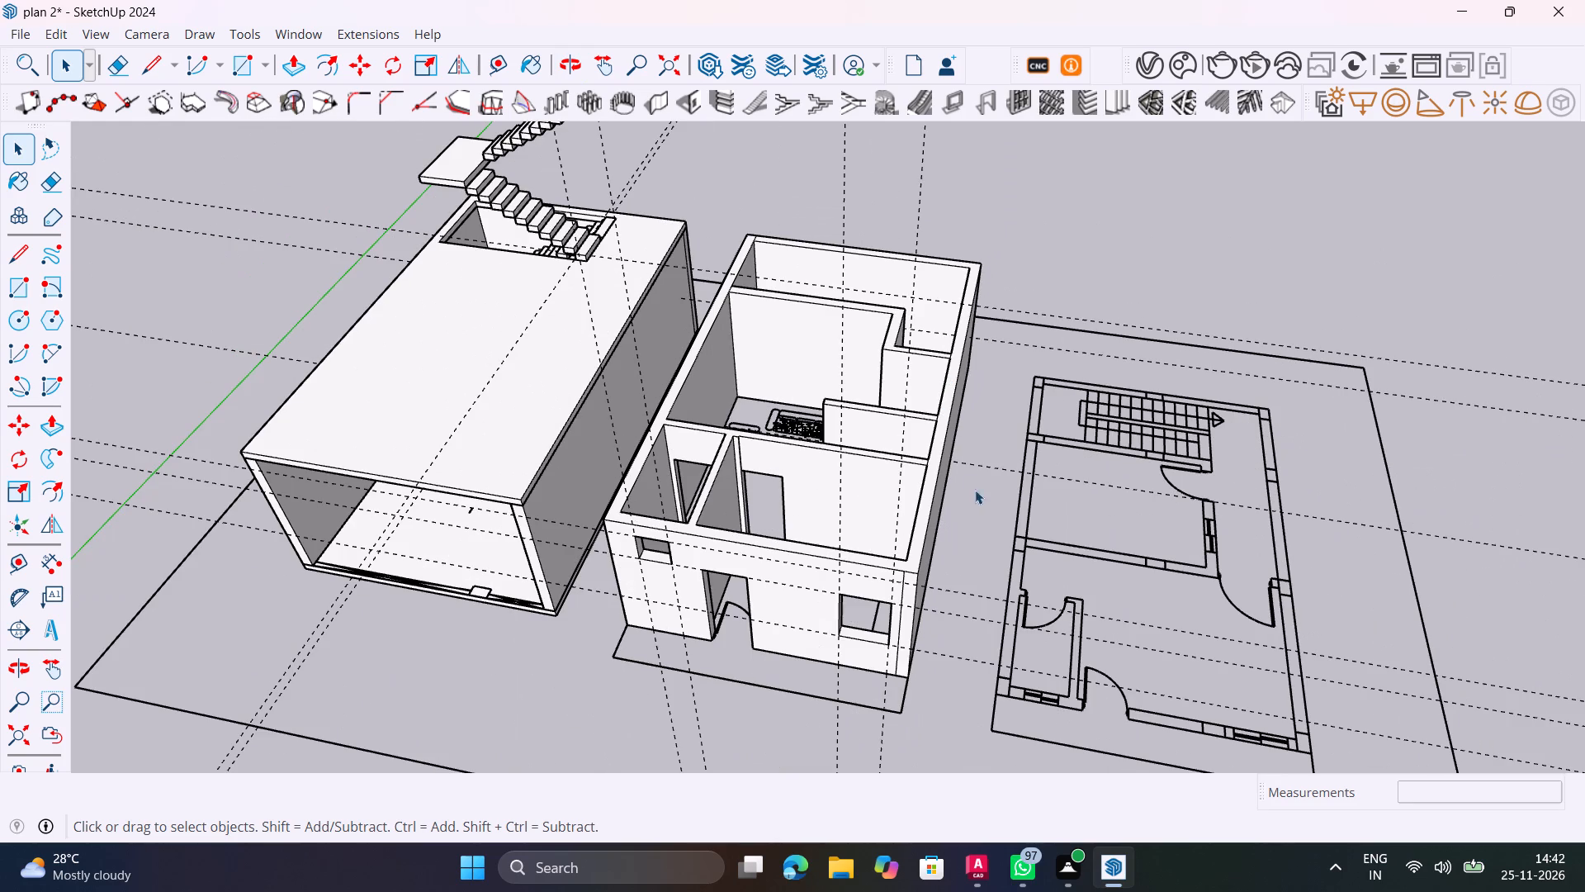
key(k)
scroll(635, 545, up, 4)
middle_drag(711, 534, 979, 687)
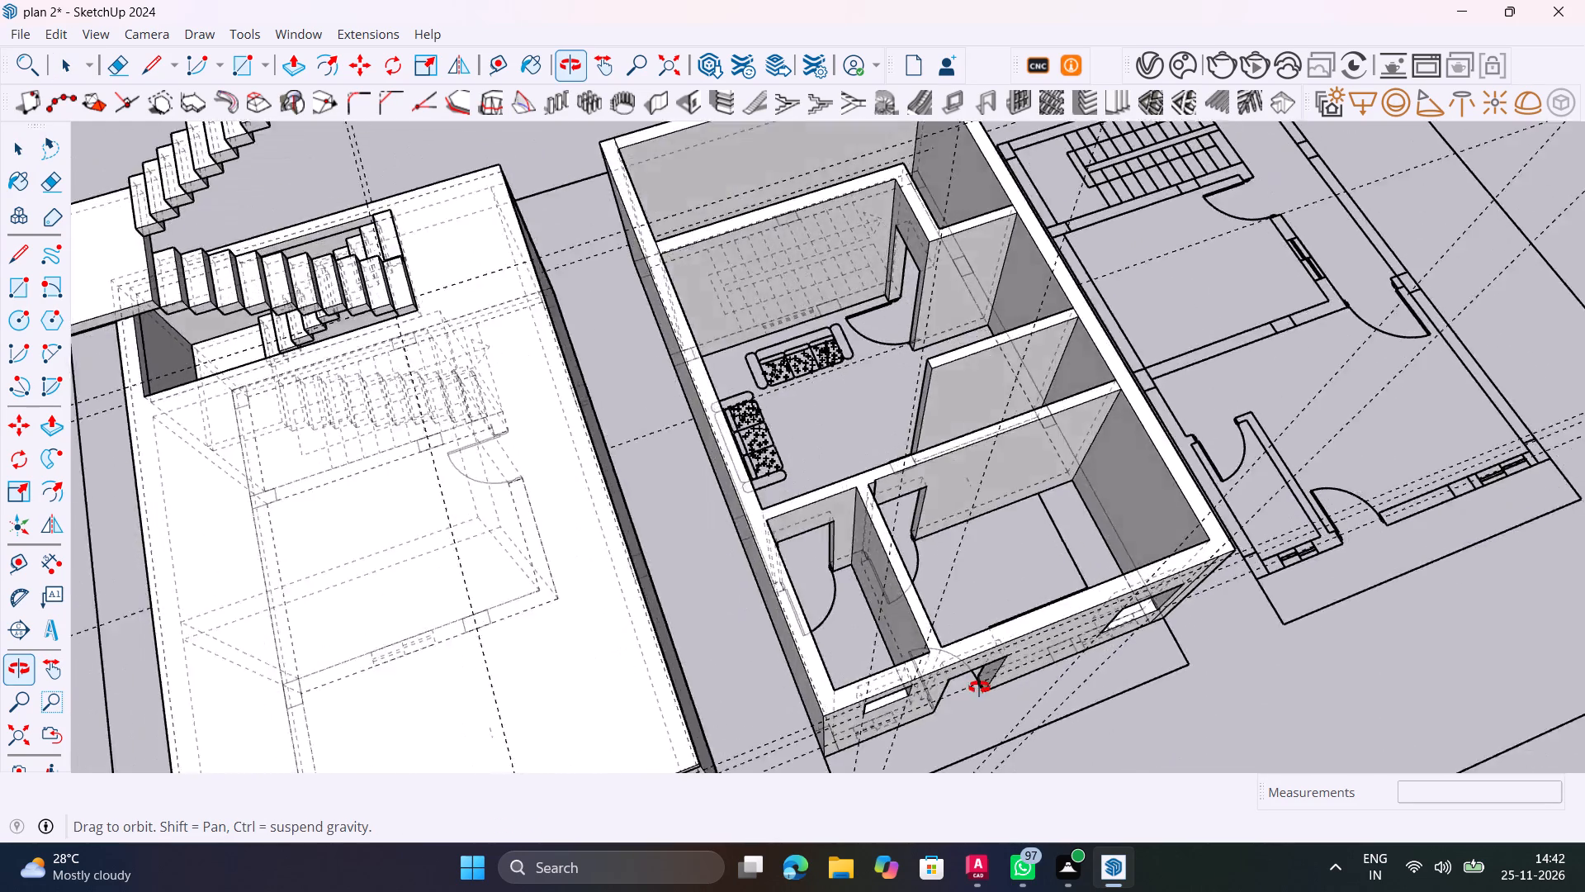
middle_drag(979, 687, 1155, 584)
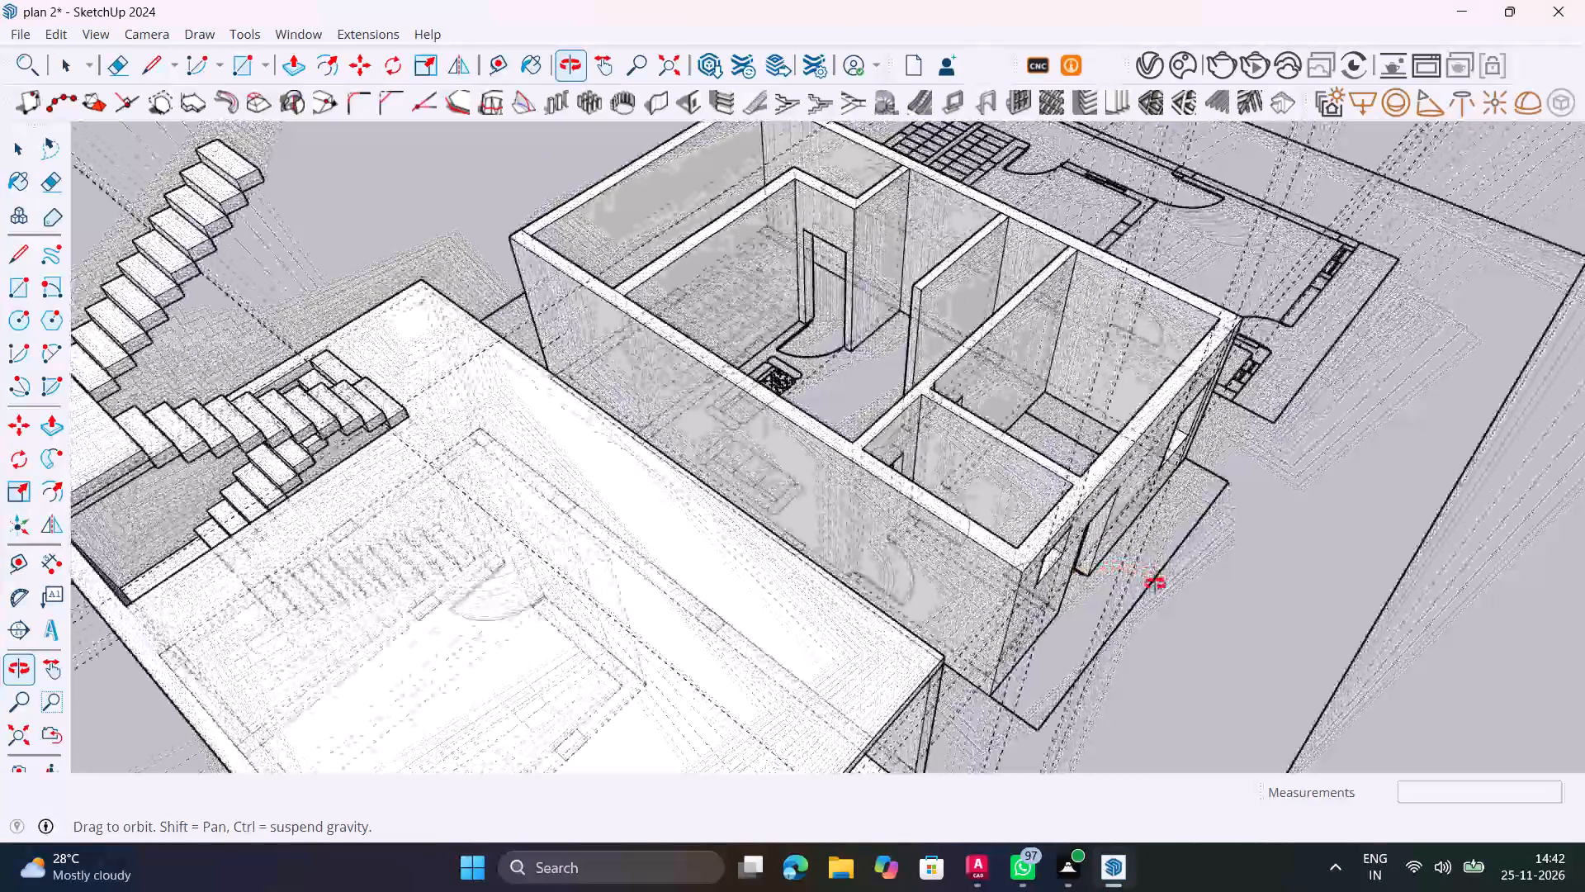
middle_drag(1155, 584, 415, 635)
middle_drag(819, 619, 551, 538)
scroll(551, 539, up, 1)
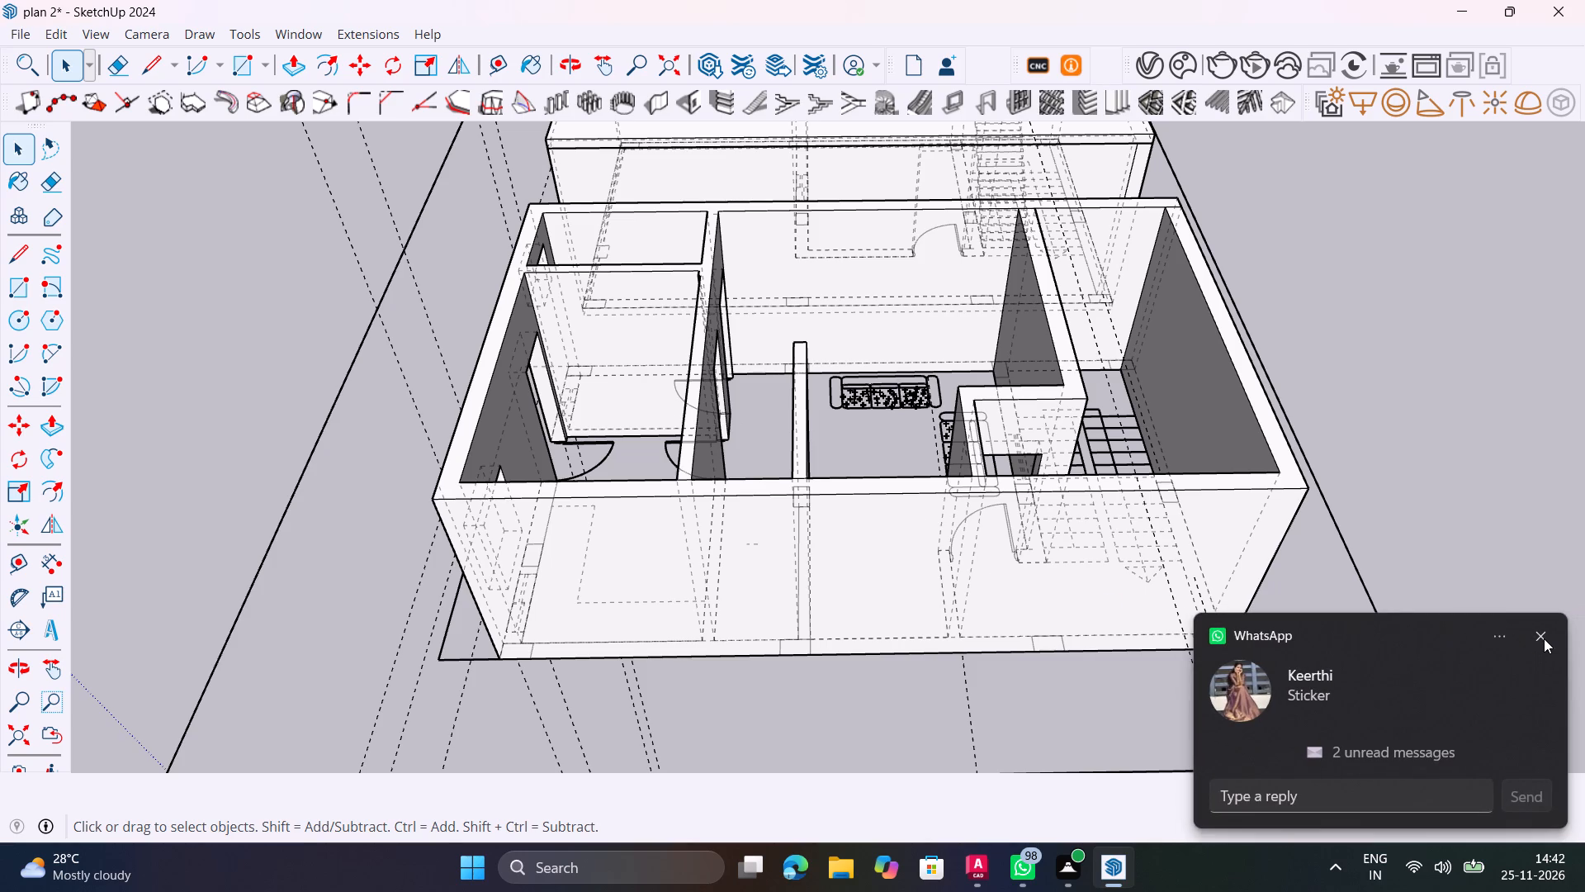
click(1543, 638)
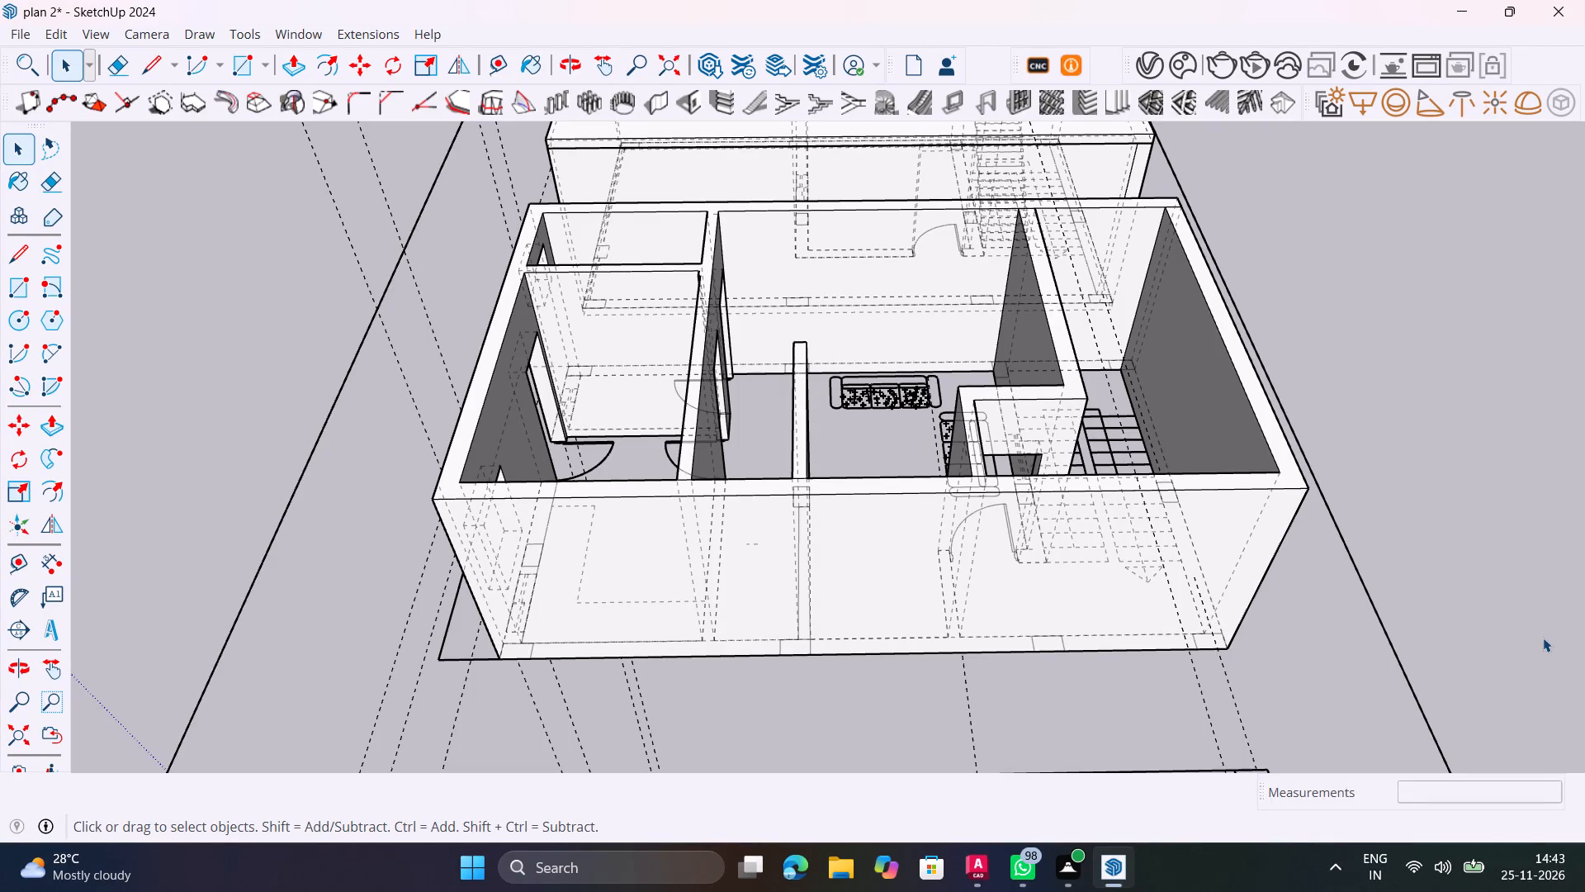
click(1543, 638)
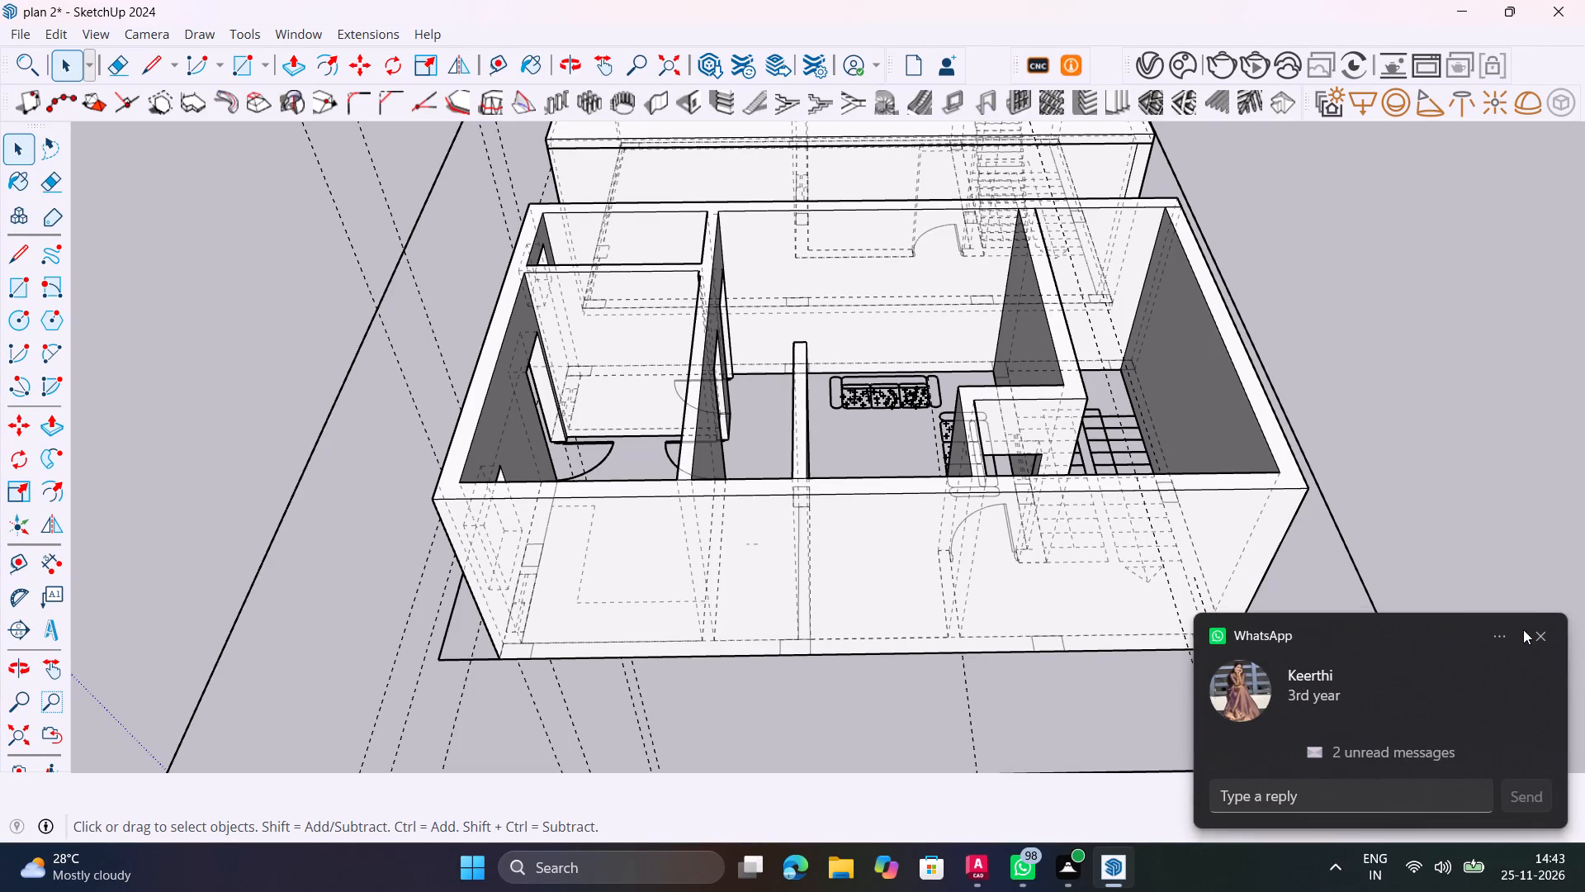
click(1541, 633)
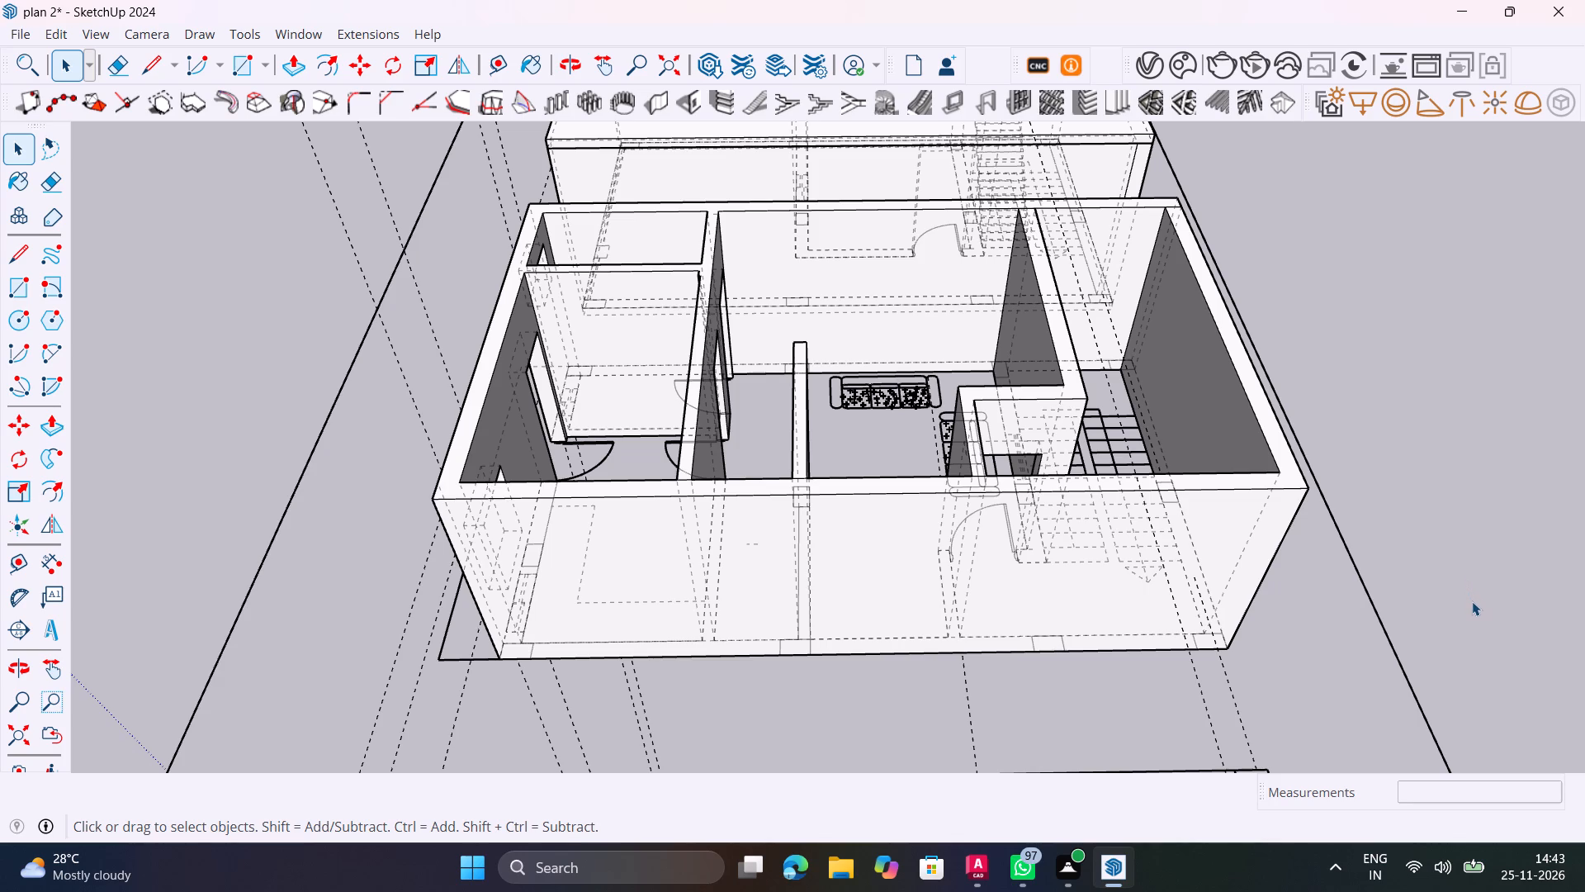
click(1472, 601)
Examine the walled floor from its long side and its front, alongside the neighbouring lower floor.
middle_drag(1010, 549, 1079, 686)
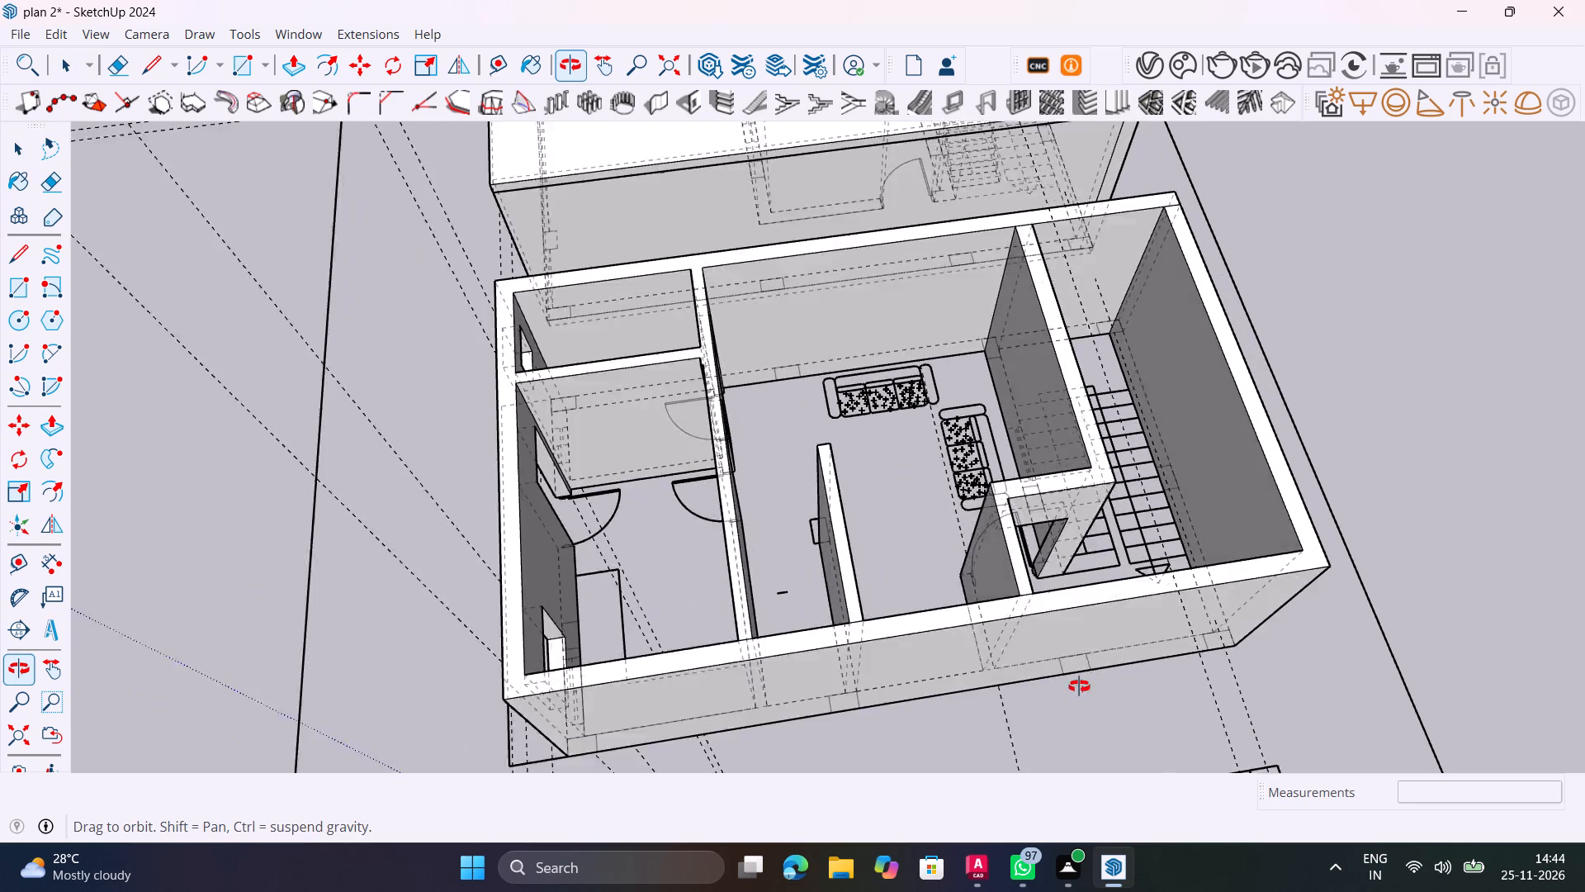
middle_drag(1079, 686, 965, 495)
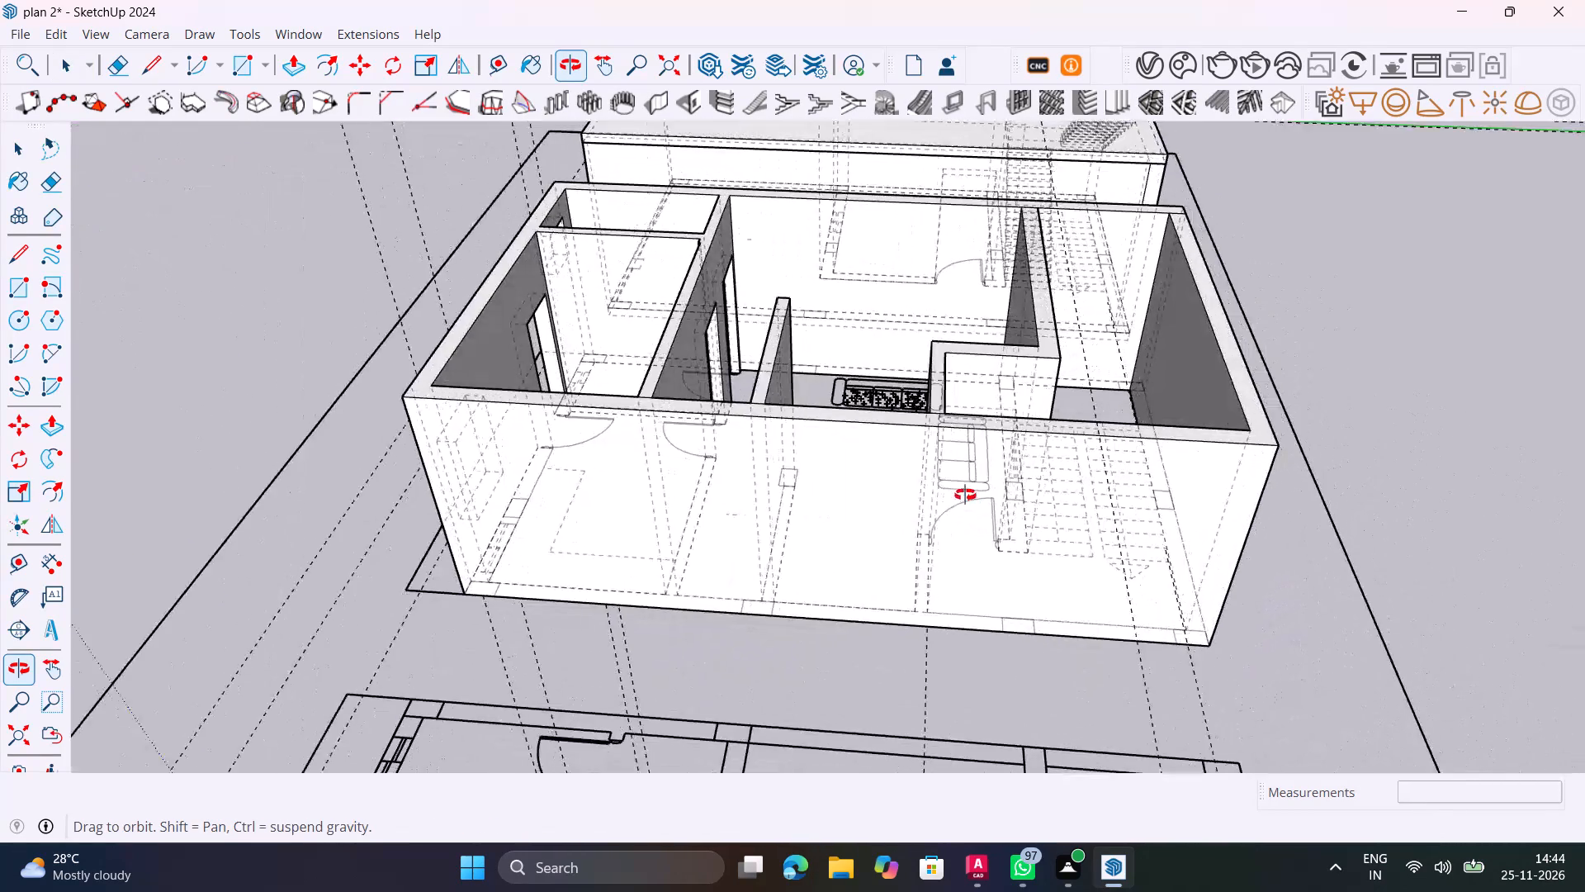
middle_drag(965, 495, 1502, 485)
scroll(1003, 483, down, 4)
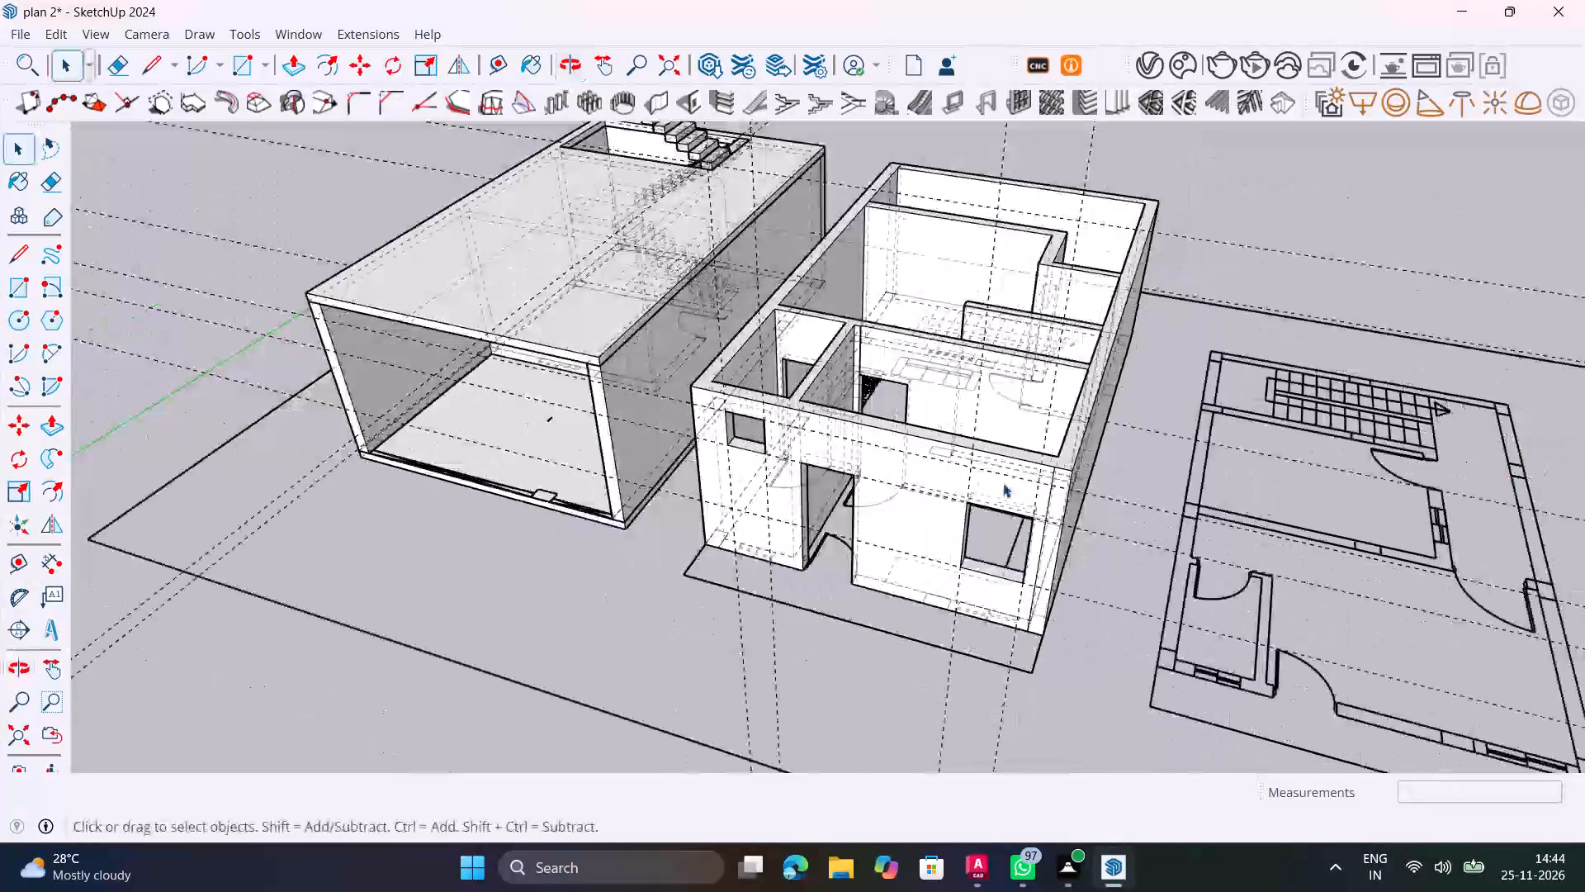
key(k)
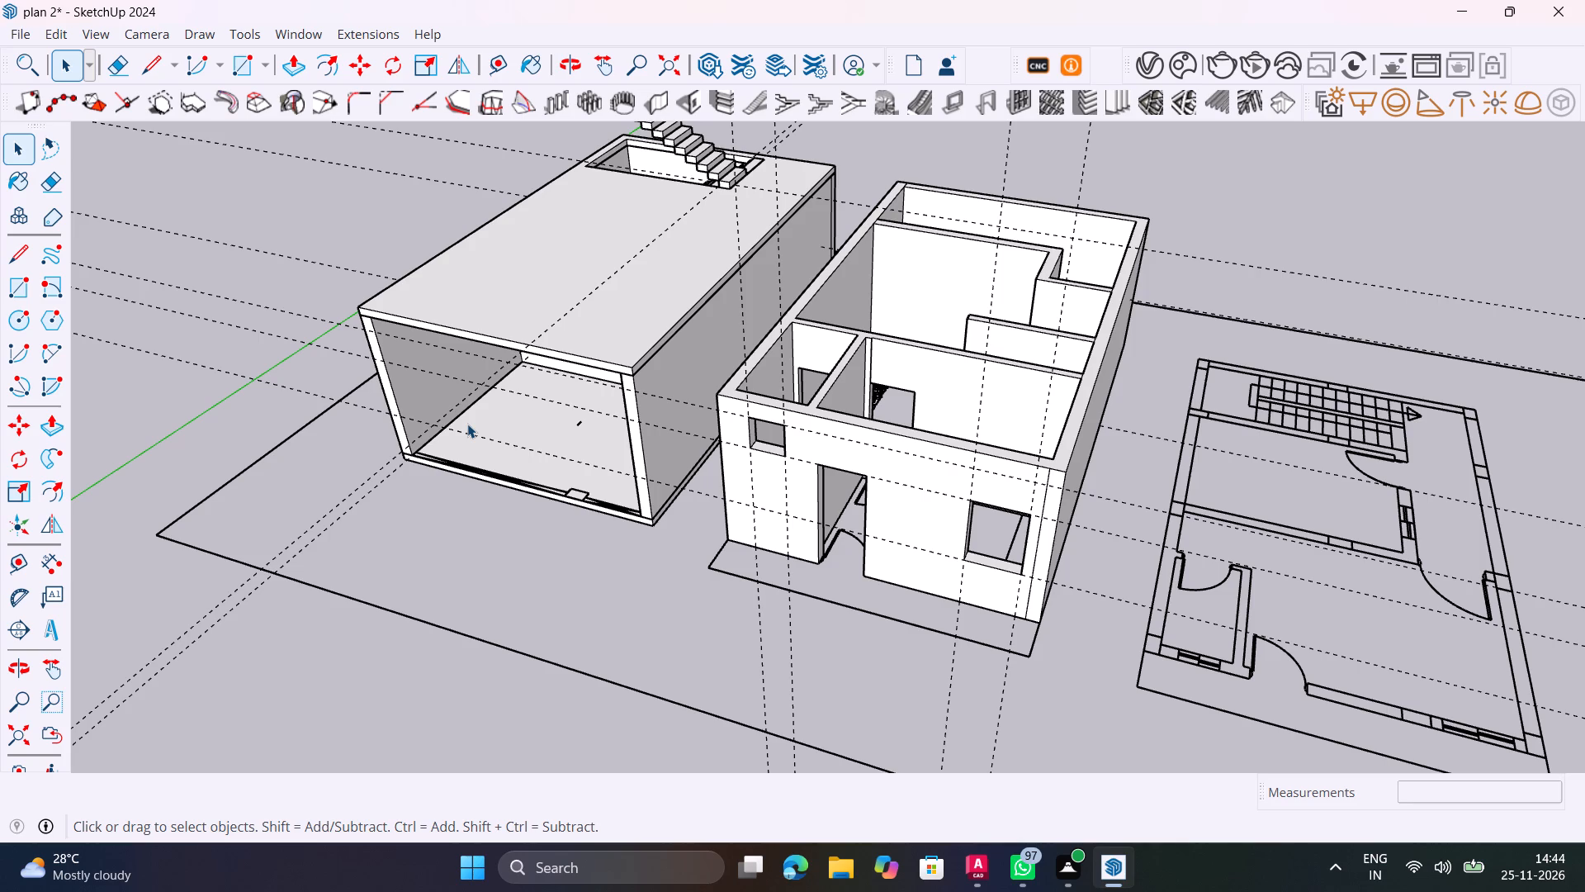
scroll(547, 399, up, 1)
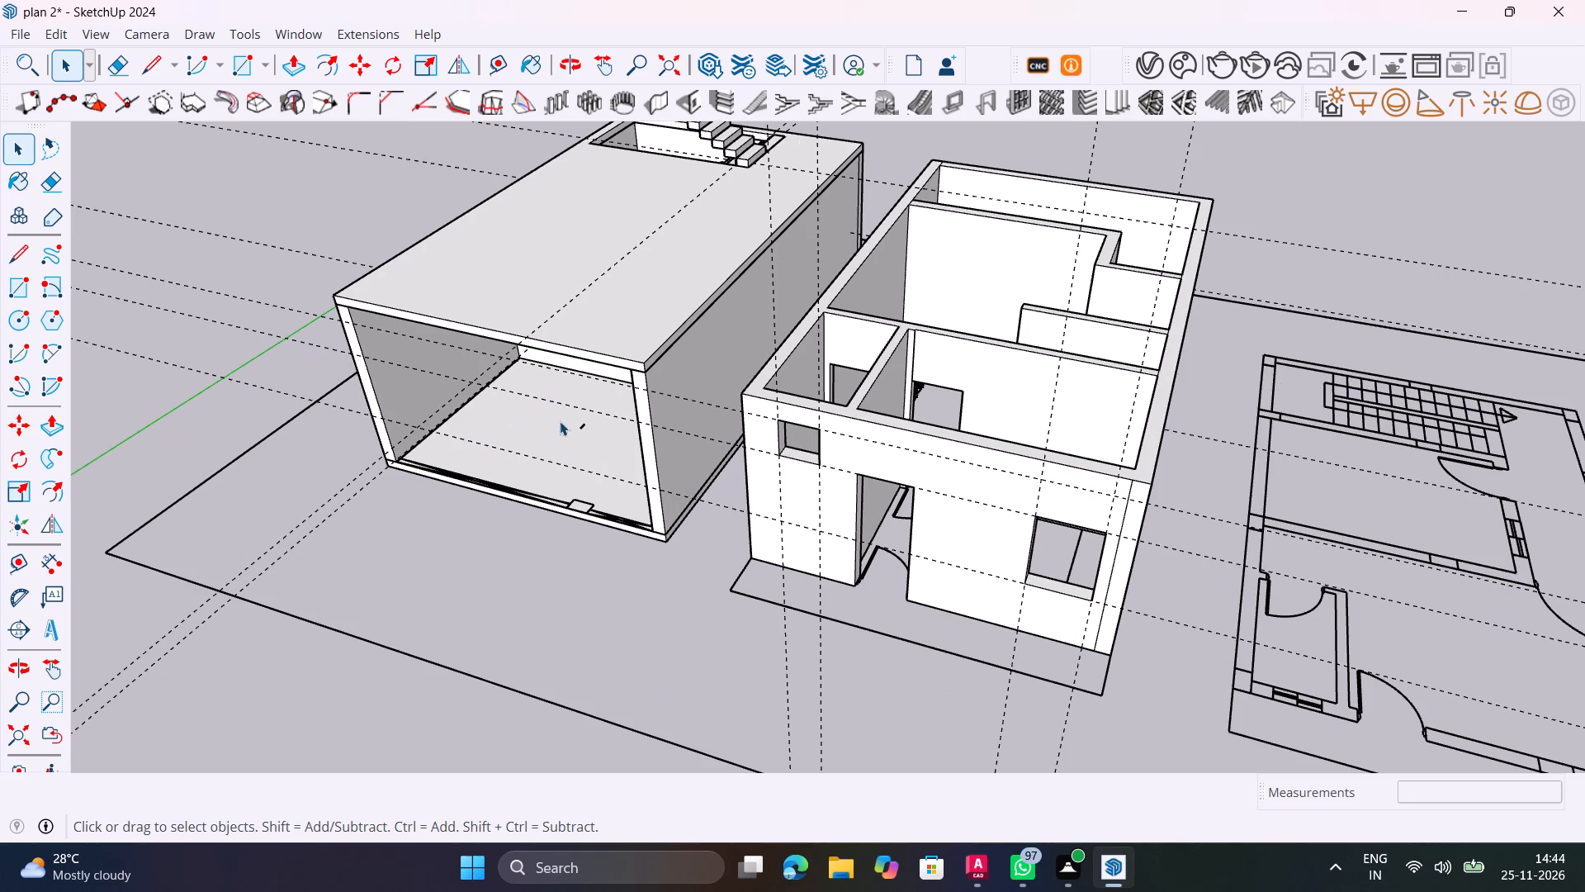
middle_drag(672, 496, 934, 498)
scroll(934, 498, up, 1)
click(1545, 682)
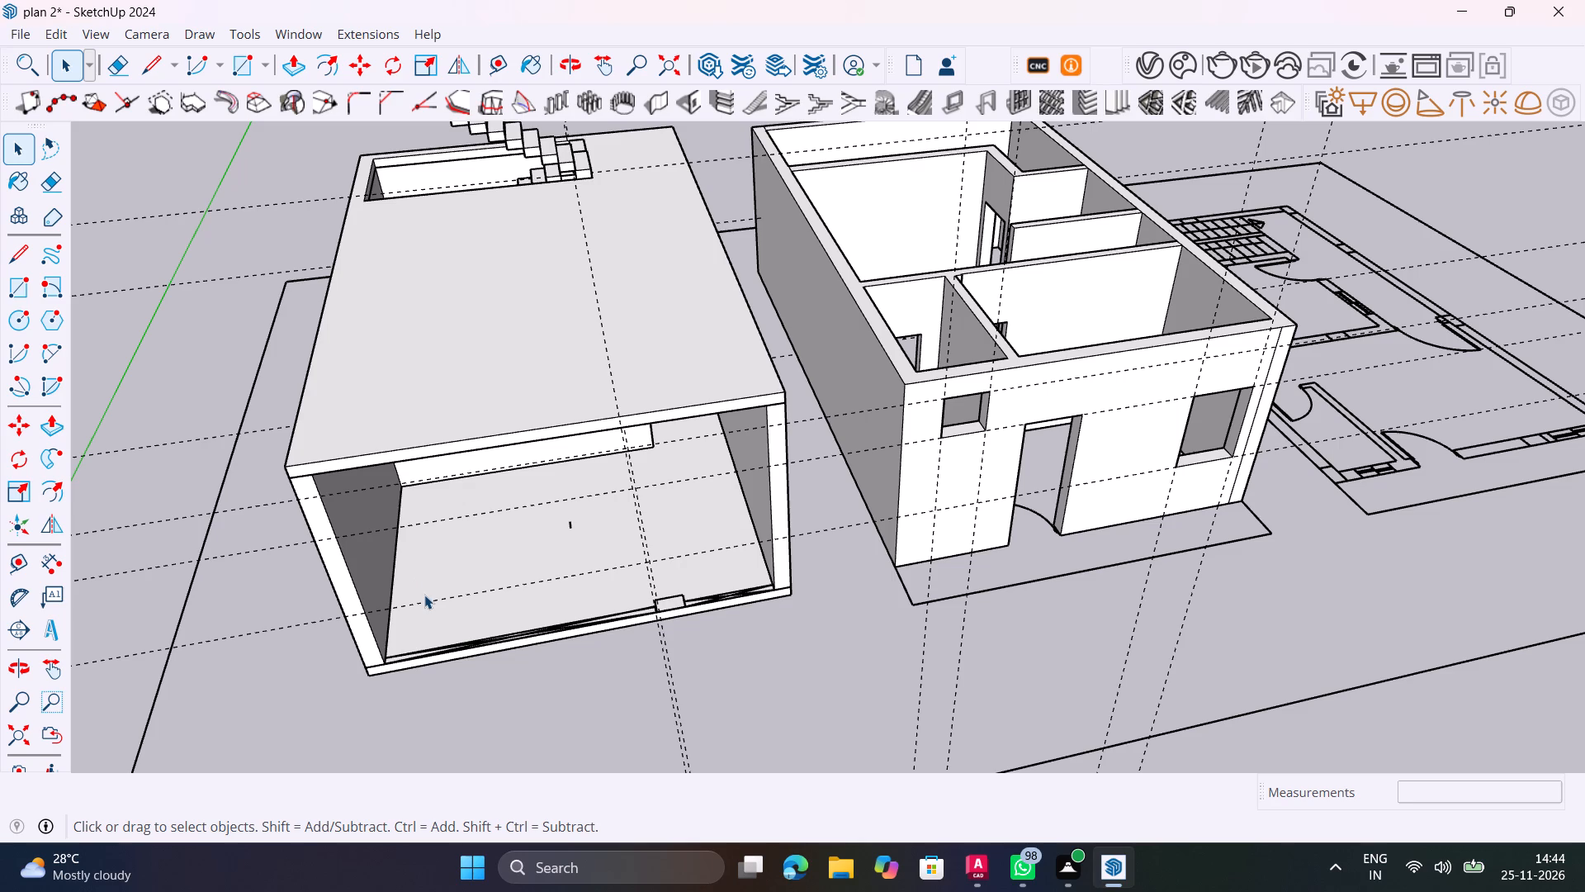
Save the model.
key(ctrl+s)
Examine the walled floor's front wall and rooms from several angles, beside the lower floor and the plan lines.
scroll(512, 543, down, 3)
middle_drag(528, 548, 671, 422)
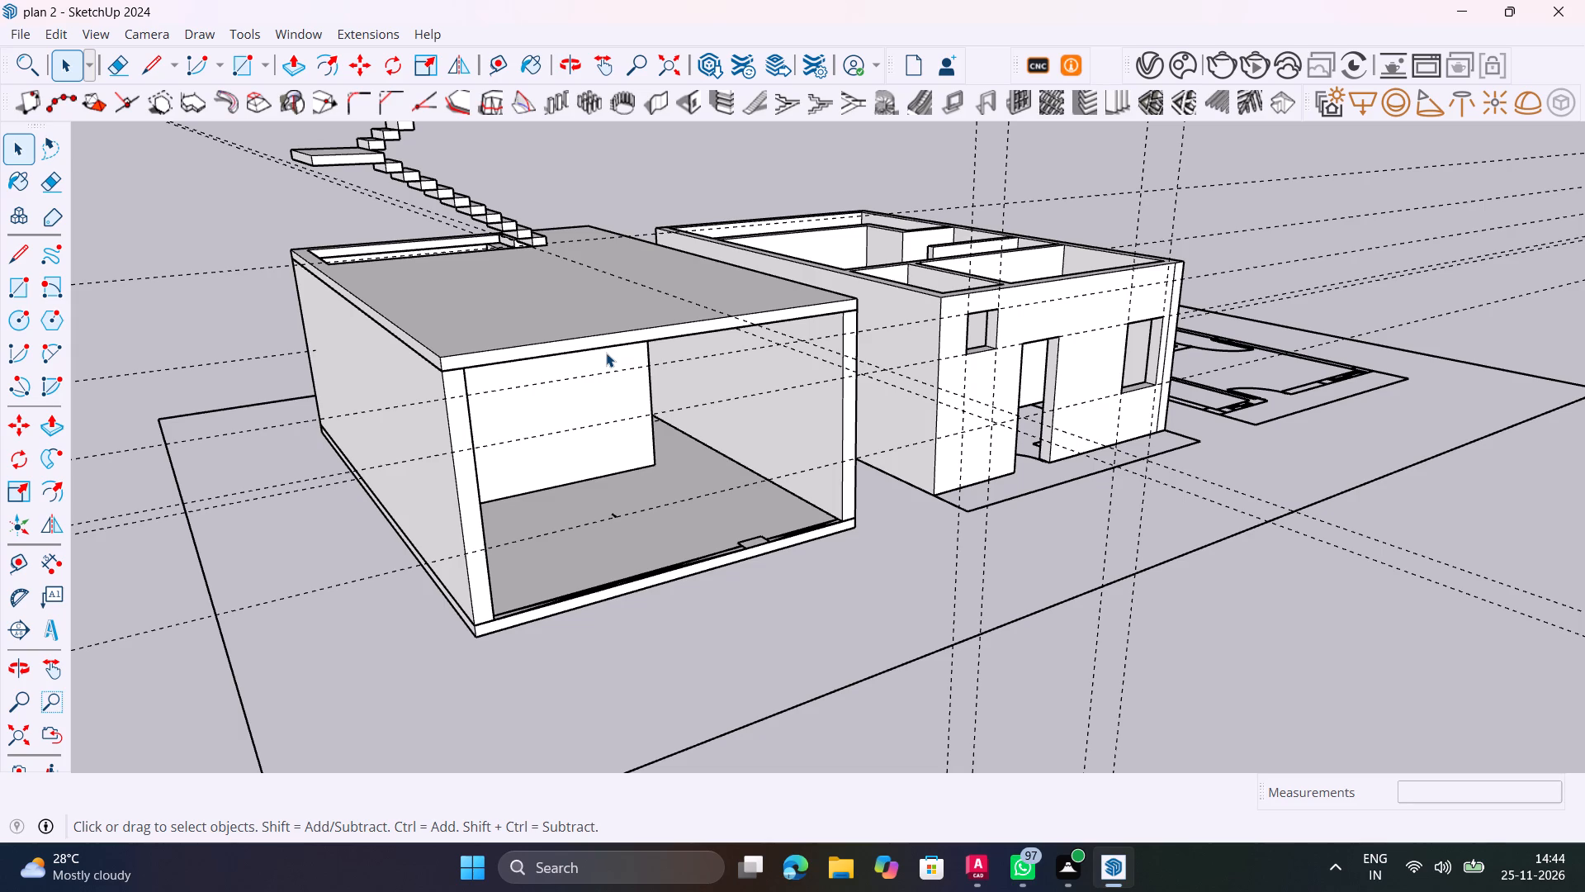
middle_drag(618, 341, 292, 428)
scroll(560, 388, down, 5)
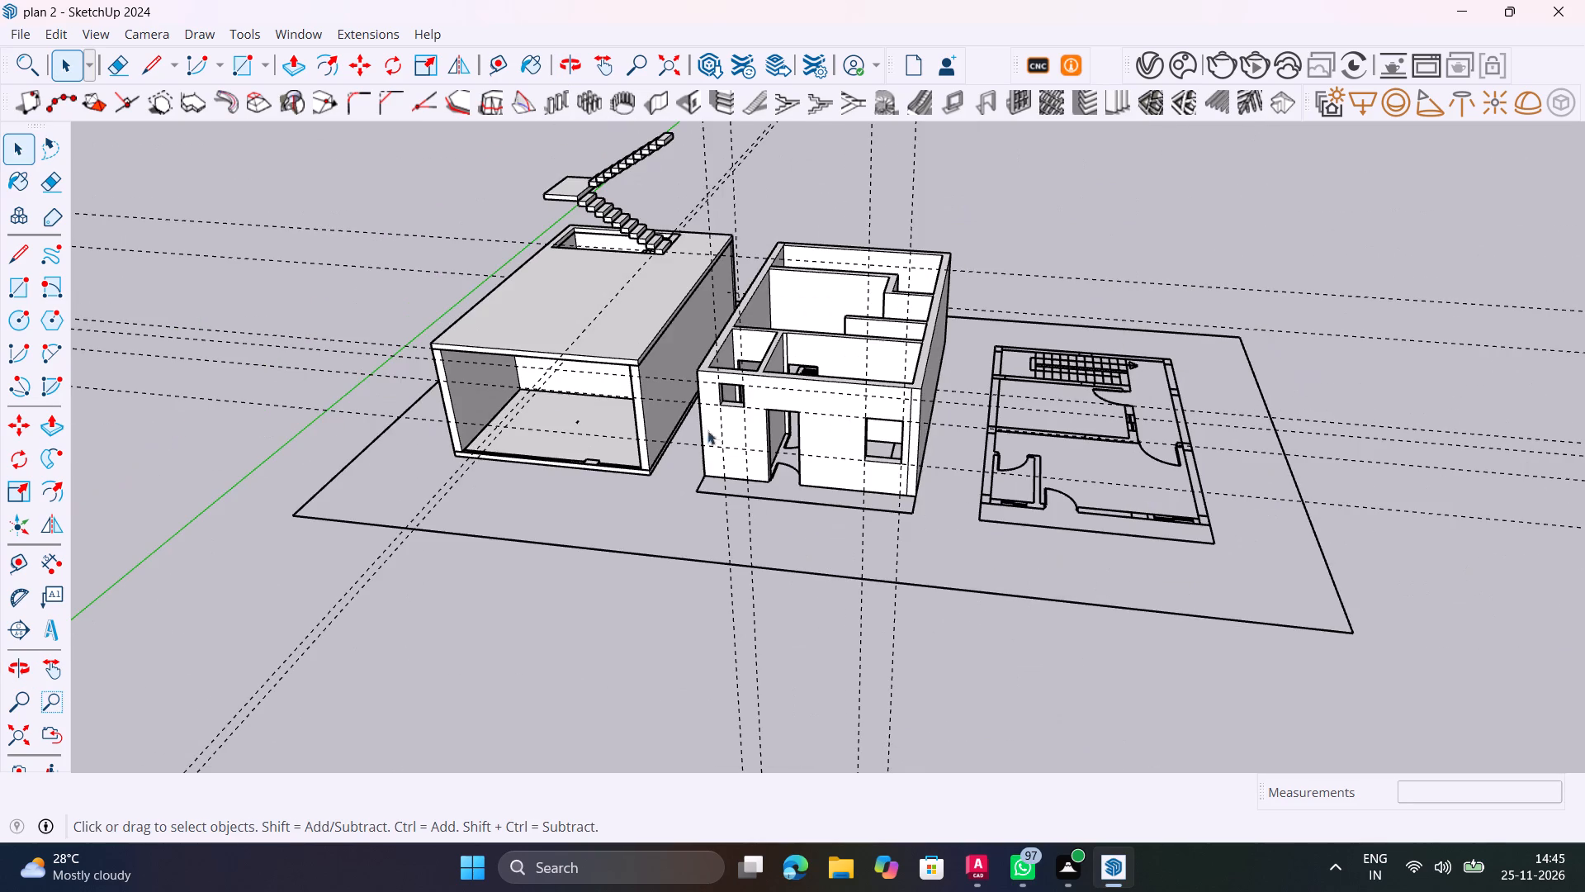
scroll(893, 496, up, 9)
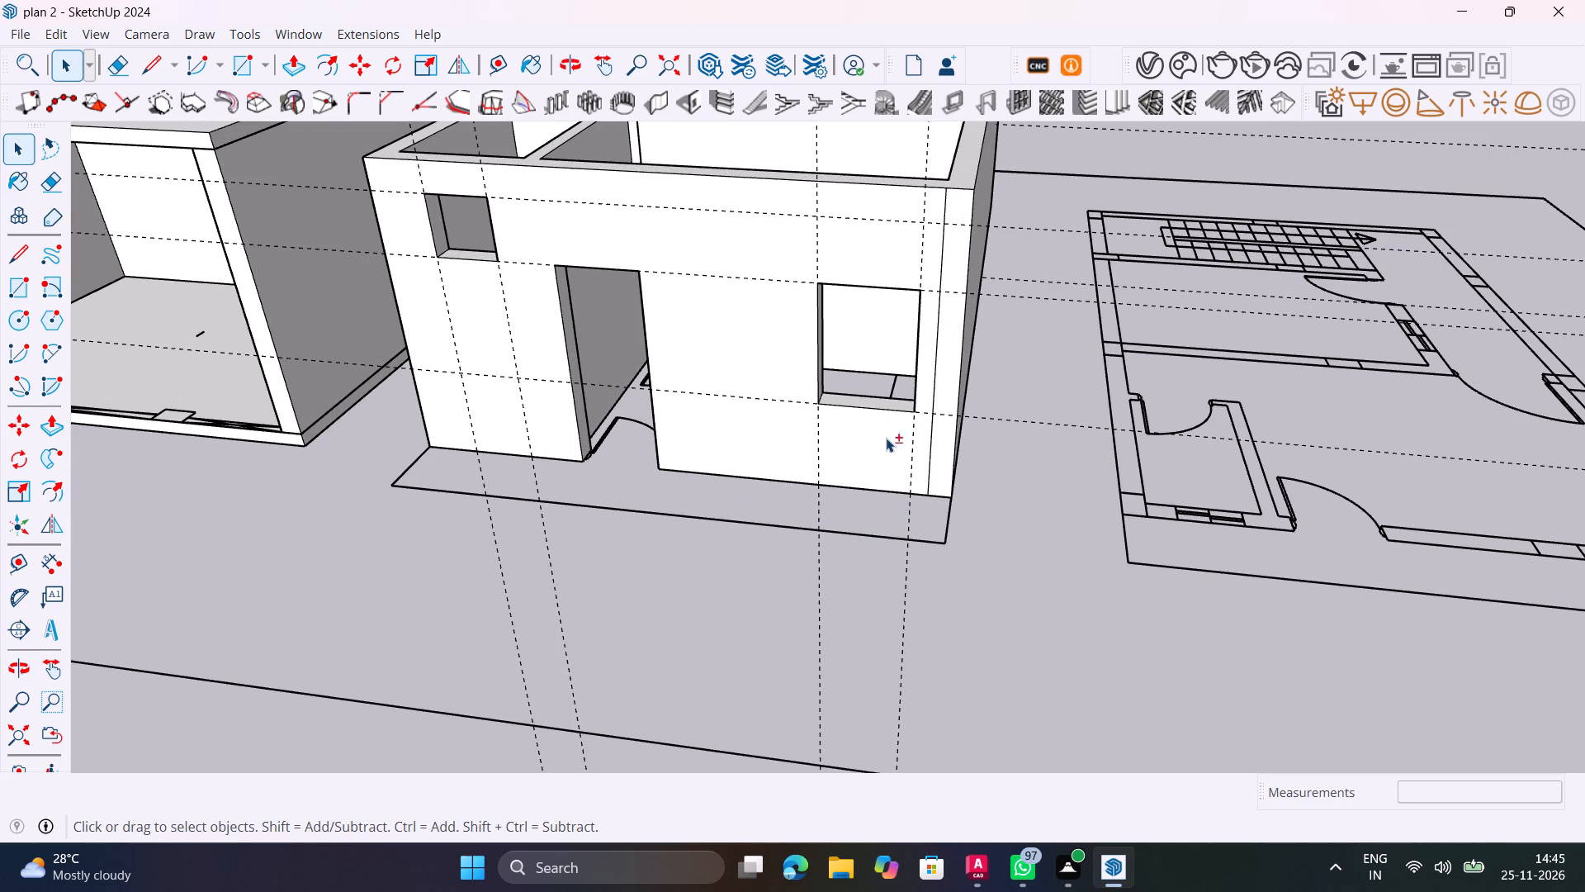
shift+middle_drag(886, 438, 830, 534)
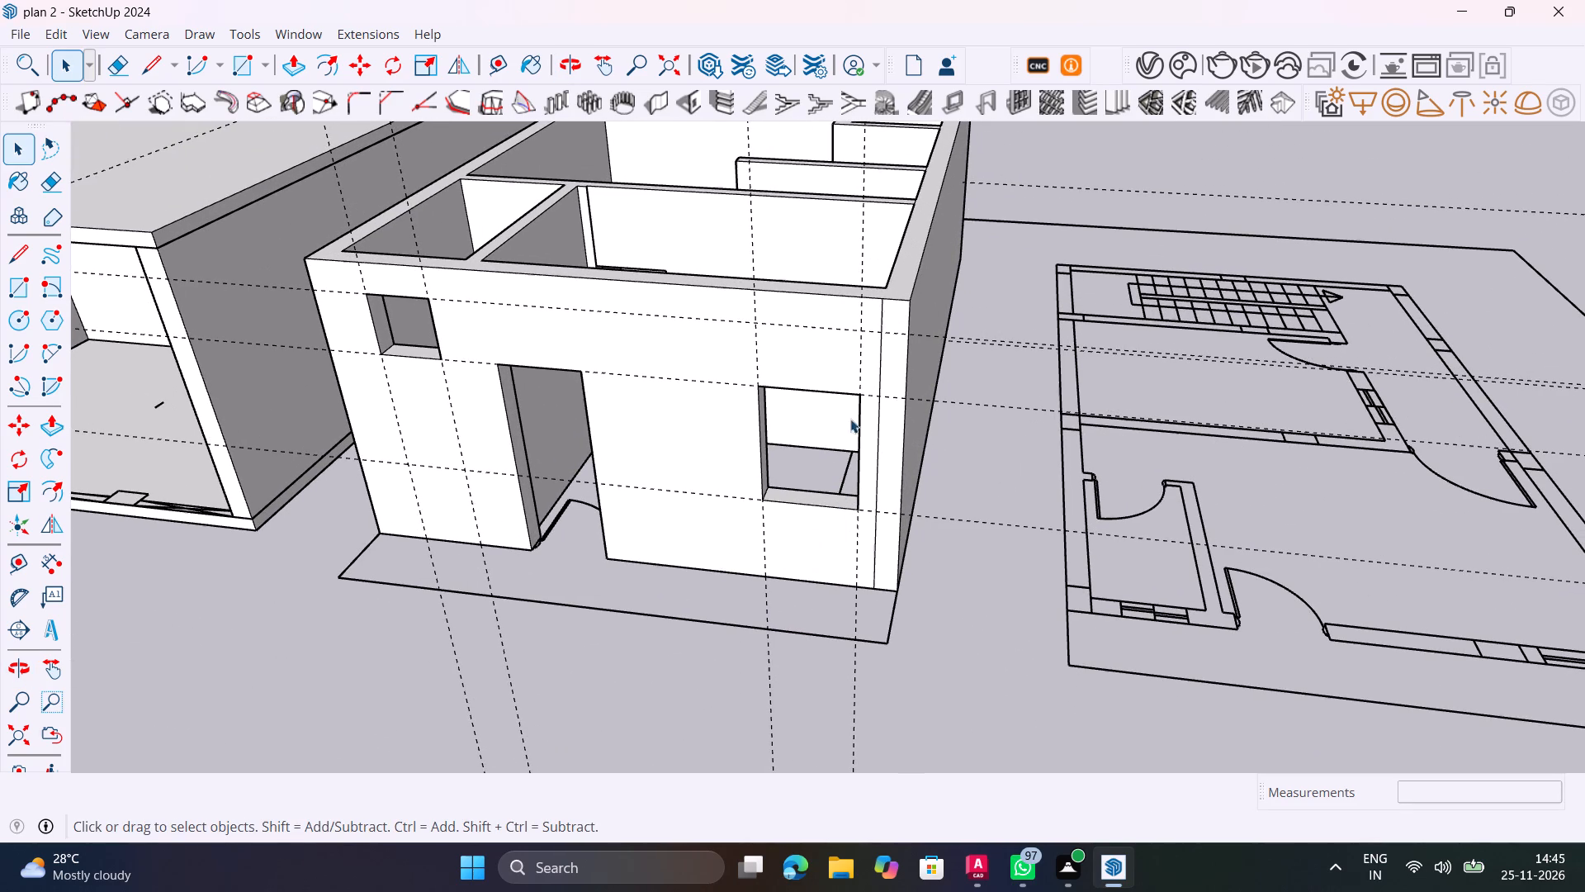
middle_drag(792, 504, 890, 499)
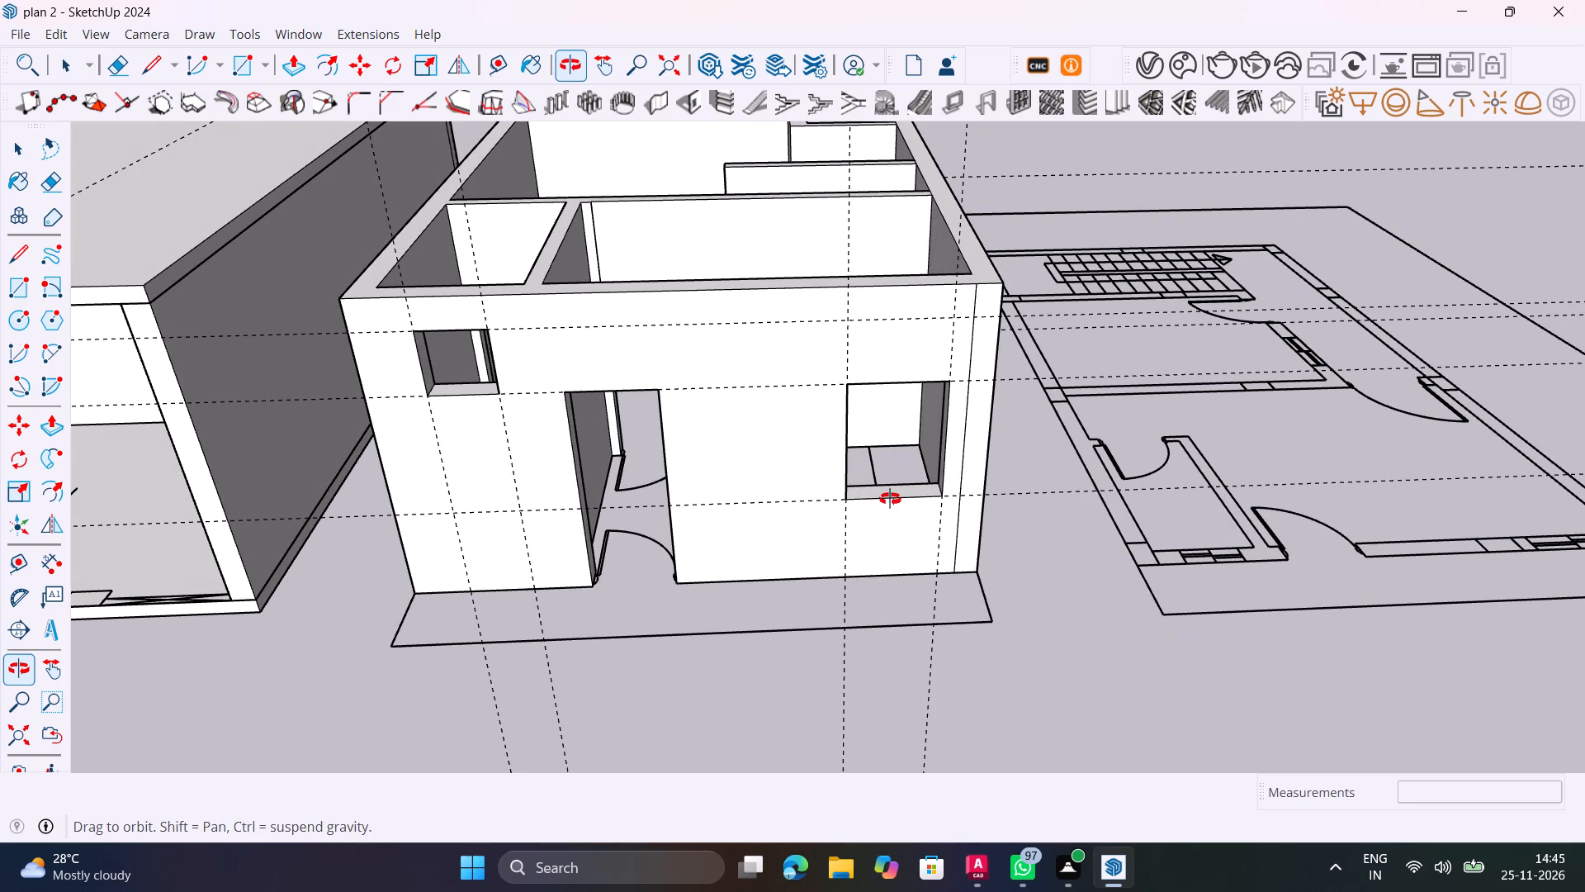
middle_drag(890, 499, 893, 515)
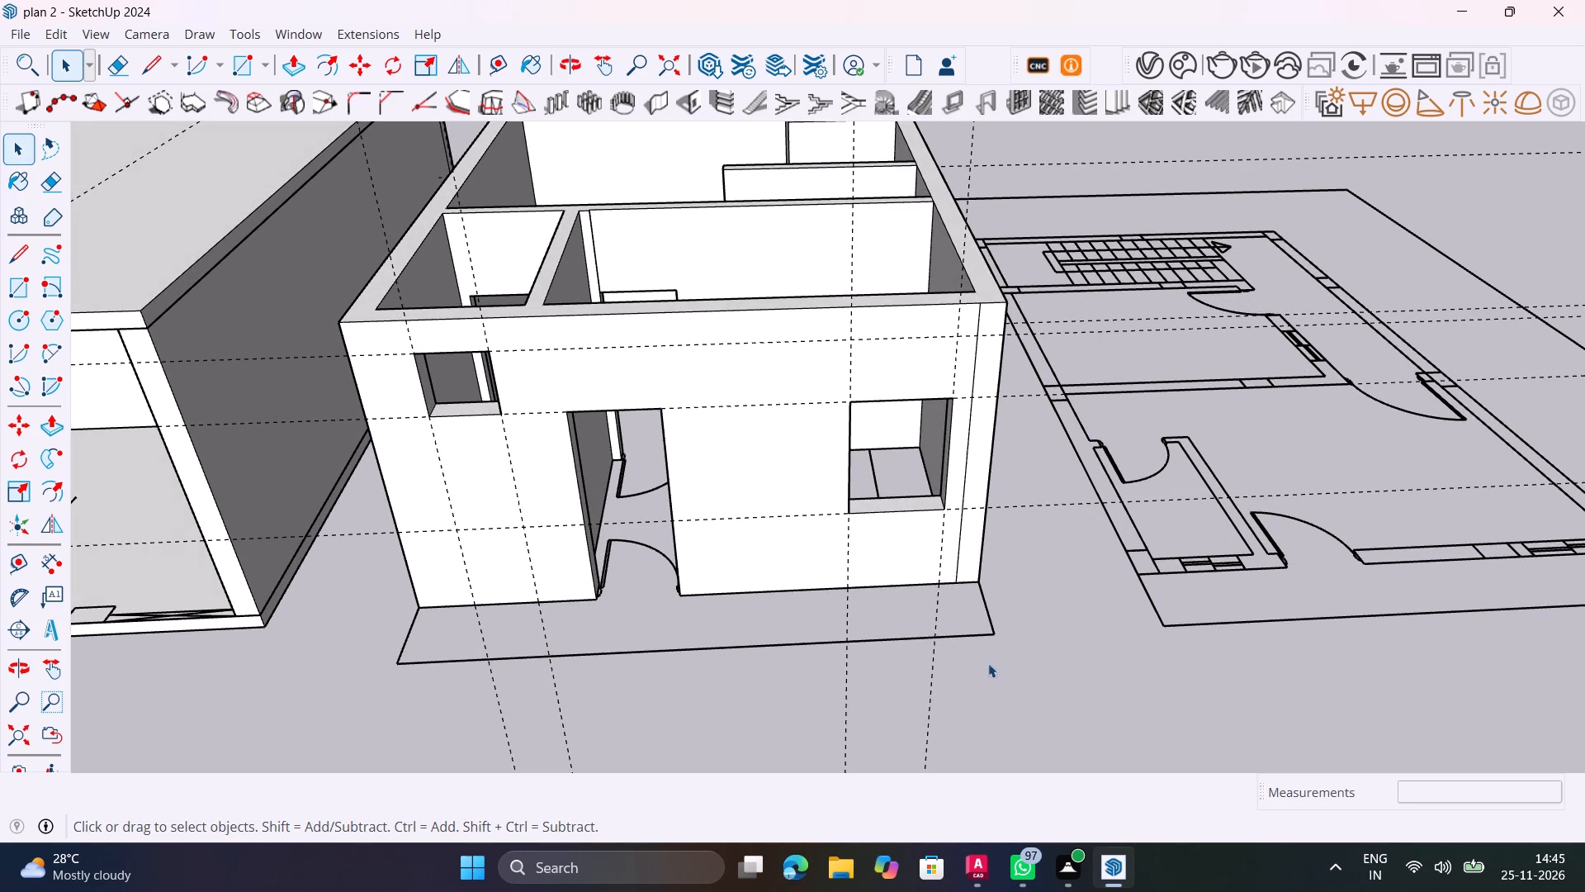
middle_drag(840, 546, 995, 738)
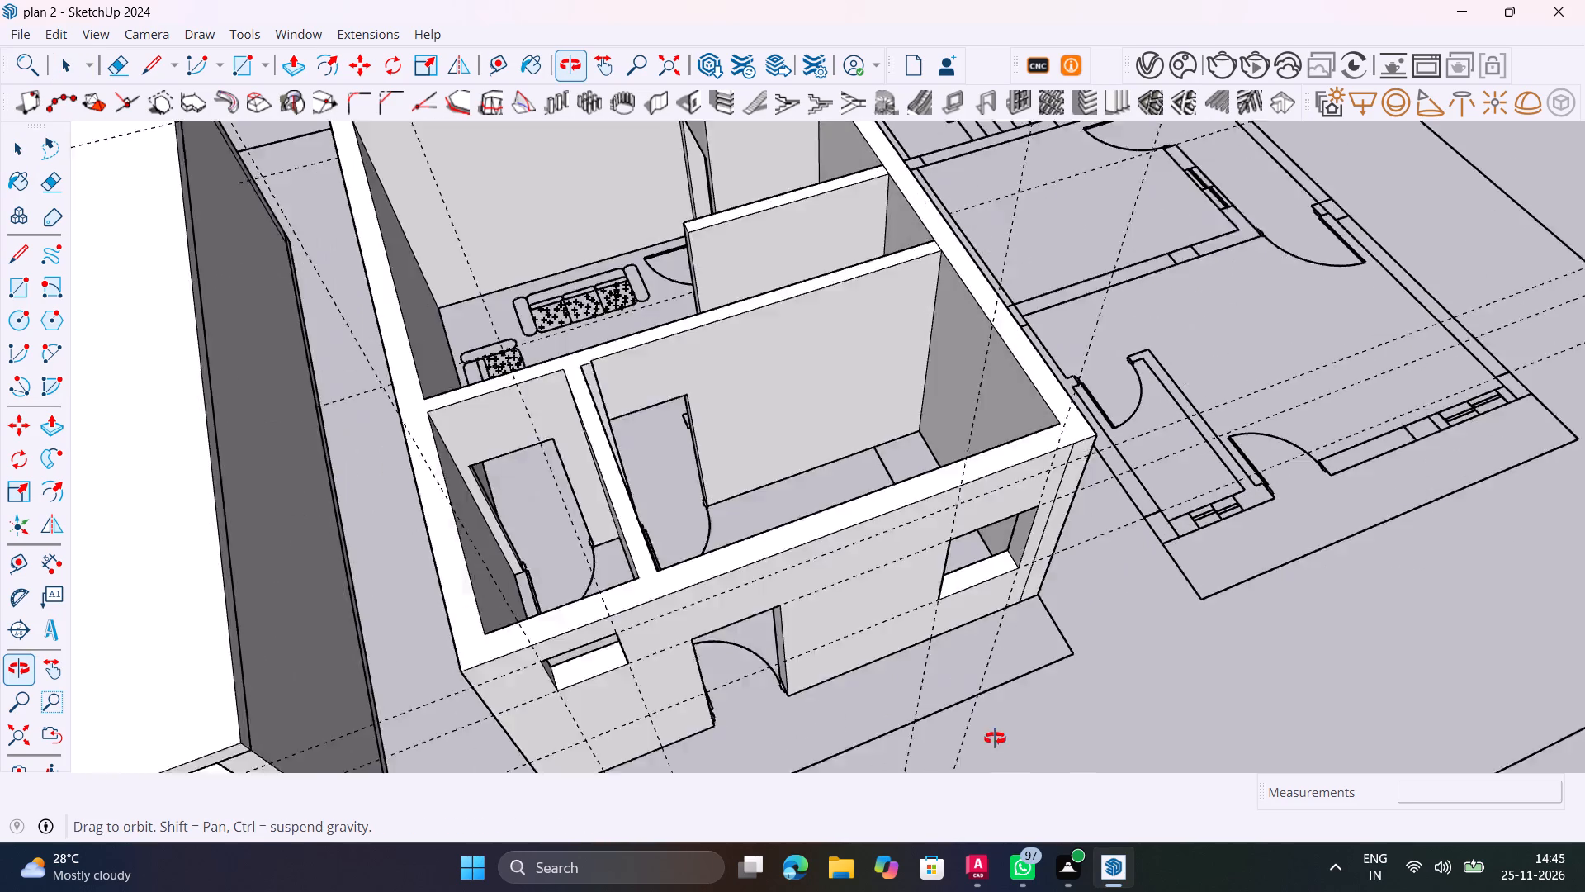
middle_drag(995, 738, 811, 623)
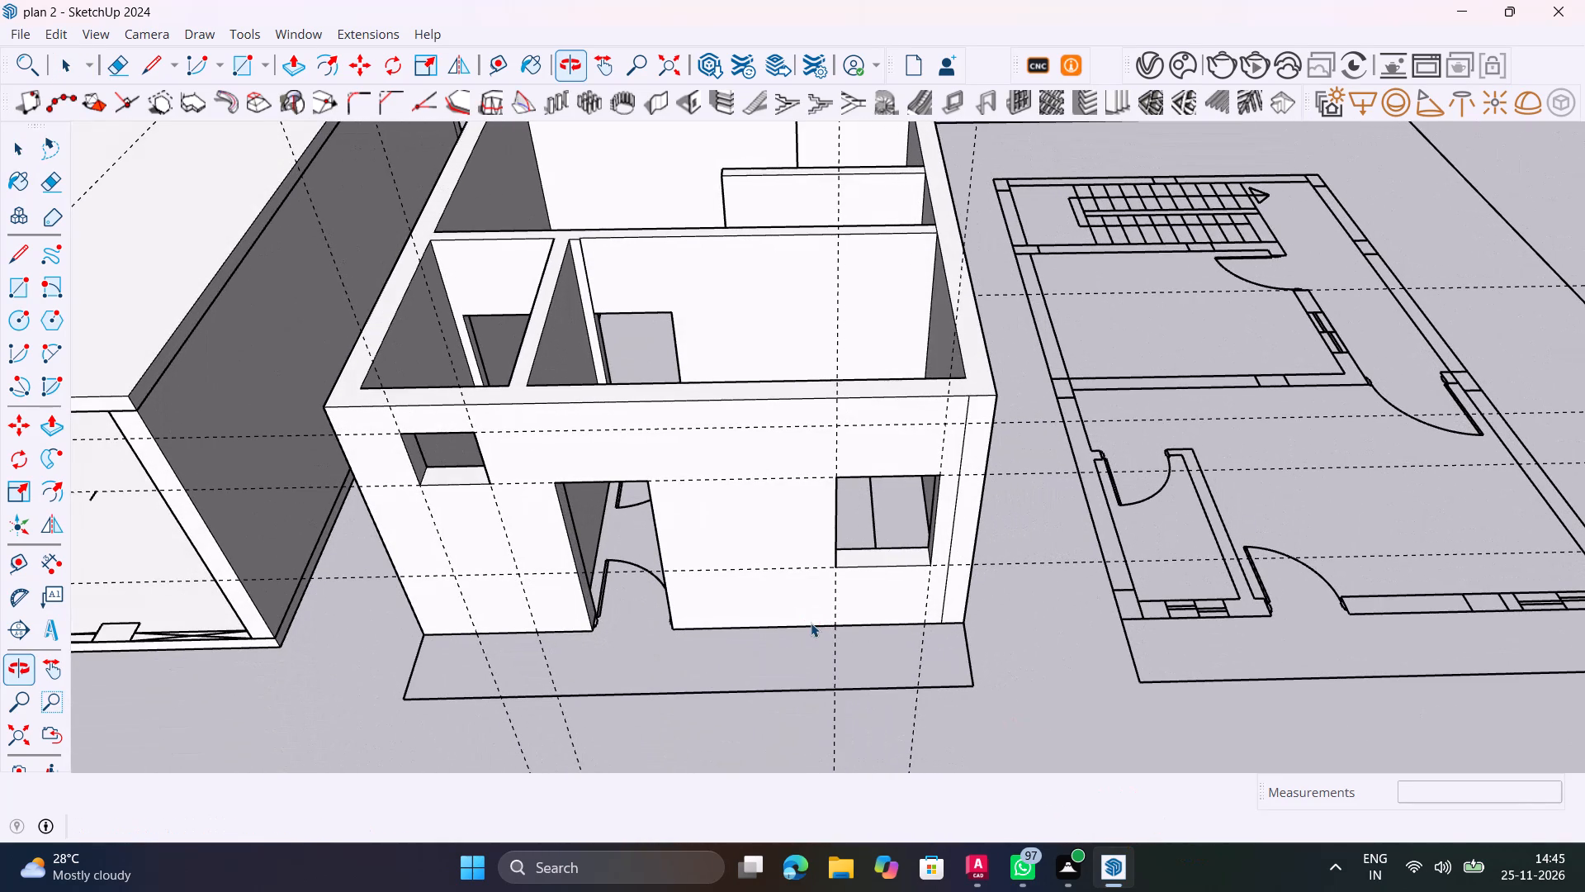
middle_drag(914, 573, 704, 498)
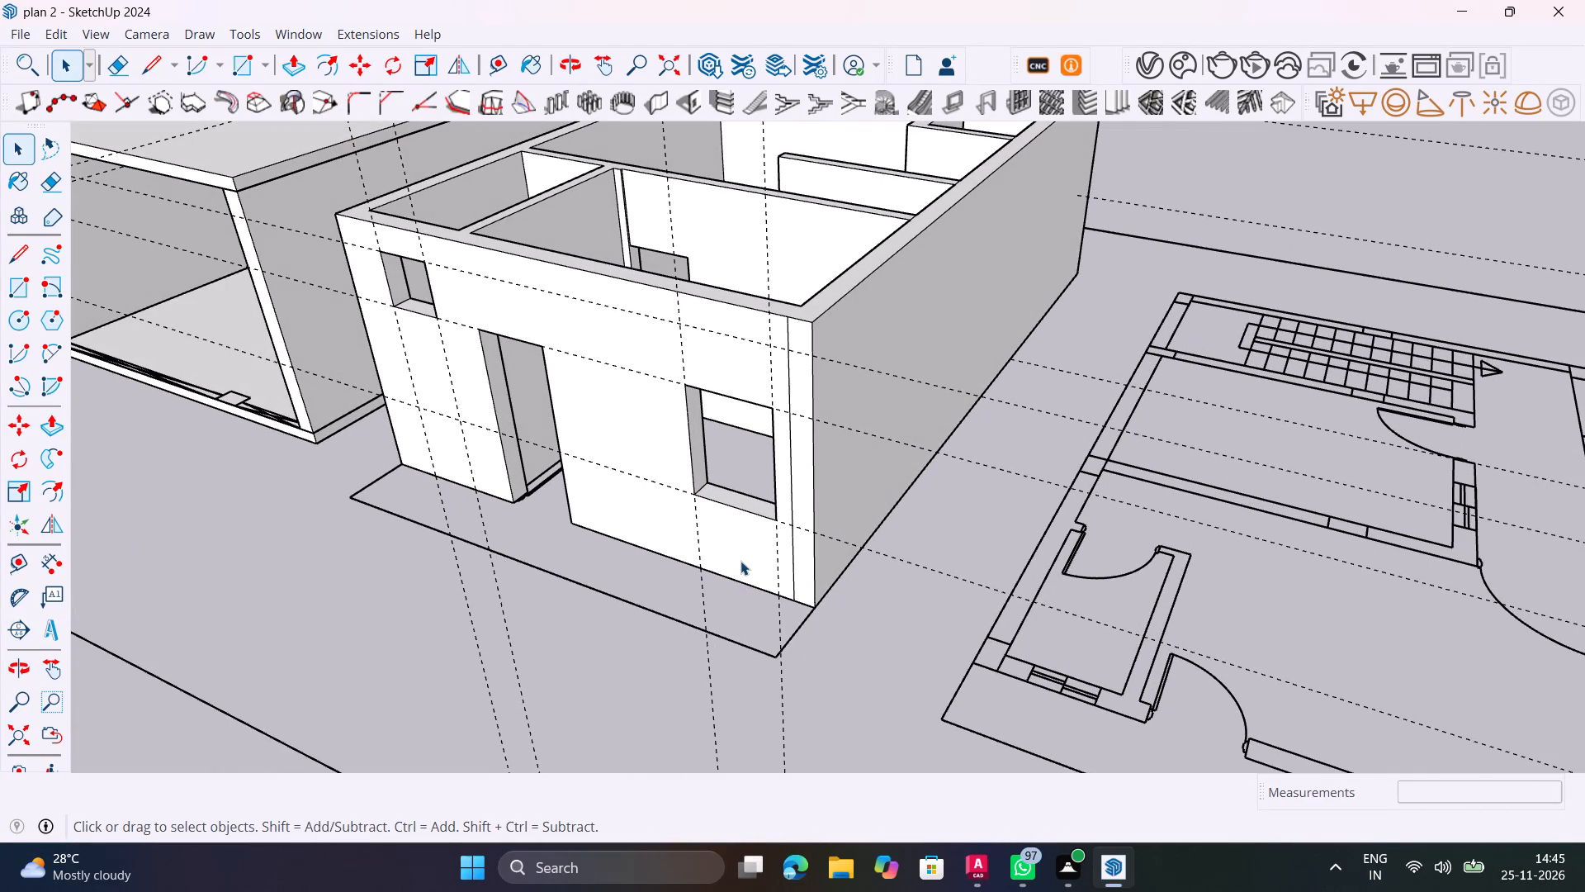
Examine the larger front window opening up close, checking its head, jambs and sill.
scroll(740, 558, up, 8)
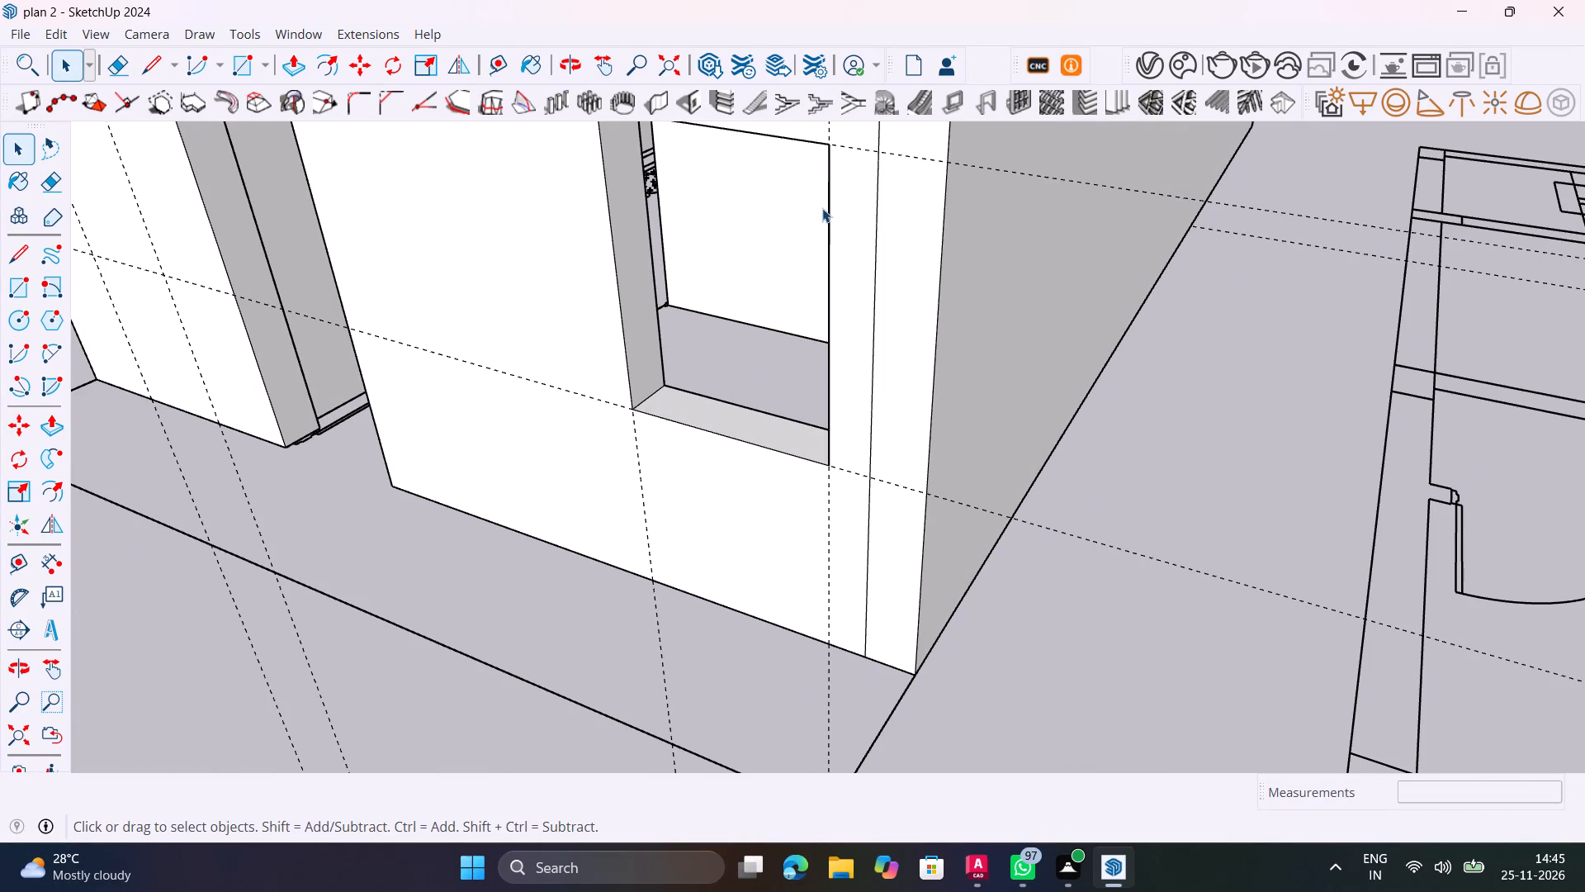
scroll(818, 252, down, 3)
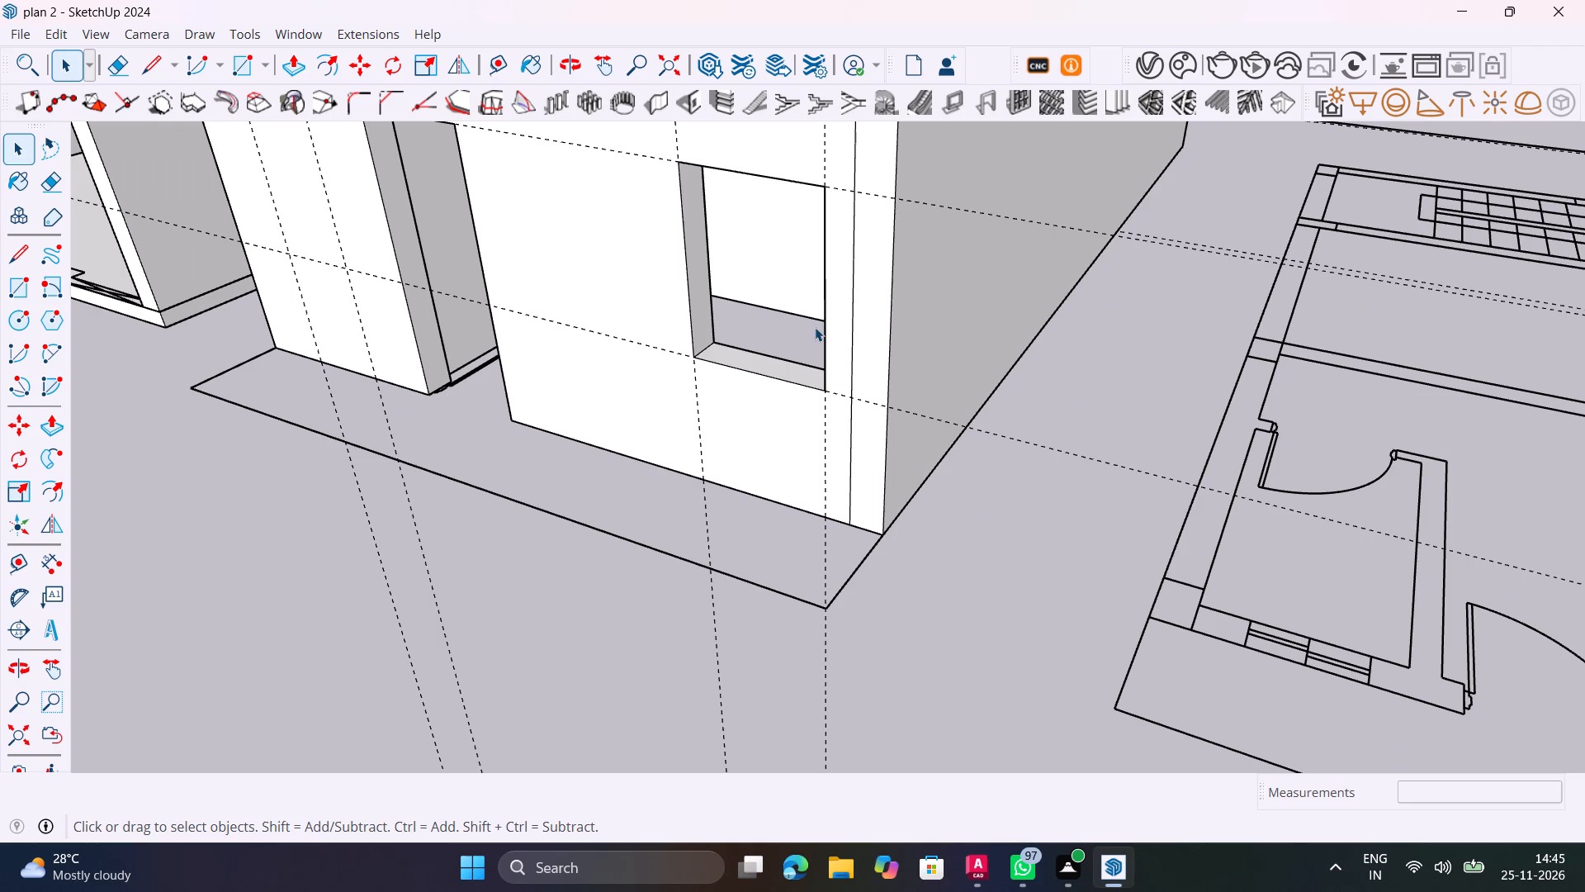
middle_drag(815, 327, 1047, 353)
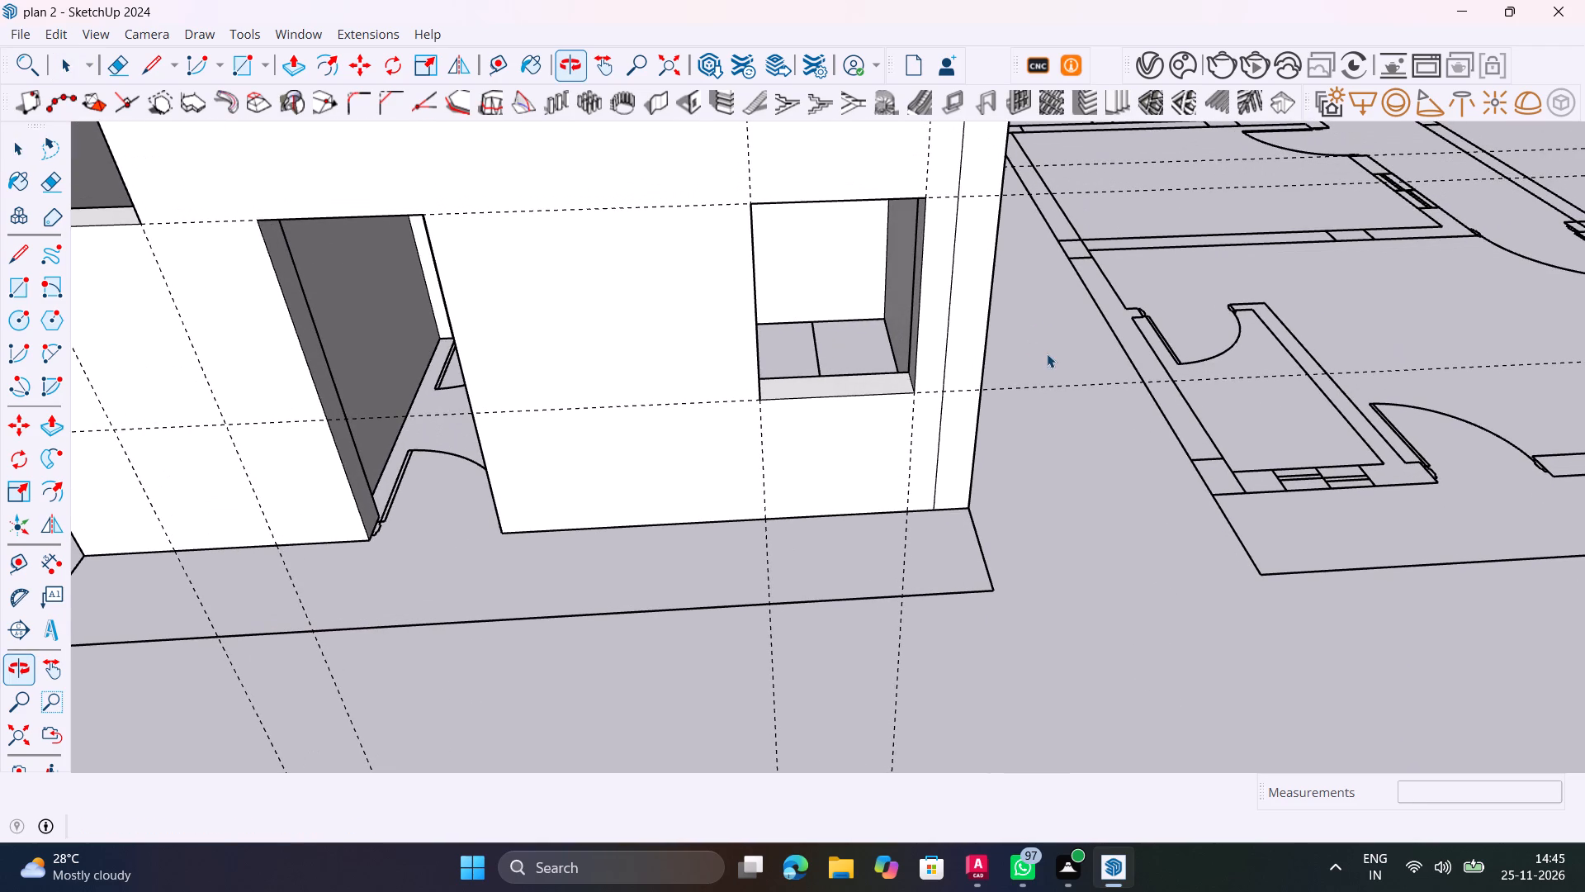
scroll(870, 195, up, 4)
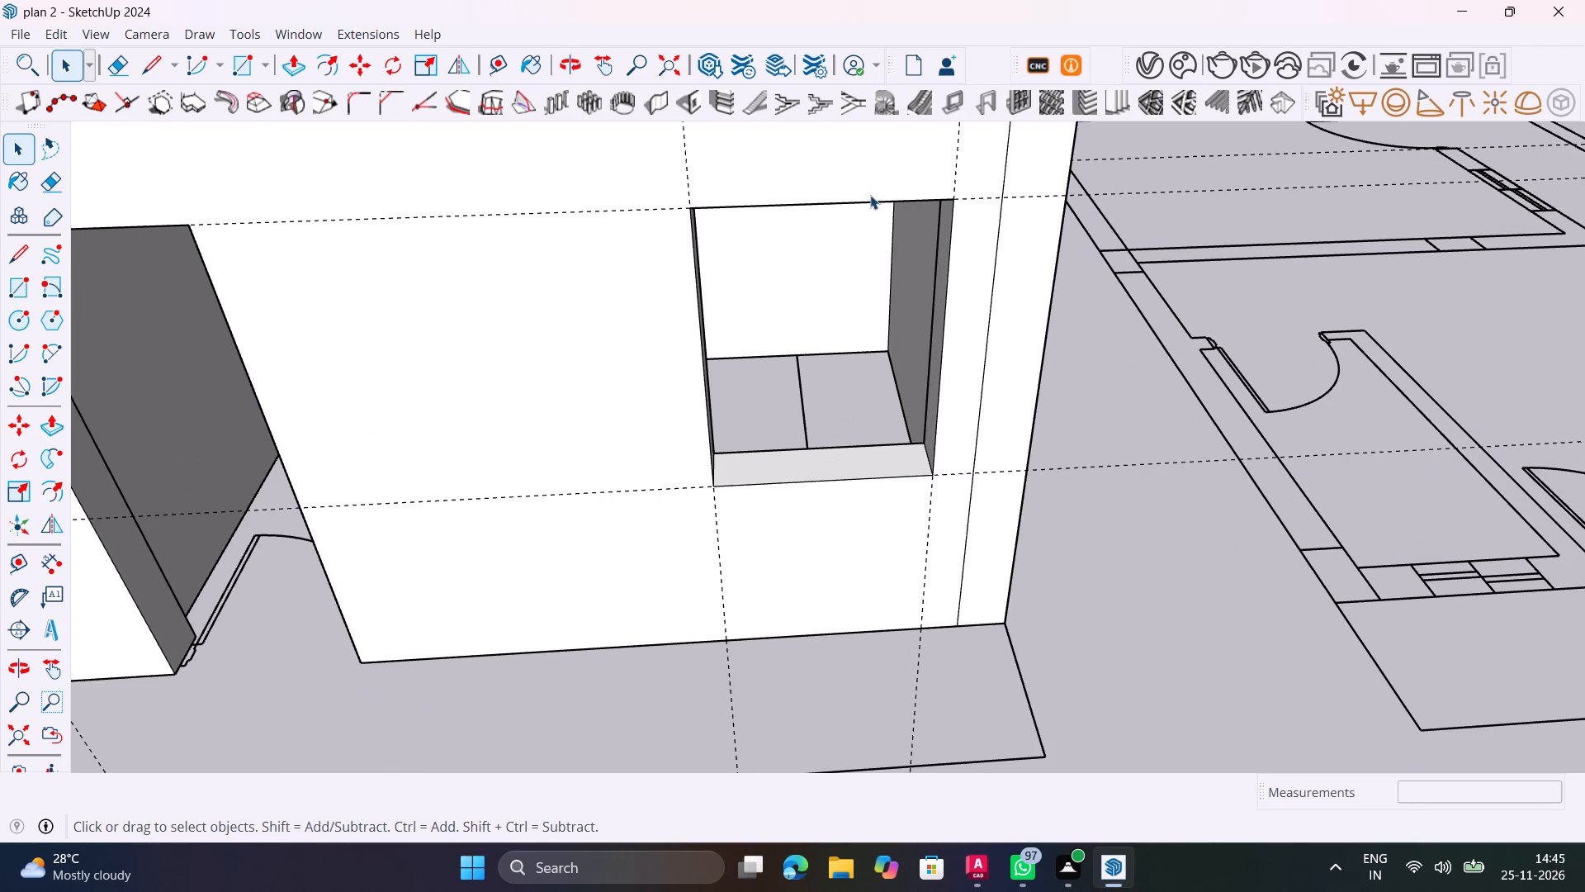
shift+middle_drag(892, 203, 978, 343)
middle_drag(986, 353, 1091, 197)
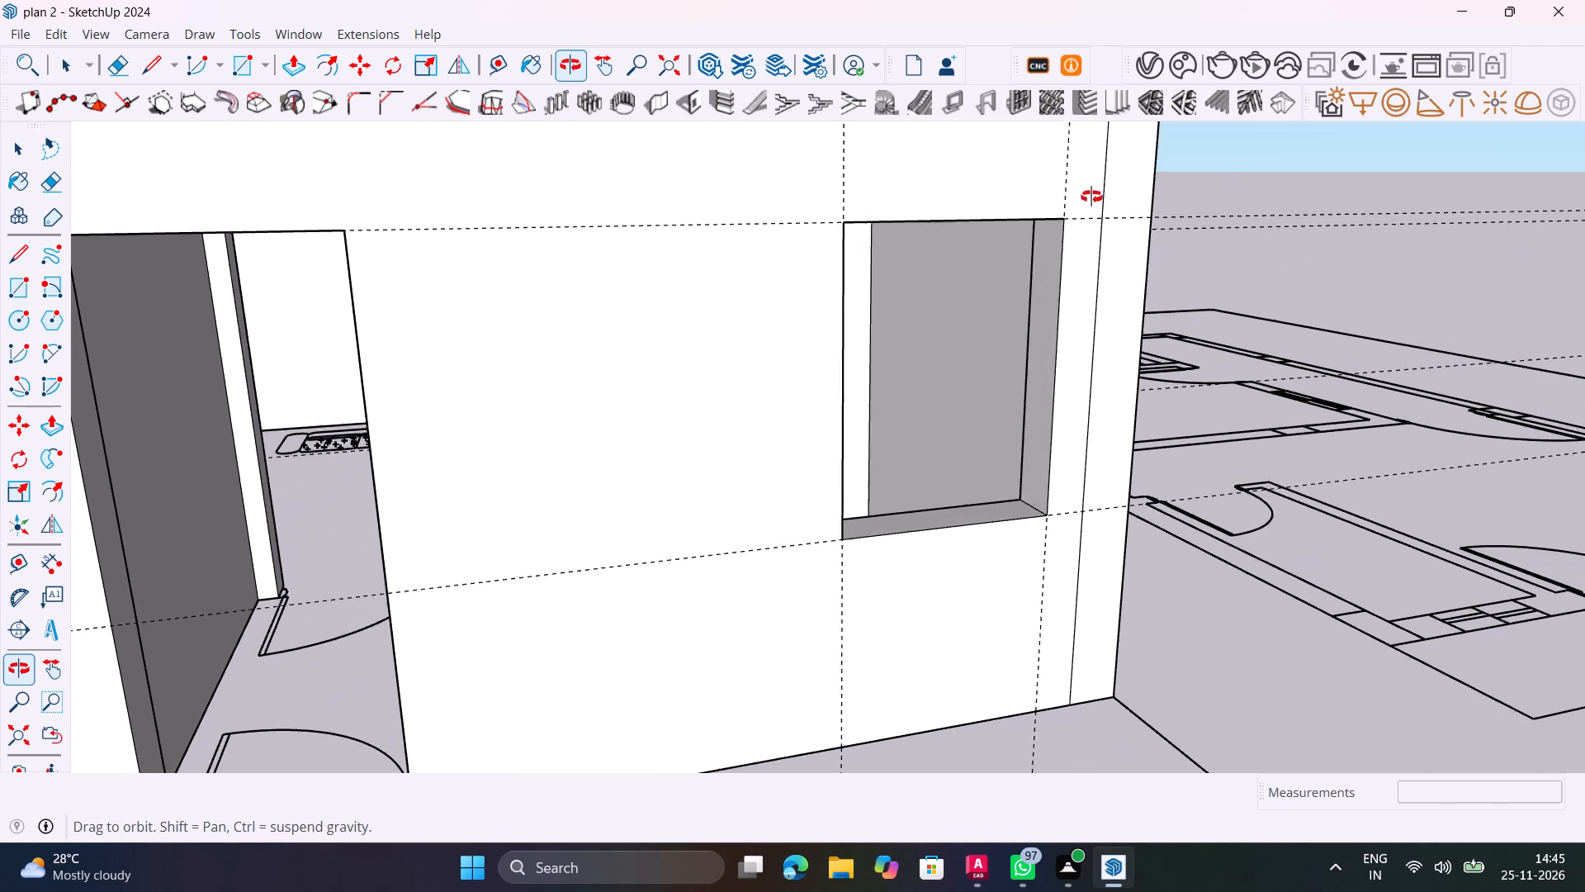
middle_drag(1091, 197, 1099, 194)
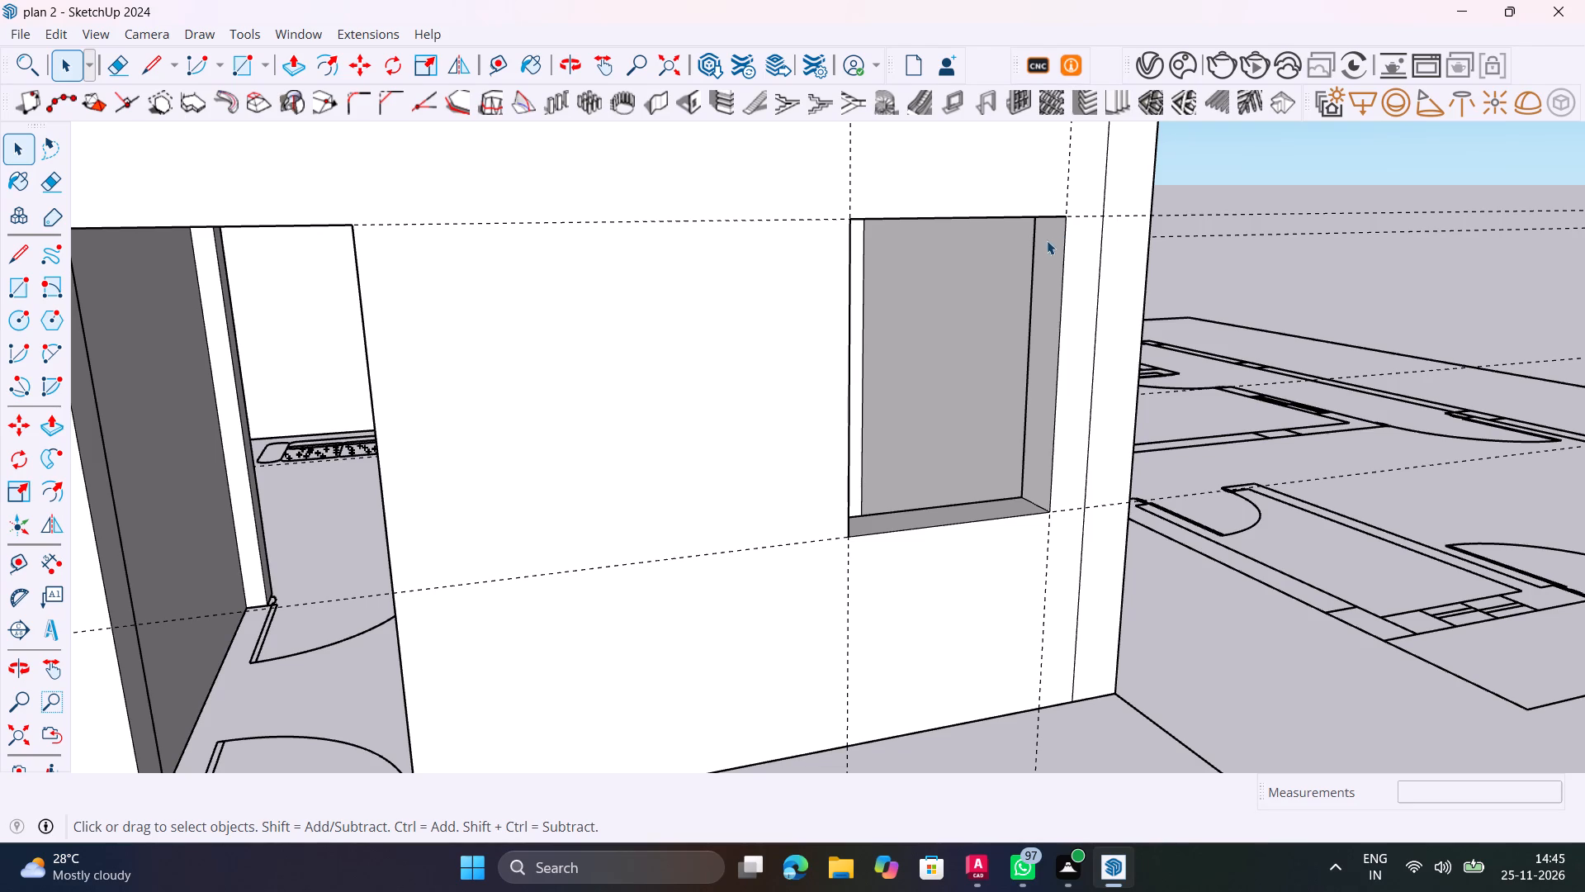
middle_drag(1043, 265, 1062, 262)
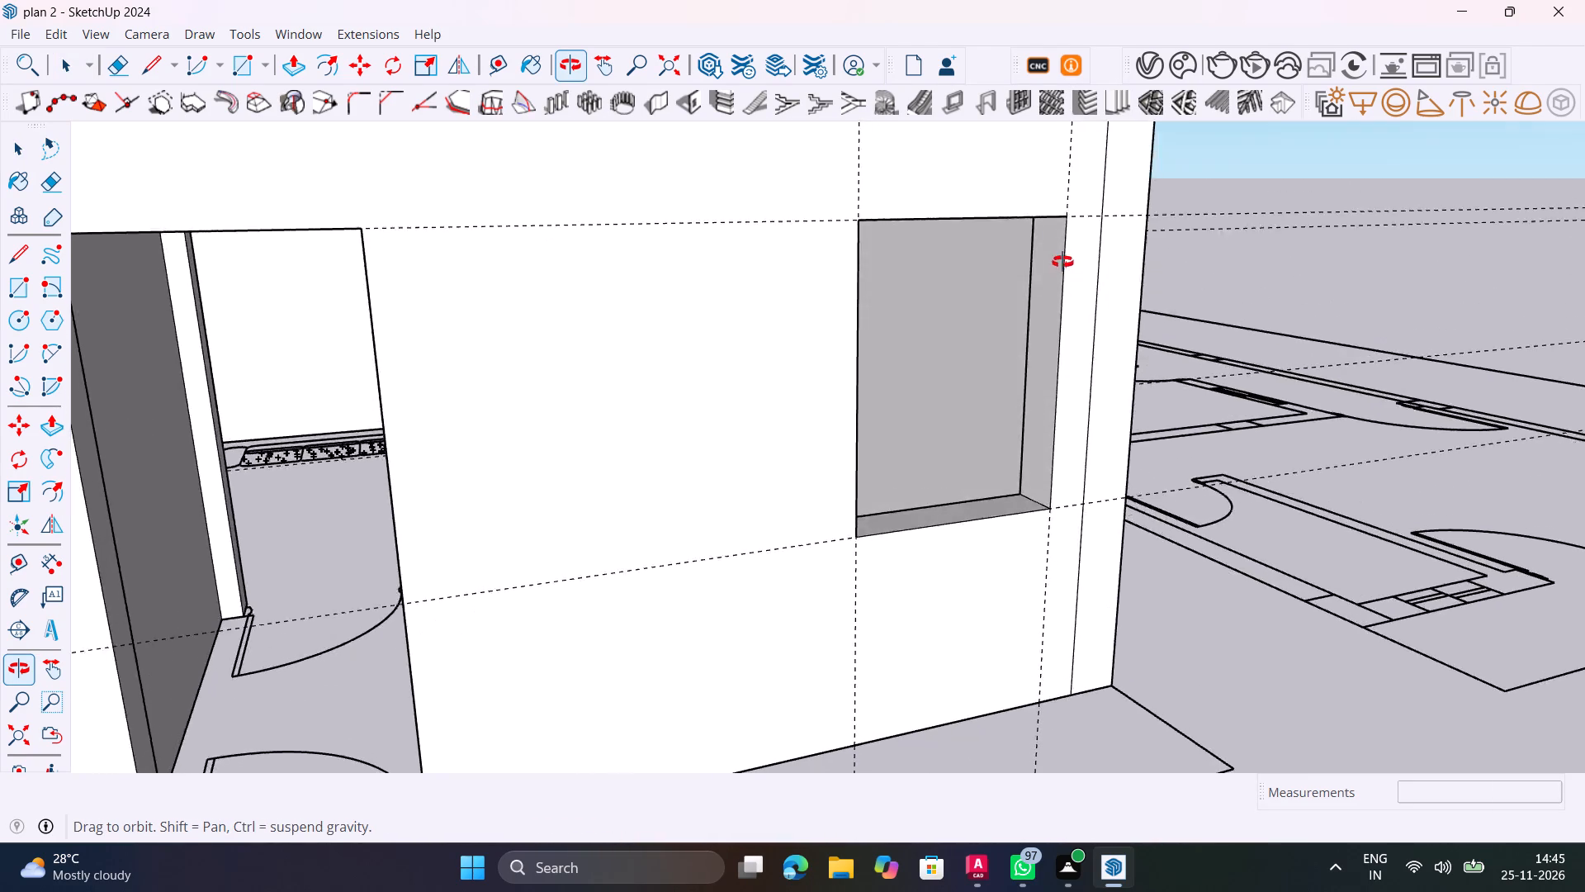
middle_drag(1062, 262, 1208, 139)
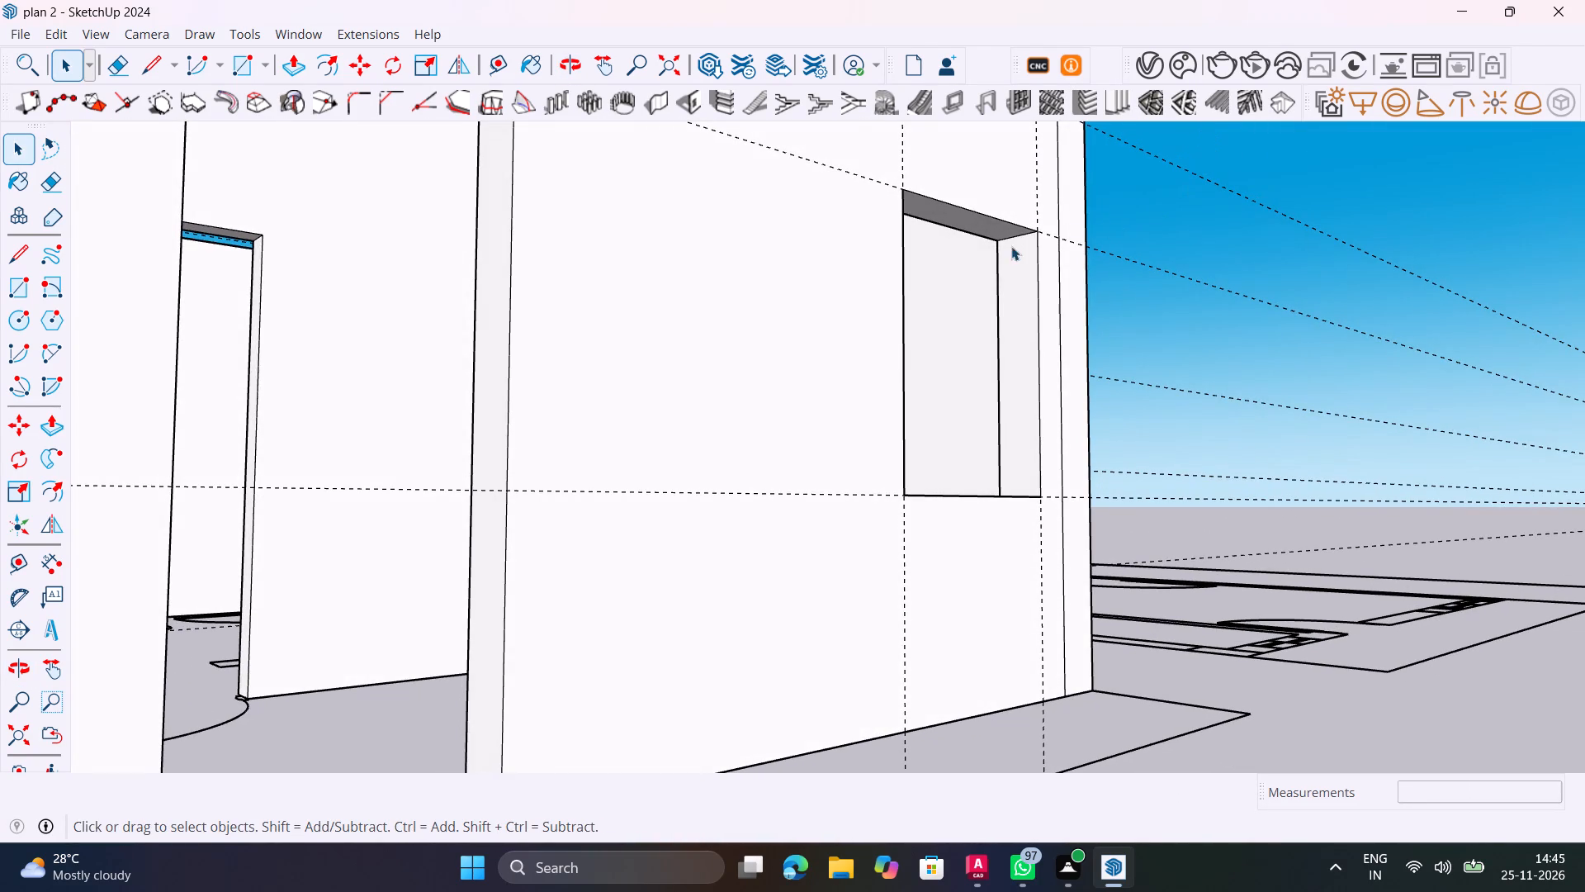
scroll(996, 237, up, 2)
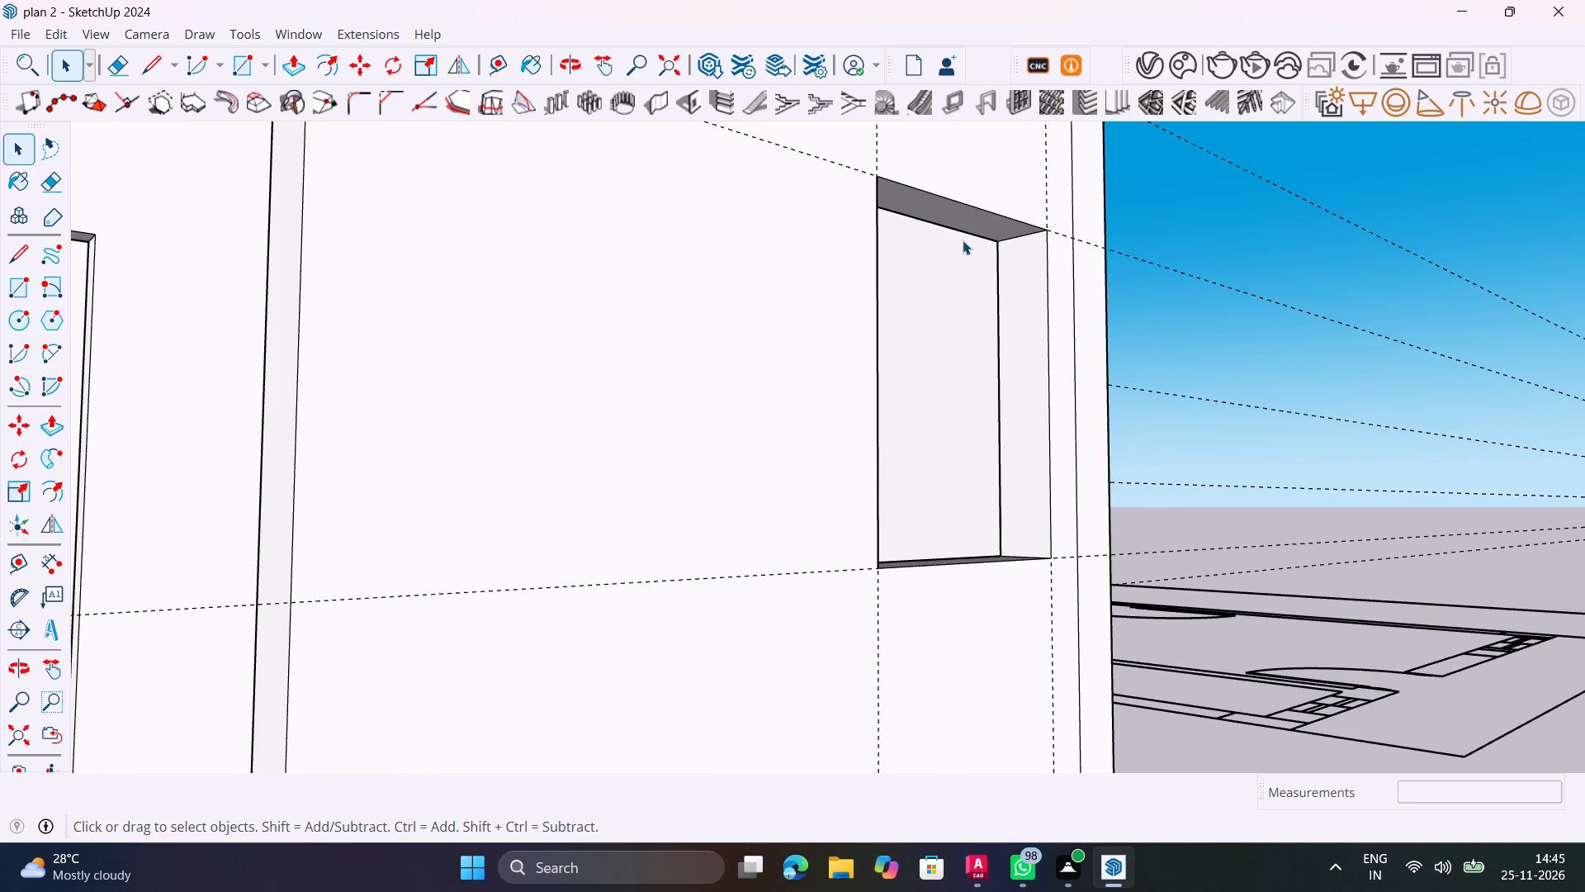
scroll(969, 522, up, 1)
middle_drag(969, 522, 958, 656)
scroll(969, 522, down, 1)
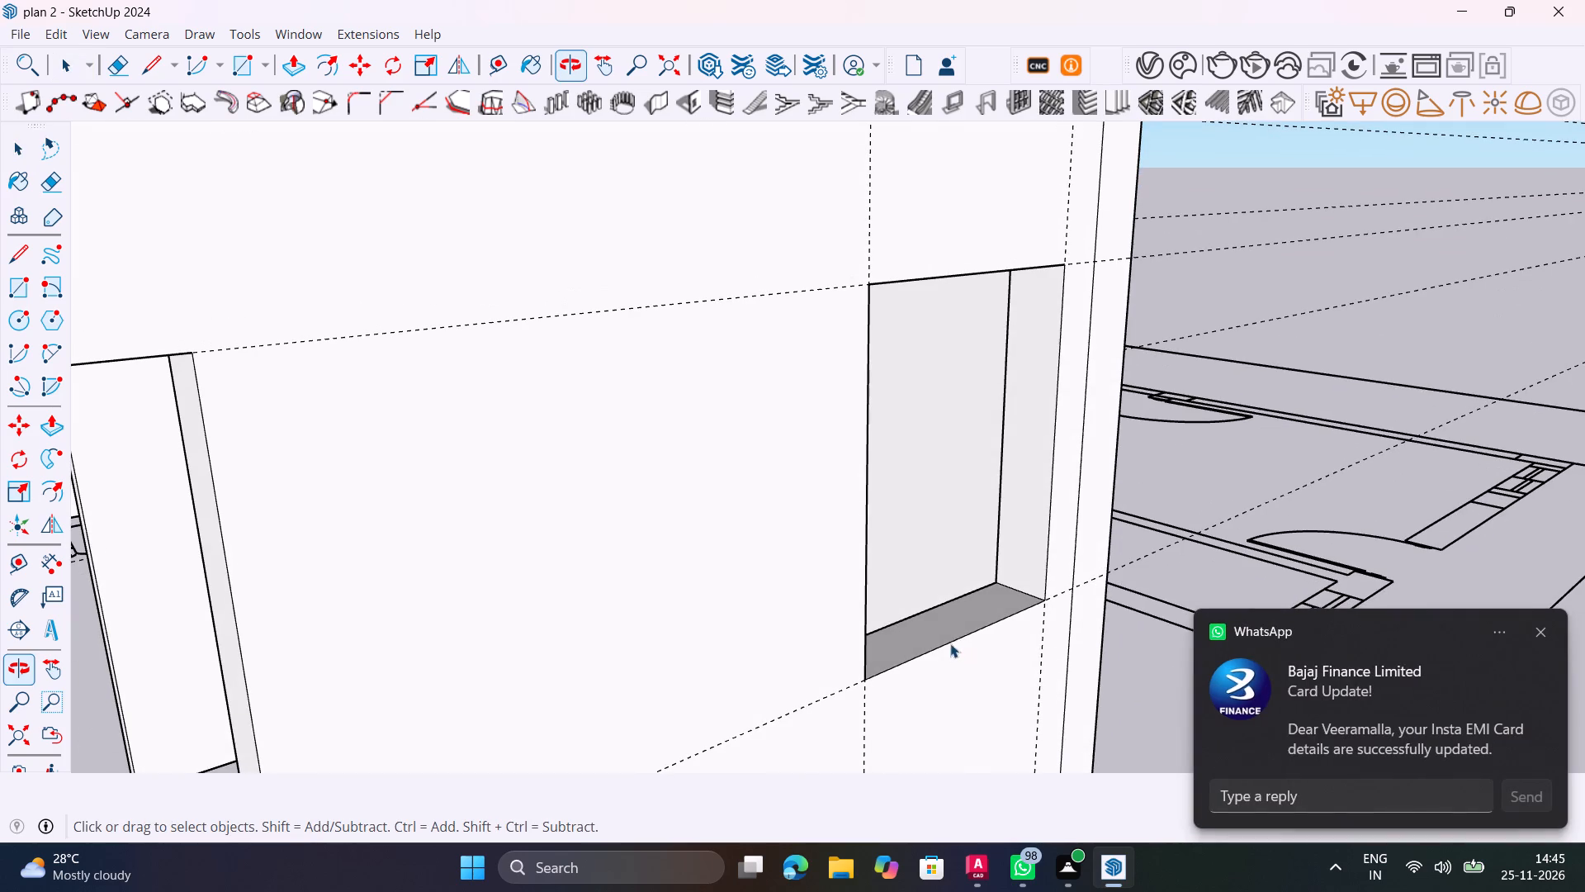
Open the wall group and check the larger front window's height between its sill and head corners with the Dimension tool.
click(960, 619)
triple_click(960, 619)
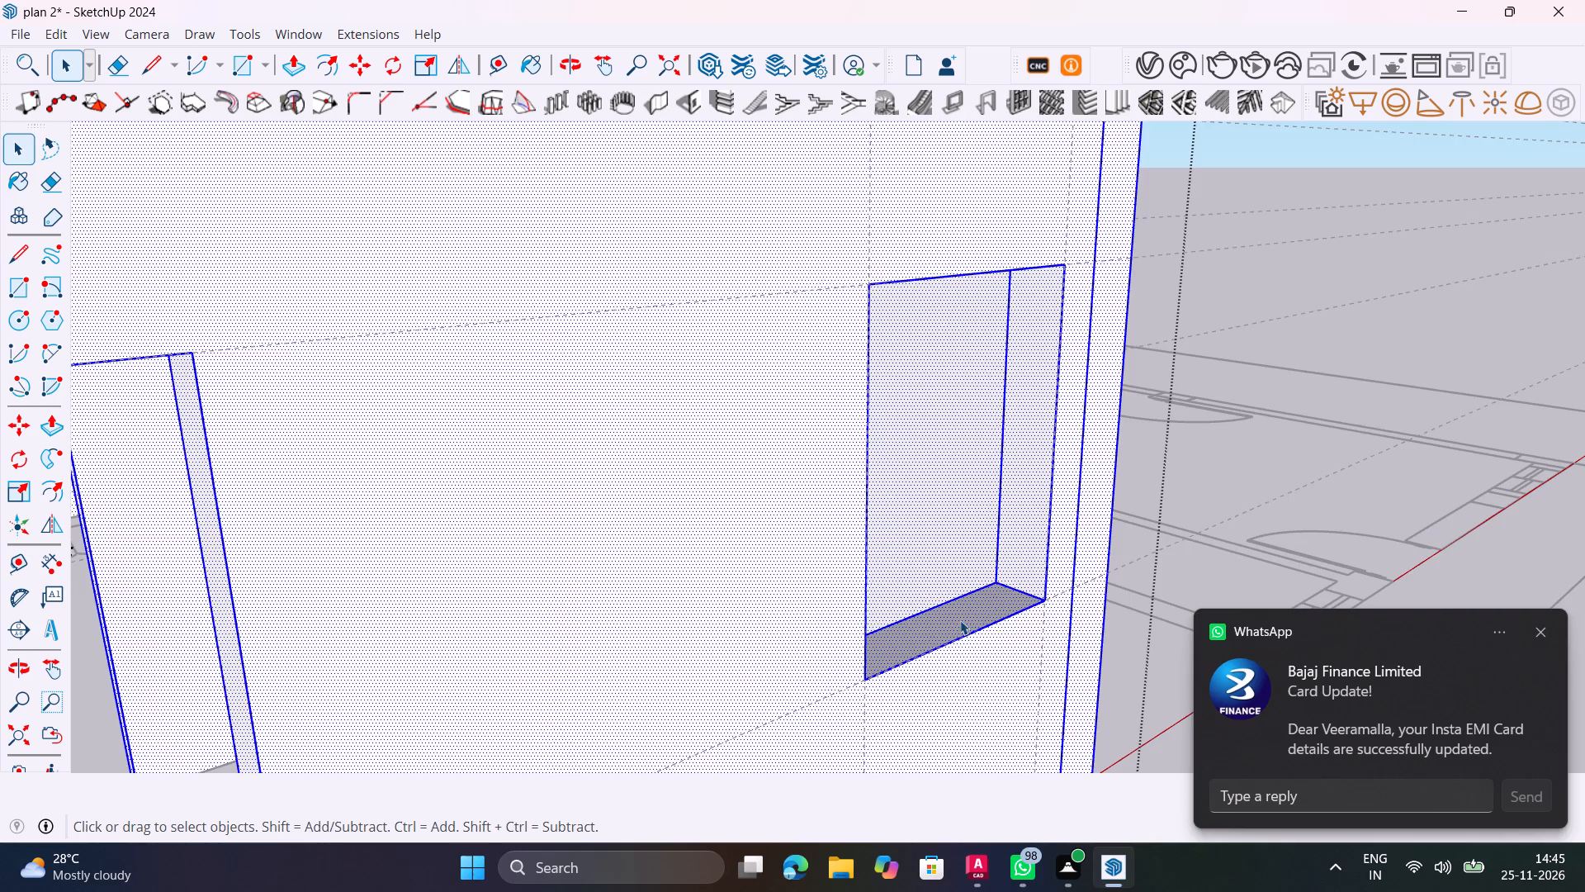
middle_drag(971, 604, 869, 726)
click(904, 654)
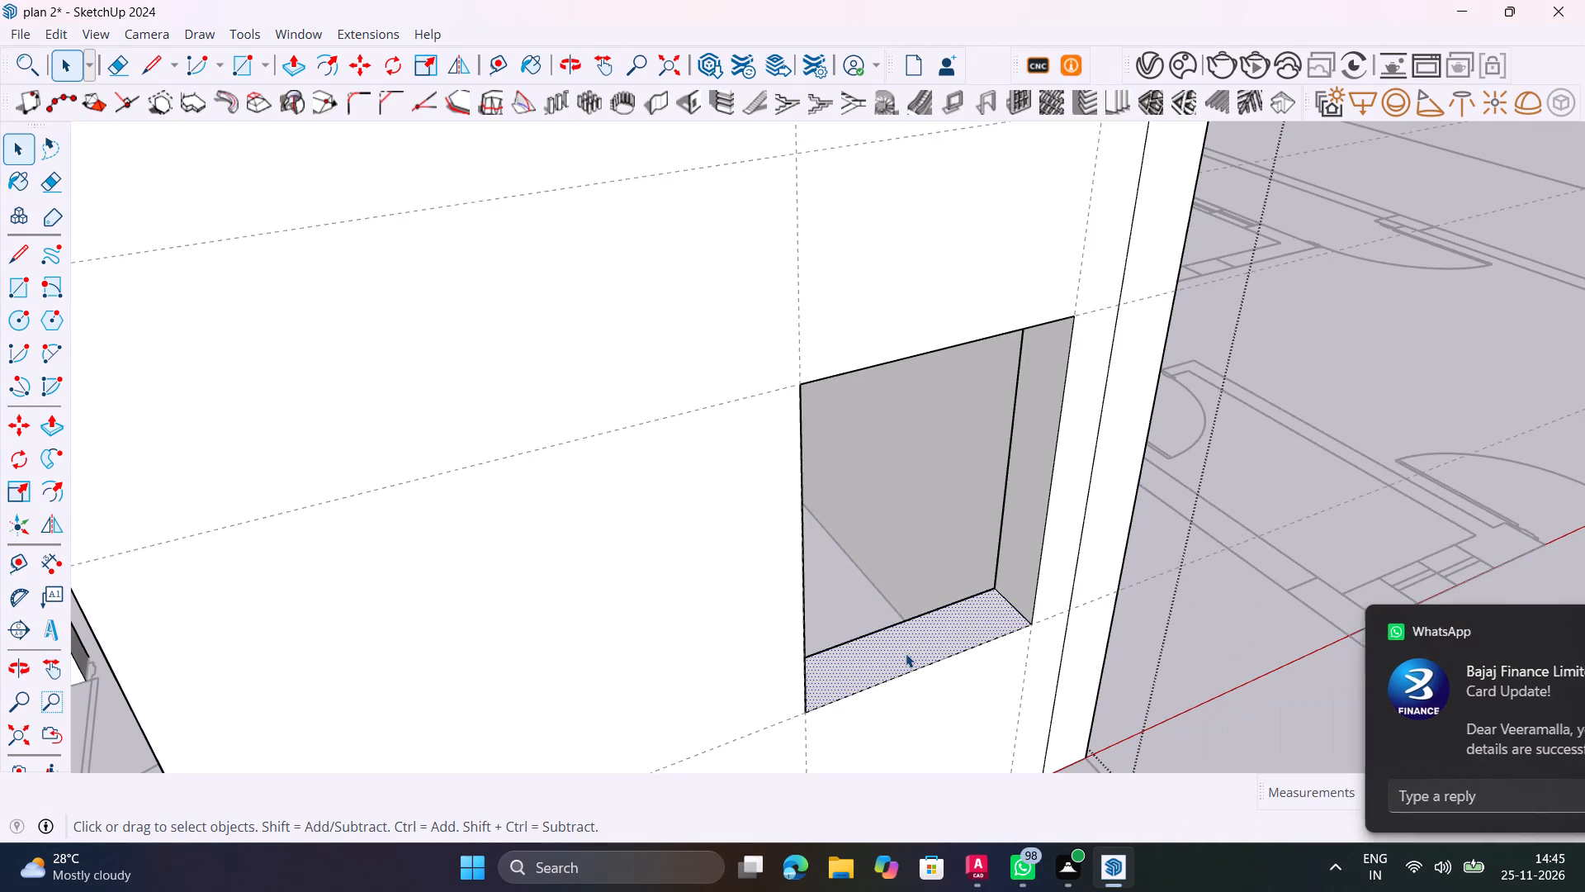
scroll(906, 653, down, 4)
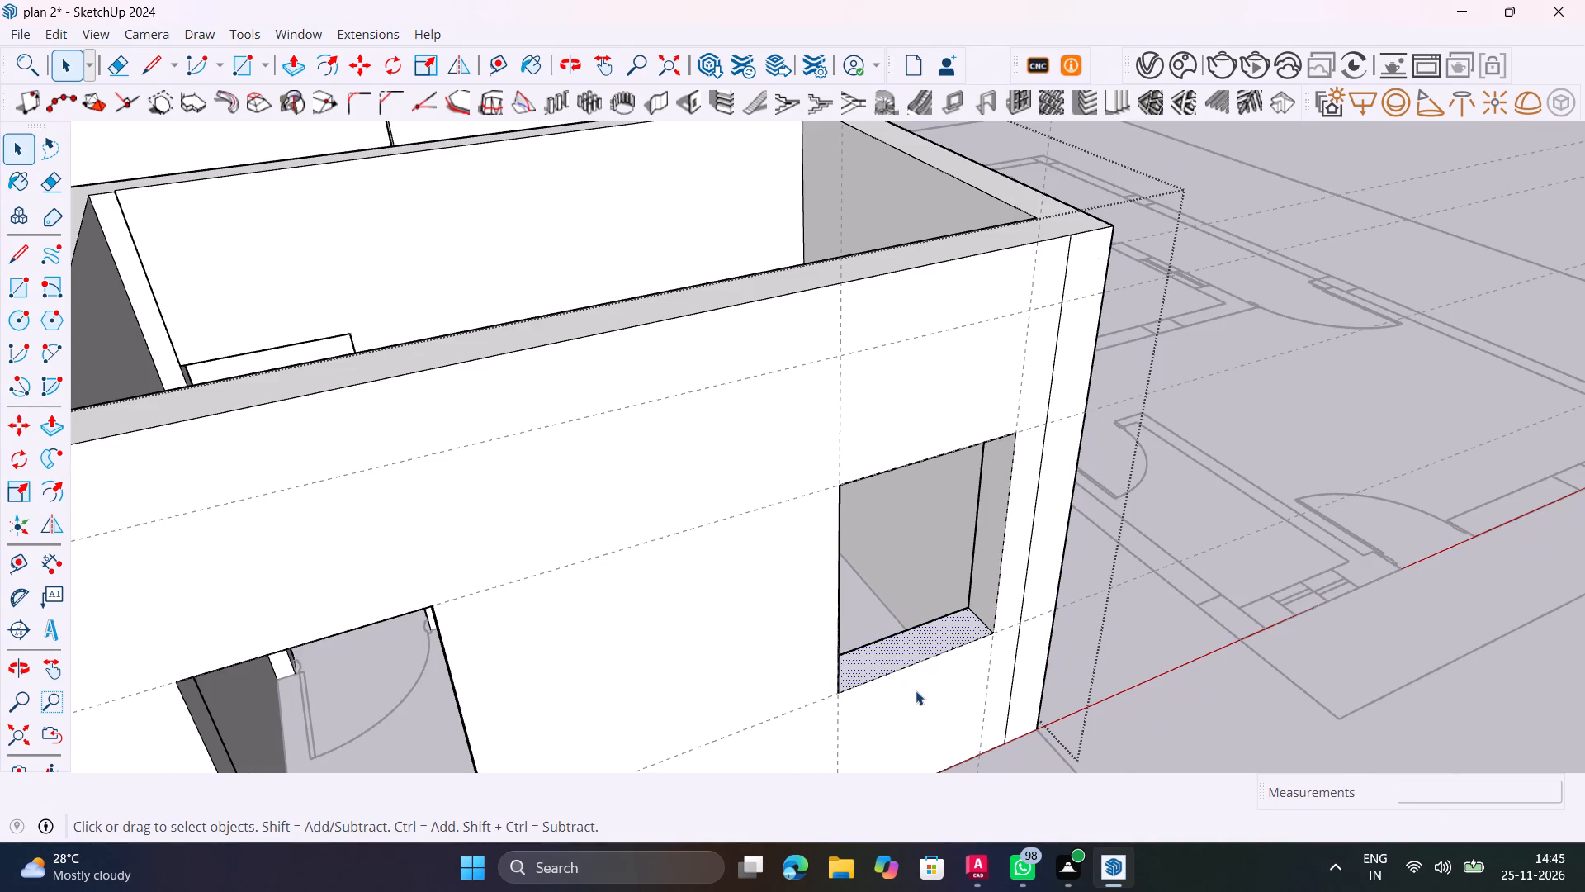
middle_drag(949, 681, 359, 566)
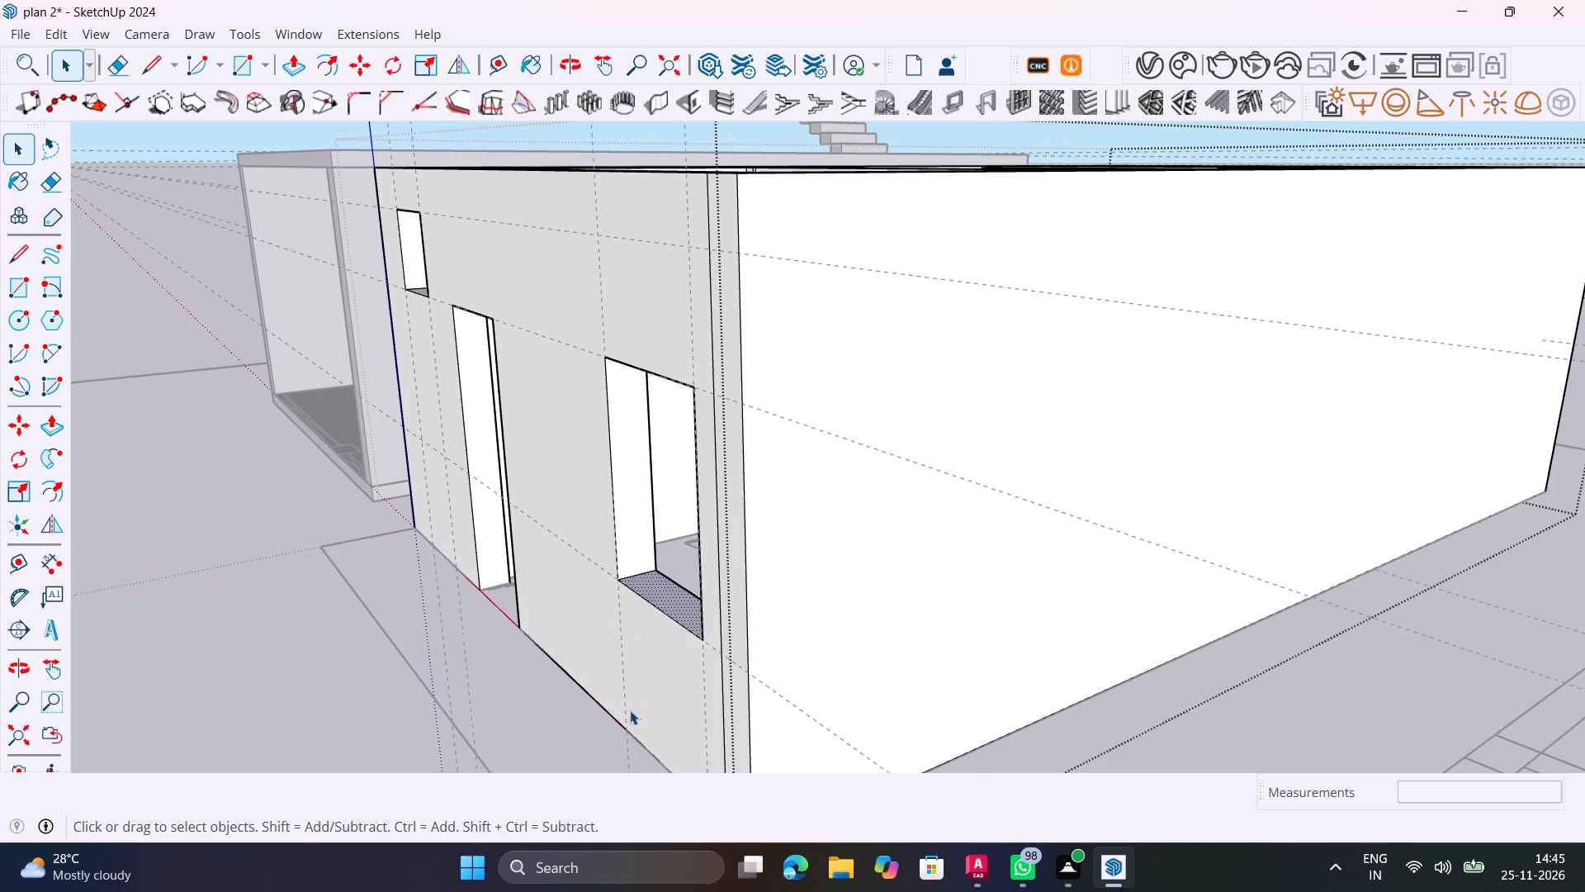
click(61, 559)
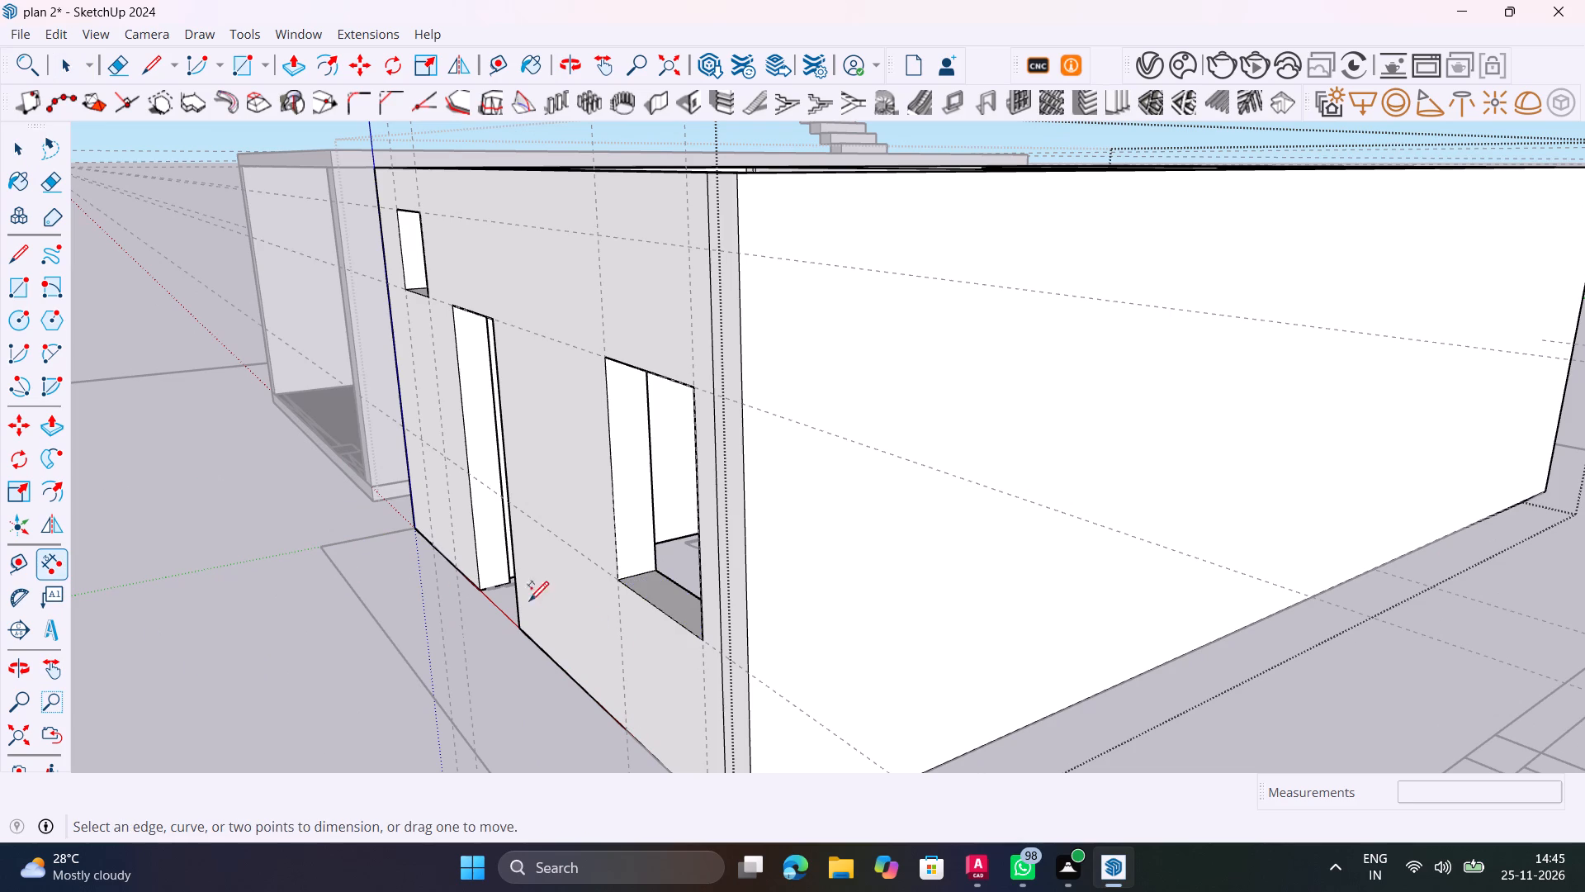
click(698, 634)
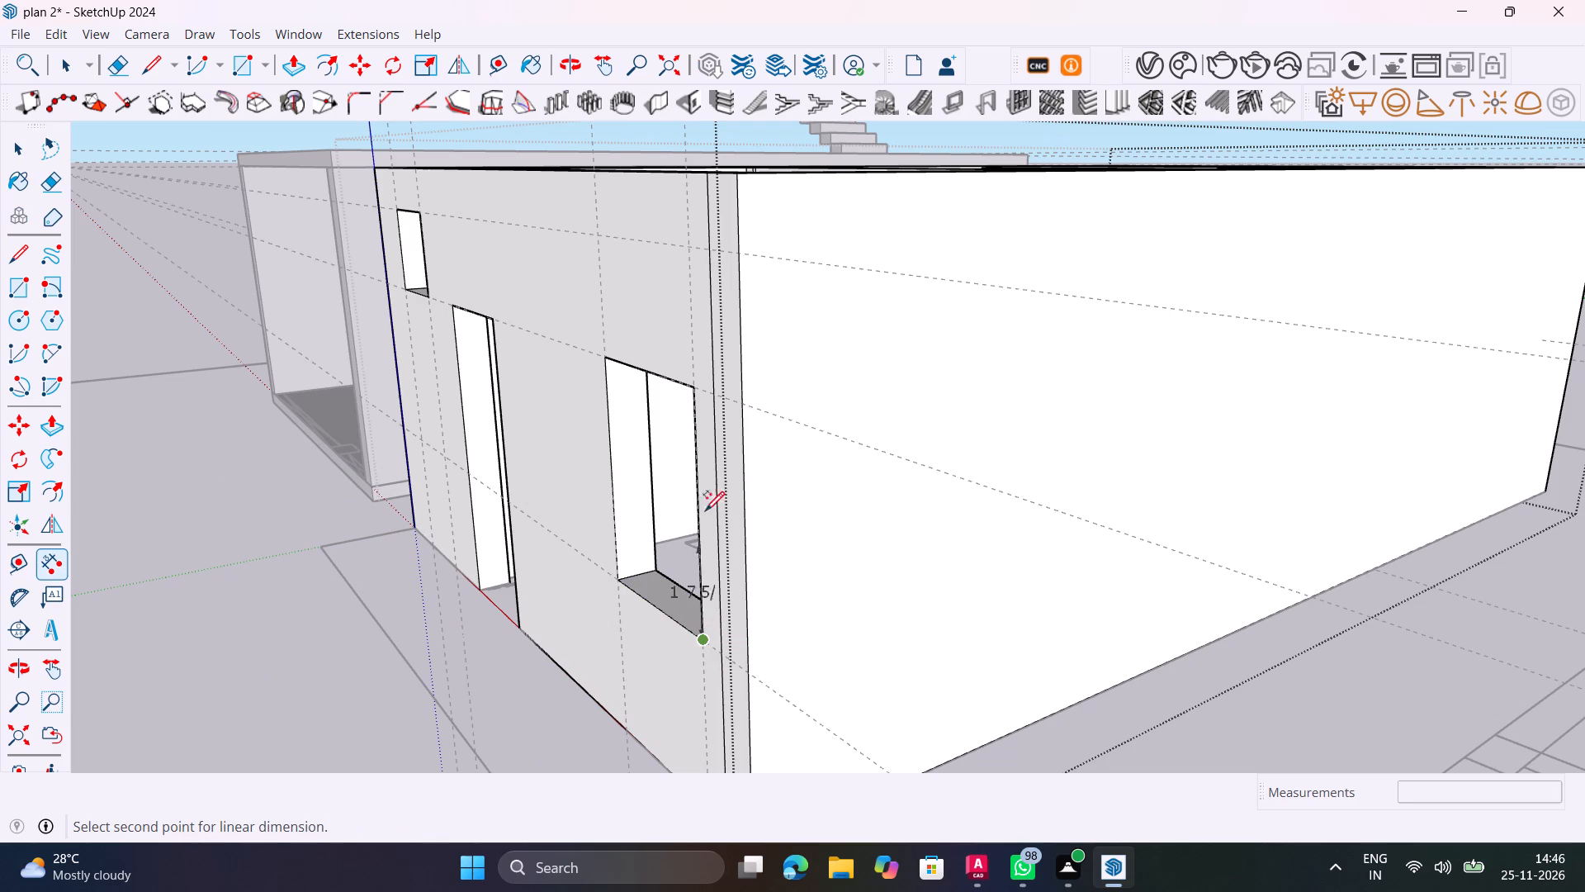
click(690, 388)
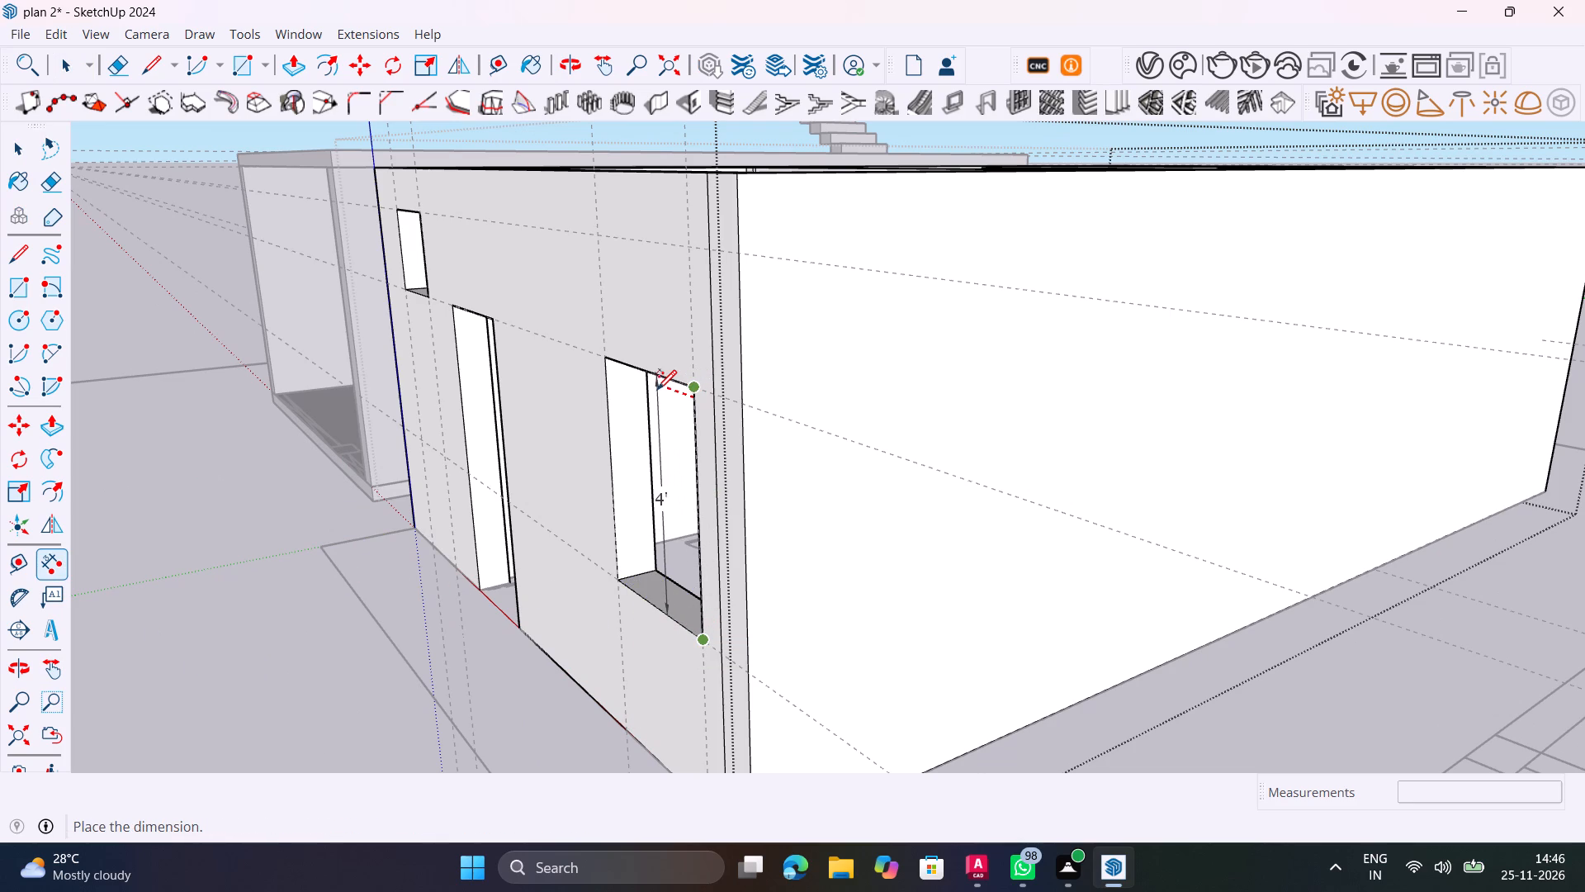
key(Escape)
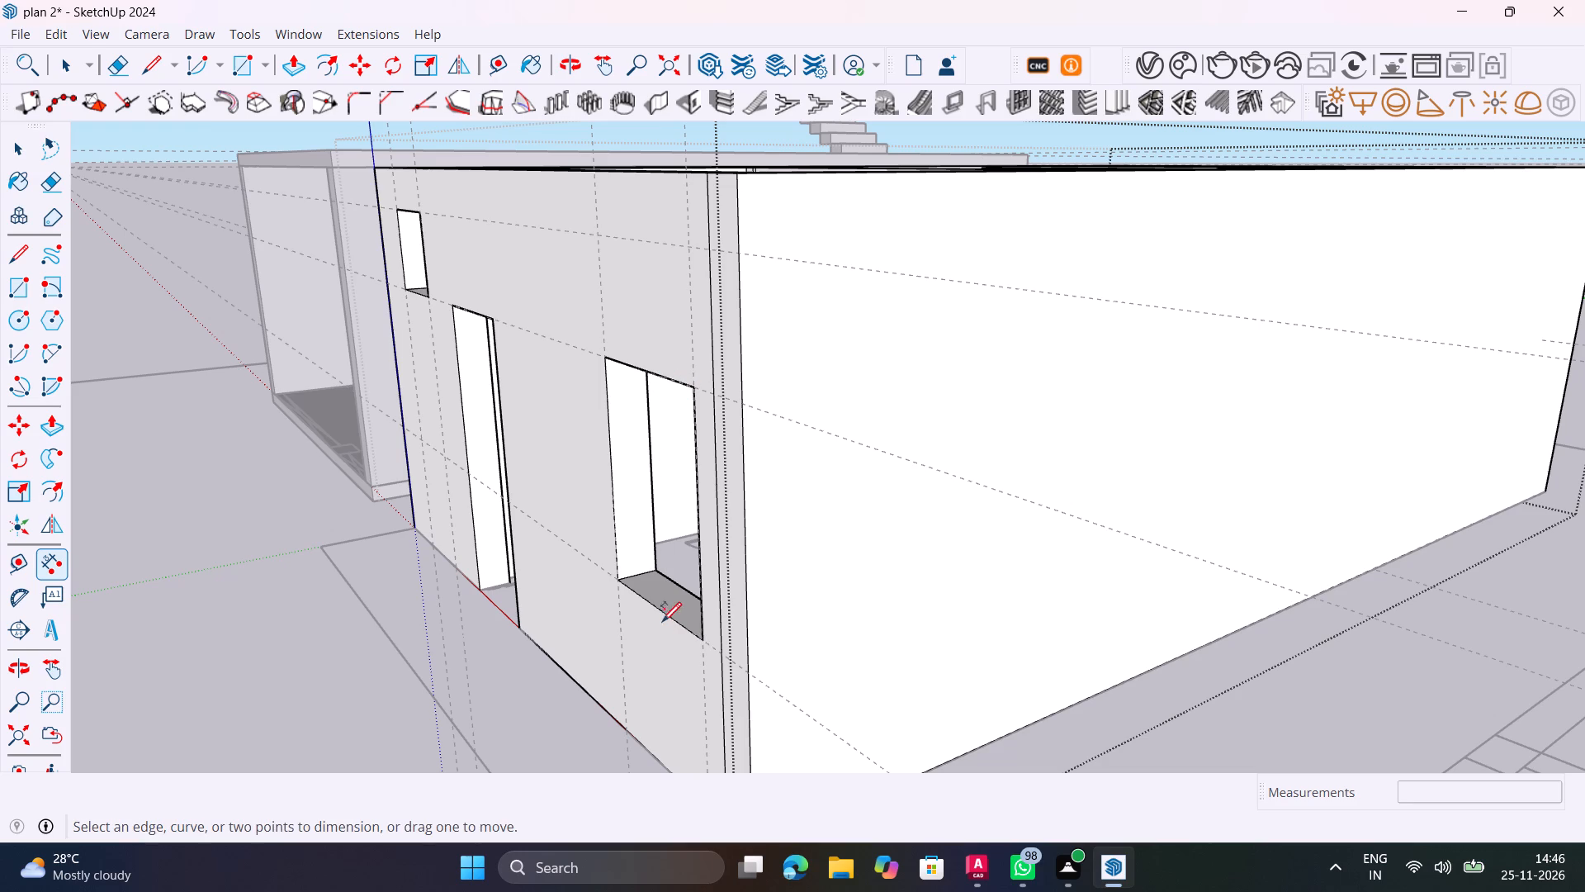
Push the larger front window's sill face up 1'6" and close the wall group.
key(space)
scroll(665, 606, up, 5)
click(669, 604)
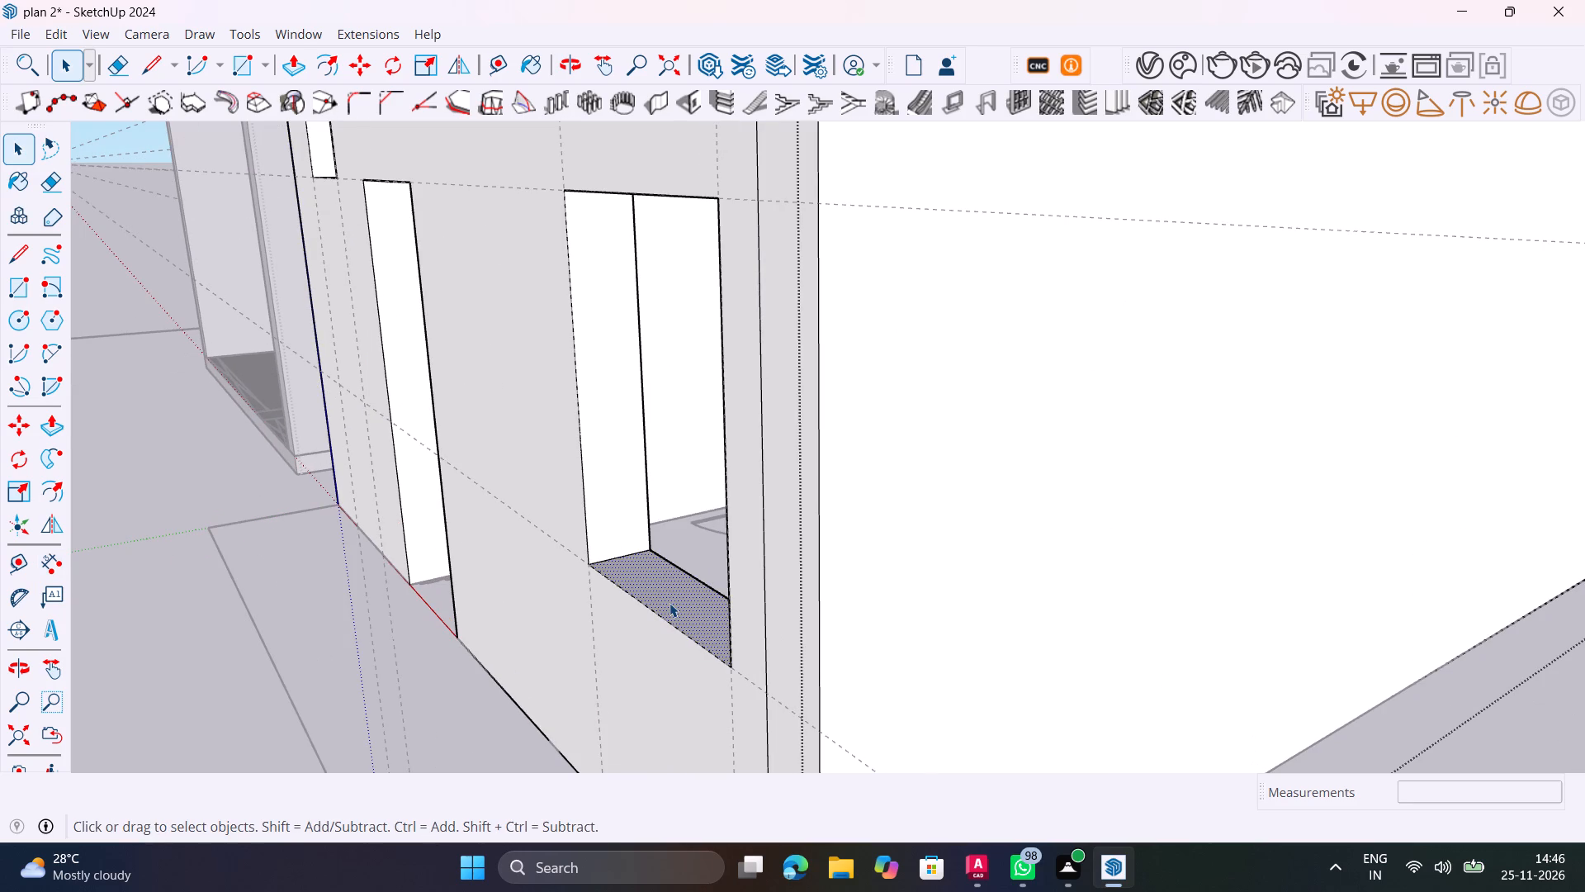
key(p)
click(669, 603)
text(1'6")
key(Return)
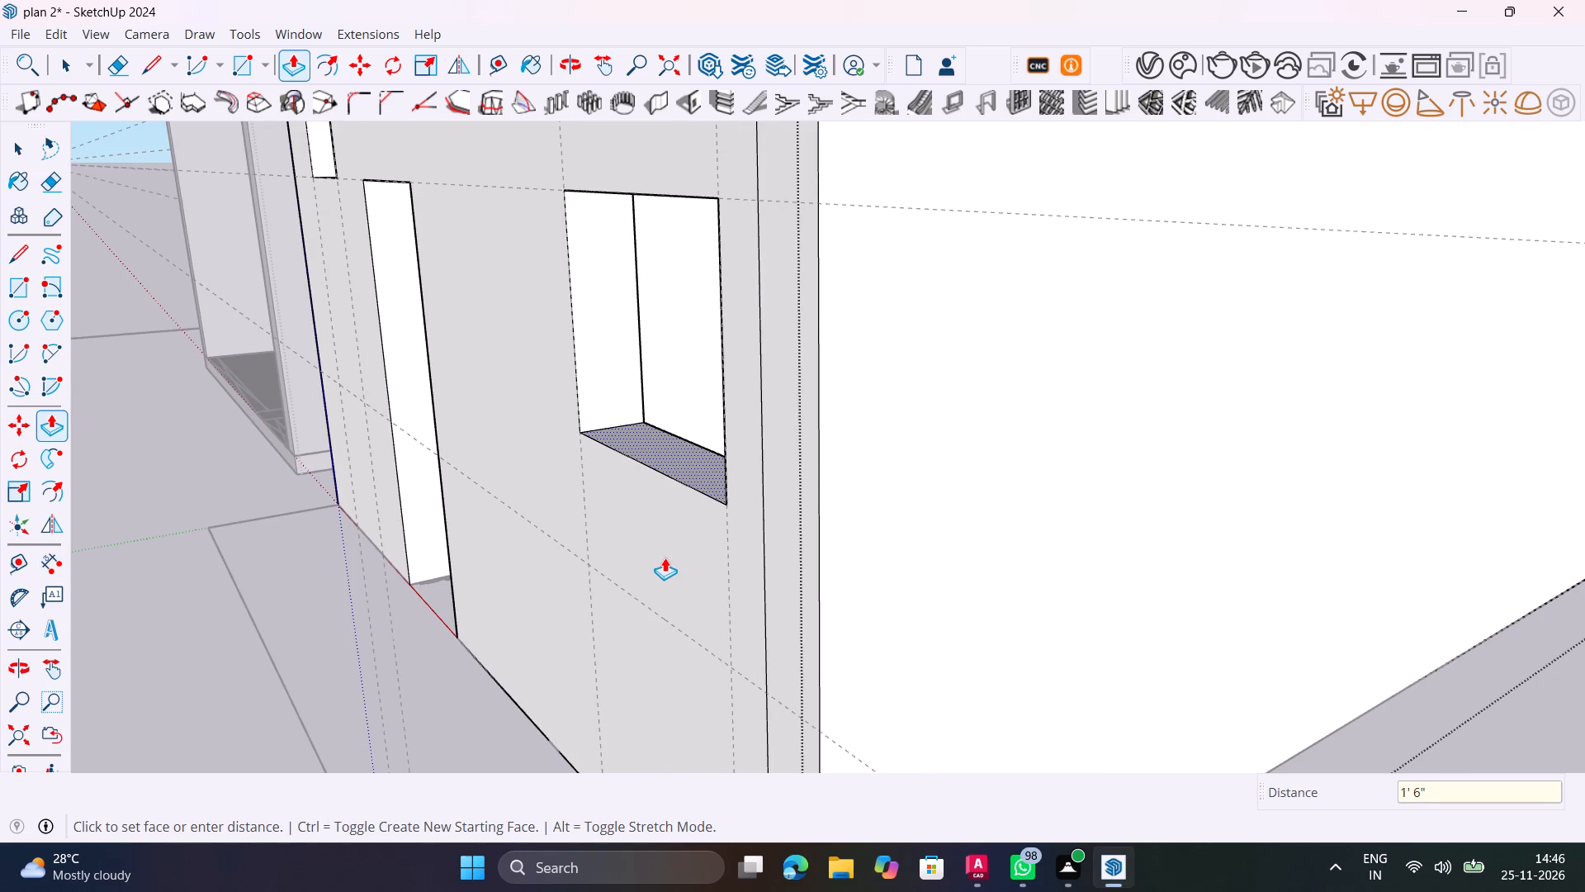
key(space)
middle_drag(656, 524, 991, 671)
click(1145, 561)
Examine the front wall's larger window against the small window and the door opening from several angles.
scroll(1036, 360, down, 8)
middle_drag(887, 482, 1080, 476)
scroll(1034, 338, up, 4)
shift+middle_drag(1039, 353, 942, 486)
scroll(942, 486, up, 1)
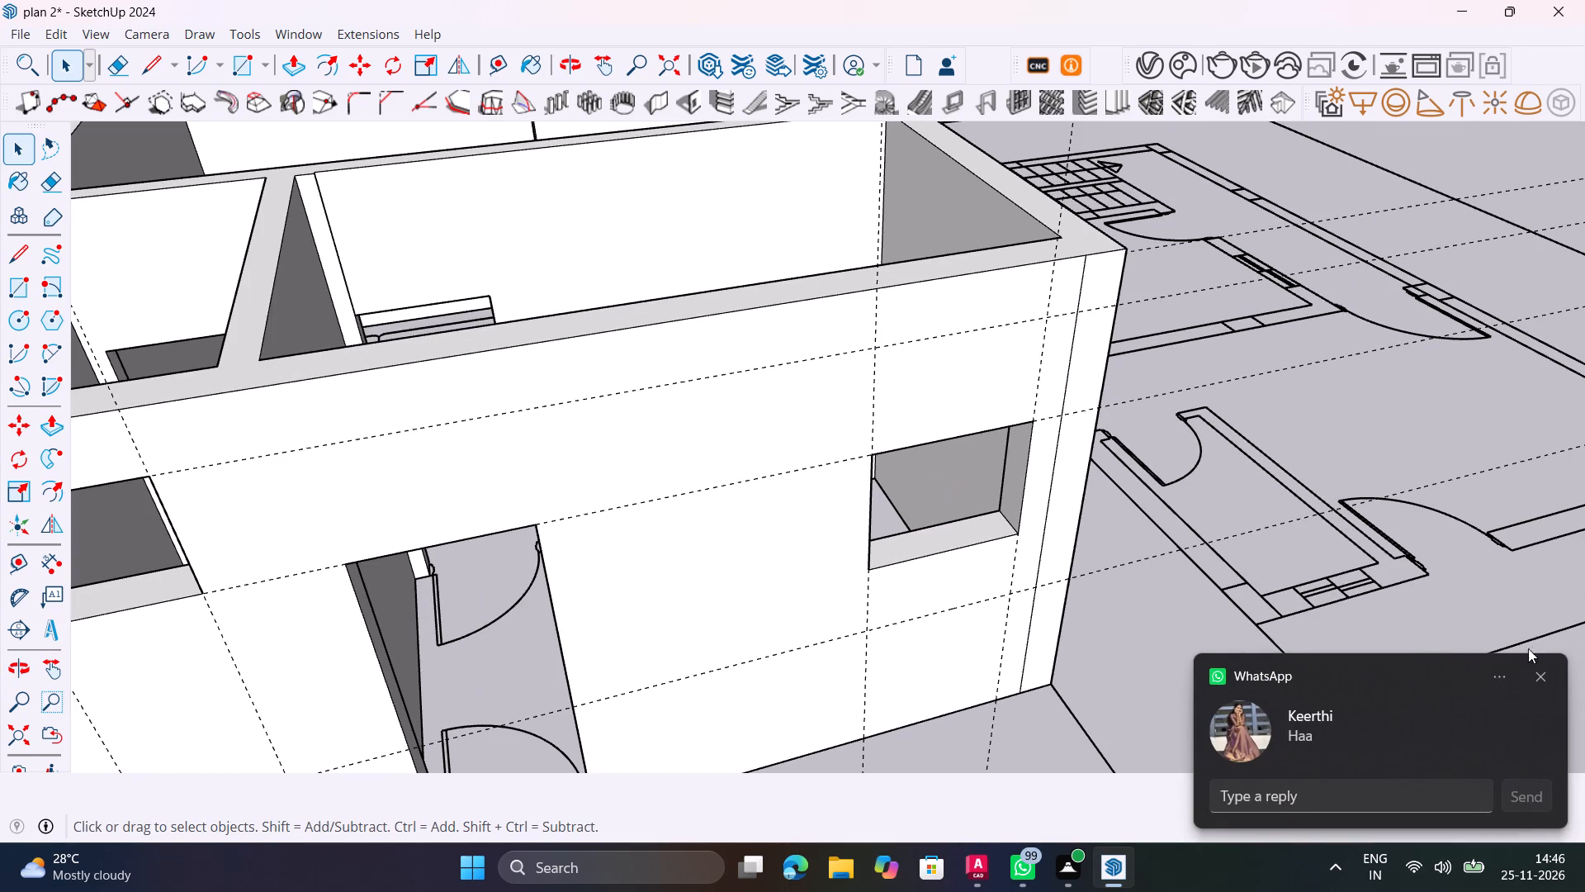
click(1537, 672)
scroll(785, 547, up, 3)
middle_drag(809, 554, 868, 486)
scroll(868, 486, up, 1)
scroll(869, 484, down, 13)
shift+middle_drag(659, 483, 430, 478)
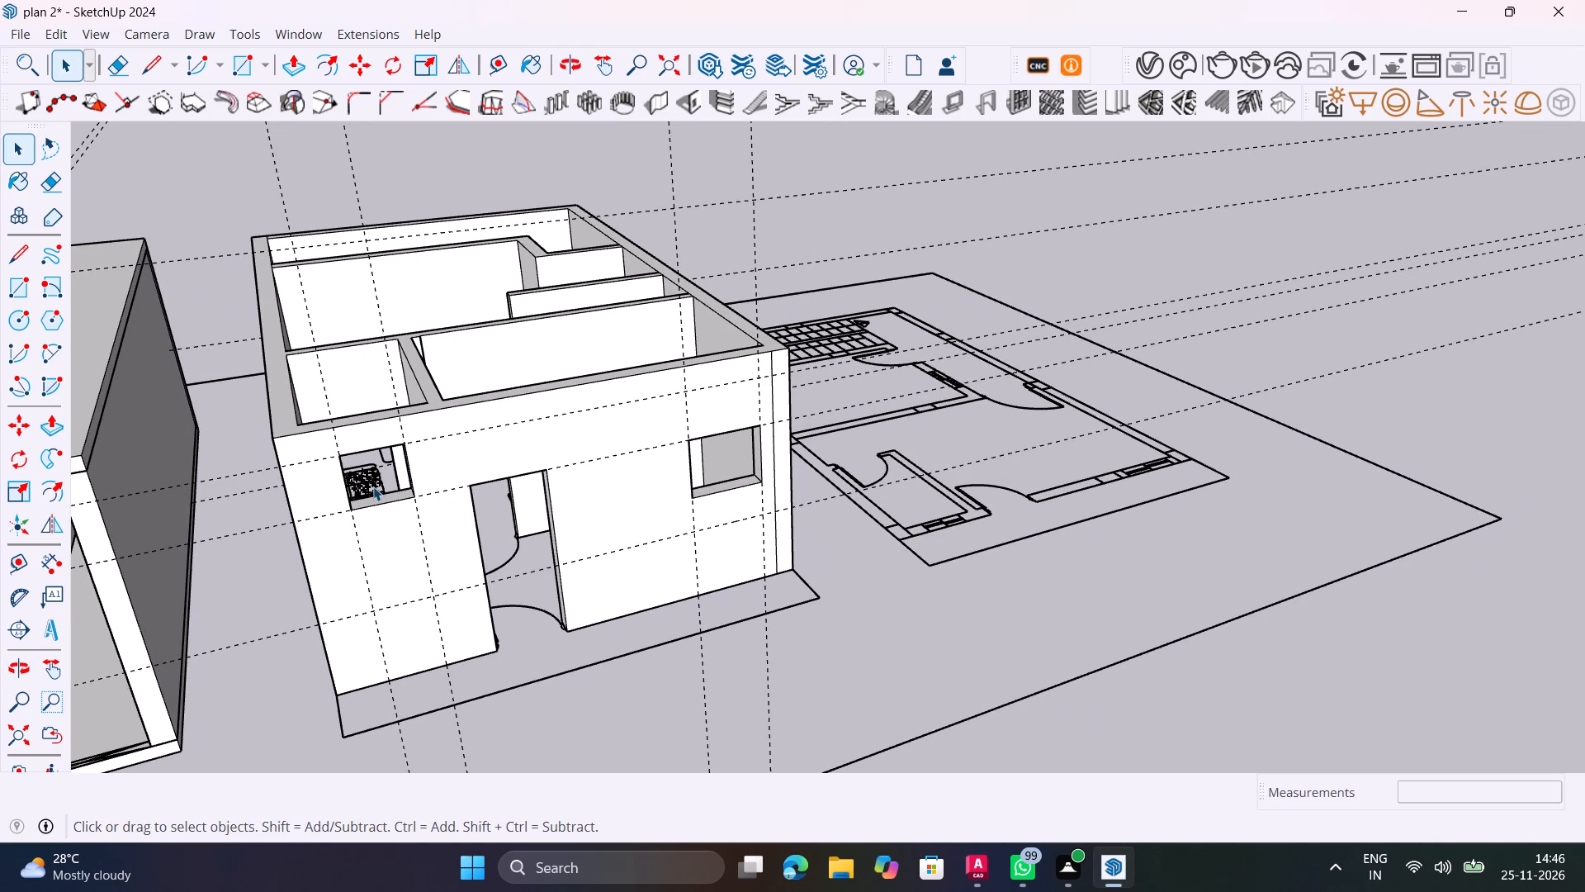
scroll(373, 486, up, 2)
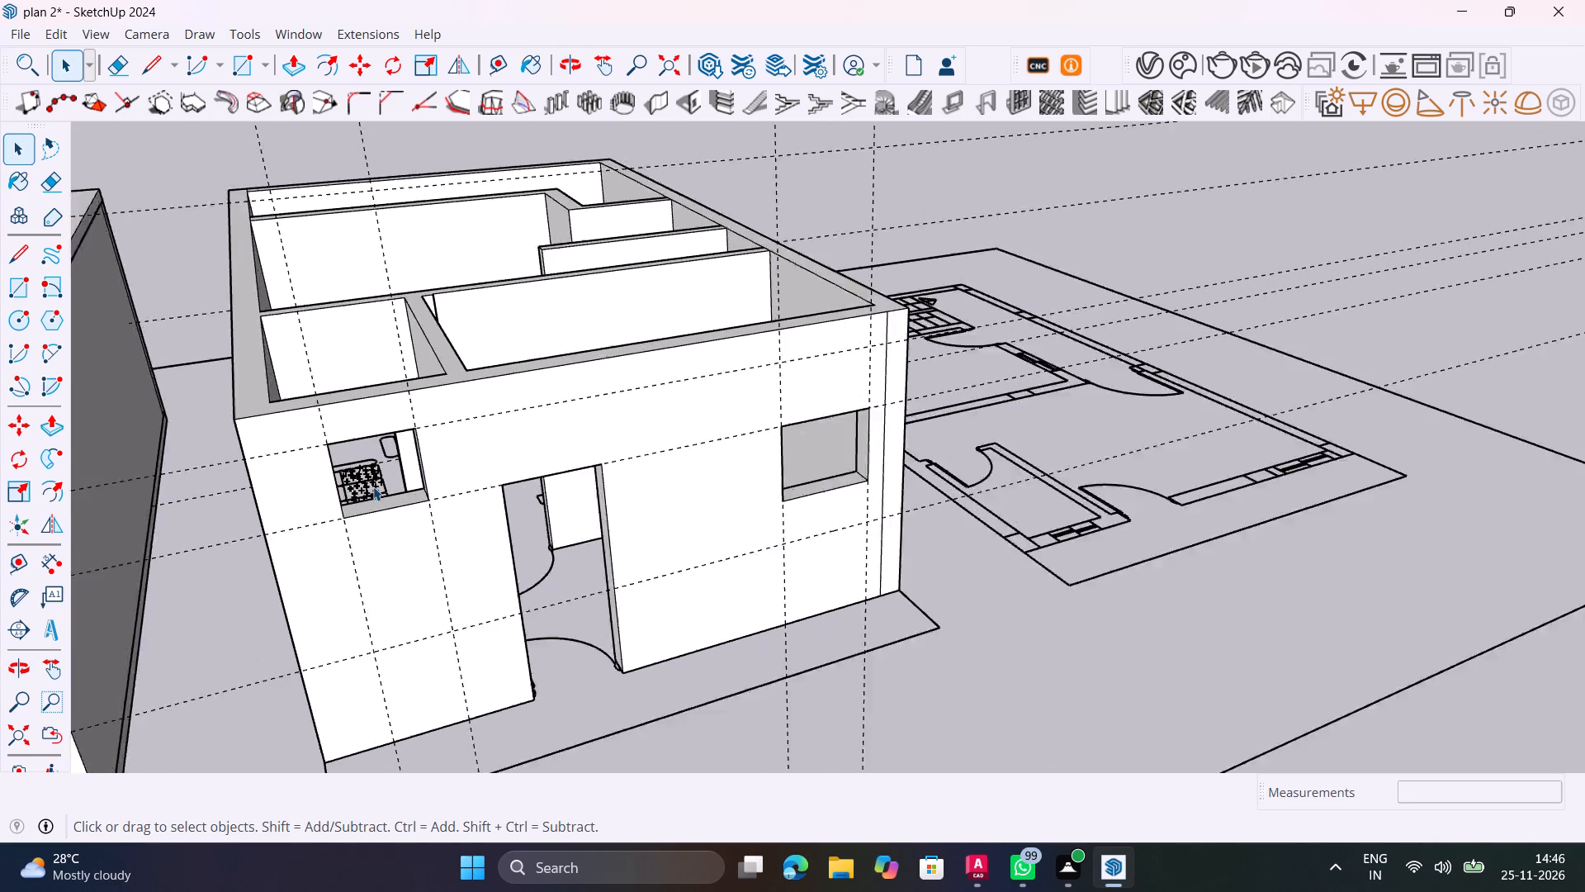
scroll(373, 486, up, 3)
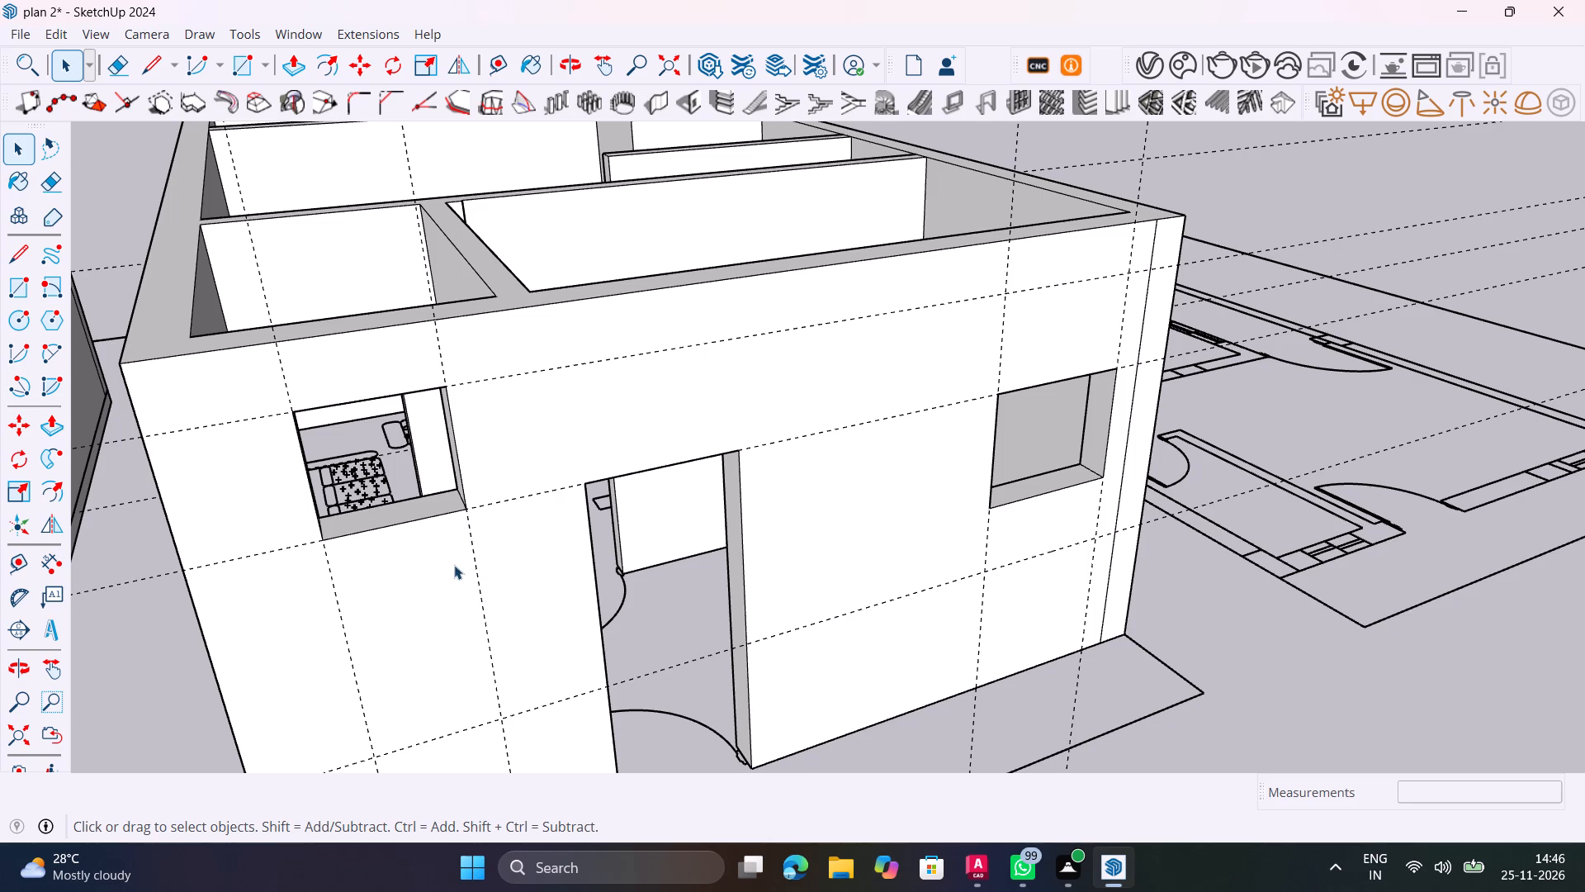
scroll(454, 569, down, 1)
middle_drag(448, 567, 173, 521)
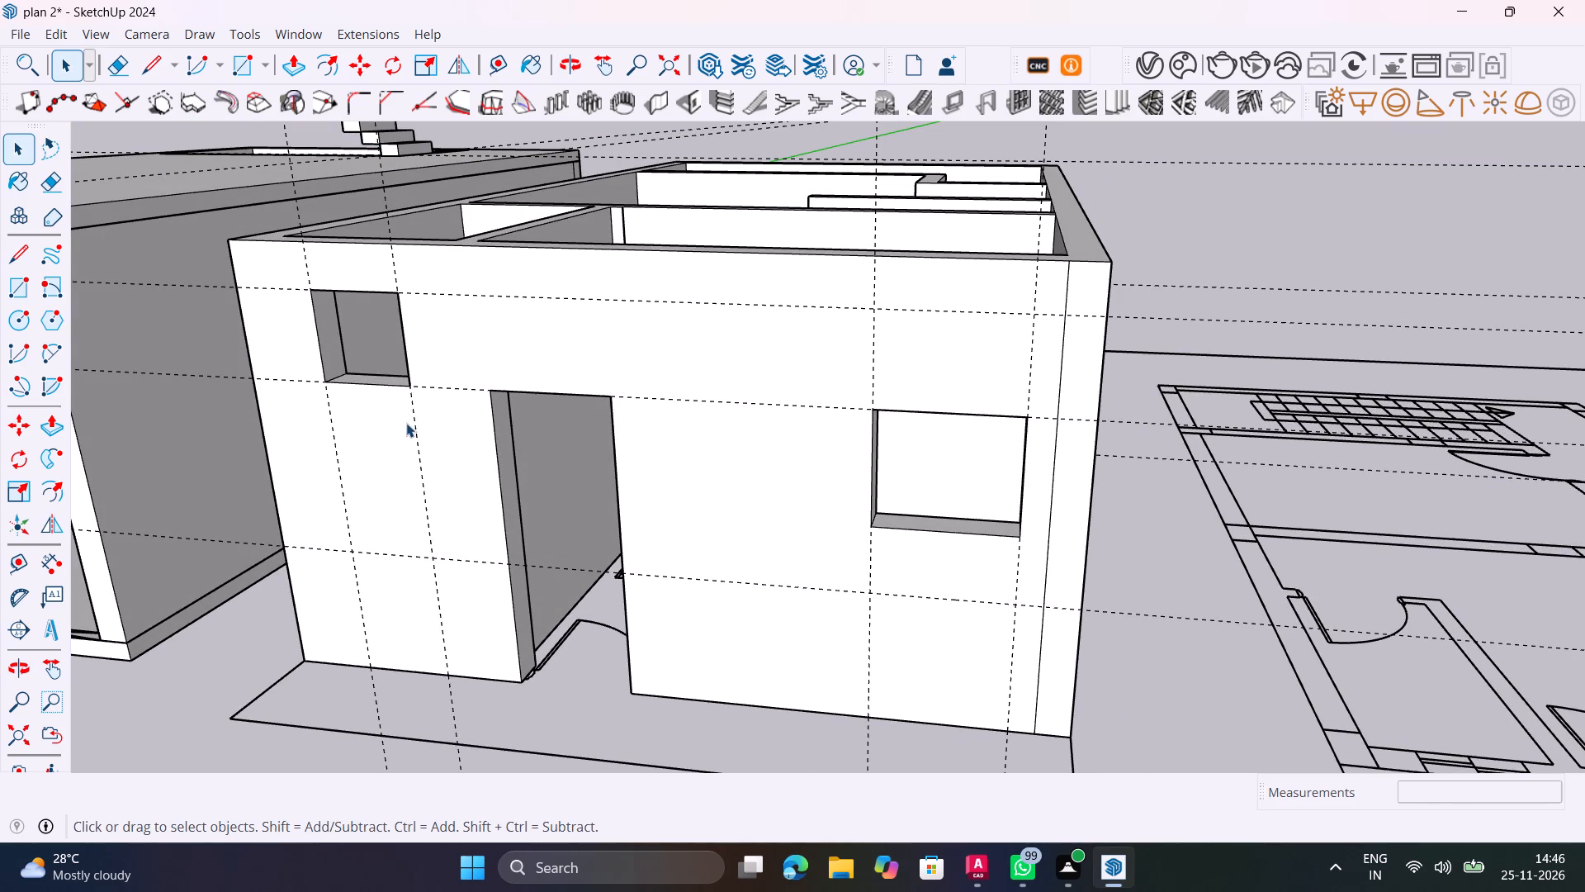
Place a horizontal guide 1'6" above the small front window's sill edge.
scroll(376, 304, up, 2)
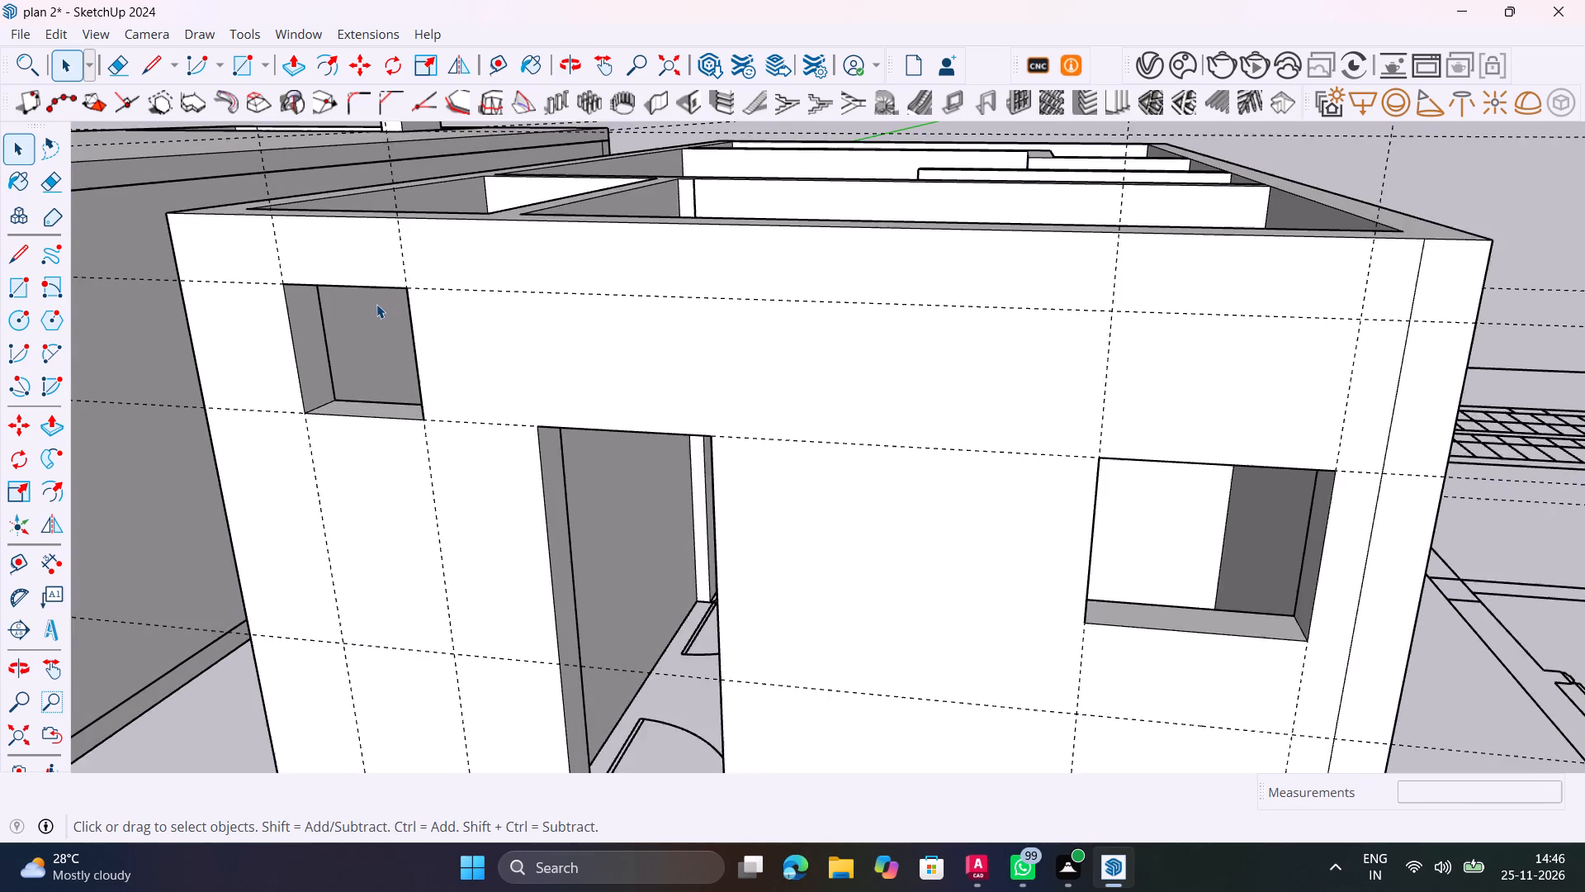
scroll(376, 304, up, 2)
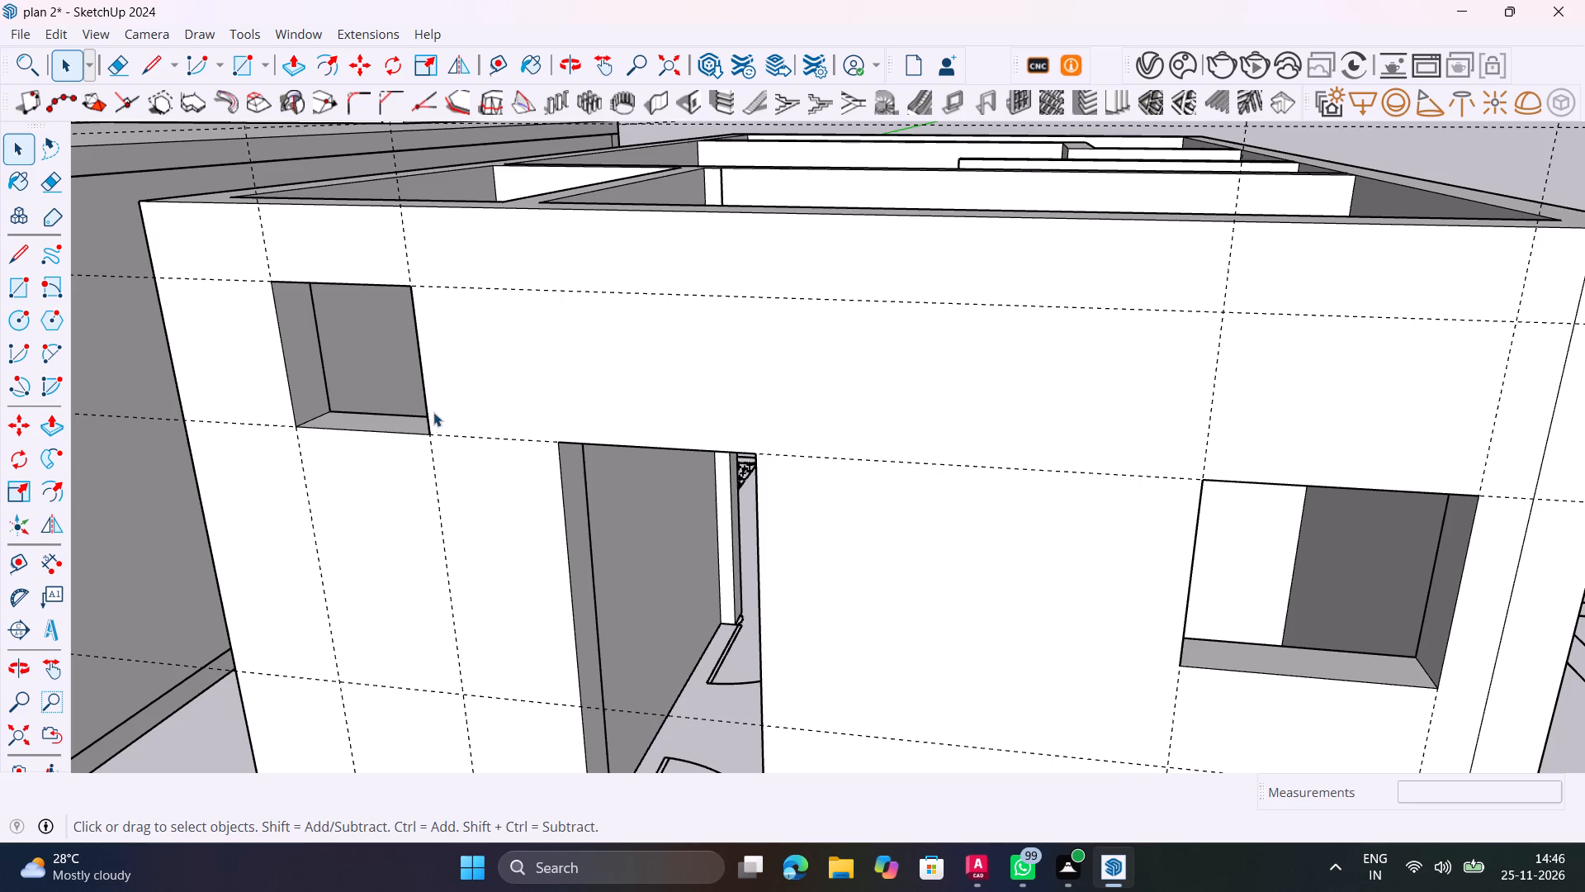
middle_drag(432, 414, 584, 609)
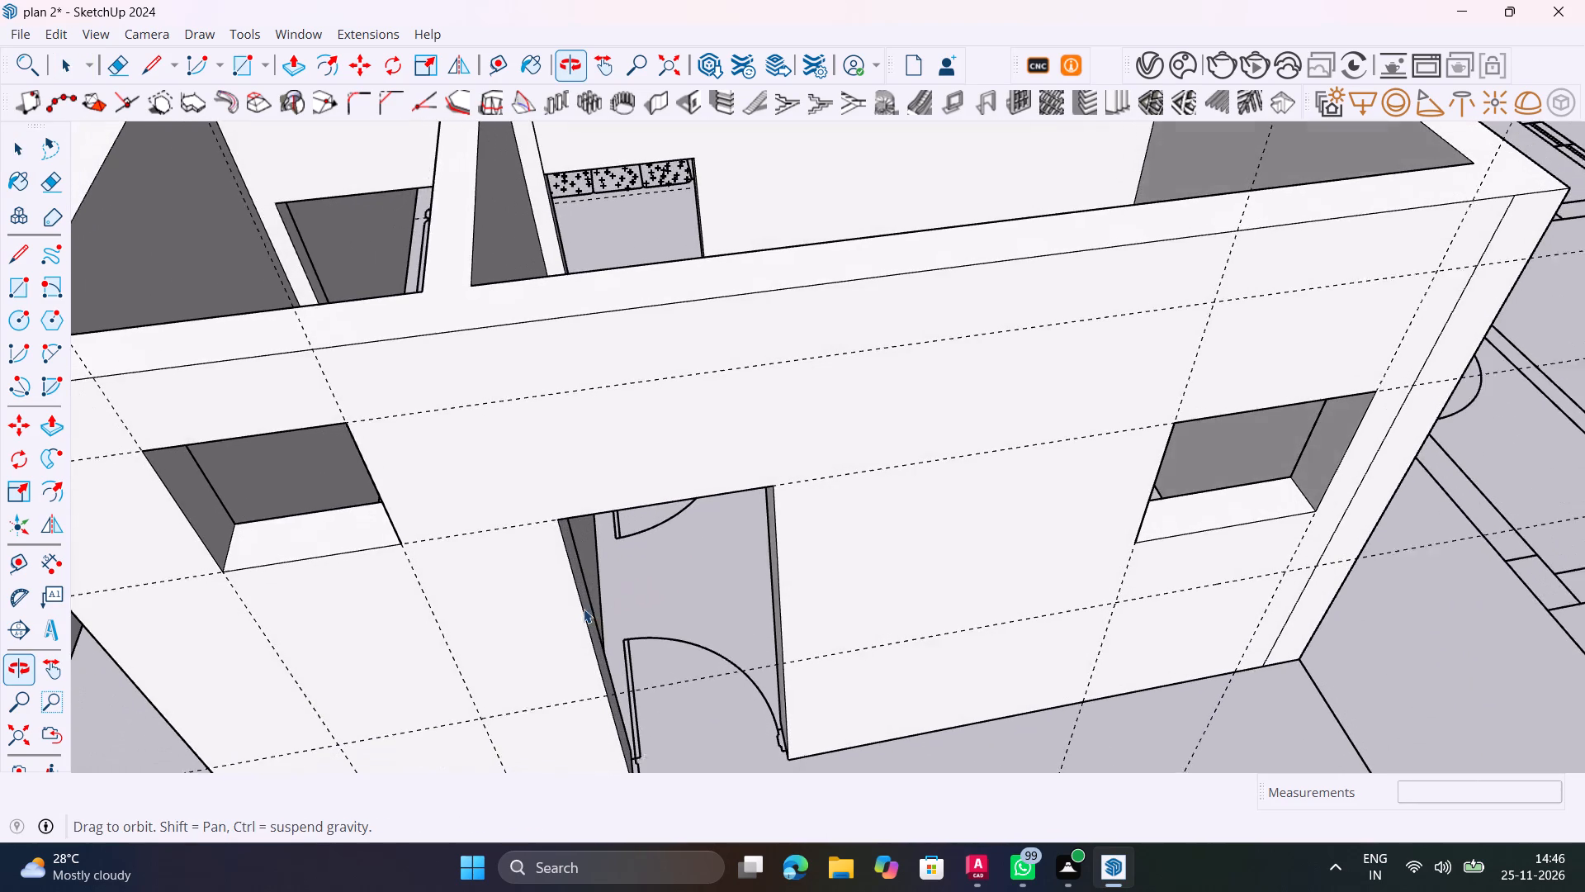
middle_drag(584, 609, 586, 609)
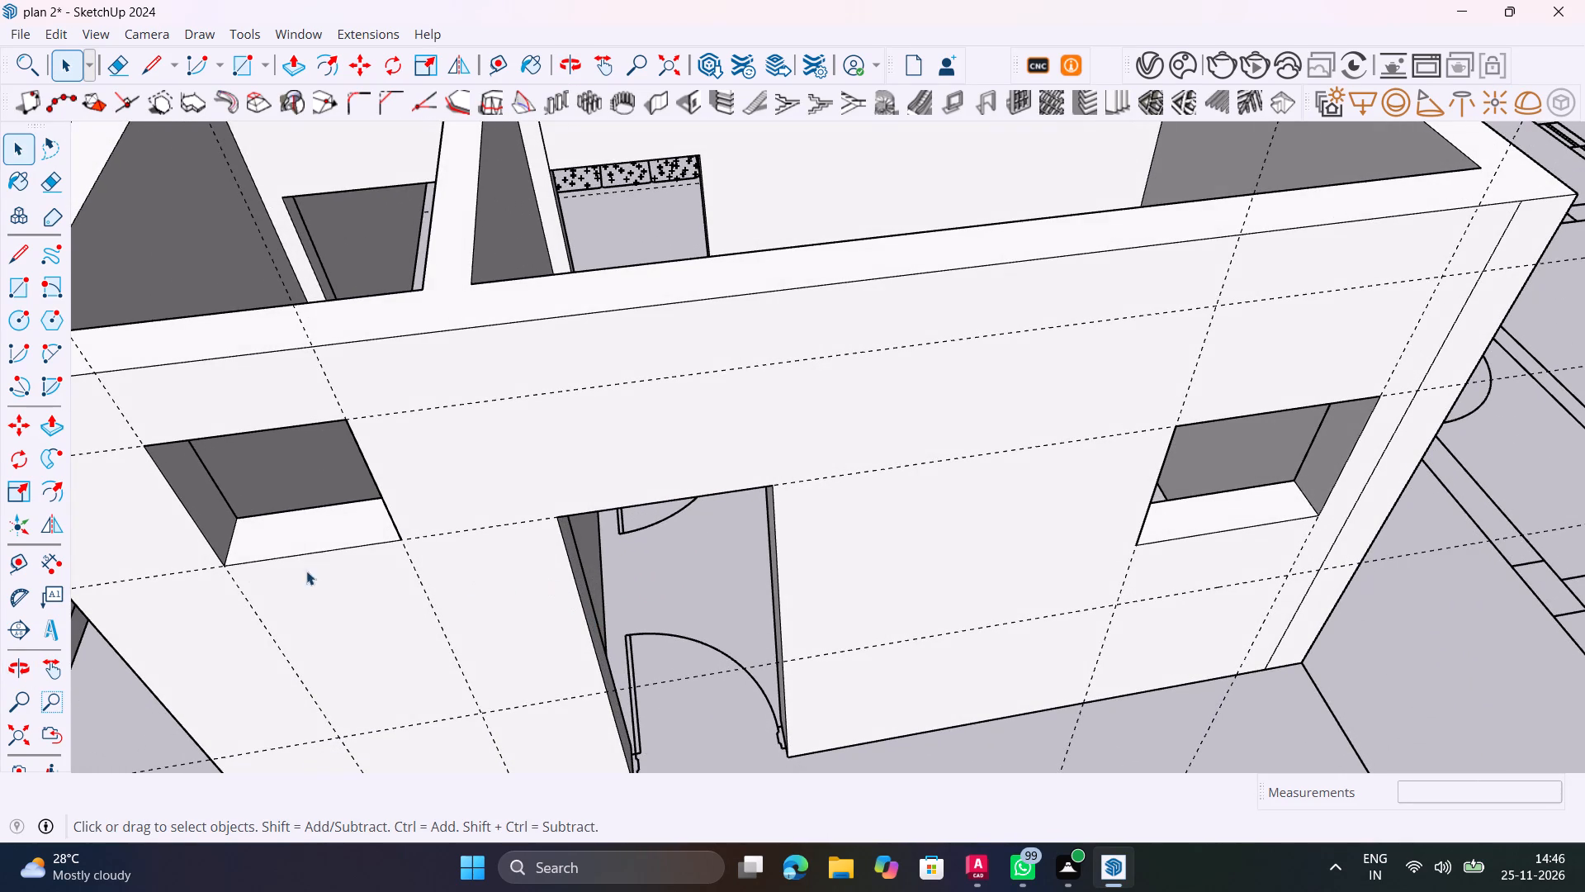
scroll(311, 558, up, 4)
middle_drag(323, 557, 335, 429)
shift+middle_drag(368, 441, 679, 598)
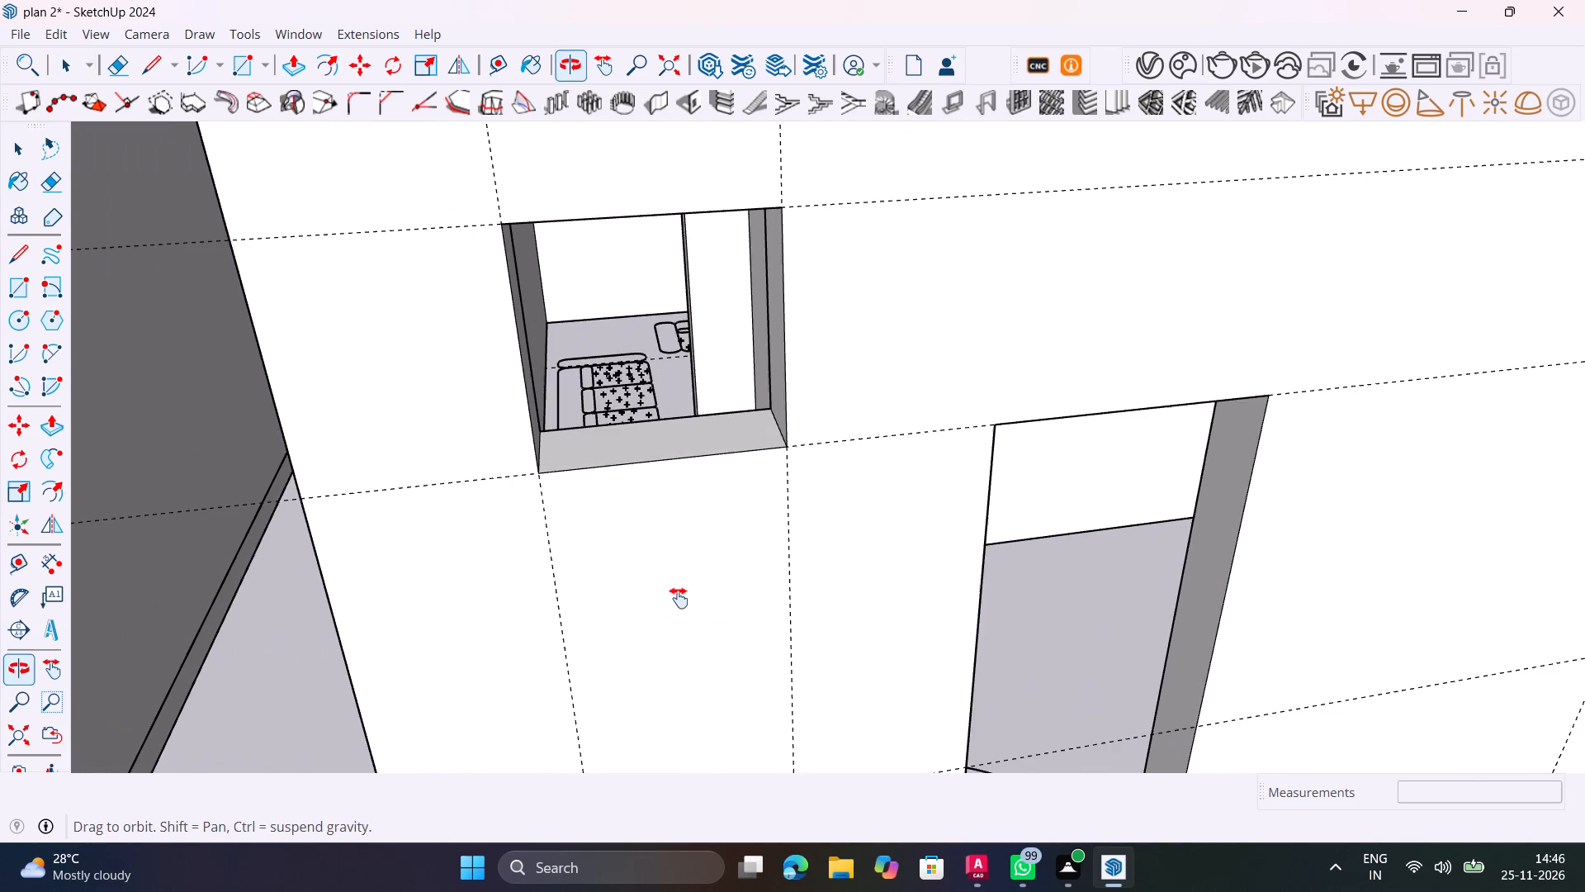
shift+middle_drag(679, 598, 676, 597)
key(t)
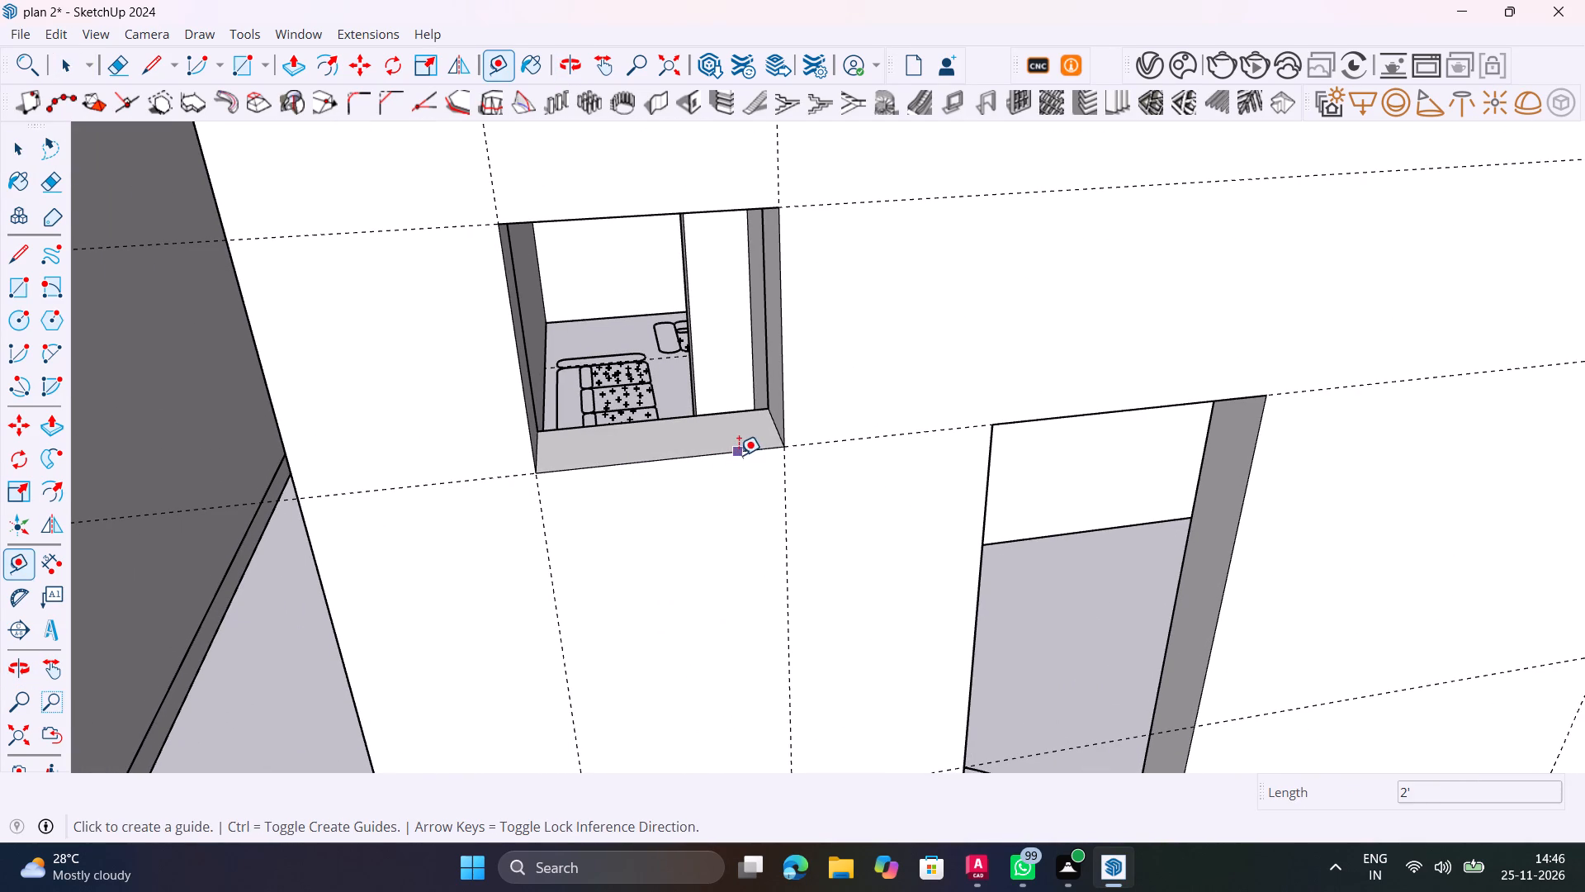
click(739, 455)
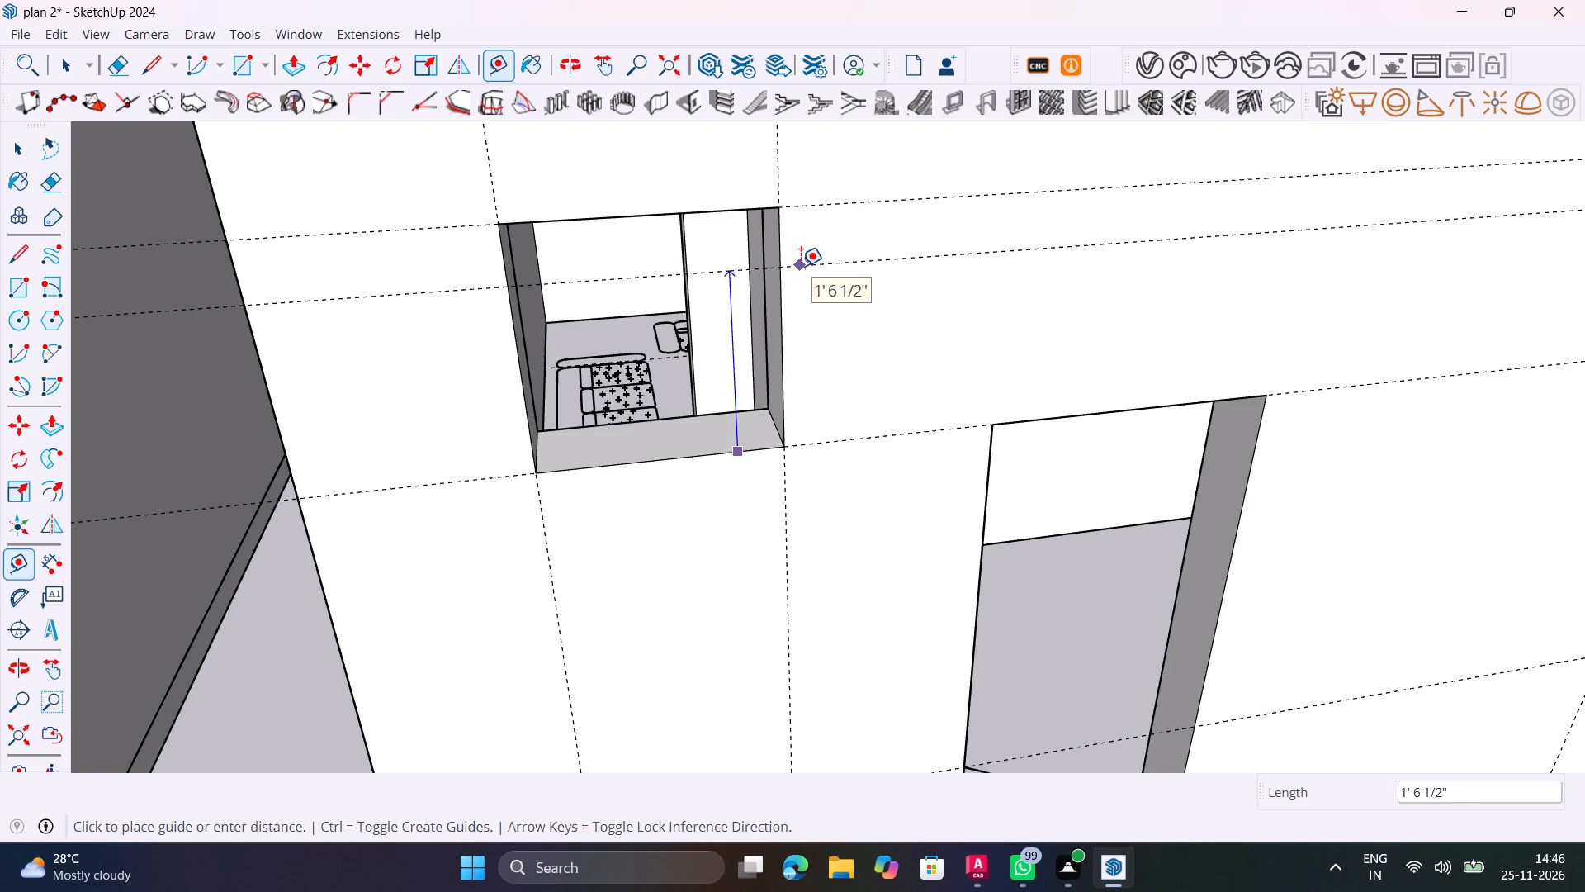
text(1'6")
key(Return)
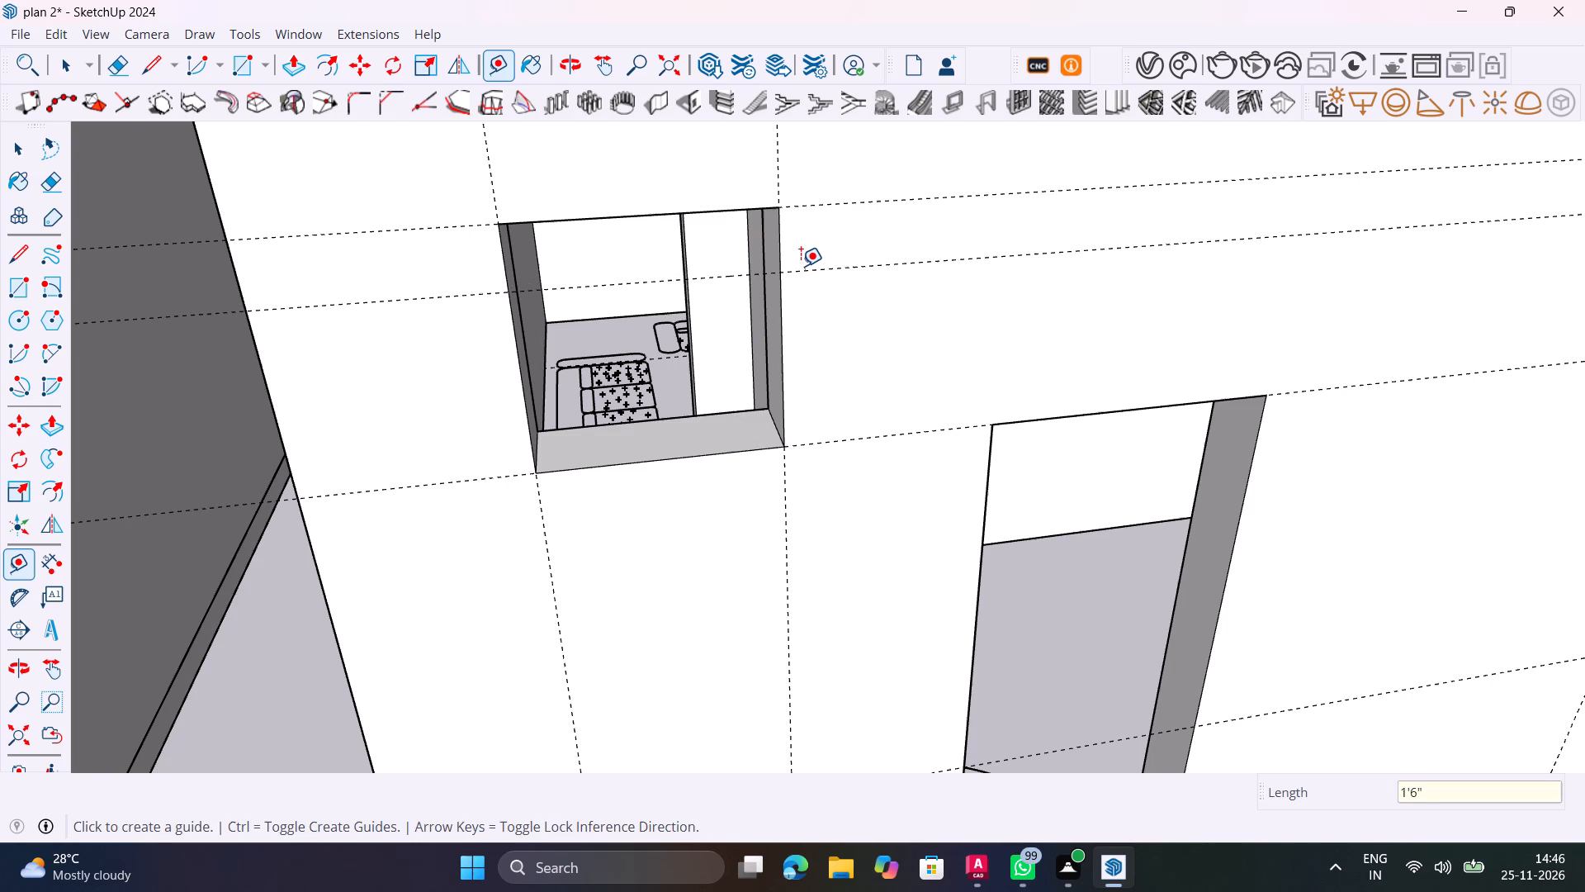
key(space)
Open the wall group, push the small front window's head face down 6" to the new guide, and close the group.
middle_drag(678, 273, 797, 193)
scroll(679, 273, down, 1)
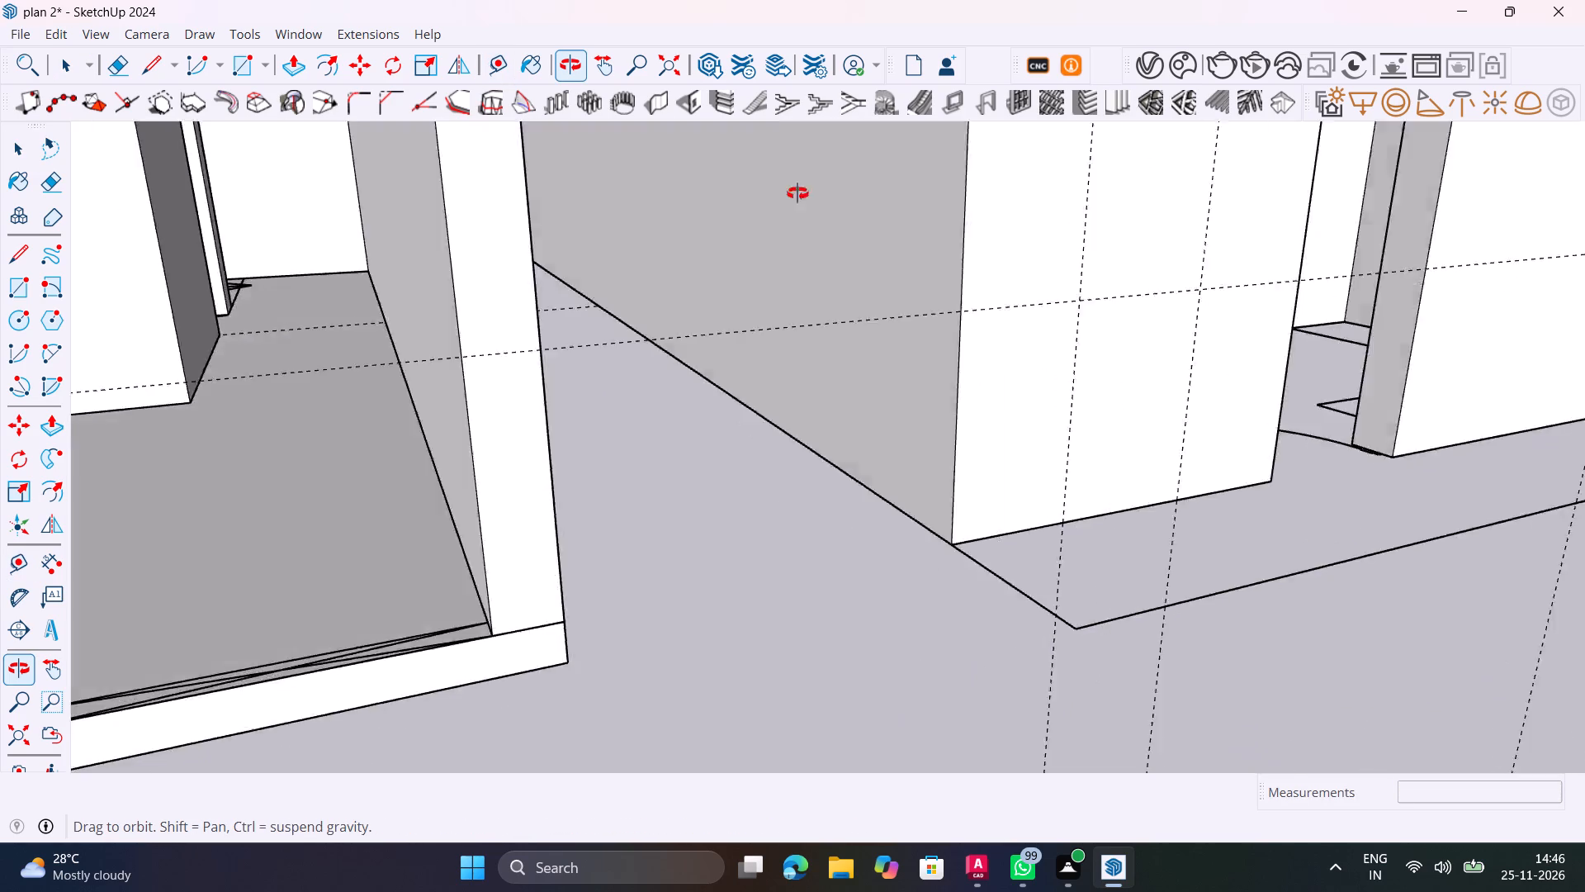
middle_drag(797, 193, 754, 298)
scroll(769, 244, down, 4)
shift+middle_drag(982, 428, 921, 360)
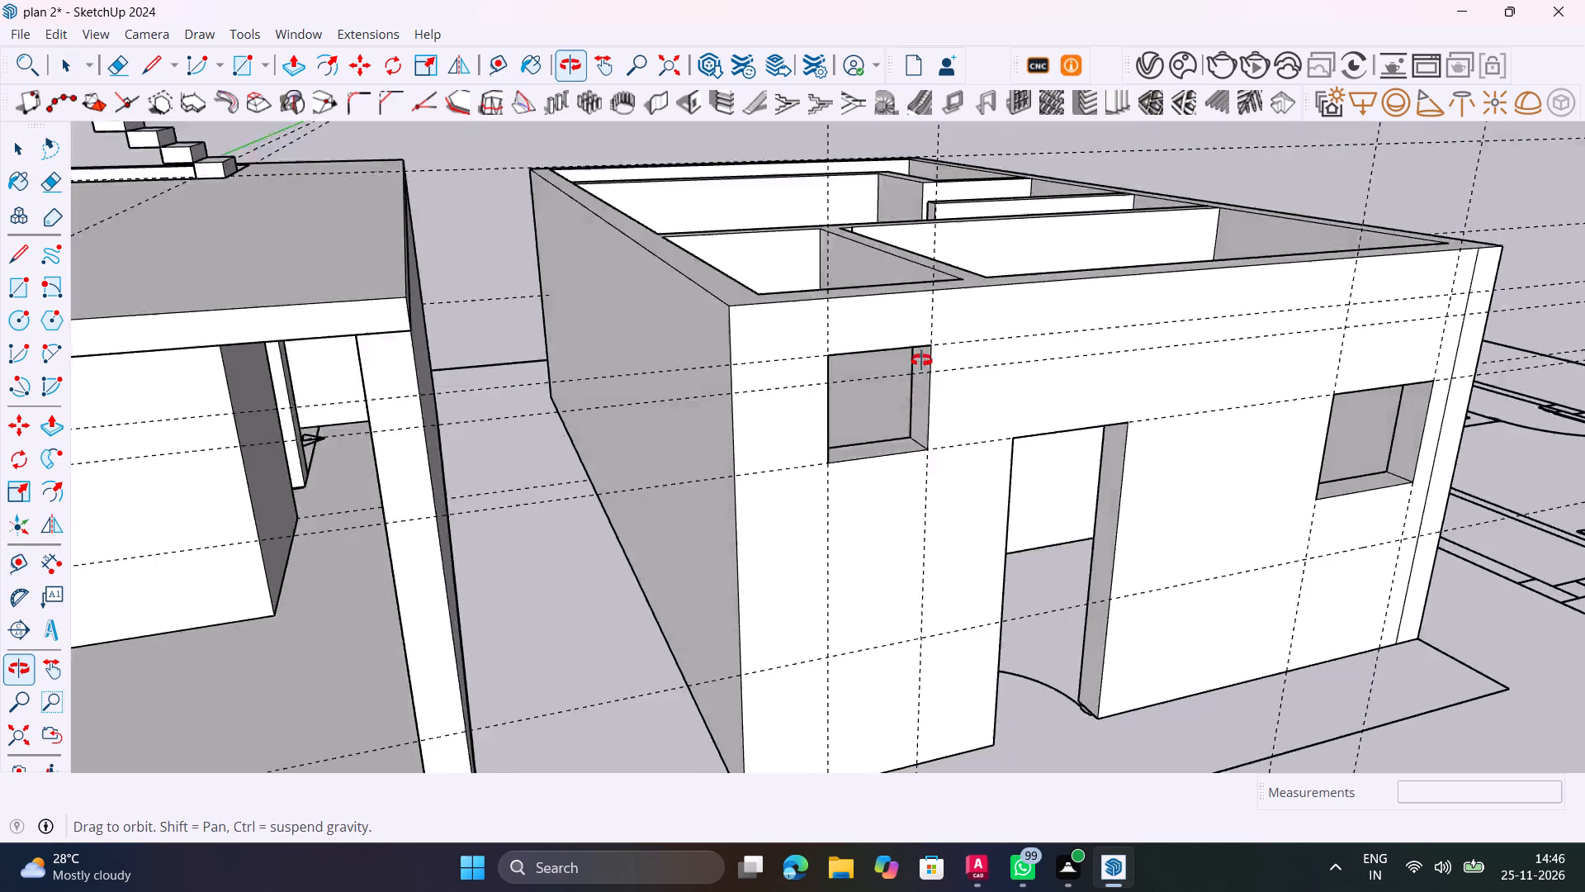
shift+middle_drag(921, 360, 938, 325)
scroll(942, 243, up, 10)
click(932, 230)
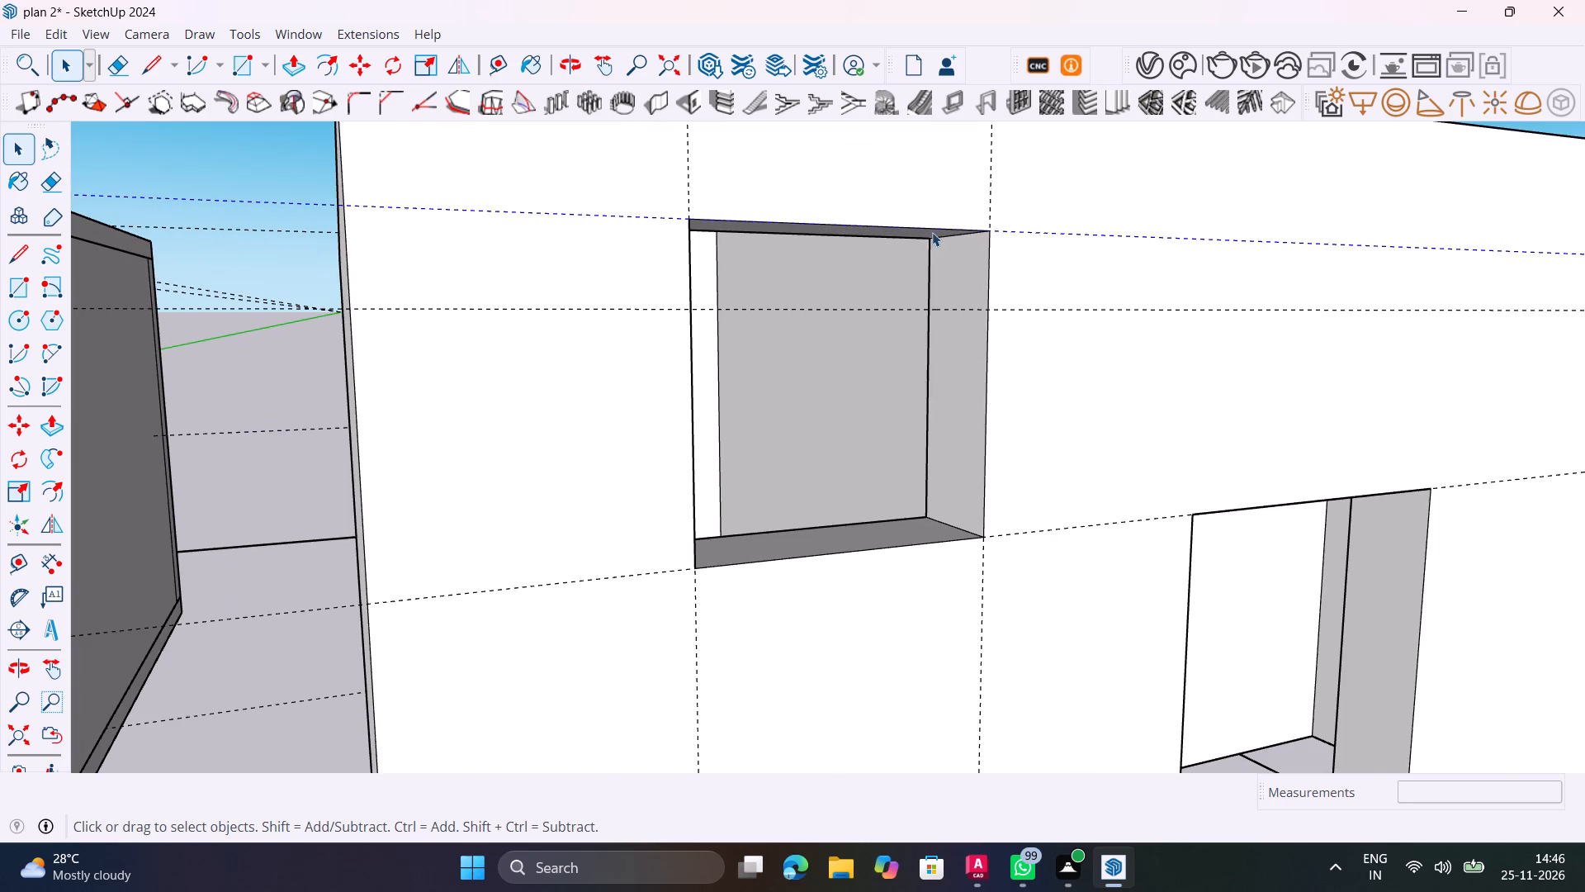
scroll(927, 232, up, 8)
double_click(925, 238)
click(925, 237)
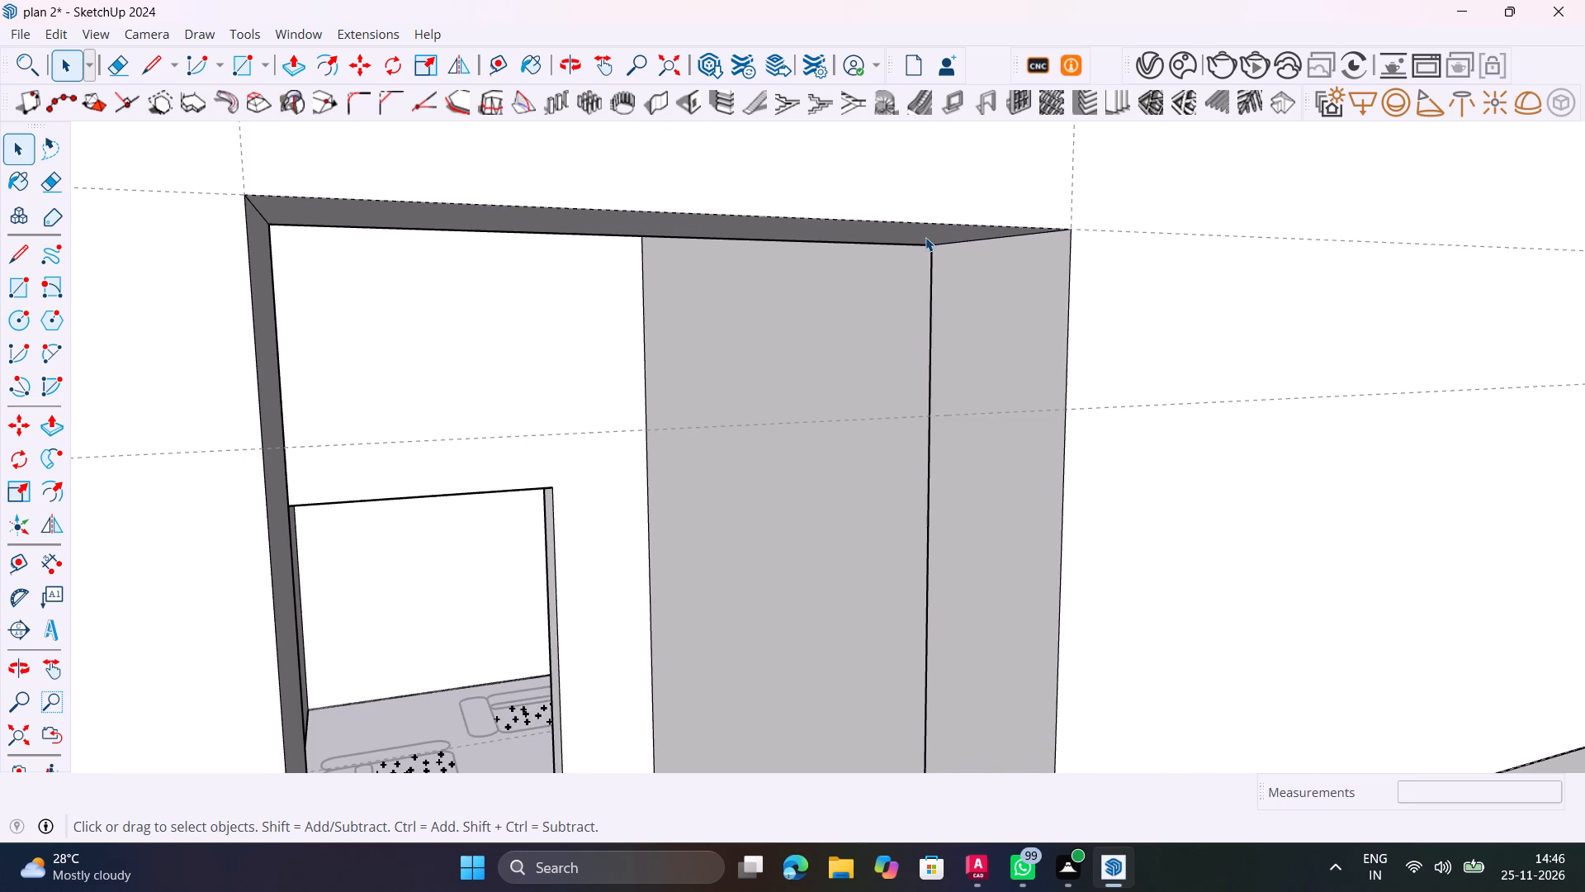
click(925, 237)
click(910, 234)
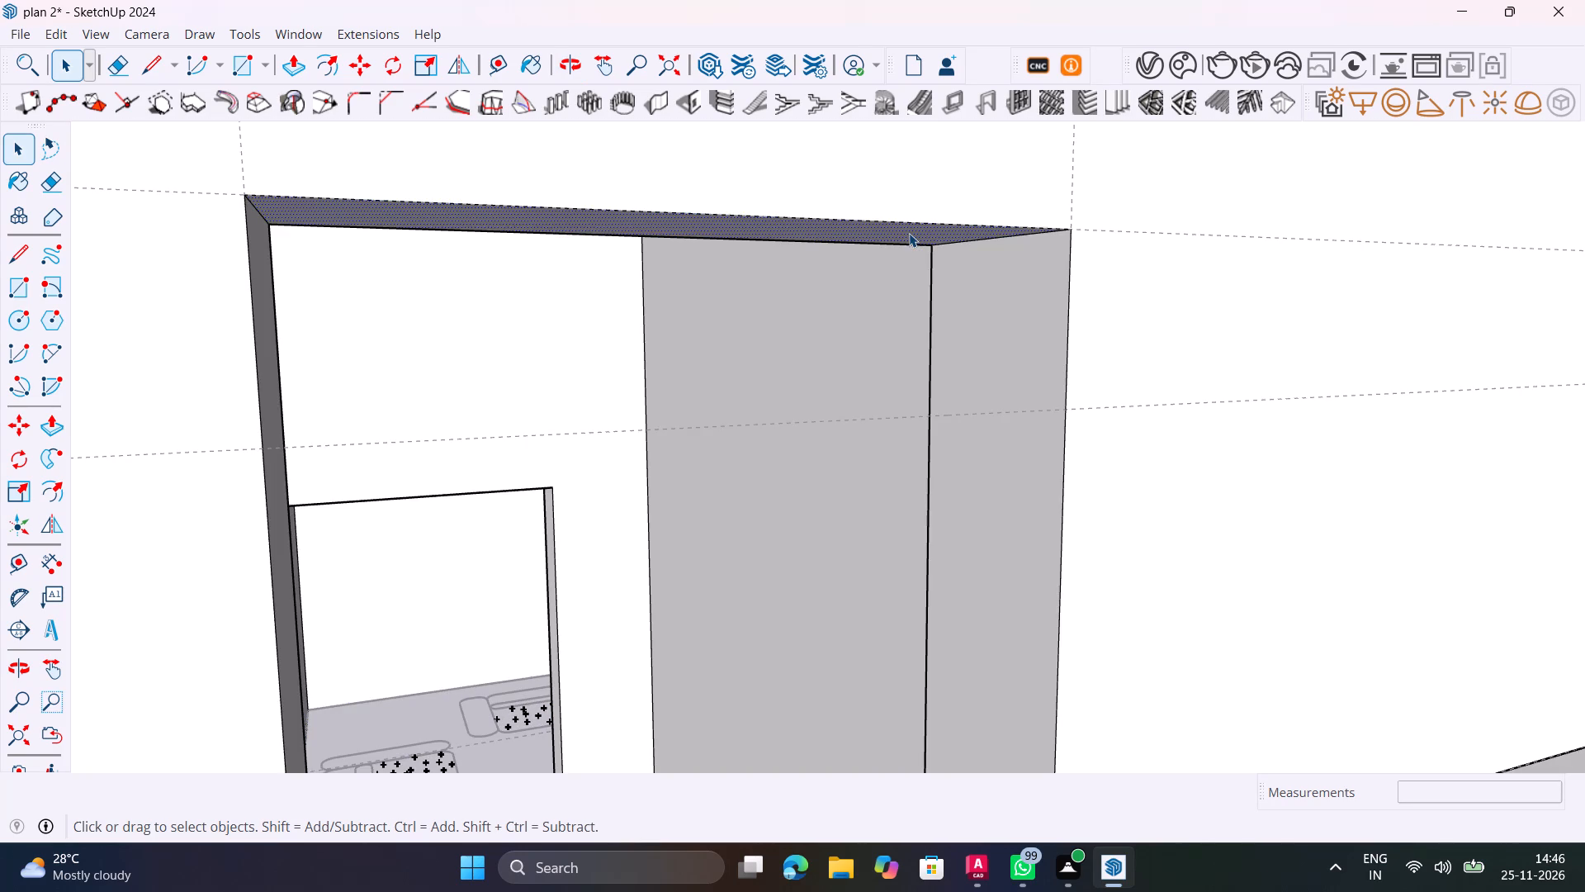
key(p)
click(909, 233)
click(1067, 408)
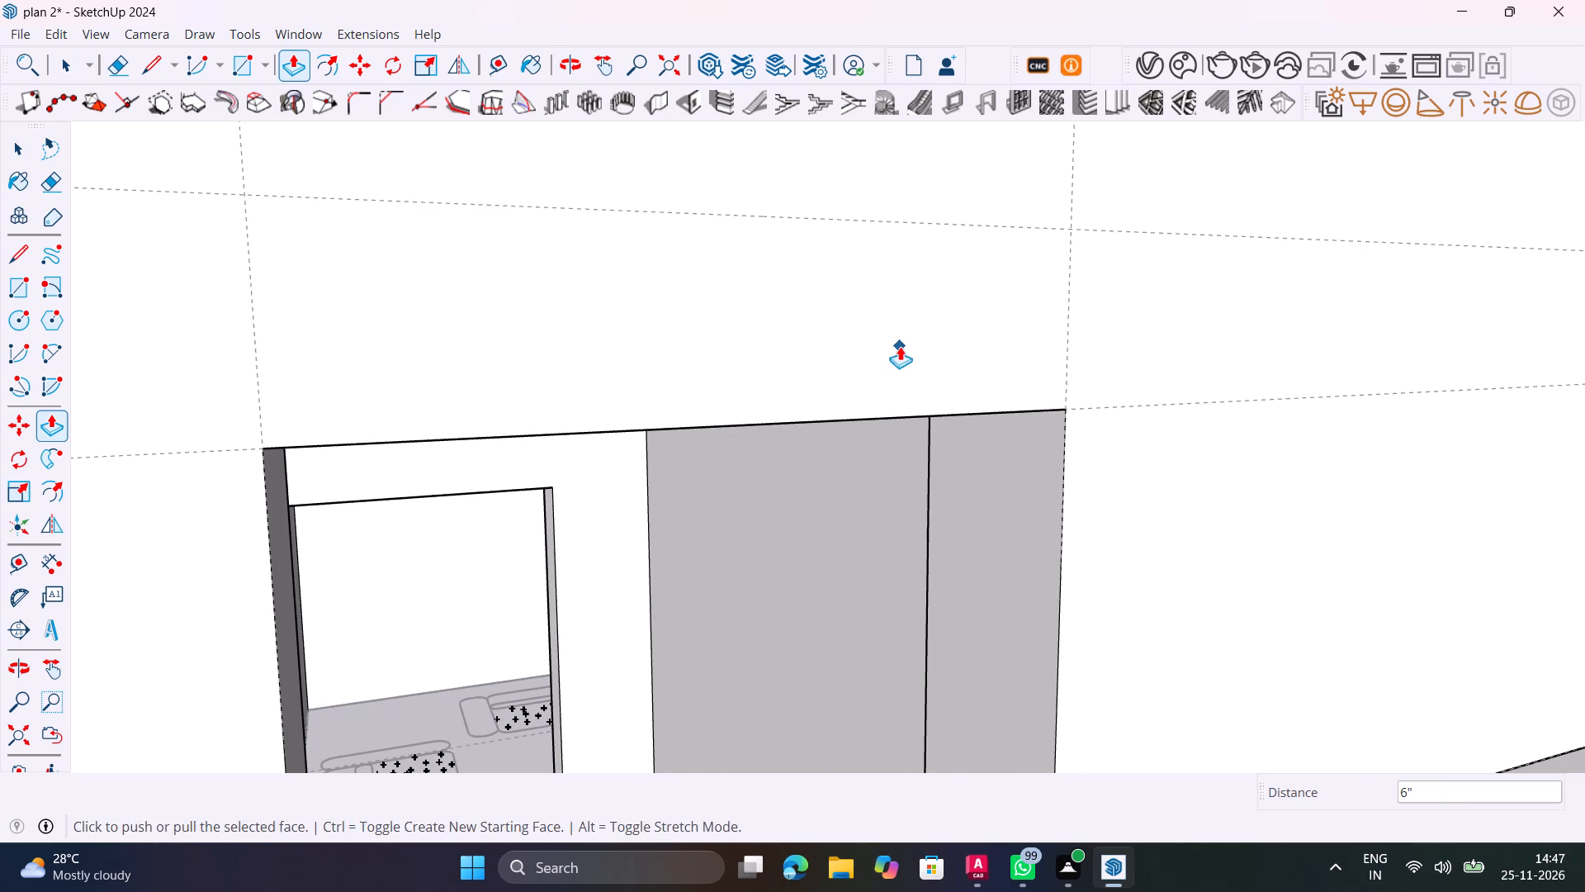
key(space)
scroll(900, 344, down, 17)
middle_drag(917, 382, 825, 515)
scroll(853, 434, down, 9)
shift+middle_drag(903, 449, 792, 502)
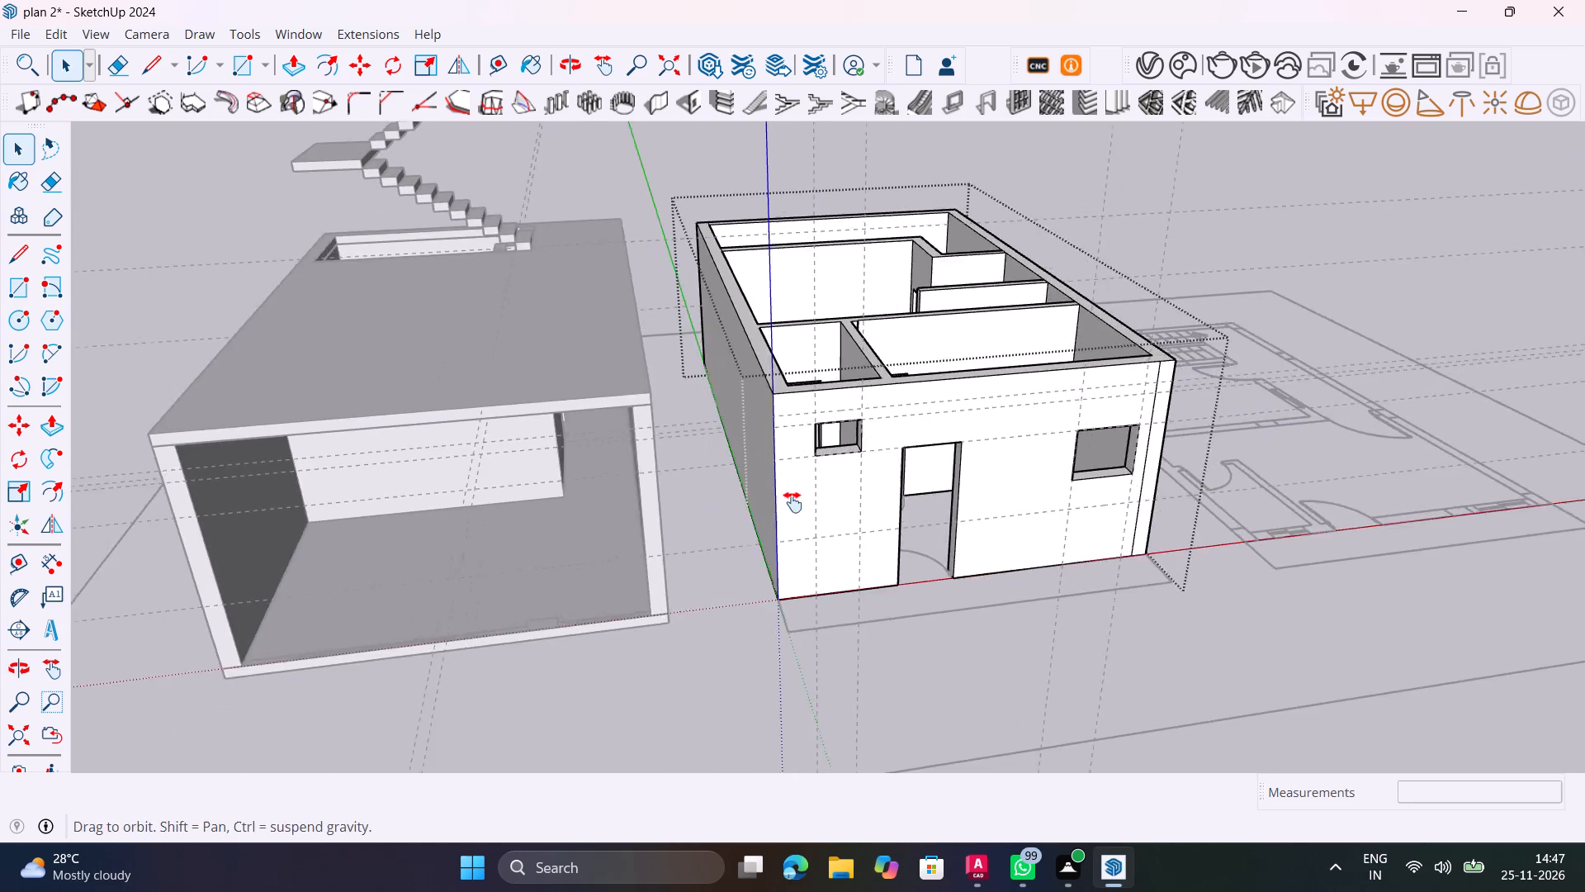
shift+middle_drag(792, 502, 647, 581)
click(1128, 214)
Examine the front openings and the interior rooms, from the entrance back to the living room and staircase.
scroll(782, 531, up, 6)
shift+middle_drag(755, 509, 779, 468)
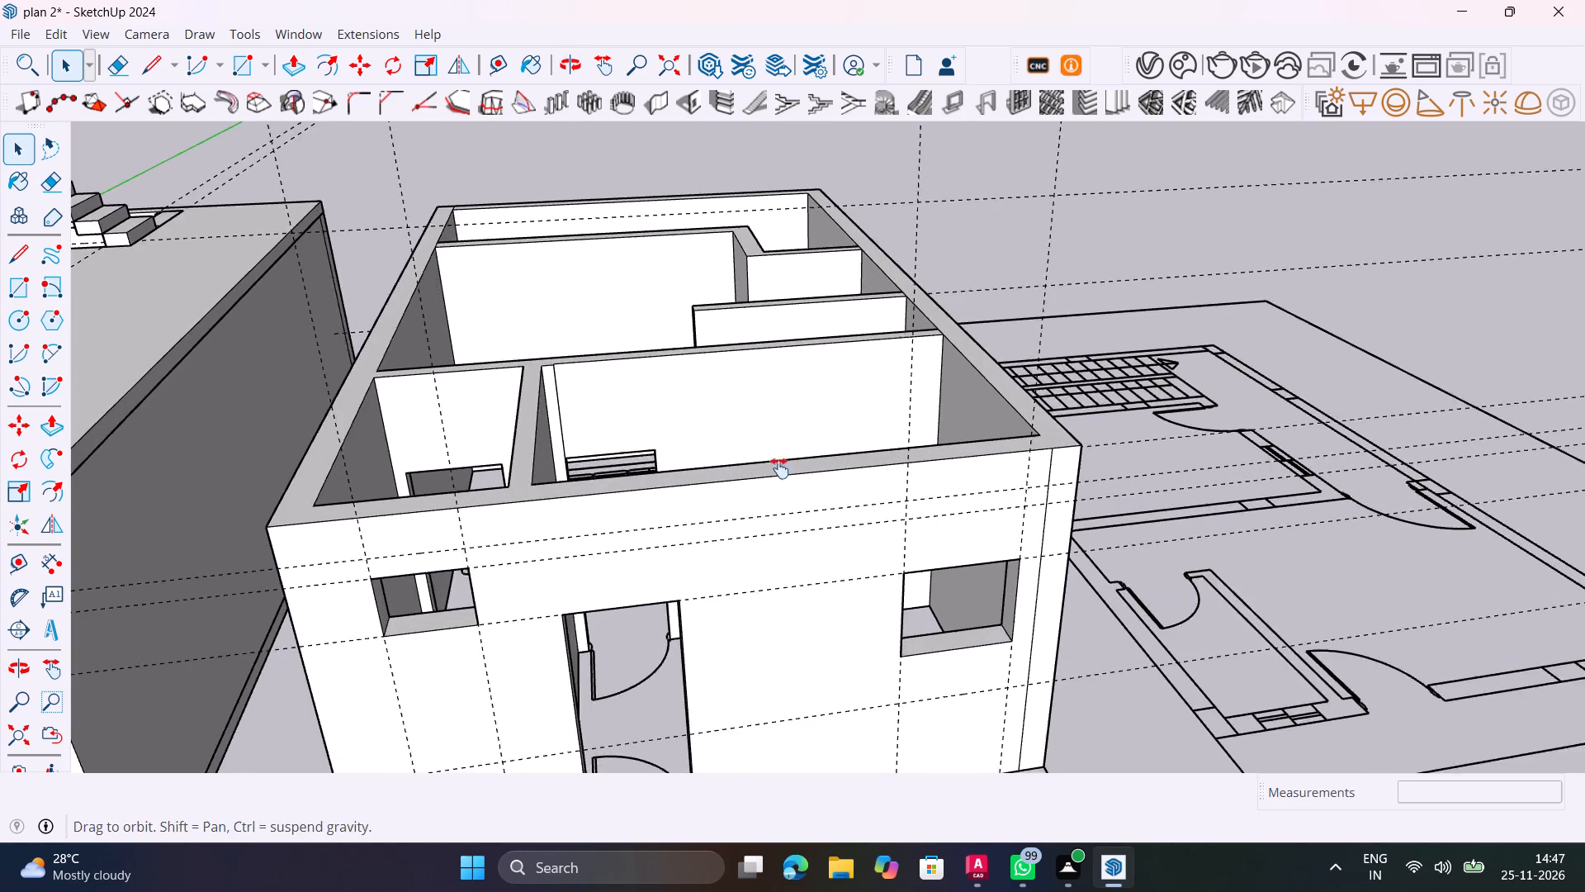
shift+middle_drag(779, 468, 826, 409)
middle_drag(621, 499, 485, 690)
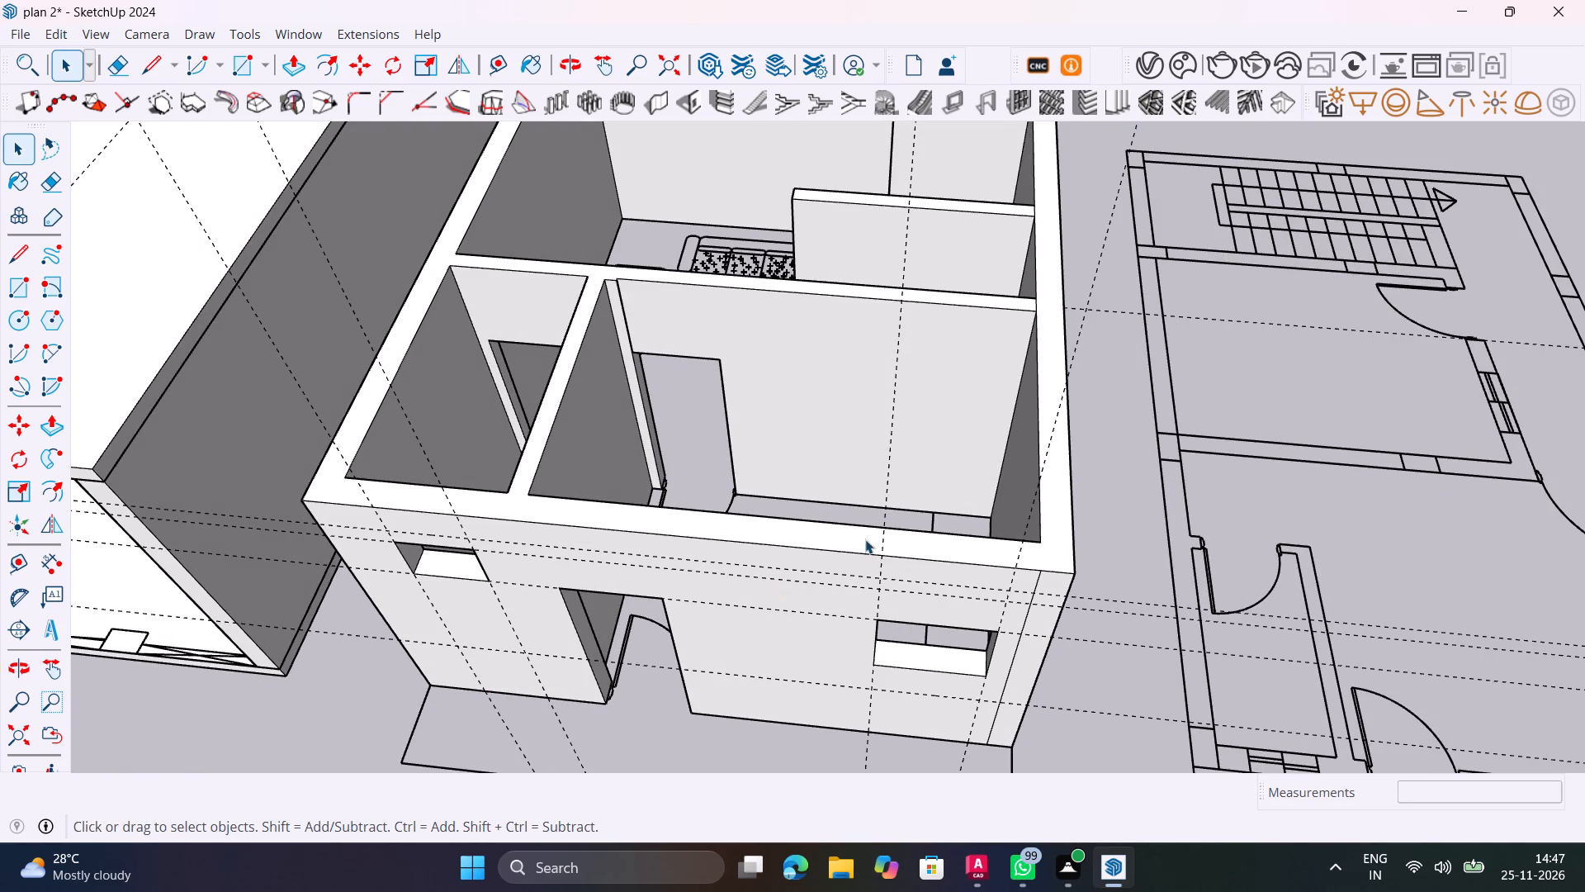
scroll(871, 482, down, 5)
shift+middle_drag(848, 445, 871, 719)
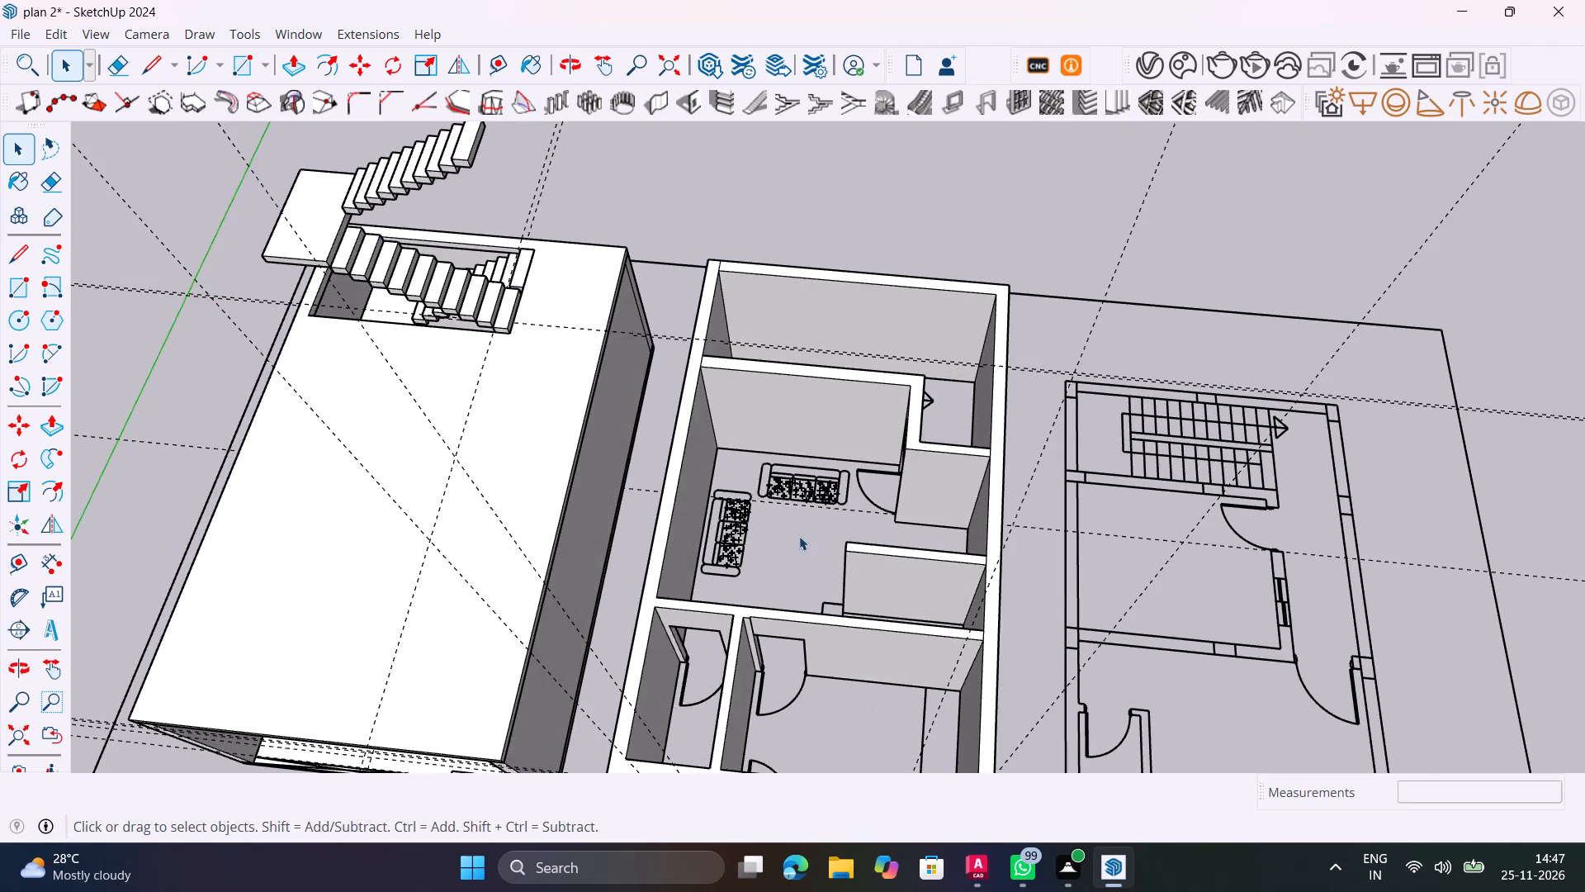
middle_drag(799, 535, 1074, 585)
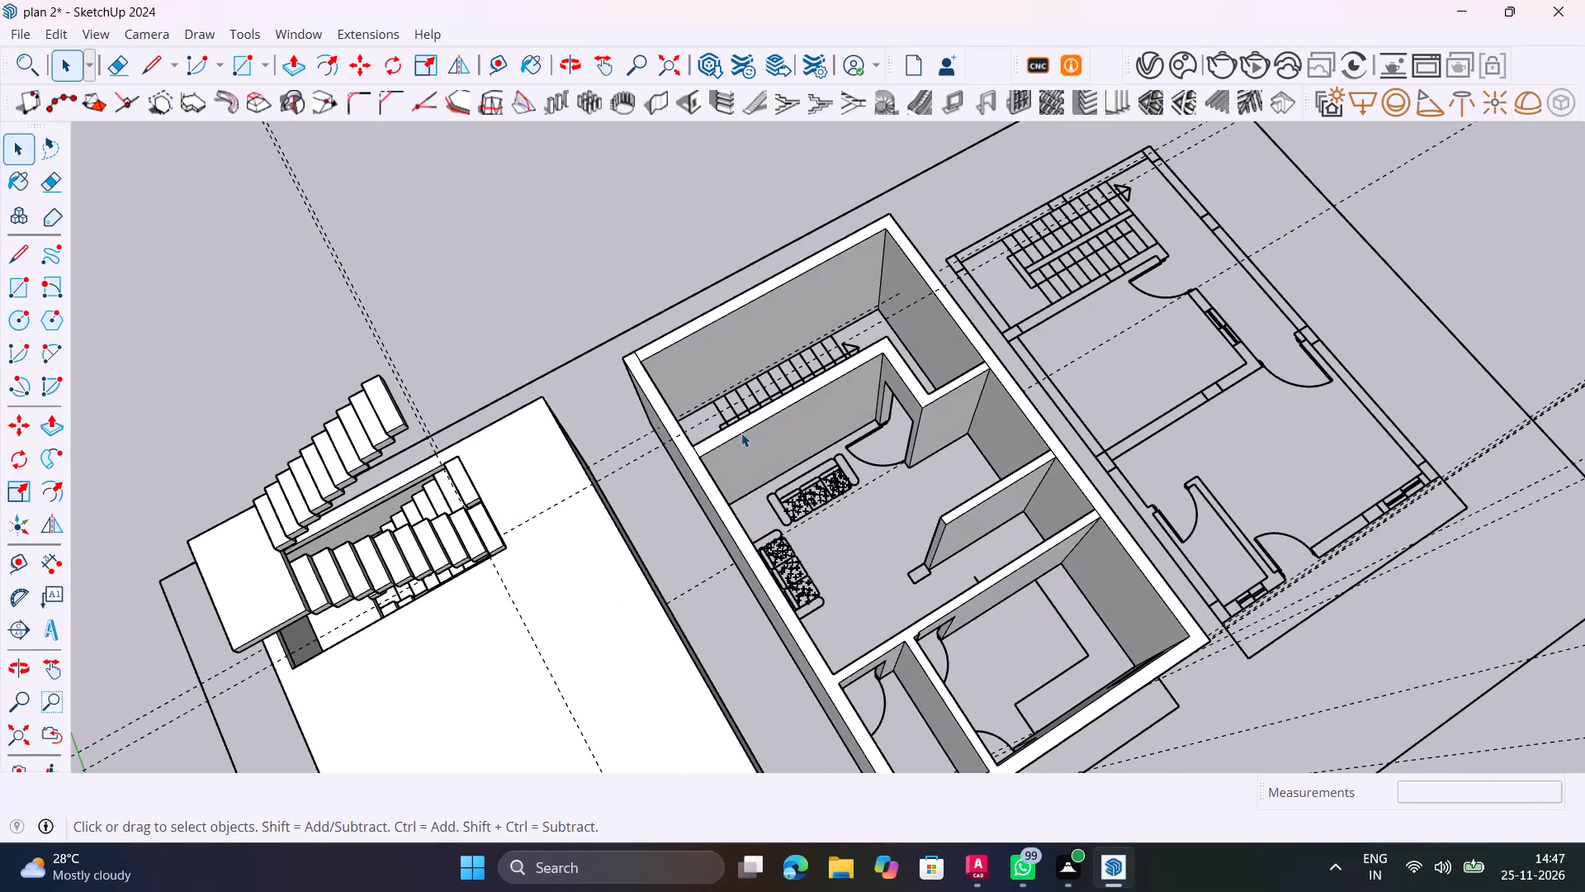
scroll(896, 527, up, 5)
shift+scroll(898, 526, up, 1)
shift+middle_drag(901, 526, 951, 473)
middle_drag(811, 505, 1138, 482)
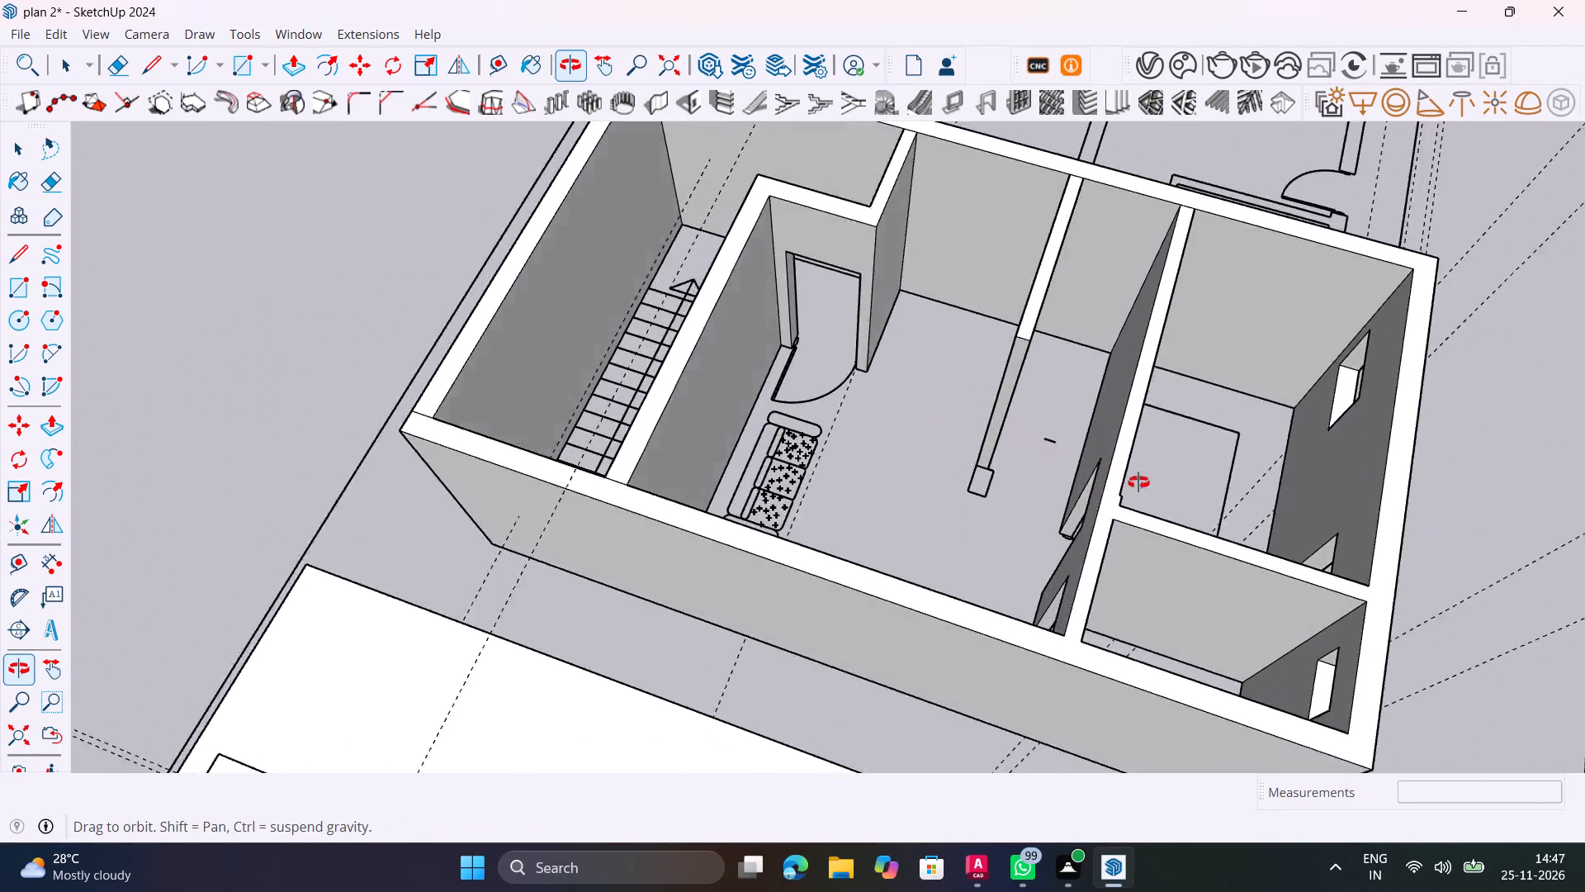
middle_drag(1138, 482, 1124, 574)
scroll(1119, 573, down, 1)
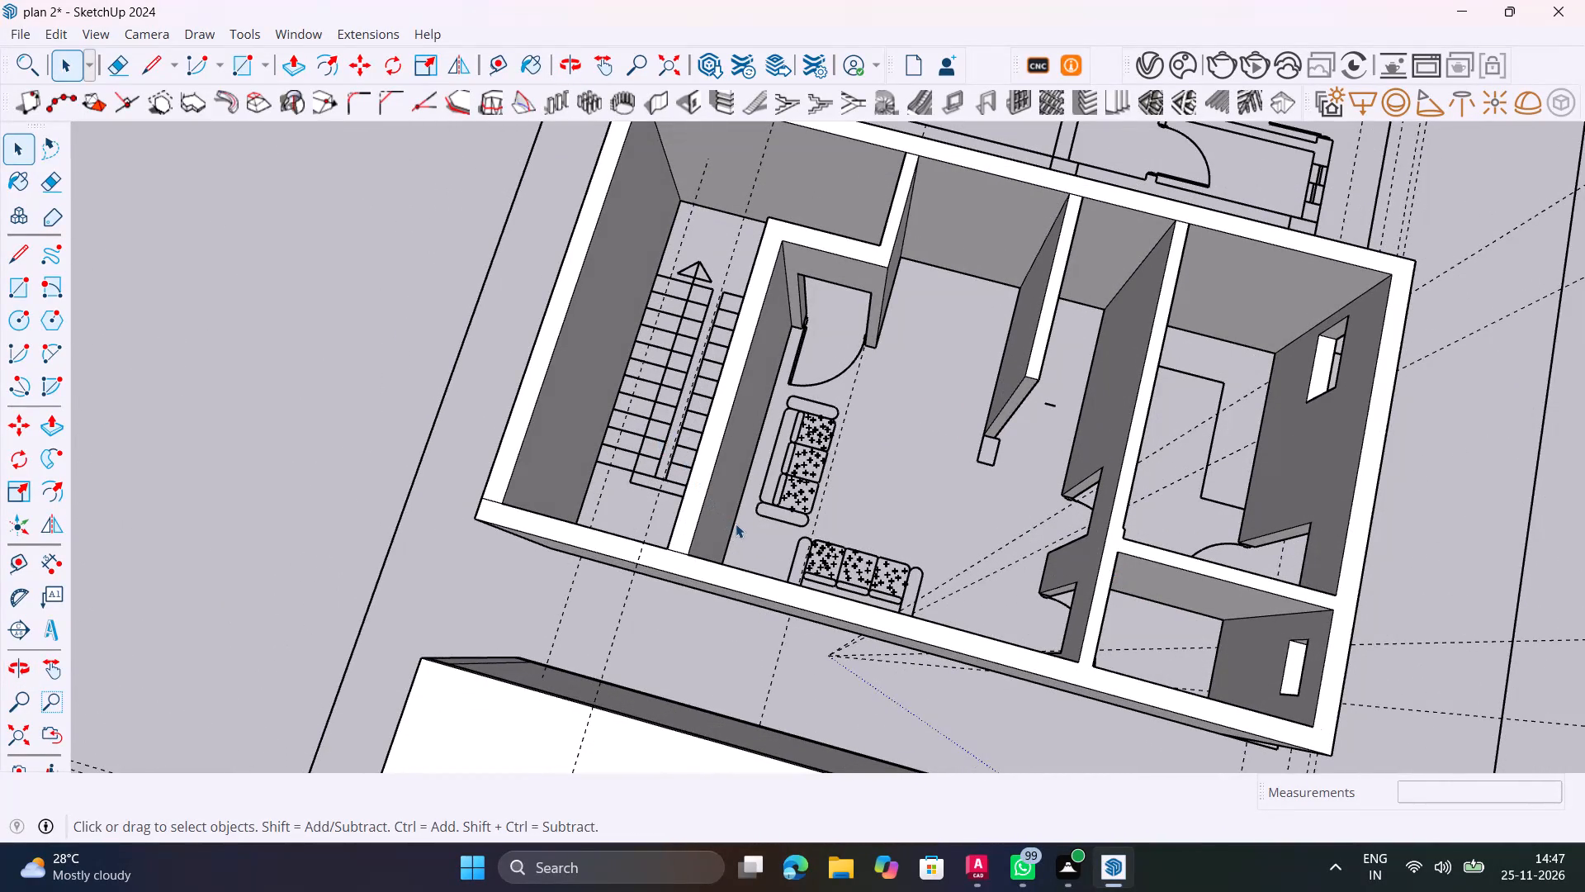
Turn on back-edge display and check the plan lines behind the wall between the living room and the staircase.
key(k)
scroll(736, 430, up, 5)
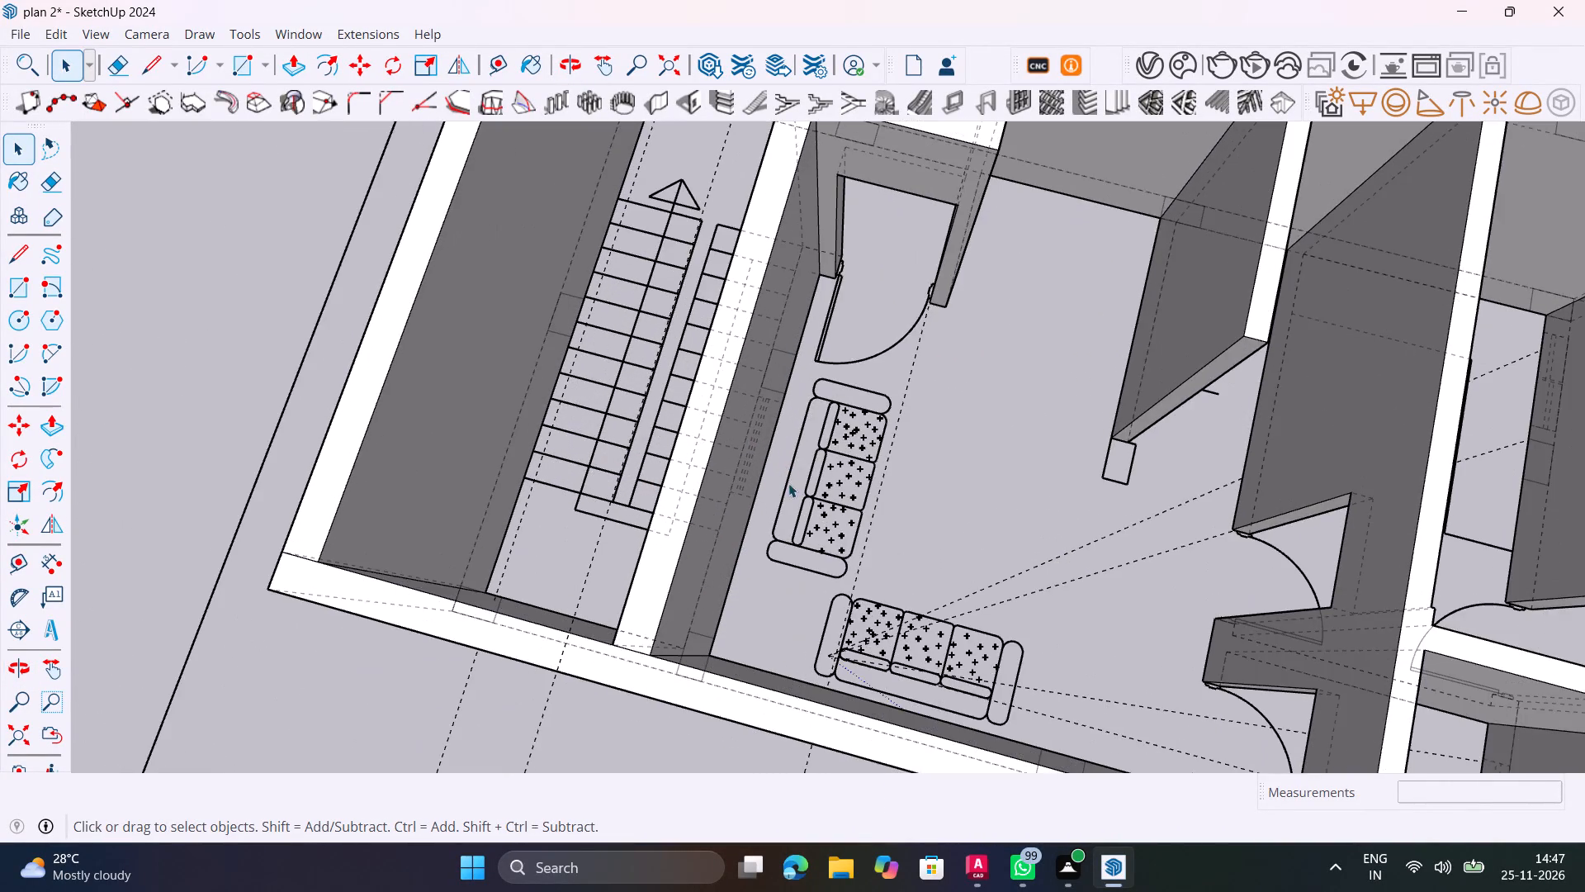
middle_drag(788, 482, 504, 431)
scroll(753, 409, up, 9)
shift+middle_drag(840, 451, 607, 493)
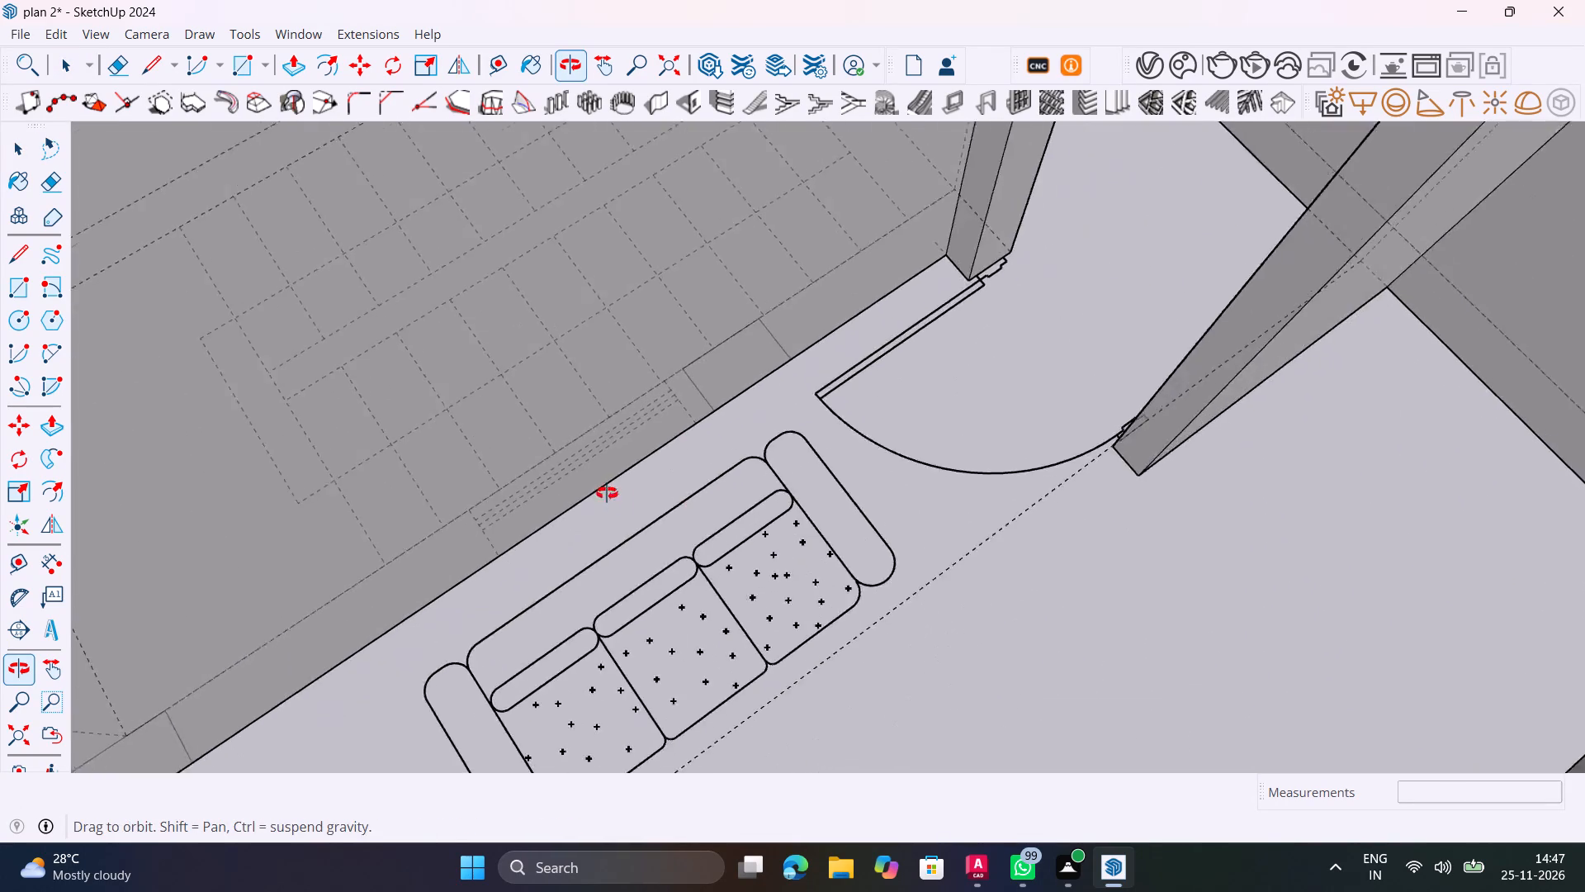
shift+middle_drag(607, 493, 487, 444)
scroll(496, 444, down, 20)
scroll(496, 444, down, 3)
shift+middle_drag(453, 383, 696, 600)
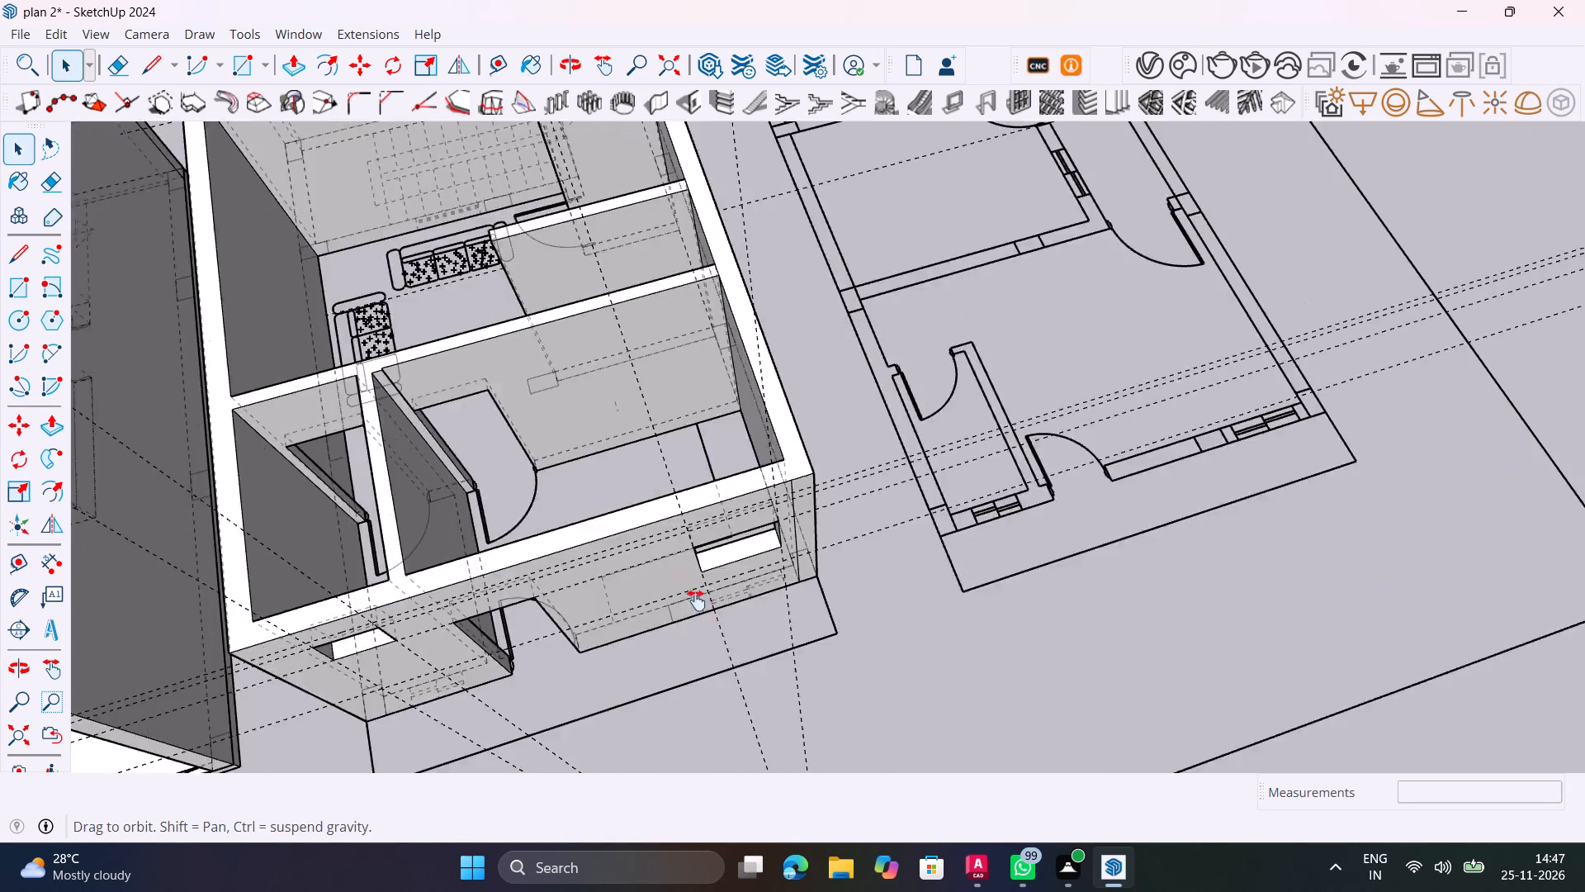
shift+middle_drag(696, 600, 780, 695)
middle_drag(626, 531, 692, 593)
shift+middle_drag(509, 336, 803, 516)
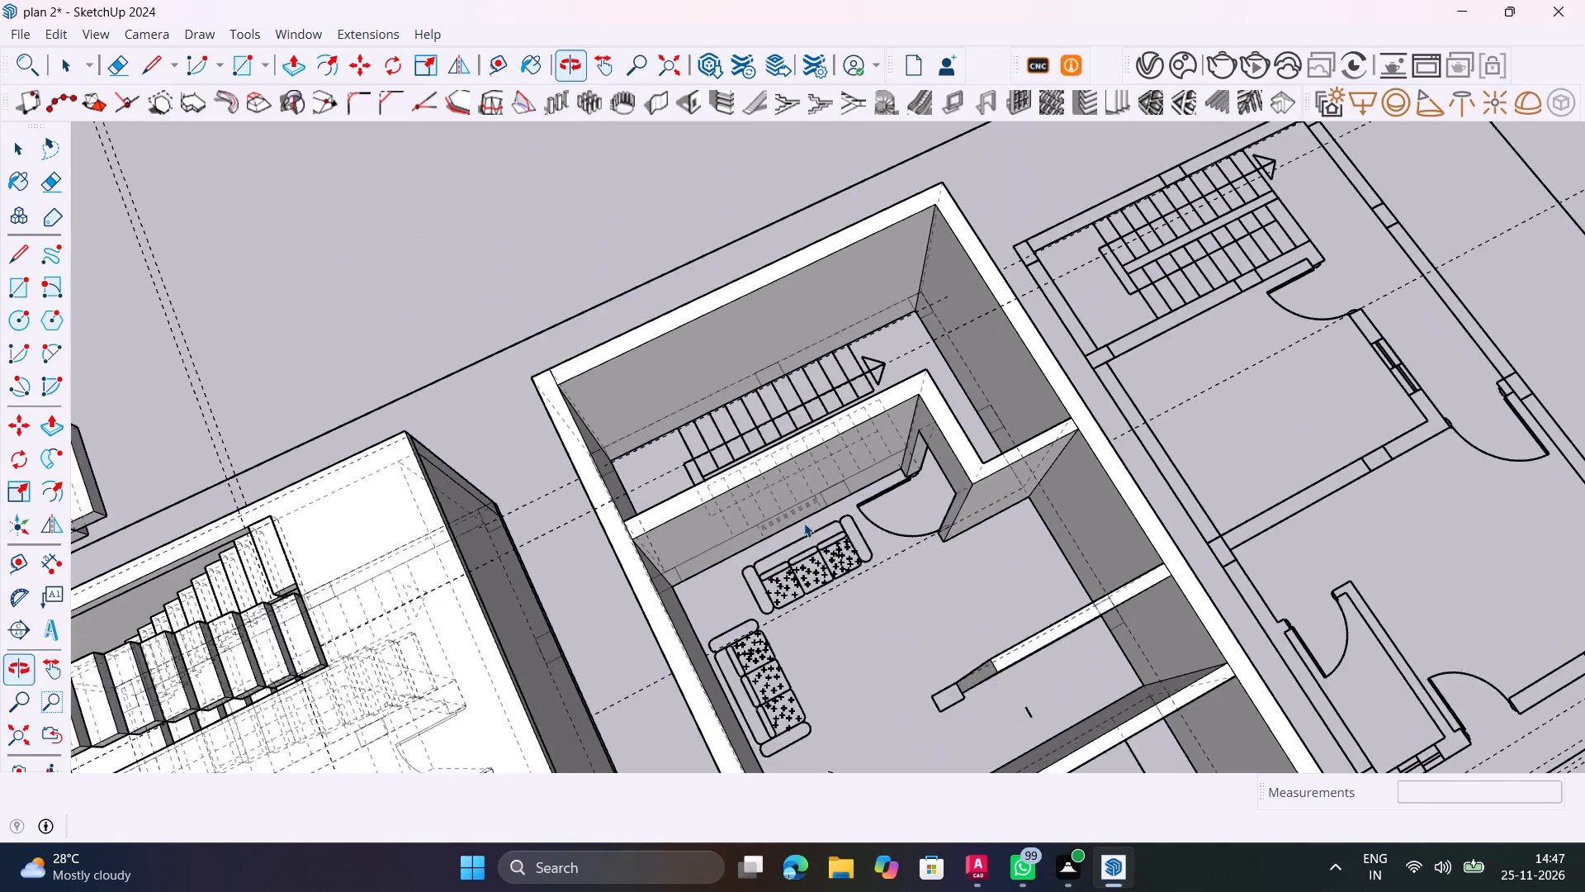
Place a horizontal guide 3' above the base of the living room's staircase-side wall, behind the sofa.
scroll(804, 525, up, 5)
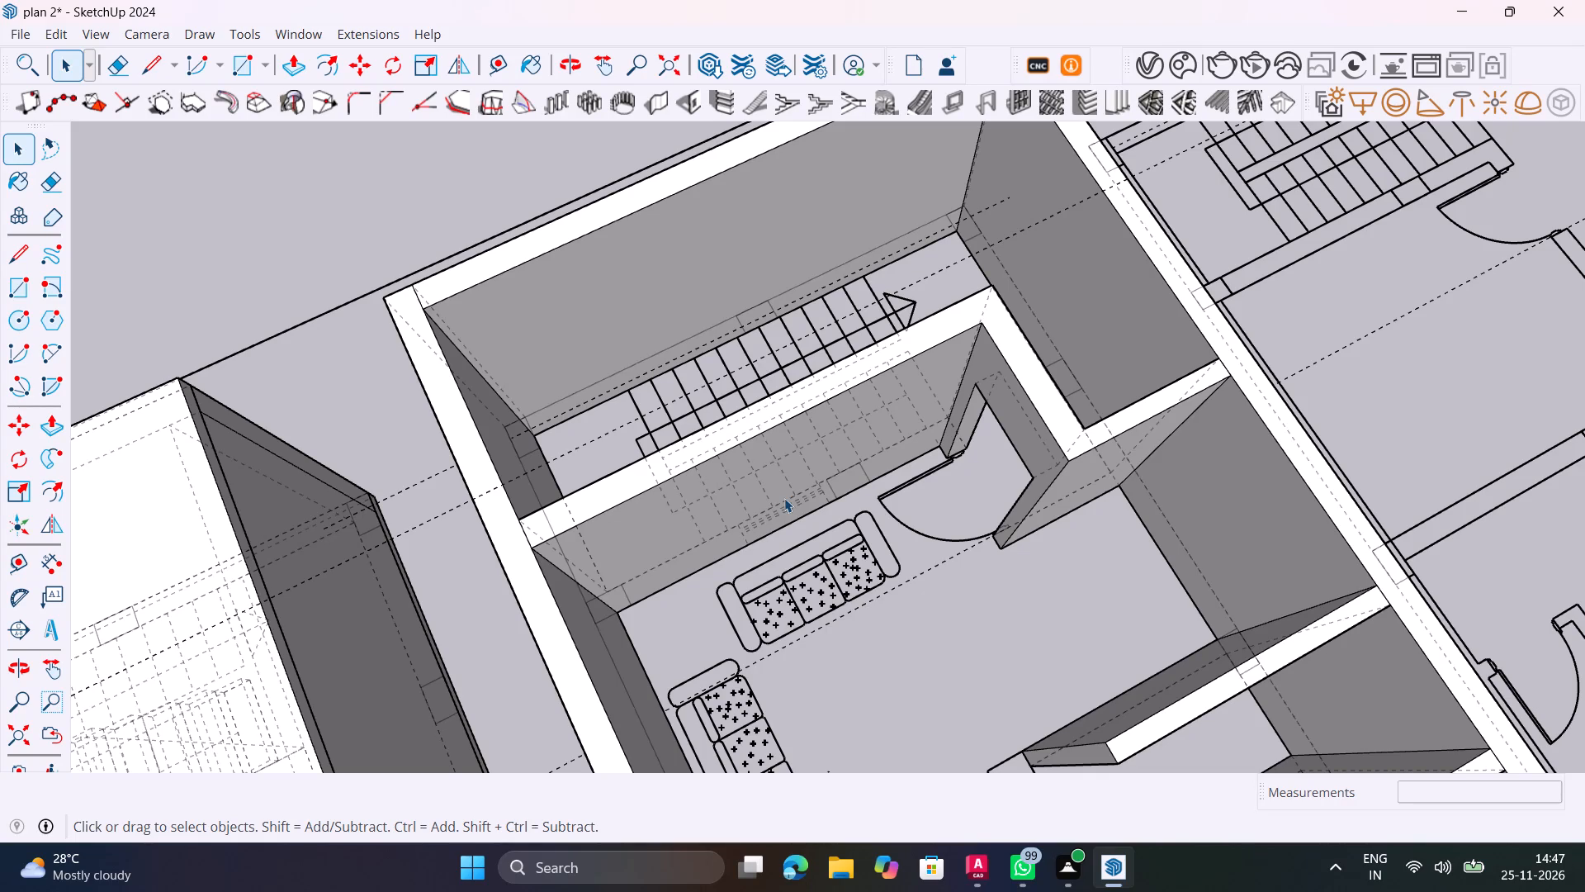
middle_drag(821, 527, 663, 380)
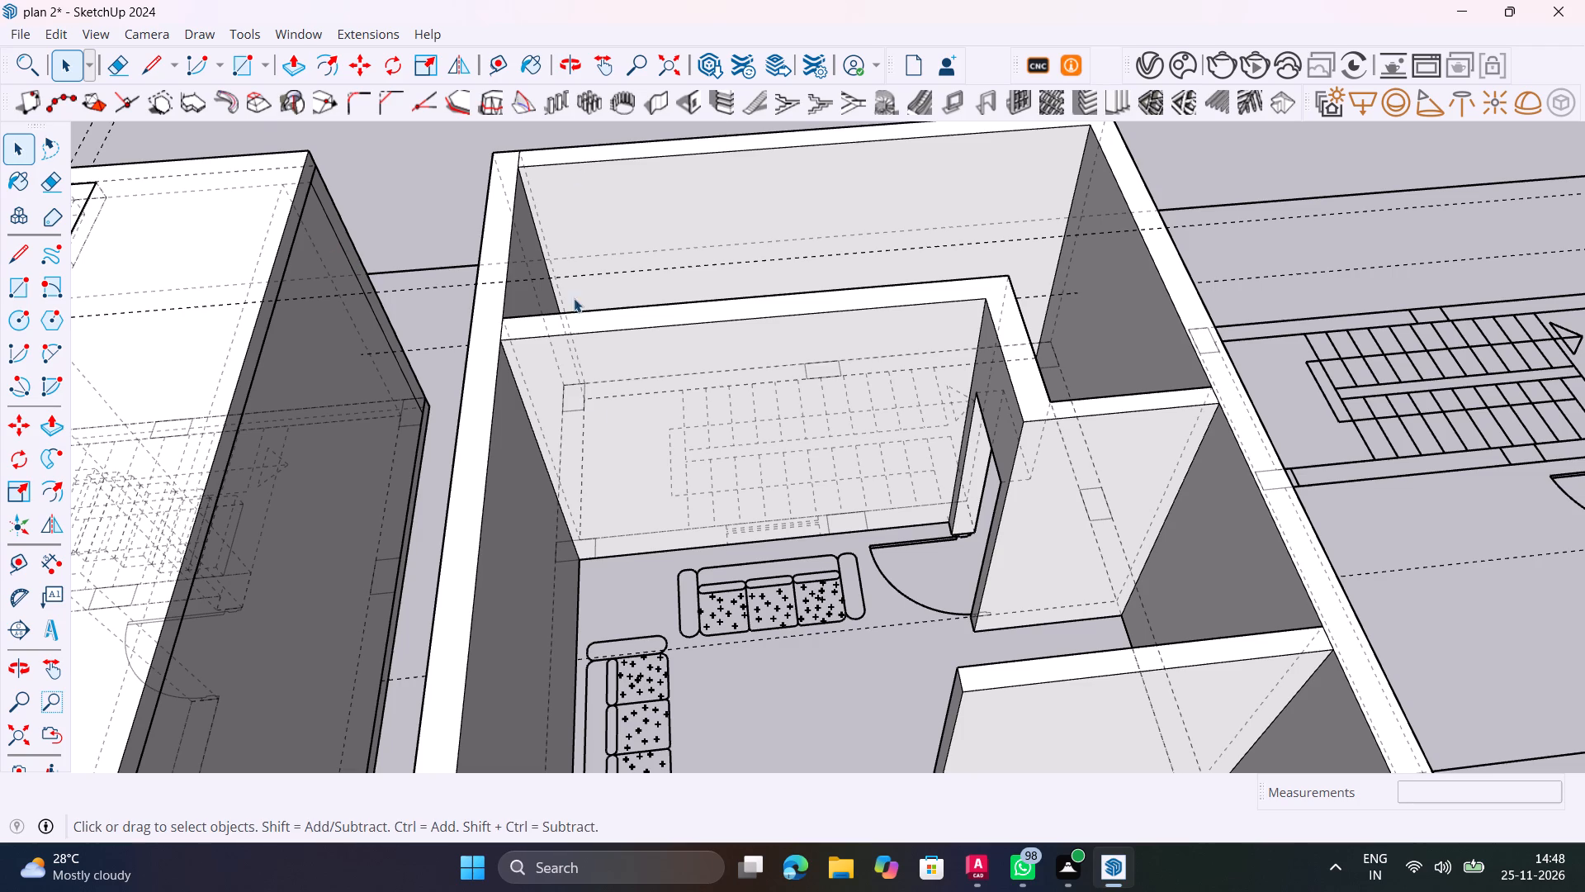
scroll(729, 539, up, 5)
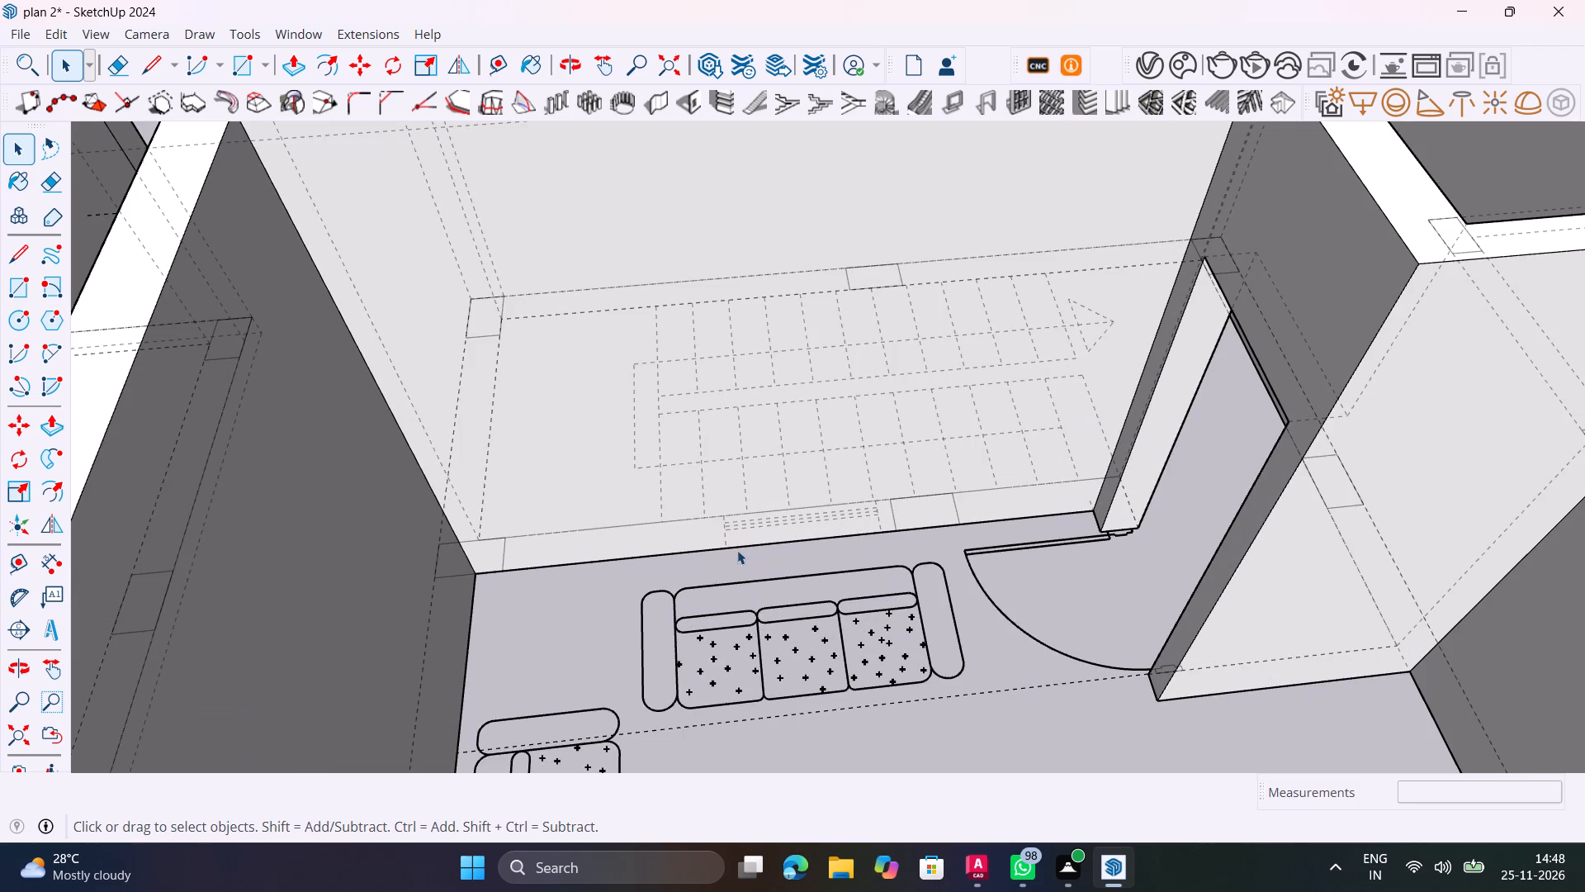
middle_drag(736, 550, 581, 487)
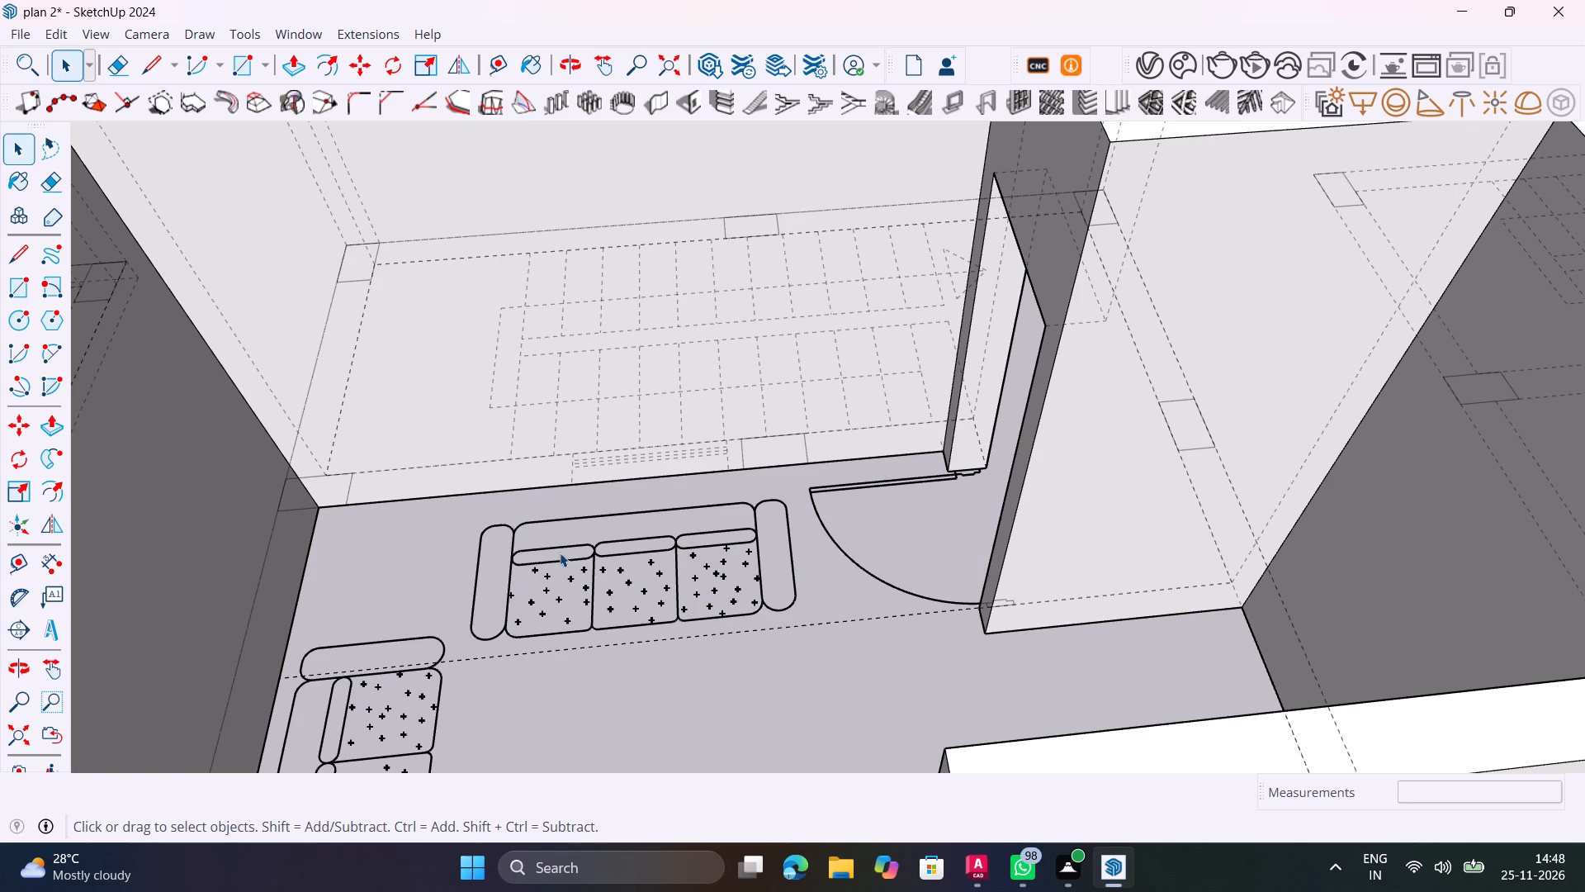
middle_drag(633, 607, 871, 610)
scroll(871, 610, up, 1)
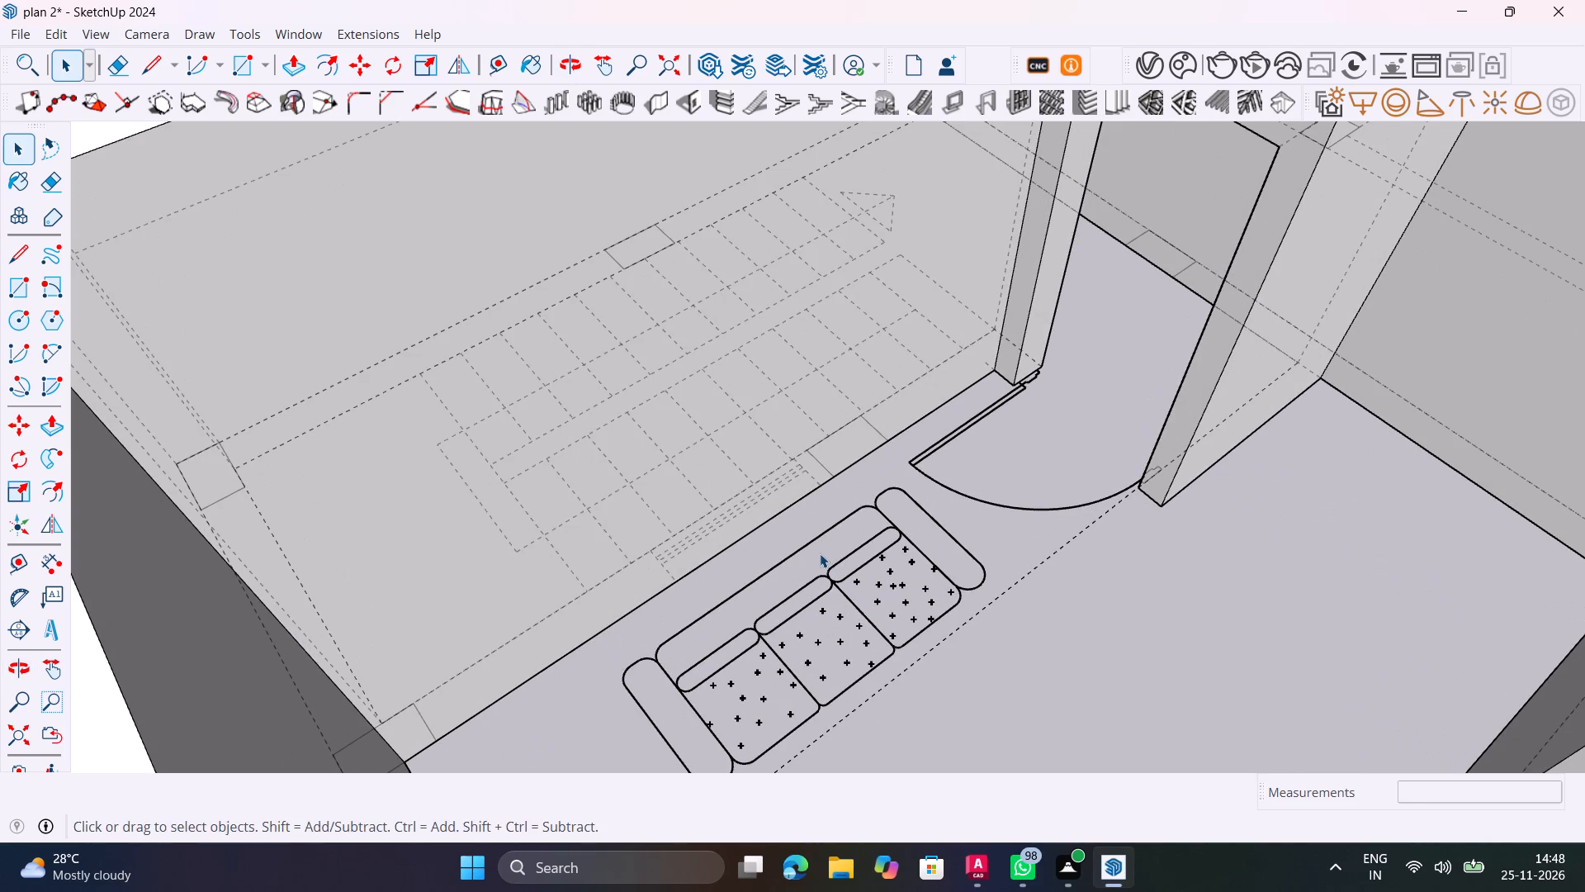
key(t)
click(769, 513)
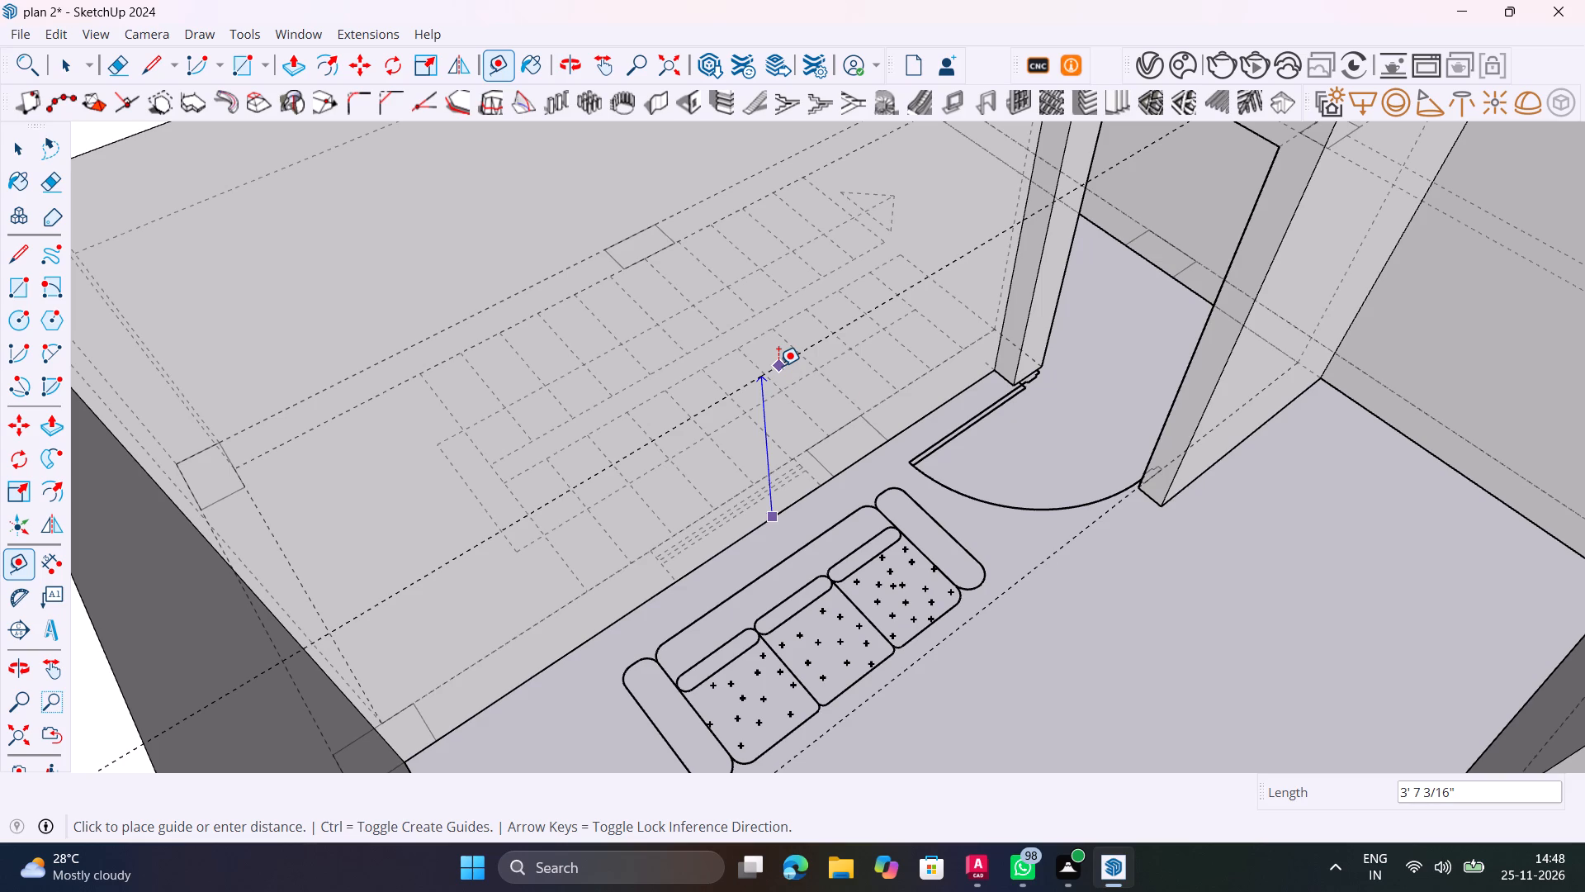
text(3')
key(Return)
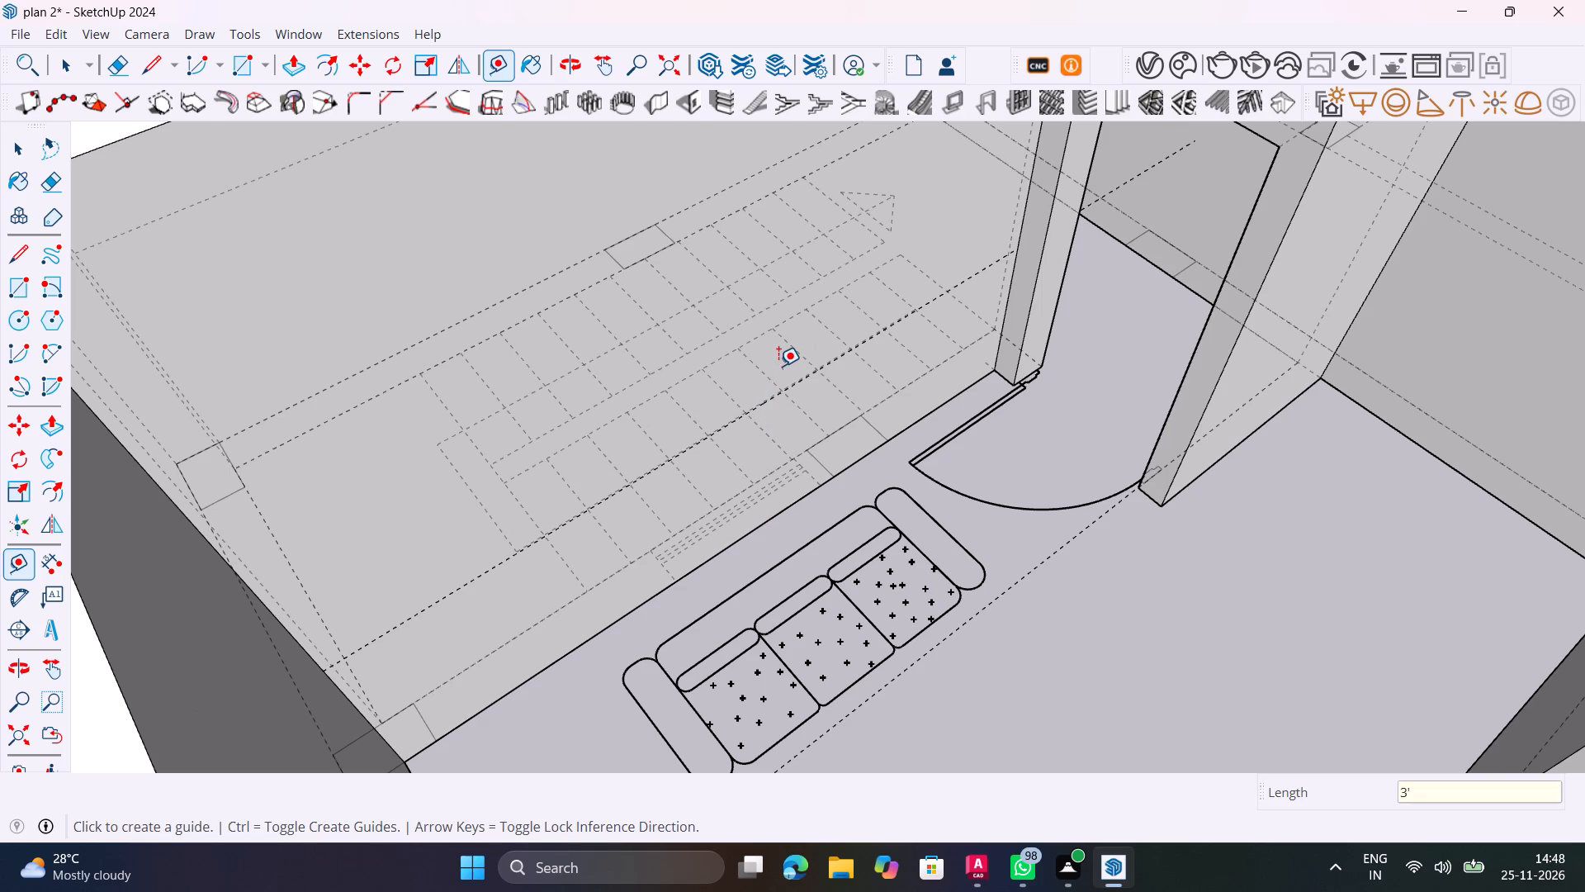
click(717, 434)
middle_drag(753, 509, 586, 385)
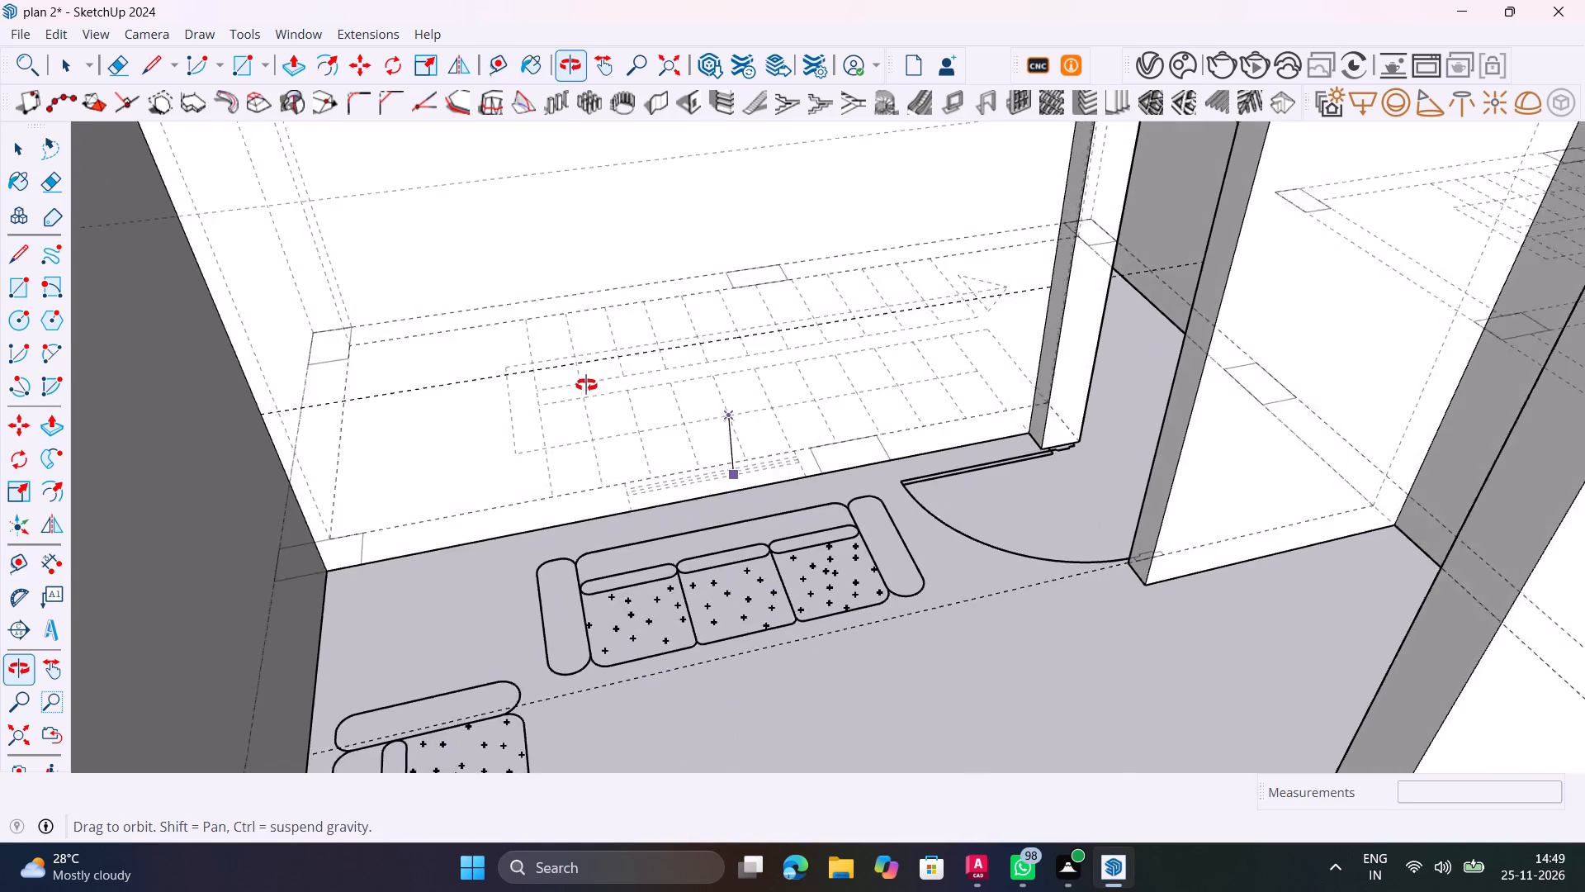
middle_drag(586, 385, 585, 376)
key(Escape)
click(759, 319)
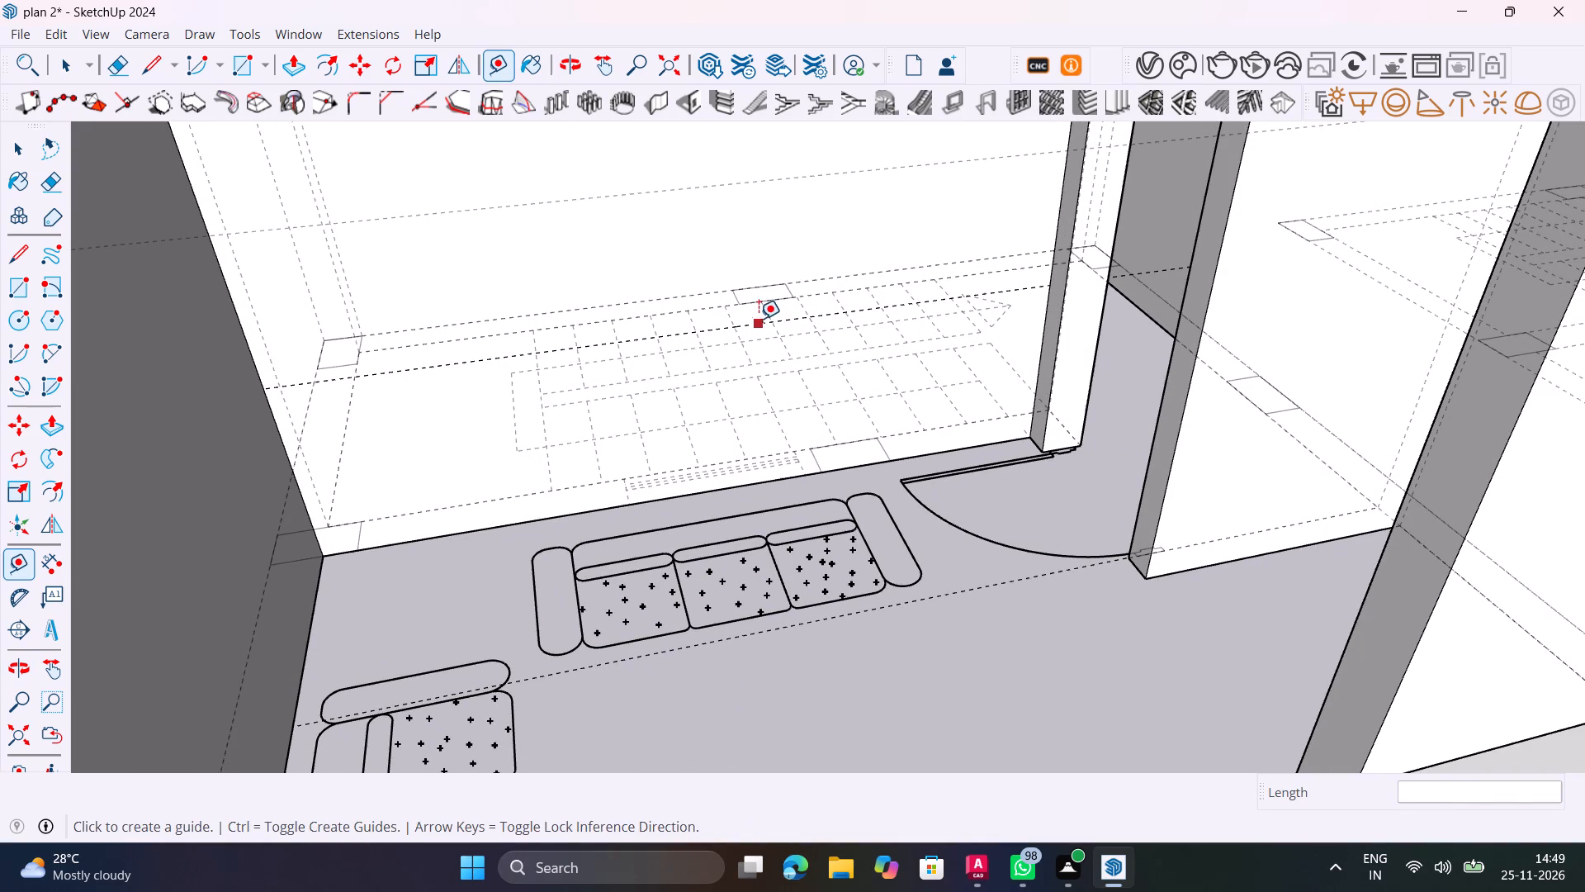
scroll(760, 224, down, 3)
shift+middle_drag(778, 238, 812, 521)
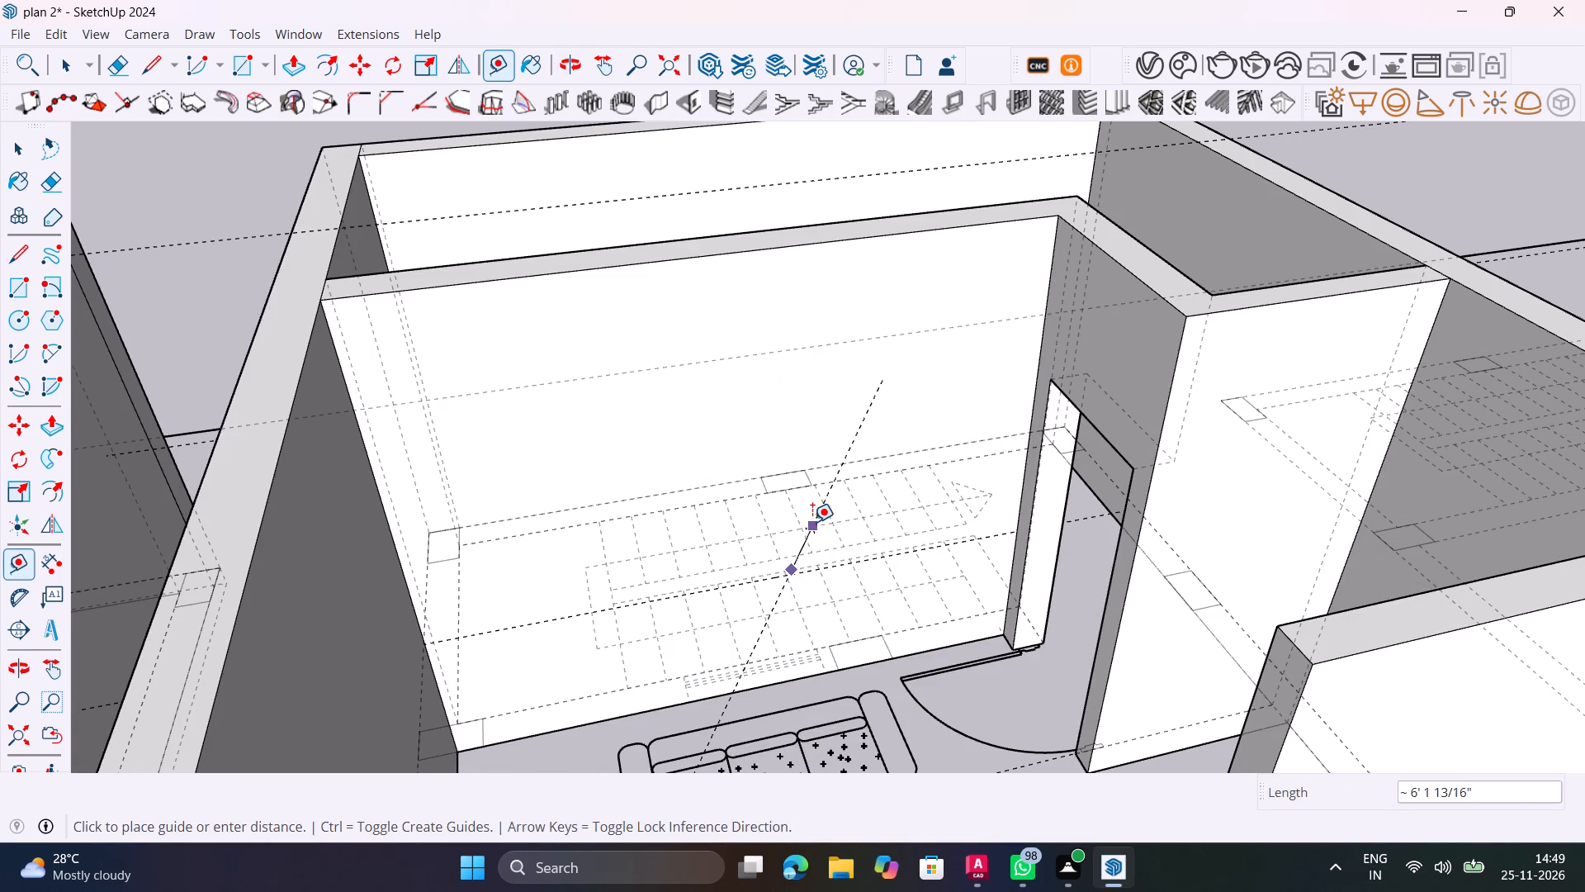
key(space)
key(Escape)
Place a horizontal guide 4' above the existing sill guide on the living room's staircase-side wall.
scroll(795, 569, up, 4)
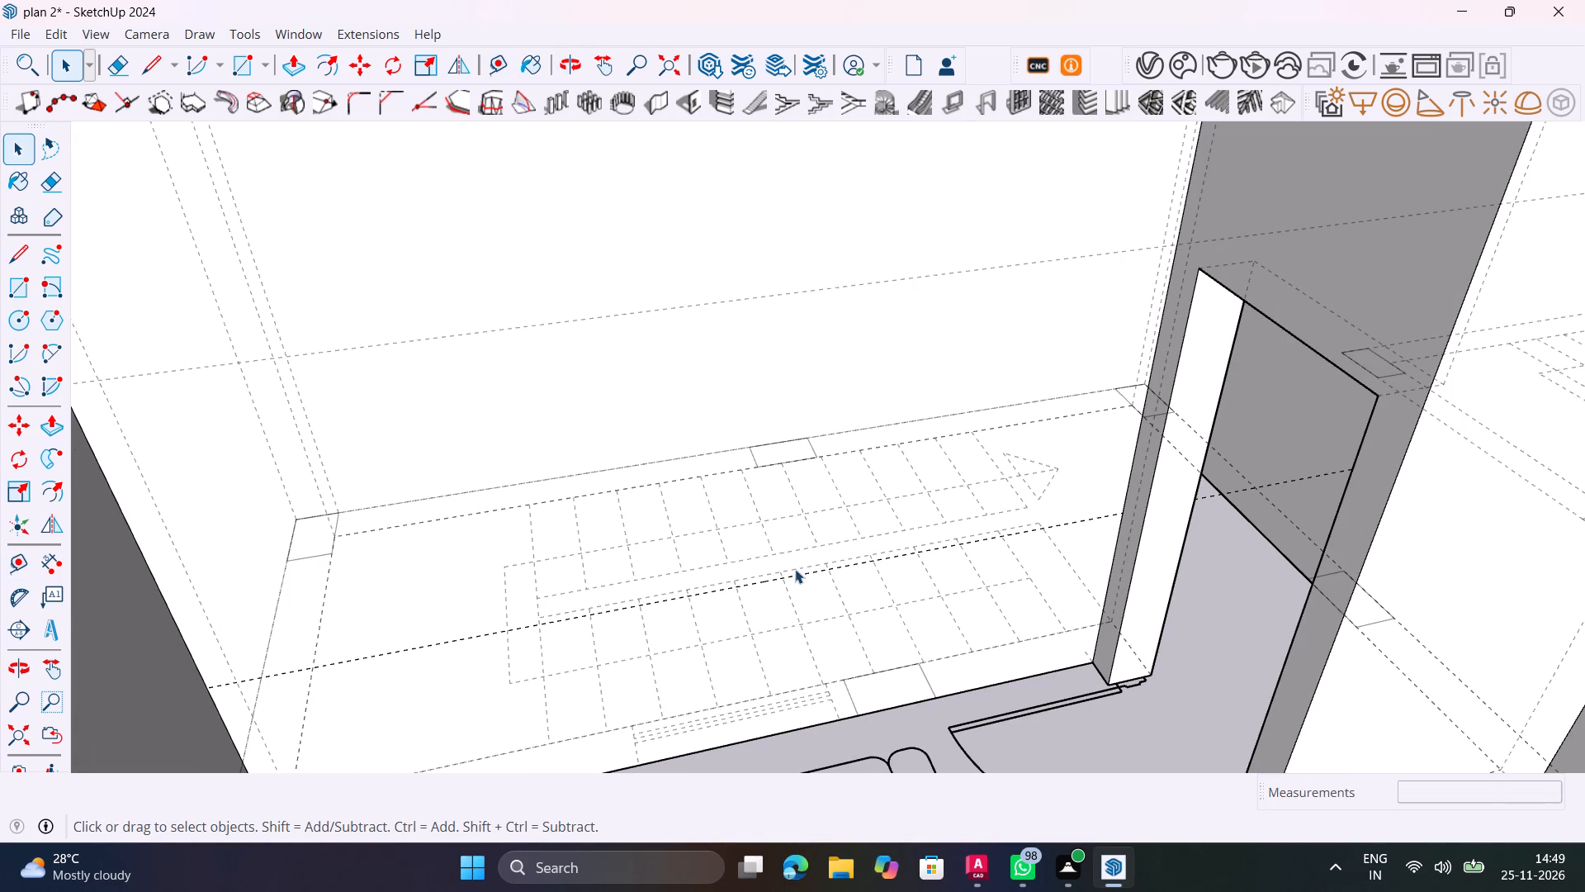
key(t)
click(750, 582)
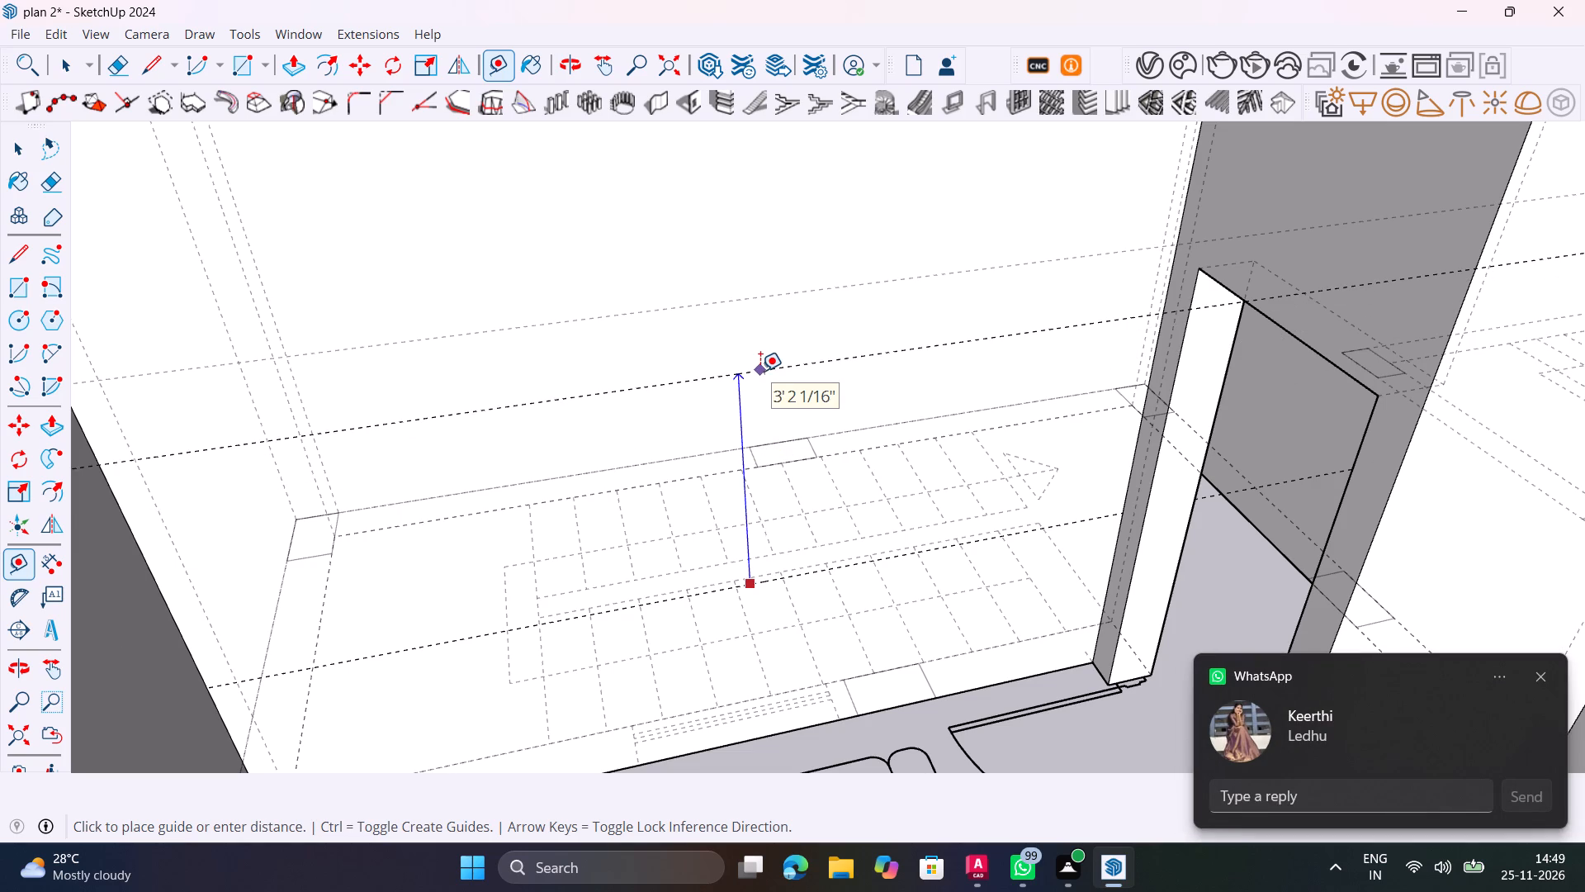
text(4')
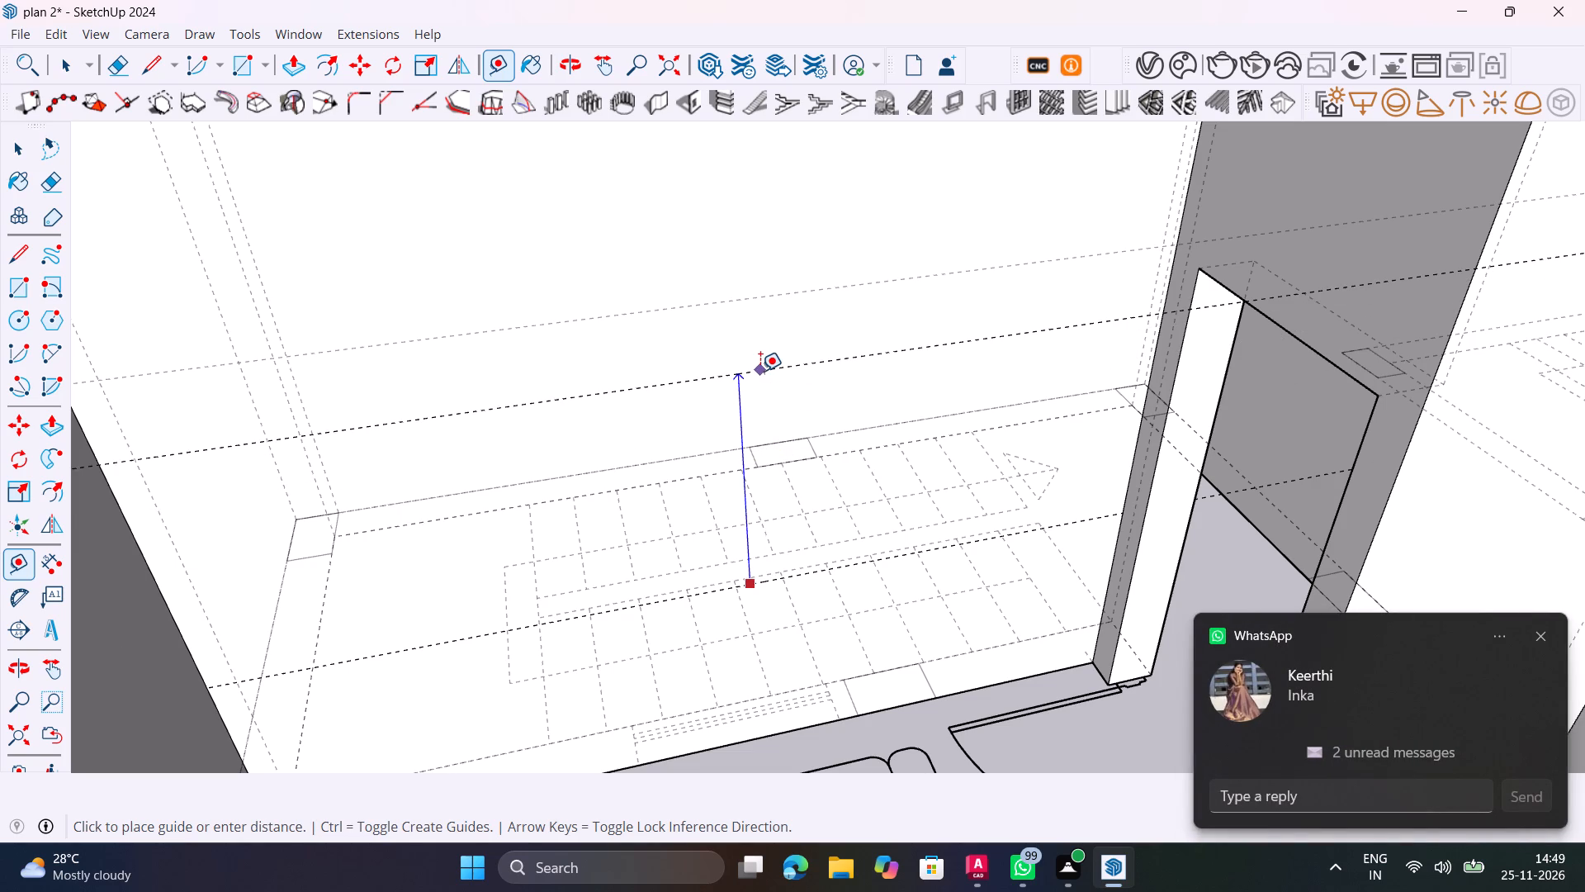
key(Return)
key(space)
Place two vertical guides on that wall, the first about 4' 8 1/2" from the corner and the second 3' beyond it.
text(t)
scroll(747, 396, down, 2)
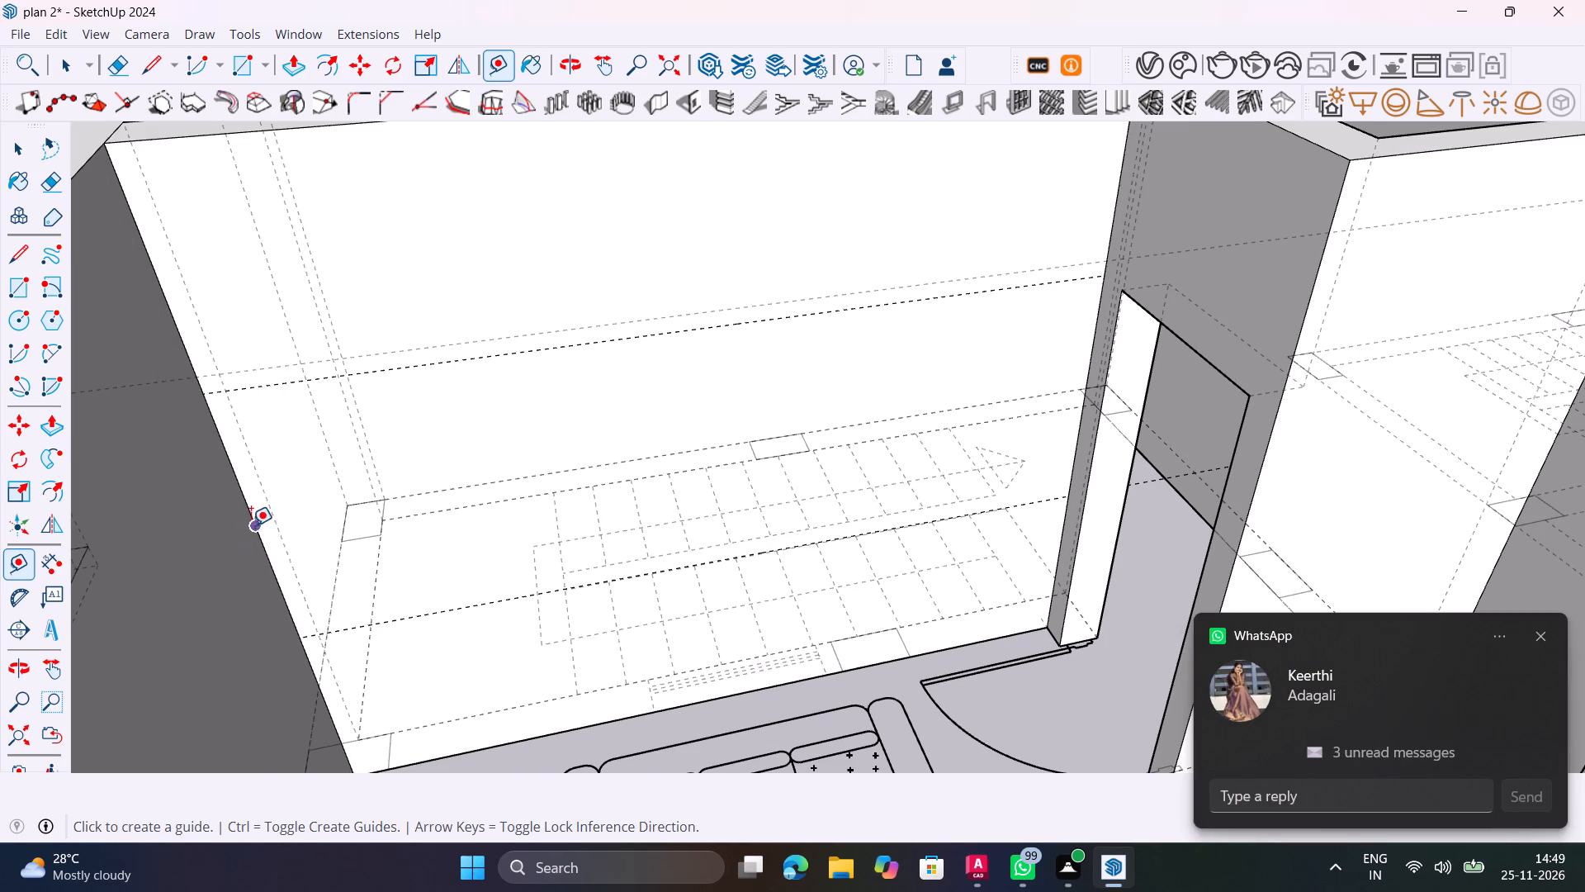
click(251, 524)
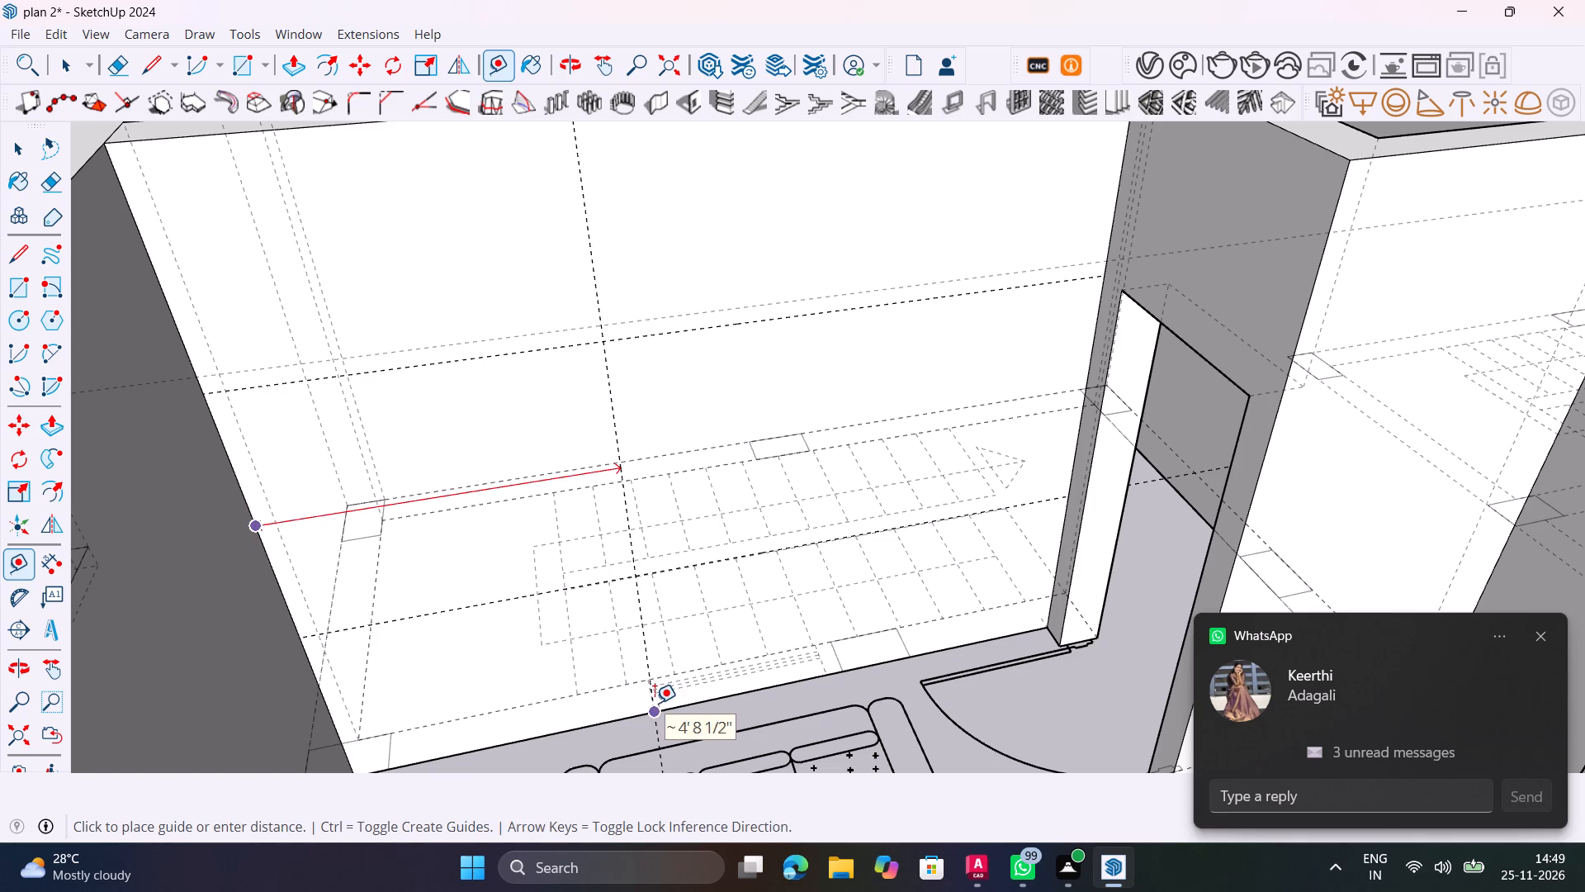
click(655, 703)
click(646, 612)
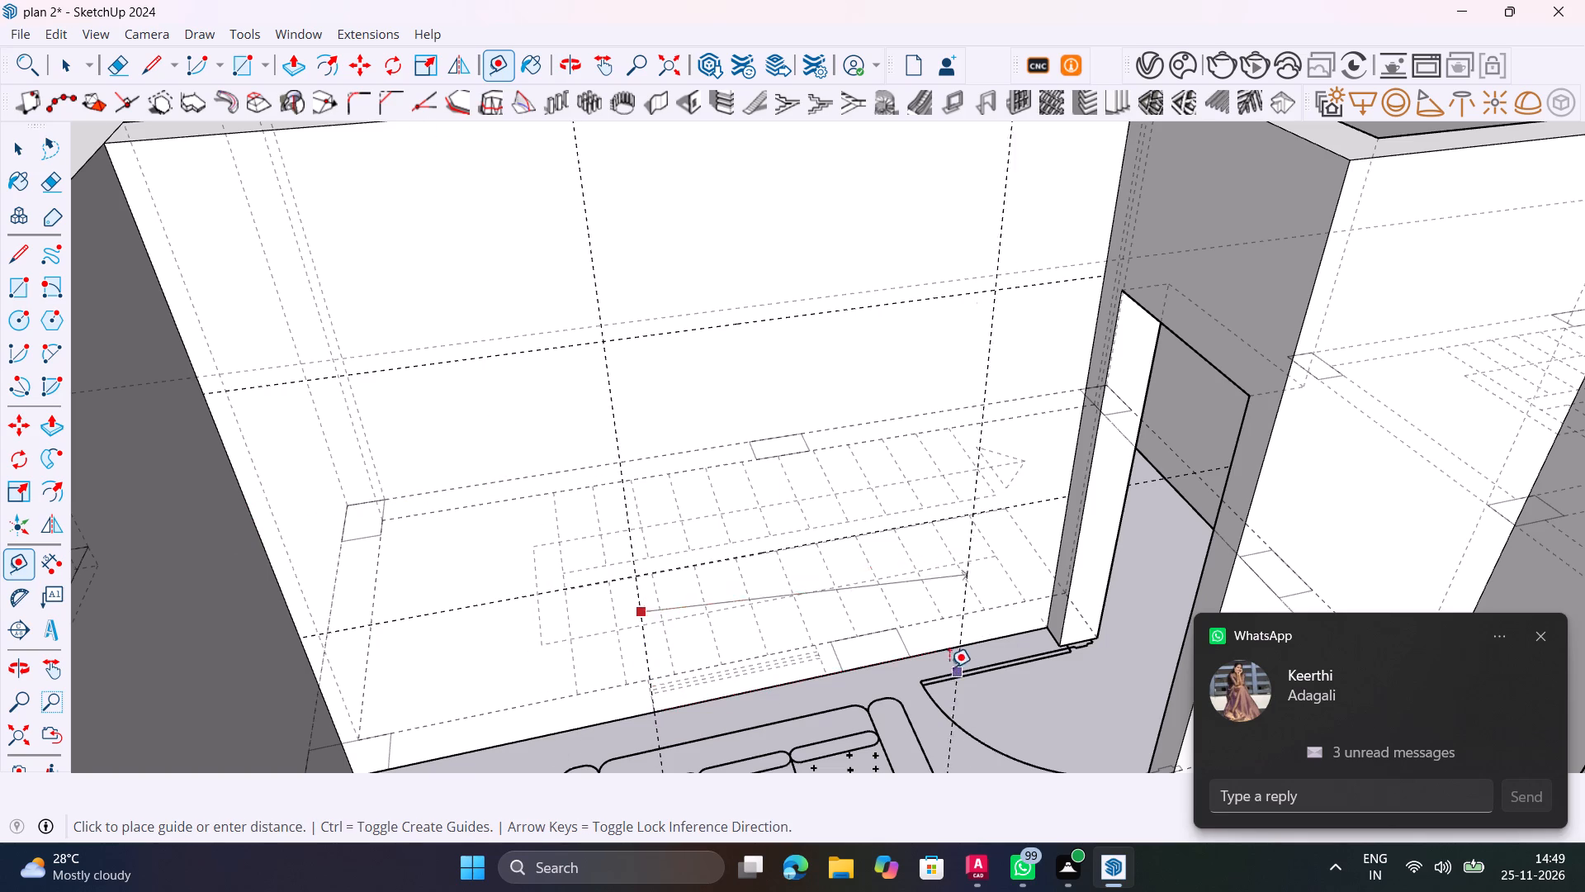
click(827, 671)
Turn off back-edge display, open the wall group, and draw the window rectangle between the four guides behind the sofa.
middle_drag(868, 743, 813, 740)
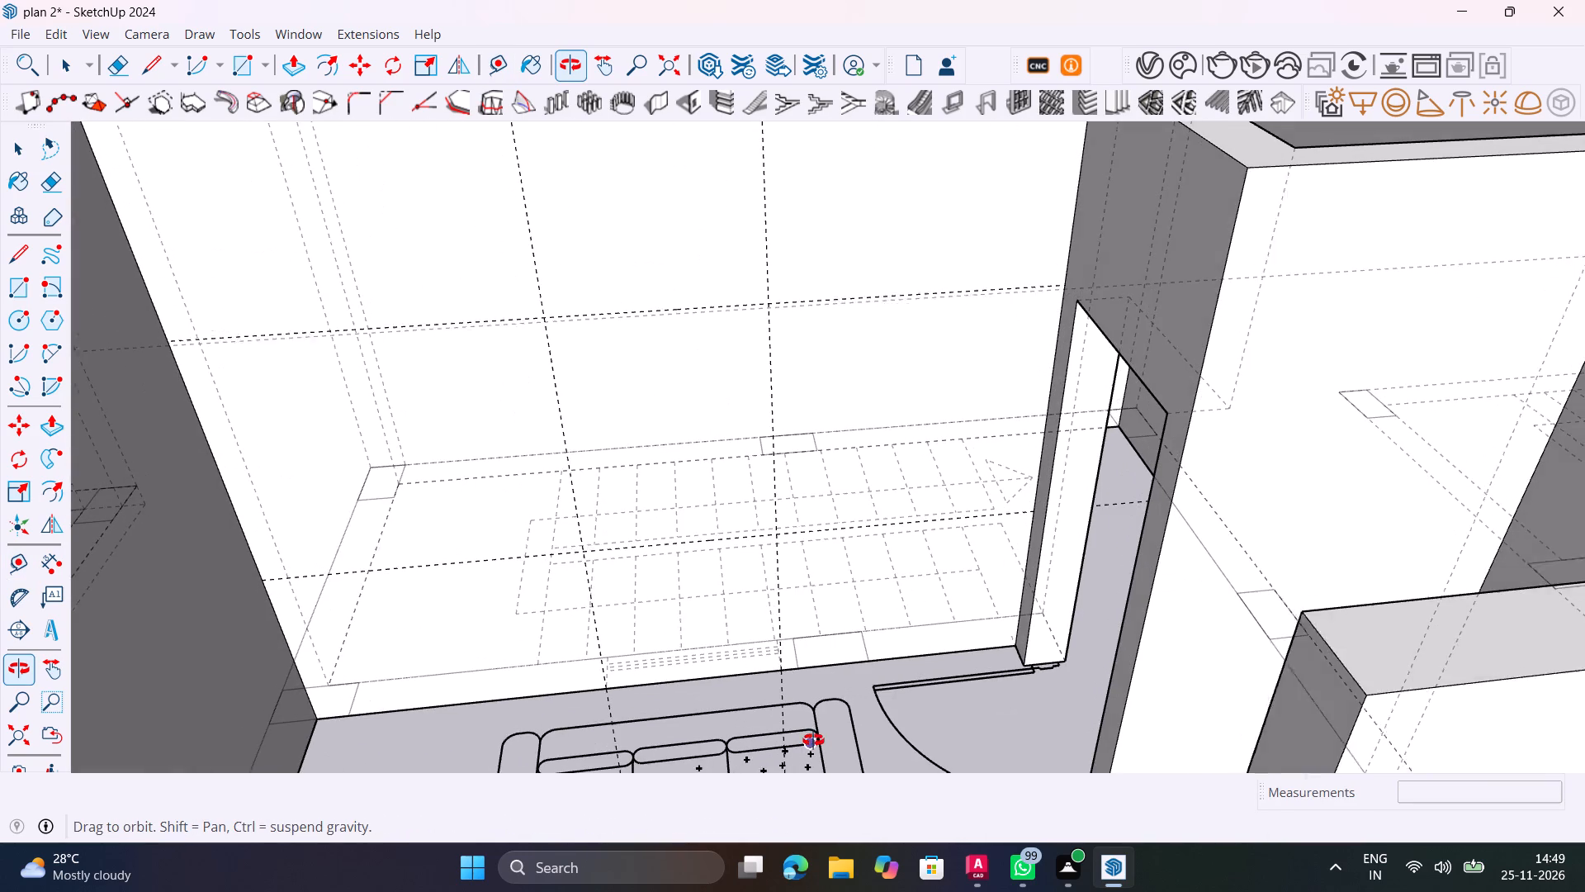
middle_drag(813, 740, 814, 740)
key(space)
key(k)
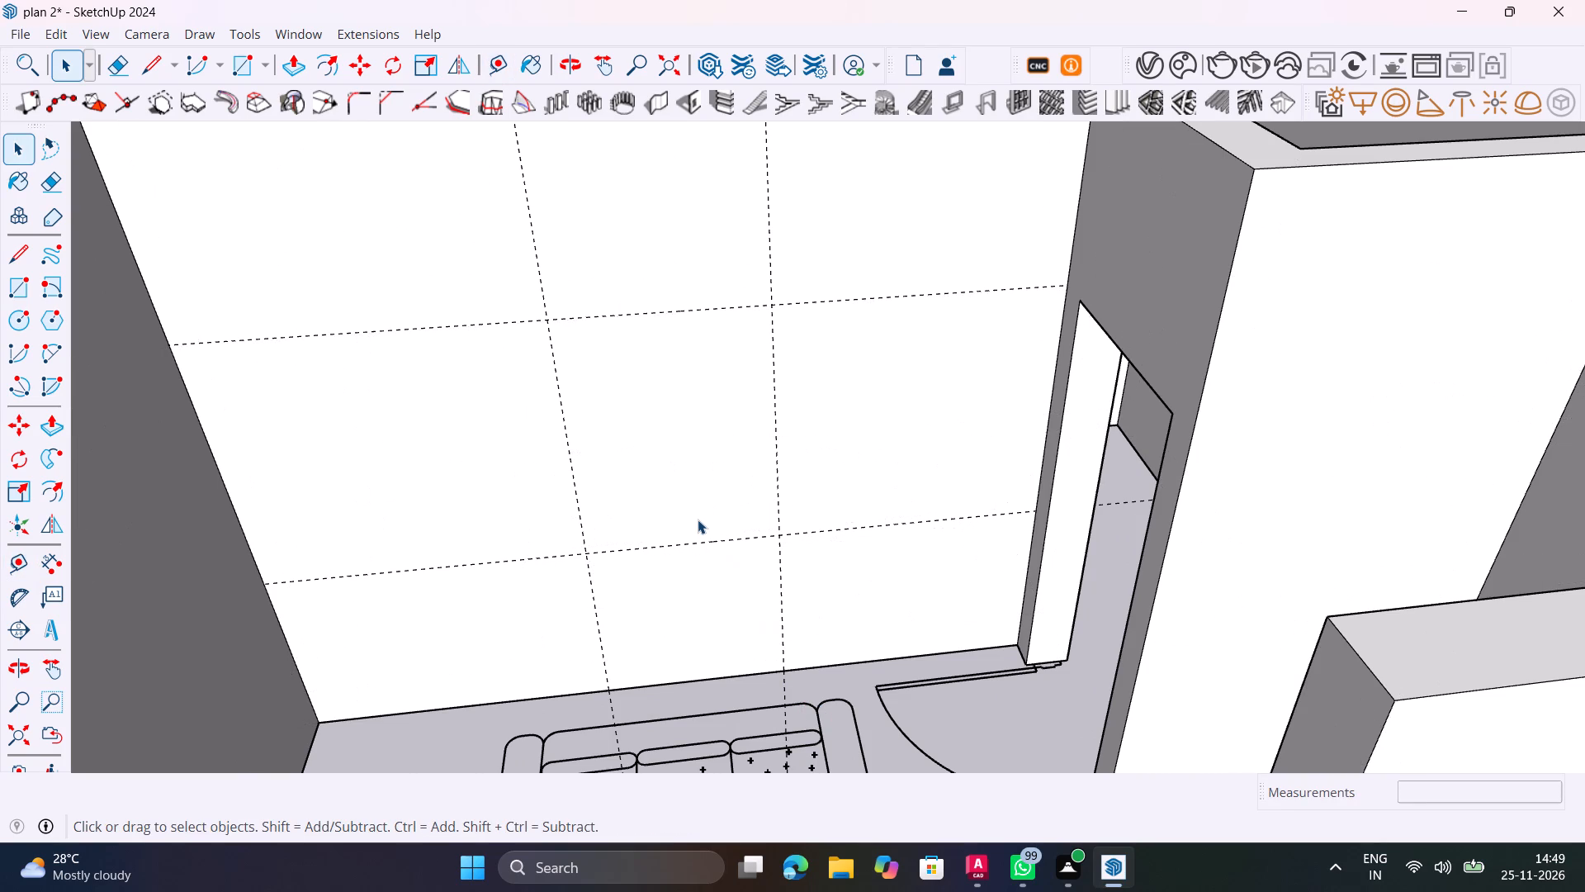
double_click(698, 519)
key(r)
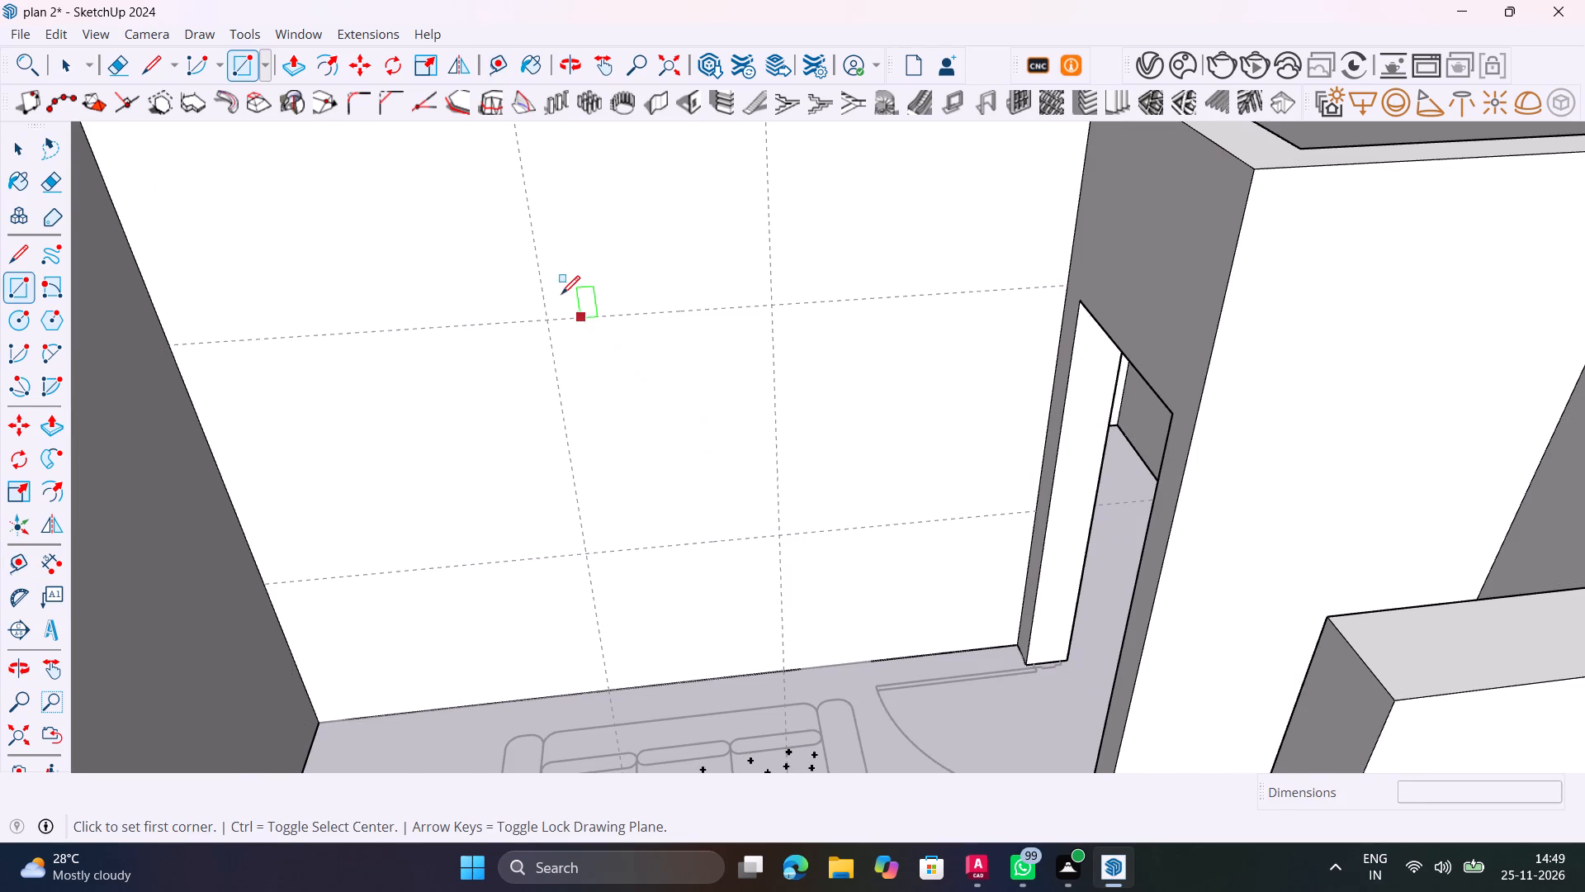
click(547, 322)
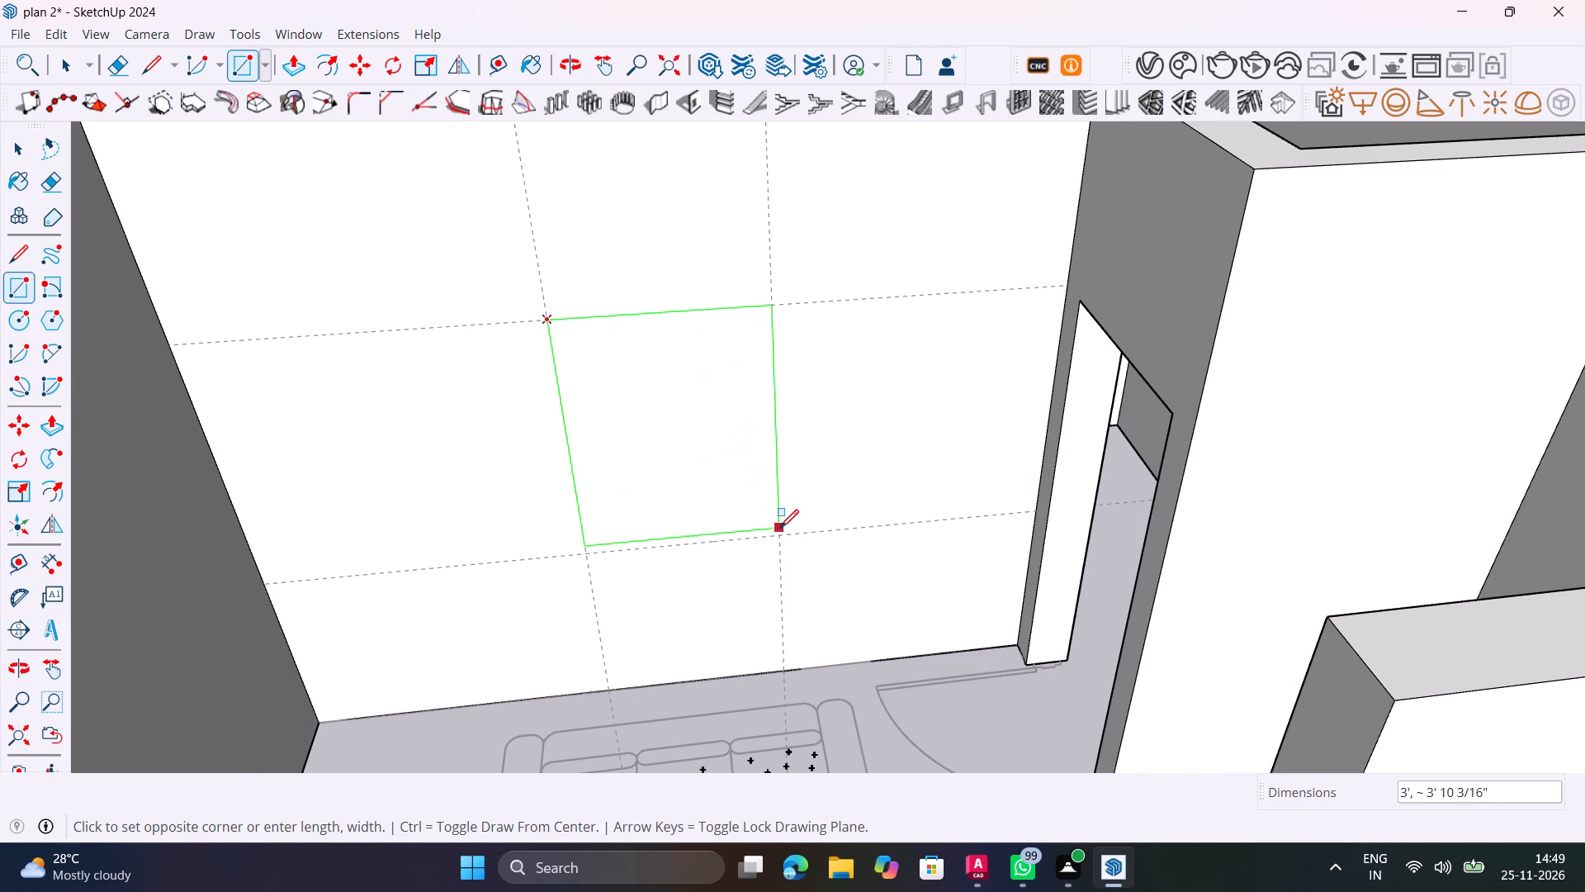
click(776, 534)
Push the window rectangle through the wall's thickness to cut the opening towards the staircase, and close the wall group.
key(space)
click(716, 482)
key(p)
click(716, 482)
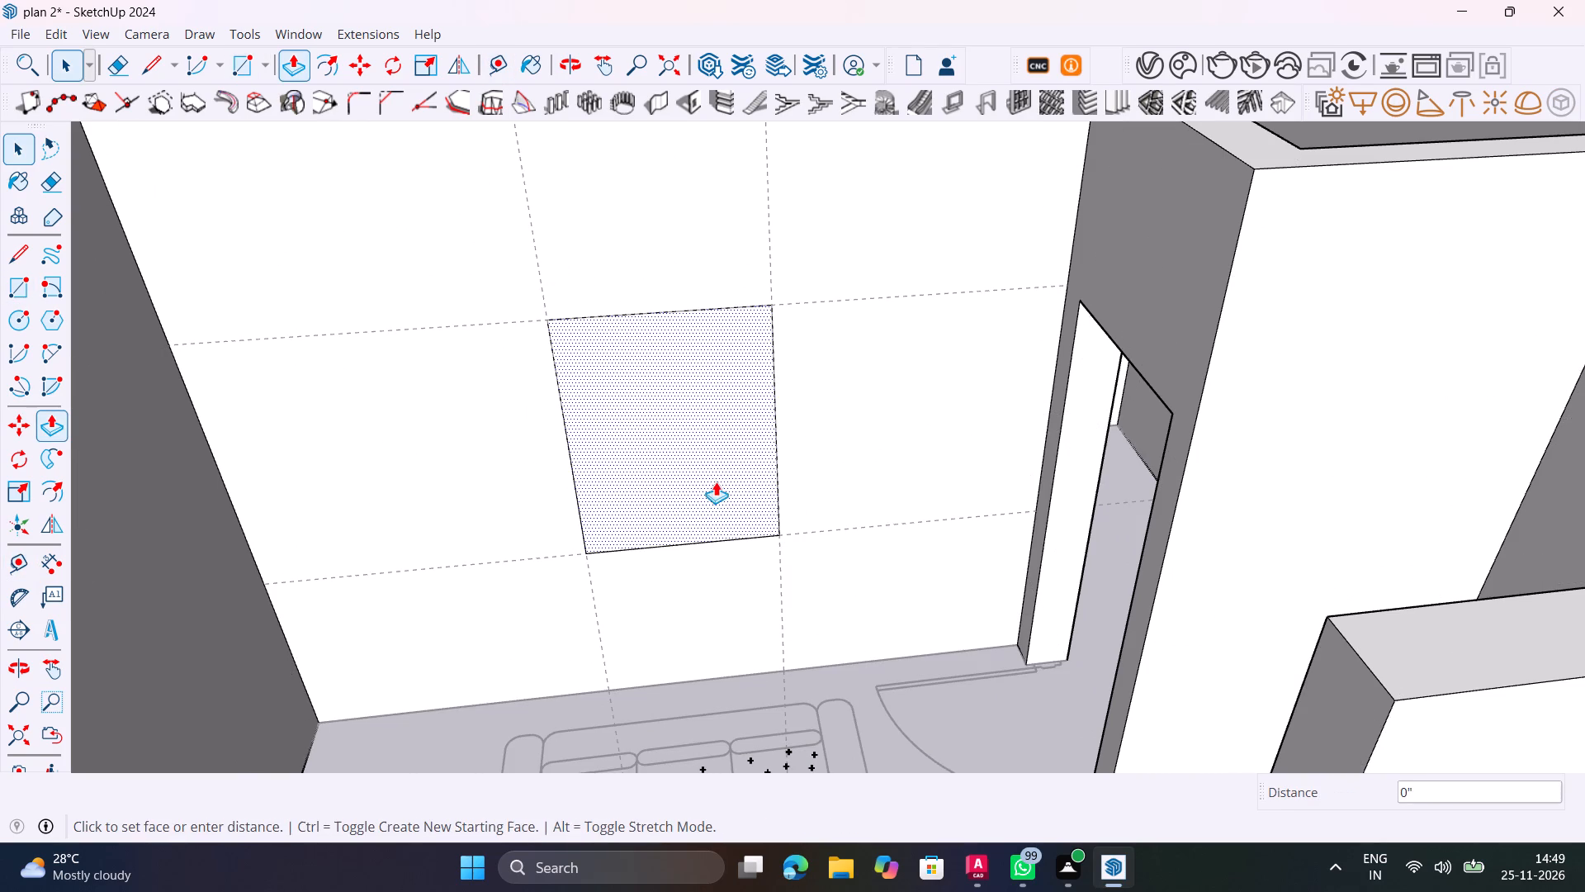
click(651, 386)
scroll(711, 431, down, 5)
key(space)
middle_drag(712, 471, 845, 505)
click(1233, 182)
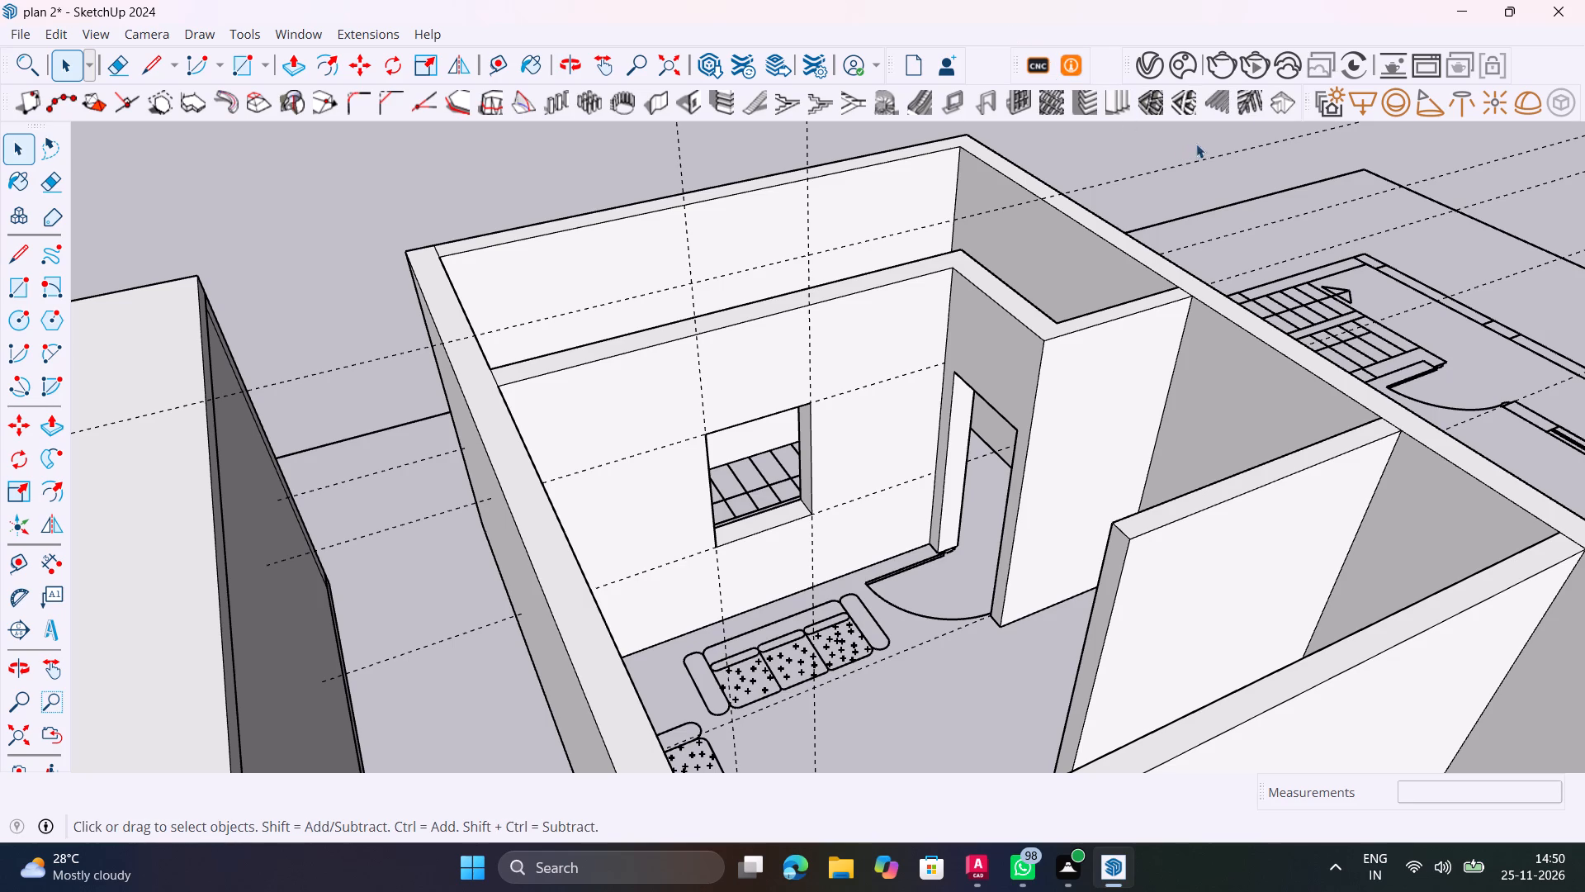
Save the model.
scroll(1247, 158, down, 4)
scroll(1123, 292, down, 3)
shift+middle_drag(1160, 399, 978, 314)
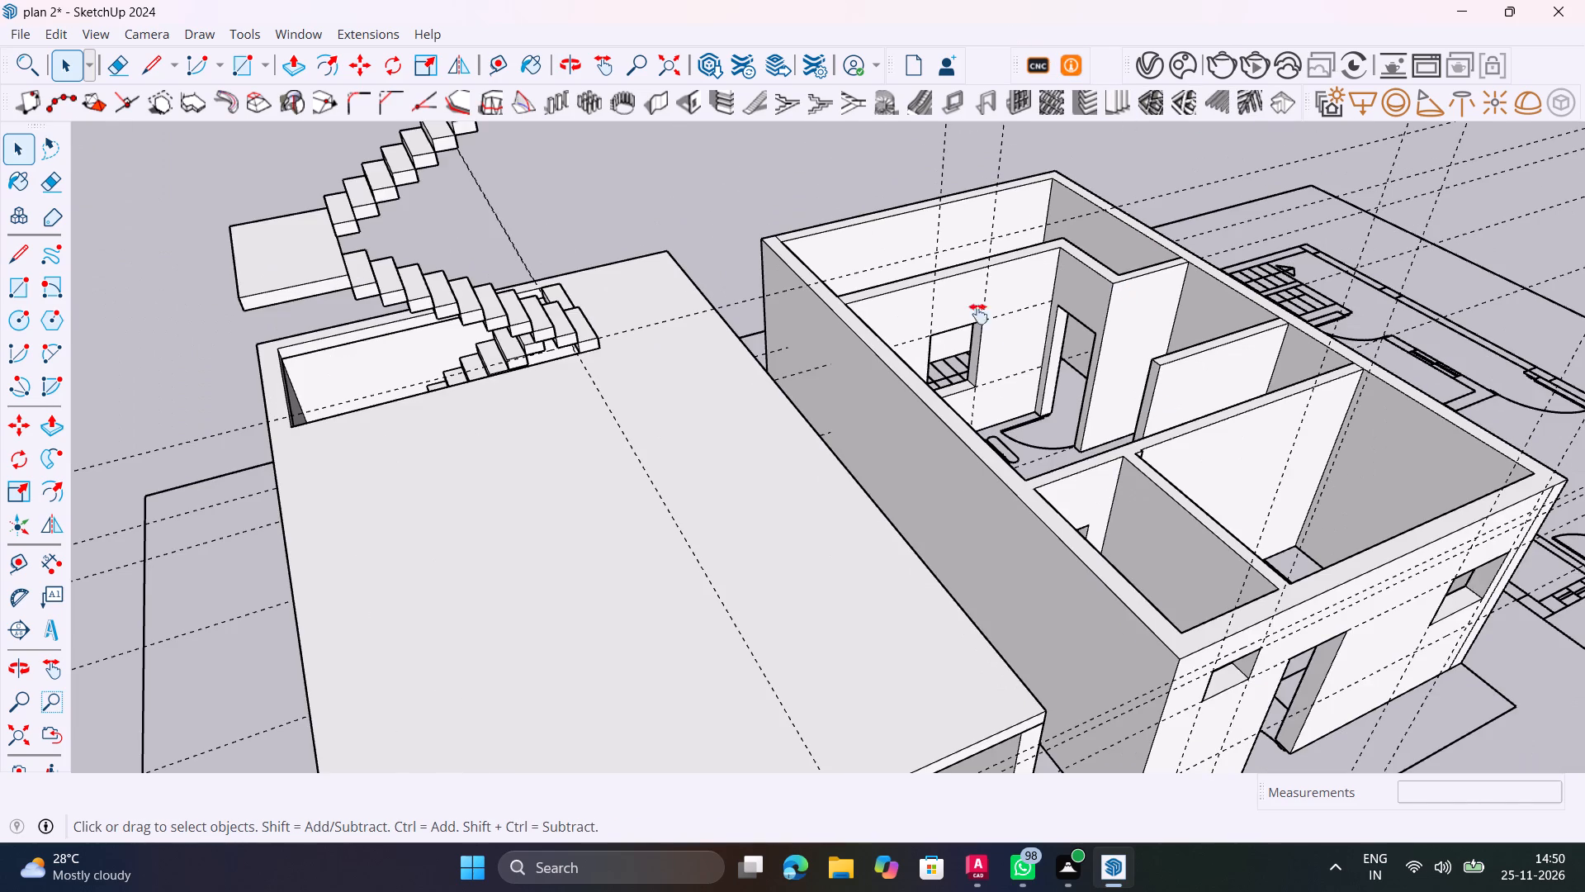
shift+middle_drag(978, 314, 917, 275)
key(ctrl+s)
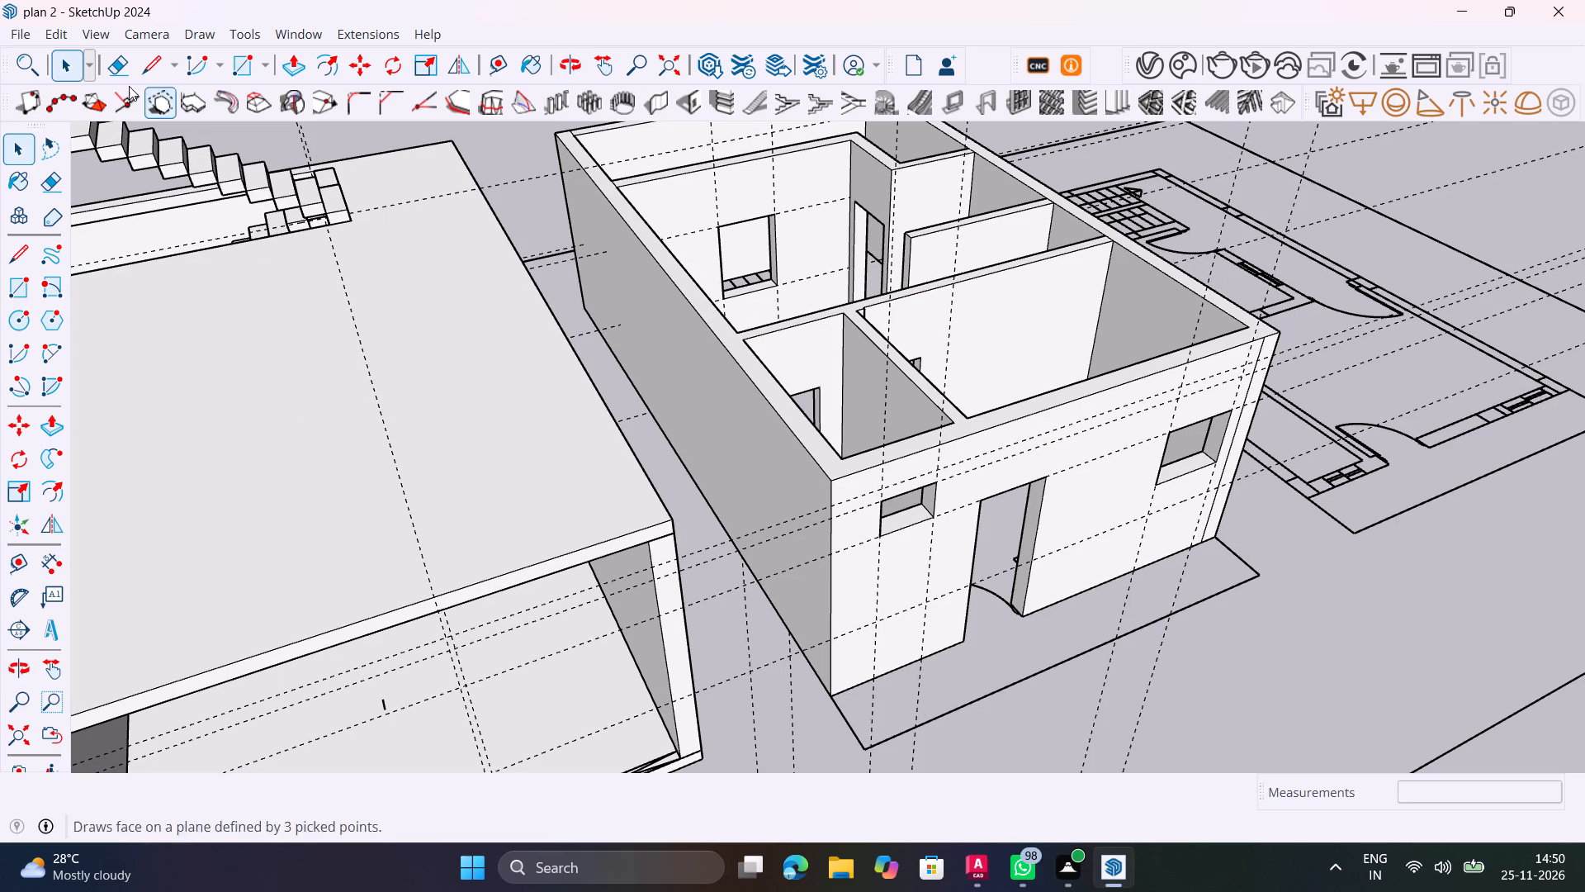
Delete all guides from the model.
click(67, 39)
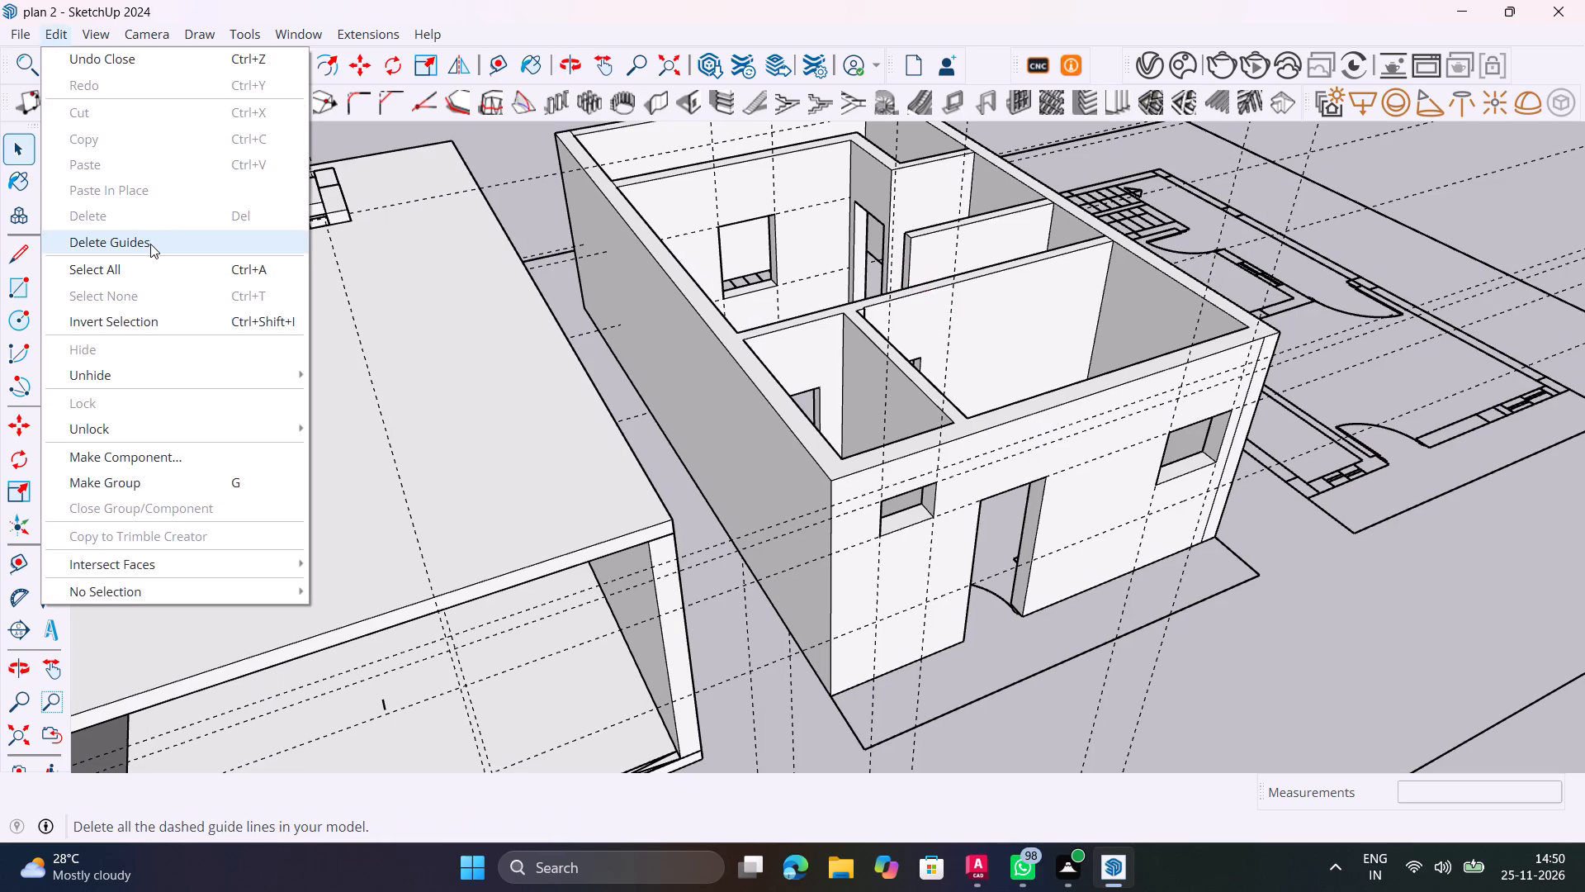
click(150, 243)
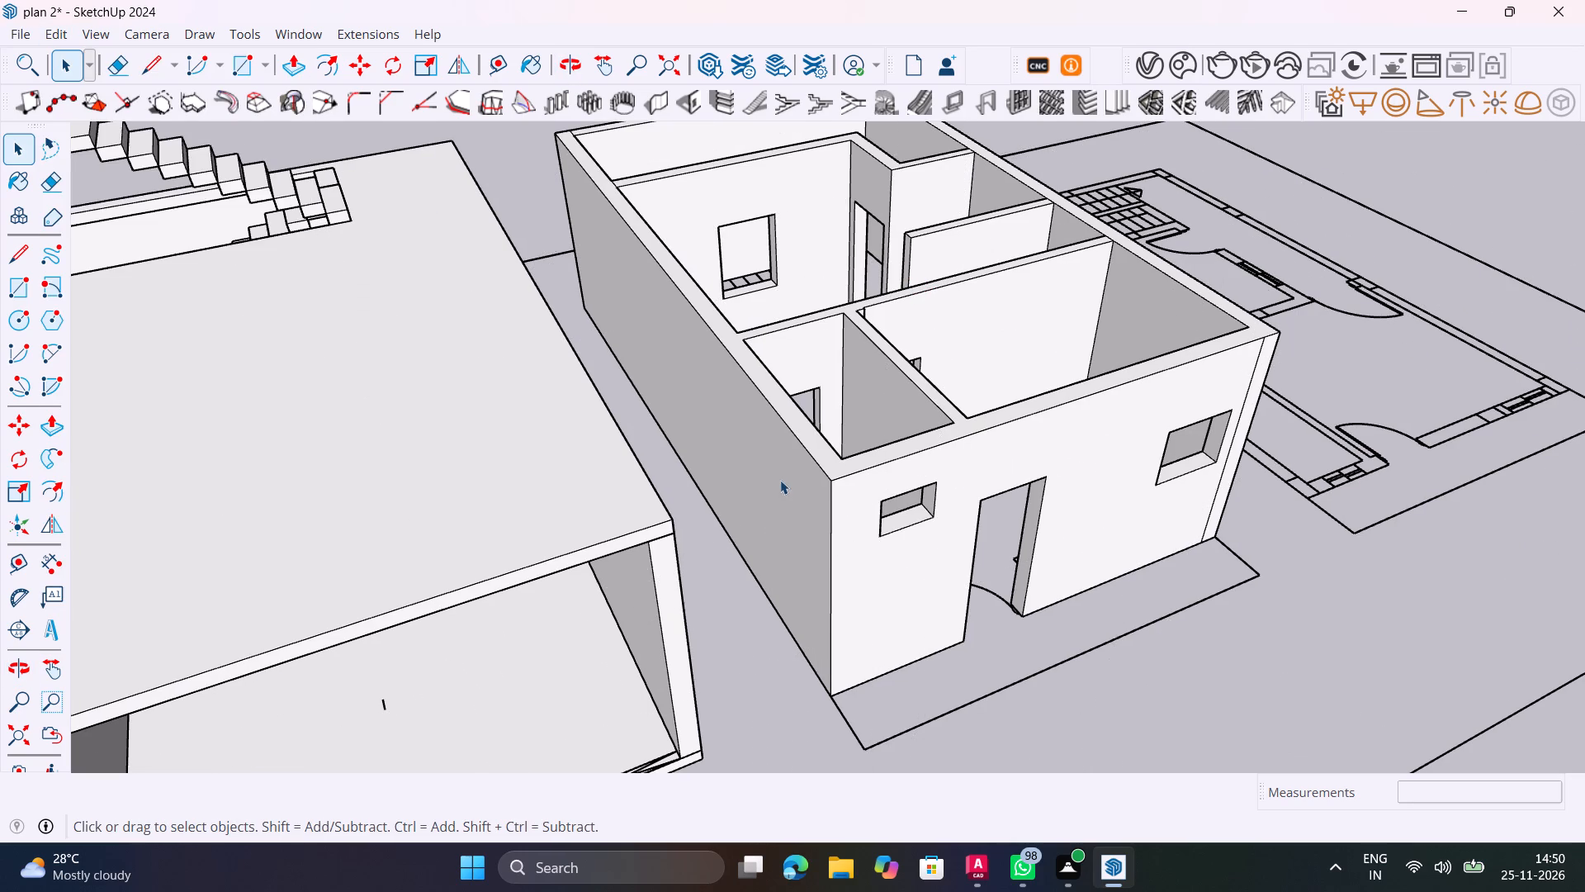
Copy the finished wall group onto the neighbouring floor's roof slab, aligning its bottom outer front corner with the slab's top front corner, and deselect it.
scroll(780, 480, down, 3)
middle_drag(783, 535, 622, 415)
scroll(622, 415, down, 3)
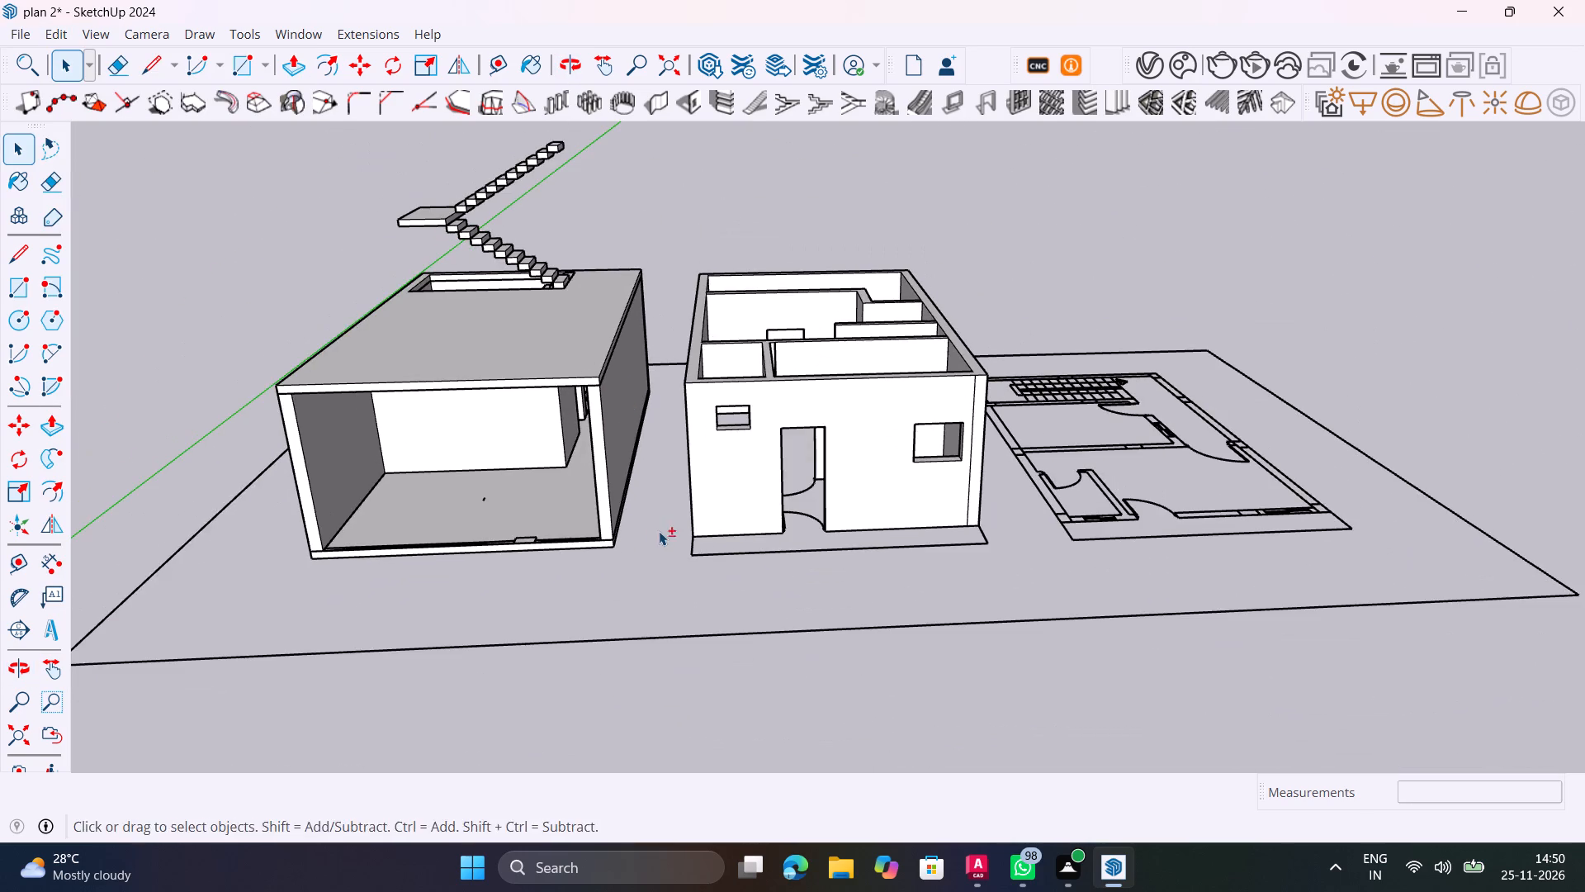
shift+middle_drag(659, 531, 798, 532)
middle_drag(801, 518, 828, 539)
click(830, 521)
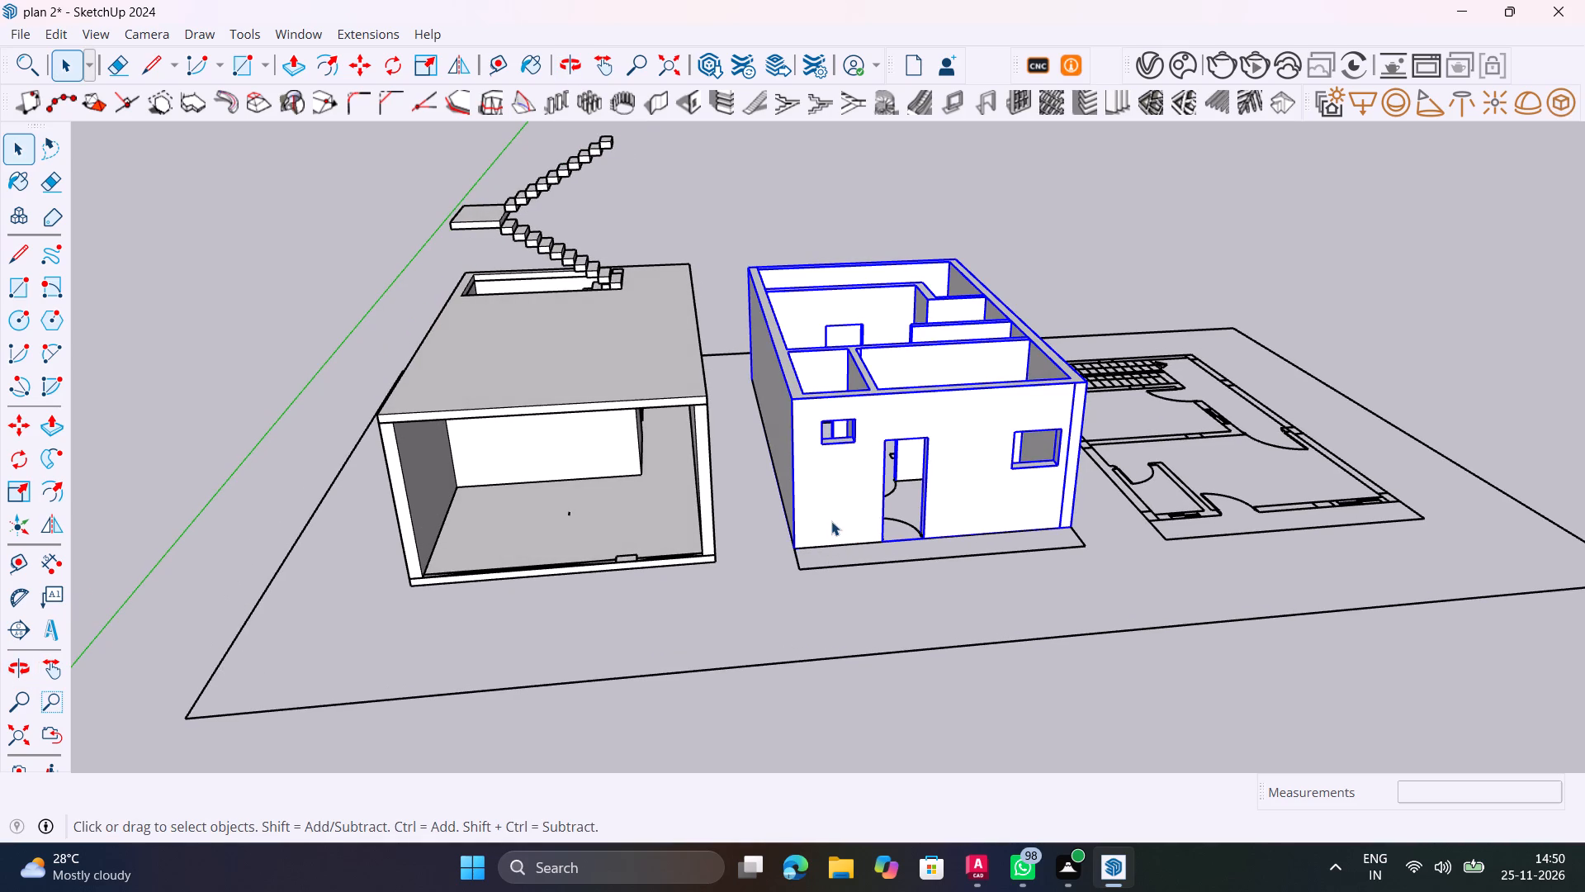
middle_drag(831, 521, 1029, 646)
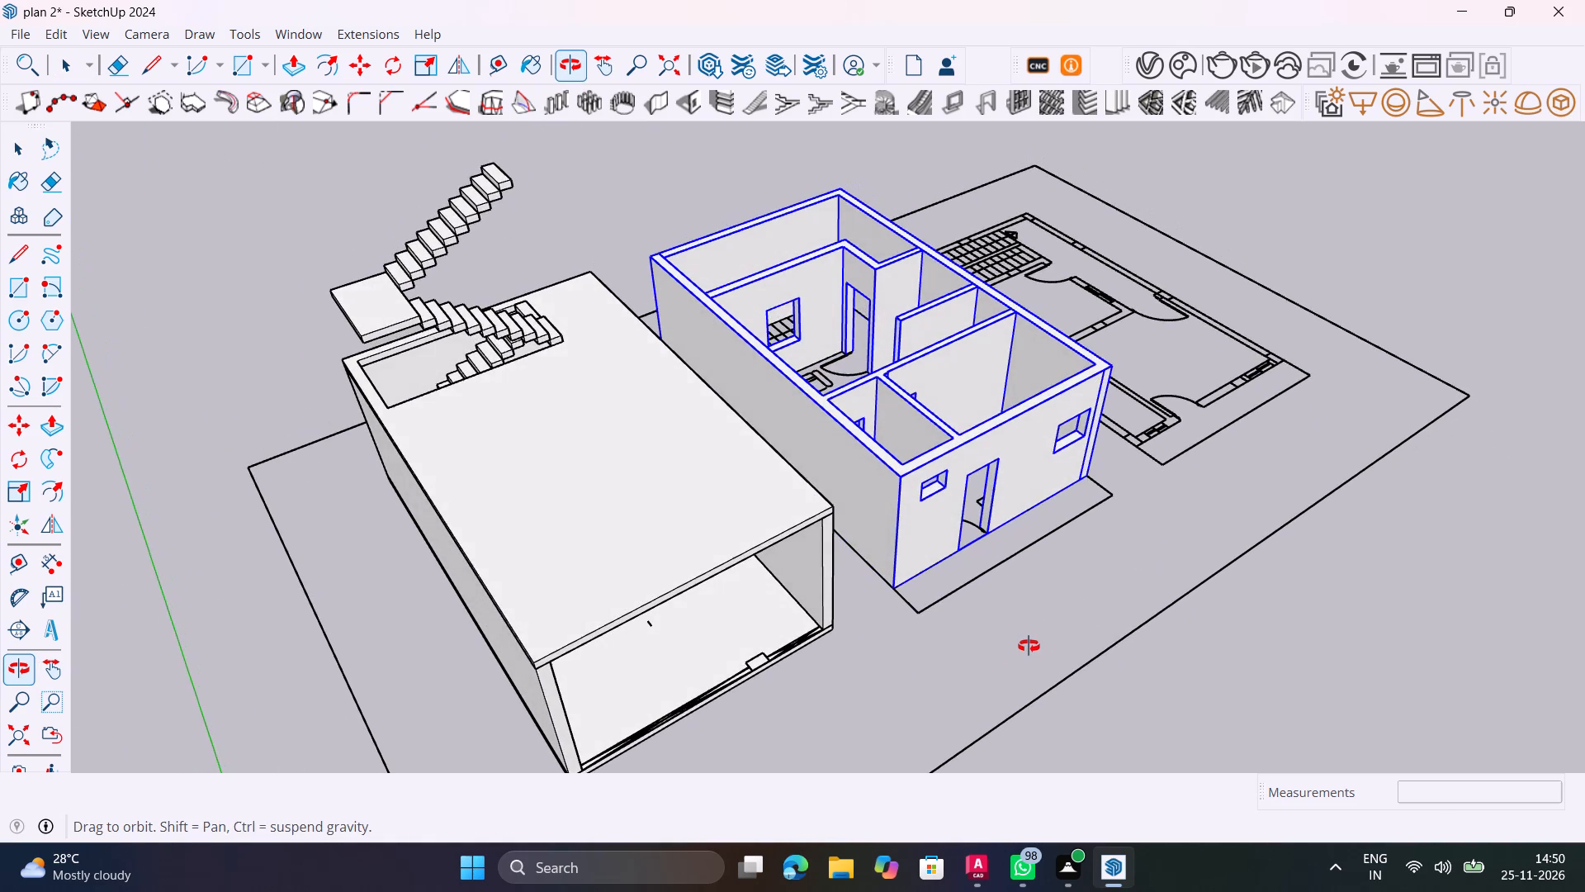
middle_drag(1029, 646, 1029, 645)
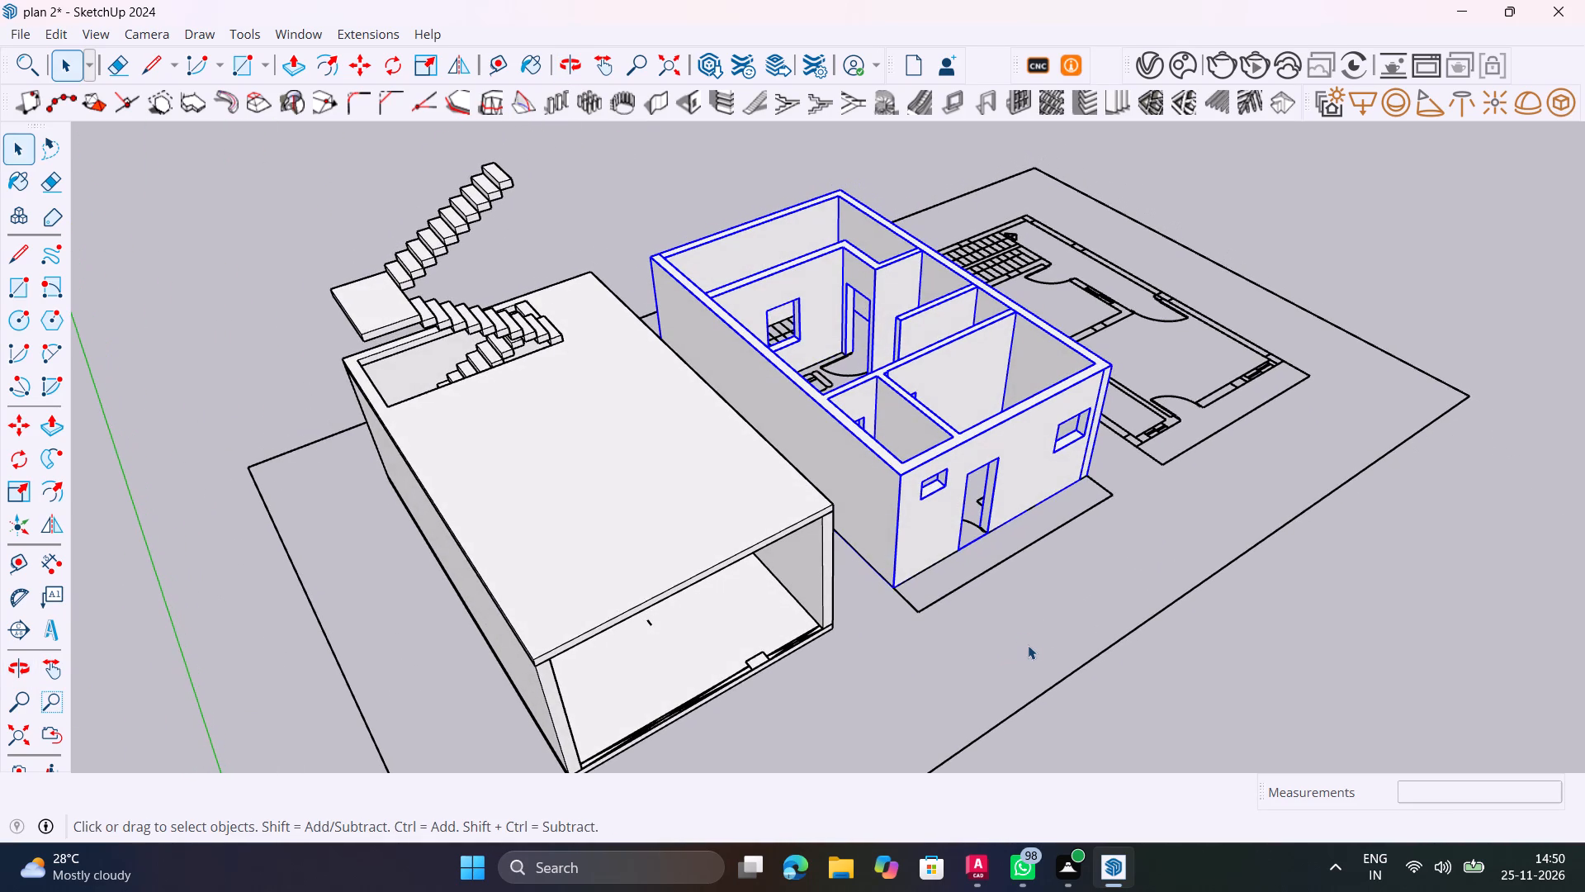
scroll(1023, 645, up, 1)
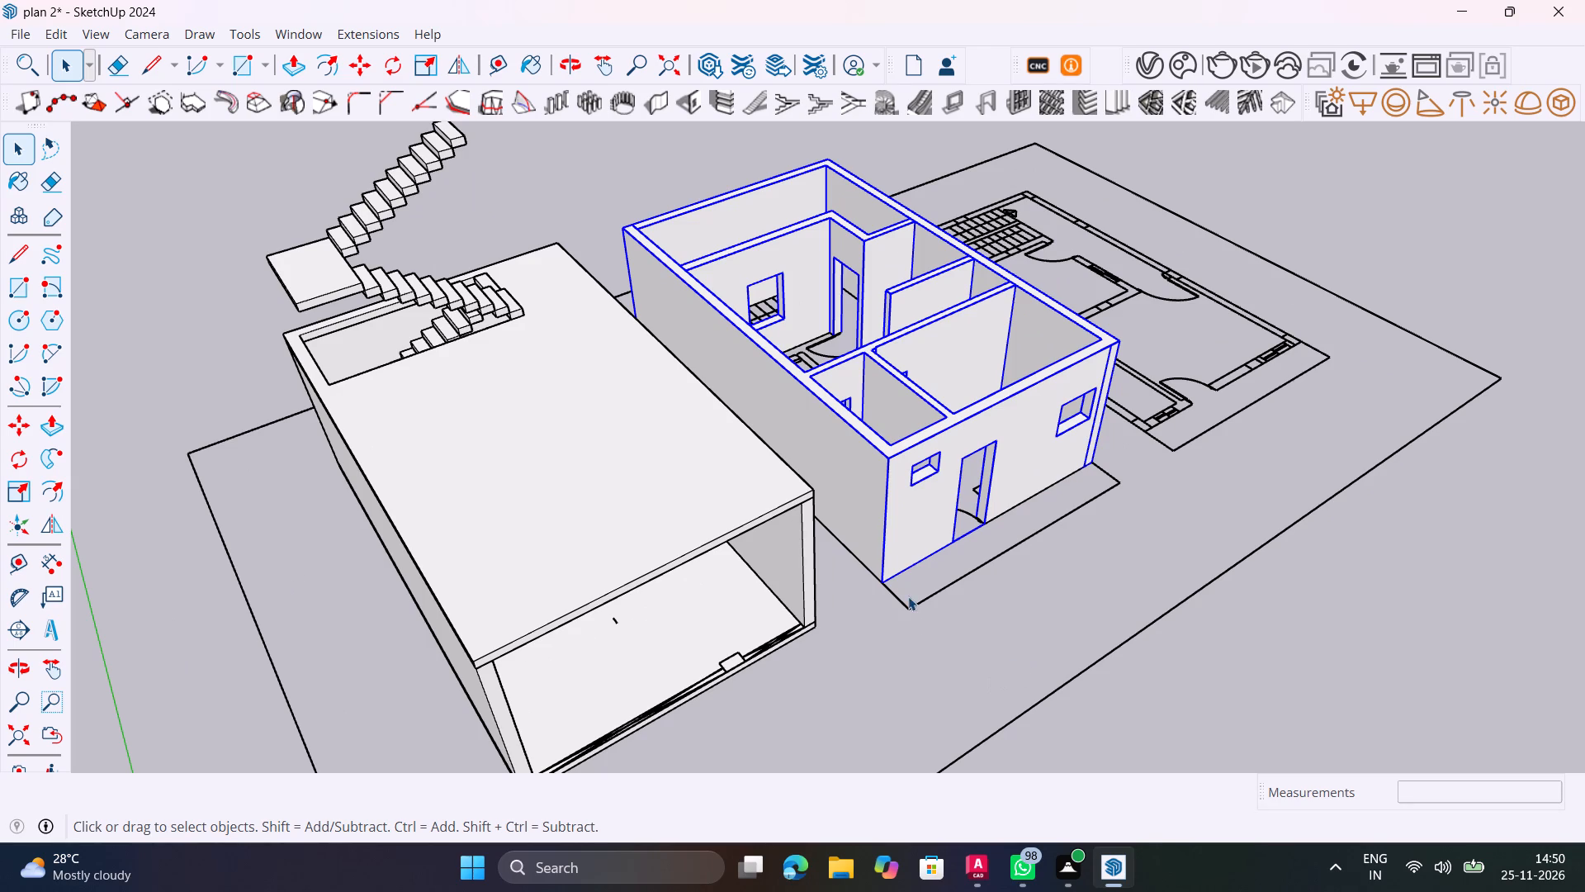
middle_drag(869, 586, 794, 543)
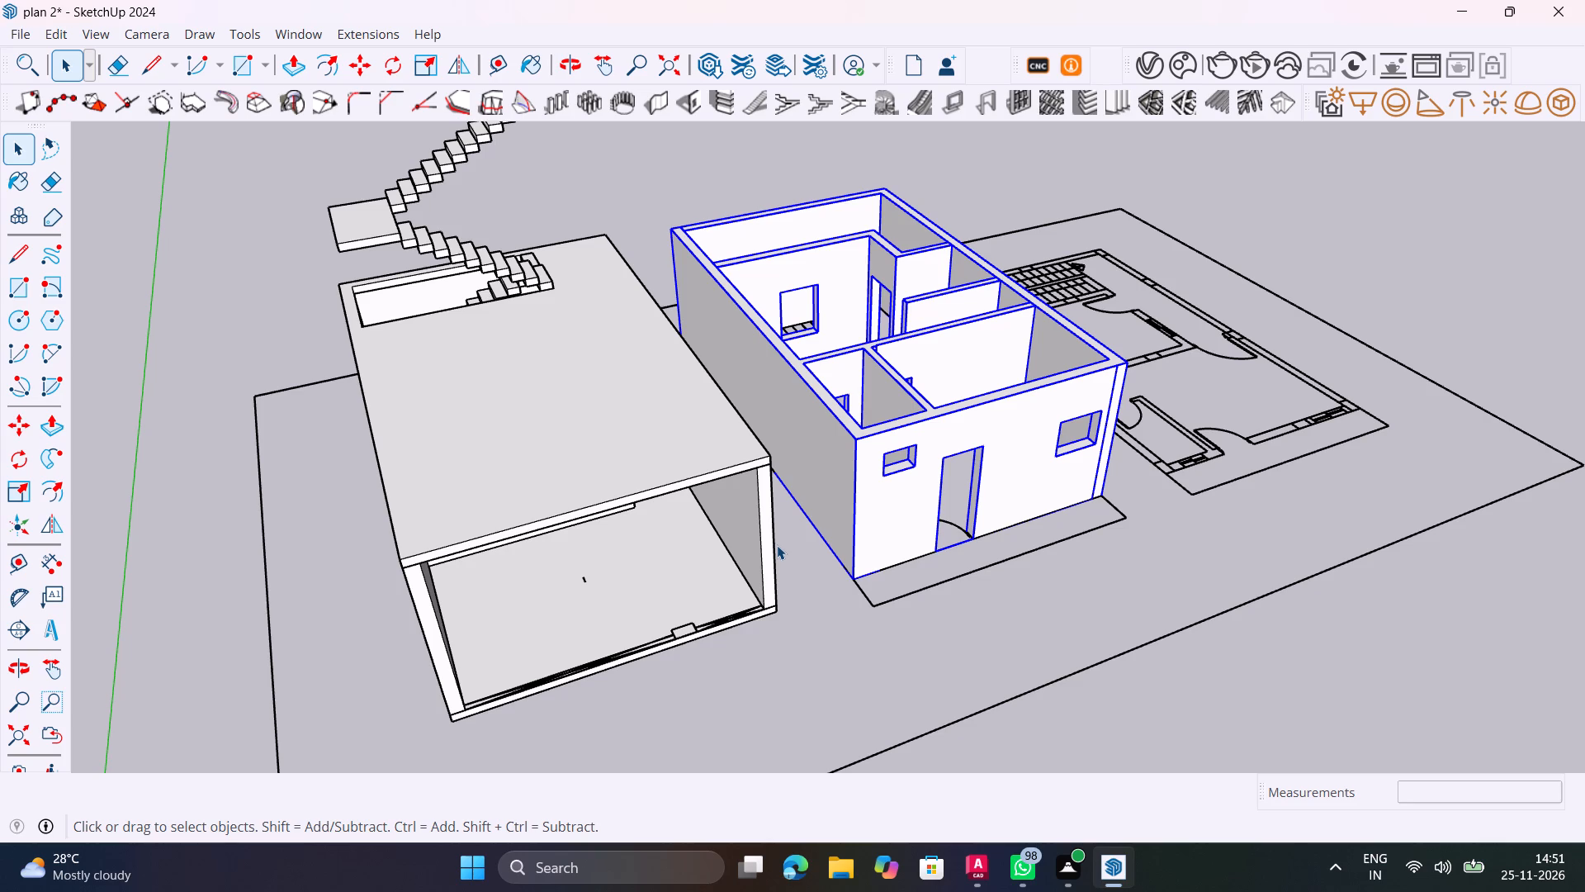
key(m)
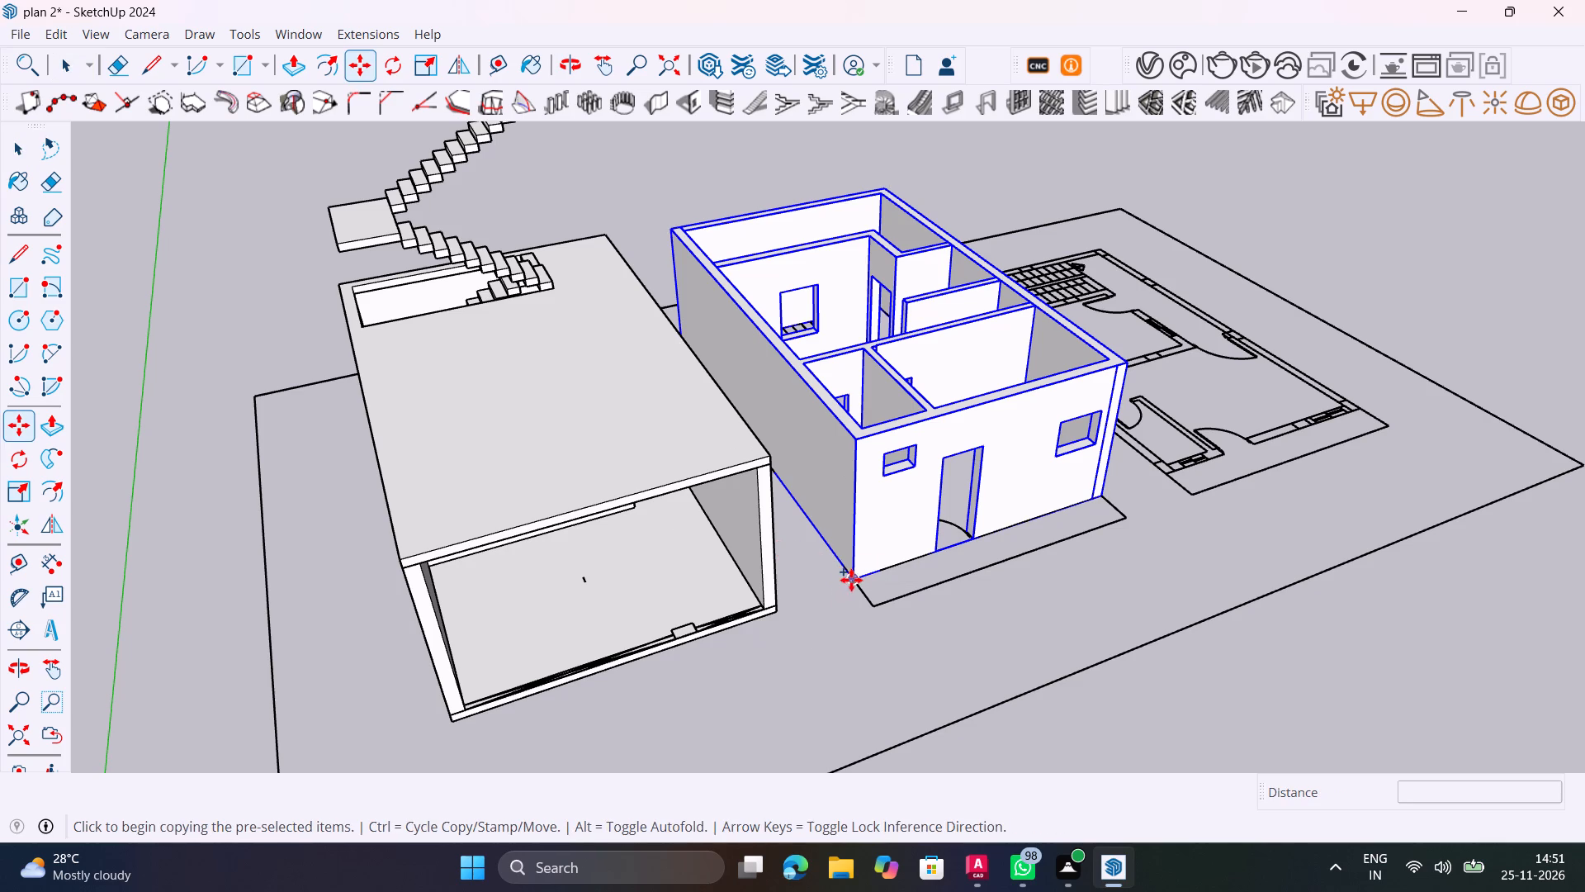
click(851, 579)
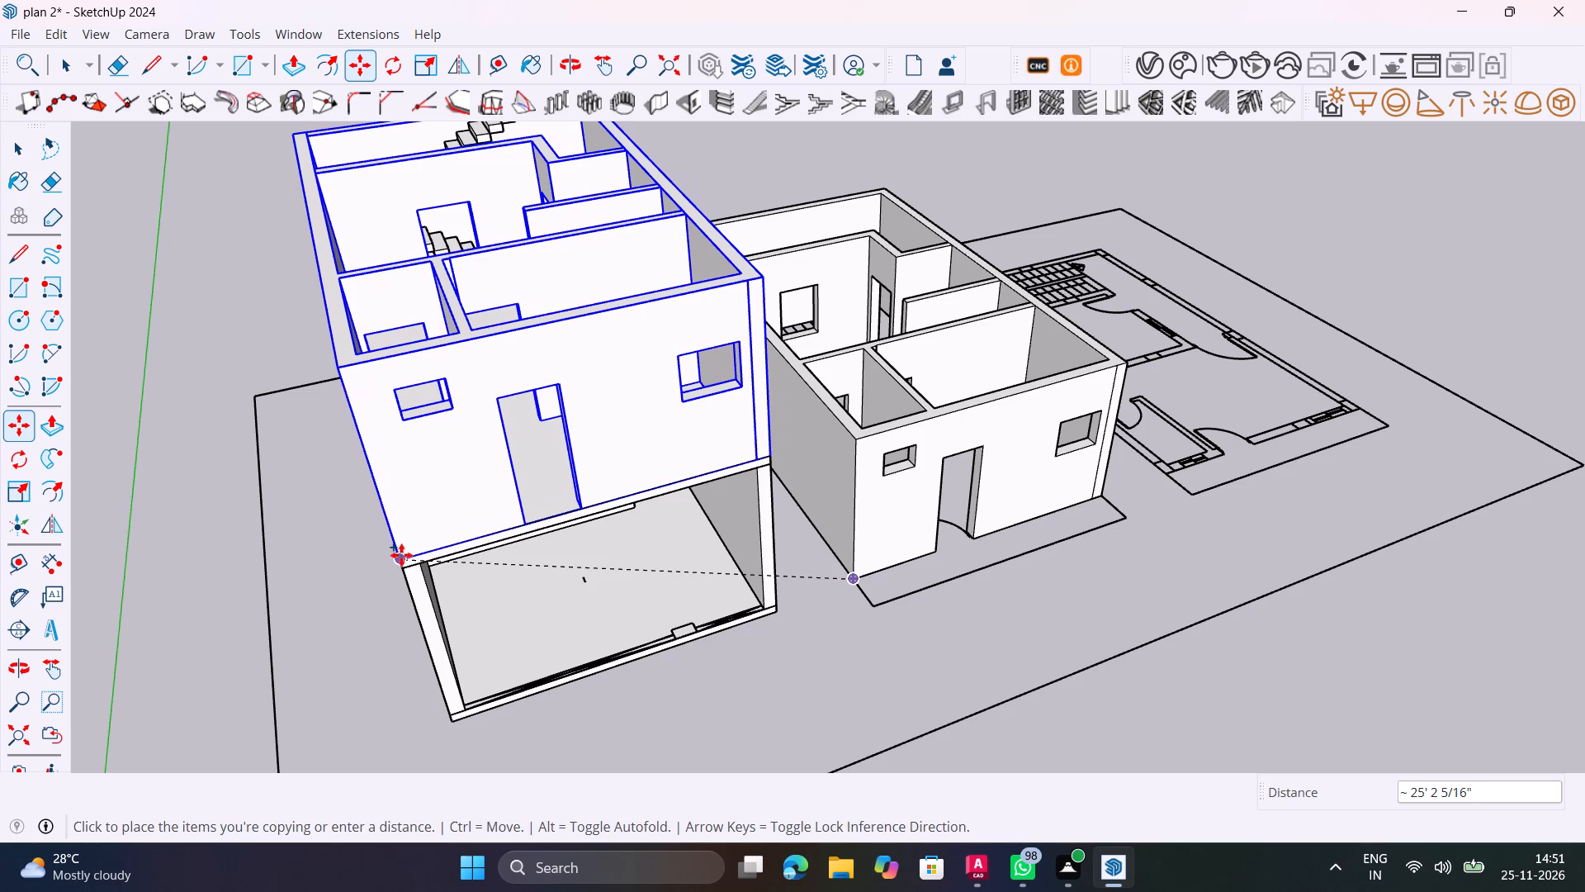
click(401, 555)
scroll(532, 502, down, 8)
key(space)
click(315, 401)
middle_drag(423, 467, 512, 464)
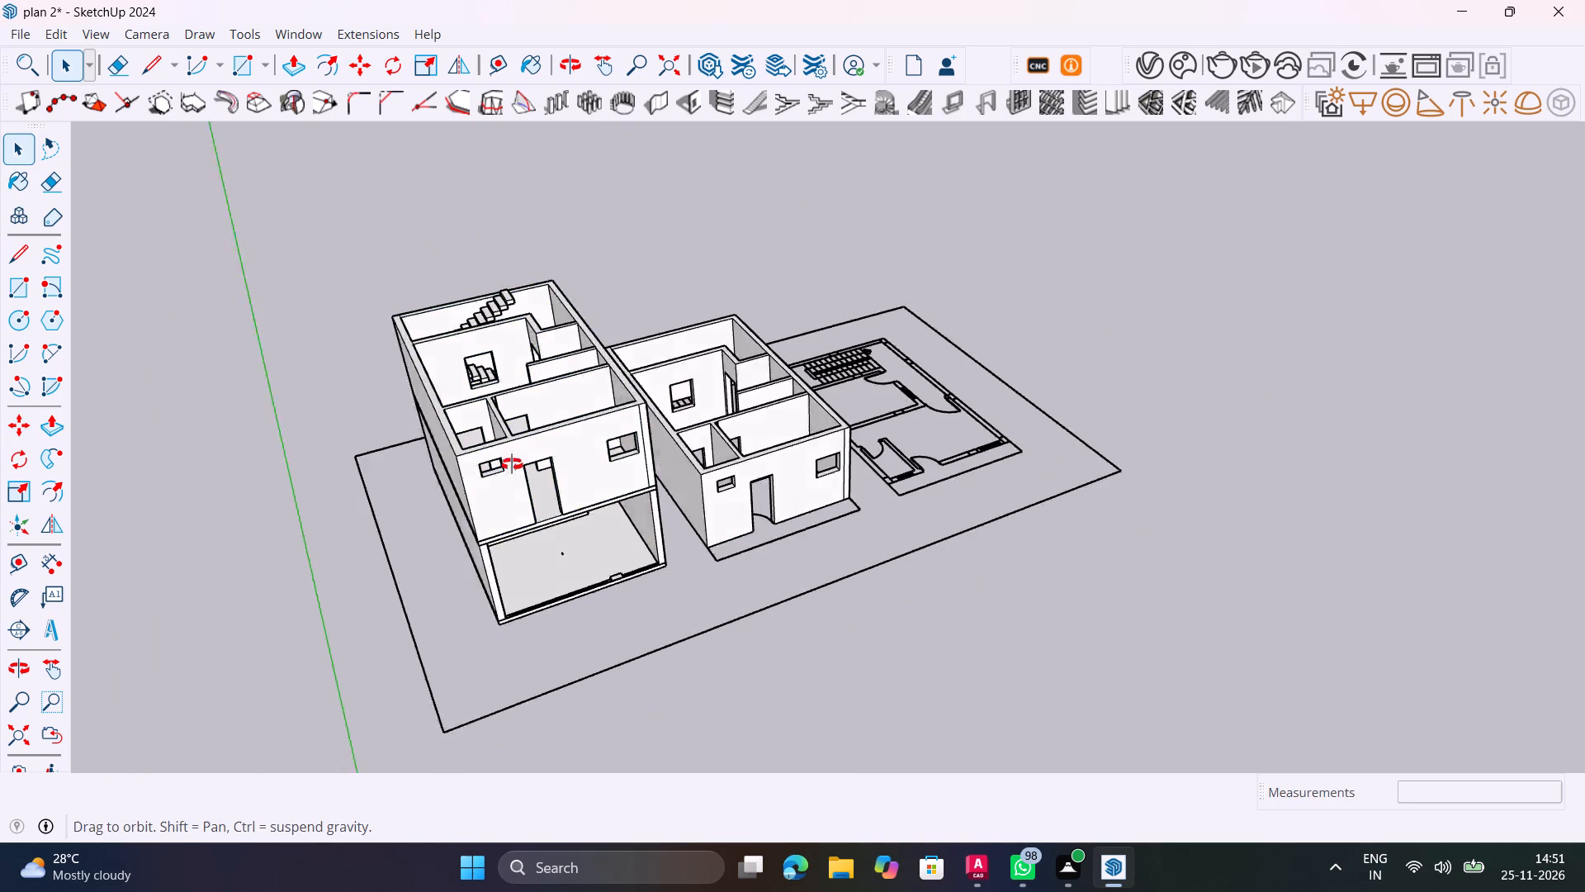
middle_drag(512, 464, 673, 474)
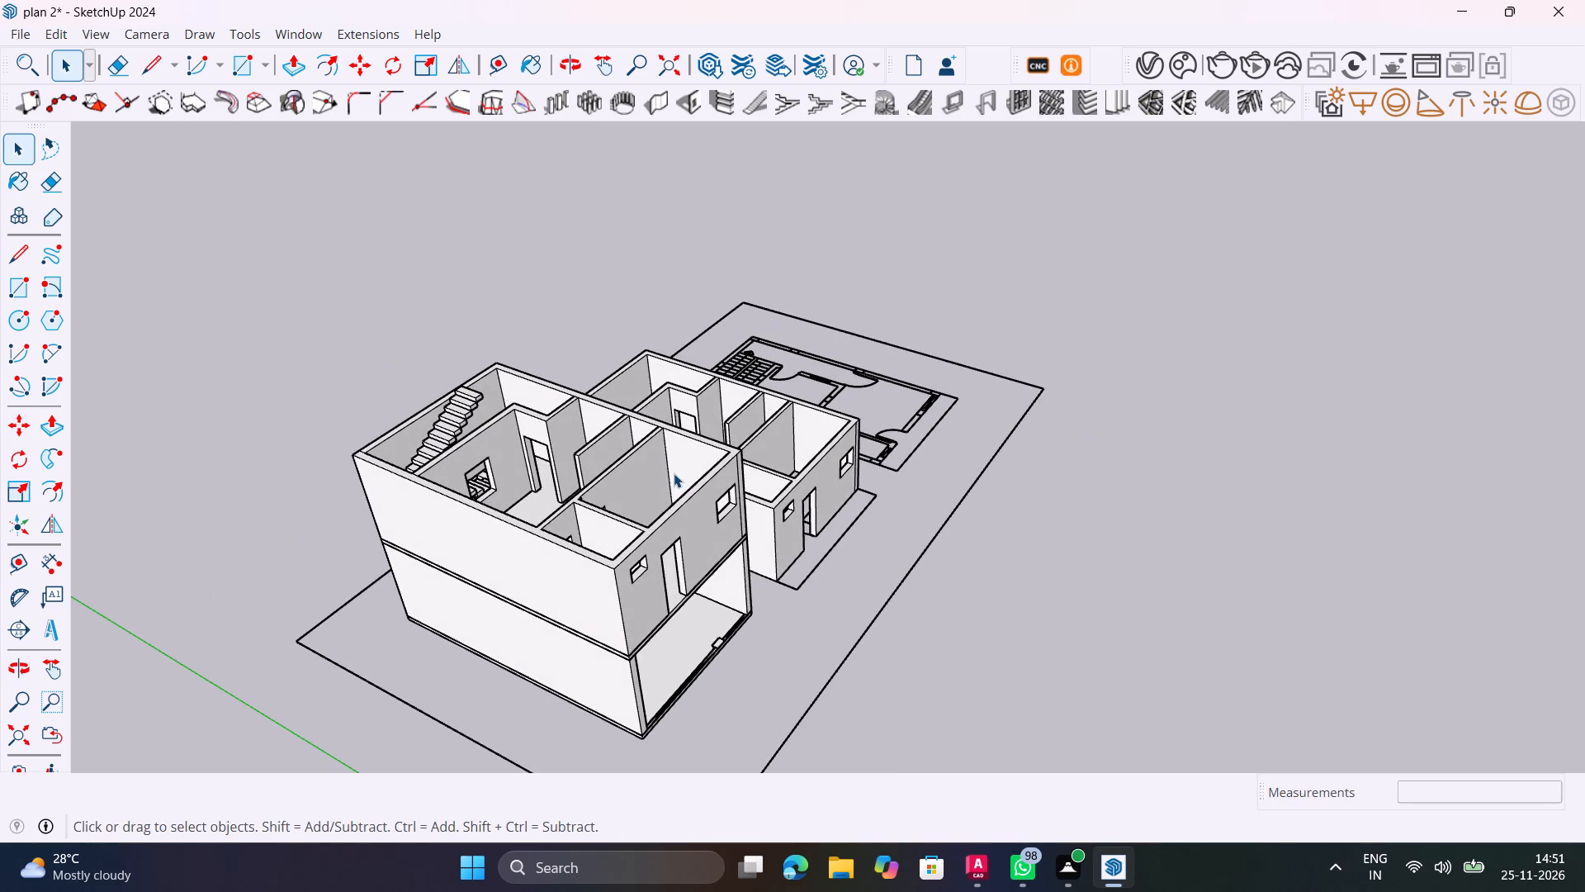
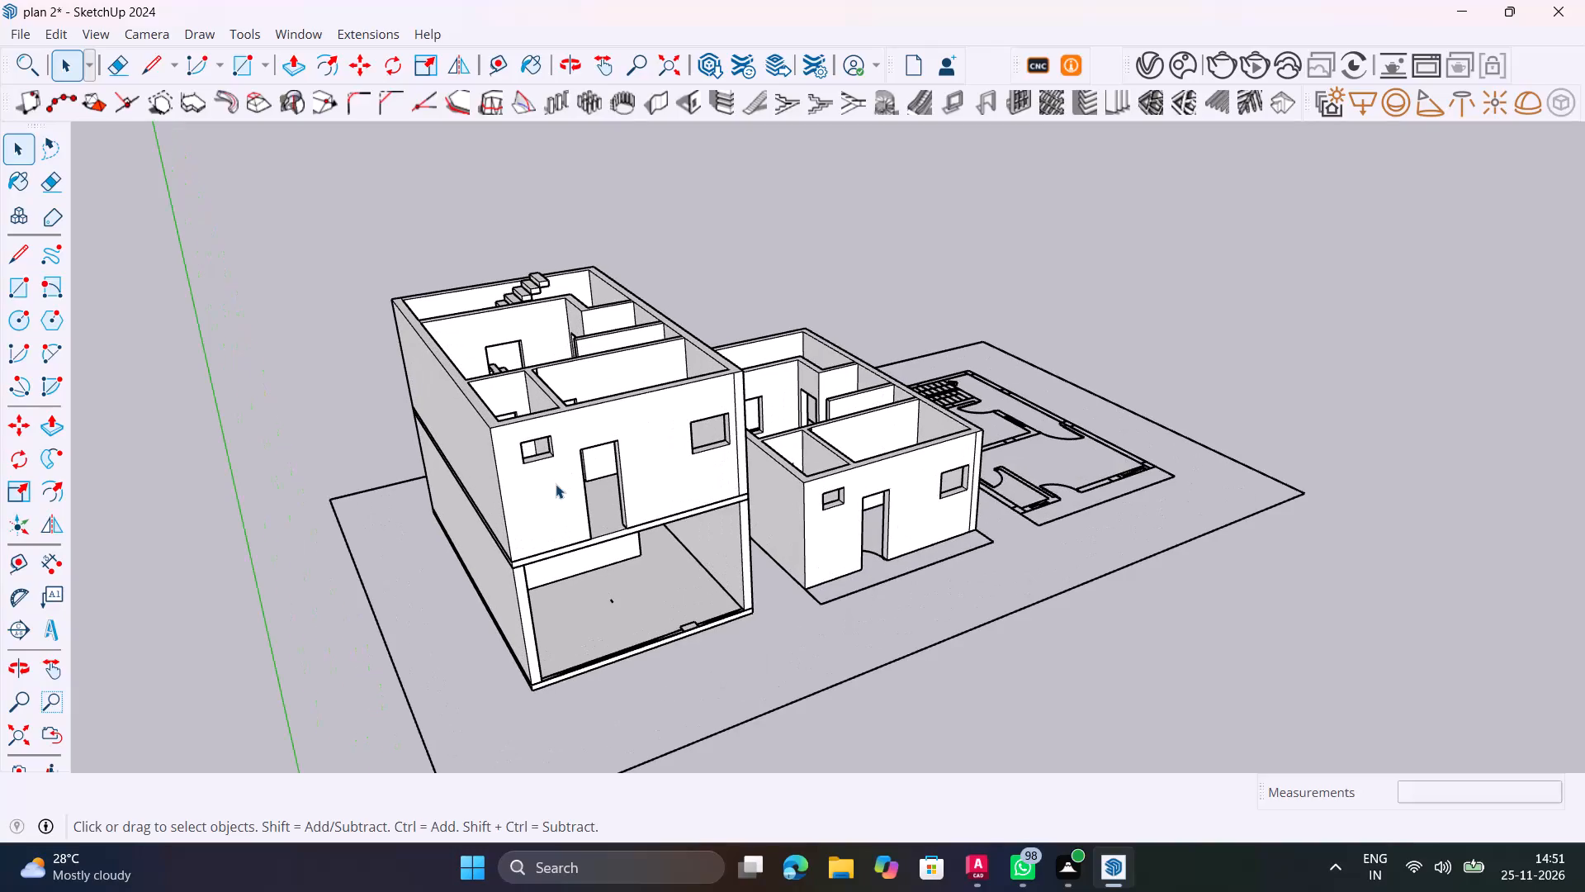
Copy the slab between the two floors 10' 6" up onto the upper walls, aligning its bottom front corner with the walls' top outer corner.
shift+middle_drag(747, 496, 901, 644)
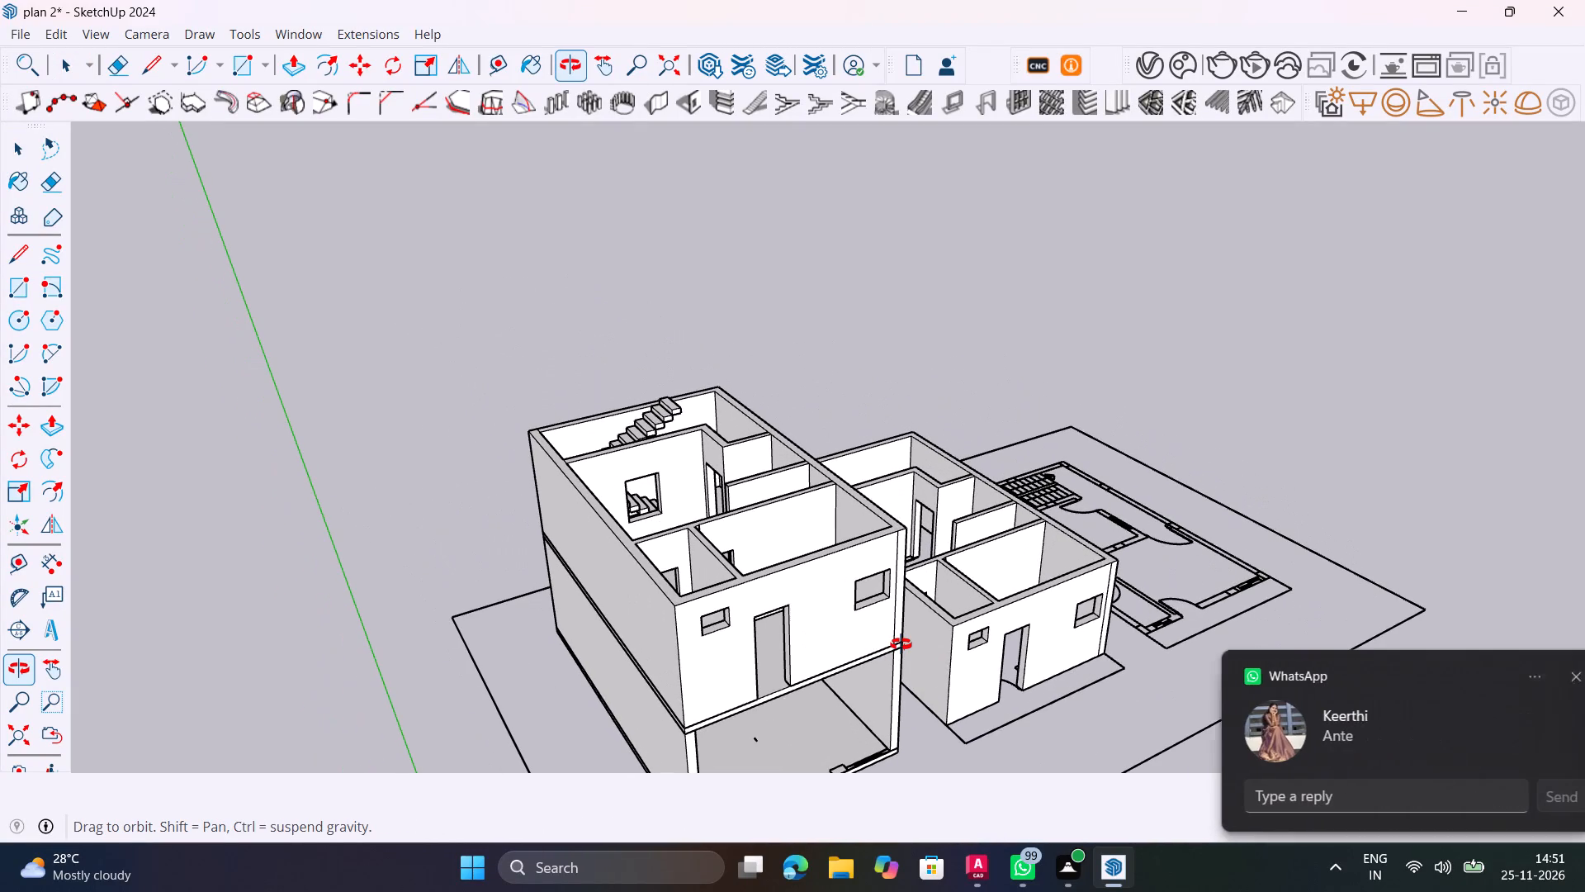
shift+middle_drag(901, 644, 903, 648)
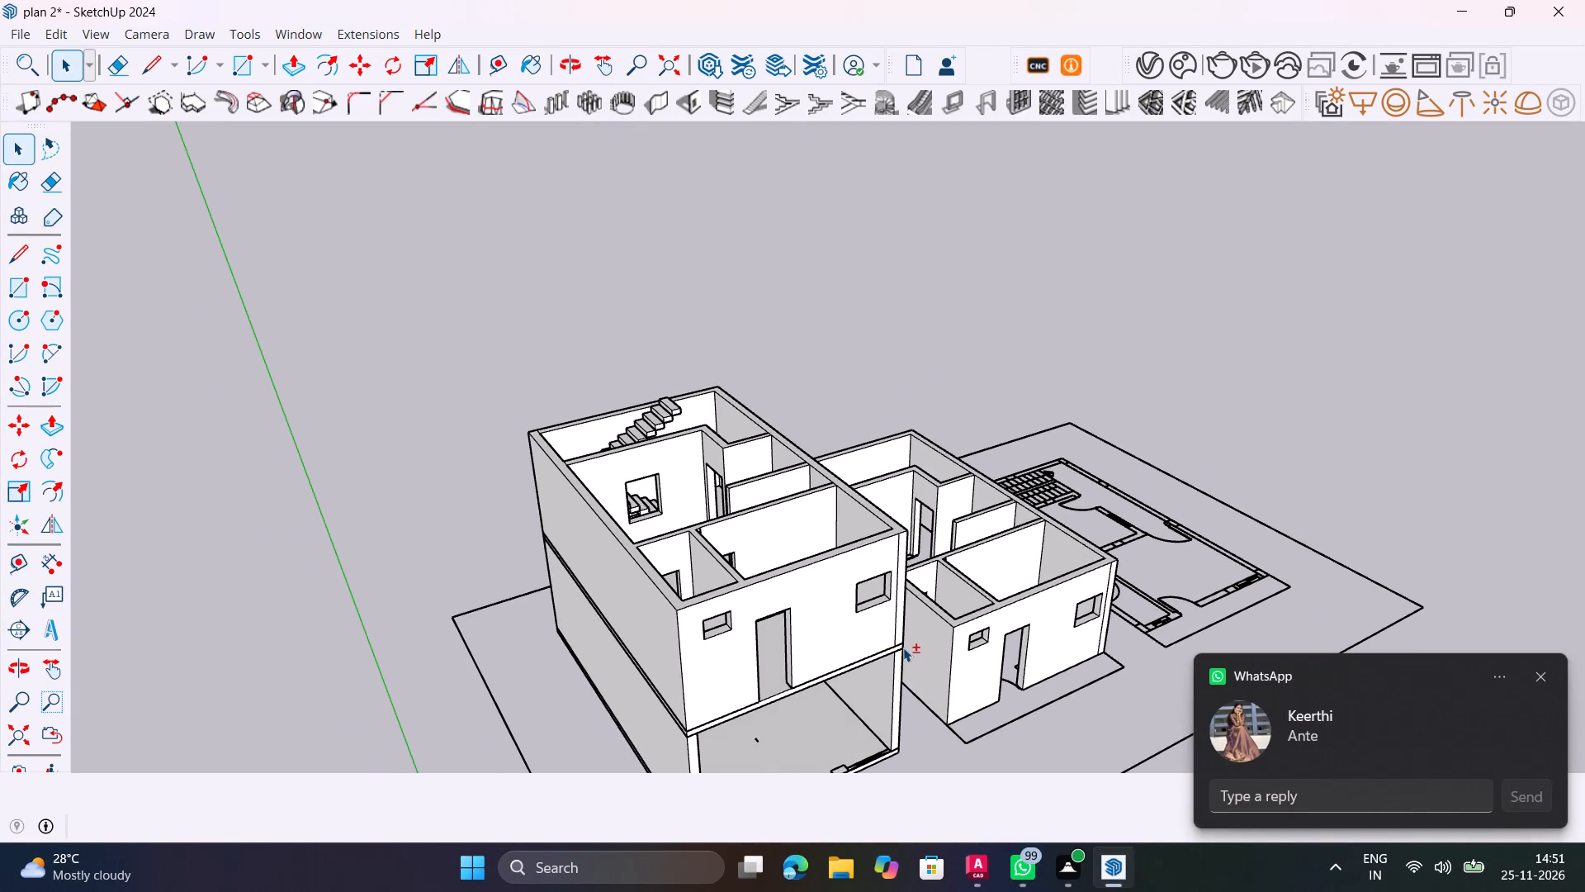
click(1547, 676)
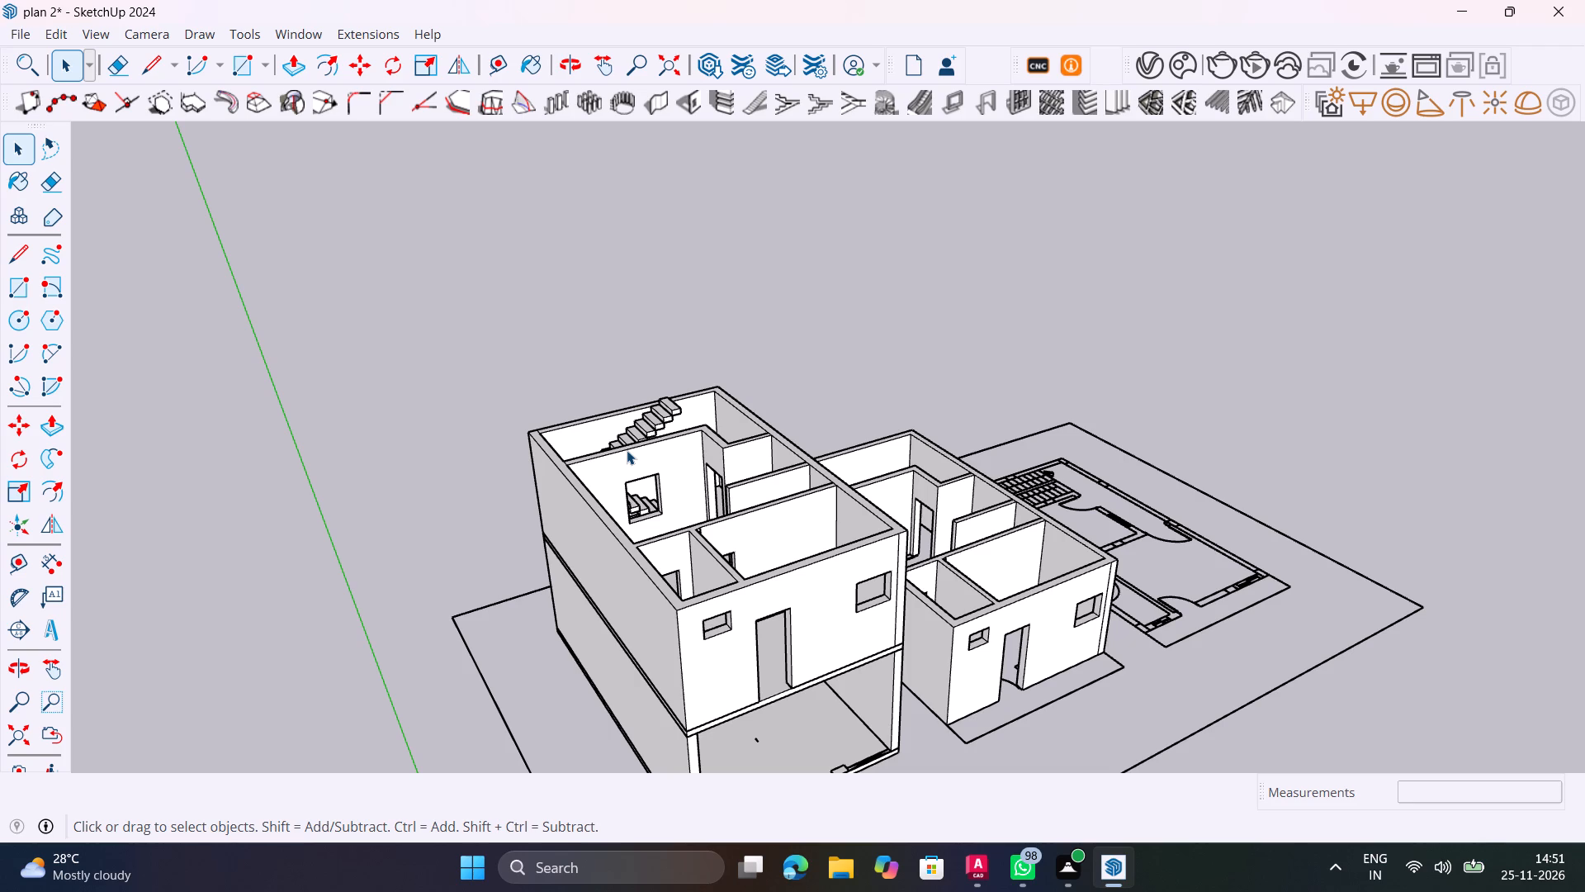
scroll(868, 675, up, 2)
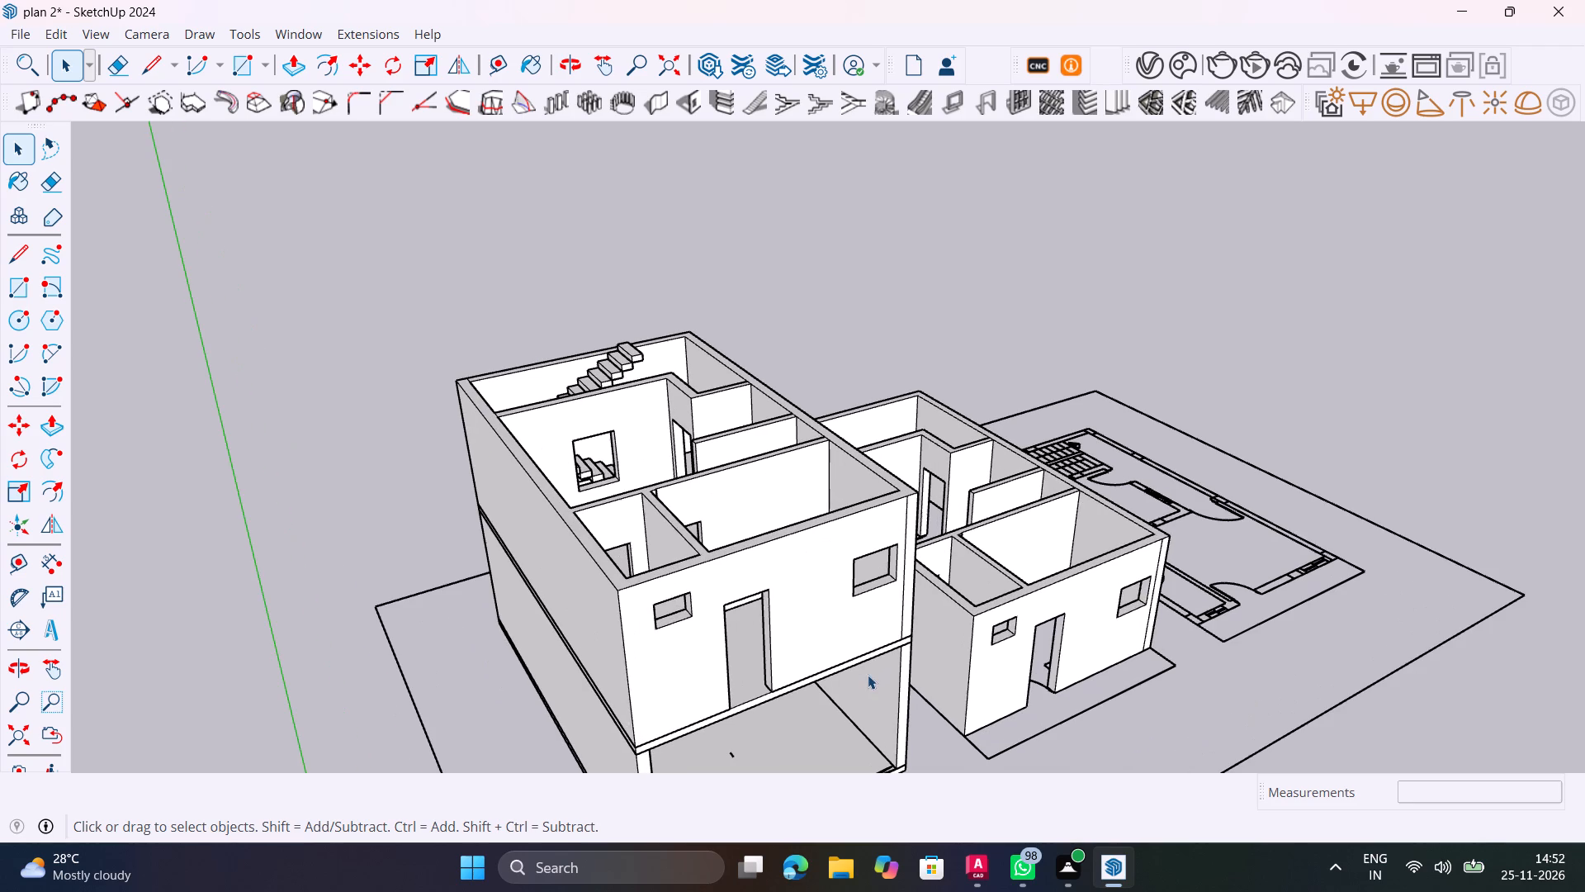
middle_drag(859, 665, 975, 559)
scroll(853, 586, up, 6)
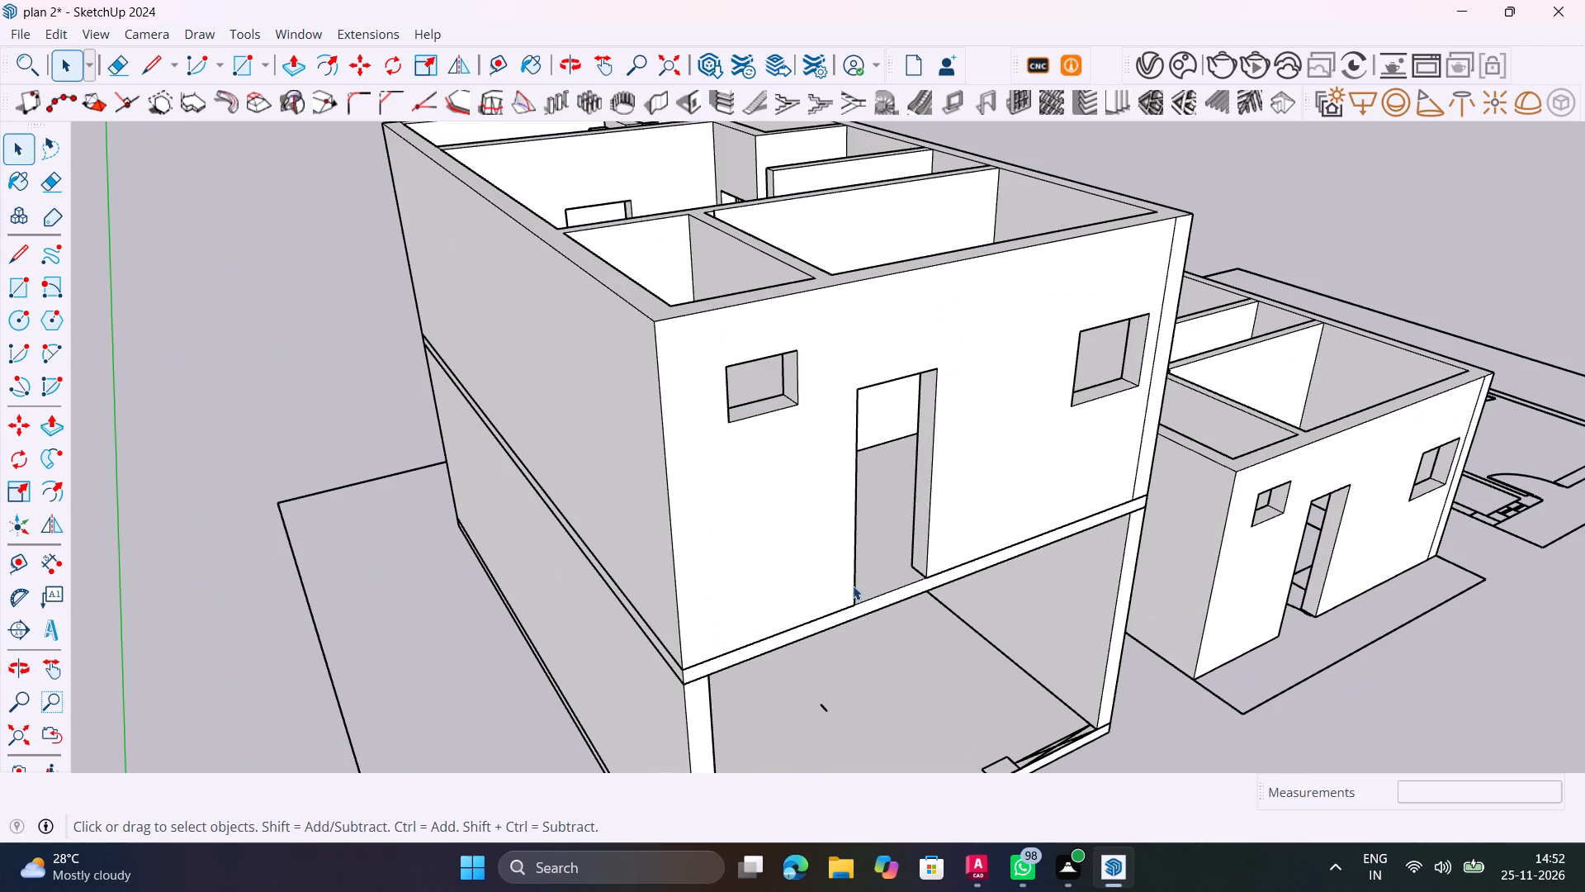
click(867, 607)
scroll(869, 606, up, 5)
key(m)
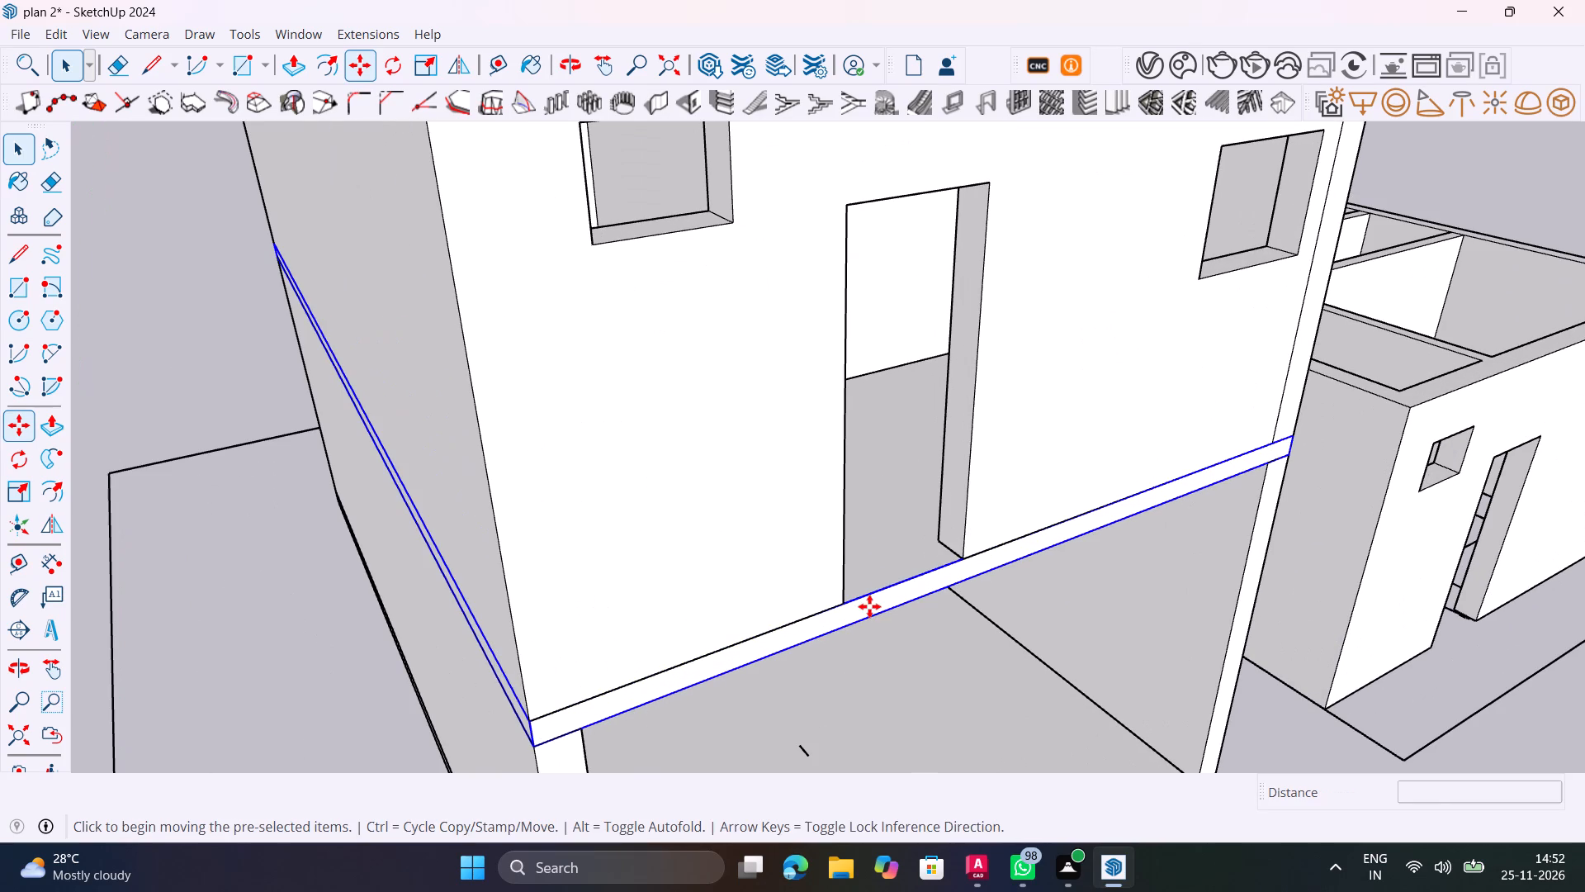
click(535, 745)
scroll(569, 539, down, 9)
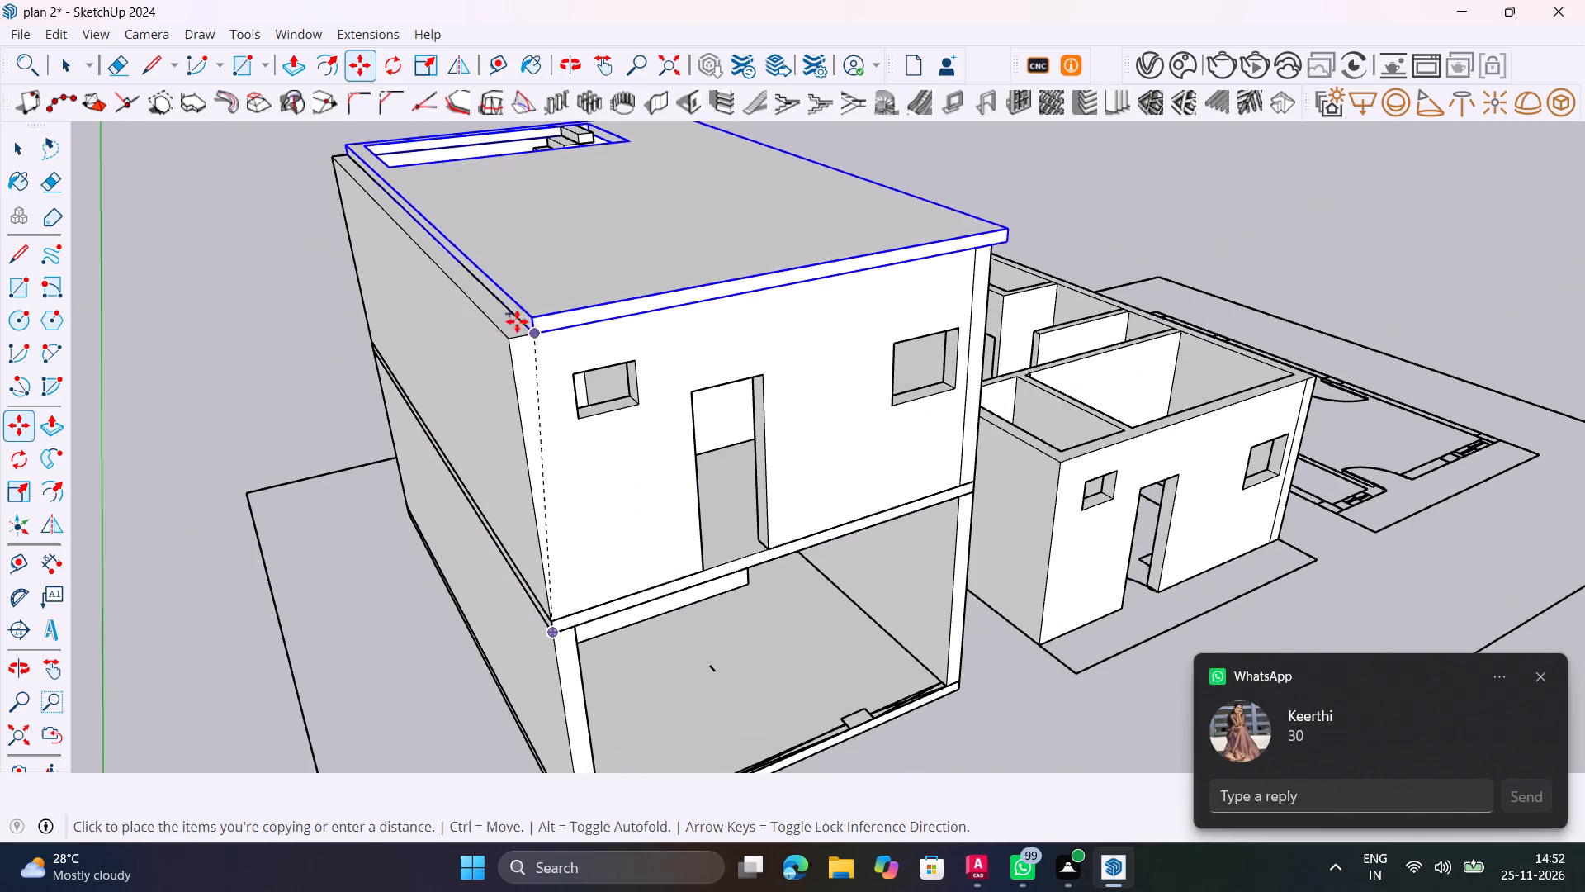
click(518, 338)
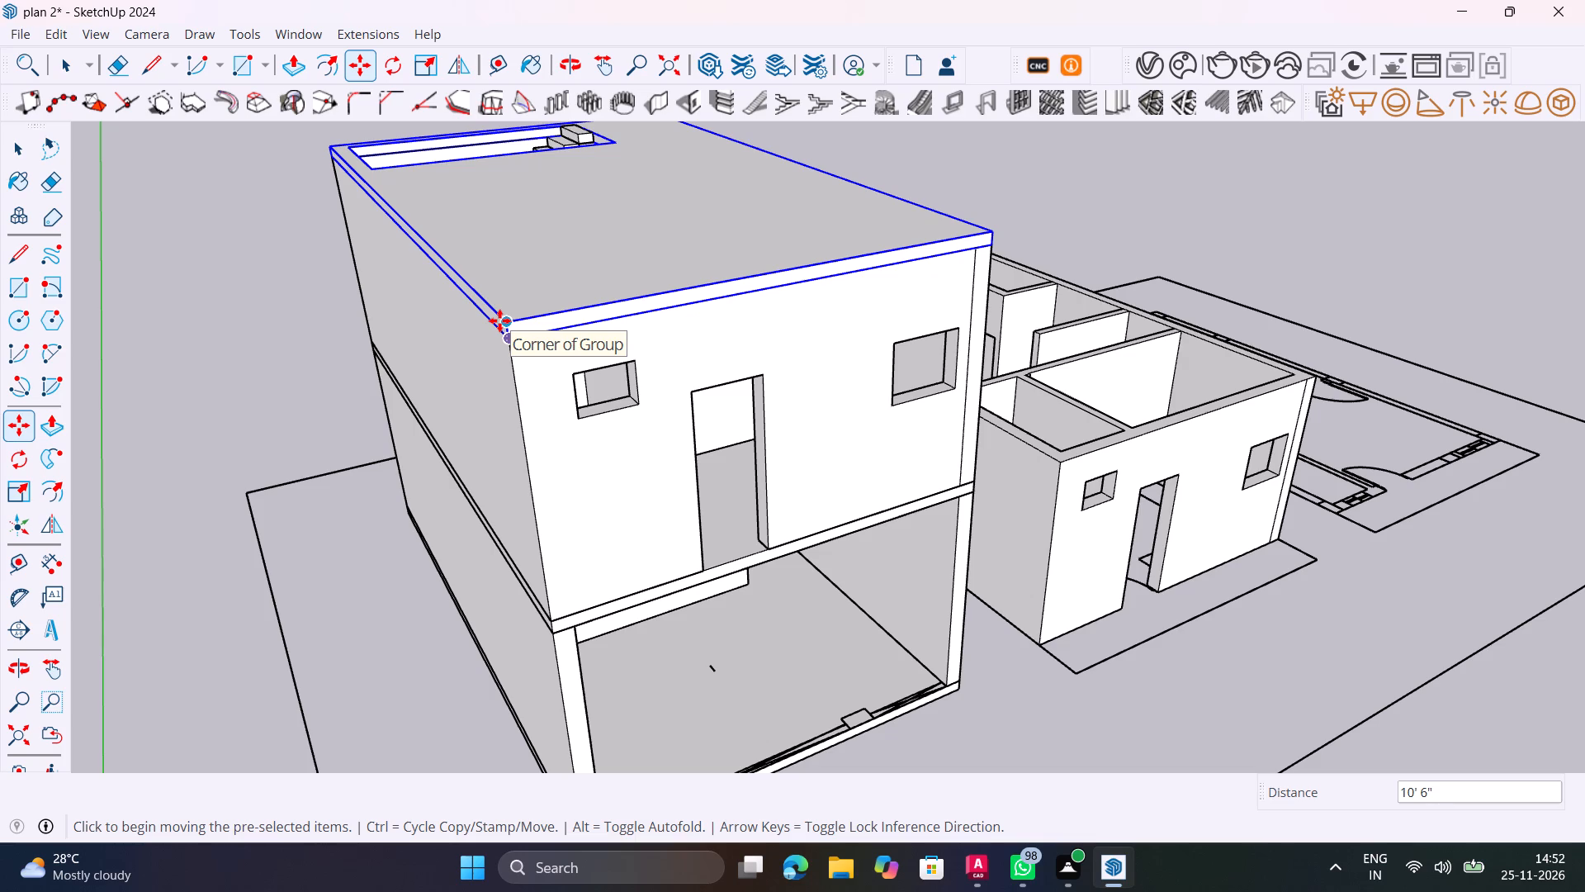
scroll(539, 320, down, 6)
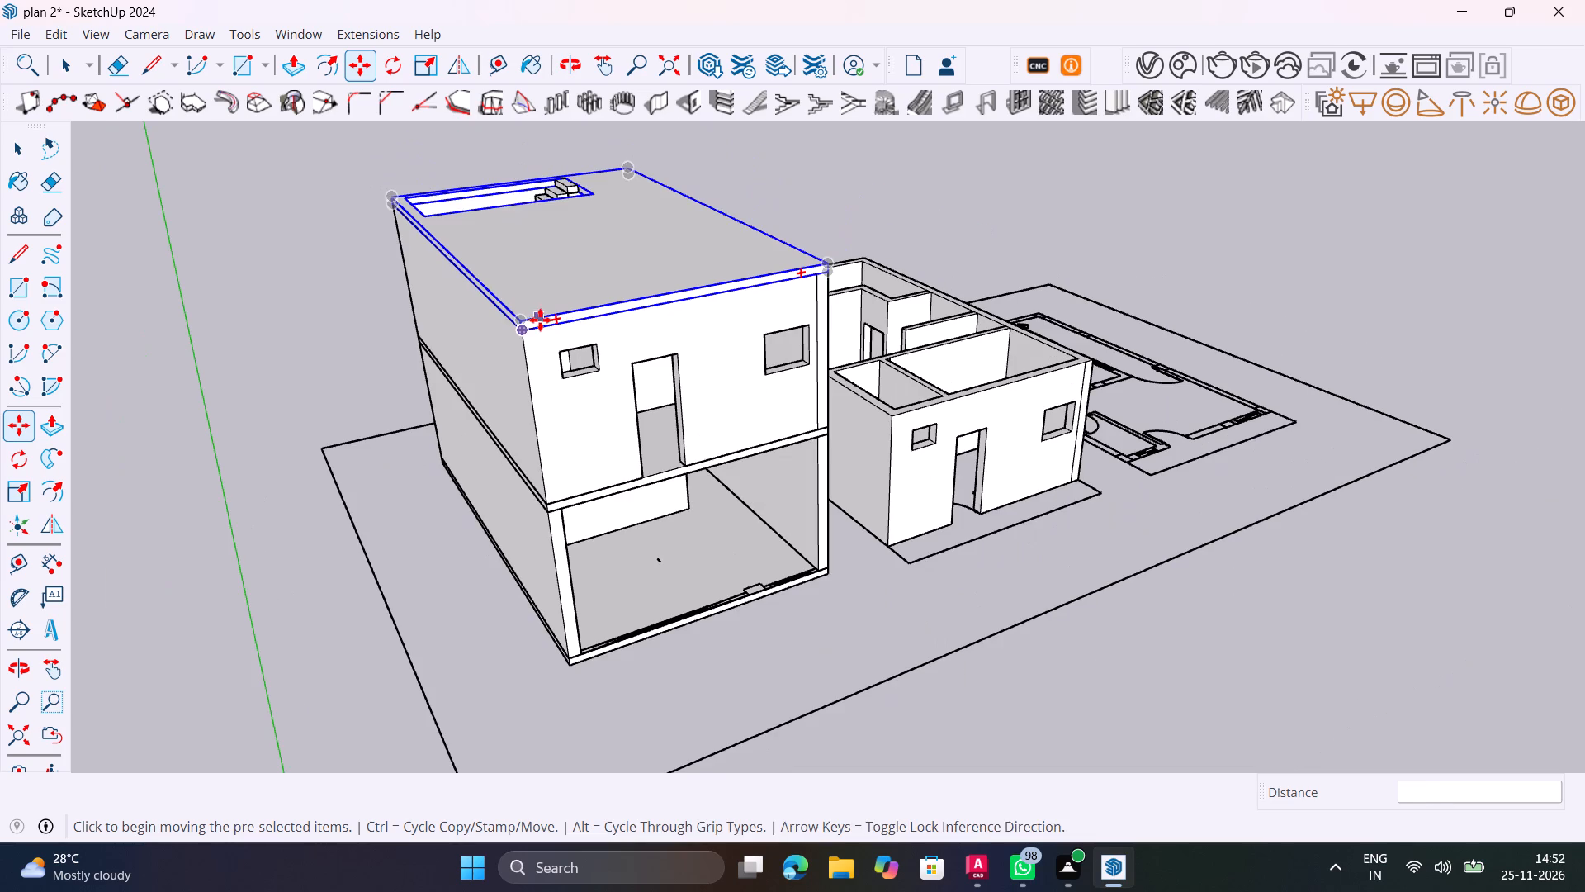
key(space)
click(374, 336)
Examine the stacked floors from several sides and the plan outline in front of the adjacent floor's front wall.
scroll(608, 274, down, 2)
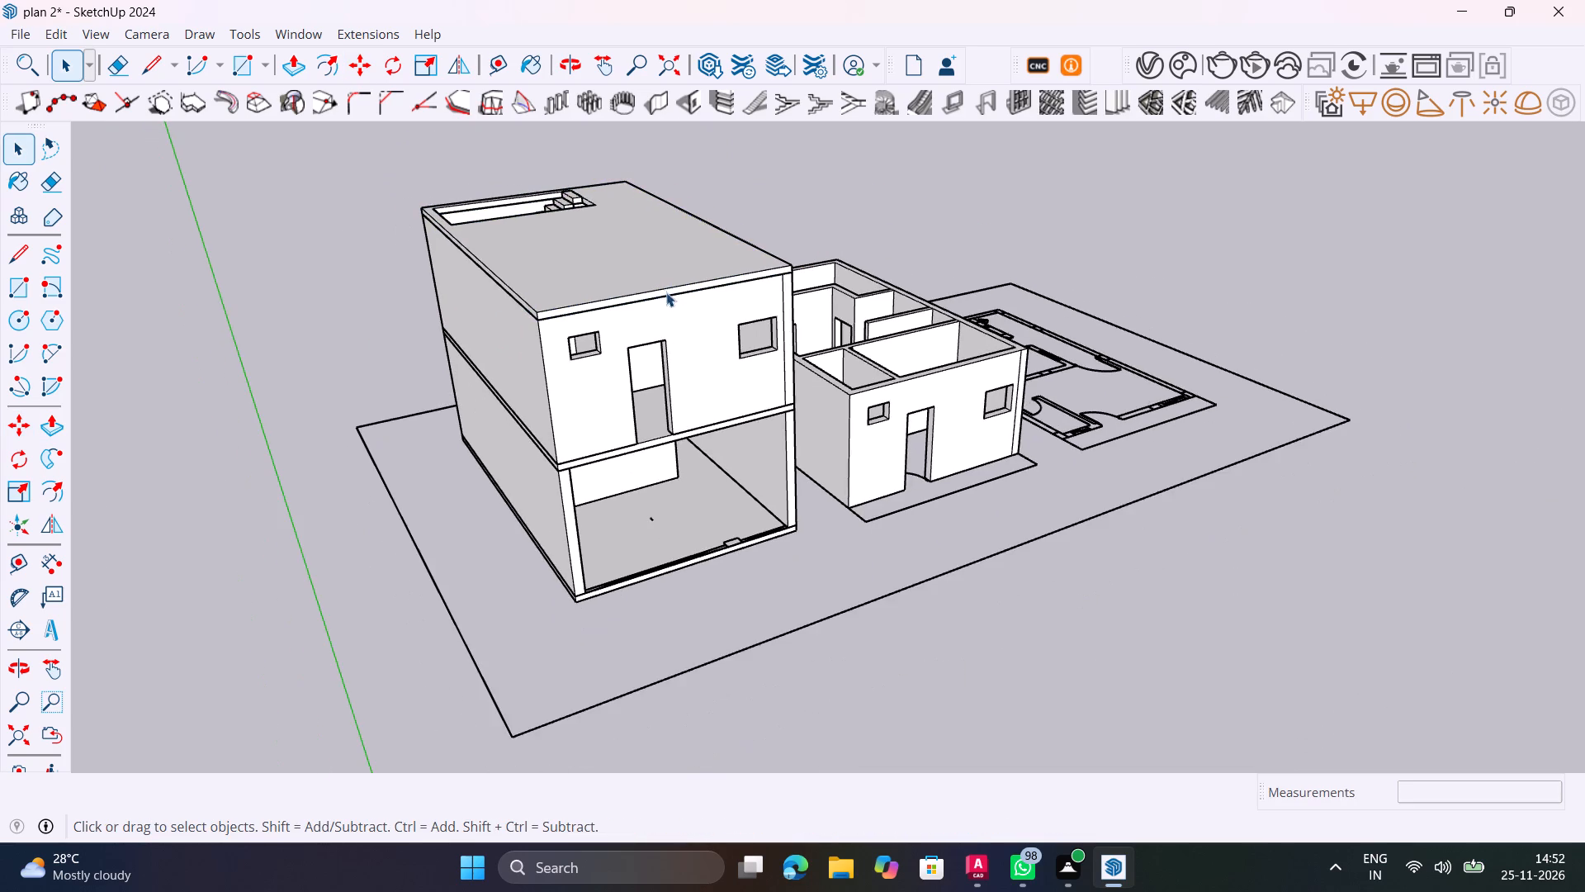
middle_drag(669, 299, 557, 402)
scroll(619, 363, down, 2)
shift+middle_drag(684, 513, 551, 449)
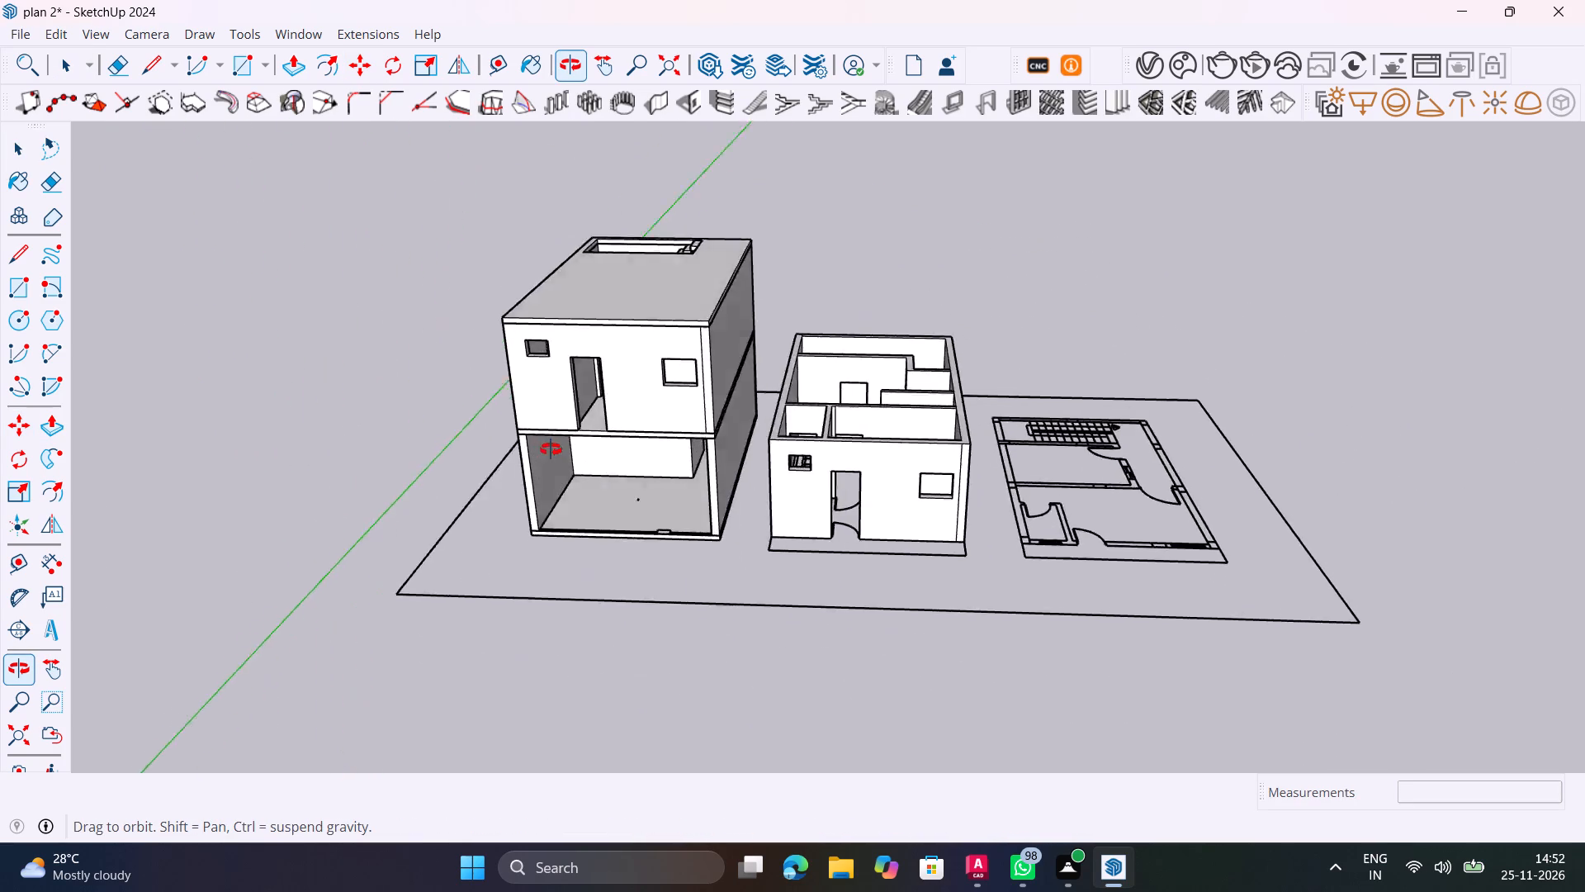
shift+middle_drag(551, 449, 742, 490)
middle_drag(619, 559, 755, 591)
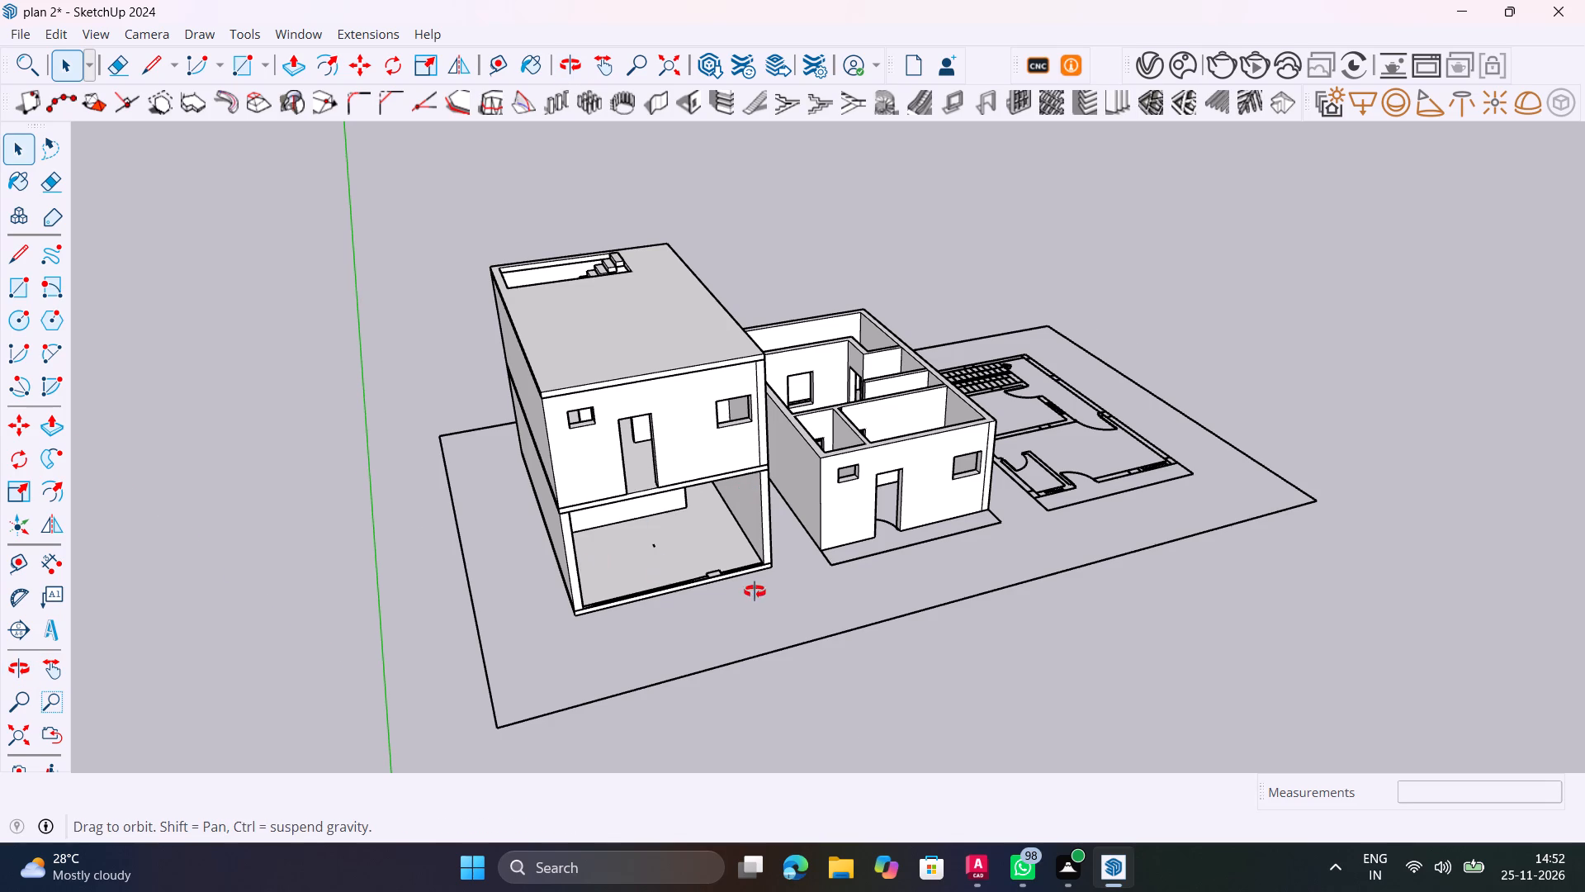
middle_drag(755, 591, 614, 695)
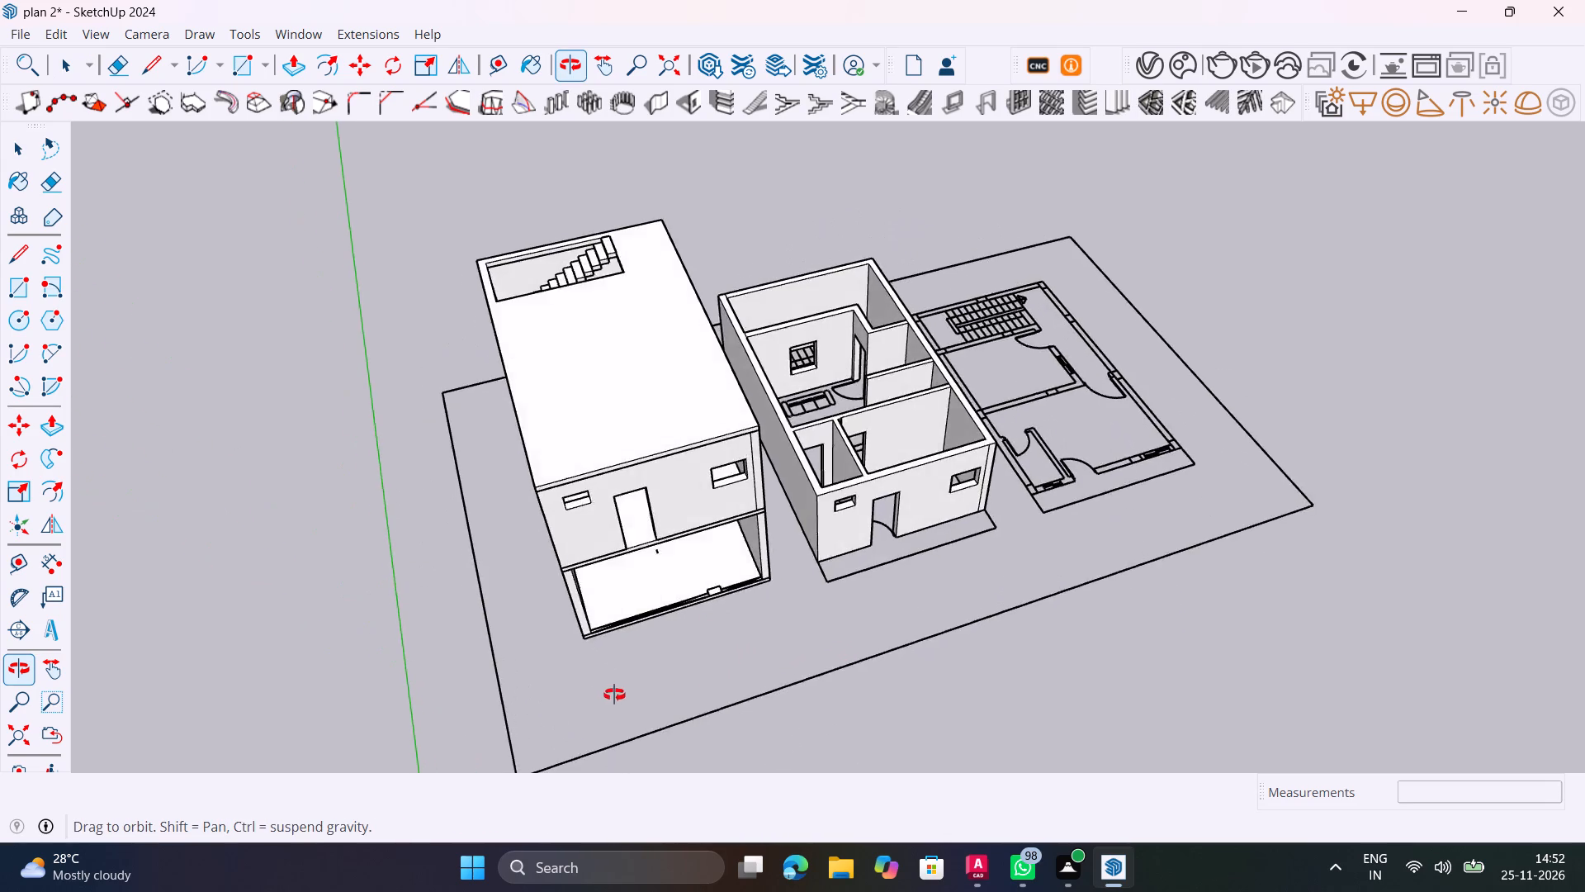
middle_drag(614, 695, 867, 682)
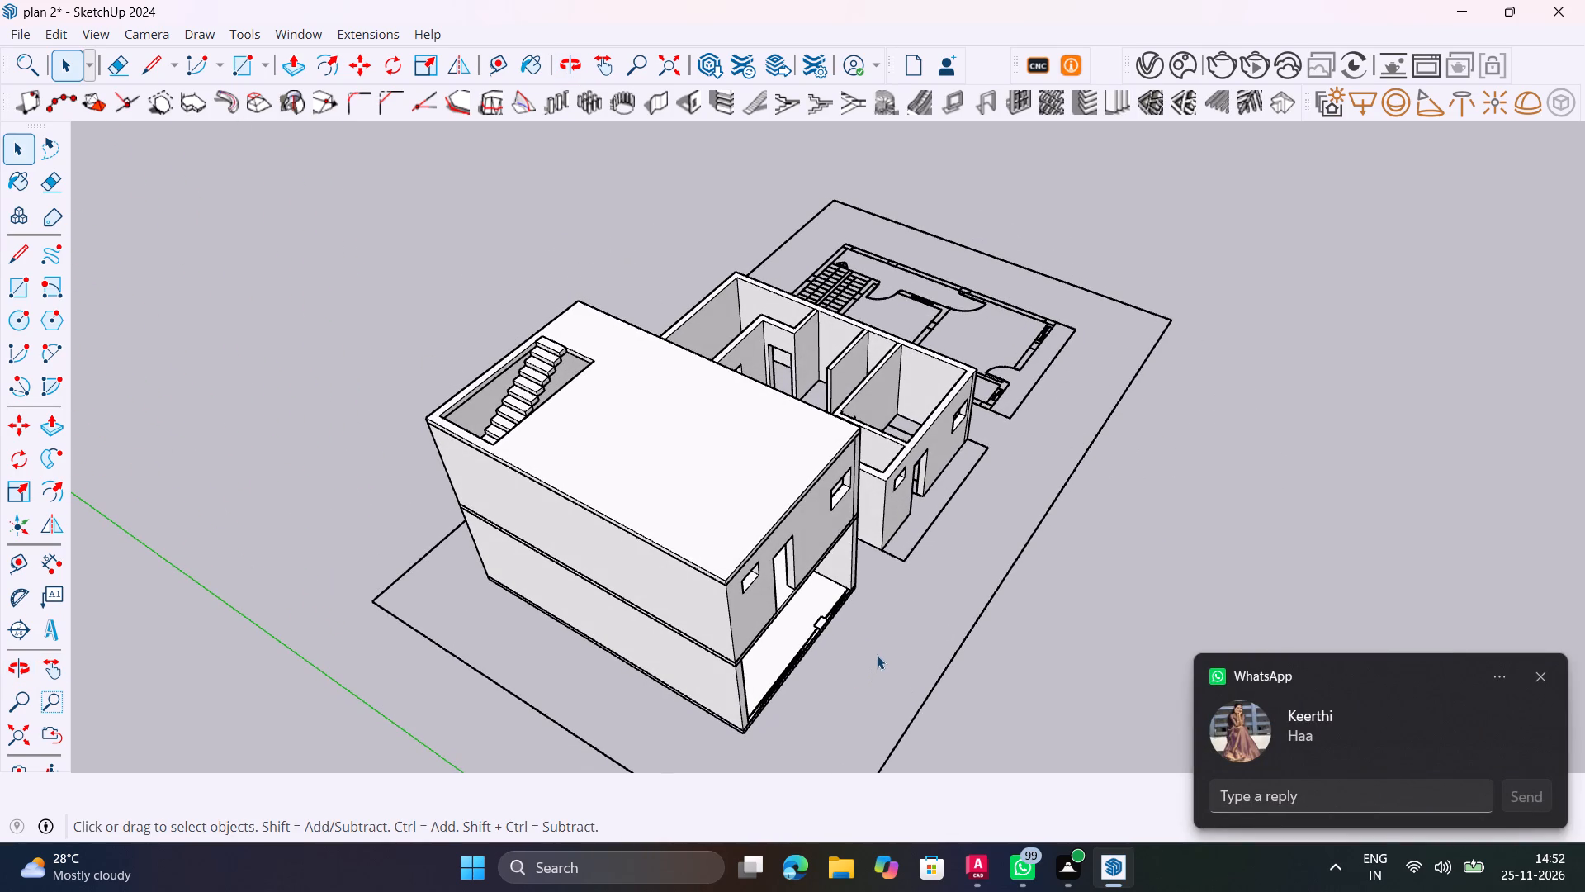
scroll(891, 531, up, 1)
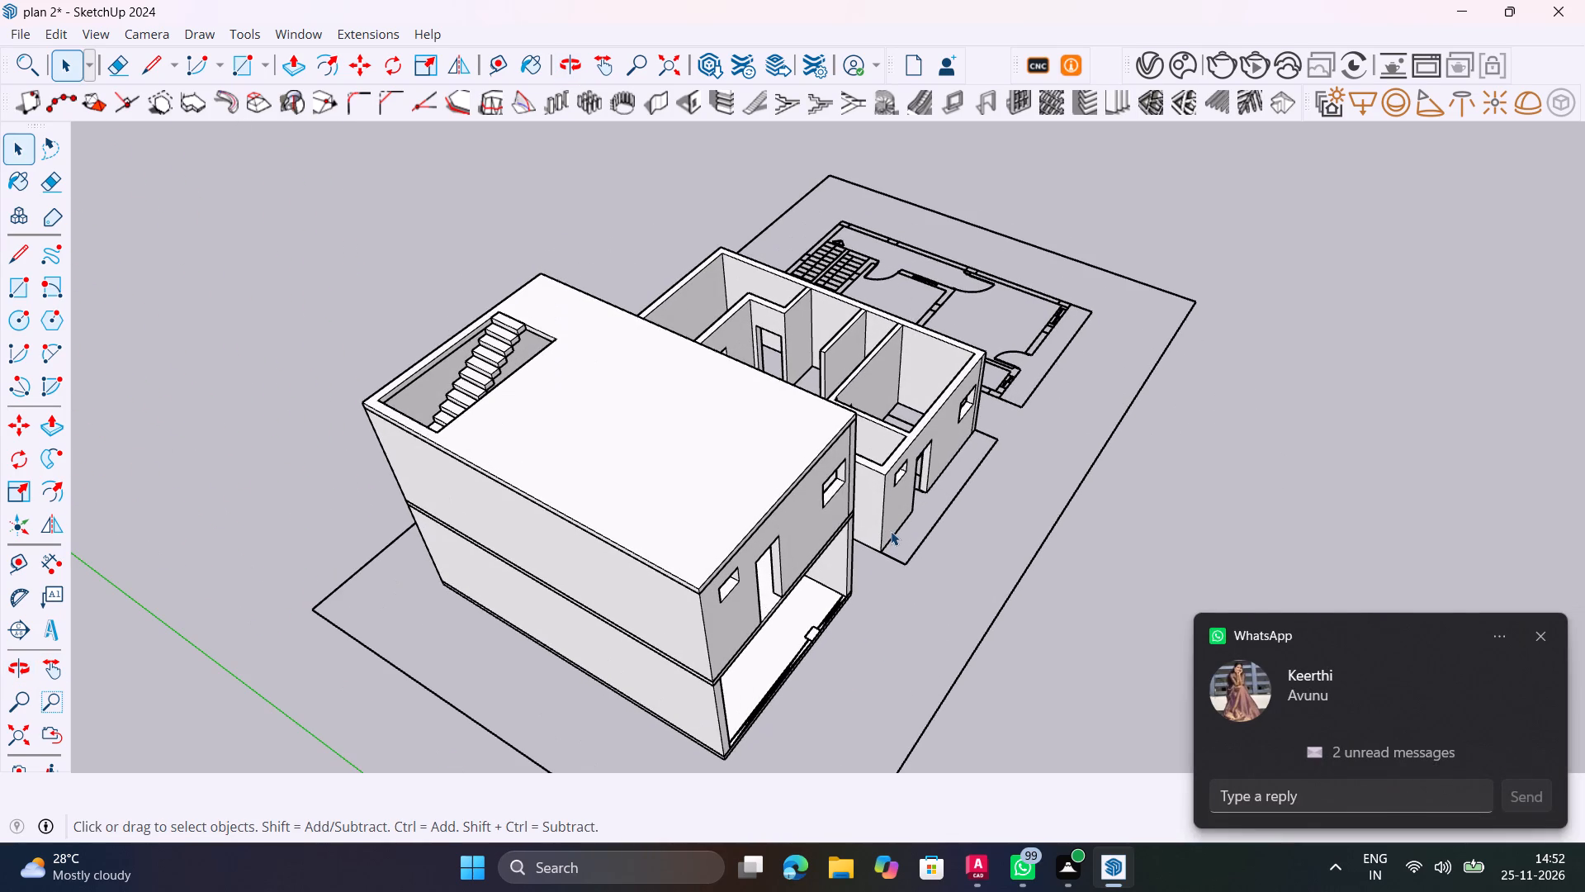
scroll(918, 548, up, 11)
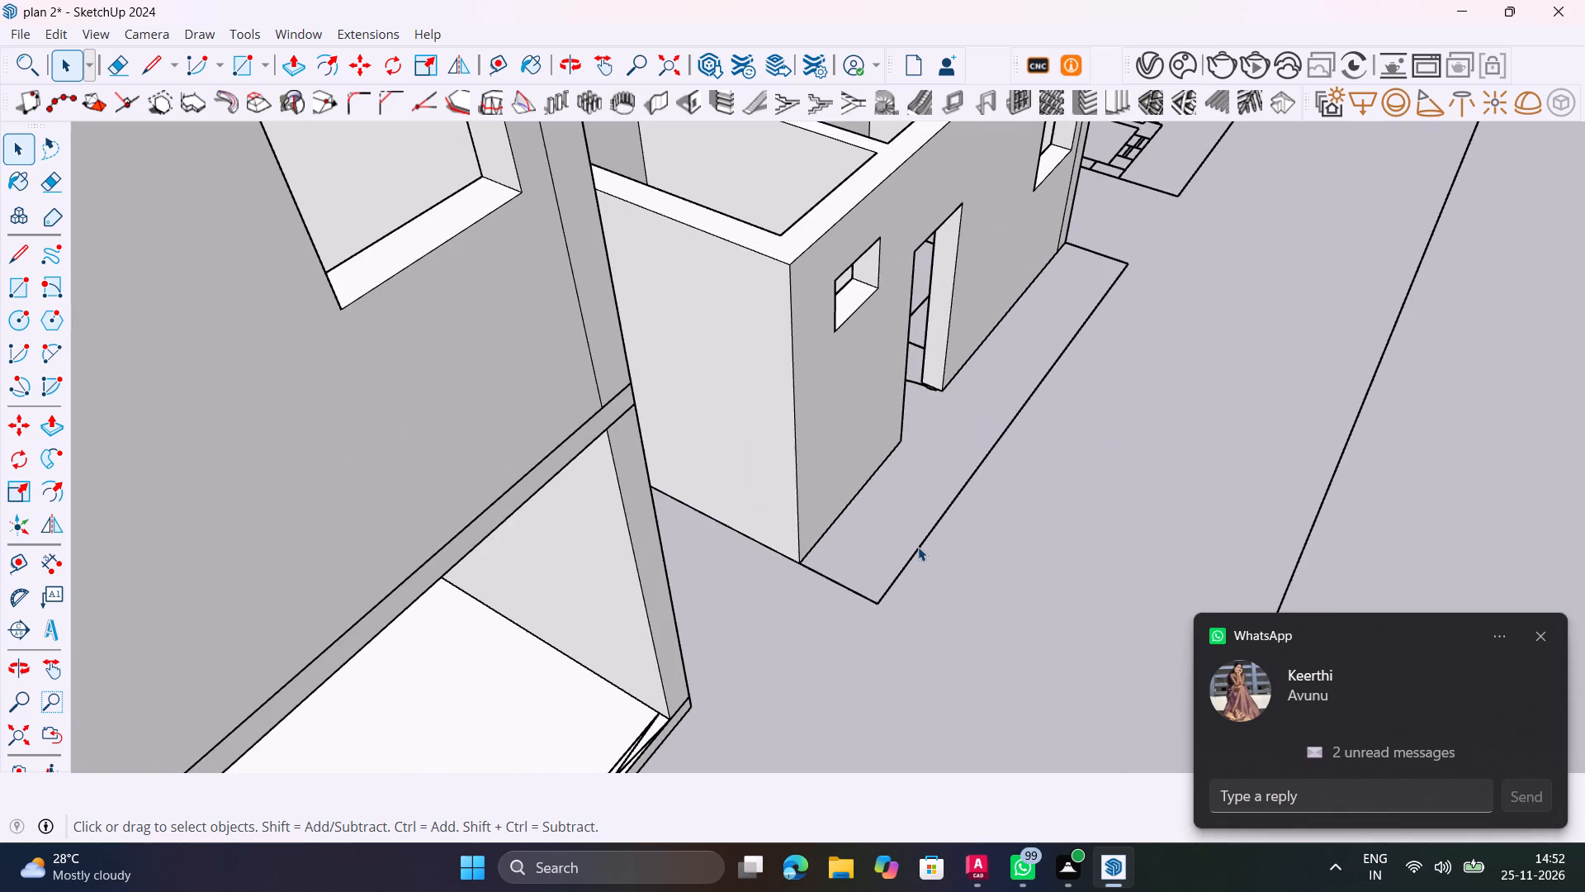
middle_drag(914, 546, 678, 516)
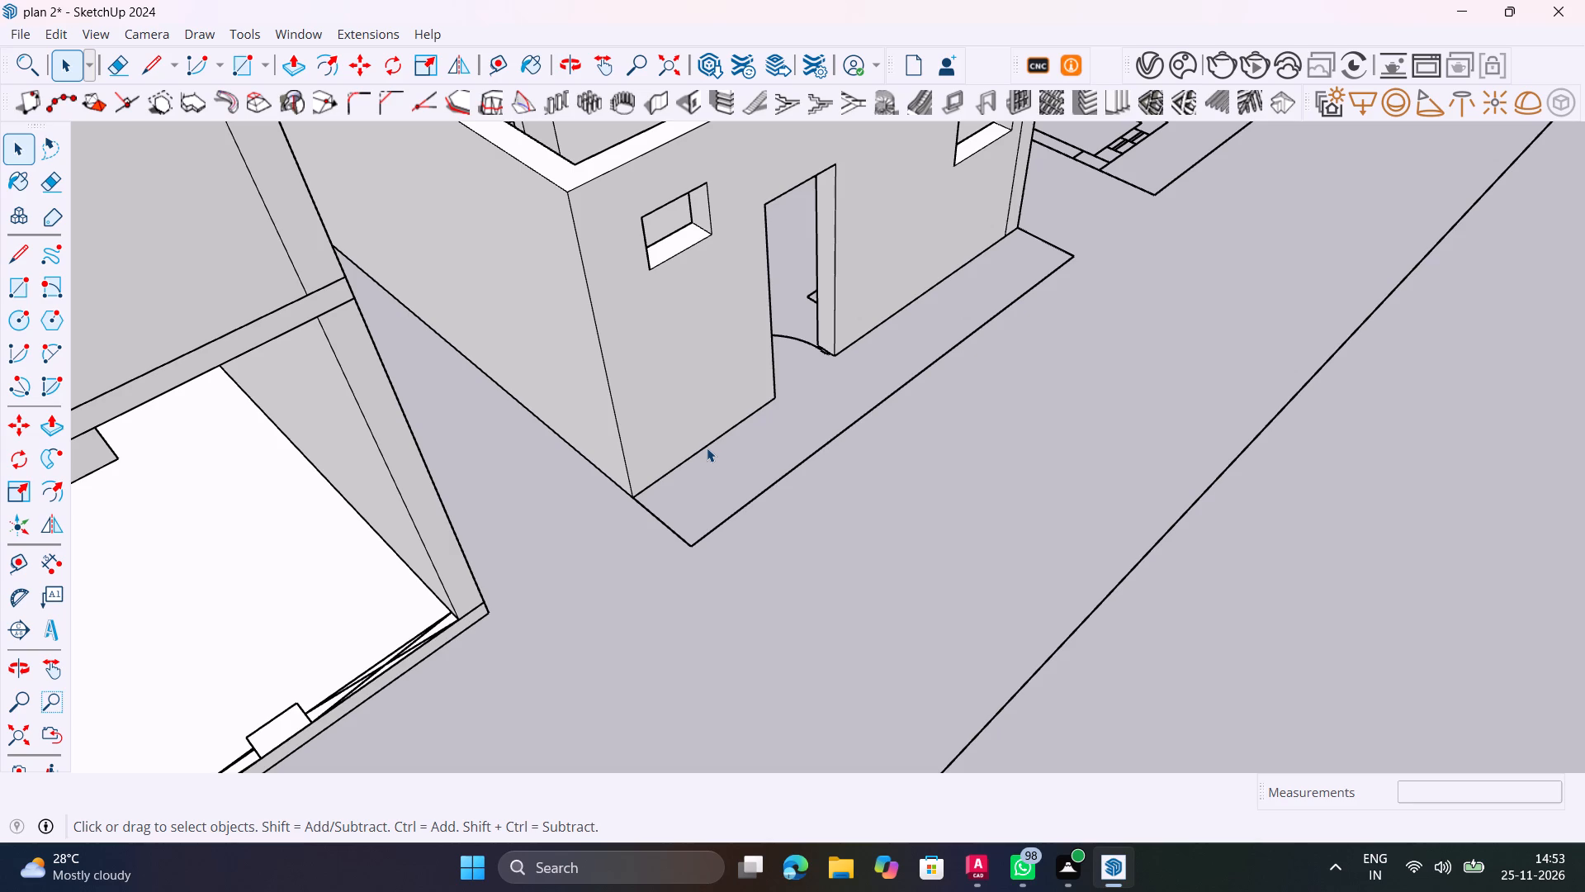
scroll(707, 448, down, 2)
scroll(689, 498, up, 4)
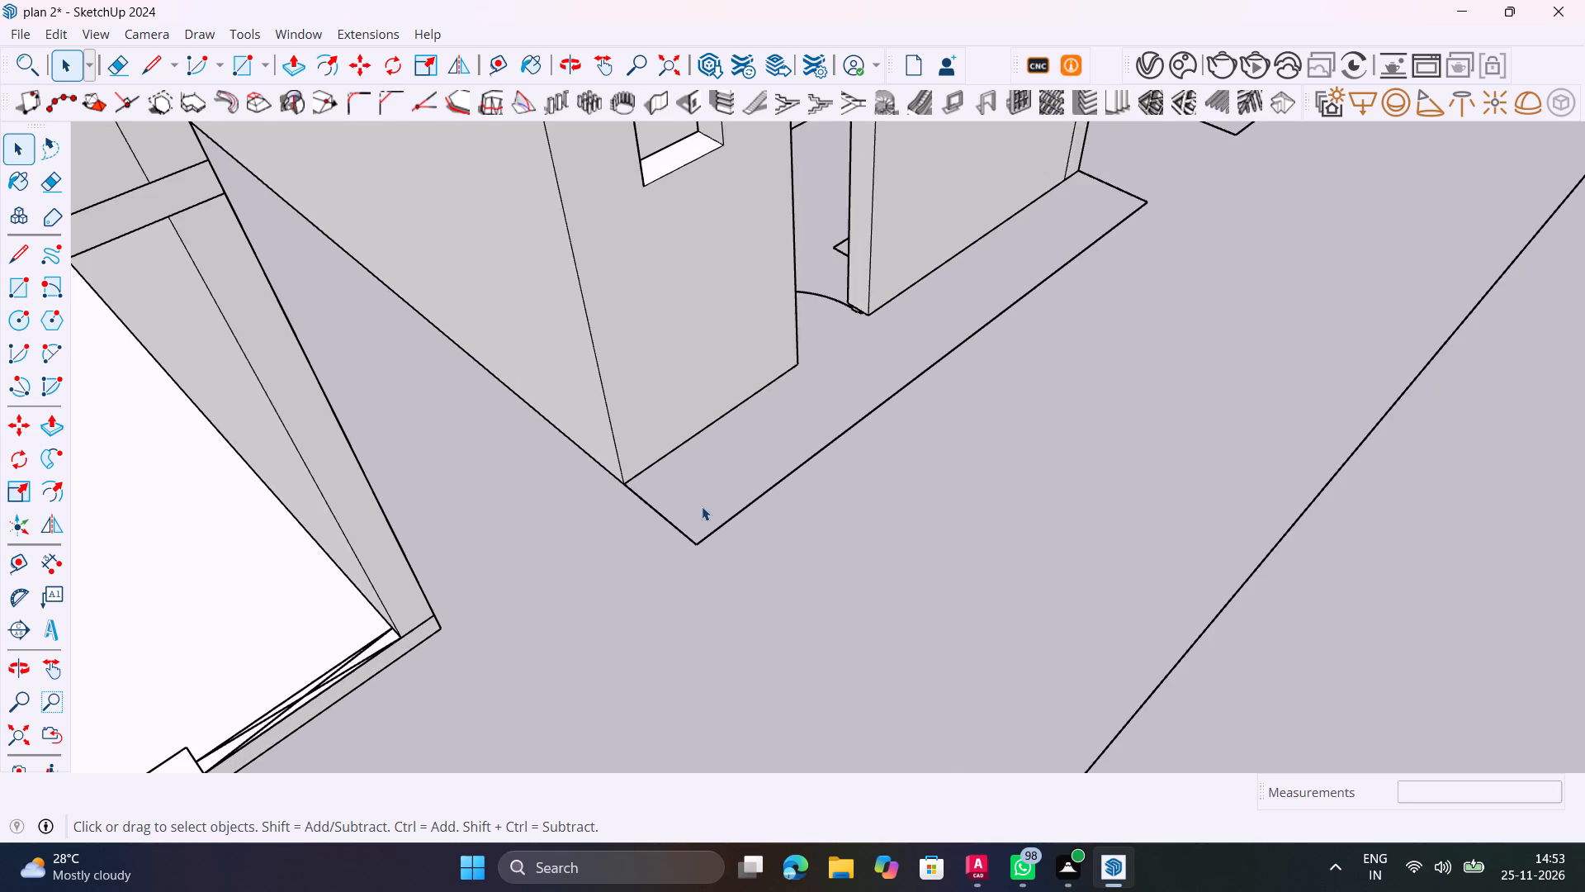
middle_drag(707, 507, 521, 509)
shift+middle_drag(698, 412, 684, 493)
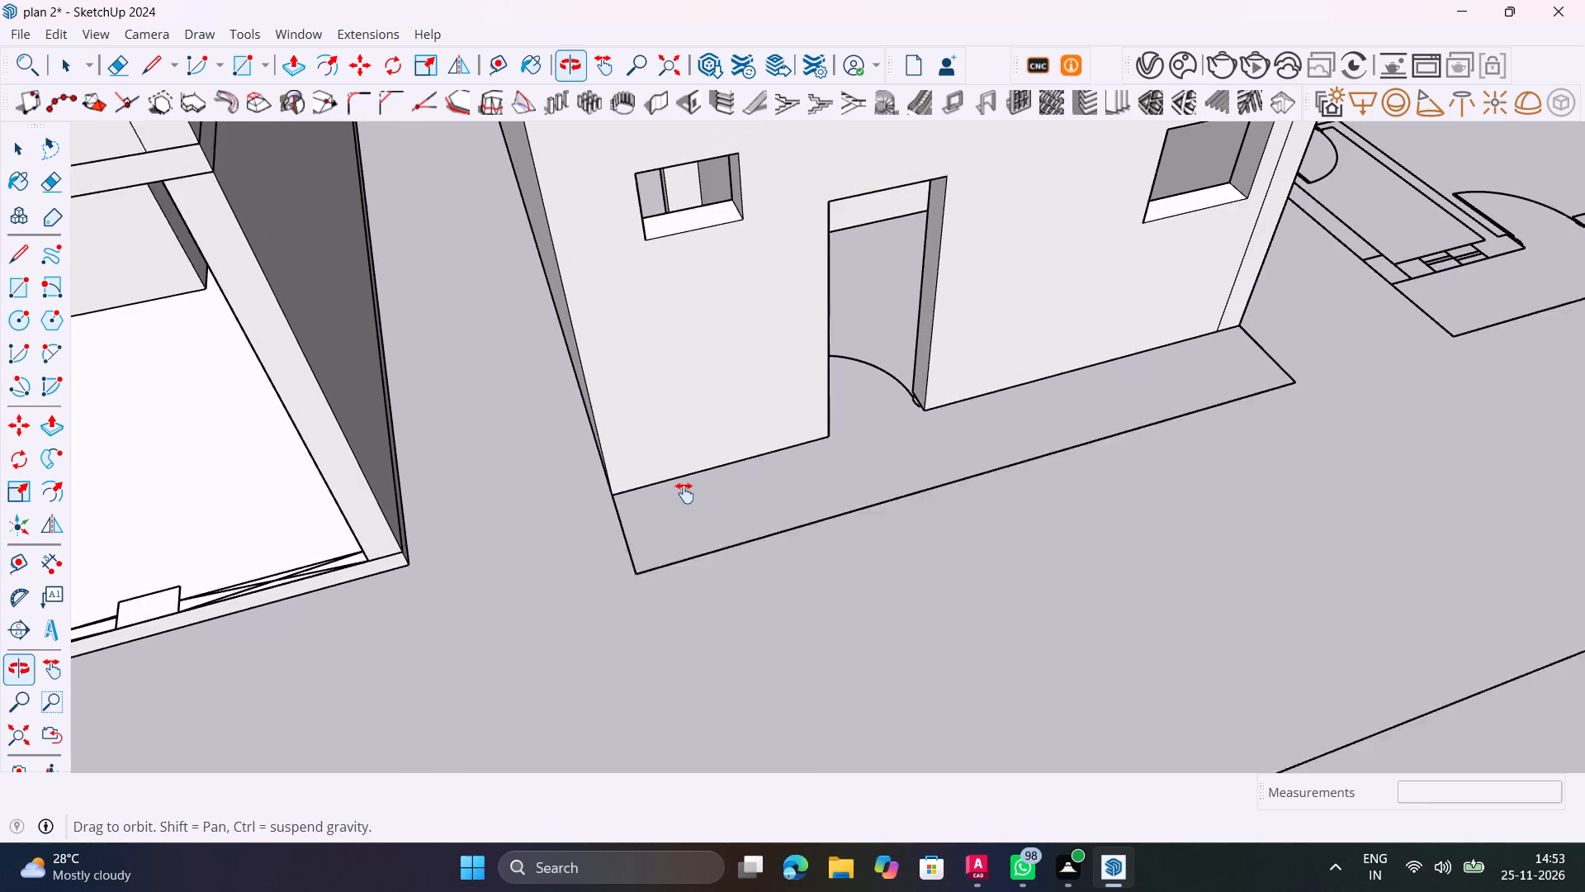
shift+middle_drag(684, 493, 682, 537)
scroll(702, 540, down, 10)
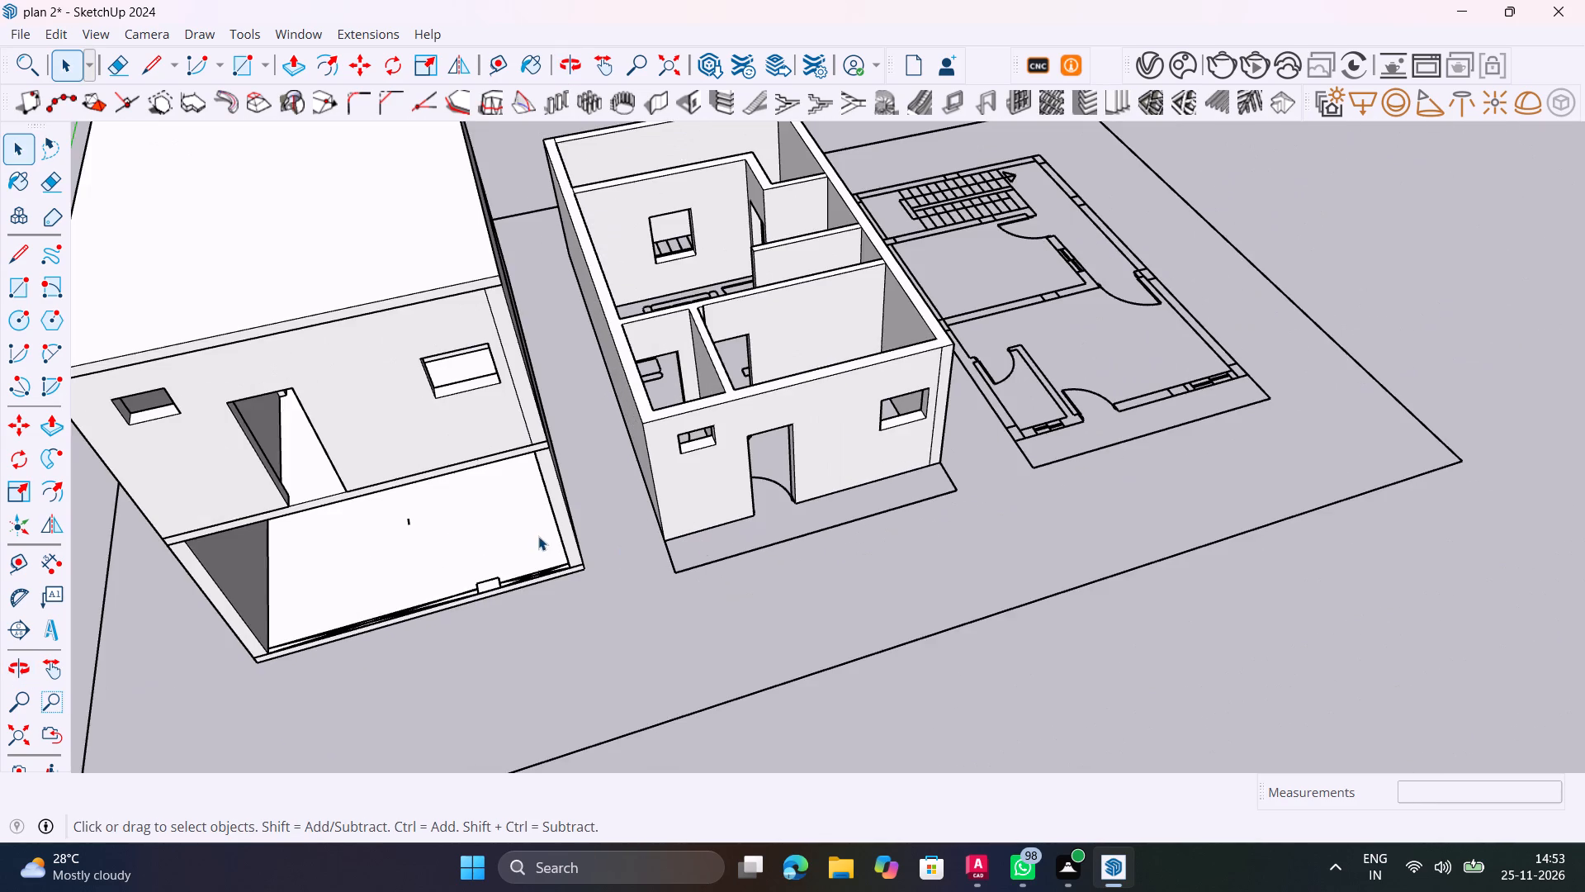
middle_drag(579, 515, 849, 448)
scroll(849, 448, down, 4)
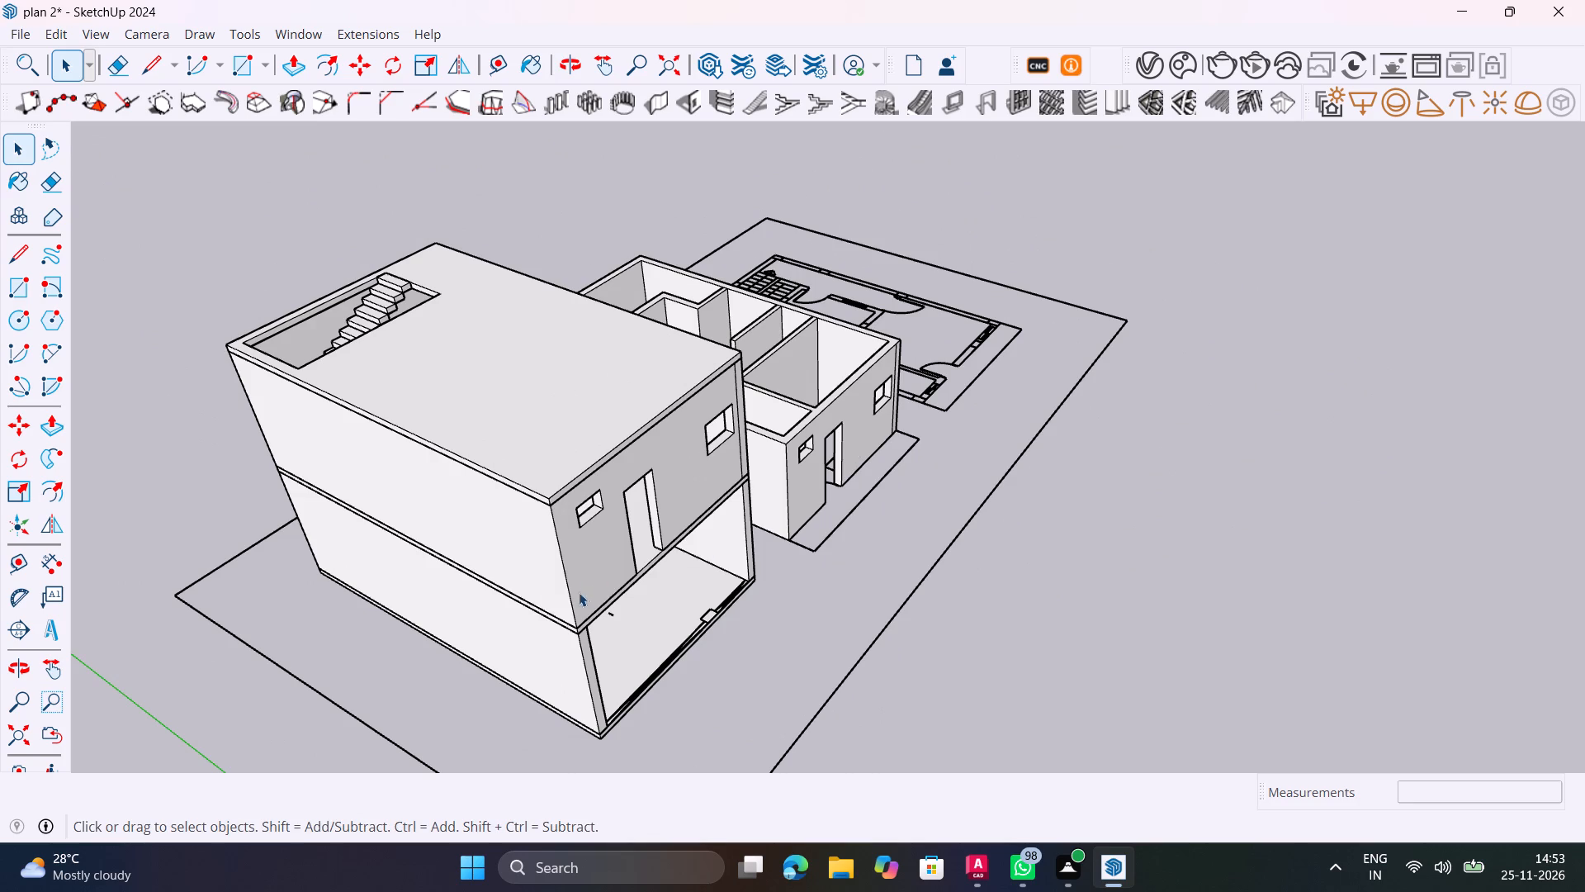
Extend the front face of the slab between the two floors outward by 2' and close its group.
scroll(579, 603, up, 5)
shift+middle_drag(597, 605, 698, 458)
scroll(685, 488, up, 9)
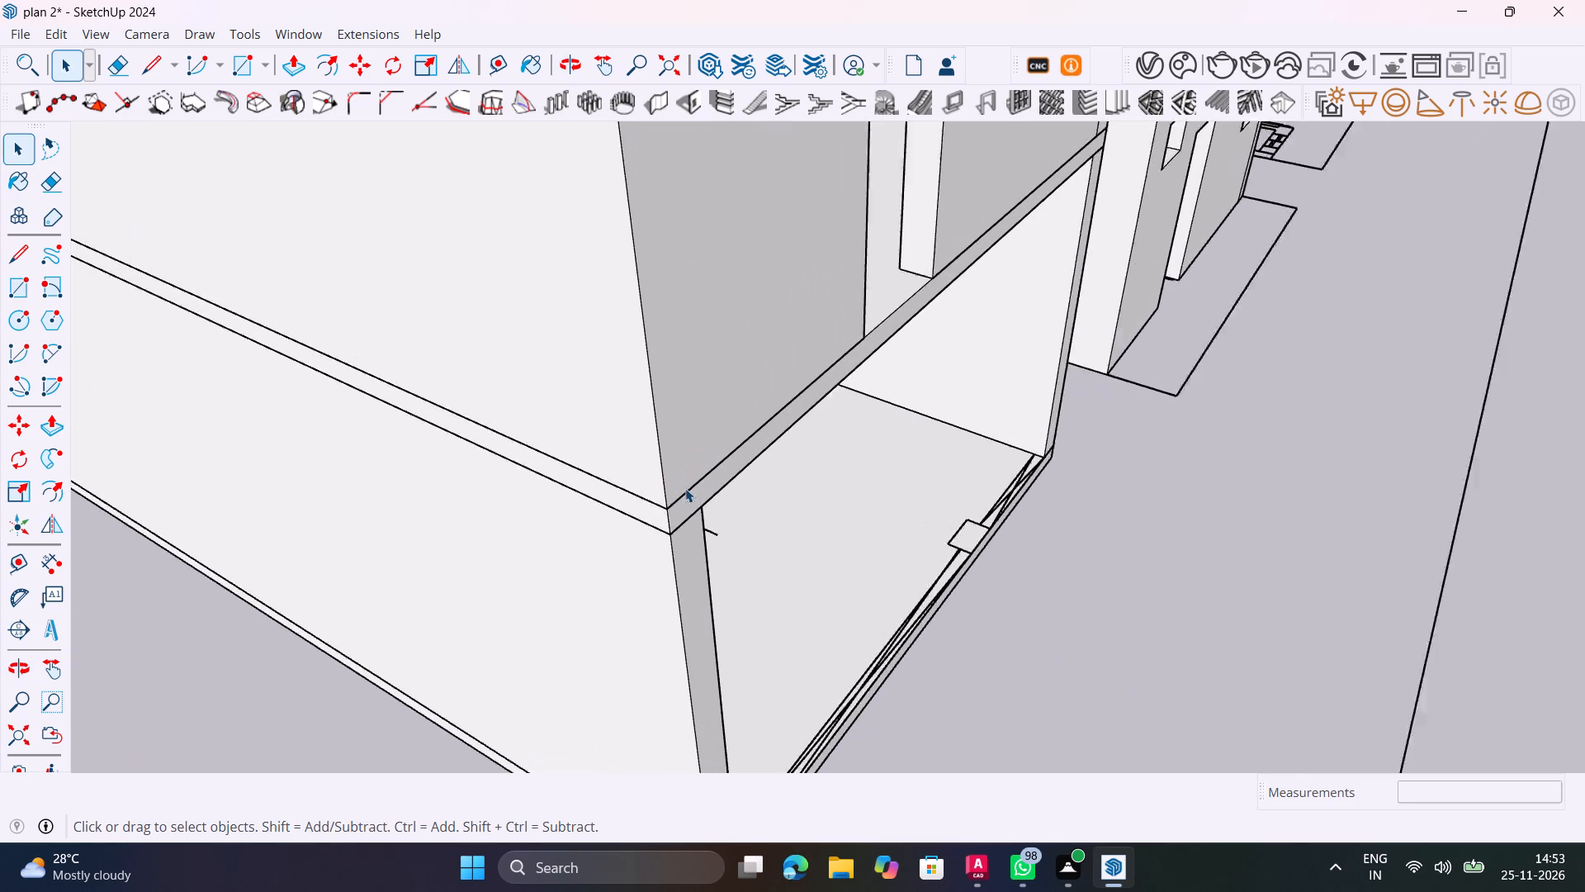
scroll(685, 488, up, 3)
click(692, 503)
double_click(692, 502)
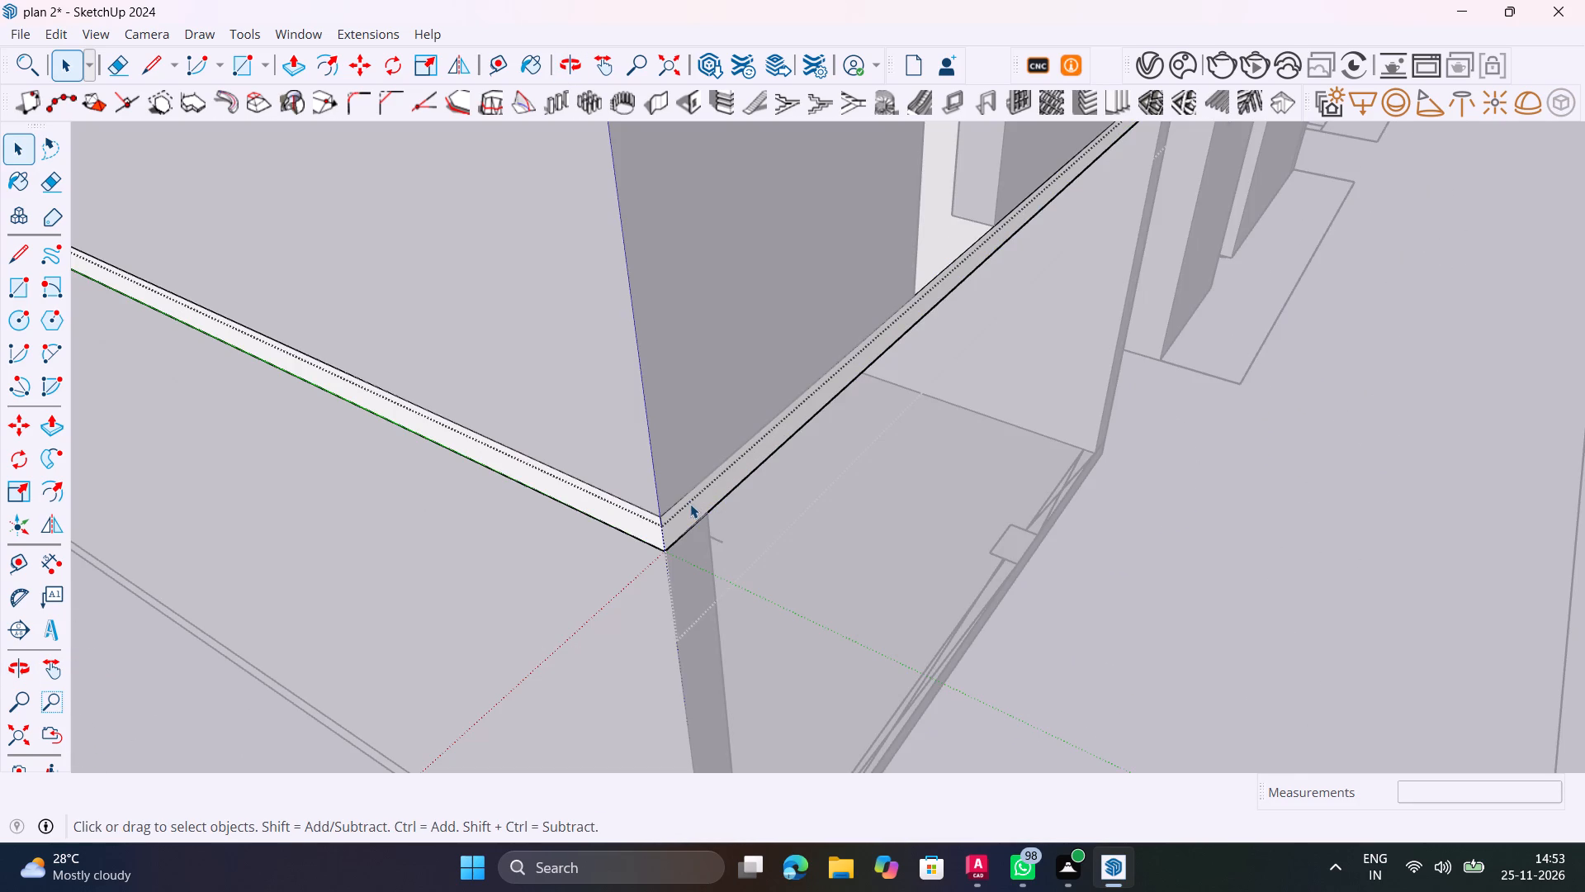
click(690, 504)
key(p)
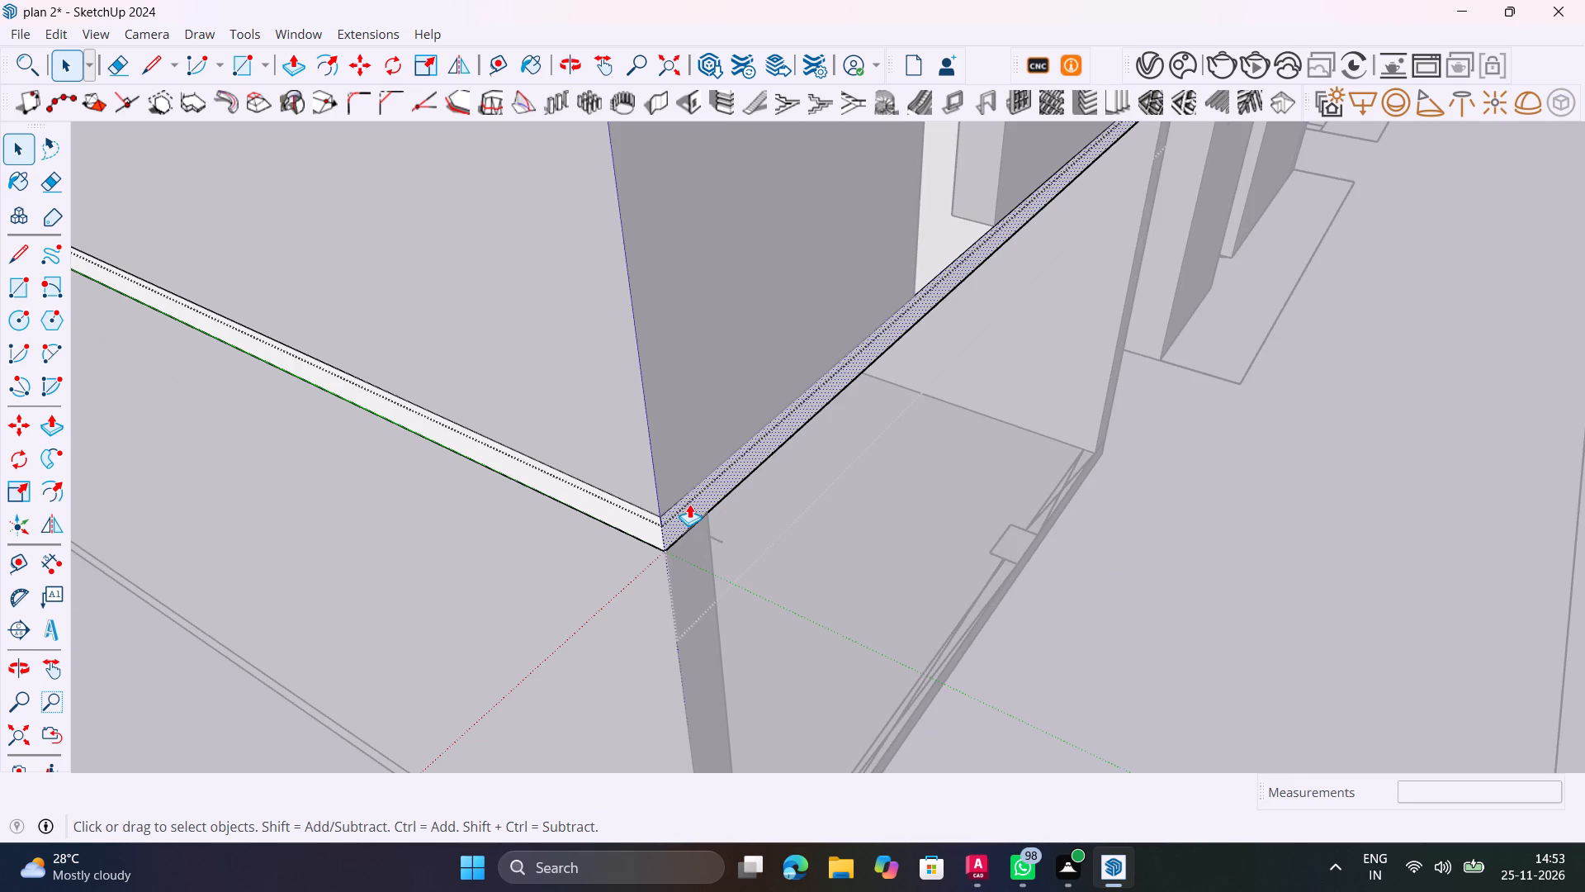
click(689, 504)
text(2')
key(Return)
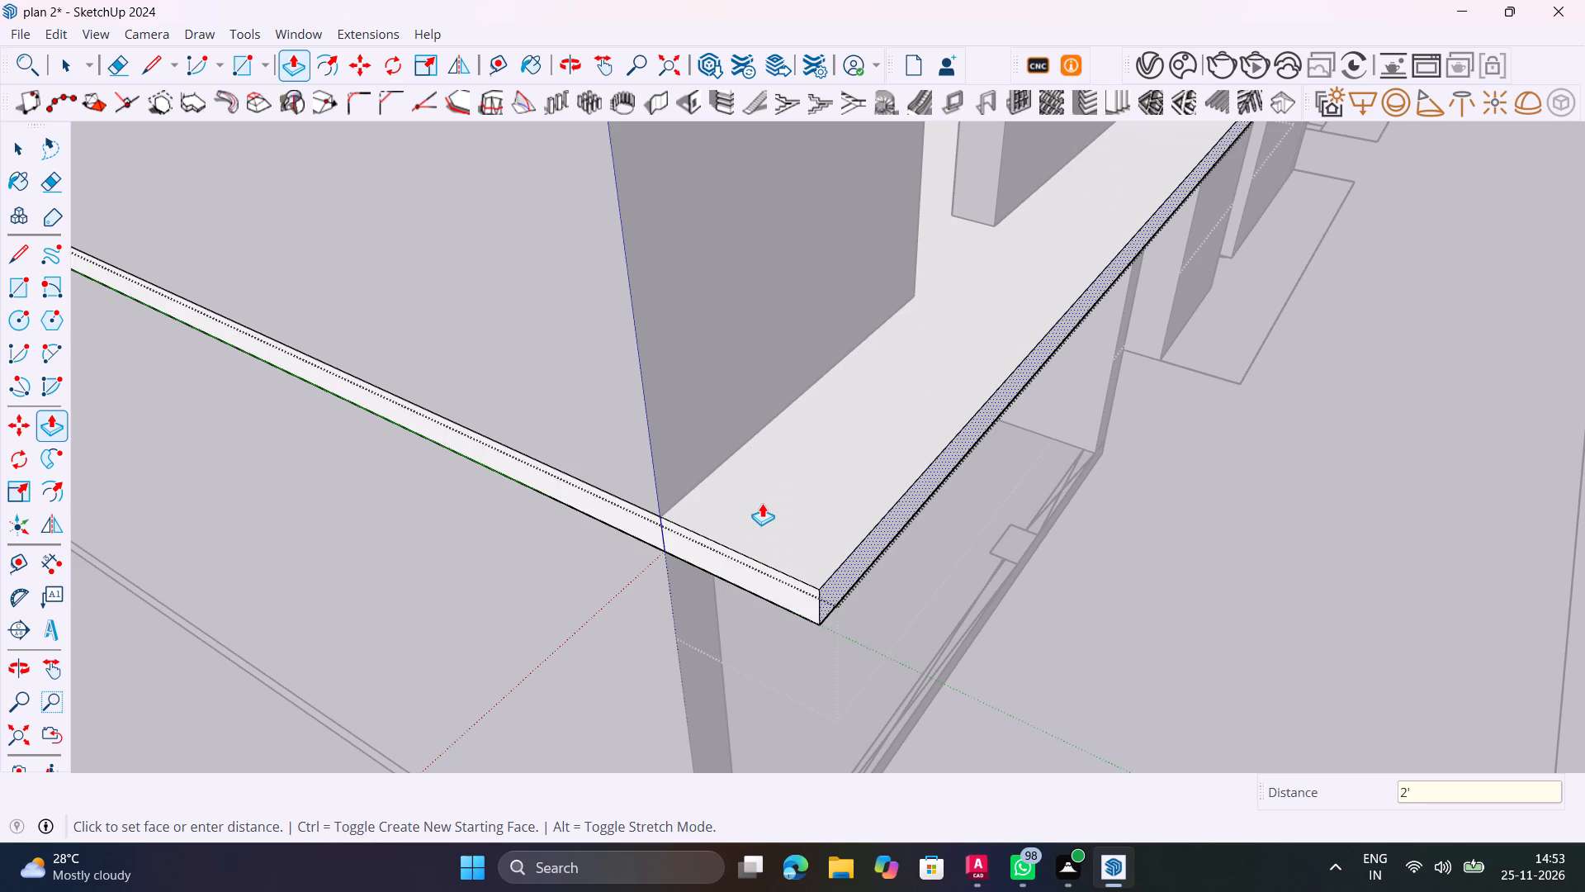
key(space)
scroll(762, 503, down, 6)
click(1225, 583)
Copy the extended middle slab up to the roof, aligning its bottom rear corner with the roof slab's top rear corner, and deselect it.
scroll(1221, 569, down, 4)
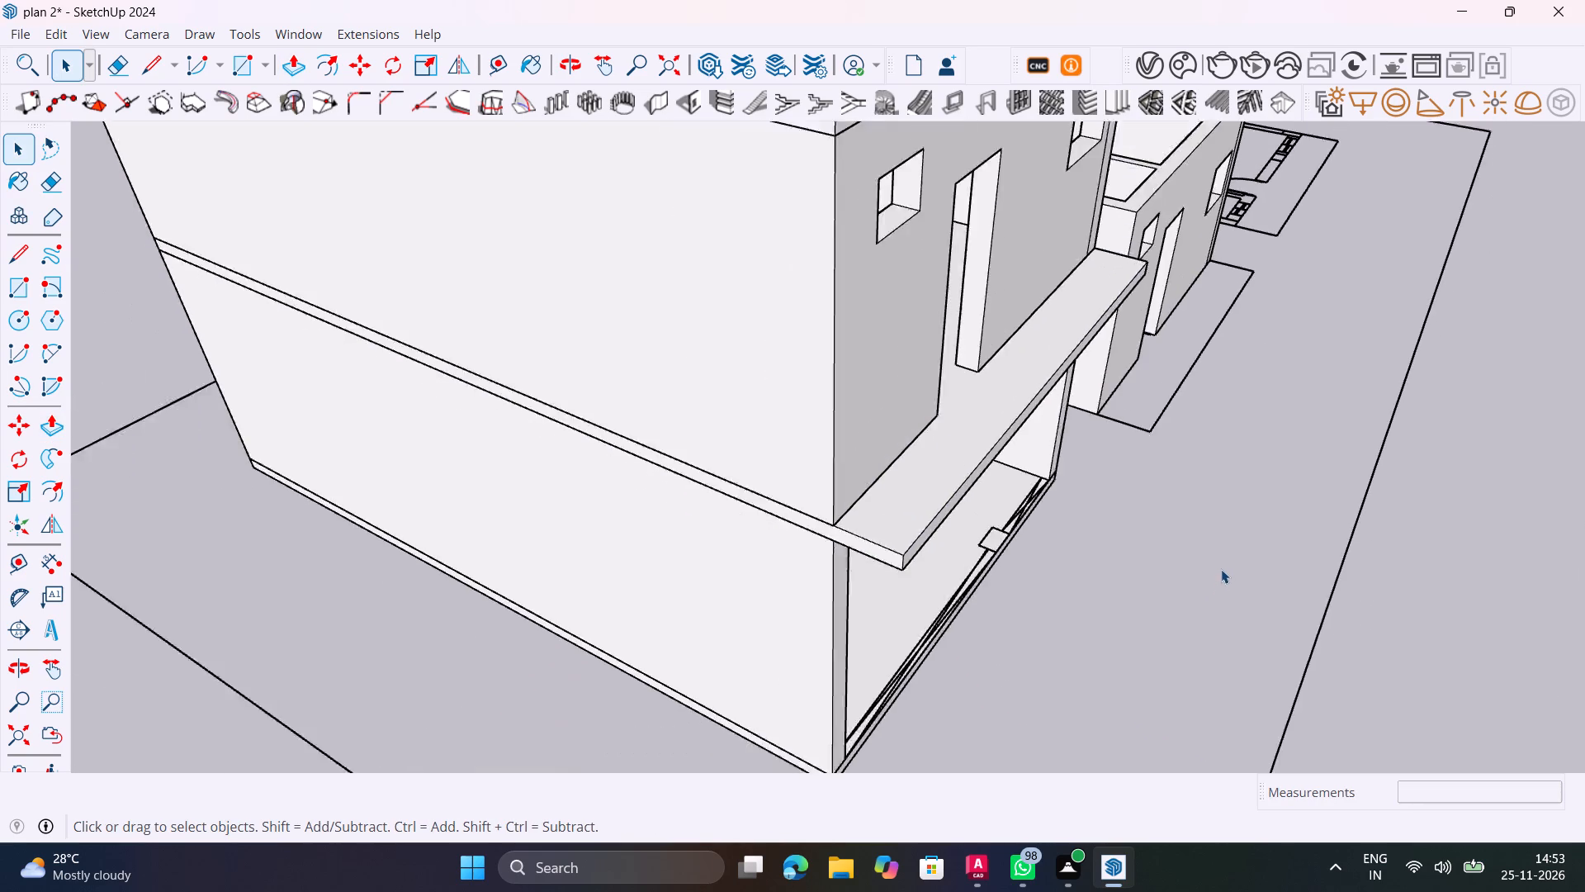
shift+middle_drag(1221, 569, 681, 606)
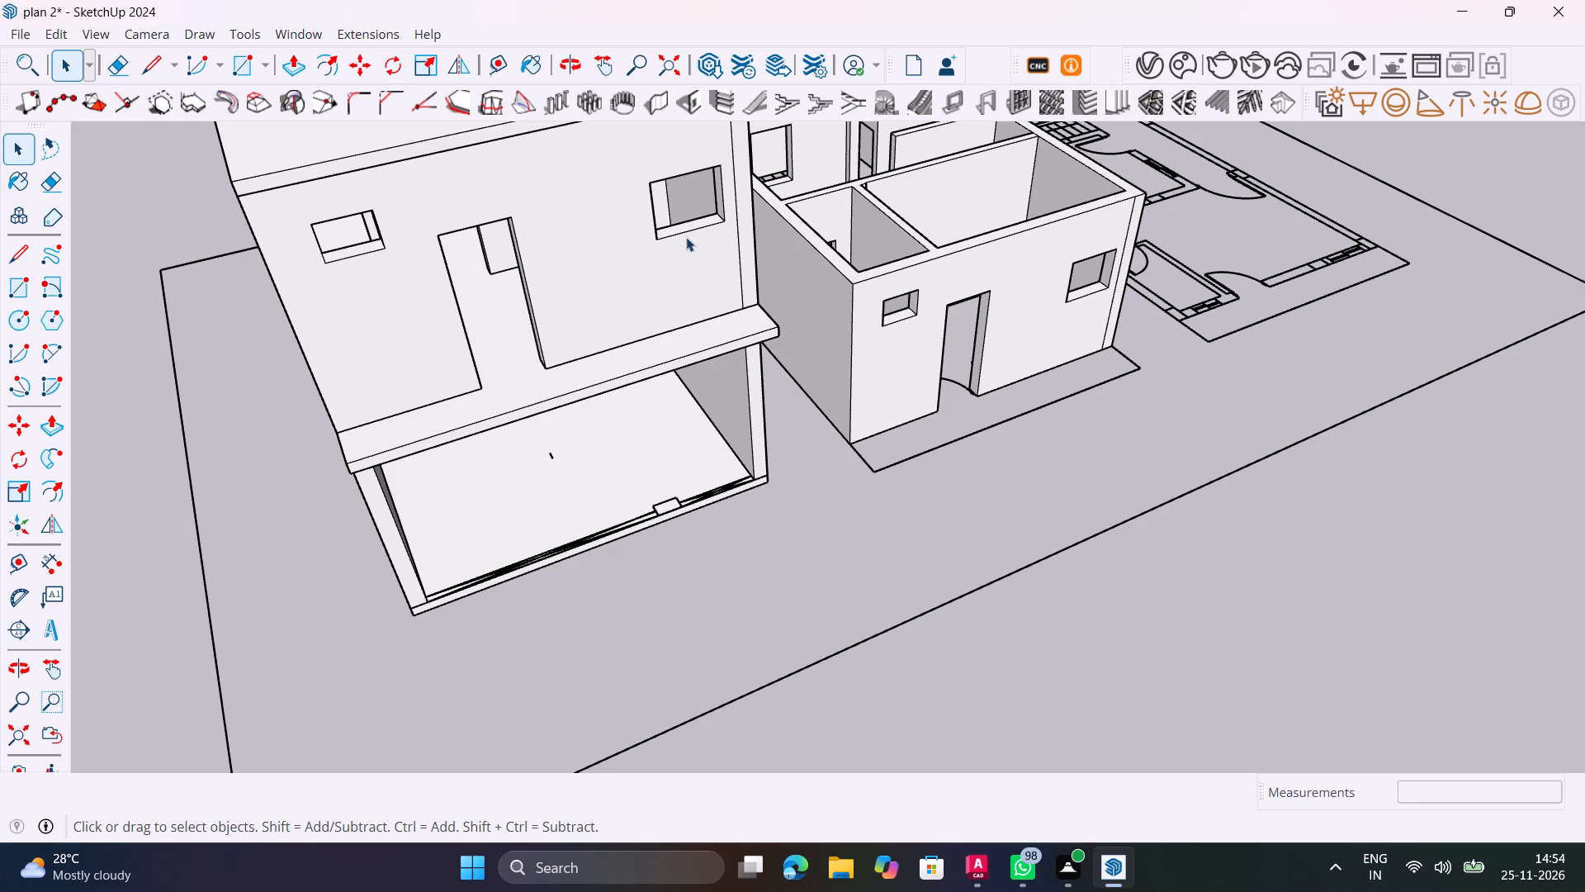
scroll(746, 368, down, 4)
shift+middle_drag(760, 401, 1001, 425)
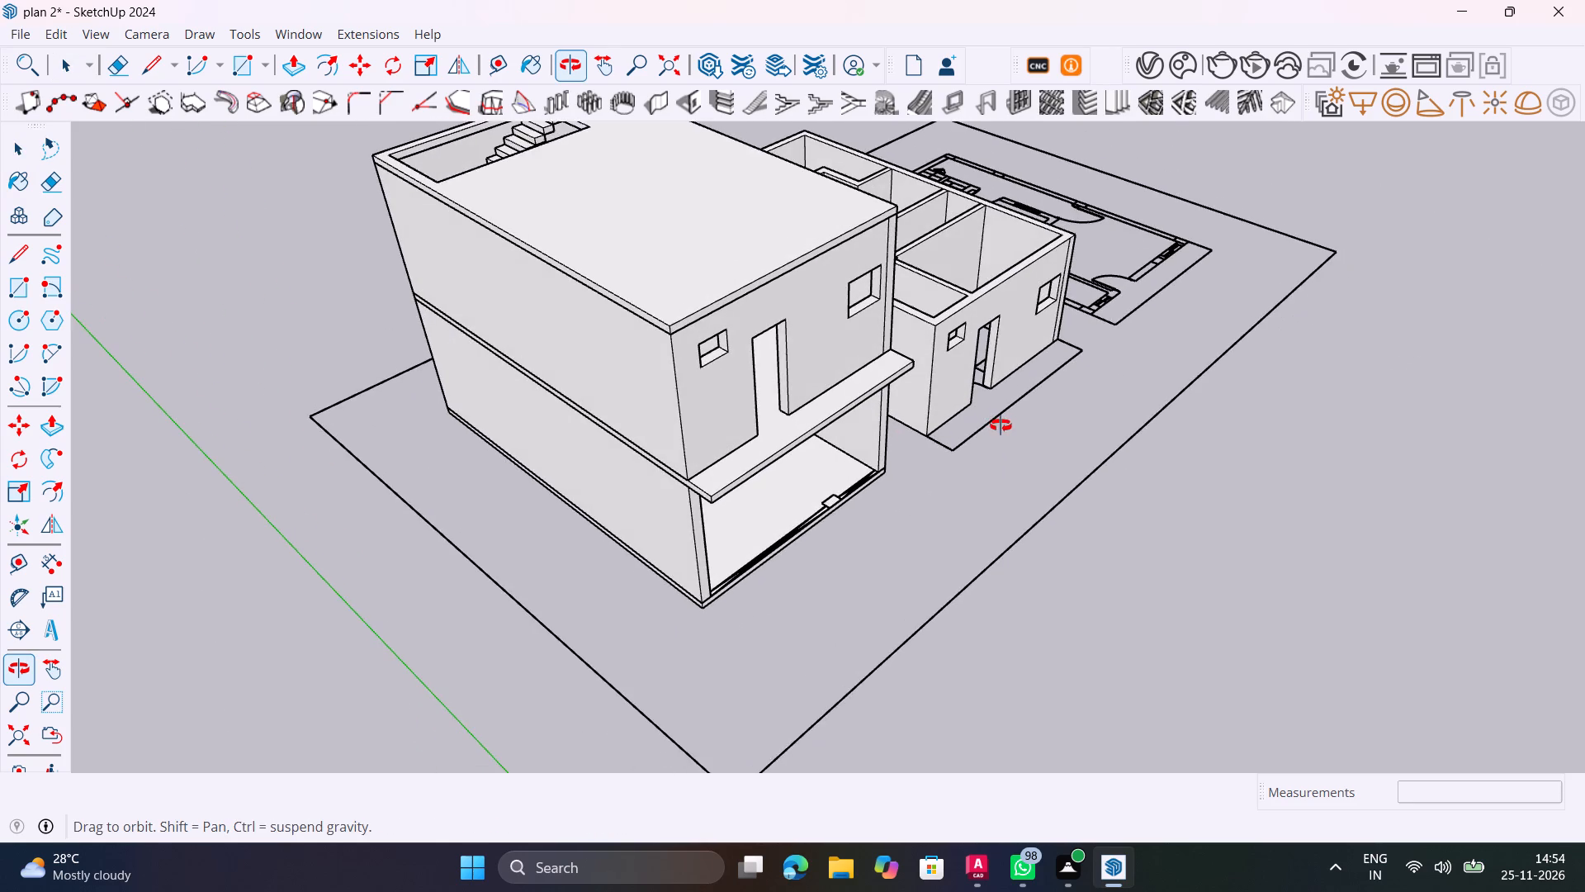
shift+middle_drag(1001, 425, 962, 432)
scroll(935, 395, down, 3)
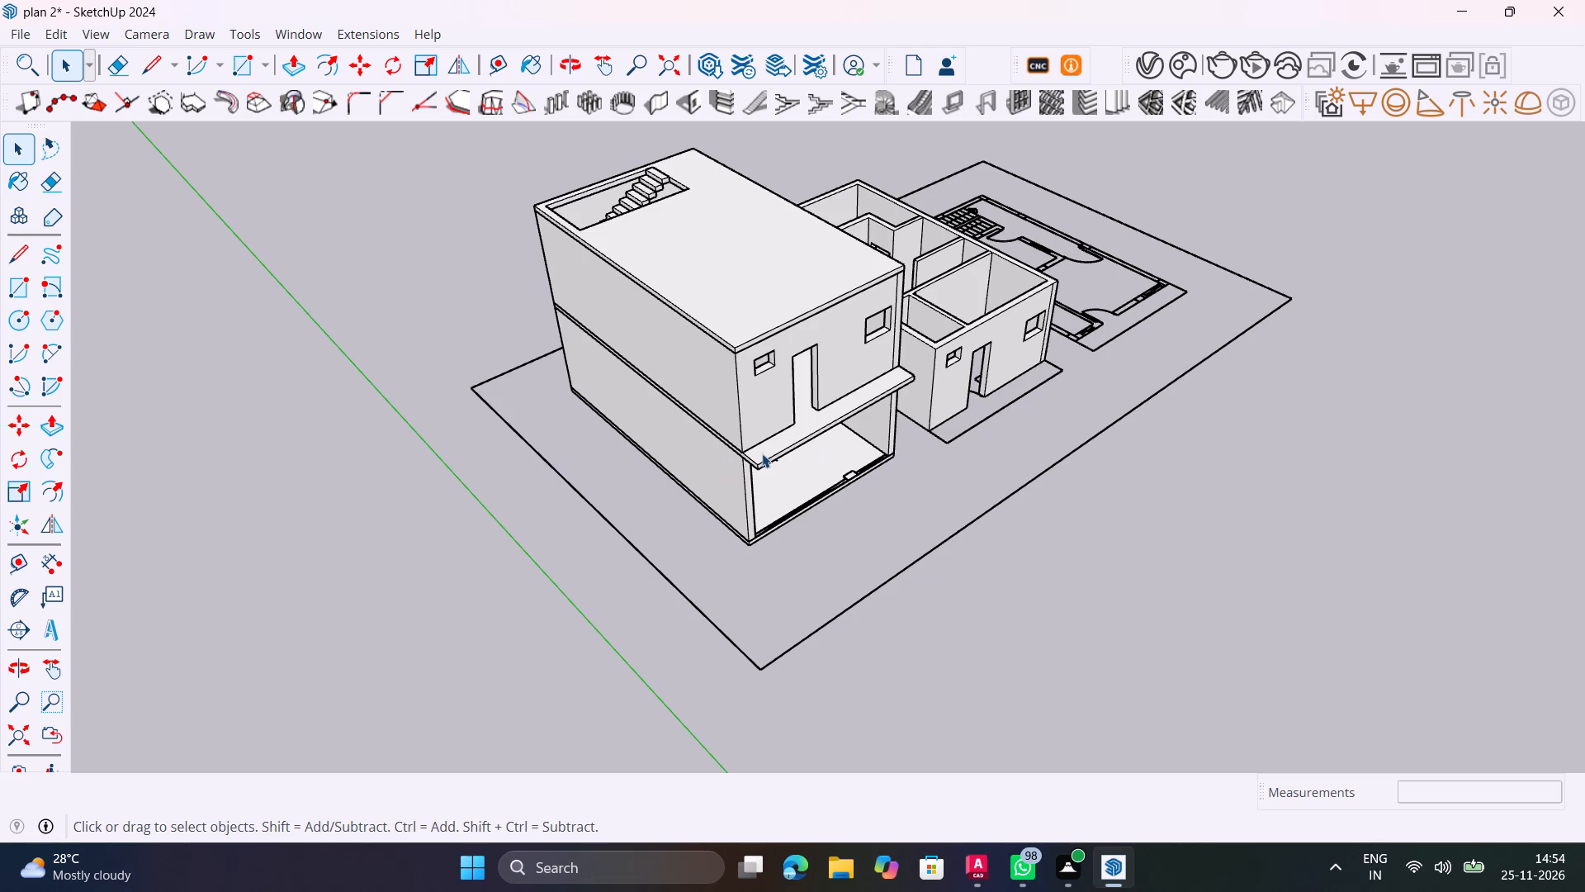
scroll(762, 452, up, 11)
click(742, 476)
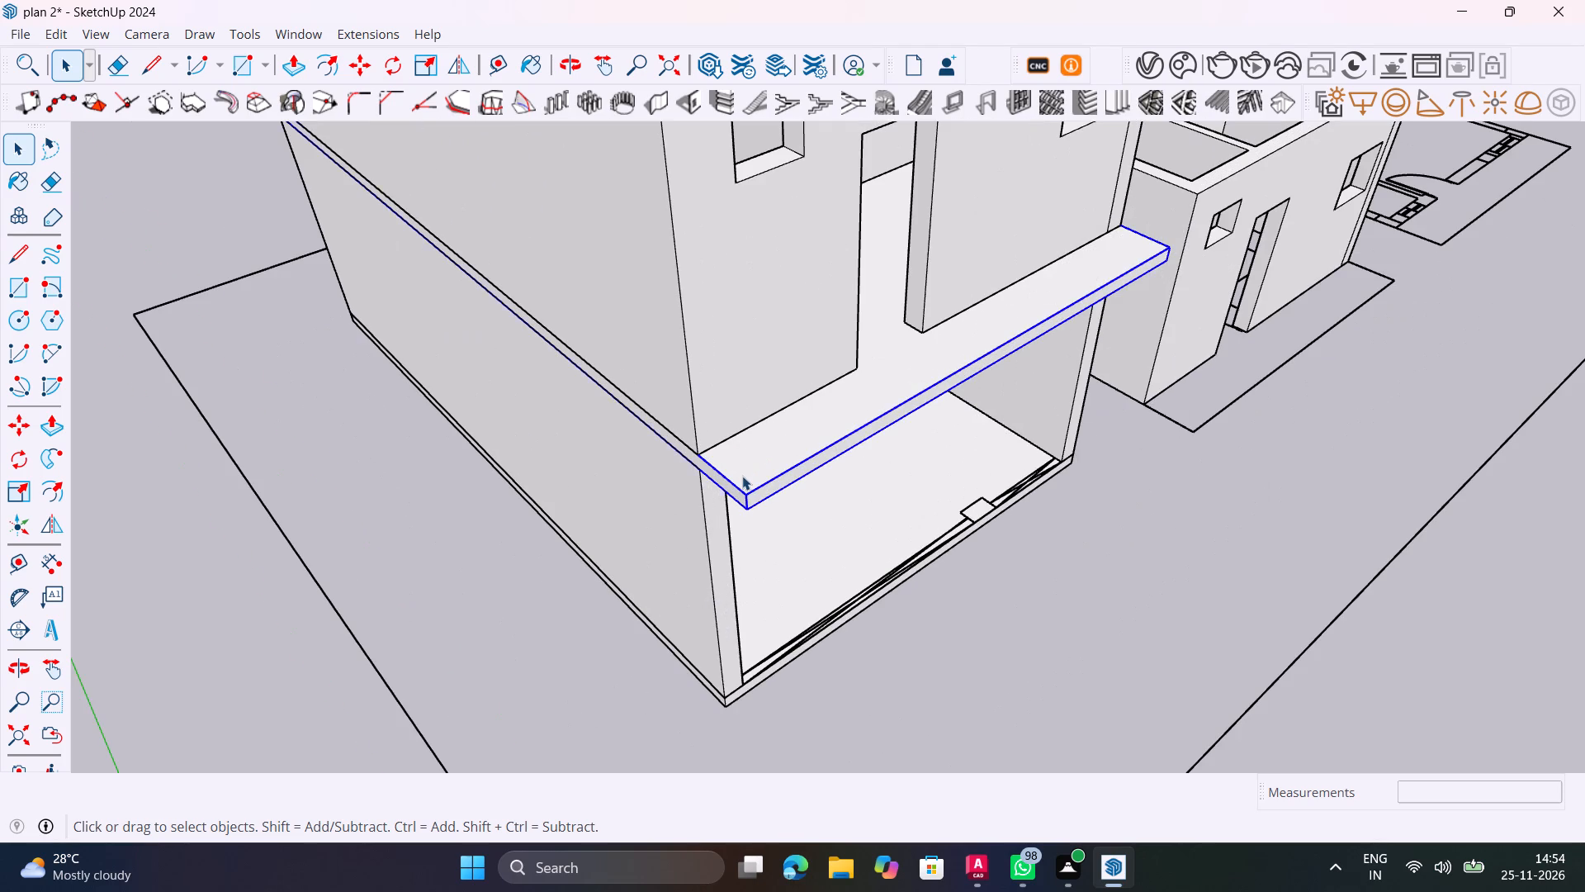
middle_drag(740, 469, 1001, 448)
scroll(1001, 447, down, 10)
middle_drag(867, 469, 1038, 439)
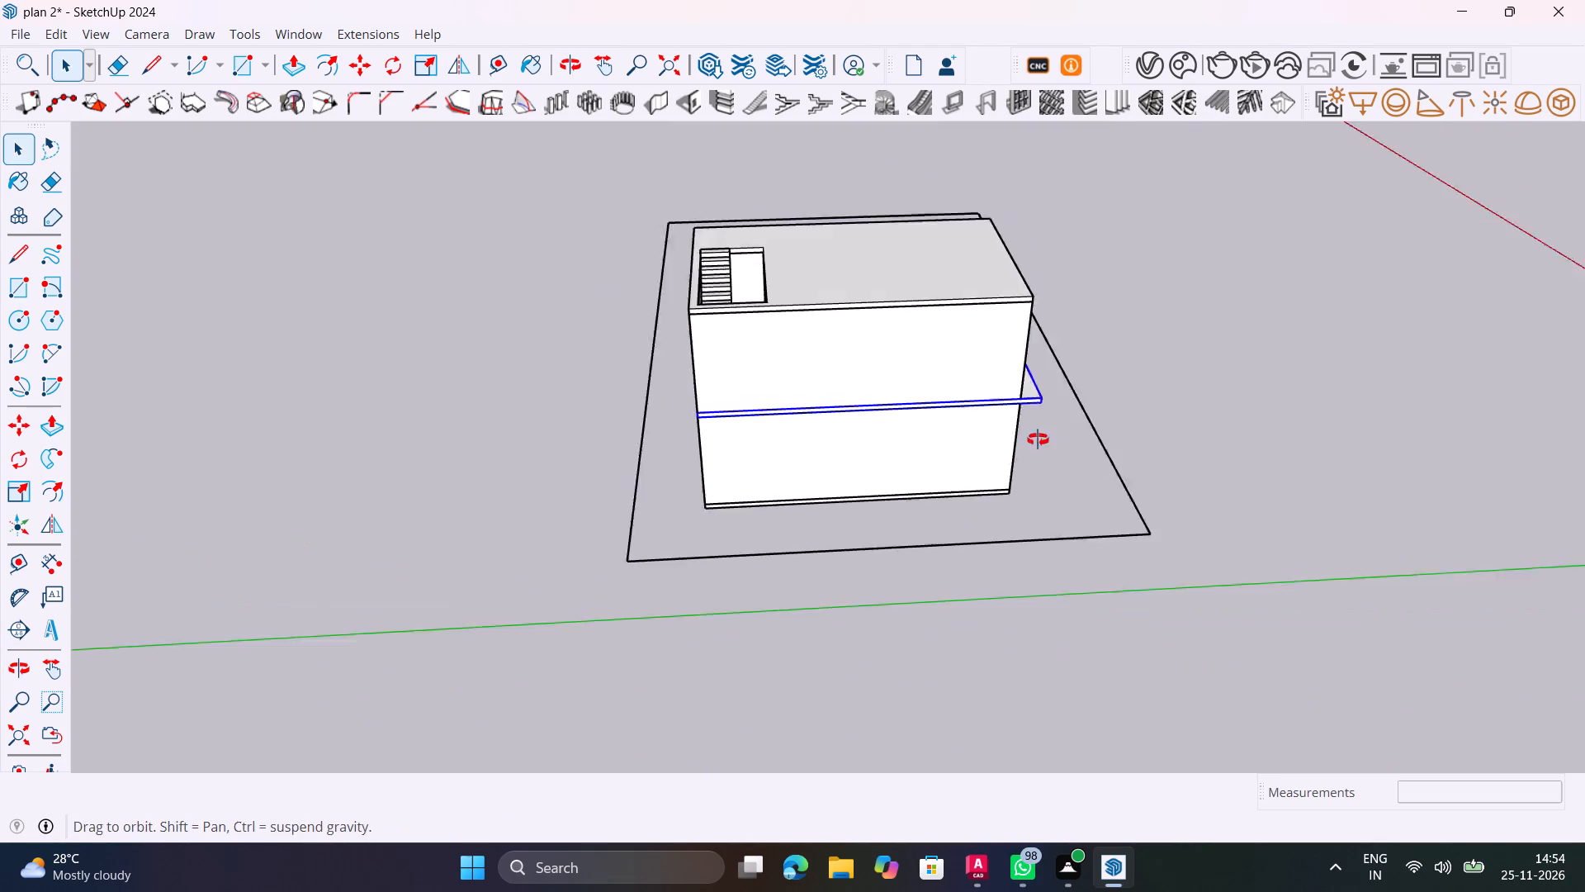
middle_drag(1038, 439, 1145, 430)
scroll(759, 424, up, 14)
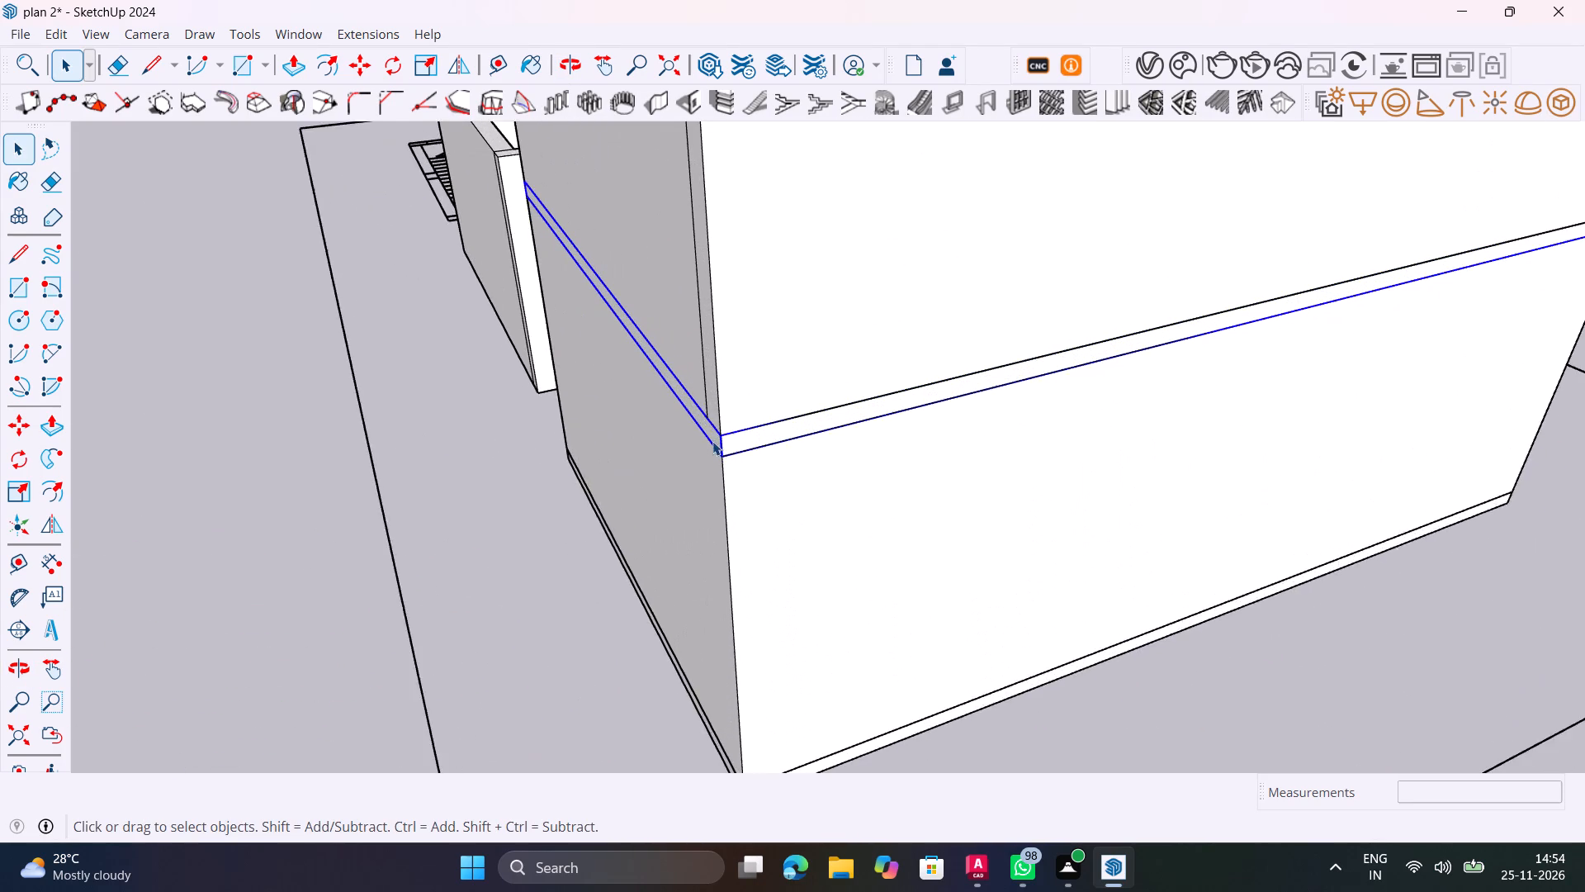
scroll(712, 441, up, 4)
key(m)
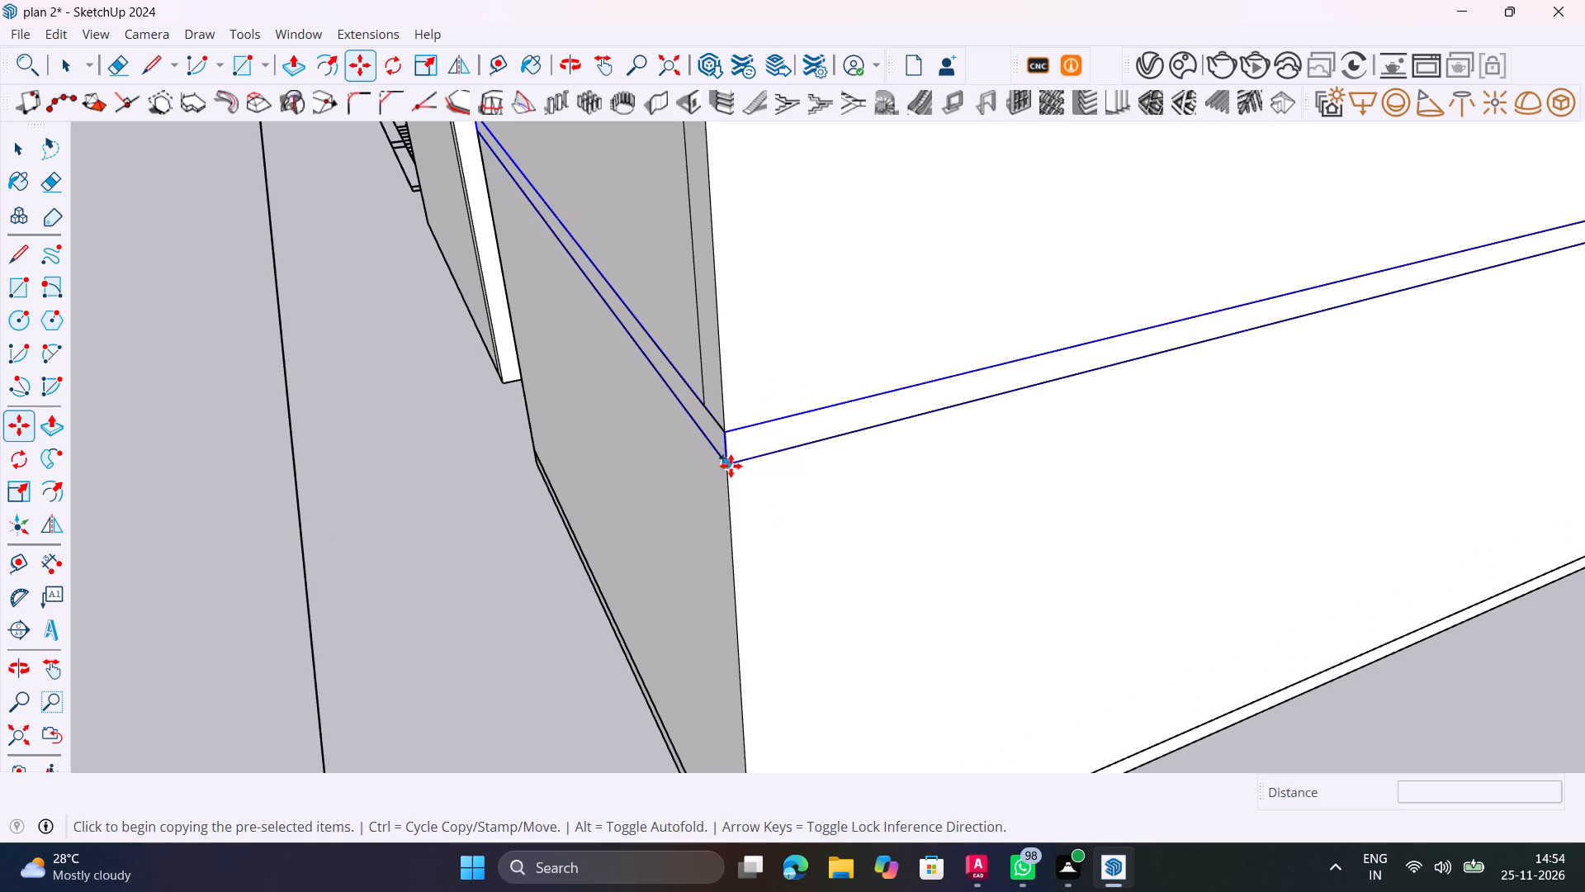
click(731, 465)
scroll(786, 211, down, 12)
shift+middle_drag(762, 213, 812, 559)
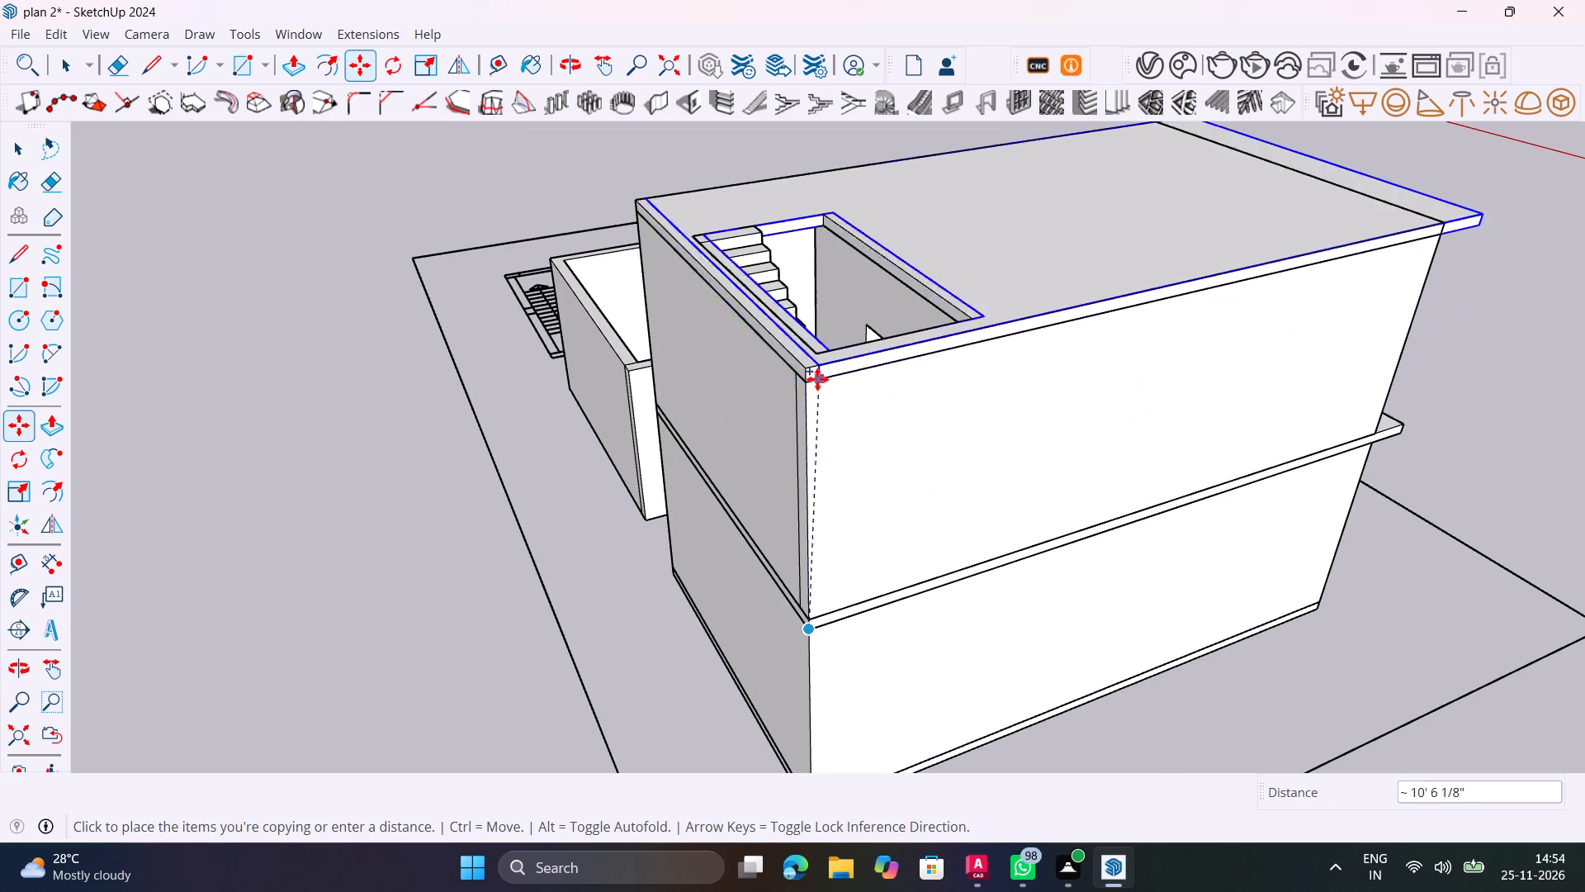
click(811, 370)
key(space)
click(488, 537)
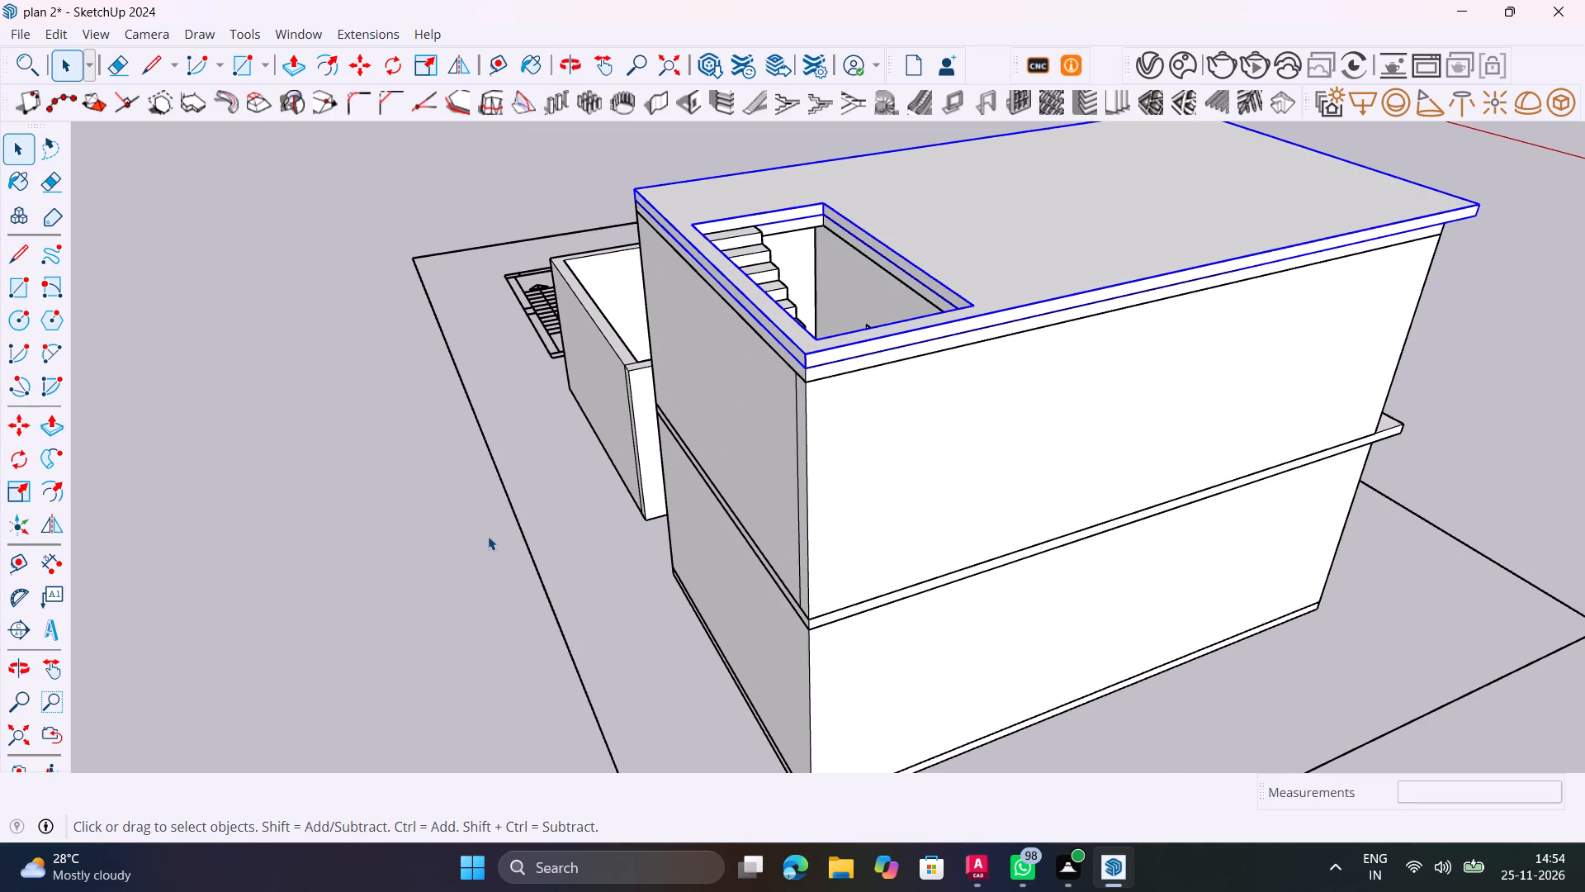
Undo the copy of the middle slab onto the roof and close the middle slab's reopened group.
middle_drag(778, 445, 1199, 410)
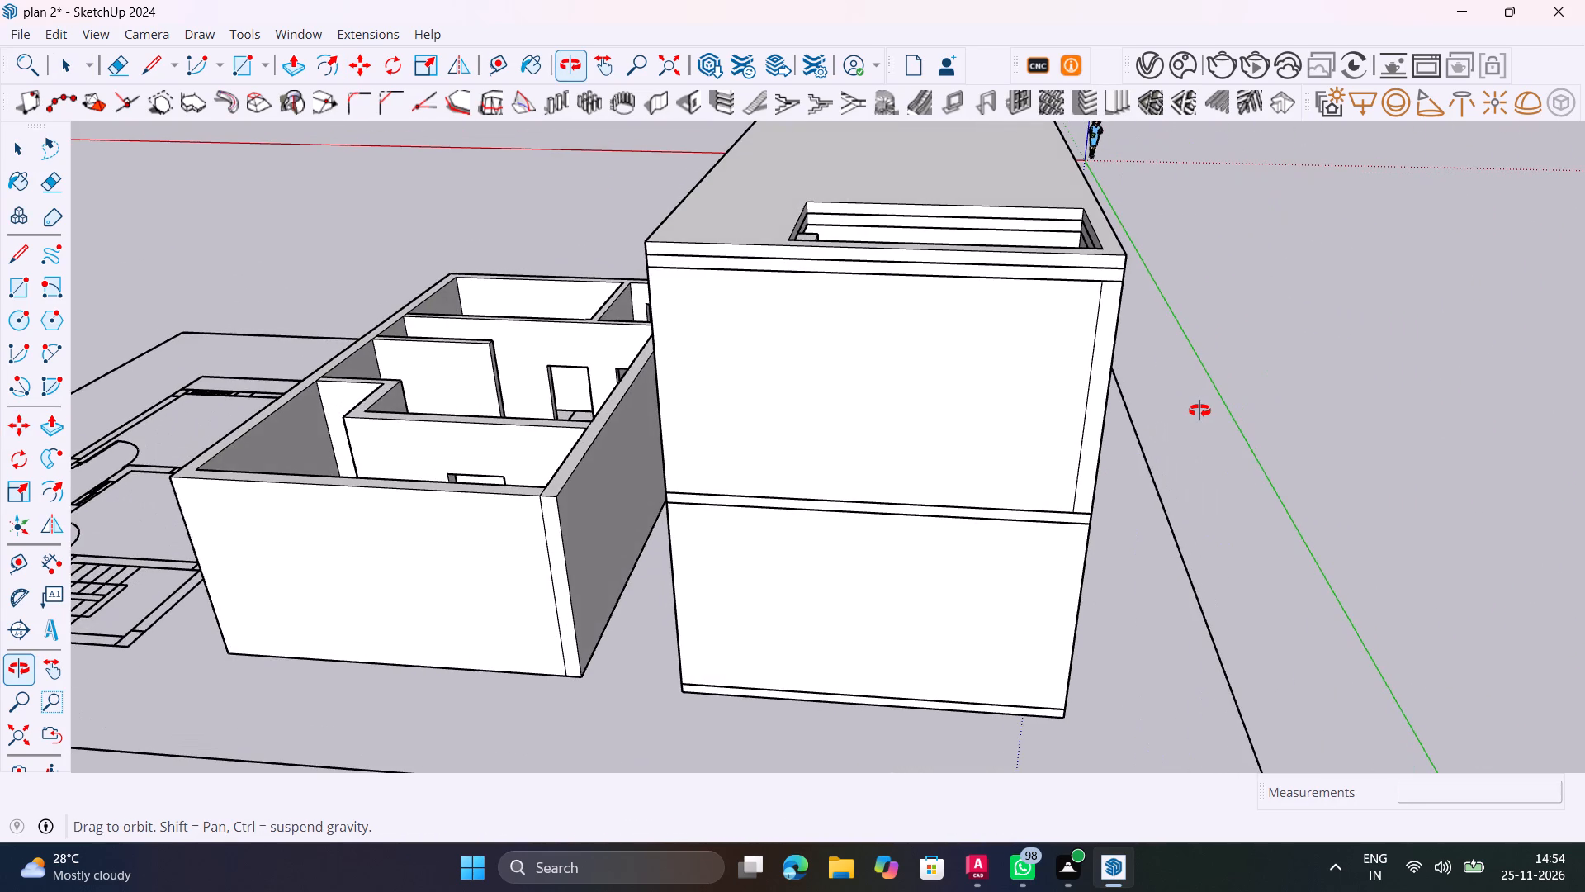
middle_drag(1199, 410, 911, 460)
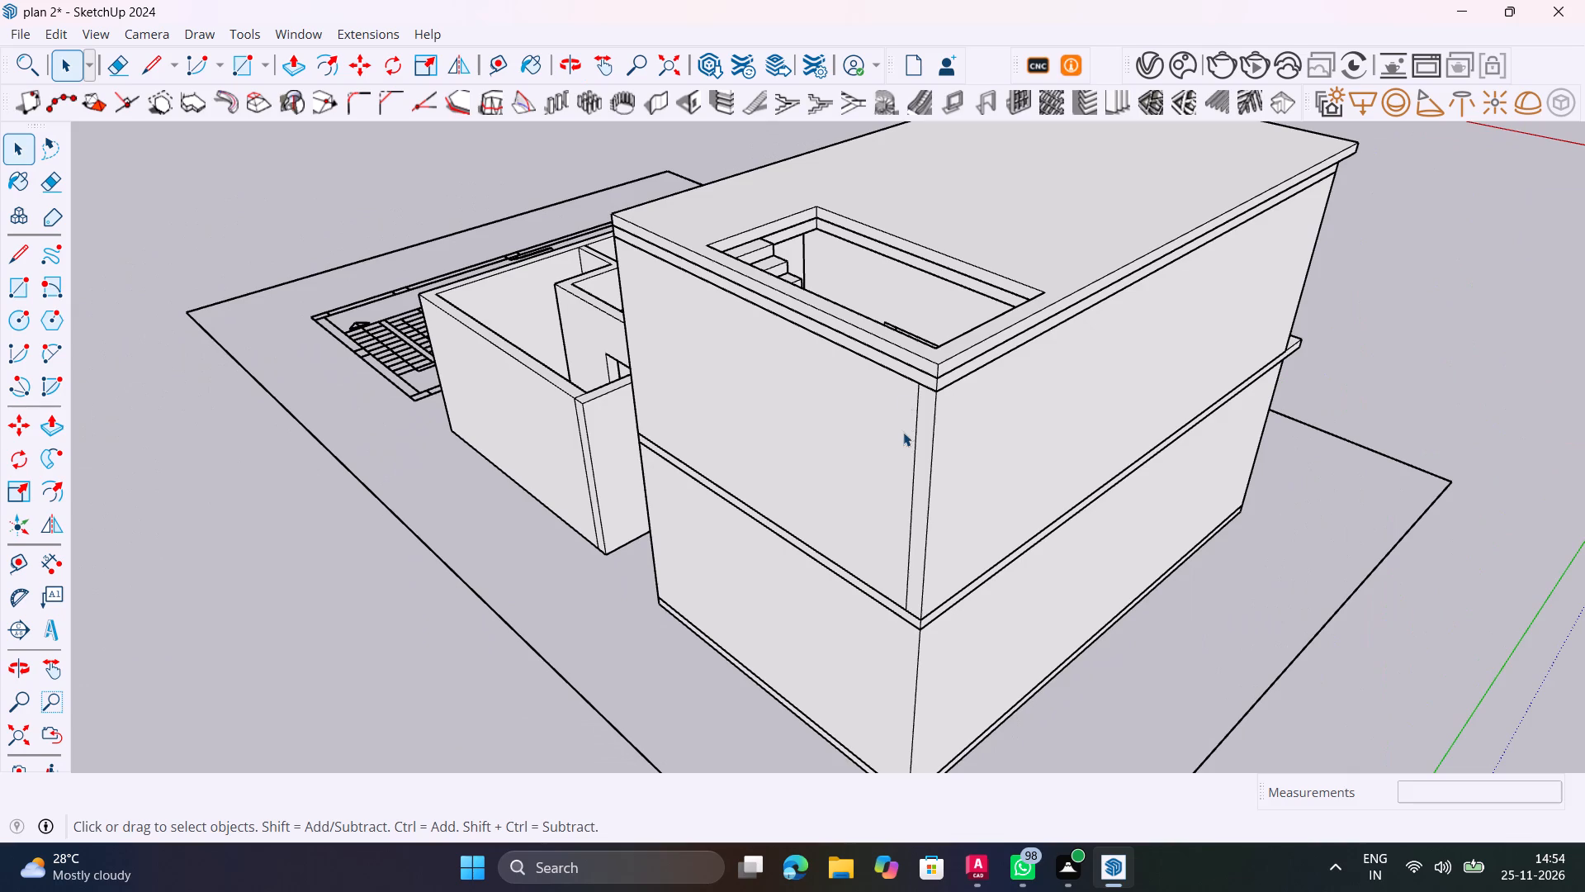
scroll(925, 353, up, 11)
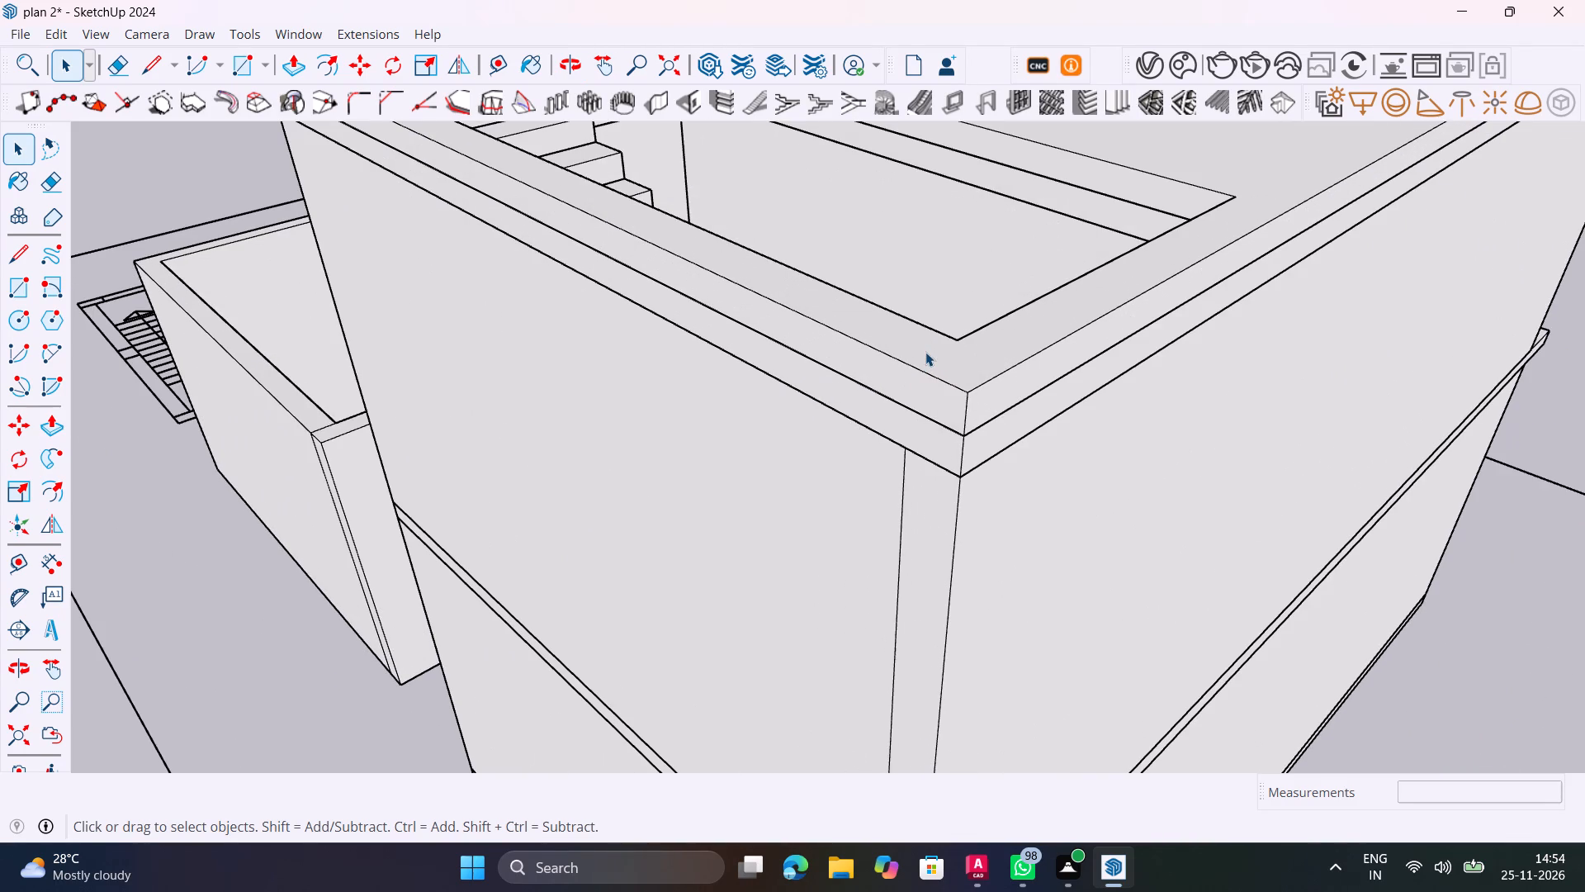
scroll(925, 352, down, 15)
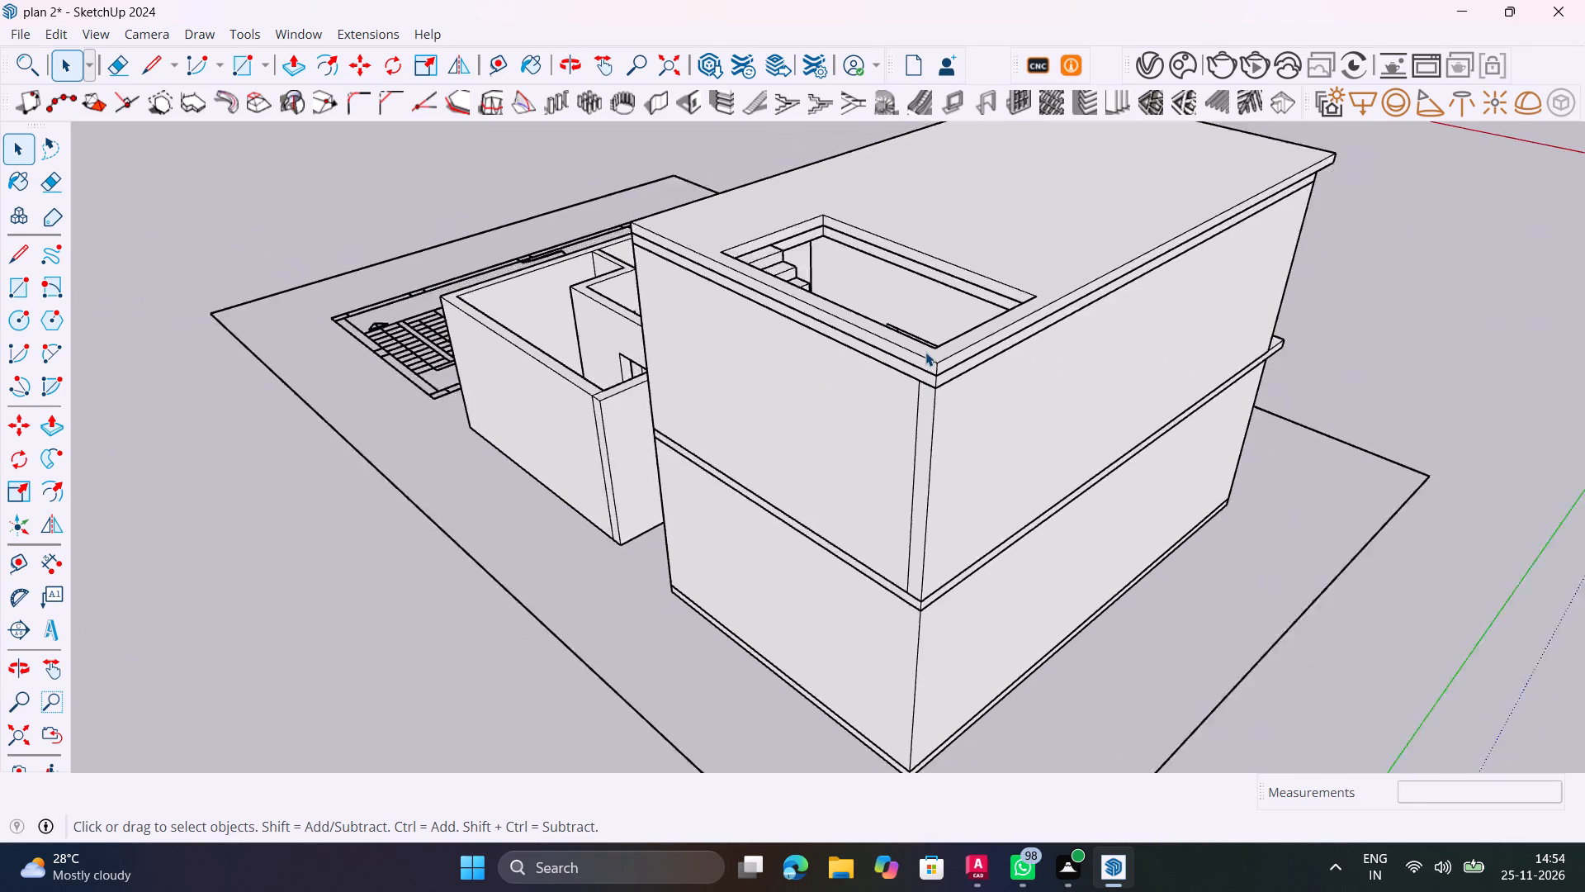
scroll(925, 352, down, 2)
middle_drag(1020, 401, 497, 215)
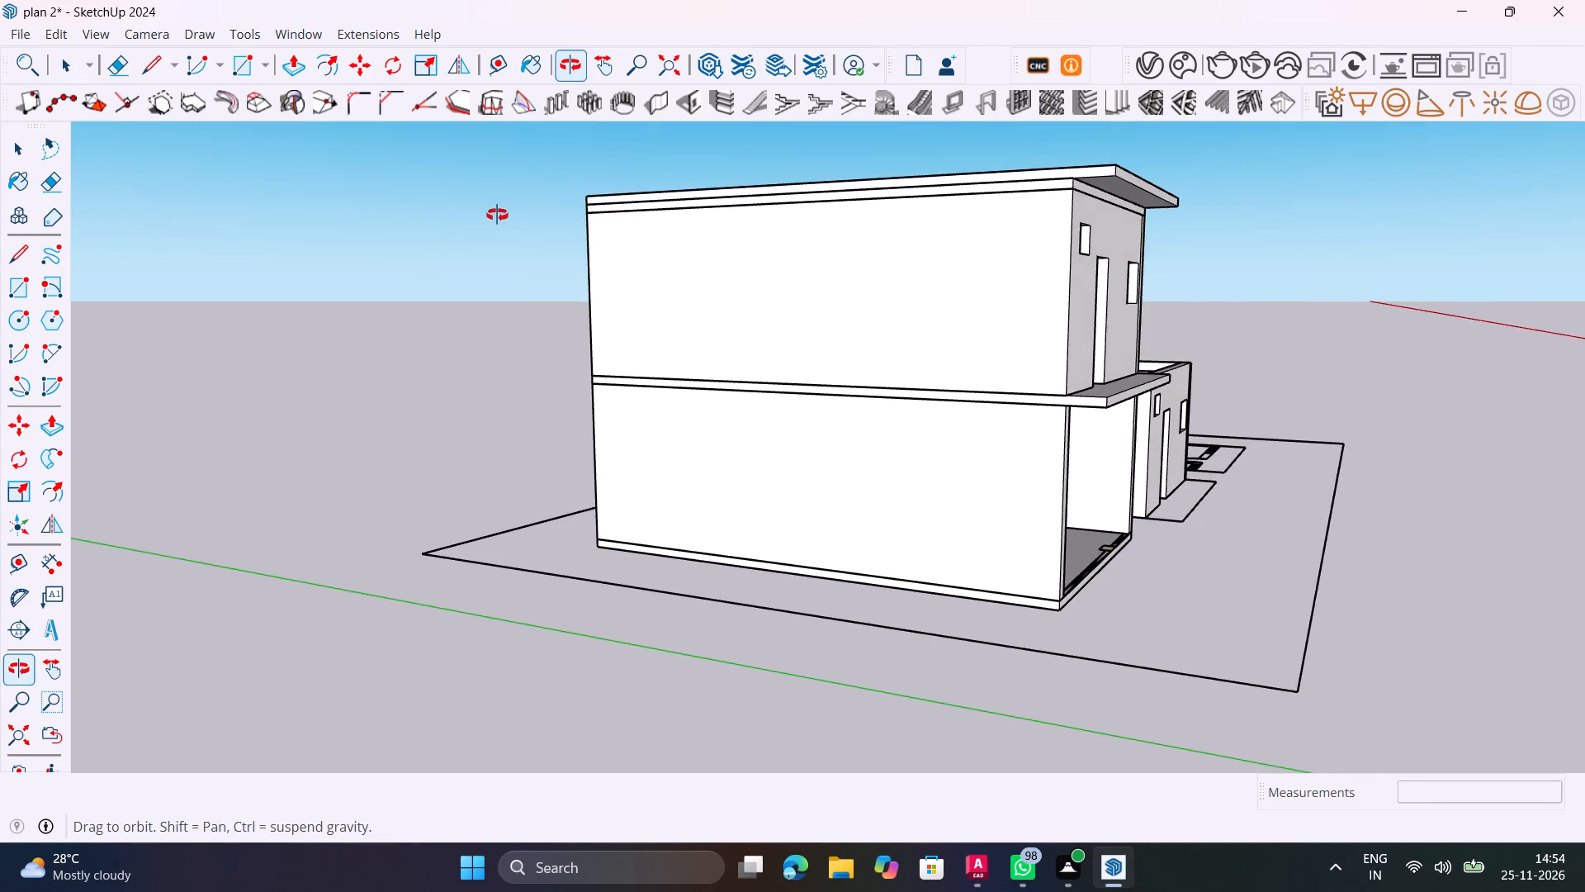
middle_drag(497, 215, 892, 425)
key(ctrl+z)
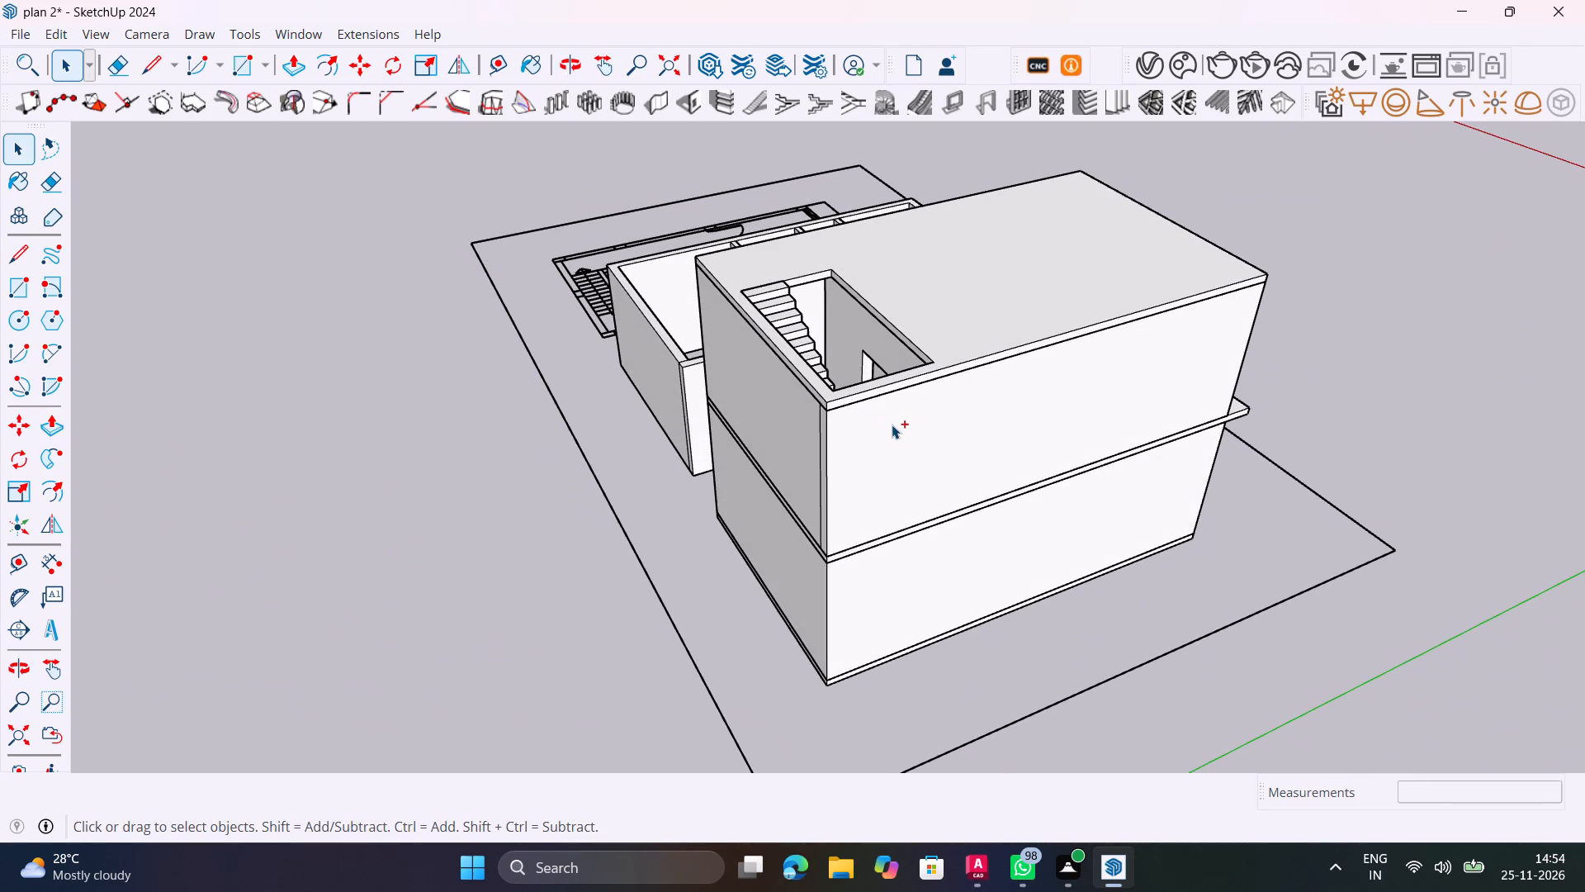
key(ctrl+z)
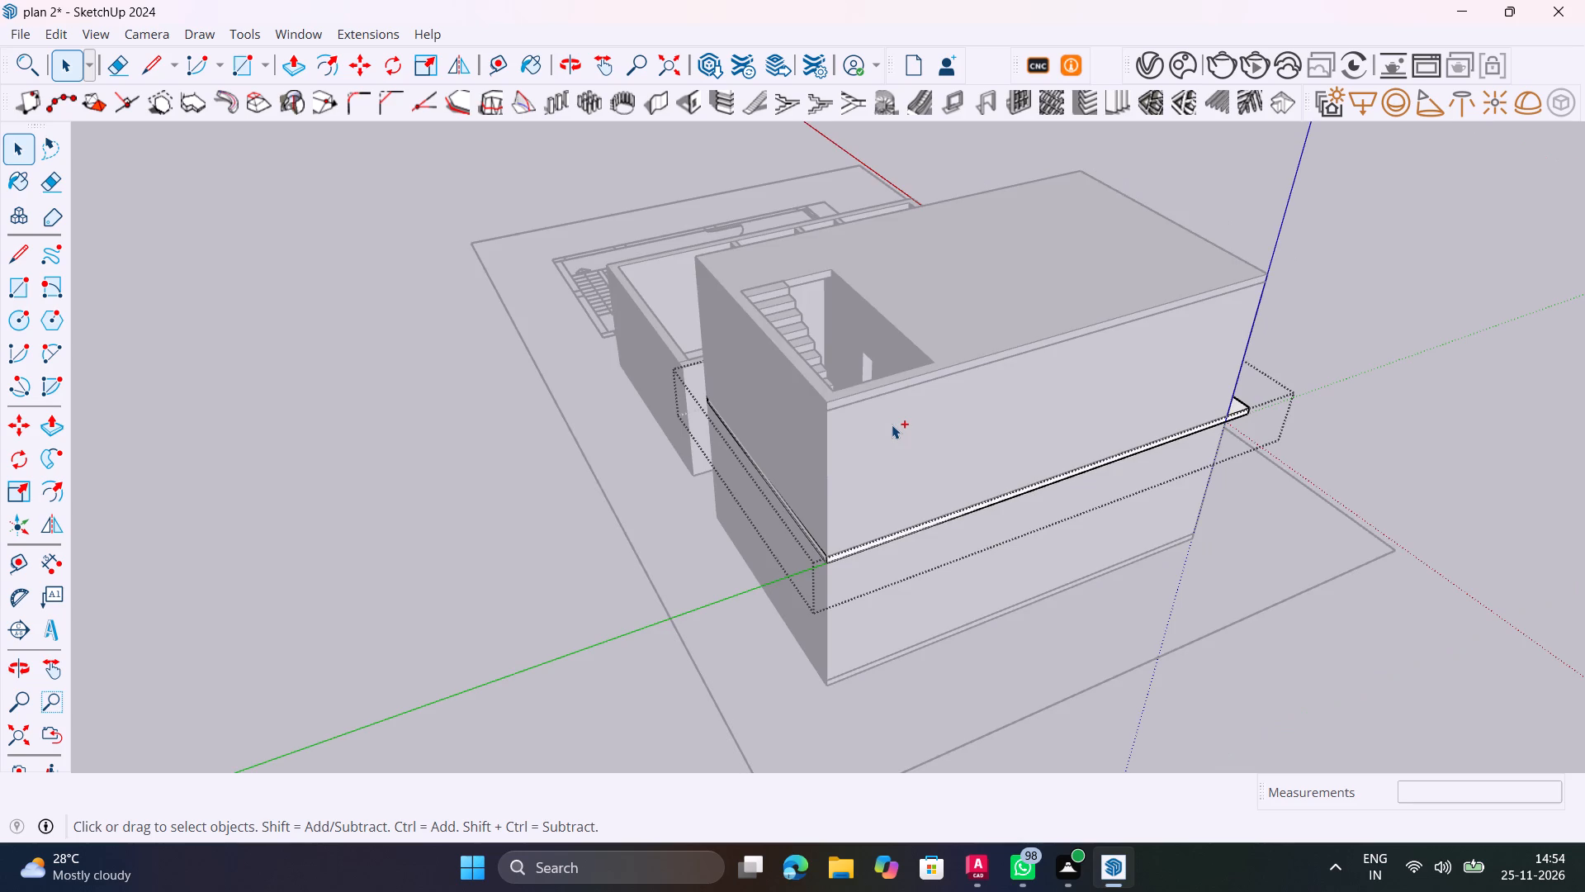
click(427, 385)
Extend the front face of the roof slab outward by 2' and close its group.
middle_drag(669, 458, 147, 470)
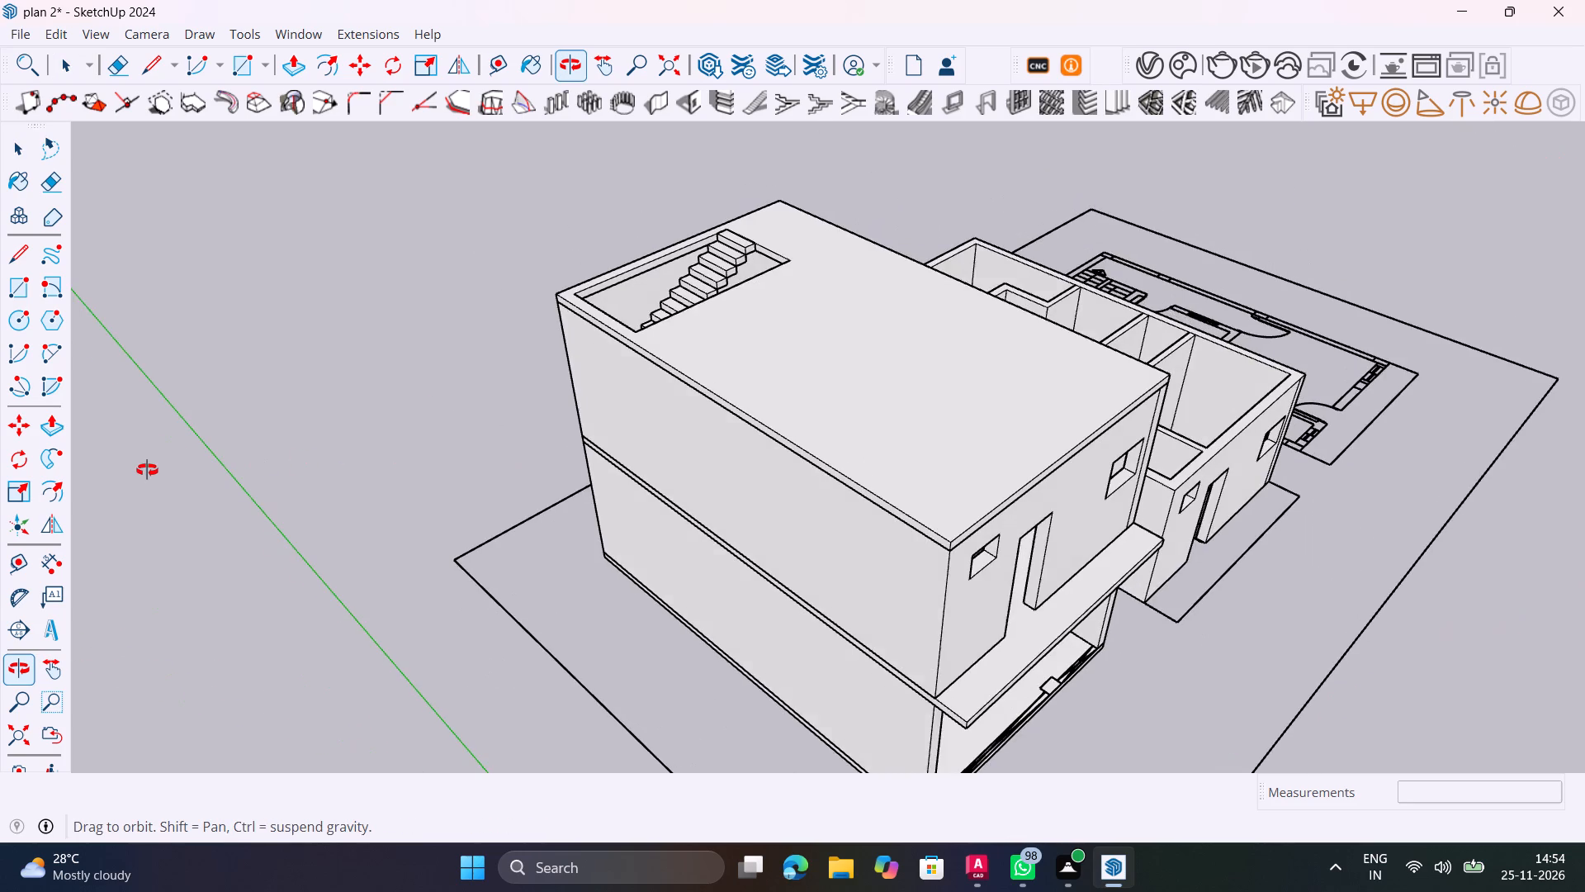
middle_drag(147, 470, 158, 439)
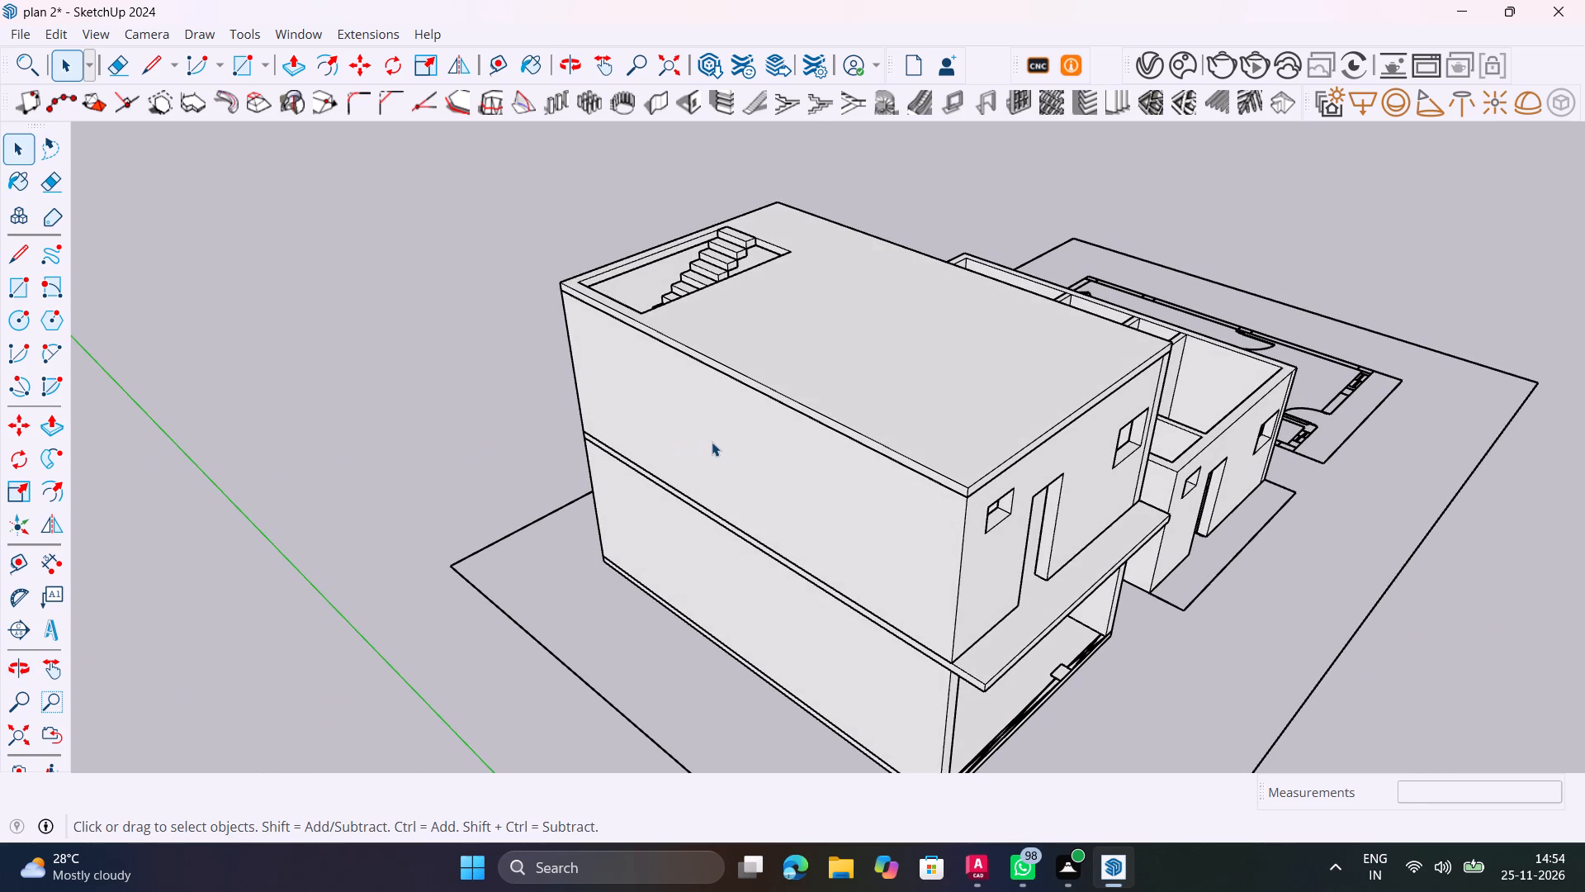
scroll(986, 468, up, 4)
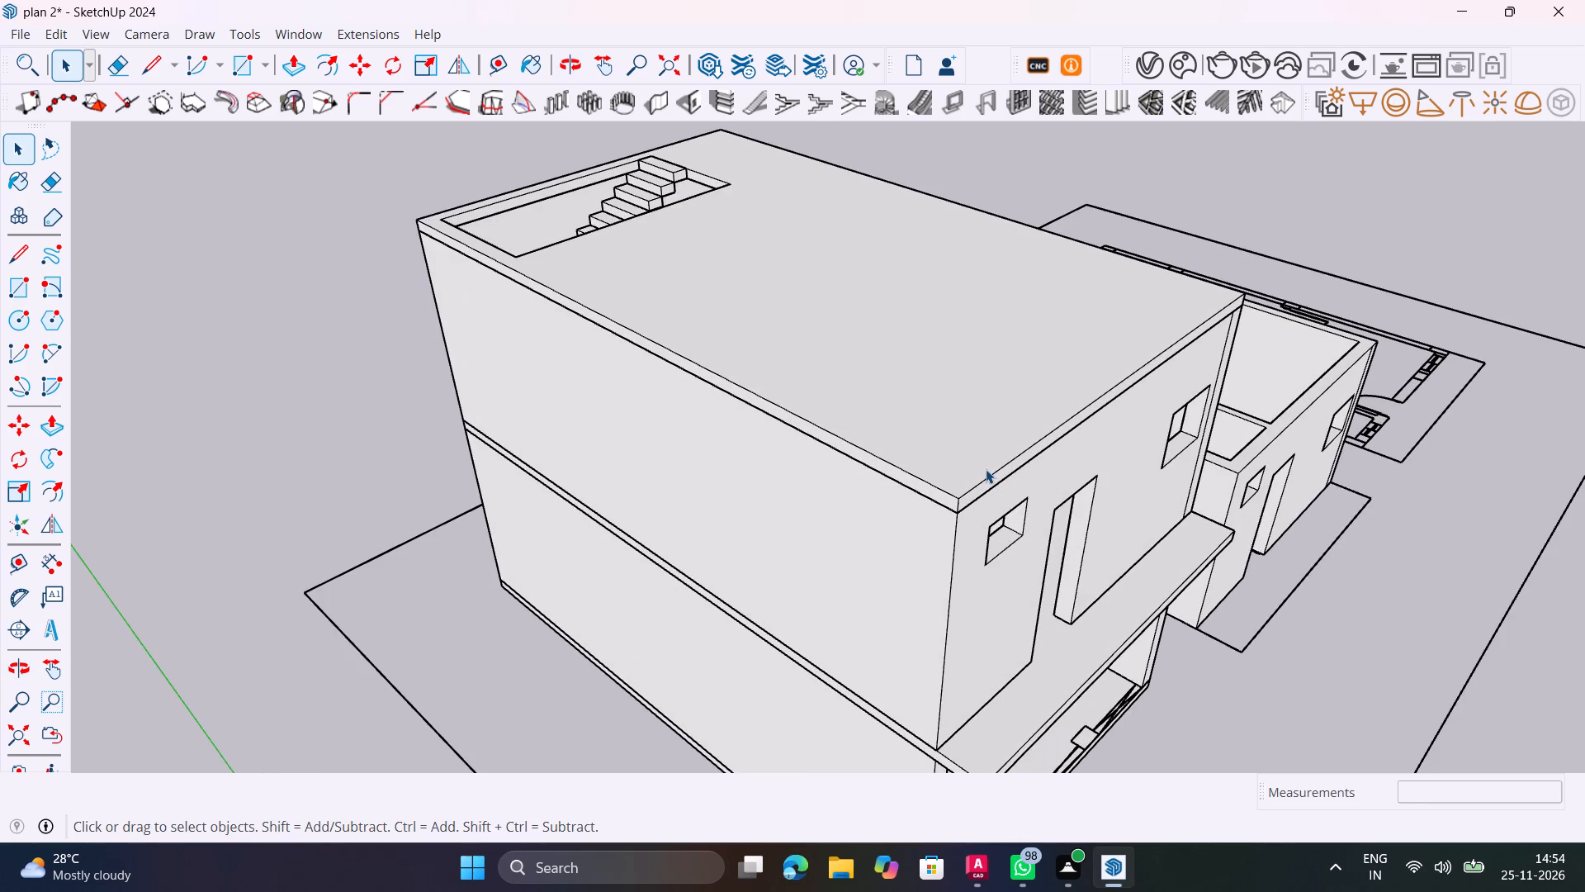
scroll(986, 469, up, 3)
shift+middle_drag(983, 467, 854, 388)
scroll(854, 388, up, 1)
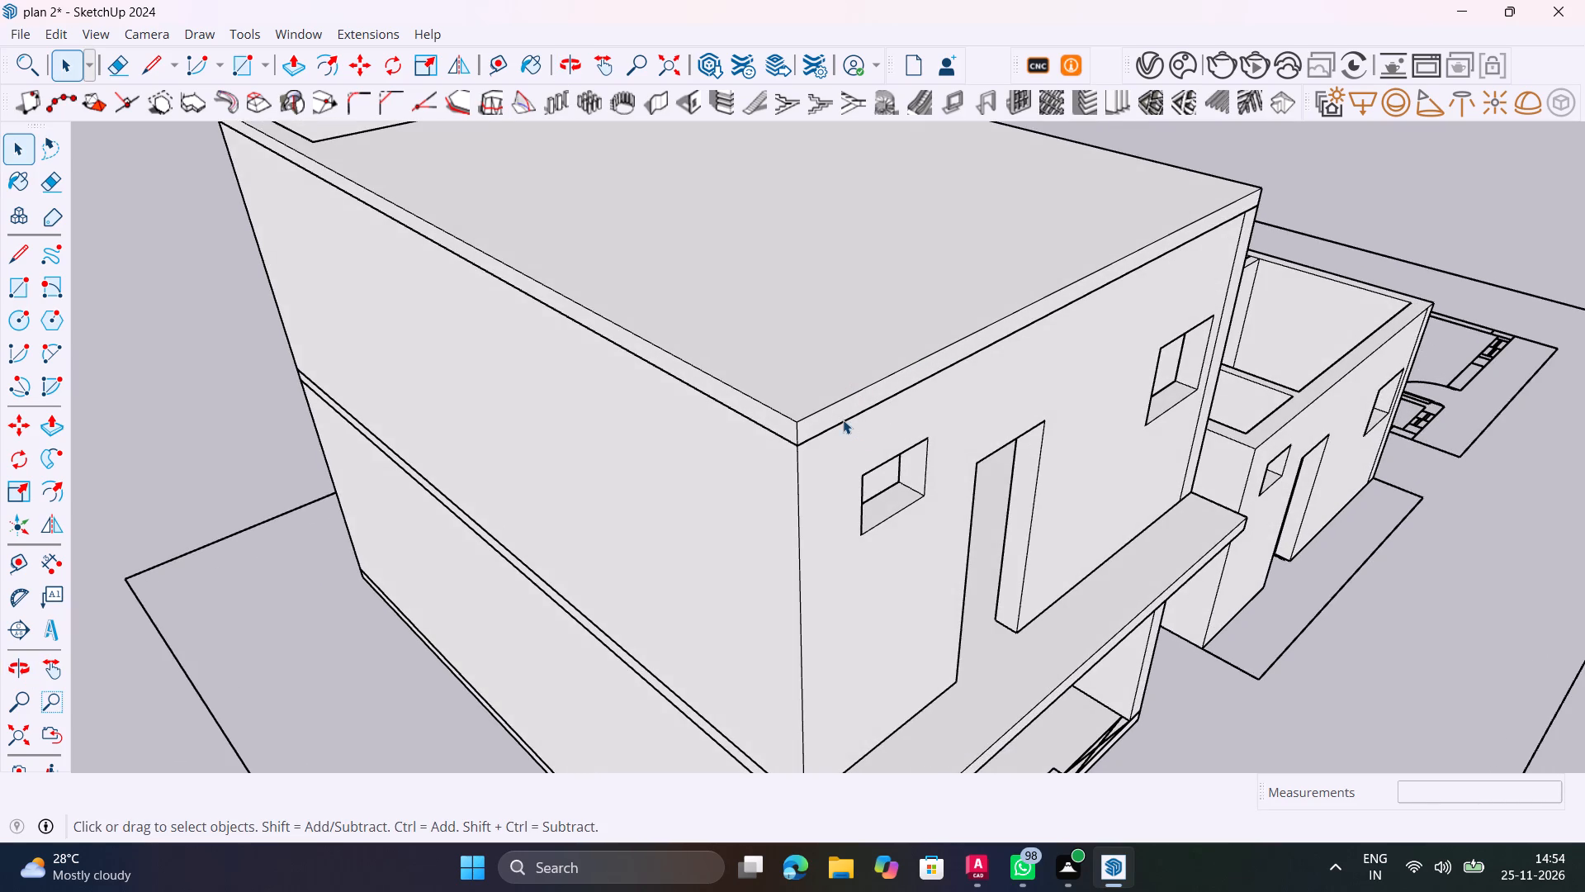
scroll(843, 419, up, 5)
click(843, 417)
triple_click(843, 417)
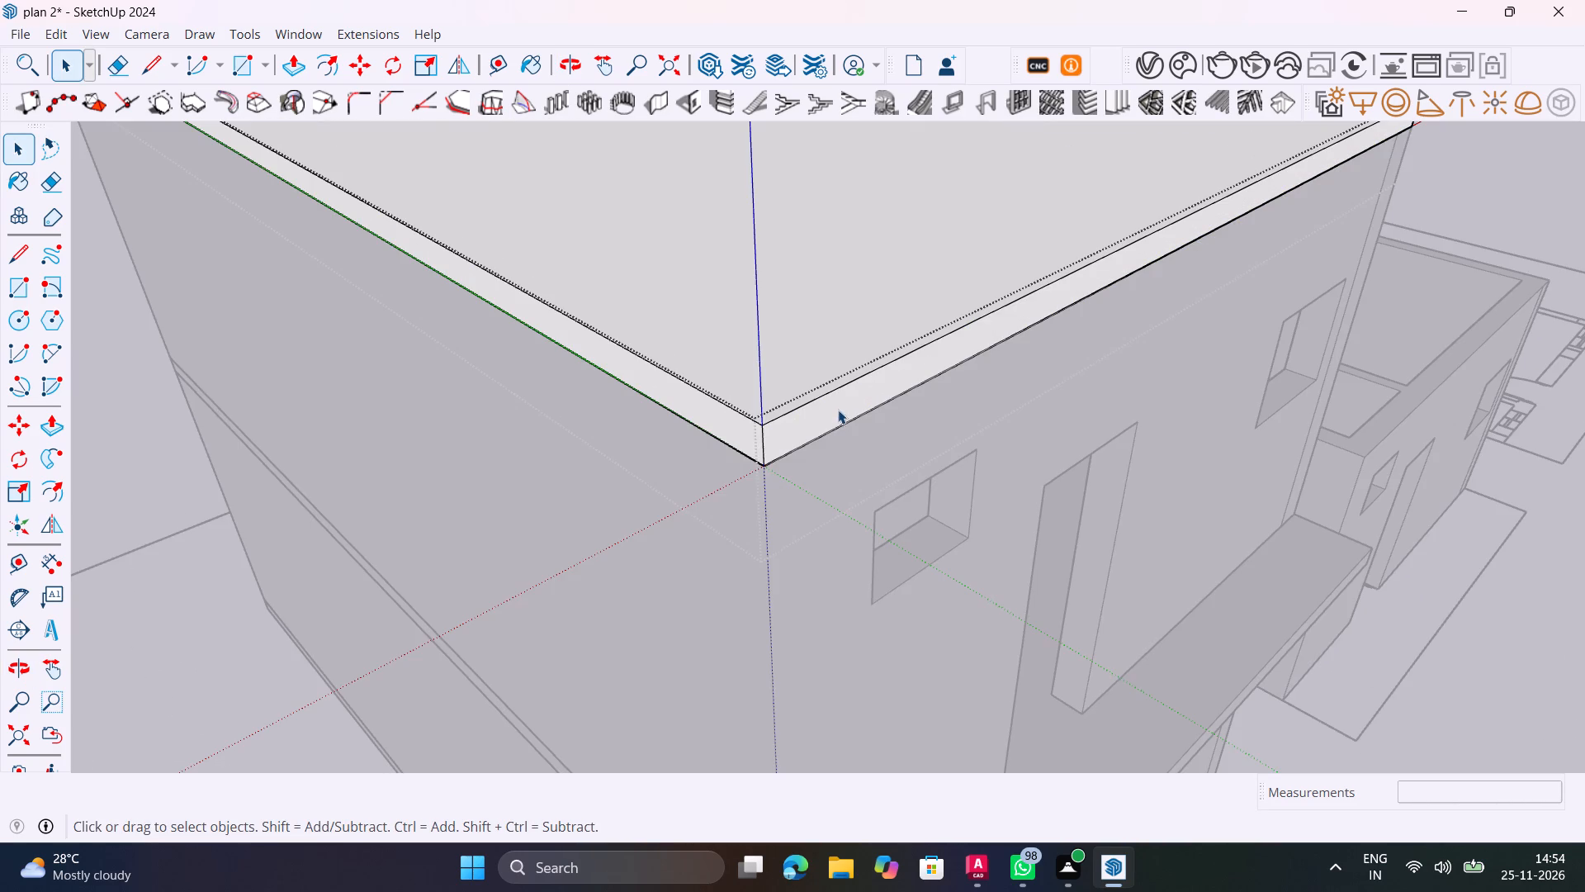
click(838, 409)
key(p)
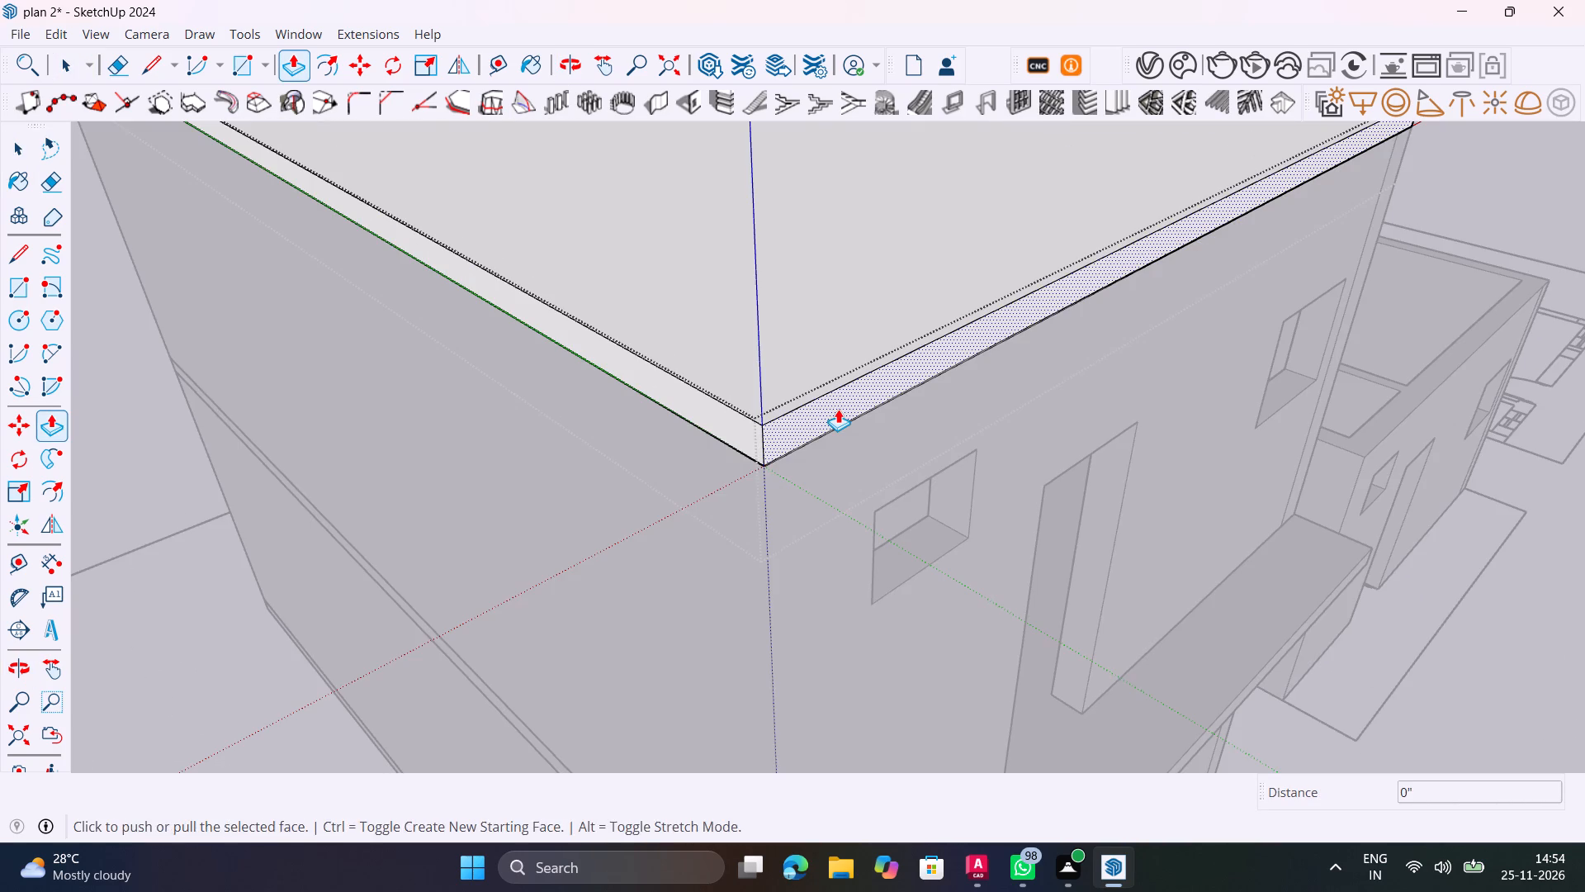
click(838, 409)
click(838, 409)
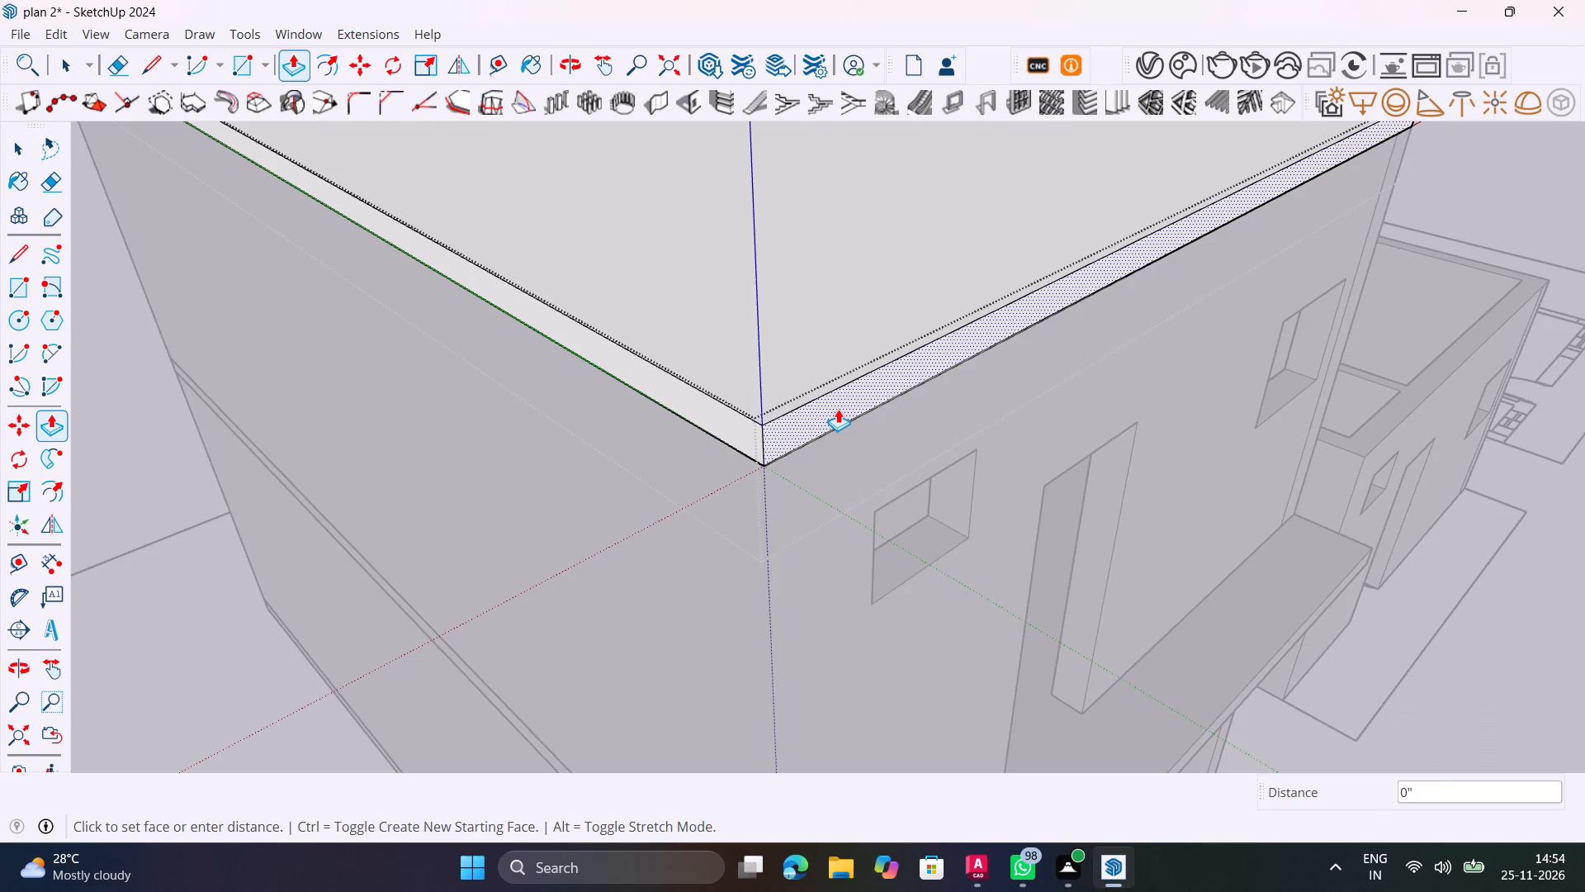
text(2')
key(Return)
key(space)
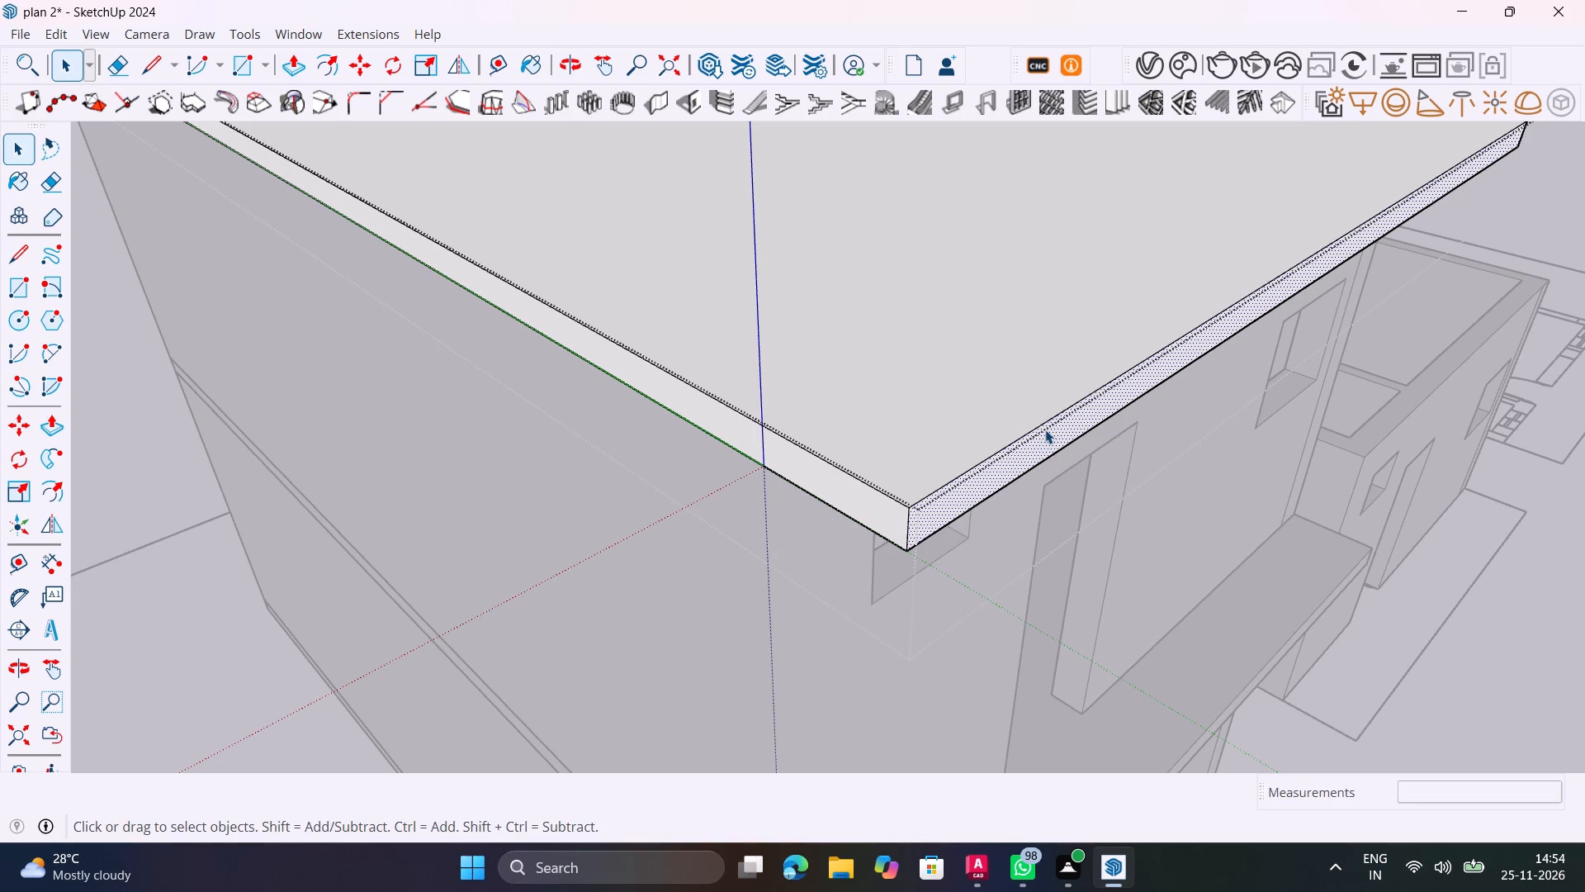
scroll(1045, 429, down, 16)
click(457, 444)
Examine the stacked two-storey block and the neighbouring floors from several sides, and dismiss the chat notification.
middle_drag(869, 486, 811, 458)
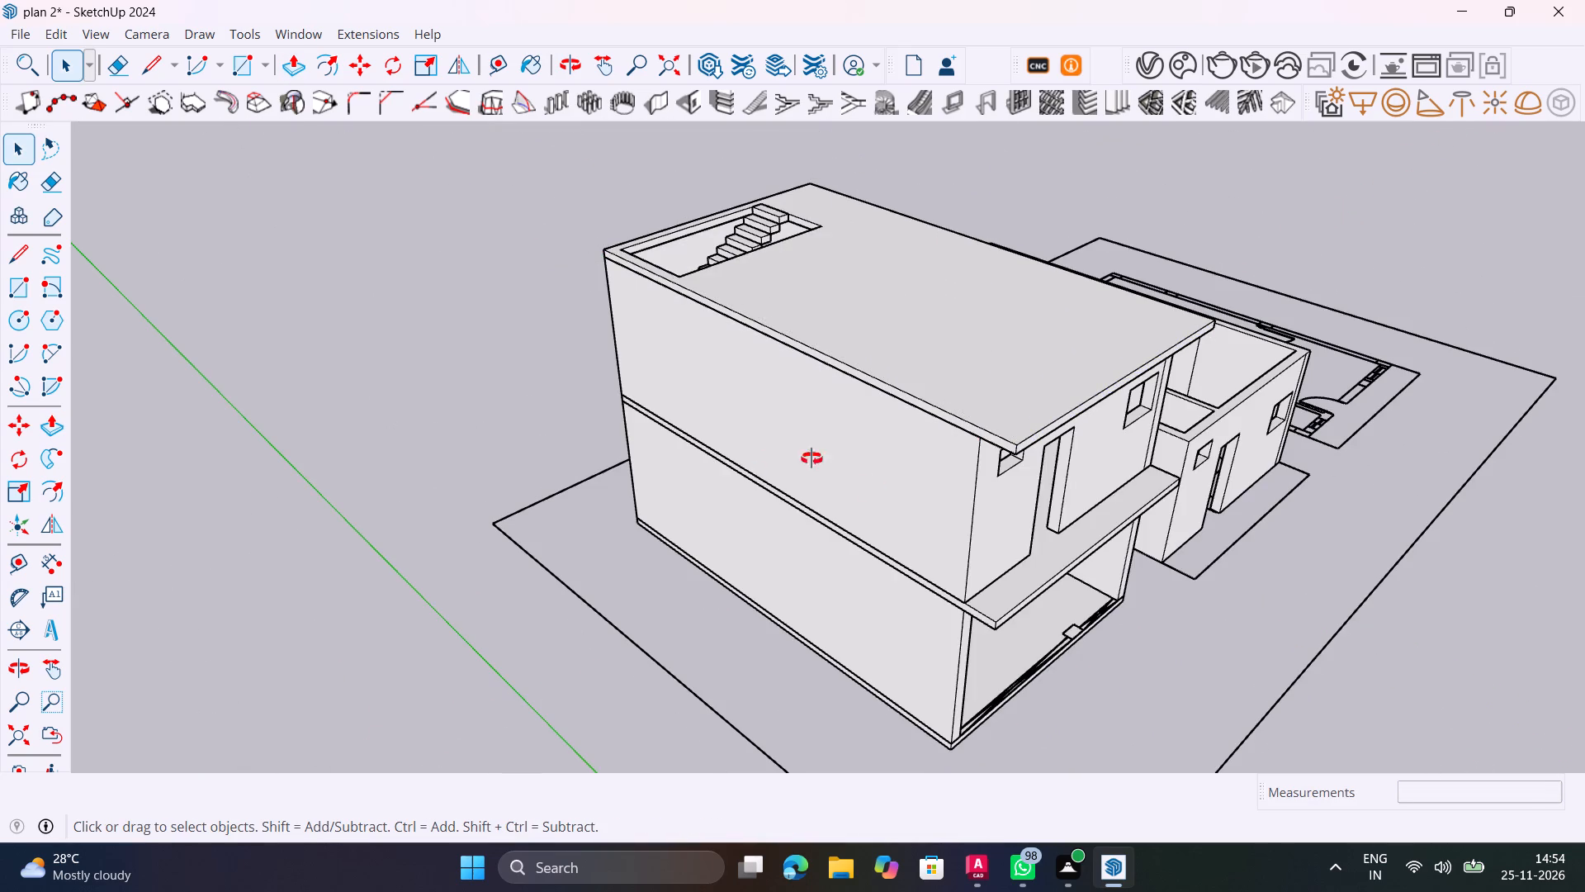
middle_drag(811, 458, 848, 458)
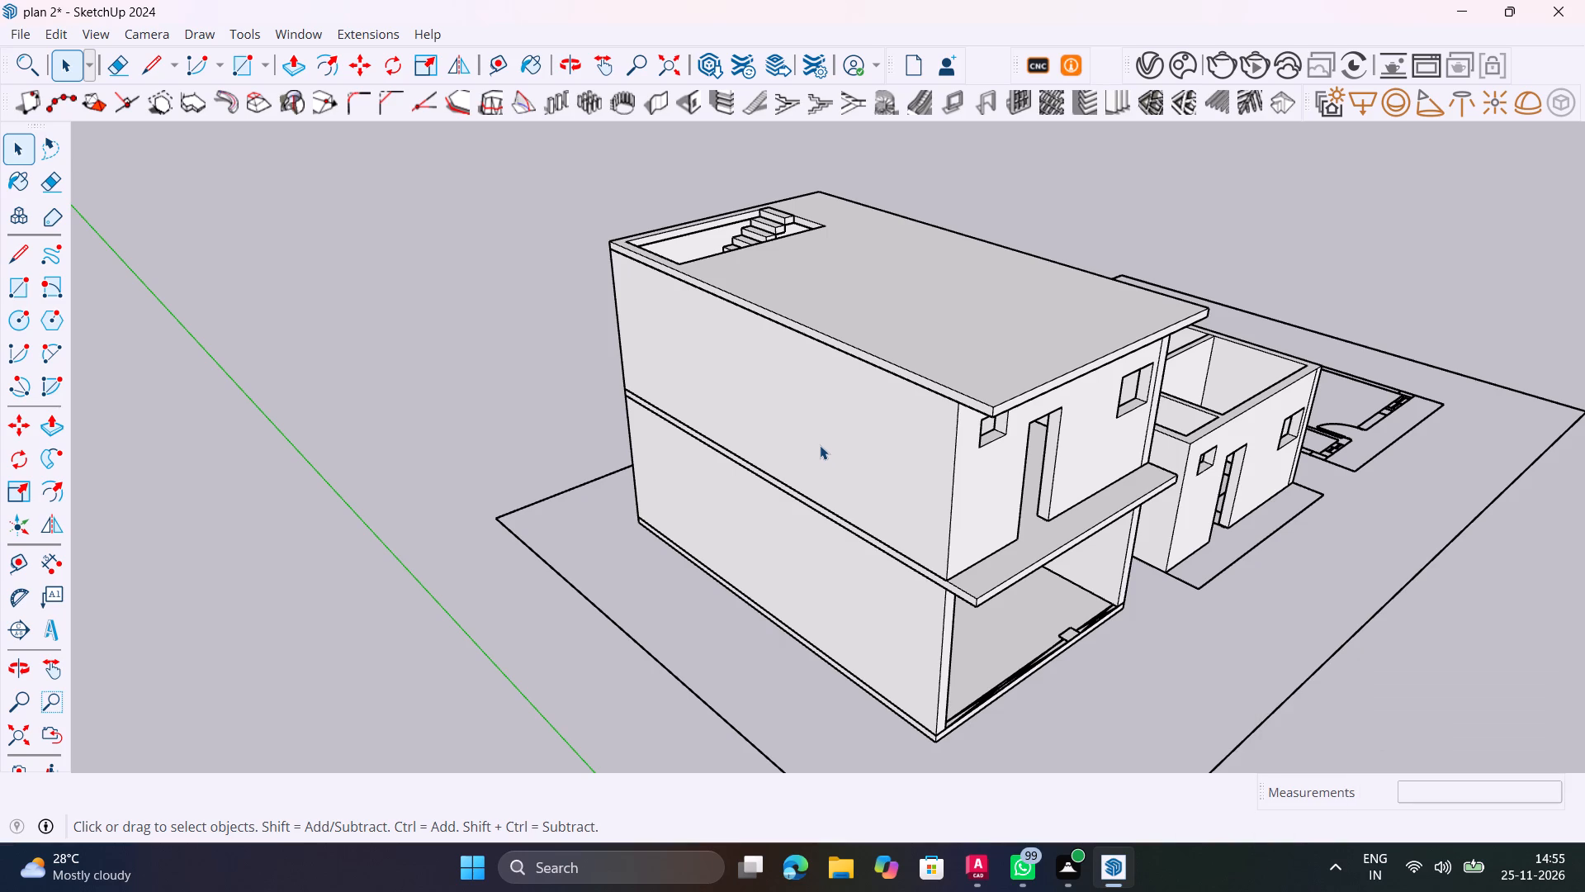
scroll(787, 413, down, 4)
shift+middle_drag(870, 418, 553, 379)
scroll(594, 383, up, 1)
middle_drag(594, 382, 440, 440)
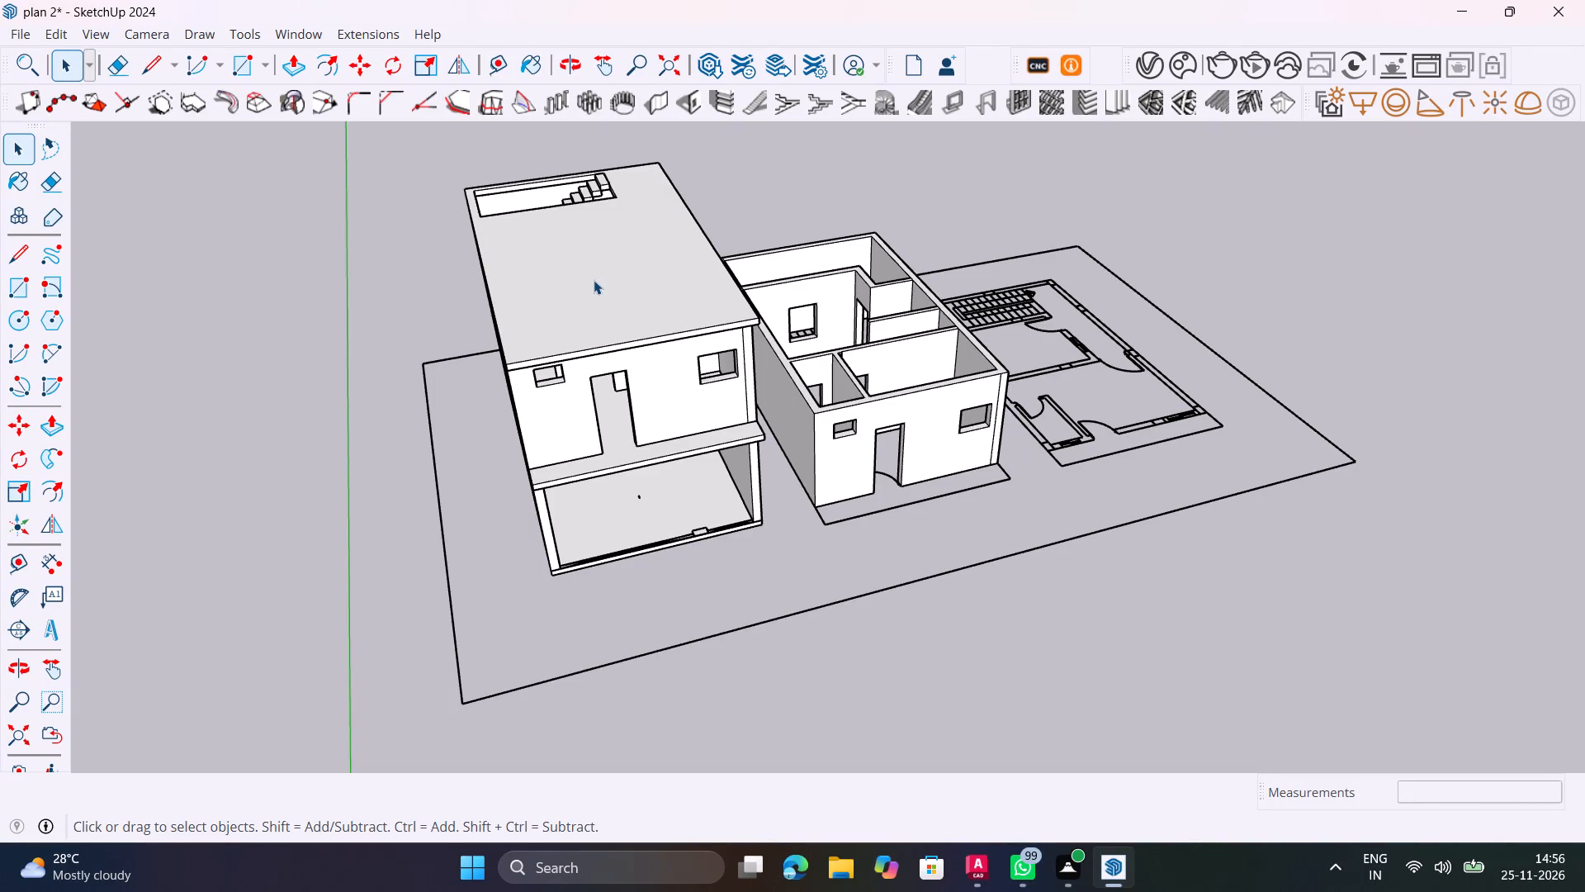
scroll(609, 281, down, 4)
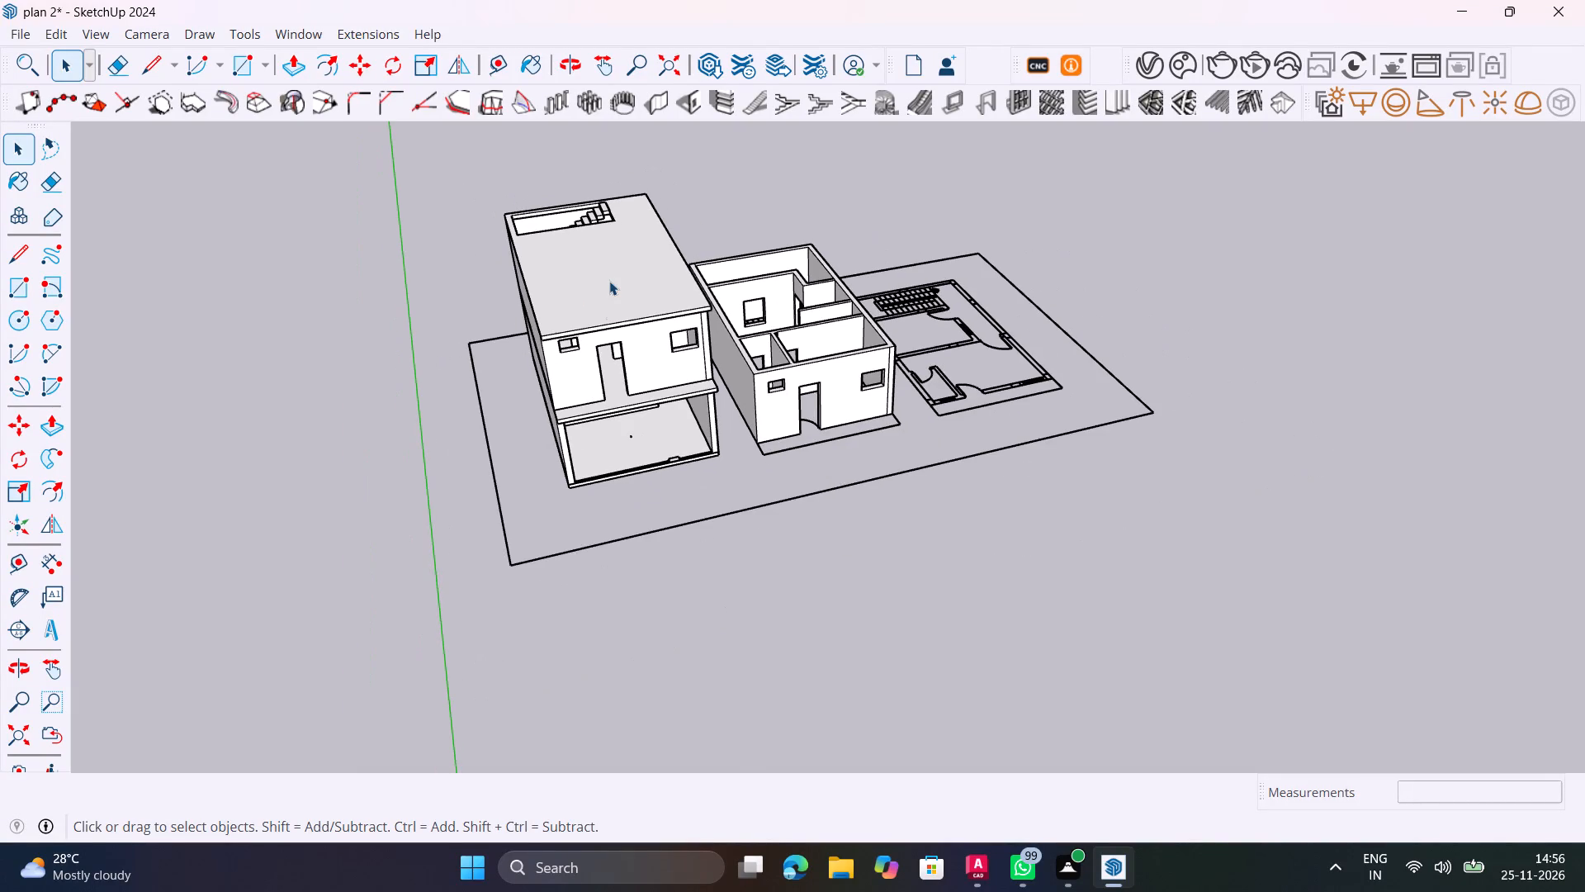
middle_drag(612, 397, 650, 398)
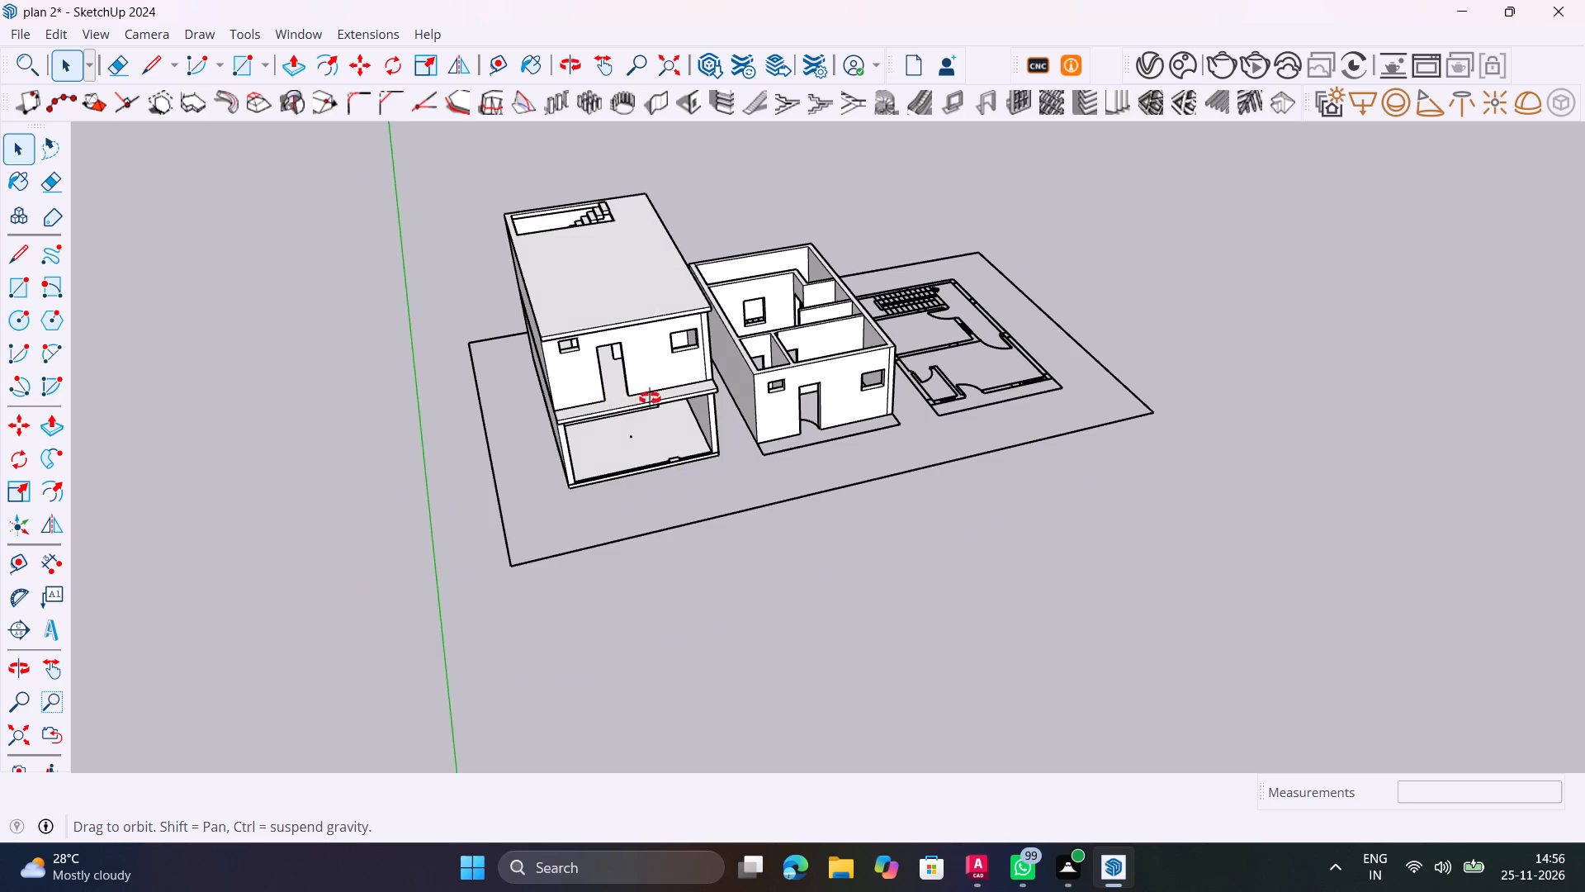
middle_drag(650, 398, 824, 404)
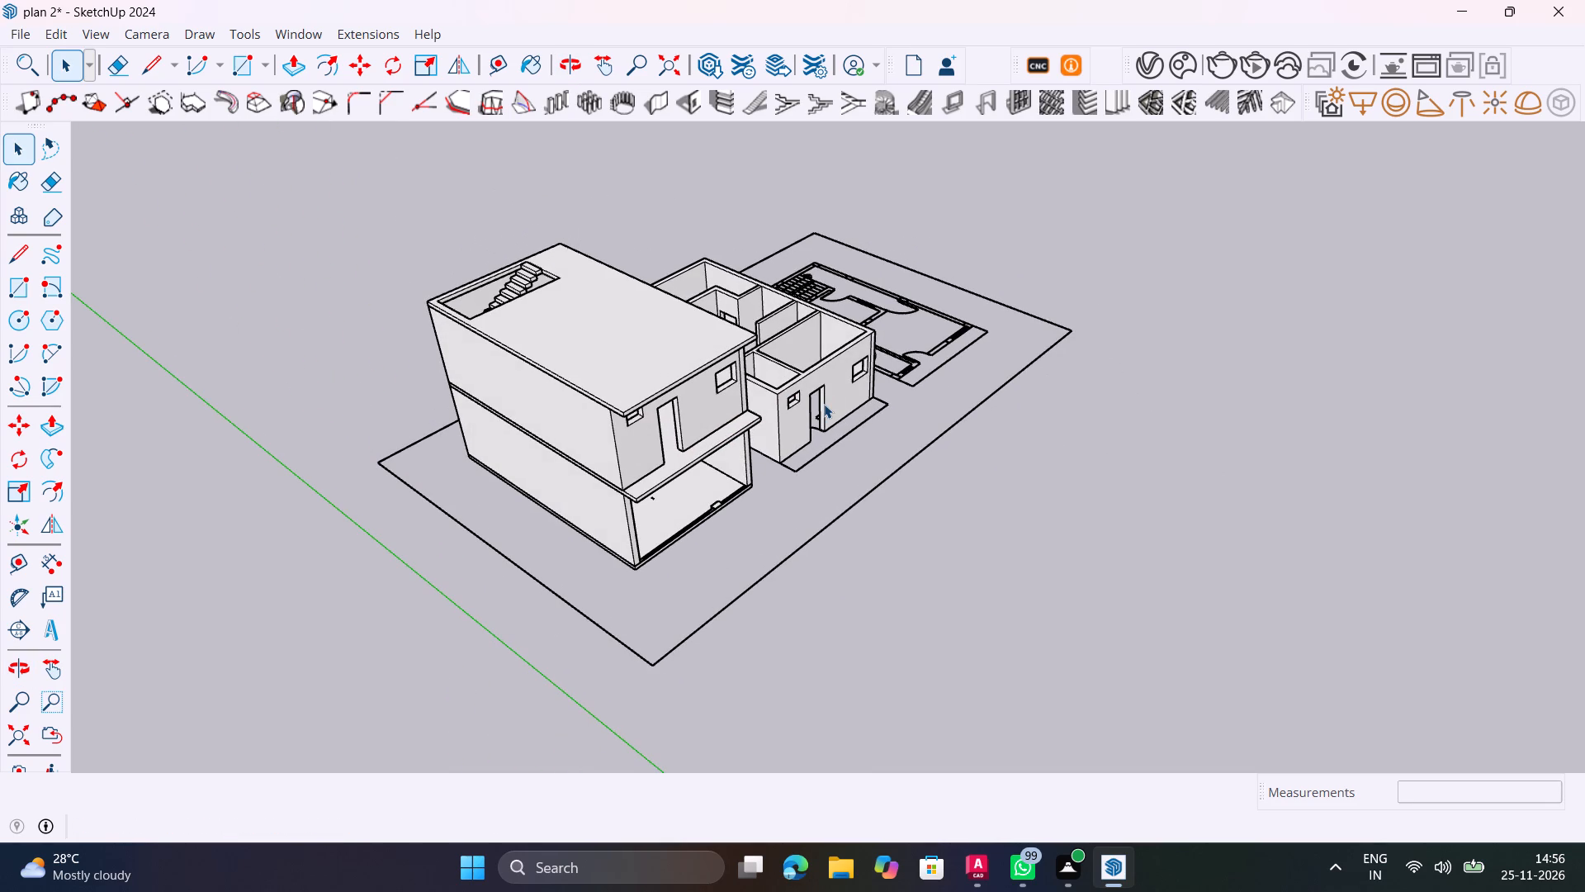
scroll(824, 403, down, 2)
shift+middle_drag(809, 441, 935, 496)
middle_drag(935, 496, 1065, 456)
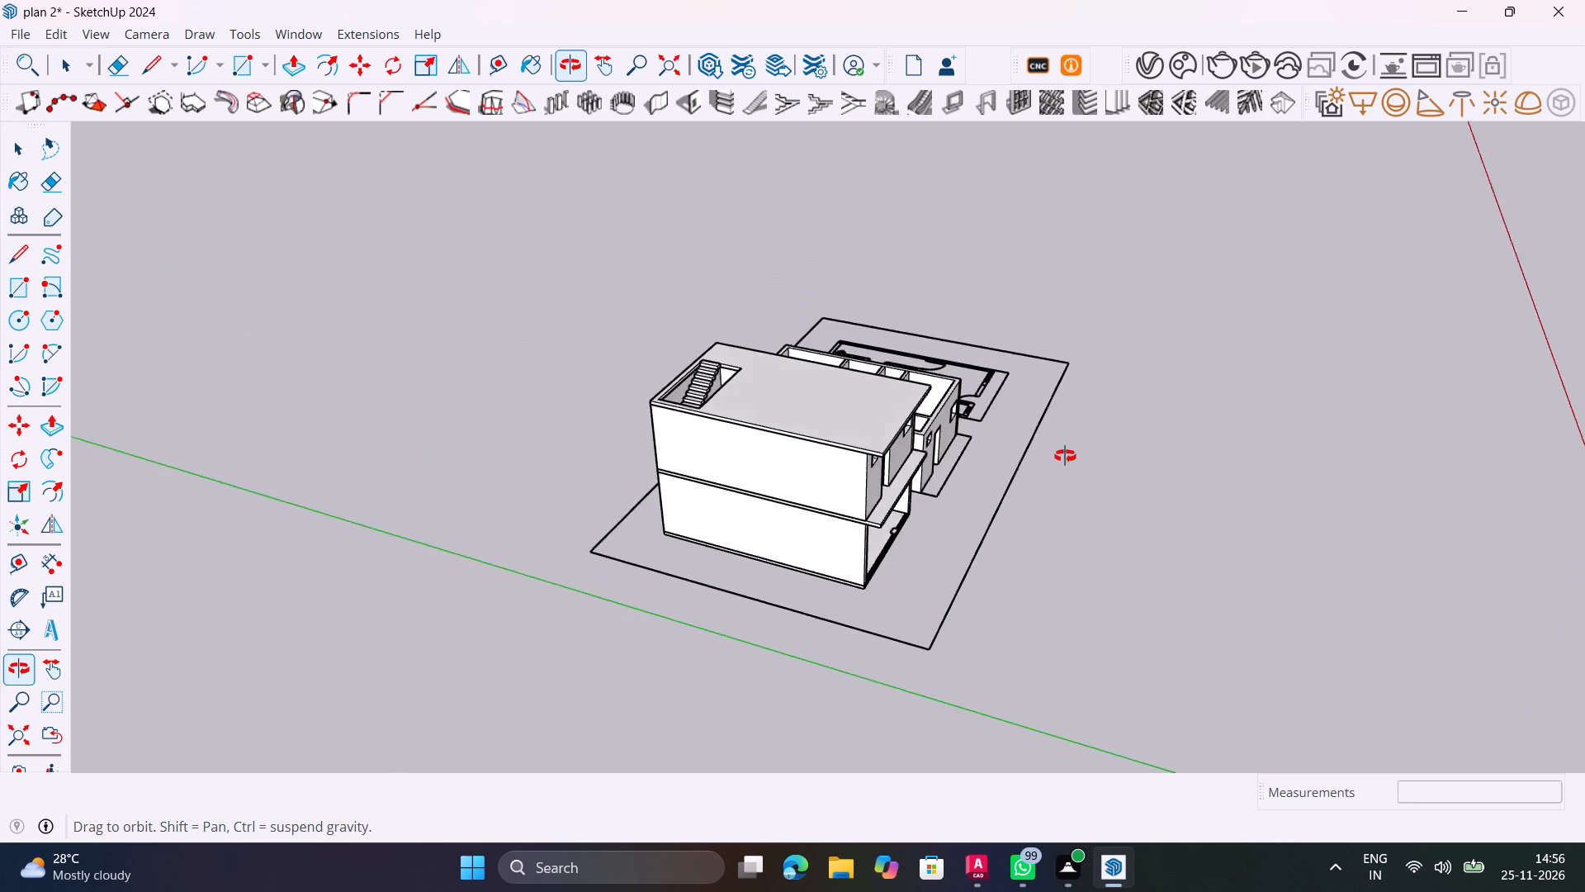
middle_drag(1065, 456, 764, 374)
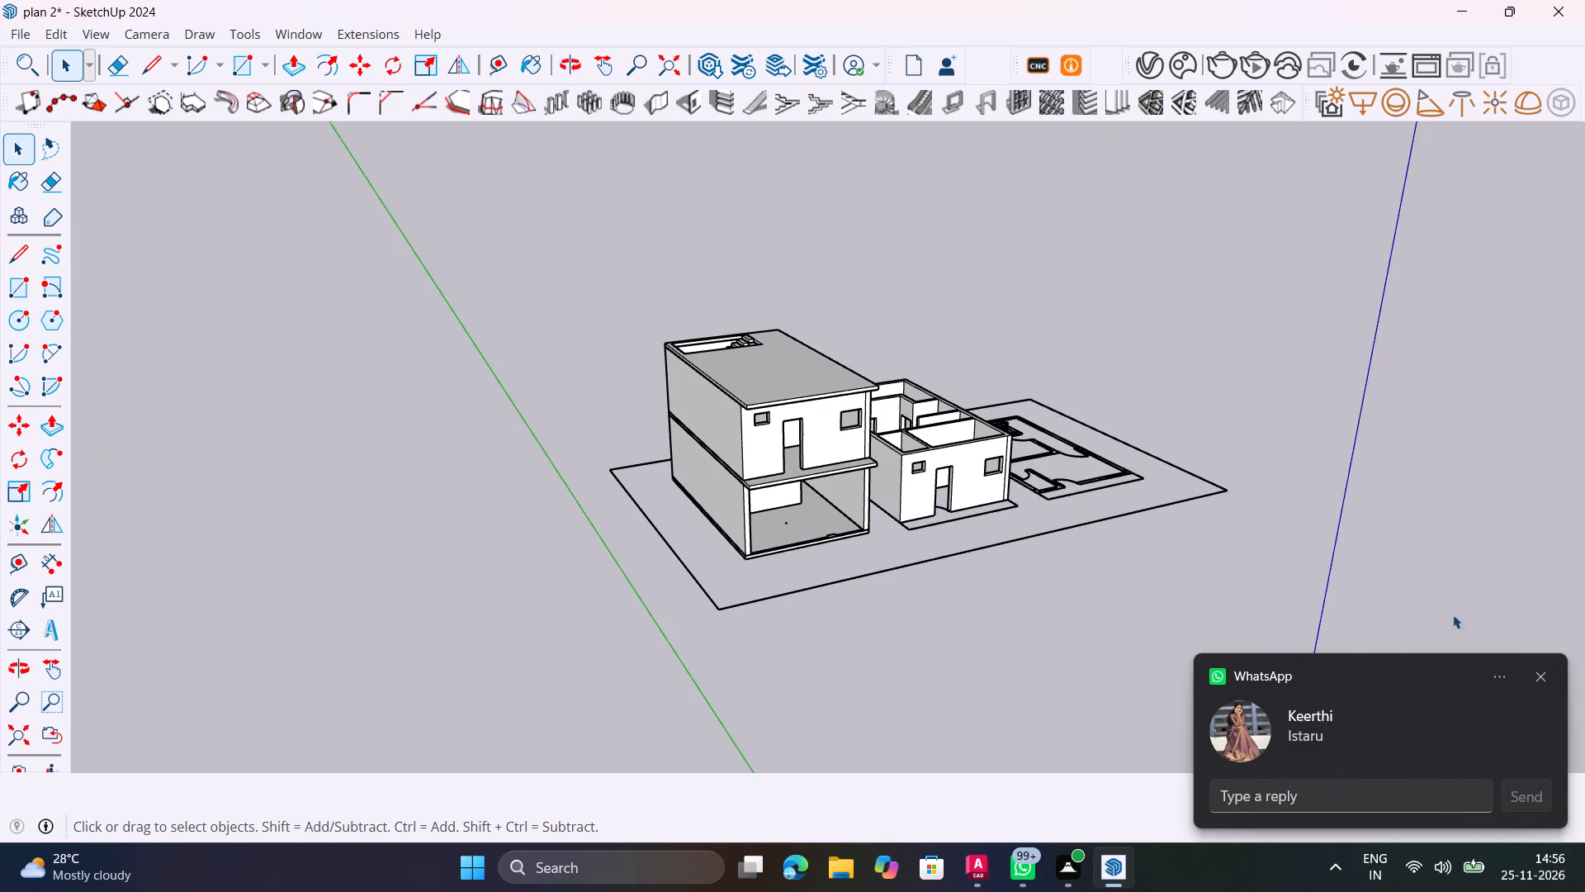
click(1541, 676)
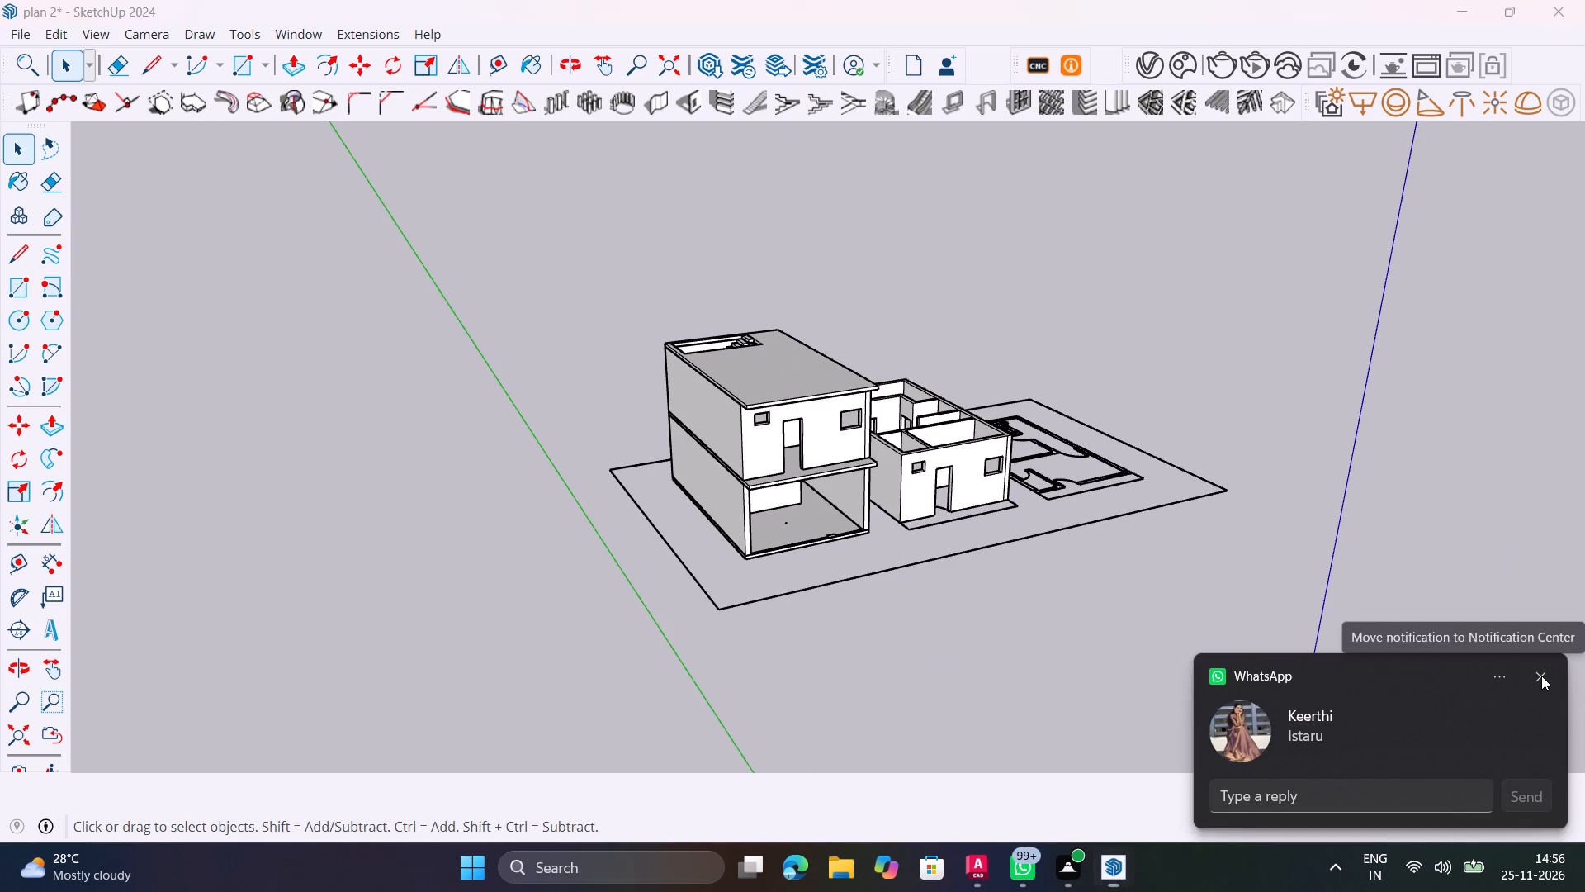
Examine the remaining flat floor plan, including its staircase, doors and windows, beside the modelled floor walls.
scroll(981, 488, up, 4)
shift+middle_drag(981, 486, 585, 563)
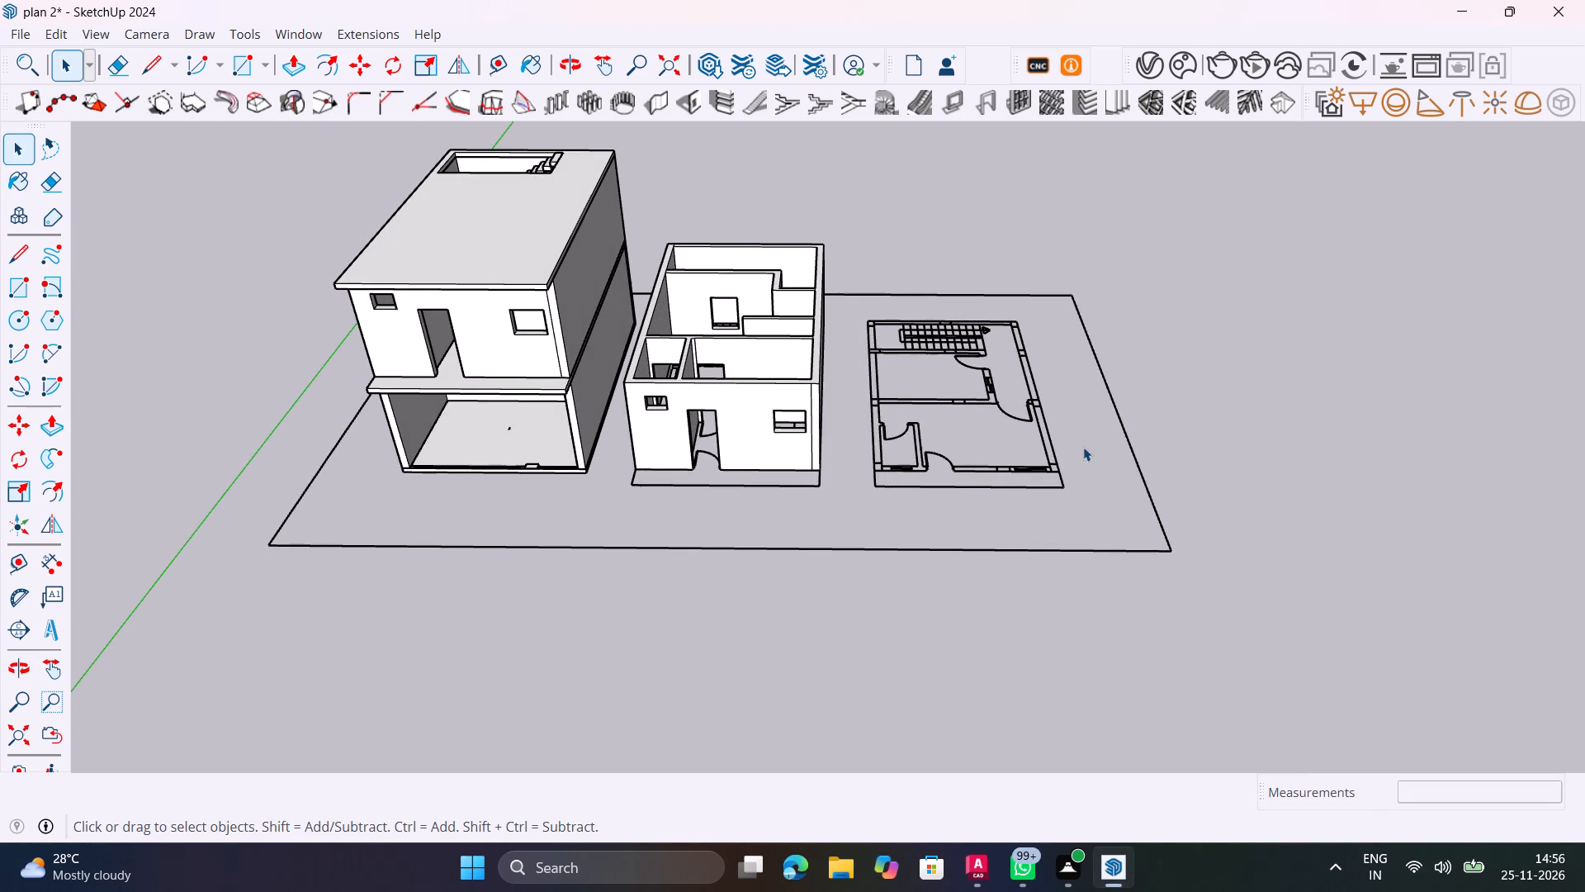
scroll(1020, 433, up, 5)
middle_drag(1020, 431, 1039, 545)
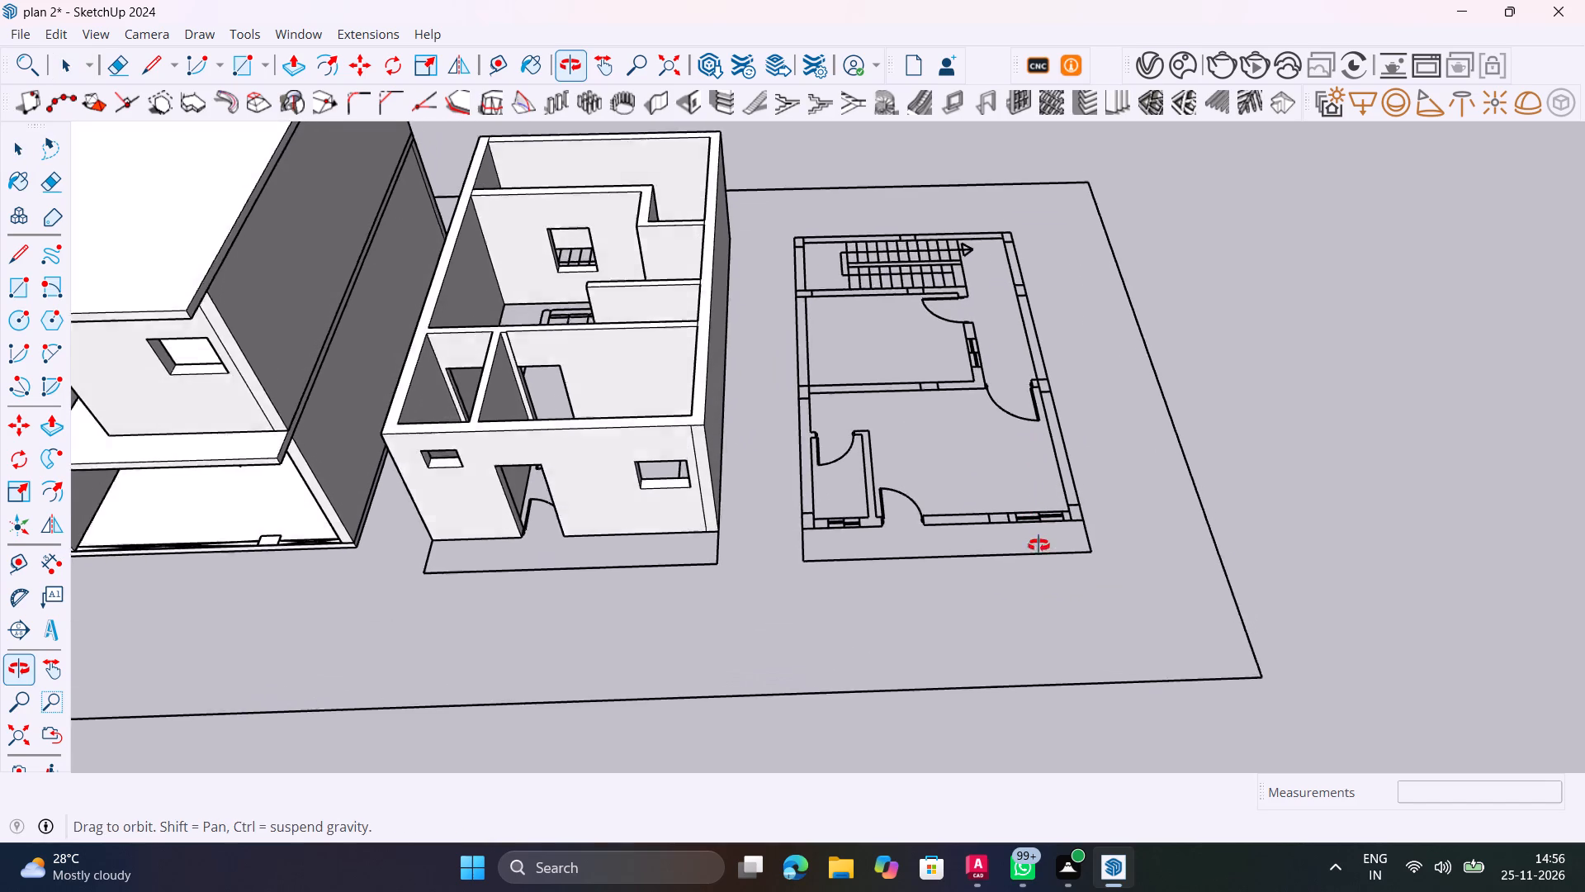
middle_drag(1039, 545, 1038, 582)
scroll(1038, 453, up, 3)
shift+middle_drag(1003, 432, 1051, 556)
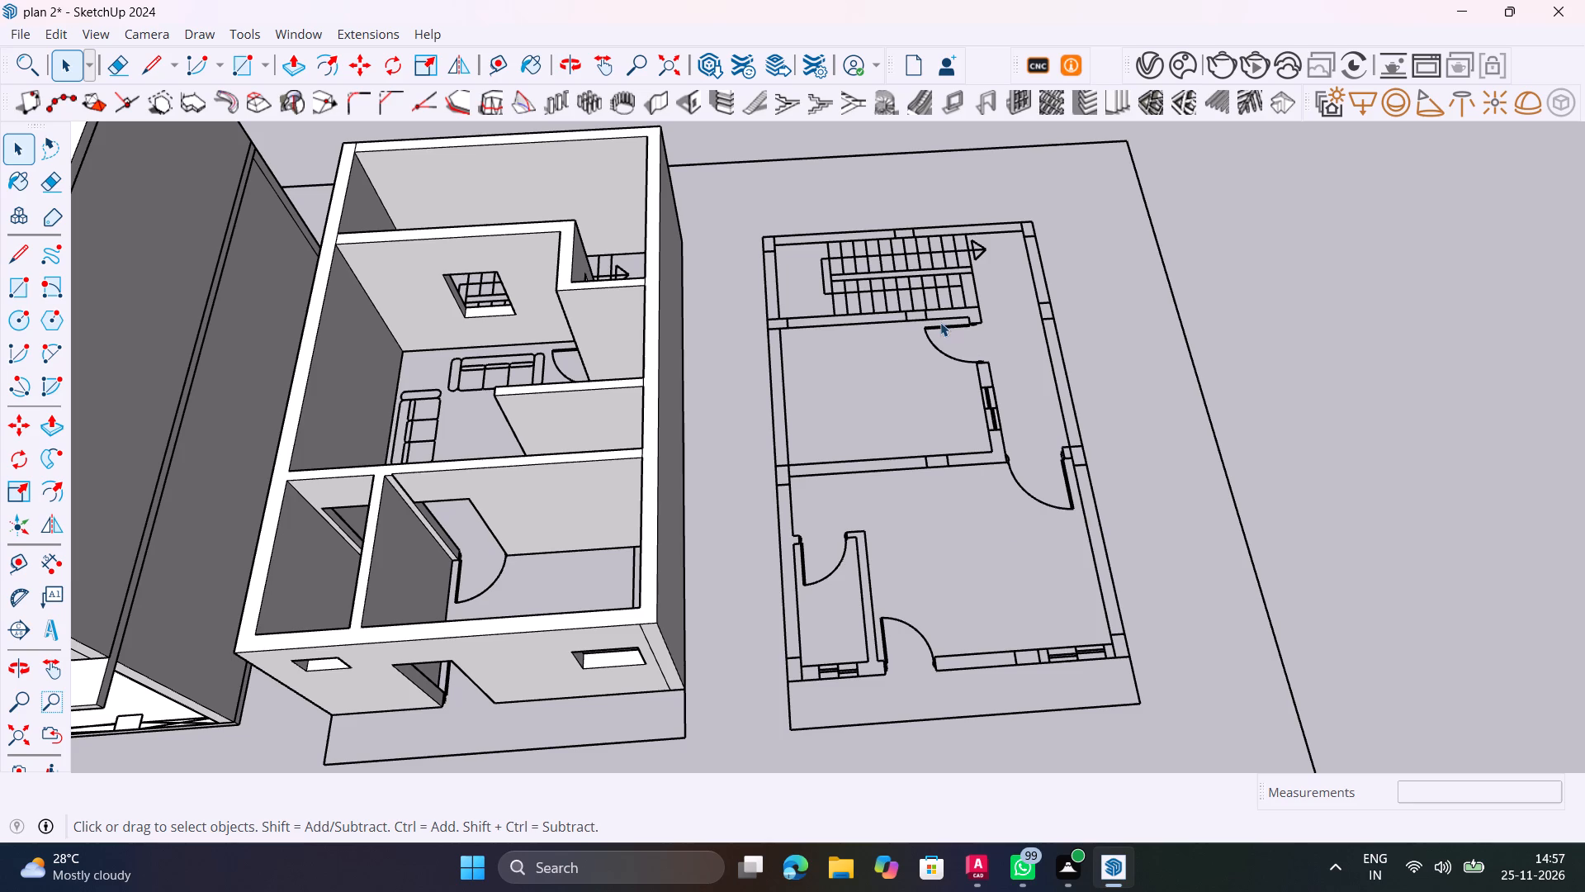
shift+middle_drag(940, 320, 824, 409)
scroll(824, 409, down, 2)
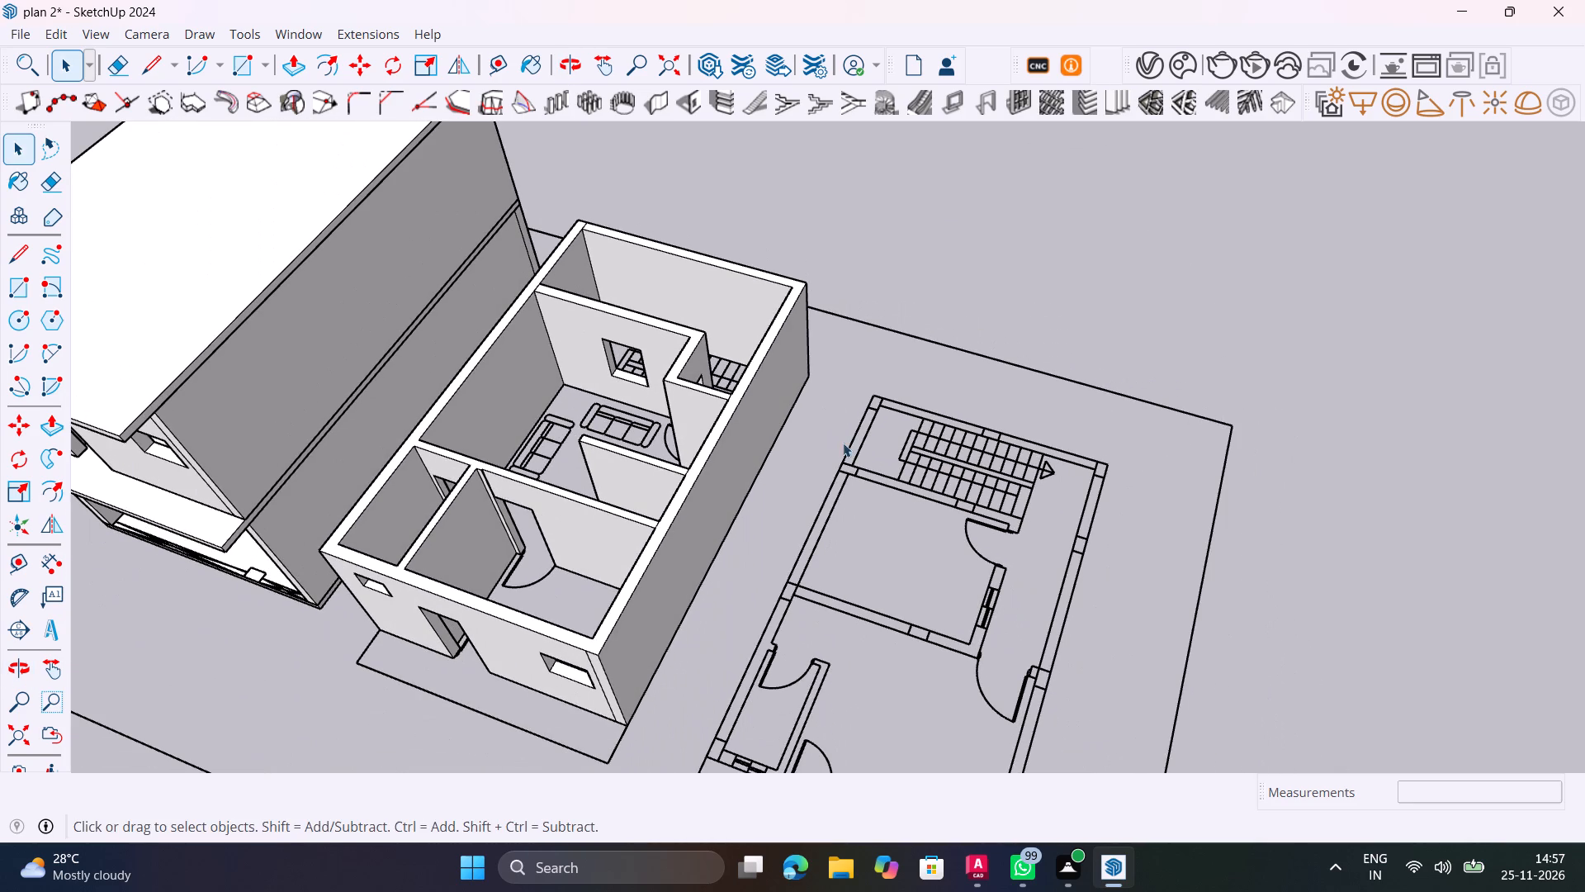
shift+middle_drag(906, 505, 1004, 373)
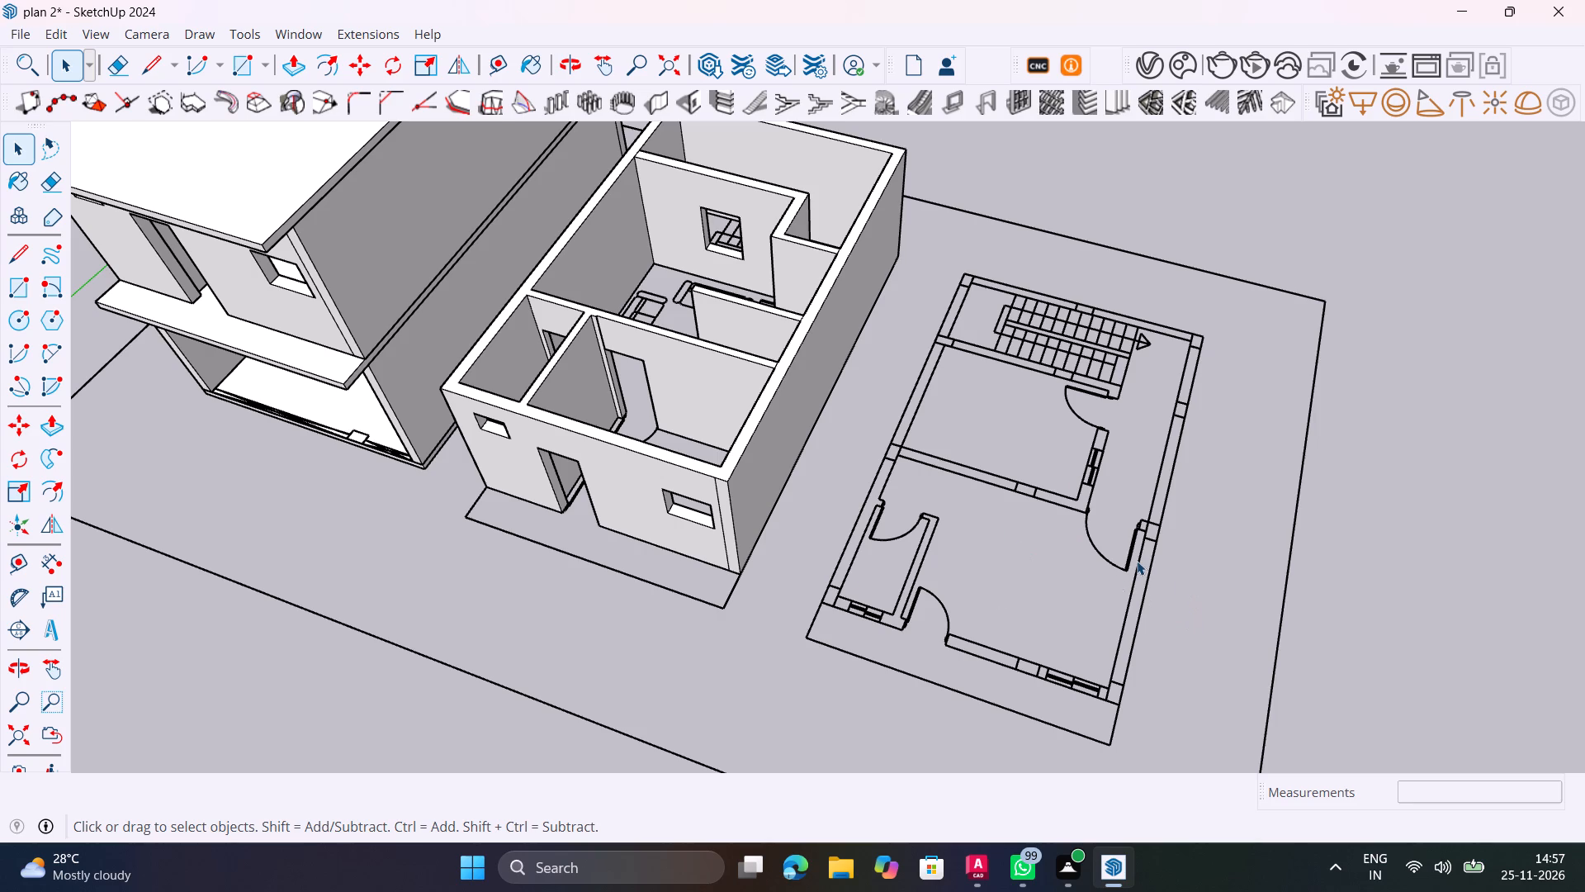
scroll(1137, 560, down, 1)
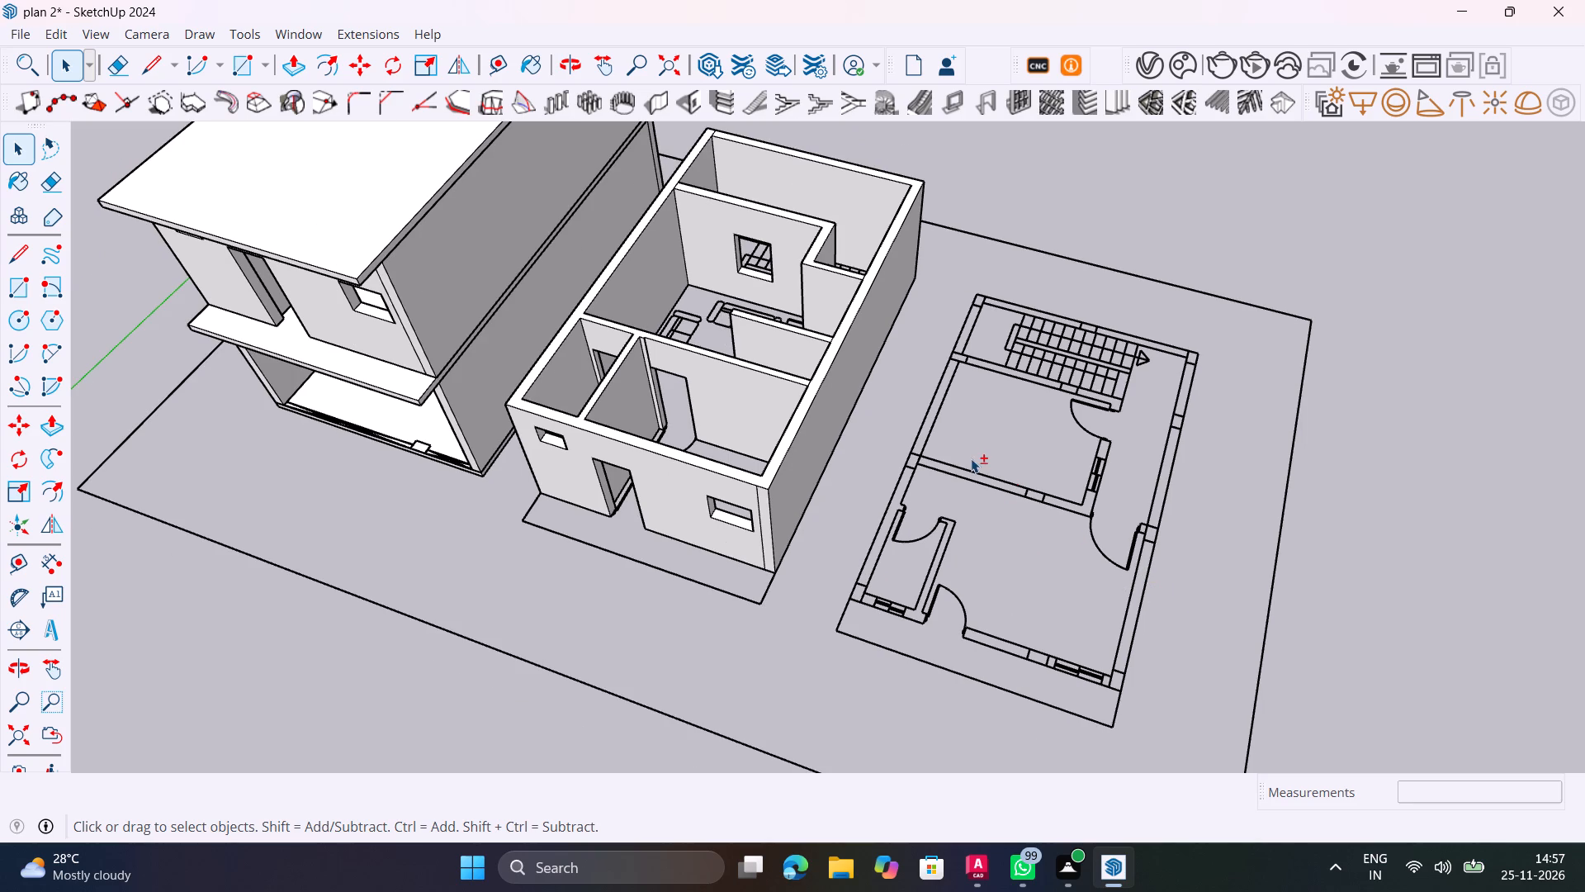
shift+middle_drag(1012, 586, 933, 517)
middle_drag(949, 524, 1184, 514)
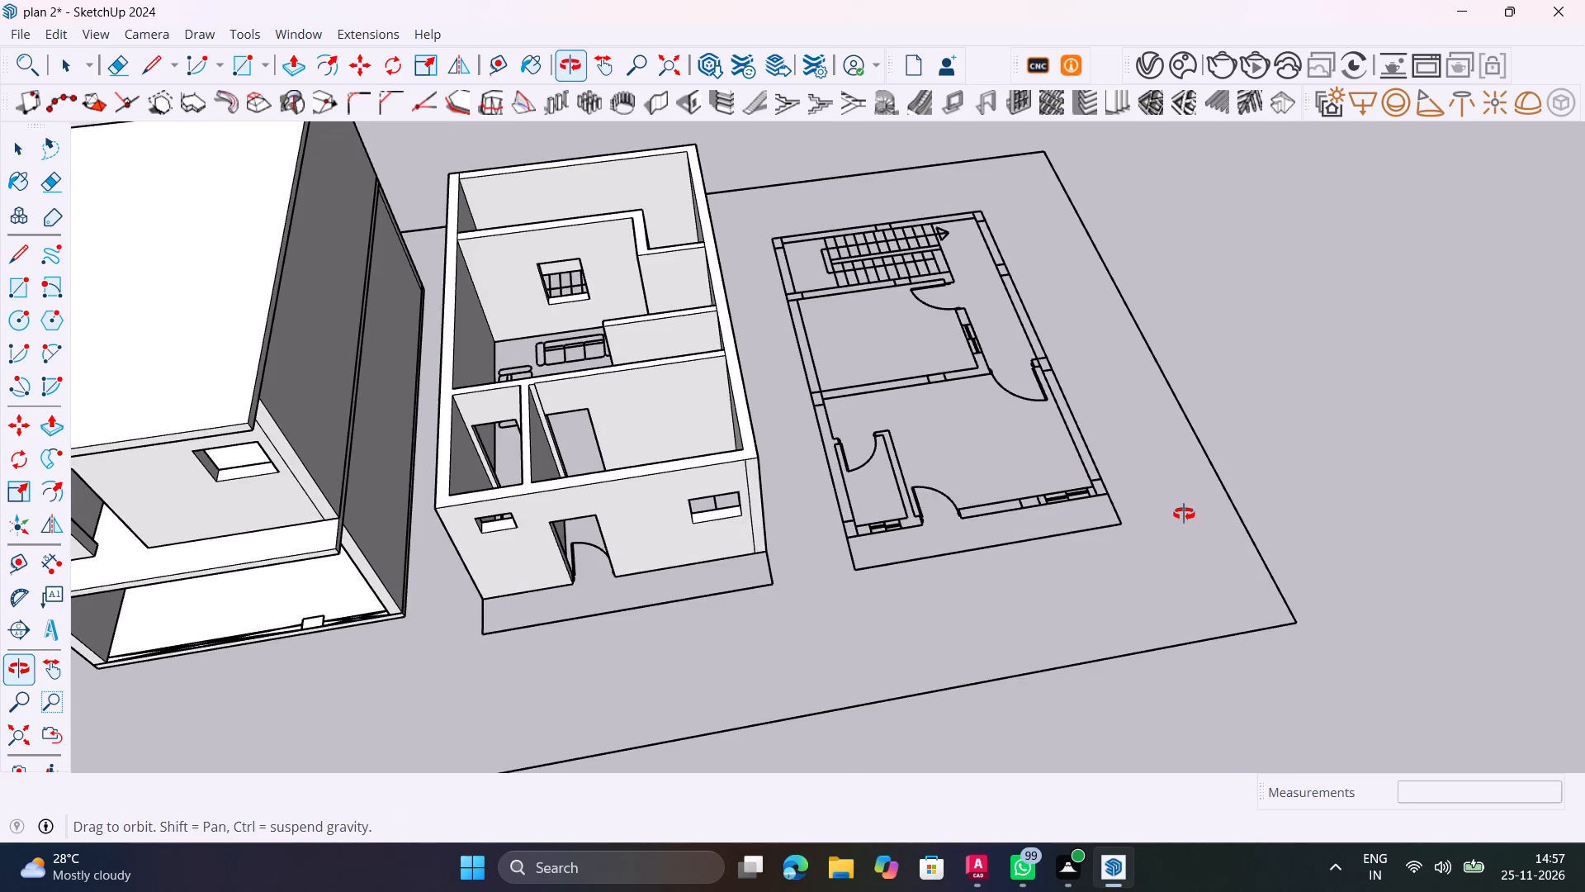
middle_drag(1184, 514, 1078, 510)
Trace the plan's long side wall nearest the modelled floor as a 9" by 30' rectangle from front to back.
scroll(885, 490, up, 4)
shift+middle_drag(885, 489, 893, 500)
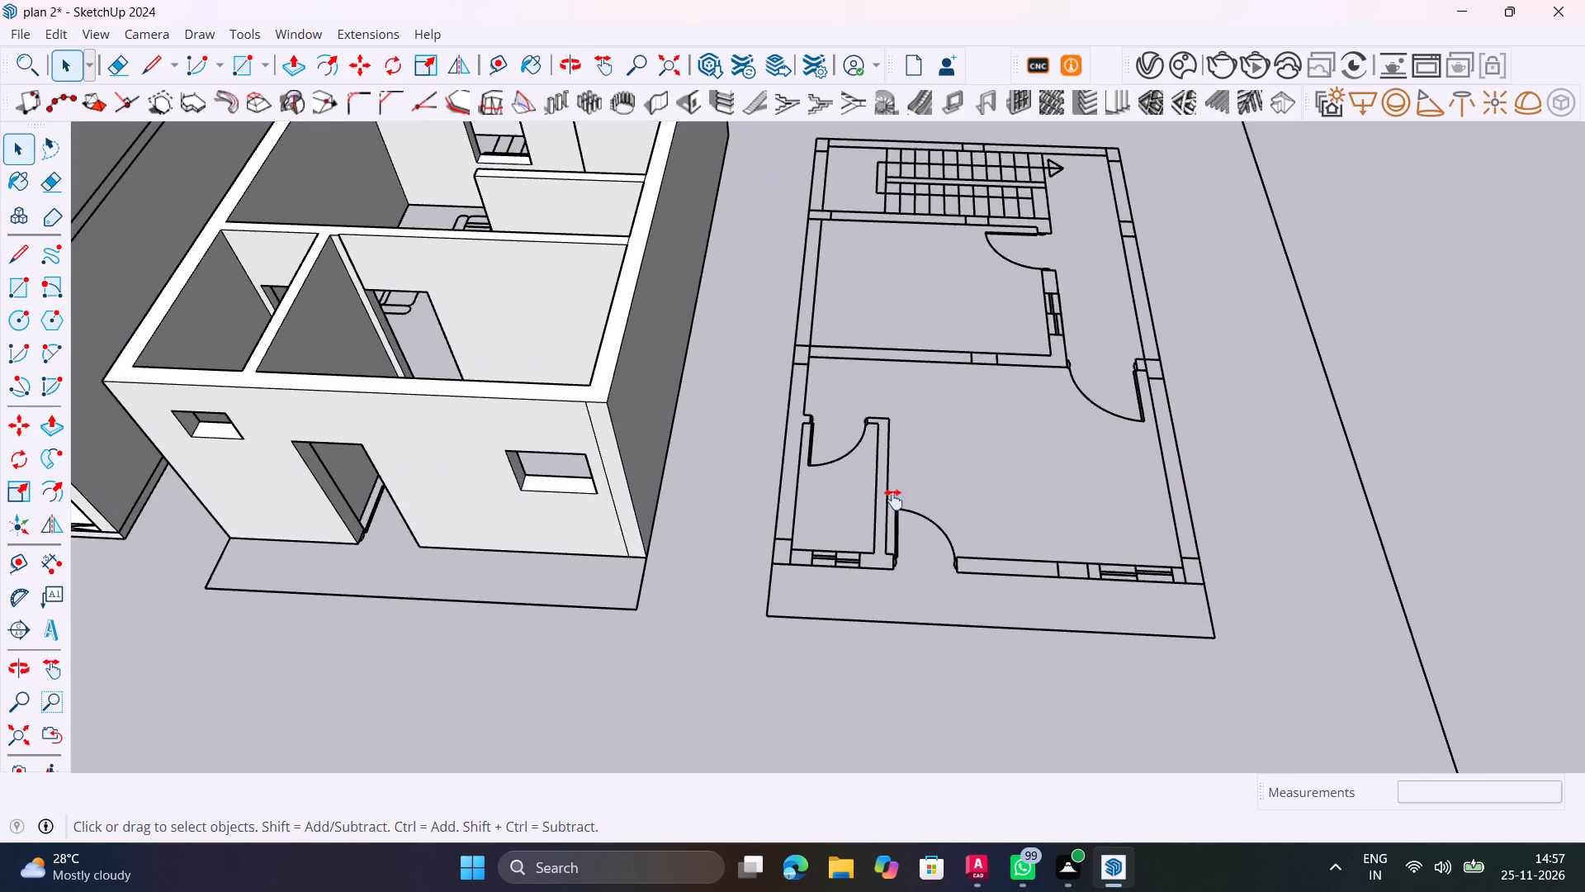
shift+middle_drag(893, 500, 896, 693)
scroll(797, 693, up, 5)
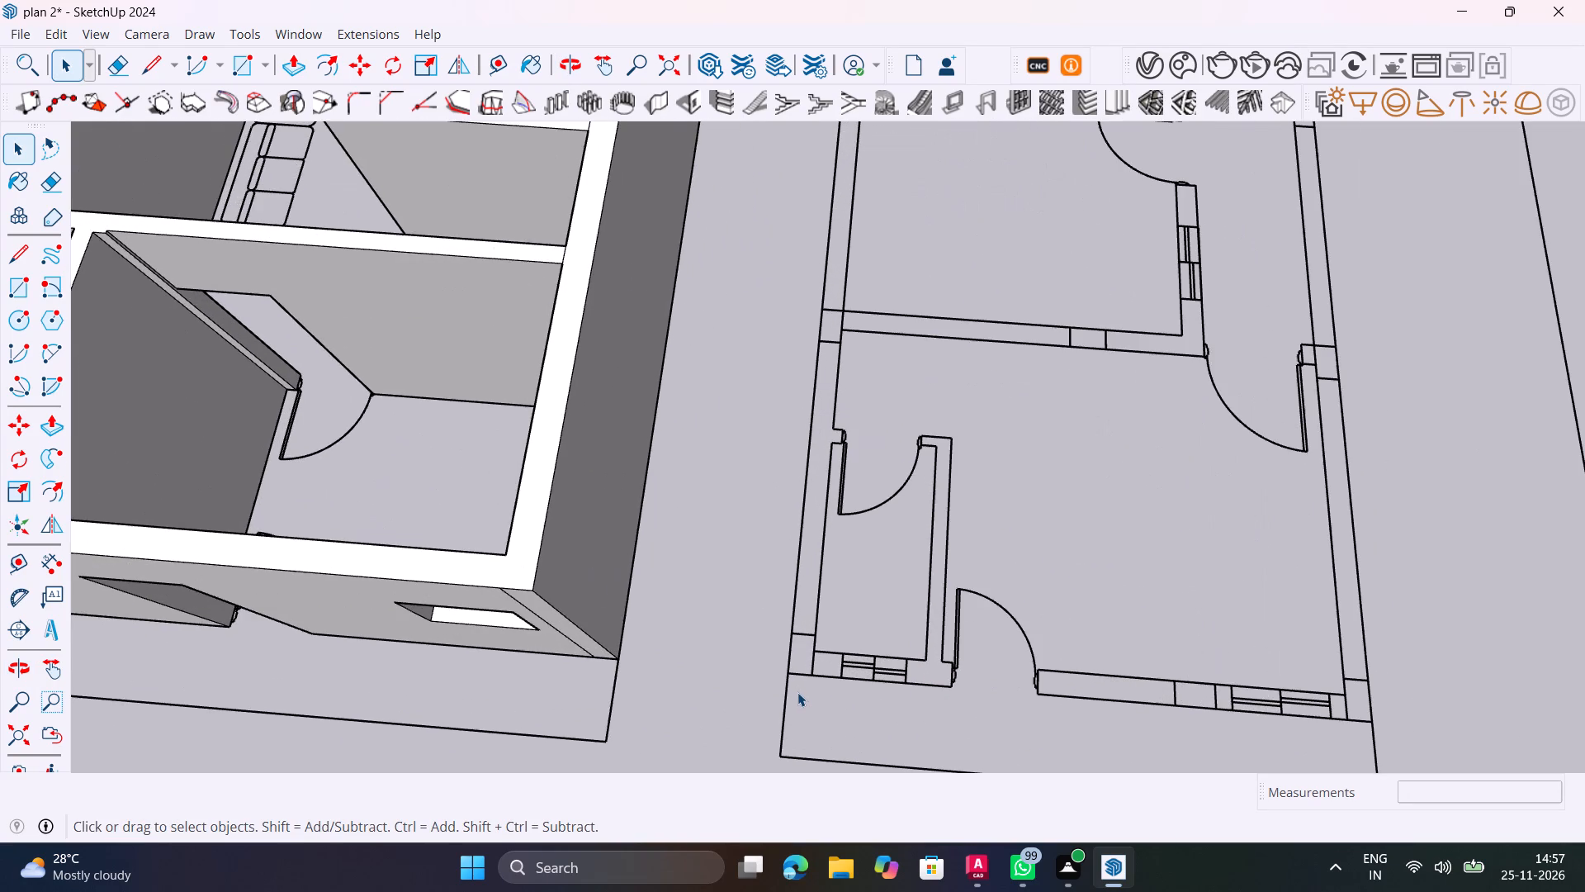
scroll(797, 692, up, 4)
key(r)
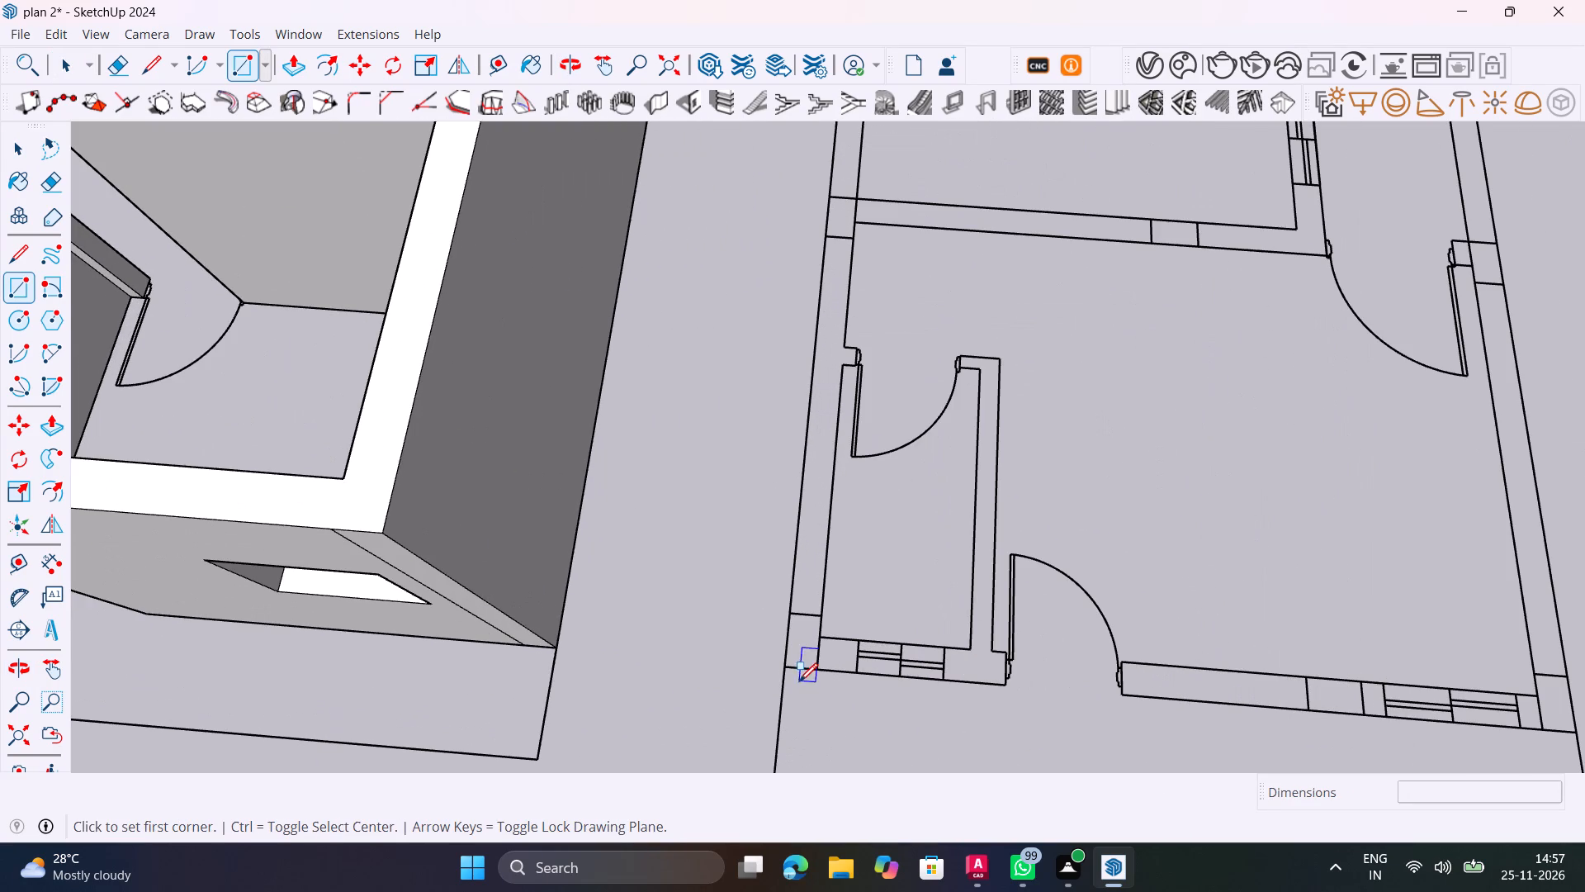
click(815, 668)
scroll(813, 439, down, 5)
shift+middle_drag(841, 399, 876, 681)
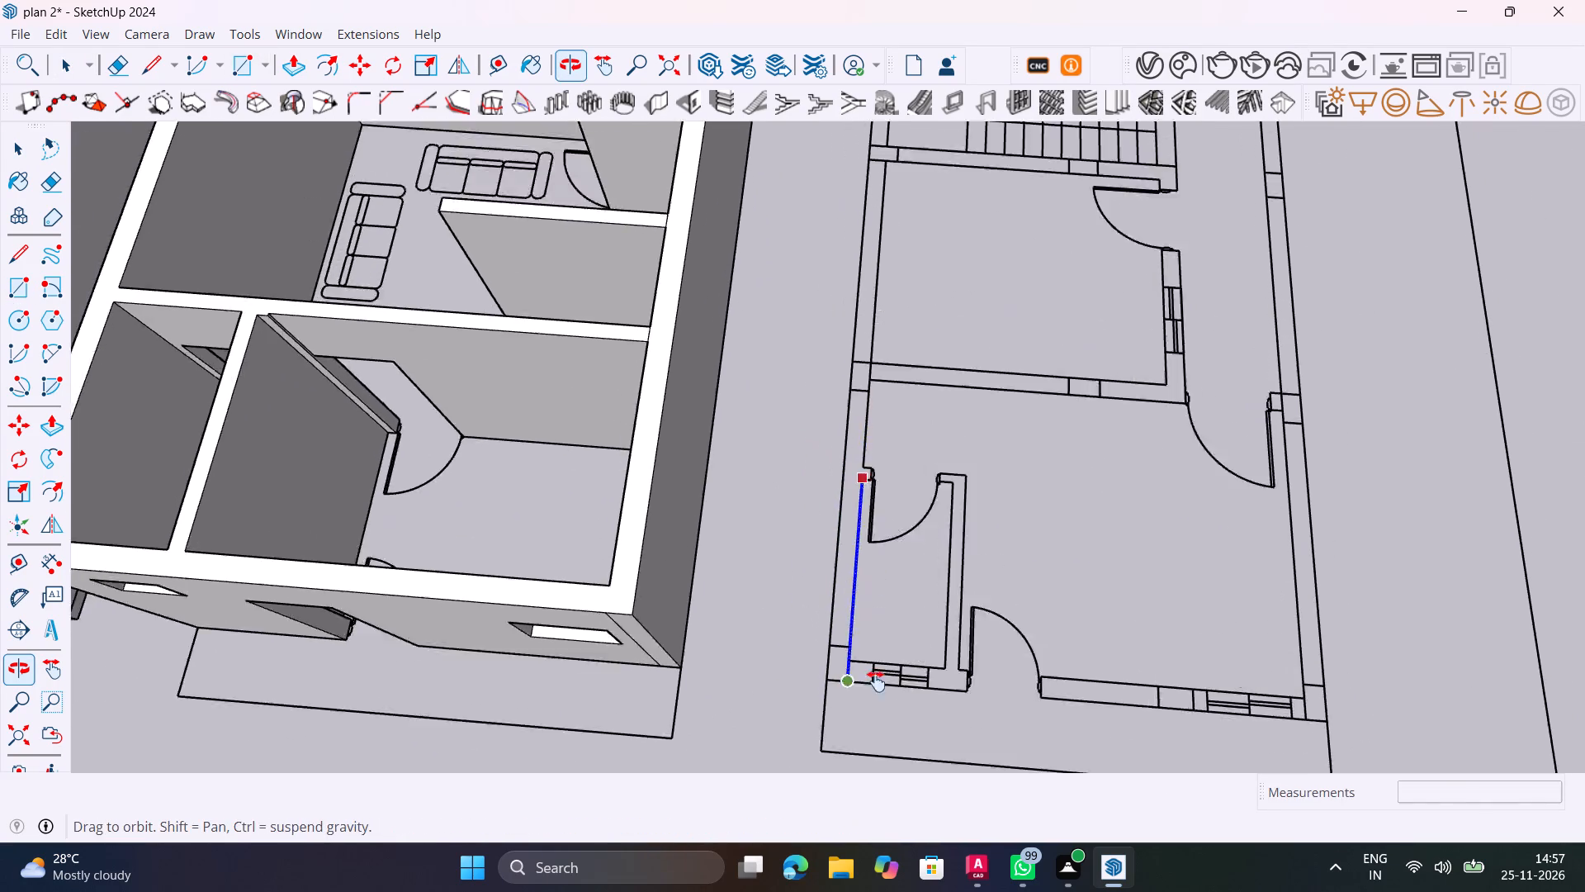
shift+middle_drag(876, 681, 877, 891)
click(887, 358)
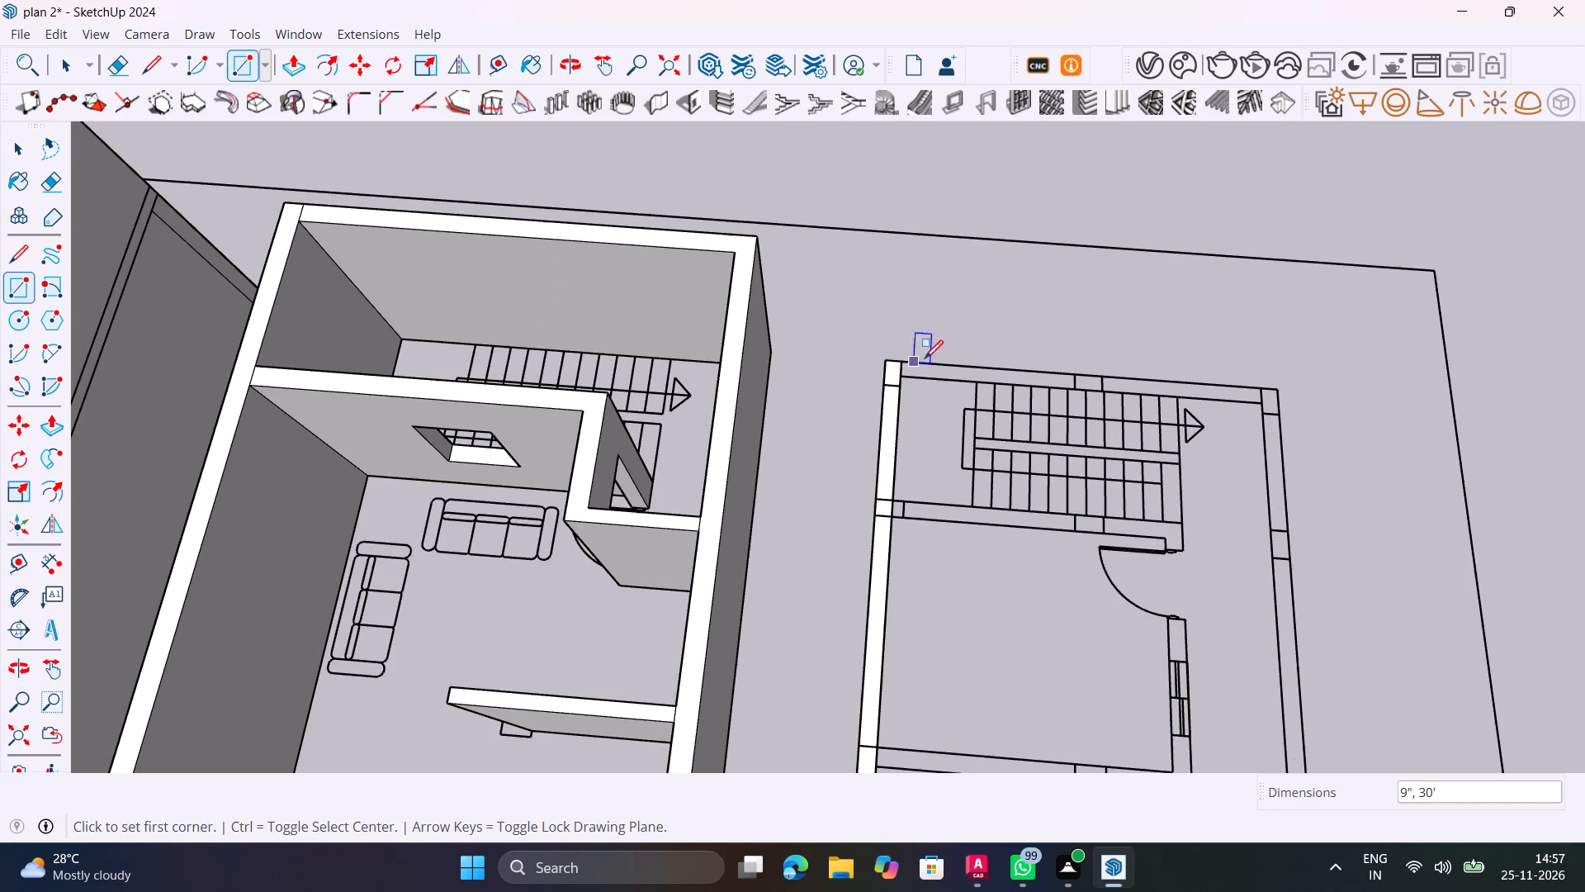
Trace the back wall behind the staircase with a 9" thick rectangle between the two side walls.
click(907, 358)
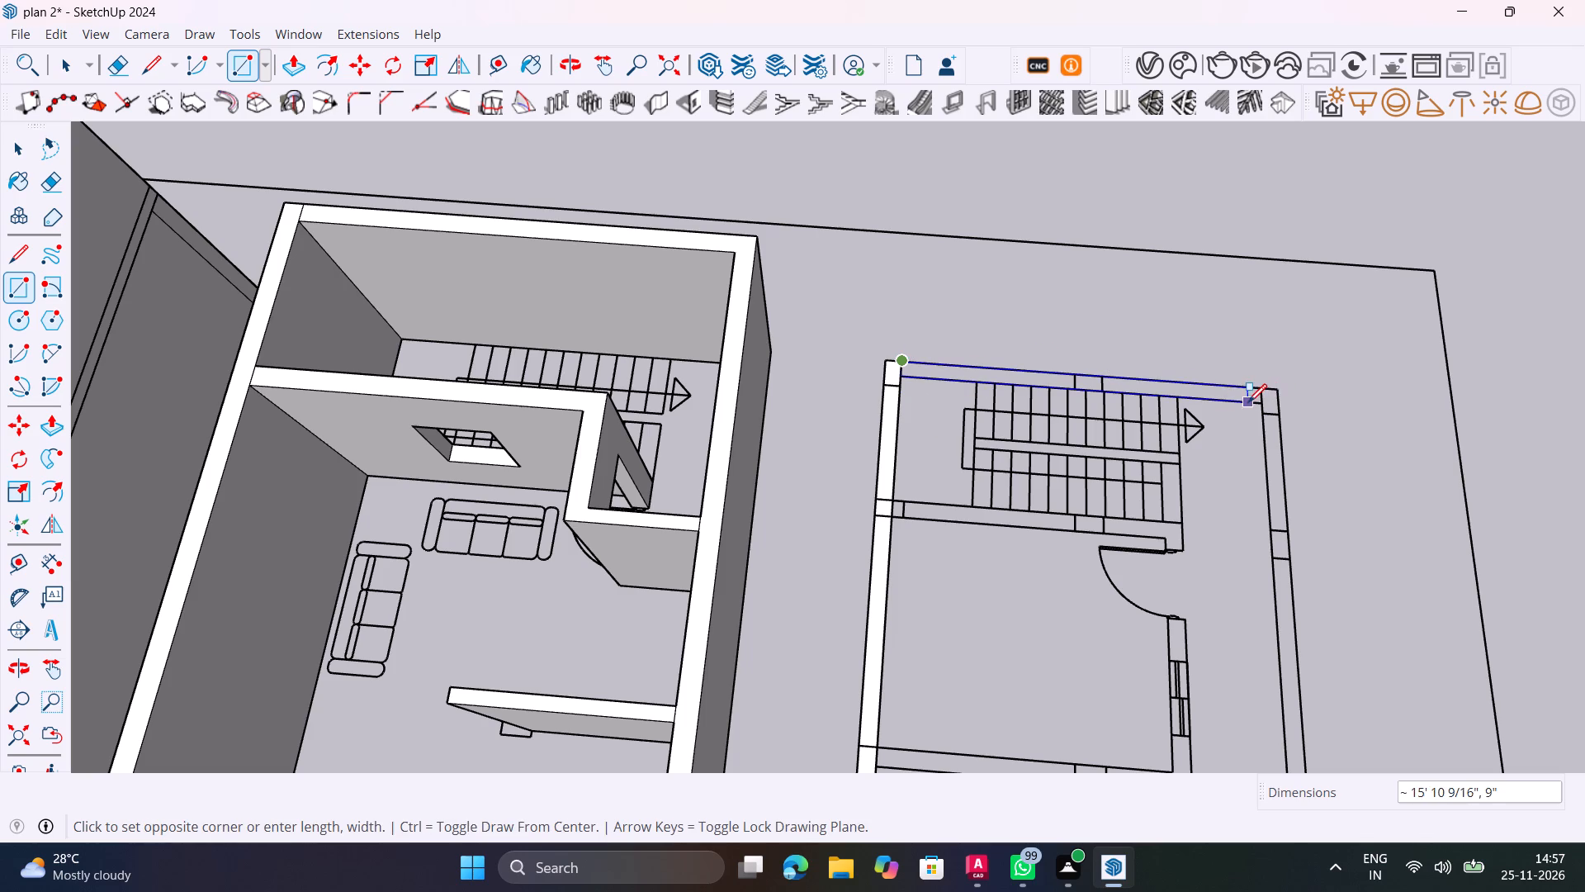
click(1259, 403)
Trace the opposite long side wall, farthest from the modelled floor, as a 9" by 30' rectangle.
click(1260, 382)
scroll(1277, 435, down, 2)
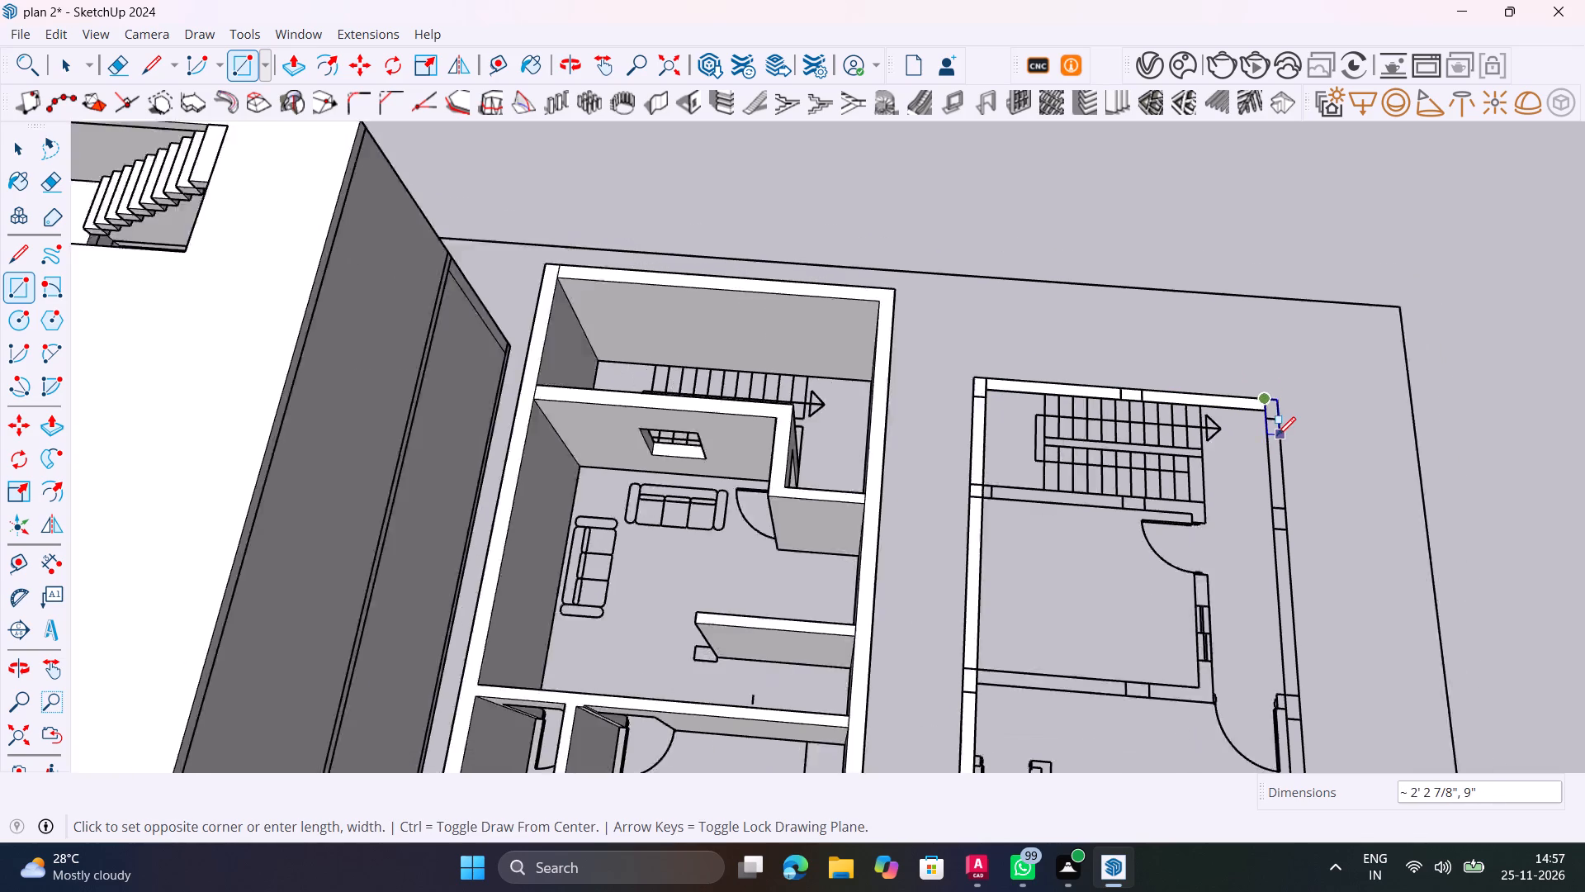
scroll(1277, 435, down, 9)
scroll(1288, 599, up, 4)
shift+middle_drag(1288, 598, 1229, 444)
shift+scroll(1229, 444, up, 1)
scroll(1249, 591, up, 10)
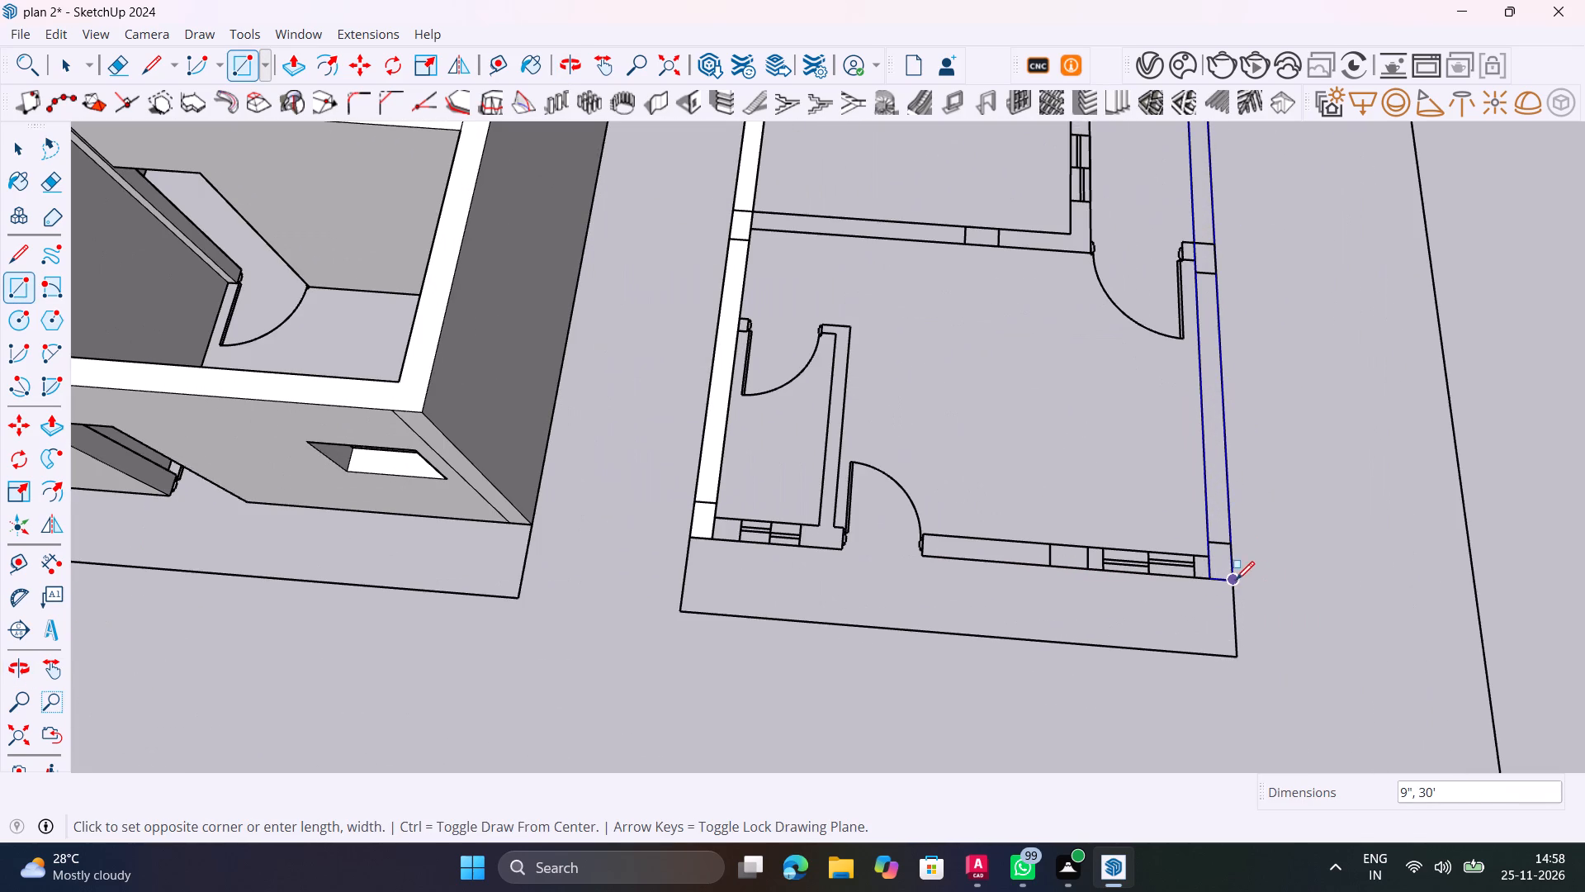
click(1235, 578)
Trace the front wall on both sides of the entrance door as 9" thick rectangles, about 9' 6" and 4' 4" long.
click(1209, 580)
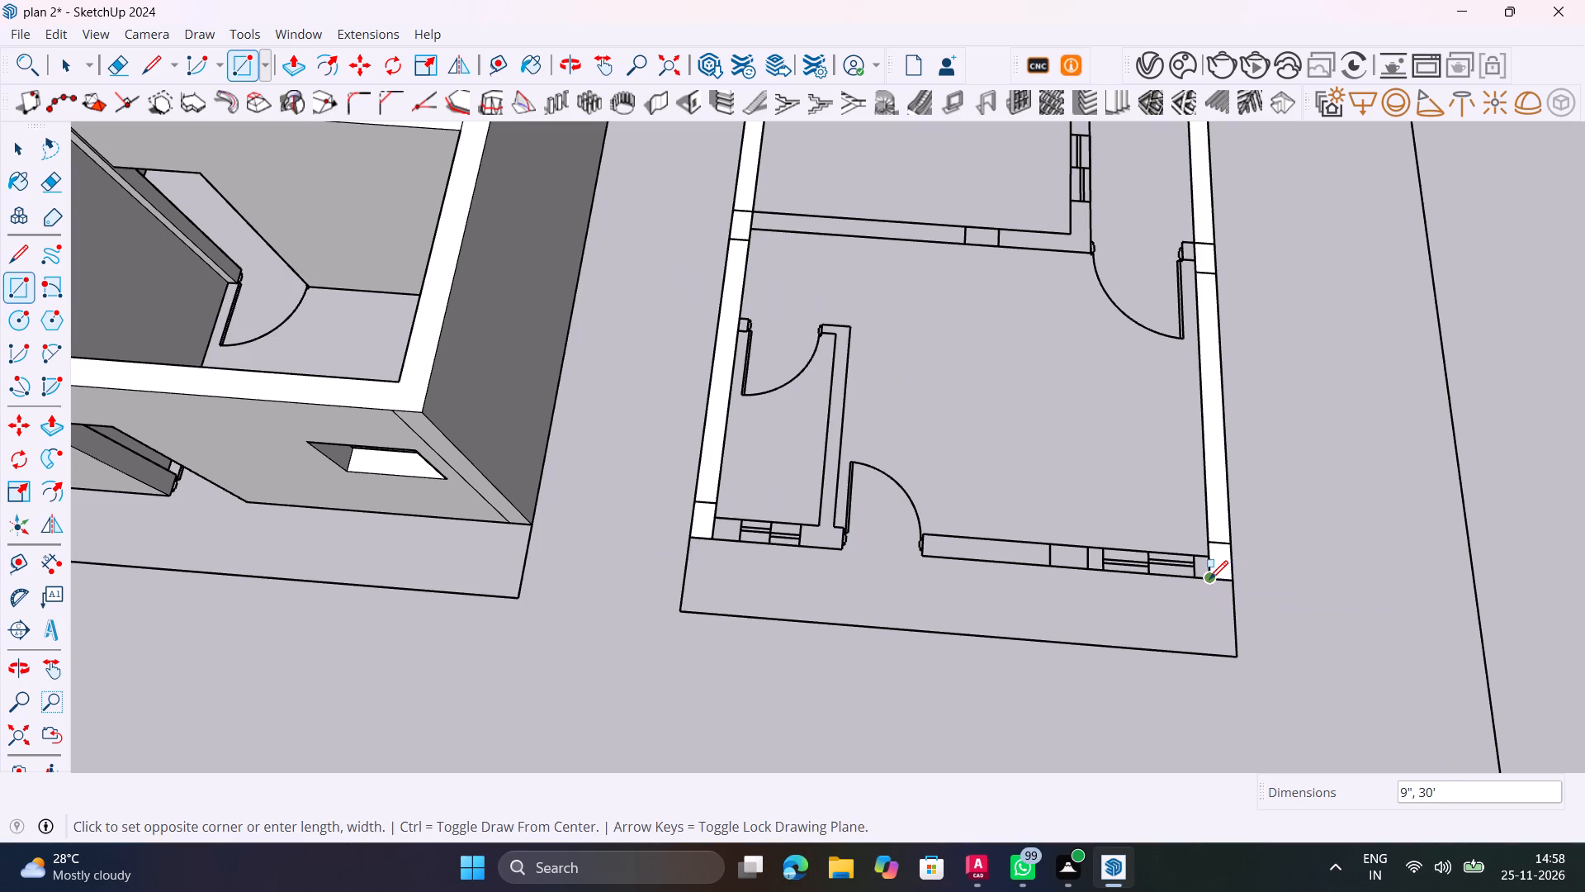
click(932, 536)
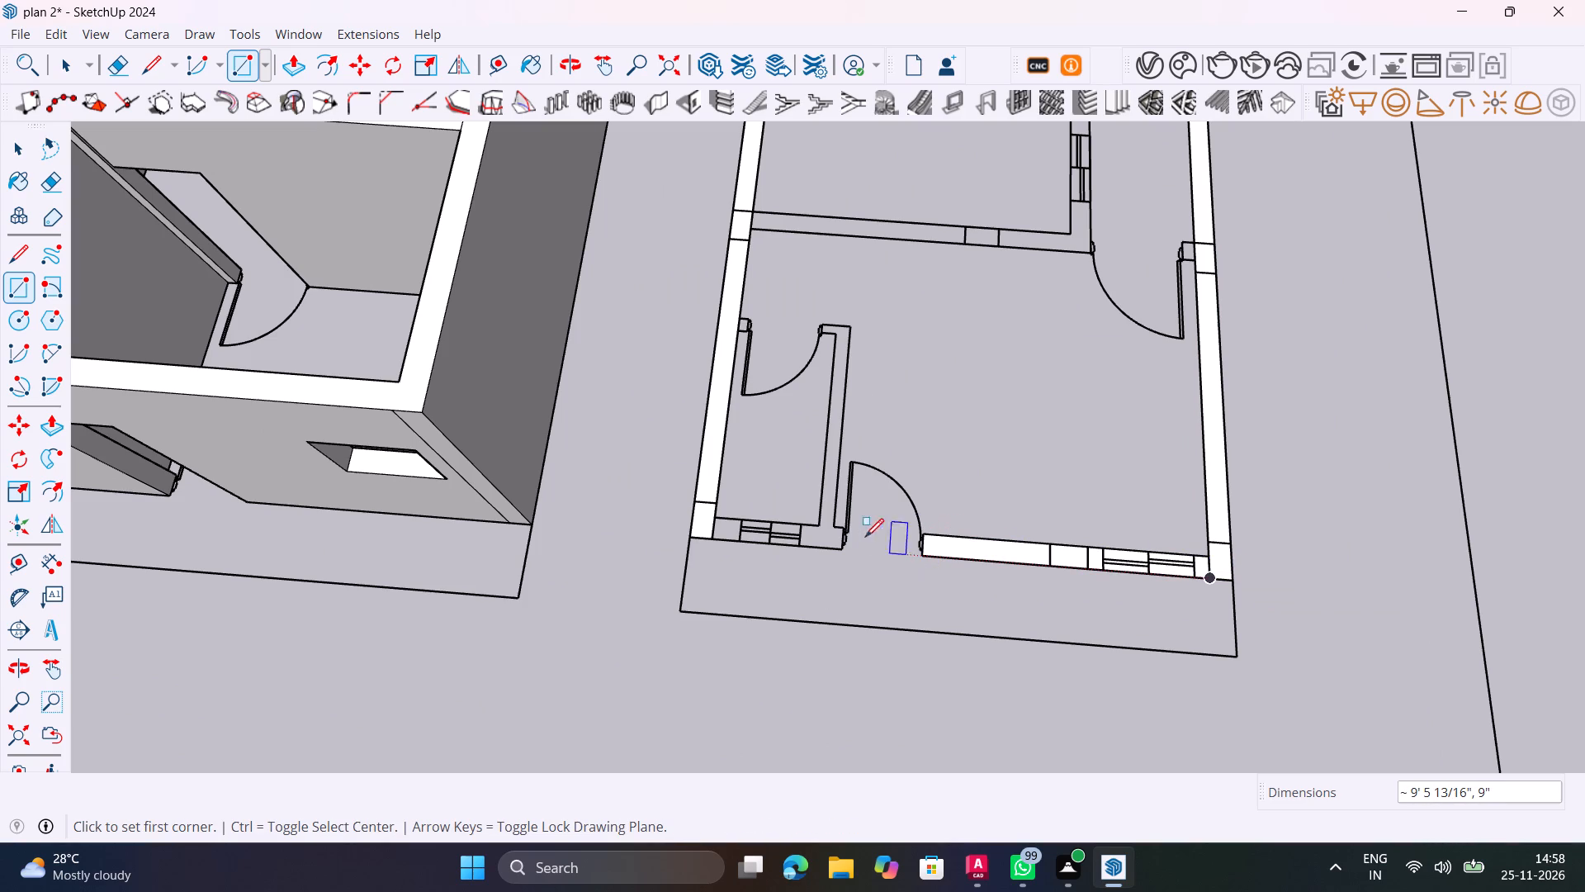
click(717, 515)
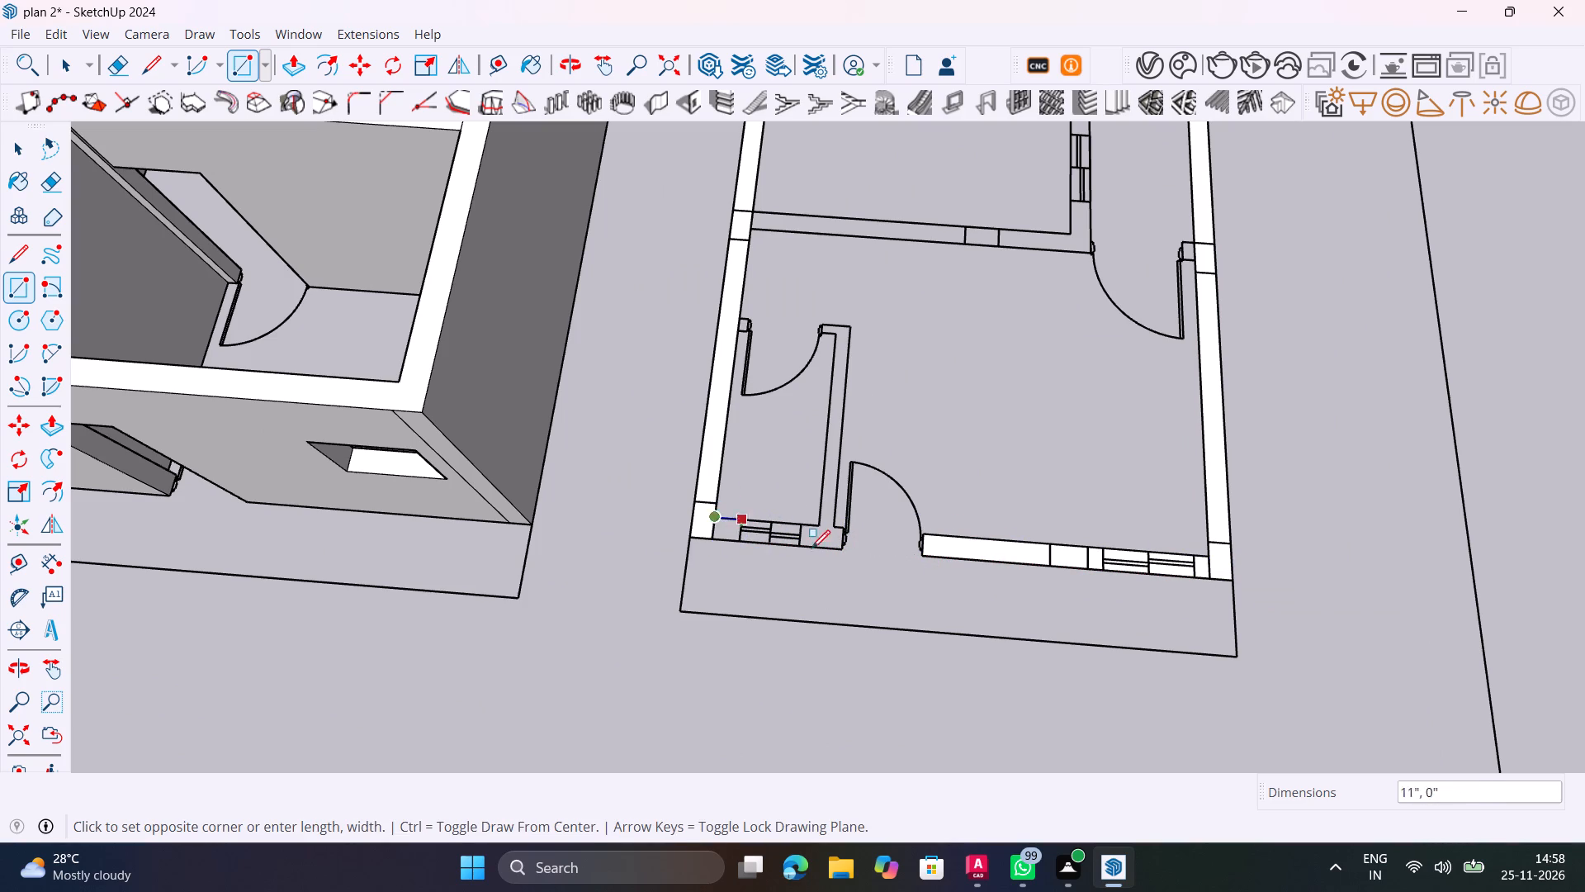
scroll(824, 544, up, 17)
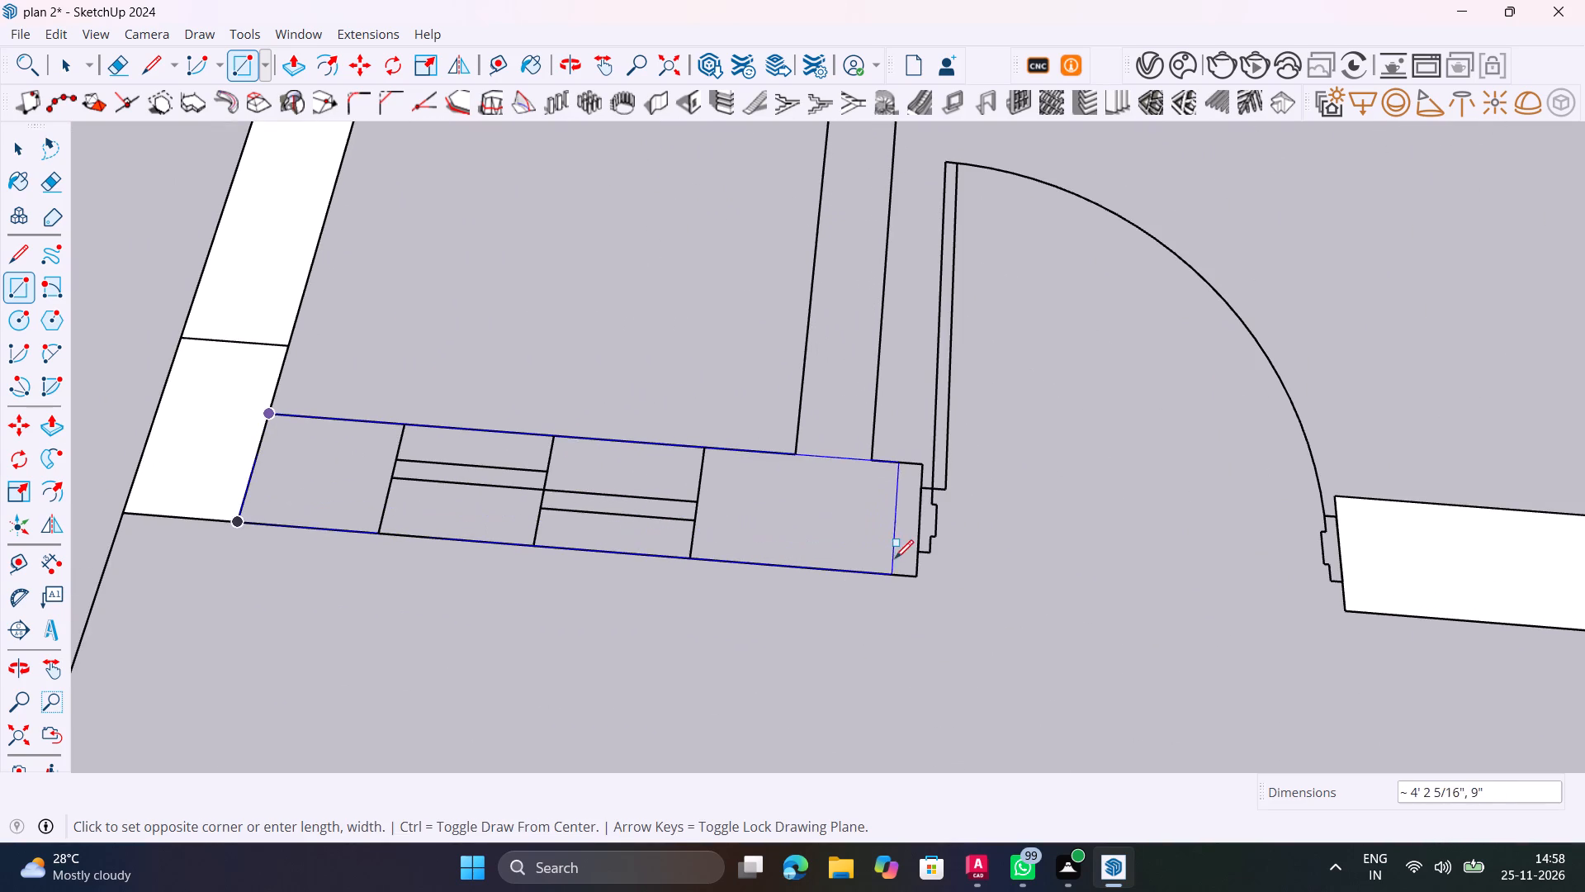
click(916, 575)
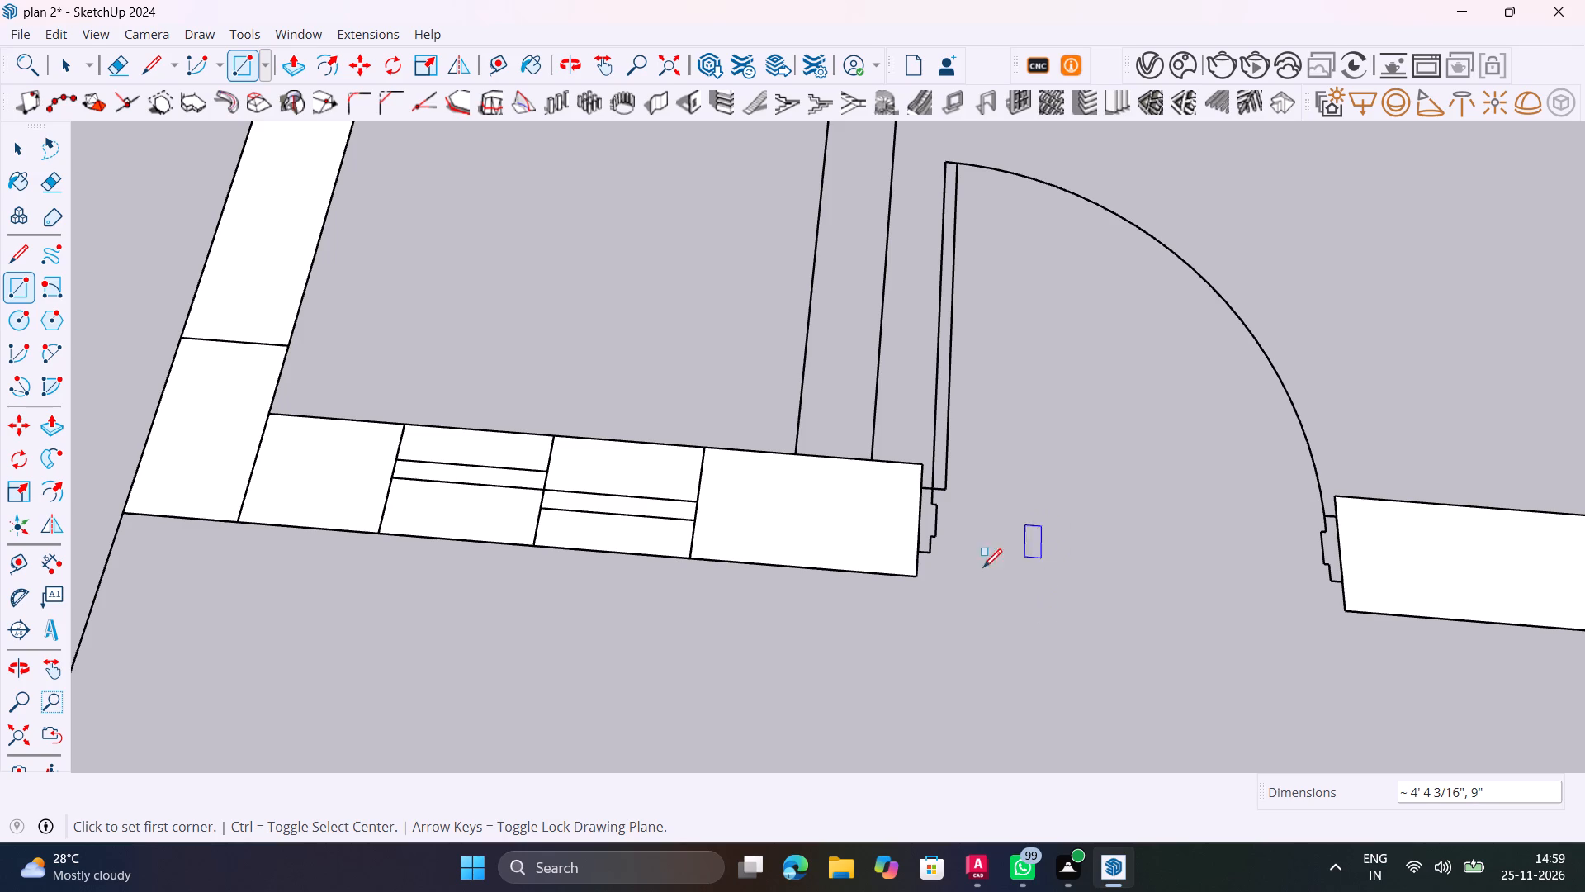
key(space)
Examine the plan's untraced interior walls around the small front room, the middle room and the staircase.
scroll(972, 494, down, 8)
shift+middle_drag(1015, 404, 1023, 539)
scroll(981, 410, down, 9)
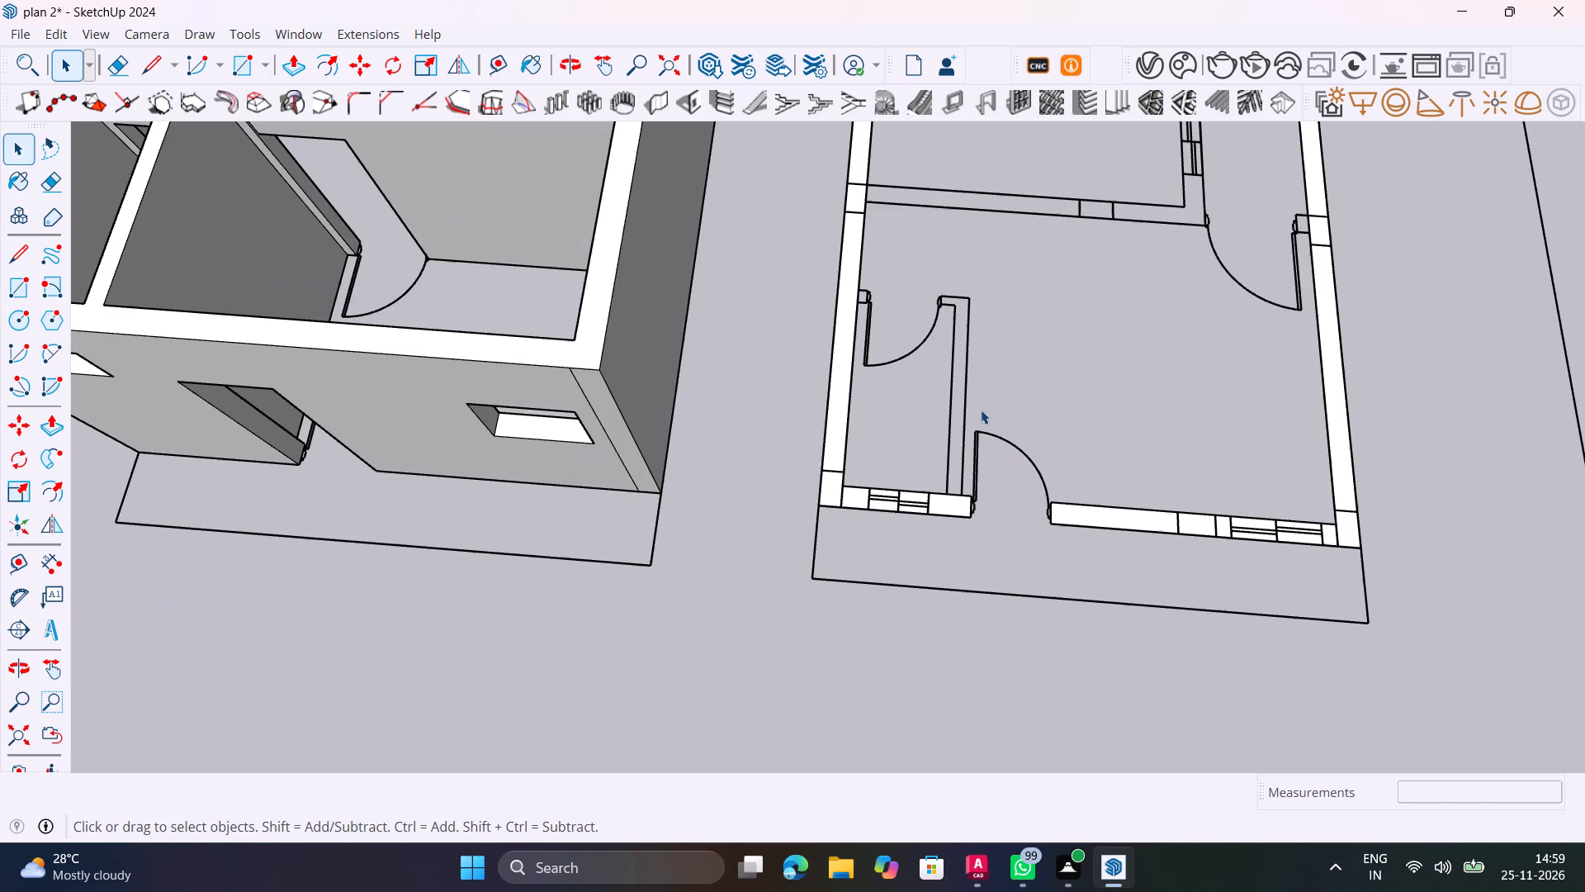
scroll(915, 464, up, 6)
shift+middle_drag(983, 355, 1027, 429)
shift+scroll(1027, 429, up, 1)
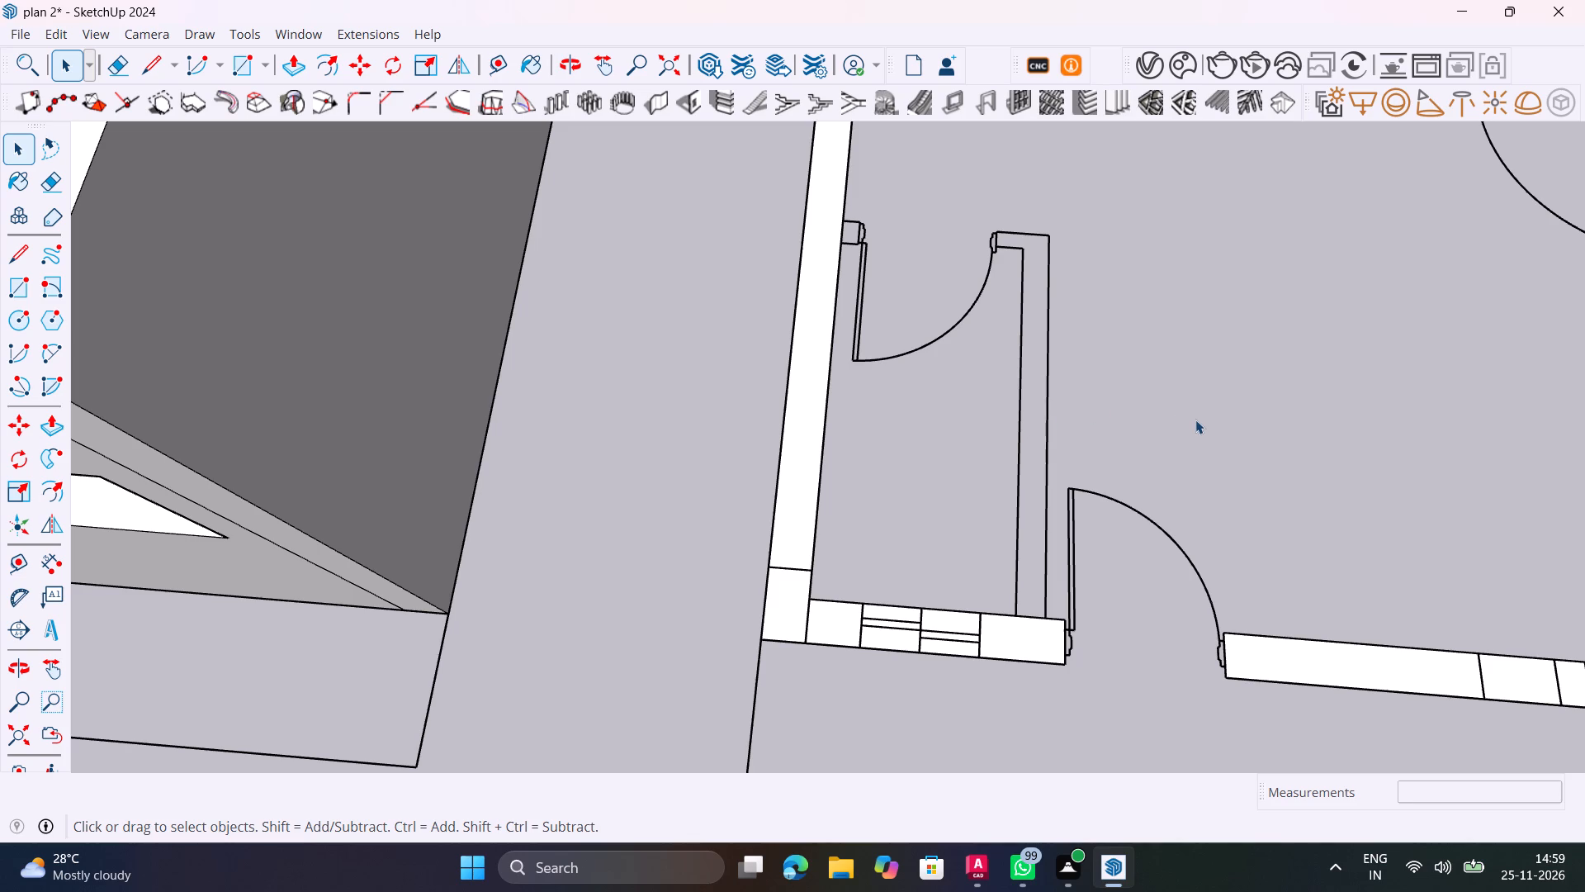
middle_drag(1280, 409, 1332, 461)
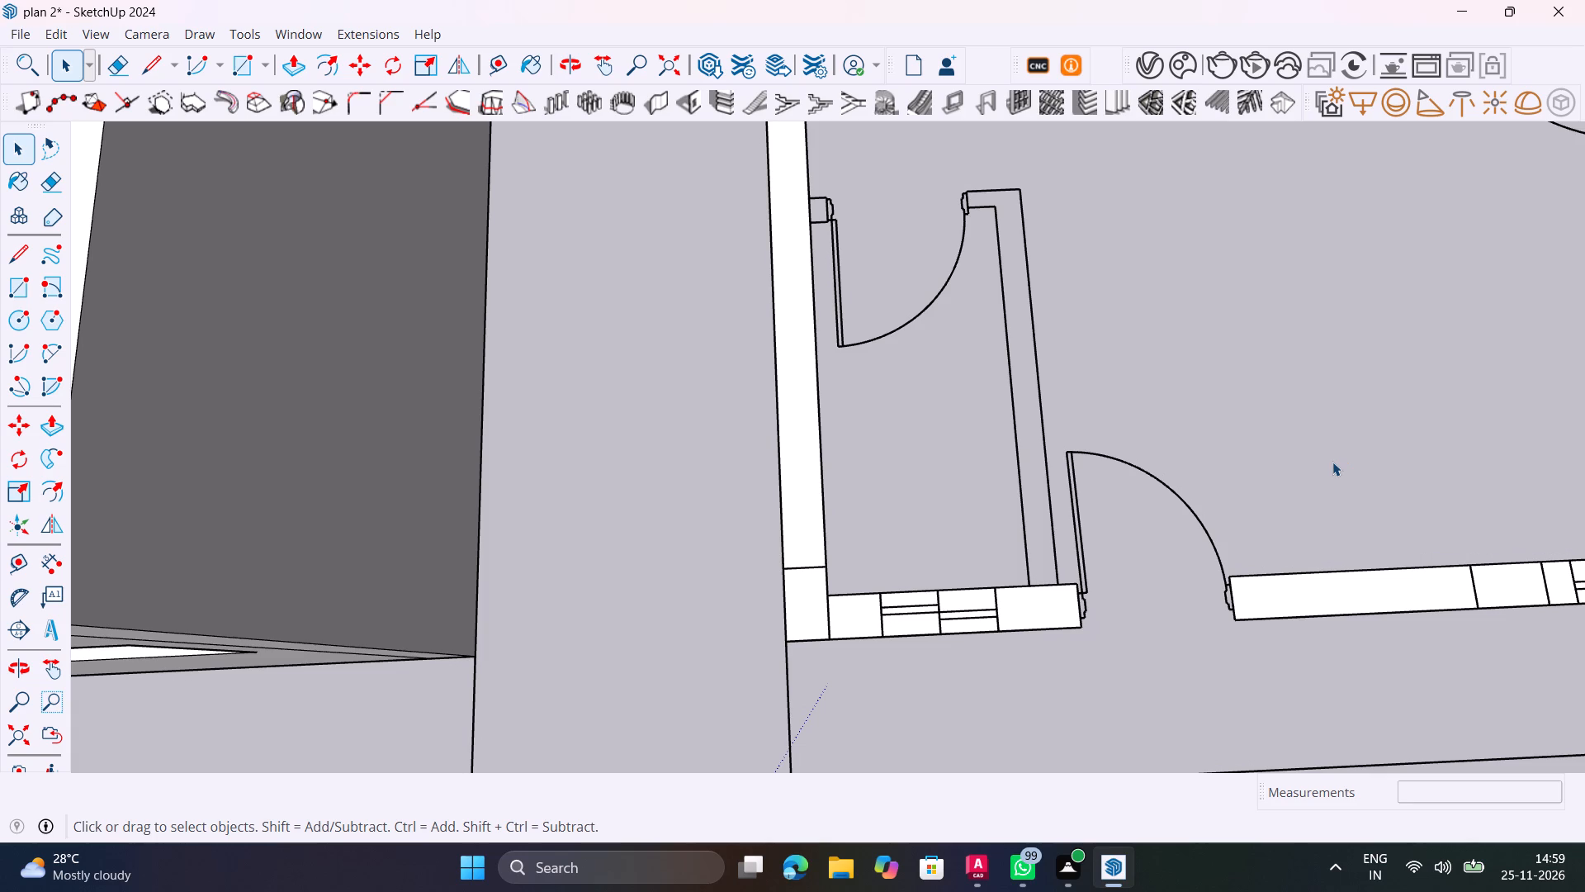
shift+middle_drag(1259, 456, 1337, 576)
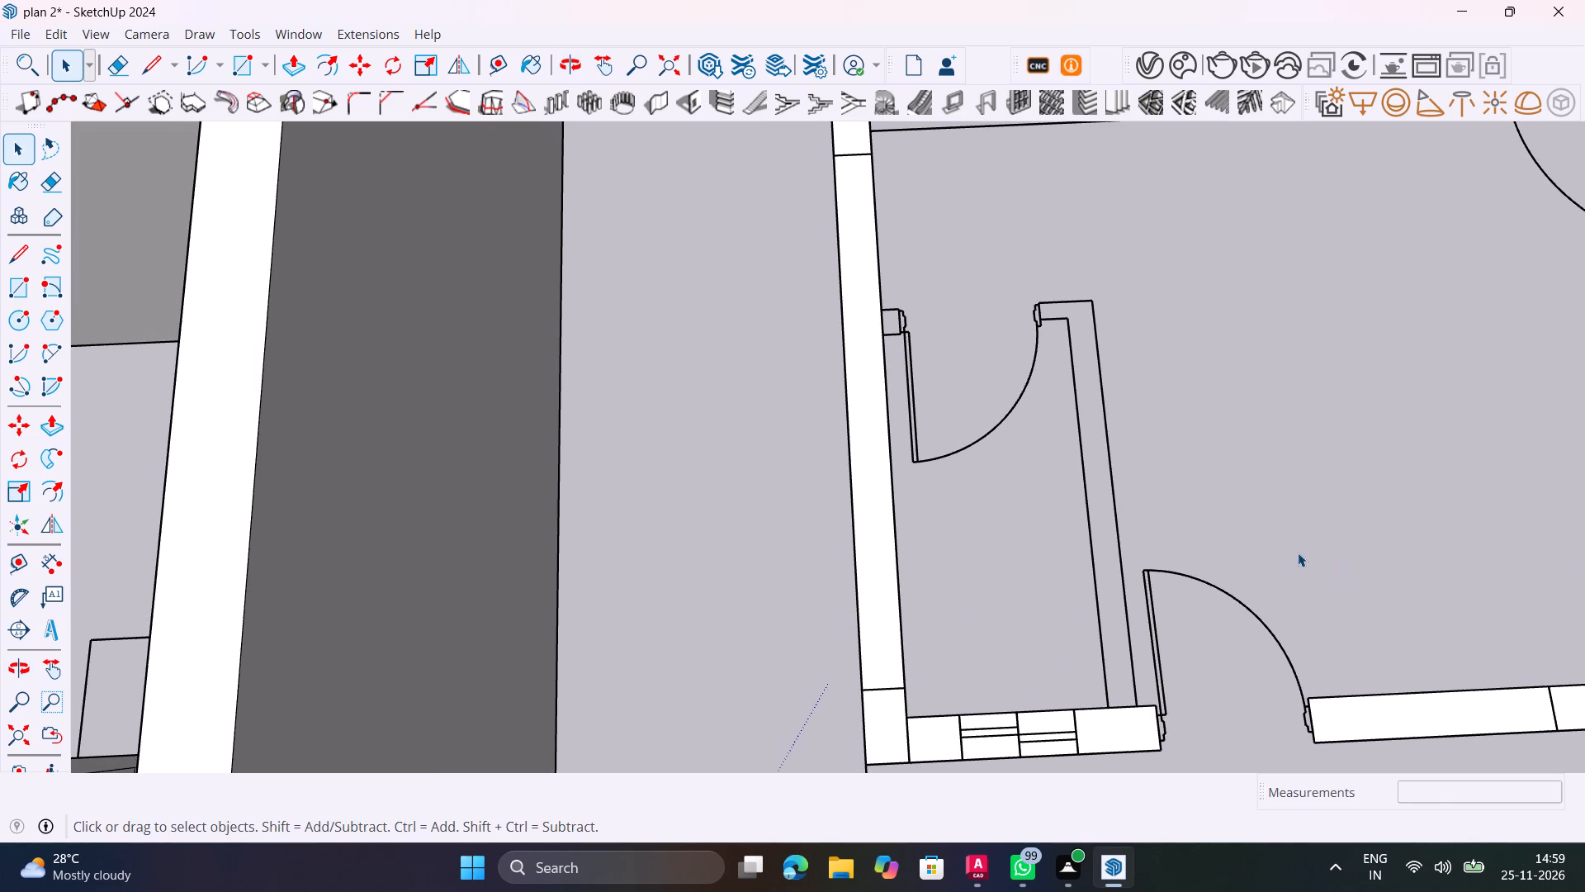
shift+middle_drag(1297, 528, 1341, 580)
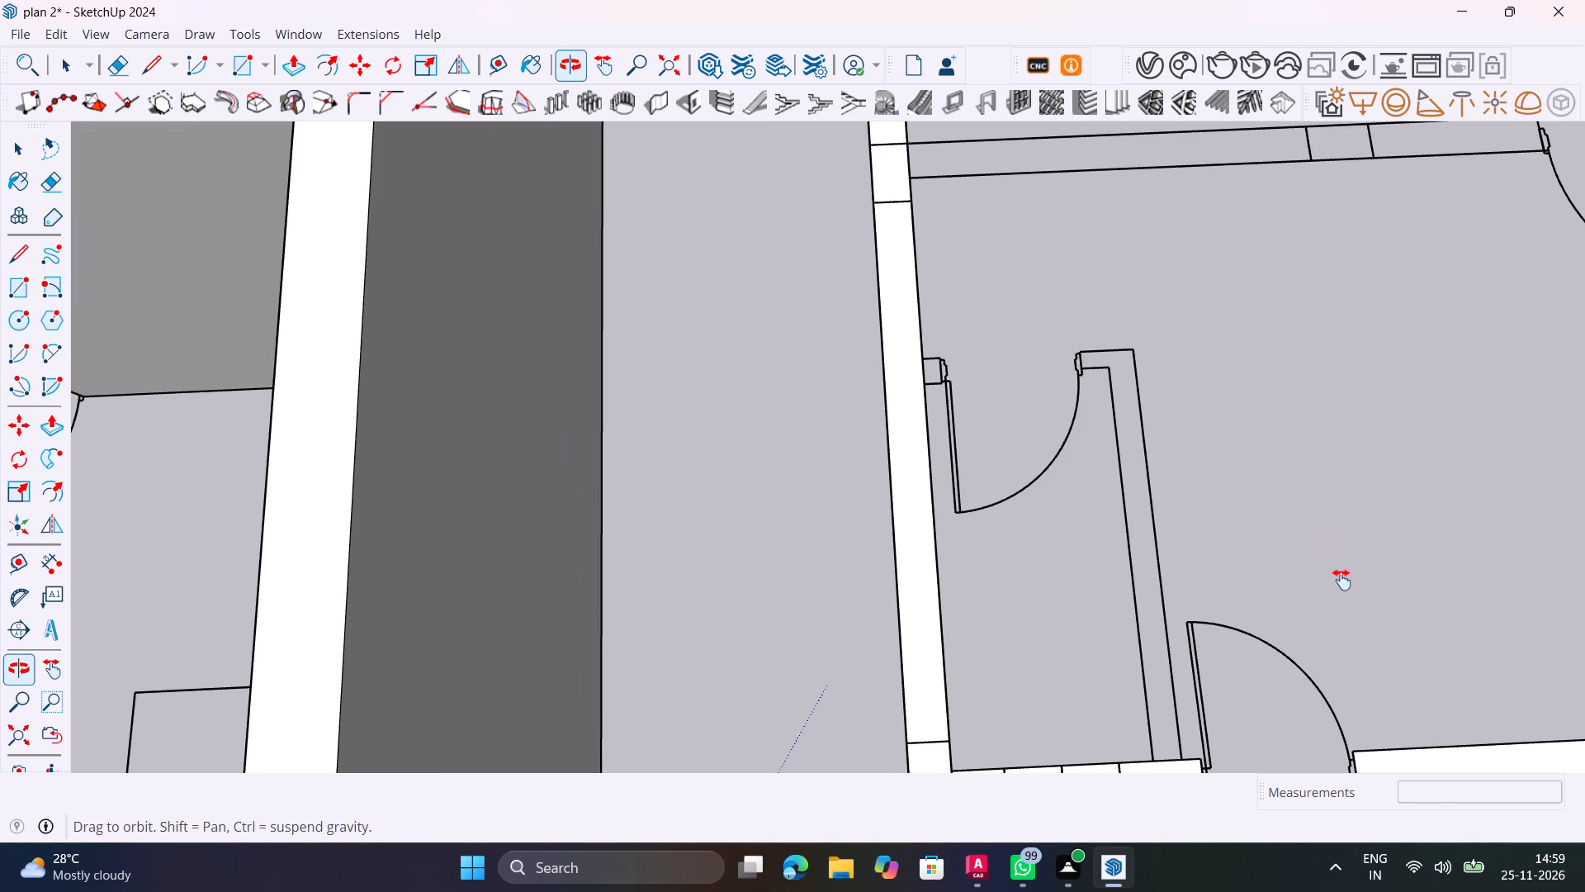
shift+middle_drag(1341, 580, 1292, 545)
shift+middle_drag(1164, 687, 1191, 622)
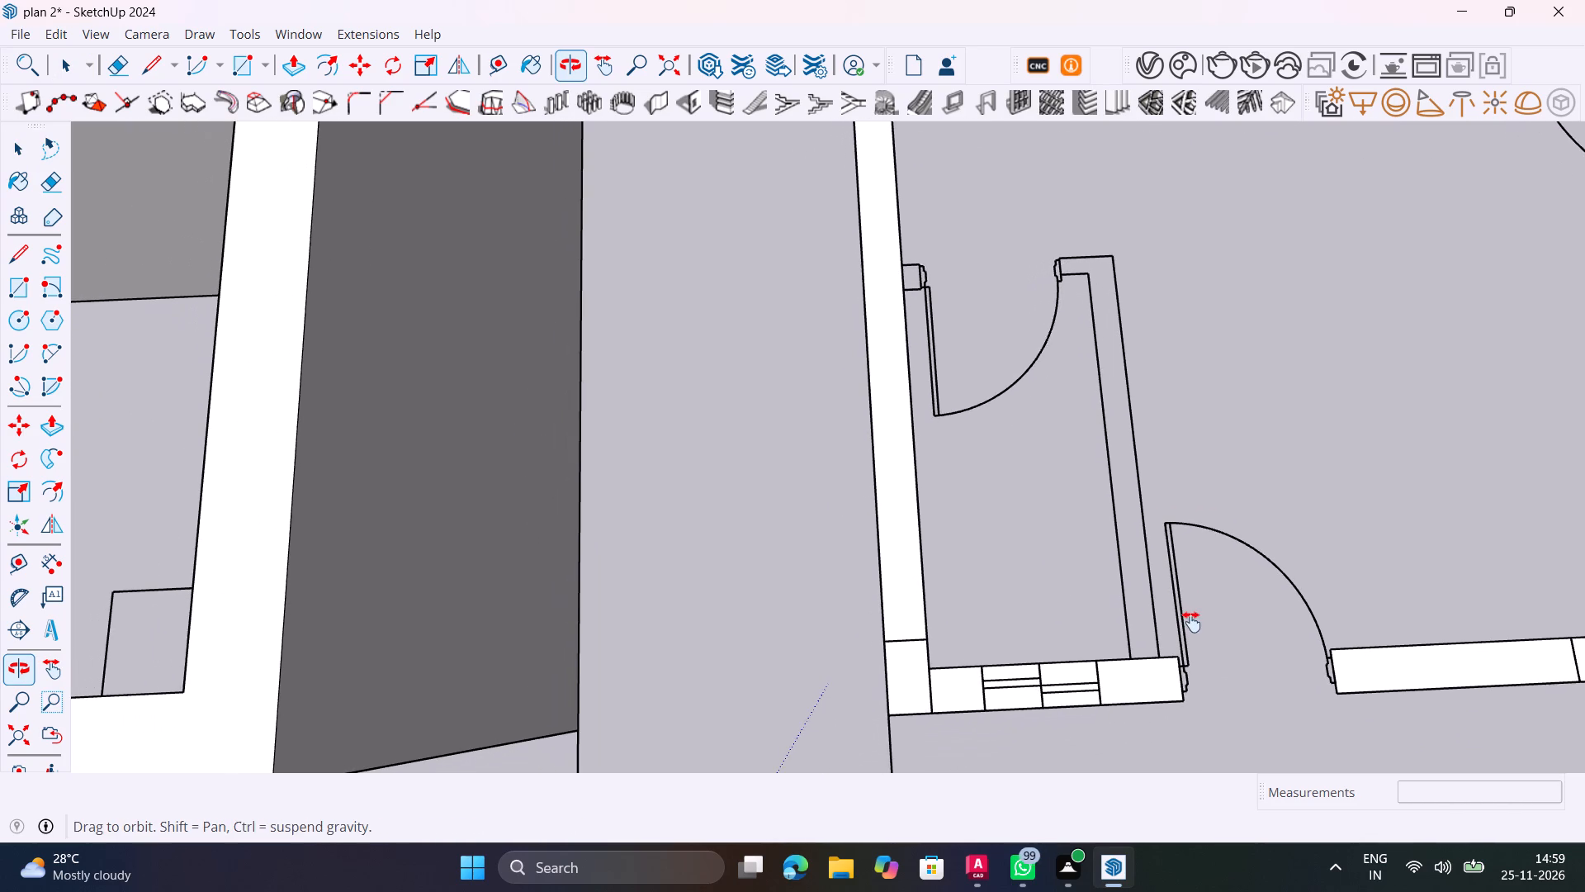
shift+middle_drag(1191, 622, 1236, 650)
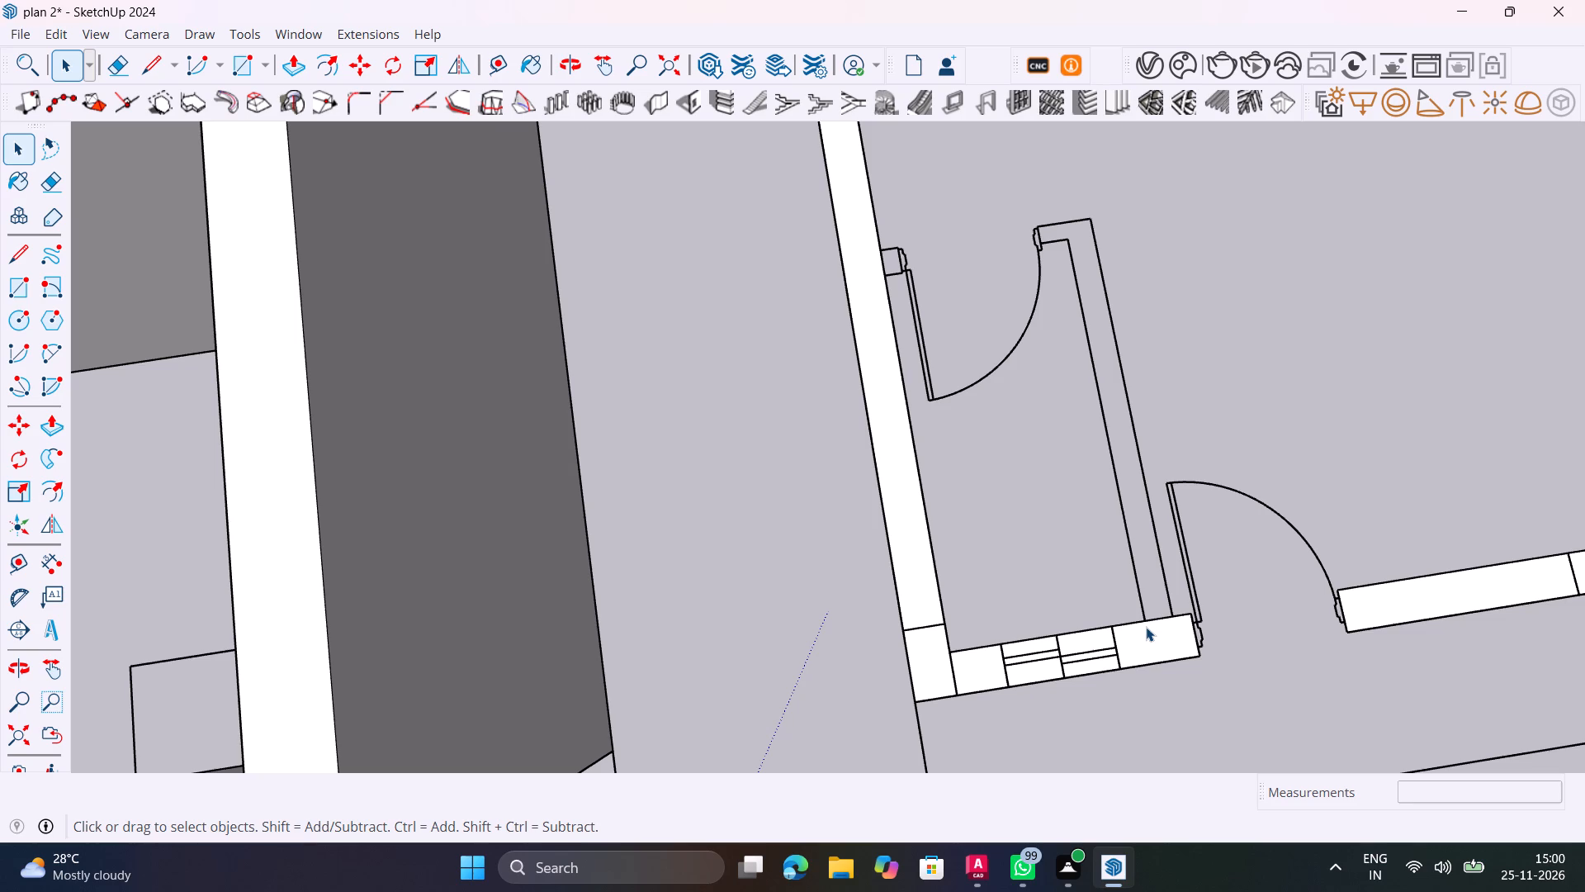
scroll(1146, 626, down, 9)
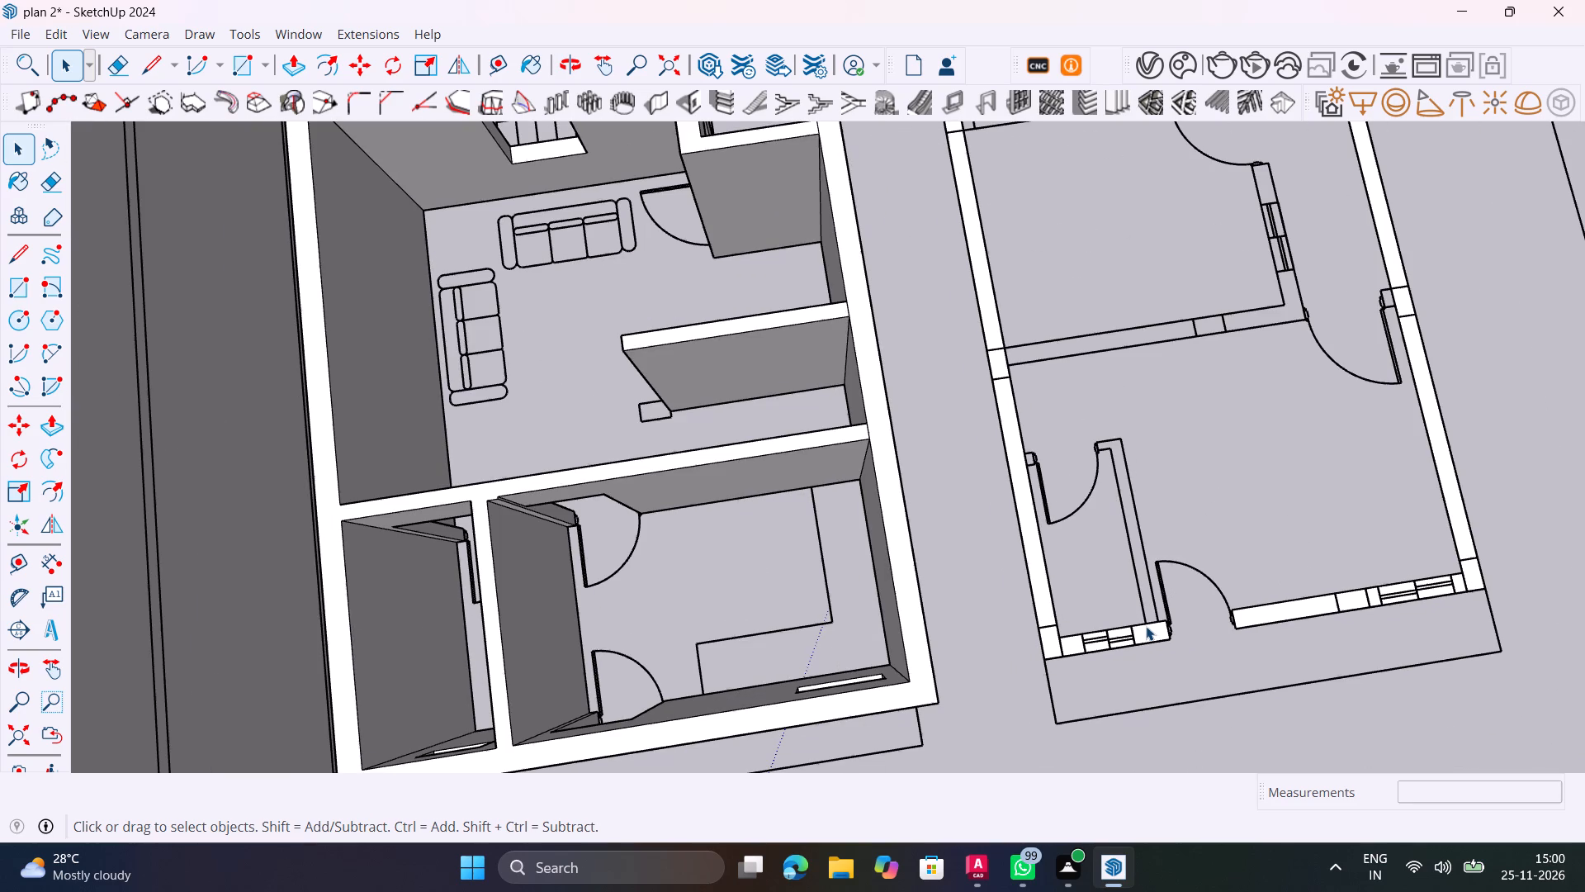
shift+middle_drag(1138, 465, 1186, 641)
scroll(1180, 512, up, 4)
shift+middle_drag(1190, 514, 1148, 580)
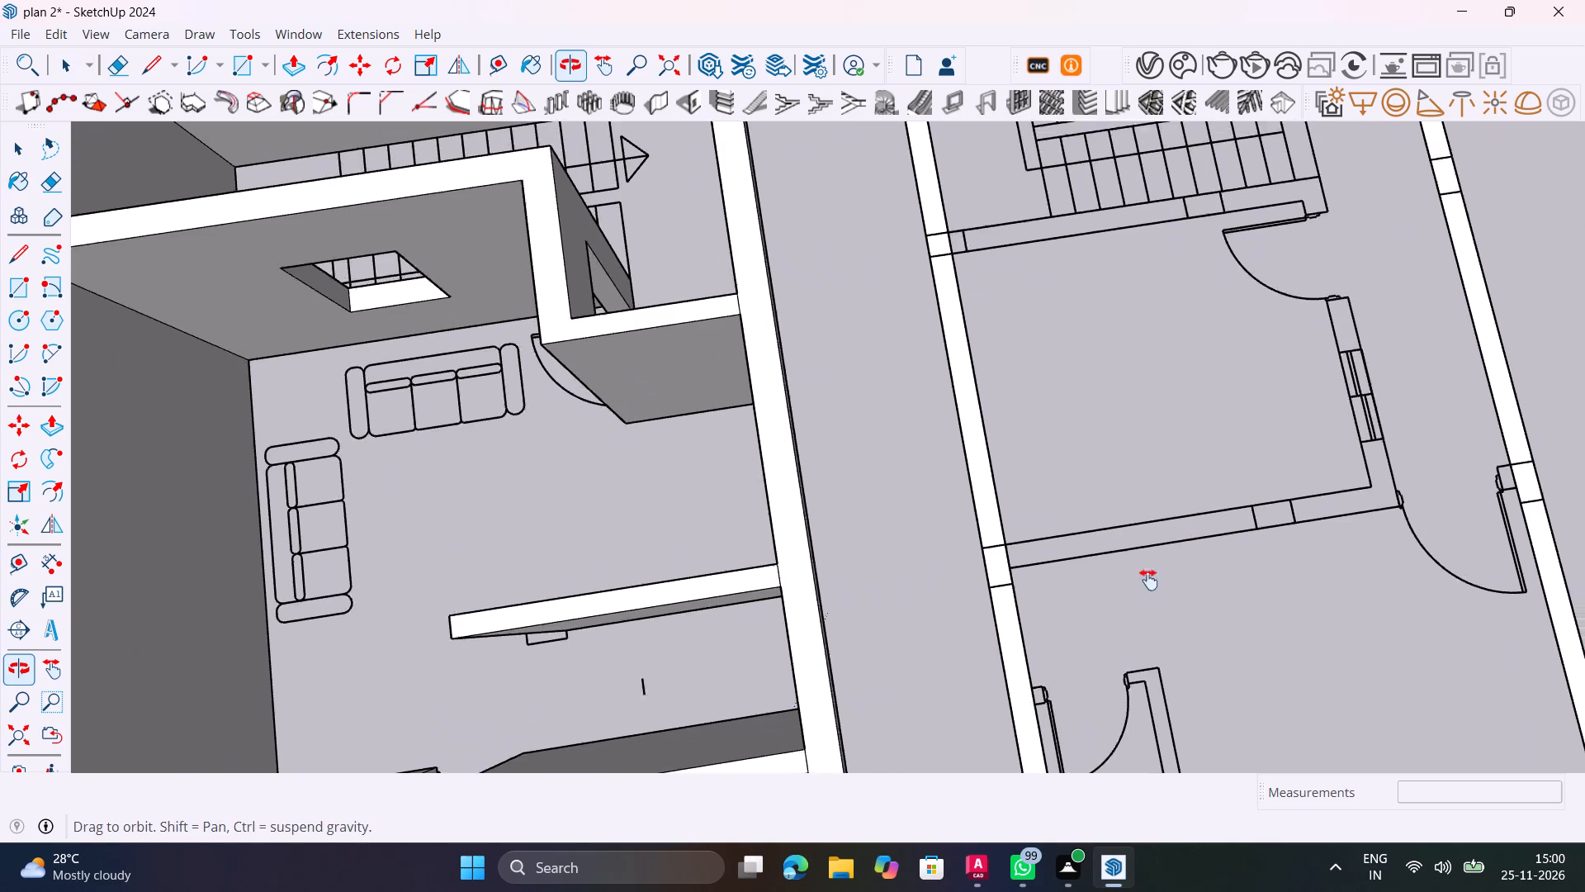
shift+middle_drag(1148, 580, 1107, 633)
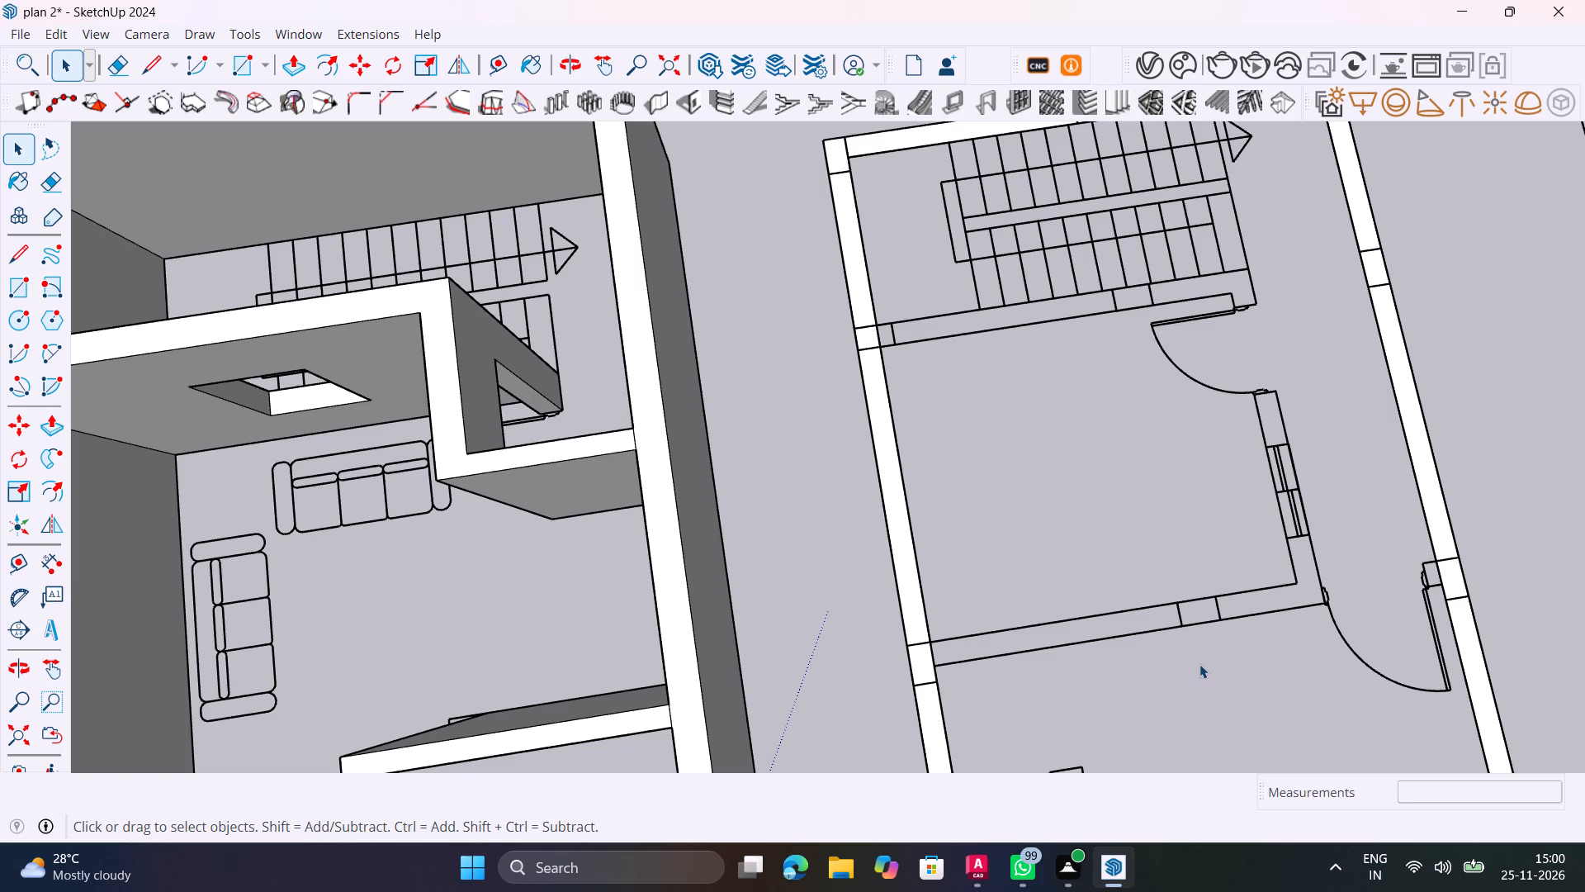
middle_drag(1123, 483, 1138, 671)
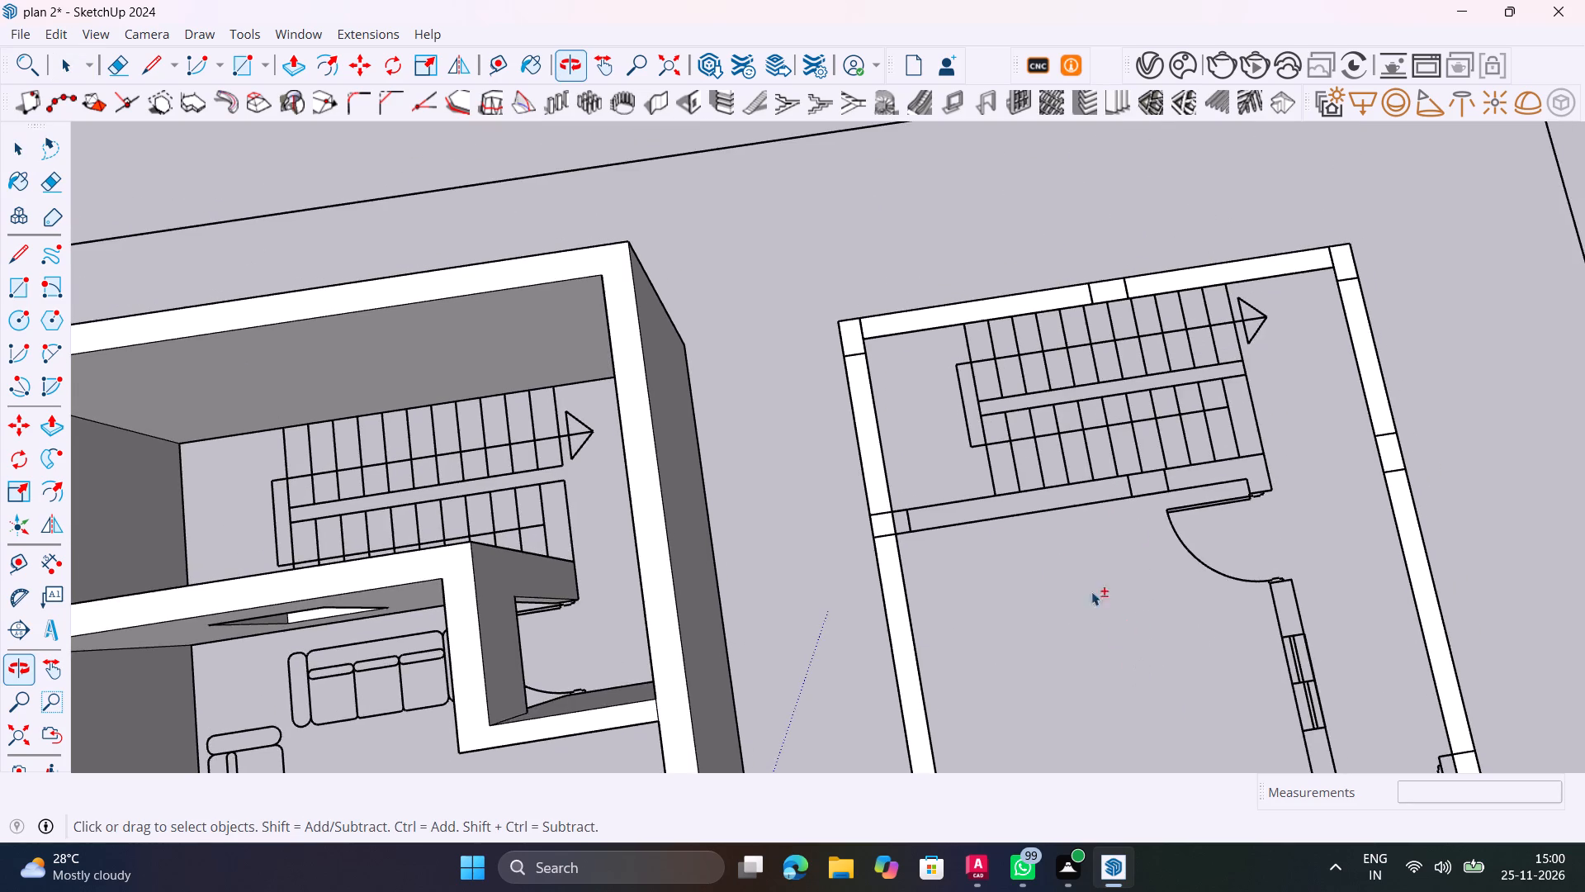
scroll(990, 527, up, 4)
shift+middle_drag(1035, 524, 949, 608)
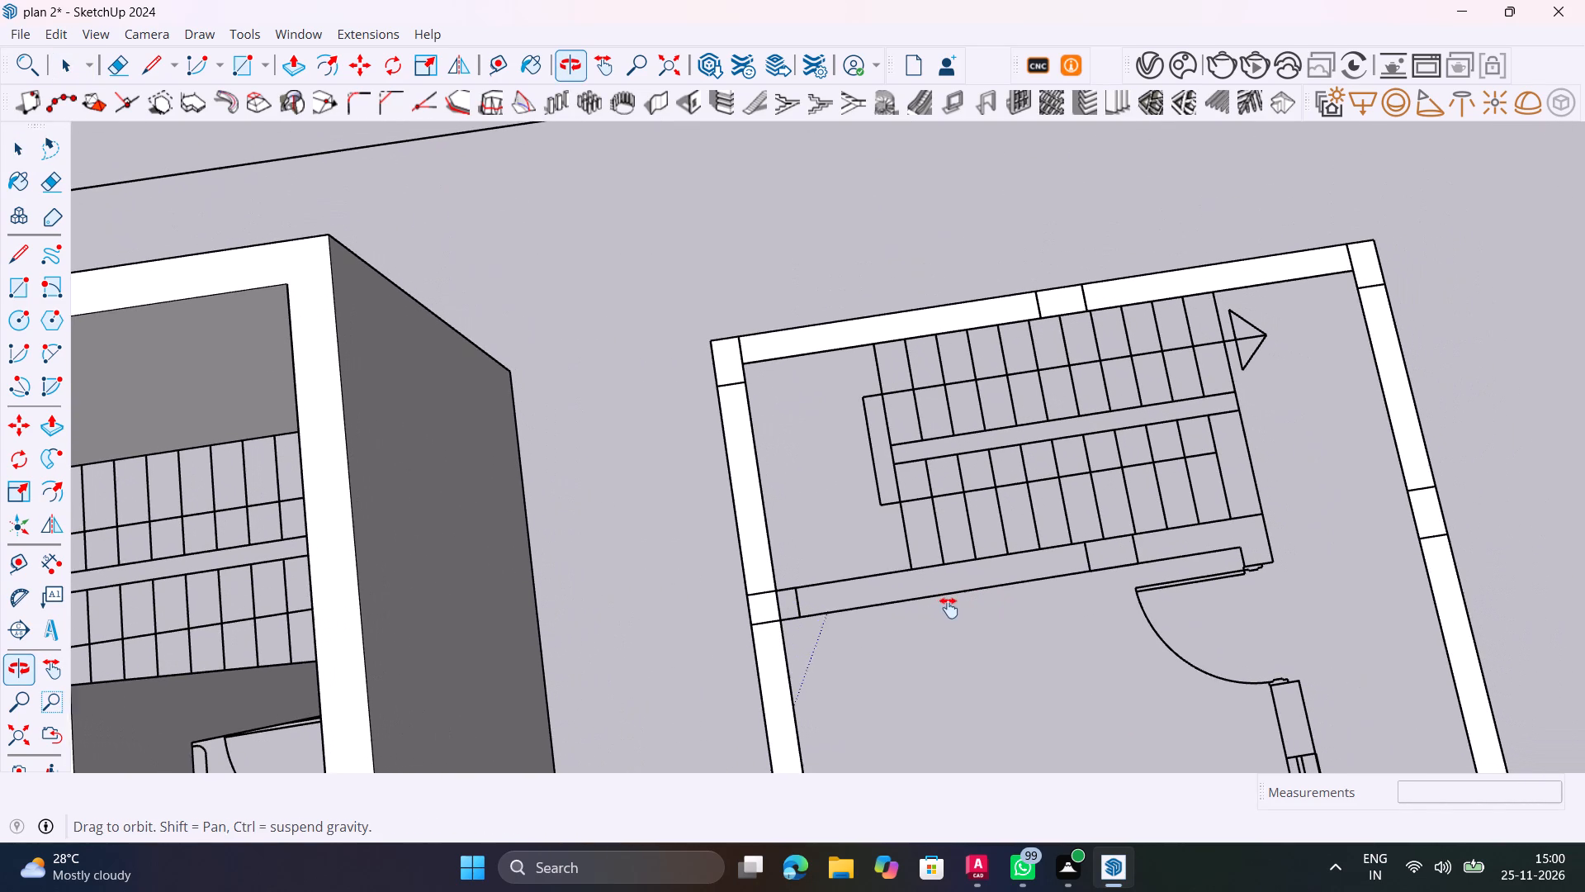
shift+middle_drag(949, 608, 946, 607)
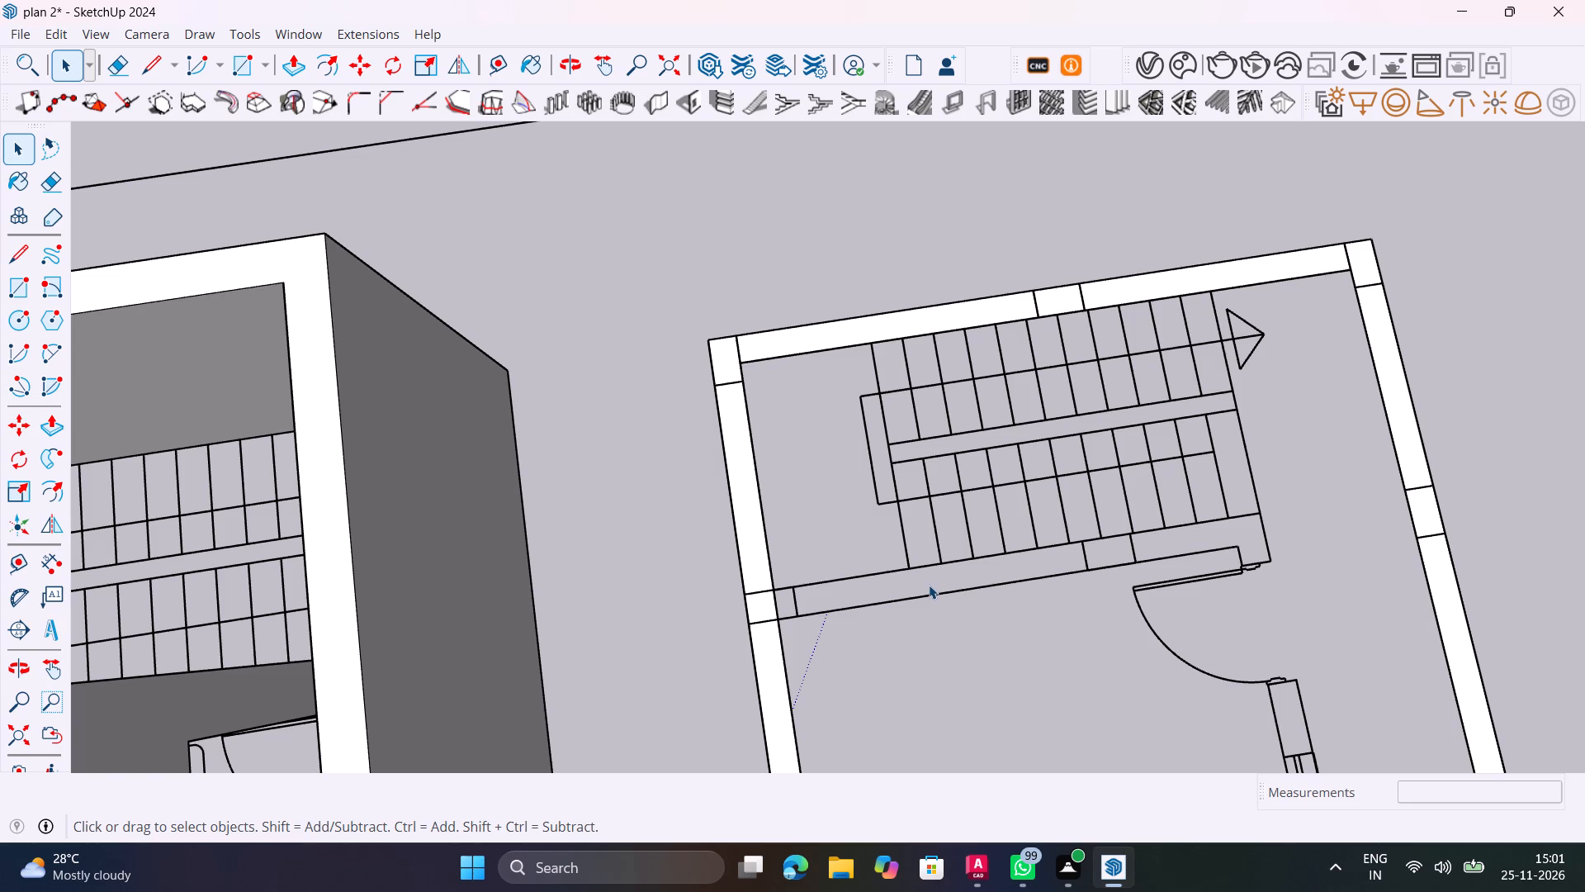
Trace the interior cross wall between the front and middle rooms as a 9" thick rectangle about 12' 8" long.
scroll(1041, 430, down, 8)
shift+middle_drag(1106, 514, 1023, 461)
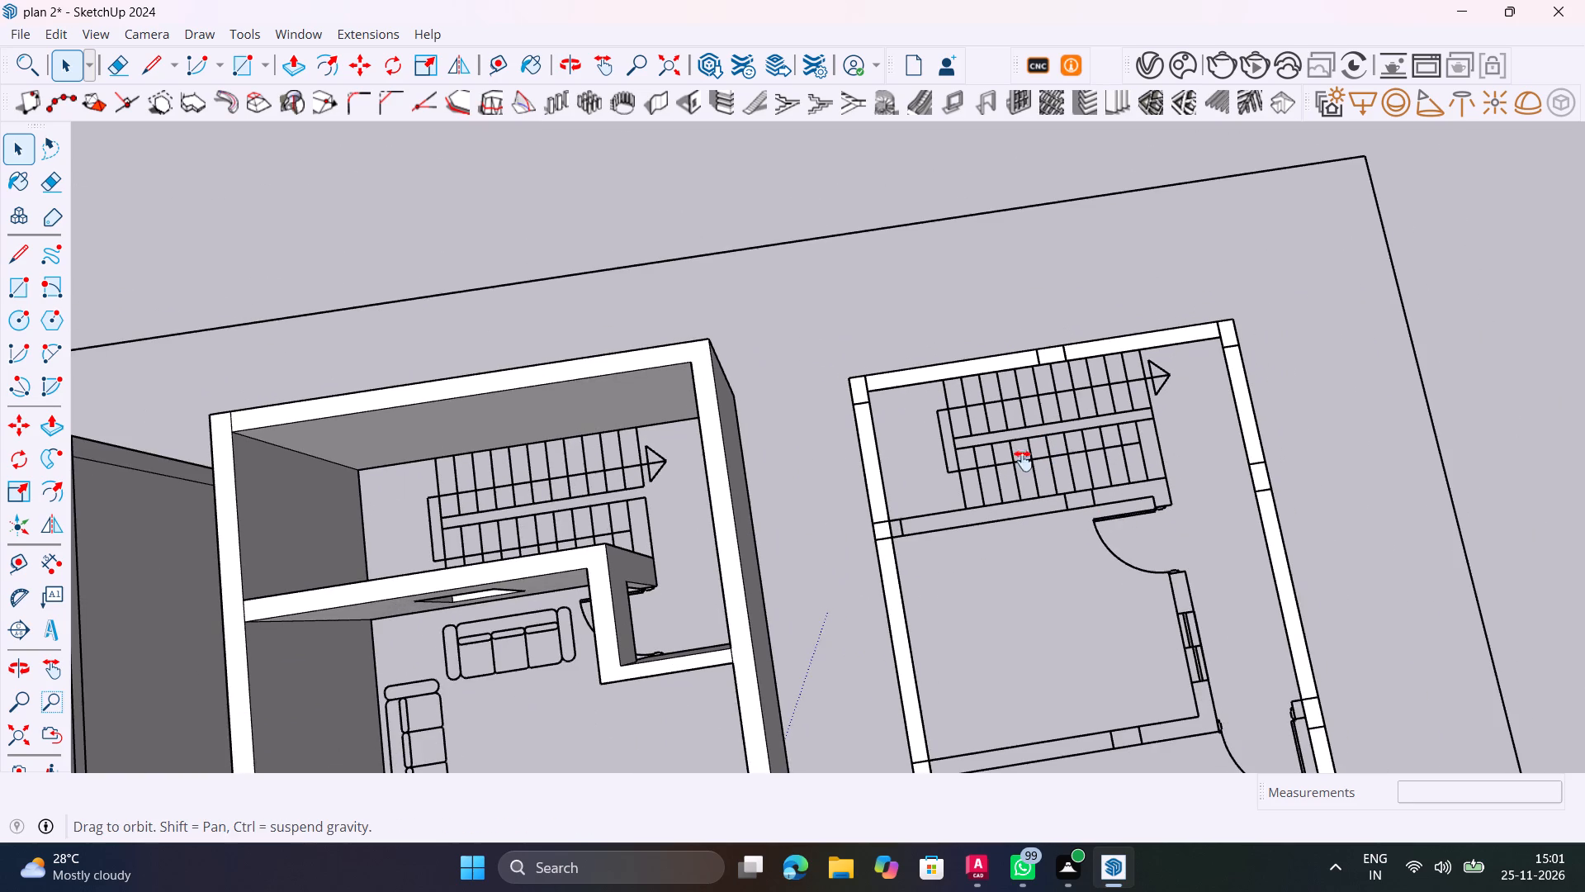
shift+middle_drag(1023, 461, 959, 173)
shift+middle_click(959, 173)
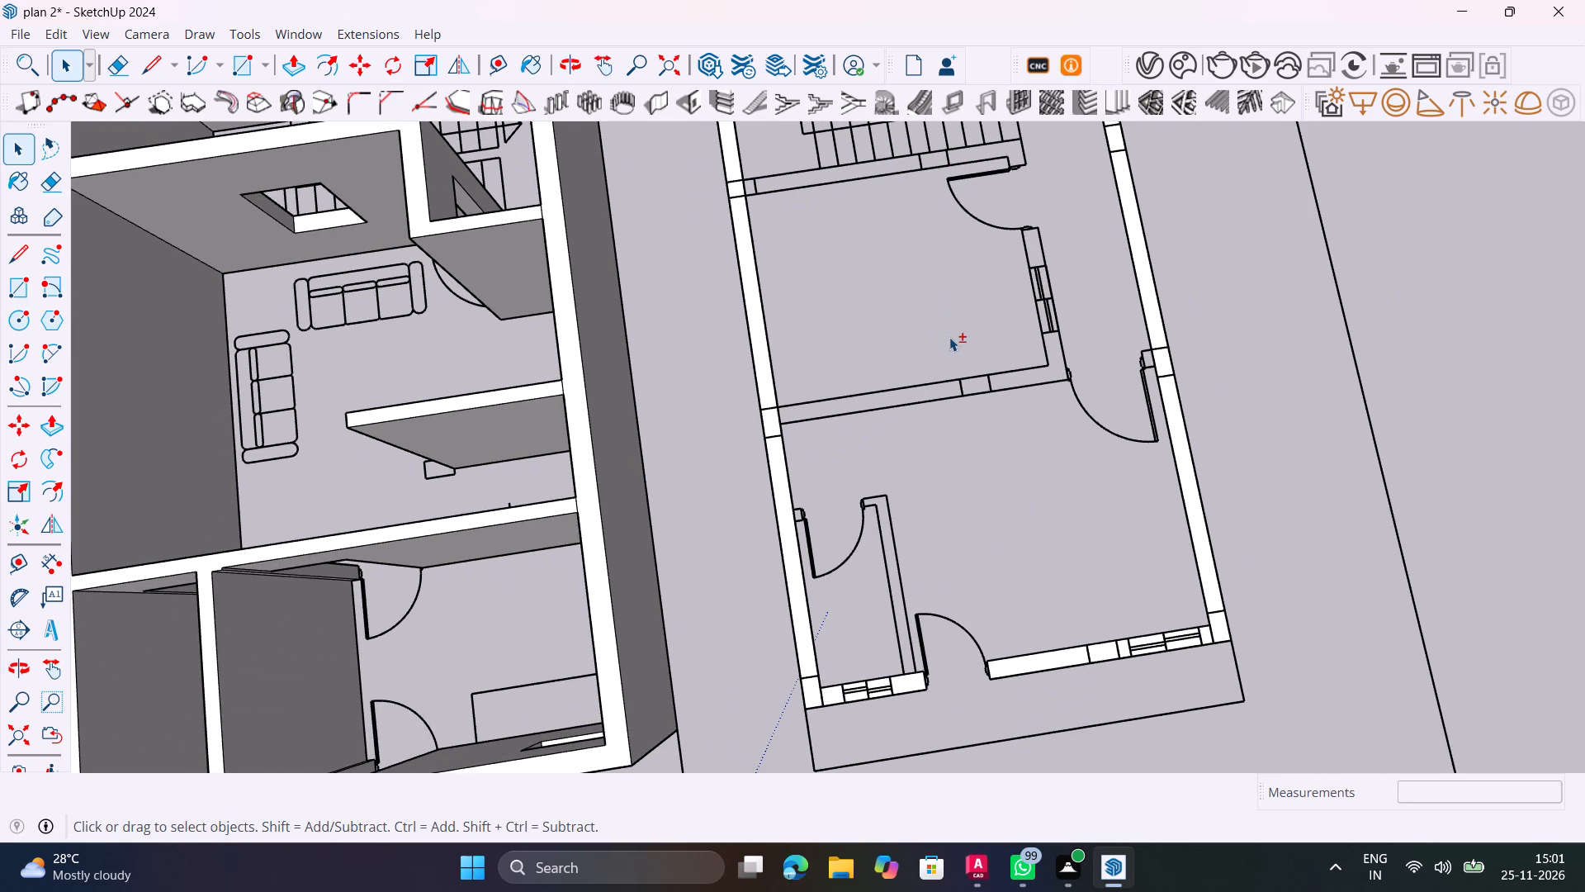
shift+middle_drag(949, 337, 975, 468)
scroll(969, 514, up, 4)
key(r)
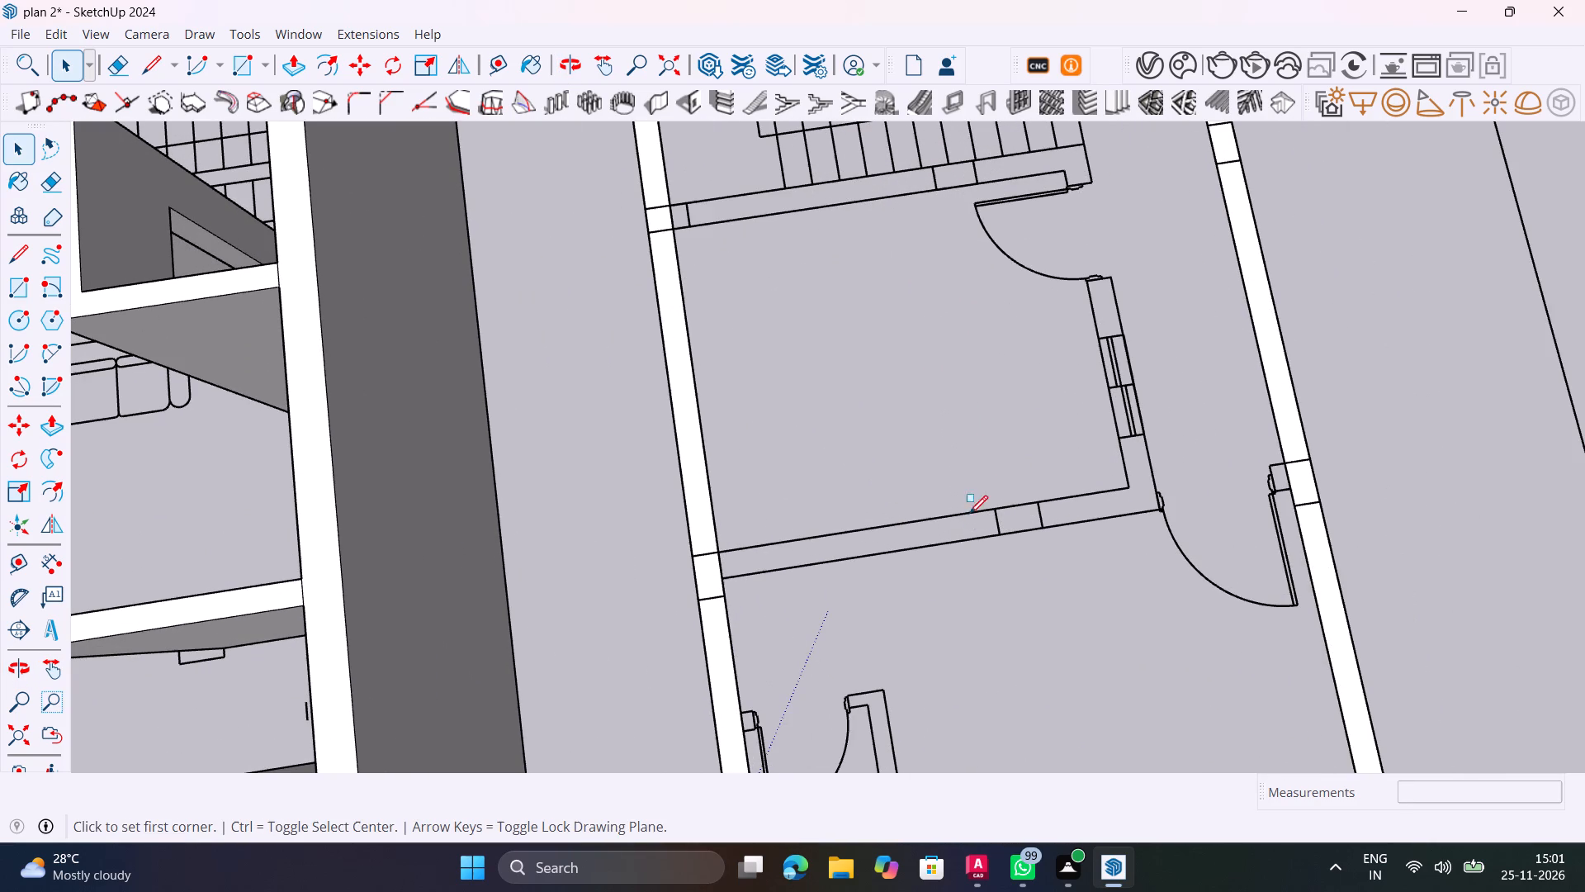
click(719, 553)
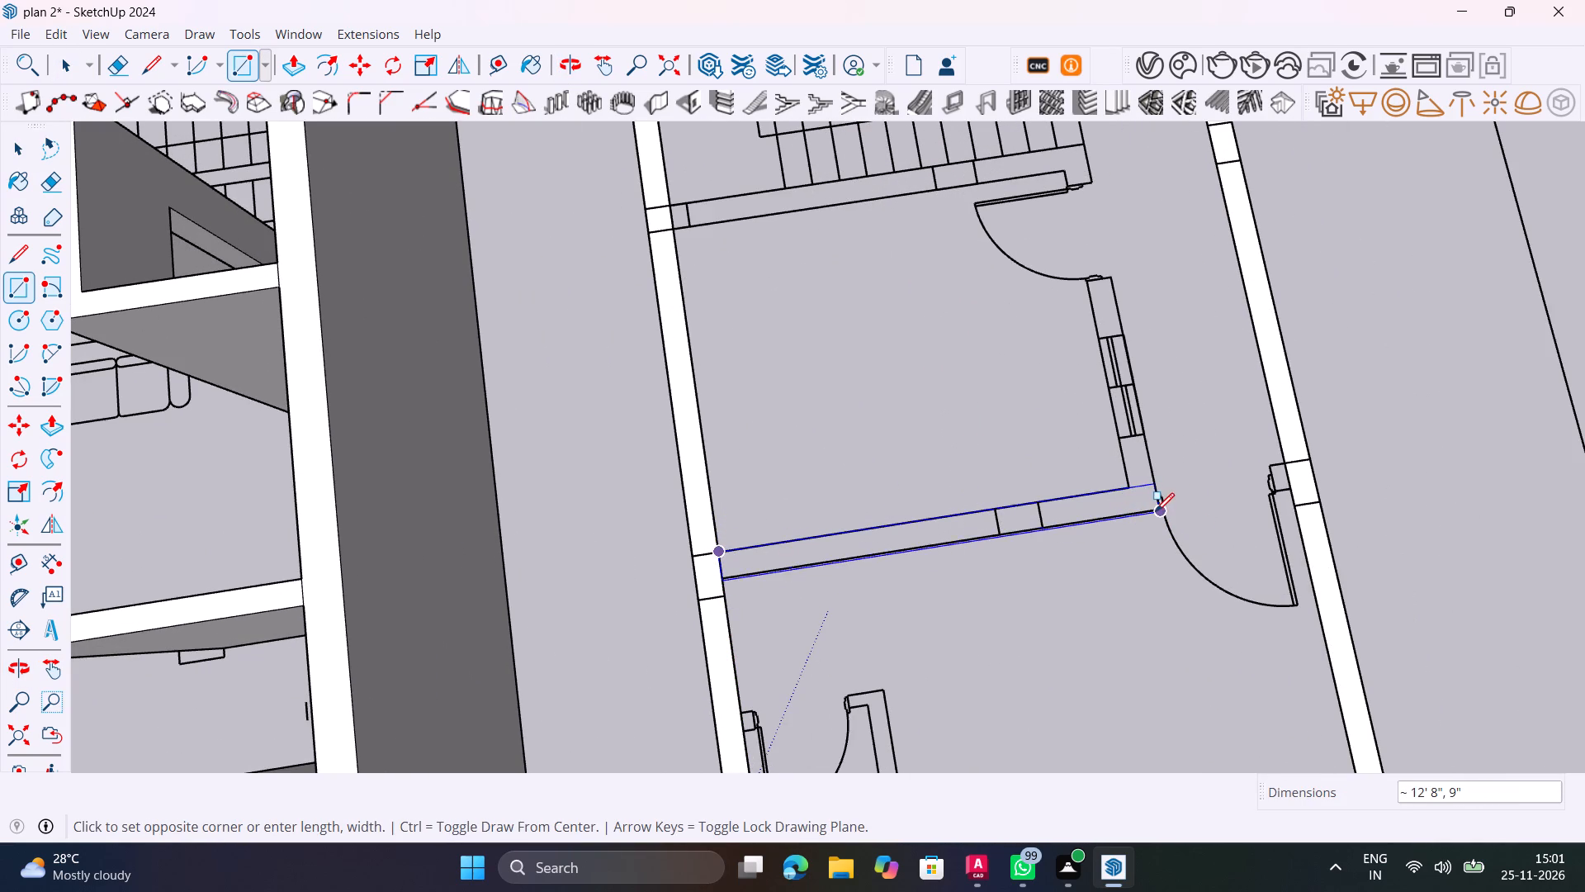
scroll(1156, 511, up, 12)
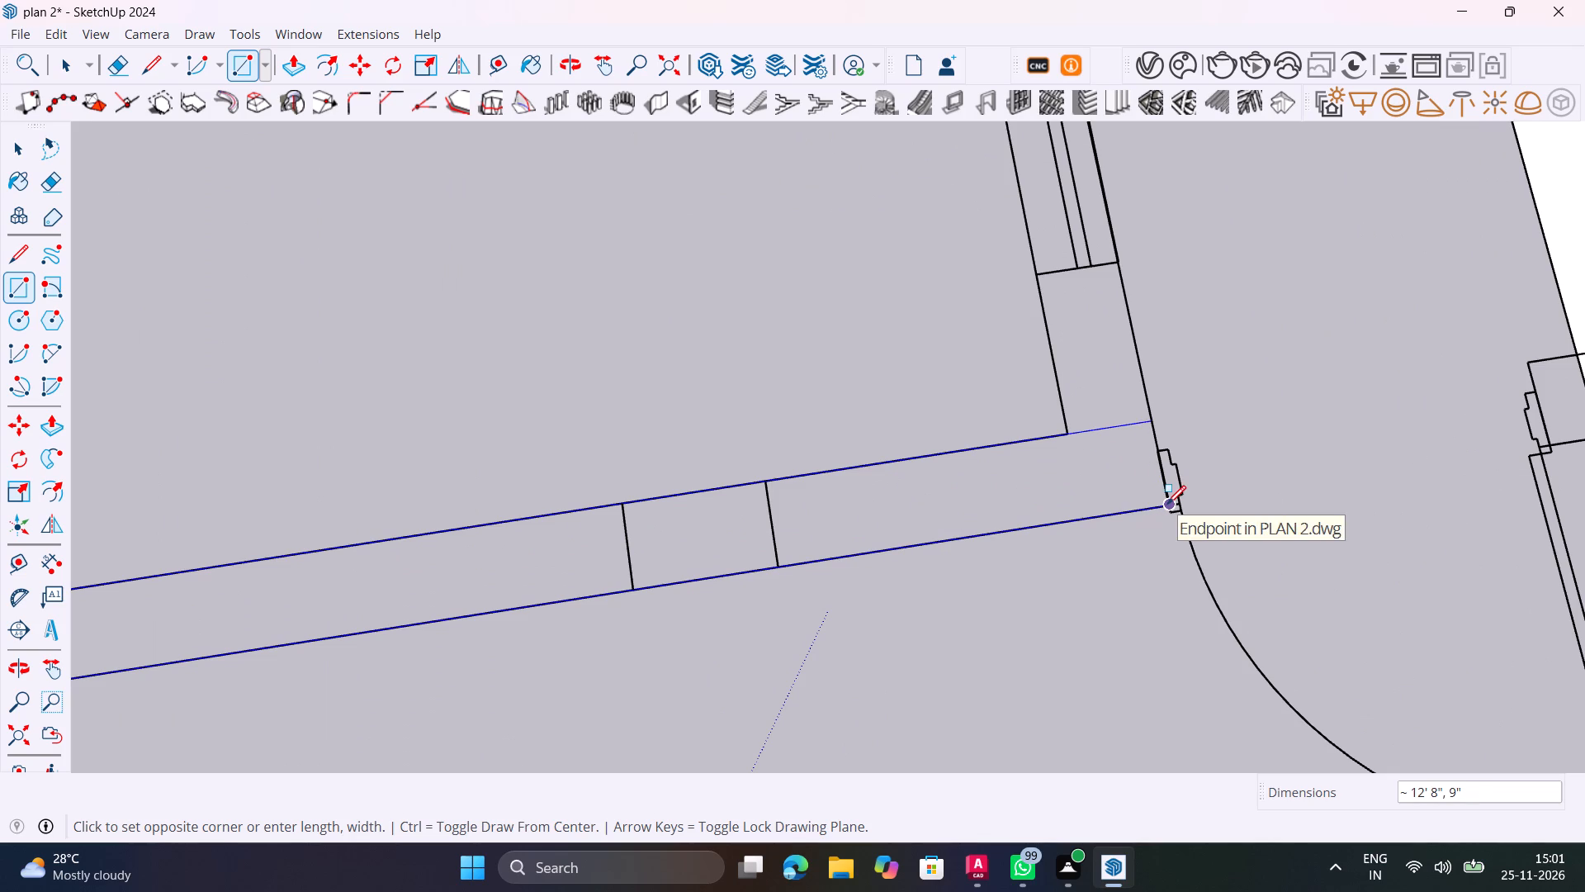
click(1167, 503)
Trace the middle room's windowed side wall with a rectangle from the cross wall's corner to the door jamb.
scroll(1076, 448, down, 5)
shift+middle_drag(1076, 448, 1158, 690)
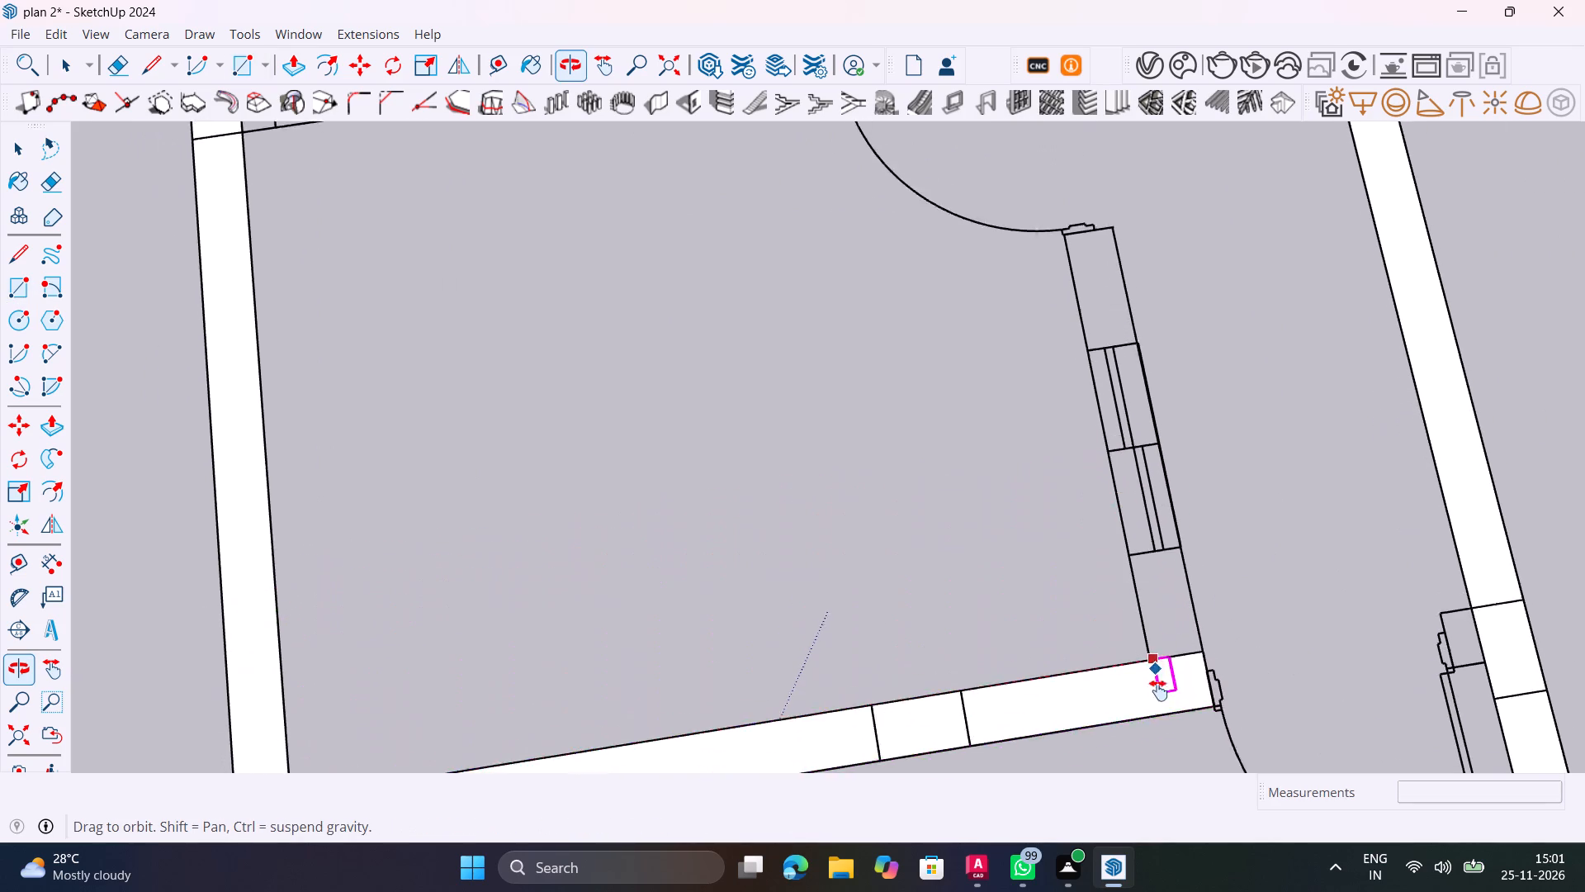
shift+middle_drag(1158, 690, 1157, 704)
shift+scroll(1157, 705, up, 1)
click(1203, 686)
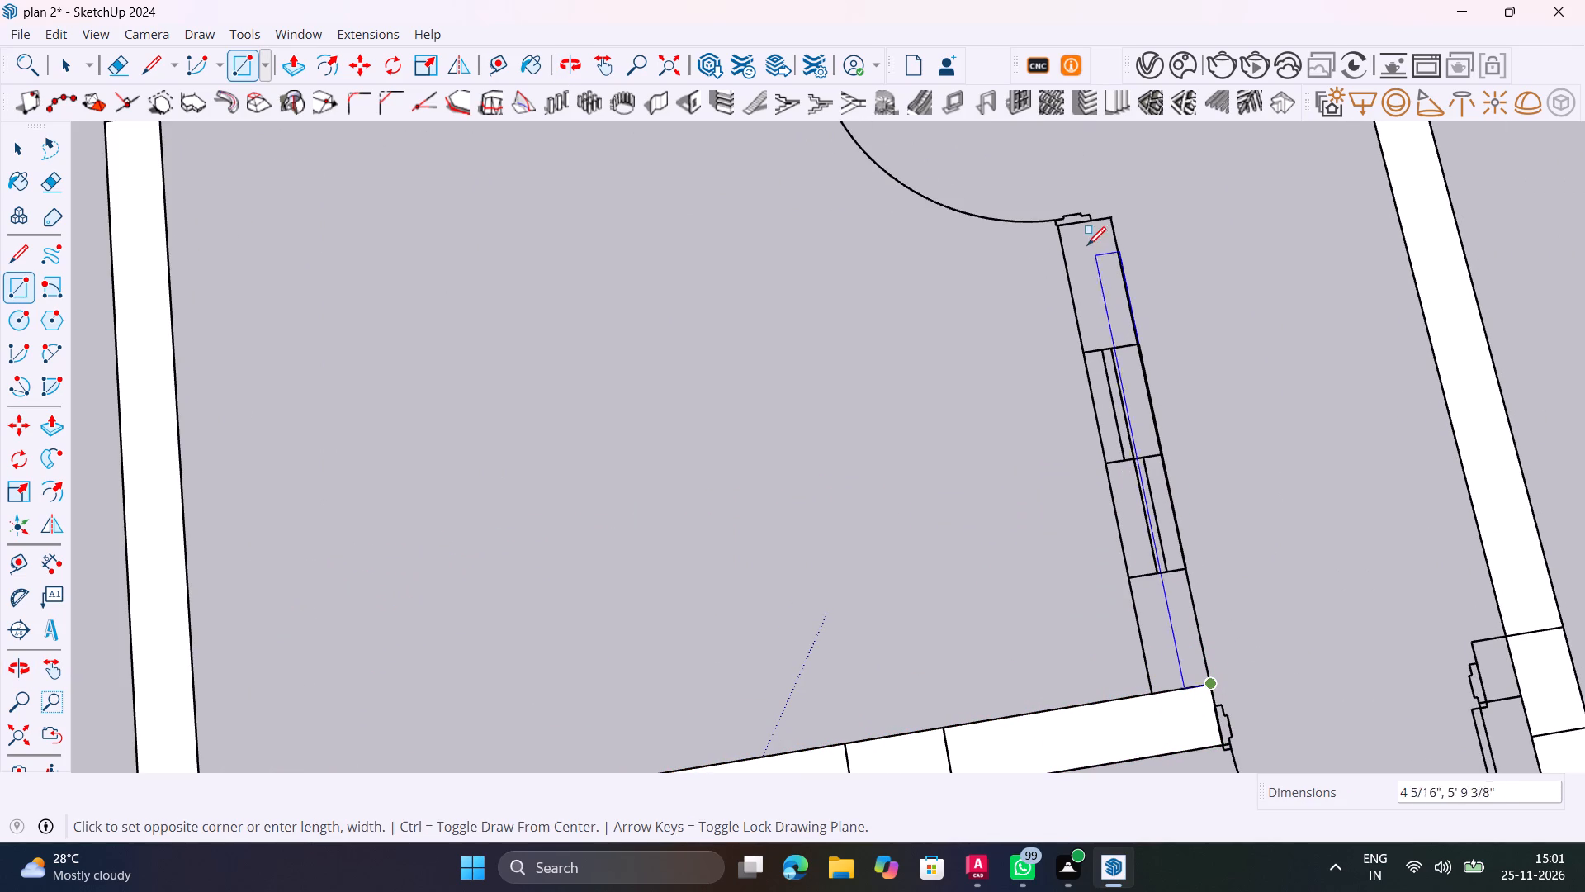
click(1063, 230)
Trace the wall between the middle room and the staircase as a 9" thick rectangle about 11' 11" long.
scroll(1054, 358, down, 10)
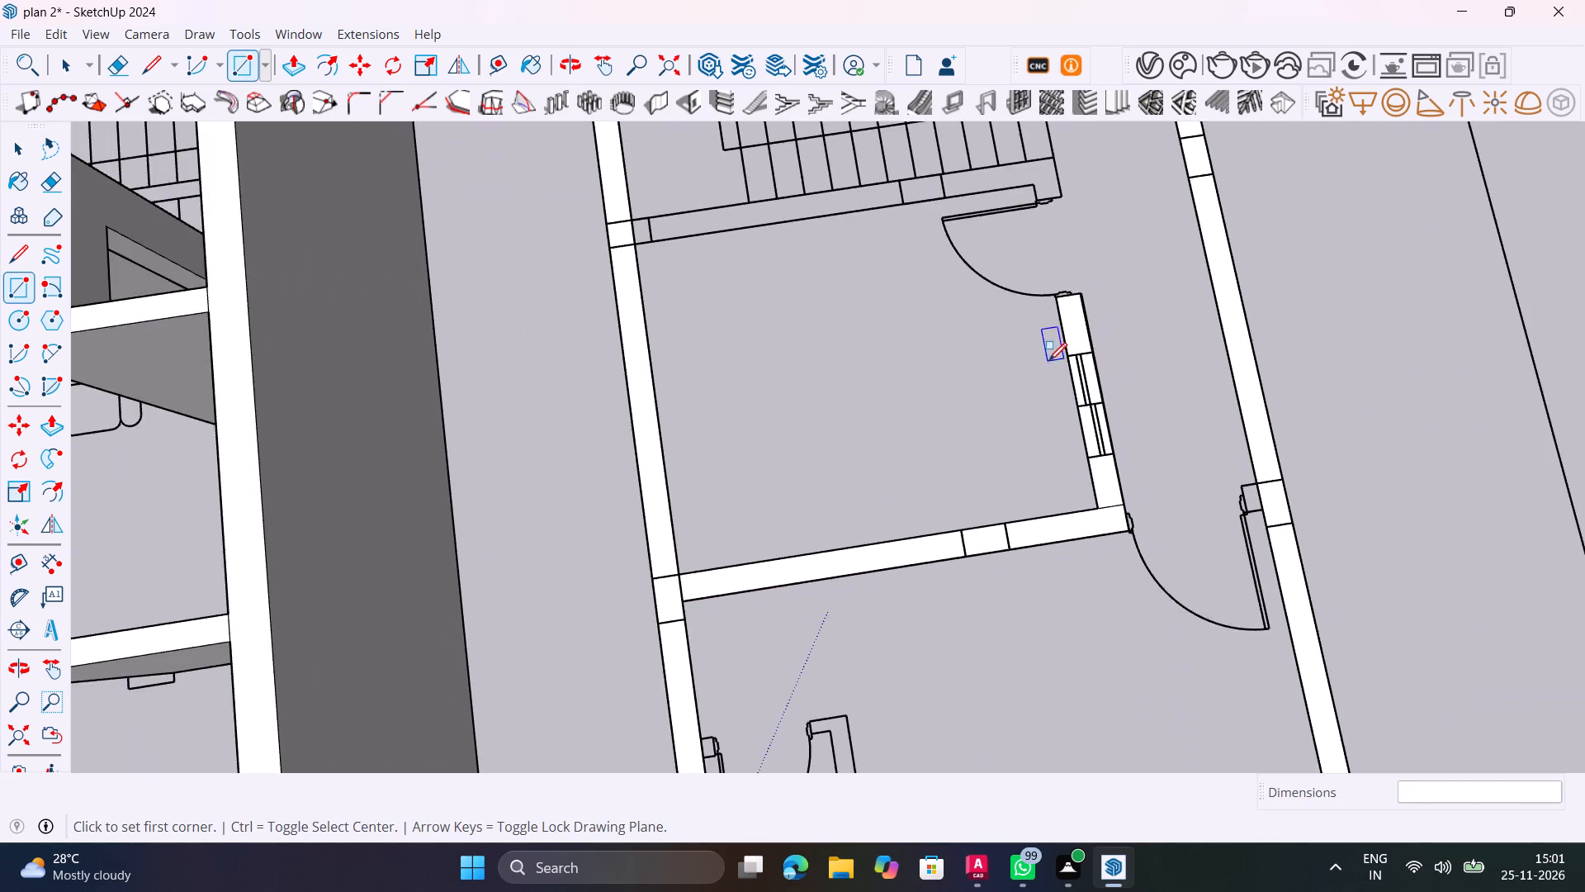
shift+middle_drag(1048, 359, 1107, 851)
scroll(662, 730, up, 11)
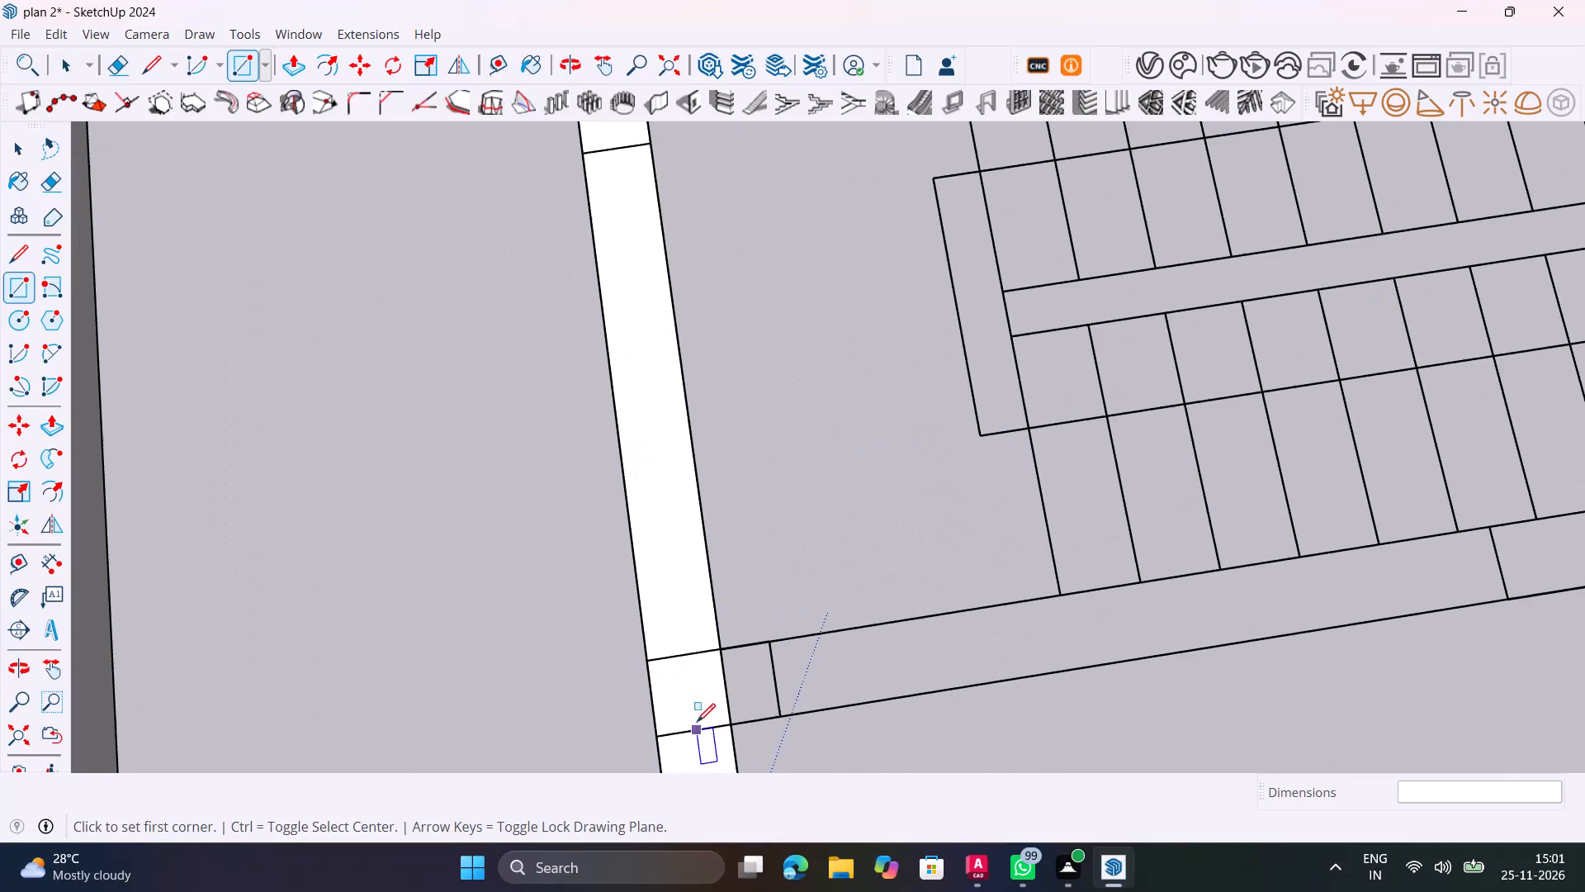
click(721, 645)
scroll(827, 647, down, 1)
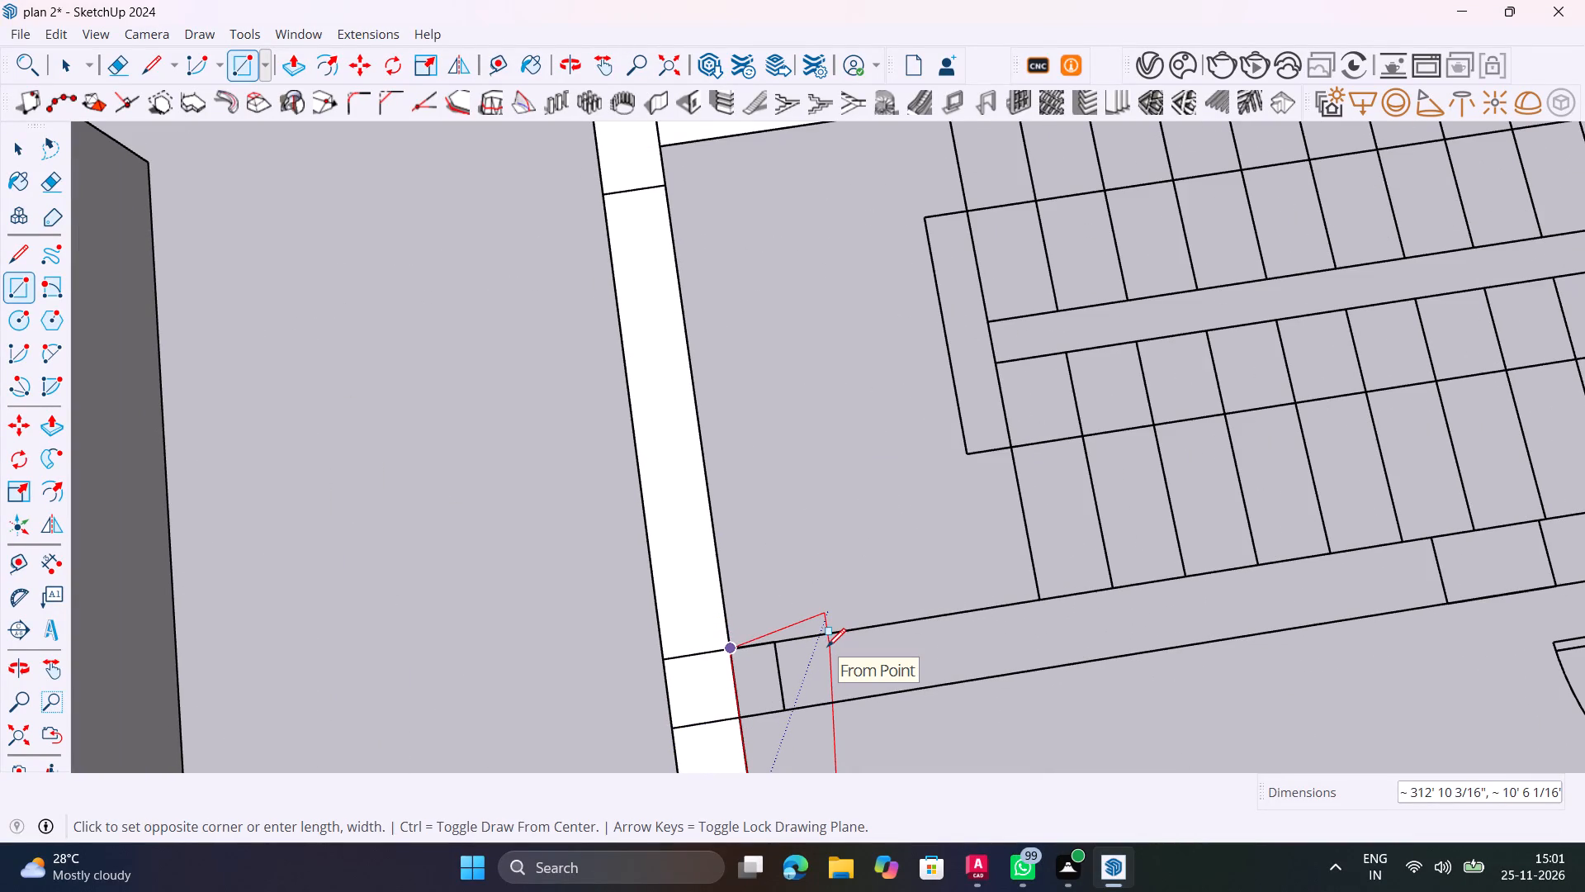
scroll(827, 647, down, 9)
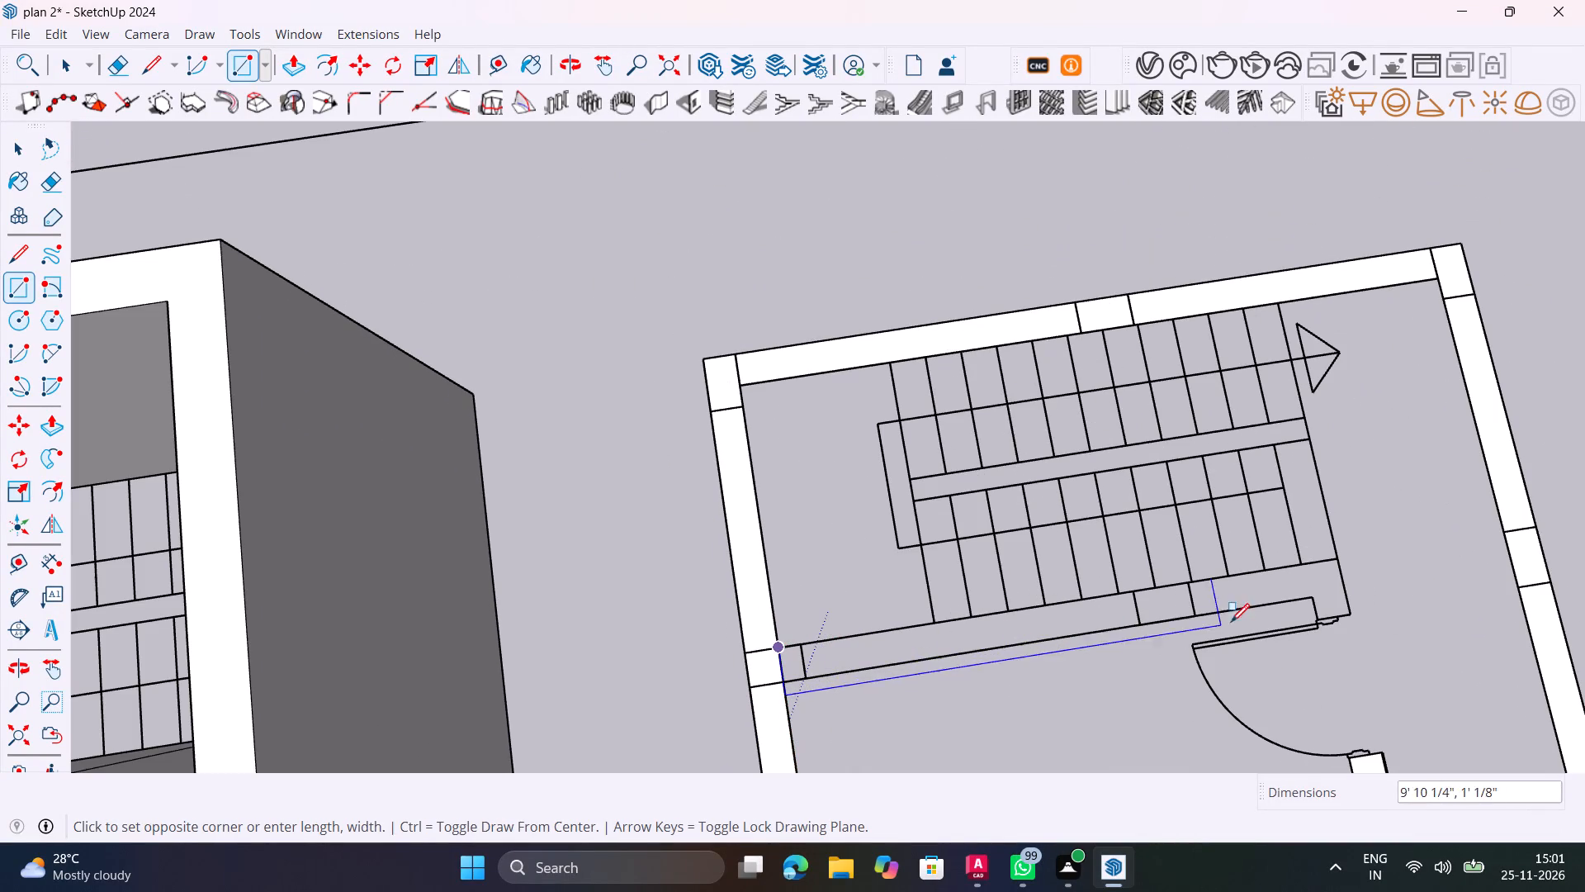
click(1307, 597)
Trace the short wall end beside the middle room's door jamb with a rectangle adjoining the staircase wall.
scroll(1318, 577, up, 2)
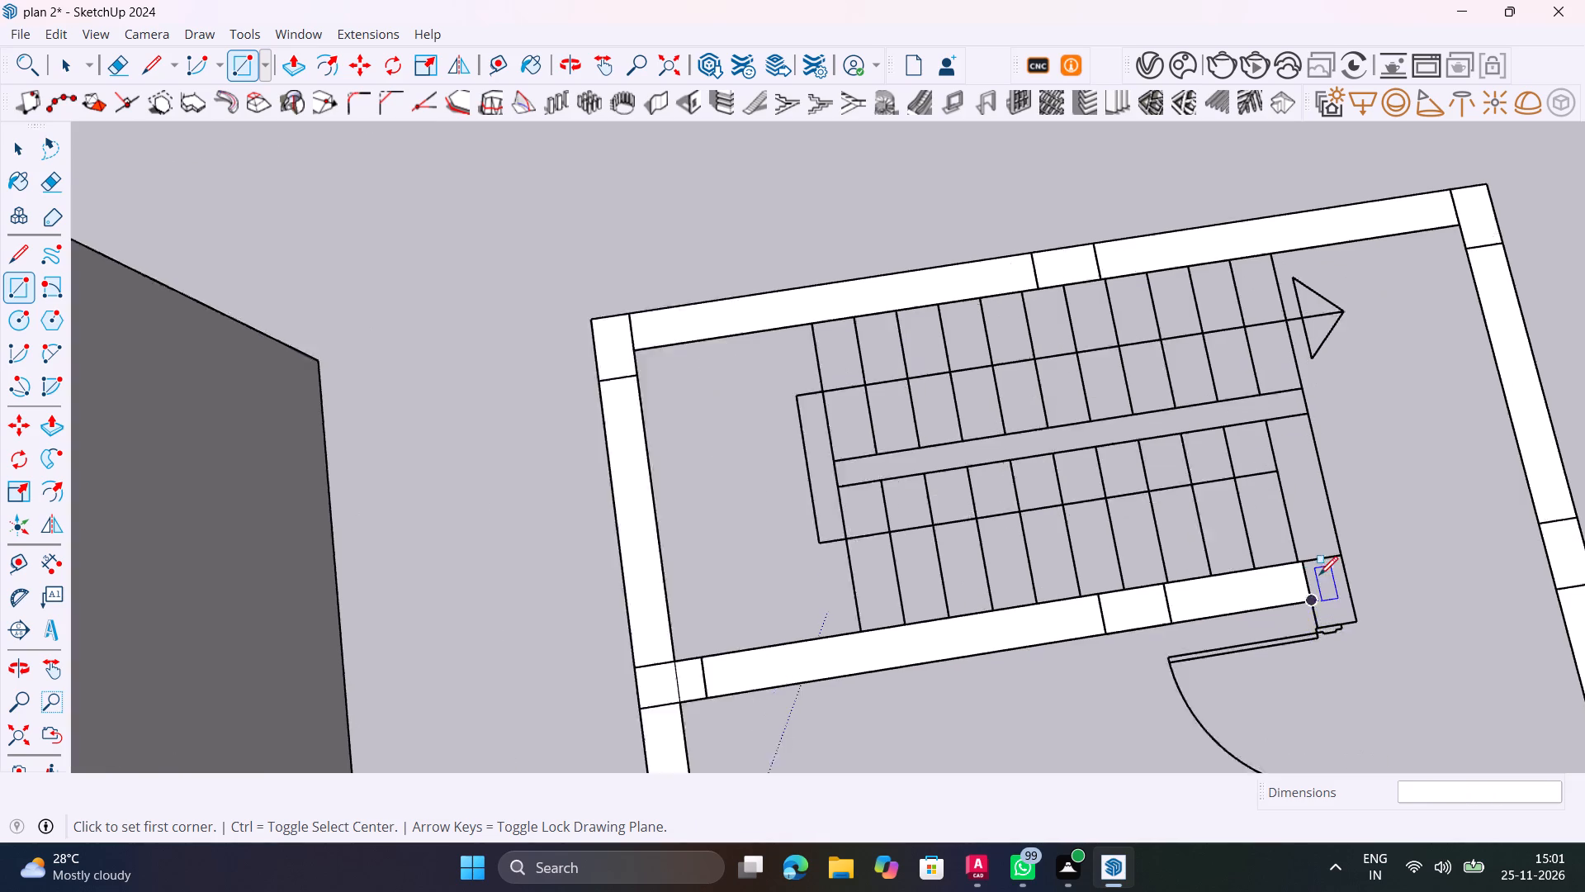
scroll(1319, 575, up, 7)
click(1286, 548)
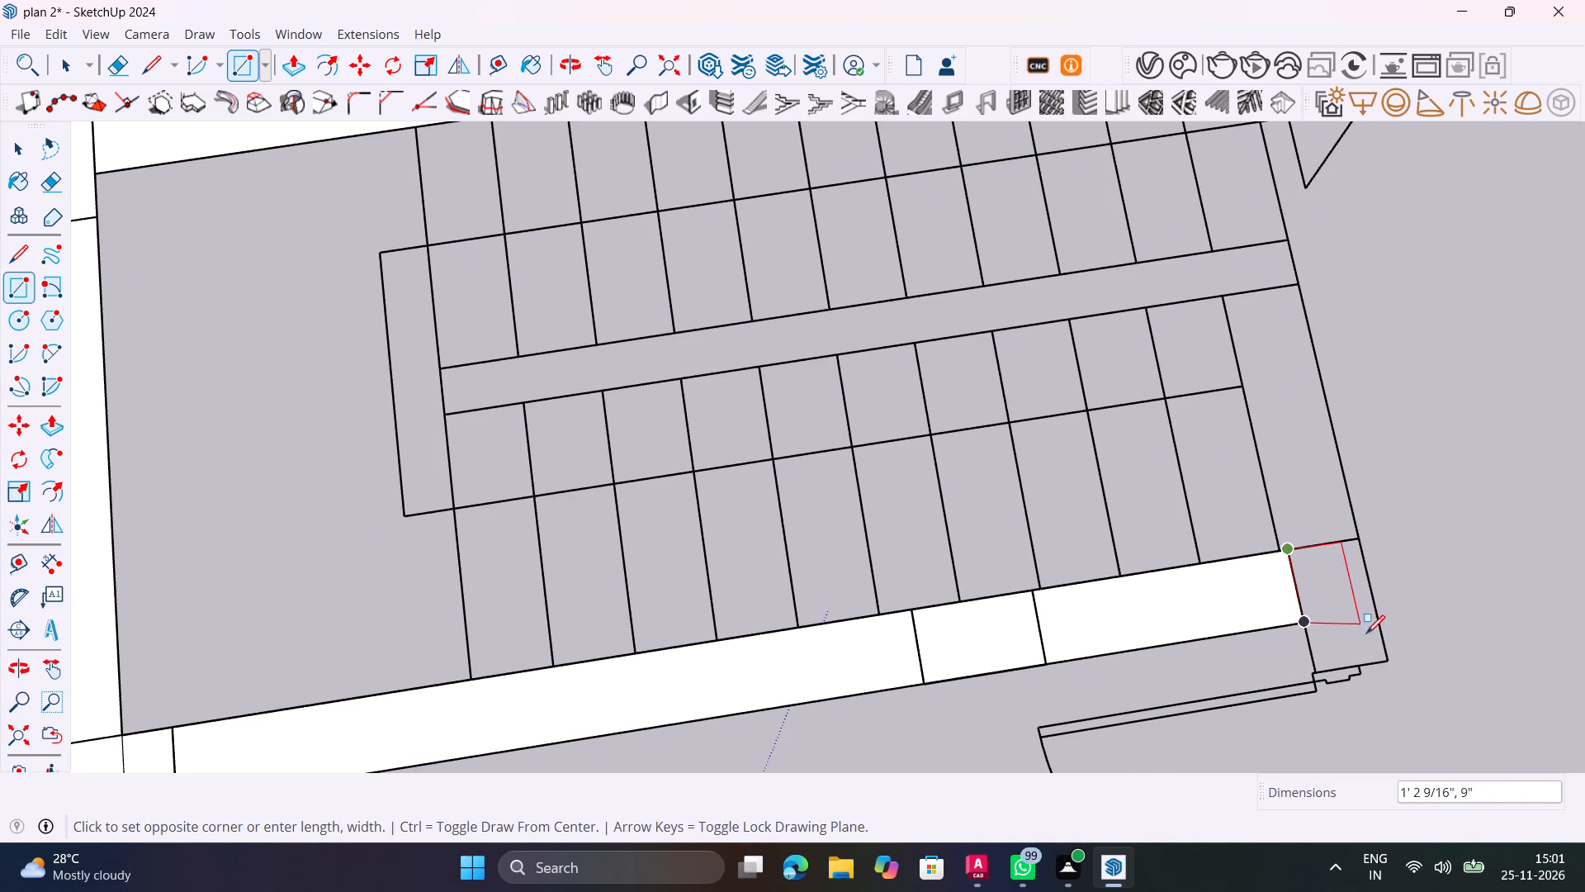
click(1385, 659)
scroll(1332, 619, down, 5)
key(space)
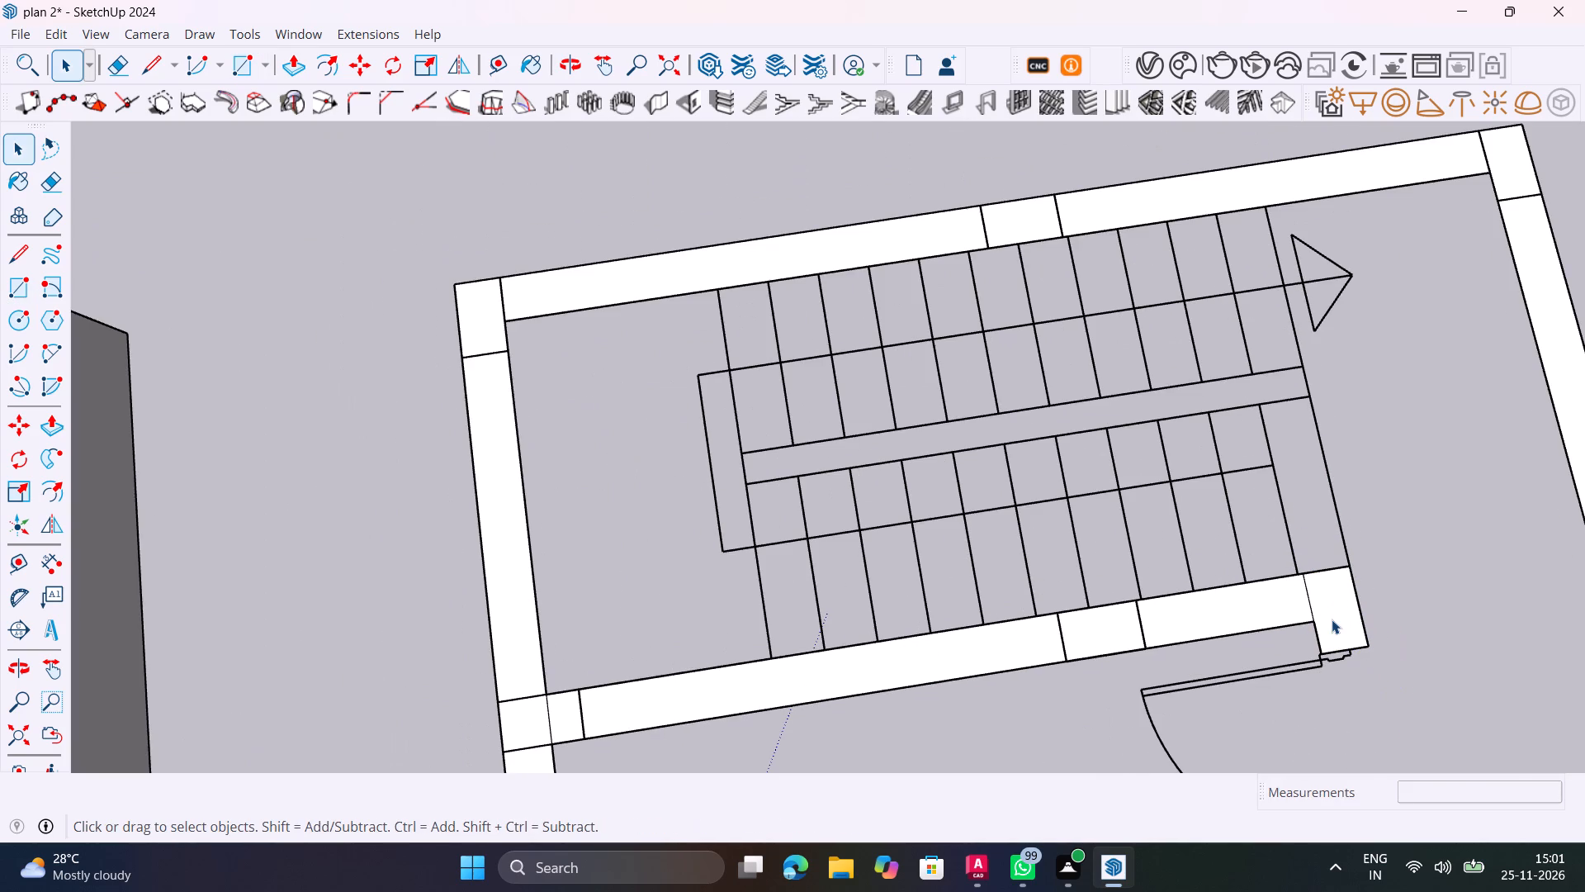
Erase the dividing lines at both ends of the staircase wall, at the door-side end piece and the outer wall junction.
scroll(1298, 575, down, 4)
scroll(1312, 578, up, 9)
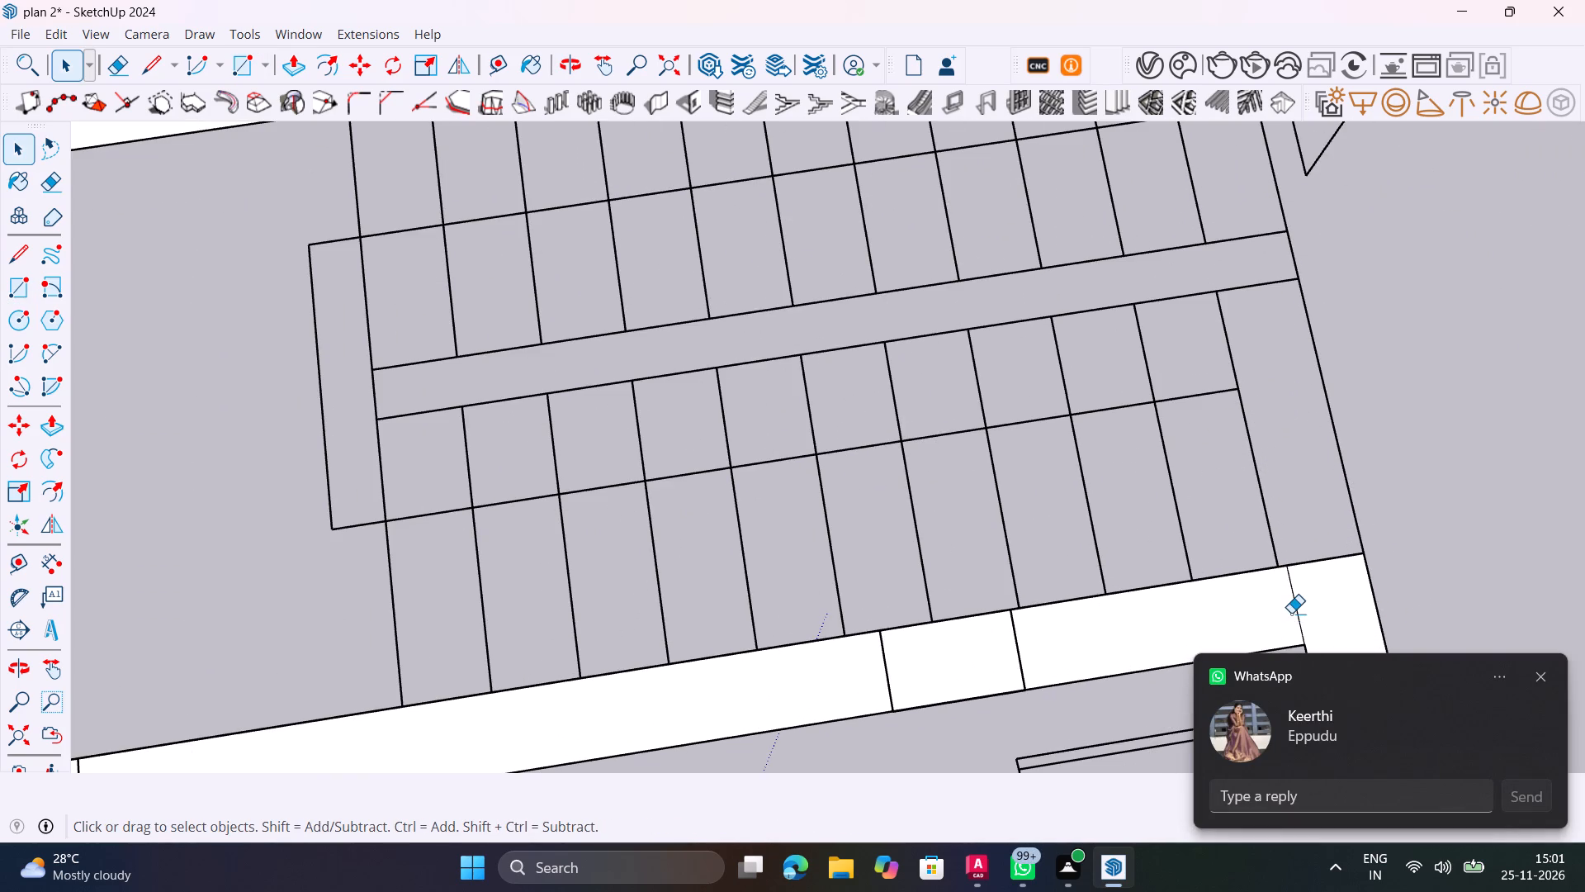
key(e)
drag(1294, 616, 1299, 607)
key(space)
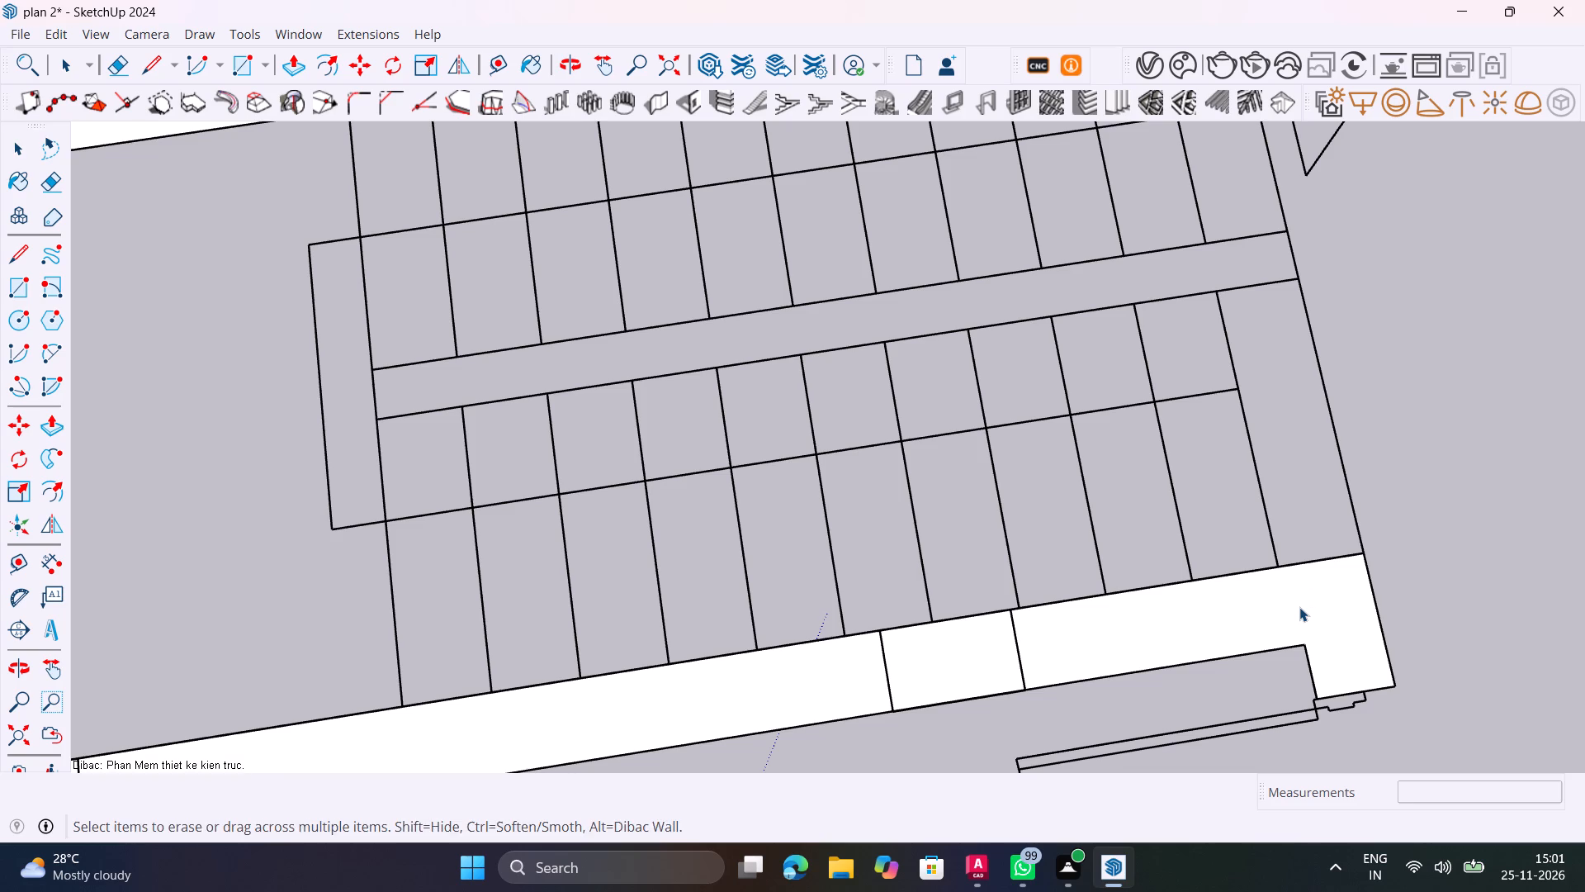
scroll(1058, 567, down, 9)
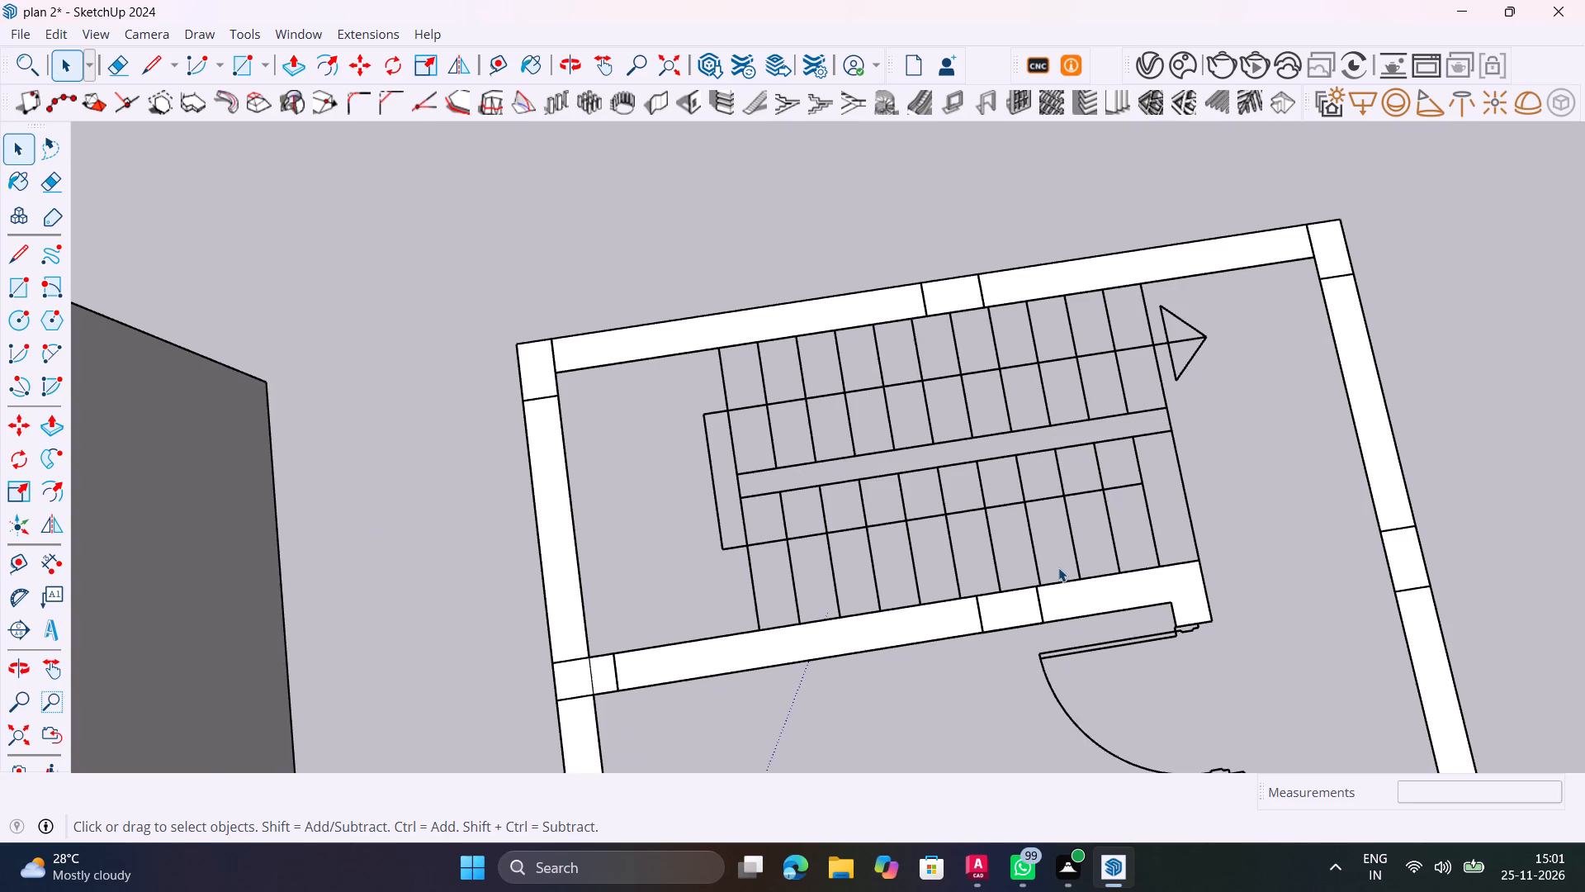
scroll(583, 678, up, 14)
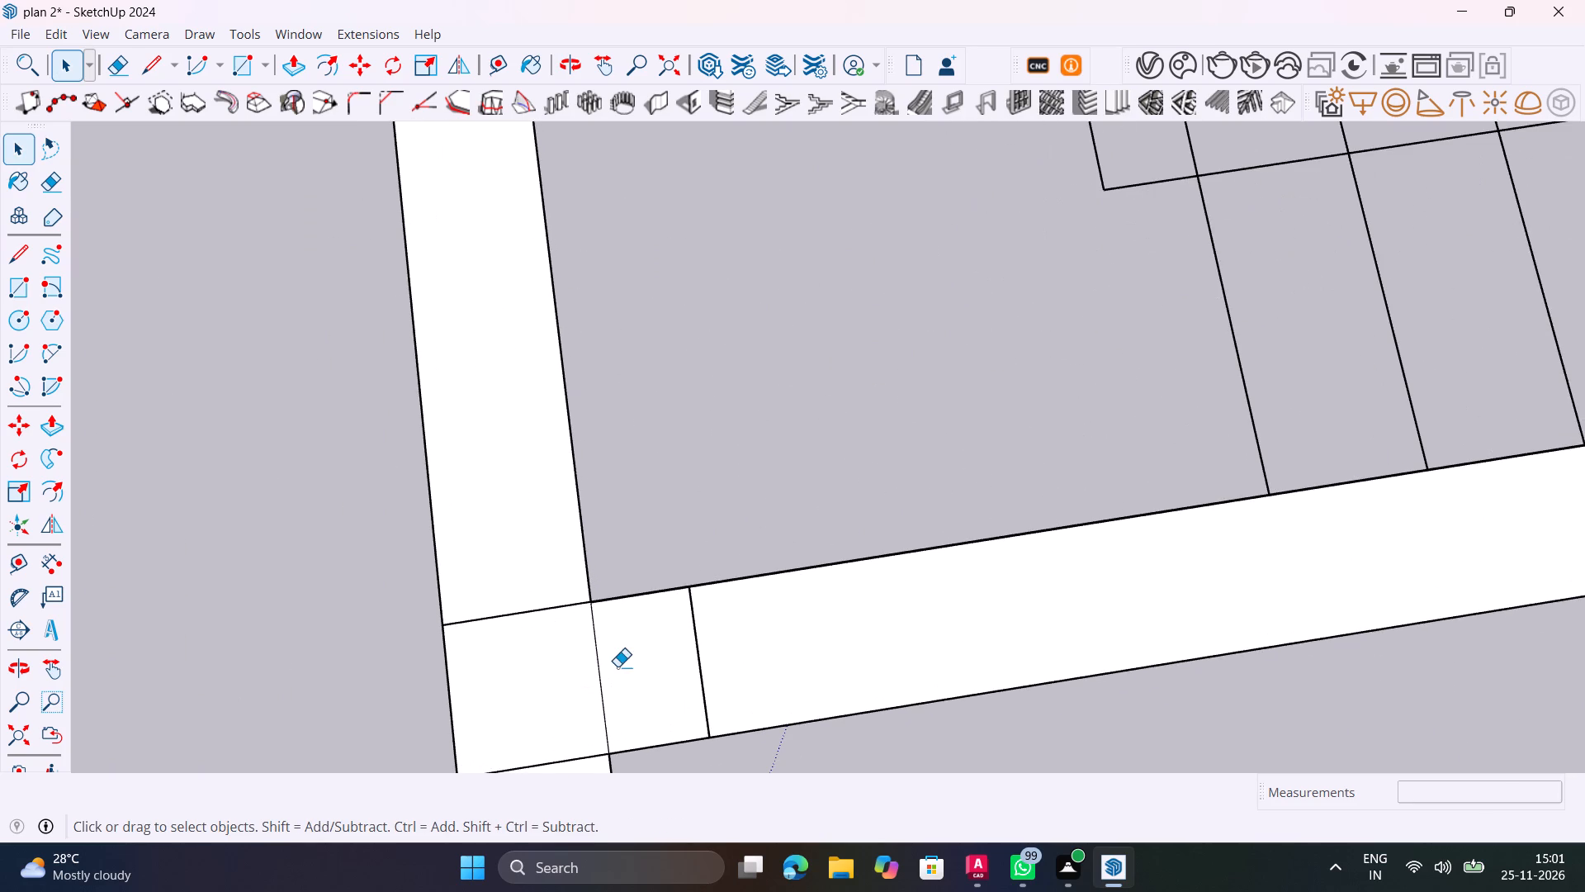
key(e)
drag(617, 662, 596, 665)
key(space)
scroll(659, 662, down, 9)
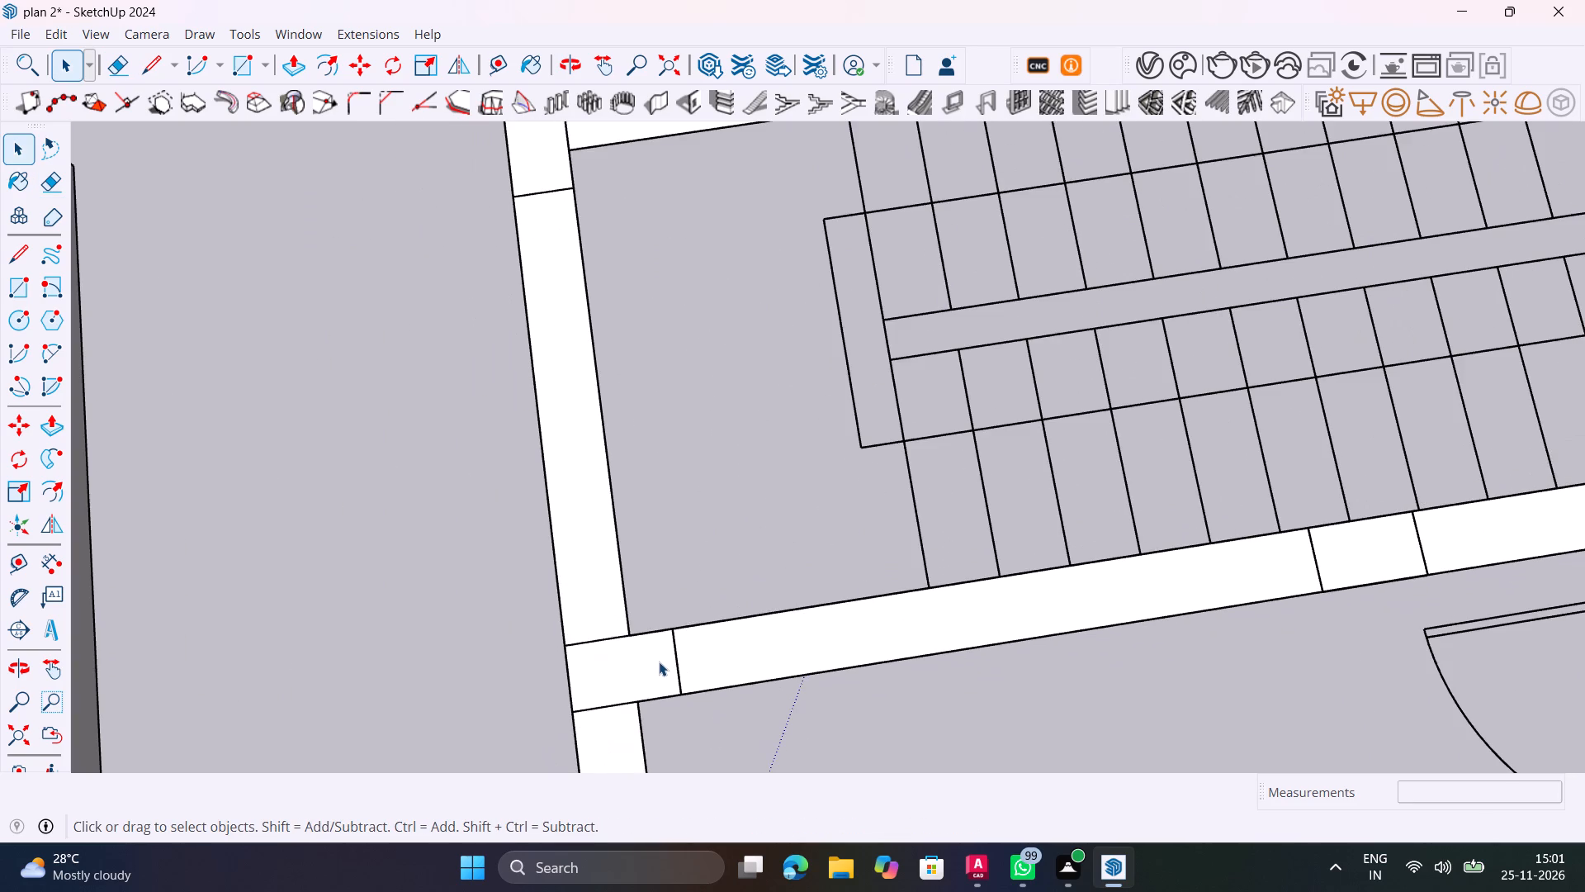
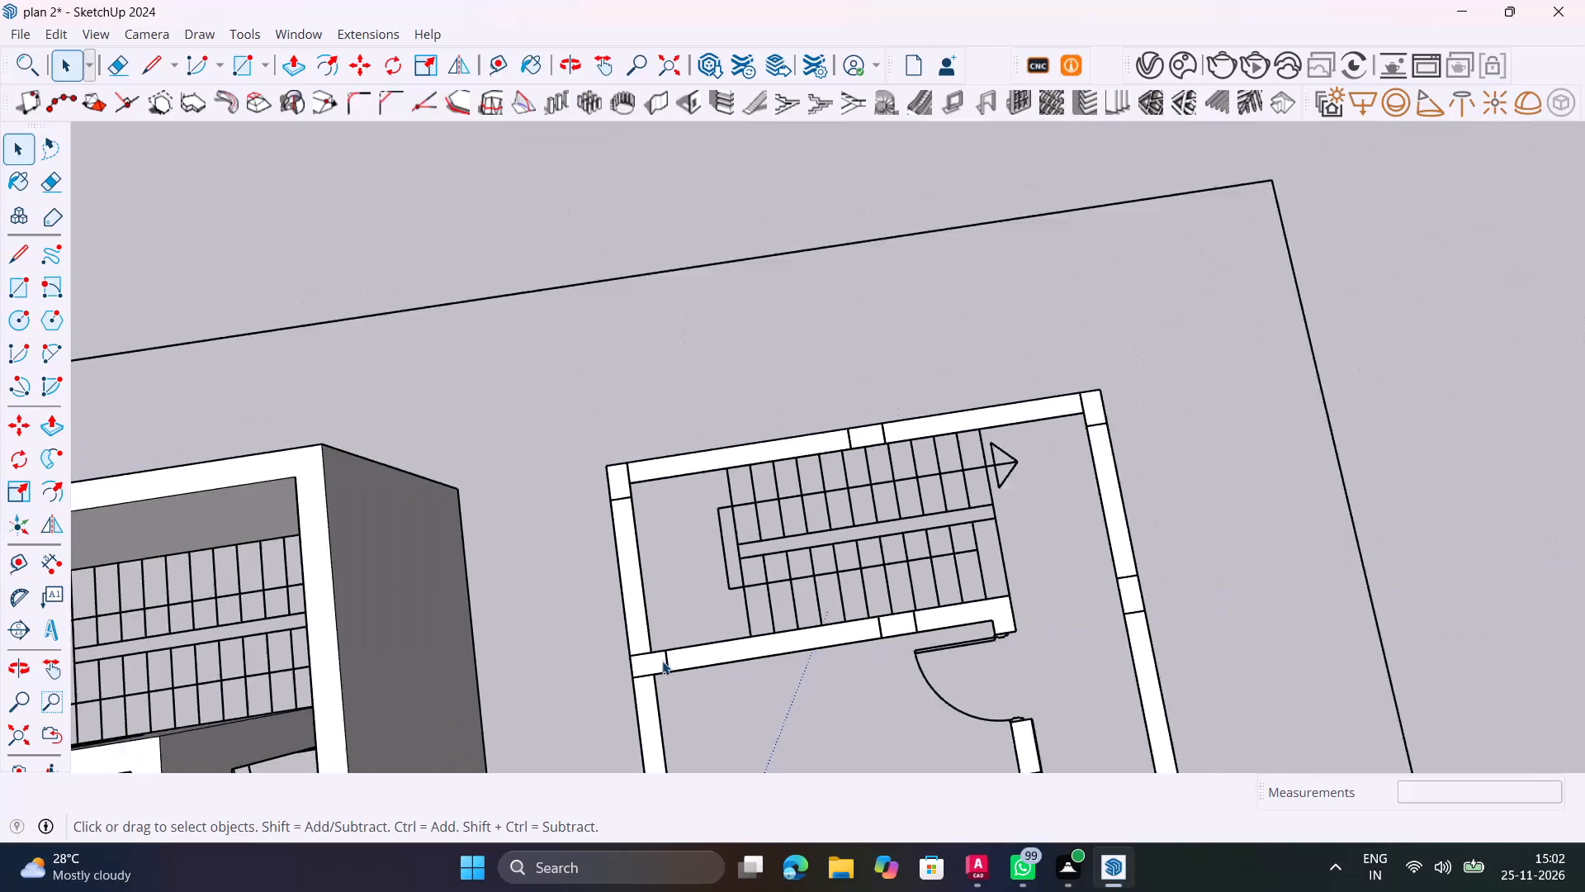
Erase the dividing line between the middle room's windowed side wall and the cross wall at their corner.
shift+middle_drag(788, 681, 839, 434)
shift+scroll(840, 434, down, 6)
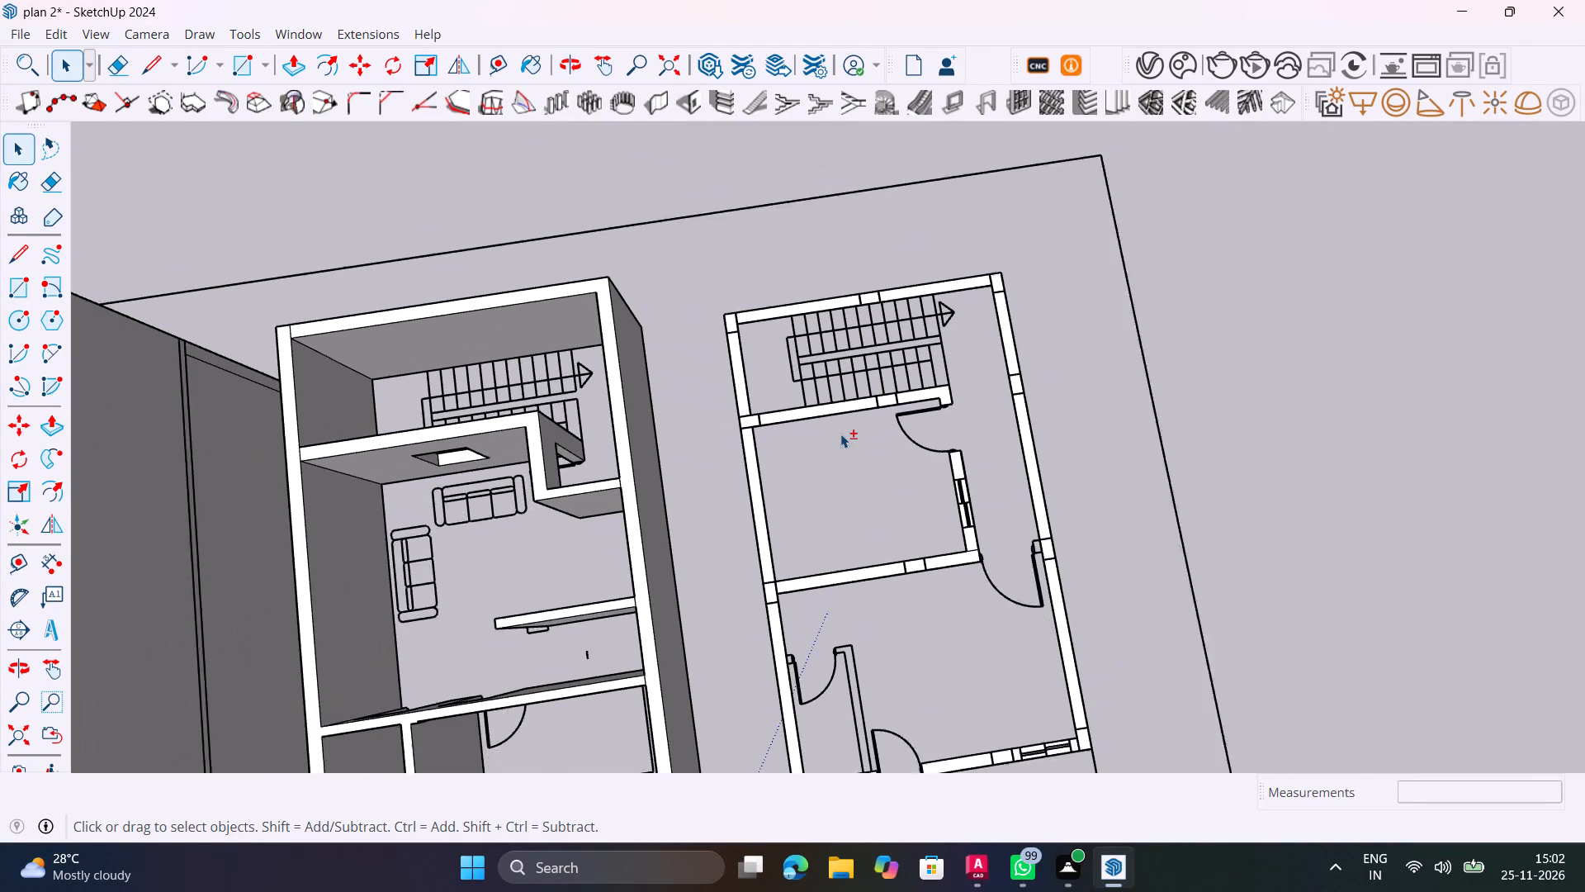
shift+scroll(840, 434, down, 1)
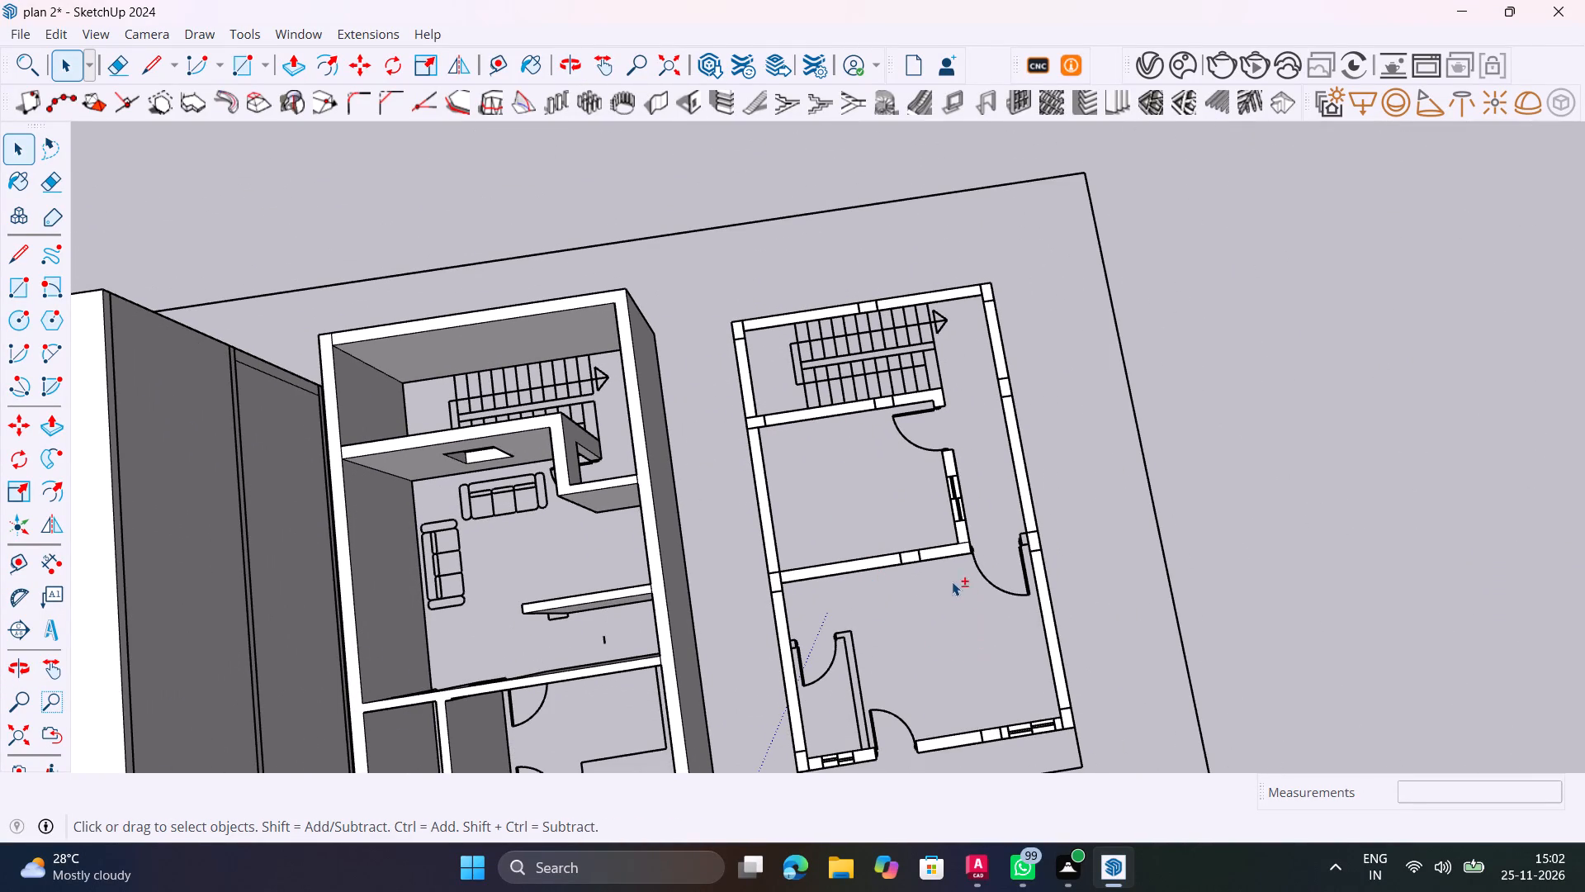
shift+scroll(957, 547, up, 15)
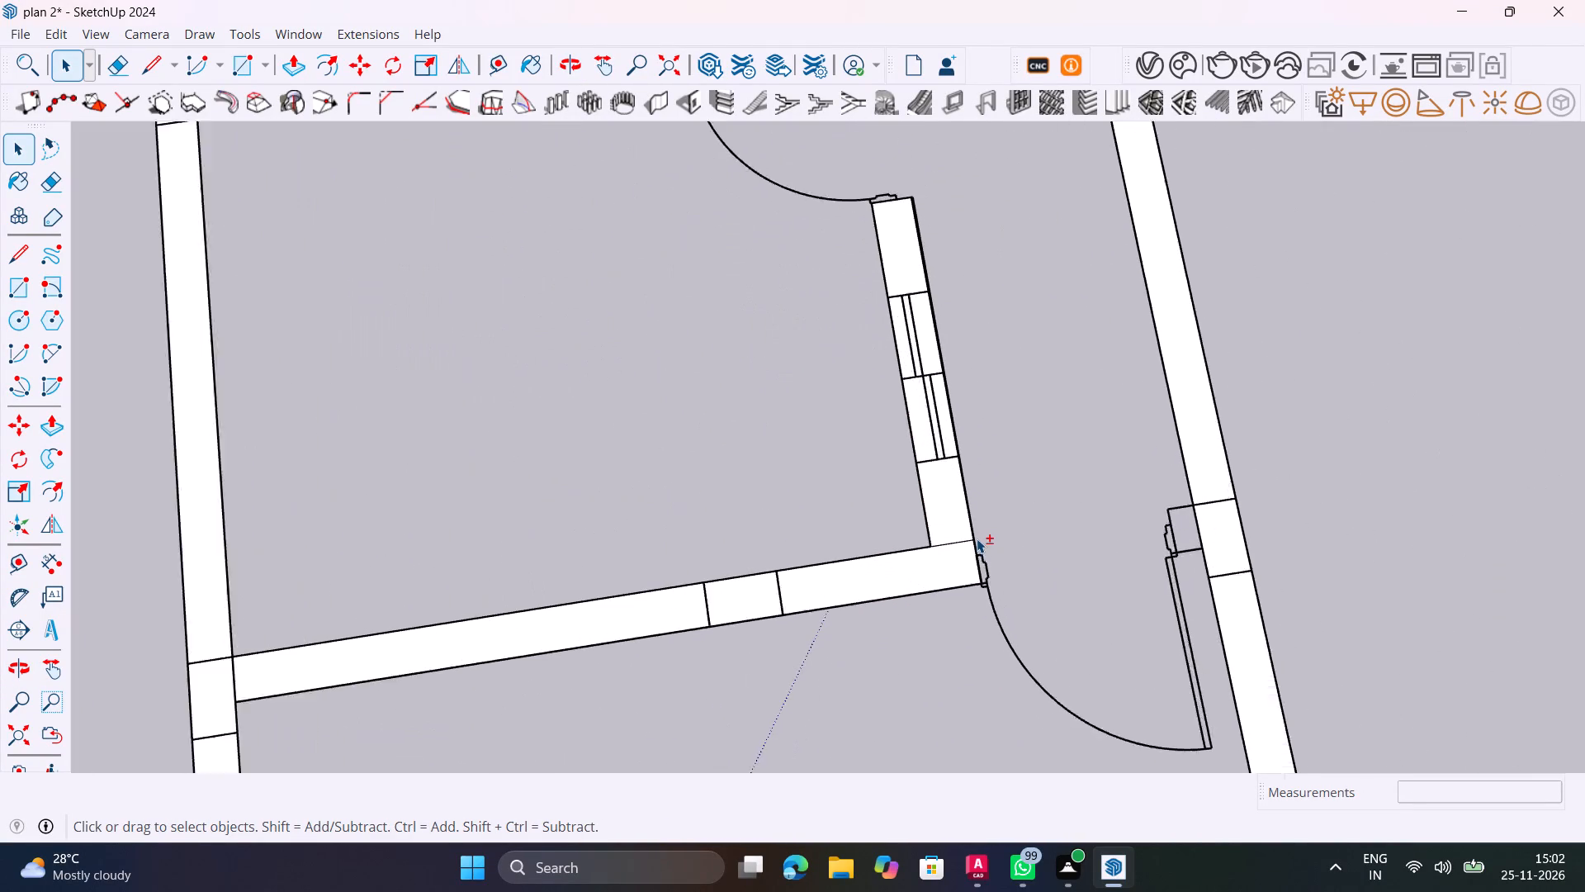
shift+scroll(977, 539, up, 12)
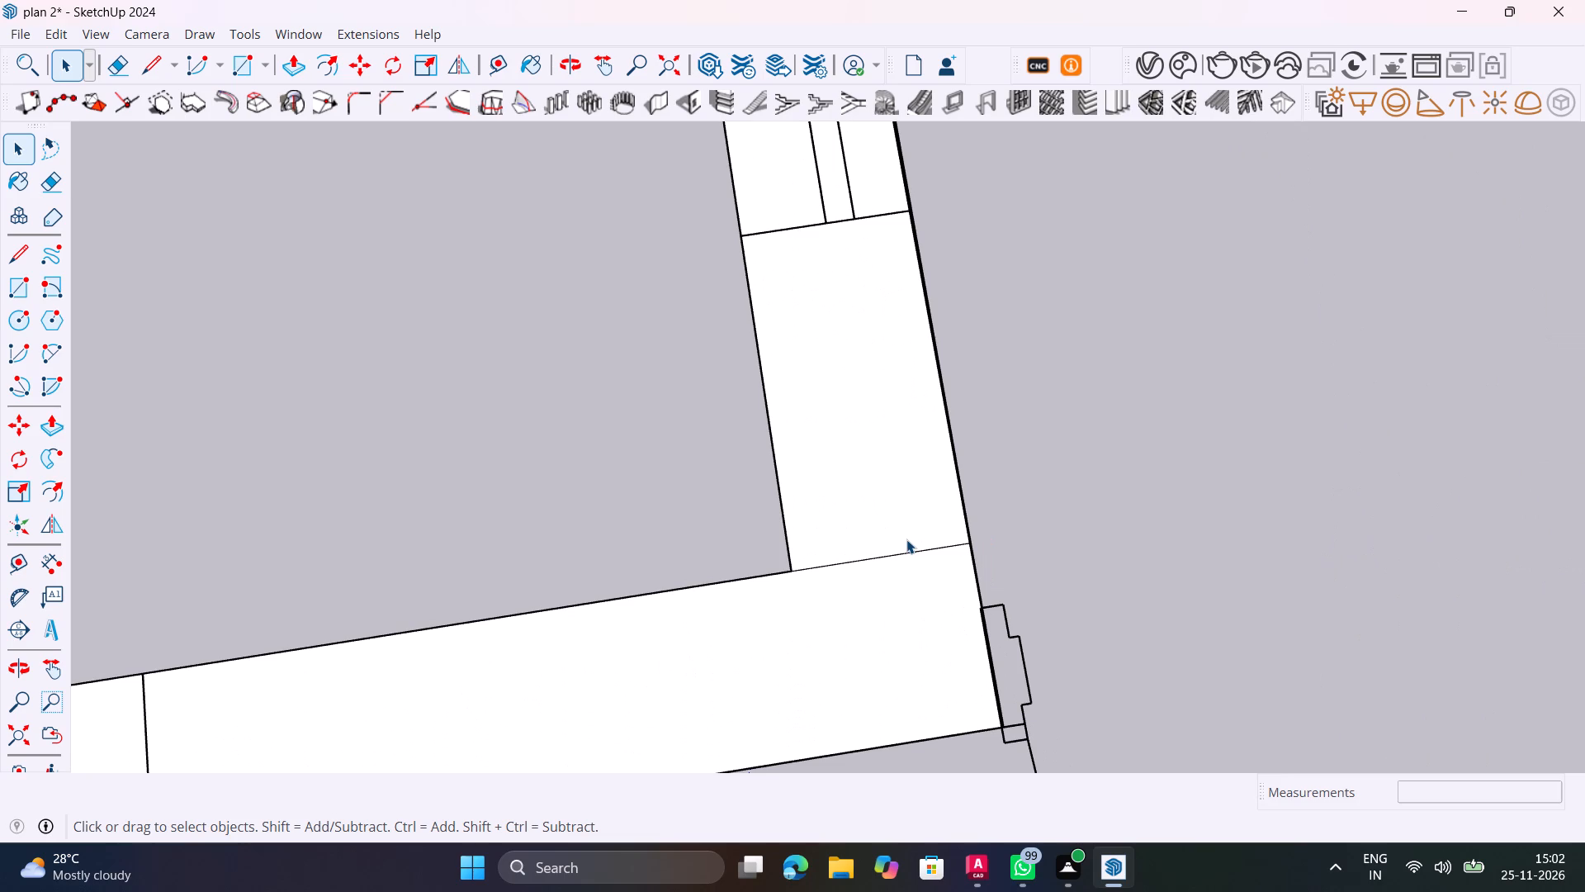
key(e)
drag(904, 532, 906, 576)
scroll(906, 572, down, 20)
scroll(906, 572, down, 3)
key(space)
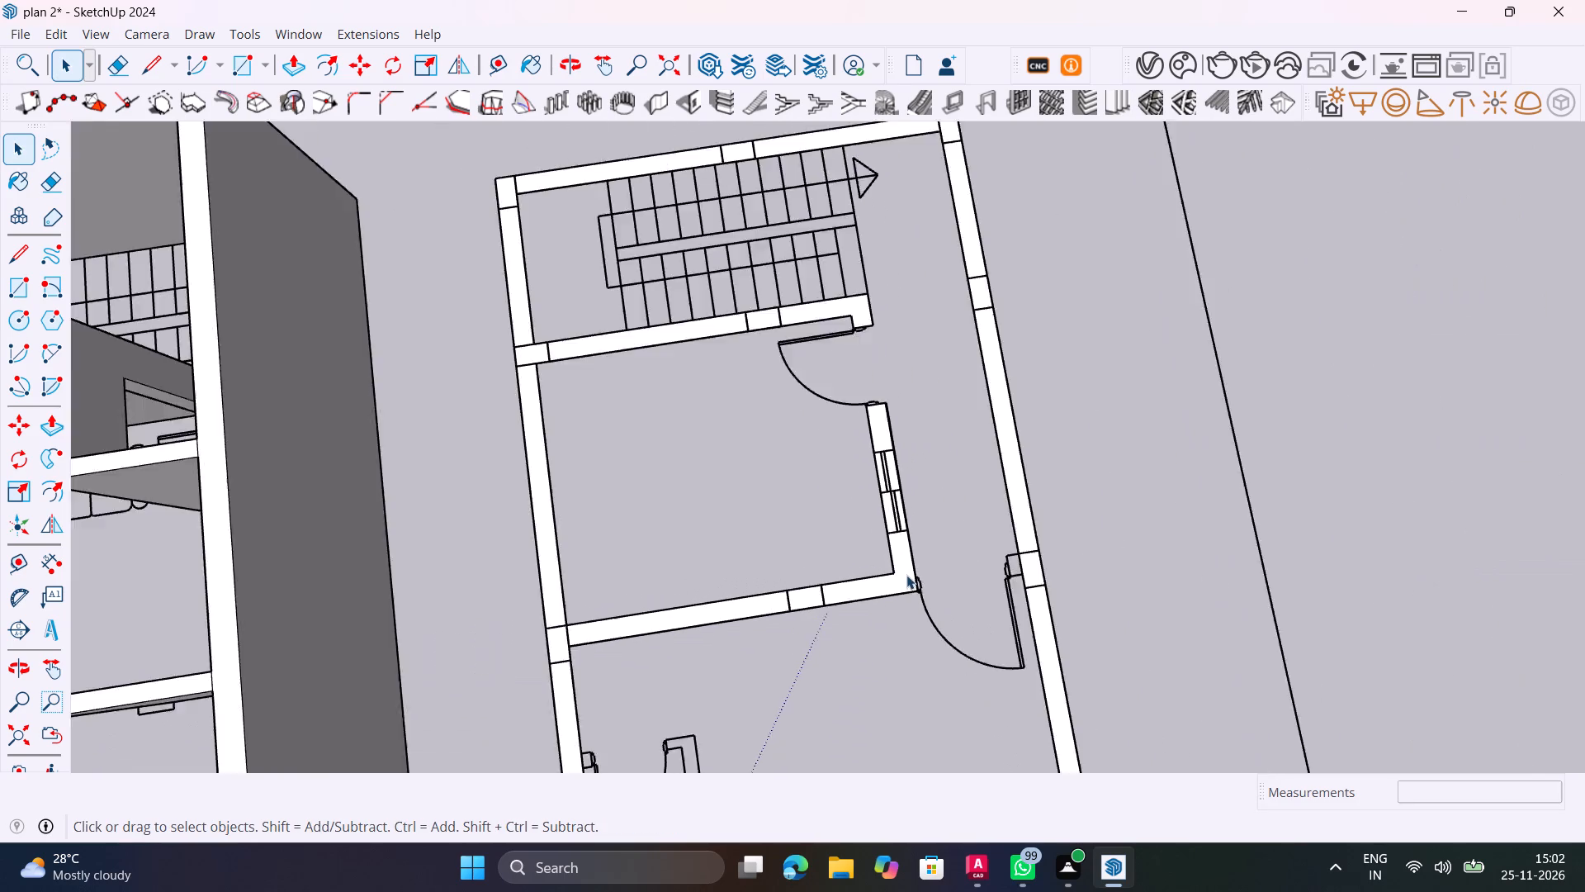
Trace the small front room's partition with a rectangle from the front wall up to its door-side return.
scroll(906, 575, down, 9)
shift+middle_drag(920, 657, 1079, 445)
scroll(954, 529, up, 6)
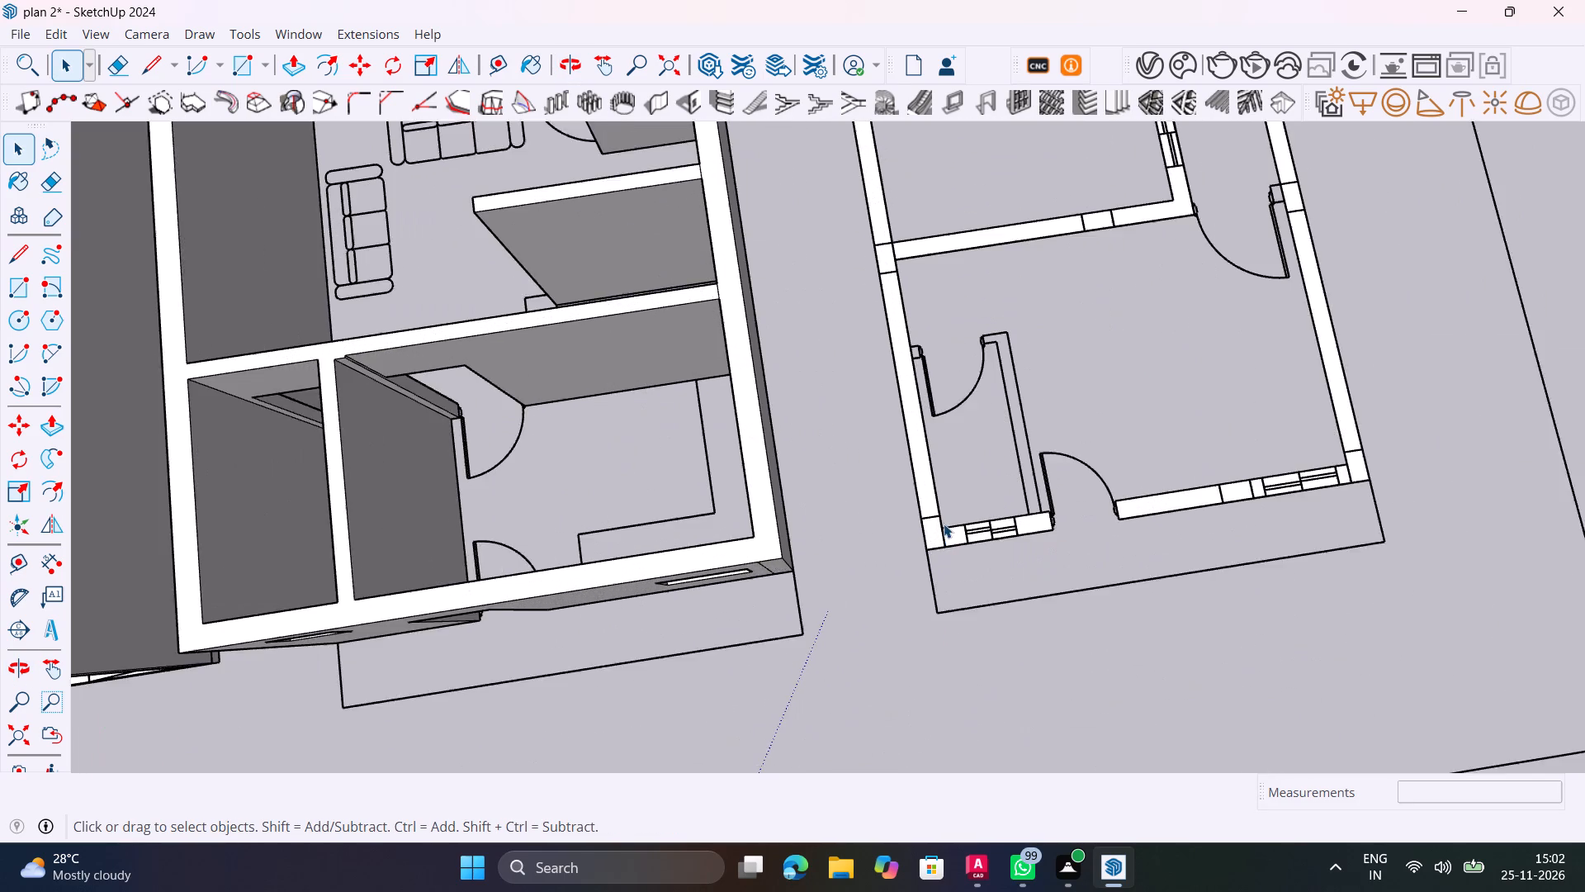
scroll(944, 524, up, 2)
shift+middle_drag(1307, 519, 1176, 828)
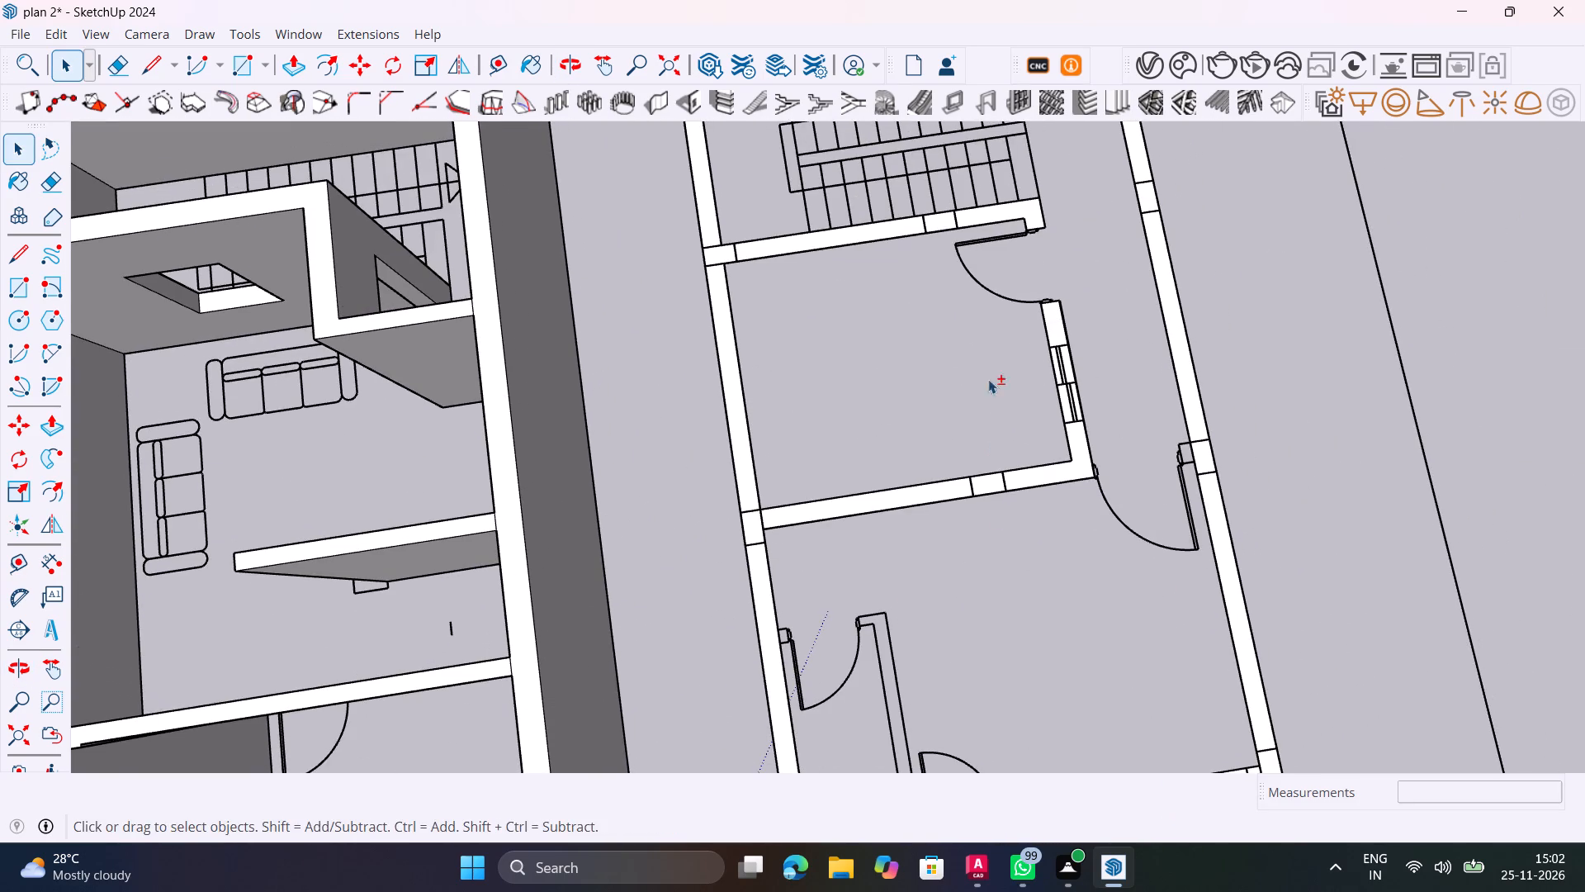
shift+middle_drag(994, 351, 1054, 268)
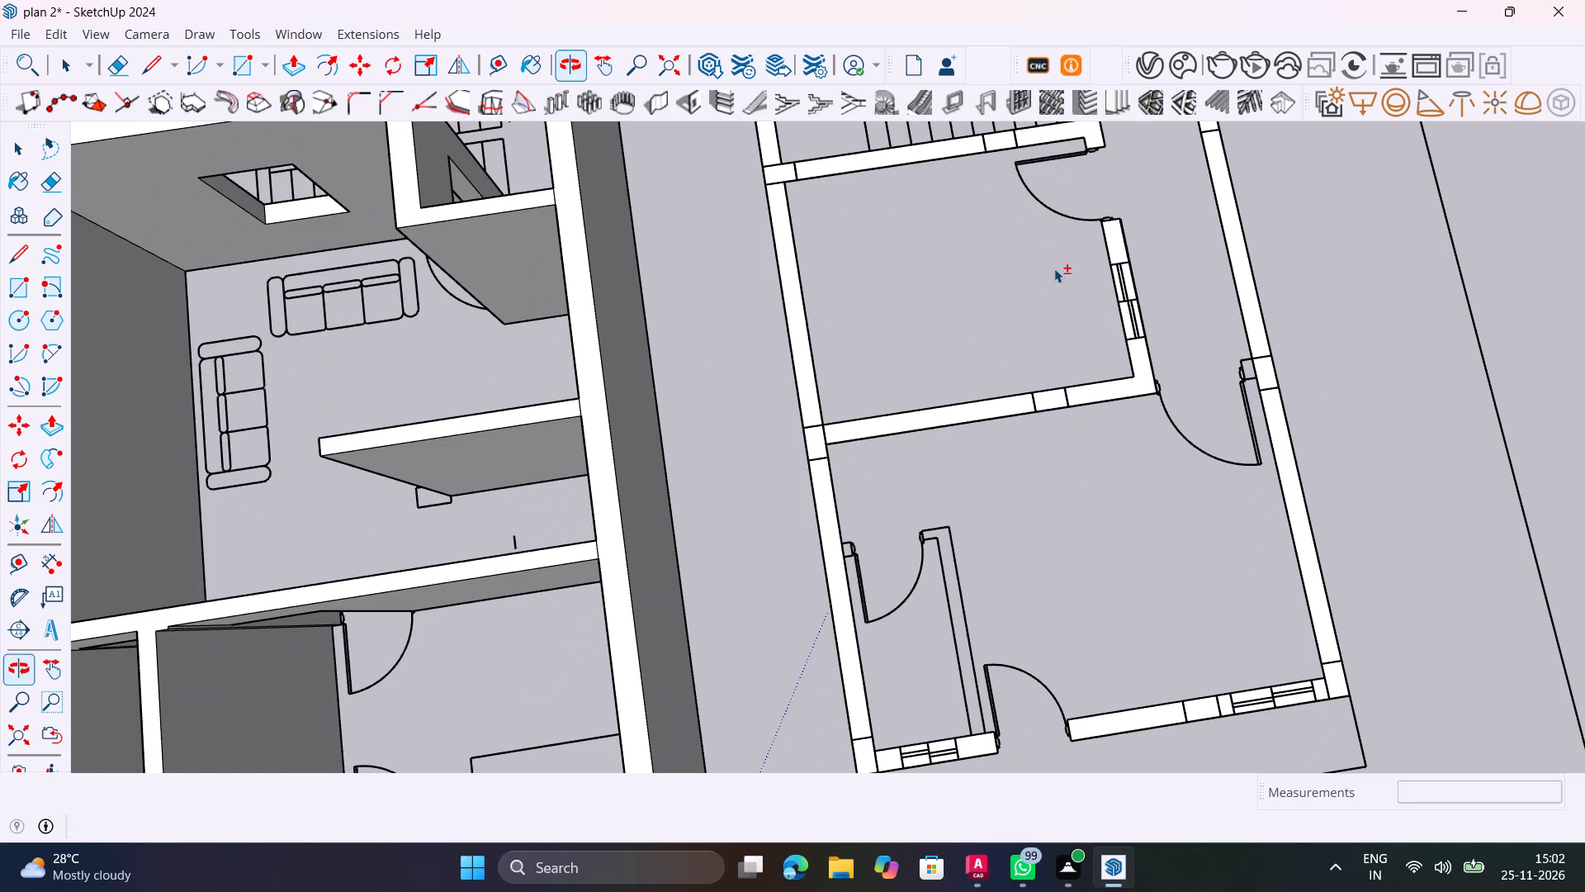
shift+scroll(1054, 268, down, 4)
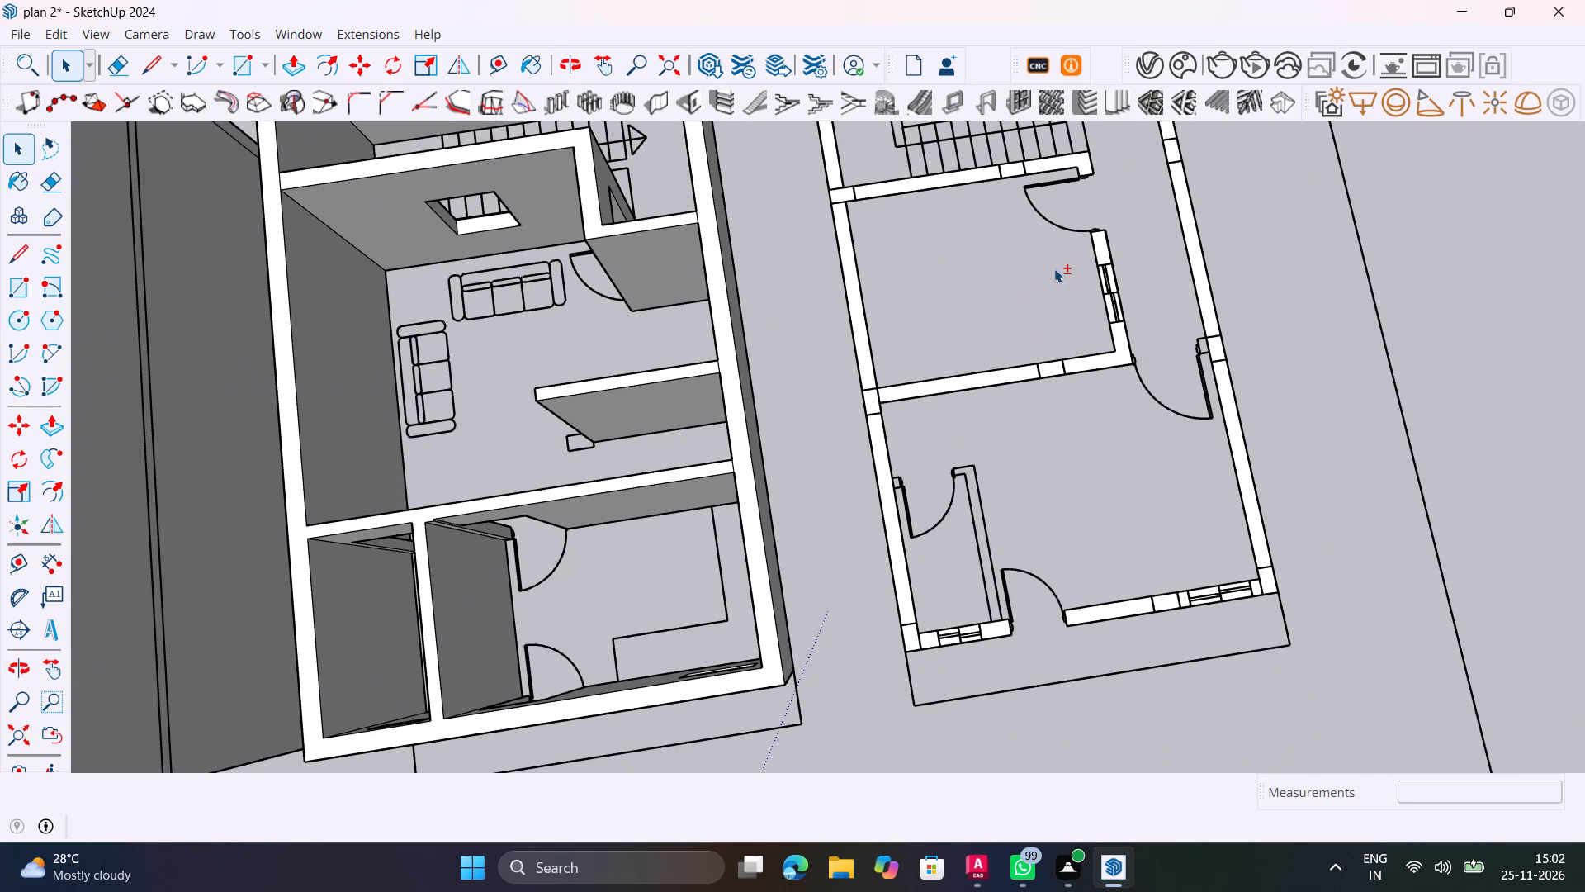
shift+scroll(1005, 596, up, 13)
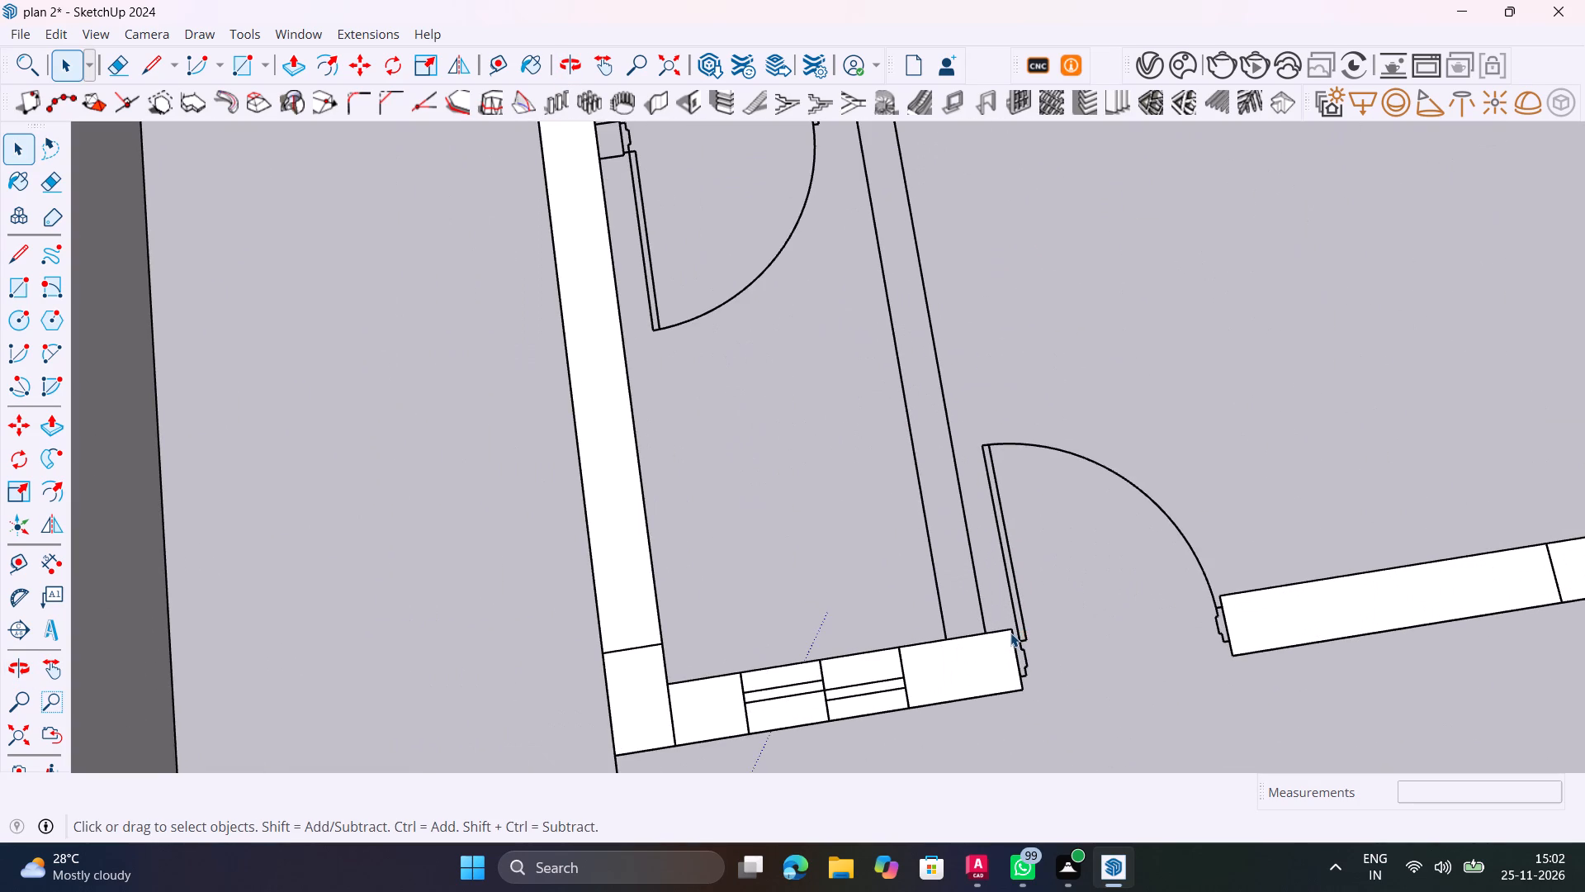
key(r)
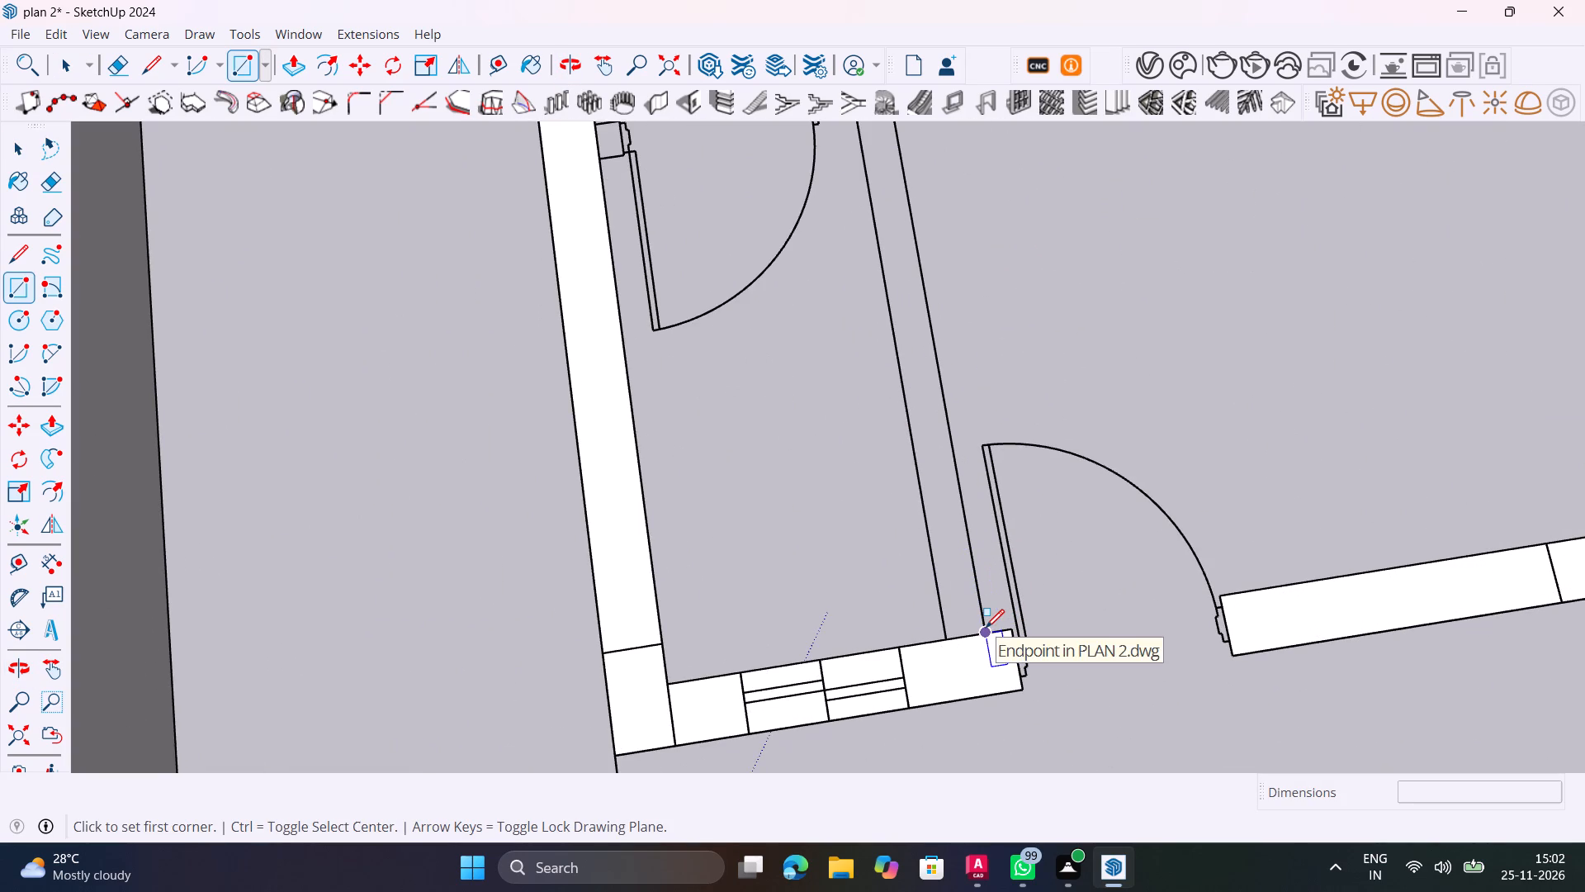
click(986, 628)
shift+middle_drag(905, 308, 955, 653)
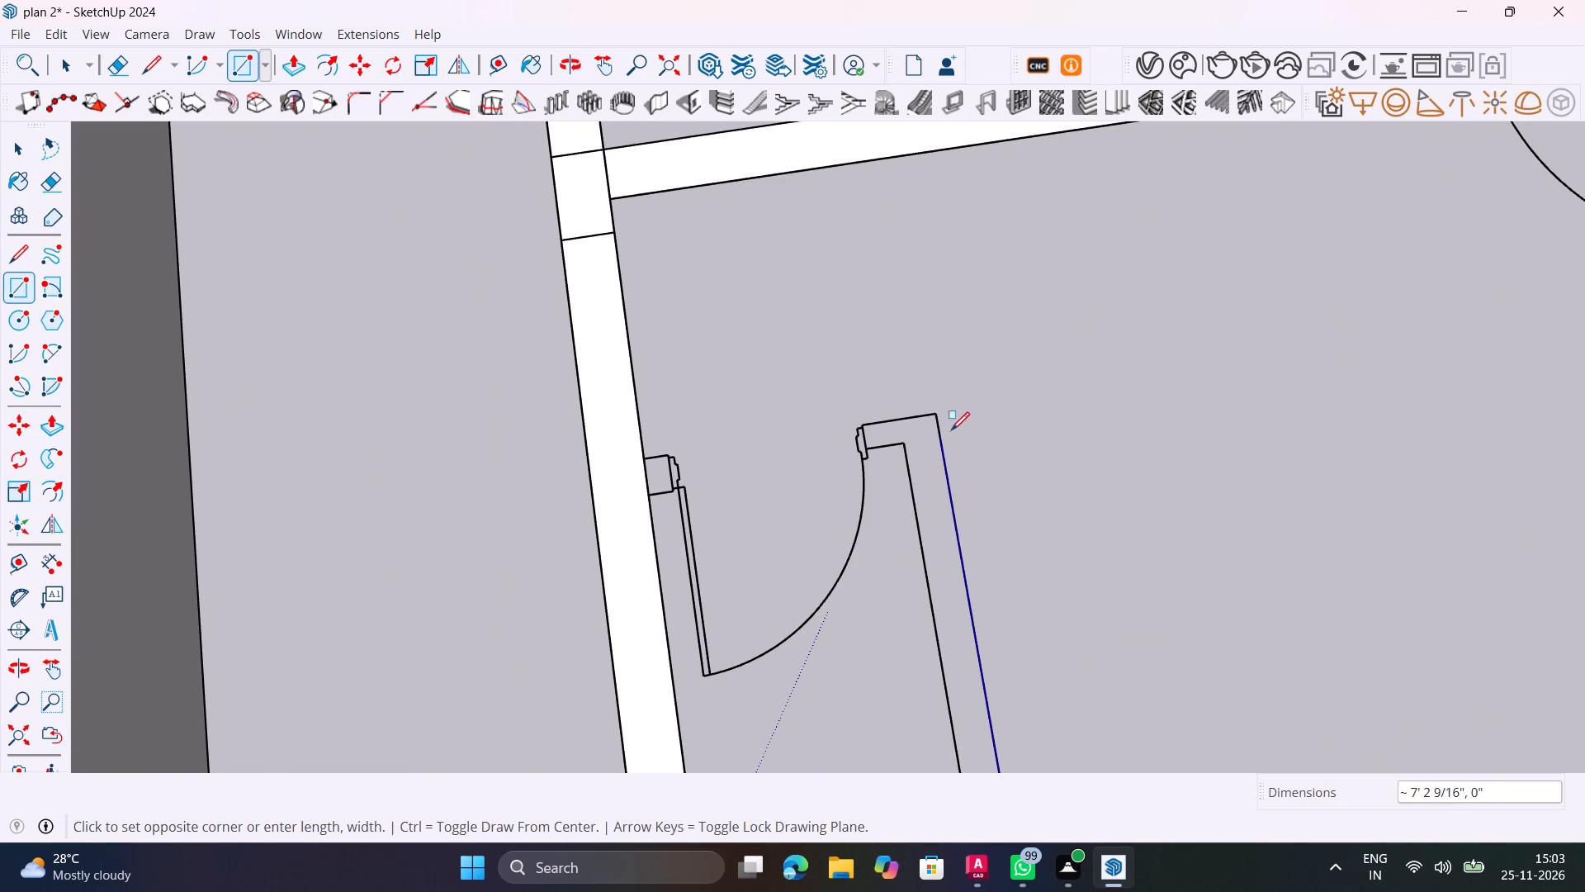
click(907, 447)
Trace the partition's 4" thick return at the small room's door jamb and erase the line dividing it from the partition.
scroll(904, 444, up, 8)
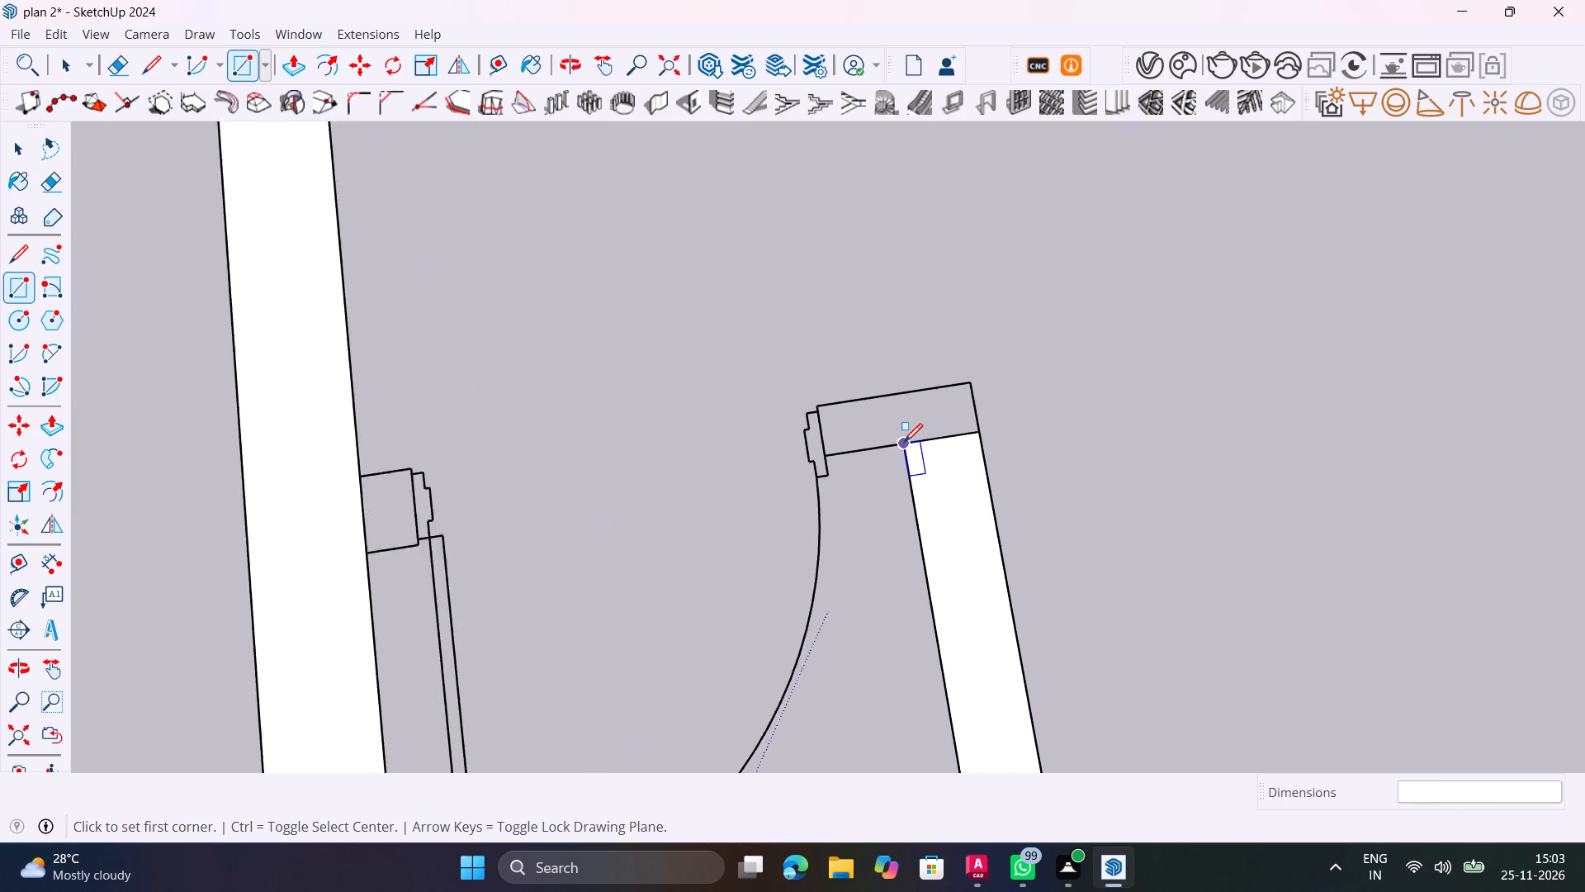
scroll(904, 442, up, 2)
click(789, 391)
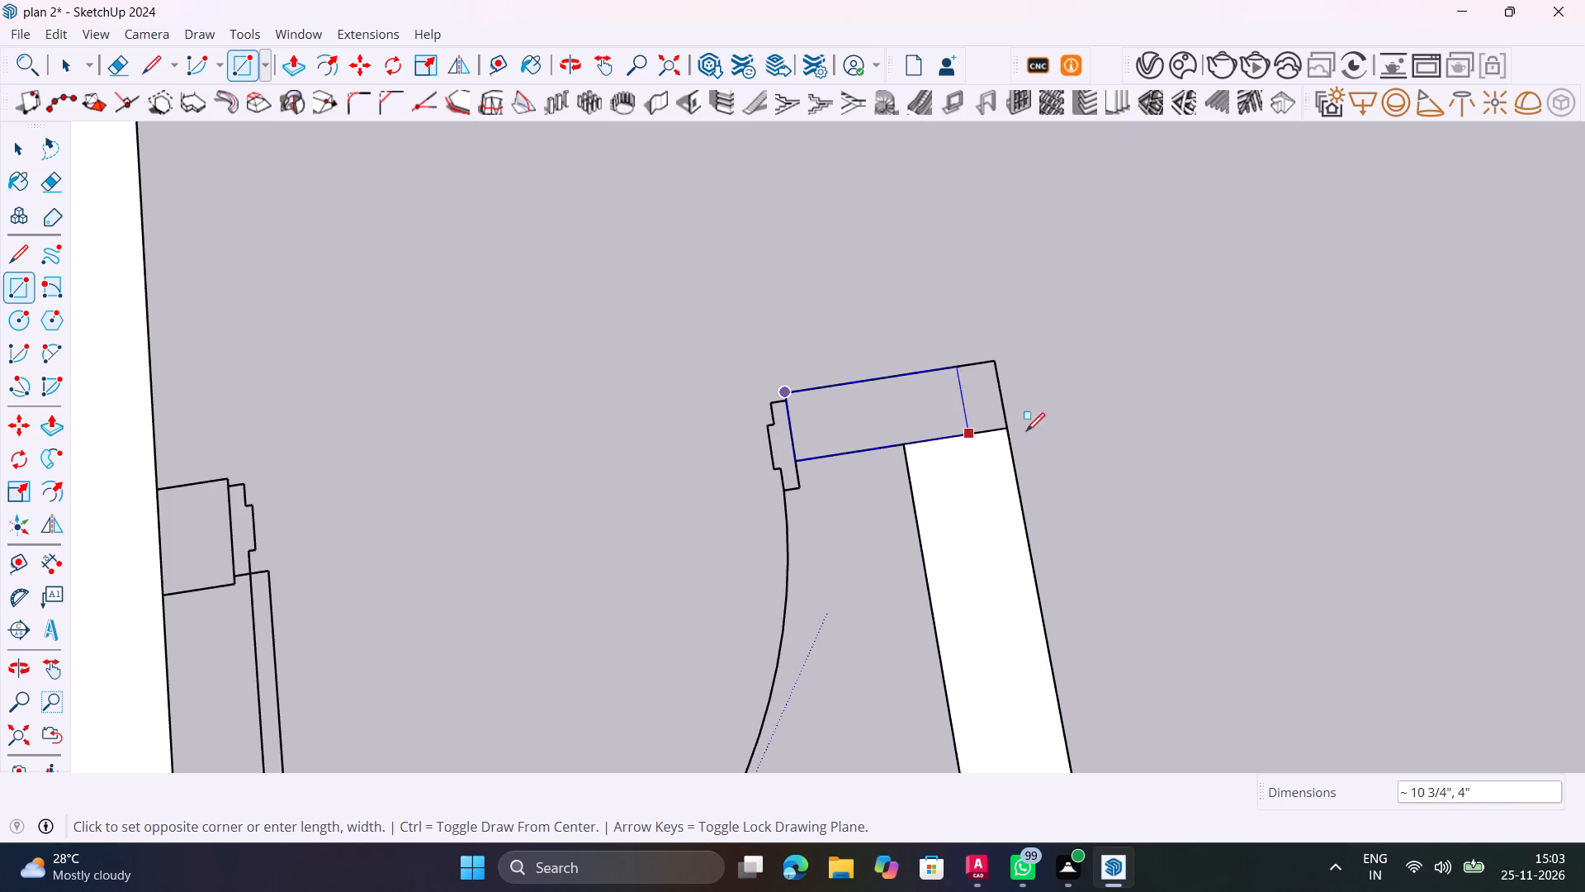
click(1013, 432)
key(space)
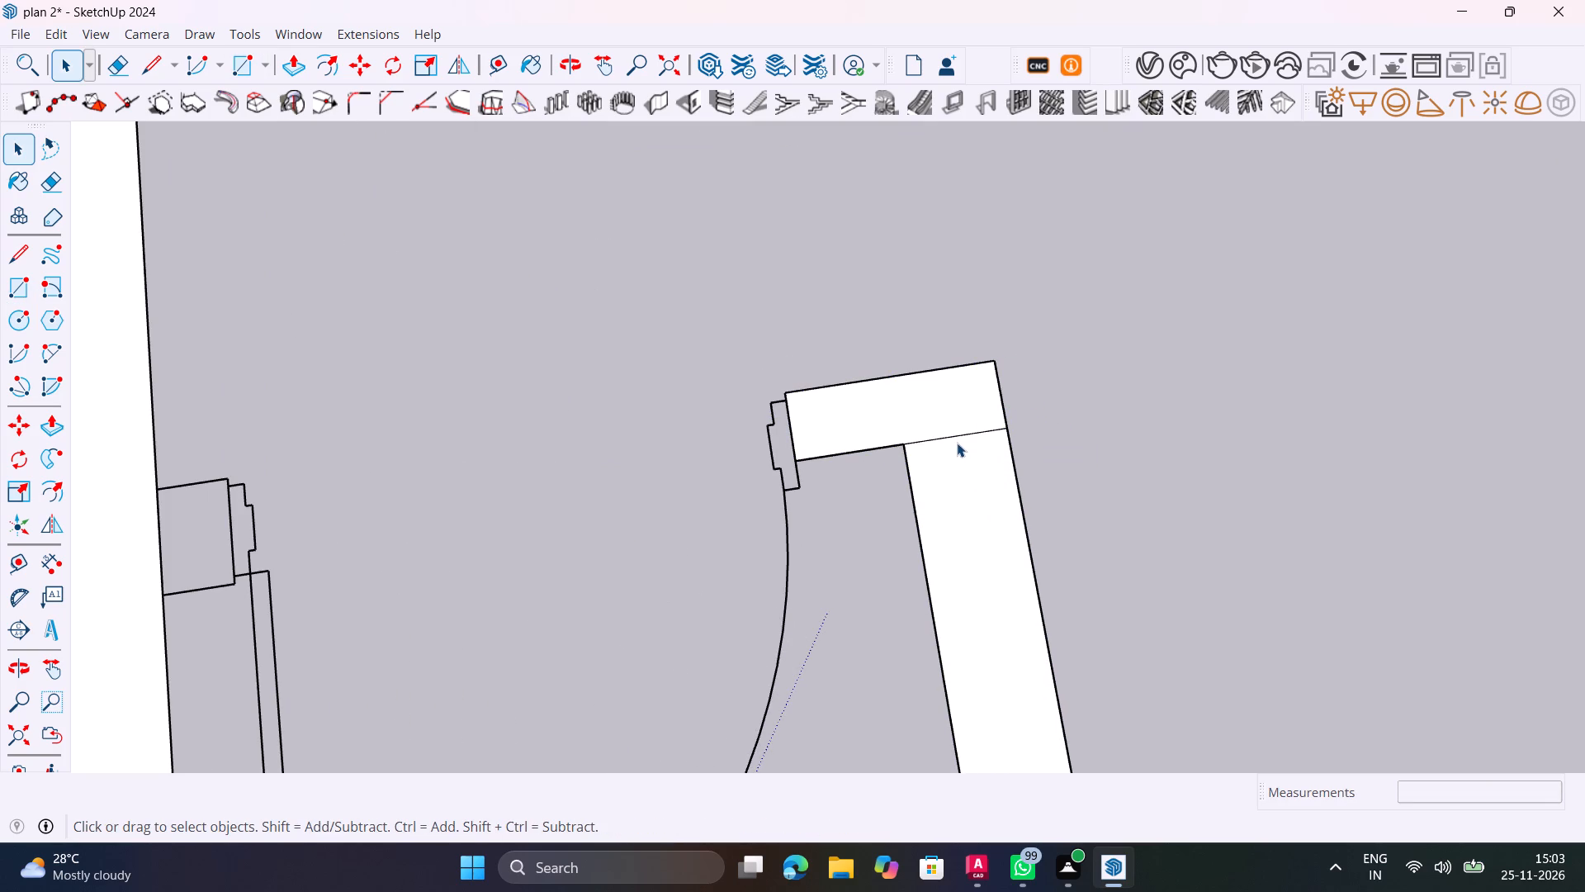
key(e)
drag(940, 425, 961, 457)
scroll(960, 453, down, 6)
key(space)
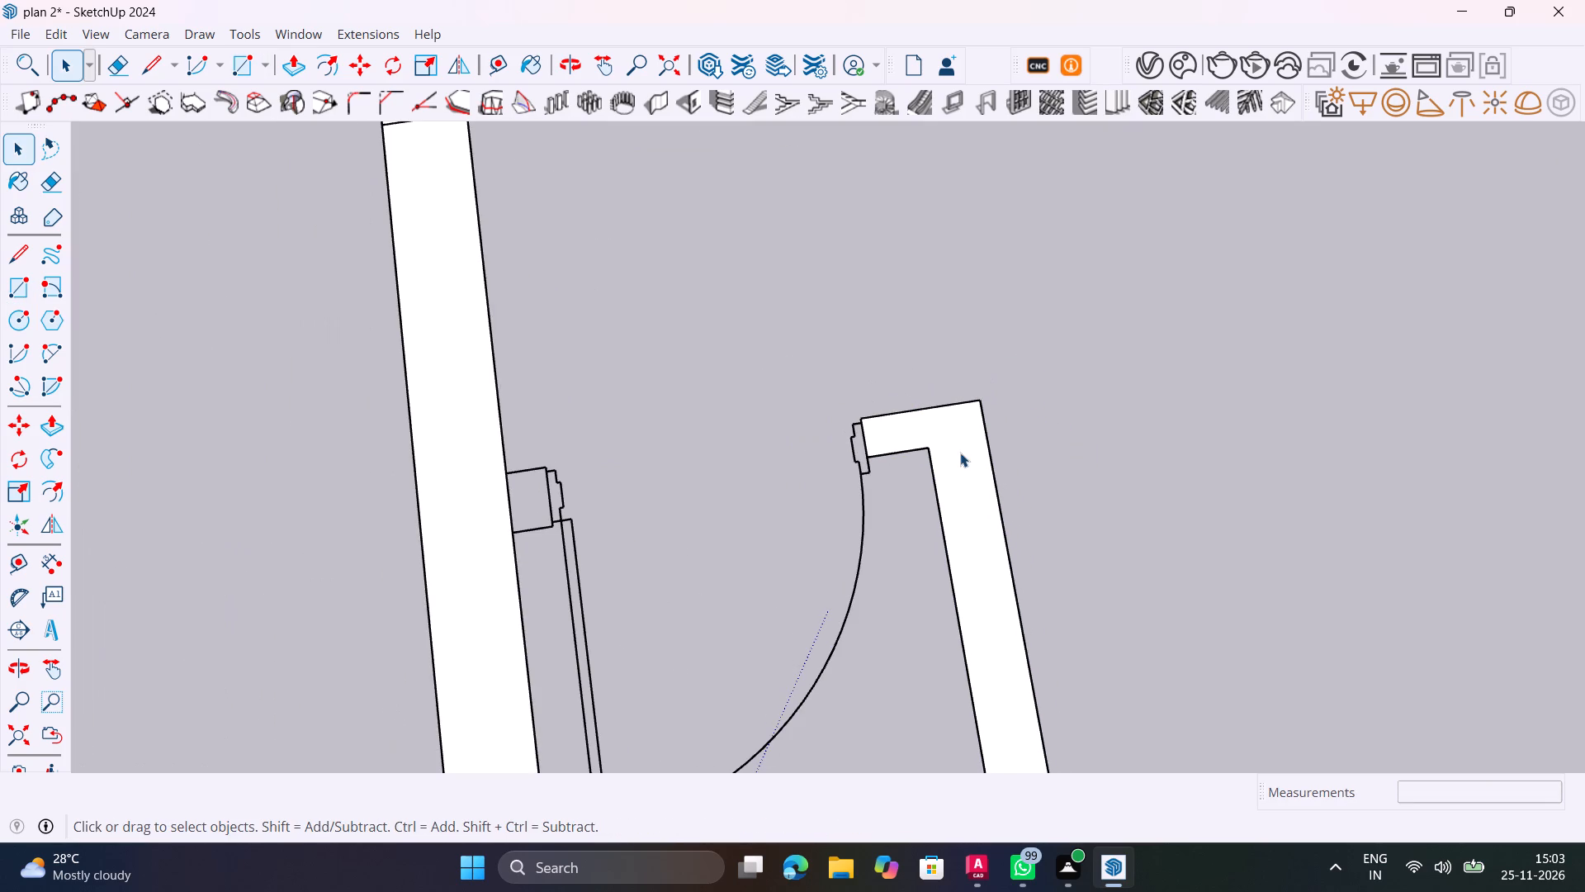
Trace the small stub beside the small room's door on the outer wall and erase the line dividing them.
scroll(523, 483, up, 10)
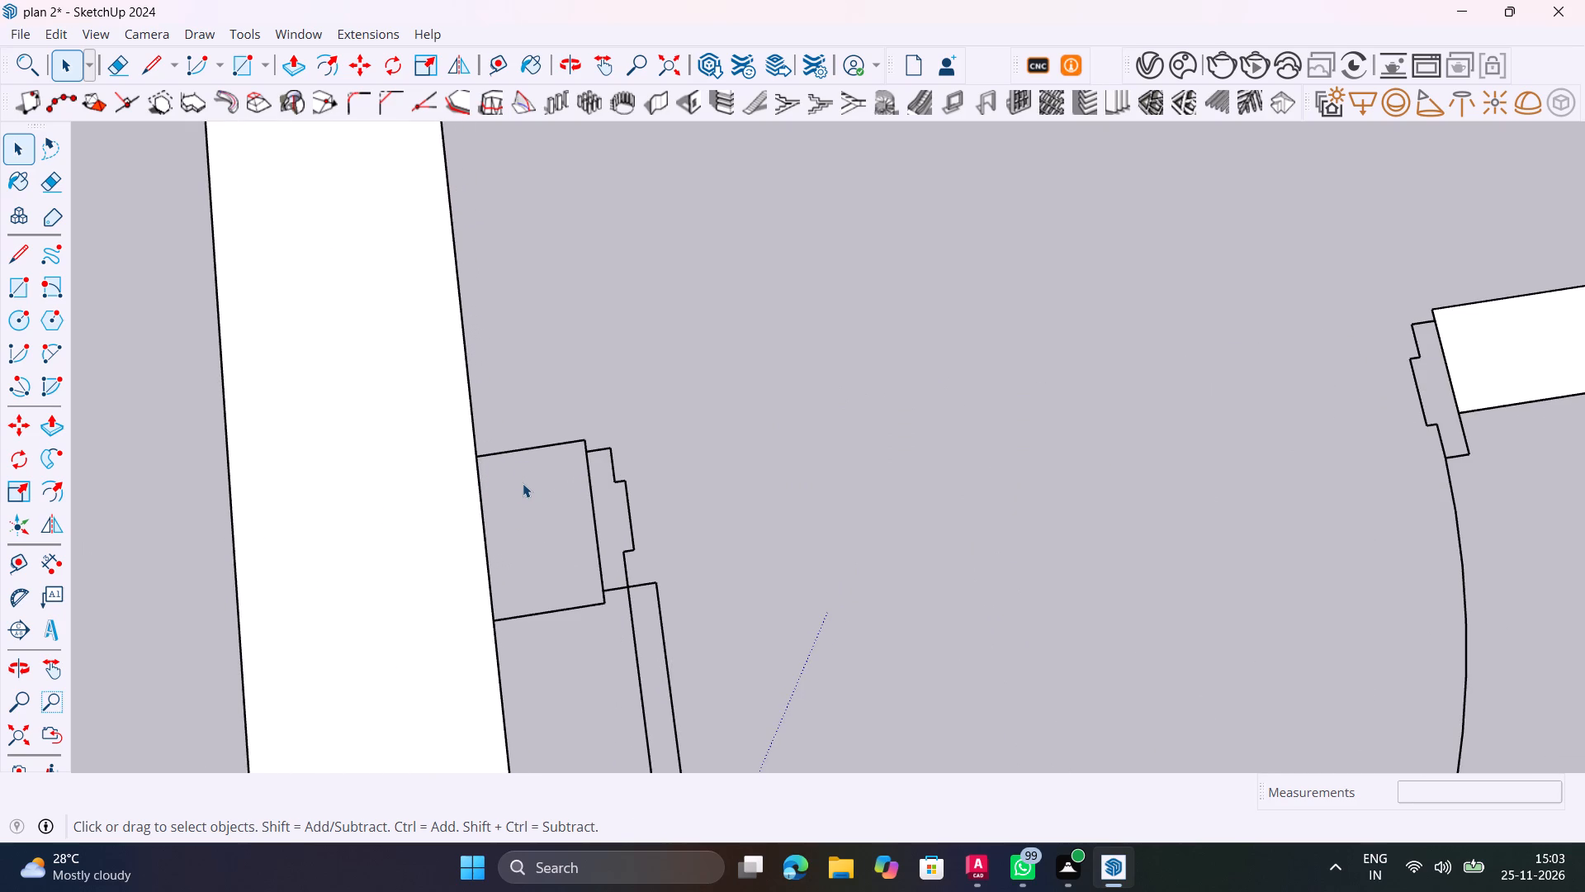
key(r)
click(483, 455)
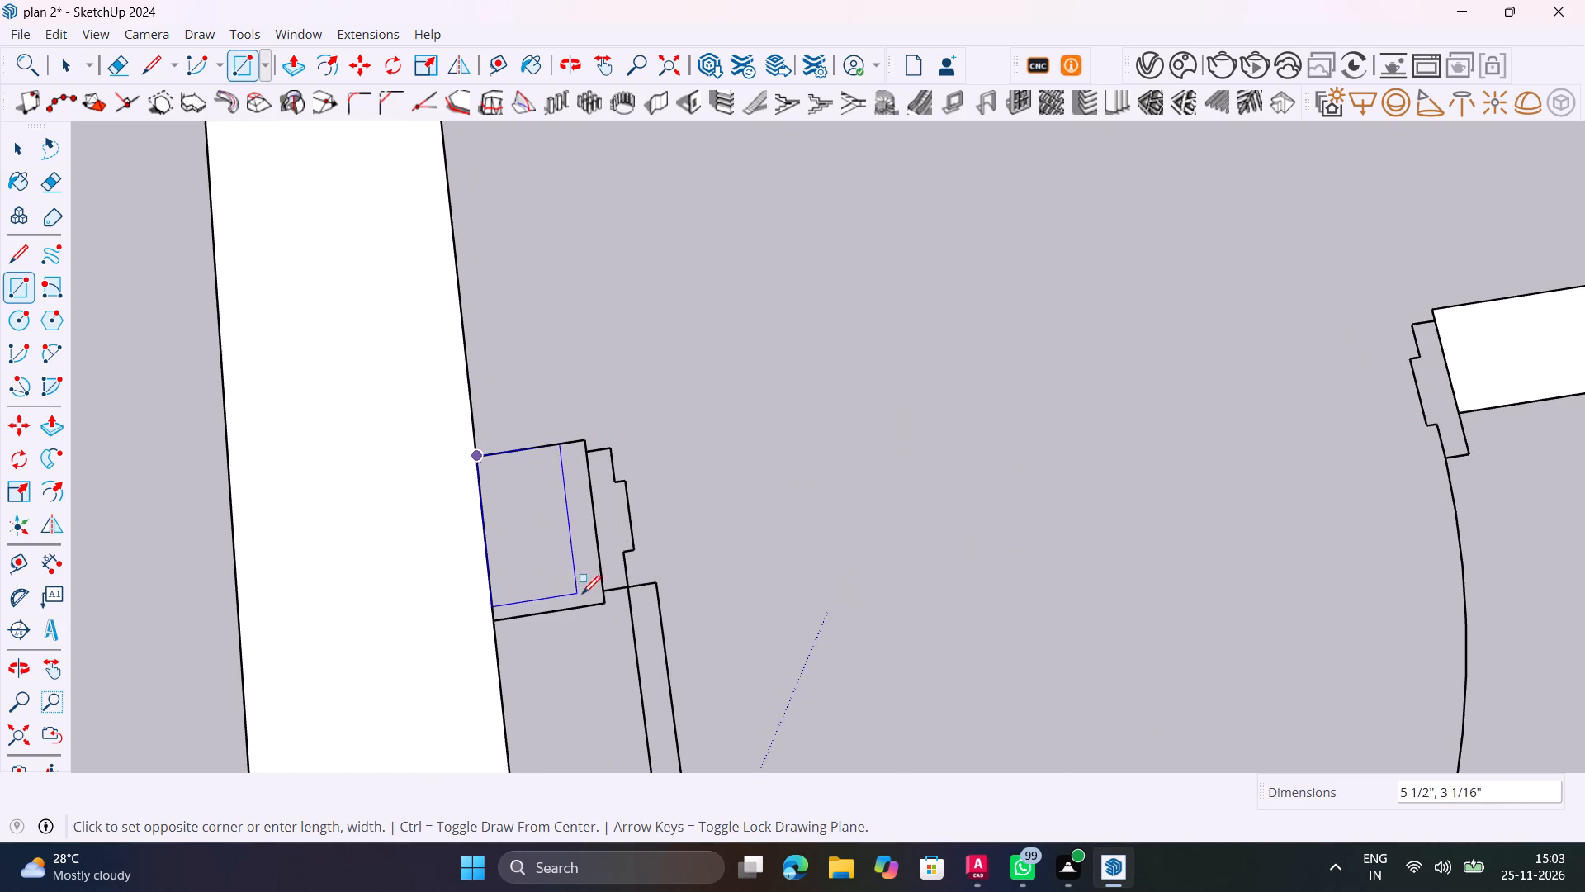
click(608, 606)
key(space)
key(e)
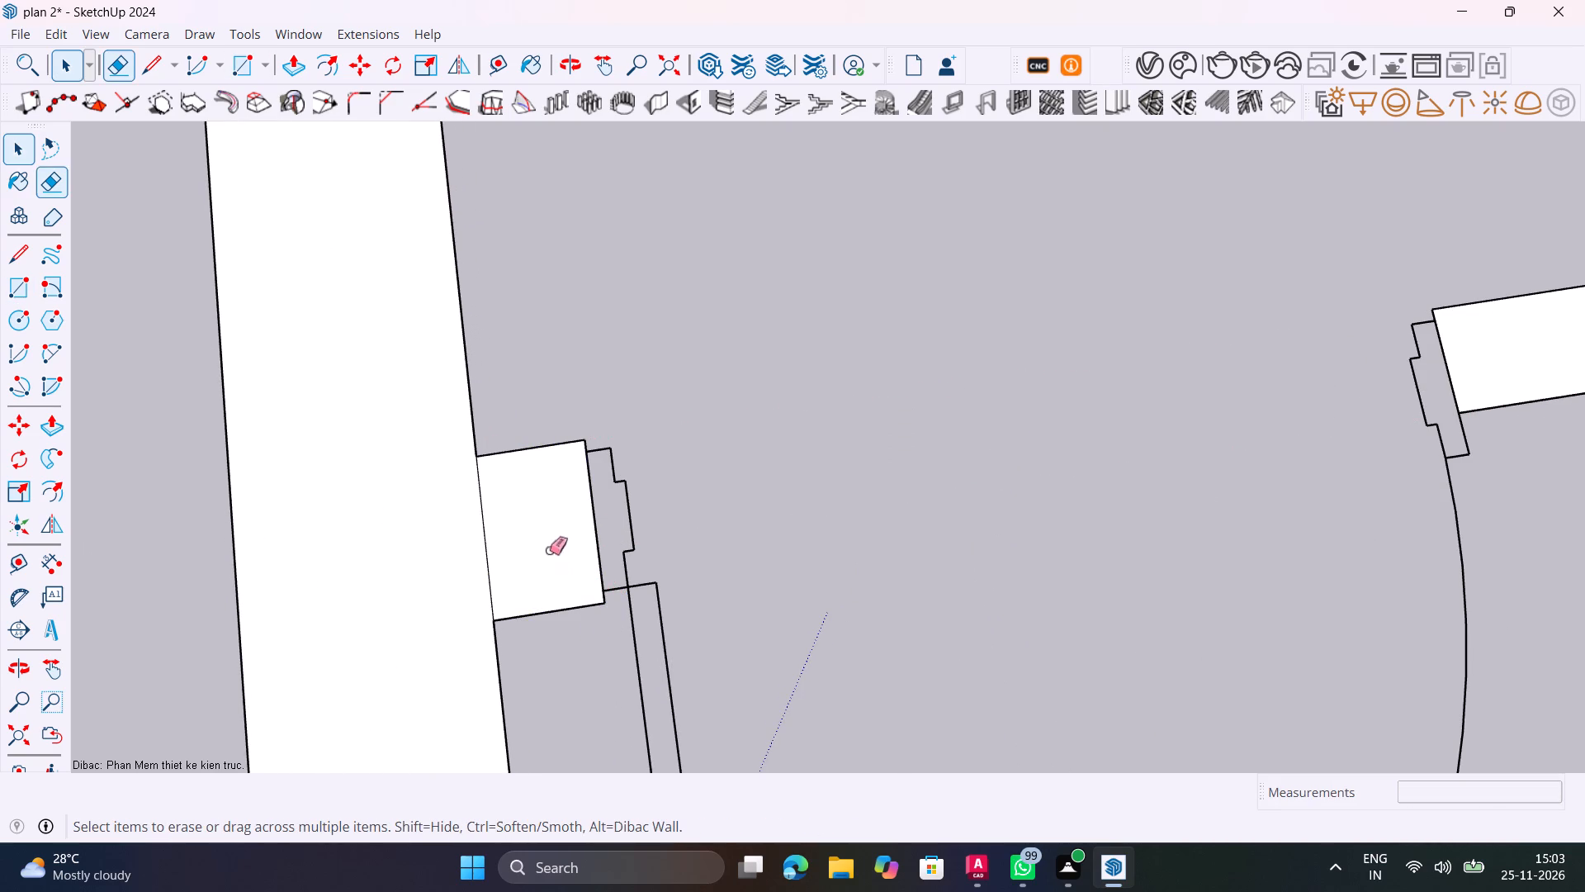
drag(548, 548, 471, 501)
key(space)
scroll(467, 496, down, 6)
Push/Pull the merged outer wall and staircase wall face up 10'.
click(467, 498)
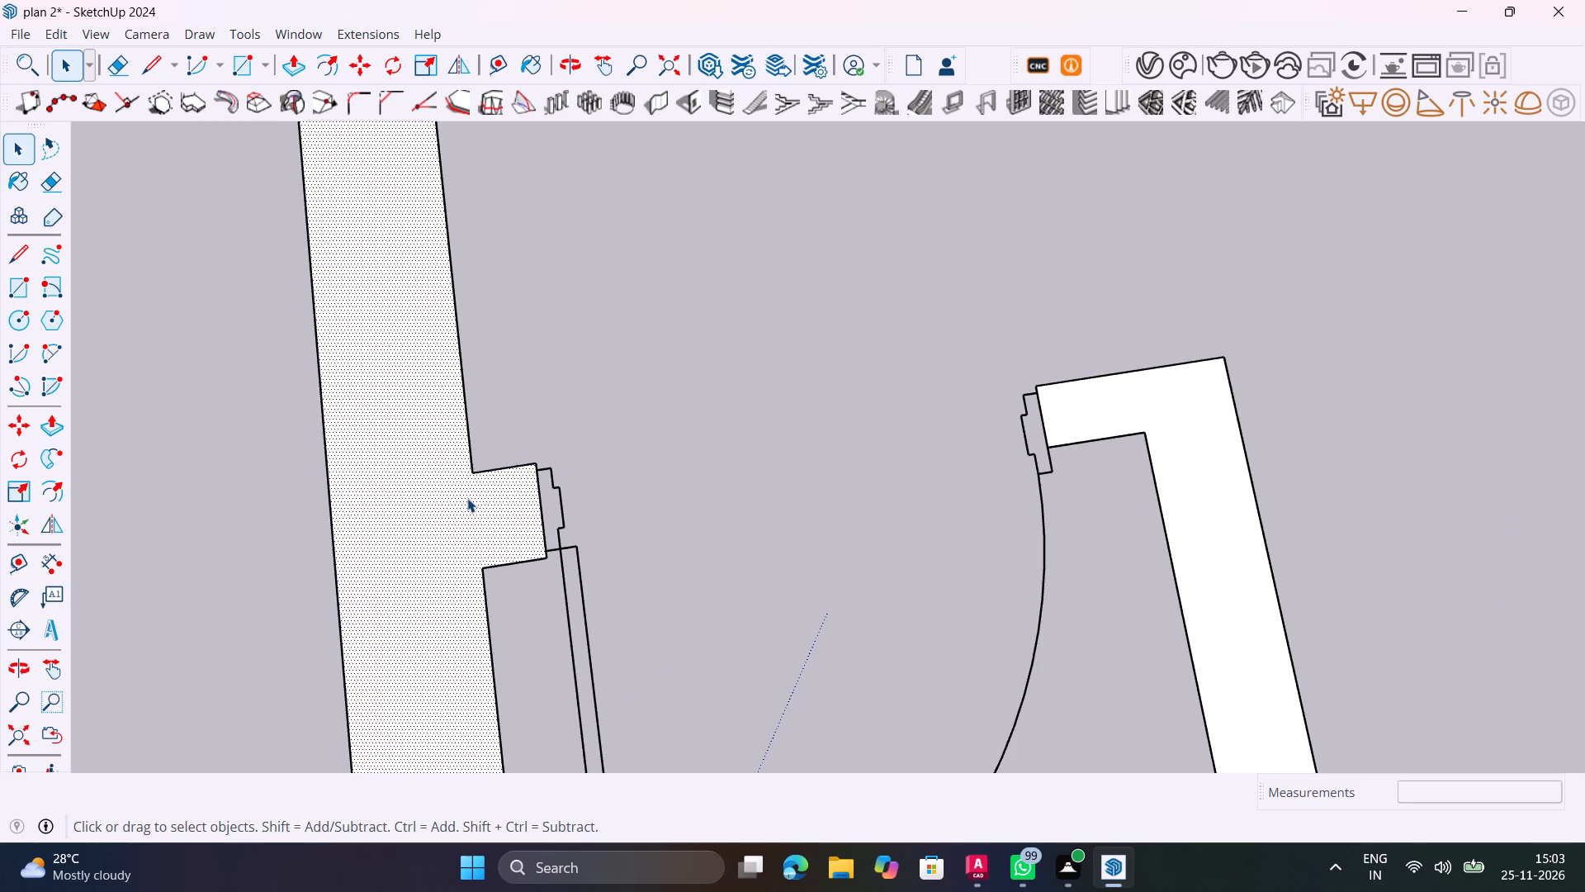
scroll(467, 498, down, 20)
scroll(467, 498, down, 6)
shift+scroll(523, 604, up, 1)
shift+middle_drag(523, 604, 826, 666)
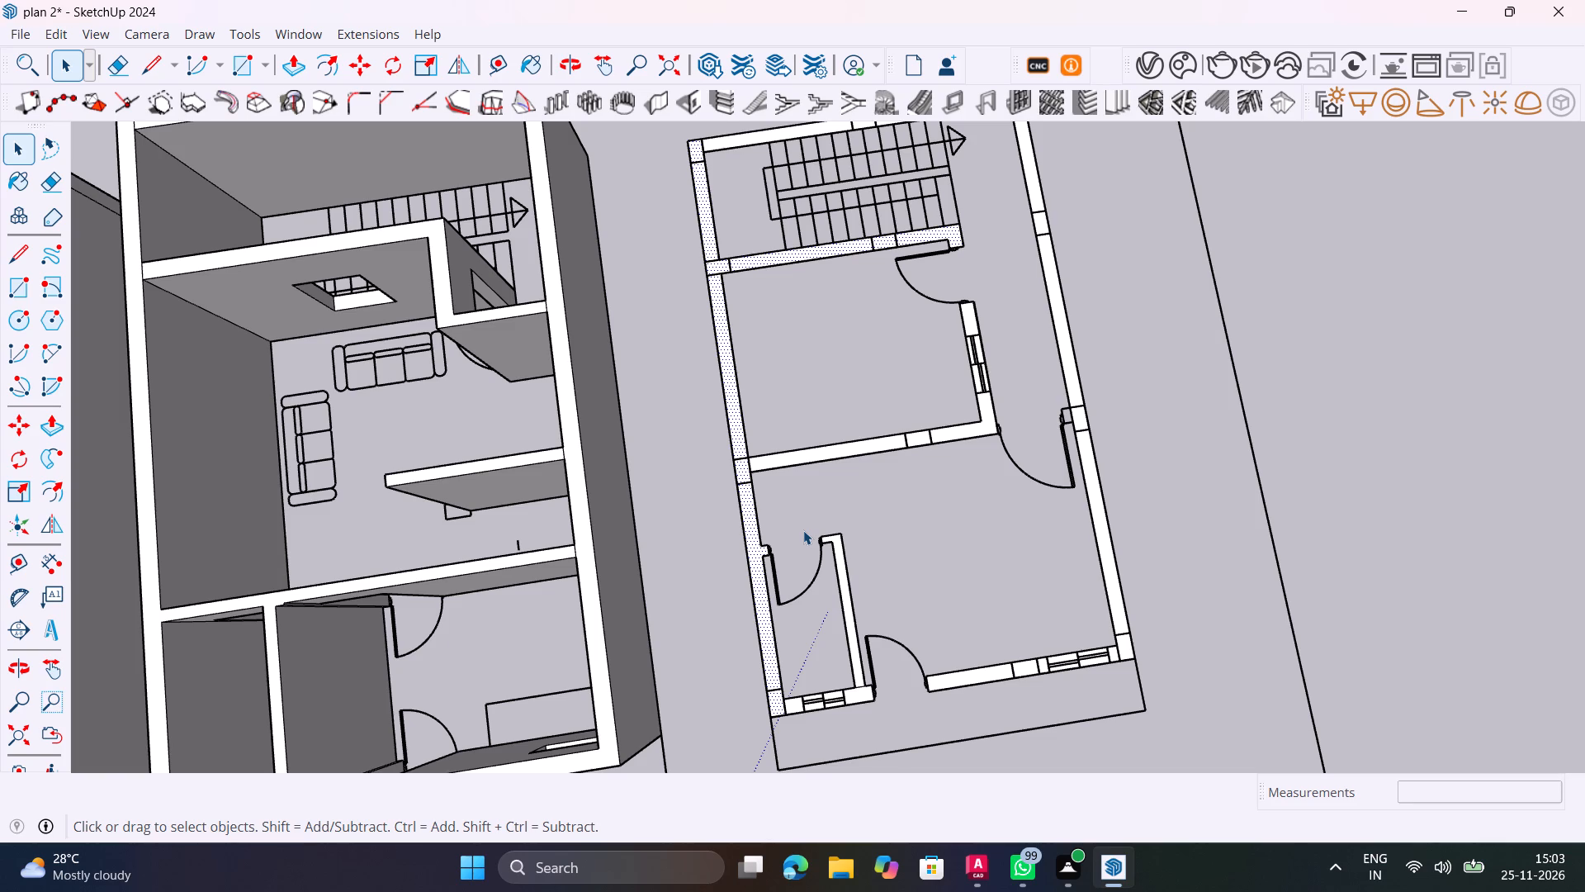
scroll(804, 529, down, 5)
scroll(776, 633, up, 9)
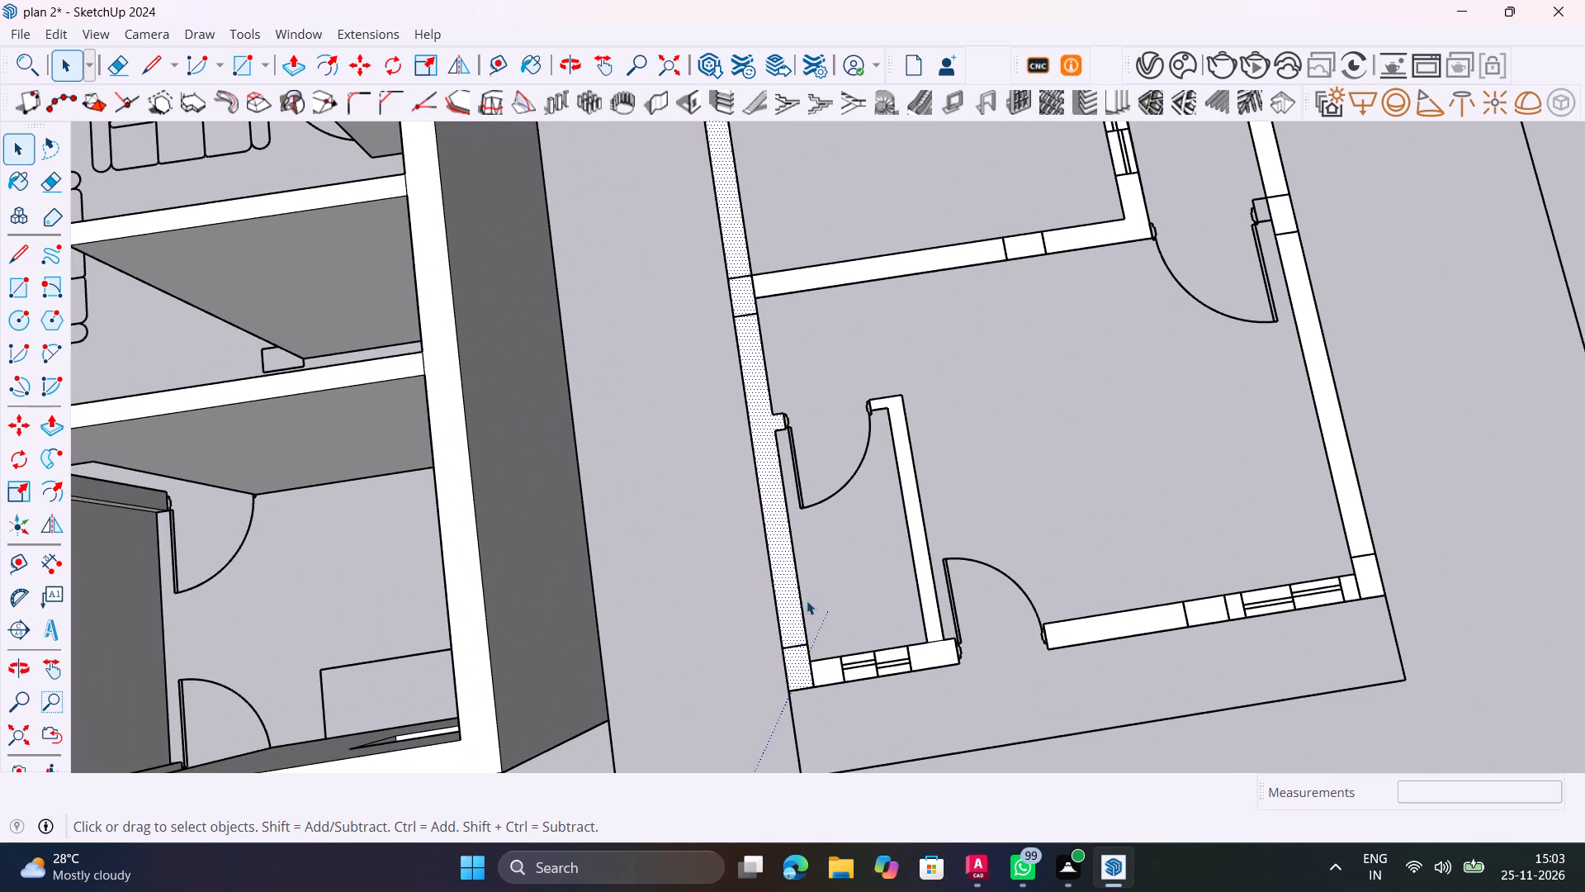
key(p)
click(803, 600)
scroll(774, 416, down, 4)
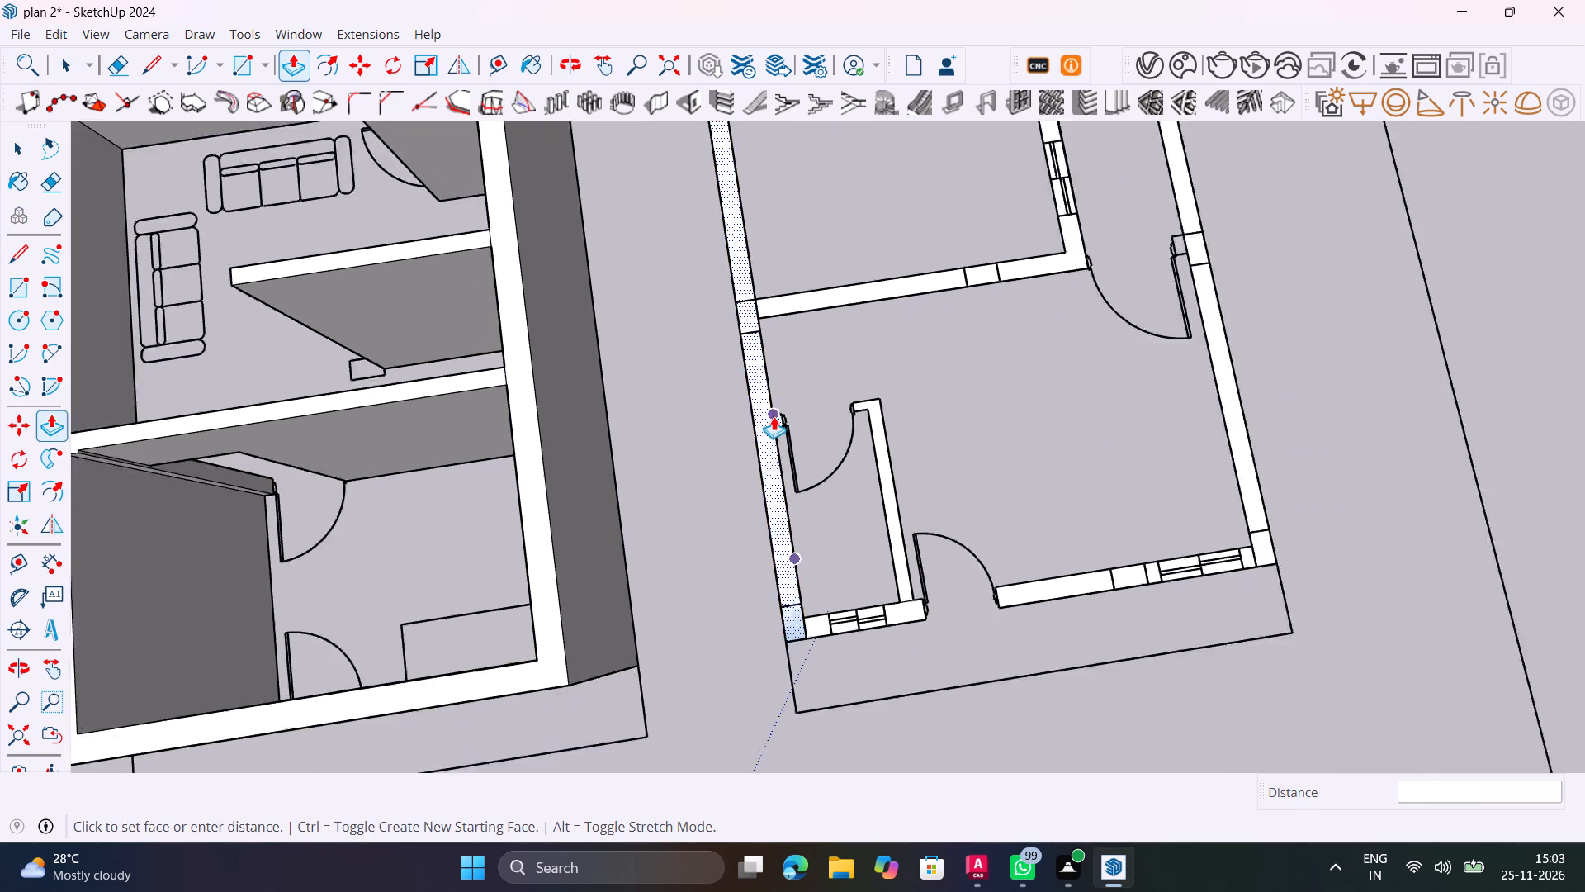
middle_drag(792, 508, 923, 206)
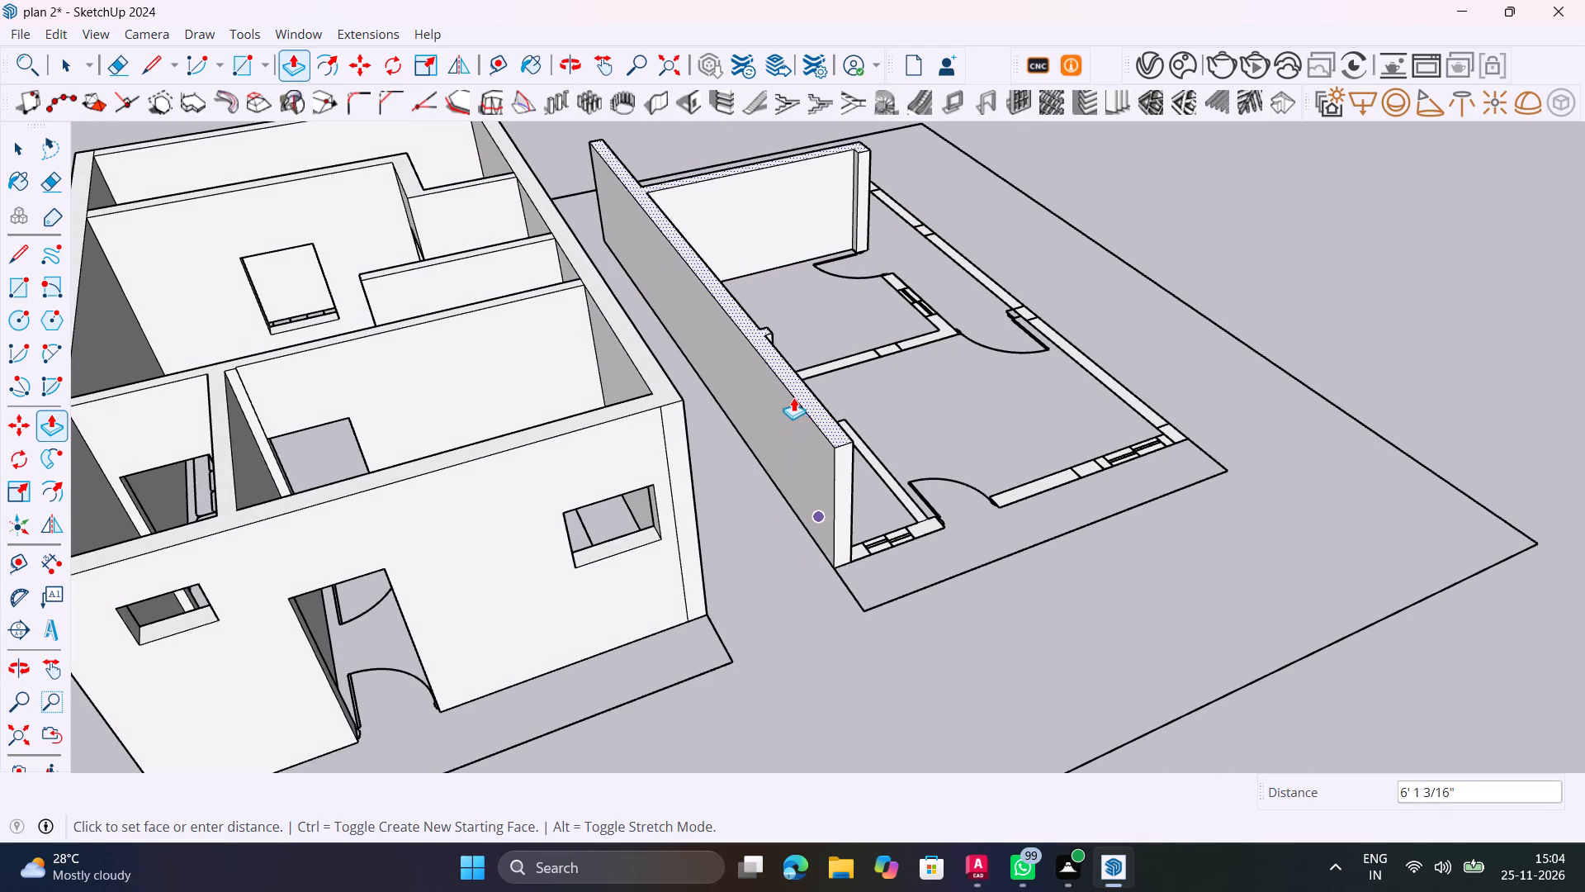
text(10')
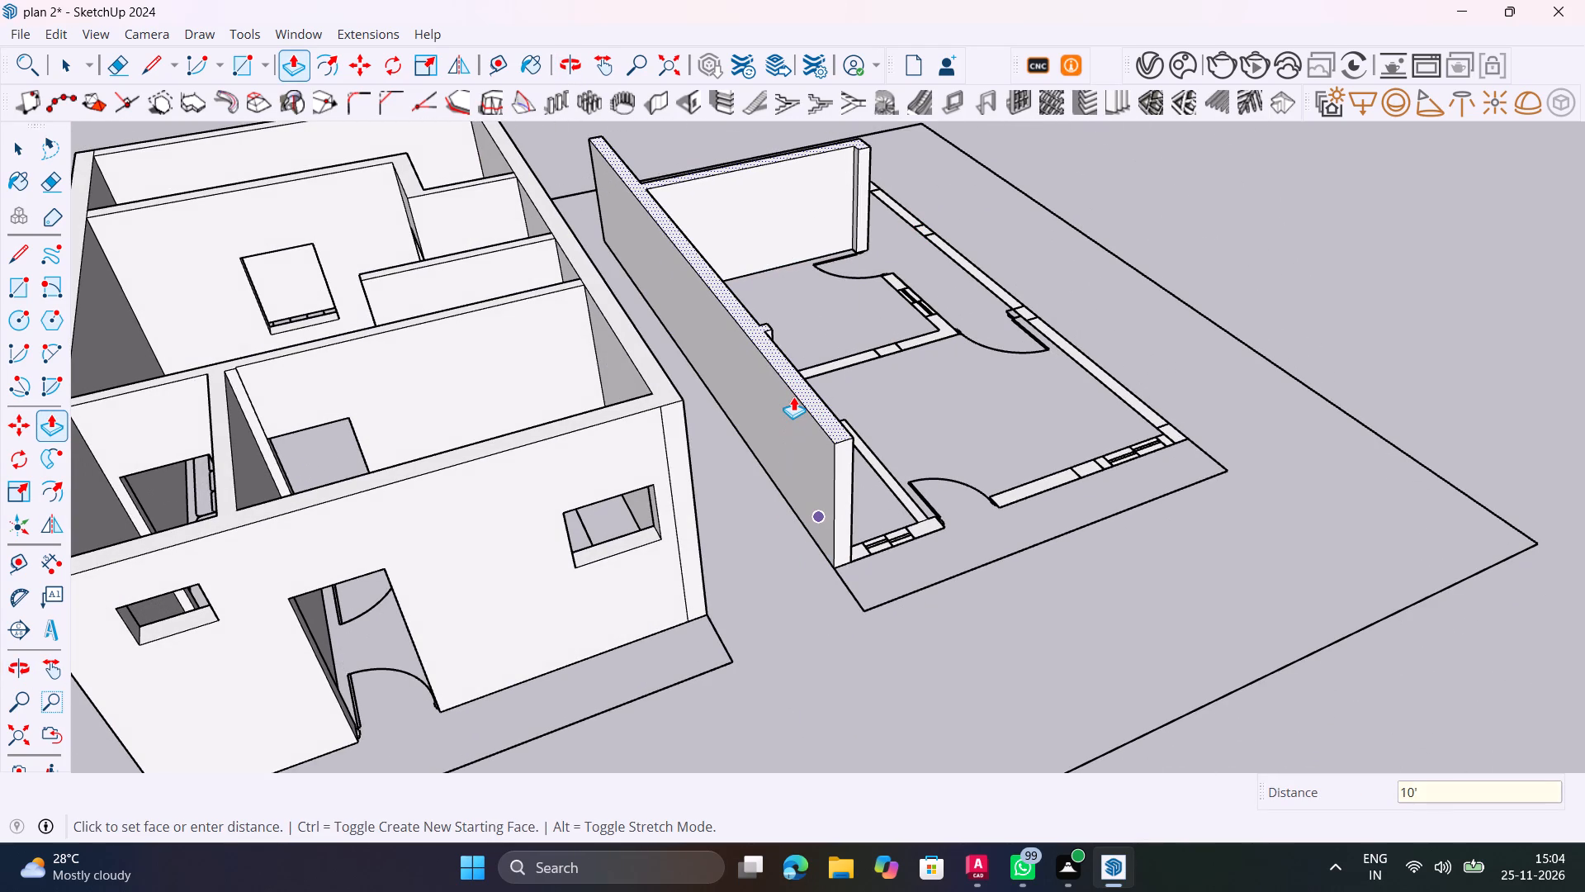
key(Return)
key(space)
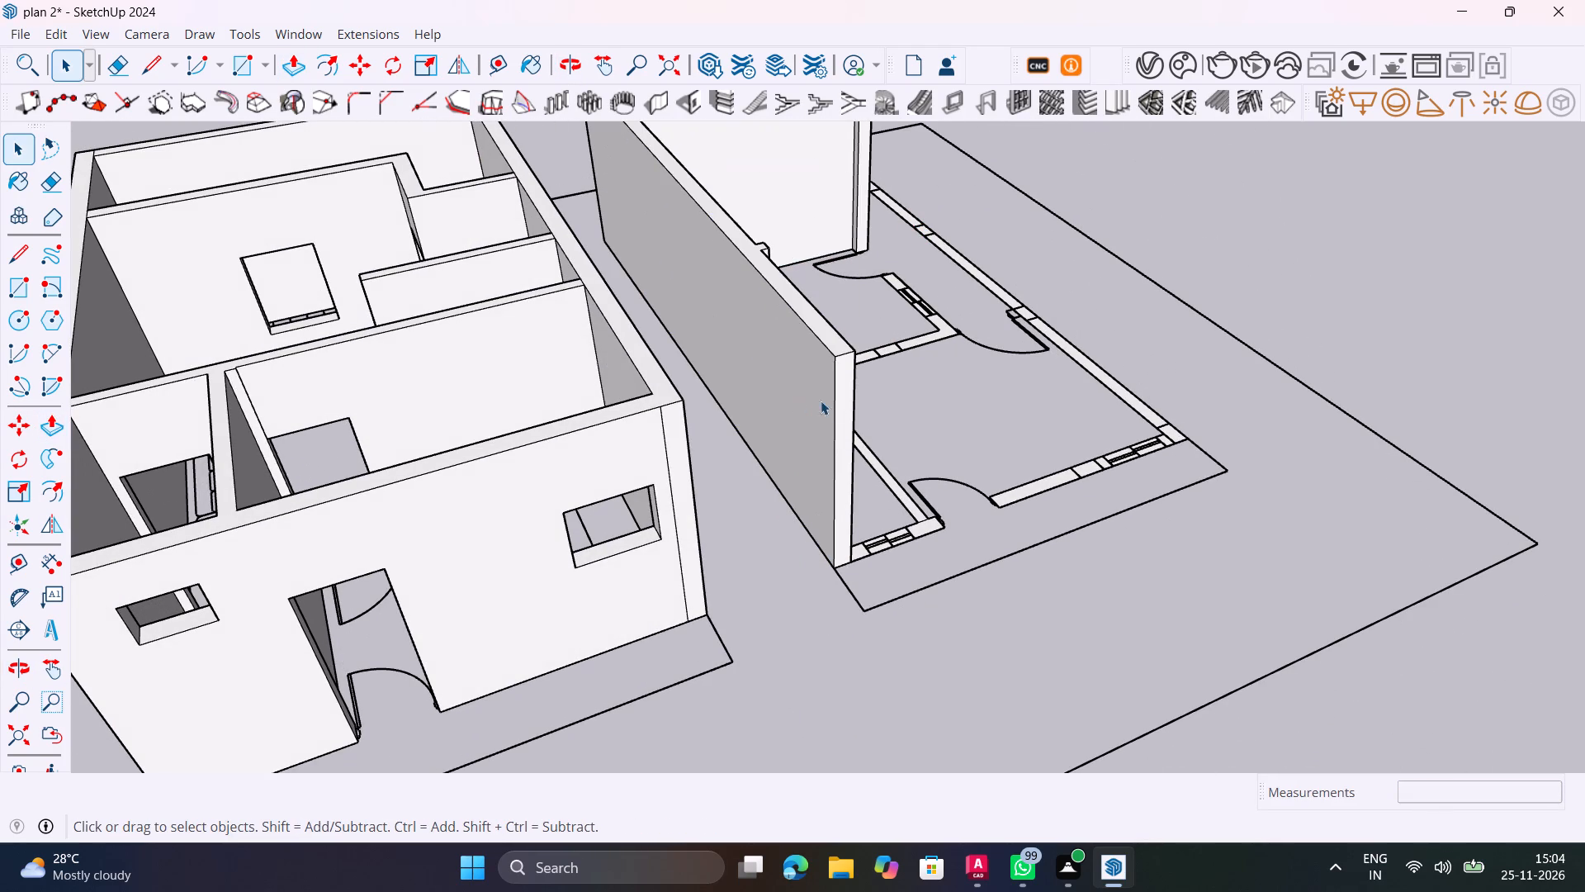
Erase the dividing line where the small front room's partition meets the windowed front wall.
scroll(833, 401, down, 4)
shift+middle_drag(826, 421, 525, 625)
scroll(741, 517, up, 3)
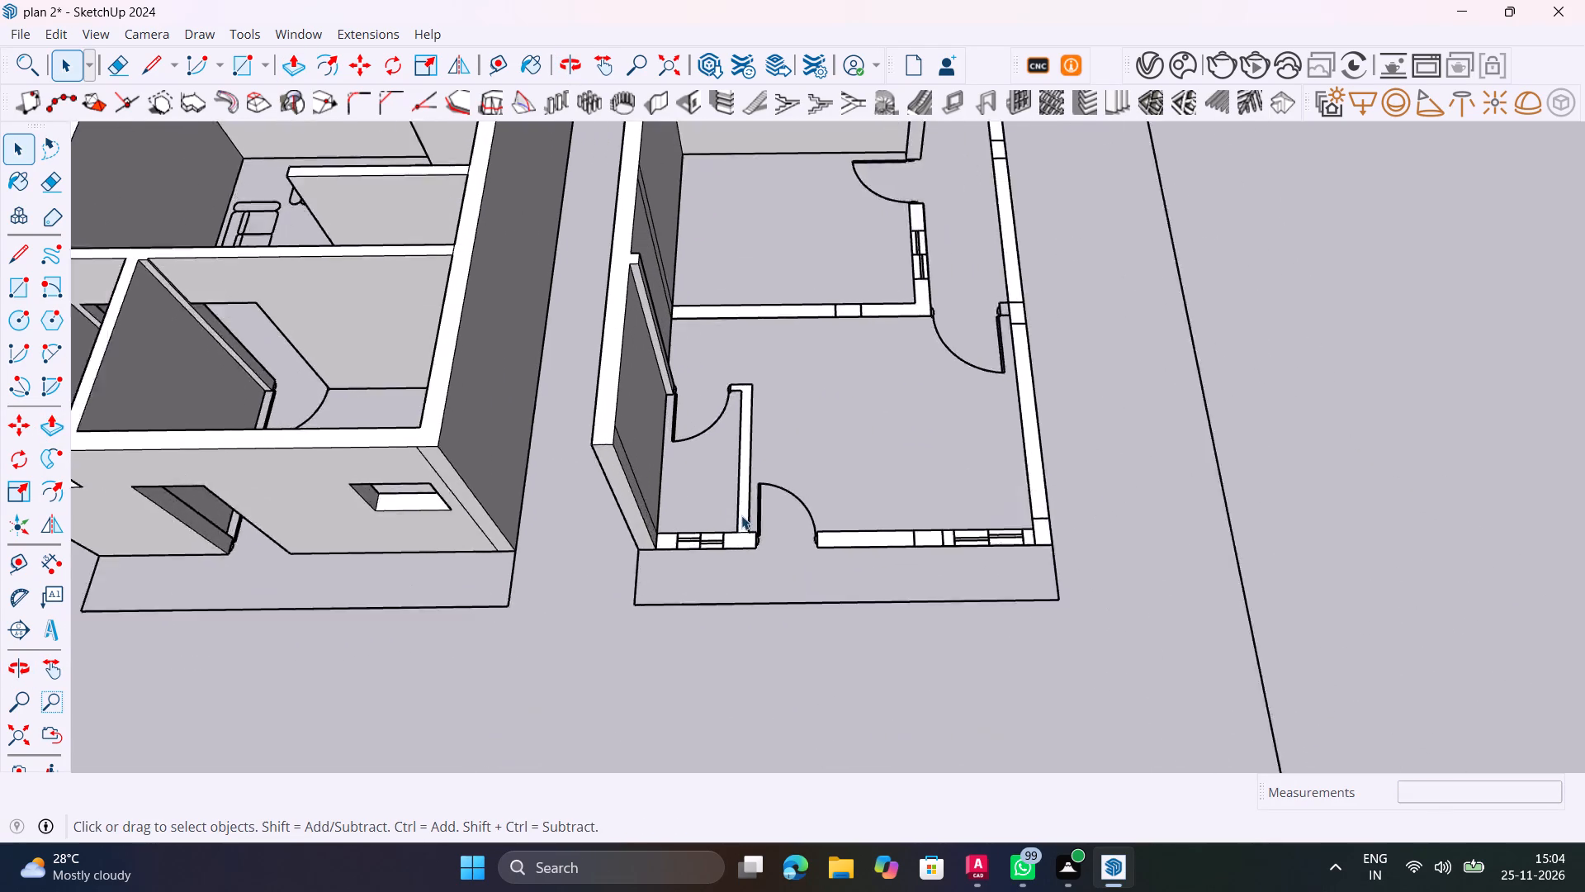
scroll(741, 515, up, 12)
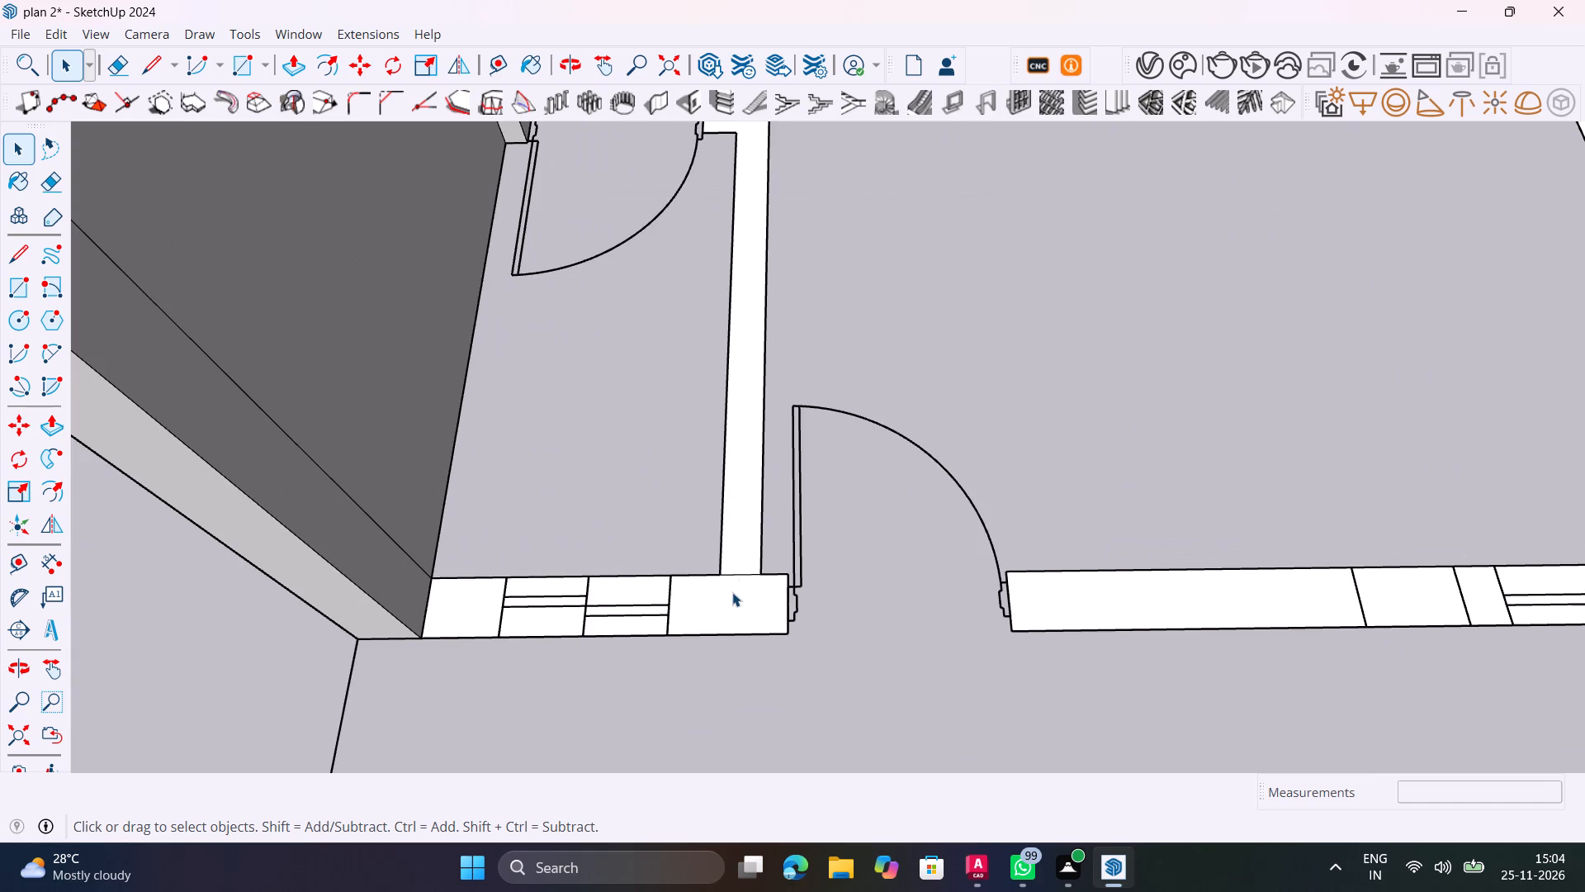
scroll(732, 592, up, 6)
key(e)
drag(731, 589, 741, 548)
key(space)
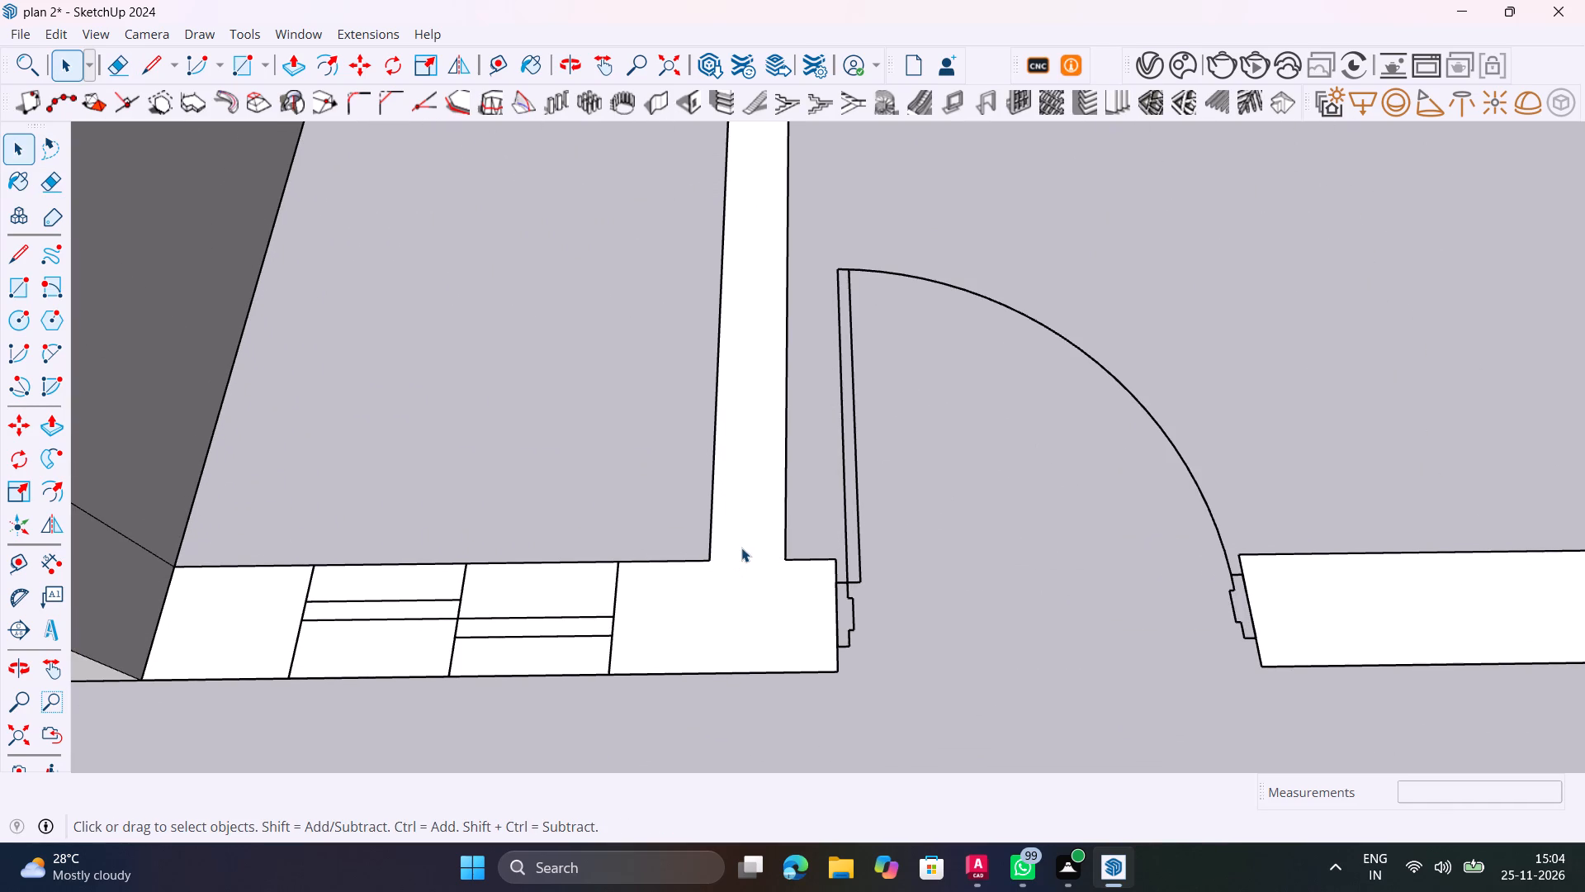
Push/Pull the merged partition and front wall face up to match the height of the adjoining raised outer wall.
key(p)
click(741, 576)
scroll(744, 477, down, 7)
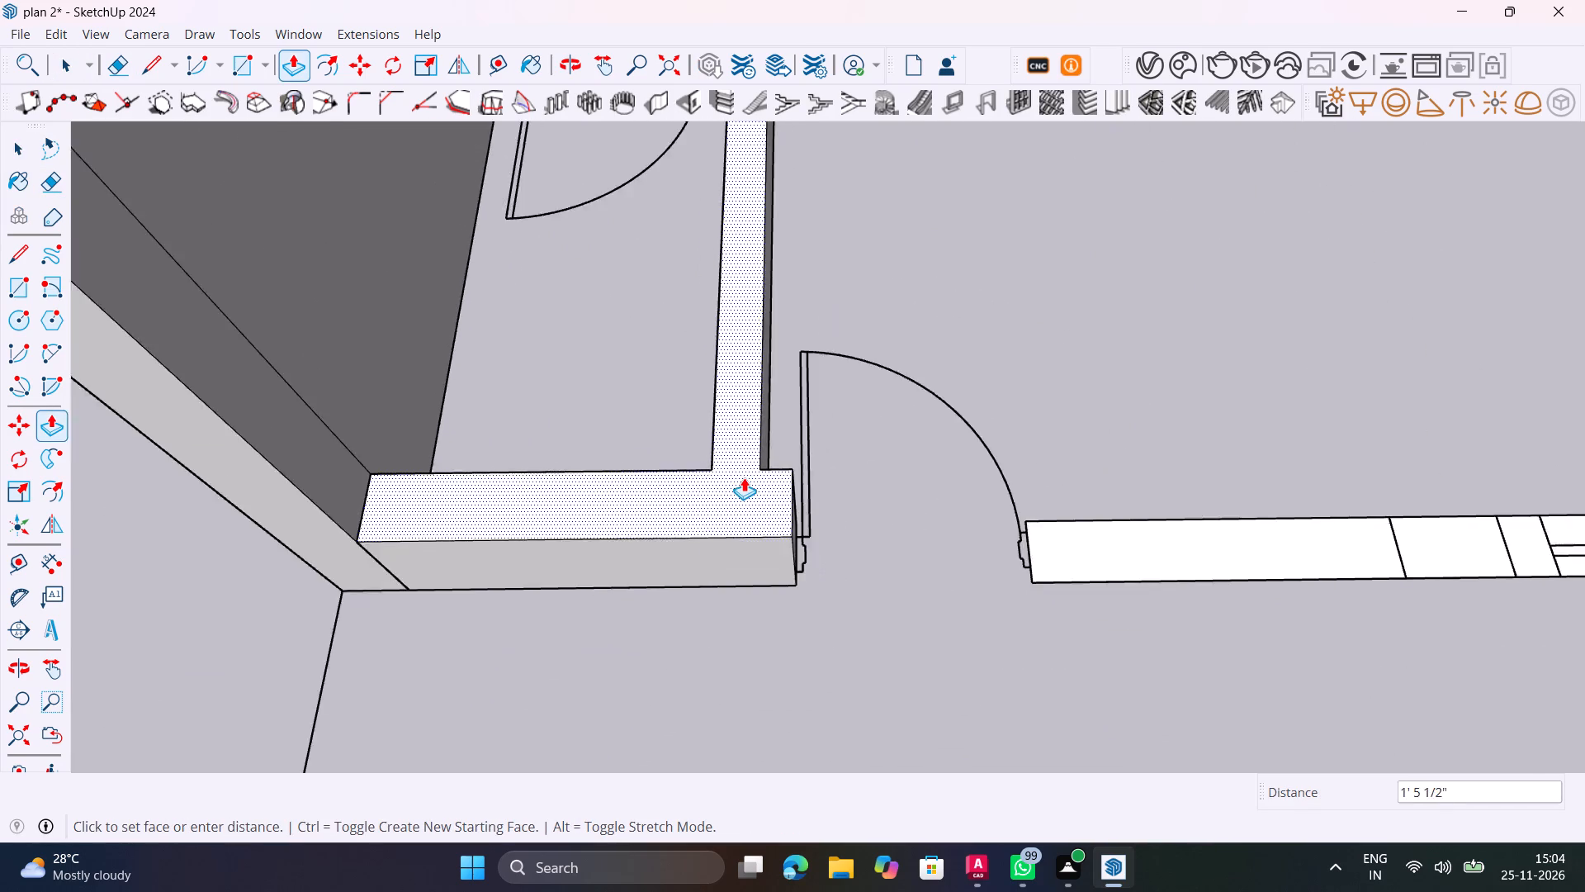
scroll(744, 477, down, 11)
shift+middle_drag(744, 477, 846, 746)
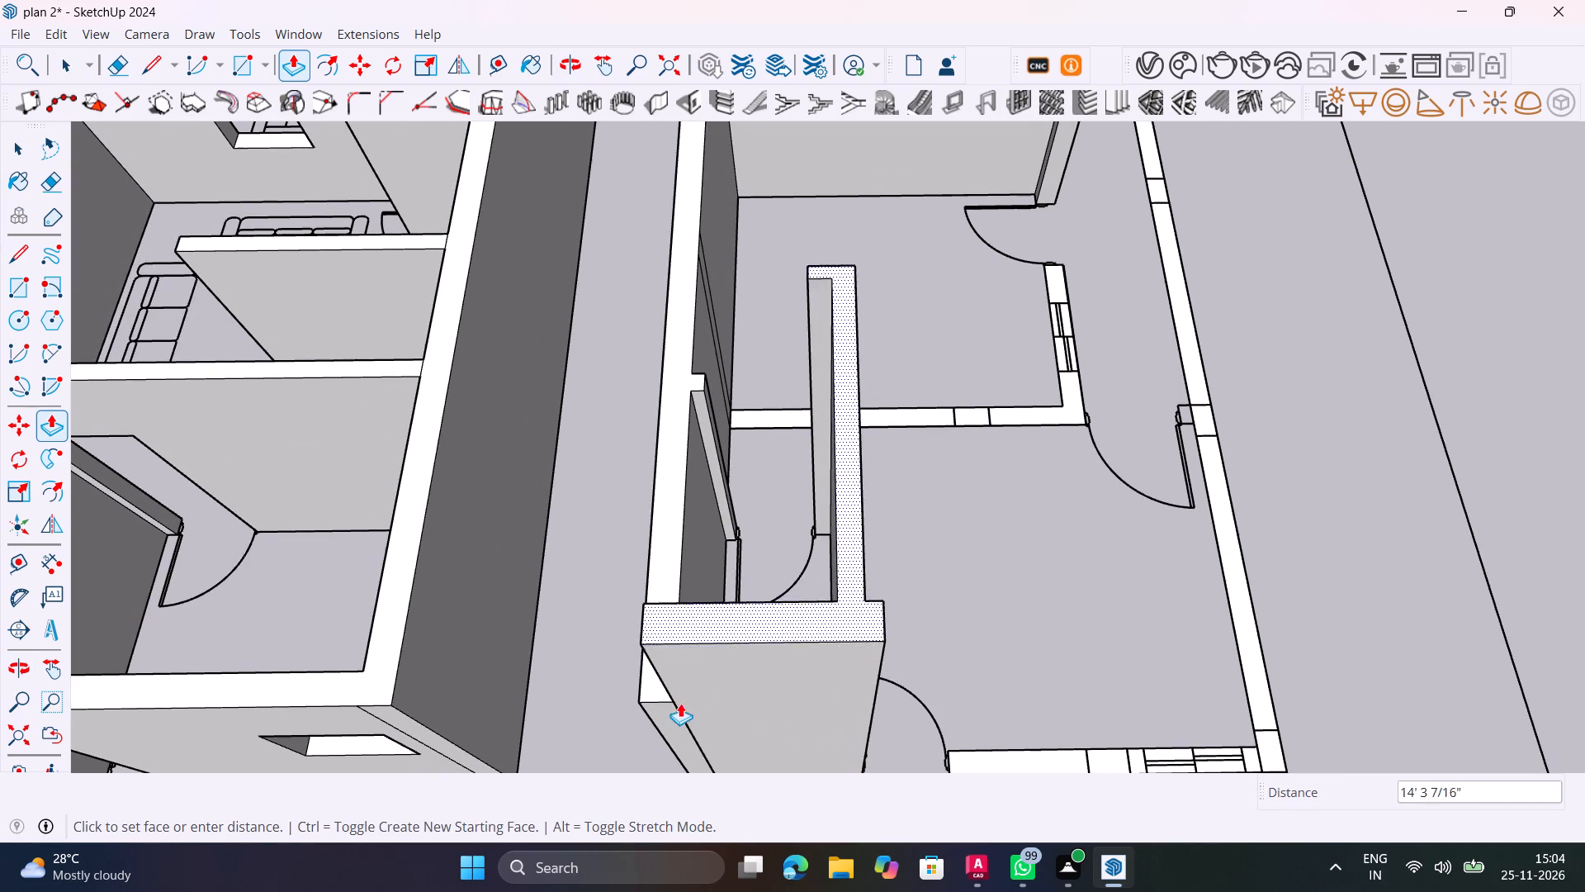
click(667, 700)
scroll(715, 600, down, 6)
key(space)
Push/Pull the opposite long outer wall, from the windowed front corner past the side door, up 10'.
shift+middle_drag(932, 738, 712, 626)
scroll(787, 563, up, 11)
key(p)
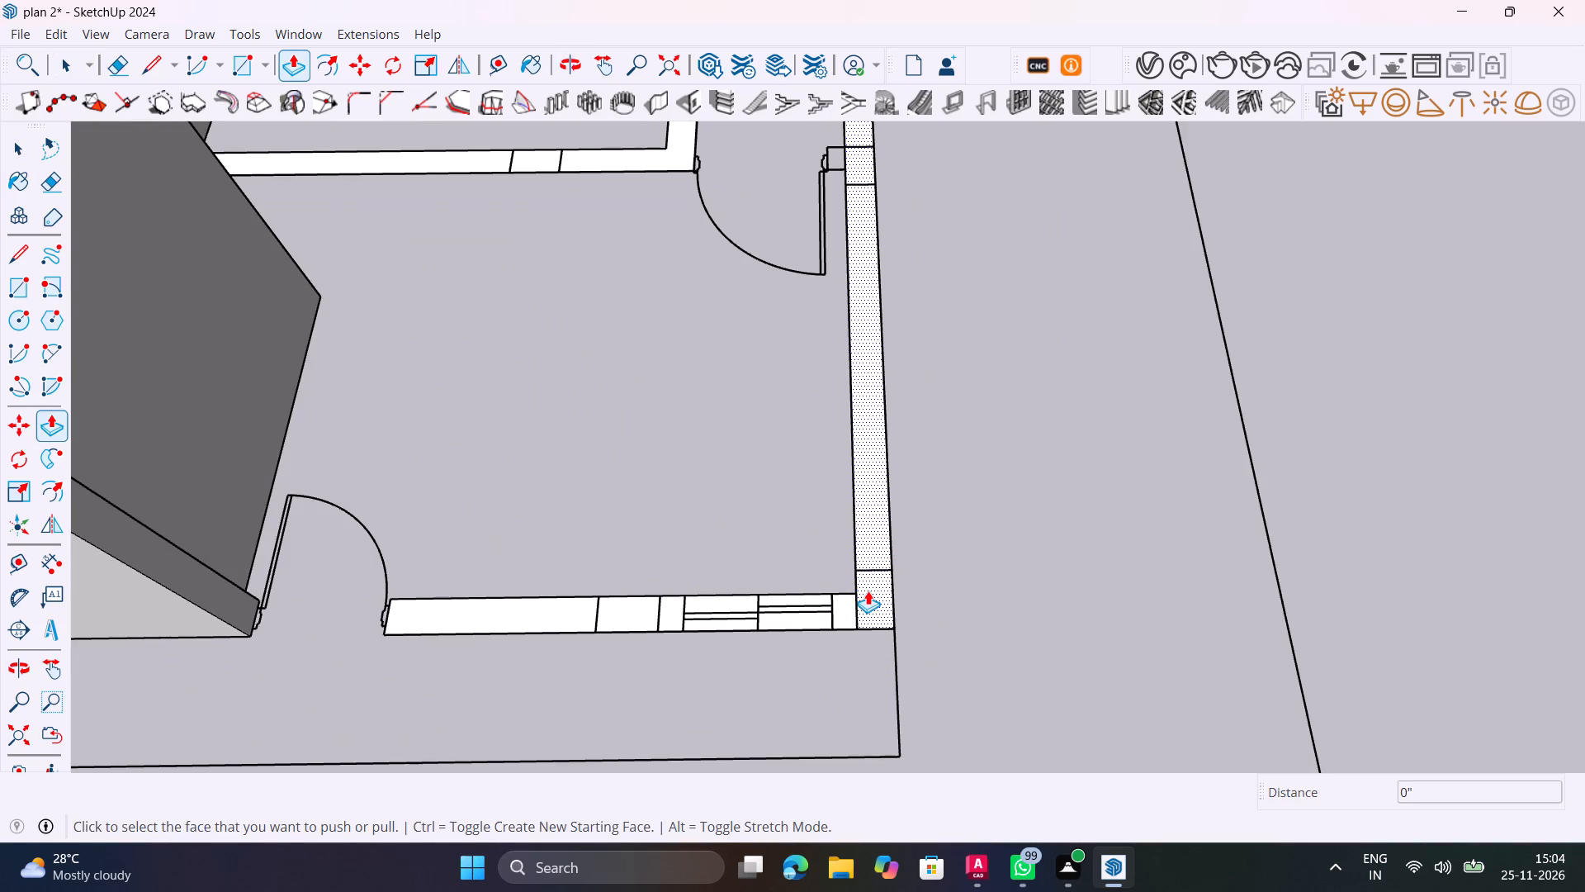
click(868, 591)
scroll(856, 495, down, 12)
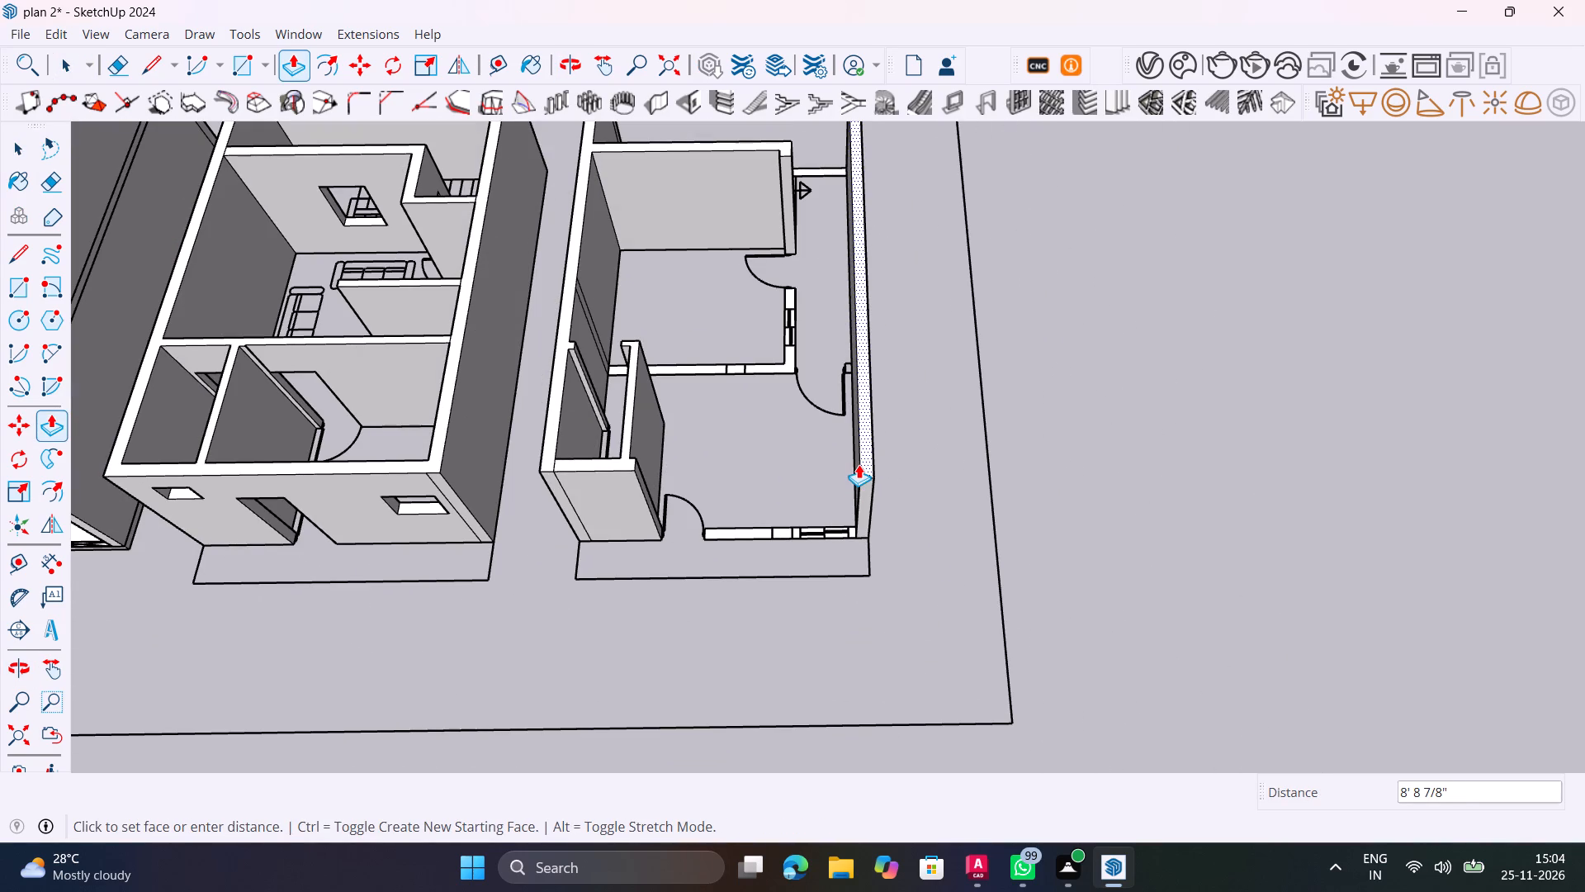
text(10')
key(Return)
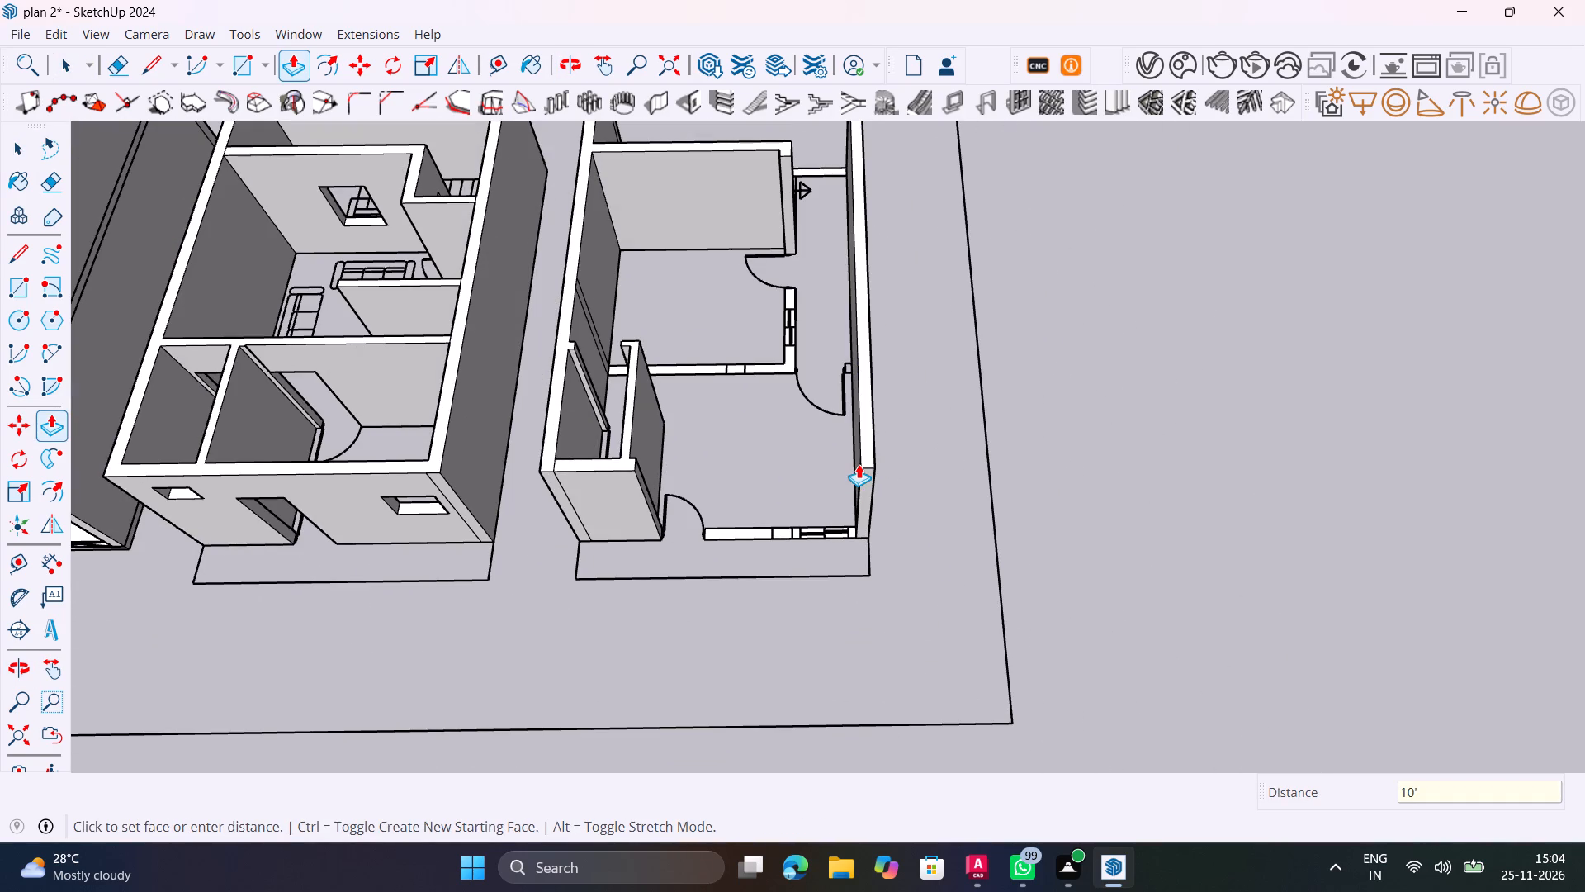
scroll(775, 525, up, 13)
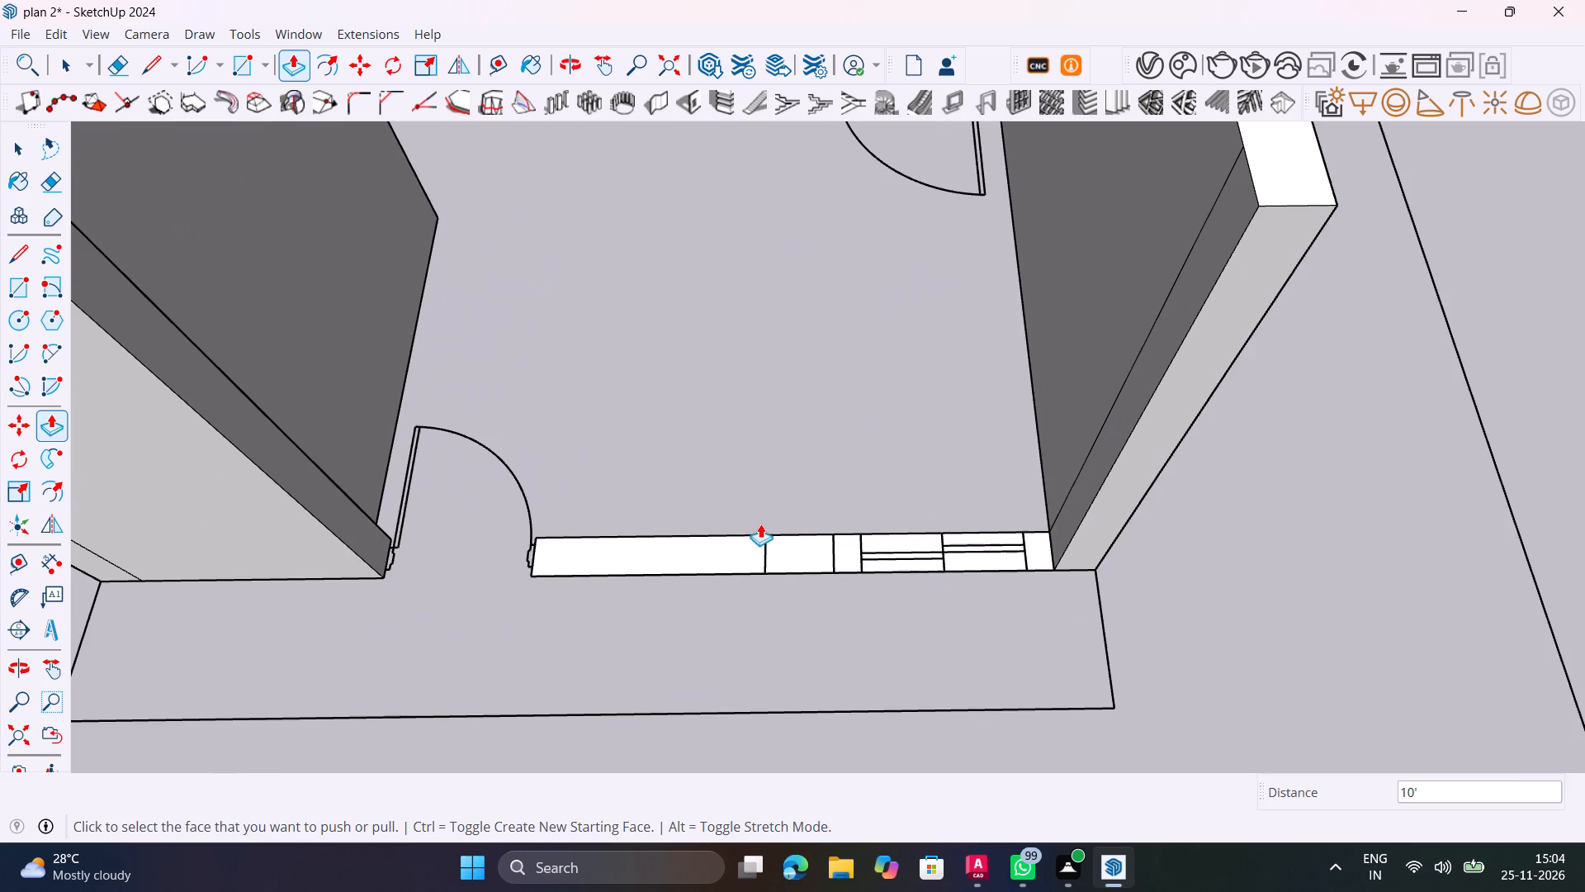
Push/Pull the front wall beside the entrance door and the inner room's L-shaped partition up 10'.
double_click(721, 548)
scroll(721, 548, down, 12)
shift+middle_drag(739, 437, 741, 438)
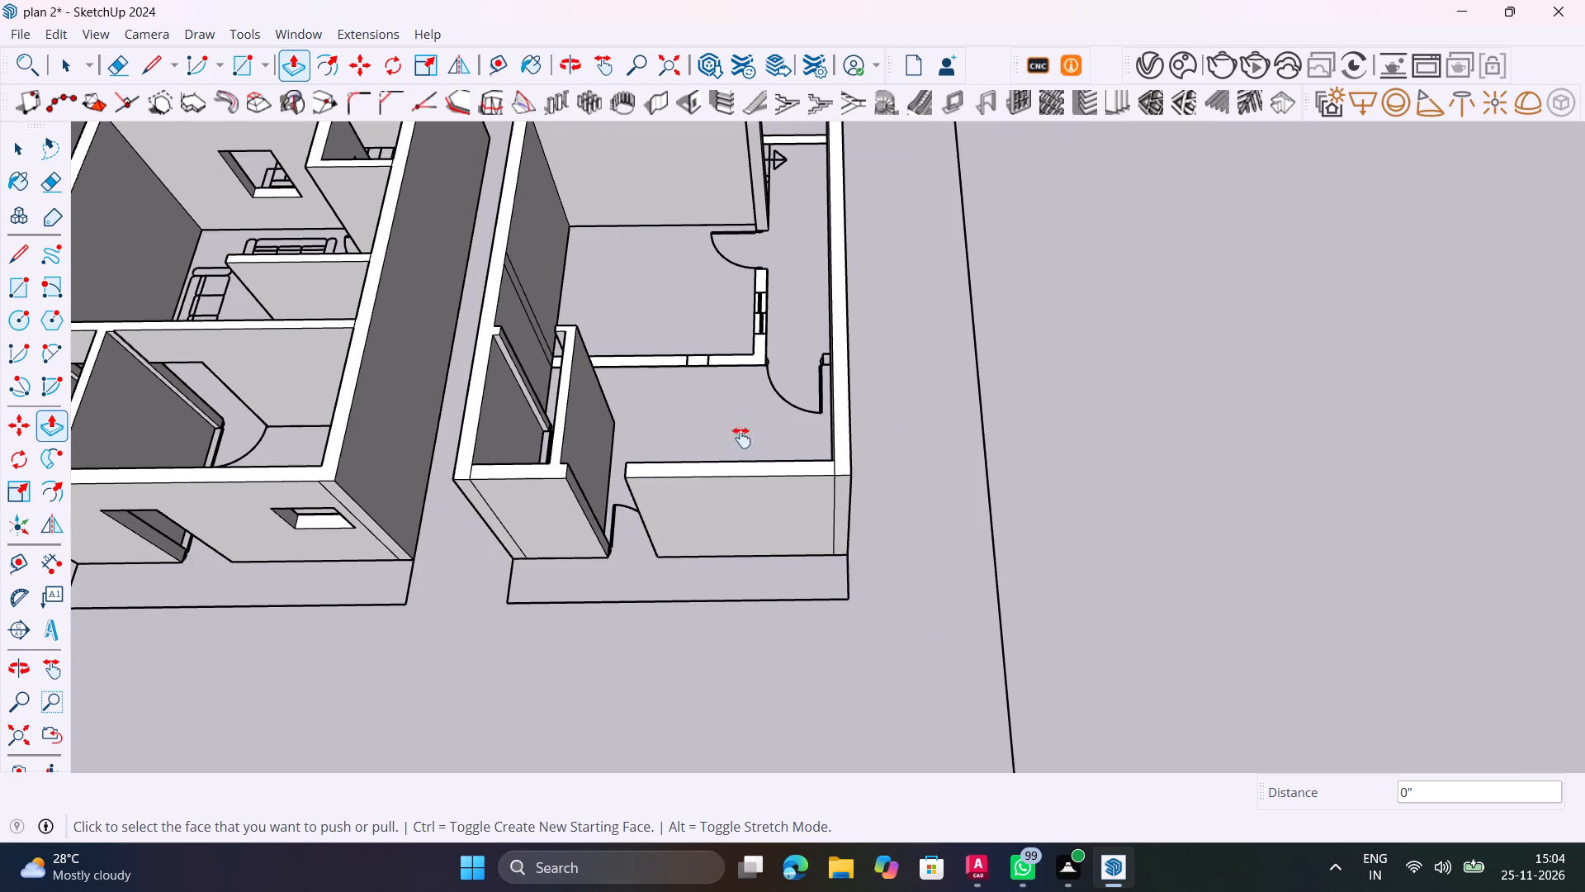
shift+middle_drag(741, 438, 790, 732)
scroll(789, 589, up, 9)
double_click(799, 553)
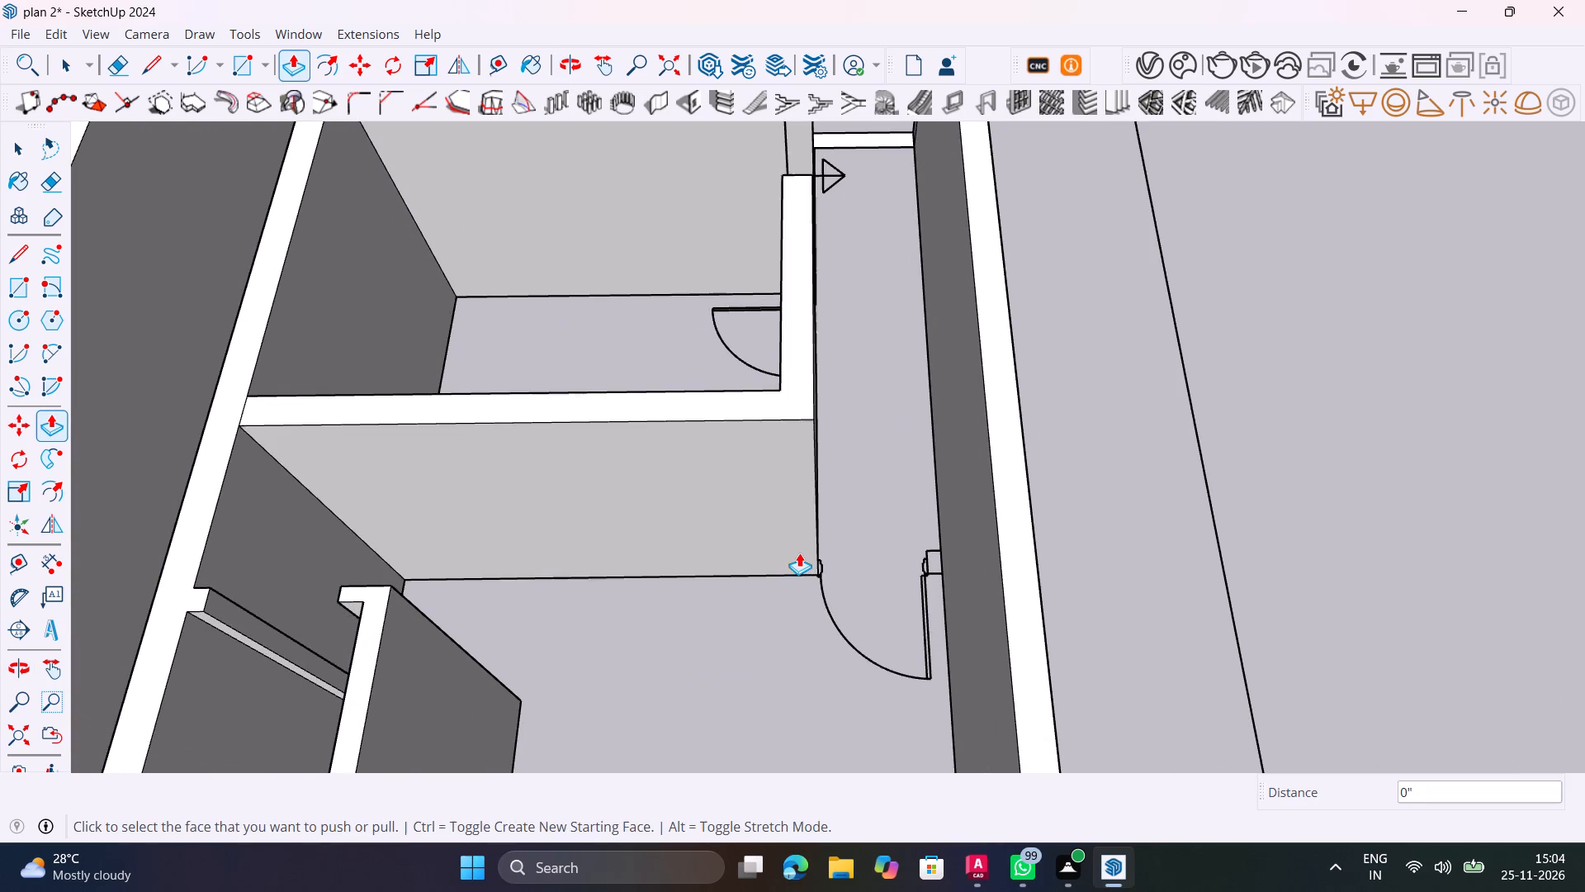
Push/Pull the rear wall behind the staircase up 10' between the two long outer walls.
scroll(799, 553, down, 10)
shift+middle_drag(804, 439, 823, 814)
scroll(819, 671, up, 2)
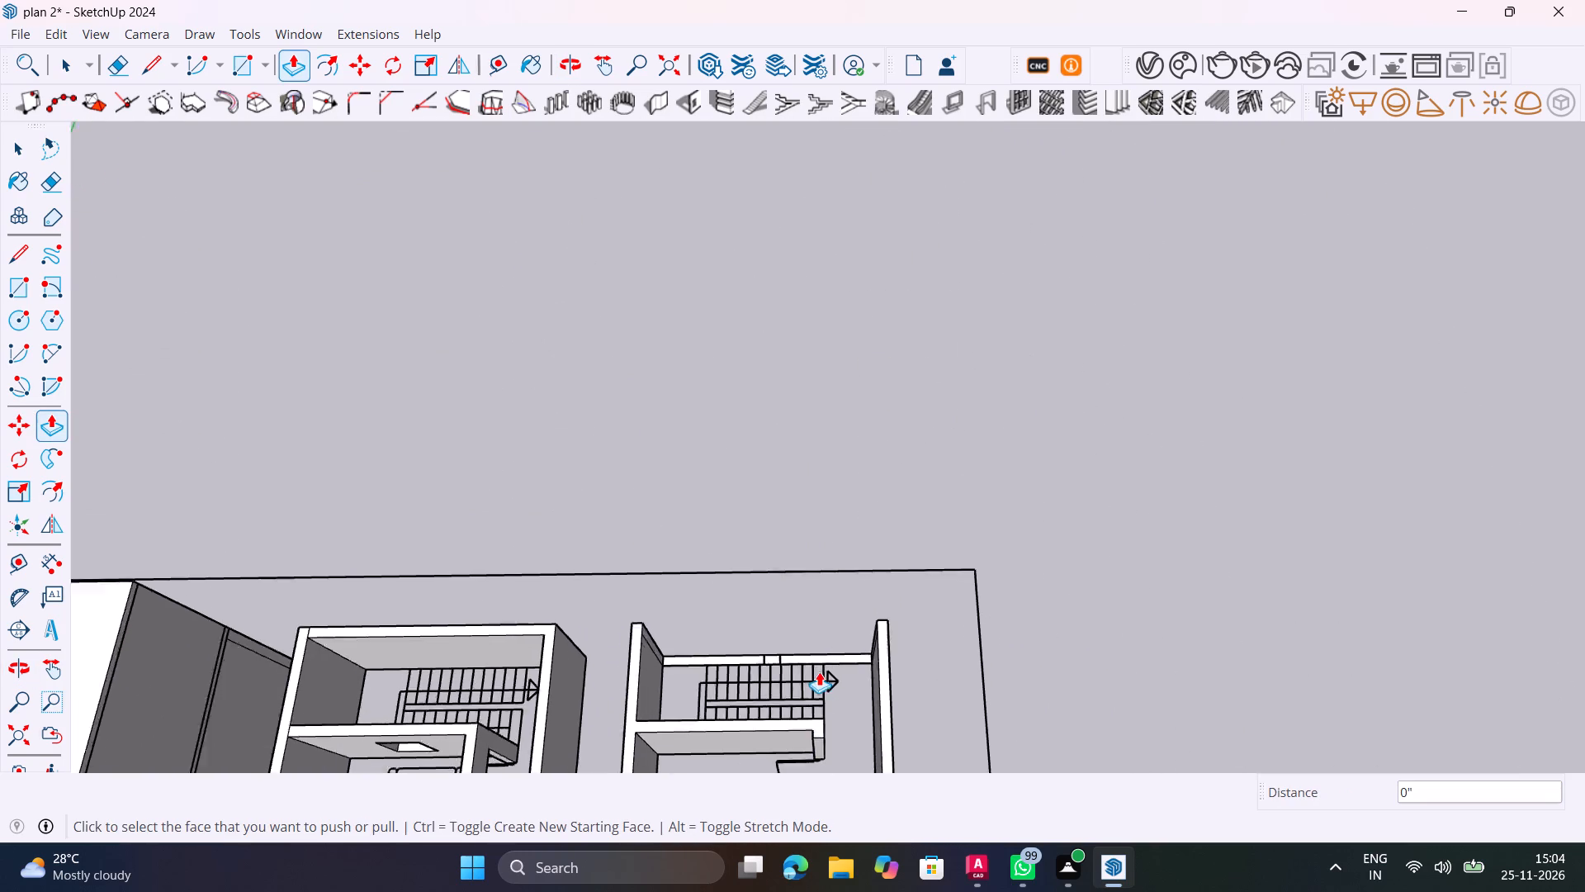
scroll(819, 671, up, 8)
click(827, 643)
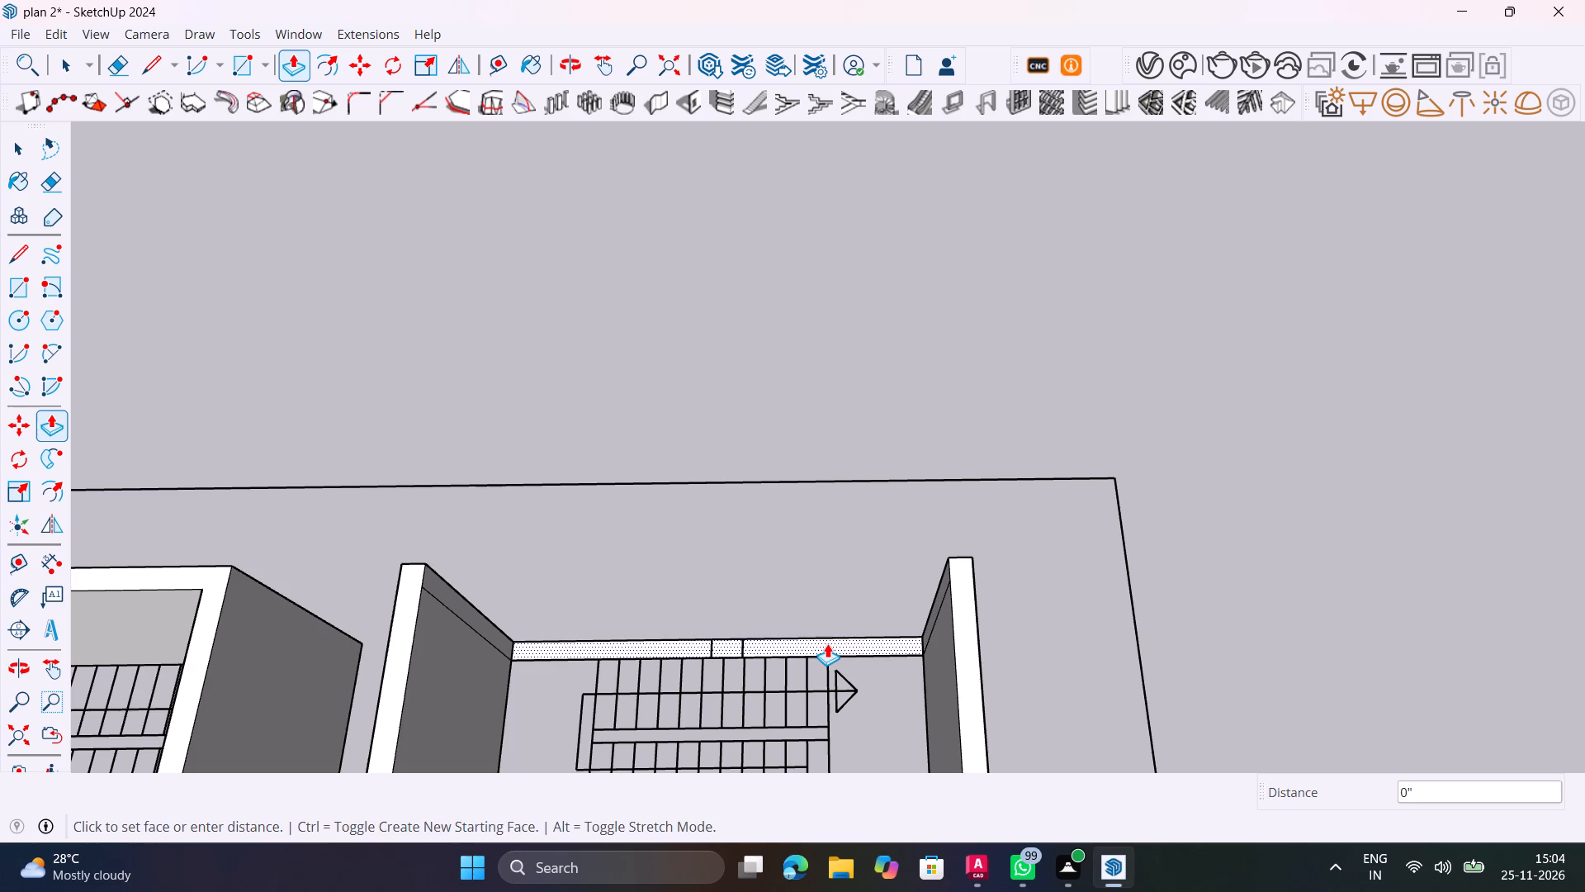
double_click(827, 643)
scroll(827, 643, down, 17)
key(space)
Erase the vertical and top seam lines at the front corner of the small front room.
middle_drag(852, 690, 986, 496)
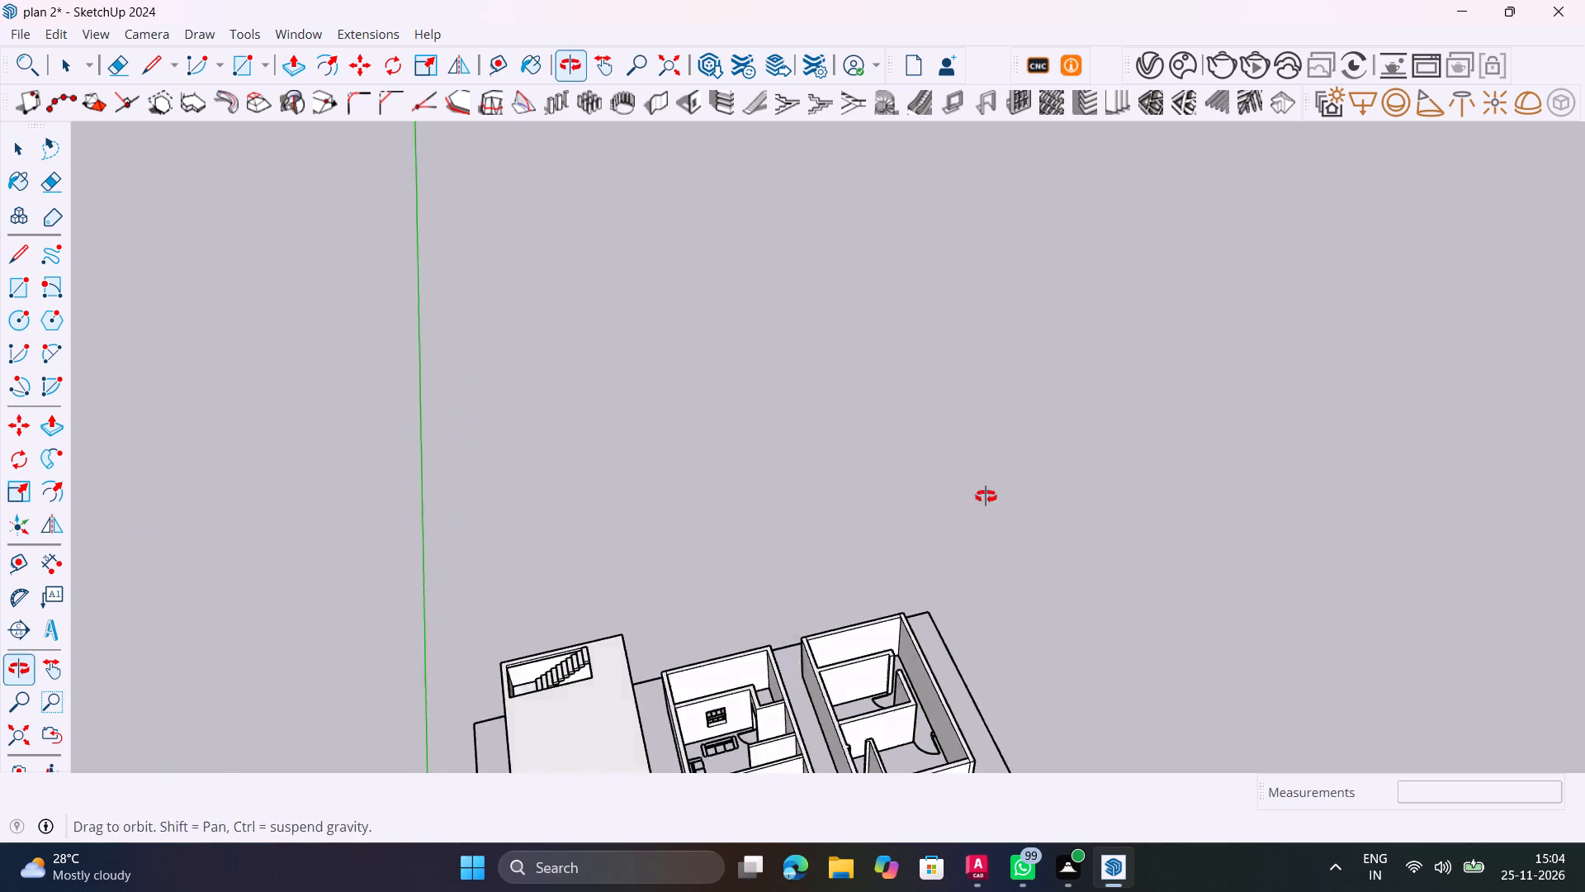
middle_drag(986, 496, 986, 496)
shift+middle_drag(939, 672, 1024, 410)
scroll(958, 501, up, 8)
middle_drag(924, 541, 953, 548)
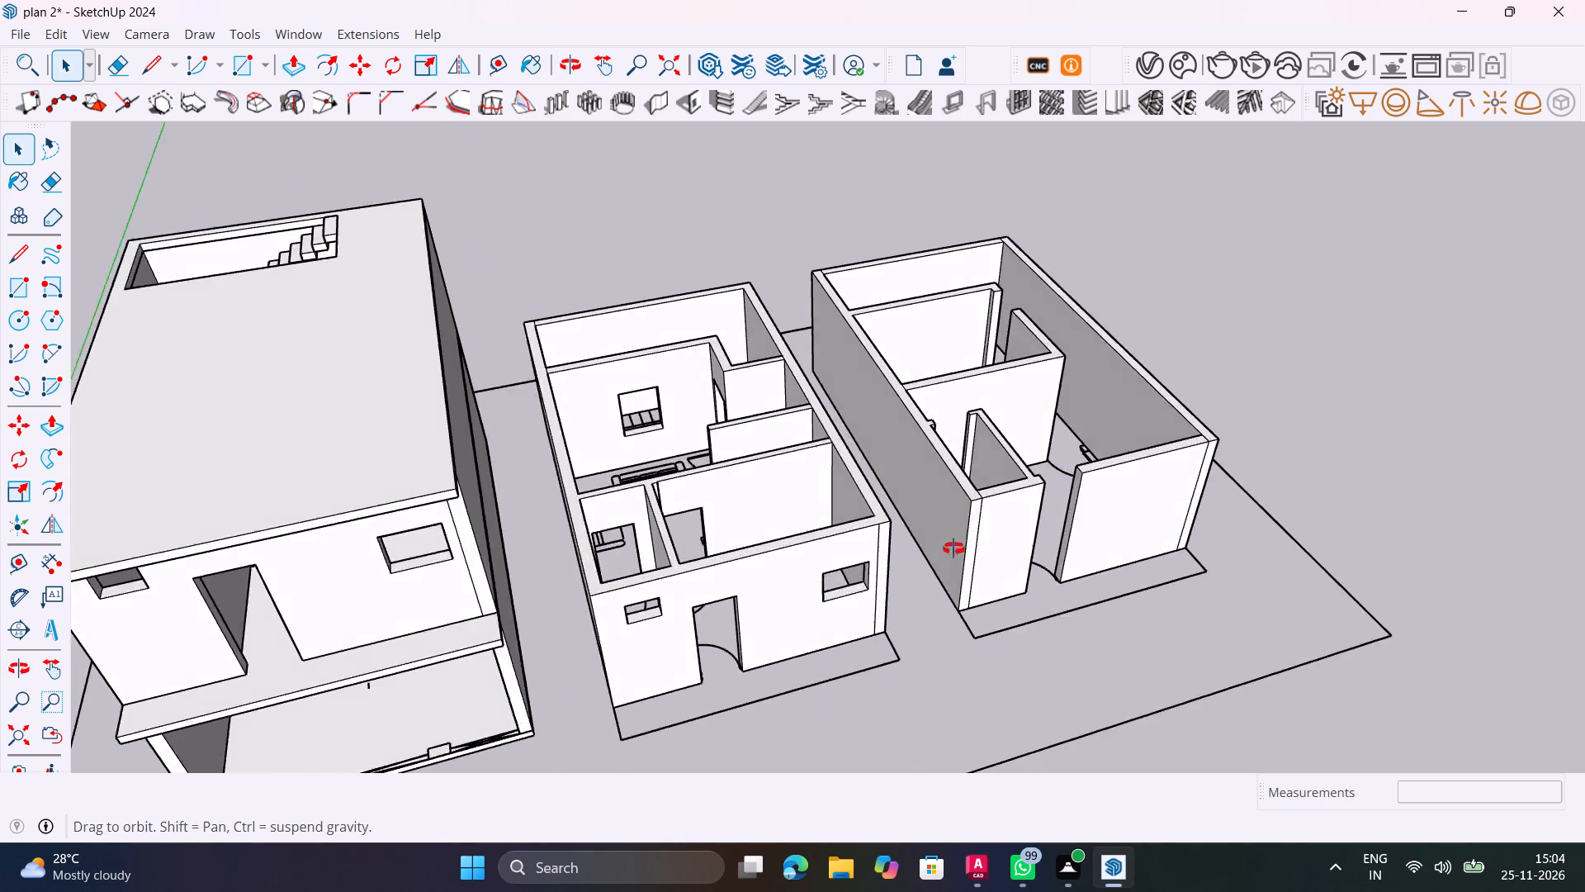
middle_drag(953, 548, 1110, 541)
scroll(1079, 506, up, 8)
middle_drag(1044, 489, 954, 529)
scroll(937, 486, up, 5)
middle_drag(932, 509, 876, 538)
scroll(835, 510, up, 7)
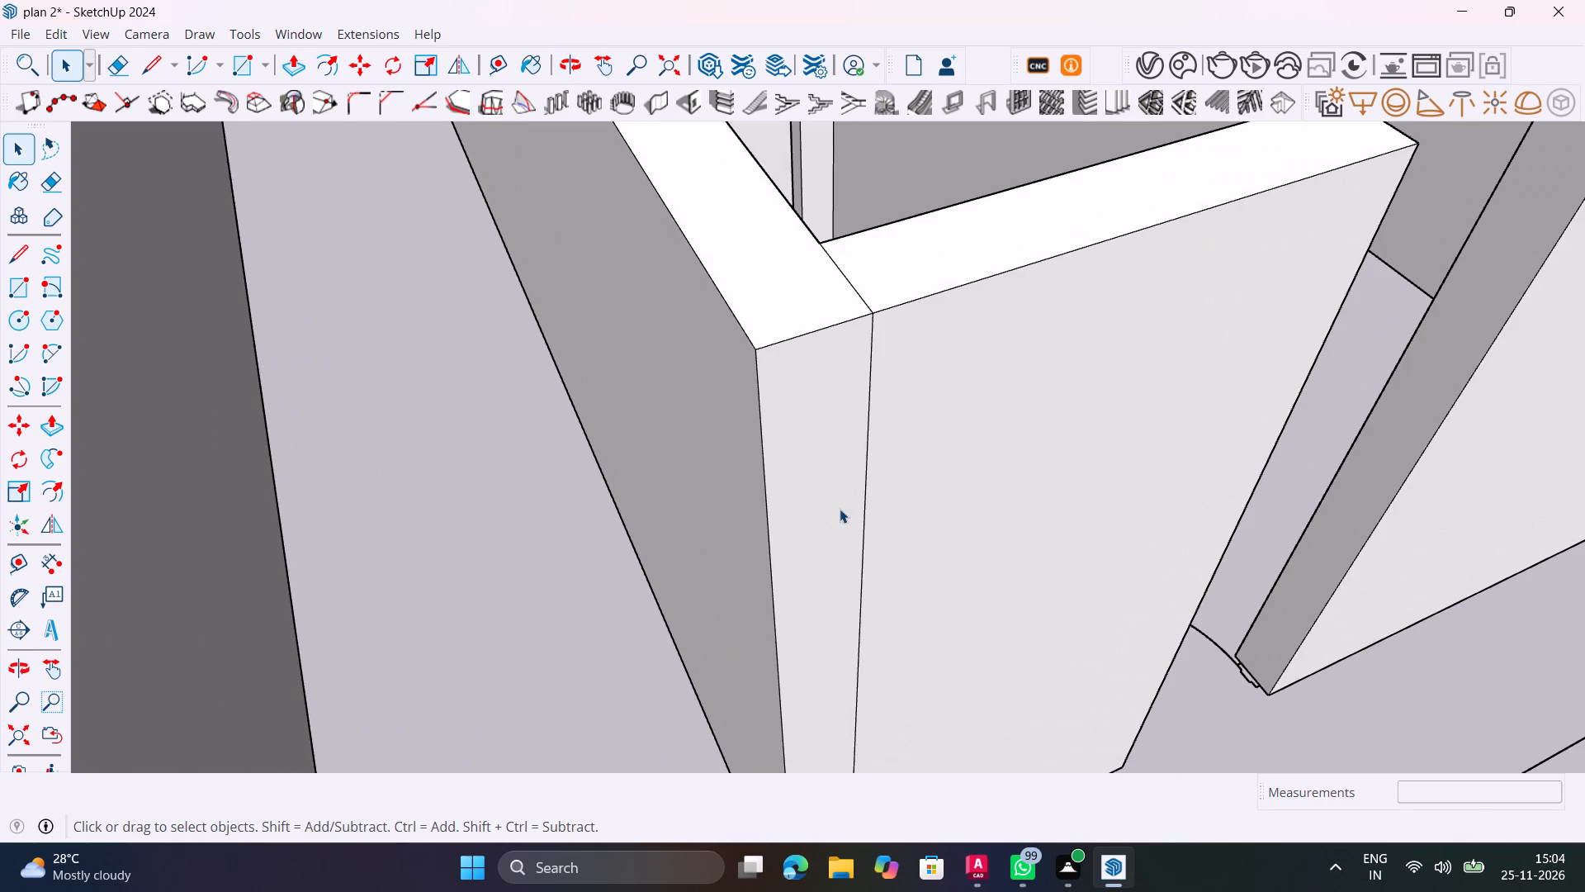
key(e)
drag(842, 504, 873, 459)
drag(873, 262, 831, 285)
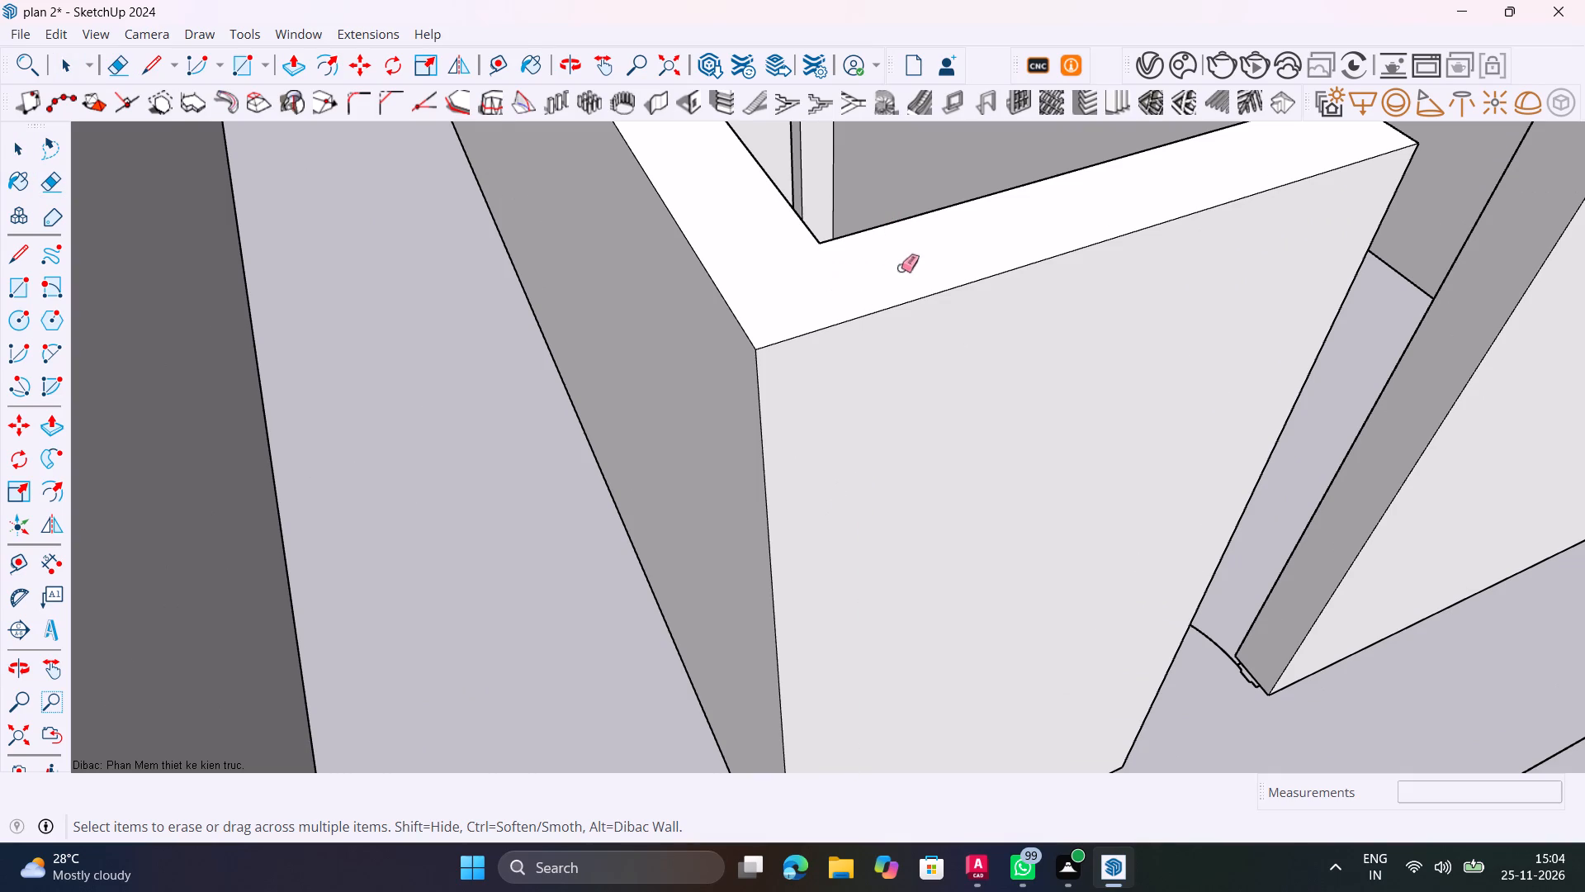
Erase the vertical and top seam lines at the opposite front corner, on the far side of the entrance.
scroll(901, 267, down, 9)
shift+middle_drag(940, 356, 589, 545)
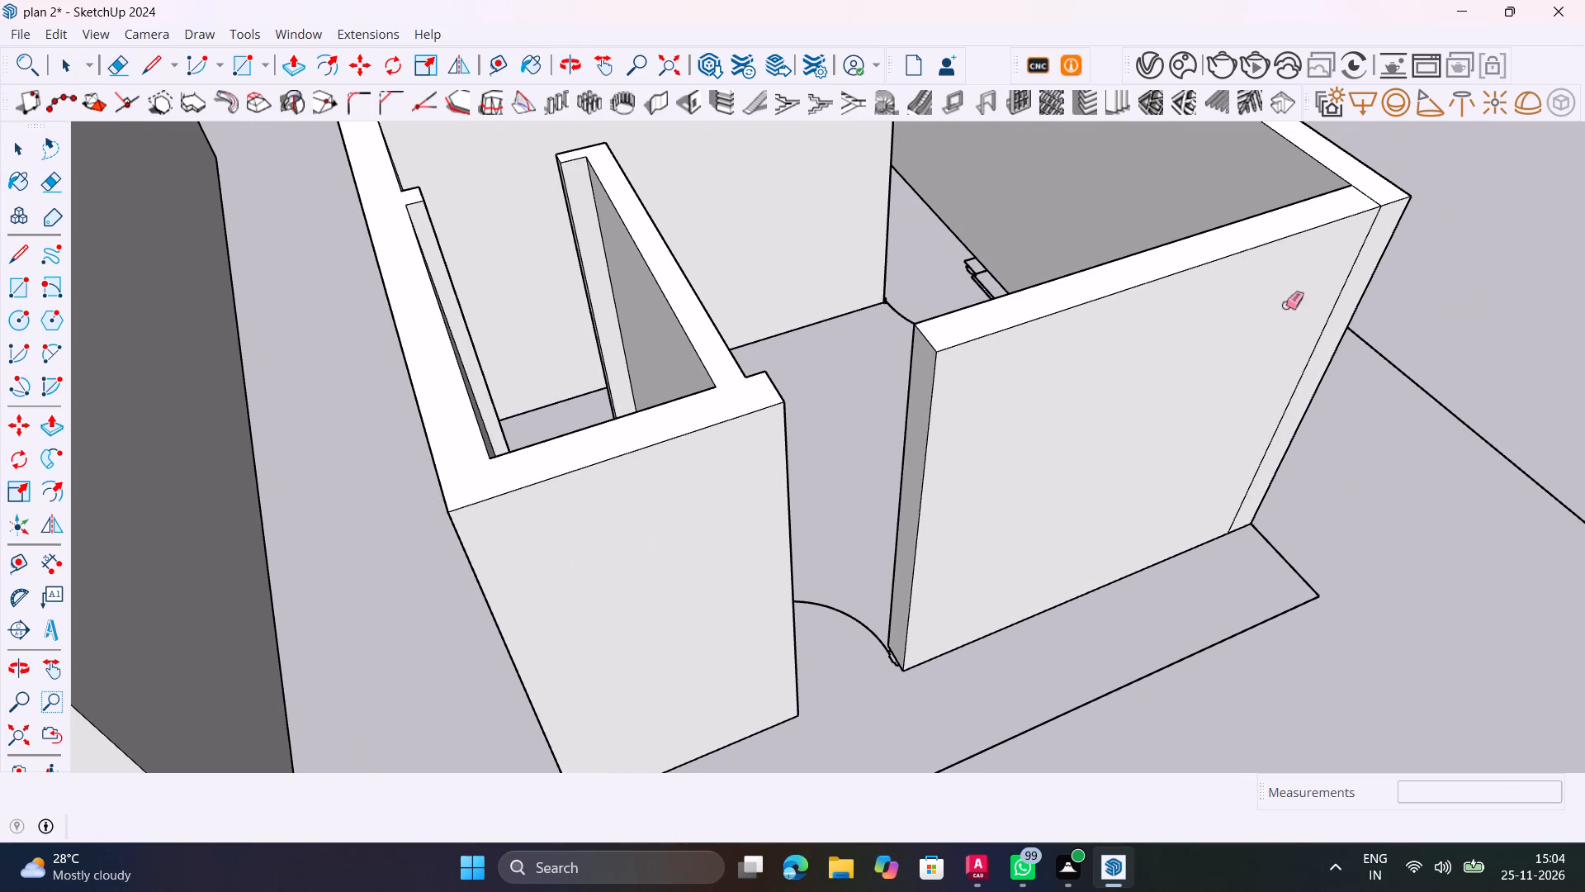
scroll(1347, 282, up, 4)
drag(1341, 279, 1362, 248)
drag(1371, 155, 1379, 150)
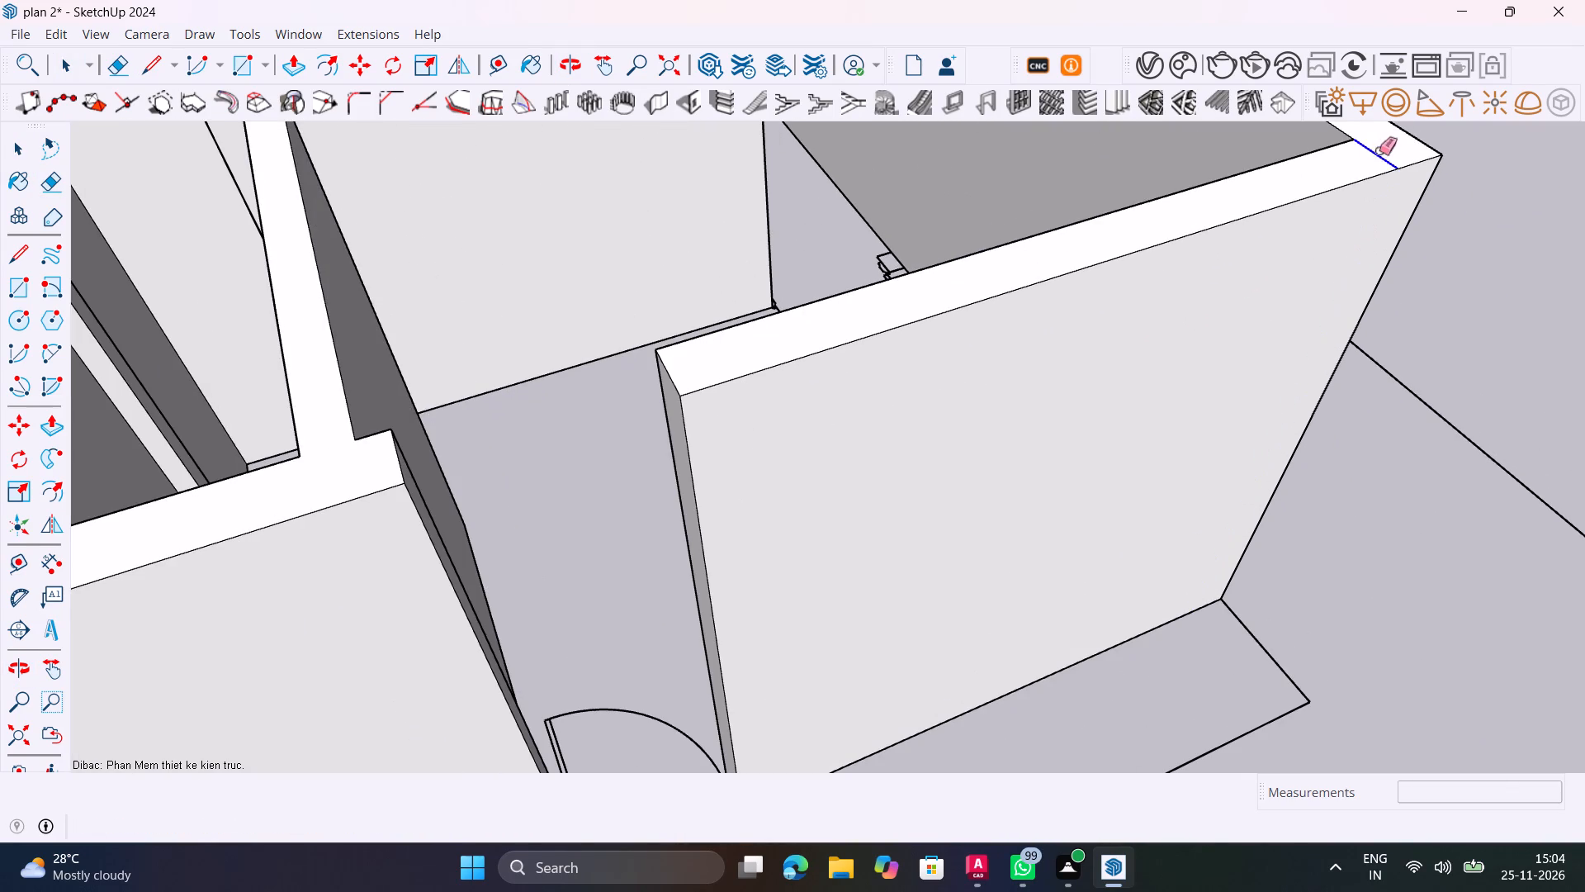
drag(1379, 150, 1379, 150)
Erase the vertical and top seam lines at the staircase-end corner facing the neighbouring plan.
scroll(1370, 157, down, 12)
shift+middle_drag(1206, 256, 1262, 714)
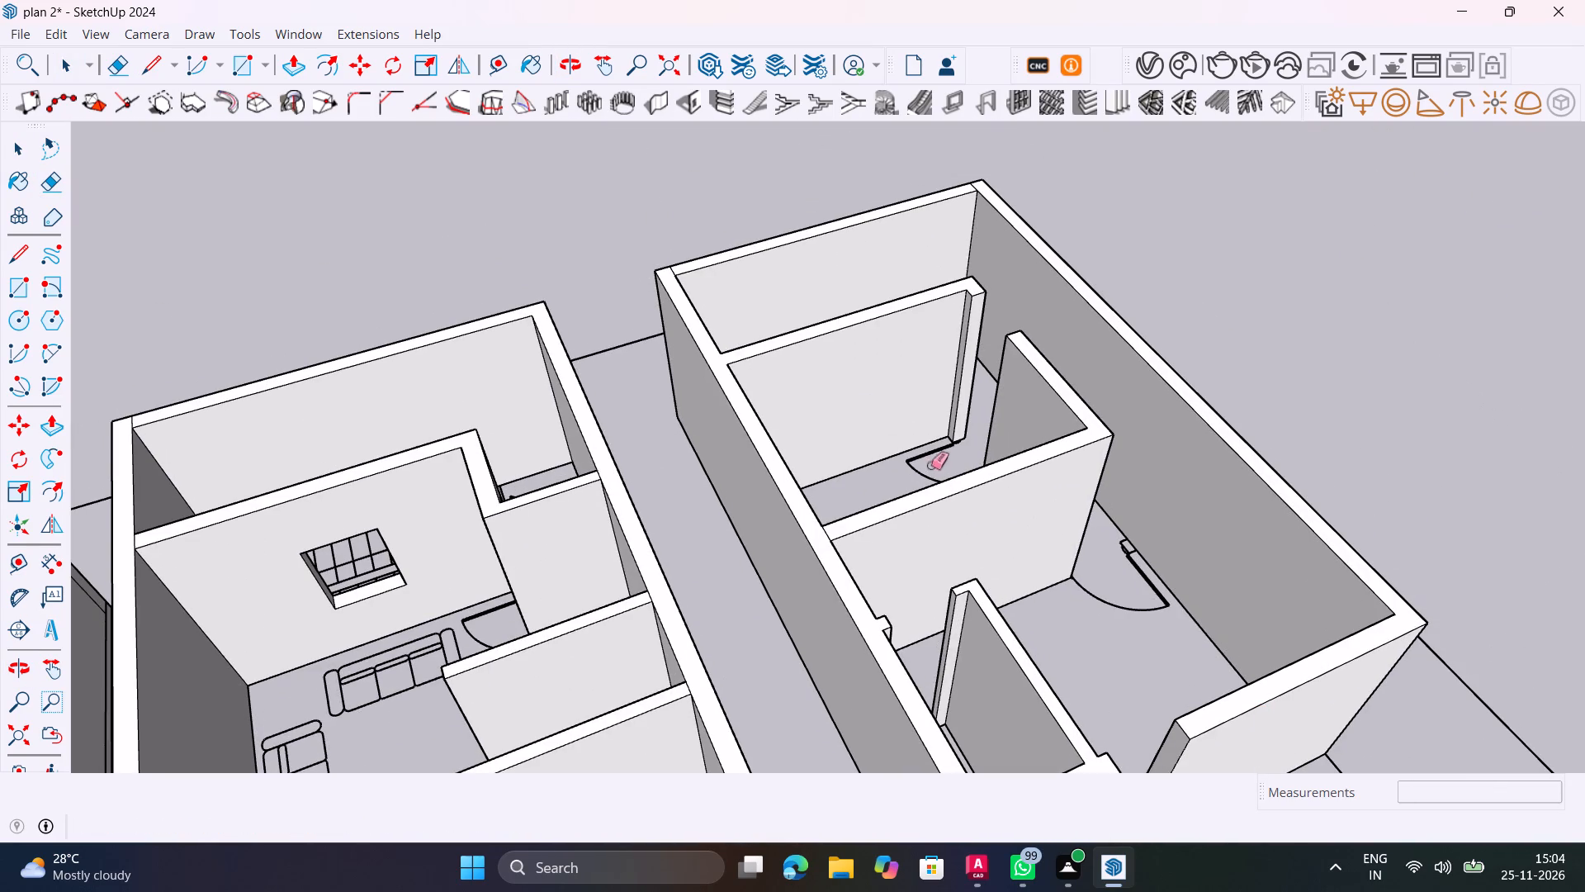
shift+middle_drag(934, 458, 1045, 595)
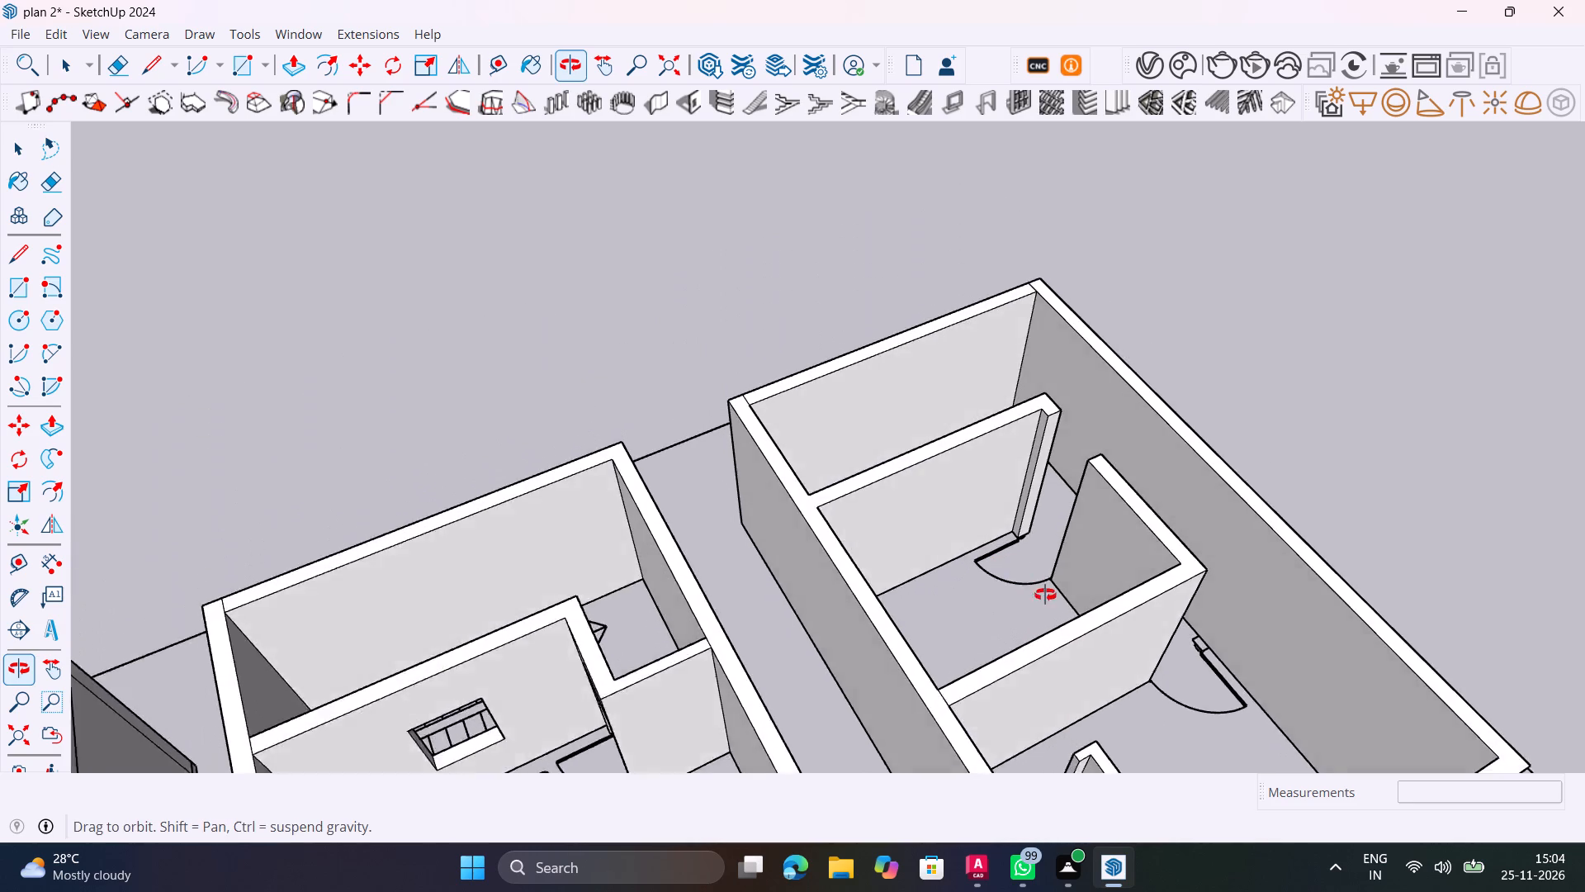
shift+middle_drag(1045, 595, 1083, 605)
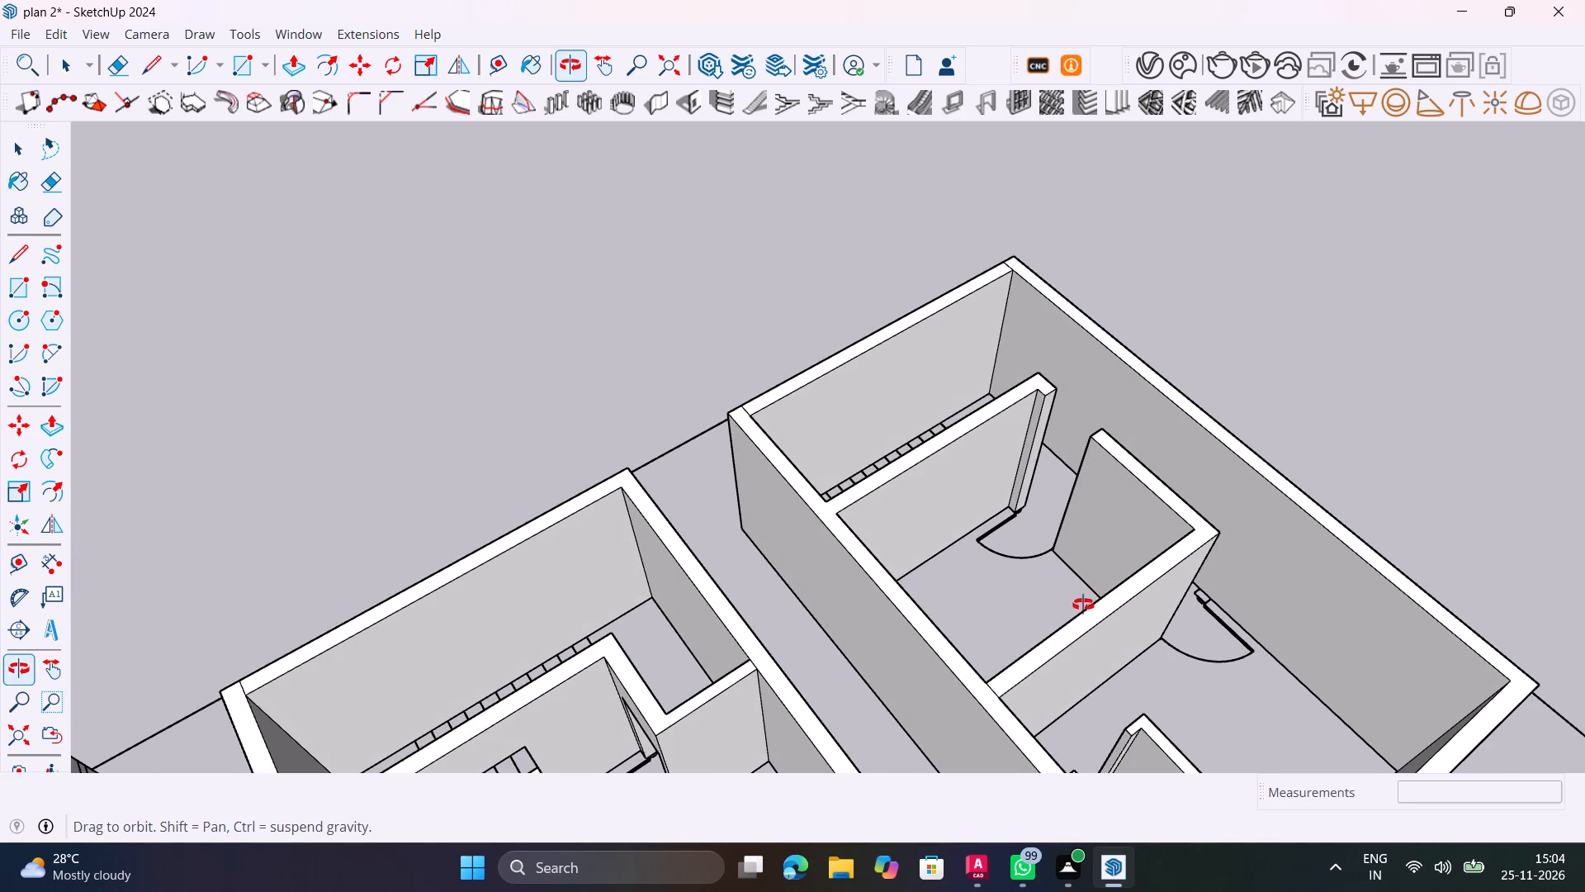
shift+middle_drag(1083, 605, 1357, 584)
middle_drag(907, 524, 1564, 556)
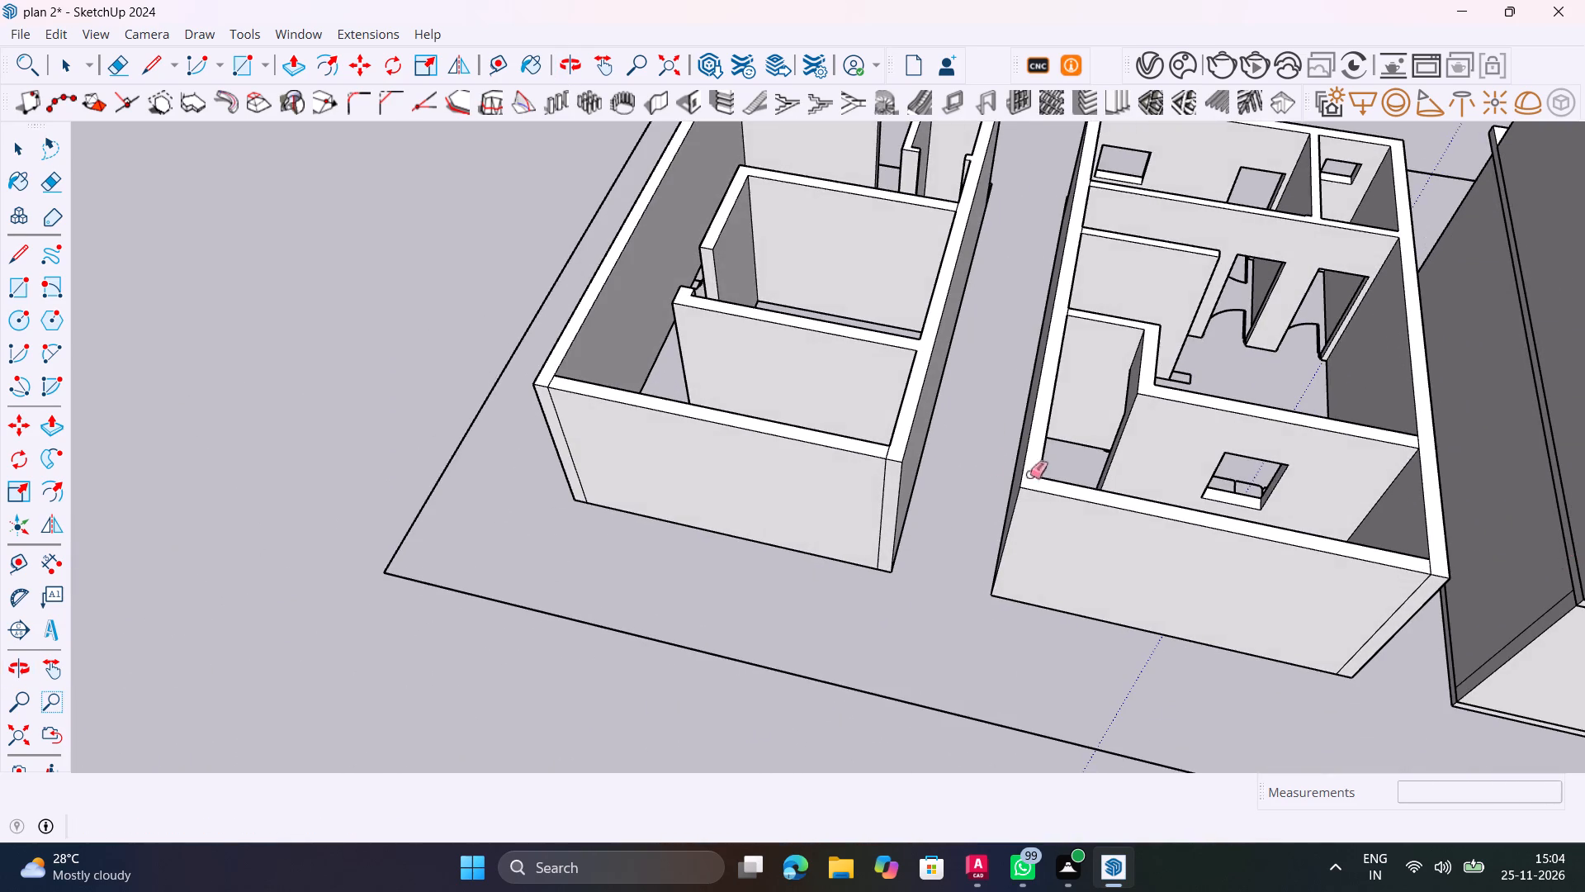
scroll(899, 460, up, 20)
drag(863, 443, 844, 409)
drag(869, 562, 793, 520)
Erase the vertical and top seam lines at the remaining rear corner, on the side away from the neighbouring plan.
scroll(783, 515, down, 12)
shift+middle_drag(627, 414, 1506, 577)
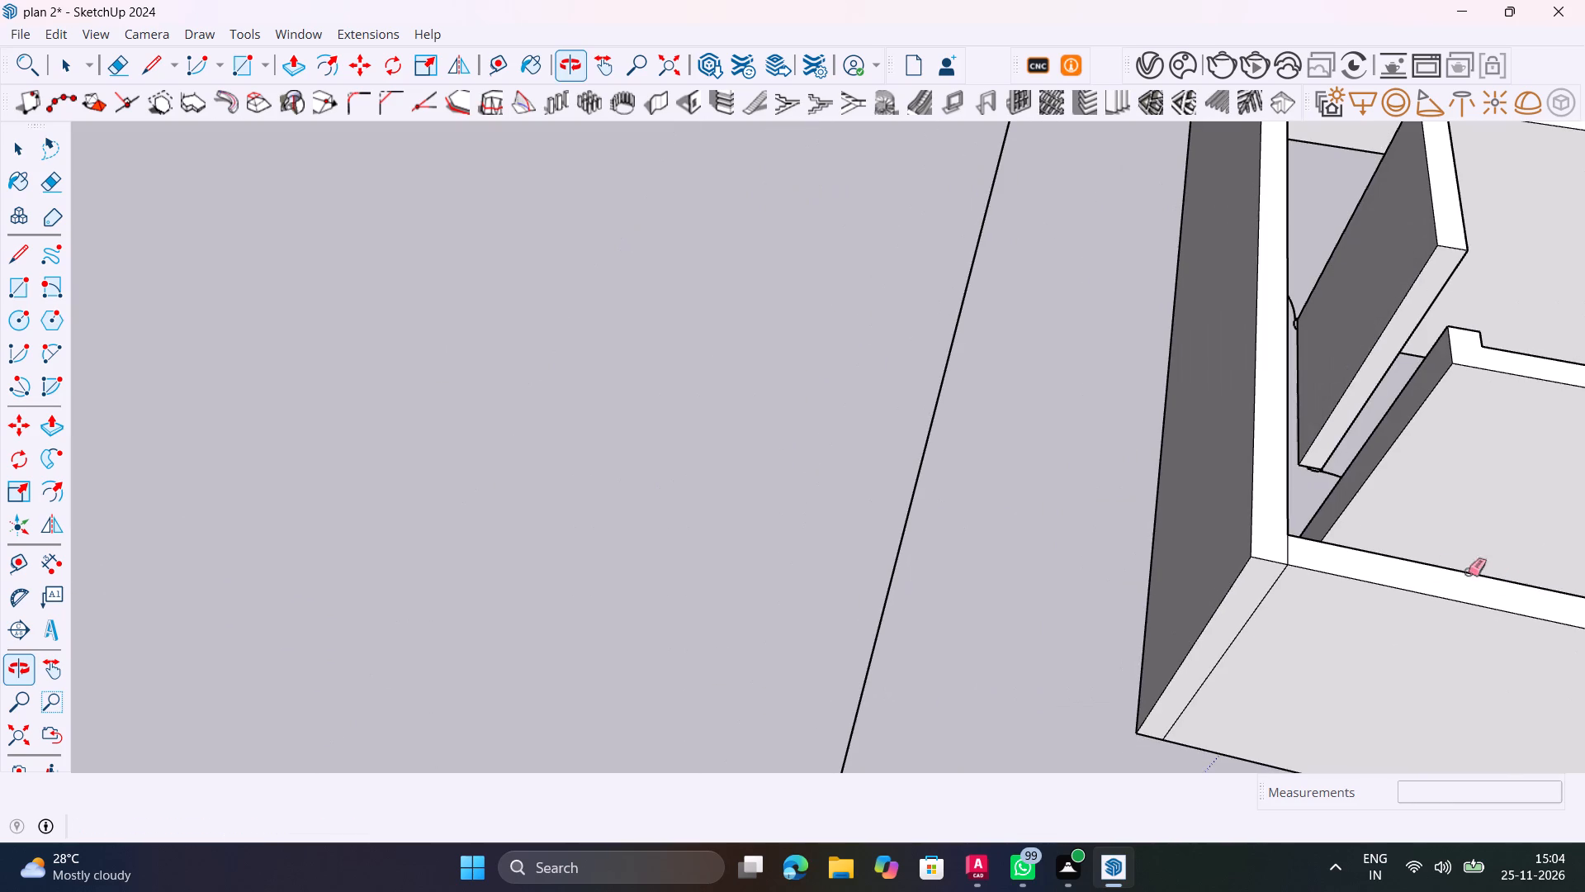
scroll(1283, 592, up, 5)
drag(1283, 591, 1256, 567)
drag(1275, 534, 1307, 529)
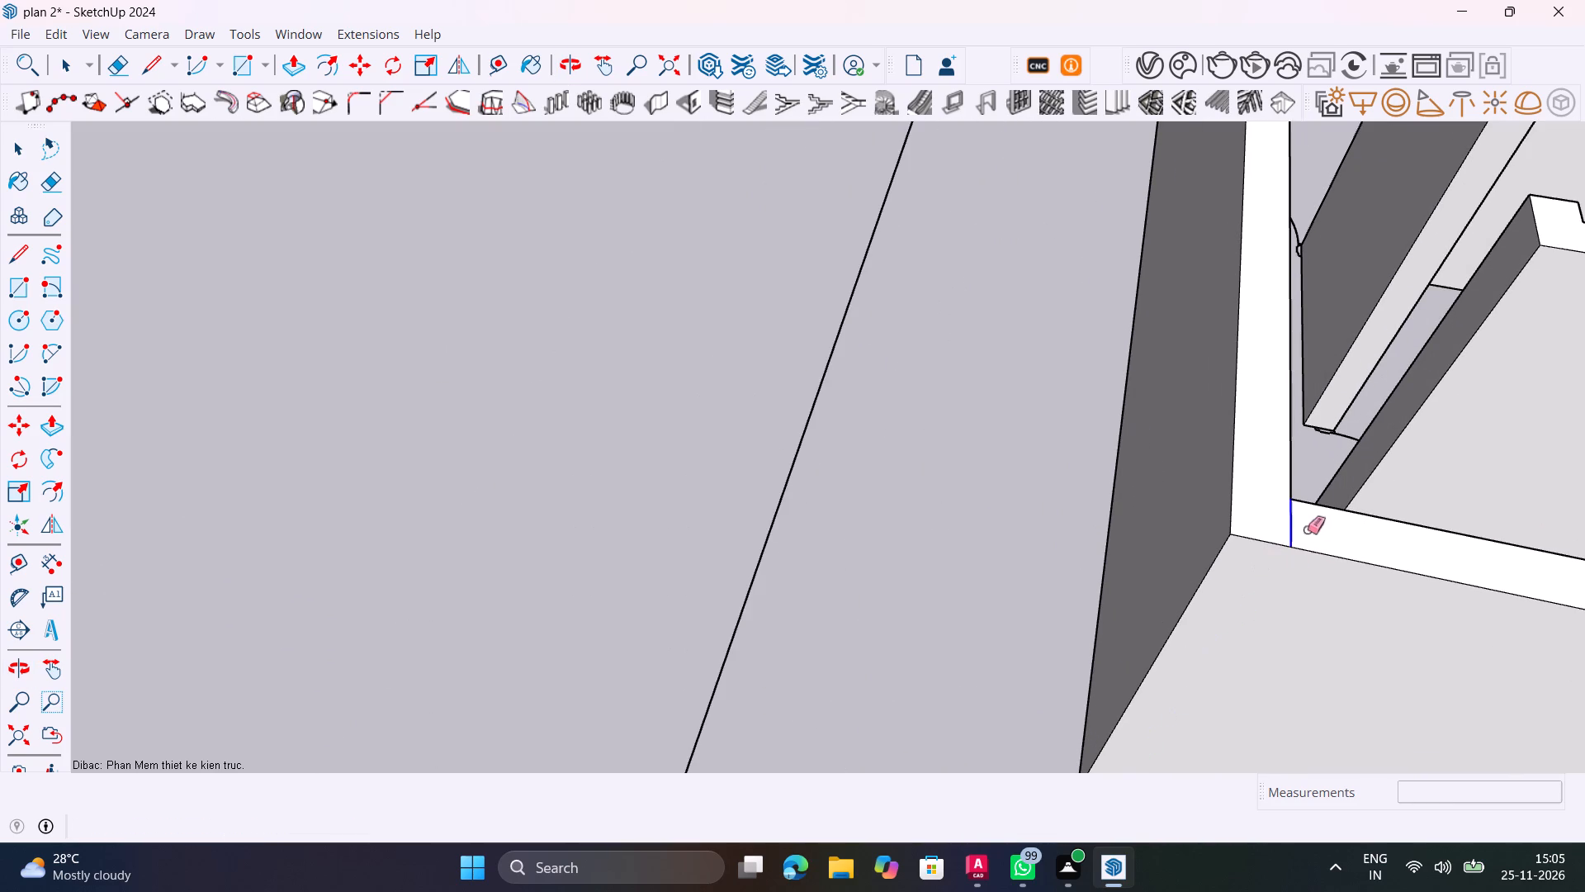
drag(1307, 529, 1308, 529)
Inspect the raised walls from all sides, including the small front room and the entrance opening, against the neighbouring plans.
scroll(1310, 530, down, 16)
shift+middle_drag(1297, 519, 616, 646)
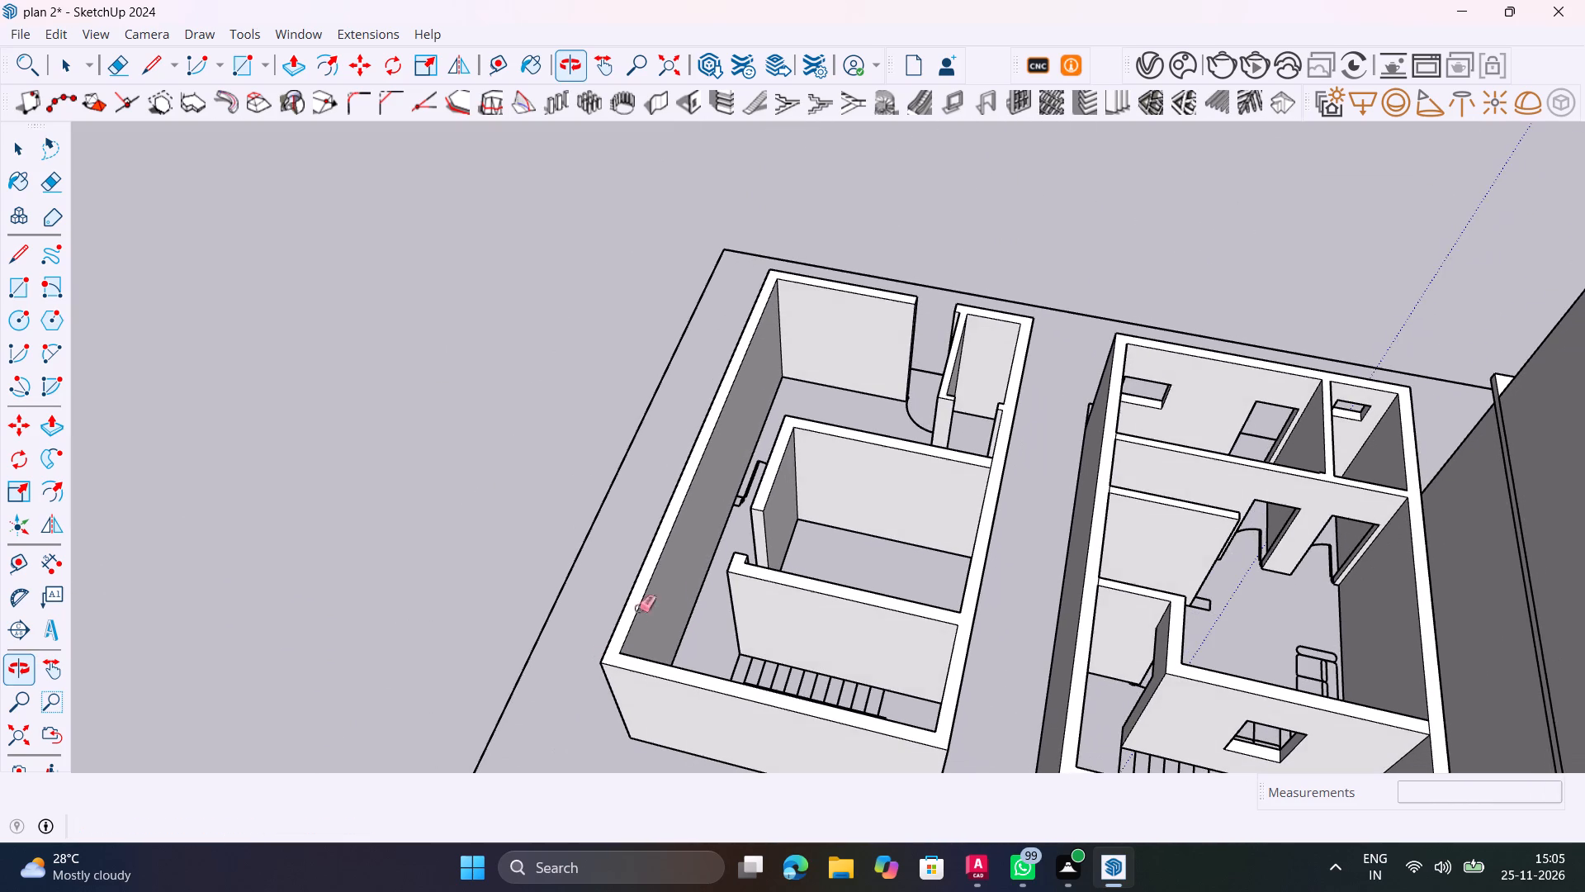
scroll(1049, 387, up, 10)
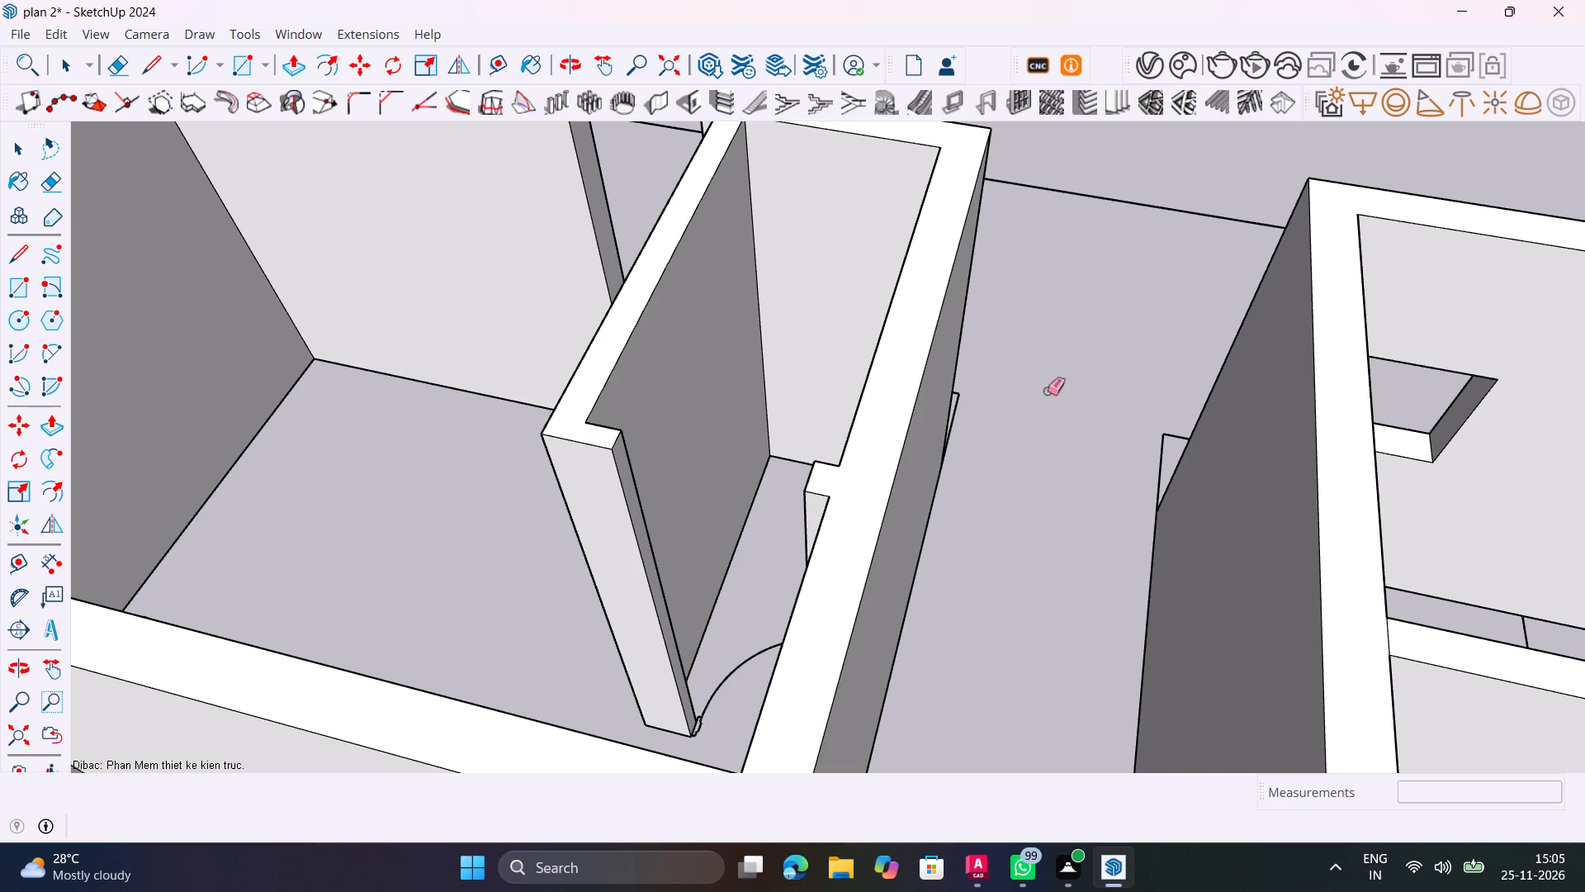
scroll(1075, 233, down, 10)
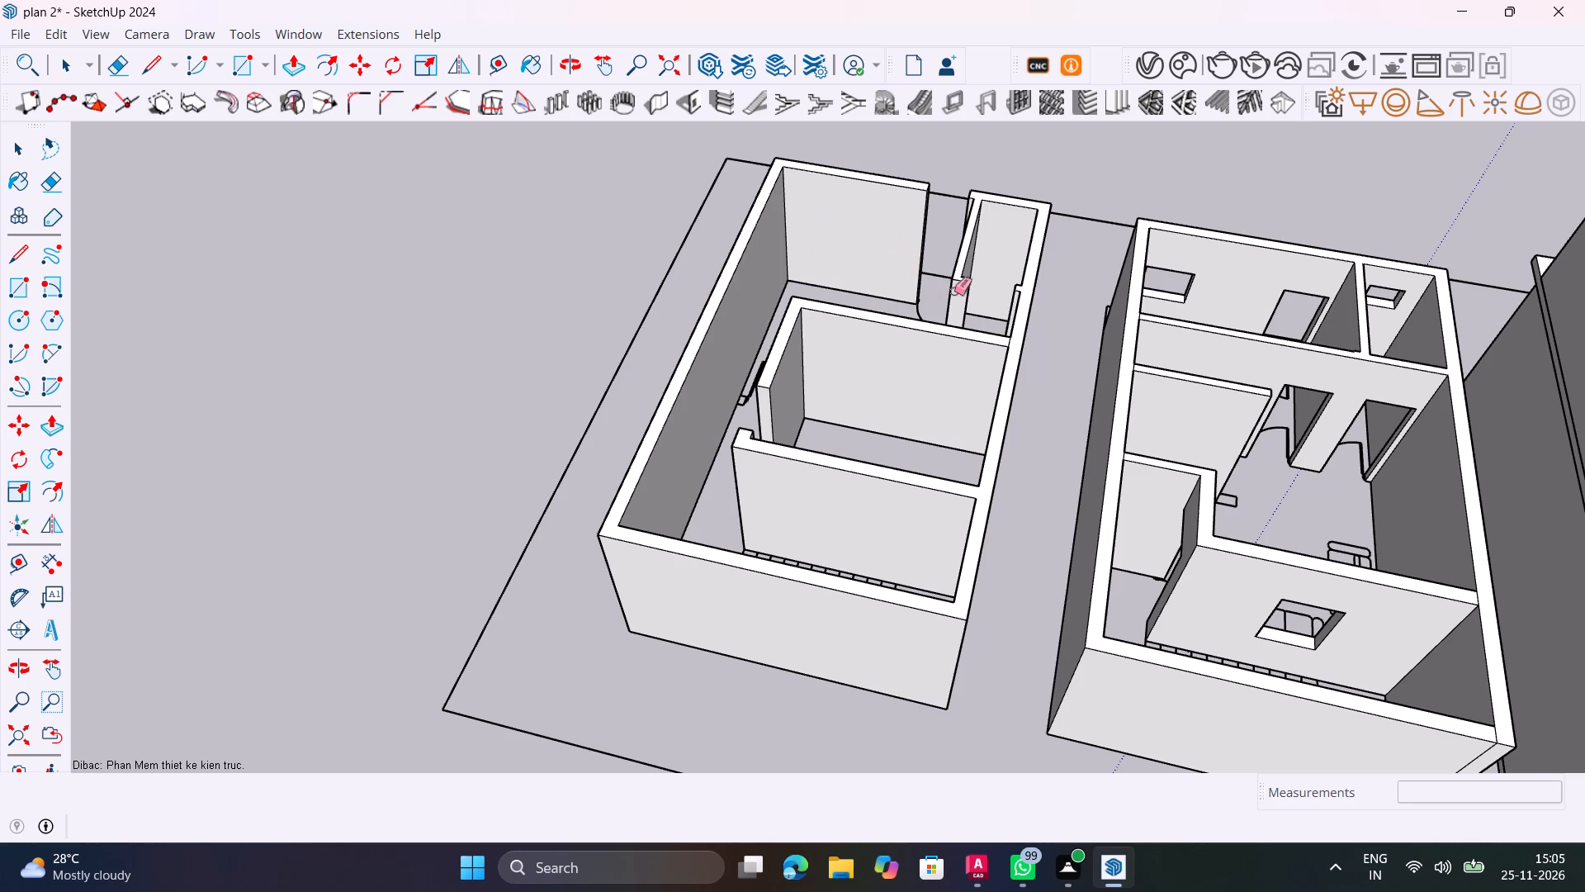
scroll(956, 284, up, 9)
middle_drag(976, 316, 823, 273)
scroll(823, 273, down, 10)
middle_drag(819, 292, 943, 310)
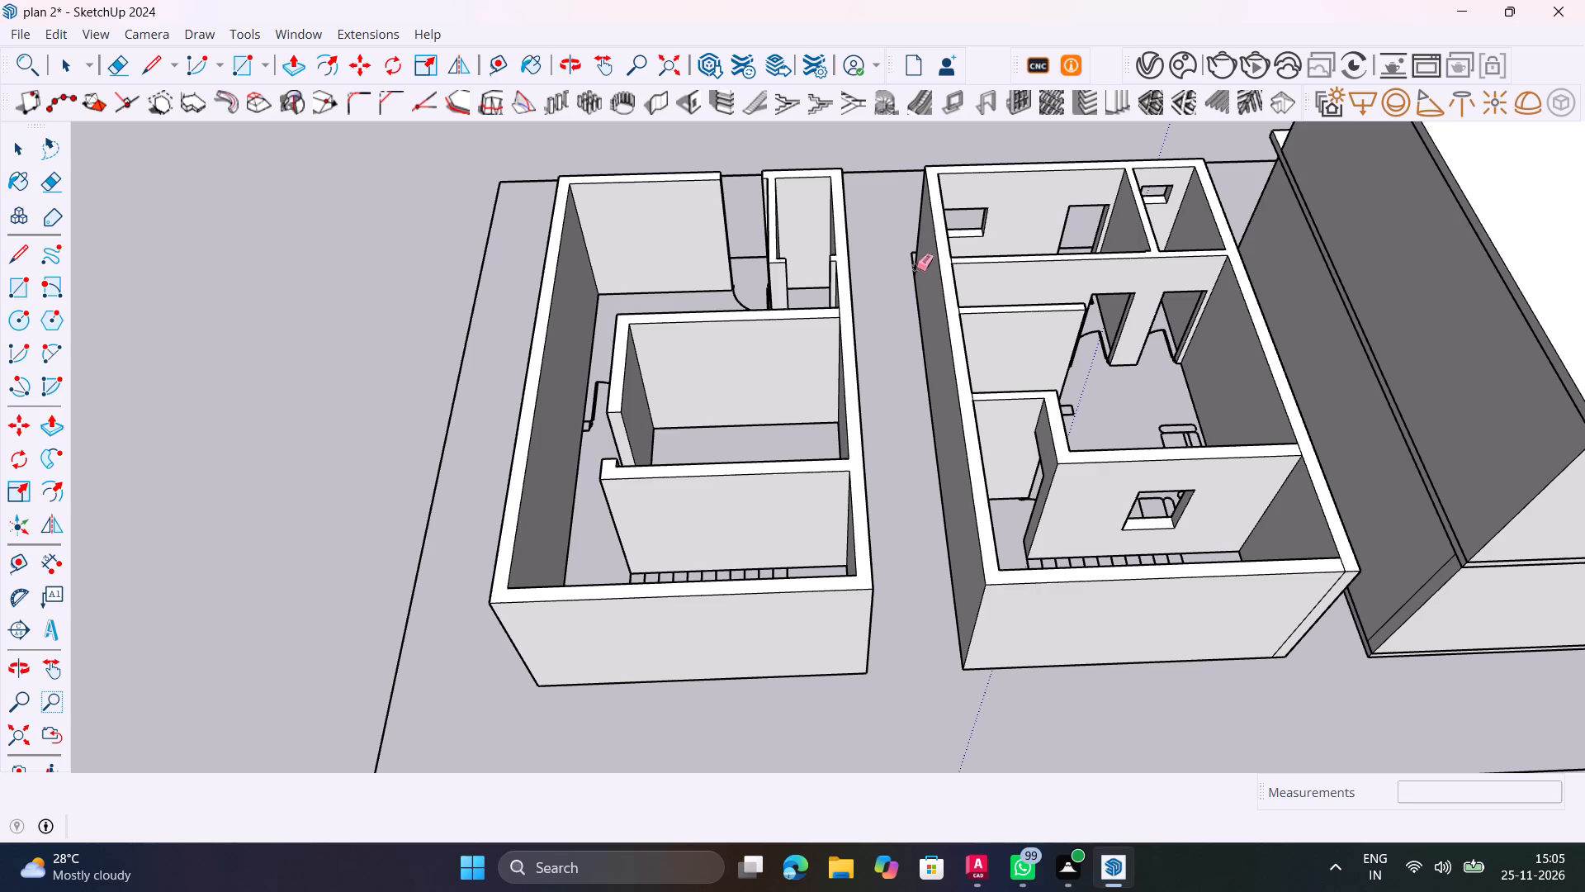
scroll(897, 238, down, 5)
shift+middle_drag(935, 324, 833, 267)
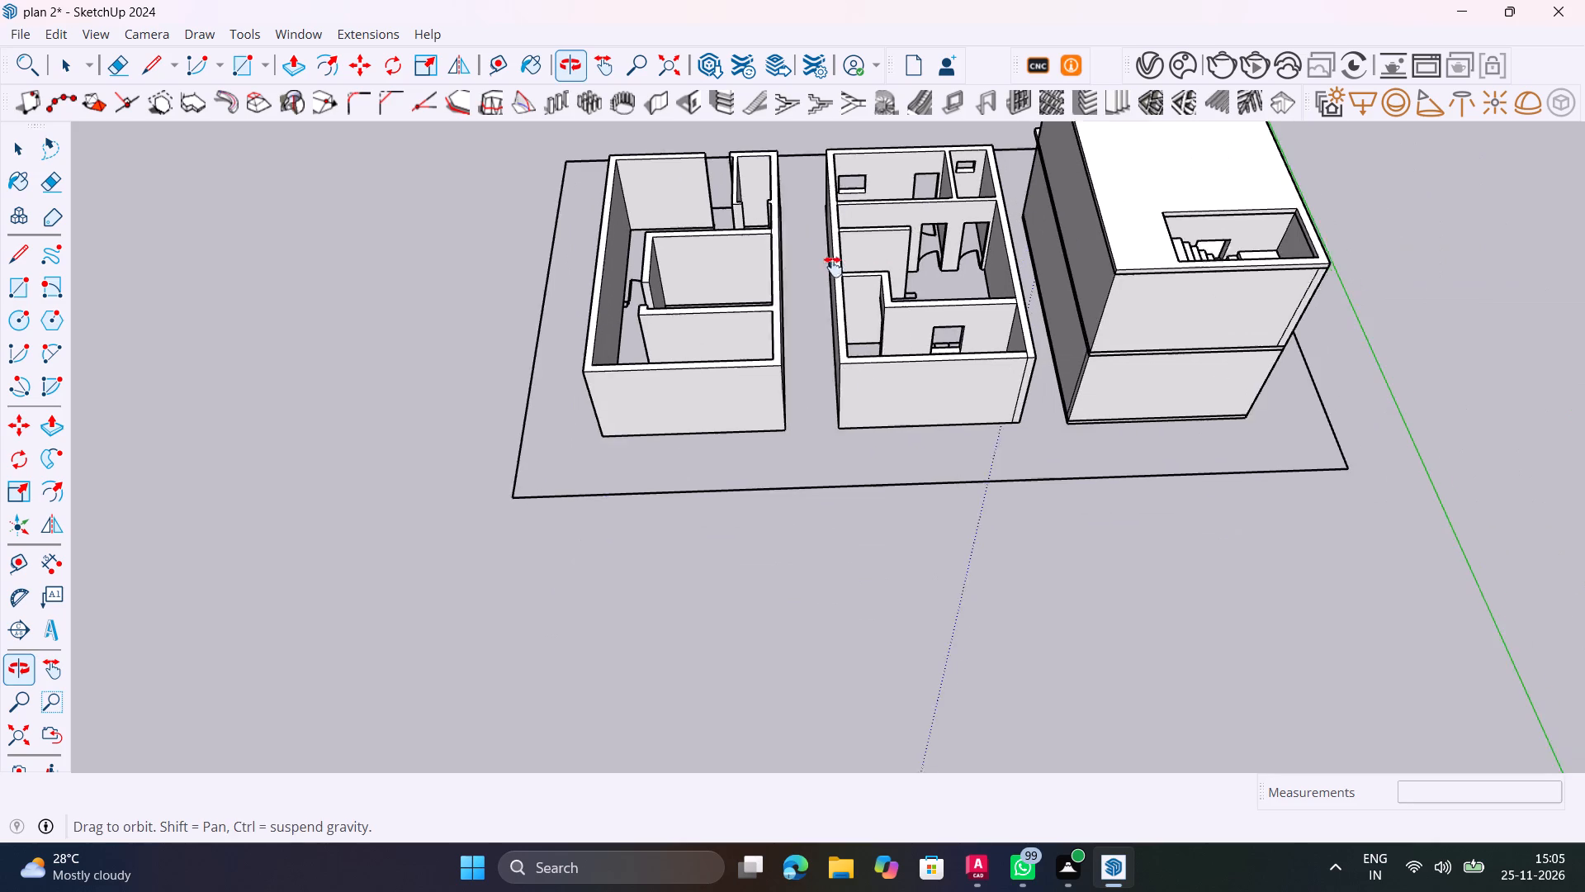
shift+middle_drag(833, 267, 736, 457)
scroll(994, 345, up, 4)
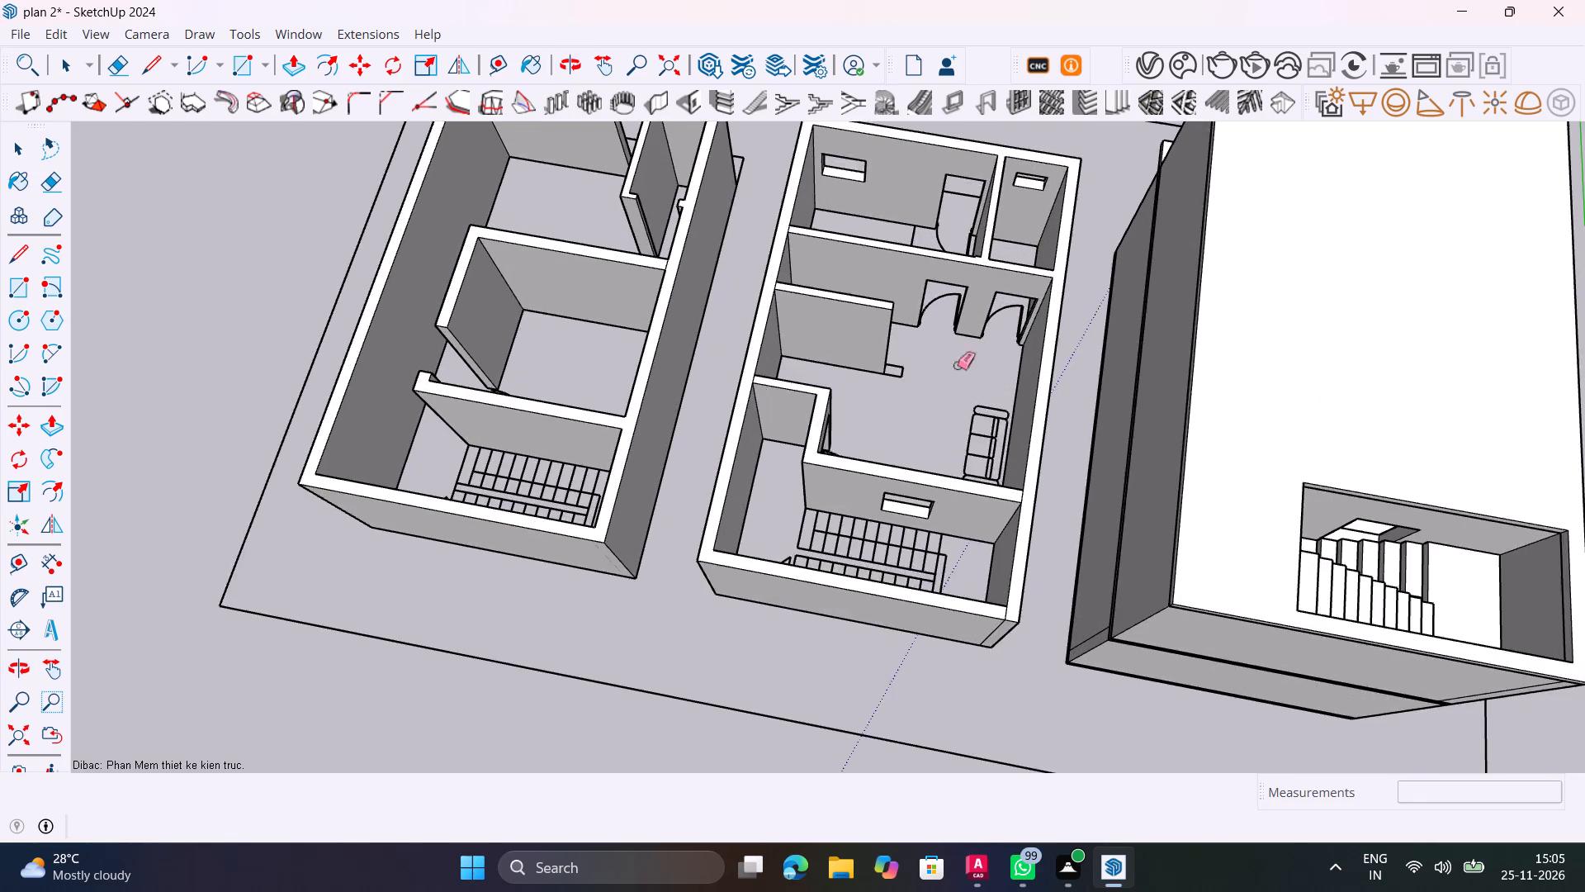
middle_drag(919, 380, 1309, 288)
scroll(1309, 288, up, 1)
shift+middle_drag(791, 419, 929, 386)
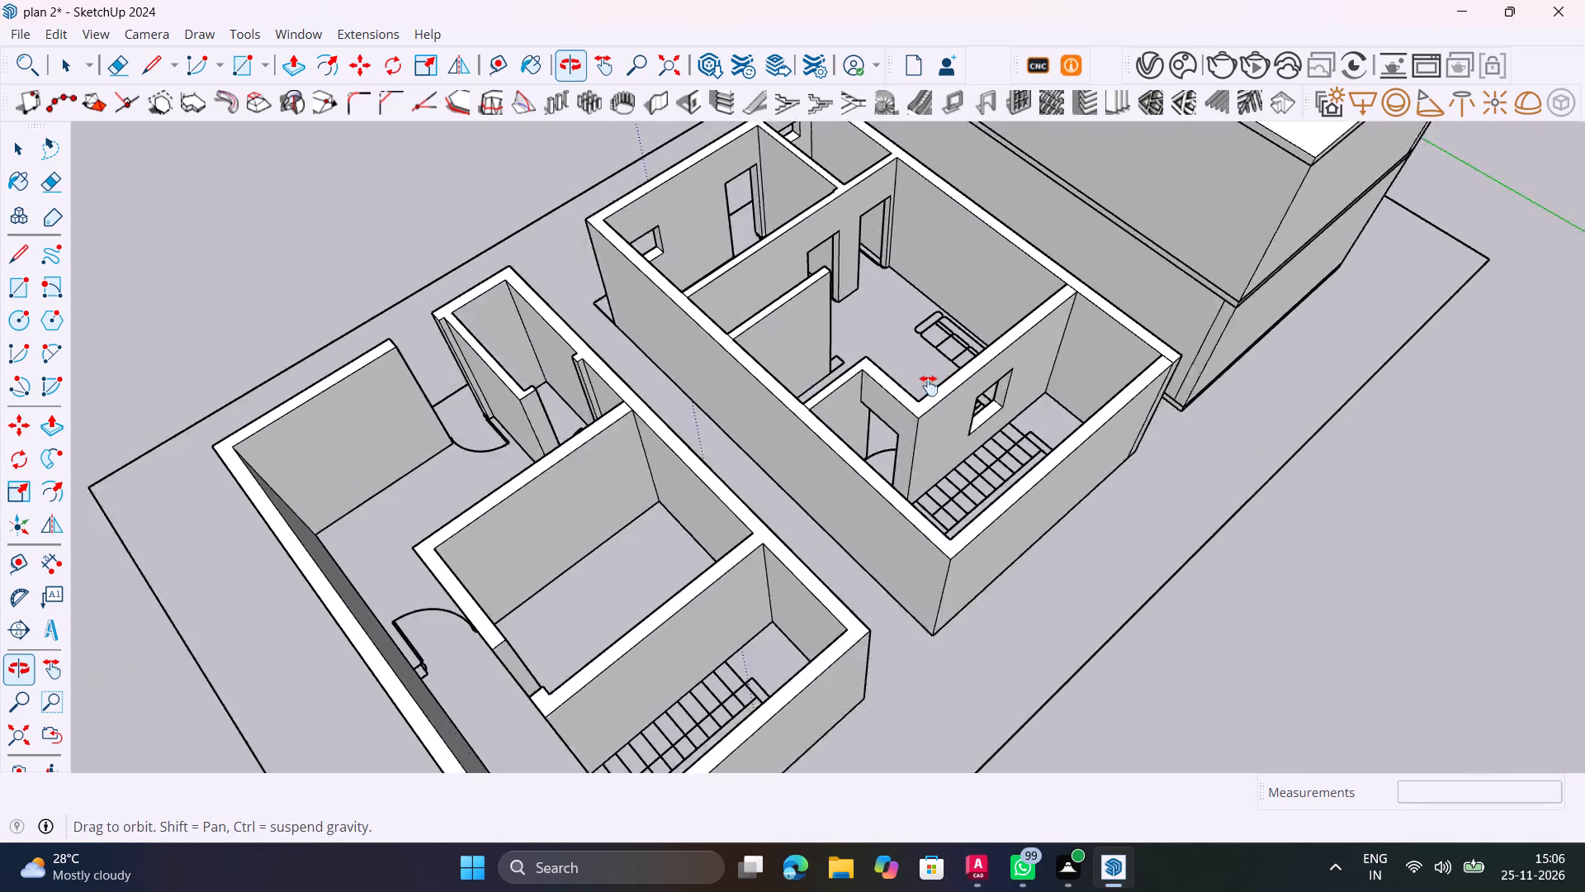
shift+middle_drag(929, 386, 1190, 313)
shift+middle_drag(843, 628, 1135, 544)
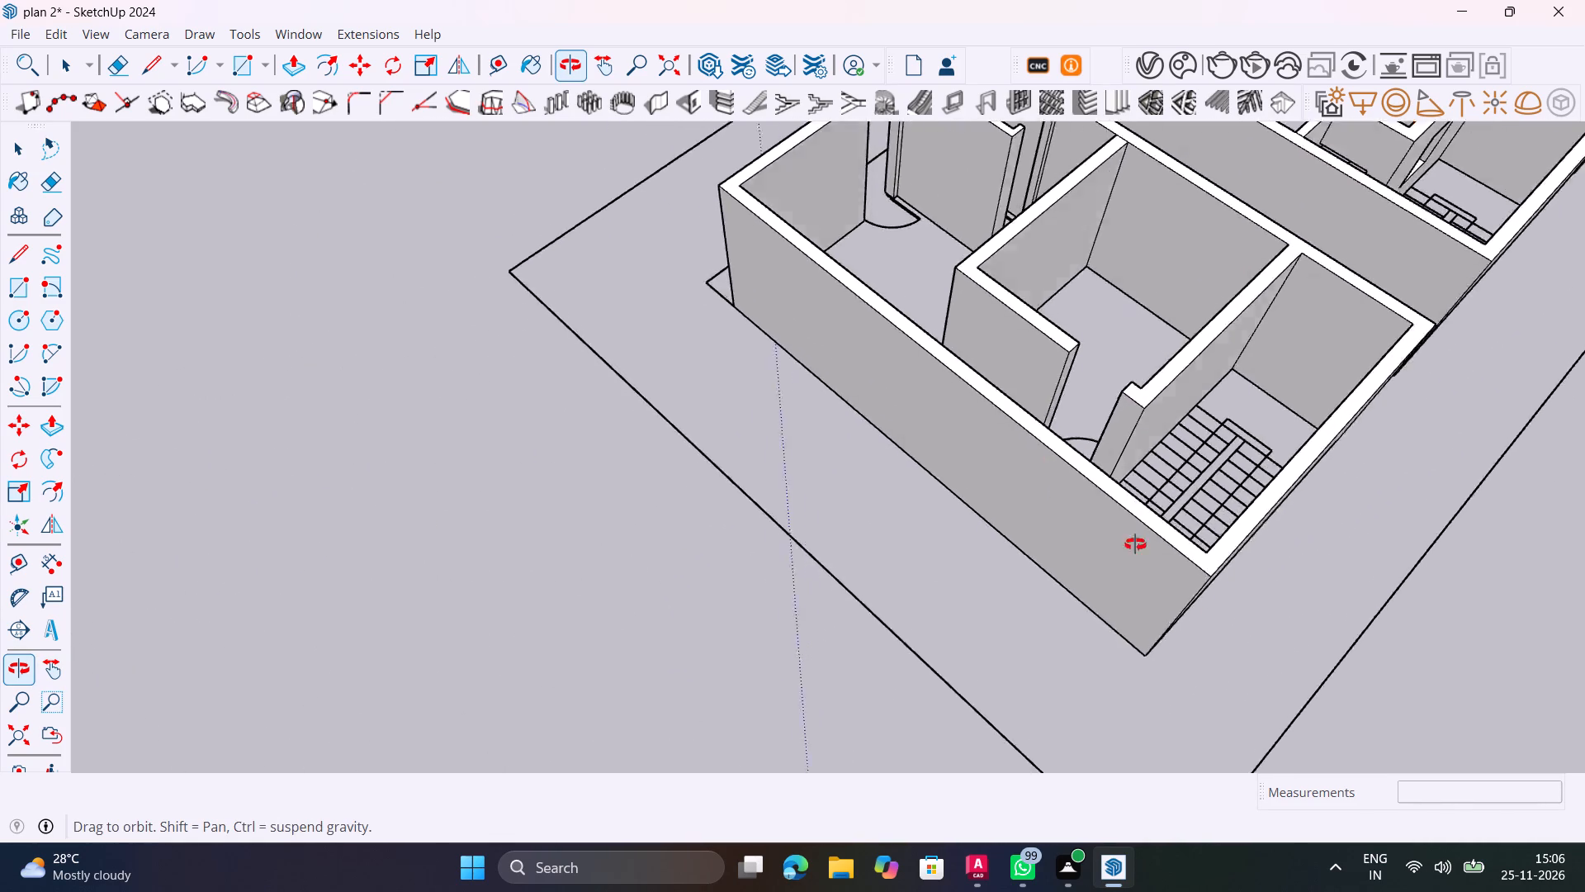
shift+middle_drag(1135, 544, 1113, 481)
shift+scroll(835, 372, up, 1)
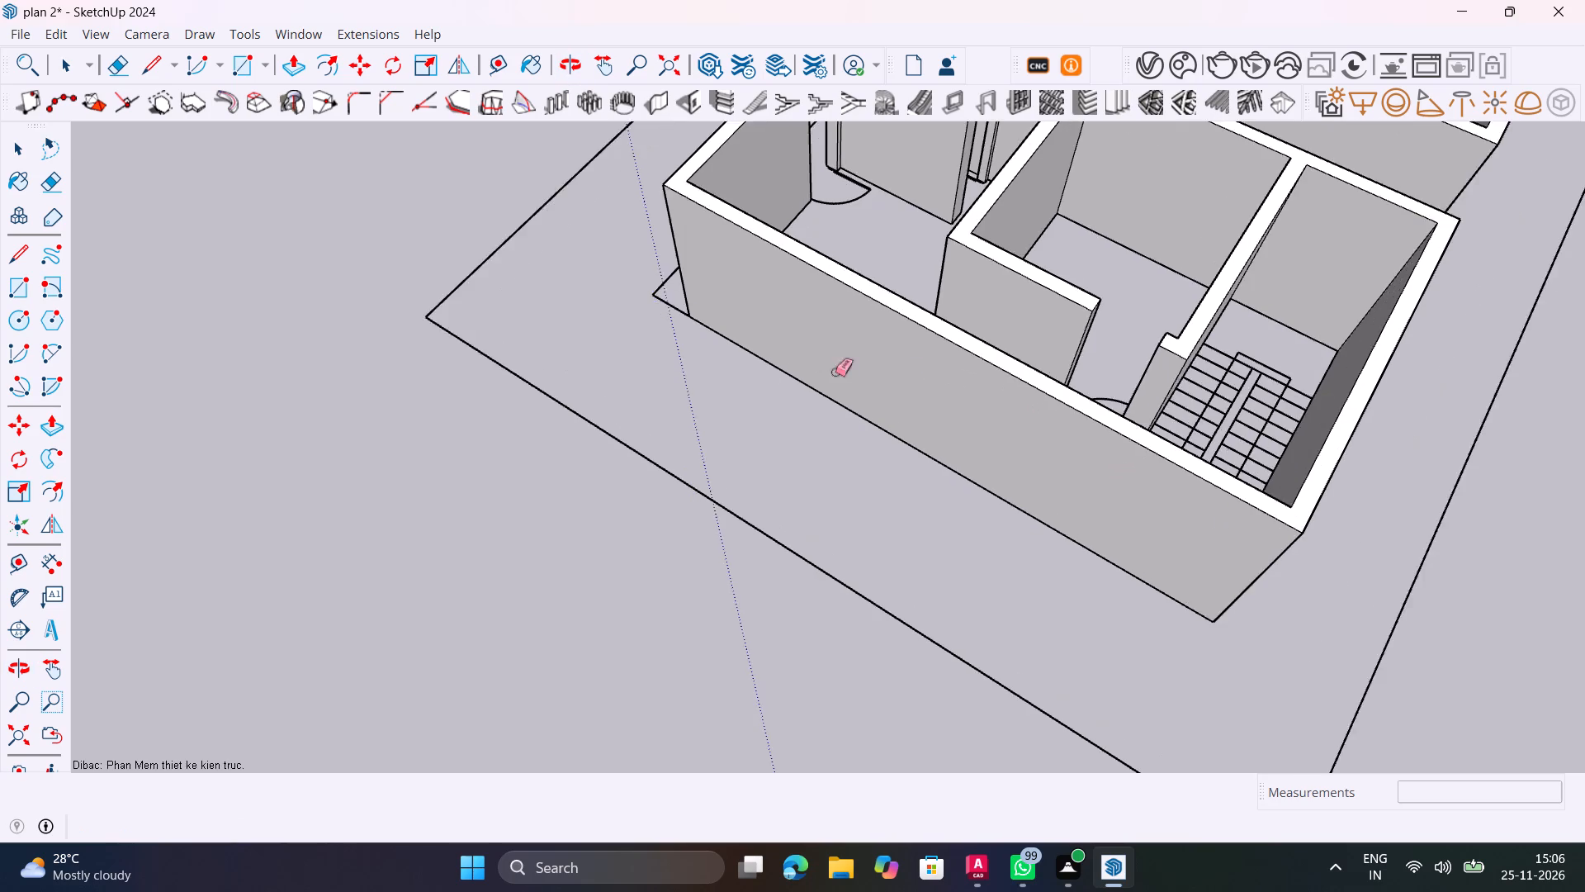
shift+middle_drag(836, 372, 1526, 580)
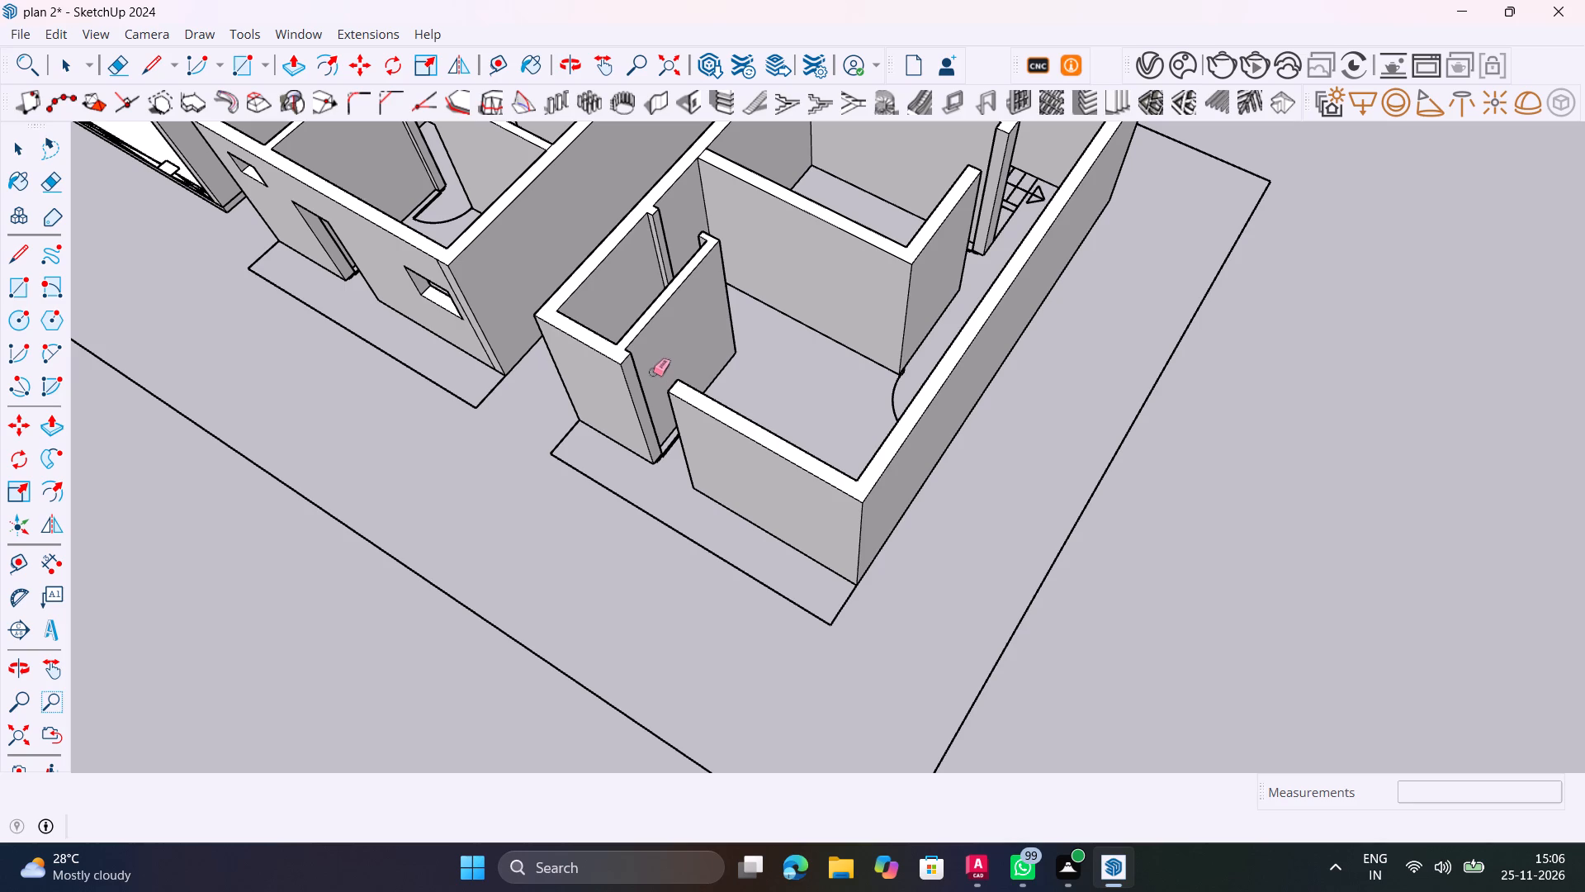
scroll(652, 372, up, 3)
shift+middle_drag(647, 381, 780, 570)
scroll(740, 544, up, 3)
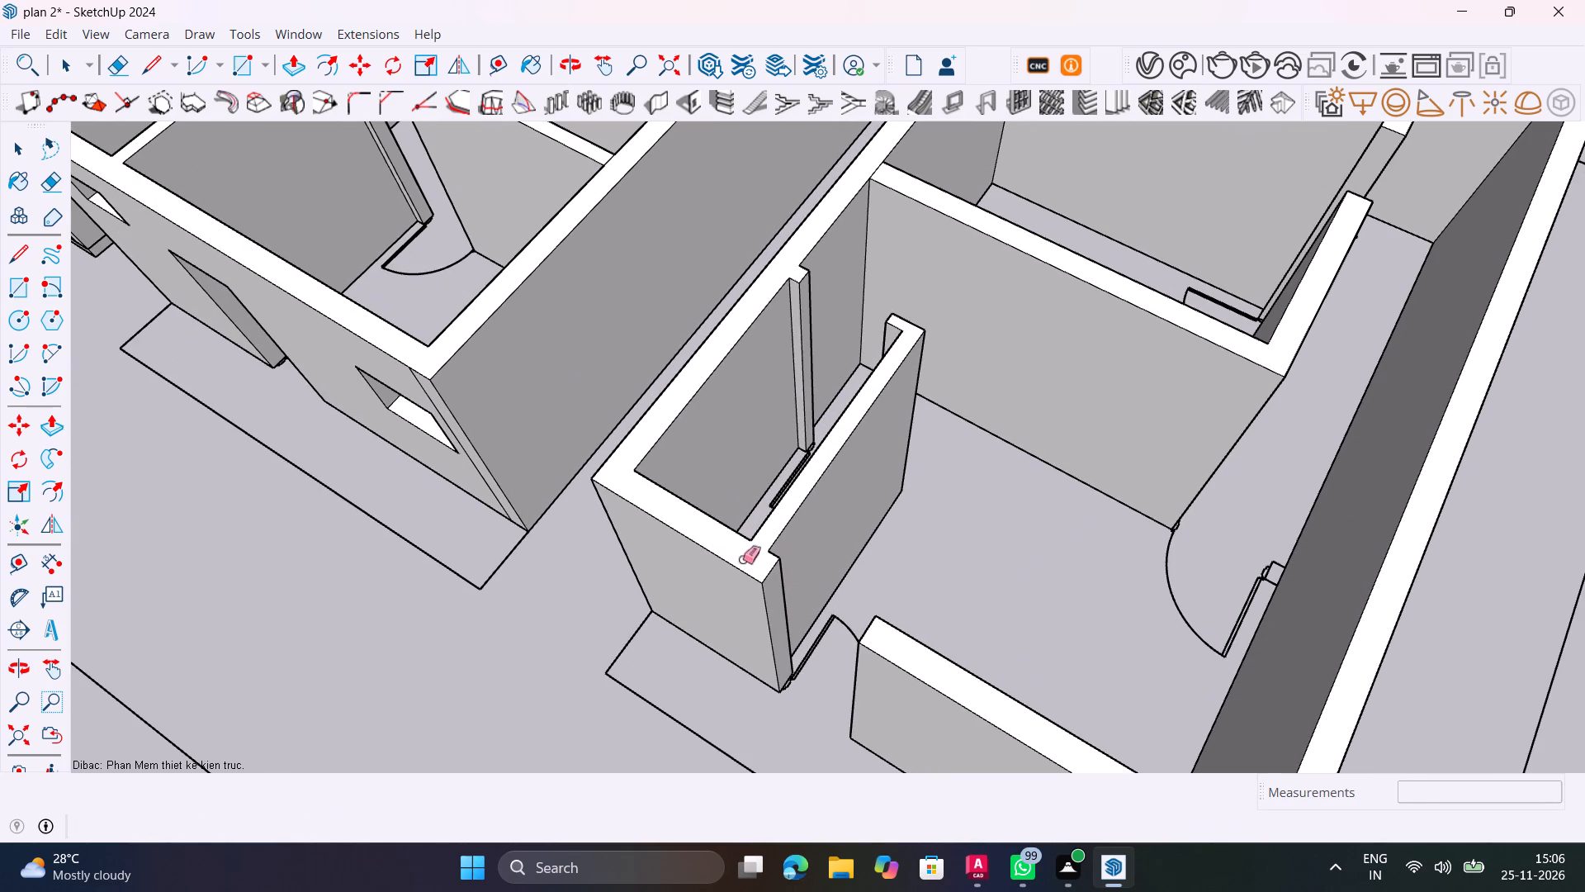
middle_drag(749, 568, 755, 439)
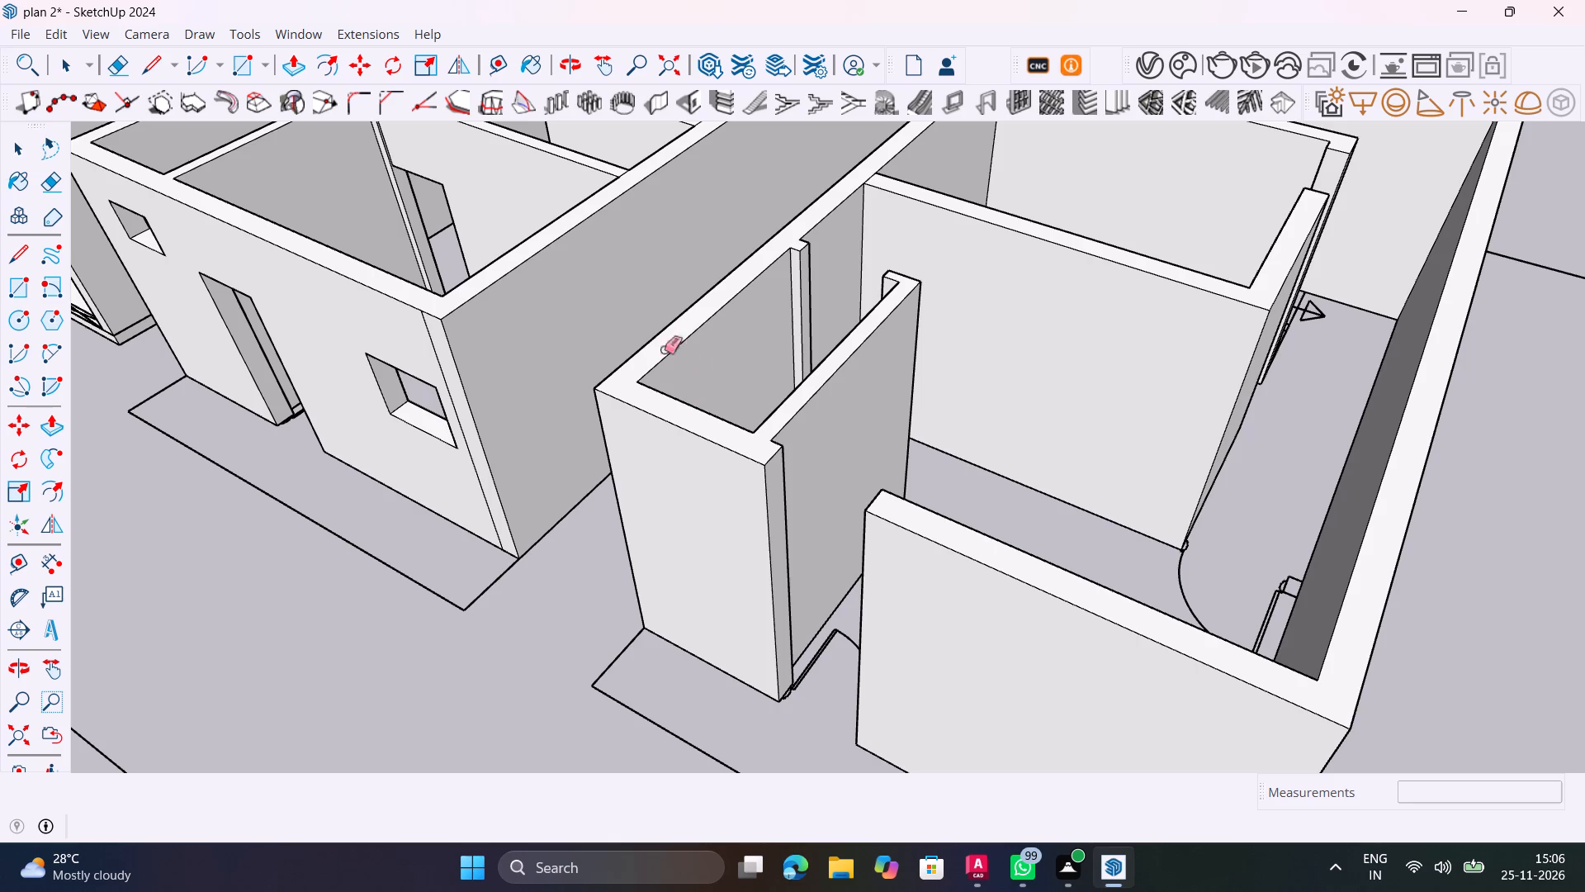
scroll(667, 299, down, 4)
scroll(742, 398, up, 13)
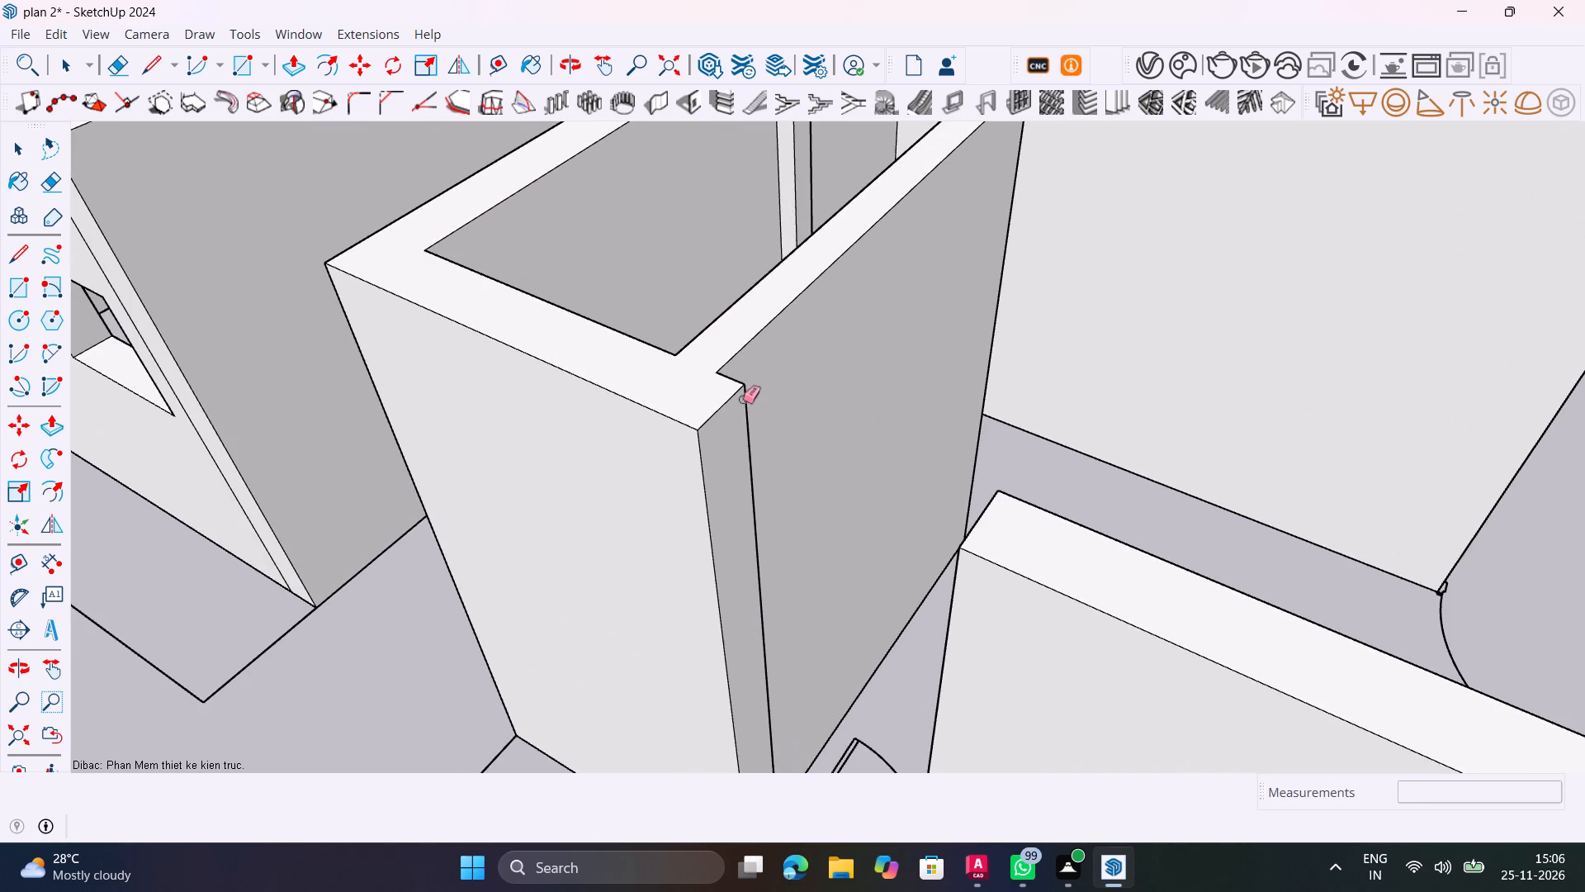
middle_drag(742, 397, 838, 244)
scroll(838, 244, down, 14)
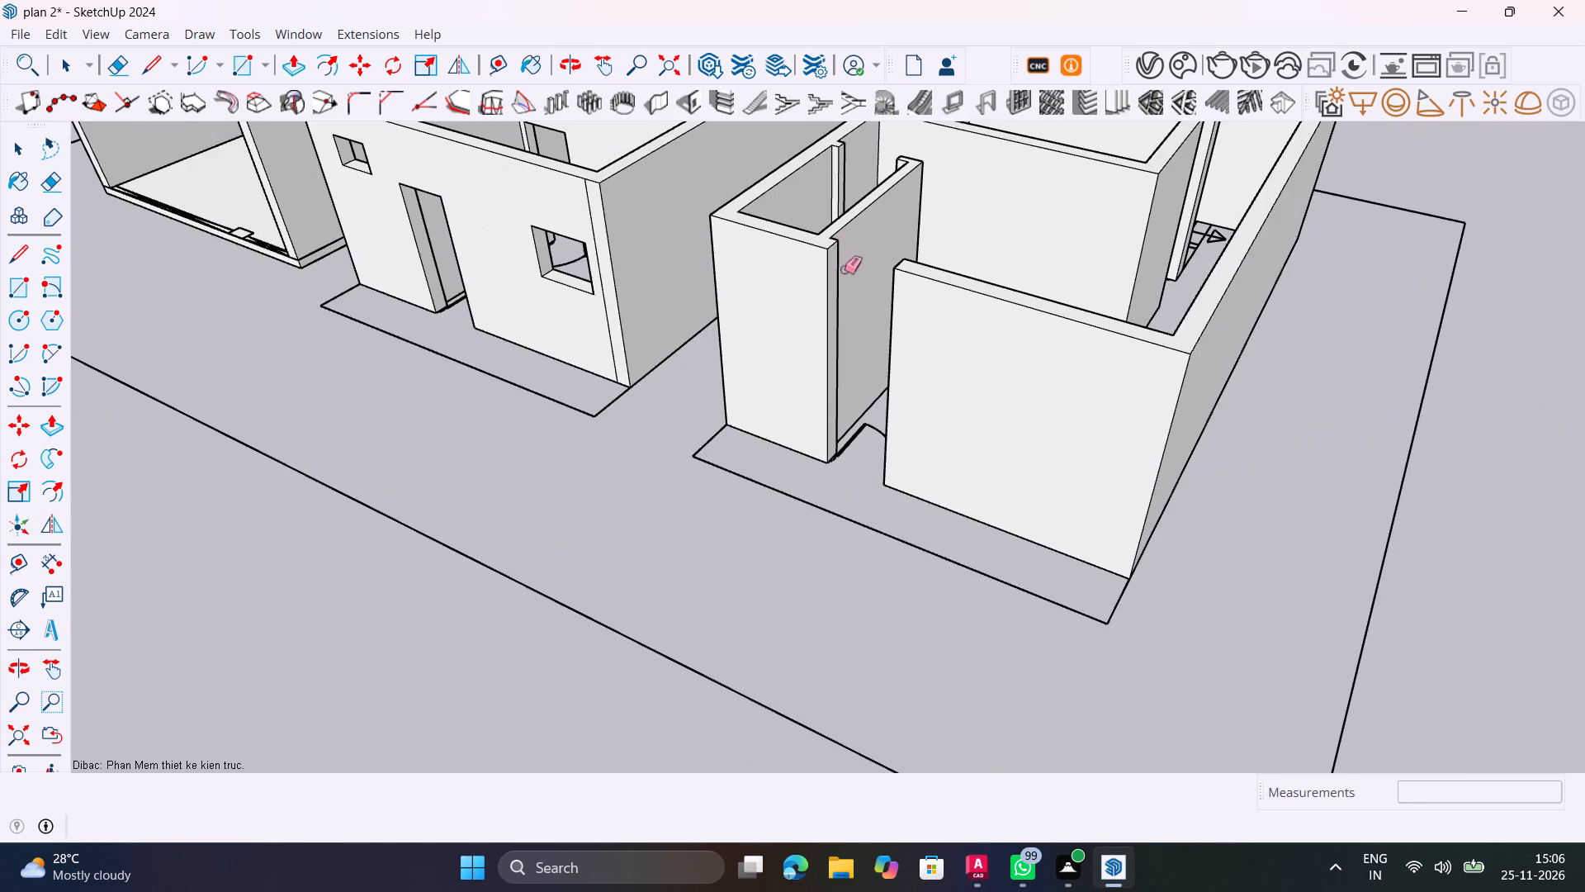
shift+middle_drag(855, 261, 757, 595)
scroll(760, 560, down, 1)
scroll(744, 590, up, 6)
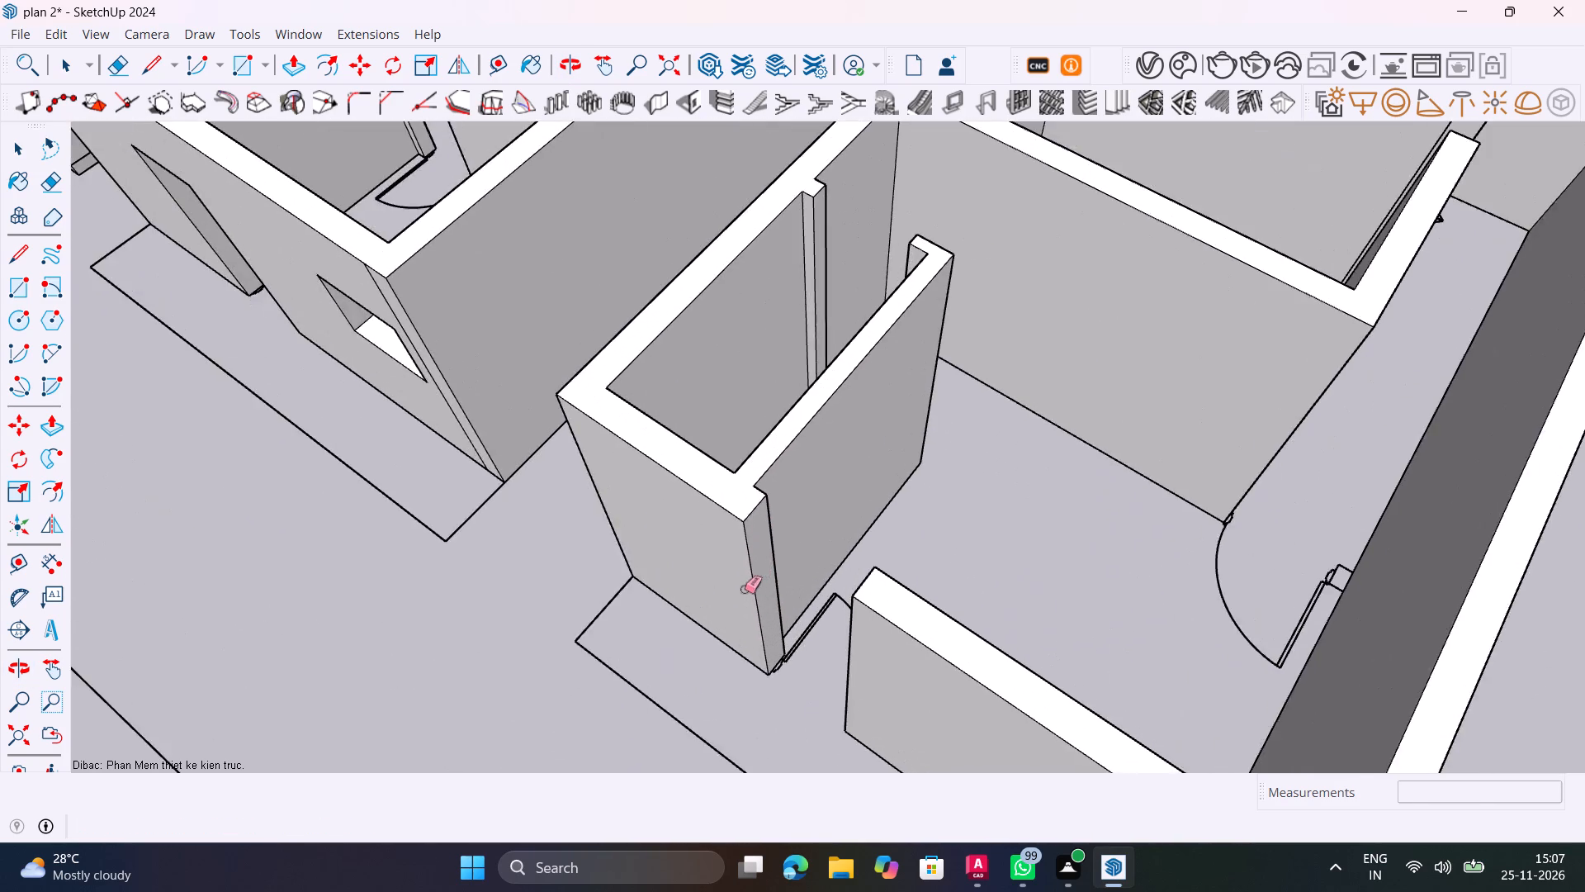
scroll(744, 589, up, 2)
middle_drag(747, 586, 924, 458)
scroll(924, 459, down, 5)
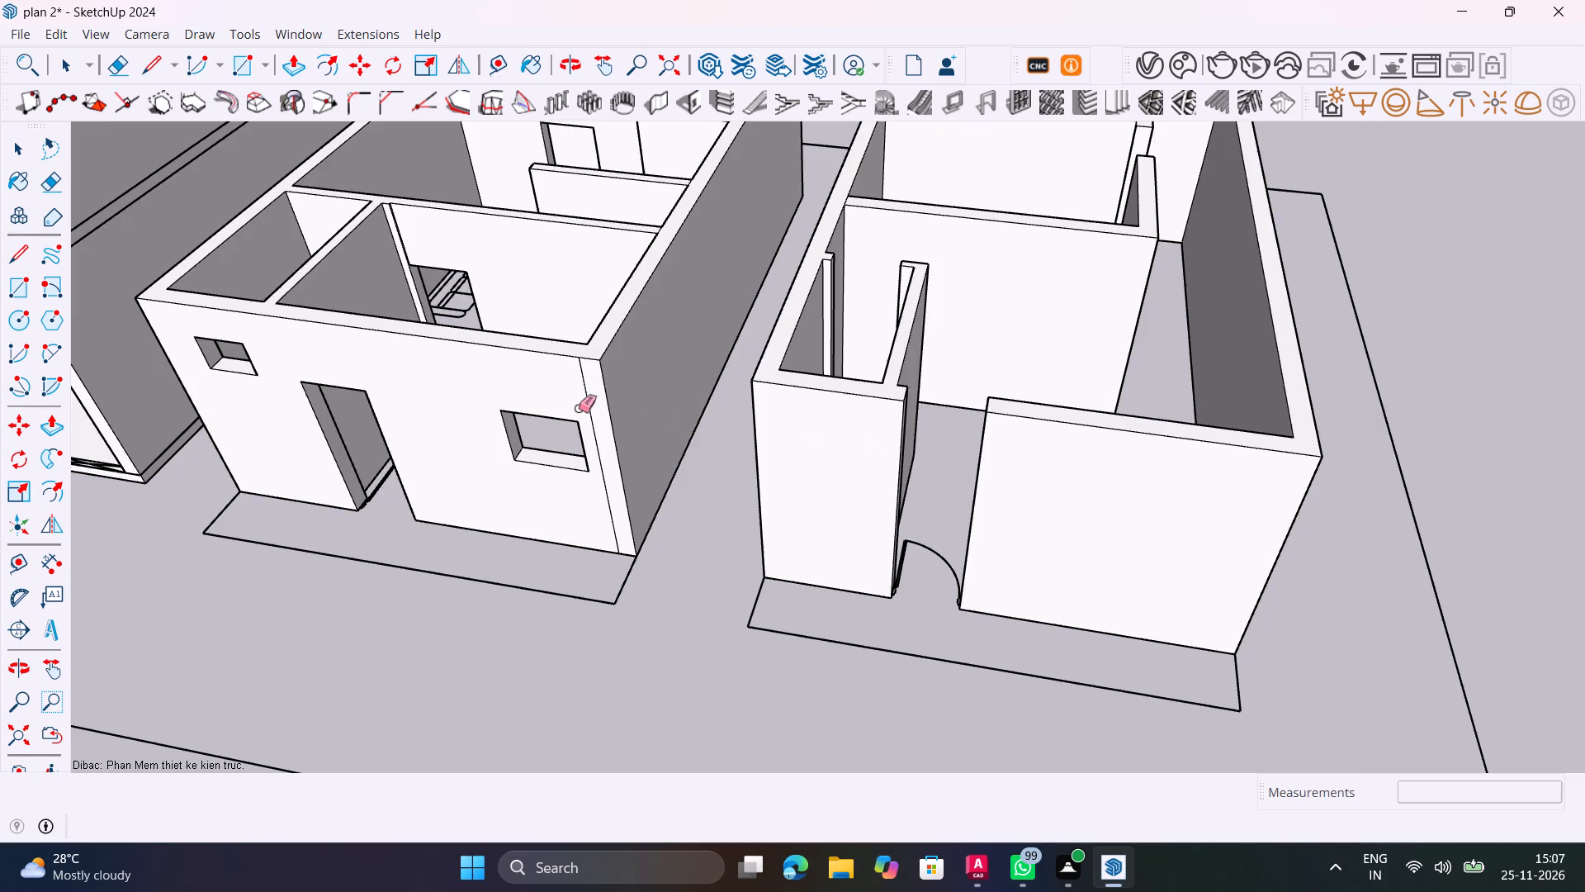
scroll(579, 406, up, 5)
scroll(652, 371, down, 14)
scroll(340, 275, up, 6)
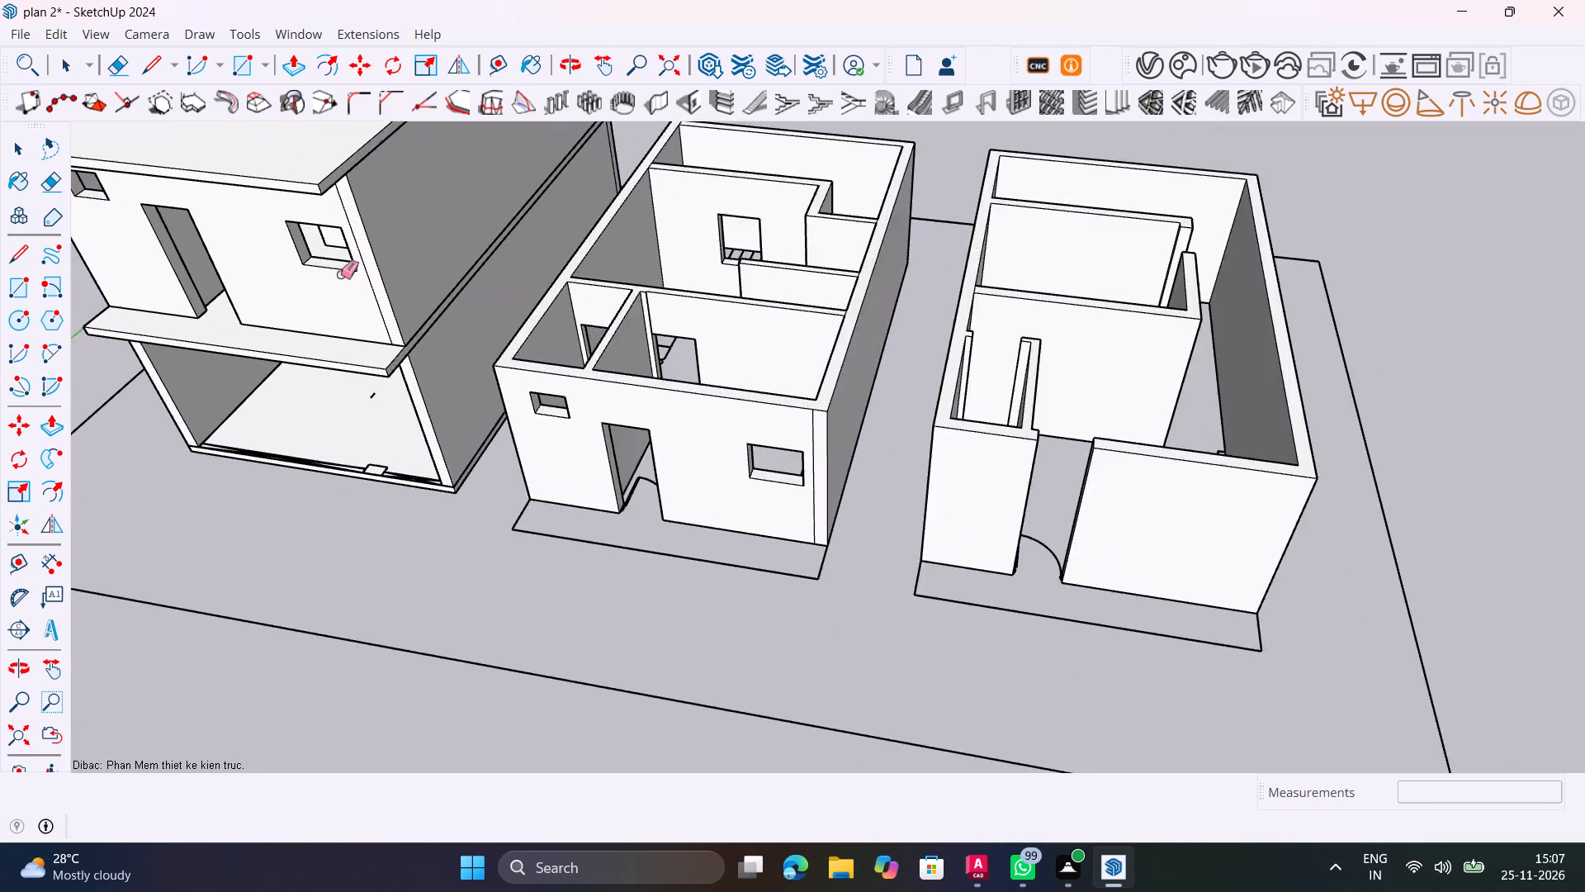
Open the upper-storey wall group of the stacked house and erase the vertical seam beside its front window.
scroll(340, 274, up, 5)
shift+middle_drag(365, 314, 674, 401)
scroll(675, 406, up, 3)
drag(693, 399, 727, 383)
key(ctrl+z)
key(space)
double_click(706, 386)
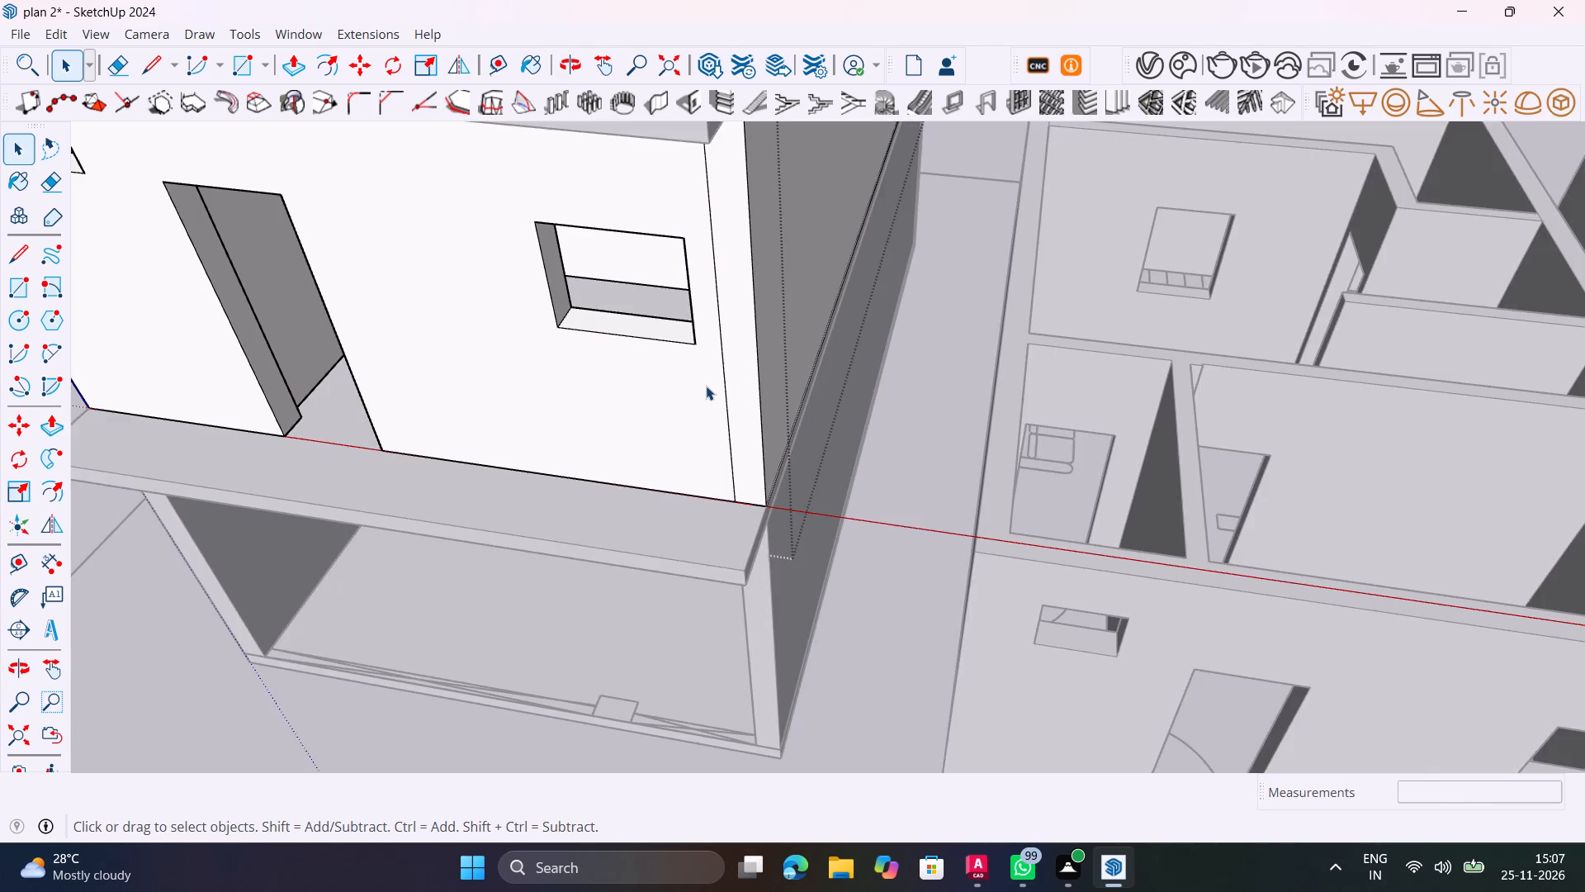
scroll(706, 386, up, 4)
key(e)
drag(706, 386, 736, 344)
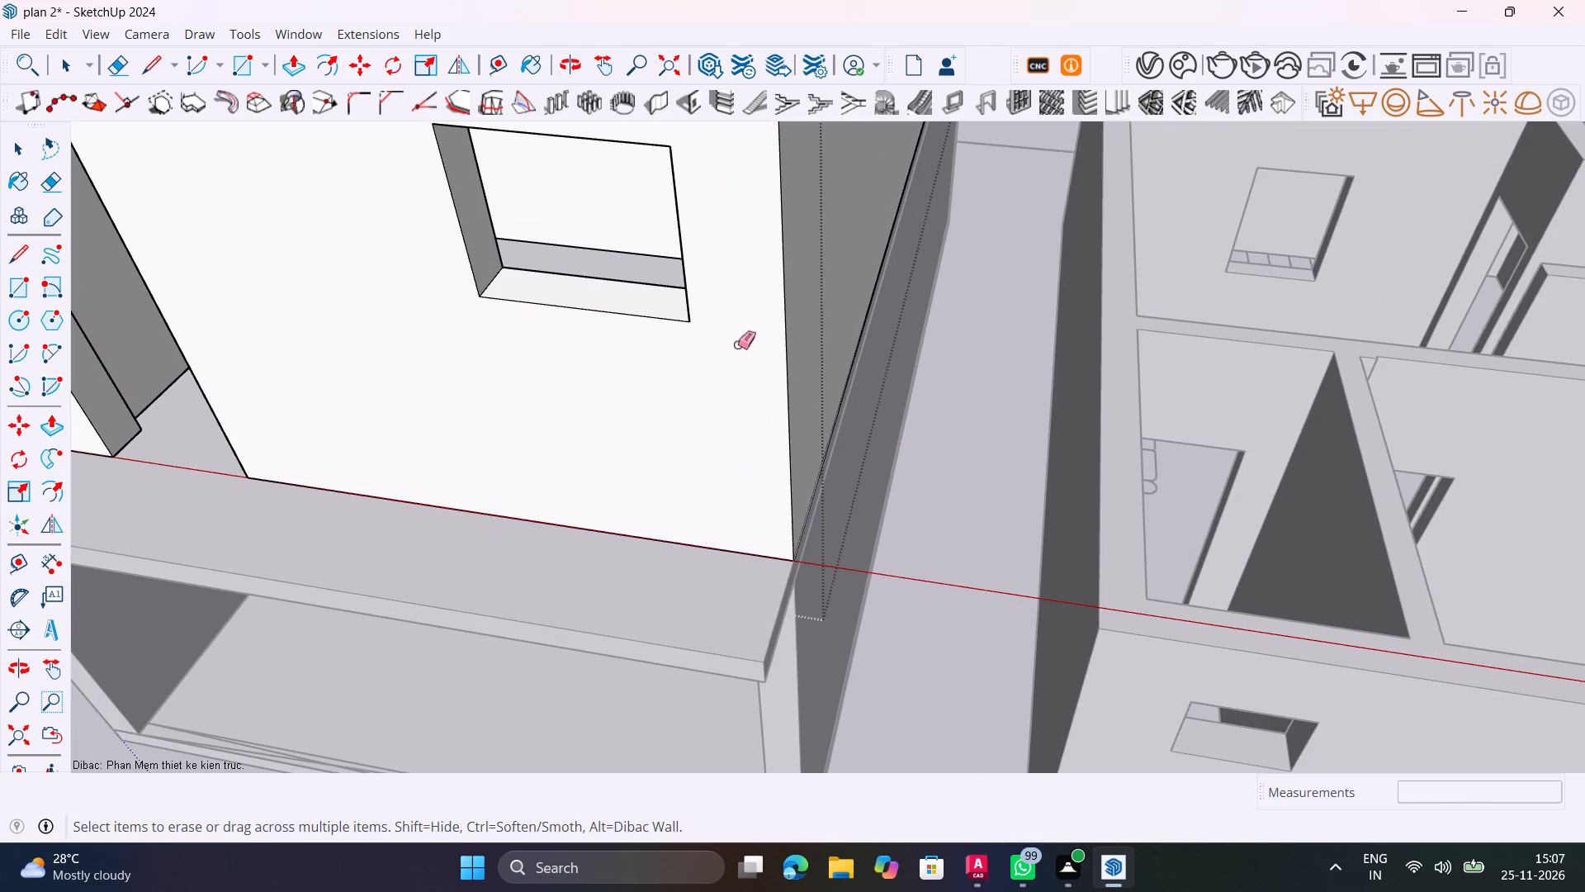
Close the upper-storey wall group and review the stacked house alongside the two neighbouring plans.
scroll(737, 344, down, 16)
key(space)
click(309, 420)
middle_drag(470, 425, 507, 341)
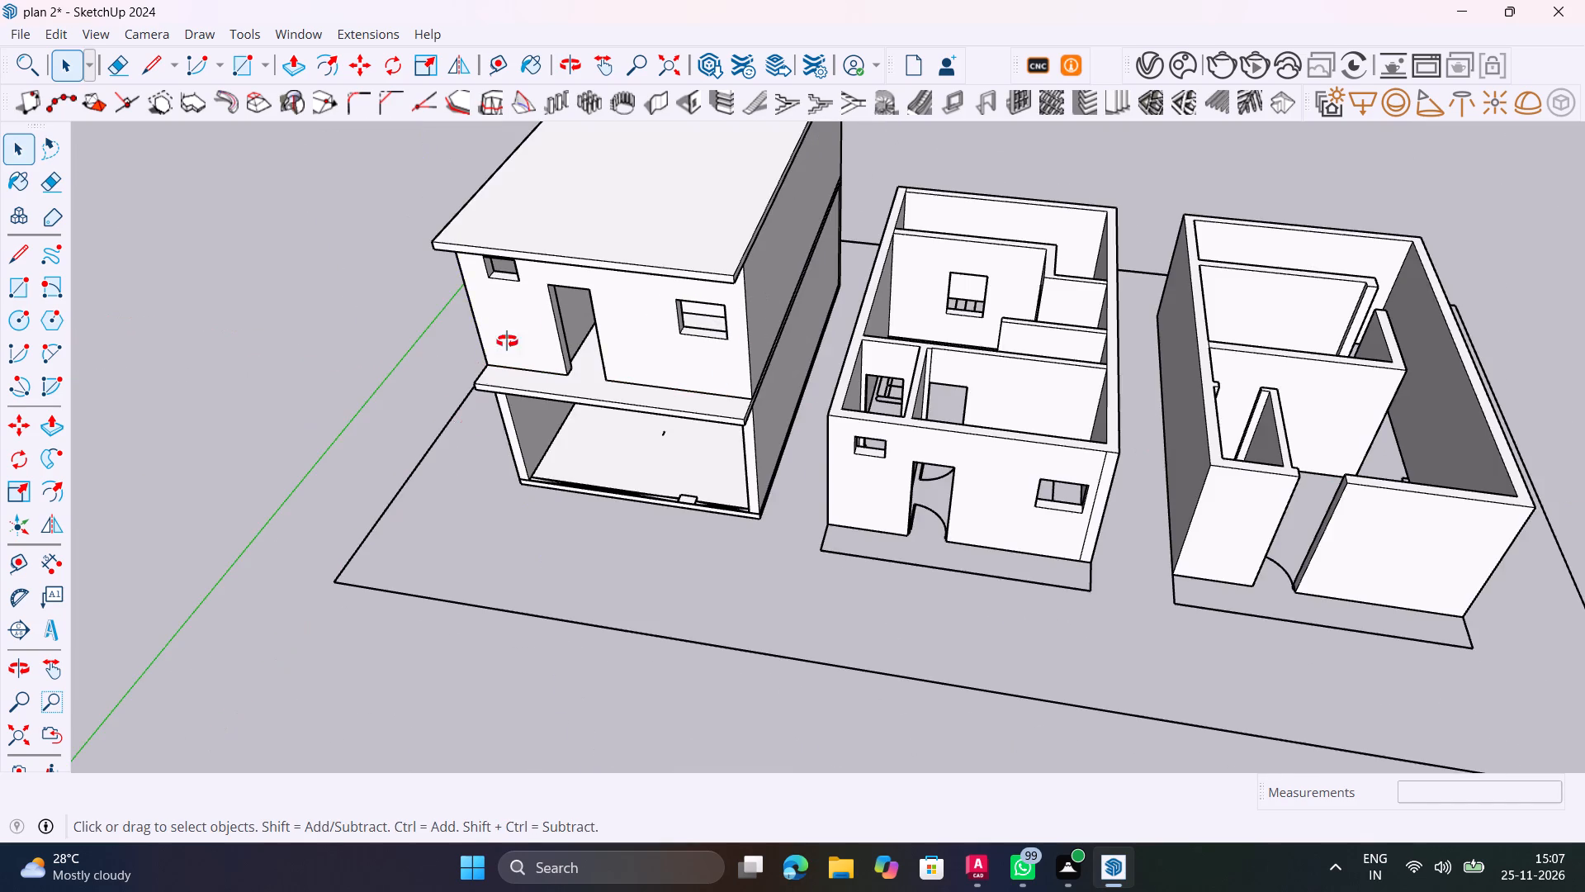
middle_drag(507, 341, 830, 415)
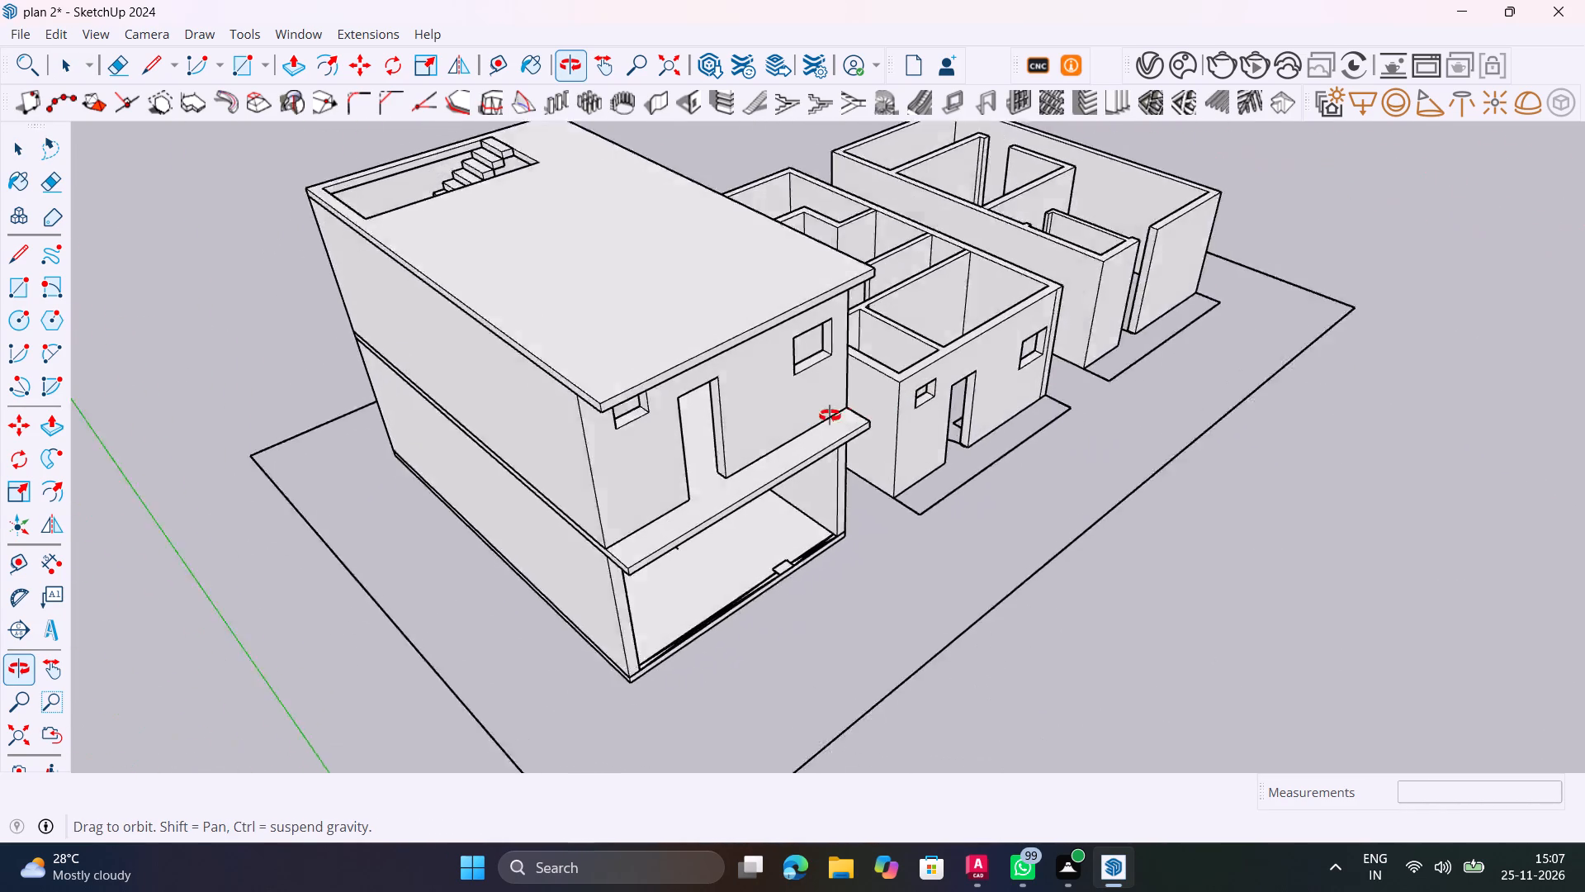
middle_drag(830, 415, 437, 434)
scroll(939, 359, down, 9)
shift+middle_drag(1260, 466, 1024, 429)
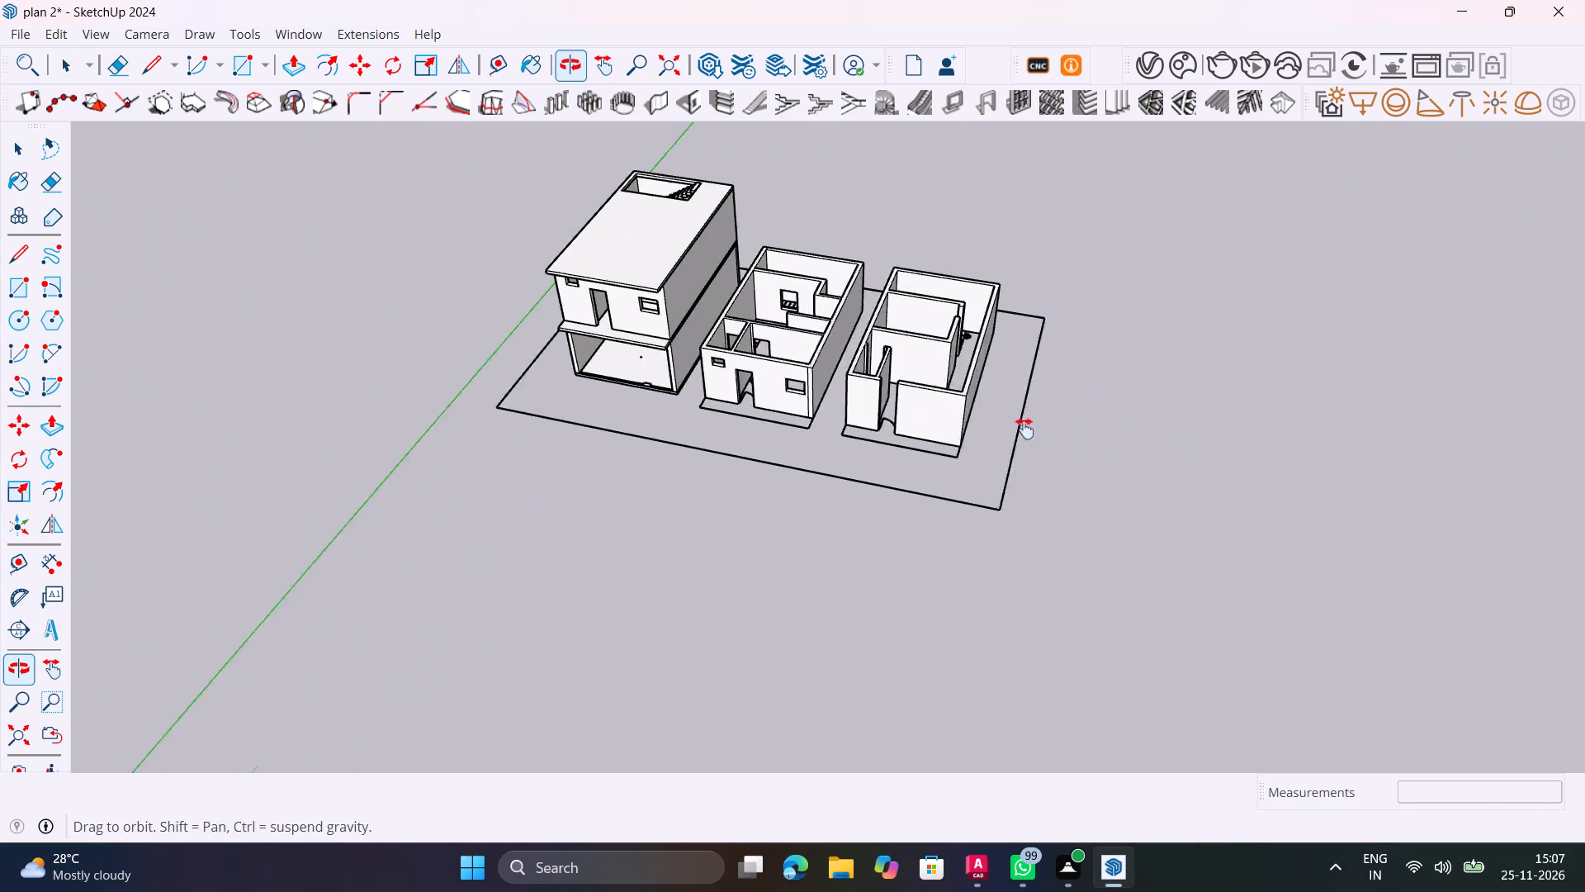
shift+middle_drag(1024, 429, 980, 428)
On the plan farthest from the stacked house, copy the top edge of the front entrance's wall end 3' down.
scroll(759, 407, up, 16)
middle_drag(880, 453, 776, 480)
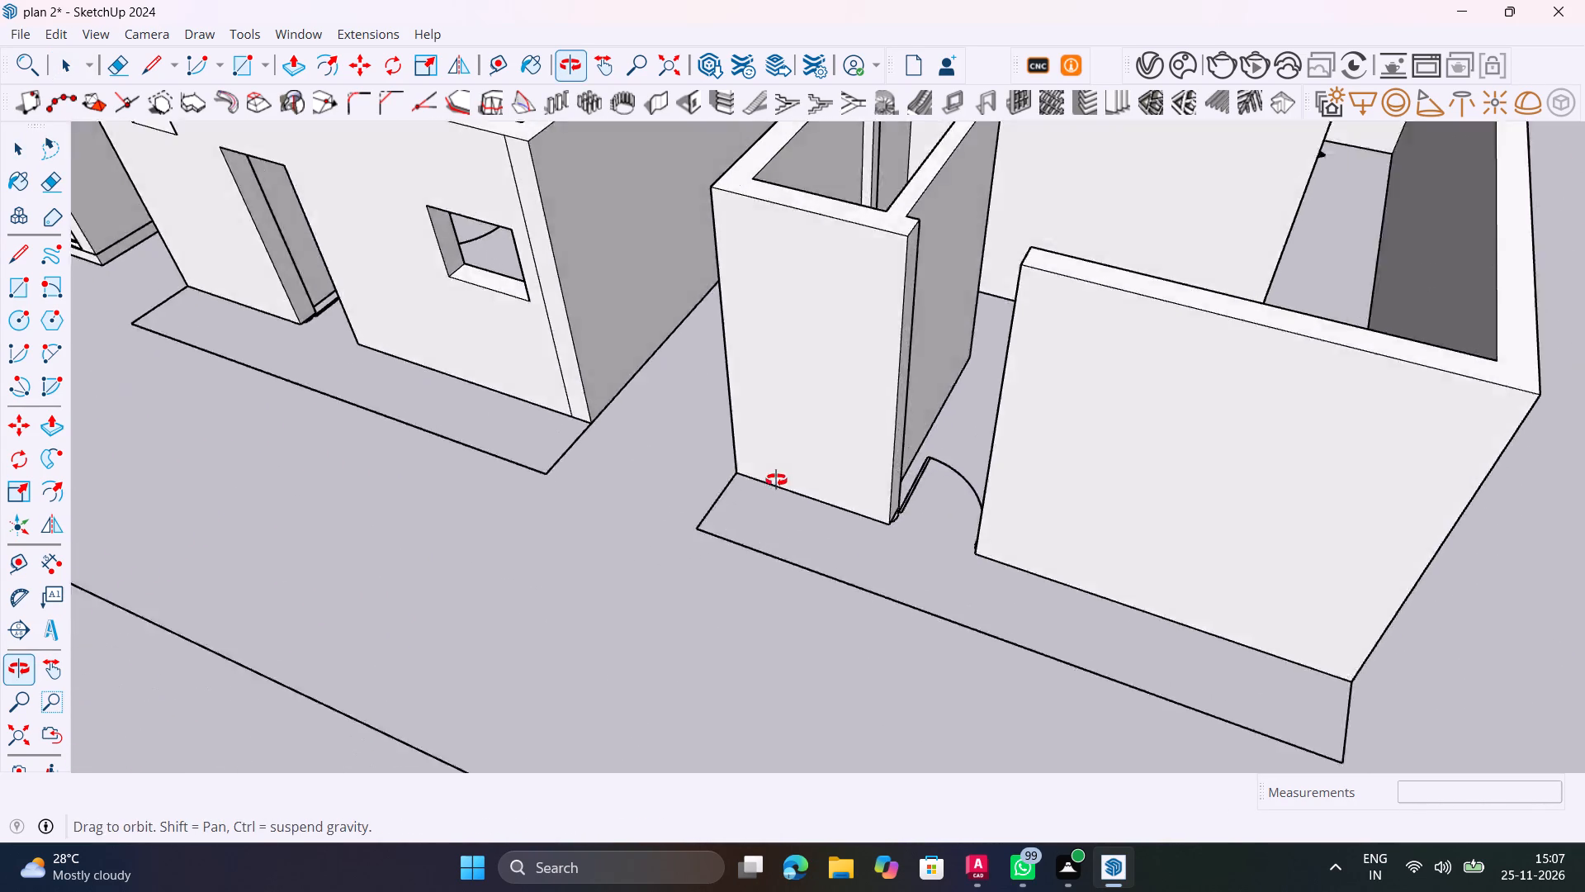
middle_drag(776, 480, 667, 491)
scroll(841, 277, up, 6)
click(845, 255)
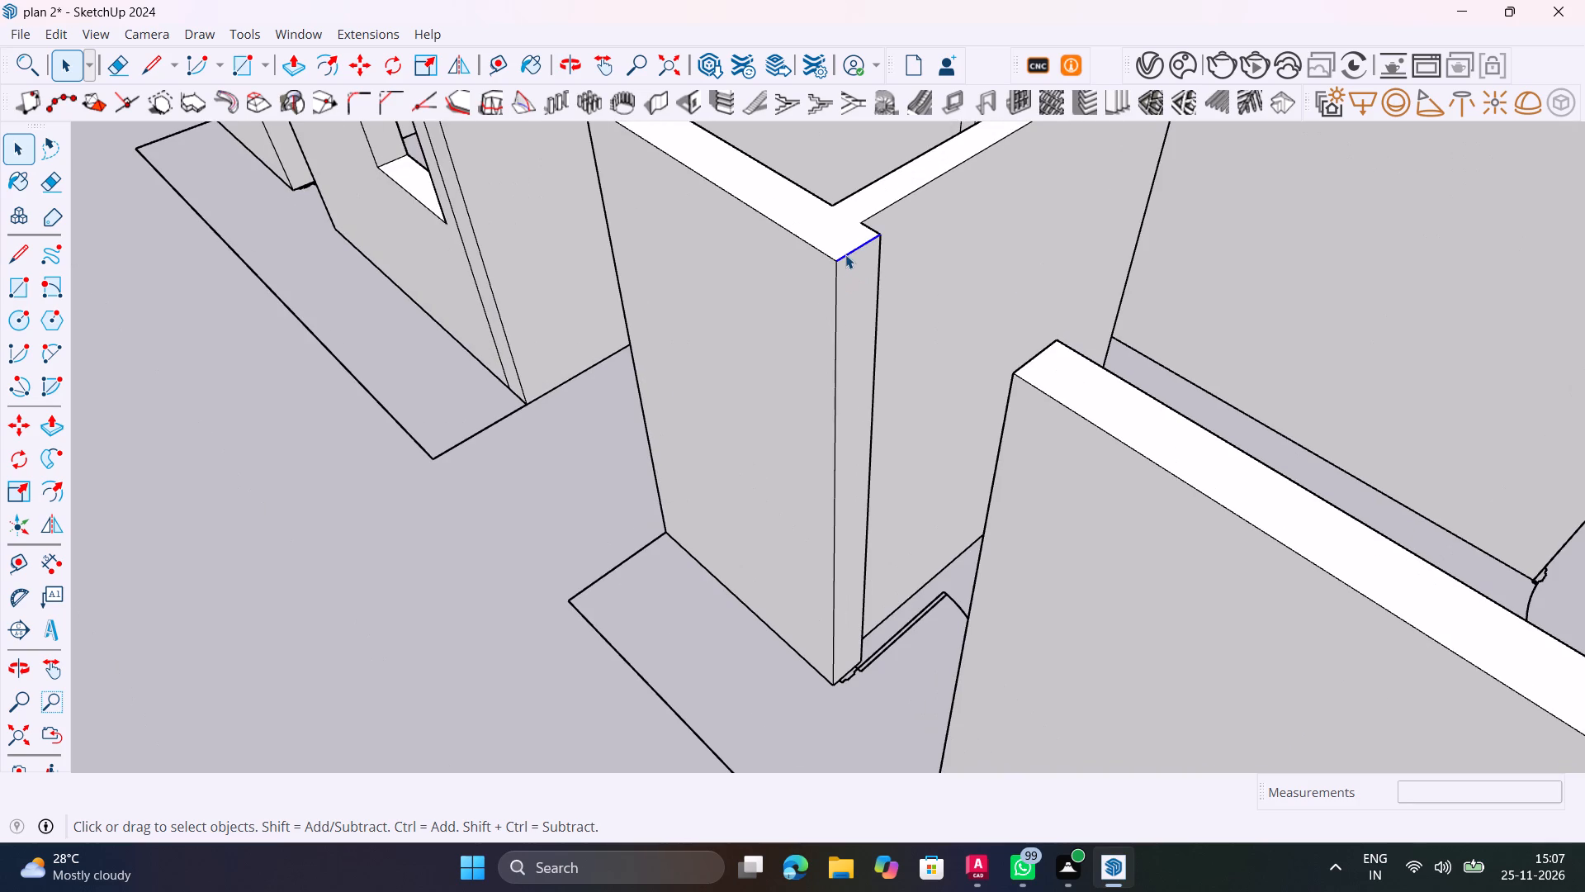
scroll(845, 254, up, 5)
key(m)
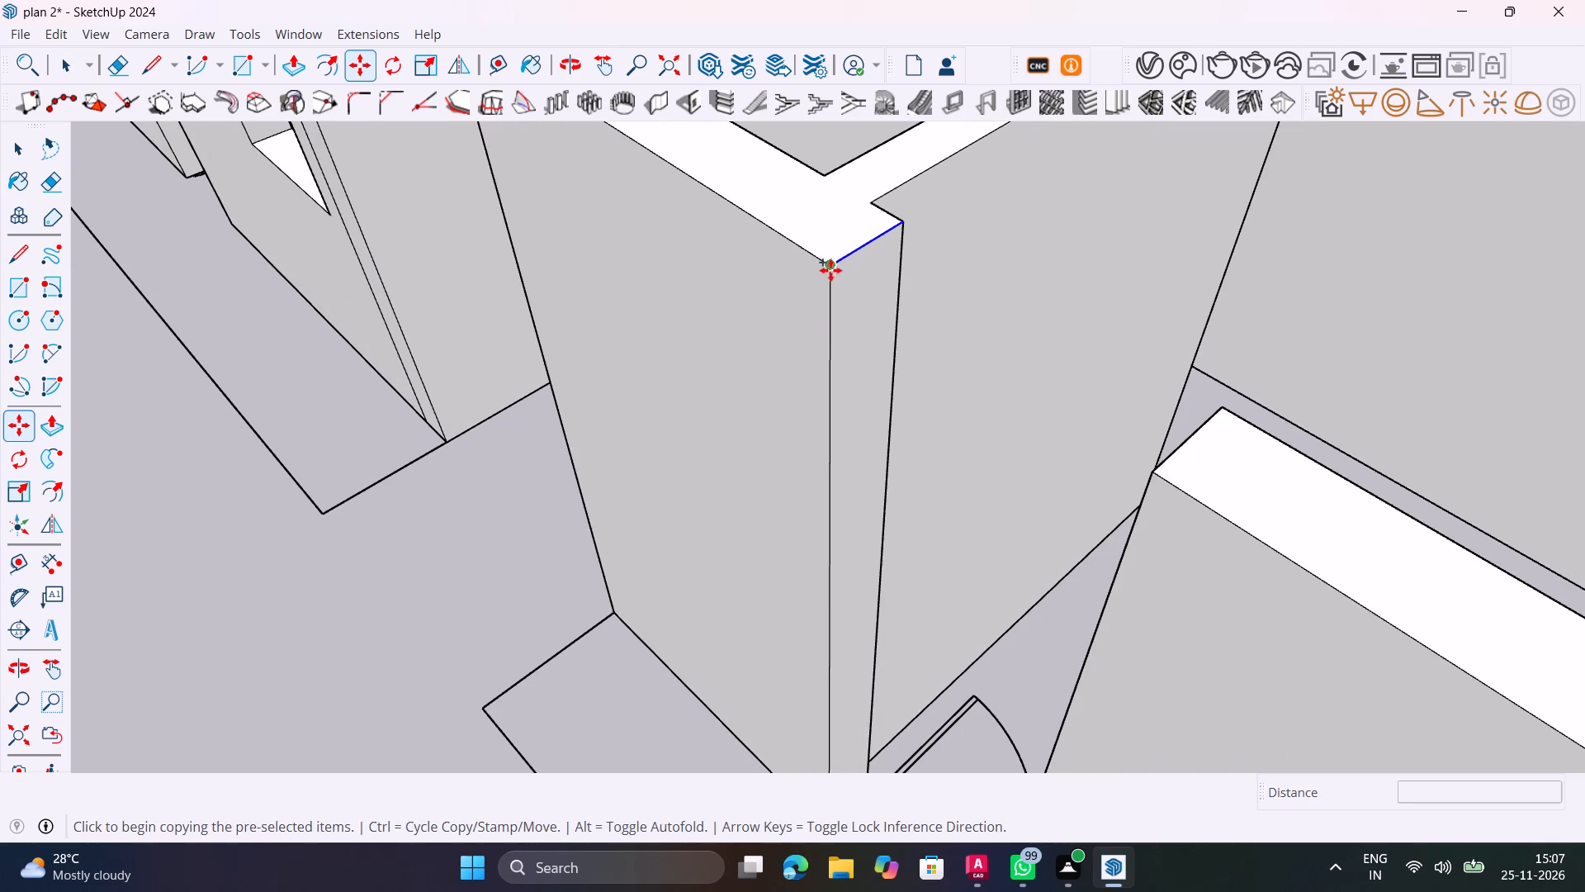
click(831, 268)
text(3')
key(Return)
key(space)
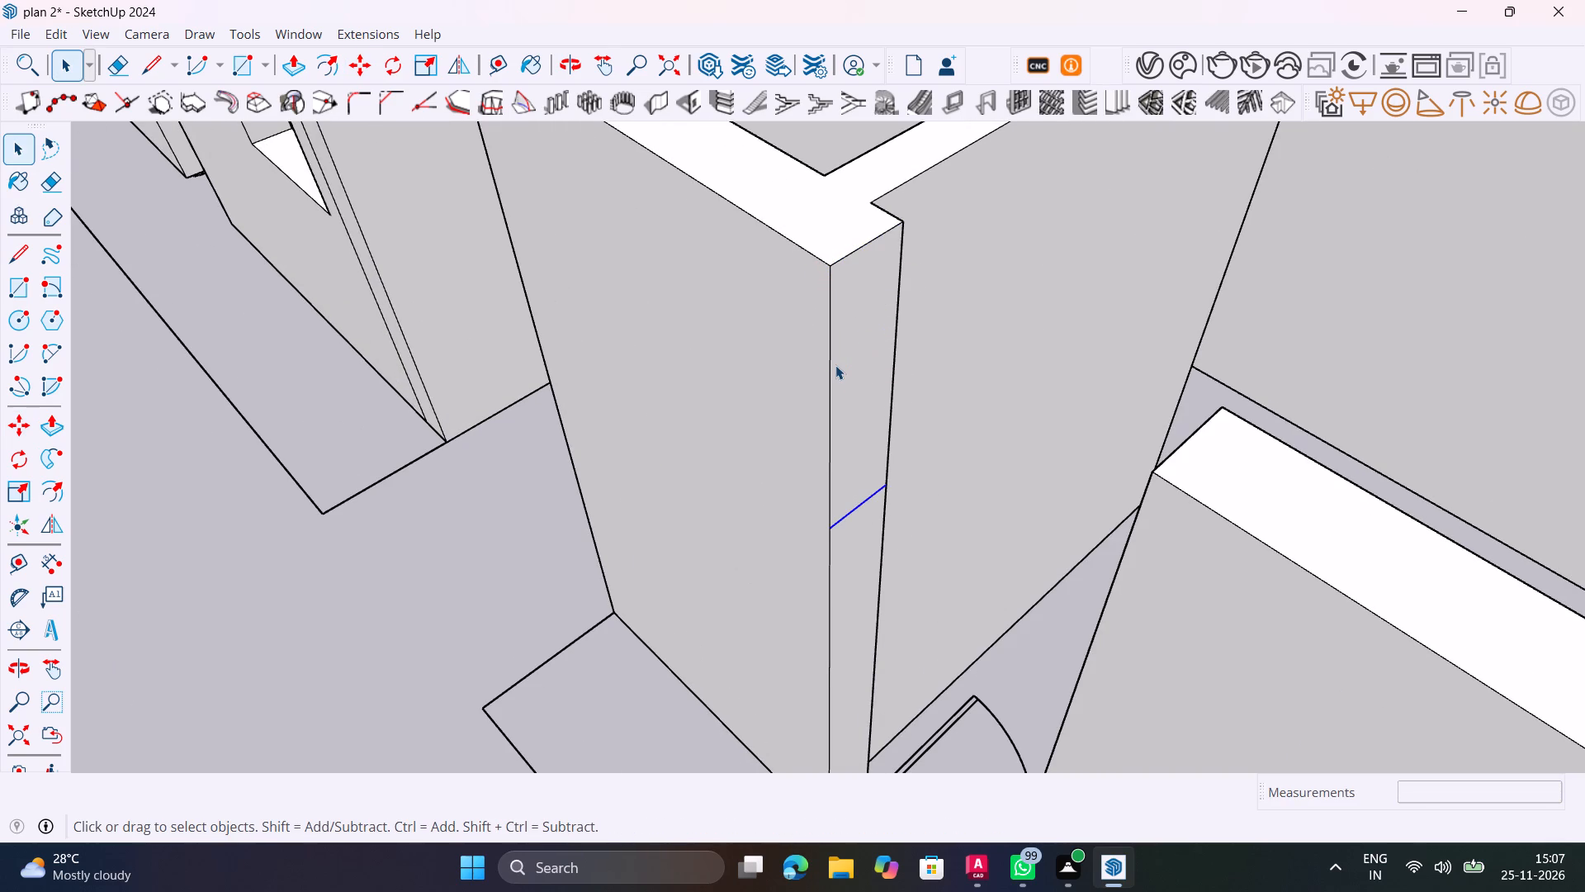
Push/Pull the wall-end face above the copied edge across the front entrance to the opposite wall, forming the lintel.
click(855, 382)
key(p)
click(855, 382)
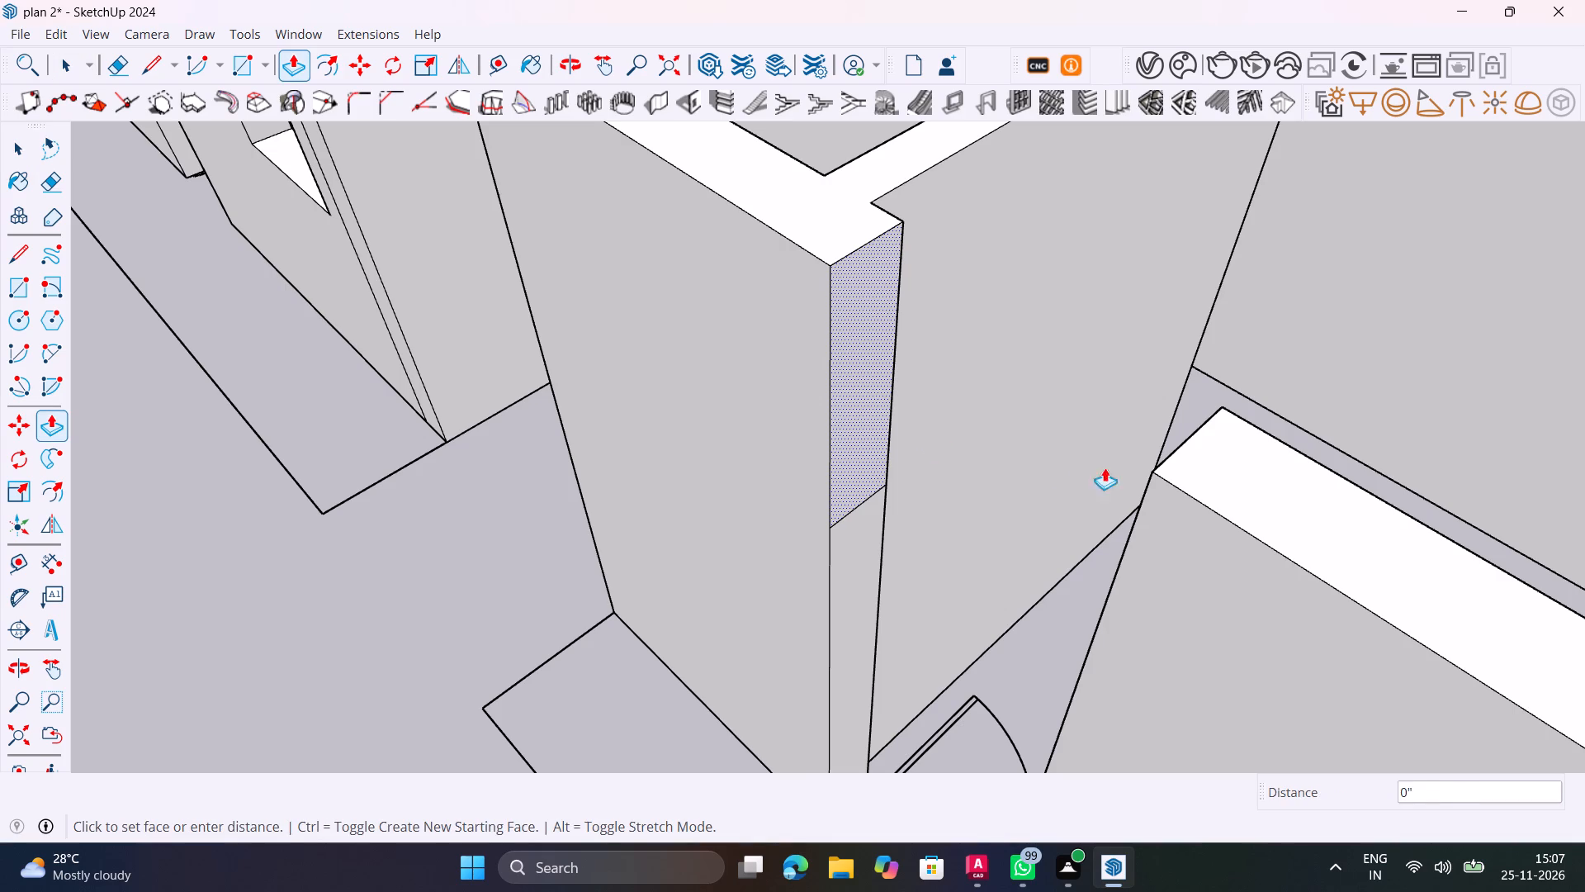
click(1152, 472)
key(space)
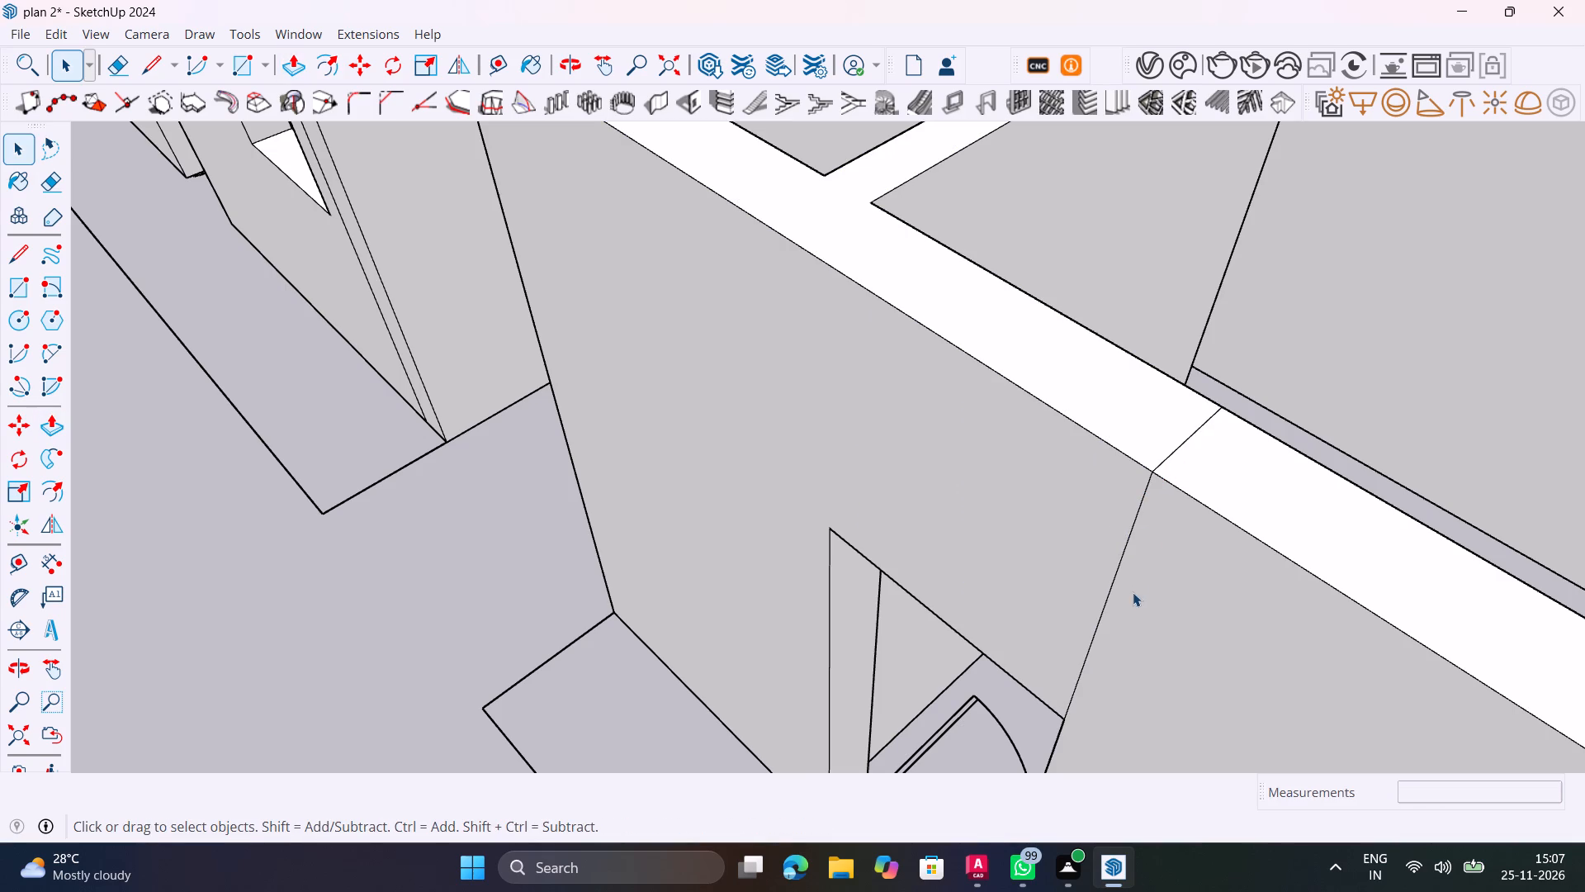
Erase the vertical and top seam lines where the entrance lintel meets the adjoining front wall.
key(e)
drag(1133, 594, 1084, 540)
drag(1180, 430, 1207, 460)
scroll(1207, 459, down, 10)
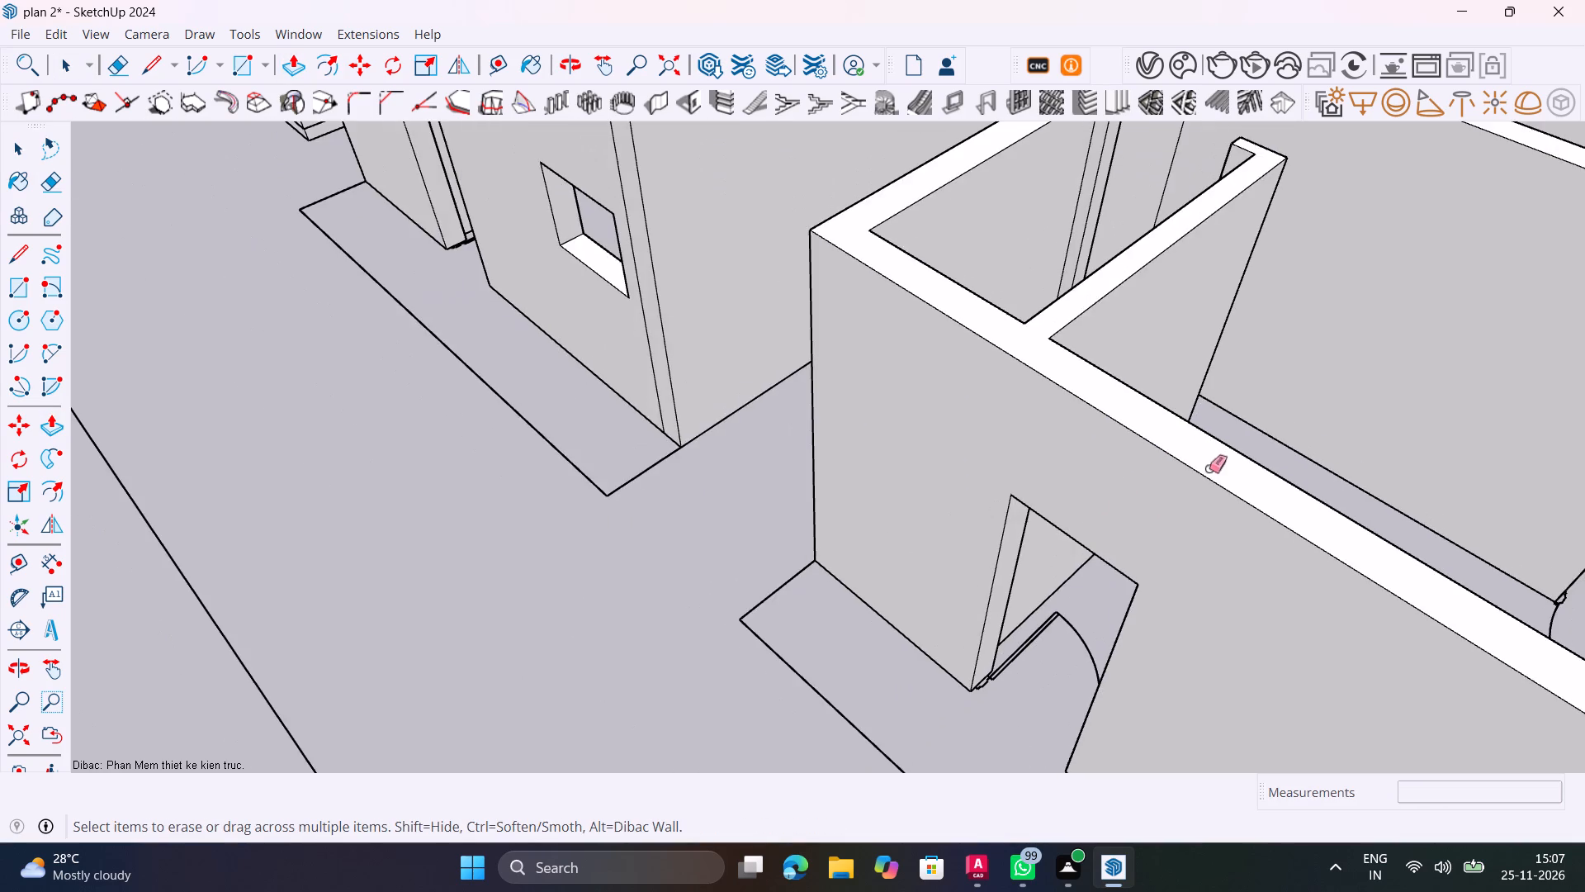
middle_drag(1209, 468, 578, 464)
drag(565, 467, 453, 552)
At the small front room's inner doorway, copy the top edge of the projecting wall stub 3' down.
scroll(562, 483, down, 12)
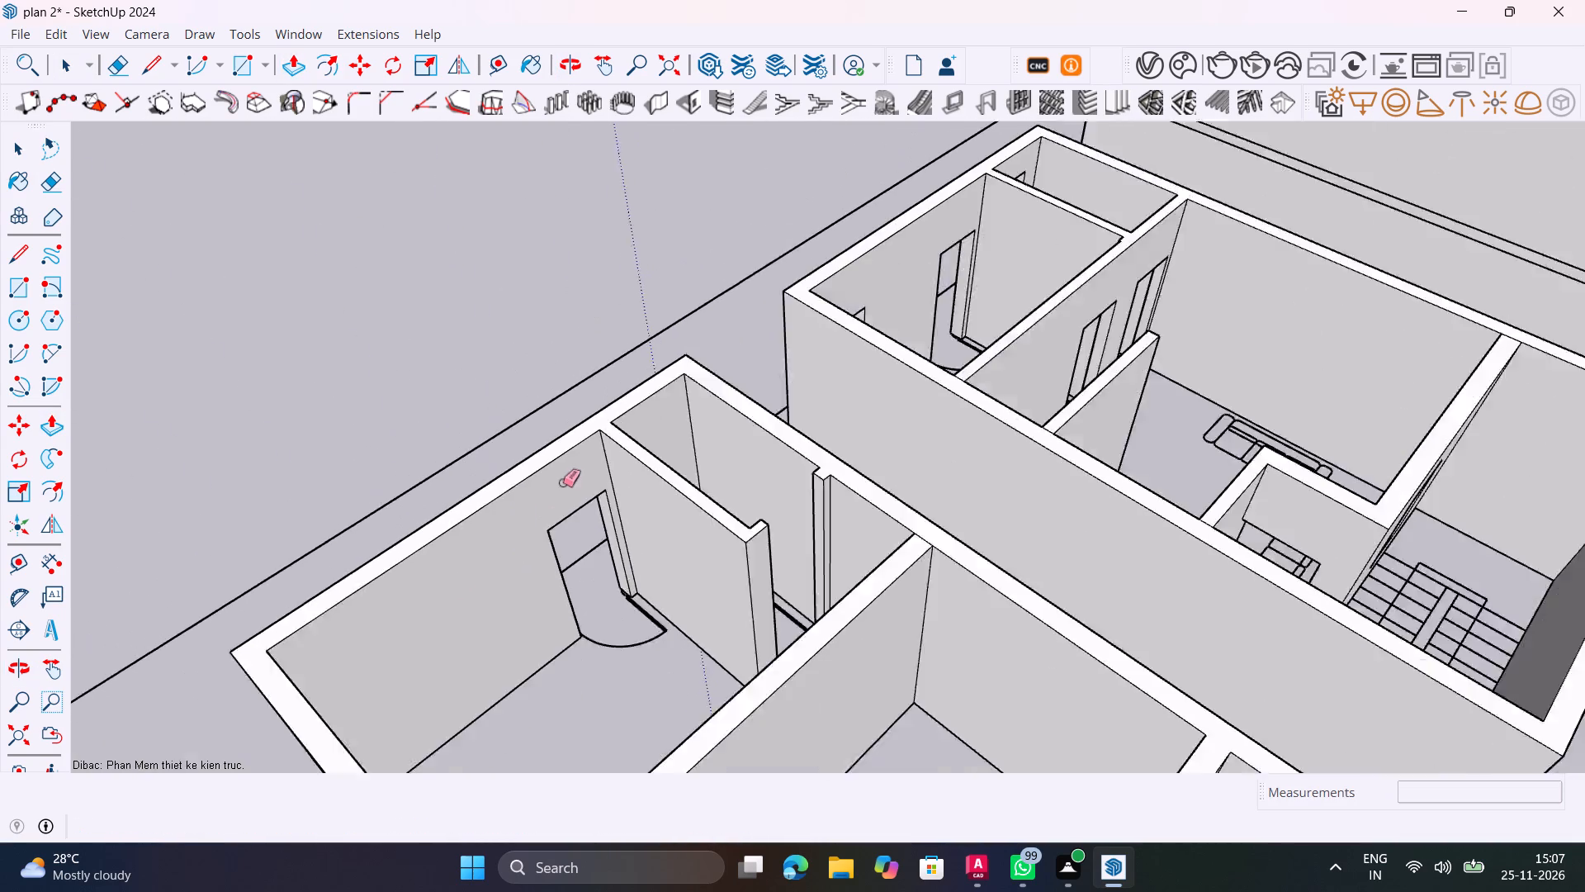
shift+middle_drag(573, 490, 821, 409)
middle_drag(707, 518, 1360, 557)
scroll(836, 273, up, 5)
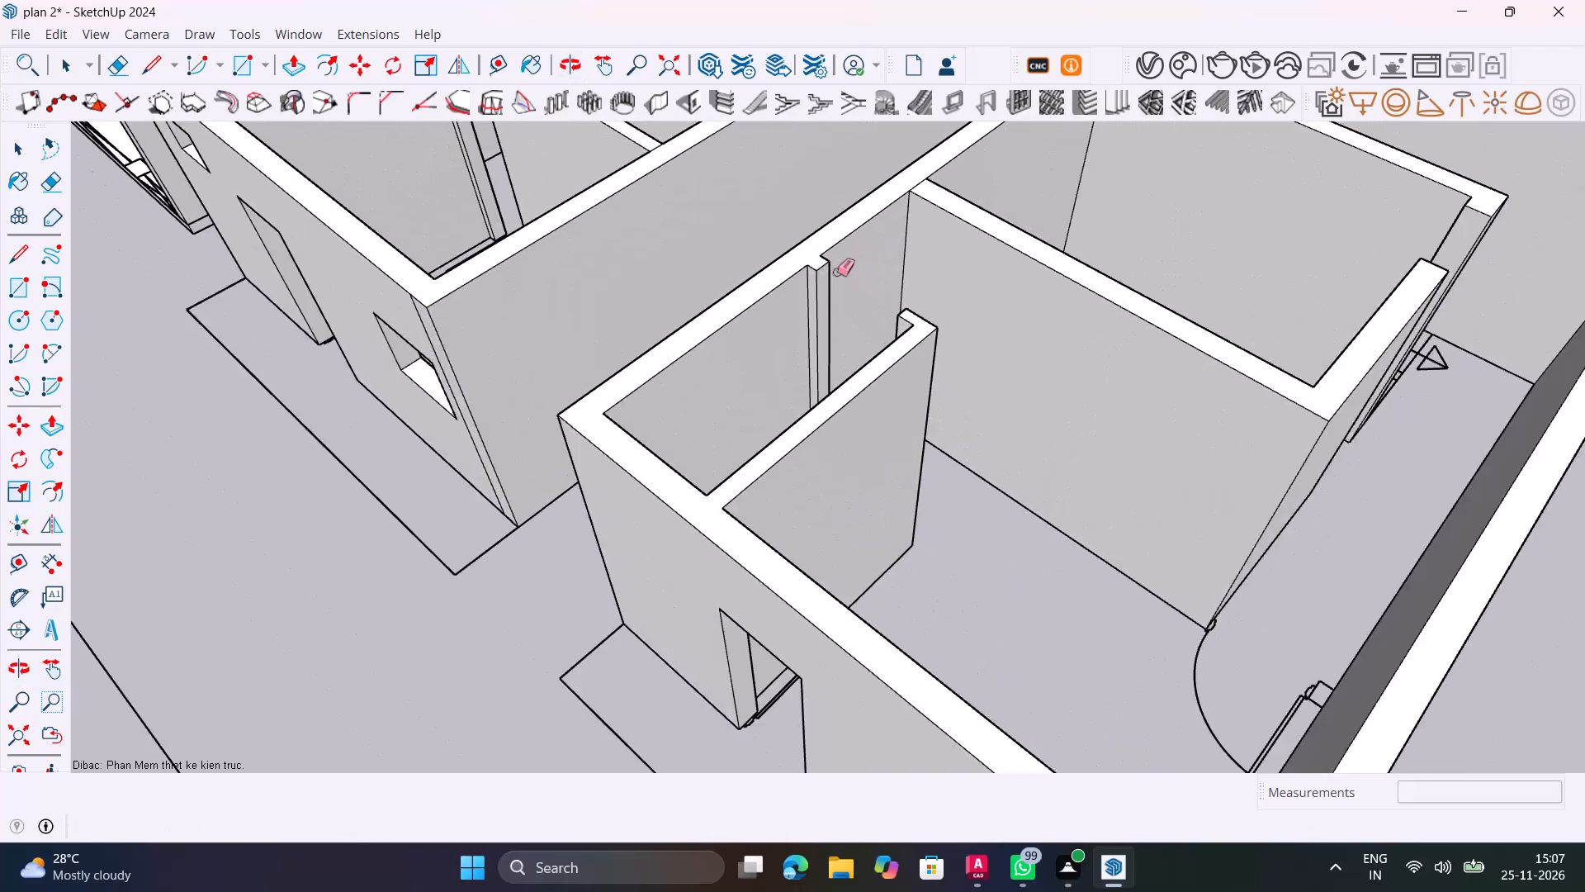
scroll(836, 272, up, 6)
middle_drag(855, 366, 911, 479)
scroll(821, 448, up, 6)
key(space)
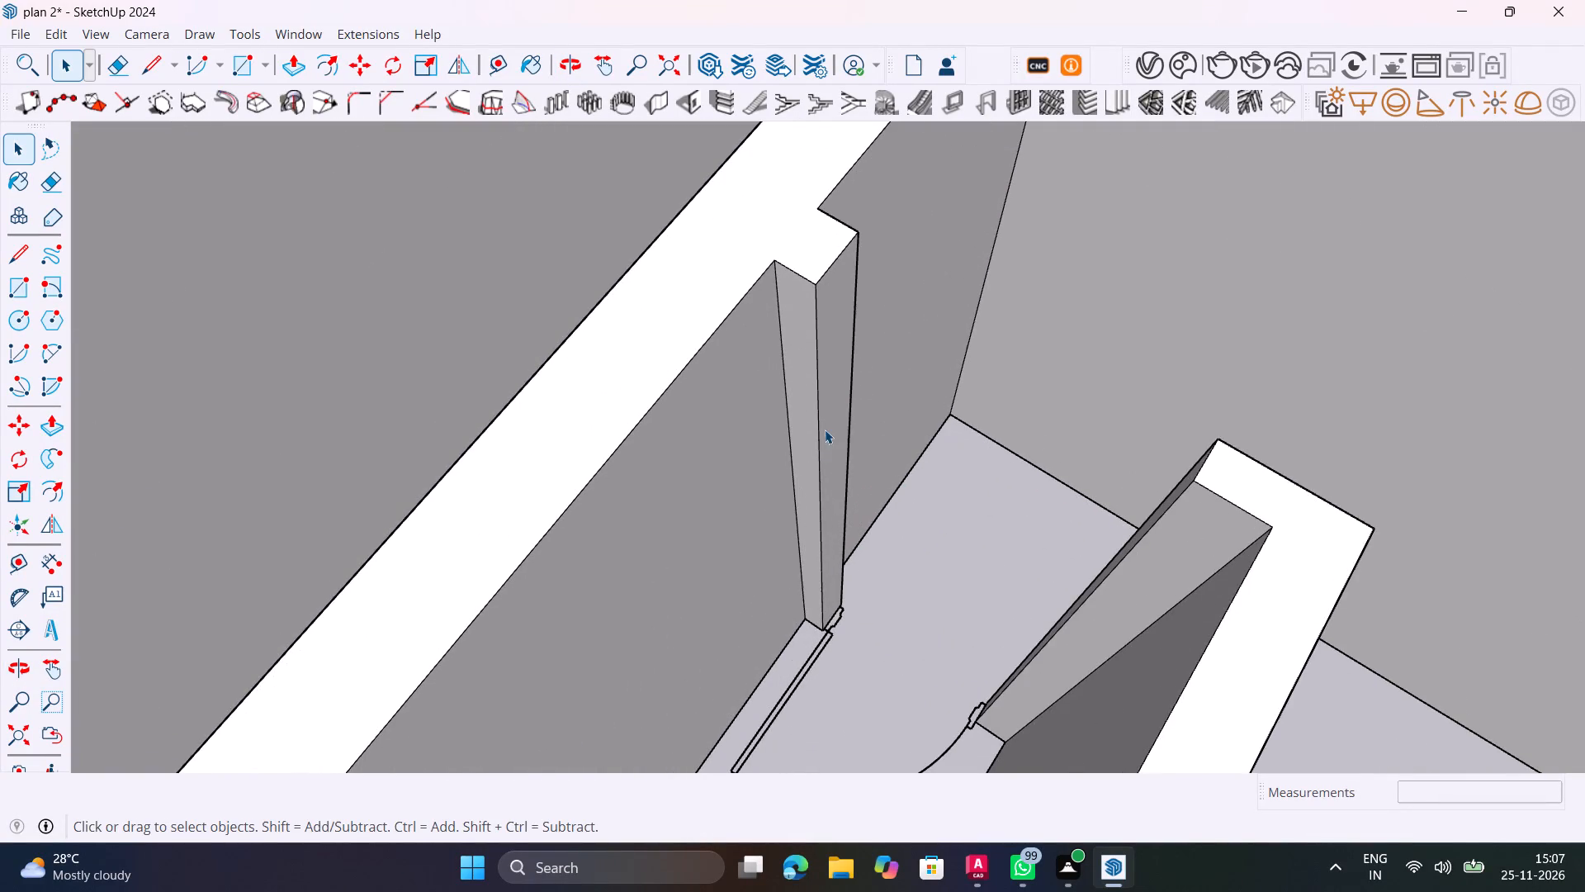
shift+scroll(825, 425, up, 1)
shift+middle_drag(832, 434, 813, 544)
scroll(829, 455, up, 6)
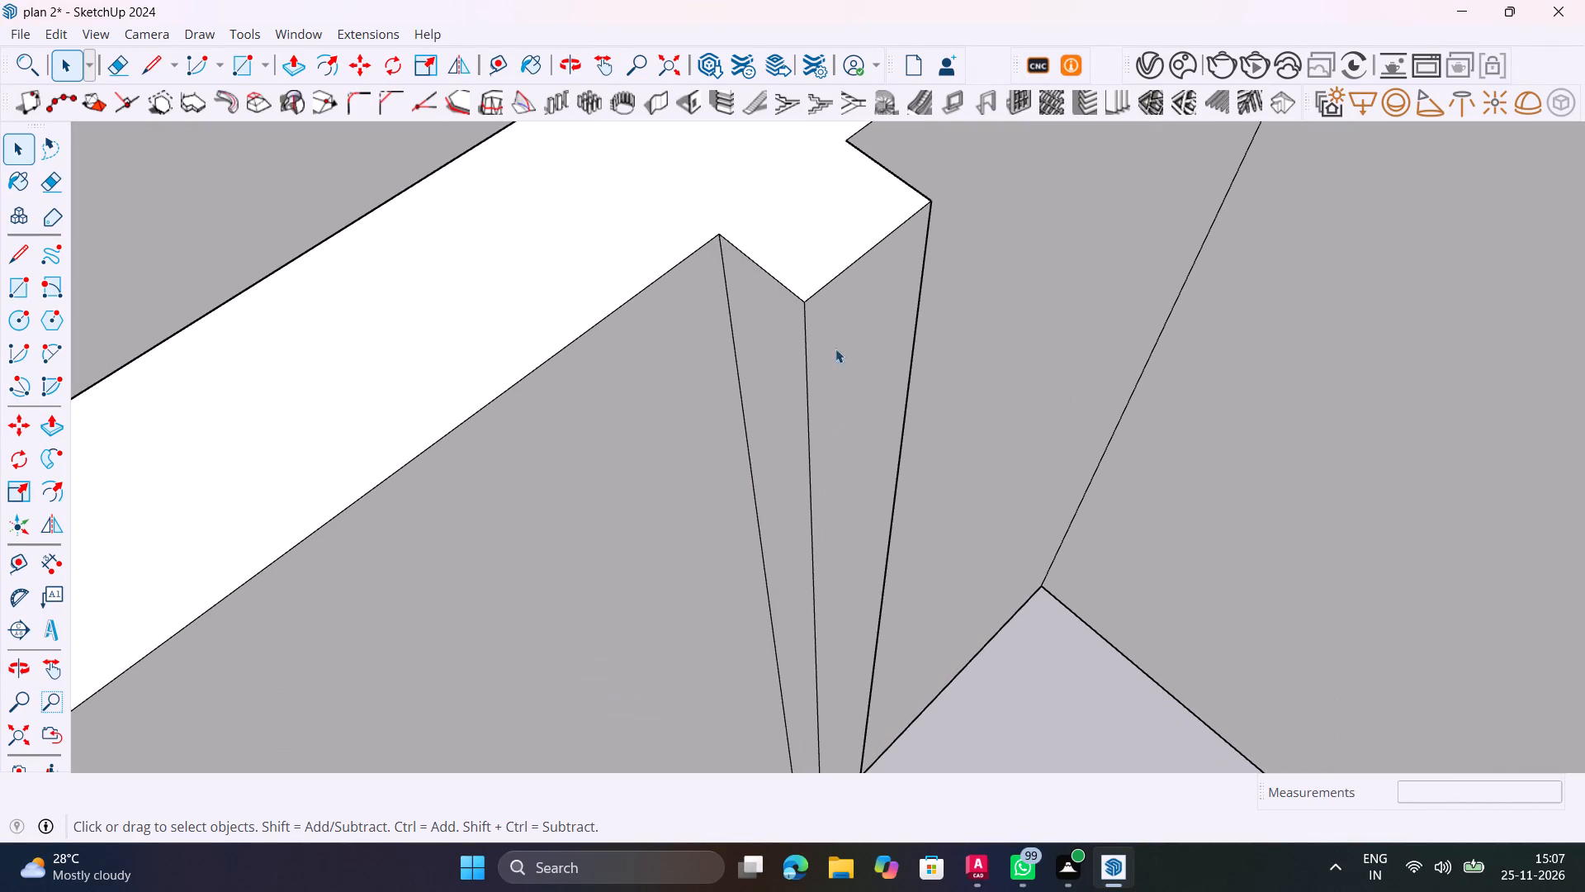
click(835, 279)
key(m)
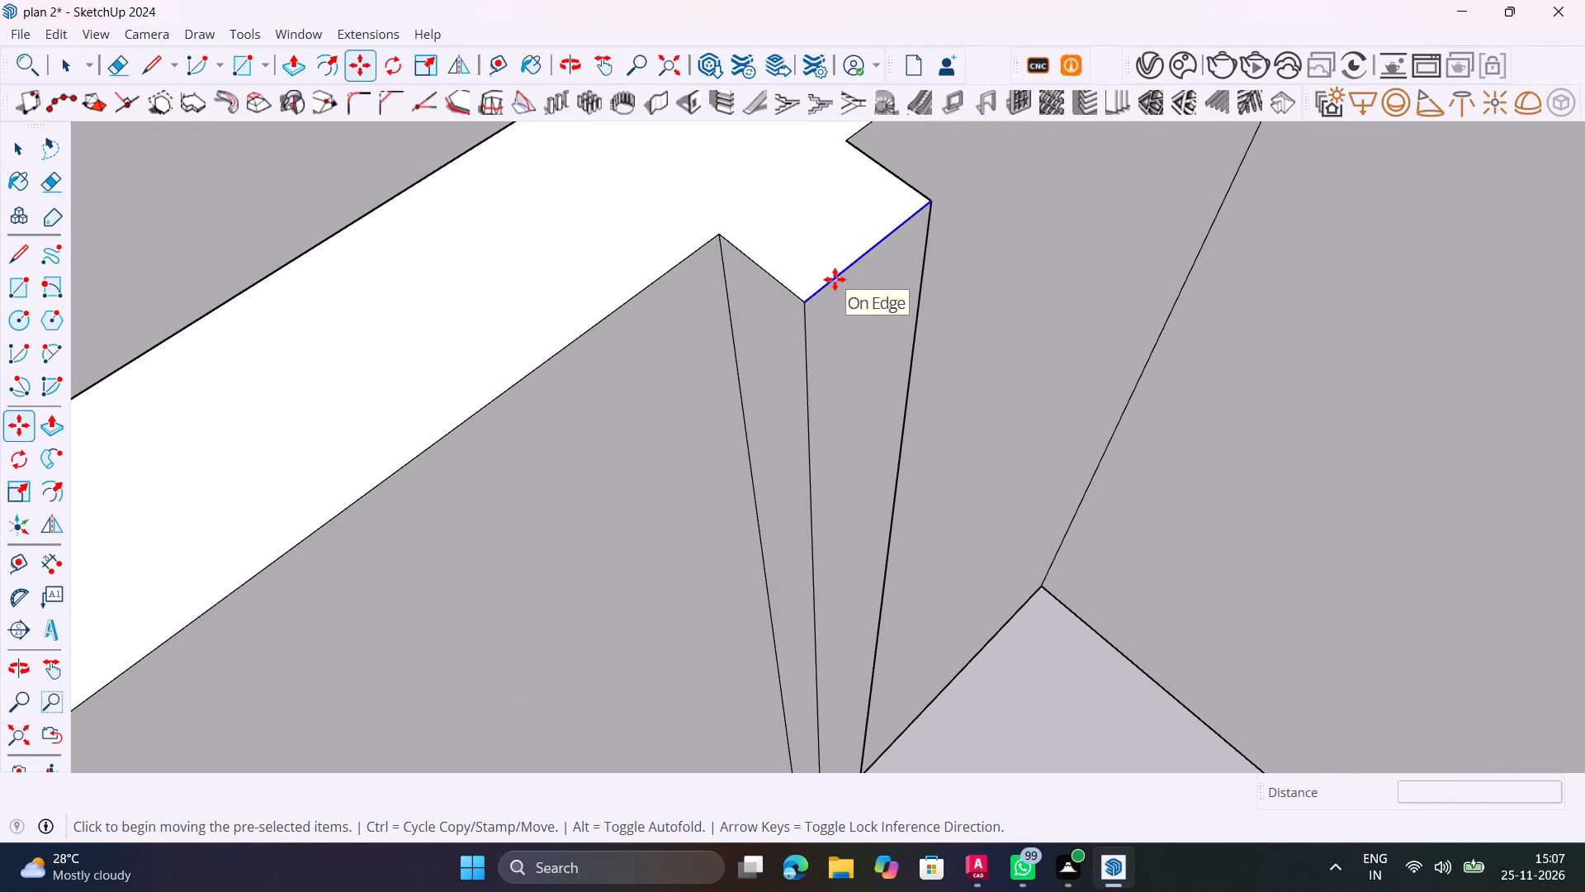
click(809, 304)
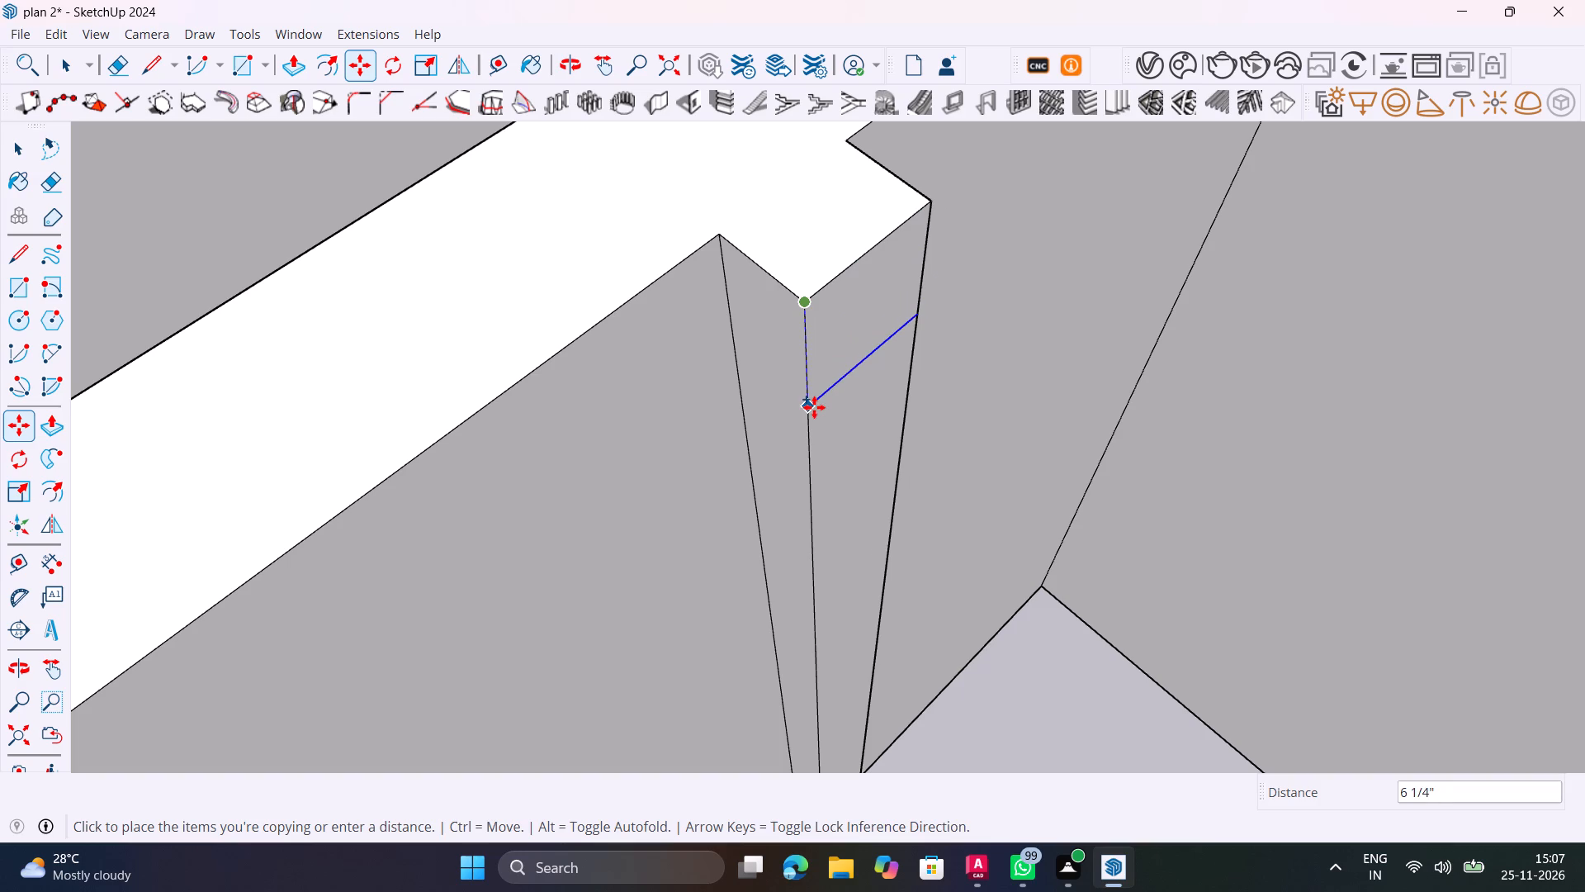
key(3)
key(apostrophe)
key(Return)
key(space)
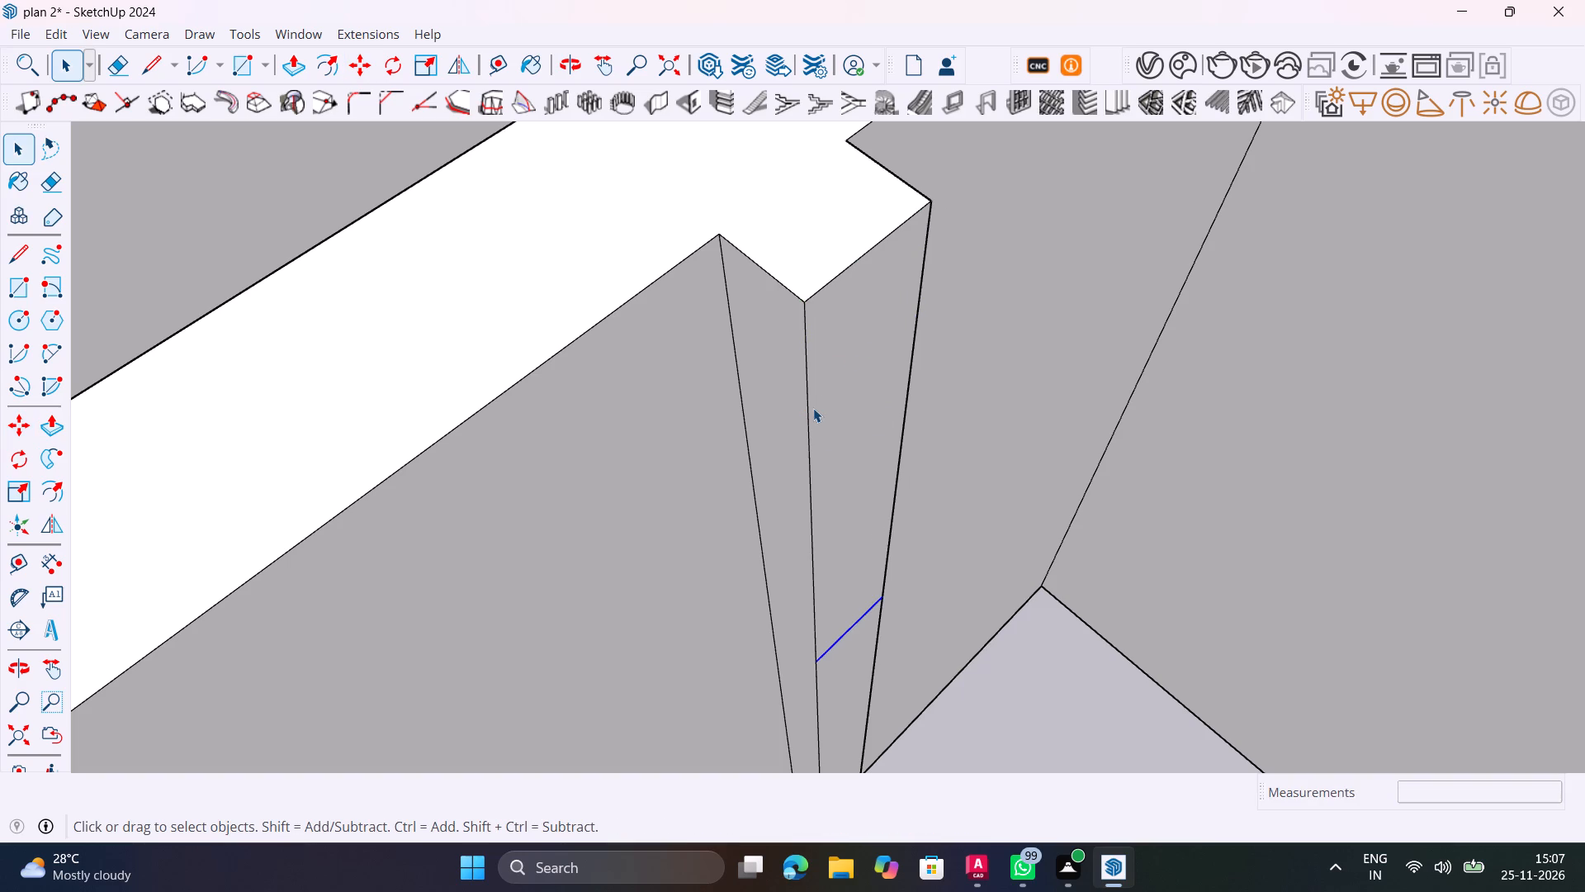
Push/Pull the stub face above the copied edge across the inner doorway to the opposite wall, forming the lintel.
click(863, 429)
key(p)
click(862, 429)
scroll(939, 455, down, 7)
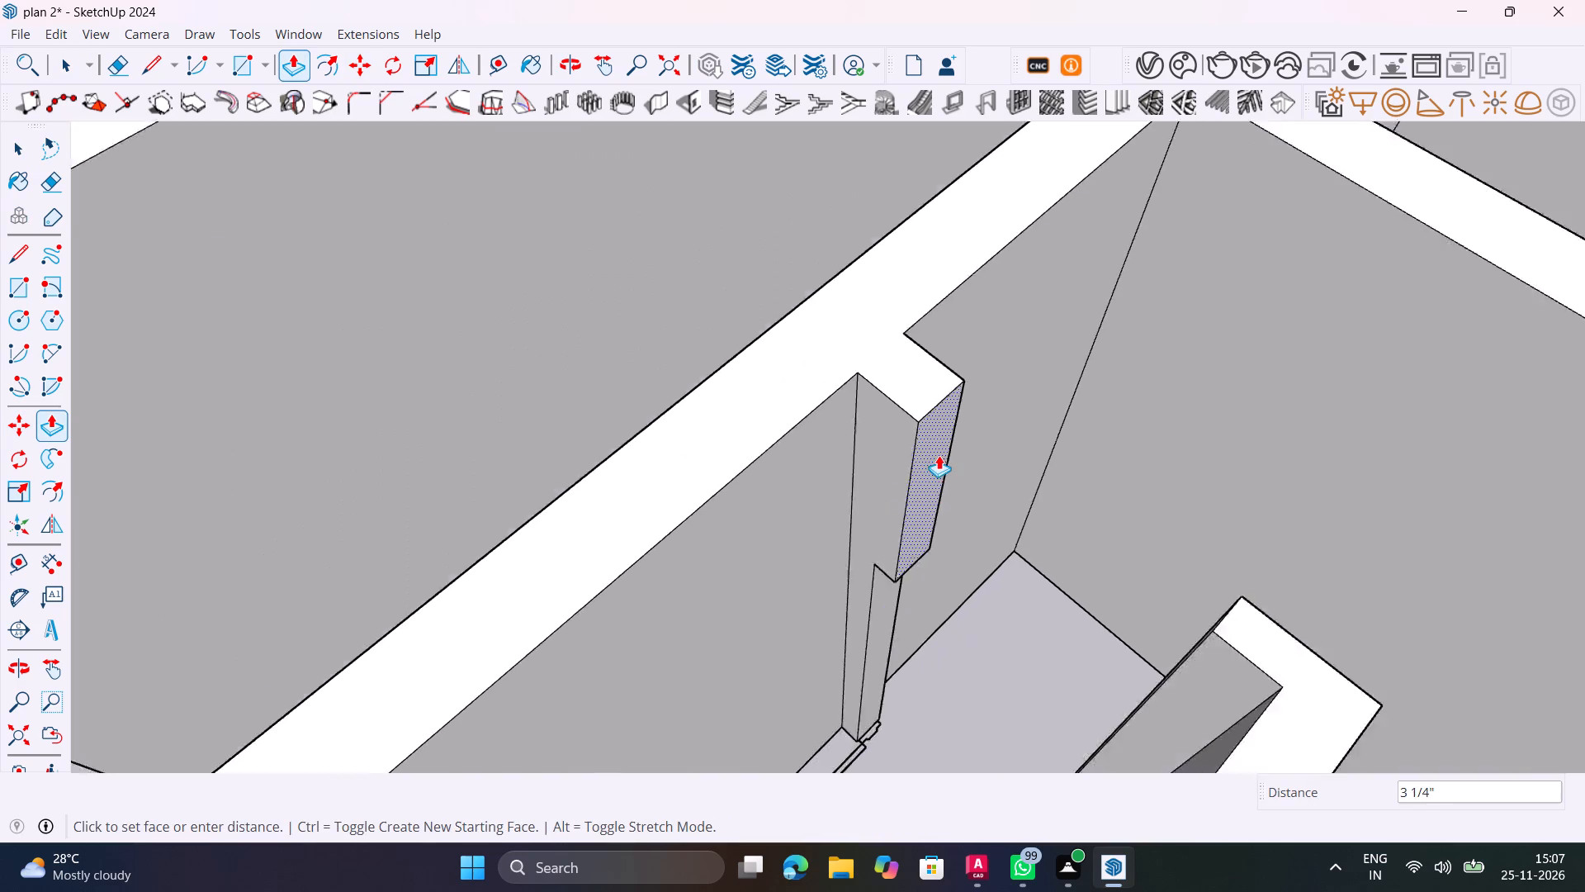
scroll(939, 455, down, 19)
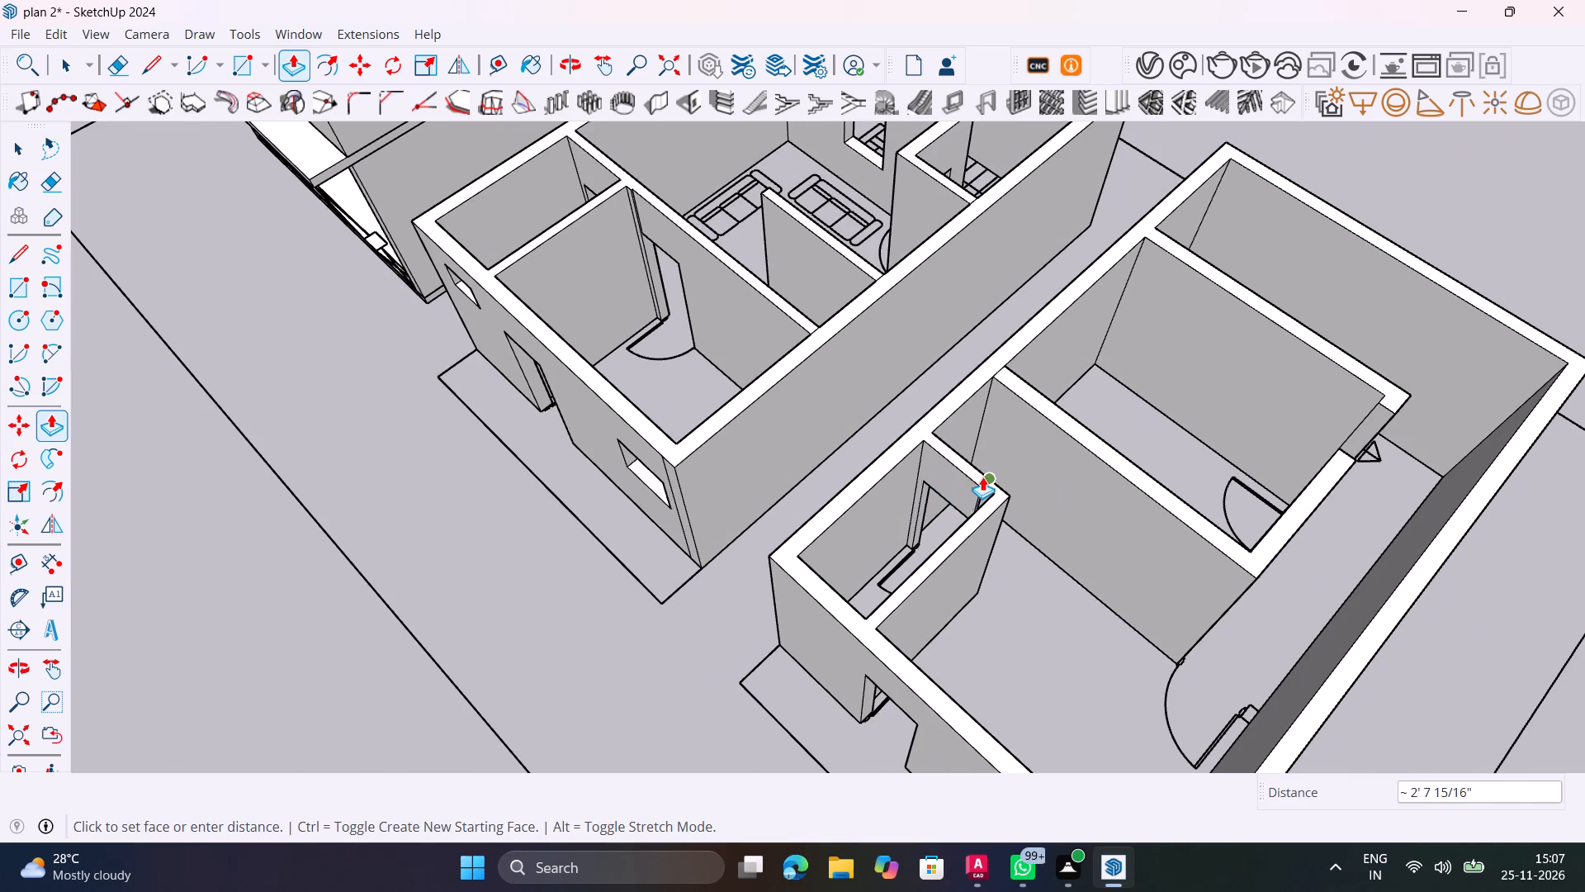
scroll(982, 477, up, 15)
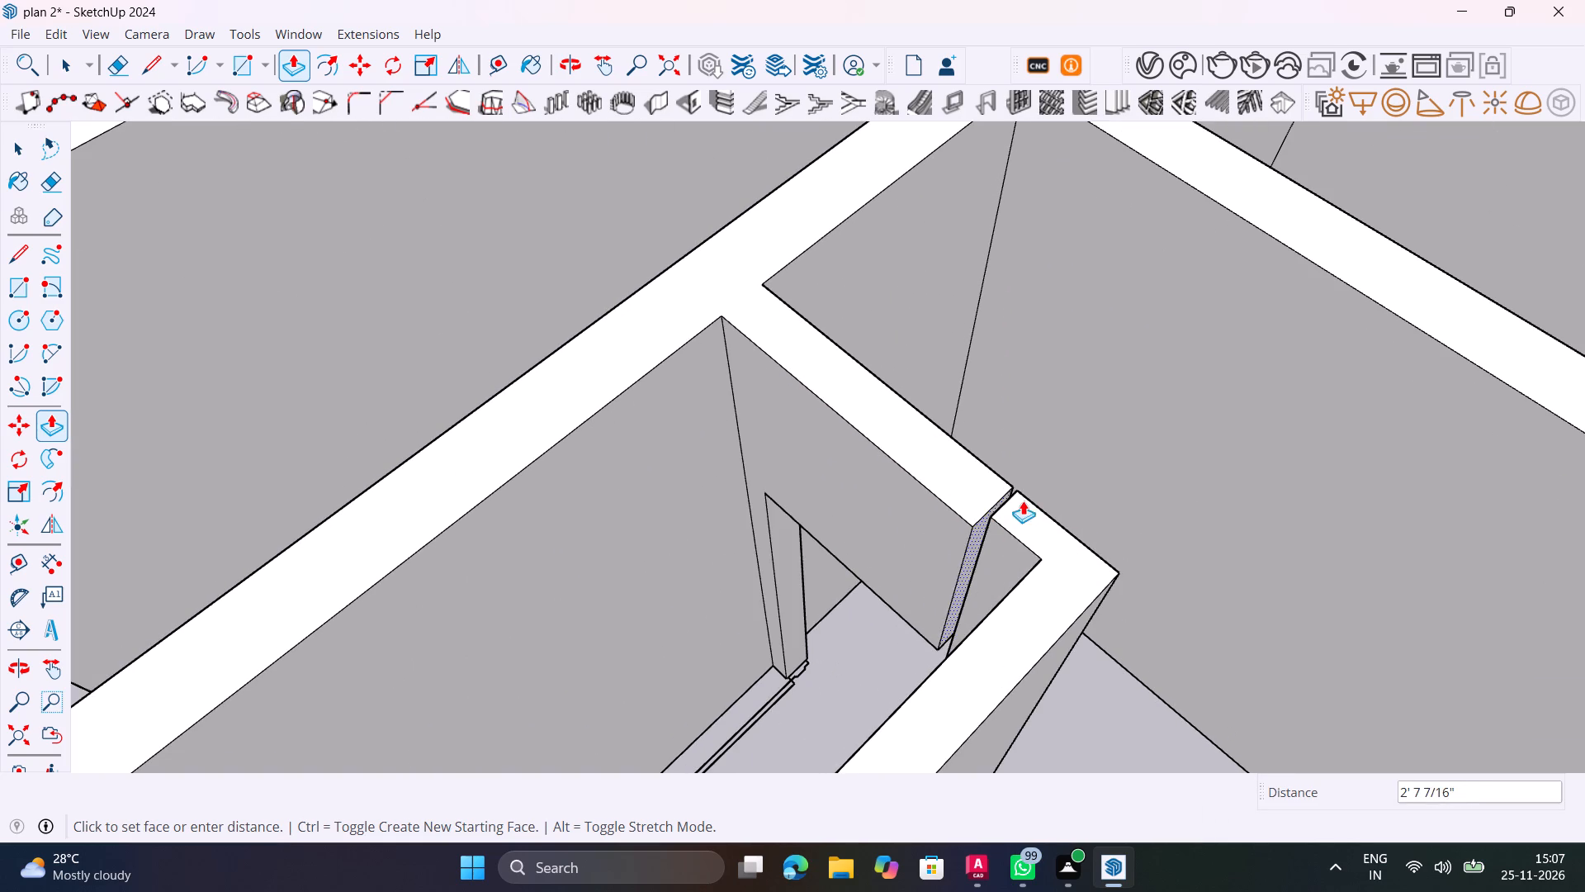
click(1028, 500)
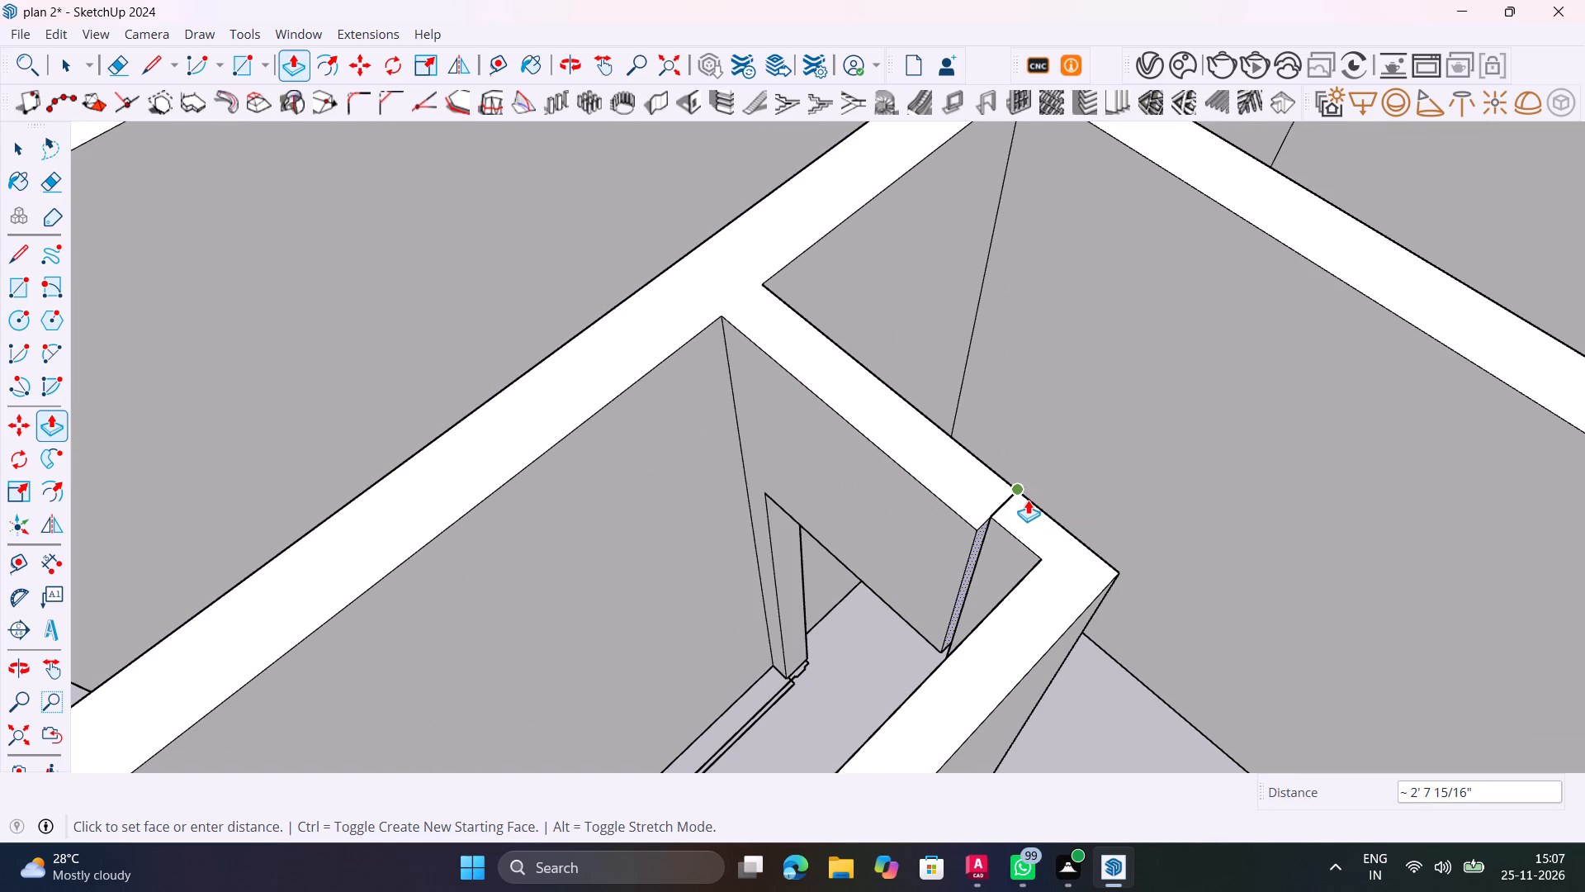
middle_drag(995, 545, 1039, 562)
key(space)
Examine the inner doorway's lintel, its jambs and its junction with the opposite wall corner from several angles.
scroll(802, 439, down, 11)
middle_drag(812, 522, 1185, 458)
scroll(921, 363, up, 7)
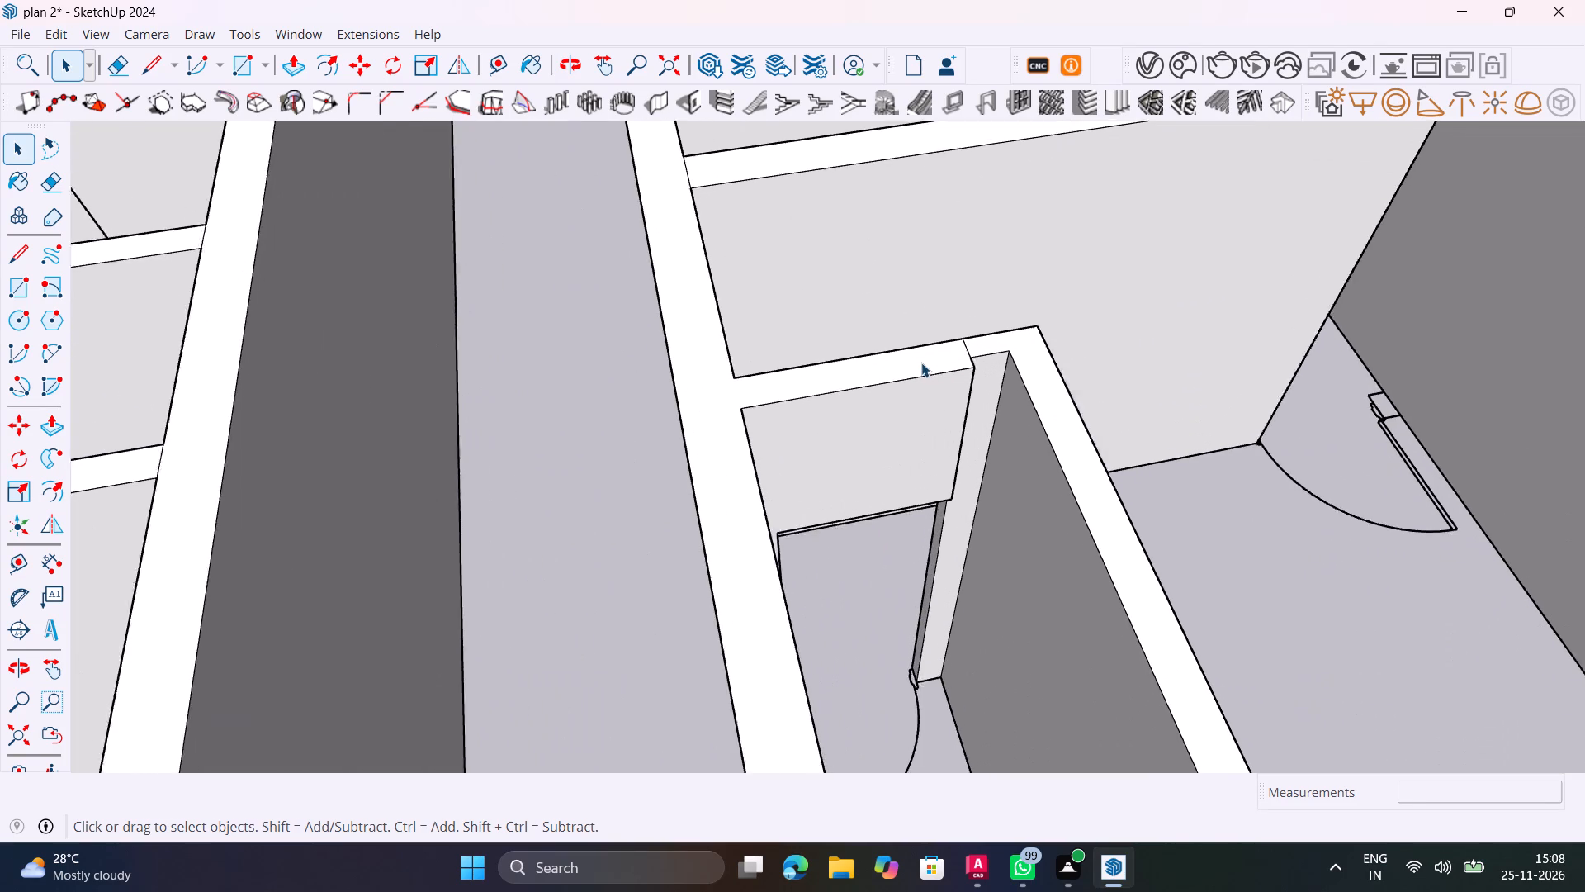
scroll(921, 363, up, 2)
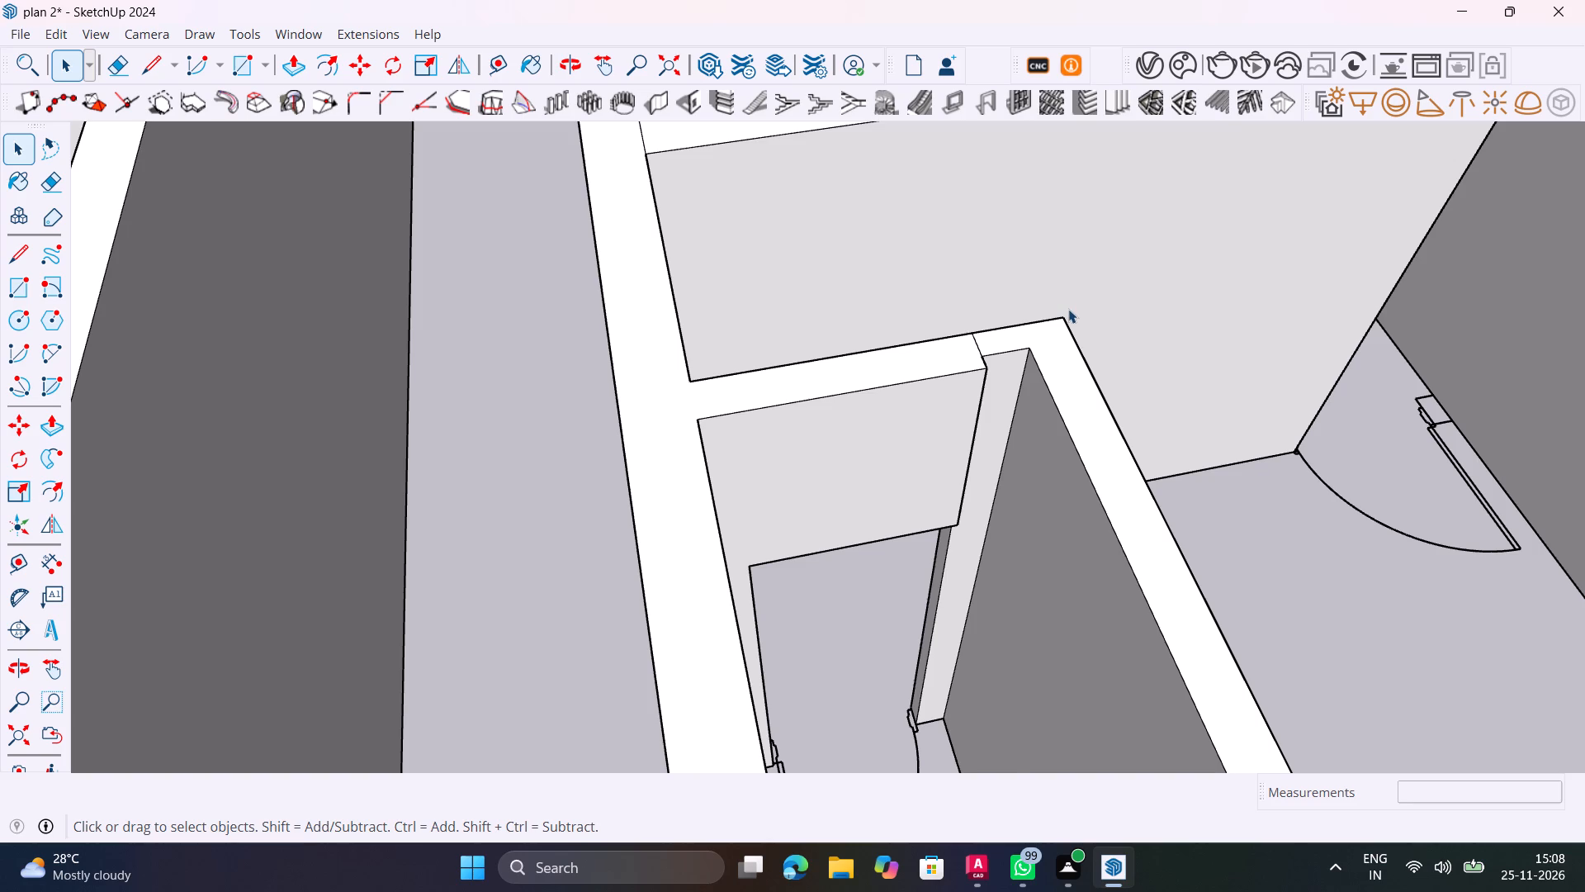
scroll(1059, 306, down, 3)
scroll(1016, 349, up, 6)
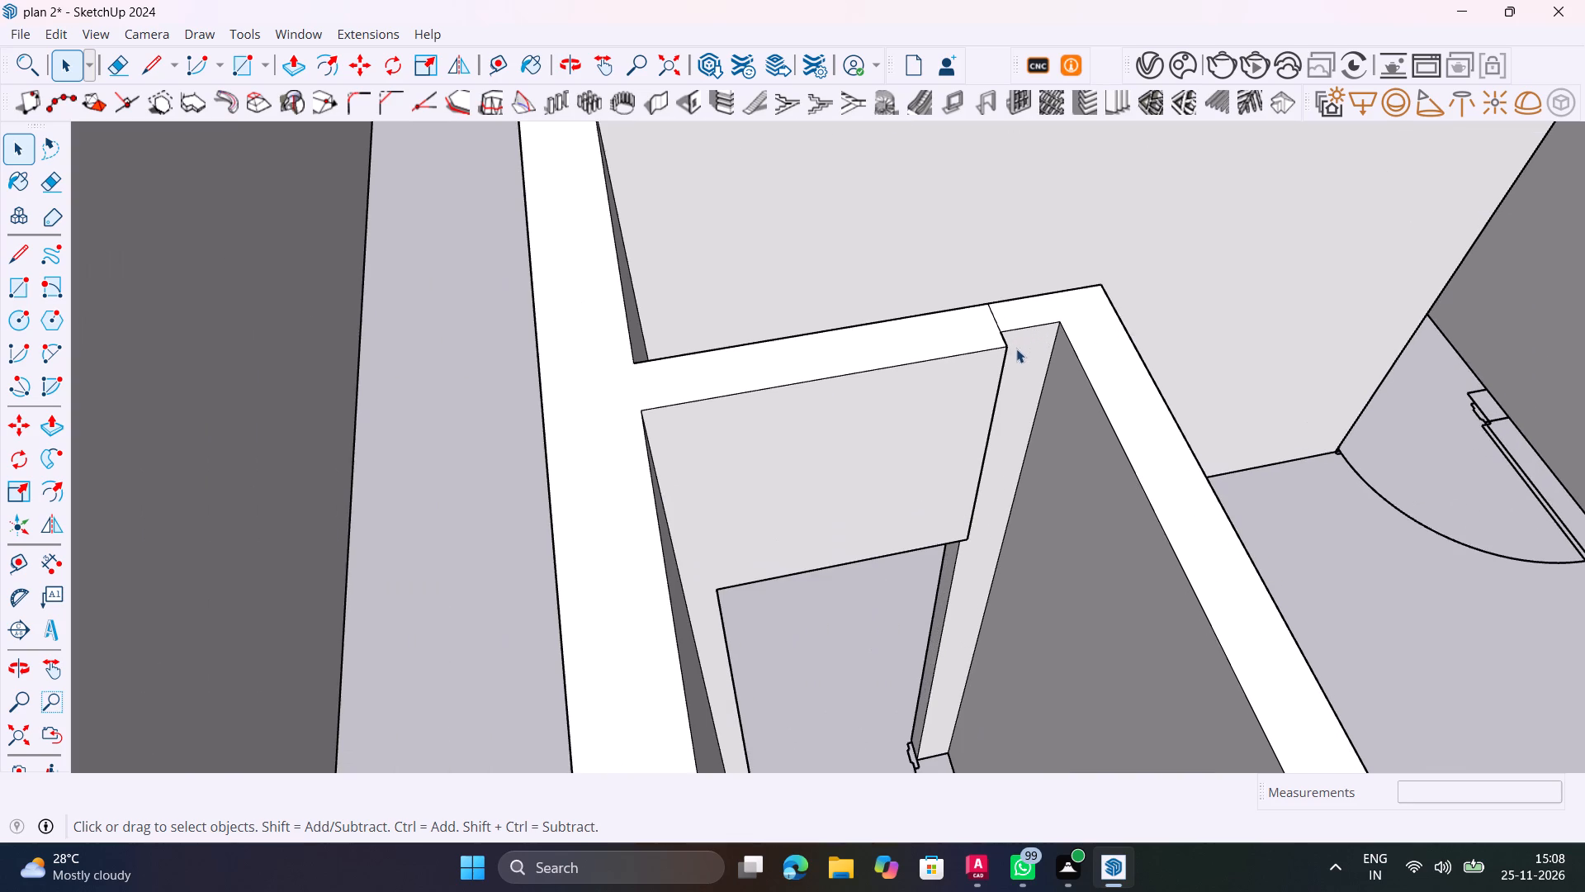
middle_drag(1008, 365, 1025, 461)
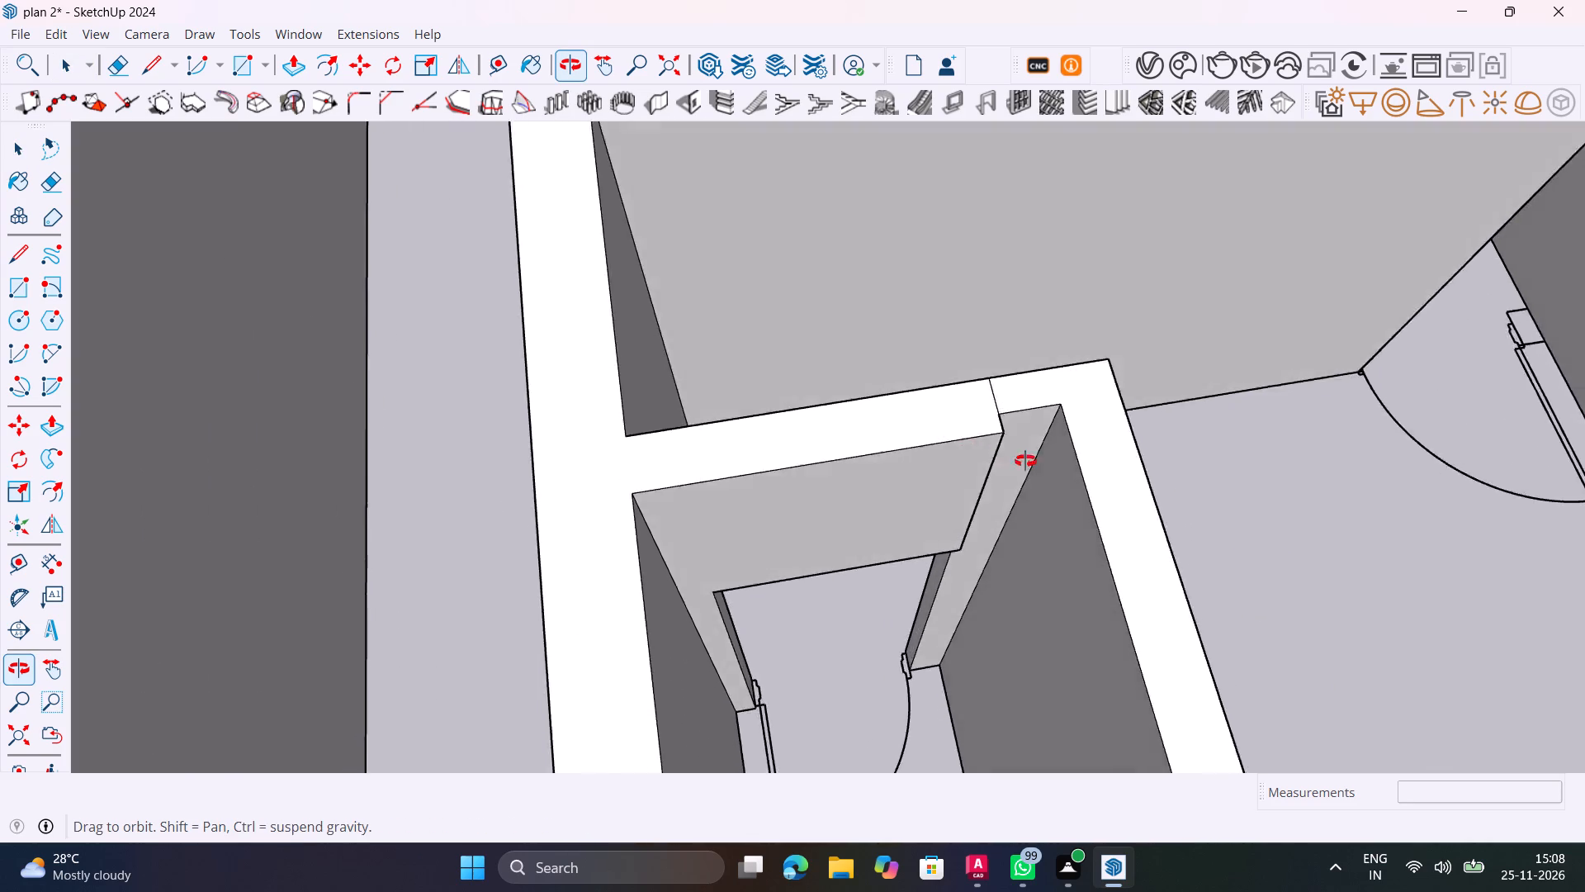
middle_drag(1025, 461, 1095, 529)
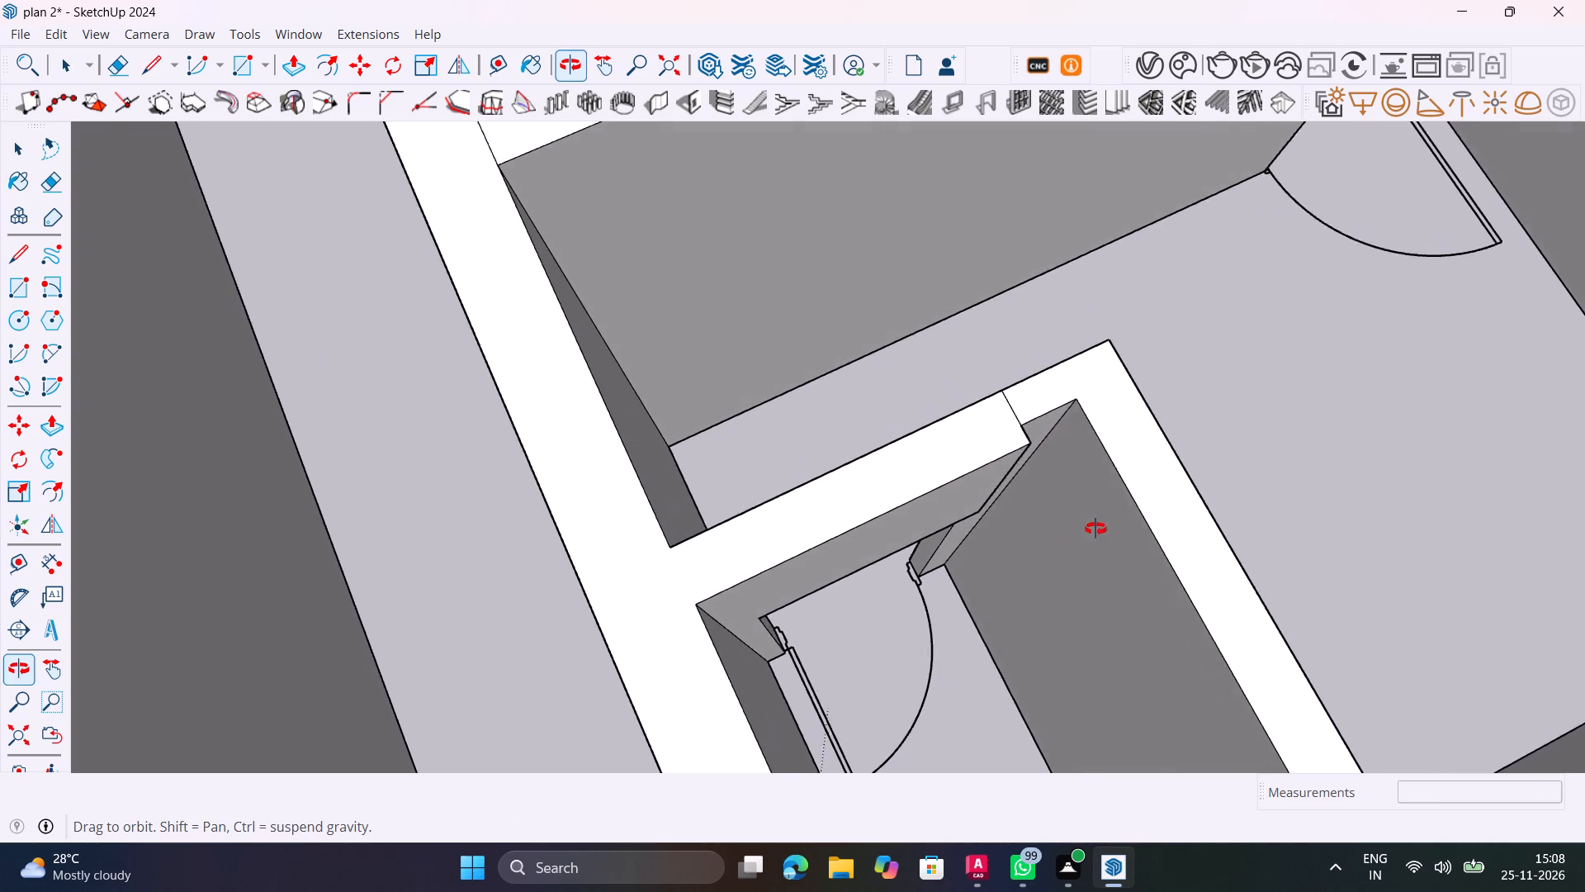
middle_drag(1095, 529, 1031, 532)
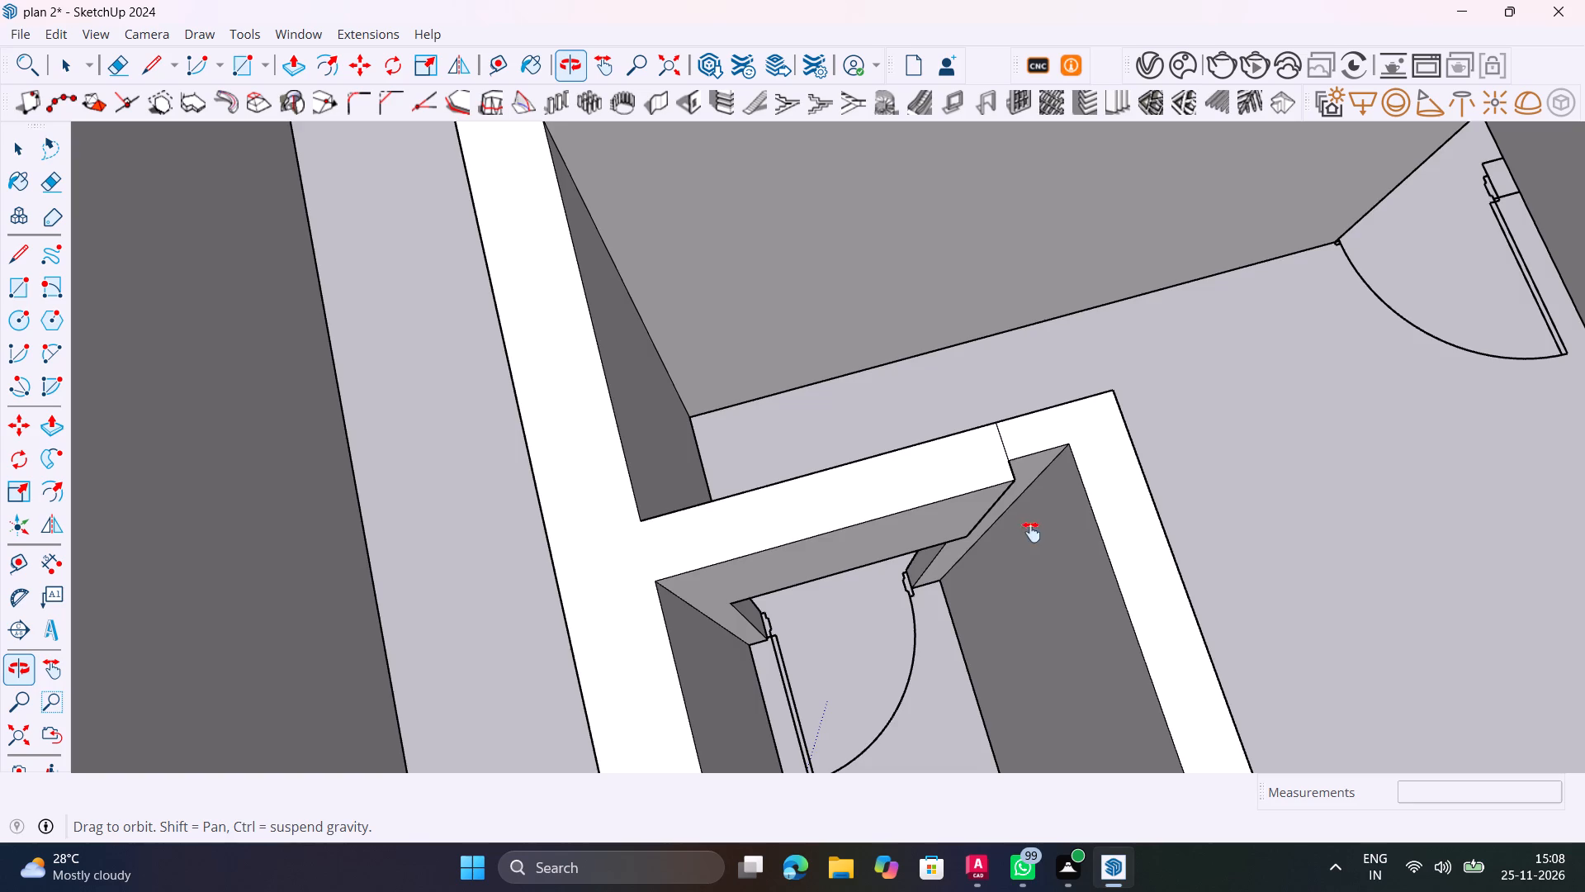
middle_drag(1031, 532, 830, 367)
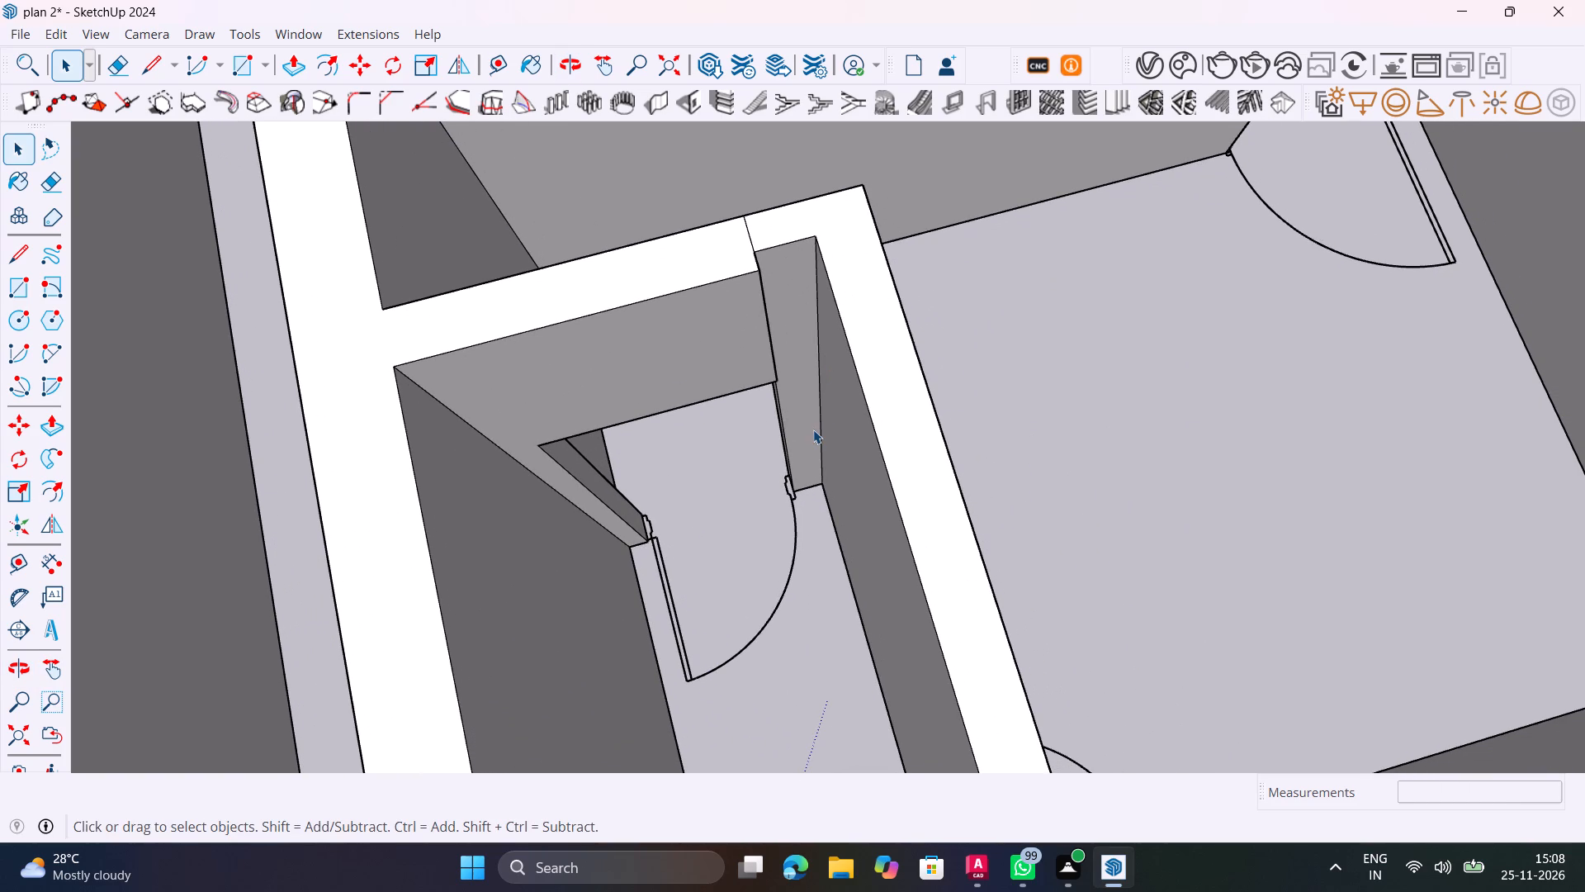
middle_drag(716, 442, 543, 333)
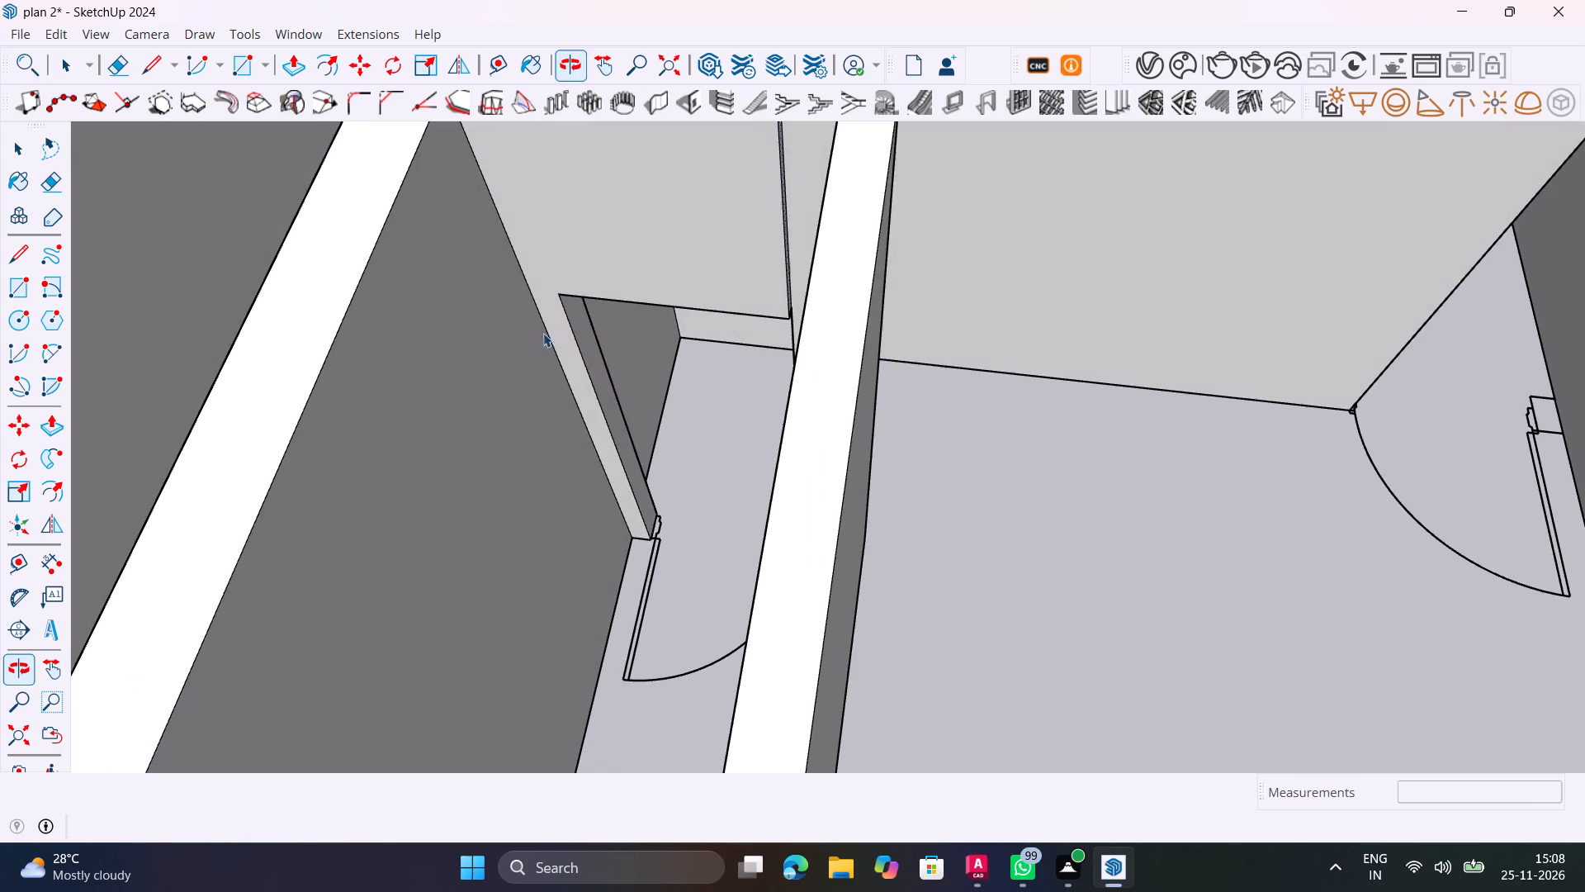
scroll(565, 363, up, 4)
scroll(640, 463, up, 9)
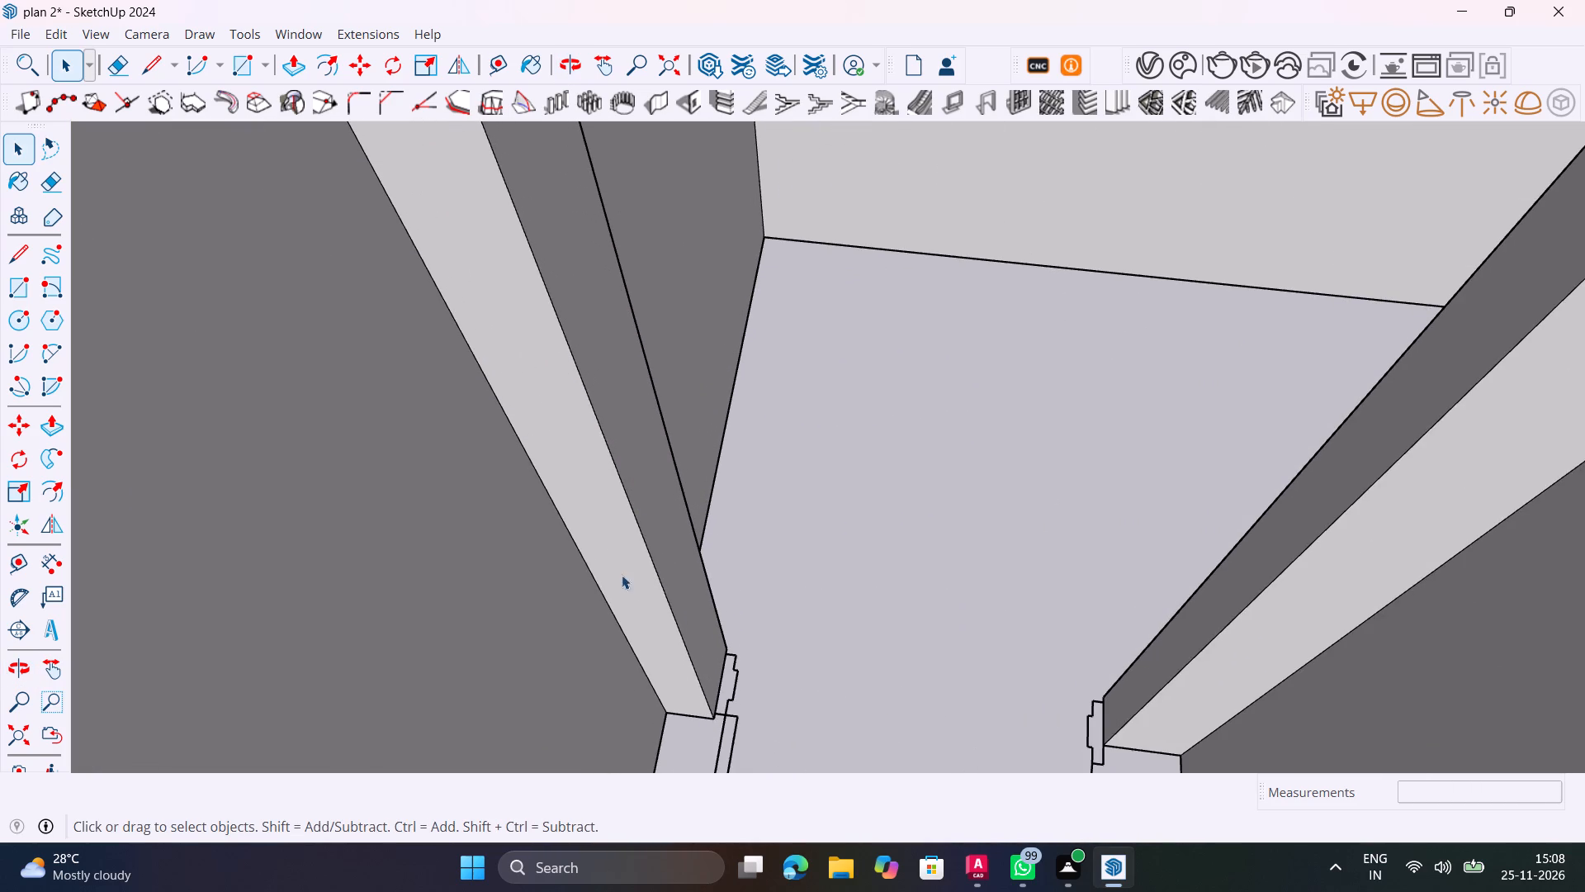
scroll(659, 499, down, 5)
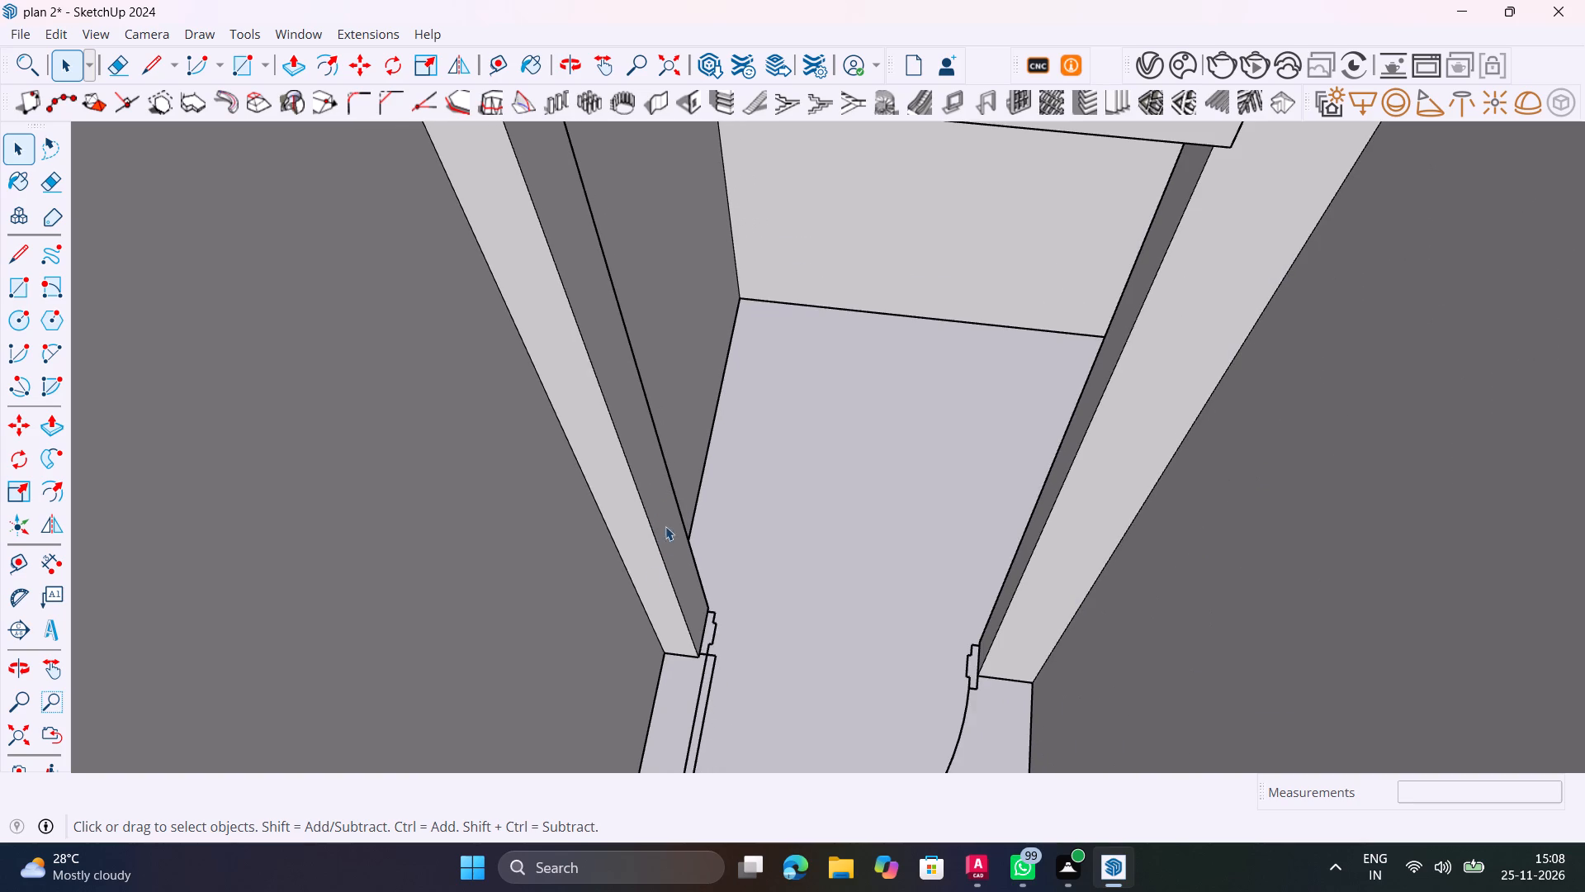
middle_drag(661, 558, 817, 591)
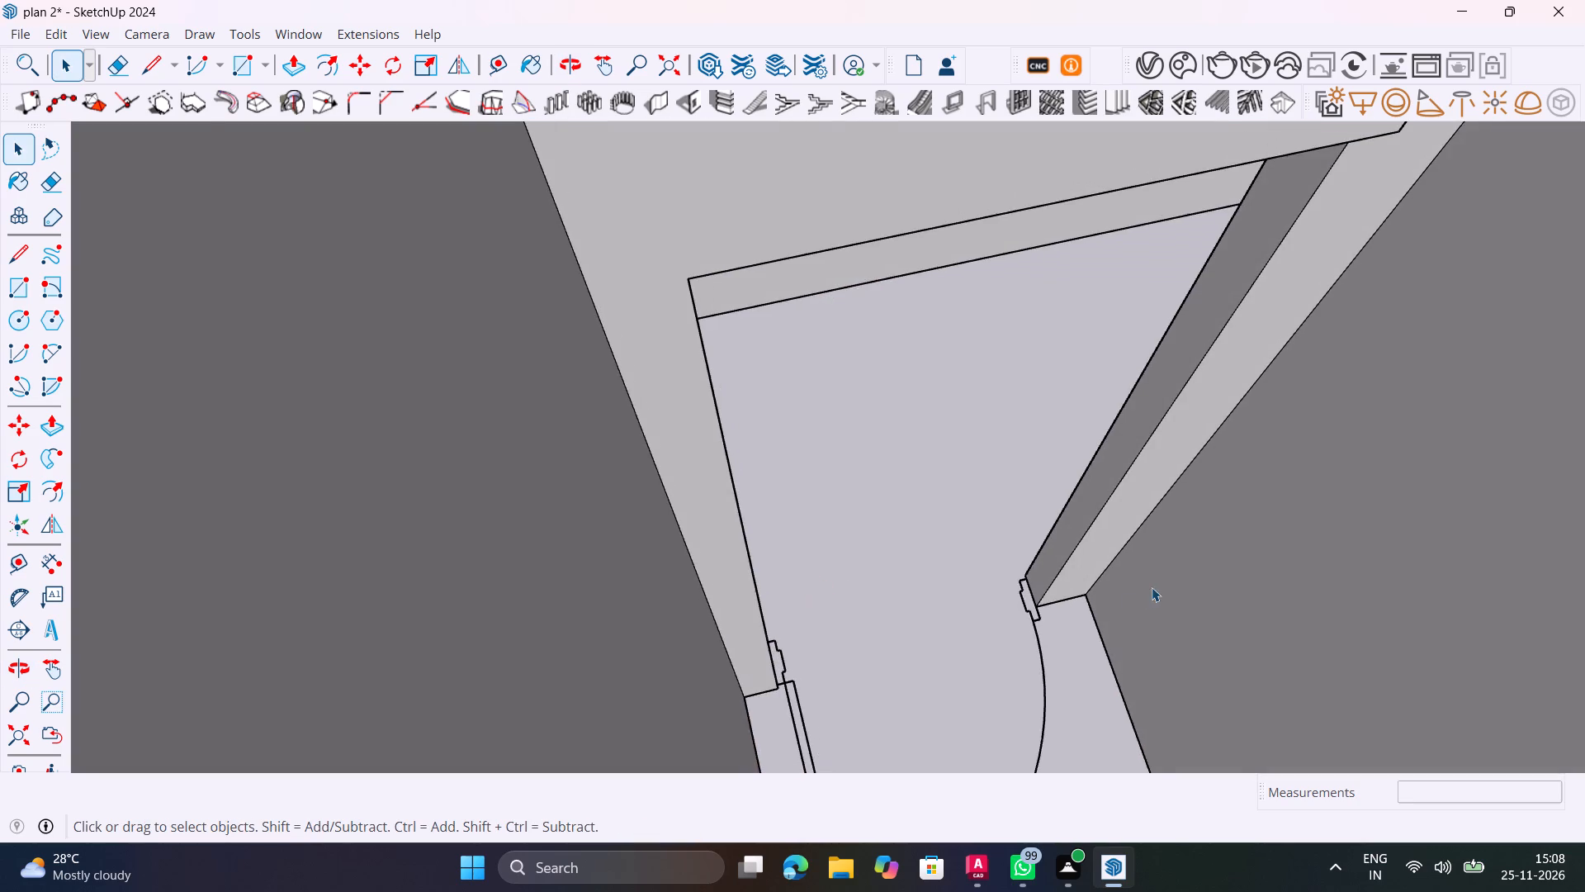
scroll(1155, 585, down, 3)
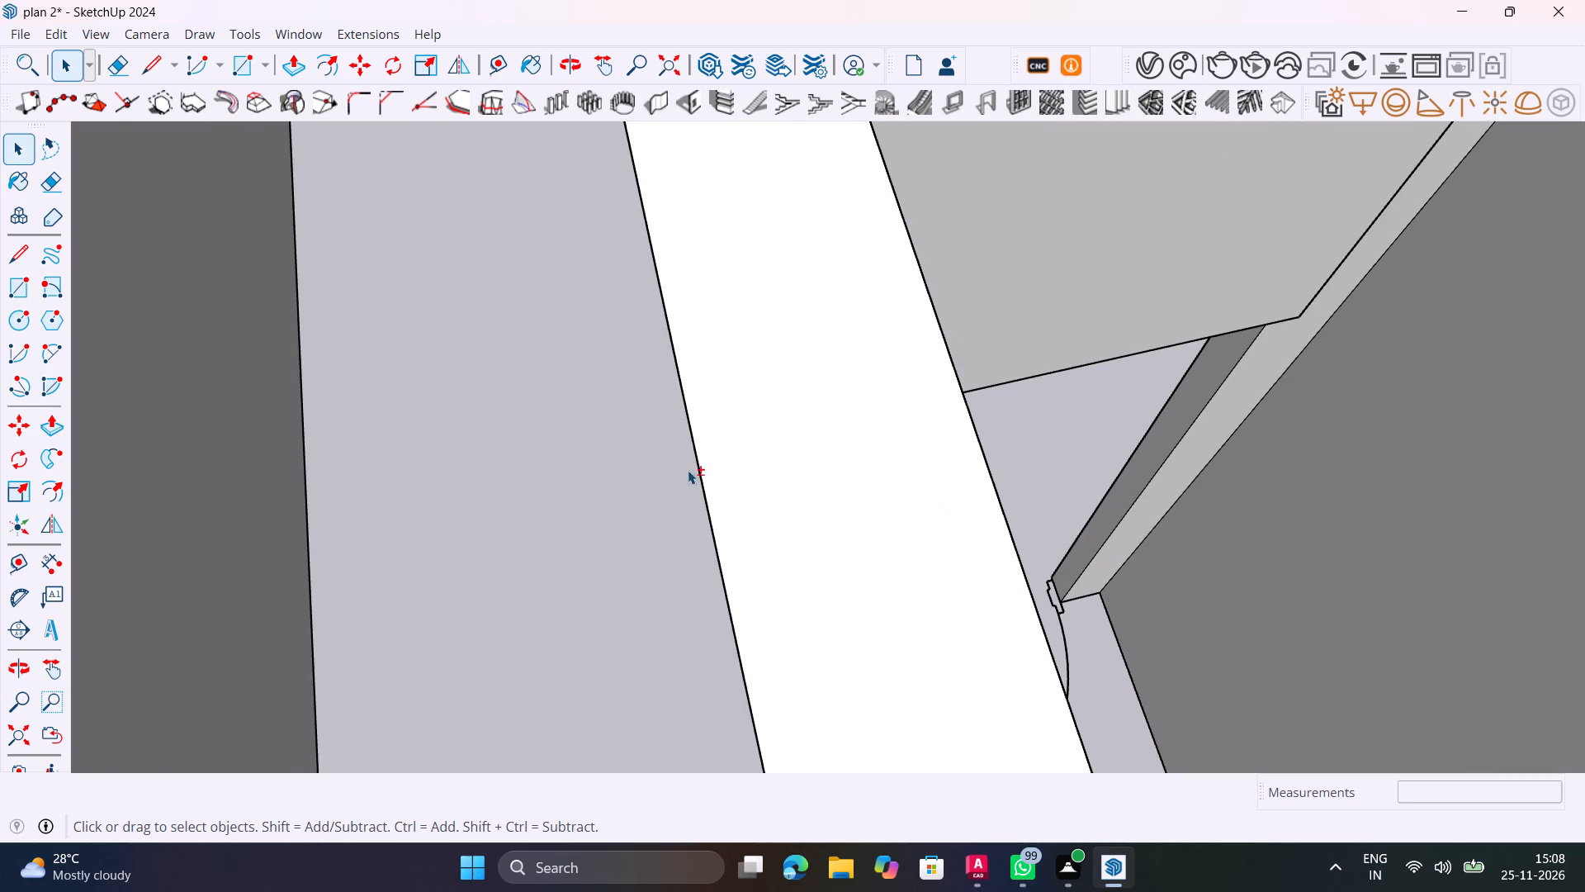
scroll(990, 414, down, 4)
shift+middle_drag(1051, 438, 491, 556)
scroll(351, 393, up, 5)
shift+middle_drag(423, 392, 504, 462)
scroll(533, 432, up, 10)
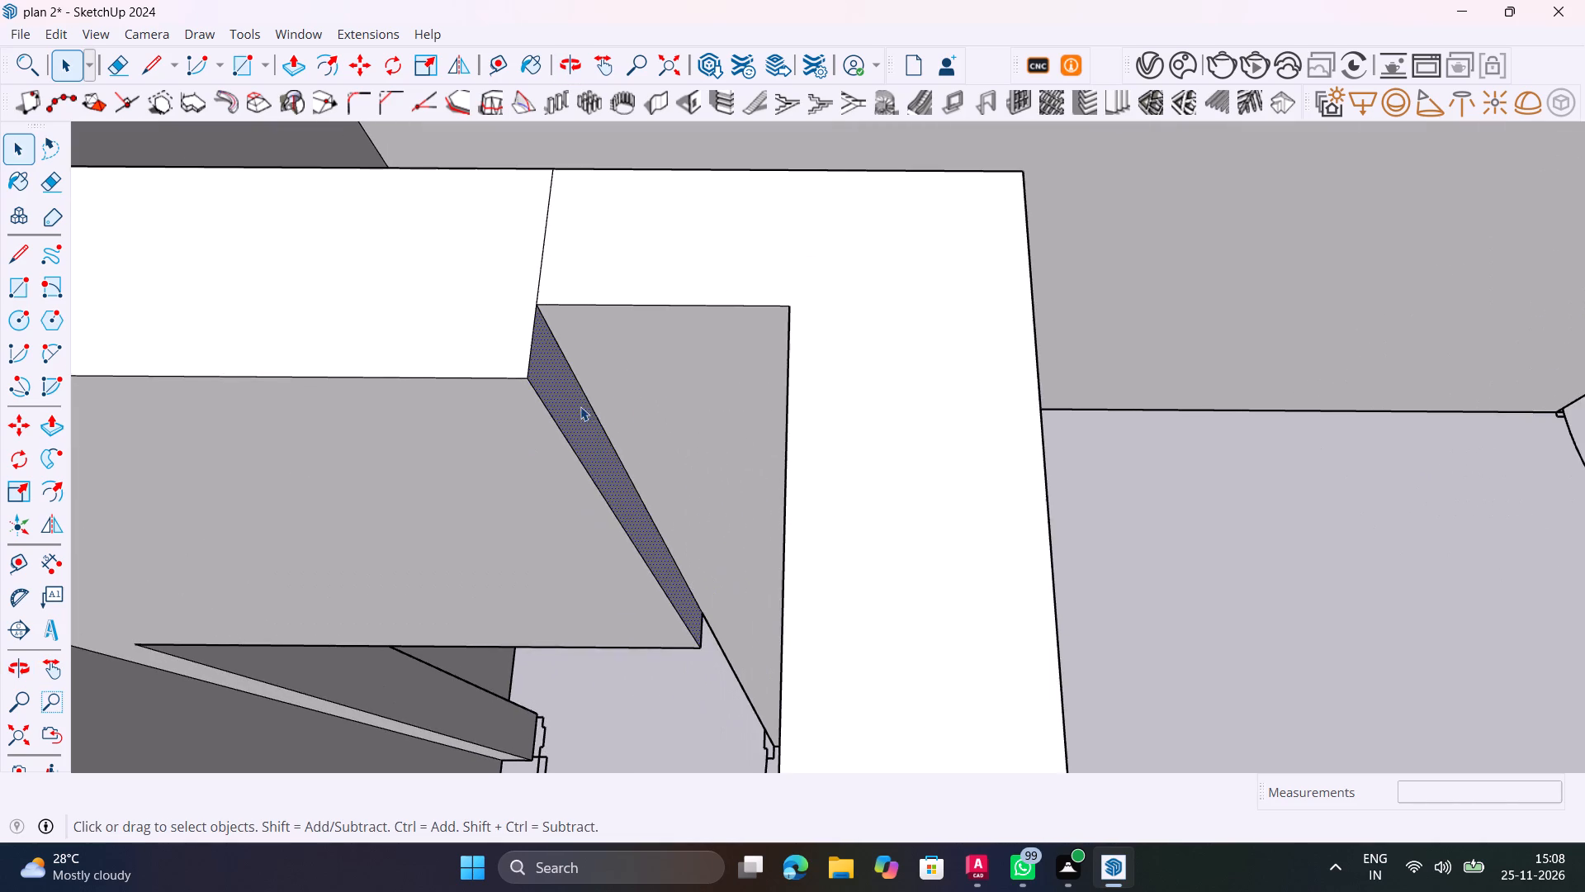
Check the offset from the inner doorway lintel's inside corner to the wall's far top edge with the Dimension tool.
middle_drag(627, 407, 578, 458)
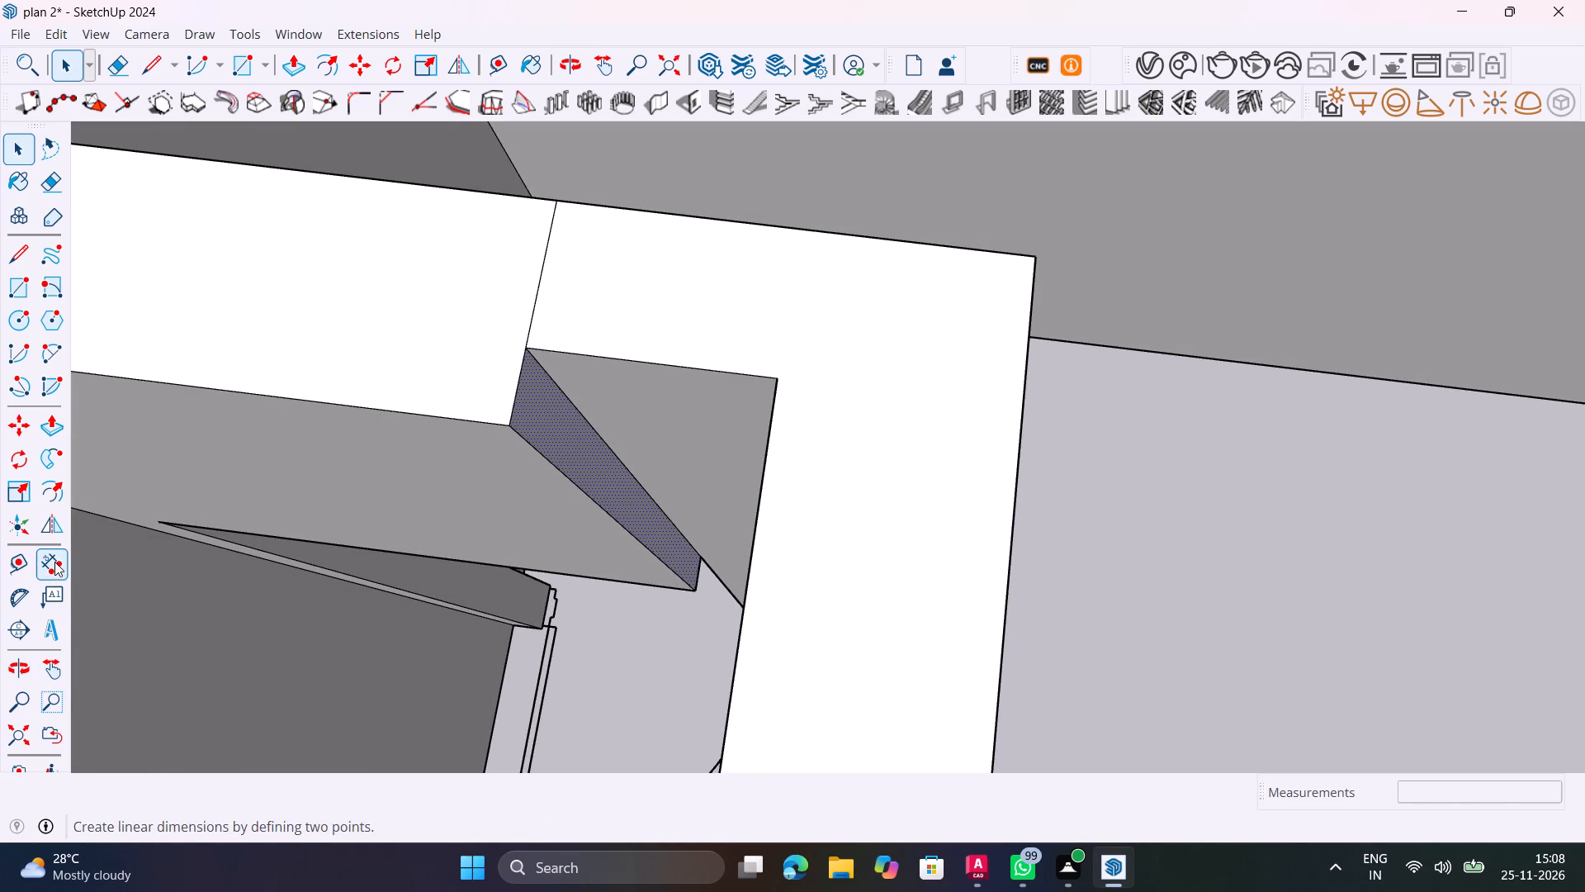
click(54, 562)
click(527, 343)
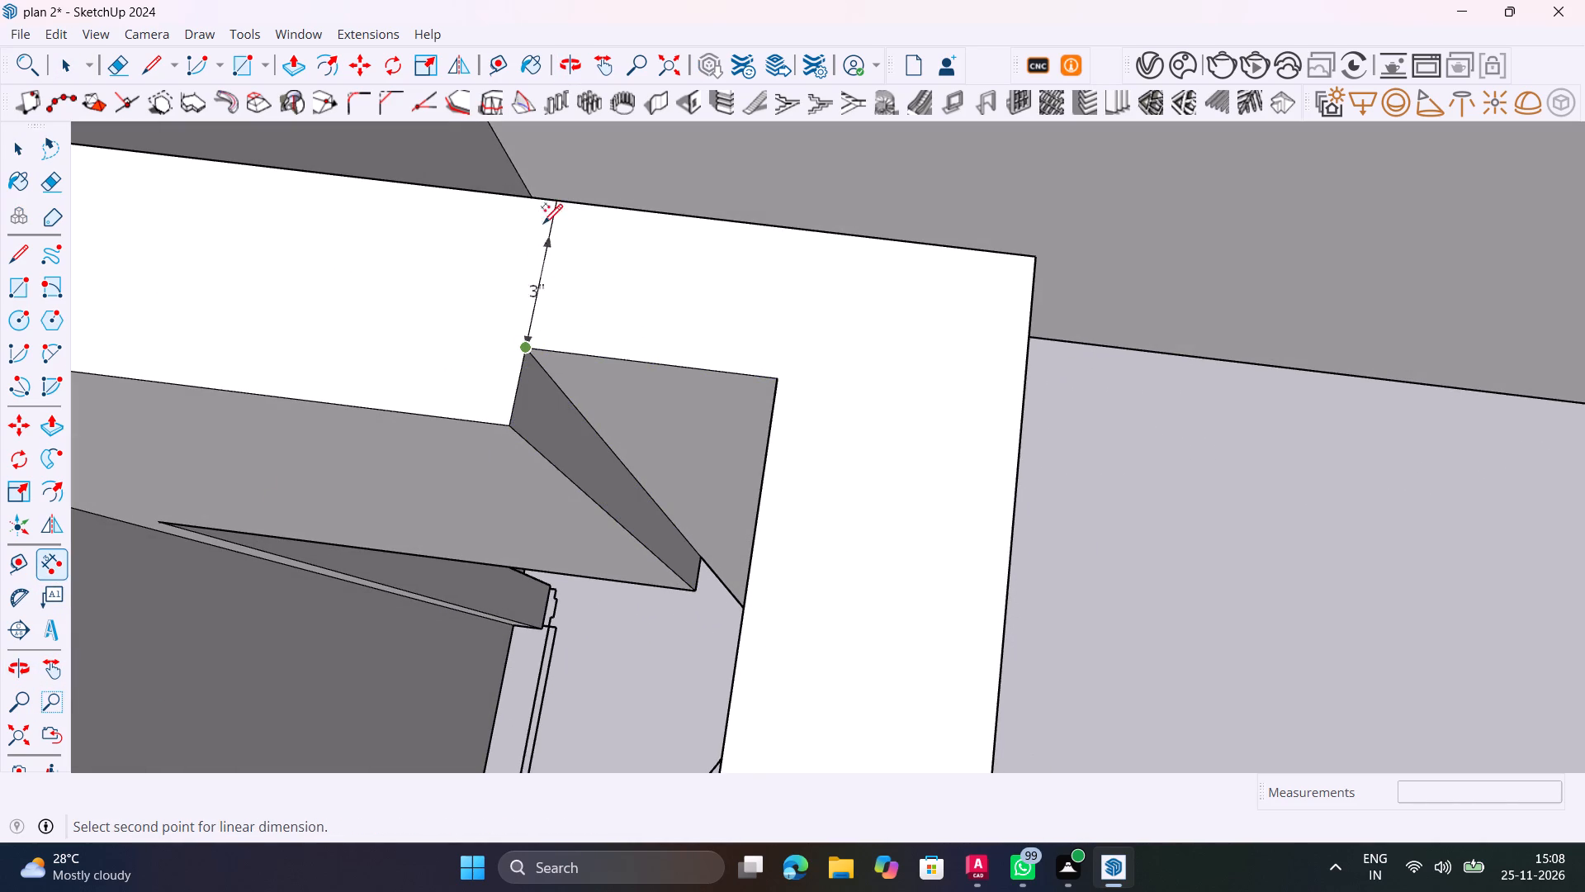
key(Escape)
key(space)
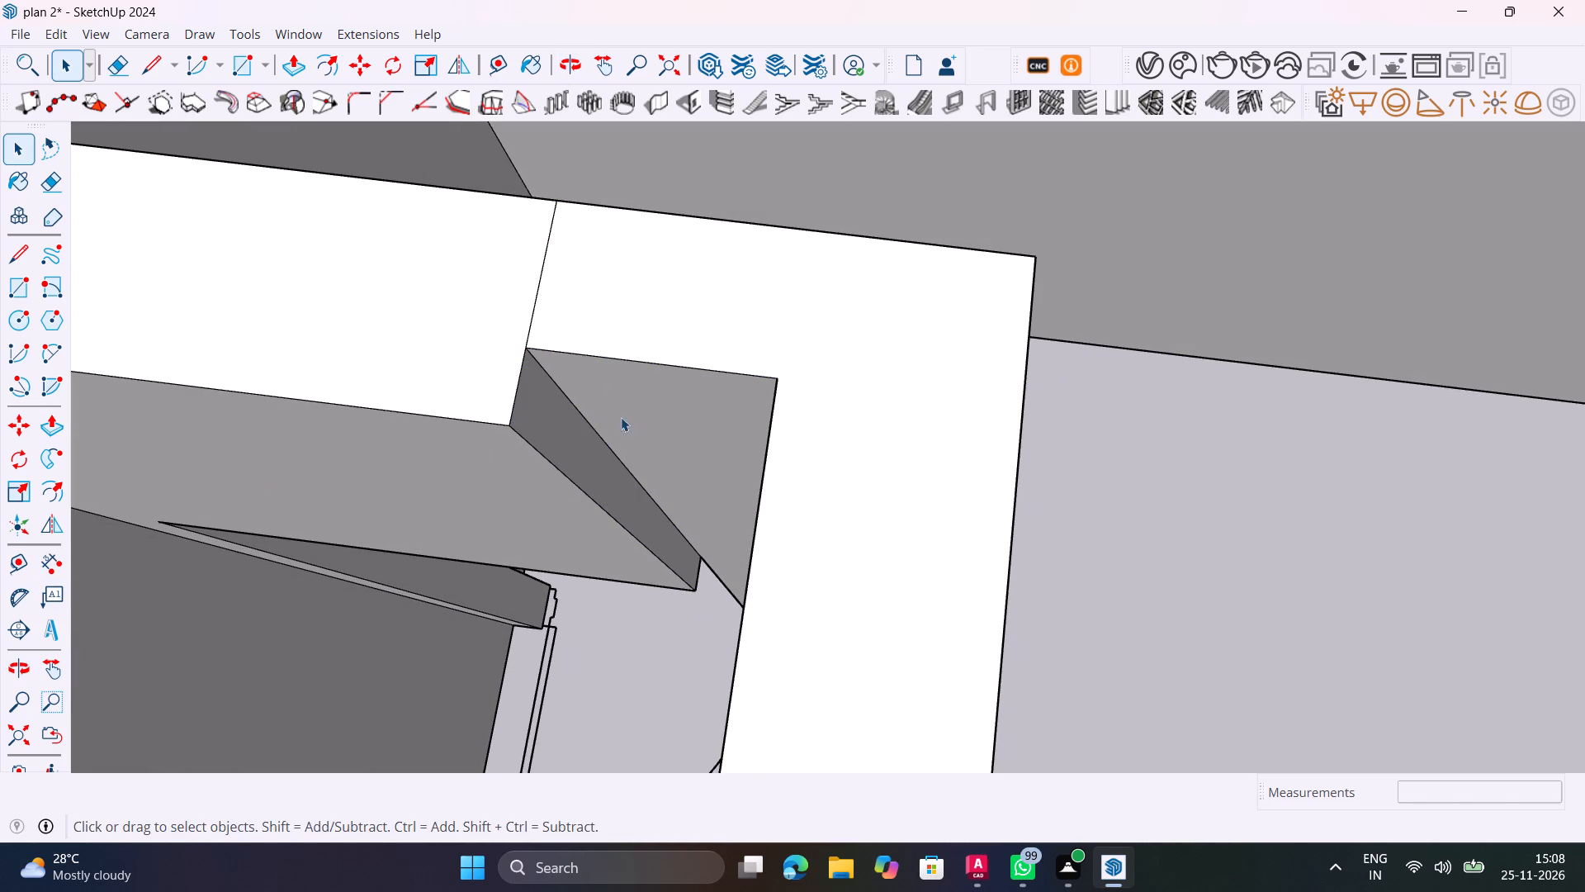
Push/Pull the recessed wall face beside the inner doorway's lintel until it is flush with the lintel's face.
click(631, 435)
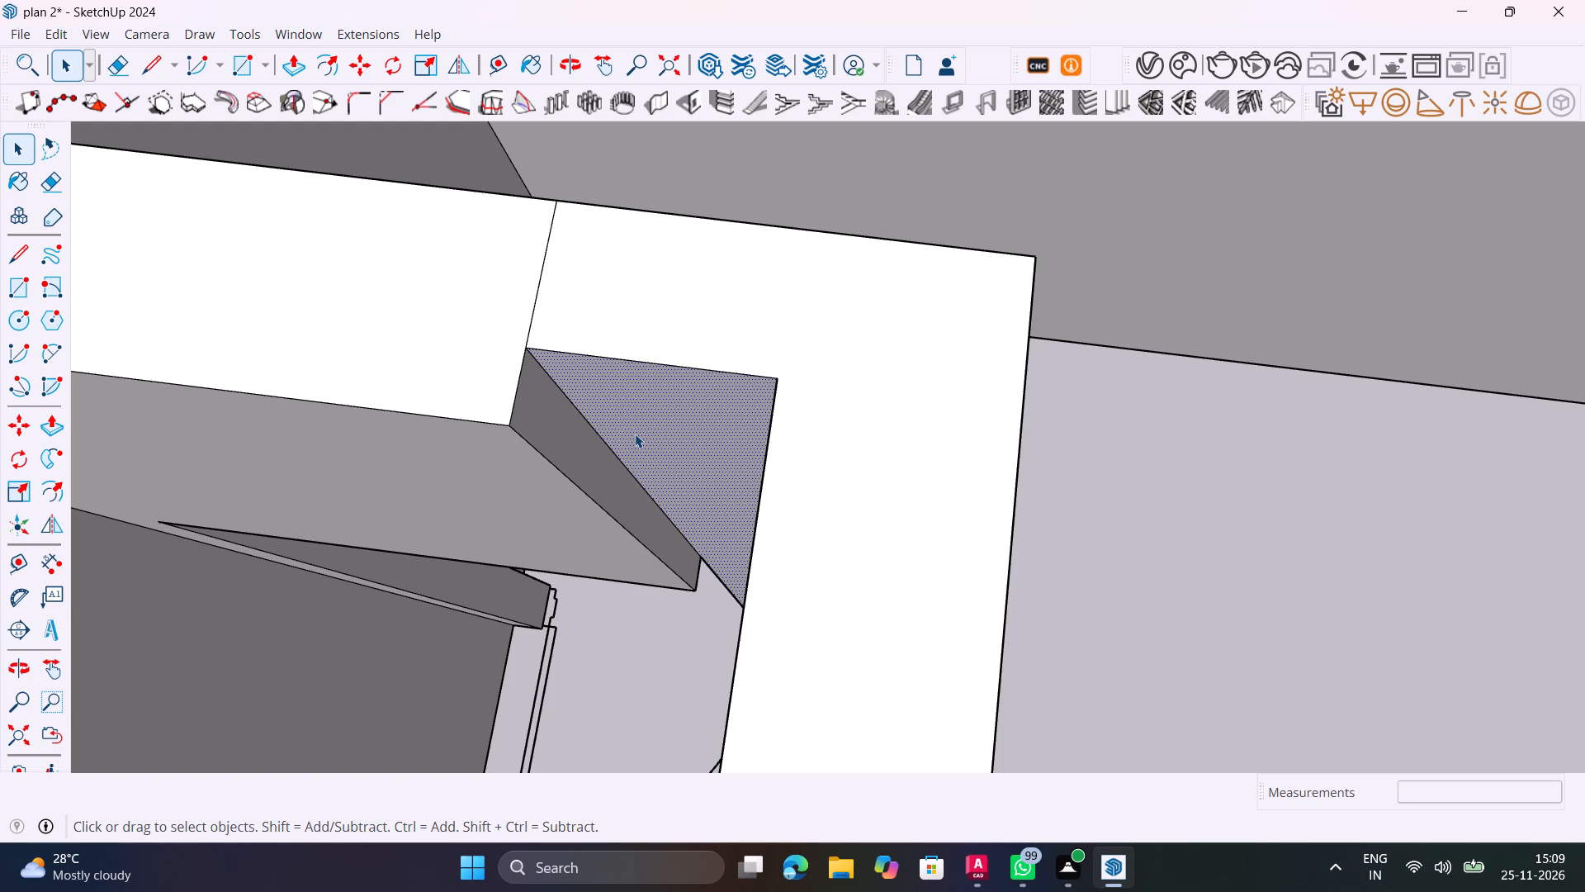
key(p)
click(635, 434)
click(503, 433)
key(space)
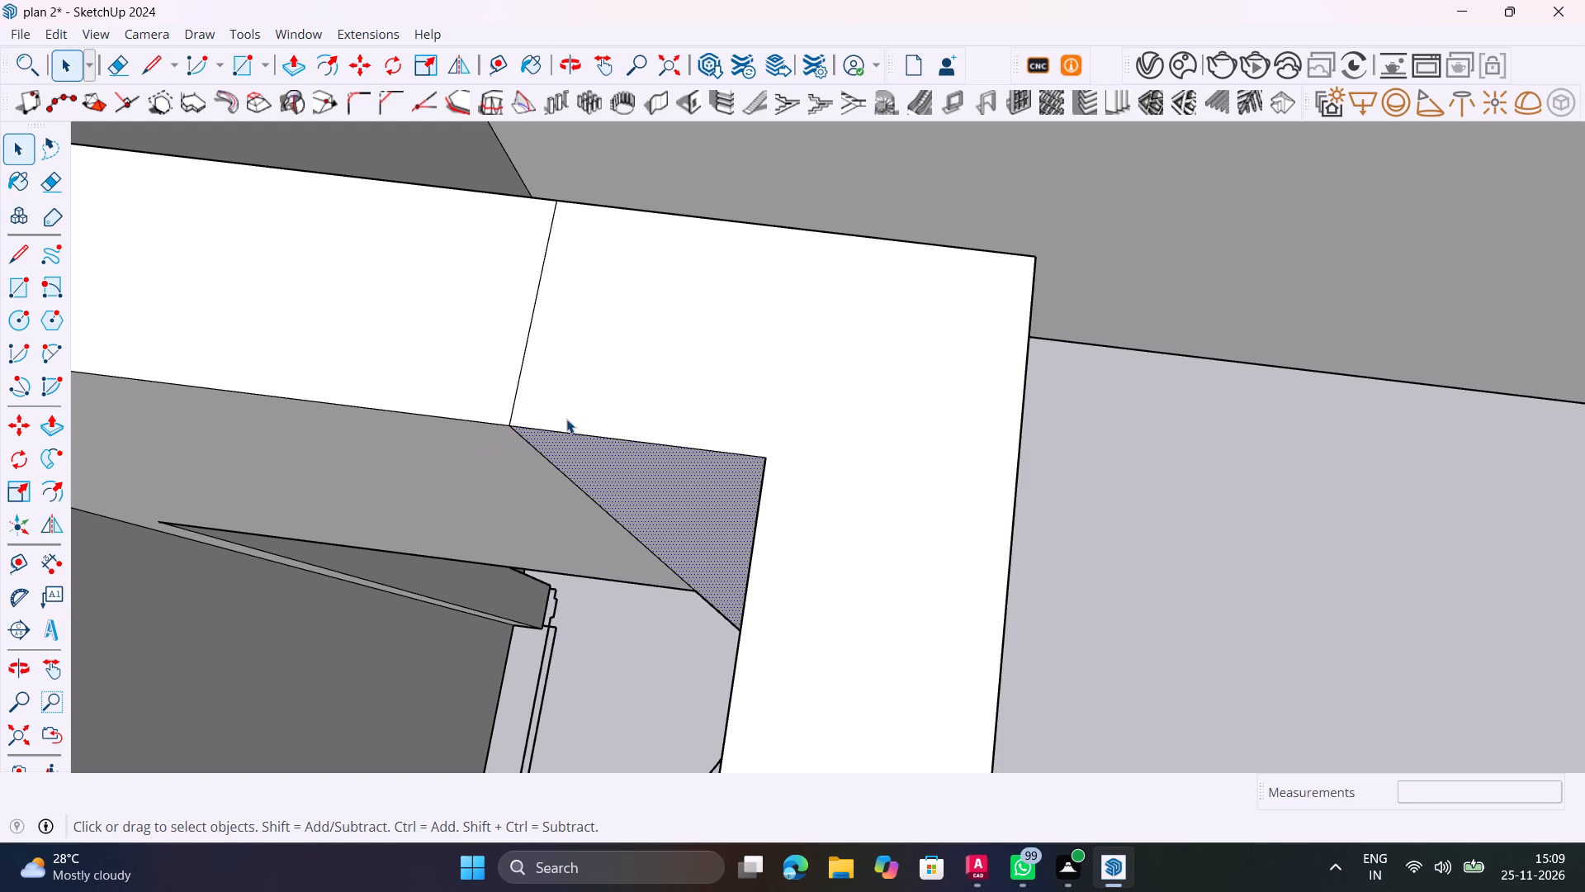
Erase the top and vertical seam lines on both sides where the inner doorway's lintel meets the adjoining wall.
key(e)
drag(566, 416, 452, 308)
drag(570, 494, 615, 494)
scroll(610, 488, down, 3)
middle_drag(611, 487, 1584, 316)
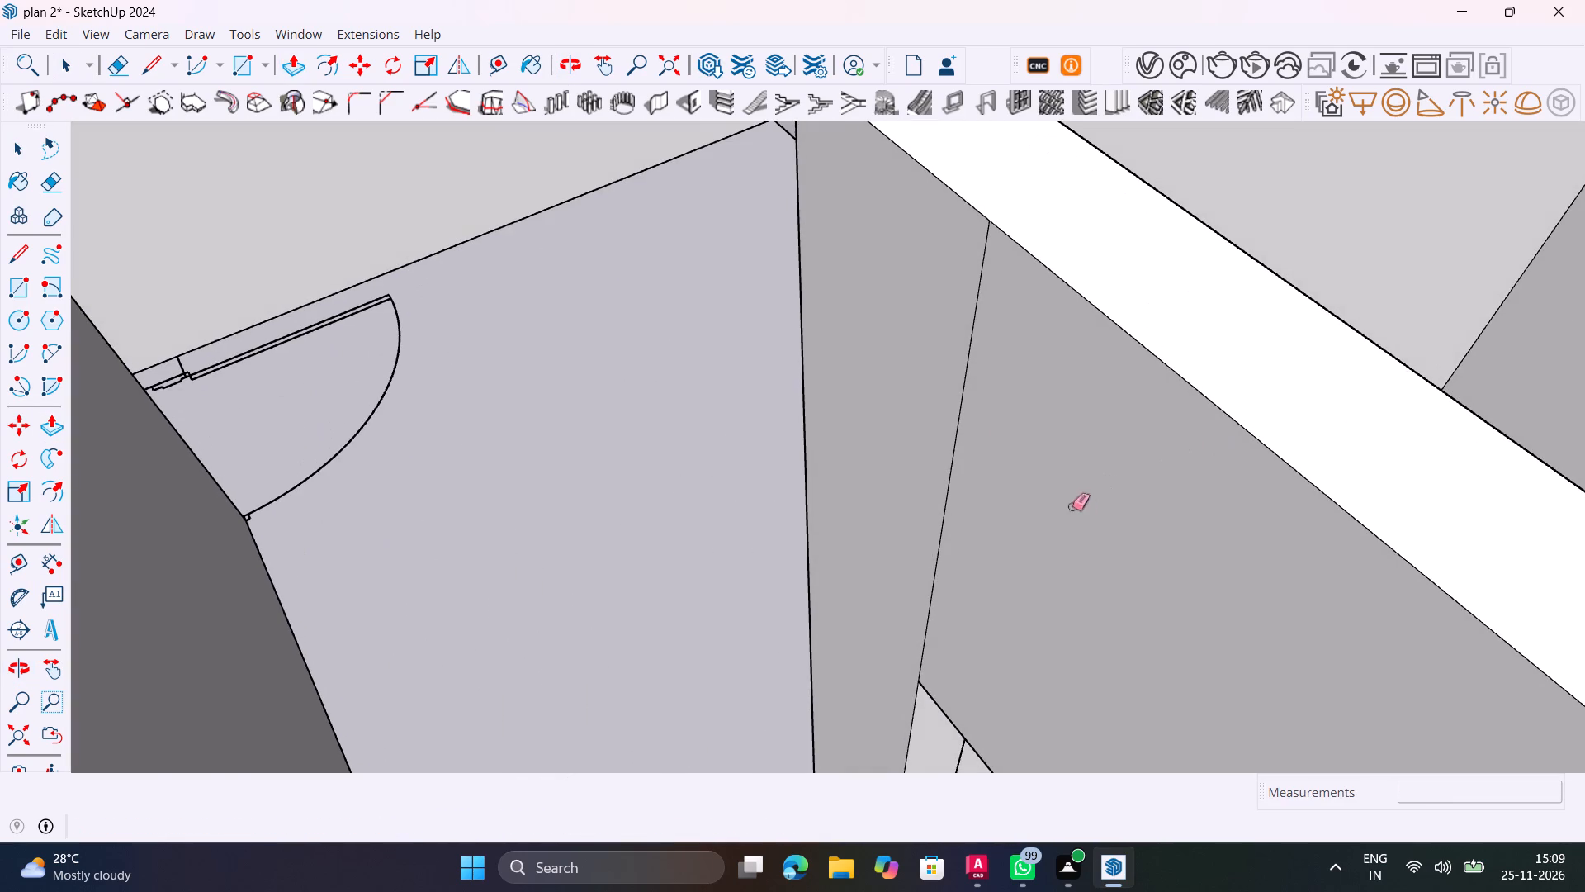
drag(1075, 510, 916, 382)
drag(907, 366, 990, 410)
scroll(991, 387, down, 20)
key(space)
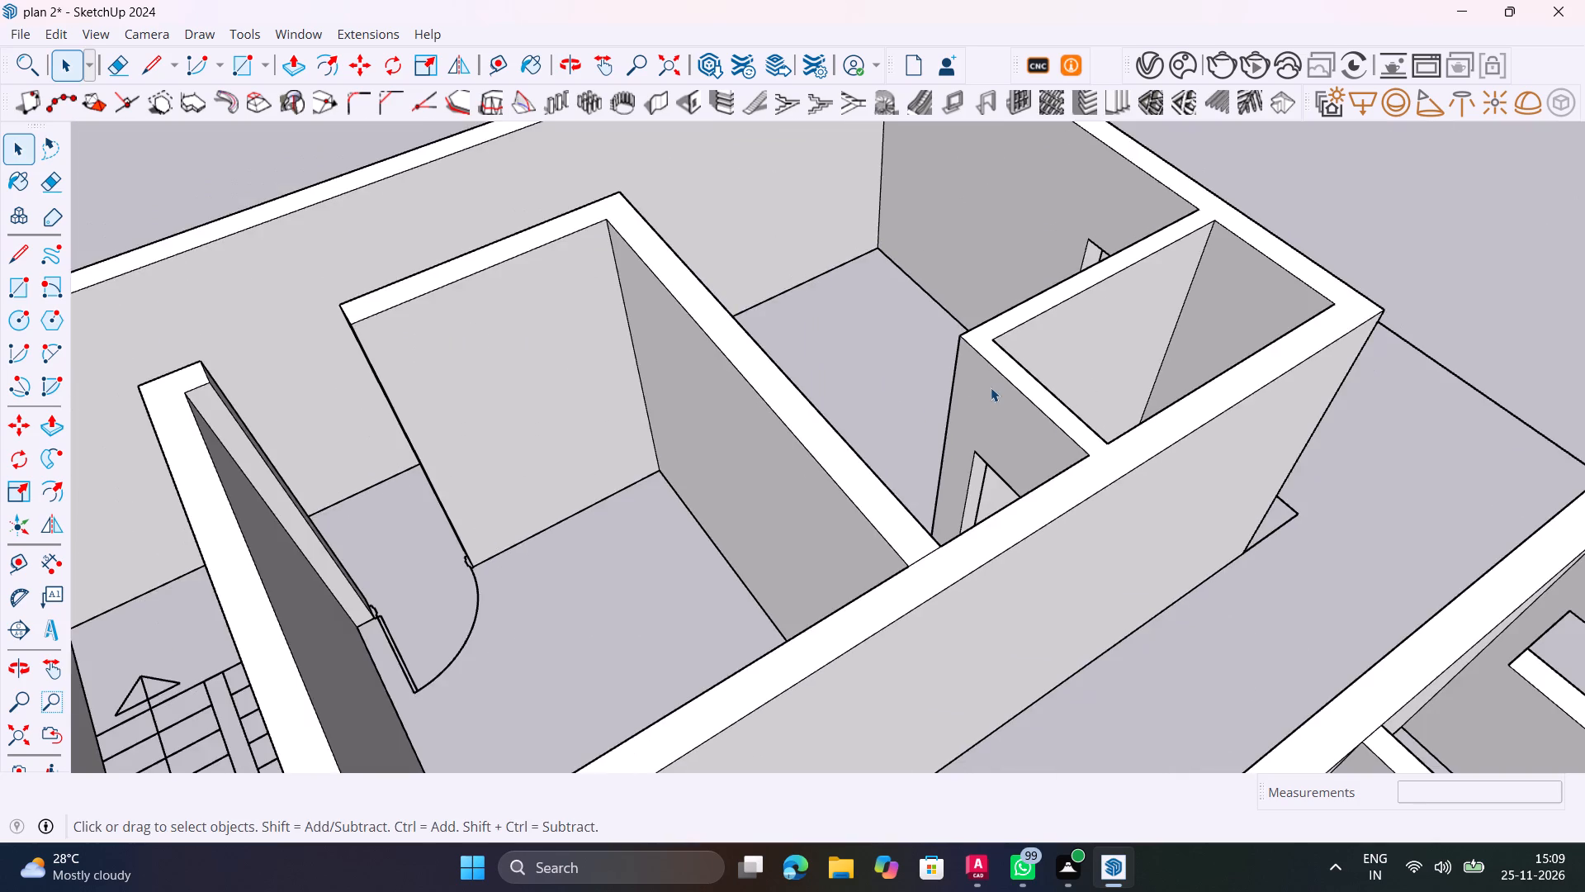
Examine the raised storey's rooms, passage and door openings from several angles to find openings still needing work.
shift+middle_drag(1066, 427, 1131, 439)
scroll(1116, 398, down, 5)
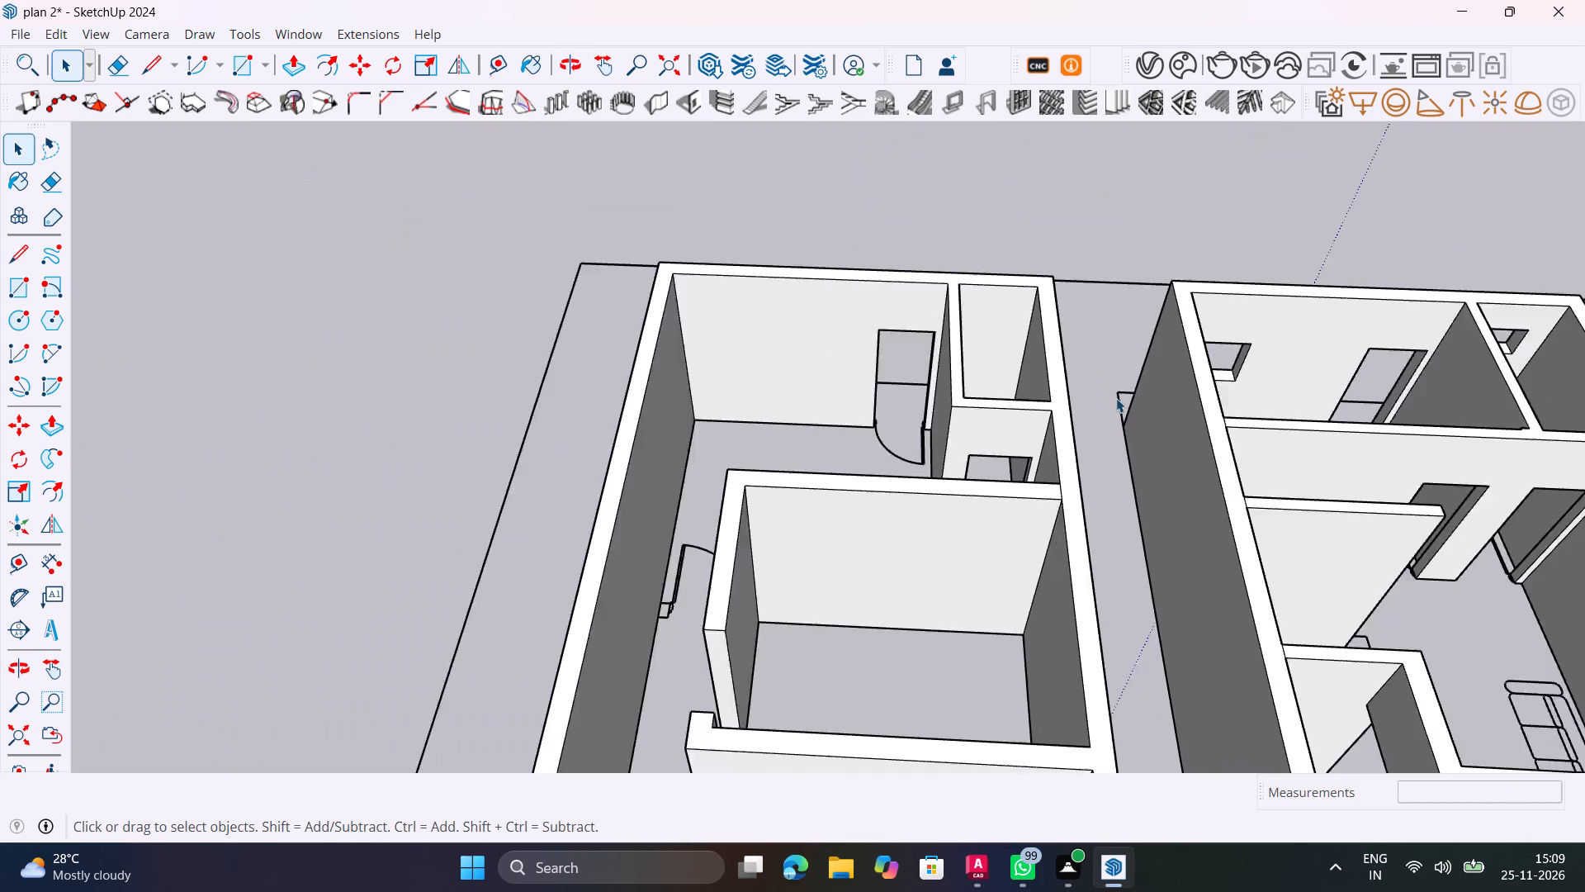
scroll(1116, 398, down, 5)
middle_drag(999, 520, 1396, 528)
scroll(953, 463, up, 9)
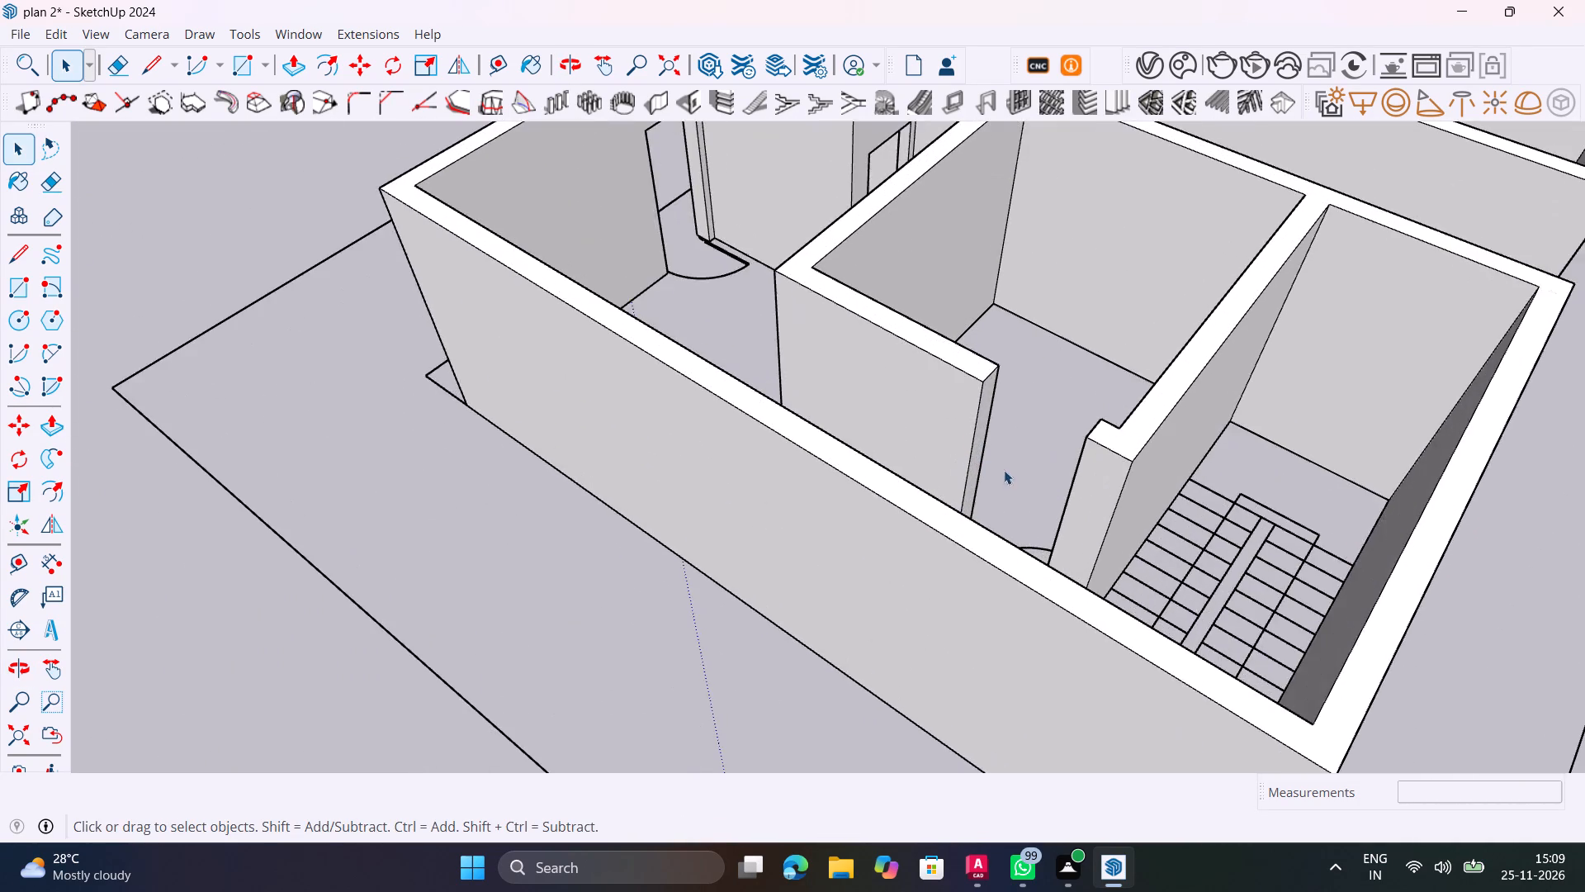
middle_drag(1004, 468, 958, 573)
scroll(967, 565, up, 5)
shift+middle_drag(965, 557, 747, 506)
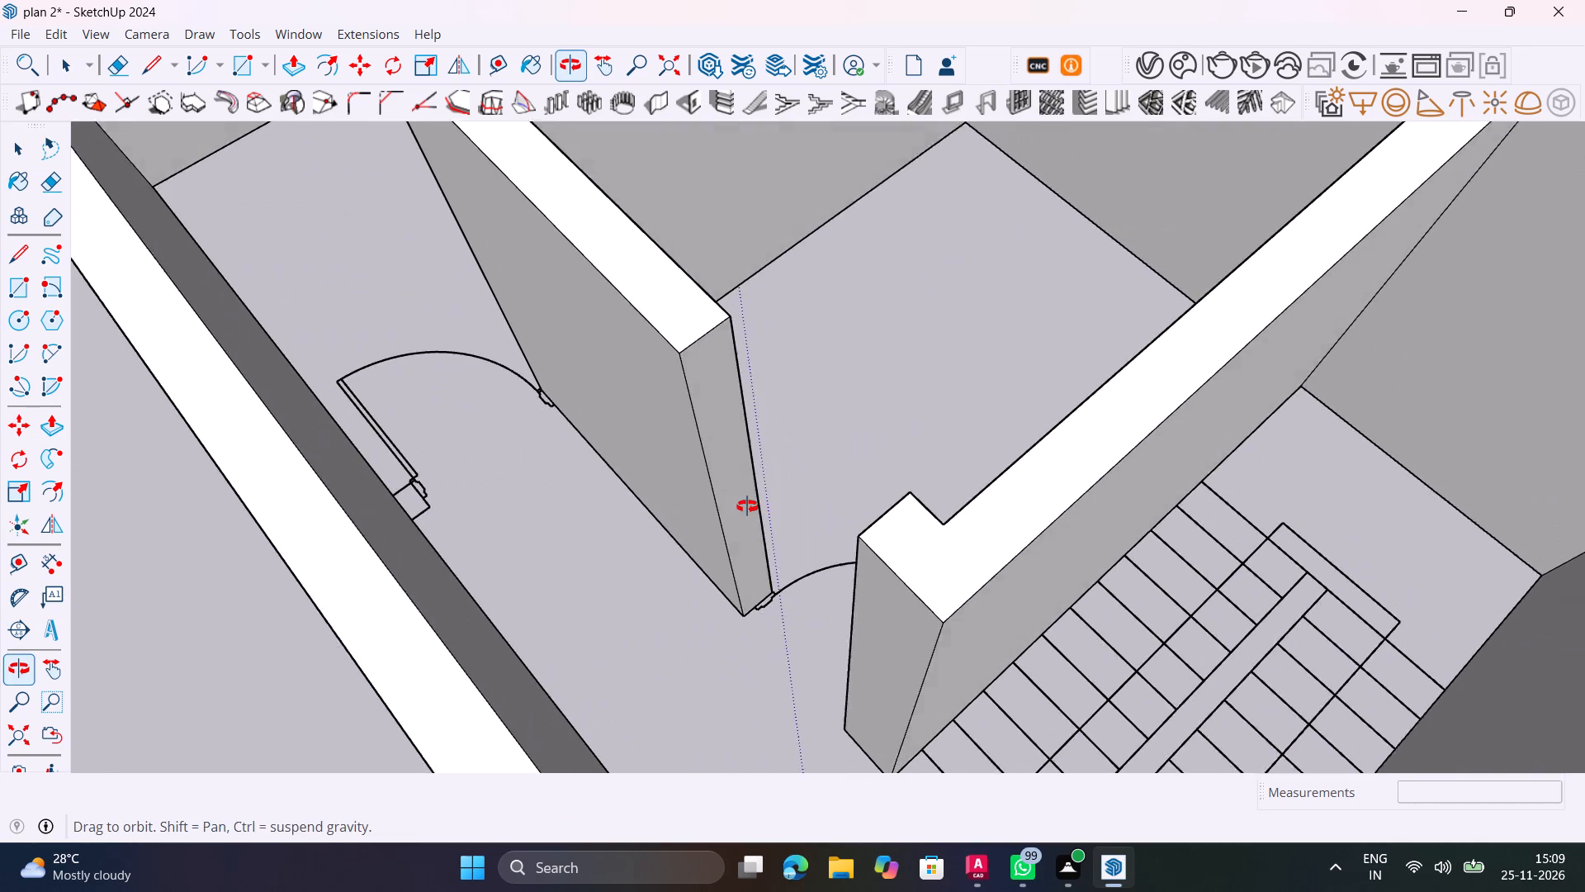
shift+middle_drag(747, 506, 736, 502)
scroll(739, 455, down, 6)
shift+middle_drag(675, 419, 1089, 681)
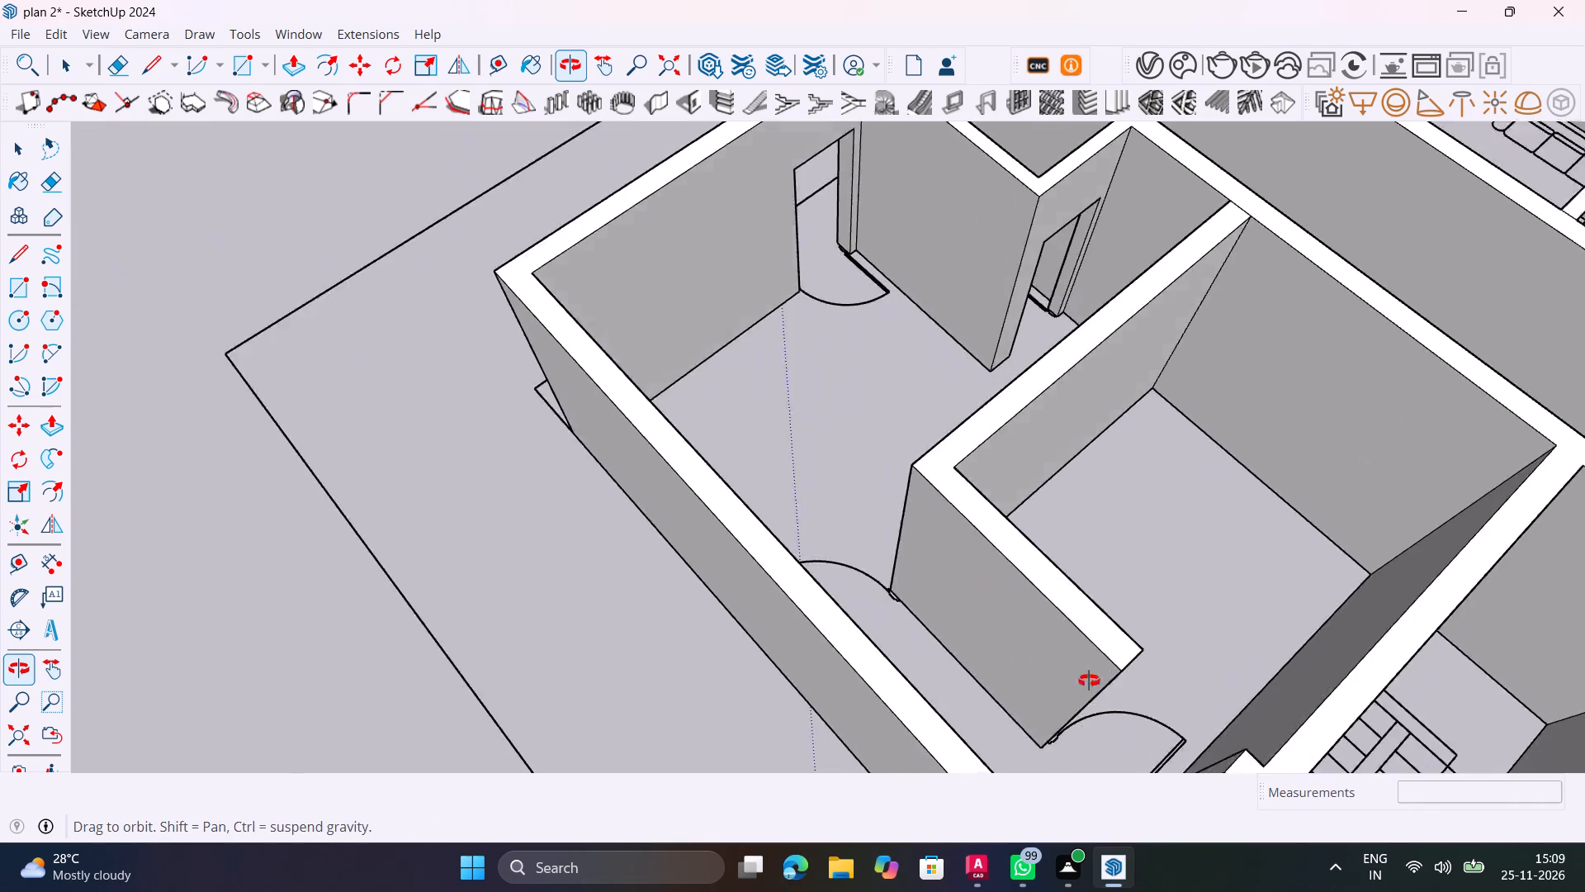
shift+middle_drag(1089, 681, 887, 723)
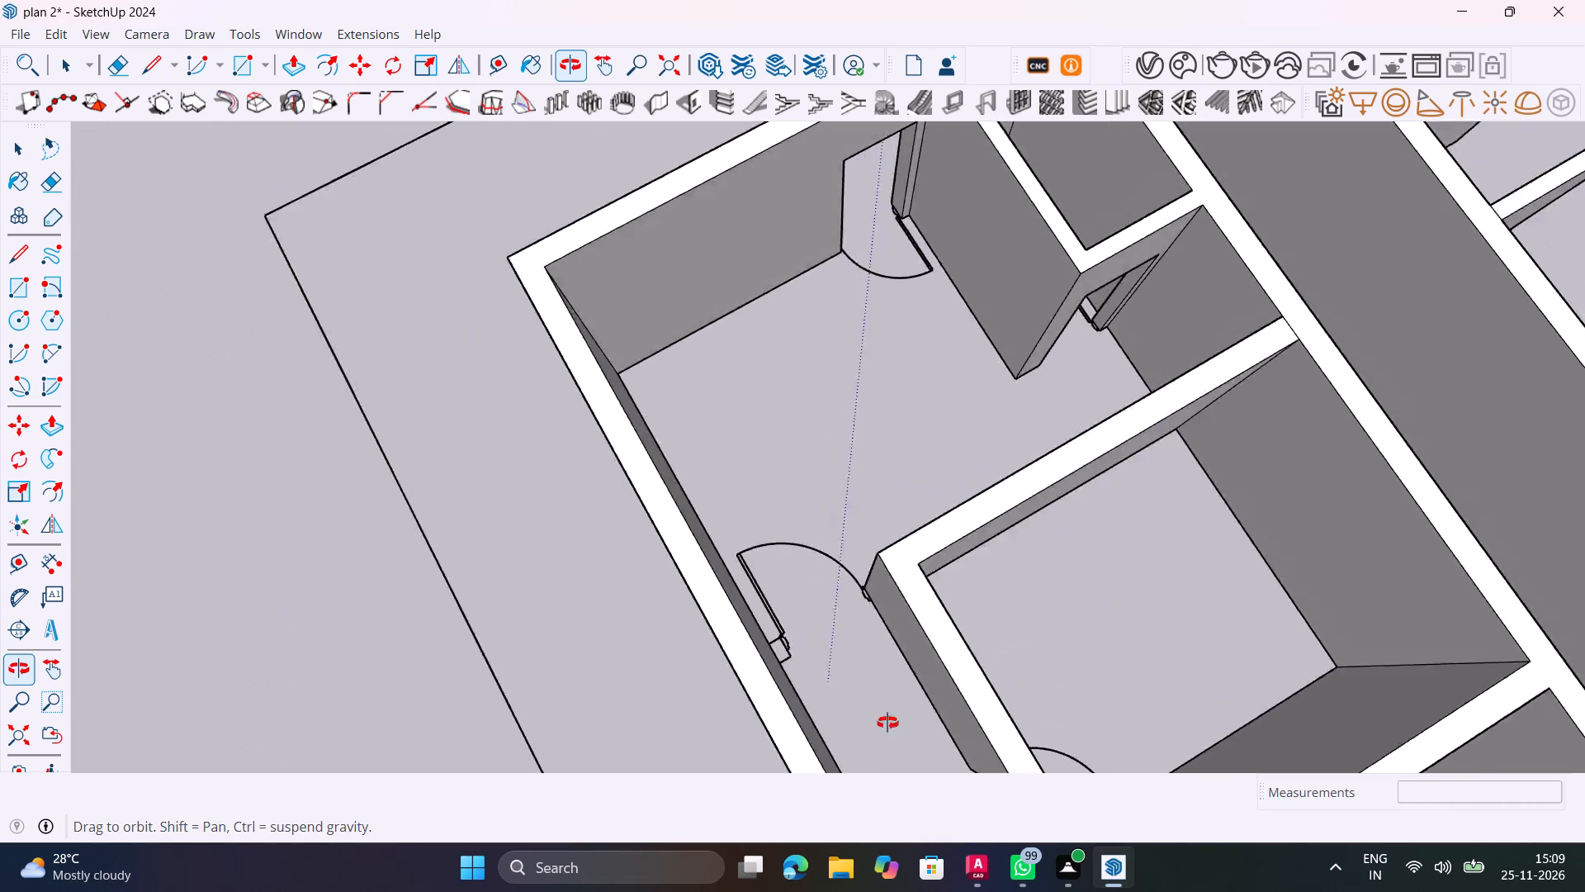
shift+middle_drag(887, 723, 770, 645)
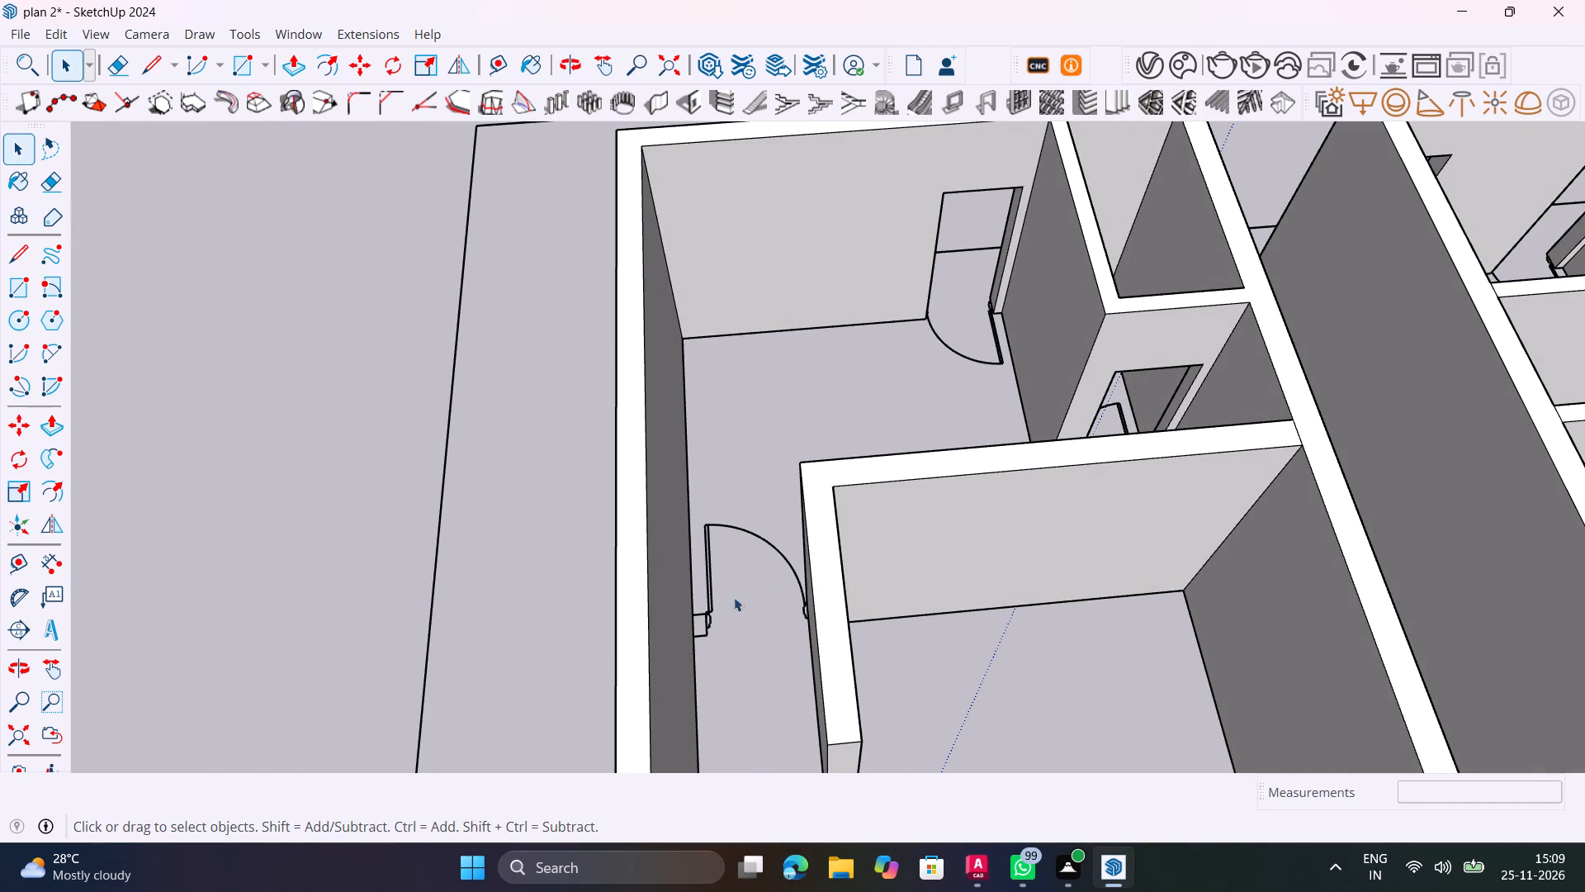
scroll(771, 580, down, 8)
shift+middle_drag(769, 587, 856, 467)
scroll(853, 469, up, 4)
middle_drag(869, 506, 1050, 669)
scroll(1050, 670, up, 1)
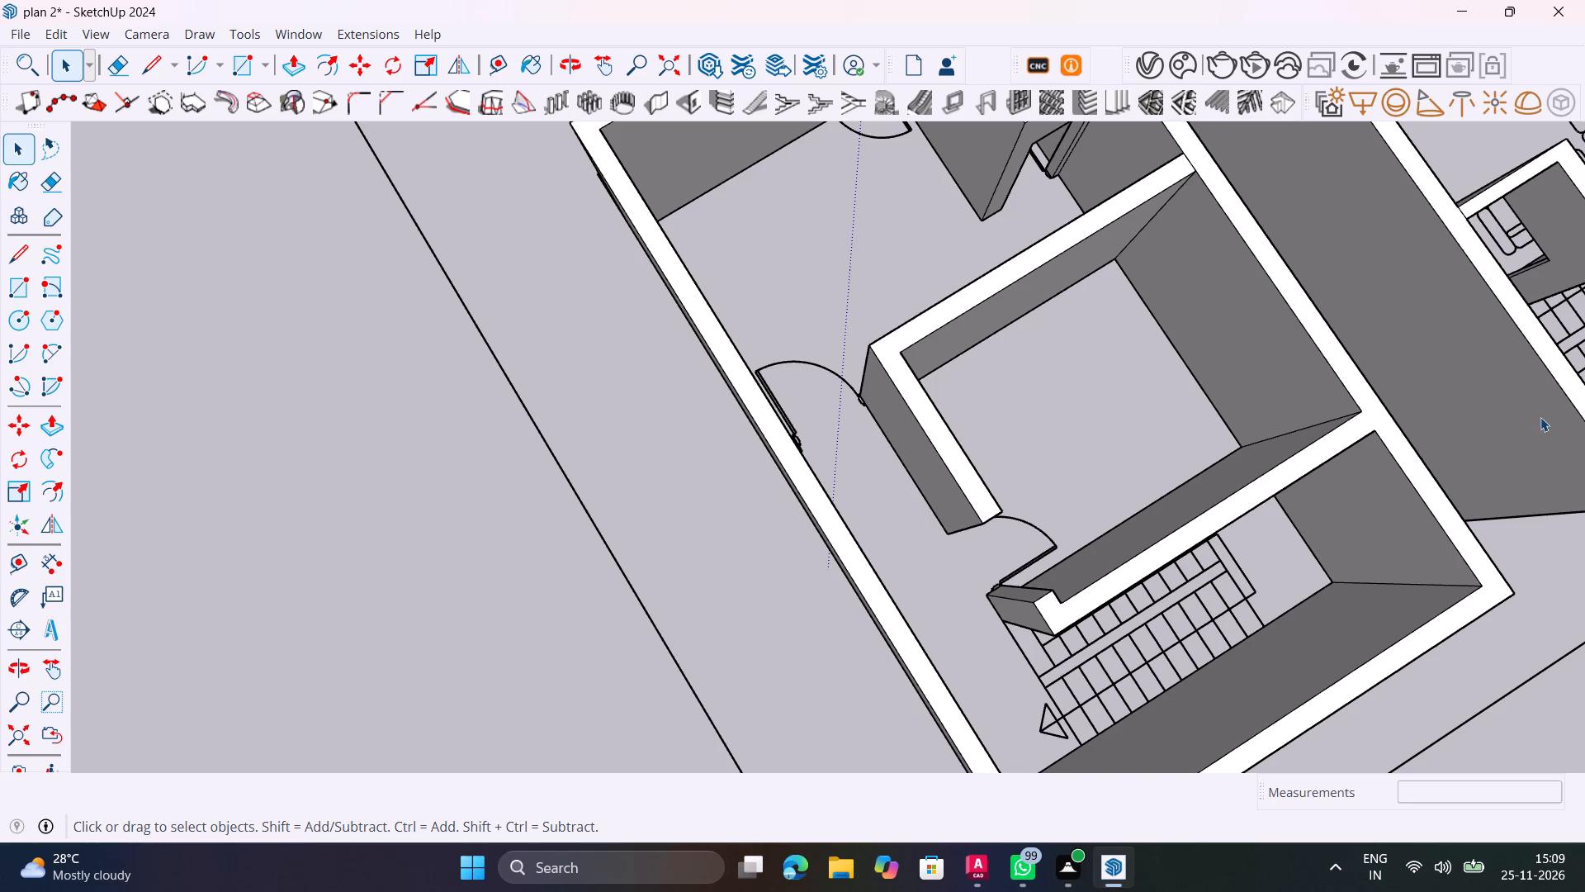
click(1361, 285)
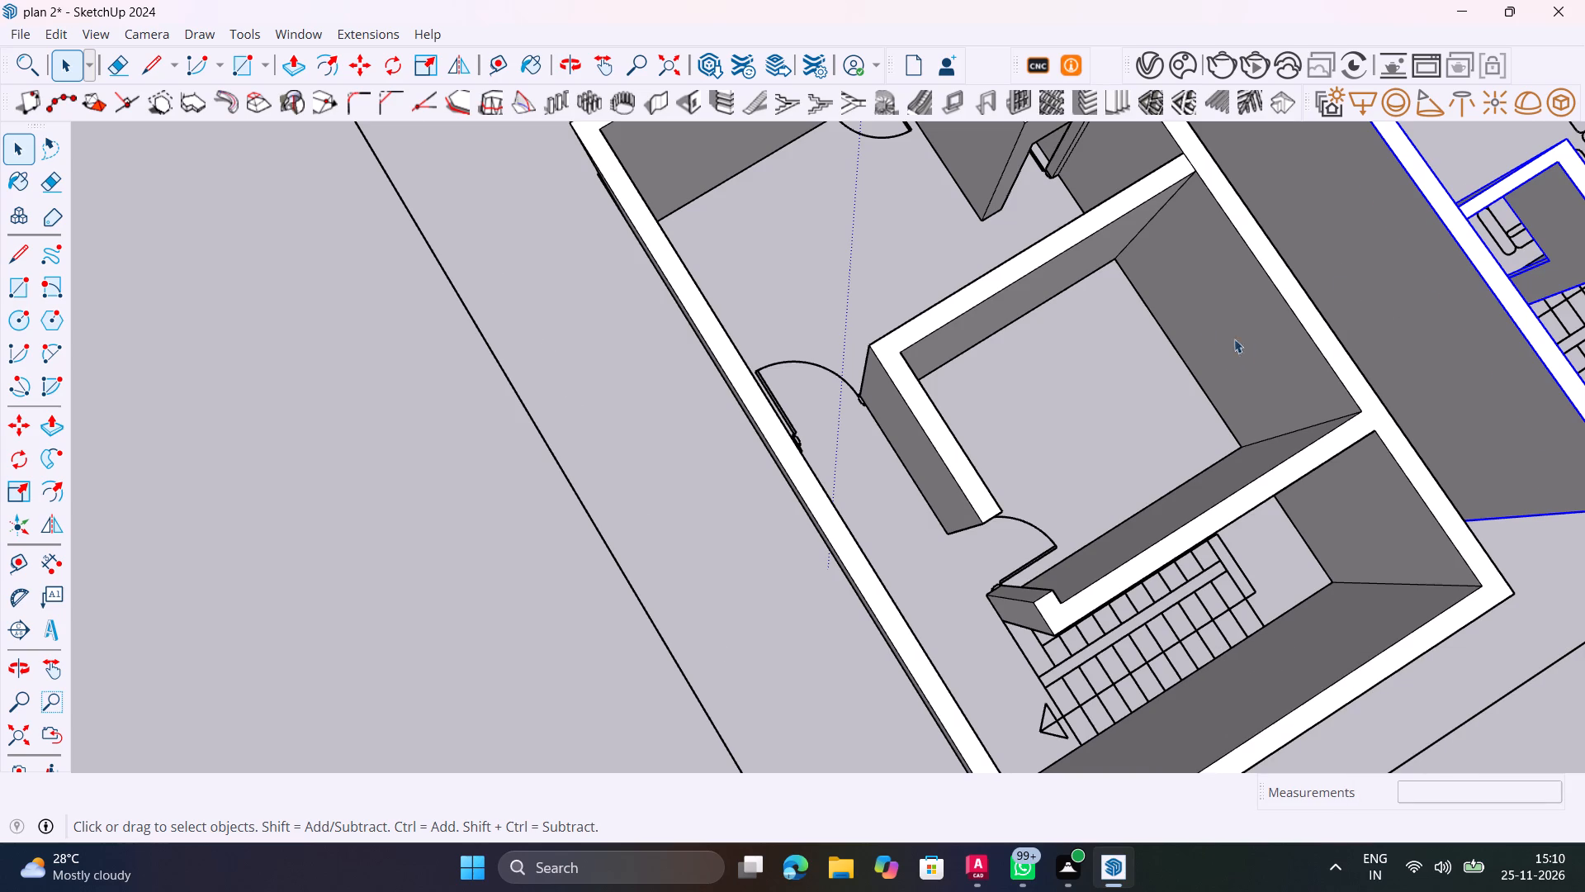
scroll(1063, 333, down, 9)
click(739, 487)
scroll(1091, 355, up, 5)
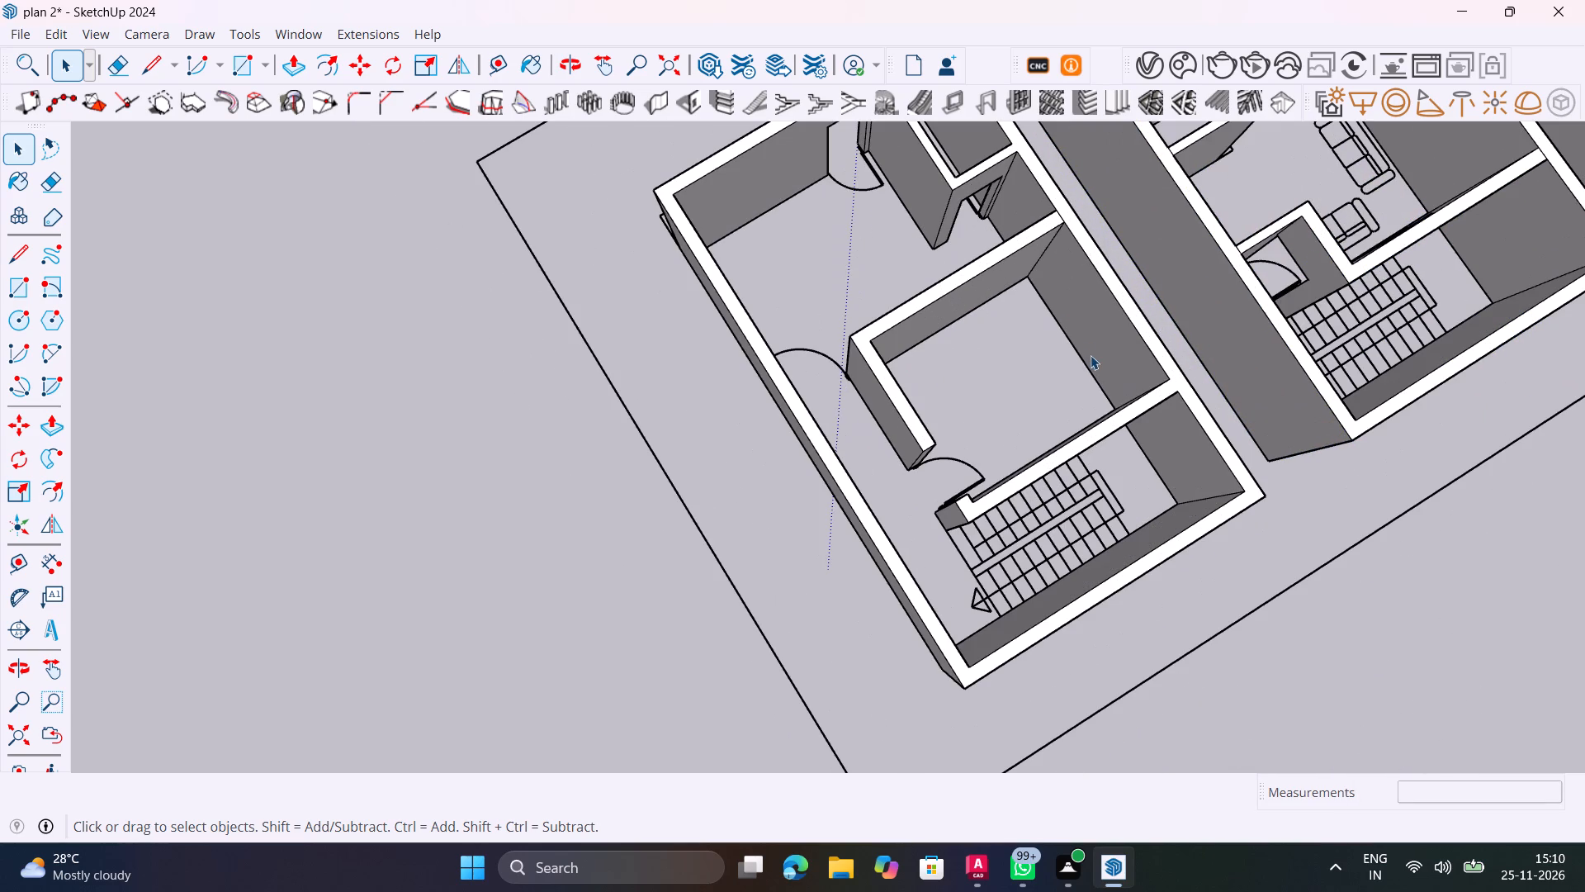
middle_drag(975, 426, 1303, 394)
scroll(743, 320, up, 4)
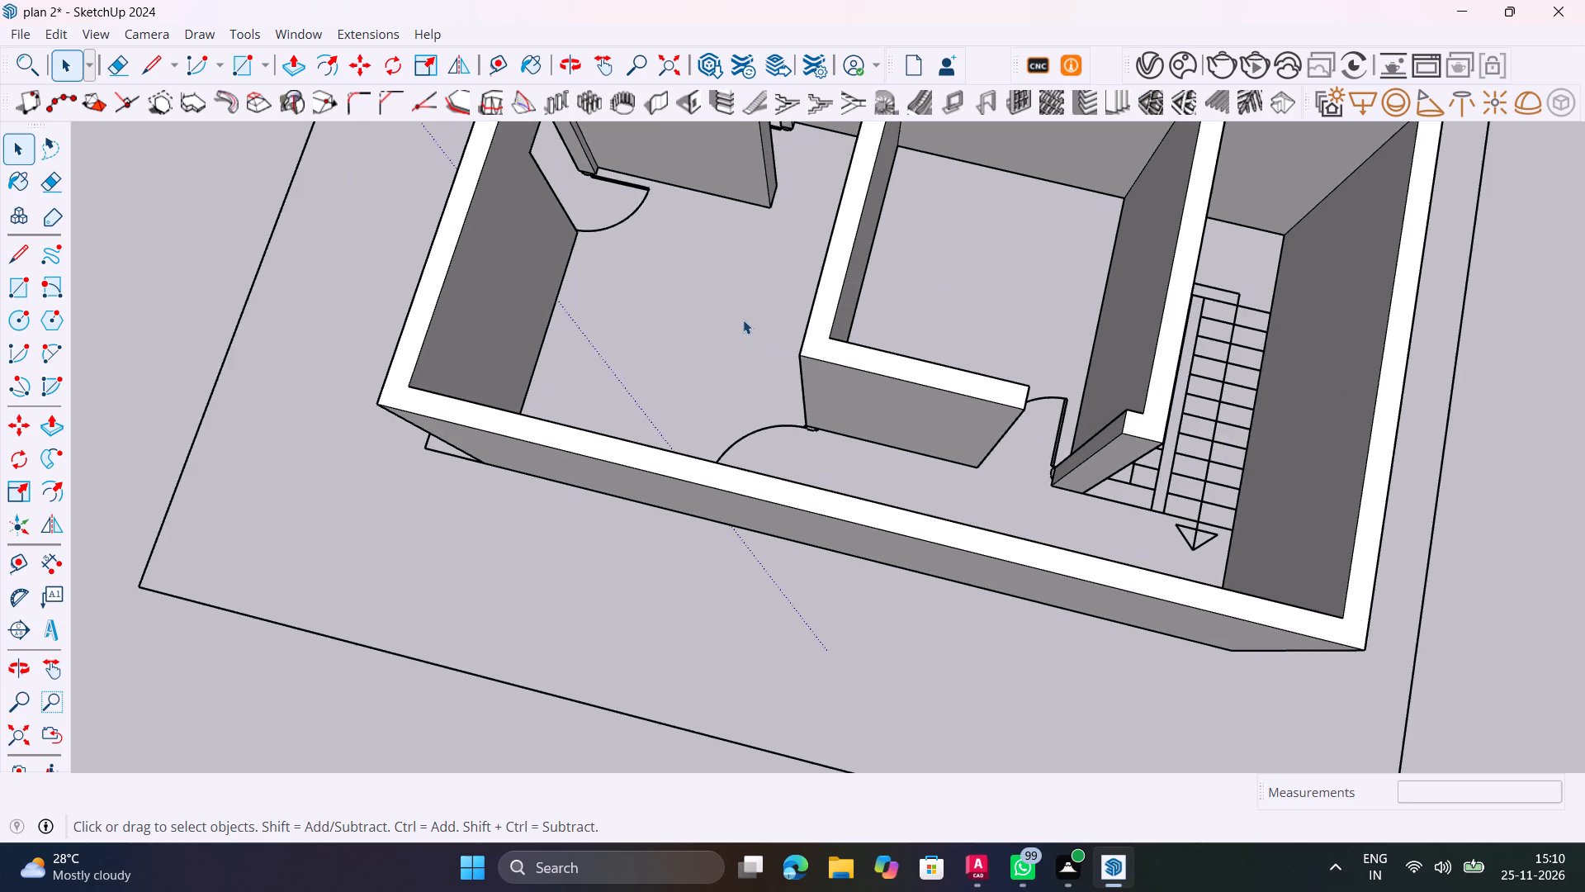
shift+middle_drag(724, 307, 1052, 363)
scroll(968, 388, down, 3)
shift+middle_drag(906, 379, 1250, 464)
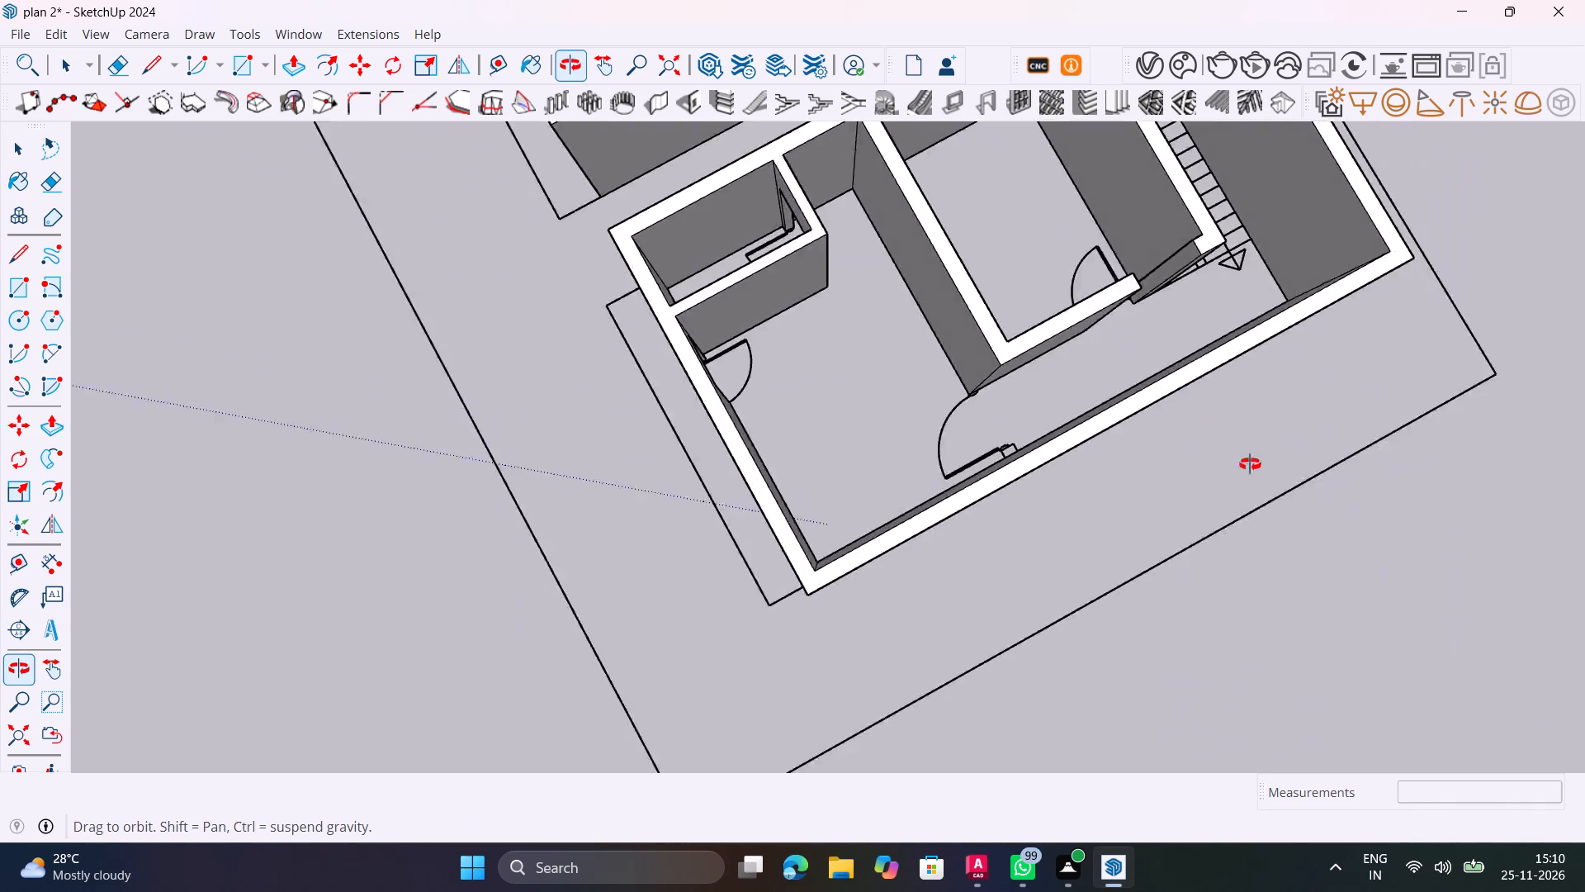
shift+middle_drag(1250, 464, 715, 471)
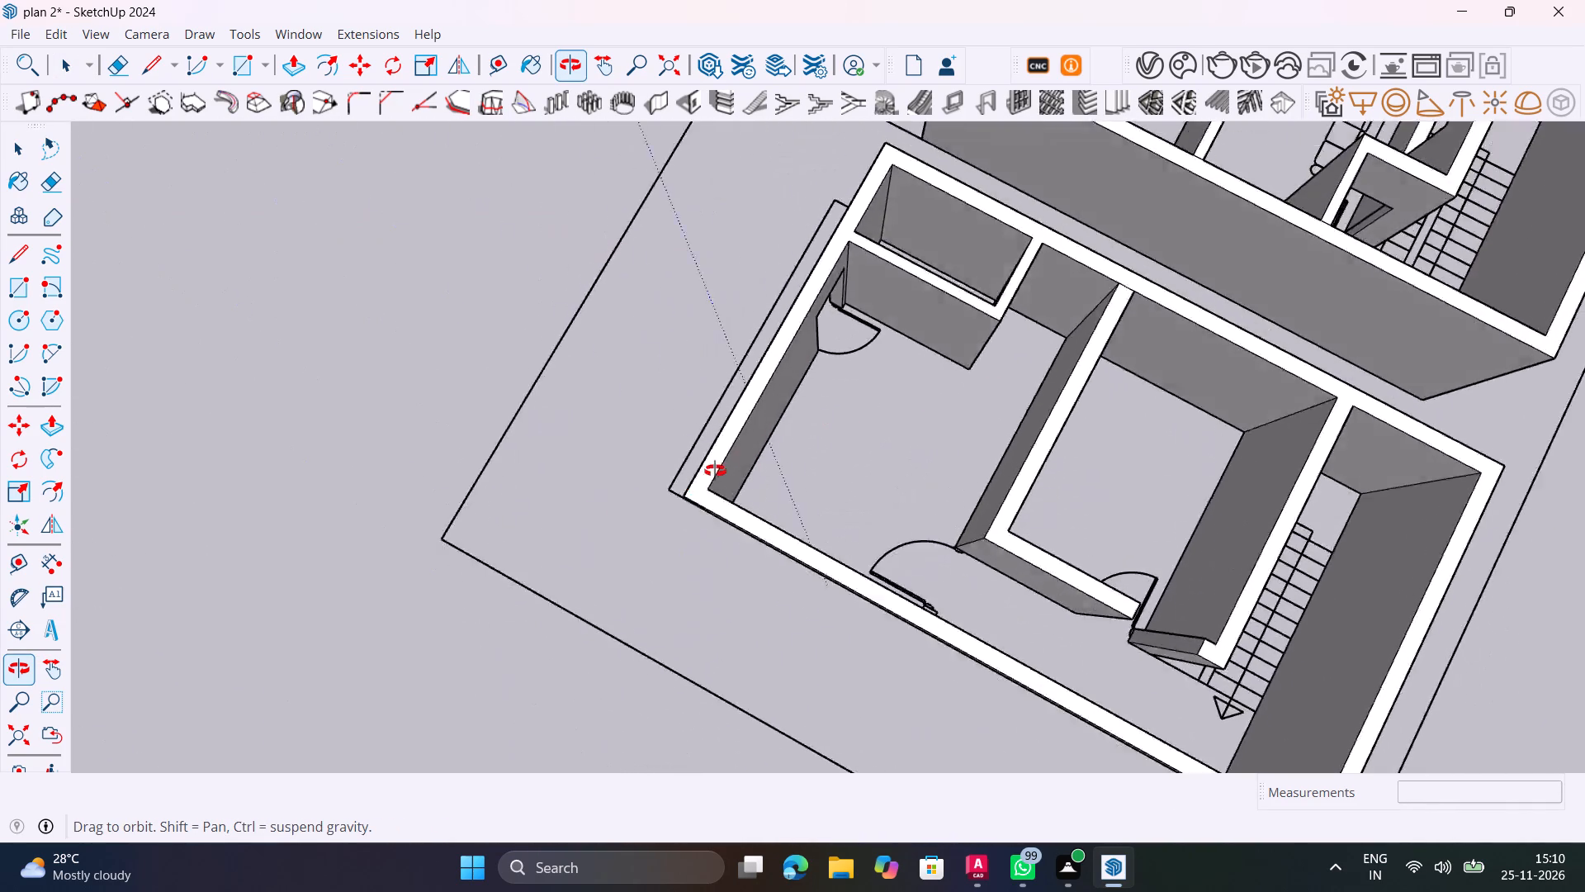
shift+middle_drag(715, 471, 1164, 452)
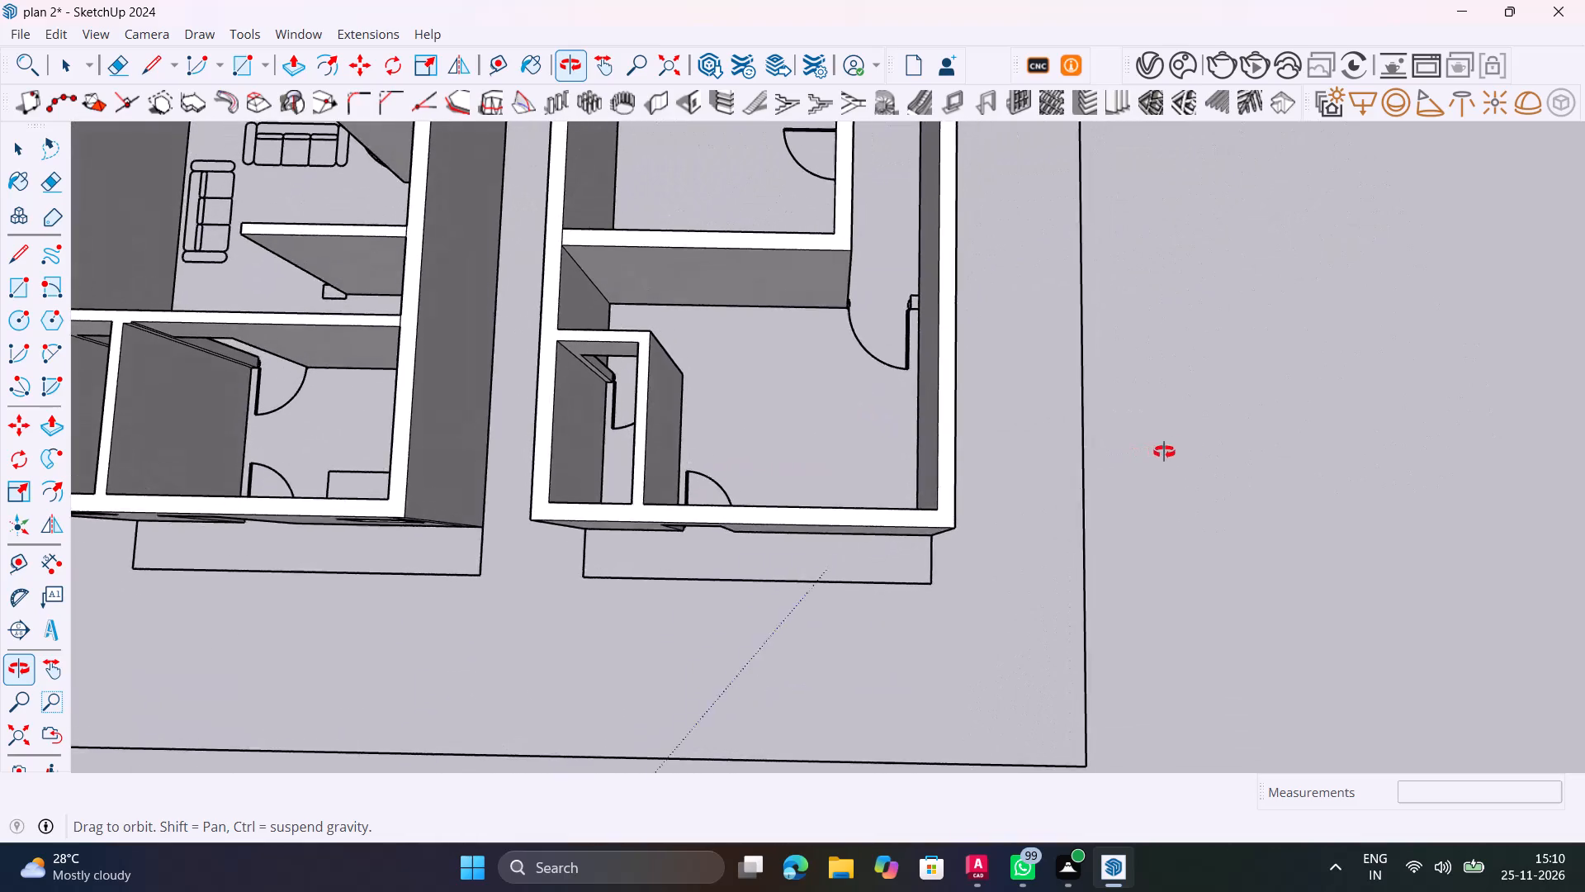
shift+middle_drag(1164, 452, 1153, 377)
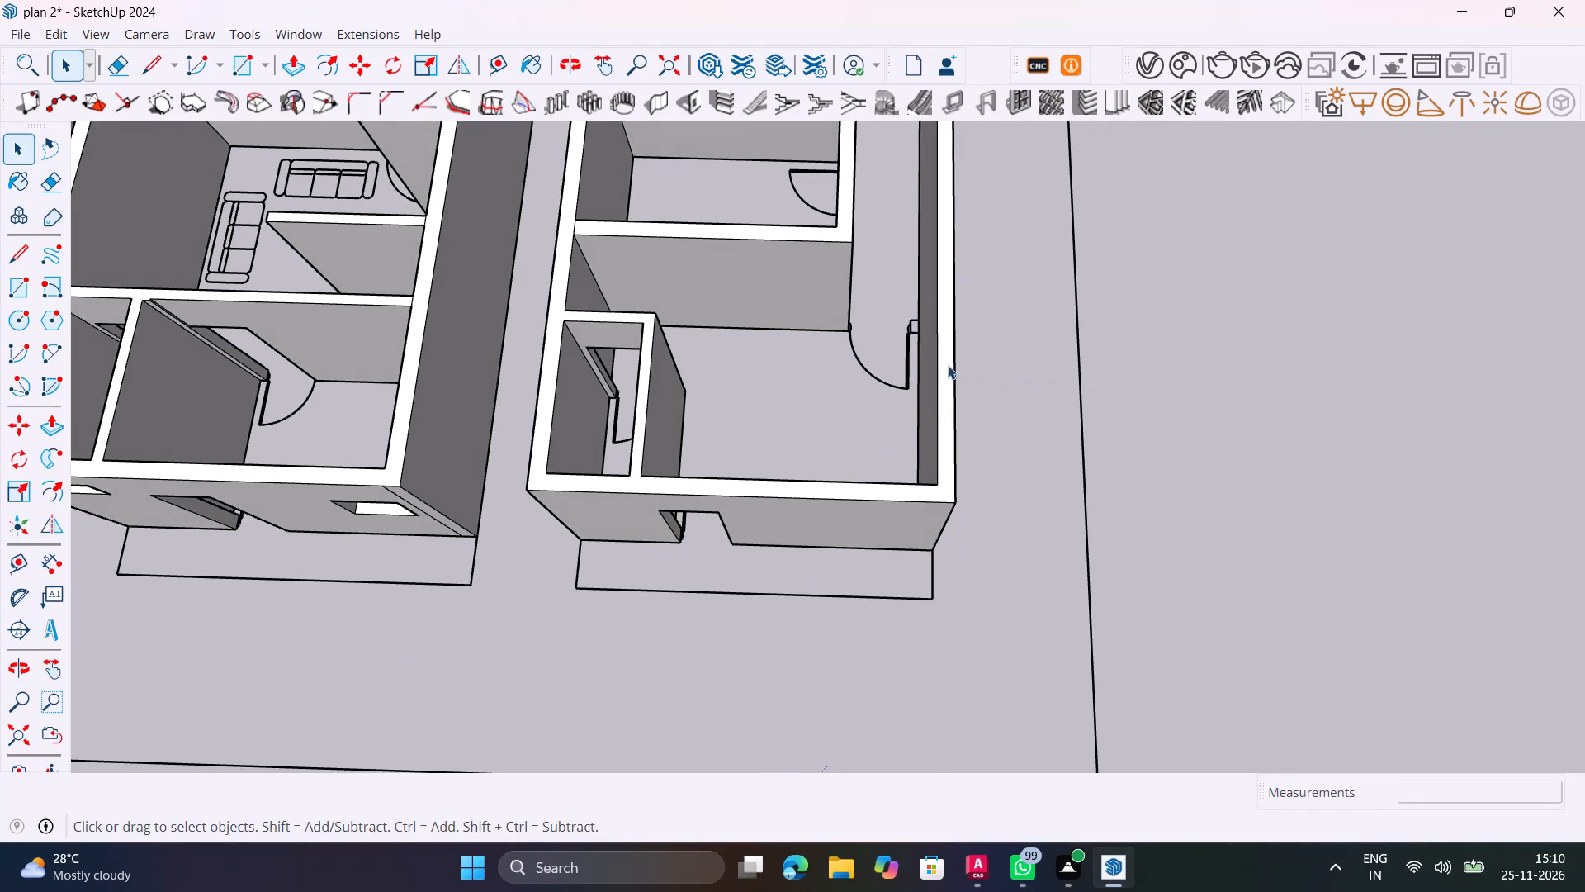
Draw a rectangle over the small door-jamb pier outline against the long outer wall, opposite the inner room's corner.
scroll(877, 299, up, 4)
shift+middle_drag(876, 313, 479, 429)
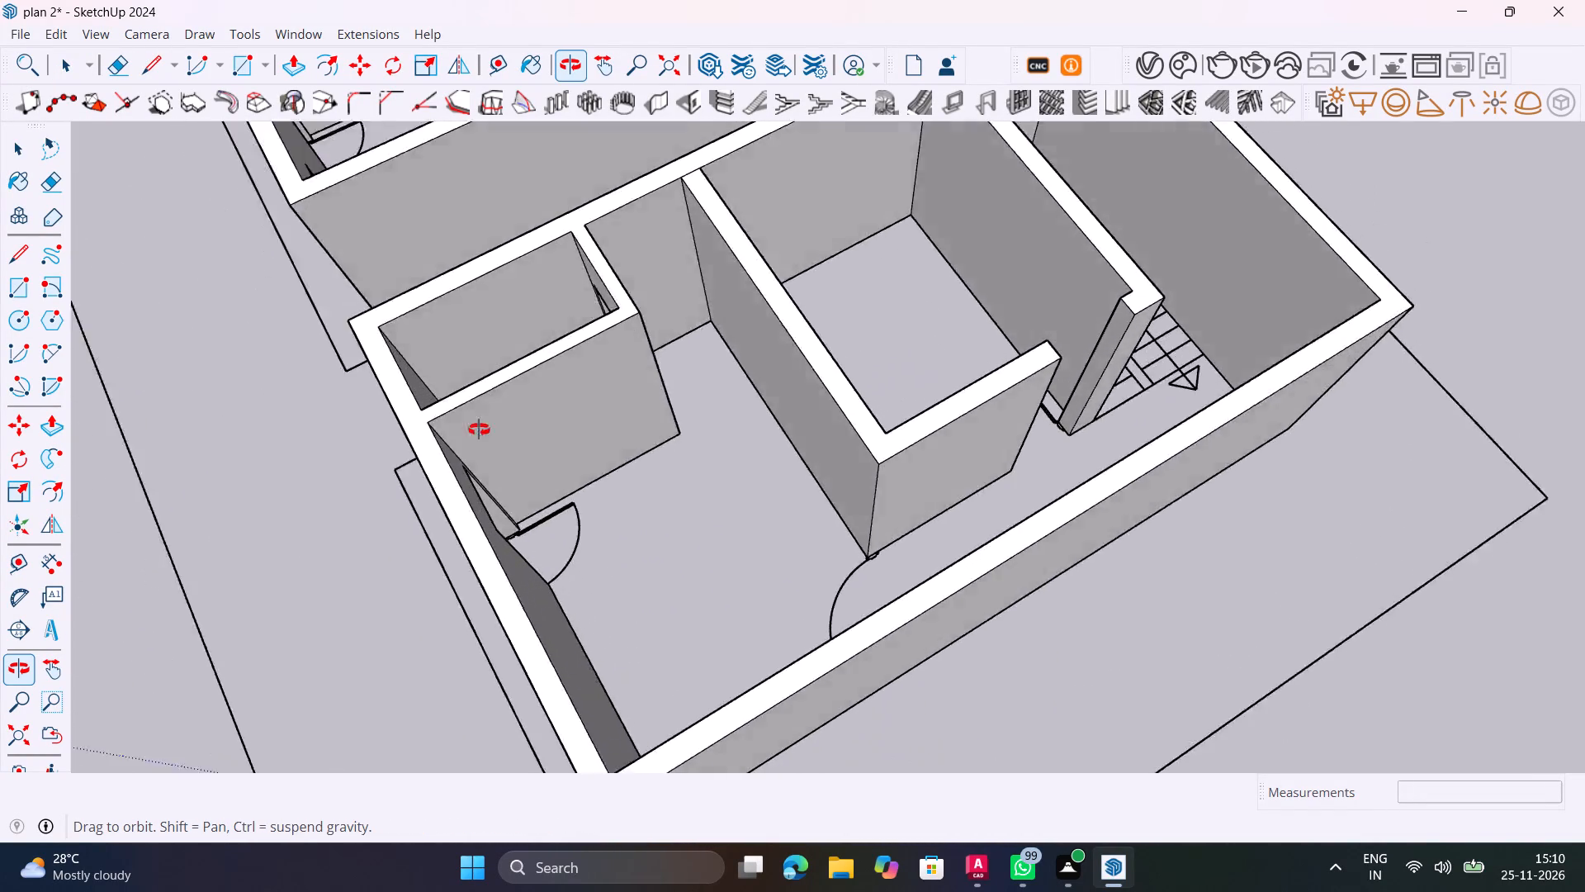
shift+middle_drag(479, 429, 403, 429)
scroll(858, 558, up, 6)
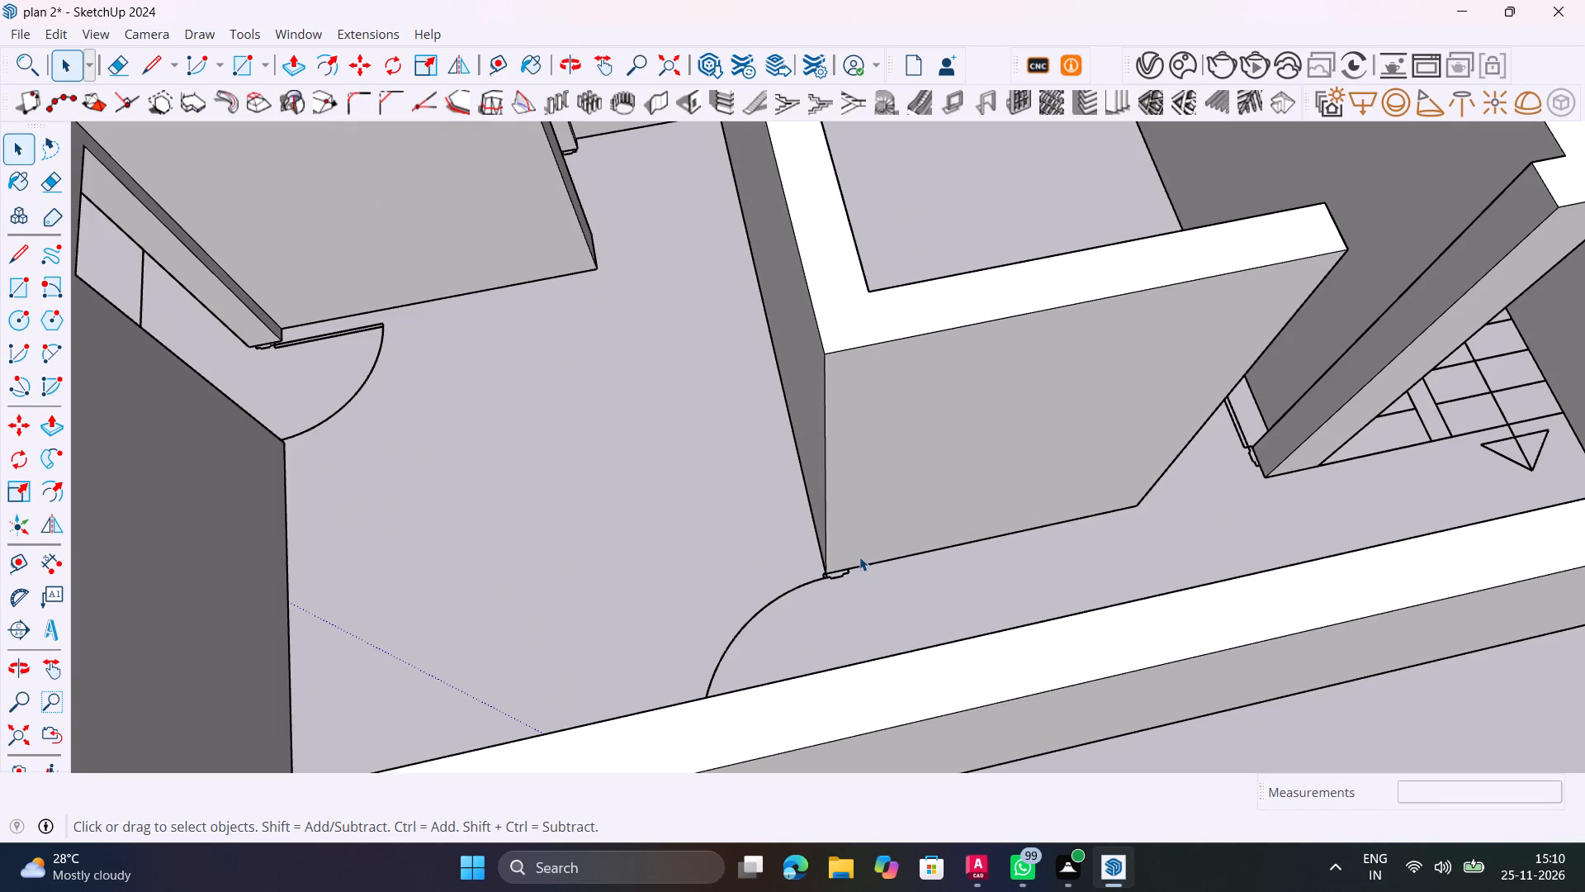
scroll(821, 651, up, 8)
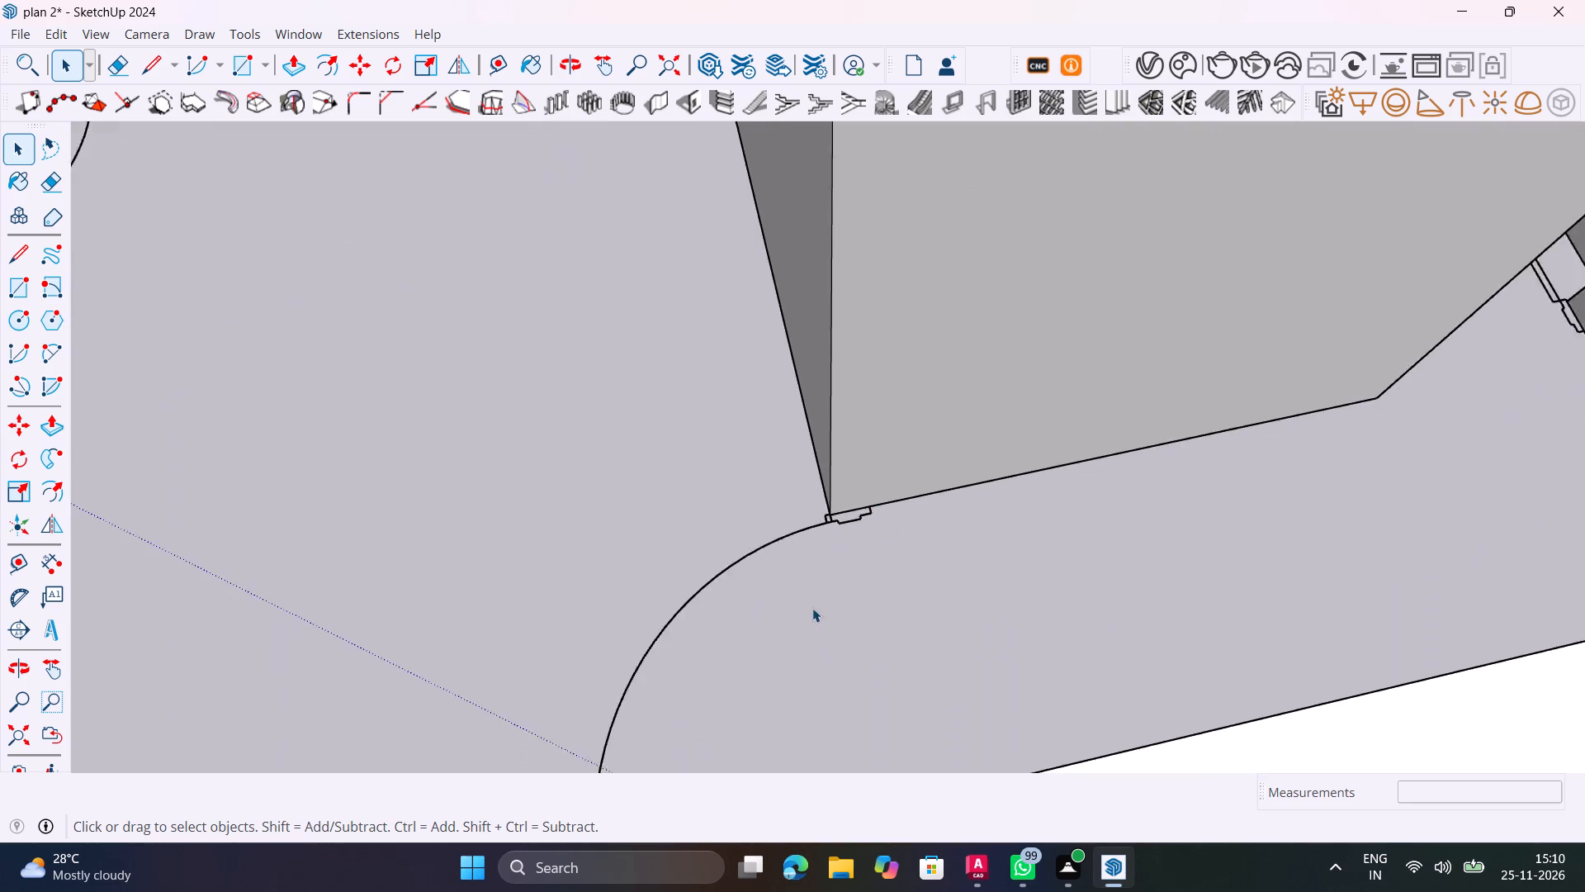
scroll(812, 608, up, 3)
scroll(833, 529, up, 4)
middle_drag(833, 531, 1350, 529)
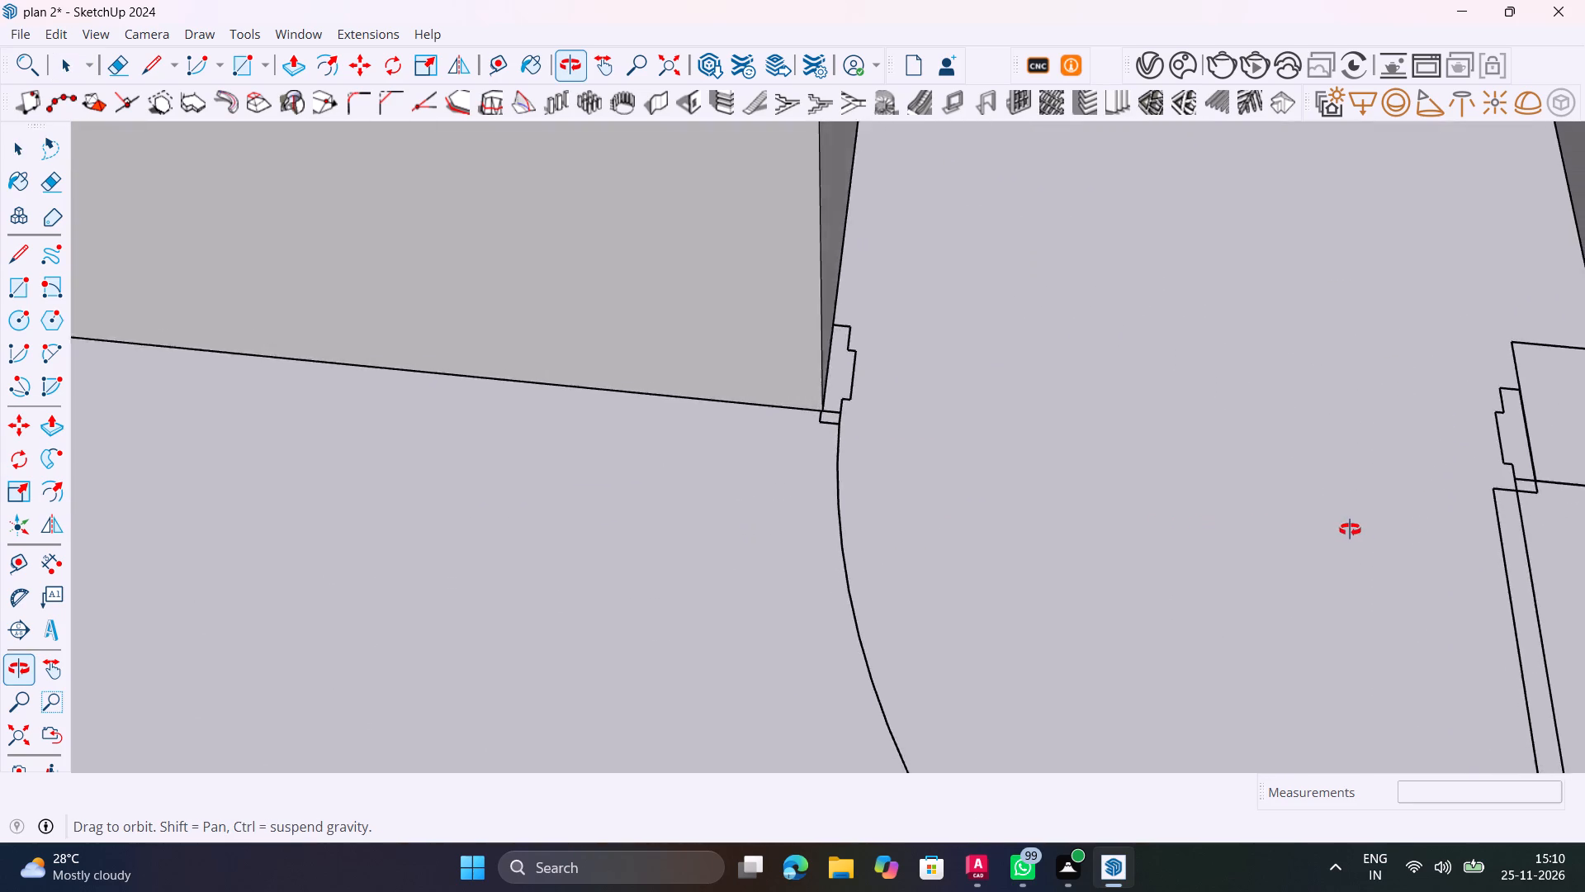
middle_drag(1350, 529, 1483, 551)
scroll(1281, 373, down, 13)
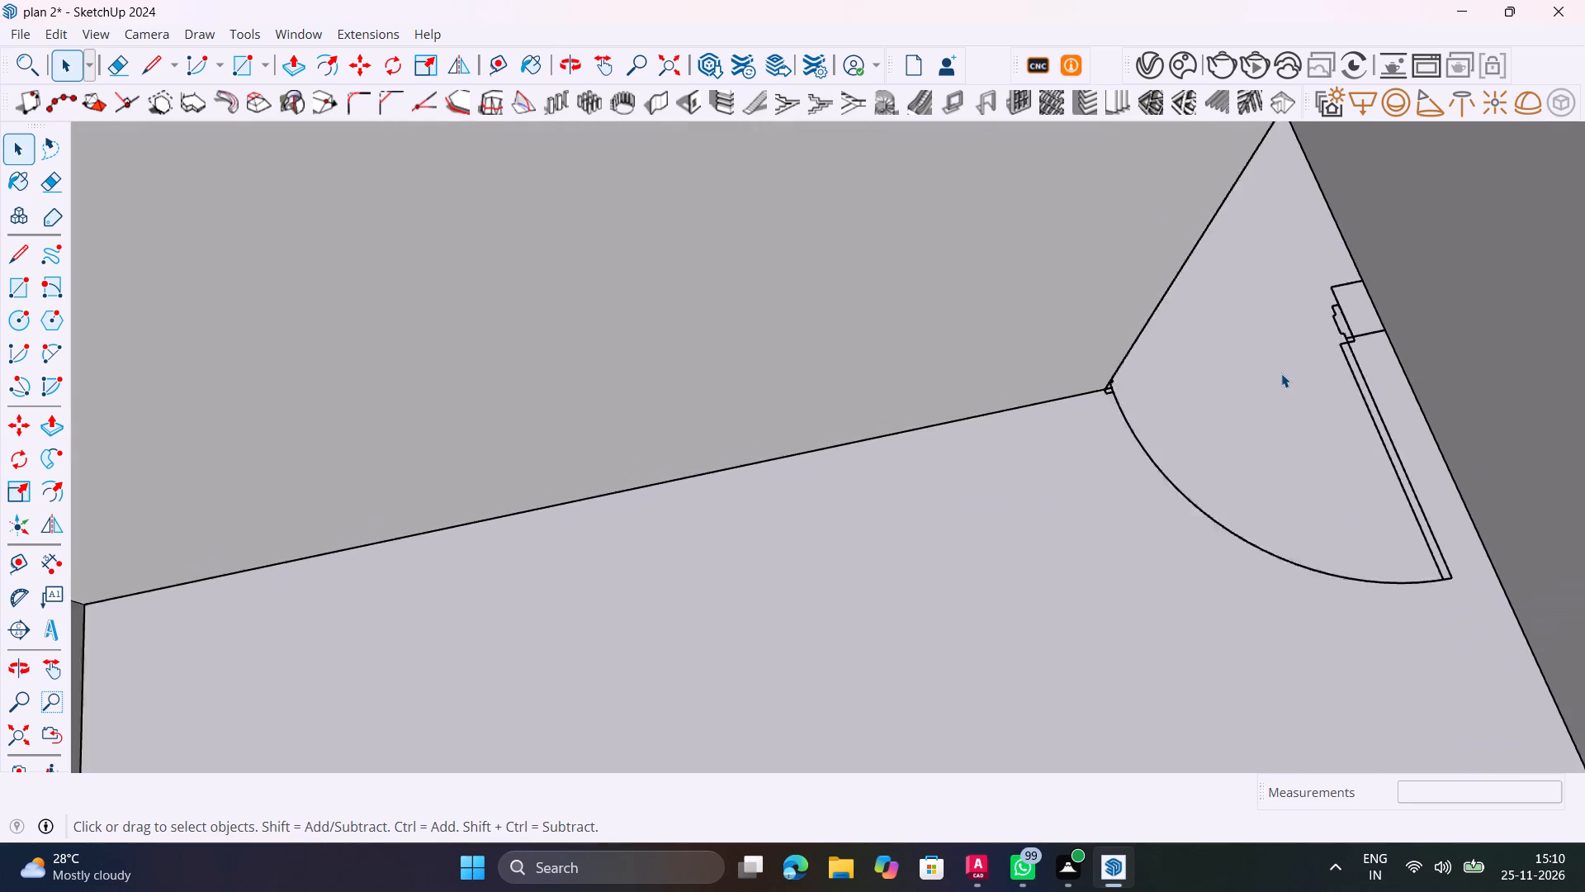
scroll(1281, 373, down, 2)
shift+middle_drag(1157, 486, 842, 682)
scroll(1070, 526, up, 11)
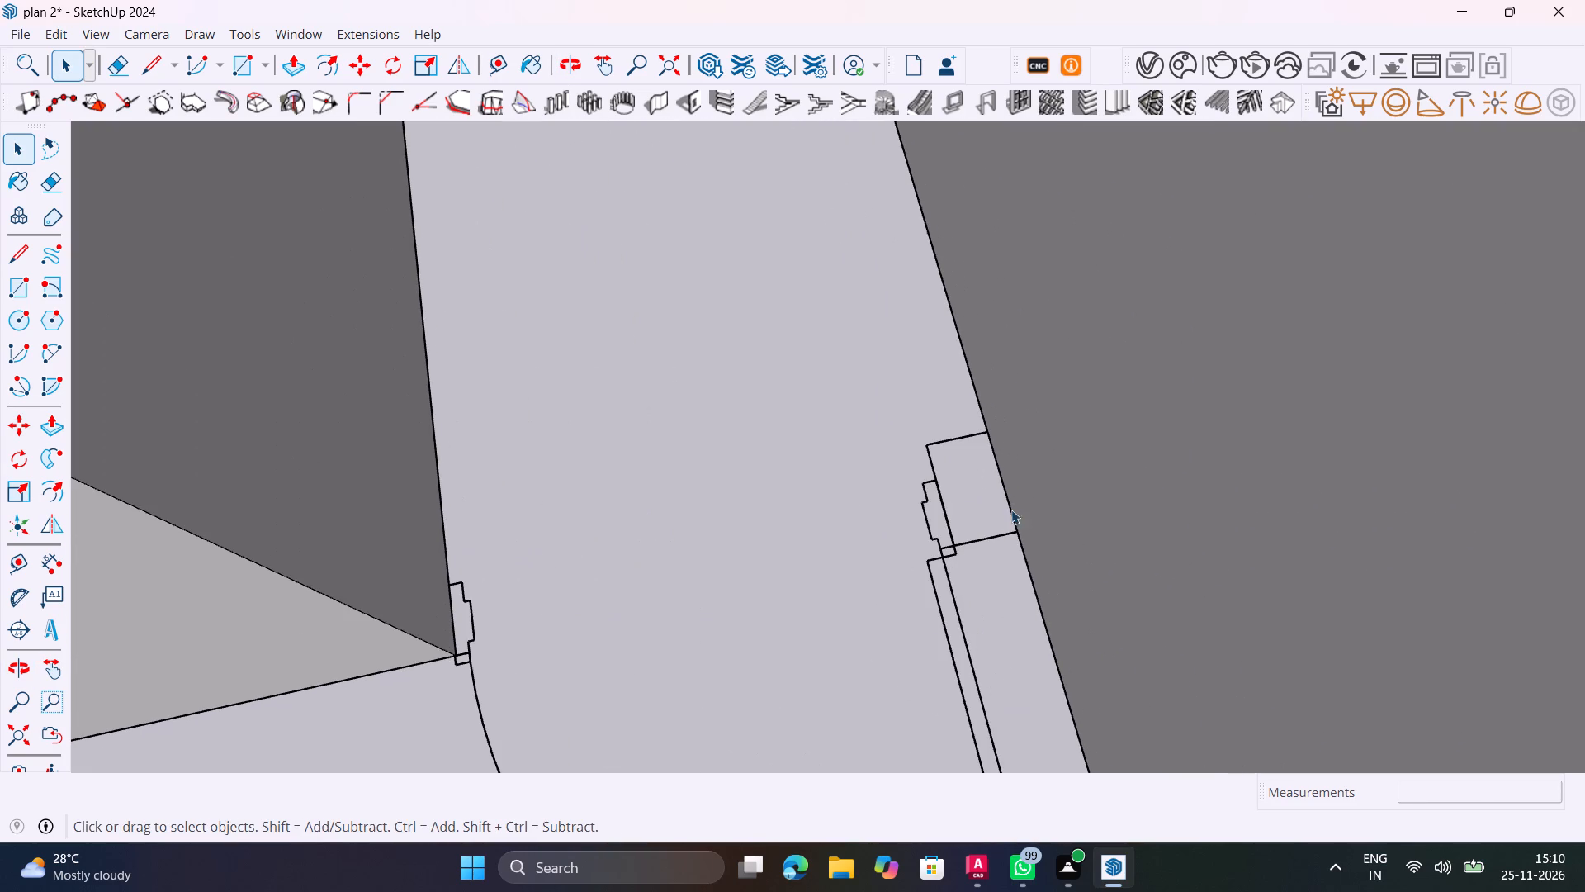
key(r)
click(932, 450)
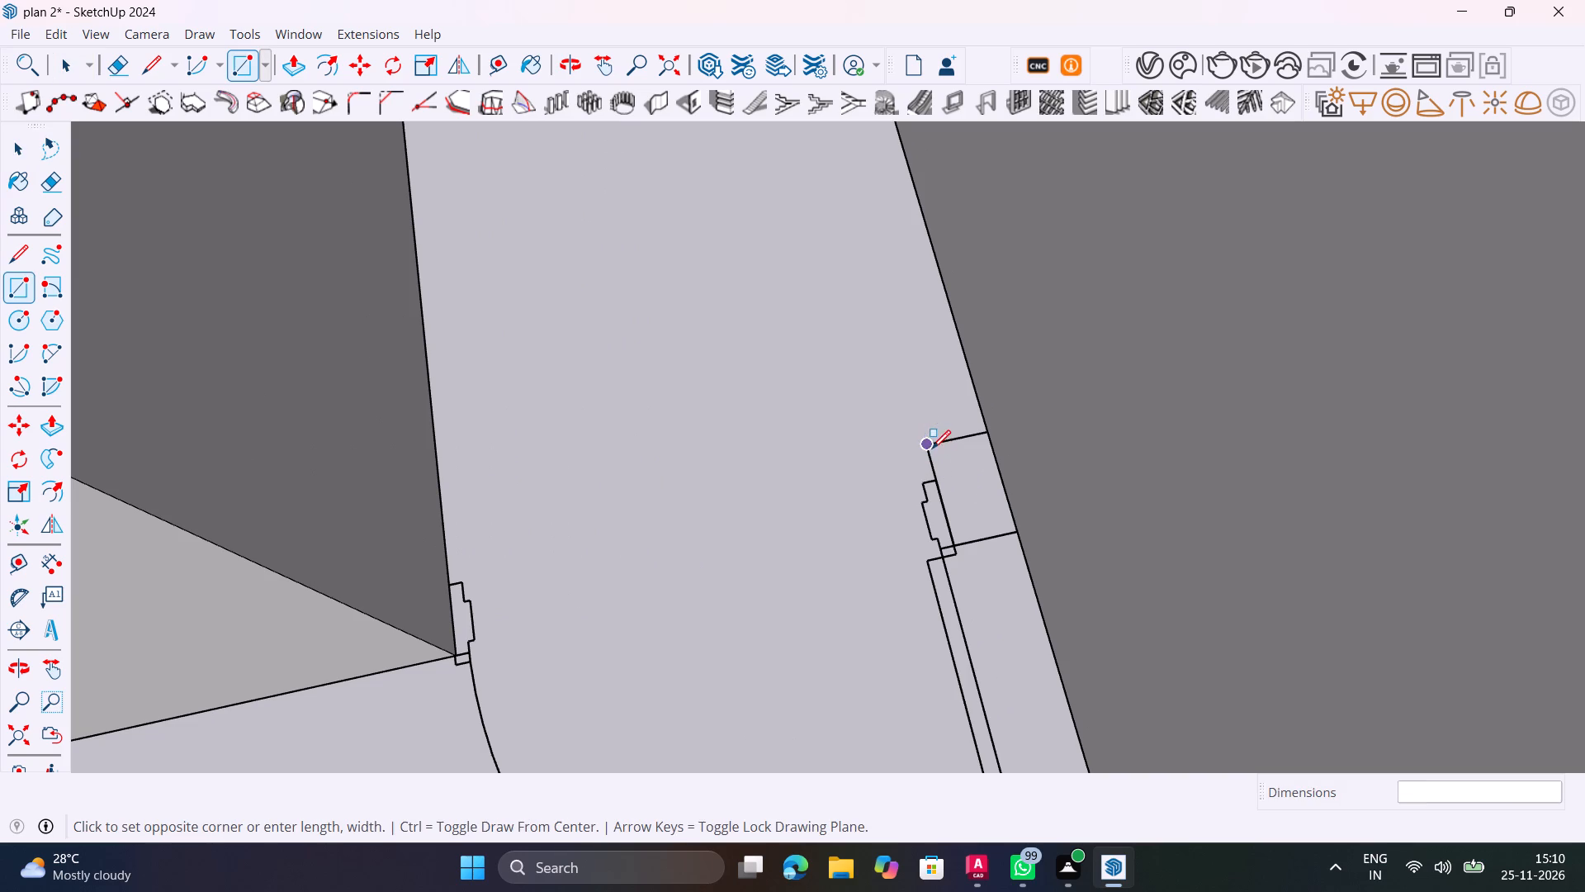
click(1011, 536)
key(space)
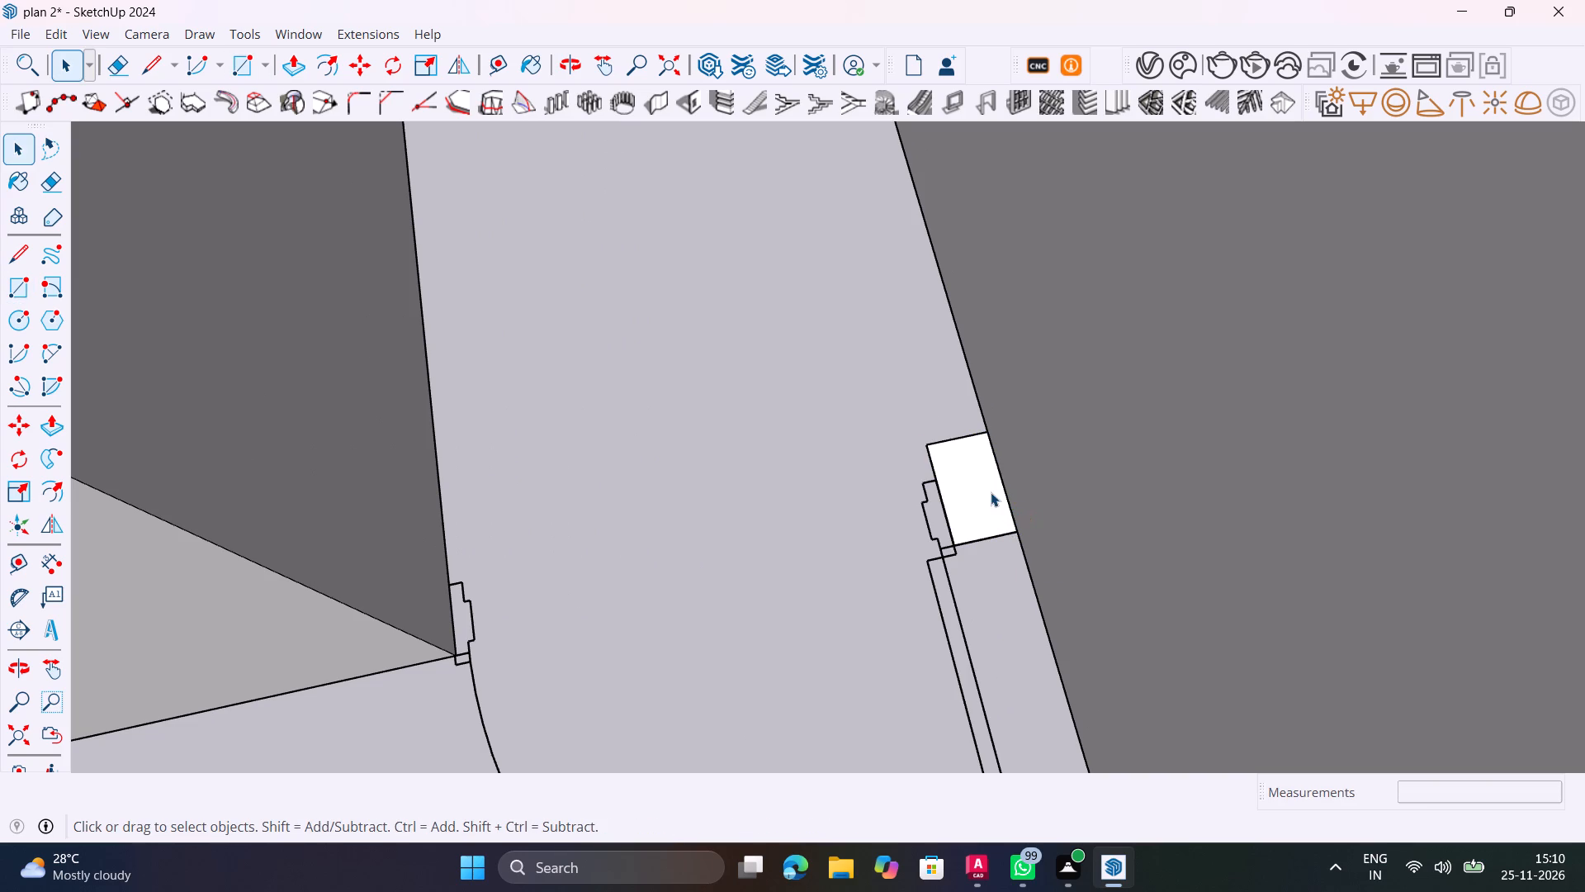
Push/Pull the pier rectangle up 10' to the top of the neighbouring walls.
click(991, 492)
key(p)
click(991, 491)
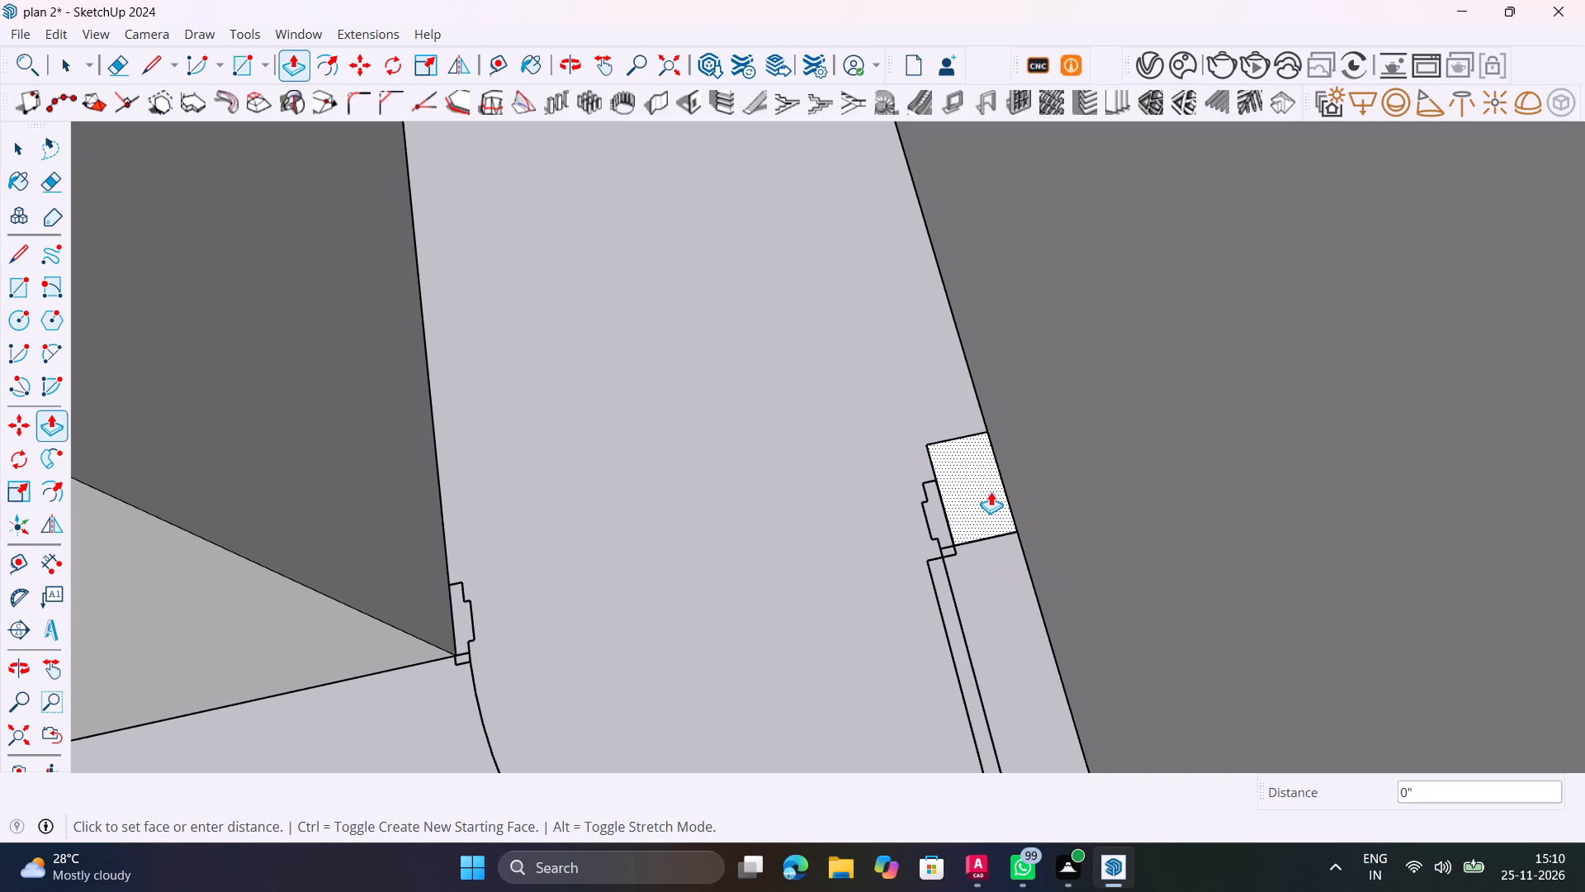
click(991, 491)
scroll(977, 192, down, 9)
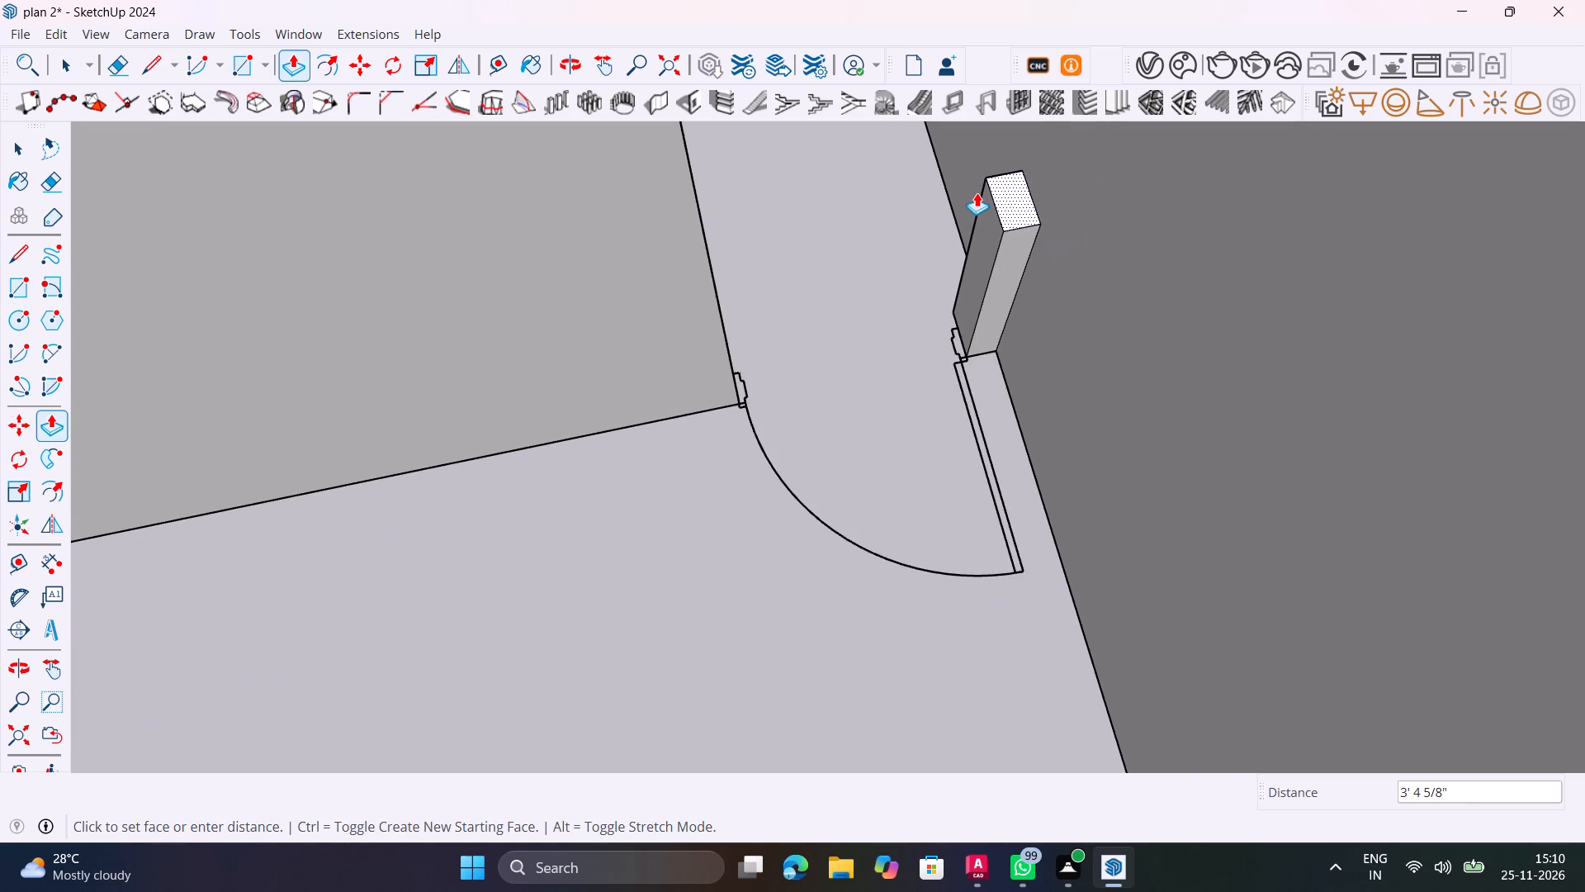
scroll(977, 192, down, 5)
shift+middle_drag(977, 192, 936, 474)
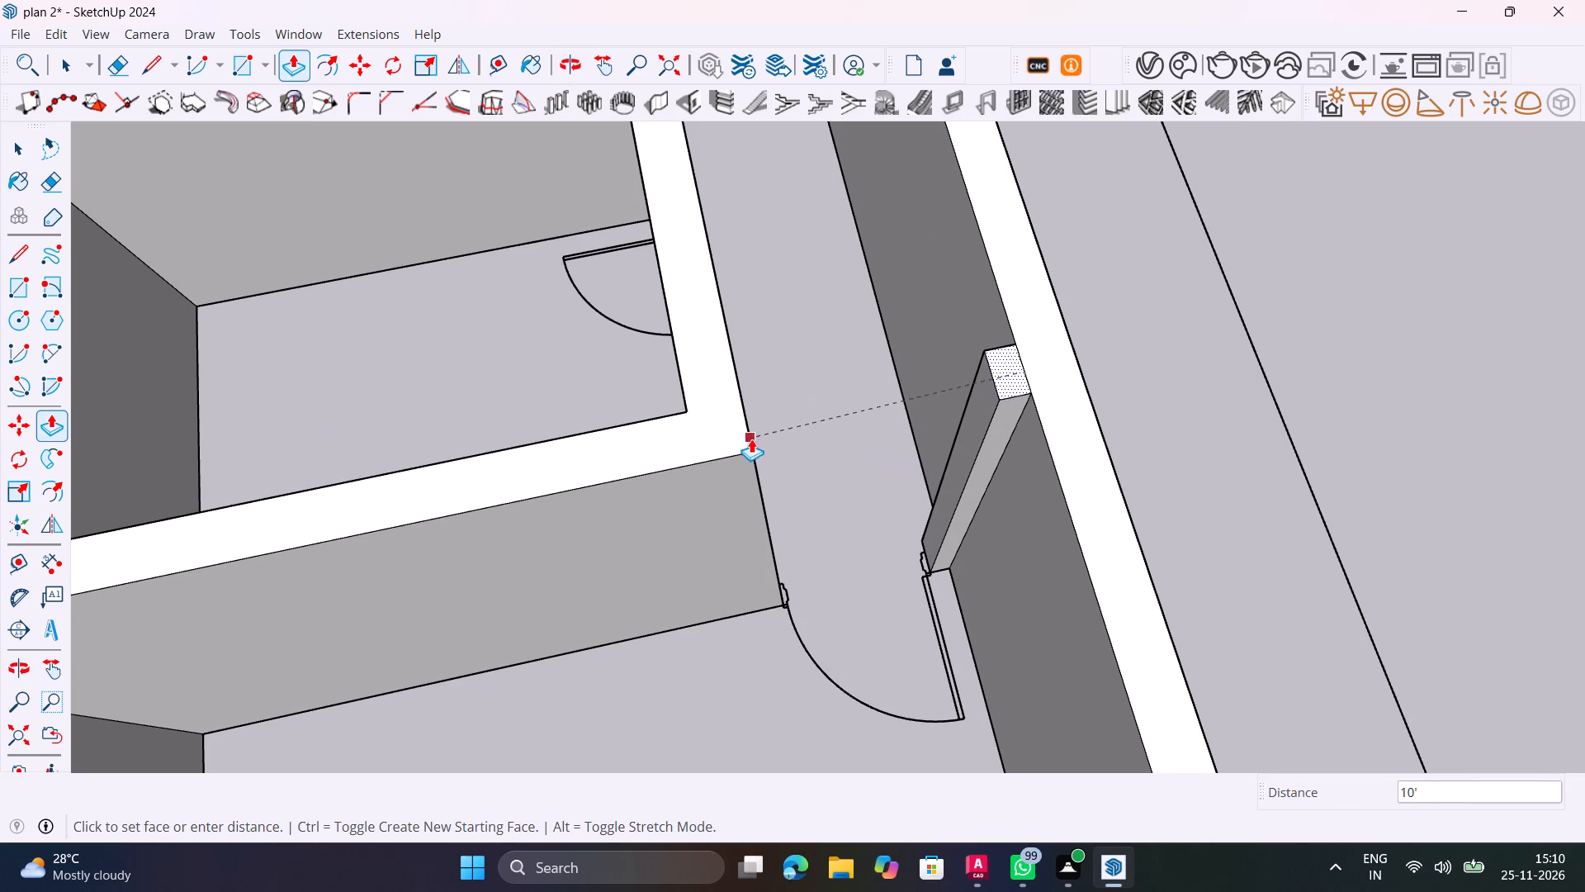
click(747, 444)
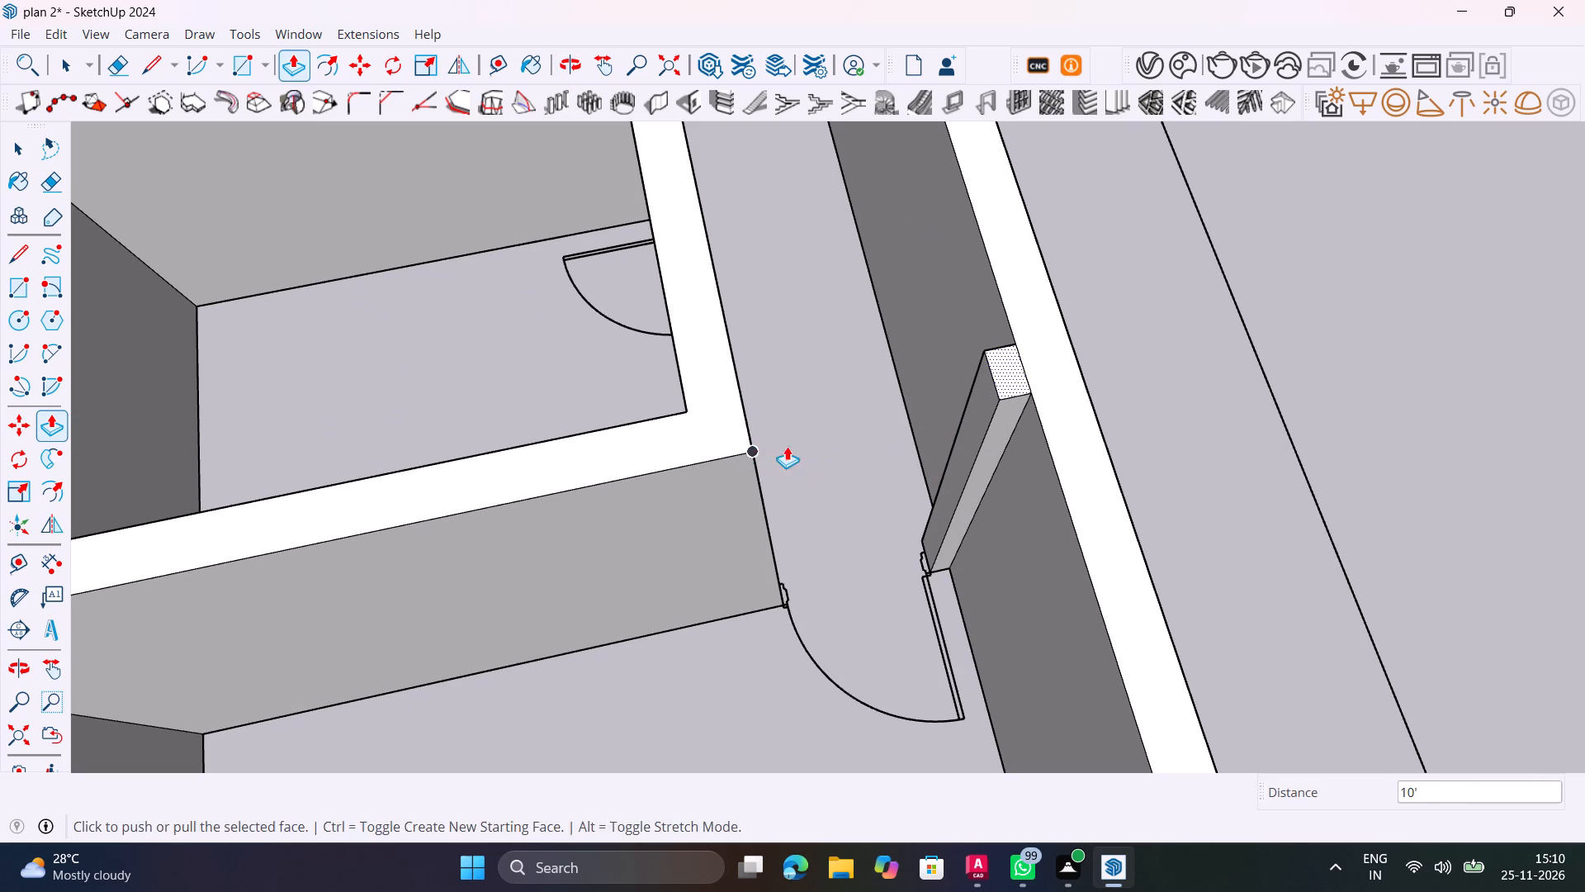
key(space)
Erase the top seam line between the new door-jamb pier and the long outer wall.
scroll(935, 533, up, 6)
shift+middle_drag(993, 395, 837, 626)
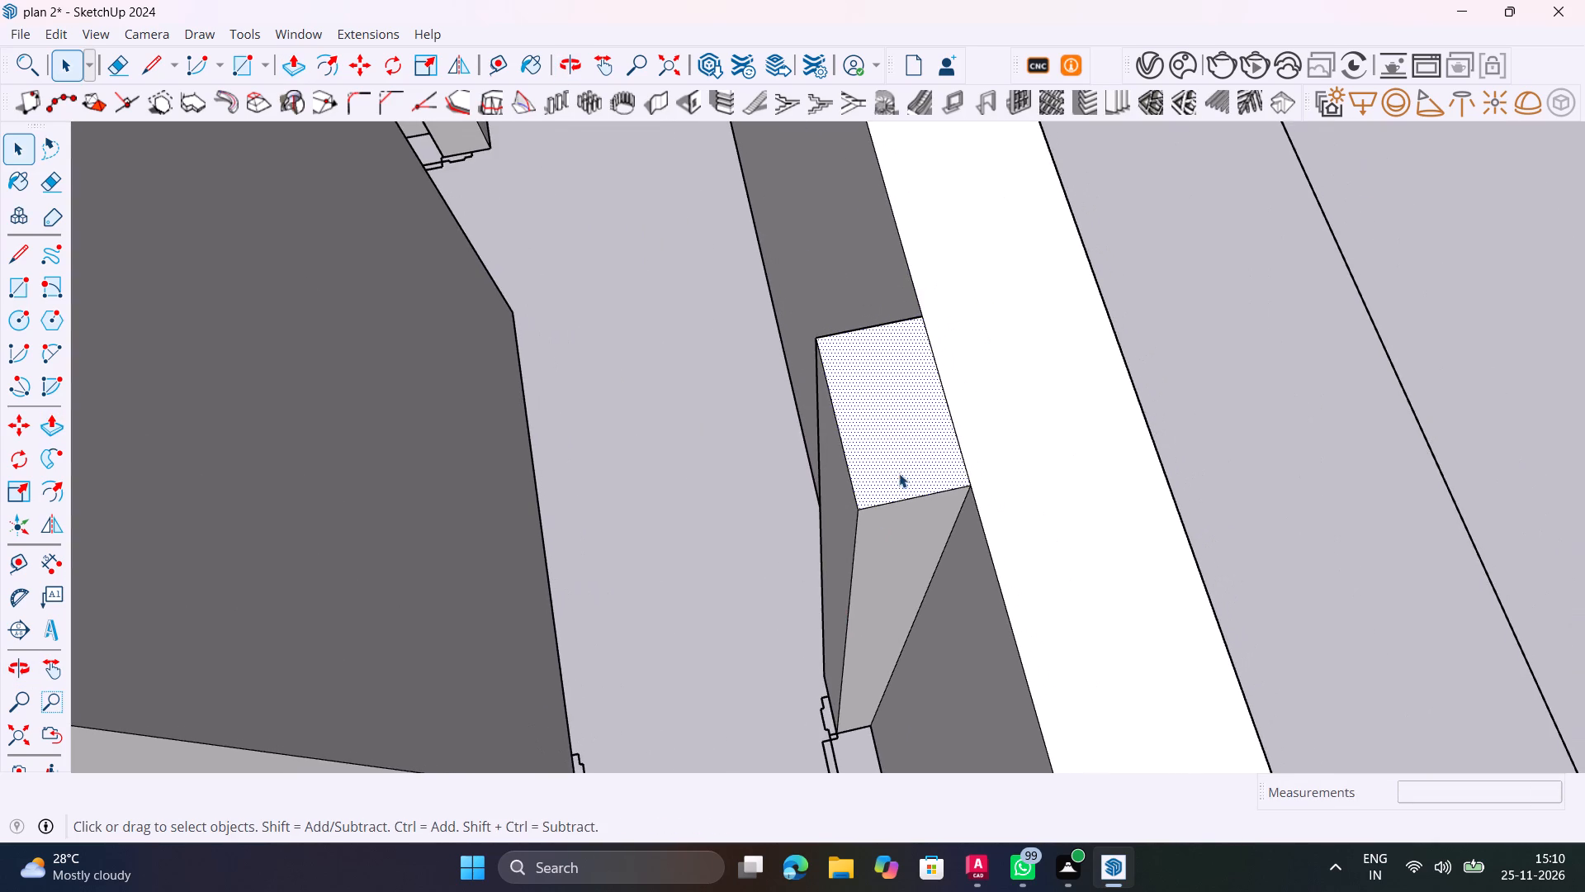
scroll(952, 404, up, 6)
key(e)
drag(952, 404, 906, 420)
scroll(1059, 310, down, 11)
key(space)
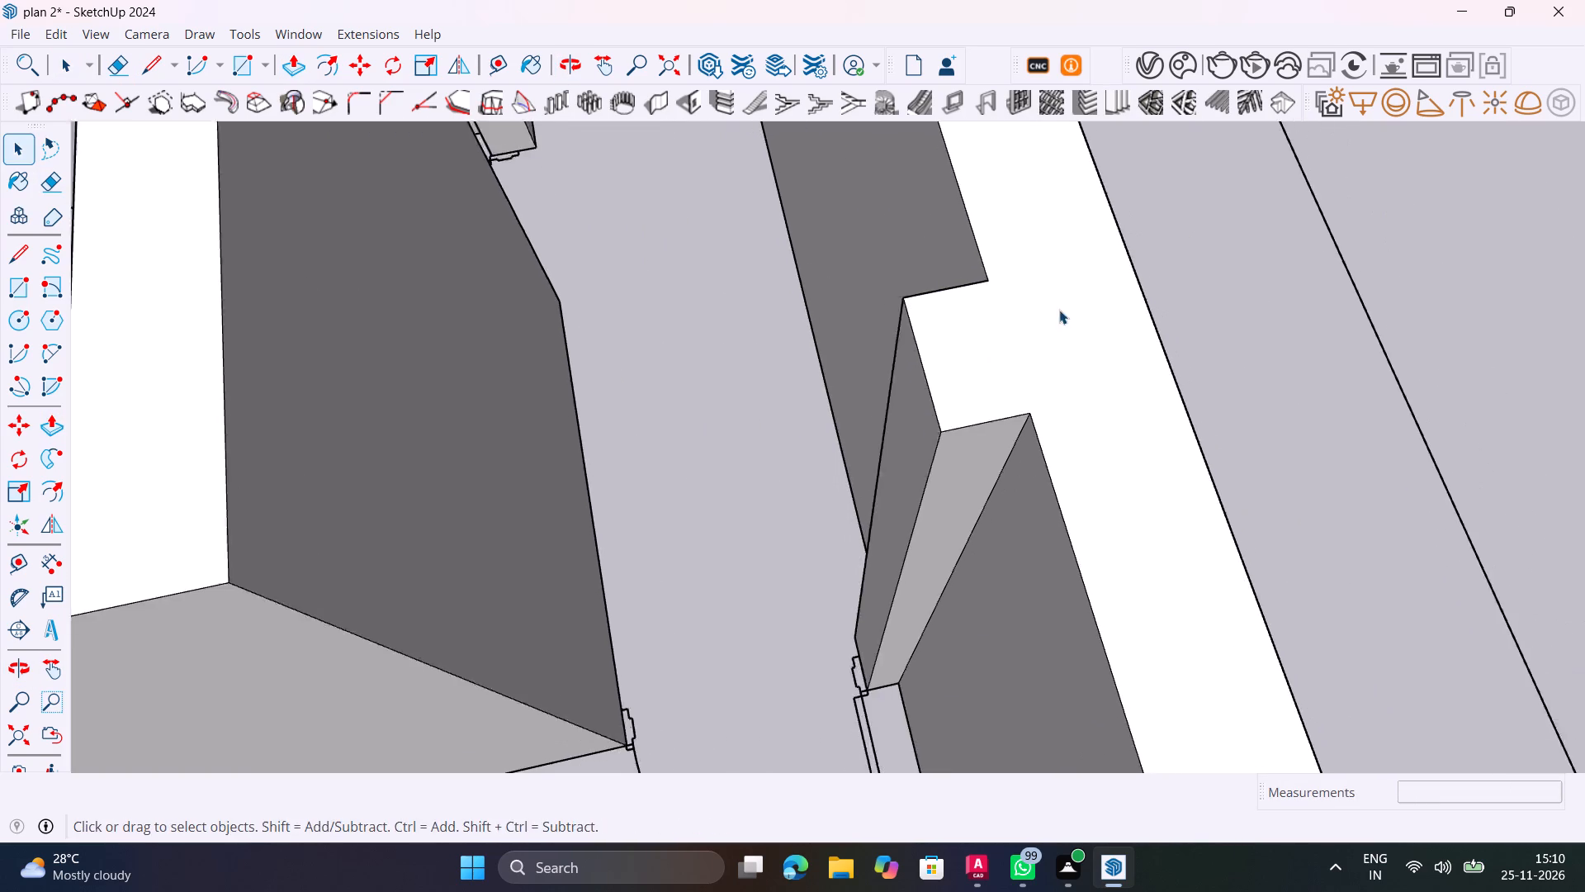
Measure the width of the door opening between the inner room's corner and the new jamb pier on the long outer wall.
scroll(1059, 310, down, 2)
middle_drag(987, 395, 823, 377)
scroll(823, 376, down, 6)
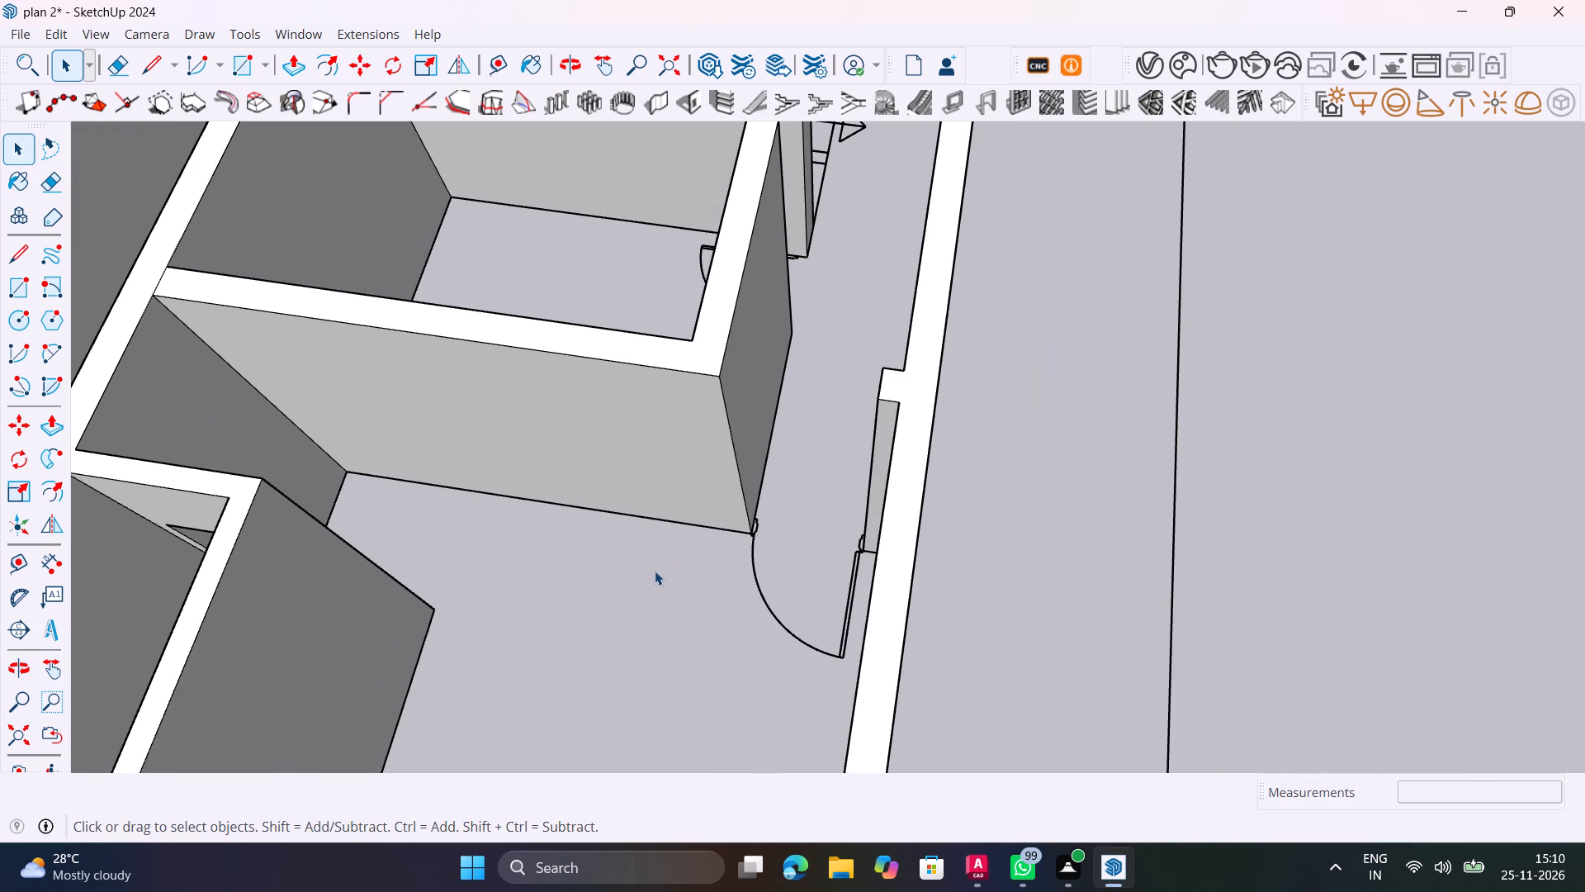
key(space)
shift+middle_drag(669, 621, 901, 553)
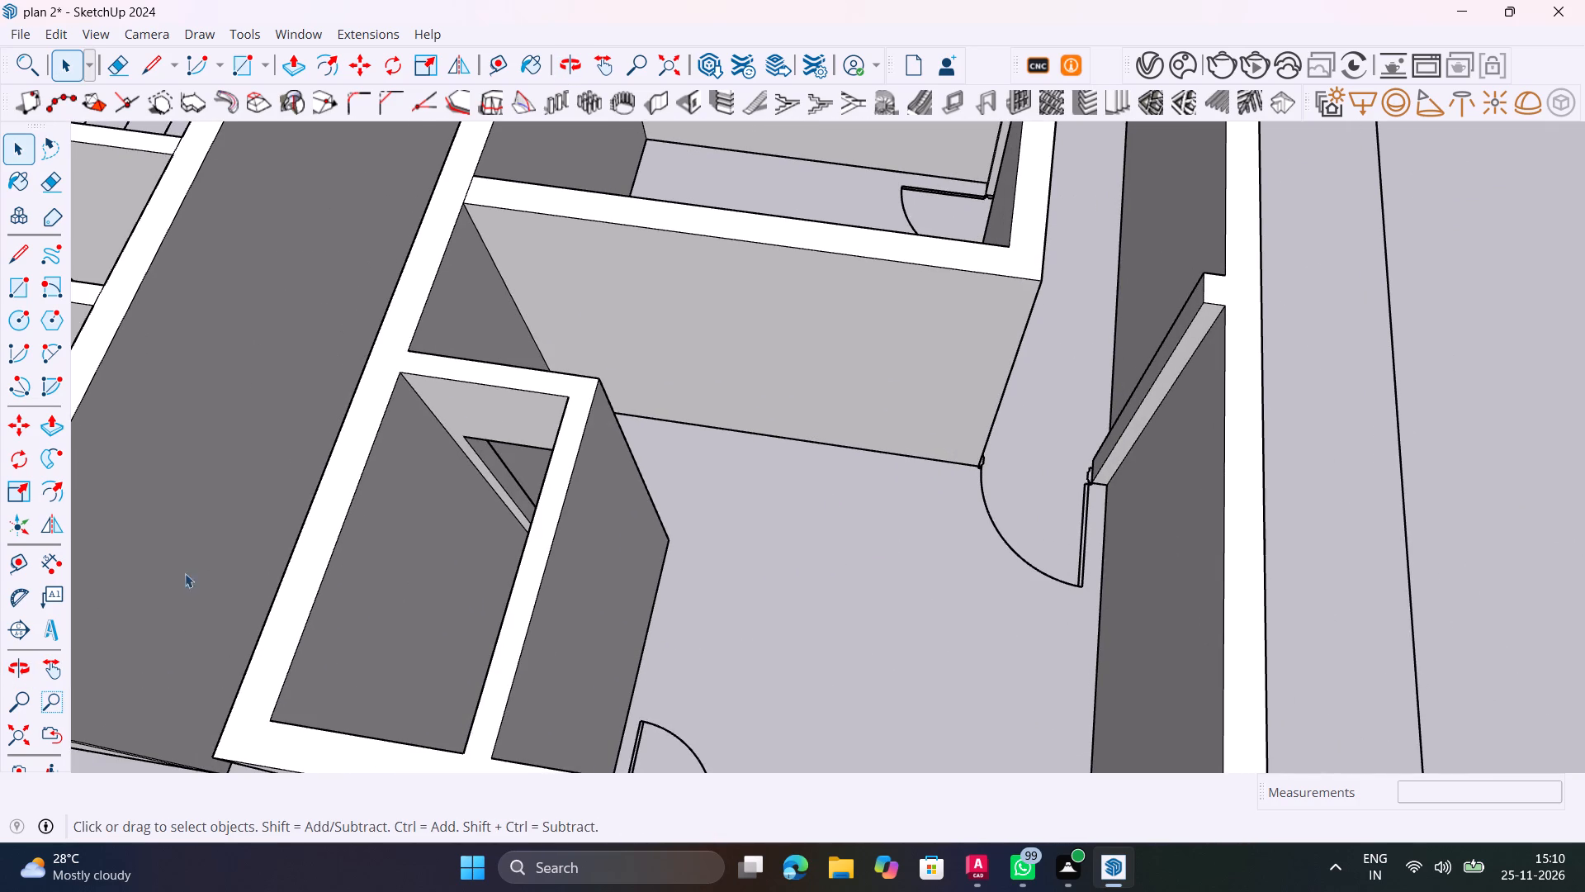
click(44, 567)
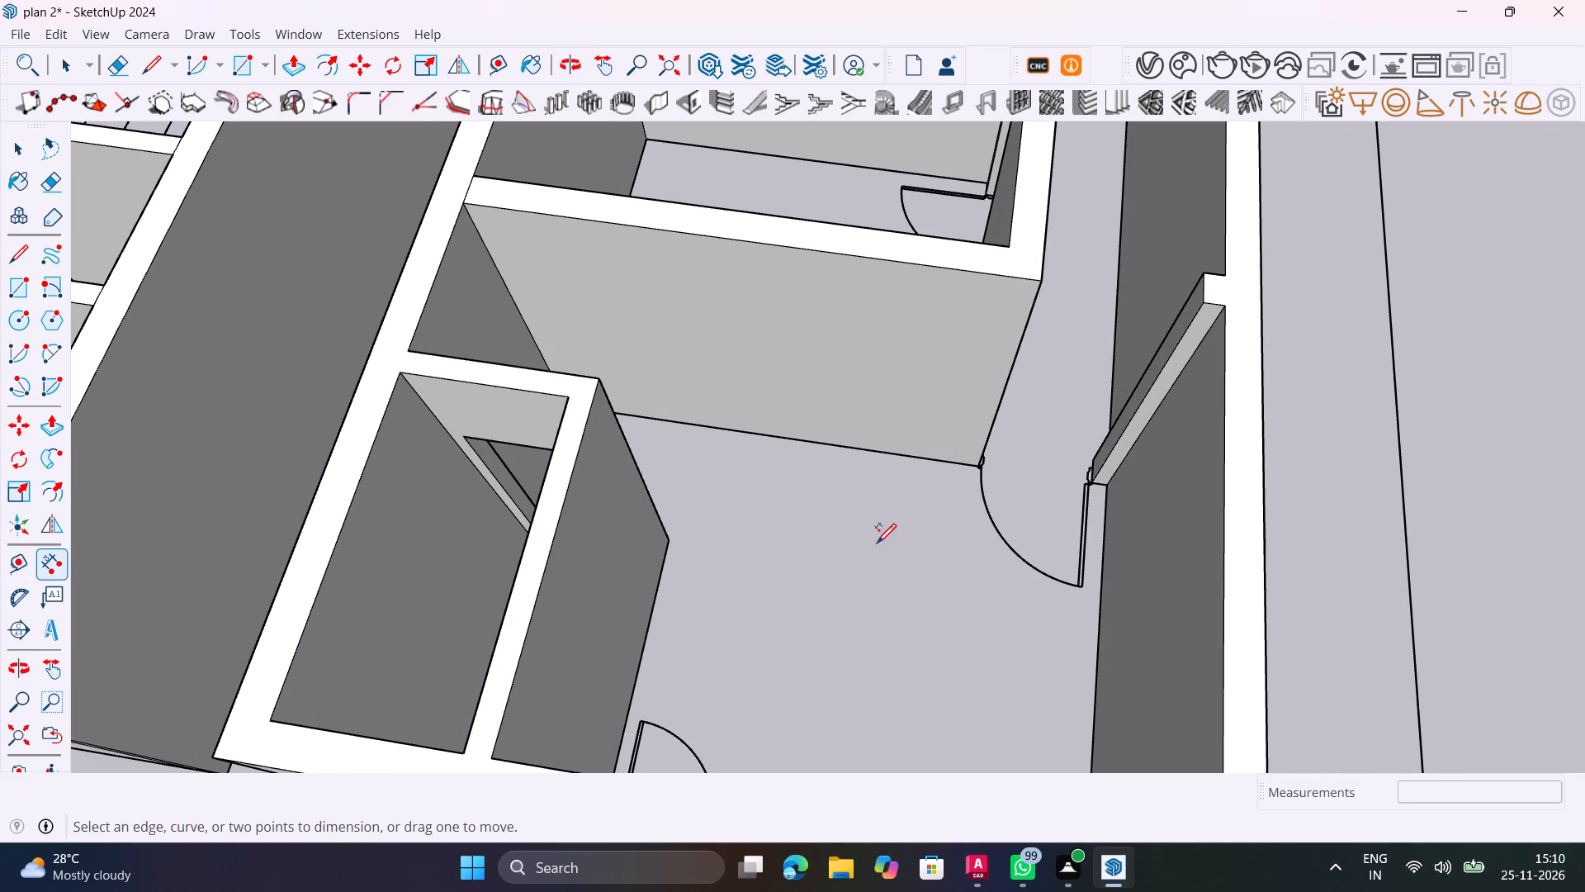
scroll(974, 495, up, 13)
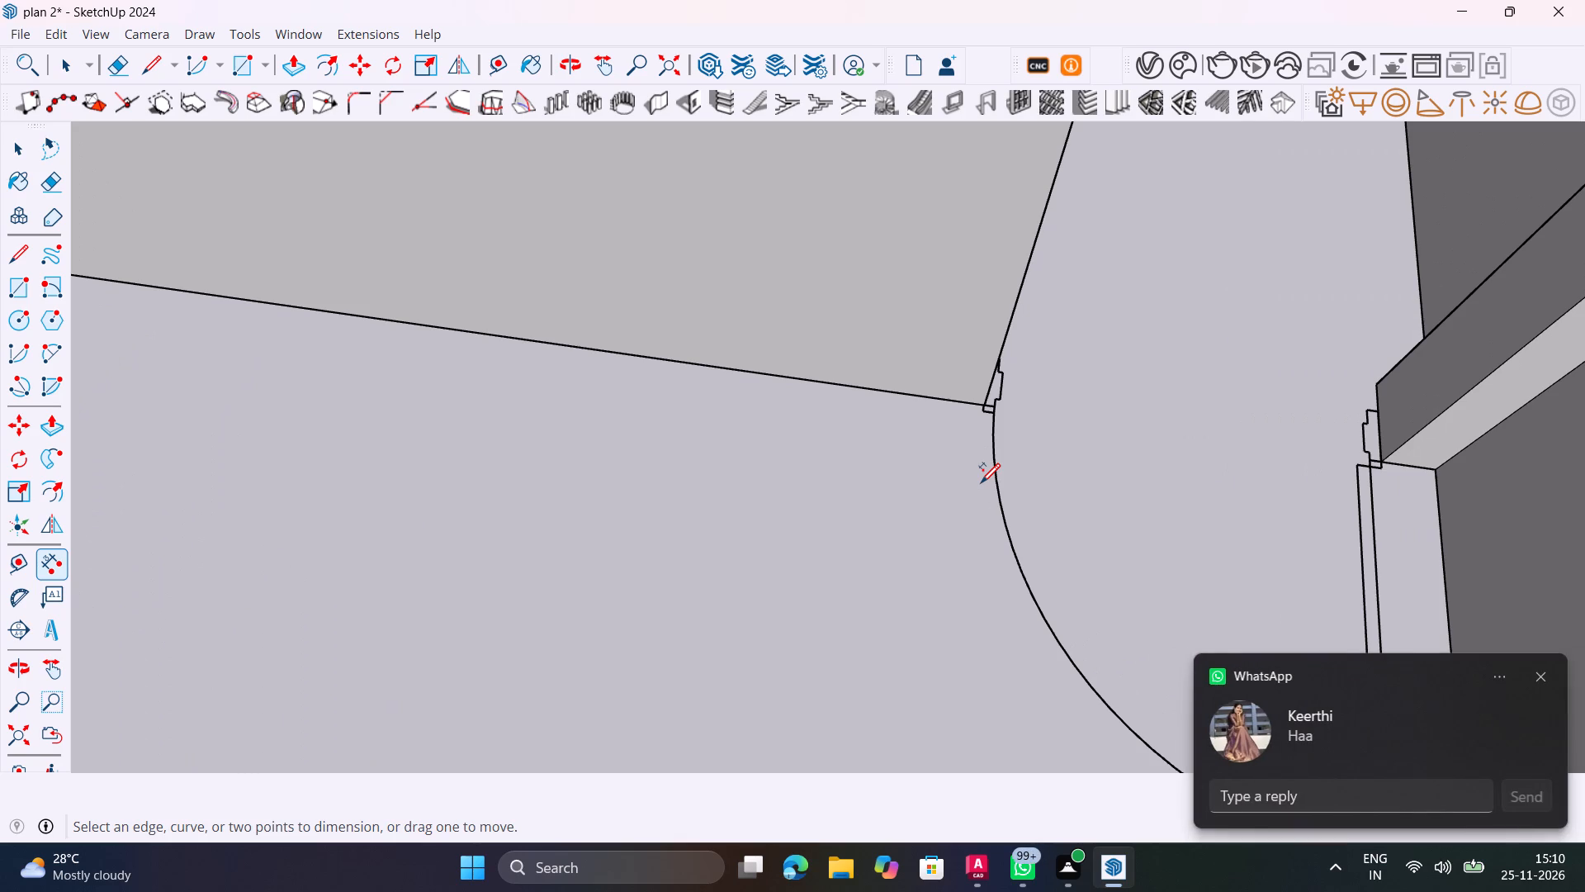
scroll(981, 482, up, 5)
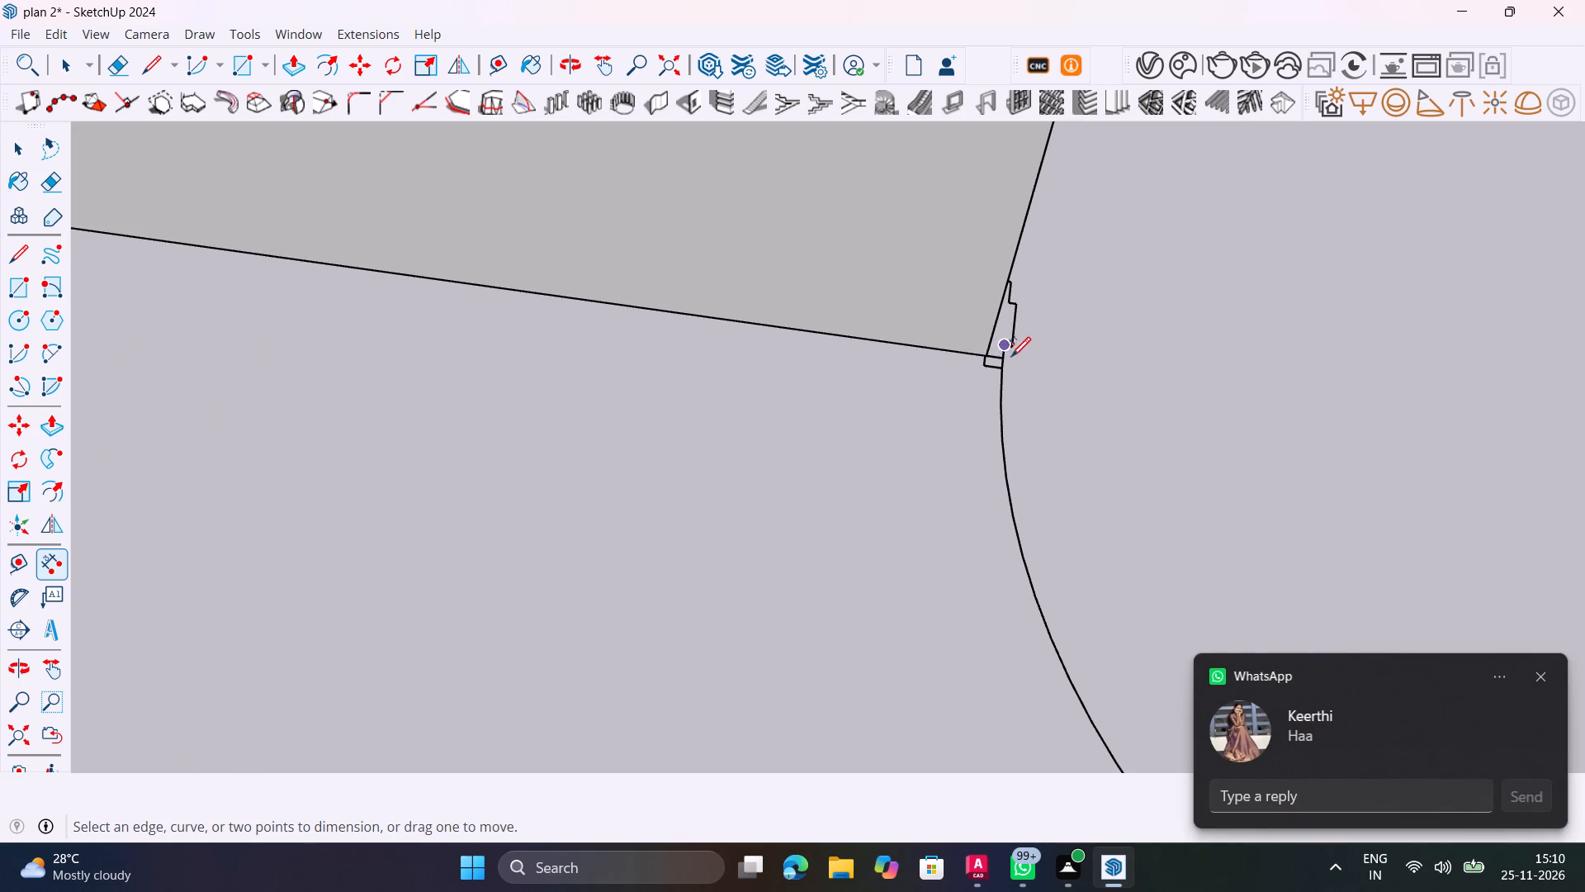
click(992, 355)
scroll(992, 348, down, 10)
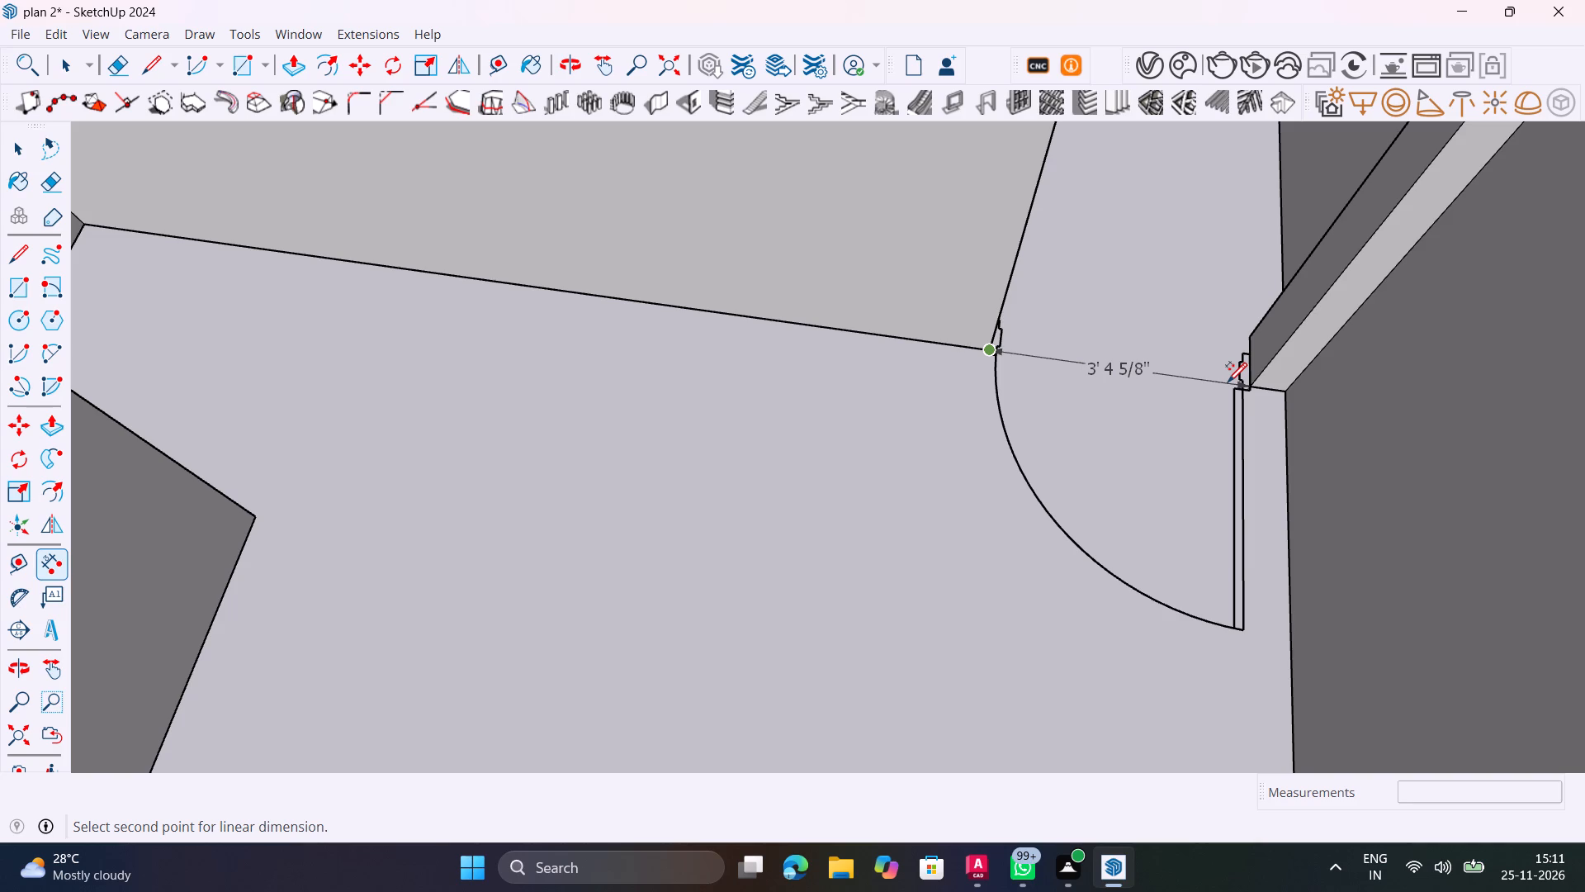
key(Escape)
key(space)
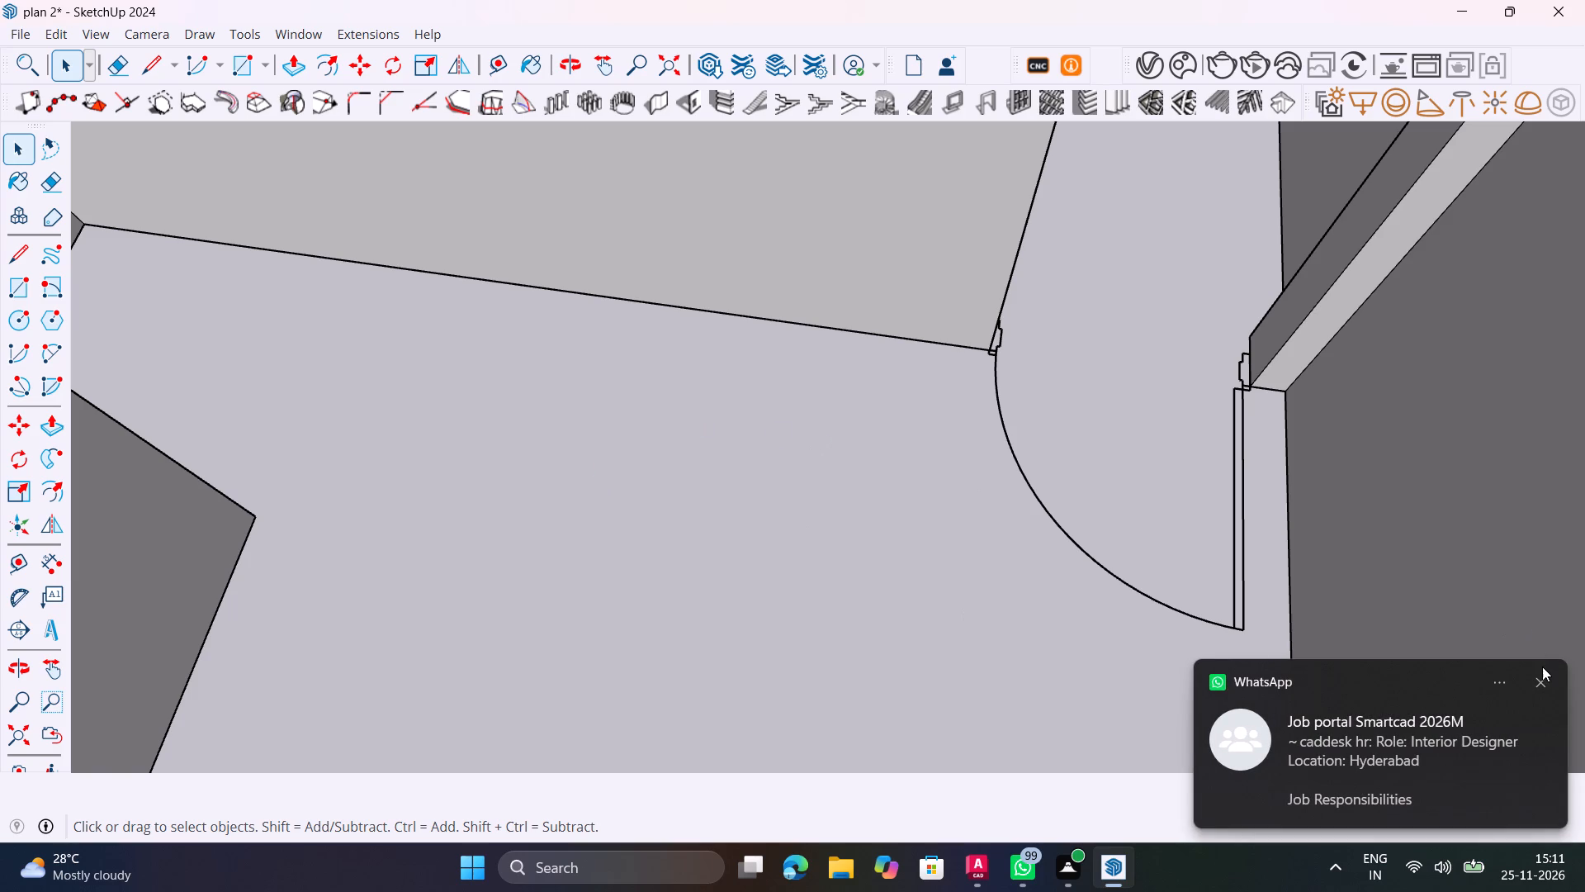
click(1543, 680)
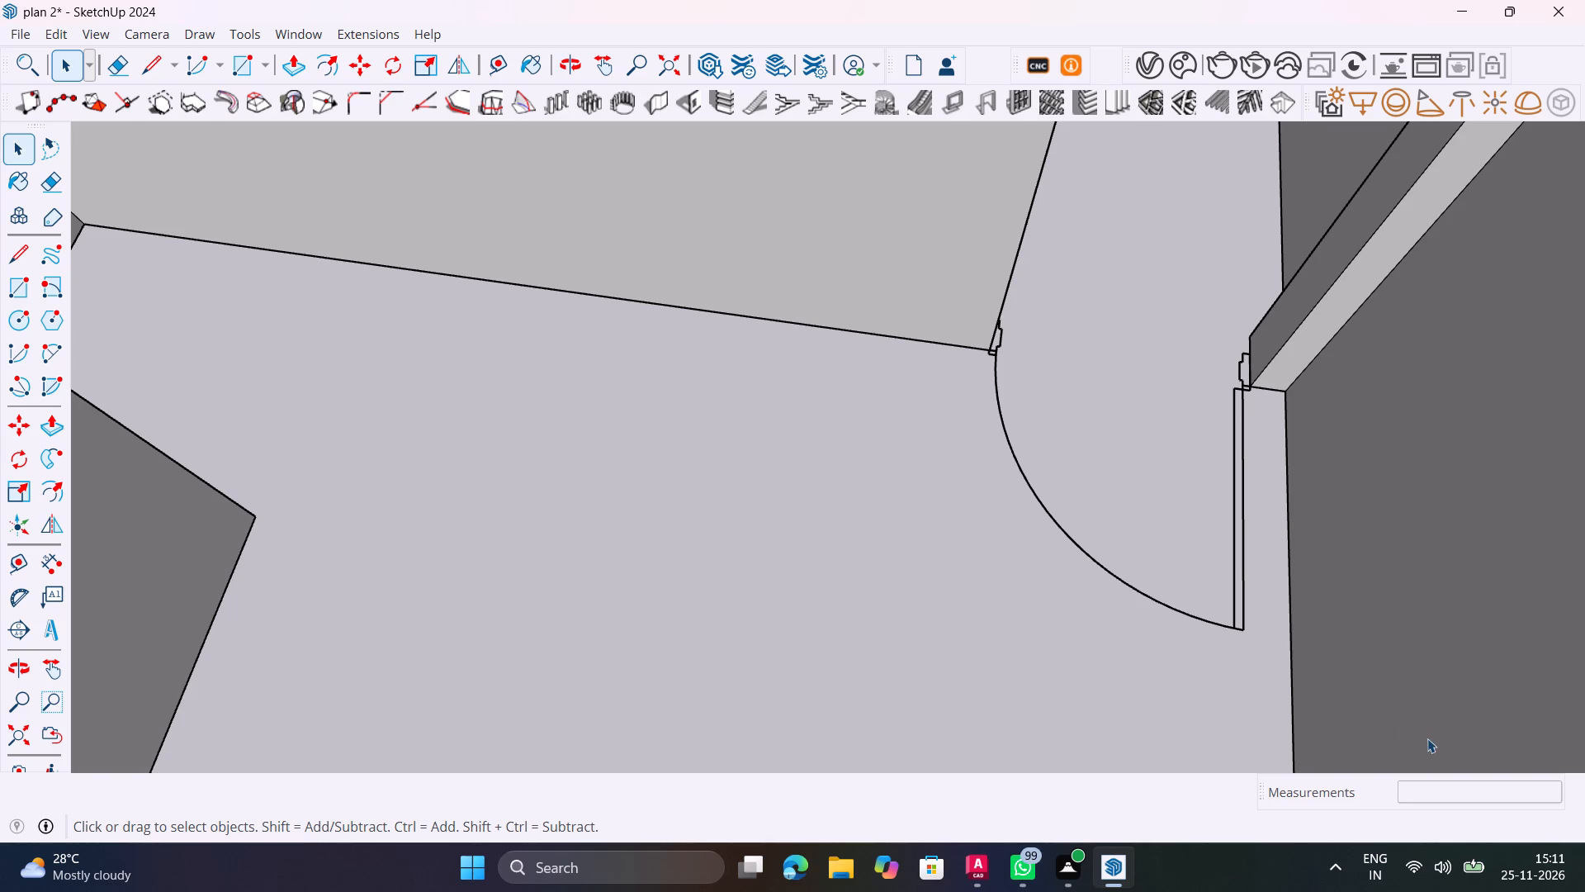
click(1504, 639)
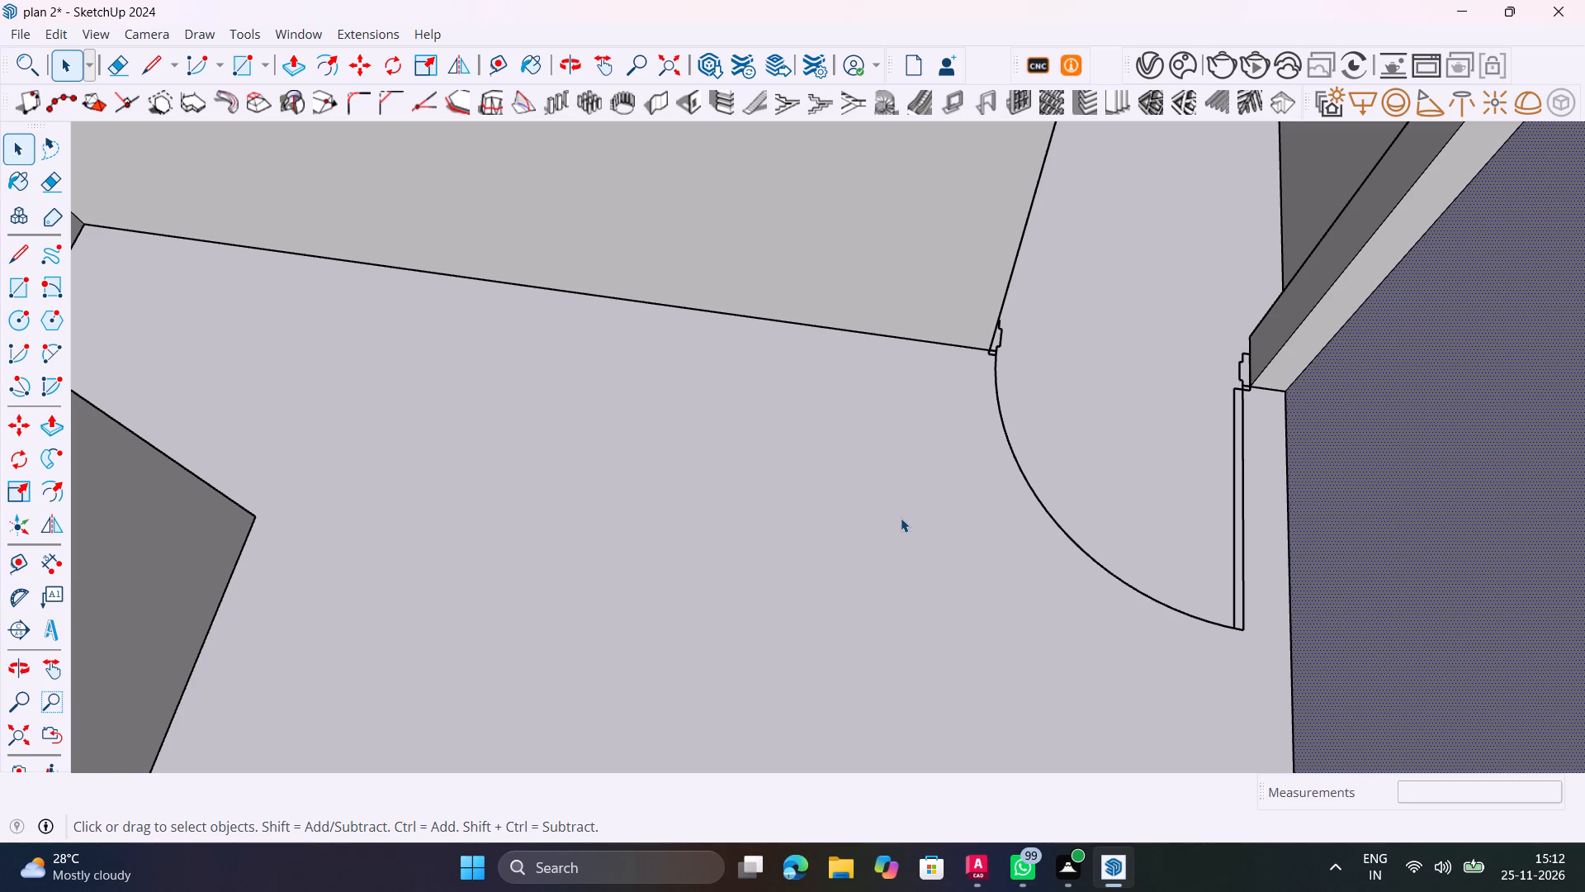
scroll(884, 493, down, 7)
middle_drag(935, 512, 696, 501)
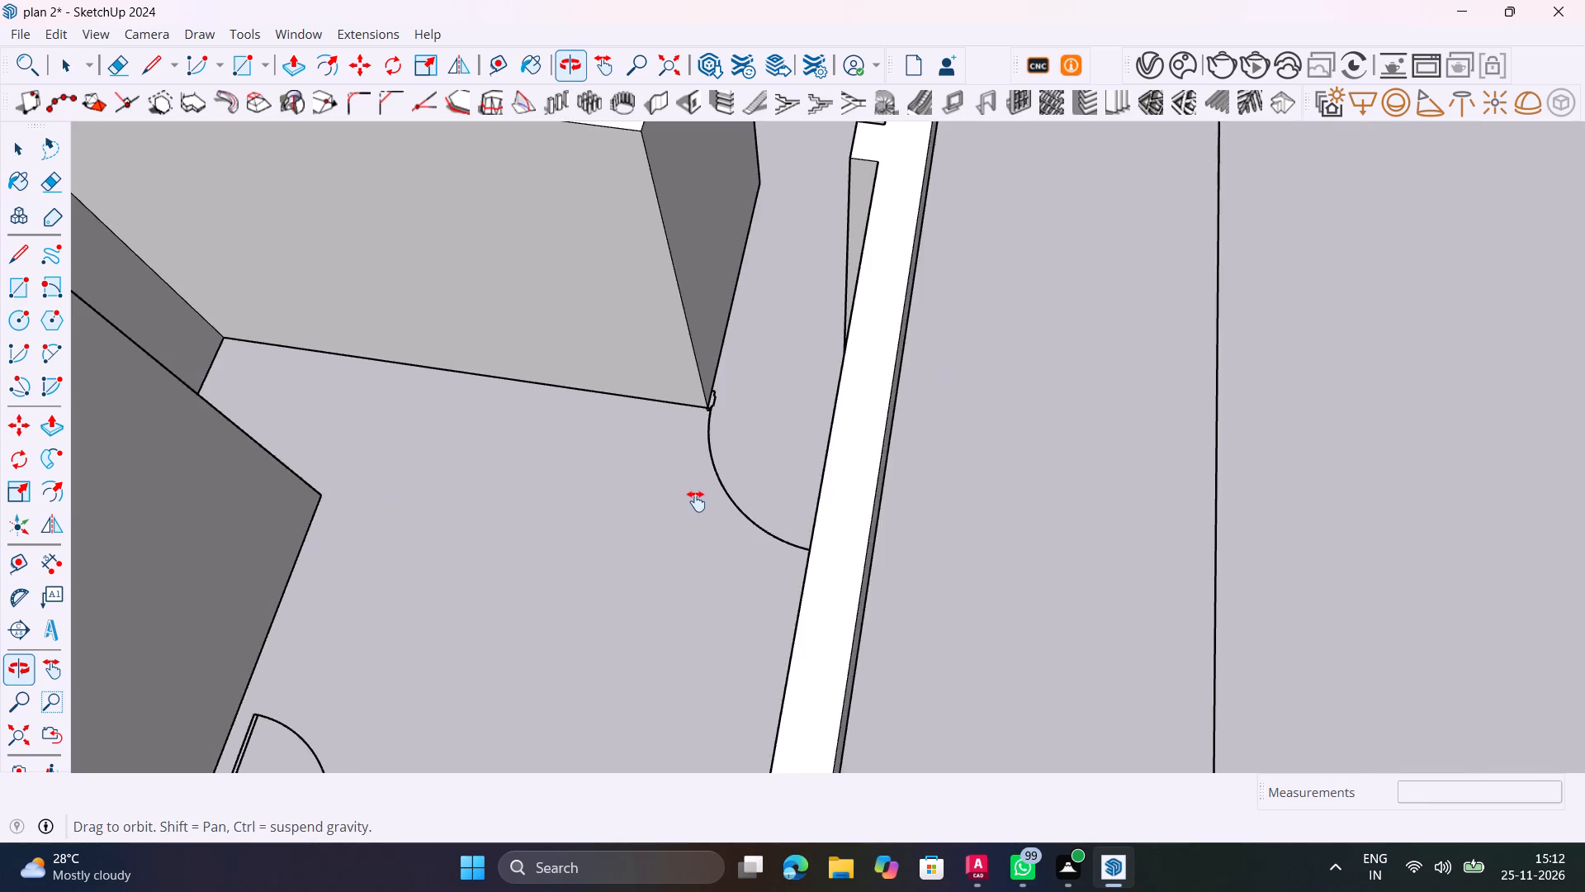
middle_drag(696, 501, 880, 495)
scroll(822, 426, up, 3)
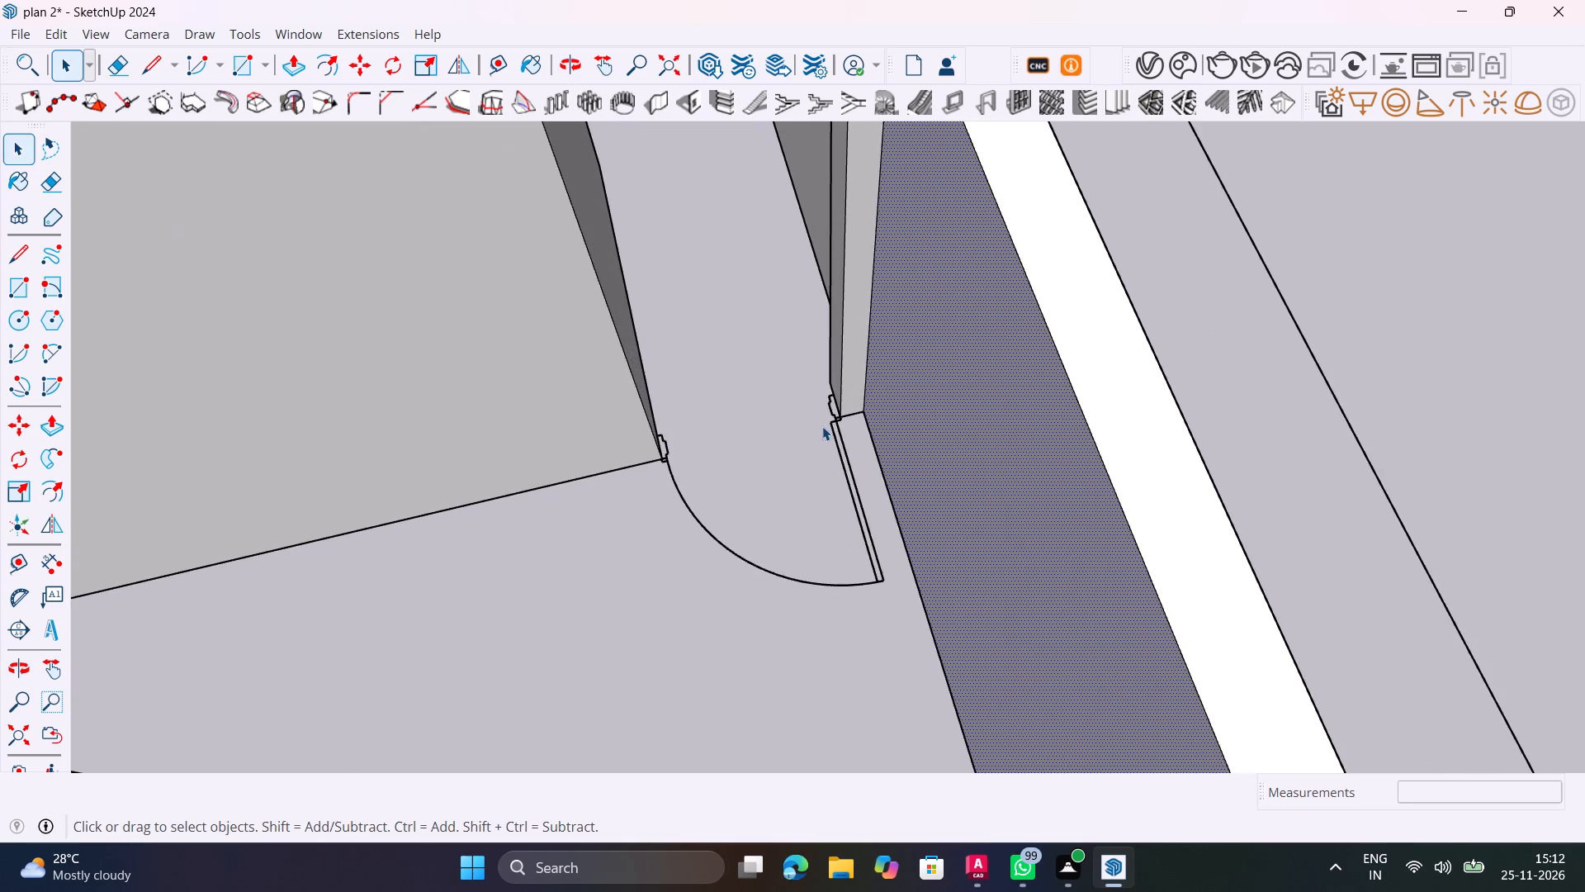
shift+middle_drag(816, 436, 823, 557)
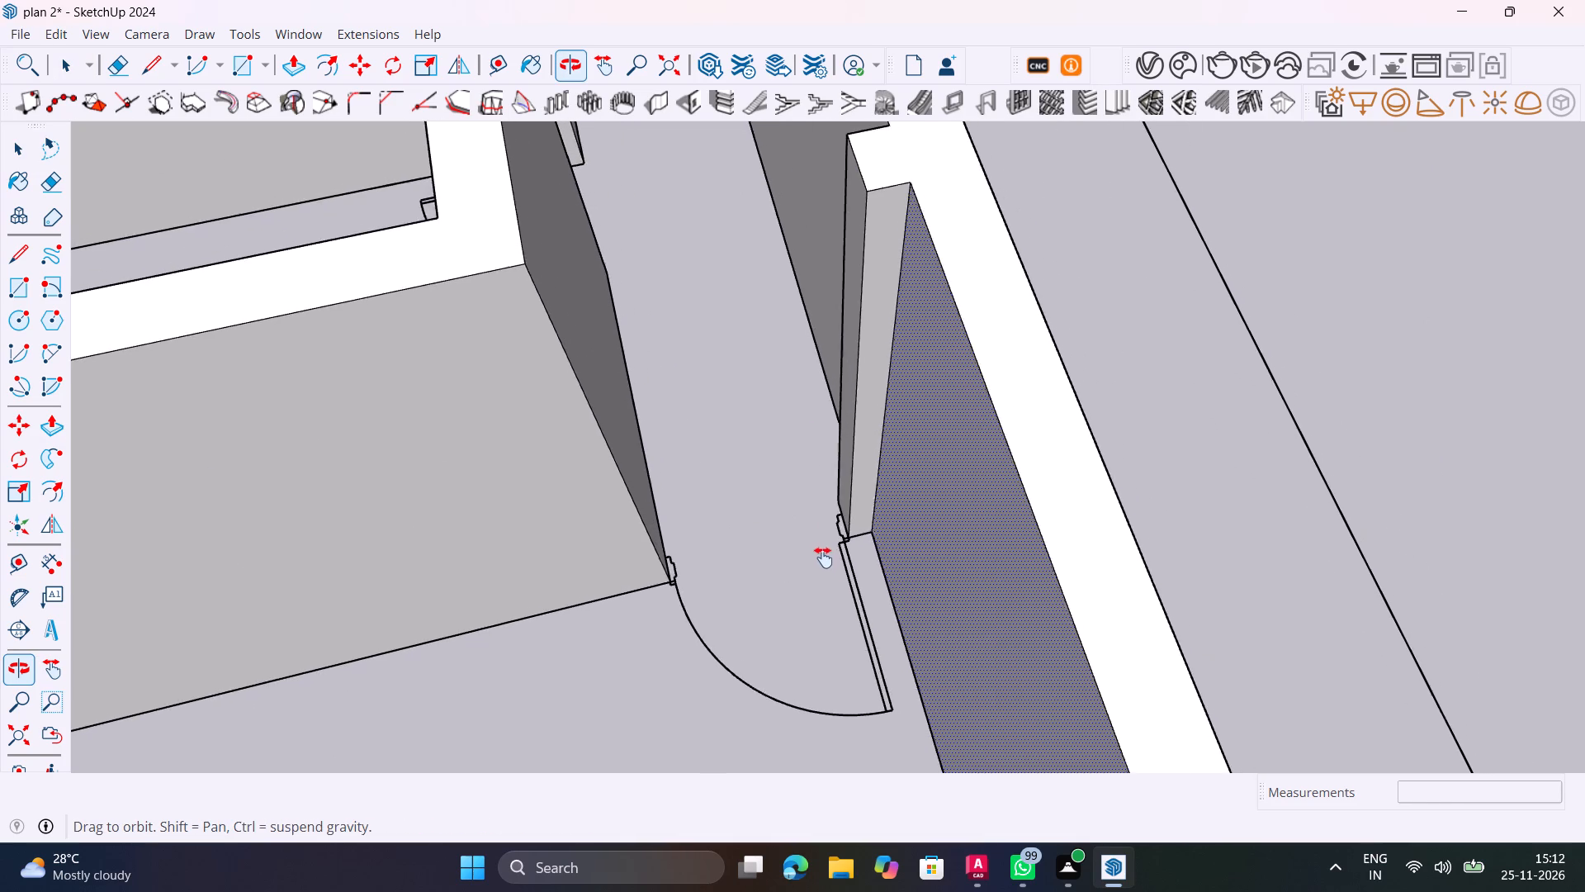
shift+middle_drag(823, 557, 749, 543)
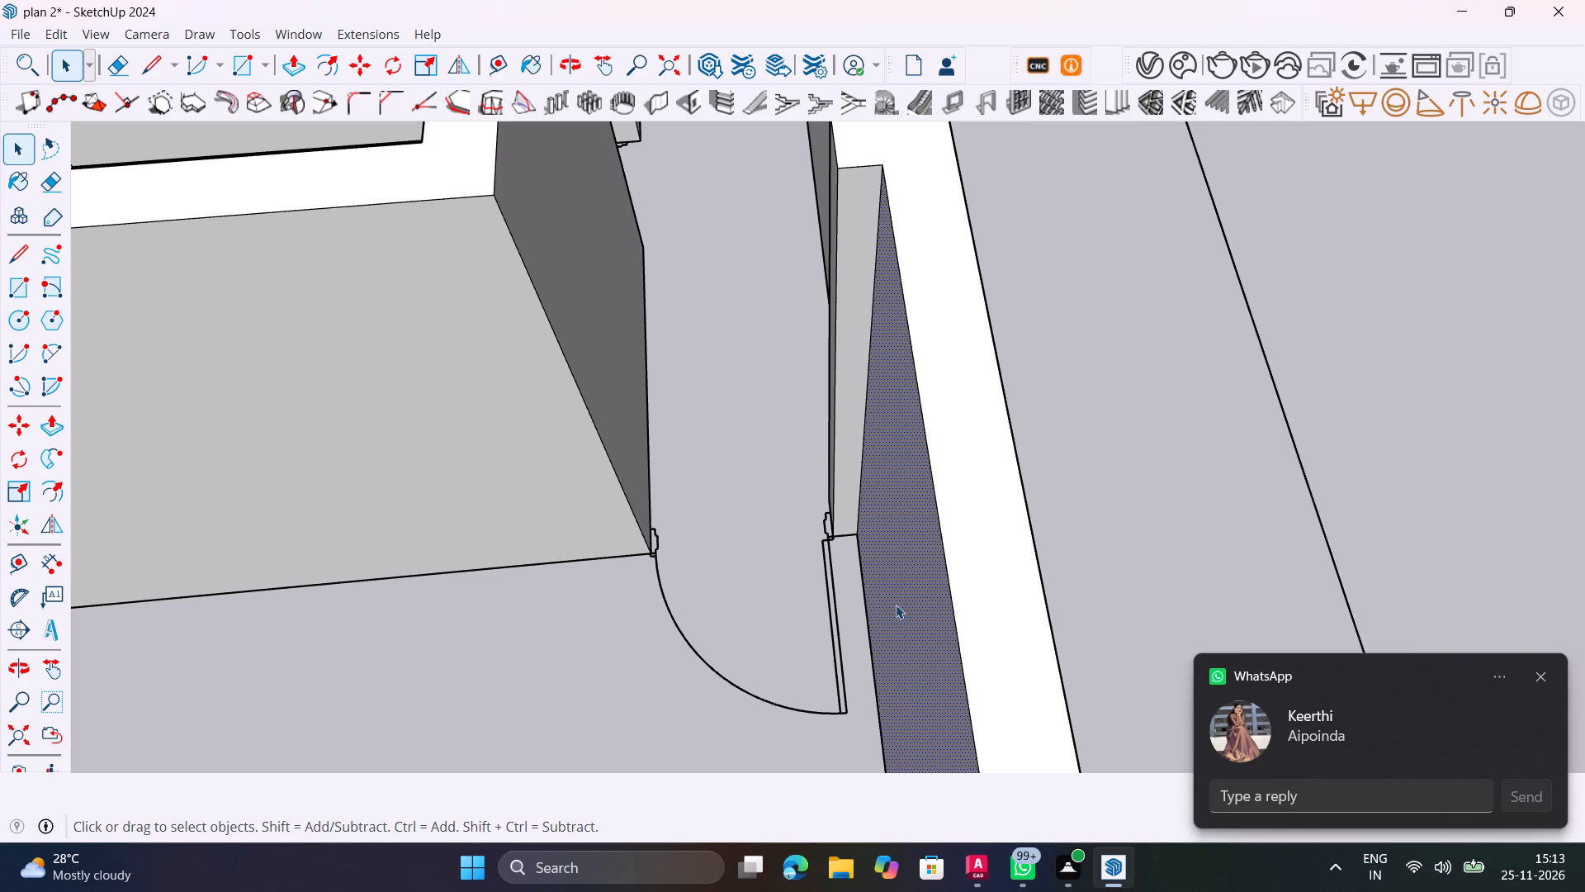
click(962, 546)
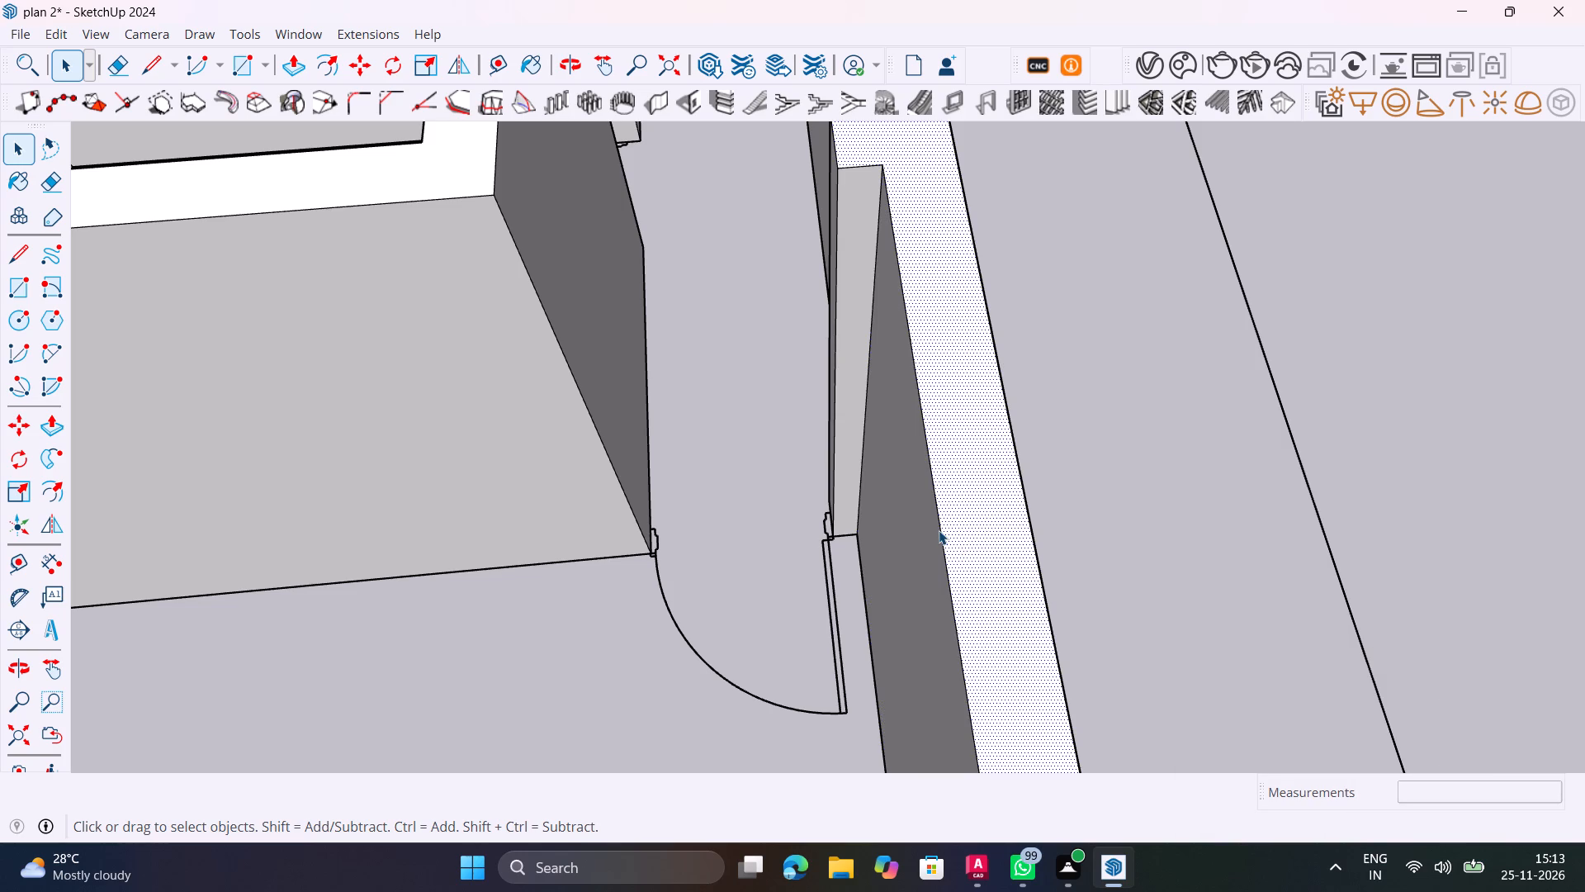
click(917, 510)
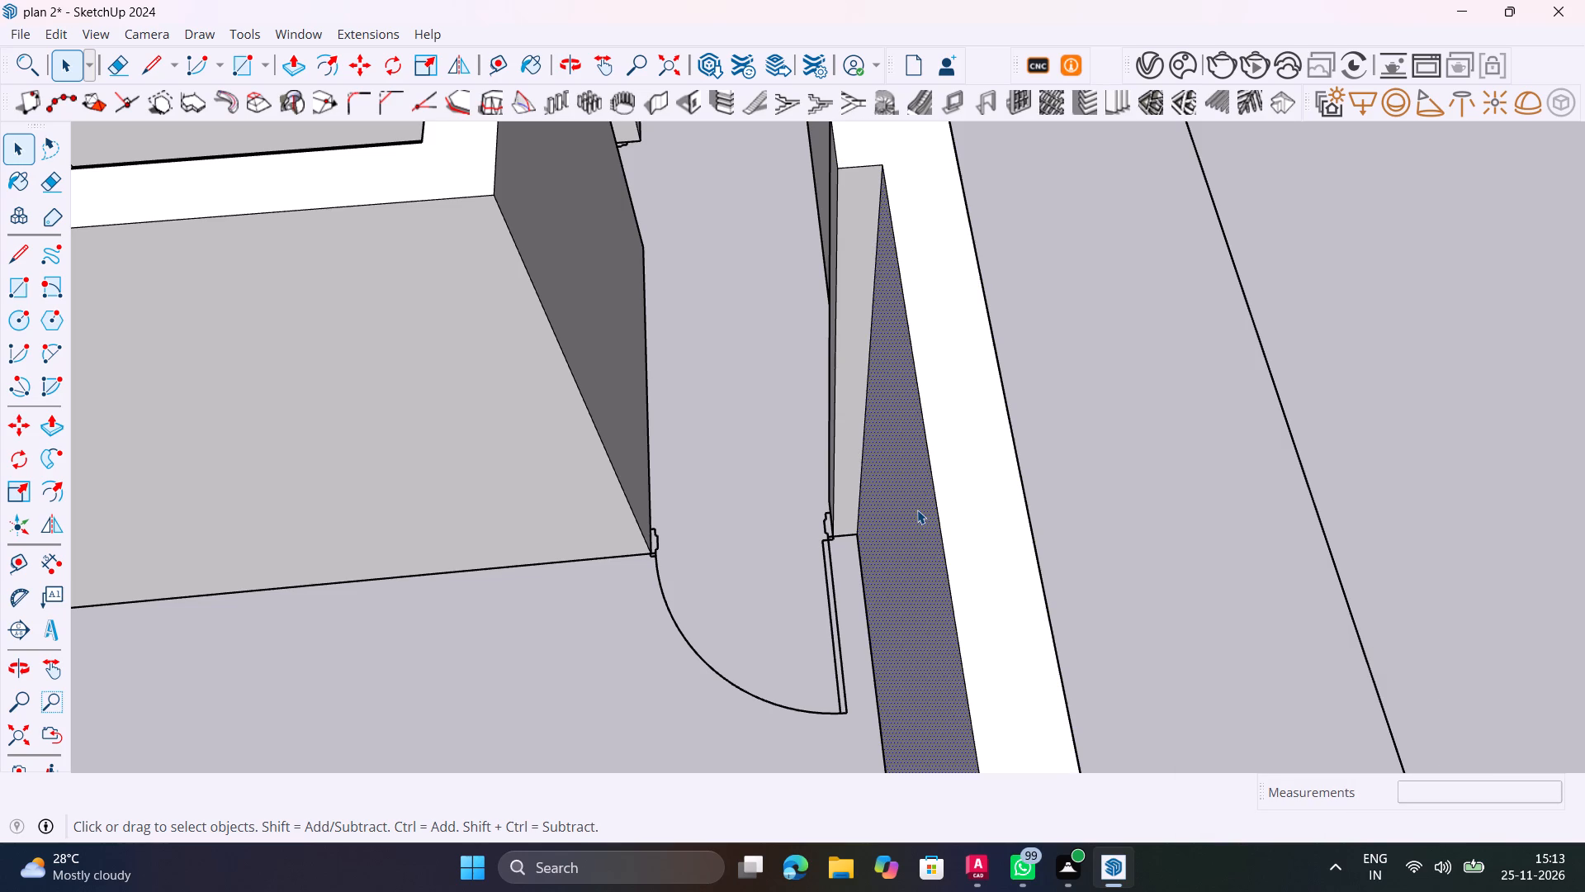
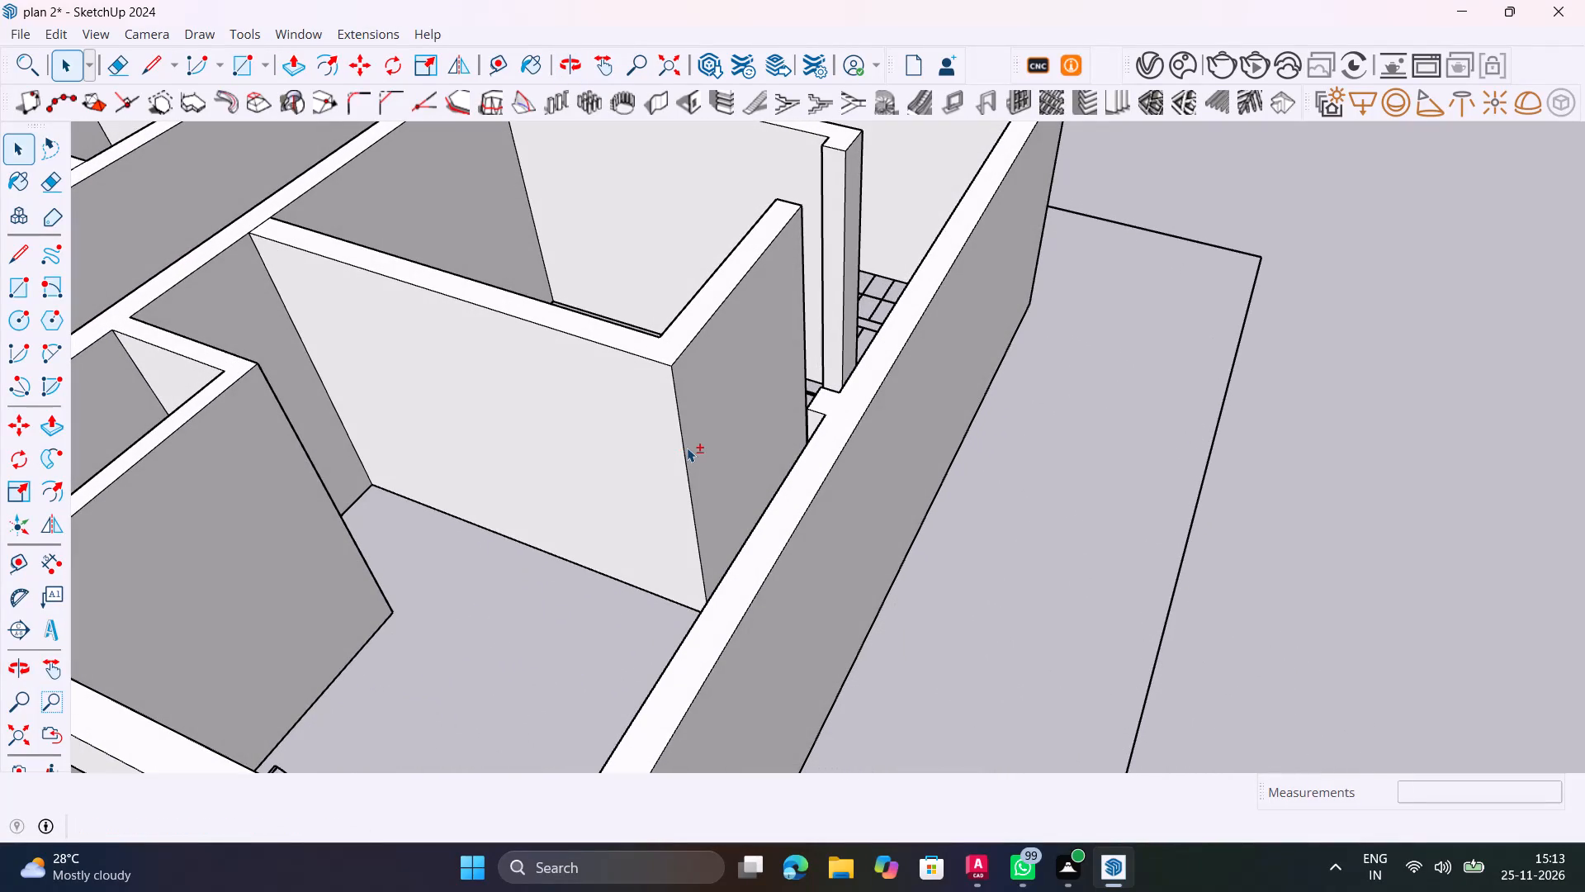
Copy the top edge of the new door-jamb pier's opening-side face 3' straight down to mark the lintel depth.
middle_drag(691, 456, 1073, 476)
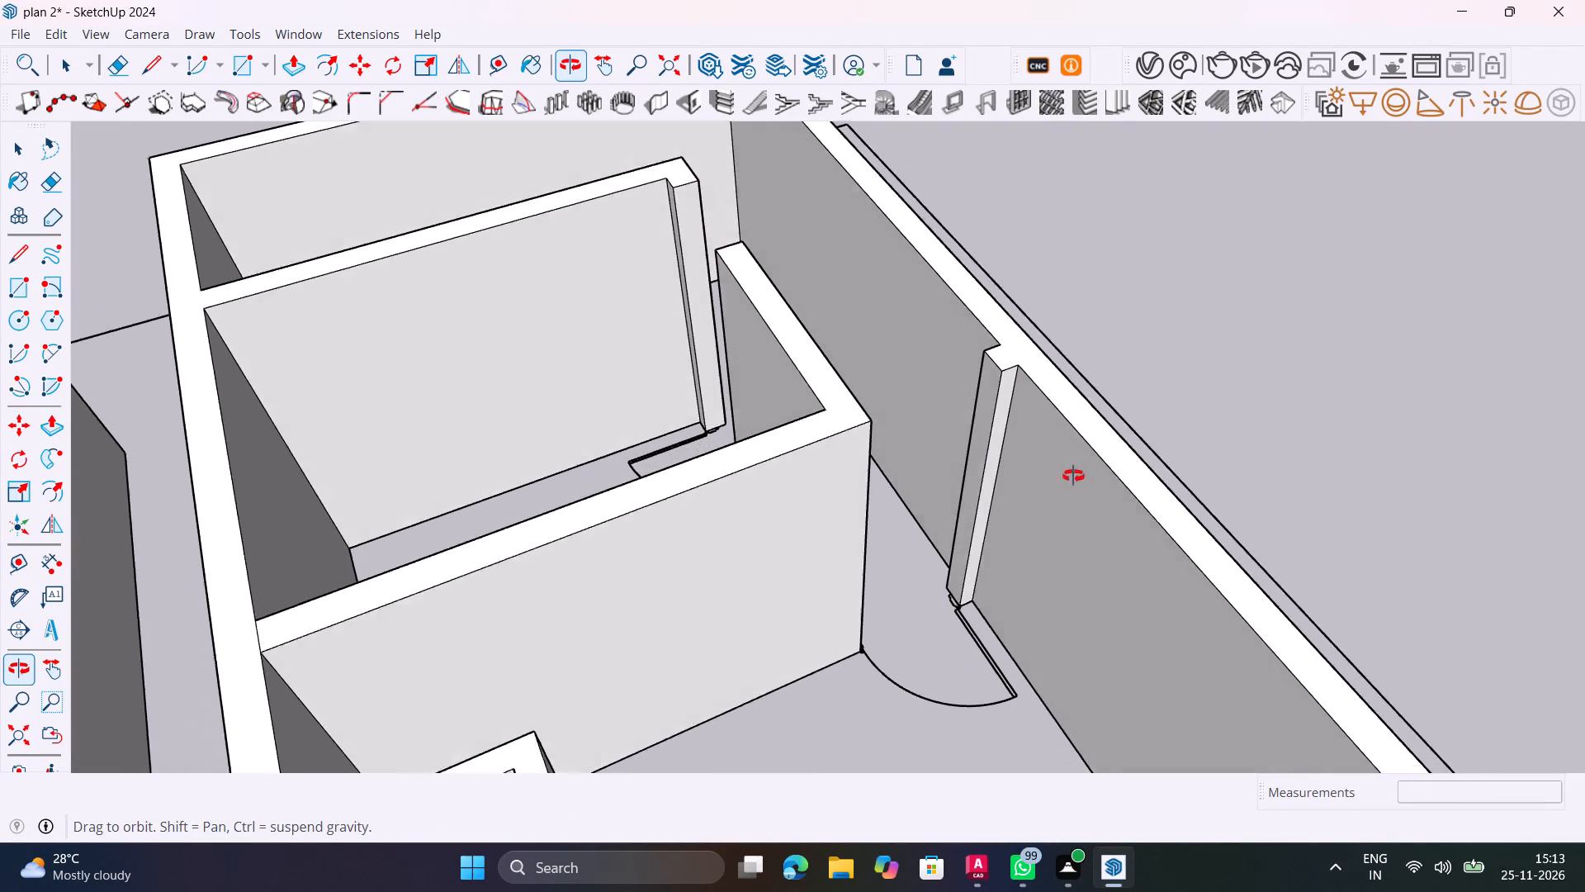
middle_drag(1073, 476, 1074, 476)
scroll(1011, 361, up, 10)
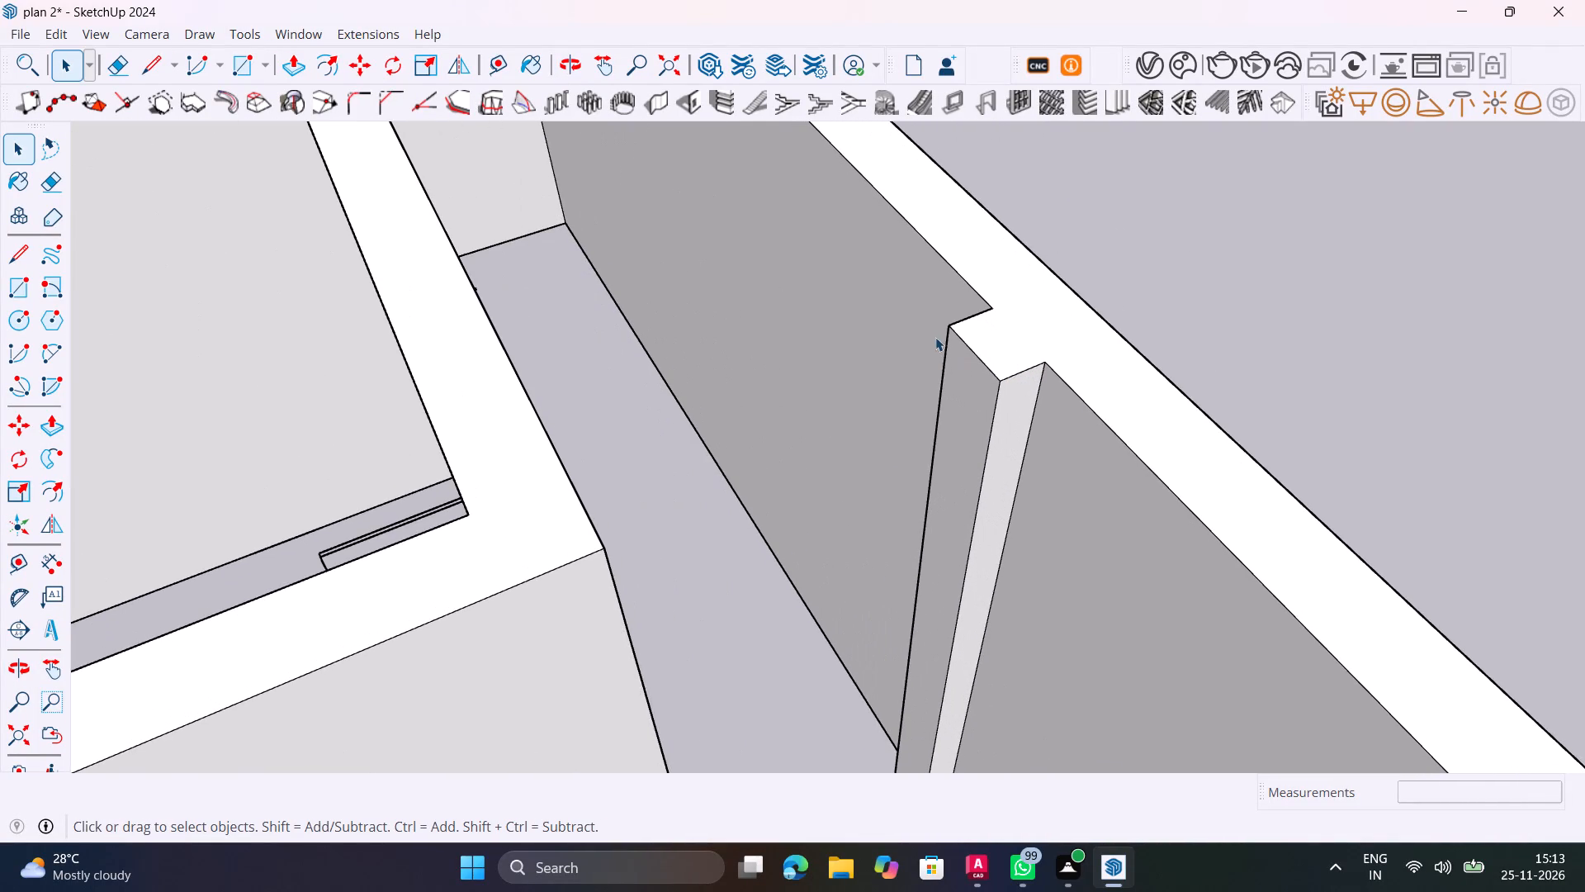
scroll(948, 347, up, 4)
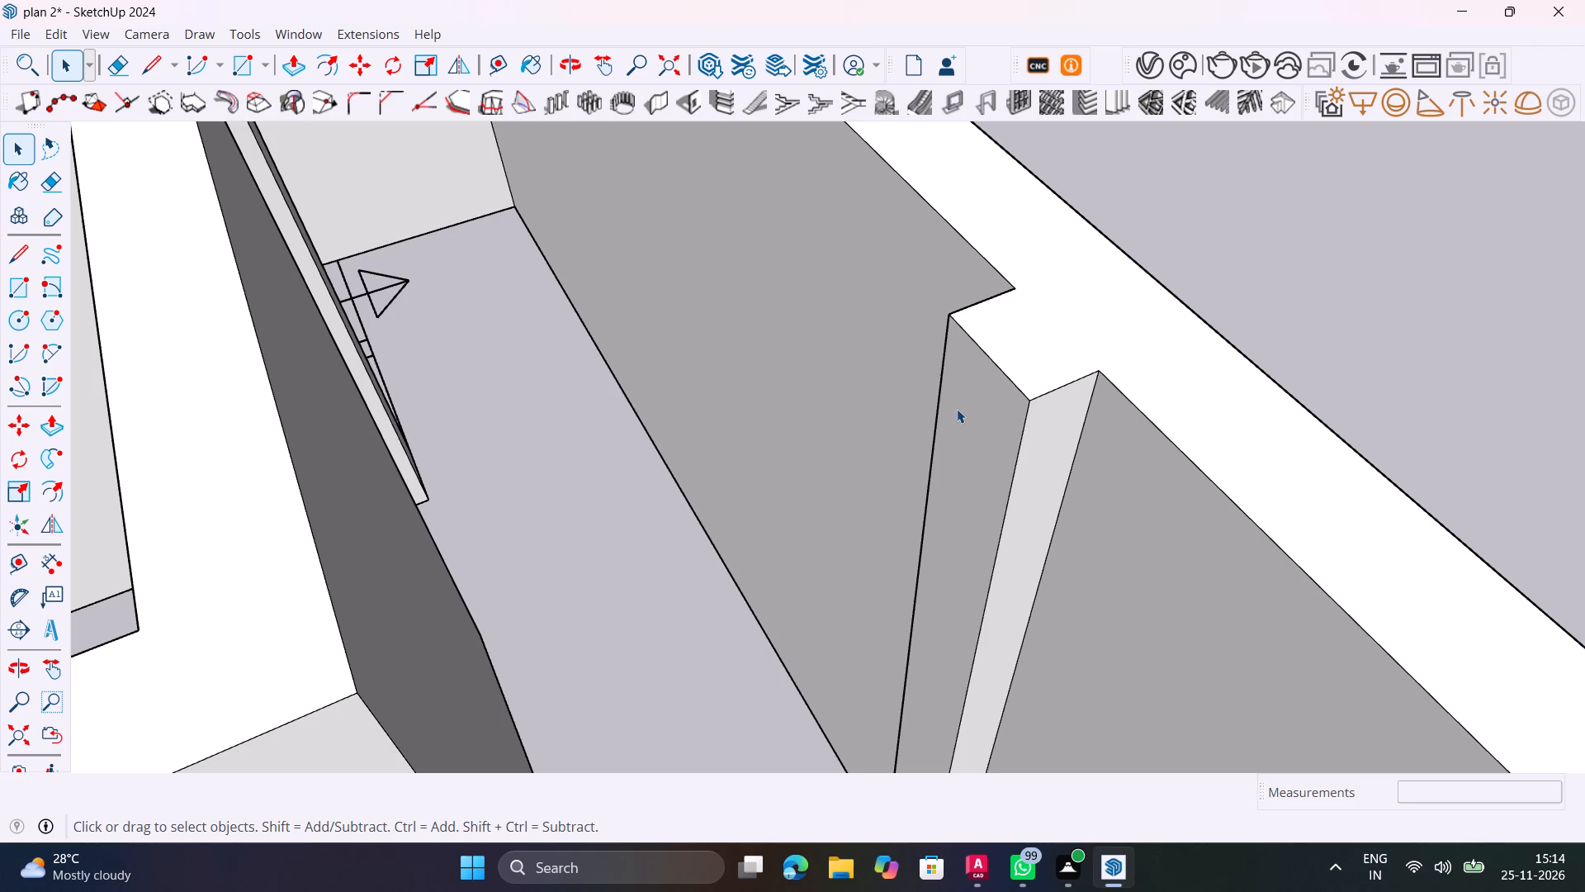
scroll(1051, 465, up, 5)
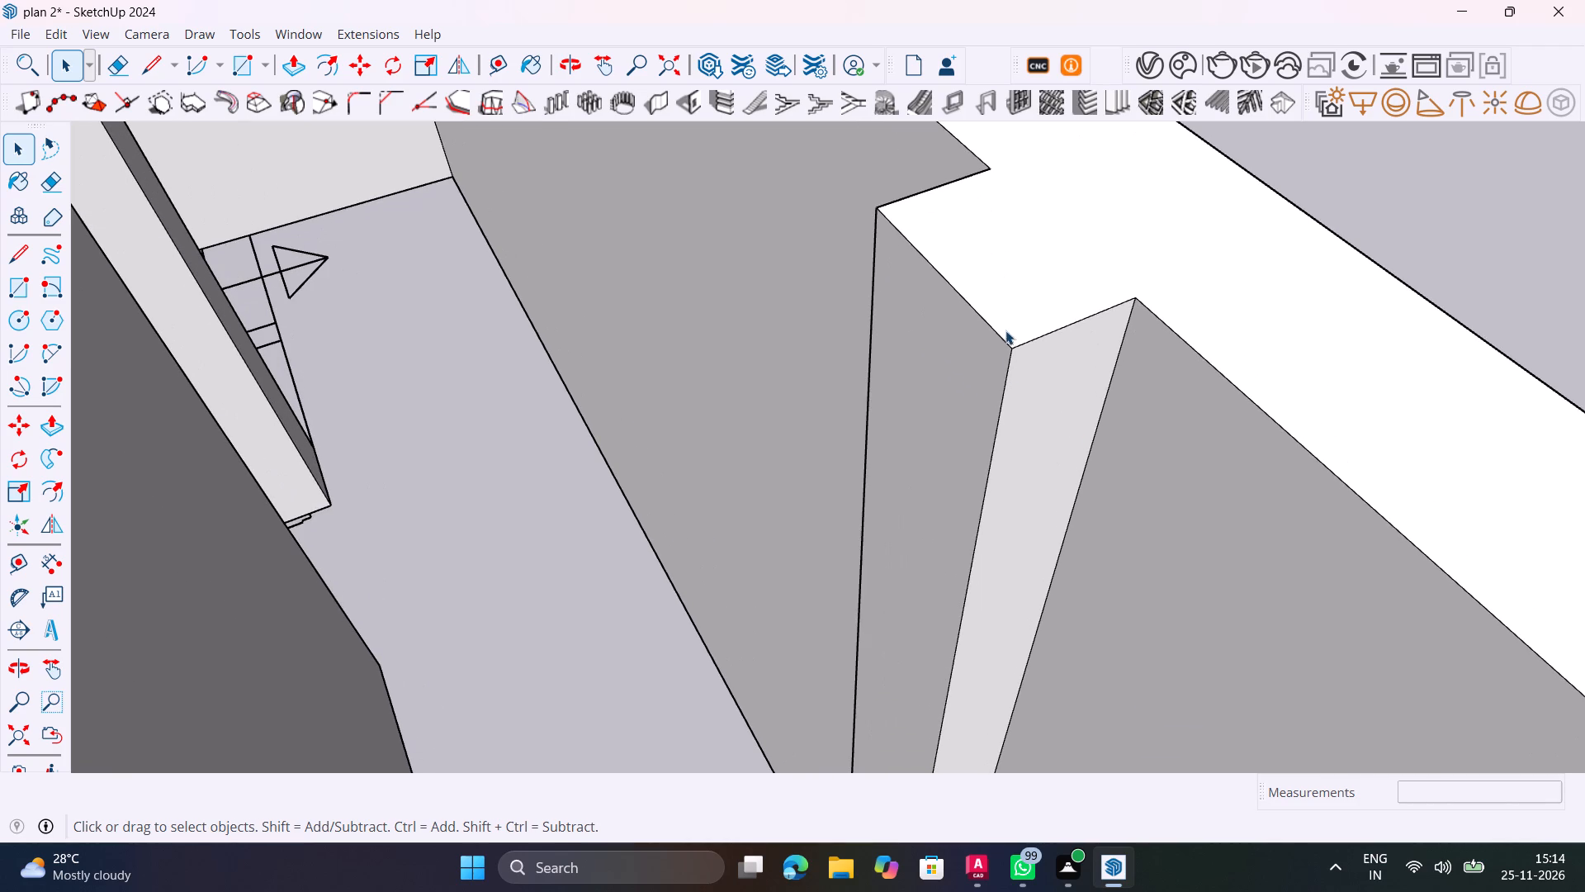
click(982, 324)
key(m)
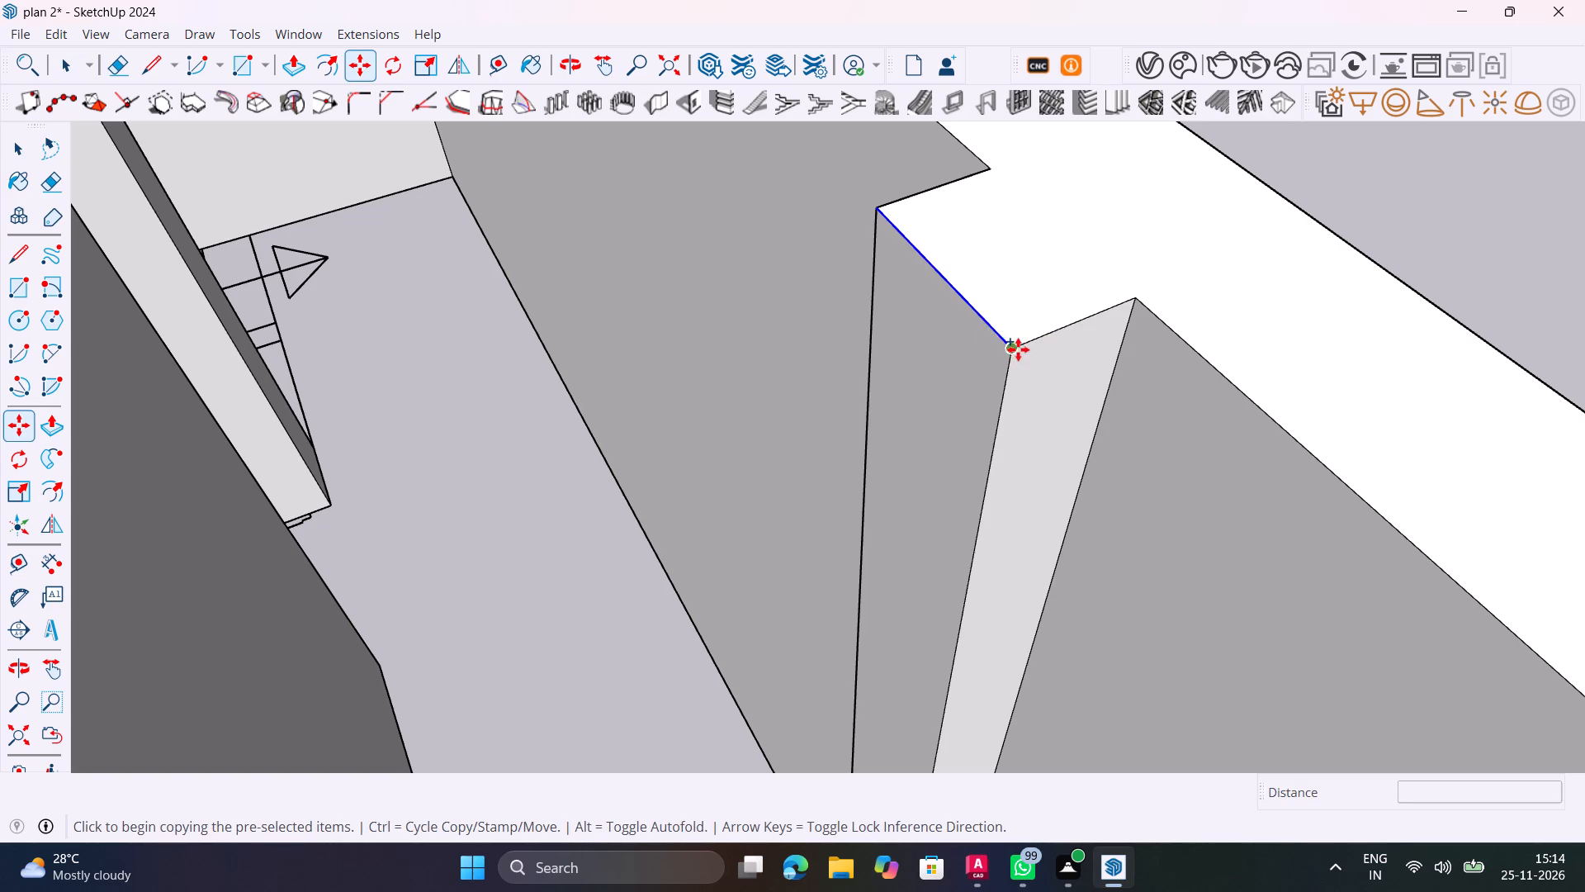
click(1018, 349)
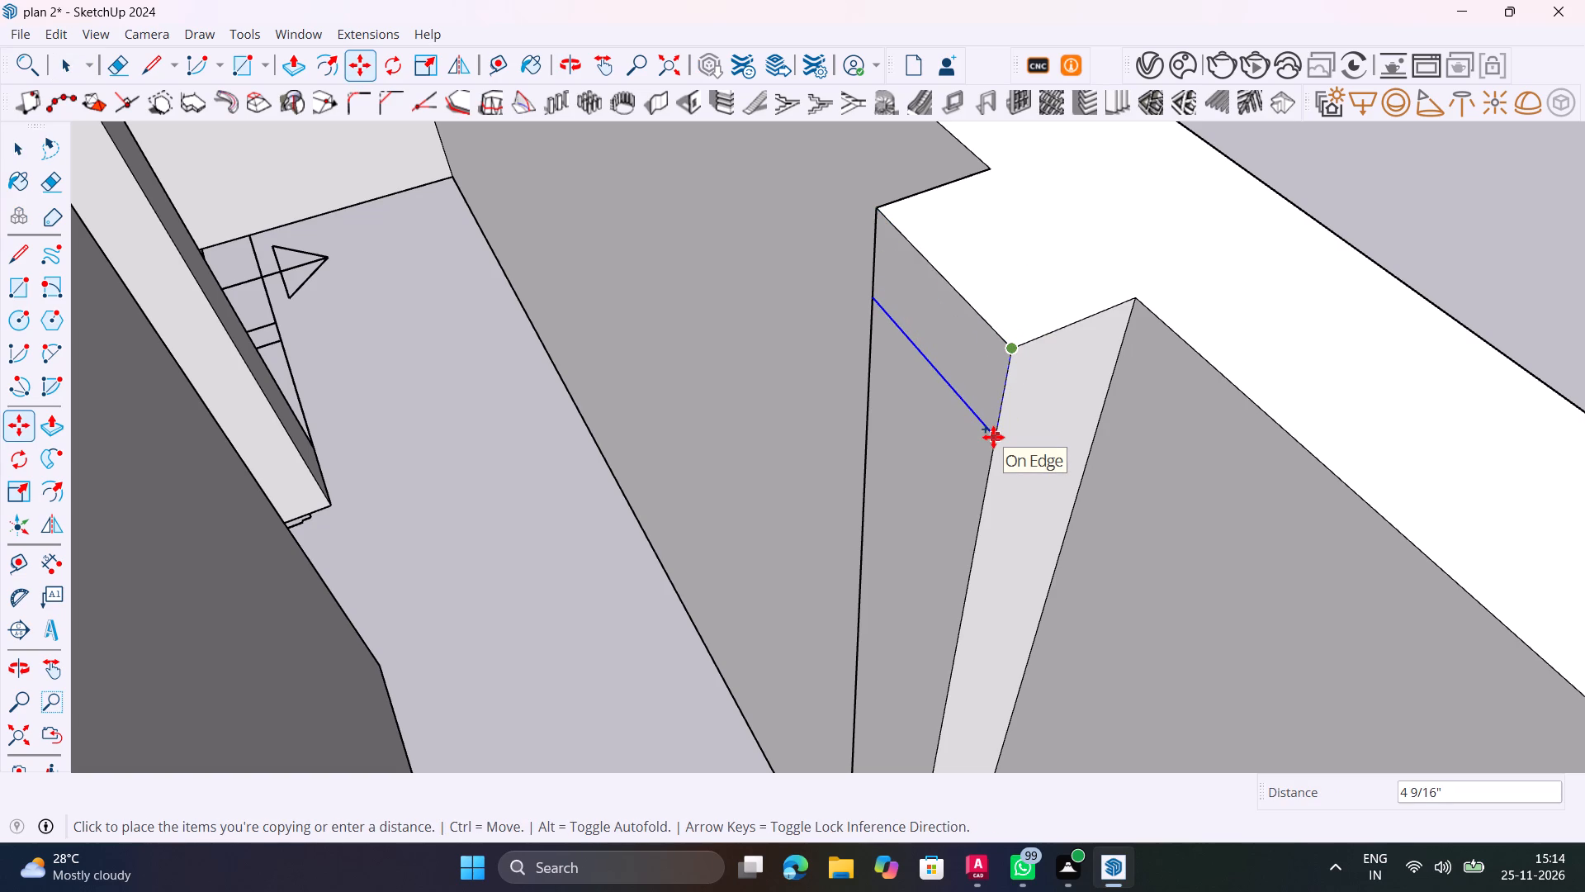
text(3')
key(Return)
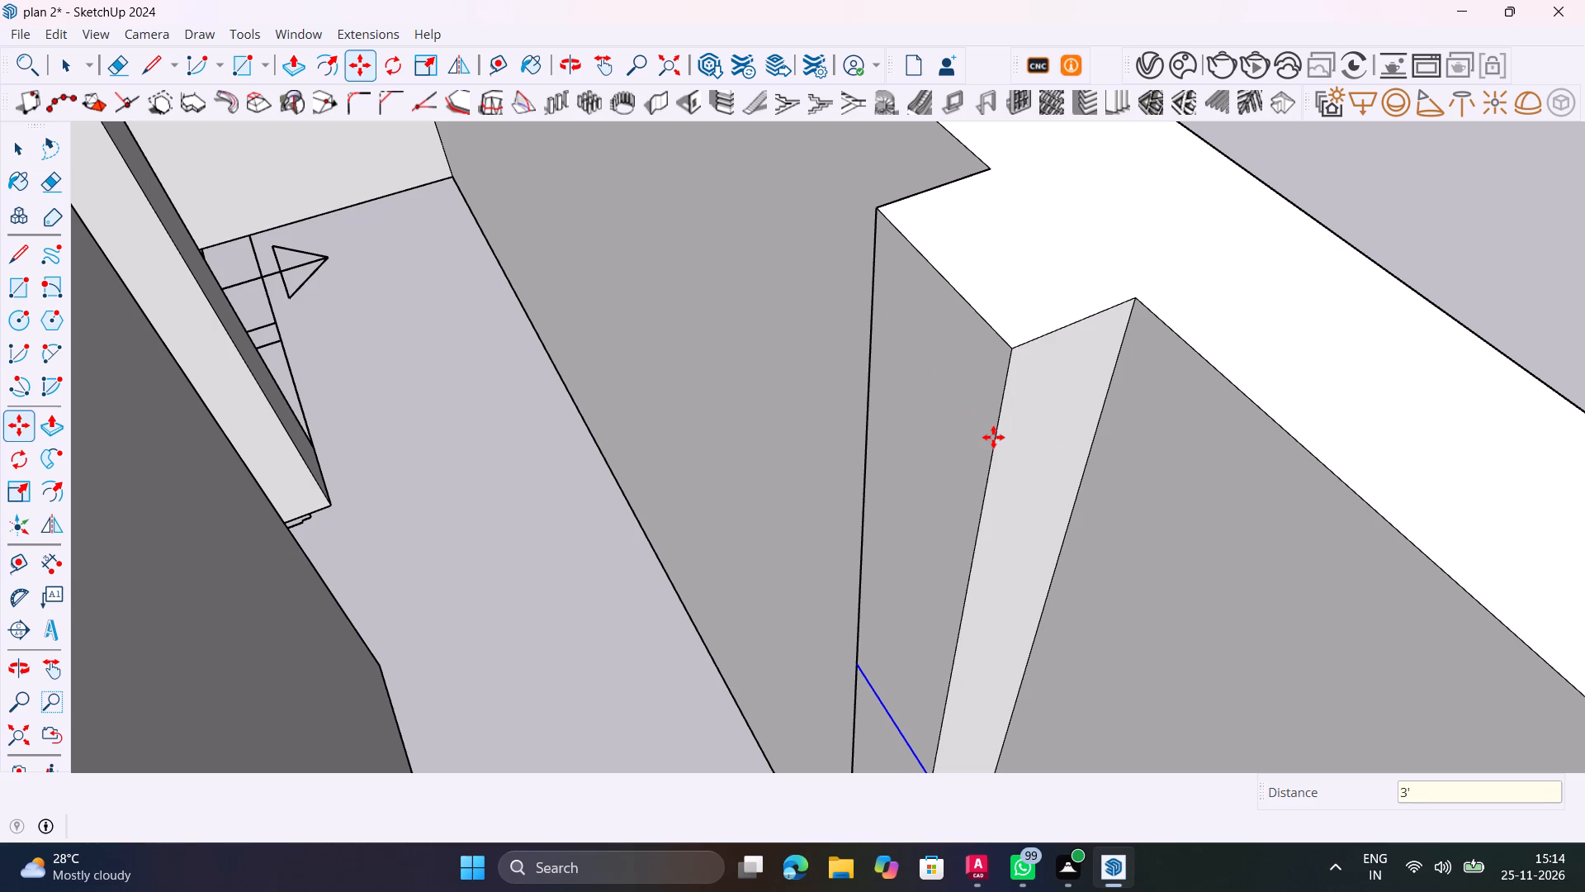
key(space)
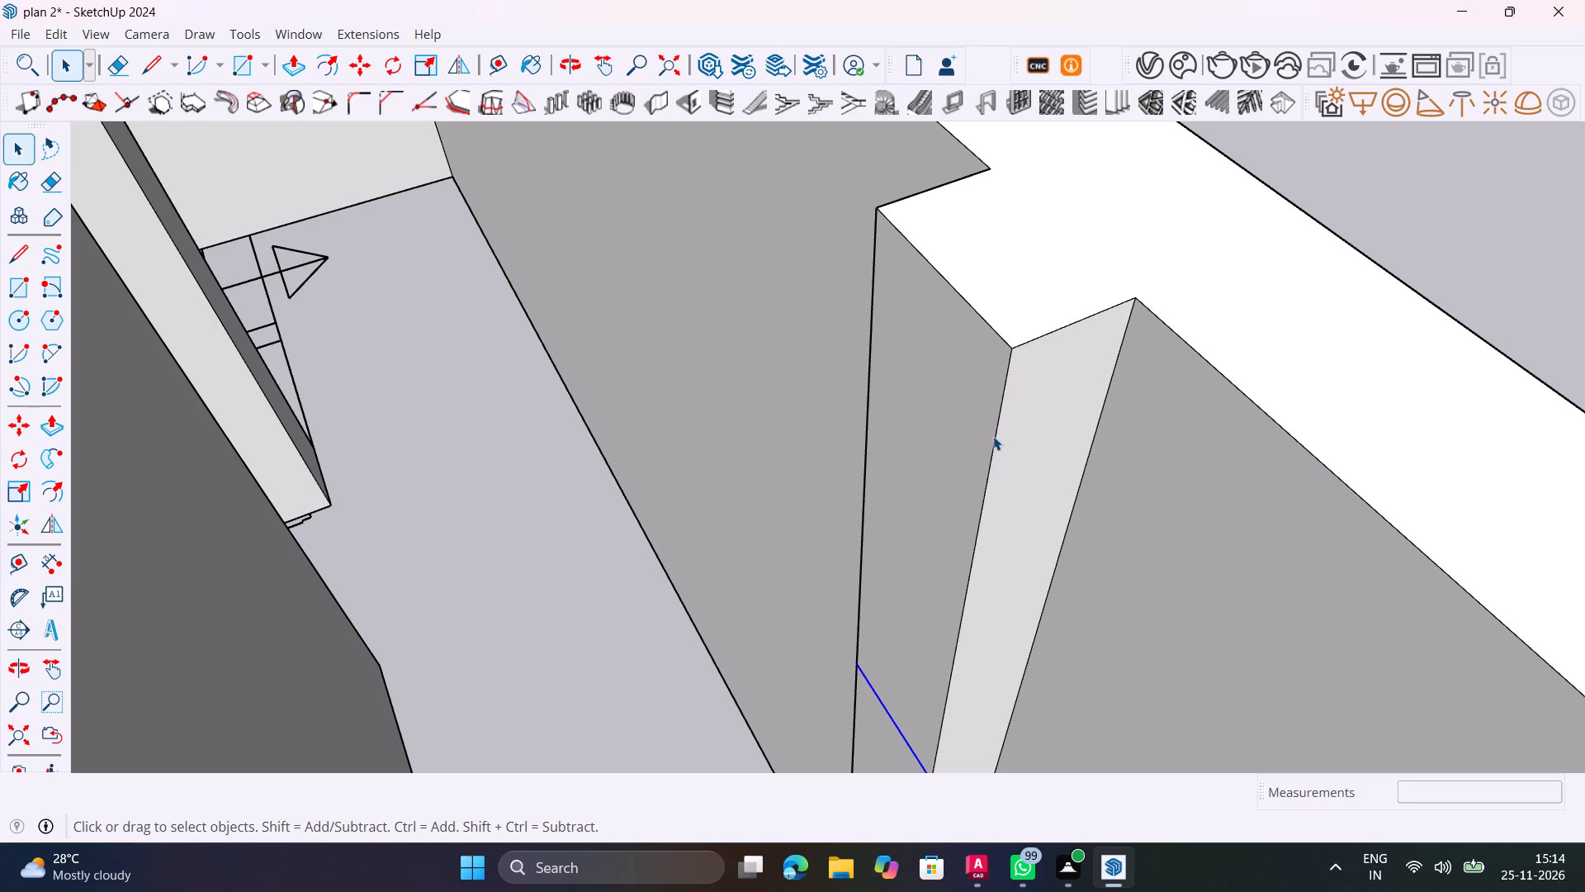
Push/Pull the marked upper 3' face of the jamb pier across the door opening to the inner room's corner as a lintel.
scroll(993, 434, down, 6)
click(958, 468)
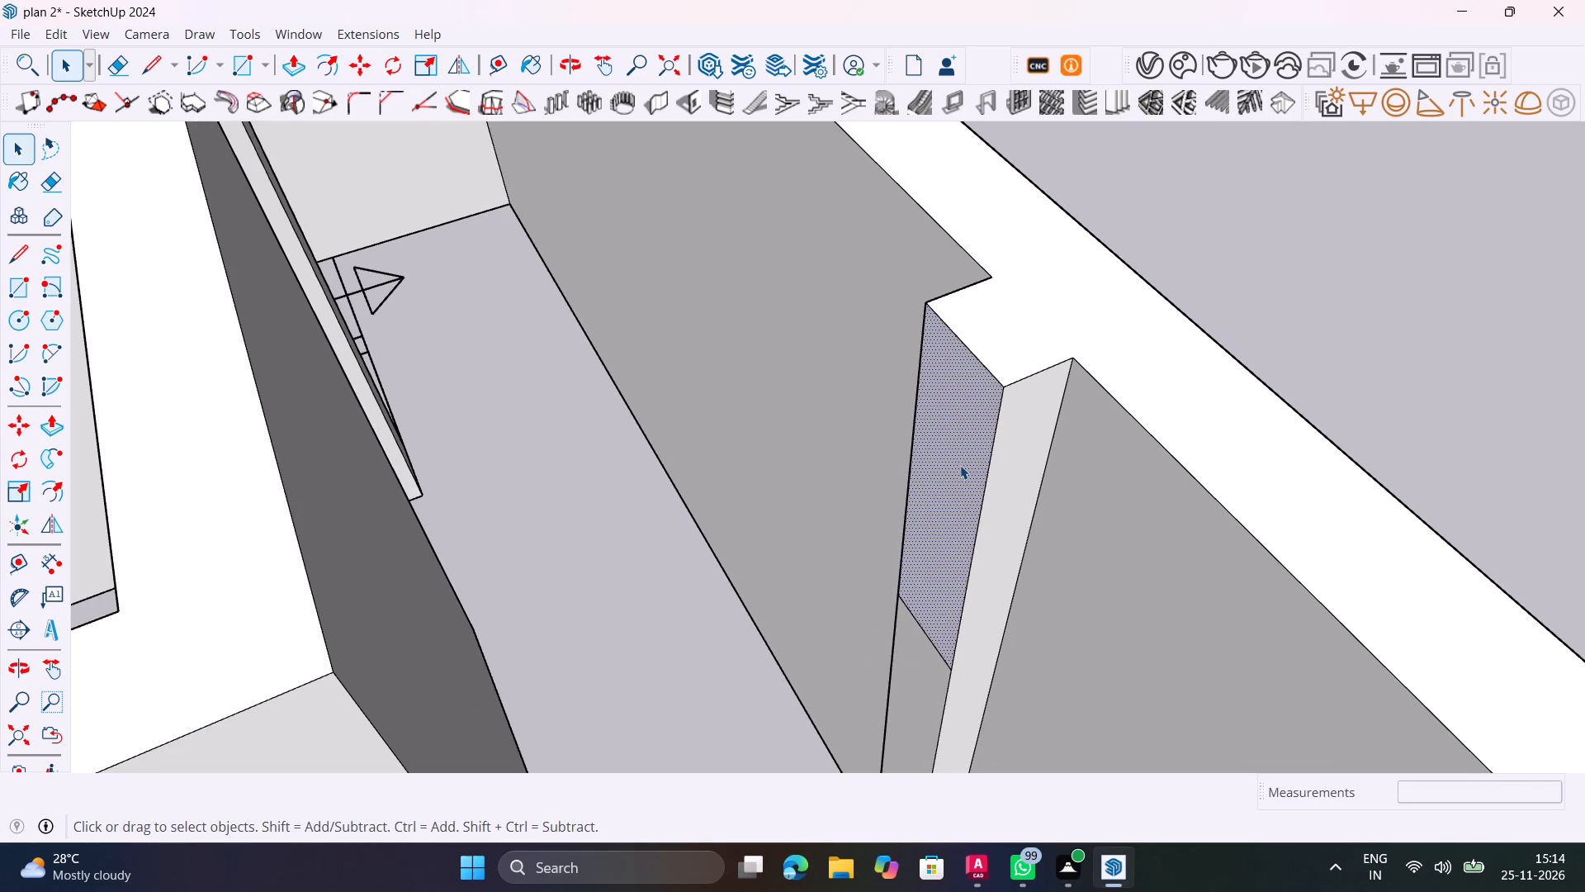
key(p)
click(960, 465)
scroll(897, 479, down, 9)
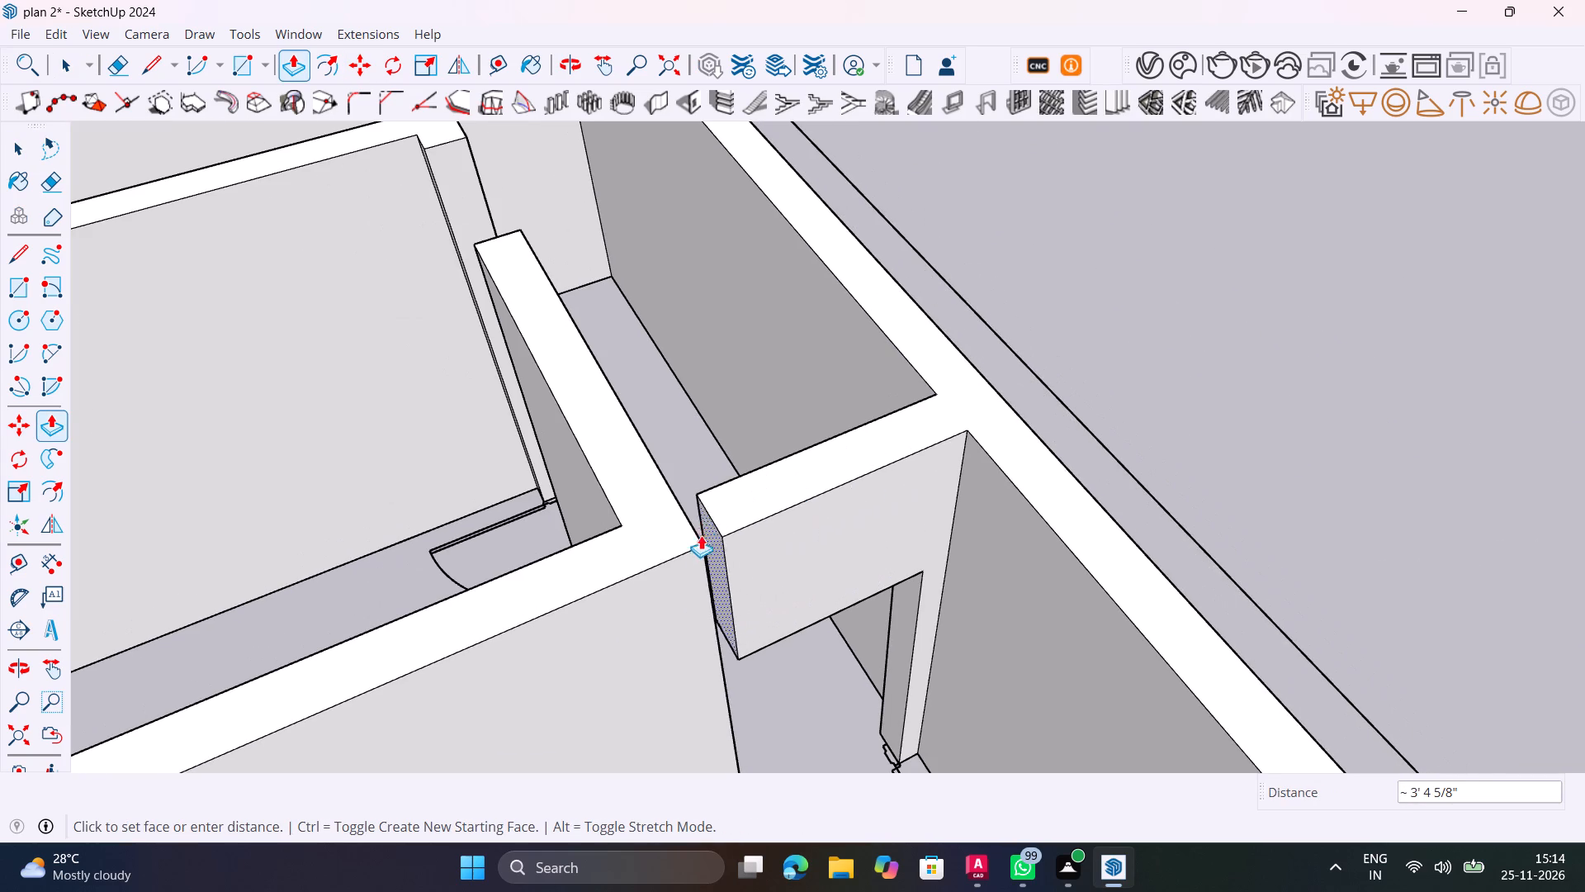
click(700, 541)
scroll(693, 519, down, 6)
key(space)
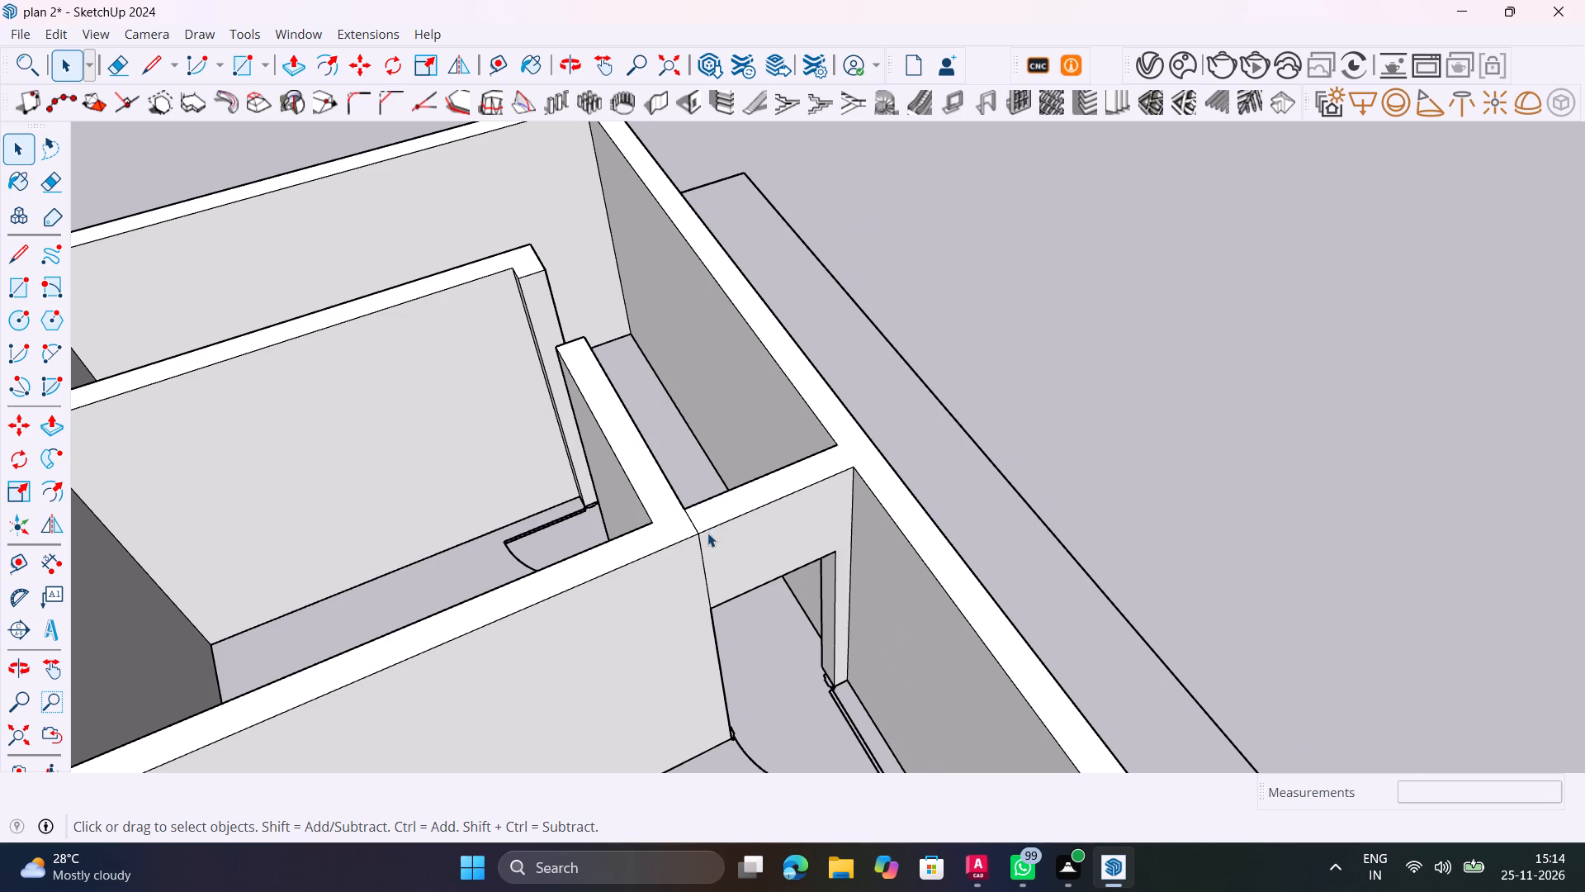
Erase the top and vertical seam lines where the new lintel meets the inner room's corner.
scroll(632, 480, up, 8)
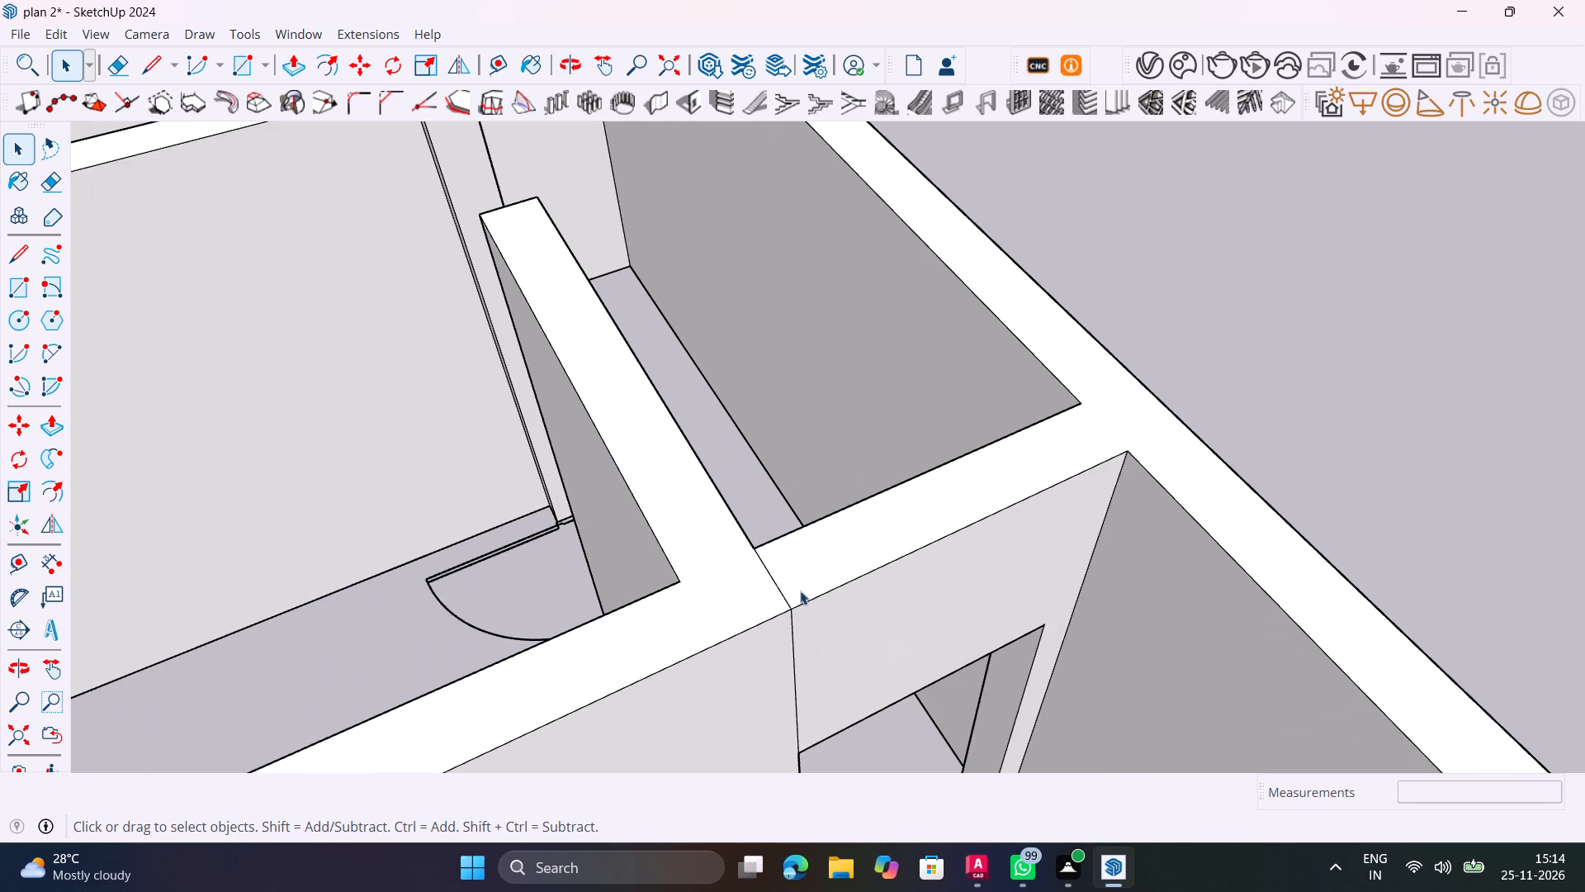
scroll(805, 588, up, 6)
key(e)
drag(790, 574, 657, 576)
drag(885, 656, 714, 706)
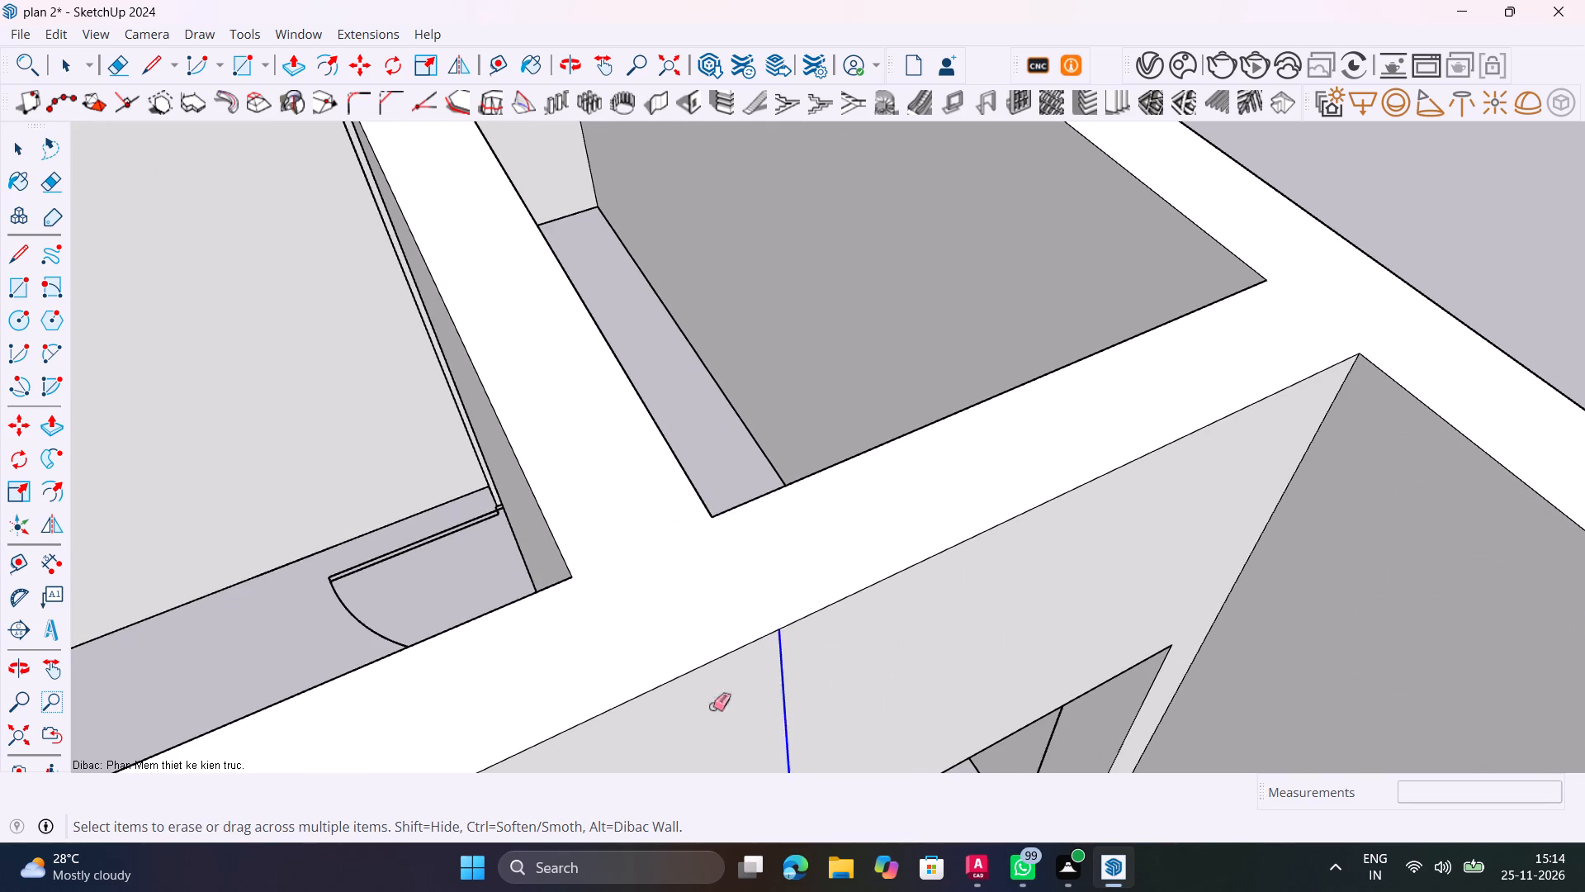
Examine the door opening between the inner room's free wall end and the jamb pier beside the staircase.
scroll(1096, 567, down, 17)
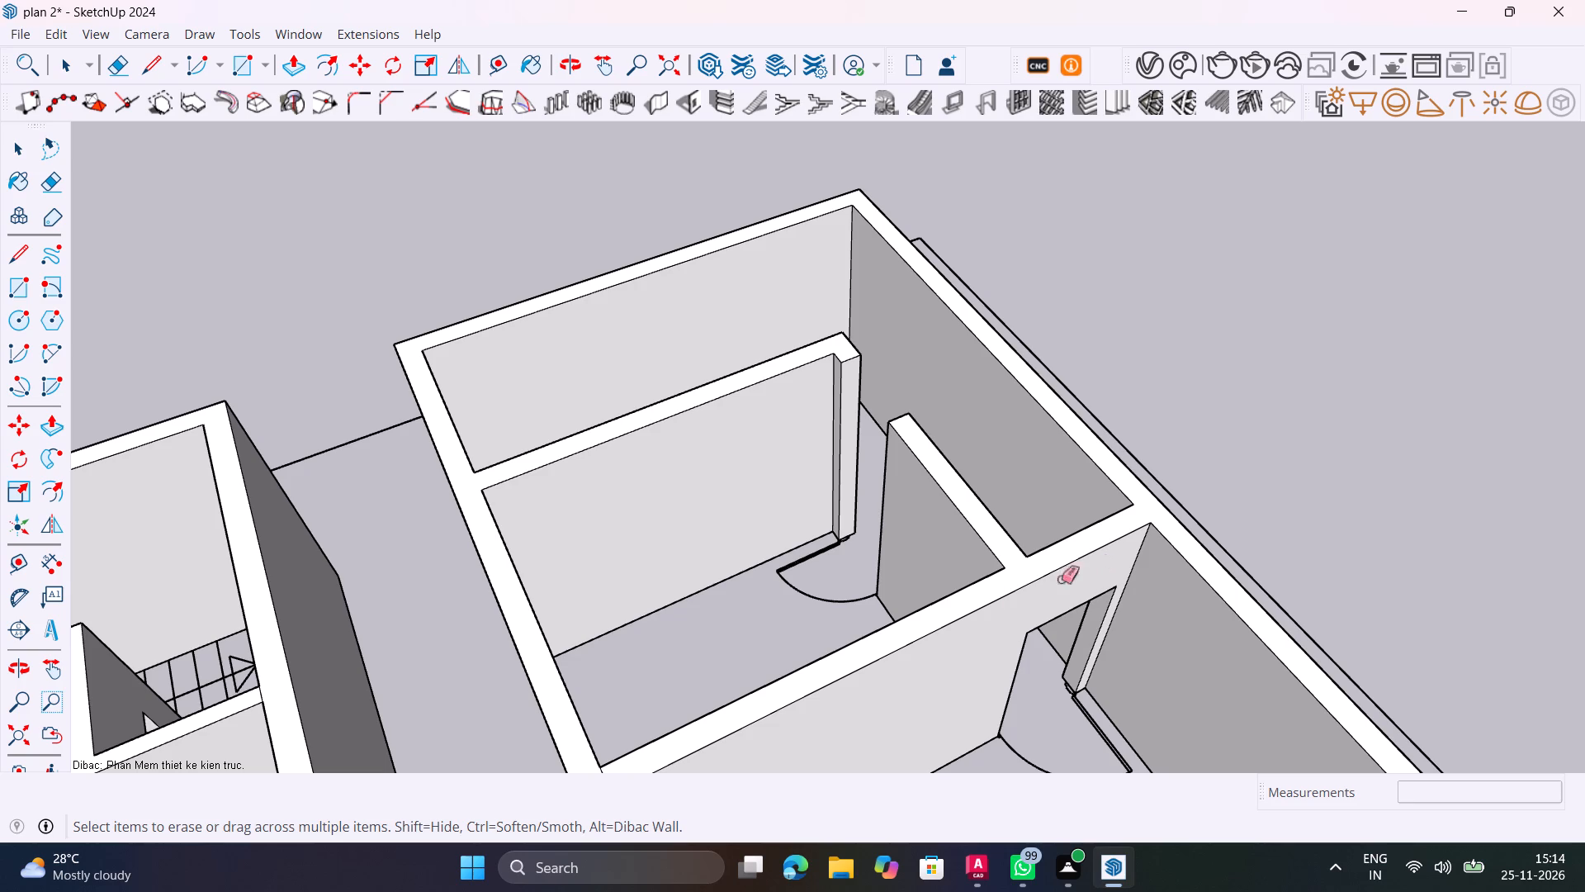
middle_drag(920, 609, 467, 669)
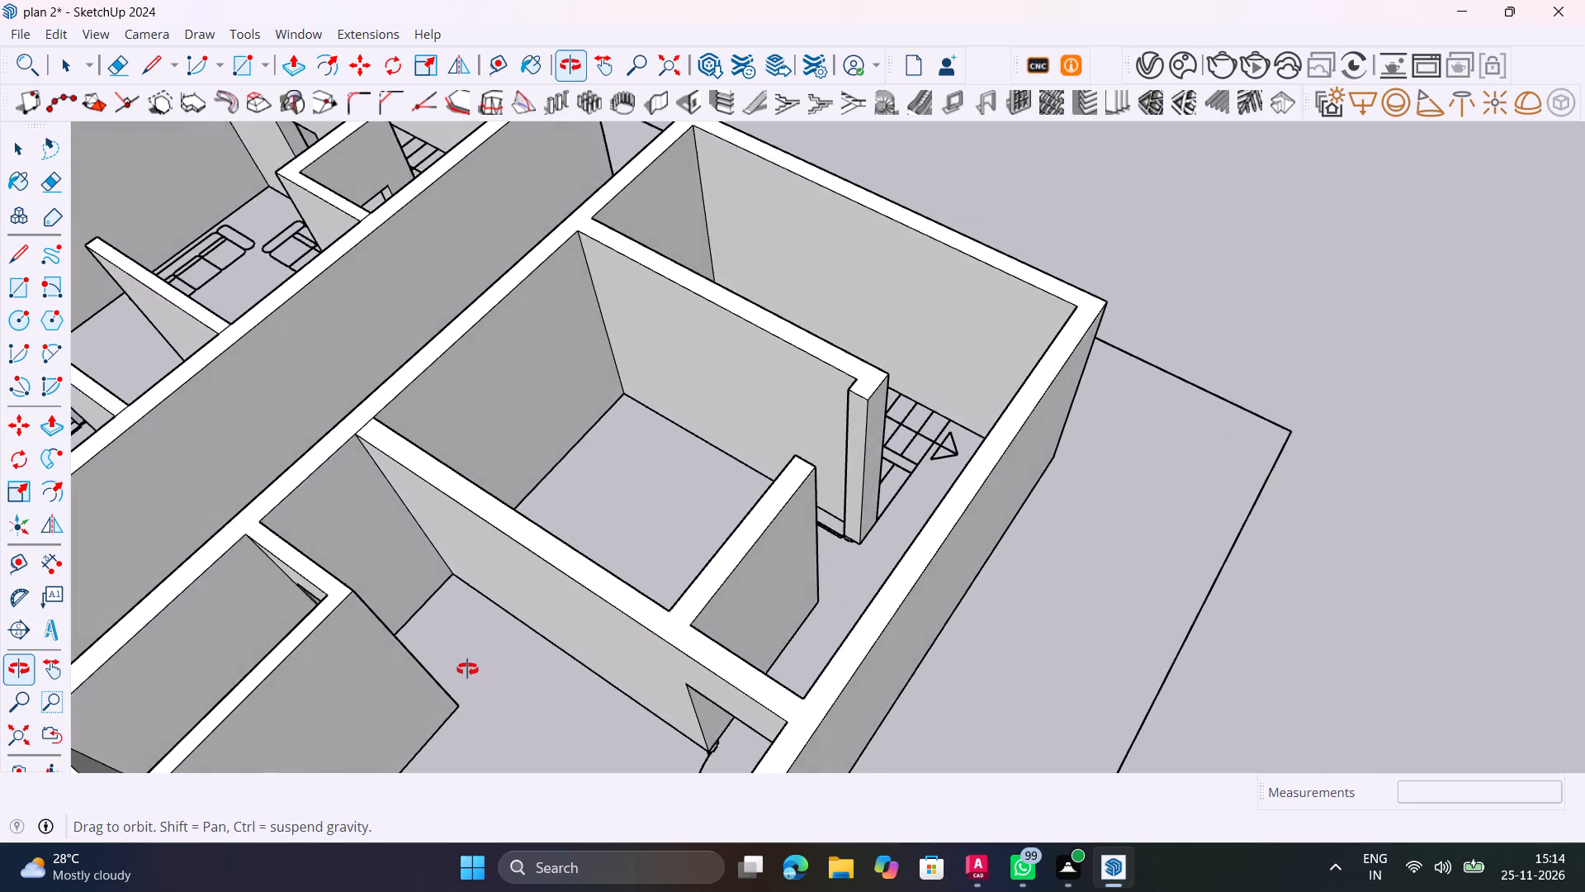
middle_drag(467, 669, 457, 673)
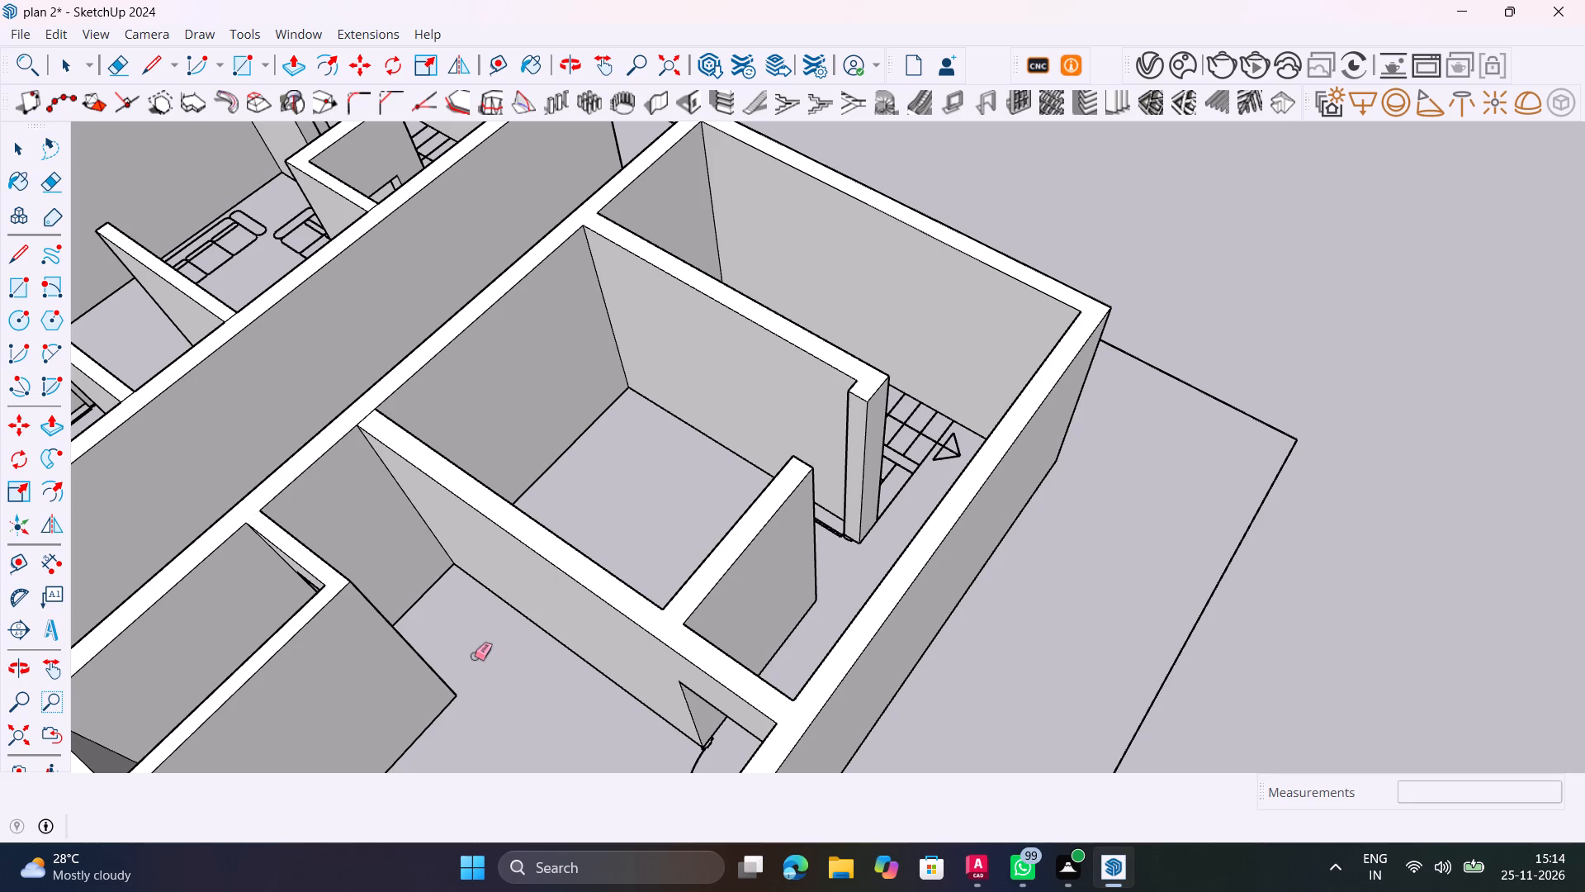
scroll(854, 447, up, 2)
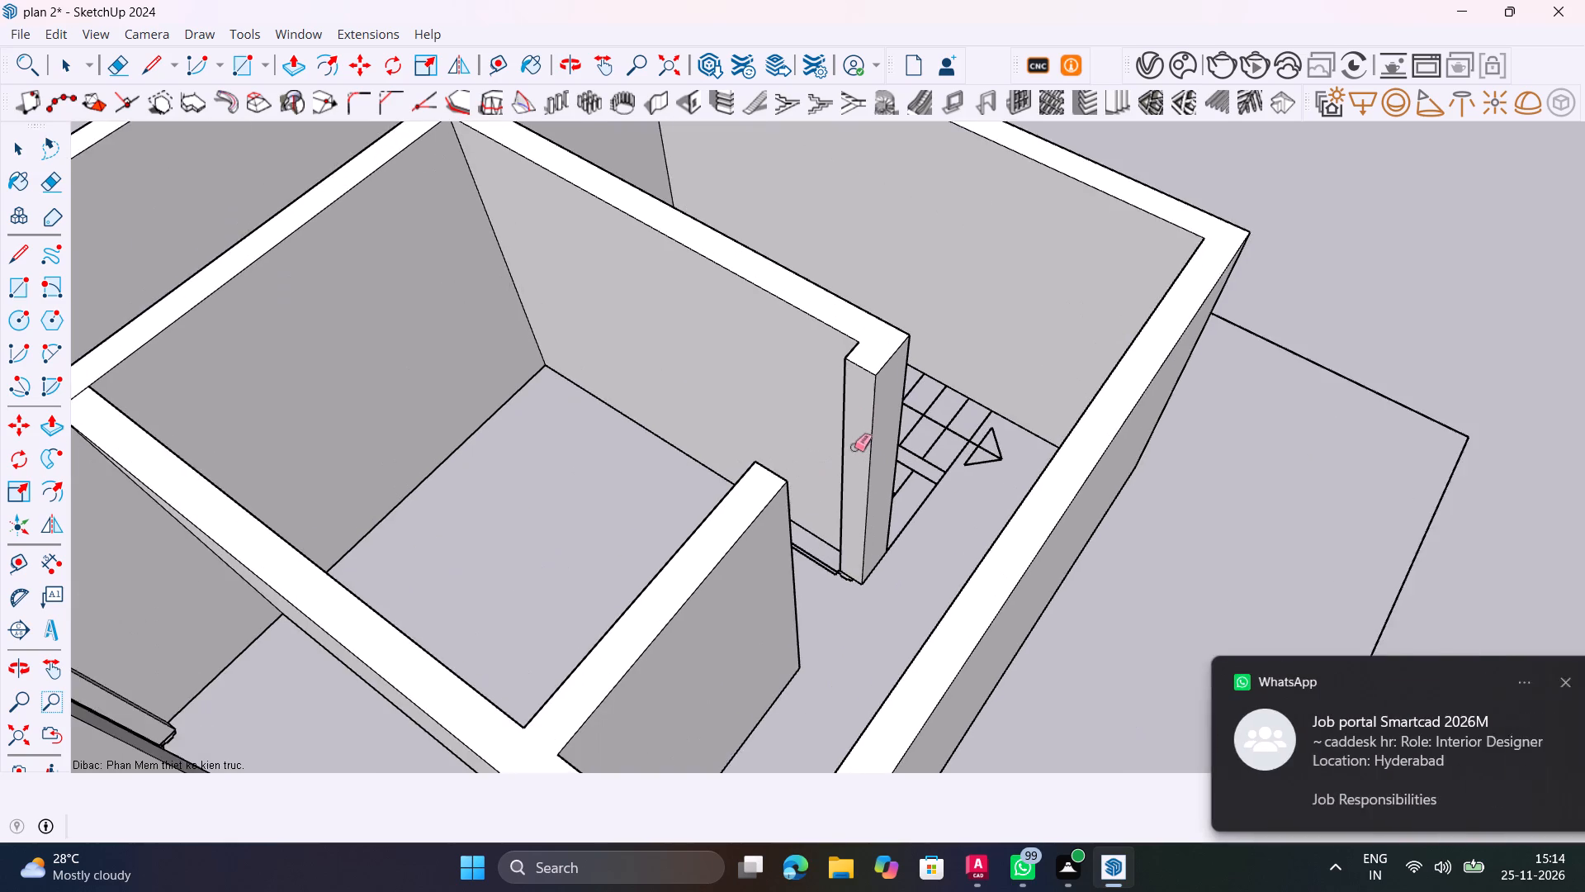
scroll(854, 447, up, 4)
middle_drag(840, 499, 726, 518)
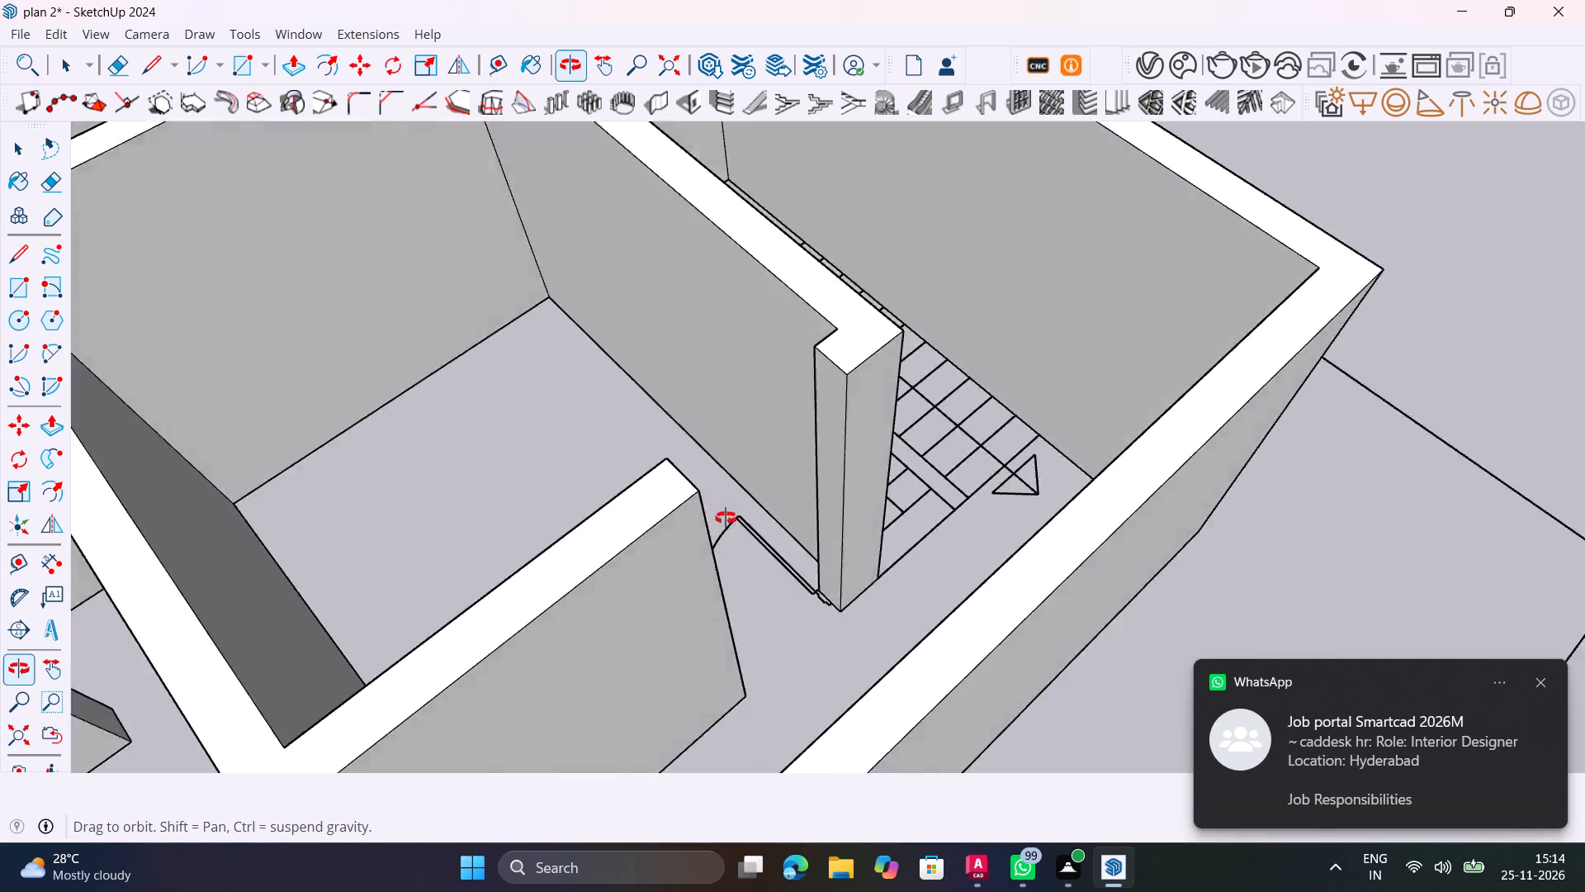
middle_drag(726, 518, 407, 520)
scroll(568, 346, up, 2)
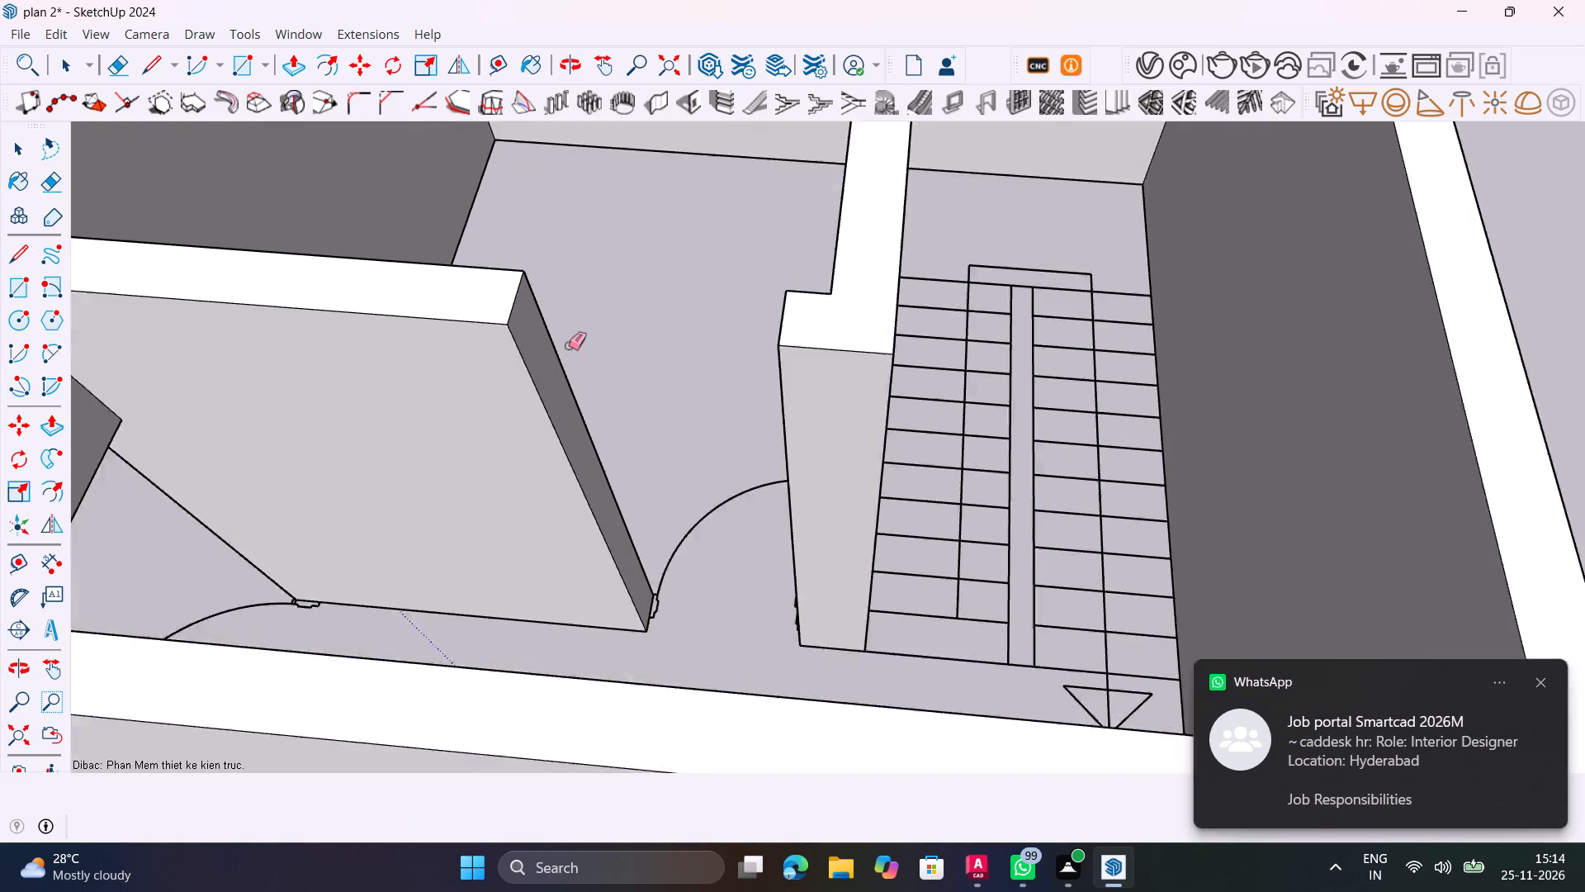
scroll(568, 345, up, 2)
shift+middle_drag(607, 358, 561, 507)
scroll(561, 499, down, 11)
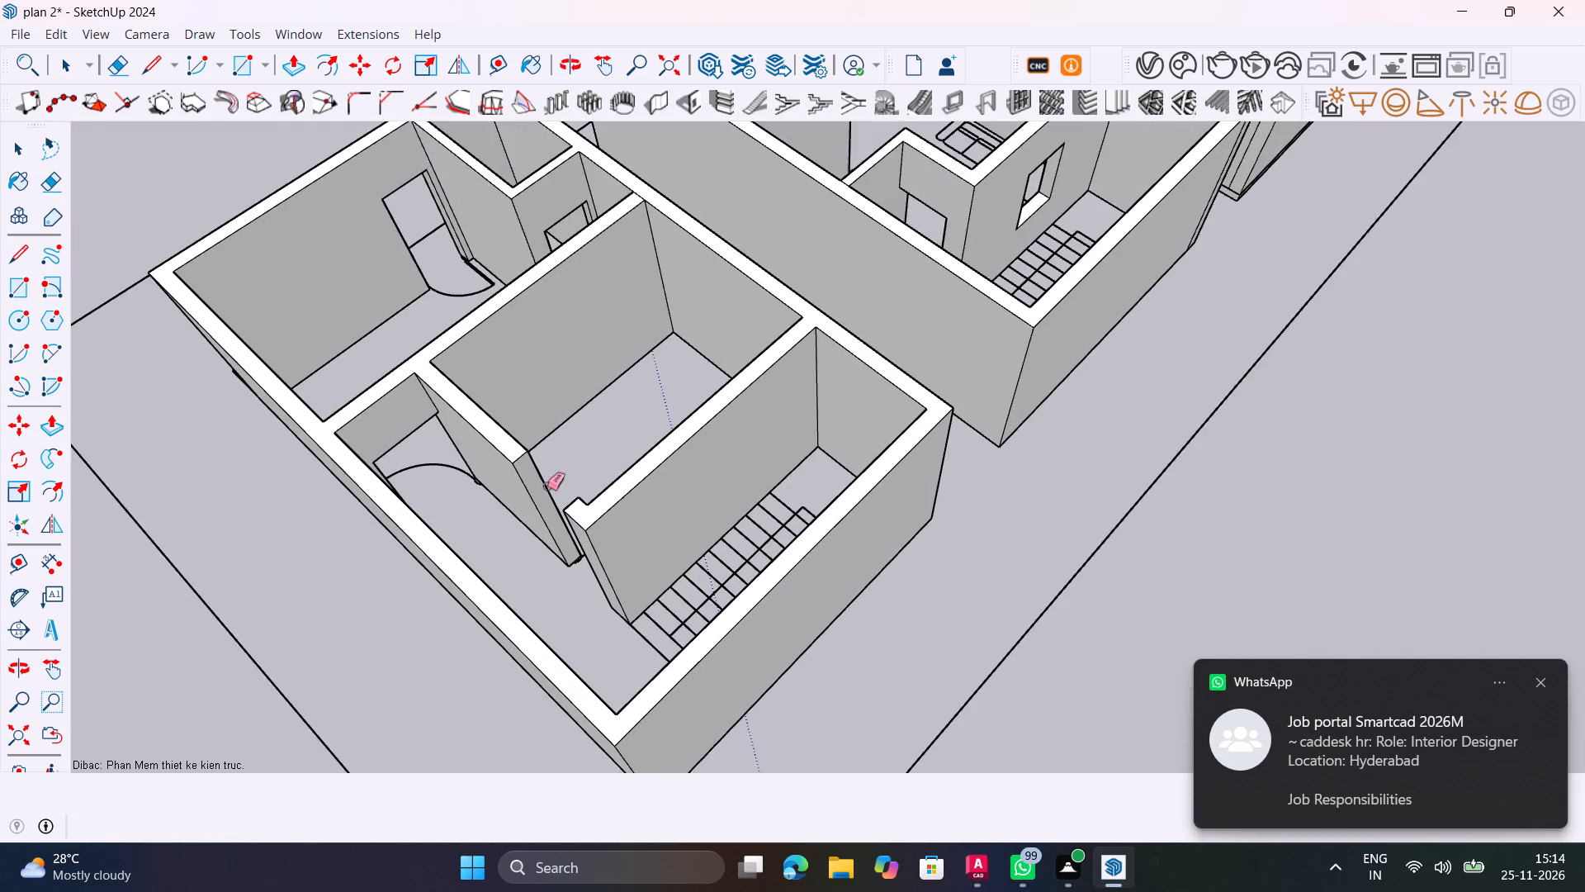
scroll(521, 485, up, 5)
scroll(450, 475, up, 1)
middle_drag(450, 473, 650, 385)
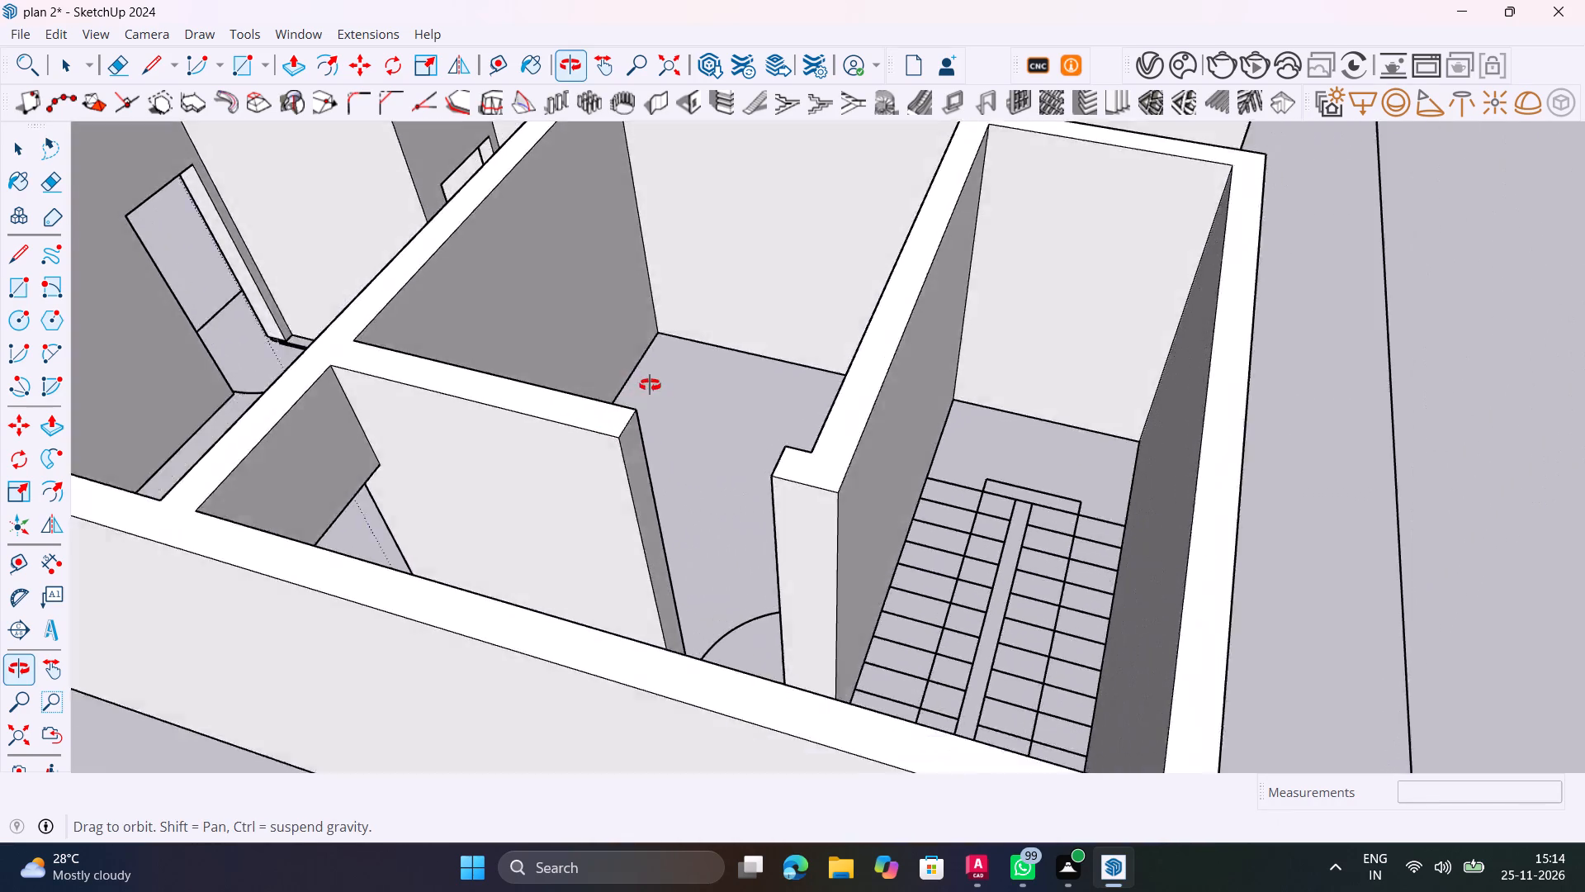
middle_drag(650, 385, 850, 393)
scroll(850, 393, up, 1)
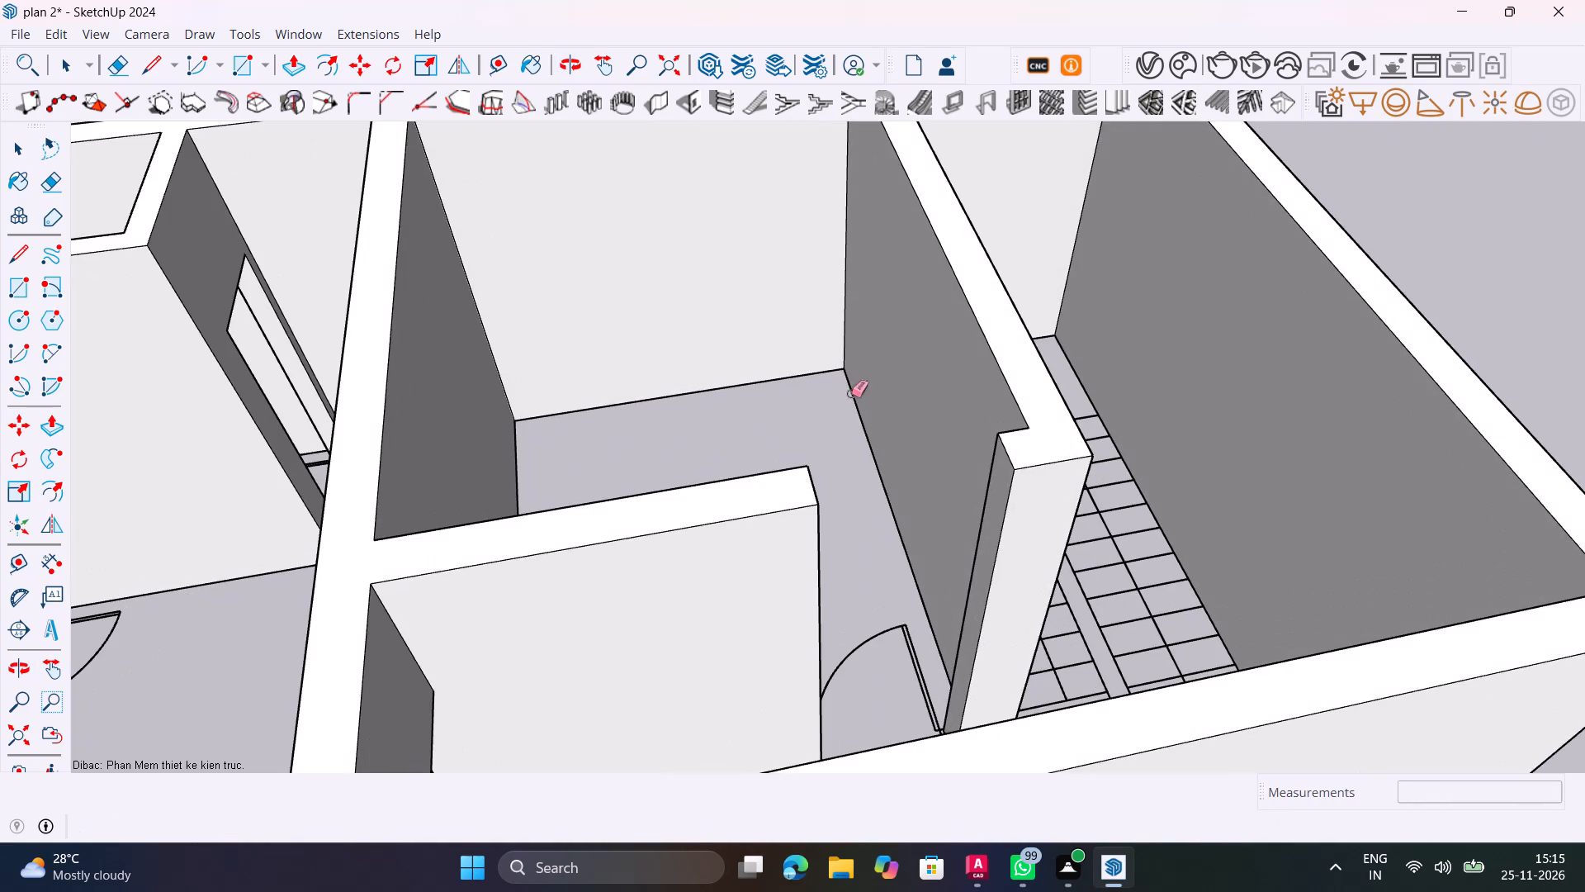
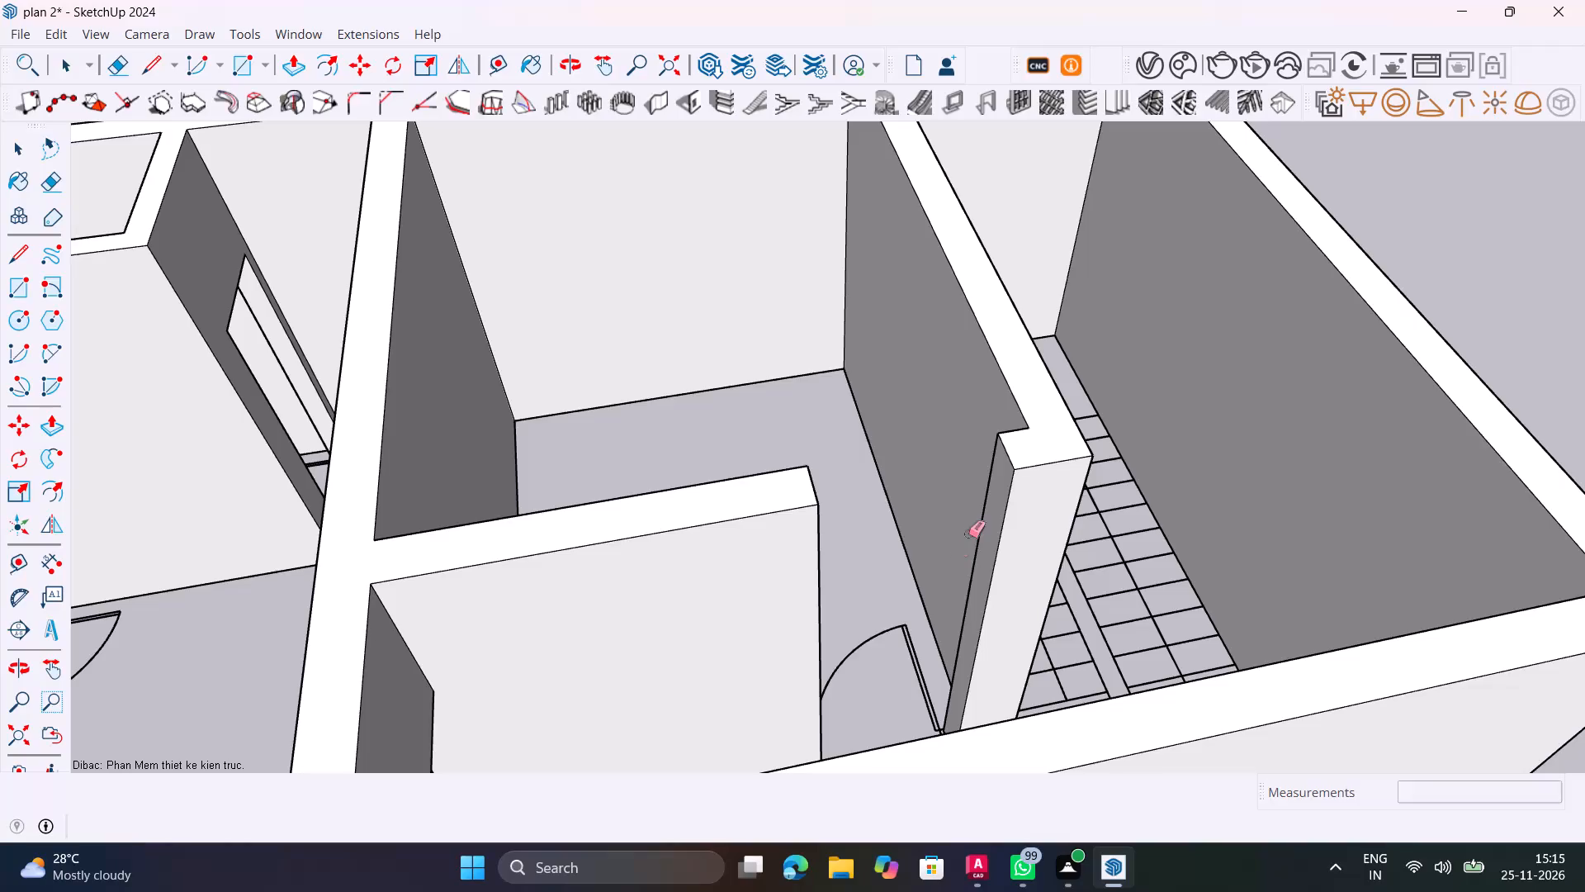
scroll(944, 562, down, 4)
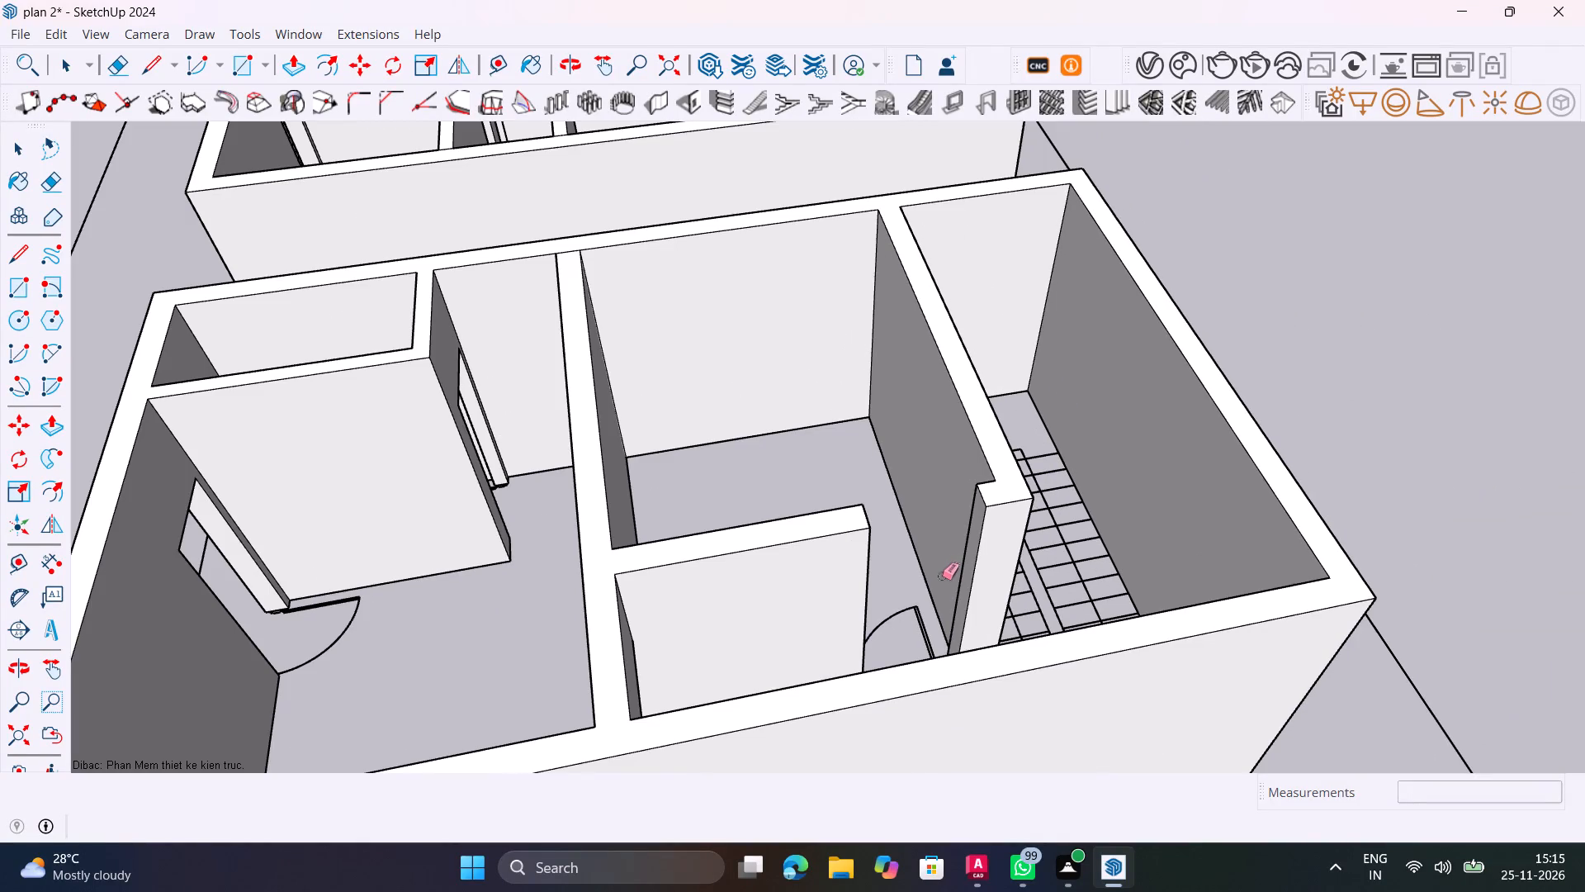
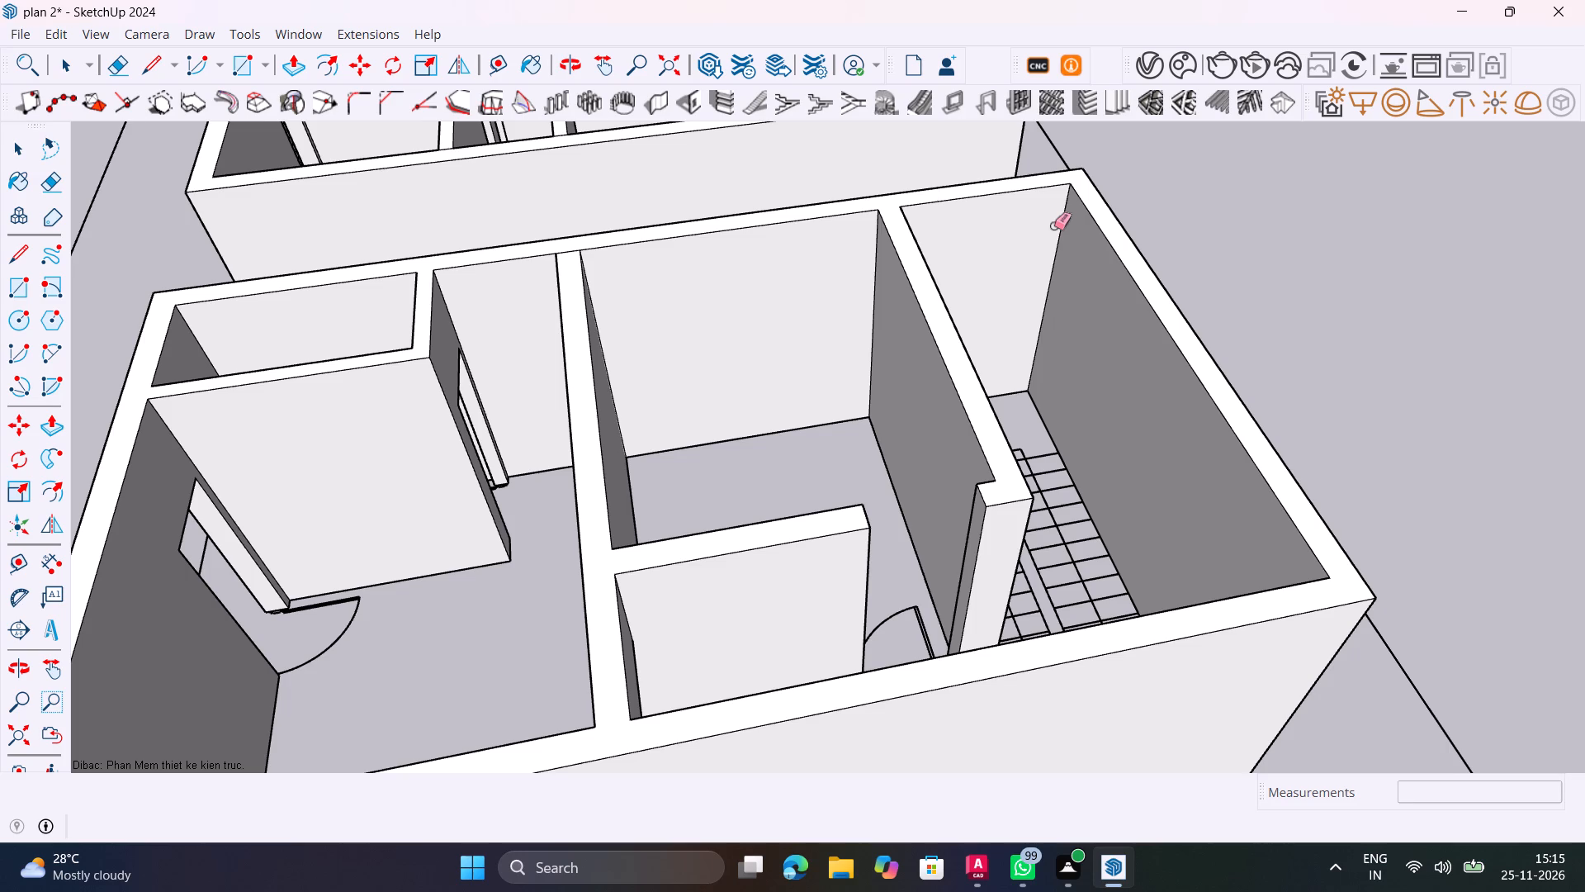
Copy the top edge of the partition wall's end face 3' down beside the door opening near the staircase.
key(space)
scroll(927, 399, down, 9)
shift+middle_drag(942, 498, 351, 621)
scroll(759, 494, up, 4)
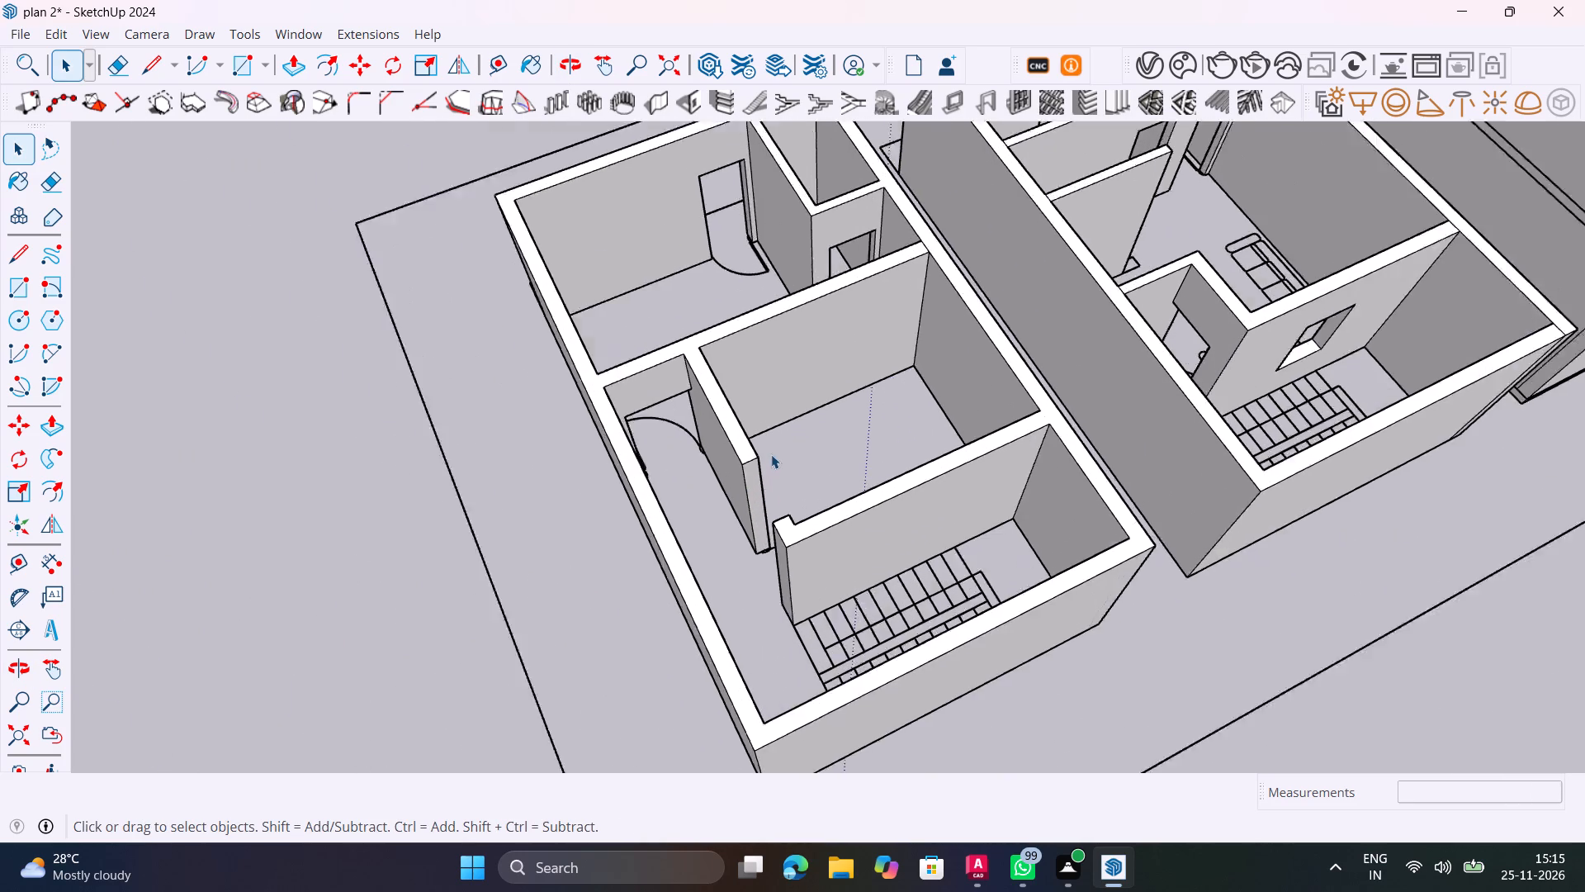
scroll(771, 454, up, 8)
middle_drag(778, 494, 820, 424)
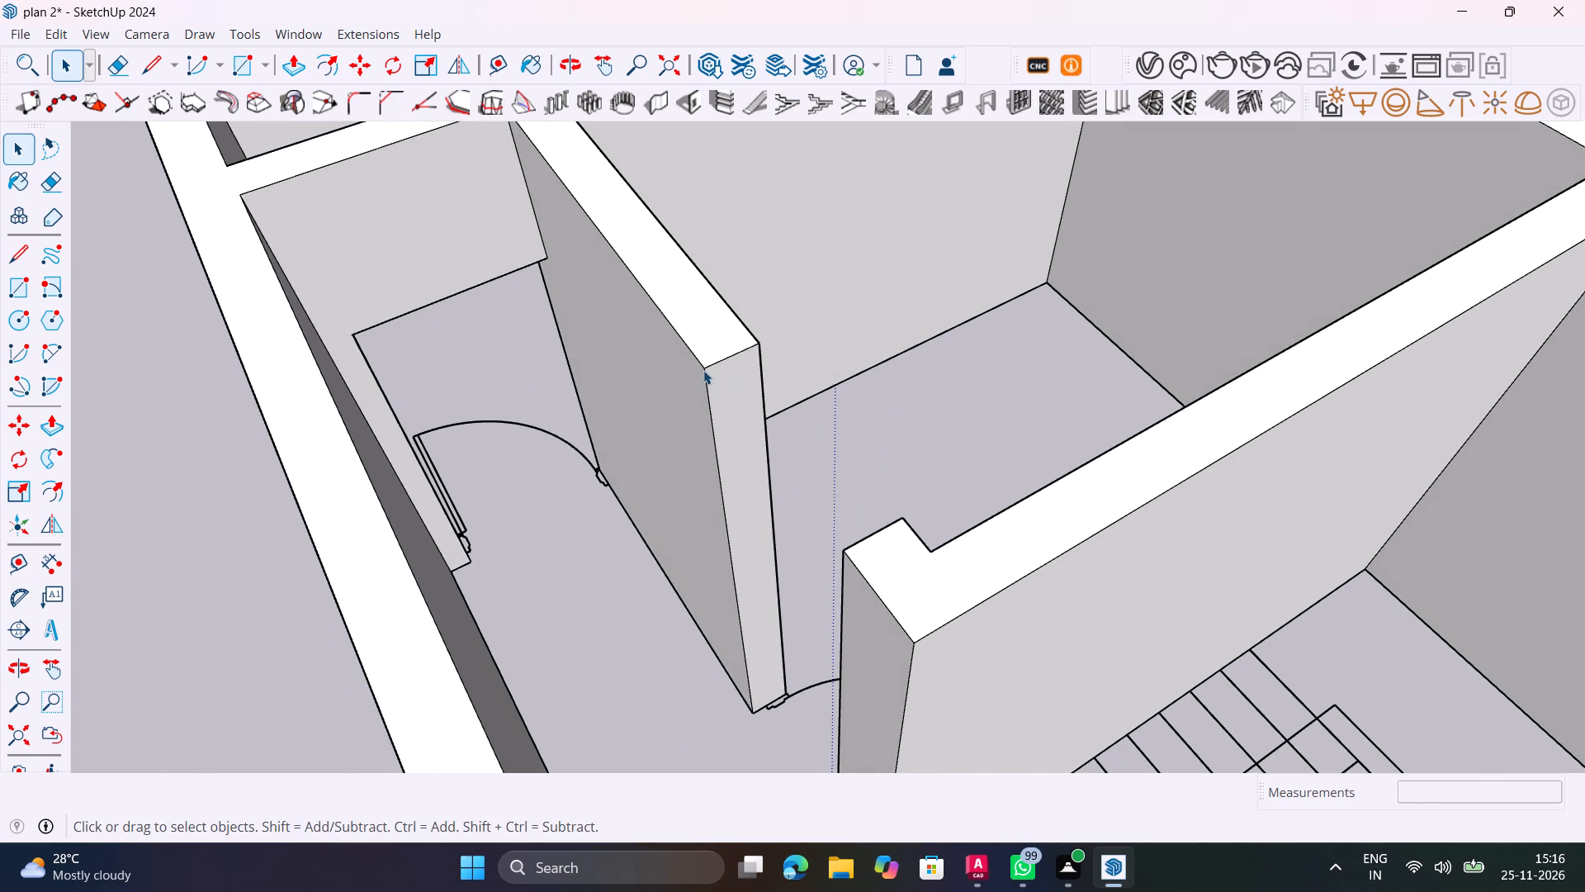
click(722, 360)
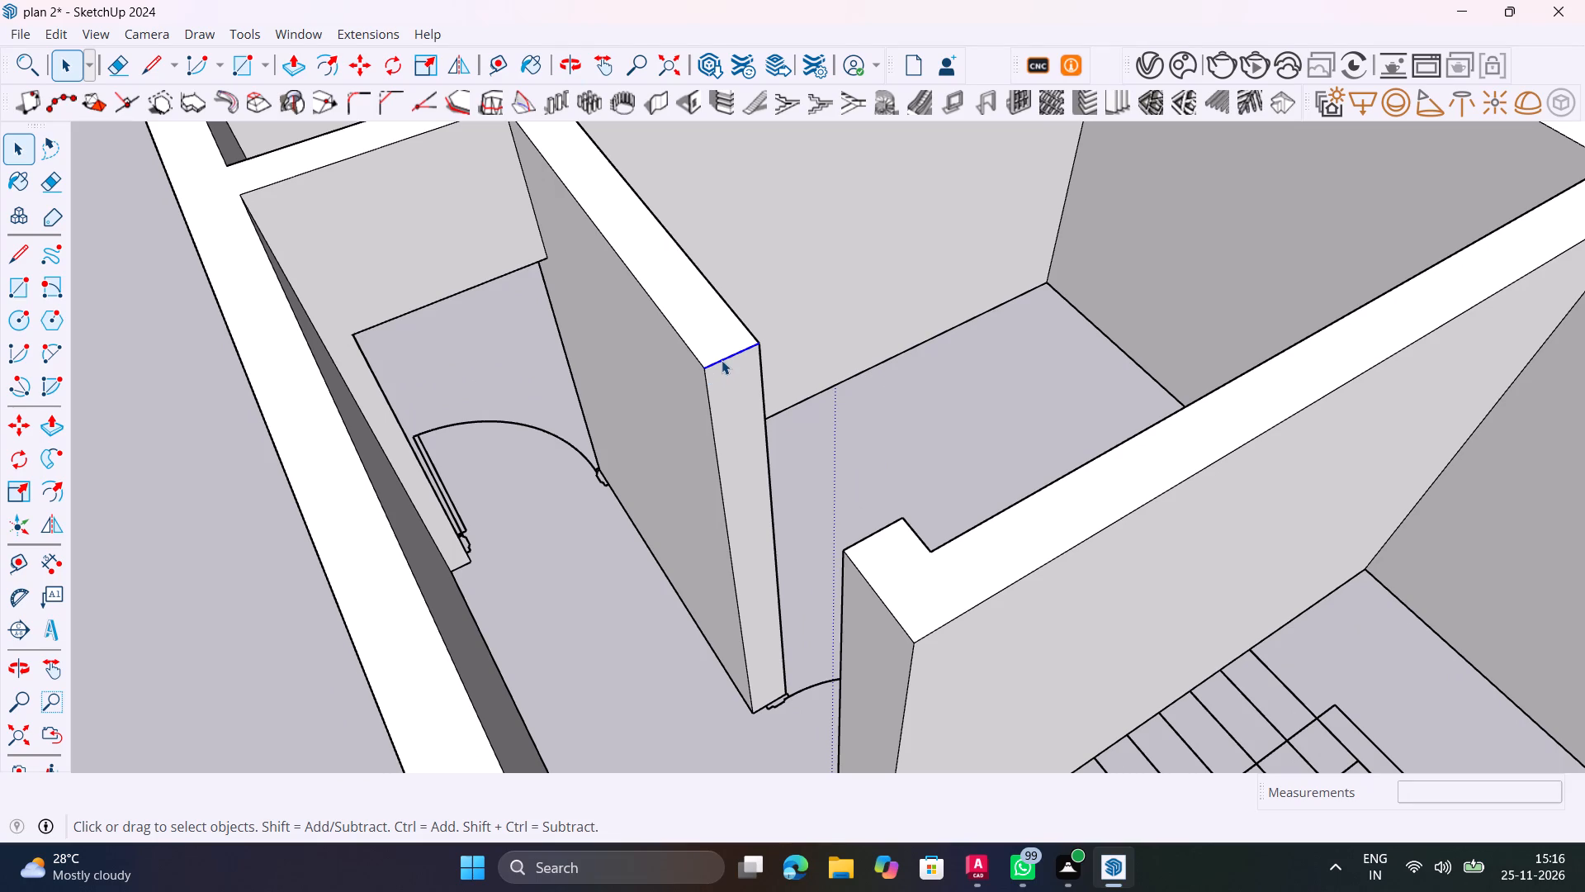
key(m)
click(711, 372)
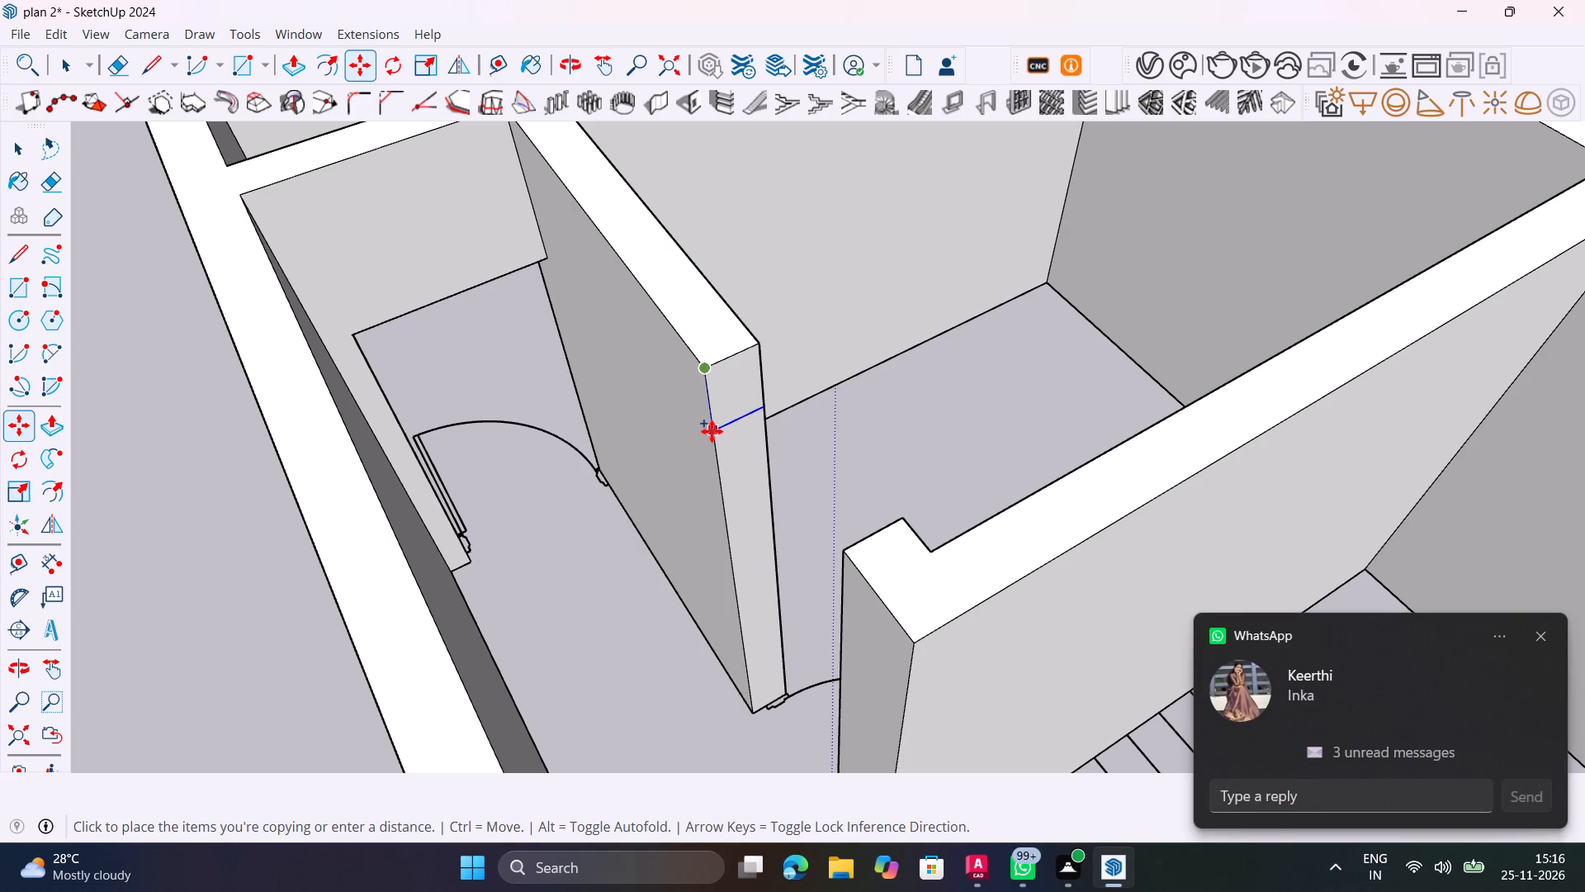
text(3')
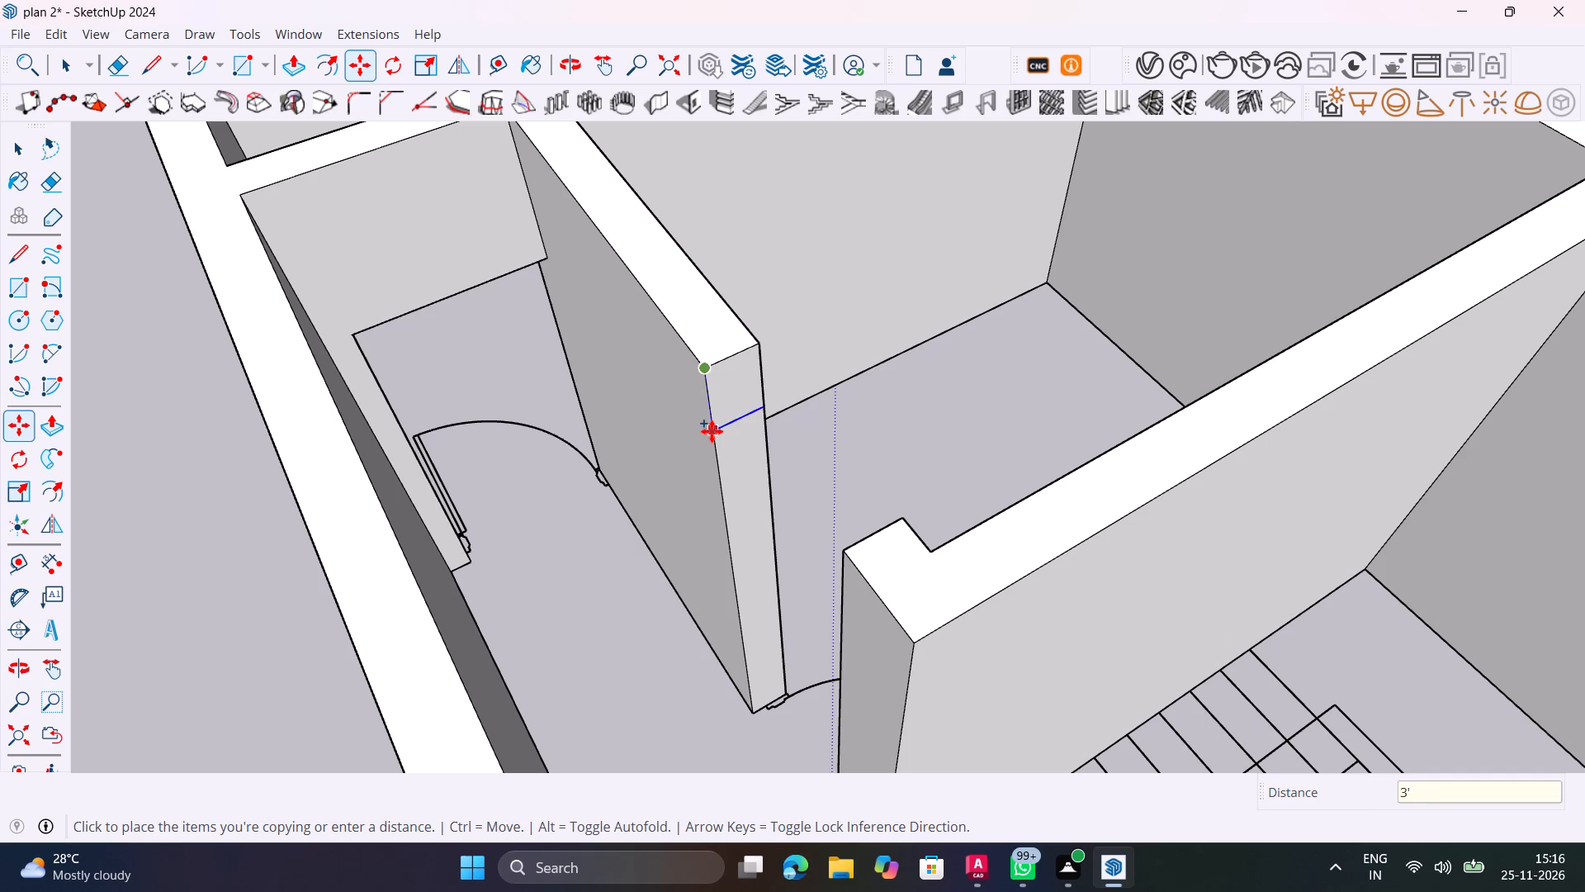
key(Return)
key(space)
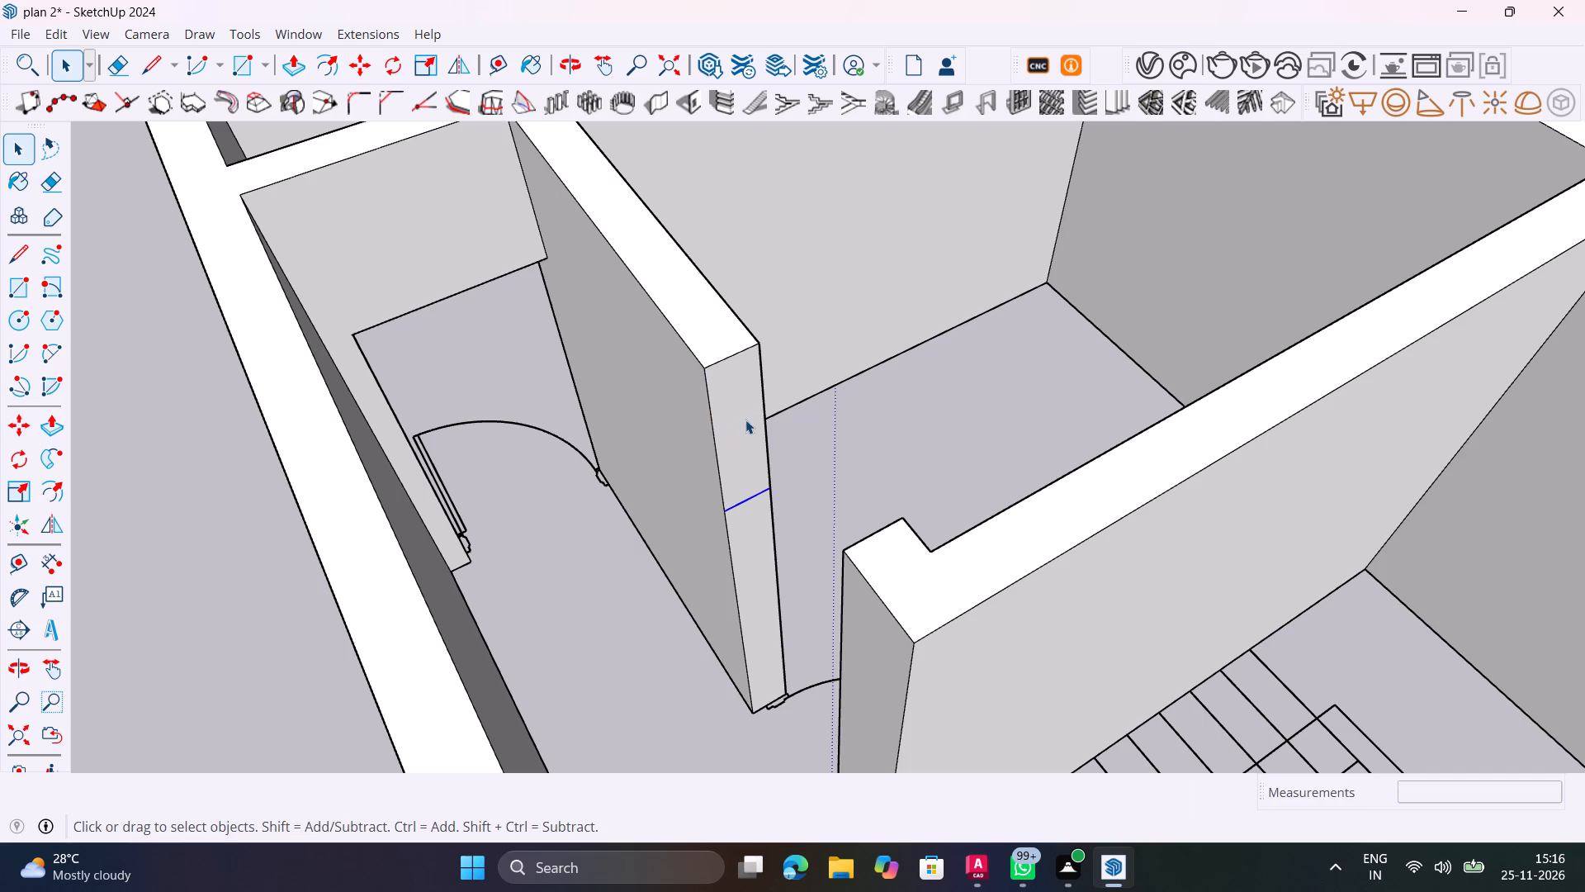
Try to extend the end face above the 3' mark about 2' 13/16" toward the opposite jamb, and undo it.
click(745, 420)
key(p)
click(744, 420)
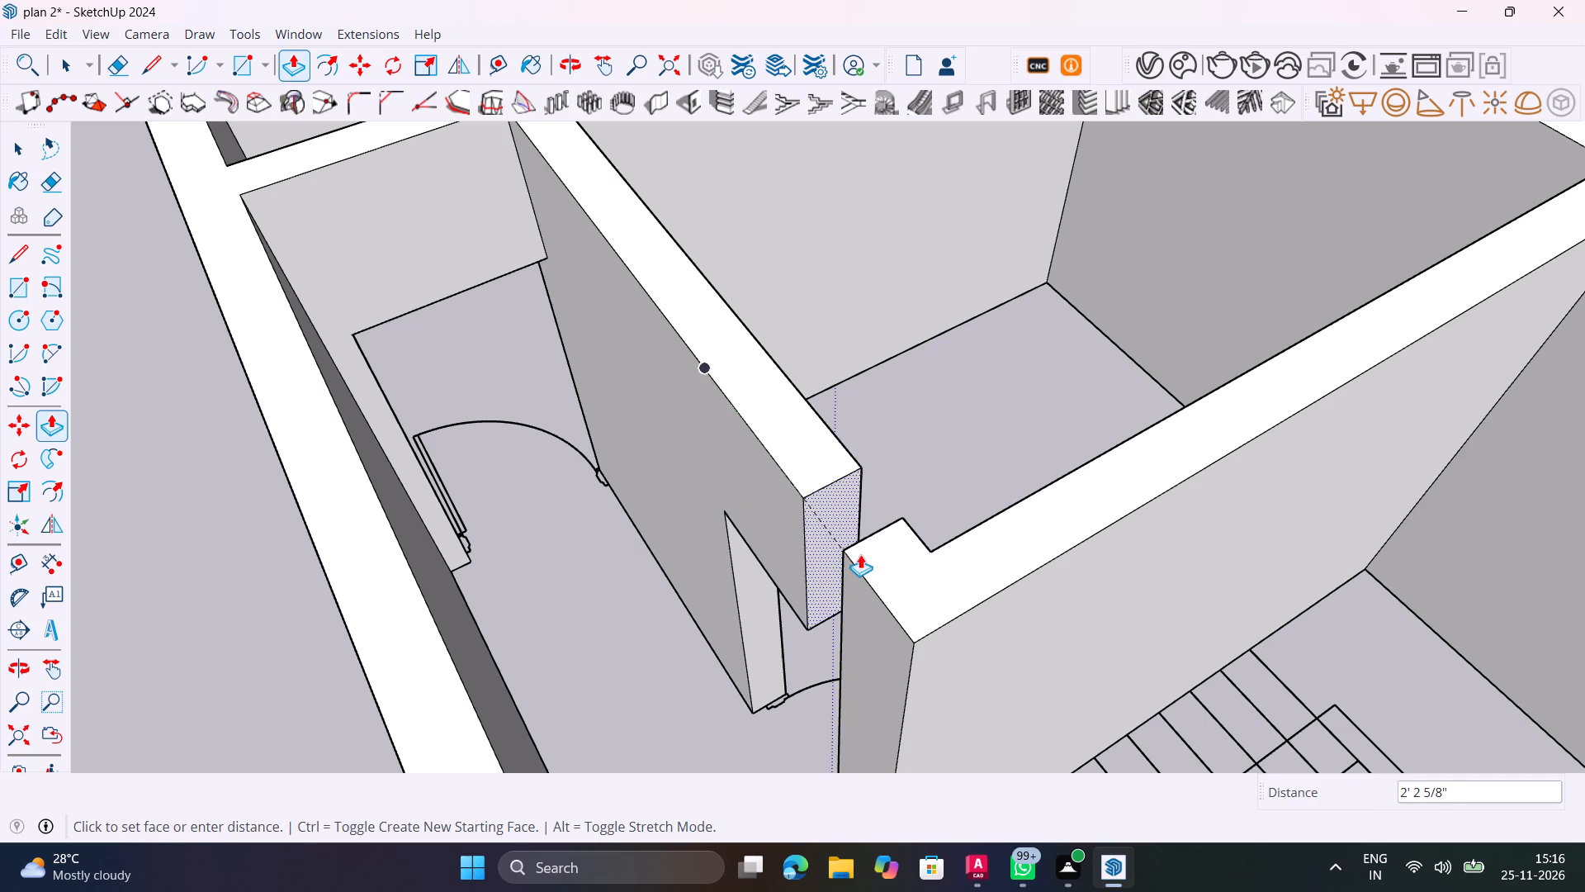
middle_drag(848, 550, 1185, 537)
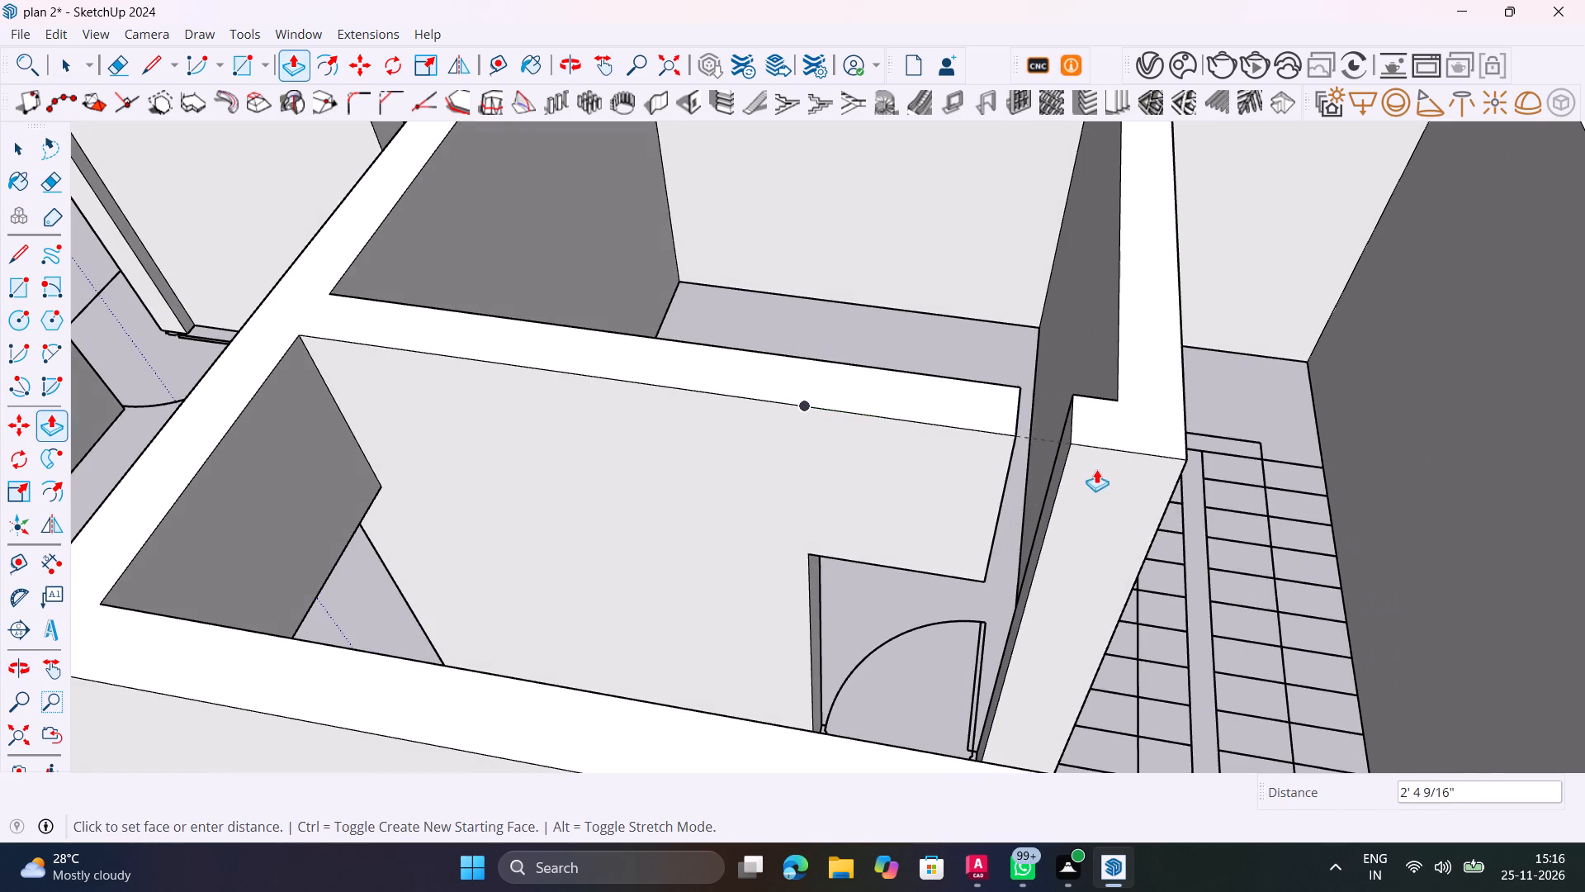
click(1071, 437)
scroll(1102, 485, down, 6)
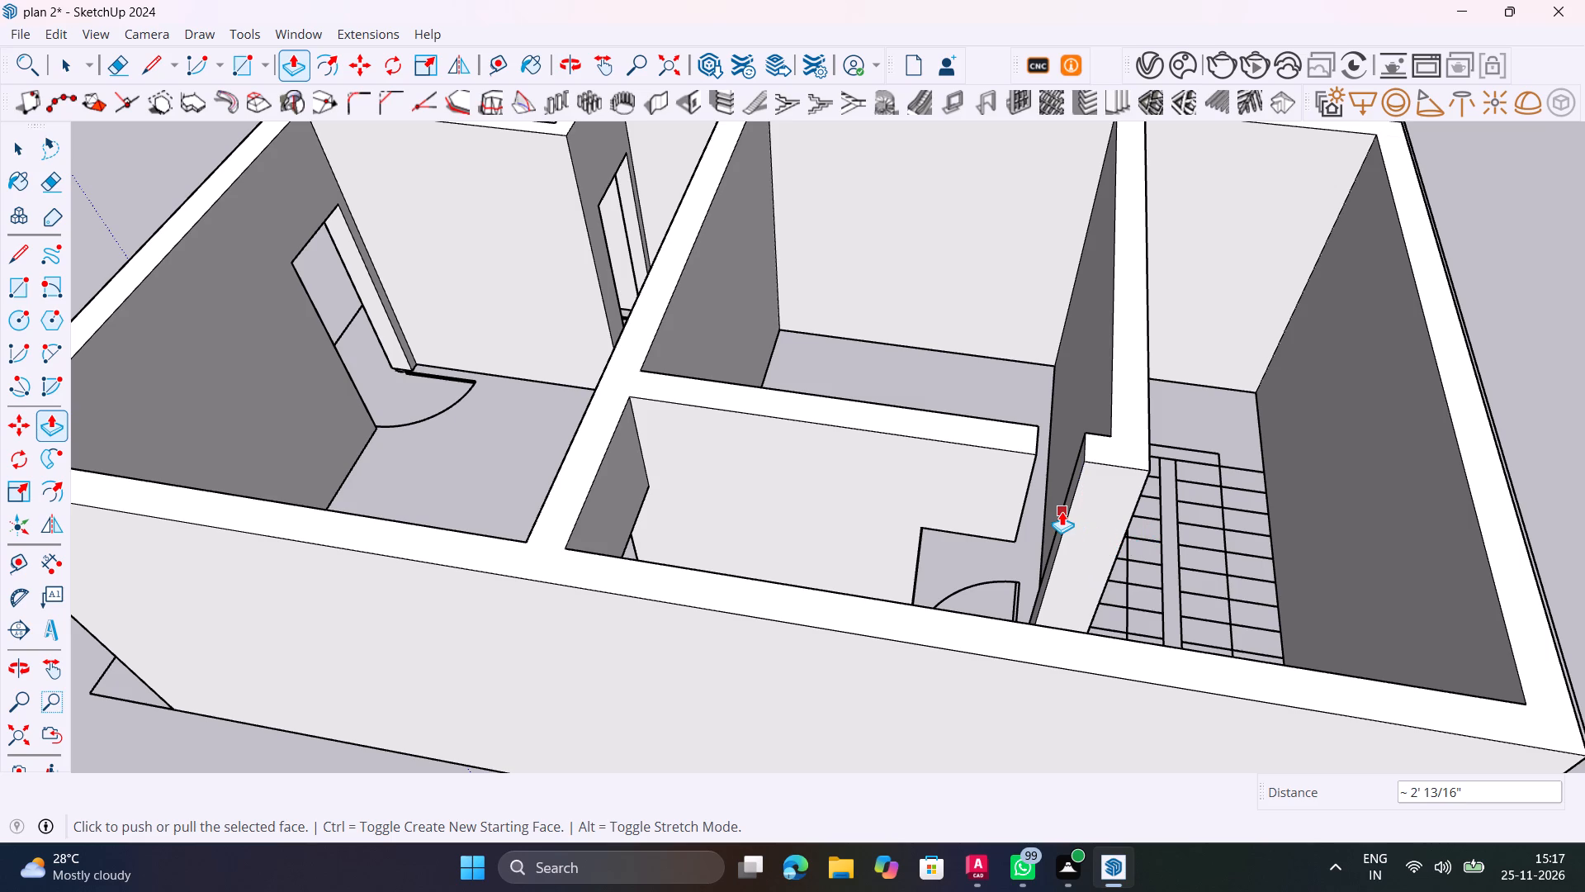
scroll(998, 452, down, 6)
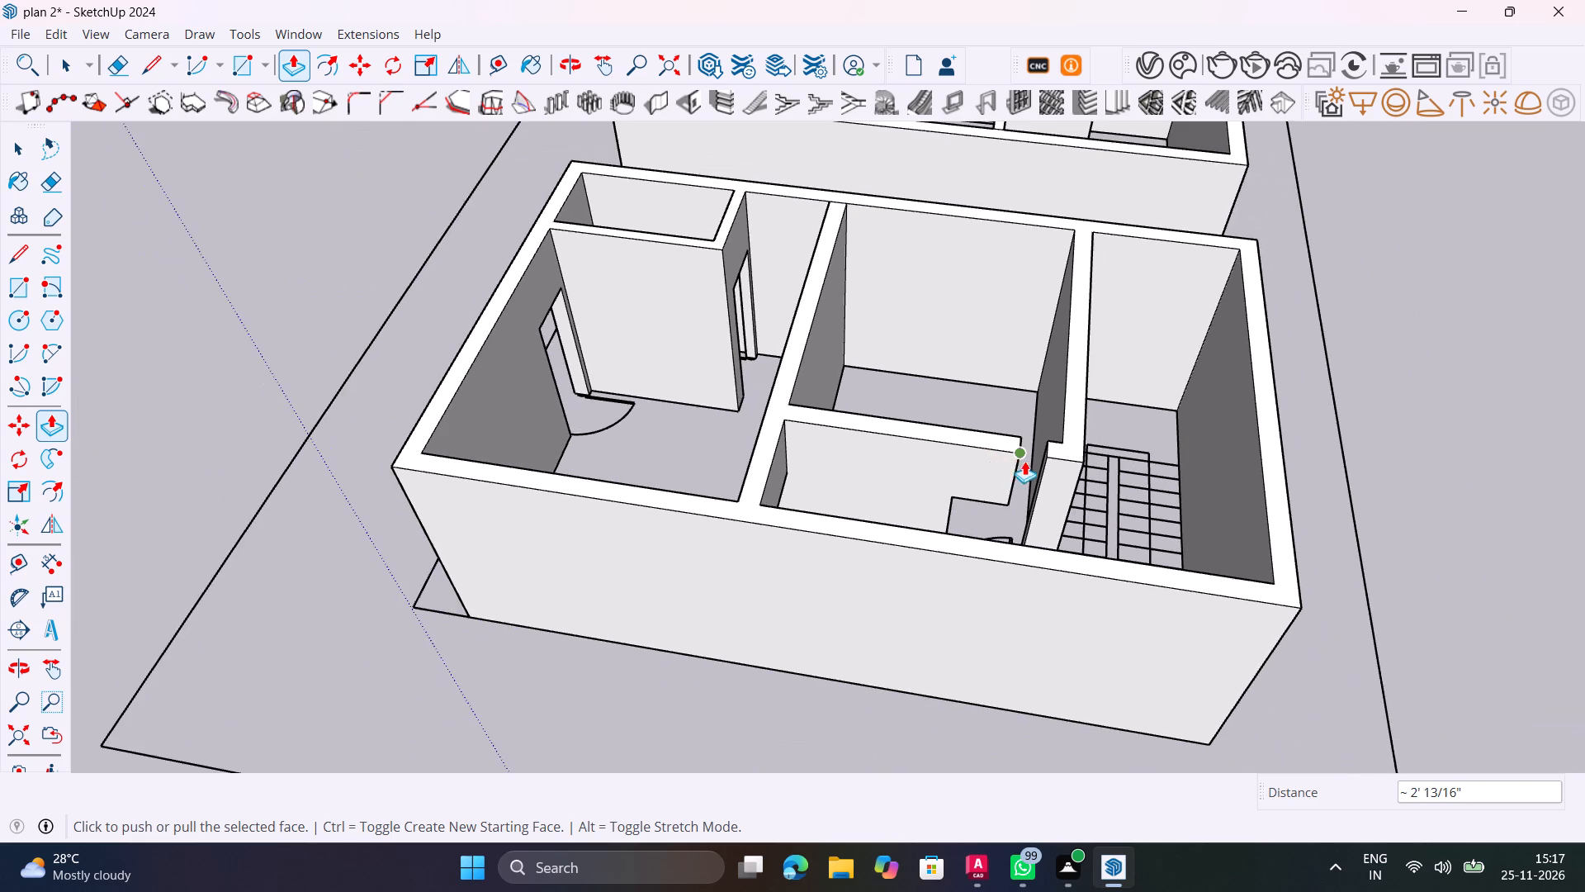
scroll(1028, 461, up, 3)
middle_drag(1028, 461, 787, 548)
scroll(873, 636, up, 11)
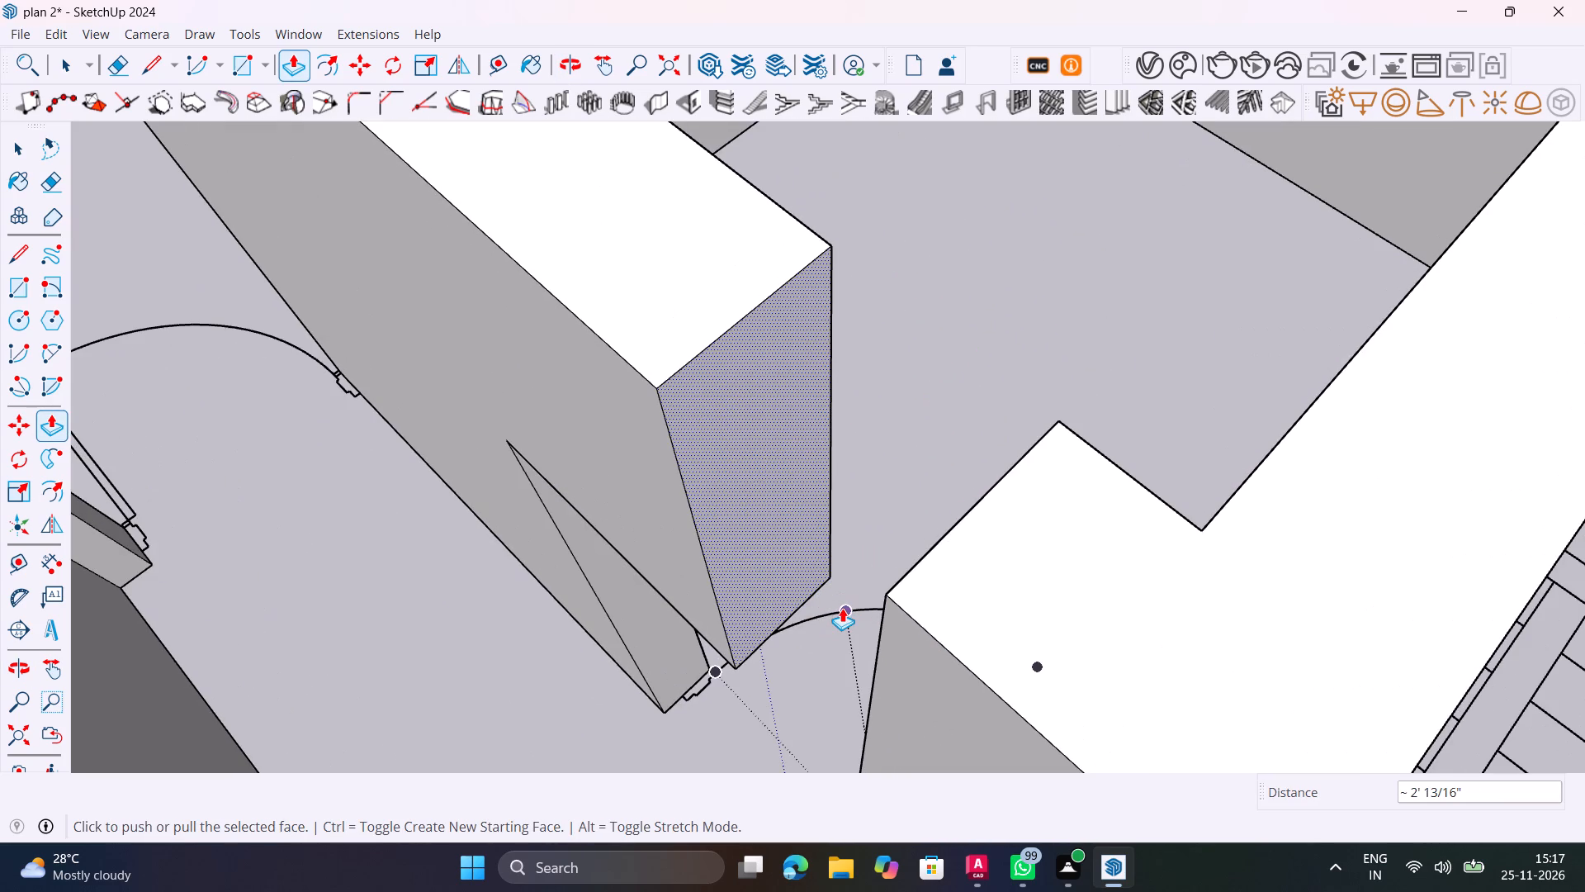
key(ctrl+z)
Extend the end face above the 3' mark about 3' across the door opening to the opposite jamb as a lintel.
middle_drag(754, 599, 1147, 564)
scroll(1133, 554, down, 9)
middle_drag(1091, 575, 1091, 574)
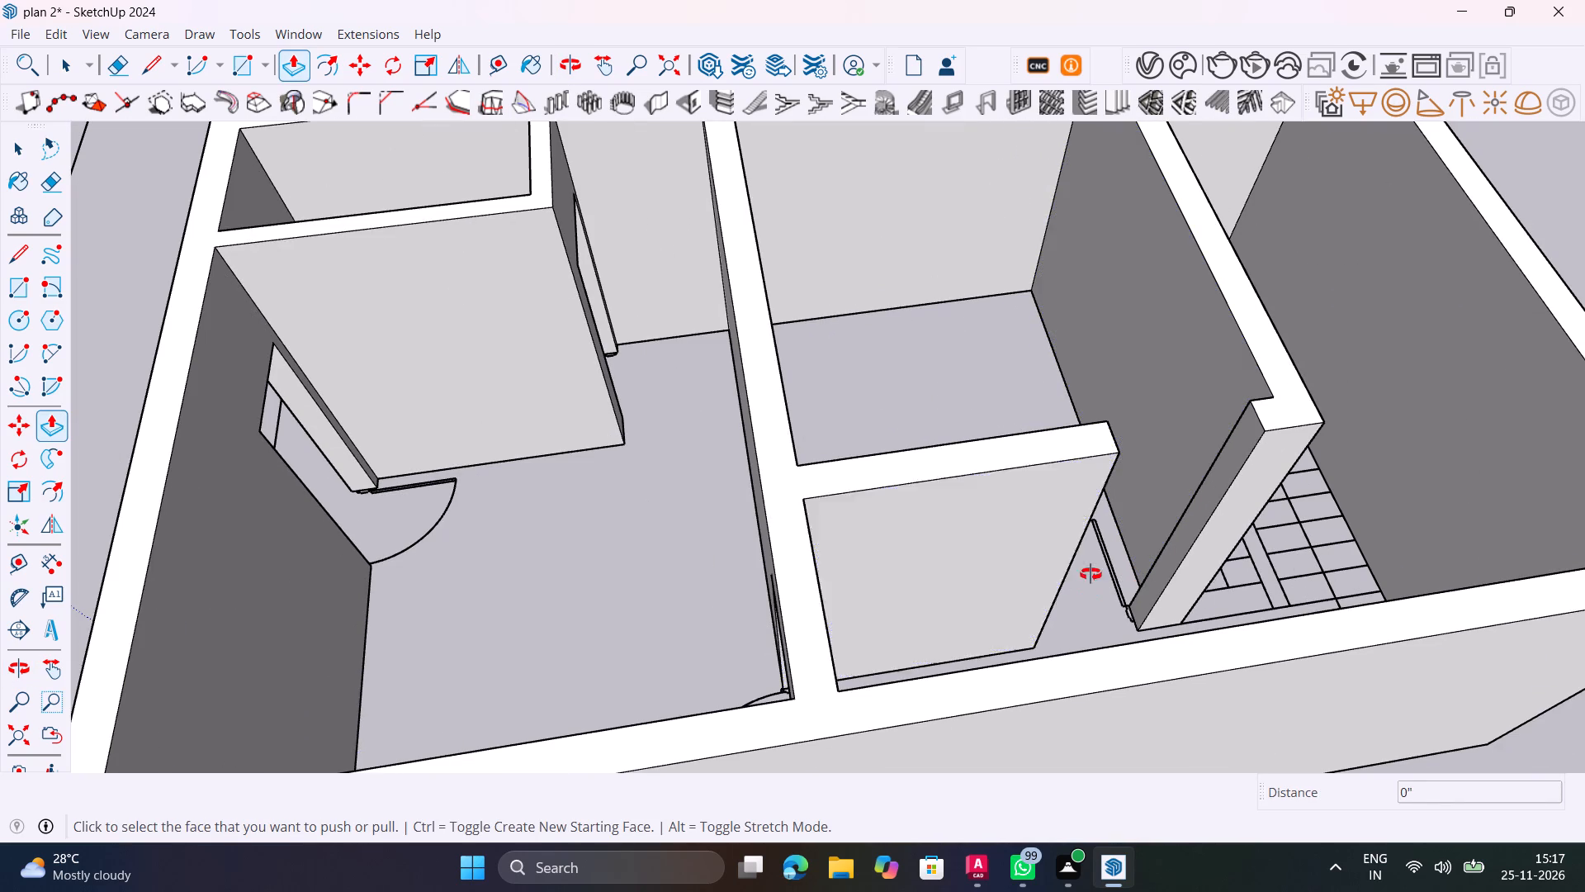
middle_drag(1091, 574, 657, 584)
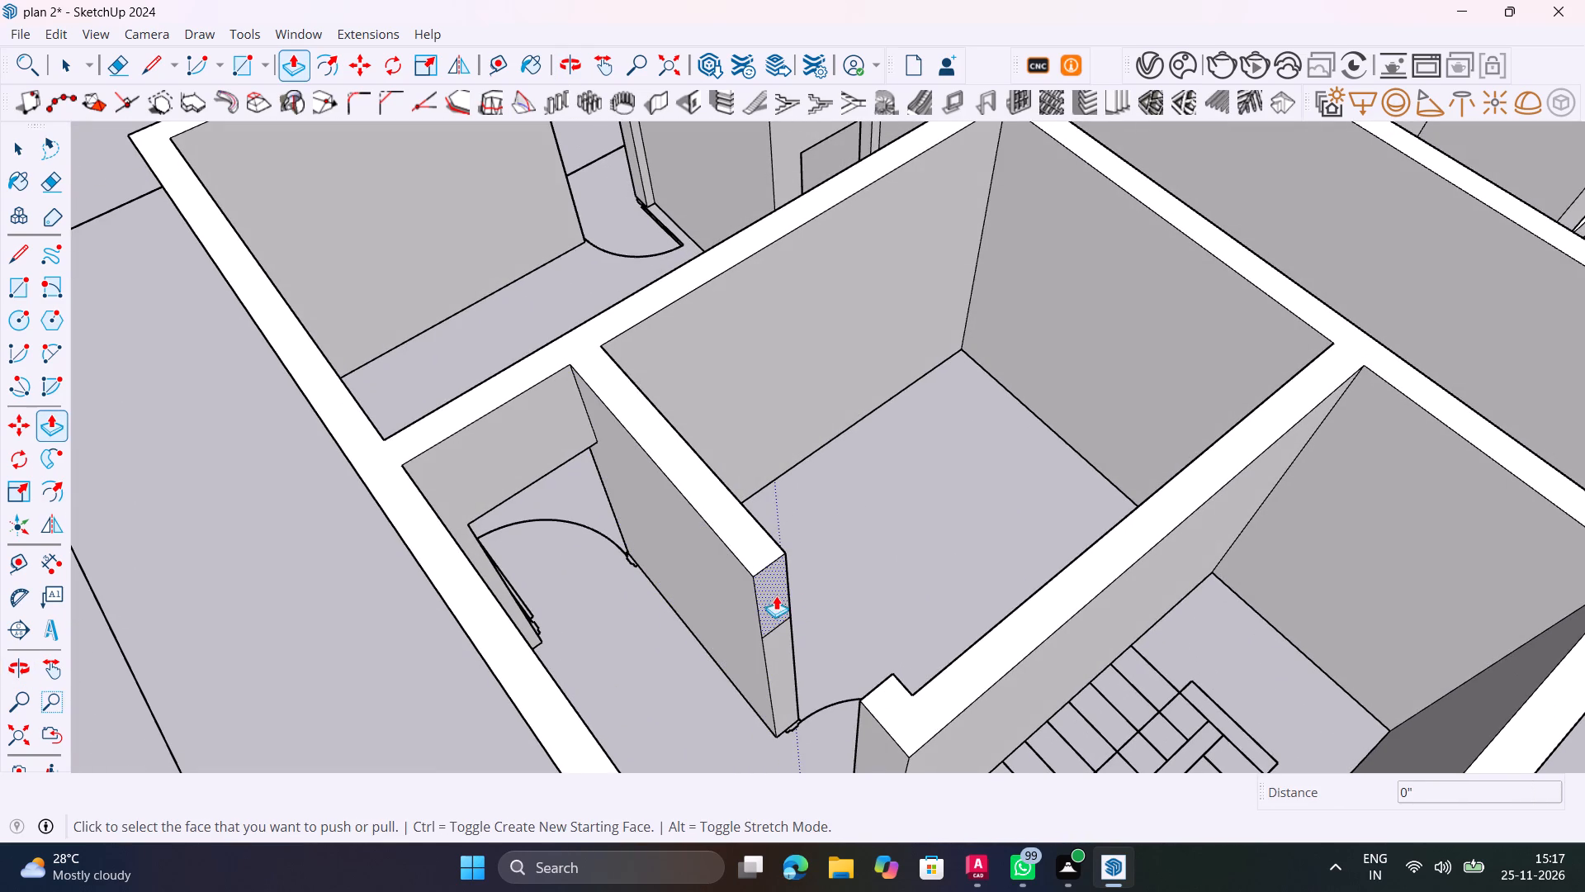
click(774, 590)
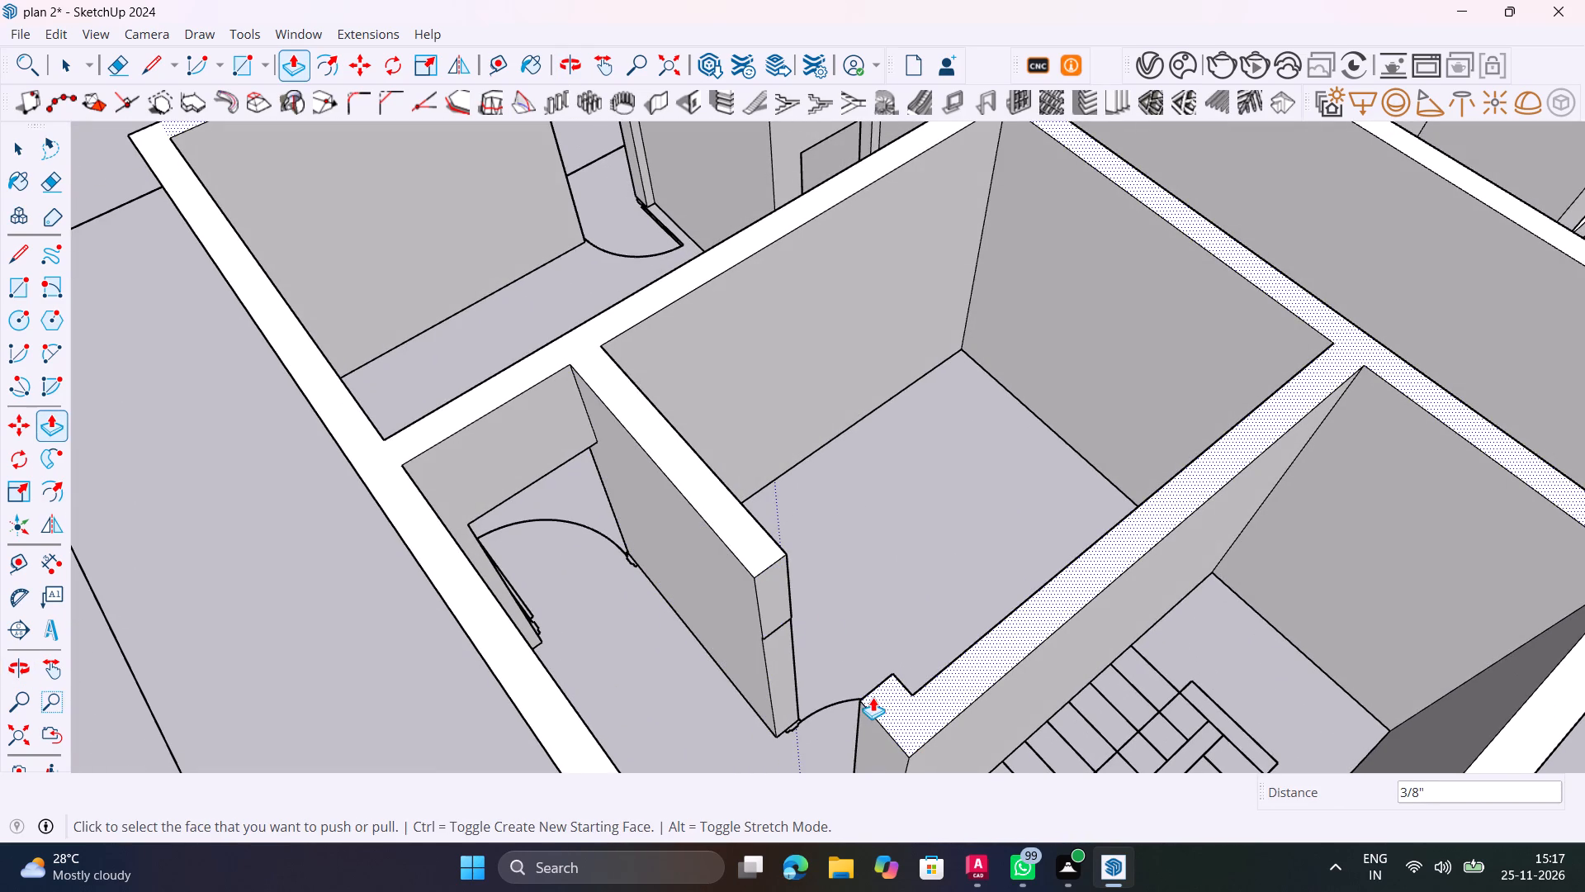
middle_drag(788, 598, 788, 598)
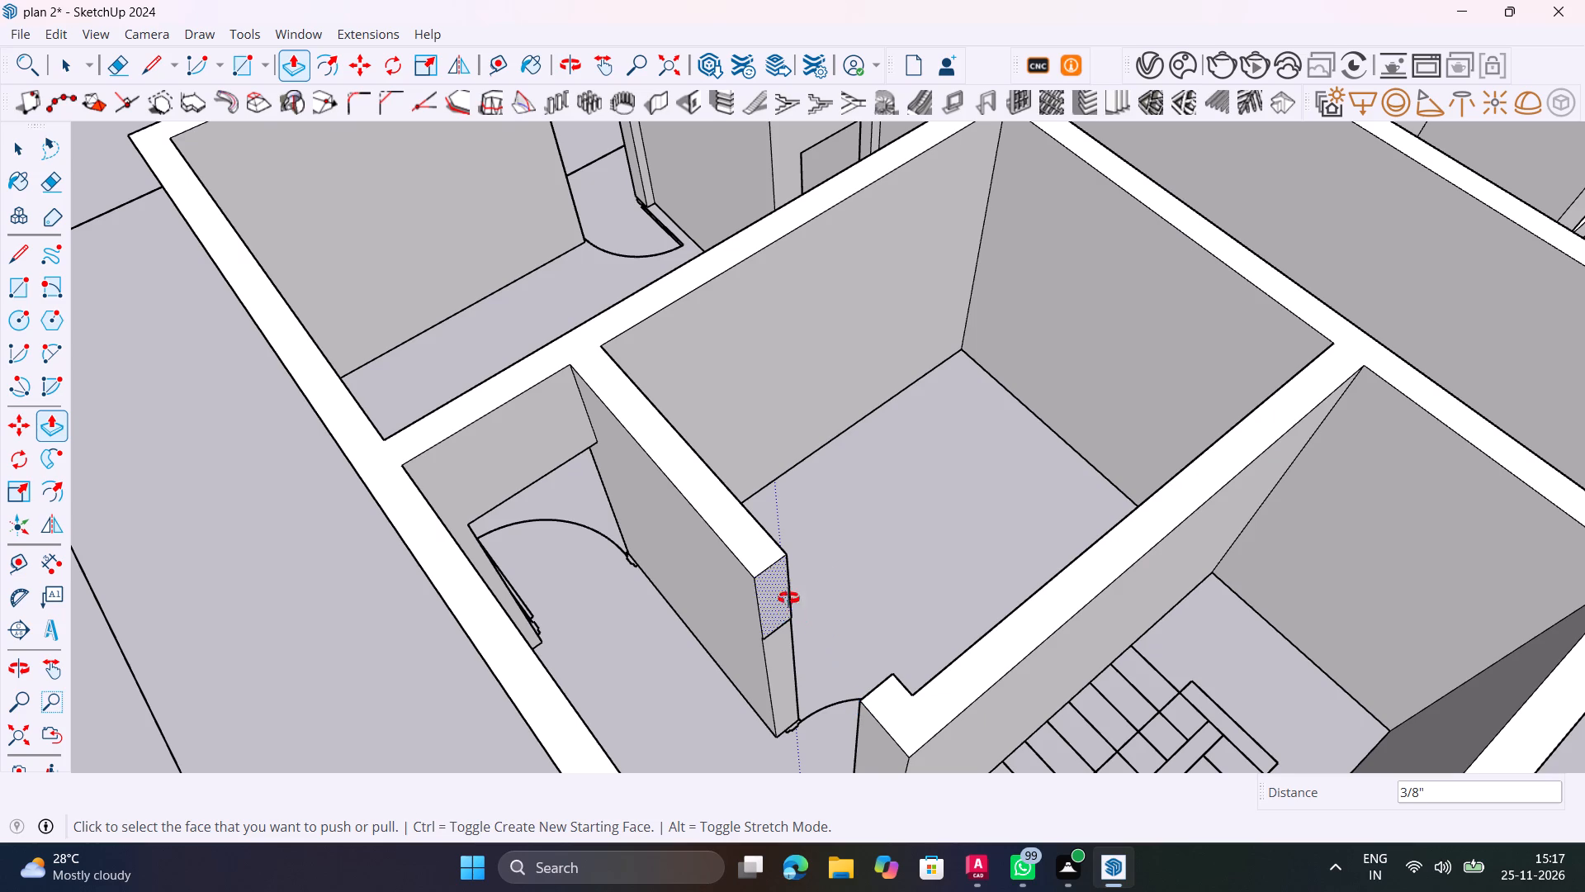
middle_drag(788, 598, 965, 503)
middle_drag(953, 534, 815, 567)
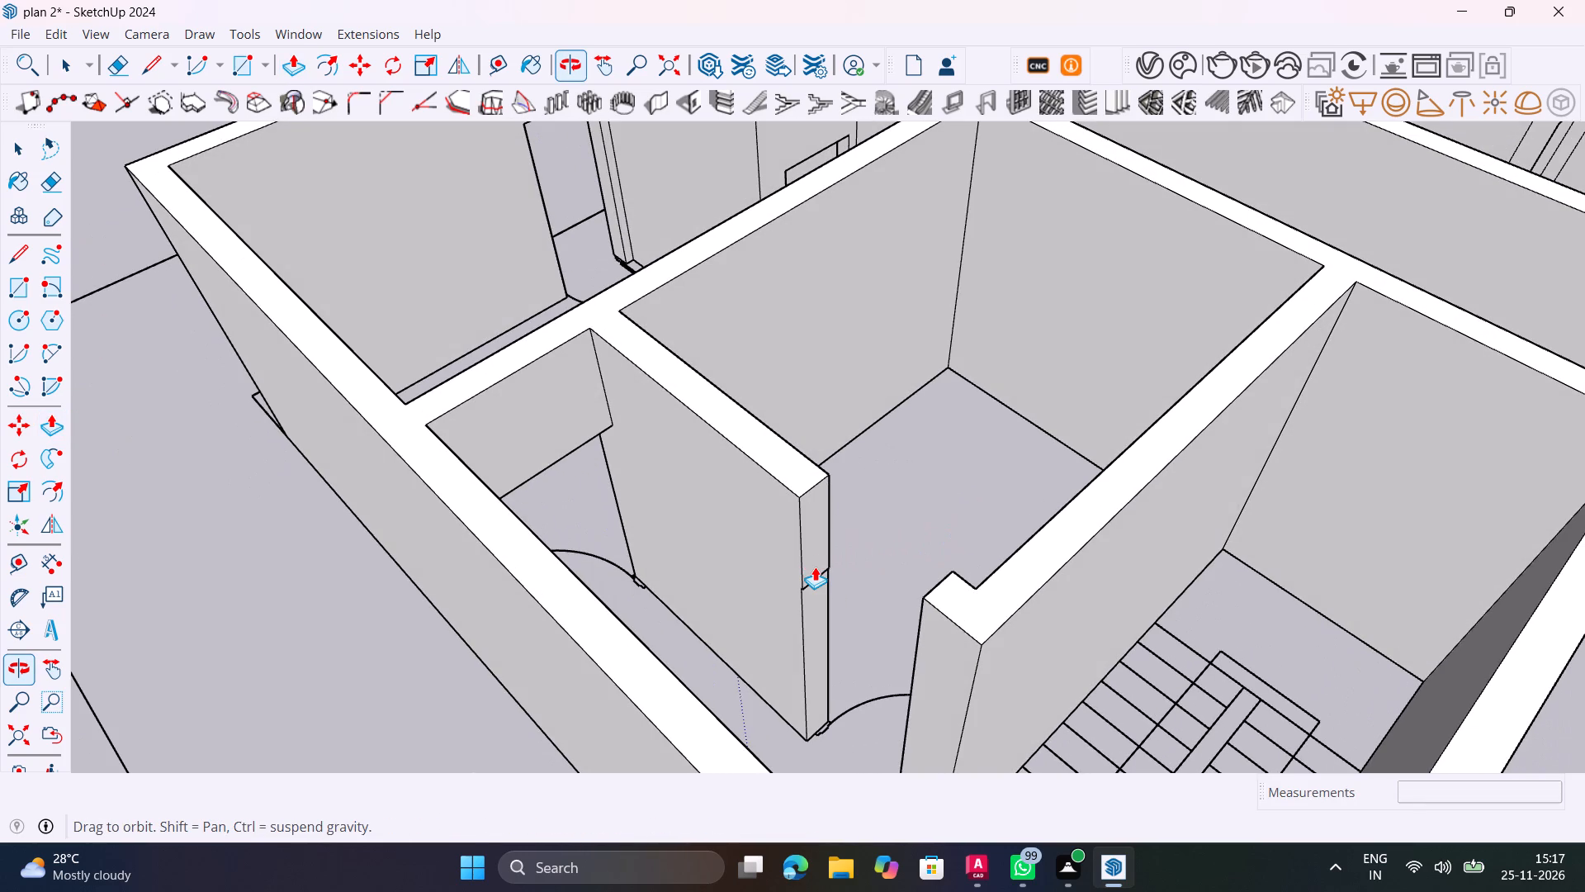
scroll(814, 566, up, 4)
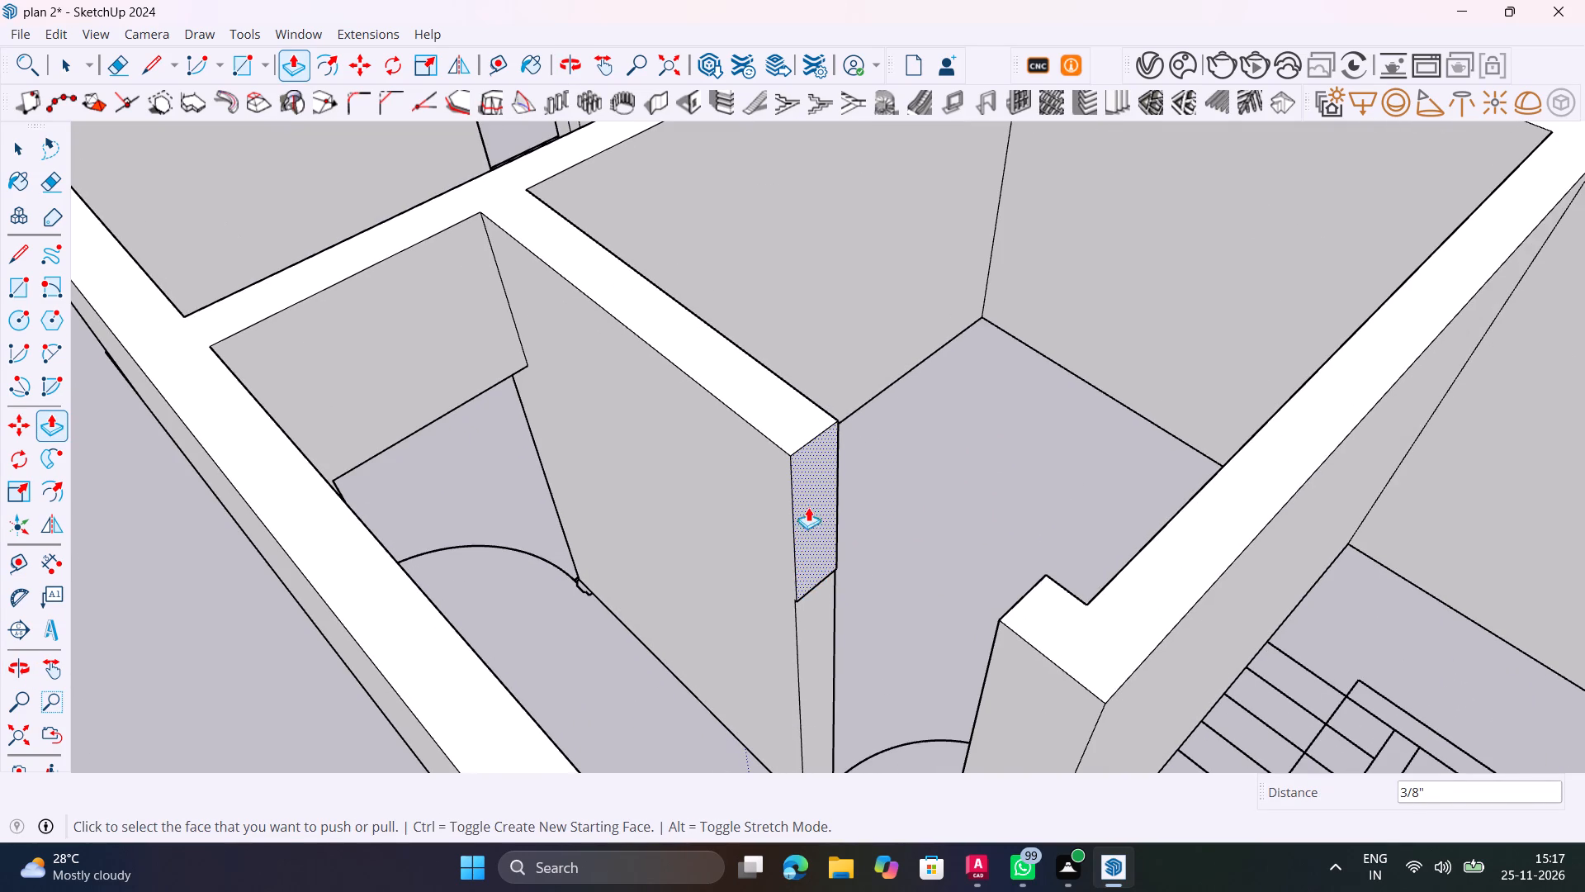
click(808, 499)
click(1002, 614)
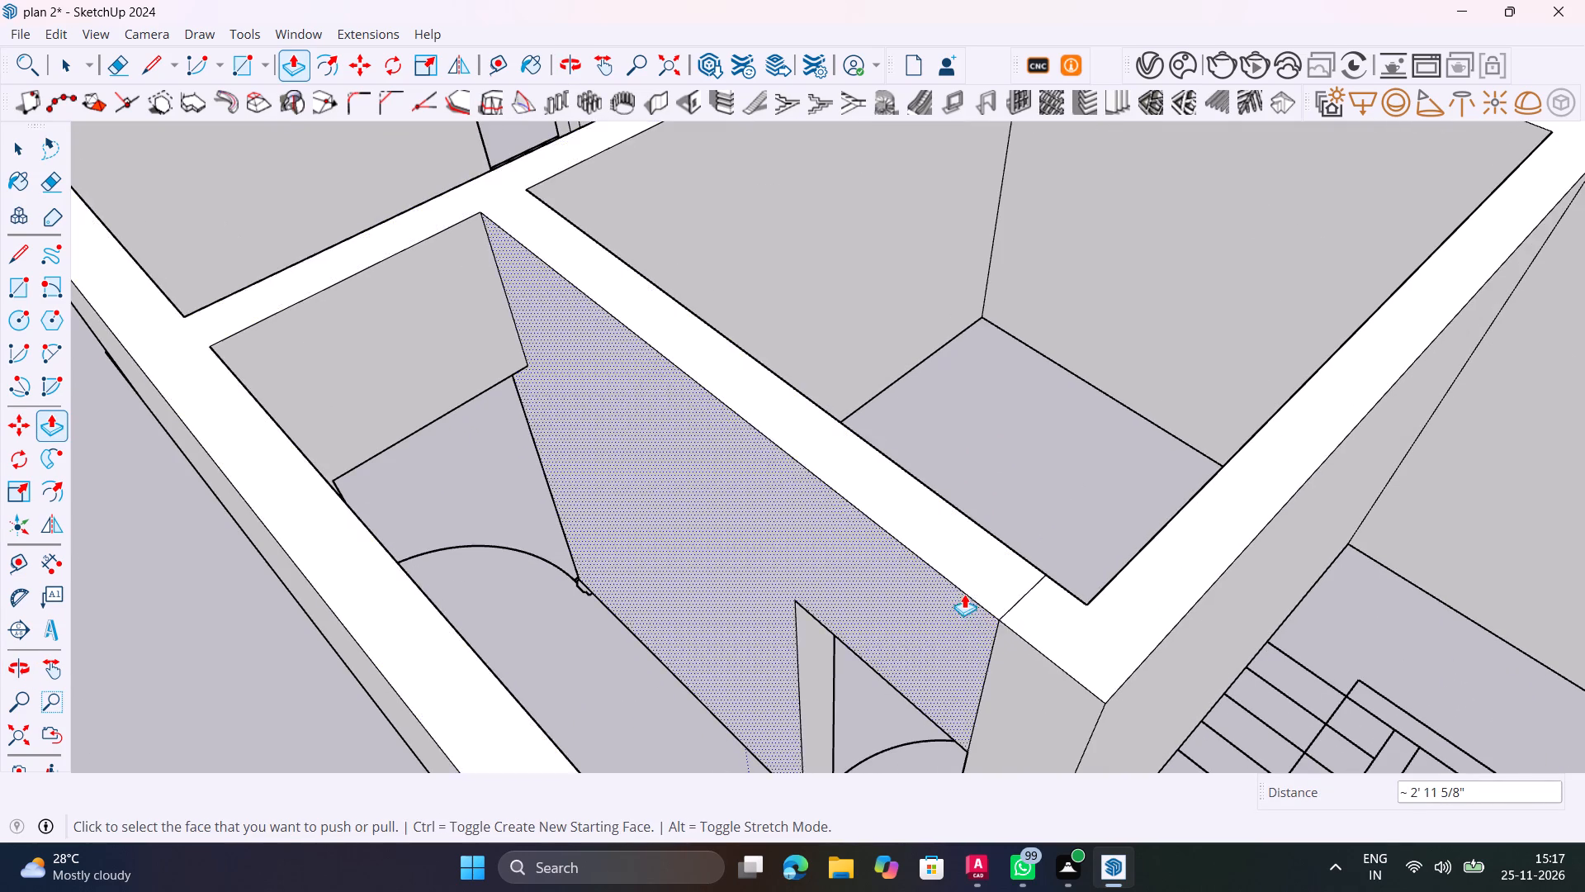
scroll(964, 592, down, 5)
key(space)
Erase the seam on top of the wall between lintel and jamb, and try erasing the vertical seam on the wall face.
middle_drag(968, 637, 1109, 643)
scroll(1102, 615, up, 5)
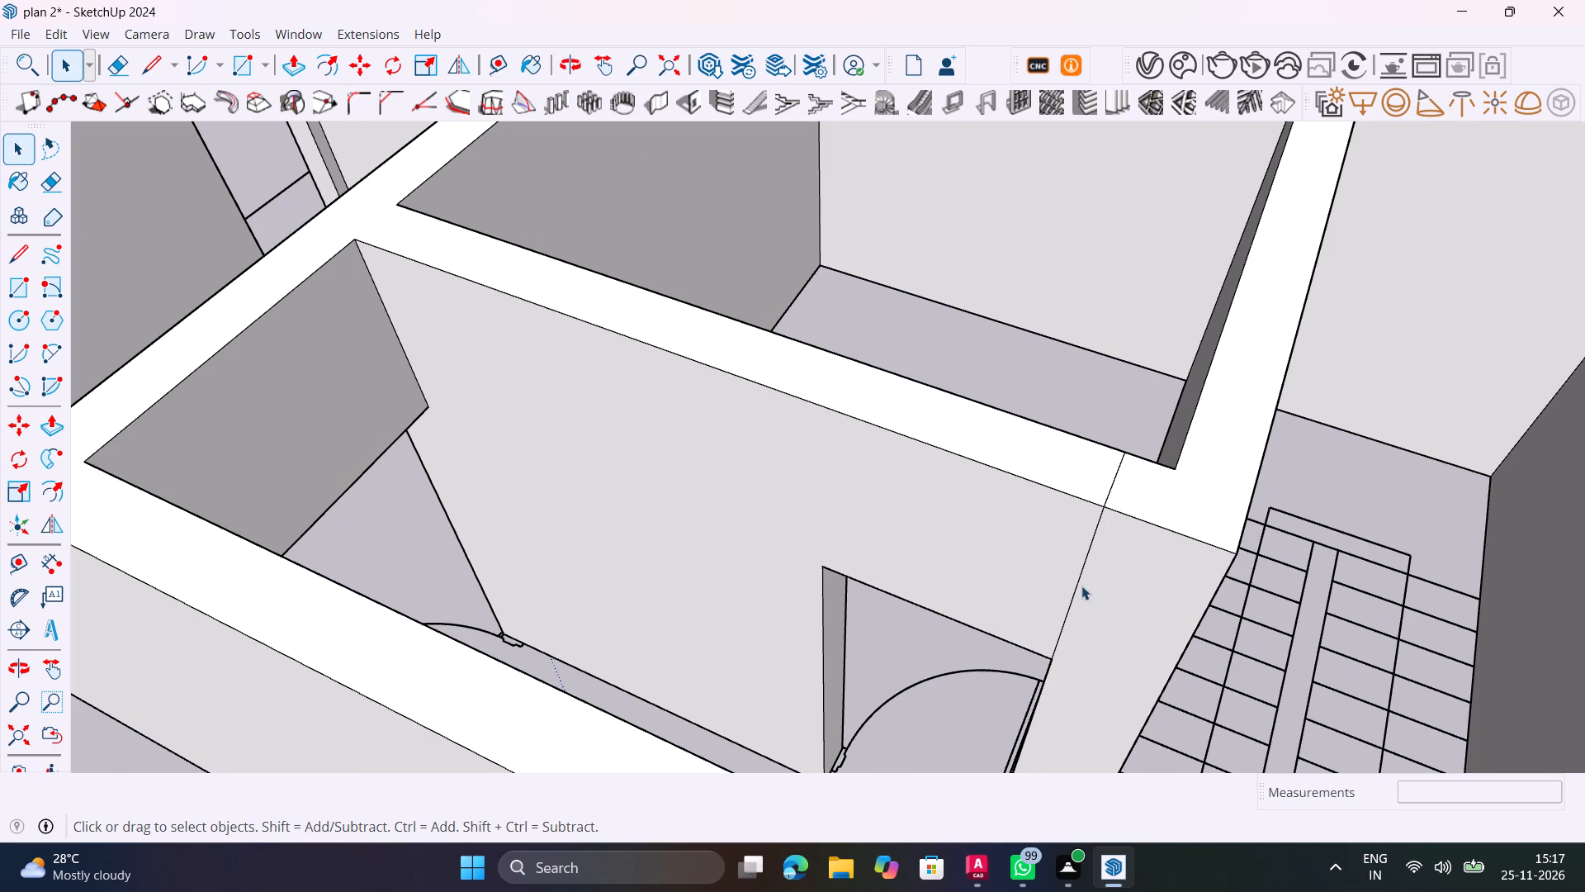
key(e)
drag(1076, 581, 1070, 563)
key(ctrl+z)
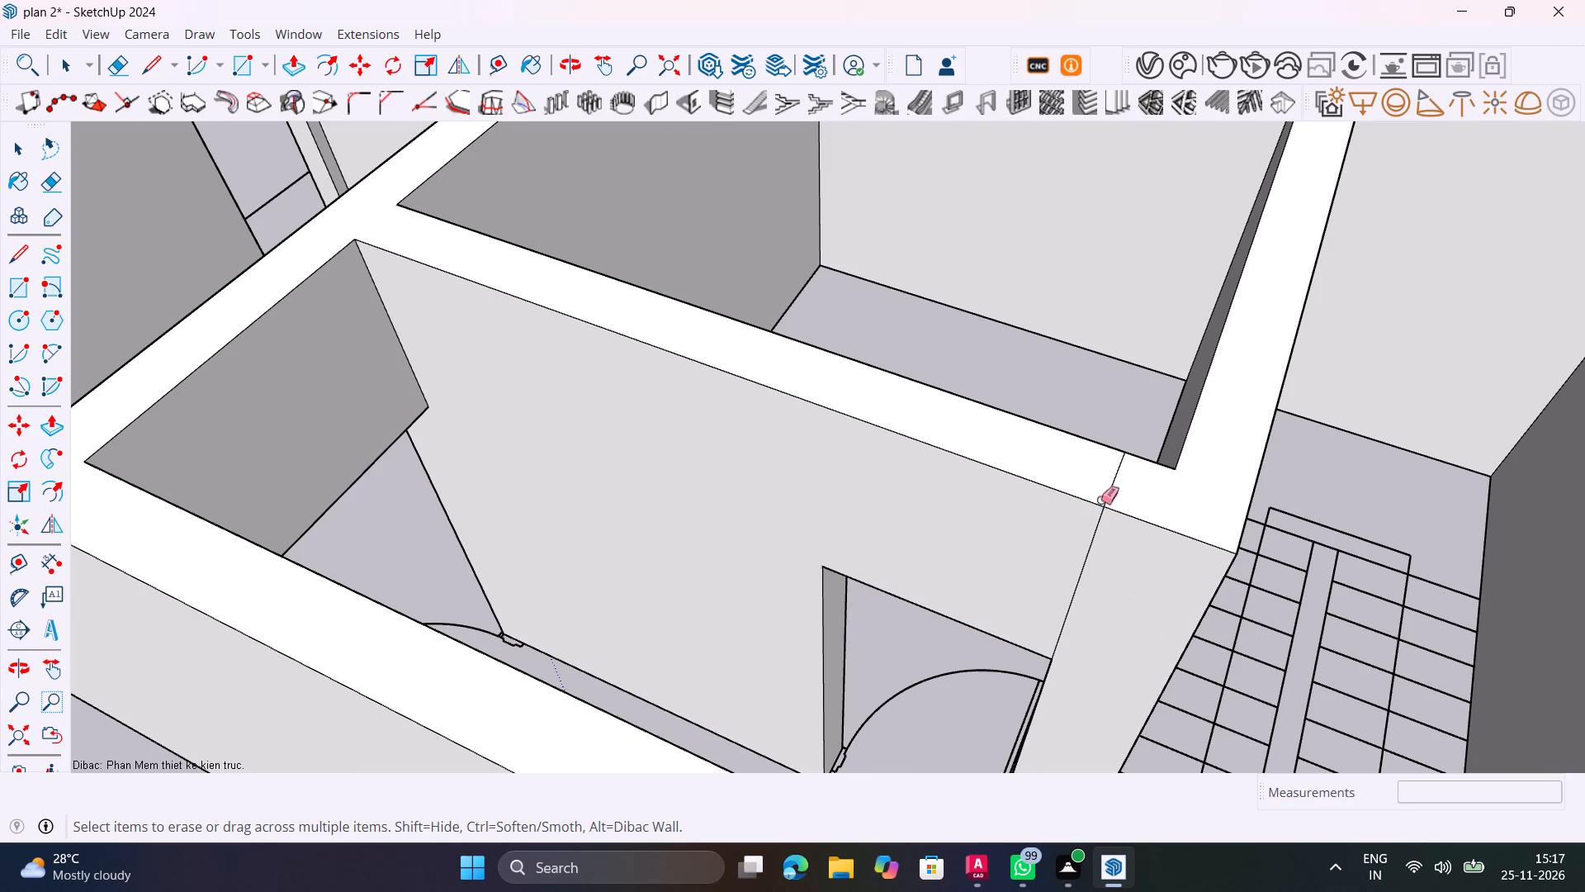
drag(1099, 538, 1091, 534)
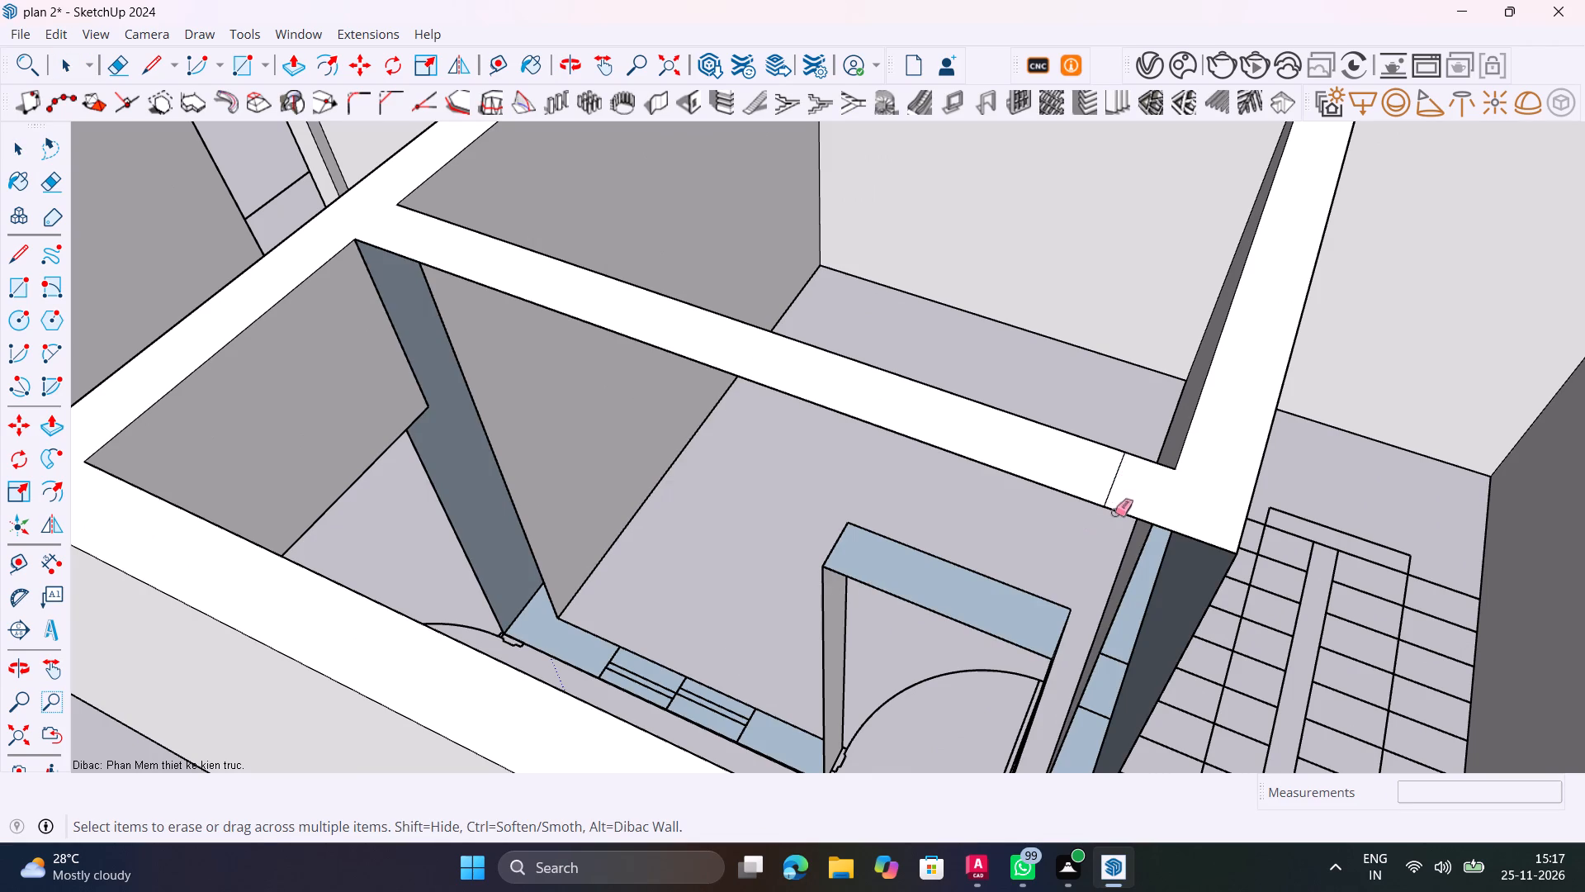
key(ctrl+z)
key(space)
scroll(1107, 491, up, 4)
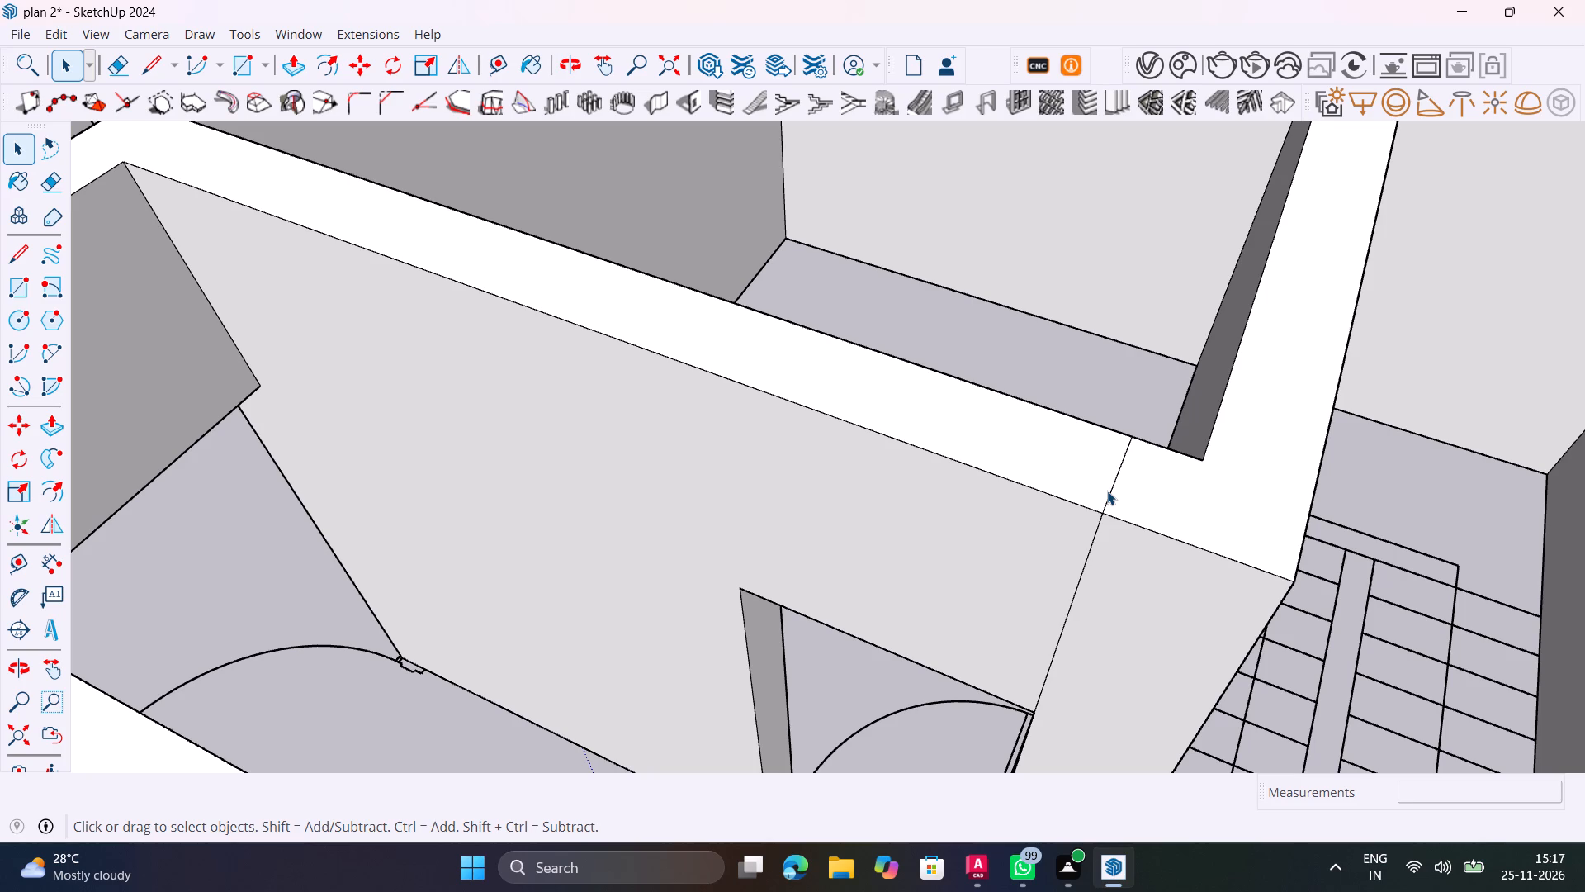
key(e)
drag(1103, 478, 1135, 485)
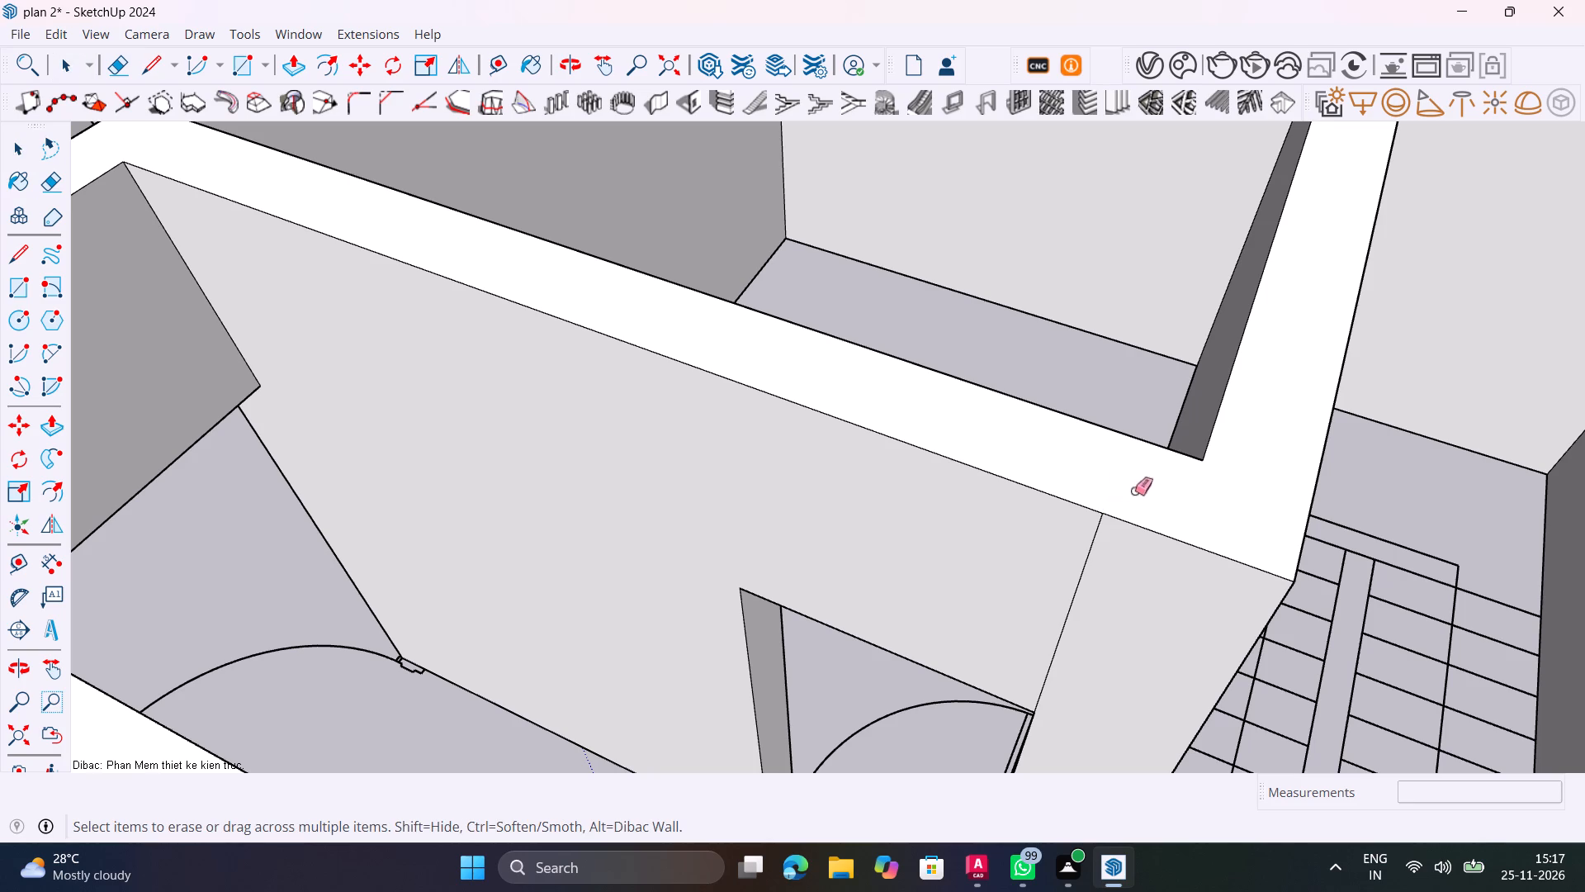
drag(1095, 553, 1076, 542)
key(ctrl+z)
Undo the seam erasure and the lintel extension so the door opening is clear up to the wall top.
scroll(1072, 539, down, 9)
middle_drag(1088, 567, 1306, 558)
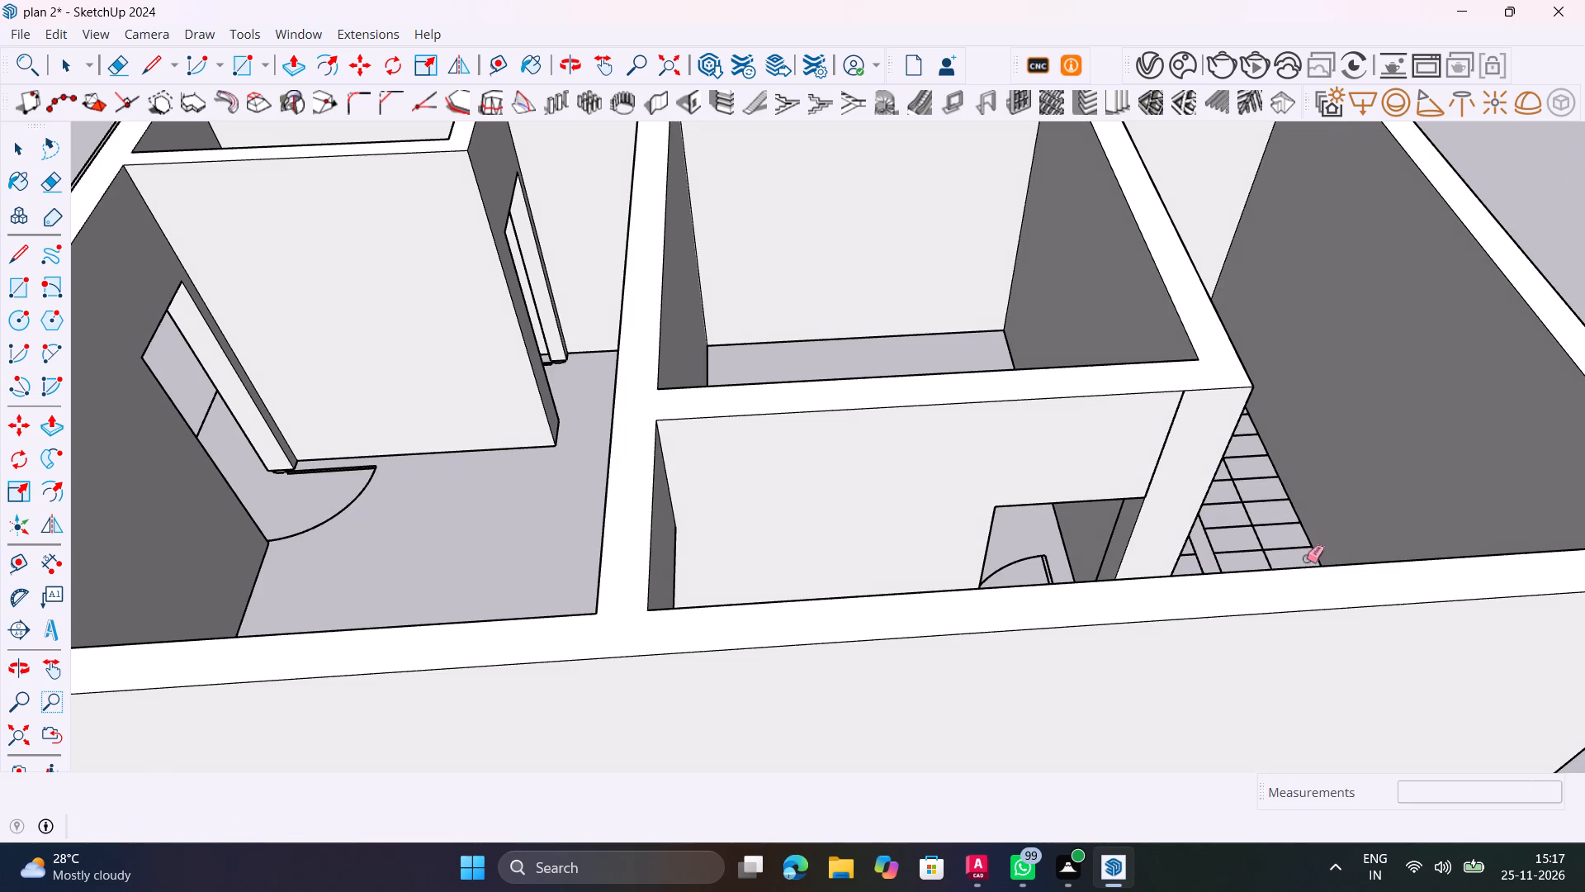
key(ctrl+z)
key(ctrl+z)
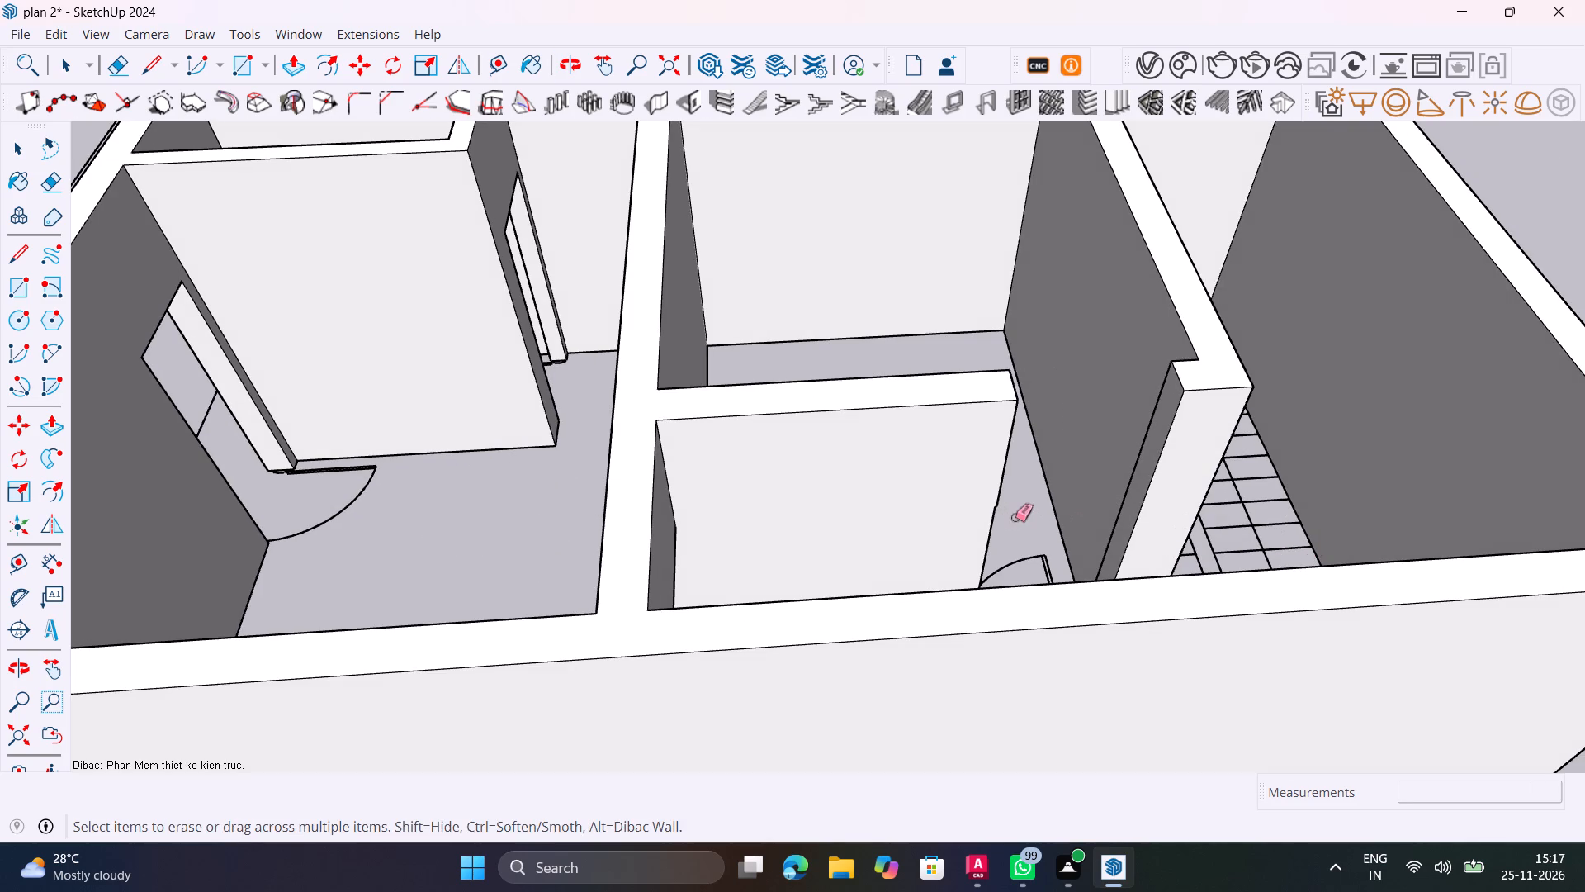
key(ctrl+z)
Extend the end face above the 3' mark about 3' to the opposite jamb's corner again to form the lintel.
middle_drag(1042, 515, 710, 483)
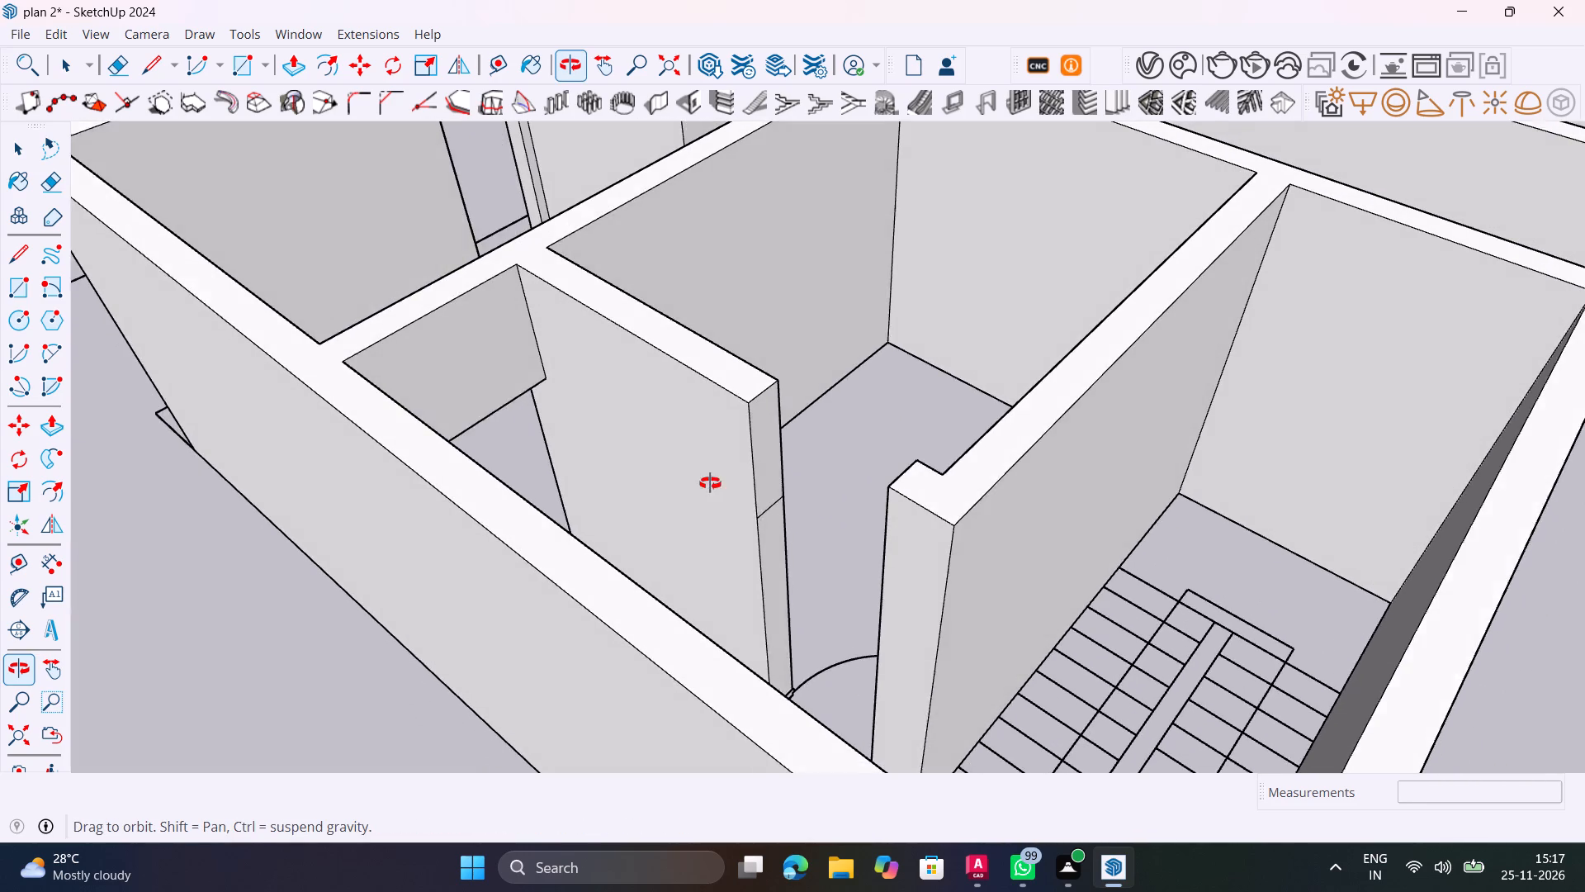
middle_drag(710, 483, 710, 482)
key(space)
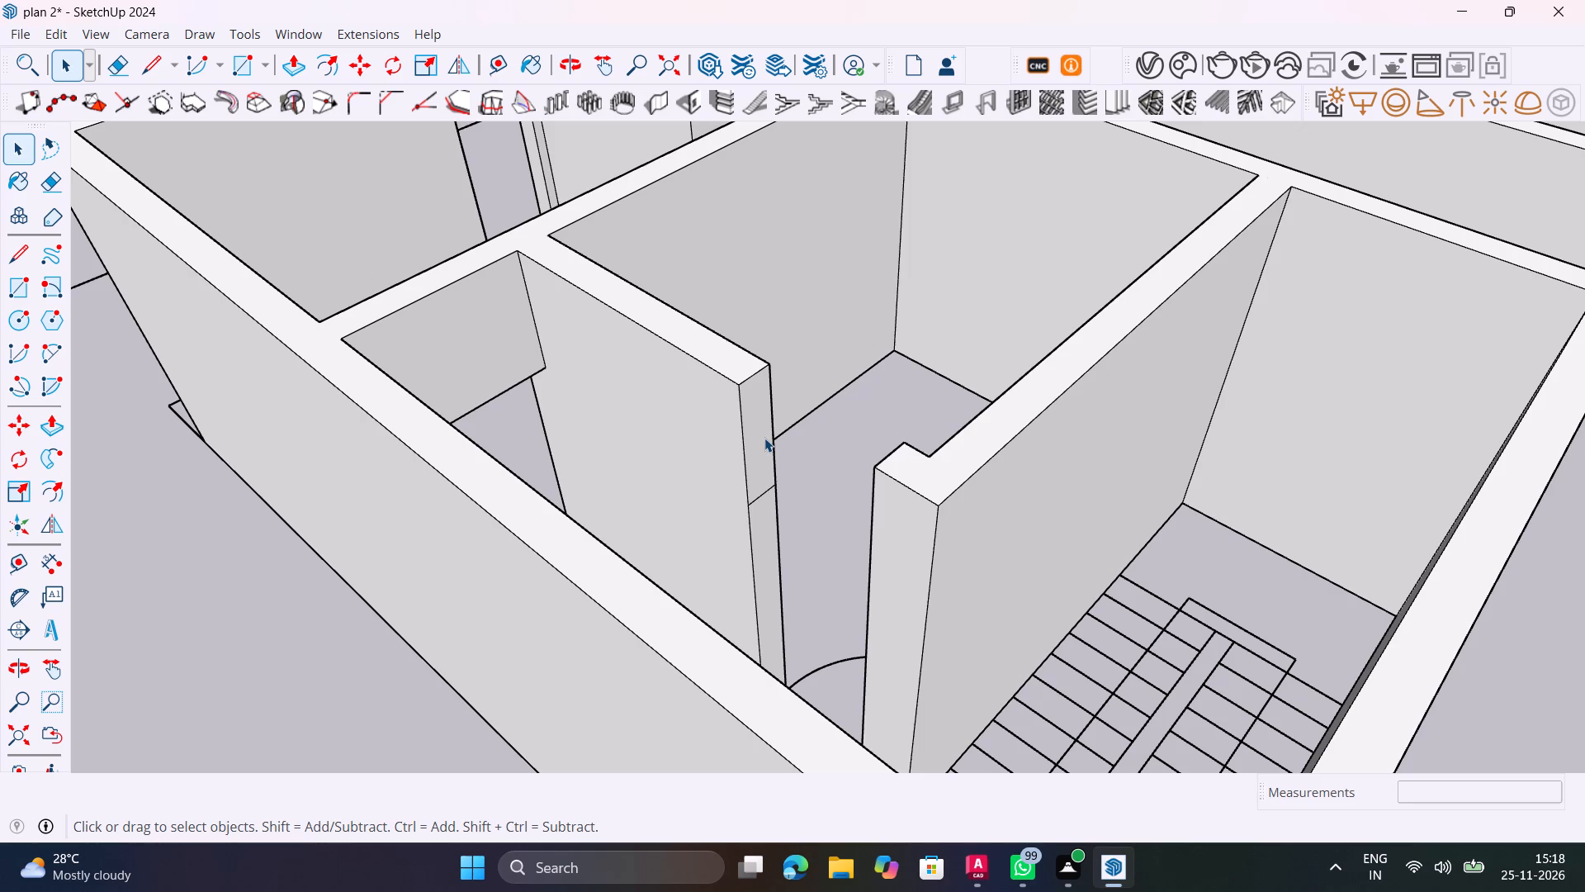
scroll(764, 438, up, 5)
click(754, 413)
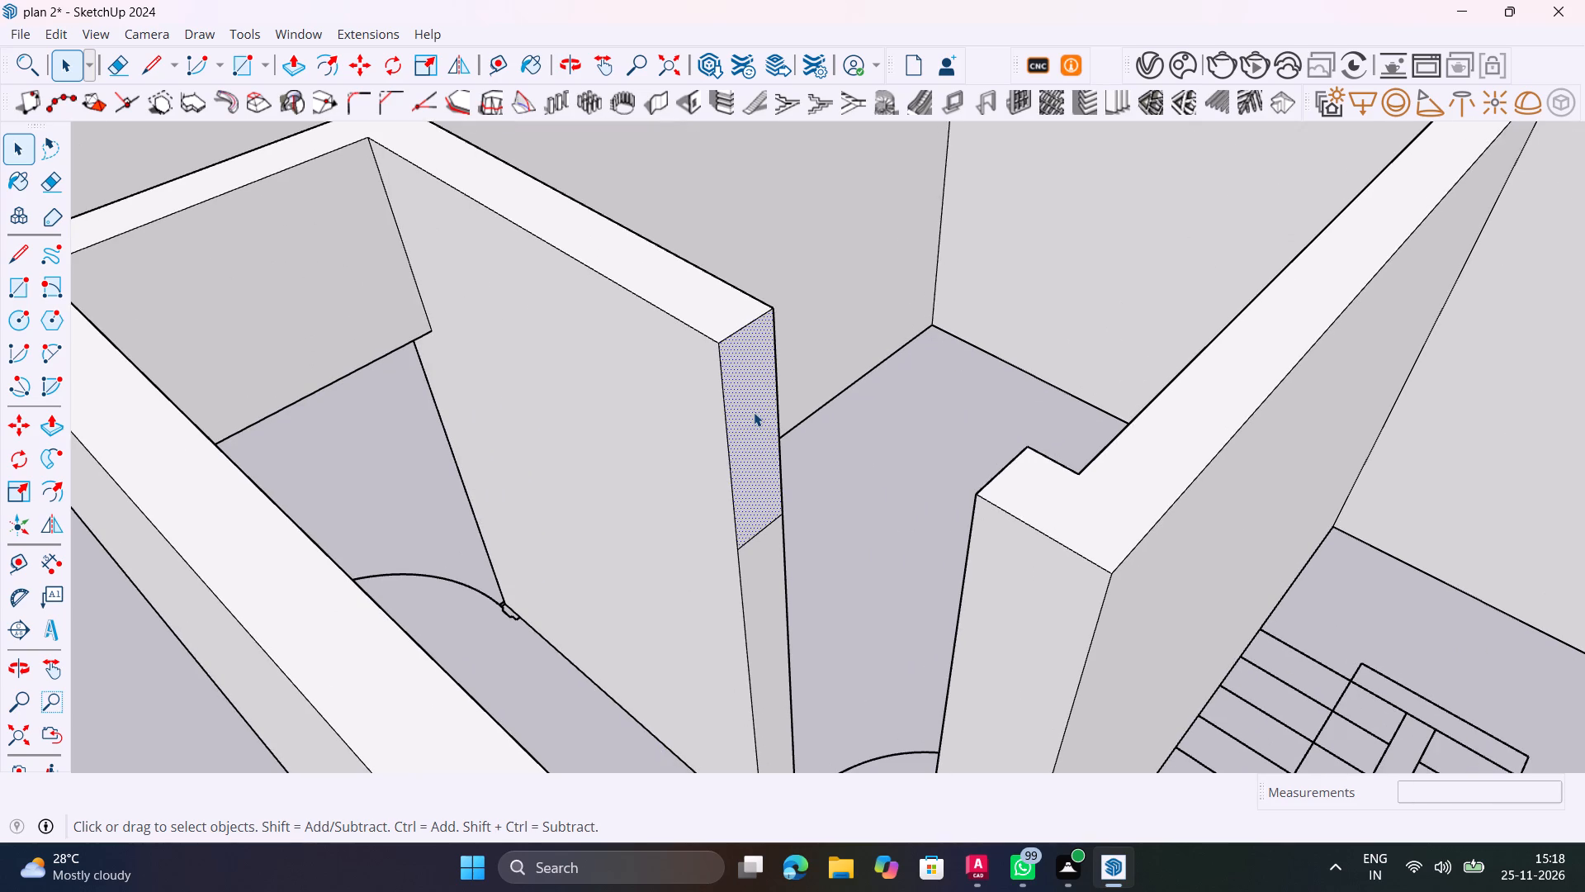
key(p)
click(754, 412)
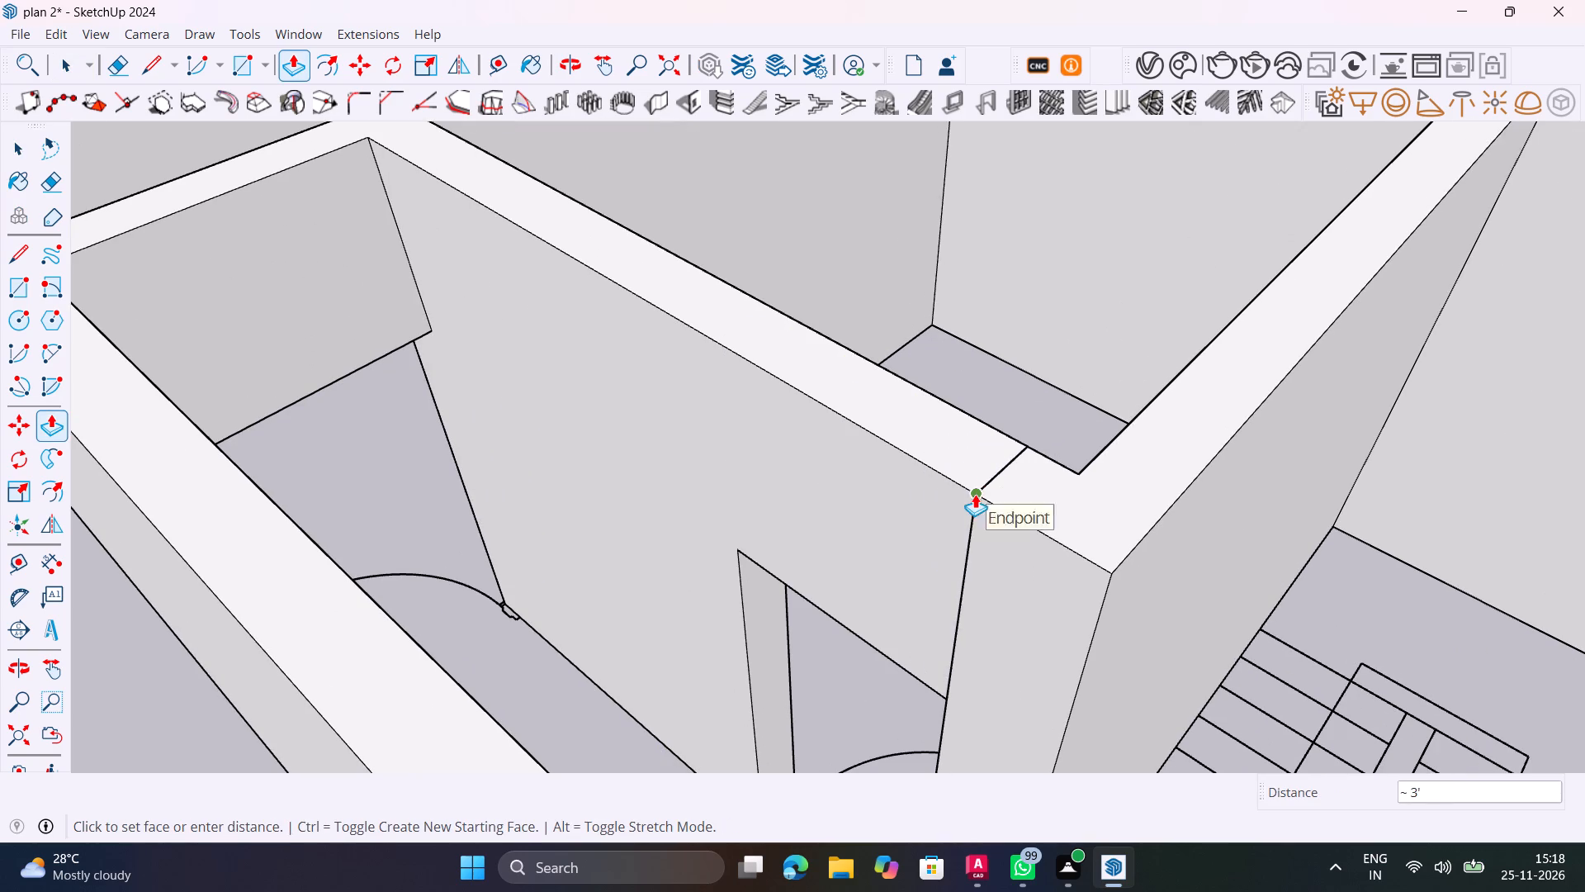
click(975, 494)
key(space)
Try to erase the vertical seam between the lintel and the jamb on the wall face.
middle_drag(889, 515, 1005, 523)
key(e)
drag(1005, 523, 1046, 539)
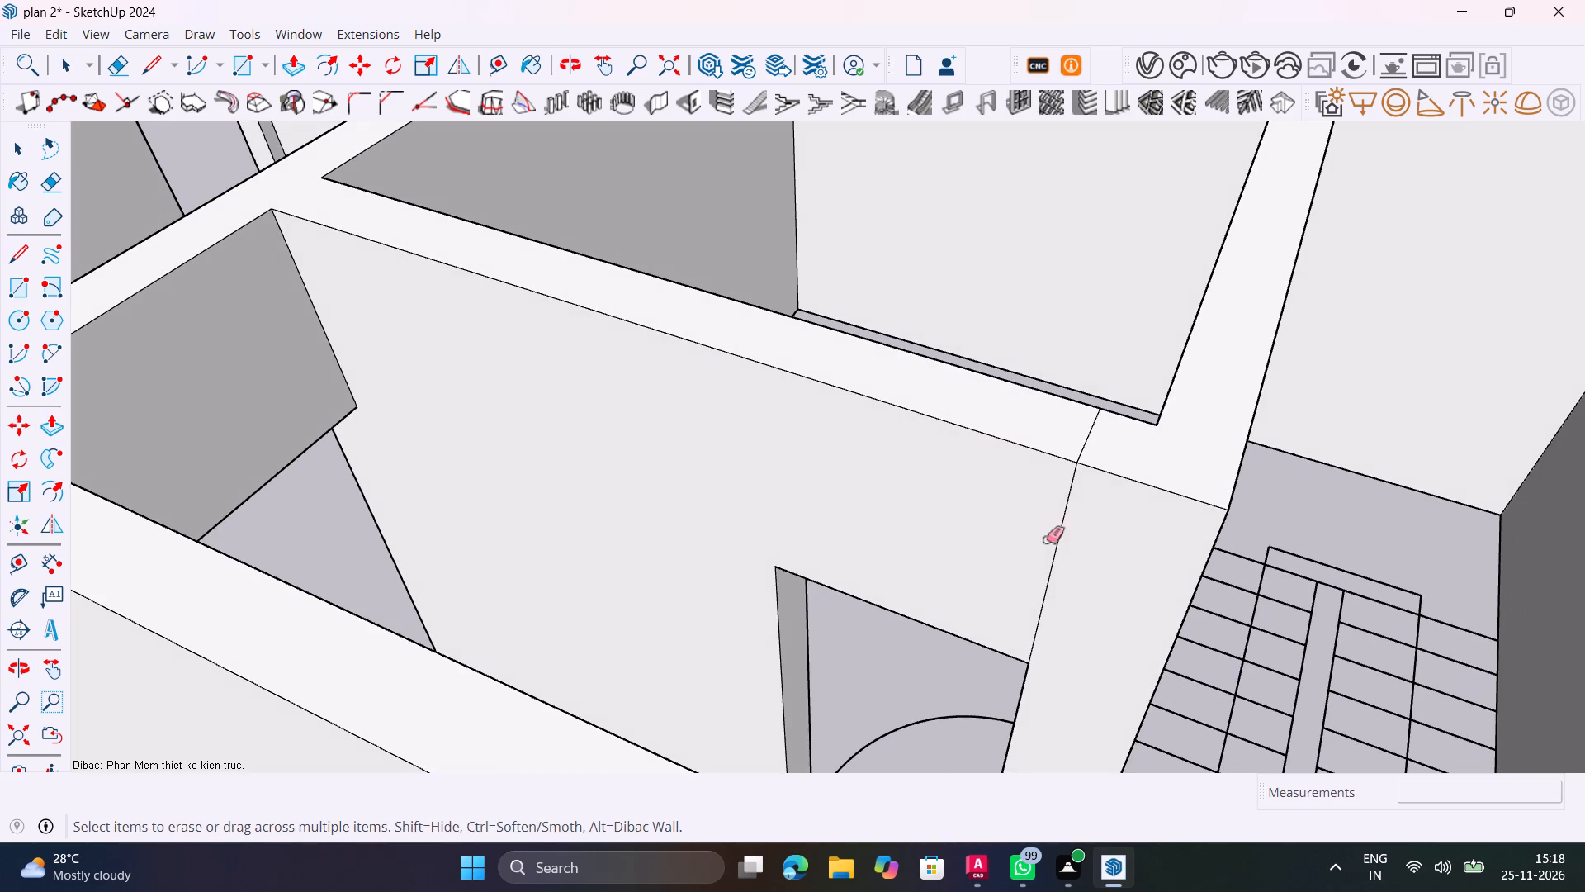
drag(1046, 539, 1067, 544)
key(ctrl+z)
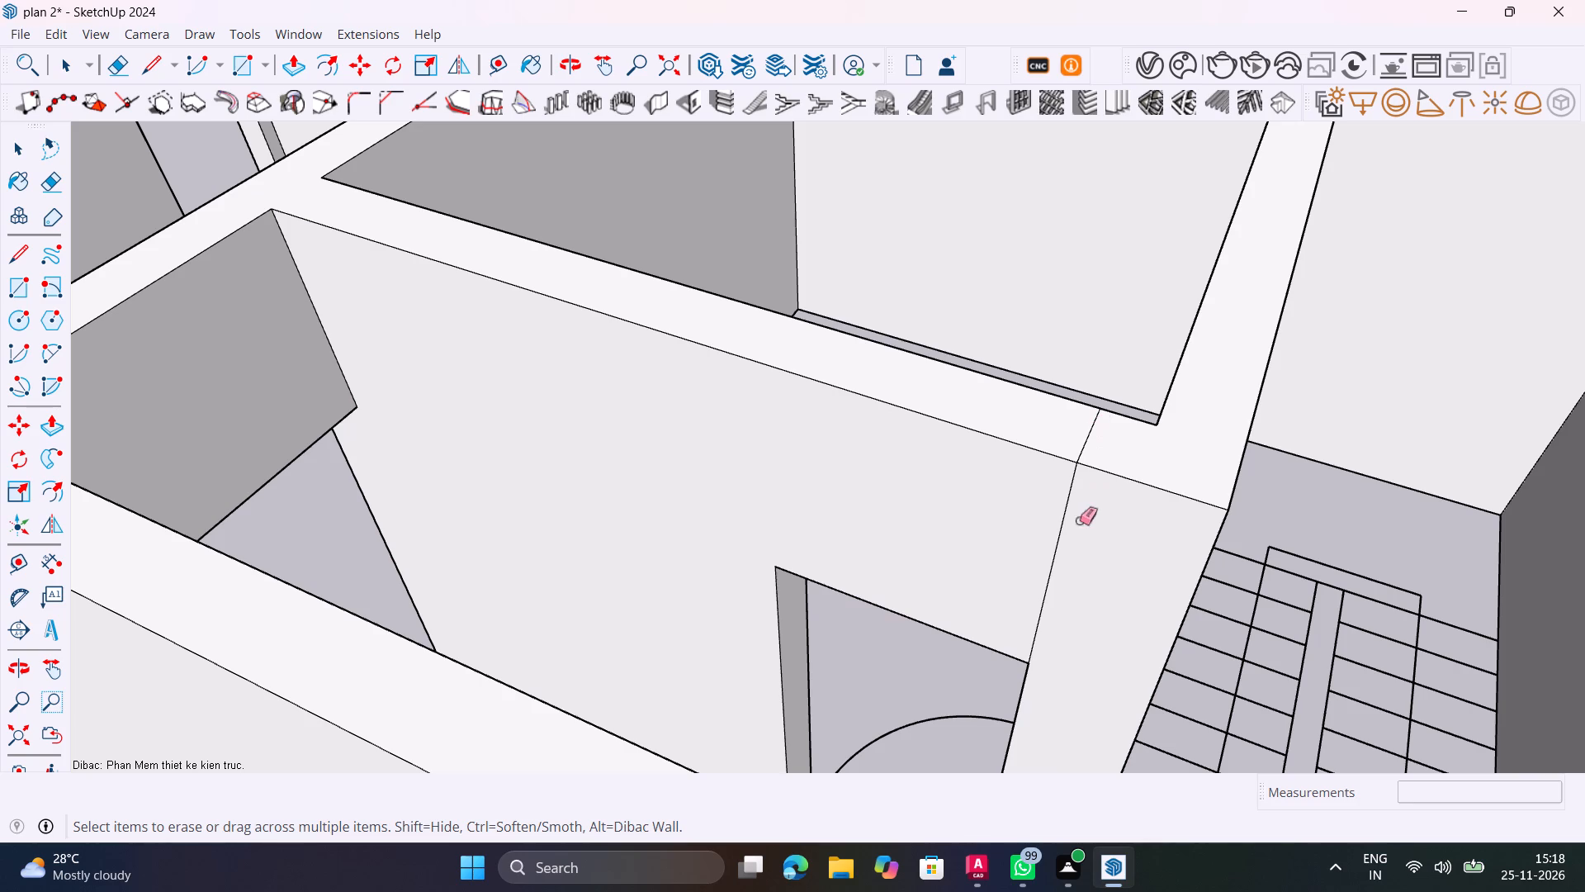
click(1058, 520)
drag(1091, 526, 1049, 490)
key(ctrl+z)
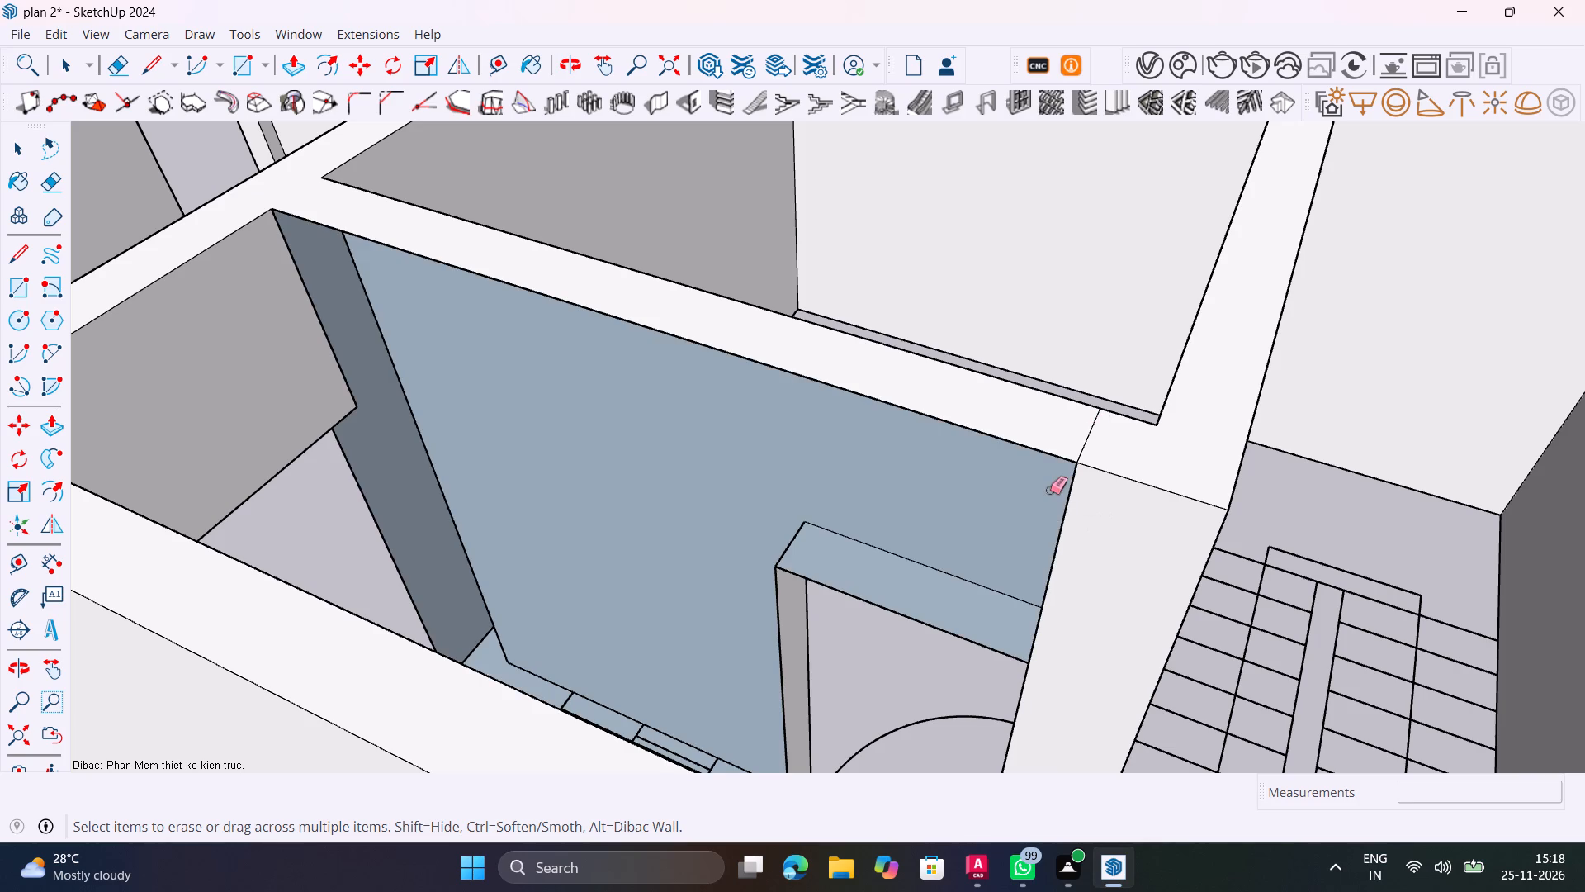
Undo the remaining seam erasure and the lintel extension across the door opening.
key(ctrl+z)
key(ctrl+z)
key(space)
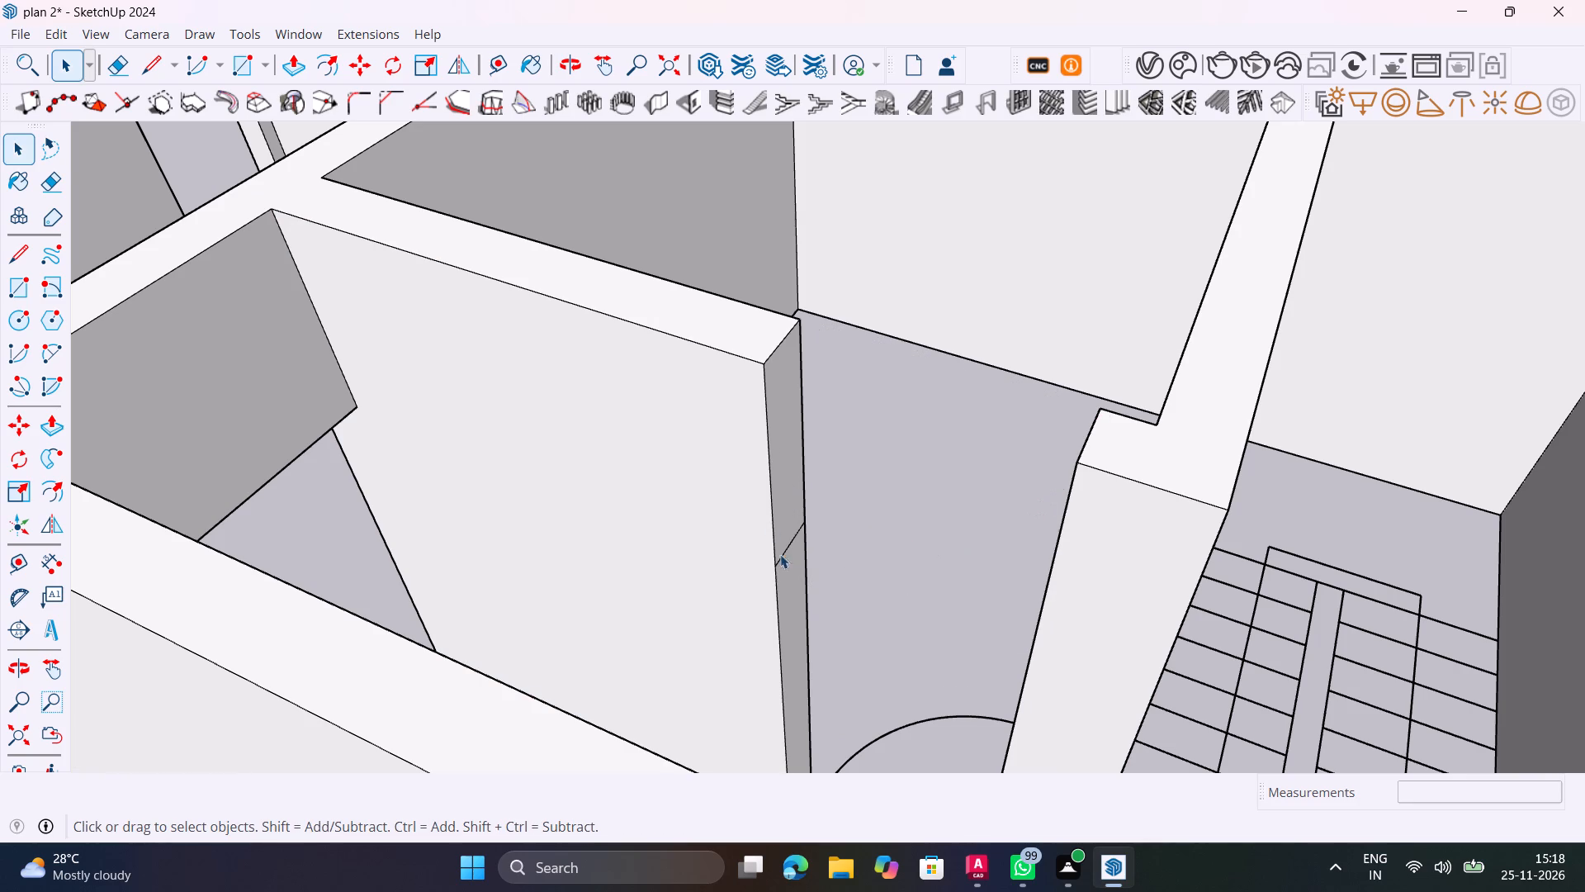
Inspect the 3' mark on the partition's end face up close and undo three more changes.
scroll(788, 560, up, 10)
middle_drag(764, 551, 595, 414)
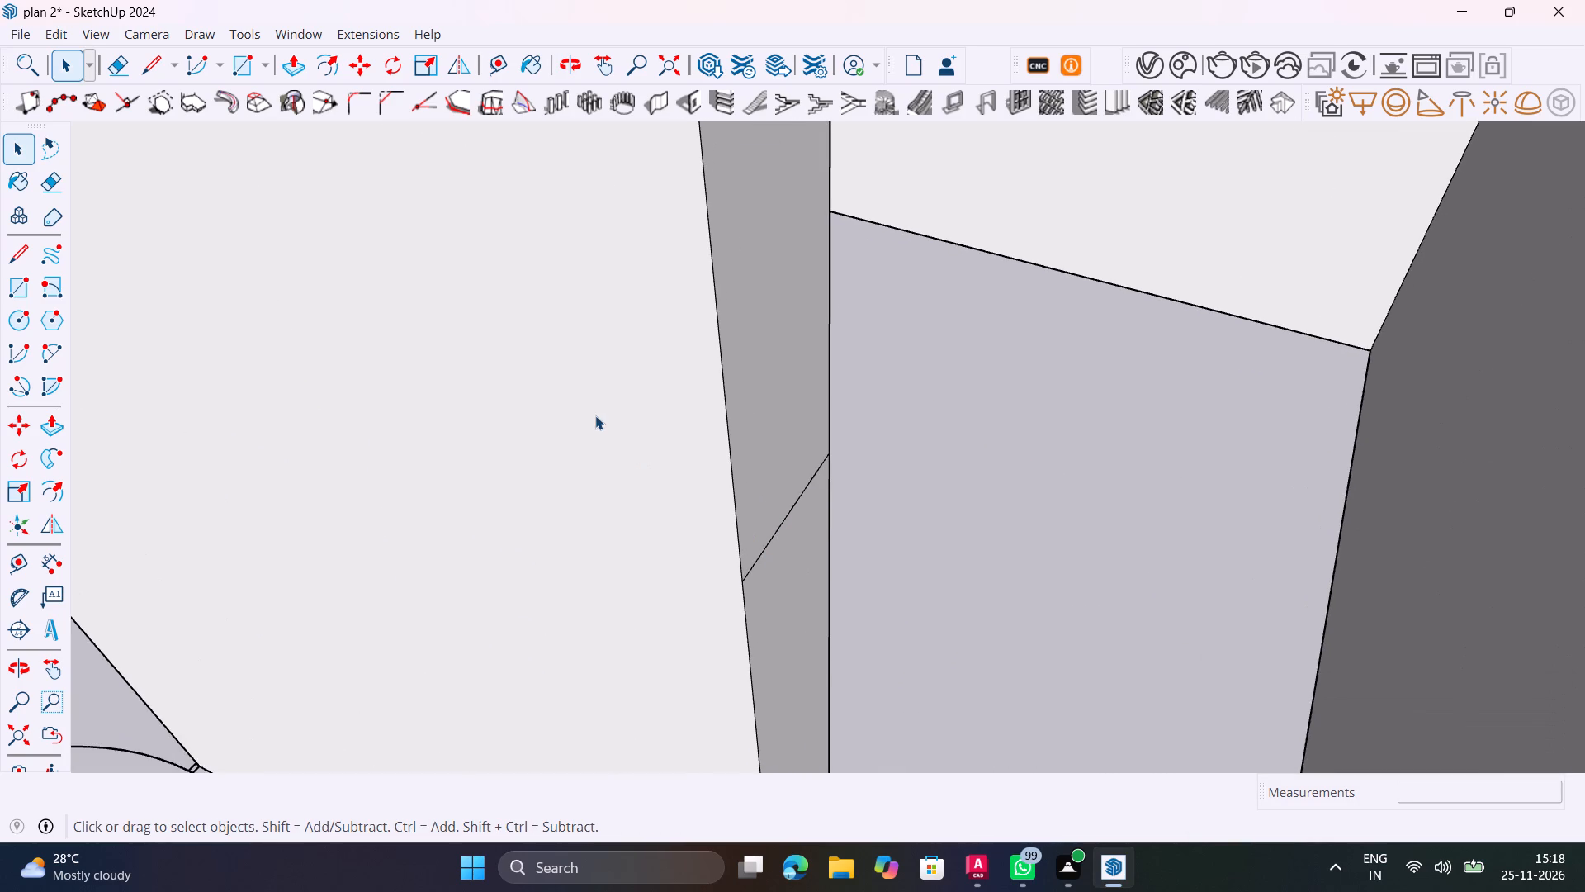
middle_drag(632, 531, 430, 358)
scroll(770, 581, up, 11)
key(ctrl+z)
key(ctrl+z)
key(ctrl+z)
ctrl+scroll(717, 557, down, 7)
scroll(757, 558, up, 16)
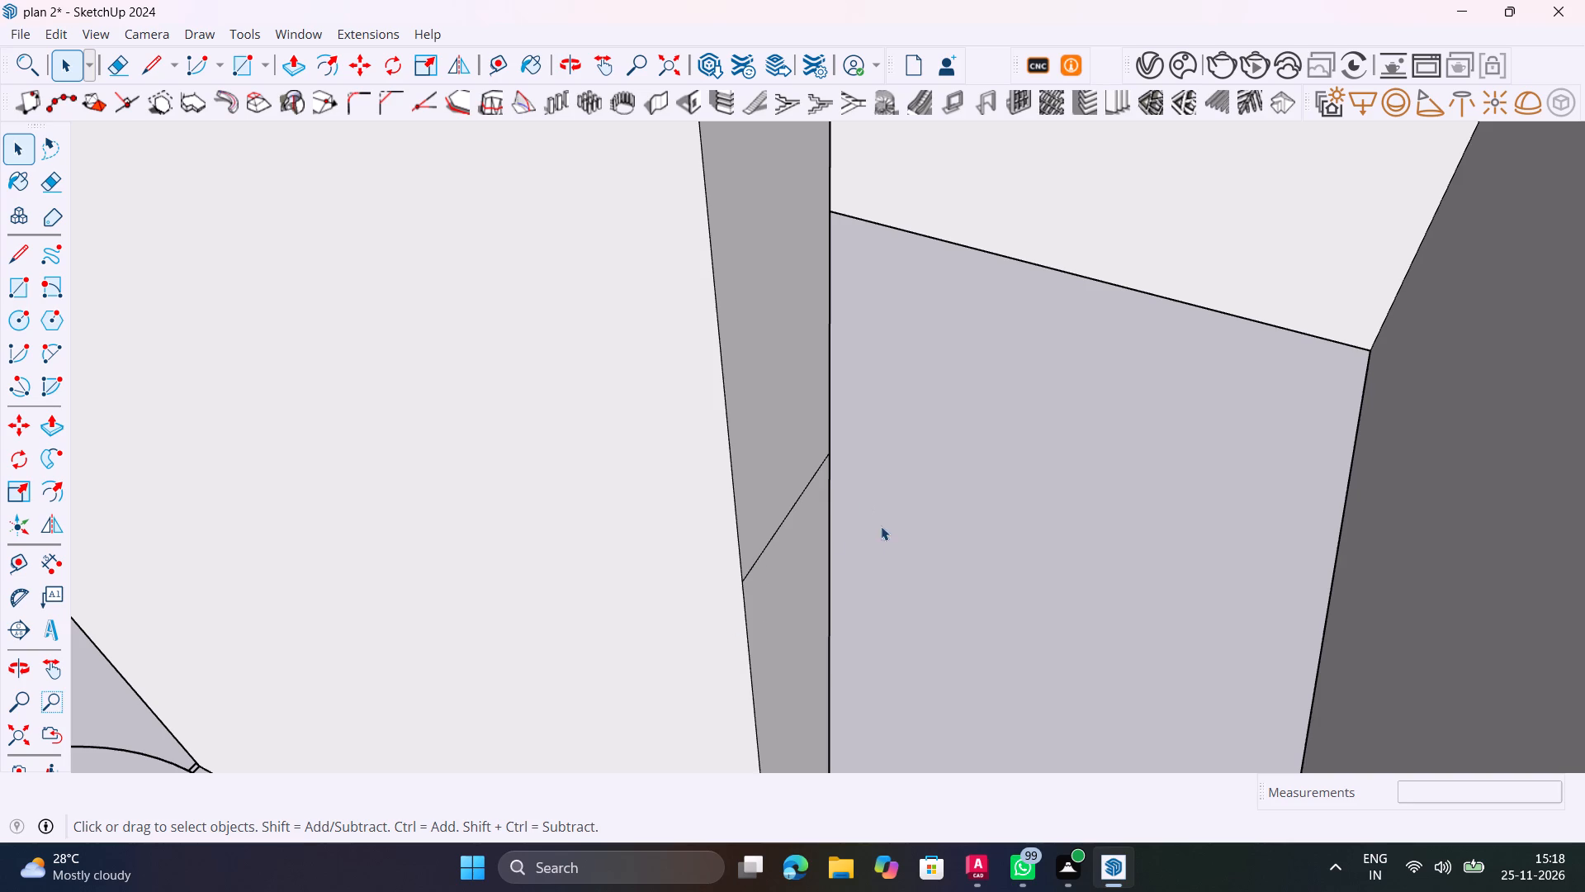
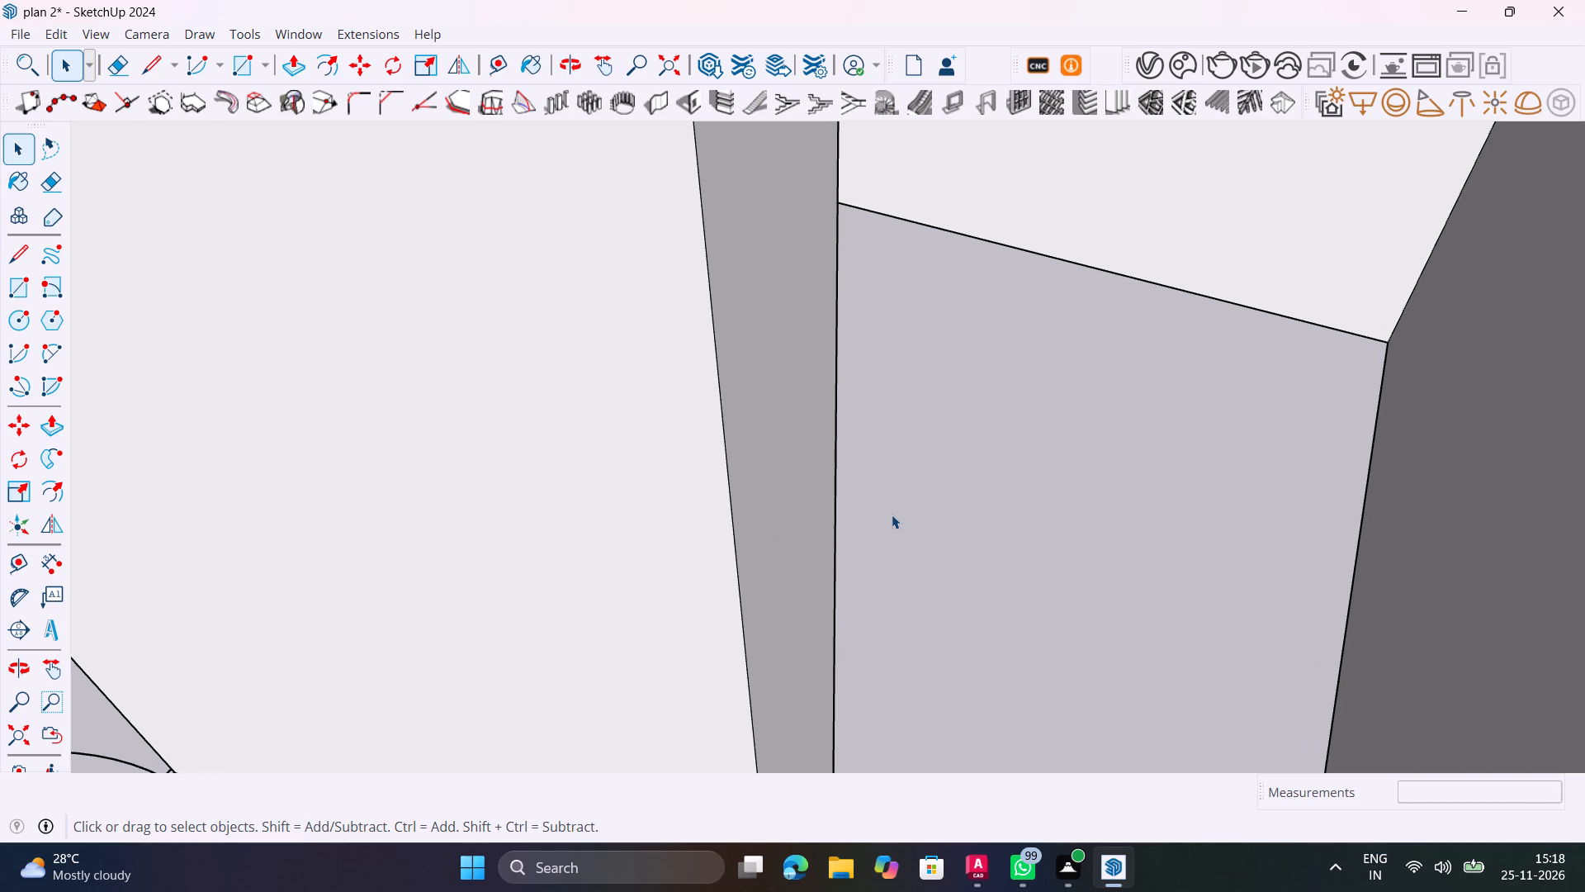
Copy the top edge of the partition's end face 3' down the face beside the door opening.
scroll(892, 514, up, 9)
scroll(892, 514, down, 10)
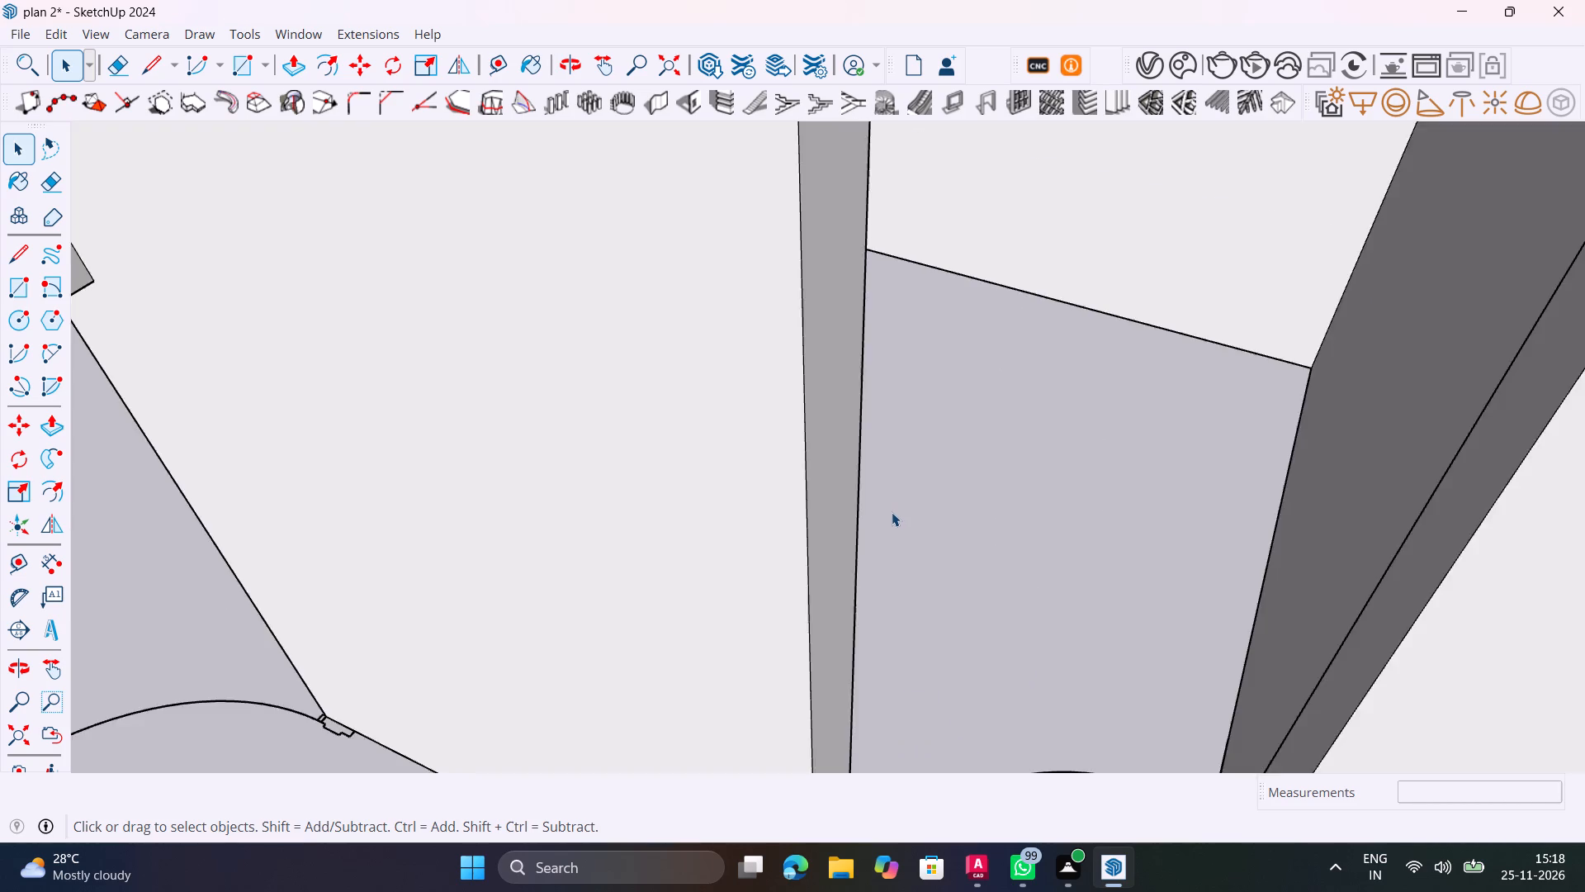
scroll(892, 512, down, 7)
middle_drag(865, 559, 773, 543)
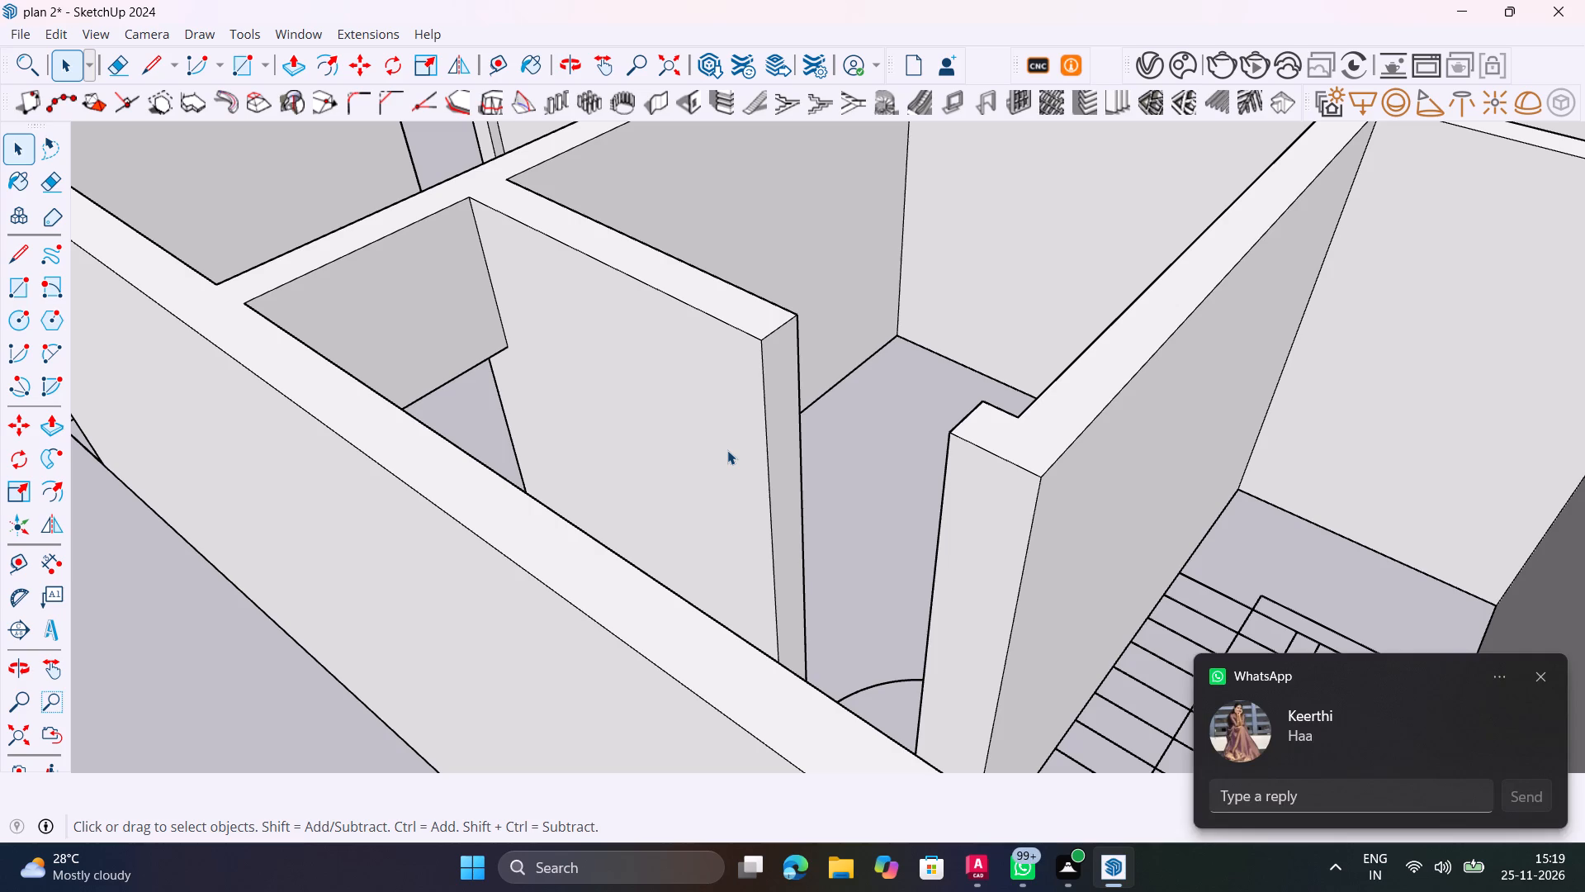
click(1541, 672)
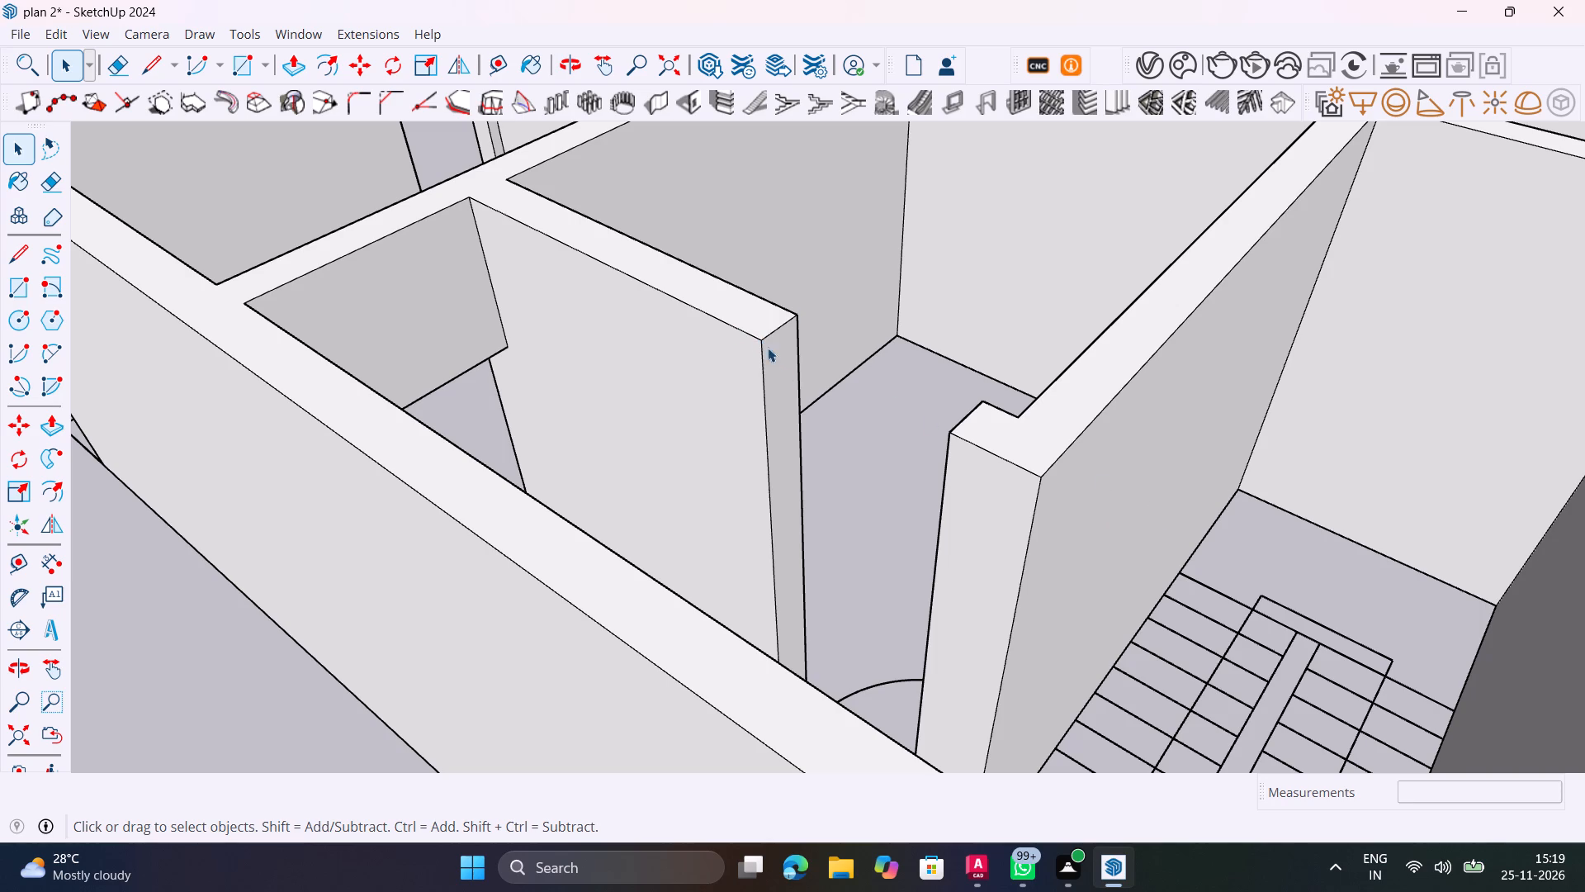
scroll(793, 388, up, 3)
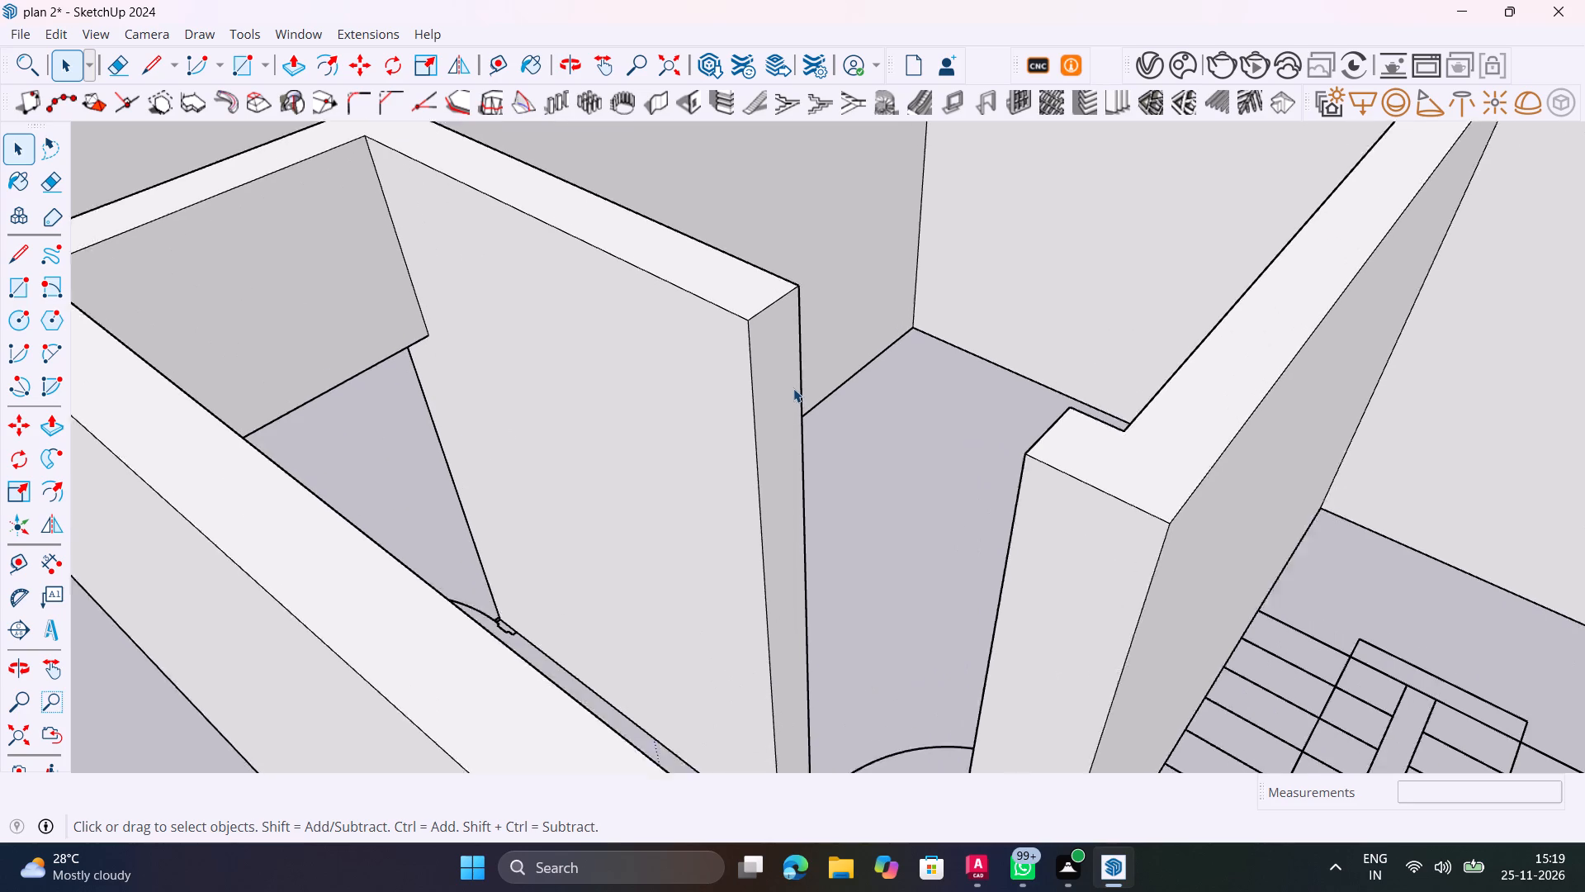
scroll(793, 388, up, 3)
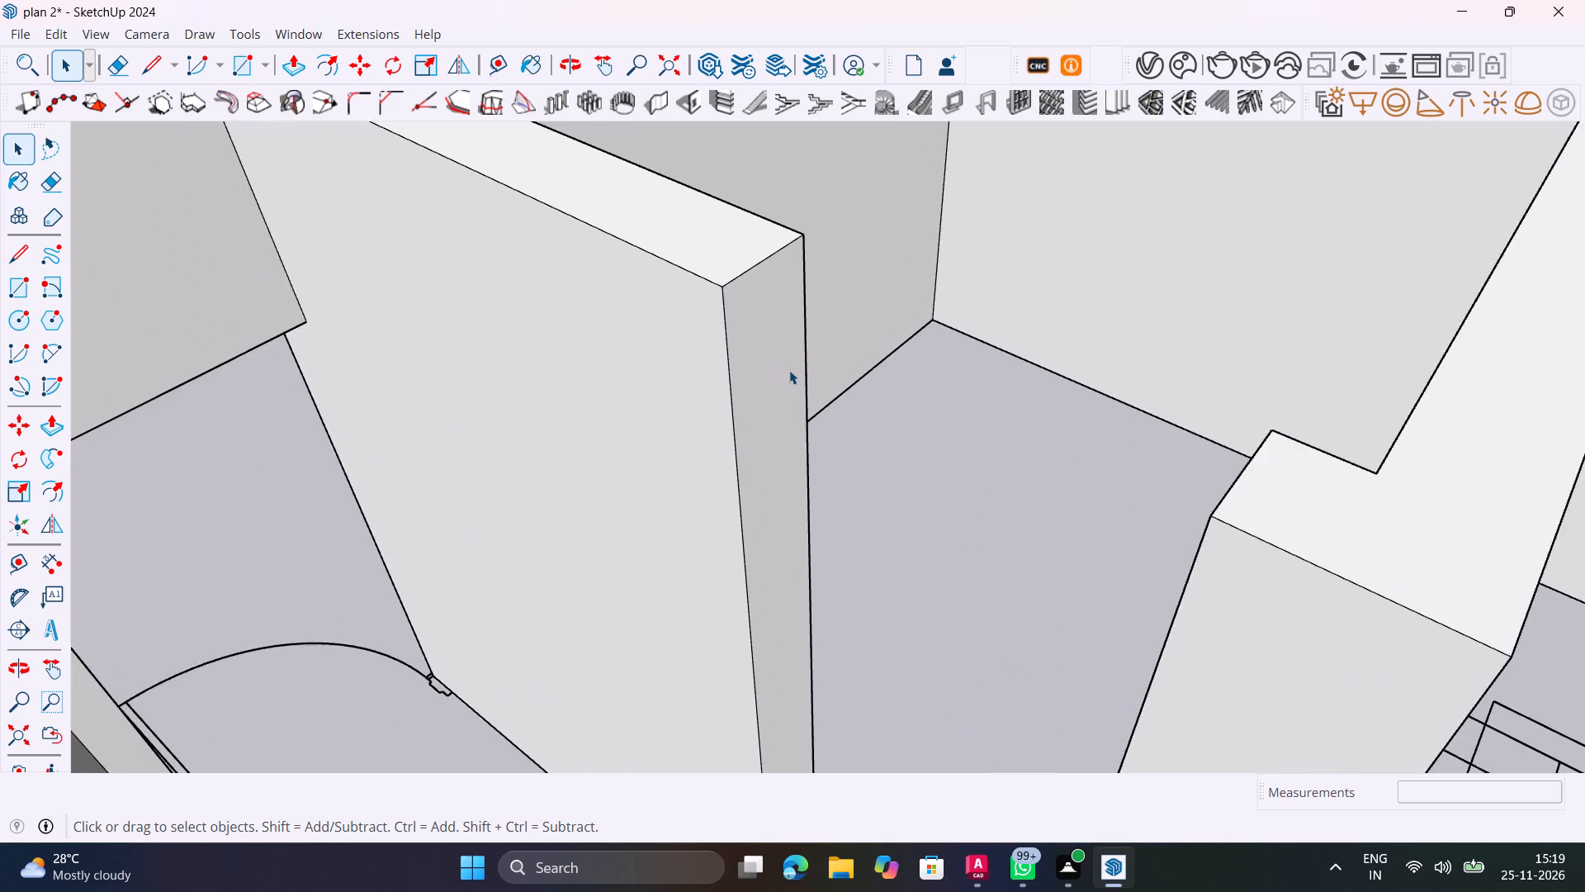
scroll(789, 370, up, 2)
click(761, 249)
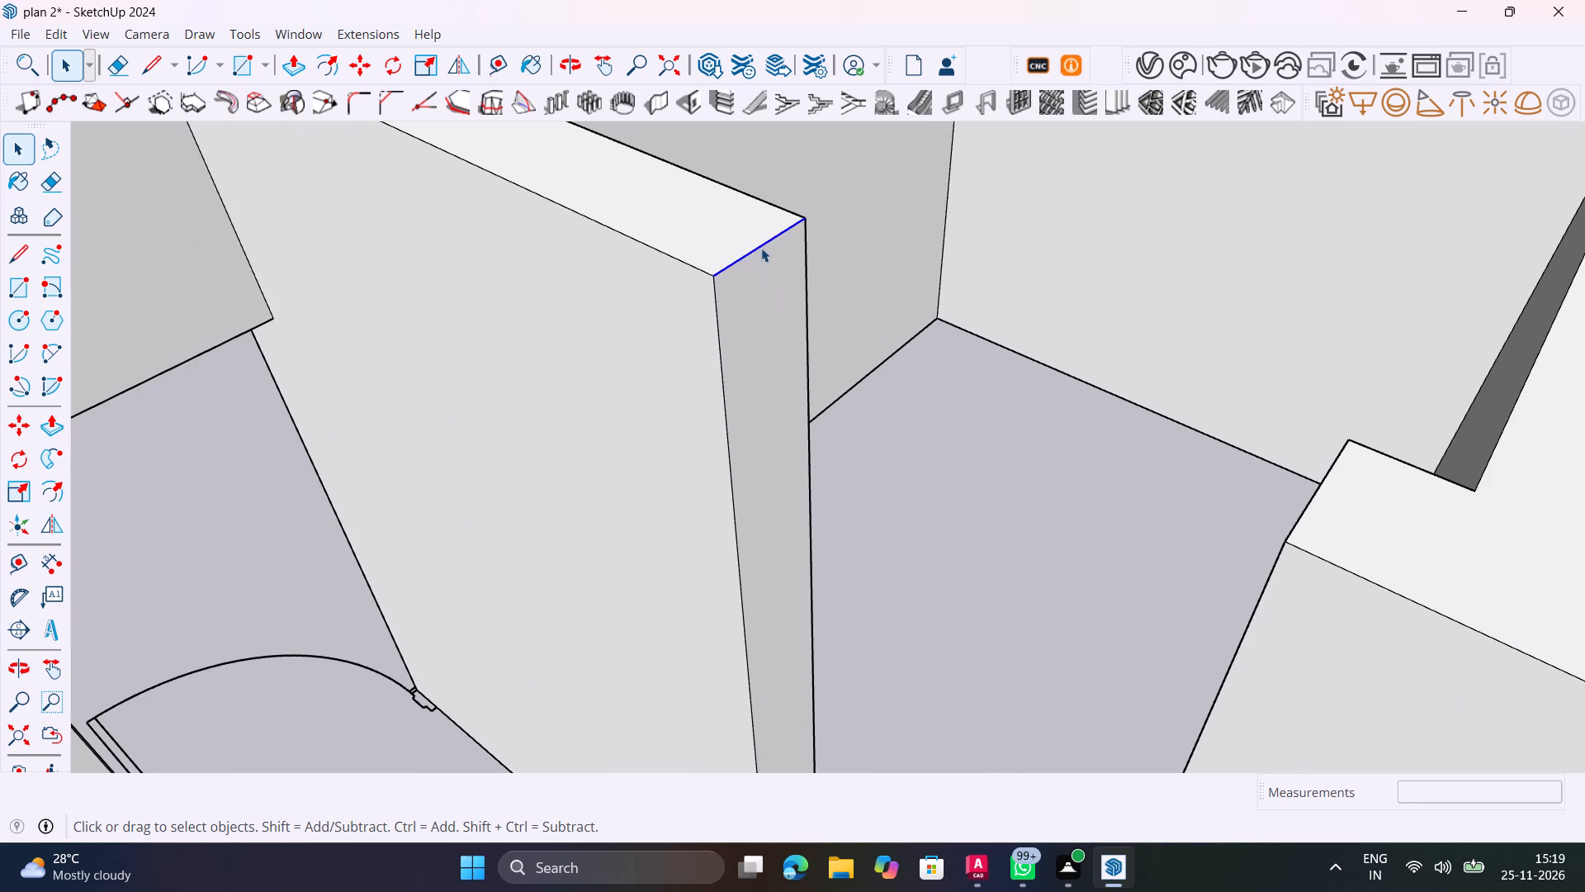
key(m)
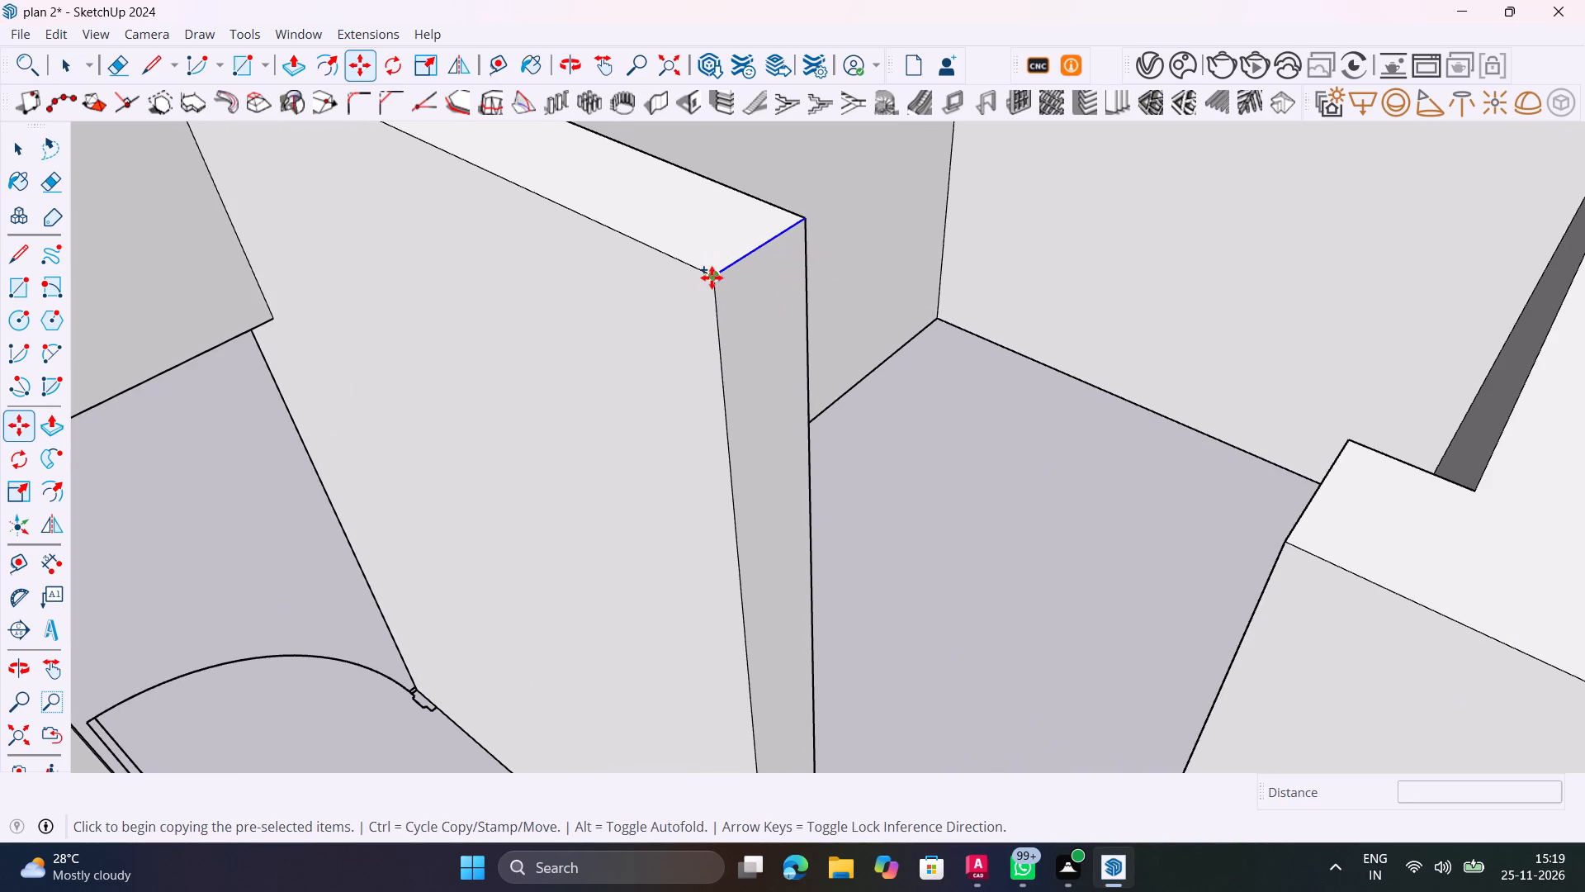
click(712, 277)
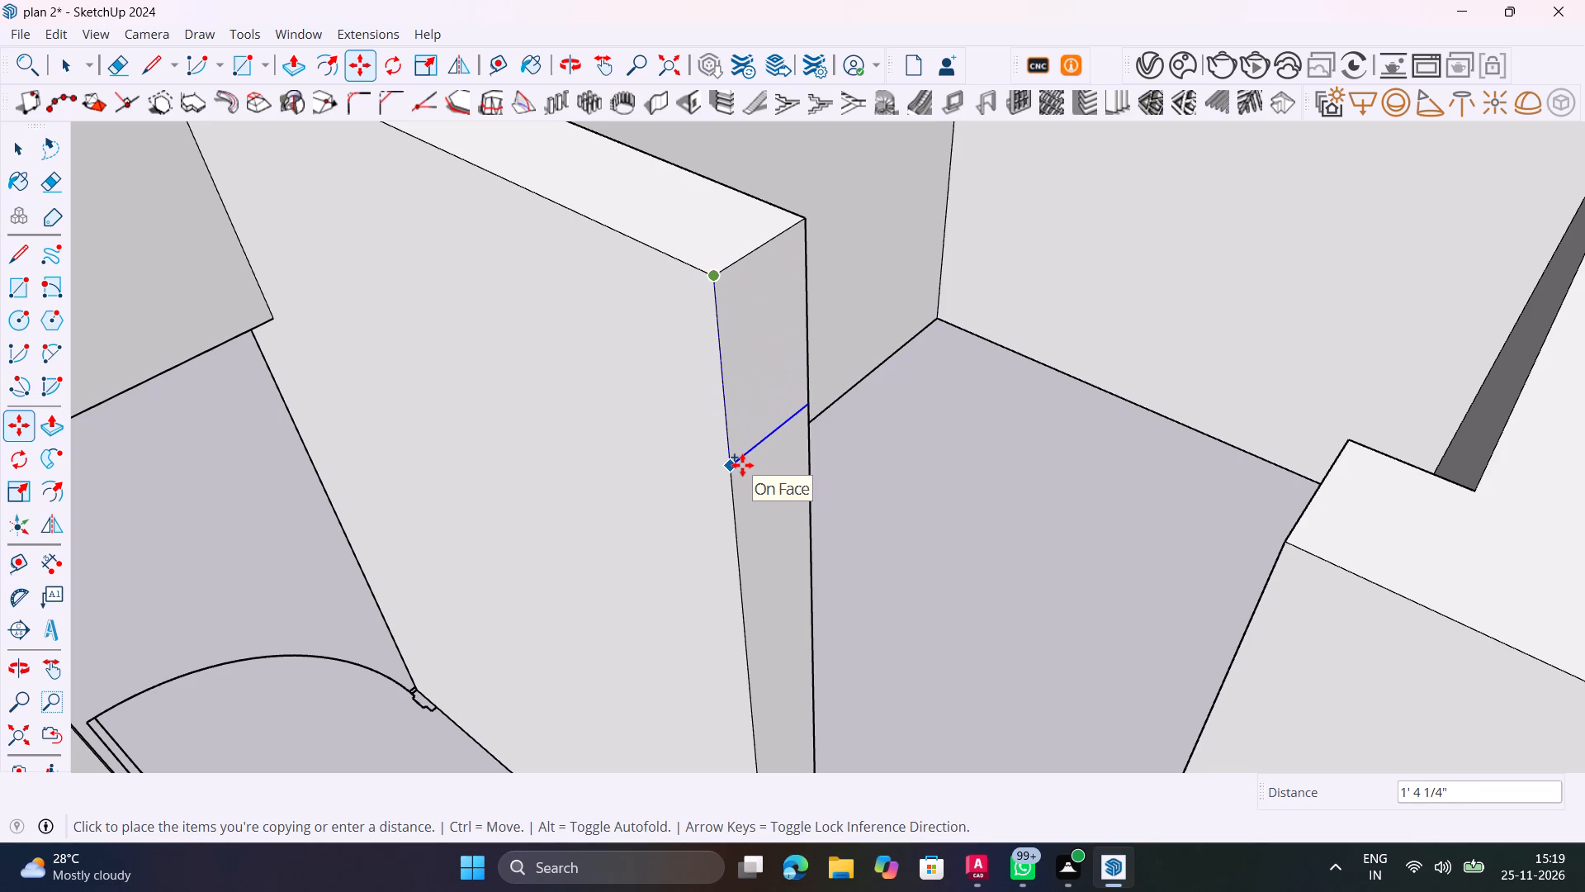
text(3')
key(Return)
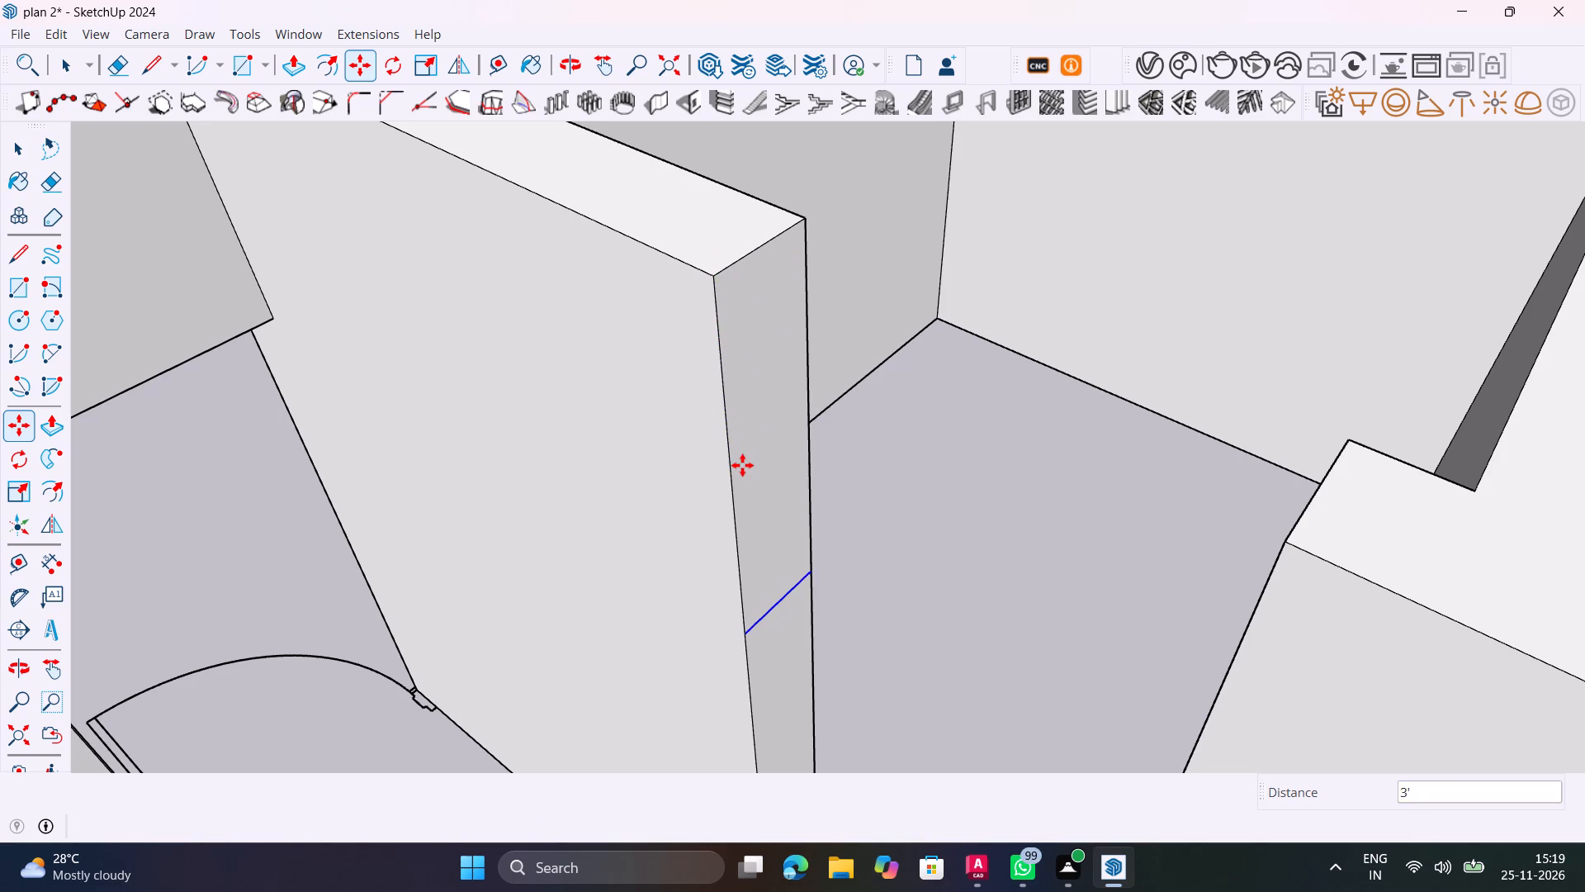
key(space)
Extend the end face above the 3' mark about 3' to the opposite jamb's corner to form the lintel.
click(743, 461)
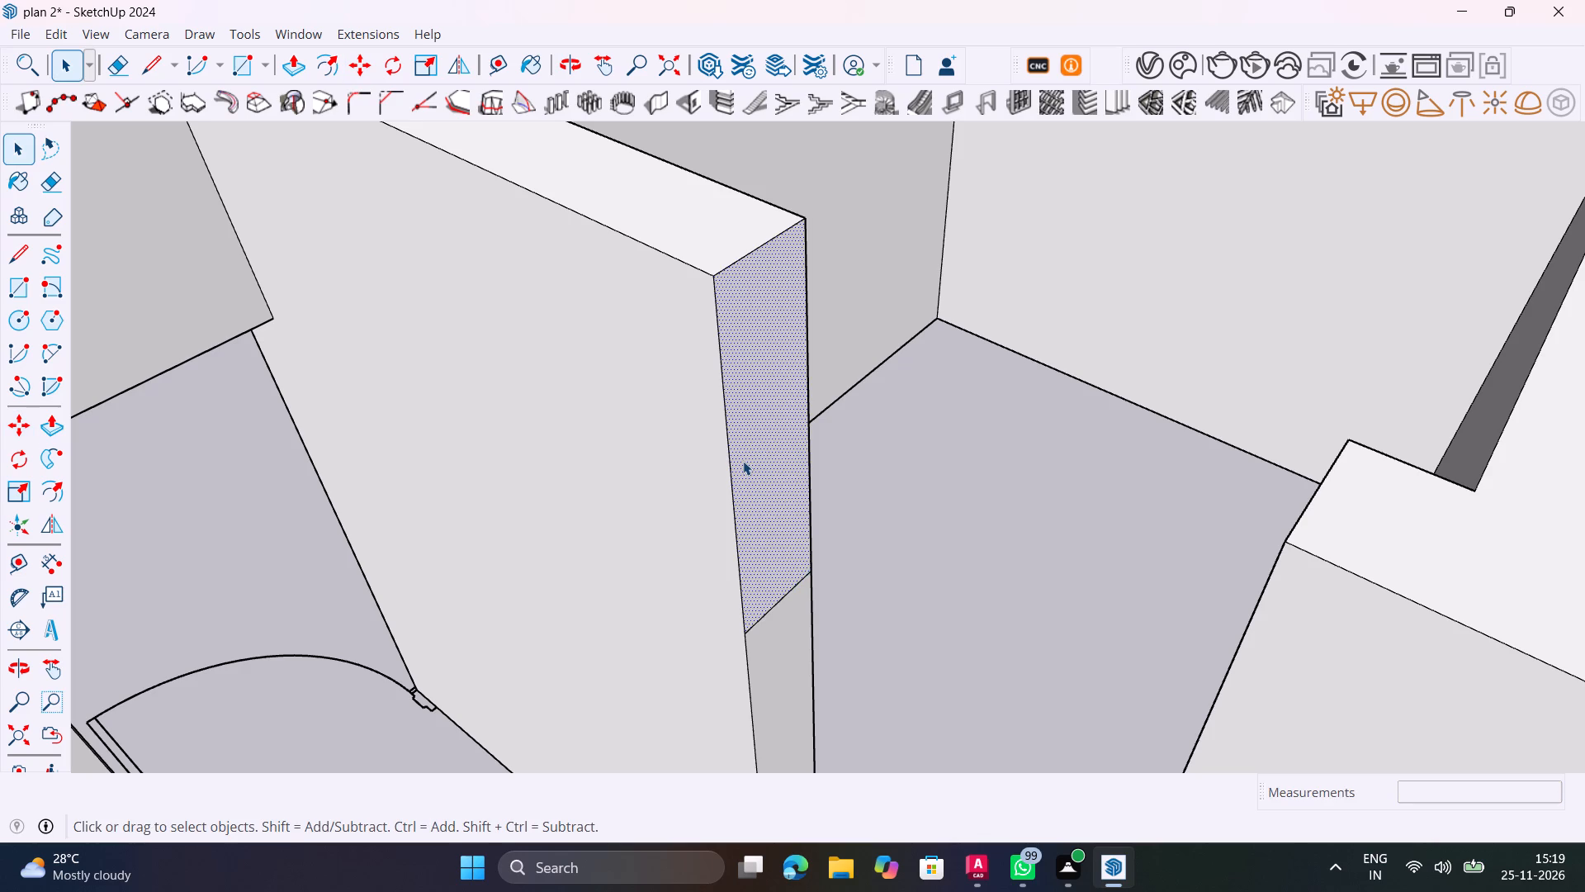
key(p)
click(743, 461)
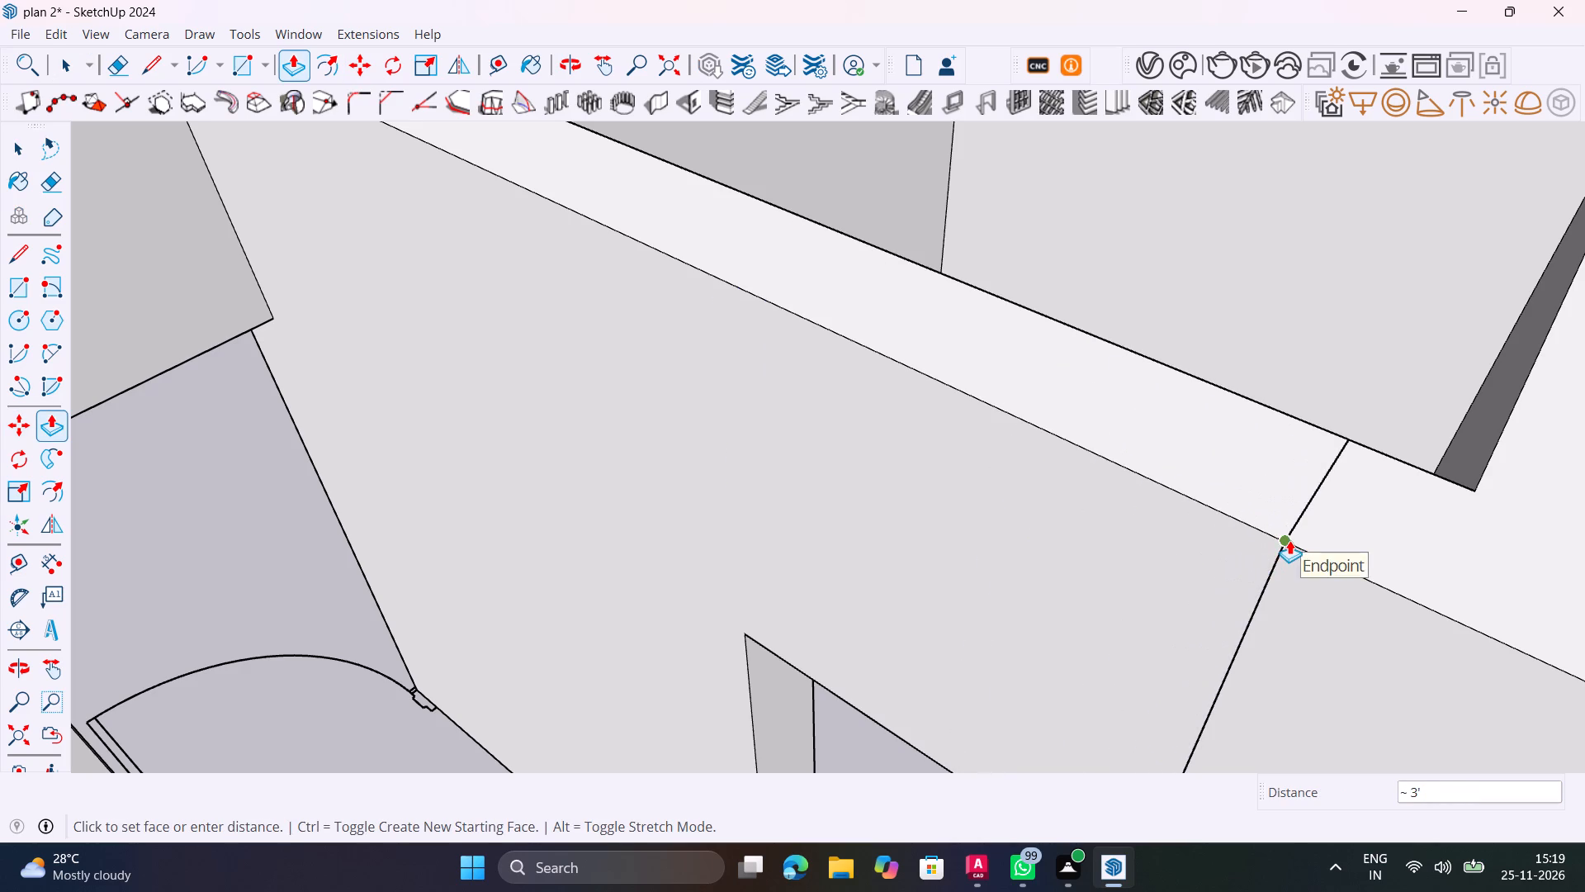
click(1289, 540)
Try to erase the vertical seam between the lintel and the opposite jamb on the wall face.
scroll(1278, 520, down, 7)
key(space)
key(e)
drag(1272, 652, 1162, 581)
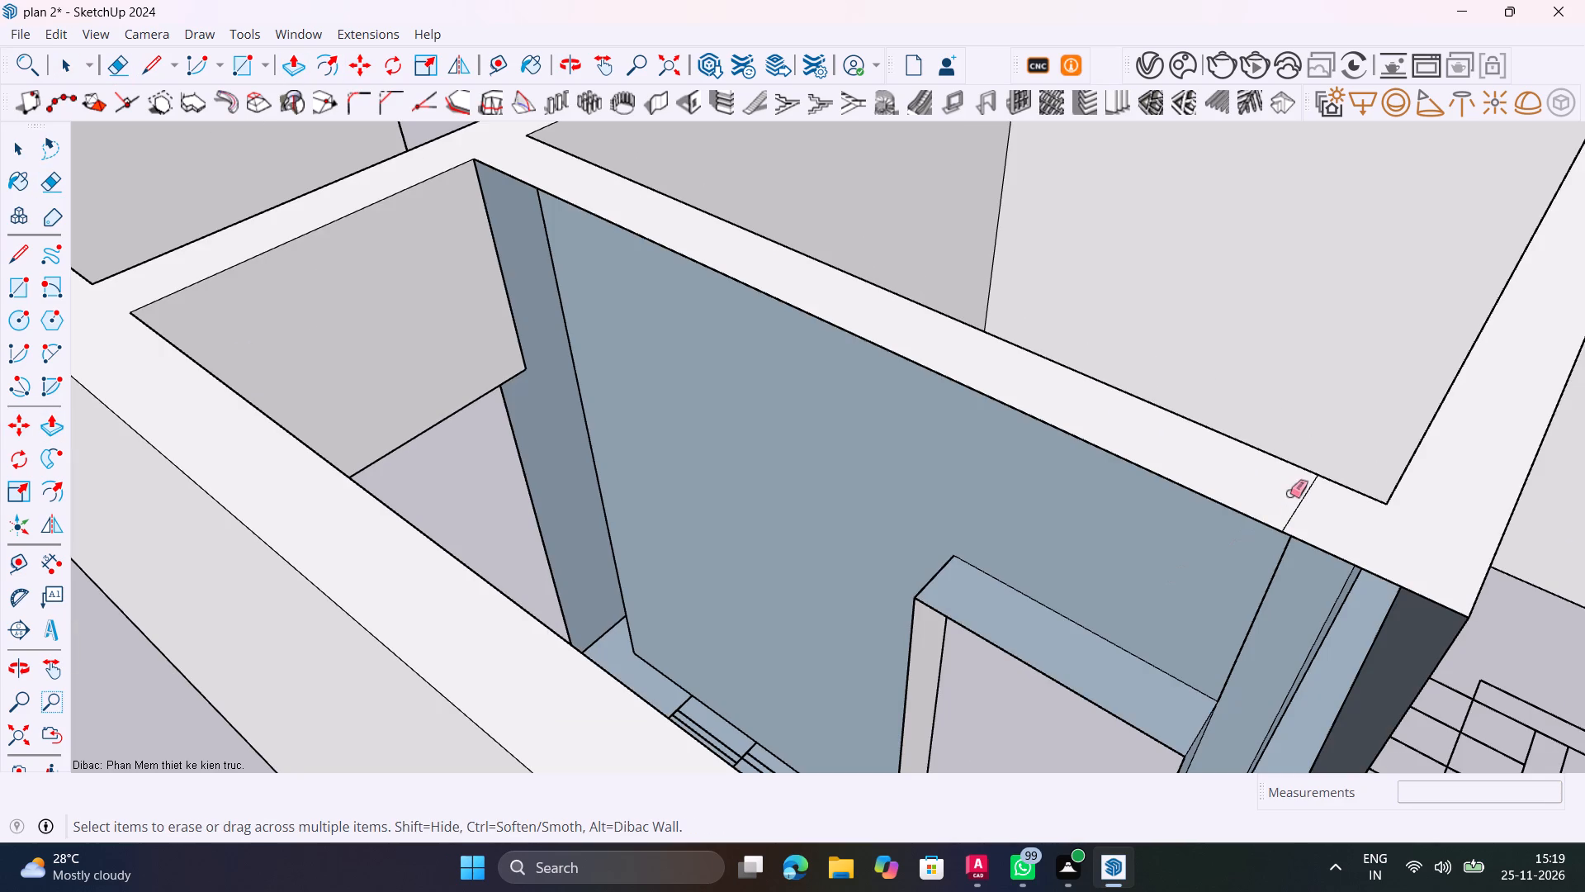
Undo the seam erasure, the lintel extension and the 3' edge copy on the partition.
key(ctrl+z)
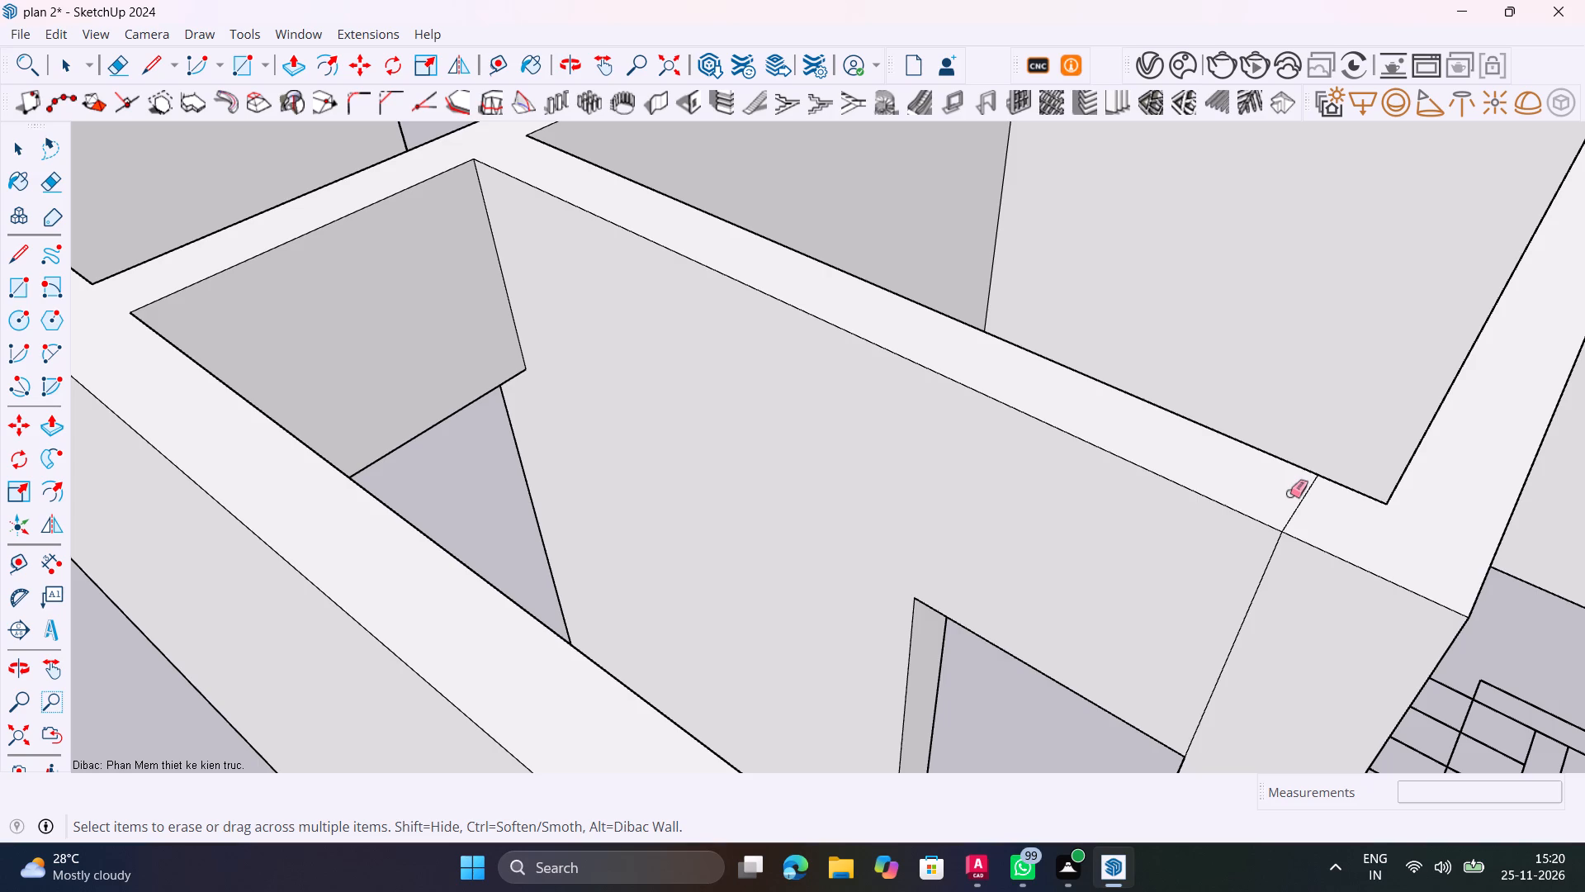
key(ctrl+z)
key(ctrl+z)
Copy the top edge of the opposite jamb, on the staircase side of the opening, 3' down its face.
middle_drag(1067, 537, 1118, 551)
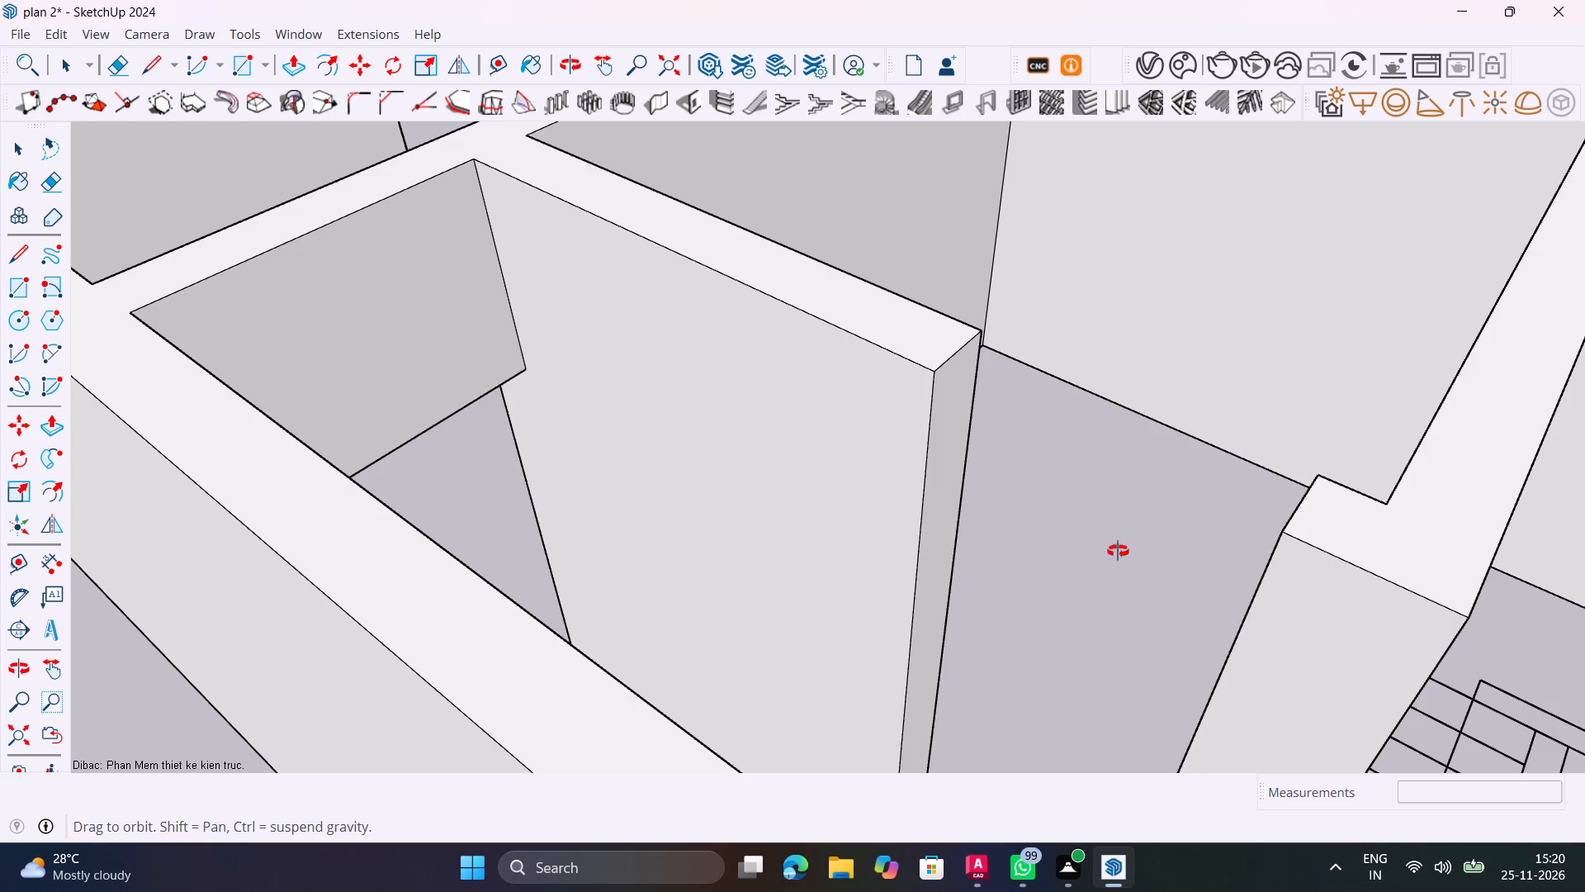
middle_drag(1118, 551, 1483, 611)
key(space)
scroll(1318, 225, up, 8)
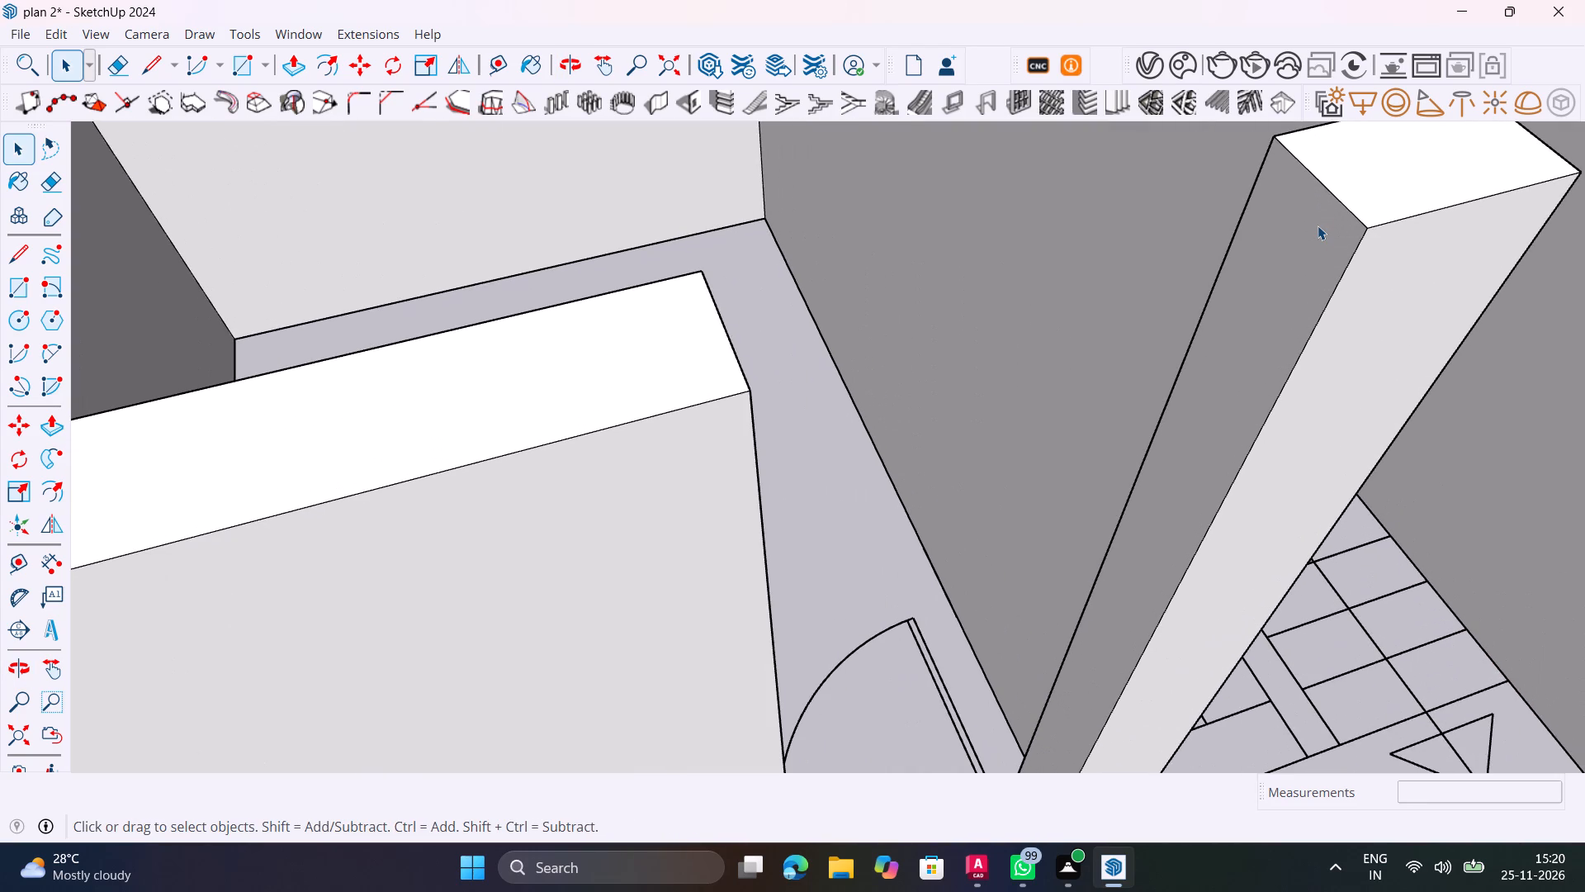
click(1350, 202)
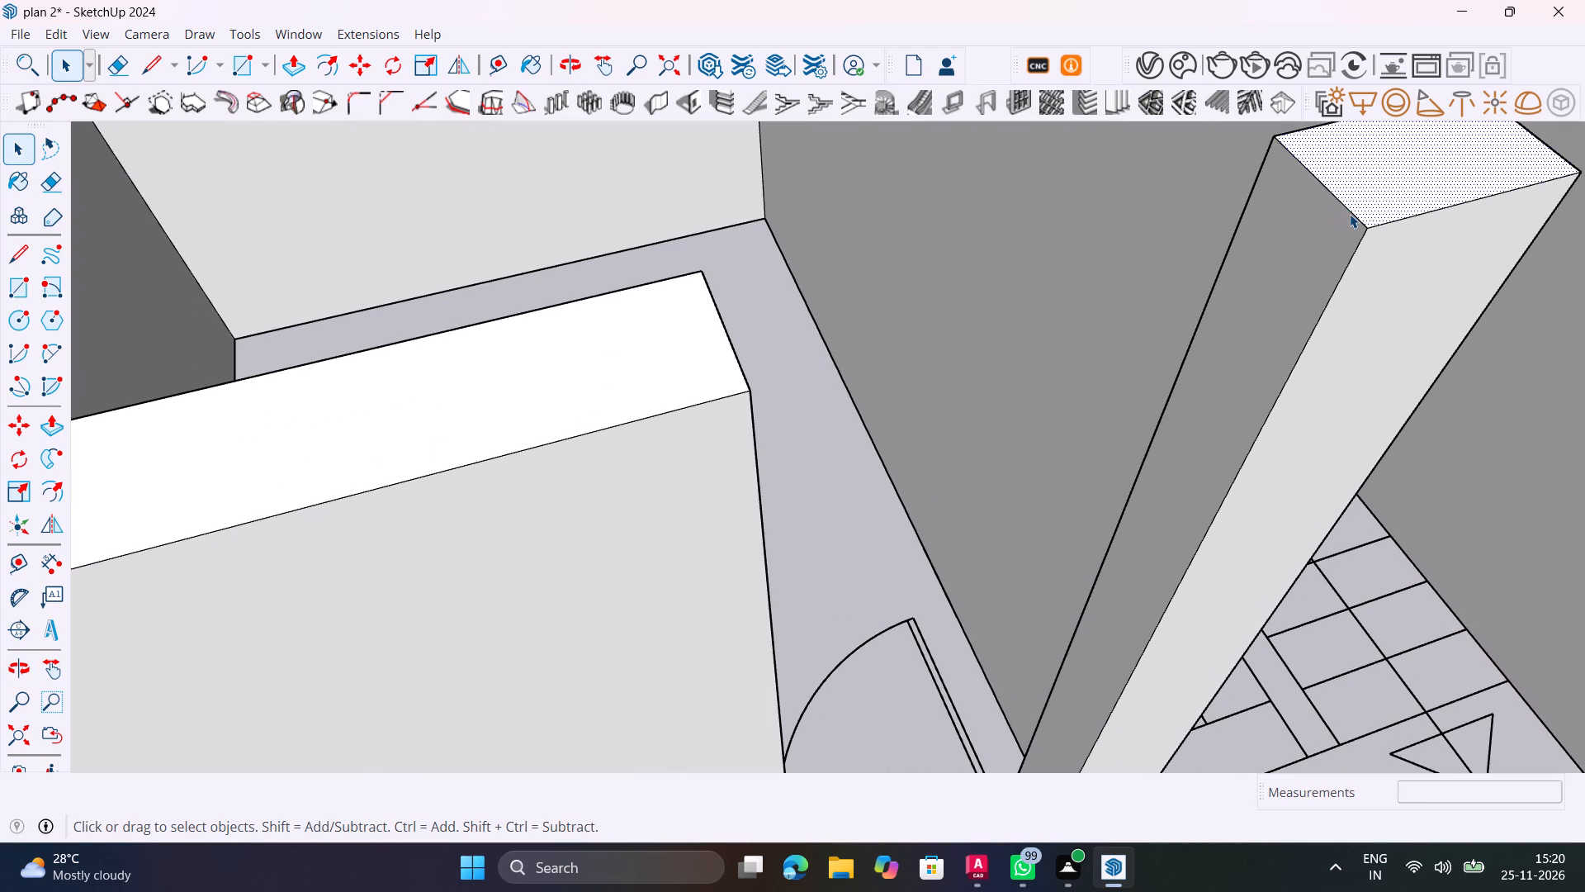
click(1350, 214)
key(m)
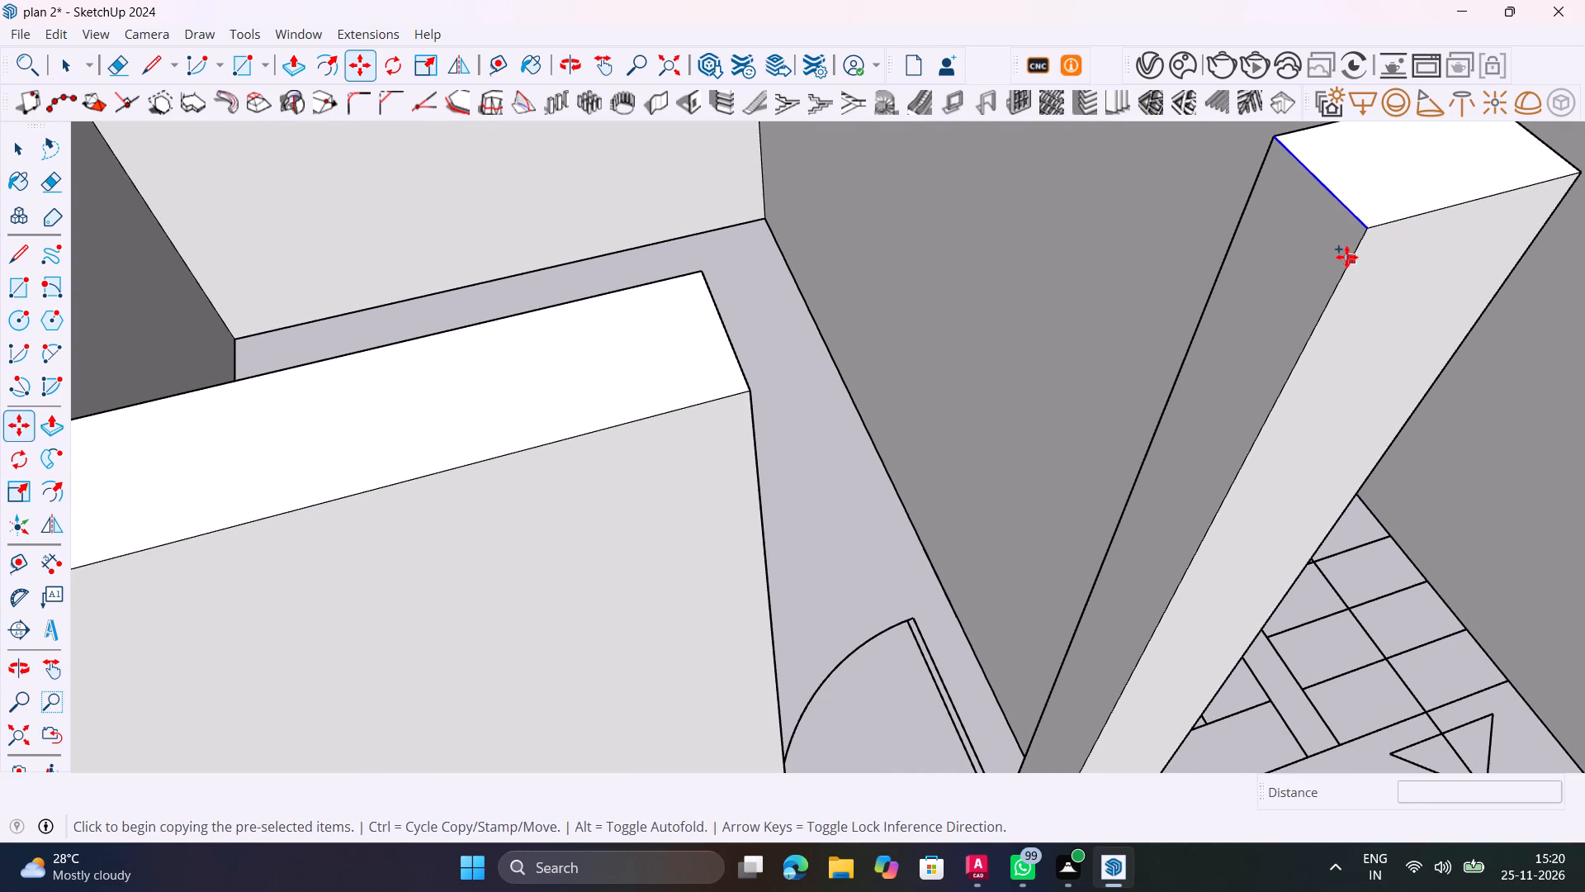
click(1365, 230)
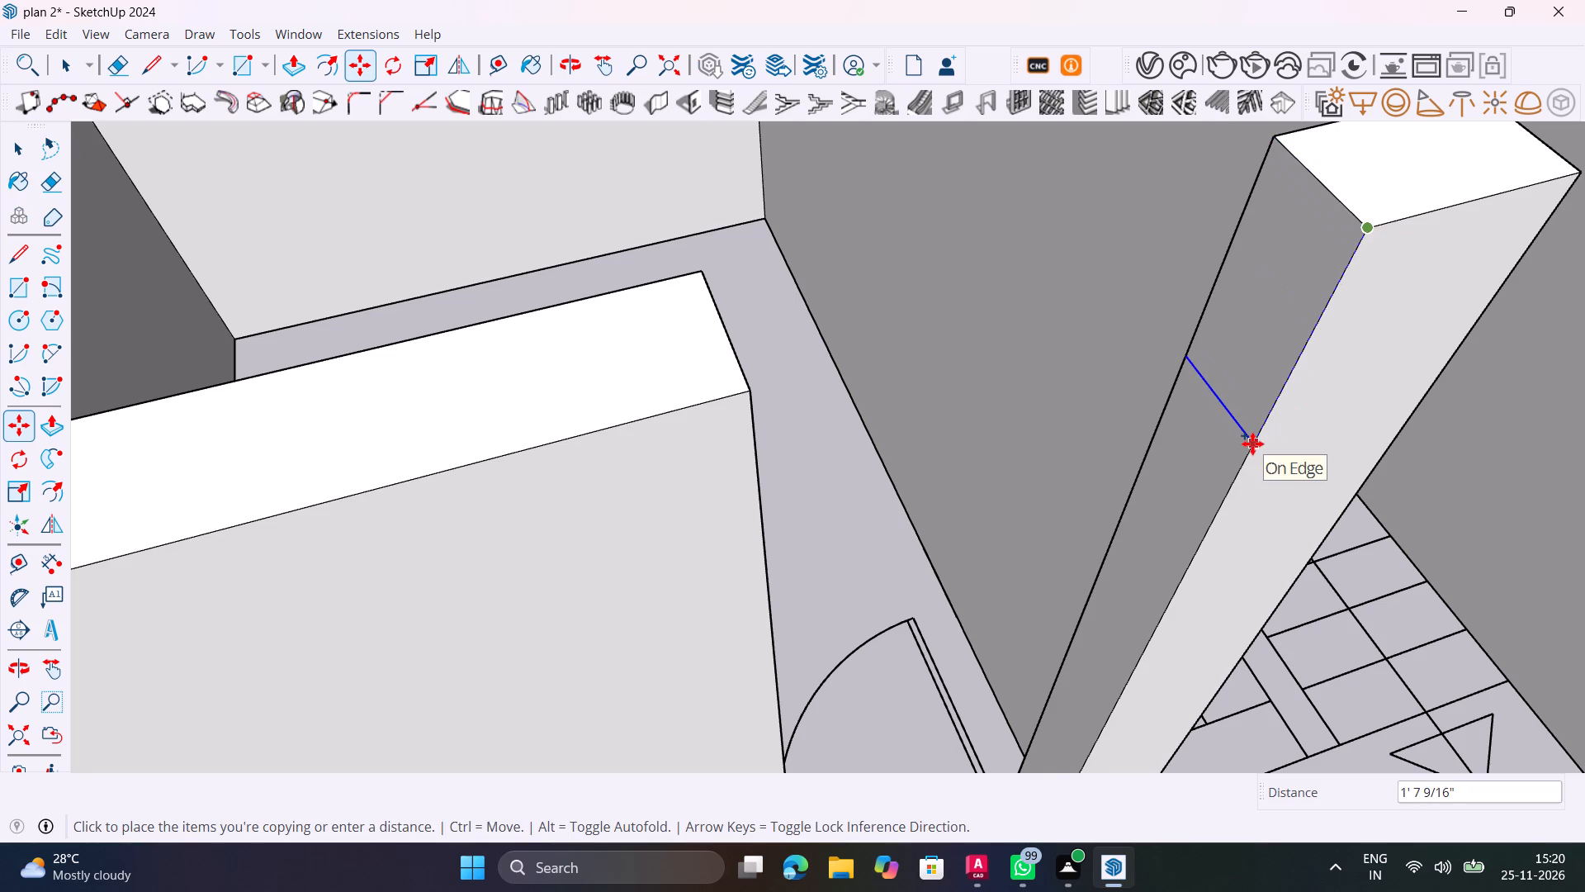
text(3')
key(Return)
key(space)
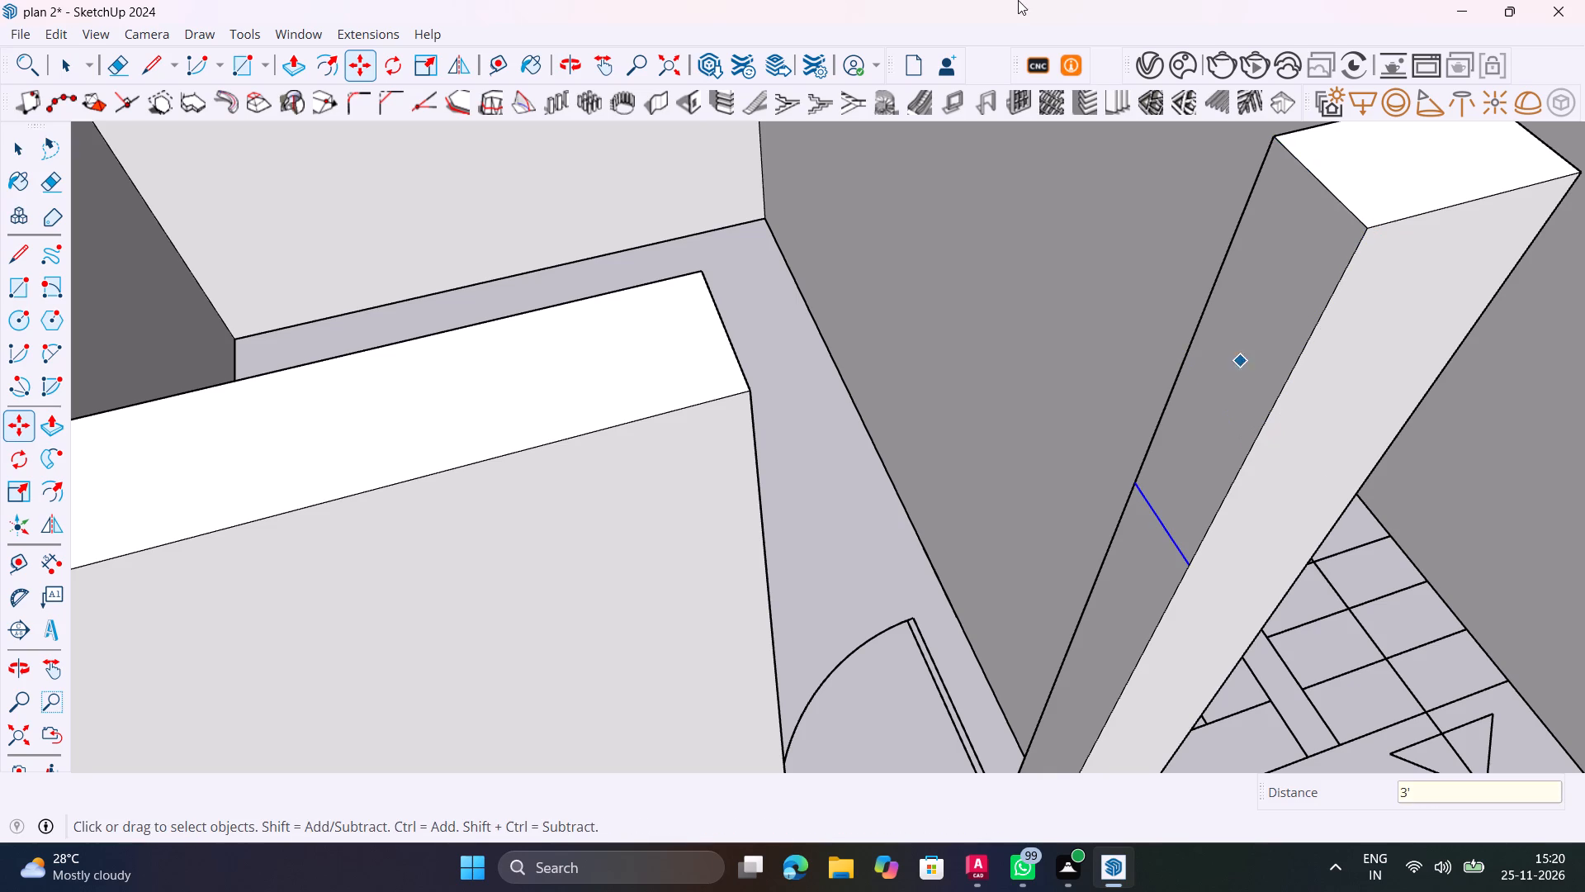
key(space)
key(space)
Extend the jamb face above the 3' mark about 3' to the partition's end corner to form the lintel.
click(1260, 249)
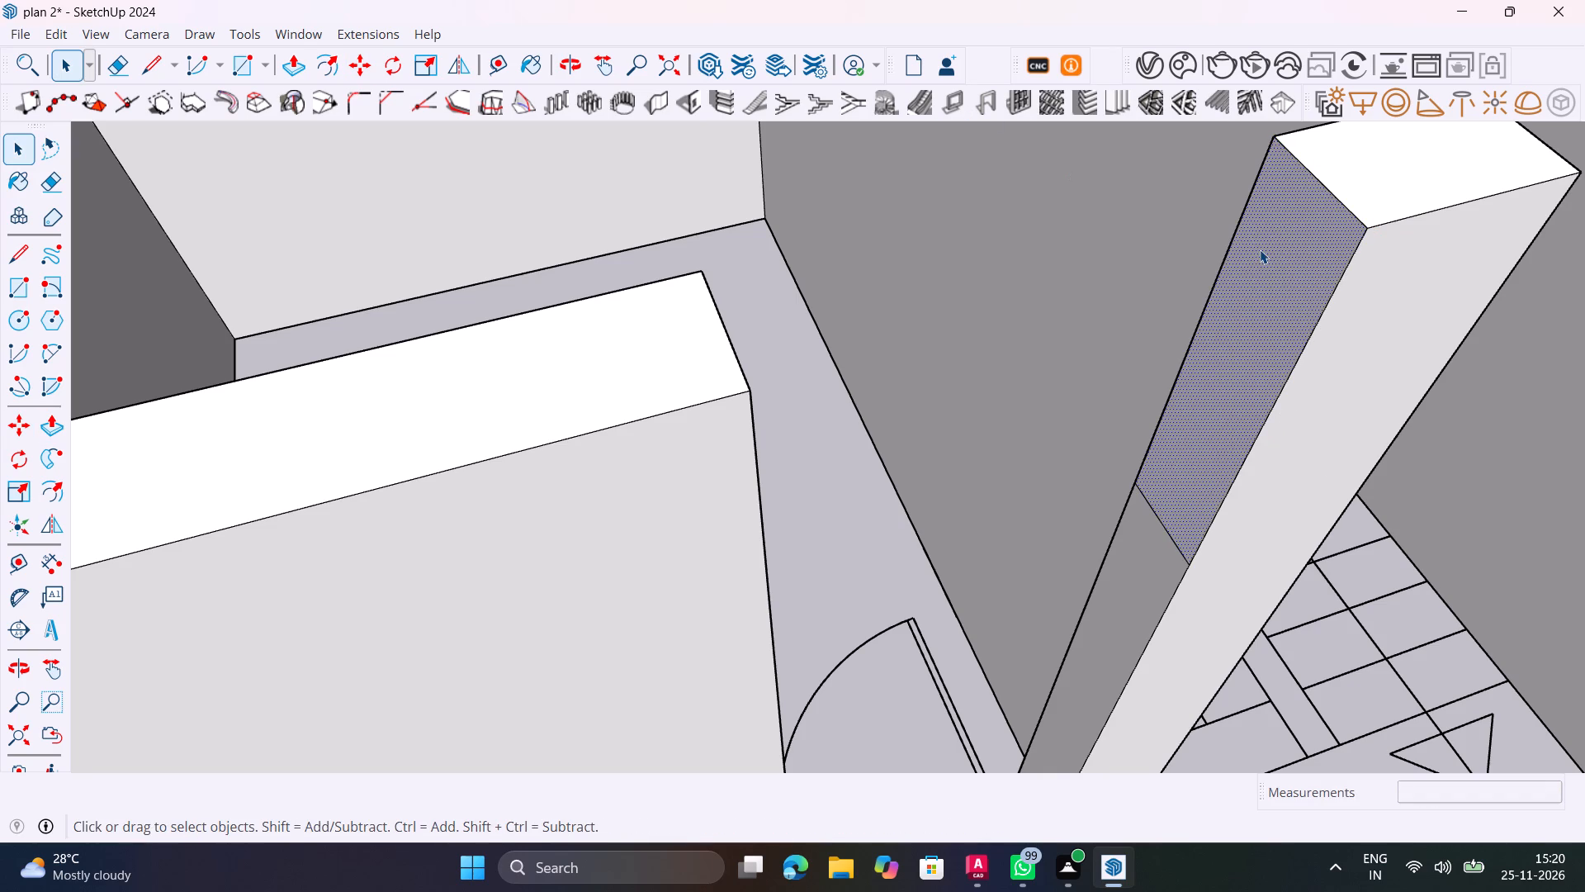
key(p)
click(1260, 249)
scroll(1018, 430, down, 6)
click(884, 413)
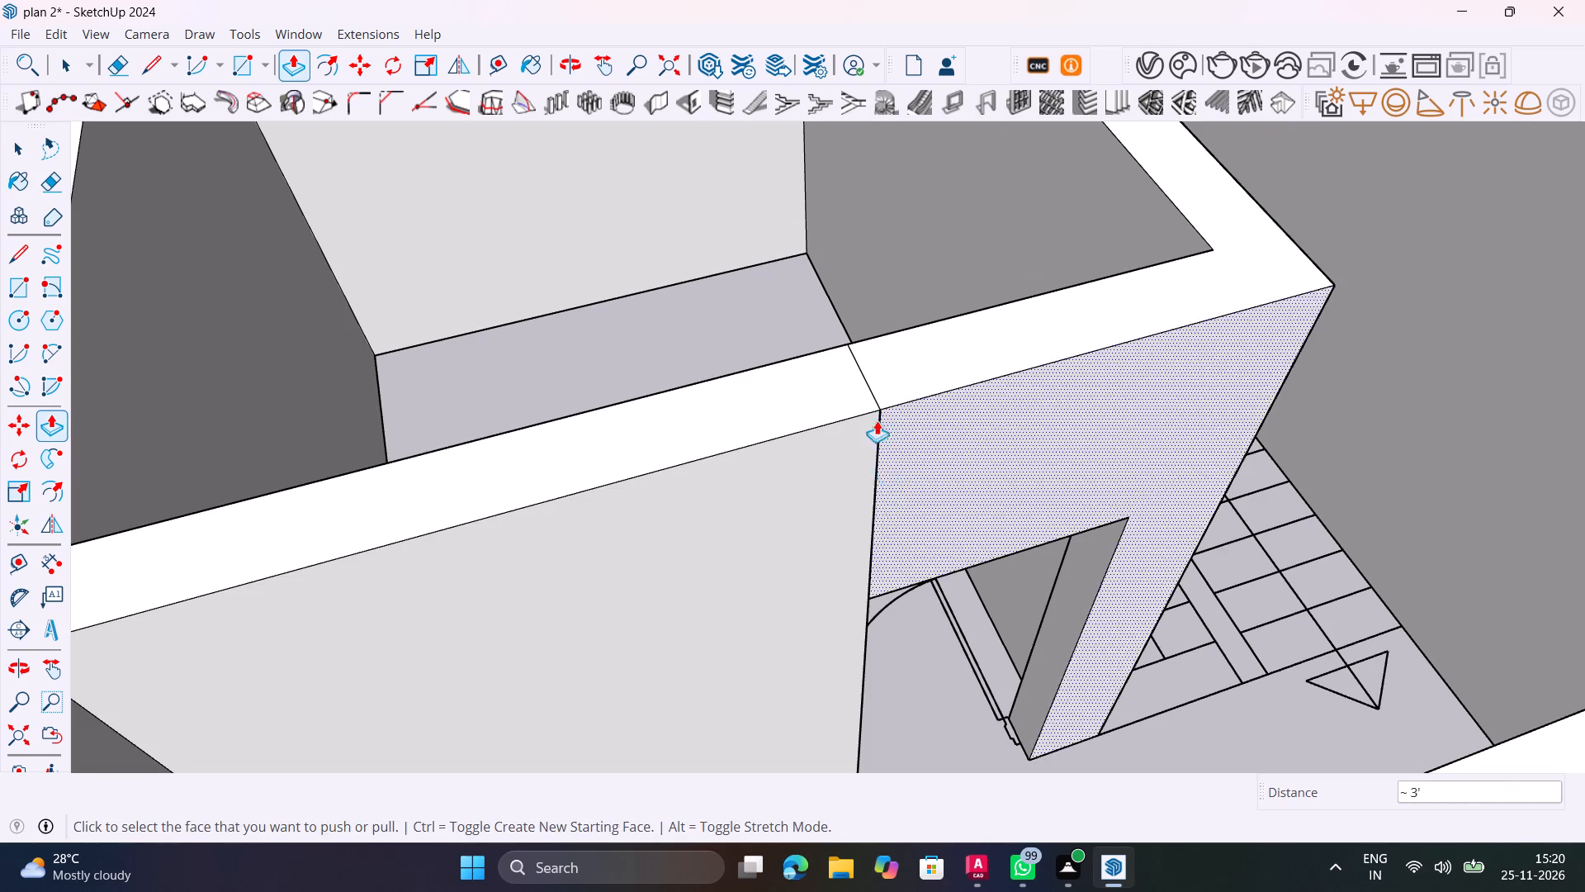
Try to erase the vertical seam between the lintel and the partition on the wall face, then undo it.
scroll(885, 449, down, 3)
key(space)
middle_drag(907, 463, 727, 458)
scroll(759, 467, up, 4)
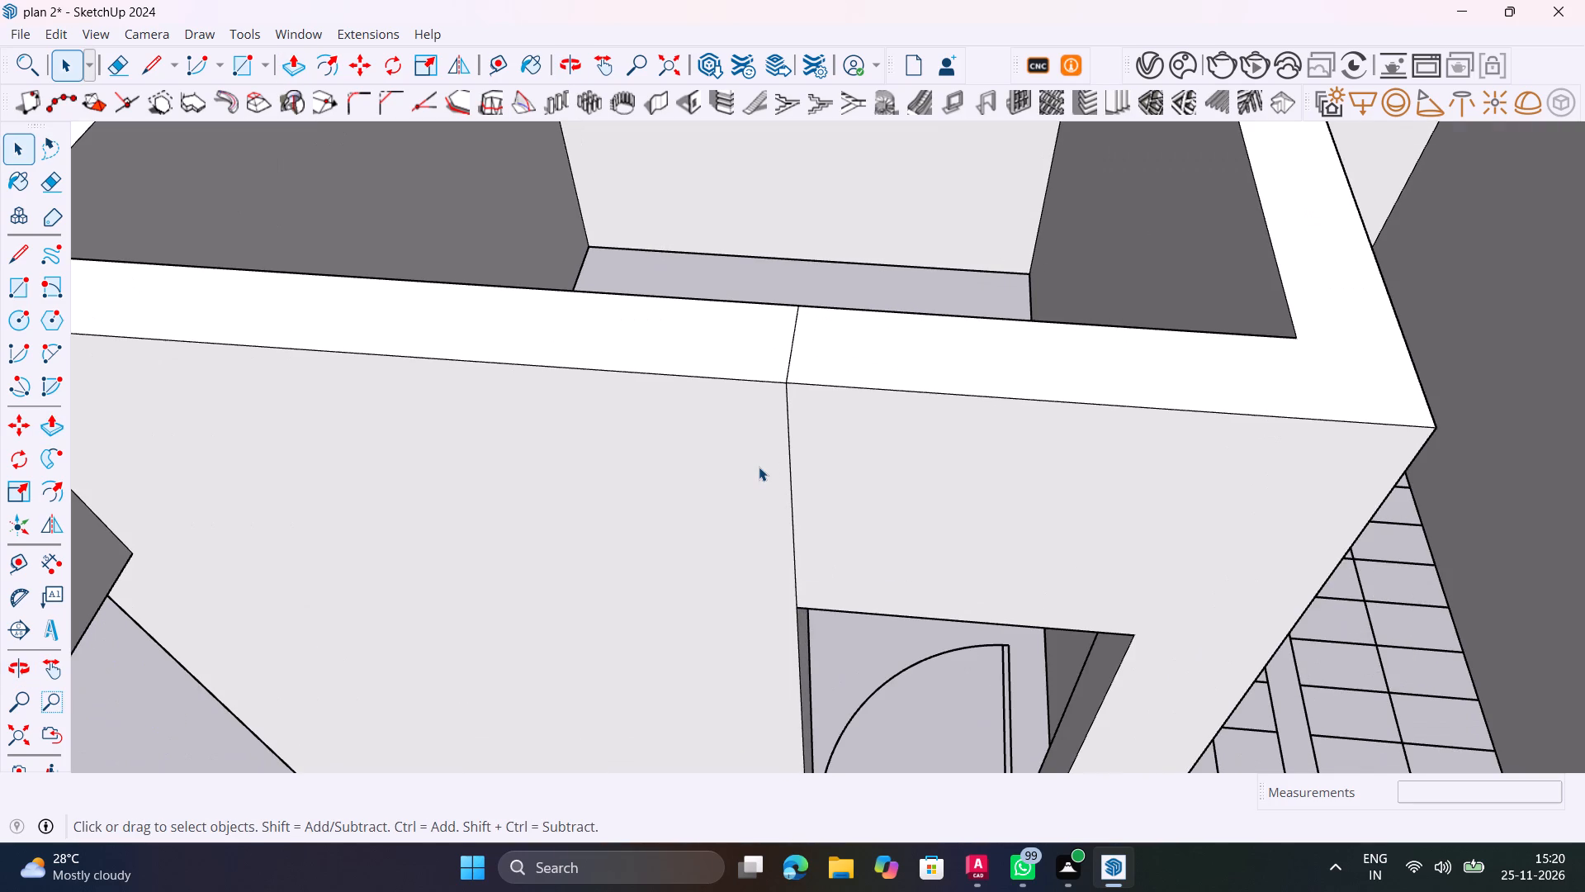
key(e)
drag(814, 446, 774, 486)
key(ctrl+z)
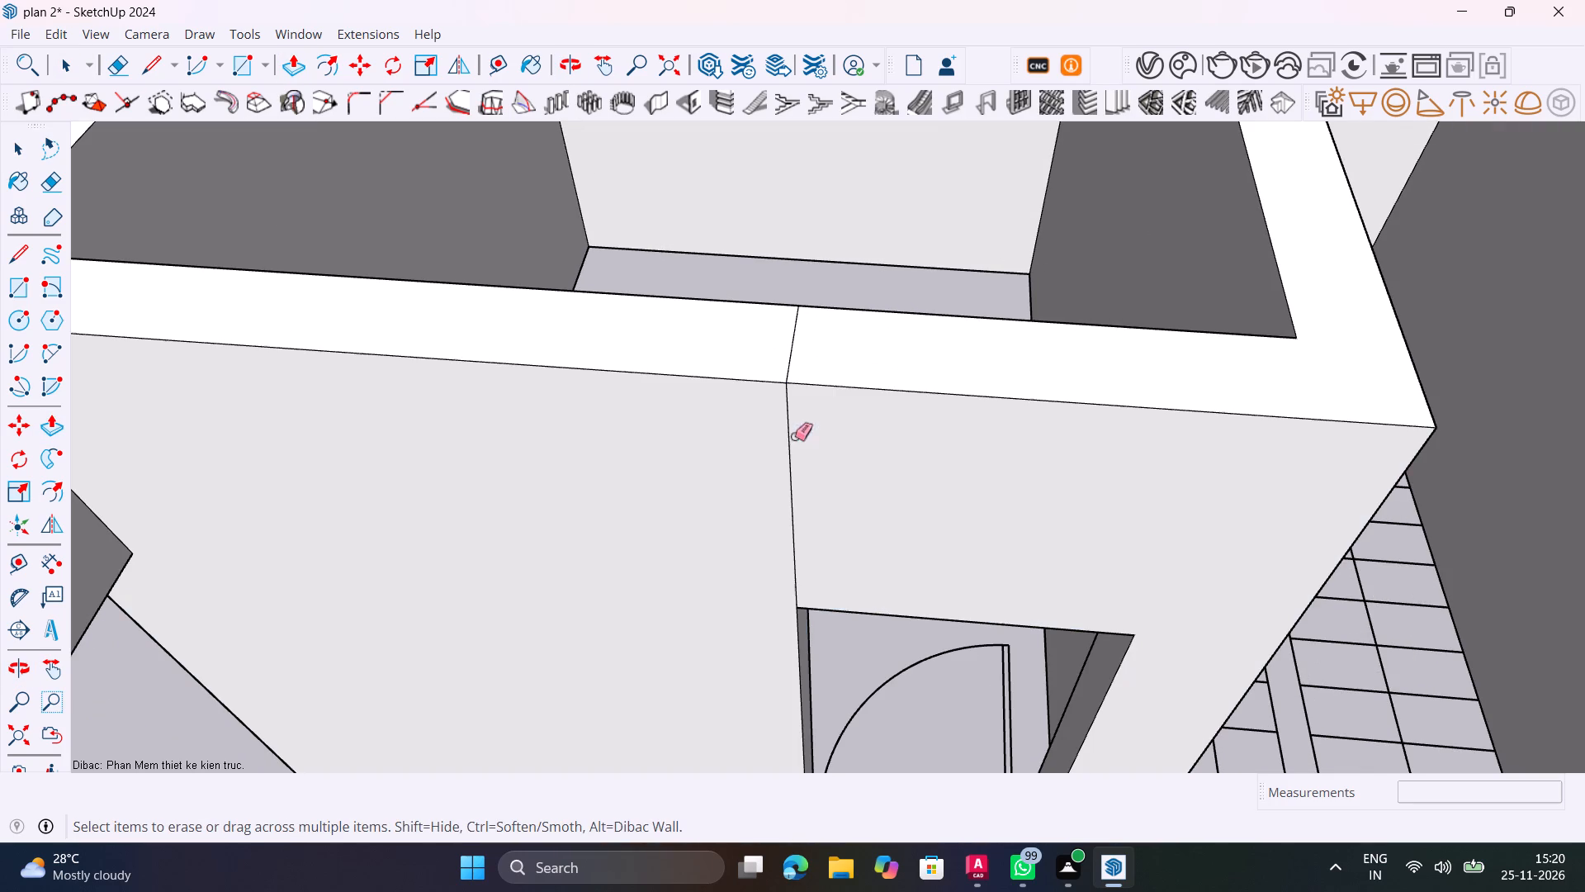
Erase the short seam across the wall top where the lintel meets the partition.
drag(794, 372, 782, 351)
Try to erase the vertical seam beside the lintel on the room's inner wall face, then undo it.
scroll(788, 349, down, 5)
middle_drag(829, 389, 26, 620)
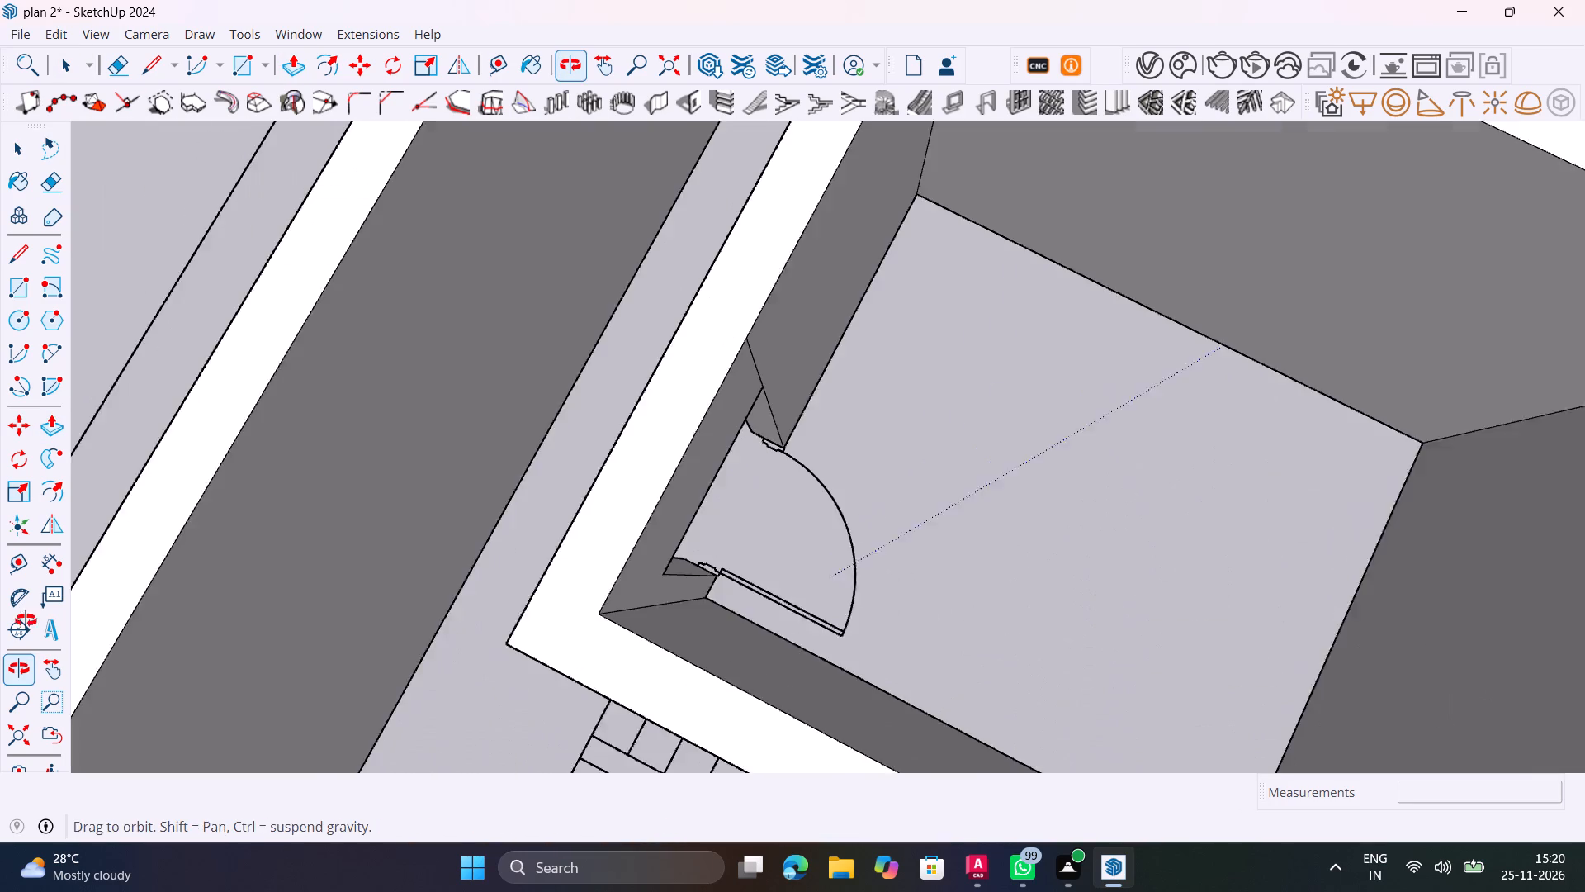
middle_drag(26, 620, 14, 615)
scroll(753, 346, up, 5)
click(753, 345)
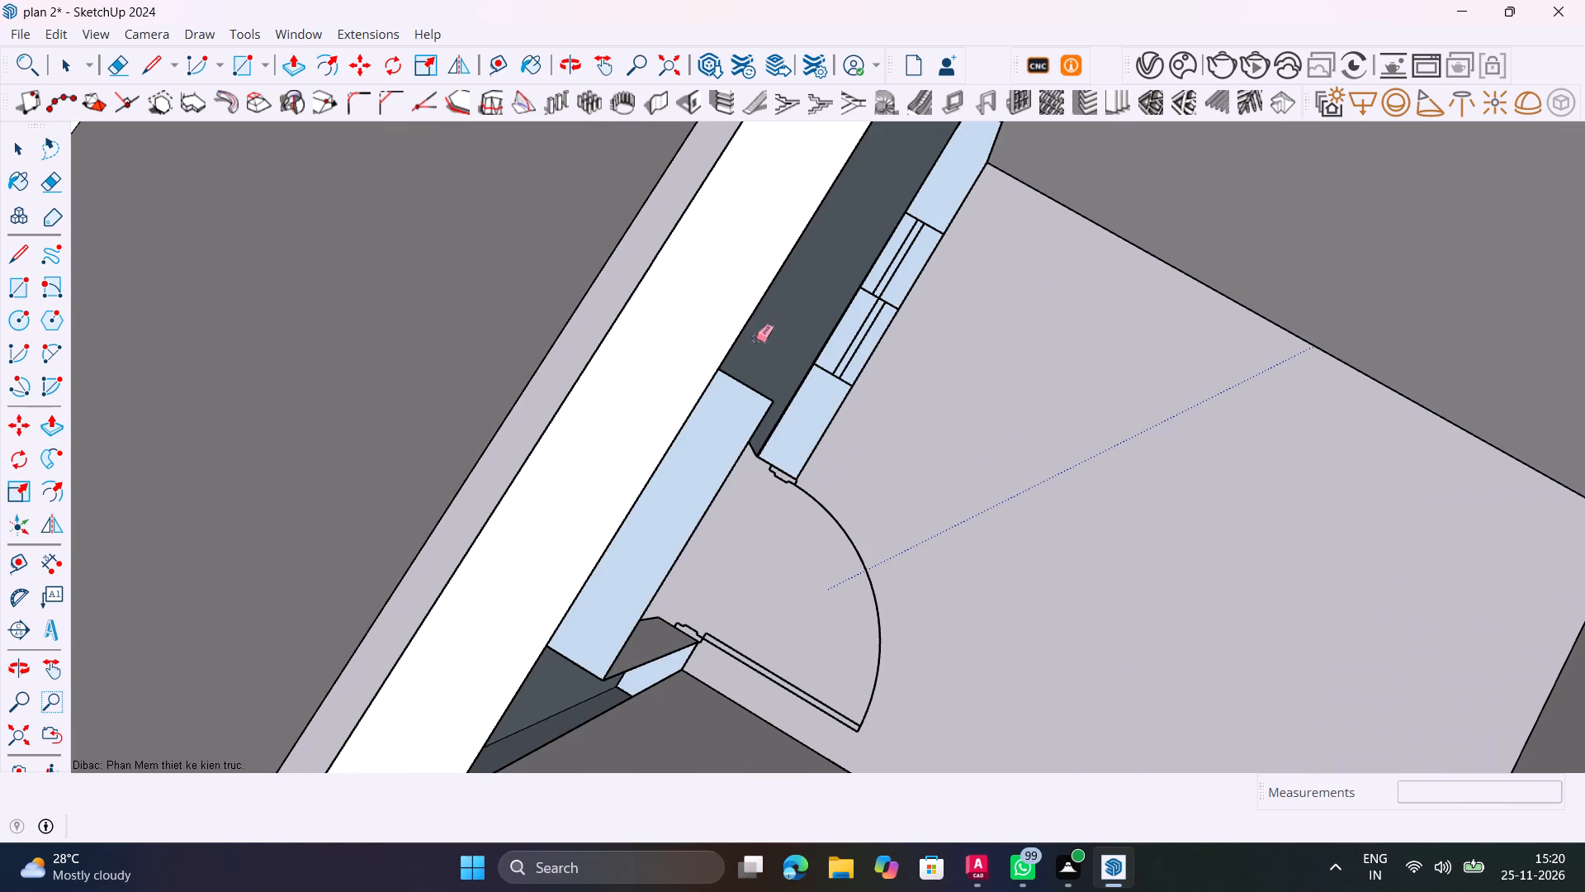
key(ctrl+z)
Examine the base of the door jamb and the wall corner around the new lintel up close.
middle_drag(783, 445, 1288, 247)
scroll(785, 667, up, 16)
middle_drag(788, 643, 902, 521)
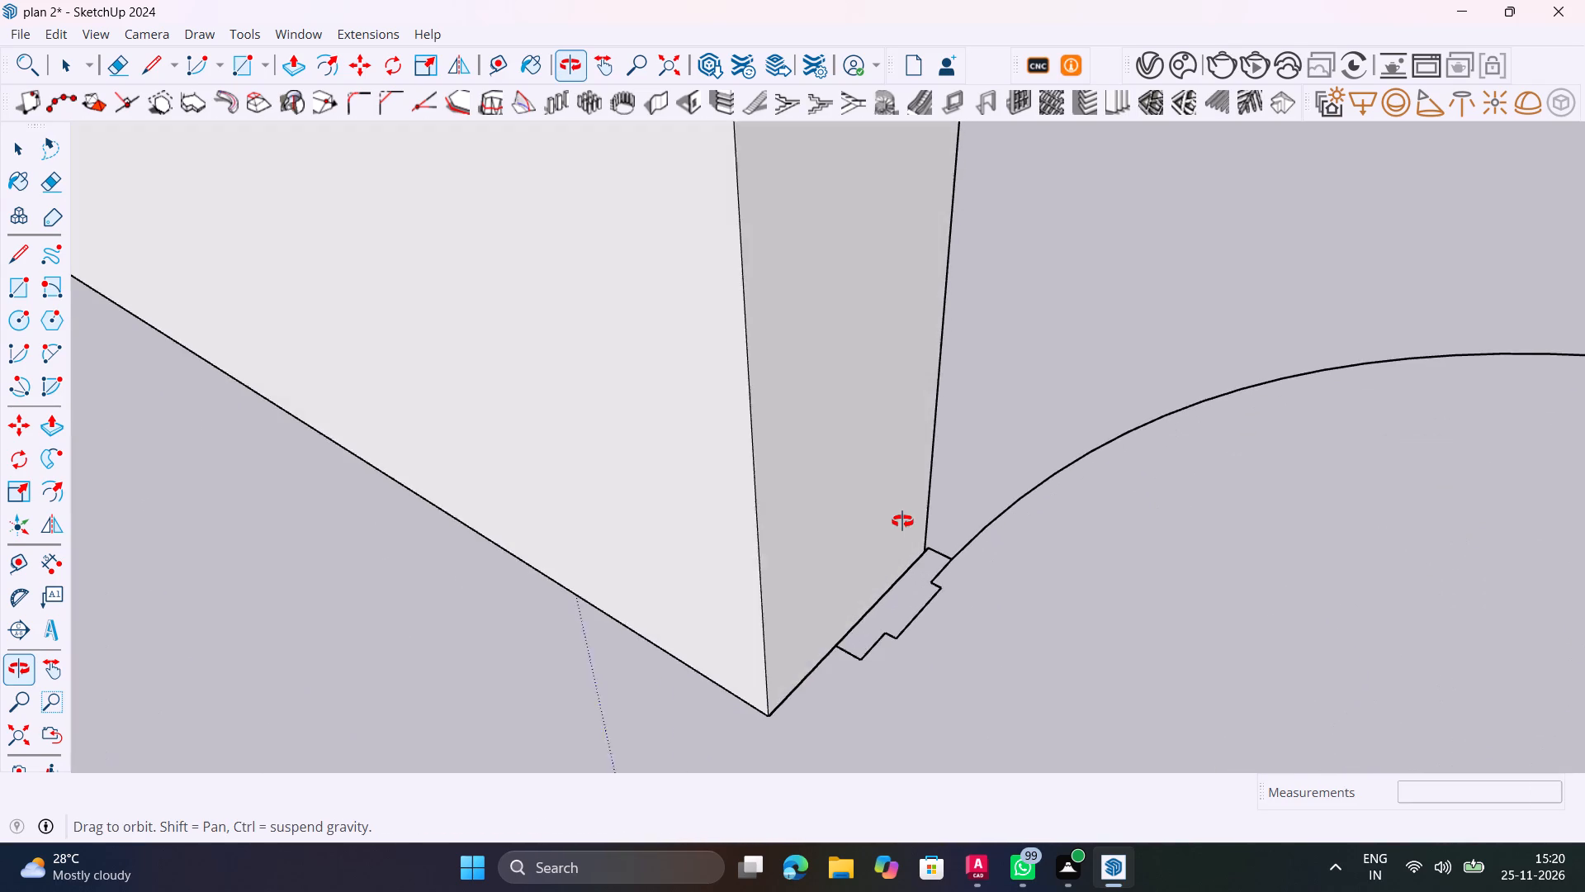
middle_drag(902, 521, 749, 717)
scroll(637, 522, down, 3)
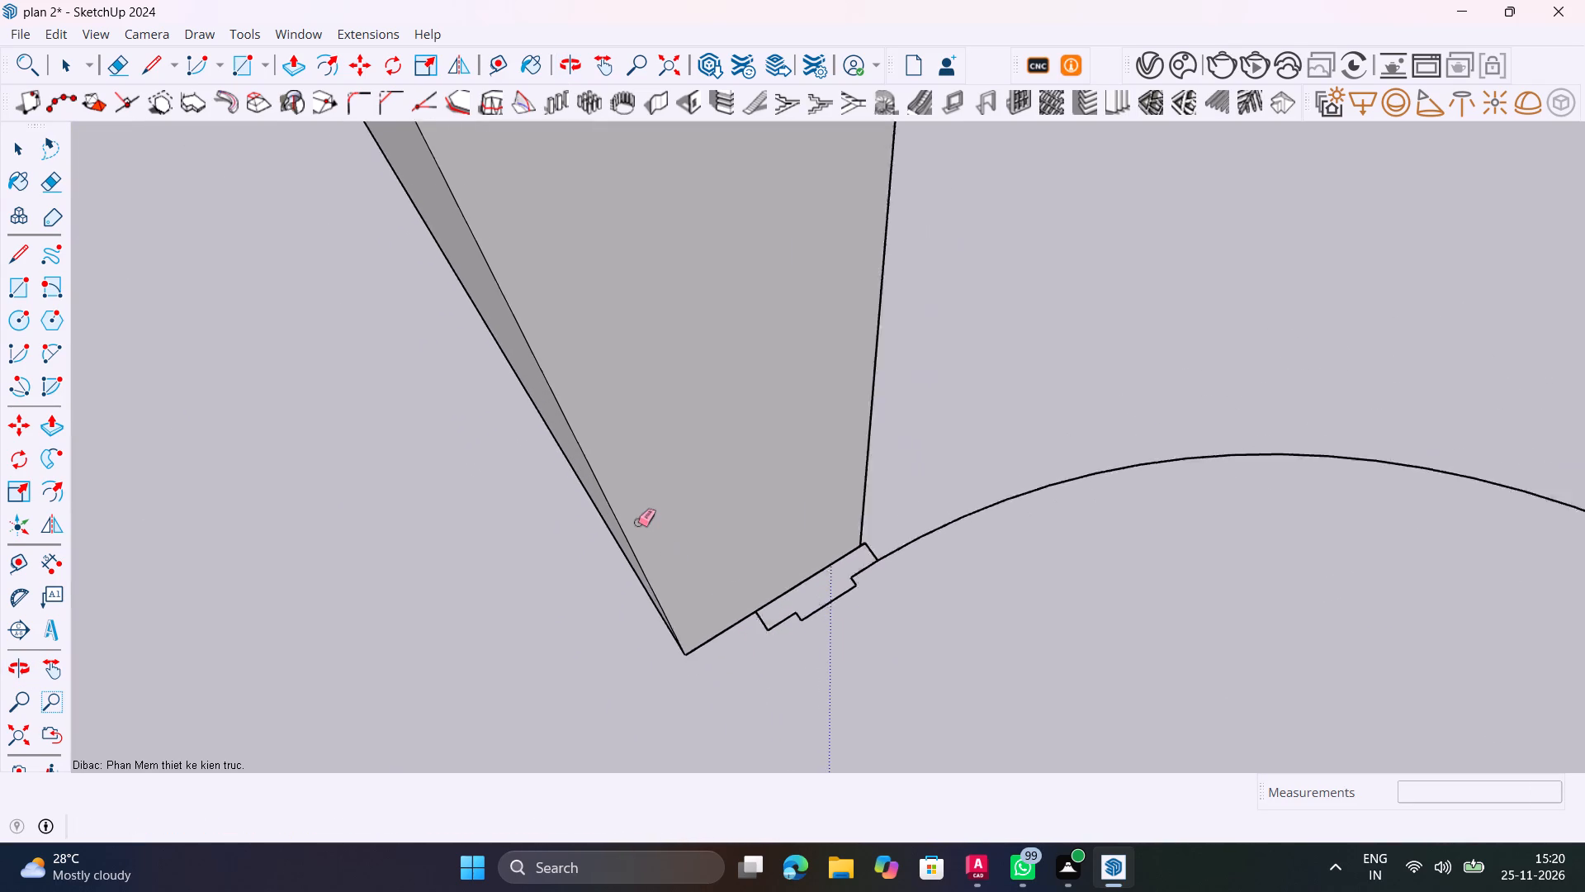
scroll(637, 522, down, 18)
key(space)
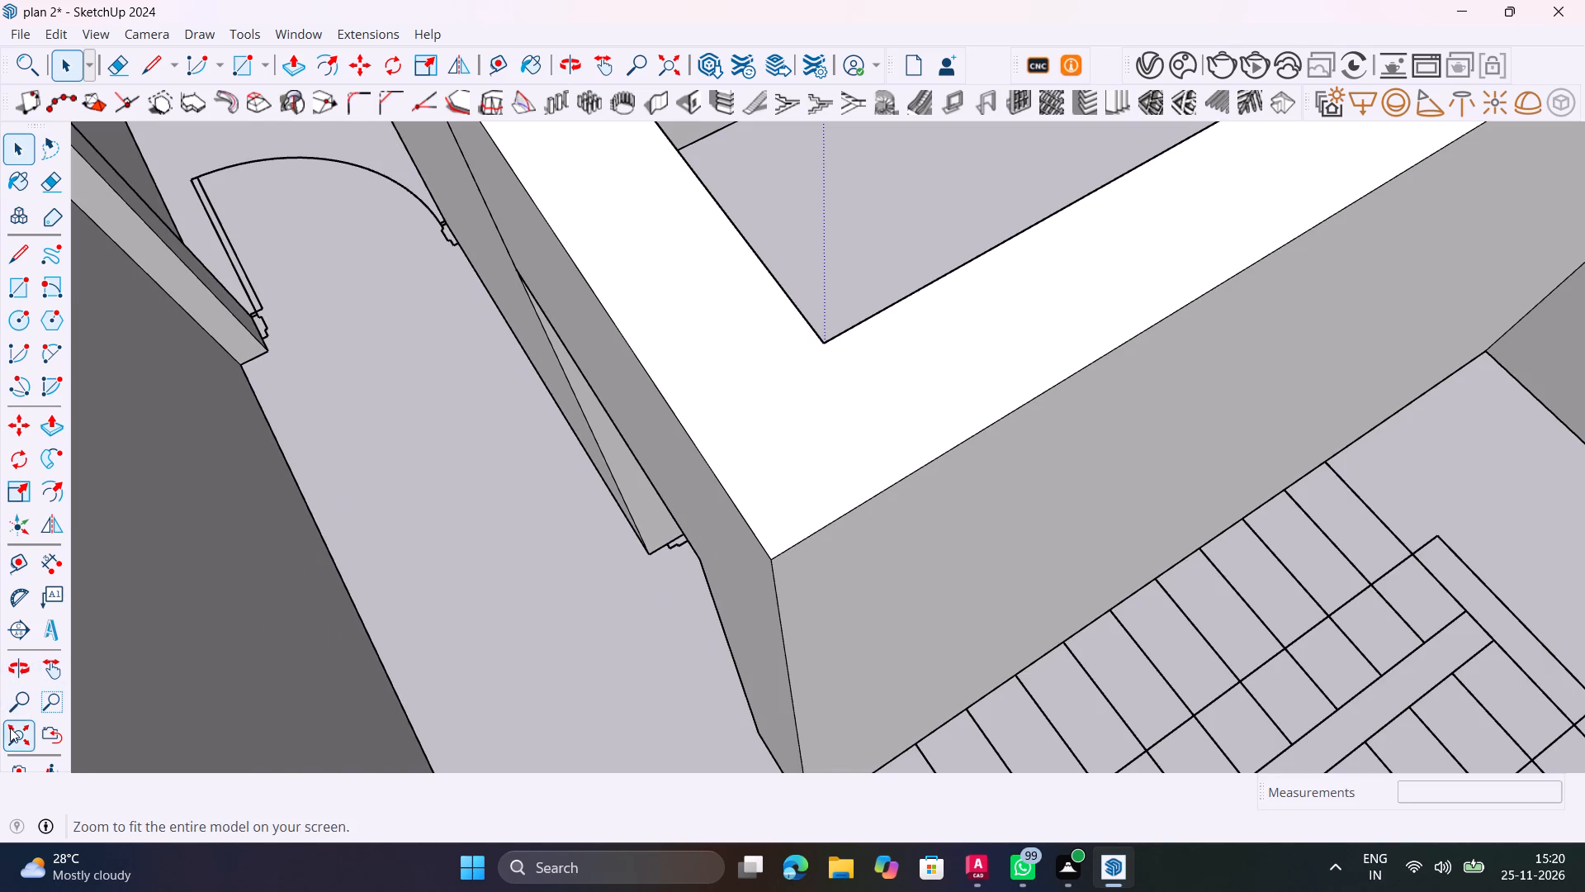
Review the whole model, examining the walls and door and window openings of the two unroofed floor plans.
click(11, 728)
scroll(868, 562, up, 10)
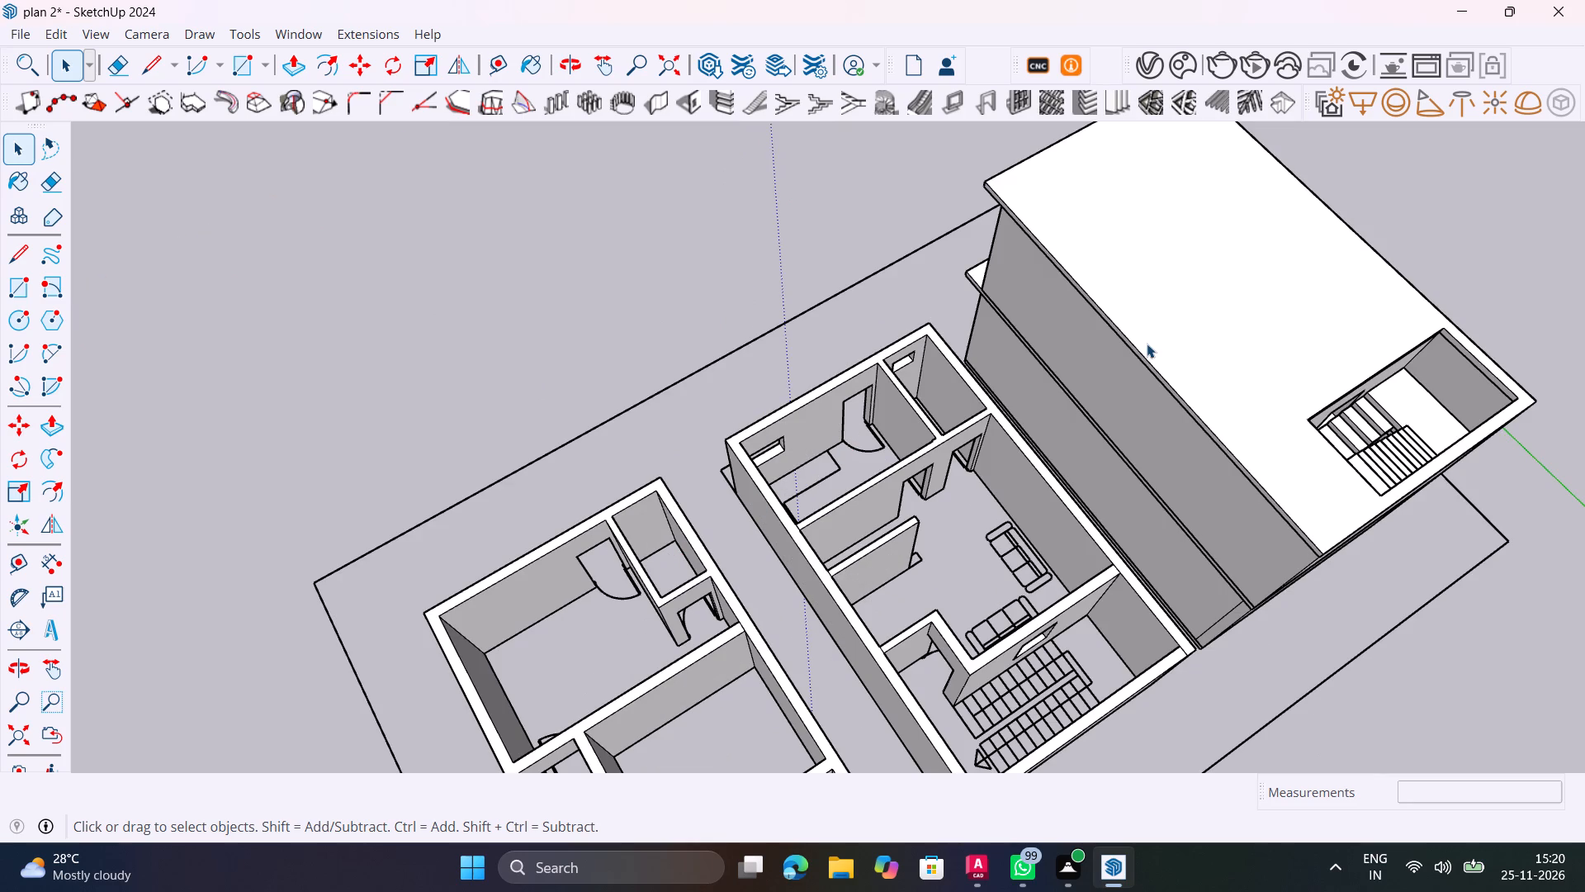
middle_drag(939, 503, 1584, 353)
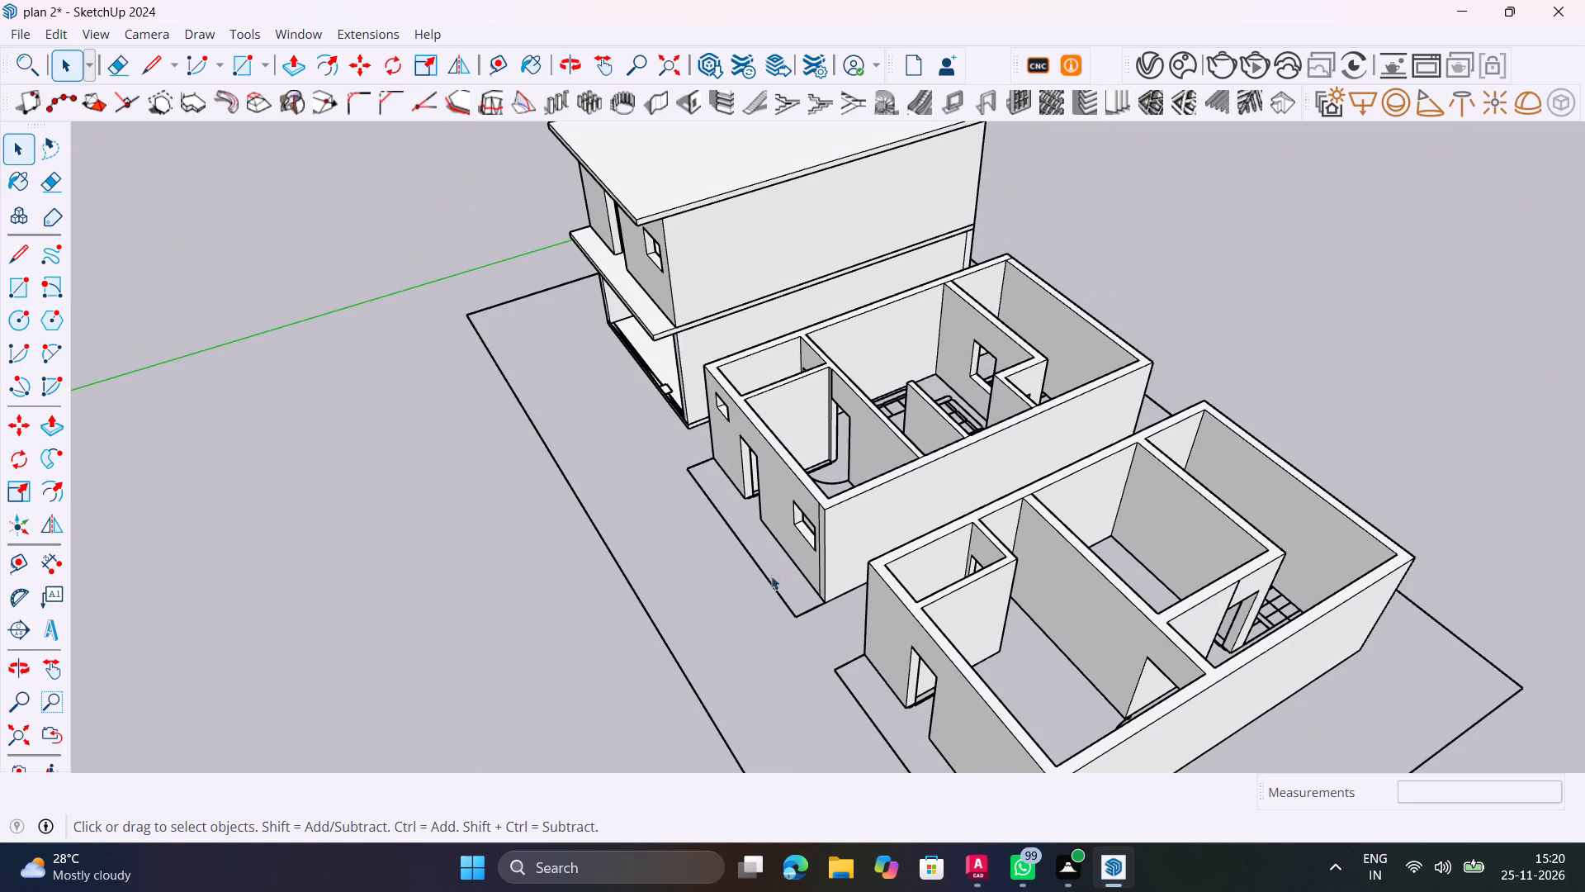
shift+middle_drag(822, 582, 1017, 466)
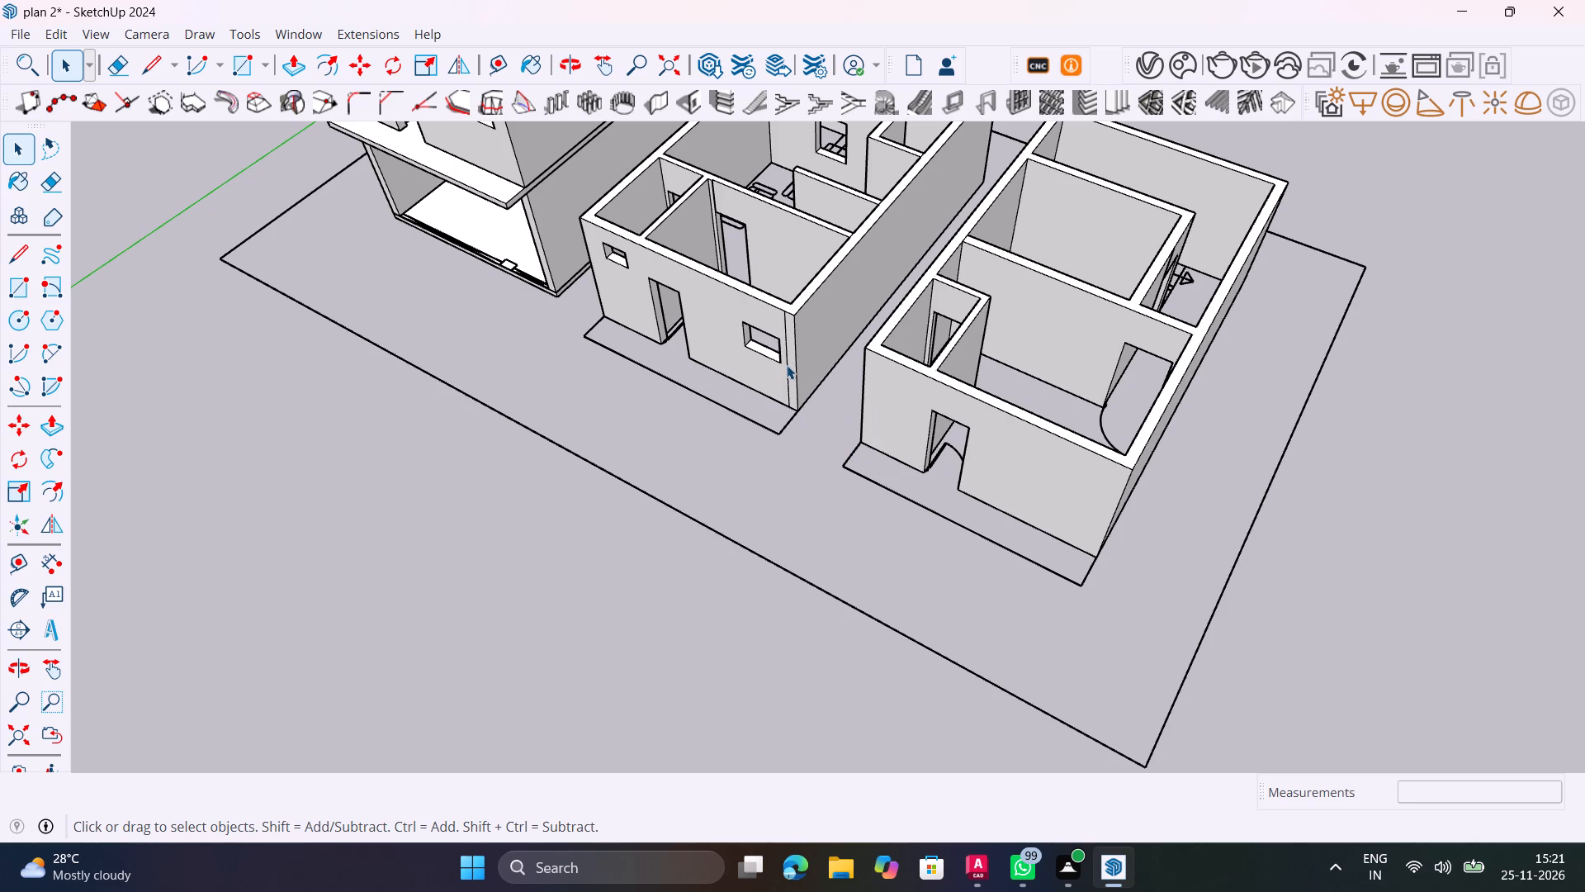
scroll(818, 386, down, 5)
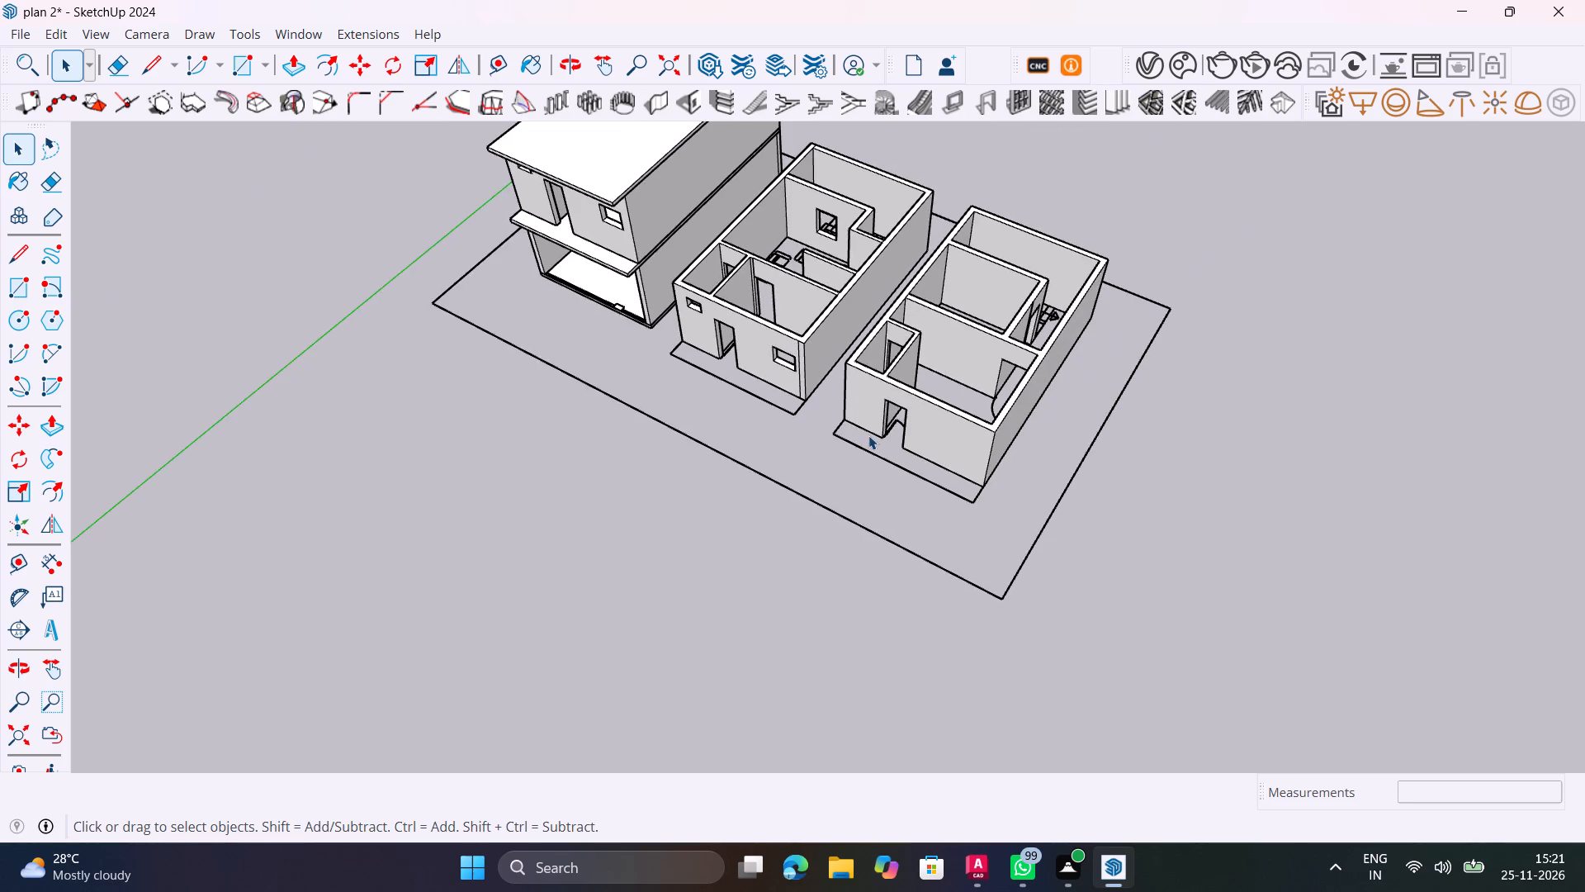
shift+middle_drag(868, 434, 588, 412)
middle_drag(618, 427, 649, 471)
scroll(553, 395, up, 15)
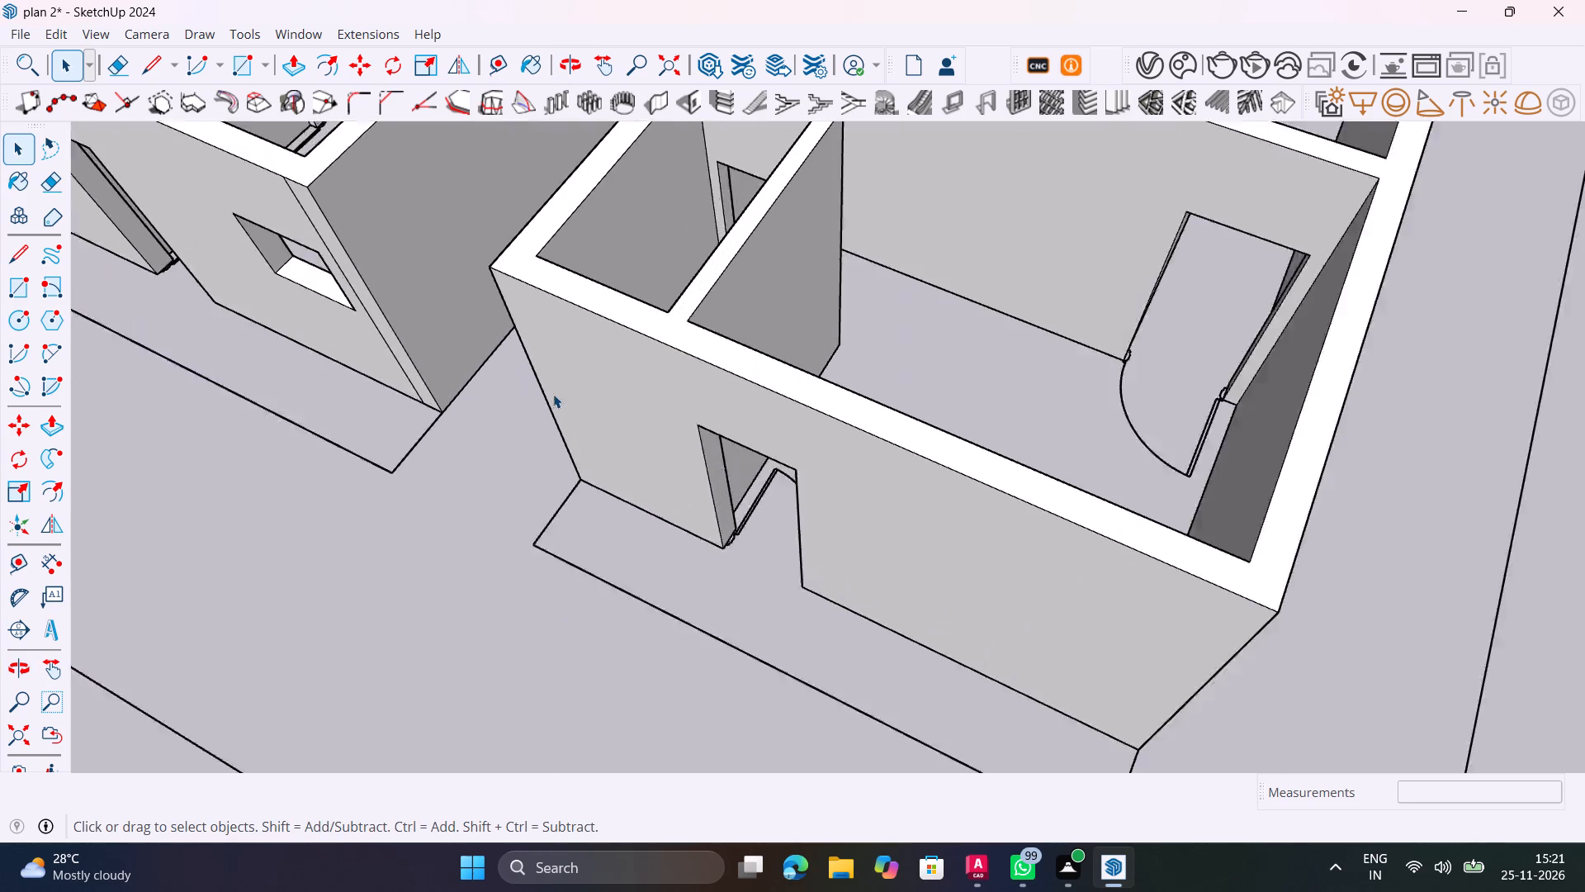
scroll(553, 394, up, 1)
middle_drag(580, 405, 708, 404)
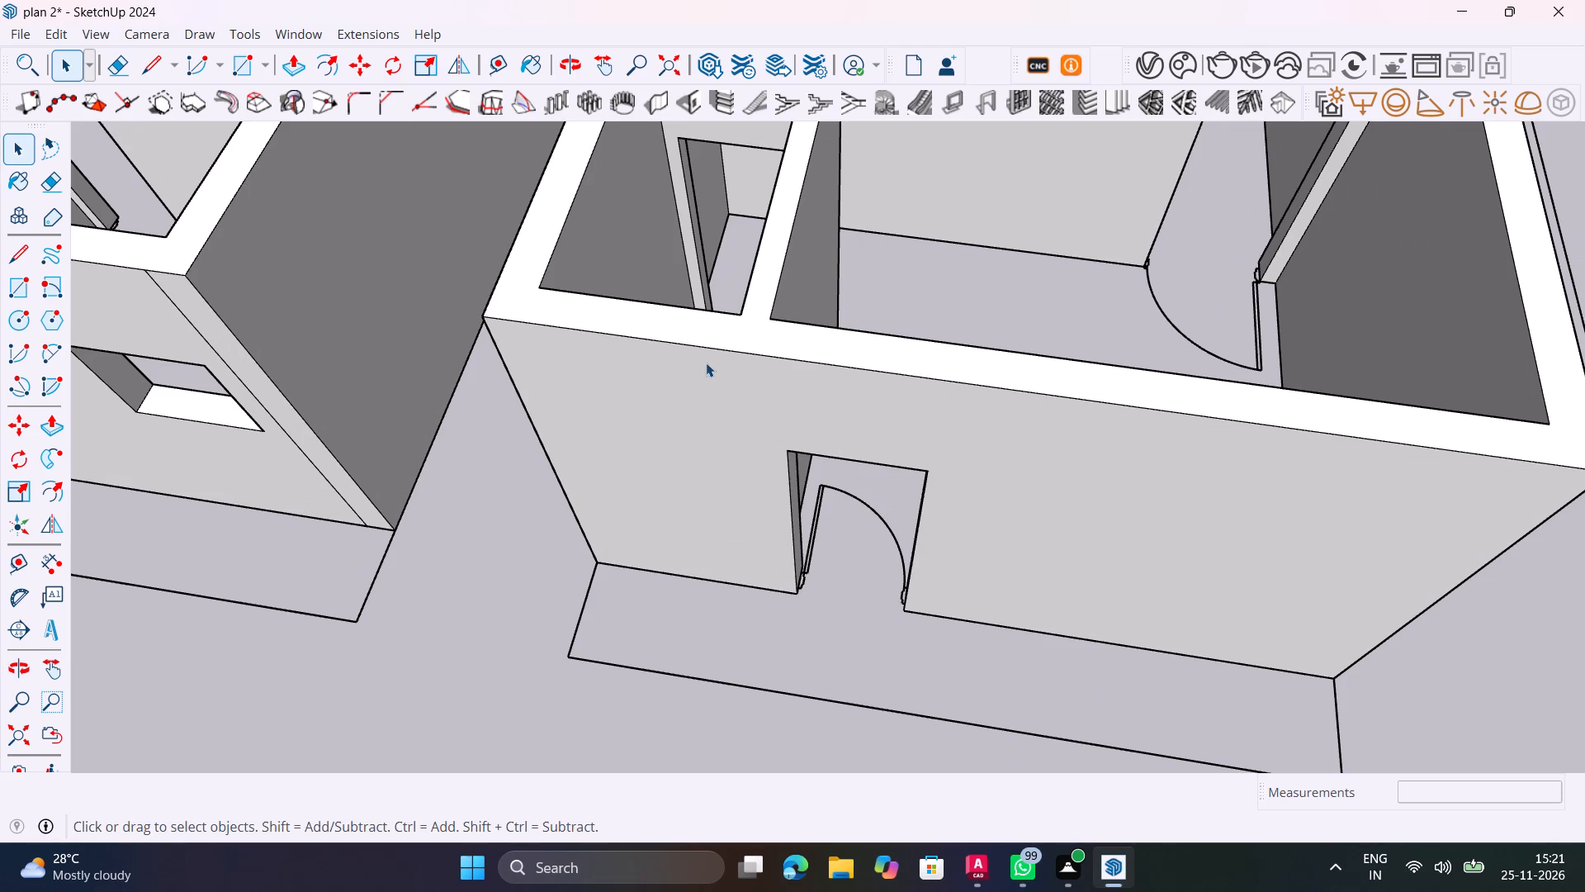
scroll(706, 362, down, 9)
shift+middle_drag(878, 254, 893, 428)
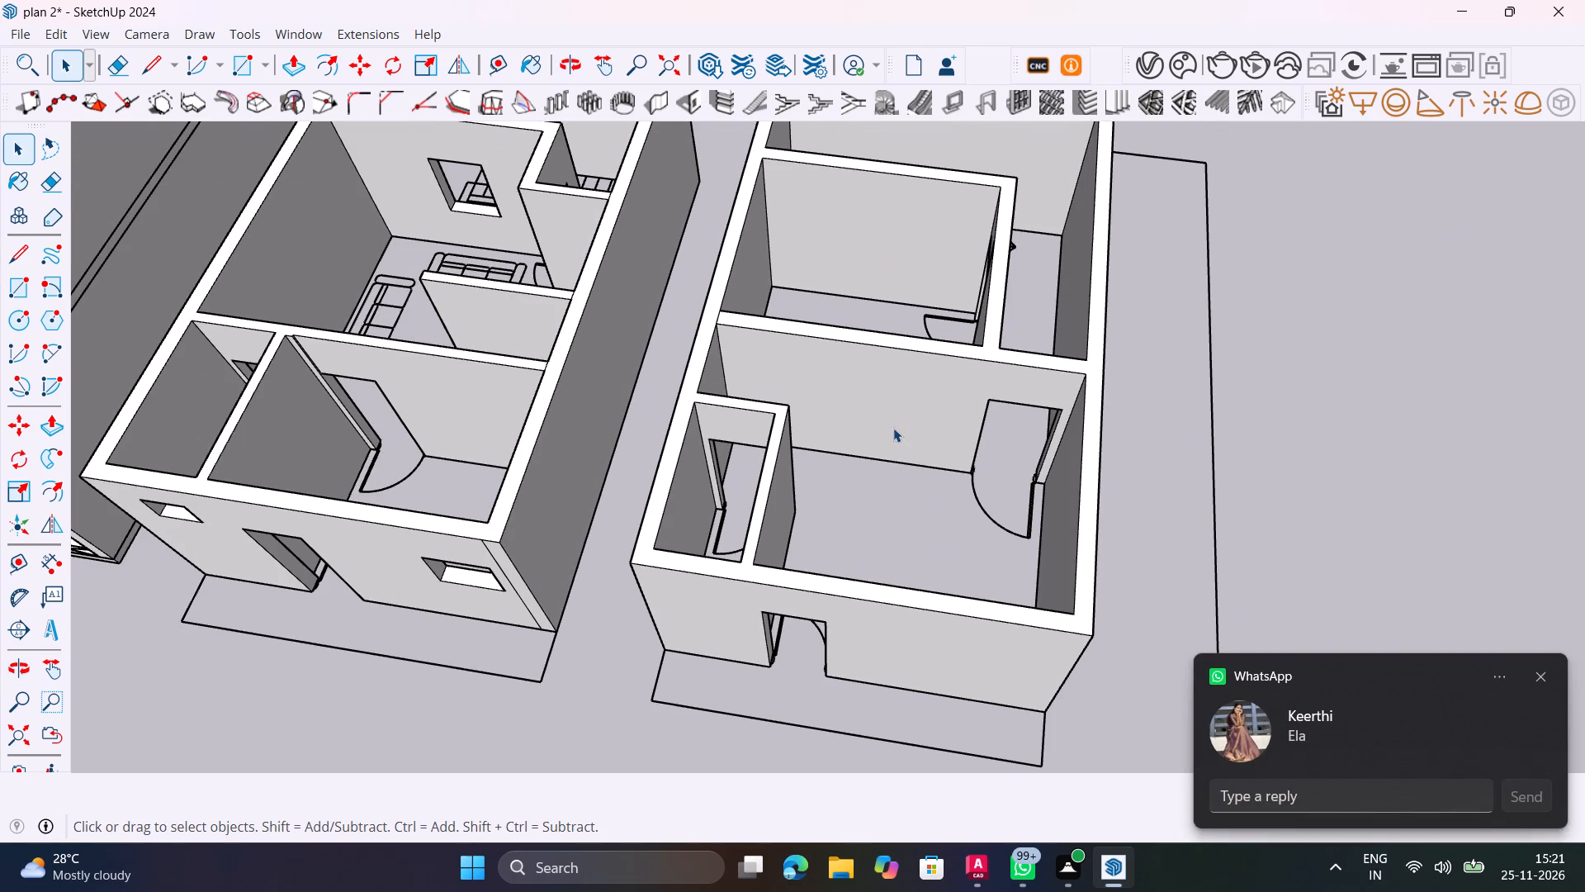
Reply "earphones leva" to the incoming WhatsApp message.
middle_drag(1064, 387, 1269, 370)
click(1306, 795)
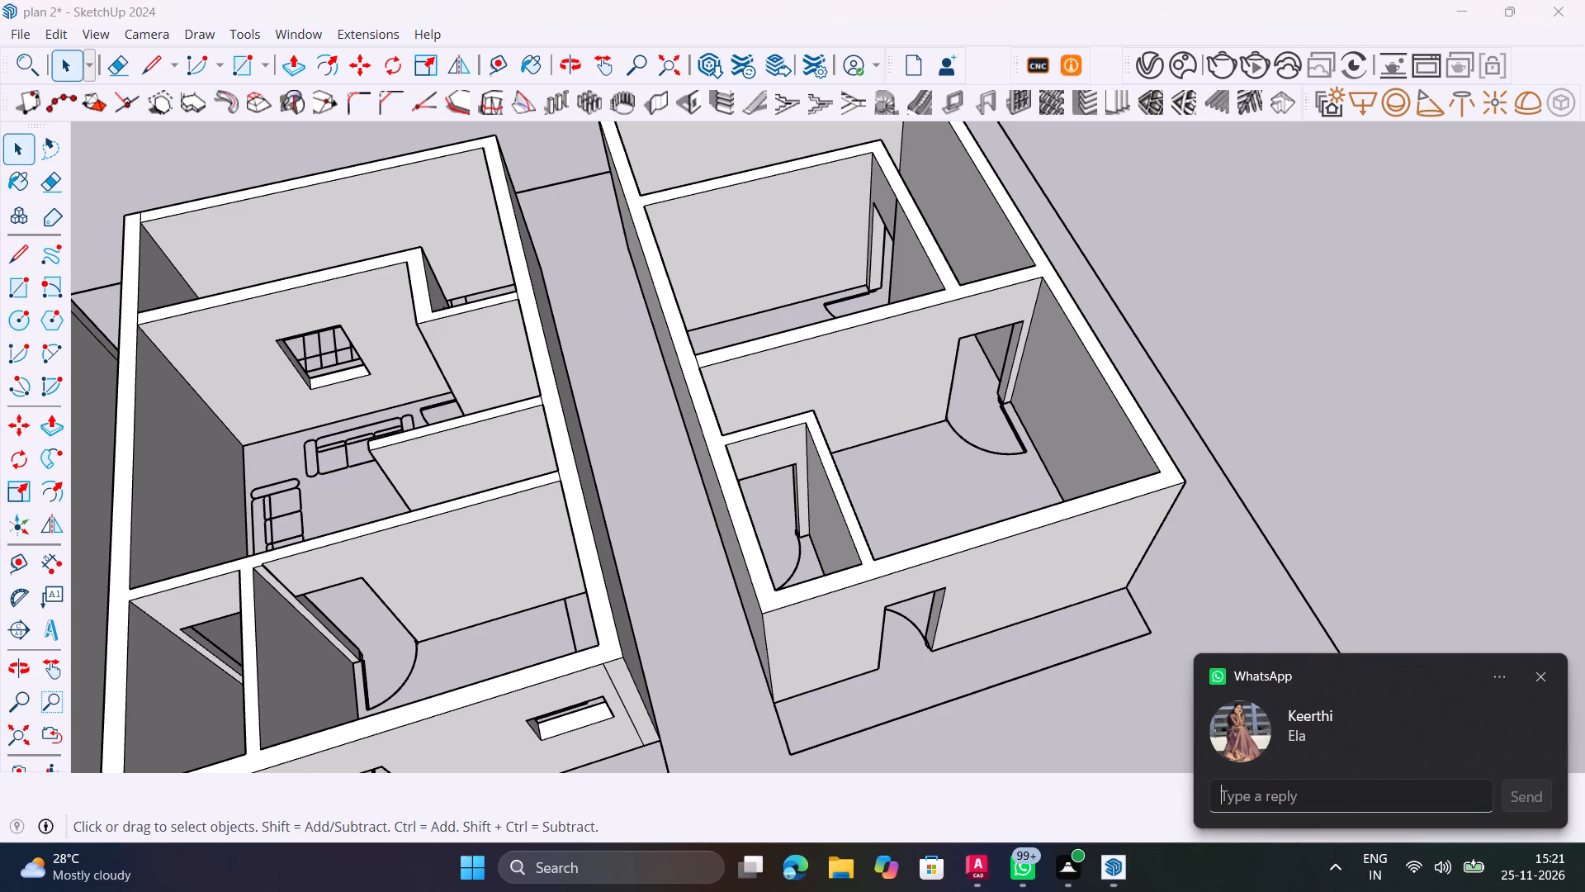
text(ear)
text(ph)
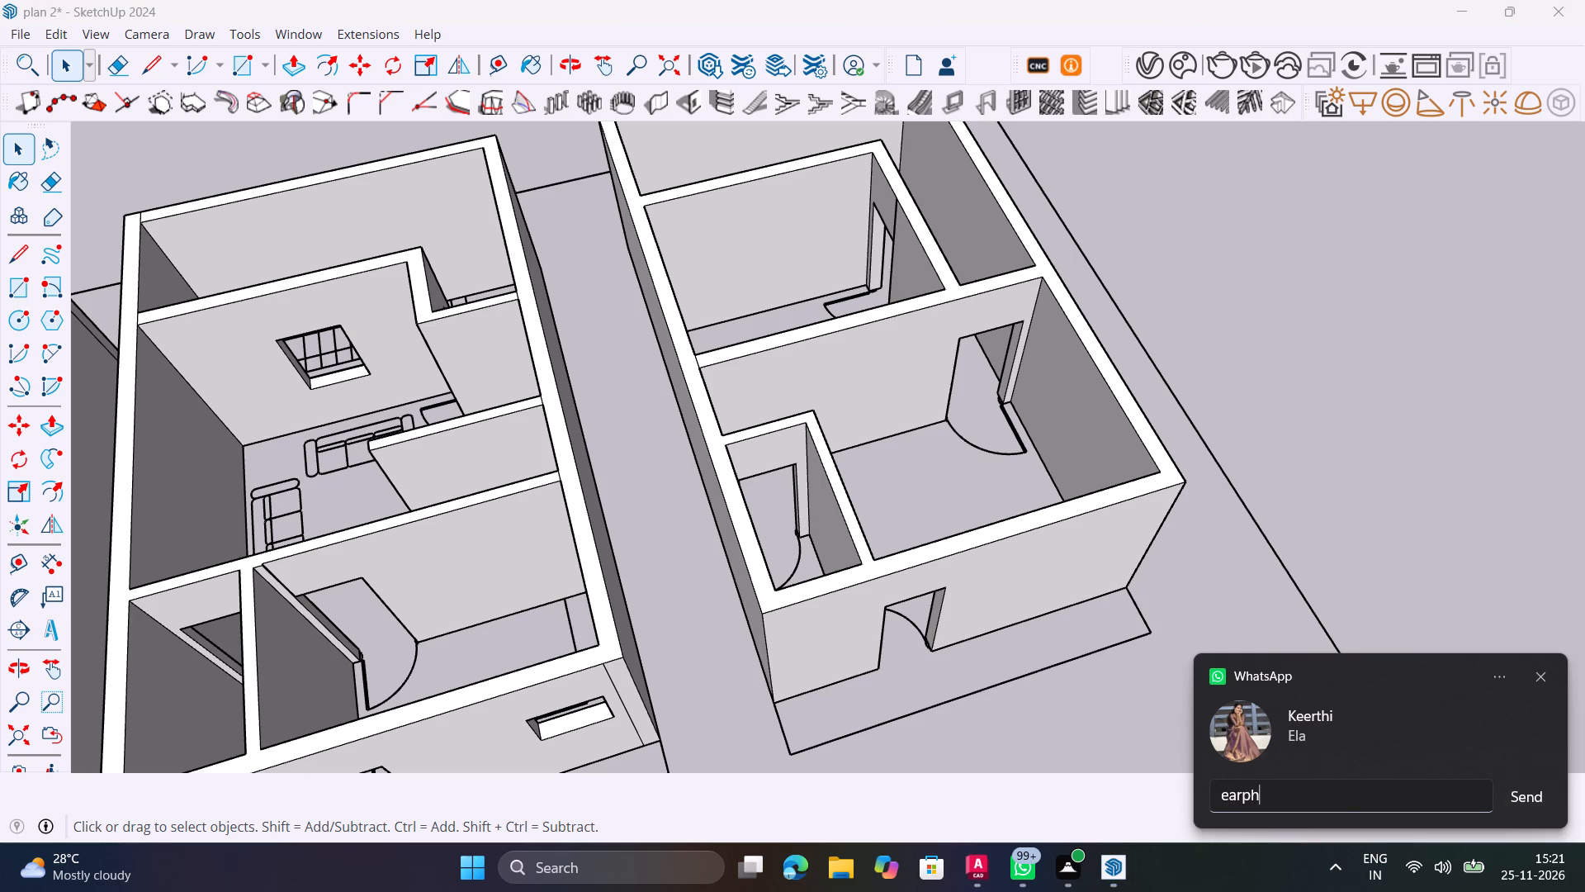
text(ones)
key(space)
text(leva)
click(1526, 796)
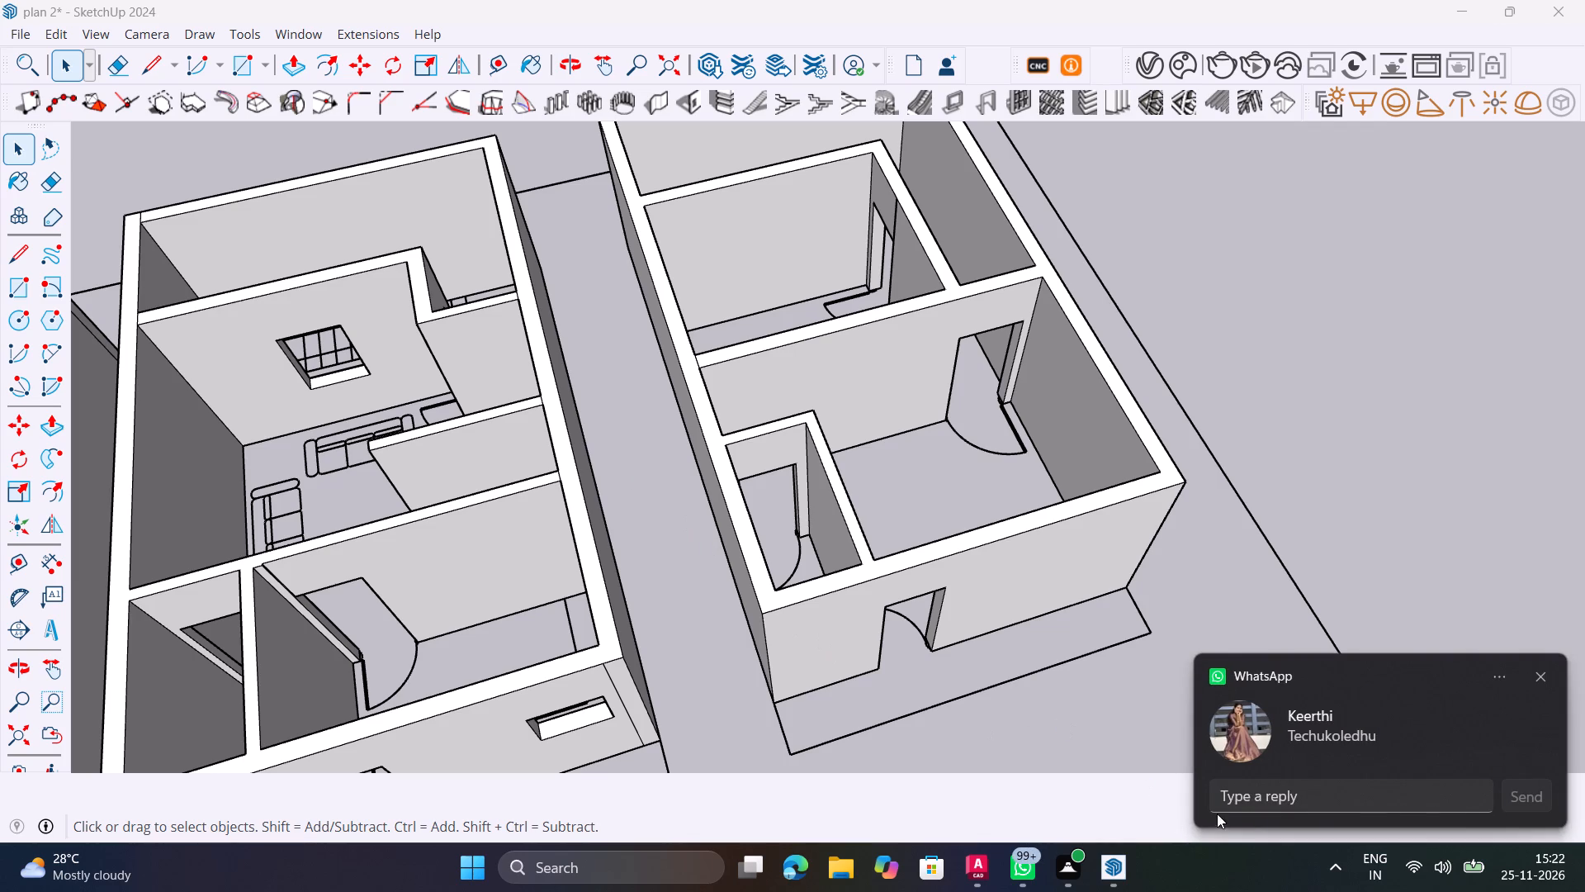
Send the follow-up WhatsApp reply "avuna".
click(1247, 799)
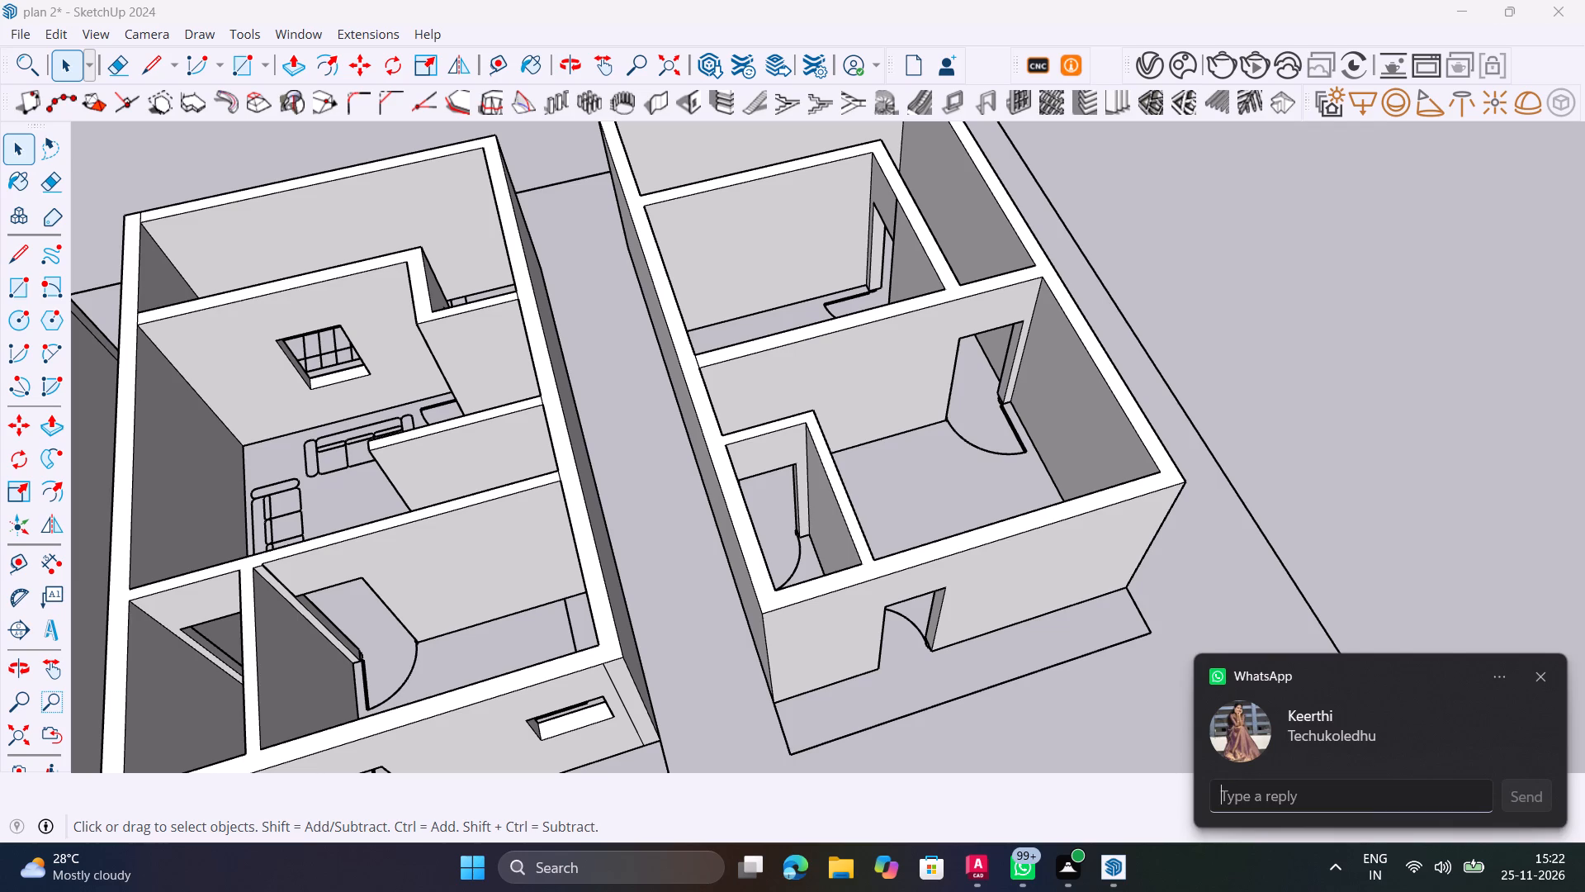
text(avuna)
click(1526, 799)
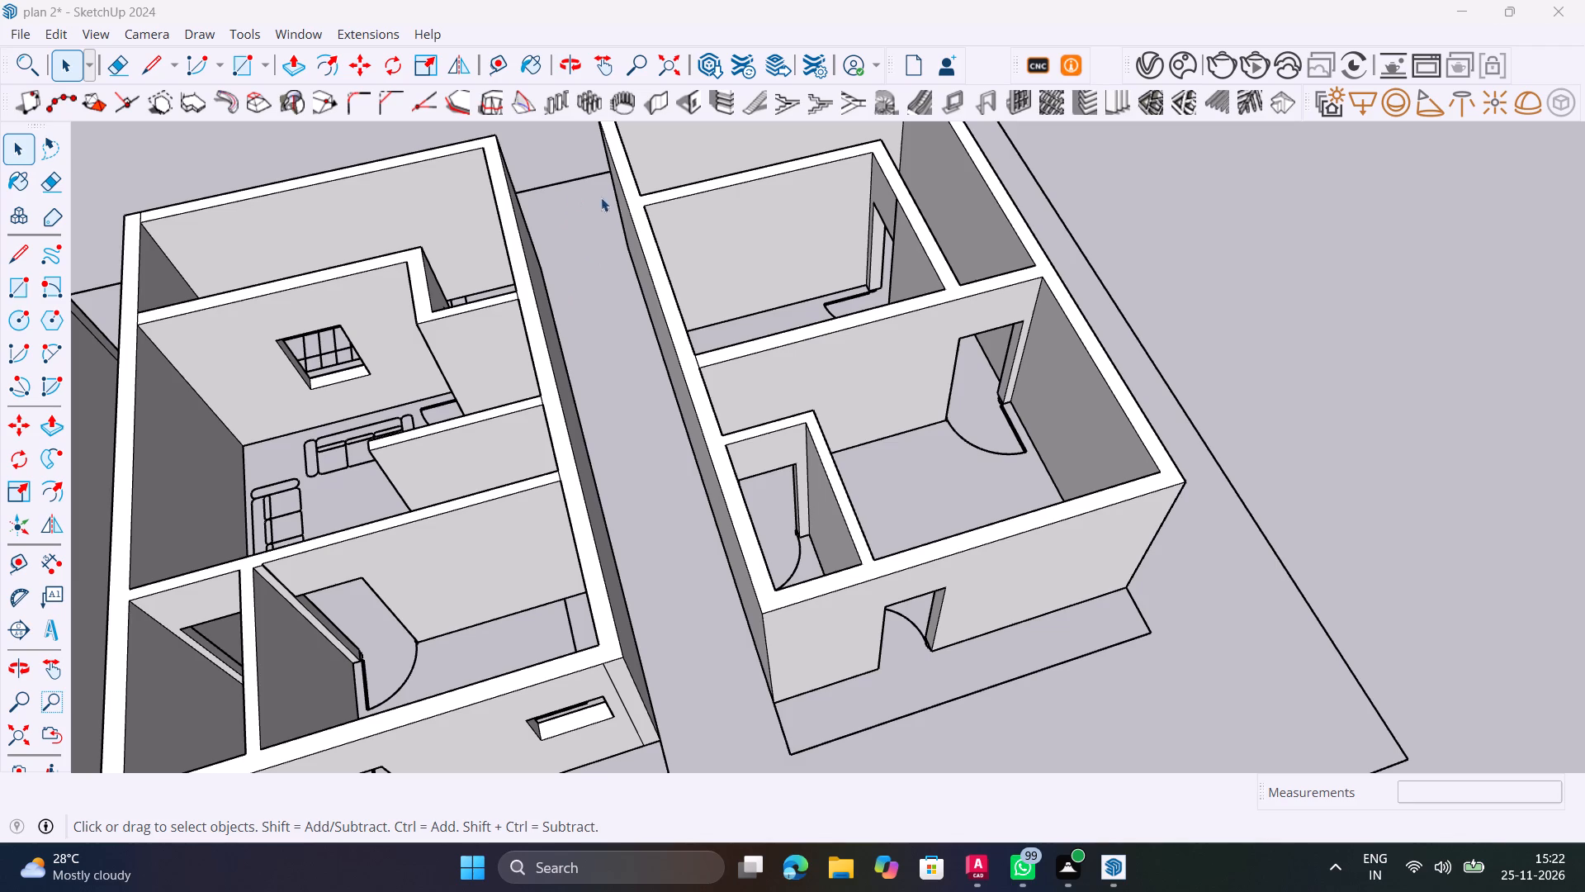
Push/Pull the lintel face inside the room beside the staircase so it is flush with the adjoining wall face.
shift+middle_drag(494, 301, 350, 241)
scroll(875, 376, down, 4)
middle_drag(884, 413, 691, 370)
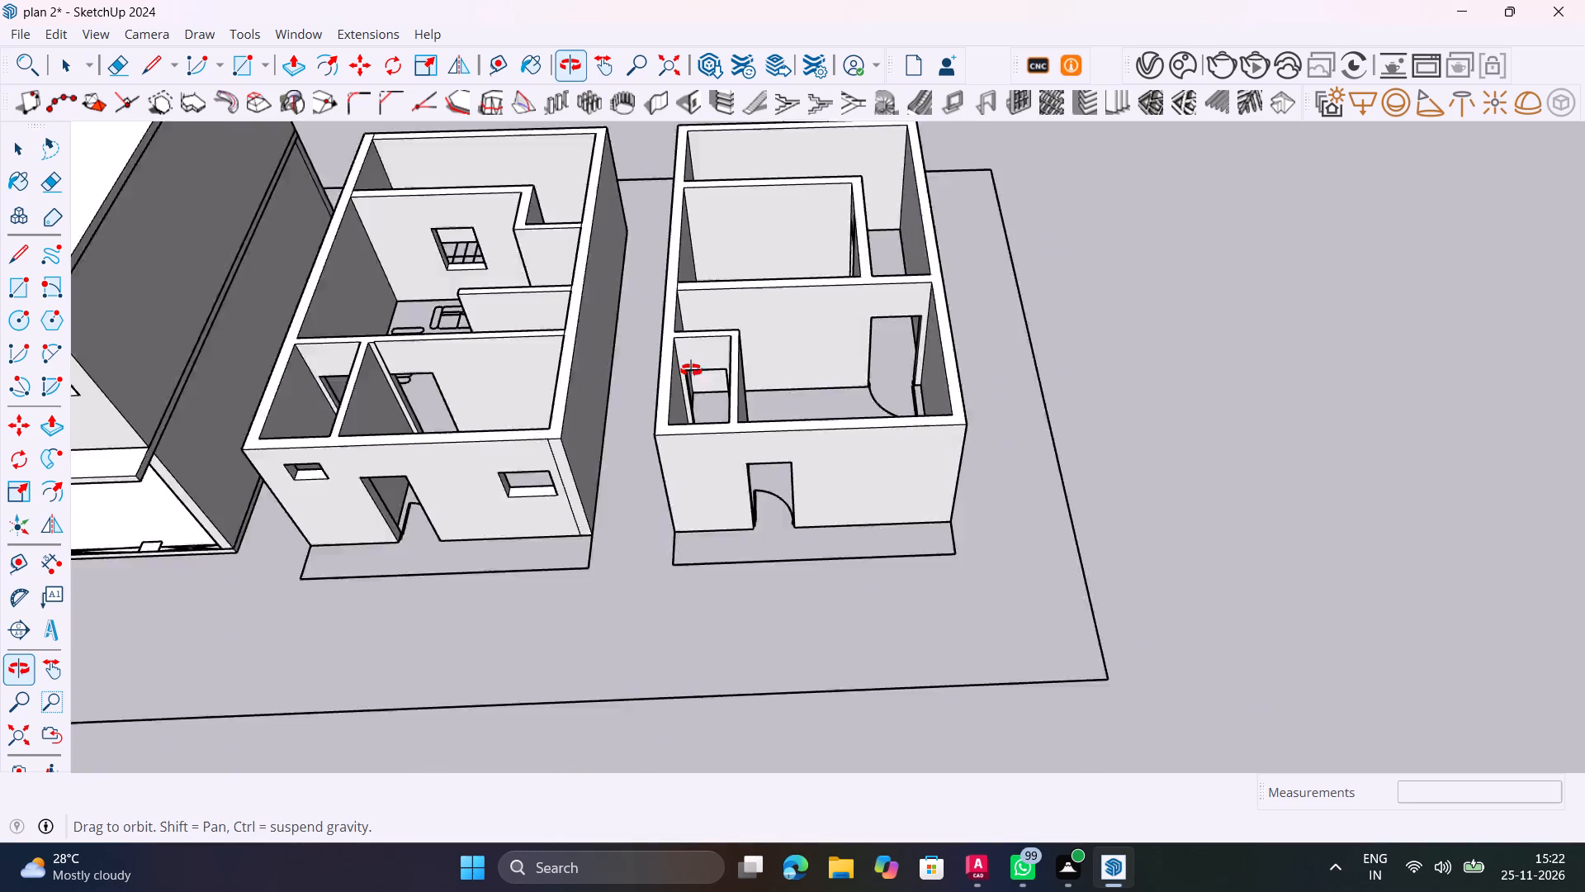
middle_drag(691, 370, 1117, 320)
scroll(662, 268, up, 10)
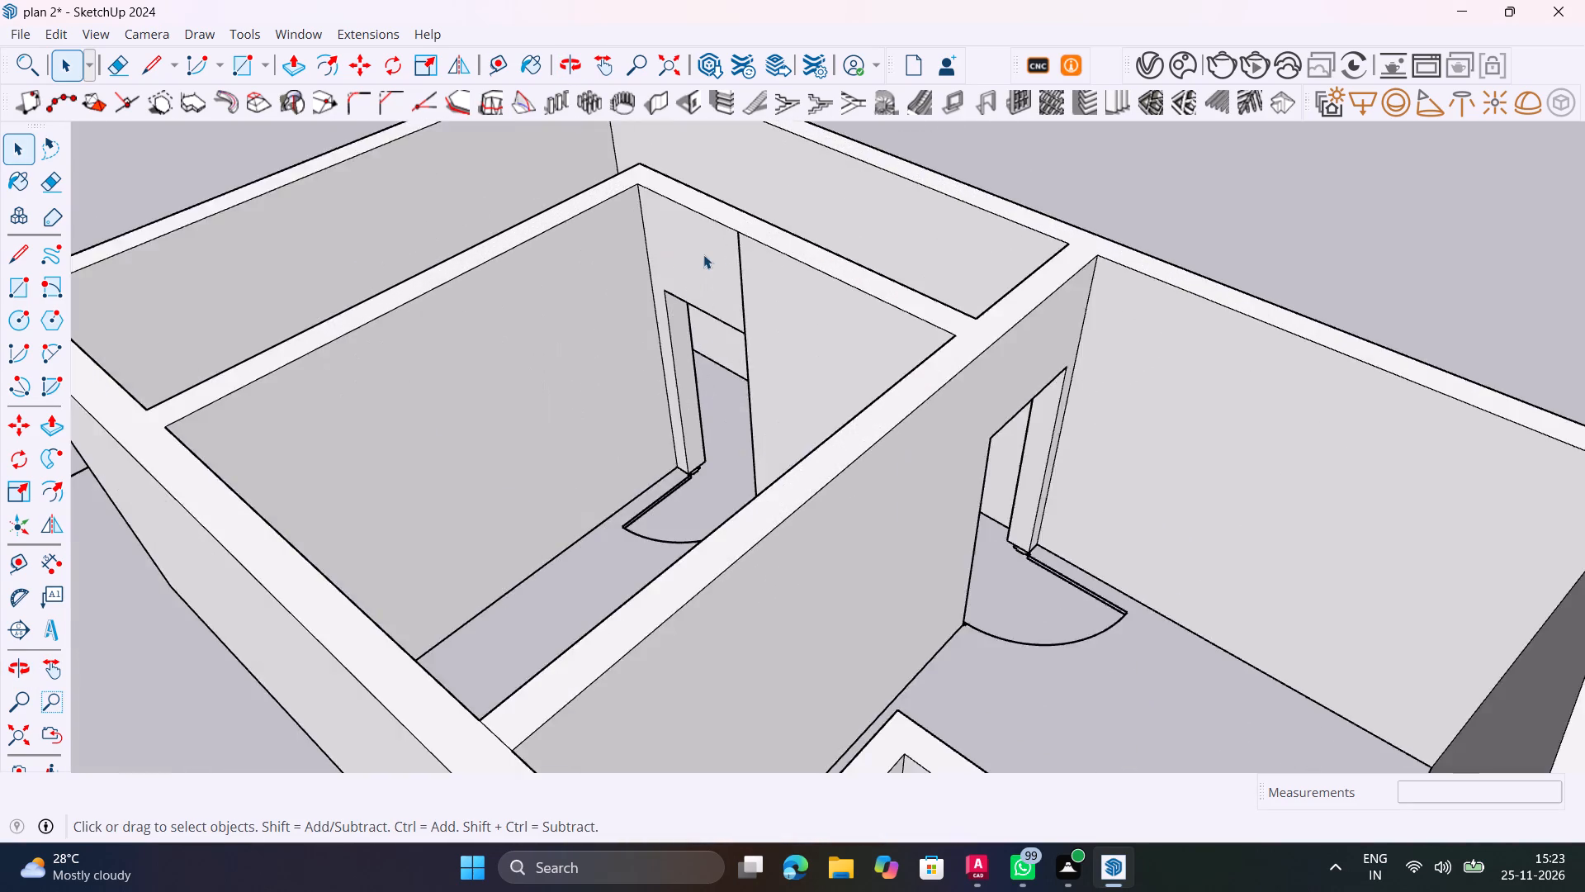
scroll(703, 254, up, 5)
middle_drag(739, 297, 1170, 334)
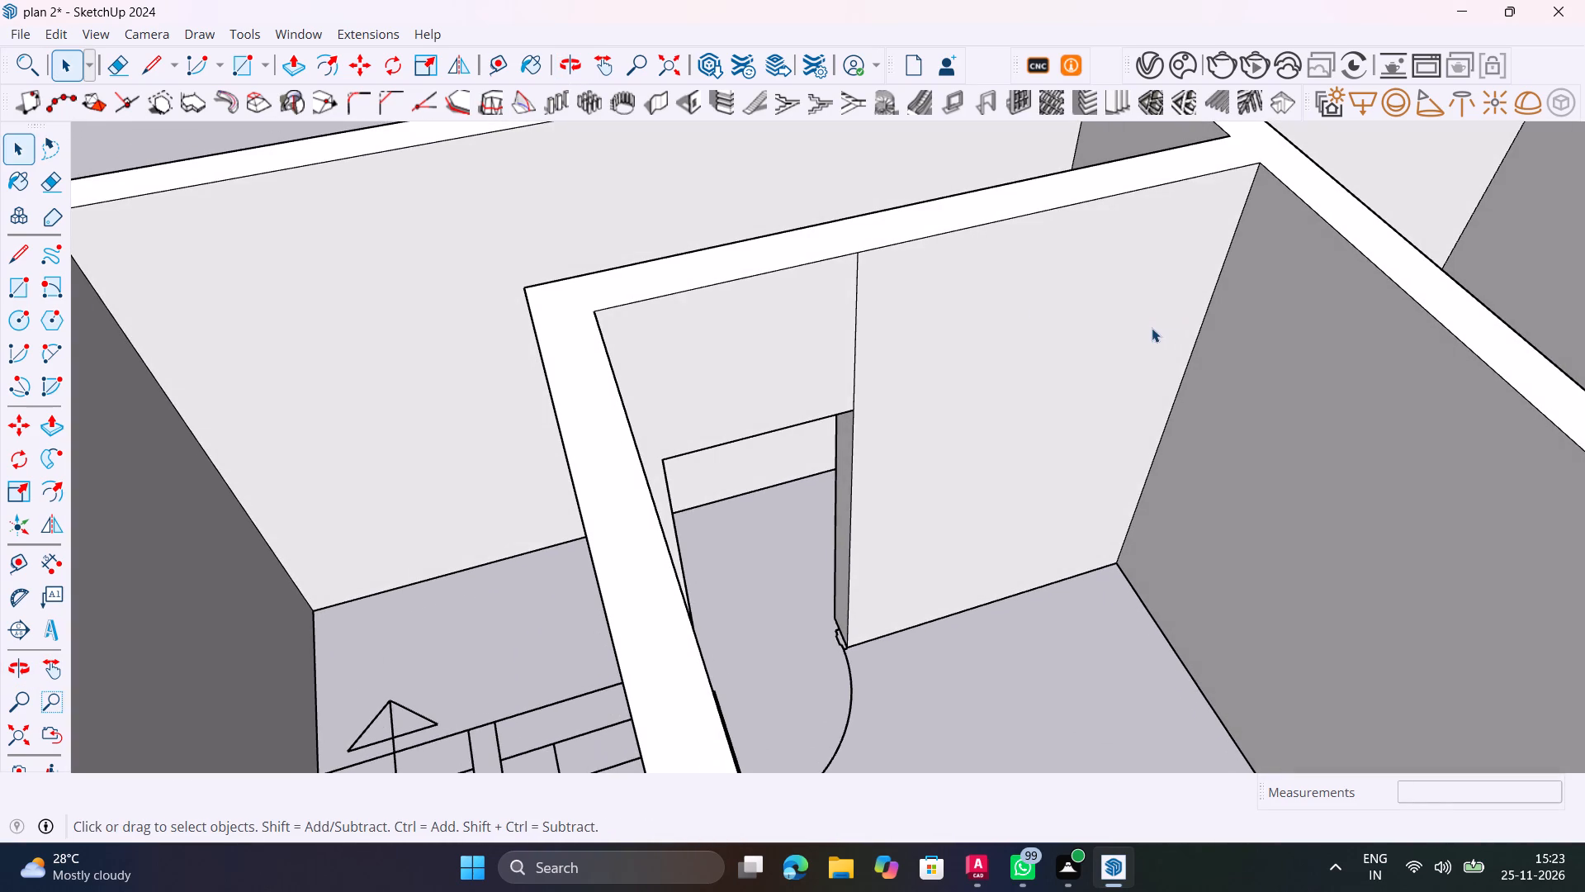
scroll(913, 352, up, 10)
middle_drag(781, 448, 944, 255)
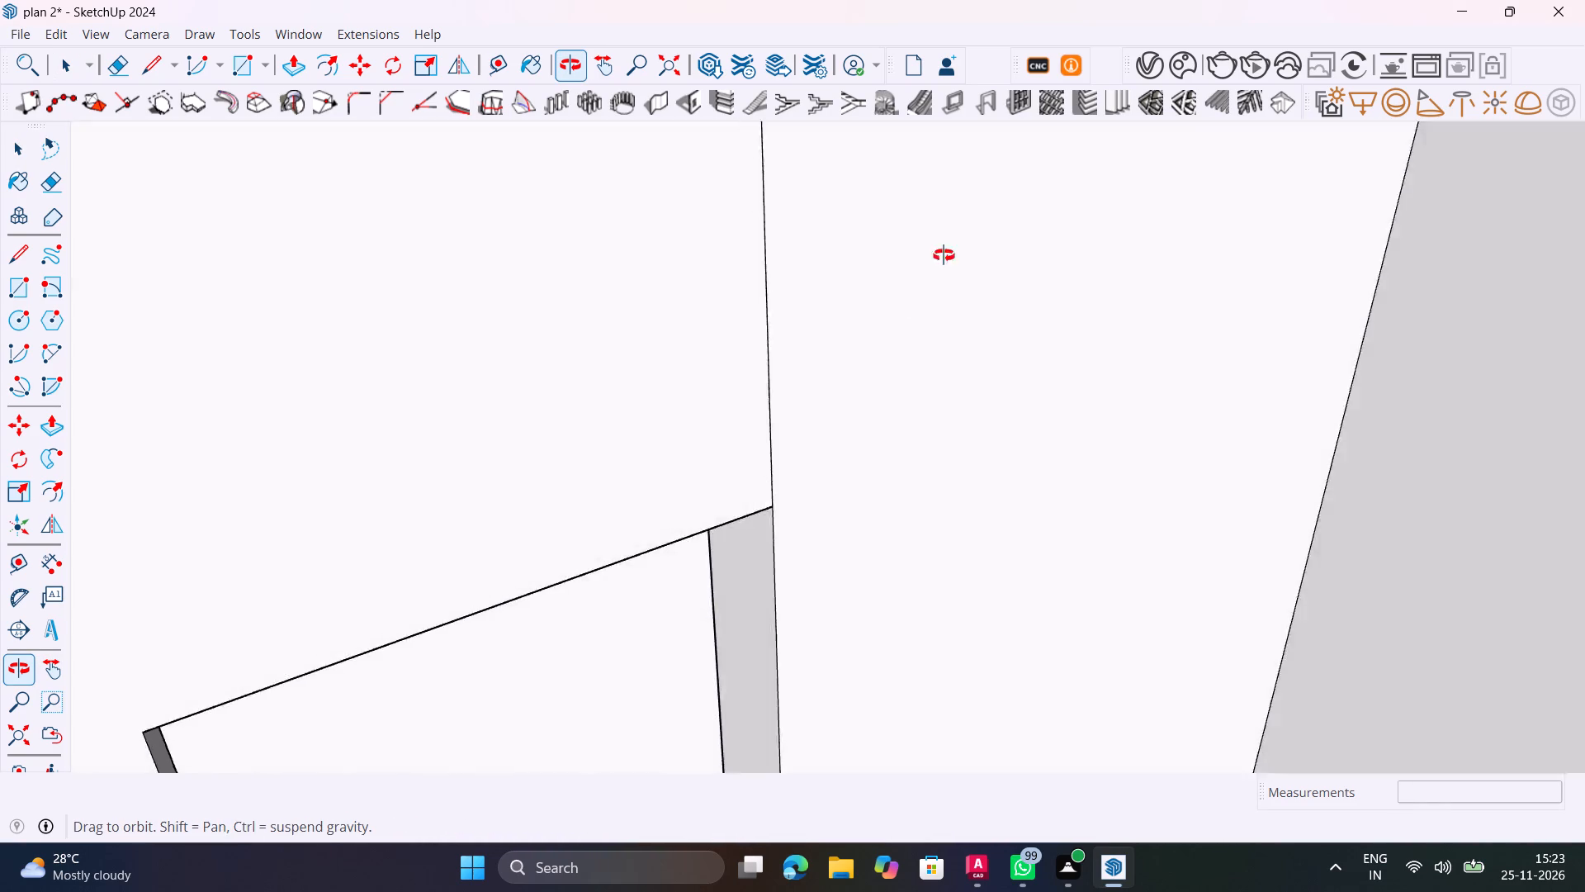
middle_drag(944, 255, 890, 202)
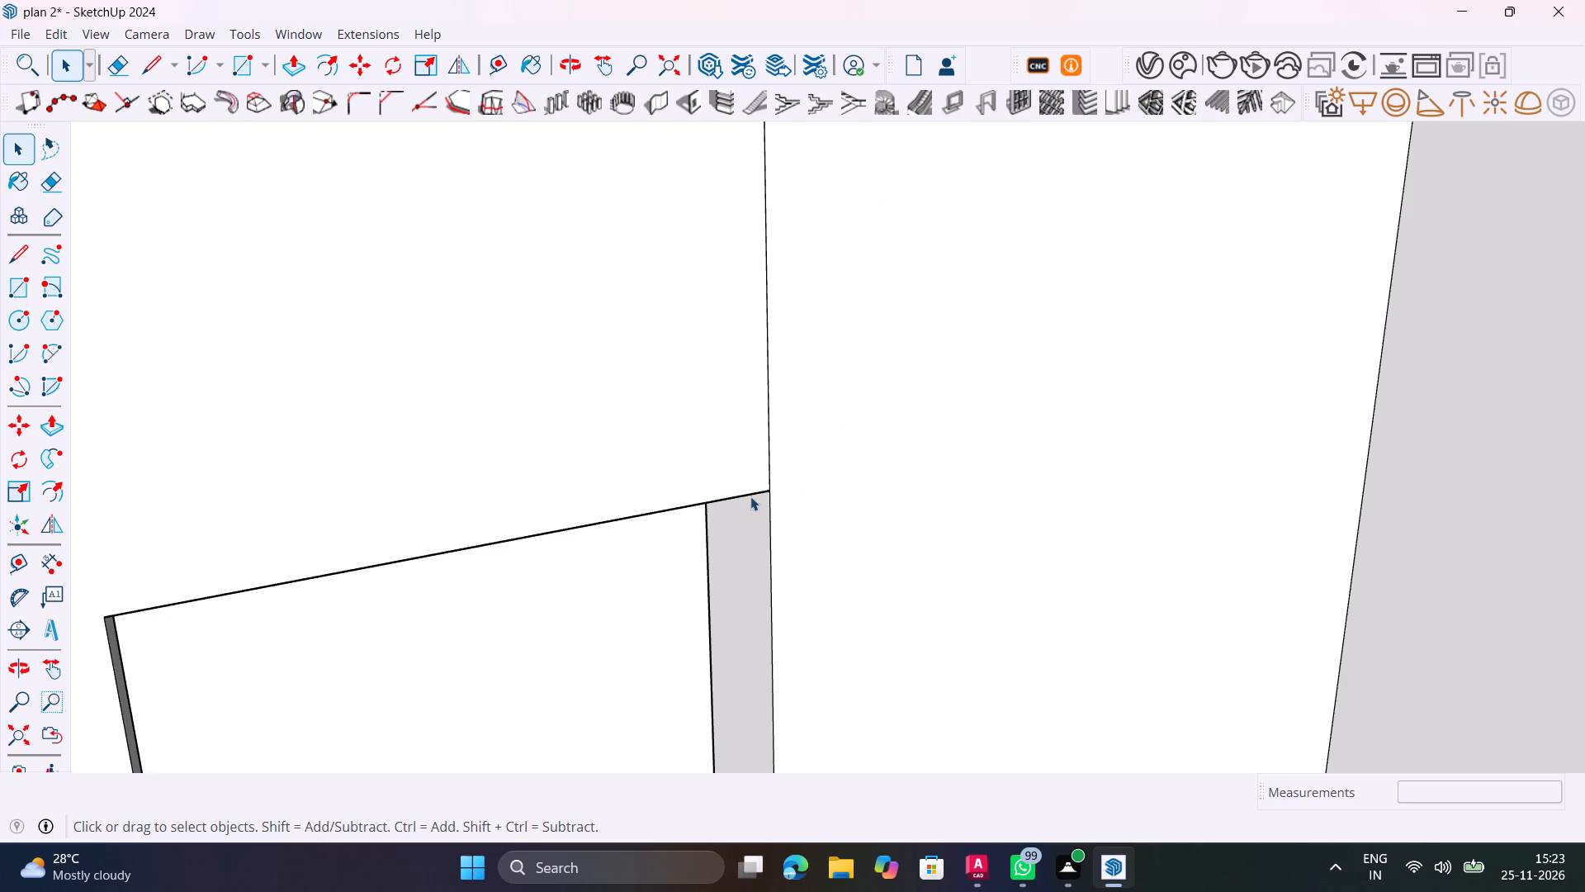
scroll(751, 494, up, 20)
scroll(751, 494, up, 17)
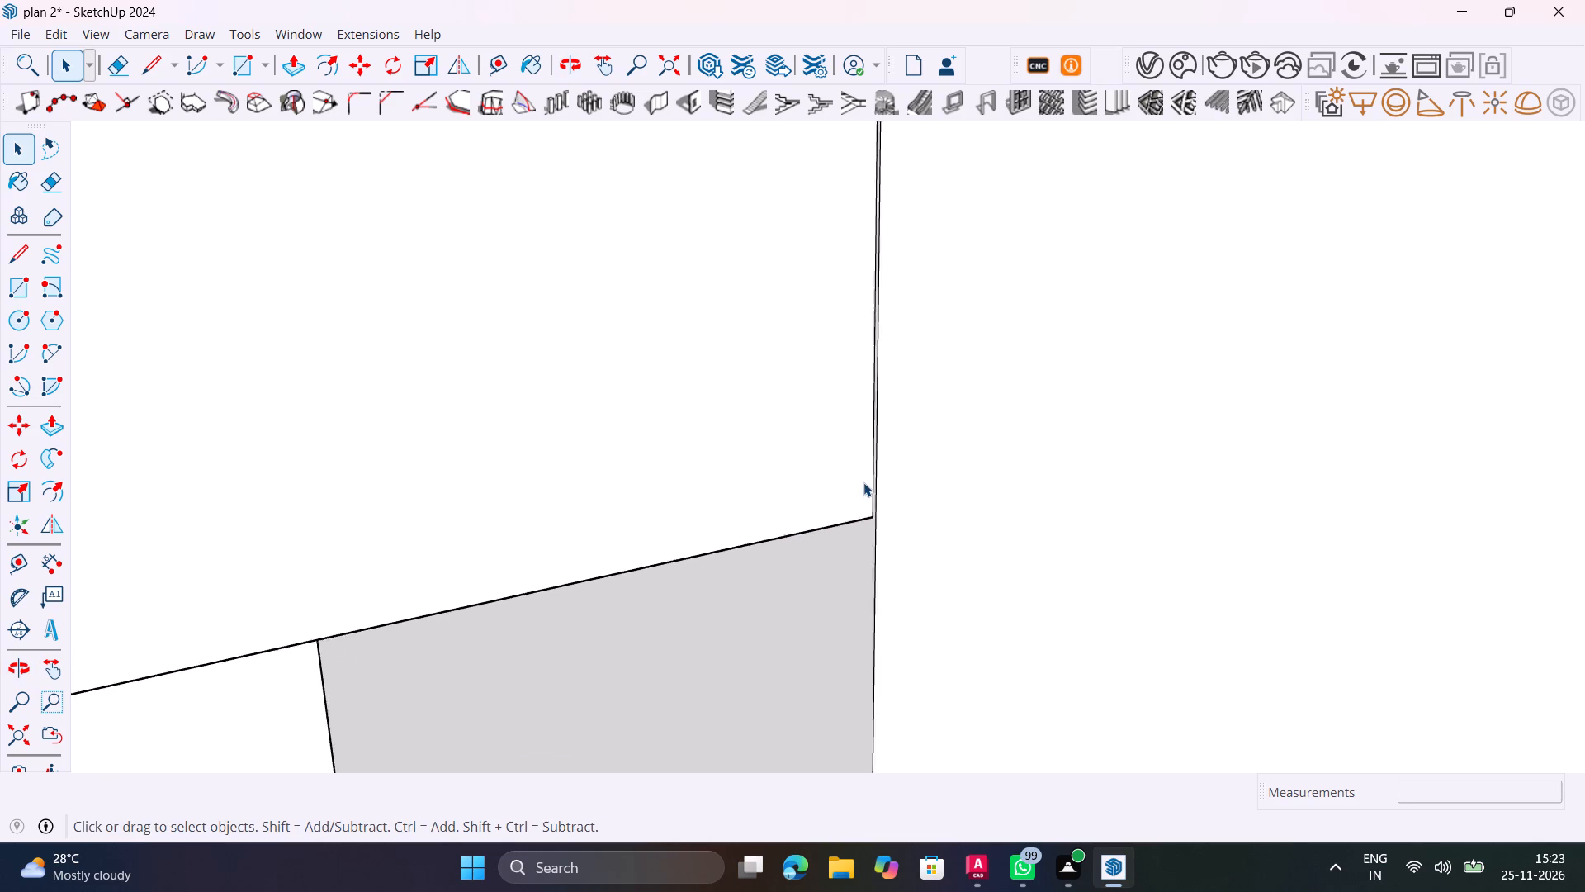
scroll(863, 482, up, 8)
click(863, 482)
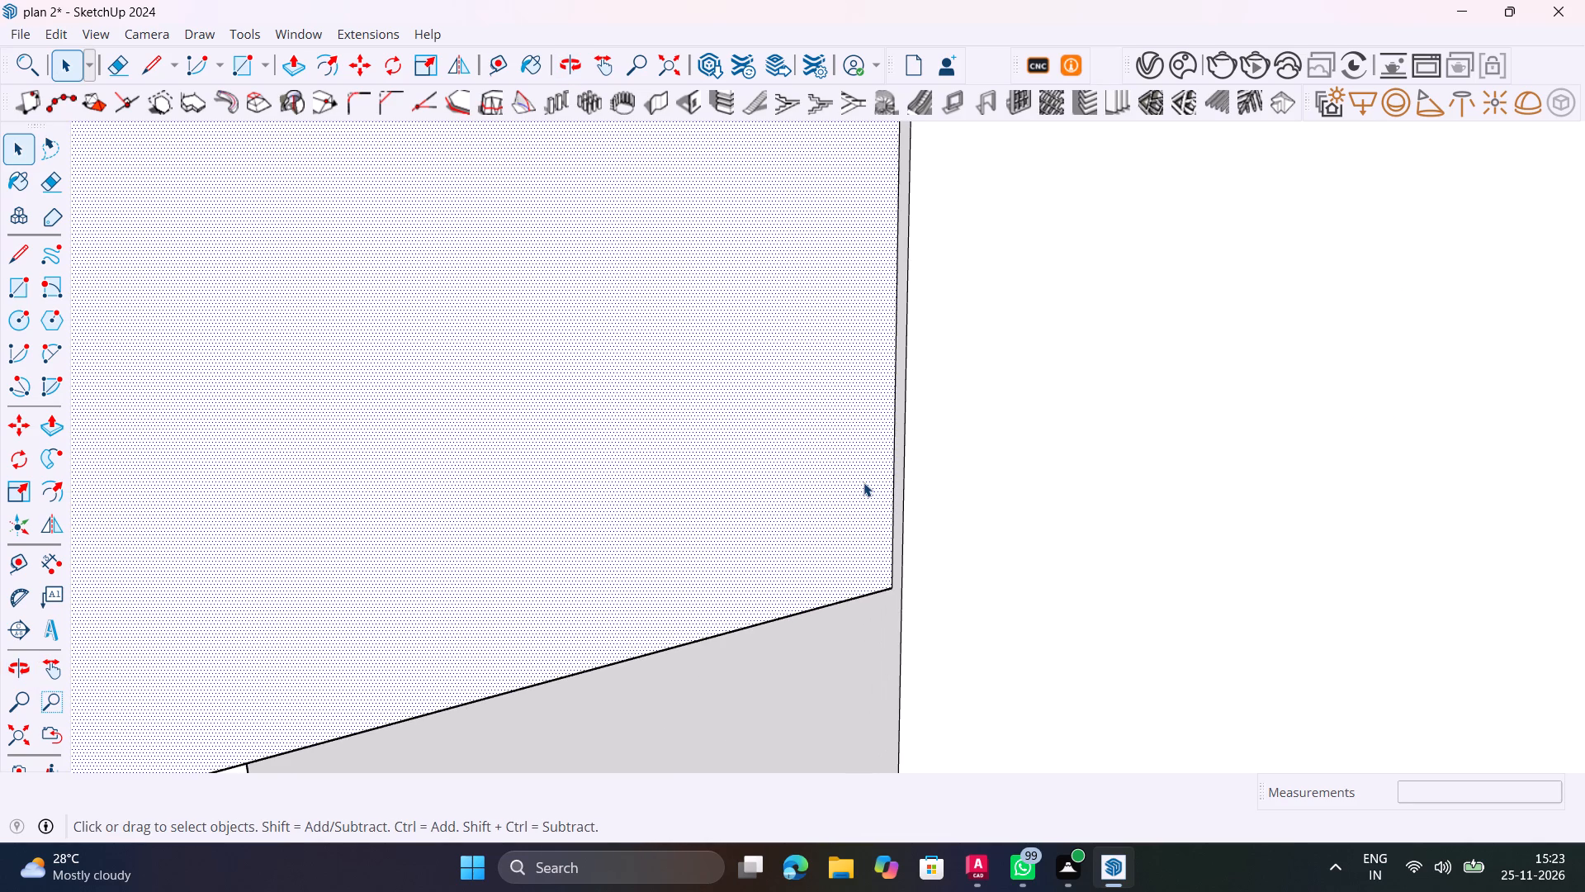
key(p)
click(863, 482)
click(905, 604)
scroll(882, 536, down, 4)
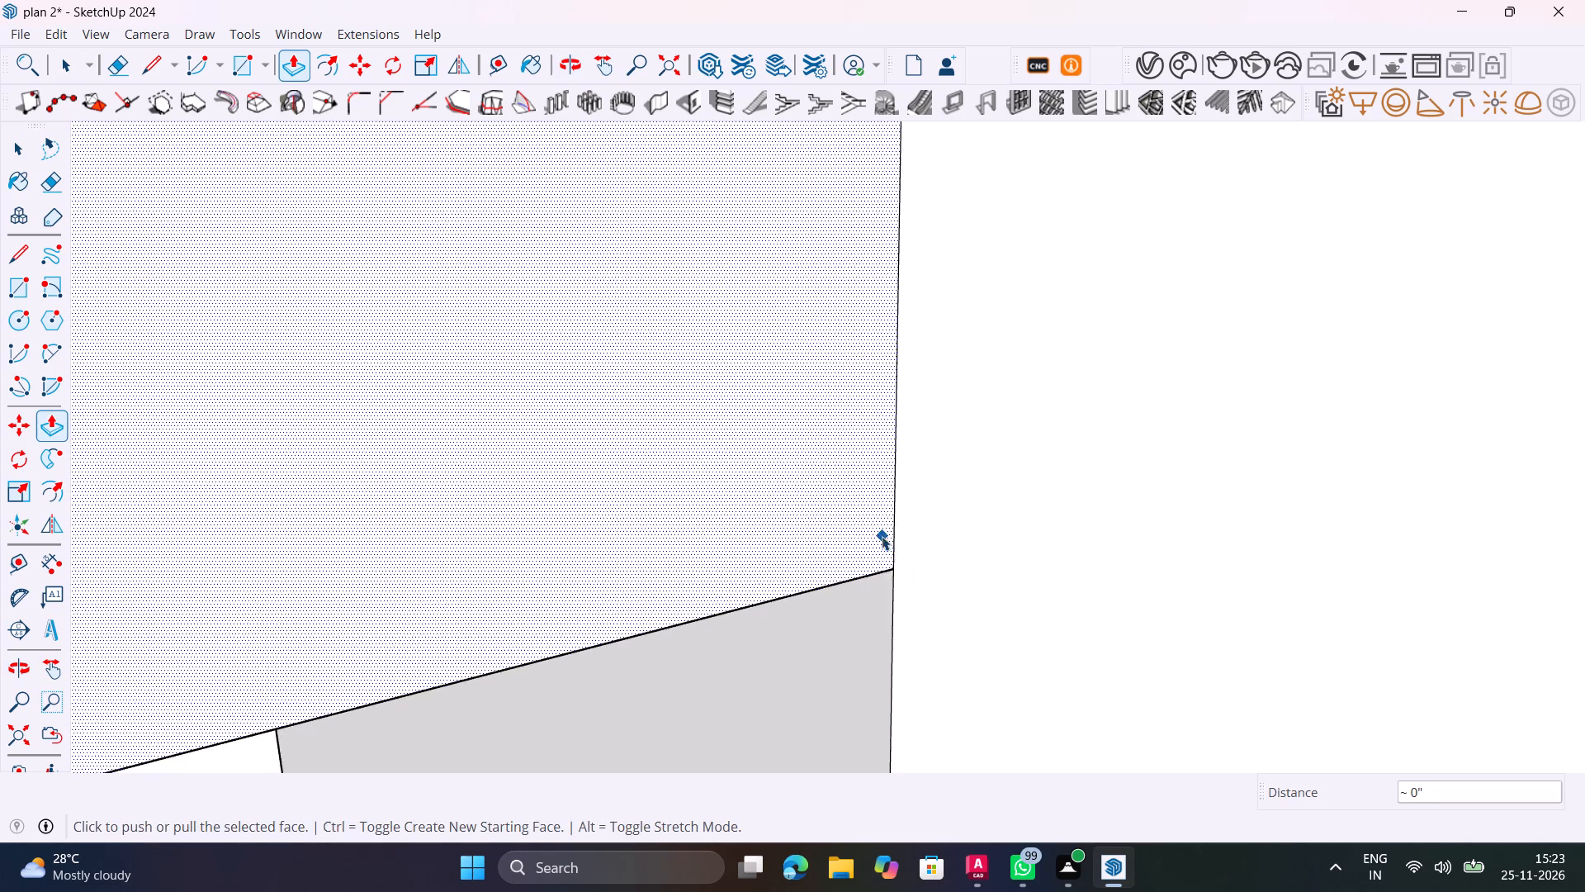
key(space)
Erase the vertical seam between the lintel and the adjoining wall on the room's inner face.
scroll(882, 536, down, 6)
middle_drag(880, 534, 761, 635)
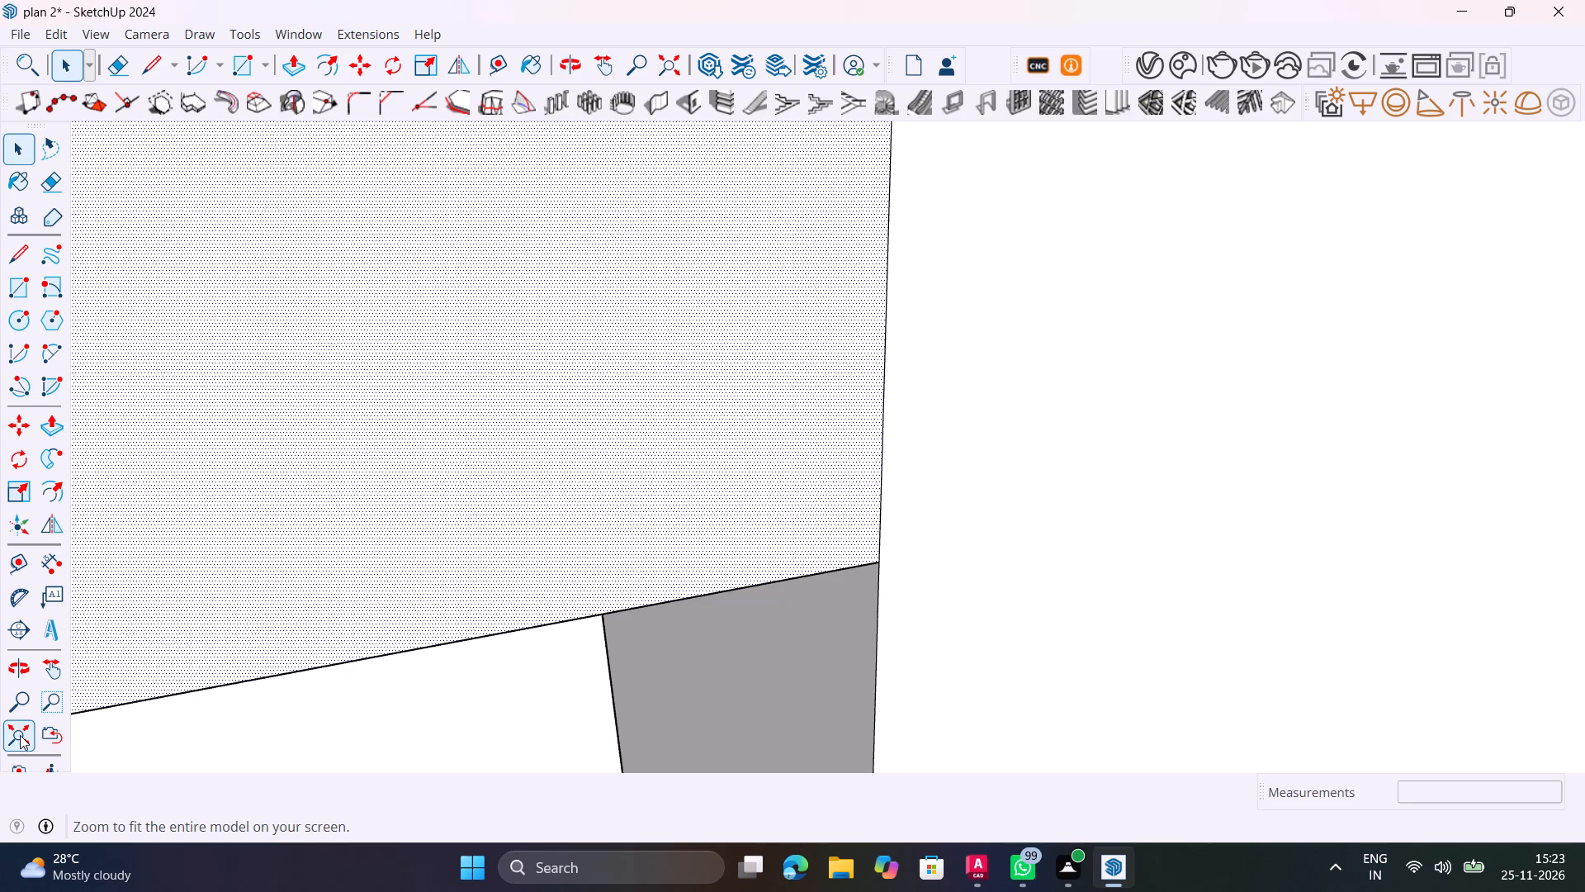
click(20, 725)
scroll(367, 432, down, 5)
middle_drag(452, 409, 482, 581)
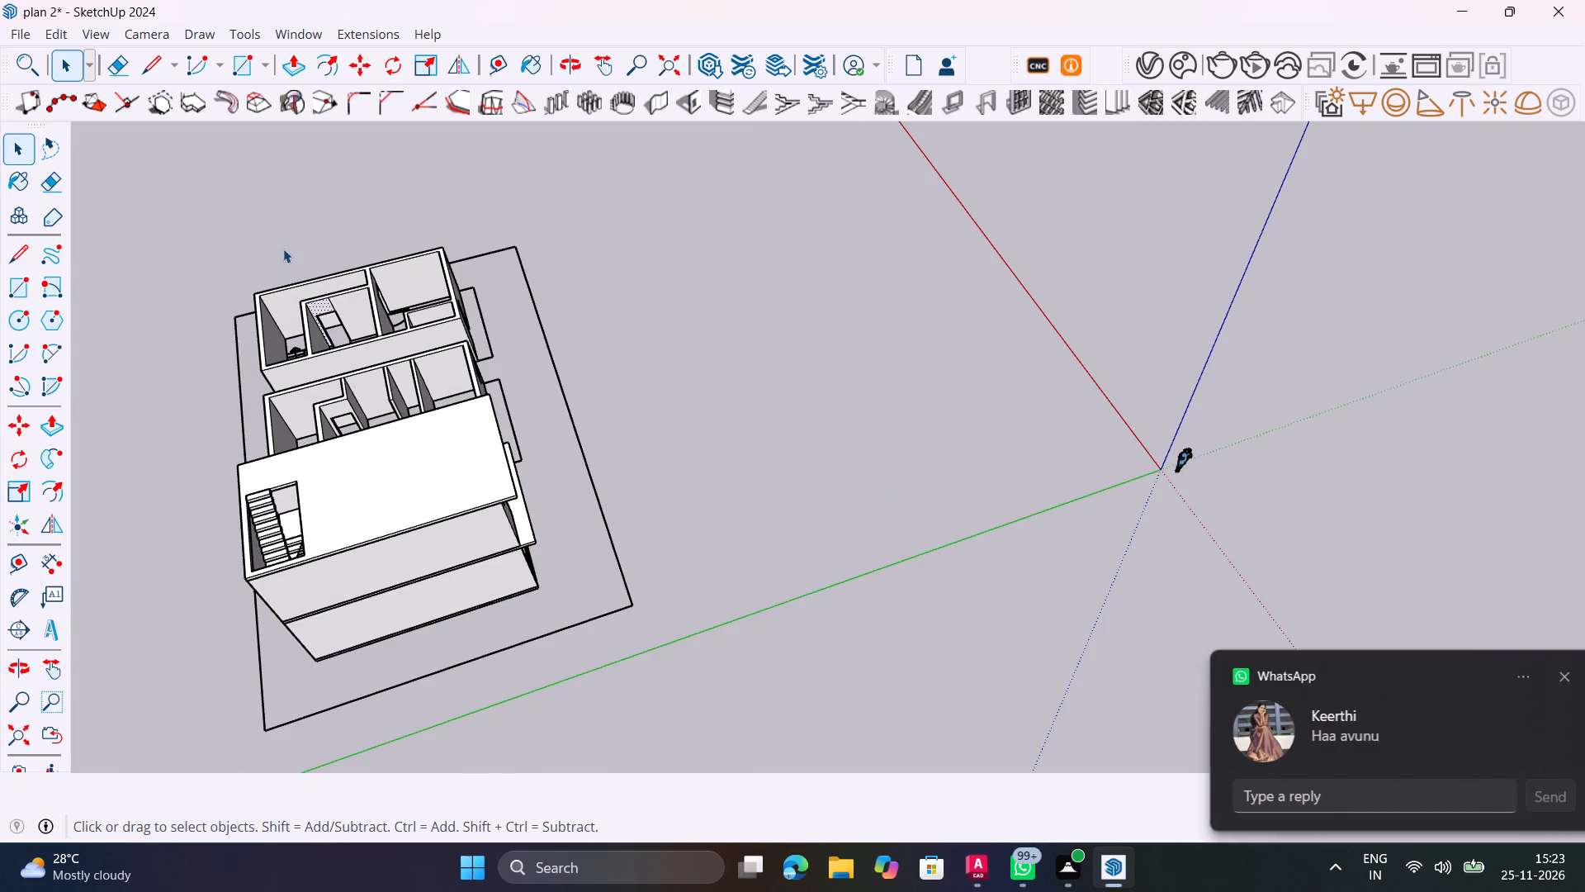
scroll(311, 279, up, 10)
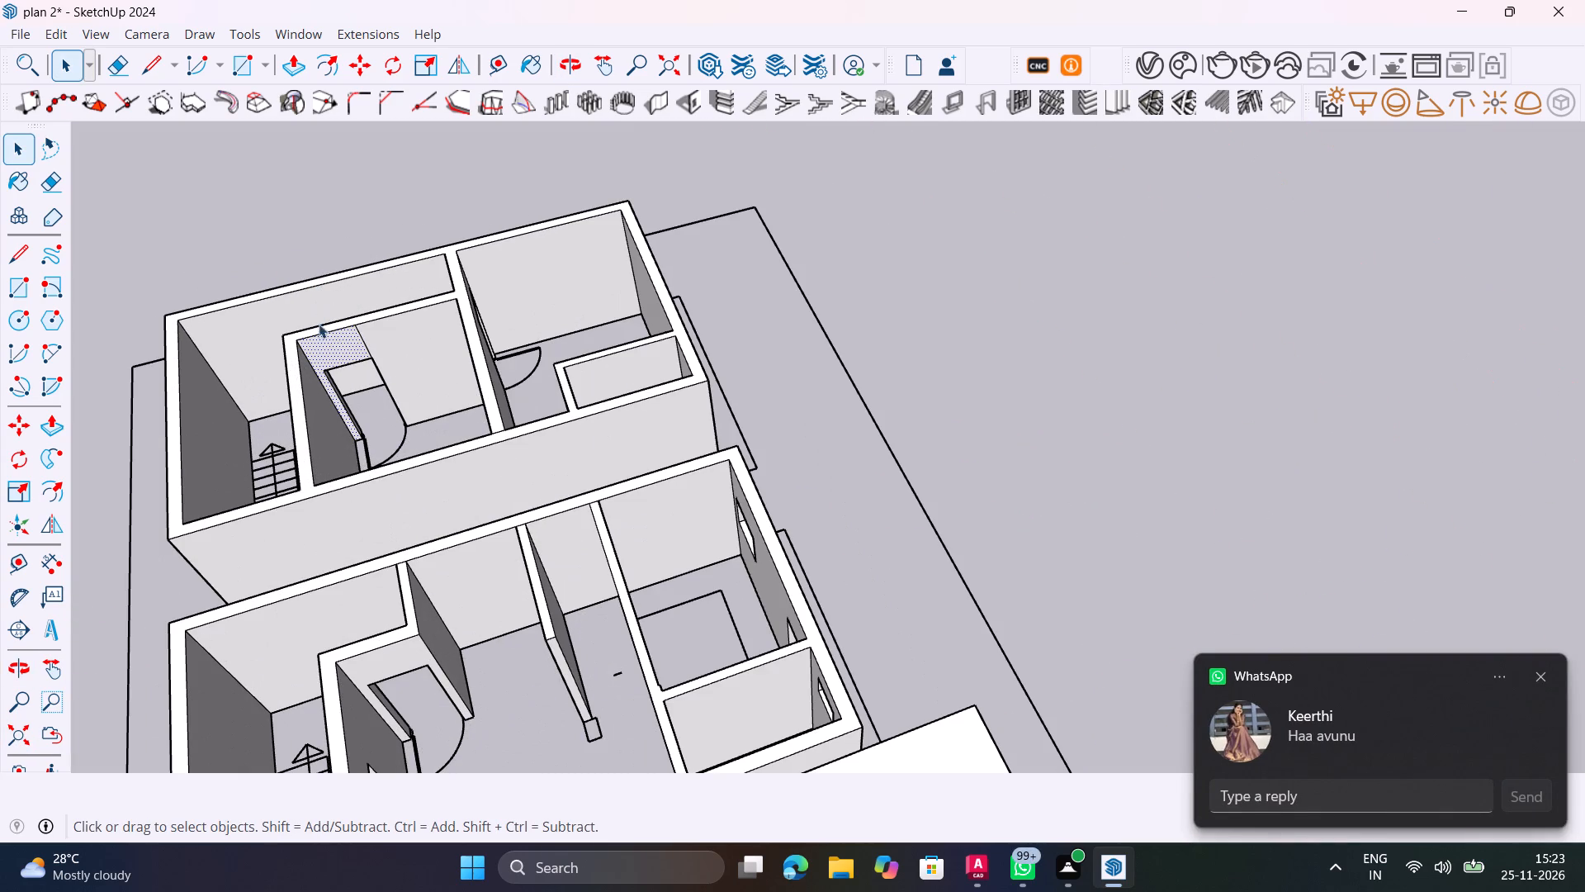
scroll(319, 336, up, 13)
shift+middle_drag(386, 358, 562, 445)
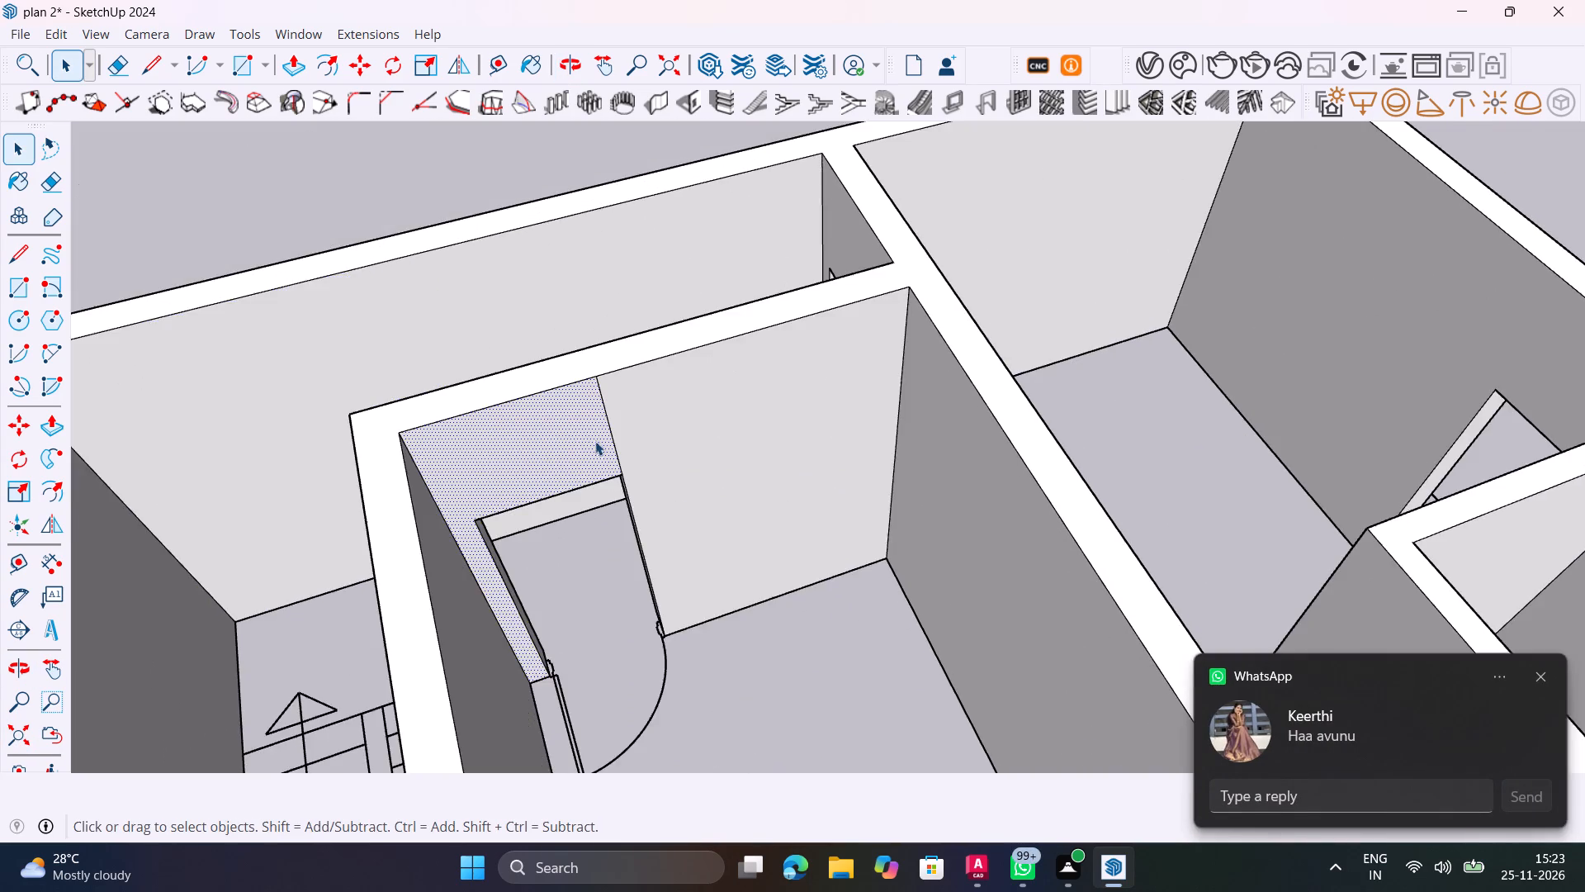
scroll(595, 439, up, 11)
key(e)
drag(588, 422, 688, 343)
key(space)
text(vv)
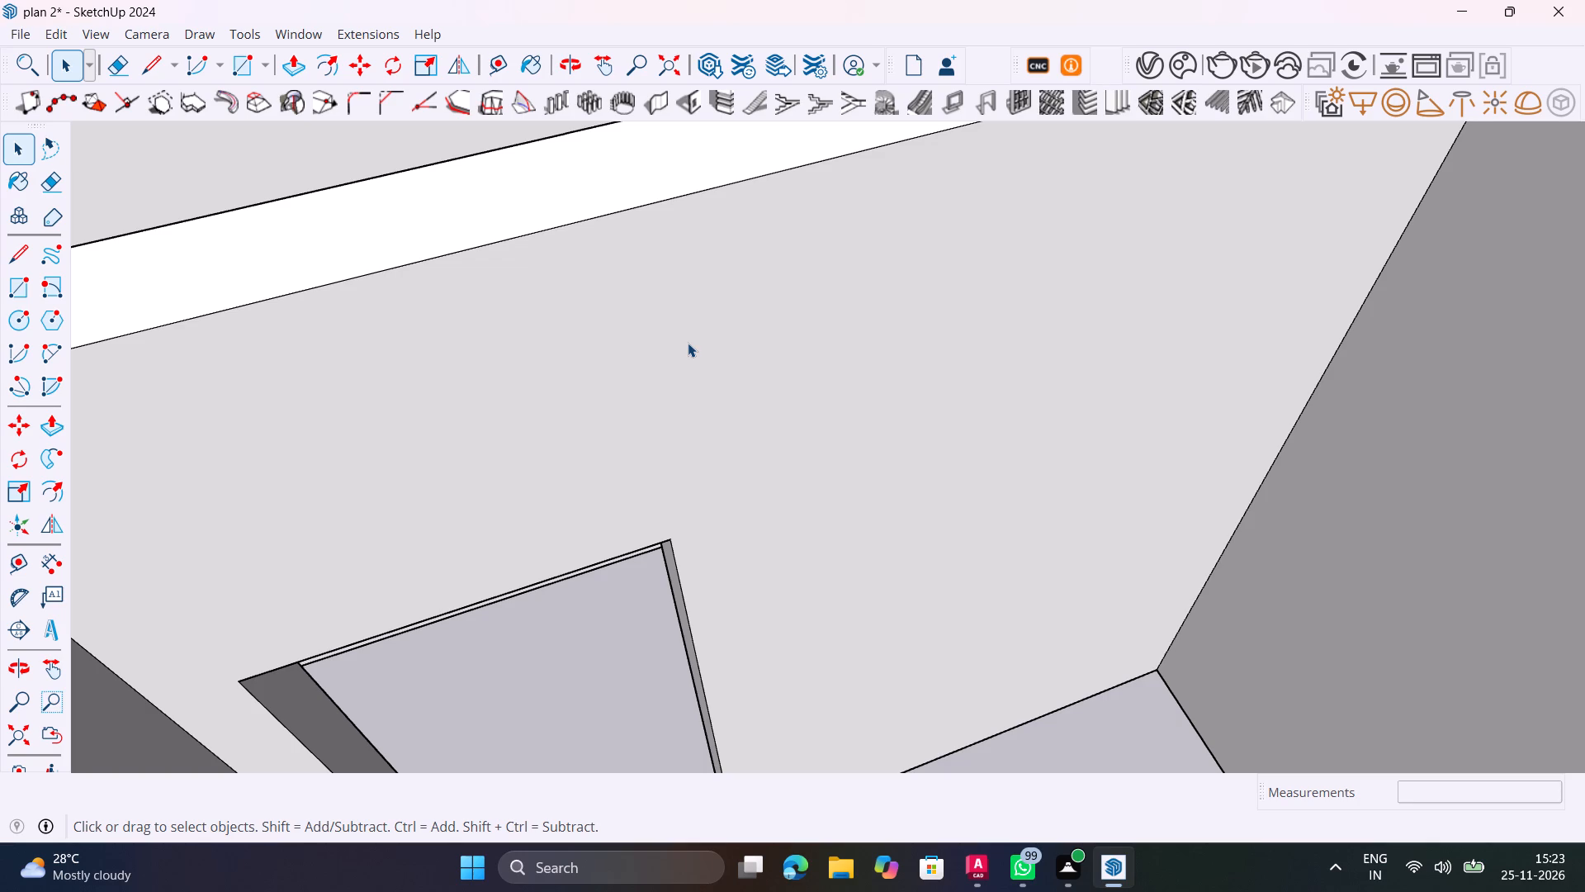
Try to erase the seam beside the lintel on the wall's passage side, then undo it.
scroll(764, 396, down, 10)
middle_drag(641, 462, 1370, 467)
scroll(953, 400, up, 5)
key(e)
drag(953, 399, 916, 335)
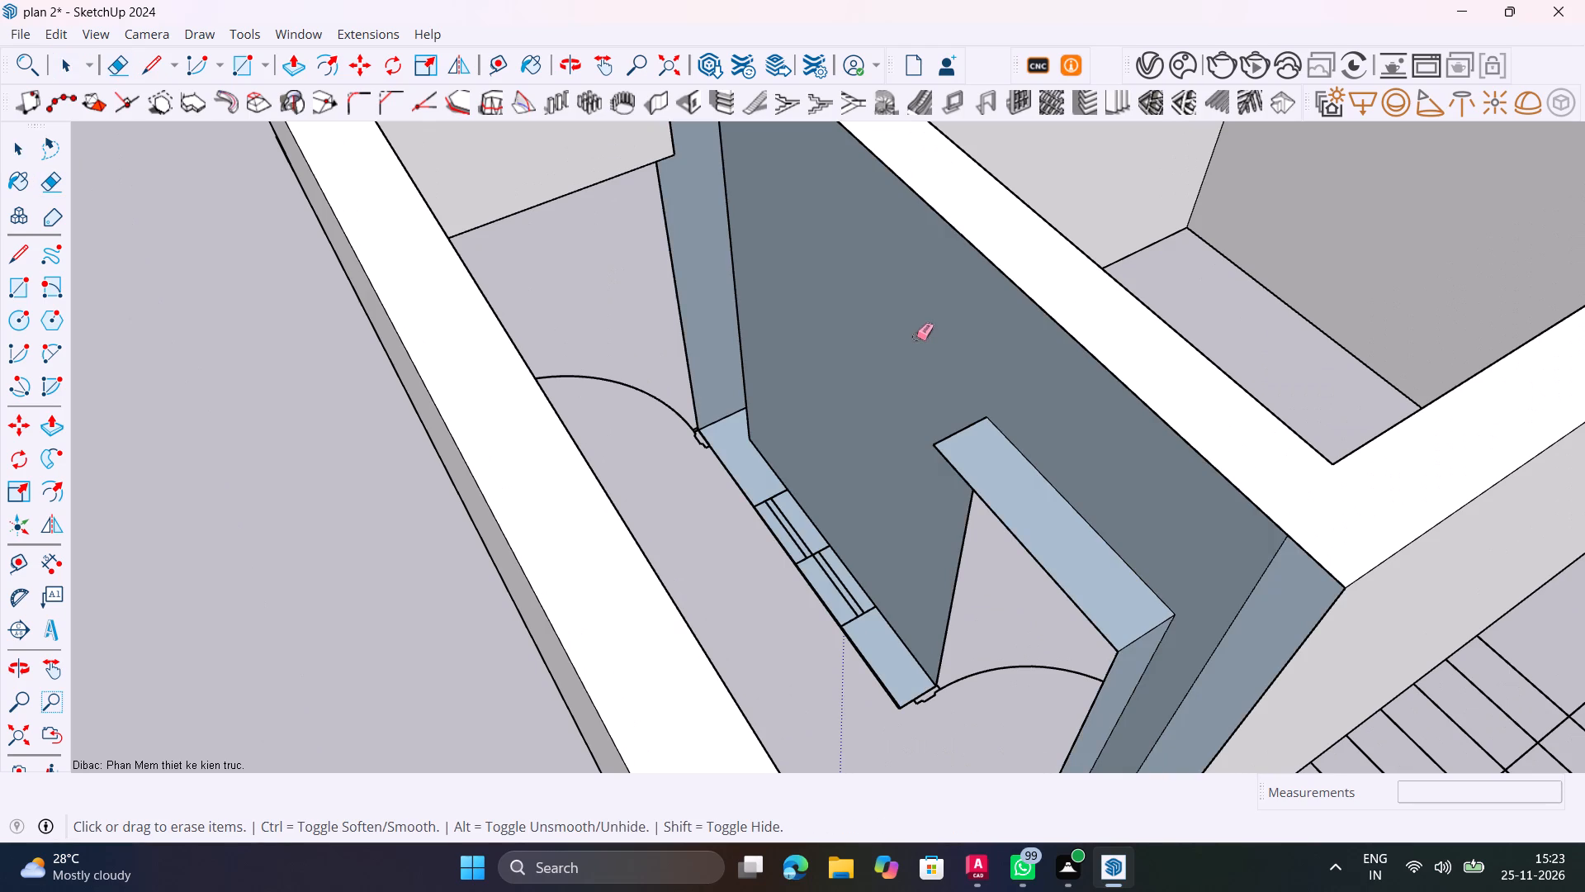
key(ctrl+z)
Push/Pull the lintel face on the passage side so it is flush with the adjoining wall face.
scroll(939, 406, up, 16)
key(space)
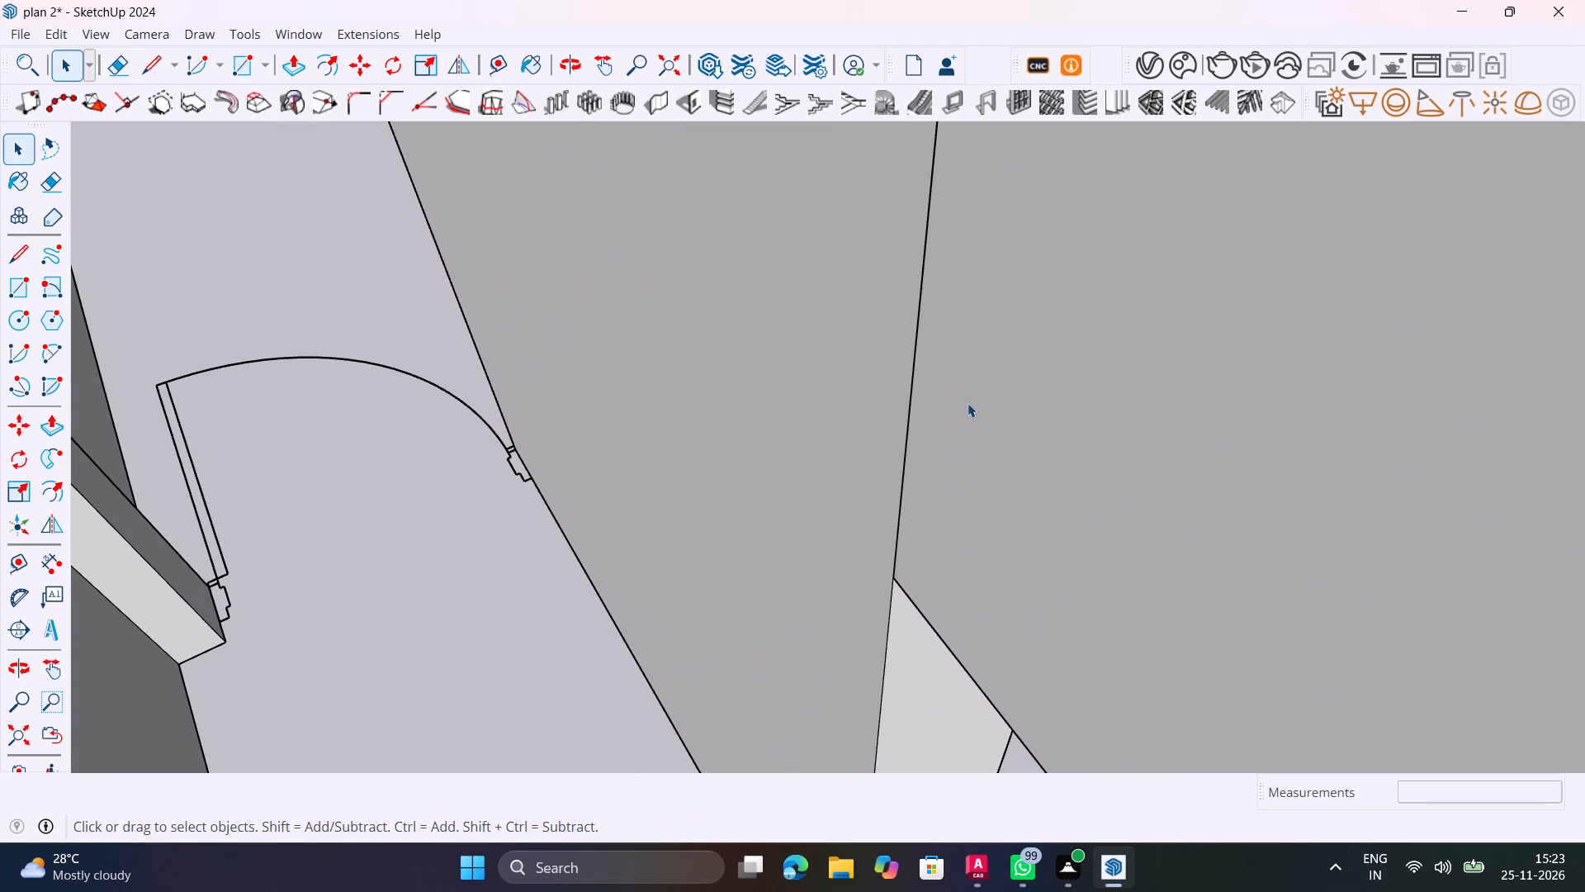
click(978, 482)
scroll(978, 478, down, 4)
scroll(929, 585, up, 9)
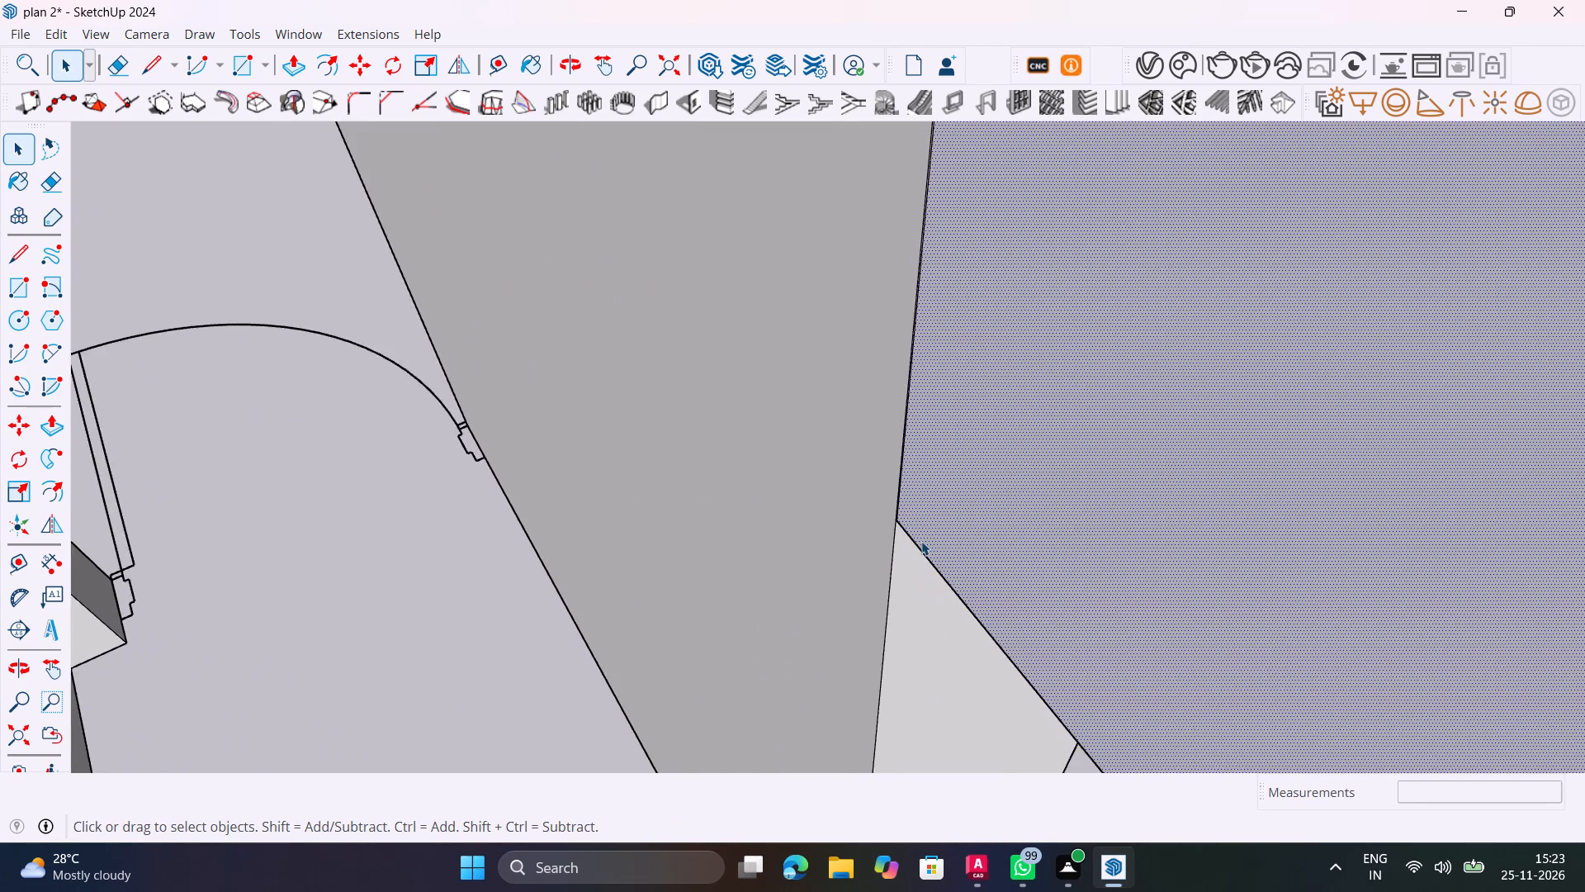
scroll(921, 541, up, 20)
scroll(873, 442, up, 7)
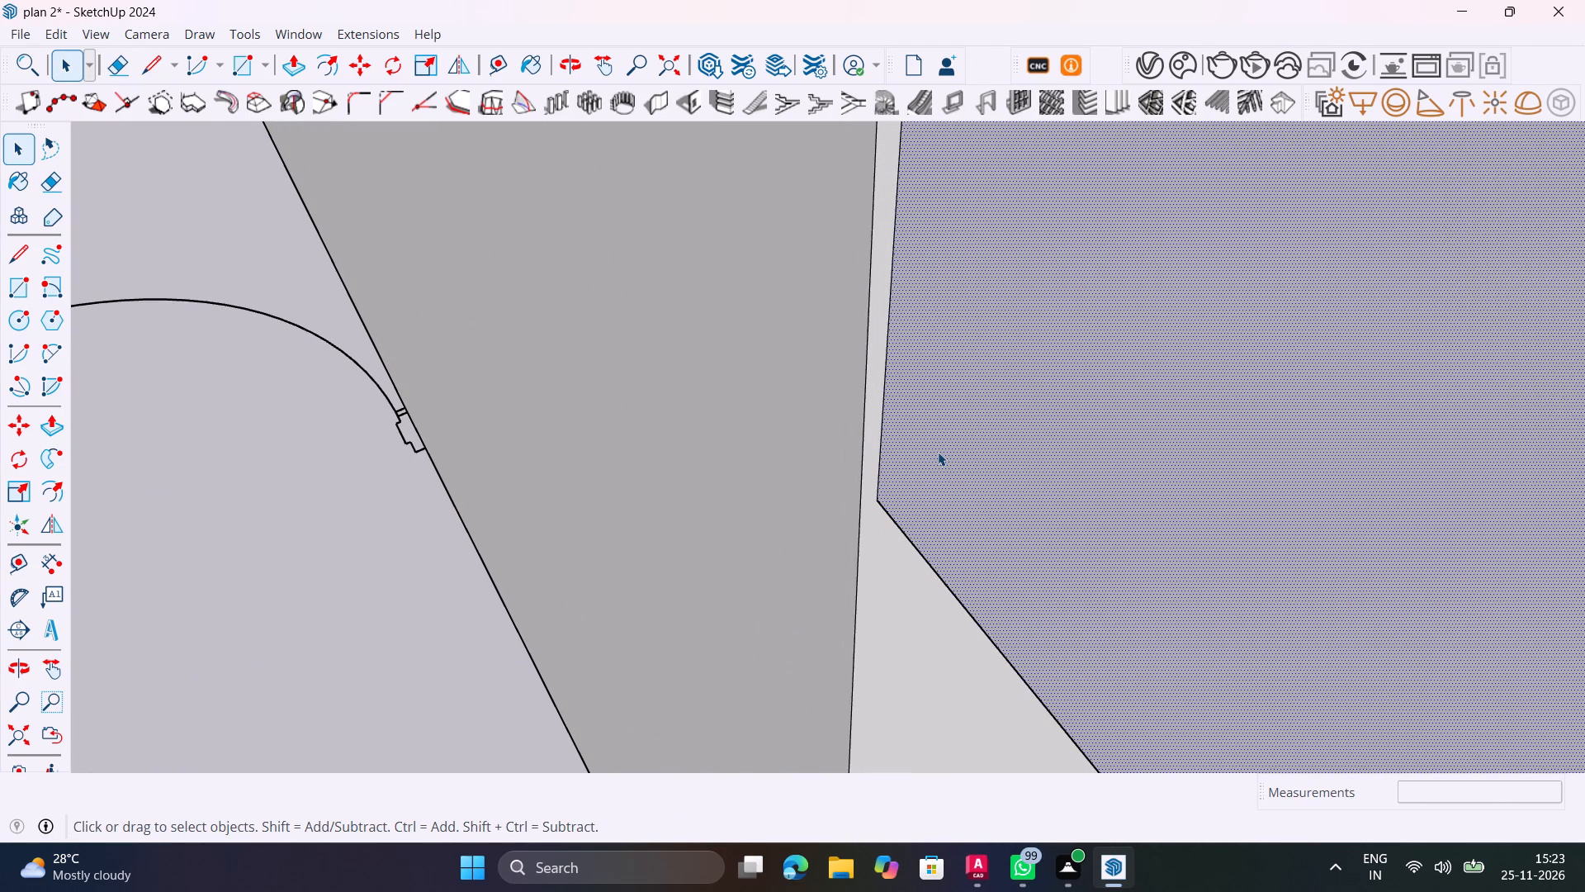
key(p)
click(944, 451)
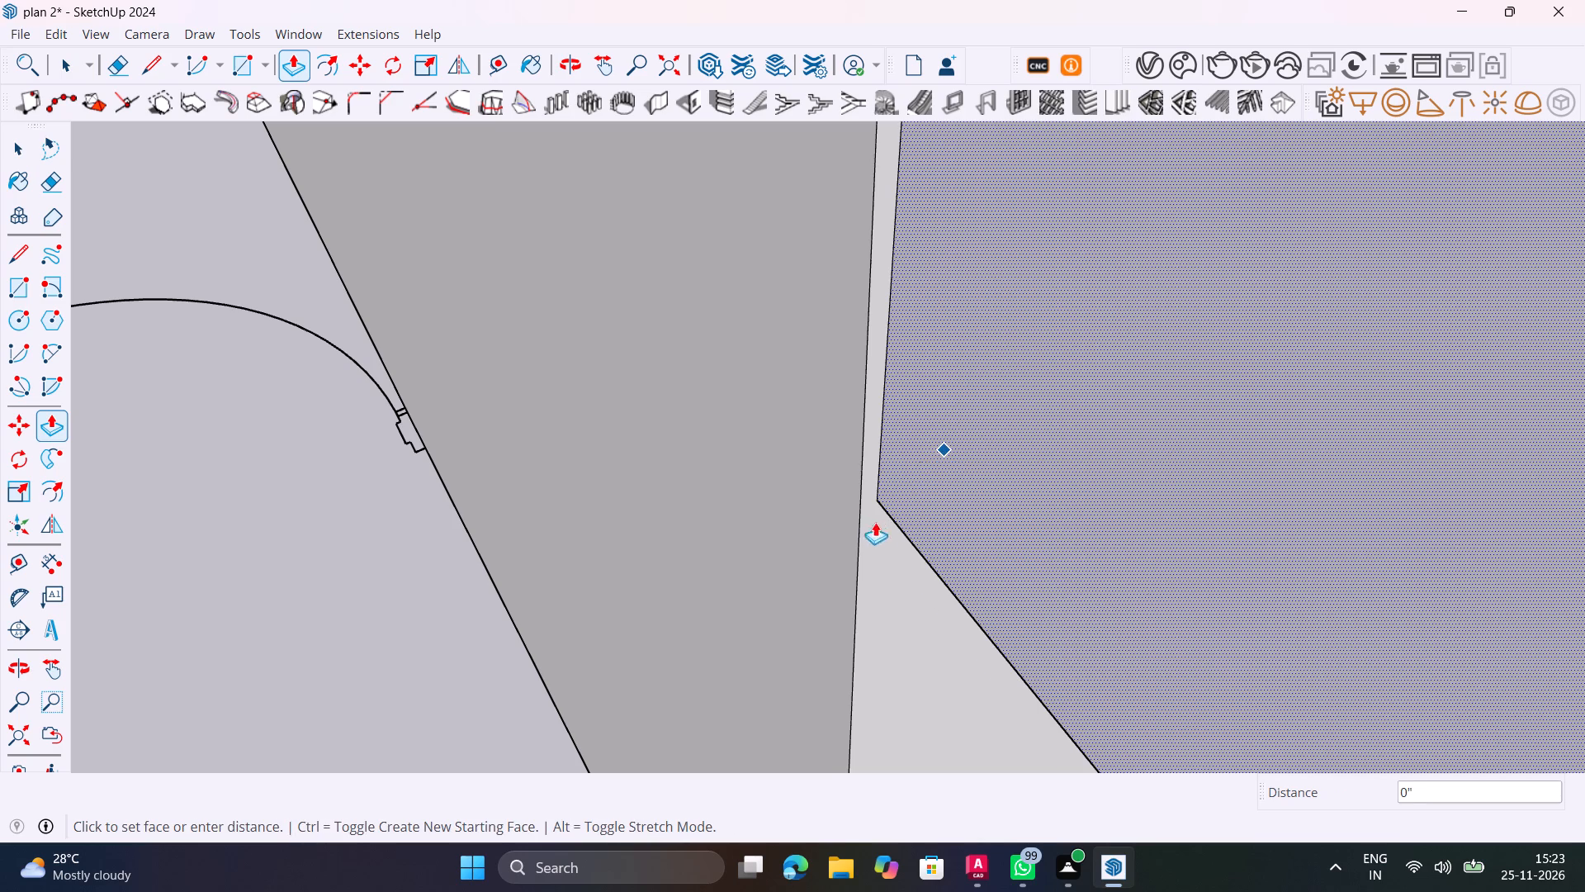
click(859, 541)
scroll(854, 469, down, 14)
key(space)
Erase the vertical seam beside the lintel on the passage side of the wall.
key(e)
drag(895, 464, 811, 342)
scroll(811, 338, down, 20)
scroll(811, 338, down, 20)
scroll(811, 338, down, 6)
key(space)
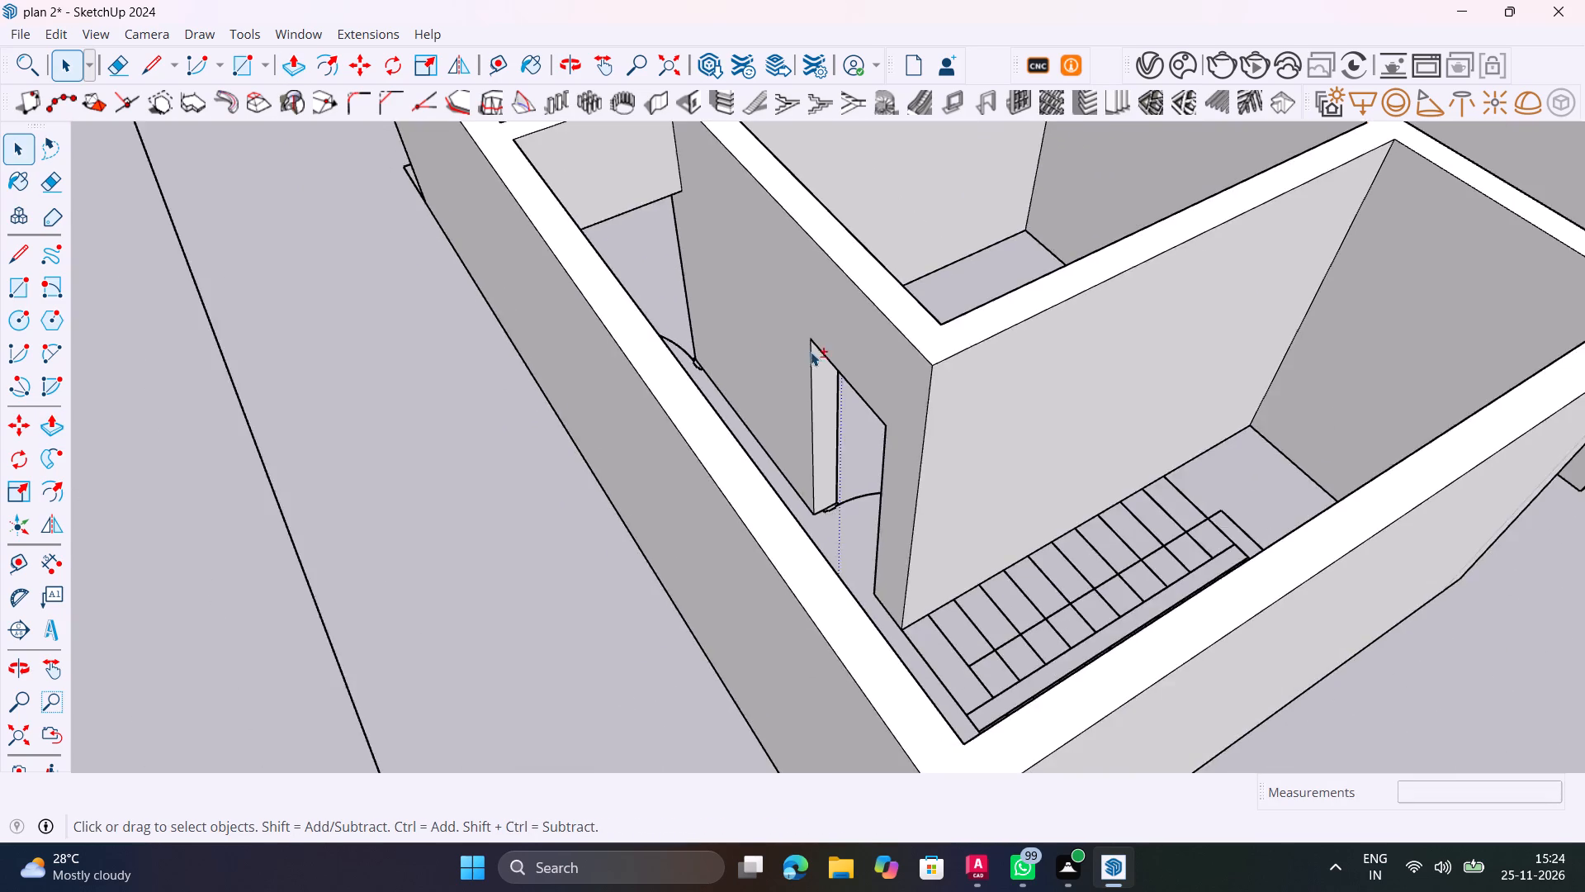
Examine the door openings and lintels around the rooms and passage of the last floor plan.
shift+middle_drag(809, 359, 592, 549)
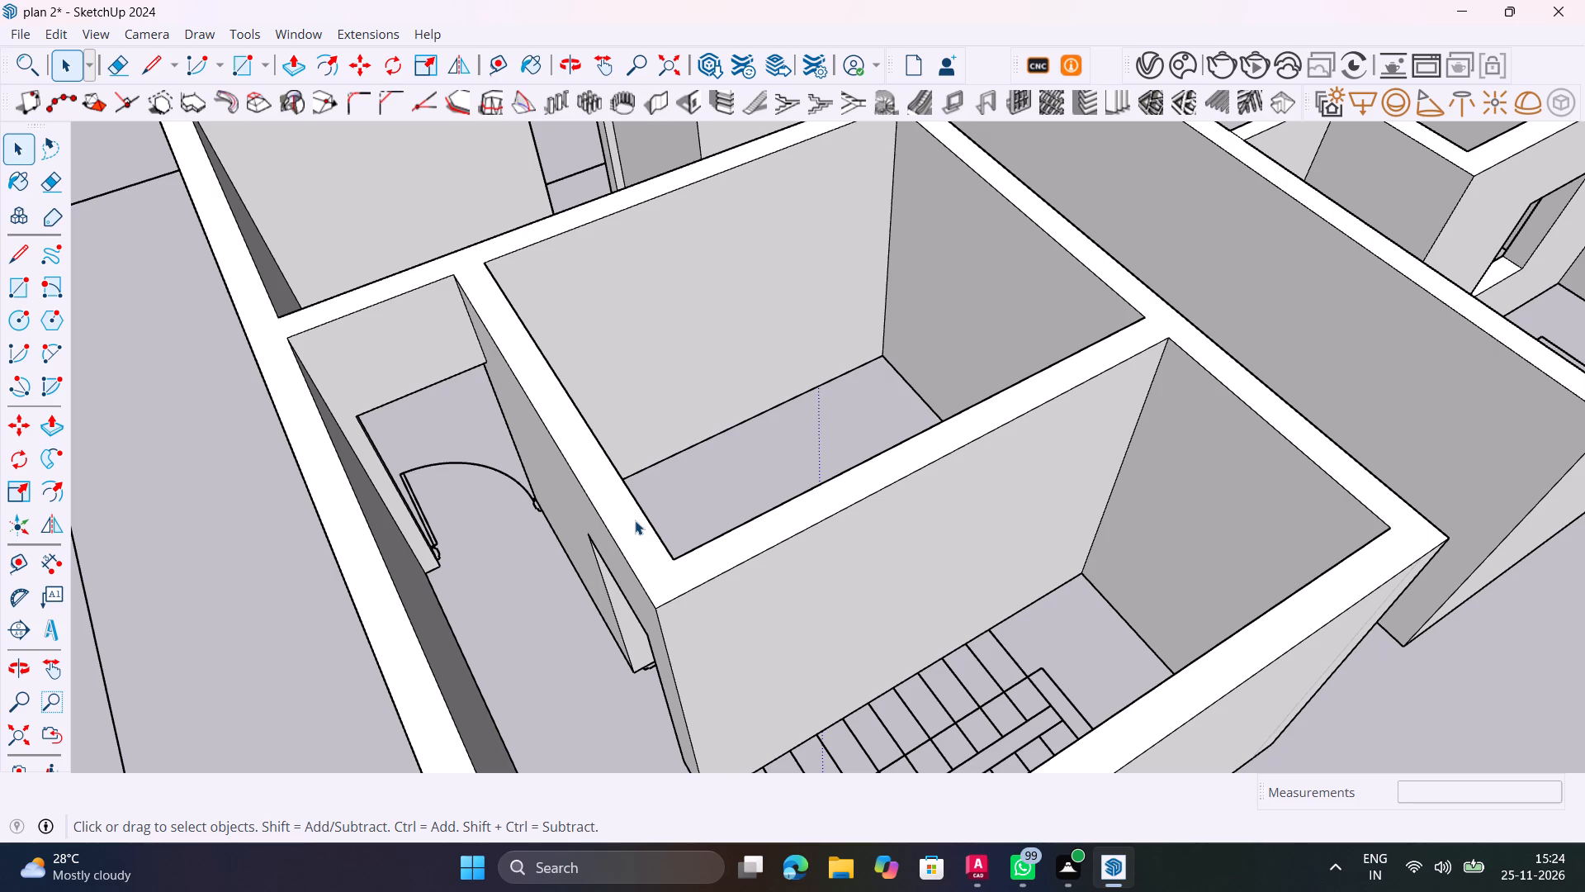
scroll(614, 477, down, 6)
key(space)
middle_drag(556, 516, 887, 470)
scroll(800, 451, down, 9)
middle_drag(738, 515, 1003, 512)
scroll(738, 367, up, 11)
shift+middle_drag(643, 388, 853, 457)
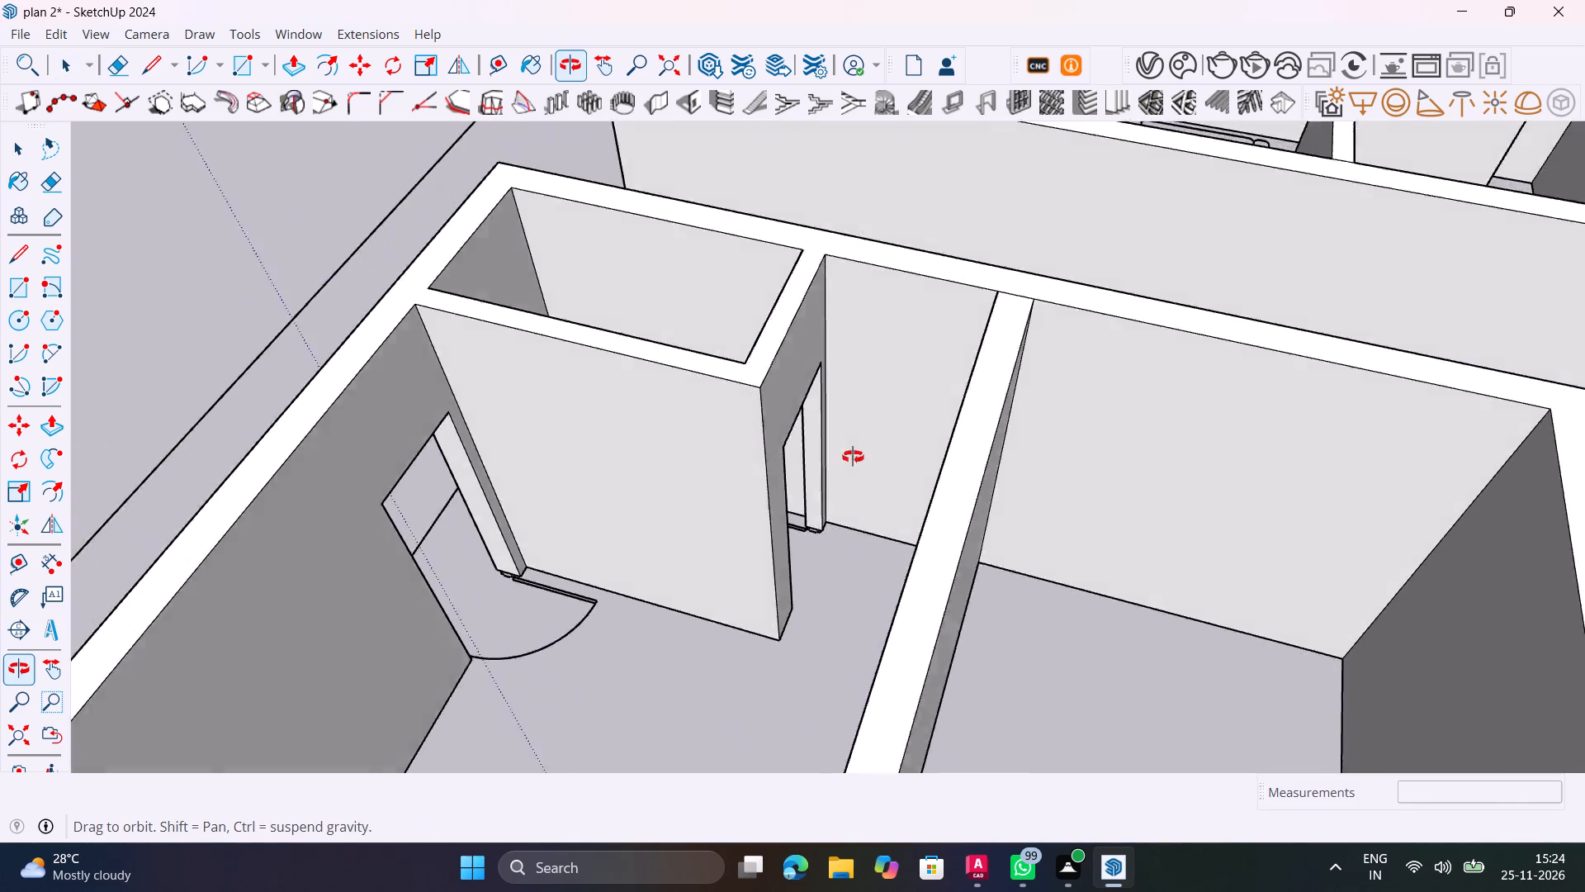
shift+middle_drag(853, 457, 1005, 466)
Save the model.
key(ctrl+s)
Review the whole model from several sides, examining the walls, openings and staircases of the two unroofed floors.
scroll(660, 346, down, 16)
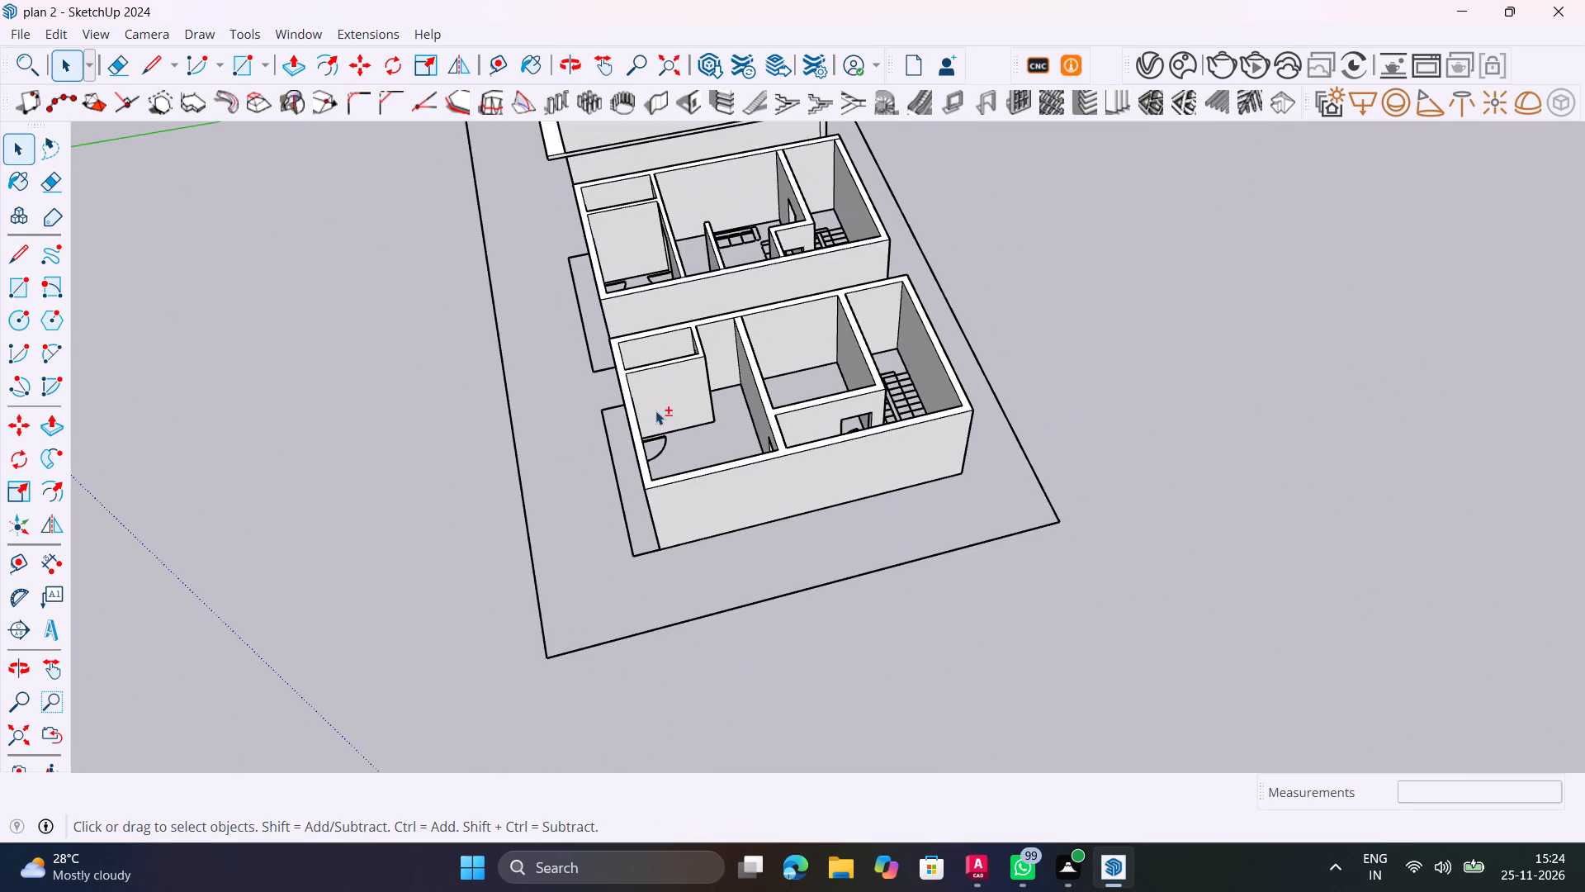
shift+middle_drag(518, 425, 232, 446)
scroll(630, 453, up, 5)
middle_drag(629, 456, 574, 453)
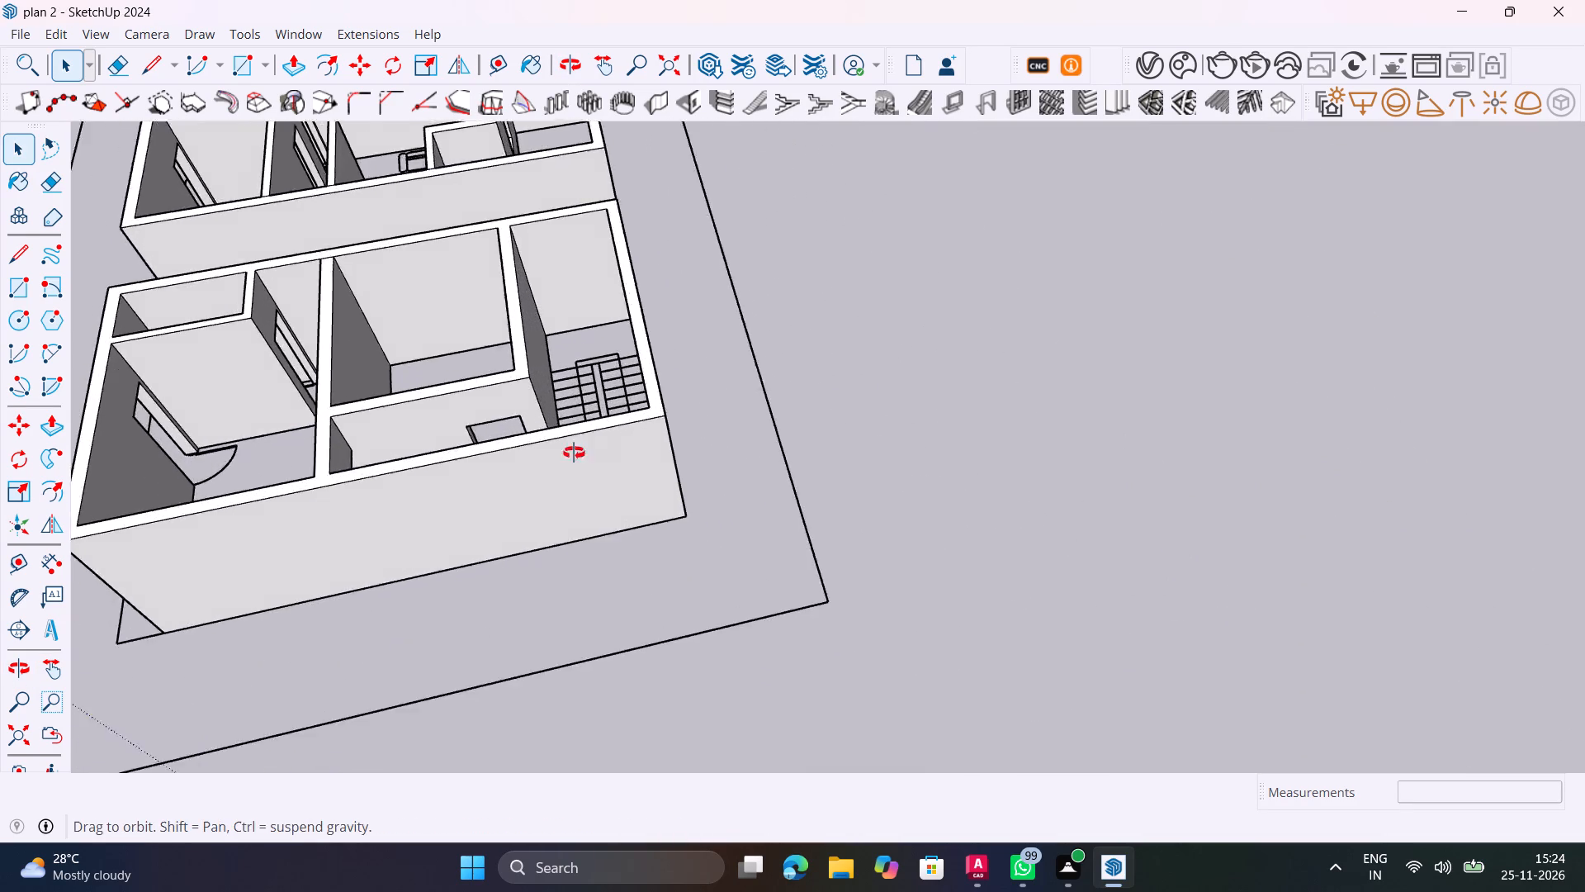
middle_drag(574, 453, 358, 447)
shift+middle_drag(634, 370, 465, 576)
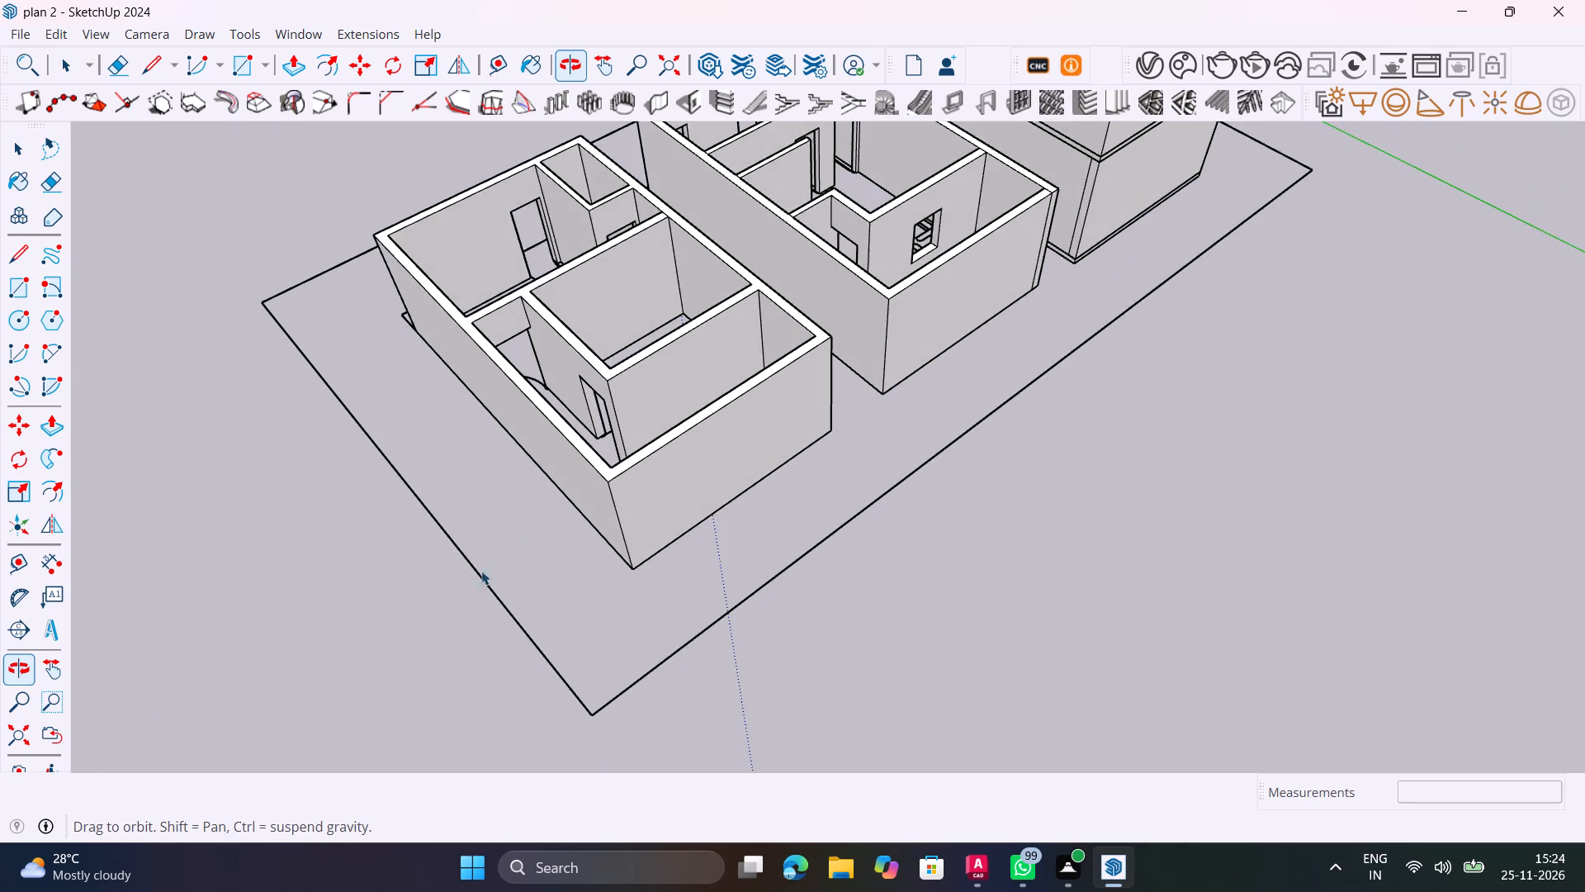
scroll(787, 378, up, 6)
shift+middle_drag(790, 389, 863, 603)
middle_drag(641, 545, 836, 566)
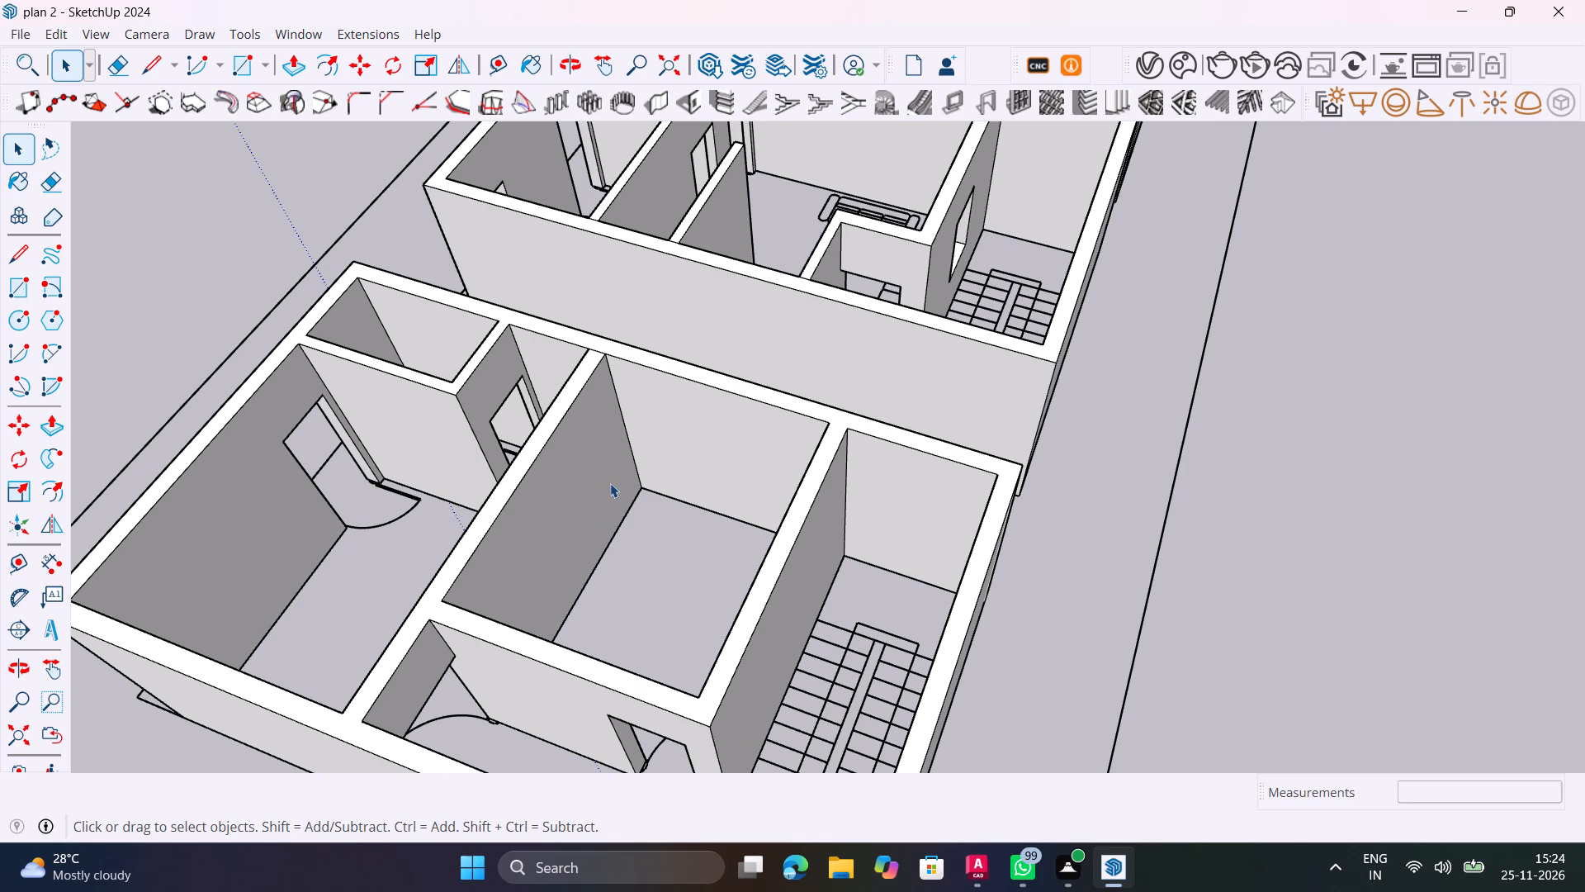
scroll(616, 469, down, 5)
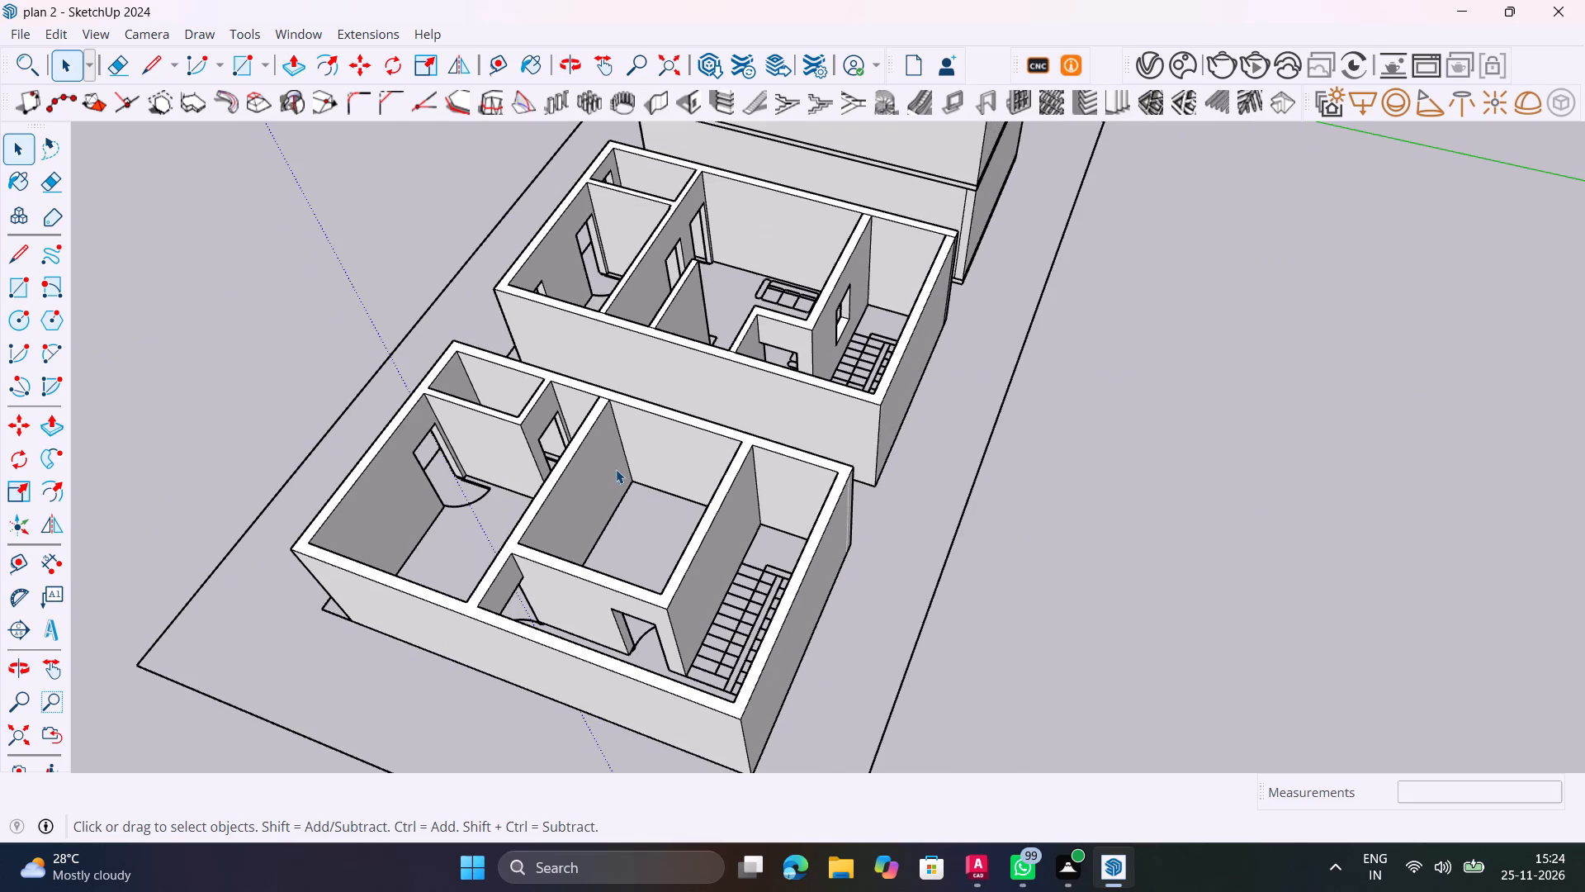
middle_drag(605, 480, 923, 350)
scroll(925, 344, down, 8)
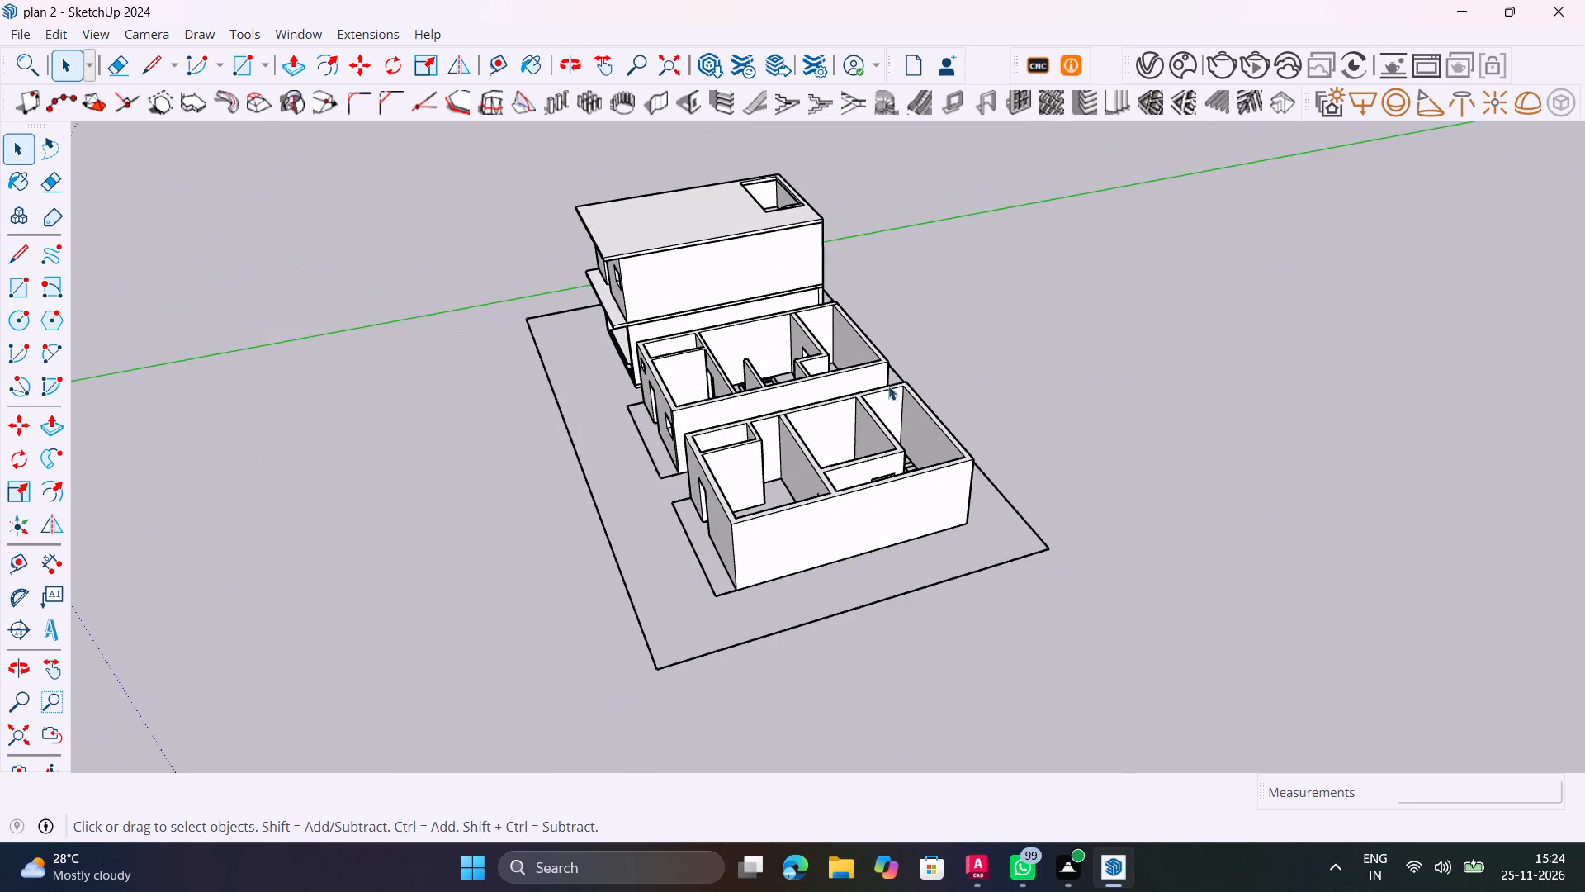
middle_drag(706, 457, 1109, 484)
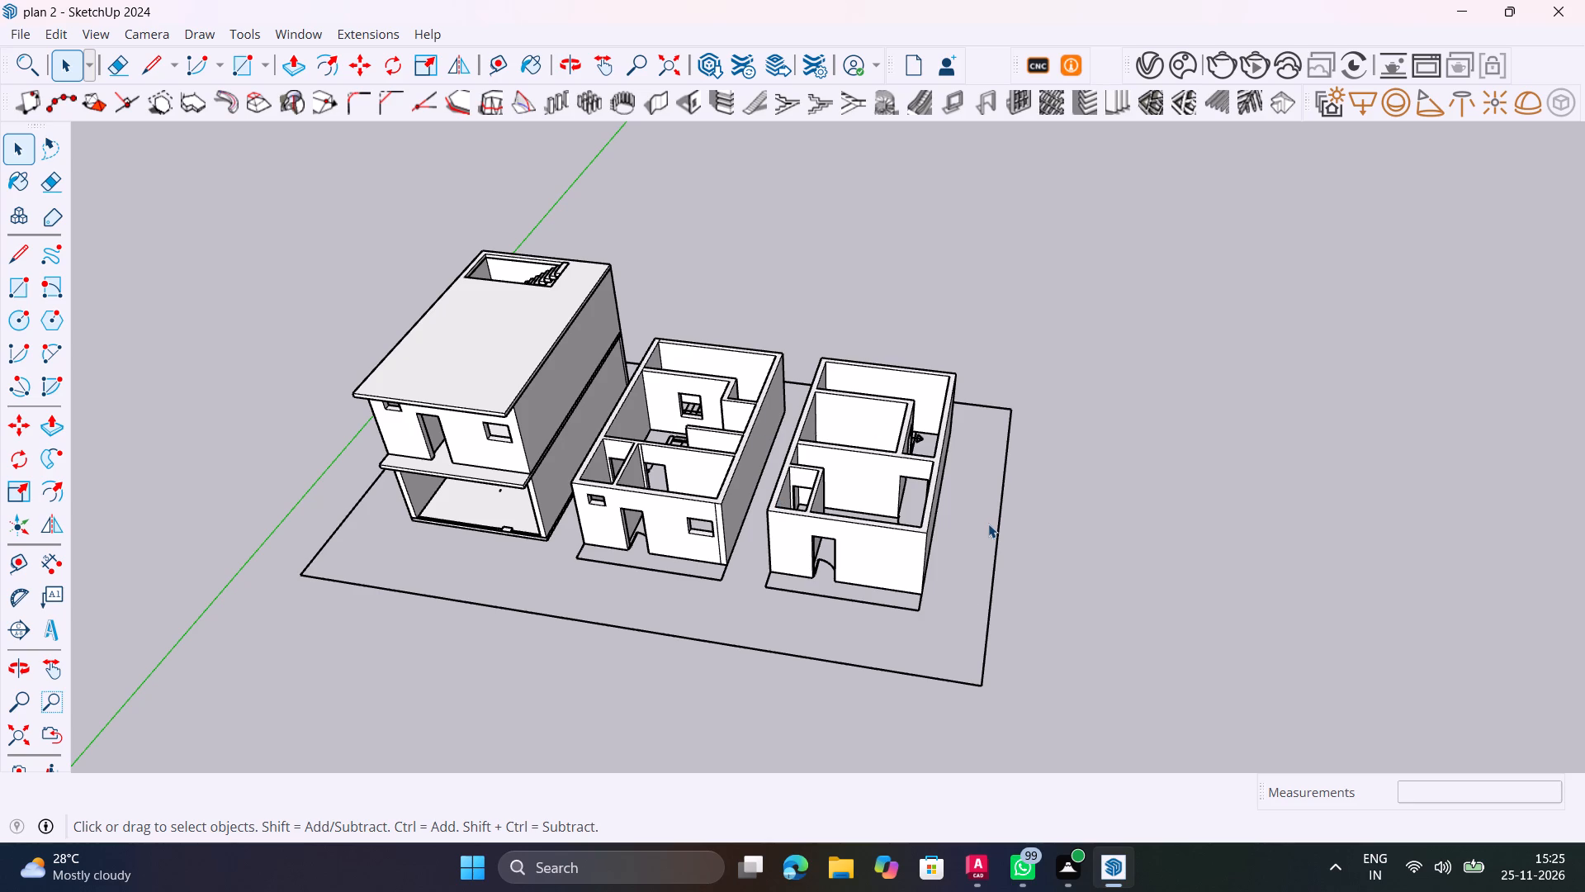
scroll(987, 503, down, 2)
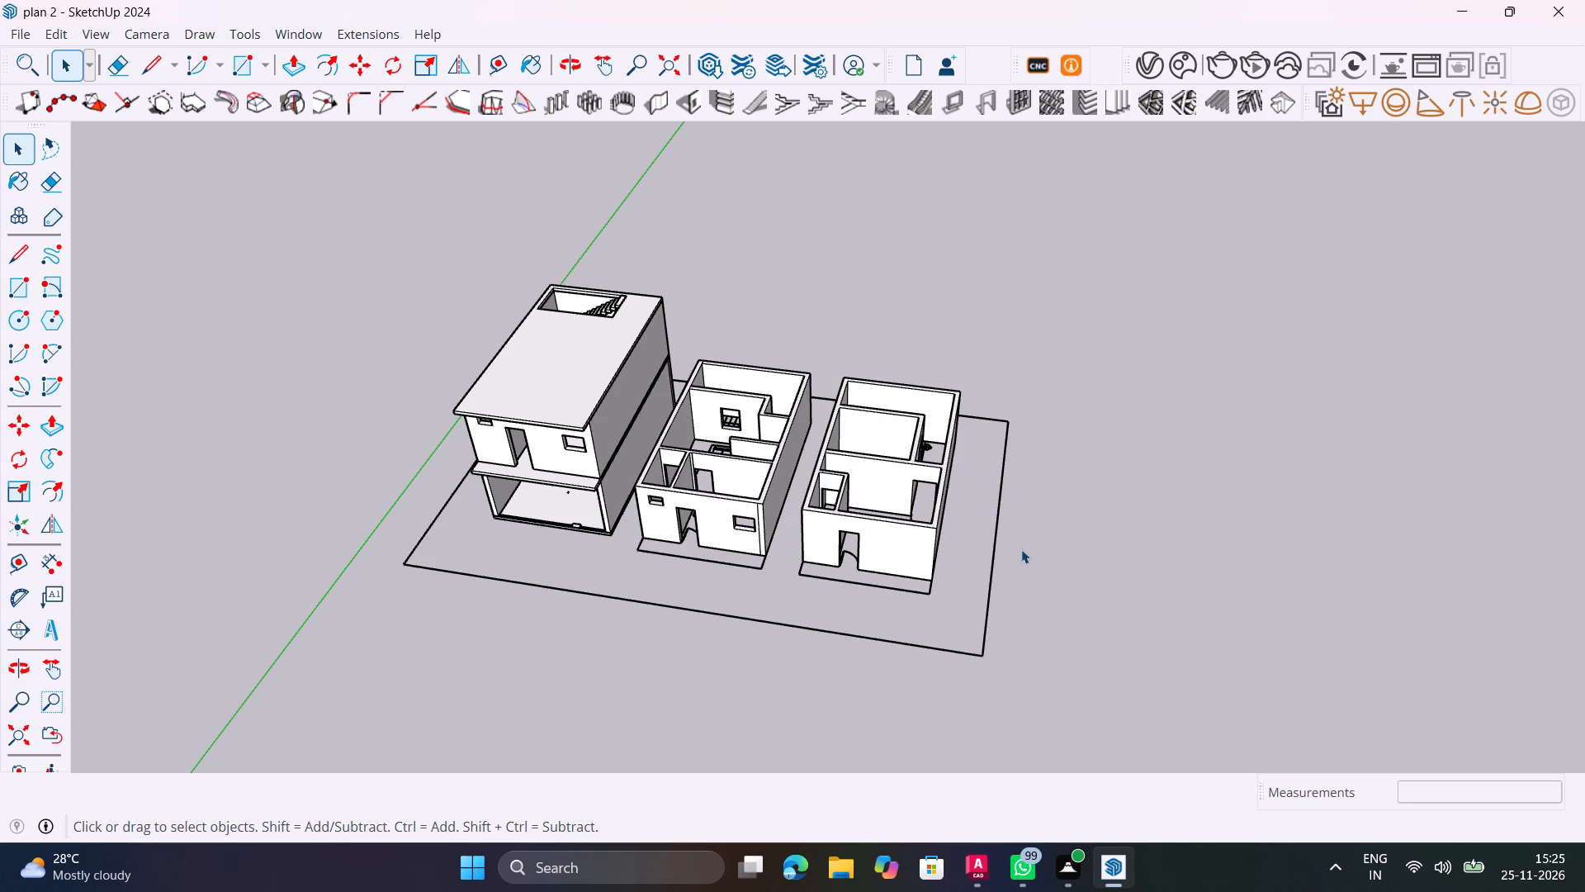
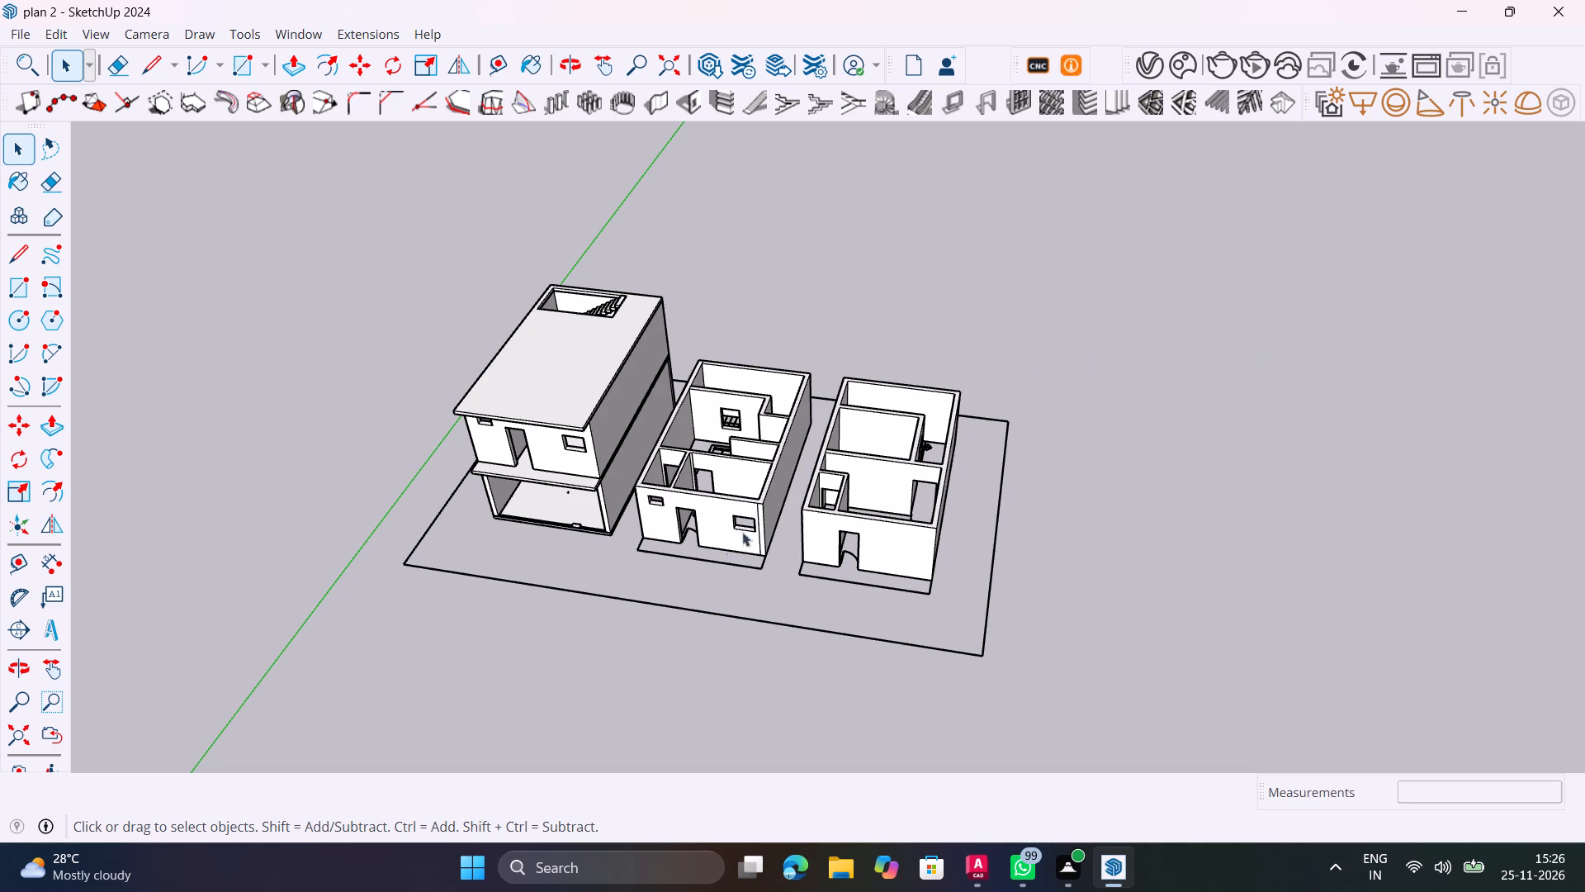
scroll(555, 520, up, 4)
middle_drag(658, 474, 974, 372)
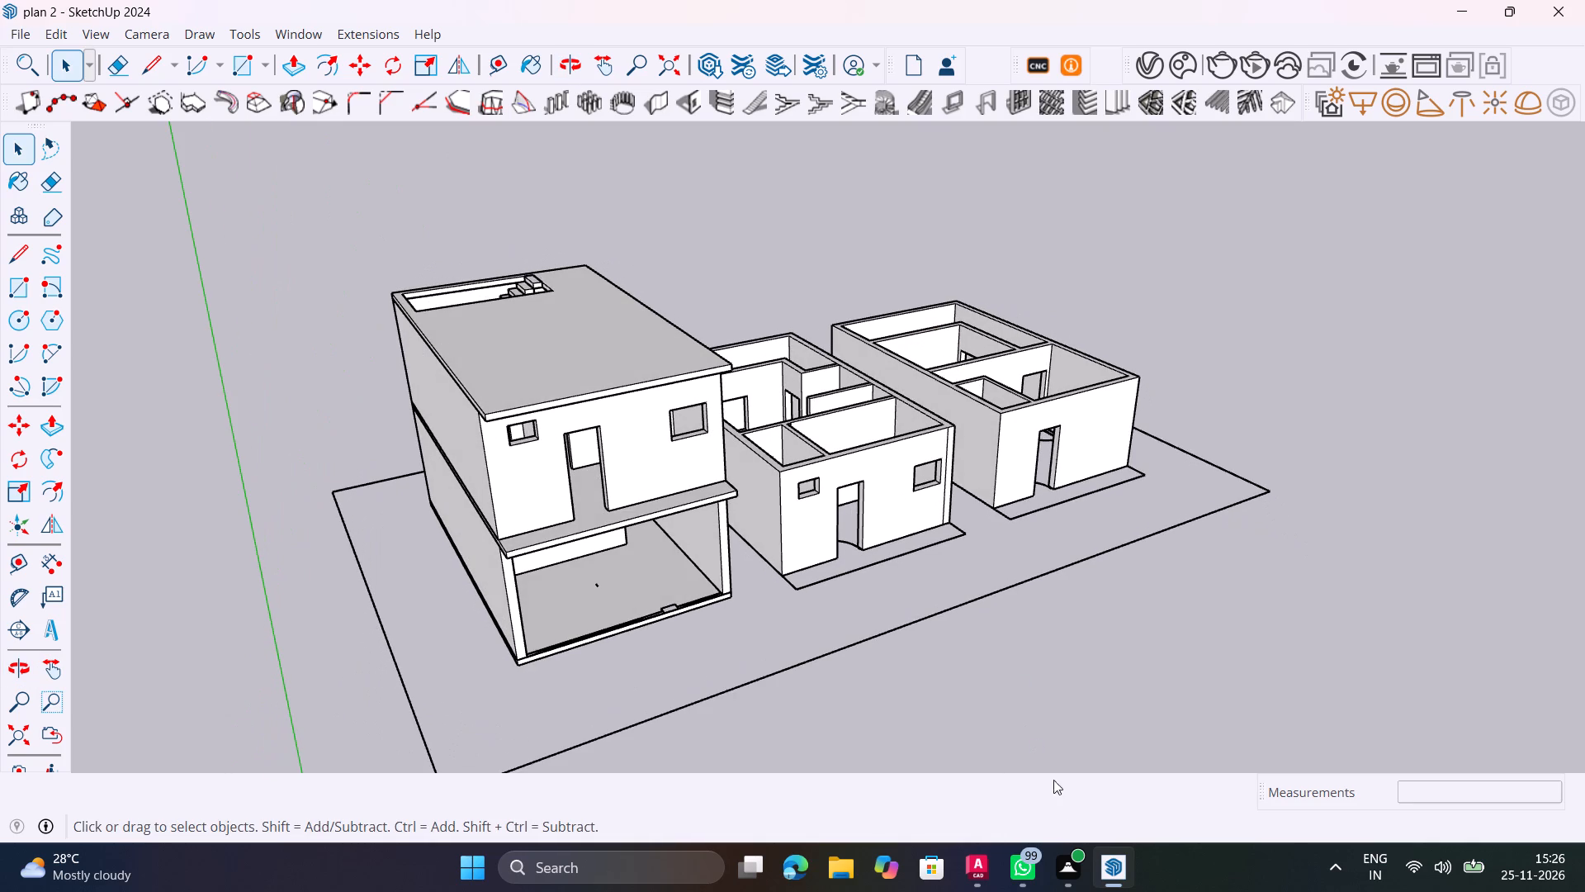
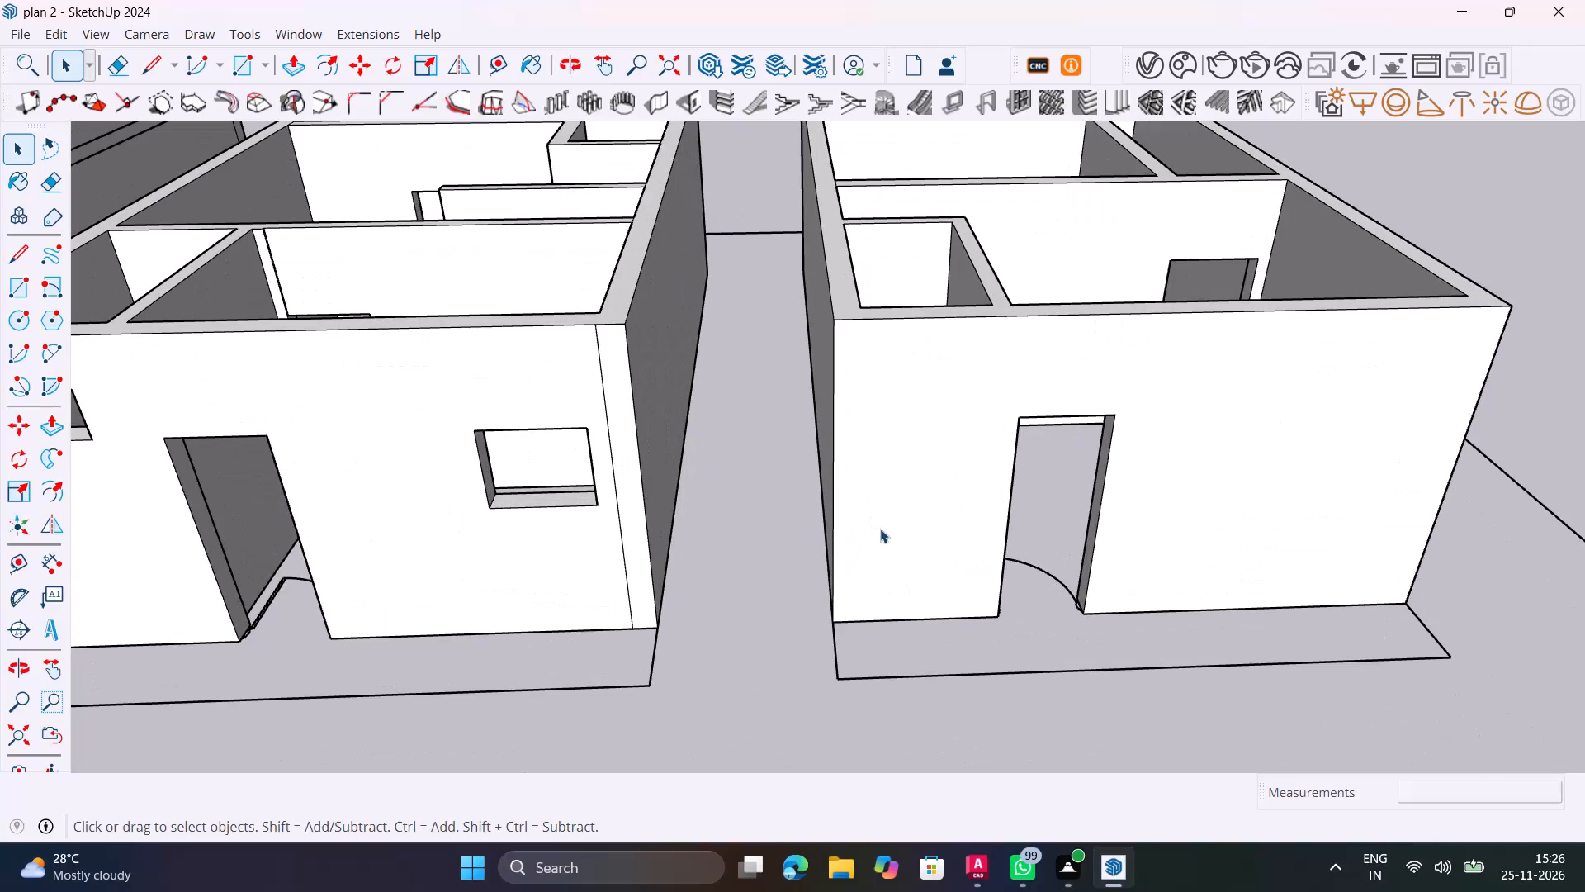
Group all the connected wall geometry of the single-storey block with one front doorway and no front windows.
triple_click(886, 524)
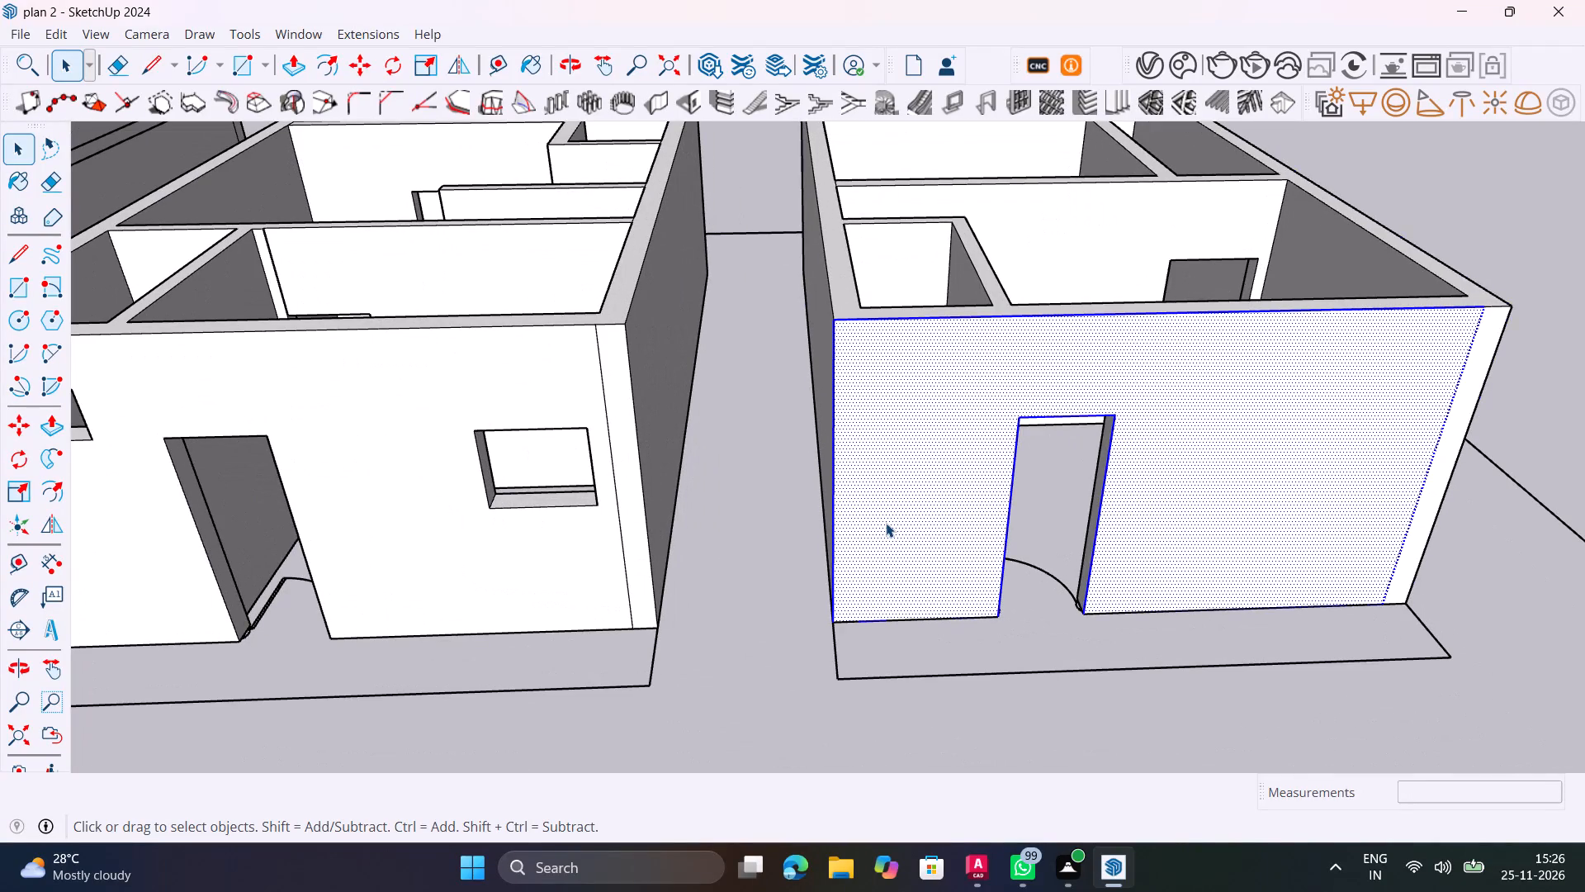
click(886, 523)
right_click(886, 523)
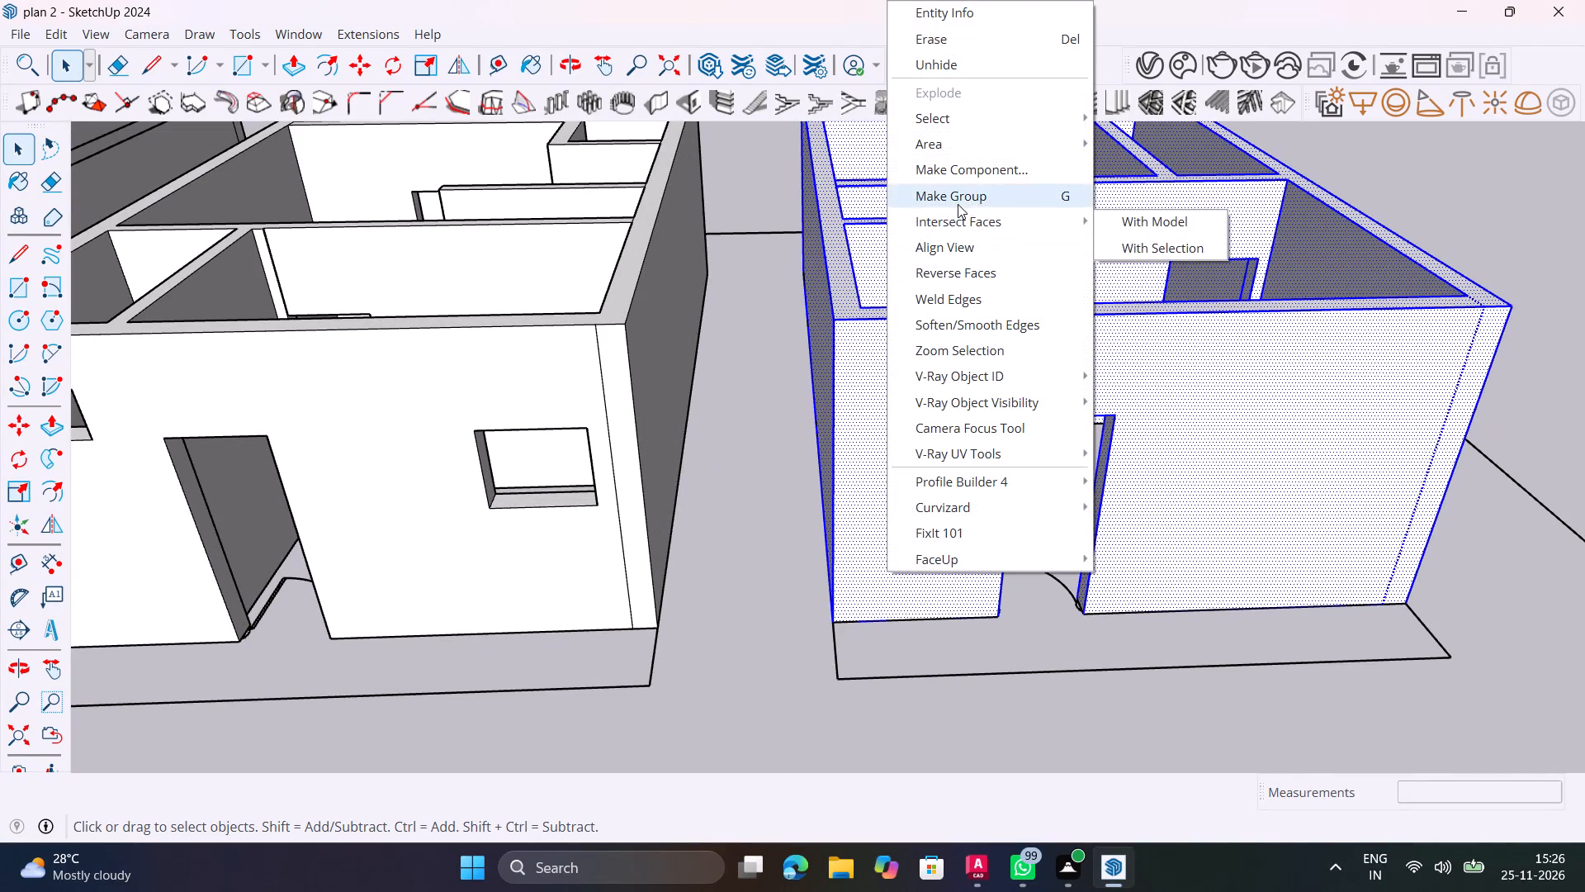
click(958, 203)
click(1528, 238)
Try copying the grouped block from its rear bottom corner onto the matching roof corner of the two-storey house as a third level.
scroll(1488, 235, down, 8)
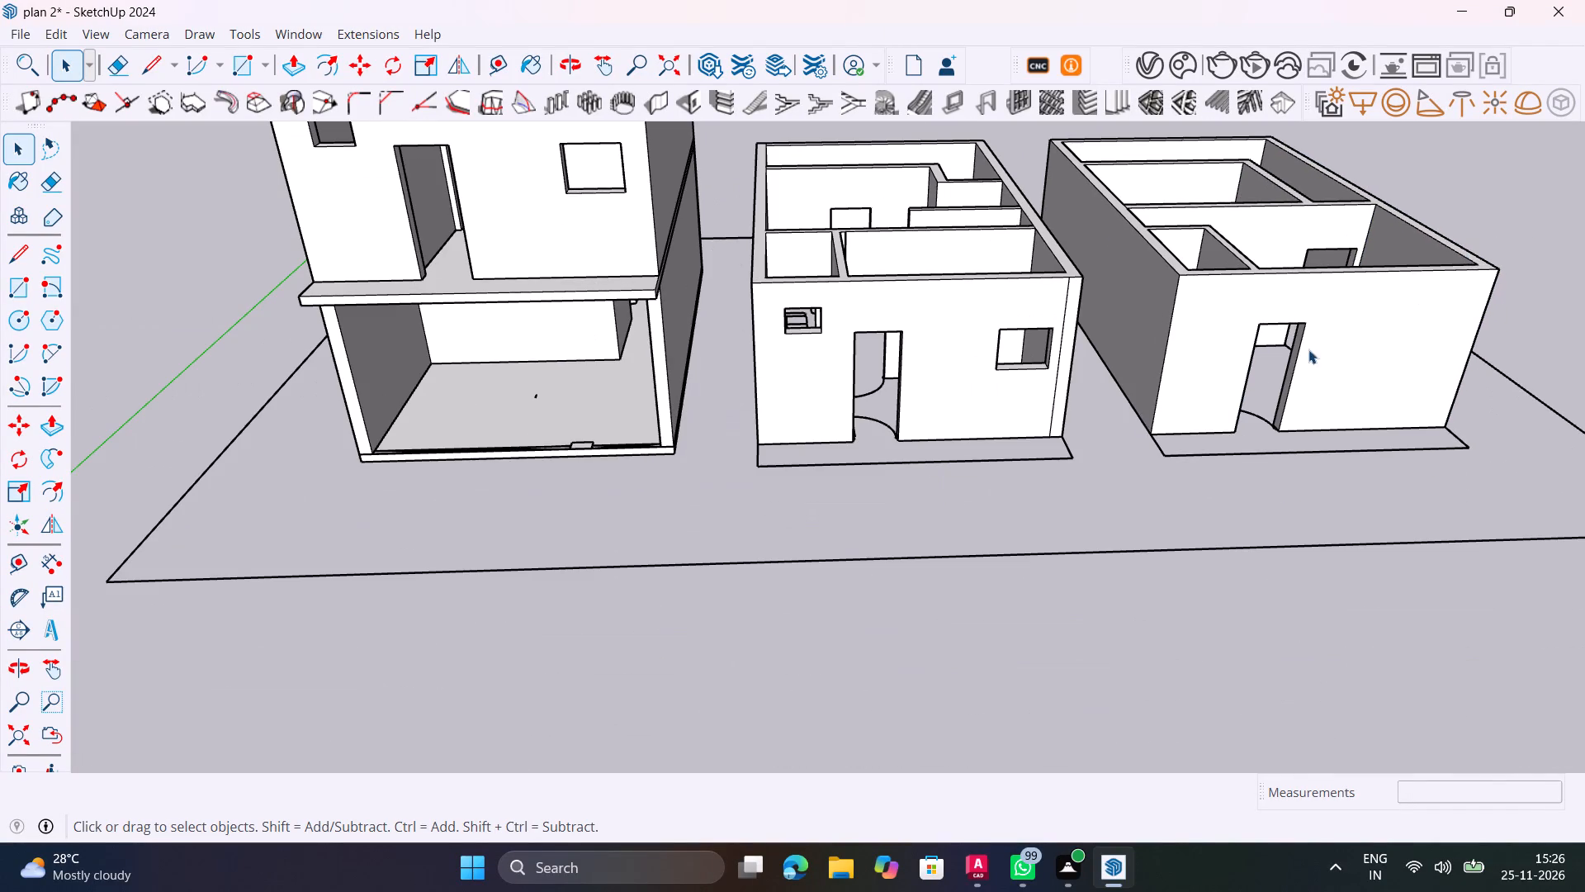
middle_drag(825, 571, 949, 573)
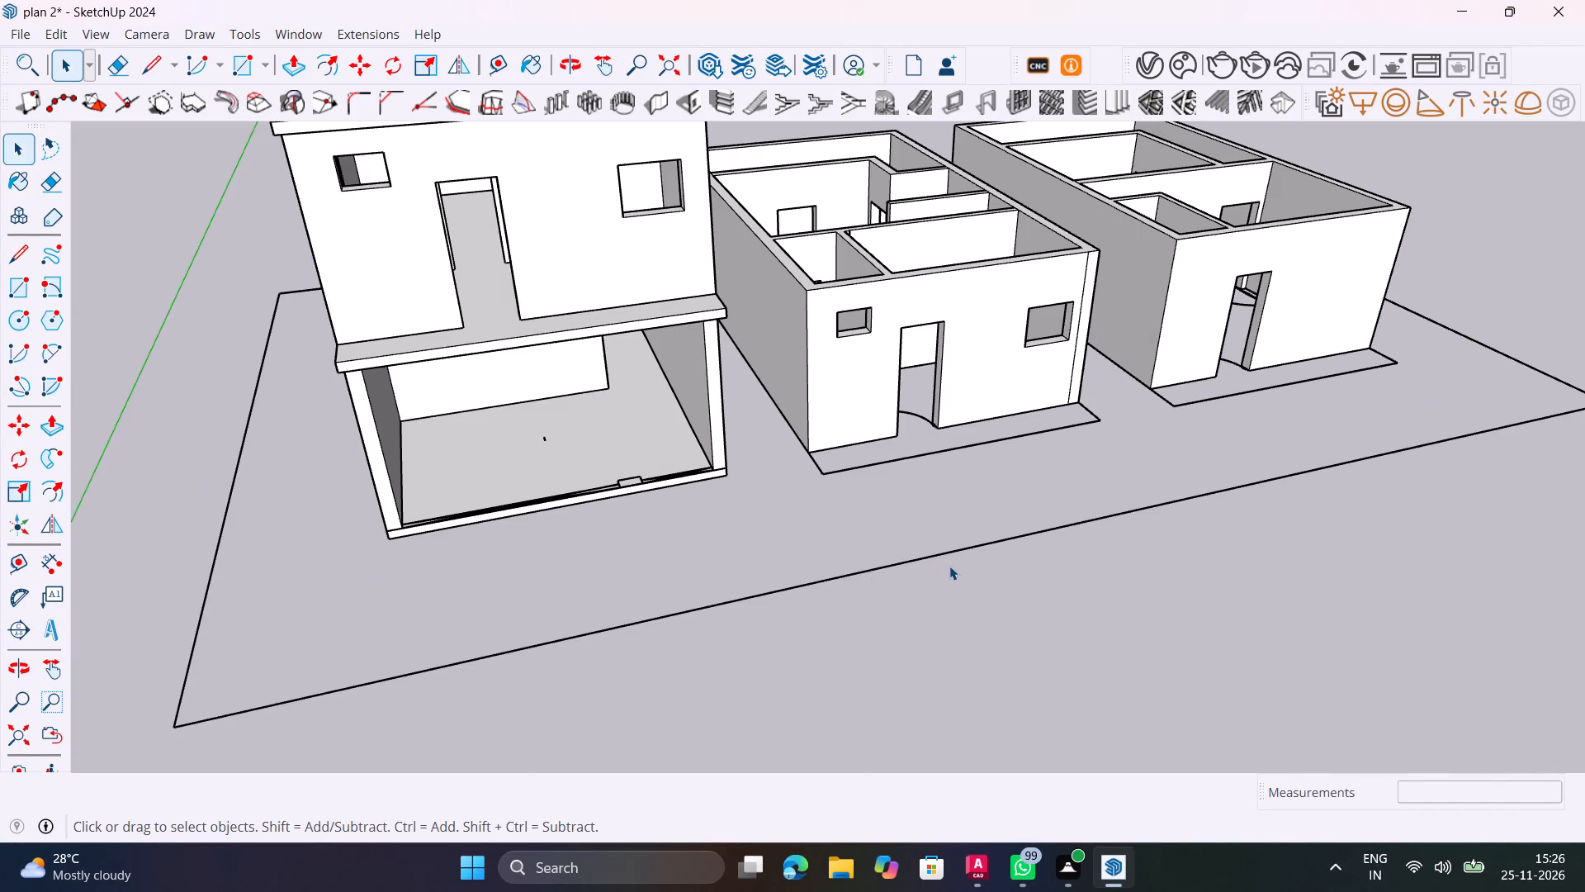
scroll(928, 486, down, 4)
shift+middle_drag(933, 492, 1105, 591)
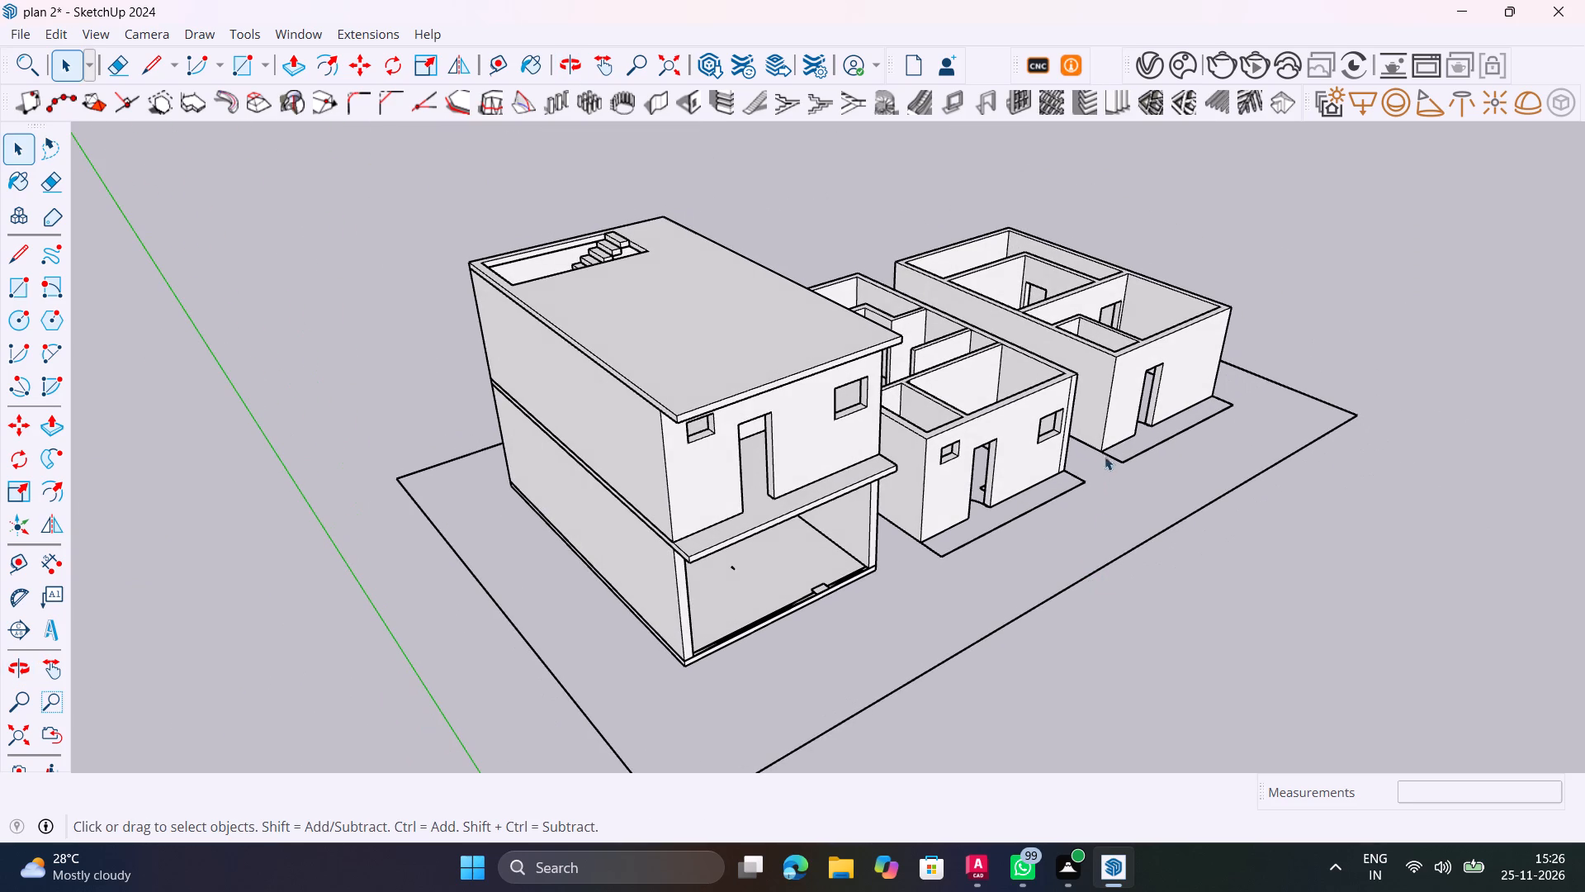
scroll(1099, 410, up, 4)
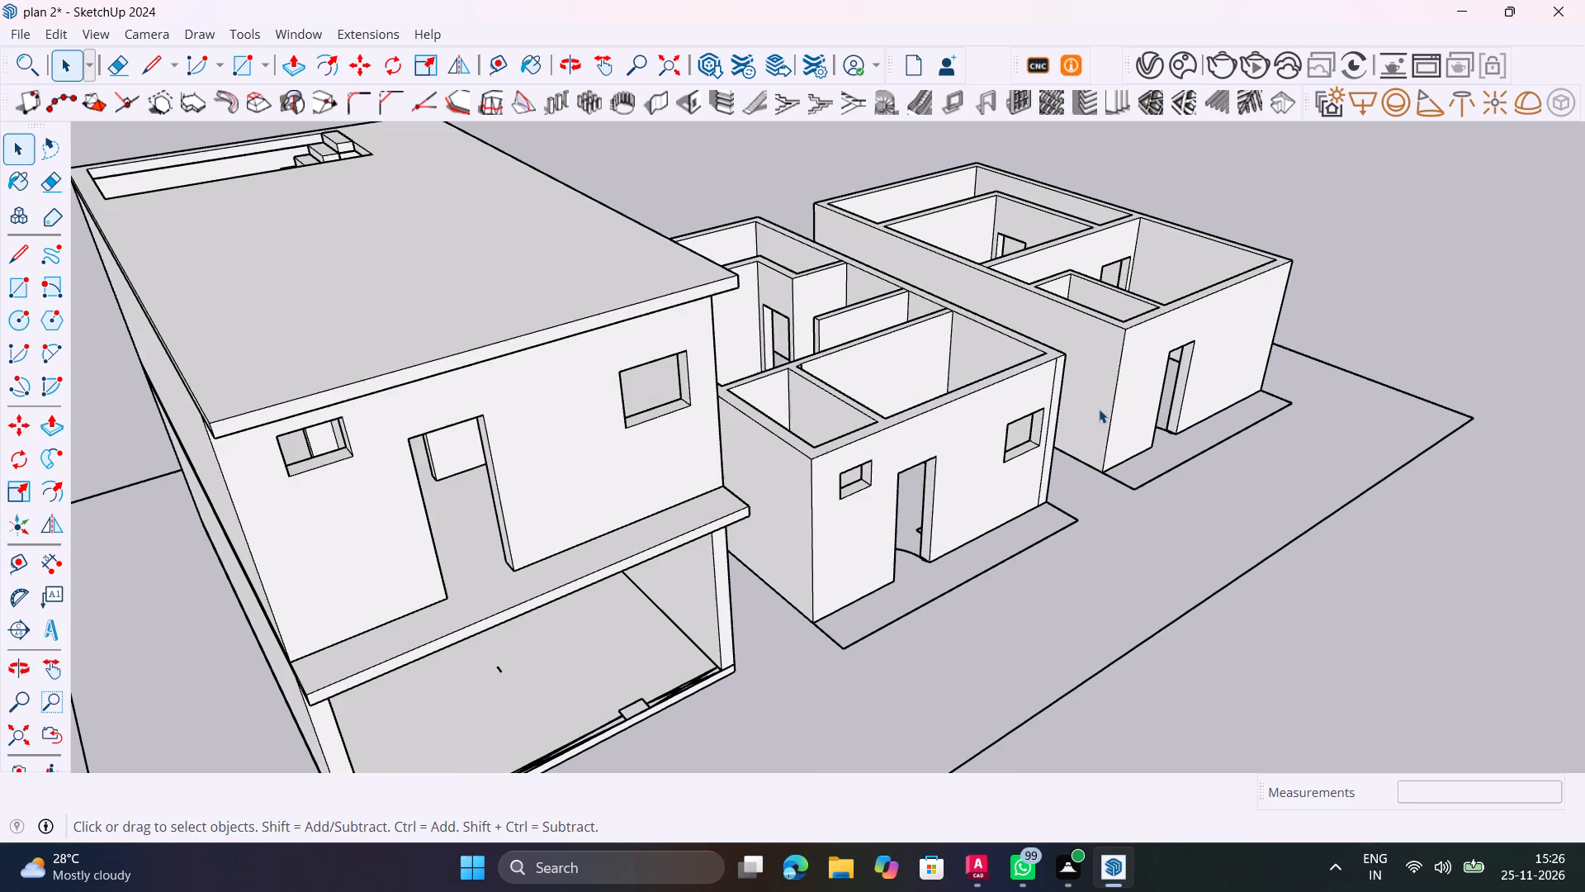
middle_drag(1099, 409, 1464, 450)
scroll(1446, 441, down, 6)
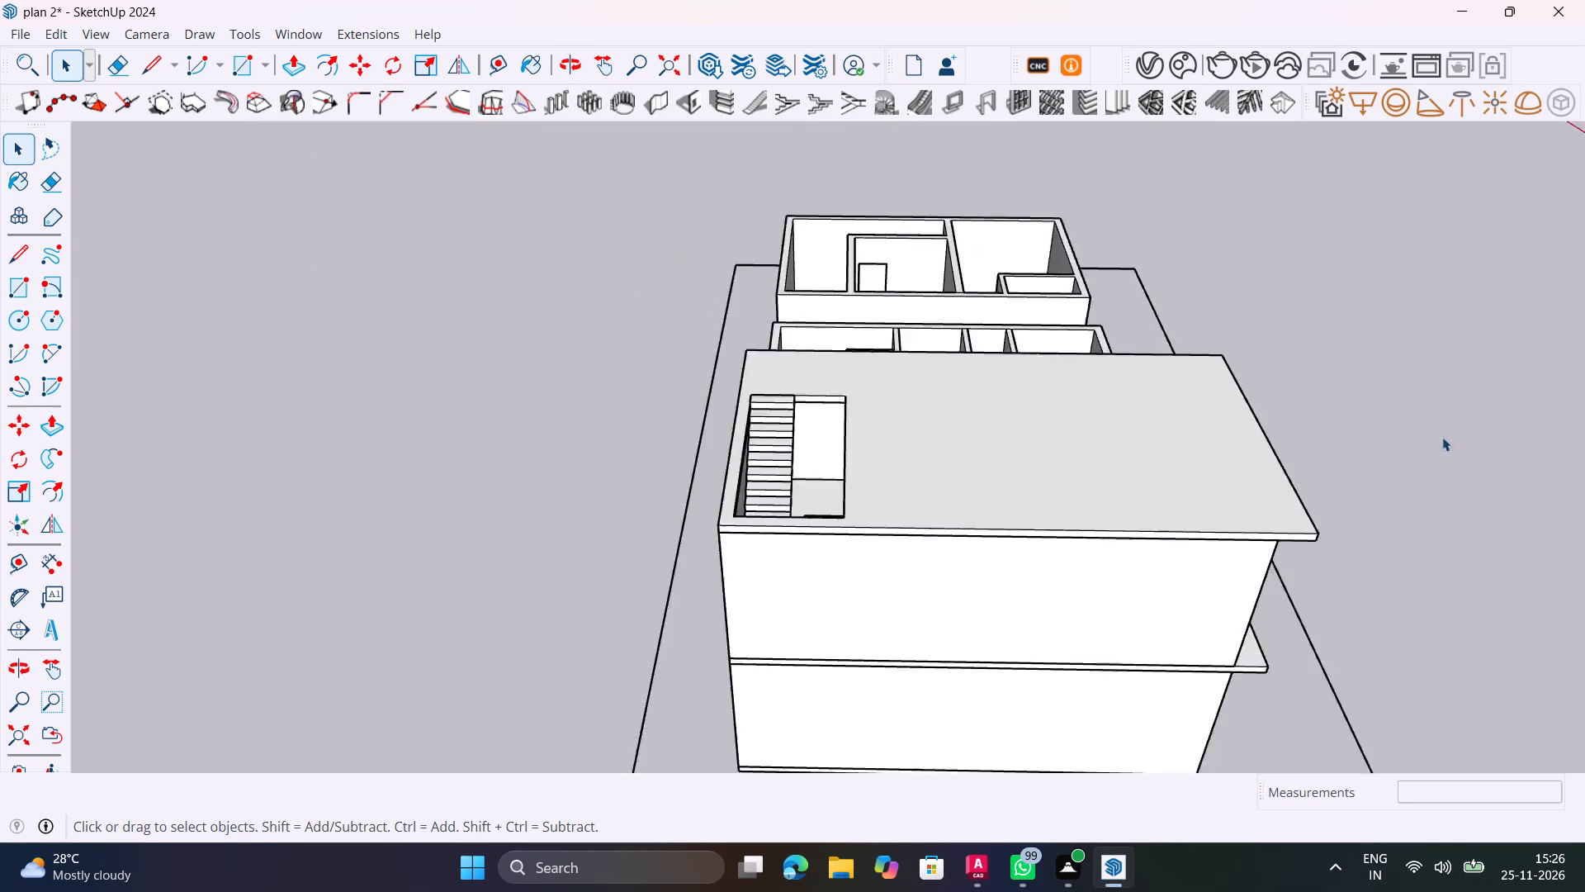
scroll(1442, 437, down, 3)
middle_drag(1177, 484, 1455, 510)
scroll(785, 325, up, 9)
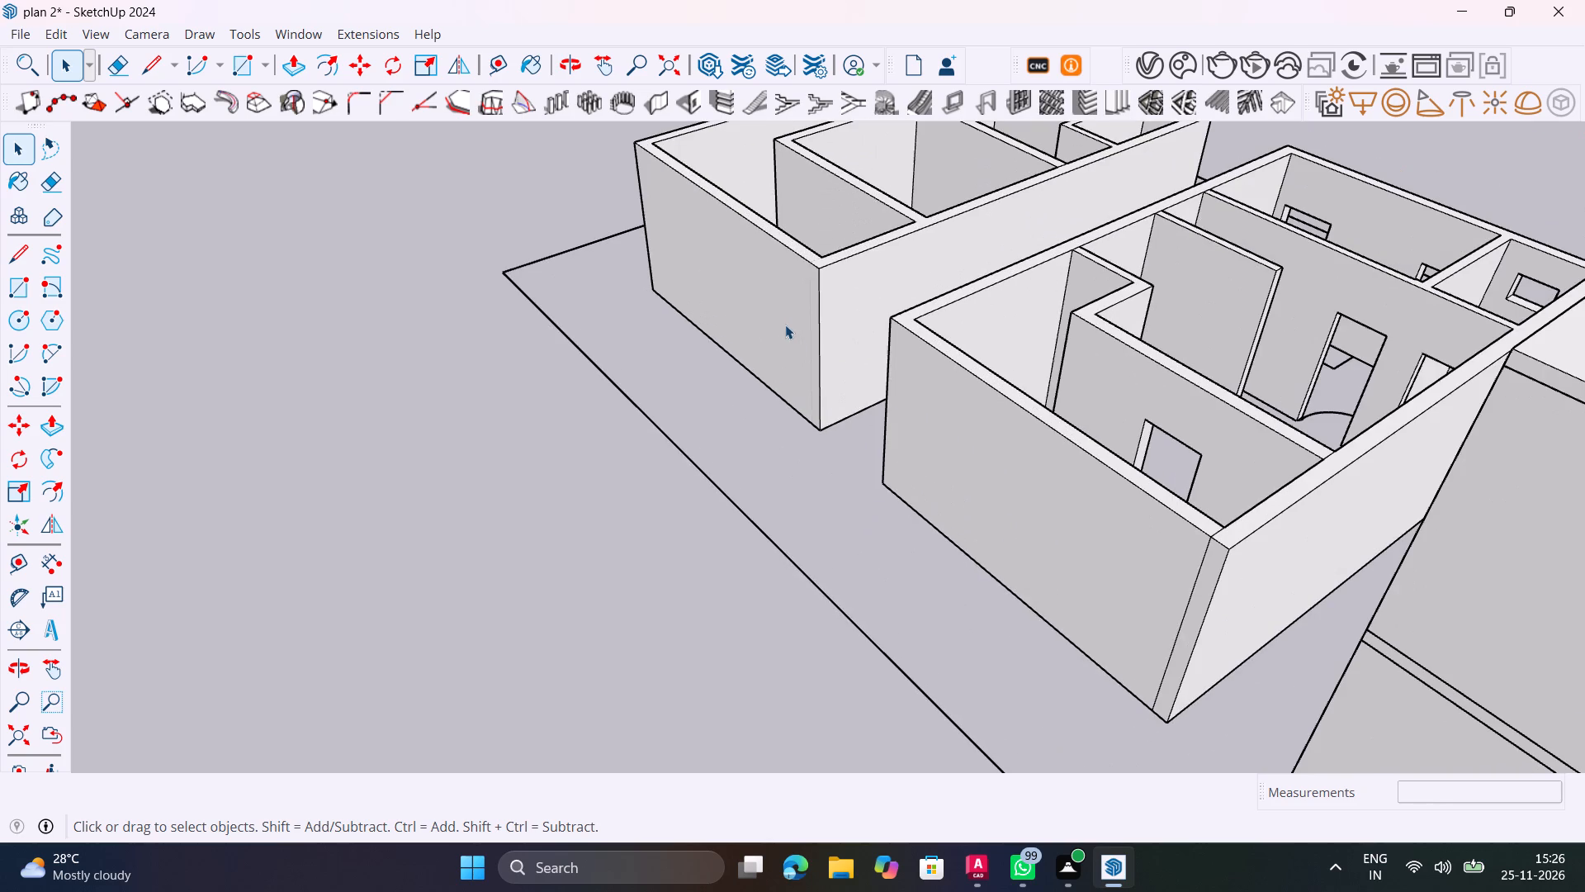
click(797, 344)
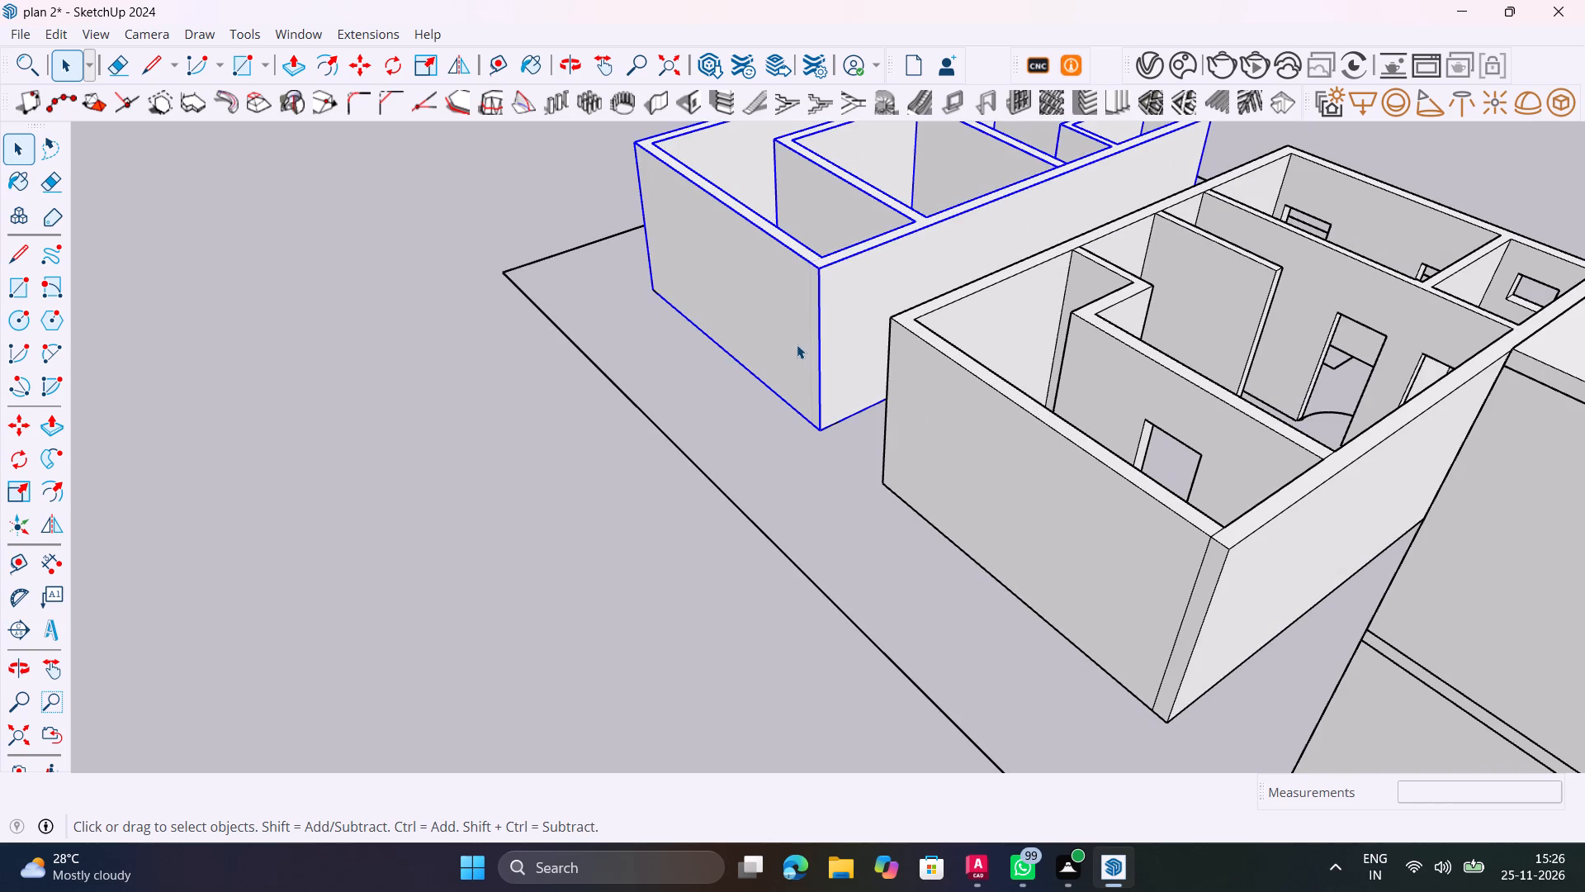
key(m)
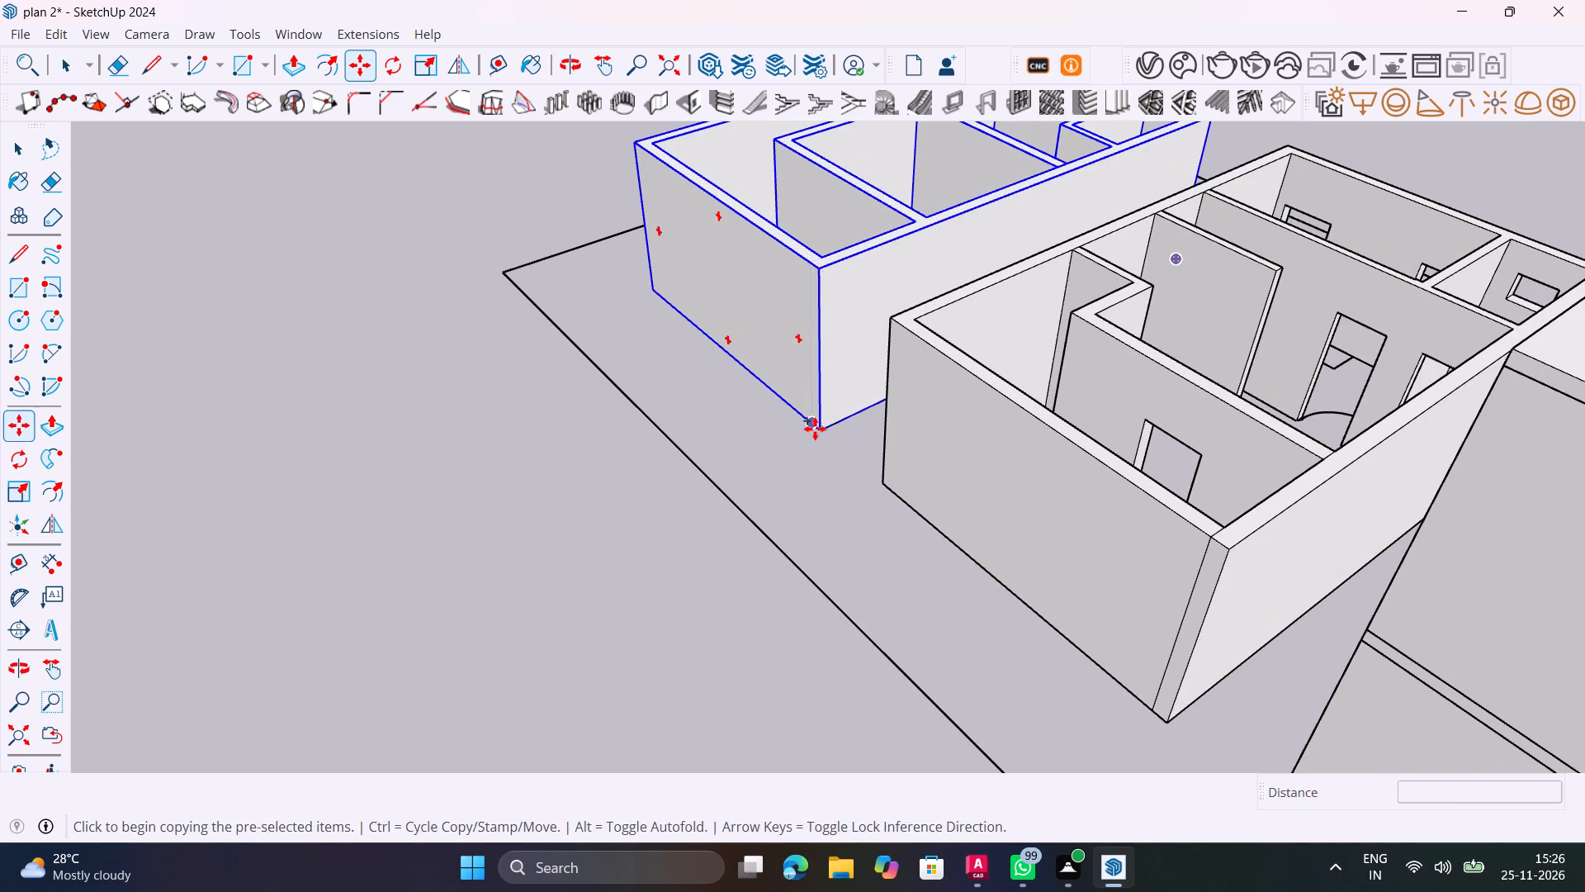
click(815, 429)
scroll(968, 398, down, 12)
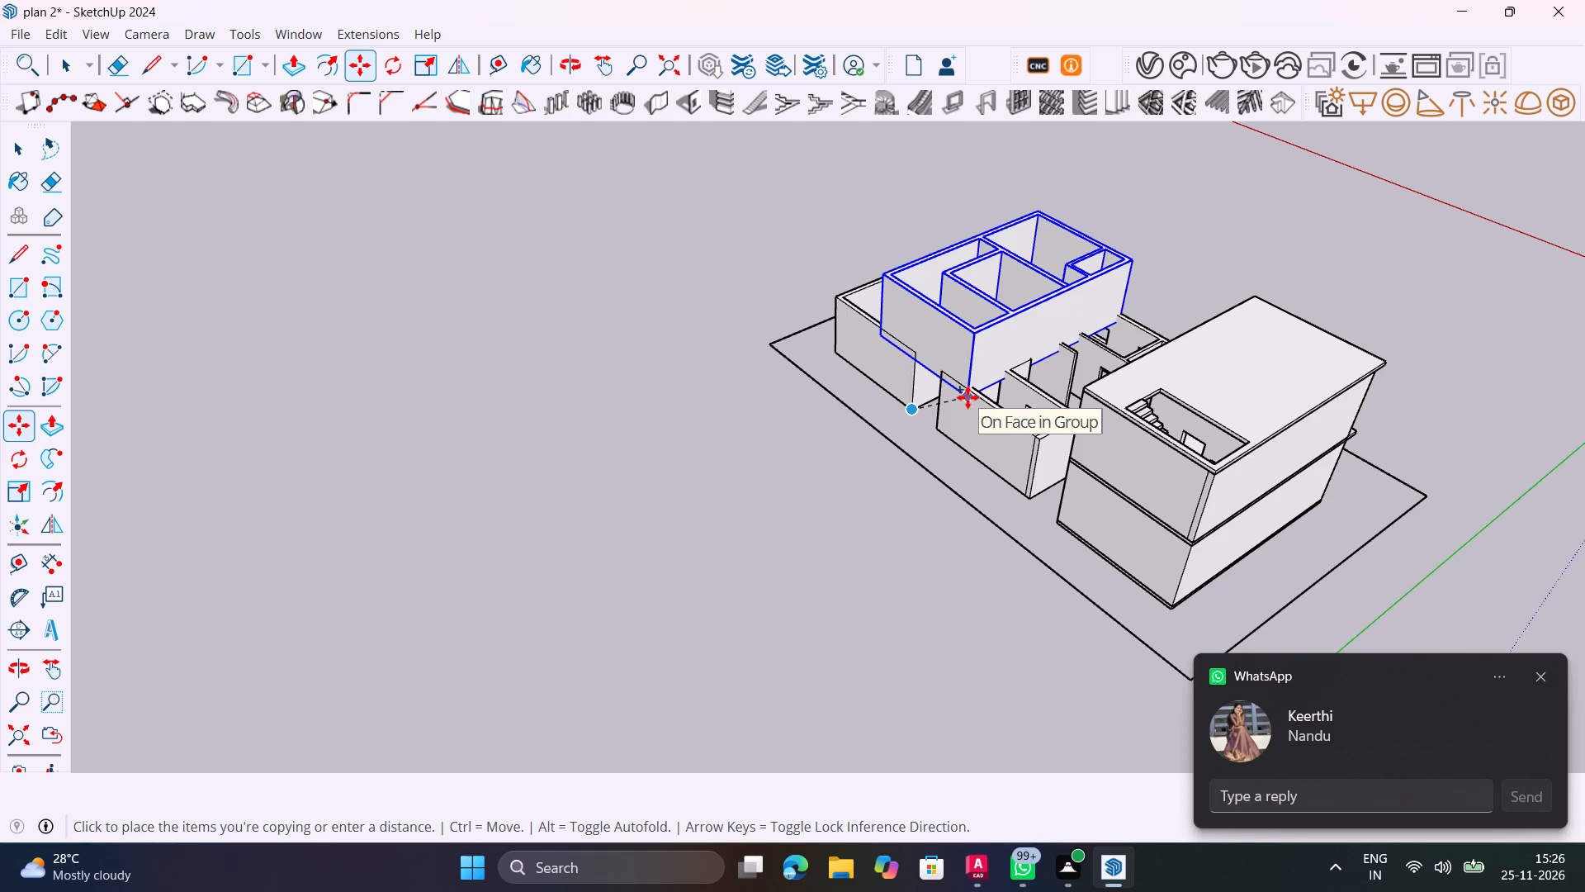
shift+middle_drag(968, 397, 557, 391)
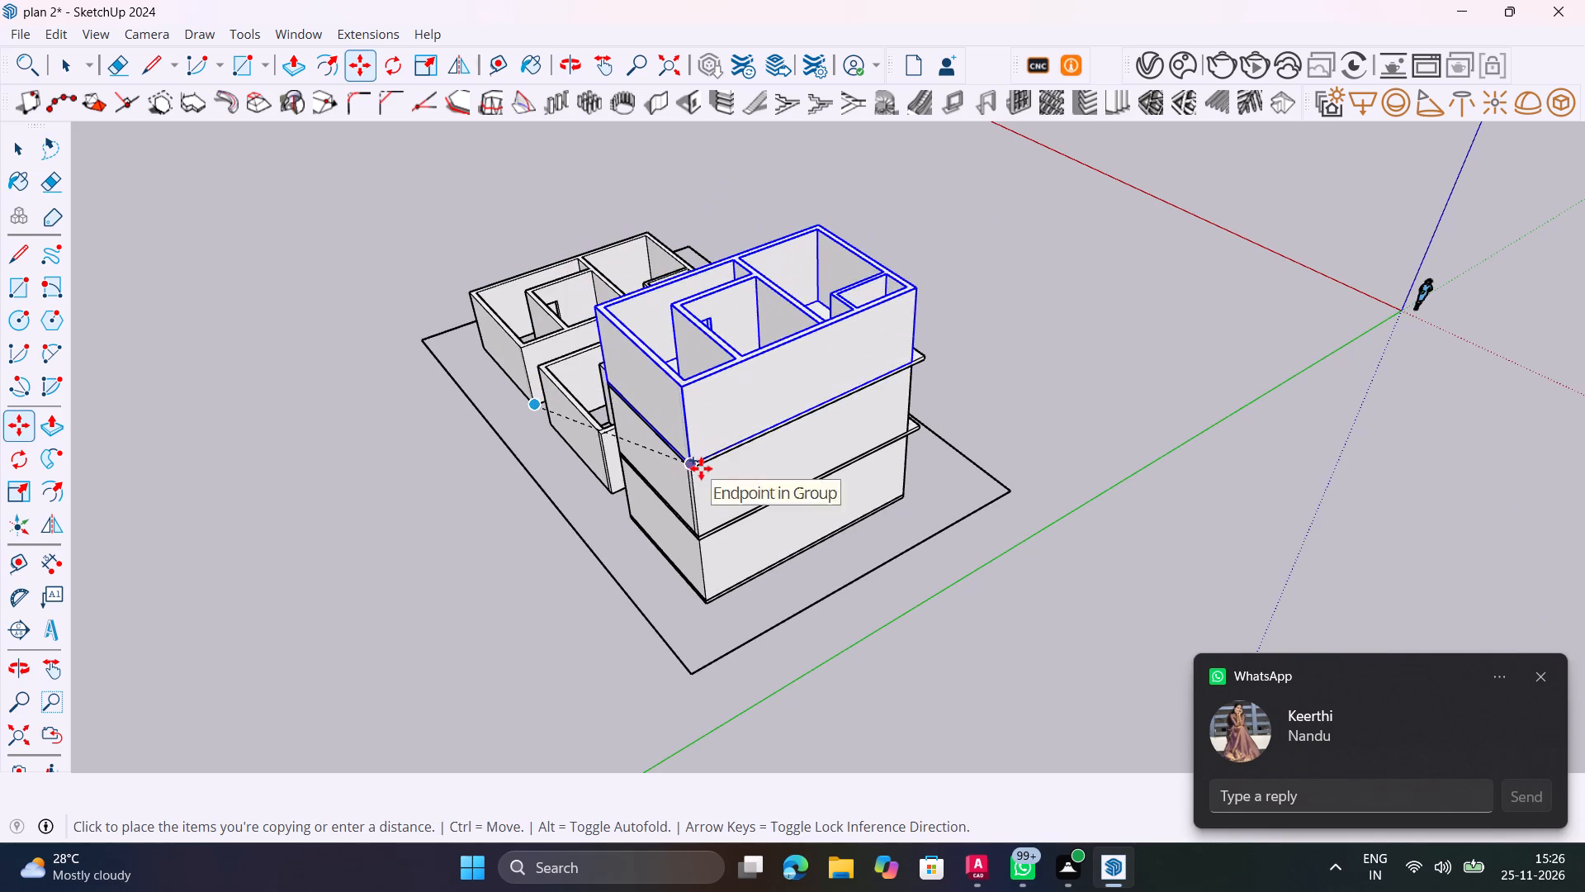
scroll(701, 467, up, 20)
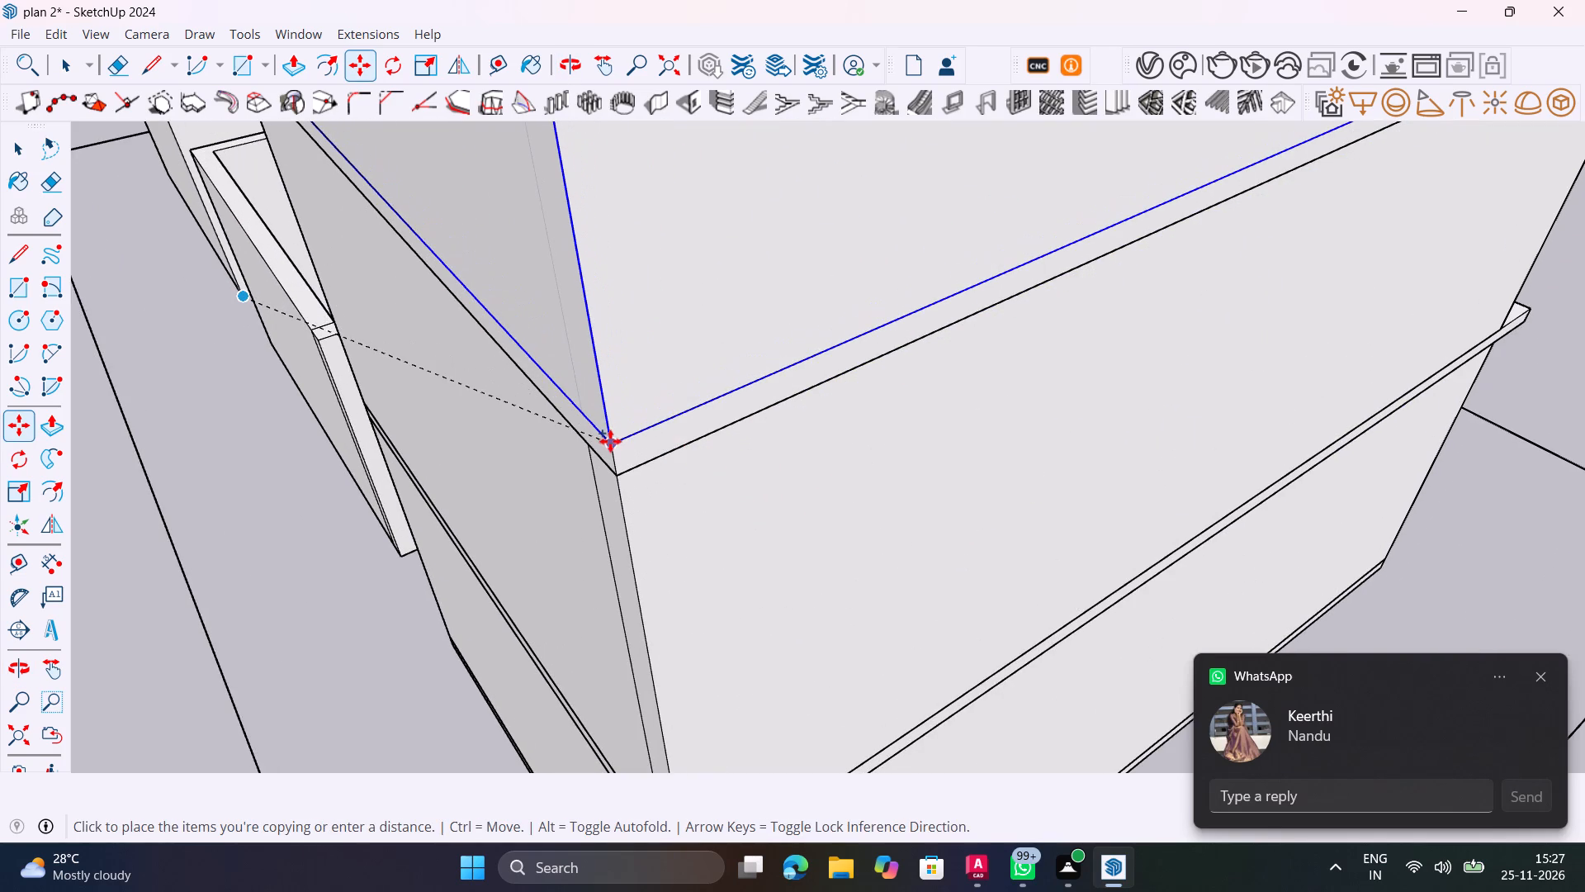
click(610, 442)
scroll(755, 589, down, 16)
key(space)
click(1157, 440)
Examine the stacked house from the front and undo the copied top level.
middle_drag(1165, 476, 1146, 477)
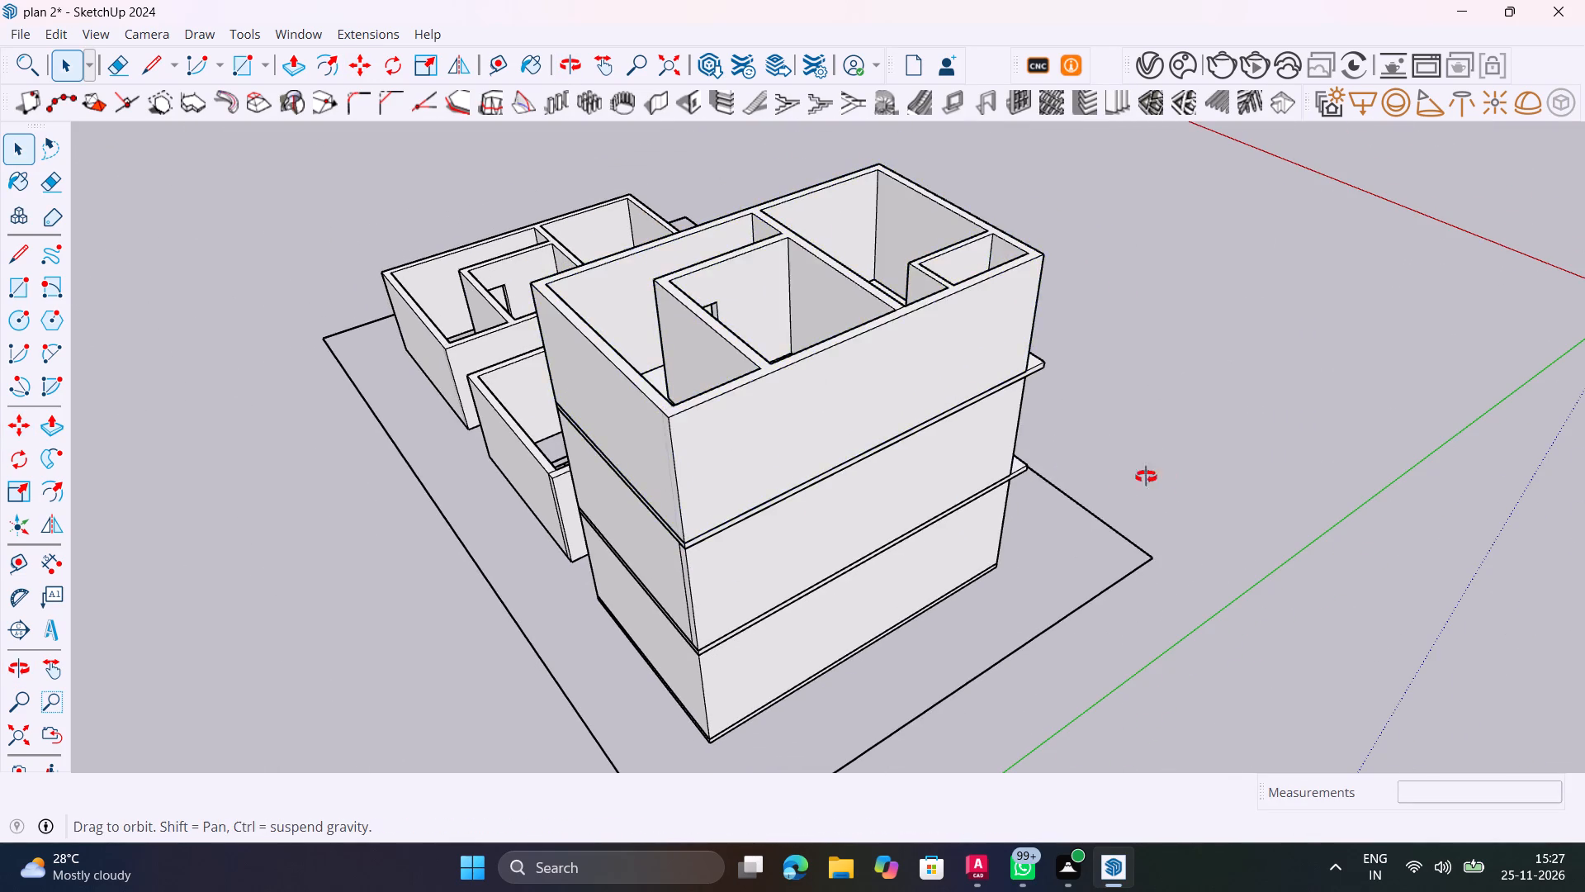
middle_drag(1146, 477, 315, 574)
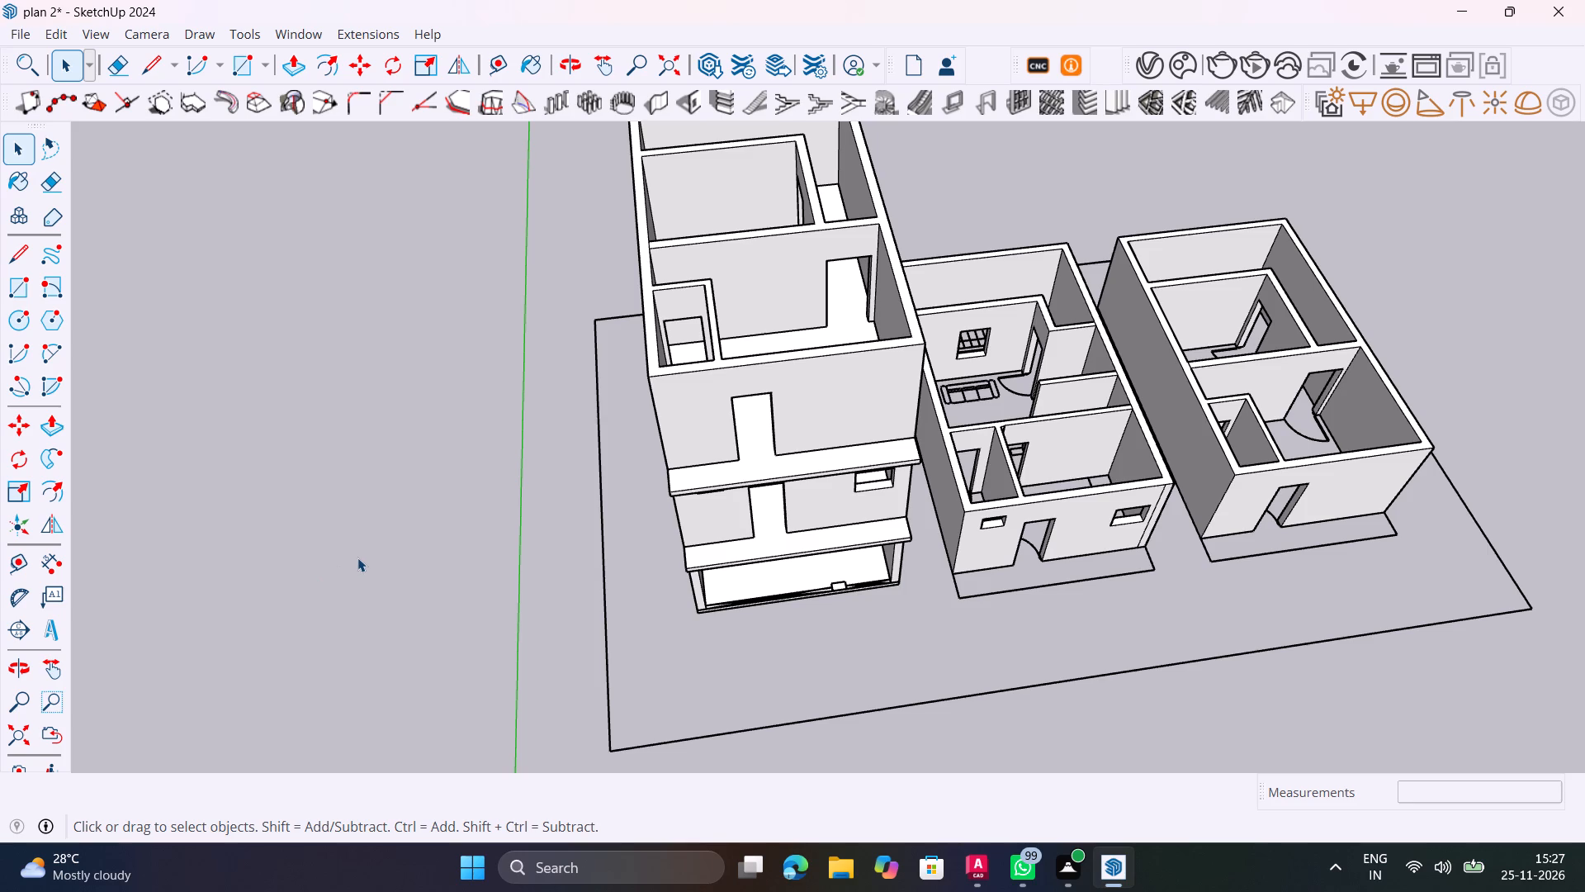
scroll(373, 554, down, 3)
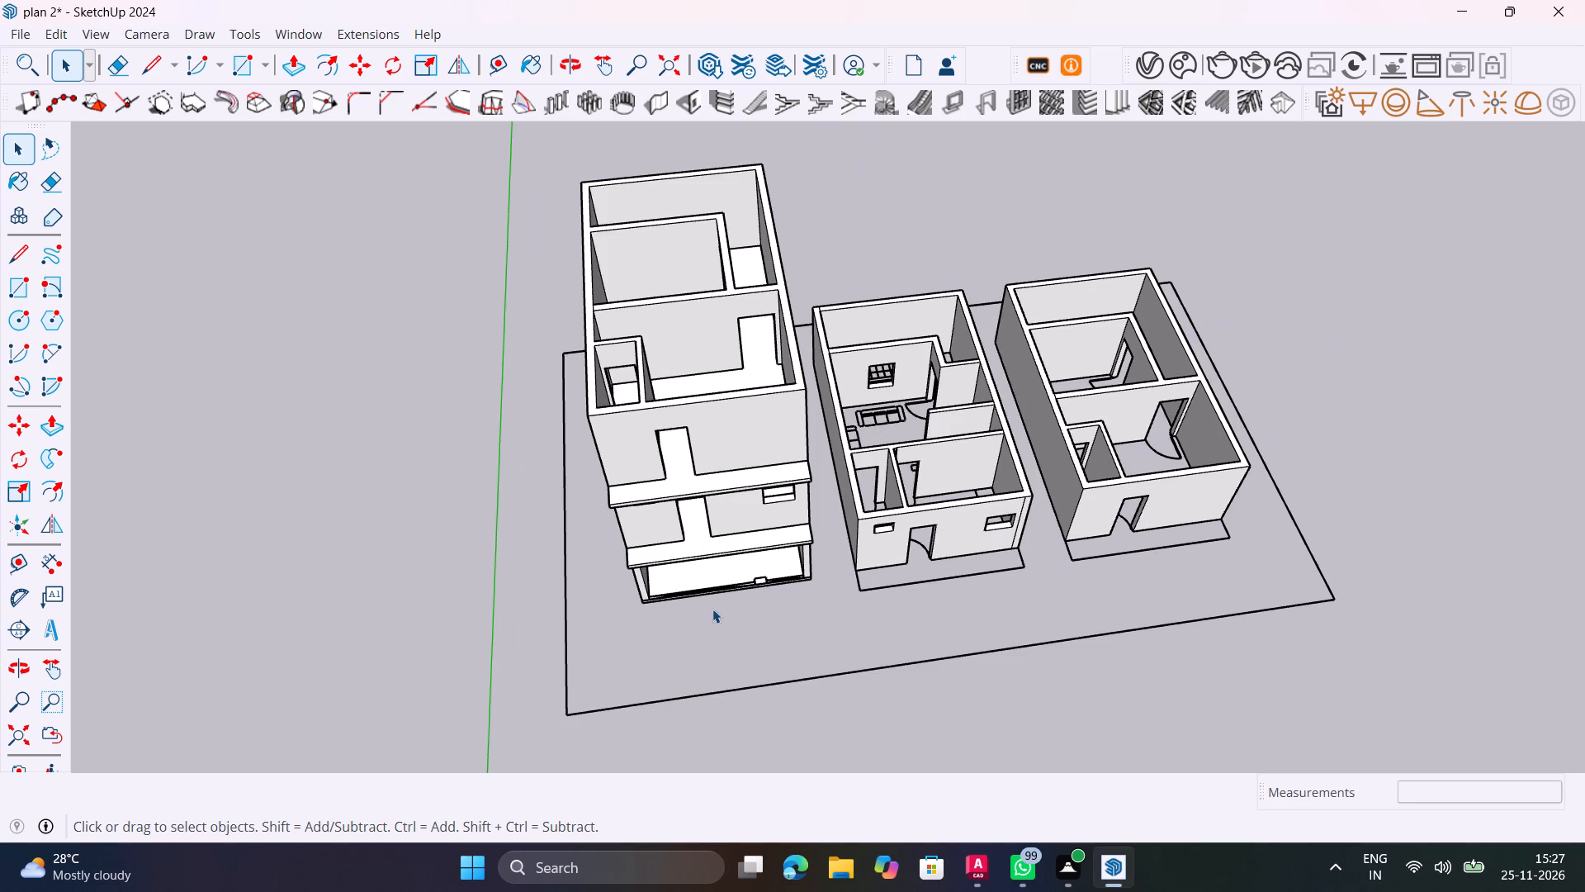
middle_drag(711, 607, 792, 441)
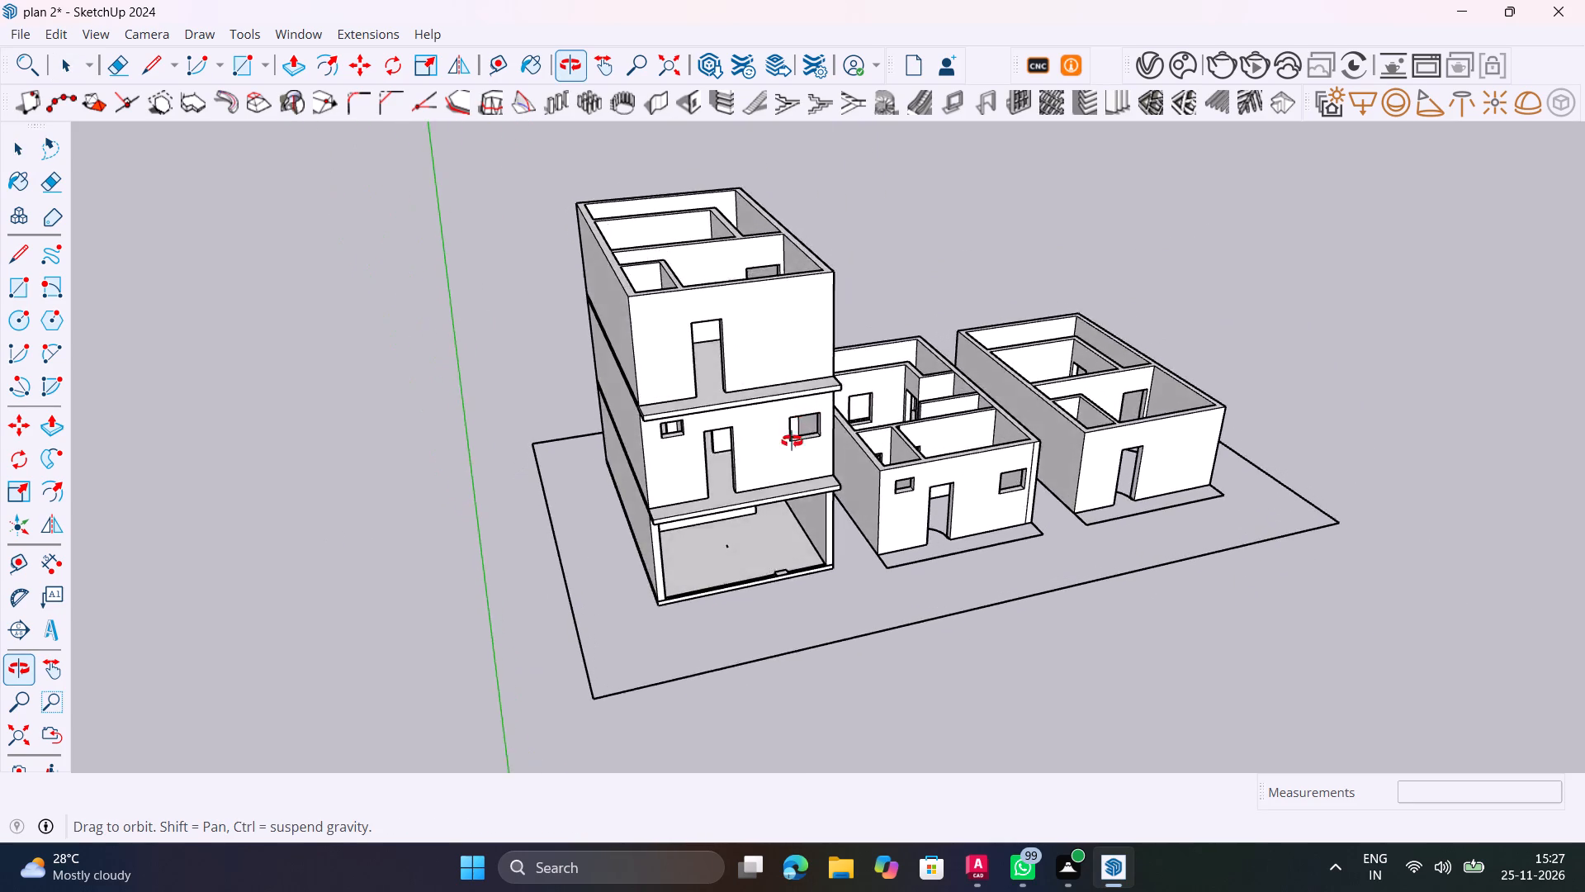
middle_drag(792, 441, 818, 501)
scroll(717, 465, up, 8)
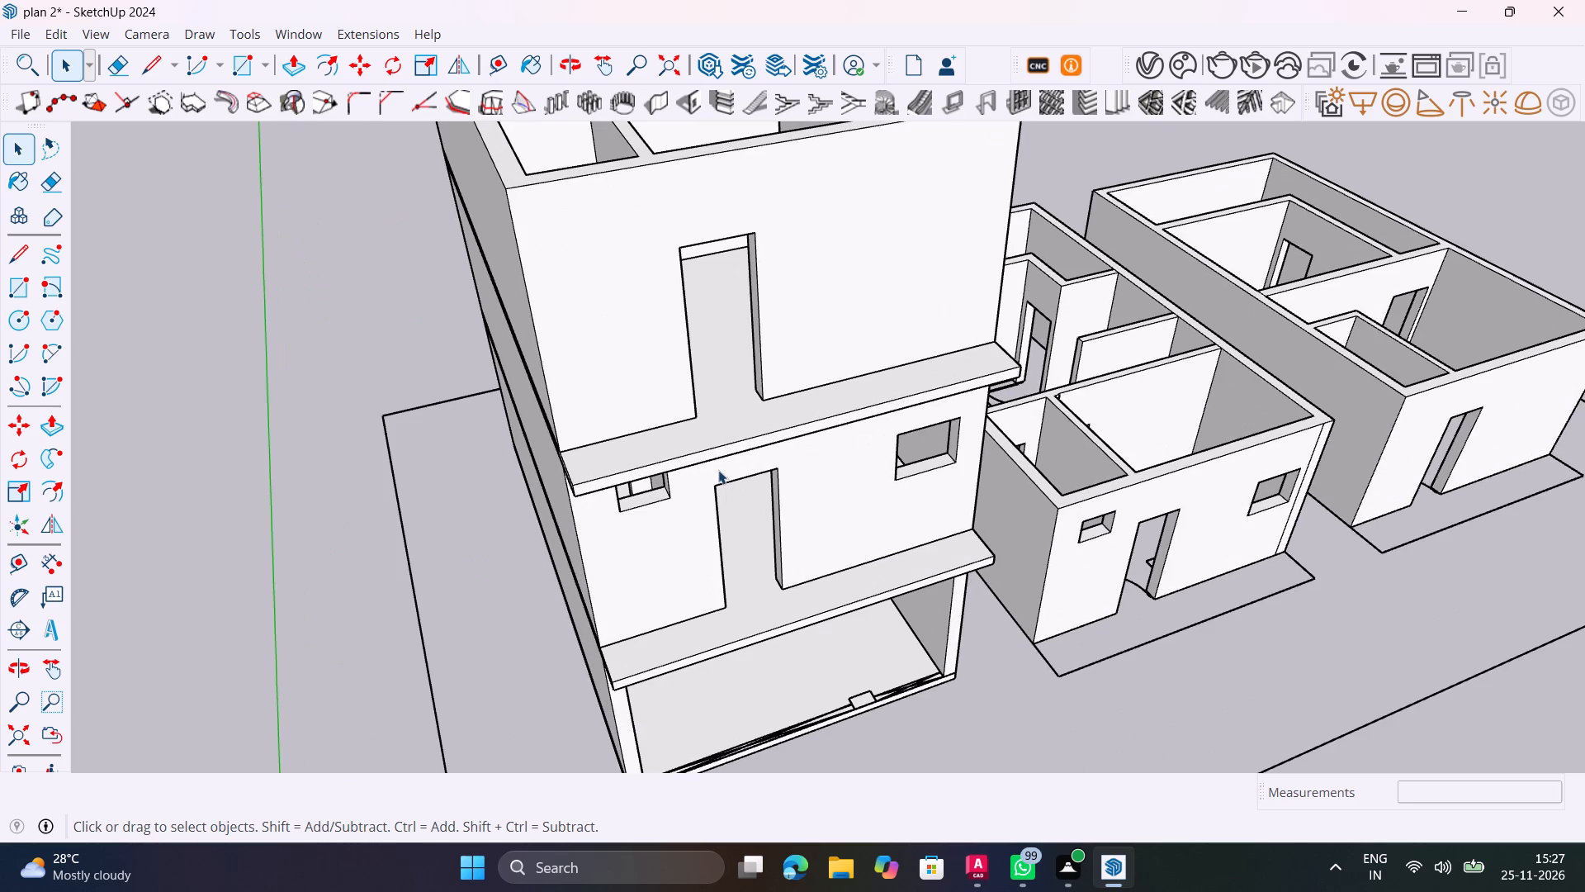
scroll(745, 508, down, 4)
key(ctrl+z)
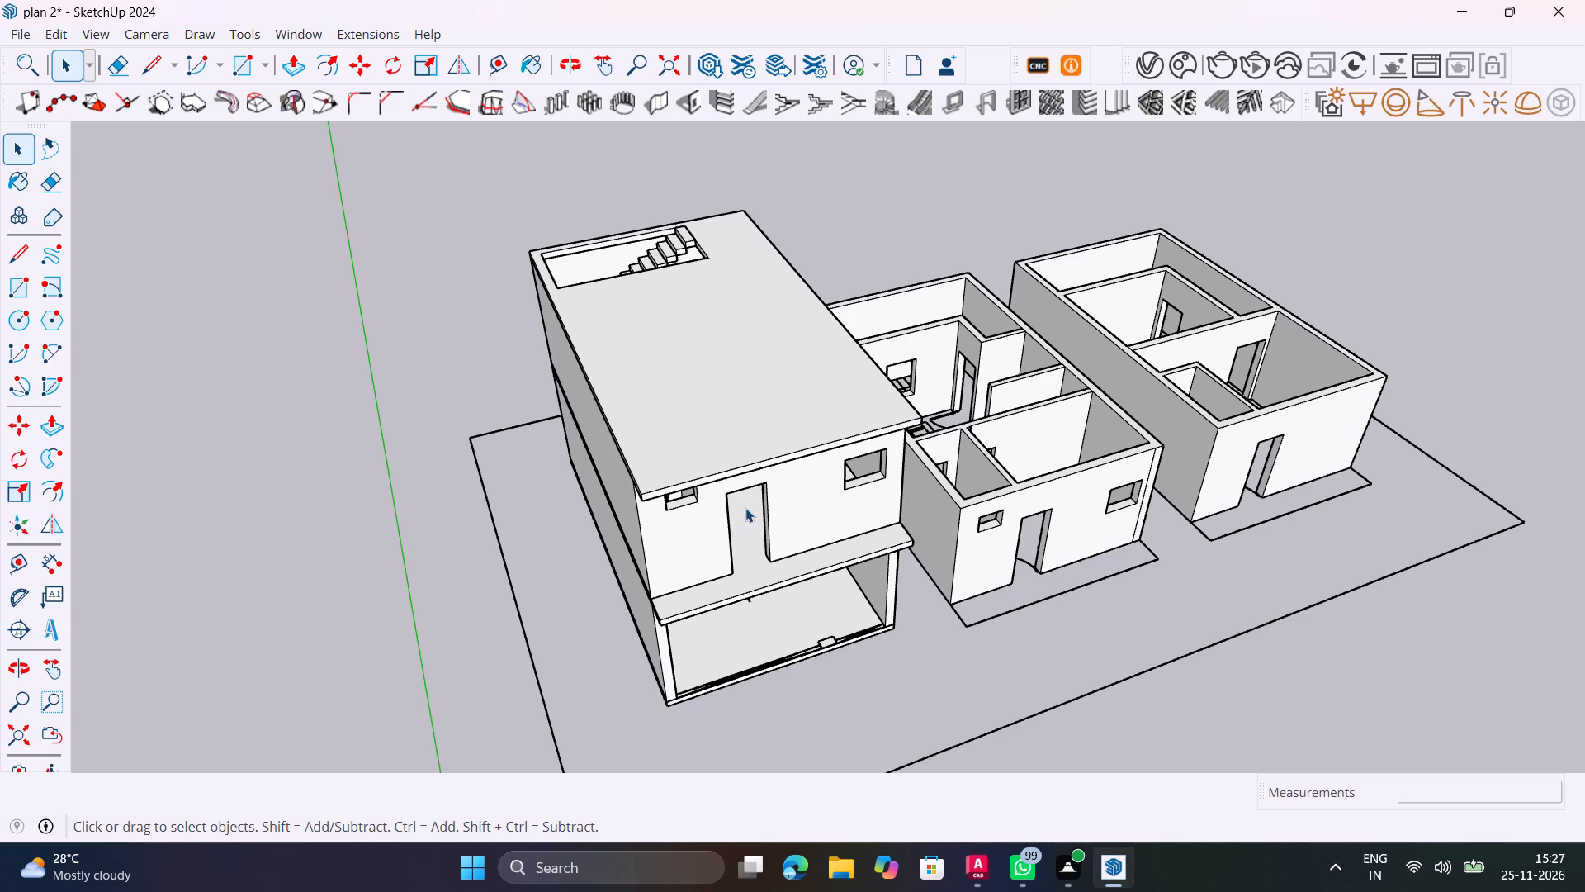
Turn on the display of back edges to show the floor-plan lines behind the walls.
scroll(778, 476, down, 3)
shift+middle_drag(861, 505, 424, 596)
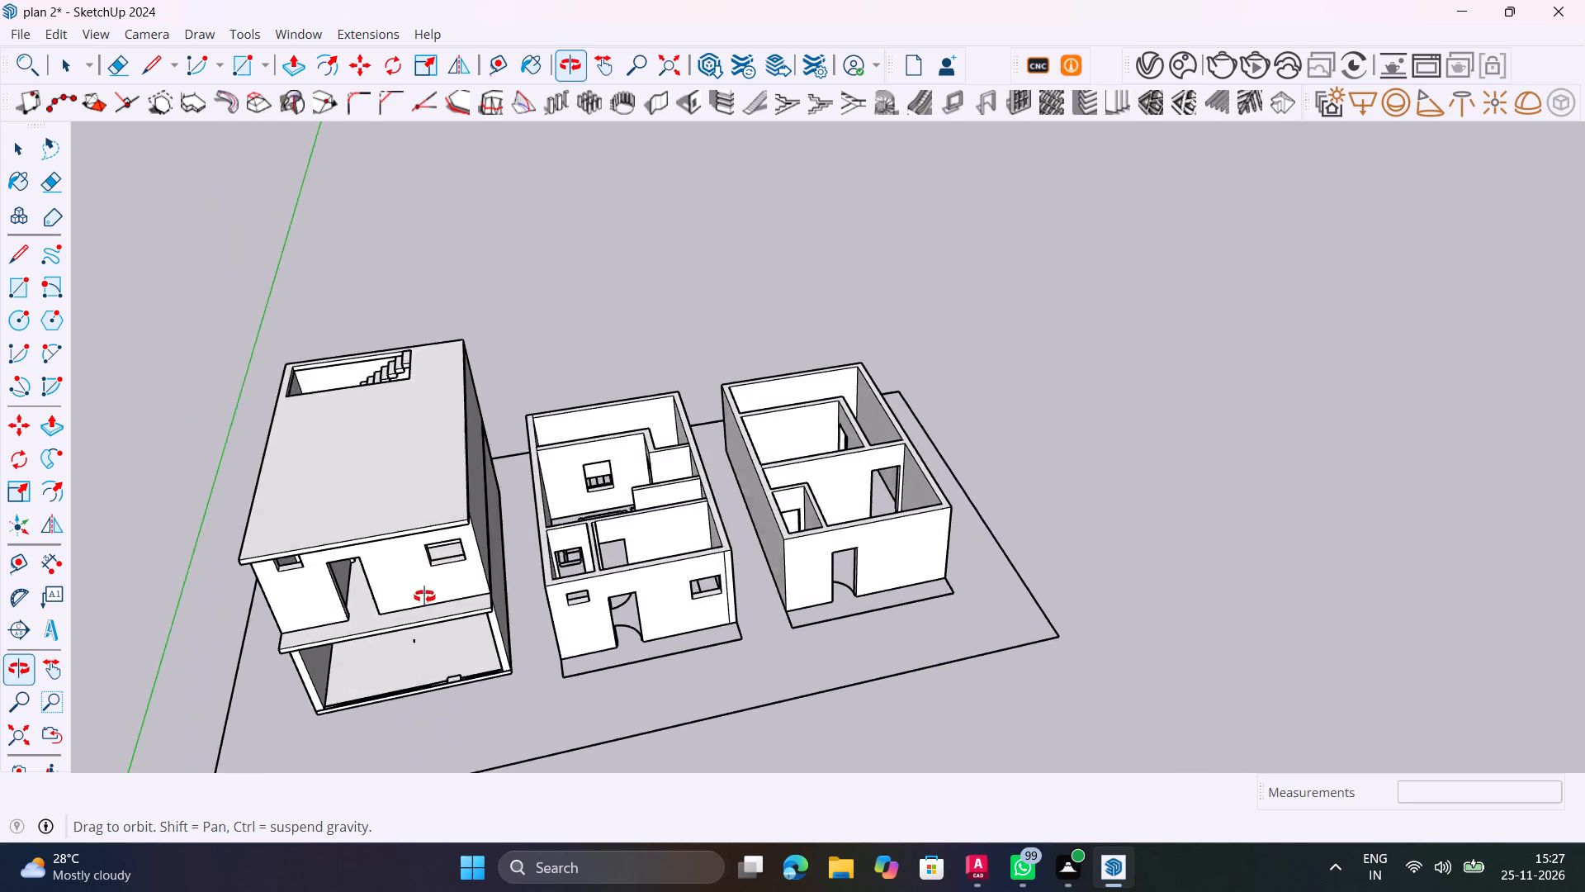
shift+middle_drag(424, 596, 409, 587)
scroll(802, 548, up, 5)
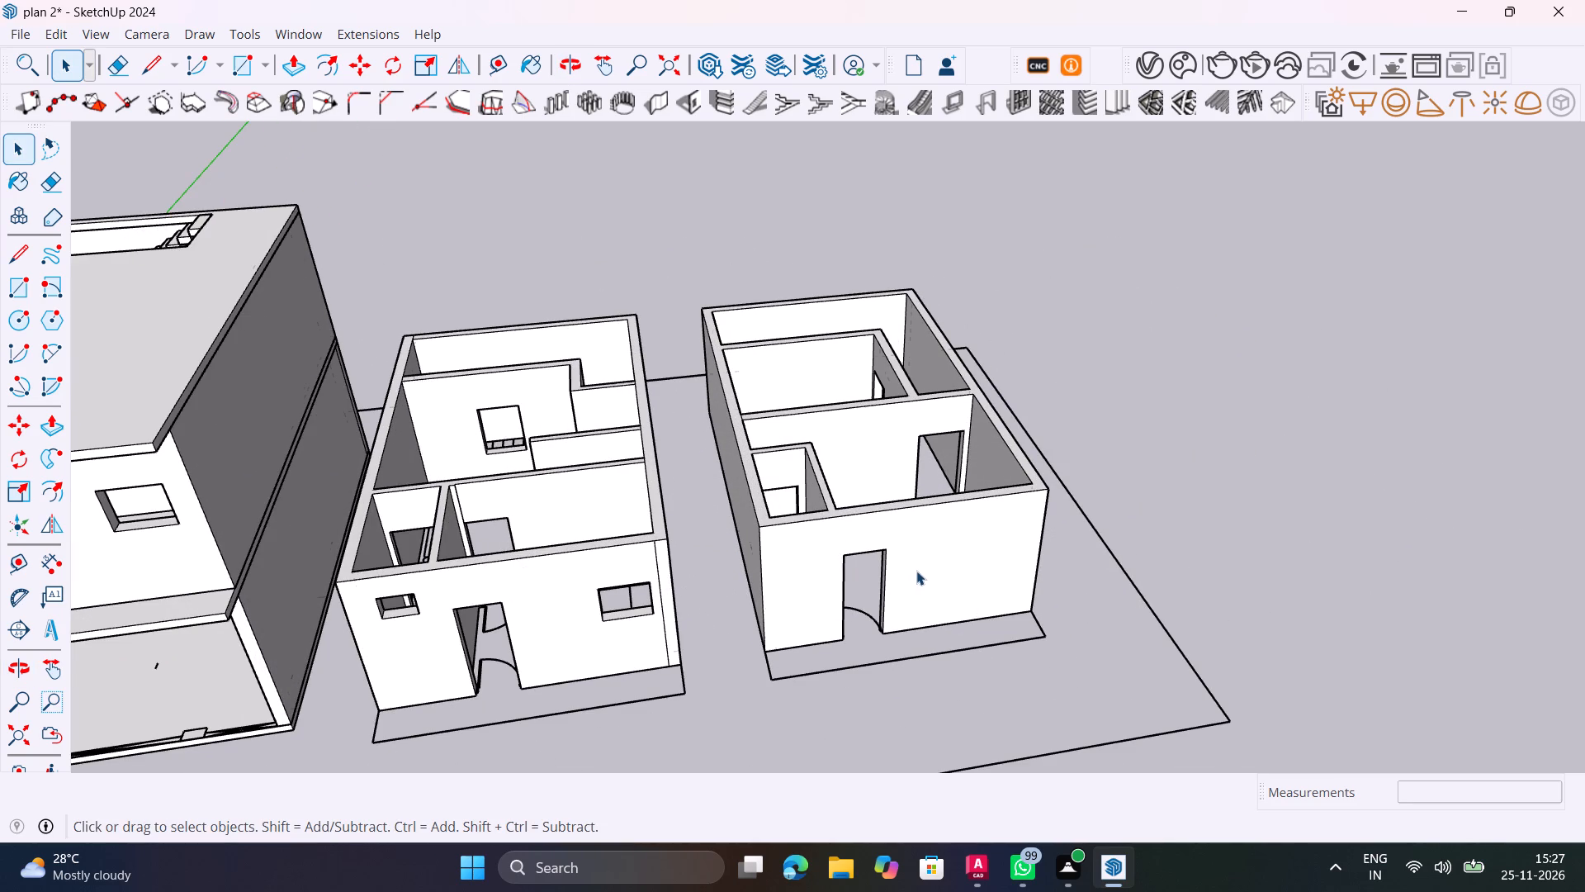
key(k)
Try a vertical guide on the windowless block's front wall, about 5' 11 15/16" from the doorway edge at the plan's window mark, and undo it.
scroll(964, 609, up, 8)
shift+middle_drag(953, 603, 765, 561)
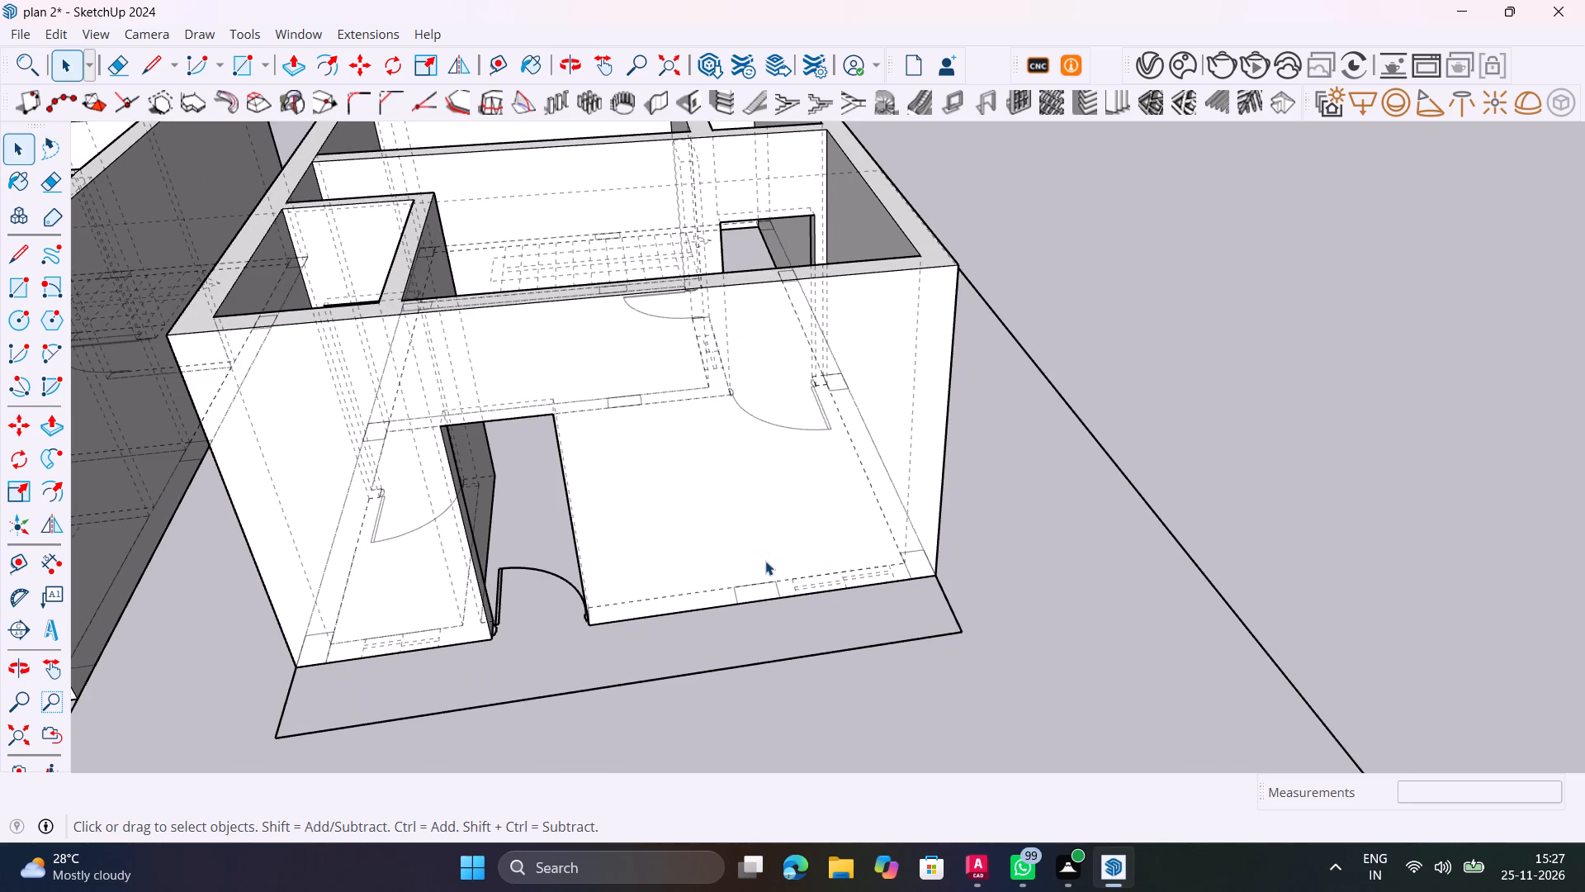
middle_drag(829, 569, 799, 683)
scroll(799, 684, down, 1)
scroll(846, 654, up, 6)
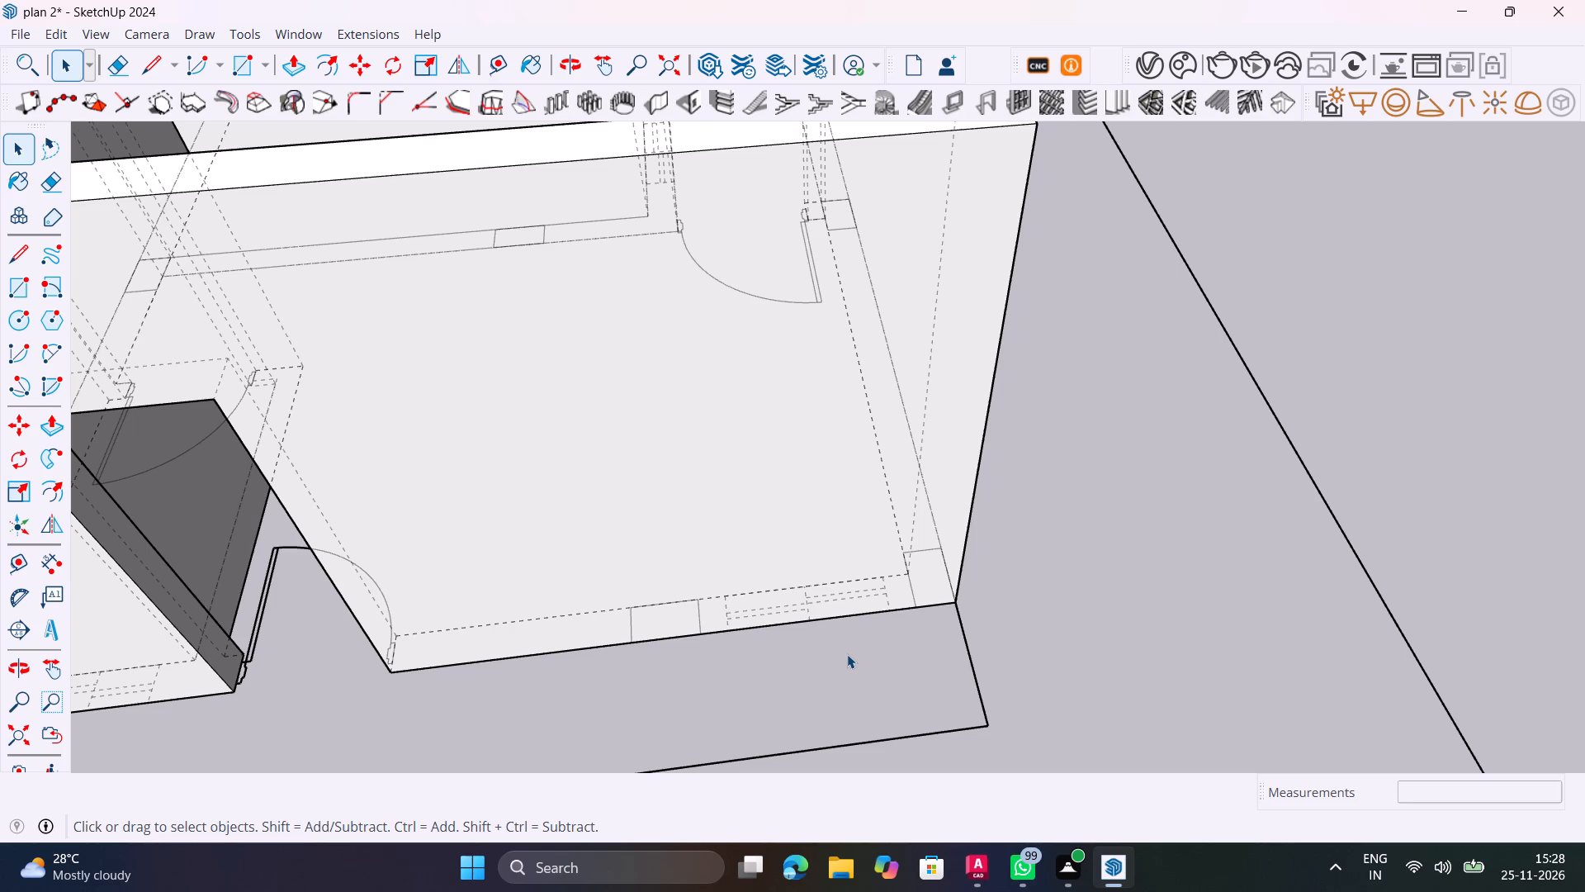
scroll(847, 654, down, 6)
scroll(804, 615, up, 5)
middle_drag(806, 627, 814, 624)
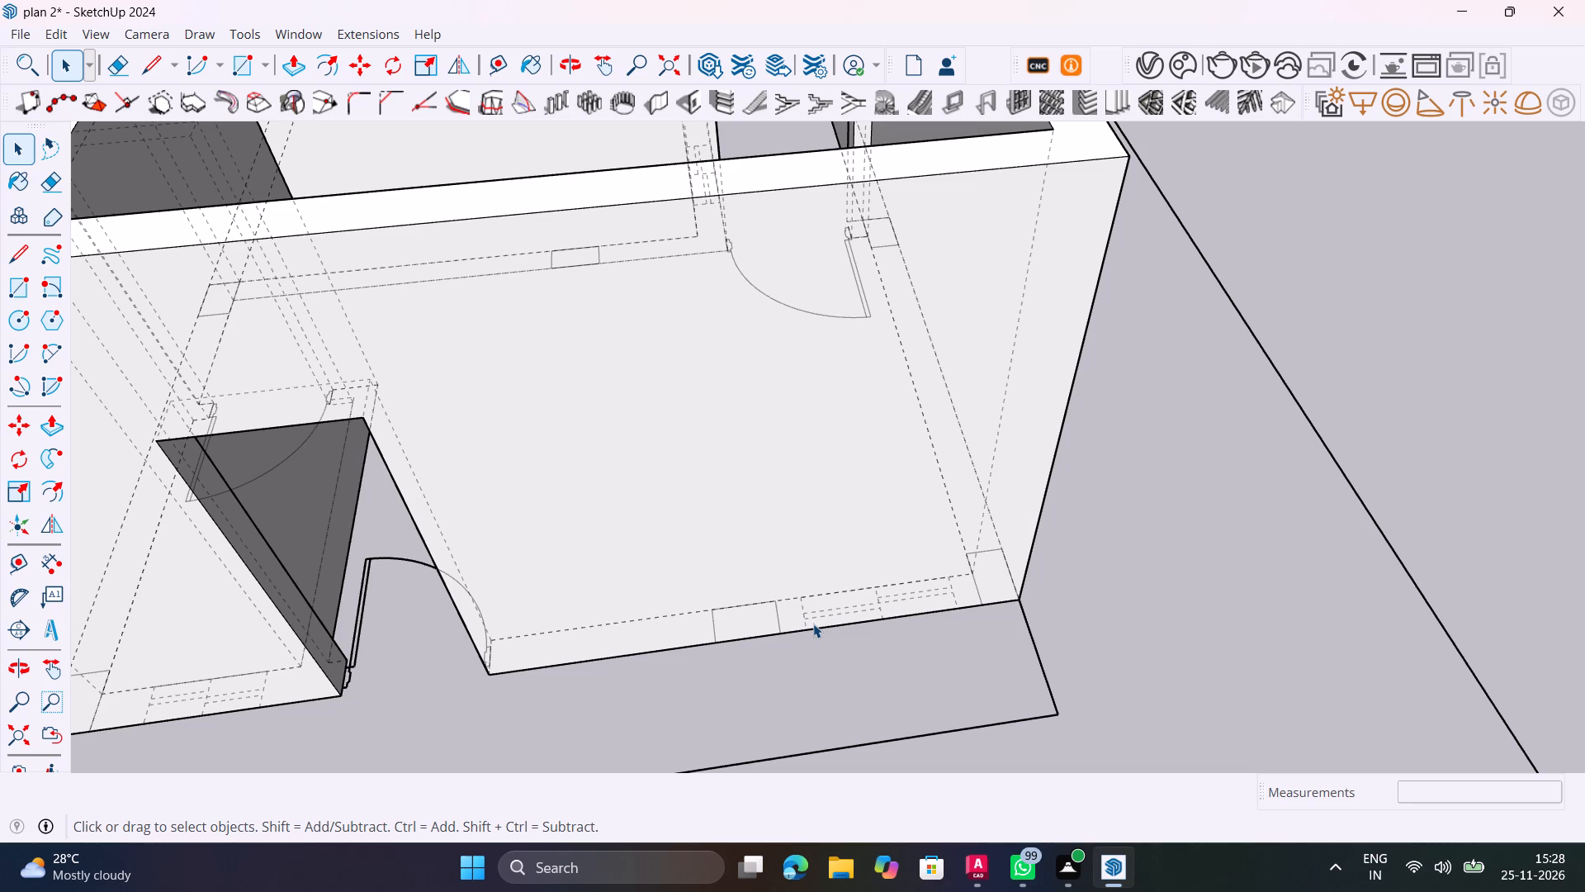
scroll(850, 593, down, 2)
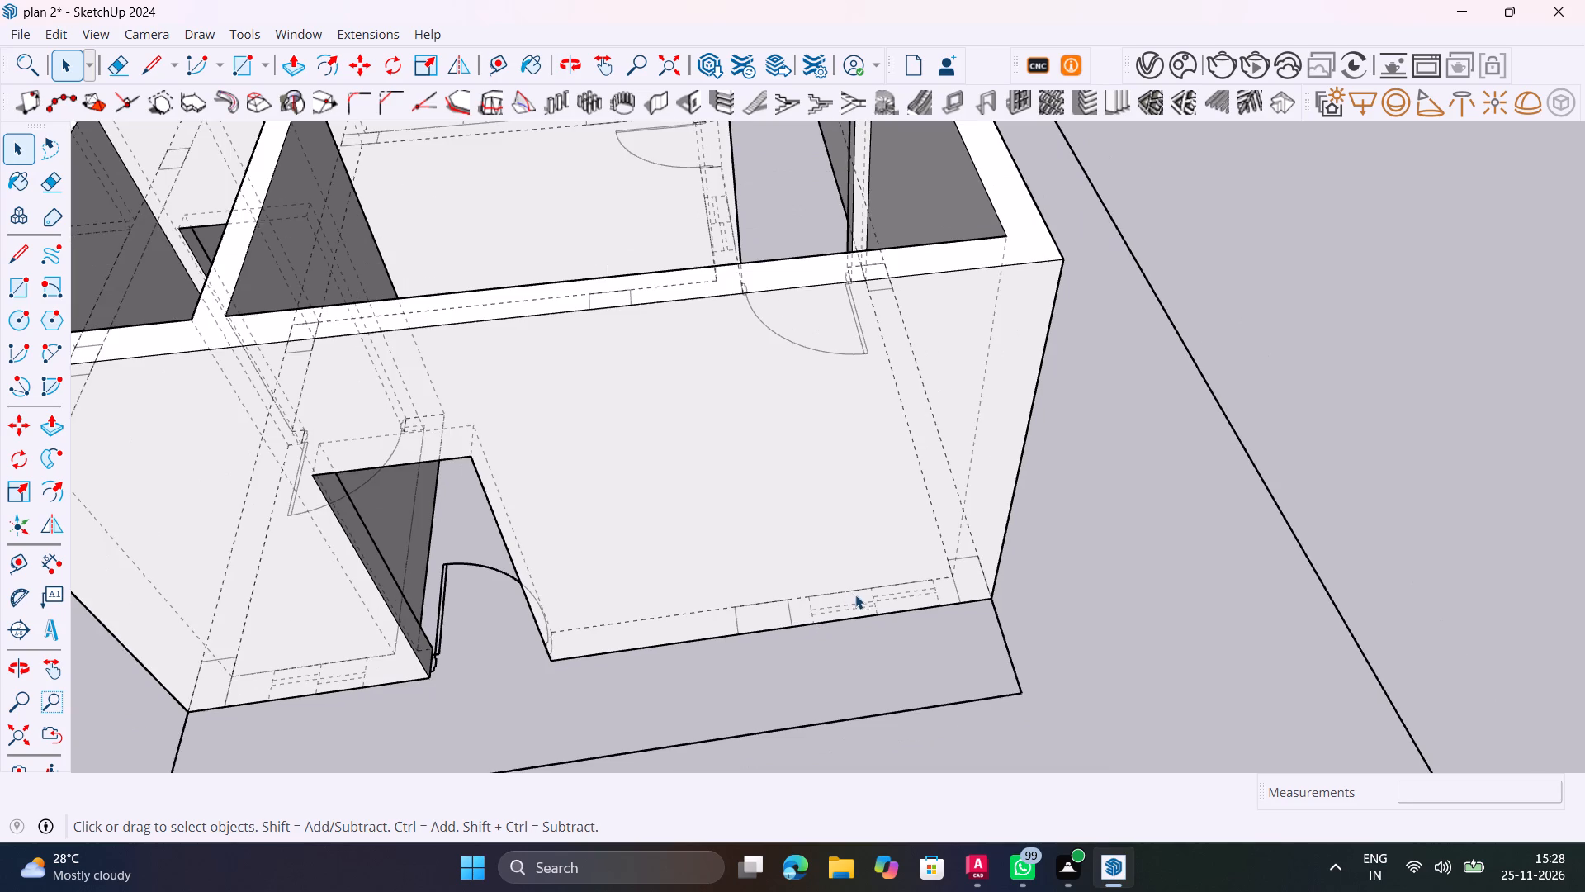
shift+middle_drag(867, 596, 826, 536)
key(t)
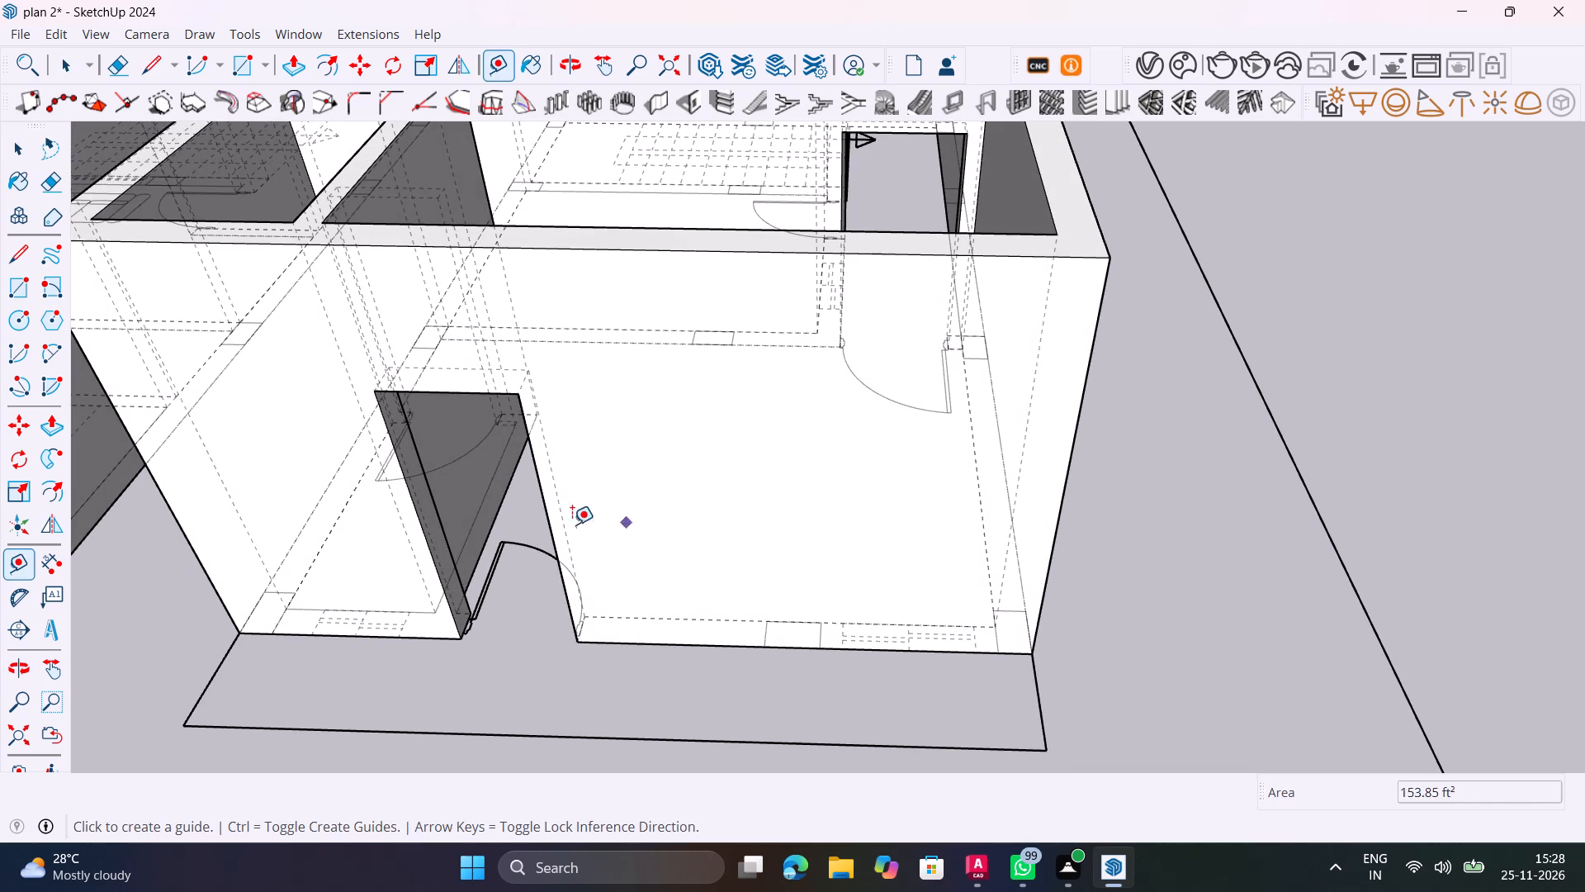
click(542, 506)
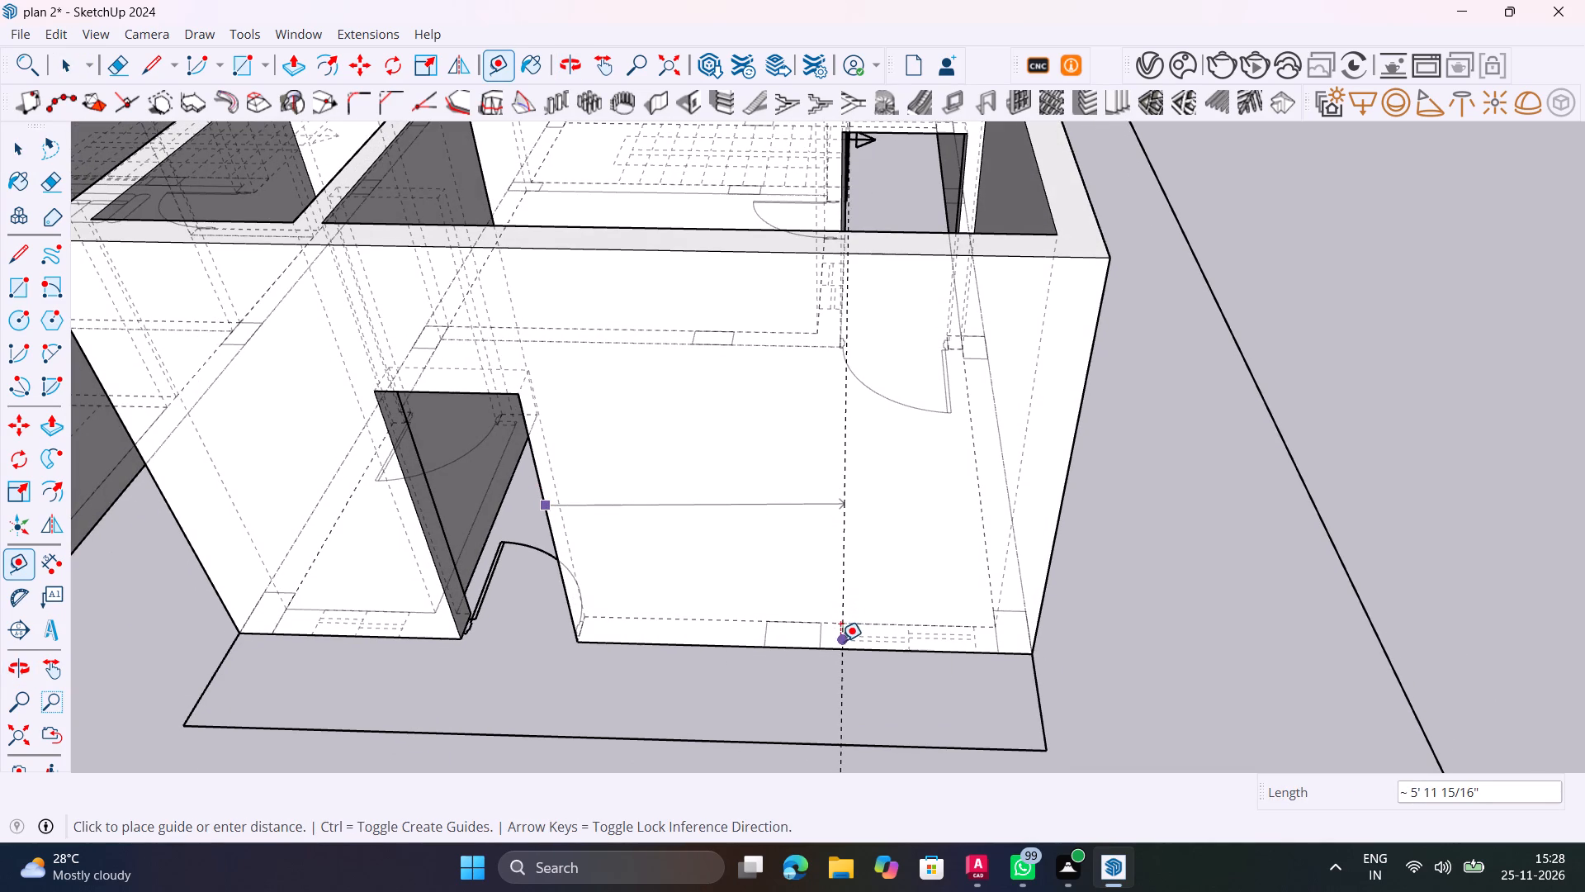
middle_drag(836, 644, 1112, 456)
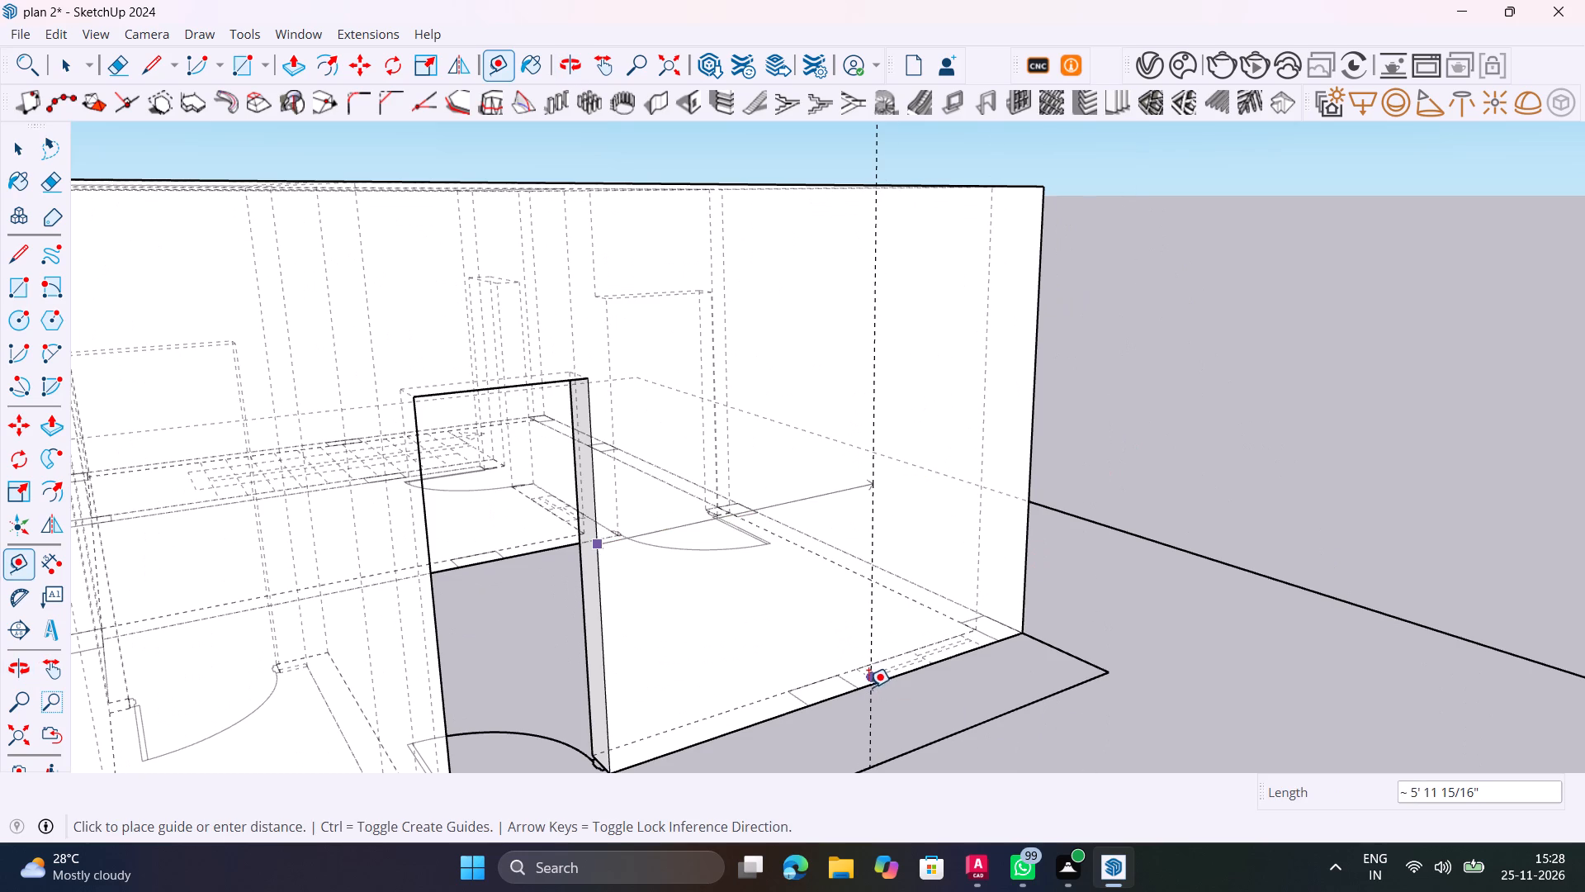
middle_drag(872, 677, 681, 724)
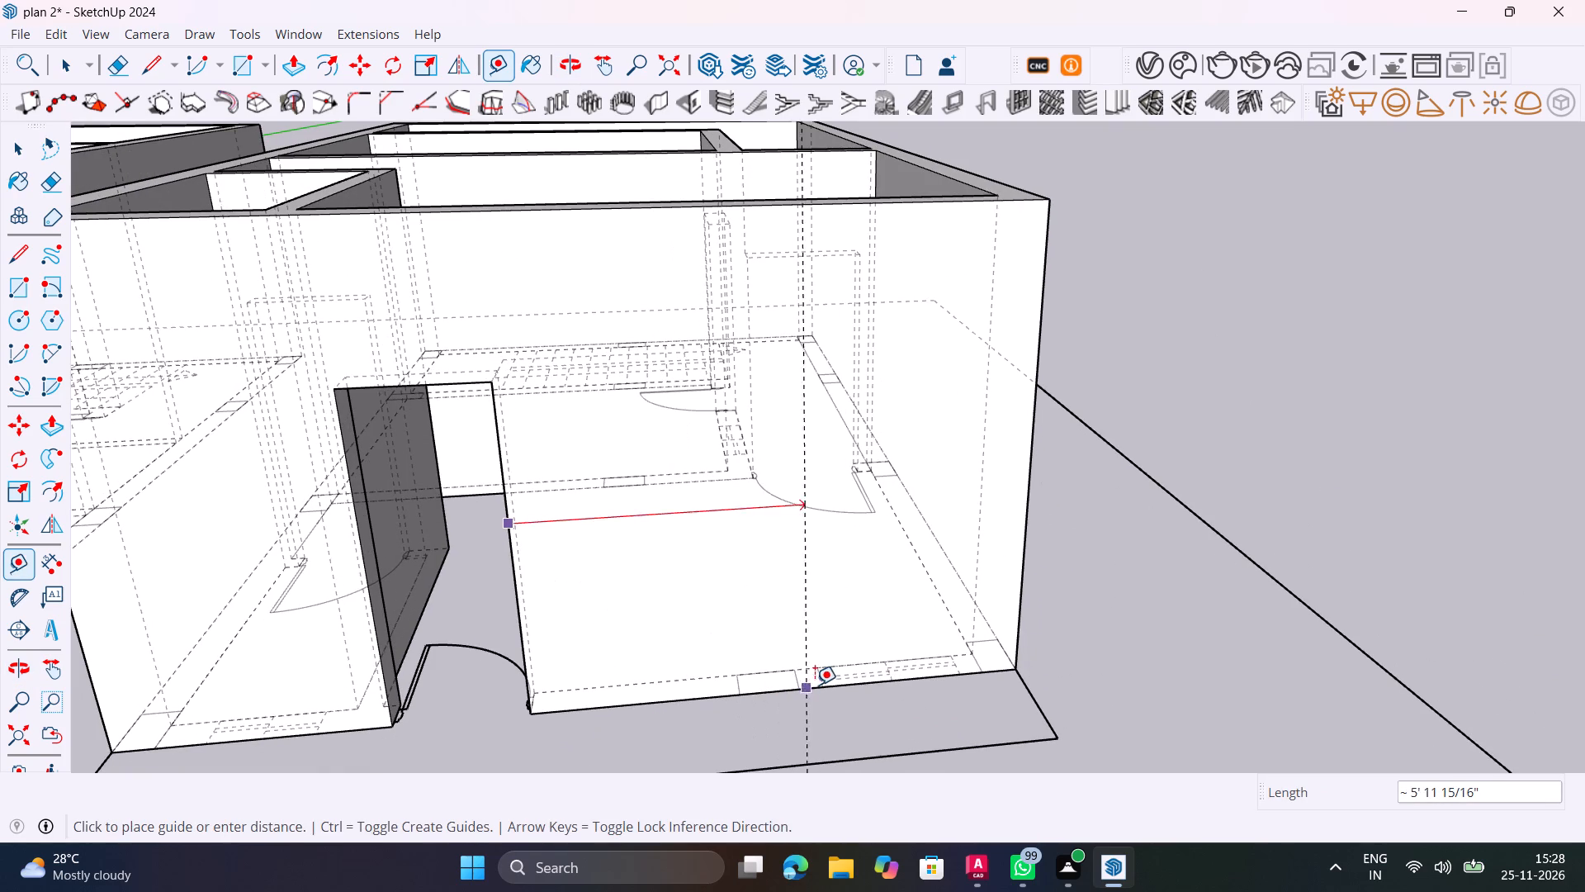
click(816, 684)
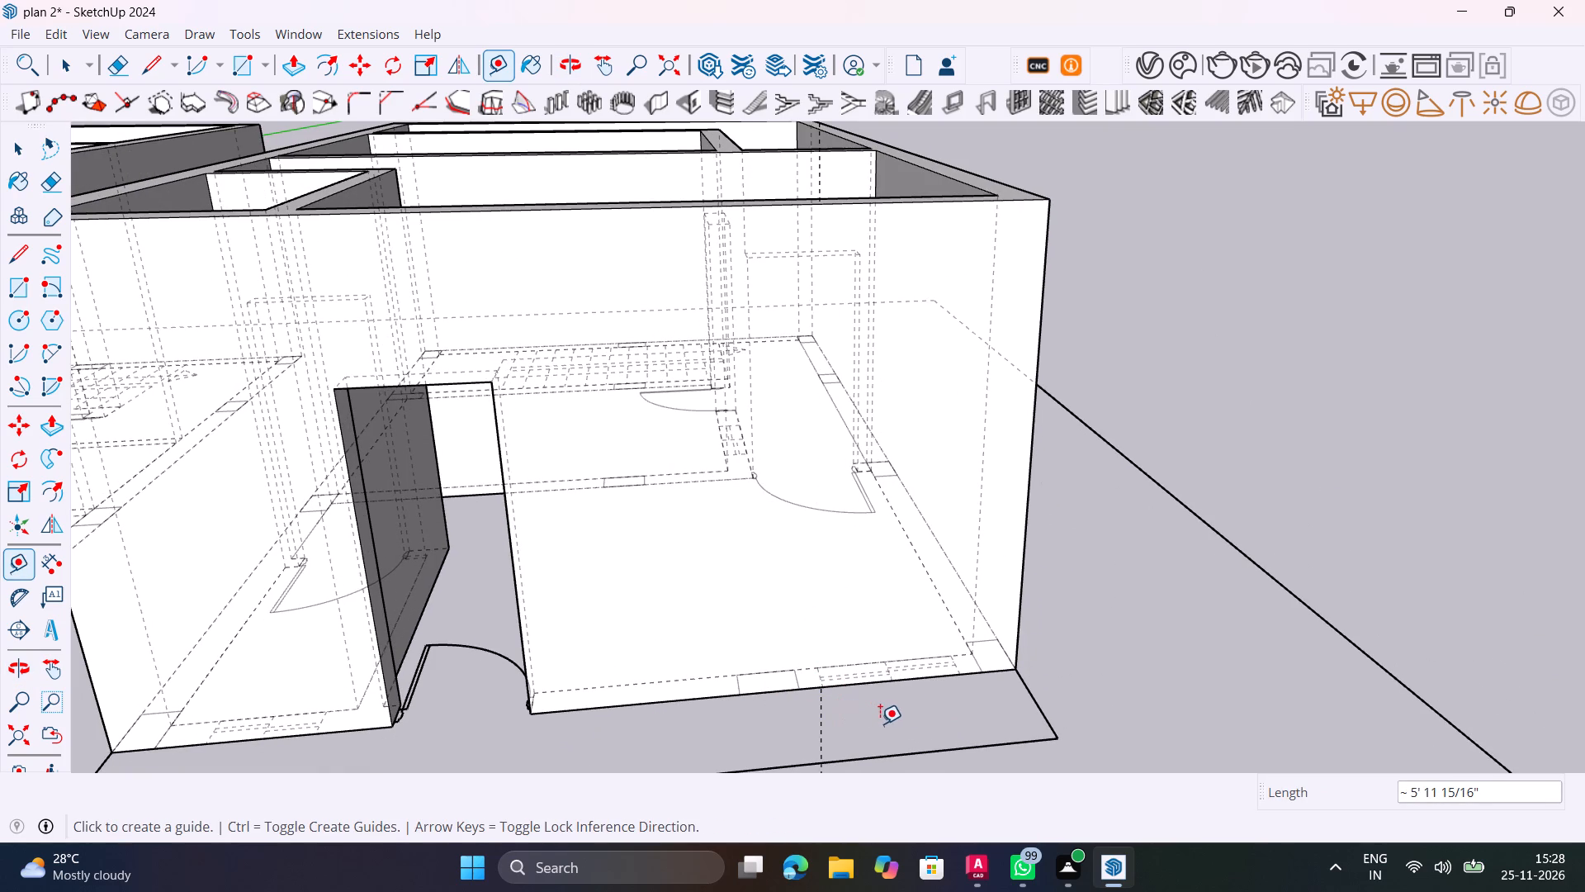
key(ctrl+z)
Place a vertical guide on the front wall about 1' 2 15/16" in from the outer corner, at the near end of the window mark.
click(1024, 519)
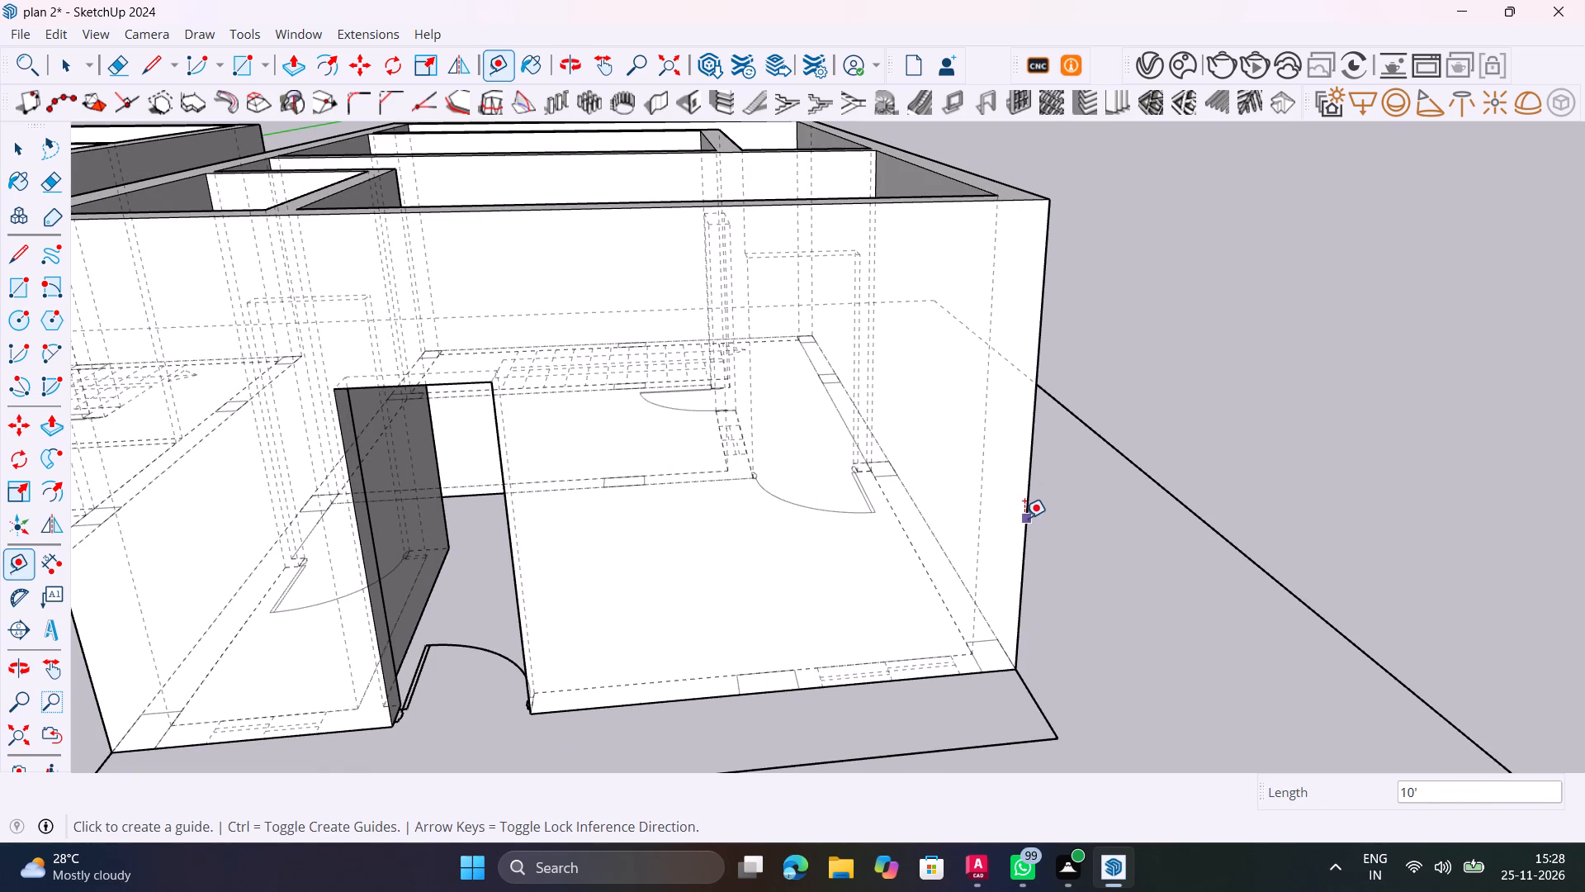
click(963, 666)
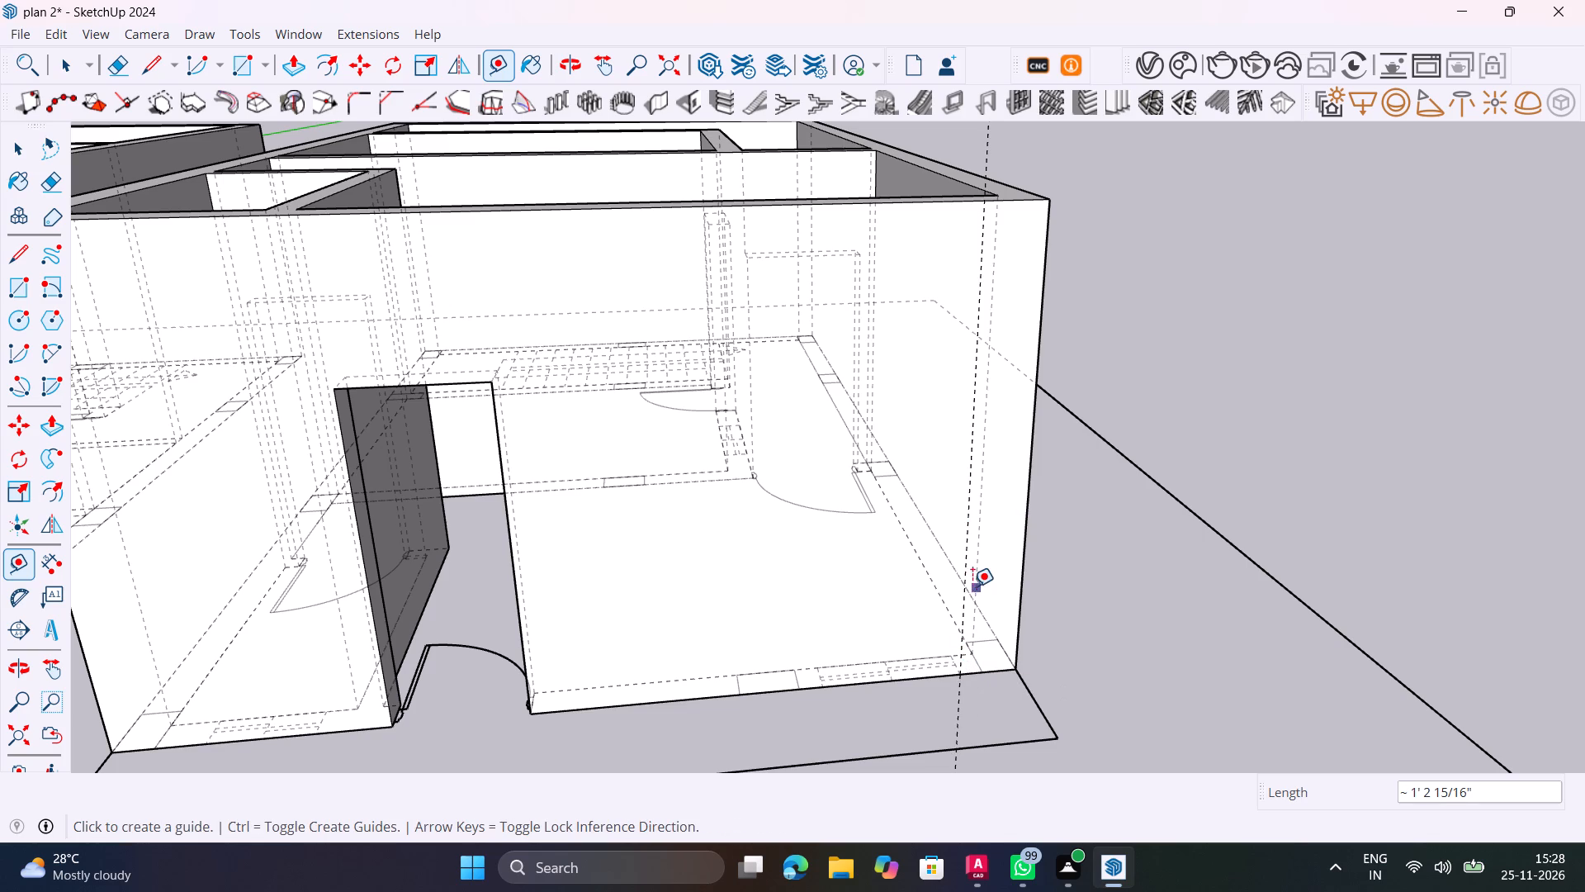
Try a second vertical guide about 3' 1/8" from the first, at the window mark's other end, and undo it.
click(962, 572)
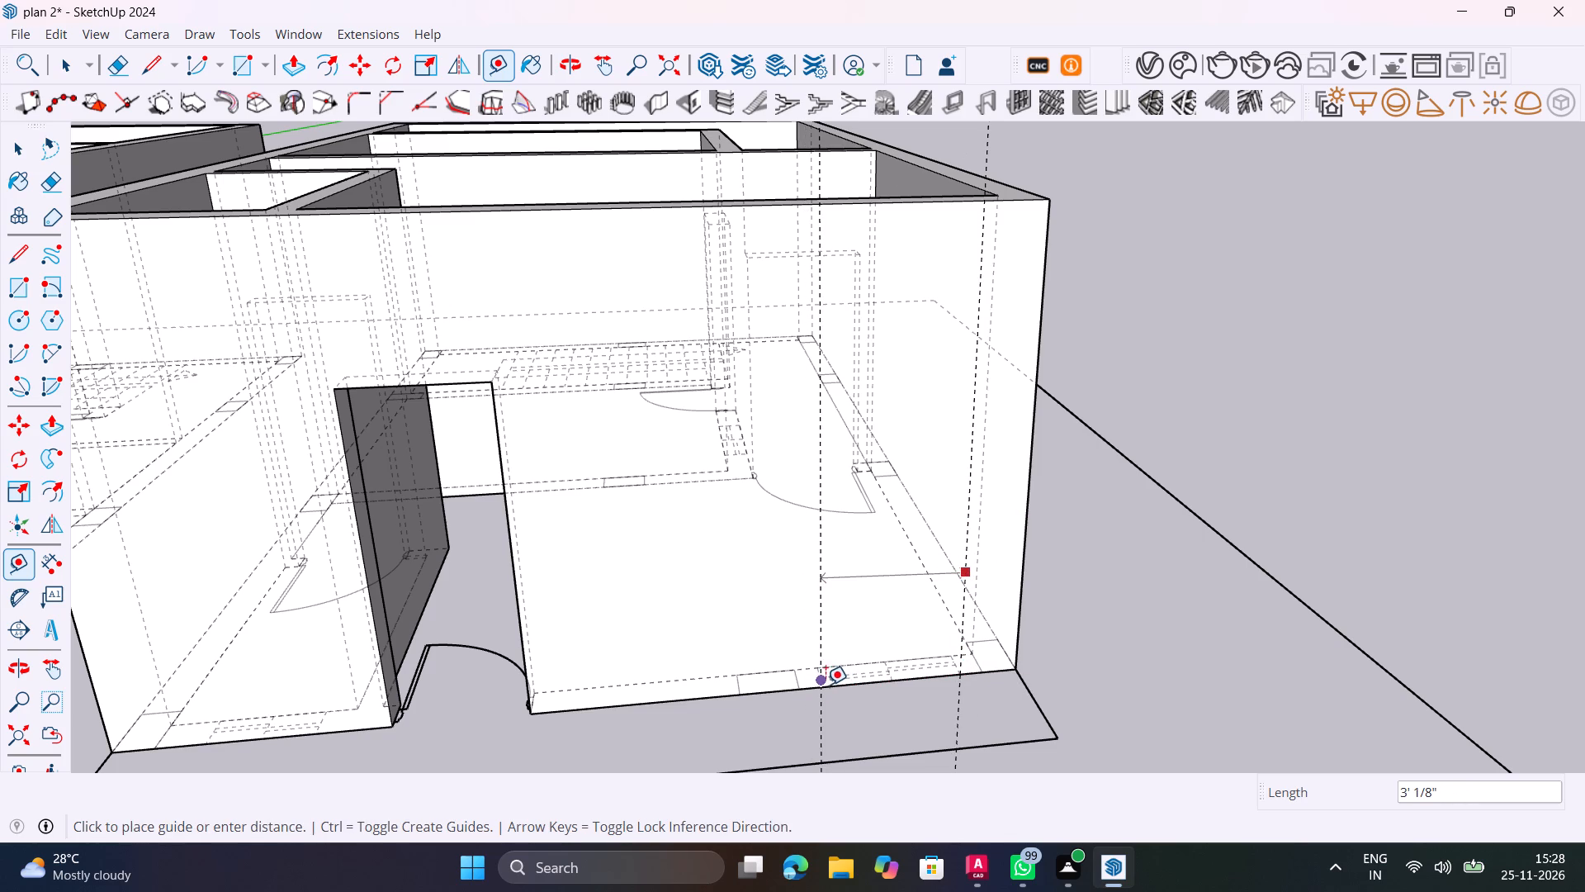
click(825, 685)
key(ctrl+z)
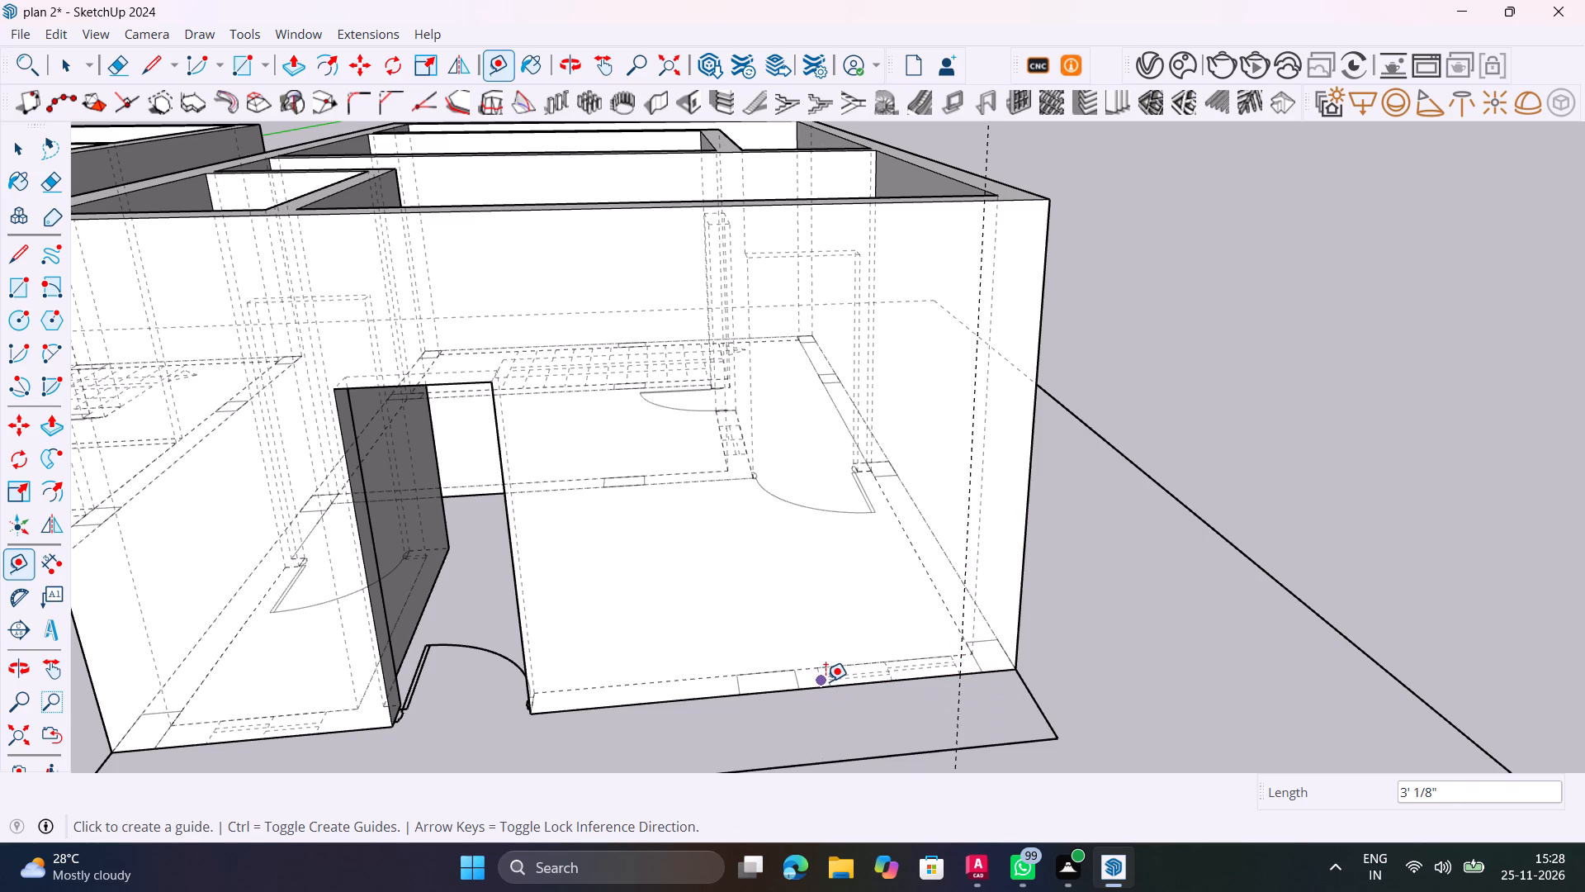
Place a second vertical guide on the front wall 3' from the first and turn off the display of back edges.
click(959, 615)
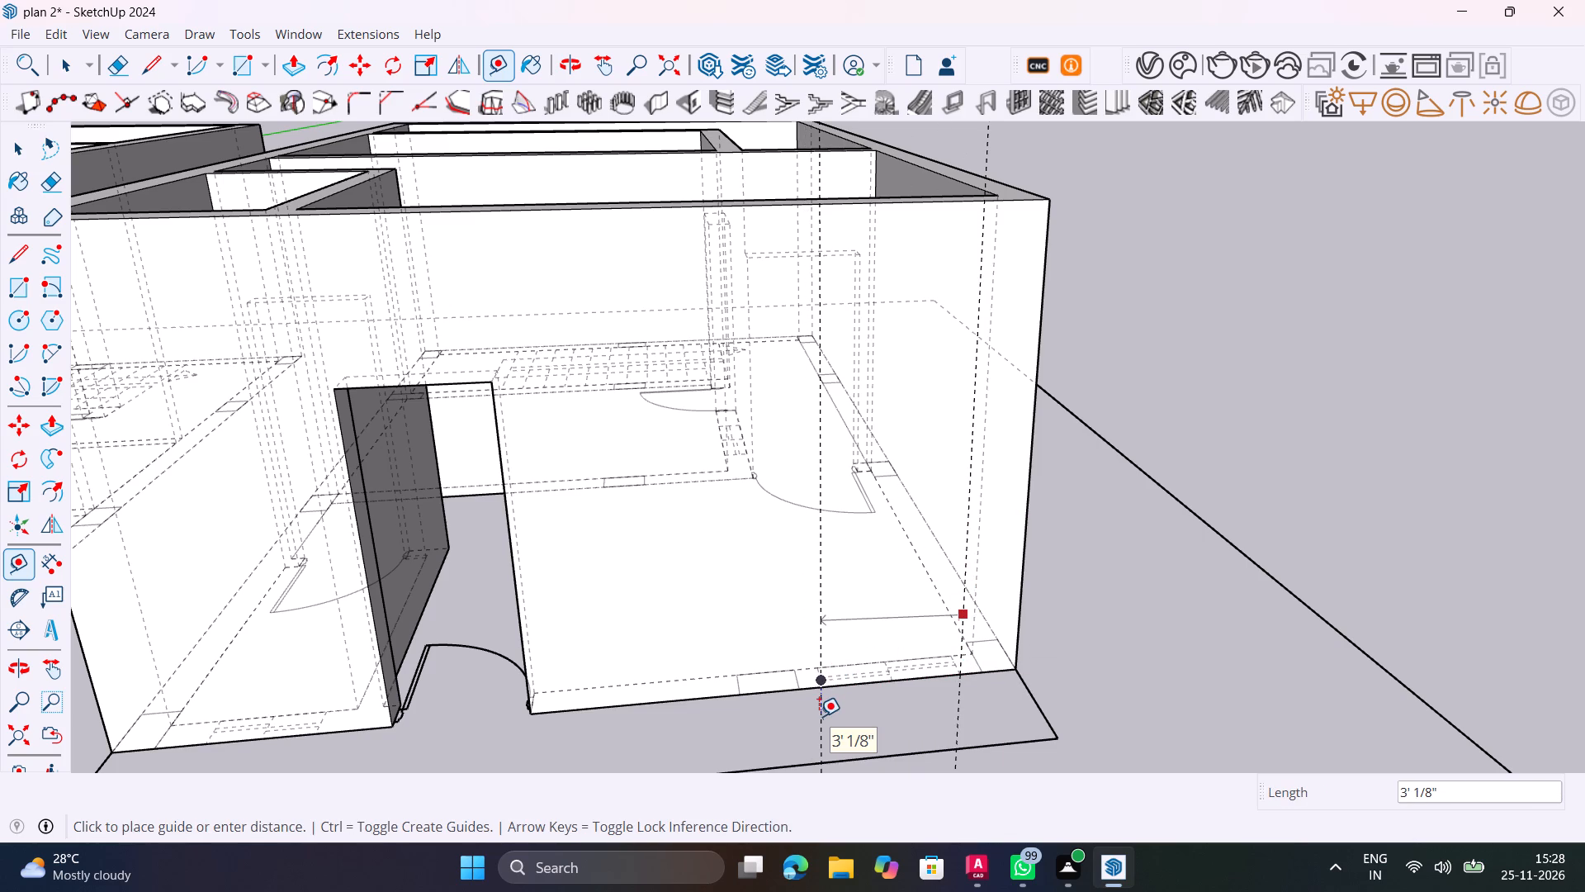
key(k)
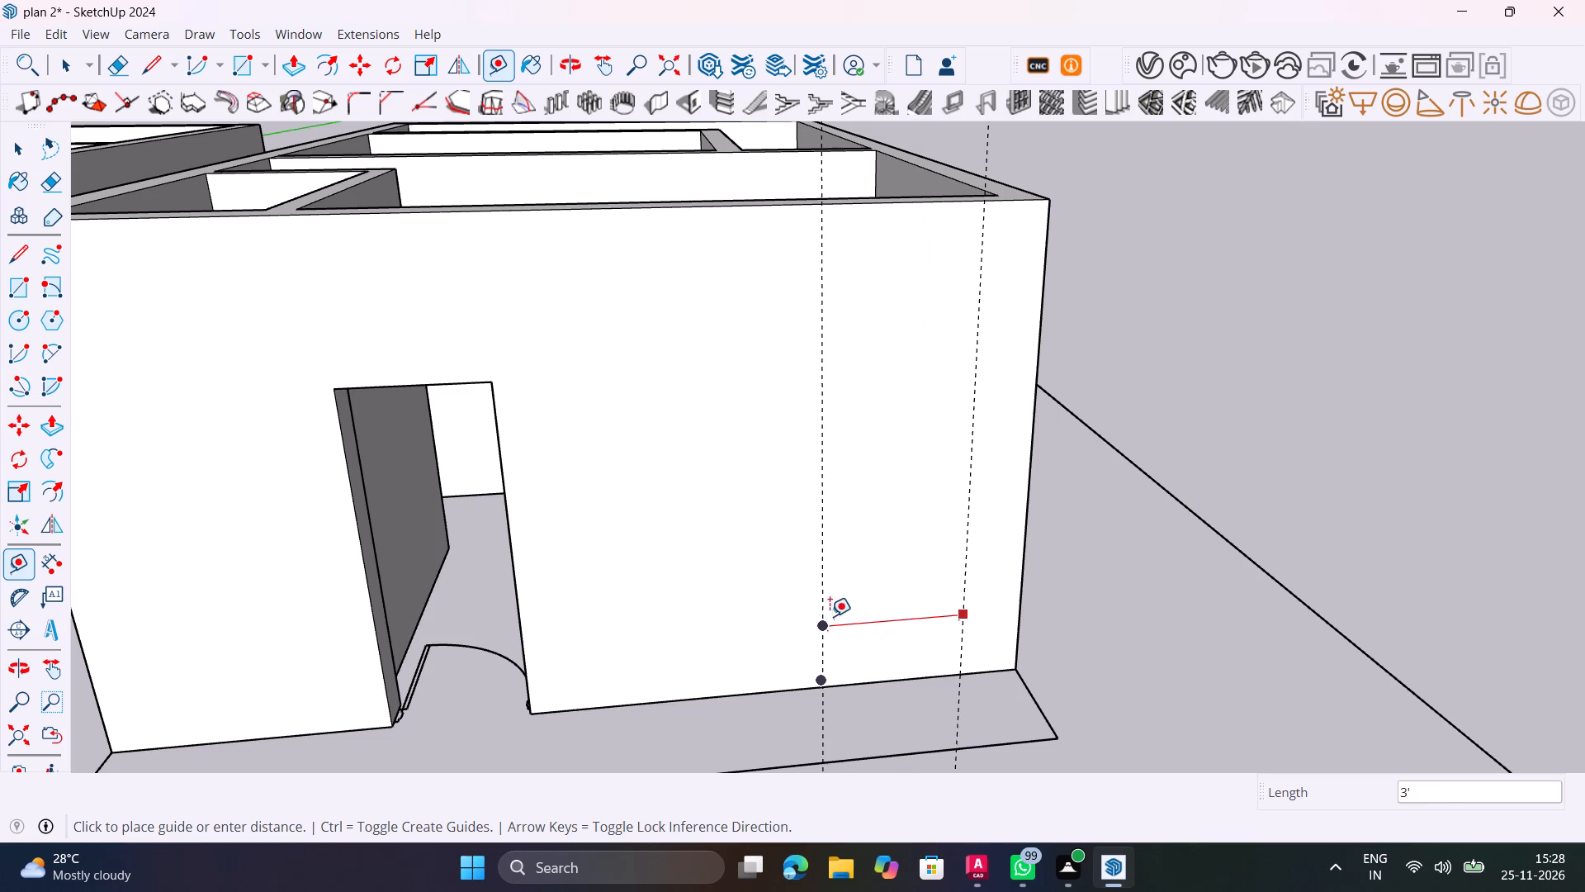
click(812, 614)
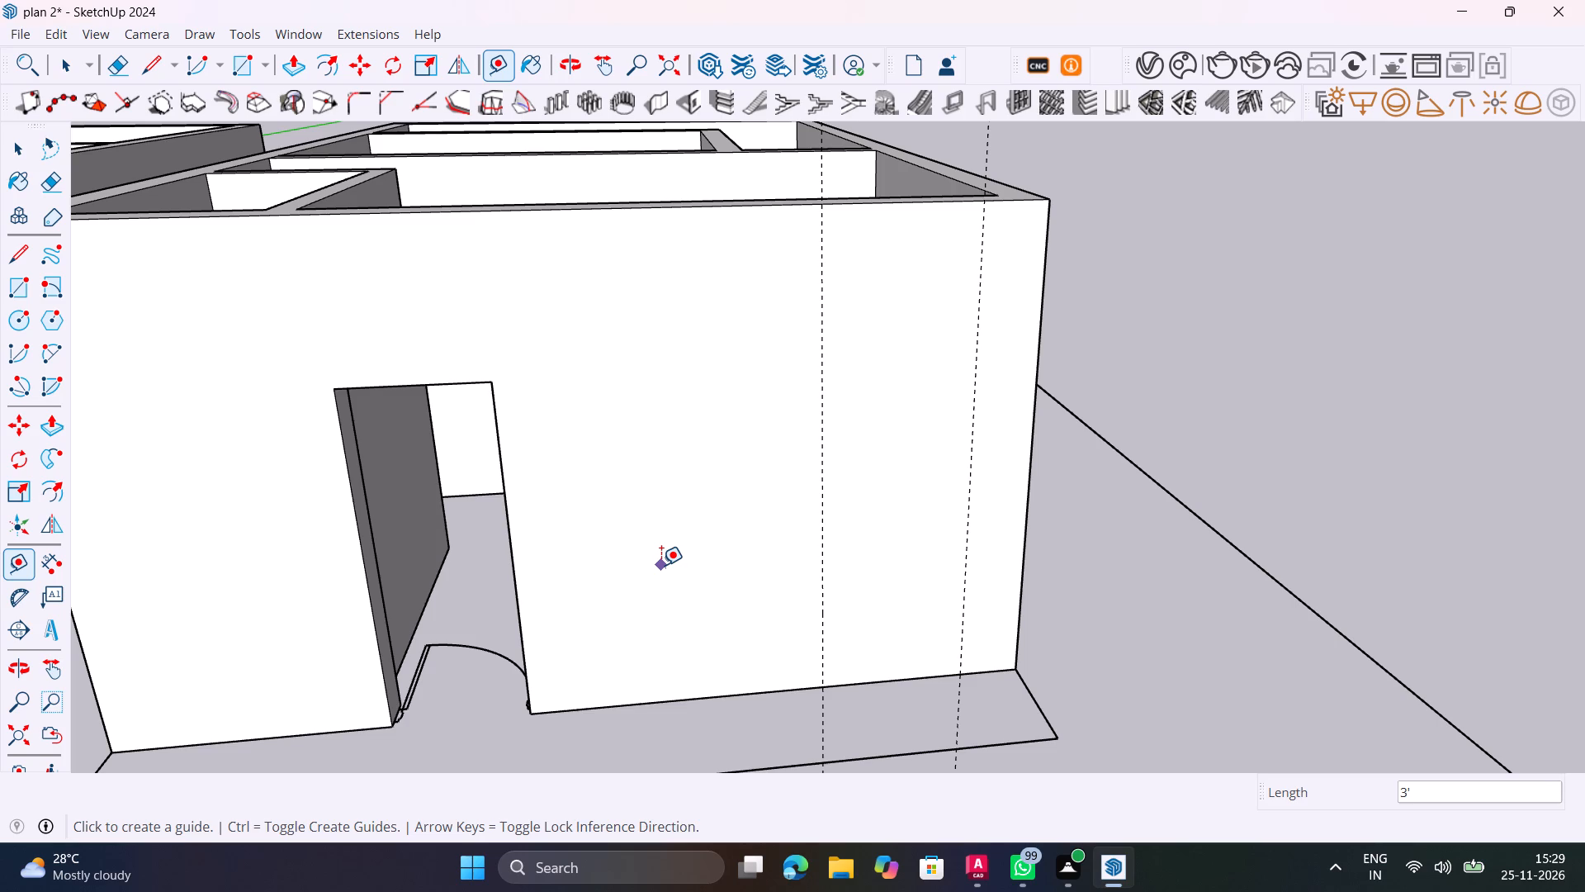
Place a horizontal guide on the front wall 3' above its base edge for the window sill.
scroll(661, 565, right, 1)
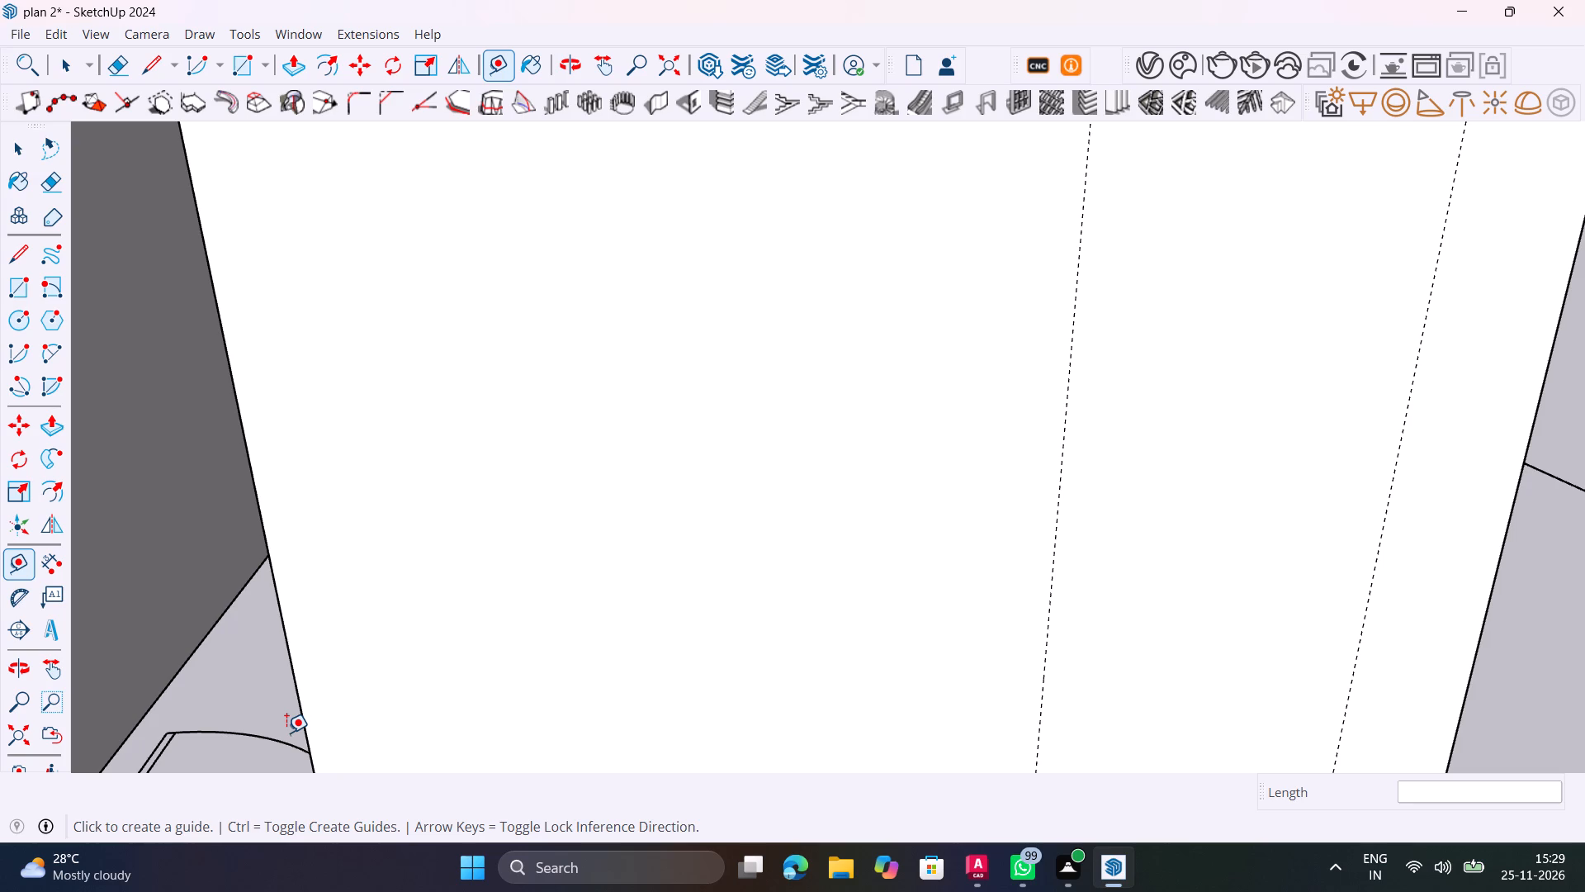
scroll(556, 690, down, 5)
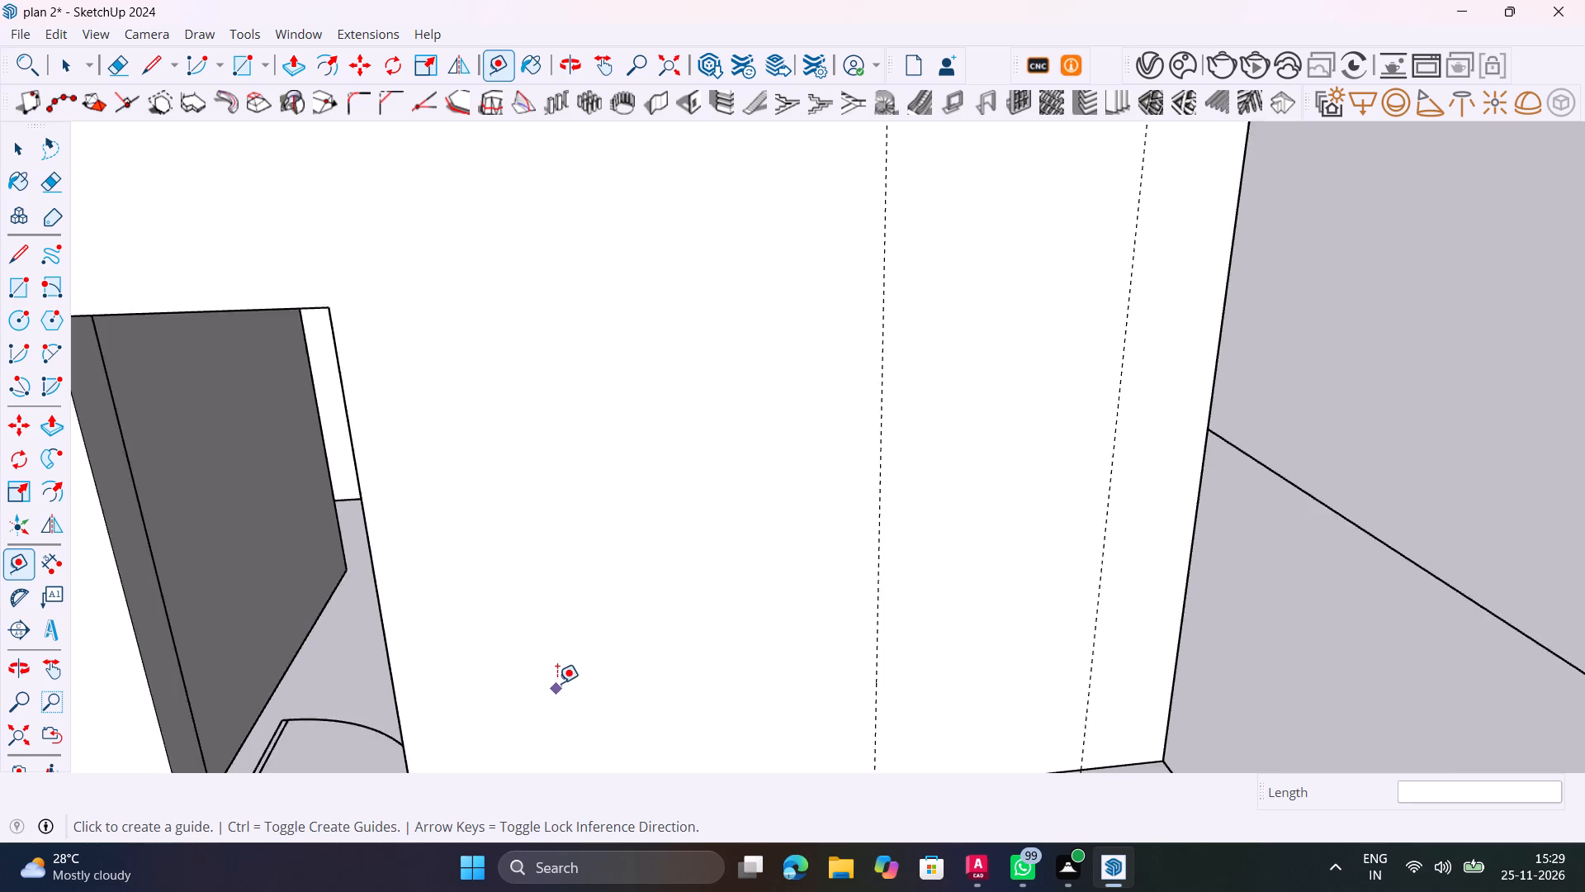
scroll(557, 683, down, 14)
middle_drag(651, 749, 657, 772)
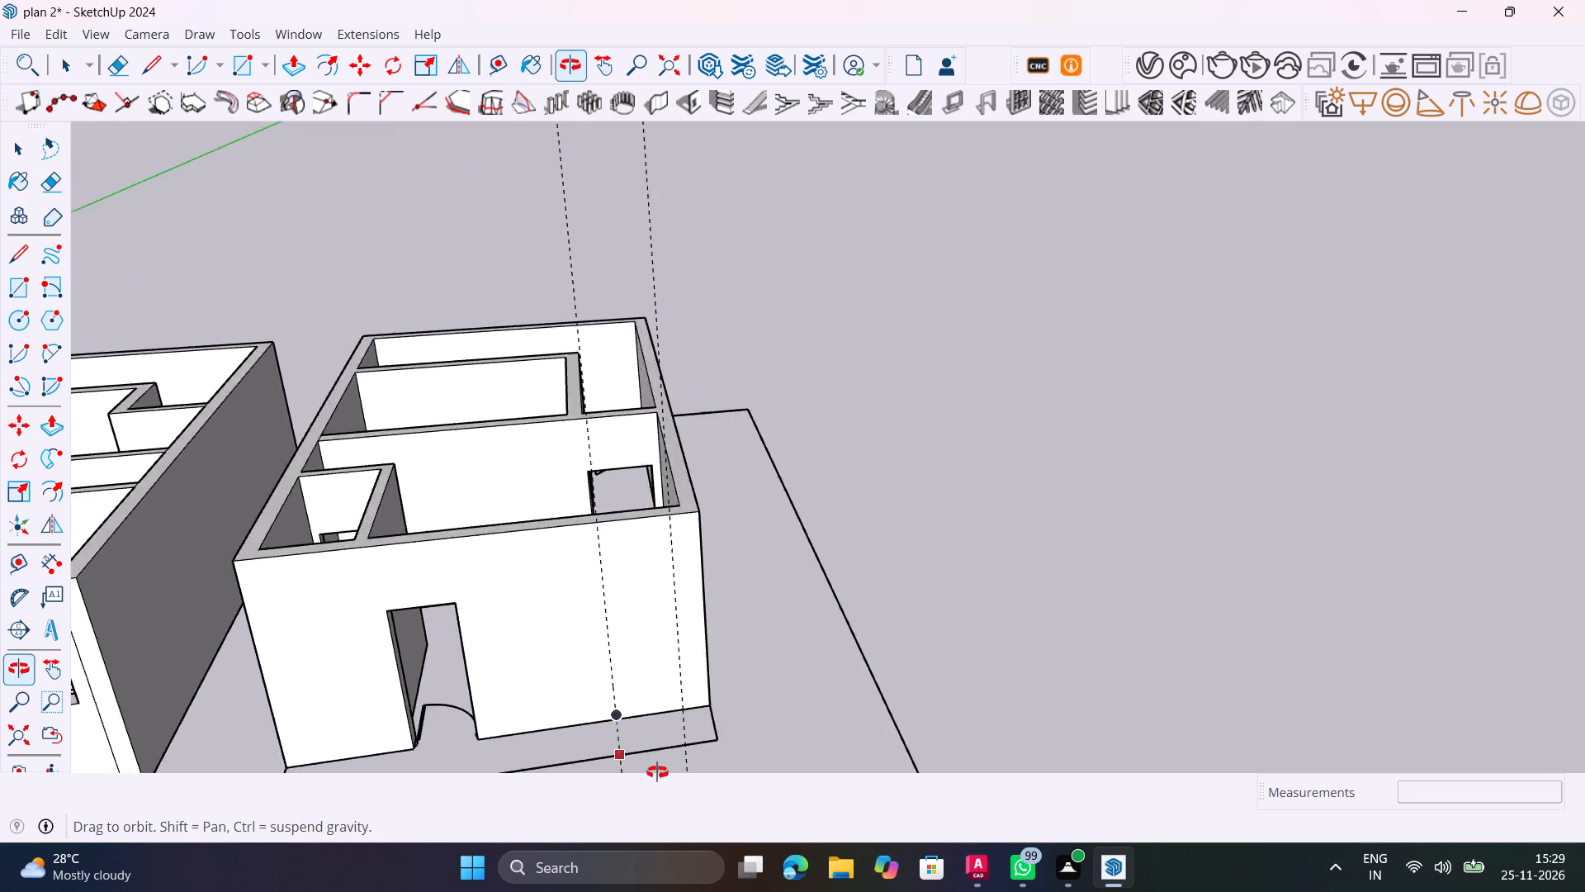
middle_drag(657, 772, 672, 777)
scroll(694, 747, up, 6)
shift+middle_drag(696, 748, 758, 596)
scroll(760, 596, up, 1)
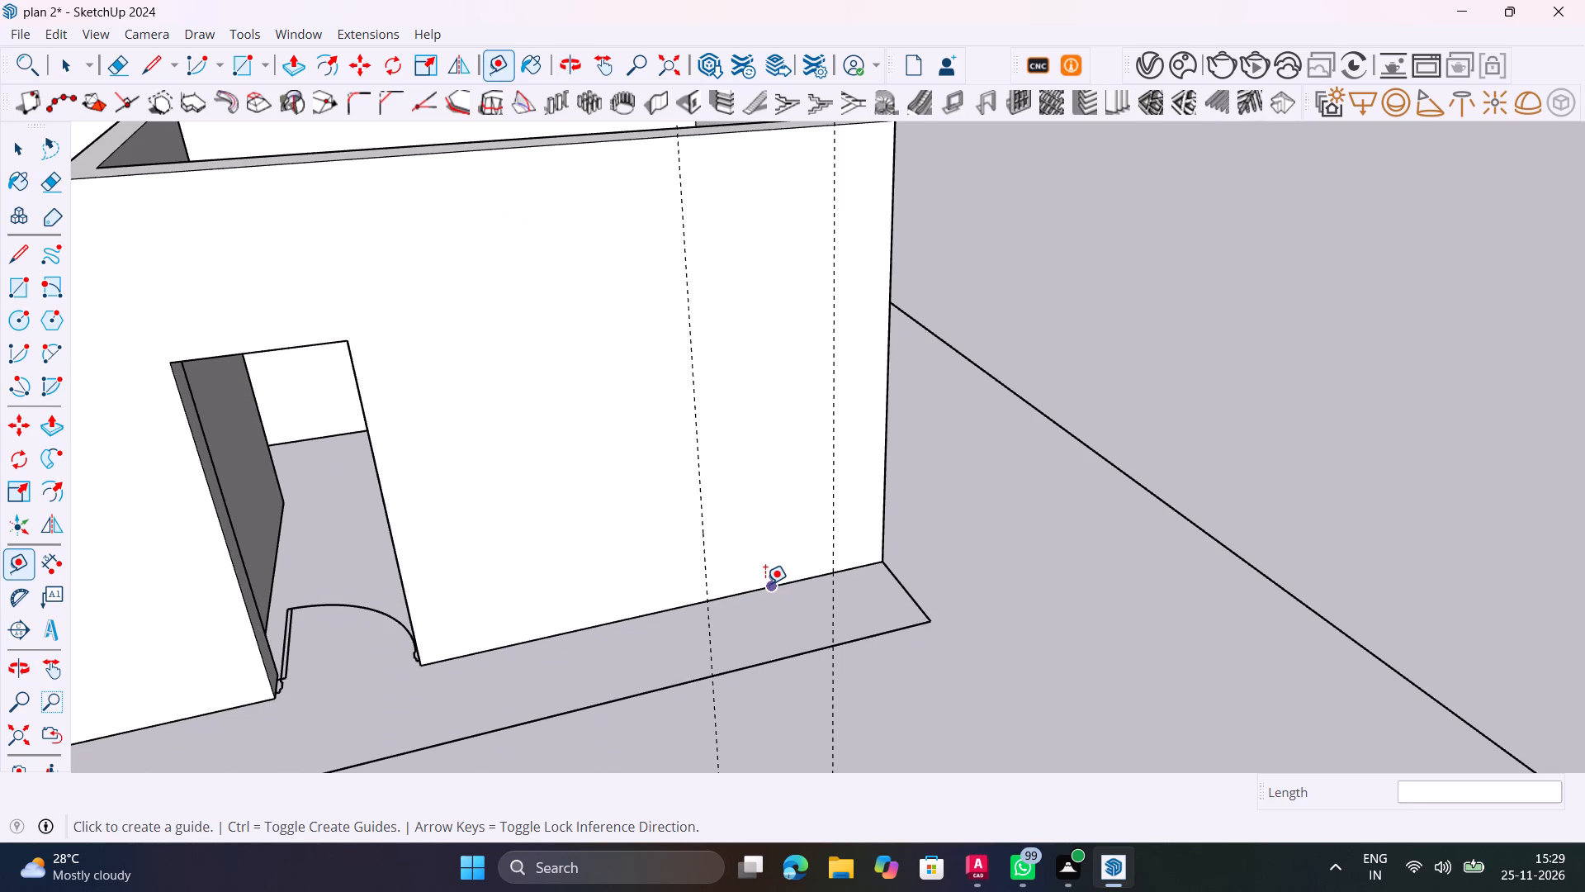
click(765, 582)
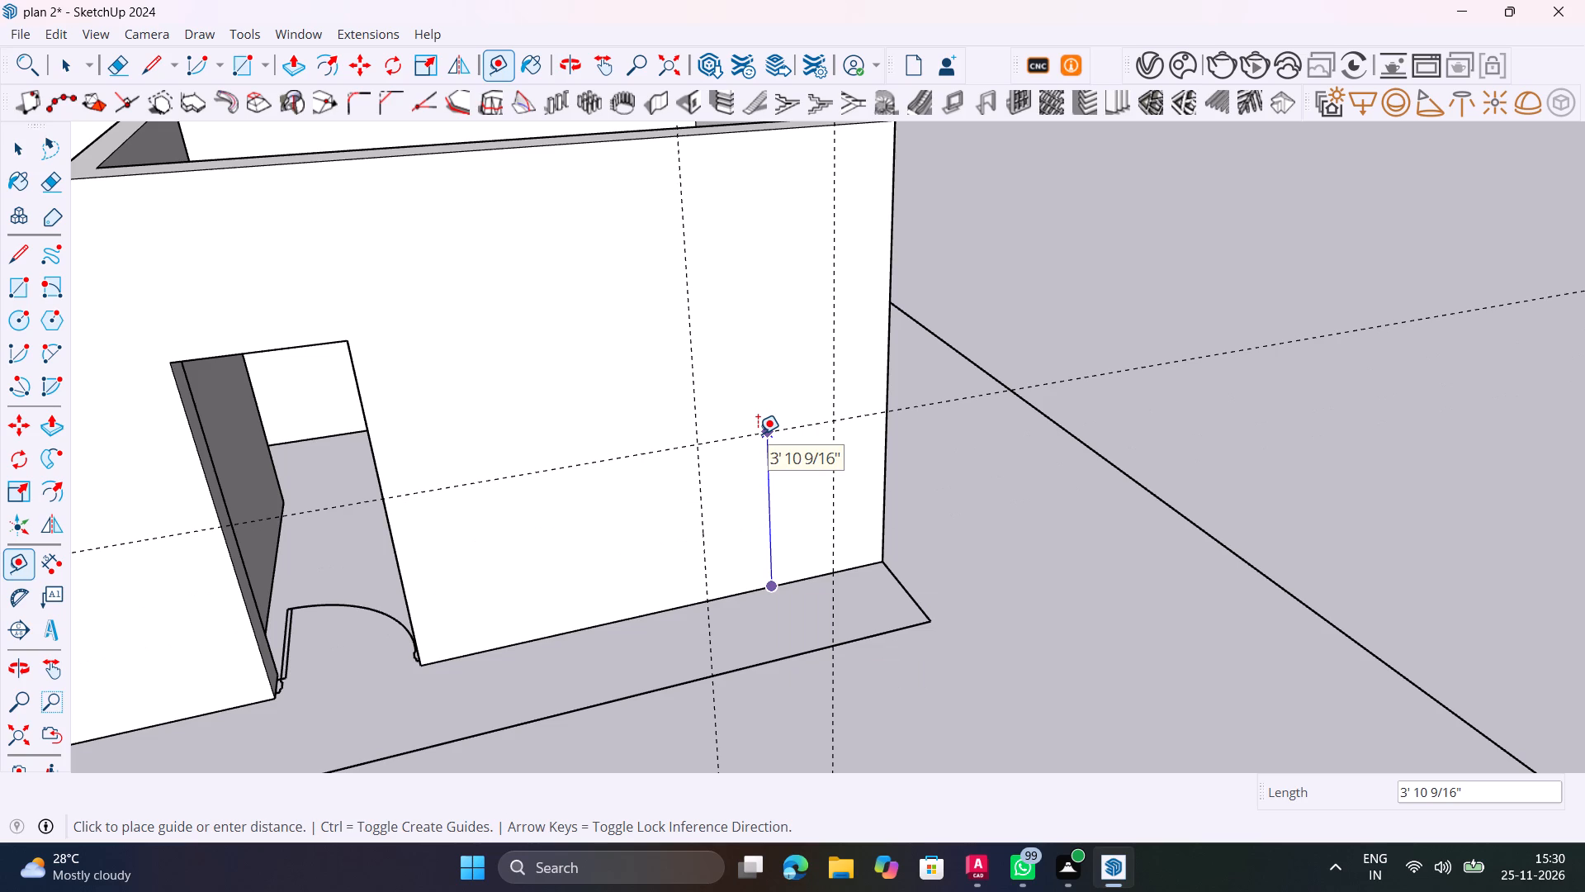
key(3)
key(apostrophe)
key(Return)
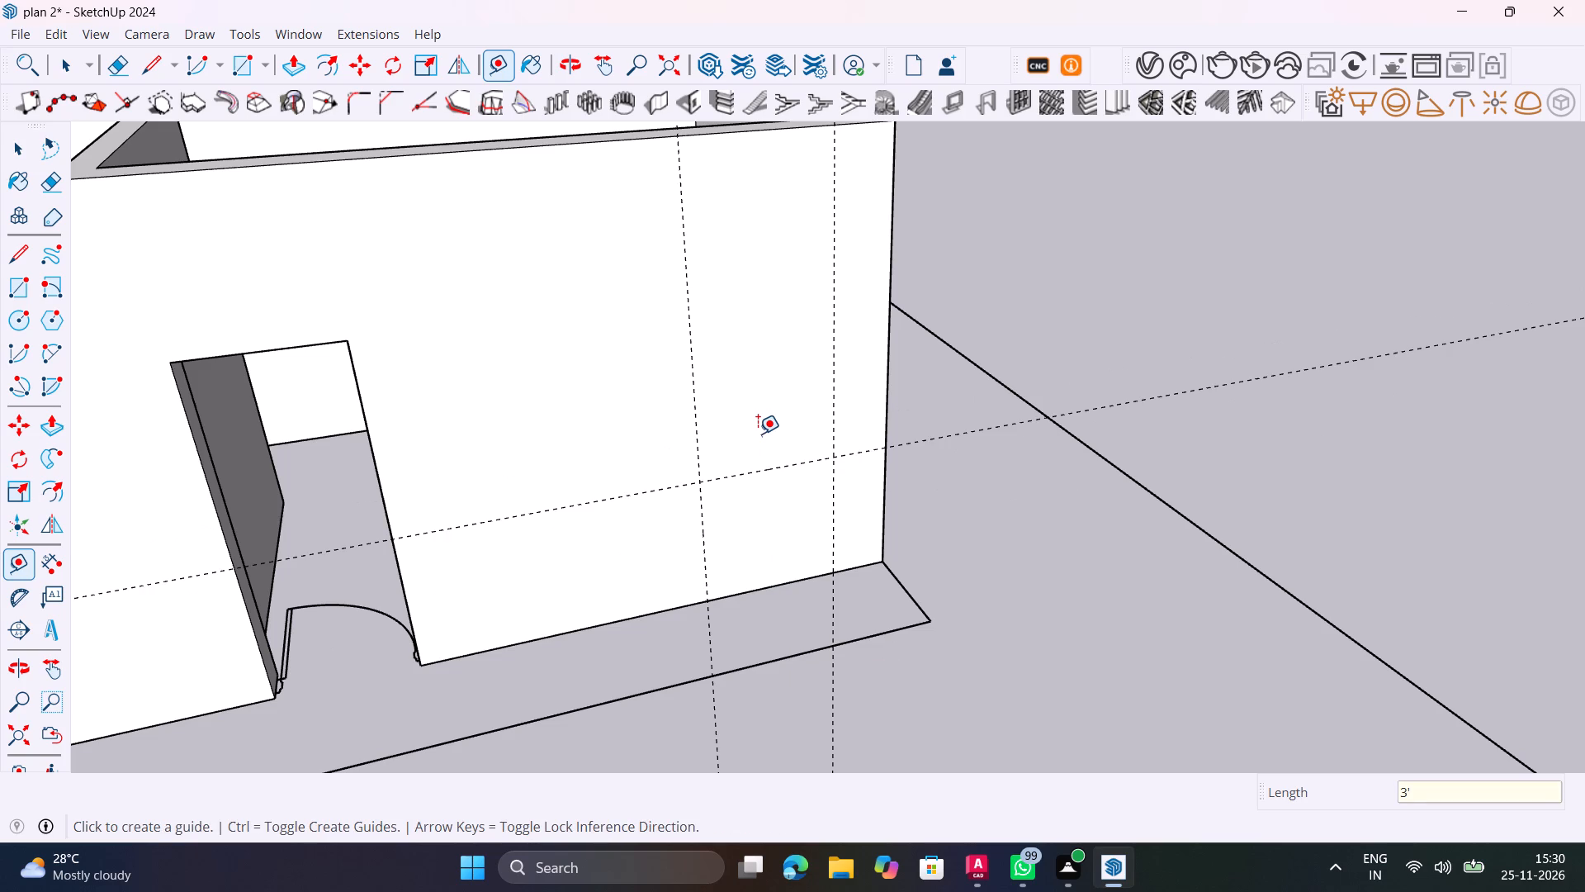
Place another horizontal guide 4' above the sill guide to mark the window head.
click(777, 467)
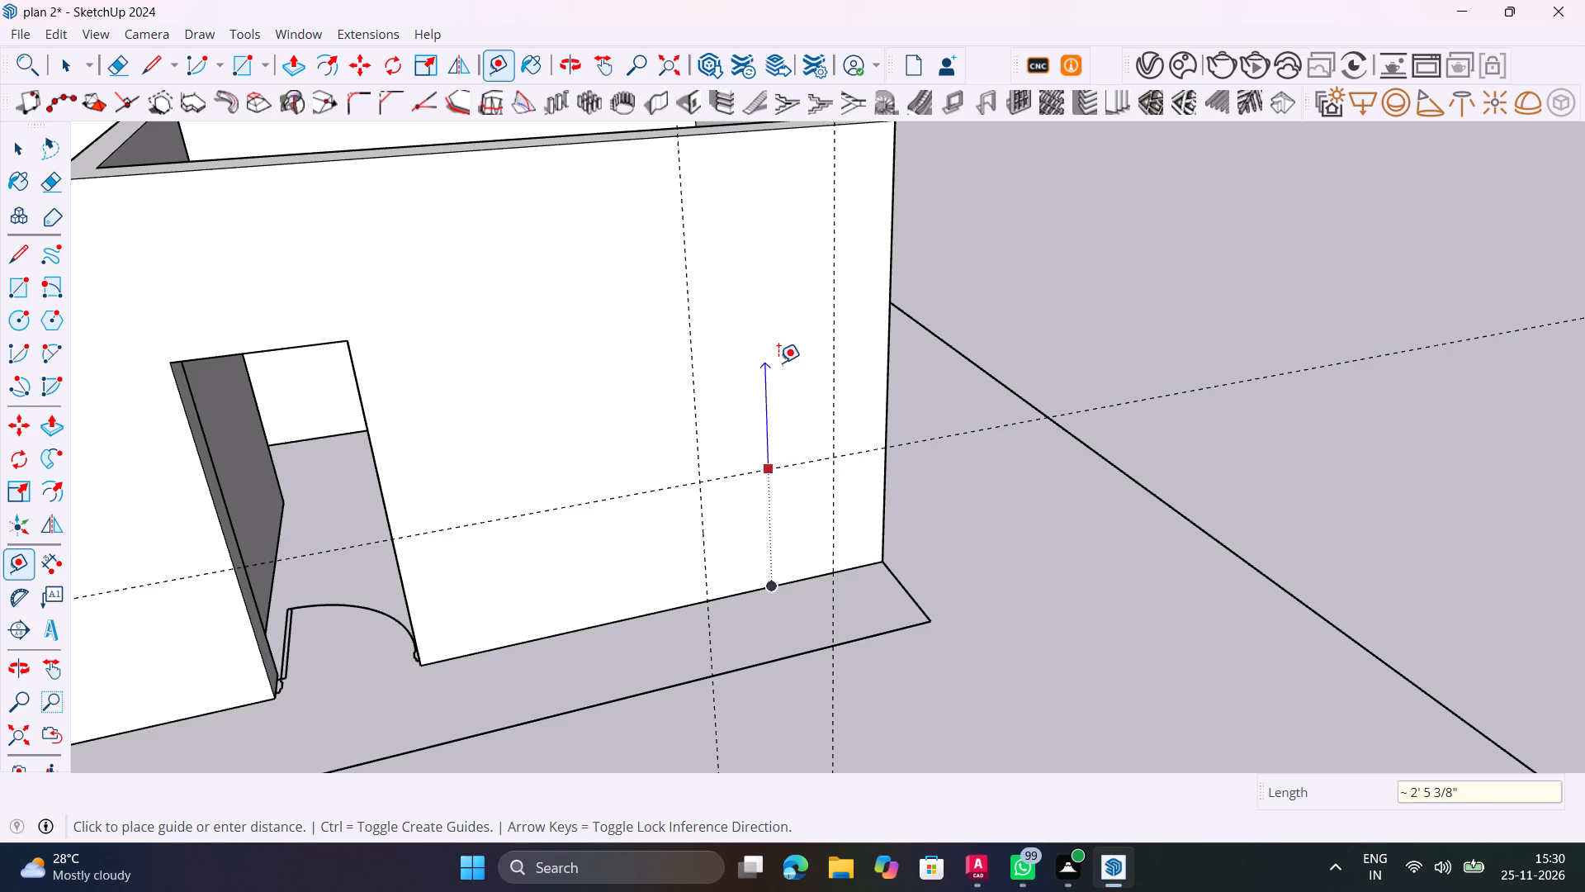
key(Escape)
click(801, 460)
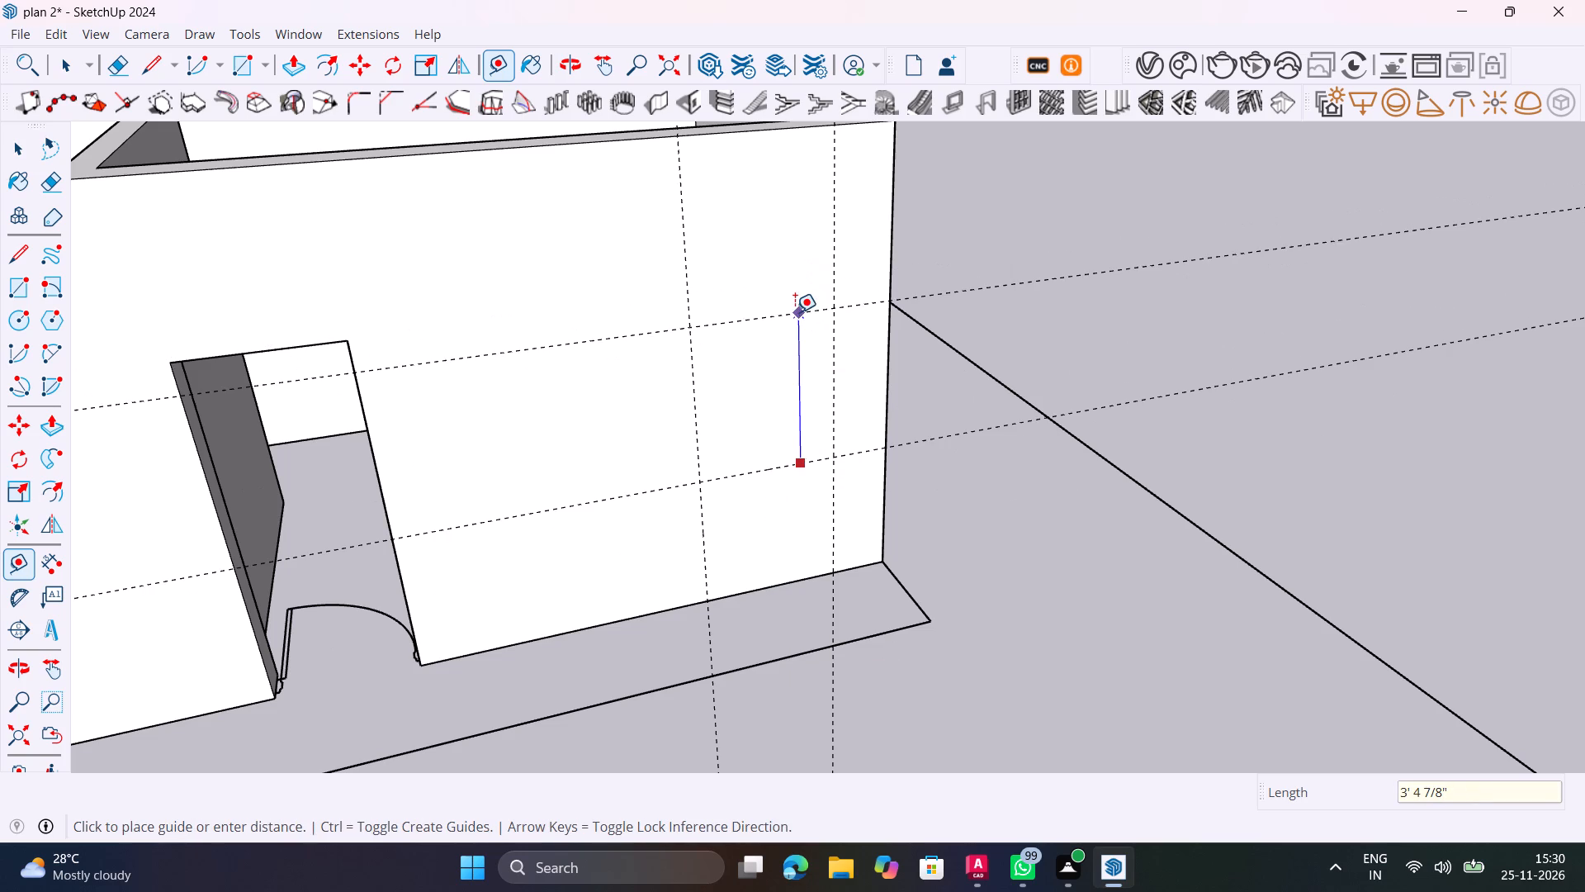
key(4)
key(apostrophe)
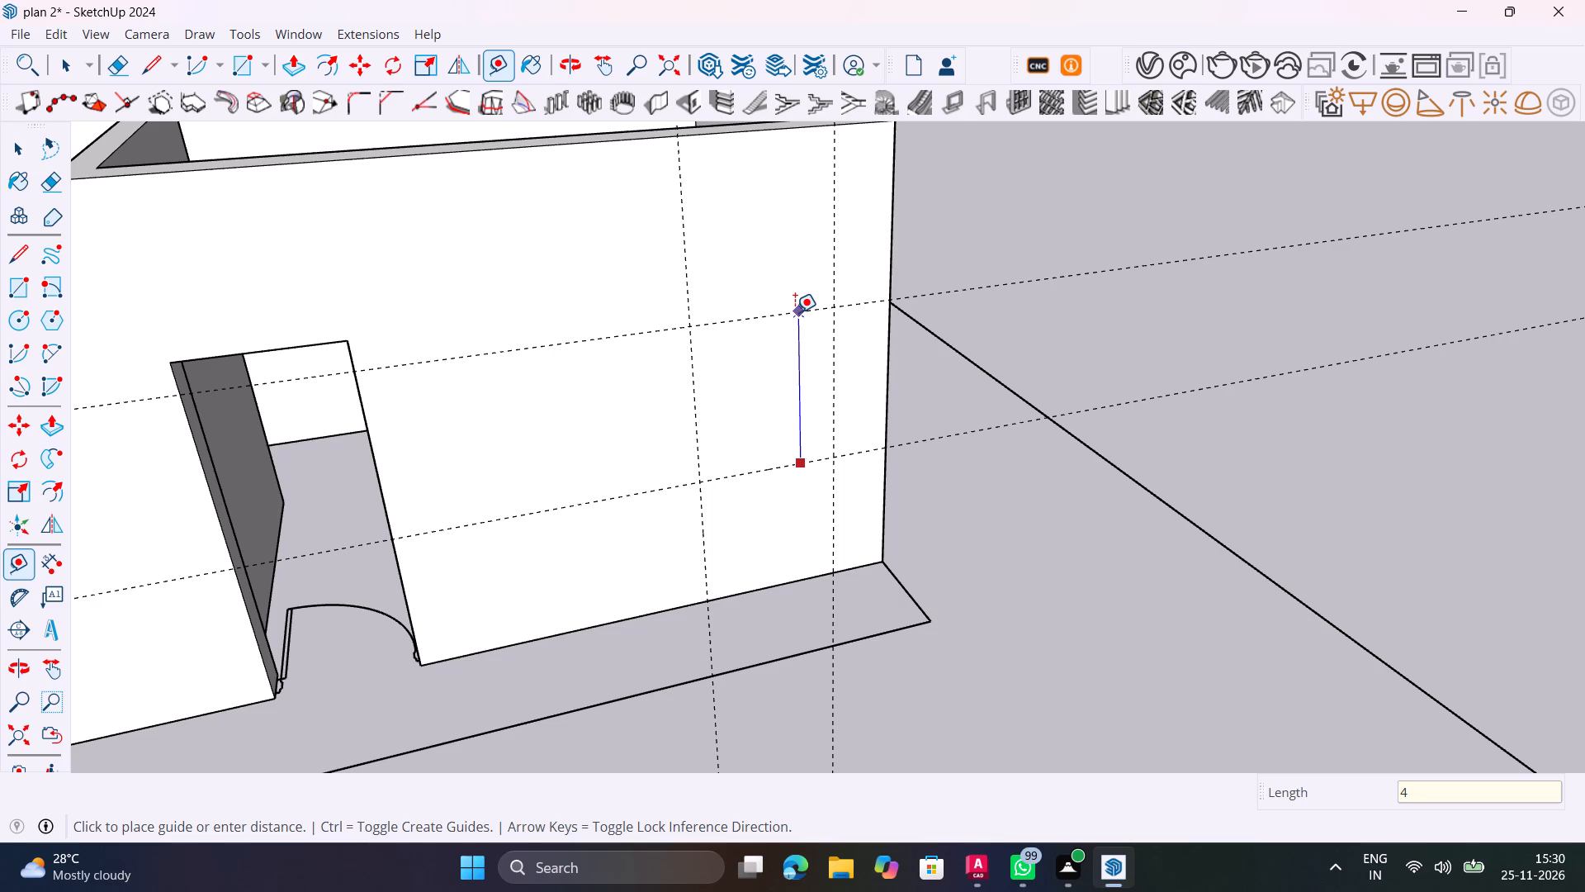
key(Return)
Open the block for editing and draw the window rectangle on the front wall between the four guide intersections.
scroll(794, 409, down, 3)
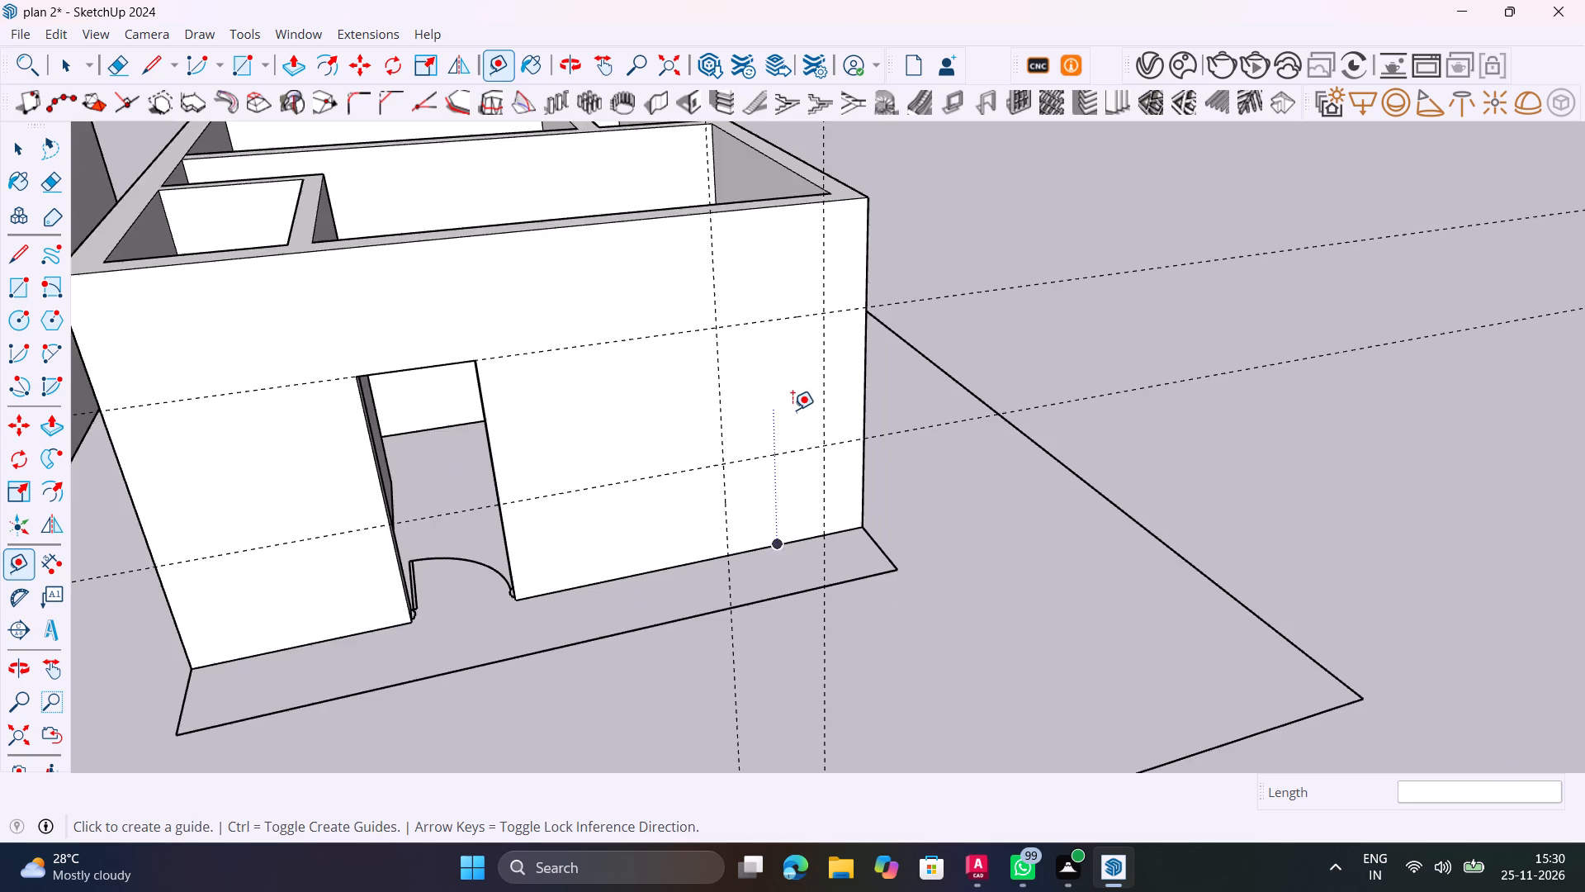
middle_drag(800, 426, 711, 665)
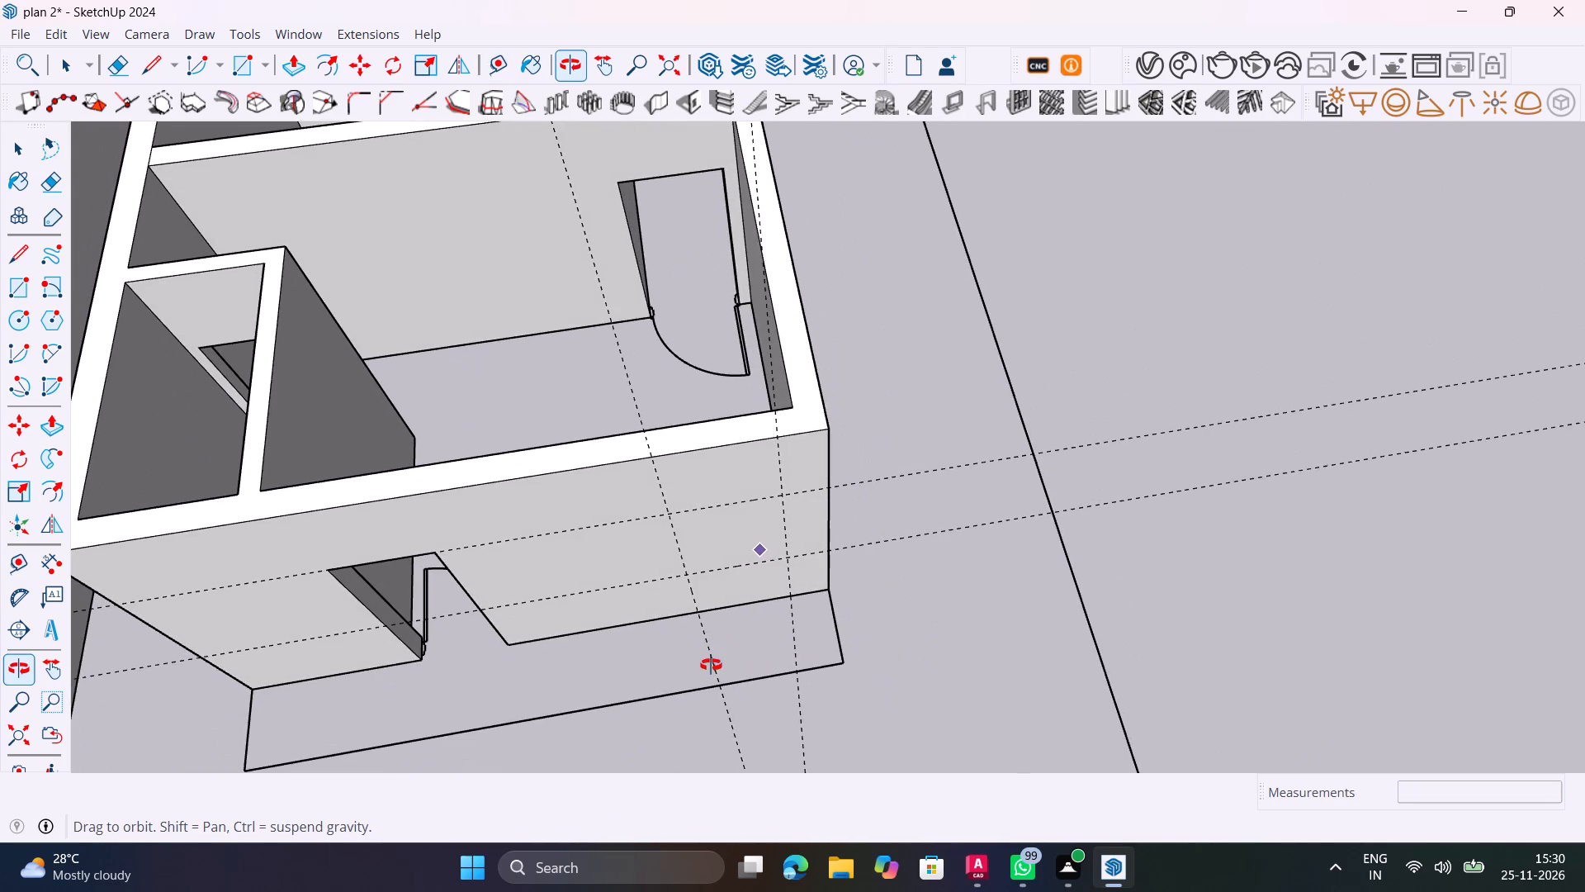
middle_drag(711, 665, 679, 516)
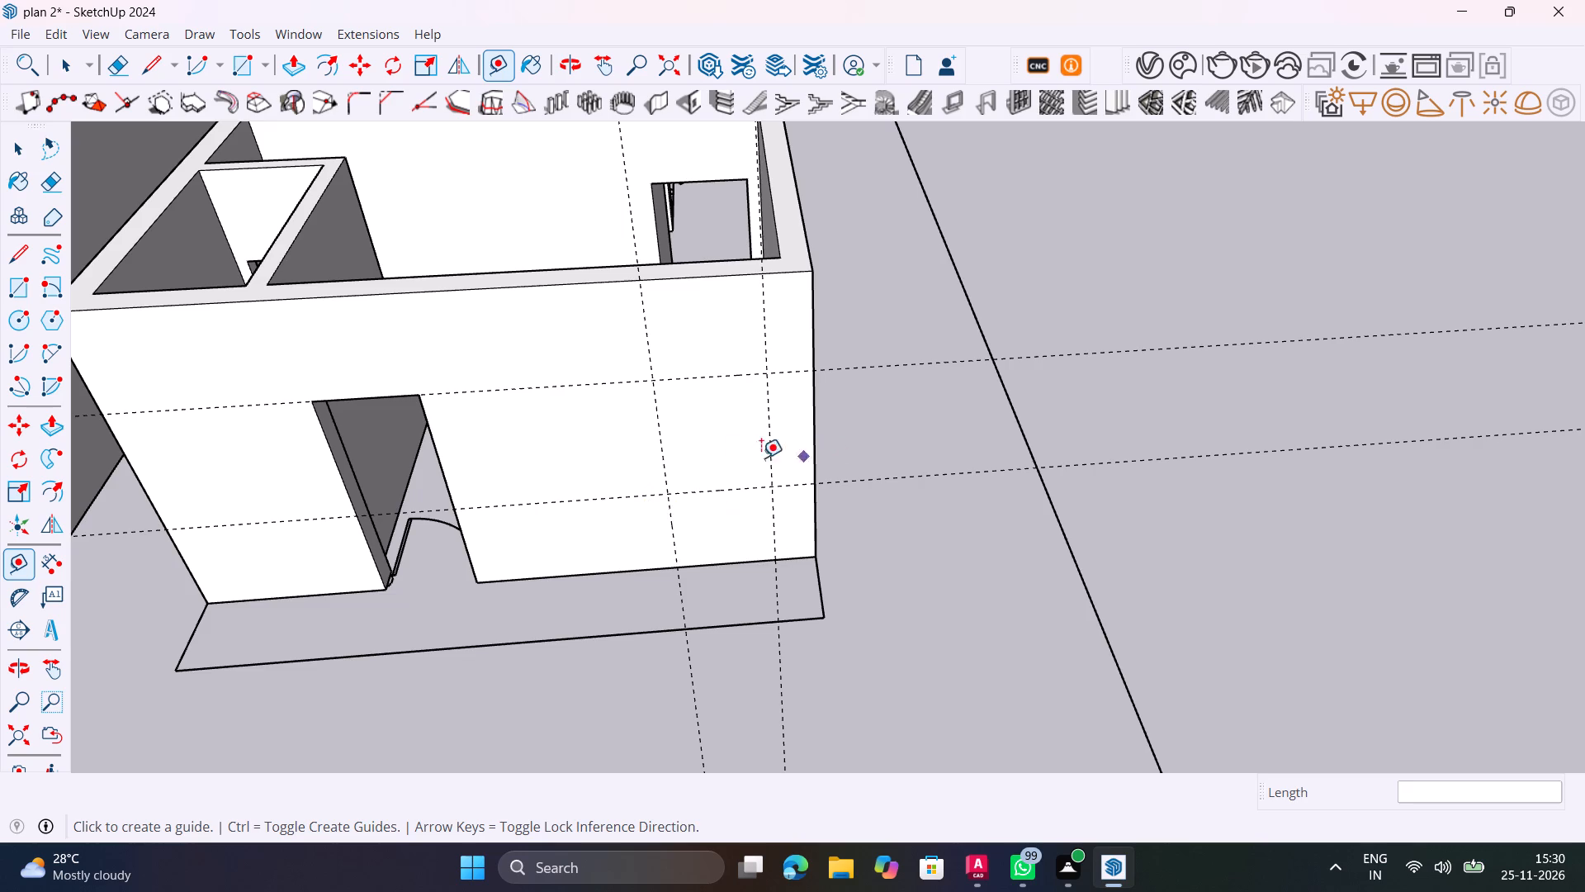
scroll(726, 460, up, 3)
key(space)
double_click(725, 438)
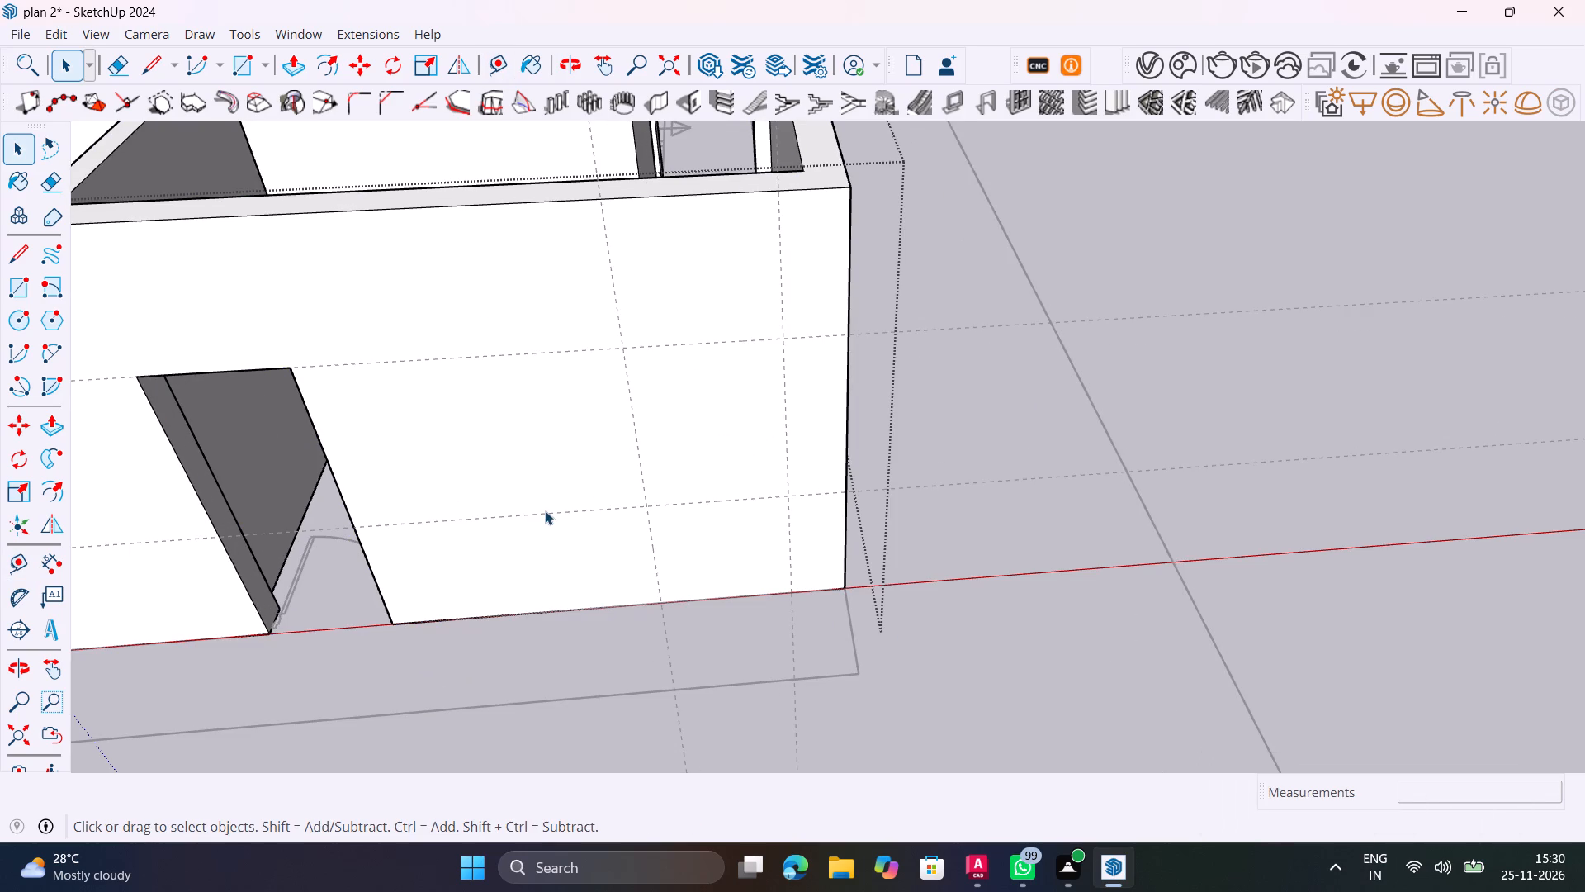
key(r)
click(622, 348)
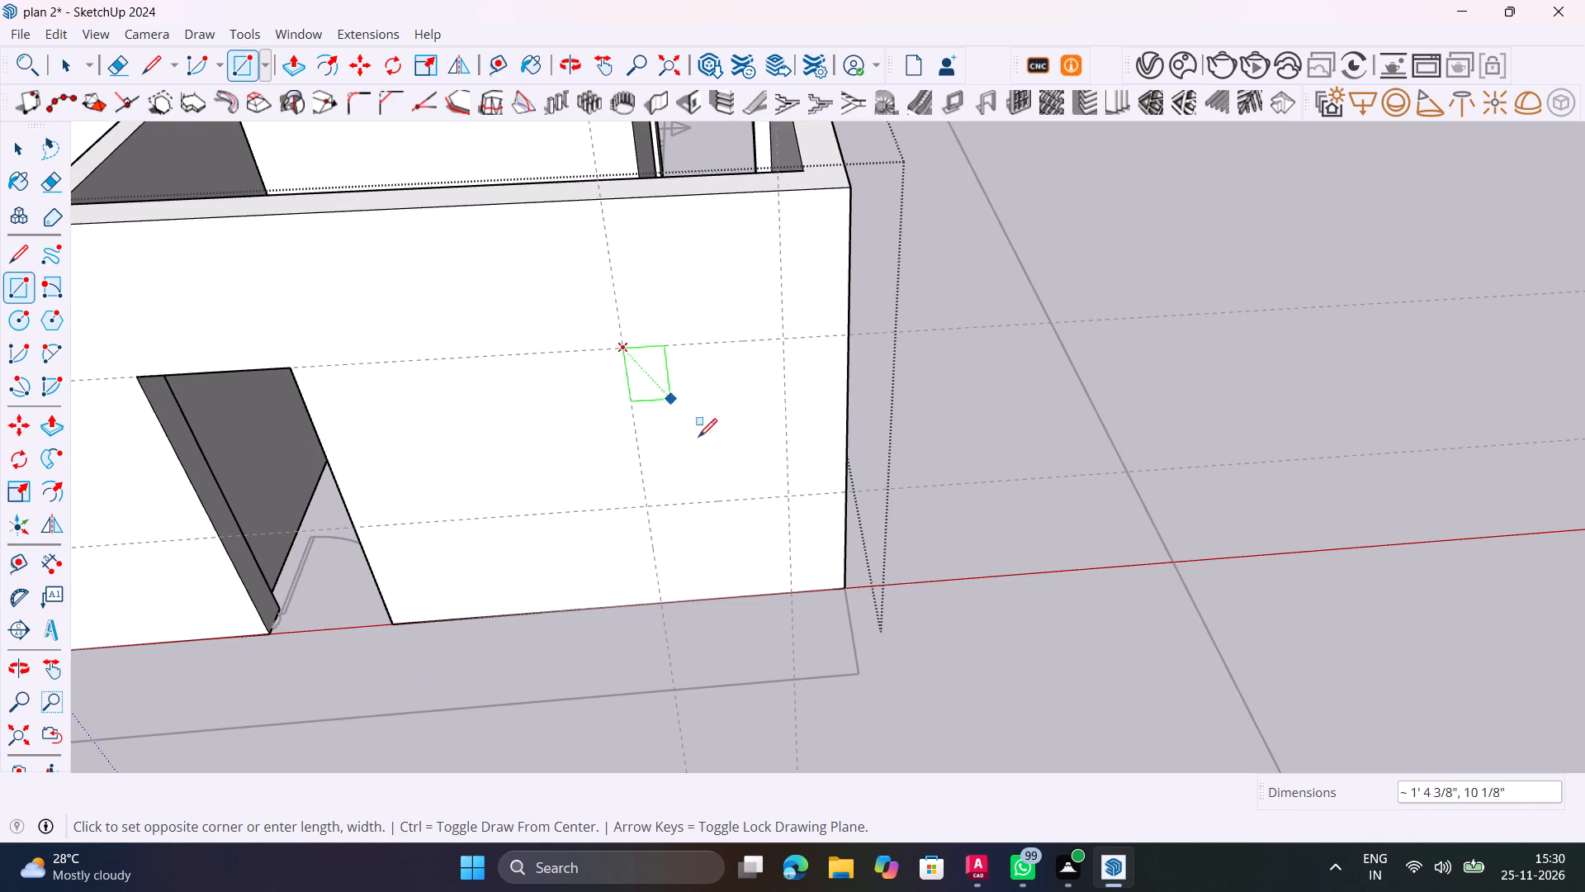
click(791, 491)
Push the window rectangle 9" through the front wall to cut the opening, and leave the block's editing mode.
key(space)
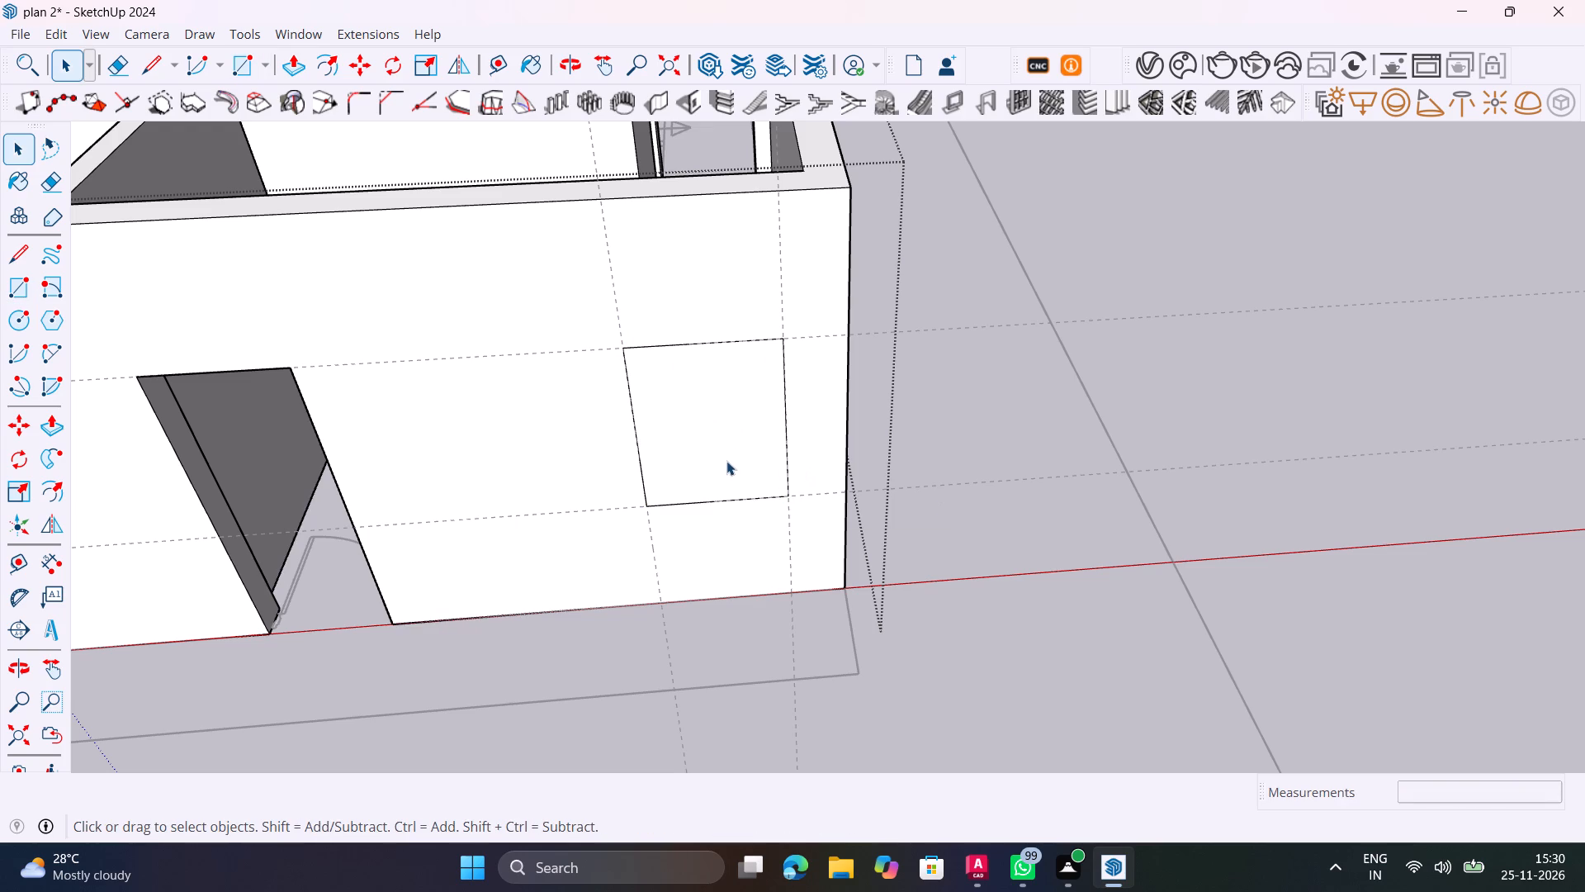
click(726, 461)
key(p)
click(727, 460)
click(692, 415)
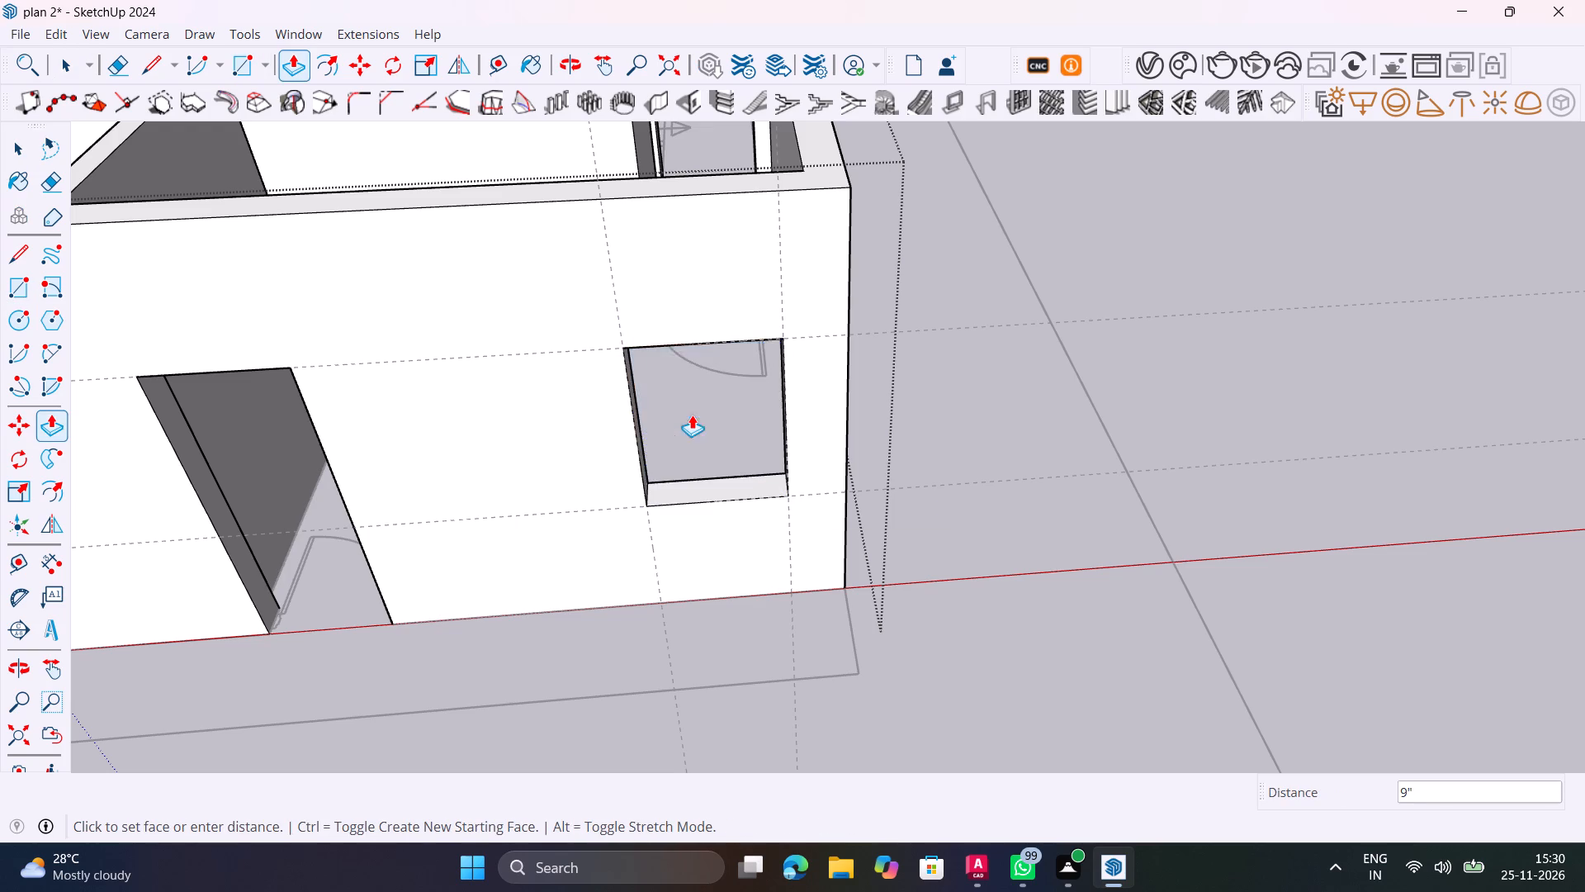
scroll(769, 434, down, 11)
key(space)
shift+middle_drag(735, 462, 924, 520)
scroll(682, 528, up, 4)
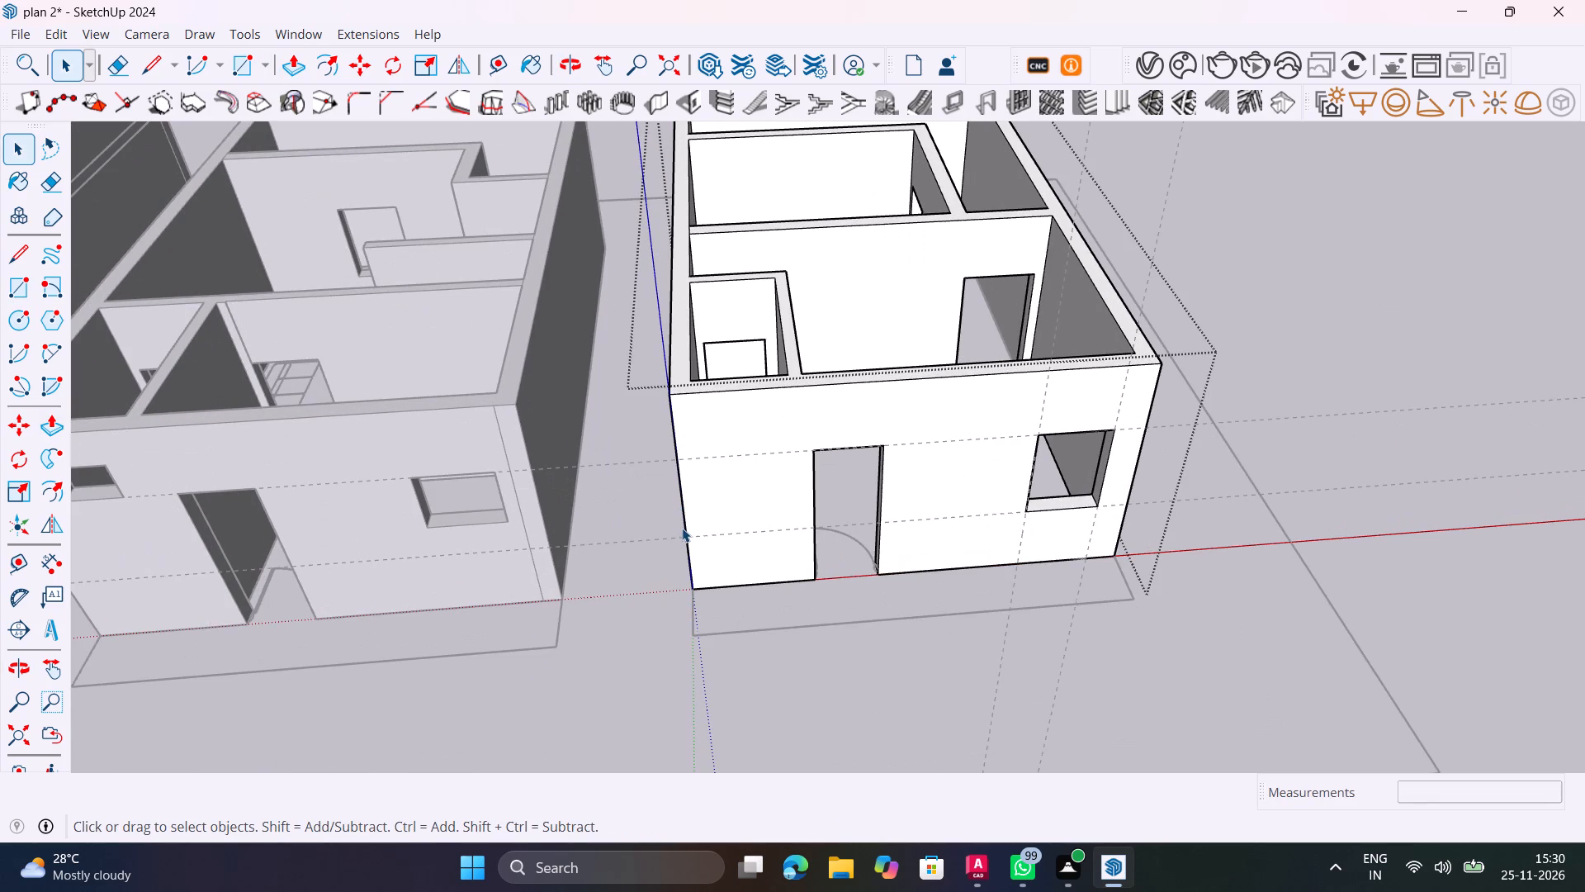
shift+middle_drag(588, 496, 902, 491)
shift+middle_drag(902, 491, 924, 485)
click(1030, 651)
Measure the height of the small window beside the doorway in the neighbouring block's front wall.
scroll(537, 498, up, 10)
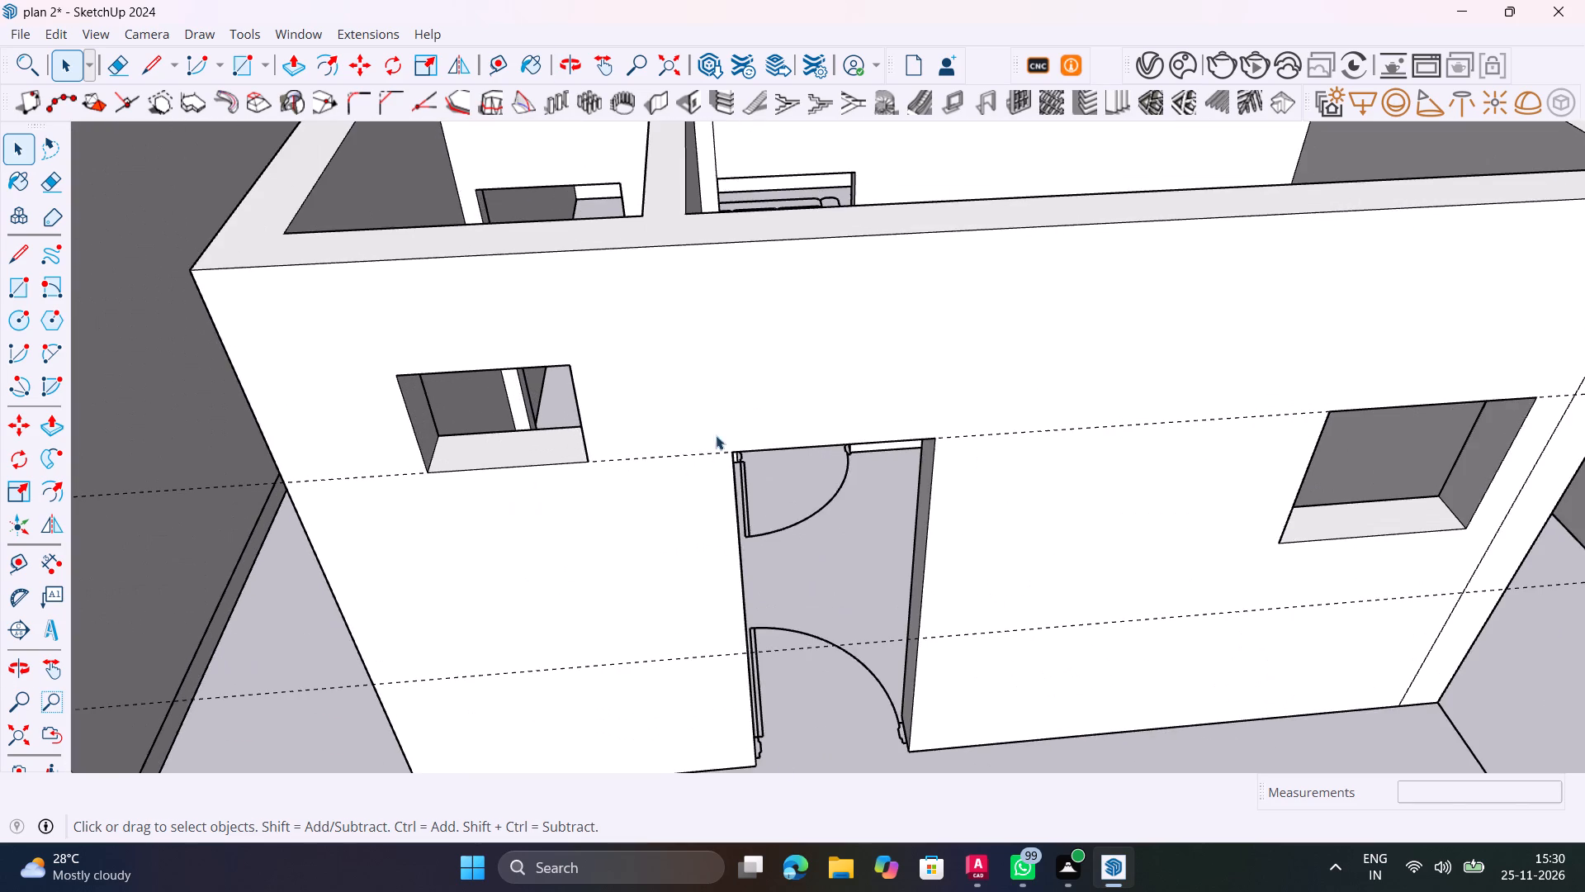
middle_drag(721, 432, 765, 410)
click(52, 562)
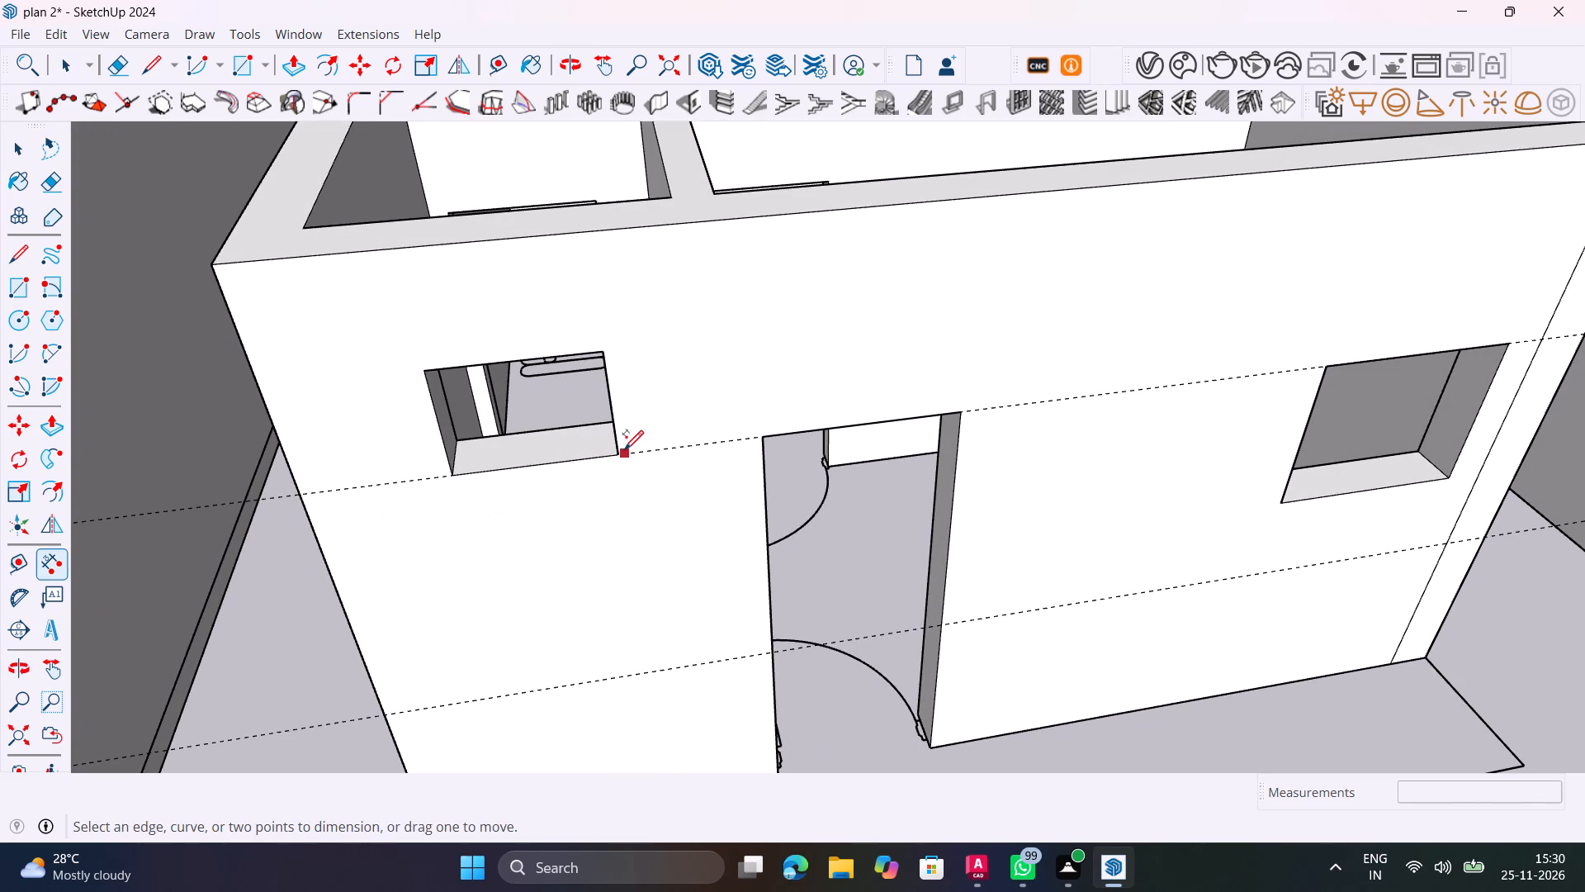
click(622, 451)
key(Escape)
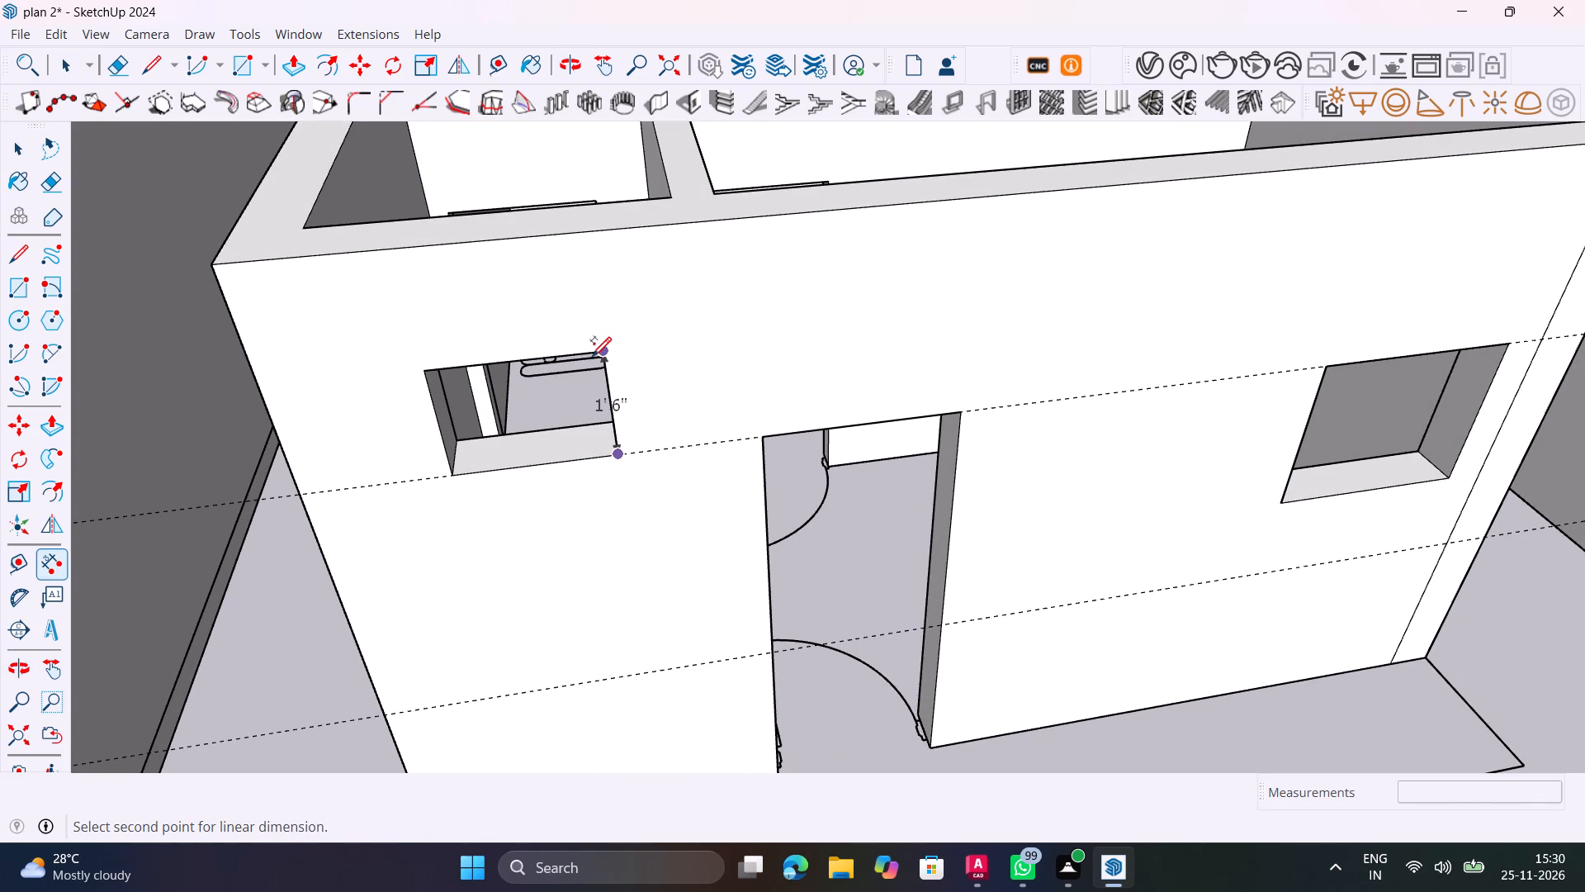
Show back edges and place a vertical guide 1' 8" from the front wall's other outer corner, at the small window mark.
scroll(586, 386, down, 11)
shift+middle_drag(736, 461, 565, 562)
scroll(738, 486, up, 6)
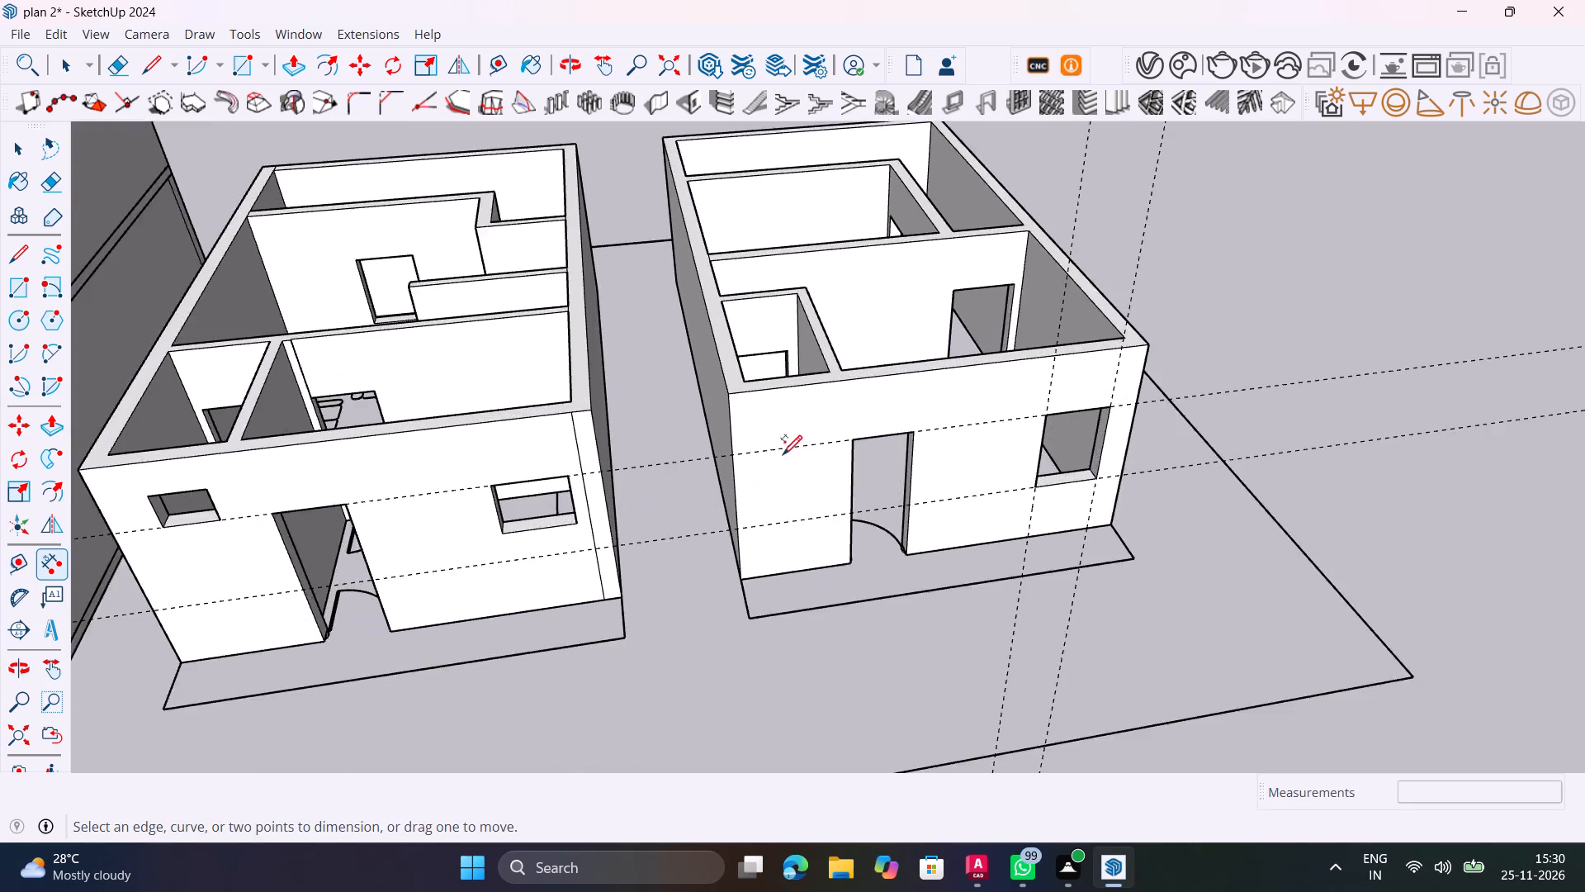
scroll(783, 453, up, 2)
shift+middle_drag(793, 456, 755, 522)
scroll(803, 498, up, 1)
scroll(803, 498, down, 3)
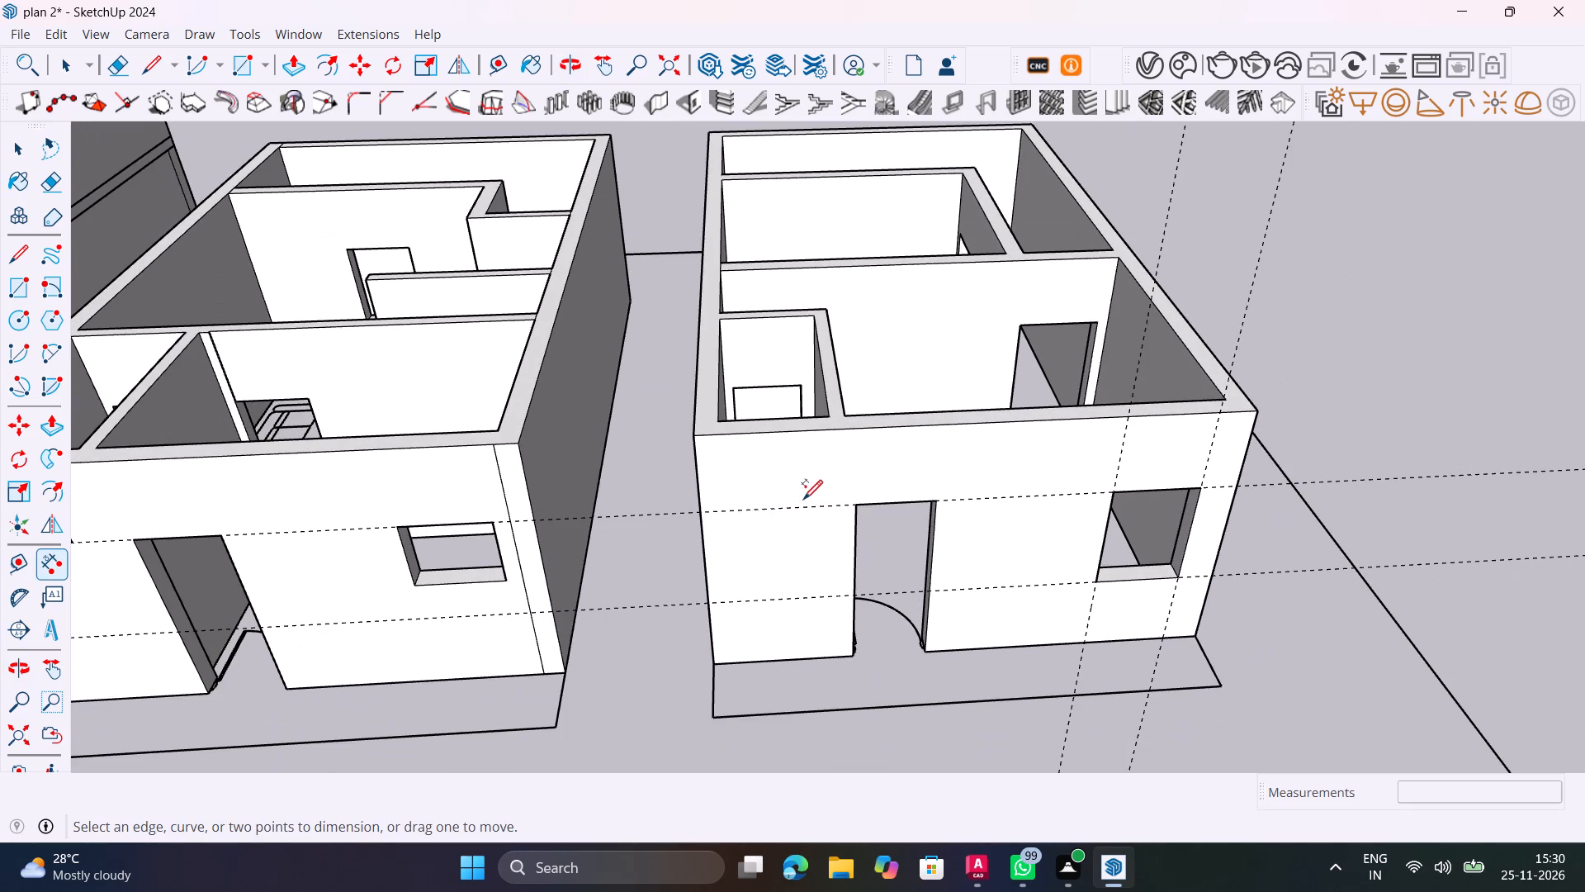
key(k)
scroll(808, 596, up, 2)
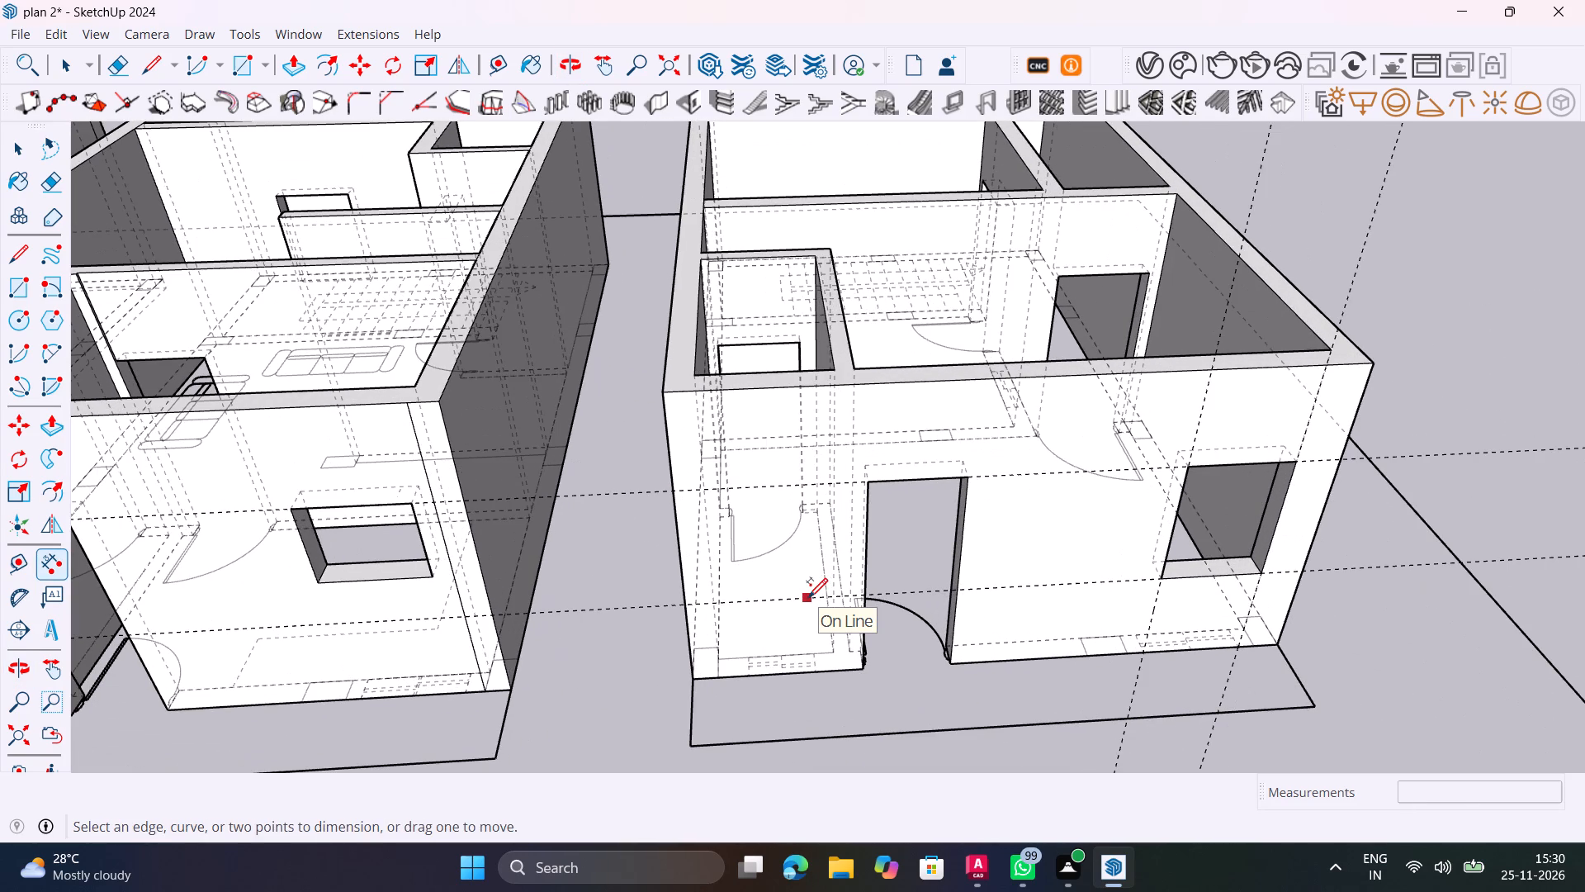
key(t)
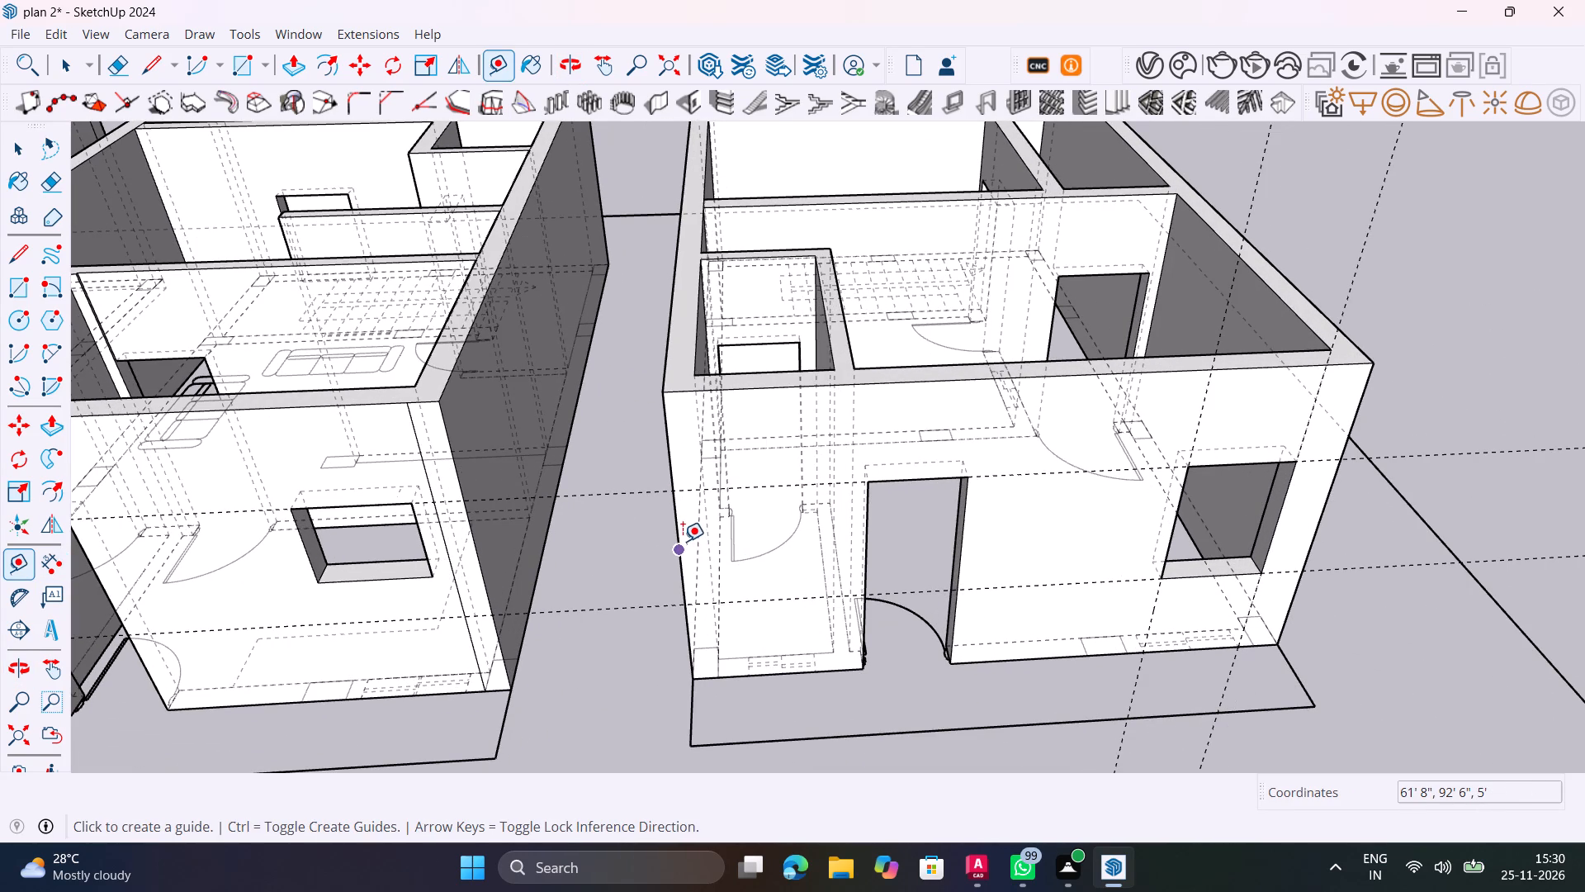
click(683, 541)
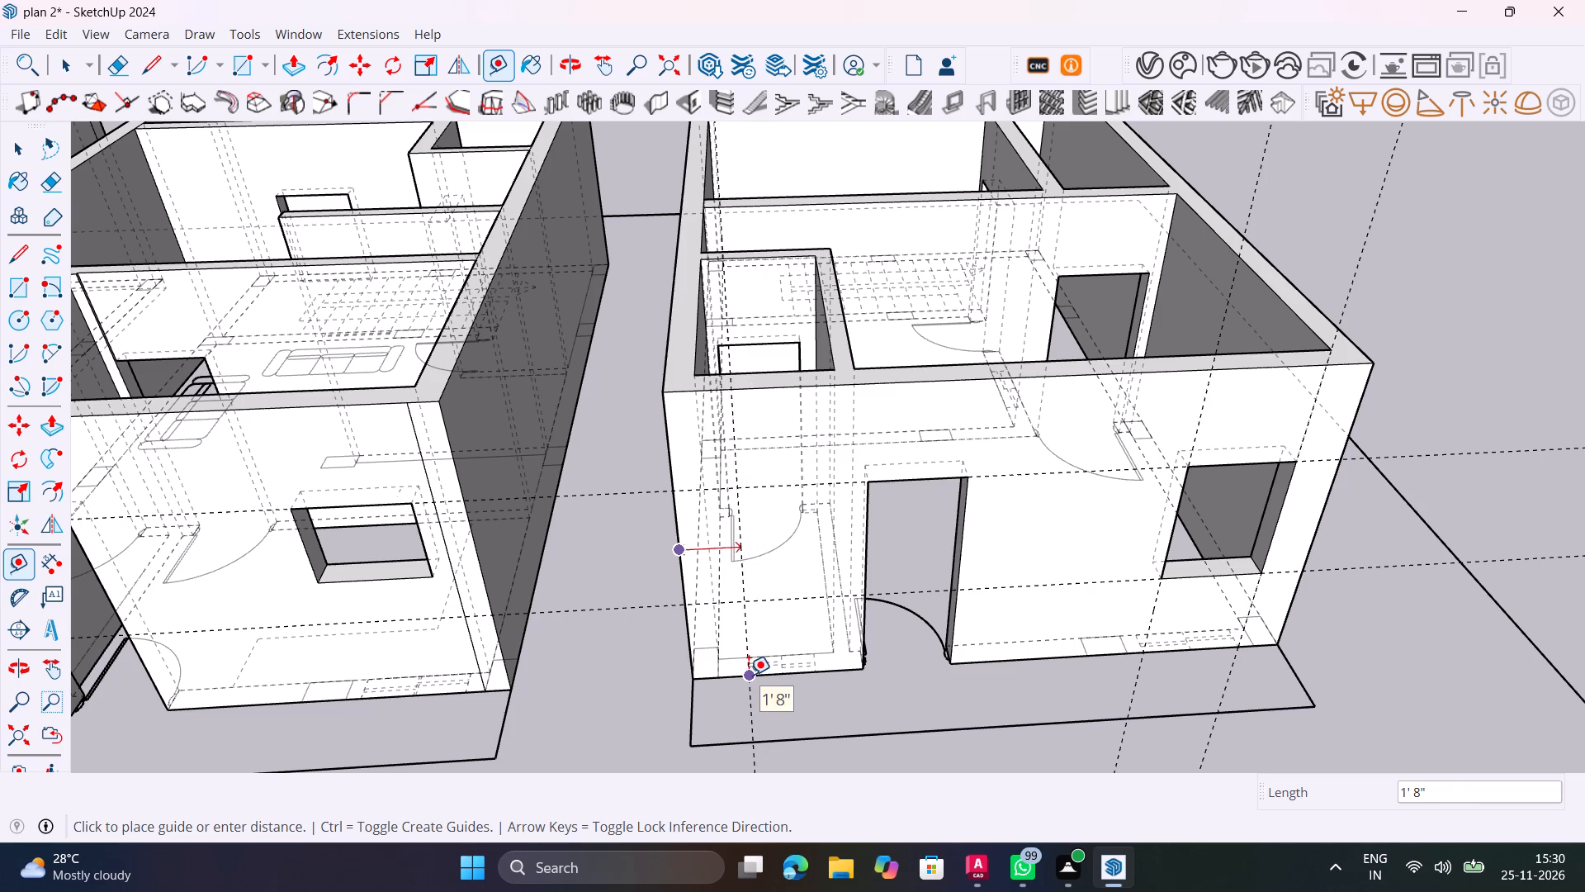
click(749, 675)
Place a second vertical guide 2' from the previous one, at the far end of the small window mark.
click(745, 586)
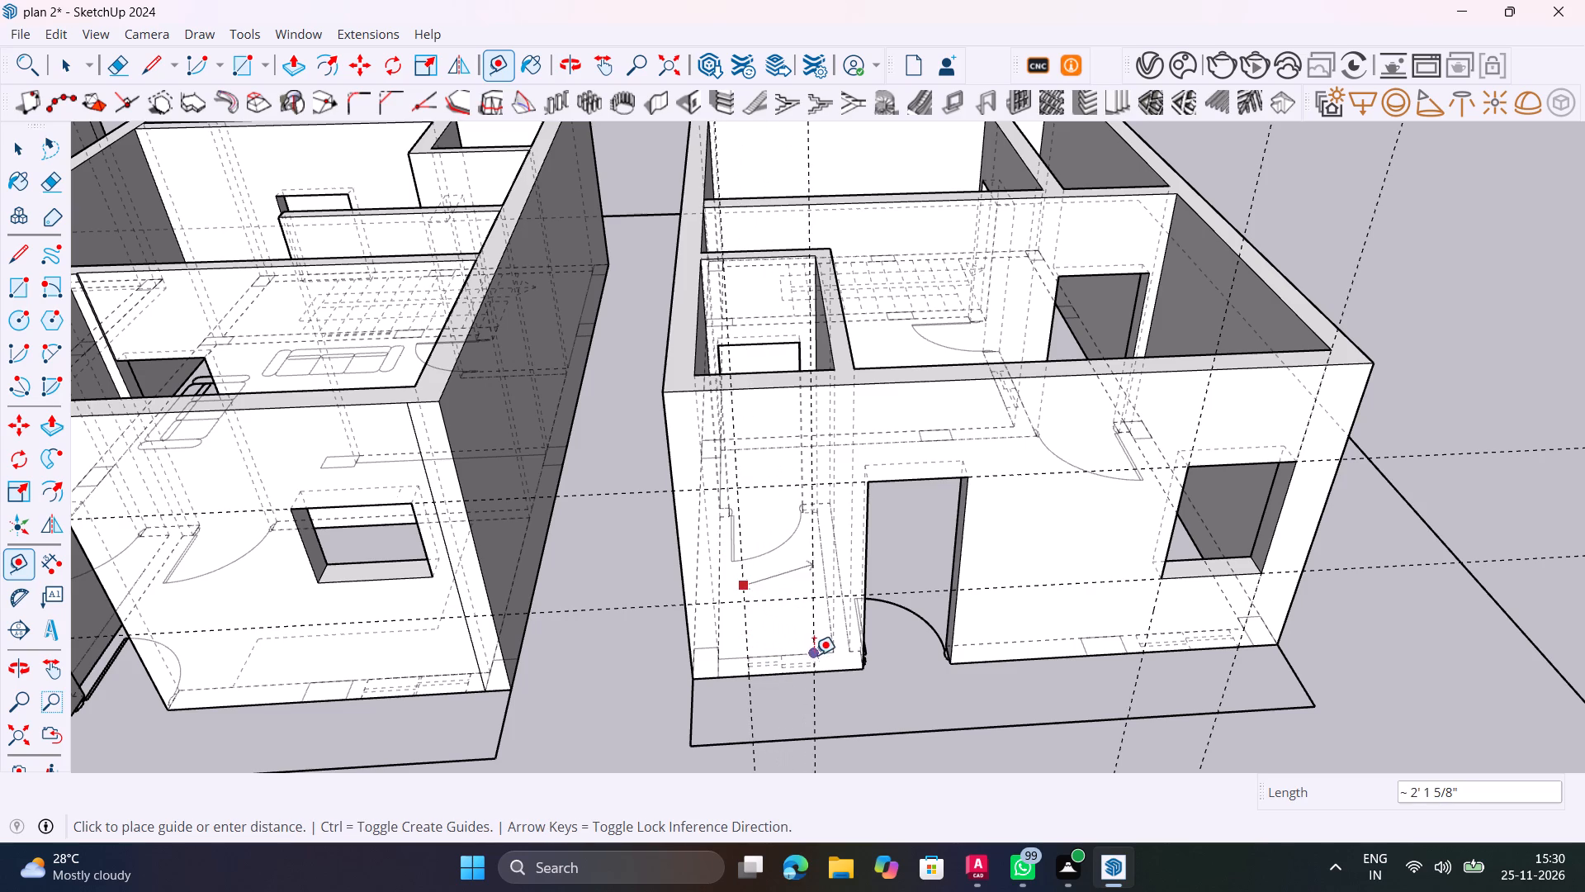
middle_drag(815, 666, 1040, 559)
scroll(996, 600, up, 4)
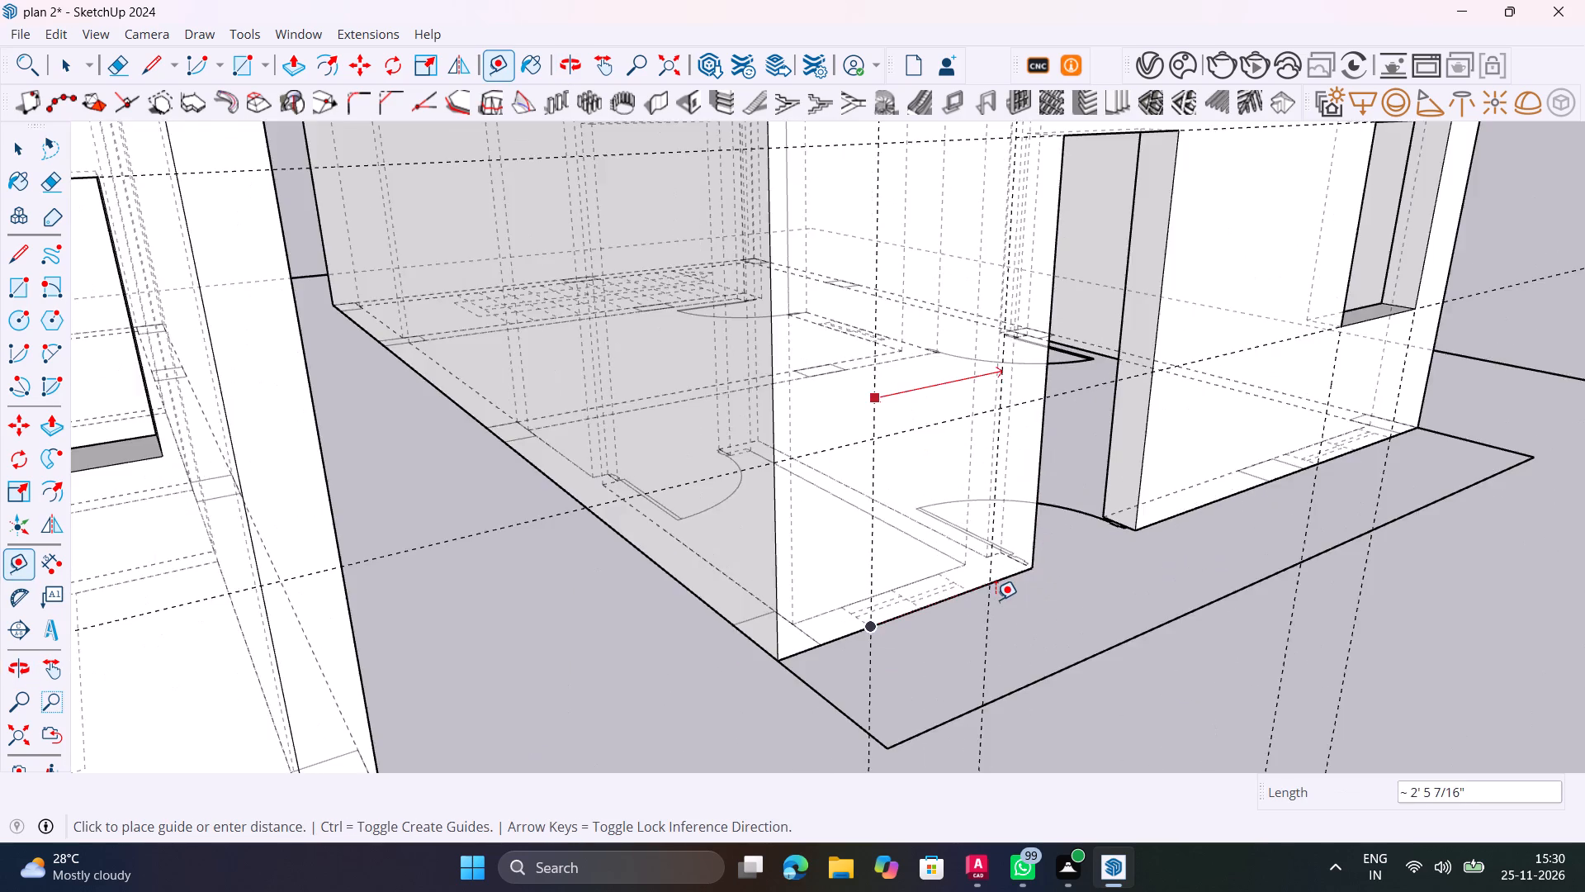
scroll(996, 600, up, 8)
click(948, 583)
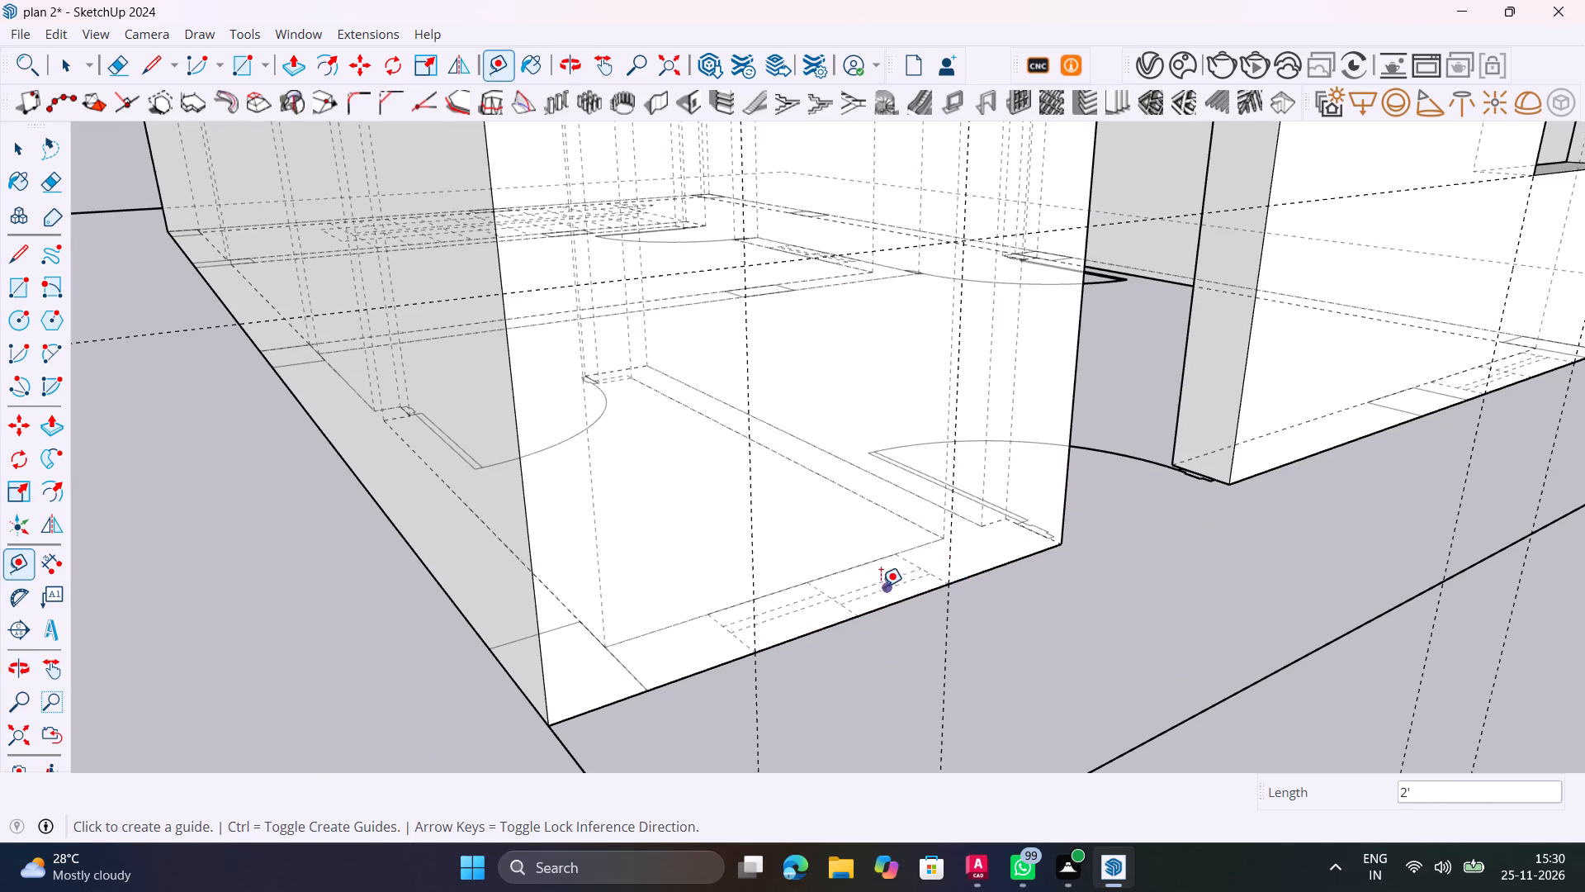
scroll(881, 581, down, 13)
middle_drag(874, 595, 681, 714)
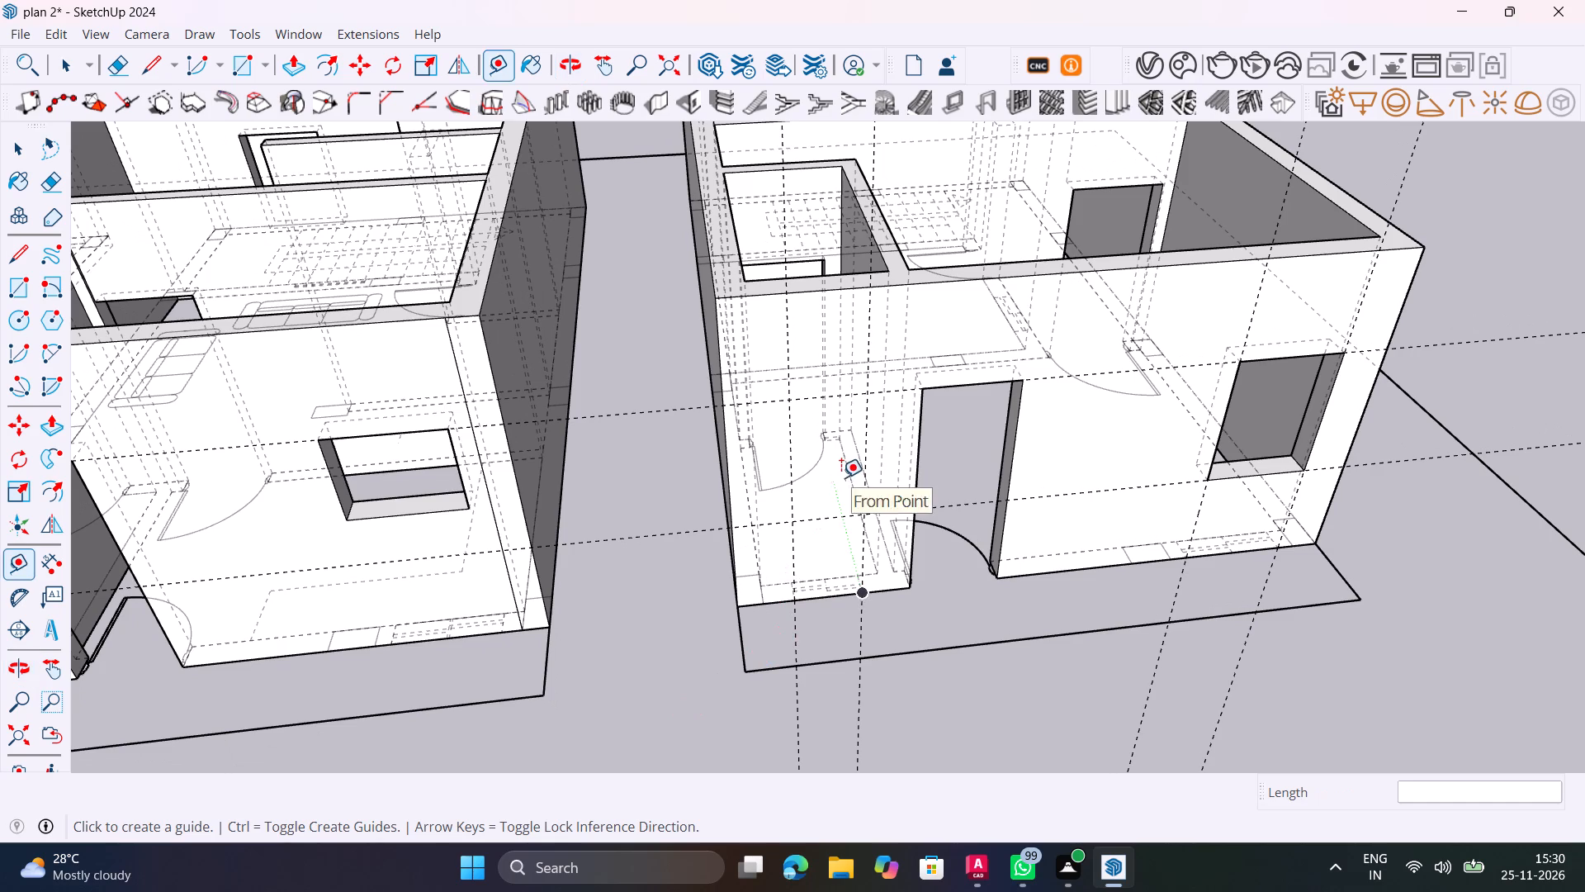
Hide the back edges and place a horizontal guide 1' 6" above the door-top guide on the front wall.
key(k)
scroll(833, 390, up, 5)
shift+middle_drag(837, 387, 897, 509)
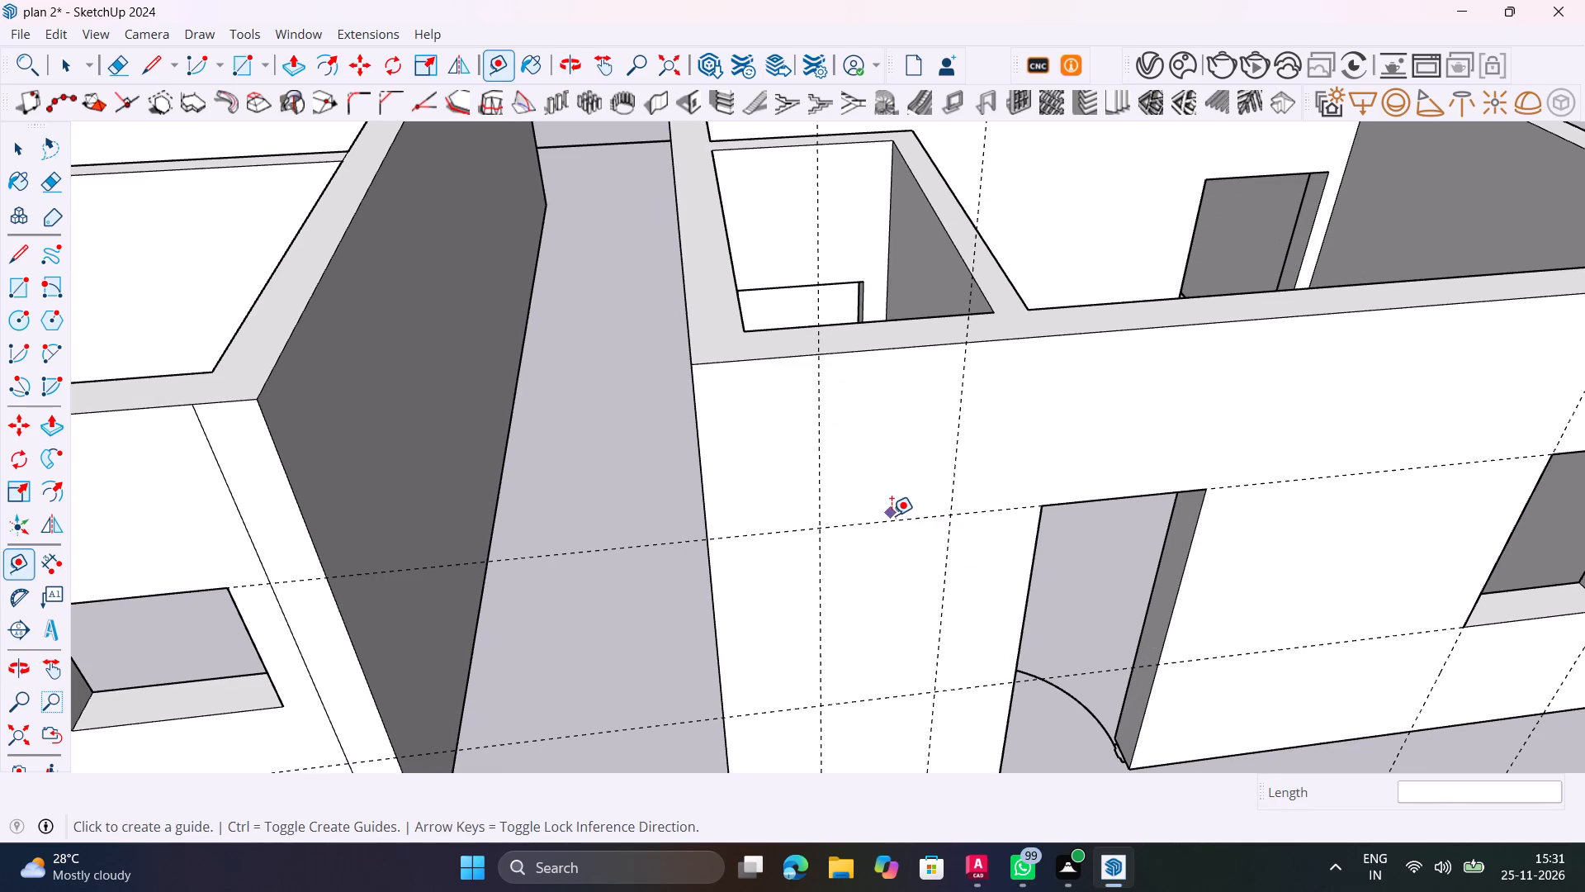
click(892, 520)
key(1)
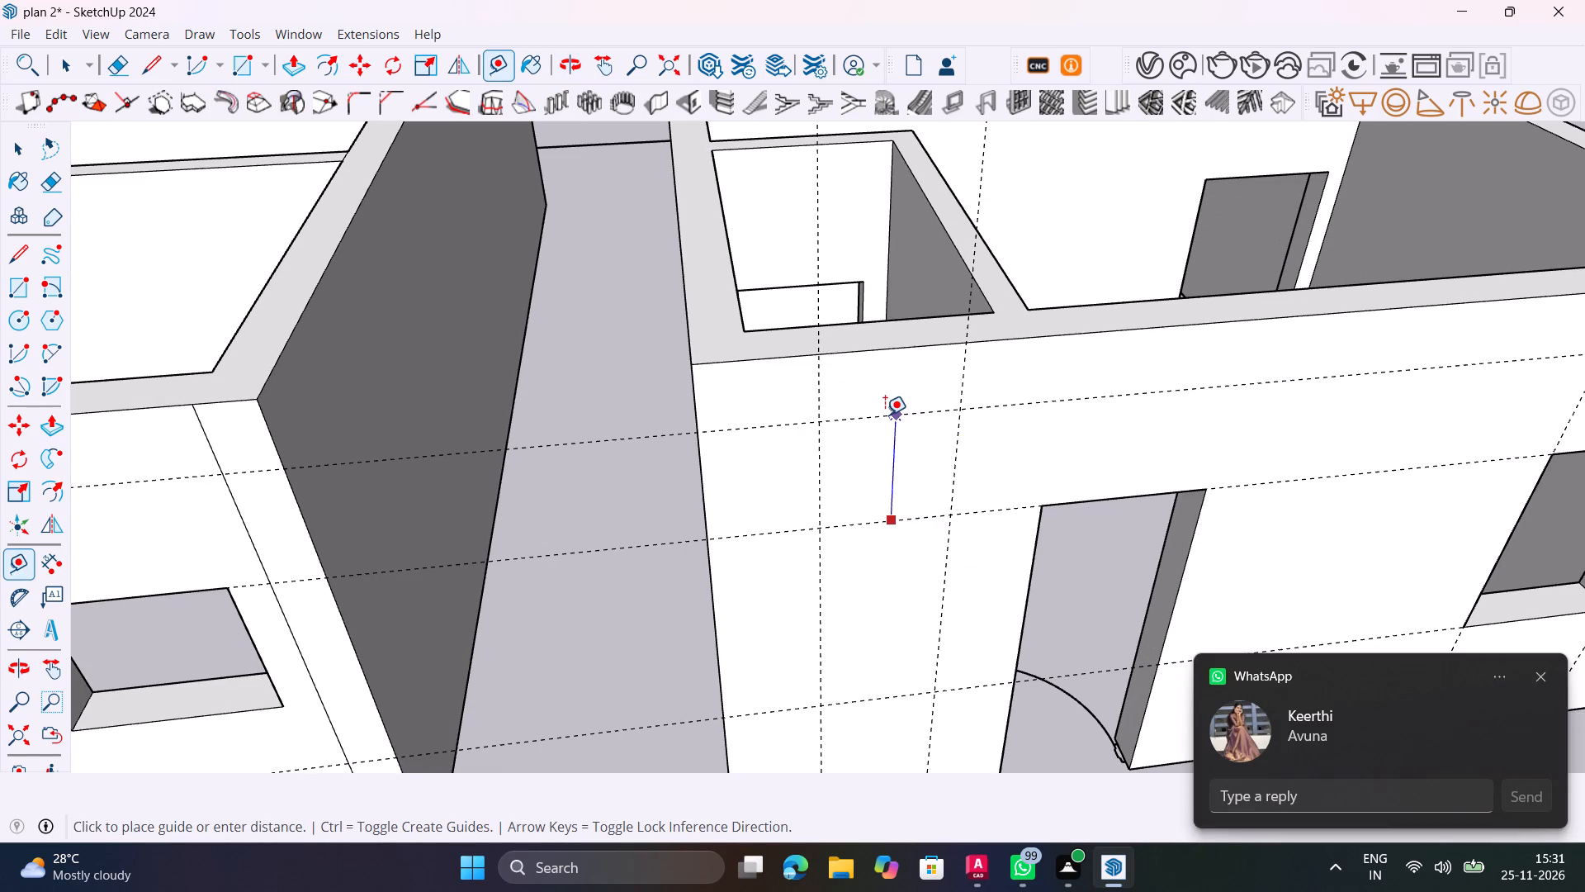
text('6")
key(Return)
key(space)
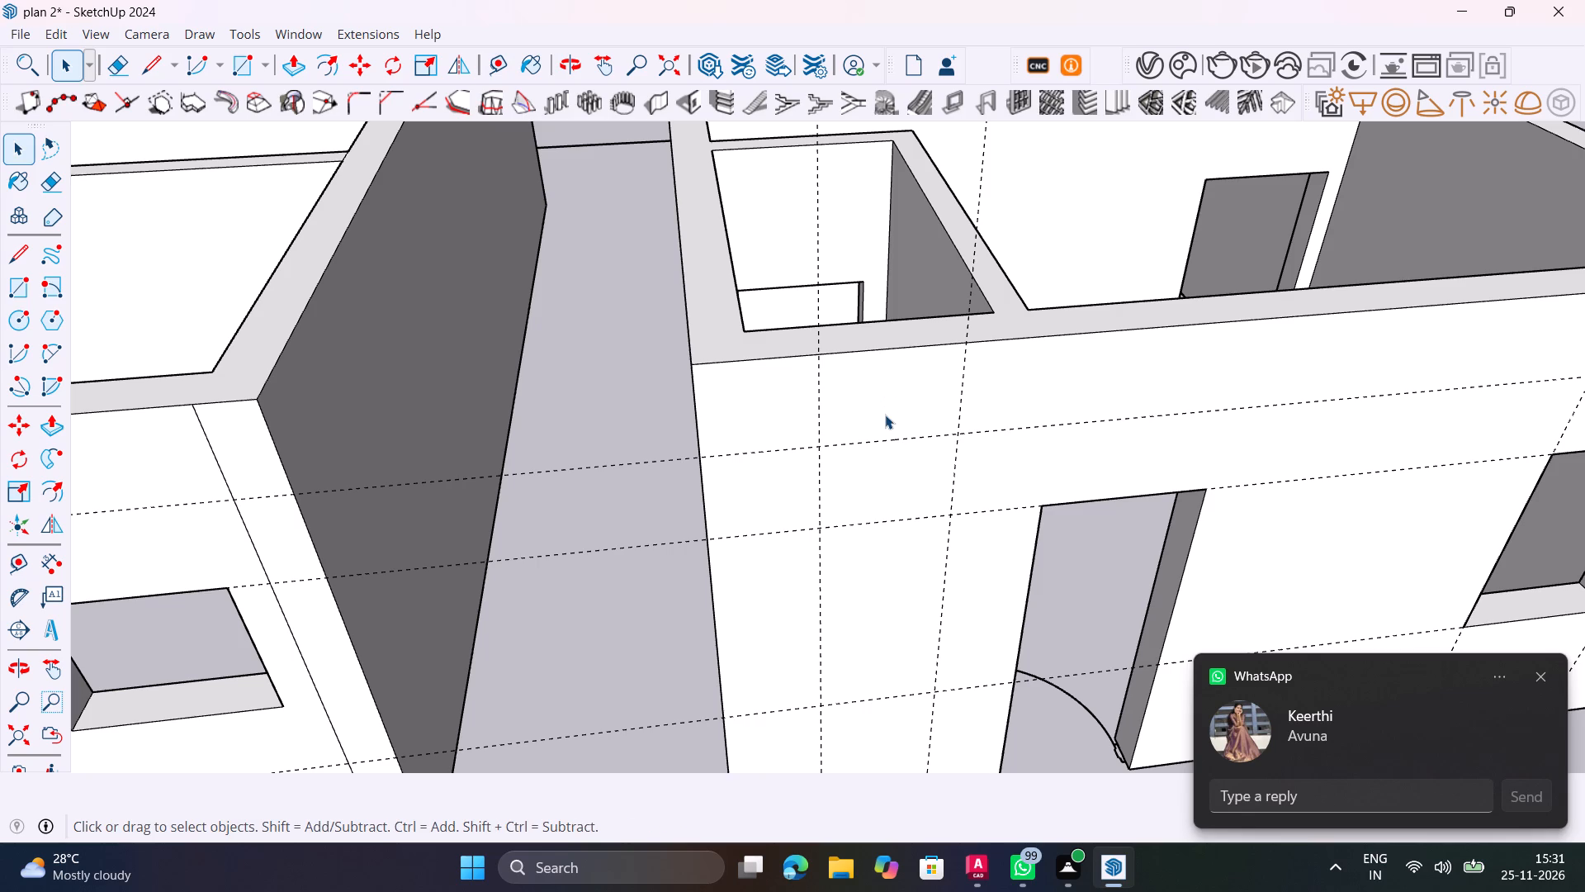
Open the last-floor block for editing and draw the 2' by 1' 6" small window rectangle between the guides on its front wall.
text(r)
key(space)
triple_click(886, 461)
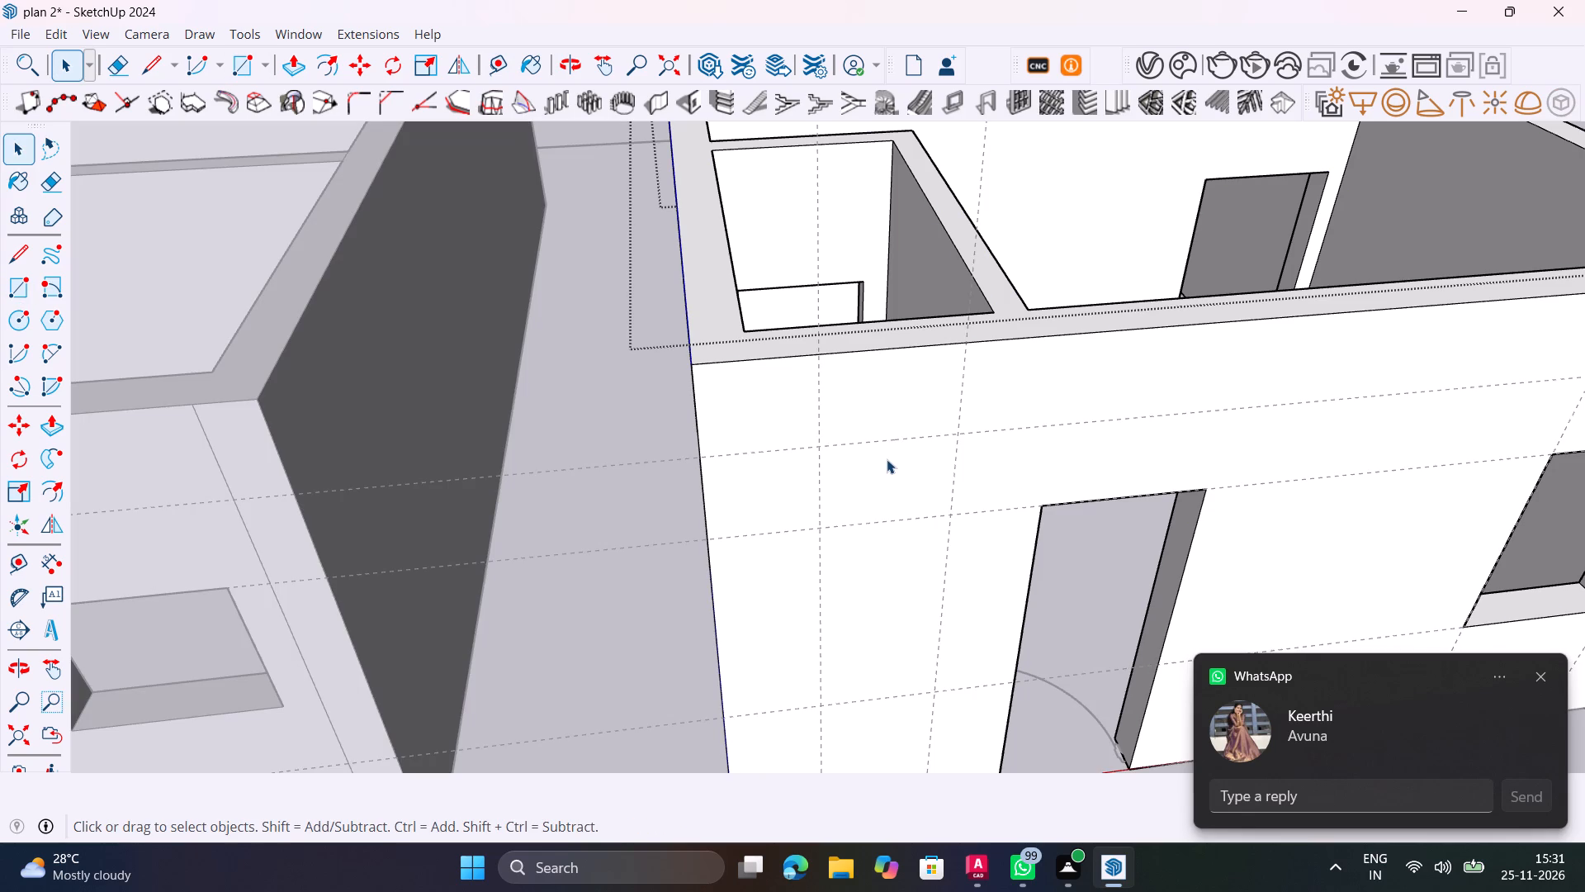
key(r)
click(823, 445)
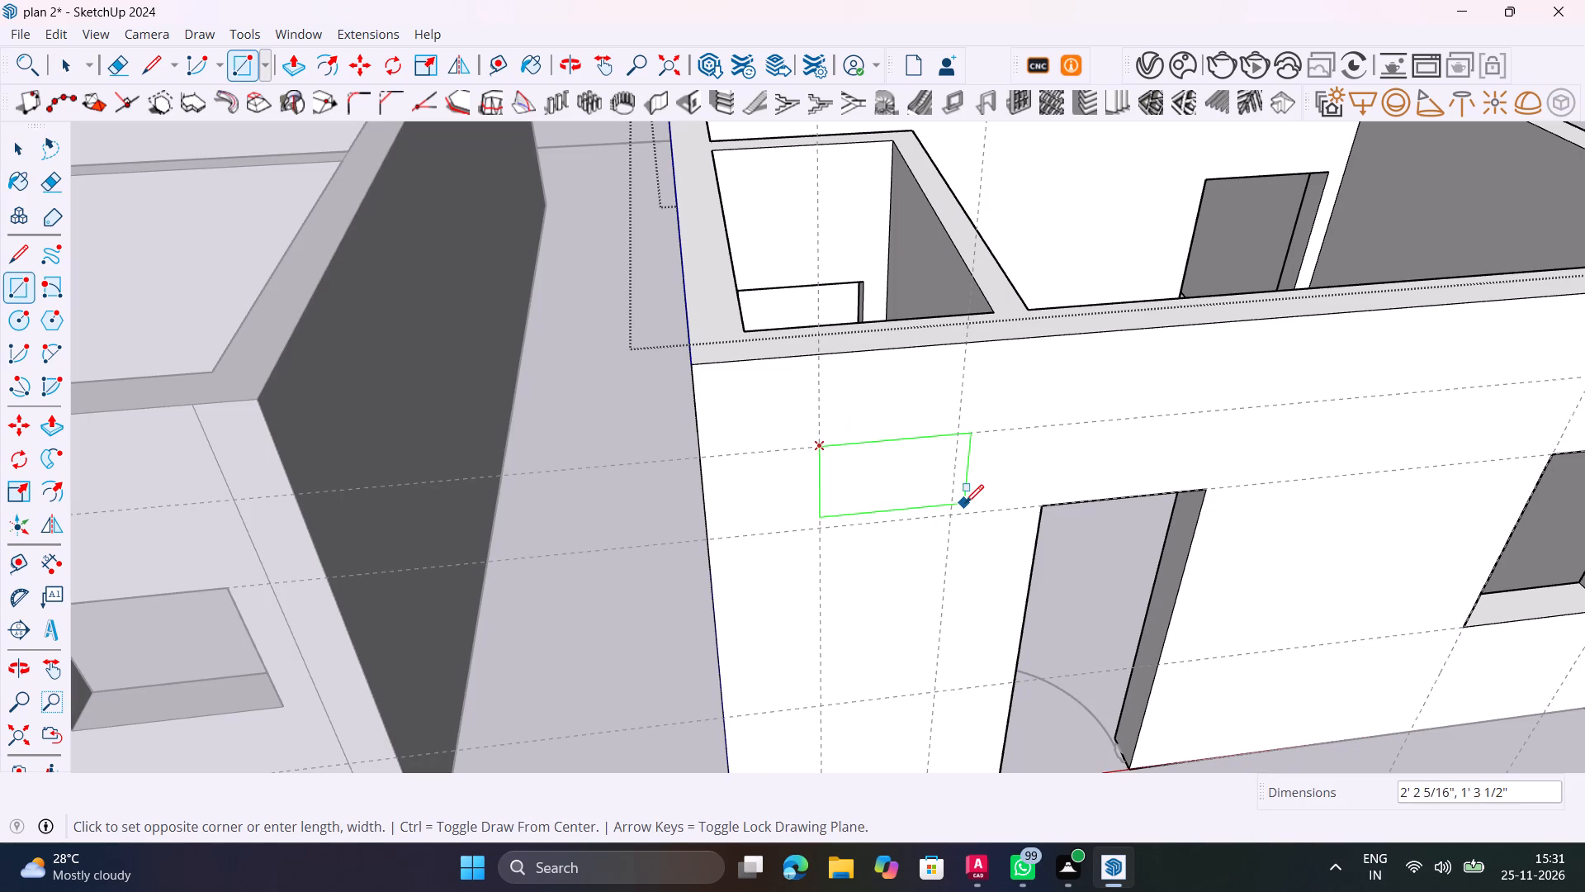
click(950, 518)
Push the small window rectangle 9" through the front wall to cut the opening, and leave the block's editing mode.
key(space)
click(919, 486)
key(p)
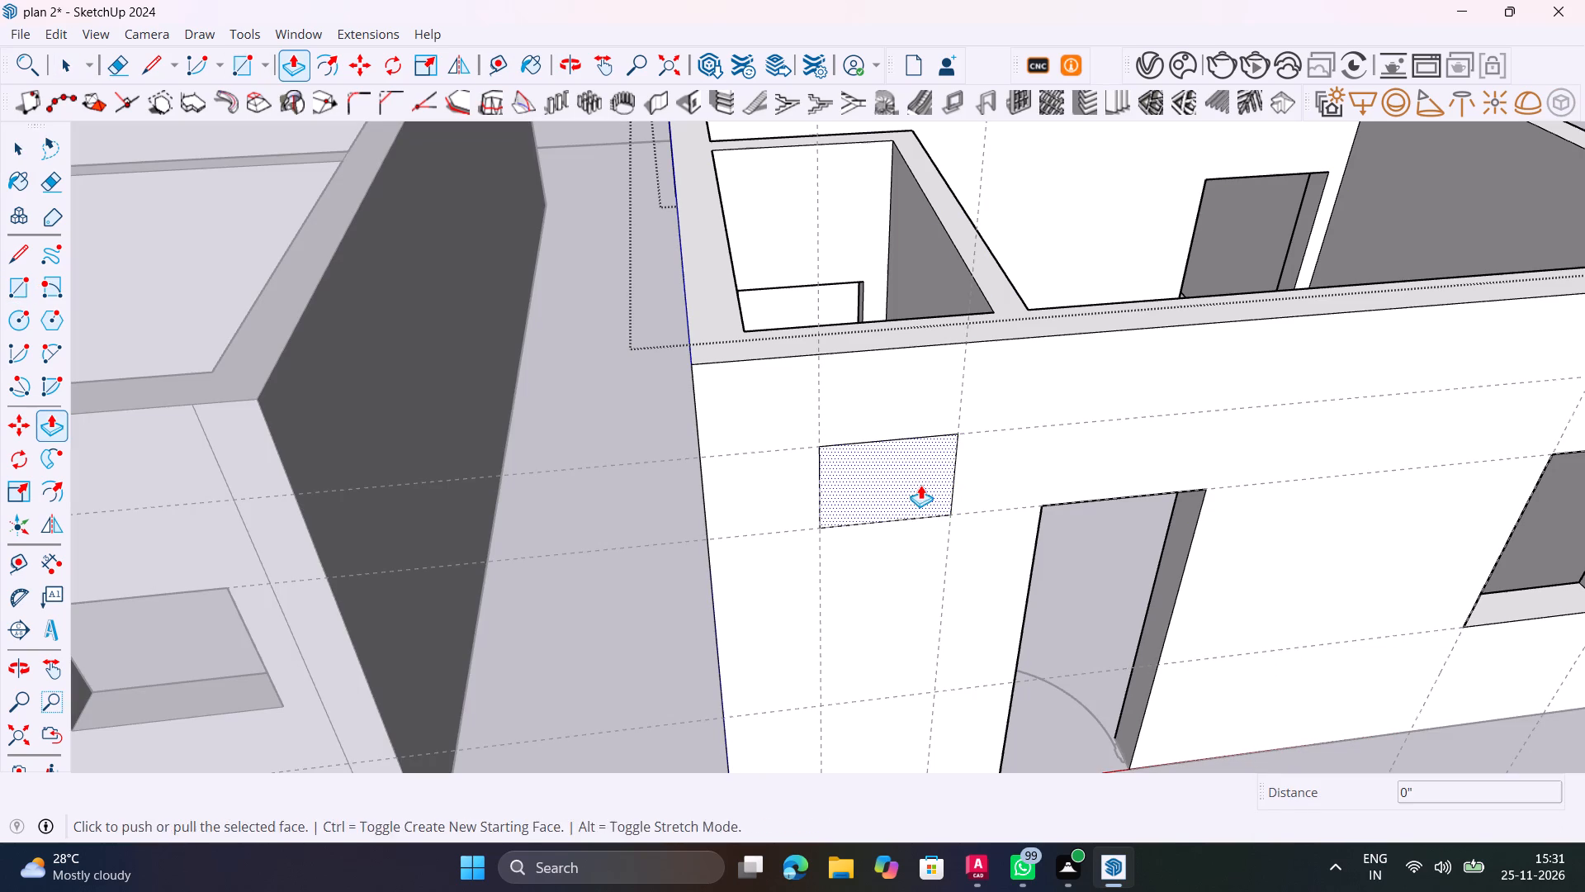
click(920, 485)
click(882, 460)
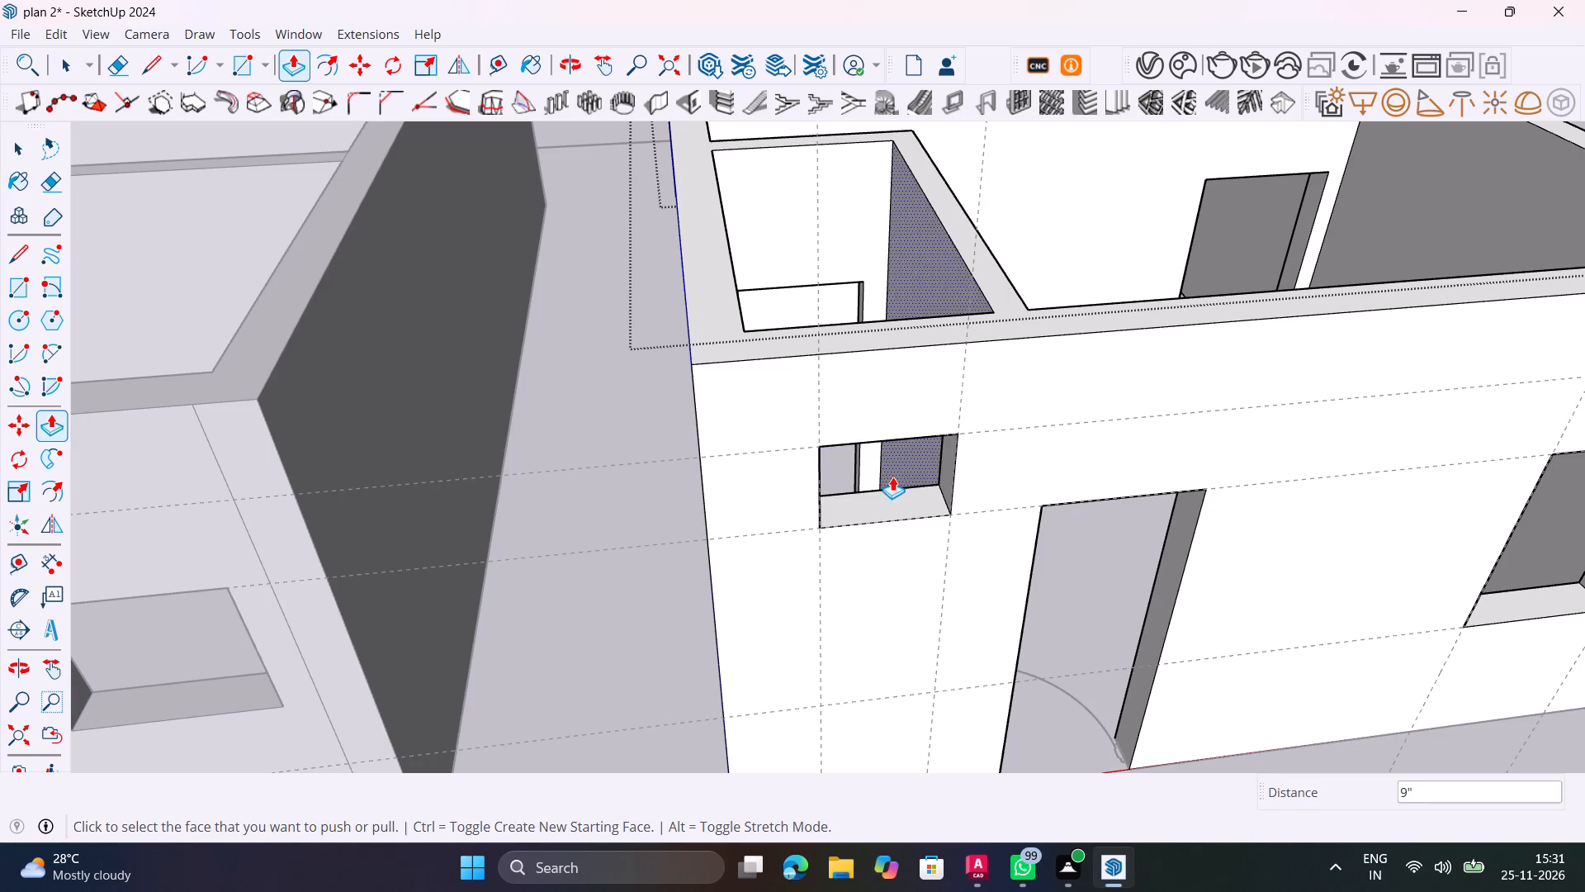
key(space)
middle_drag(898, 494, 740, 487)
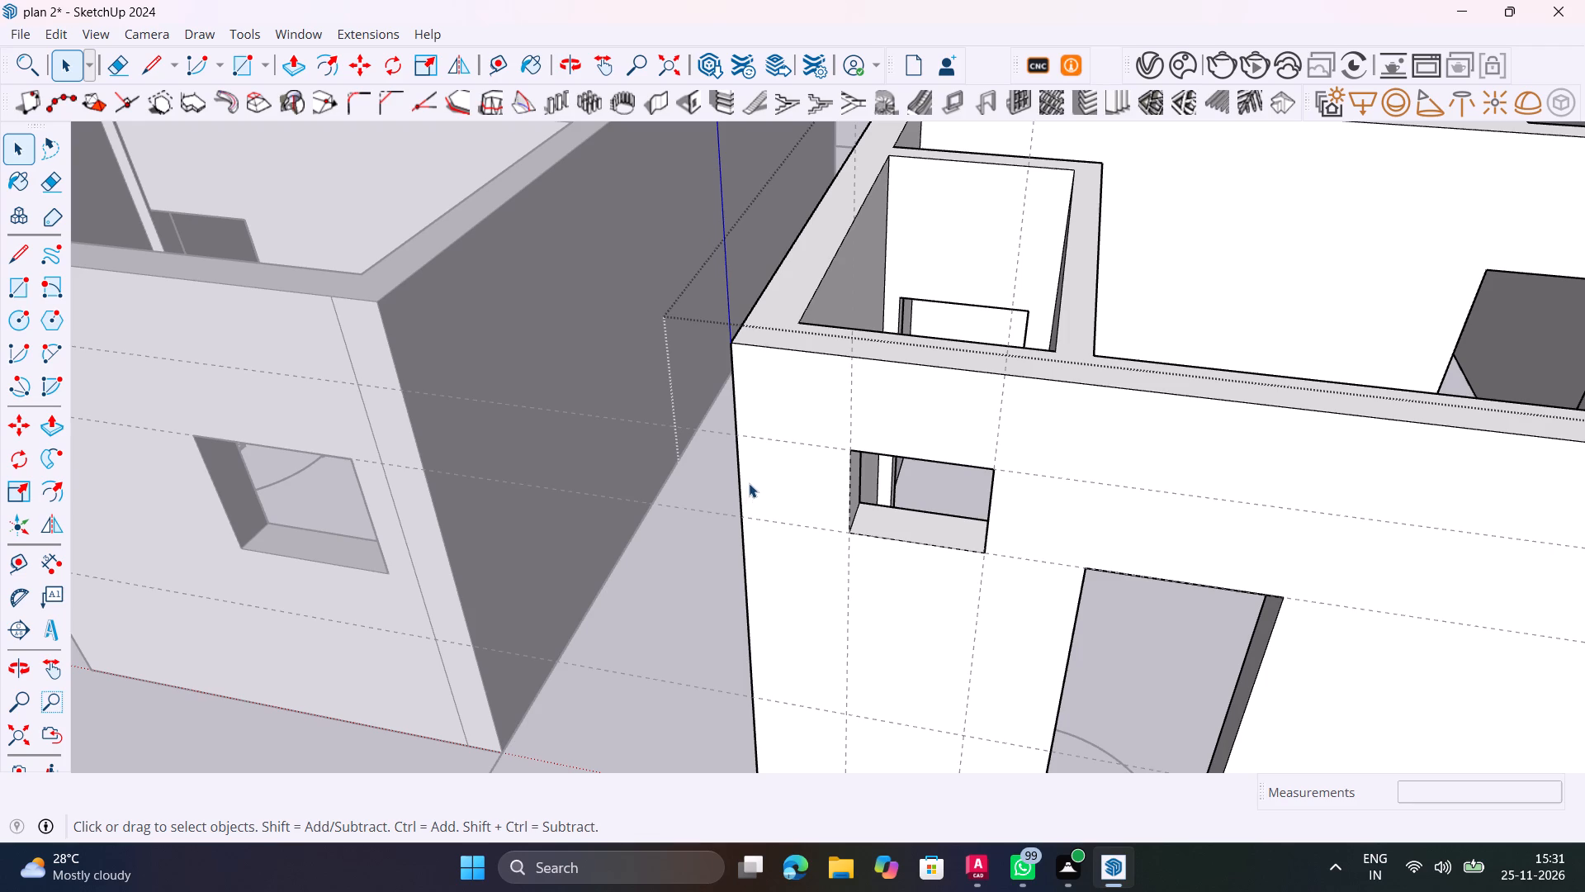
scroll(749, 483, up, 1)
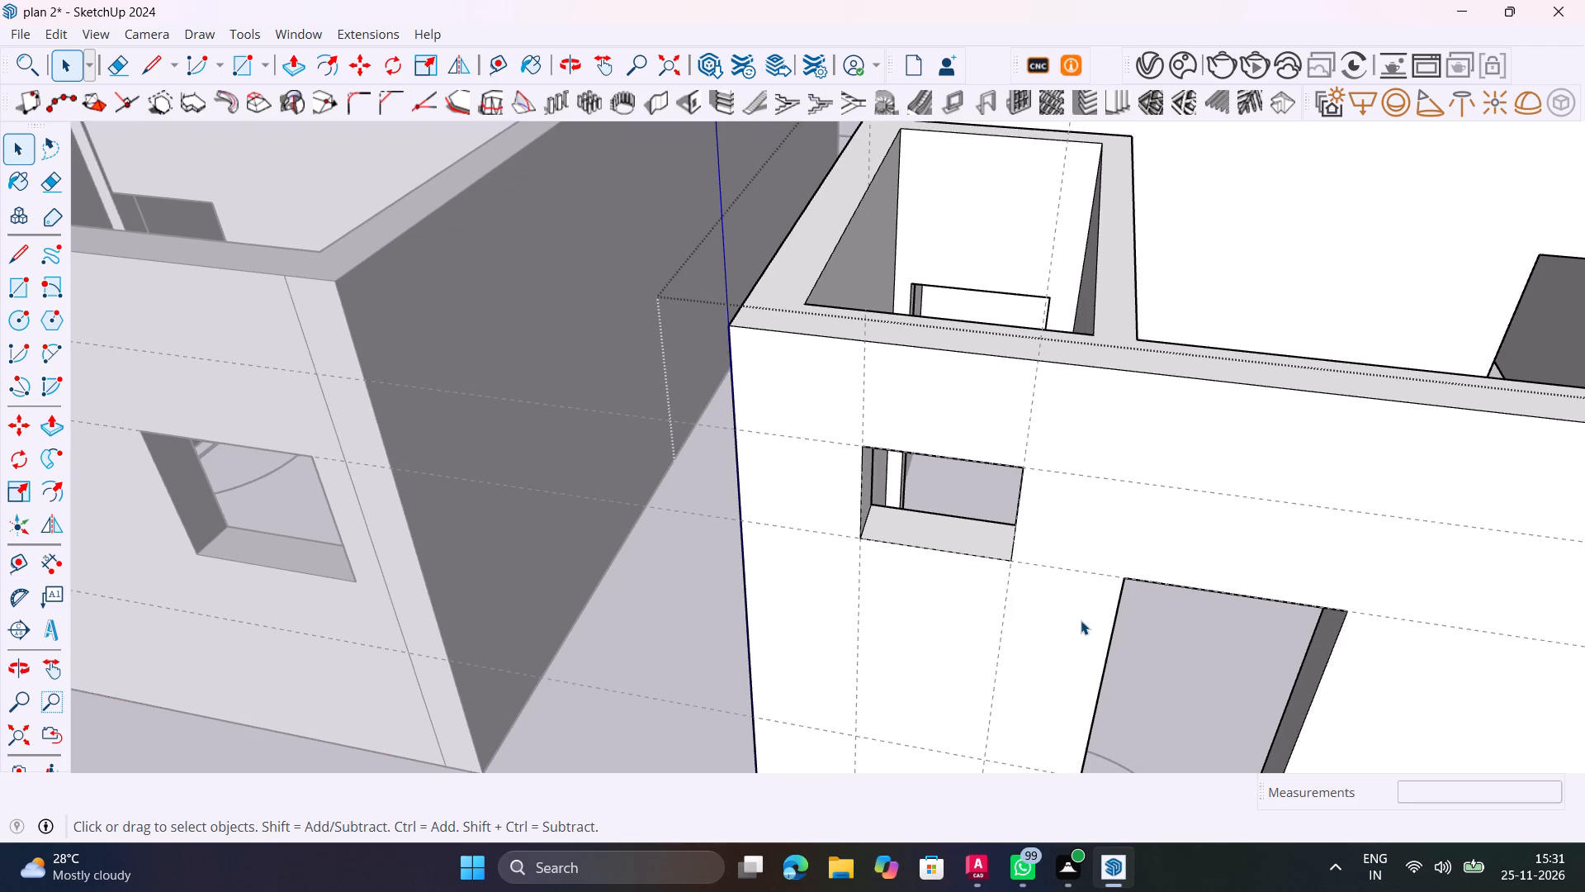
key(space)
scroll(910, 605, down, 15)
click(1303, 390)
Examine the front door and window openings of the two neighbouring walled blocks from several angles.
scroll(945, 659, up, 7)
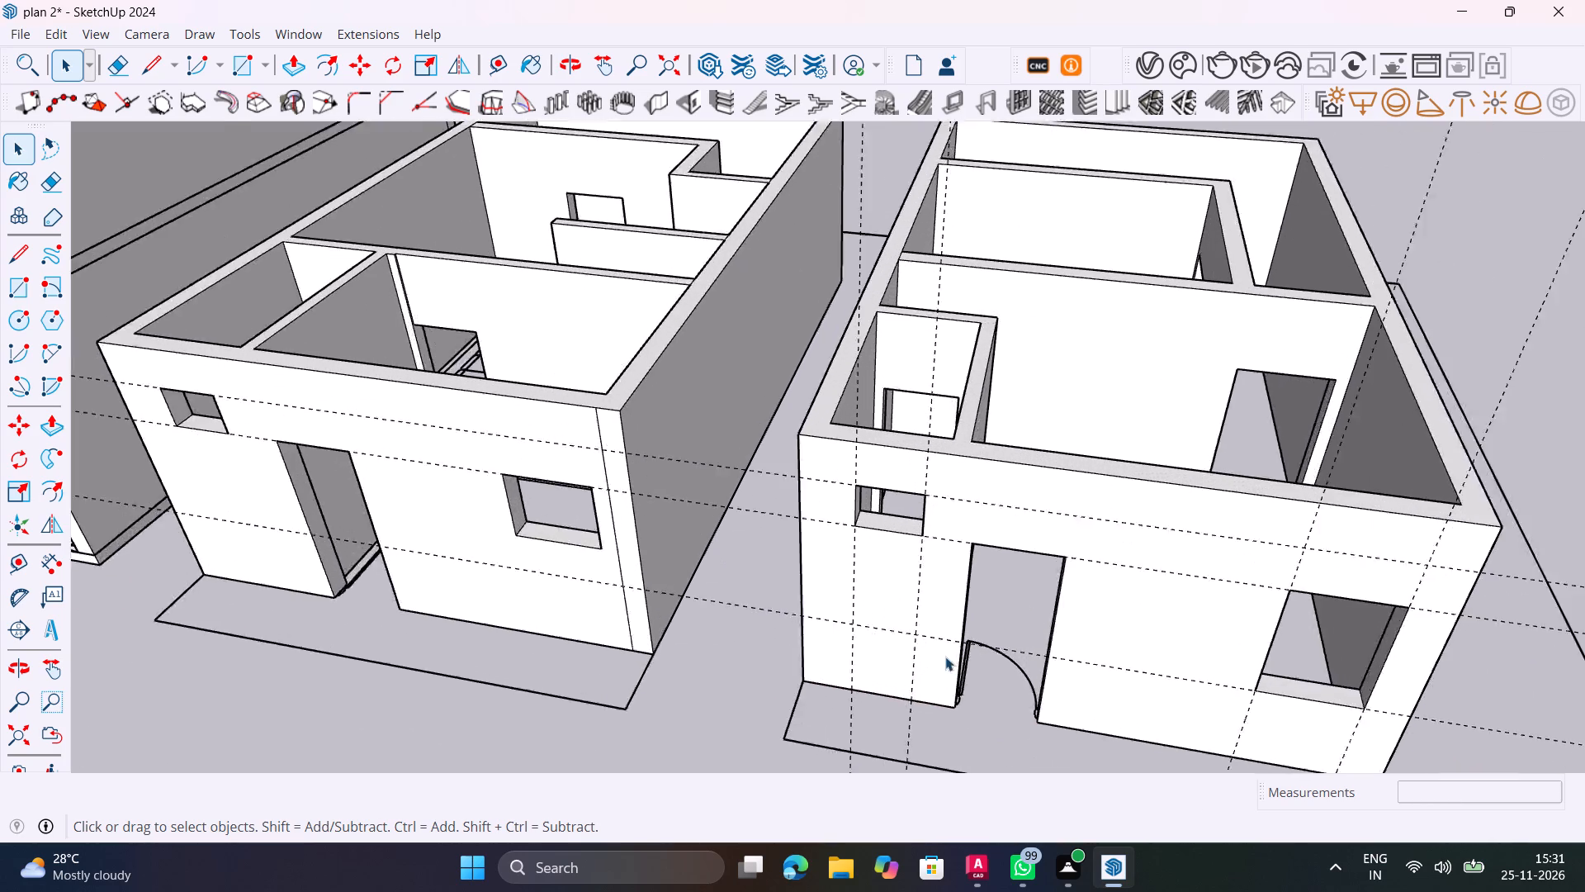
scroll(945, 657, up, 2)
middle_drag(940, 678, 1194, 542)
scroll(1127, 438, down, 3)
shift+middle_drag(1127, 438, 1091, 604)
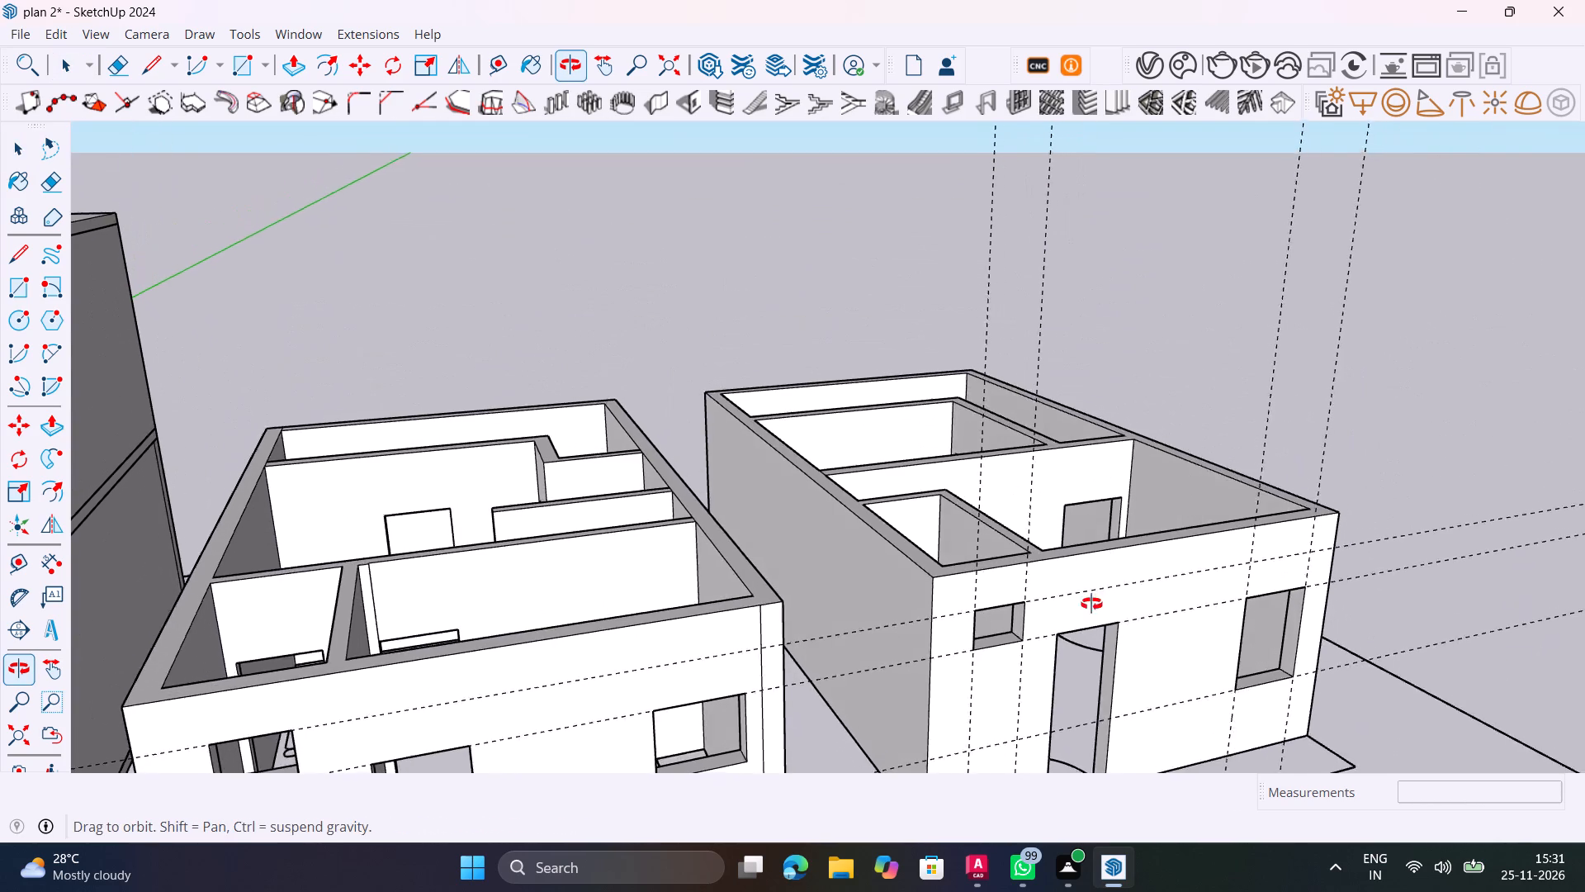
shift+middle_drag(1091, 604, 967, 661)
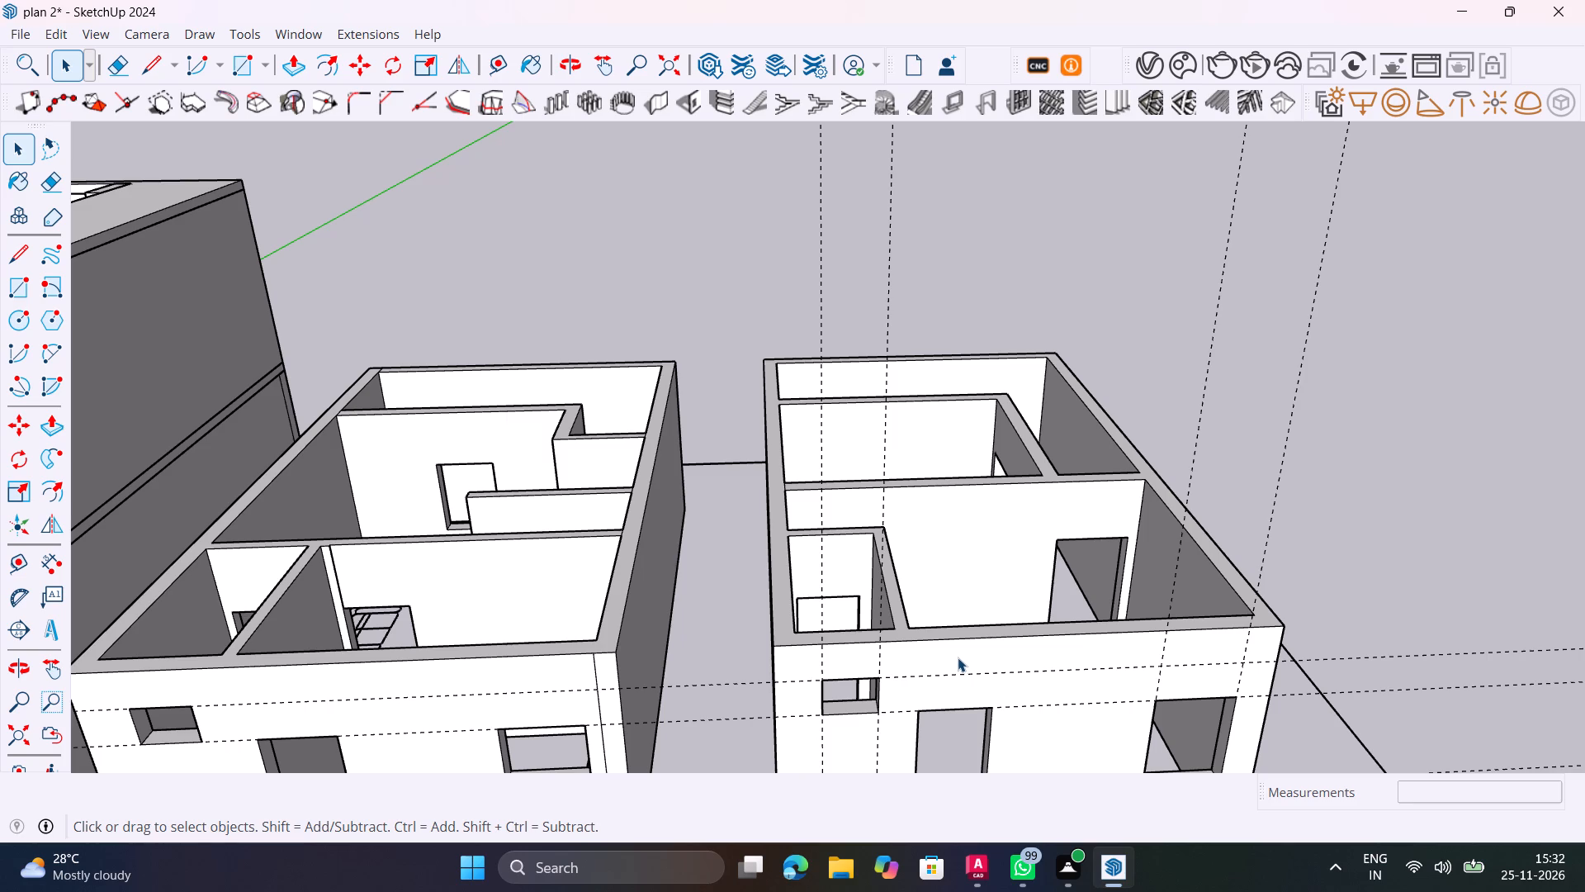
shift+middle_drag(963, 667, 1000, 551)
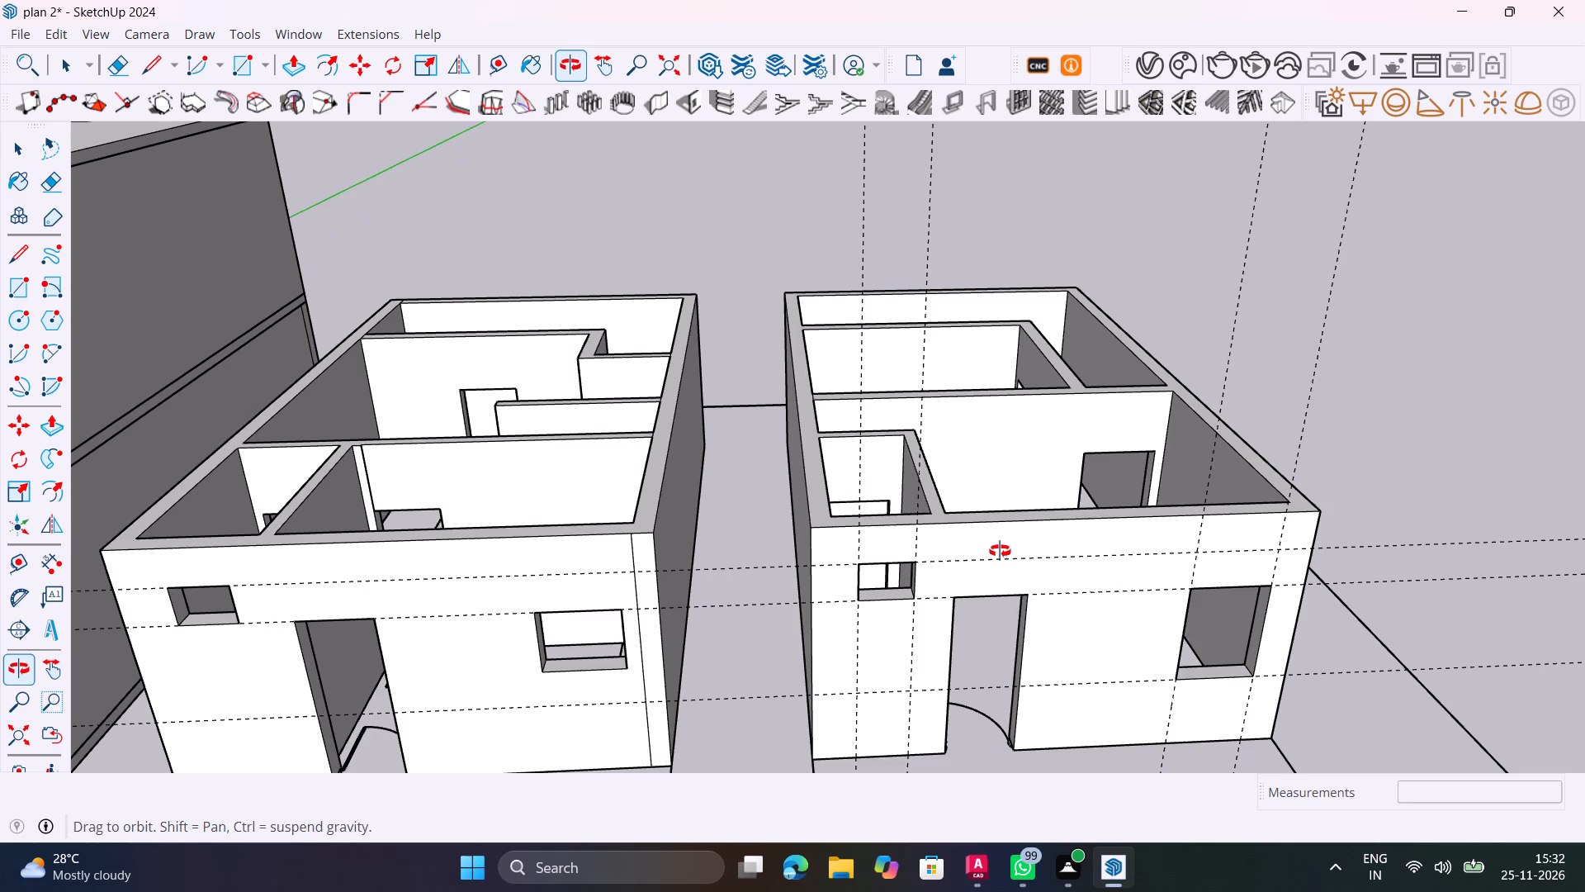
shift+middle_drag(1000, 551, 1055, 512)
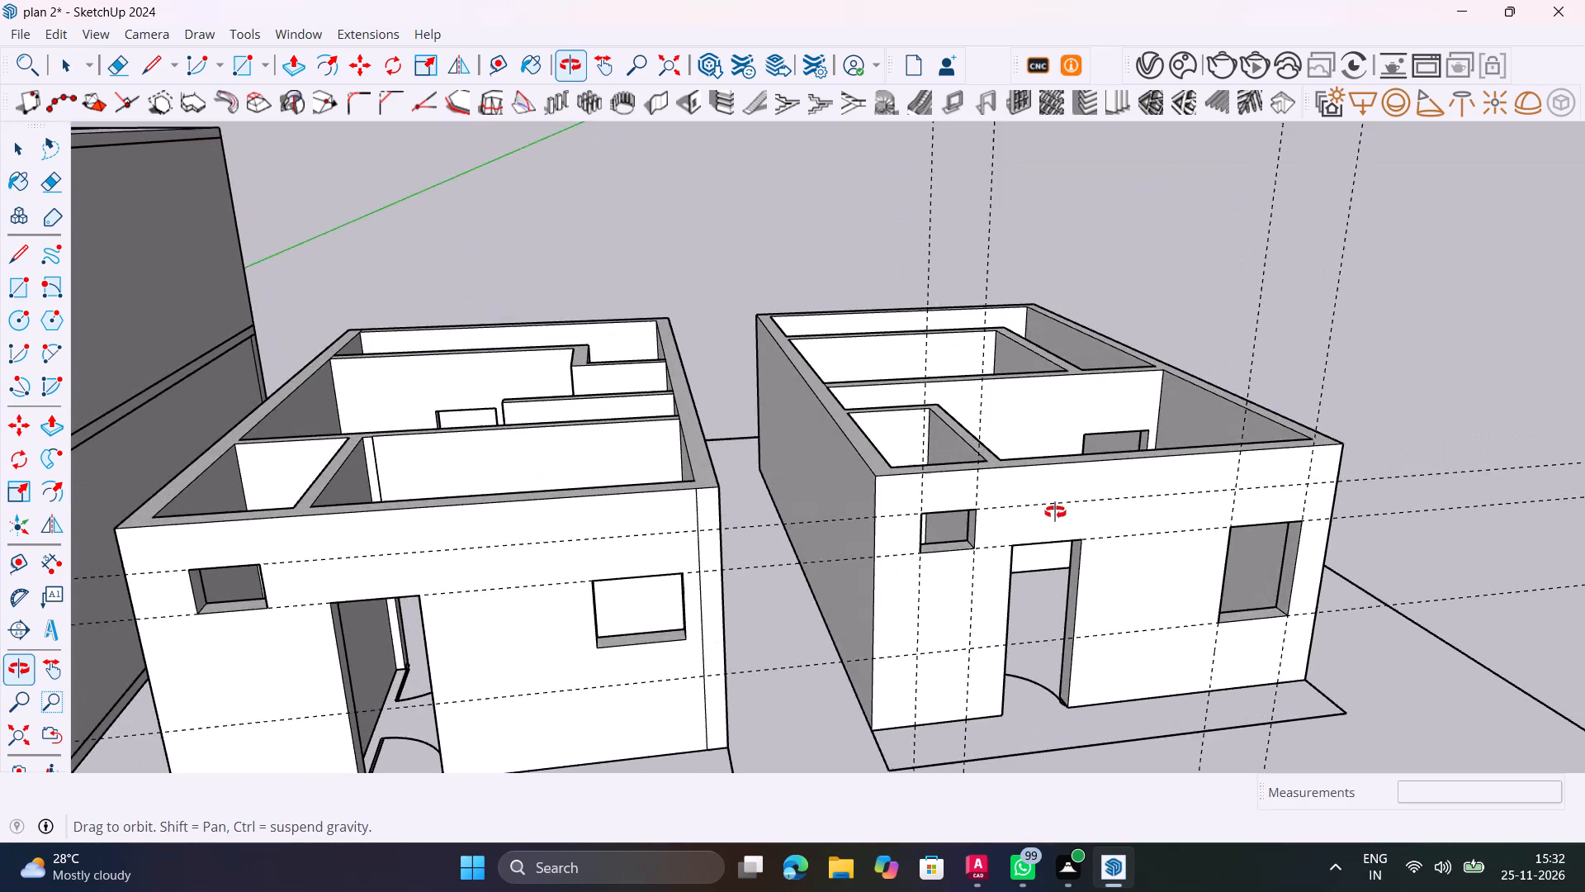
shift+middle_drag(1055, 512, 1055, 513)
Copy the last-floor block from its rear bottom corner onto the matching top corner of the house's upper slab.
scroll(1055, 513, down, 10)
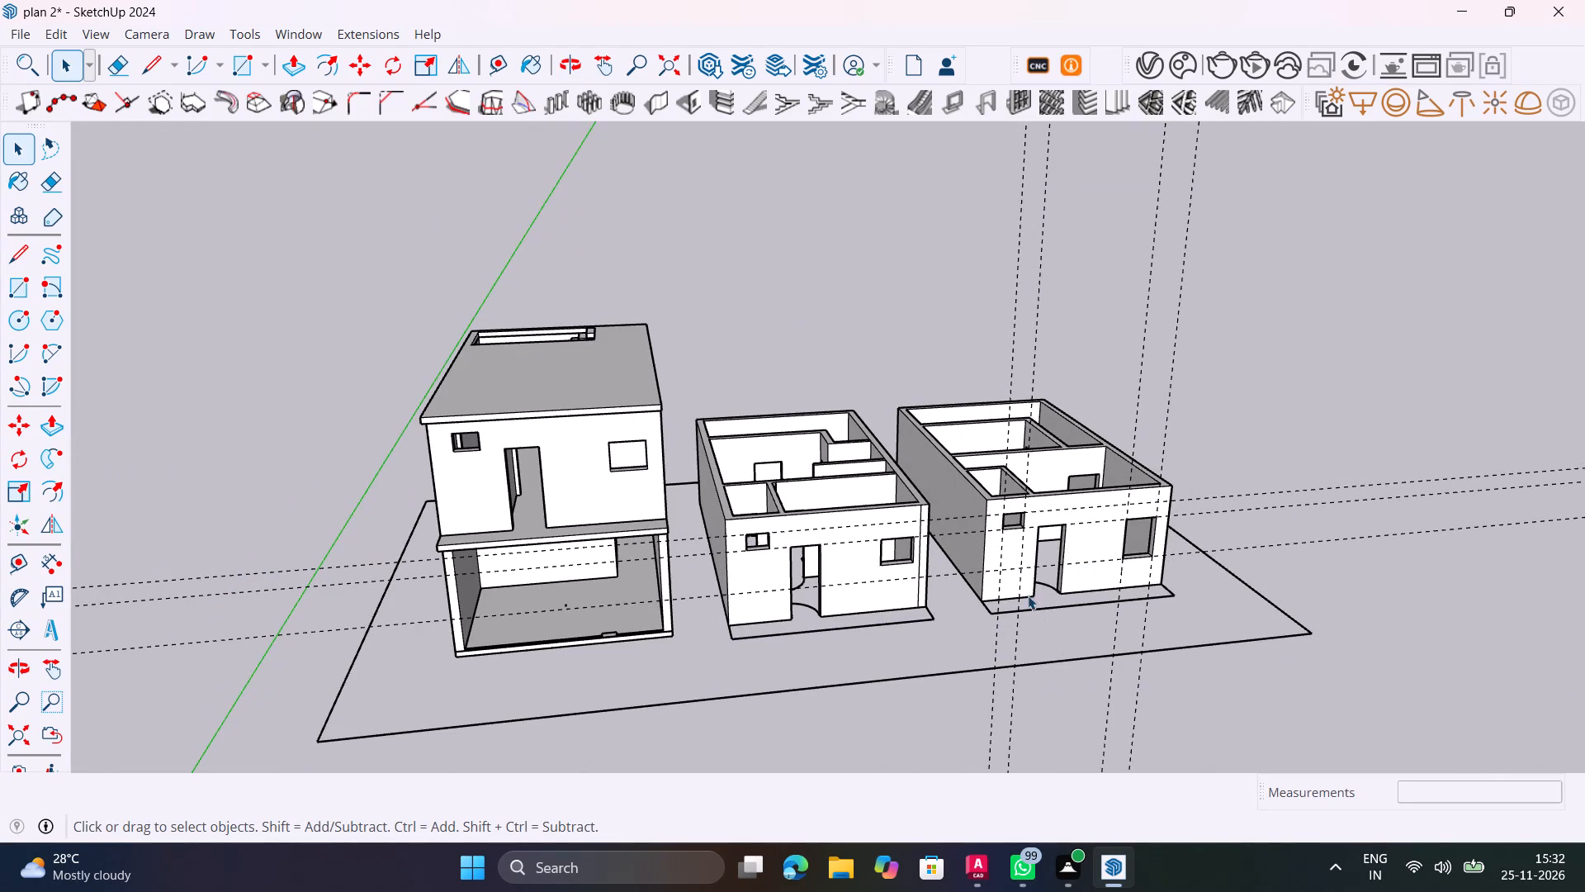
middle_drag(1014, 598, 1424, 714)
middle_drag(728, 540, 1297, 526)
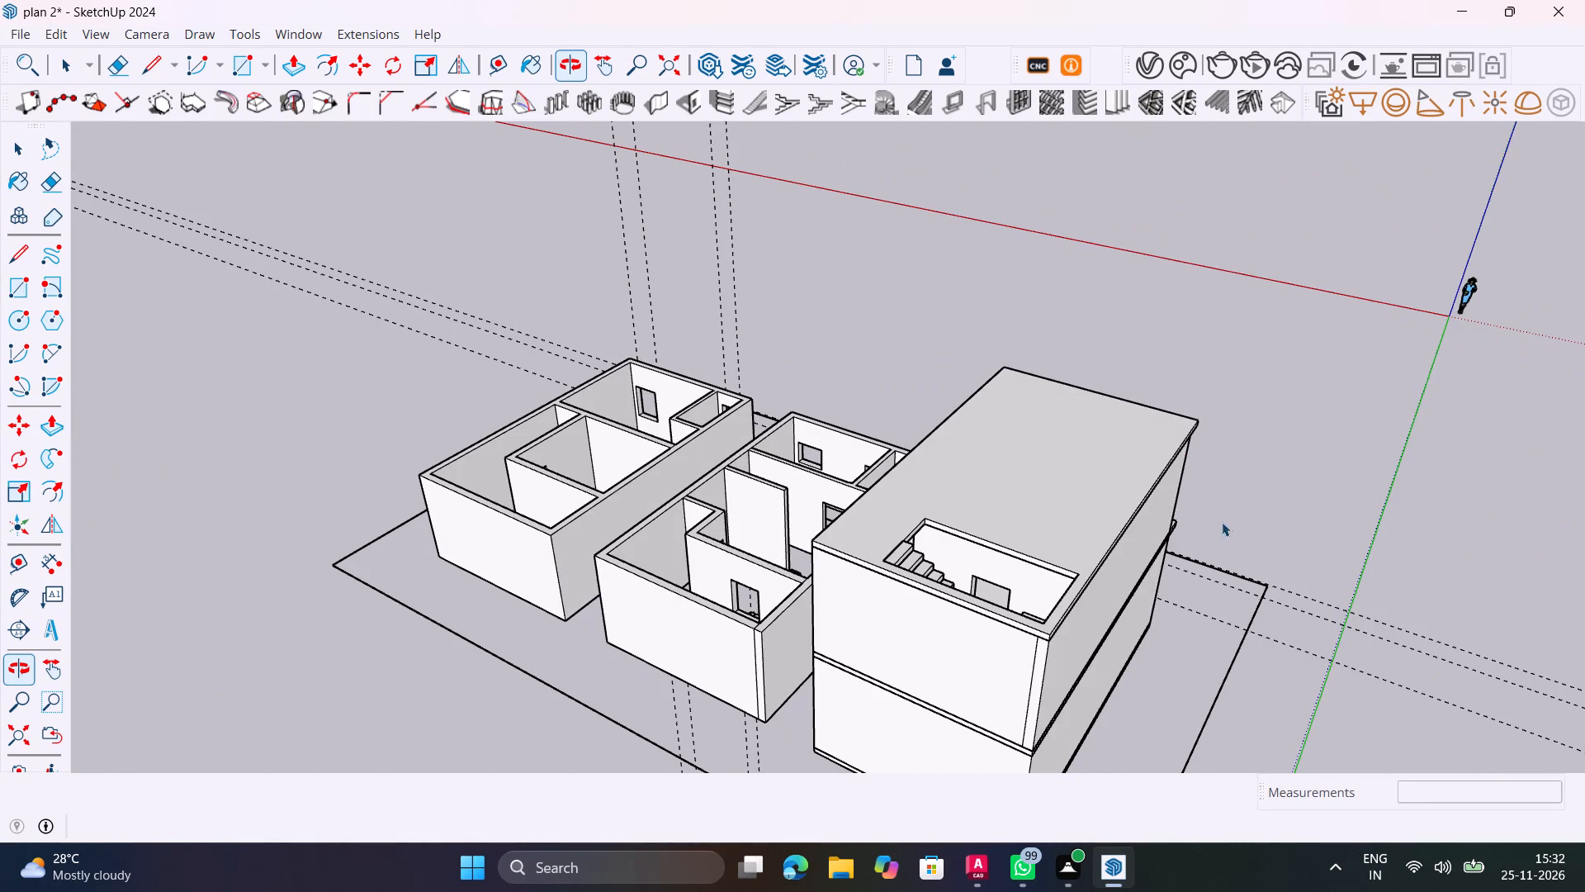
scroll(542, 573, up, 6)
click(542, 572)
scroll(542, 572, up, 3)
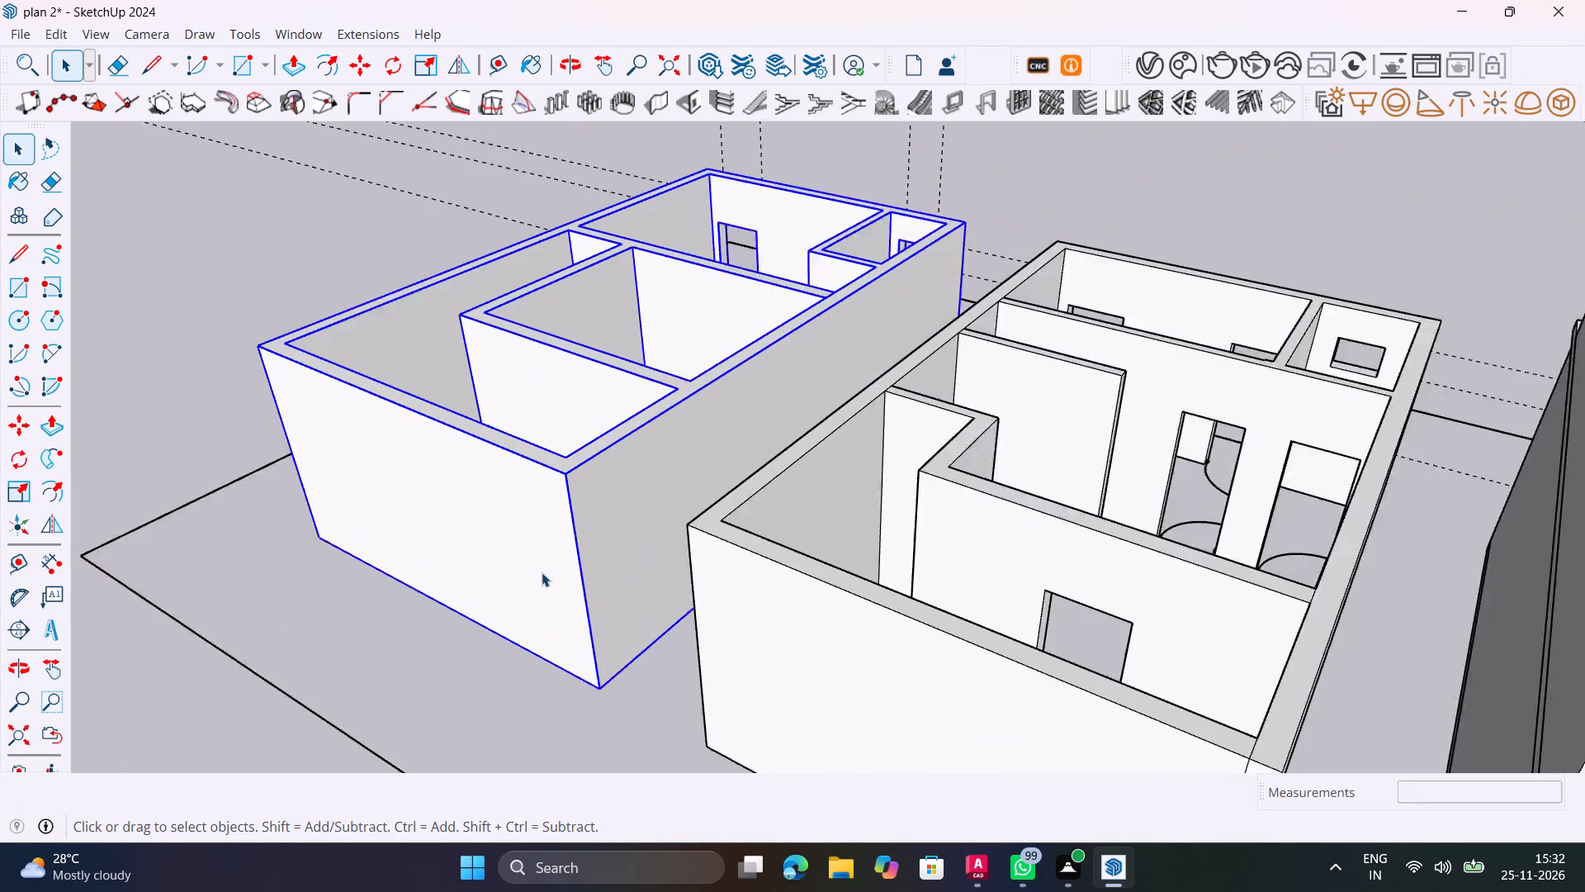
scroll(542, 572, up, 2)
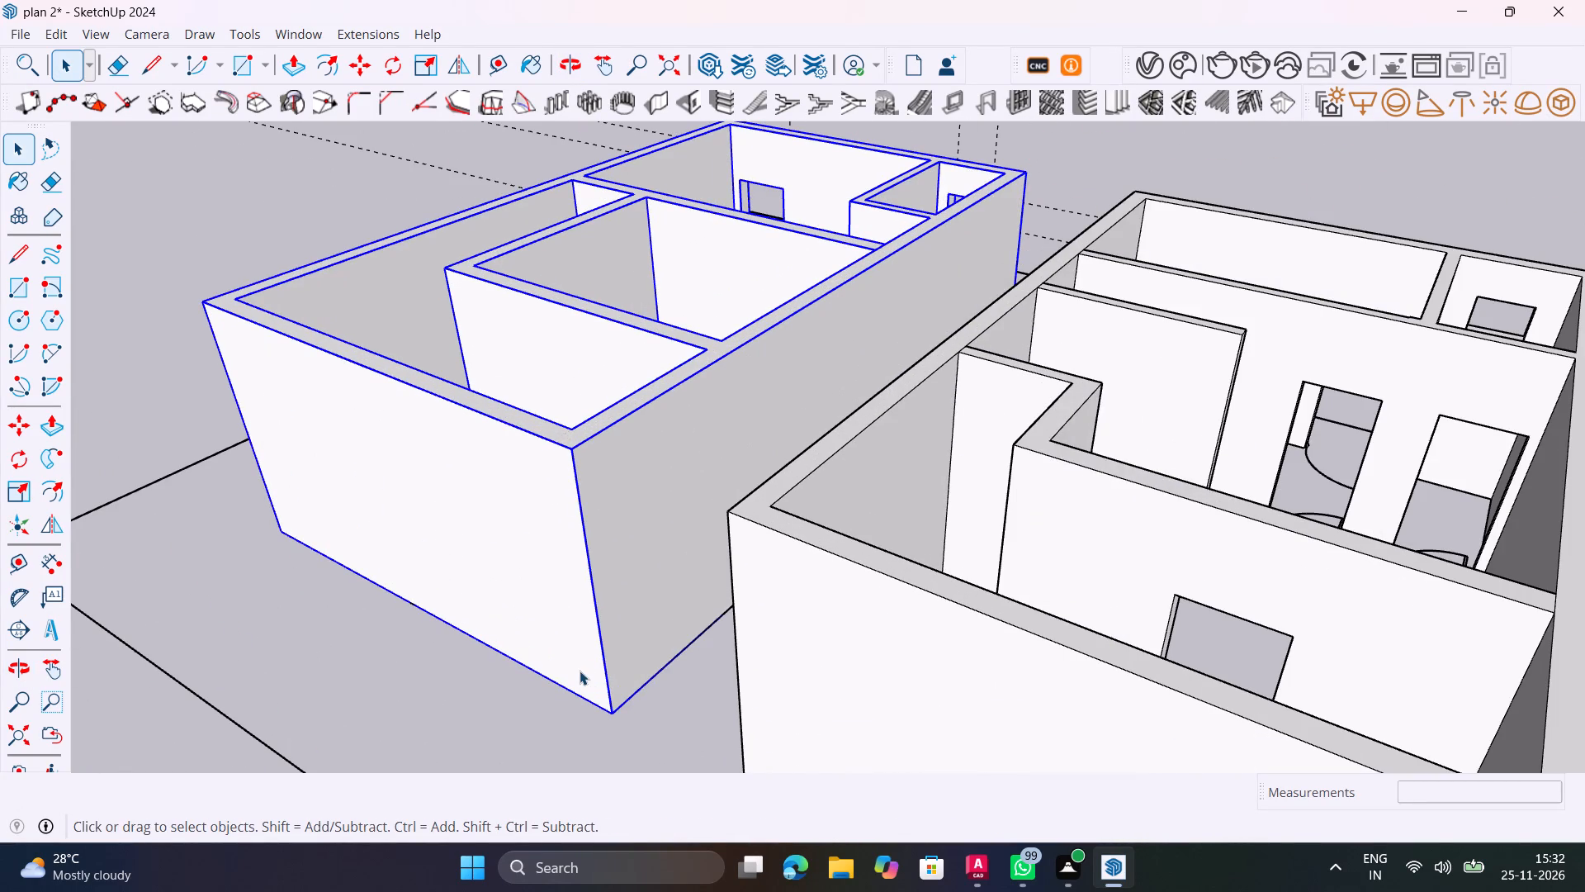
key(m)
click(615, 715)
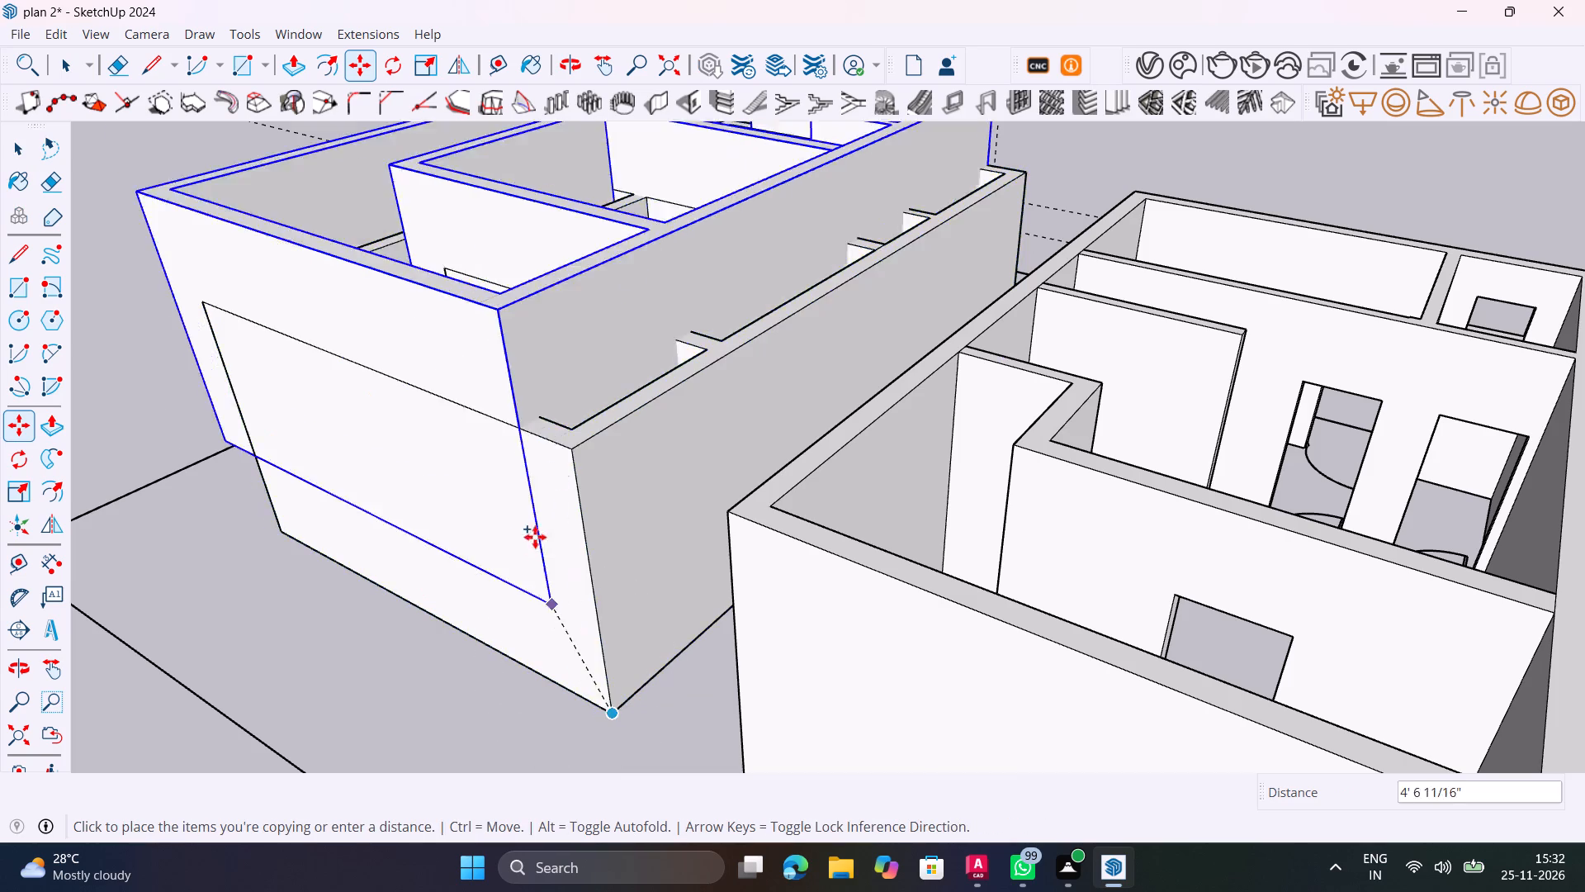
scroll(573, 448, down, 18)
scroll(859, 472, up, 7)
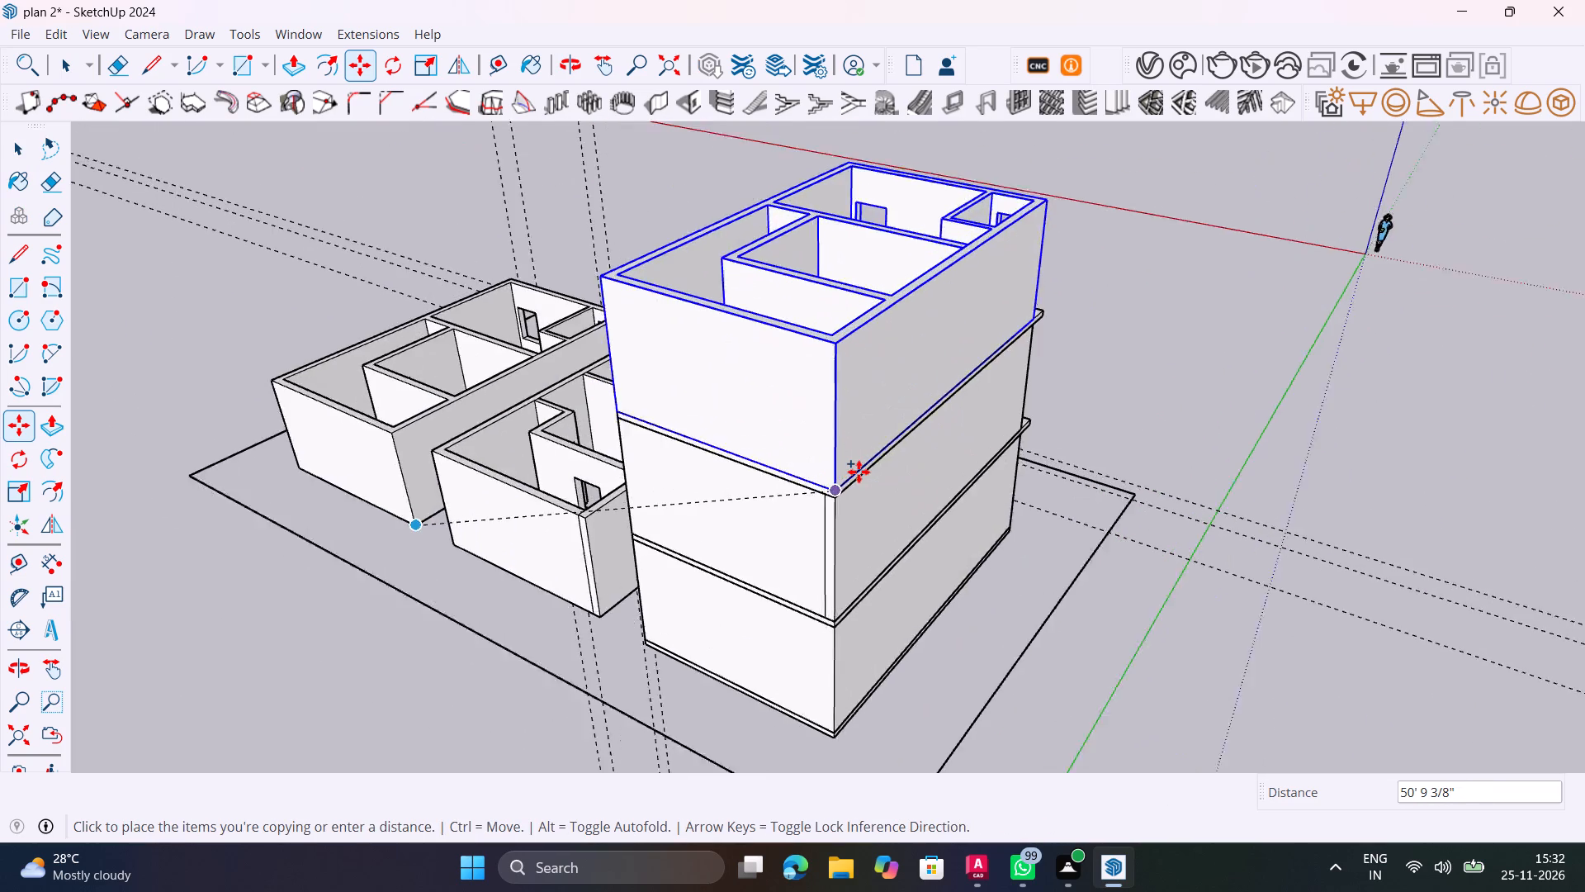
scroll(859, 472, up, 10)
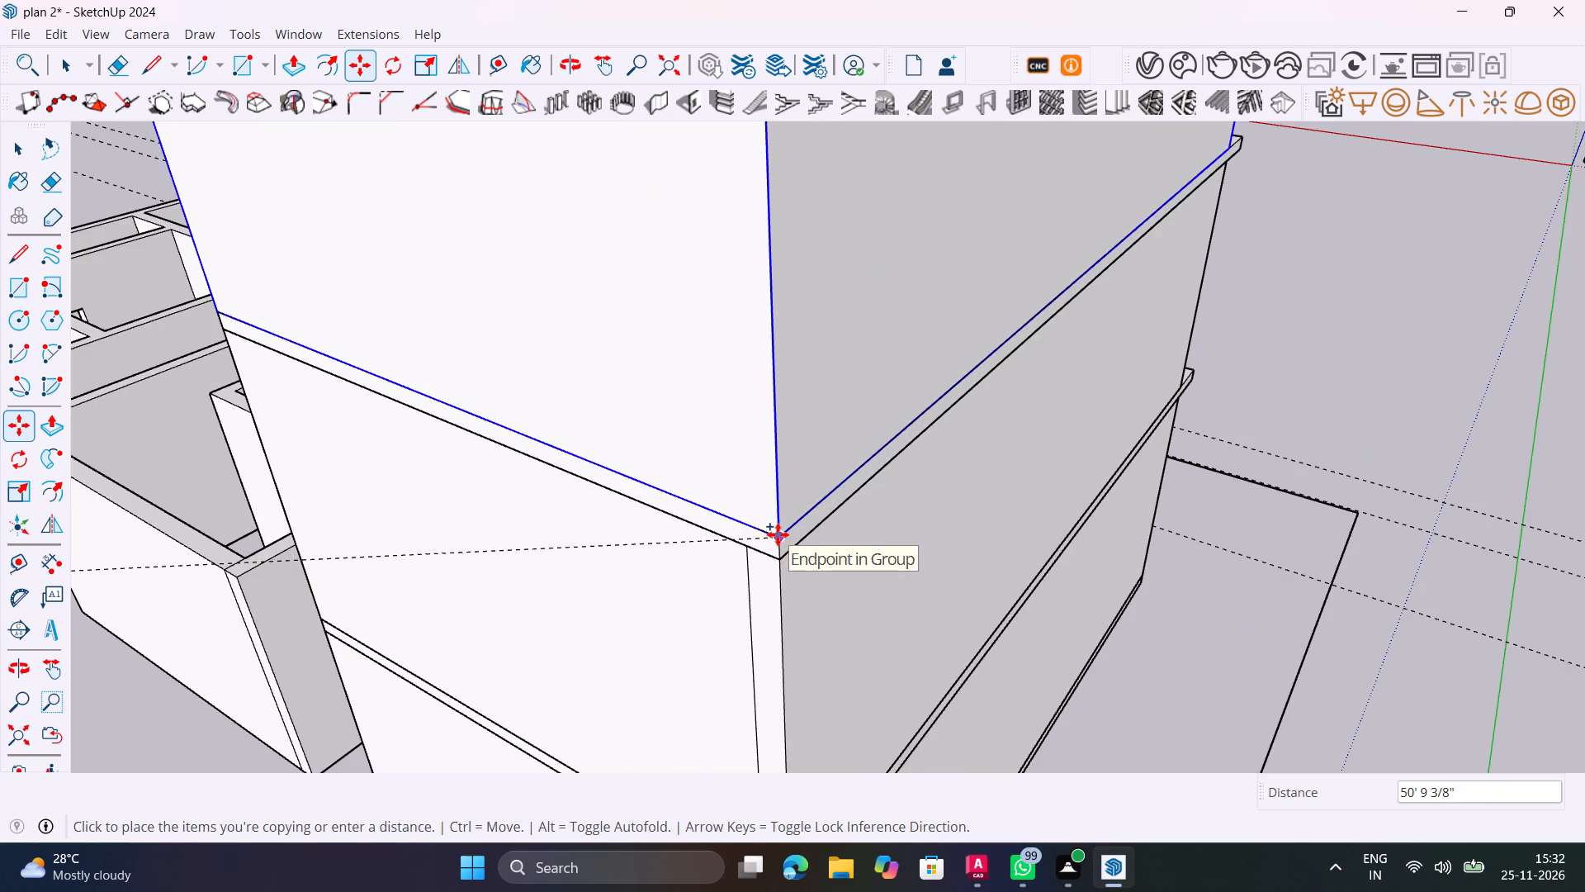
click(778, 534)
scroll(934, 520, down, 13)
key(space)
click(1132, 438)
Inspect the stacked house from the front and sides, checking its floors, balcony slabs, doorways and windows.
middle_drag(1114, 495, 433, 602)
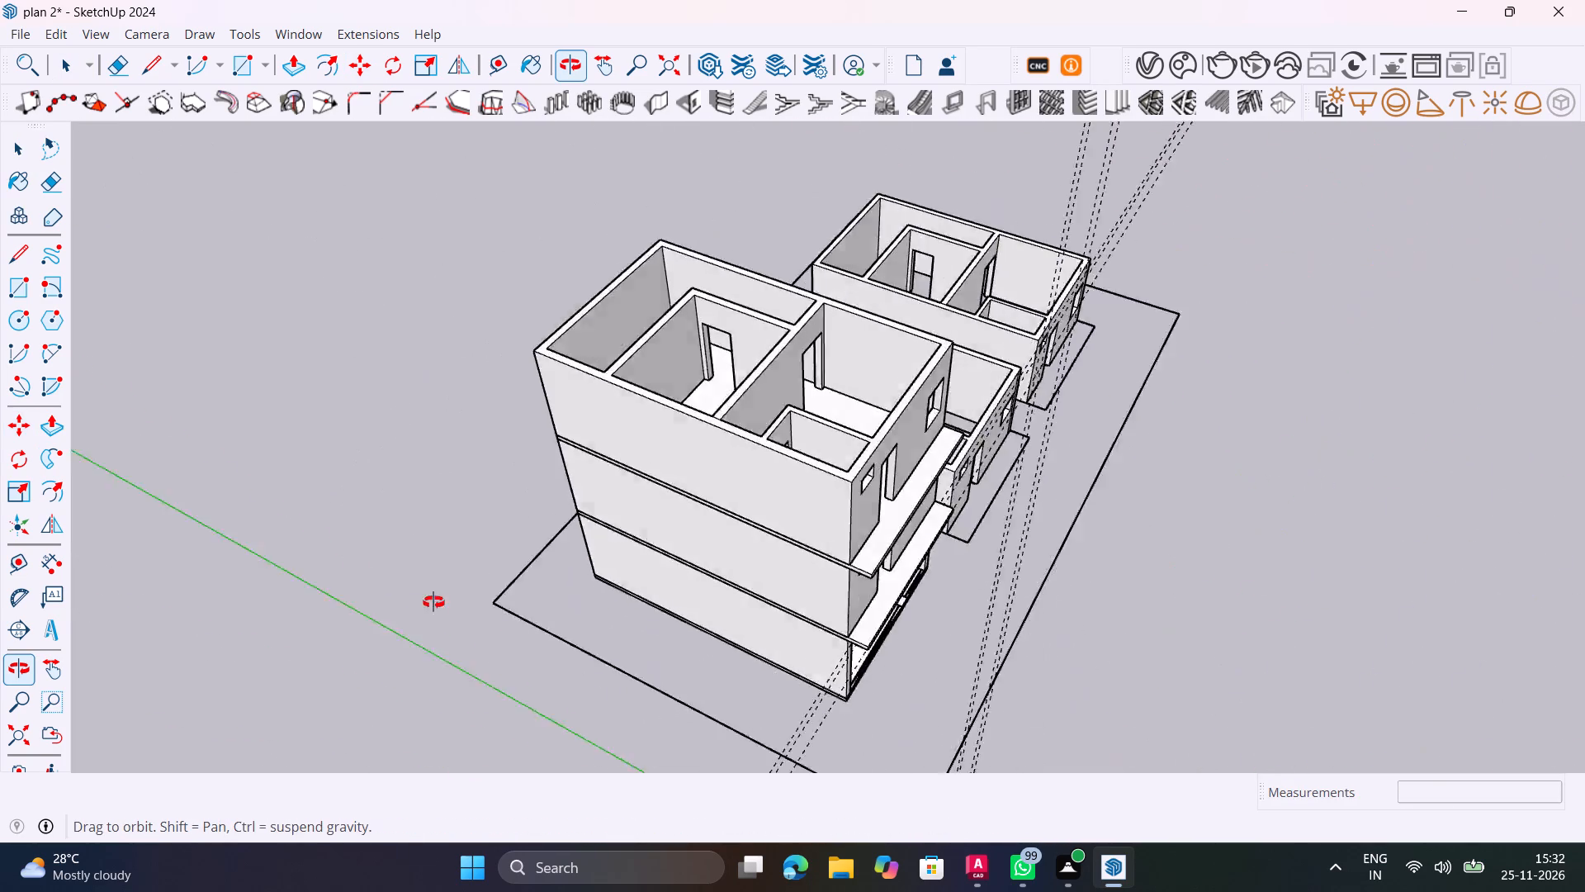
middle_drag(433, 602, 221, 574)
scroll(863, 460, up, 5)
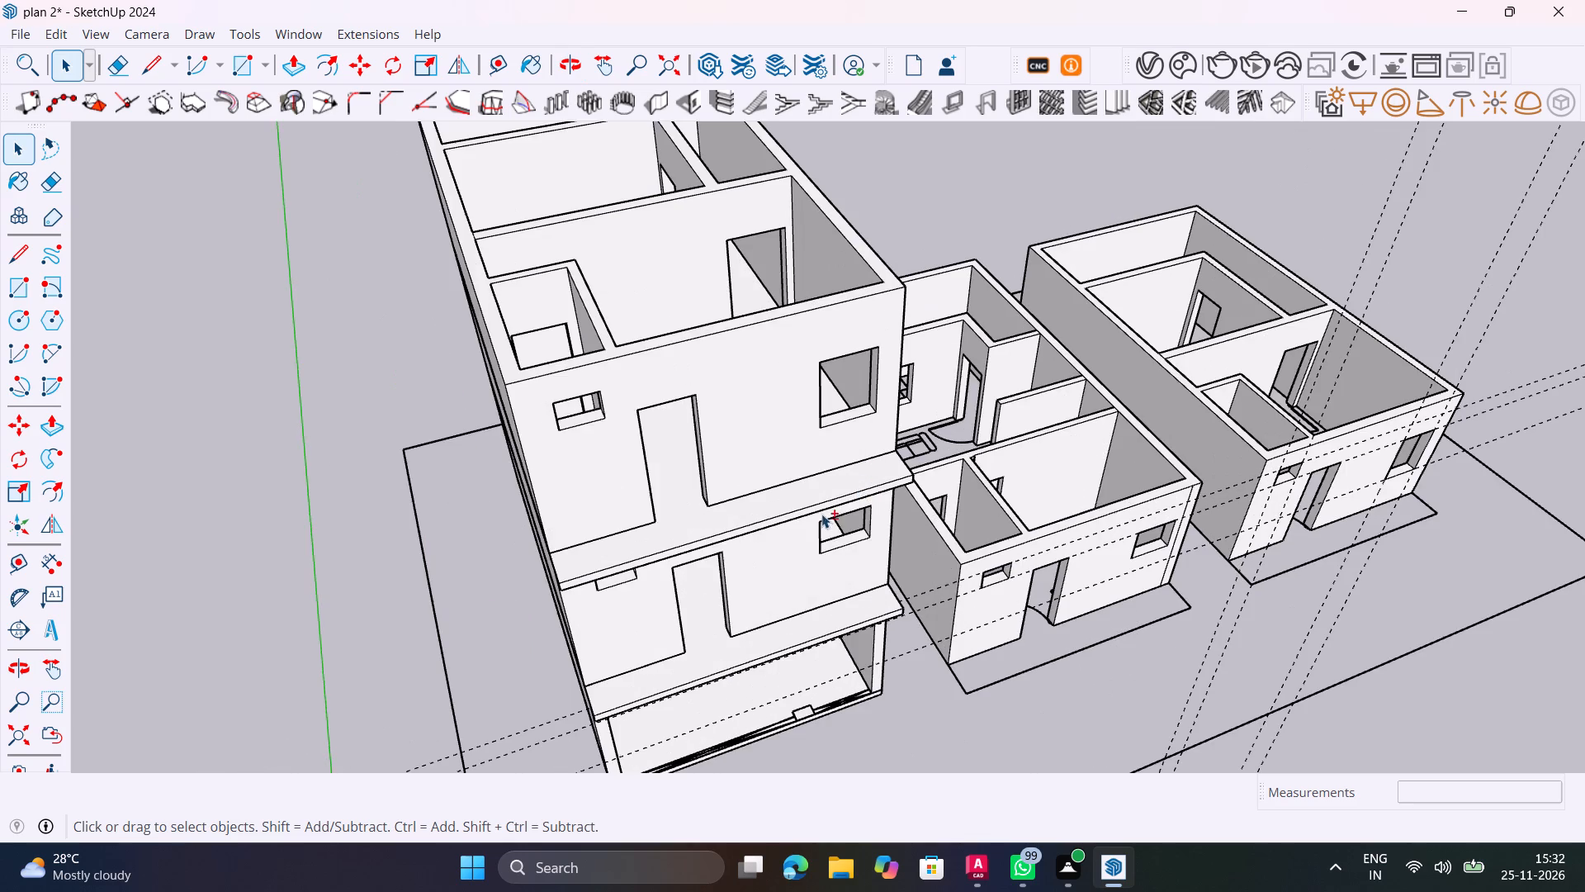
shift+middle_drag(821, 513, 992, 501)
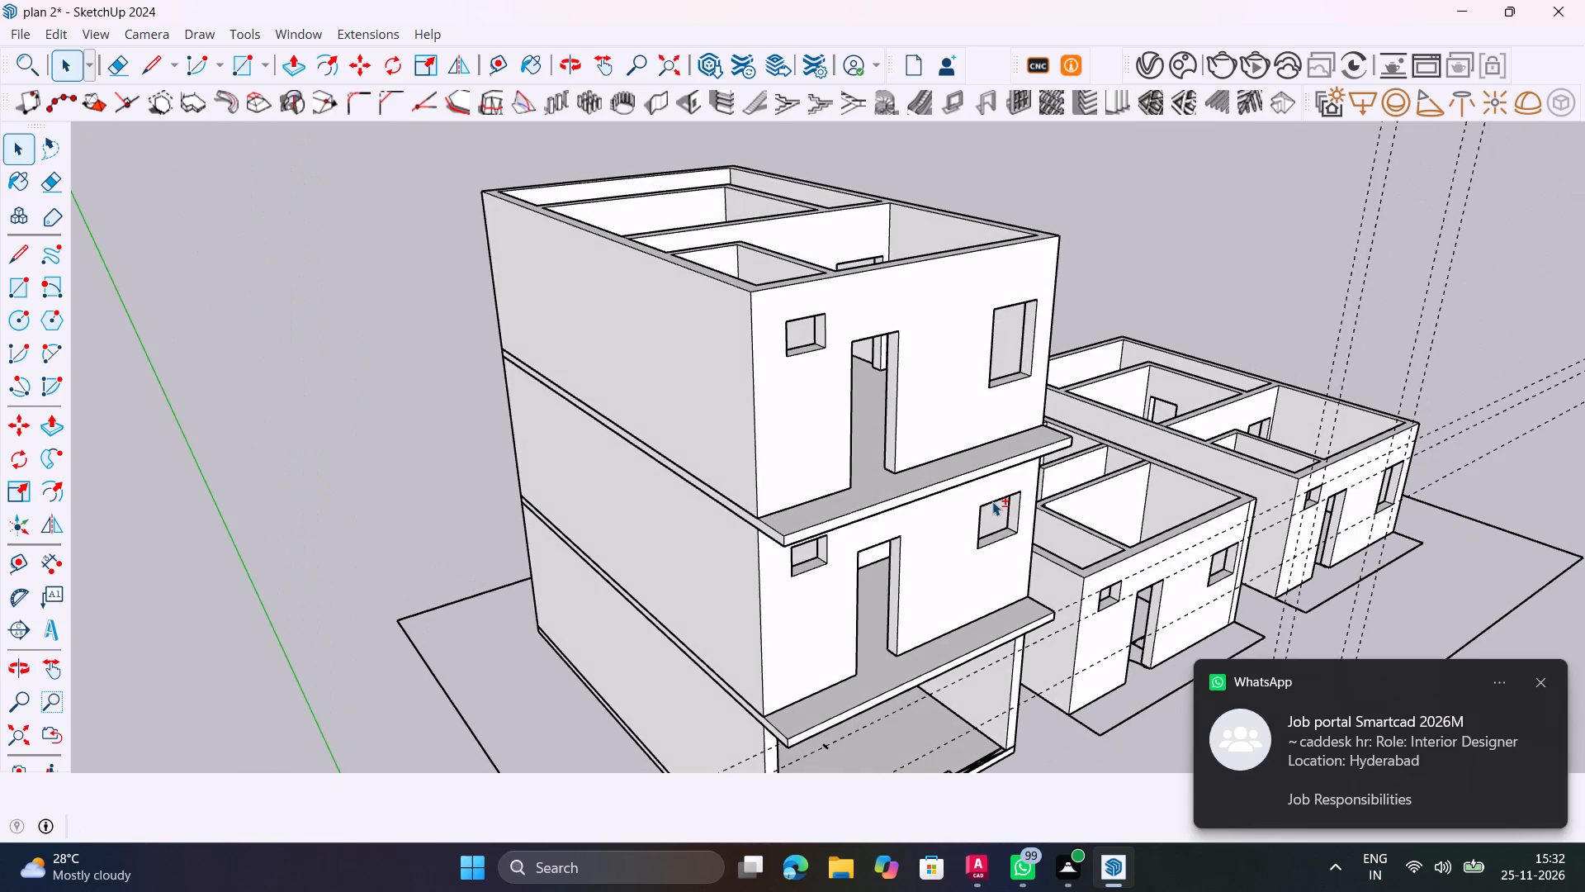
click(1540, 676)
scroll(1014, 548, up, 3)
shift+middle_drag(1011, 552, 967, 526)
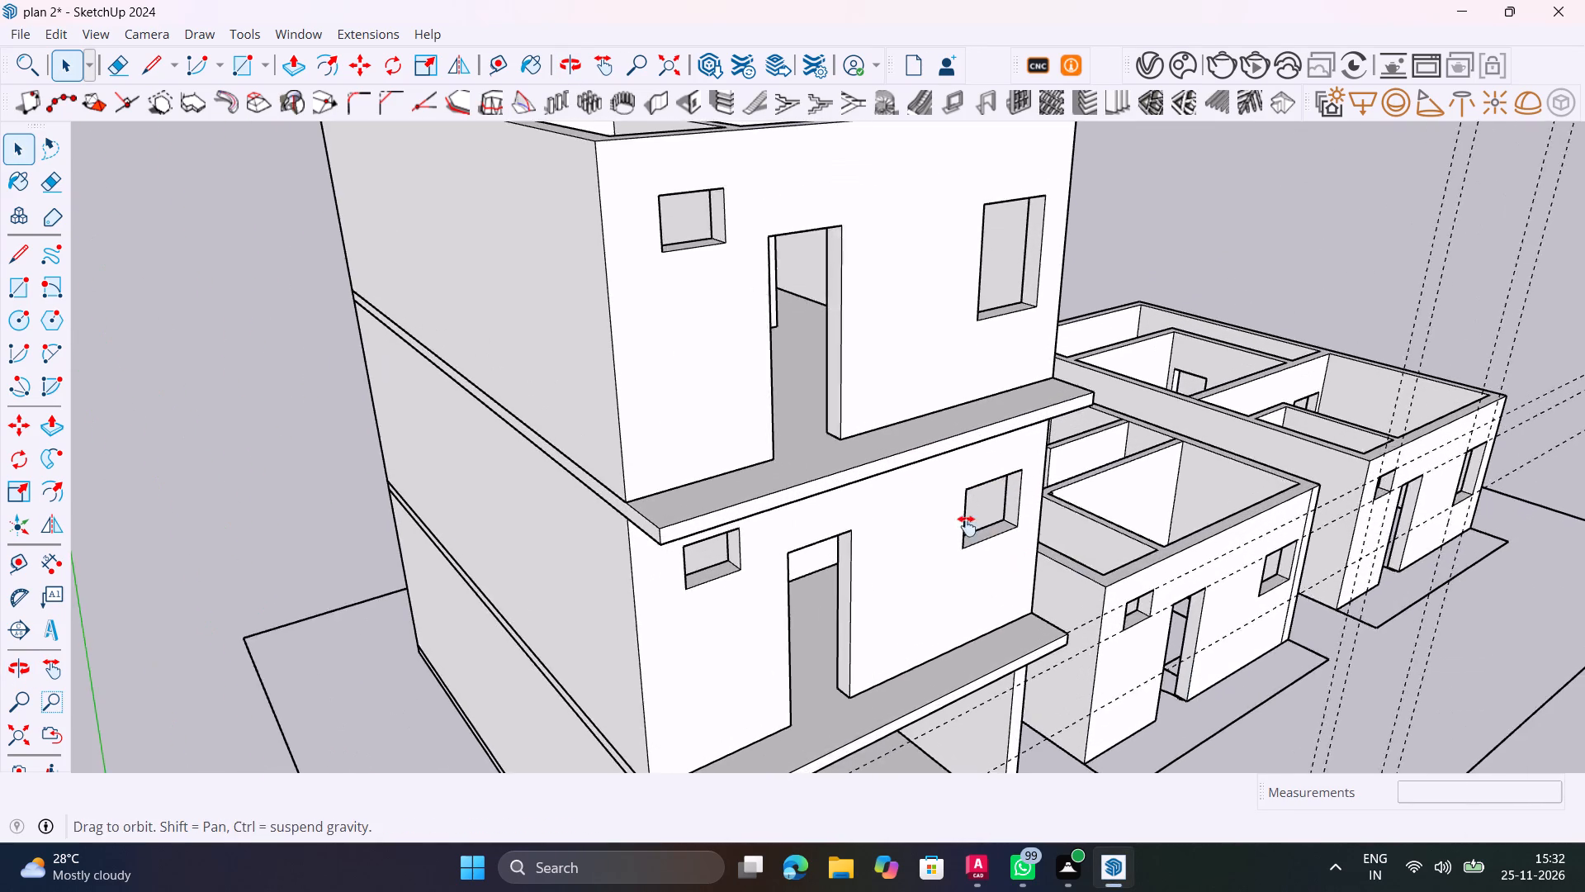
shift+middle_drag(967, 526, 897, 490)
scroll(897, 490, down, 4)
middle_drag(904, 589, 660, 638)
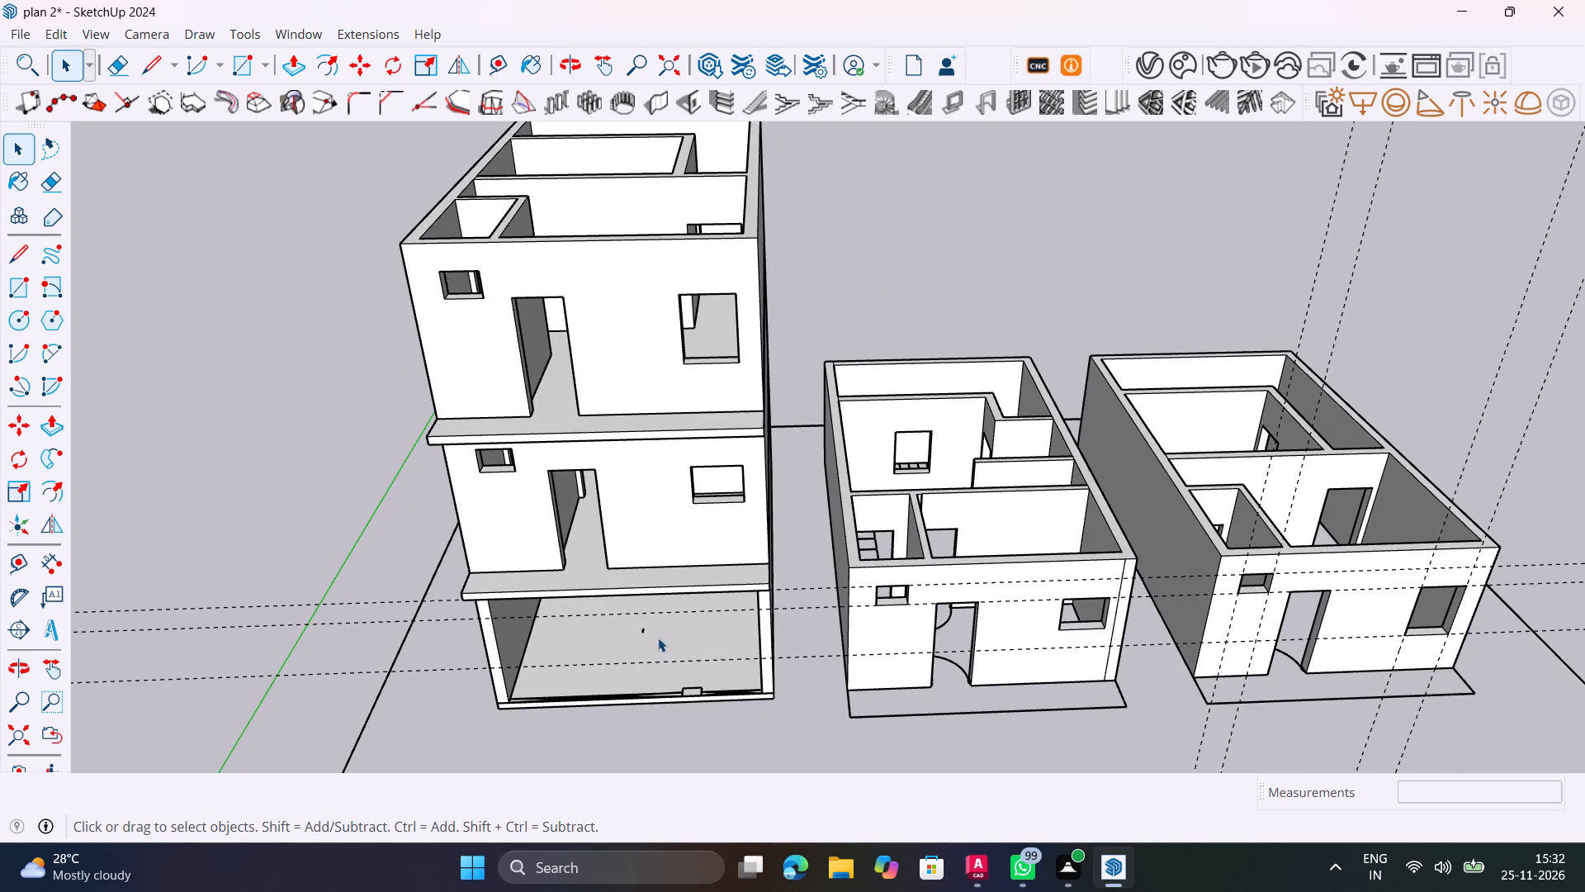
middle_drag(506, 463, 539, 464)
middle_drag(539, 464, 722, 458)
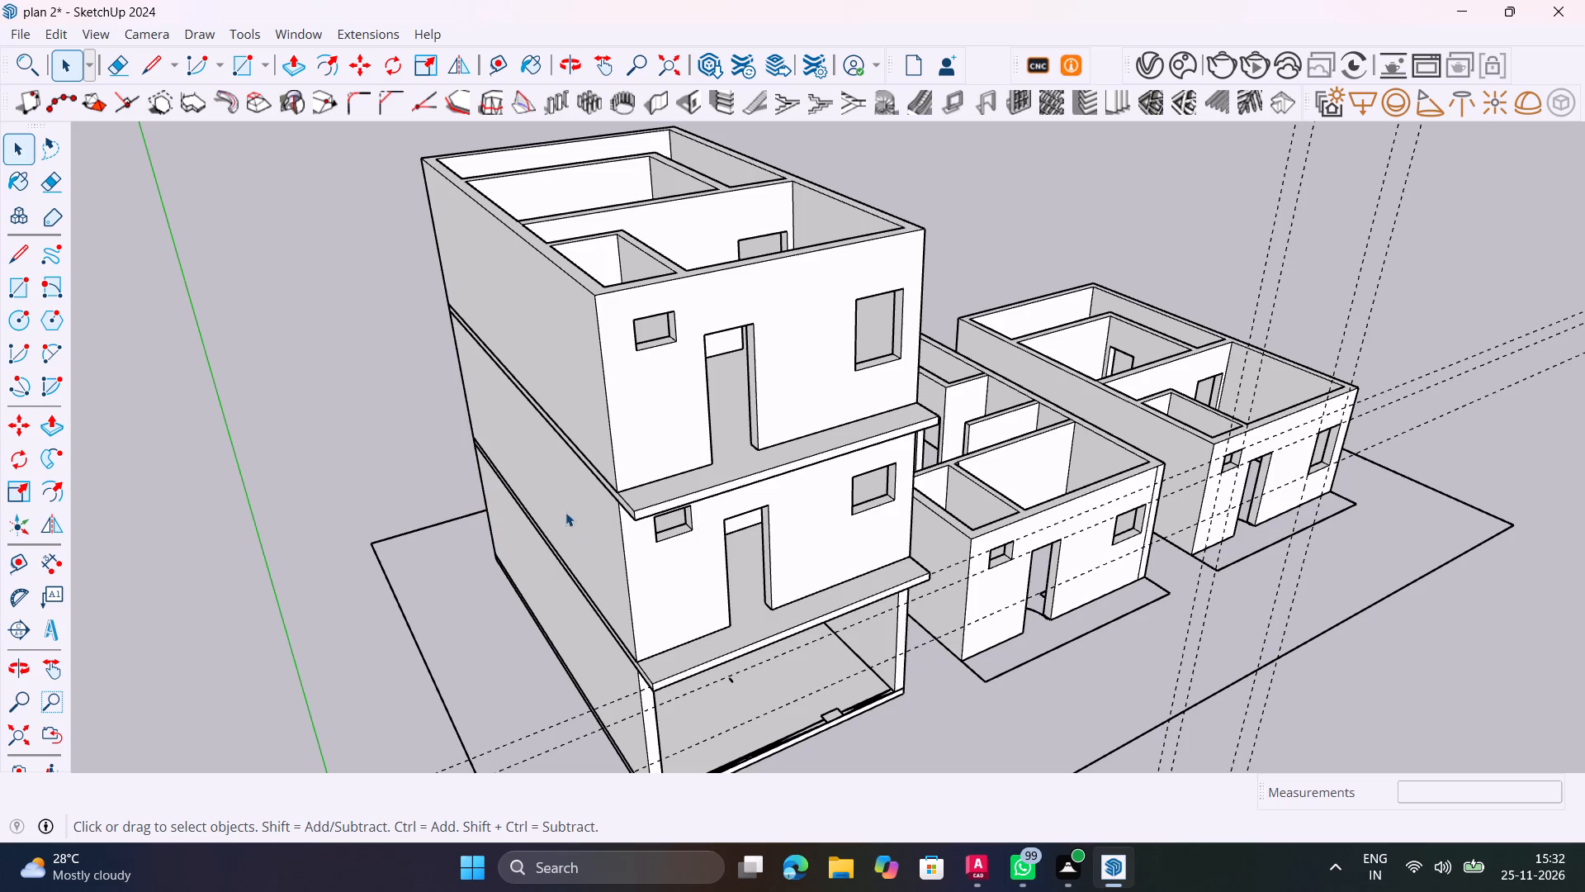
middle_drag(558, 529, 58, 587)
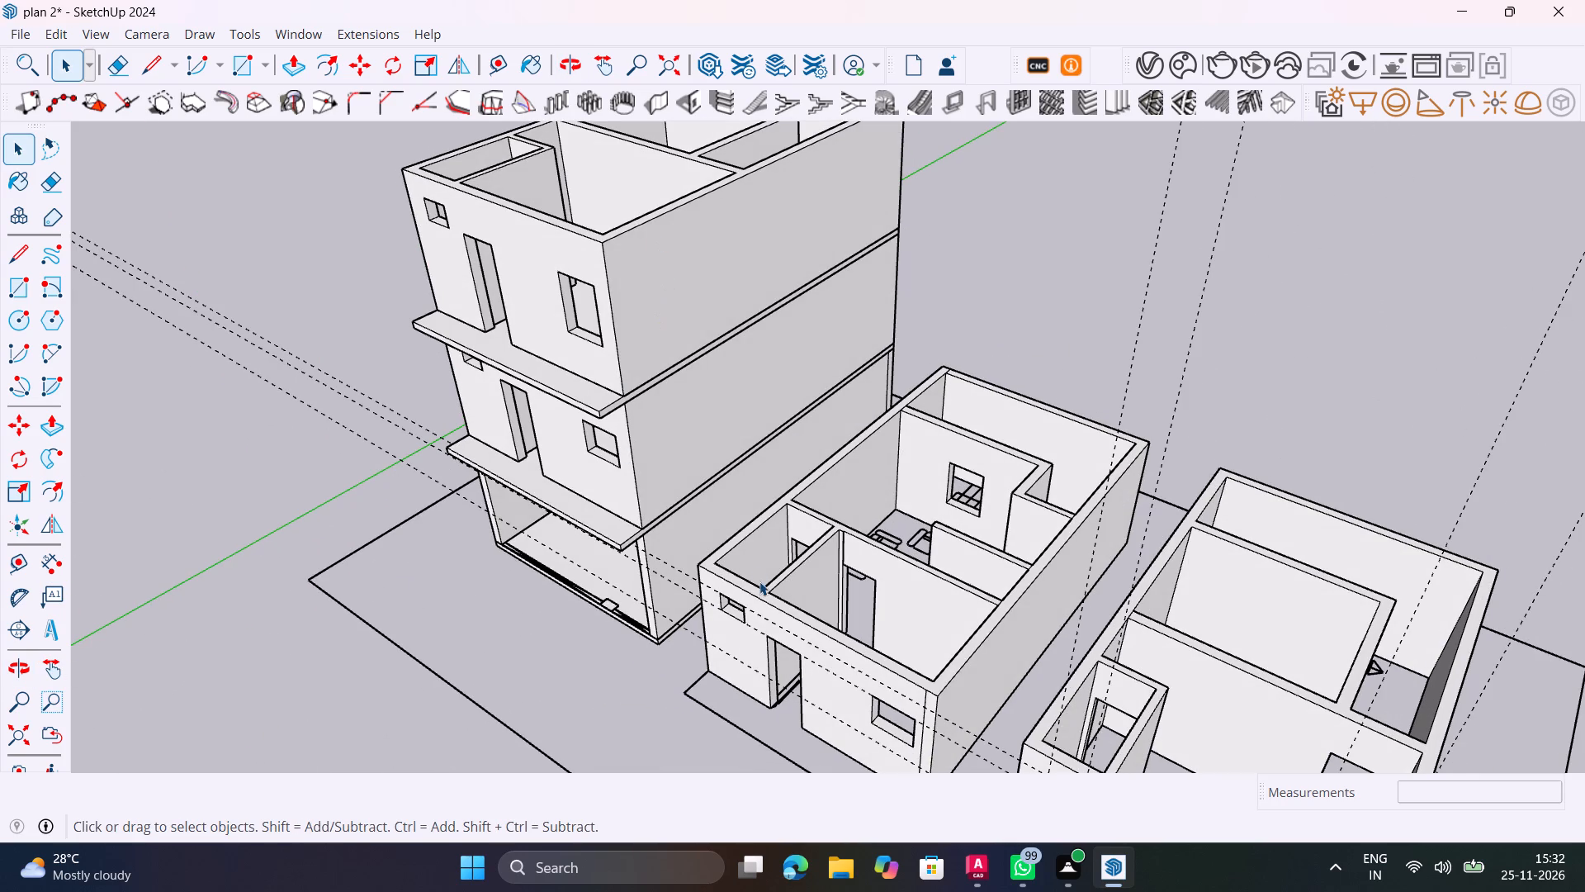
middle_drag(652, 563, 747, 527)
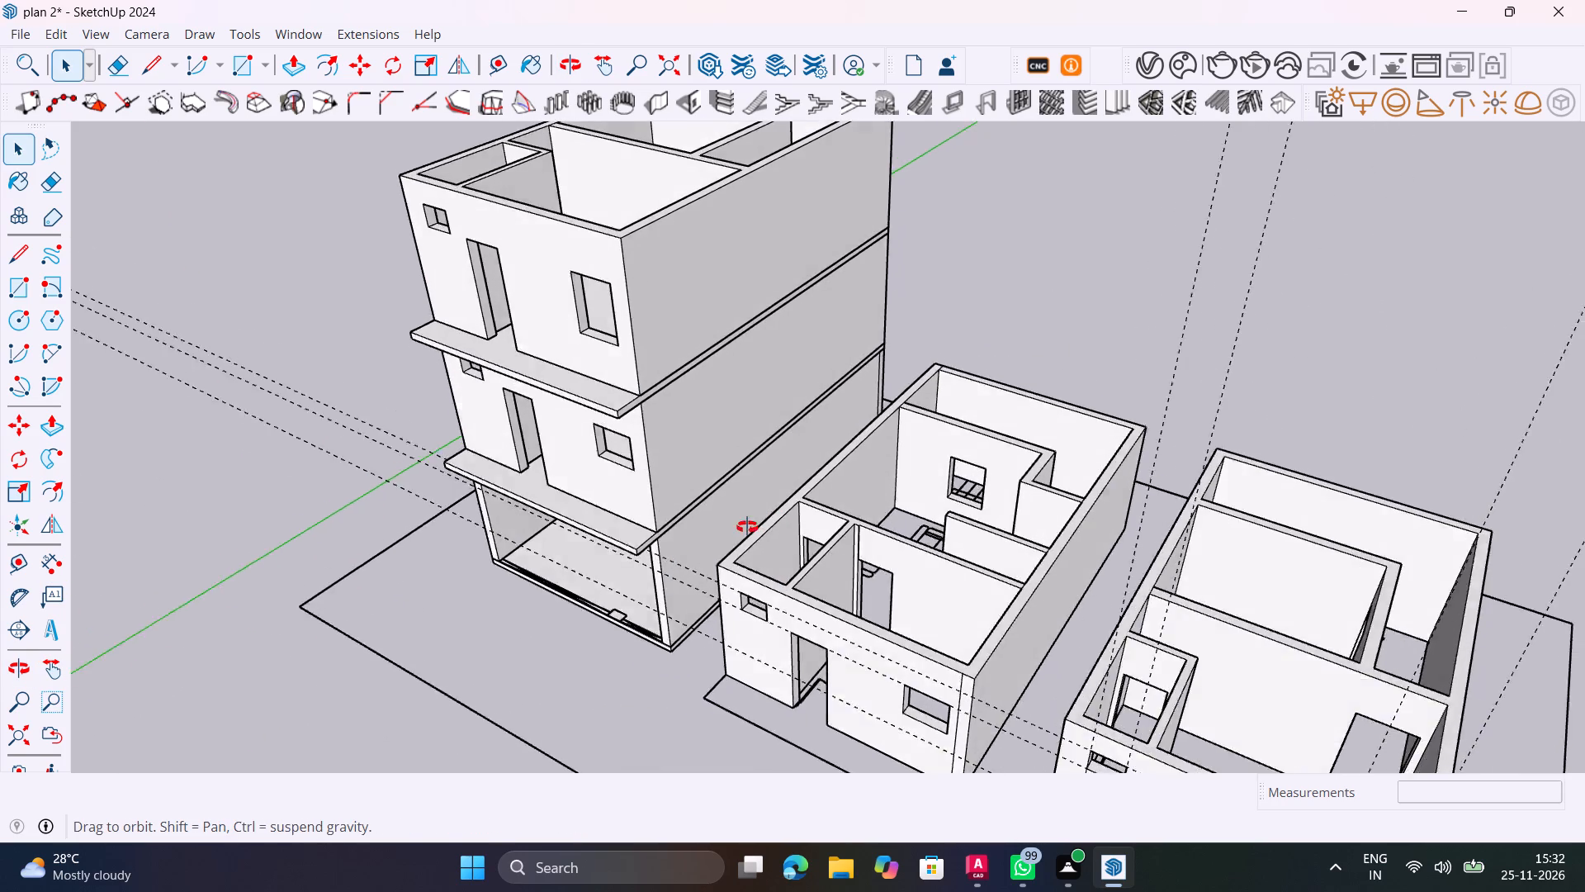
middle_drag(747, 527, 992, 501)
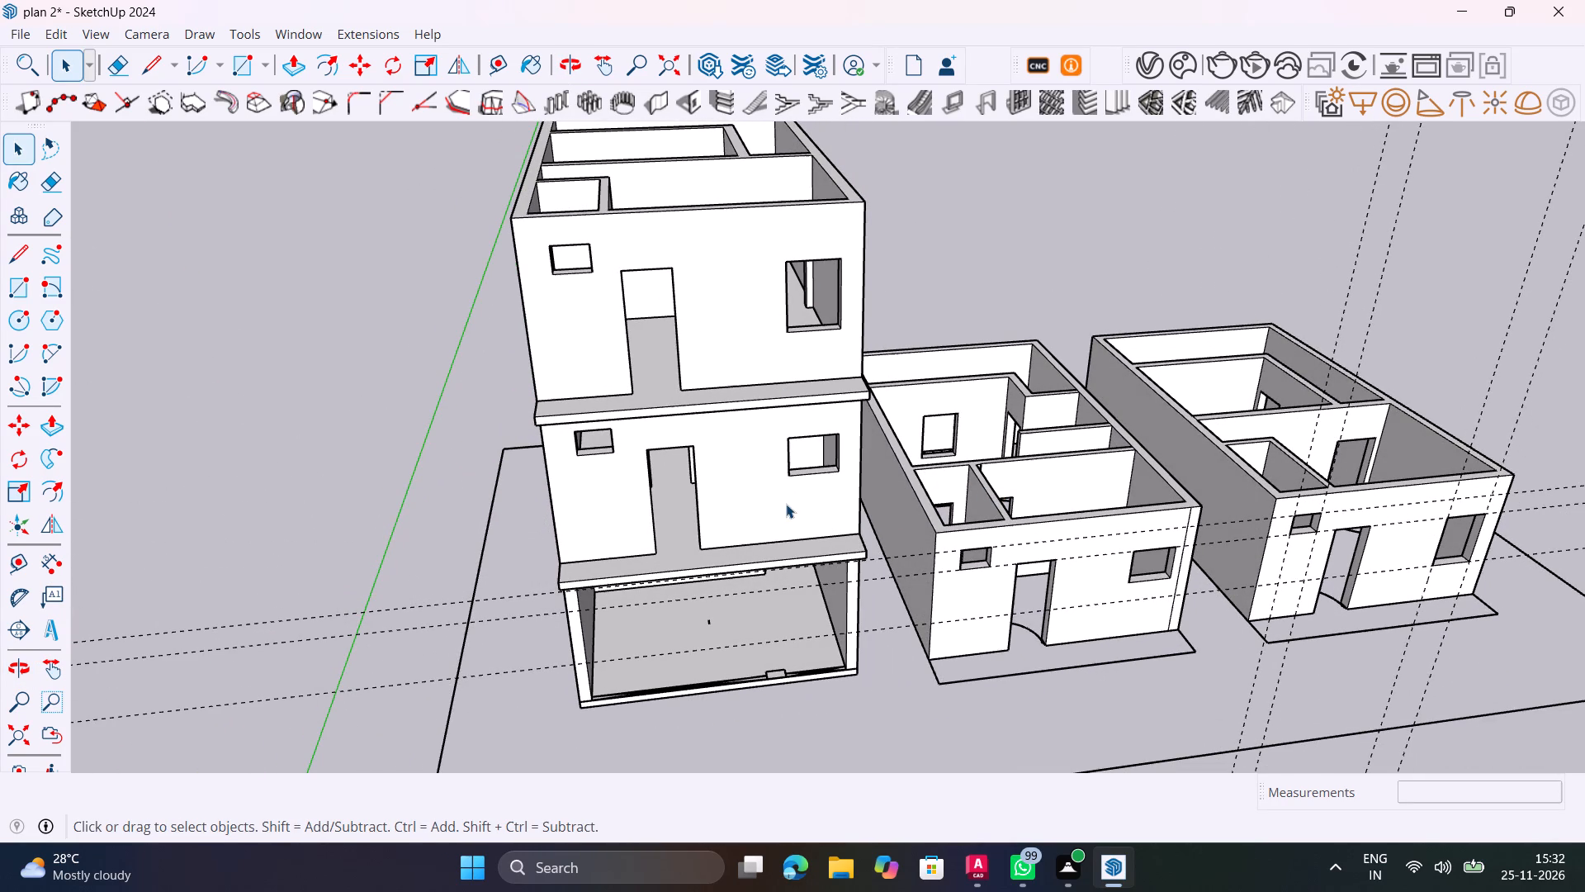
middle_drag(791, 524, 853, 463)
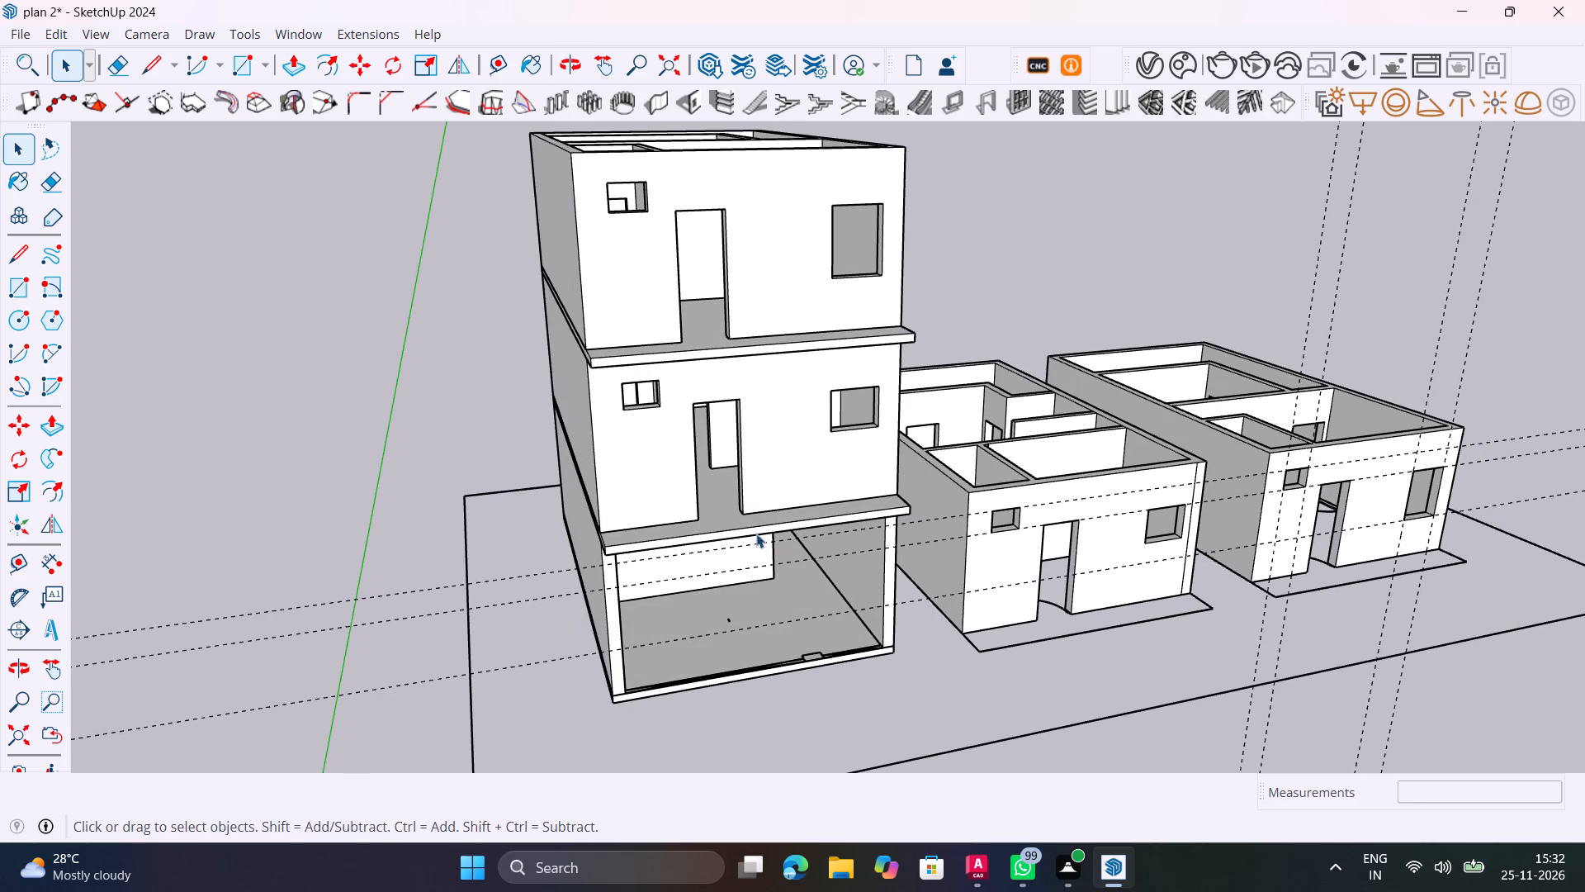
scroll(736, 491, up, 4)
middle_drag(720, 514, 641, 496)
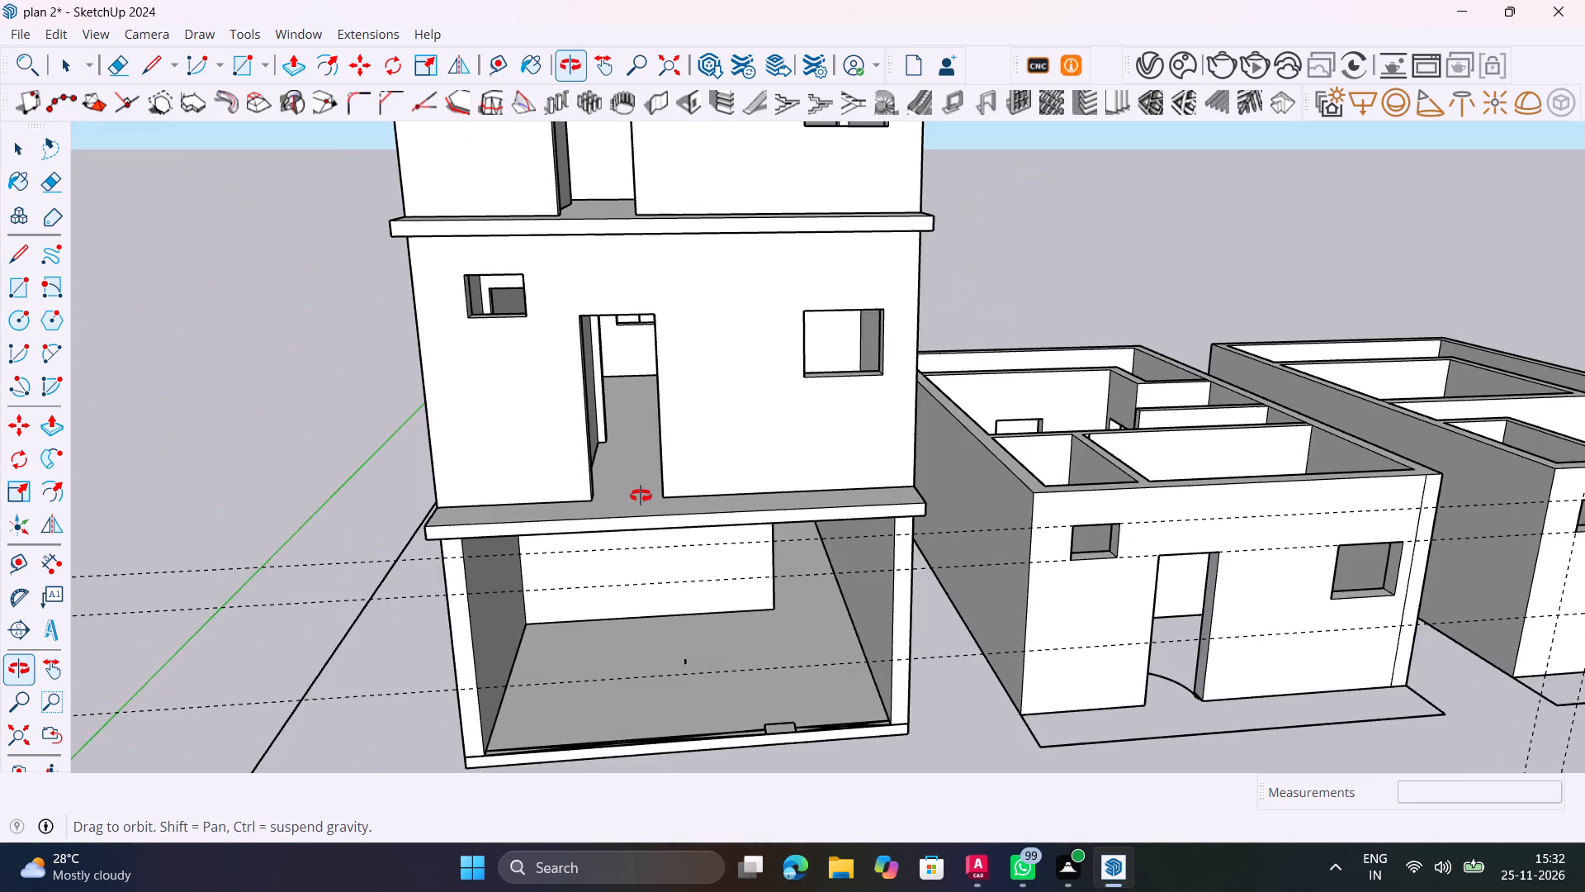
middle_drag(641, 496, 689, 548)
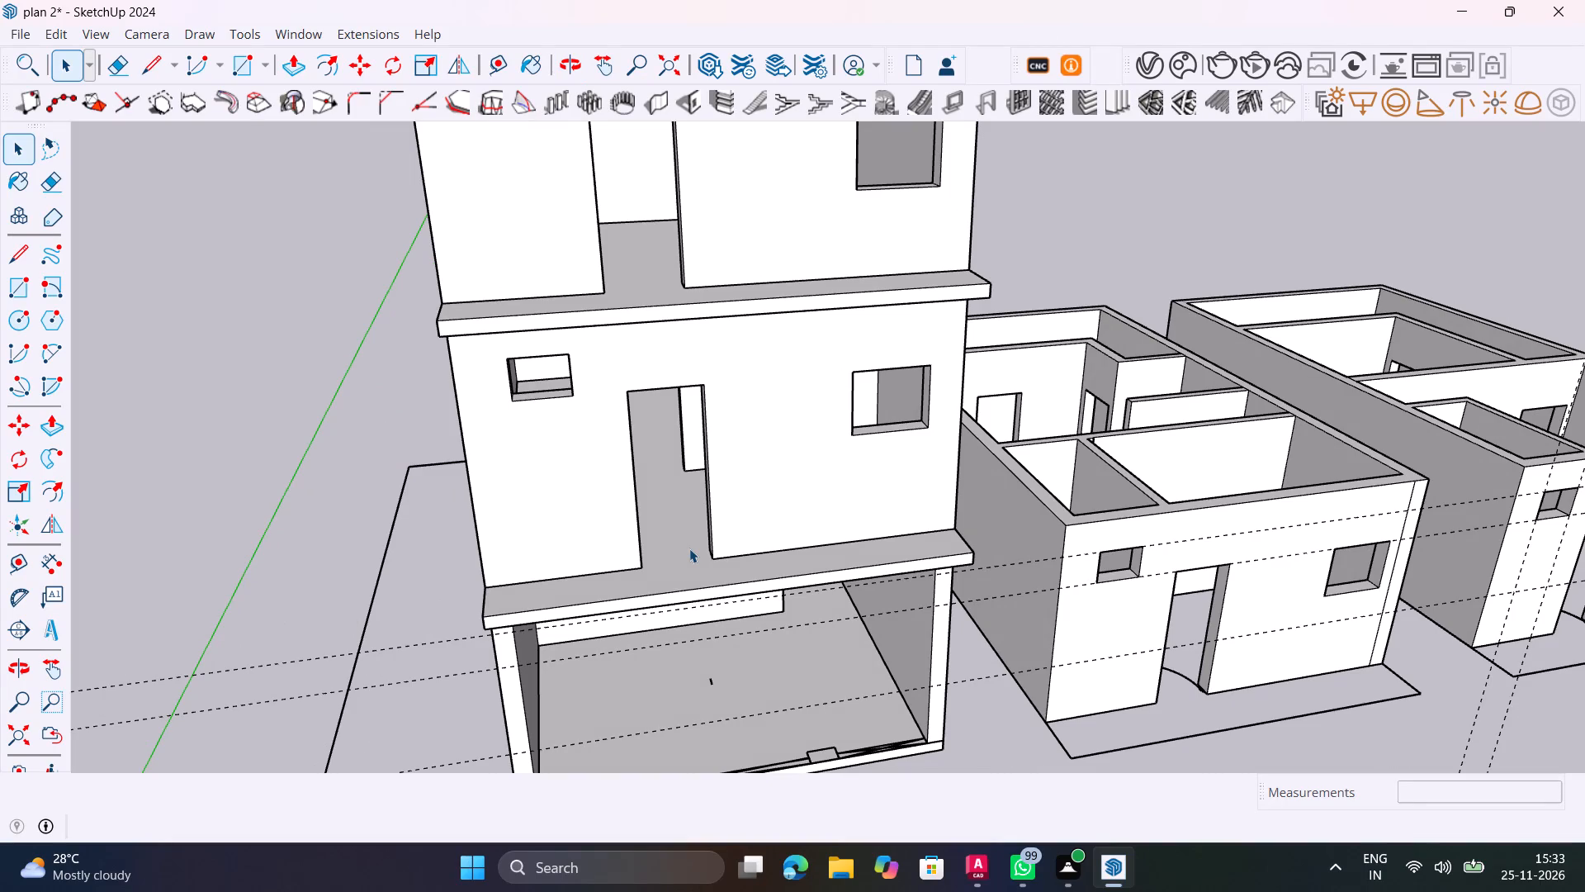
Examine the stacked house's front facade, checking the door and window openings and balcony slabs on each floor.
scroll(816, 516, up, 3)
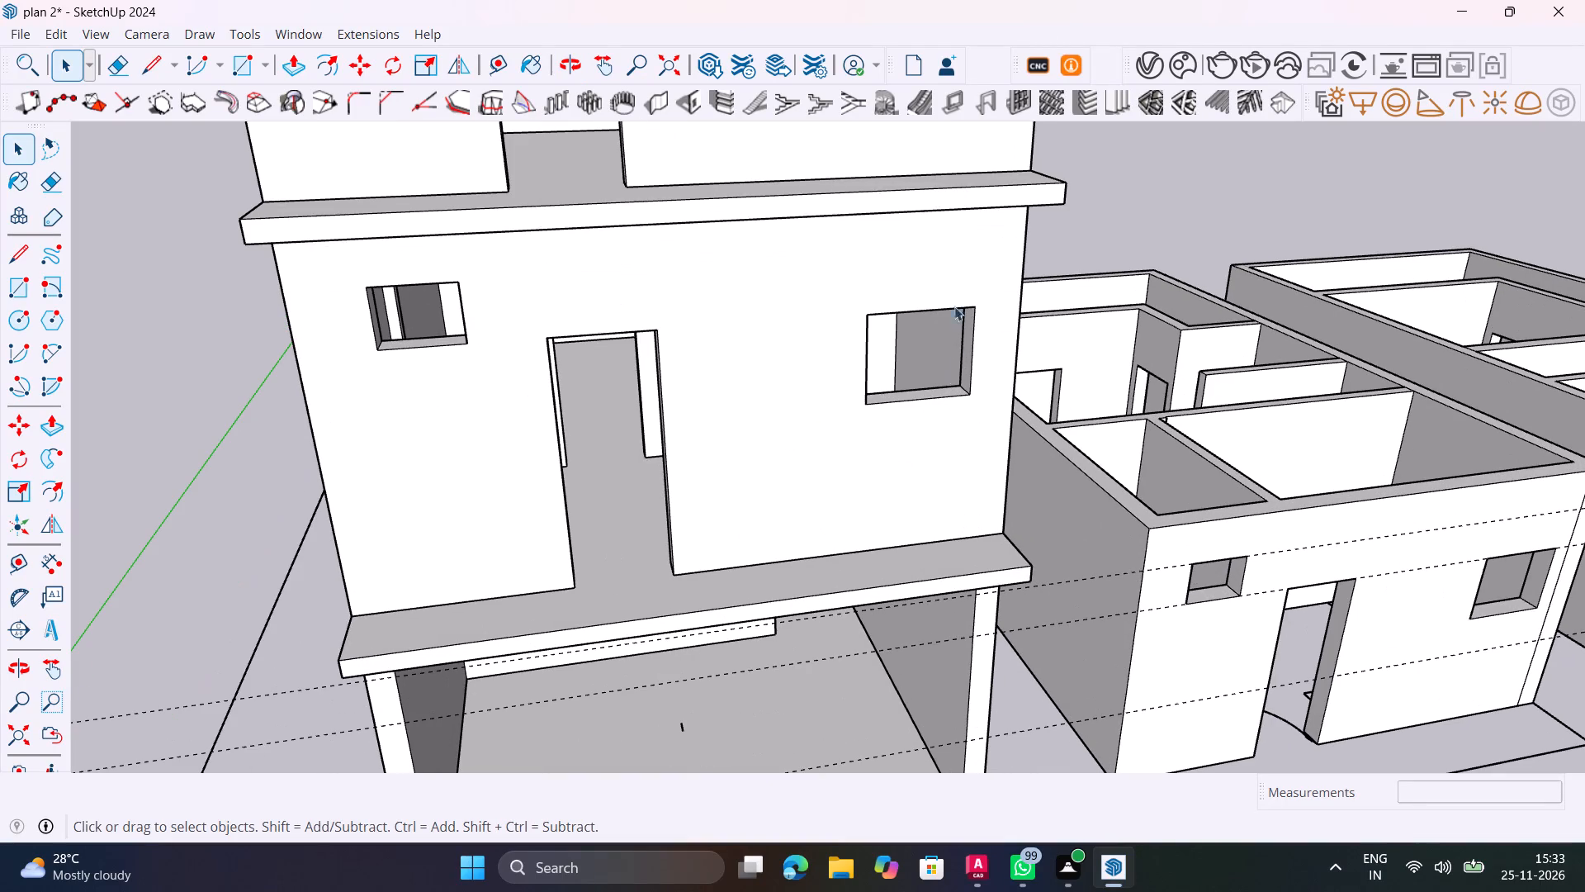
scroll(820, 458, down, 4)
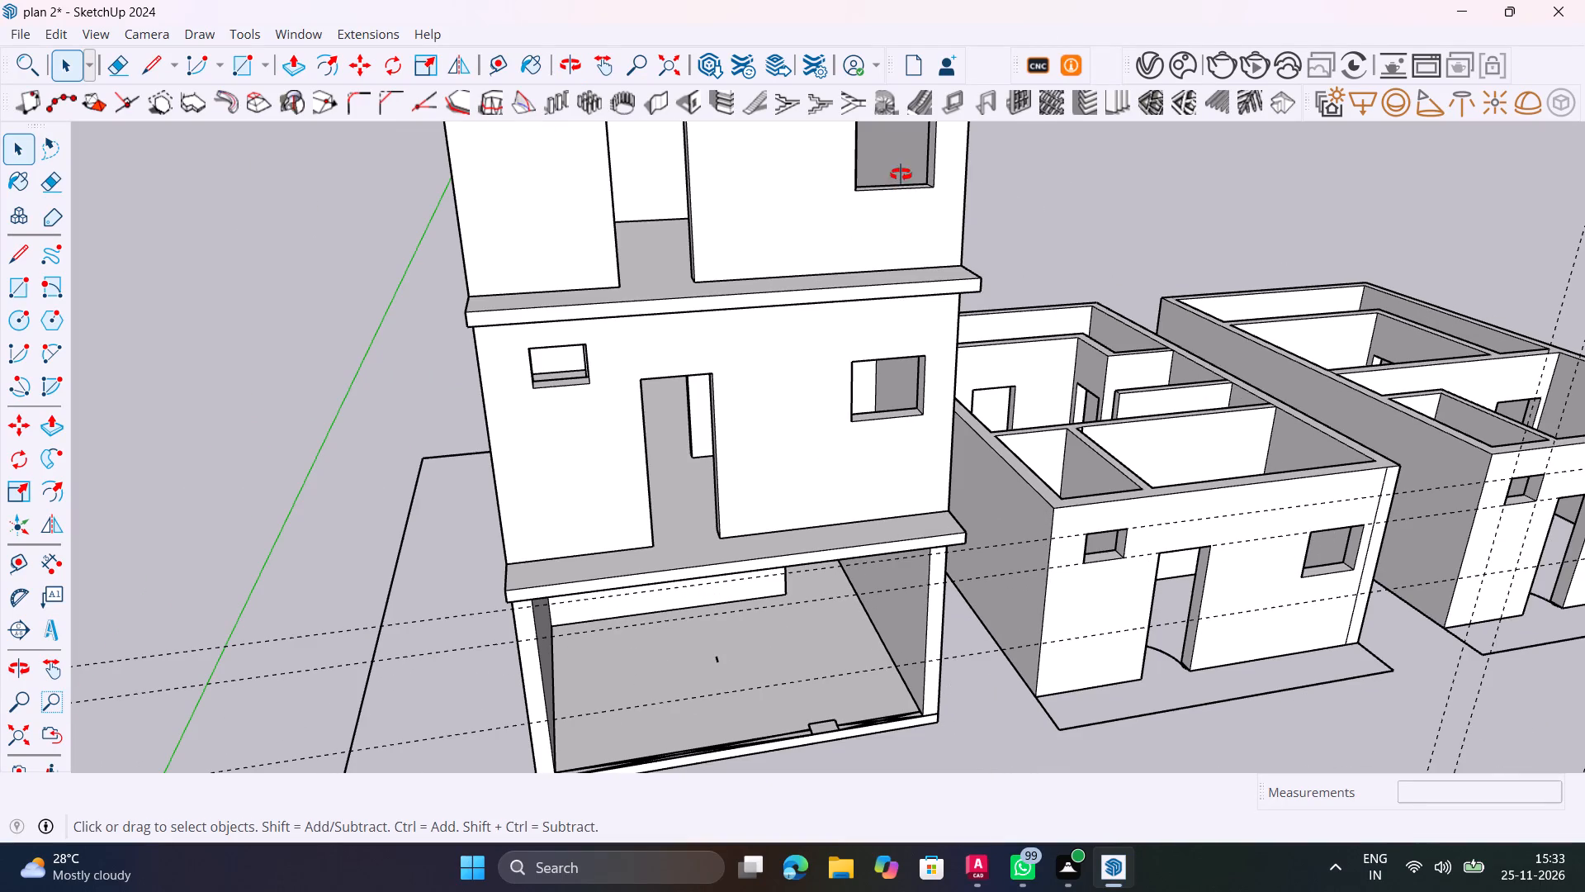
middle_drag(901, 174, 913, 258)
scroll(913, 258, down, 5)
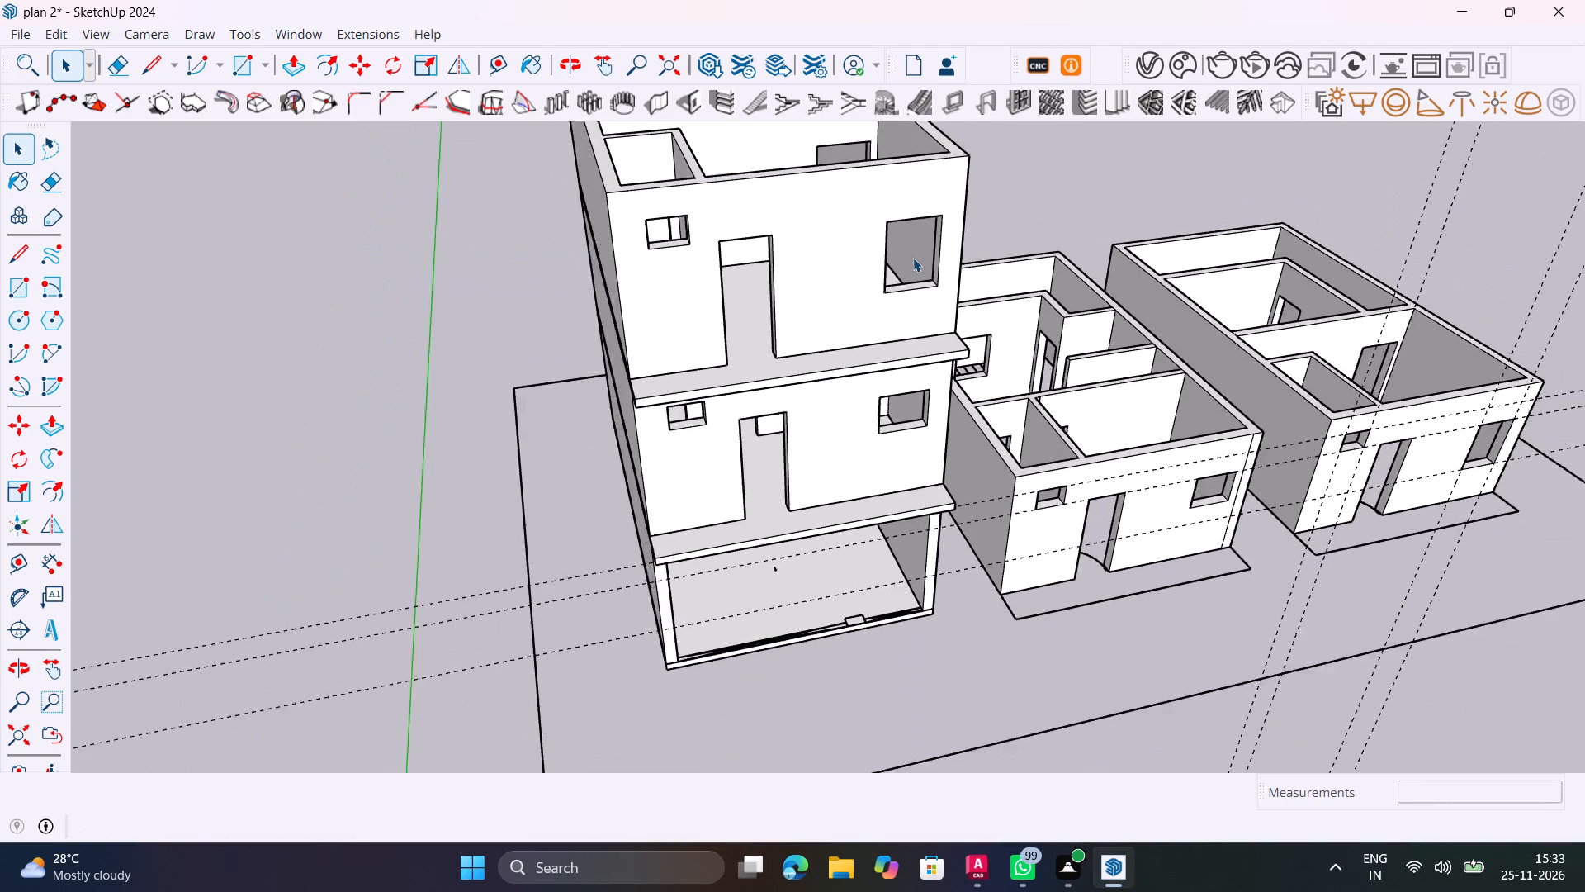
scroll(913, 258, down, 1)
middle_drag(868, 509, 899, 451)
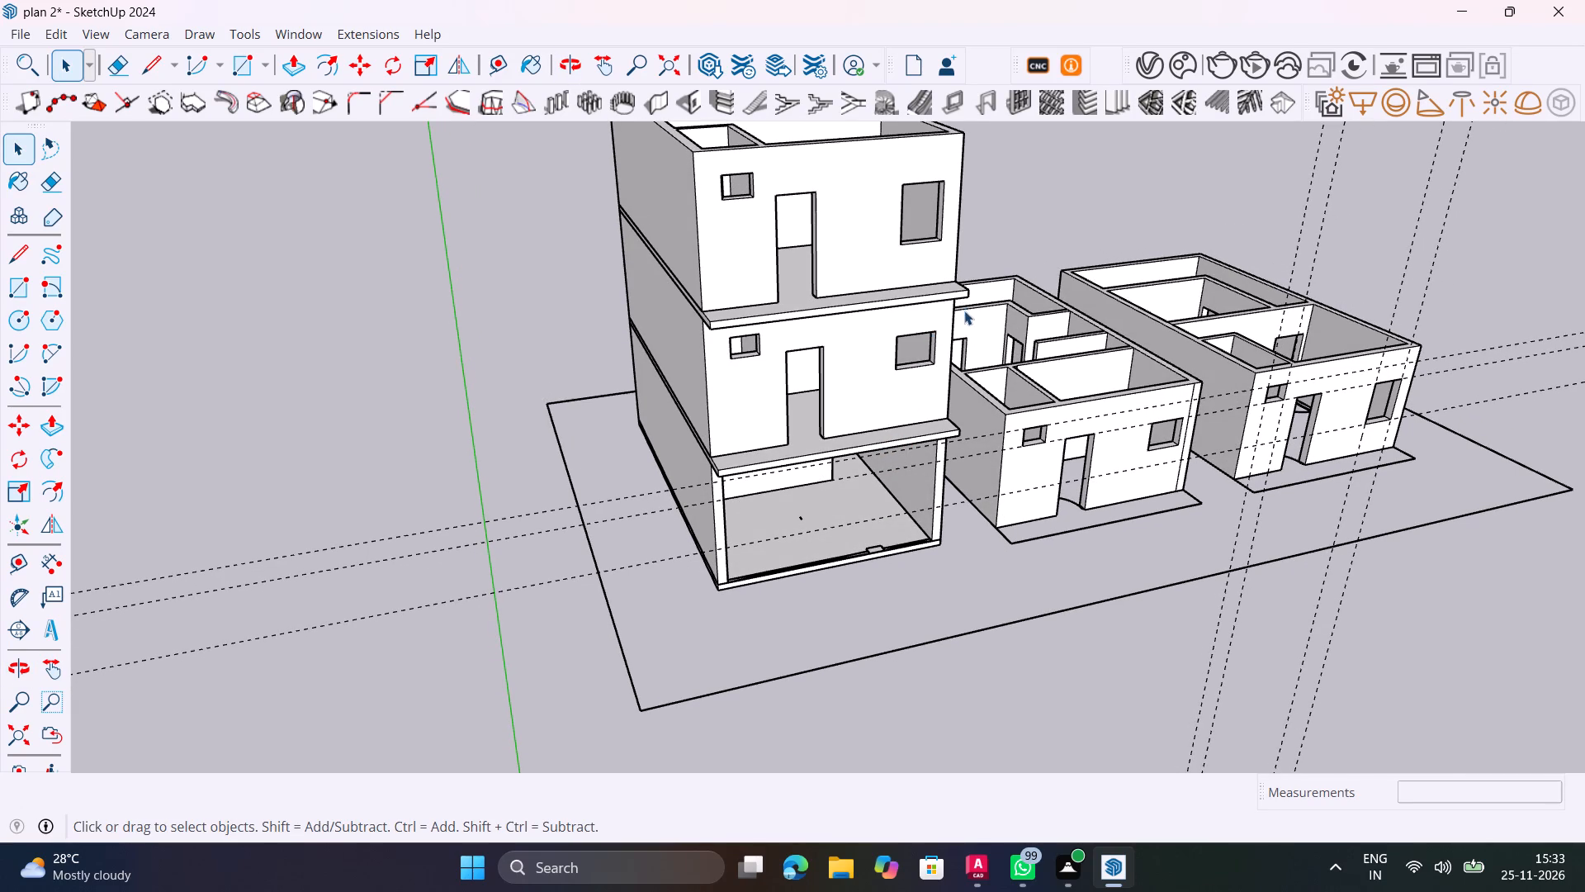
scroll(963, 313, up, 4)
middle_drag(869, 482, 958, 608)
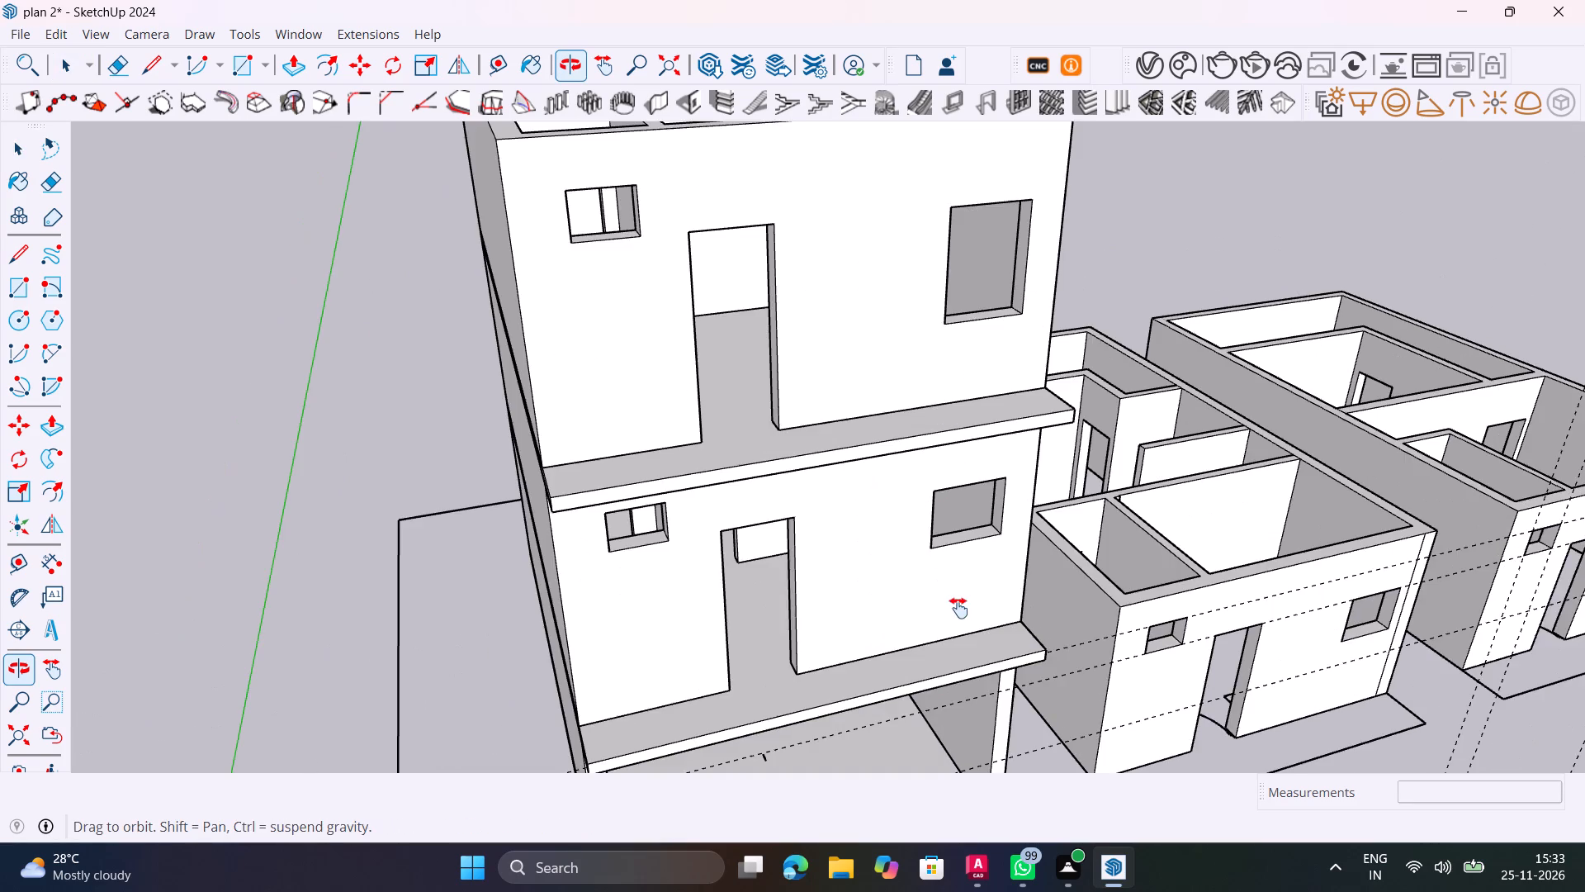
middle_drag(958, 608, 1119, 704)
Examine the top floor's rooms and stairwell from above, checking the staircase group inside it, and leave nothing selected.
middle_drag(825, 491, 1270, 696)
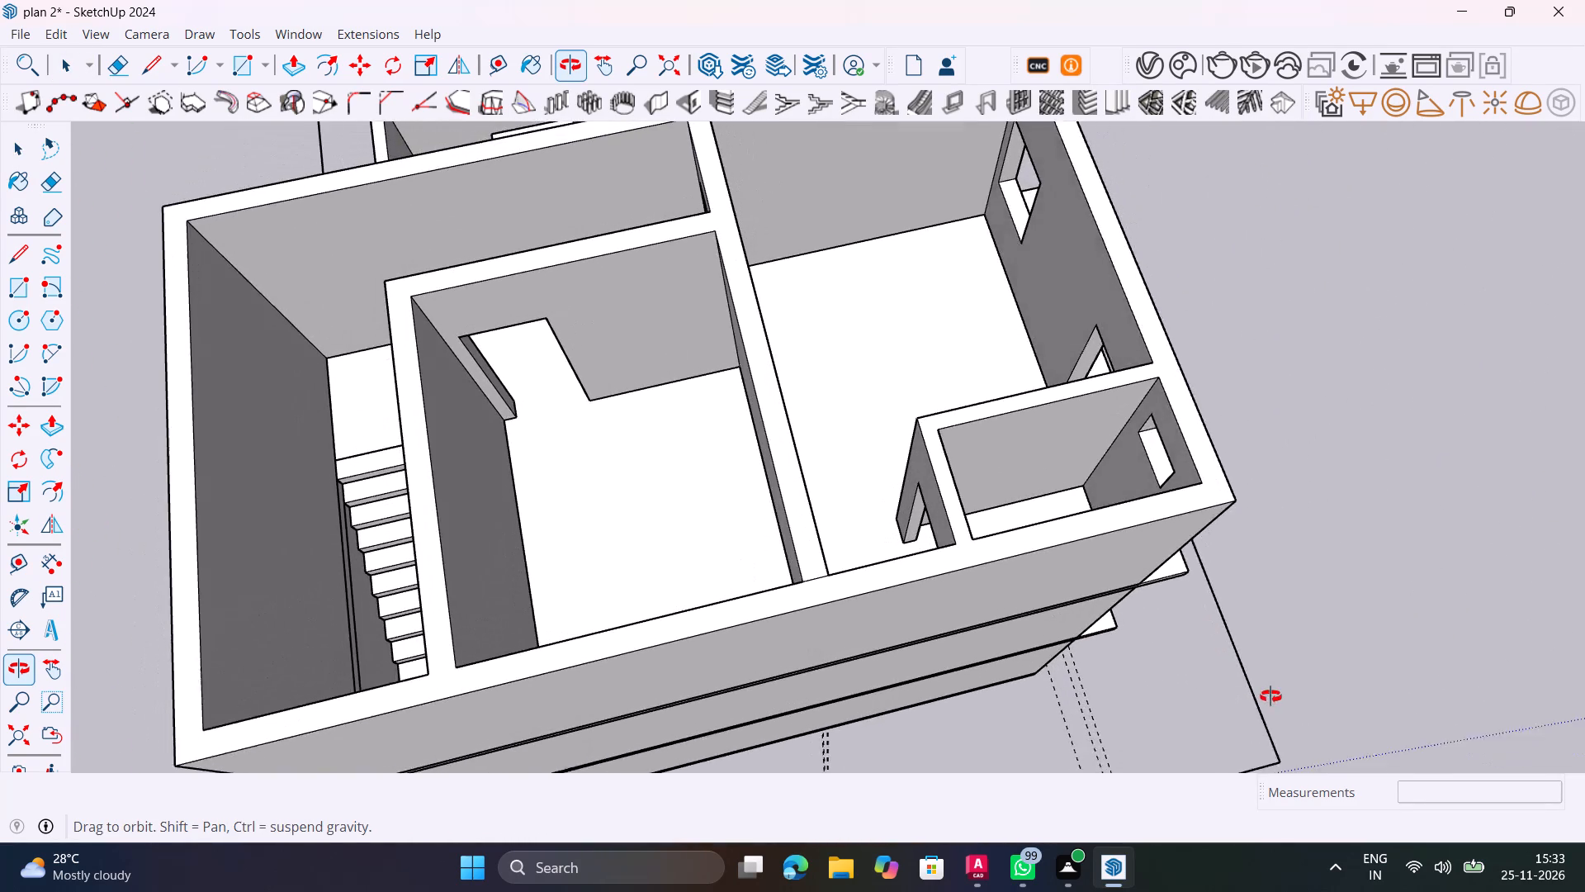
middle_drag(1270, 696, 1451, 624)
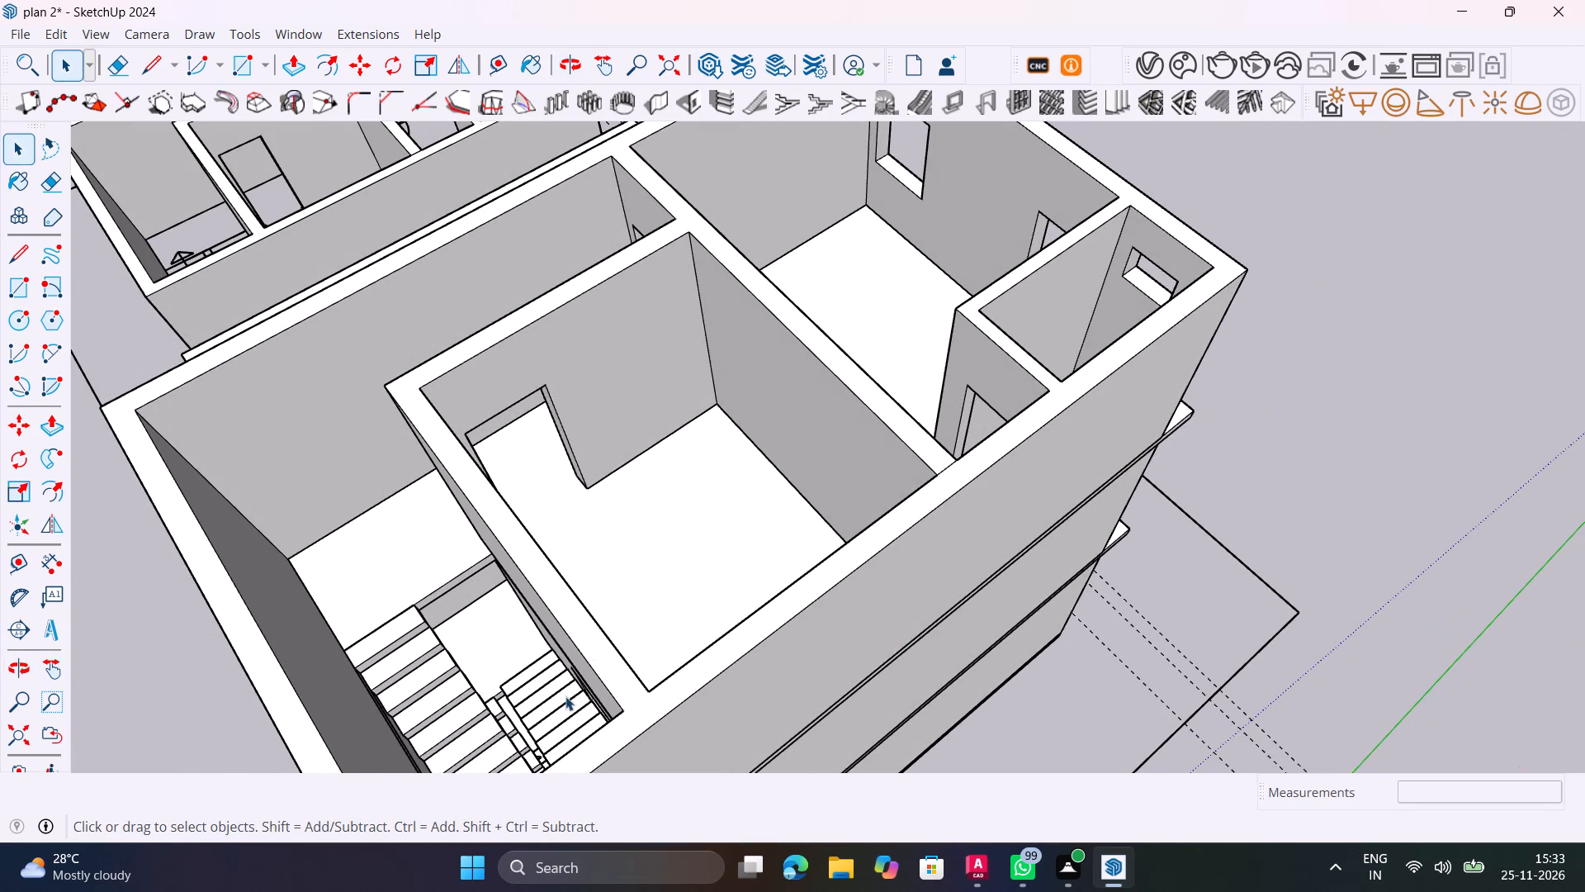
middle_drag(517, 701, 1149, 795)
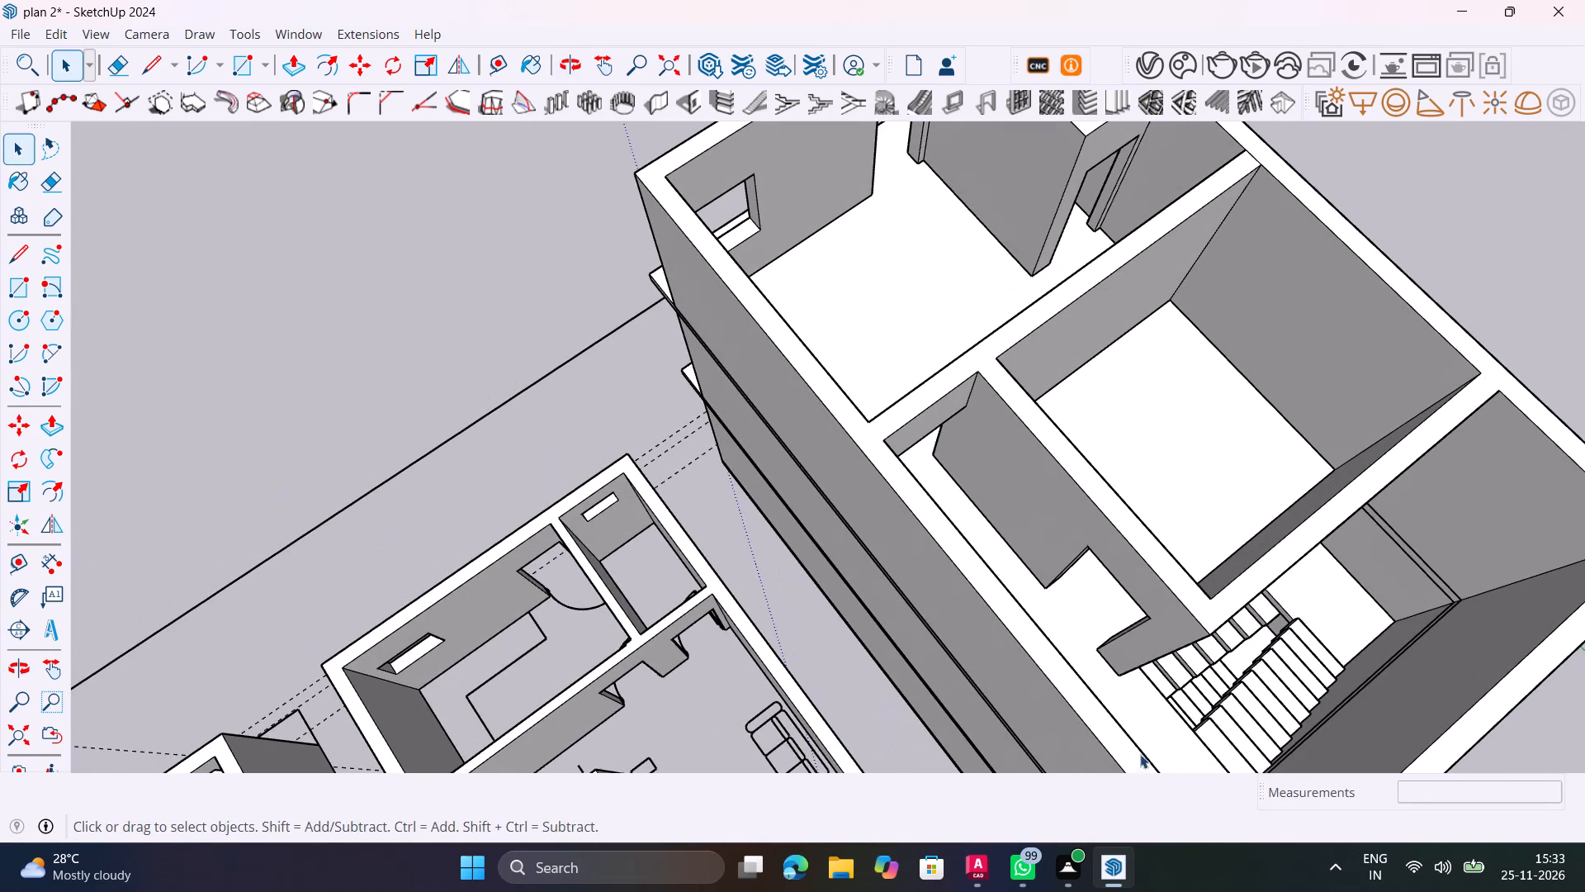
middle_drag(1109, 738, 497, 684)
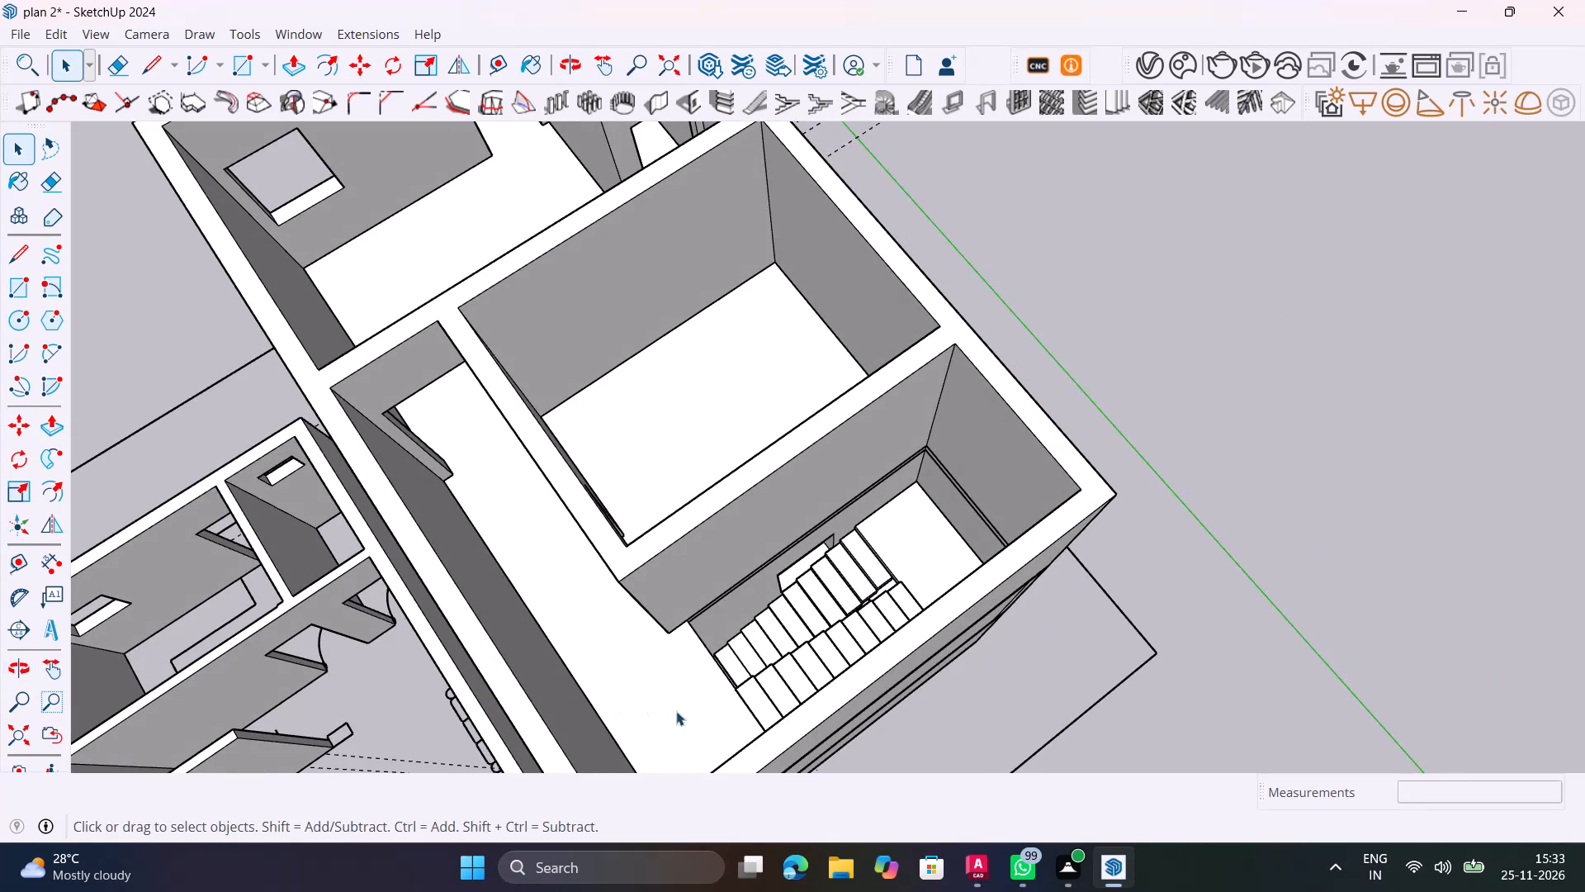
scroll(749, 676, up, 4)
middle_drag(747, 681, 753, 686)
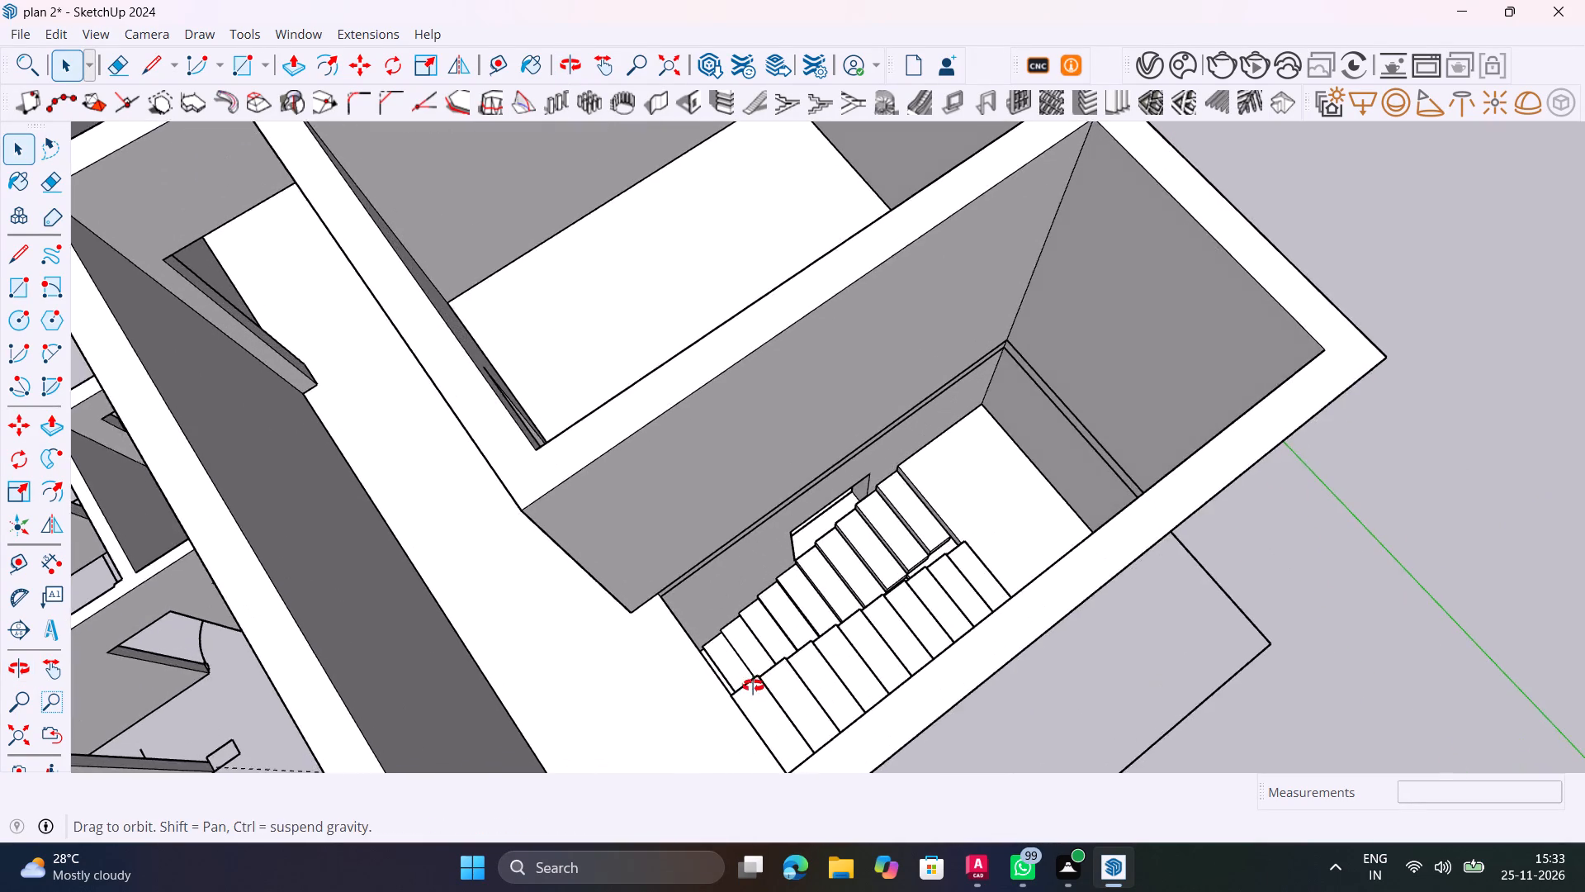
middle_drag(753, 686, 731, 748)
click(738, 683)
scroll(740, 683, up, 9)
middle_drag(738, 705, 634, 690)
scroll(641, 665, down, 13)
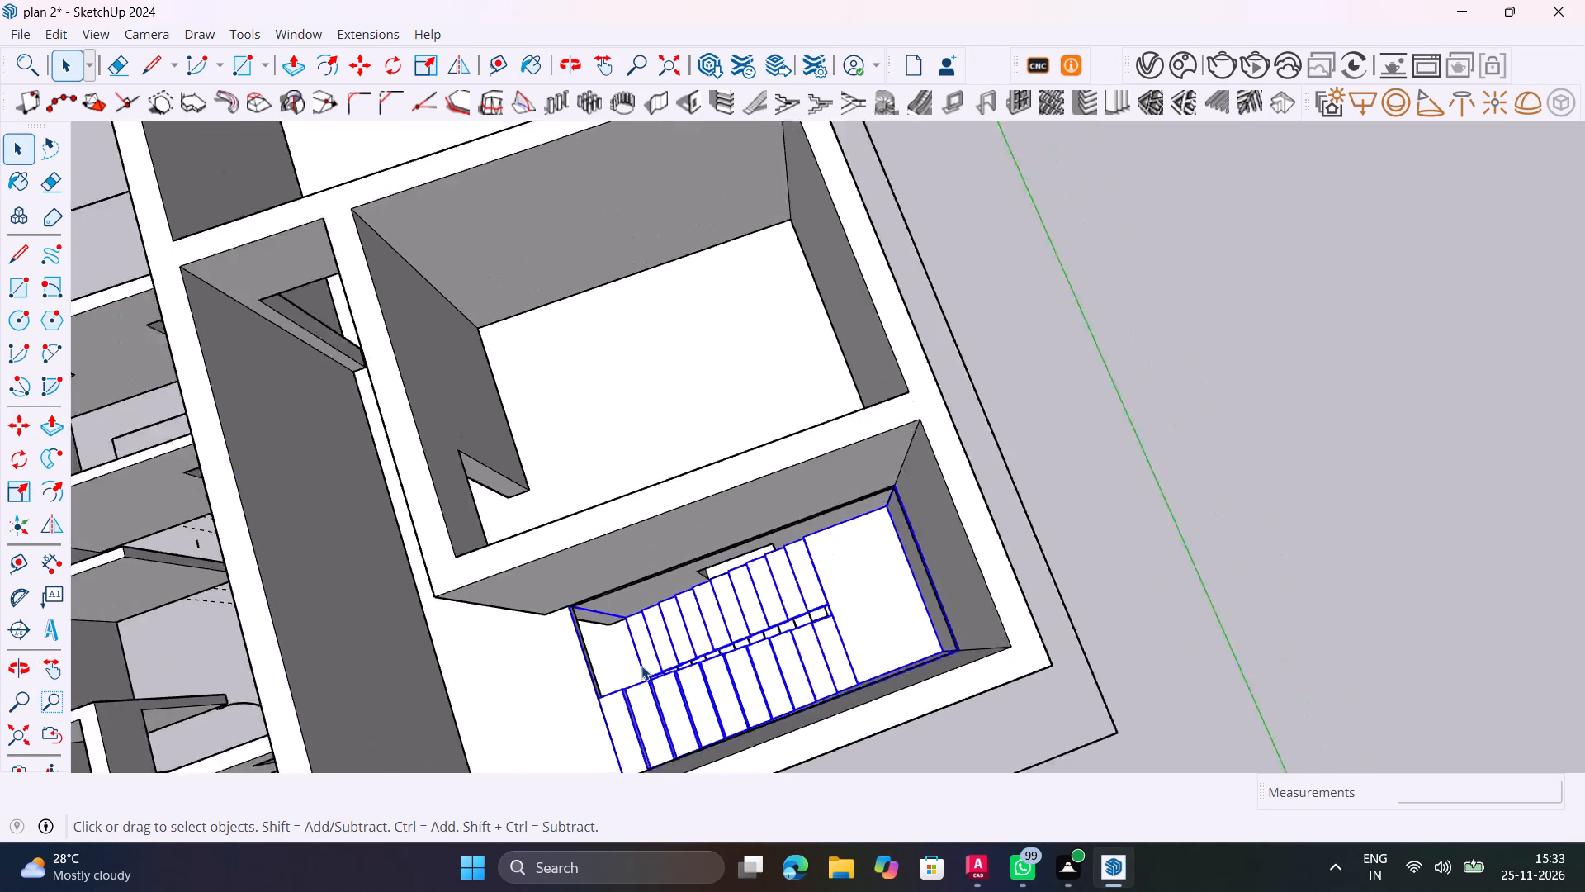
scroll(641, 666, down, 15)
middle_drag(641, 673, 925, 452)
scroll(934, 449, up, 1)
scroll(934, 449, down, 9)
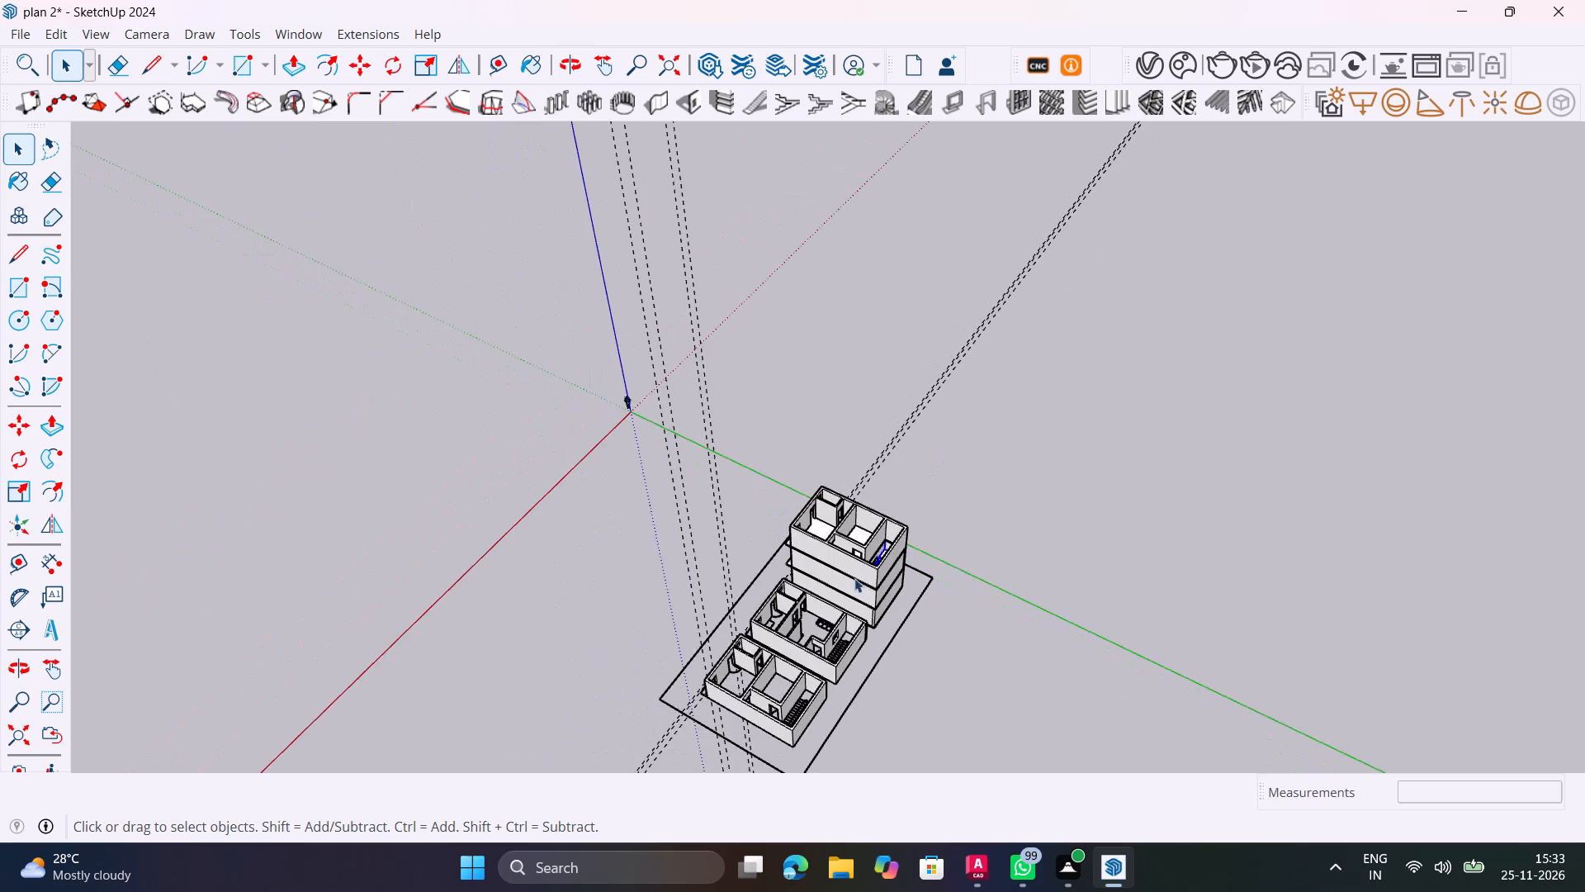
key(space)
click(991, 622)
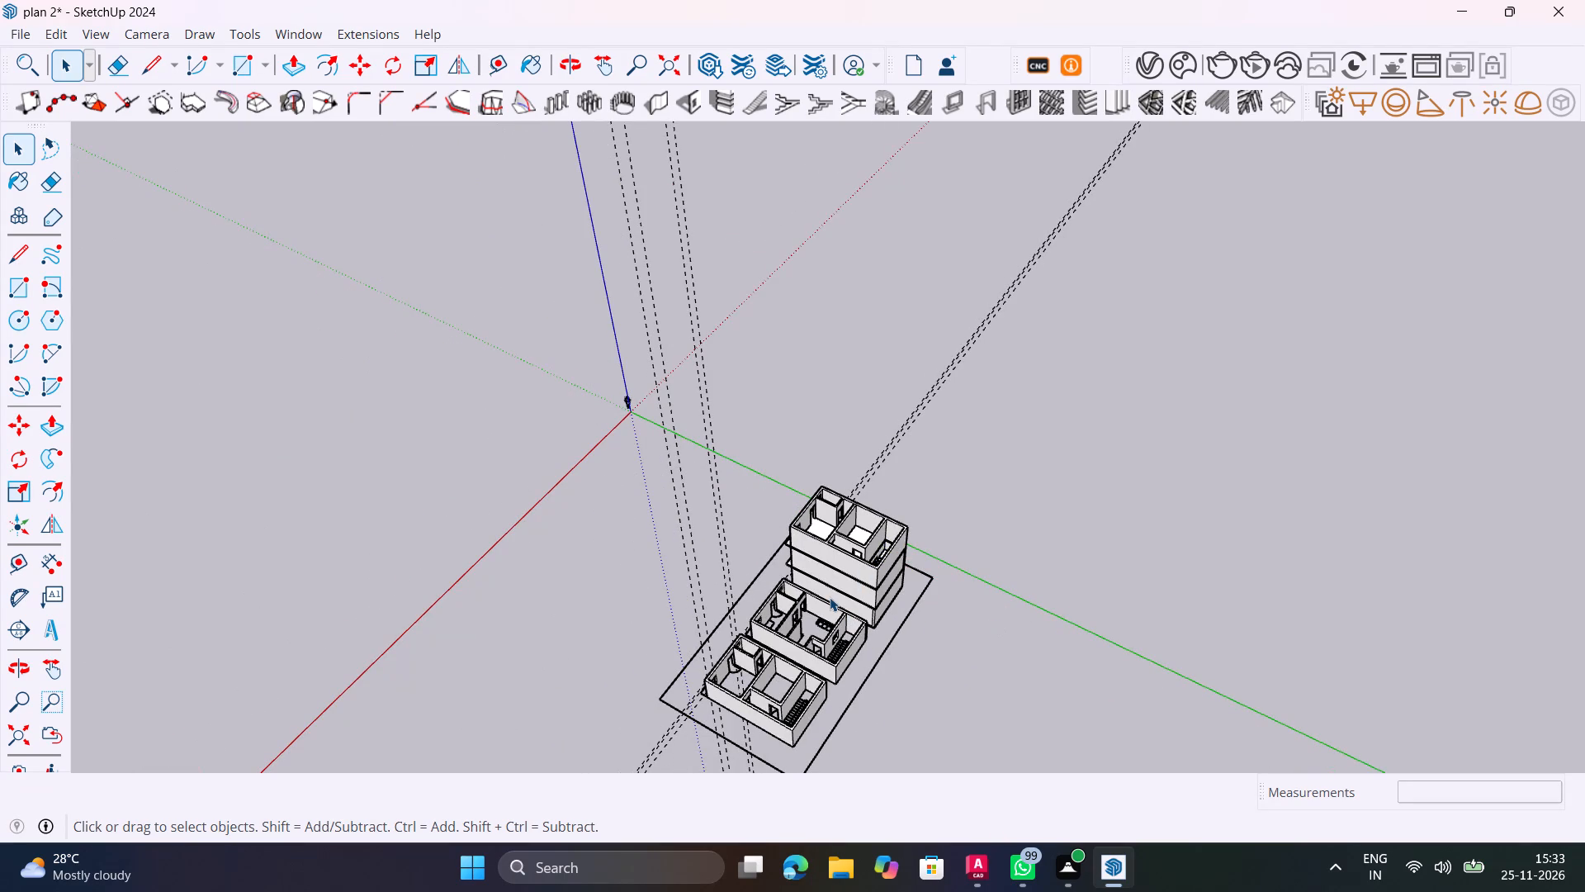
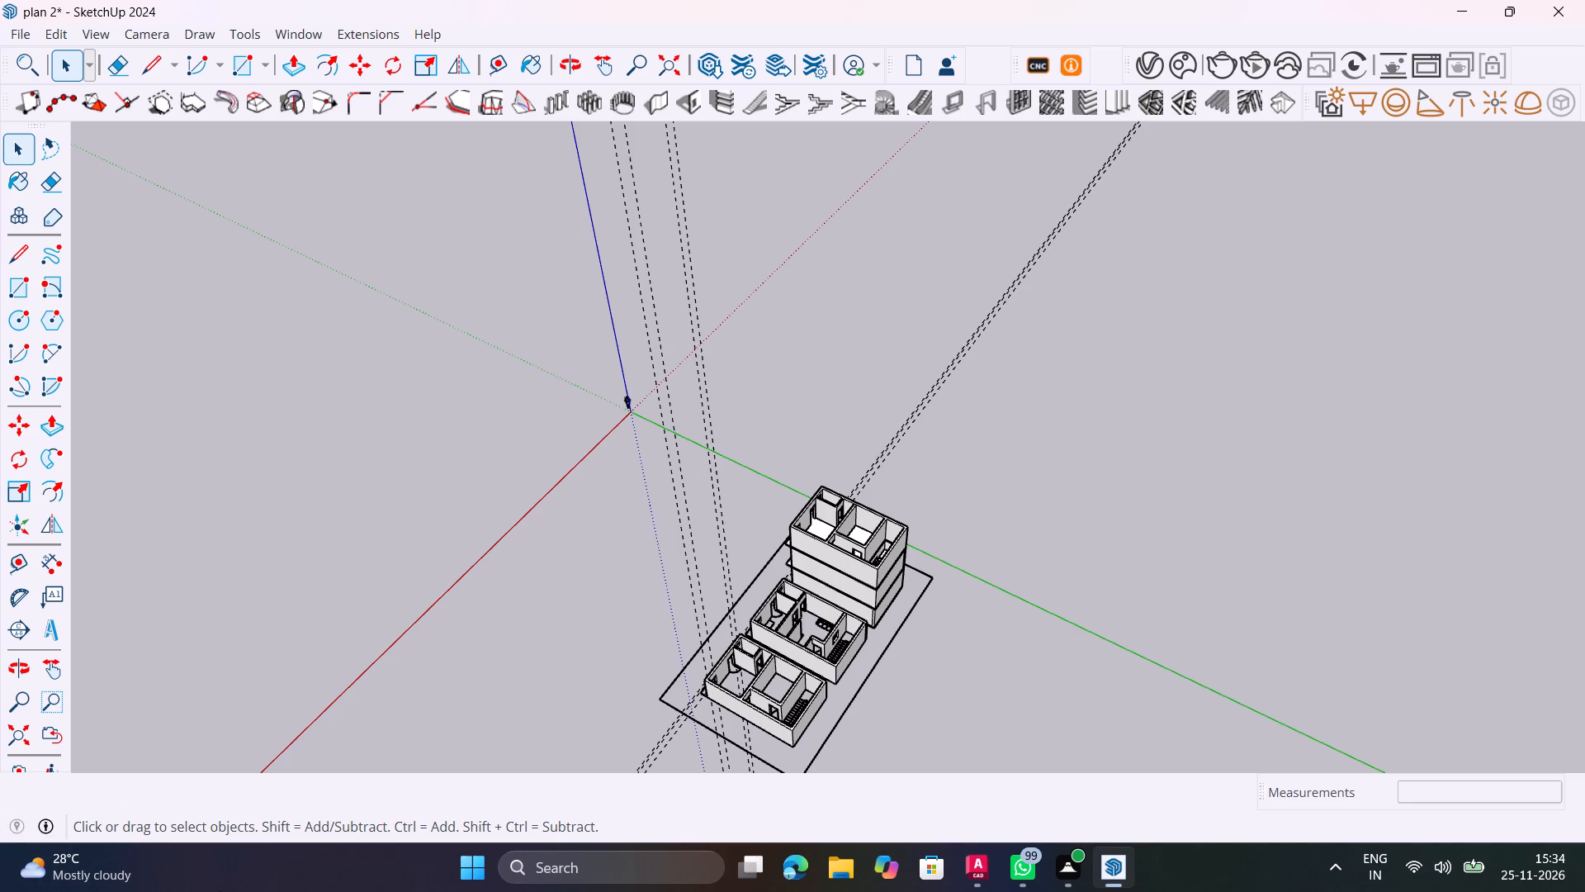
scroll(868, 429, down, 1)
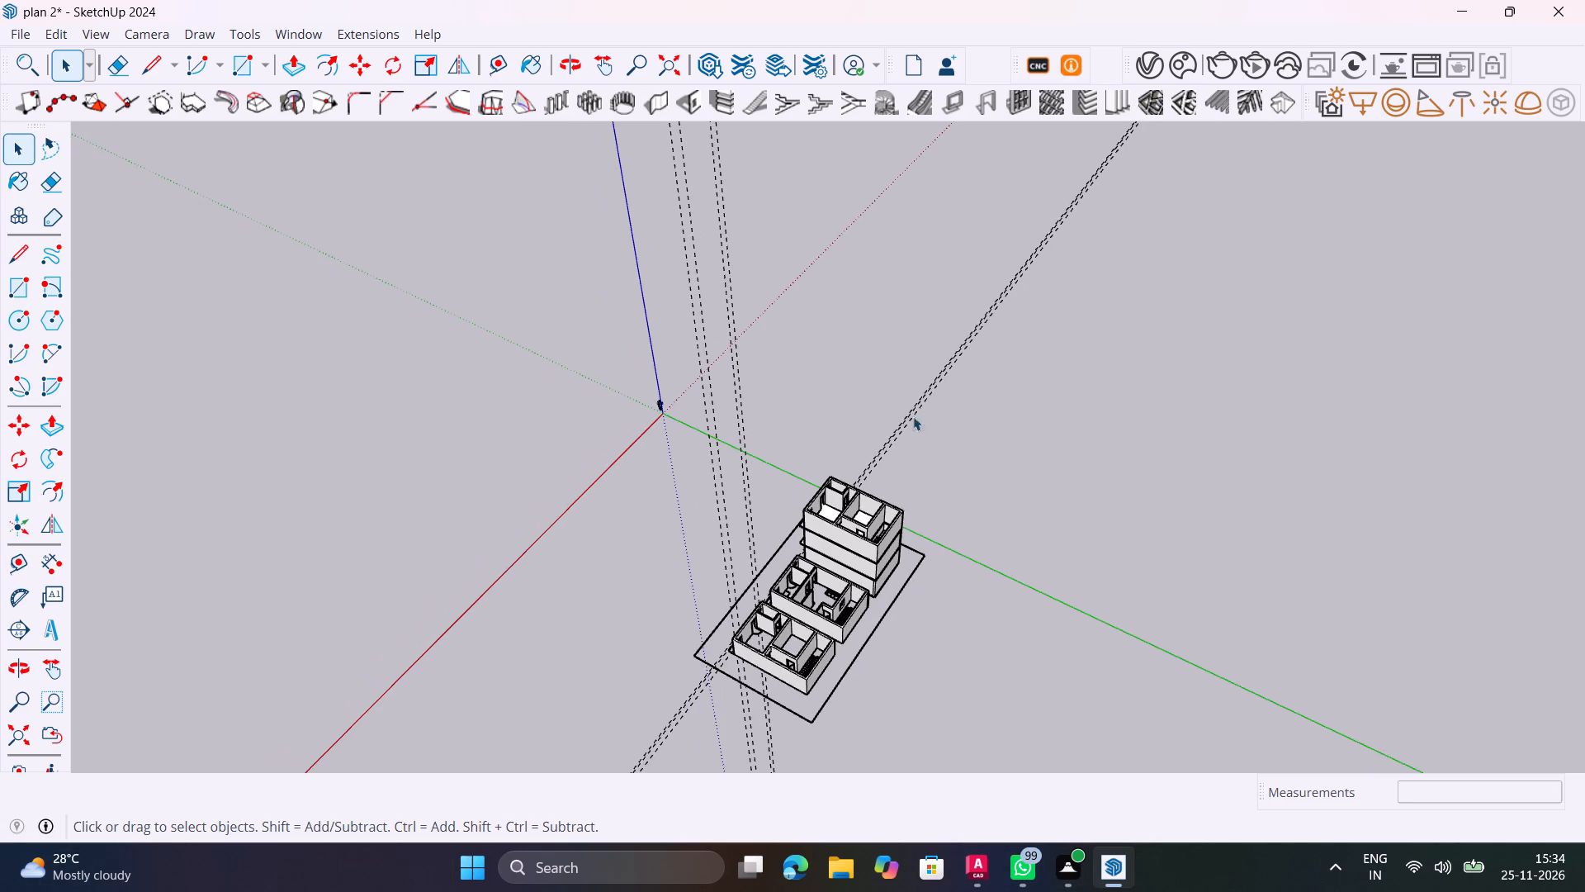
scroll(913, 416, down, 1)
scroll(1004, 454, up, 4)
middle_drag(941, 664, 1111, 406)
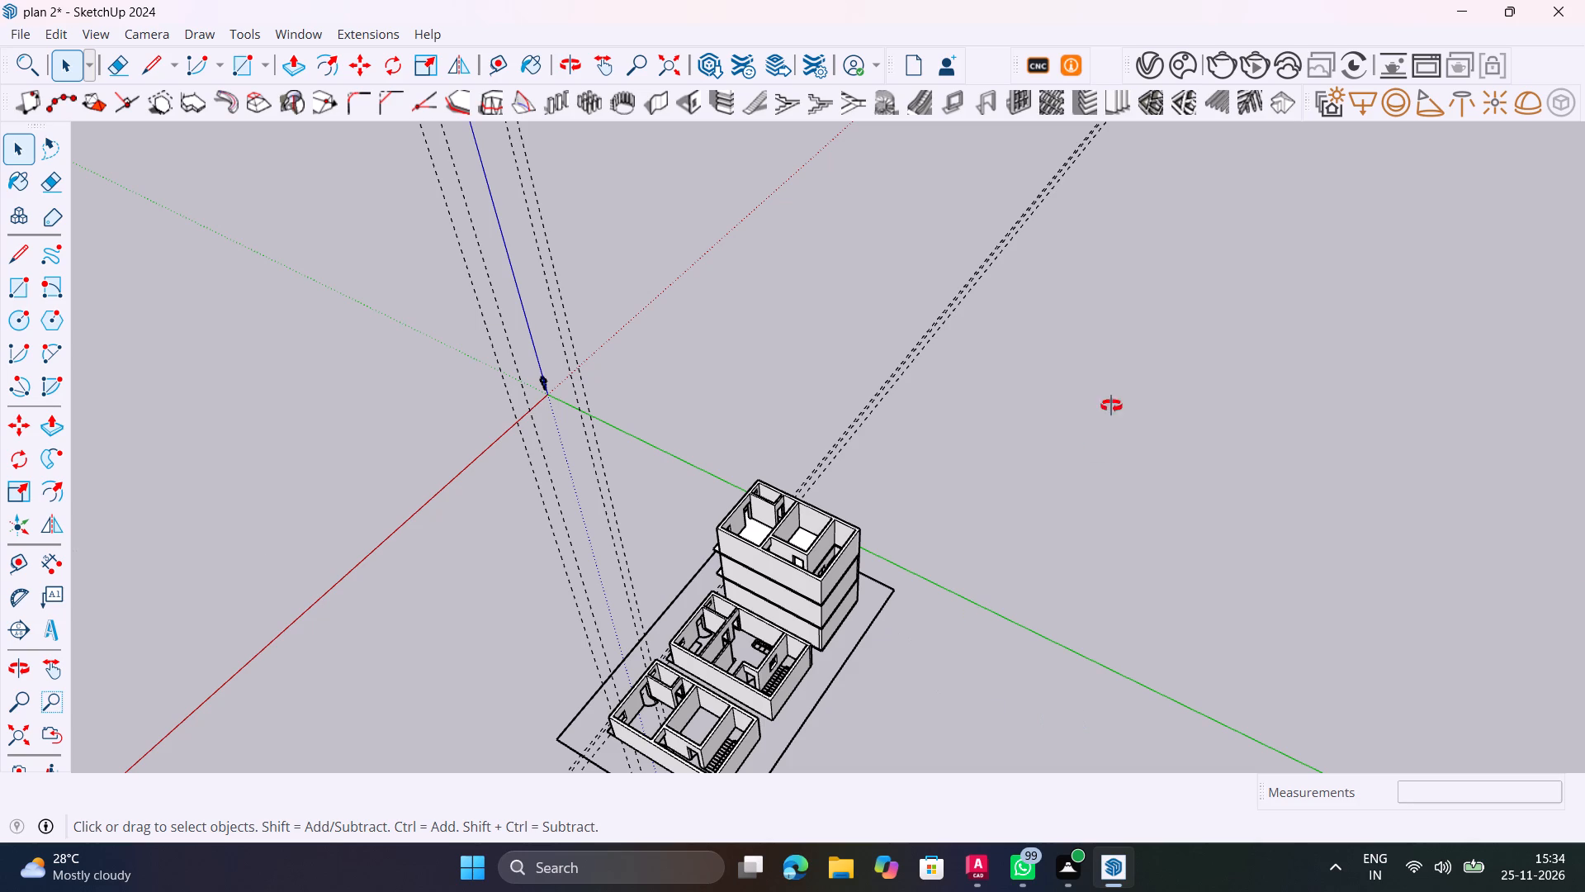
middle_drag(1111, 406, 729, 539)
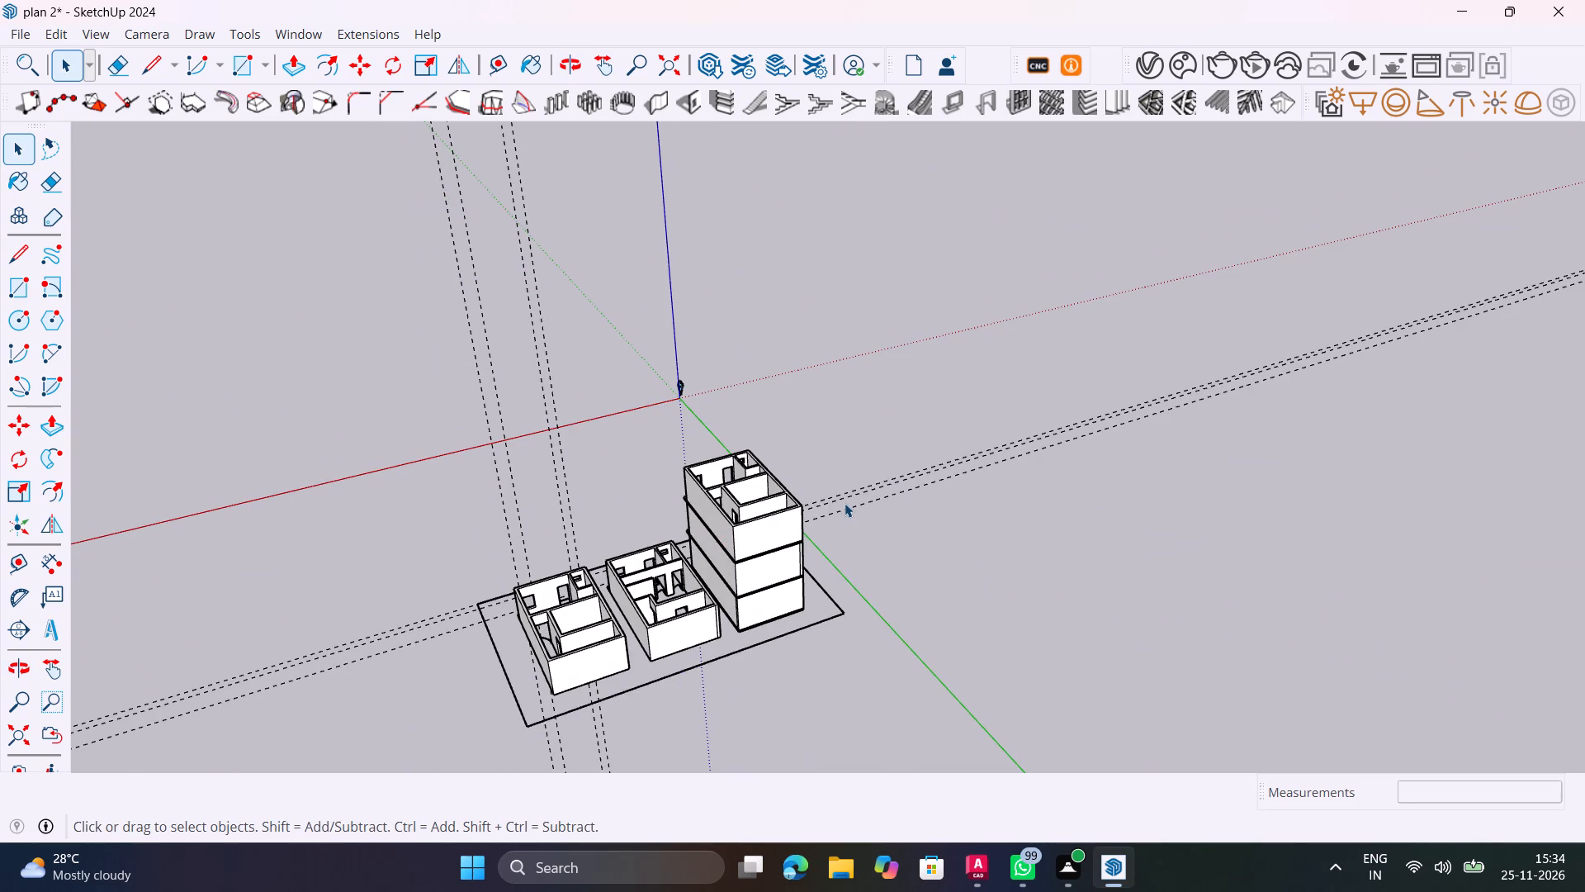
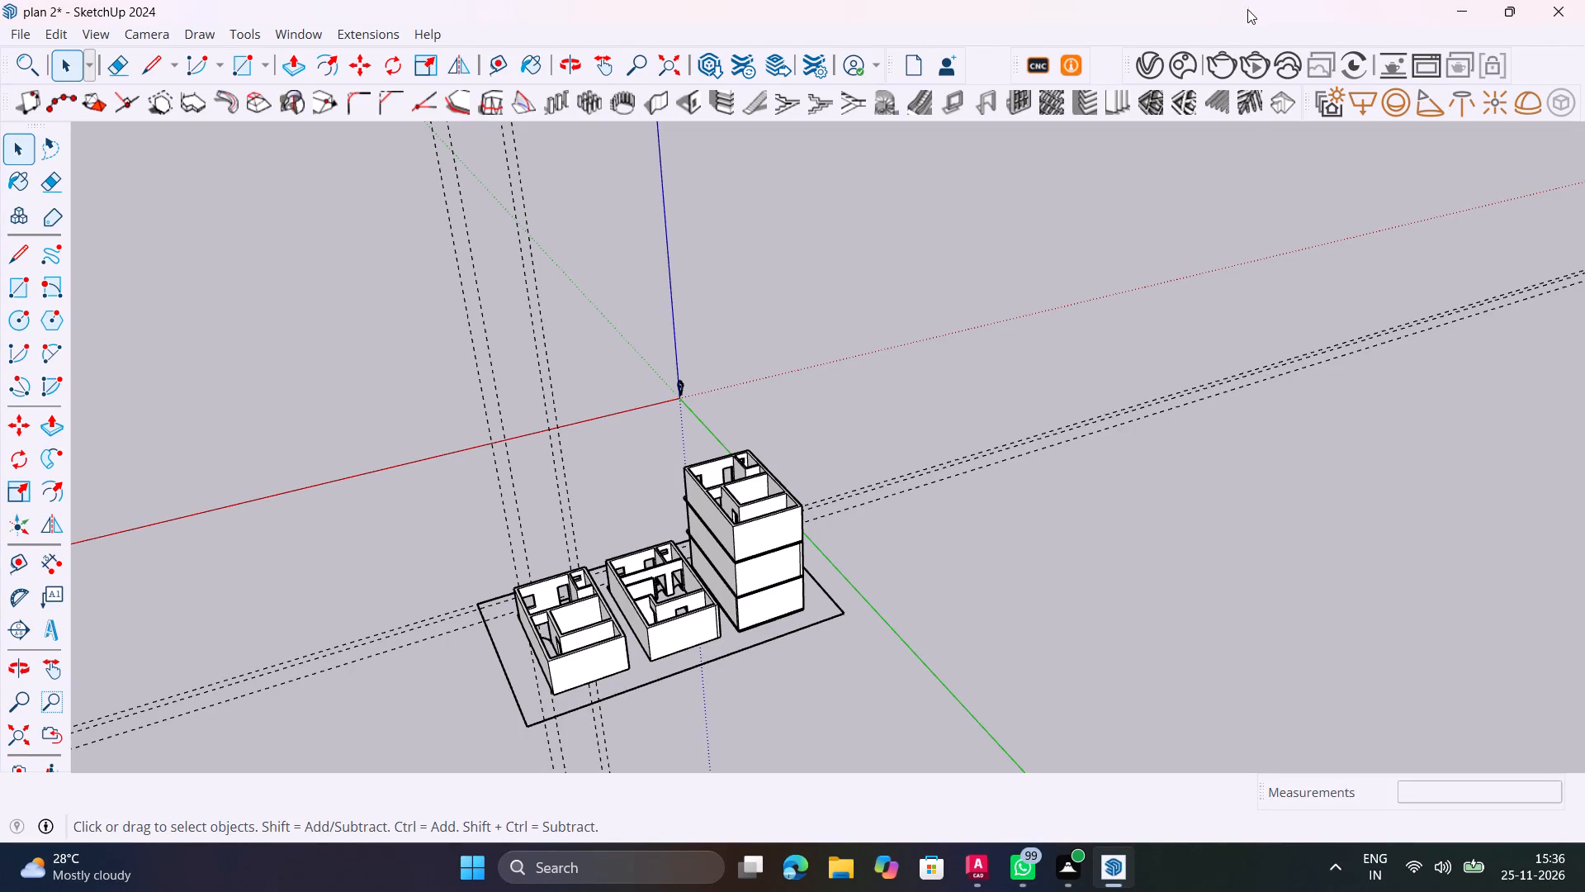
Examine the three-storey house and the two separate floor blocks on the plot from the front, side and above.
scroll(1004, 164, down, 3)
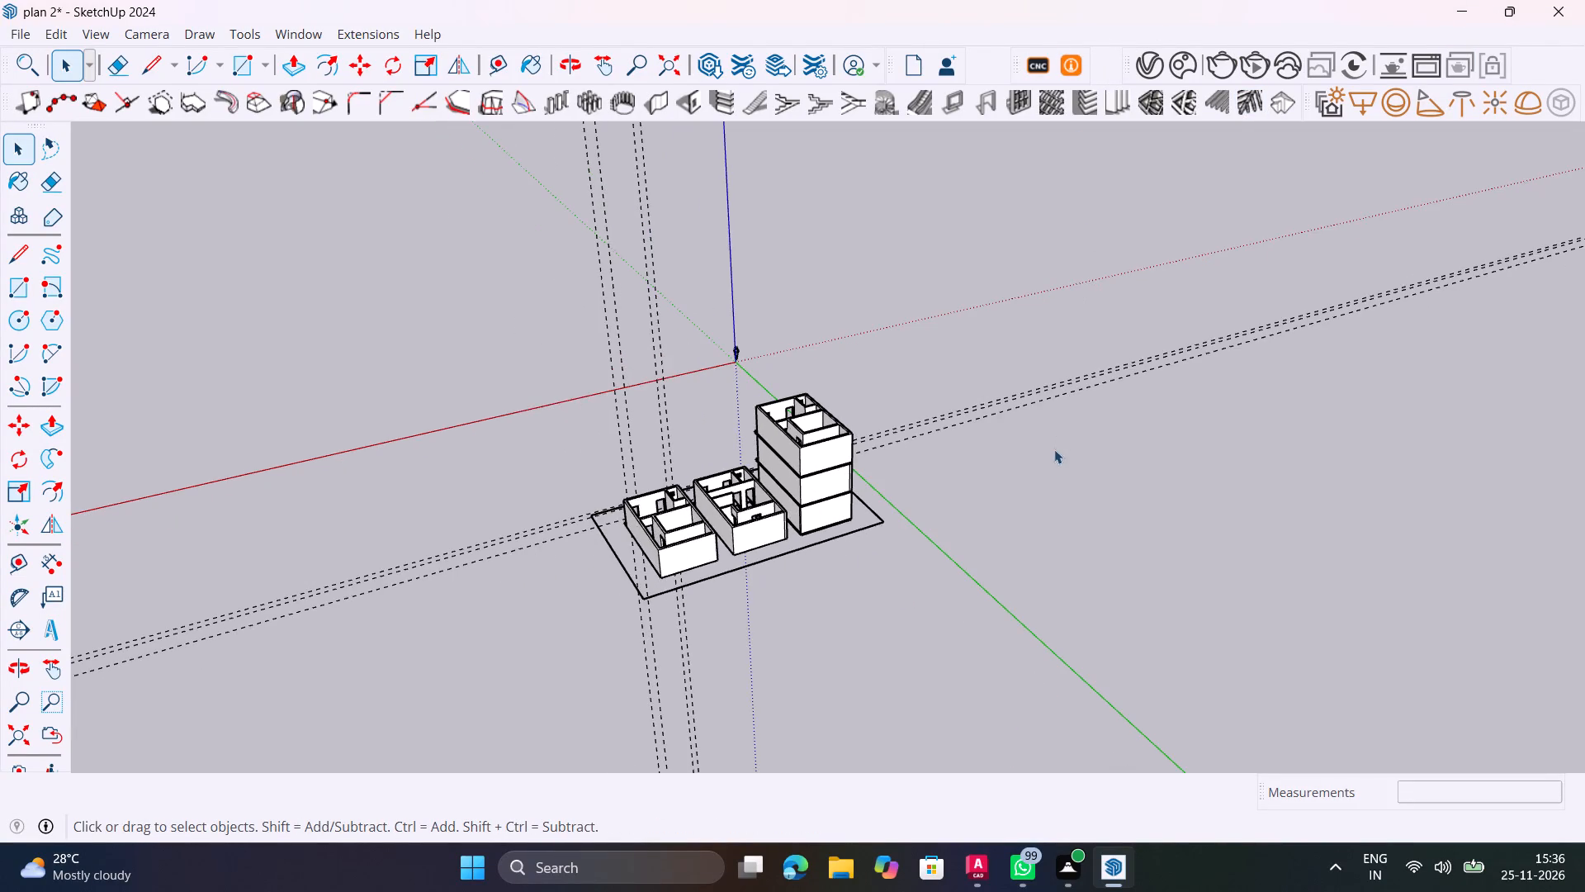
scroll(1019, 511, up, 2)
middle_drag(914, 613, 1218, 692)
scroll(922, 601, up, 1)
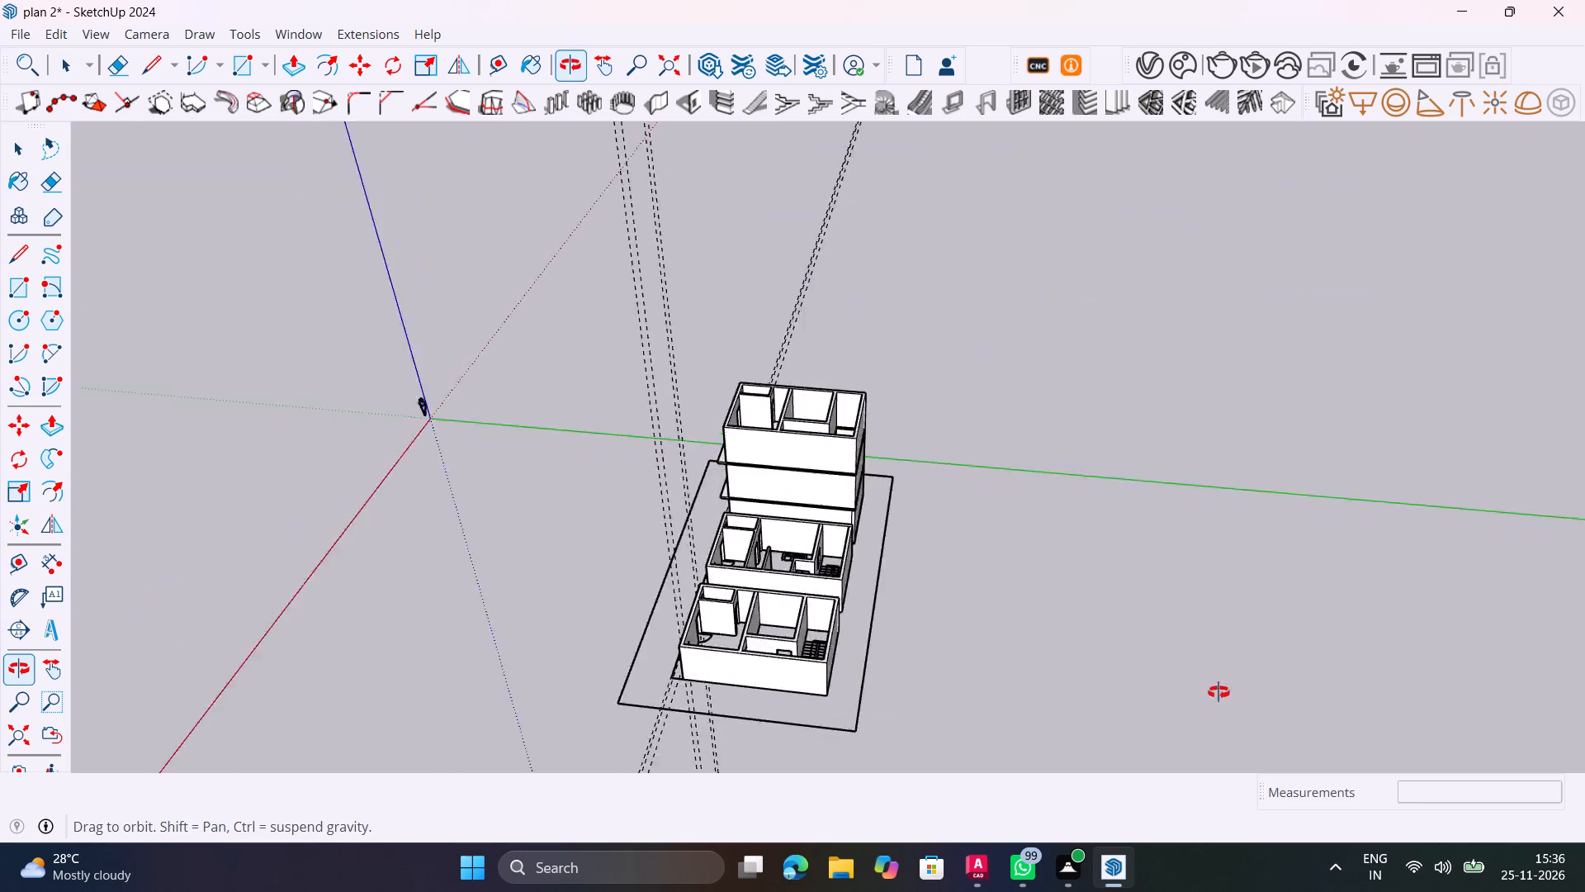
middle_drag(1218, 692, 1516, 429)
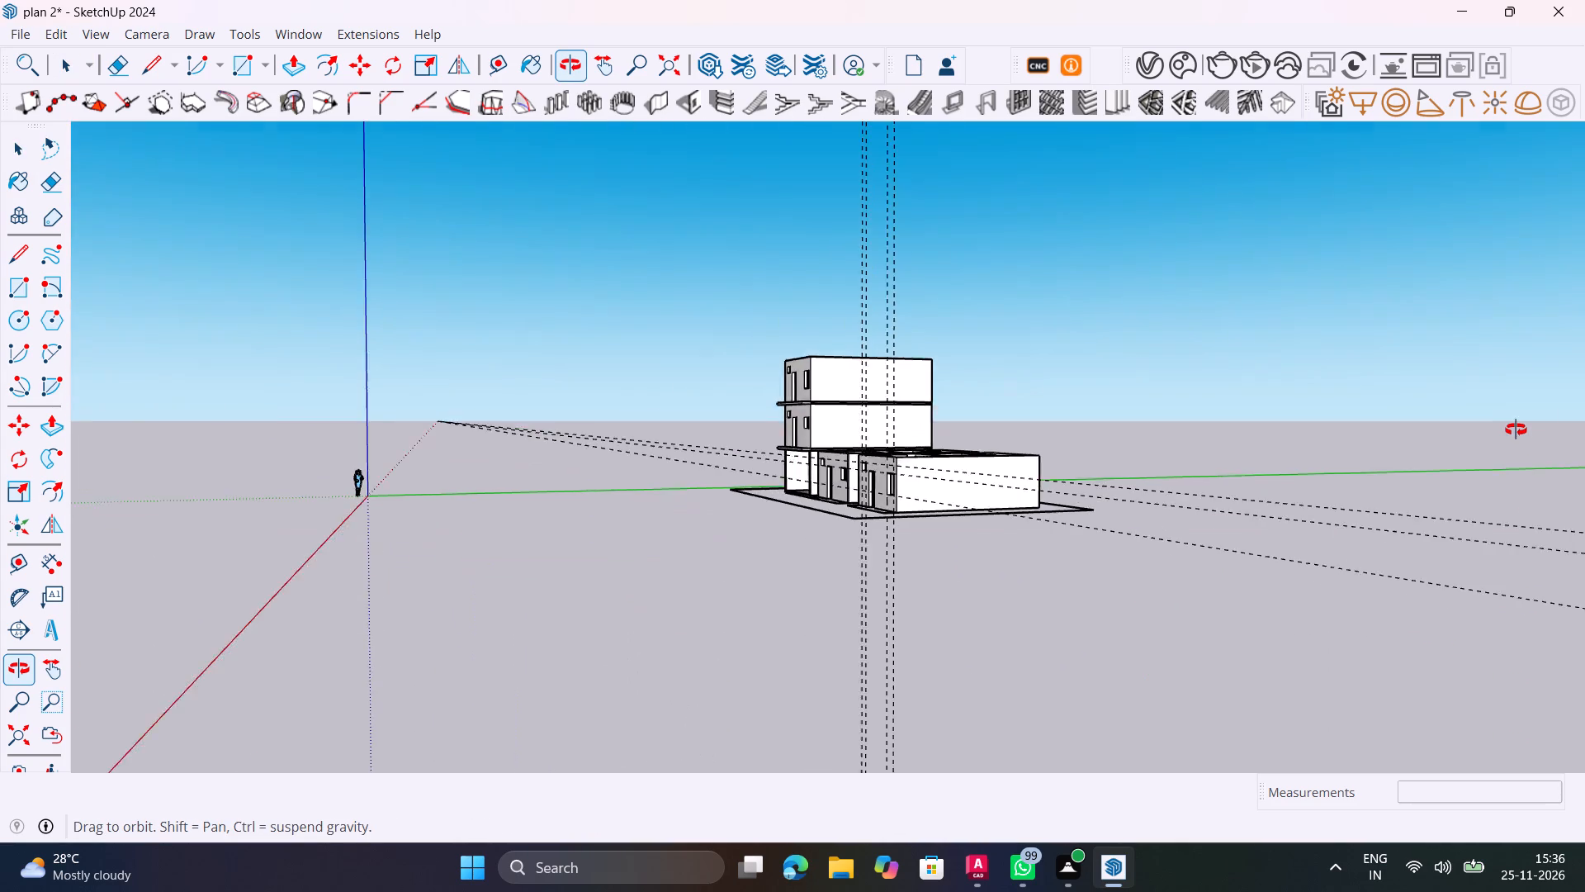
middle_drag(1516, 429, 1459, 569)
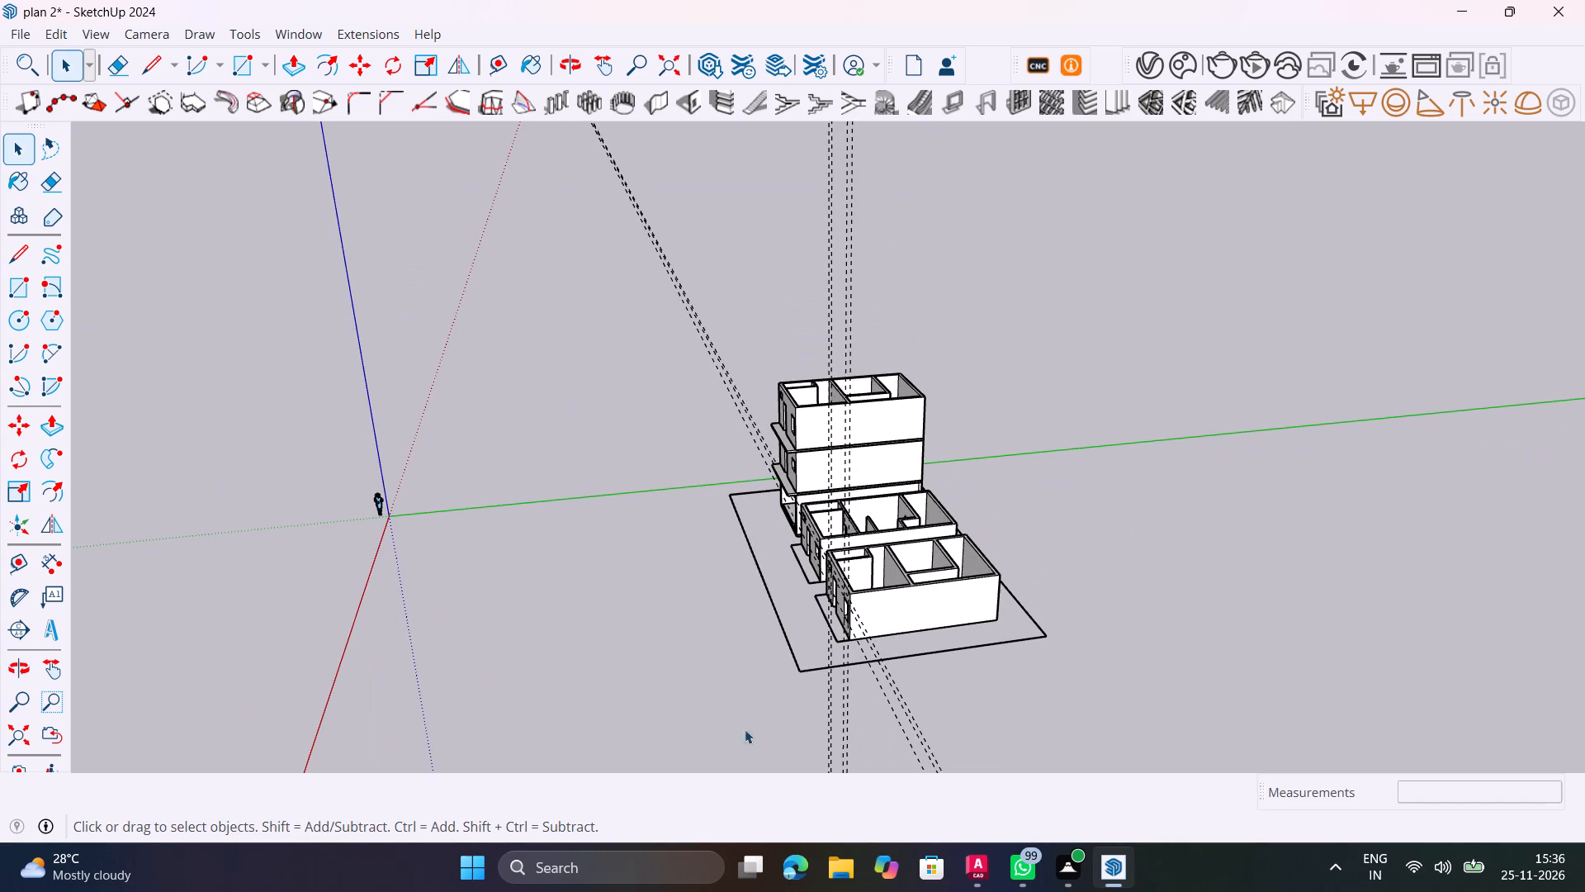
middle_drag(524, 543, 1052, 583)
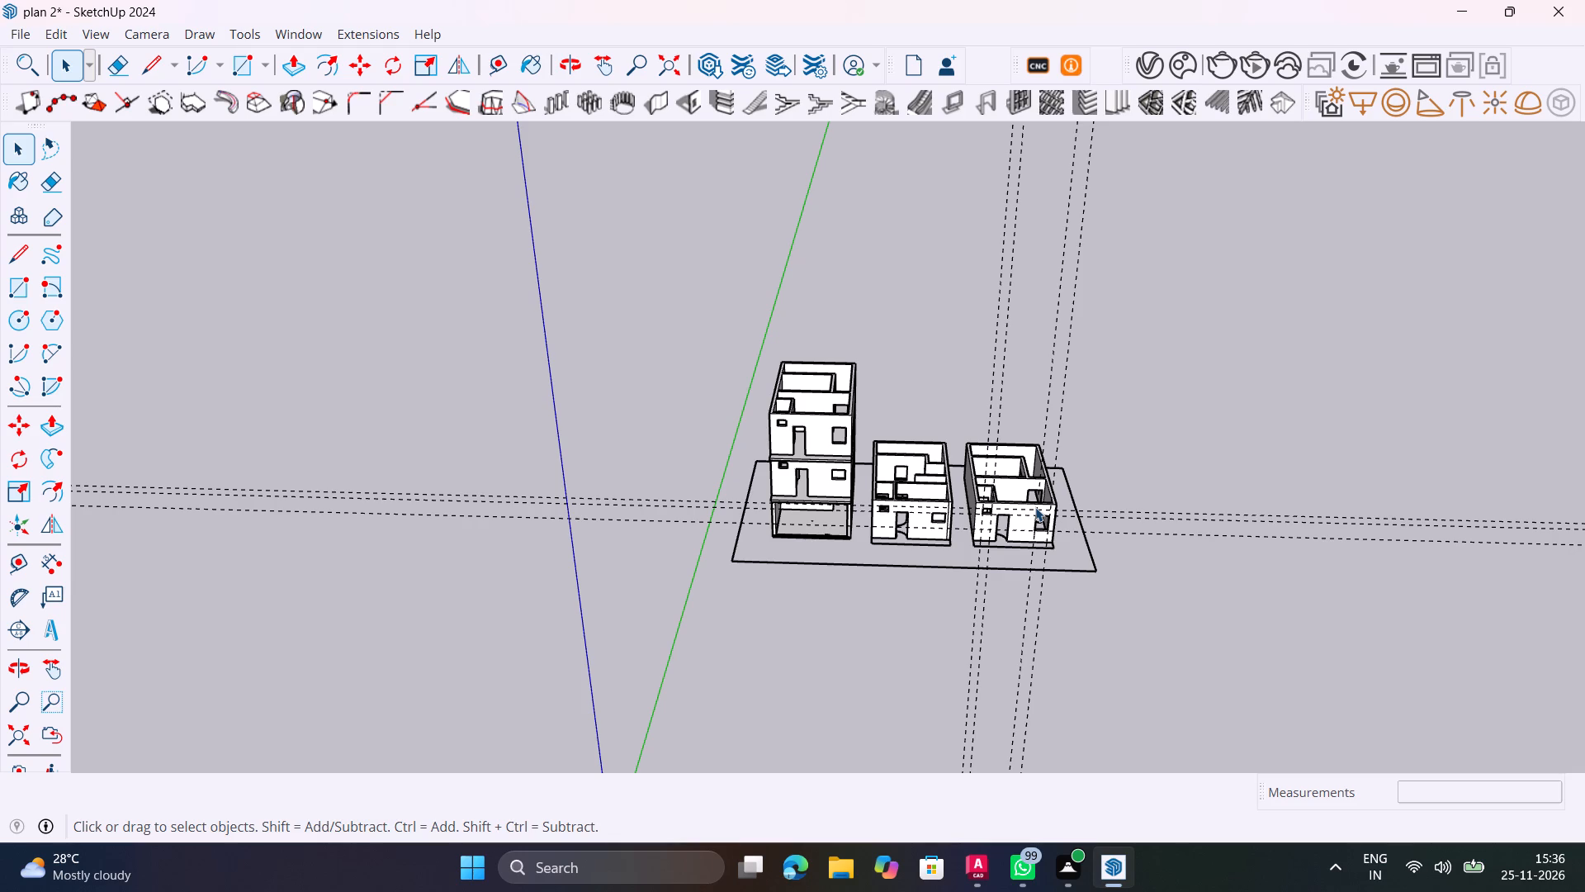
middle_drag(1152, 386, 640, 483)
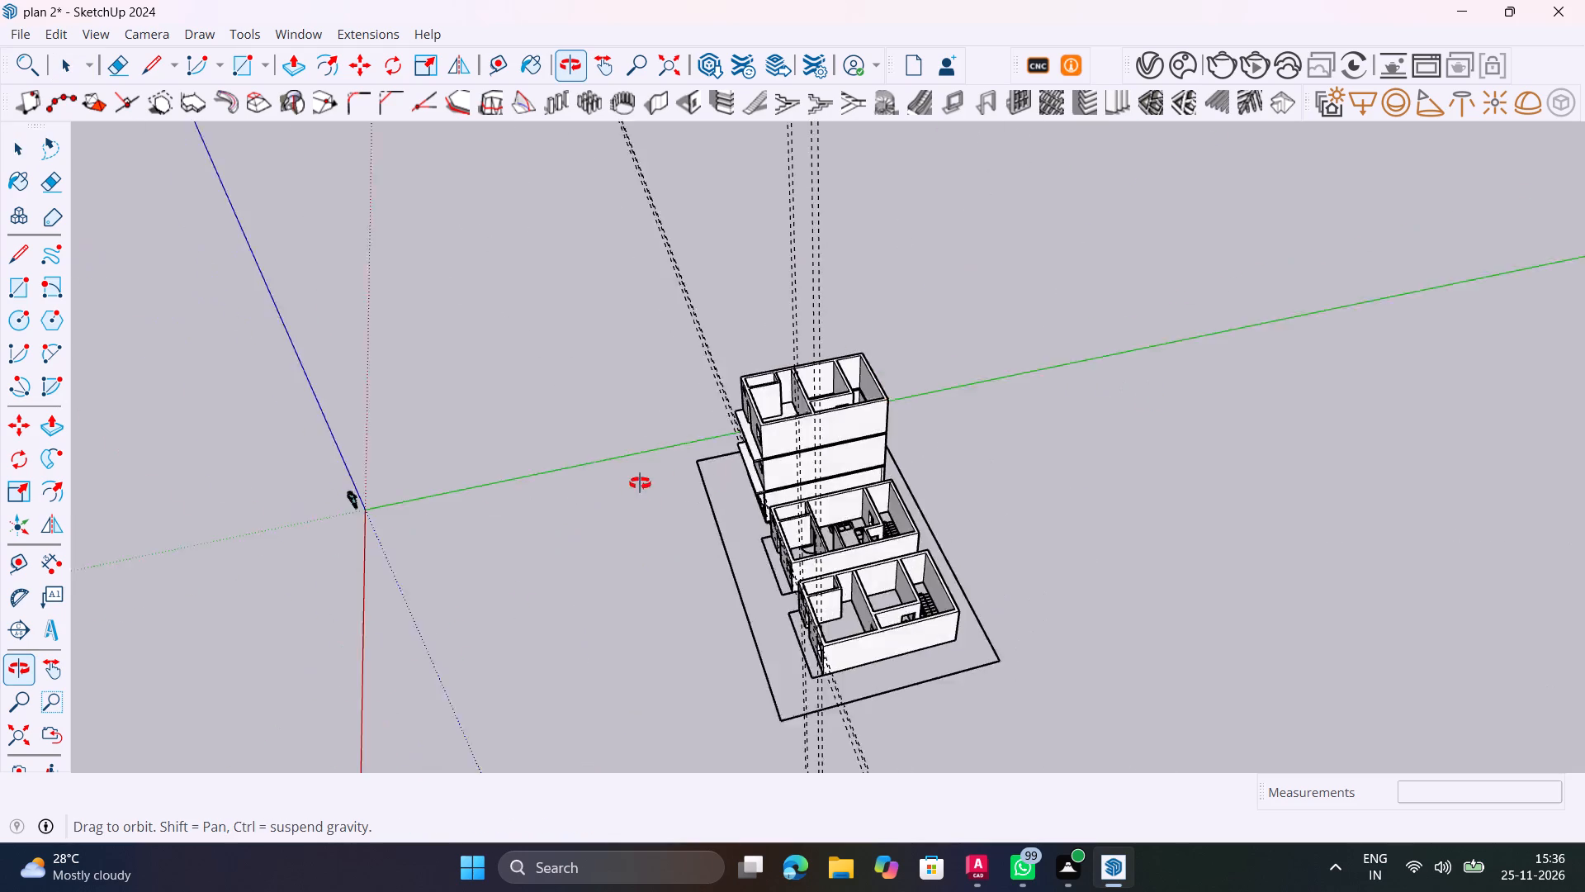
middle_drag(640, 483, 1207, 355)
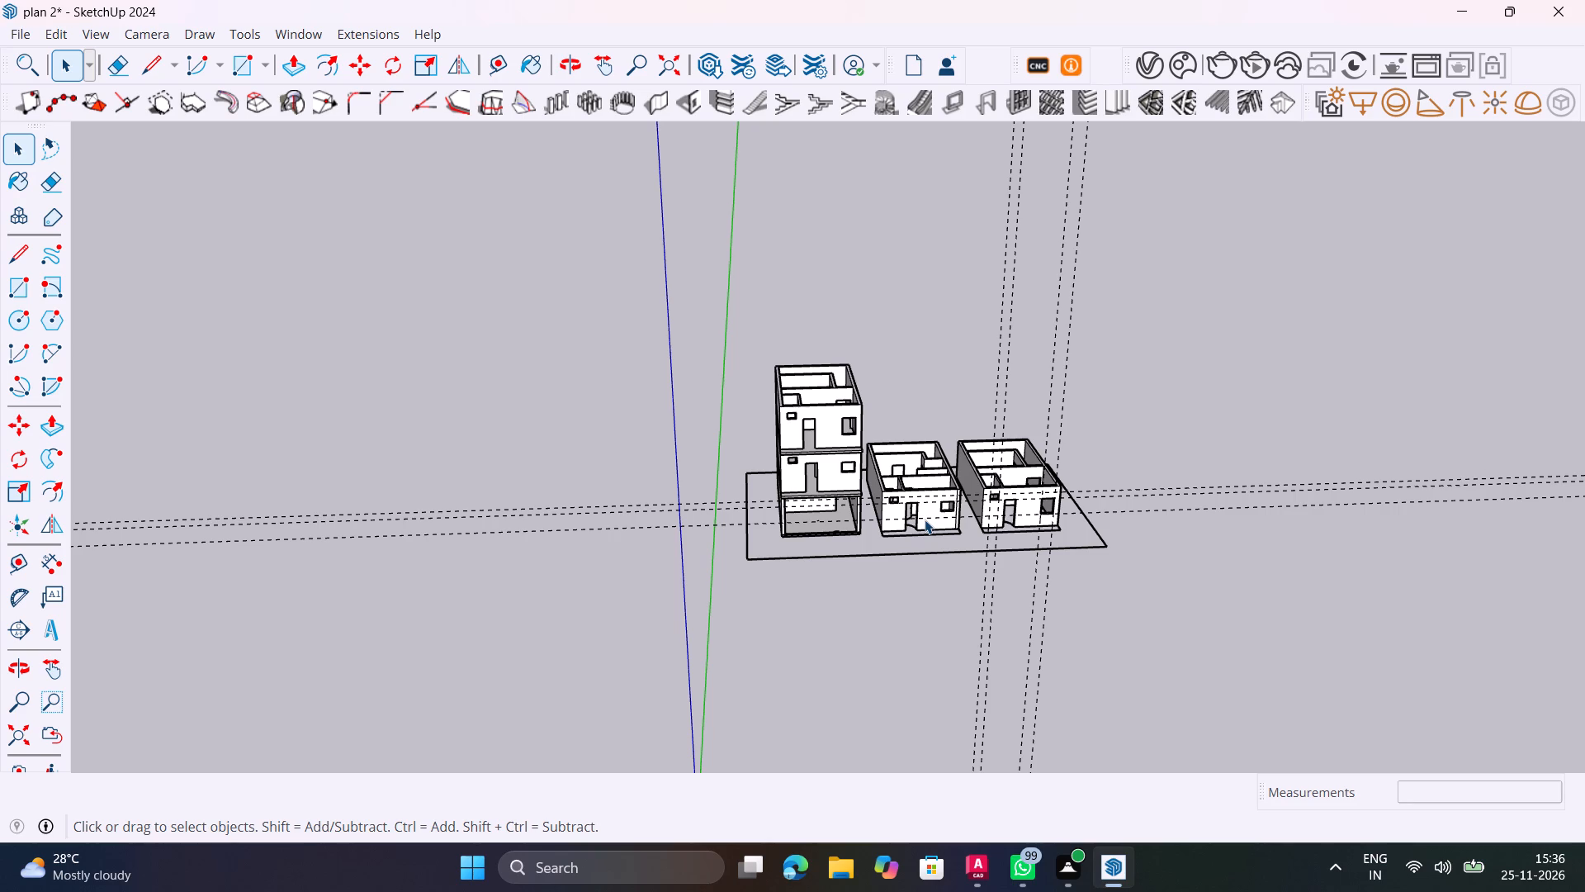
scroll(1014, 319, up, 1)
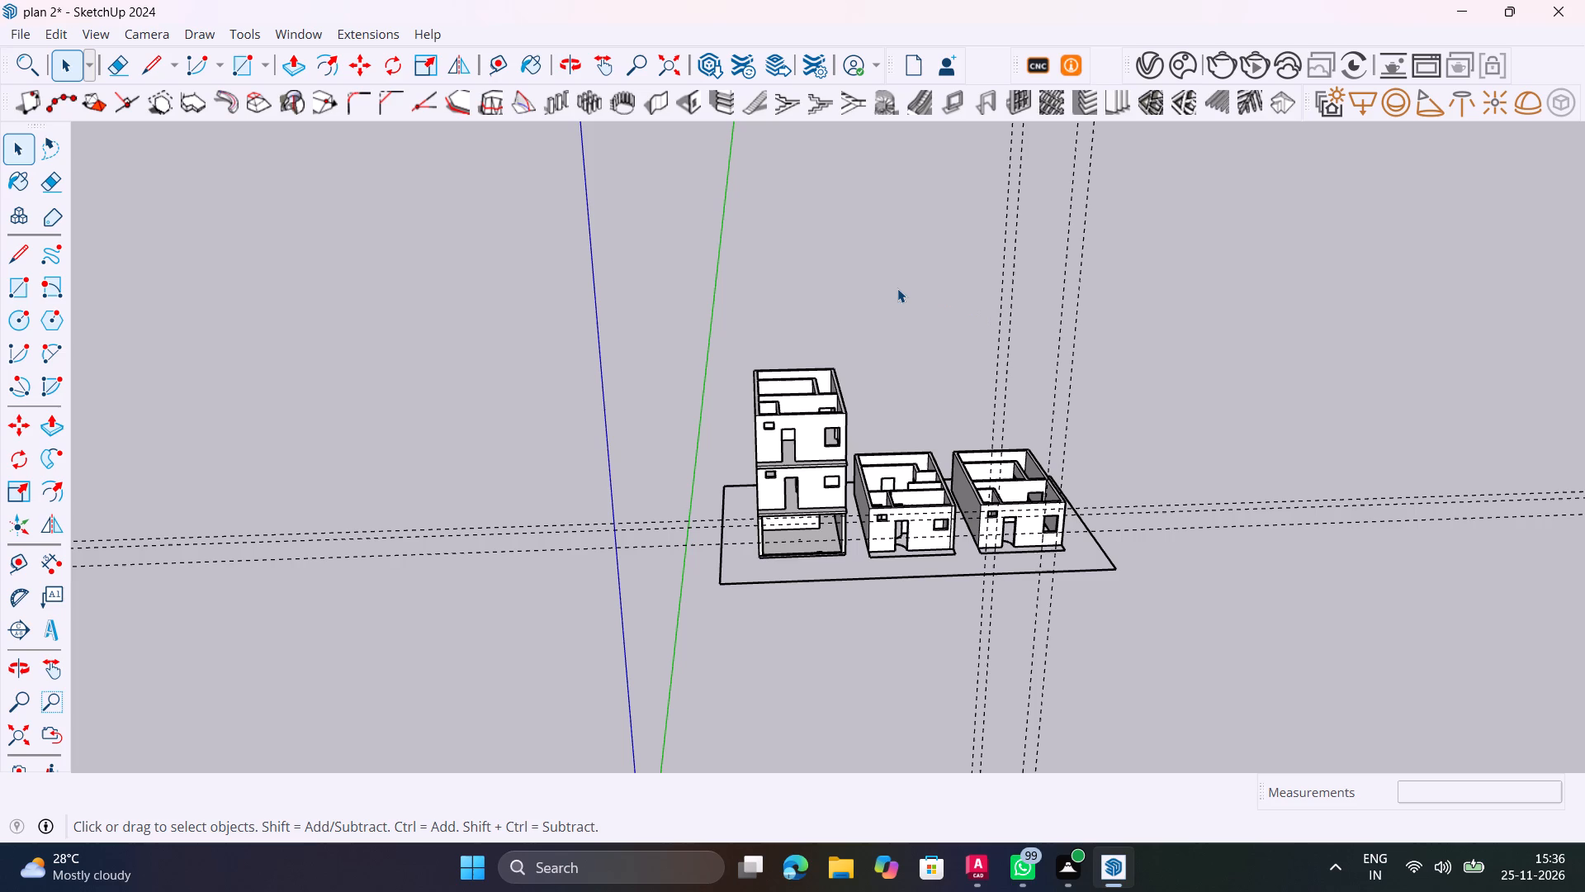
scroll(898, 287, down, 1)
middle_drag(932, 377, 932, 374)
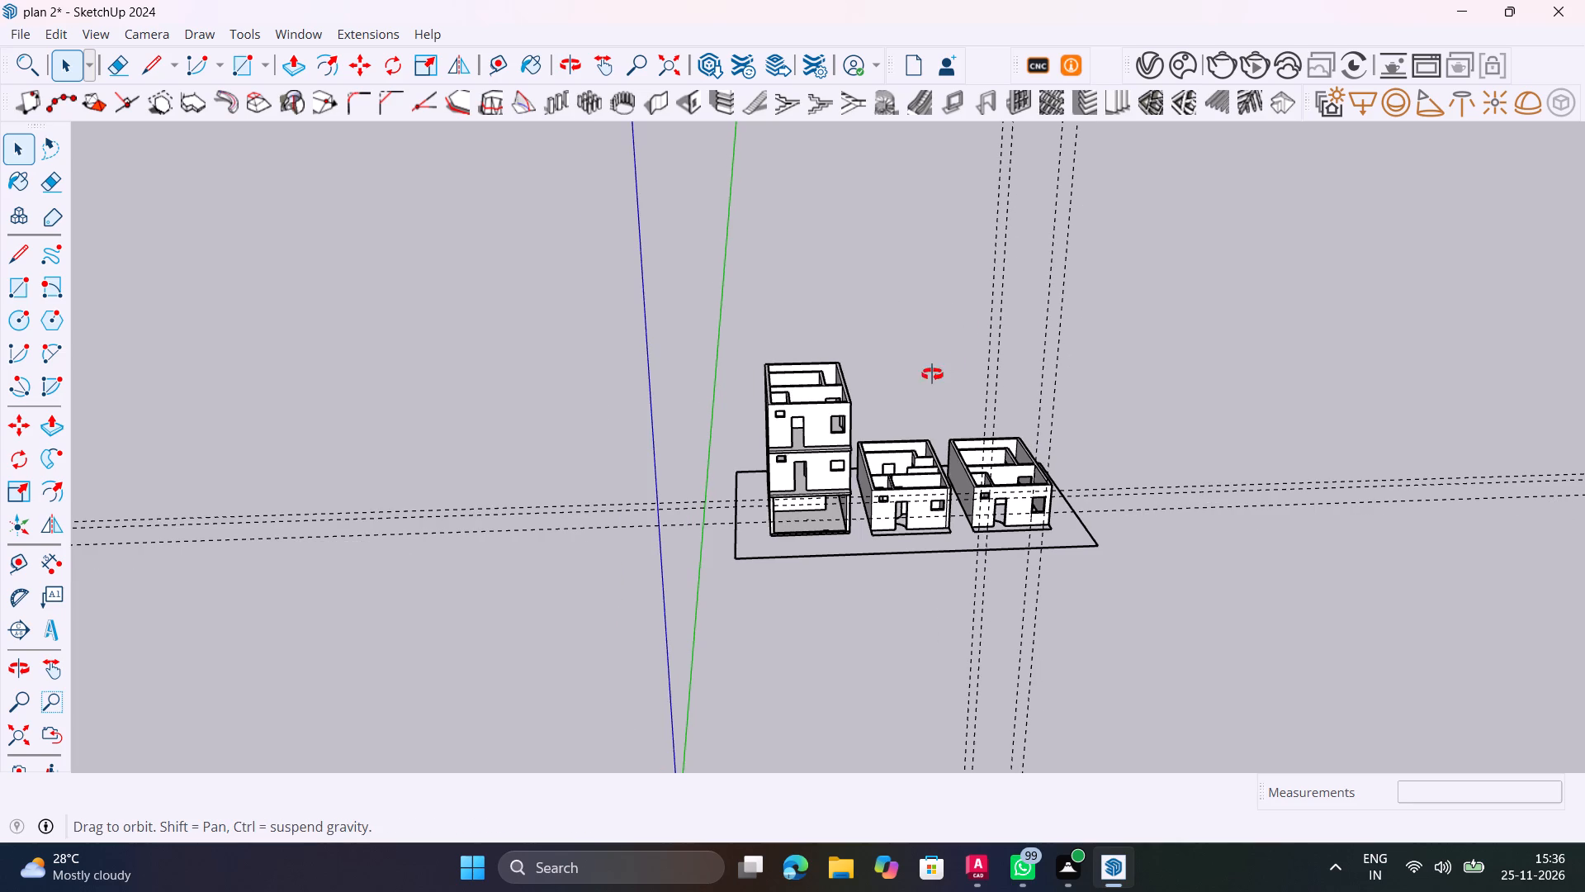
middle_drag(932, 374, 660, 398)
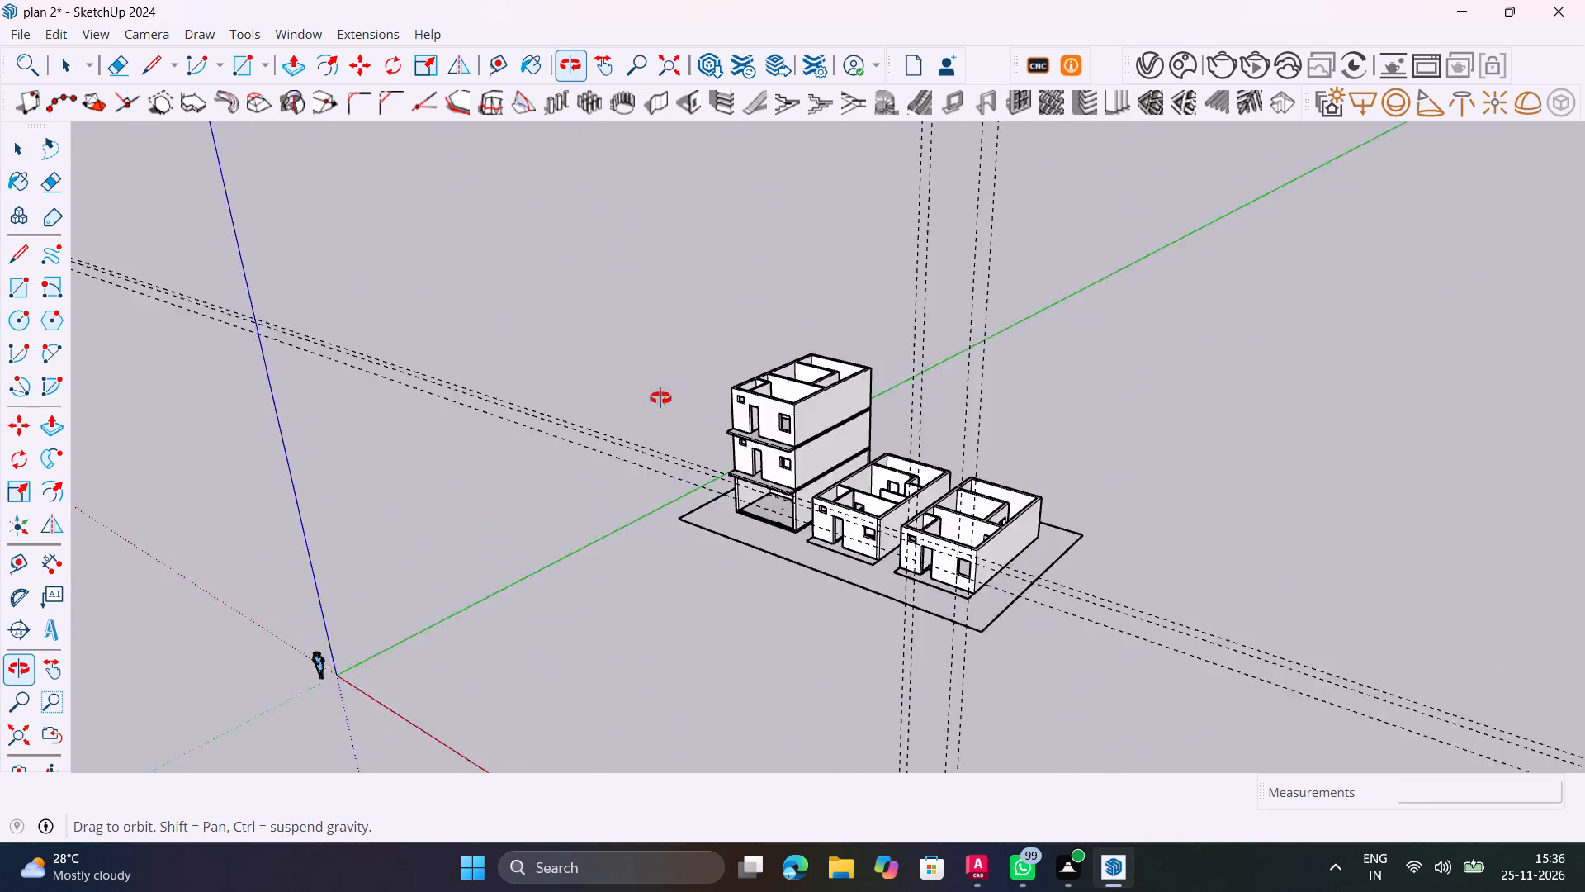
middle_drag(660, 398, 1133, 355)
Examine the stacked house's front facade, checking the door and window openings, projecting slabs and open ground floor.
scroll(949, 400, up, 3)
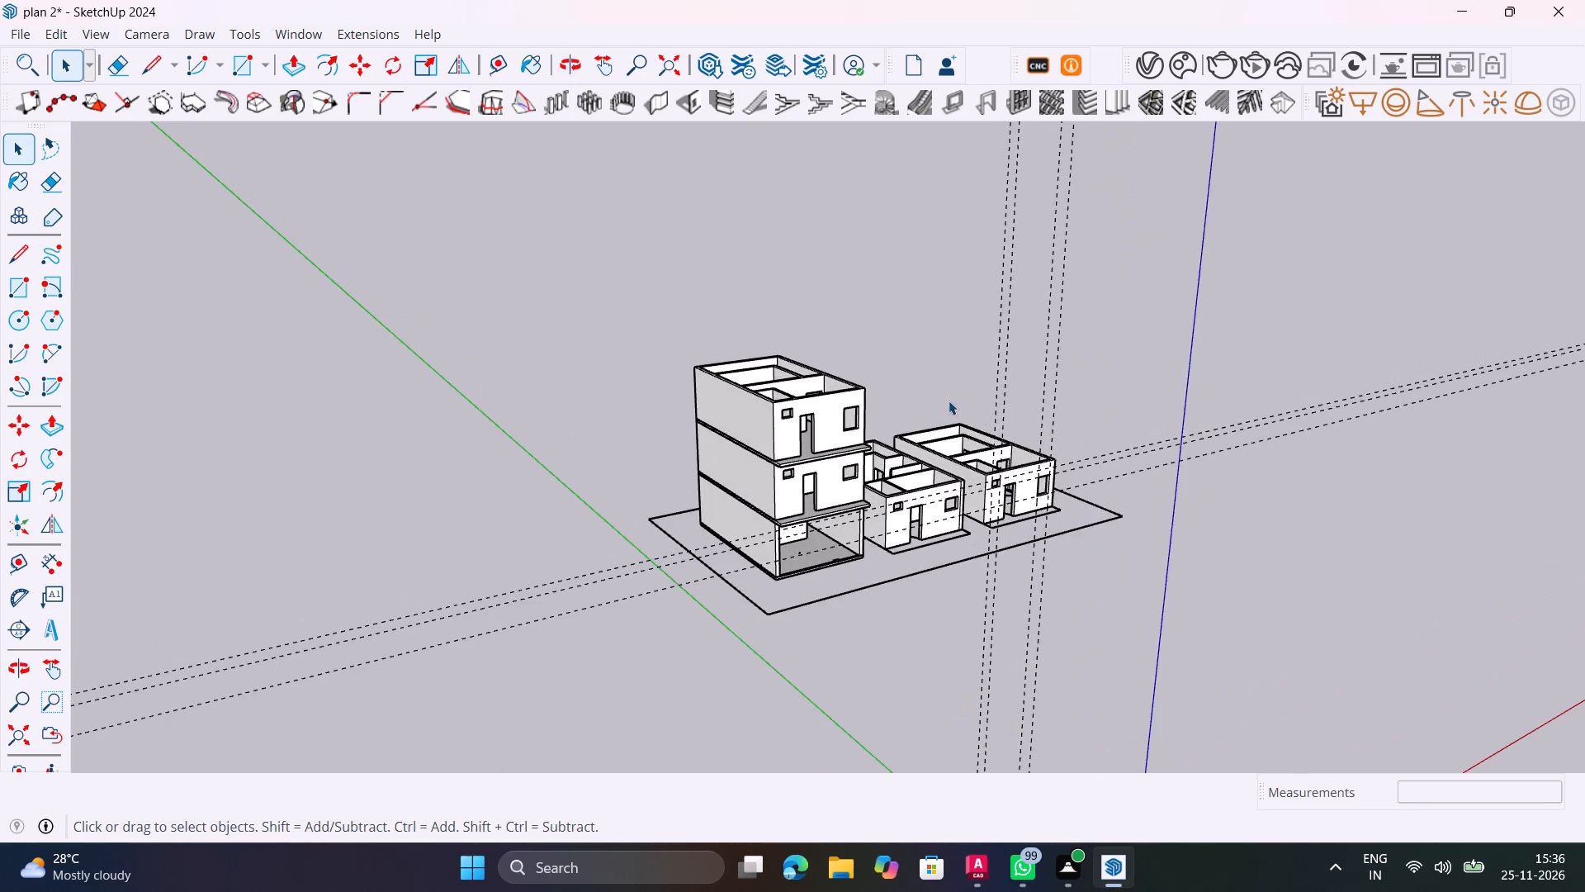
scroll(916, 401, up, 10)
middle_drag(889, 420, 896, 284)
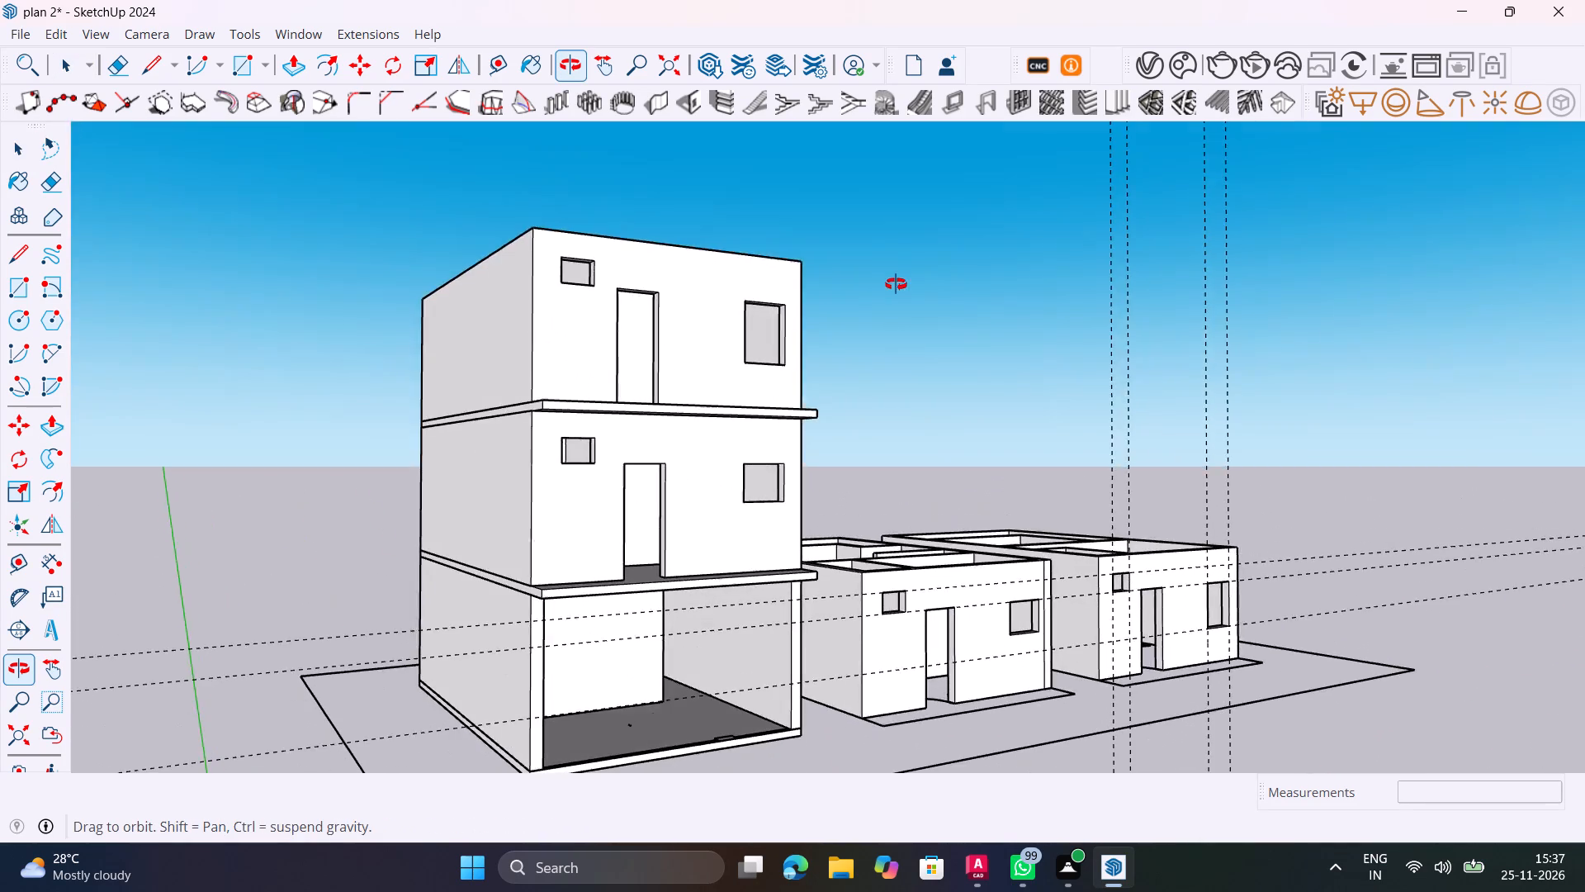
middle_drag(896, 284, 973, 361)
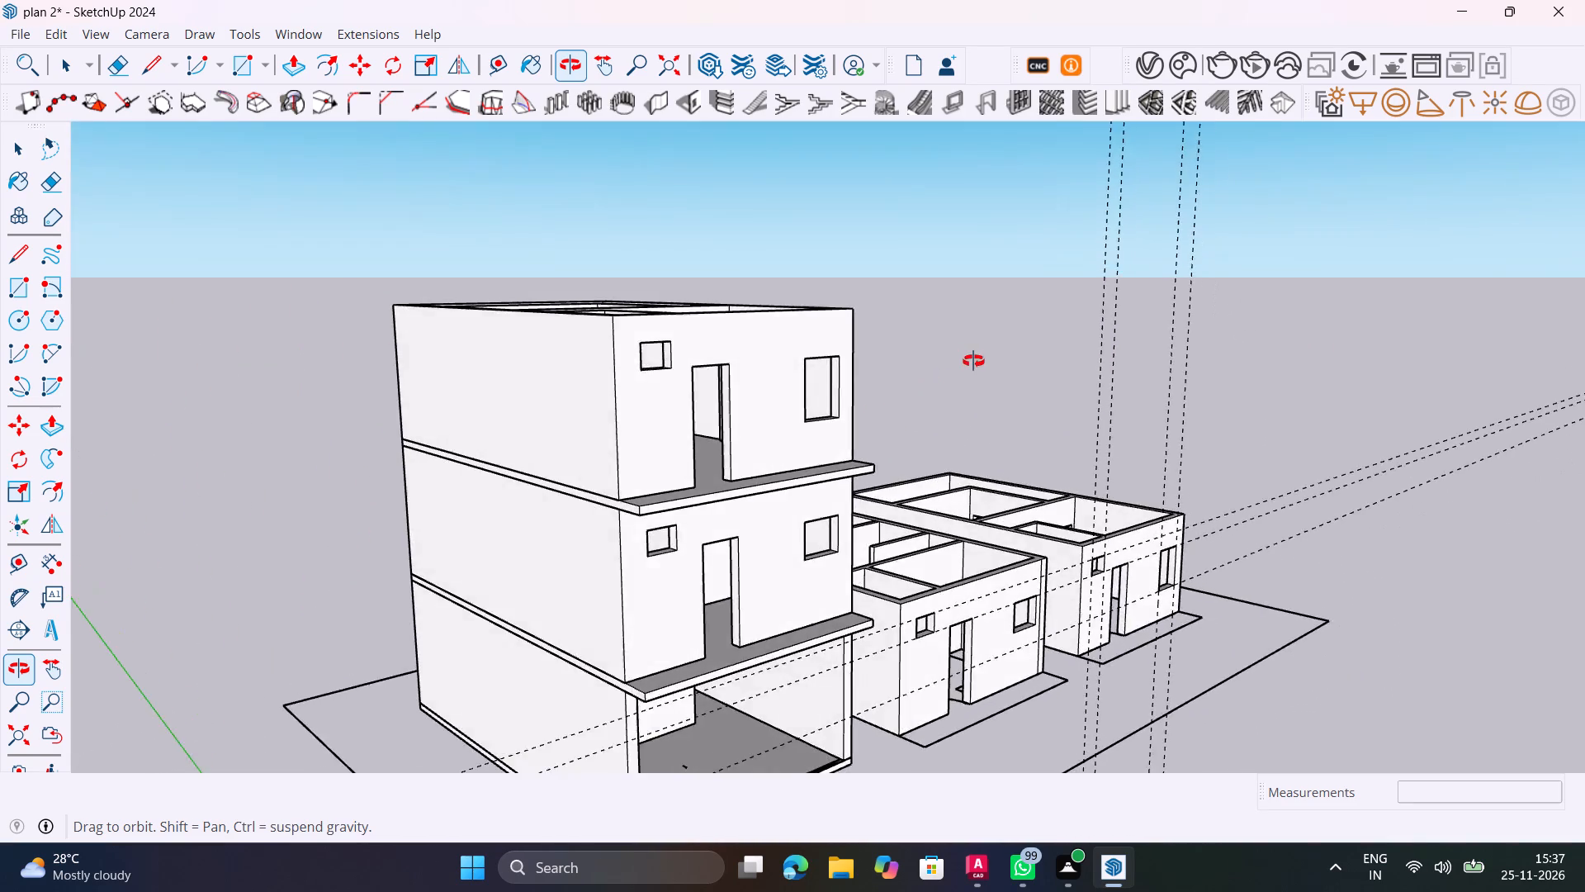
middle_drag(973, 361, 975, 425)
scroll(975, 425, up, 1)
scroll(967, 420, down, 2)
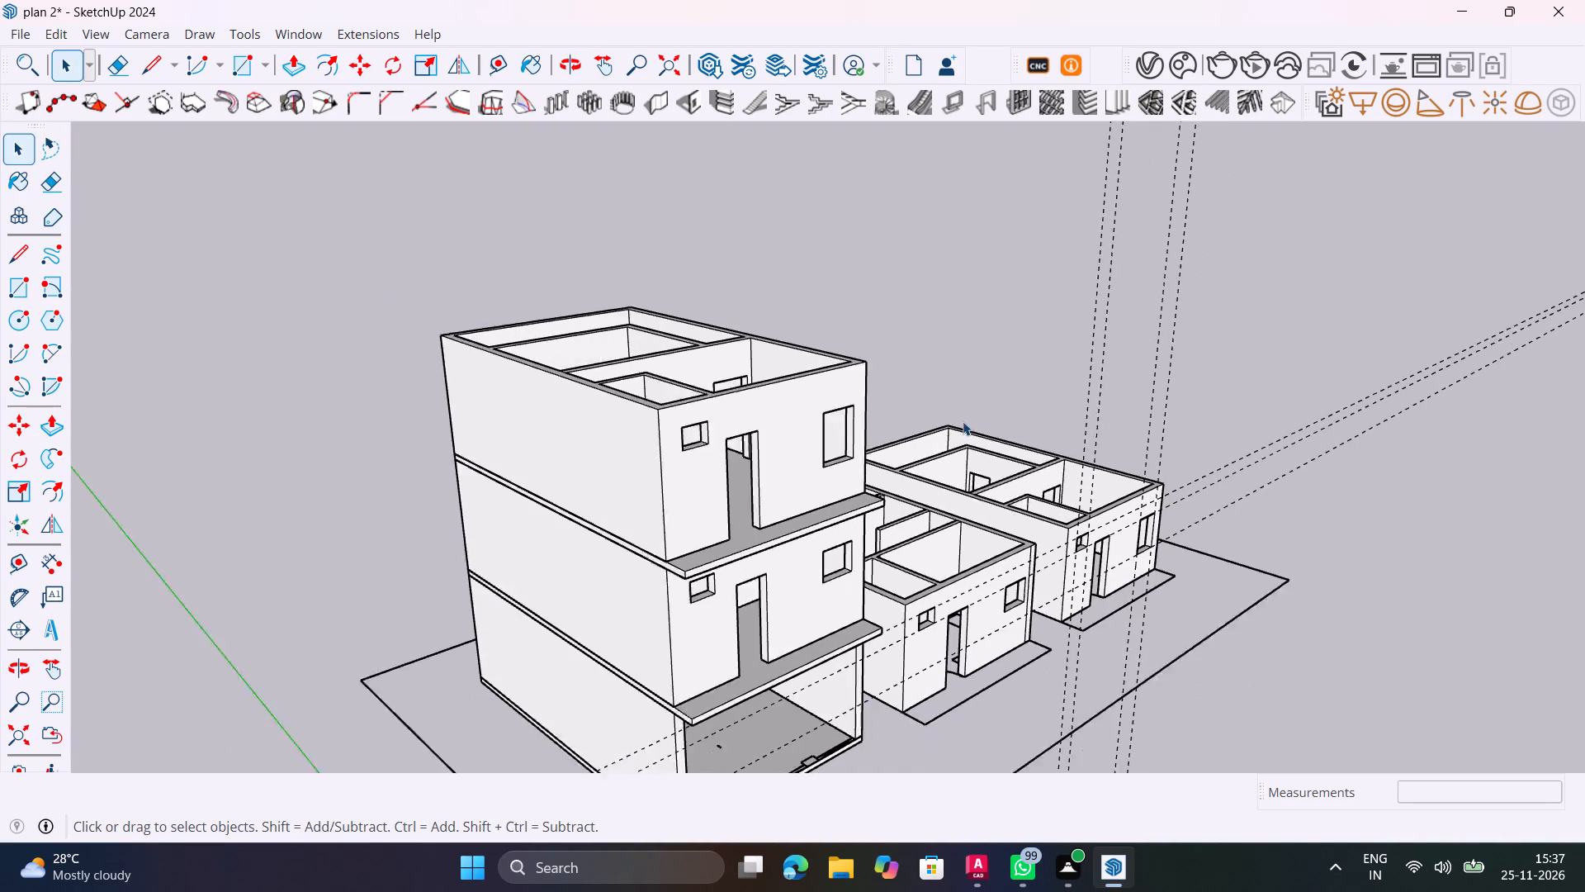
scroll(963, 421, down, 1)
middle_drag(914, 394, 928, 360)
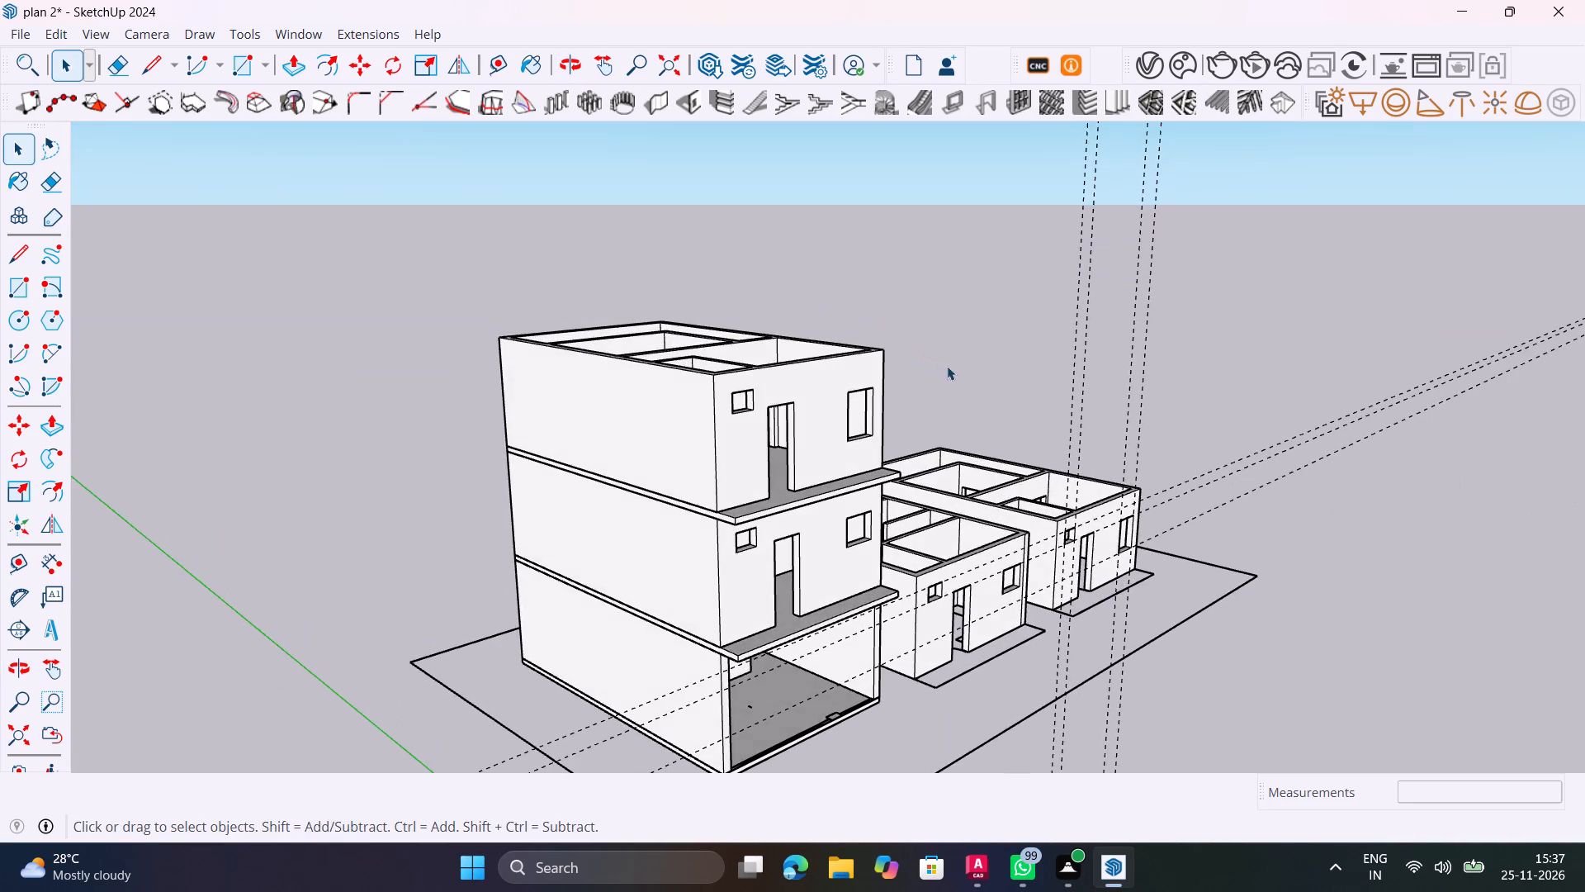
scroll(949, 368, down, 4)
middle_drag(1216, 522, 1230, 533)
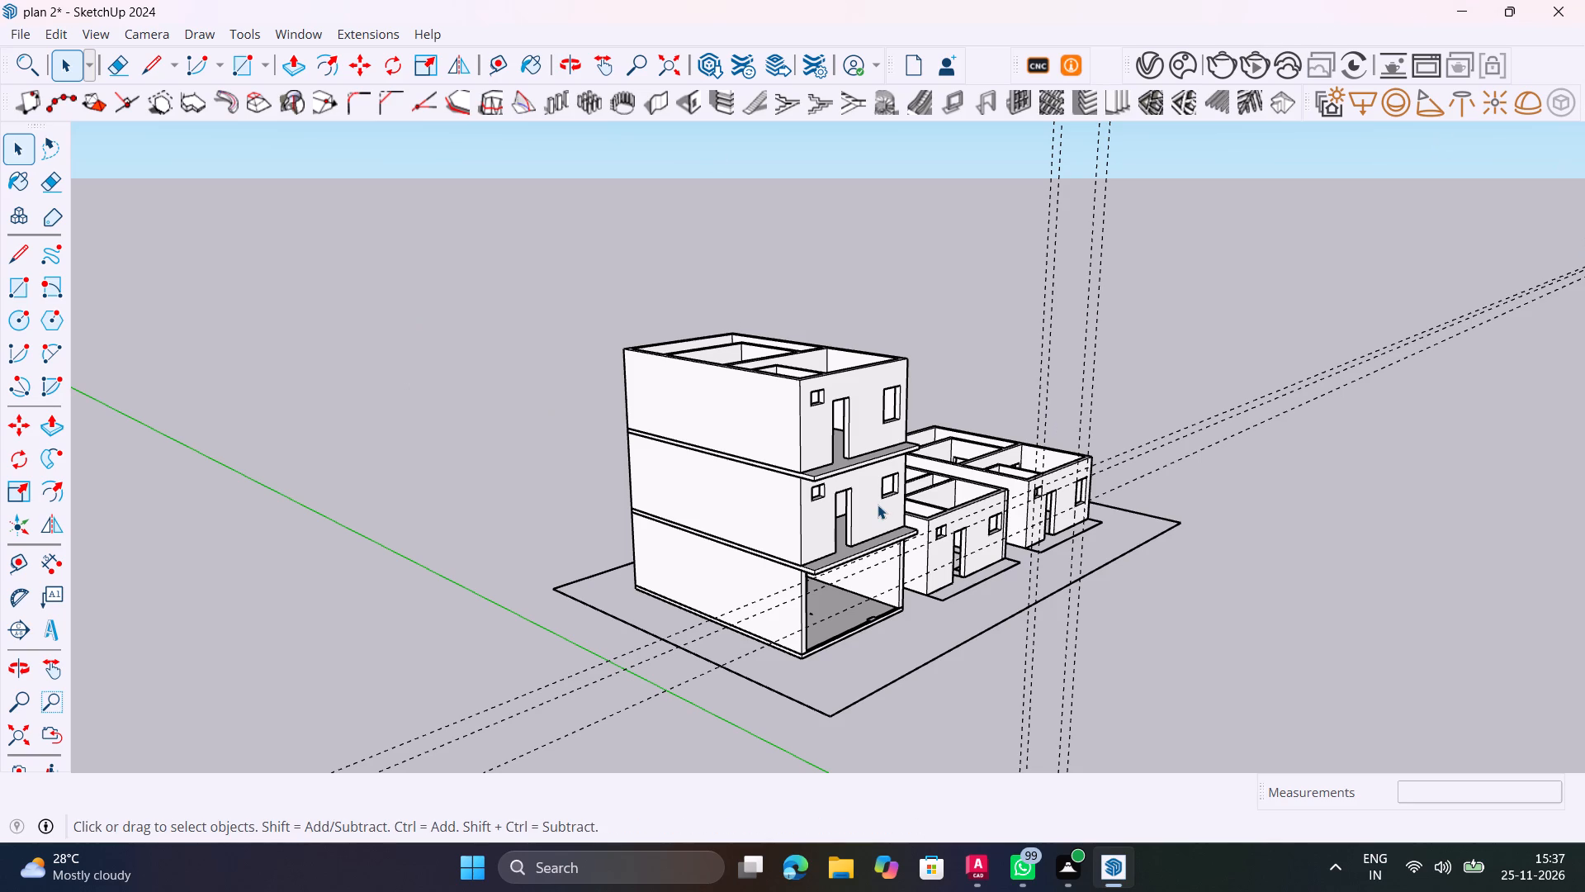
middle_drag(906, 509, 701, 519)
scroll(761, 421, up, 4)
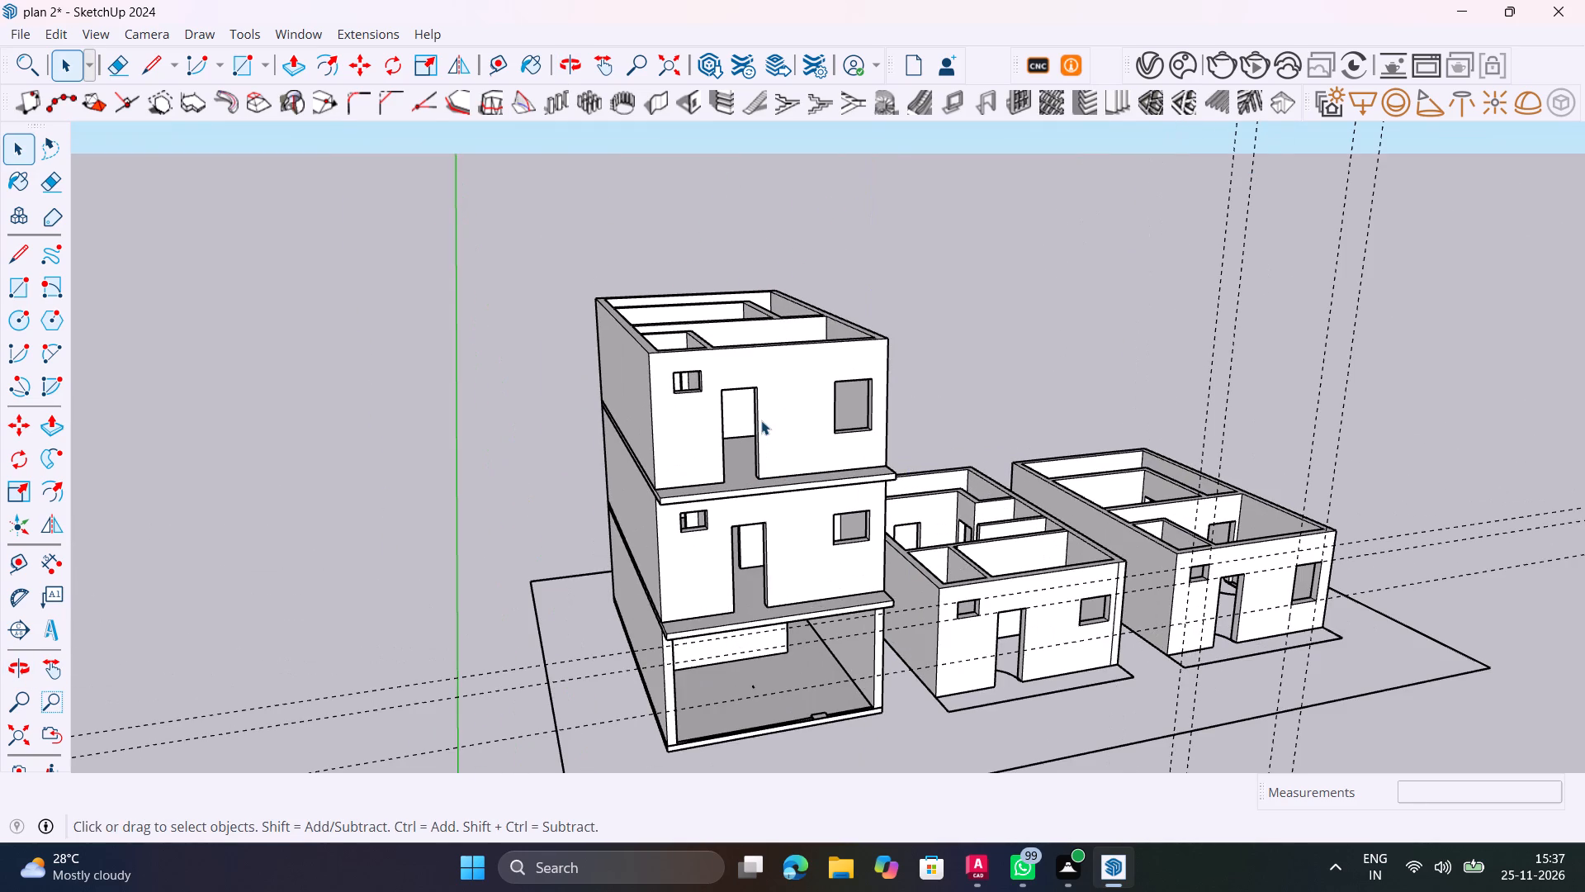
Inspect the top floor's rooms and the staircase flights from above, including how the stairs meet the floor opening.
middle_drag(772, 428, 1137, 741)
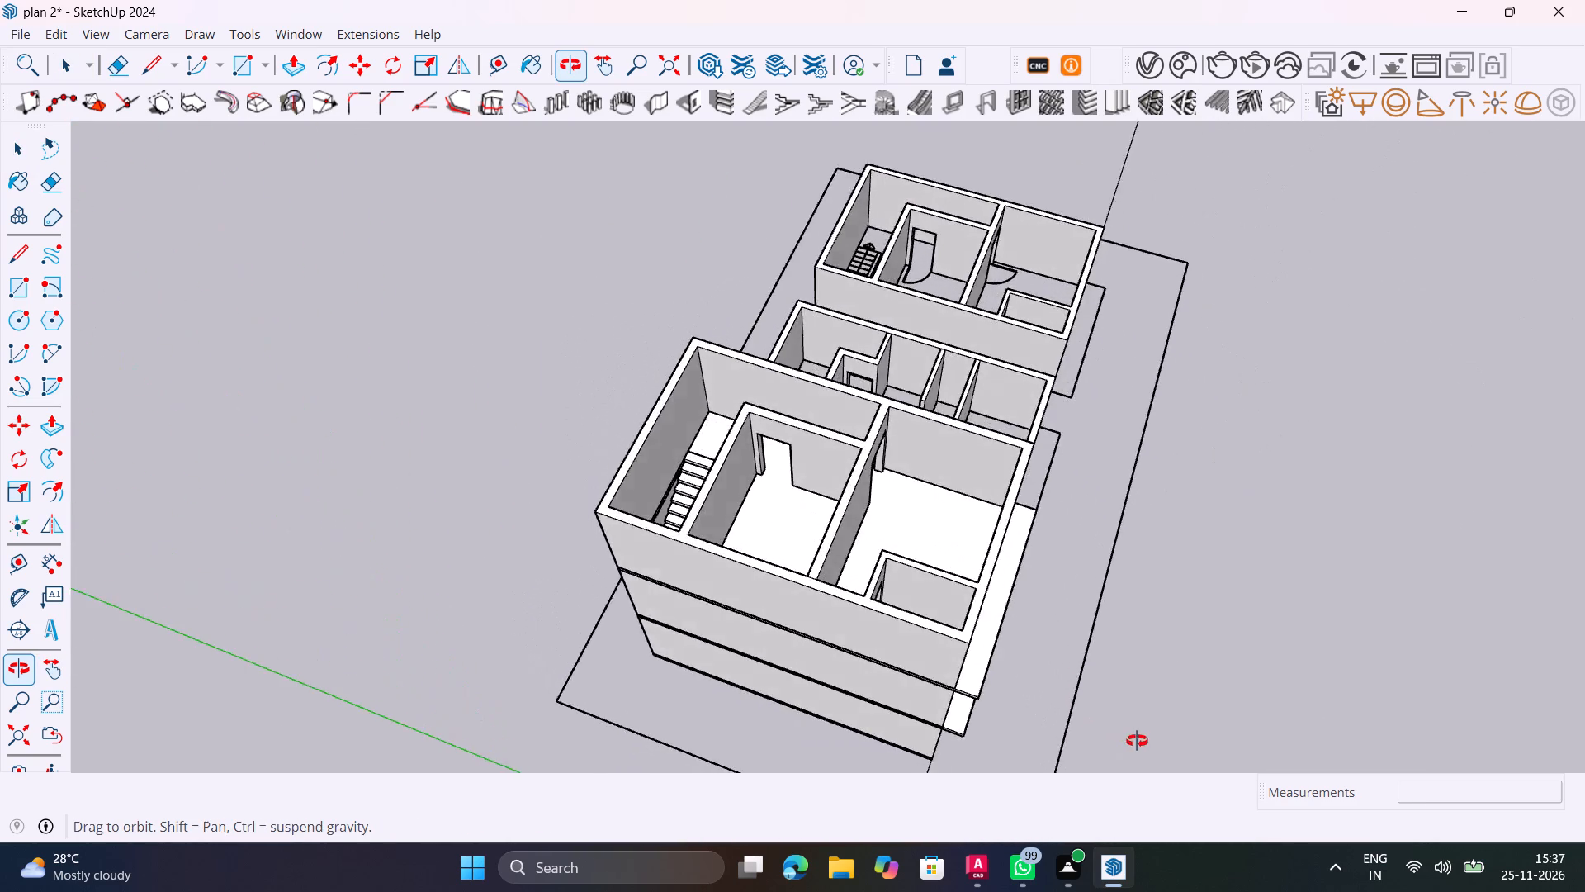
middle_drag(1137, 741, 1385, 804)
scroll(792, 553, up, 11)
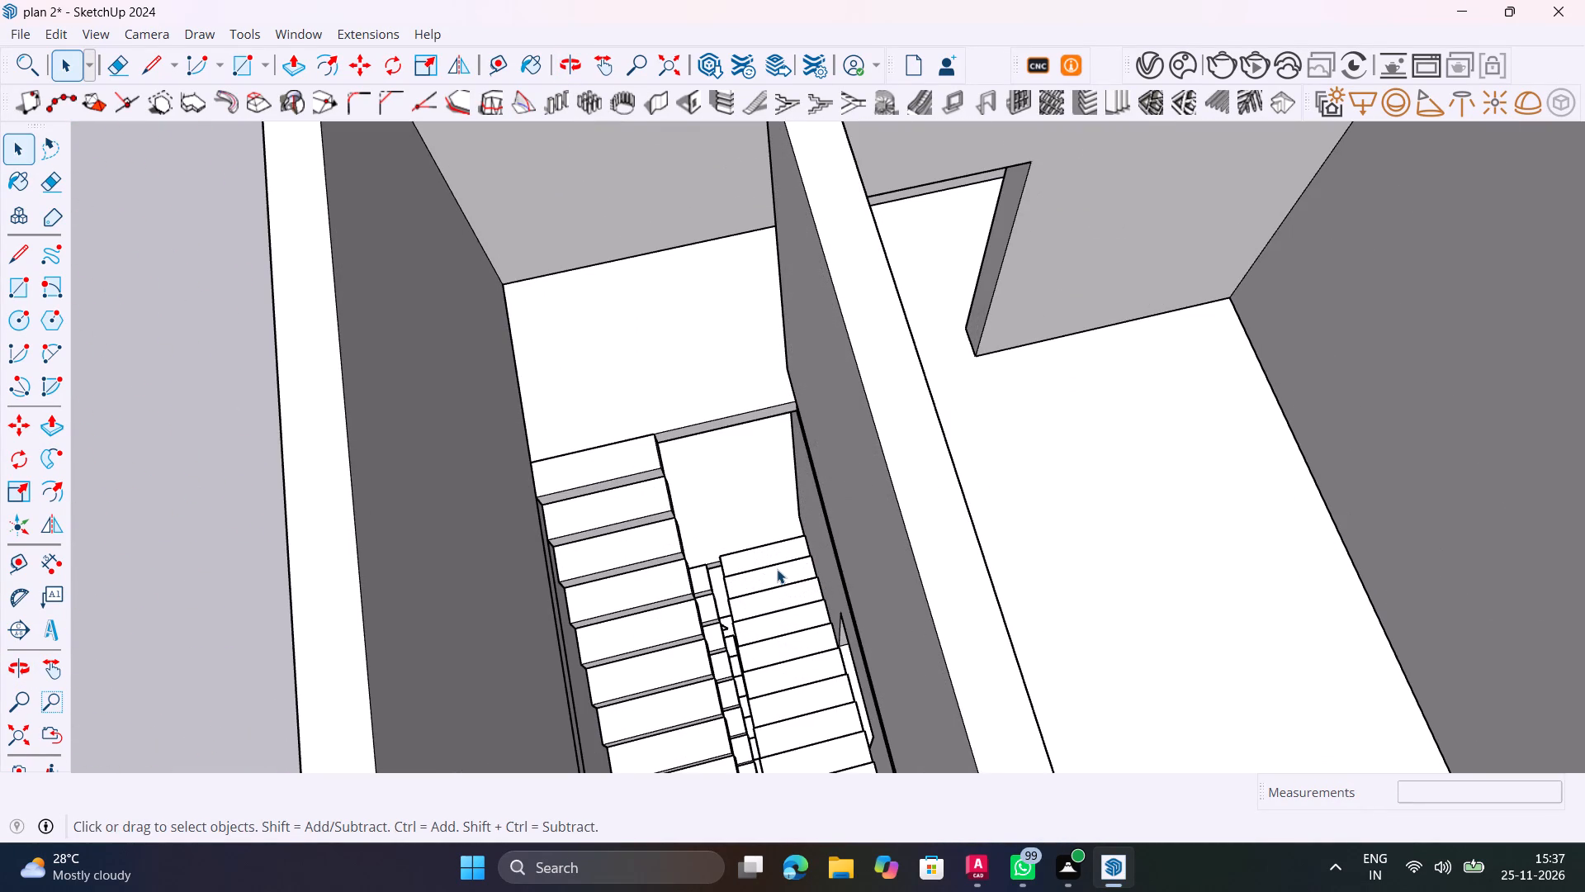
middle_drag(777, 569, 910, 610)
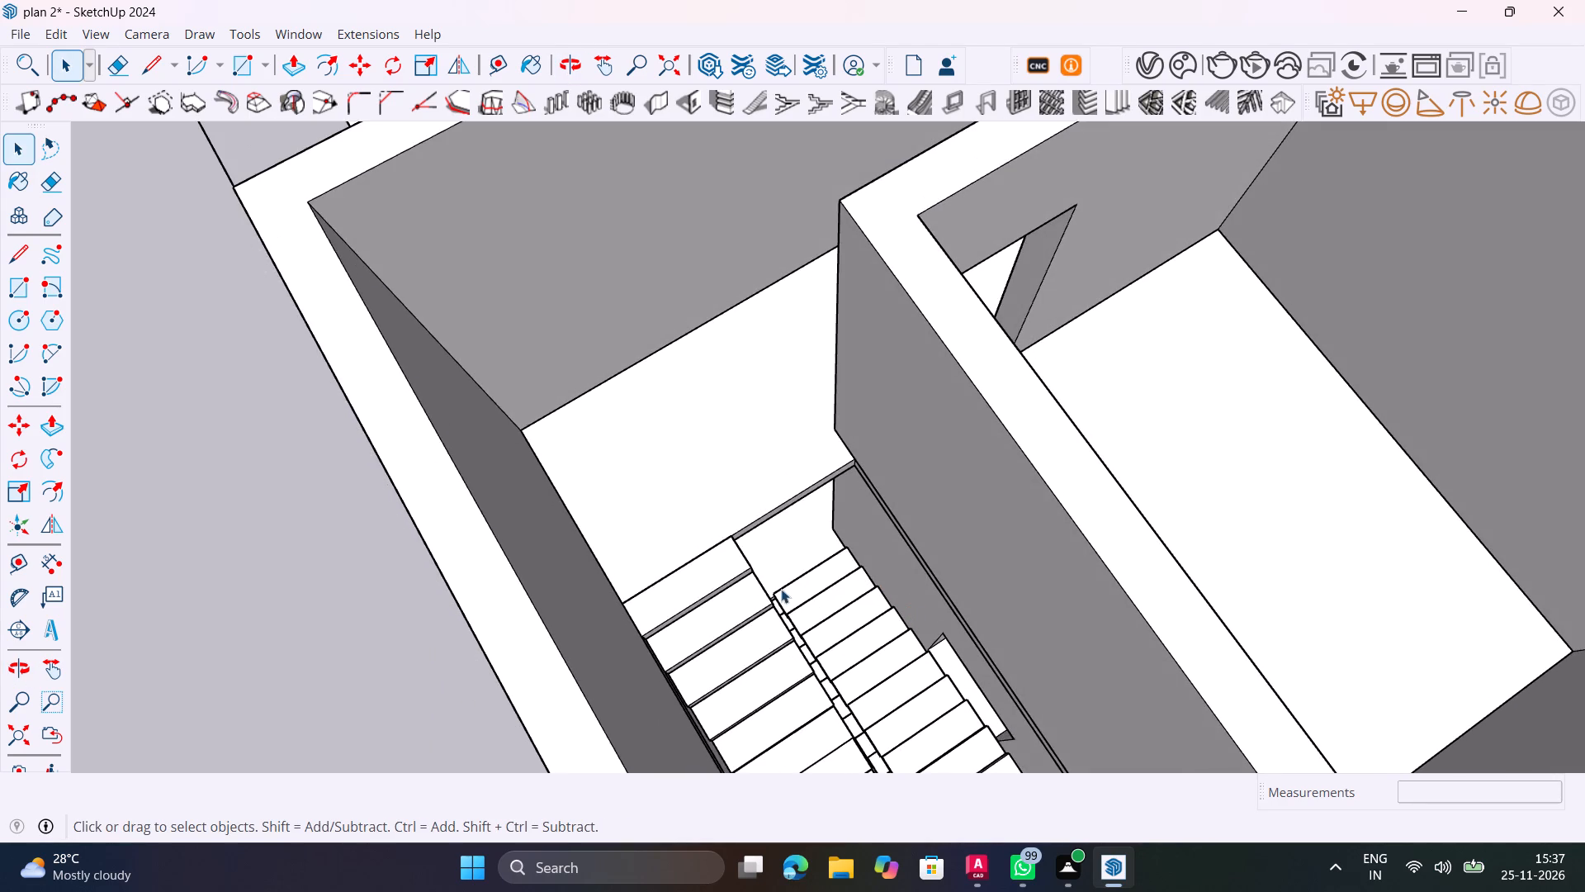
scroll(788, 585, up, 9)
click(835, 584)
scroll(835, 584, down, 6)
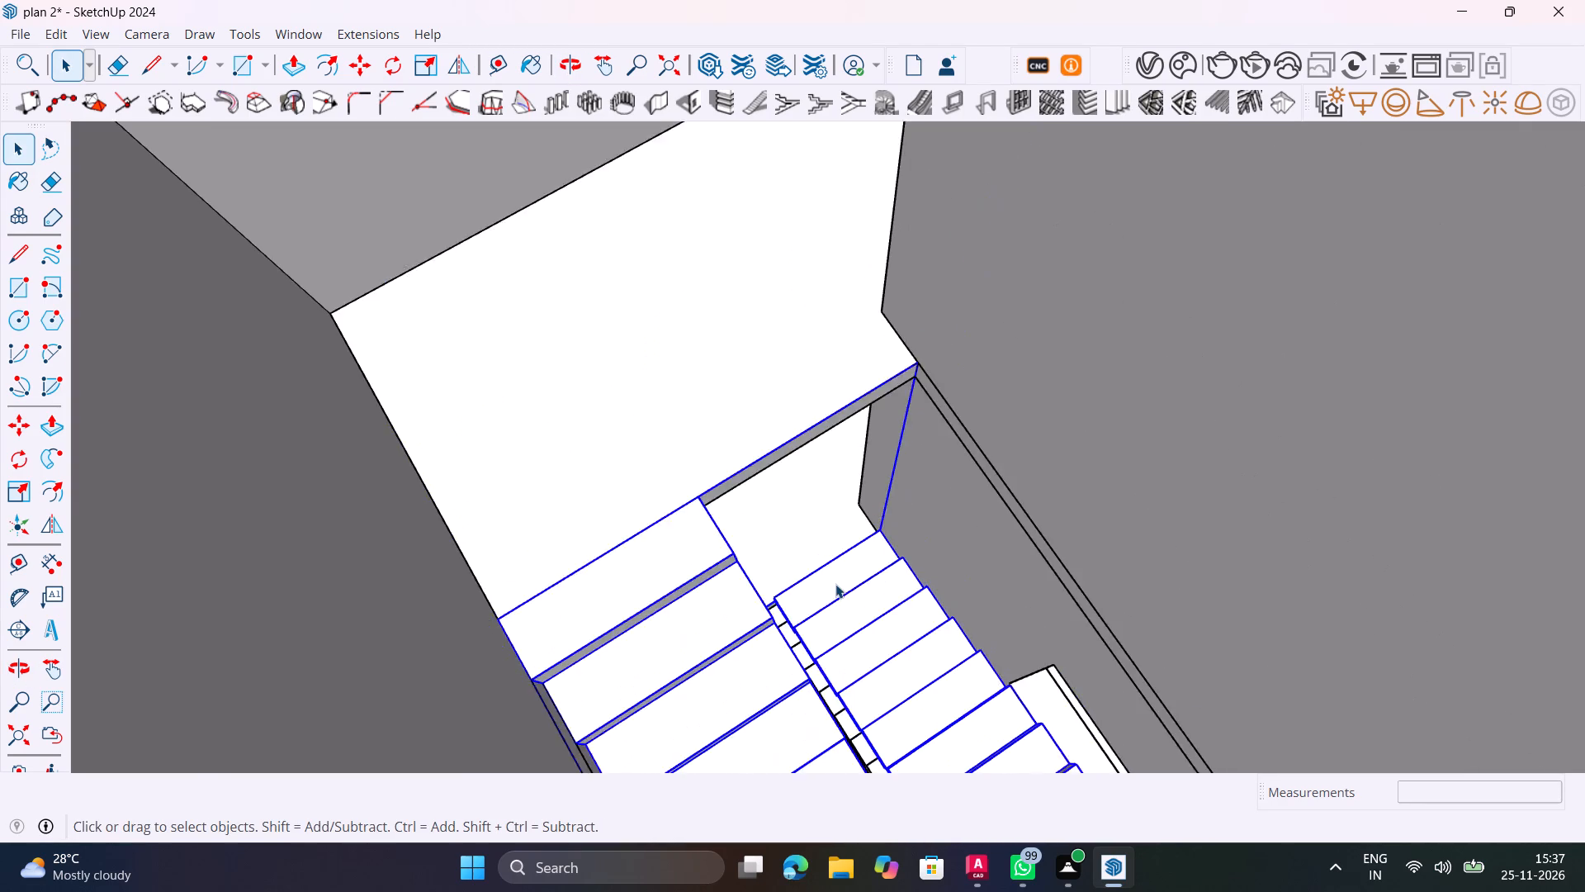
scroll(835, 584, down, 2)
middle_drag(824, 591, 1053, 648)
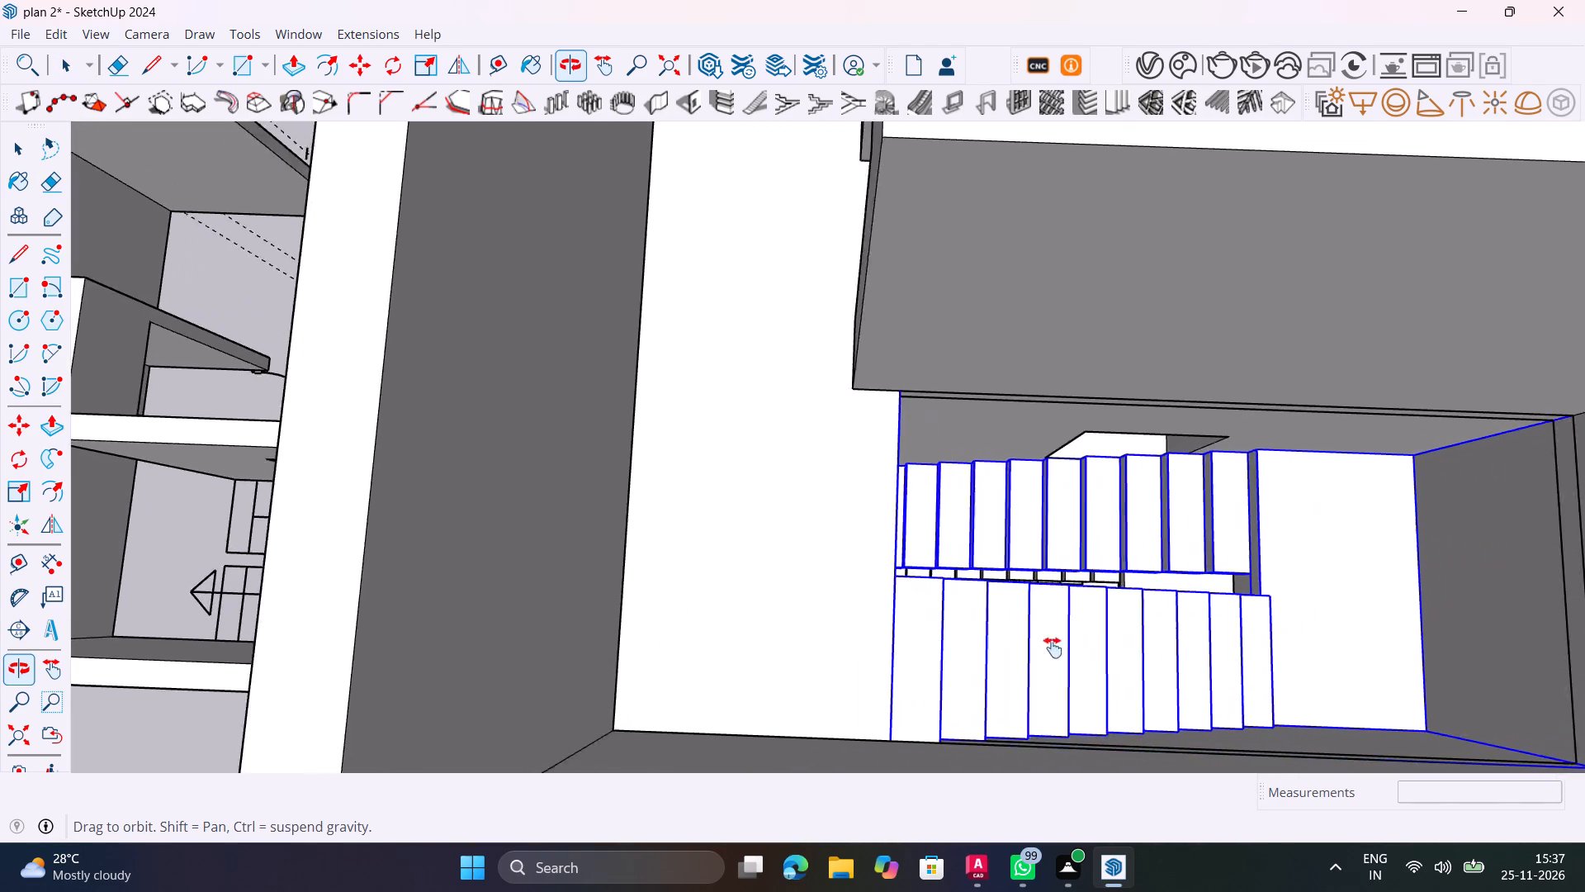
middle_drag(1053, 648, 899, 648)
scroll(750, 486, up, 5)
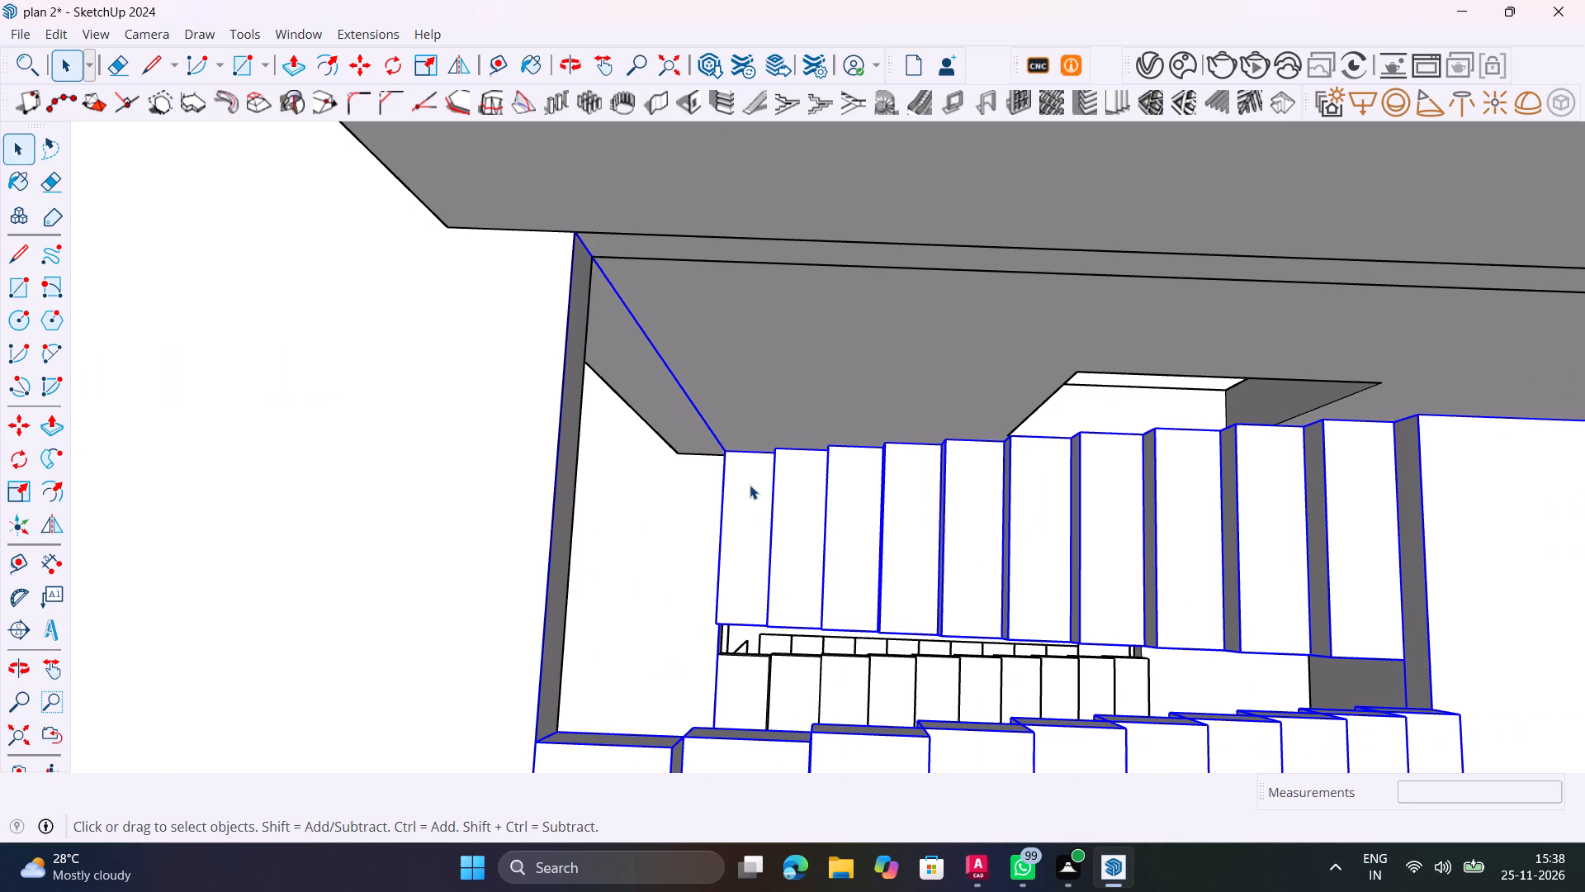
scroll(419, 599, down, 14)
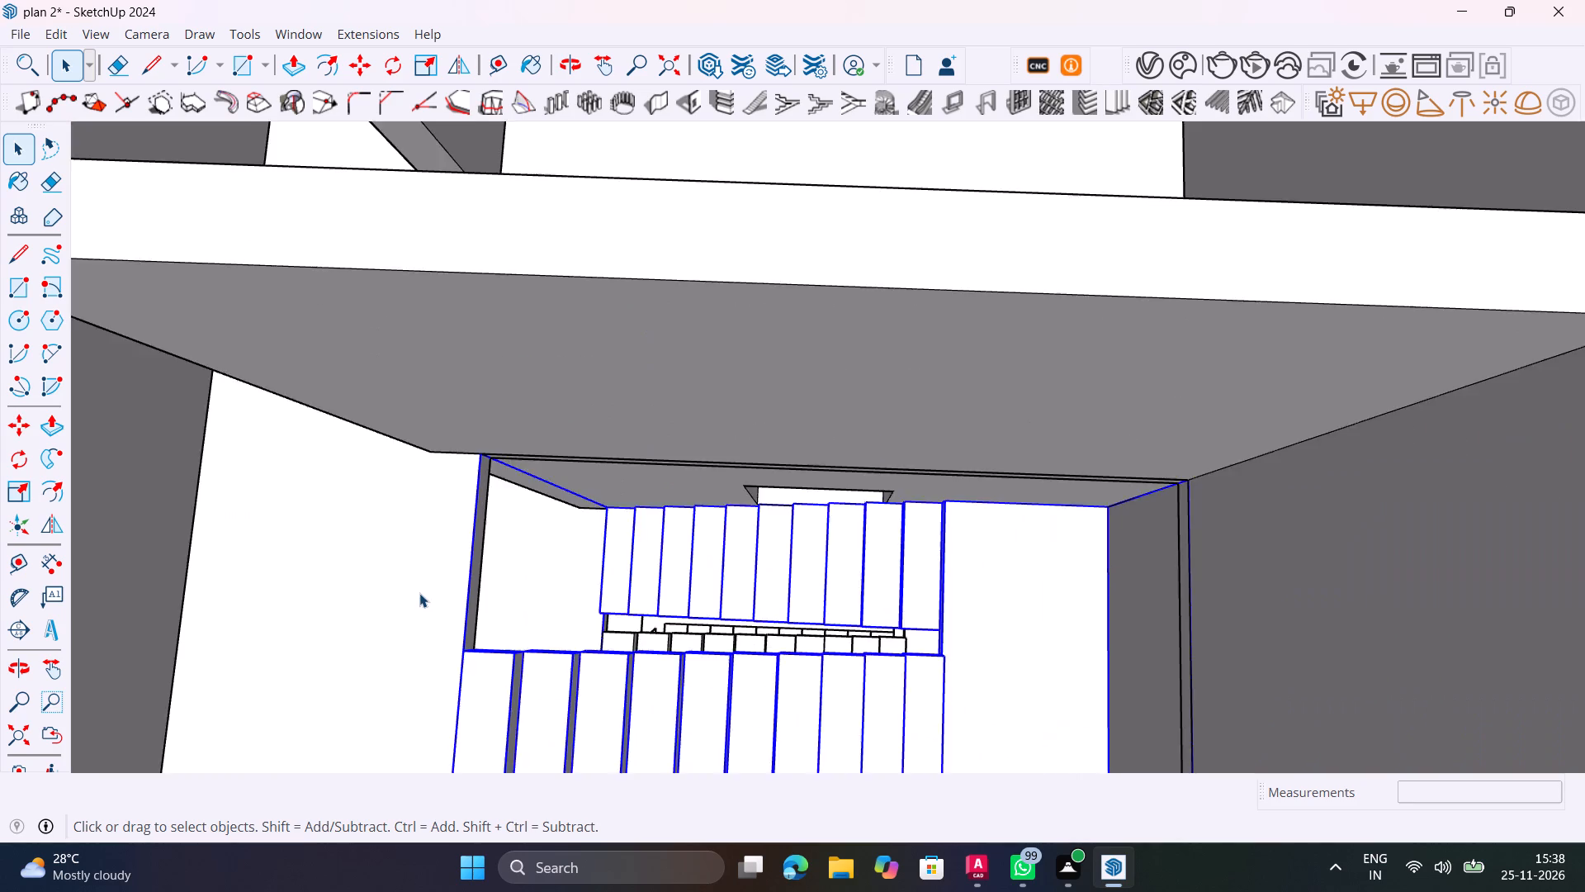
scroll(419, 593, down, 9)
click(847, 502)
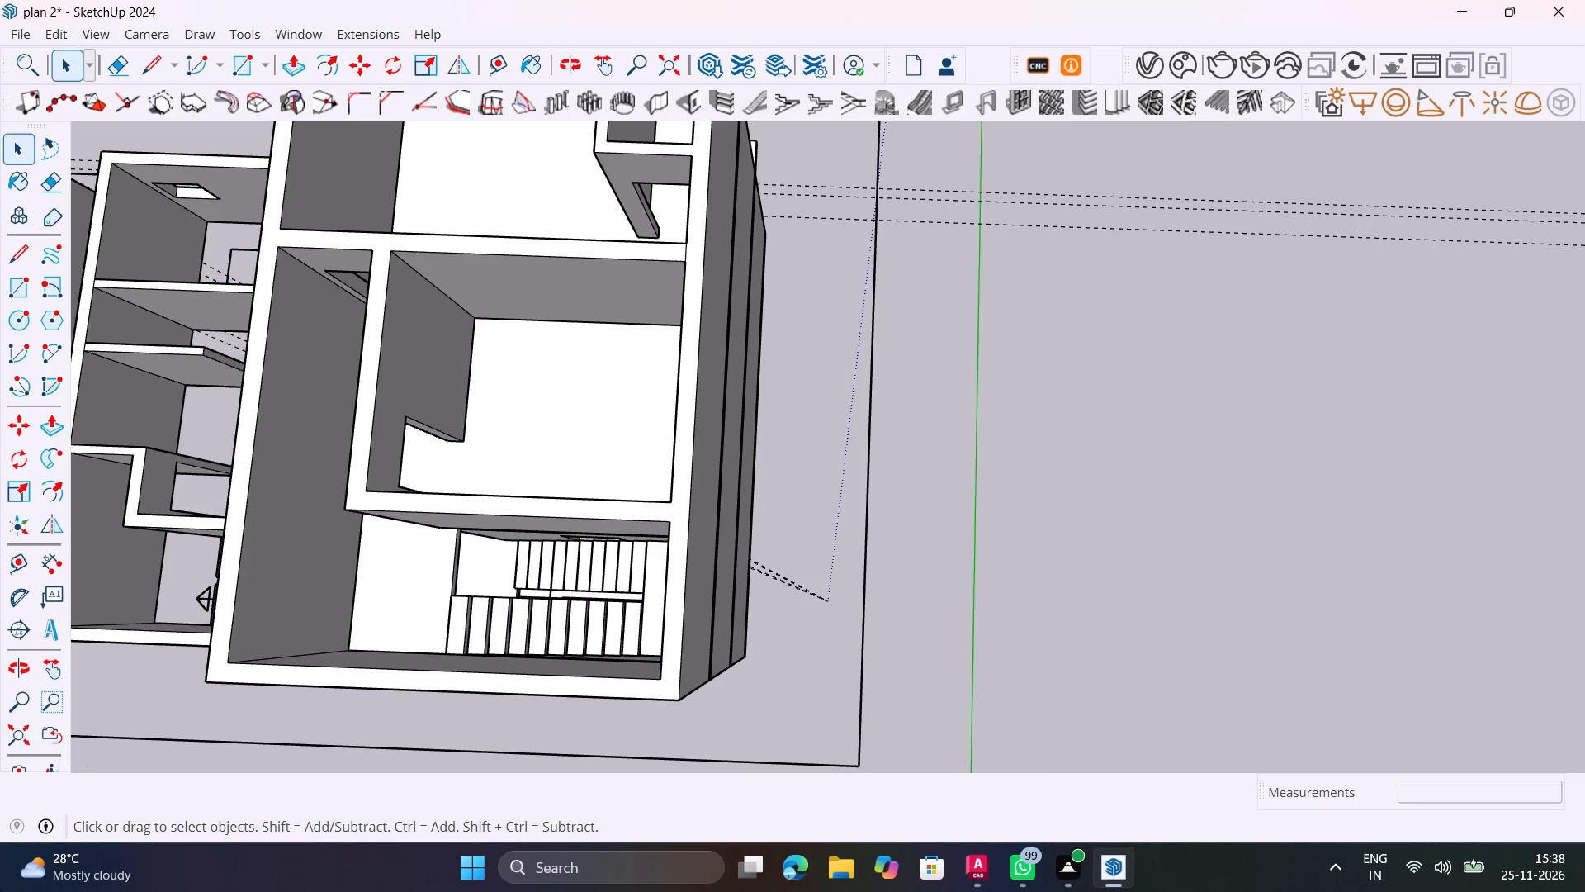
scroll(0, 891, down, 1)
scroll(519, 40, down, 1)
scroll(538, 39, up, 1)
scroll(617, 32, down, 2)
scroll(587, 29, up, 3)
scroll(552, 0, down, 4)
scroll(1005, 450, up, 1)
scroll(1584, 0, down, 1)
Examine the stacked house's rear and side walls and the slab edges between its three floors.
scroll(991, 449, down, 3)
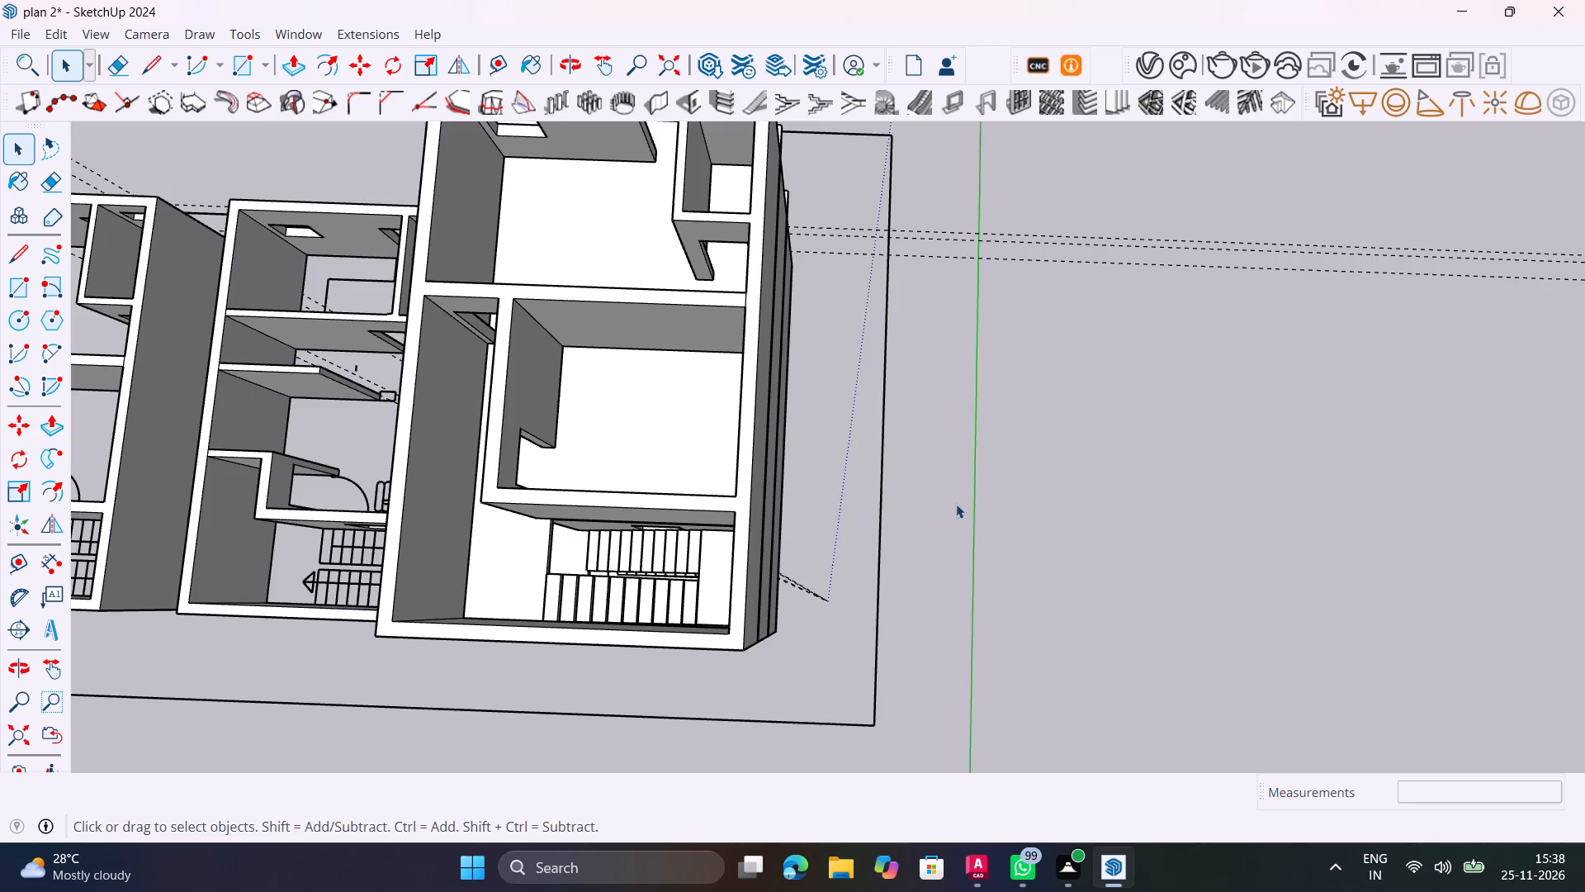
middle_drag(952, 506, 1078, 555)
scroll(1035, 576, down, 3)
middle_drag(1029, 589, 1125, 205)
middle_drag(989, 640, 1057, 553)
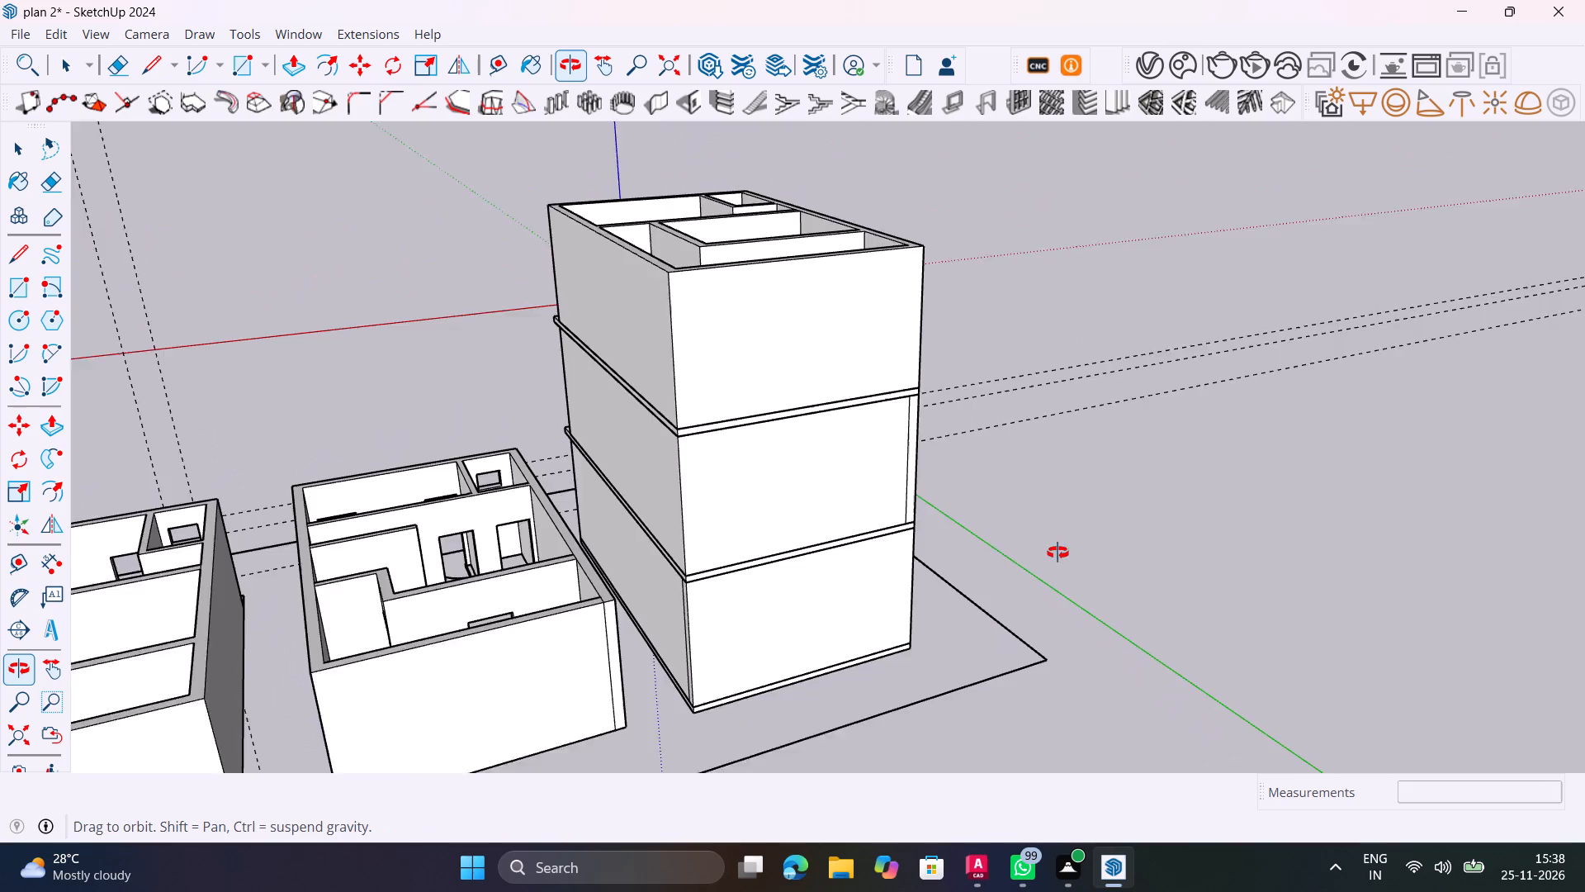
middle_drag(1057, 553, 1097, 609)
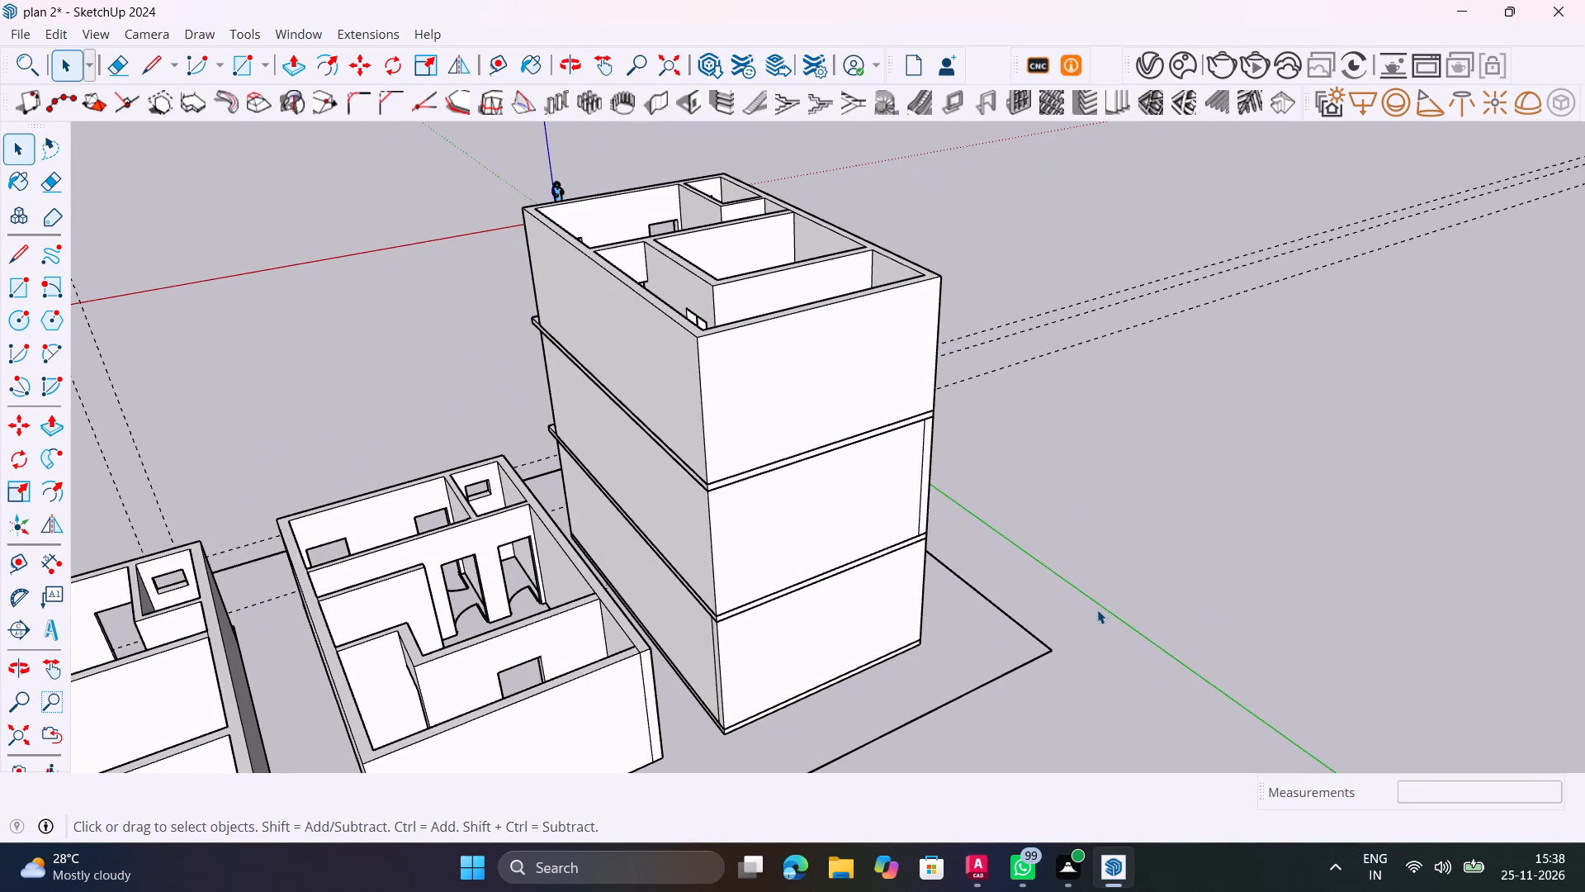
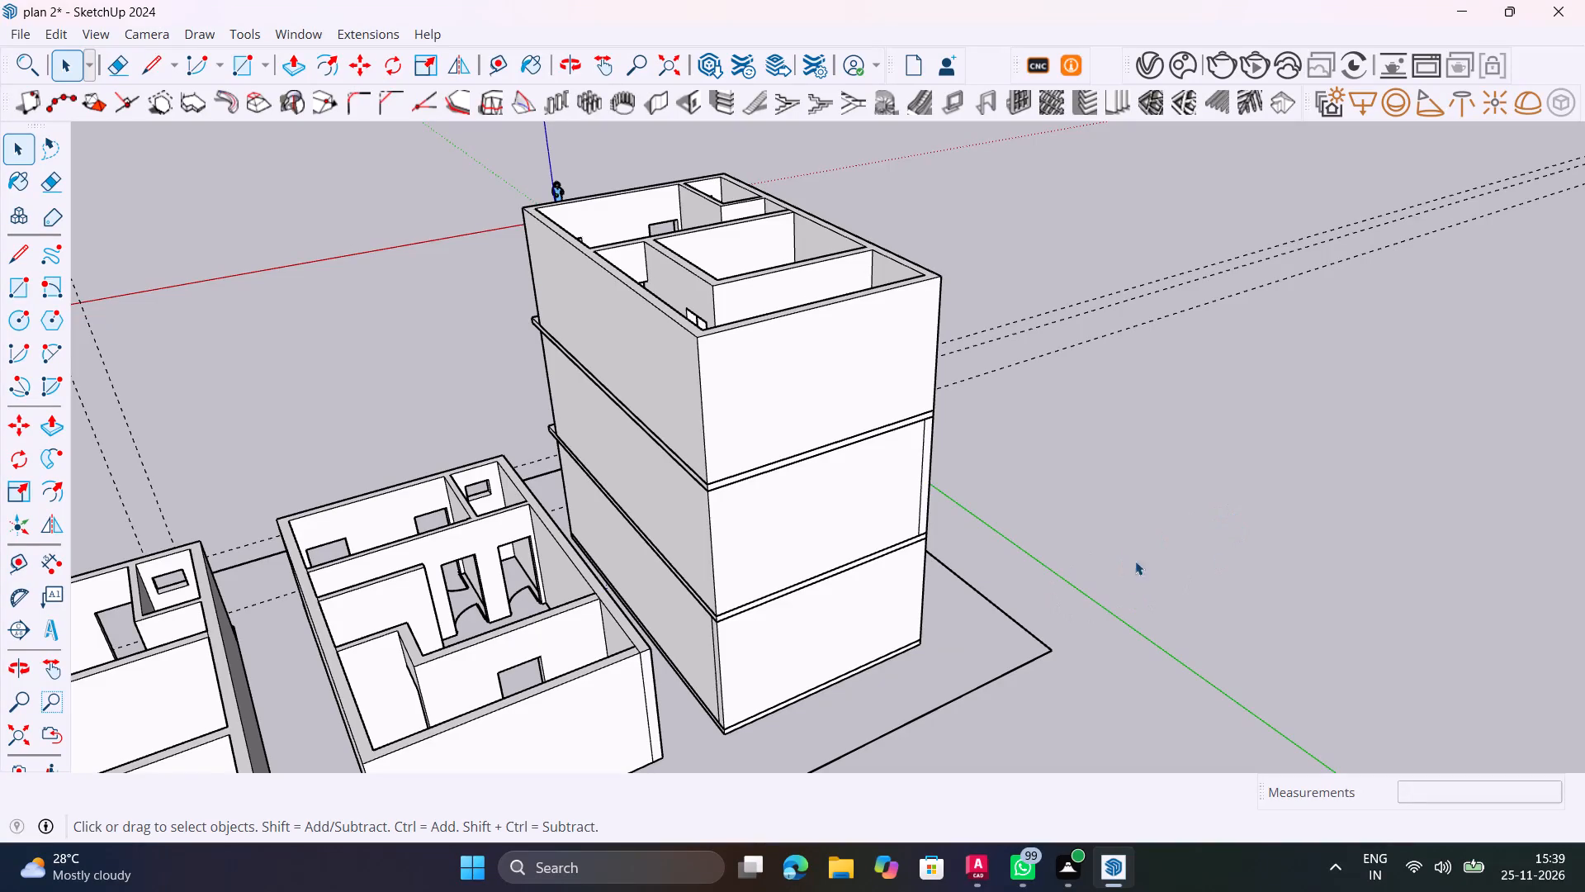
Examine the stacked house's rear and long side walls alongside the two separate floor blocks on the plot.
scroll(1034, 601, down, 1)
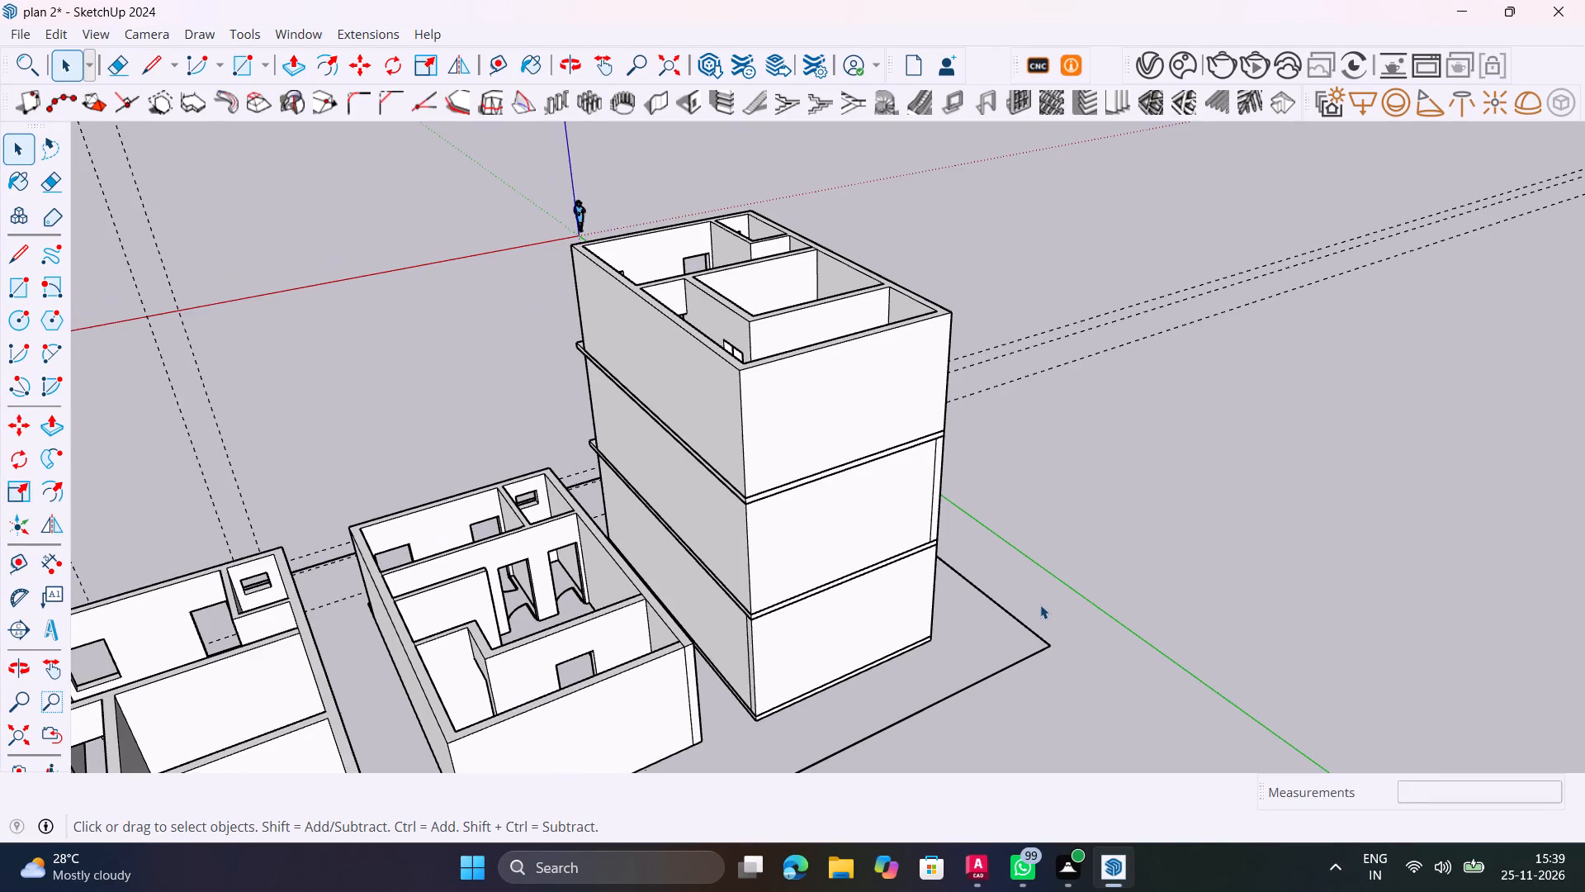
scroll(1193, 665, down, 1)
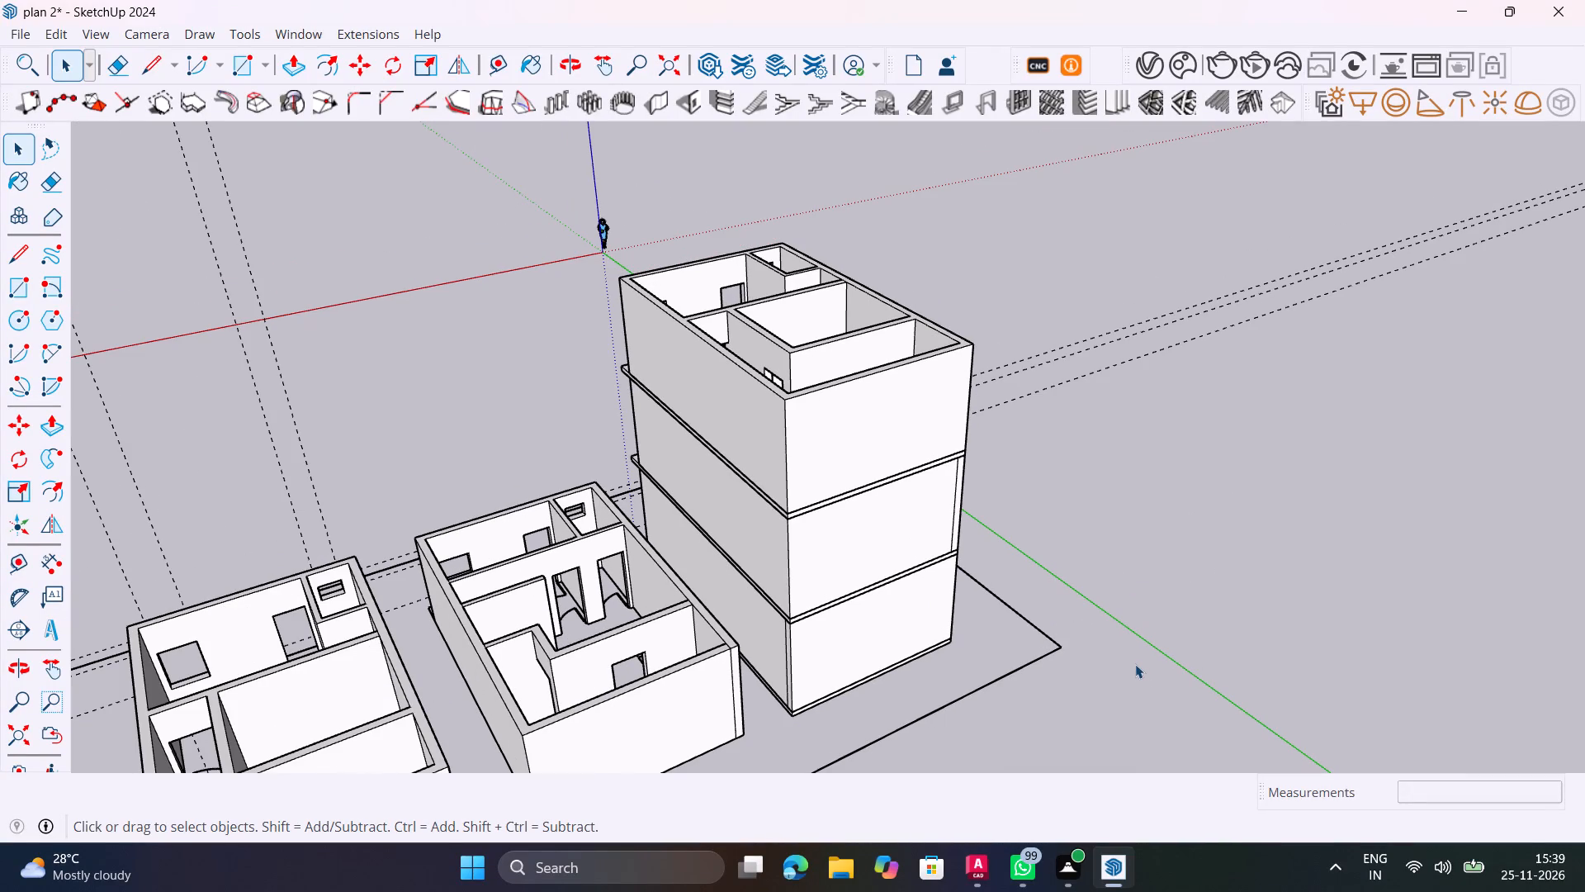
scroll(1133, 614, down, 2)
middle_drag(1047, 544, 1237, 542)
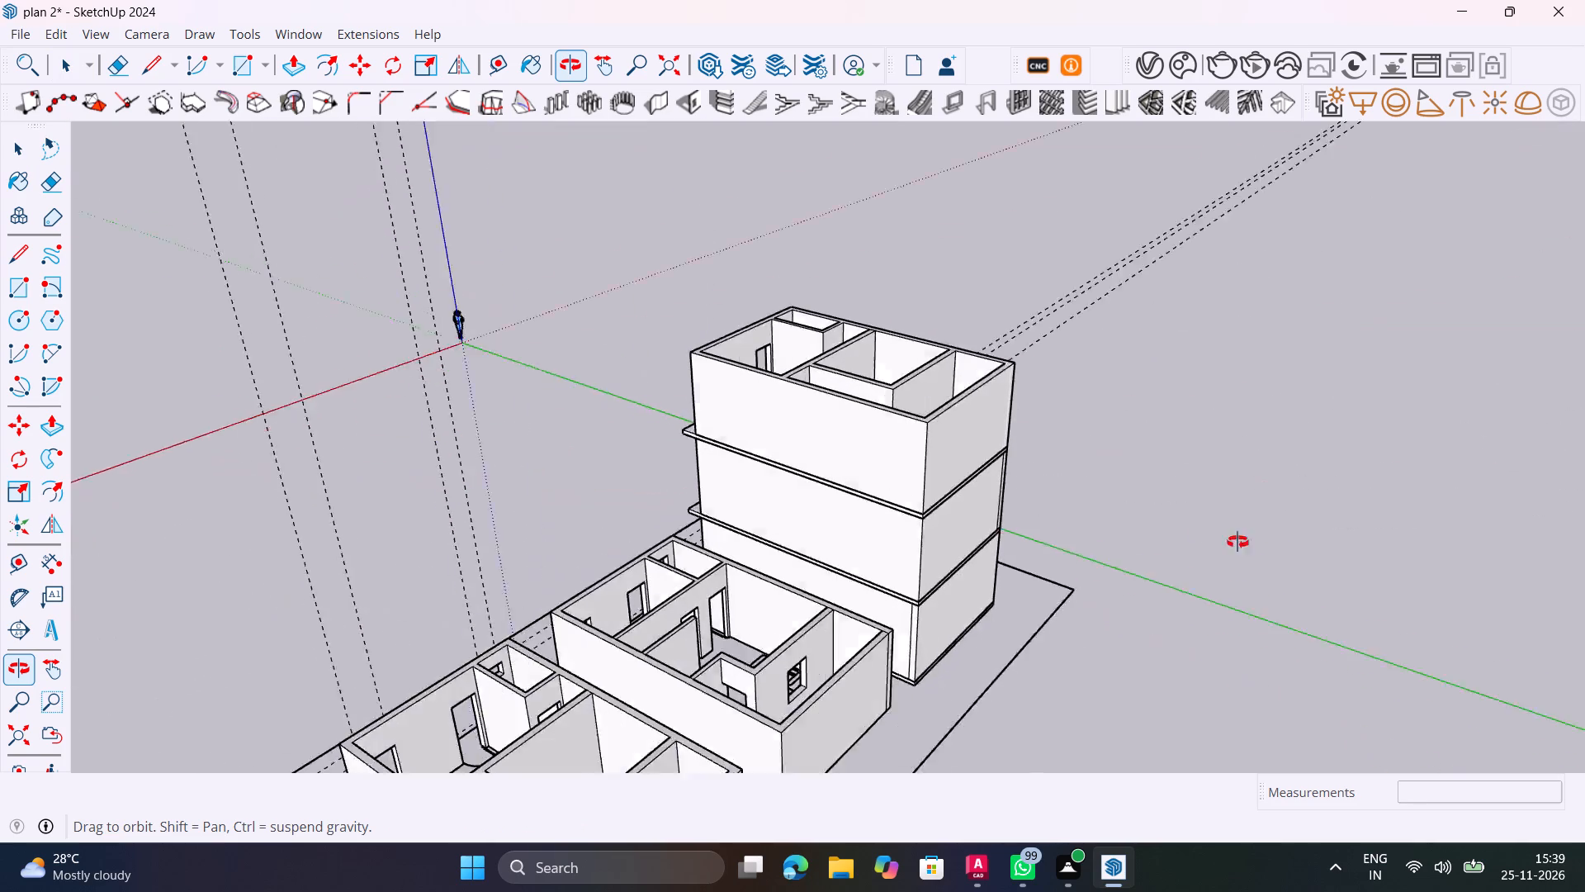
middle_drag(1237, 542, 1349, 548)
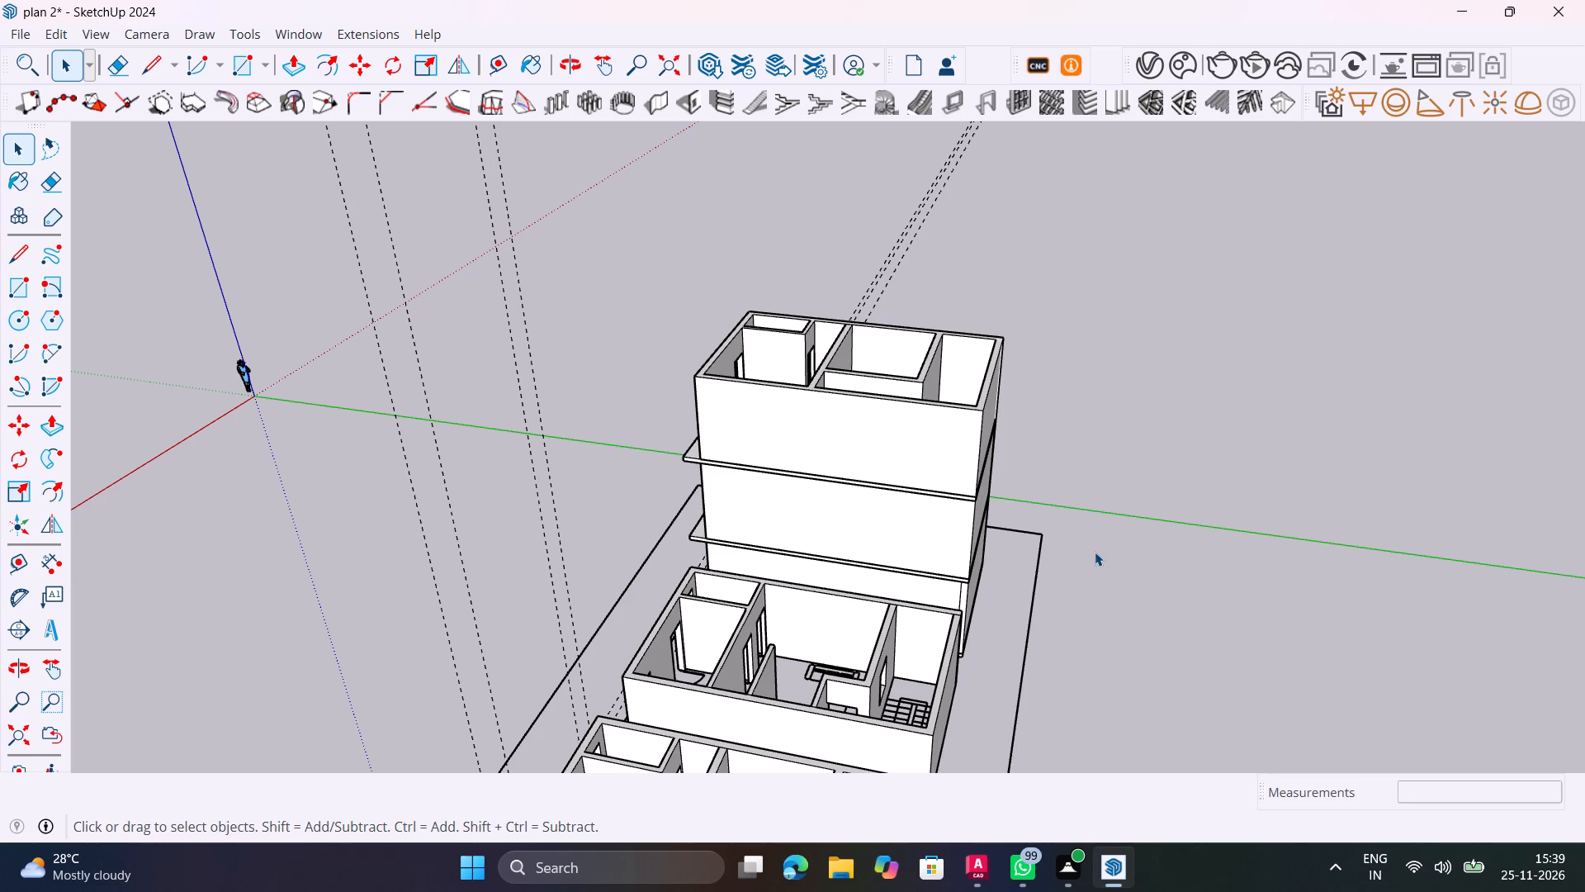
scroll(1089, 539, down, 1)
scroll(1091, 539, up, 4)
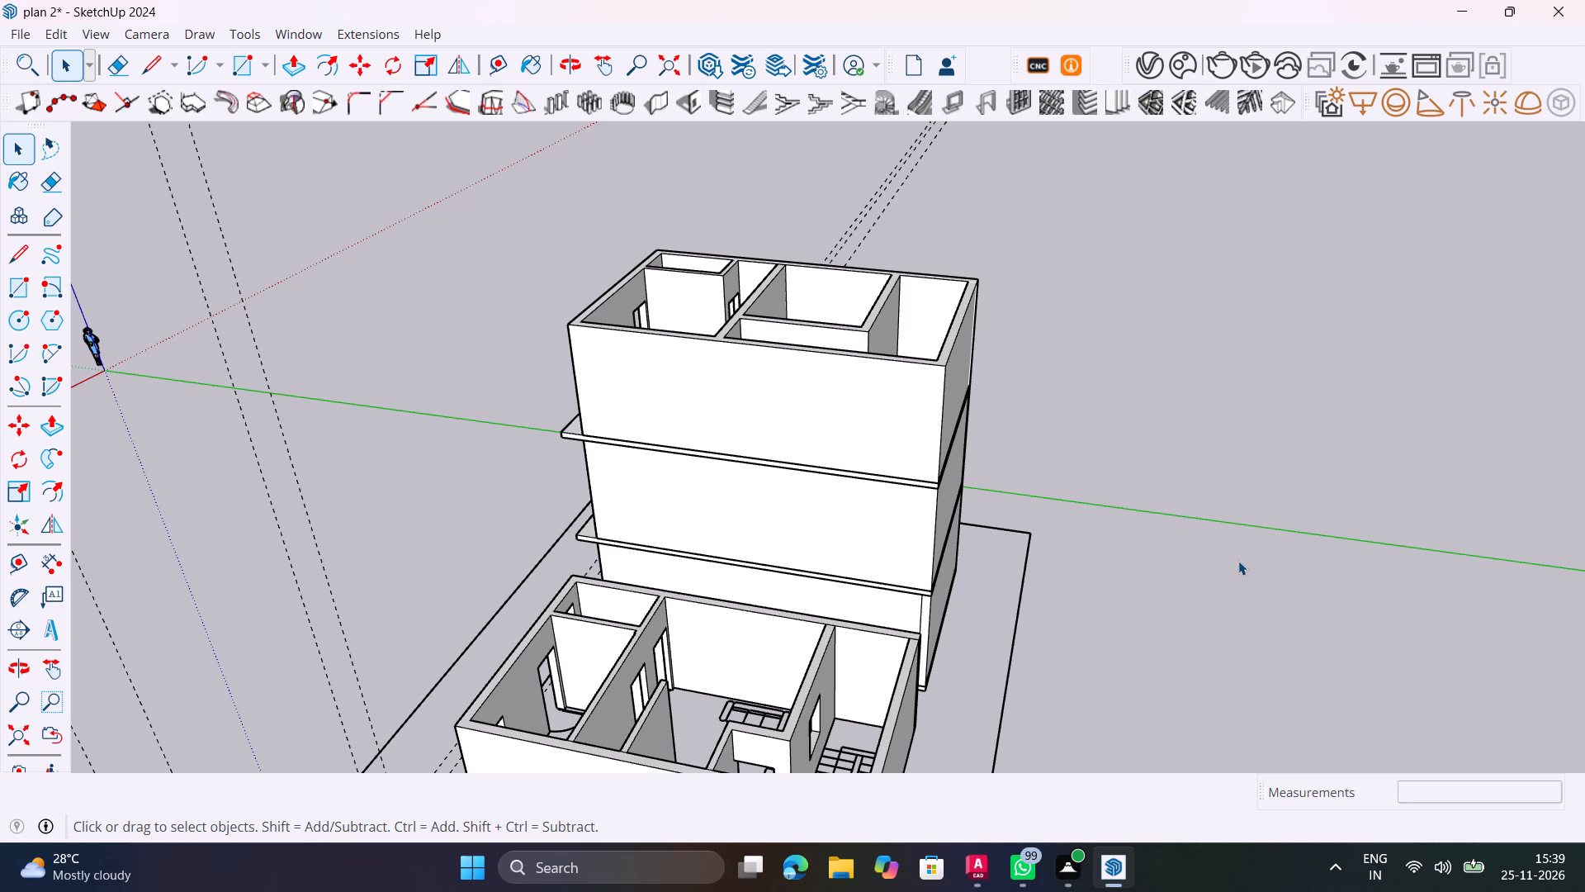
scroll(1213, 542, down, 1)
scroll(1213, 542, up, 1)
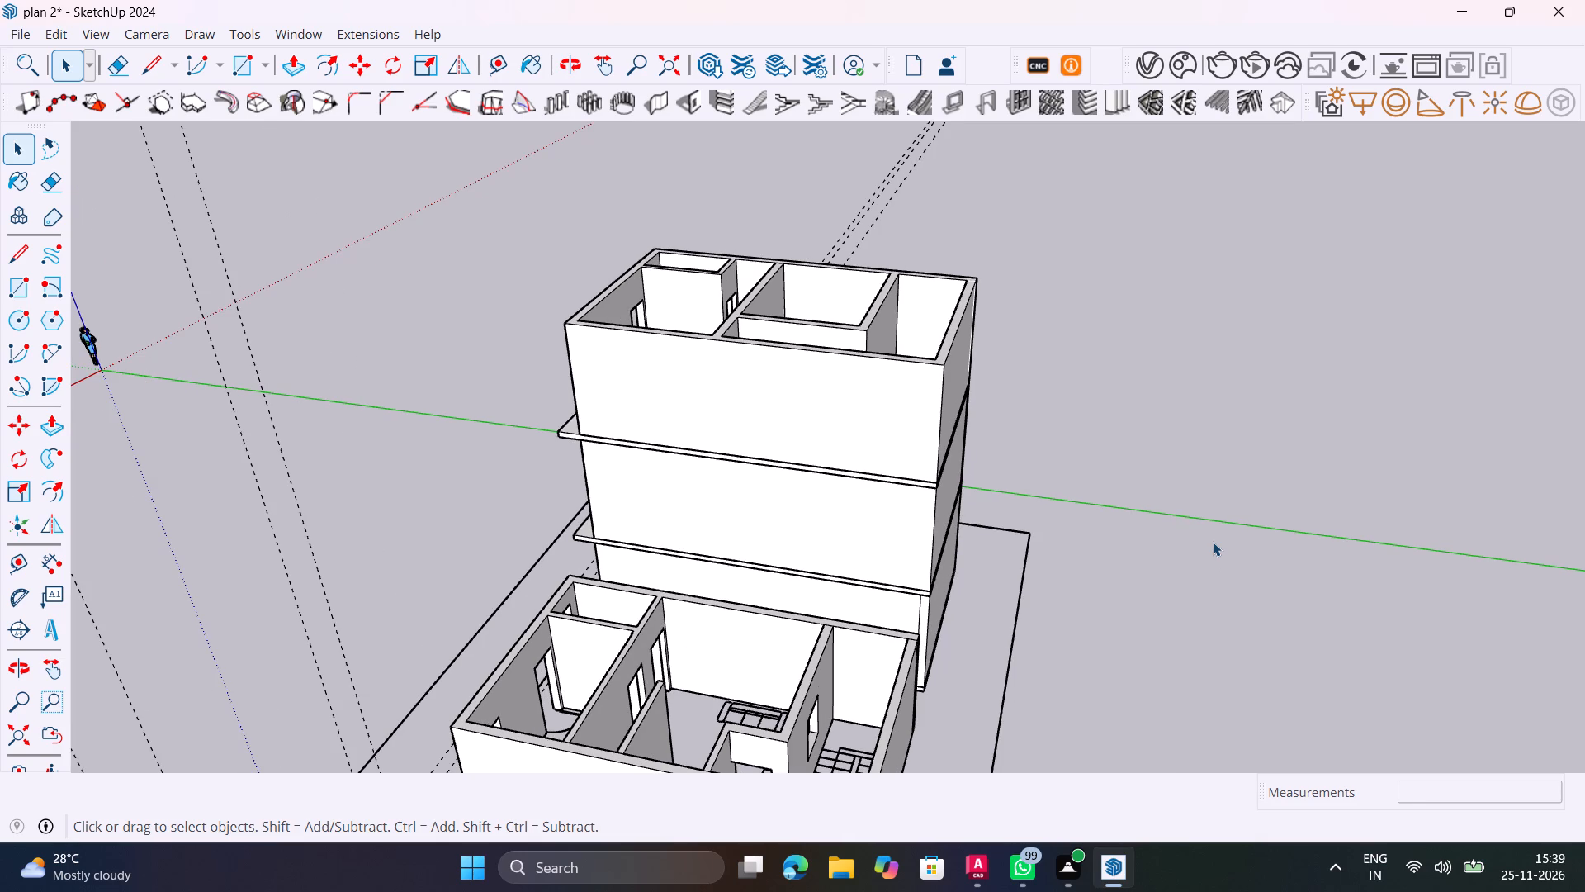
scroll(1213, 542, up, 1)
scroll(971, 493, up, 1)
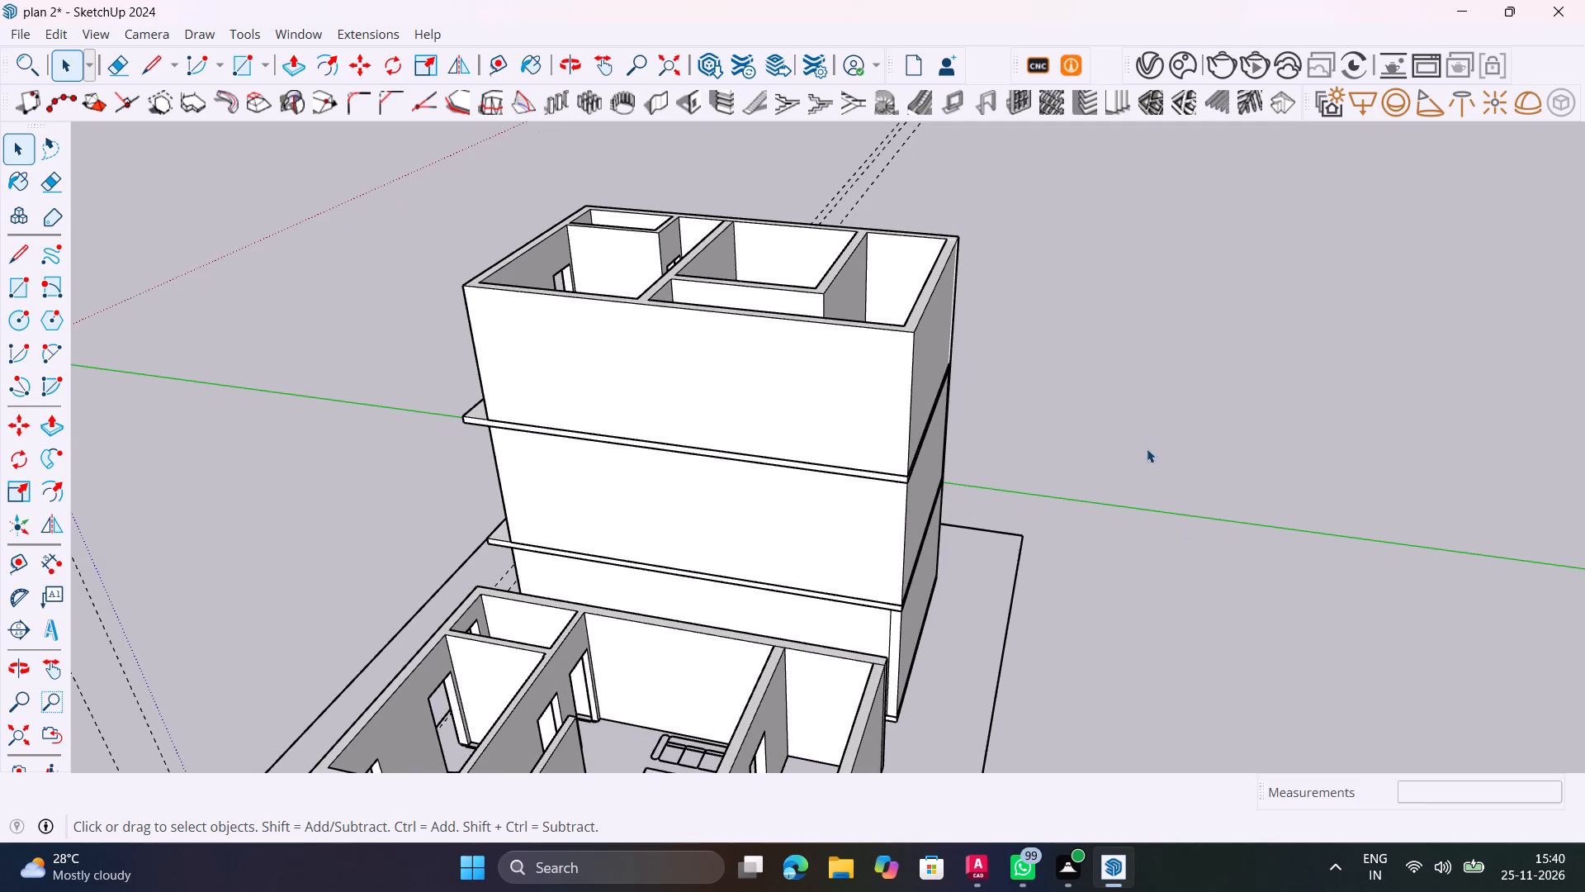
scroll(1134, 458, down, 3)
middle_drag(1111, 567, 287, 680)
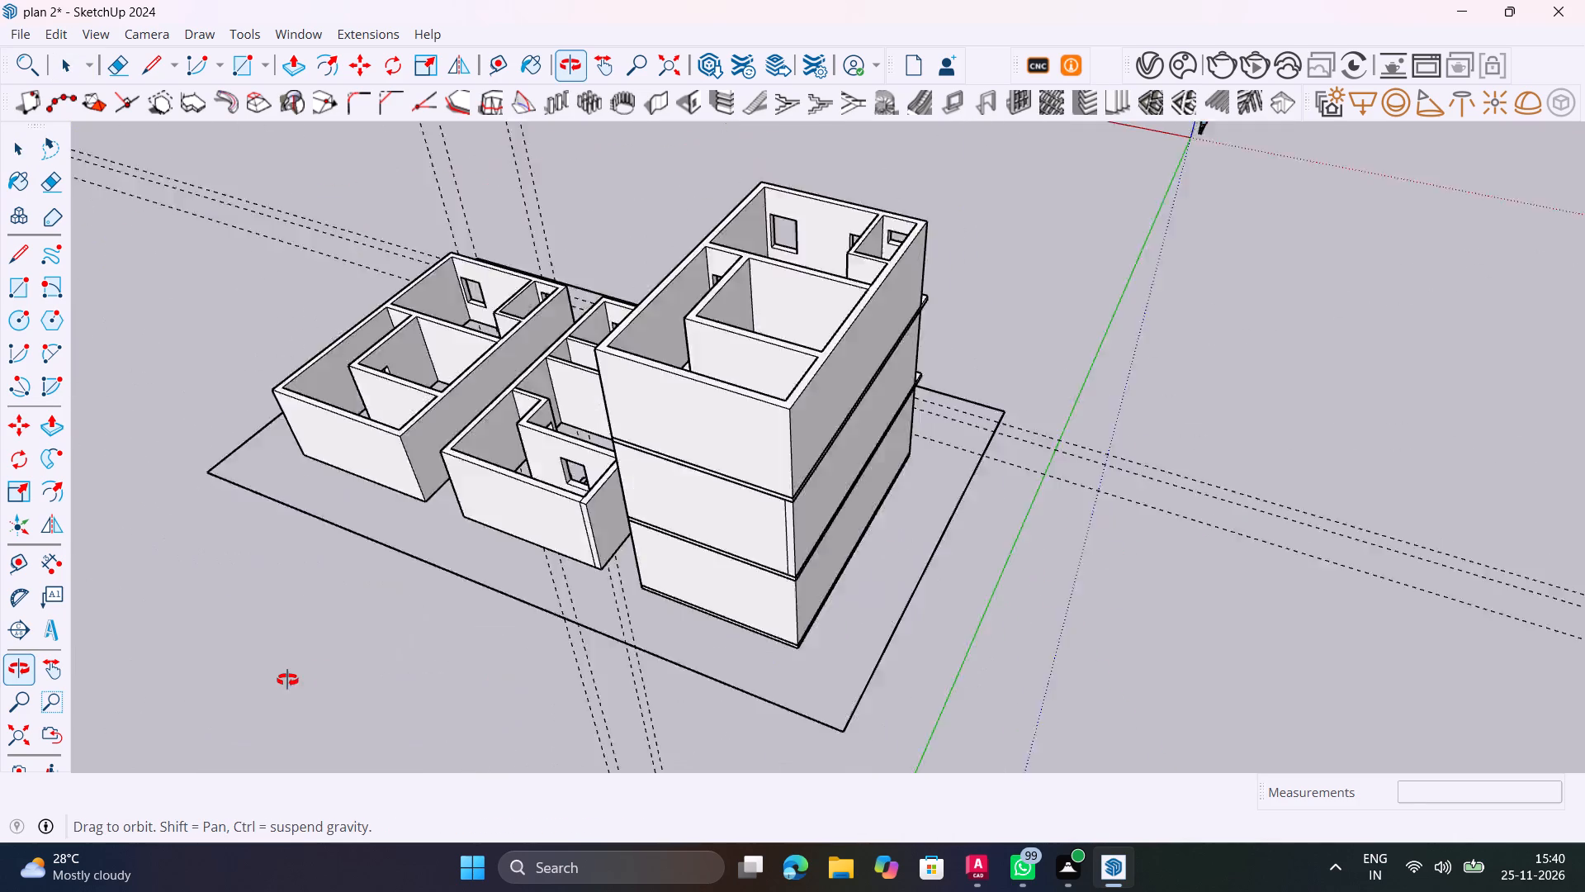
middle_drag(287, 680, 1108, 595)
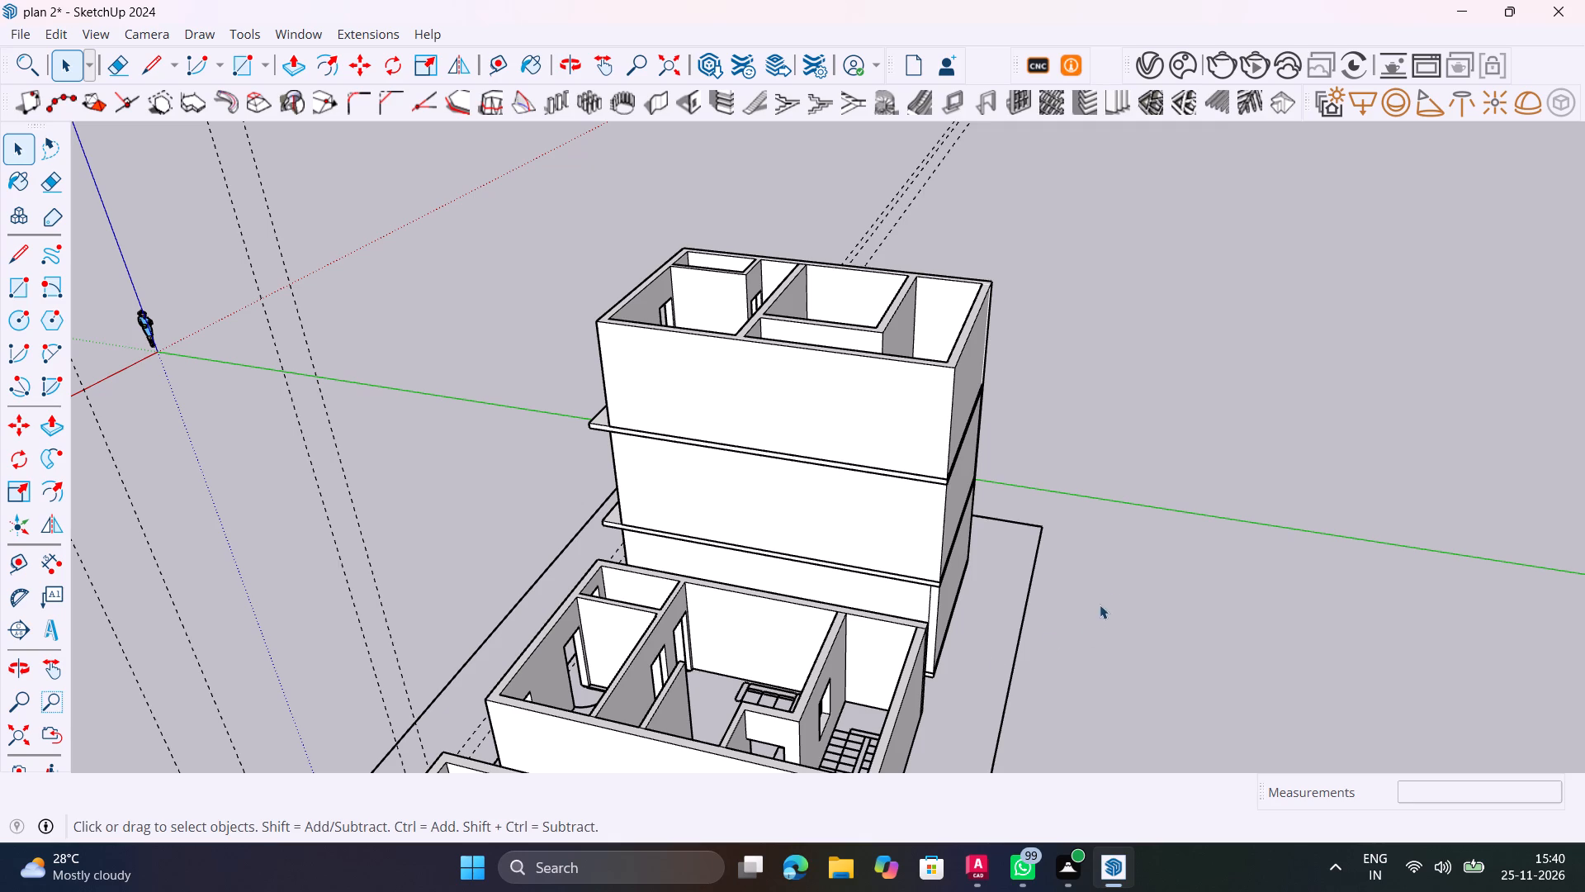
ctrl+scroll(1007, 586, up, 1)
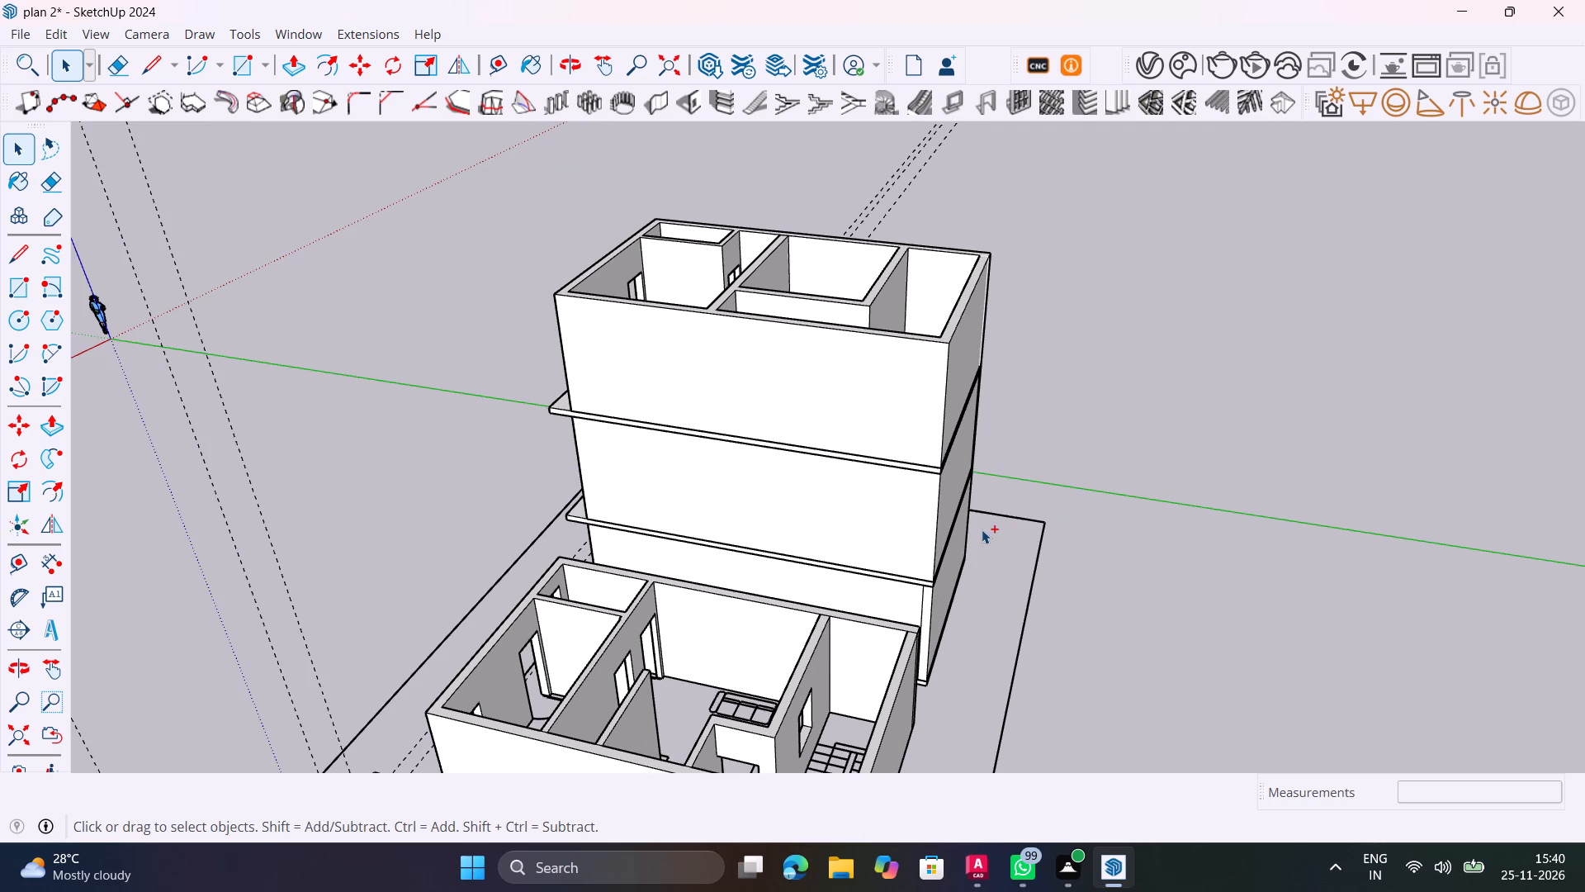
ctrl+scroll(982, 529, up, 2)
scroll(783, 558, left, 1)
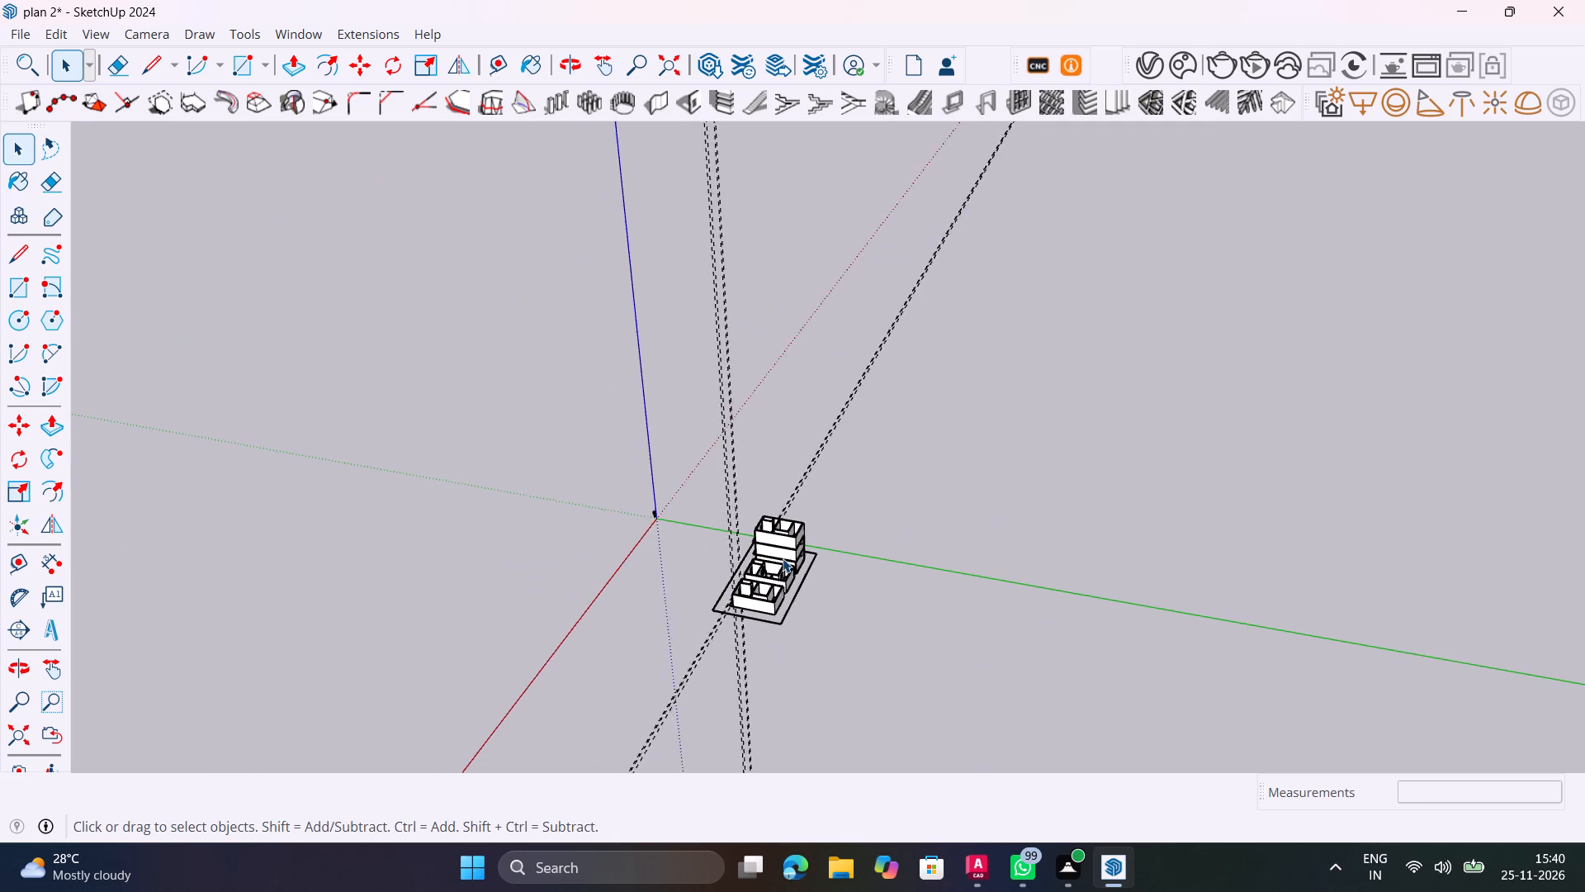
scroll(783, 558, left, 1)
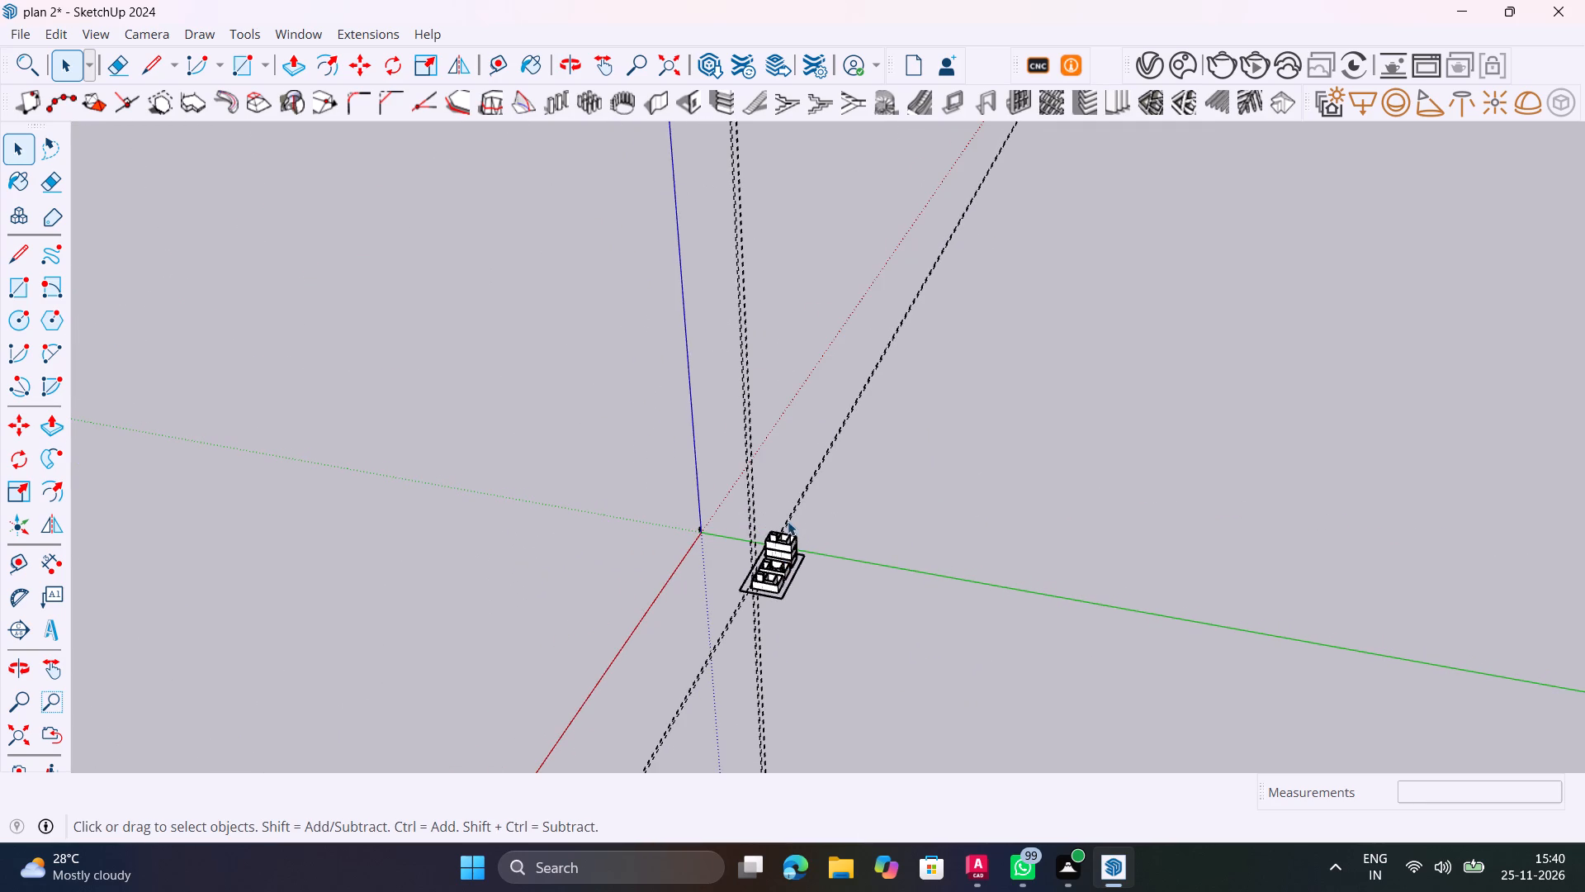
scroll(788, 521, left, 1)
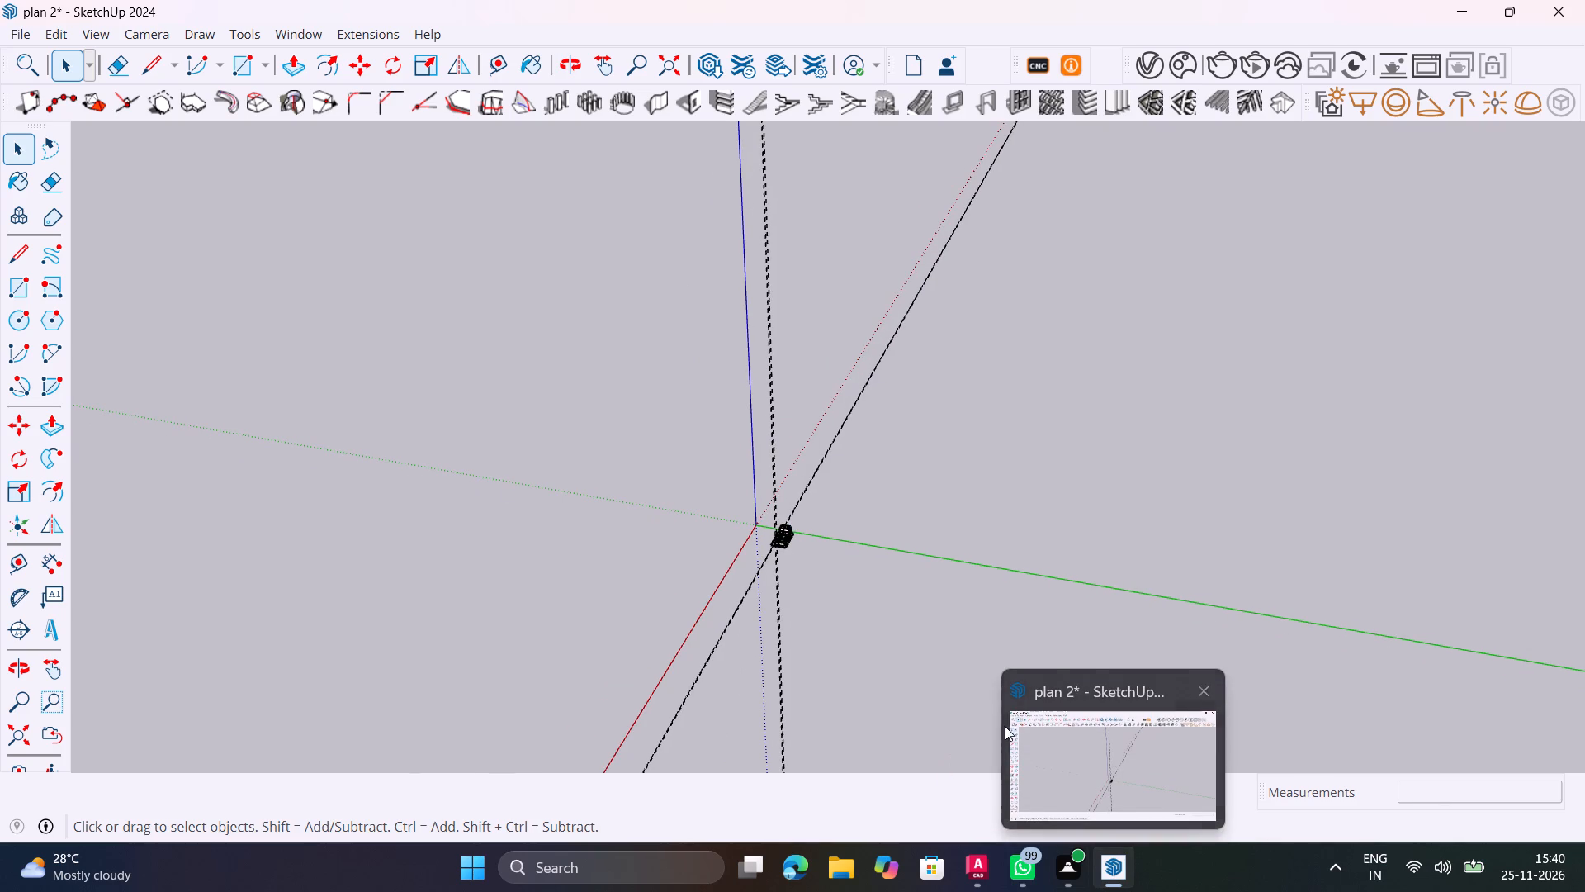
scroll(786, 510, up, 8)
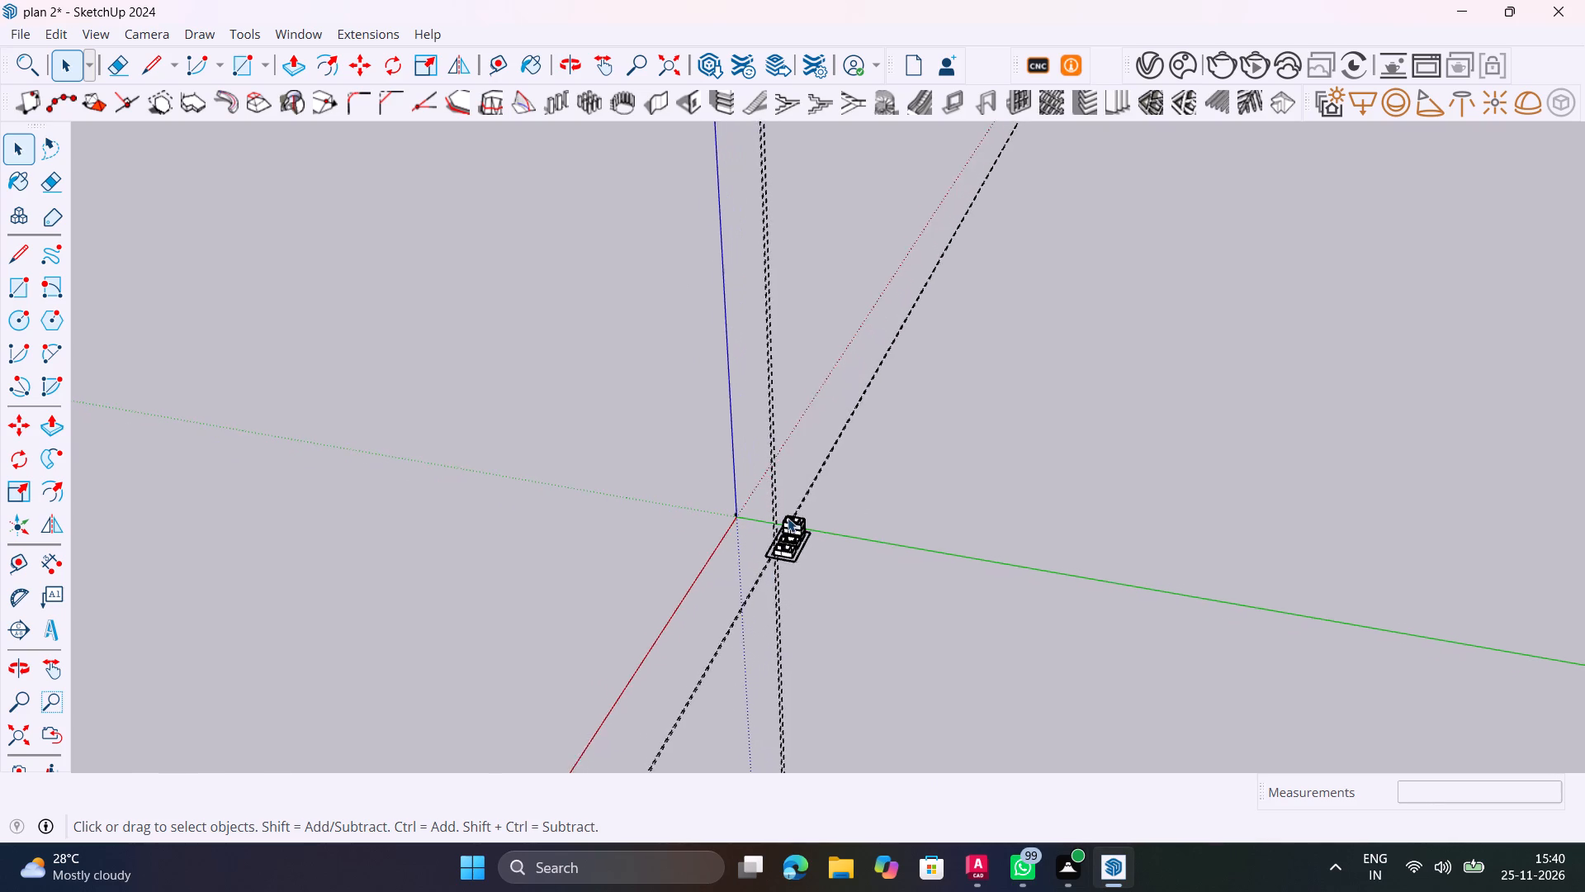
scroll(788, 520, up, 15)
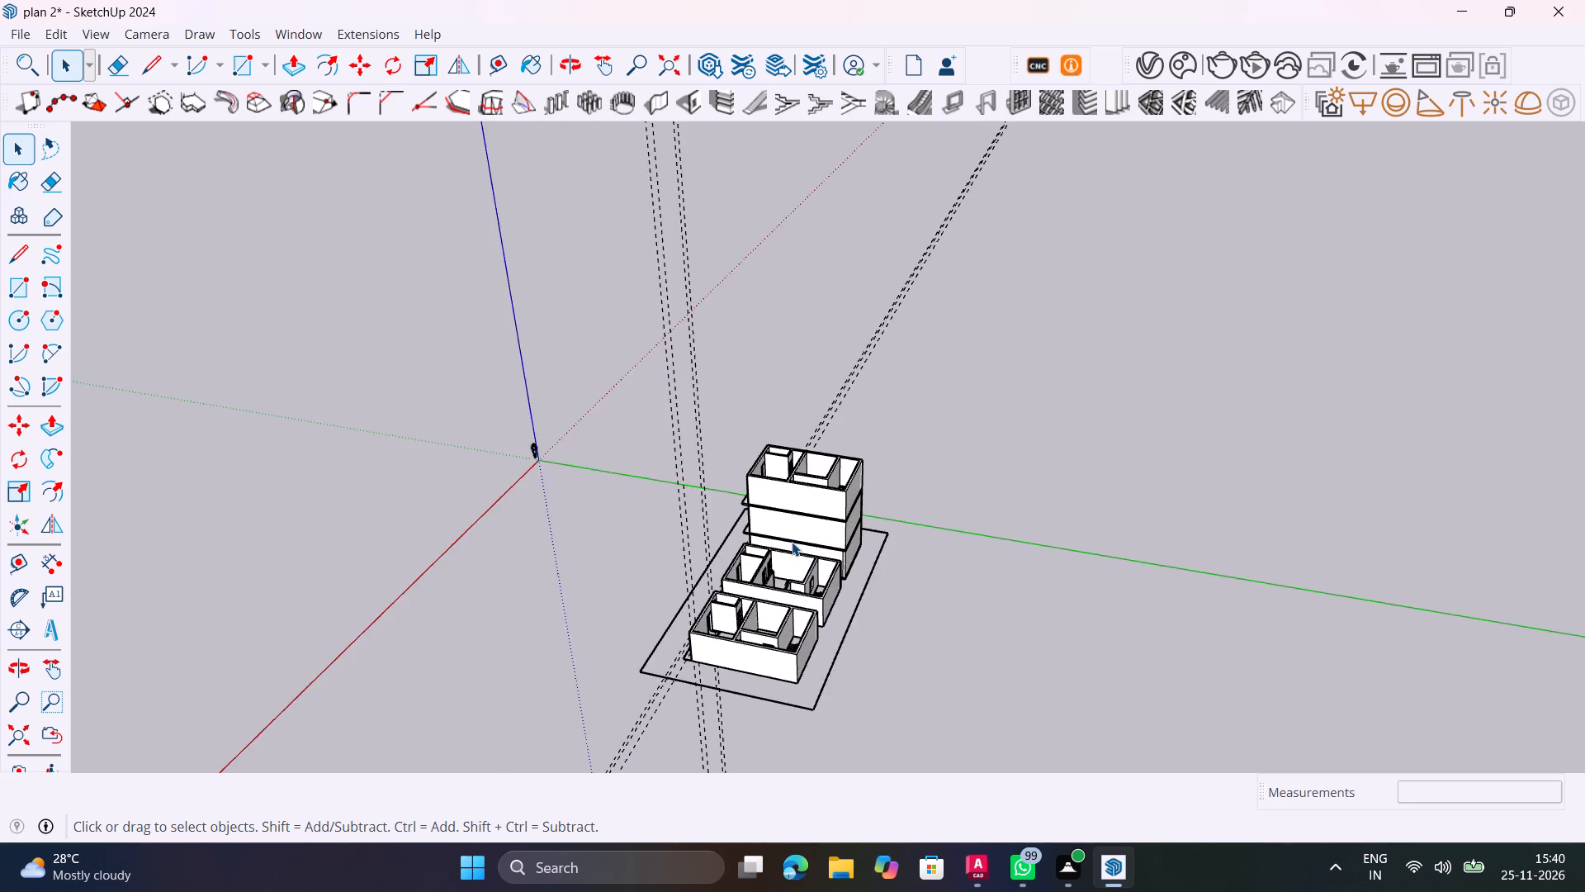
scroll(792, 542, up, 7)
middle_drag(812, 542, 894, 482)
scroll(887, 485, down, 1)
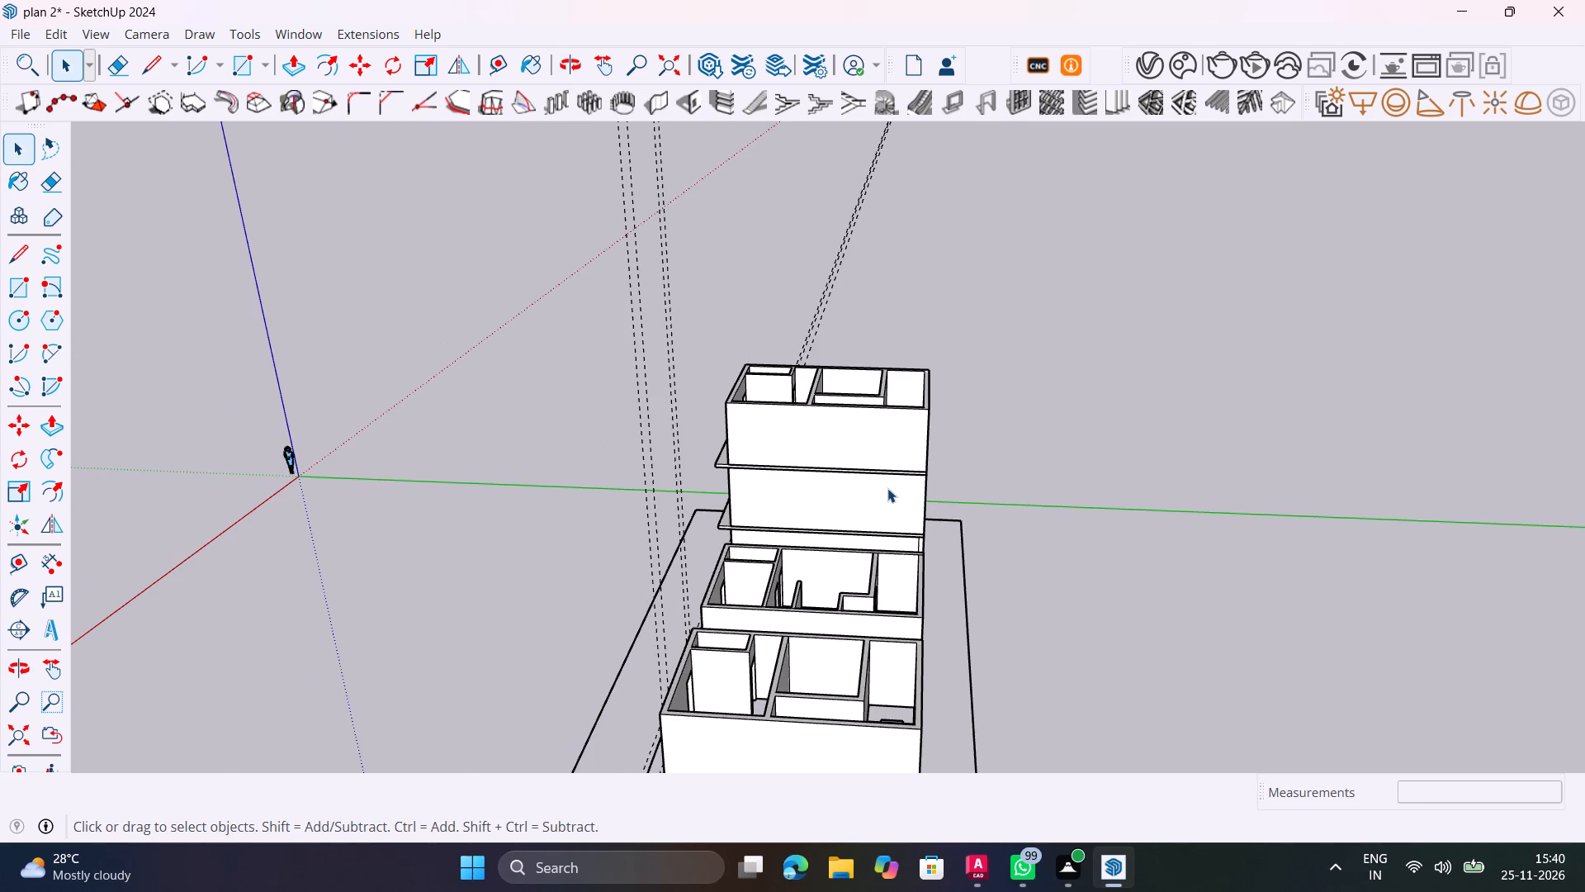
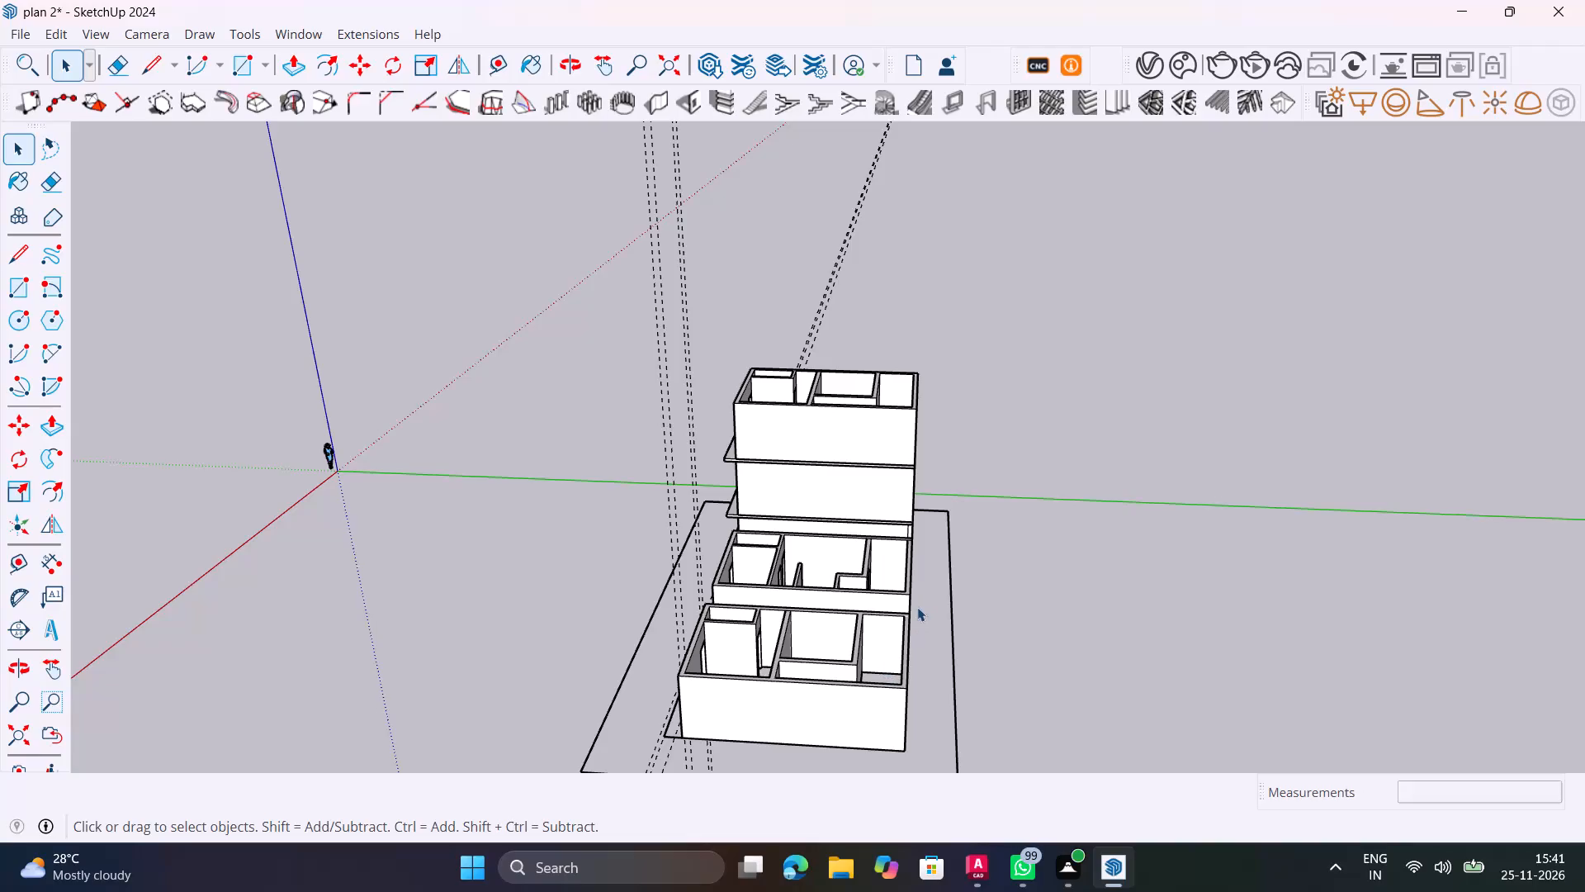
Examine the stacked house and the two separate floor blocks from the rear, from below and from the front.
drag(896, 601, 887, 599)
drag(887, 599, 880, 603)
shift+scroll(879, 603, up, 1)
shift+middle_drag(830, 613, 764, 612)
shift+drag(814, 612, 792, 614)
scroll(759, 580, down, 2)
middle_drag(801, 592, 591, 319)
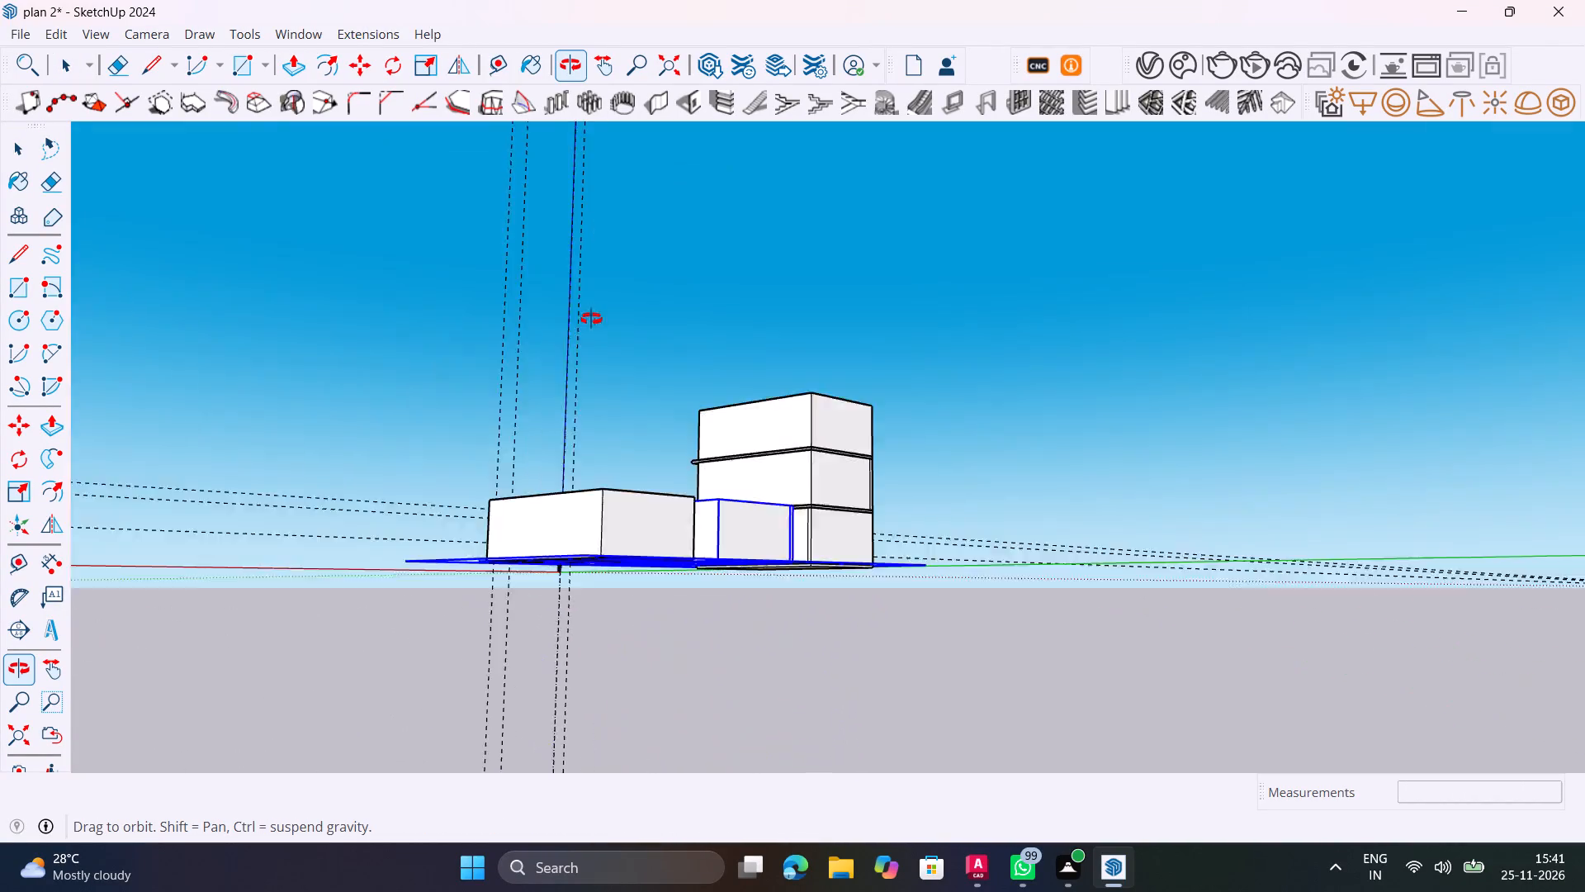
middle_drag(591, 319, 1289, 227)
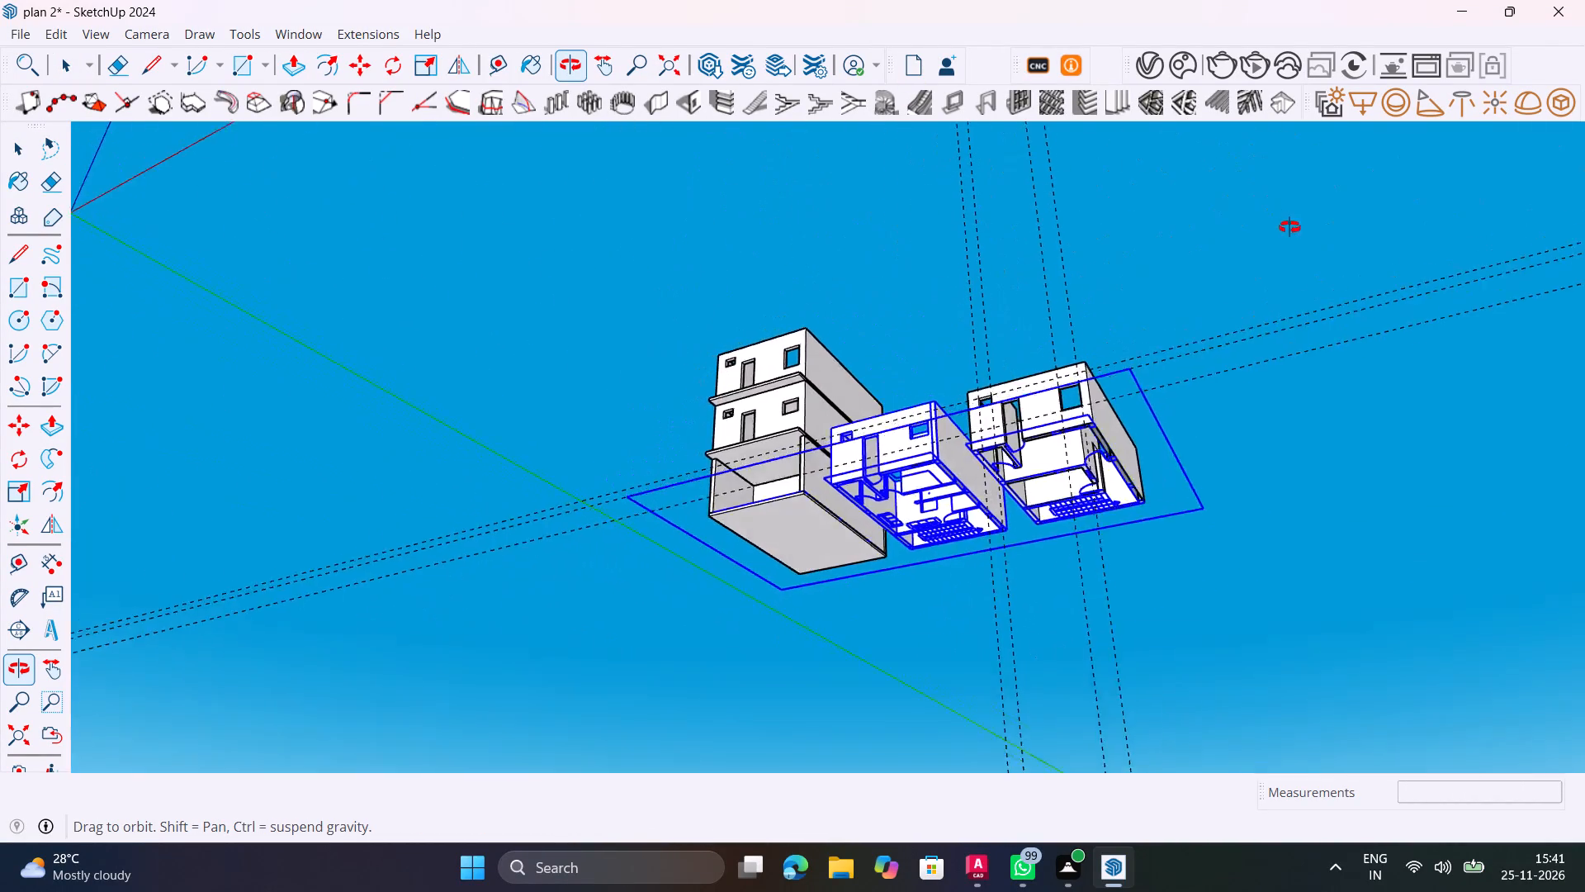
middle_drag(1289, 227, 1429, 495)
scroll(622, 729, up, 3)
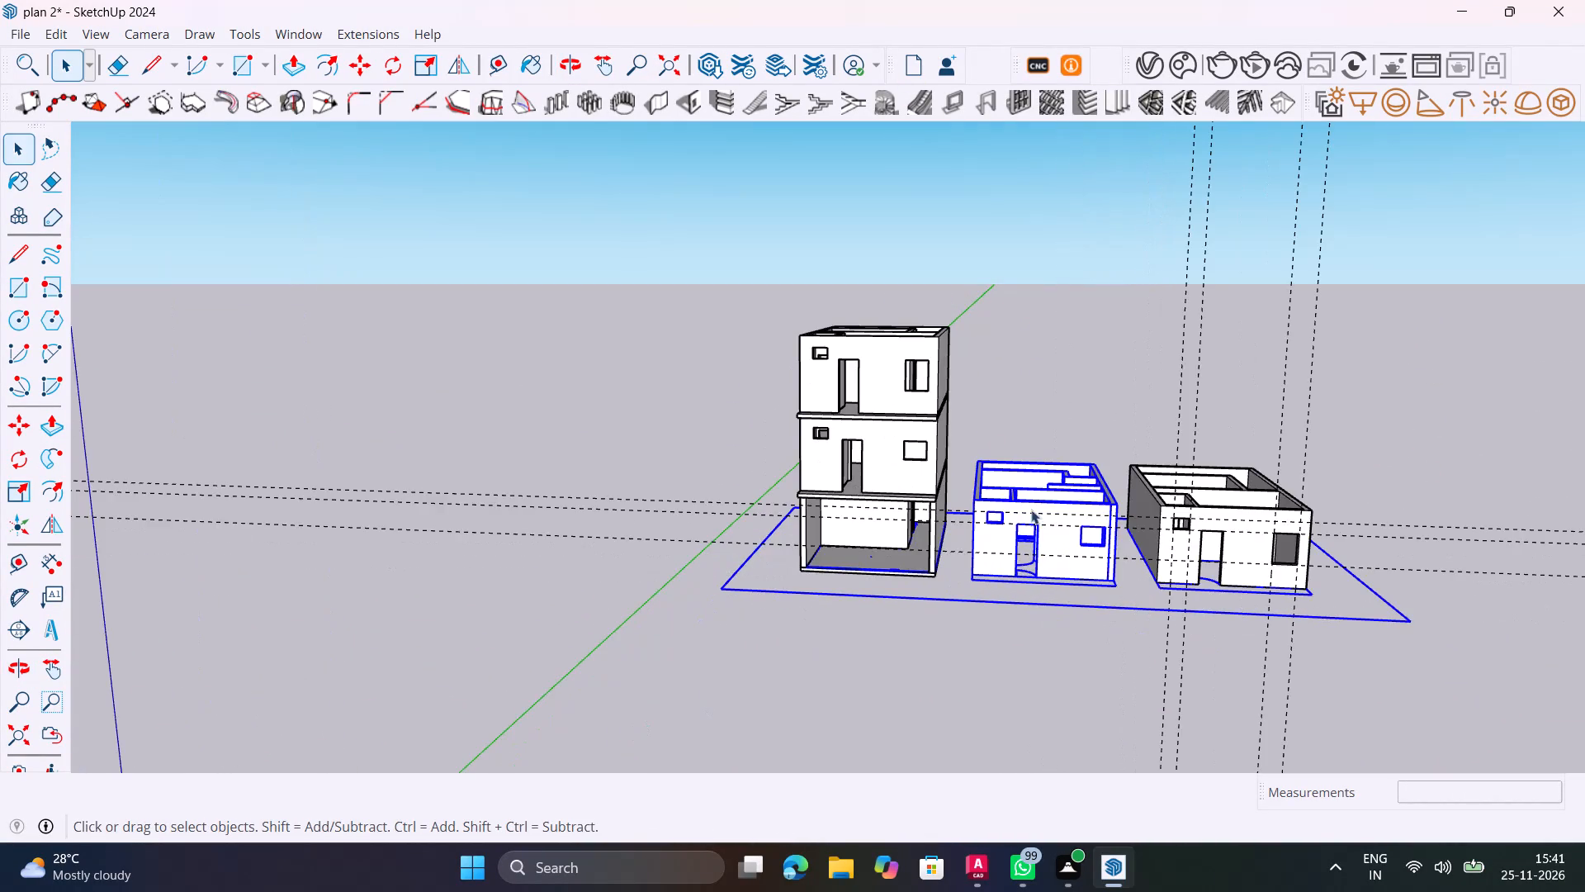
Examine the front facades and open-top room layouts of the stacked house and the two separate floor blocks on the plot.
middle_drag(1039, 480, 878, 522)
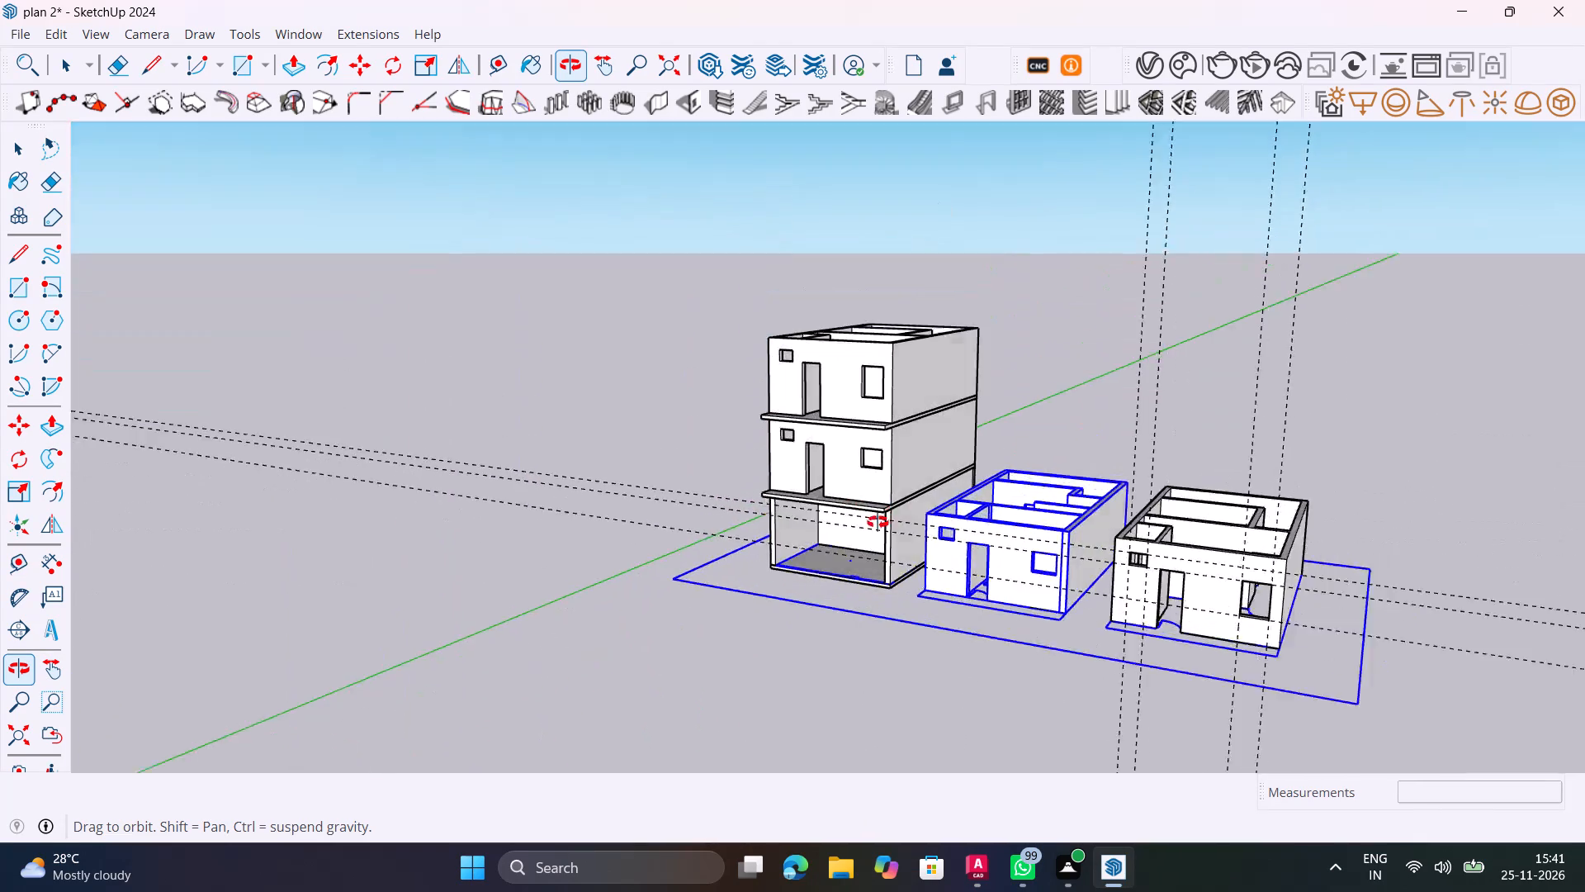
middle_drag(878, 522, 1080, 687)
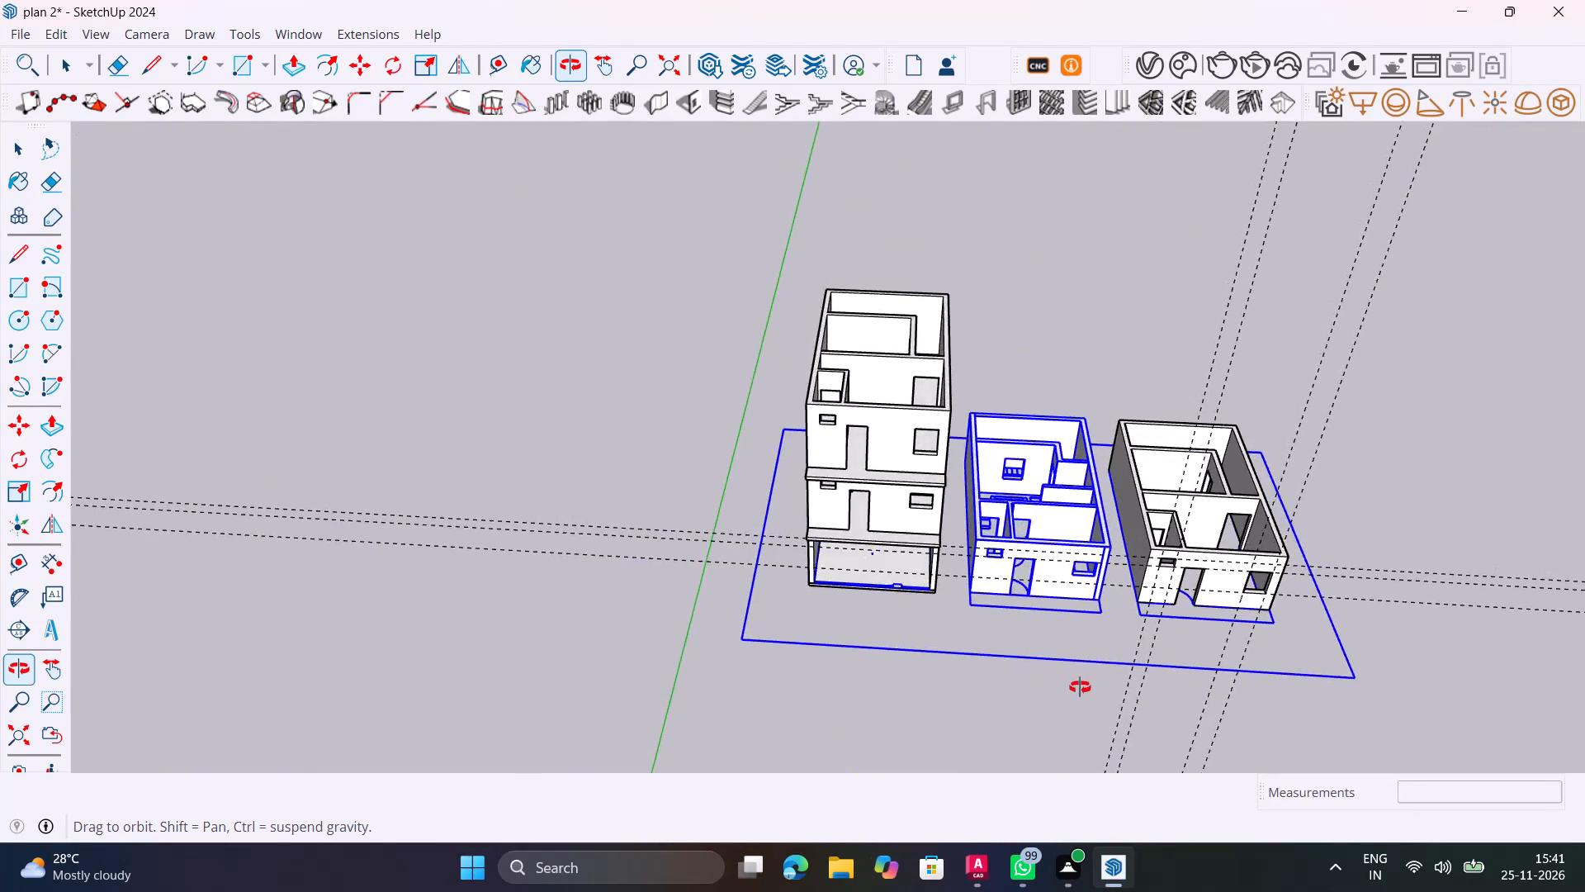
middle_drag(1080, 687, 1238, 643)
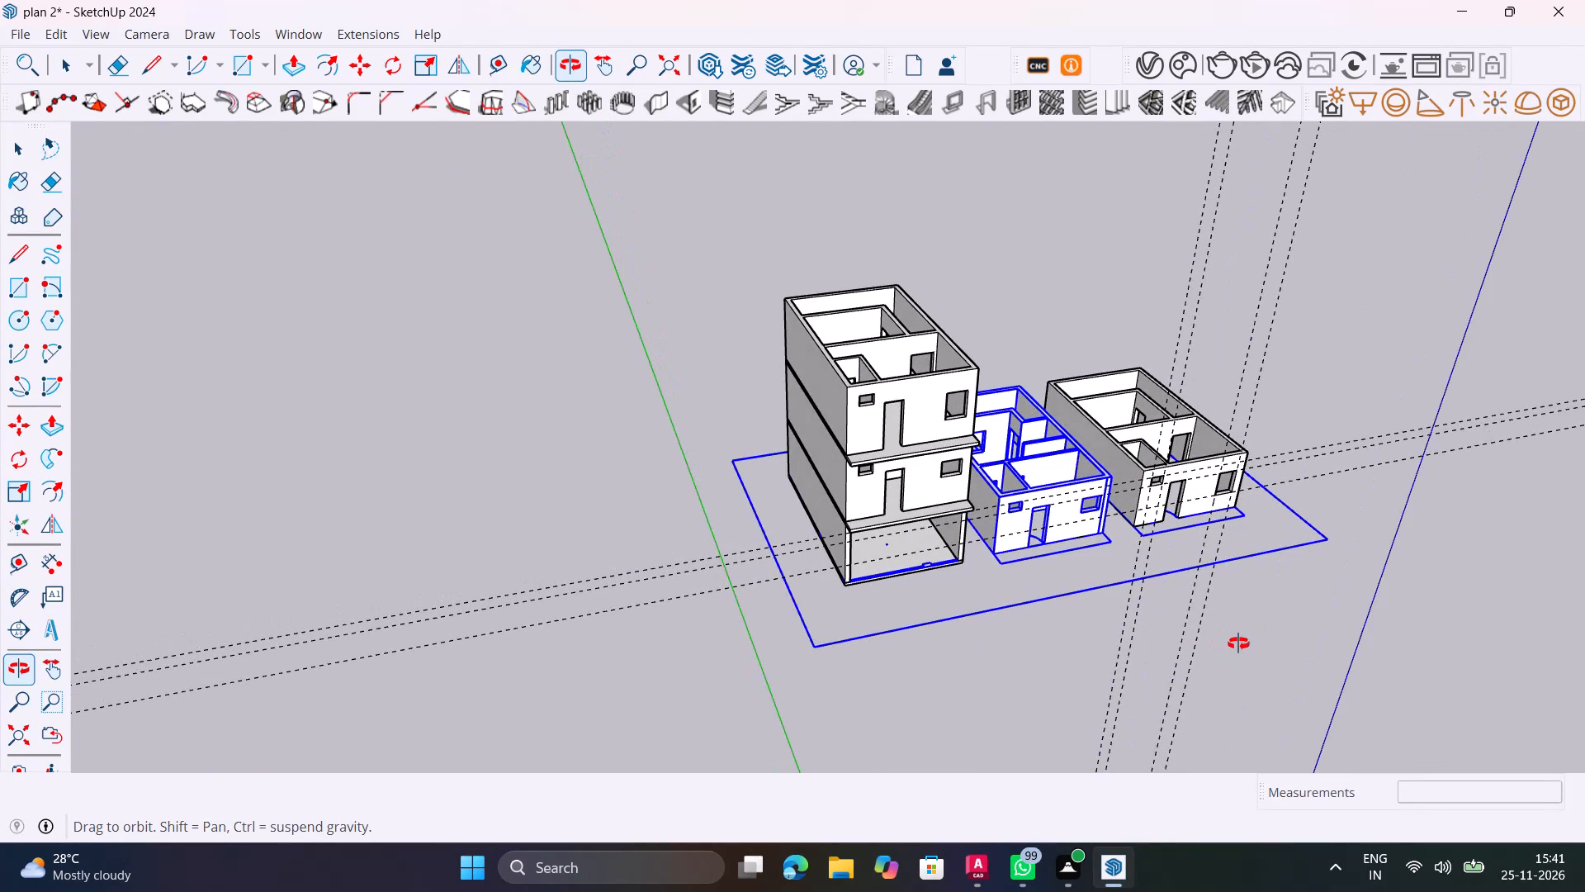
middle_drag(1238, 643, 1237, 647)
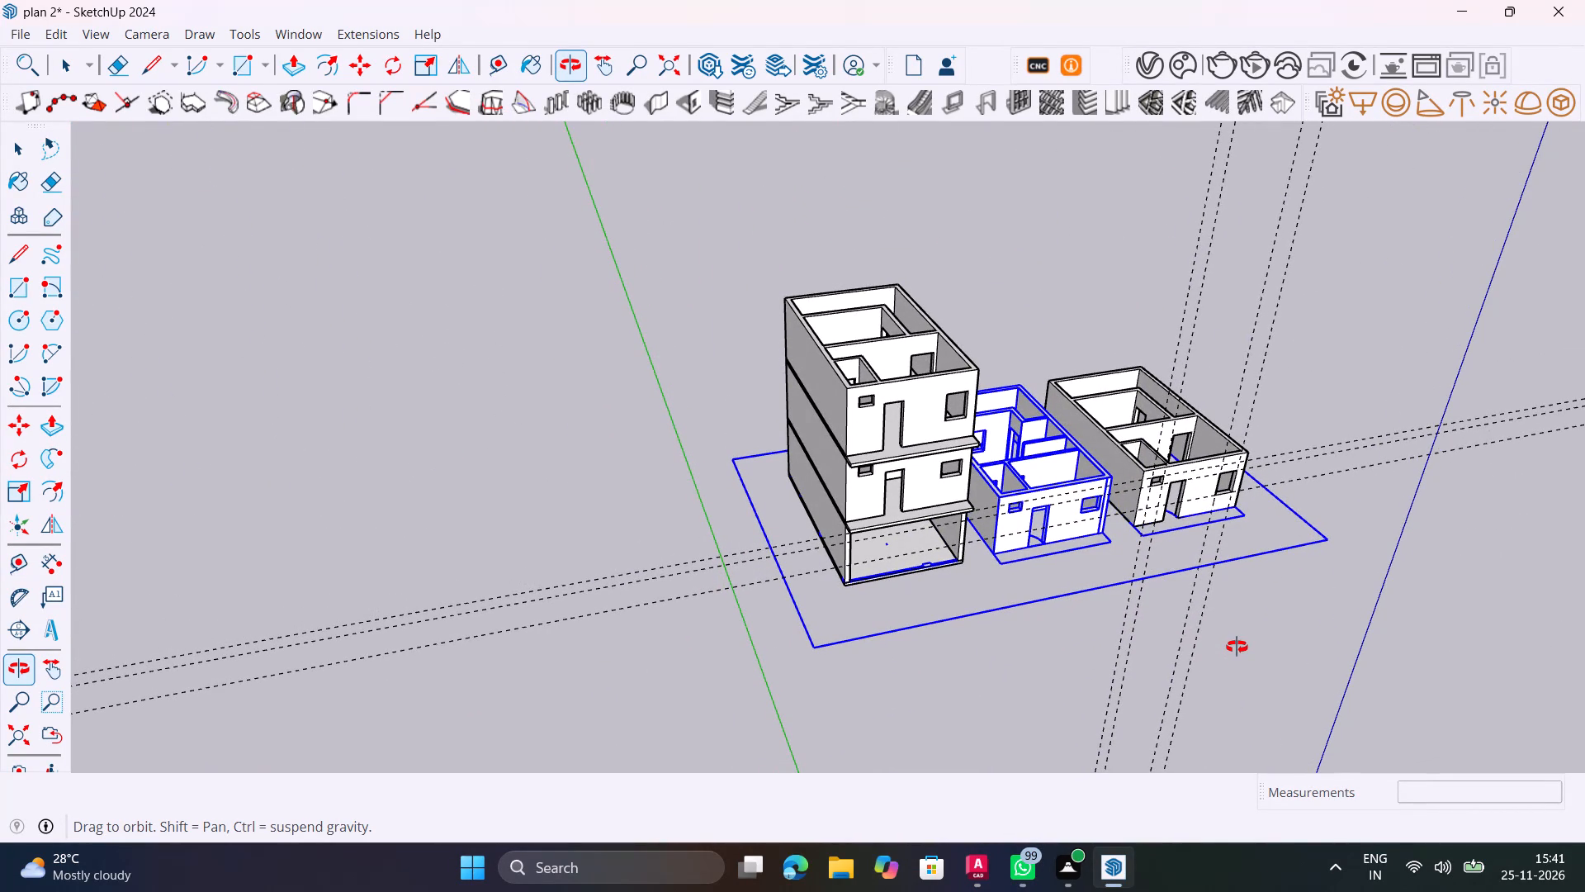
middle_drag(1237, 647, 1346, 546)
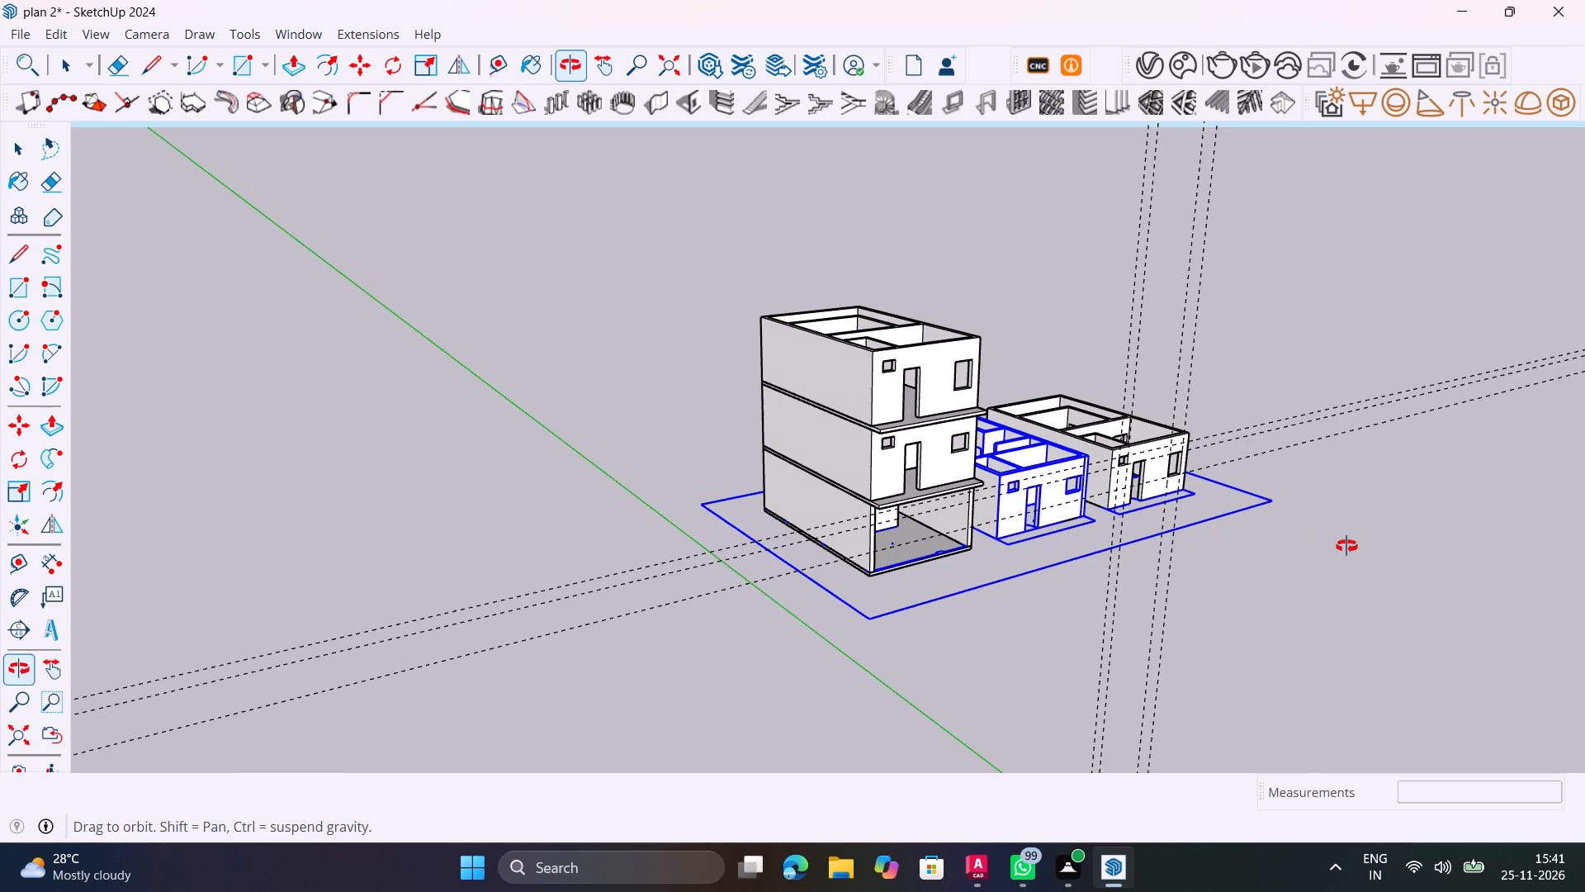
middle_drag(1346, 546, 1181, 621)
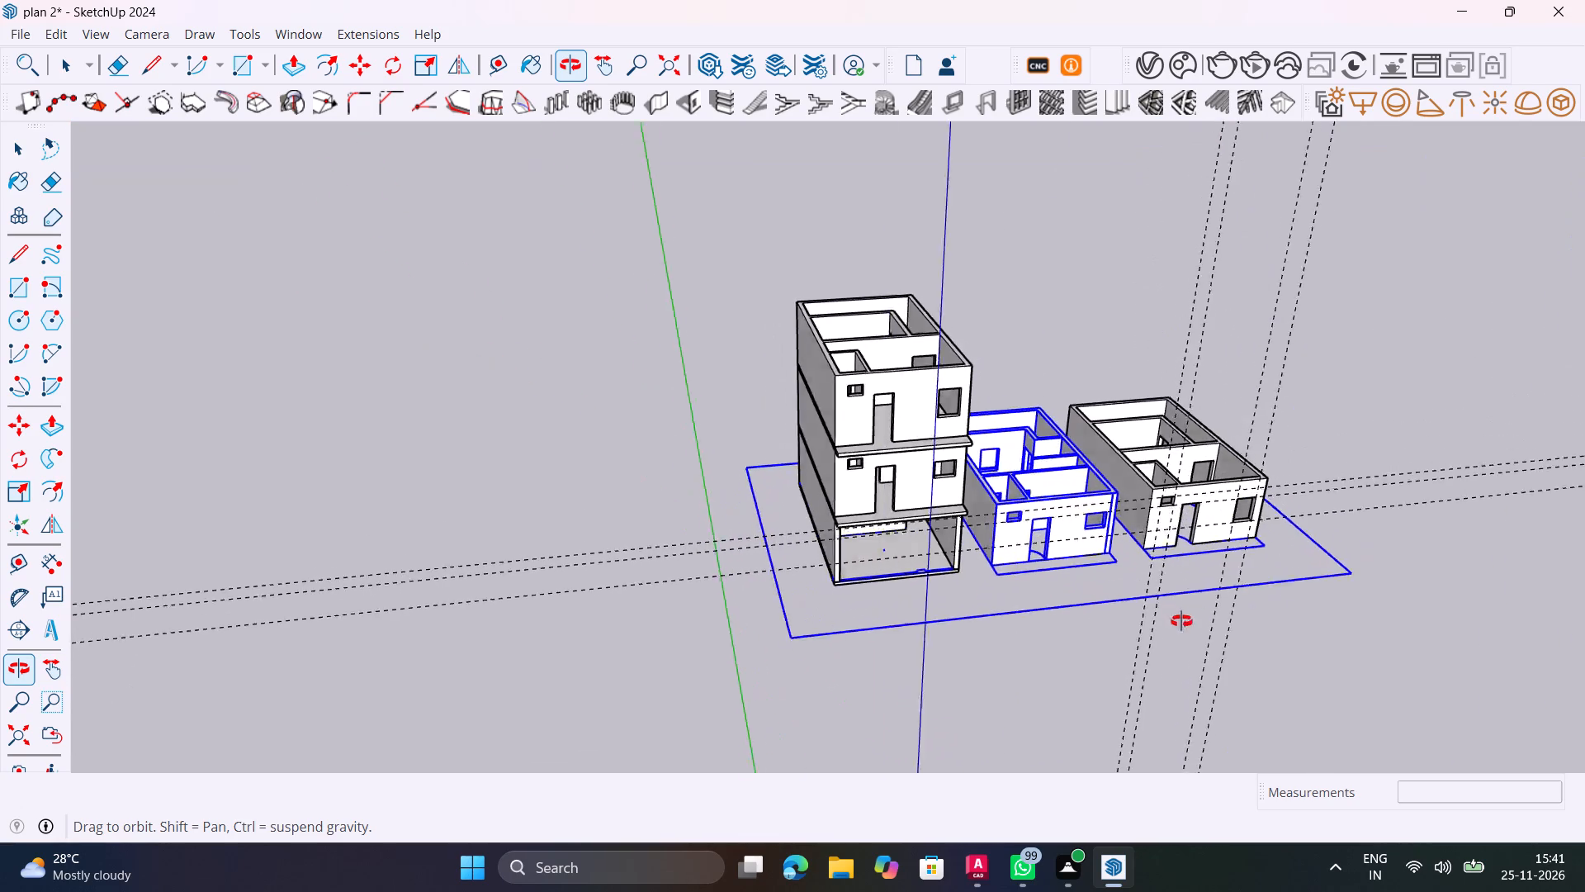
middle_drag(1181, 621, 1099, 647)
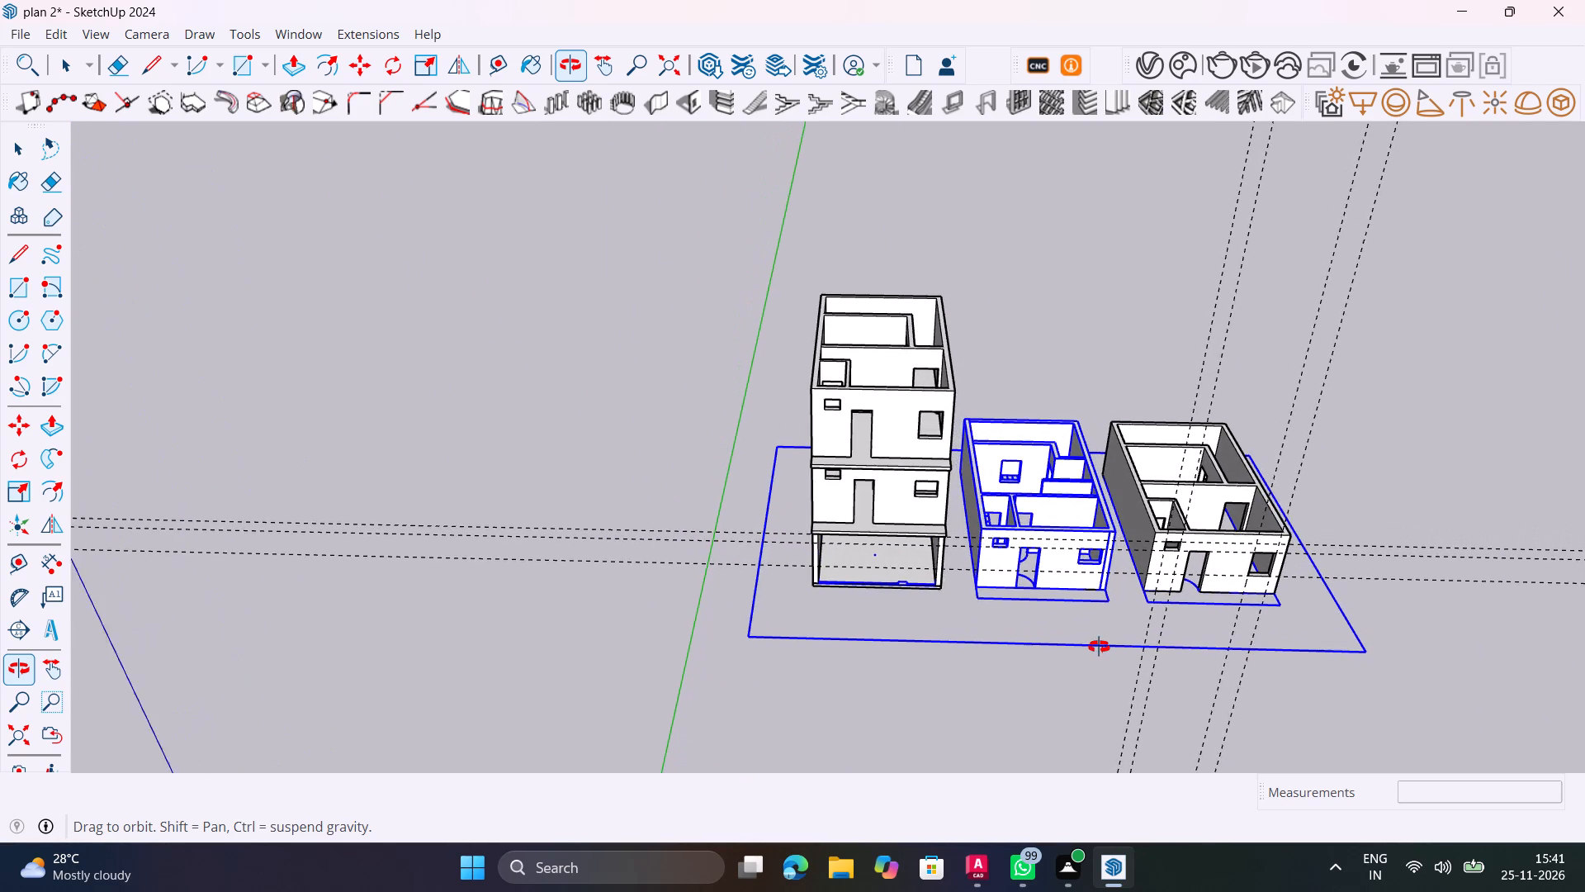
middle_drag(1099, 647, 1081, 649)
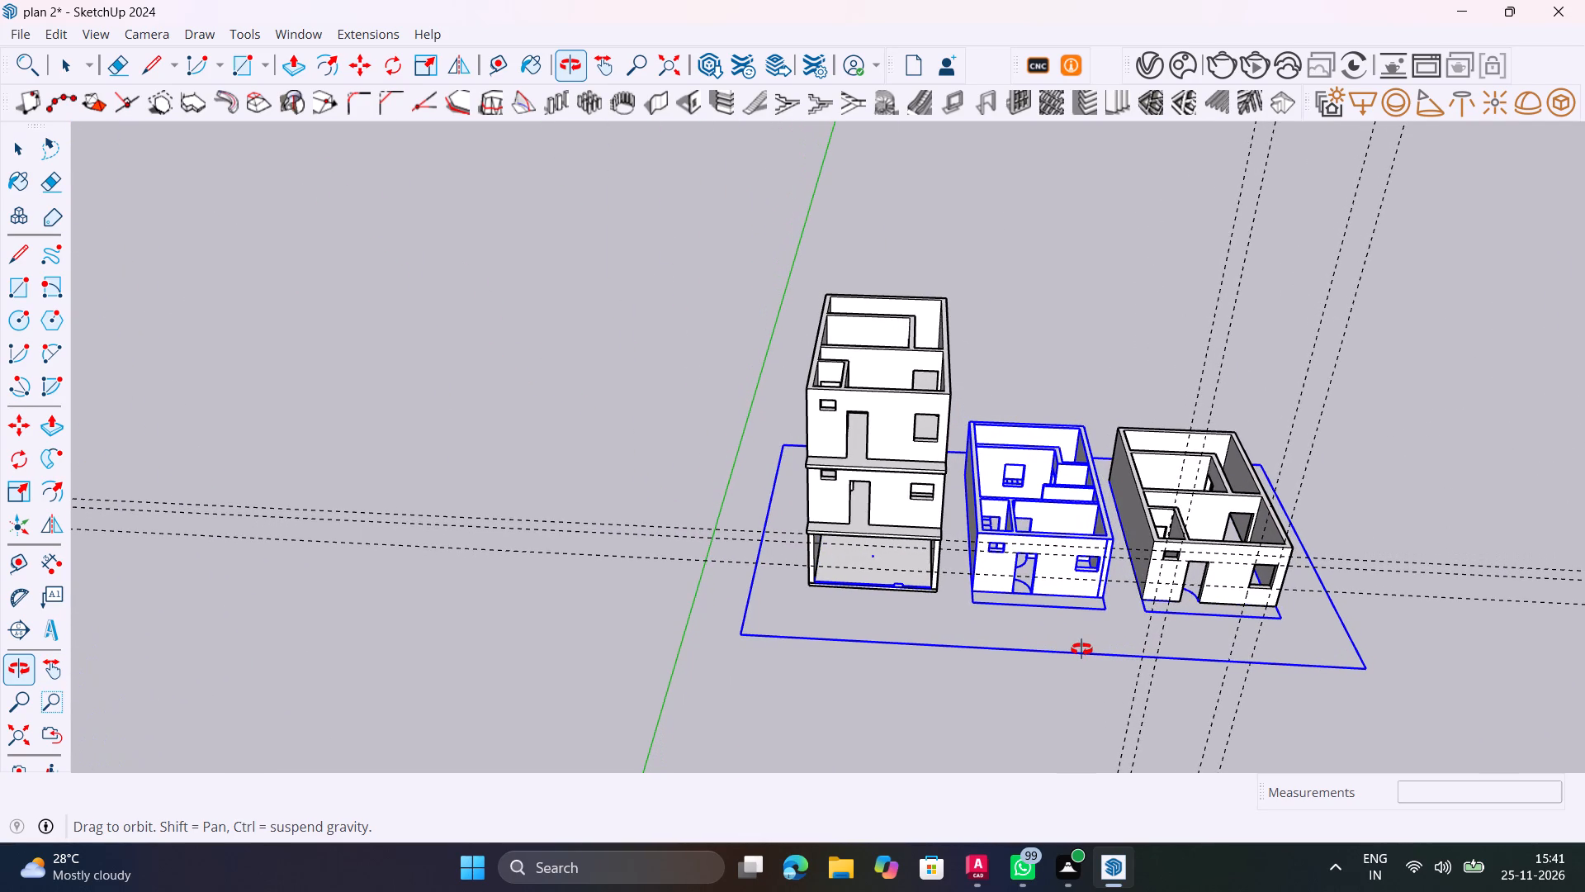
middle_drag(1081, 649, 1081, 644)
scroll(1091, 627, up, 2)
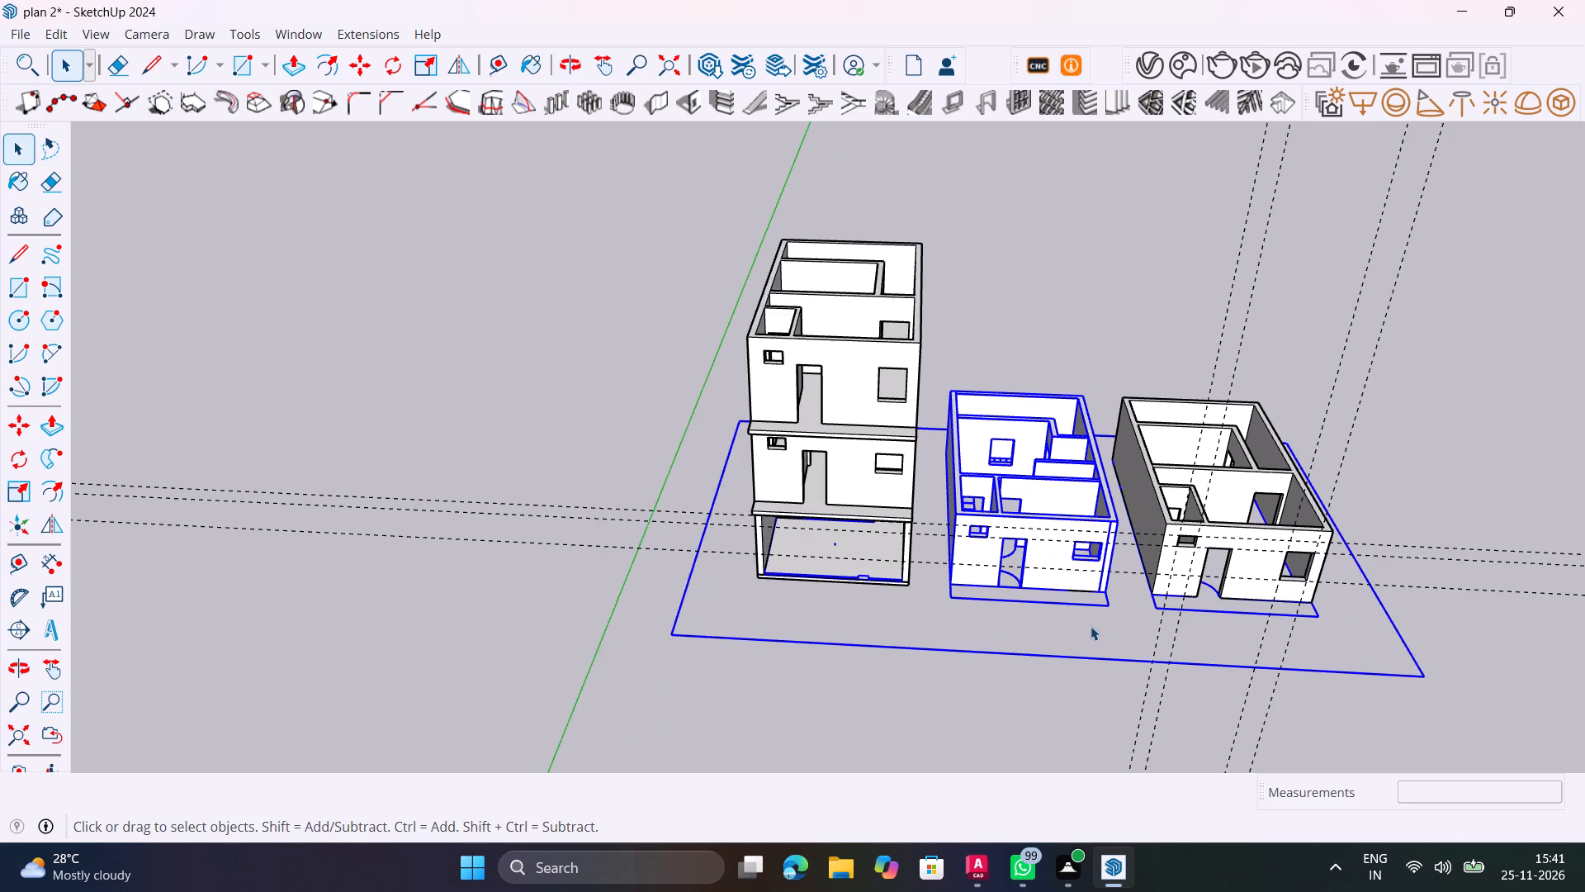
scroll(1090, 624, down, 3)
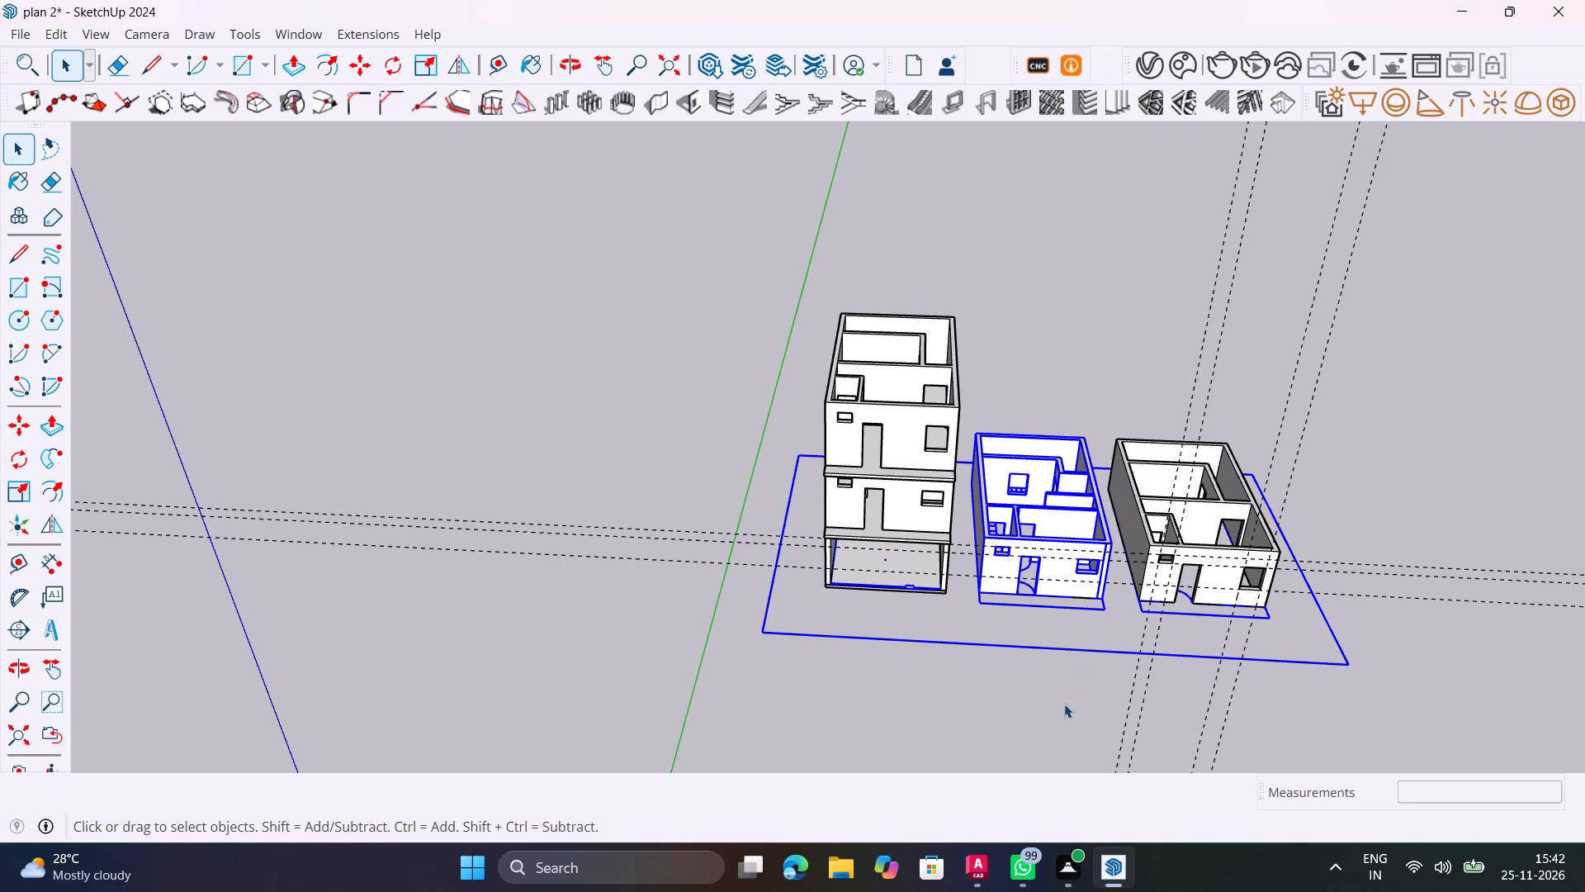
scroll(1039, 713, down, 2)
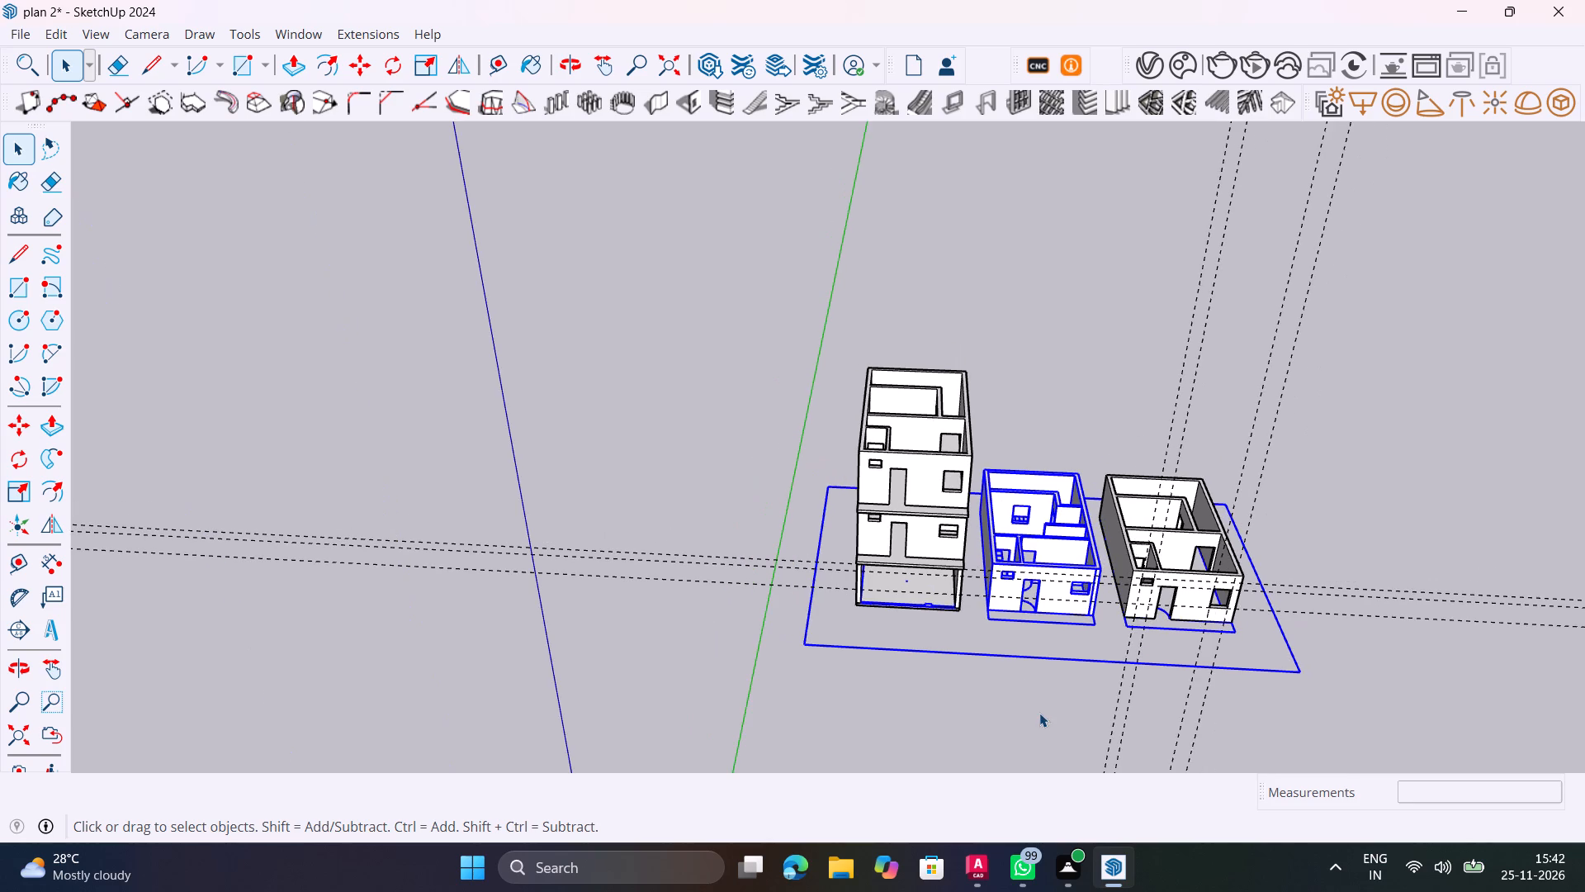
middle_drag(1024, 705, 973, 665)
middle_drag(934, 657, 615, 603)
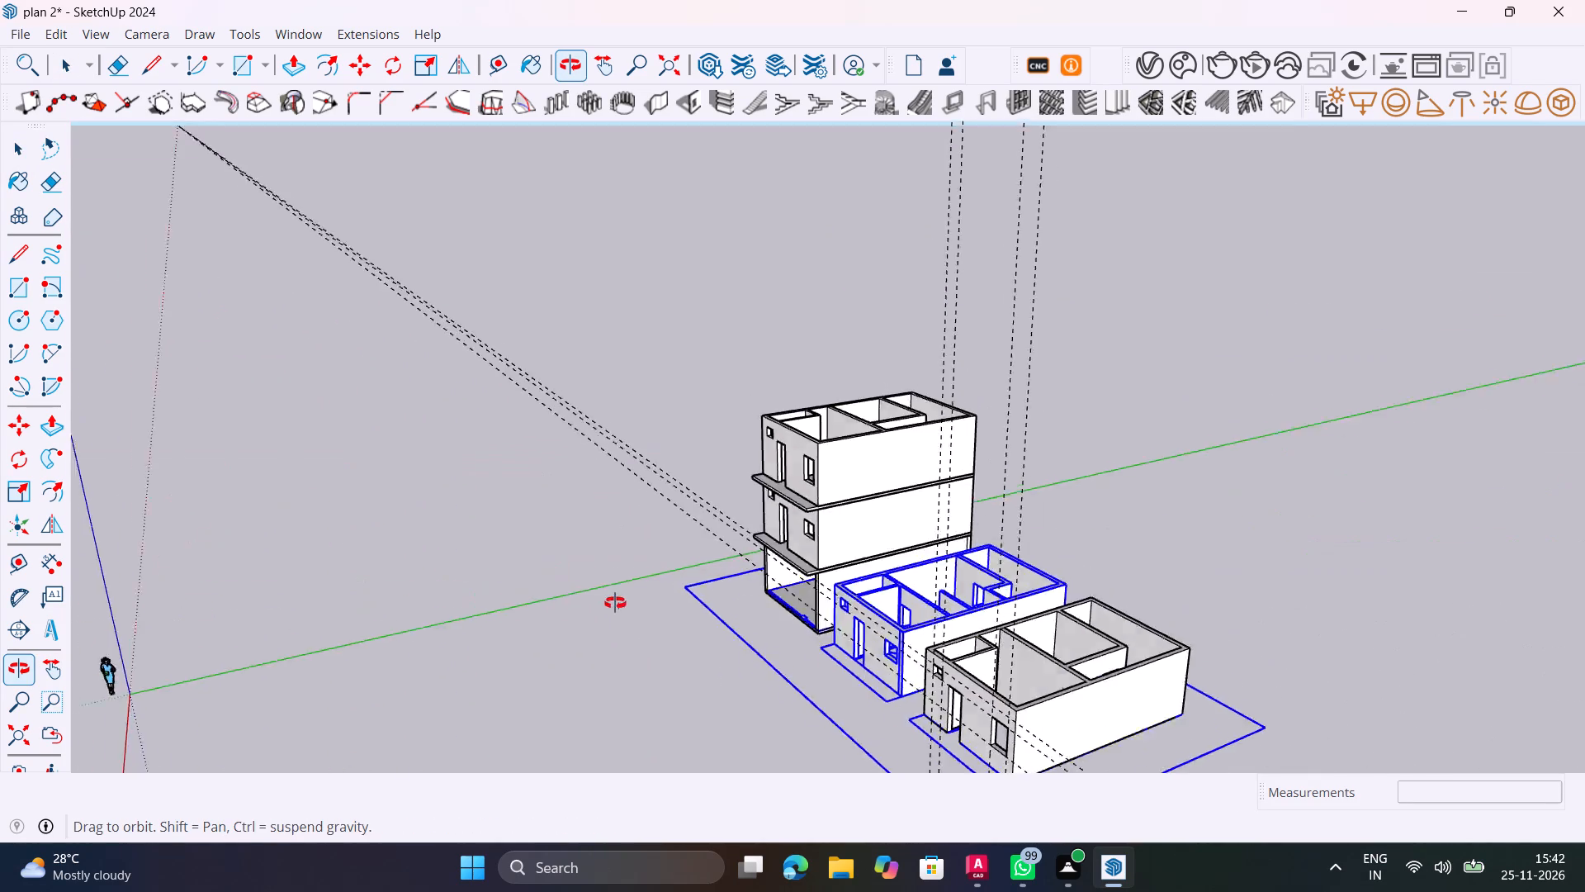
middle_drag(615, 603, 816, 615)
scroll(937, 616, up, 4)
middle_drag(922, 616, 1180, 678)
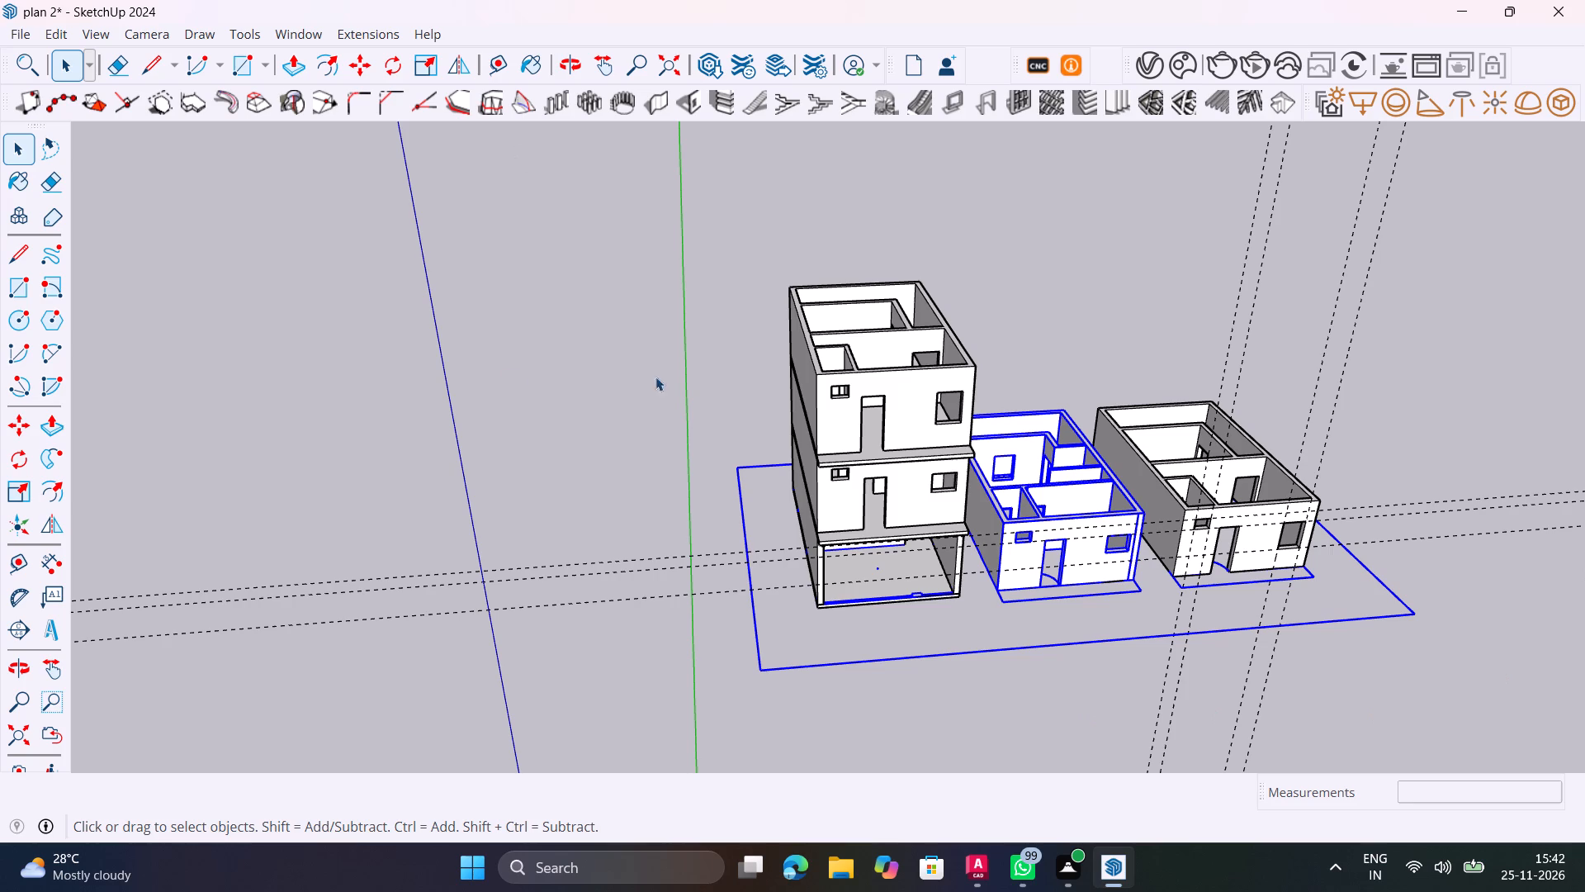
Clear the selection and inspect the stacked house's open ground floor, projecting slabs and front openings beside the separate floor blocks.
click(563, 373)
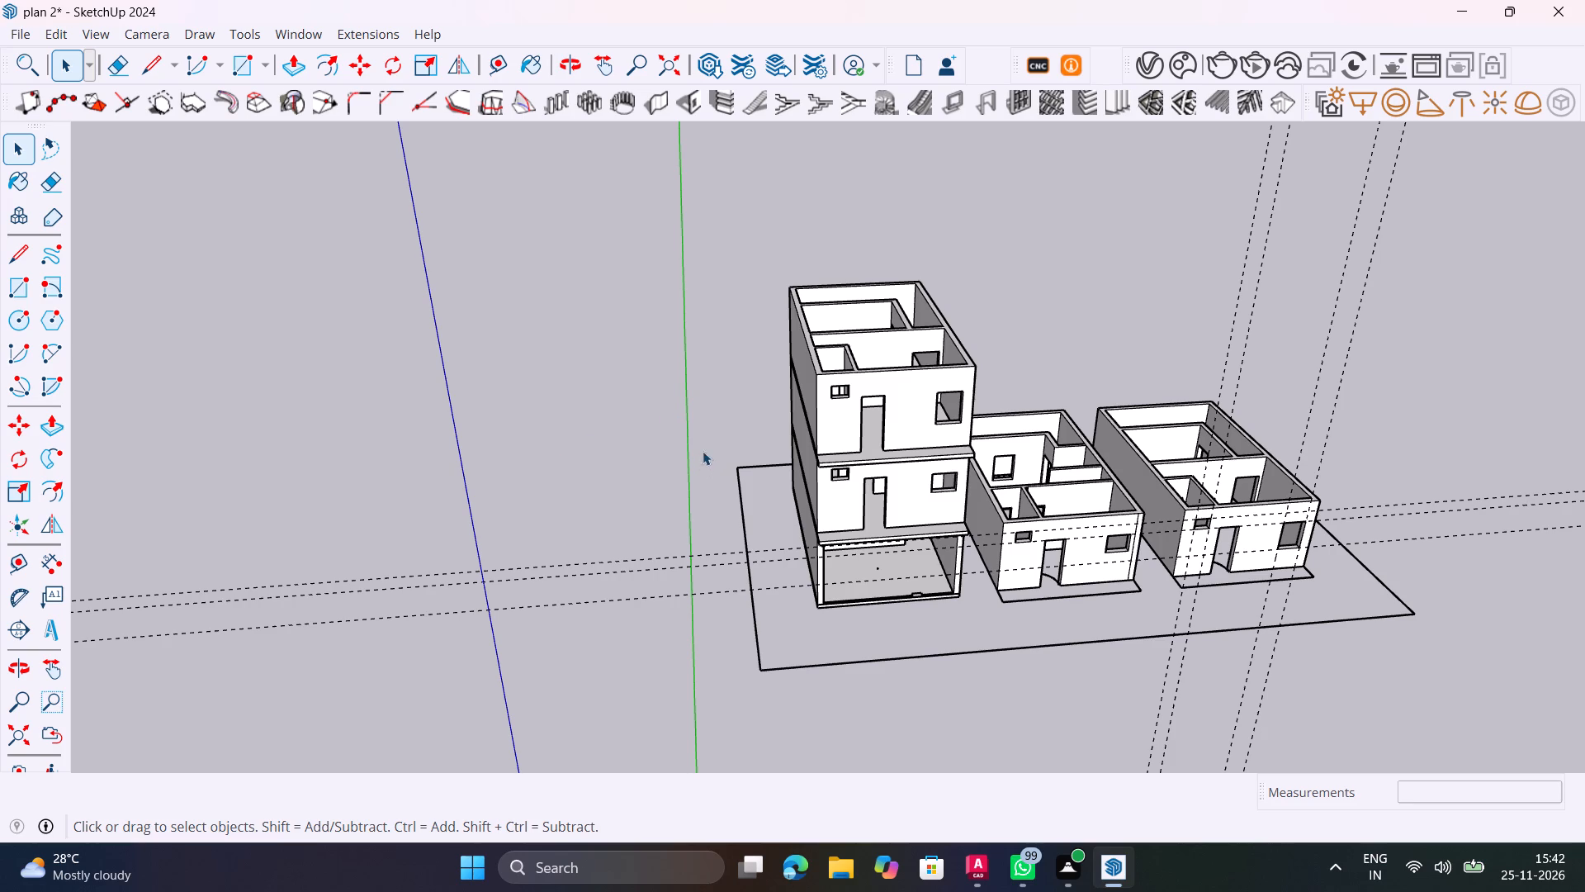
scroll(714, 452, down, 3)
shift+middle_drag(783, 526, 542, 489)
scroll(585, 539, up, 5)
middle_drag(632, 536, 734, 520)
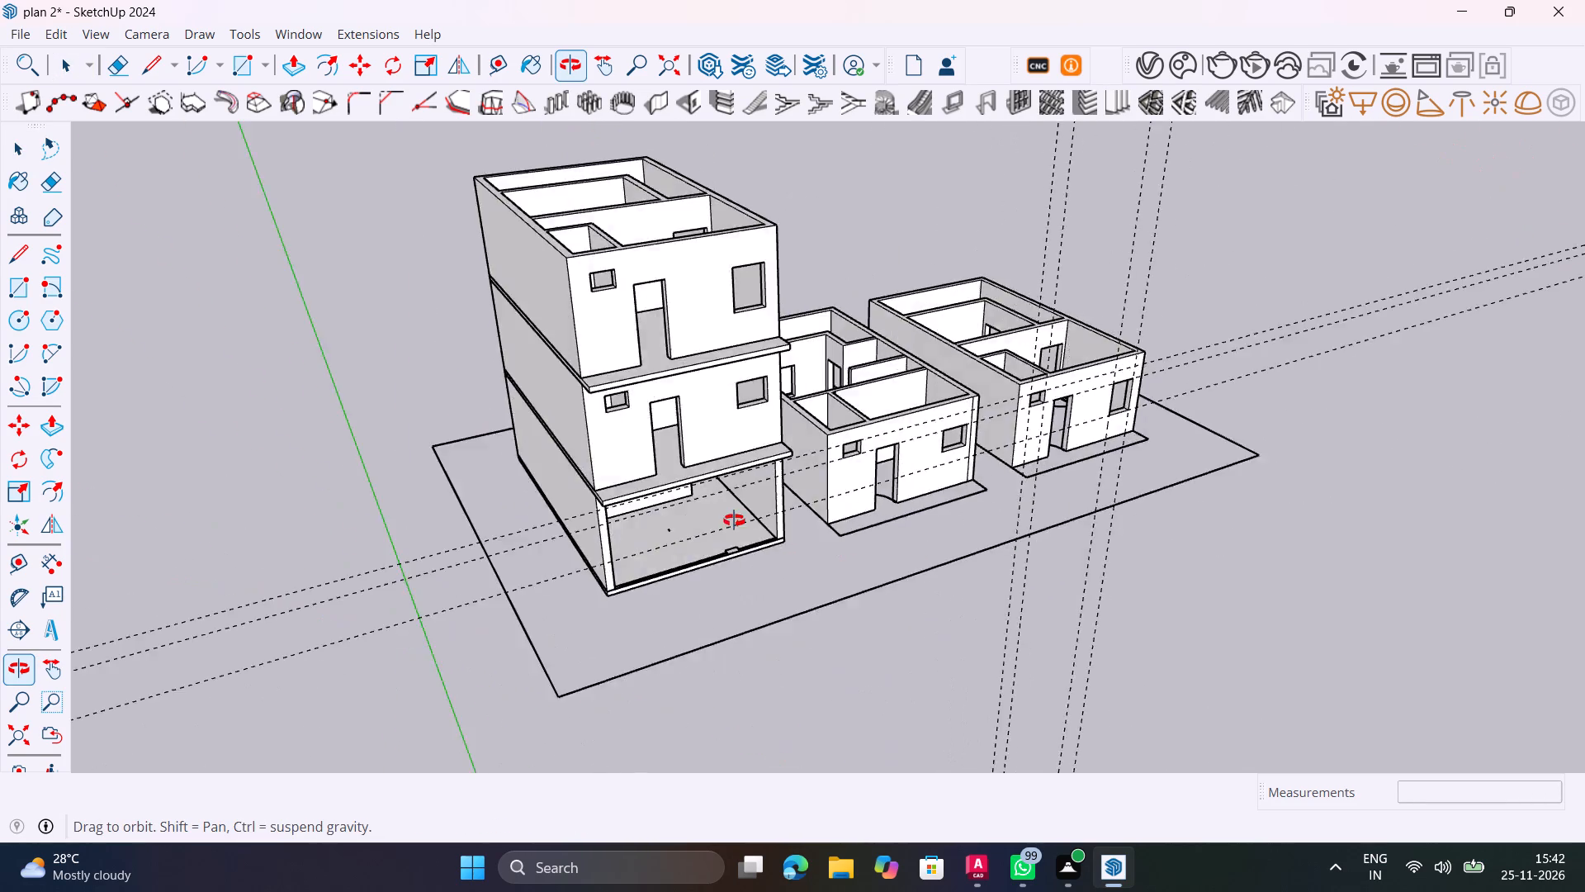
middle_drag(734, 520, 925, 462)
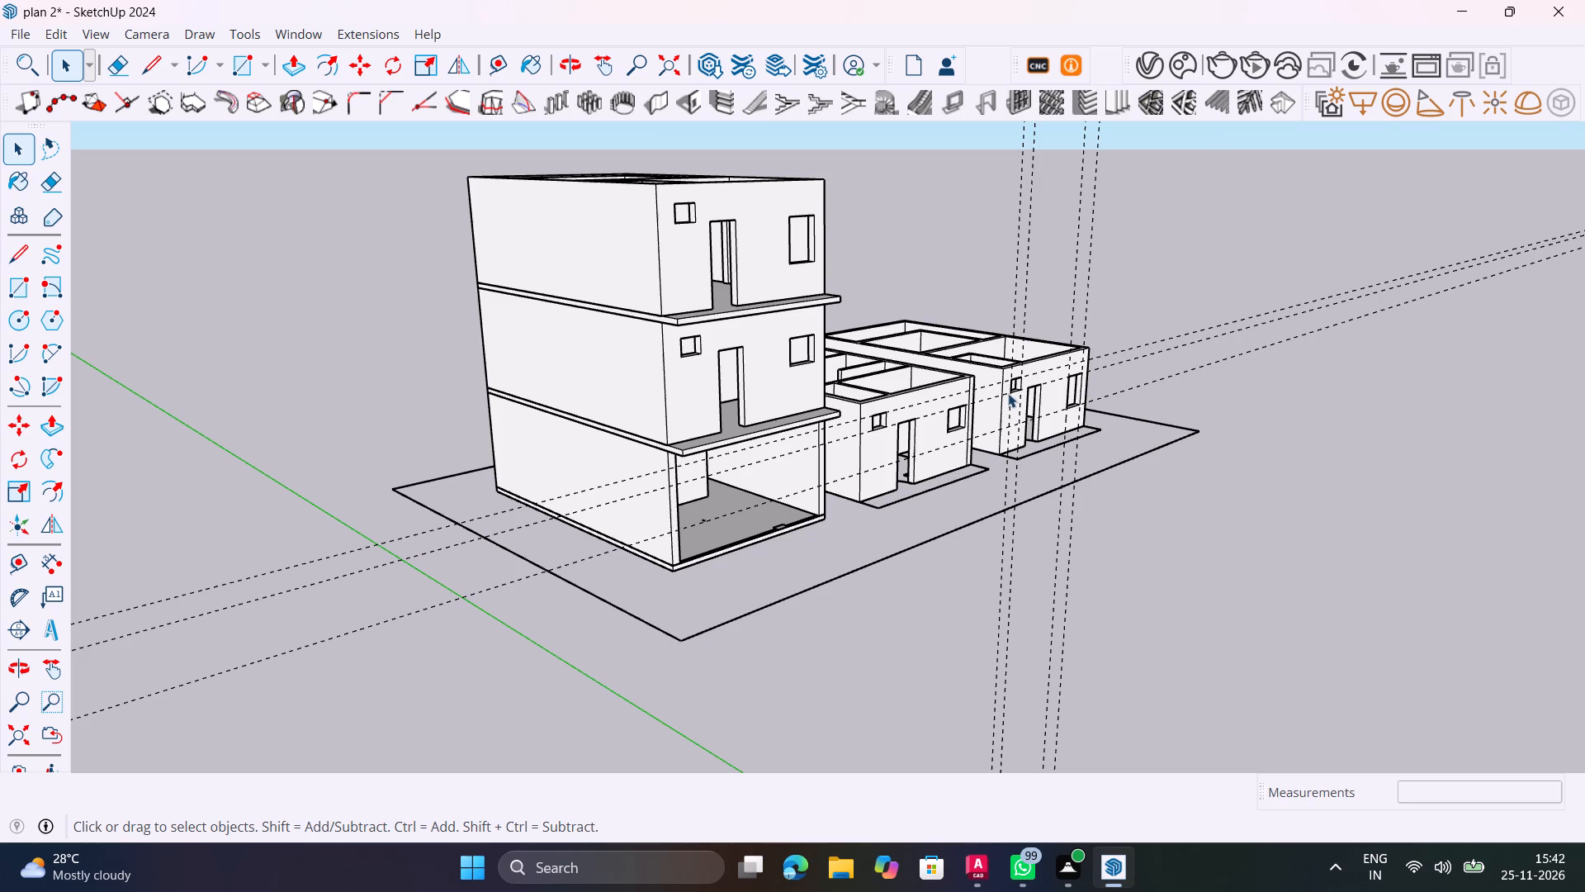
middle_drag(1008, 393, 839, 465)
Save the house model under its existing file name.
key(ctrl+s)
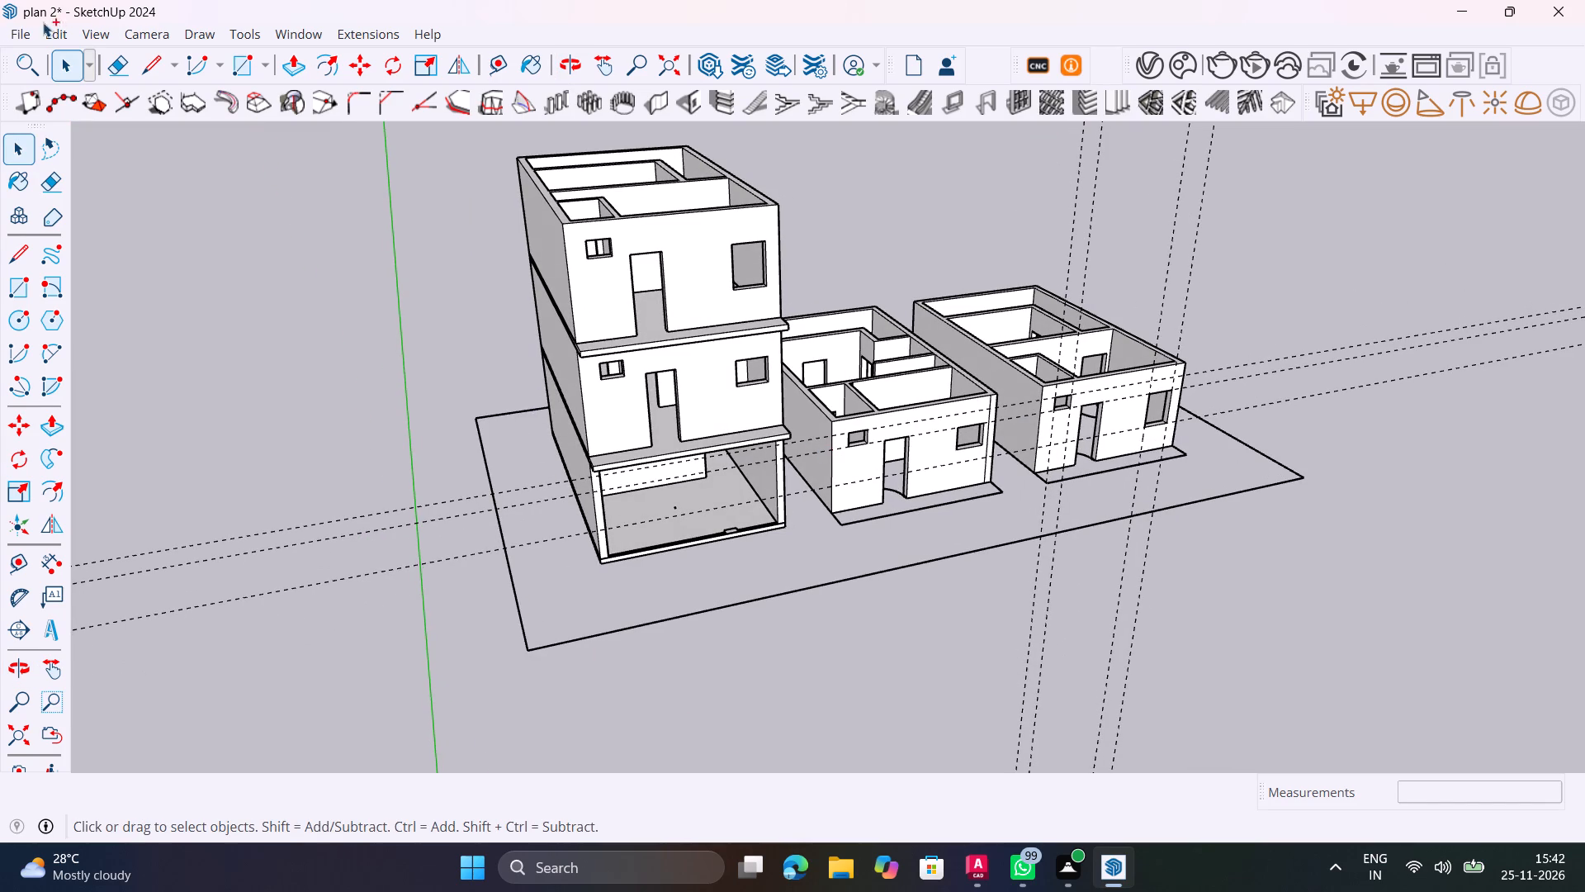
click(60, 39)
key(Escape)
key(space)
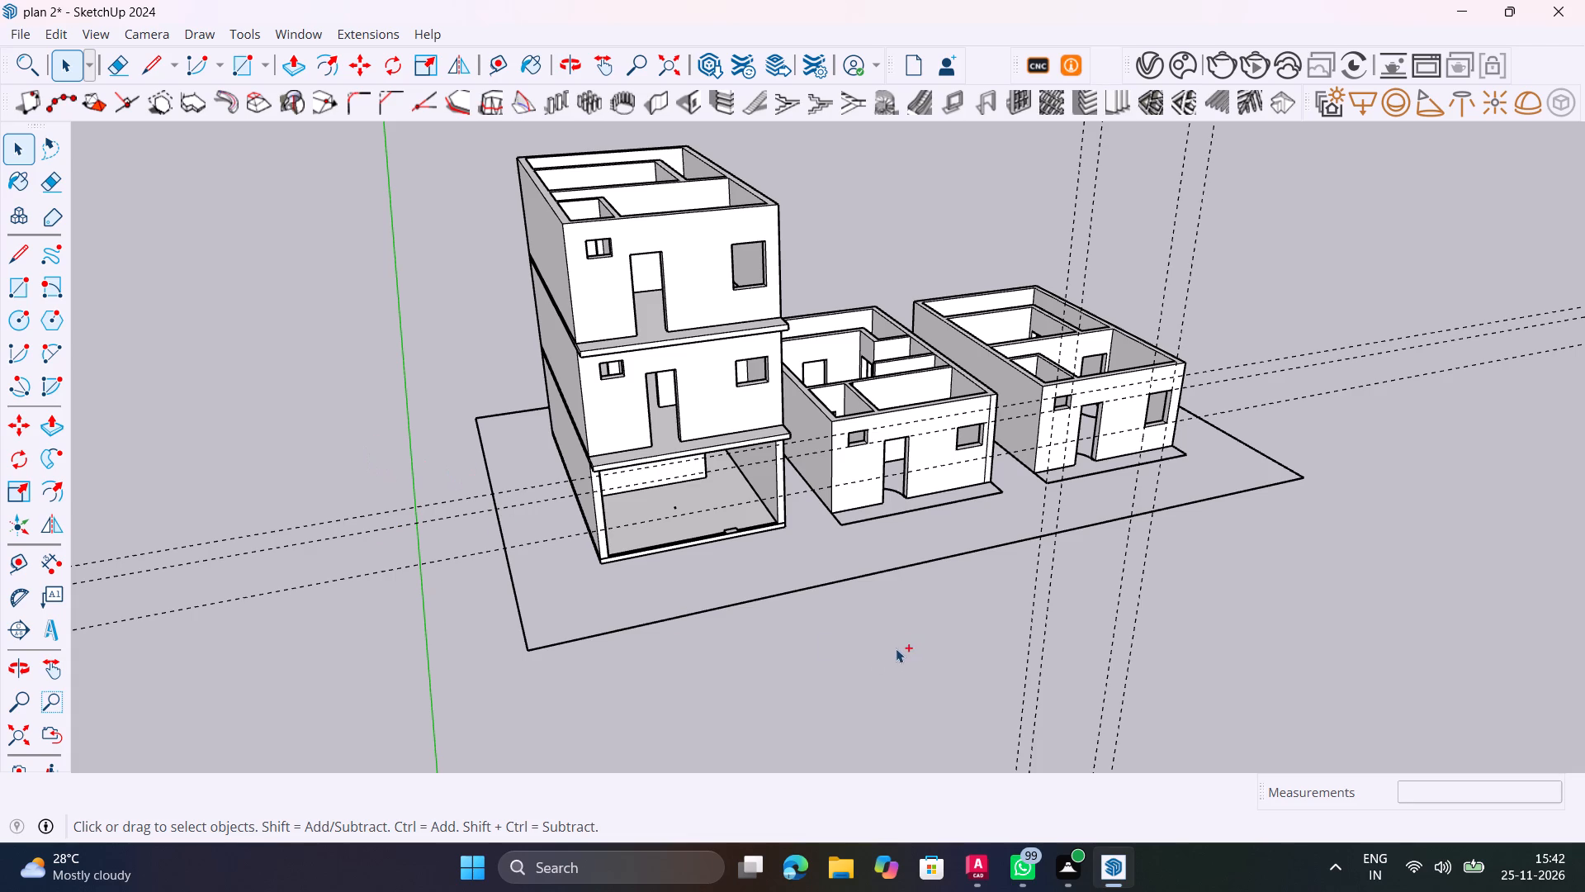
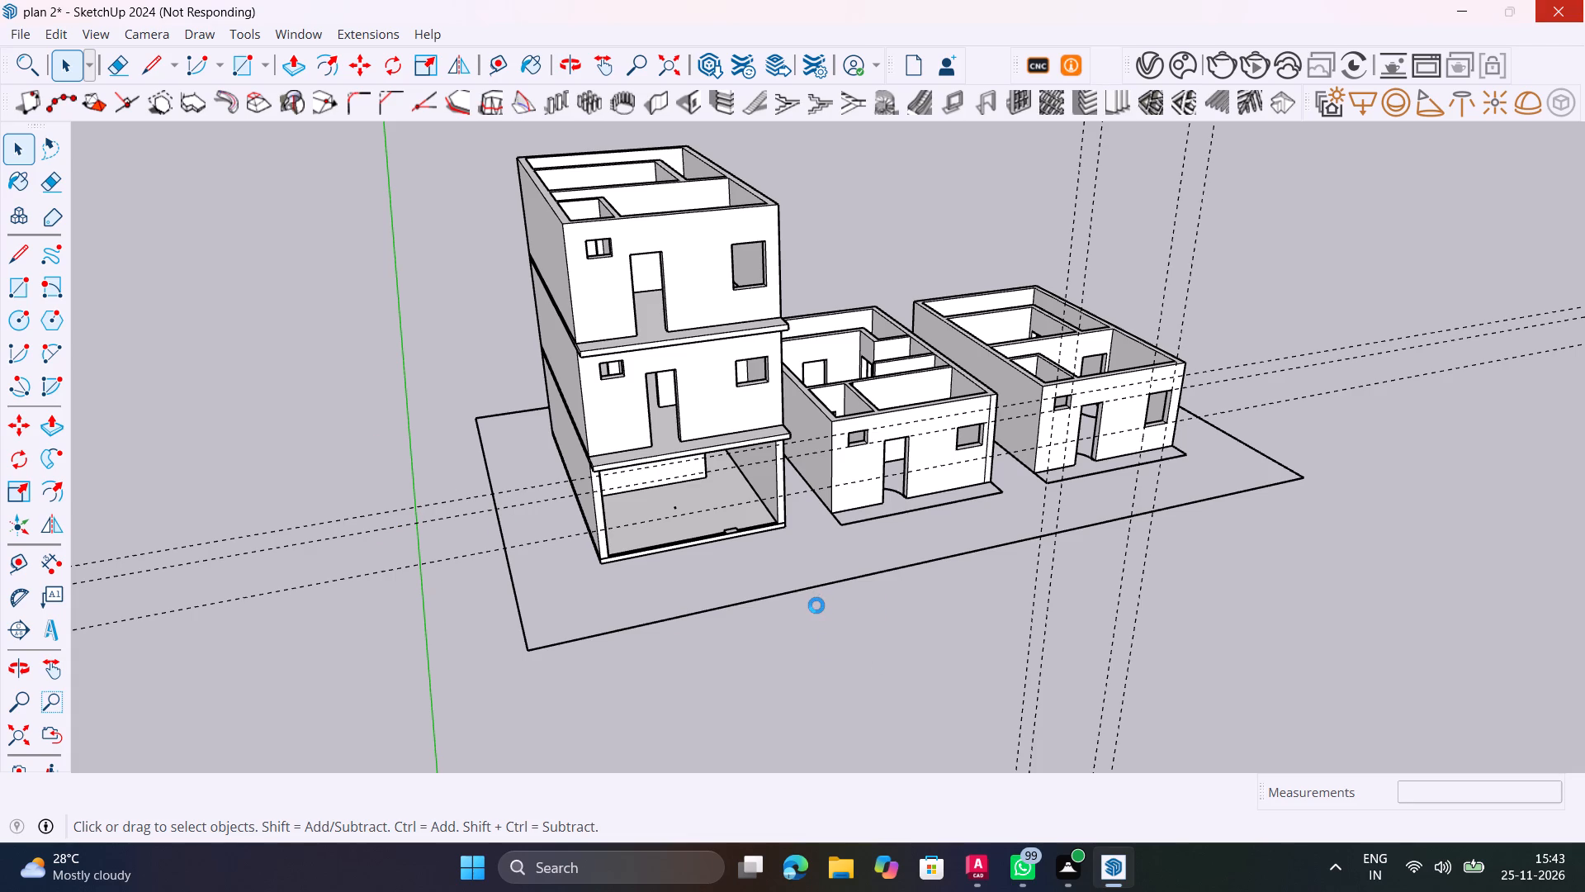
Delete all construction guides from the house model.
drag(452, 288, 459, 289)
click(47, 34)
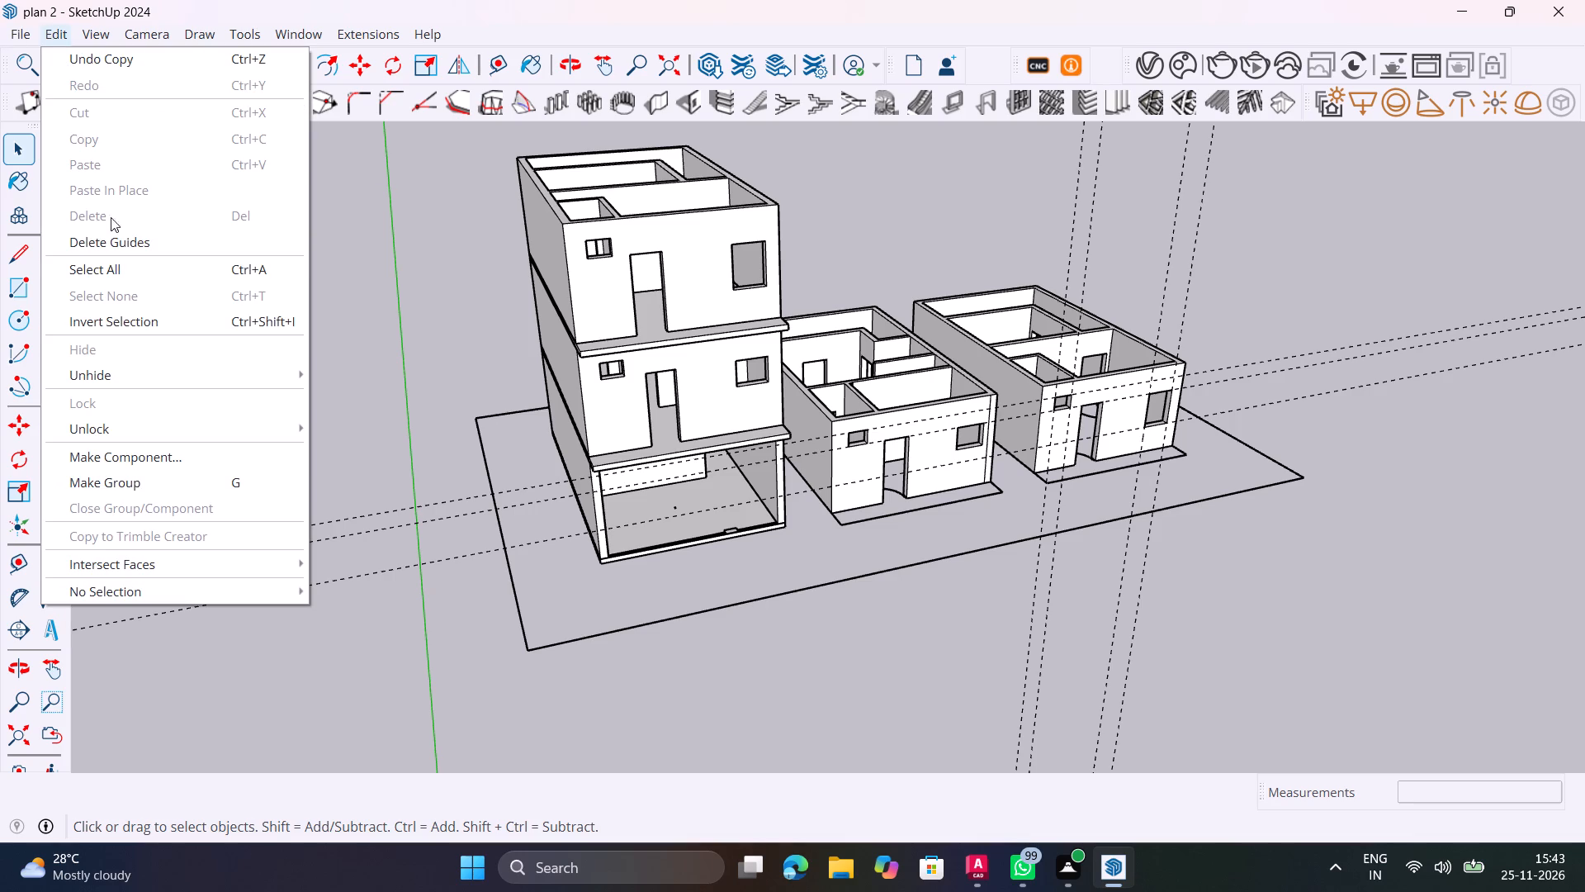
click(158, 245)
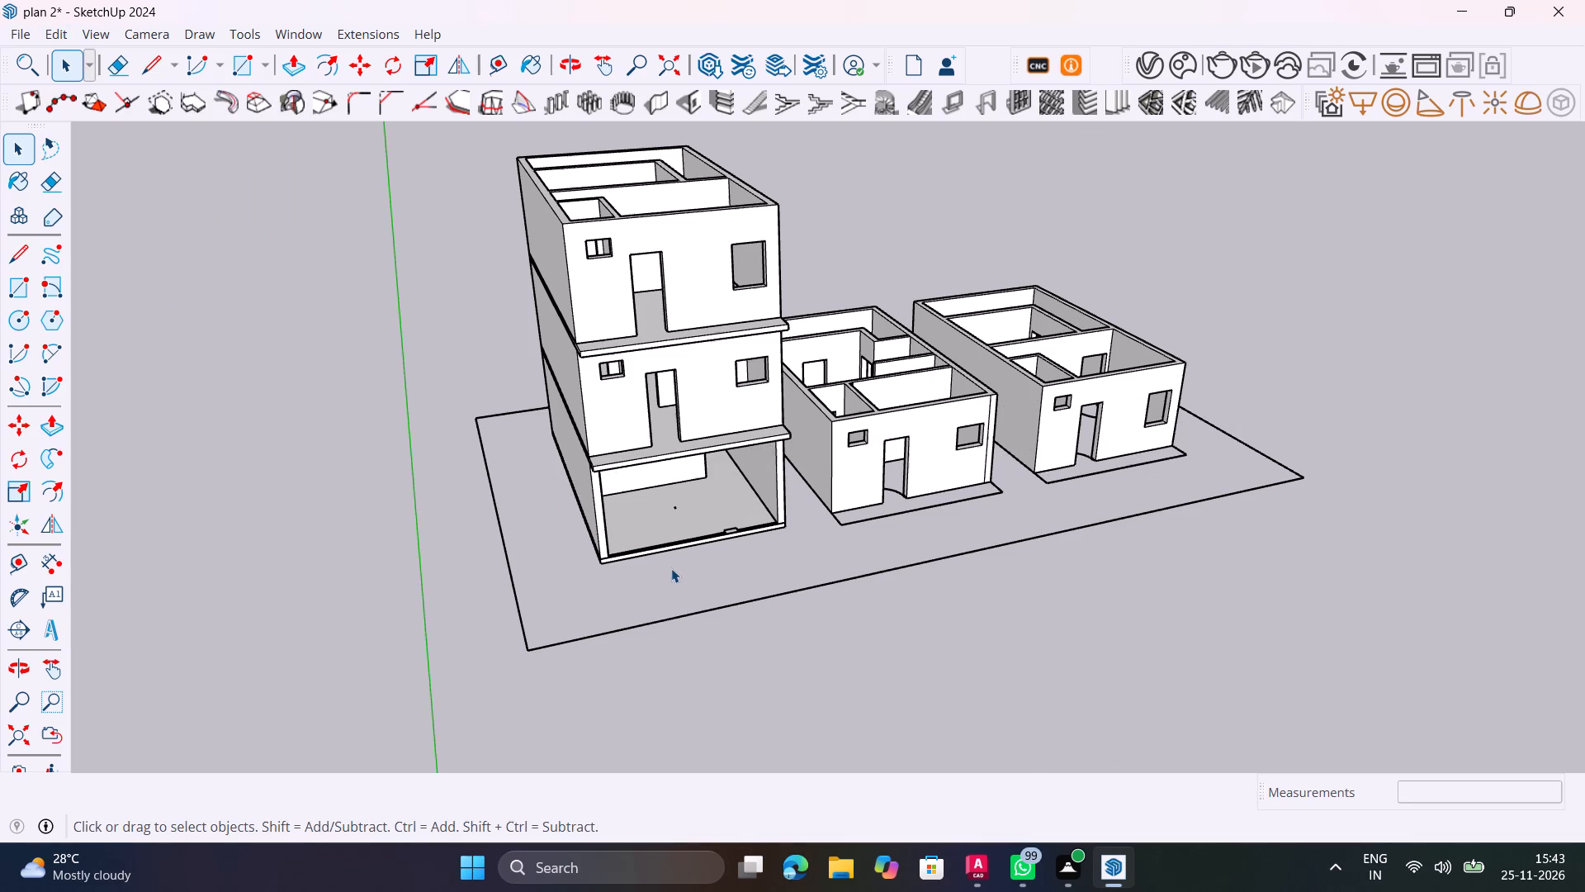
Examine the stacked house's open ground floor, projecting front slabs and long side wall up close.
scroll(671, 568, up, 3)
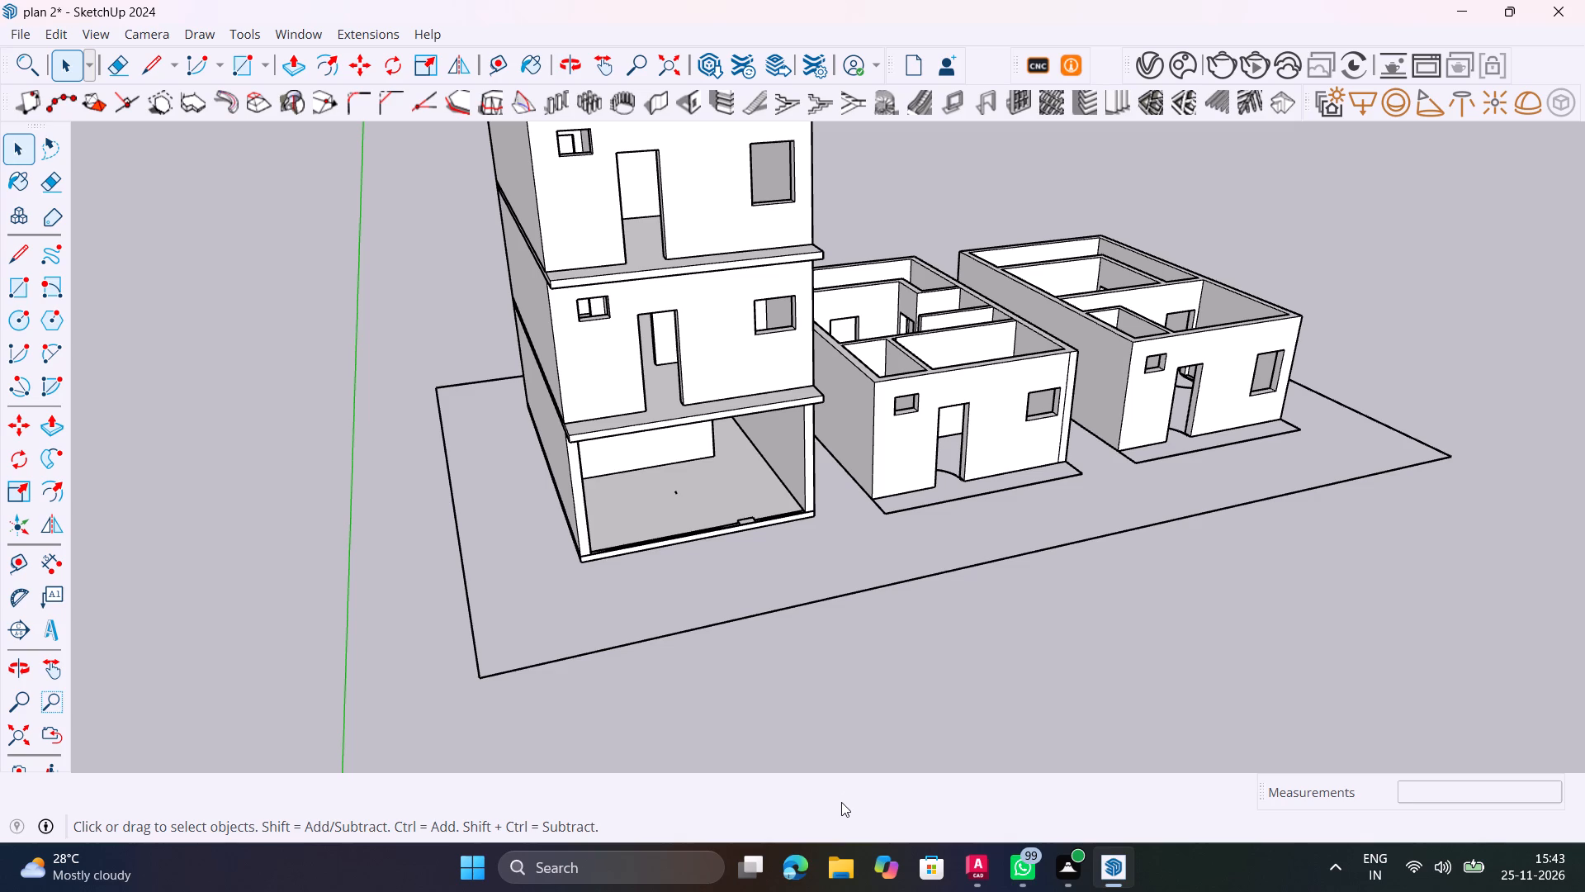
scroll(841, 793, up, 3)
scroll(835, 448, up, 4)
middle_drag(840, 482, 645, 595)
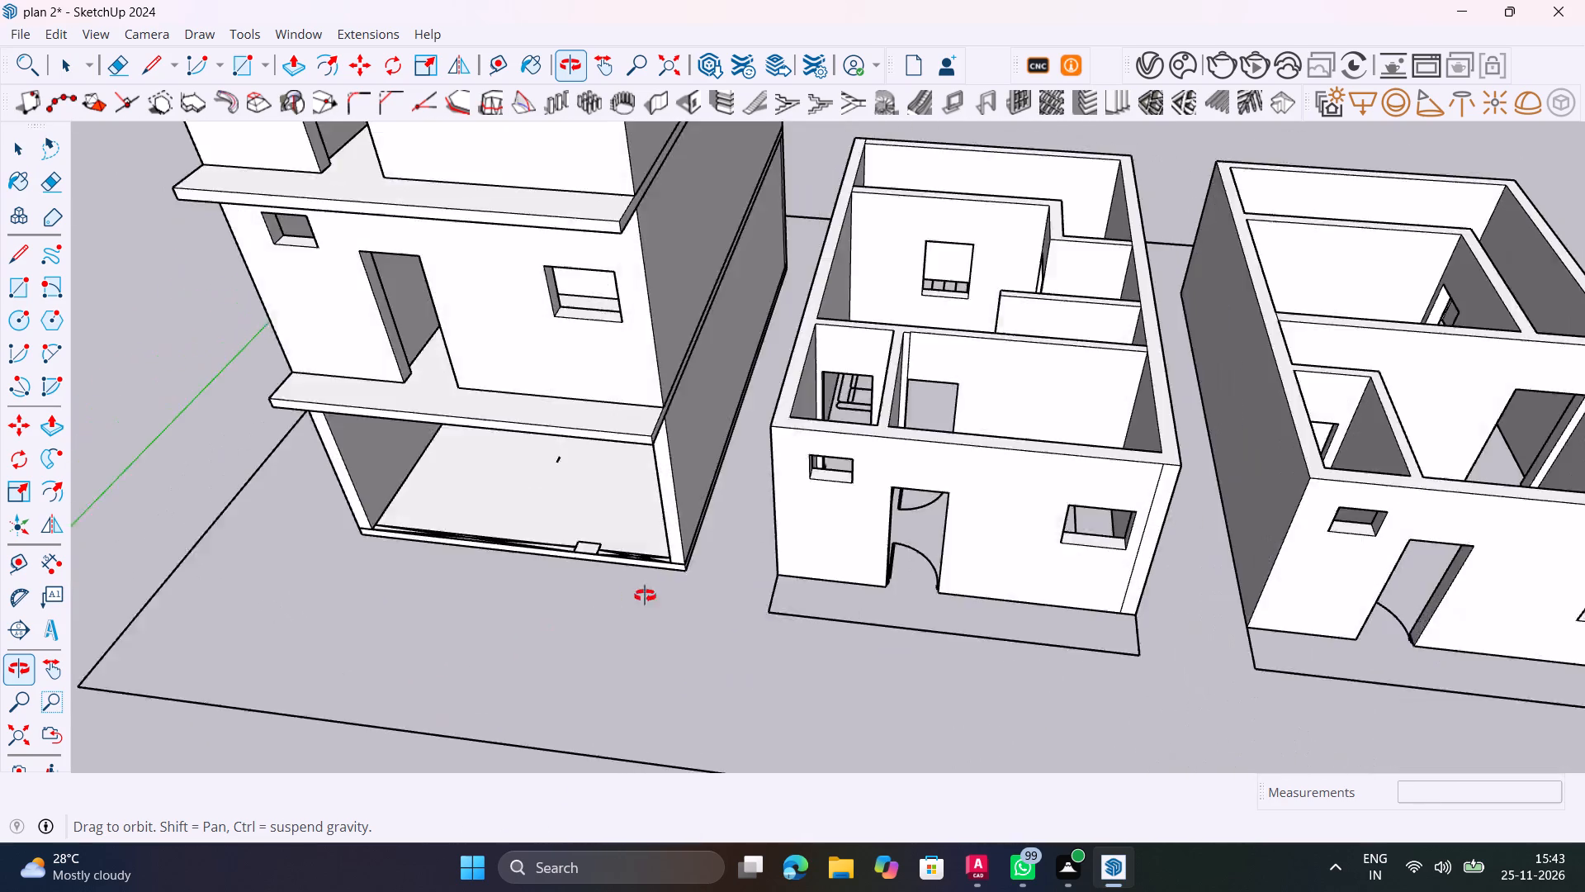
middle_drag(645, 595, 1079, 600)
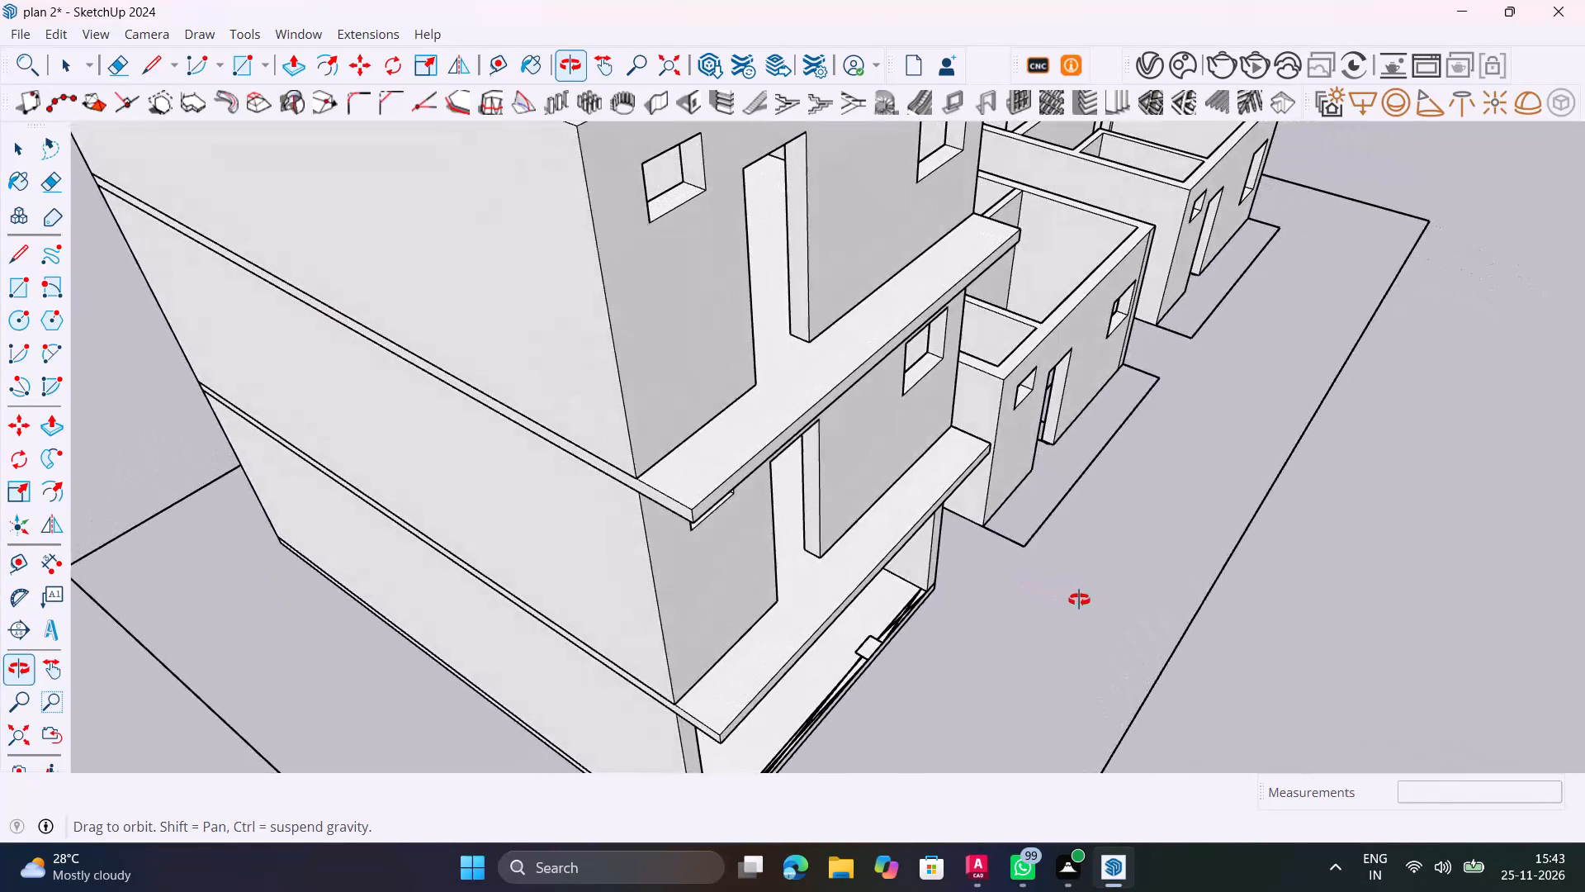
middle_drag(1079, 600, 1206, 614)
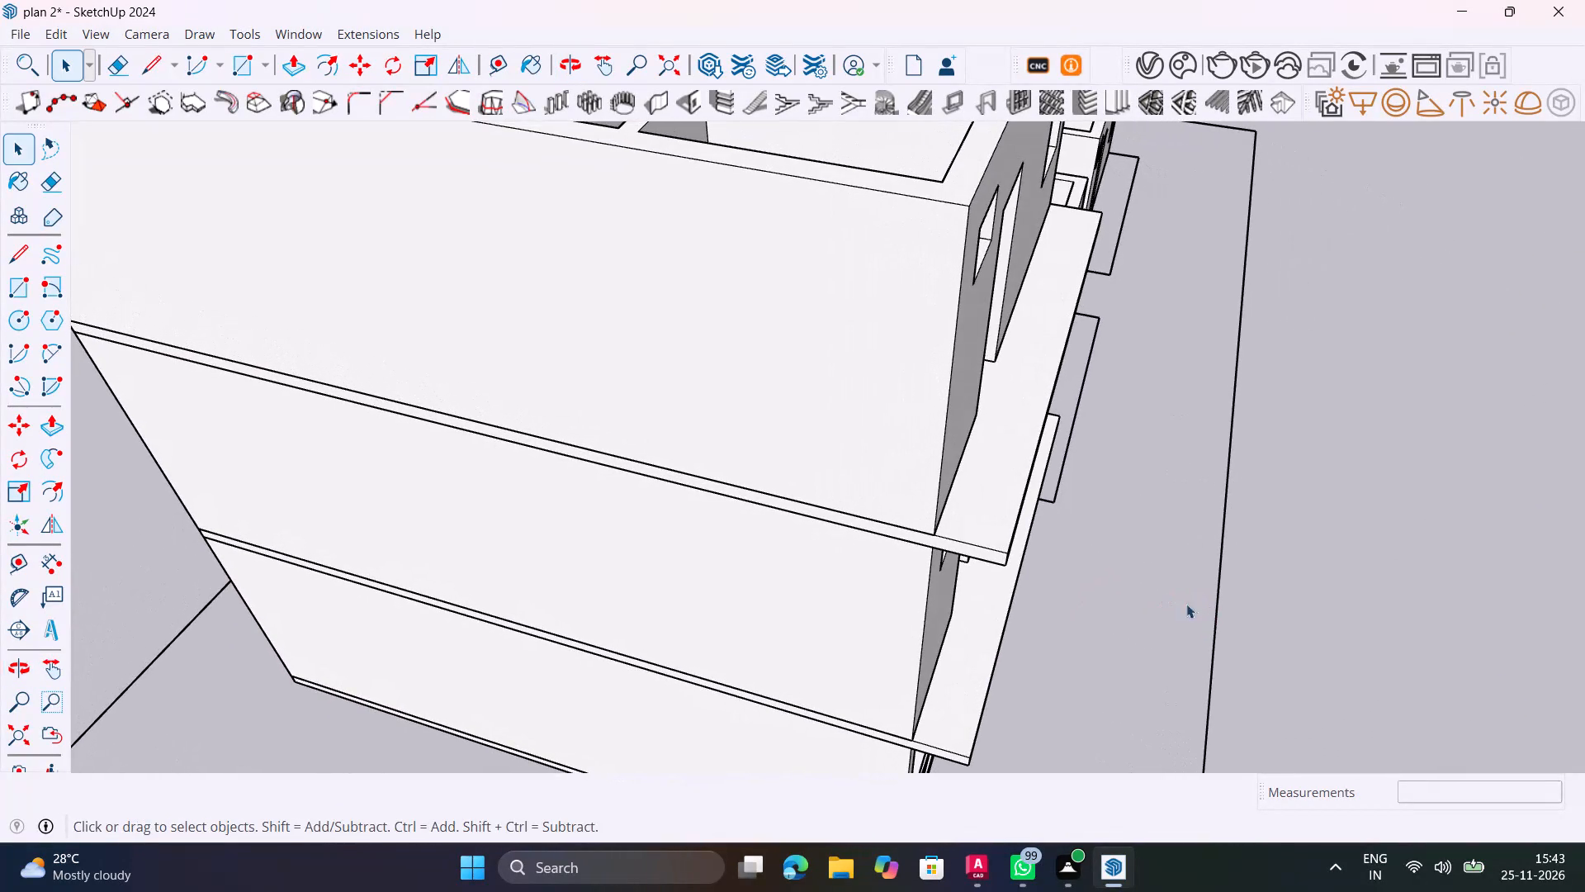
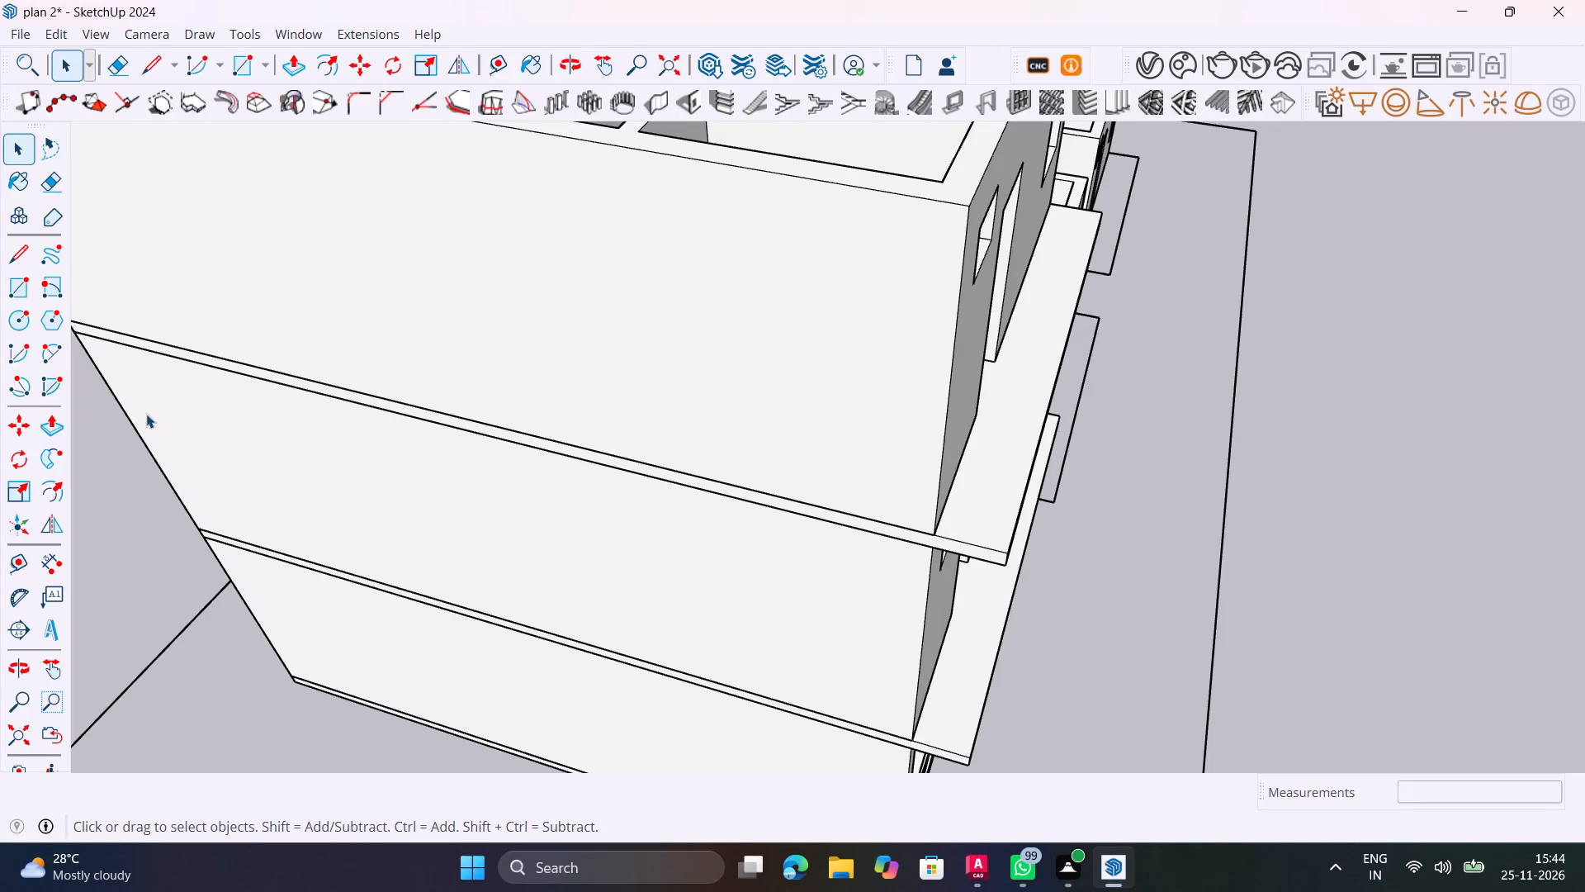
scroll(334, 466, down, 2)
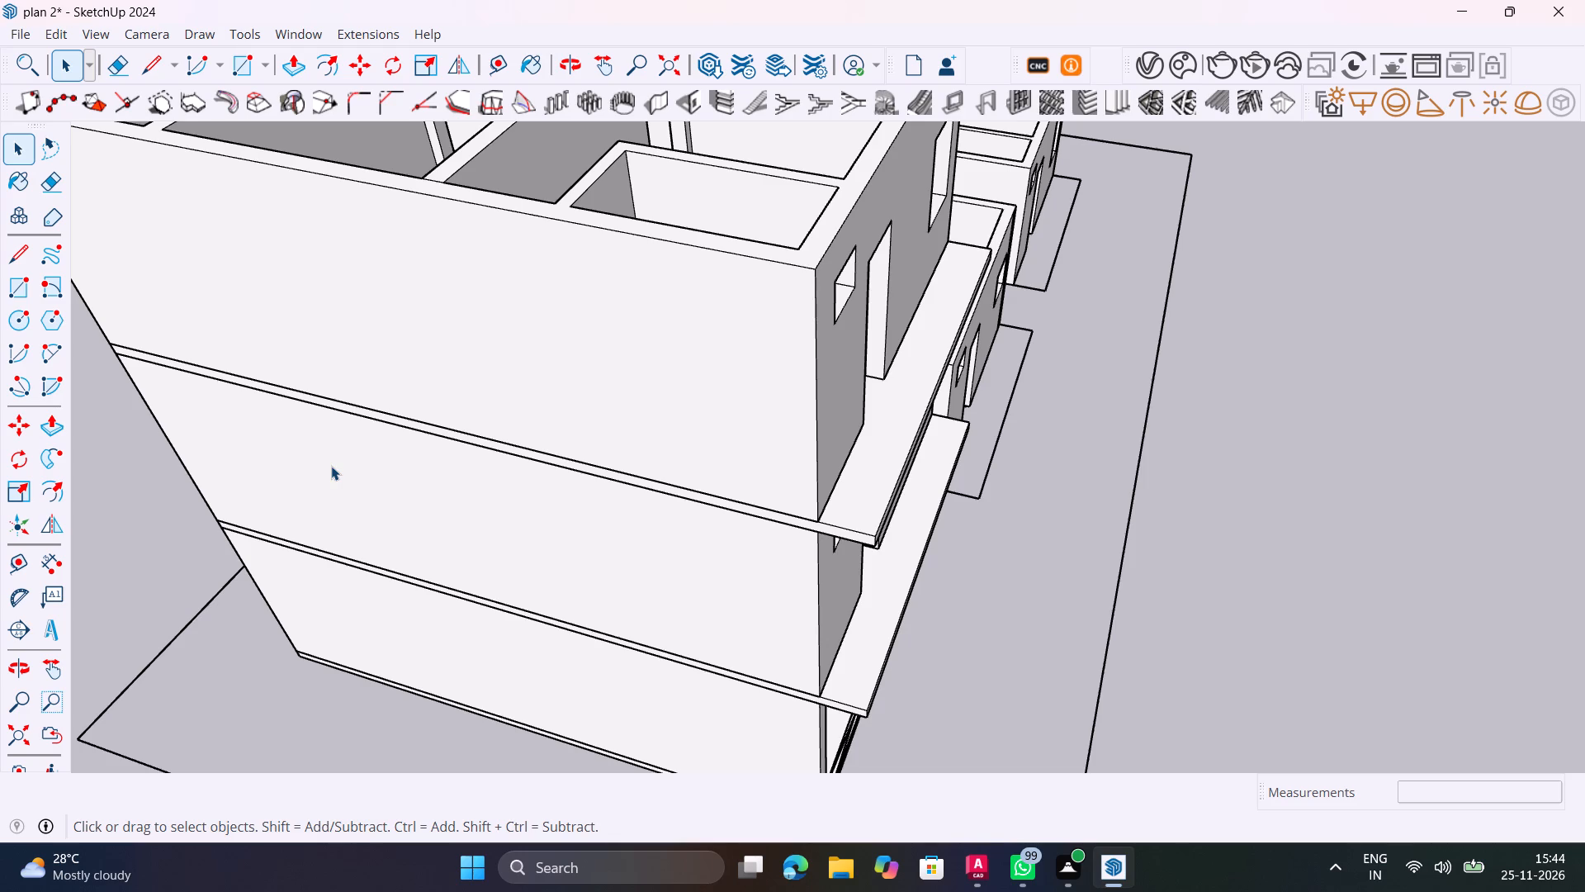
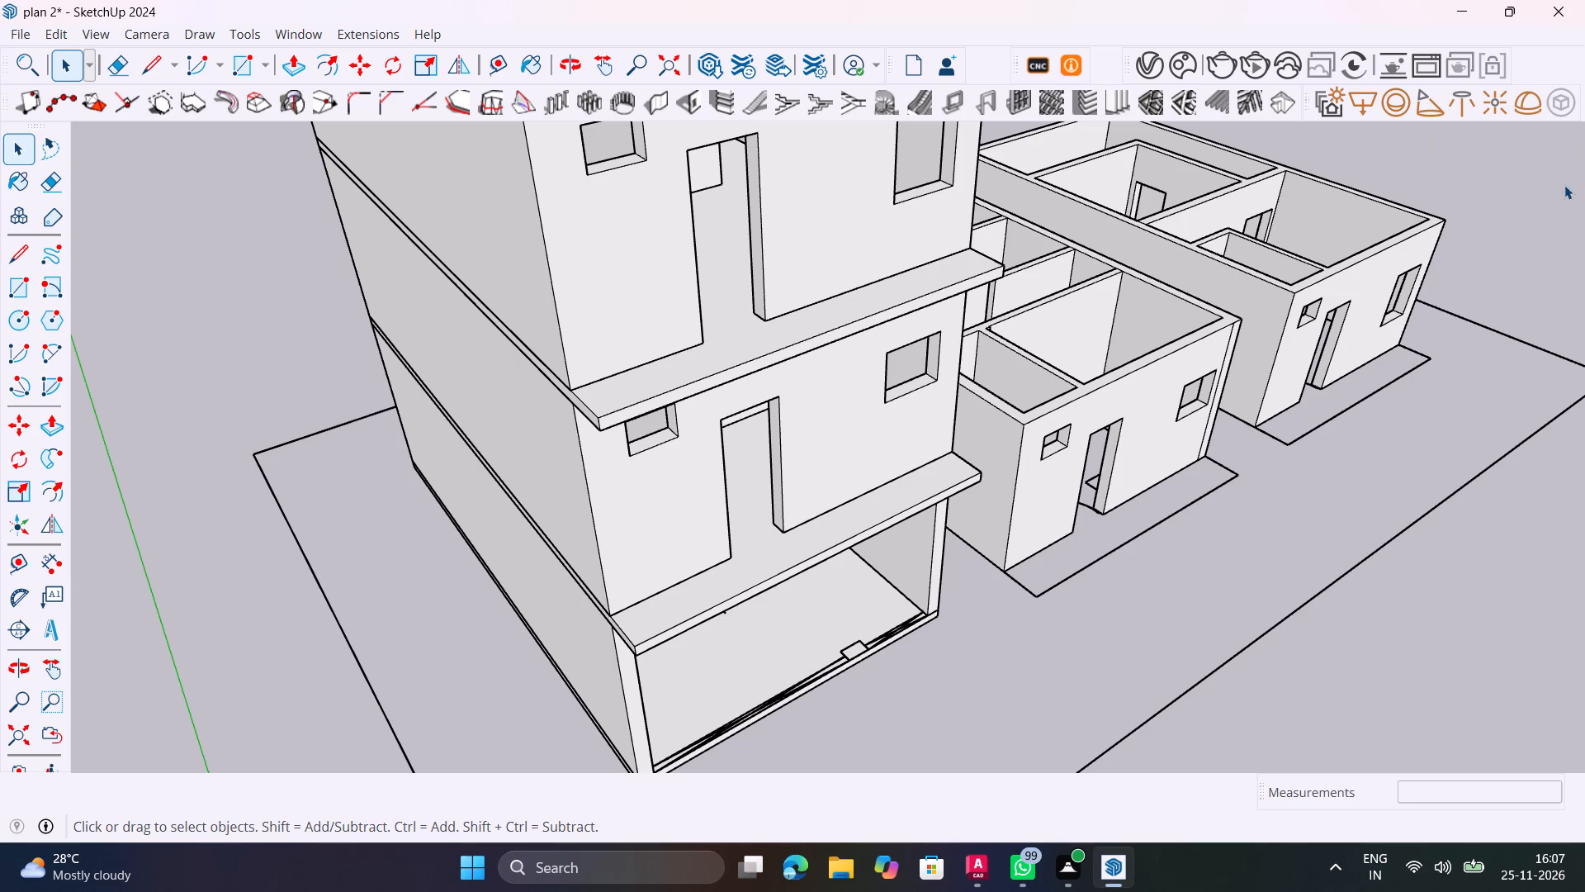
Examine the front facades, balcony slabs and open ground floor of the stacked house from several angles.
scroll(1171, 401, down, 2)
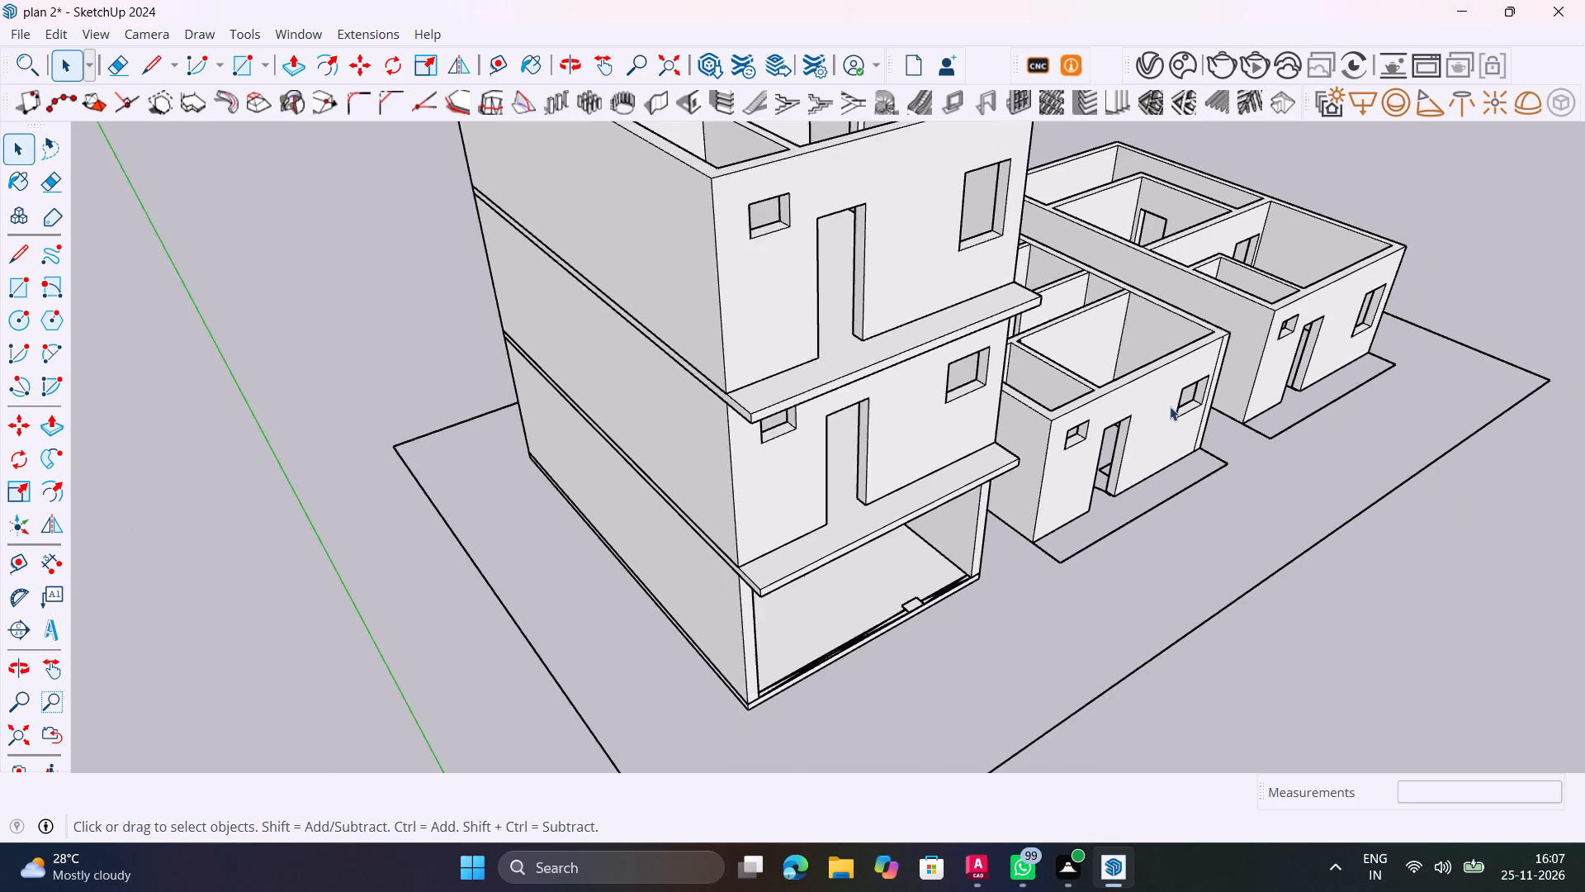
scroll(1170, 406, down, 2)
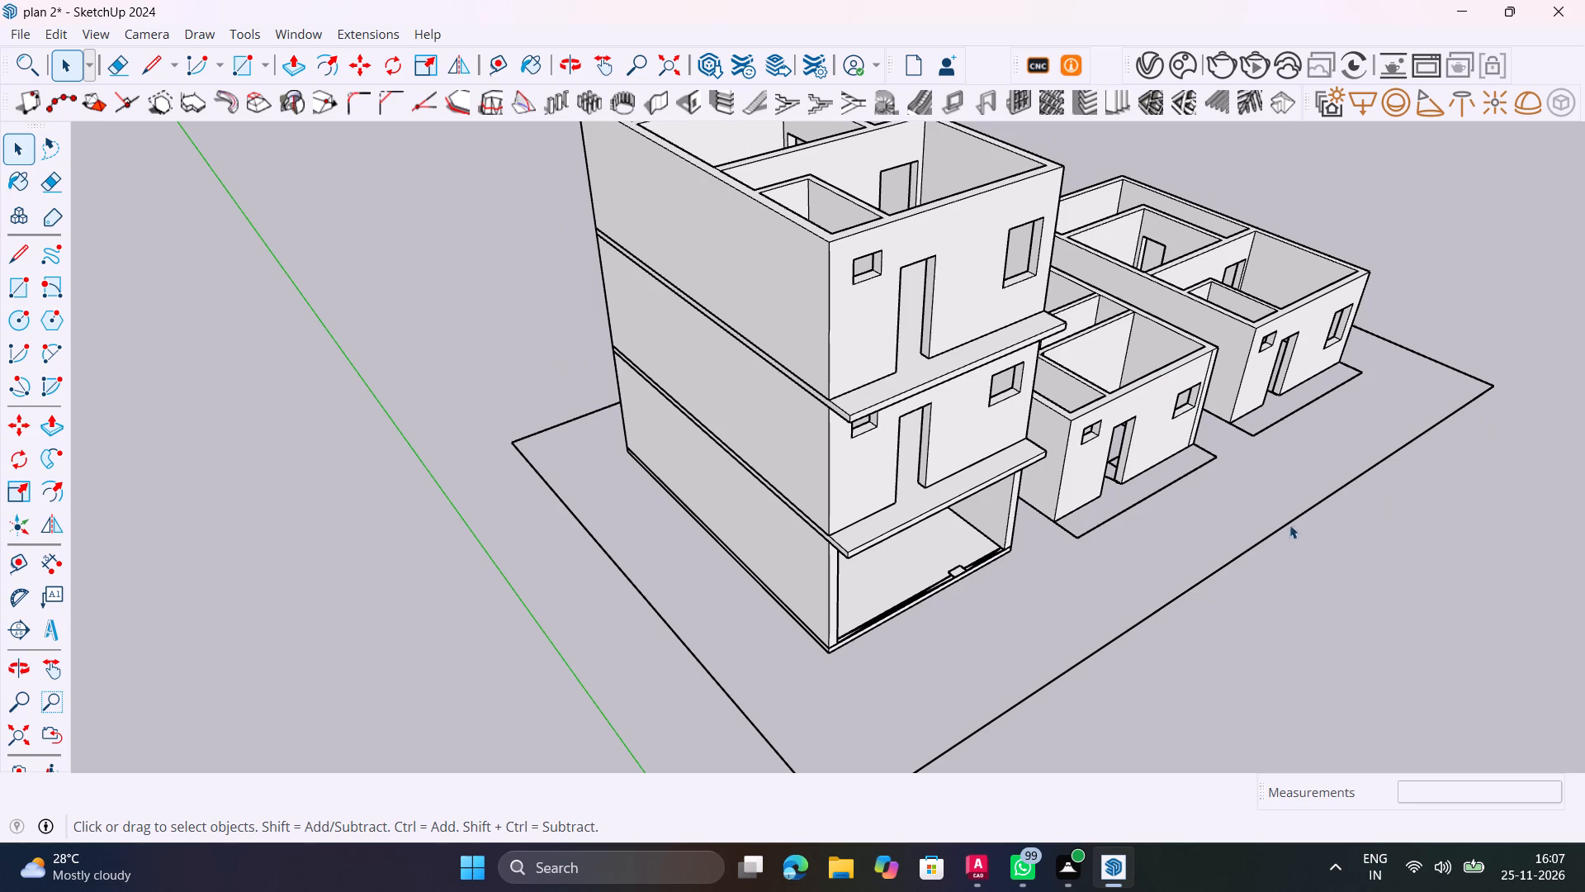
scroll(1289, 483, down, 3)
middle_drag(1270, 534, 1030, 539)
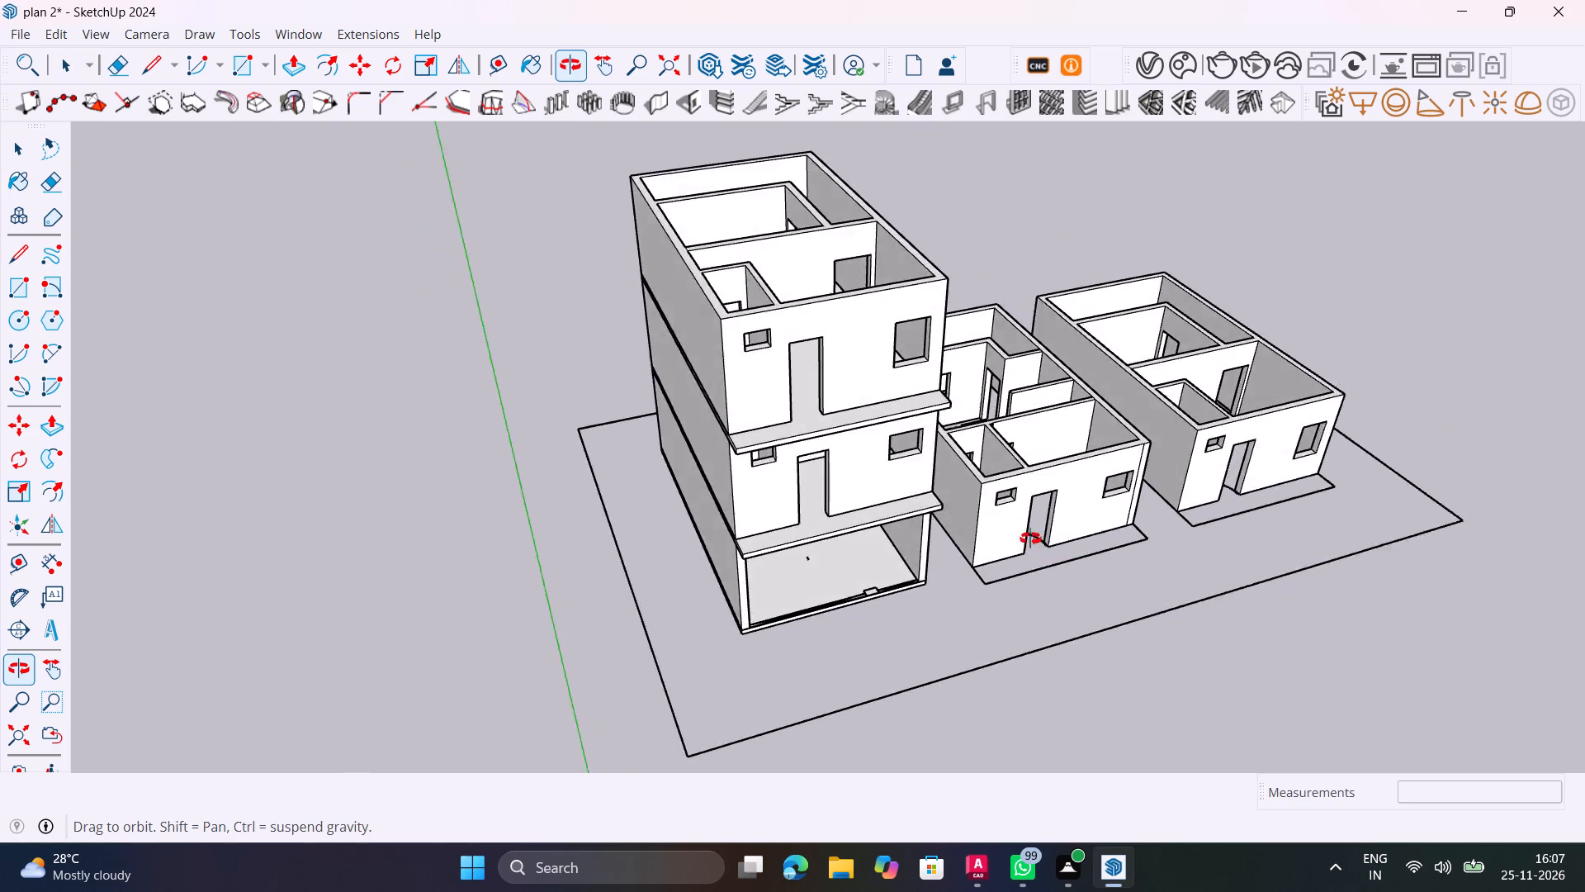
middle_drag(1030, 539, 988, 538)
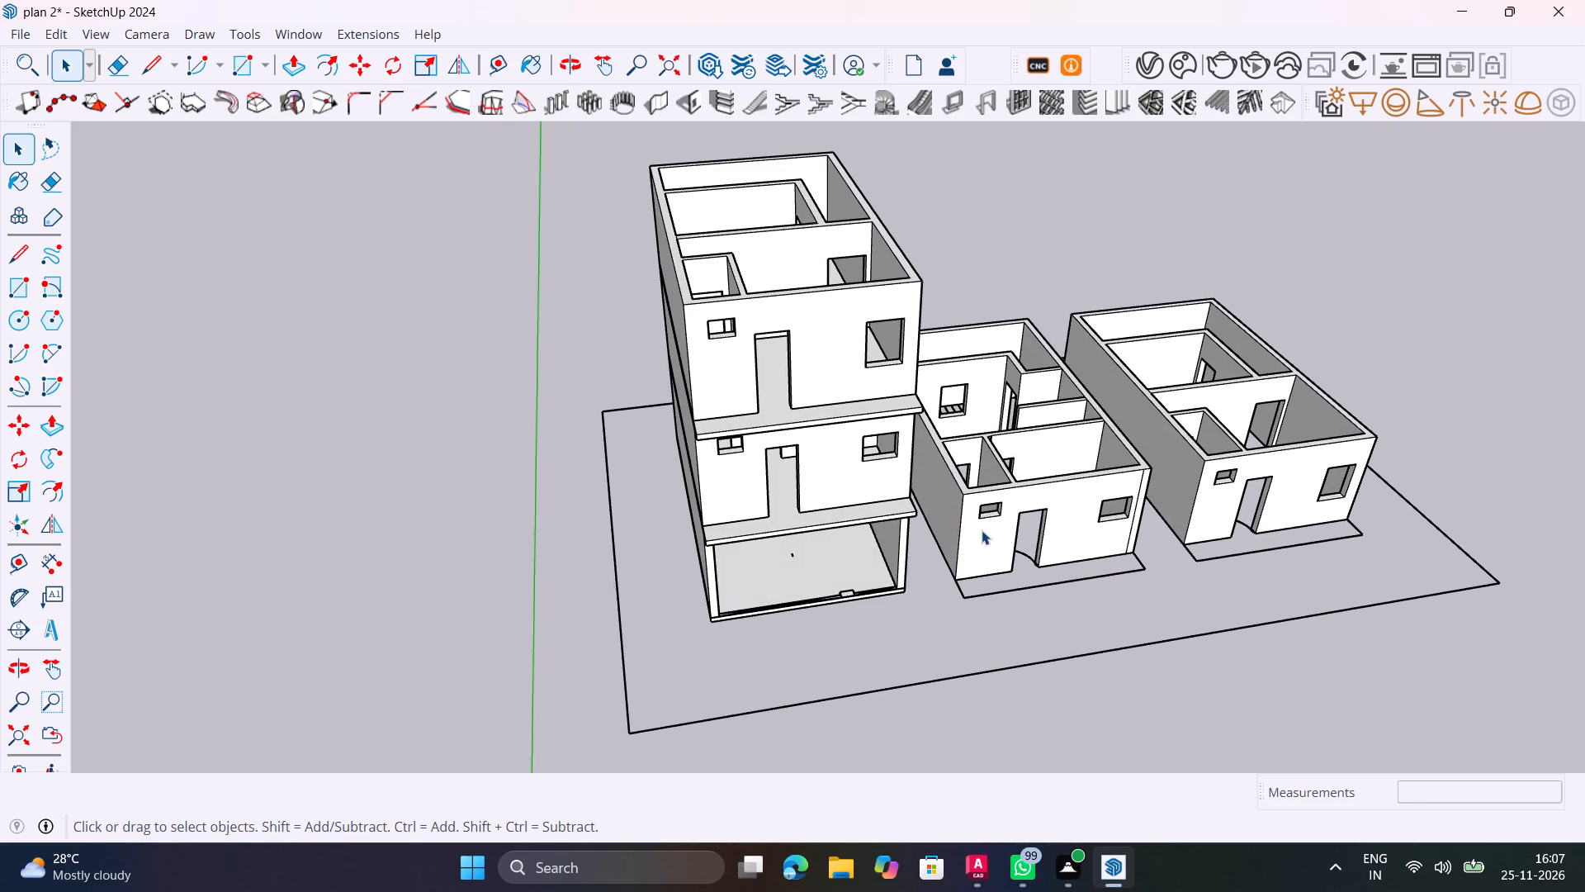
scroll(976, 521, up, 5)
shift+middle_drag(945, 594, 1097, 449)
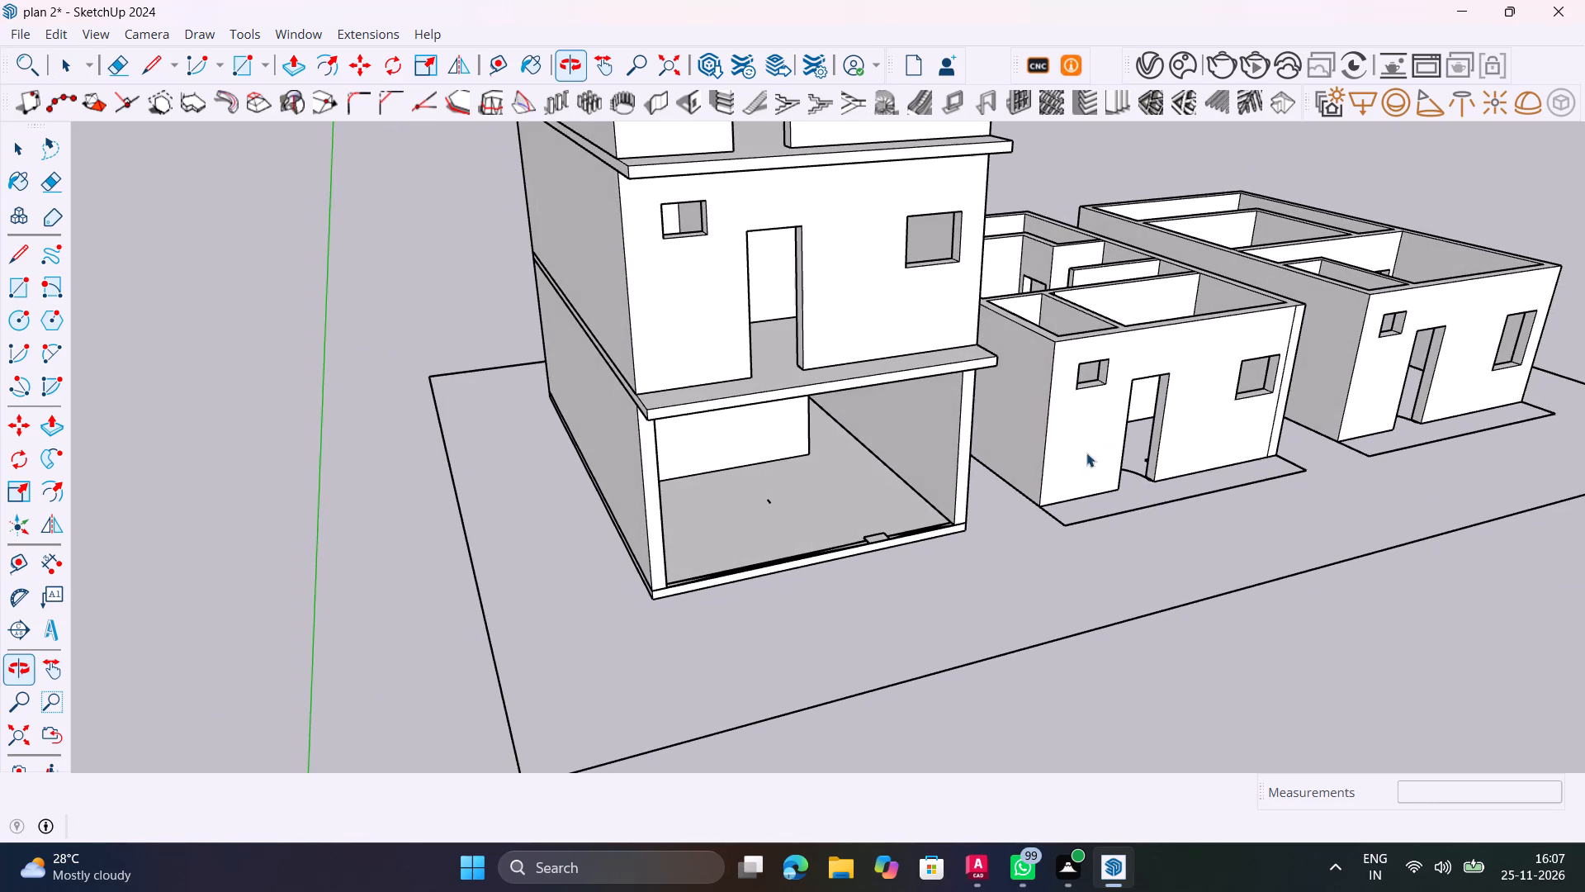
shift+middle_drag(991, 514, 876, 606)
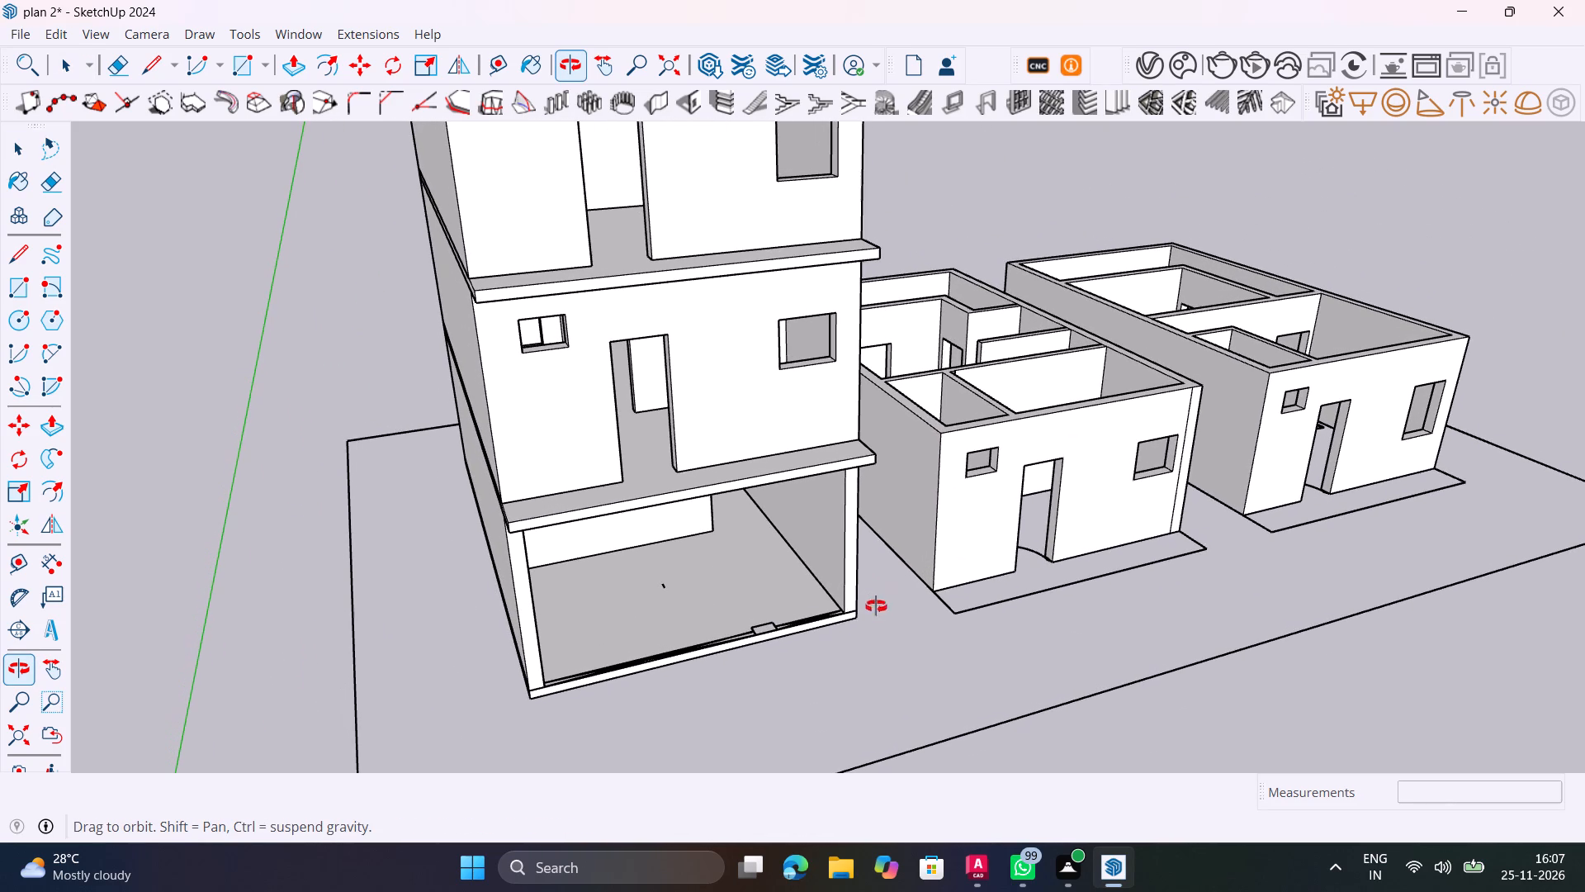
shift+middle_drag(876, 606, 877, 606)
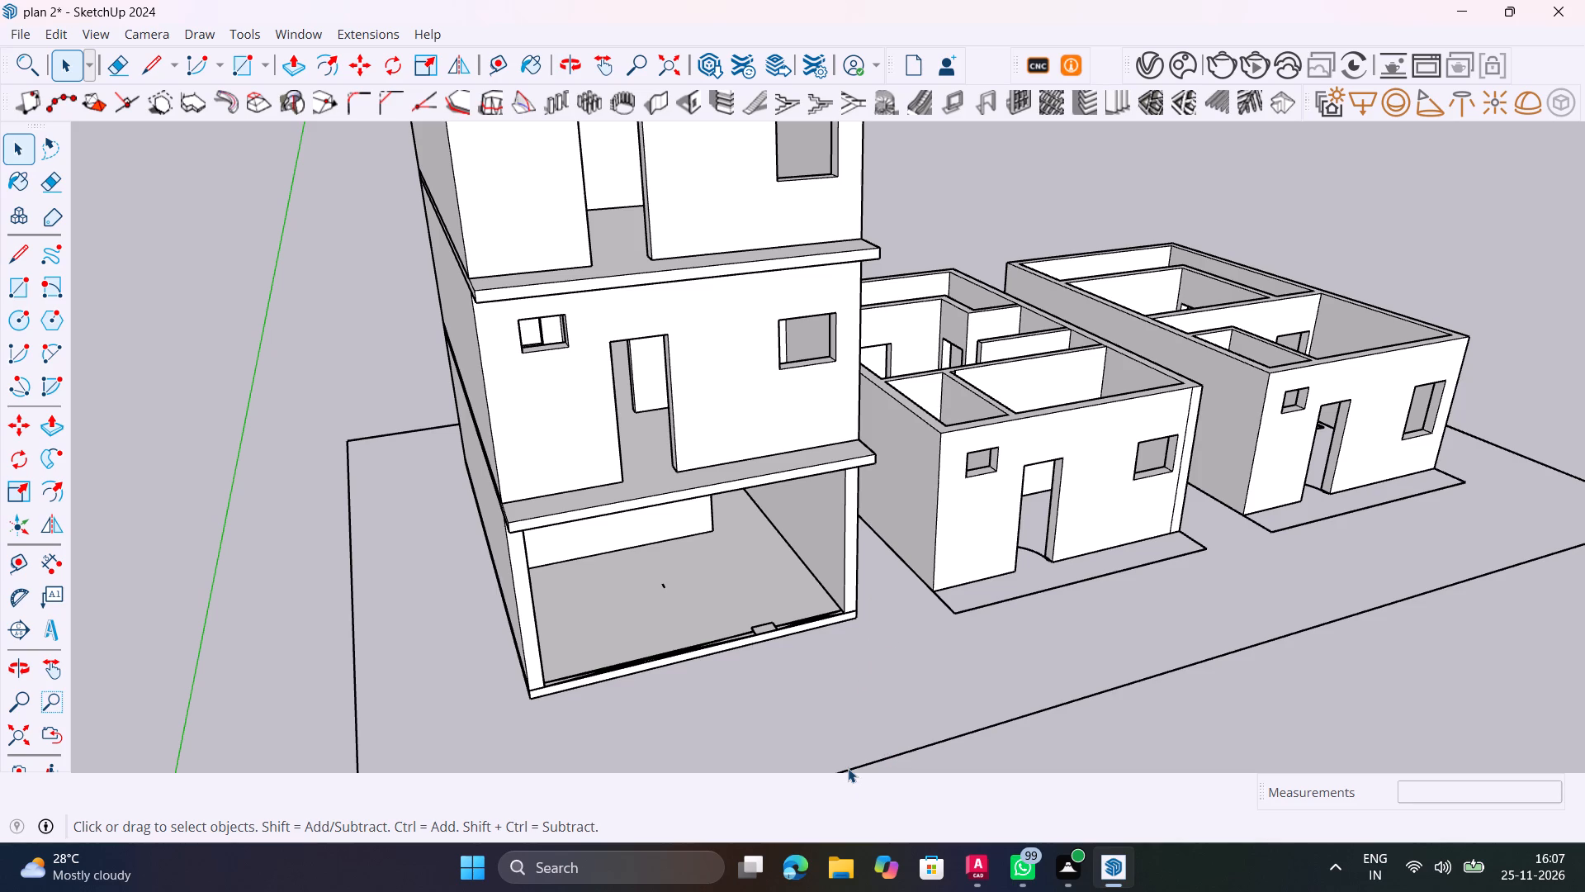
middle_drag(874, 658, 961, 656)
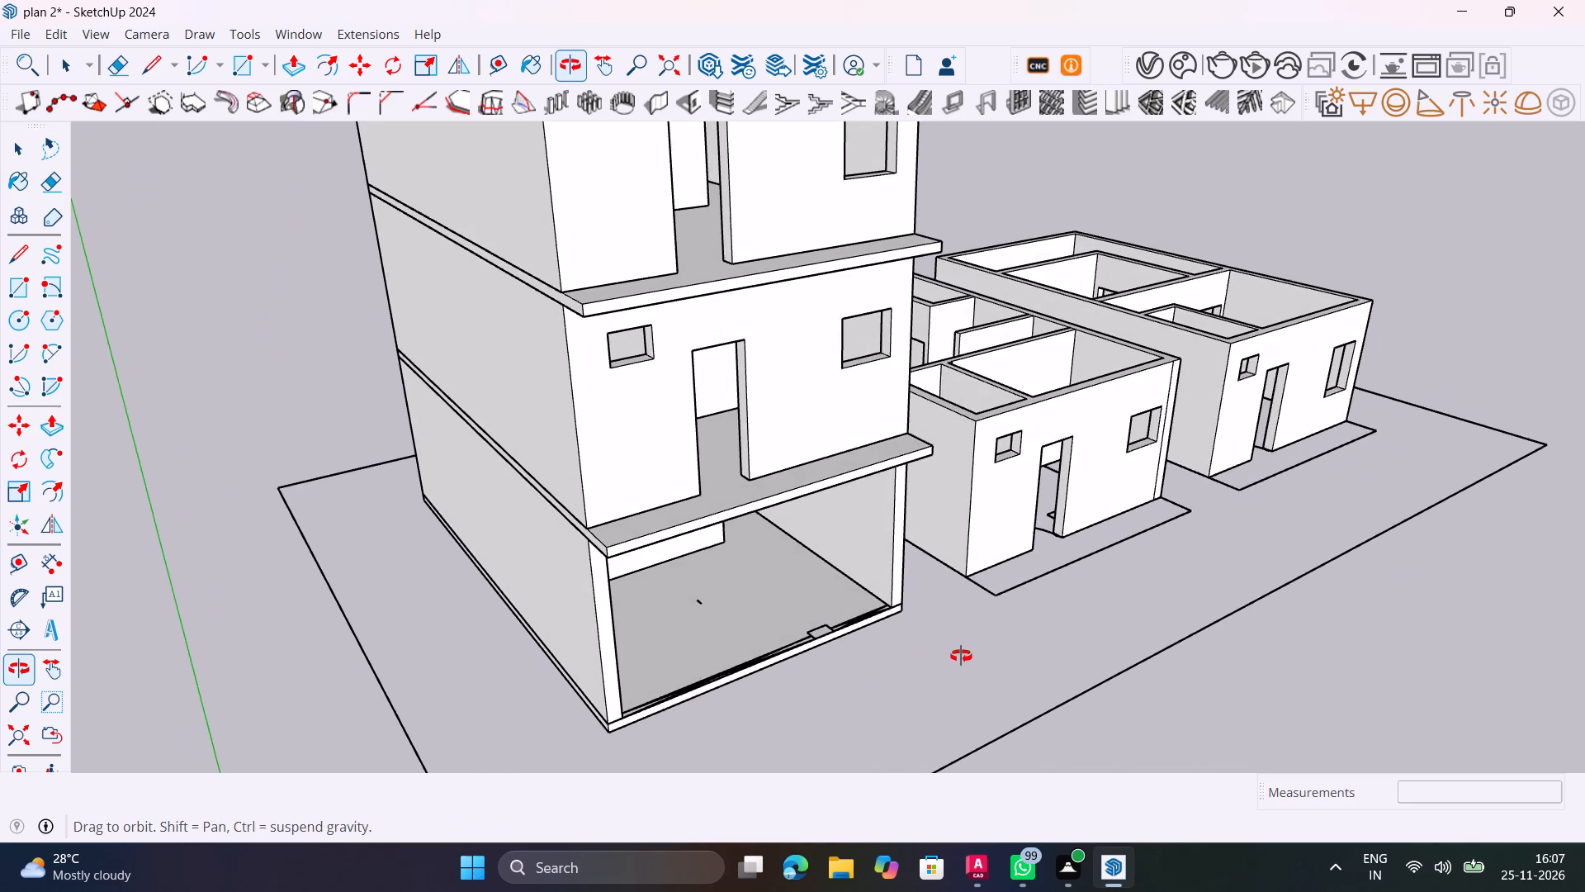
middle_drag(961, 656, 1102, 505)
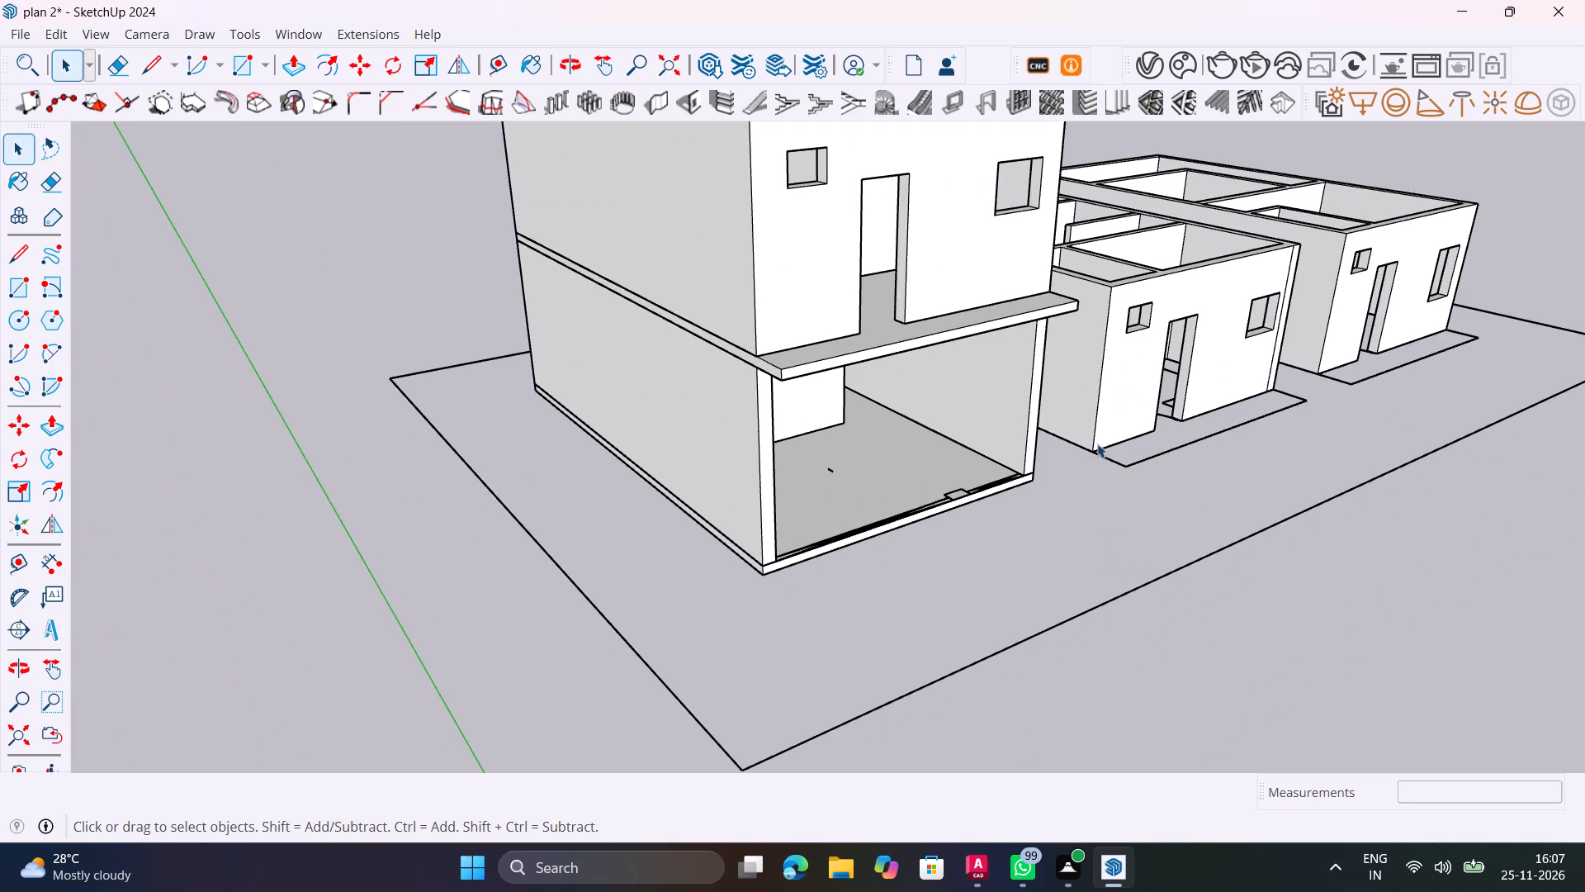
scroll(1048, 425, down, 2)
shift+middle_drag(1046, 455, 874, 601)
scroll(899, 577, down, 1)
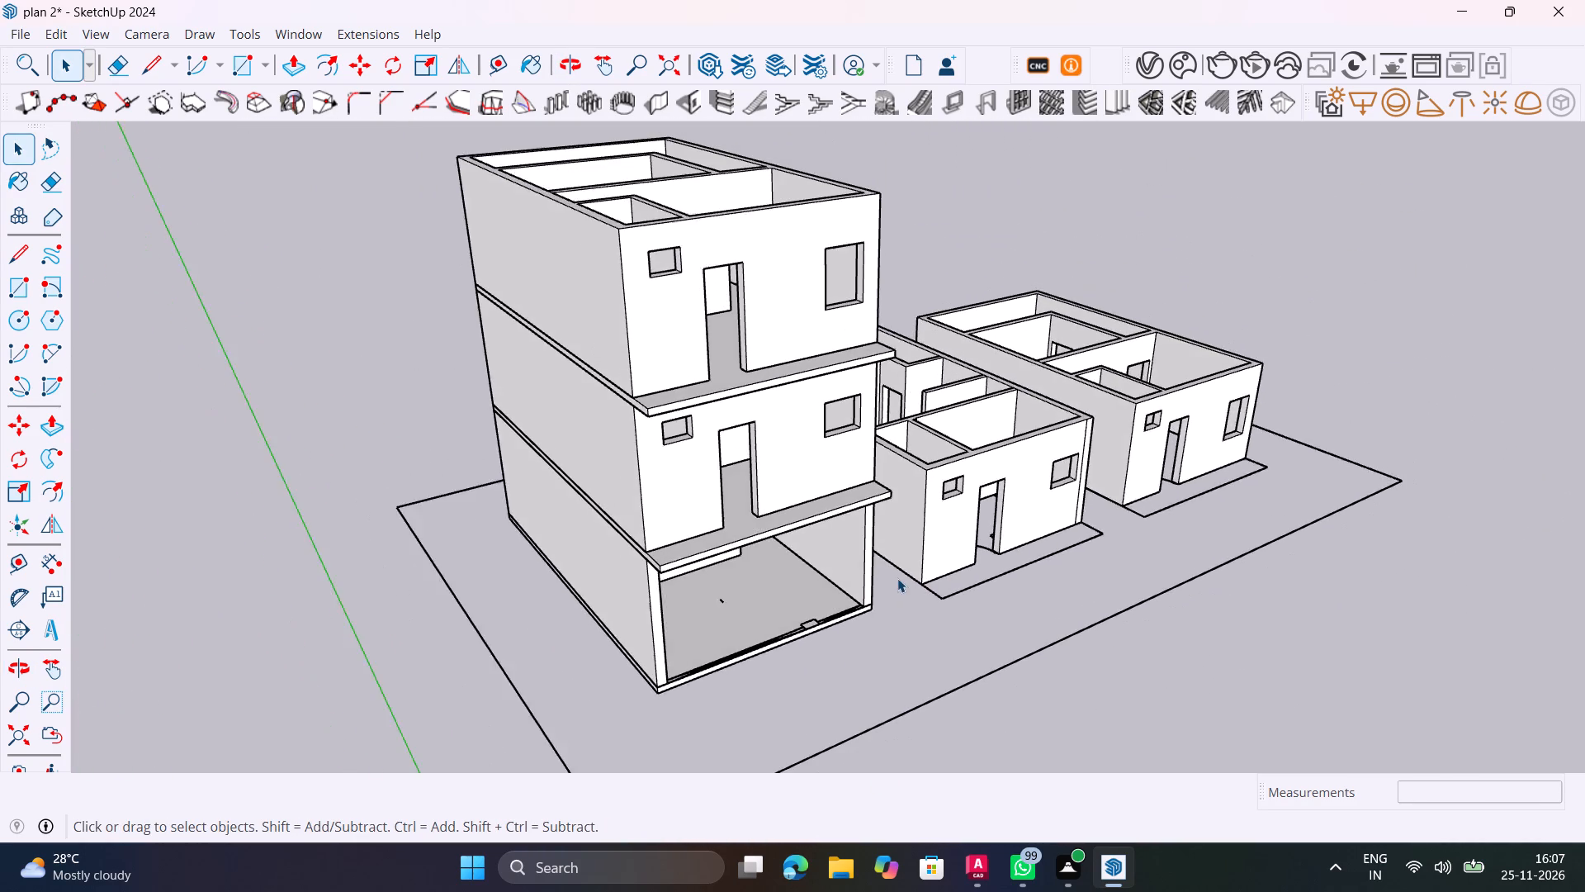
scroll(897, 578, down, 1)
scroll(681, 429, up, 4)
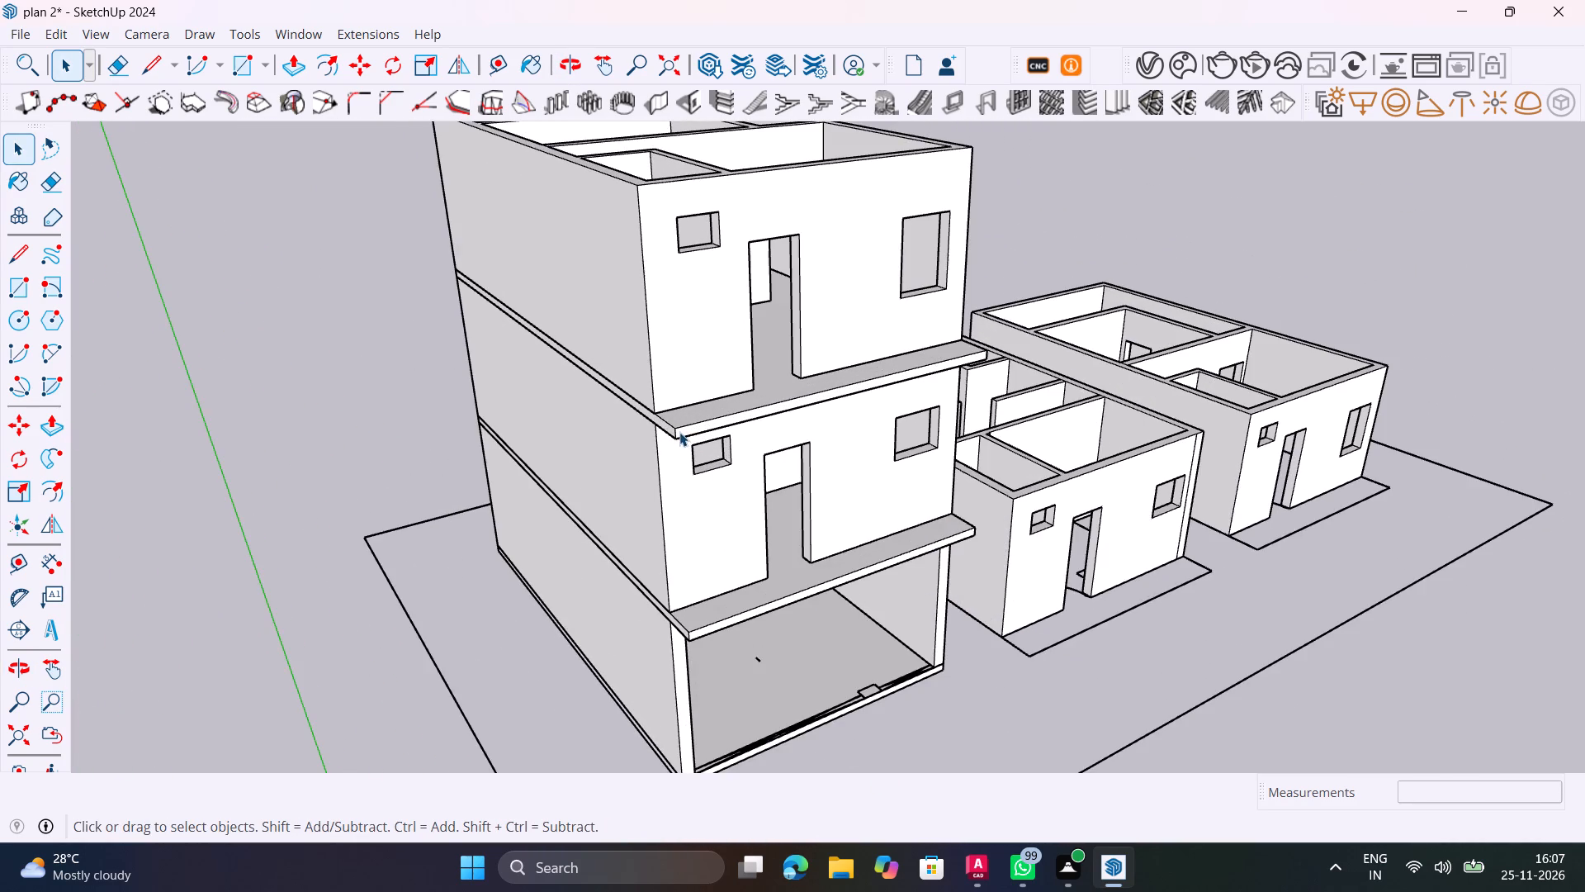
Inspect the top-storey rooms and the side and rear outer walls of the stacked house for leftover edges.
middle_drag(687, 434, 1187, 651)
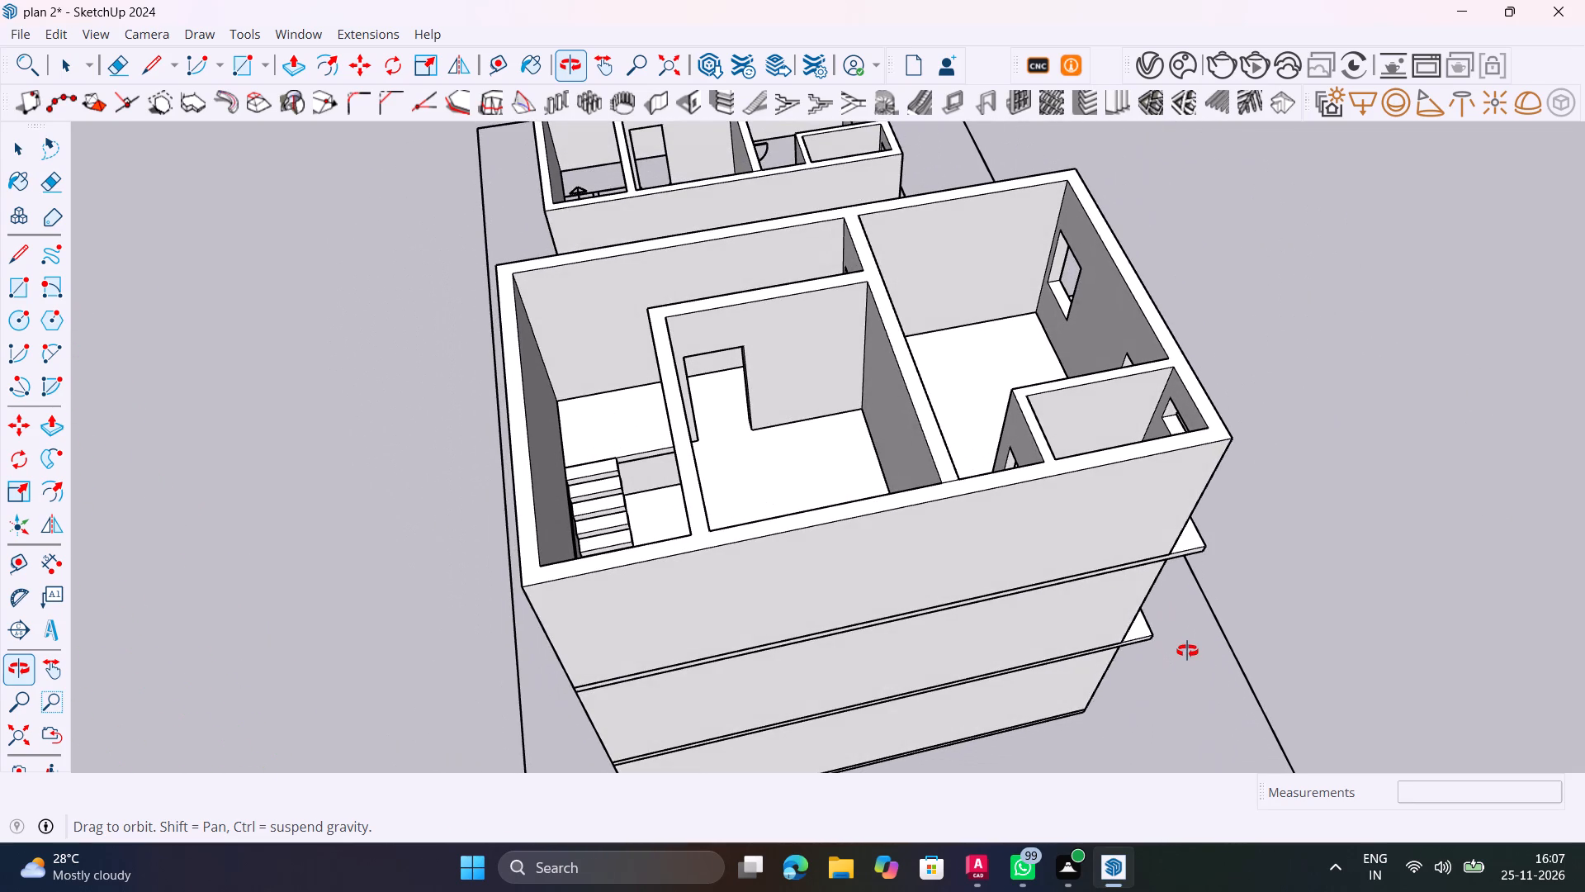
middle_drag(1187, 651, 1028, 623)
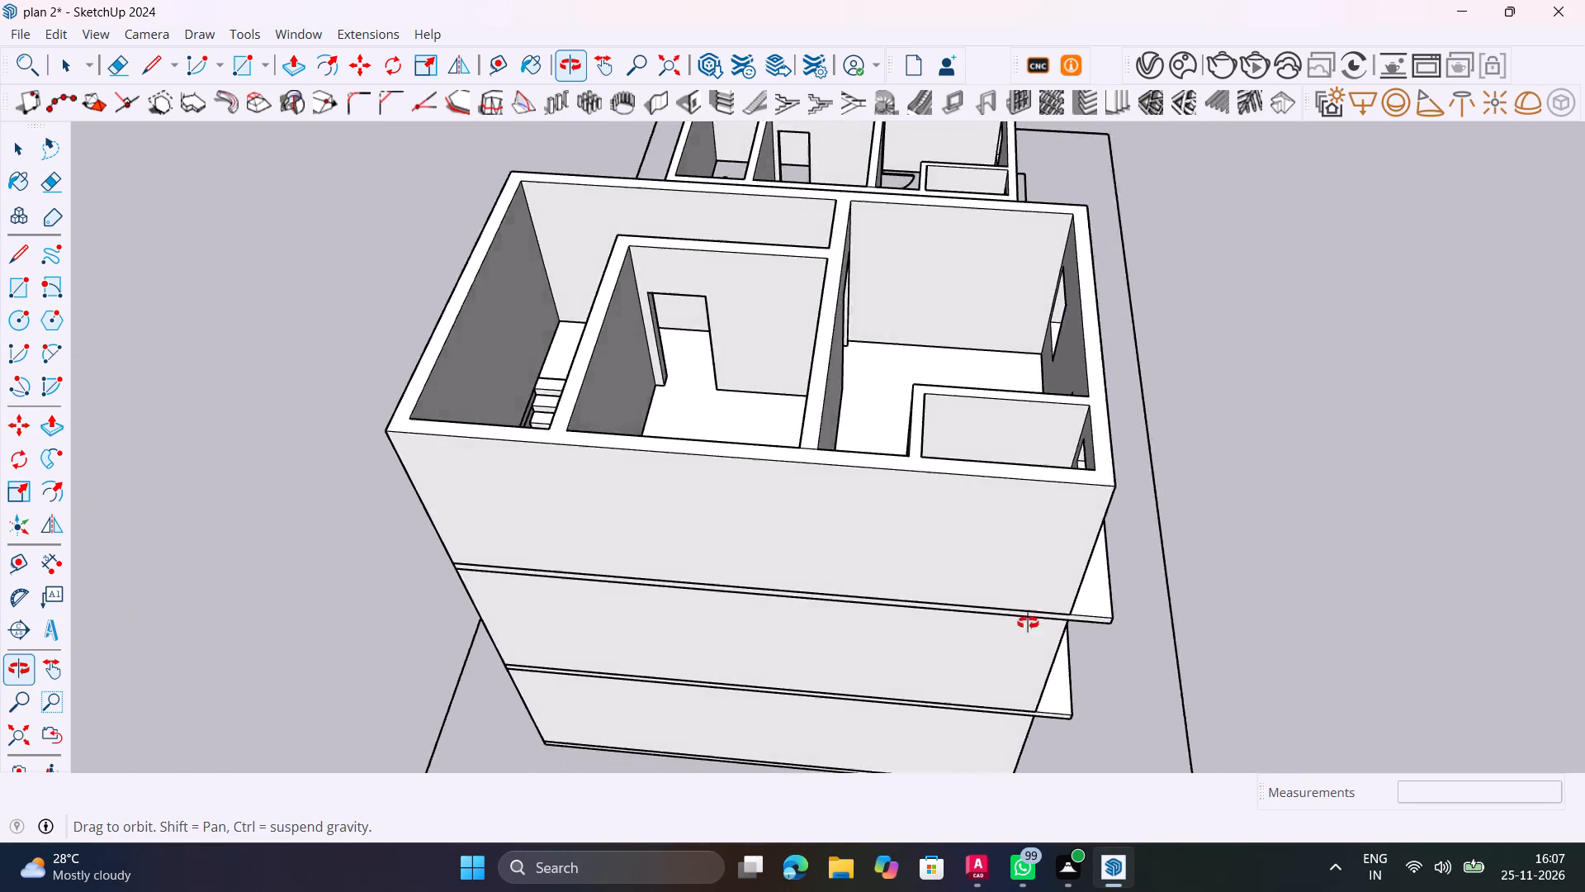
middle_drag(1028, 623, 1222, 558)
scroll(638, 585, up, 5)
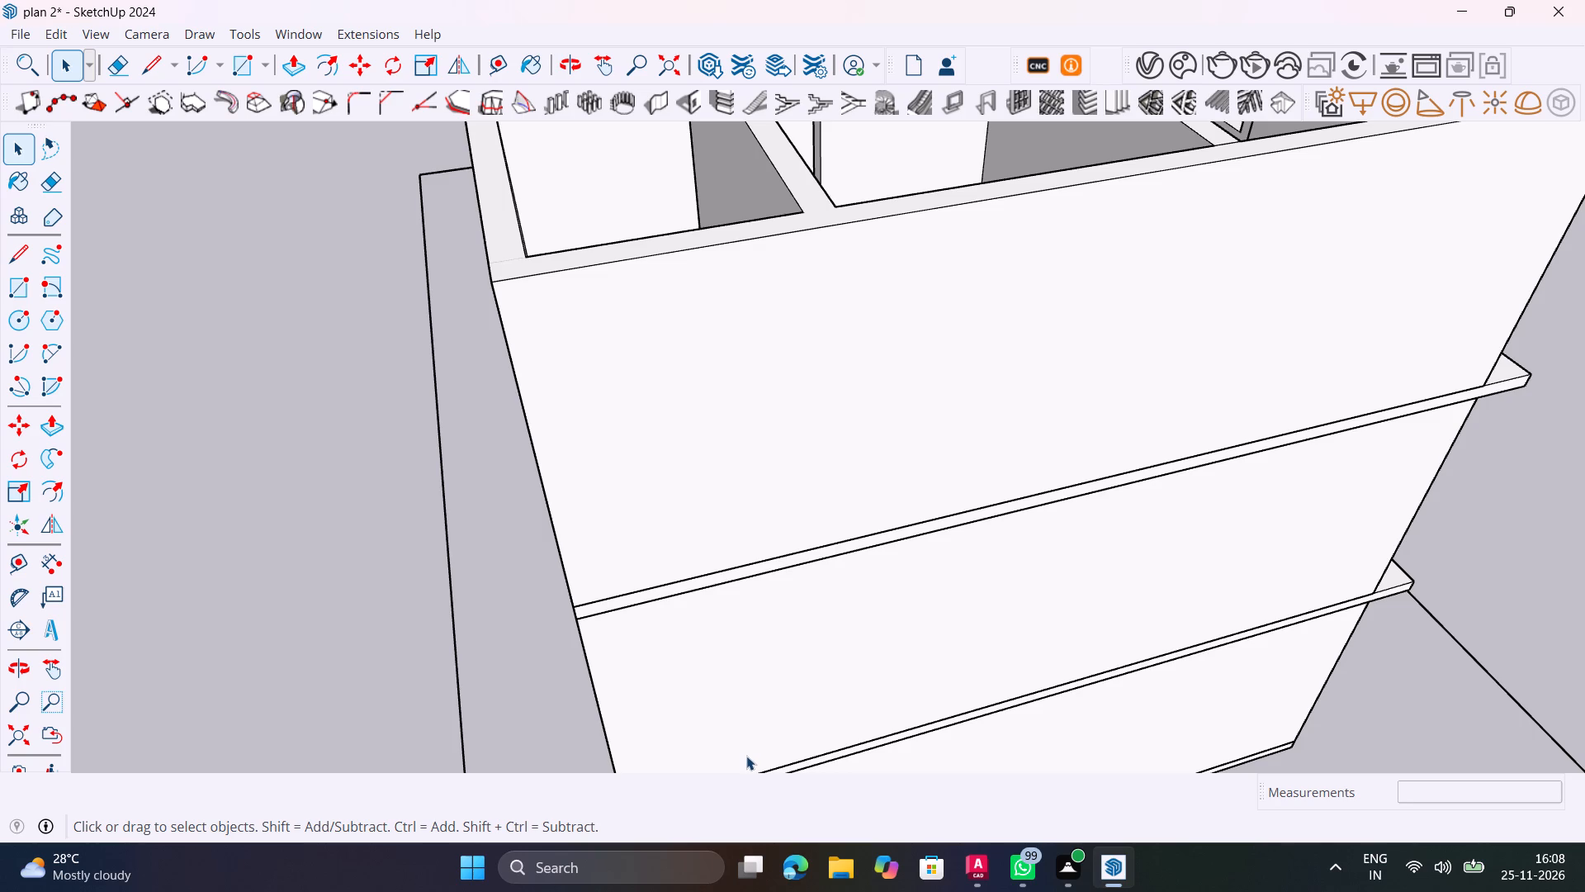
scroll(936, 837, down, 5)
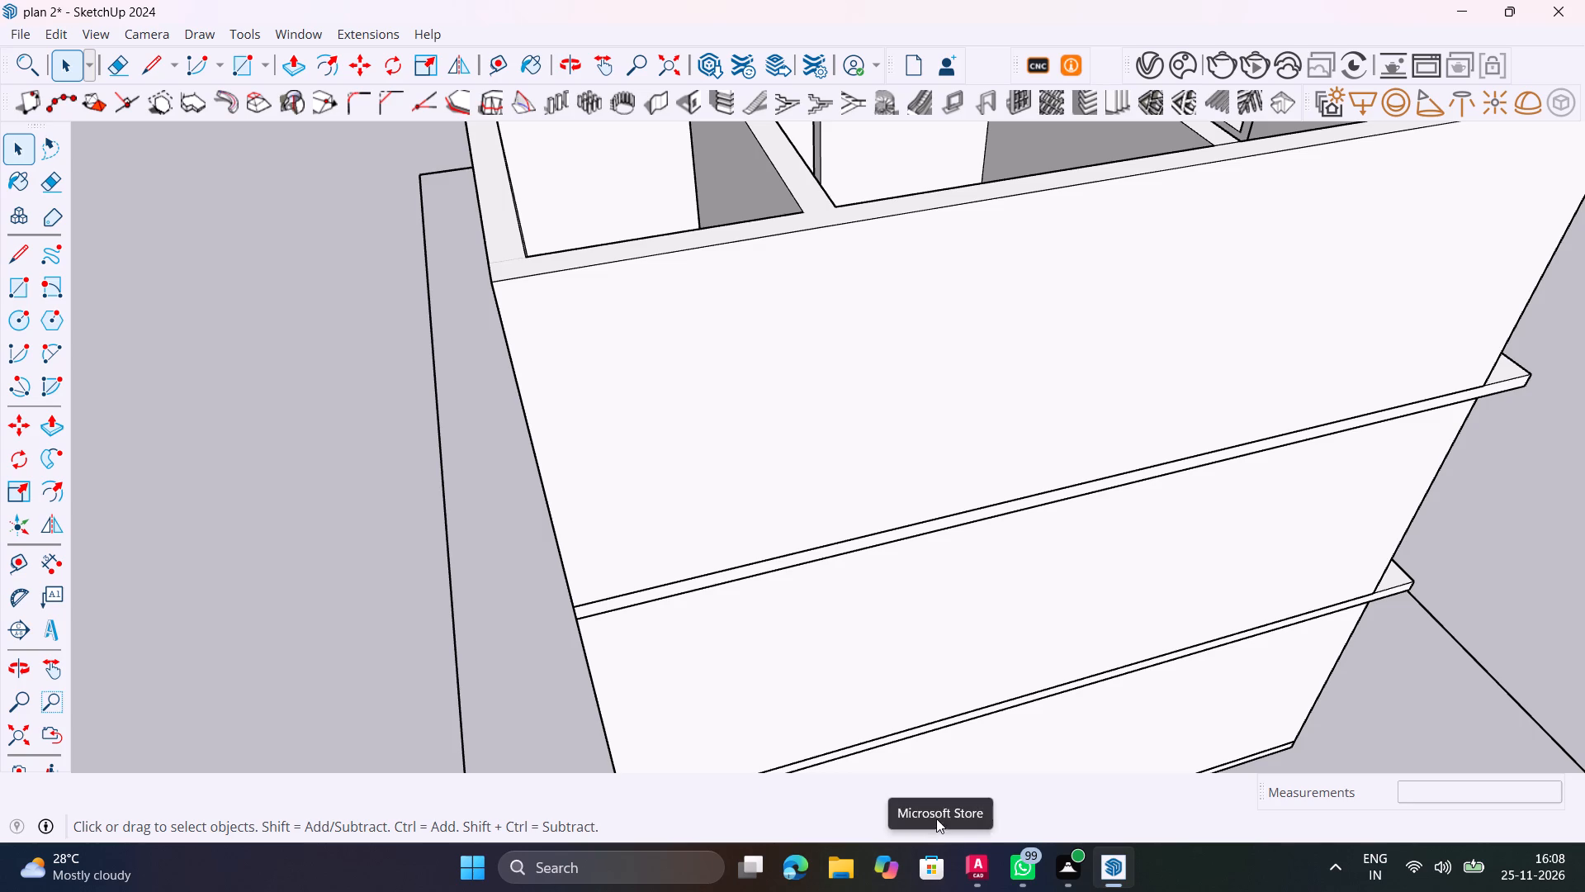
scroll(936, 818, down, 2)
scroll(818, 642, down, 6)
shift+middle_drag(737, 701, 949, 638)
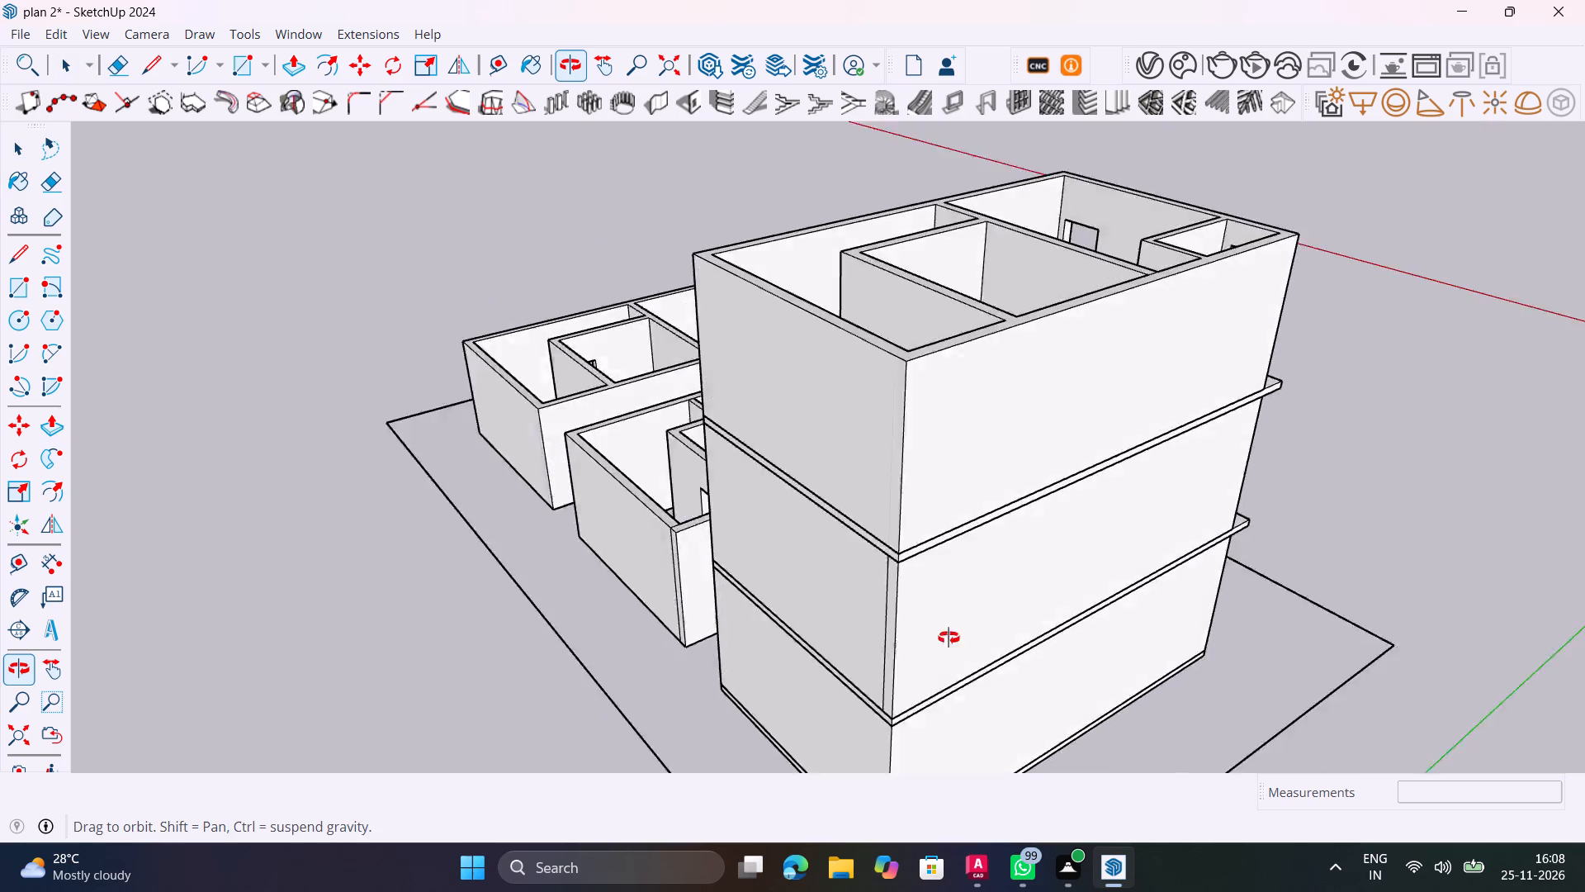
shift+middle_drag(949, 638, 887, 670)
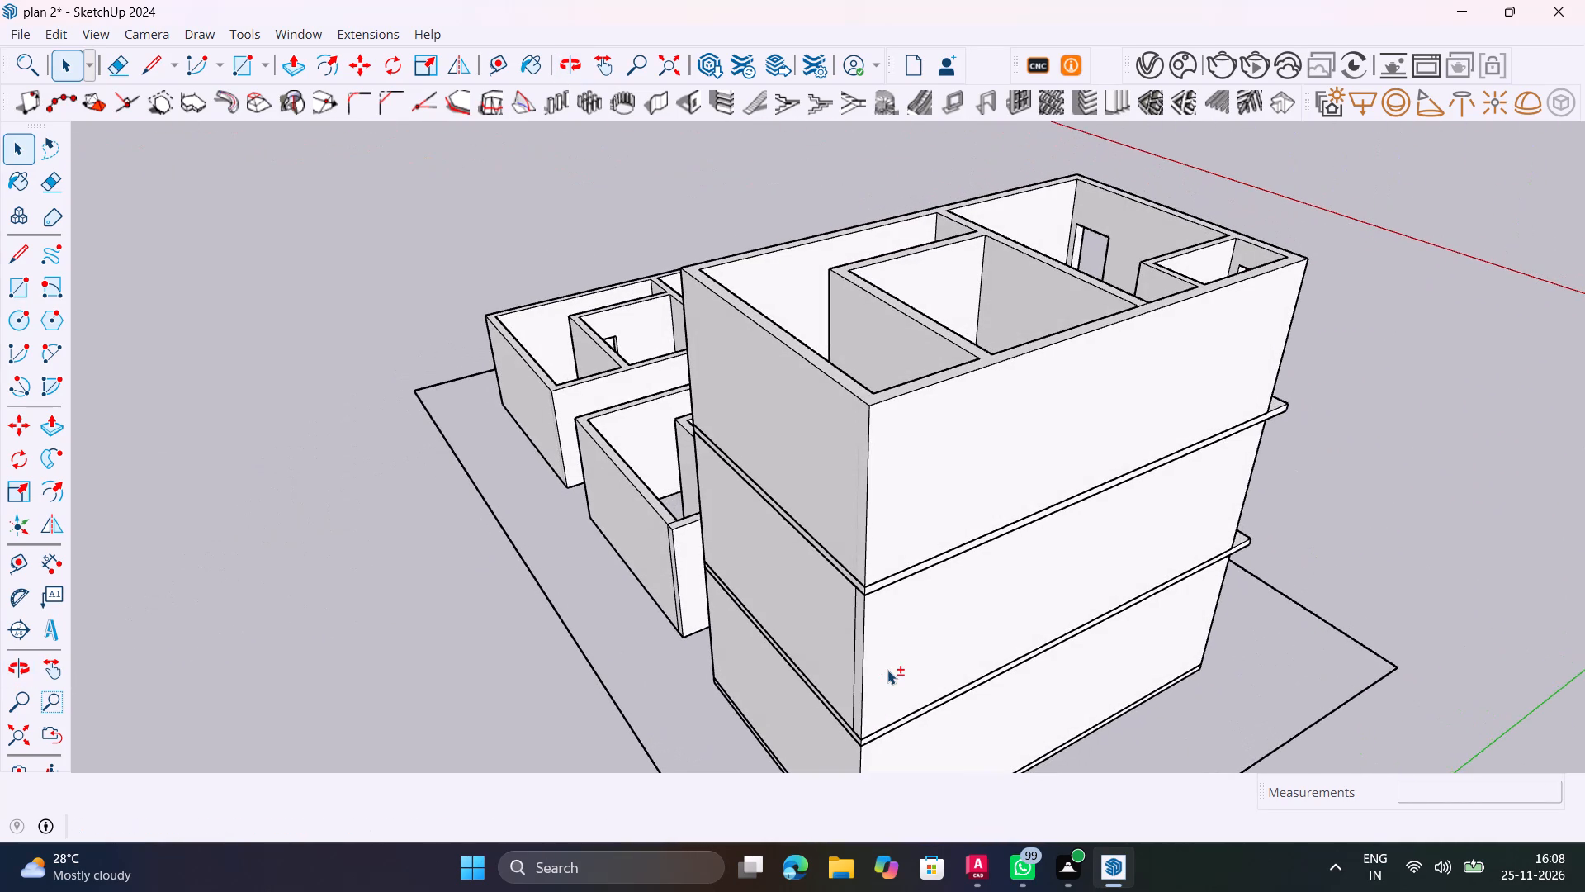
shift+middle_drag(883, 575, 677, 777)
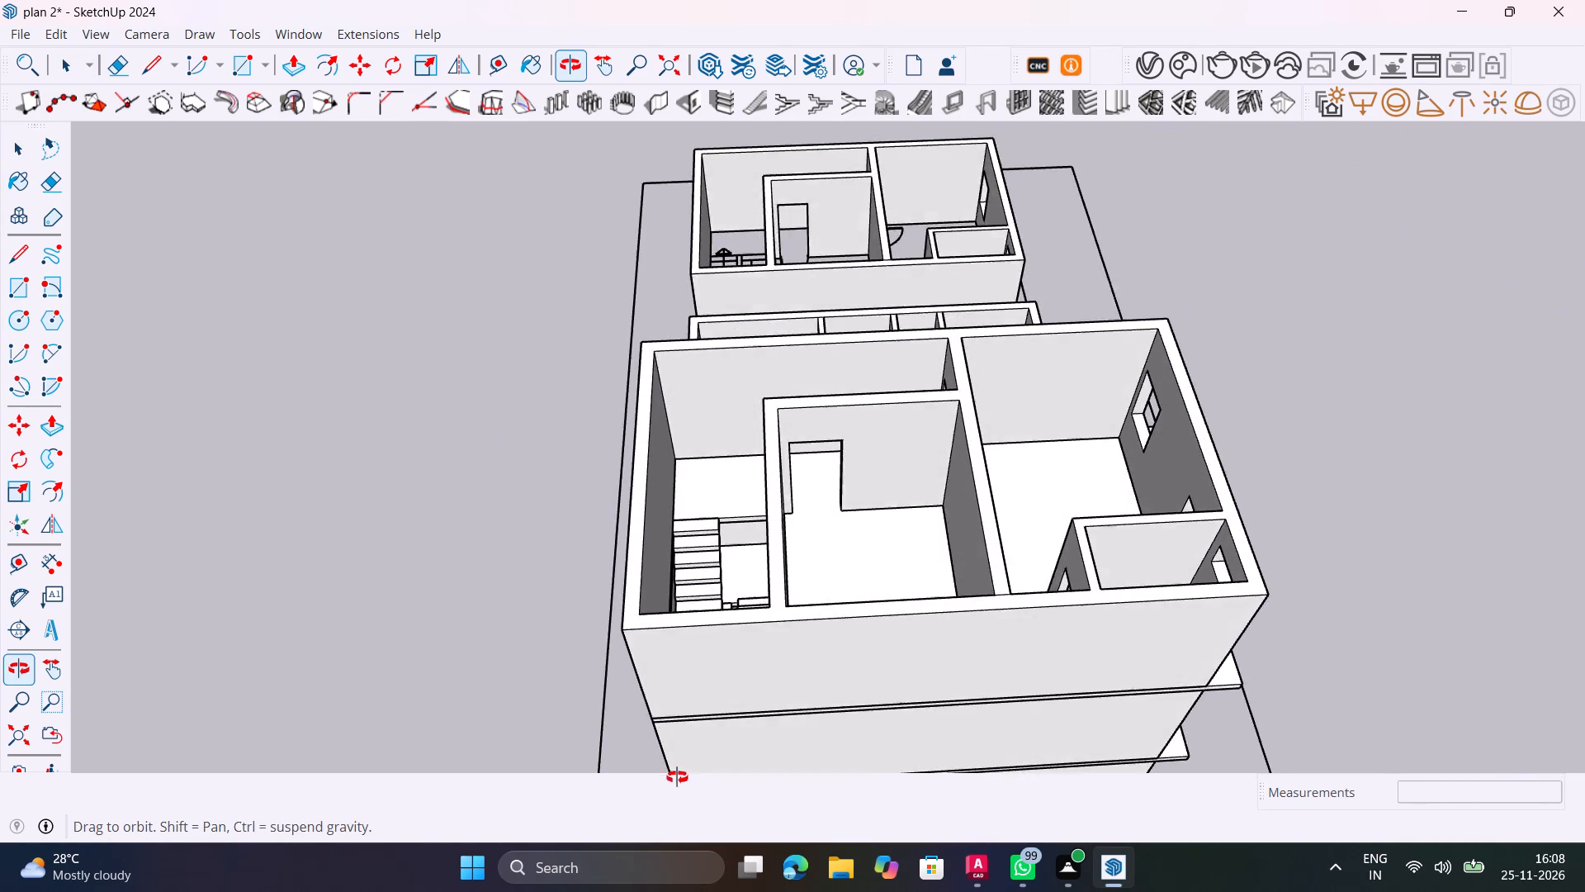
shift+middle_drag(677, 777, 968, 707)
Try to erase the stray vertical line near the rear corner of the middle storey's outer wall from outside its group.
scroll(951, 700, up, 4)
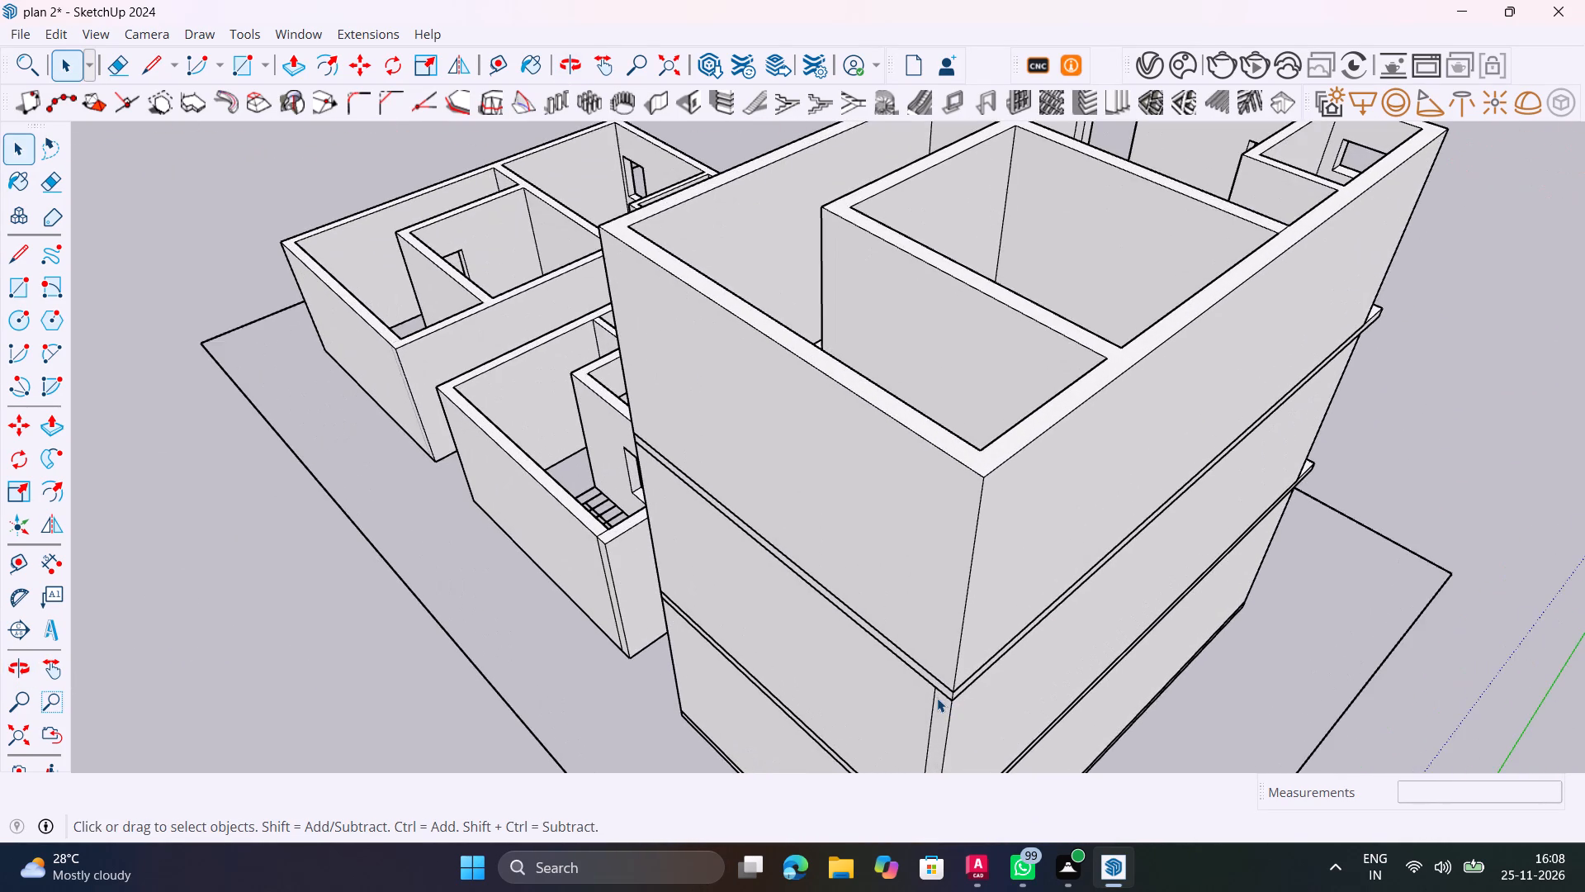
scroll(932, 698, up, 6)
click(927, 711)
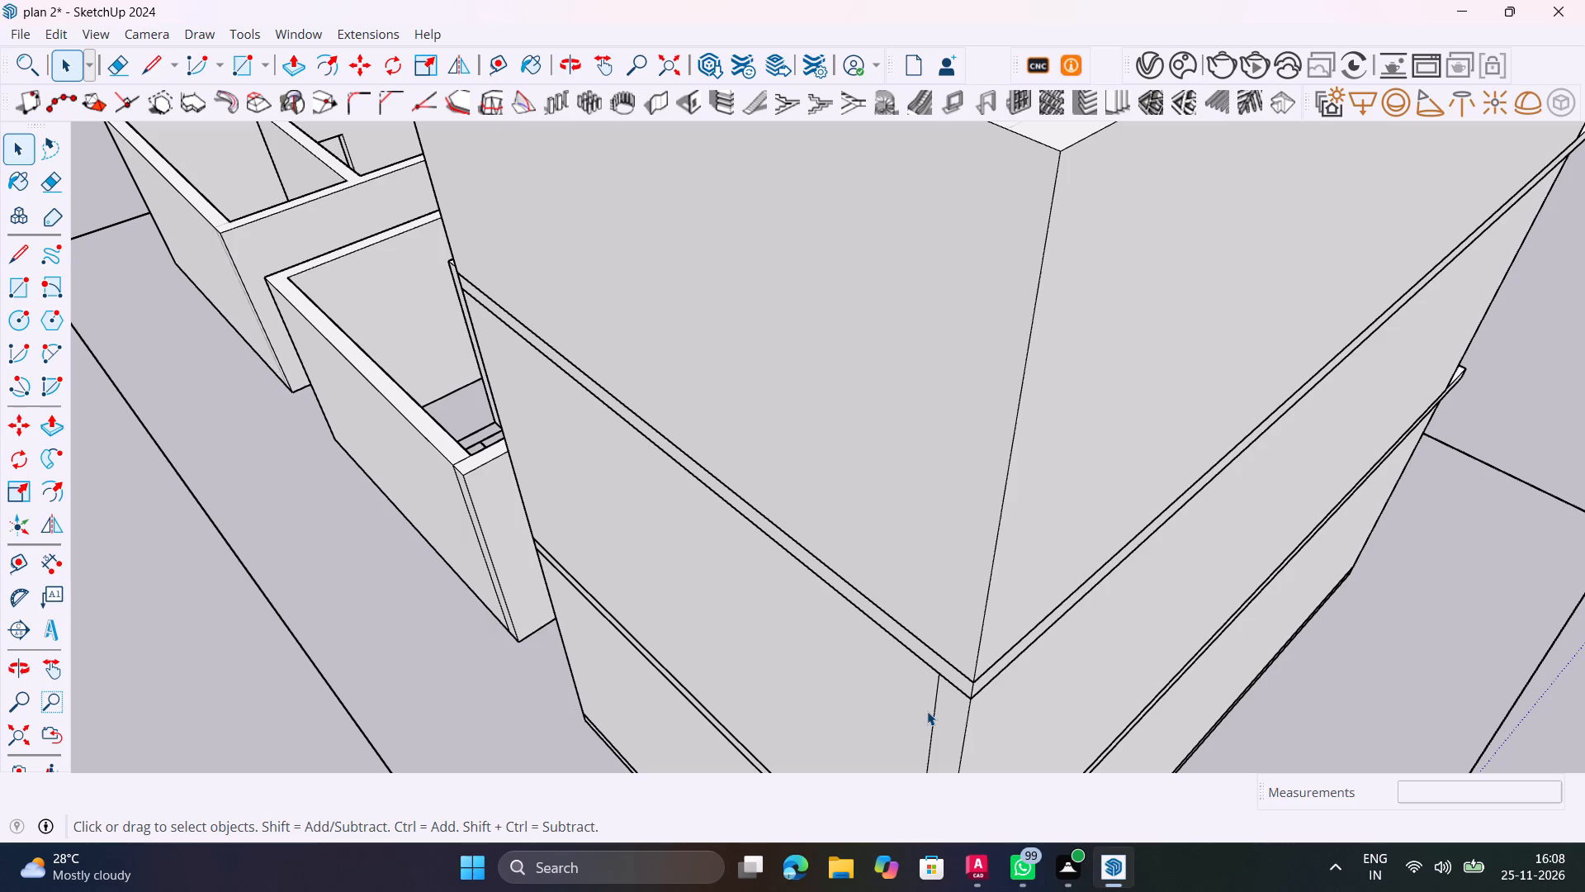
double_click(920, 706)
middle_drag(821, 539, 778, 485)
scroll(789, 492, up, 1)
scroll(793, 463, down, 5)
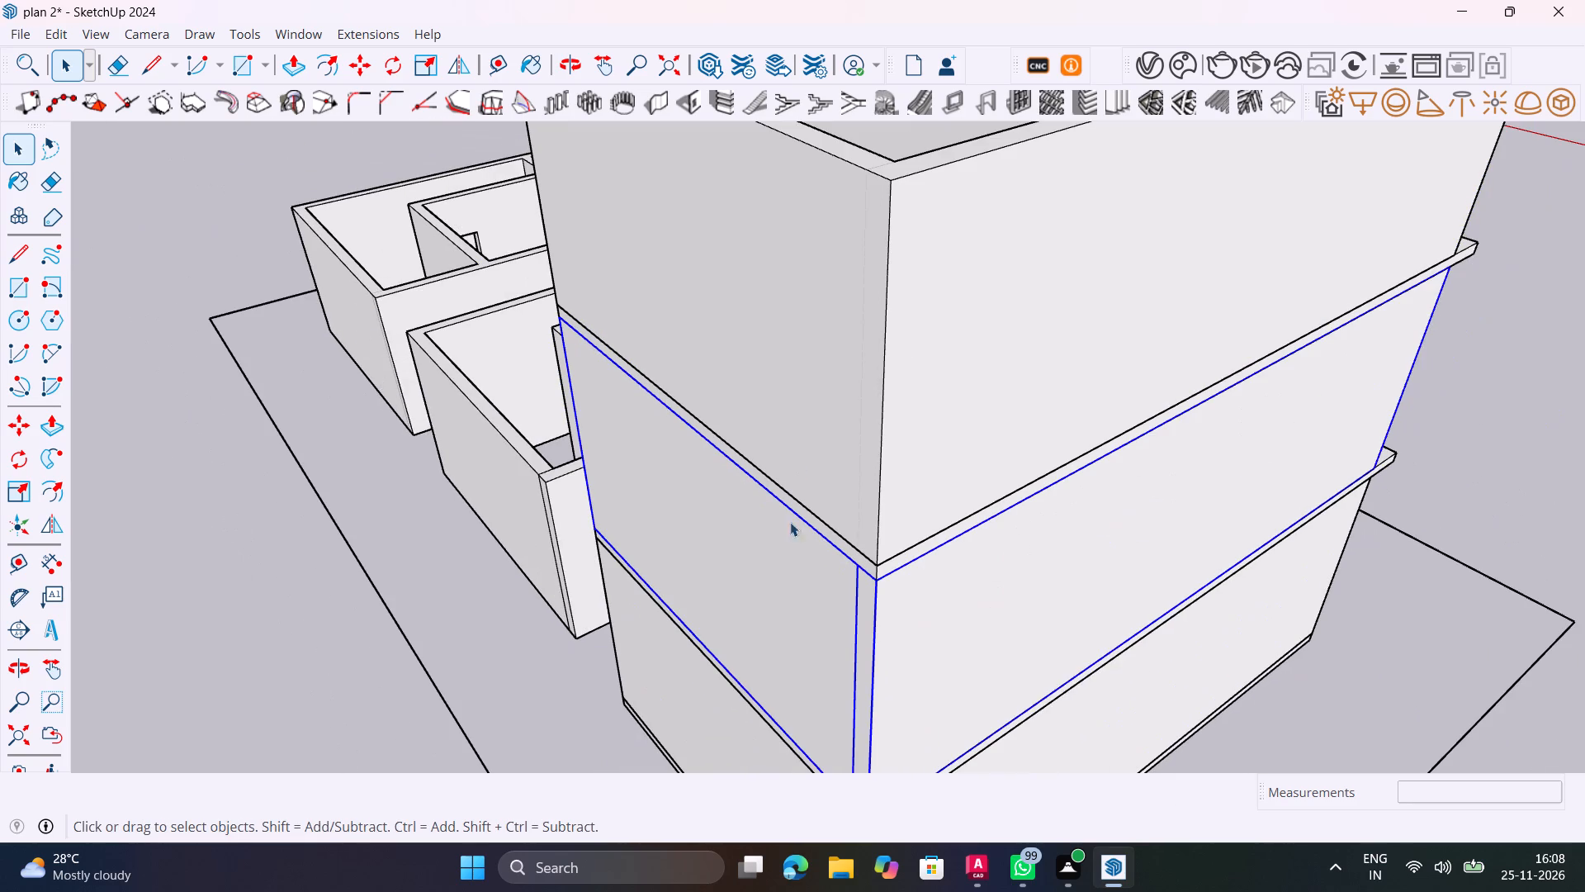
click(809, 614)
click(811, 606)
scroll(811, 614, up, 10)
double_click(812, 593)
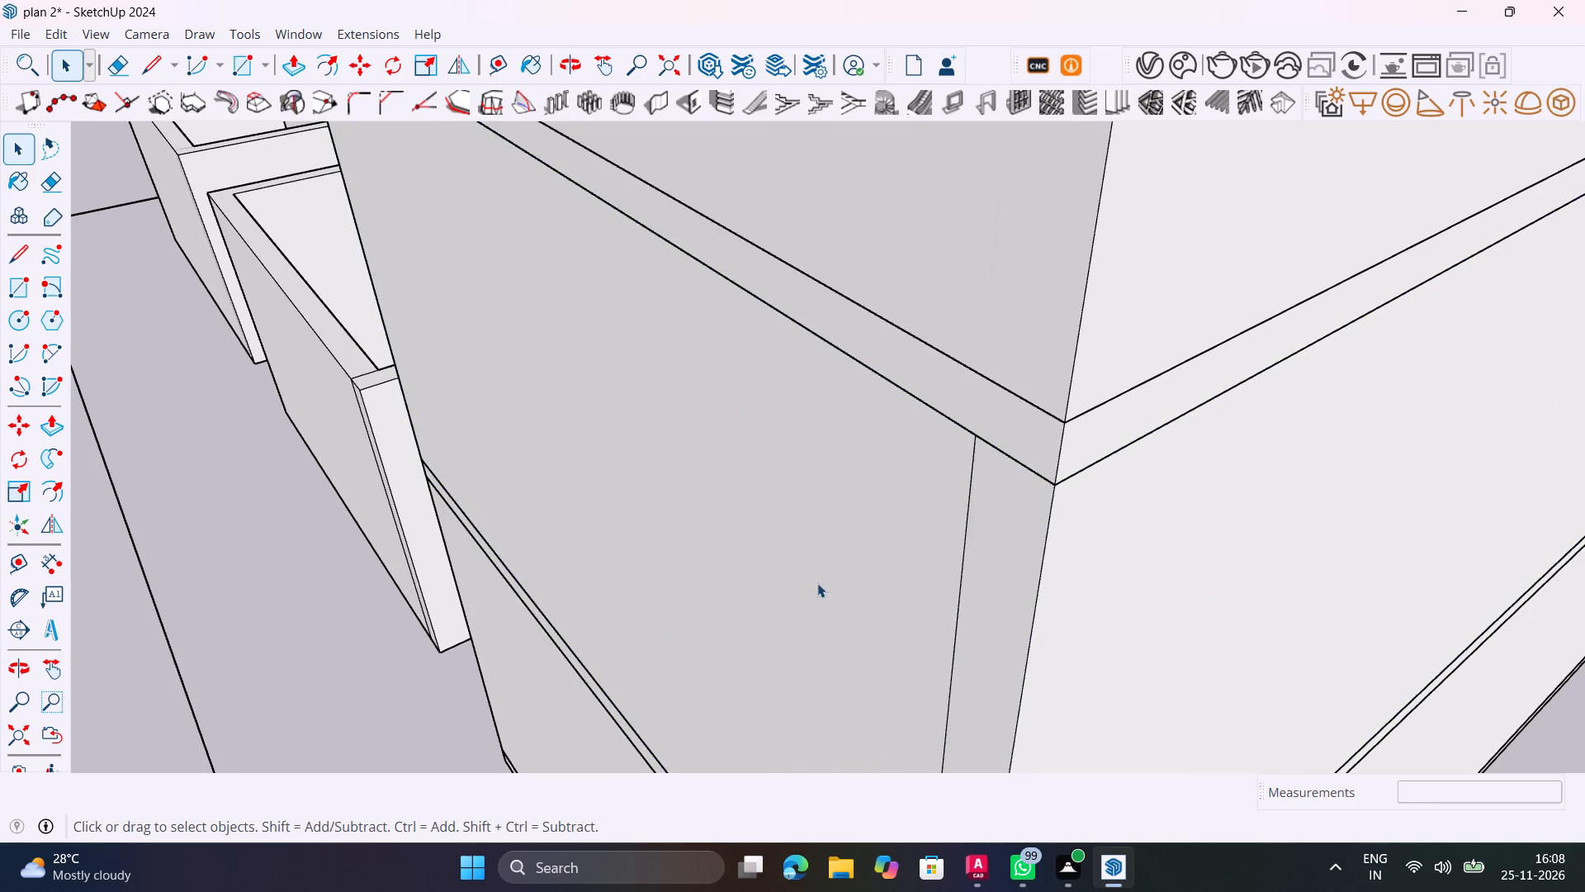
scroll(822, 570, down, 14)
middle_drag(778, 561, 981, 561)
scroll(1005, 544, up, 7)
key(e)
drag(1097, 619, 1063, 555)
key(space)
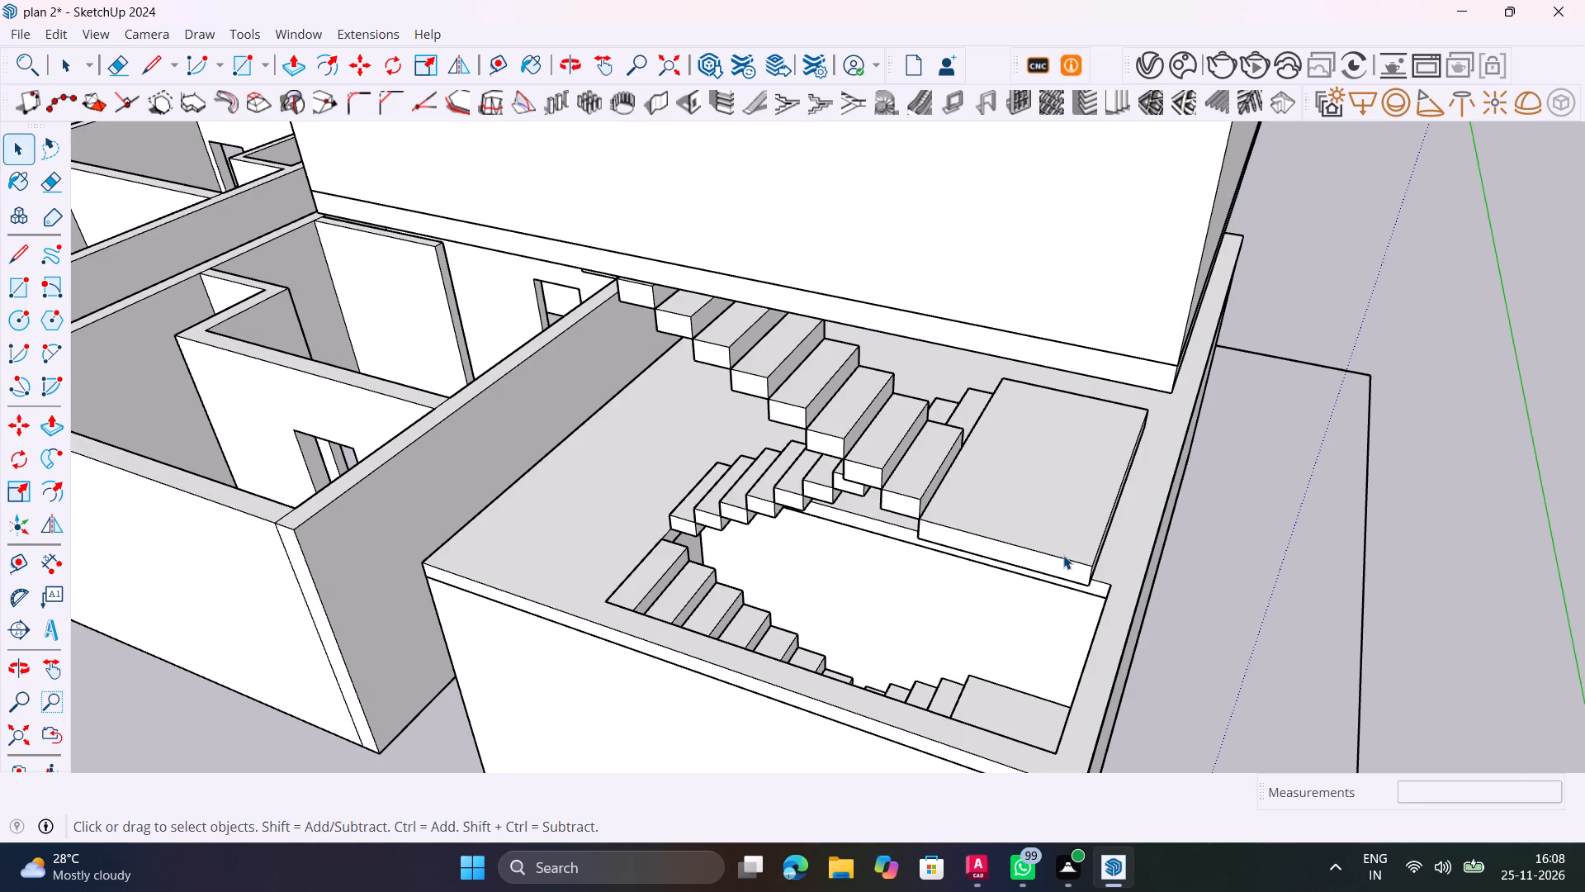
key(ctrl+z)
Erase the stray vertical line near the rear corner of the middle storey's wall from inside its group.
double_click(1057, 555)
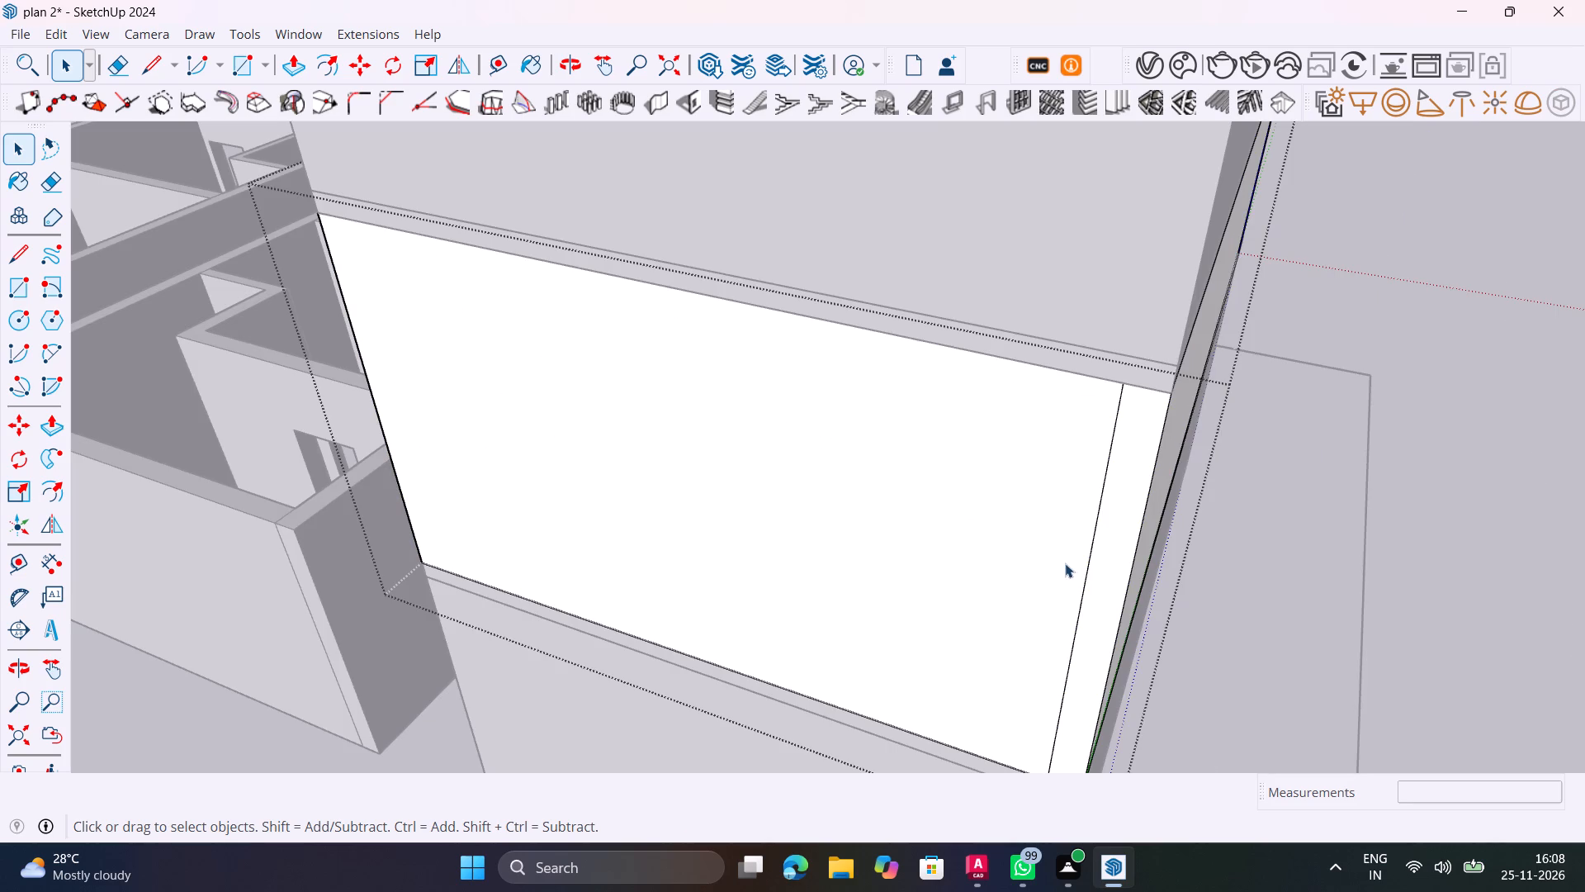
key(e)
drag(1060, 560, 1098, 543)
key(space)
scroll(1062, 543, down, 9)
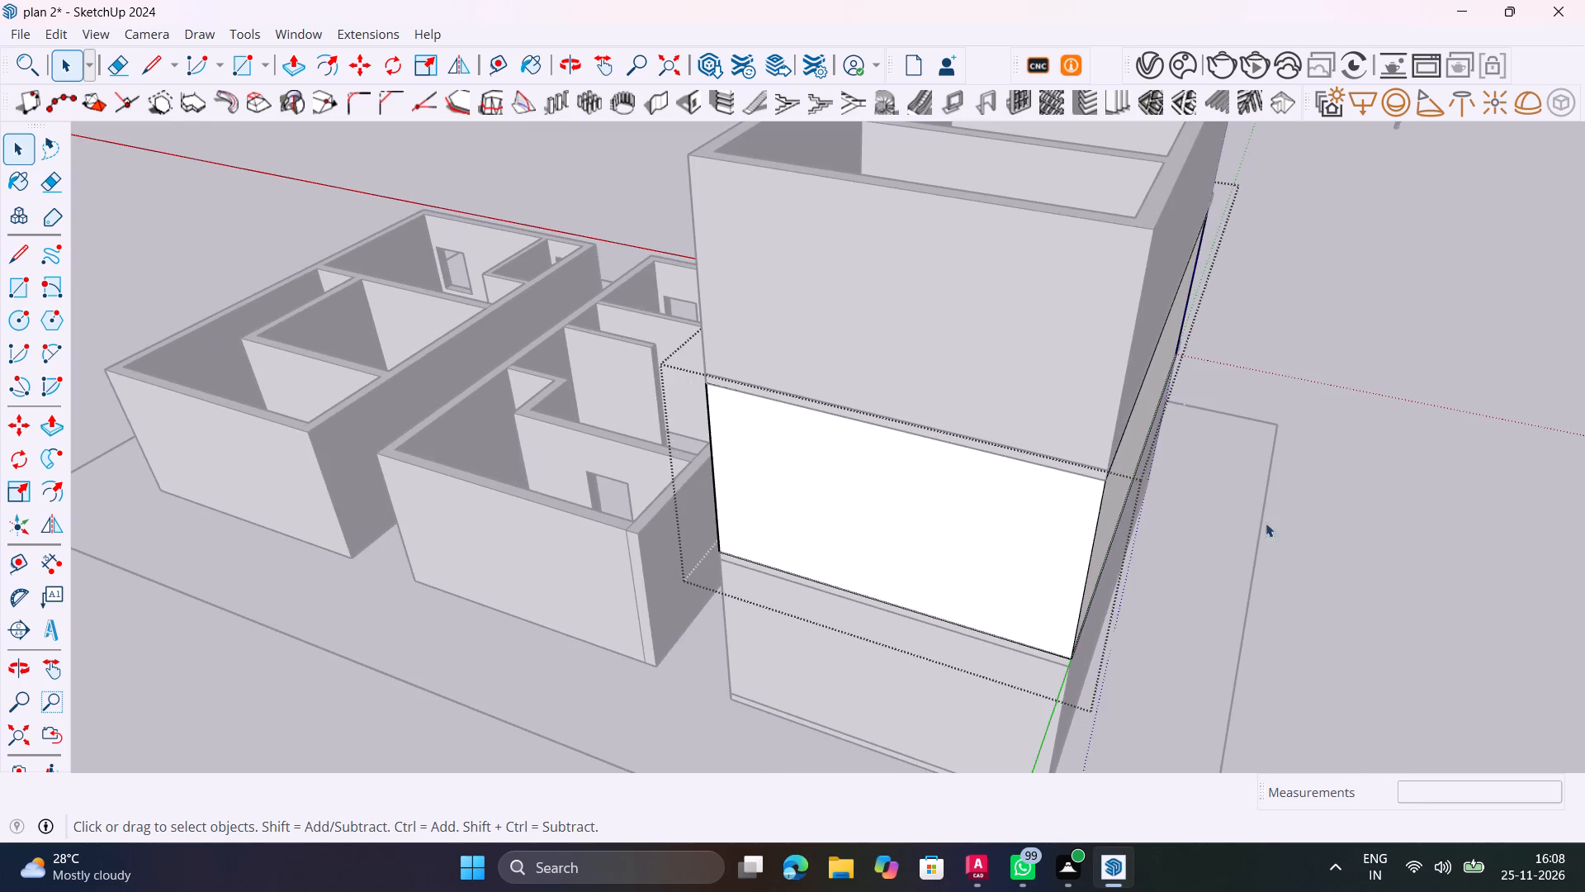
click(1314, 515)
Check the stacked house's outer side walls, slab edges and front facade all the way around.
middle_drag(1295, 676, 1054, 577)
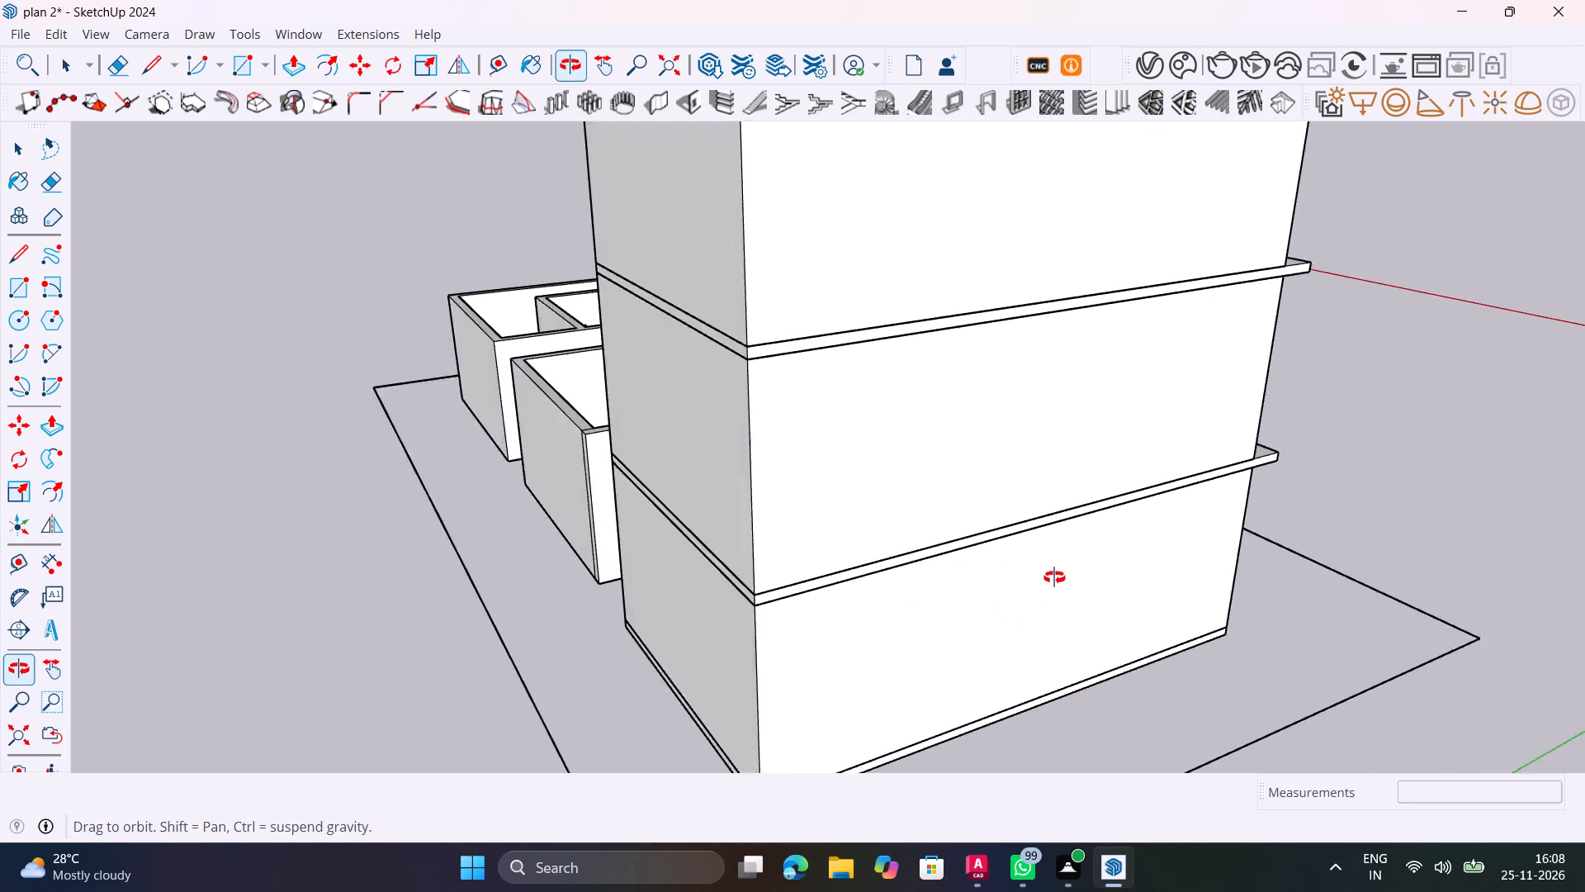
middle_drag(1054, 577, 599, 638)
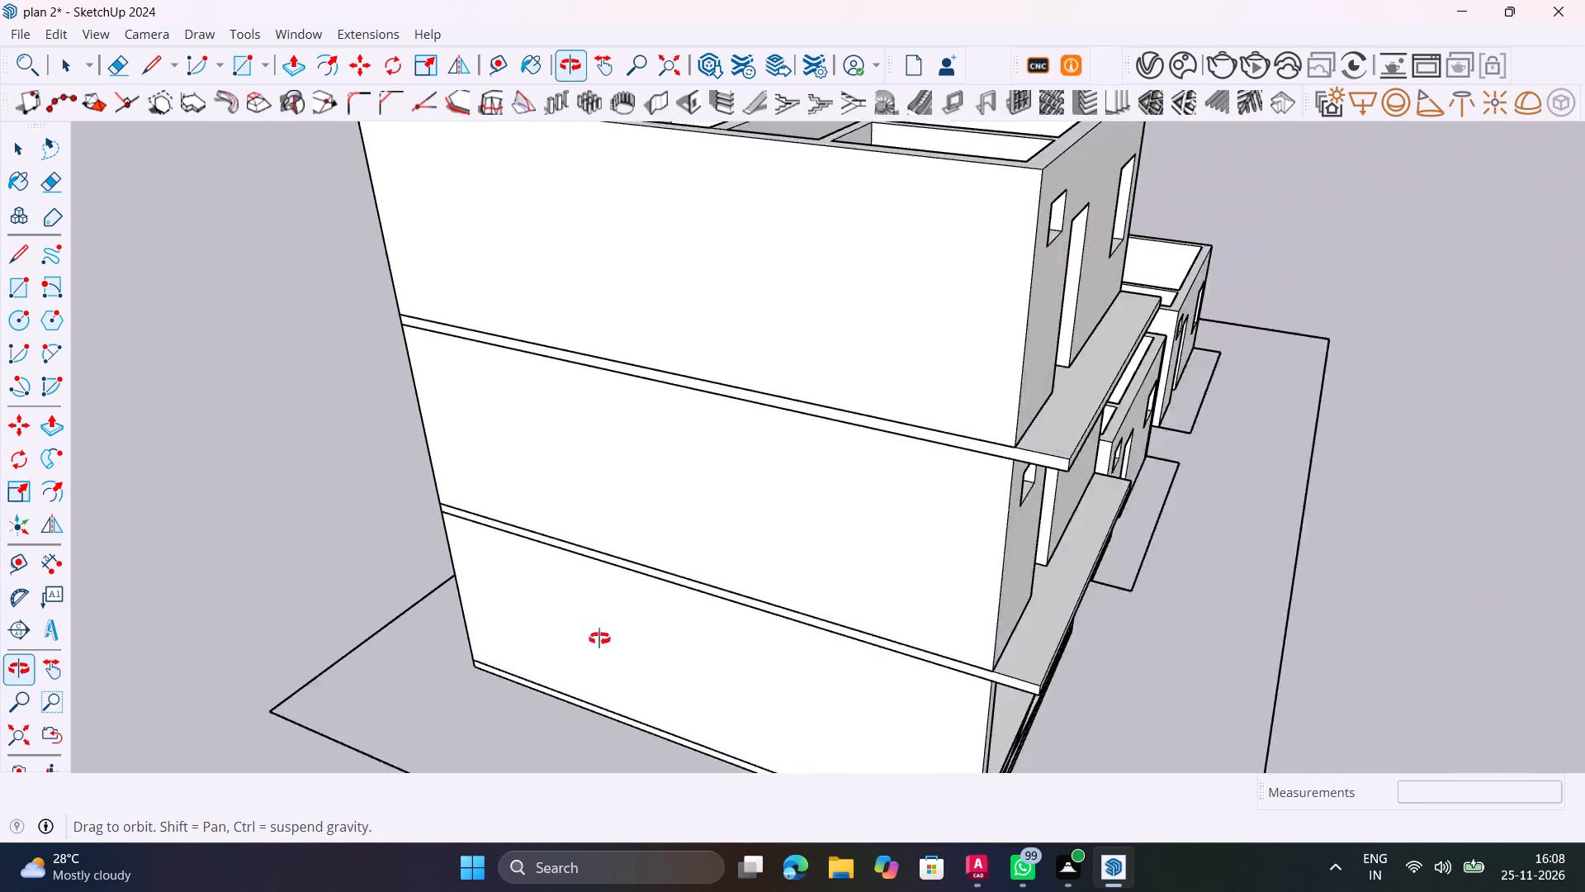
middle_drag(599, 638, 467, 645)
scroll(672, 599, down, 4)
shift+middle_drag(766, 645, 430, 713)
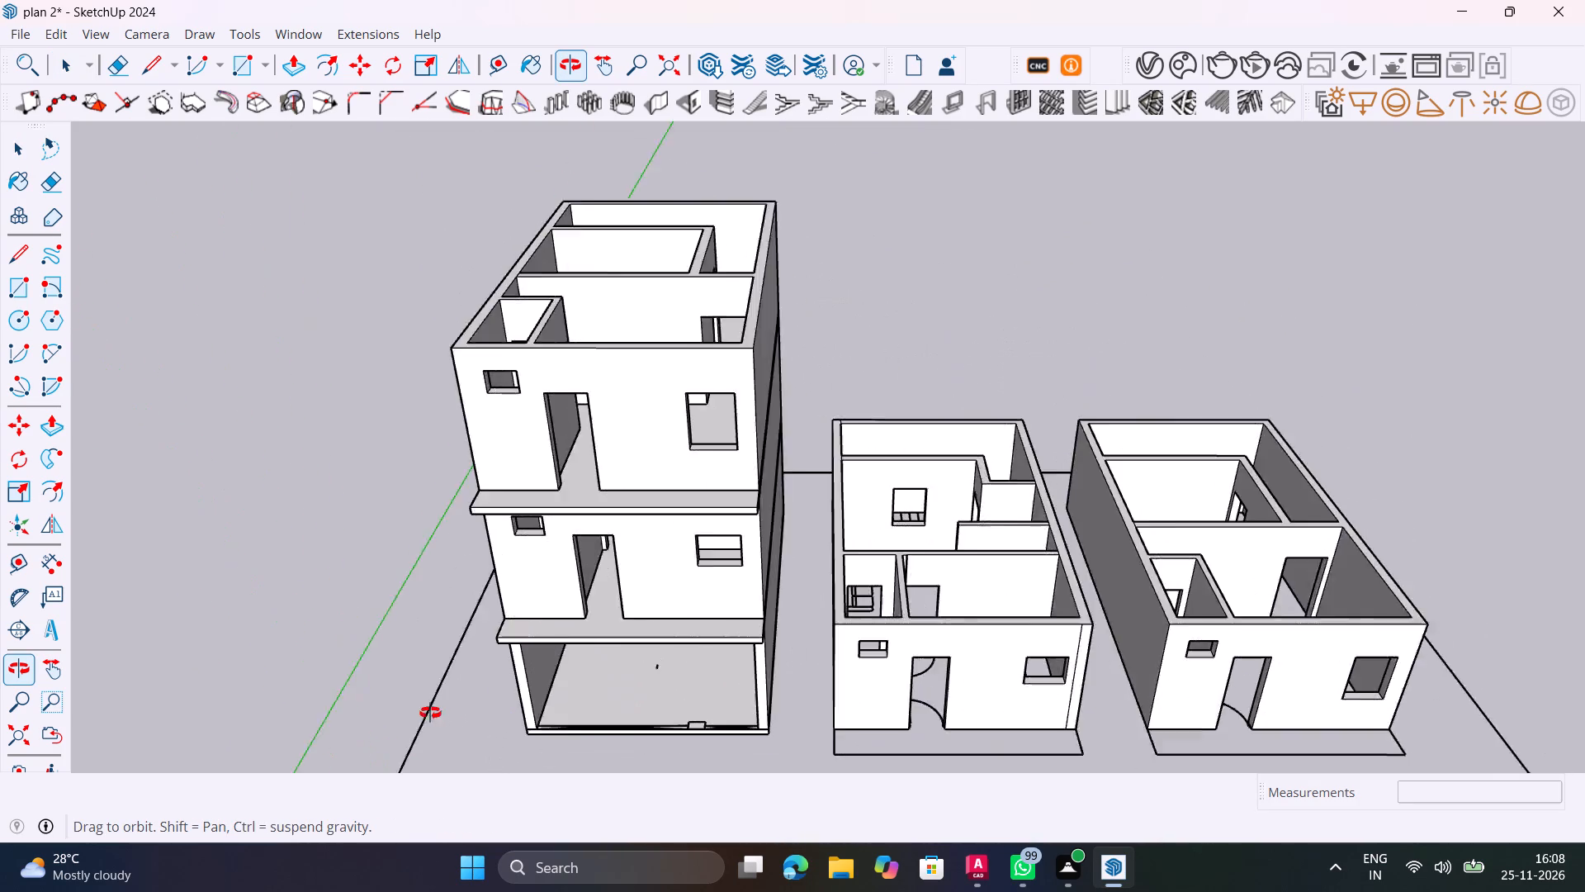
shift+middle_drag(430, 713, 610, 576)
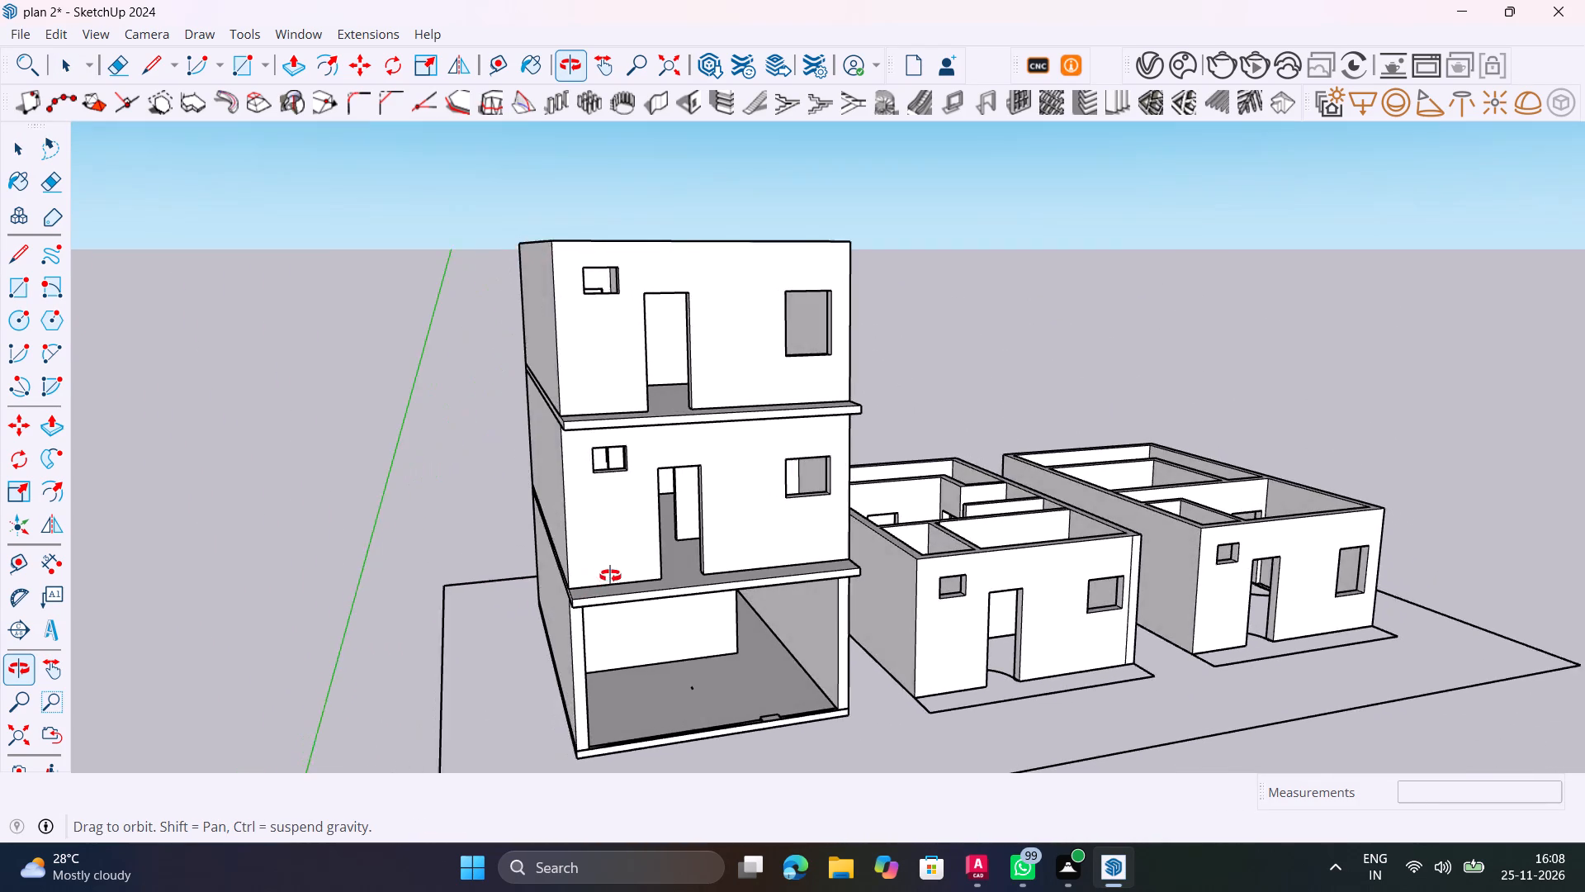
shift+middle_drag(610, 576, 728, 489)
middle_drag(877, 643, 866, 744)
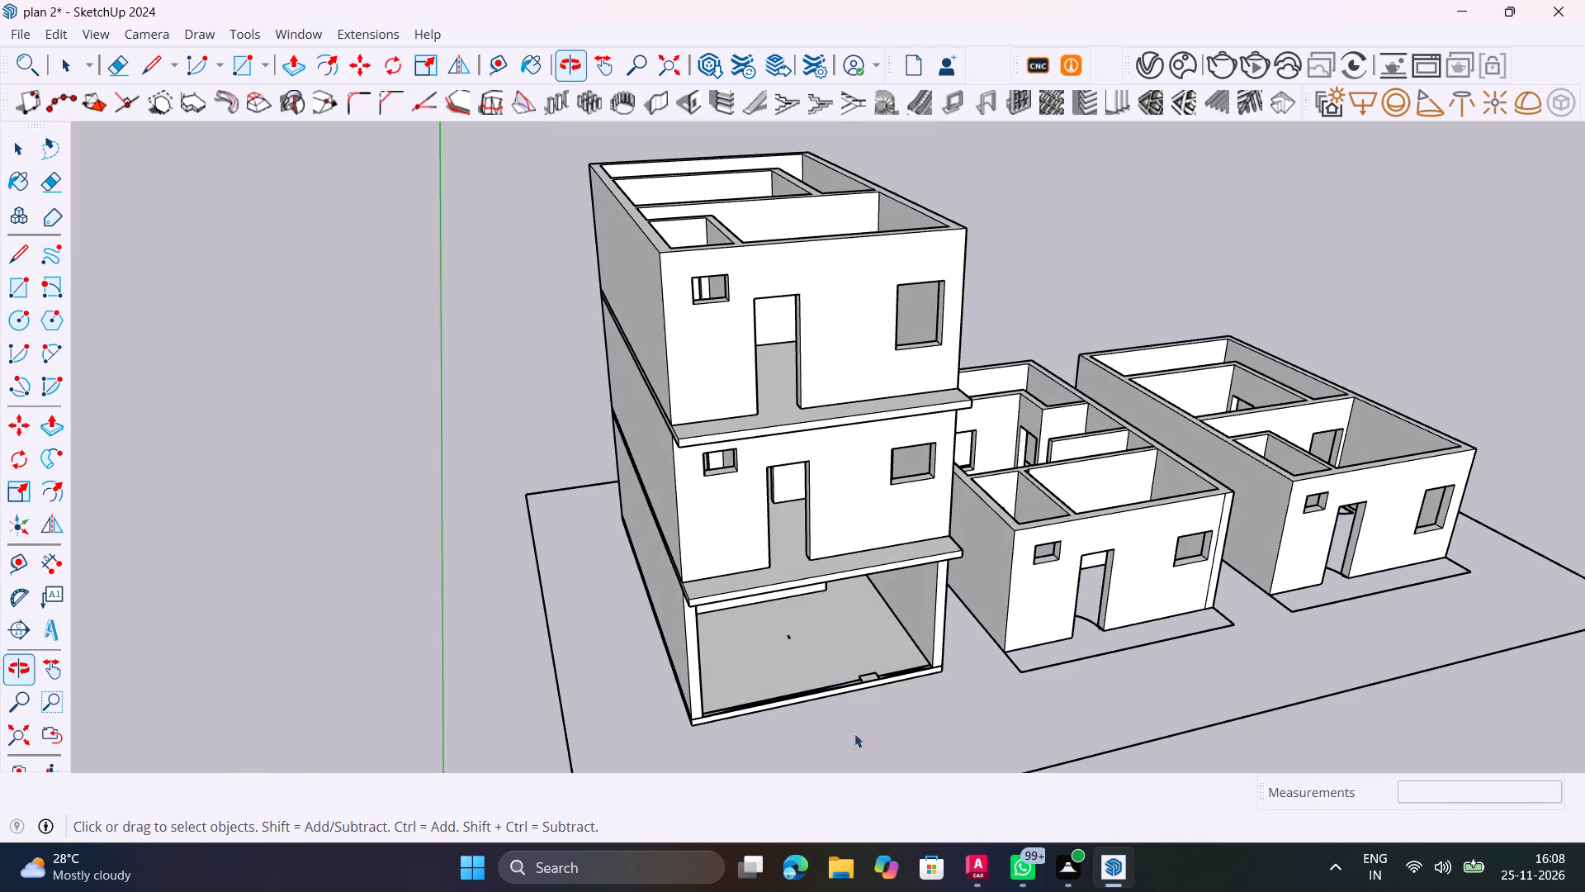
Draw a 1' 3" by 9" rectangle over the small column outline at the ground floor's front edge.
scroll(856, 690, up, 6)
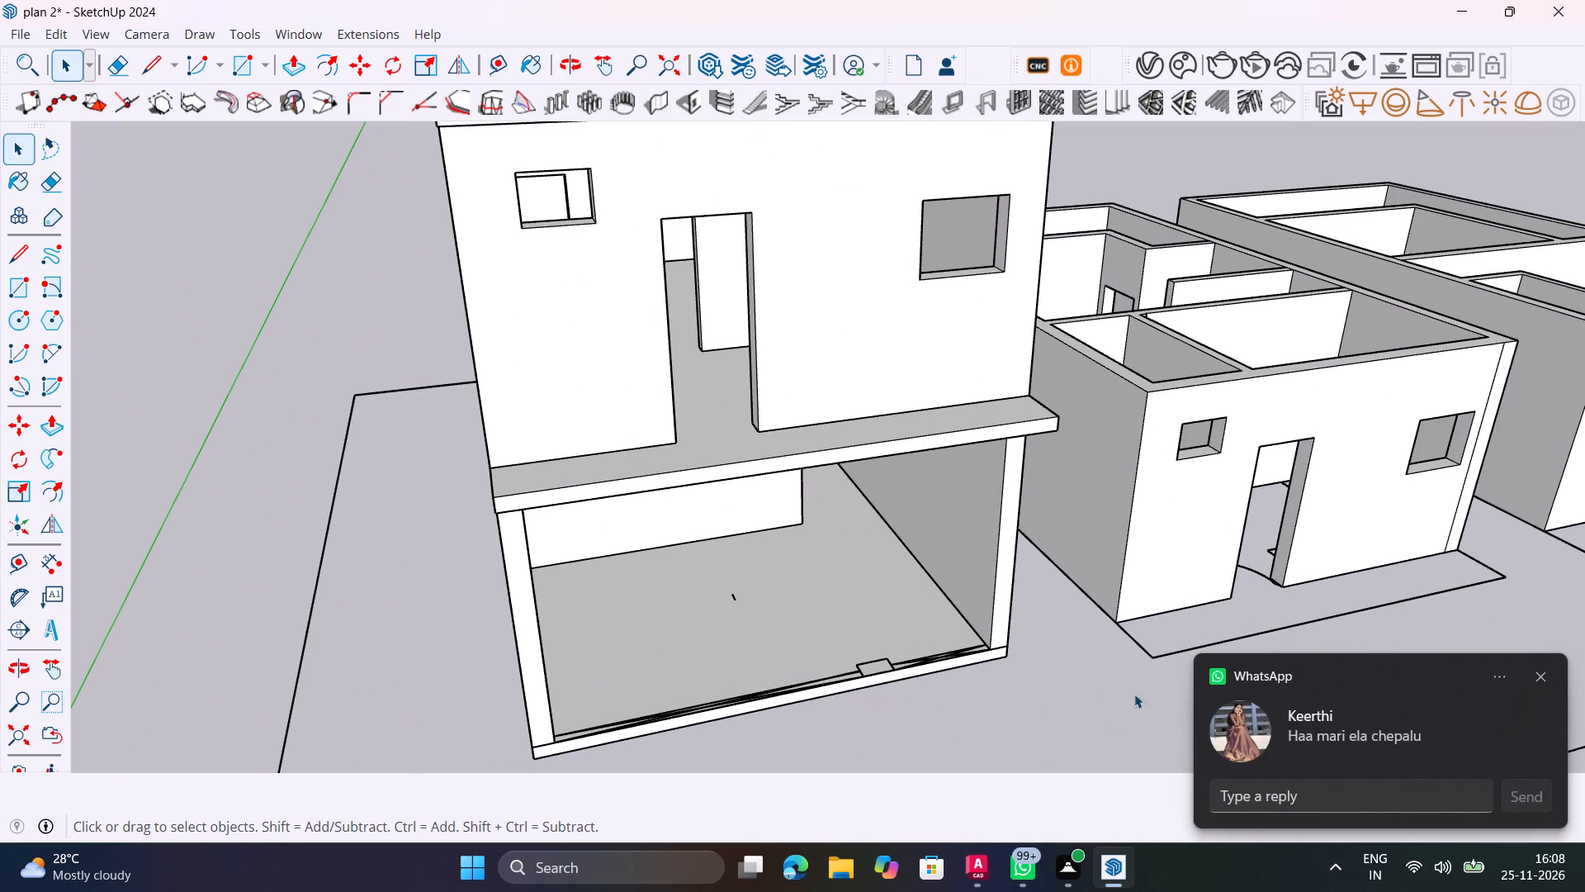
click(1540, 676)
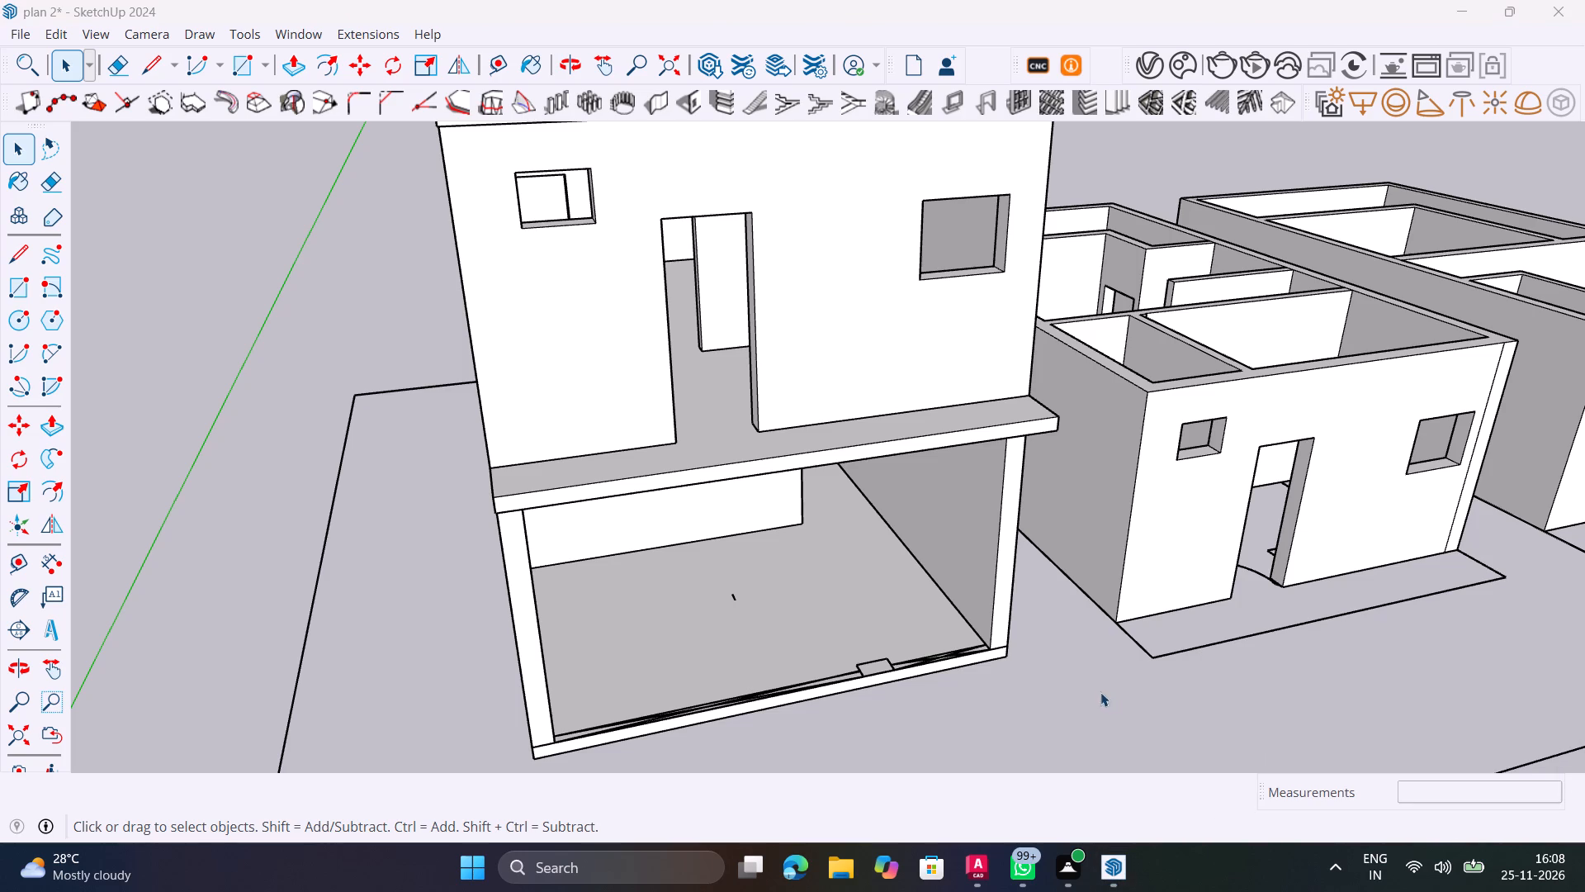
scroll(902, 680, up, 12)
middle_drag(859, 649, 858, 649)
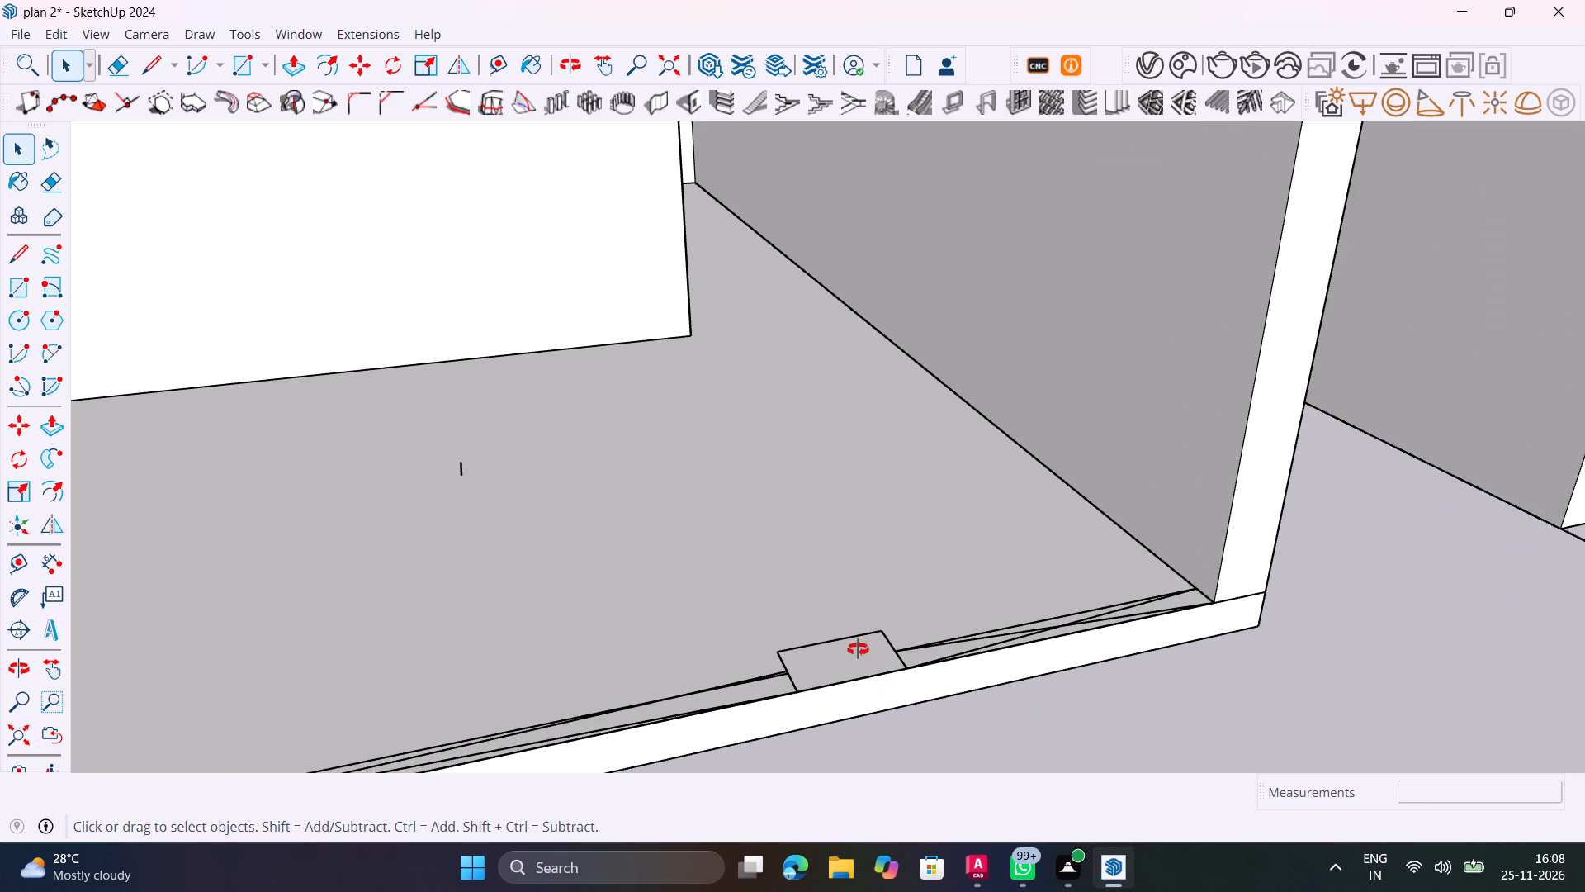
middle_drag(858, 649, 887, 647)
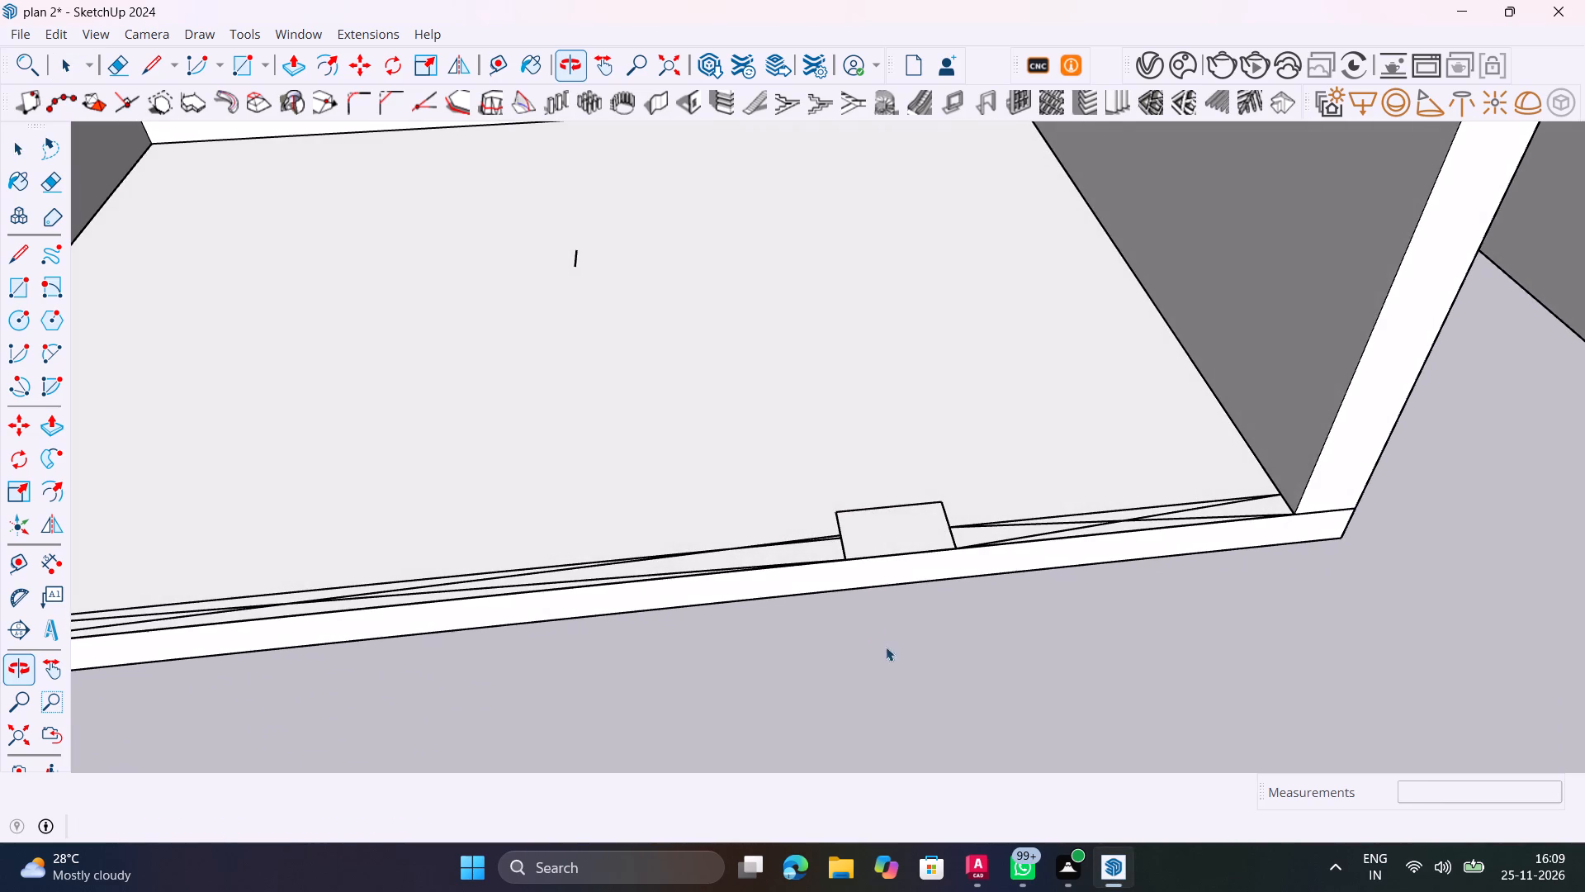
scroll(882, 474, up, 3)
key(r)
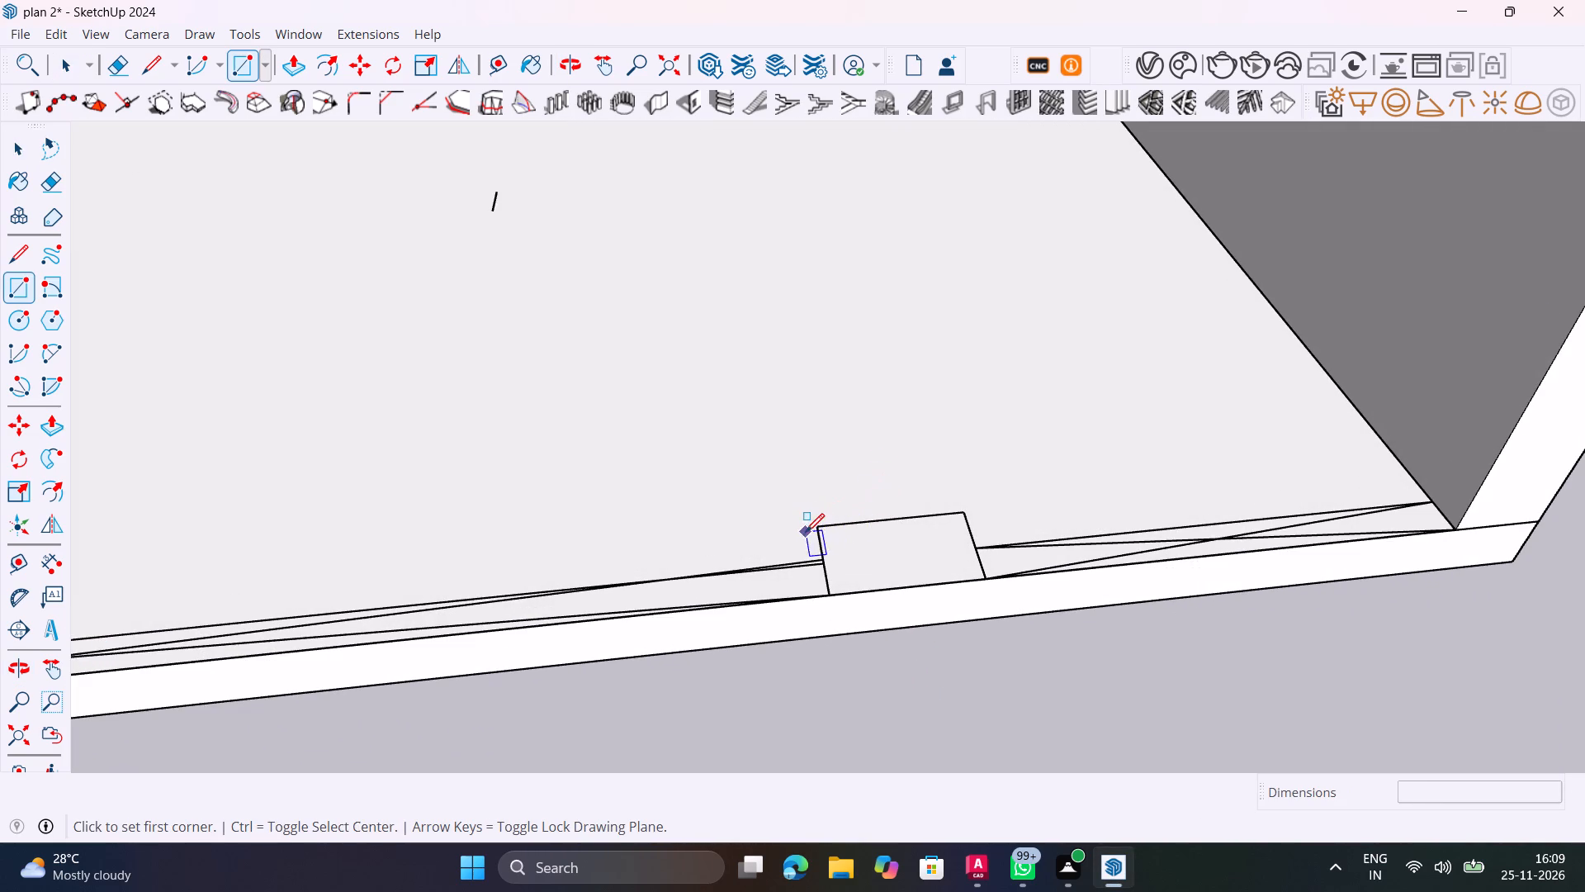
click(816, 524)
click(981, 579)
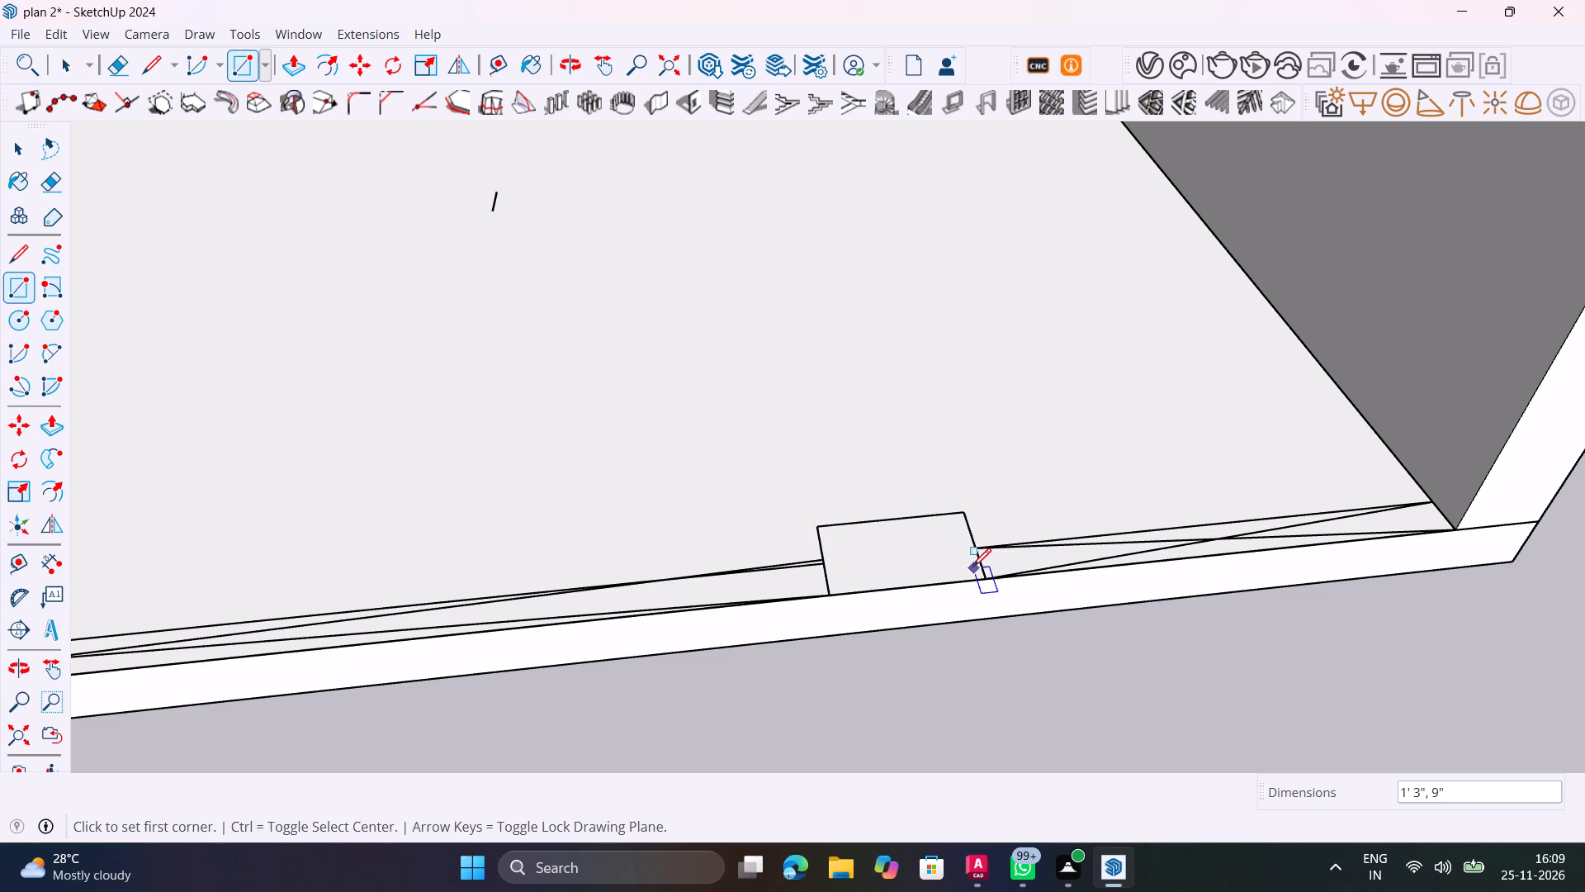
Push/Pull the column footprint at the ground floor's front edge up to a height of 6'.
key(space)
click(956, 561)
key(p)
drag(949, 562, 947, 552)
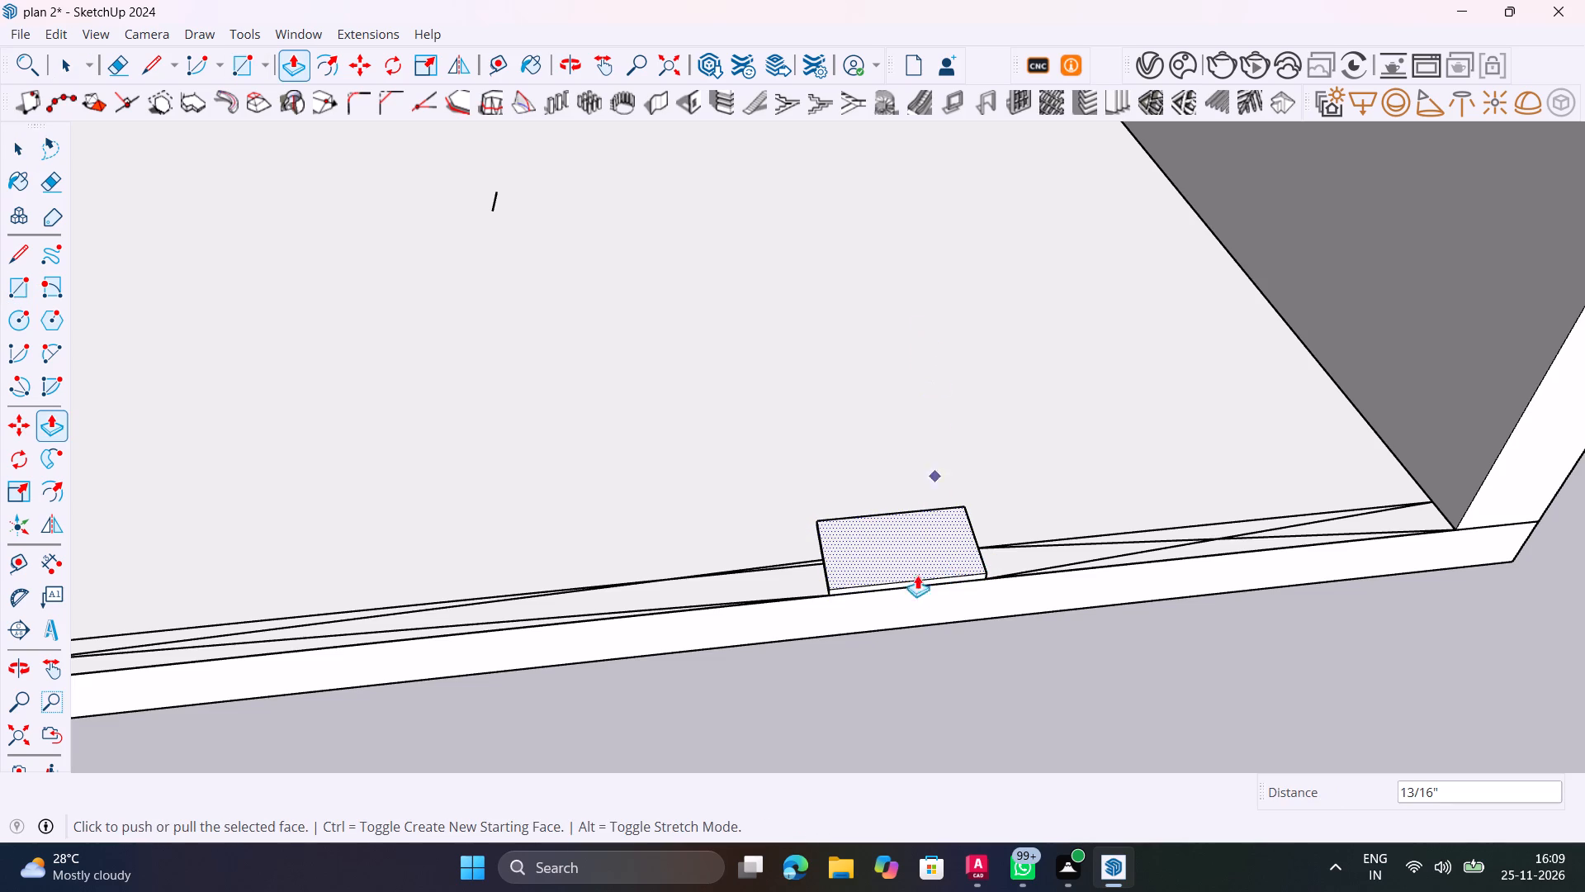
drag(898, 553, 898, 545)
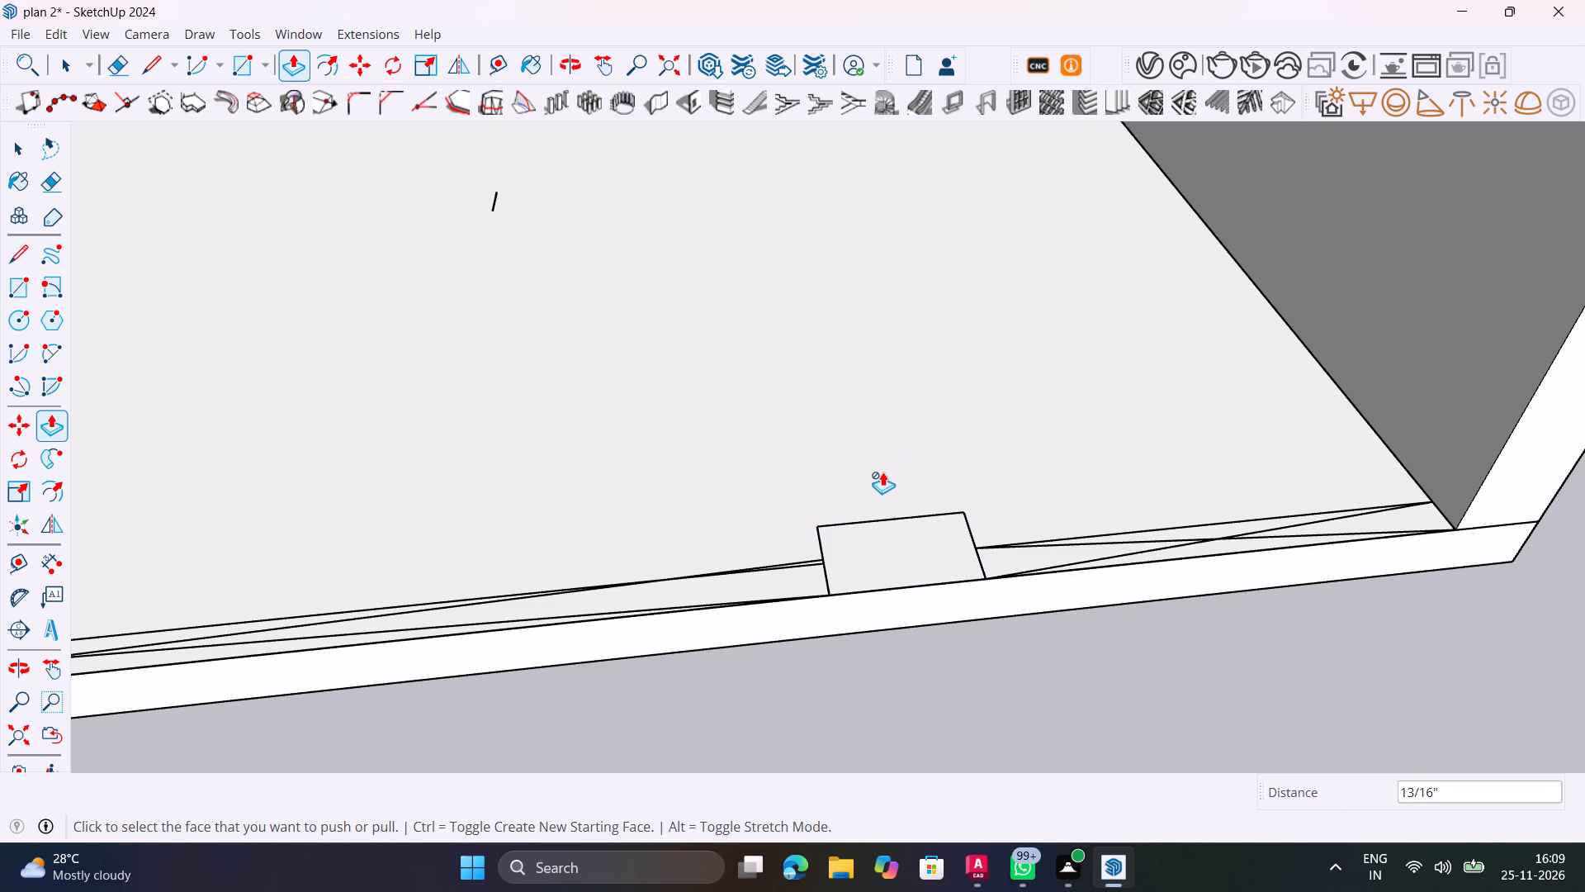
key(ctrl+z)
key(ctrl+z)
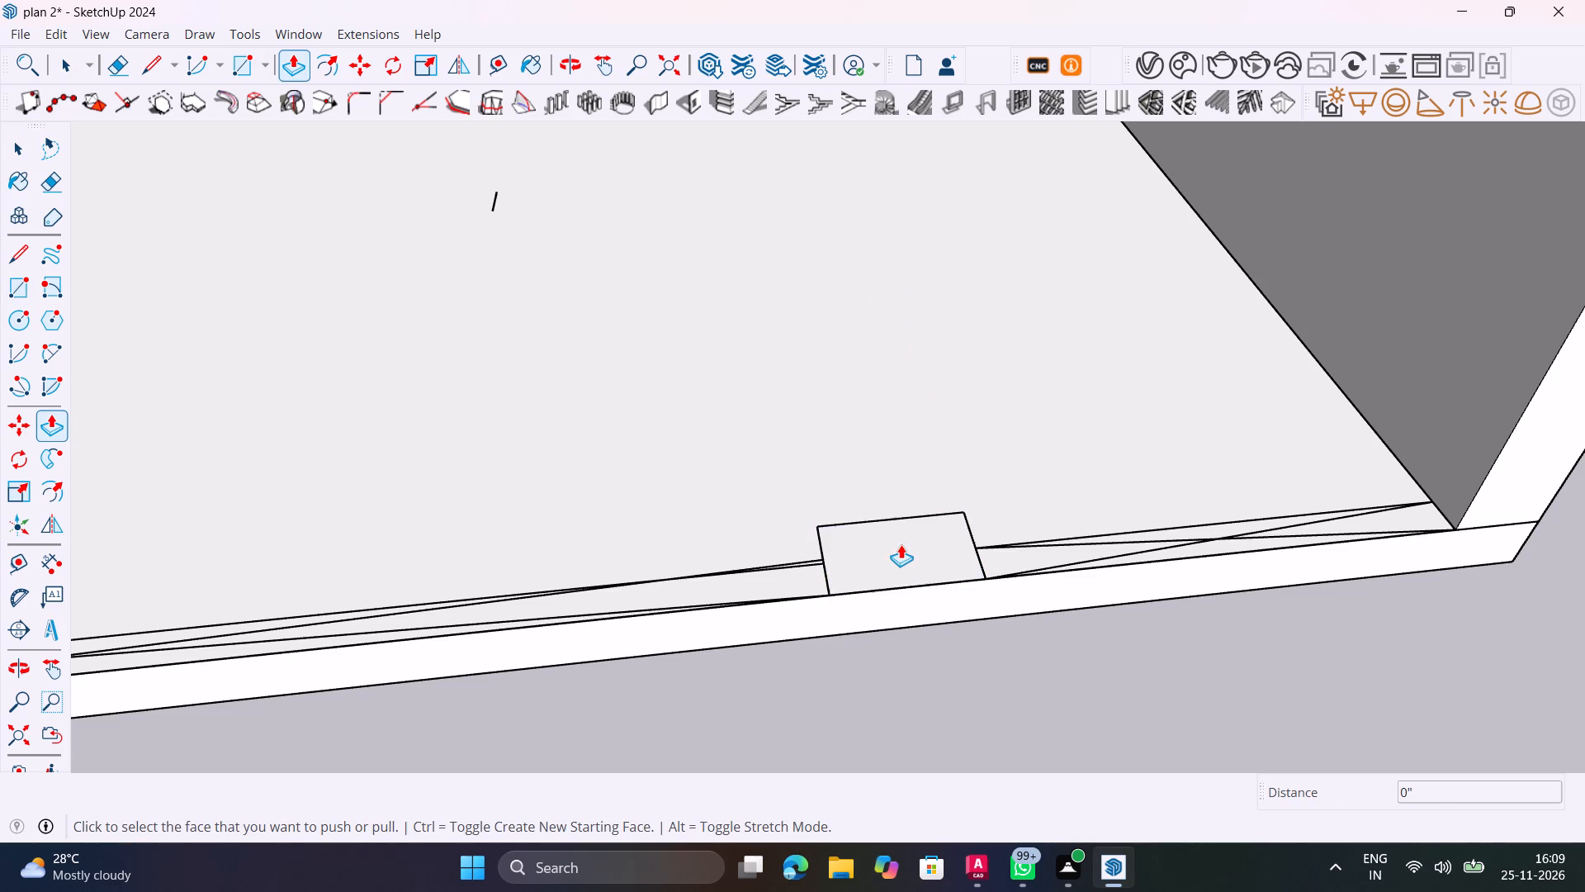
click(901, 544)
text(6')
key(Return)
key(space)
Examine the raised column in the ground-floor front opening and its relation to the slab above from several angles.
scroll(911, 370, down, 6)
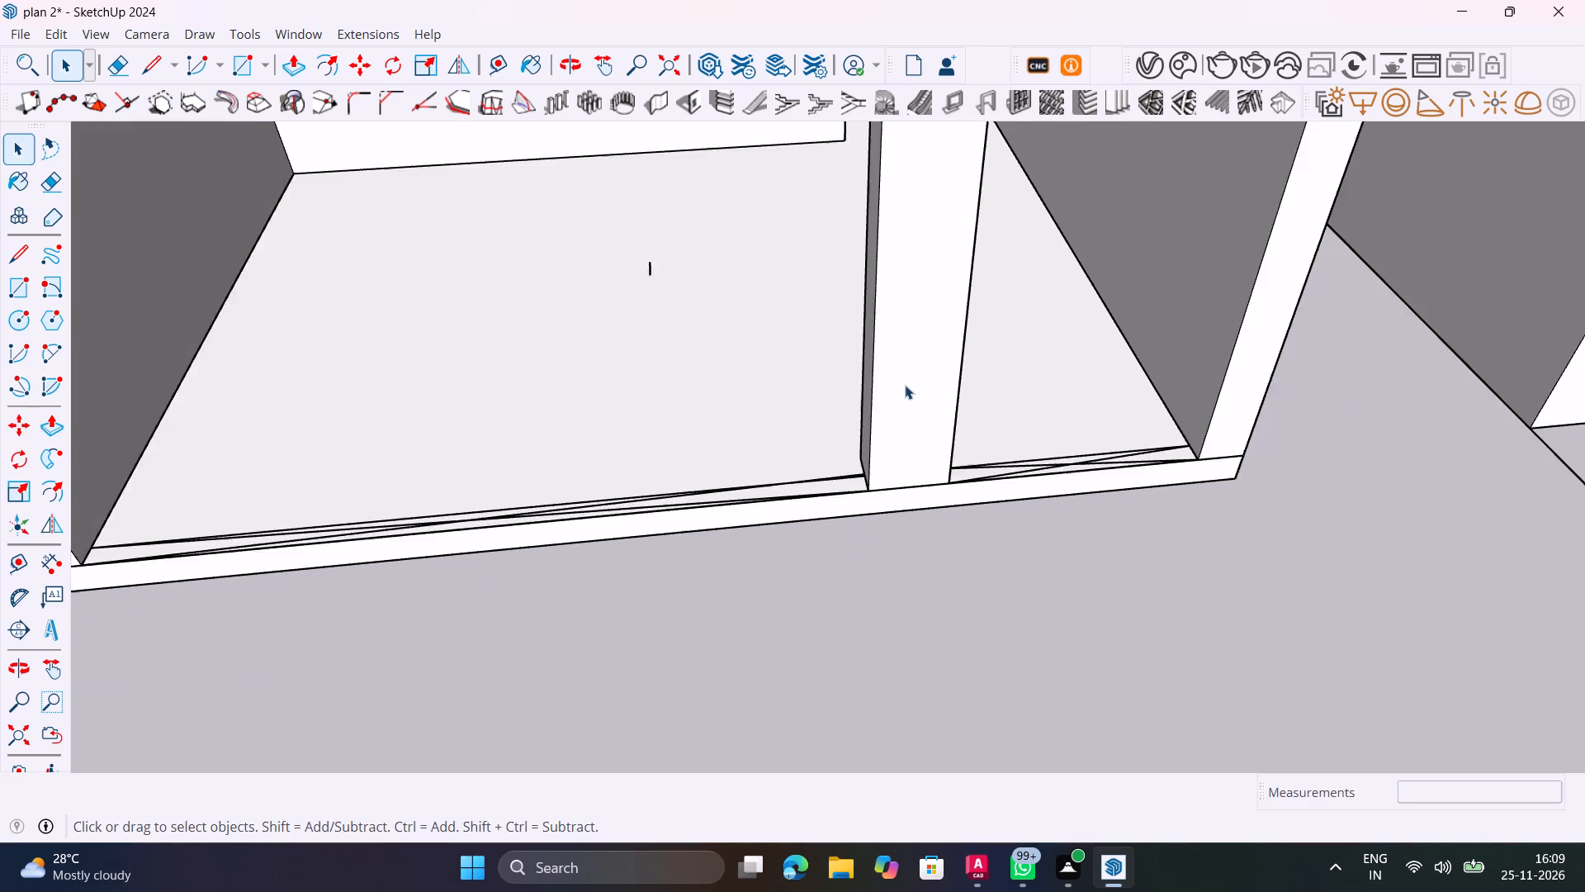
scroll(905, 385, down, 6)
shift+middle_drag(833, 426, 1217, 348)
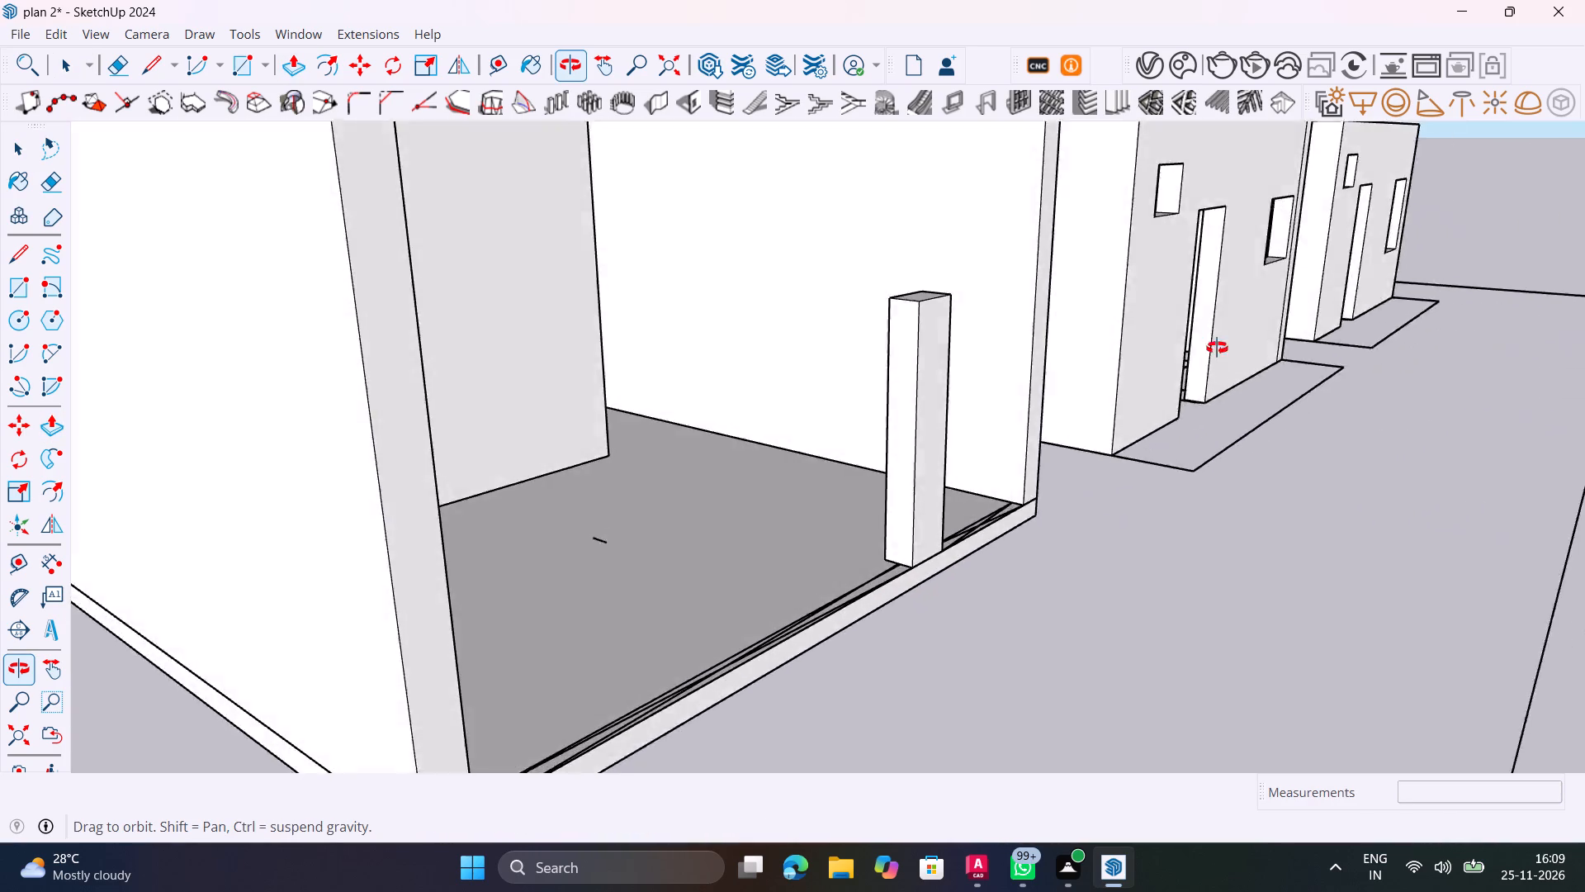
shift+middle_drag(1217, 348, 1078, 363)
scroll(1006, 550, down, 7)
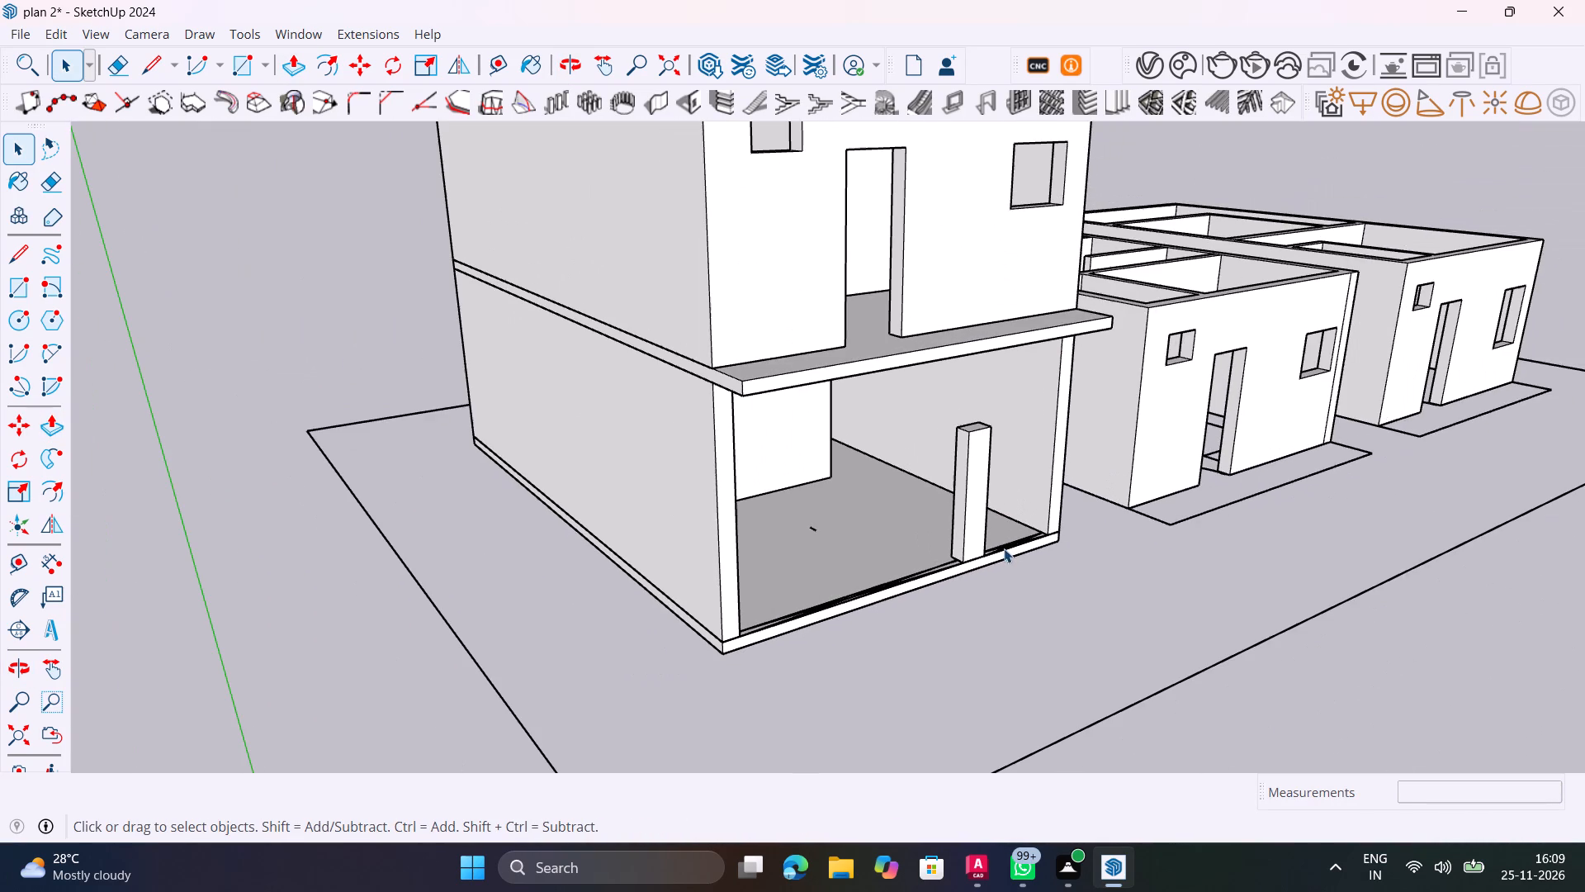
middle_drag(650, 558, 408, 576)
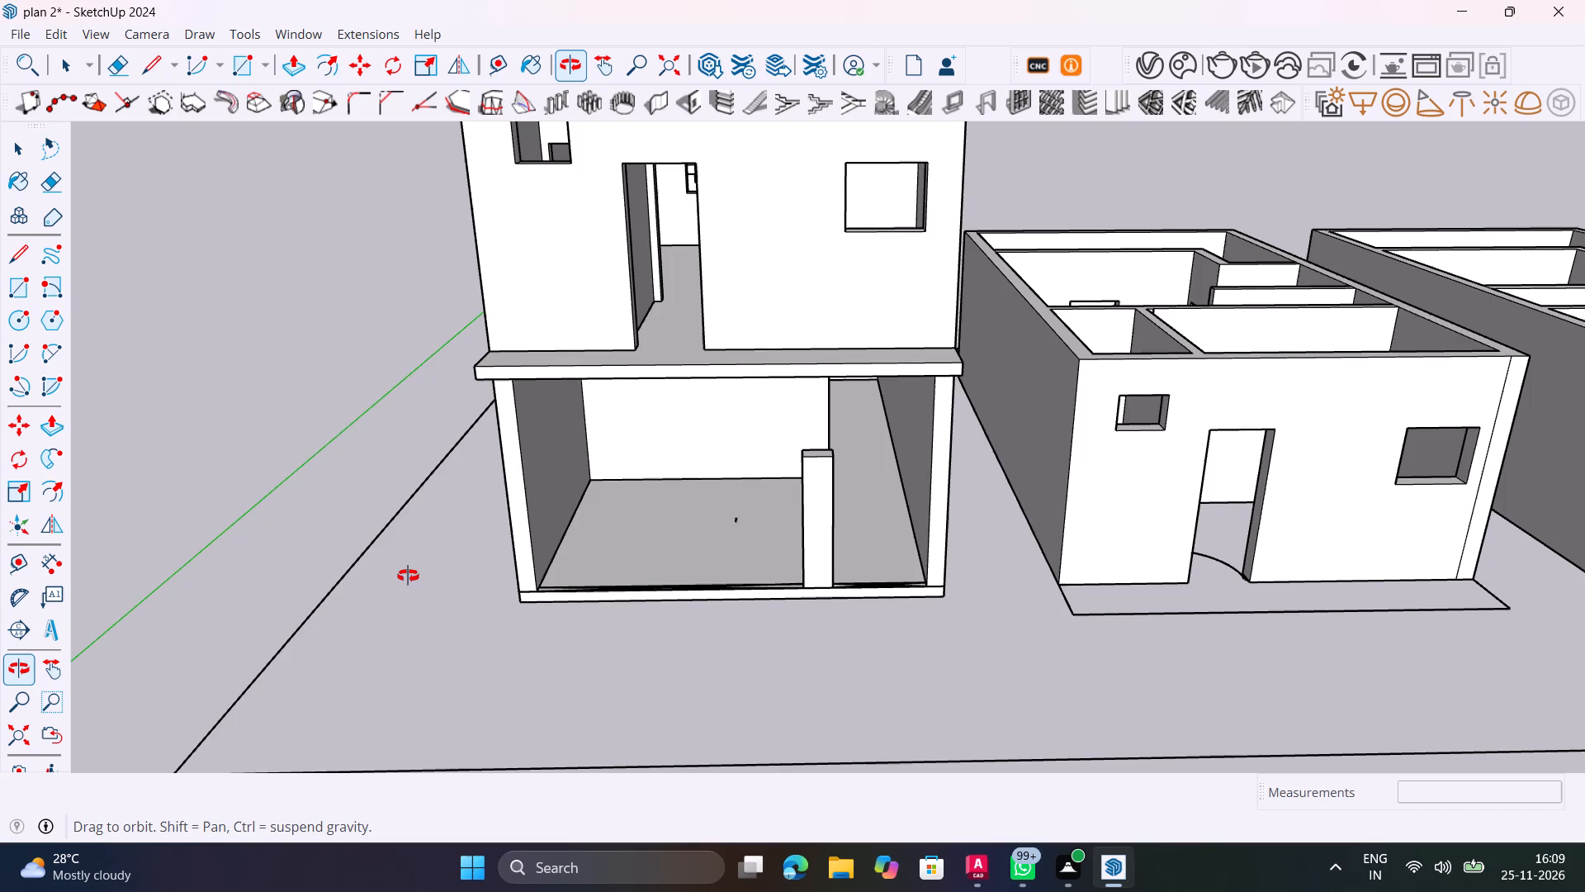
middle_drag(408, 576, 433, 601)
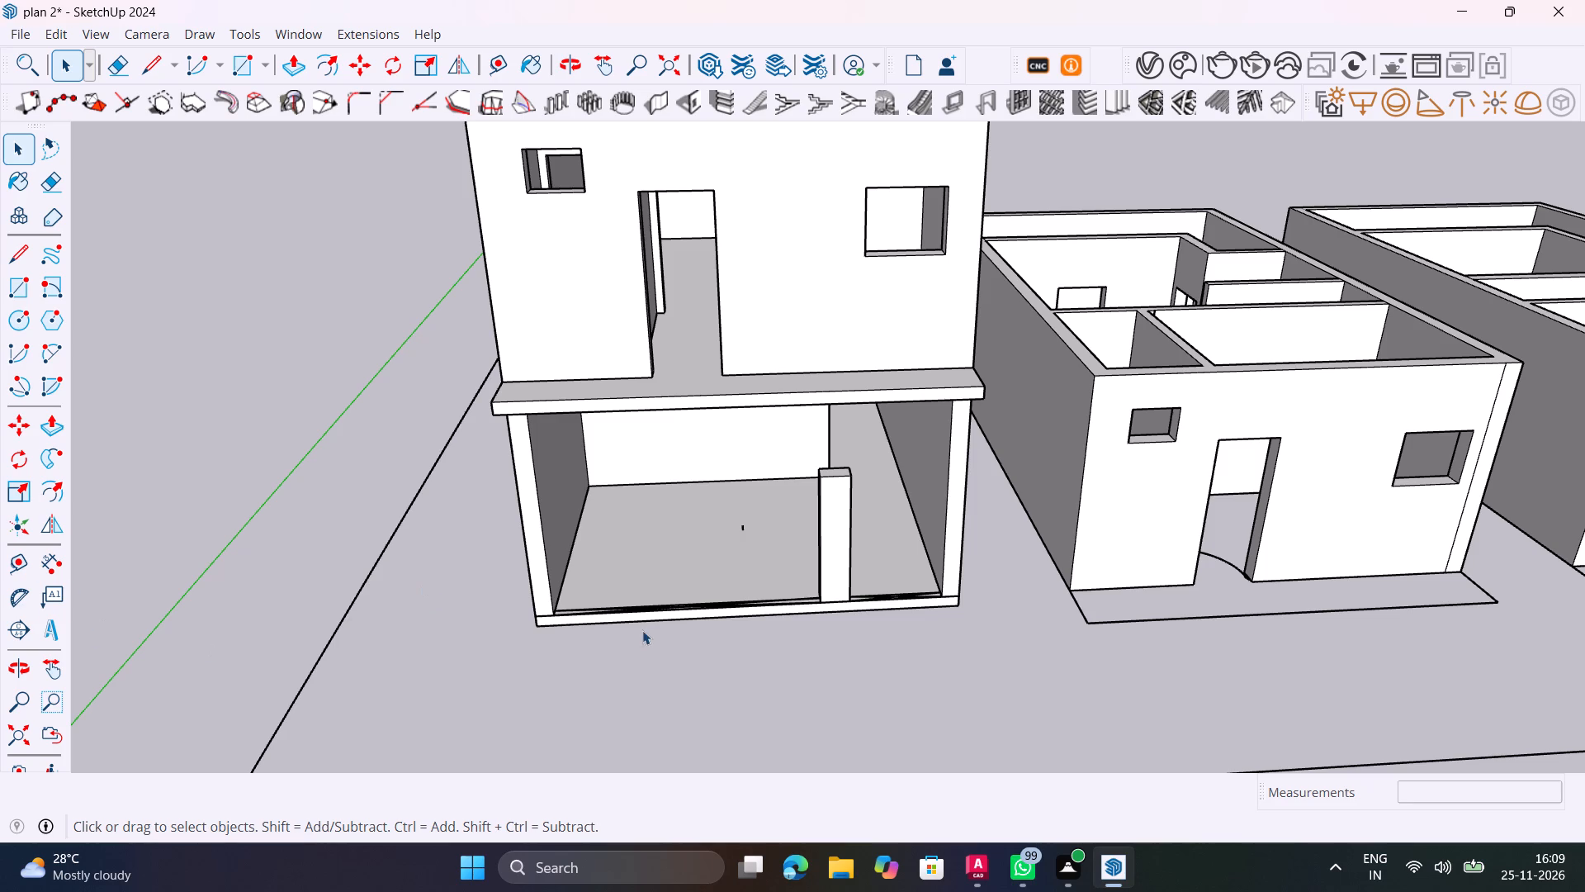
middle_drag(623, 631, 615, 645)
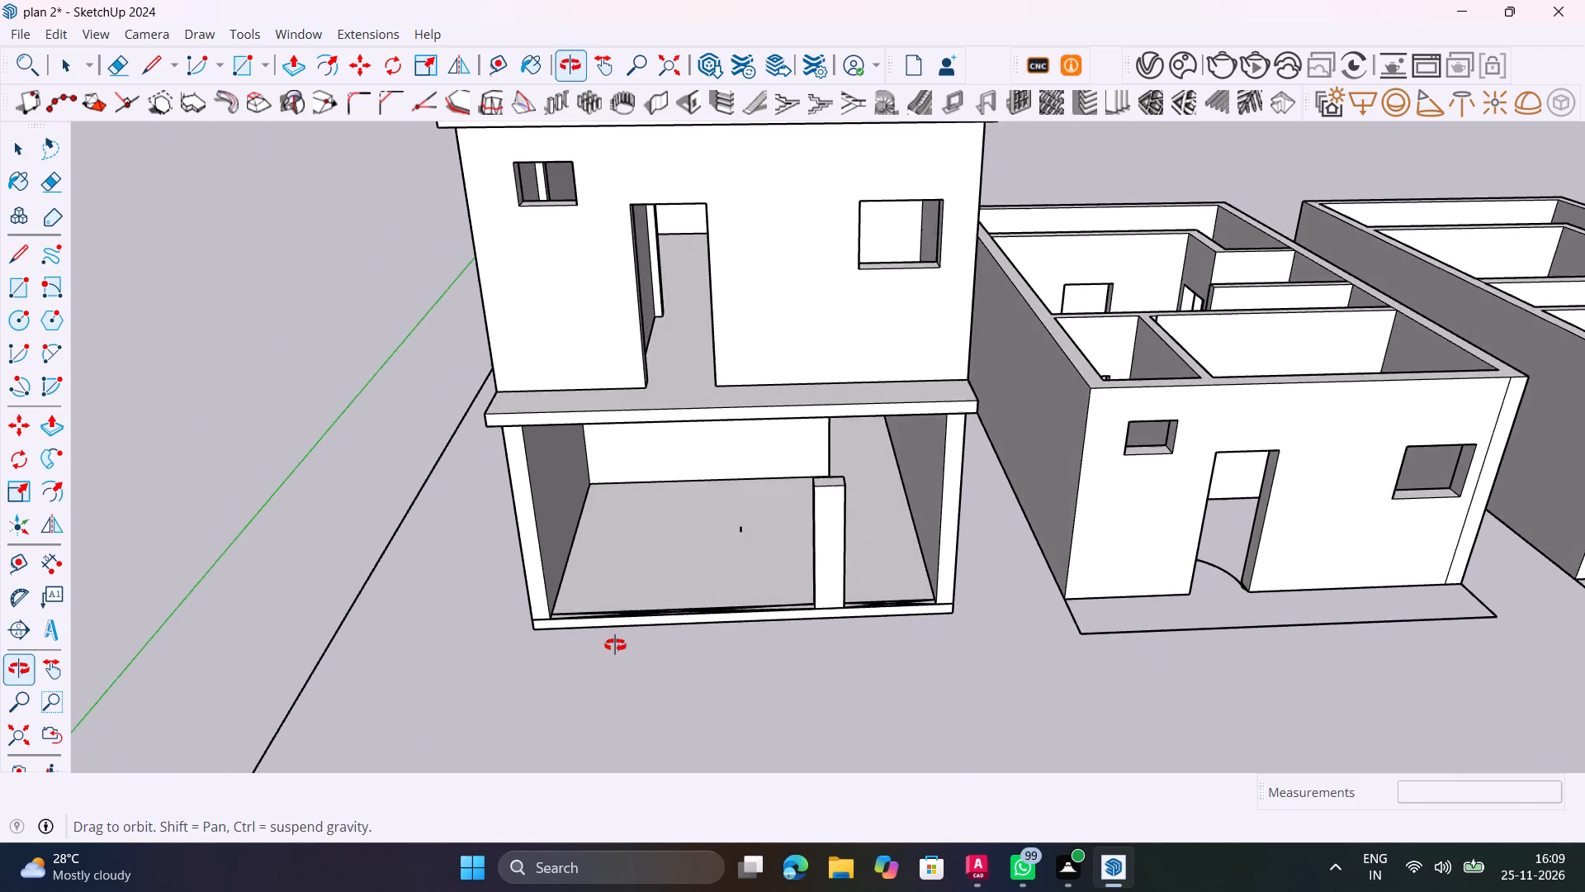
middle_drag(615, 645, 776, 681)
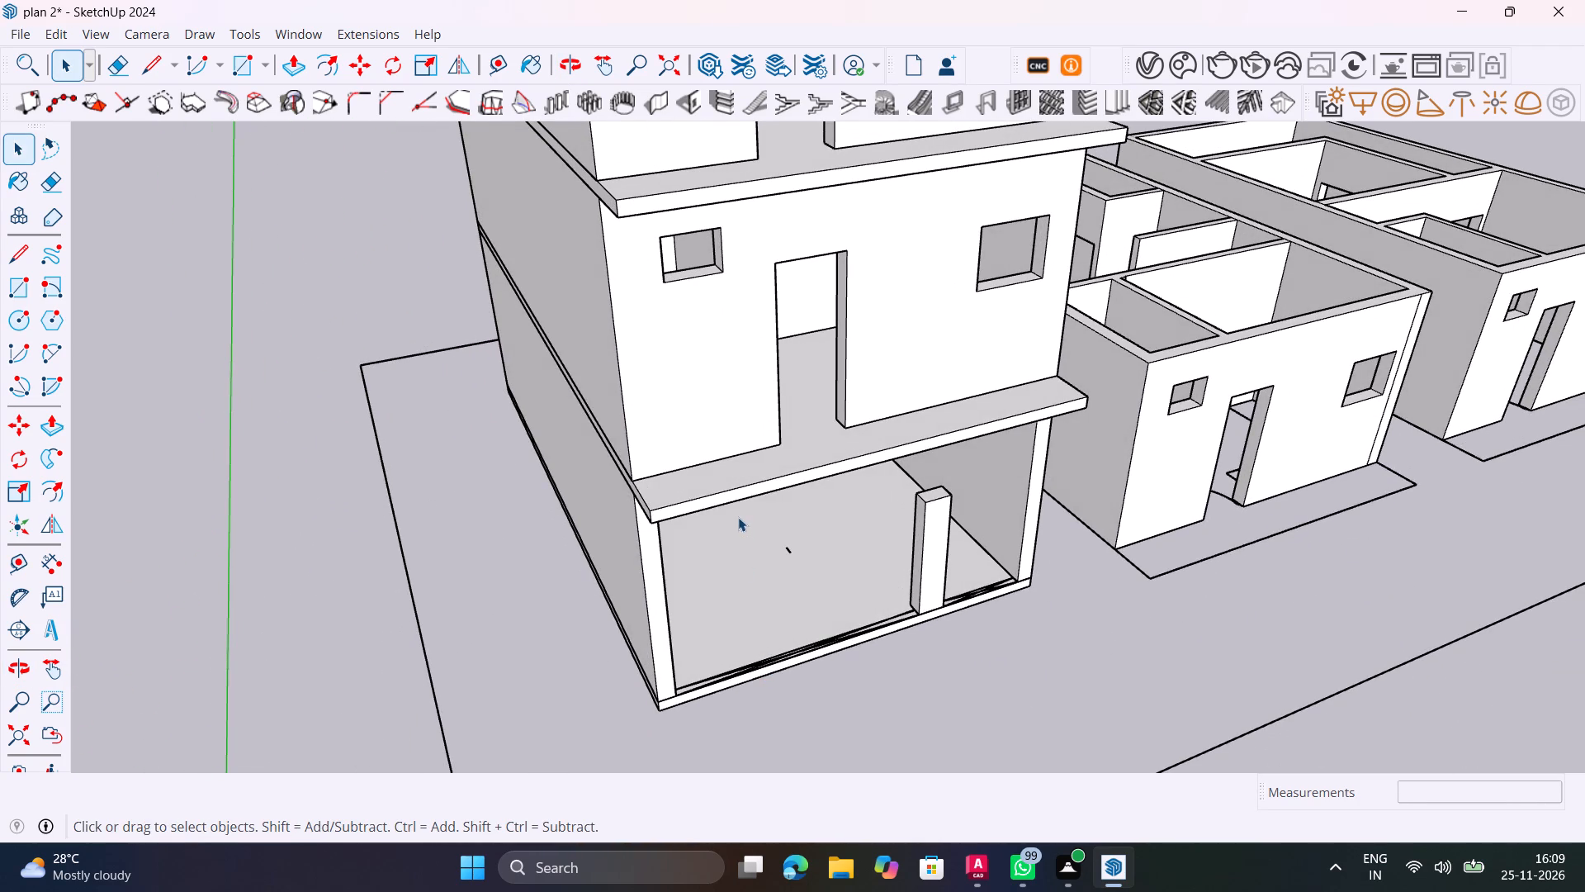
Copy the slab beneath the top storey 10' 6" straight up onto the top-storey walls as the roof slab.
scroll(738, 515, down, 4)
shift+middle_drag(736, 532, 1281, 648)
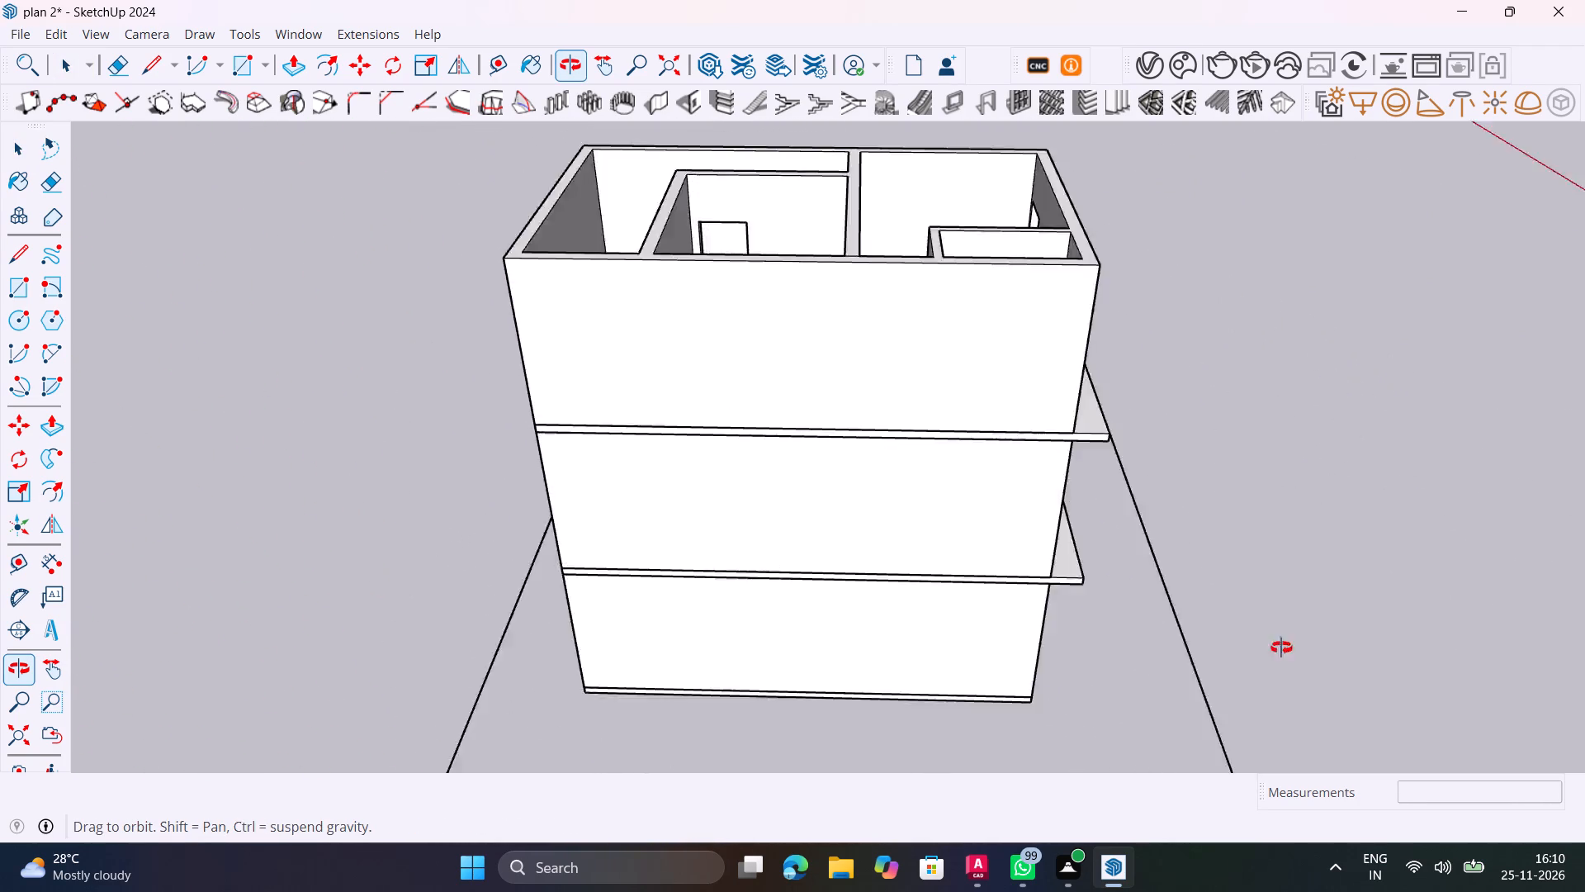
shift+middle_drag(1281, 648, 1584, 683)
scroll(873, 549, up, 17)
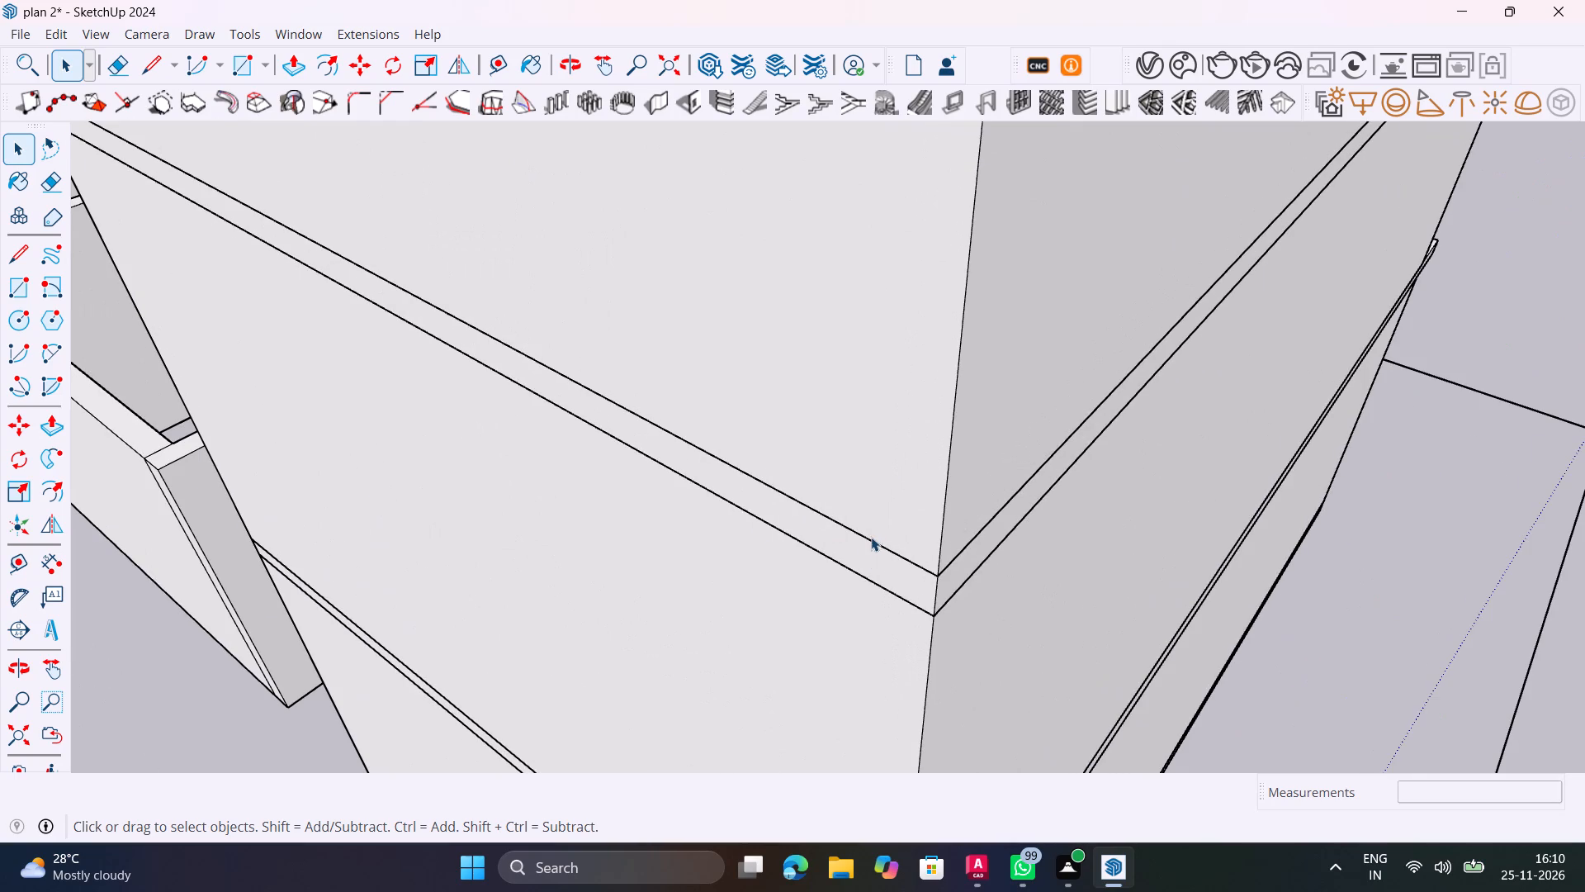
click(882, 573)
scroll(878, 568, down, 10)
middle_drag(893, 605, 654, 558)
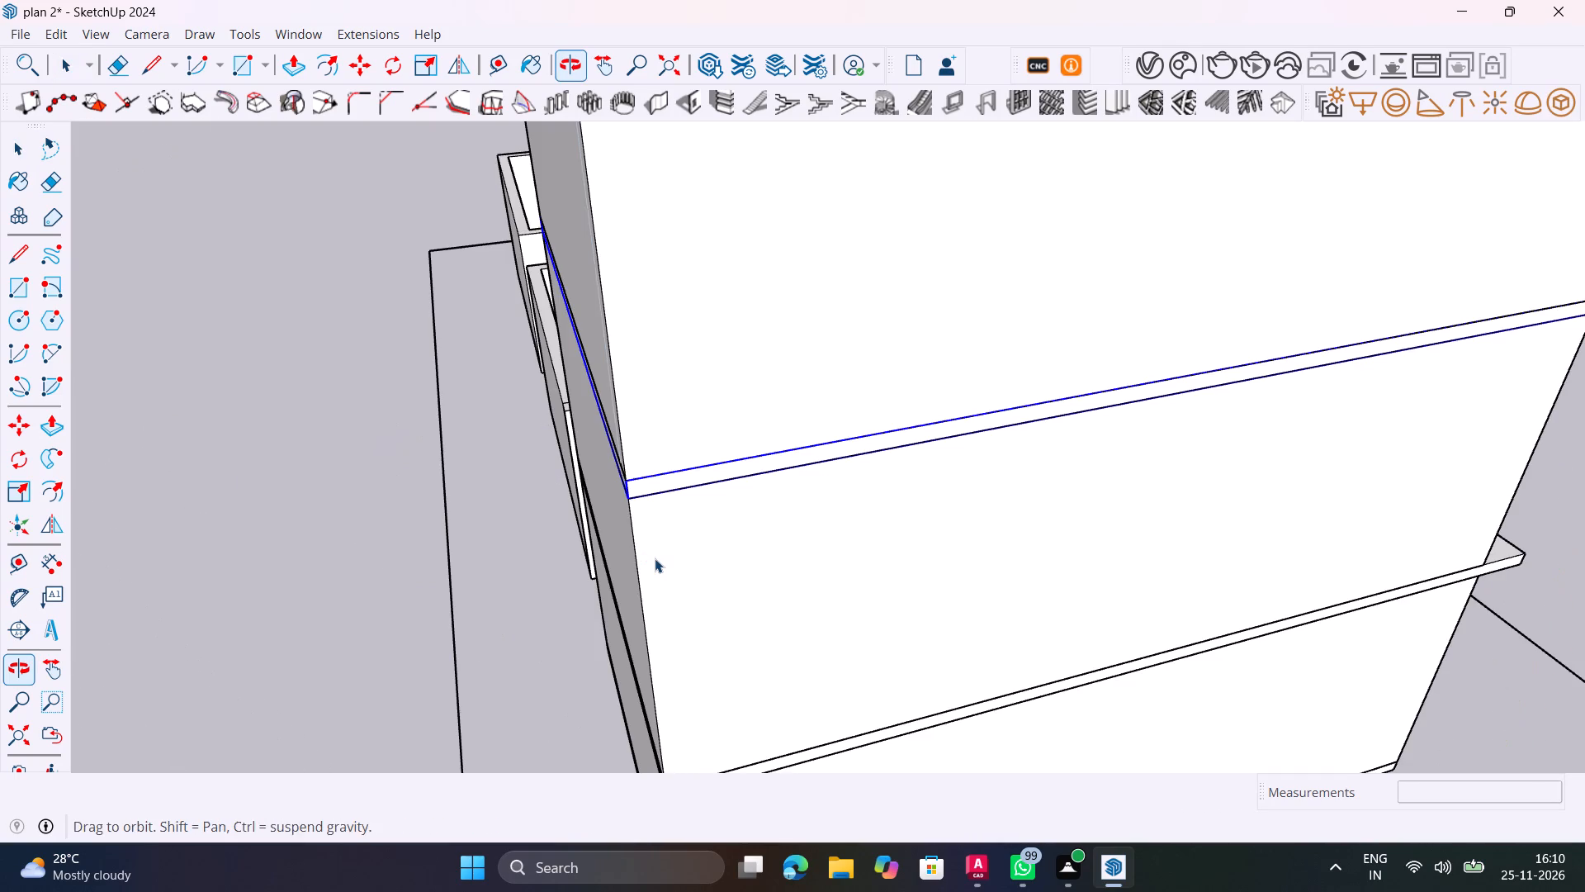
key(m)
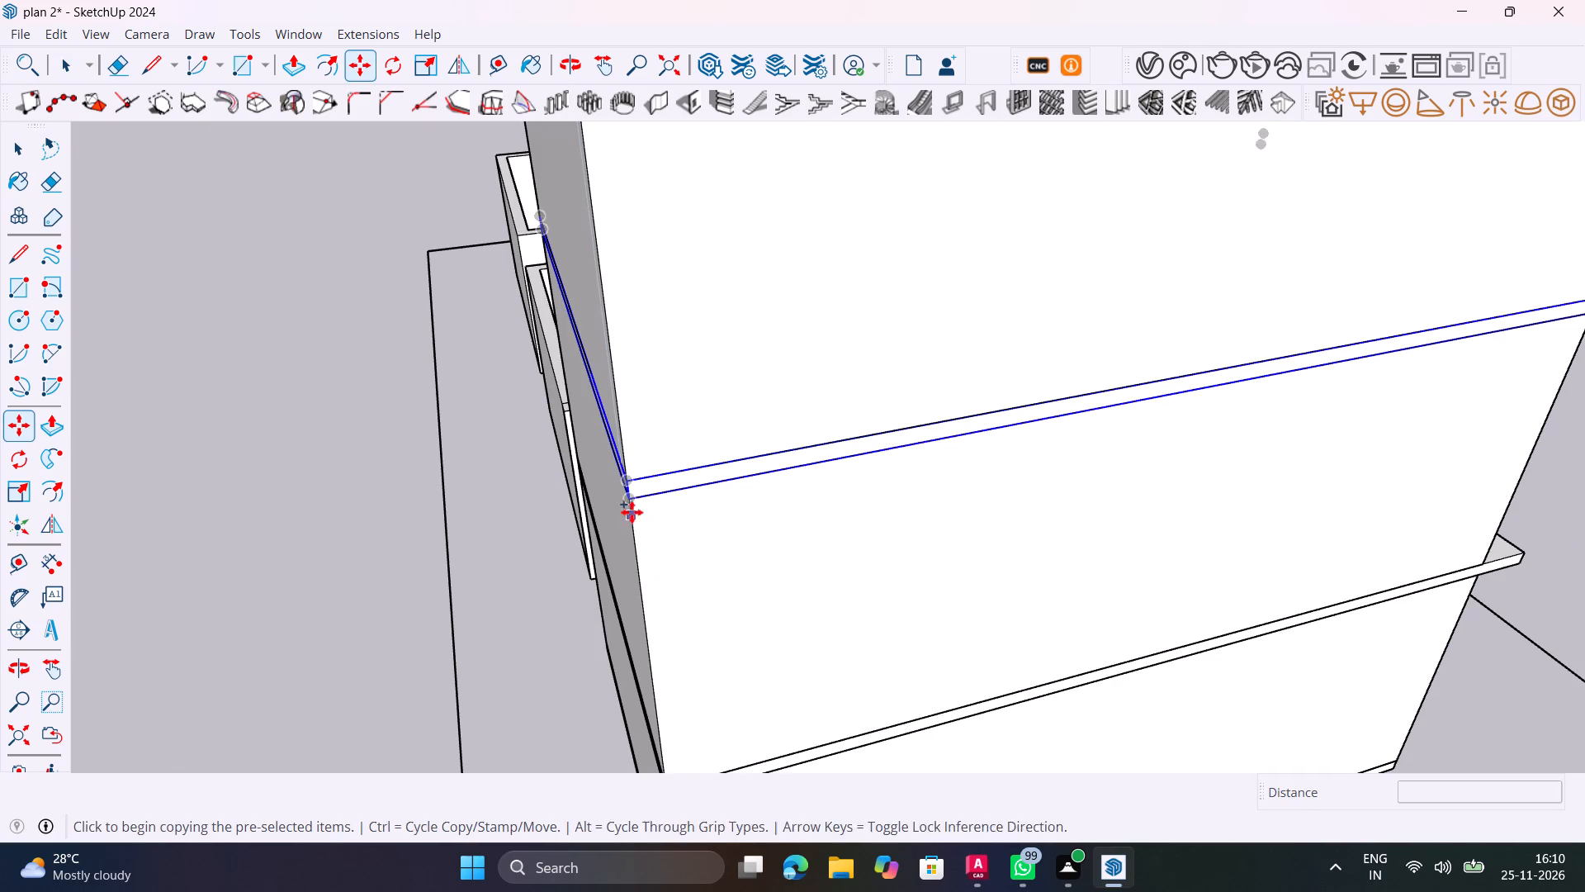
click(624, 505)
scroll(618, 439, down, 4)
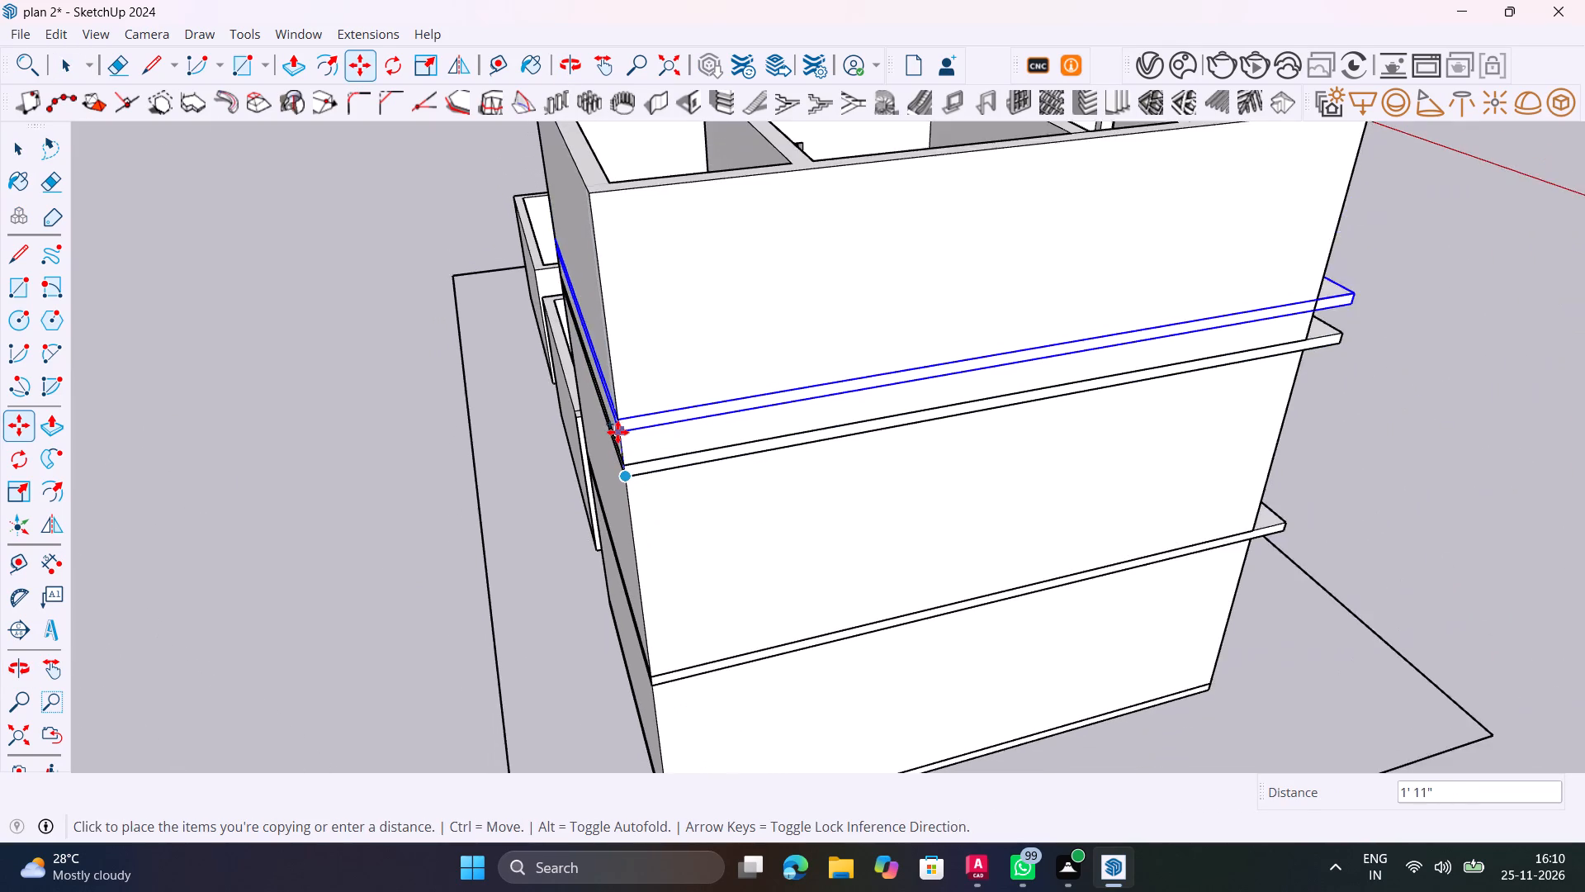
scroll(617, 432, down, 2)
shift+middle_drag(627, 442, 712, 656)
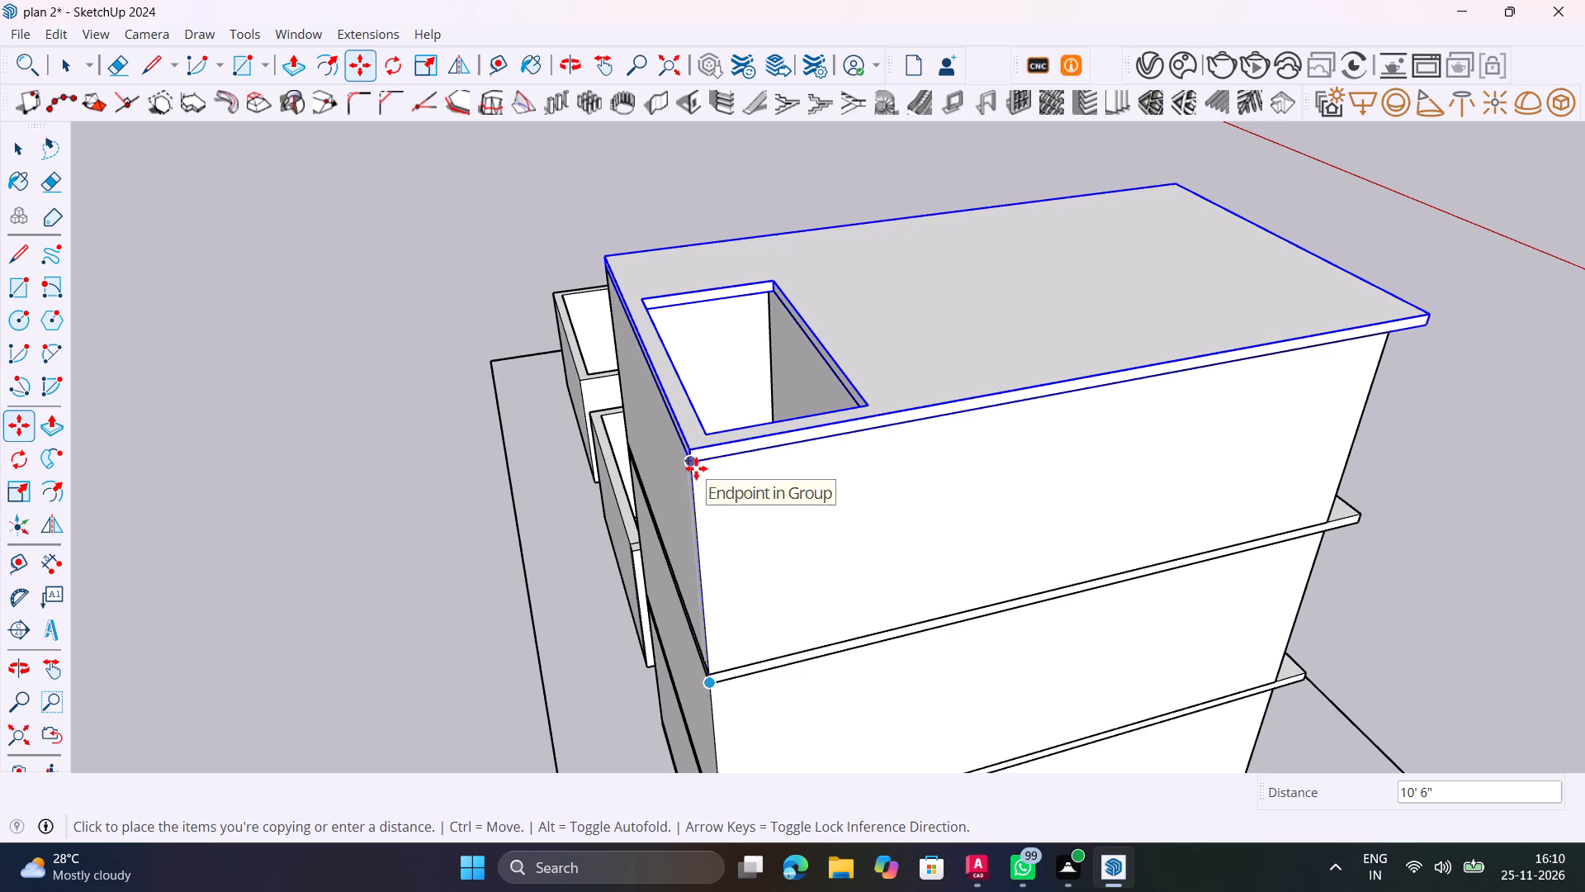
click(696, 468)
key(space)
click(315, 471)
Examine the roof slab's stair opening, its fit on the walls below, and the adjacent floor blocks.
middle_drag(556, 543, 885, 501)
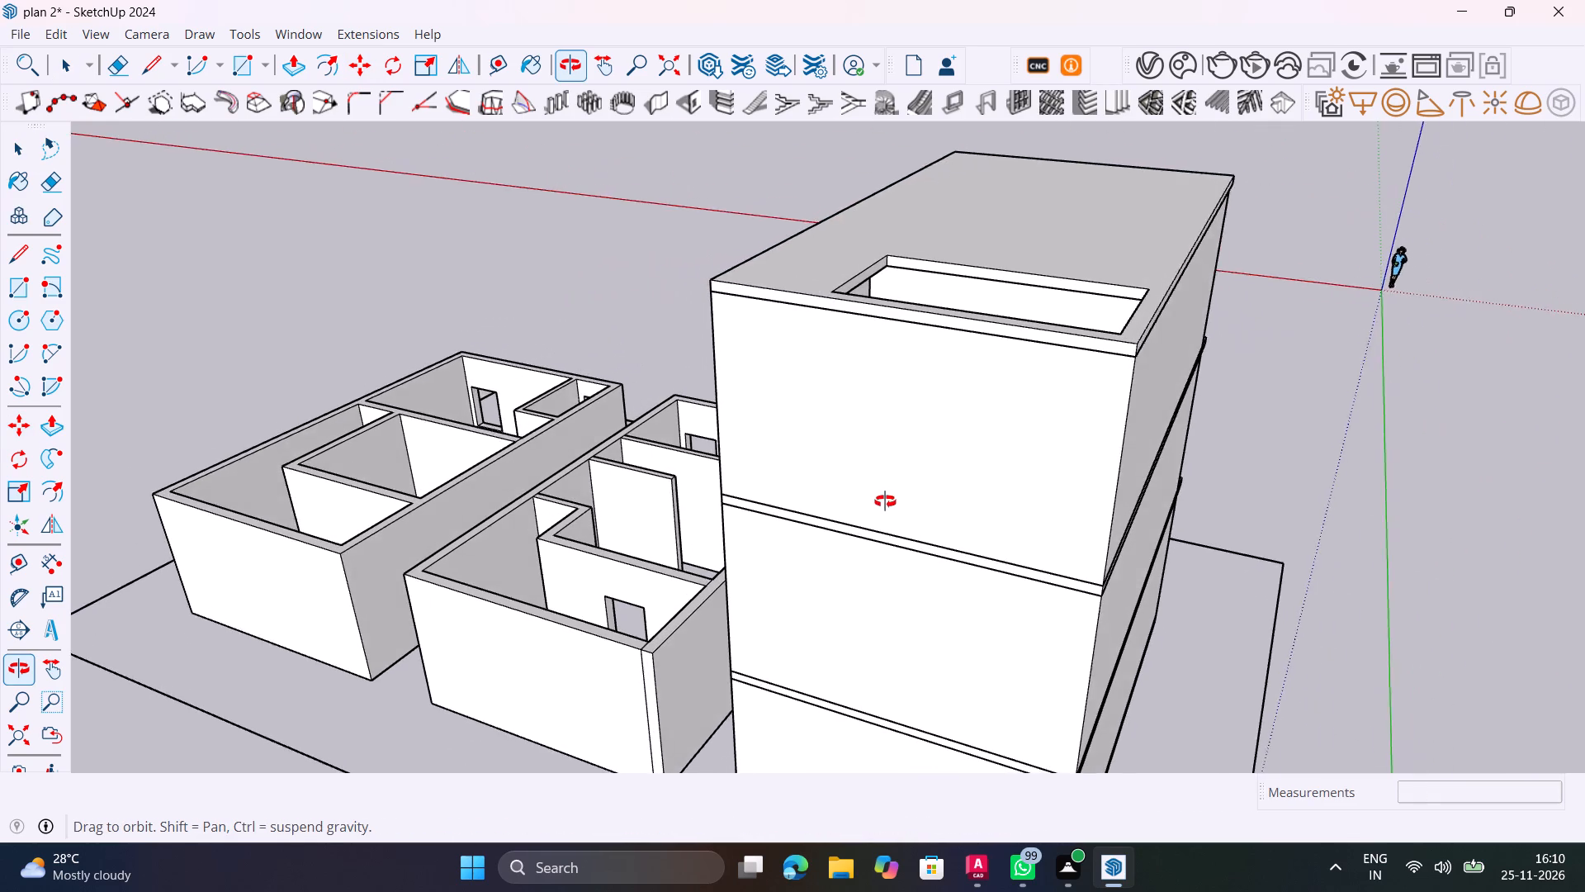
middle_drag(885, 501, 888, 513)
scroll(1009, 431, up, 5)
middle_drag(1079, 510, 1060, 505)
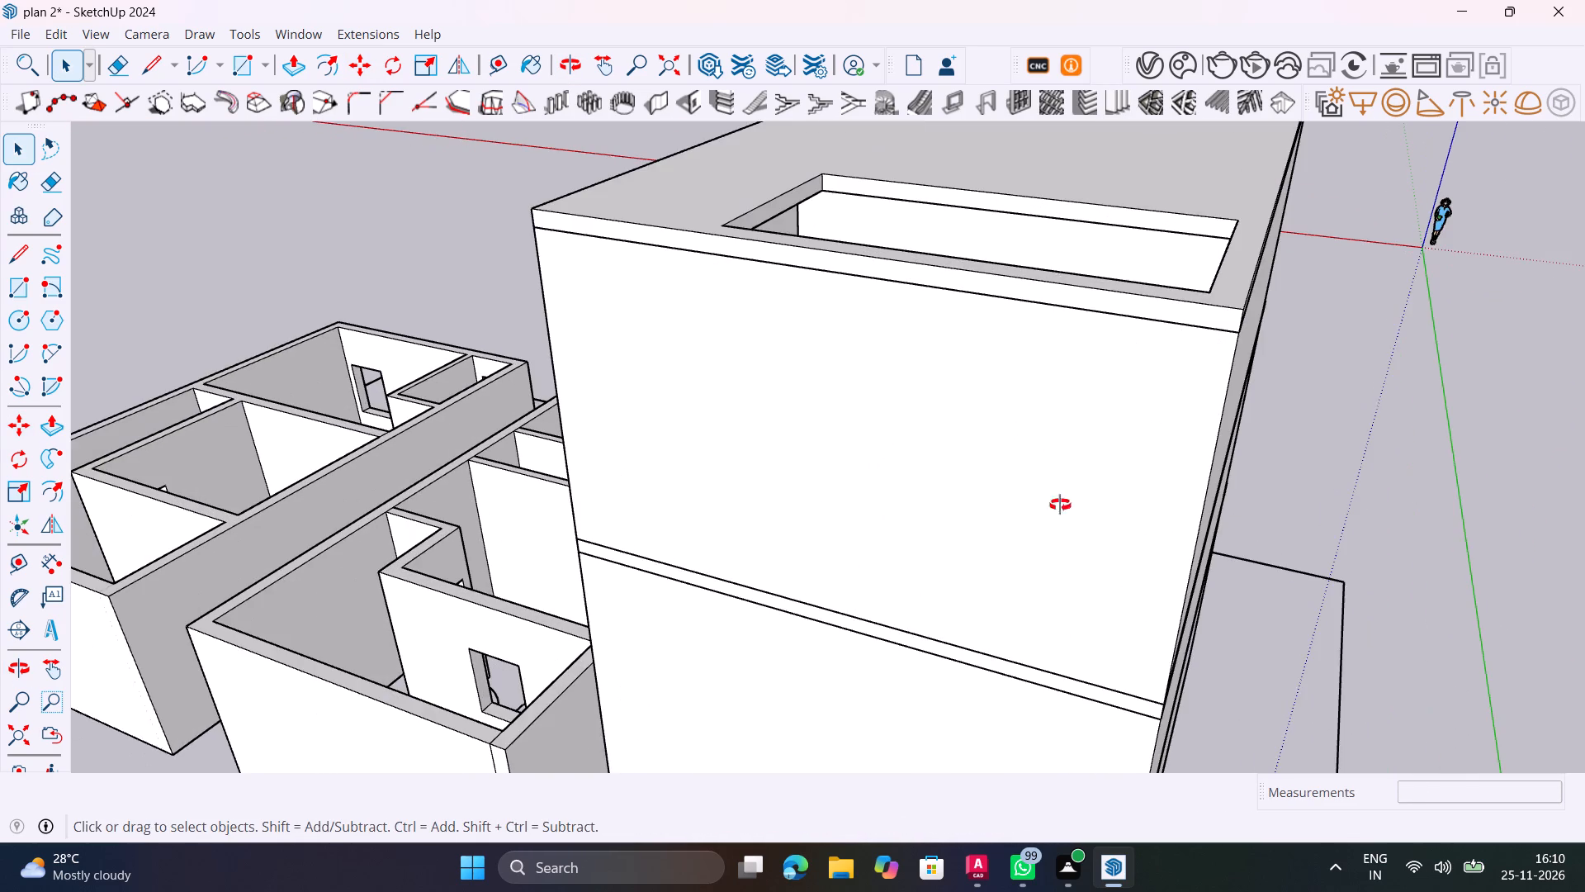
middle_drag(1060, 505, 814, 520)
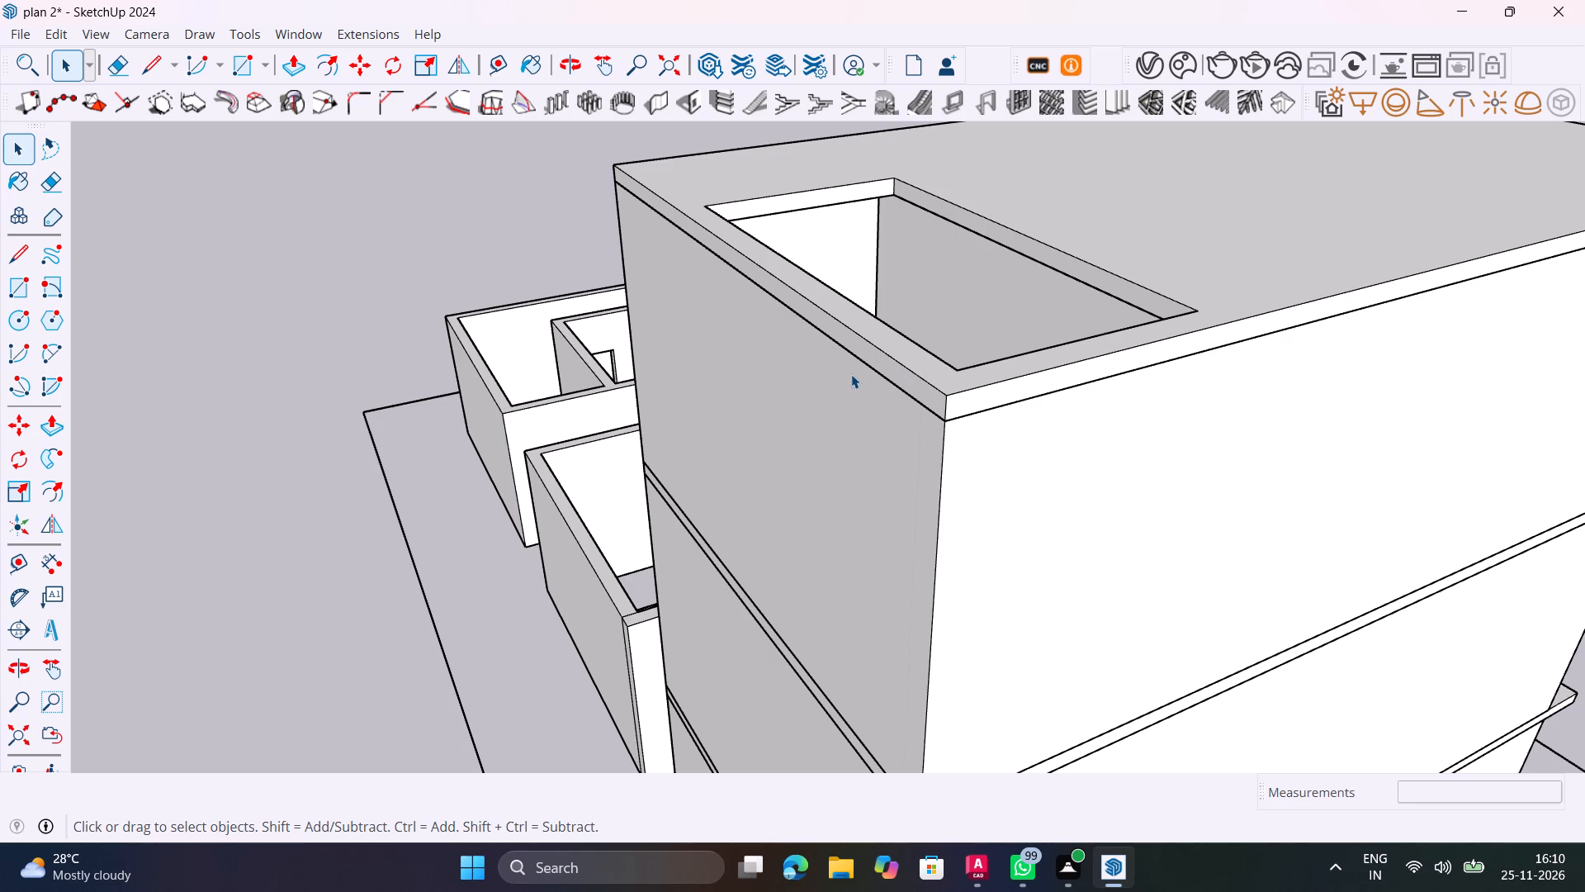
scroll(913, 363, down, 3)
middle_drag(1026, 378, 756, 463)
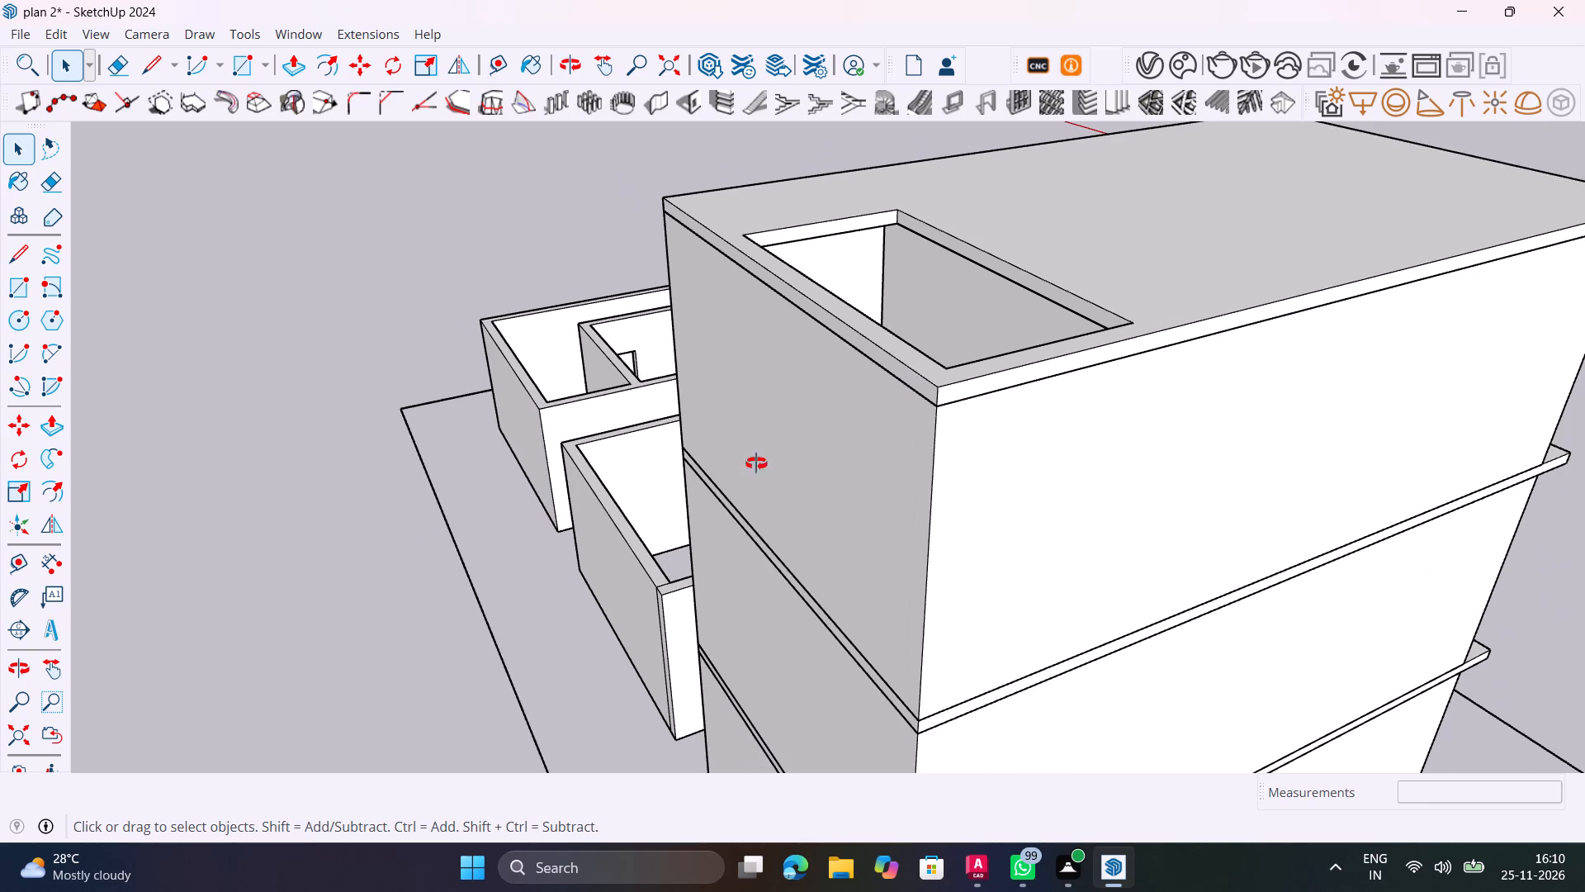
middle_drag(756, 463, 901, 507)
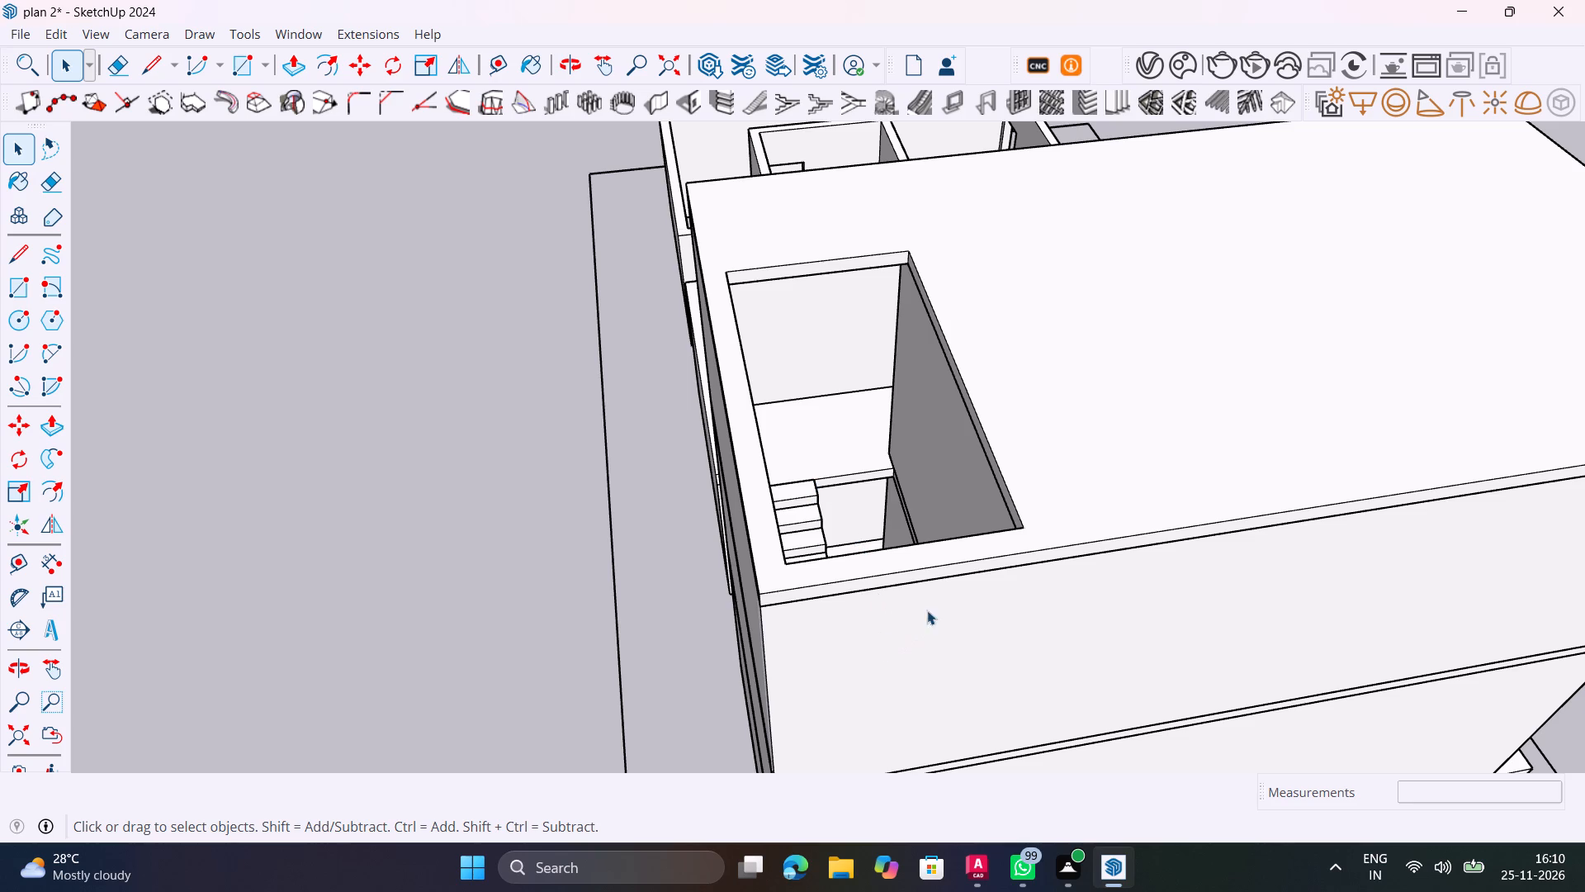
middle_drag(1050, 436, 921, 387)
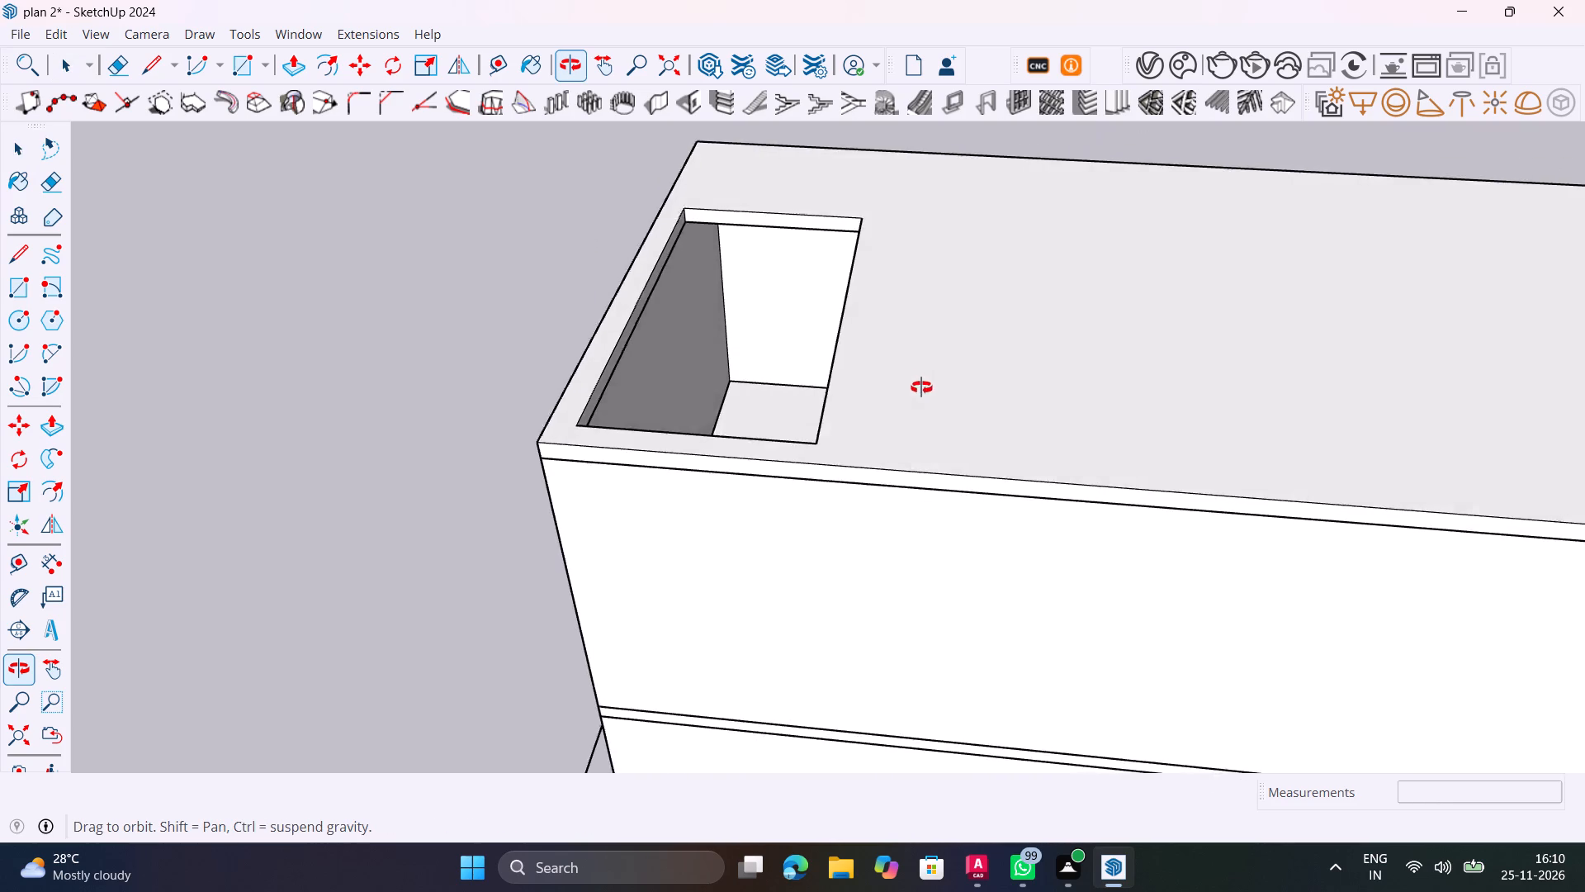
middle_drag(921, 387, 1017, 336)
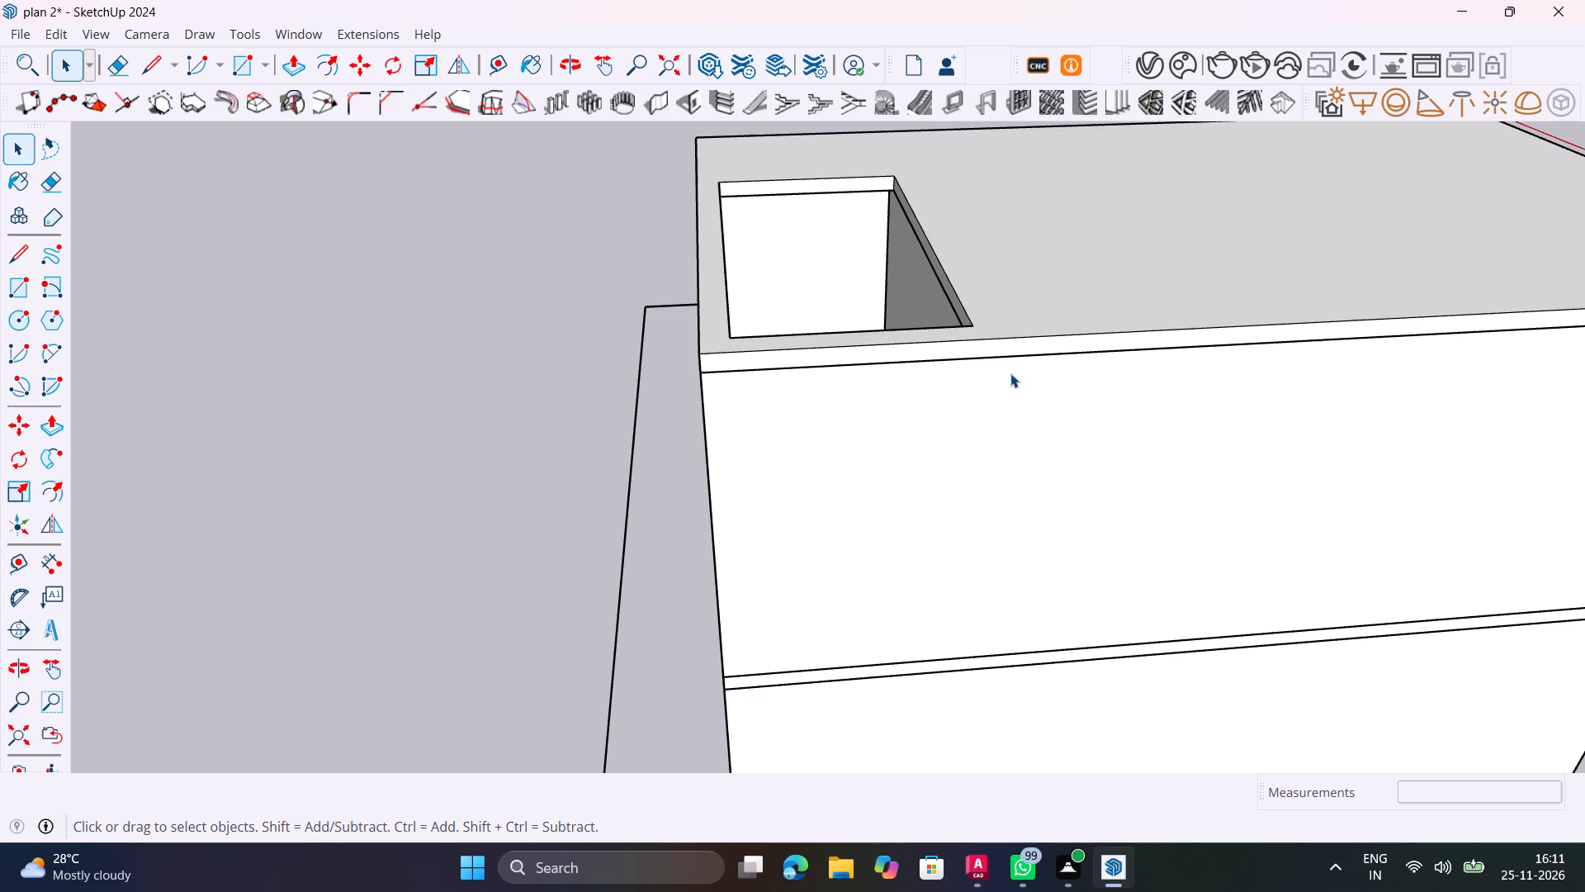
middle_drag(1081, 403, 1280, 325)
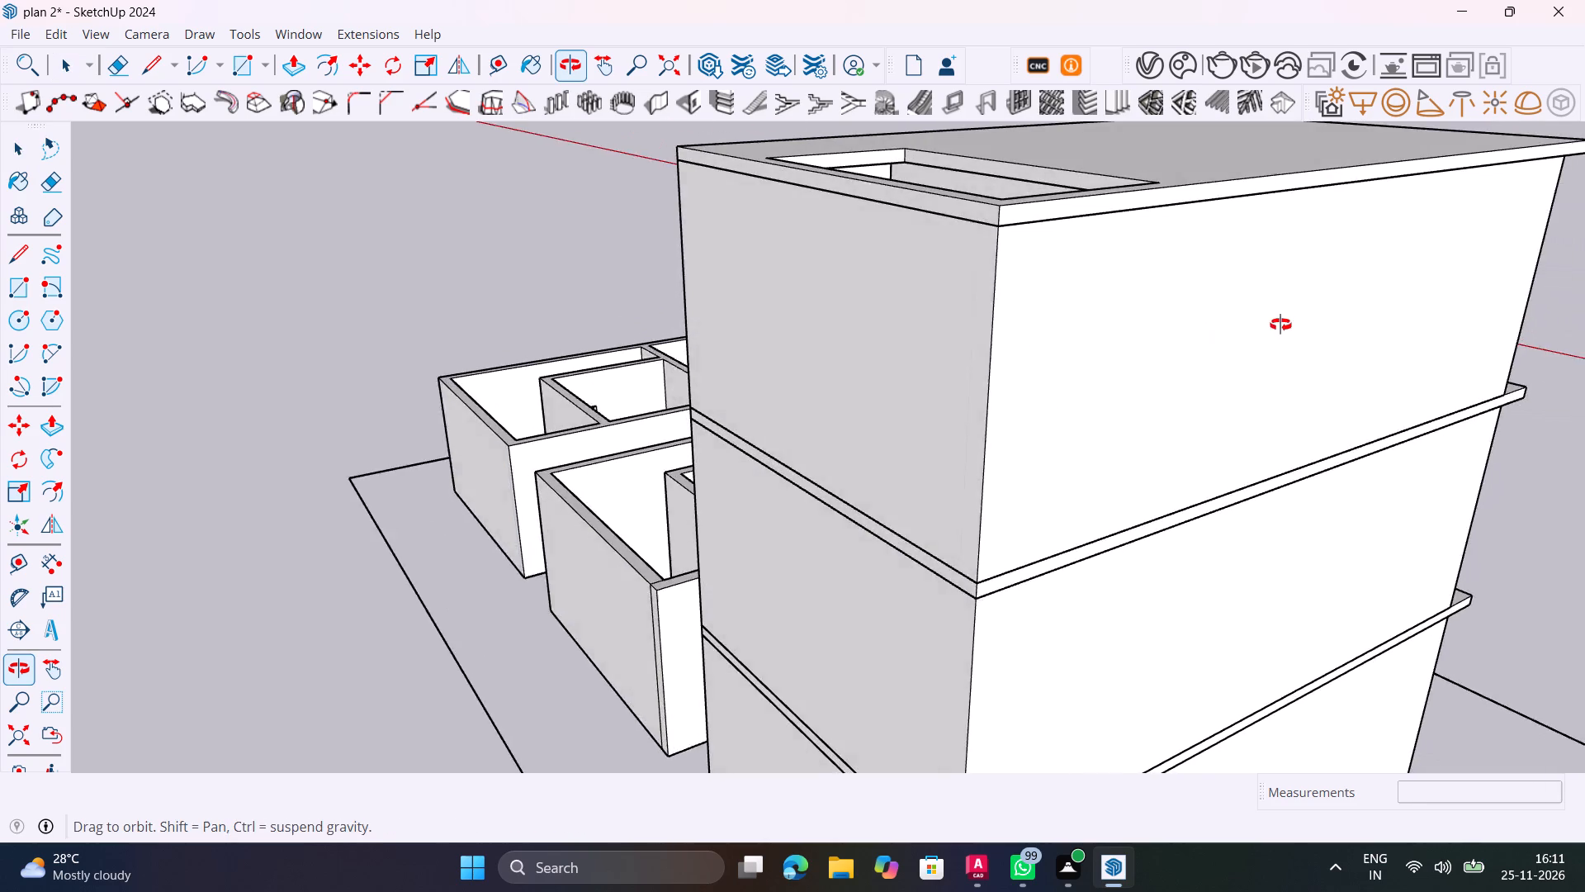
middle_drag(1280, 325, 1441, 352)
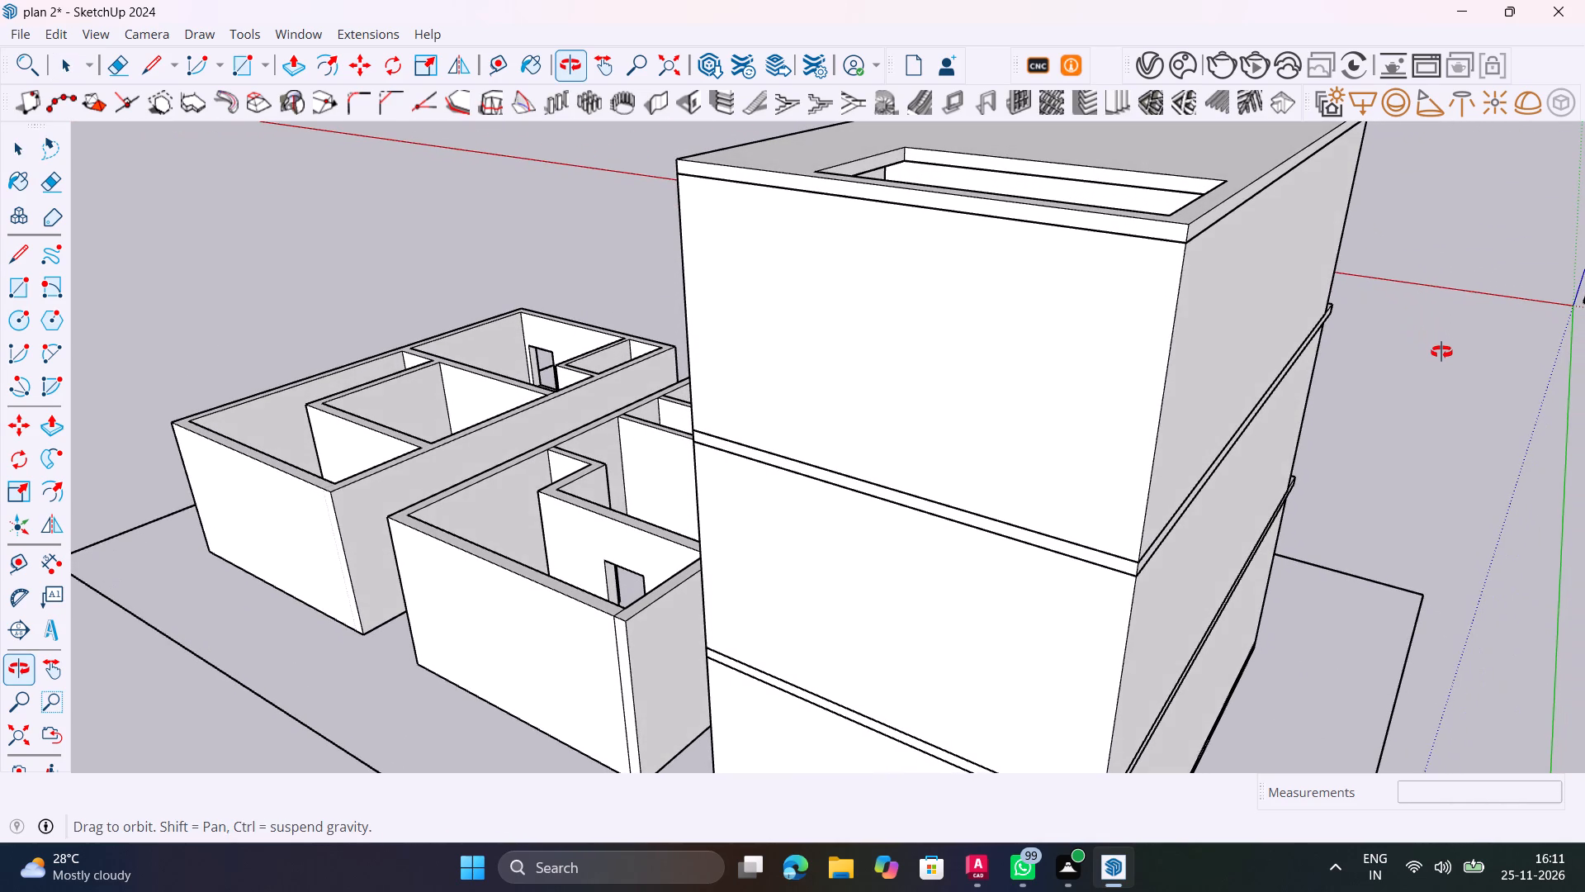
middle_drag(1441, 352, 1451, 376)
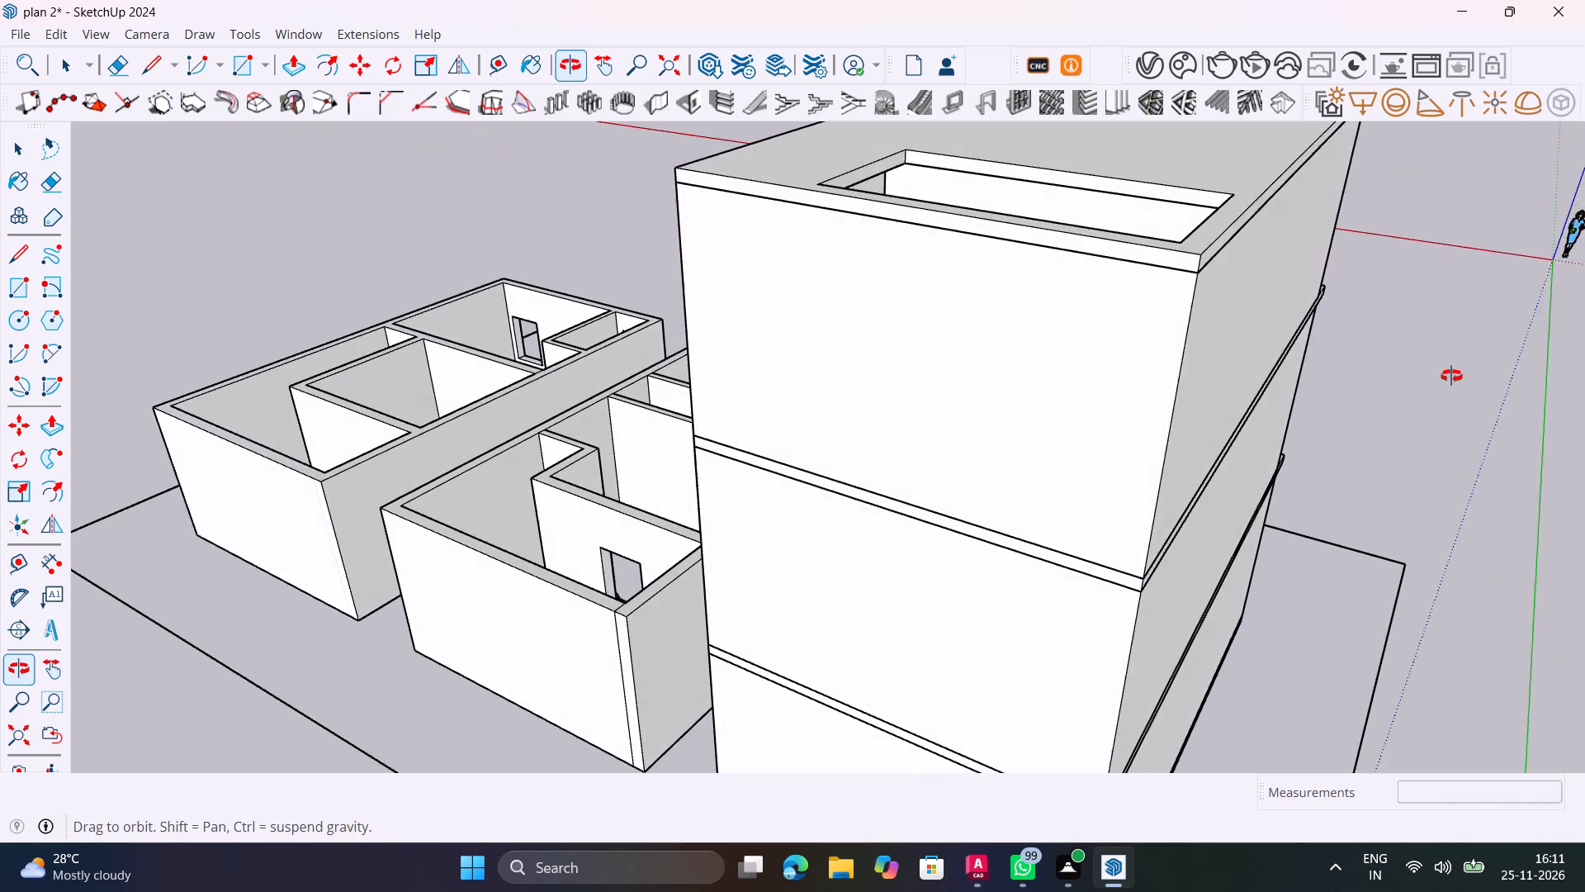
middle_drag(1451, 376, 1584, 400)
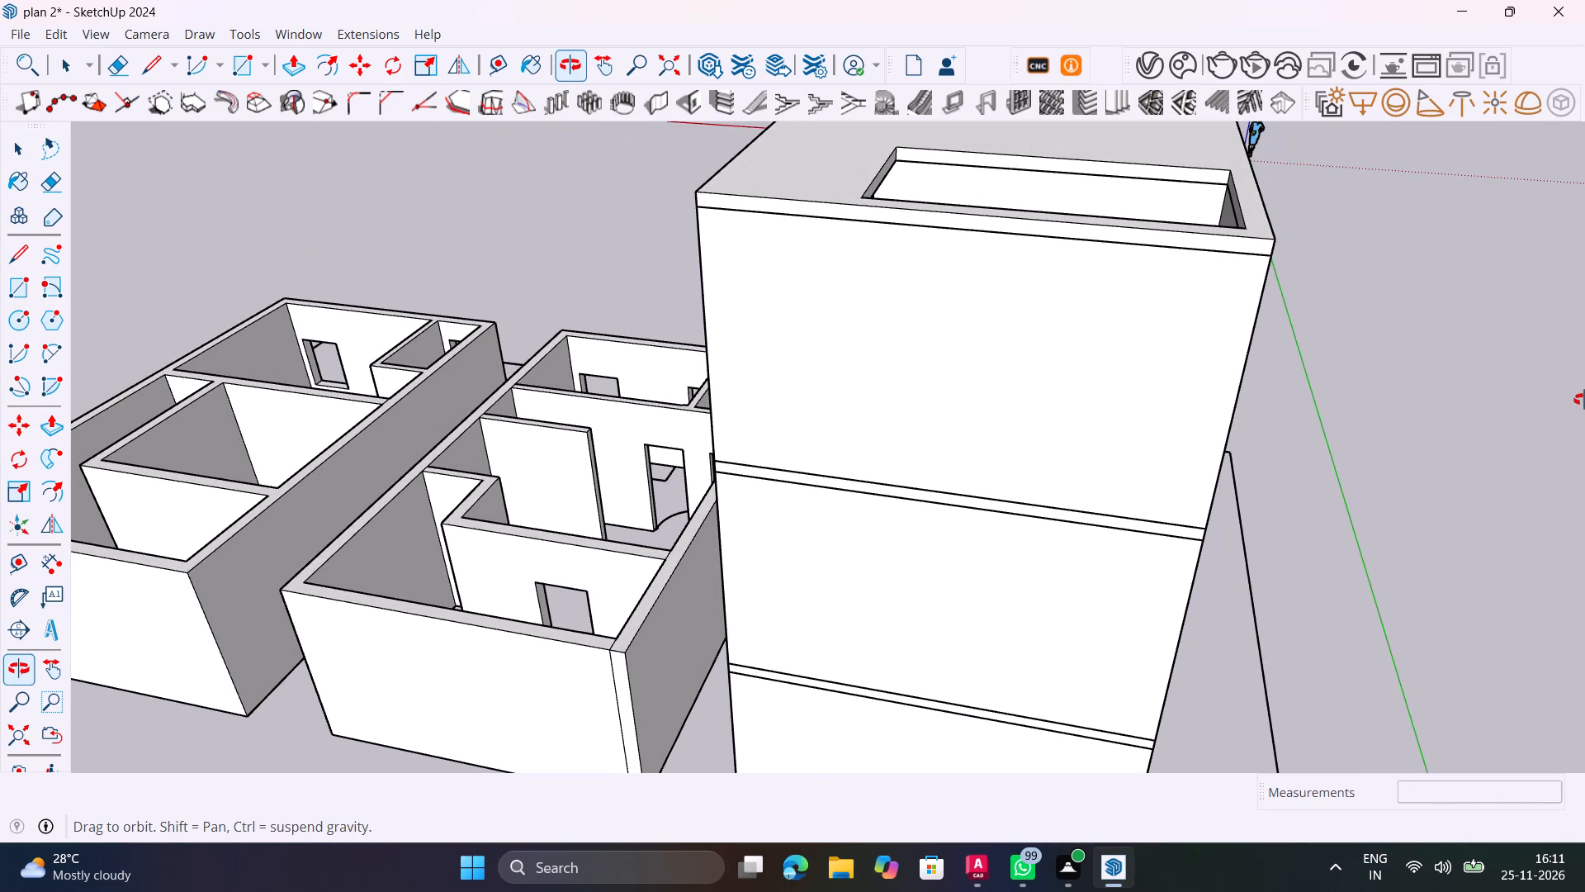
middle_drag(1584, 400, 1571, 566)
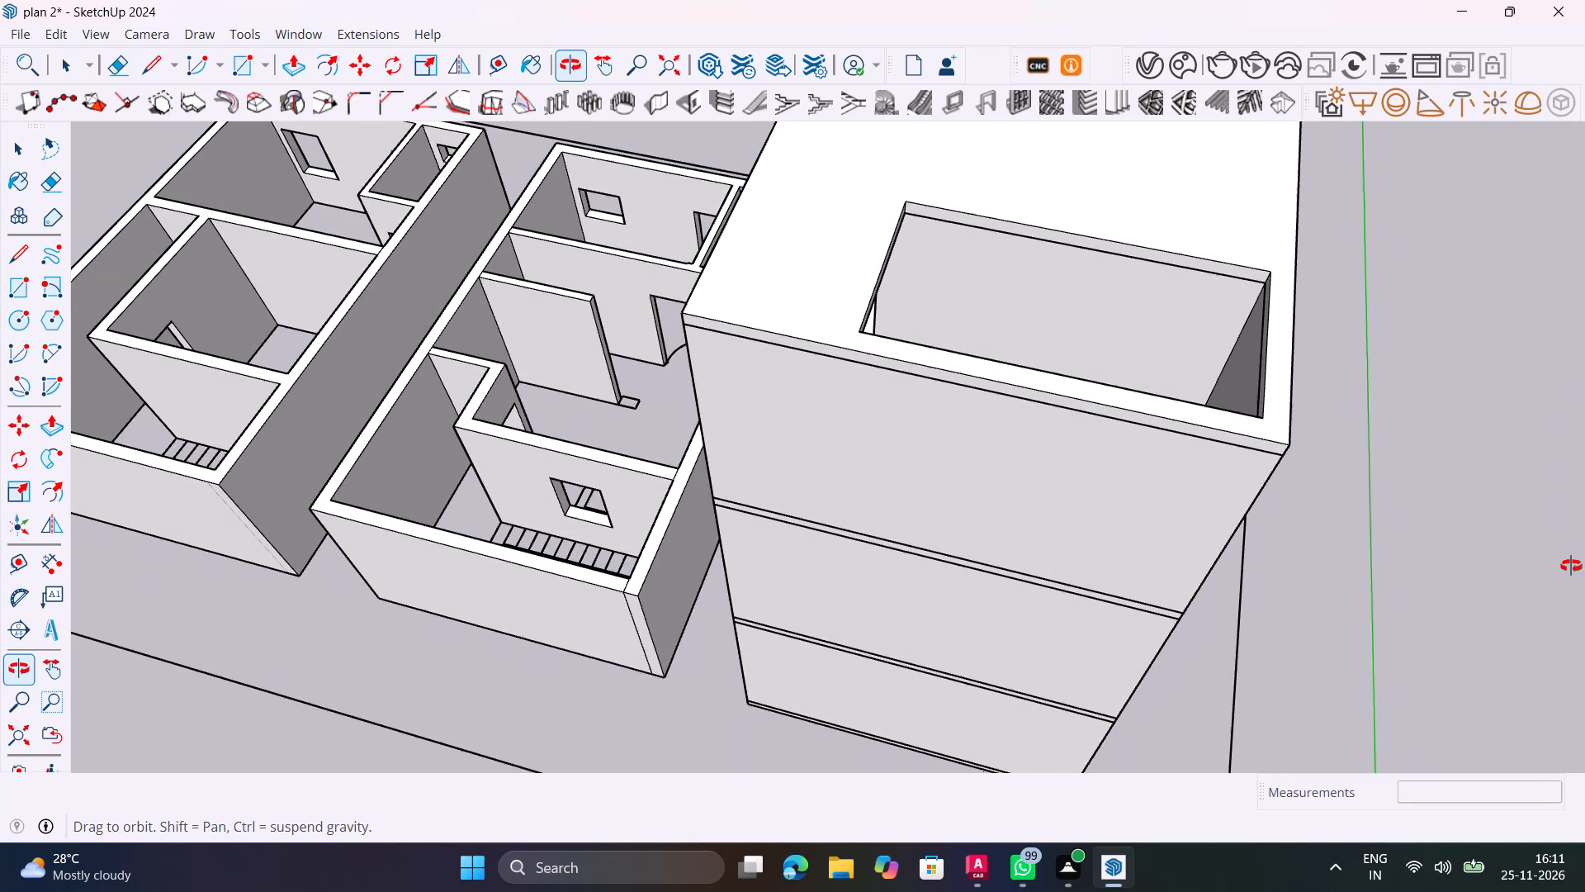
middle_drag(1571, 566, 1584, 541)
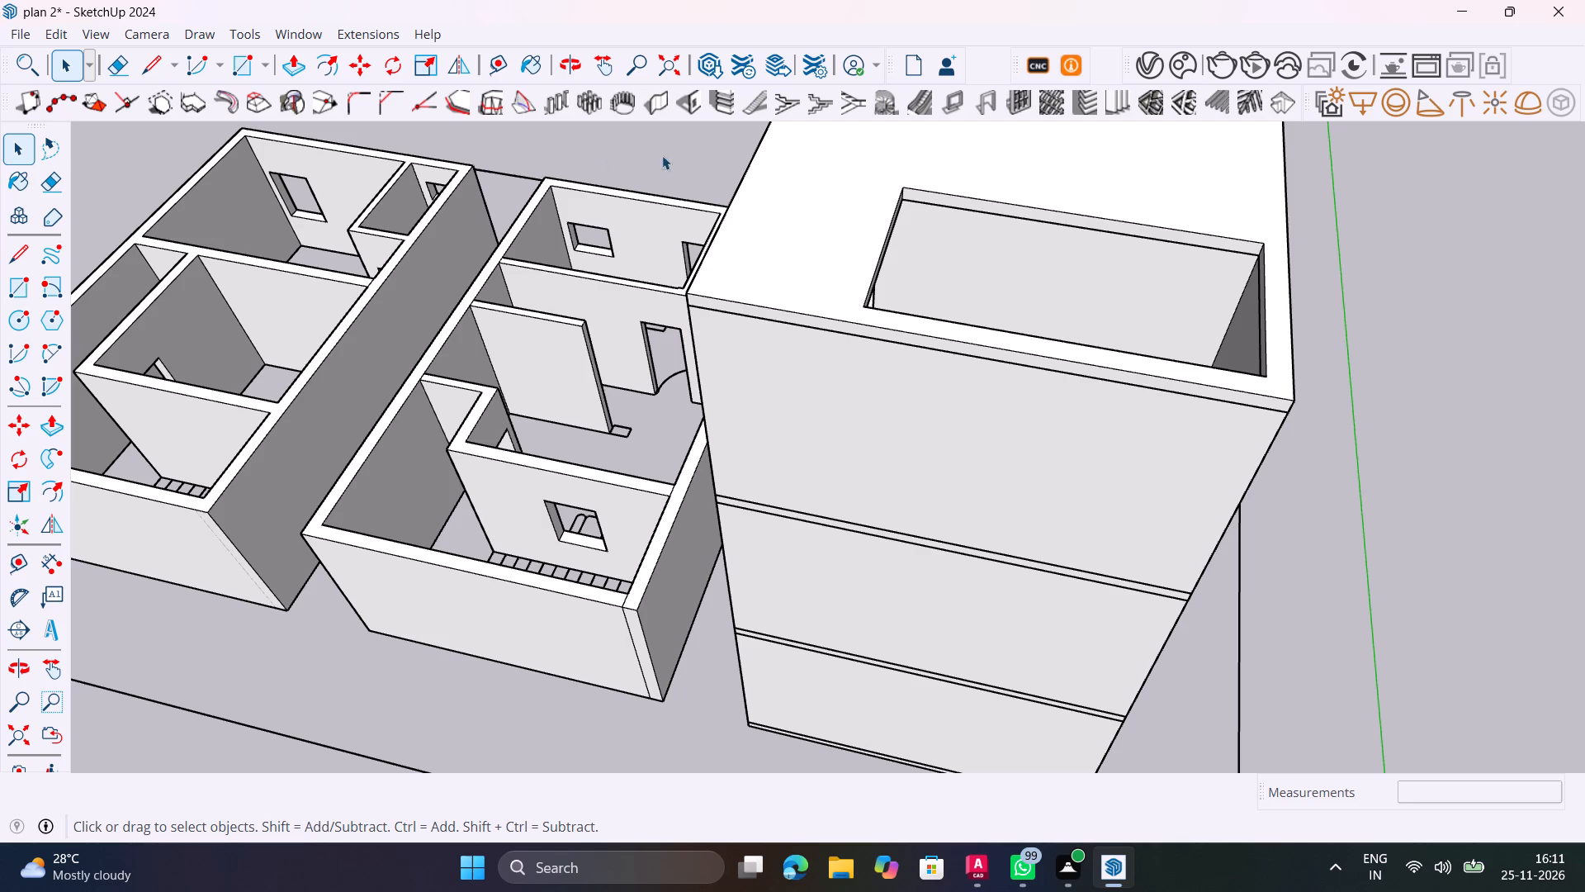
Examine the stacked house's roof slab, side walls and front openings from several sides.
scroll(454, 15, down, 1)
scroll(1218, 191, down, 7)
middle_drag(1269, 387, 515, 315)
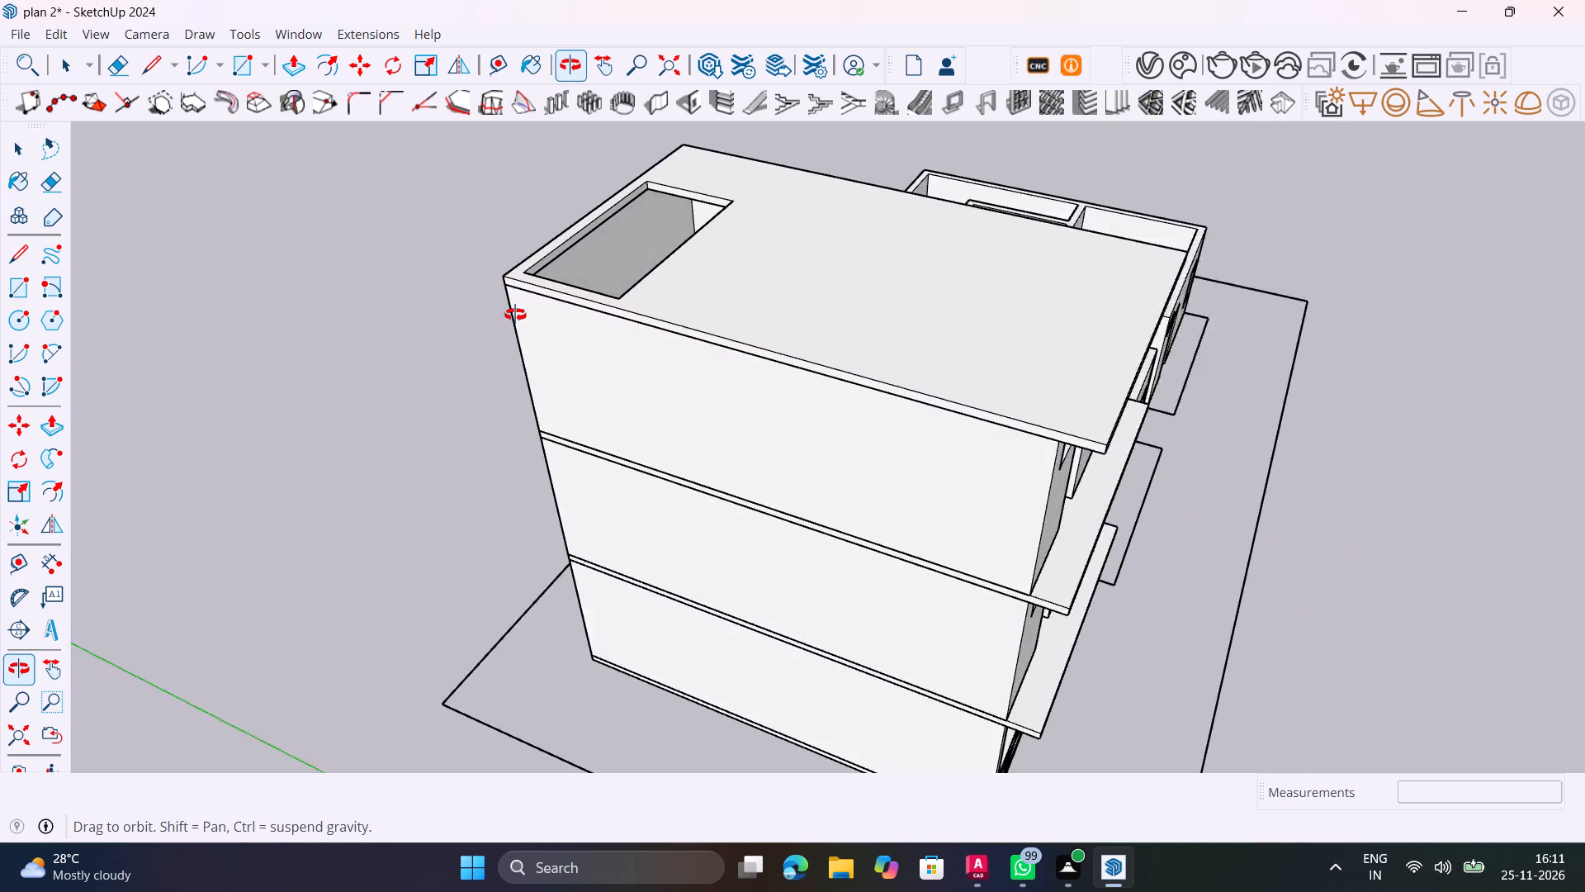
middle_drag(515, 315, 692, 313)
middle_click(692, 313)
middle_drag(807, 273, 841, 372)
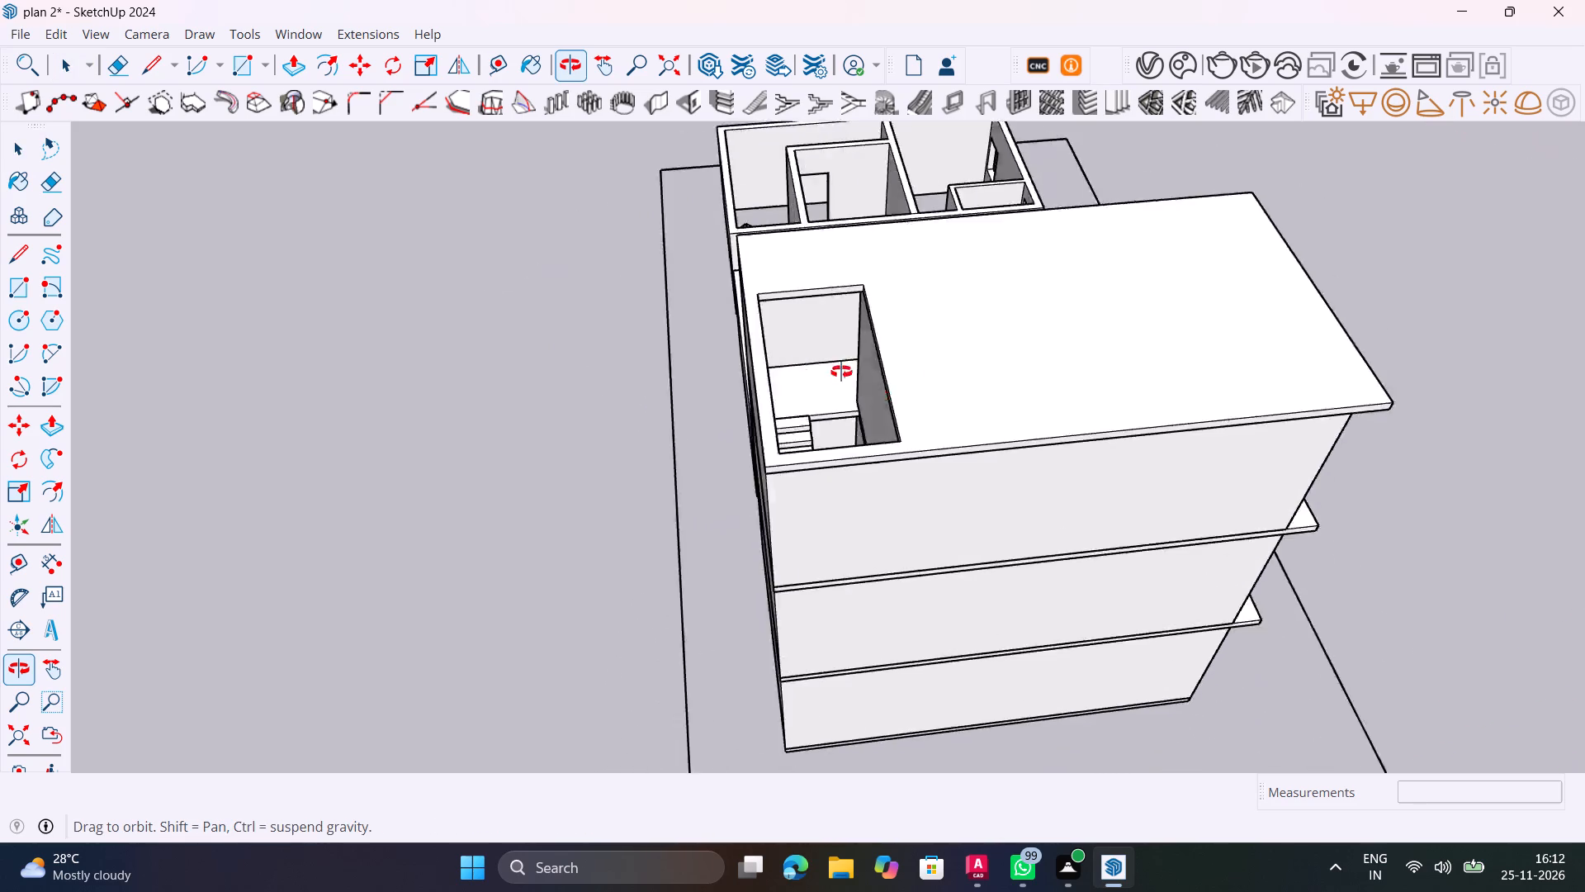
middle_drag(841, 372, 581, 210)
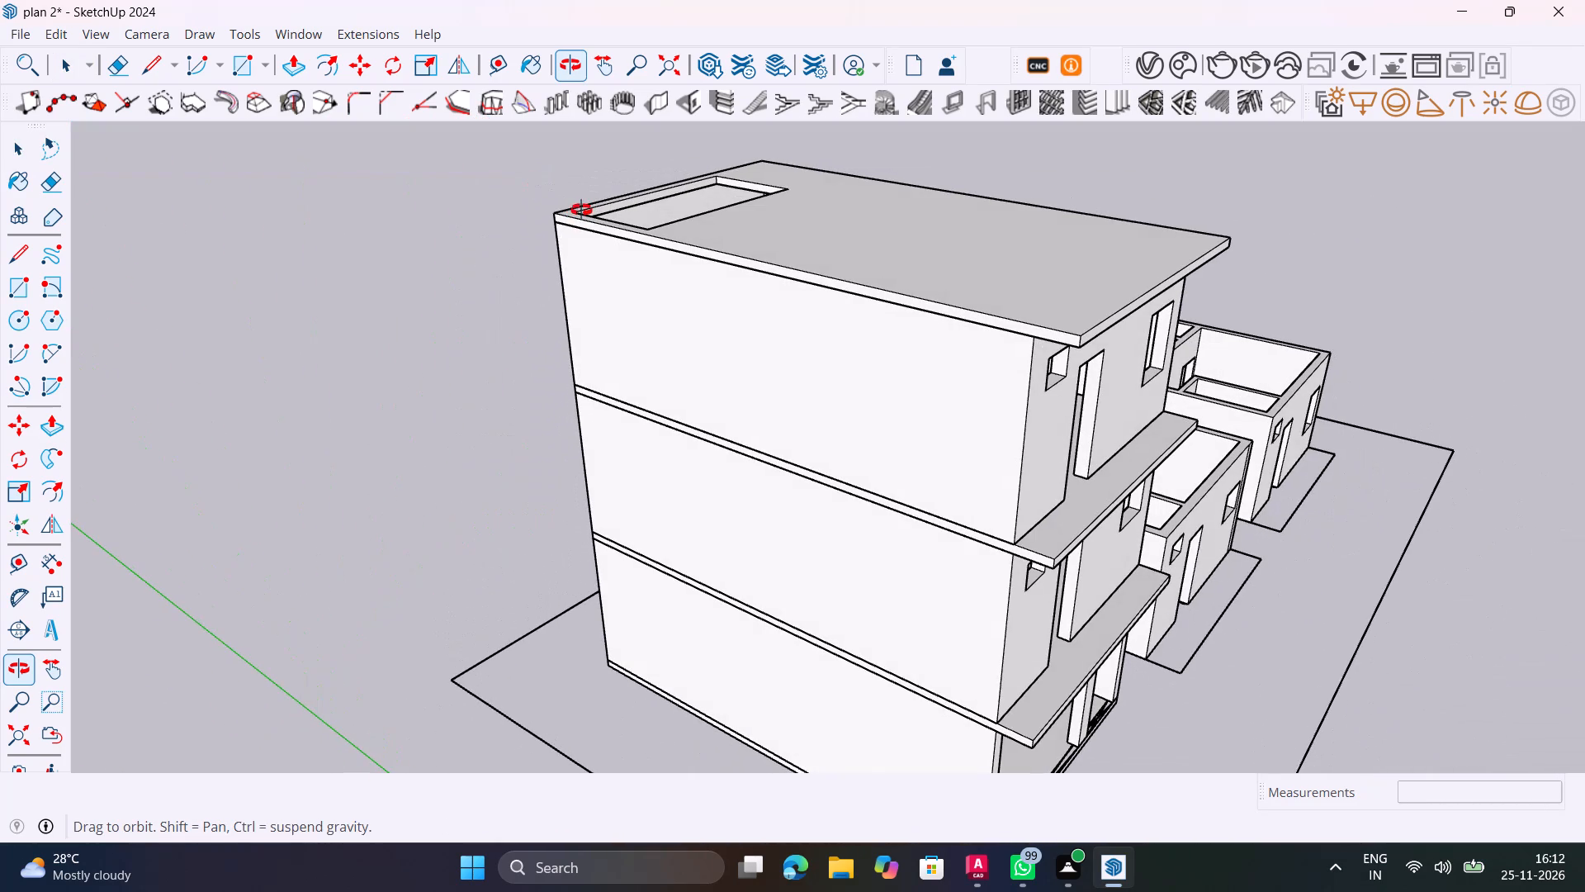
middle_drag(581, 210, 580, 210)
shift+middle_drag(930, 502, 346, 387)
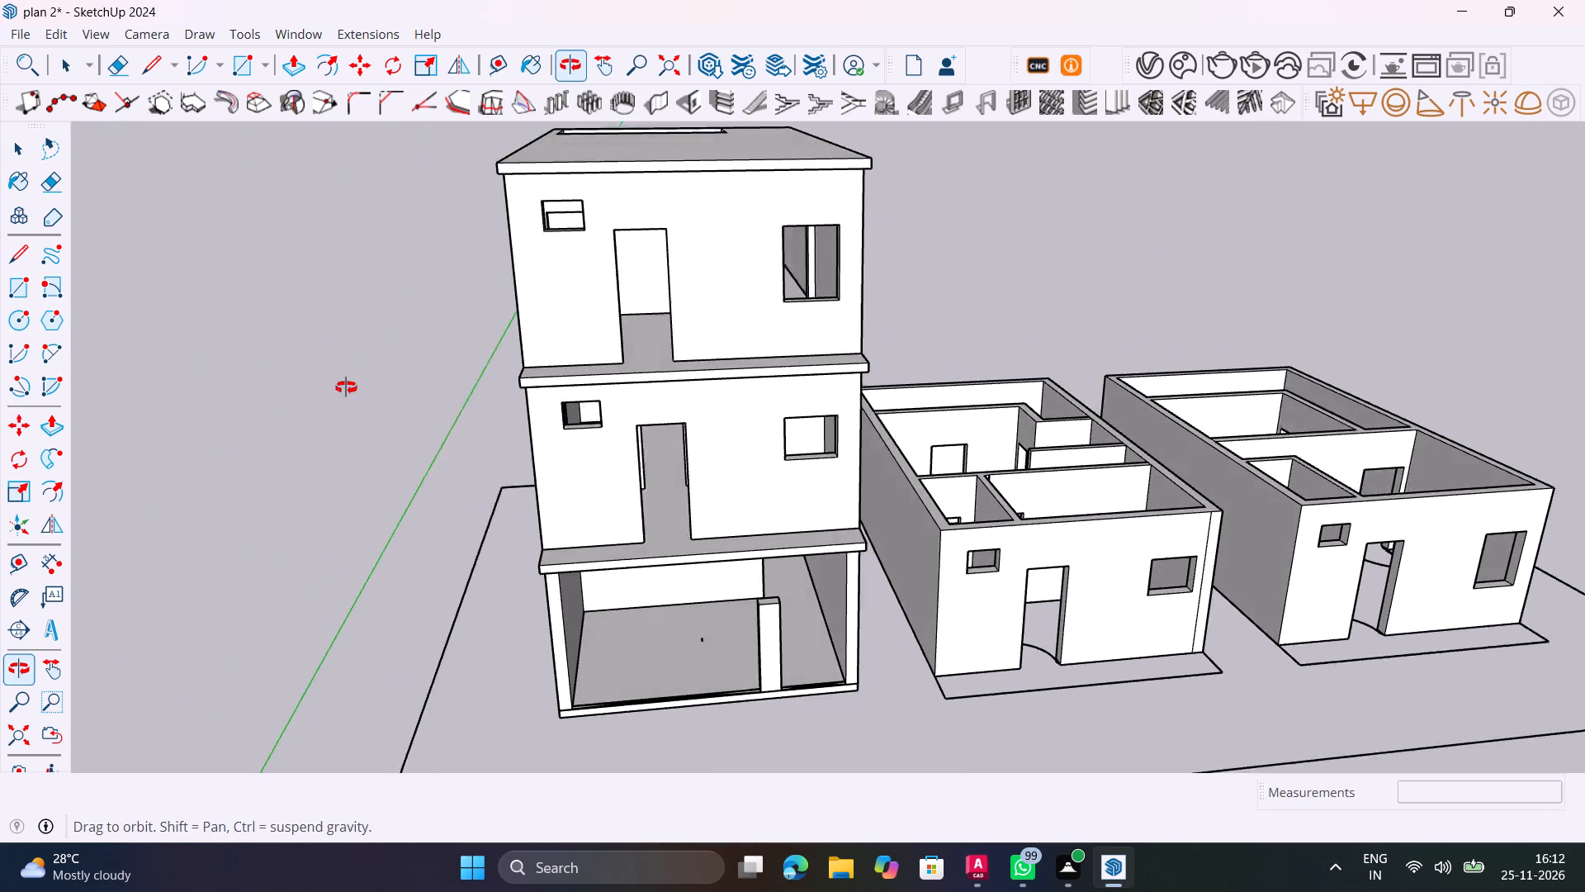
shift+middle_drag(346, 387, 344, 388)
Move the two separate walled floor blocks off their floor plans to open ground well away on the far side of the stacked house.
click(1345, 605)
click(1188, 562)
shift+middle_drag(1144, 546, 619, 478)
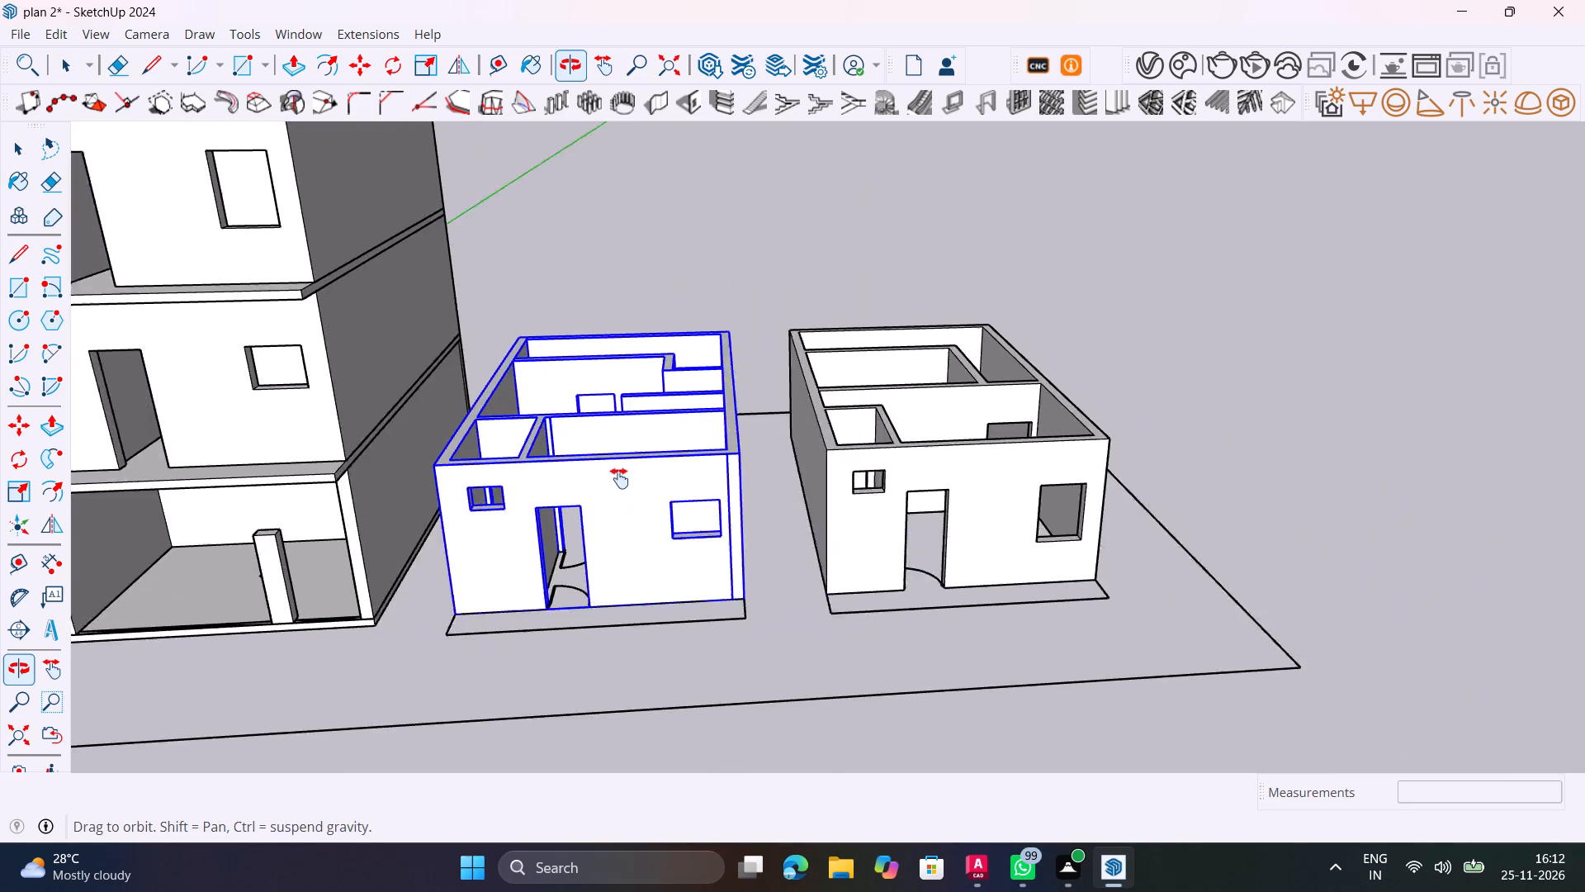
shift+middle_drag(619, 478, 568, 524)
scroll(679, 503, down, 7)
shift+click(765, 505)
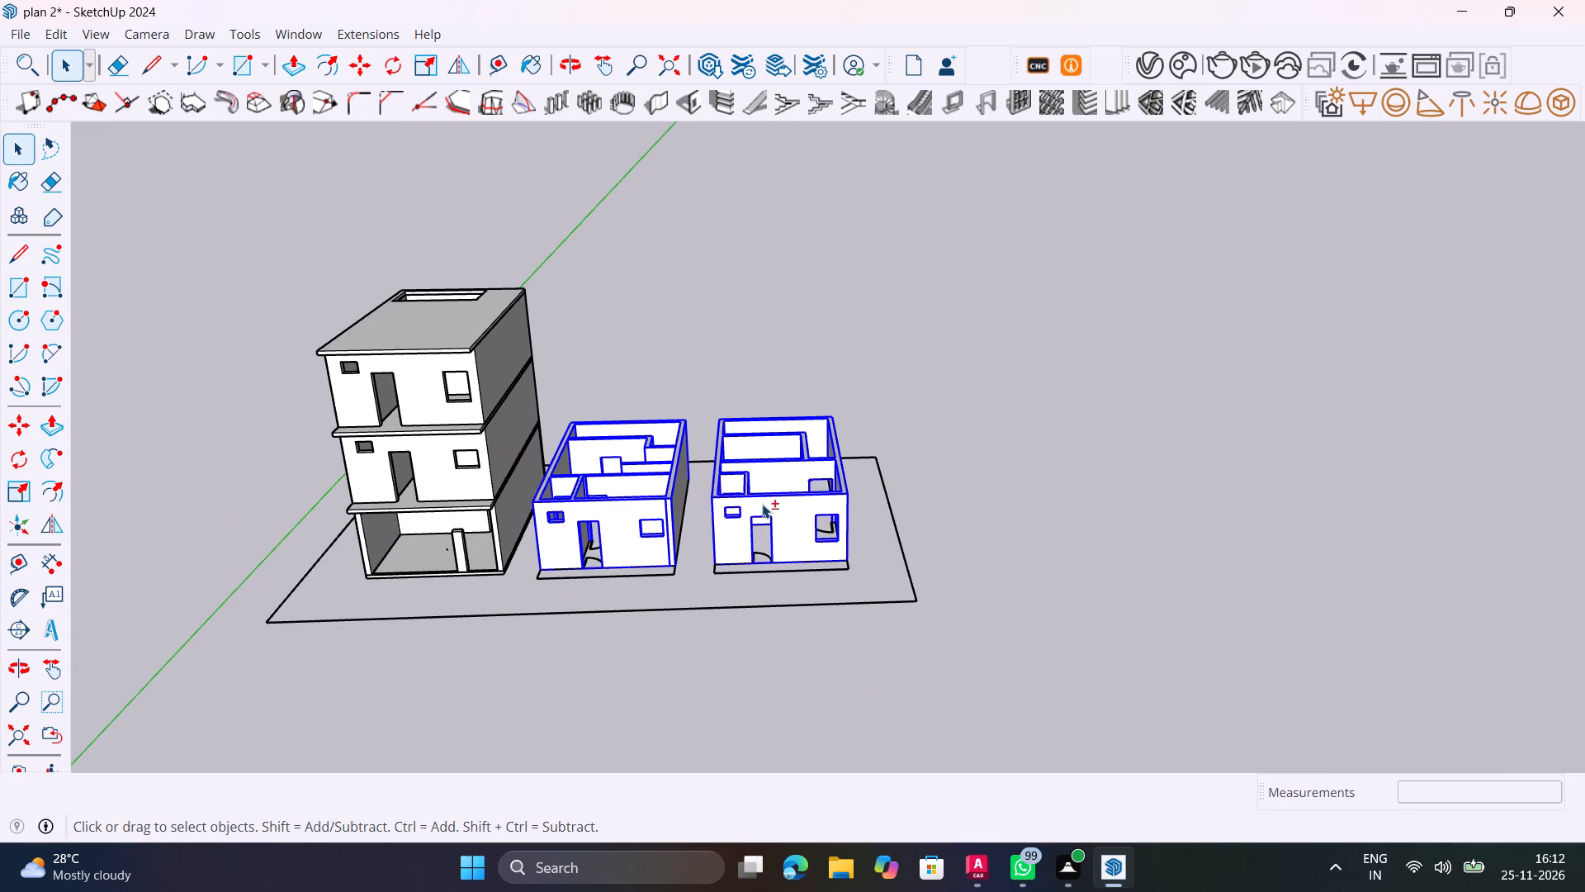
scroll(593, 565, up, 4)
key(m)
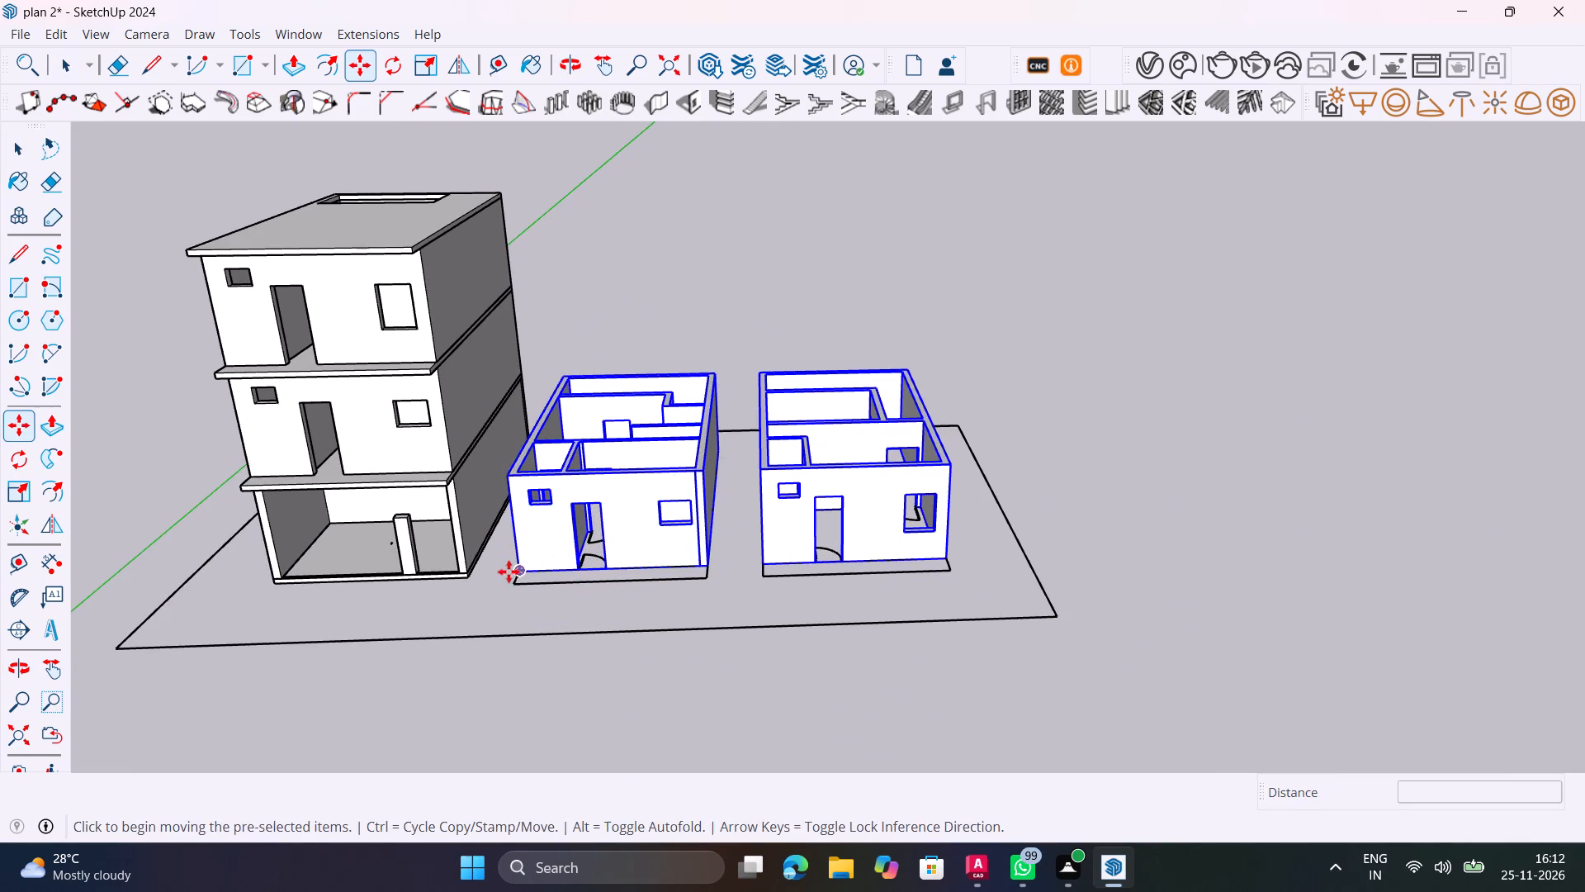
drag(513, 567, 528, 567)
scroll(1024, 541, down, 9)
shift+middle_drag(815, 520, 1092, 493)
click(258, 510)
key(space)
click(634, 513)
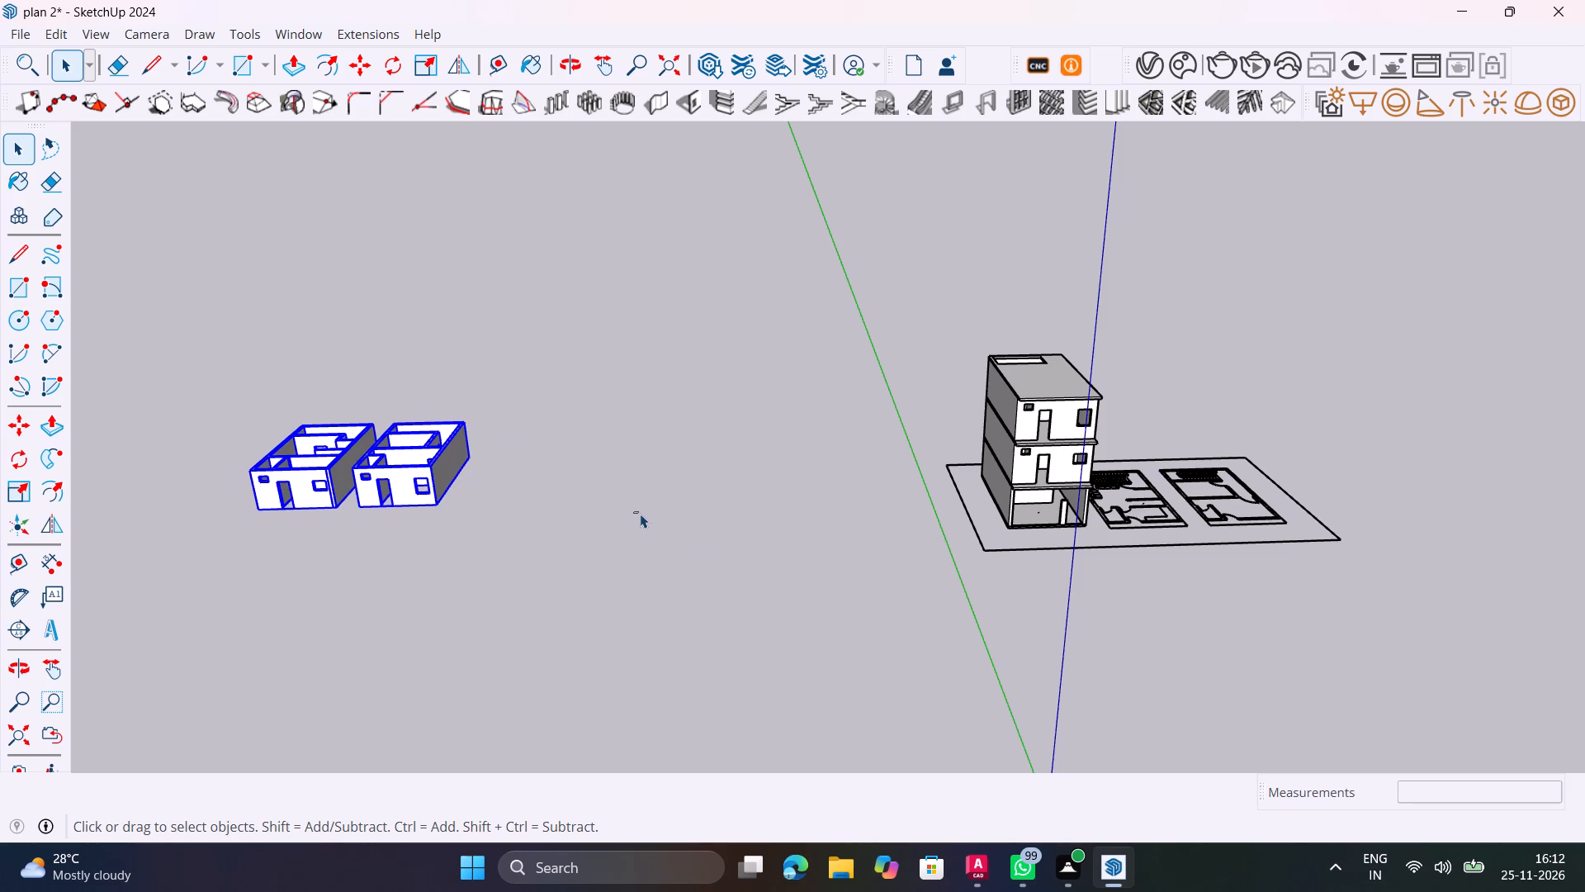
Examine the stacked house's front and the exposed floor plans beside it, including their stair layouts.
shift+middle_drag(739, 573, 469, 524)
scroll(701, 471, up, 9)
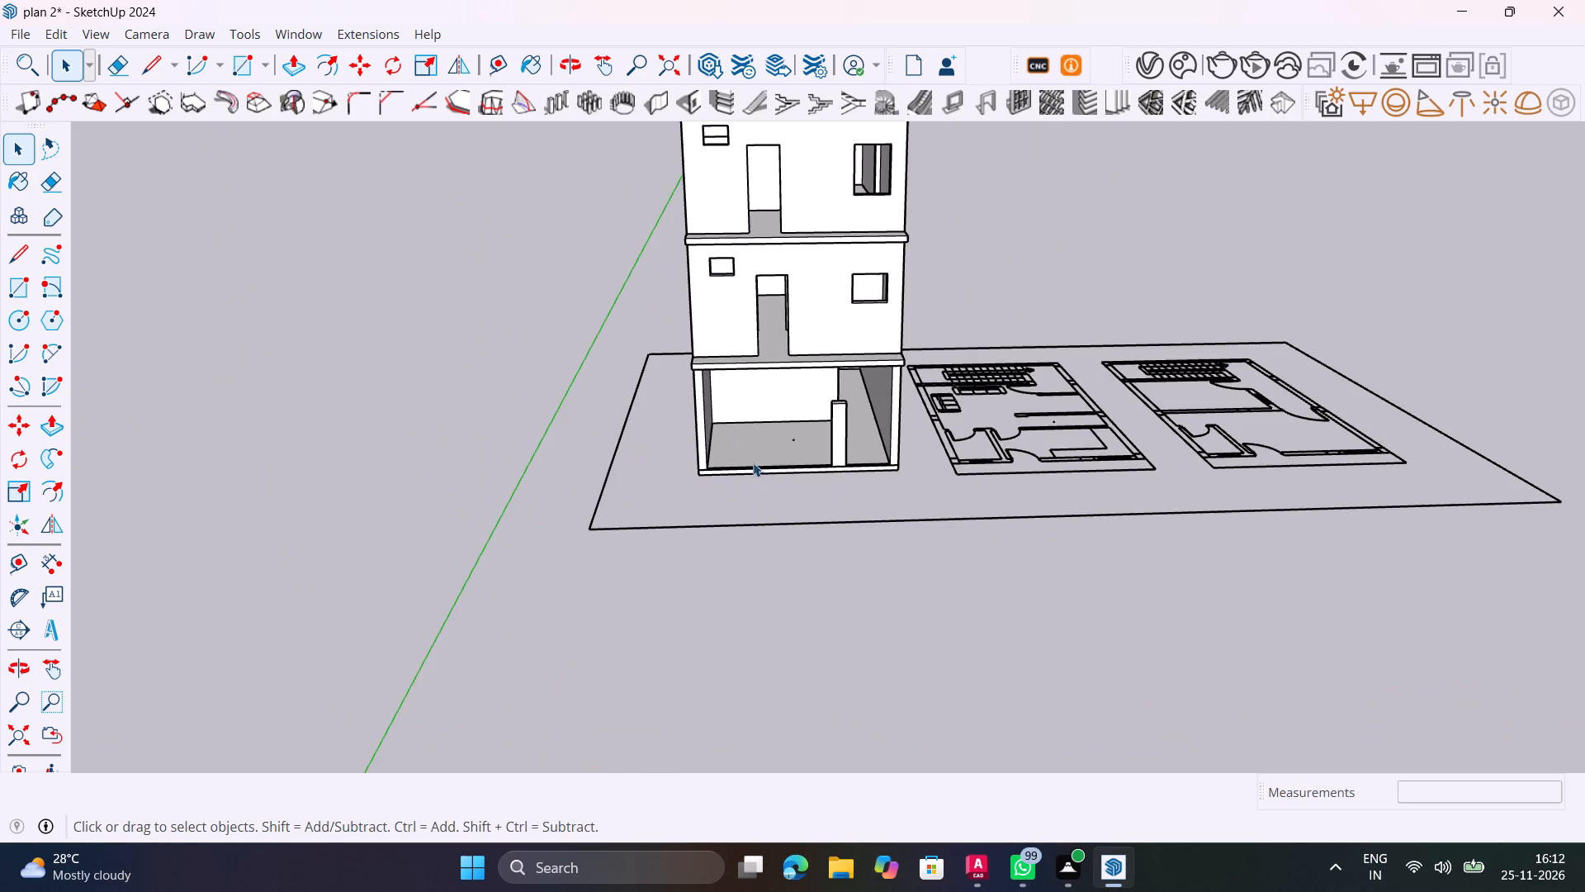
shift+middle_drag(774, 516, 782, 606)
scroll(792, 582, up, 1)
middle_drag(792, 582, 782, 550)
shift+middle_drag(755, 510, 755, 616)
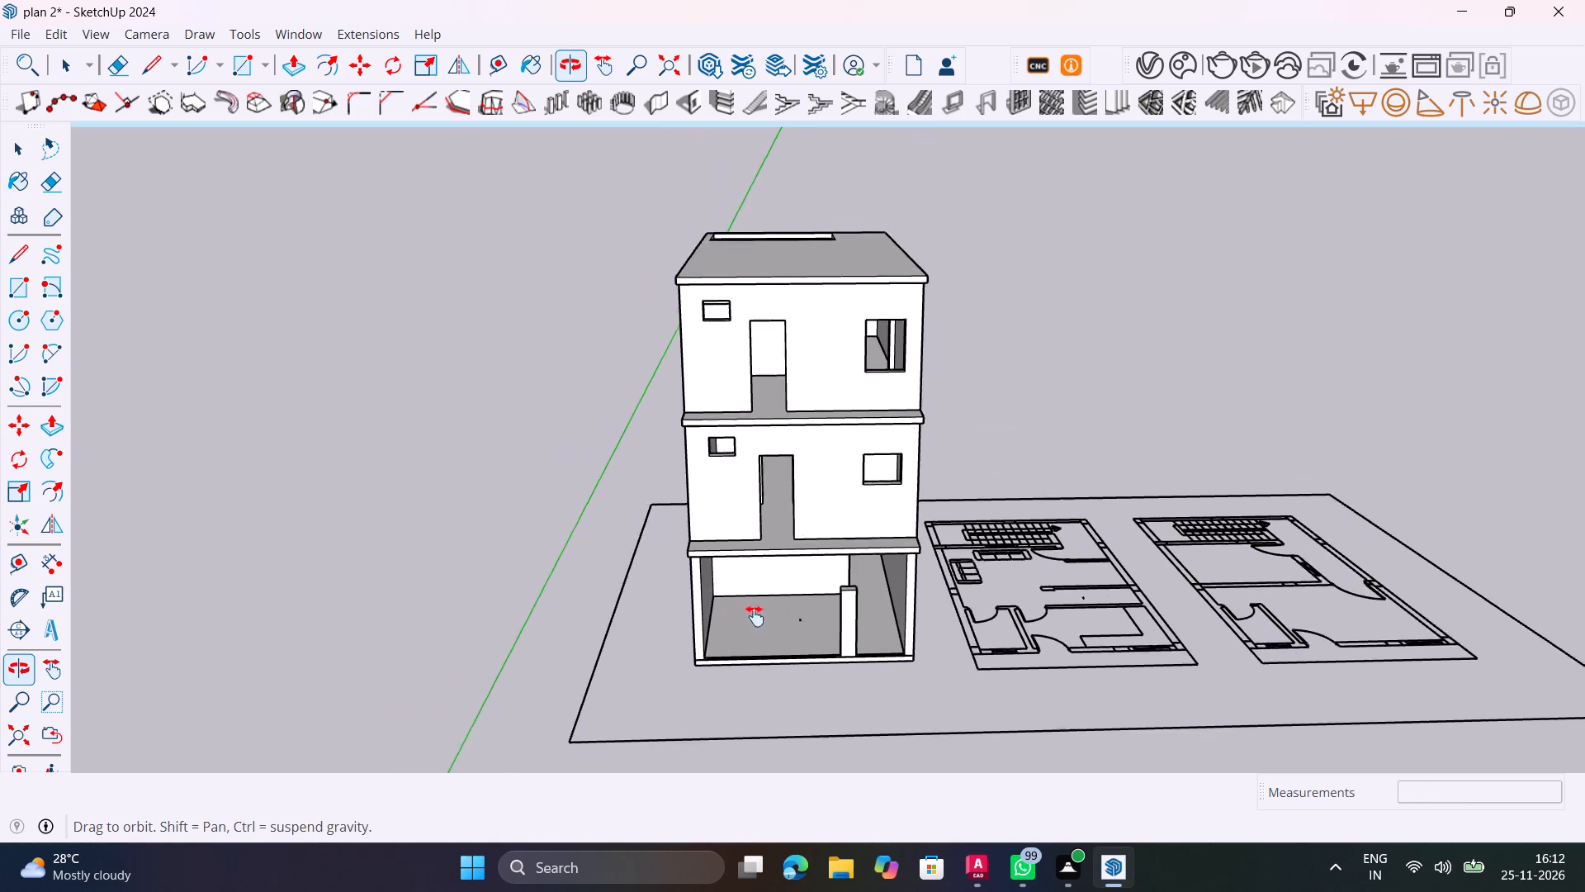
shift+middle_drag(755, 616, 758, 575)
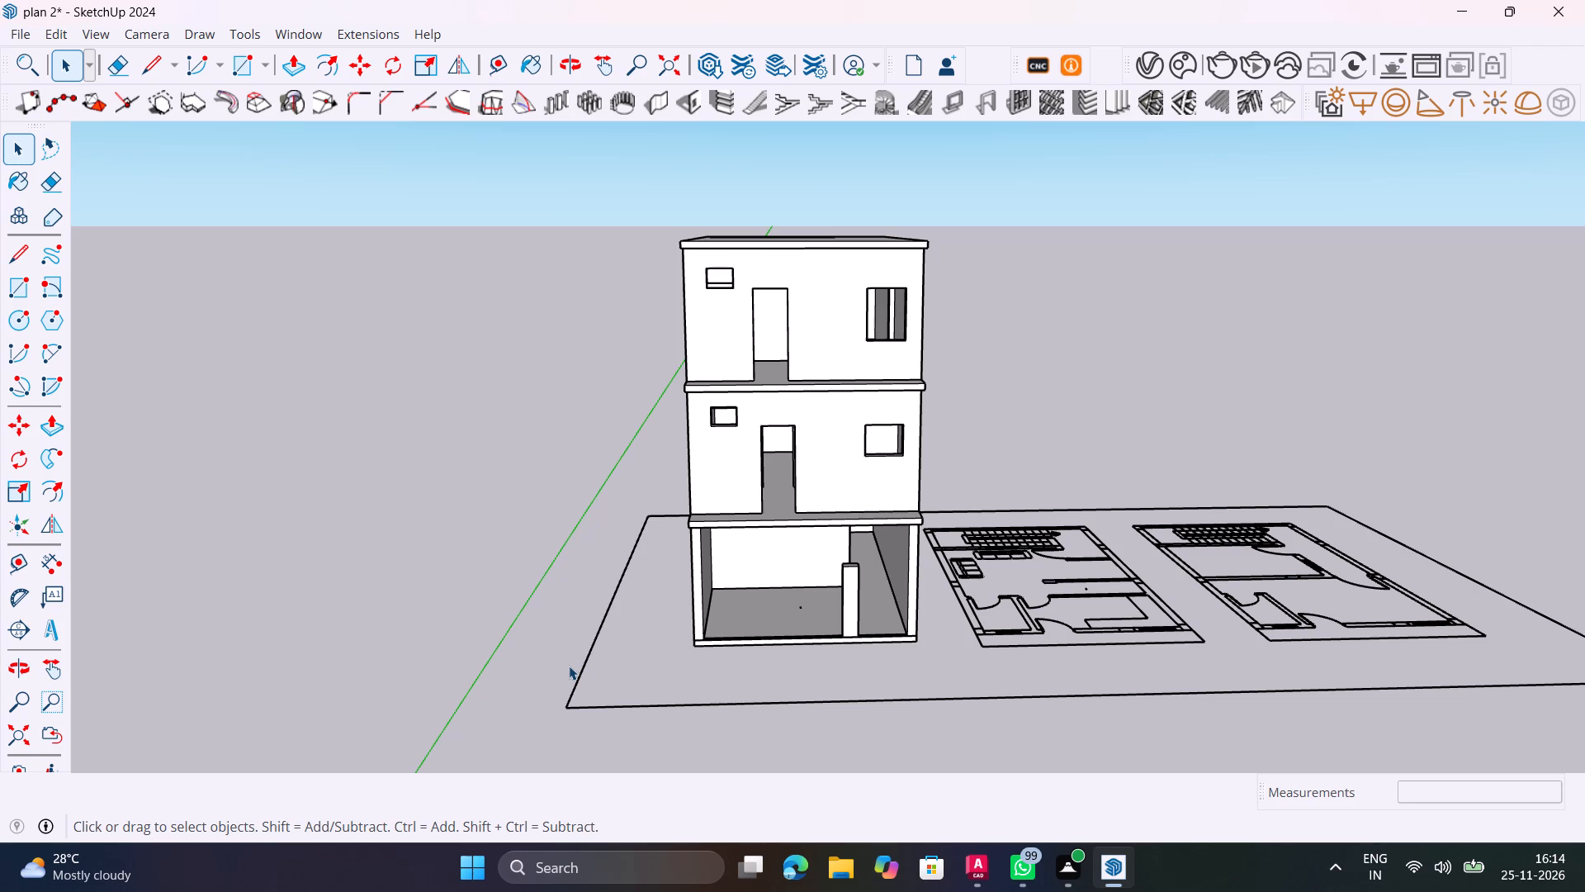
shift+middle_drag(779, 739, 406, 723)
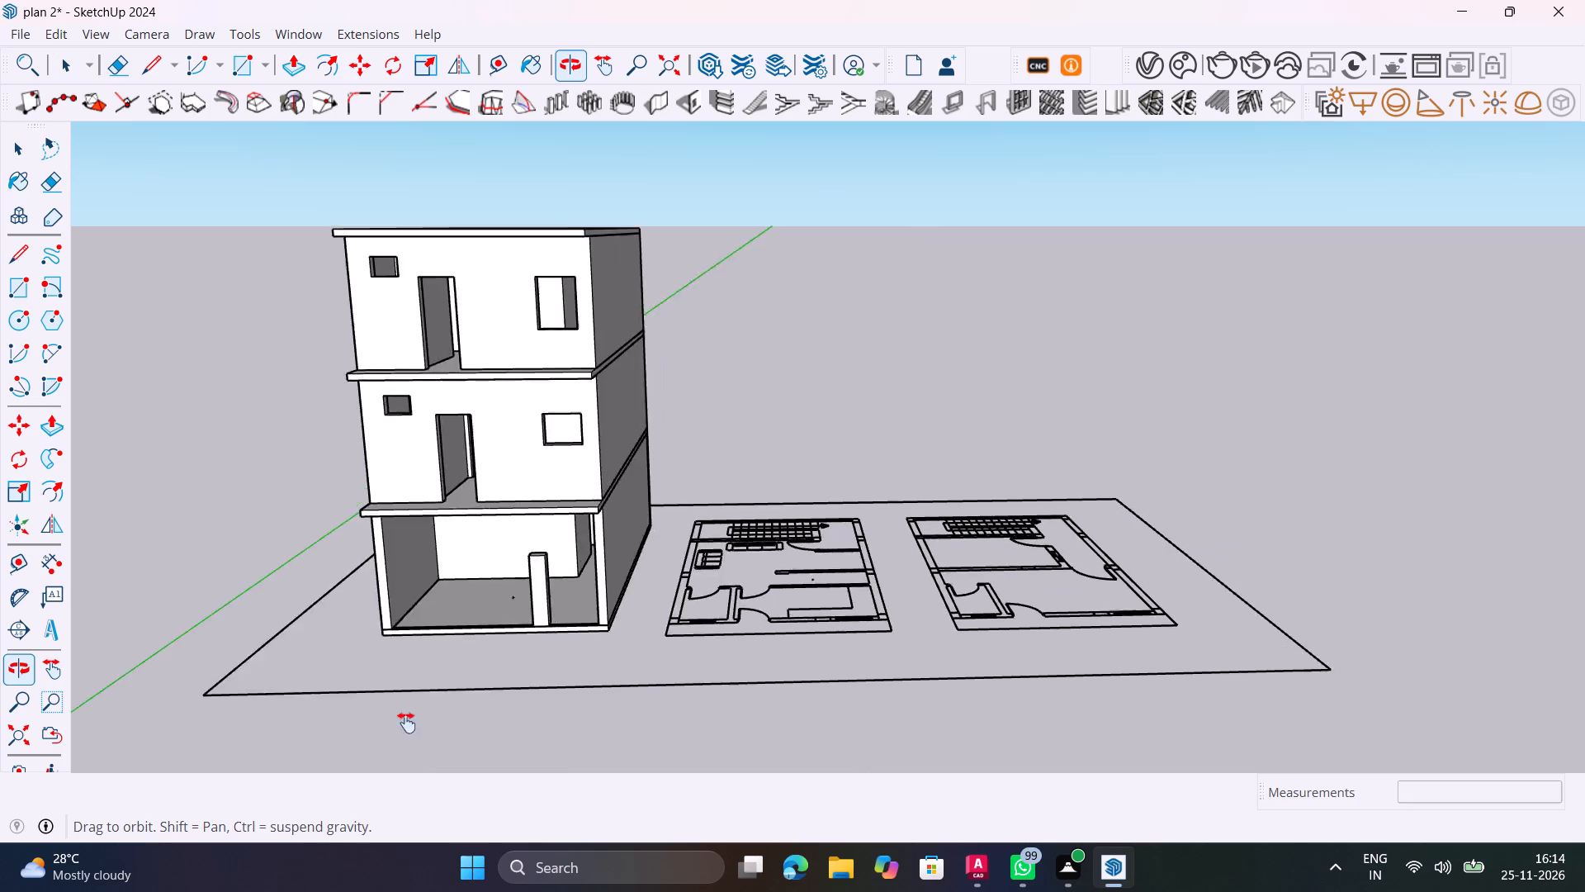
shift+middle_drag(406, 723, 302, 824)
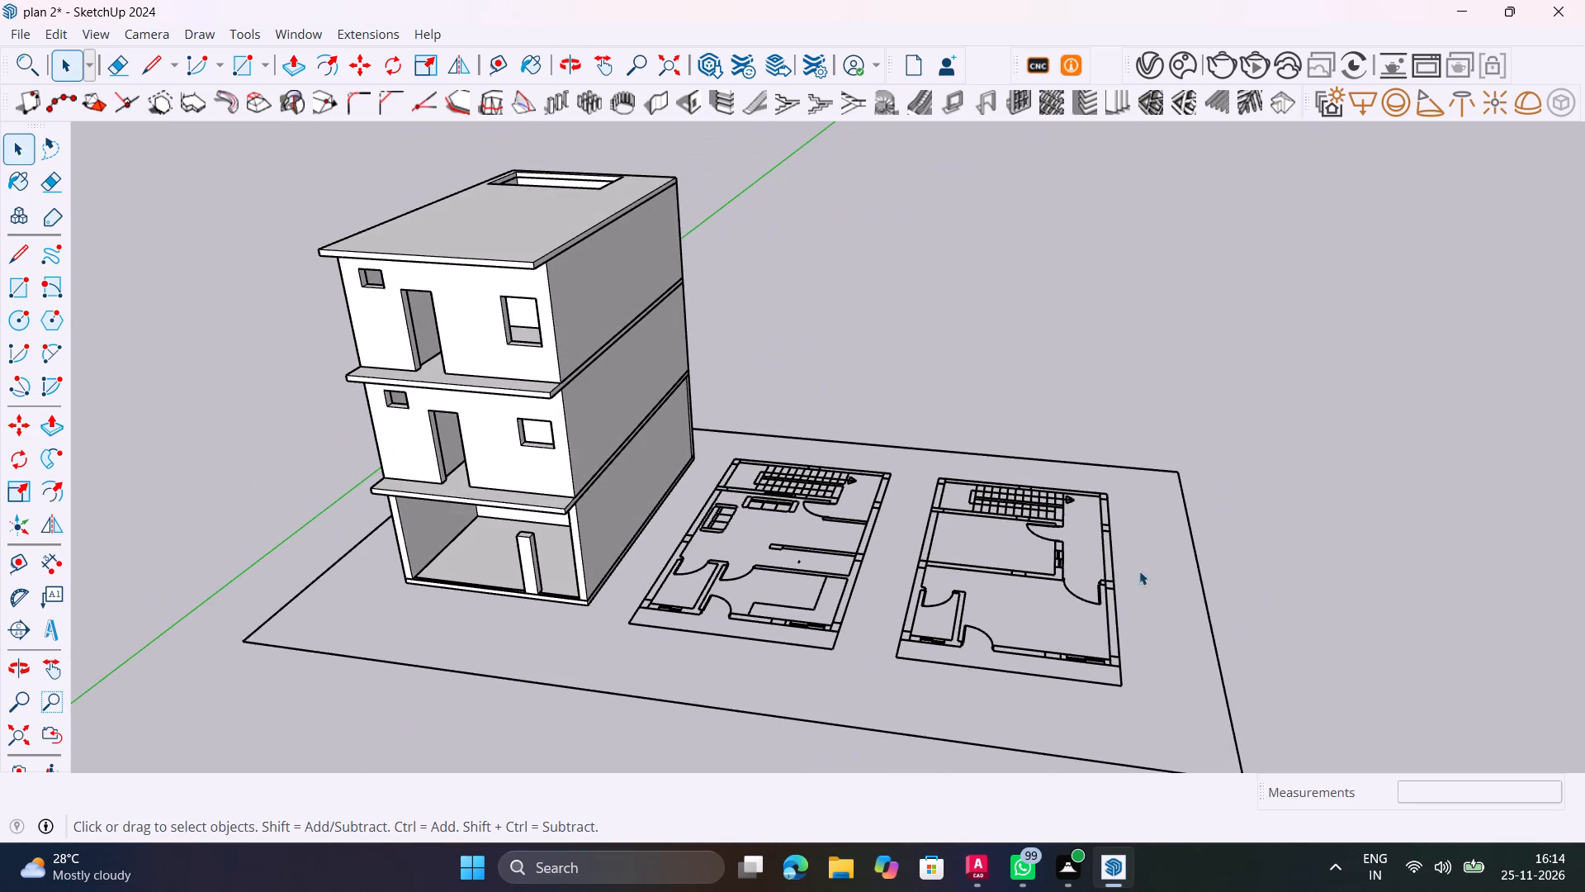
scroll(1114, 548, up, 9)
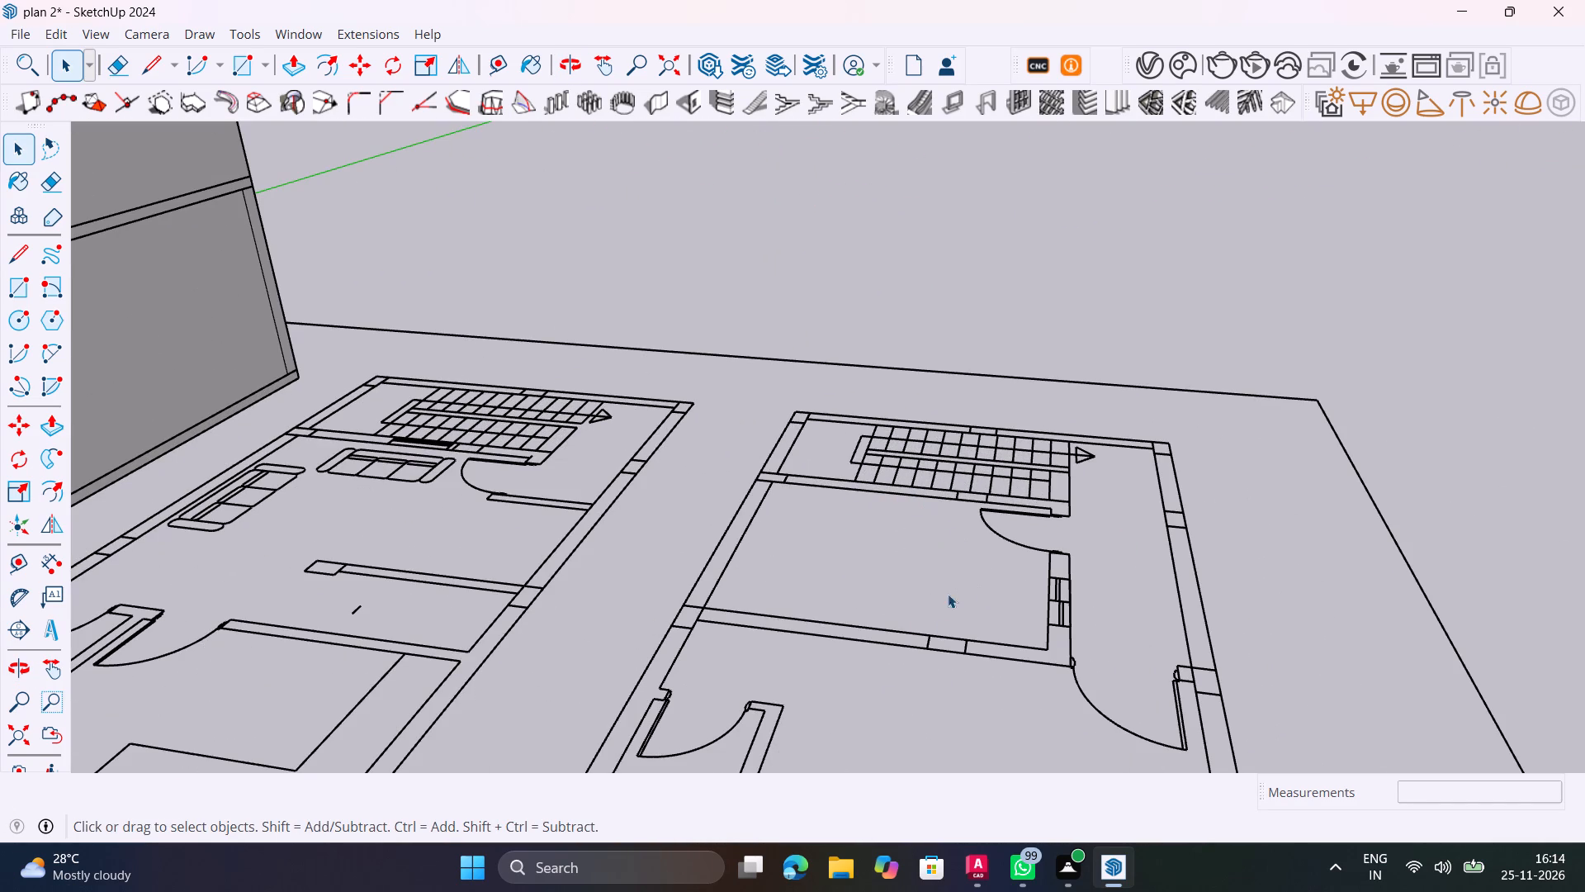
scroll(929, 597, down, 9)
shift+middle_drag(879, 574, 932, 620)
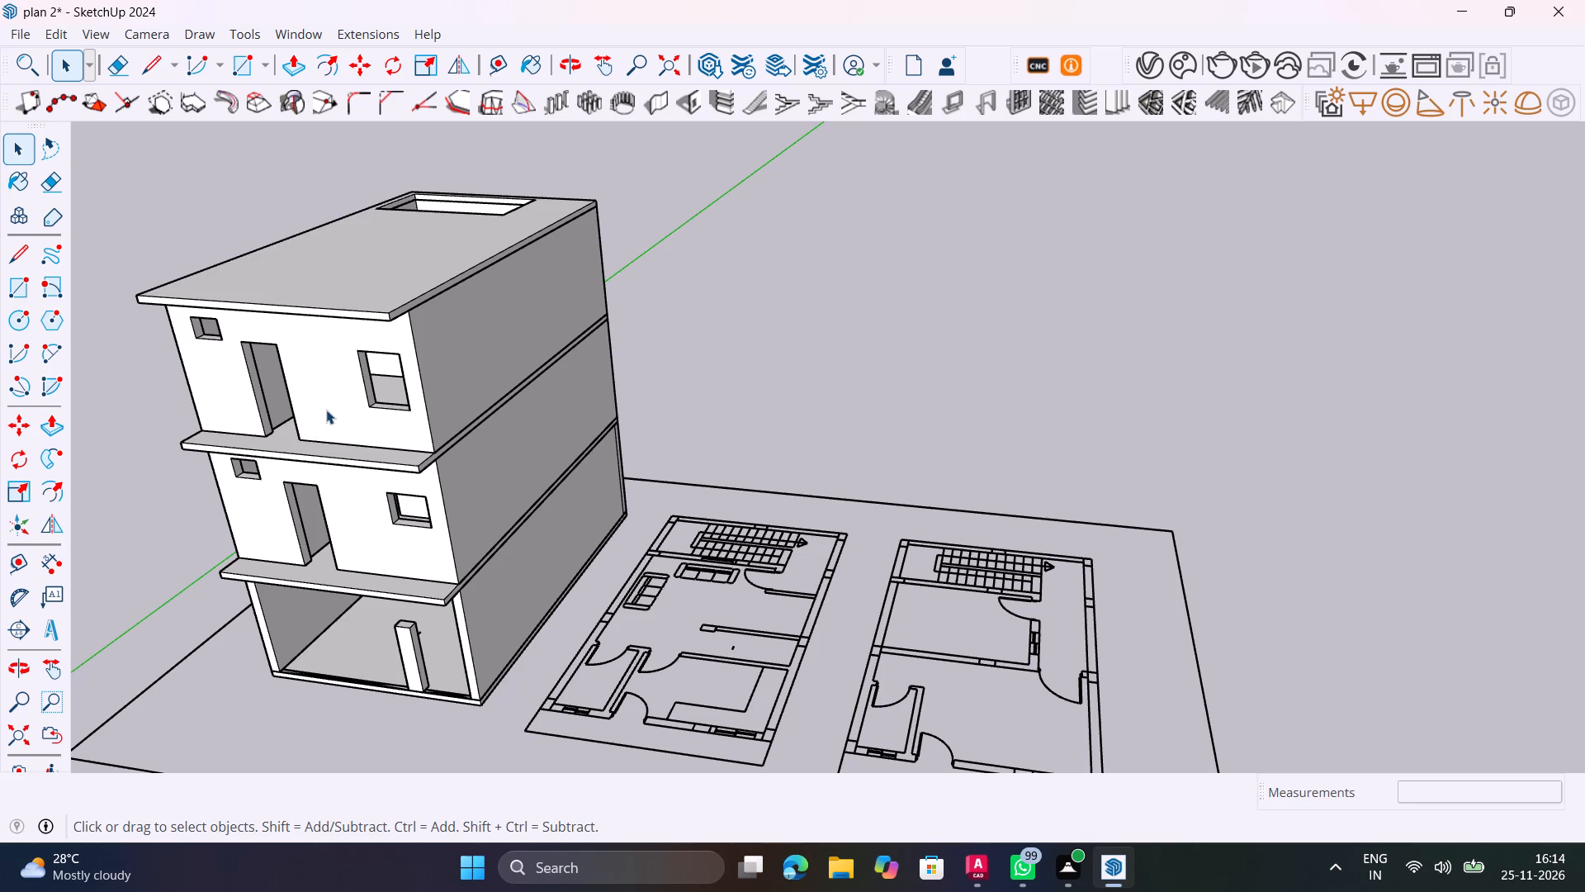
scroll(319, 412, up, 4)
scroll(319, 395, down, 6)
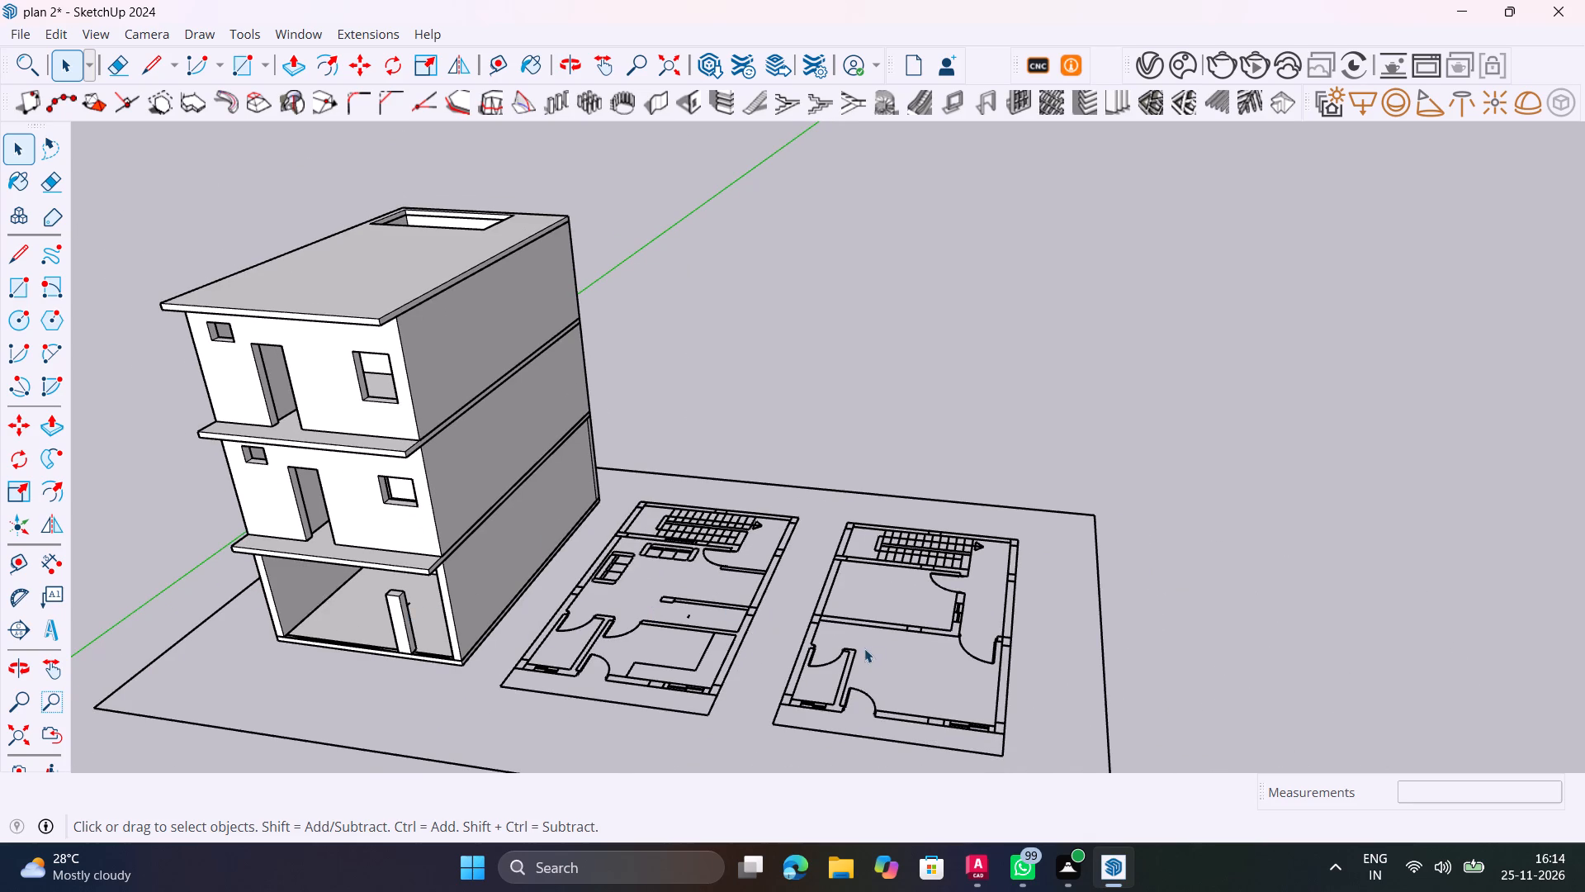
middle_drag(499, 450, 637, 397)
middle_drag(637, 397, 719, 372)
Copy the staircase seen through the roof slab's stair opening to open ground outside the house, about 36' 7" away.
middle_drag(301, 310, 464, 408)
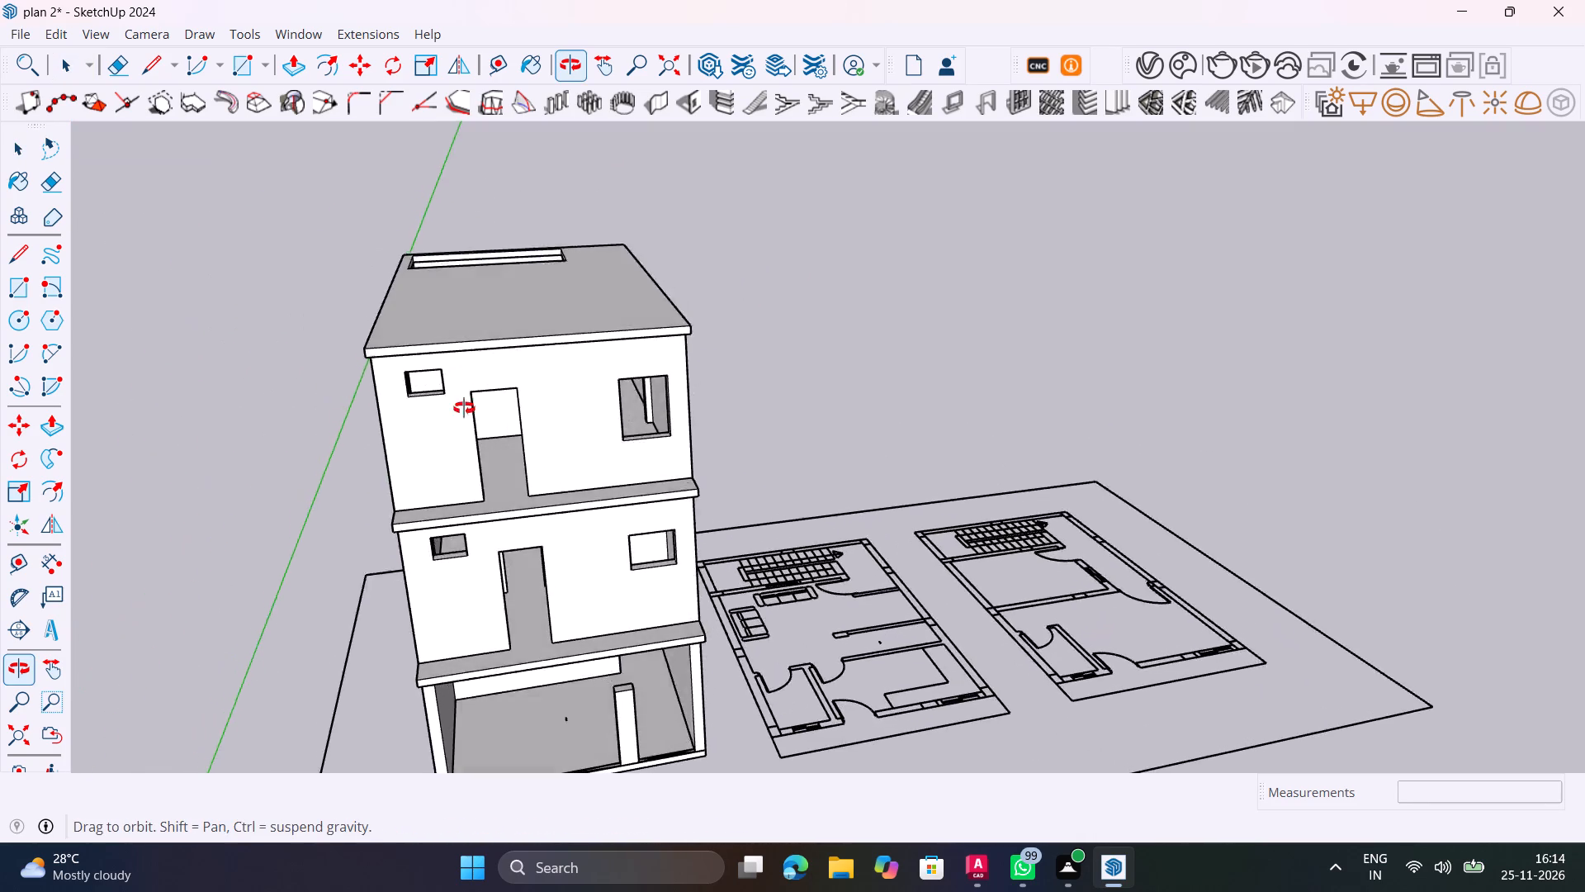
middle_drag(464, 408, 445, 455)
scroll(493, 246, up, 9)
middle_drag(469, 256, 522, 157)
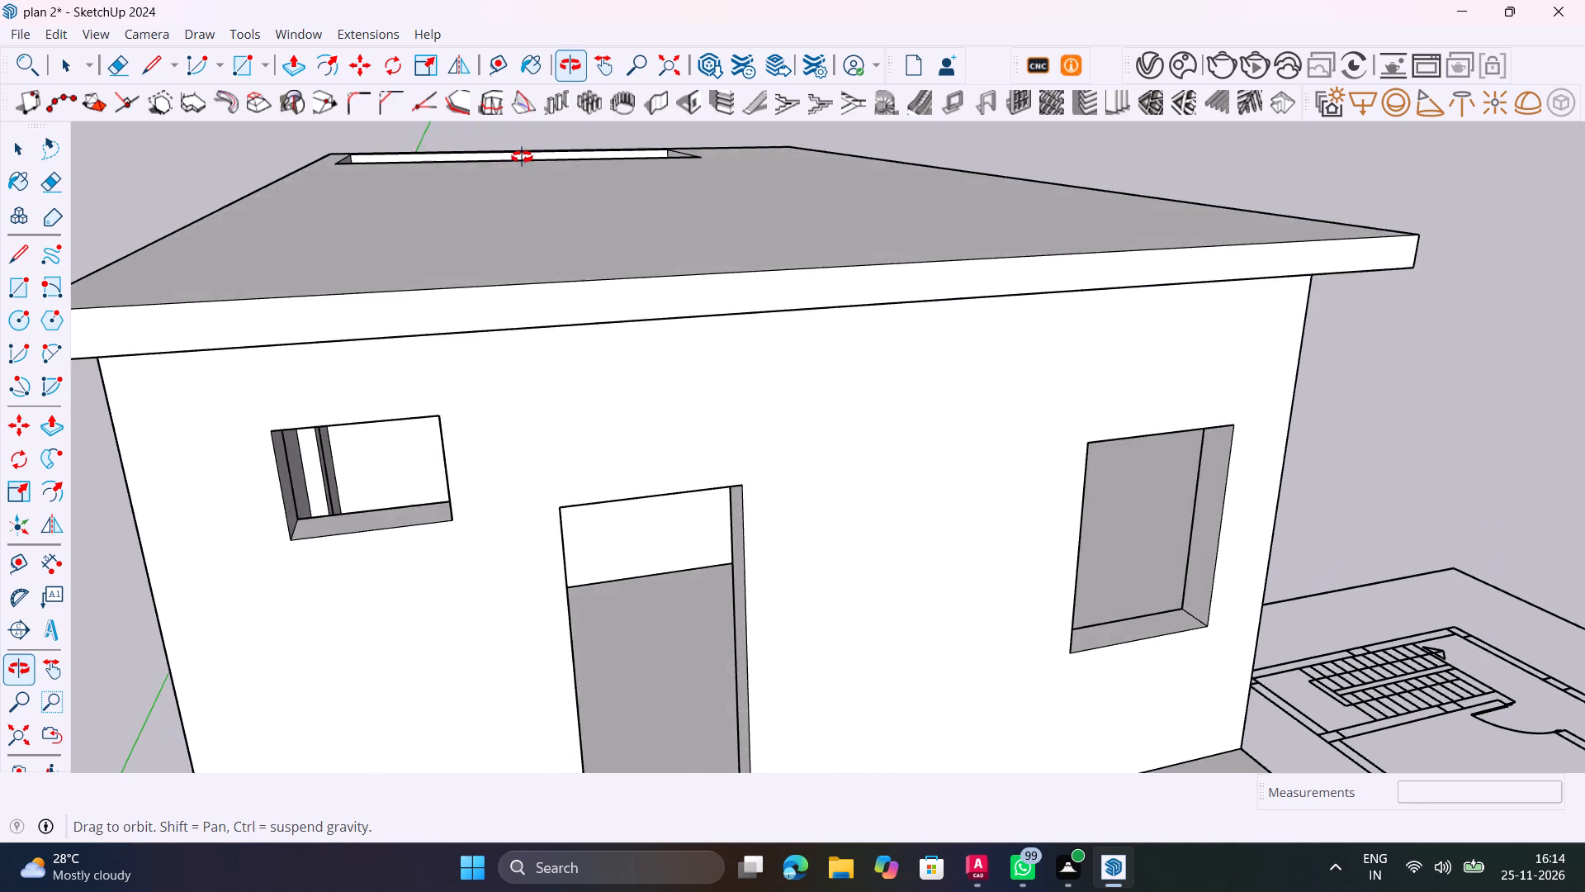
middle_drag(522, 157, 272, 525)
middle_drag(477, 434, 959, 473)
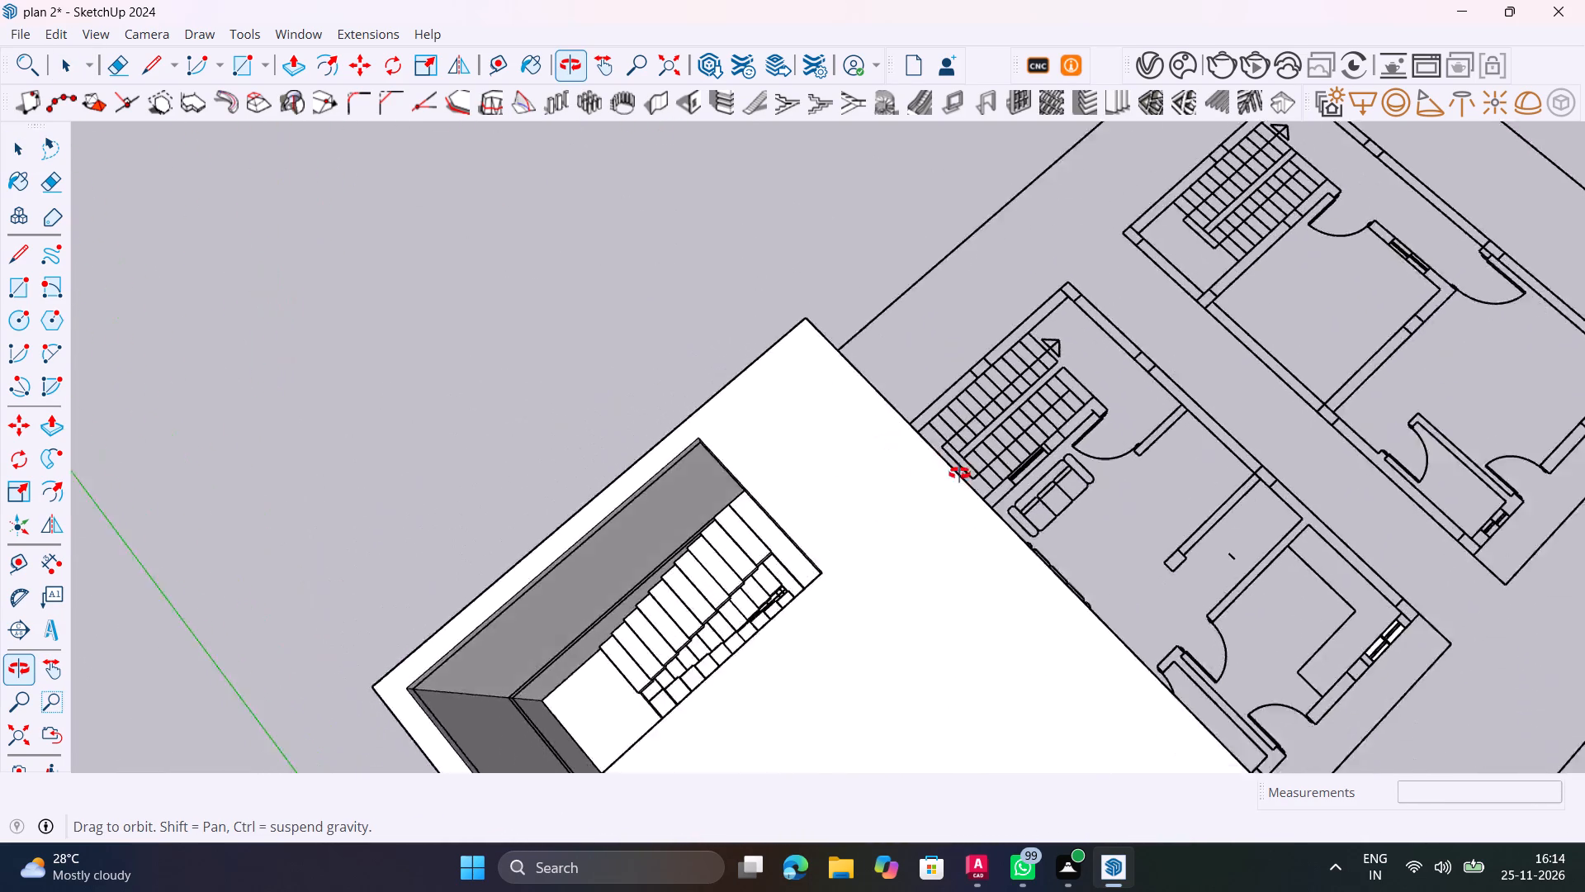
middle_drag(959, 473, 1259, 467)
scroll(943, 577, up, 9)
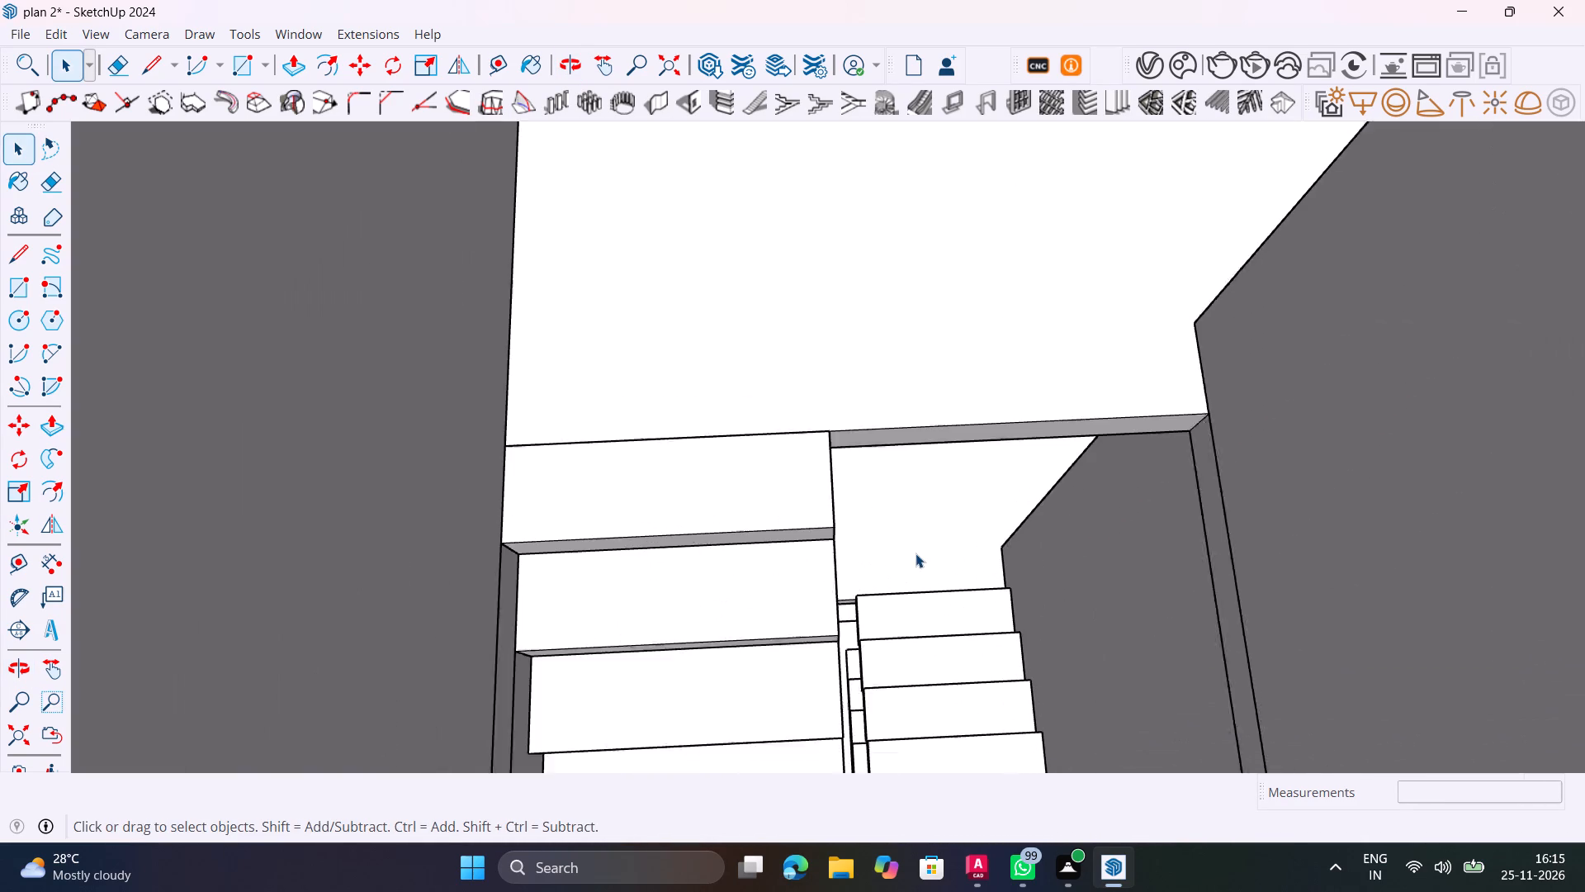
scroll(916, 553, up, 2)
click(976, 624)
key(m)
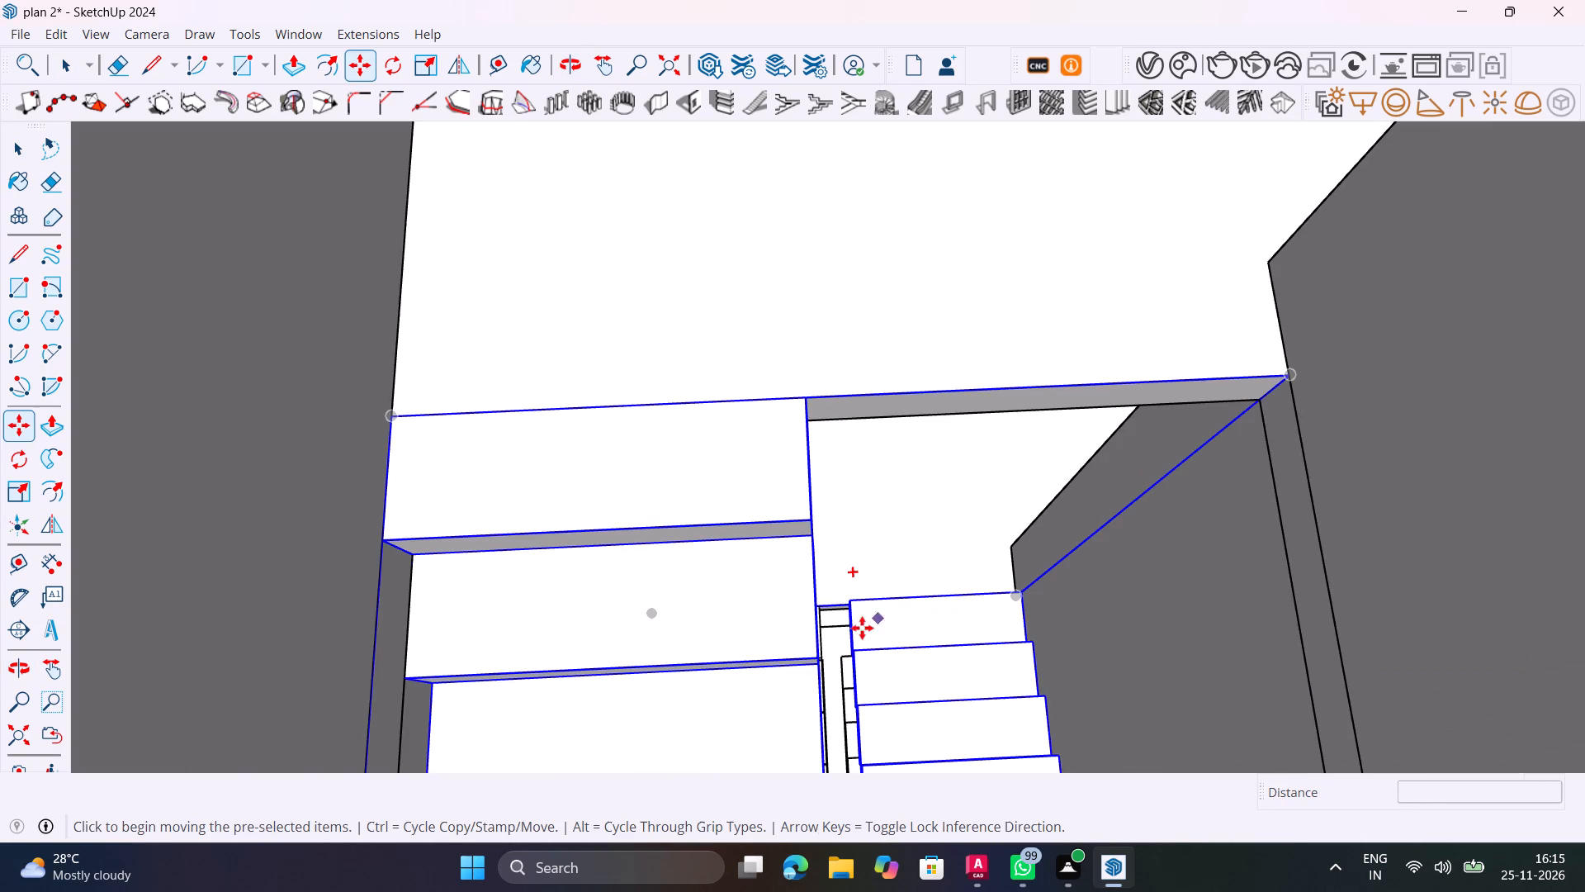
click(845, 610)
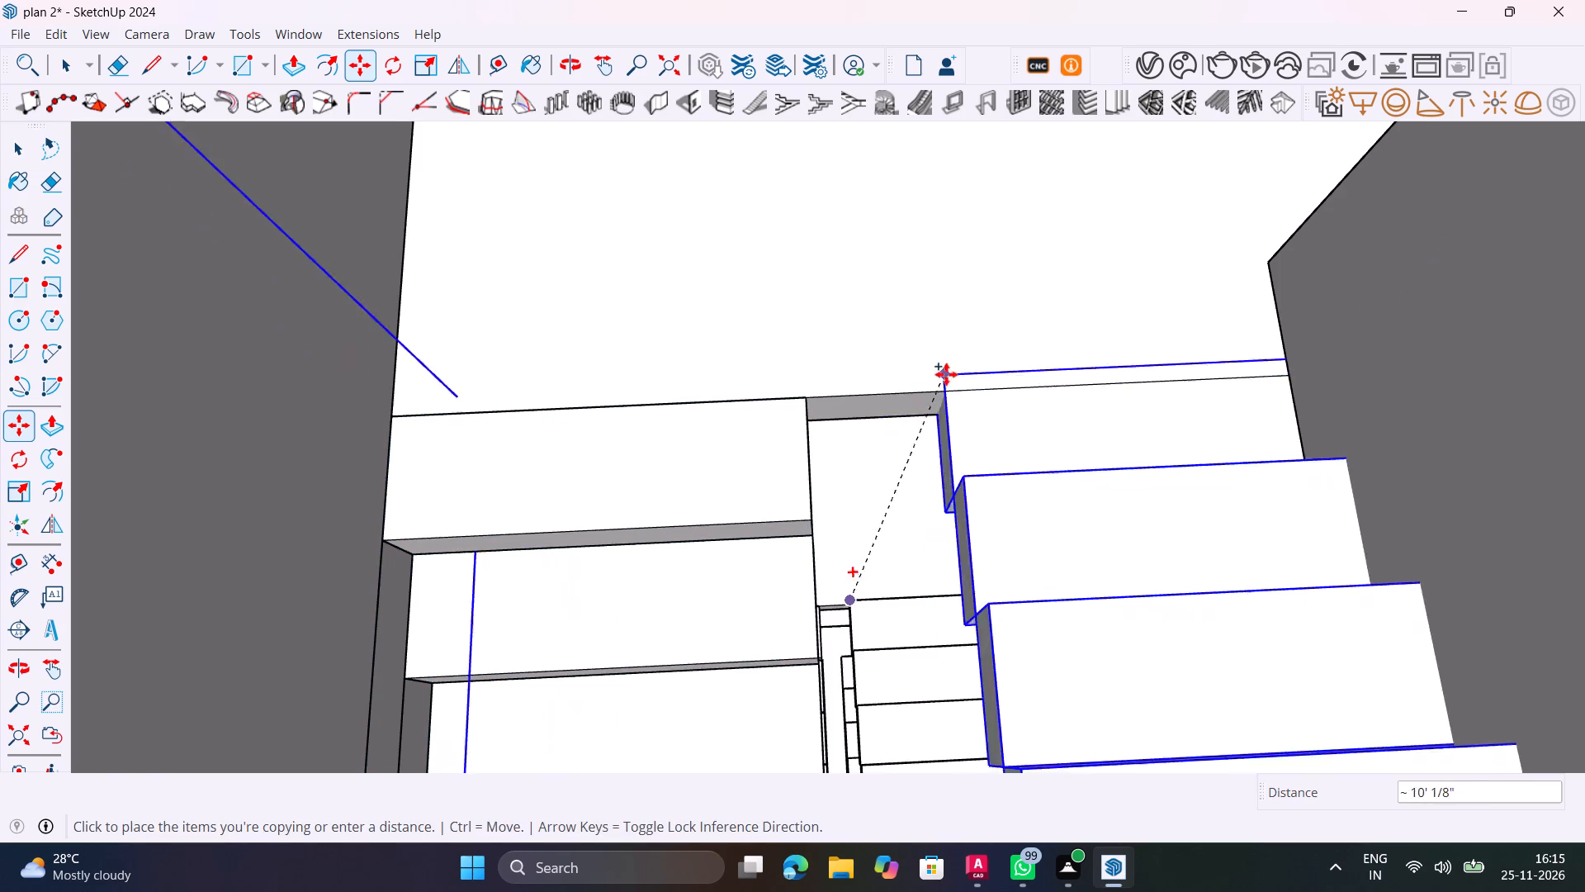
scroll(863, 304, down, 20)
scroll(863, 304, down, 6)
click(457, 458)
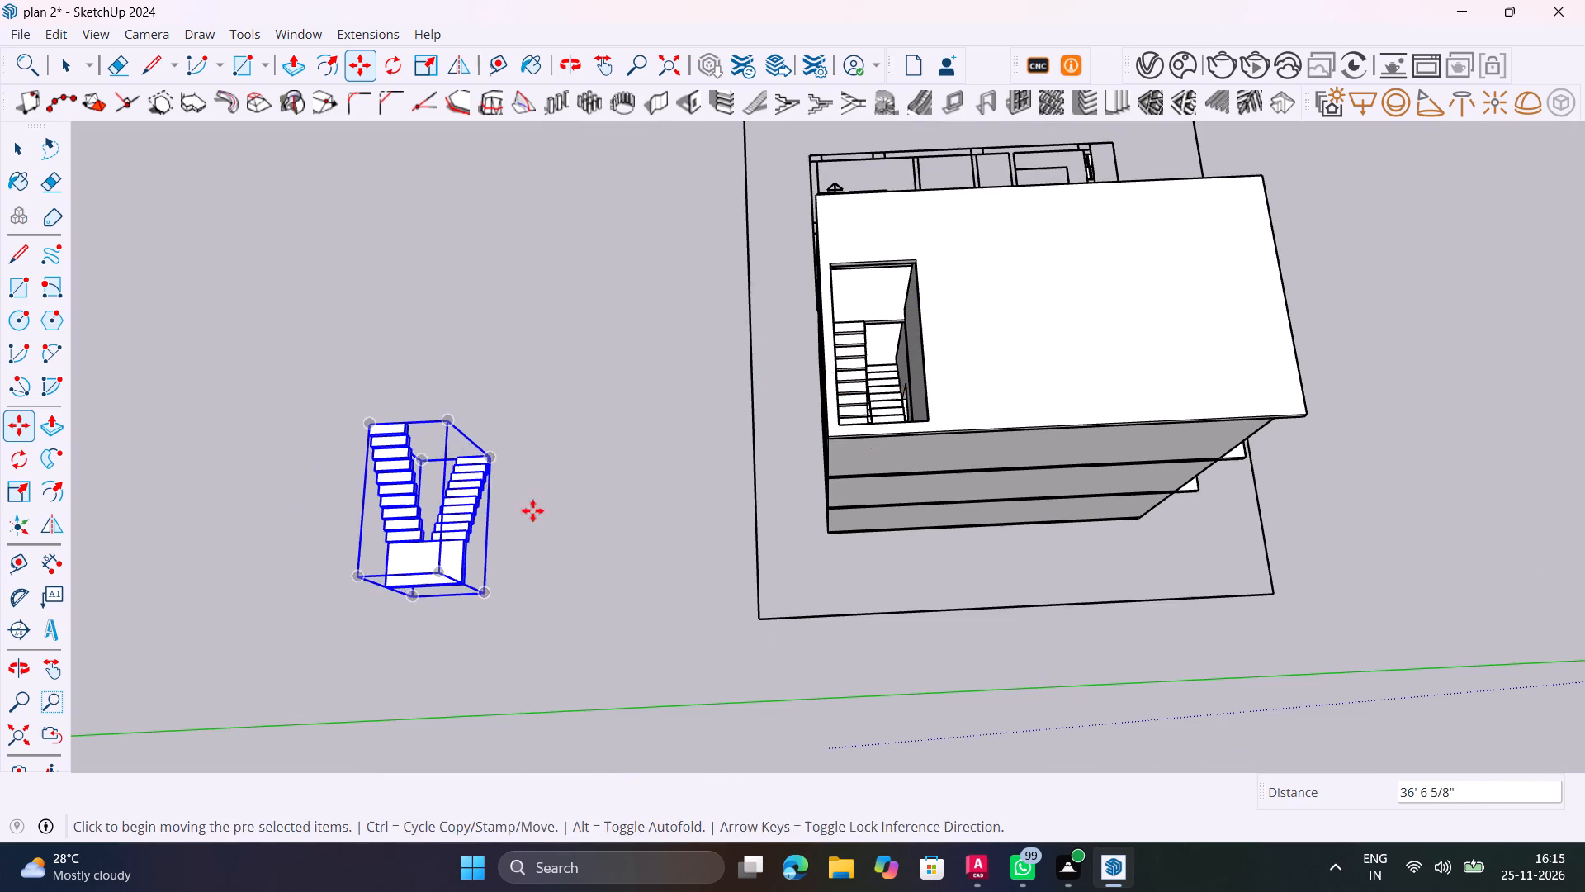
middle_drag(575, 532, 1584, 409)
key(space)
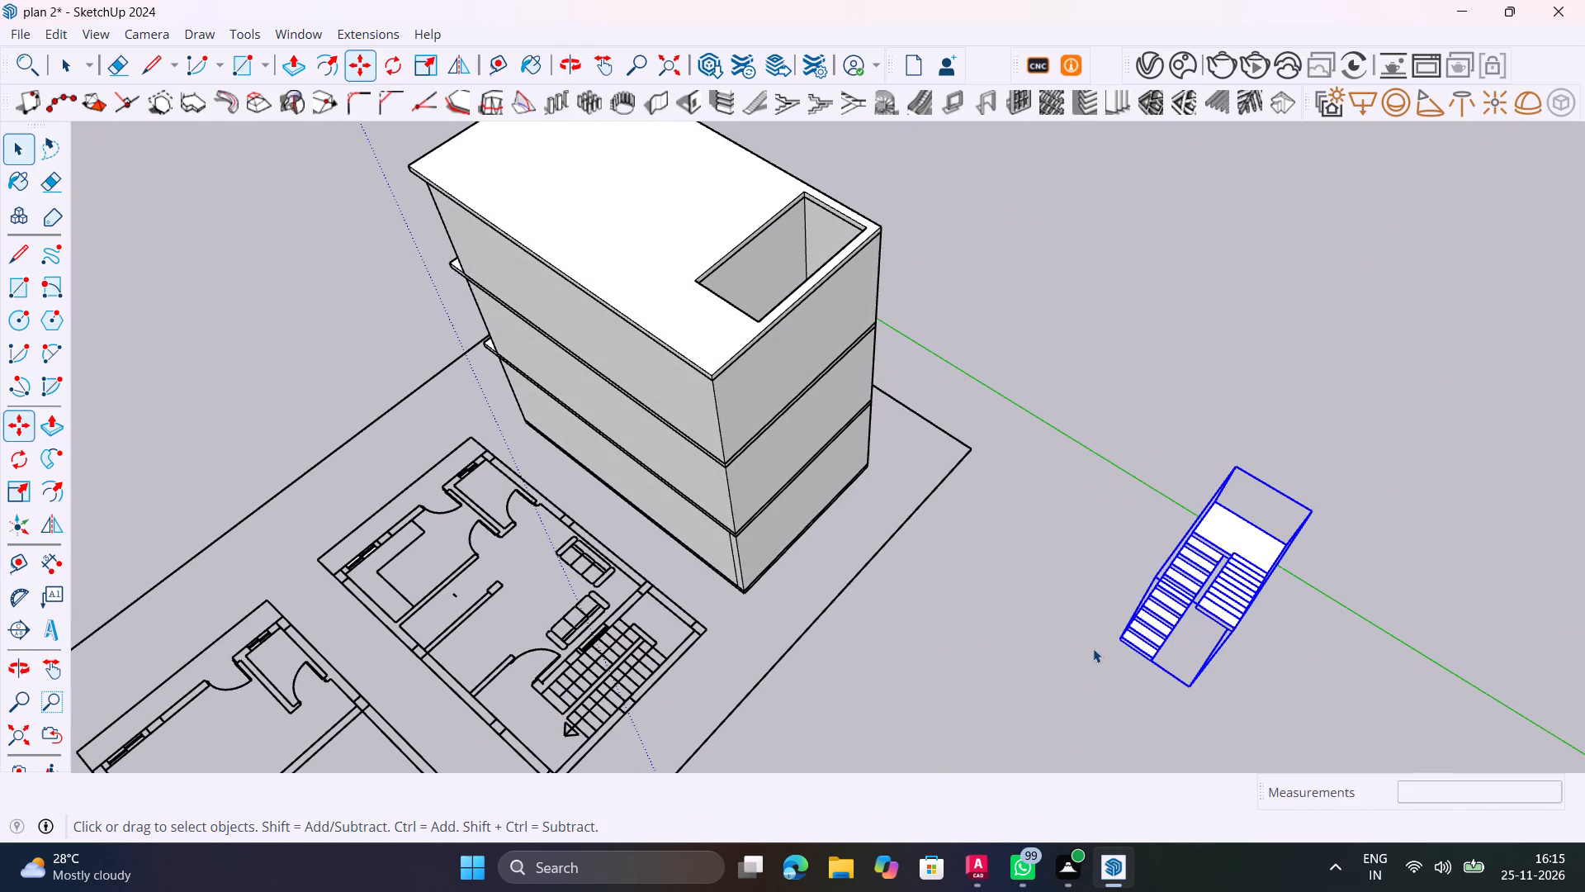
Move the staircase copy by its bottom step corner into the top storey's stairwell, seating it on the floor against the stairwell wall.
scroll(1091, 624, up, 3)
shift+scroll(978, 641, up, 1)
shift+middle_drag(835, 564, 1162, 670)
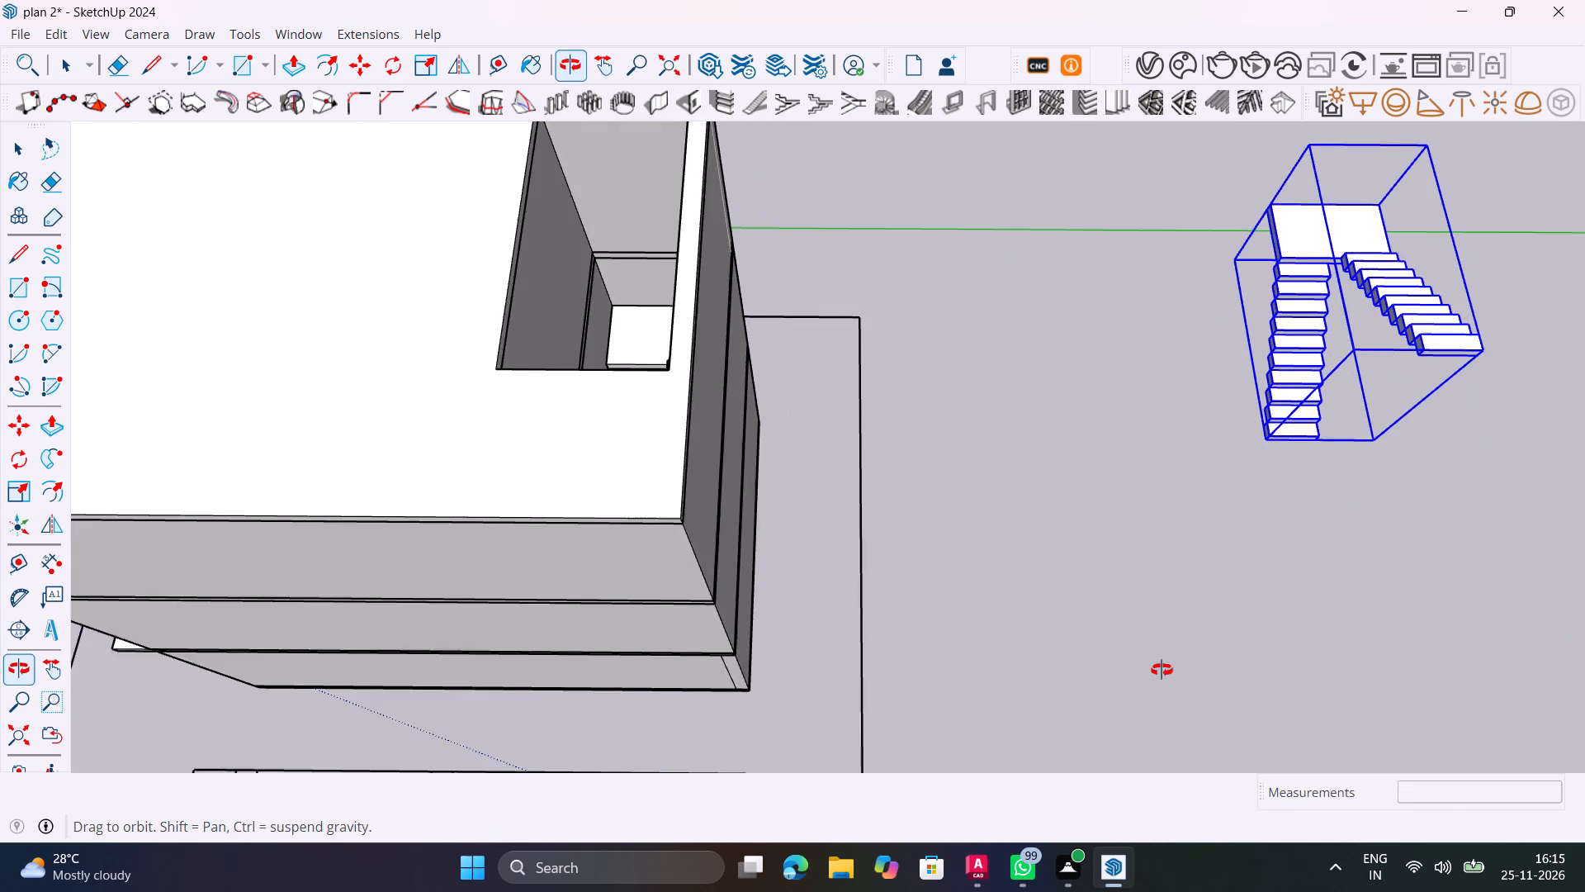
shift+middle_drag(1162, 670, 1164, 671)
shift+middle_drag(981, 553, 1020, 827)
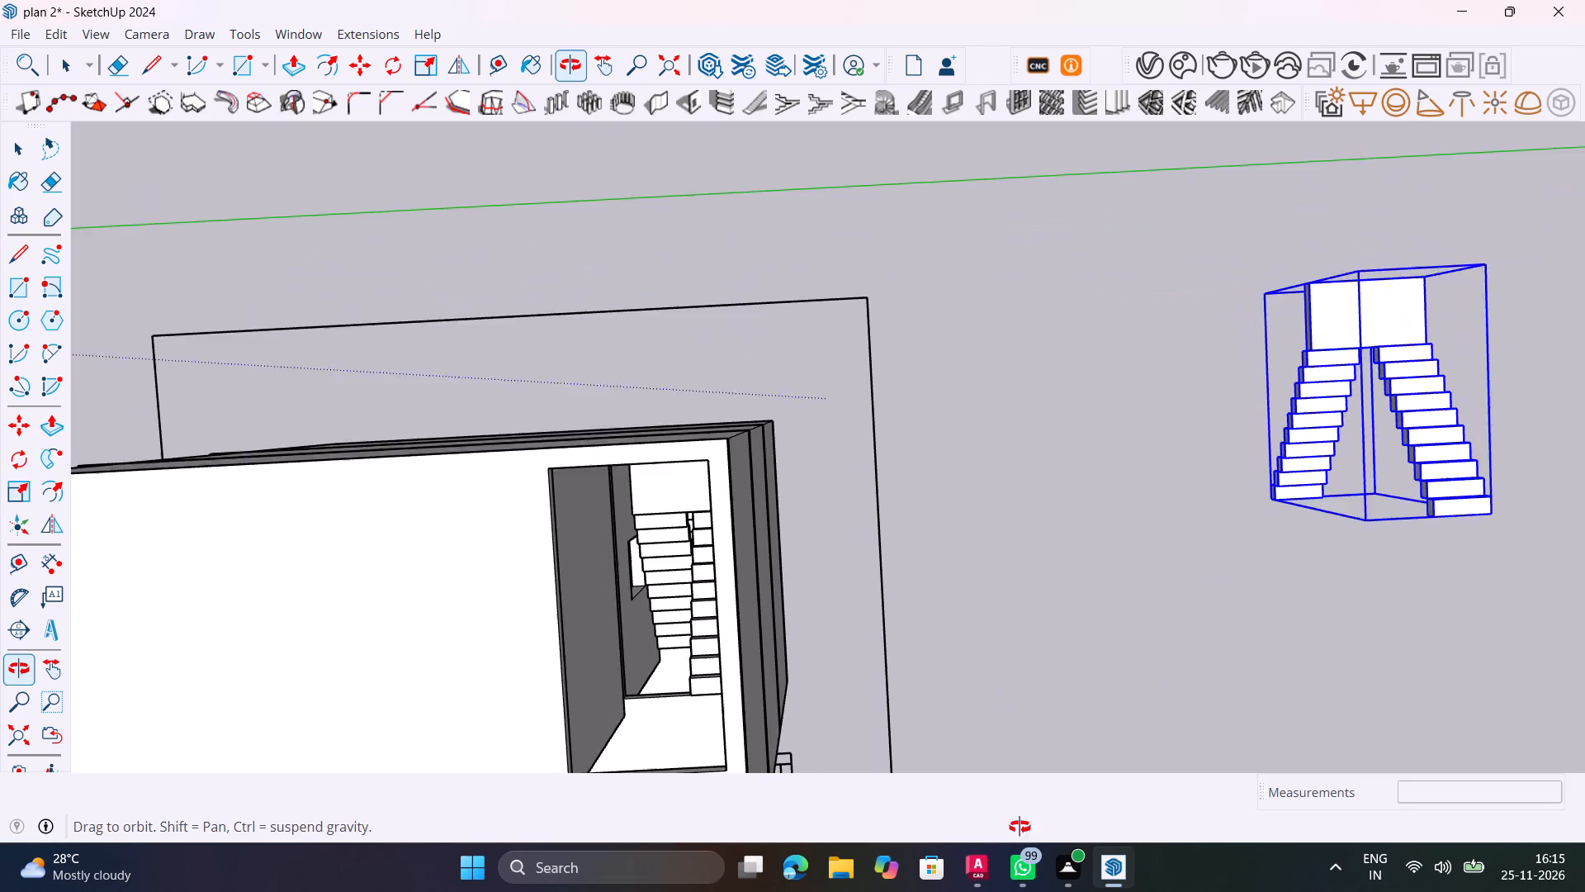
shift+middle_drag(1020, 827, 777, 788)
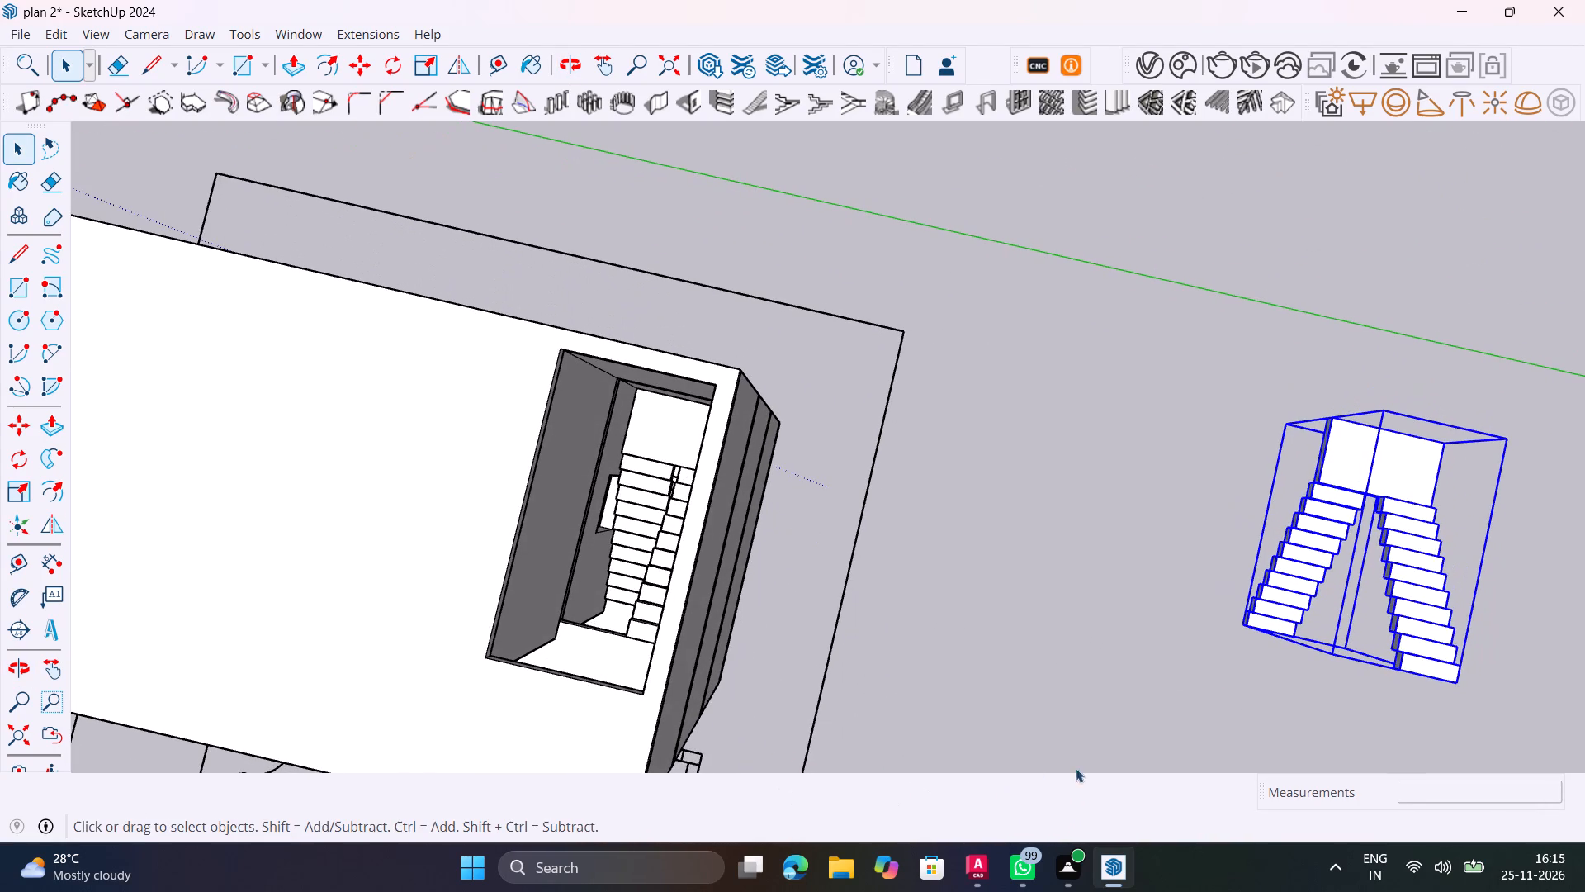
scroll(1219, 626, up, 6)
middle_drag(1223, 641, 1391, 473)
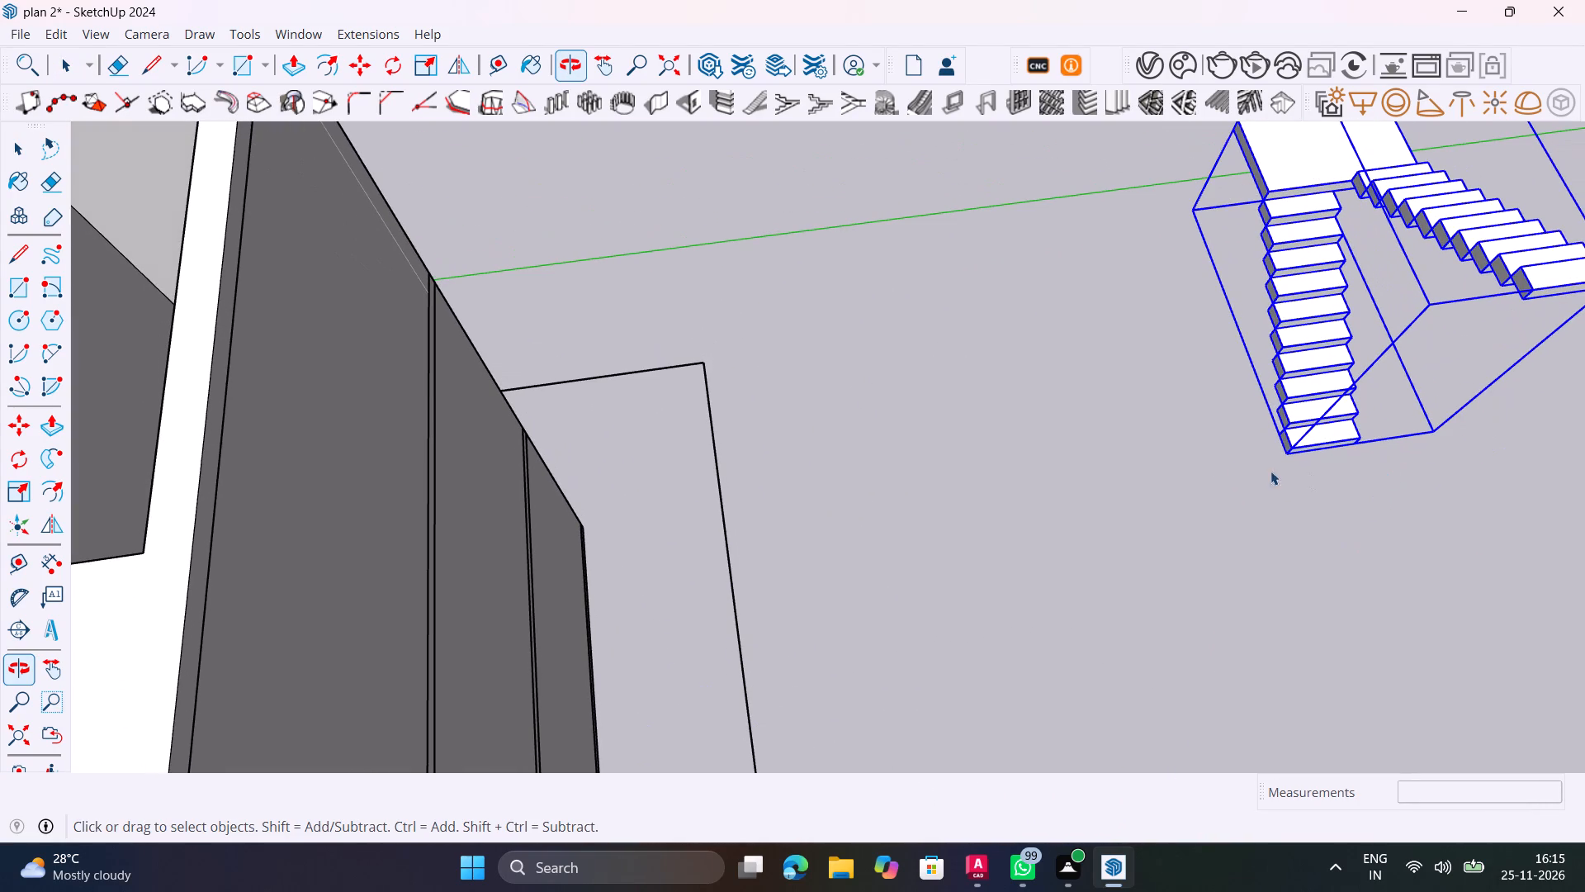
key(m)
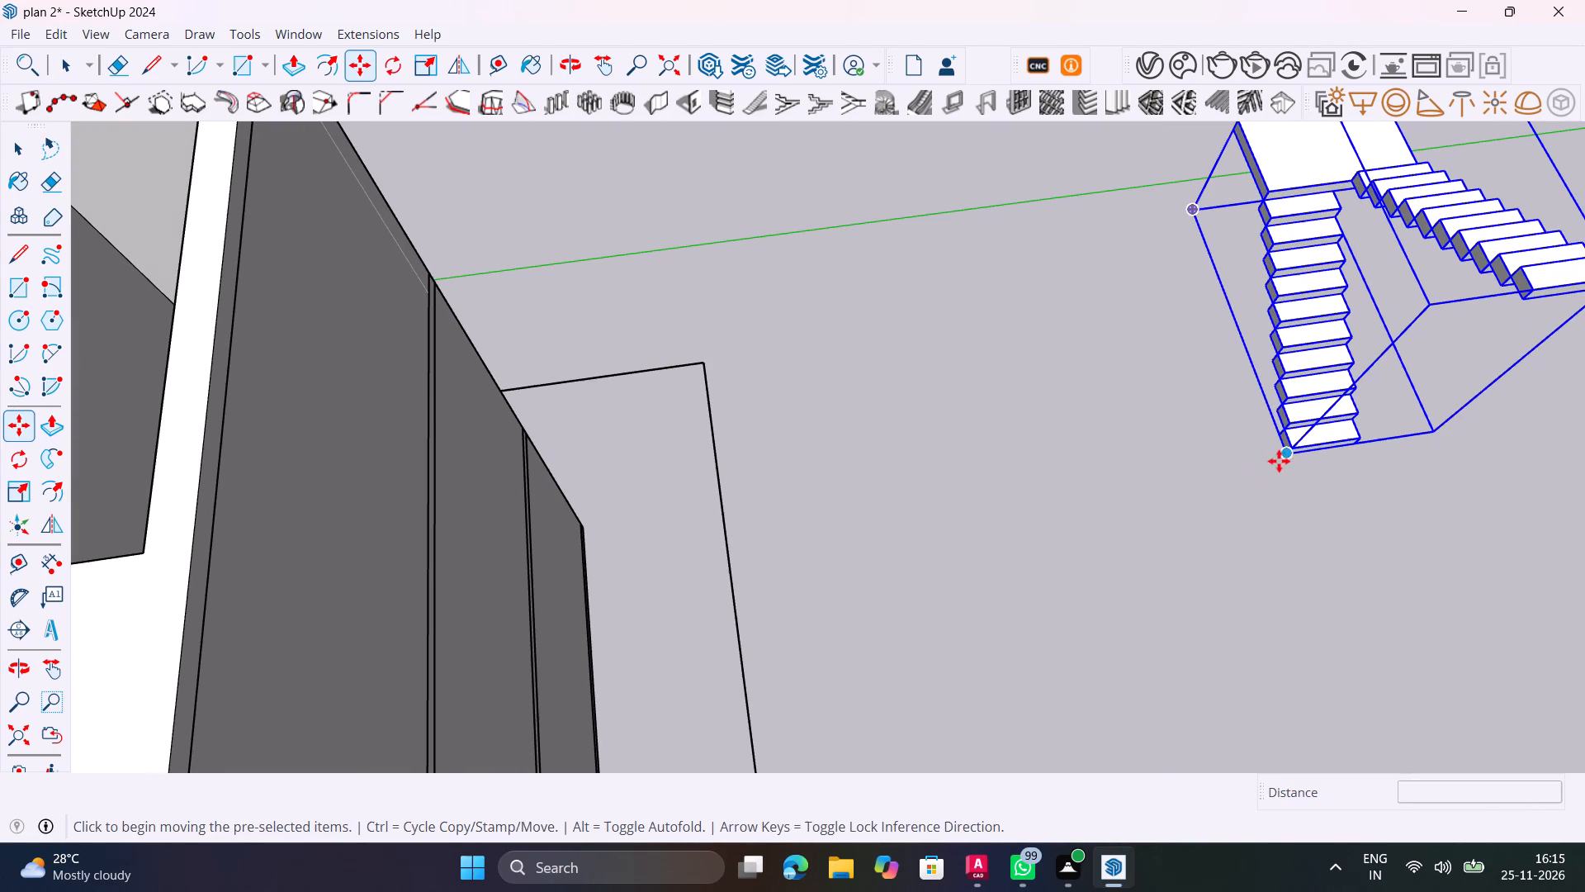
click(1286, 458)
scroll(1086, 500, down, 12)
scroll(894, 517, up, 4)
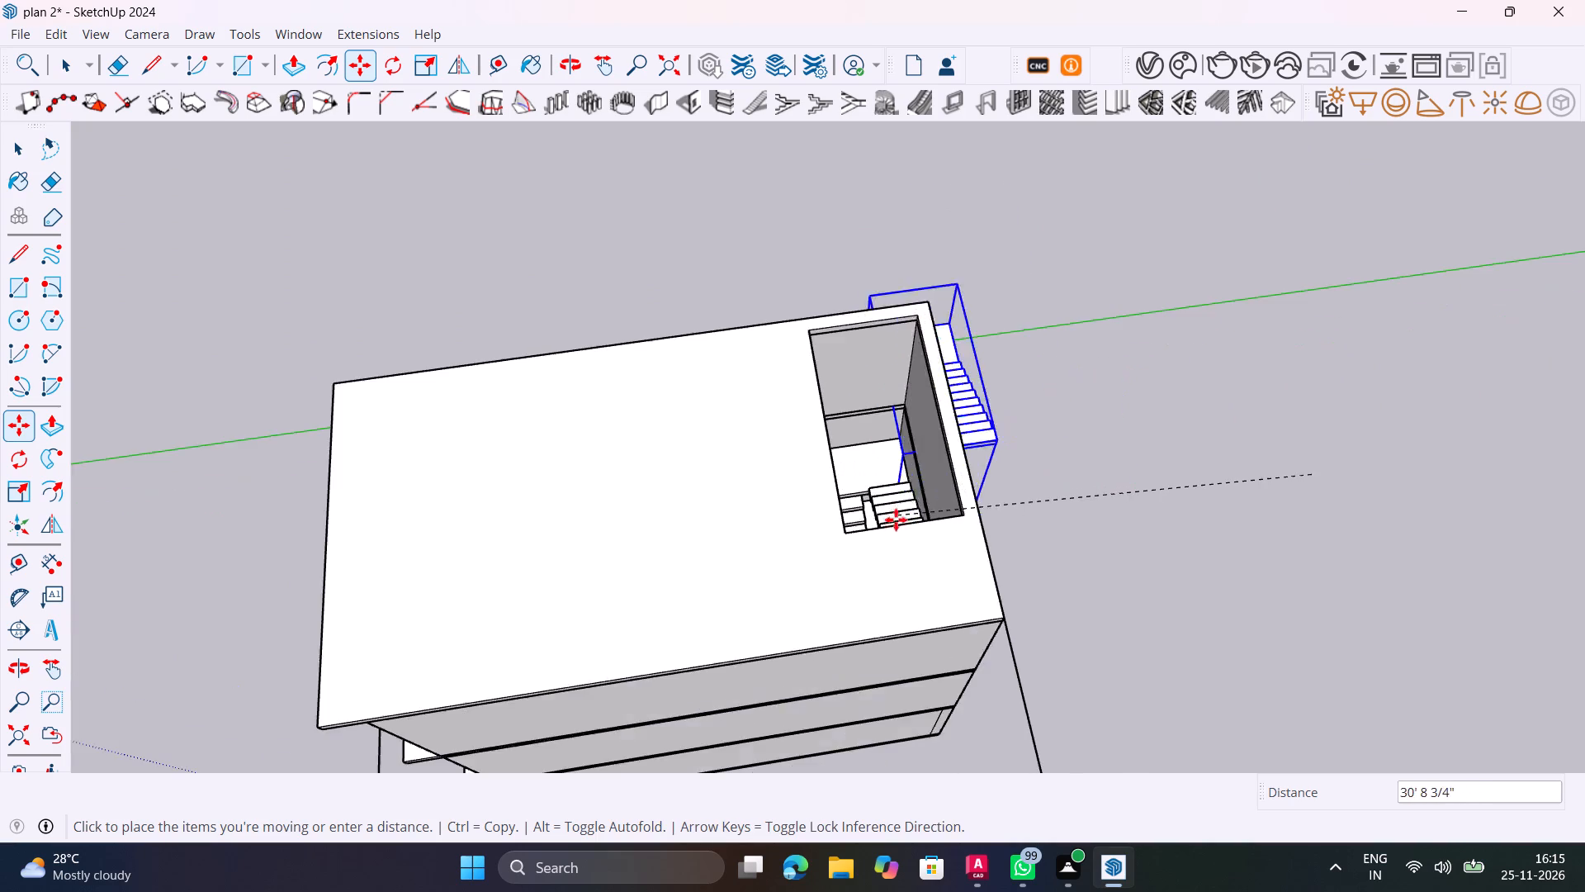
scroll(896, 520, up, 6)
middle_drag(894, 526, 847, 652)
scroll(829, 658, up, 12)
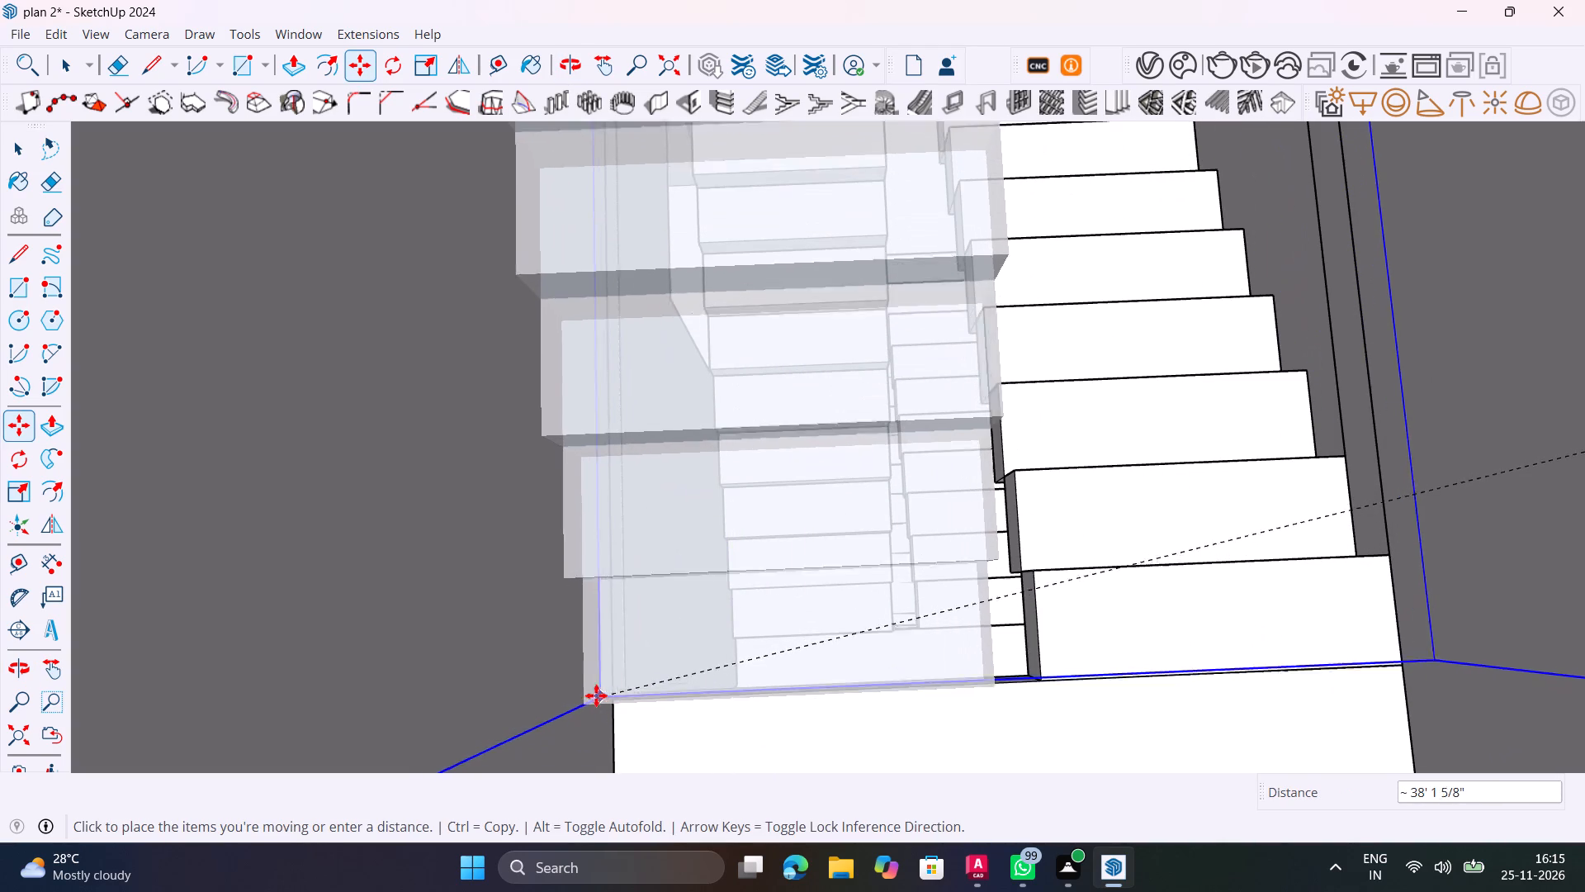
middle_drag(595, 695, 520, 472)
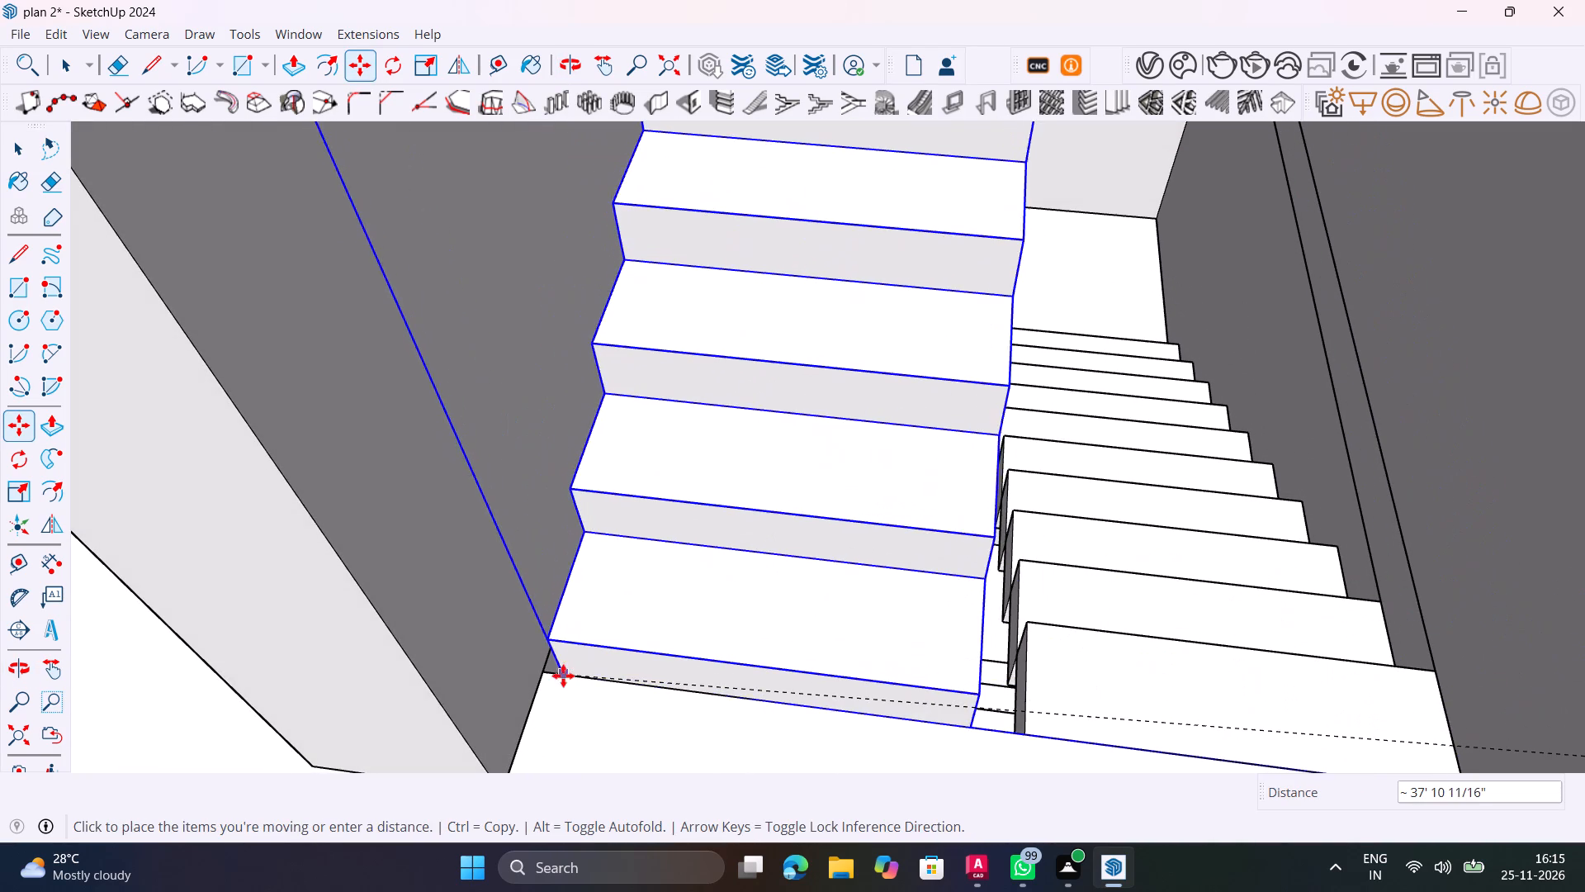
click(551, 676)
scroll(603, 616, down, 6)
key(space)
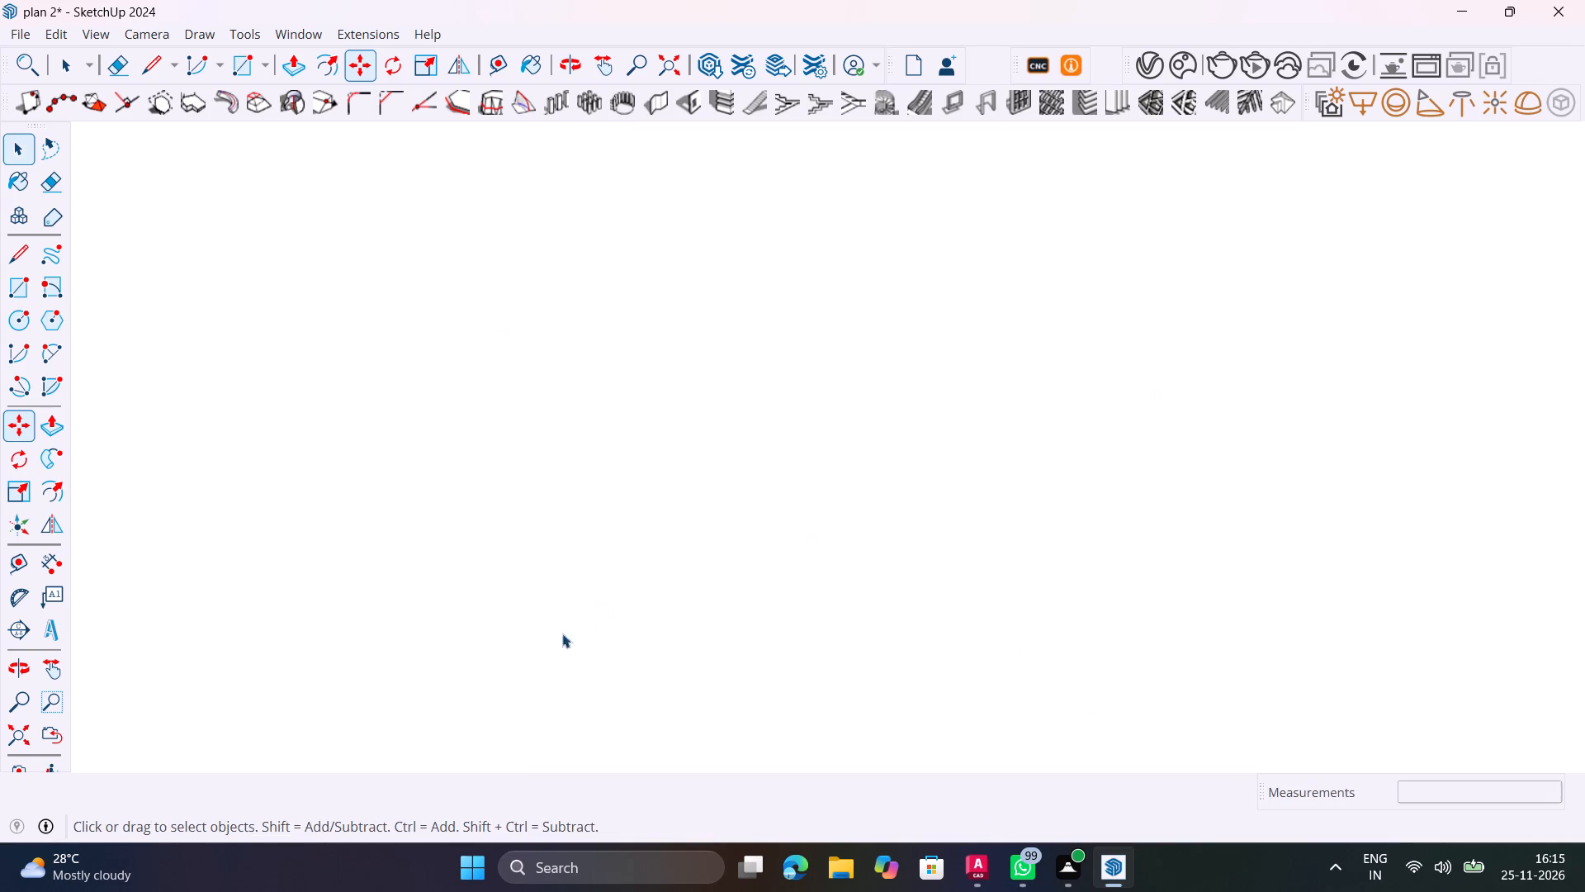
Examine the placed top-storey staircase and the flights below it through the roof slab's stair opening, from several sides.
click(17, 742)
middle_drag(937, 599, 892, 655)
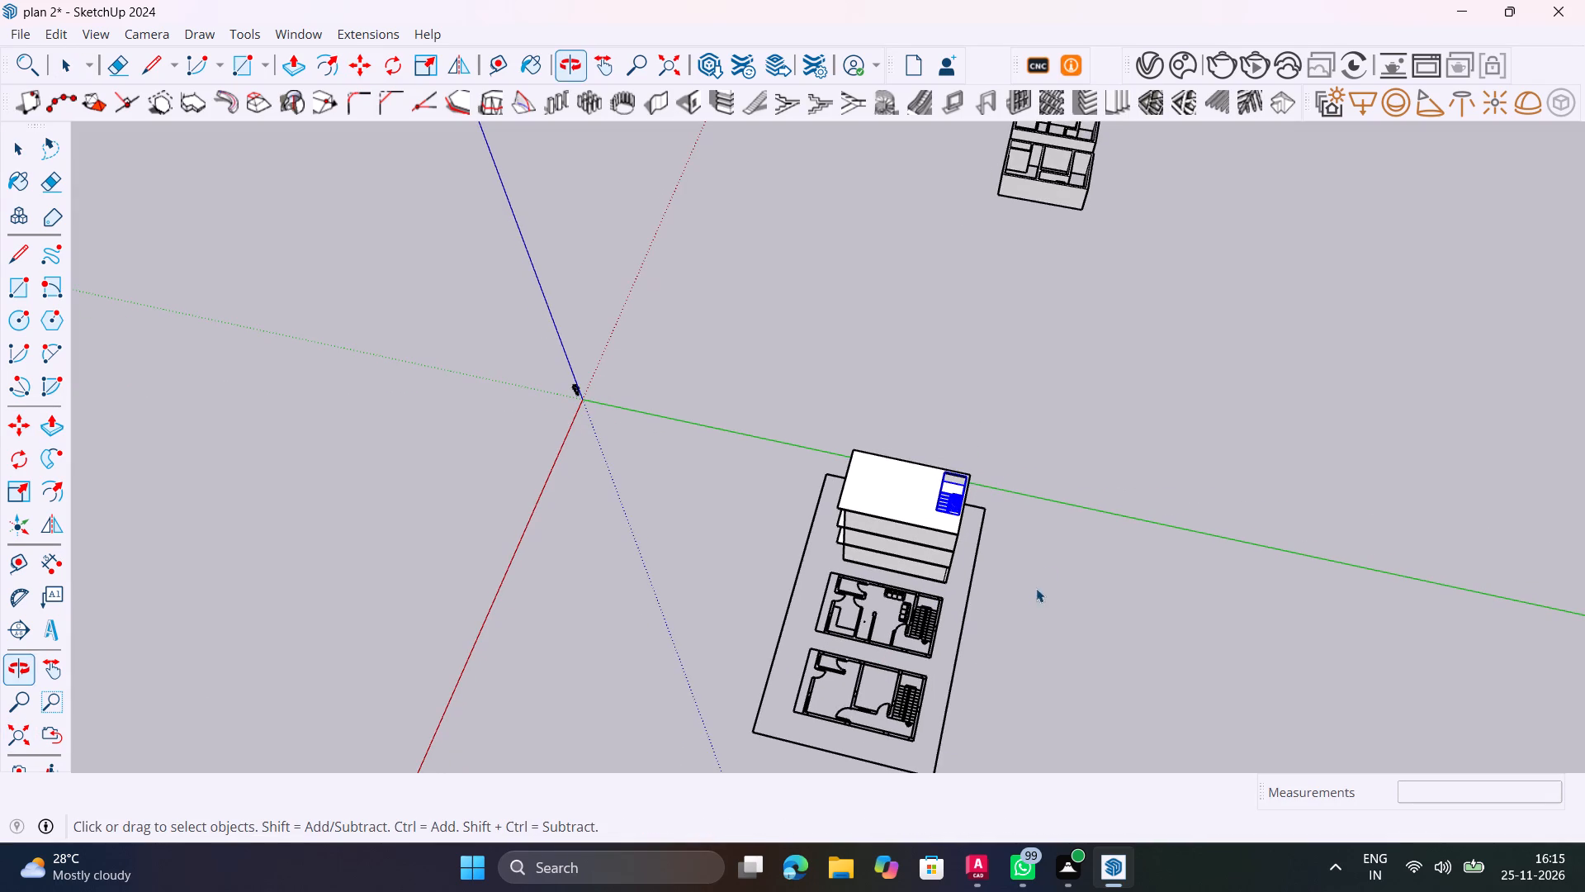
click(1045, 568)
scroll(956, 475, up, 13)
shift+middle_drag(905, 571, 744, 521)
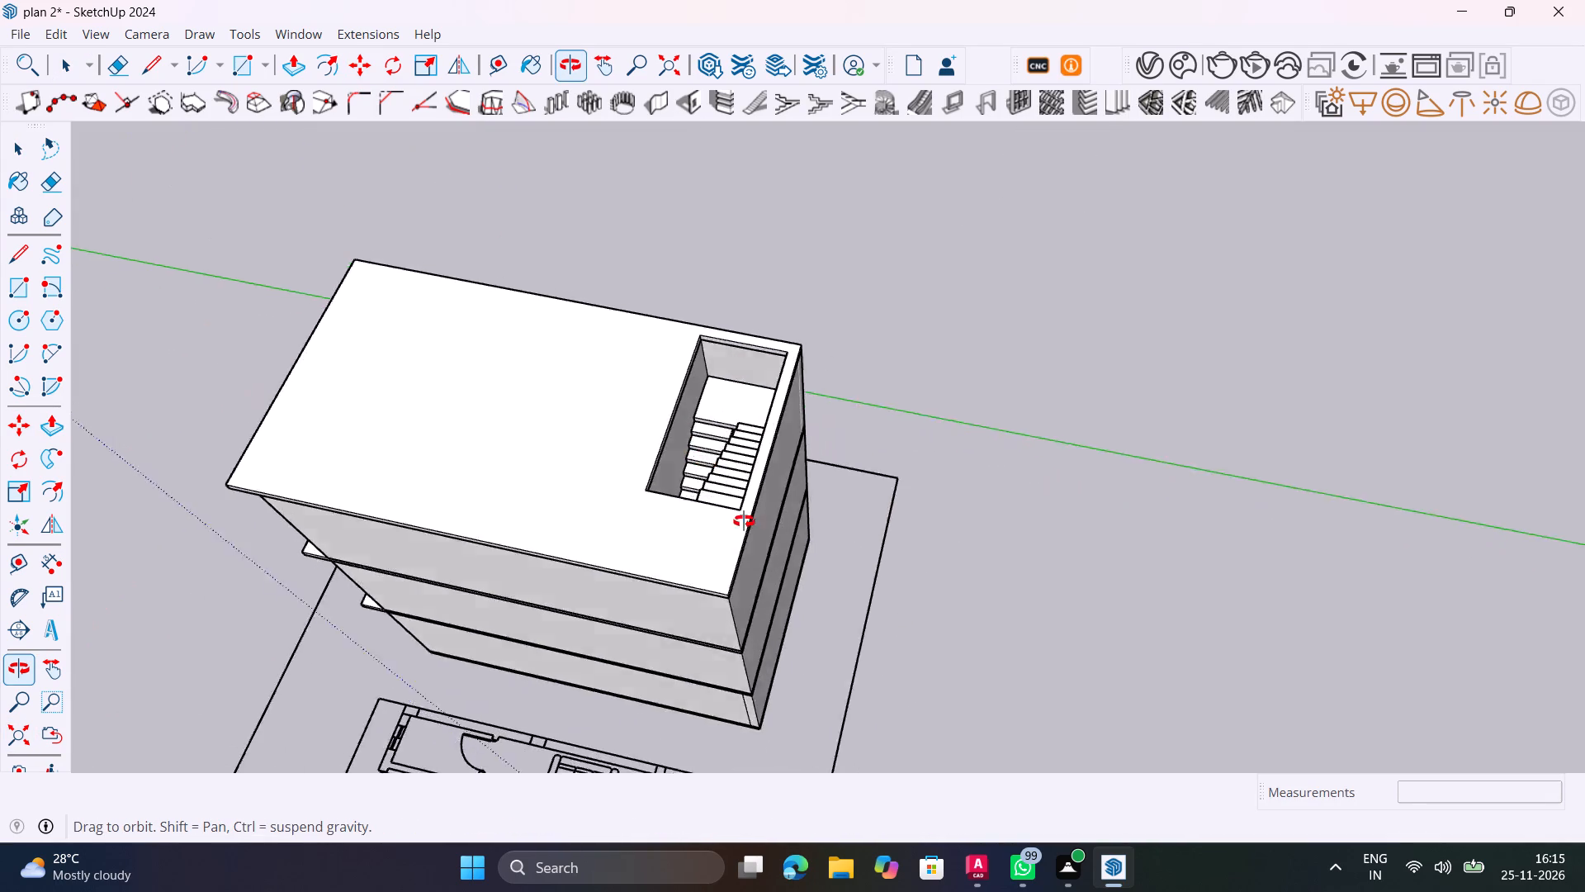
shift+middle_drag(744, 521, 1584, 543)
scroll(754, 382, up, 1)
scroll(1021, 368, up, 11)
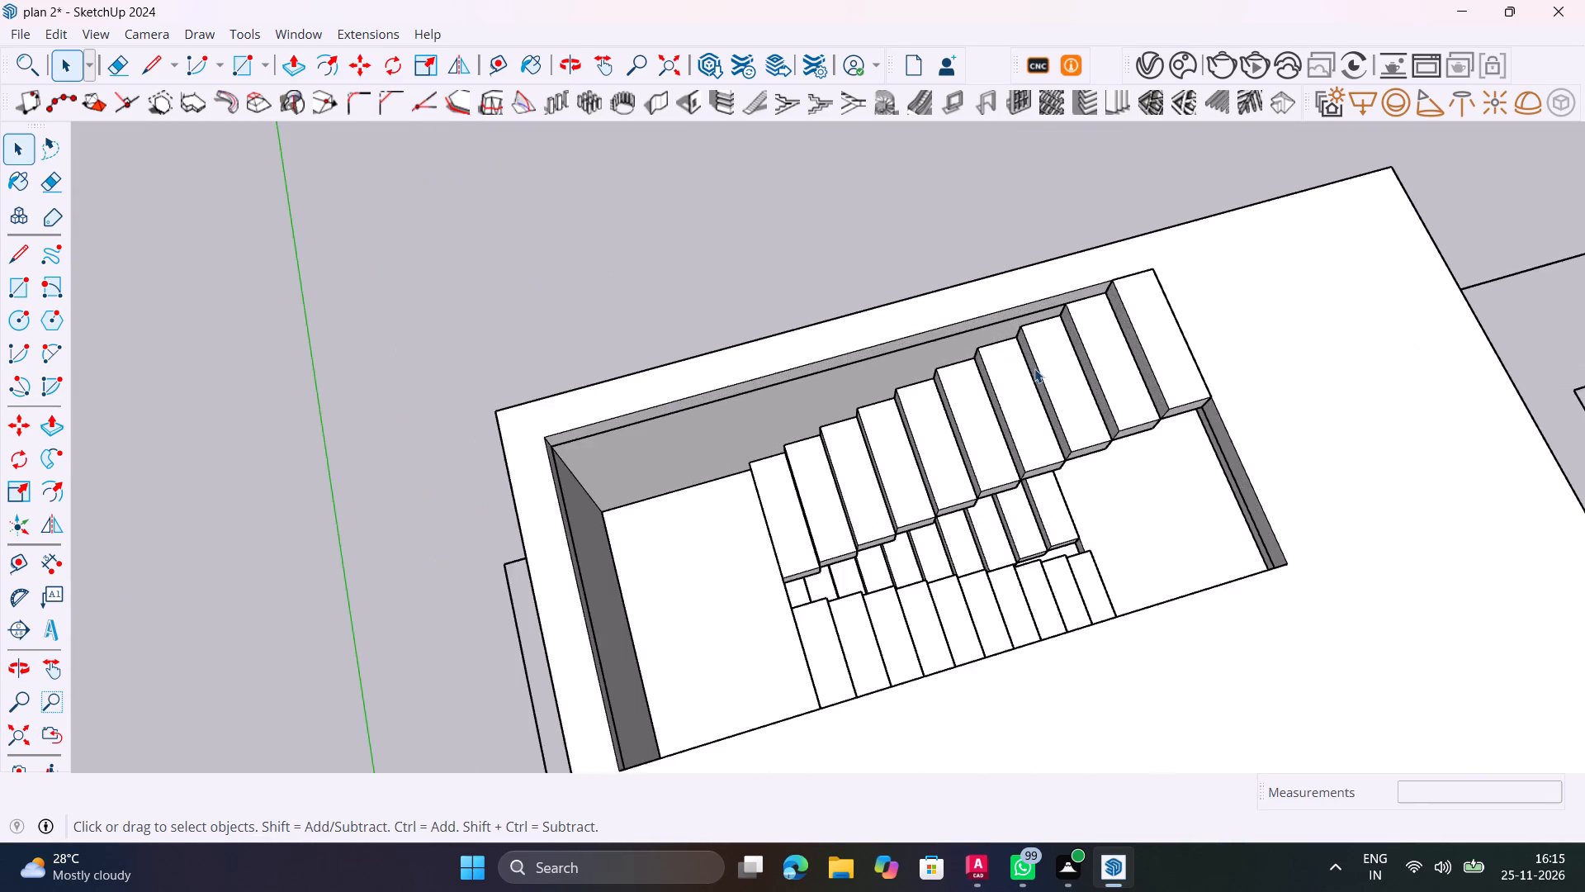
middle_drag(1043, 377, 1333, 286)
shift+middle_drag(1101, 318, 1233, 543)
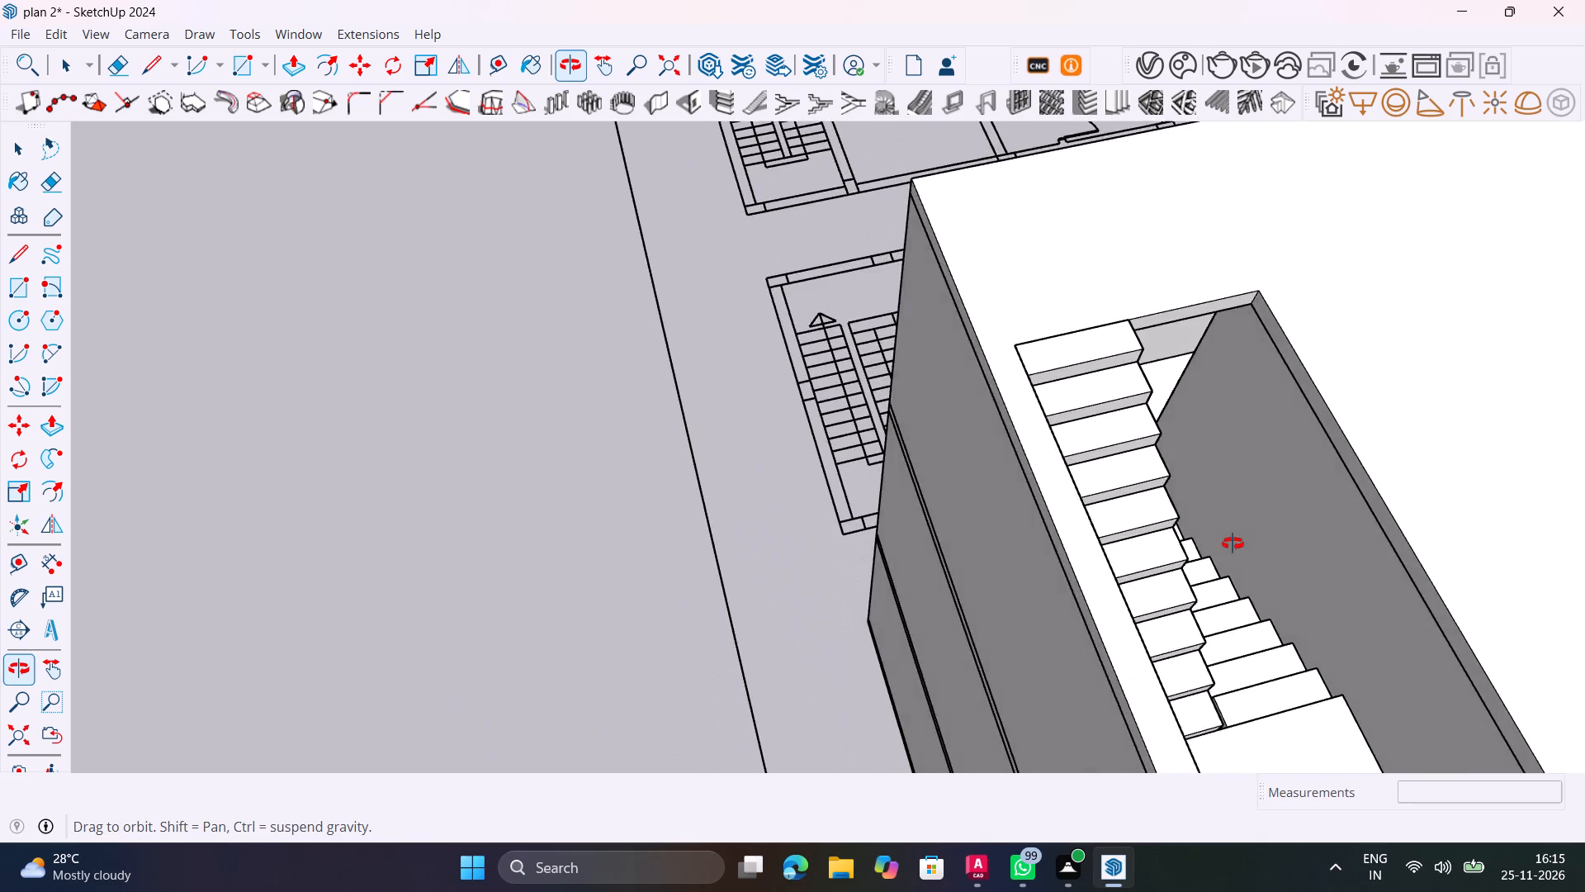
shift+middle_drag(1233, 543, 466, 551)
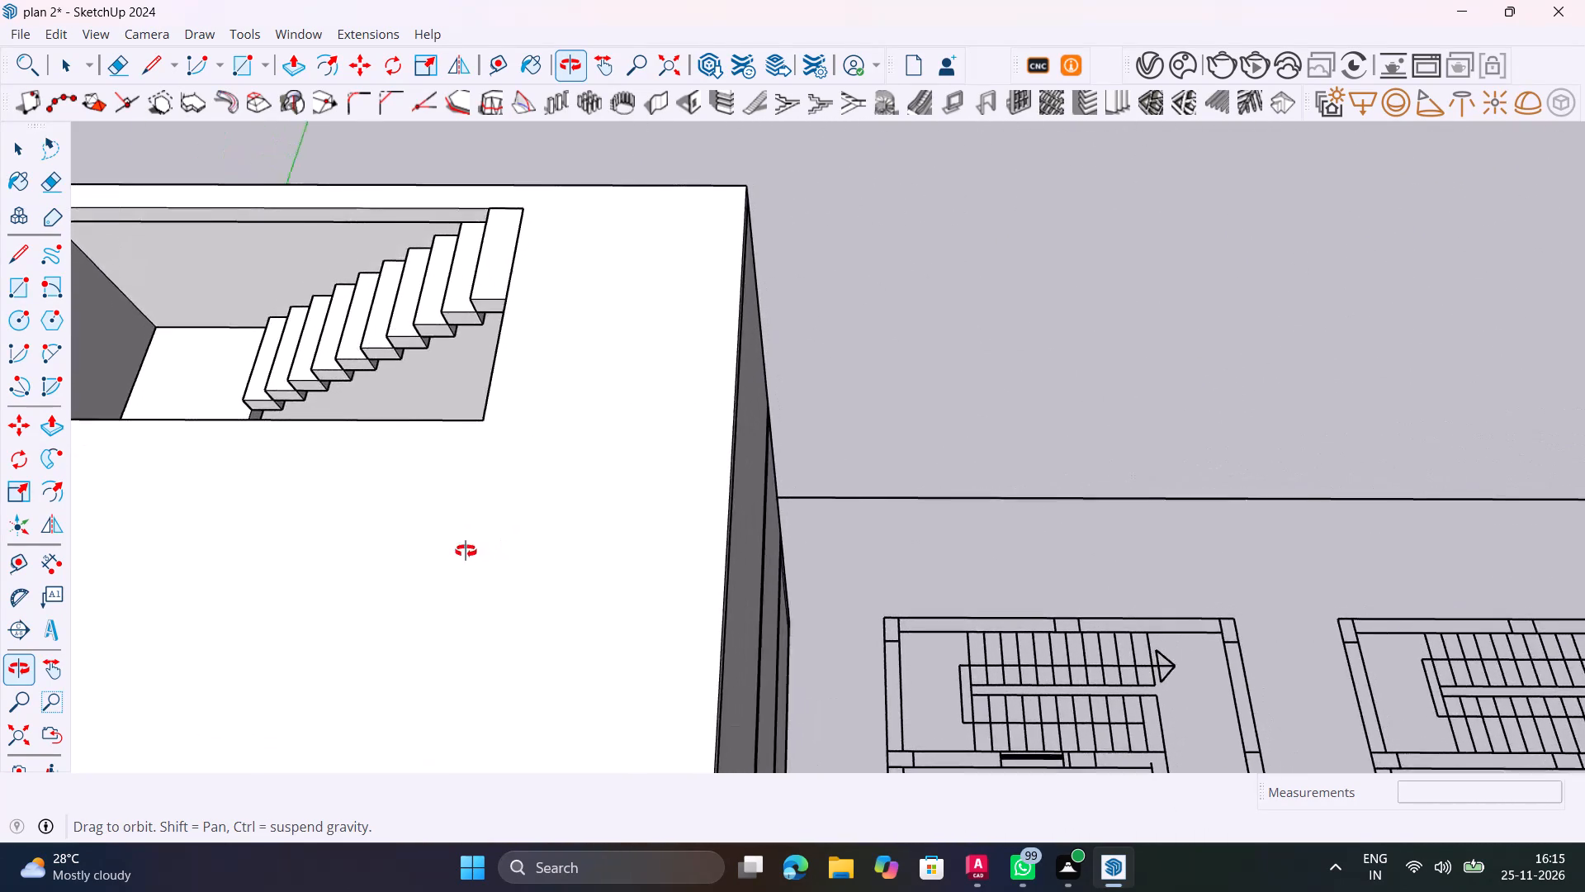
shift+middle_drag(466, 551, 281, 513)
middle_drag(263, 491, 253, 477)
shift+scroll(375, 268, up, 1)
shift+middle_drag(388, 273, 726, 701)
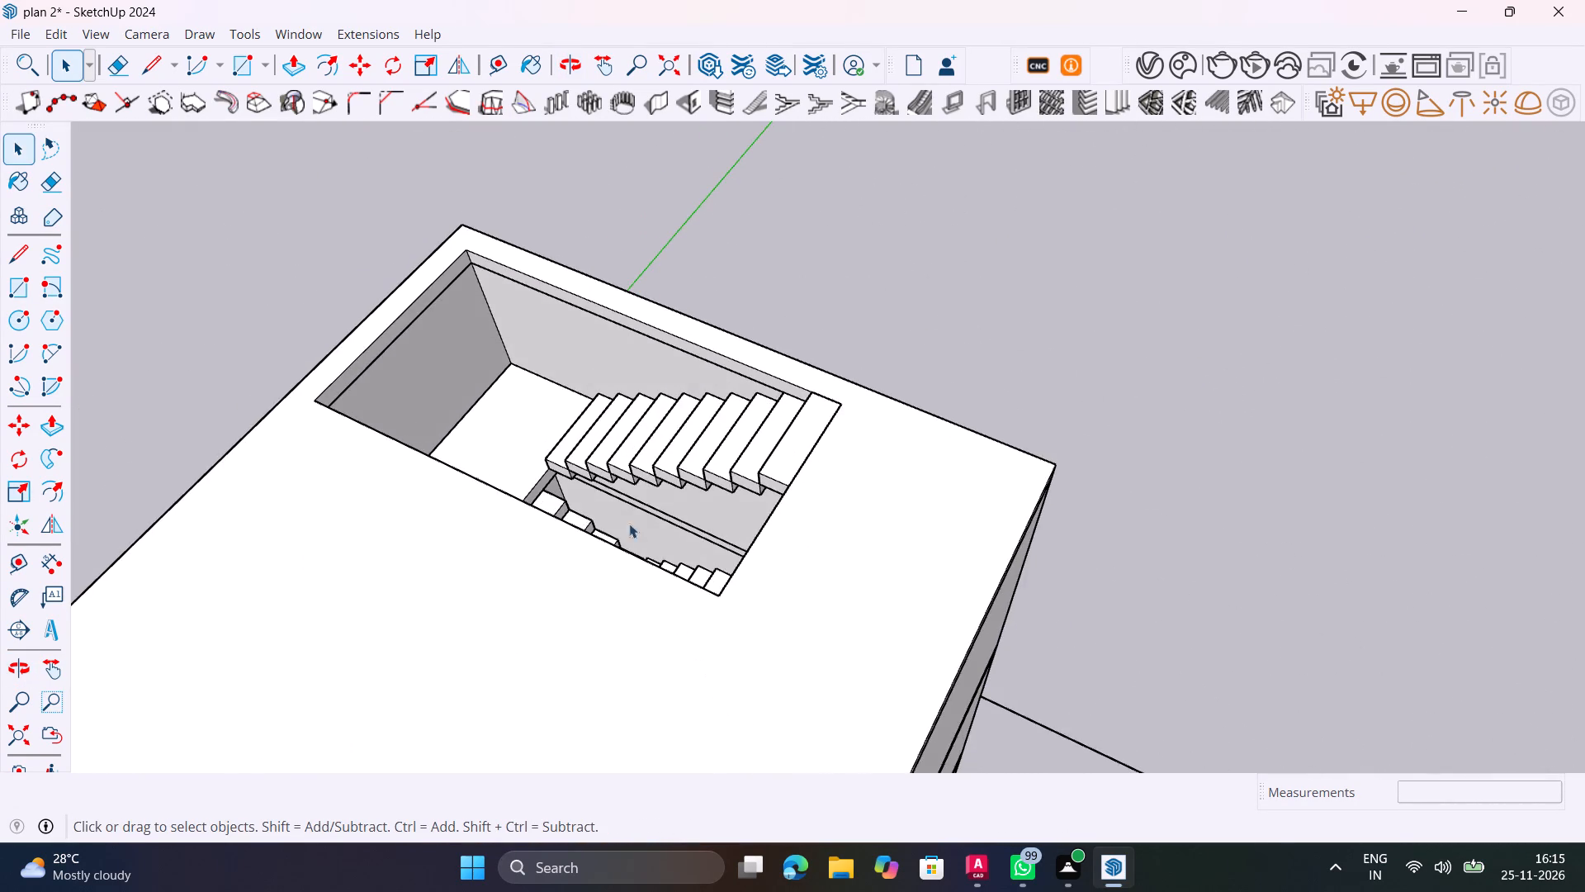
scroll(628, 512, up, 6)
middle_drag(566, 627, 1015, 509)
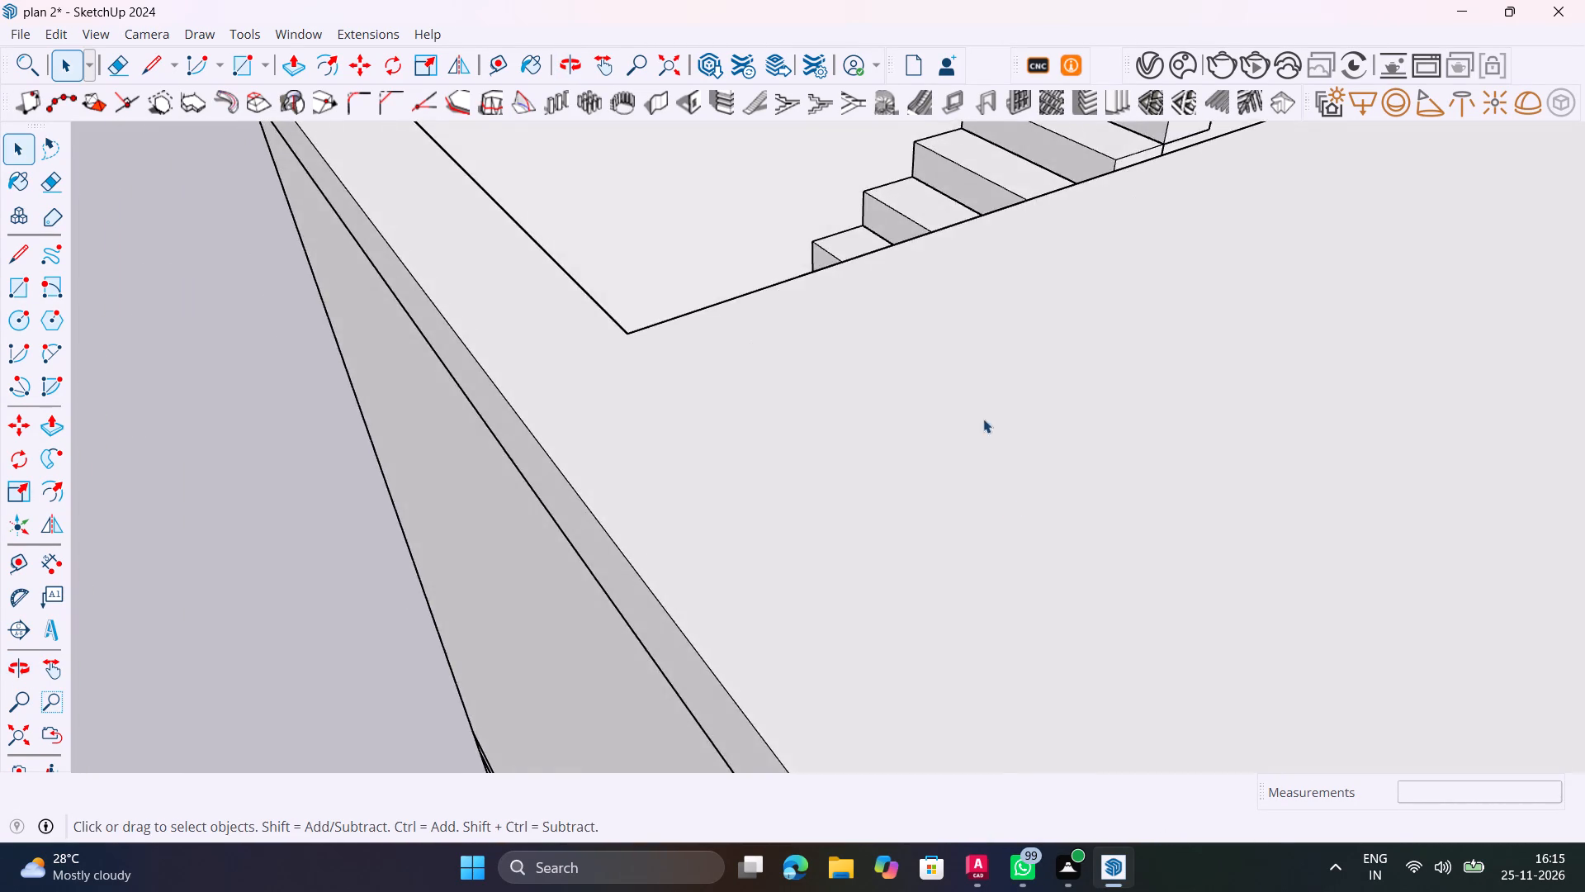
scroll(972, 408, down, 4)
middle_drag(930, 398, 904, 655)
scroll(863, 308, up, 10)
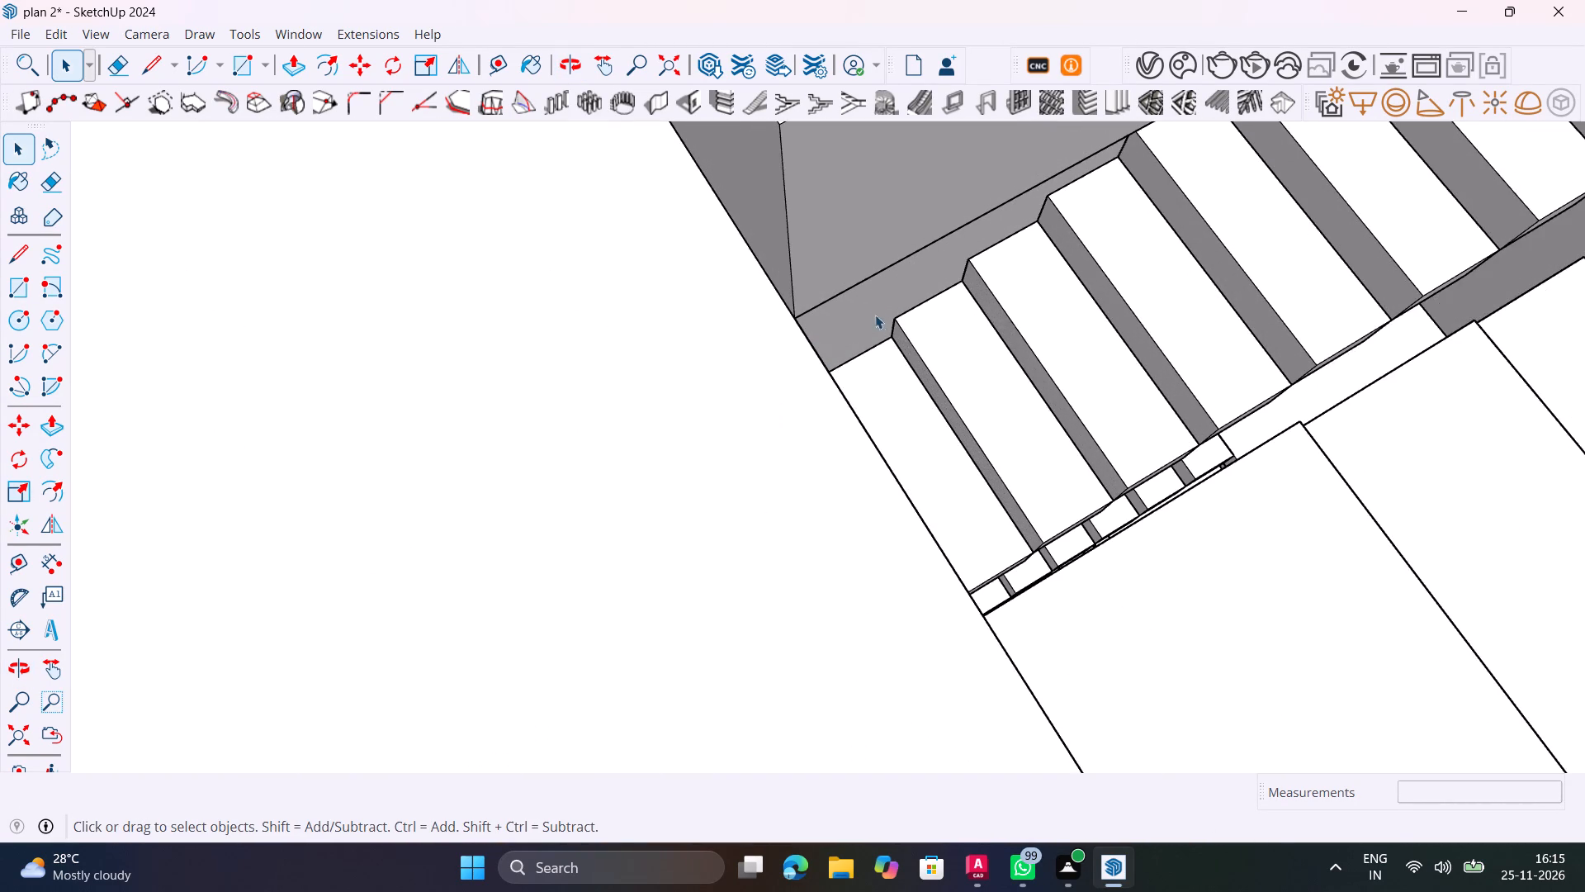
middle_drag(872, 504, 748, 212)
scroll(782, 208, down, 6)
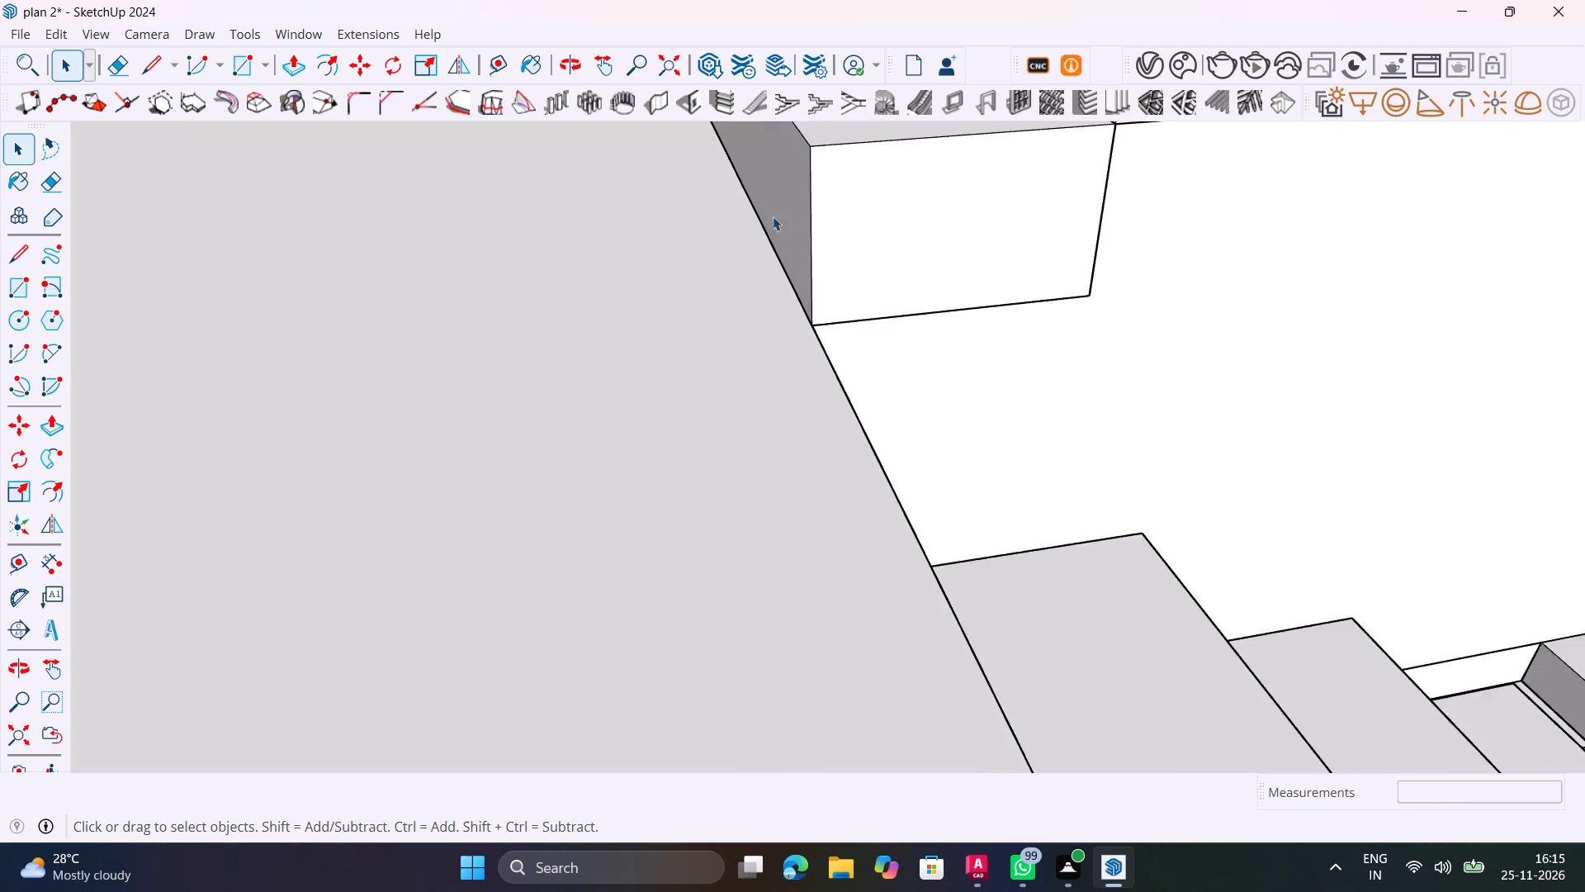
scroll(773, 216, down, 5)
Examine the ground storey through its open front, comparing the lower staircase with the stair lines on the floor plan.
click(0, 738)
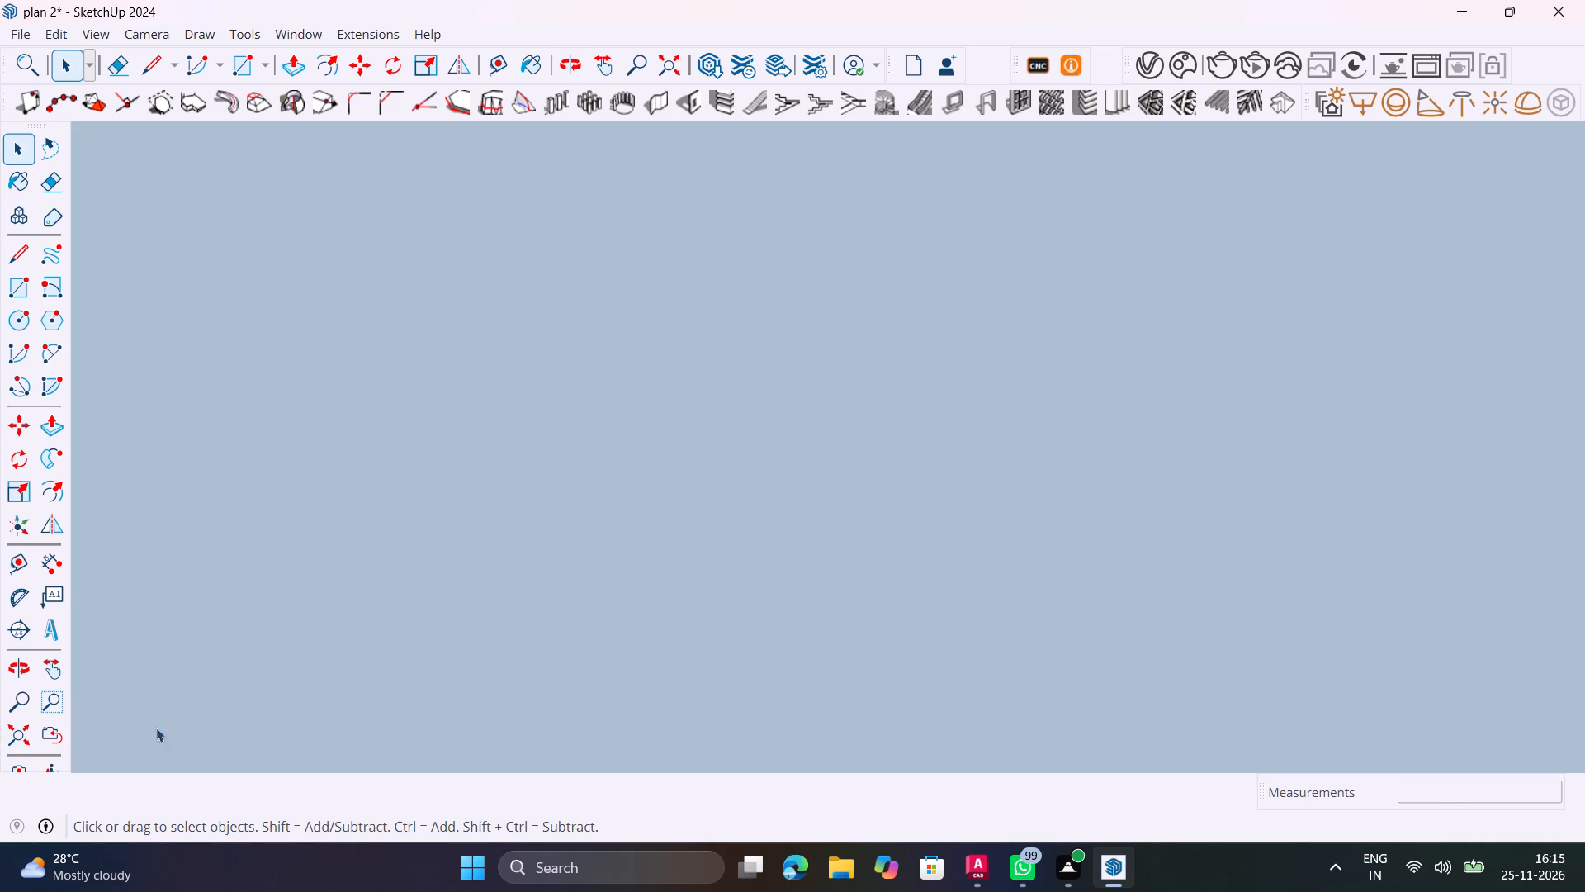
click(11, 743)
scroll(1229, 299, up, 2)
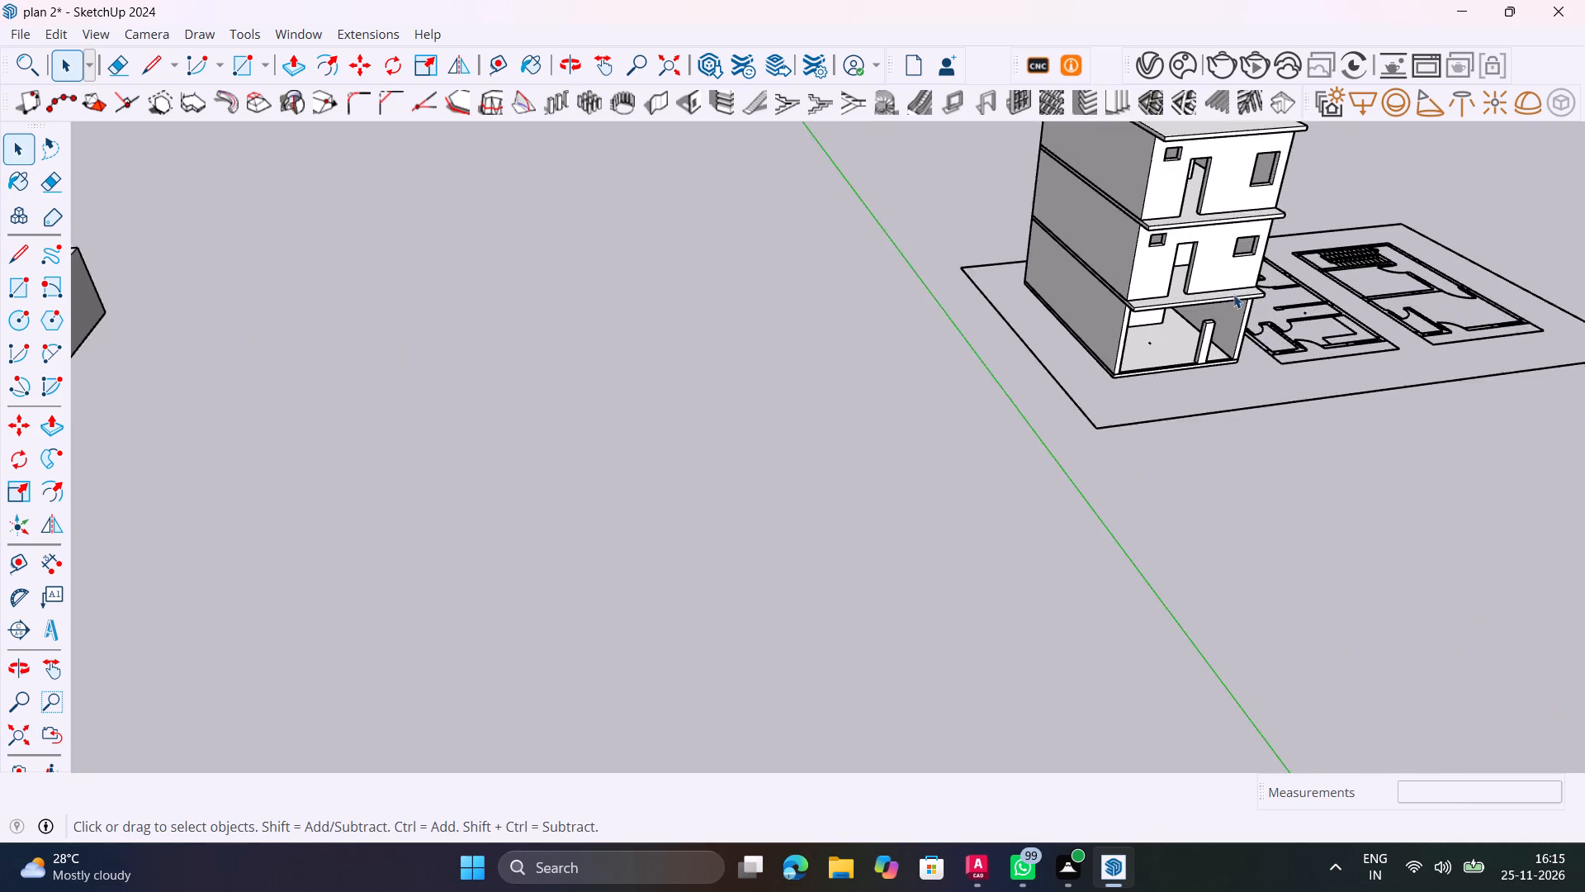
scroll(1233, 294, up, 12)
middle_drag(1174, 389, 982, 342)
scroll(1165, 334, up, 6)
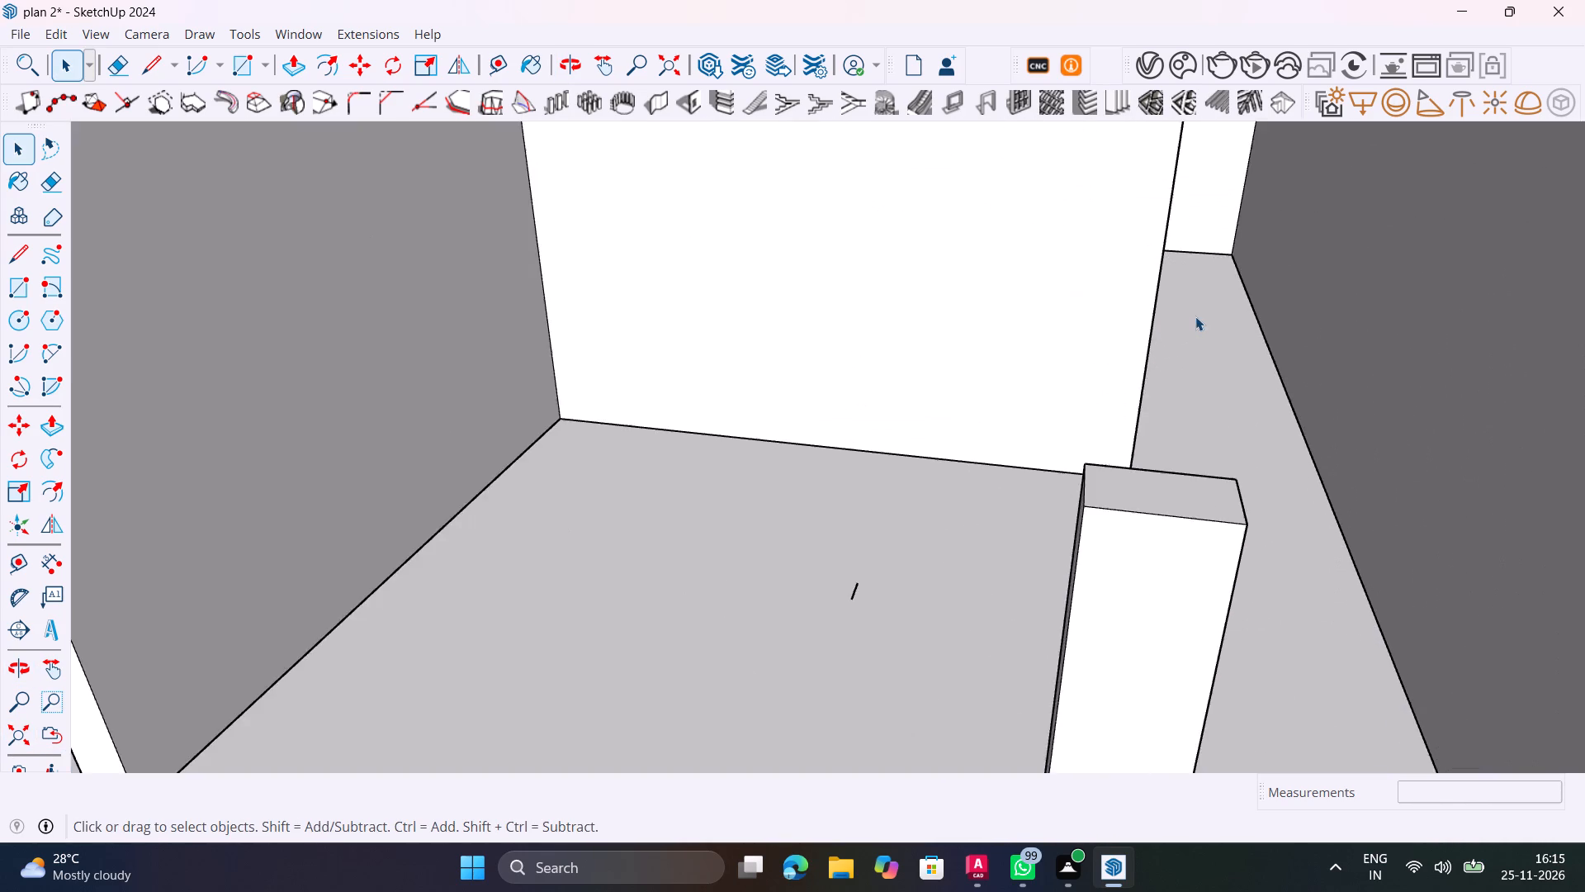
scroll(1195, 316, up, 7)
middle_drag(1186, 329, 1099, 303)
middle_drag(1111, 303, 1233, 311)
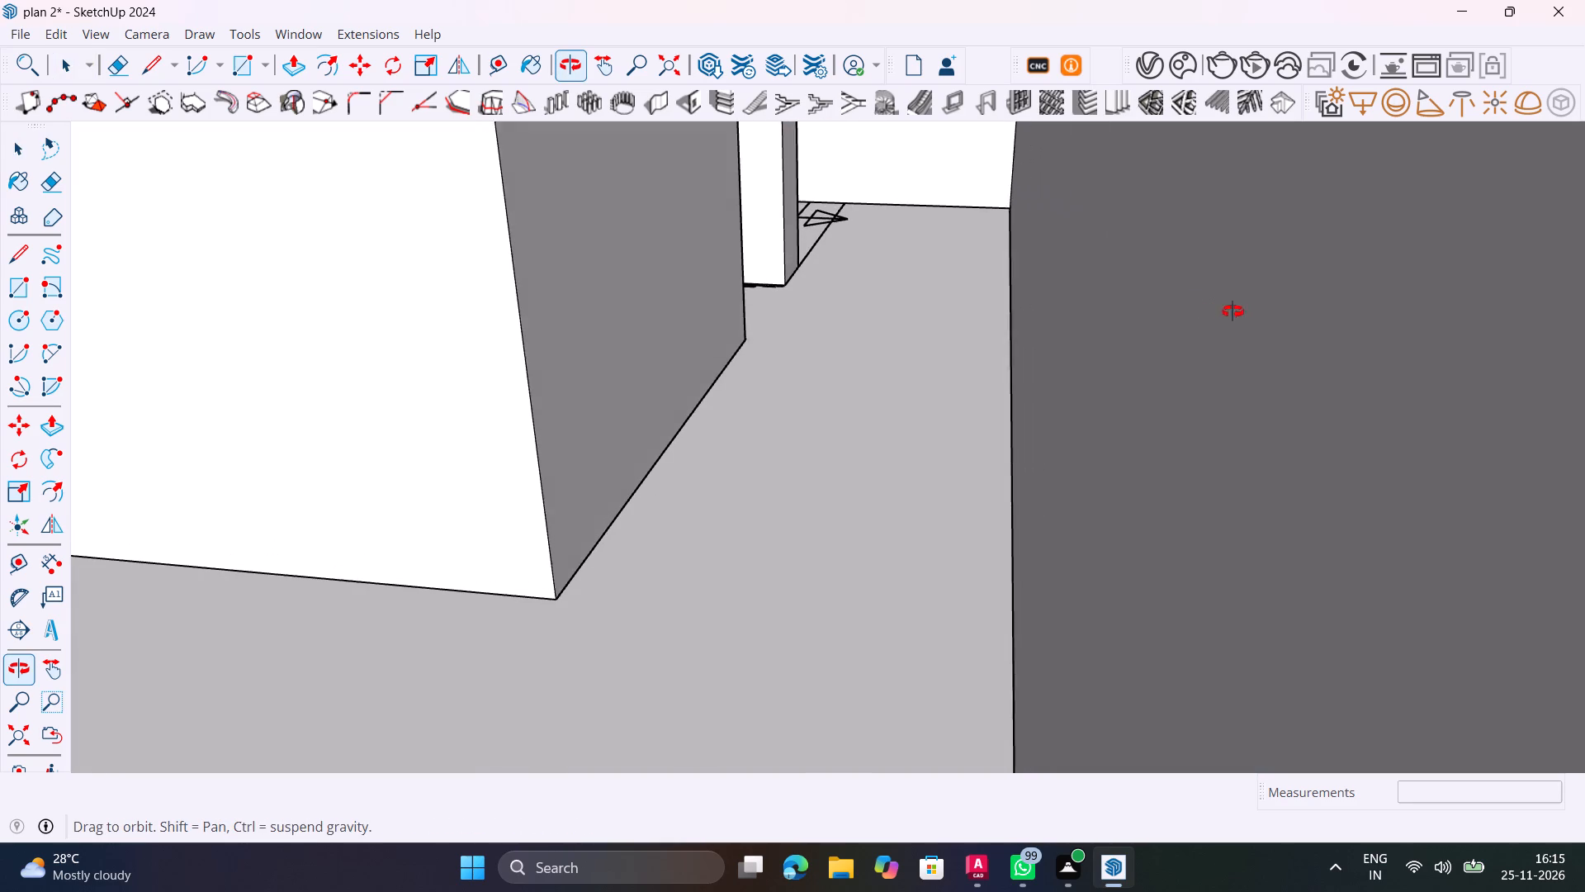
middle_drag(1233, 311, 1233, 311)
shift+middle_drag(971, 286, 1081, 575)
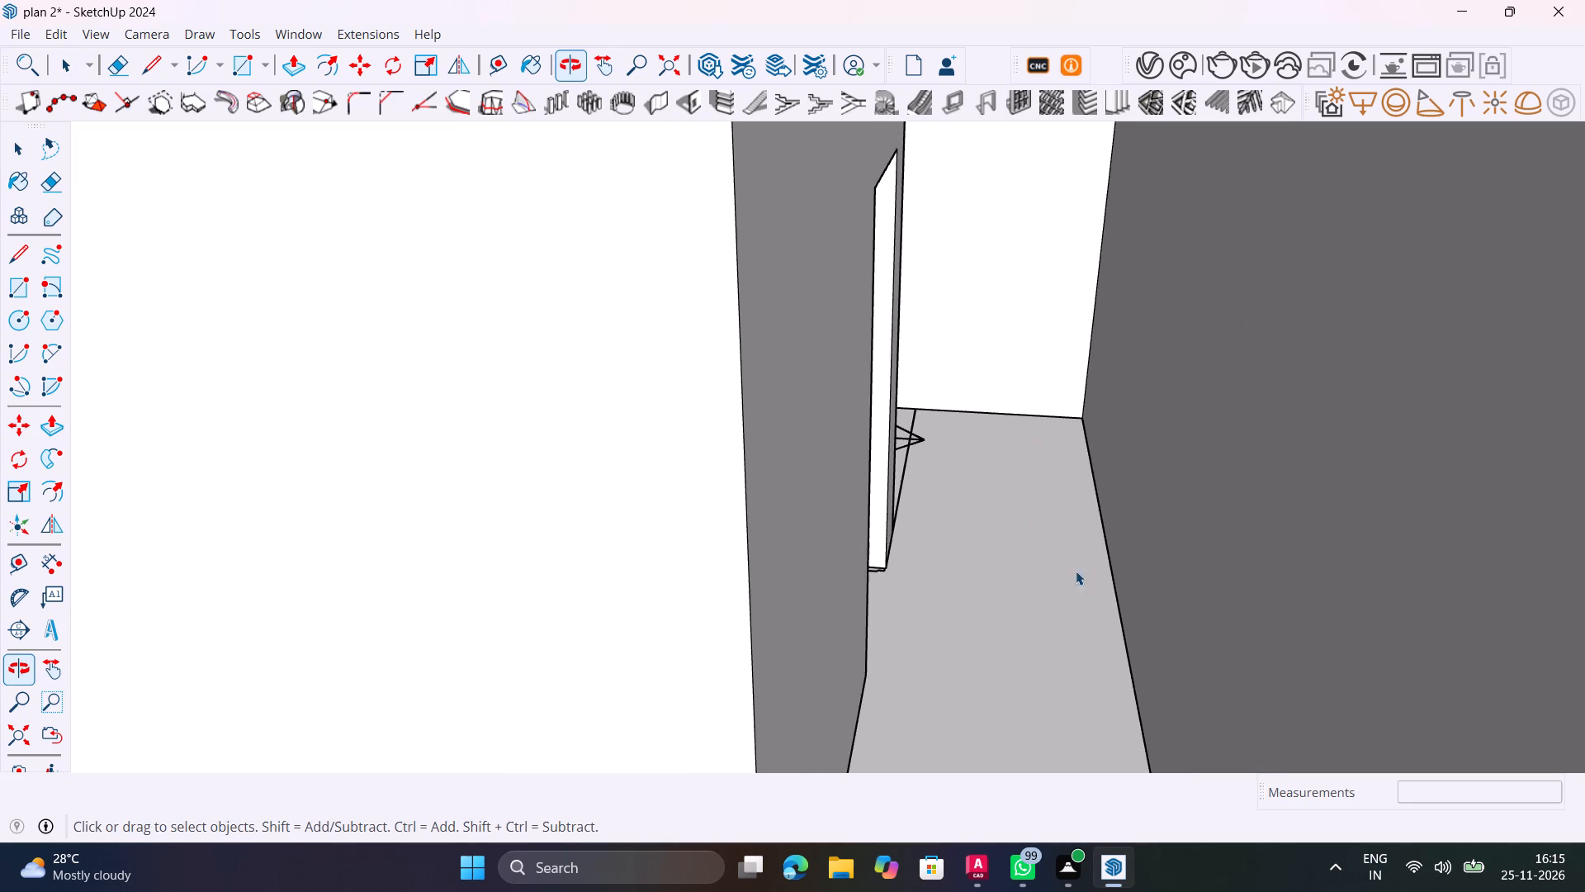
scroll(969, 408, up, 7)
middle_drag(864, 528, 826, 524)
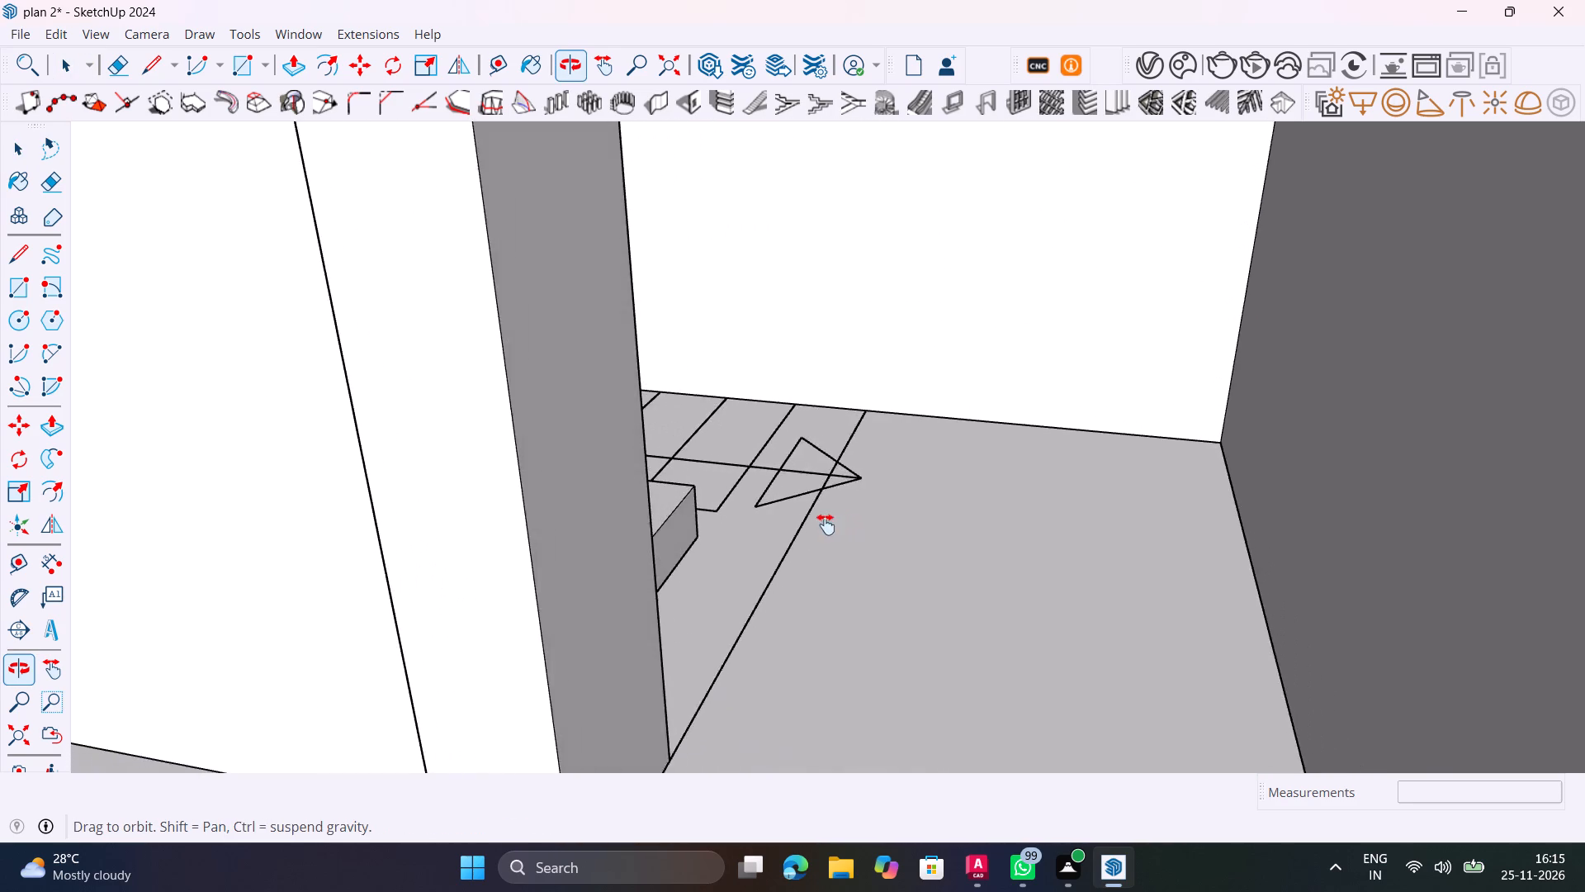
middle_drag(826, 524, 860, 713)
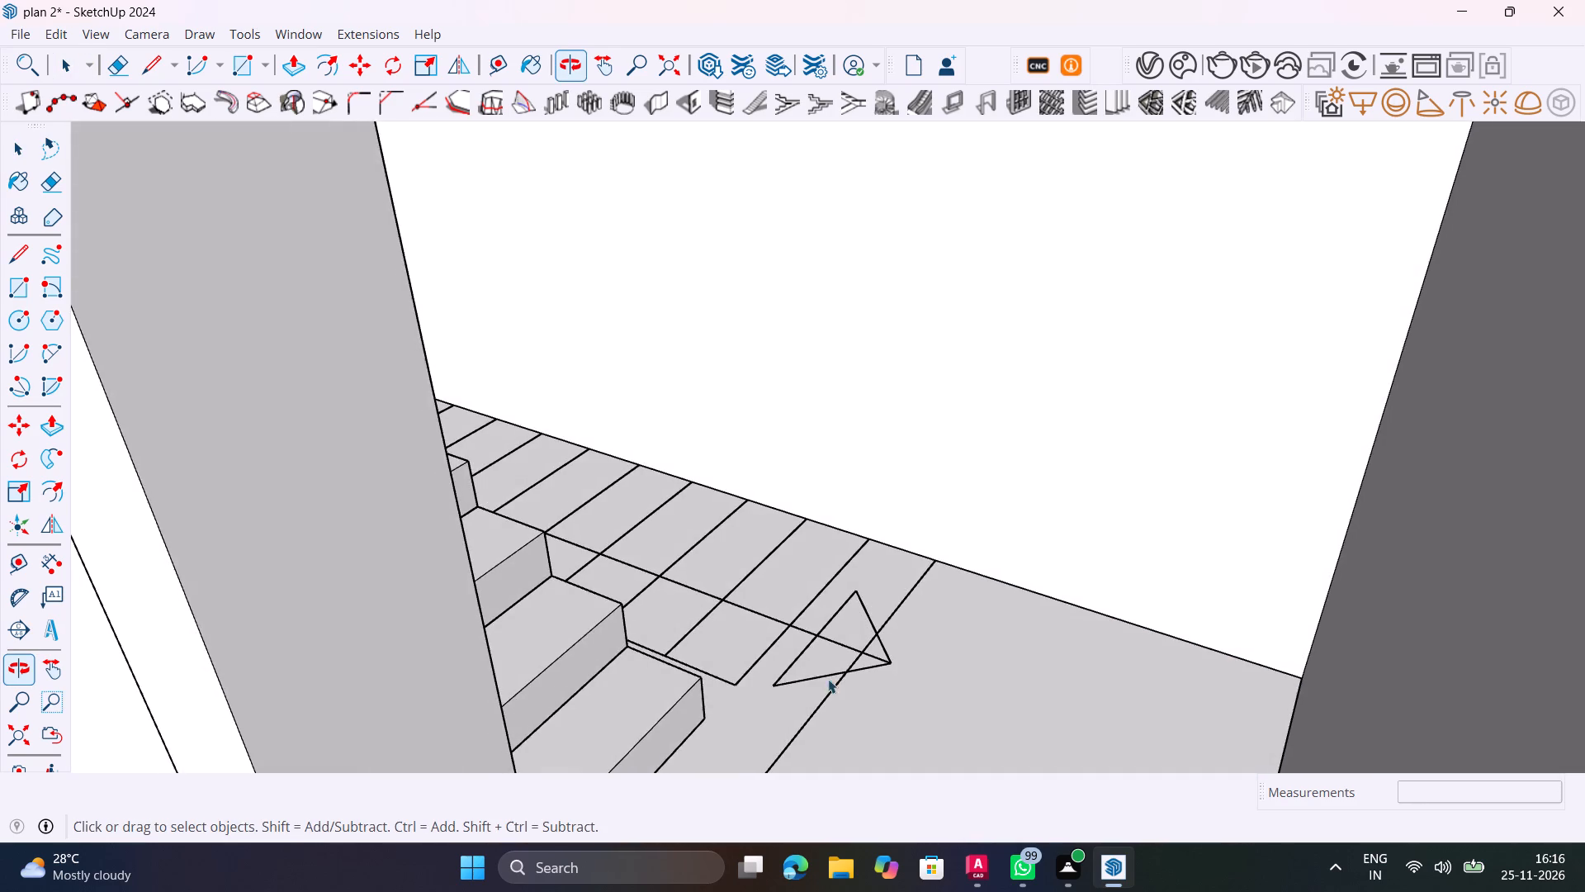
scroll(676, 478, up, 8)
middle_drag(694, 655, 301, 594)
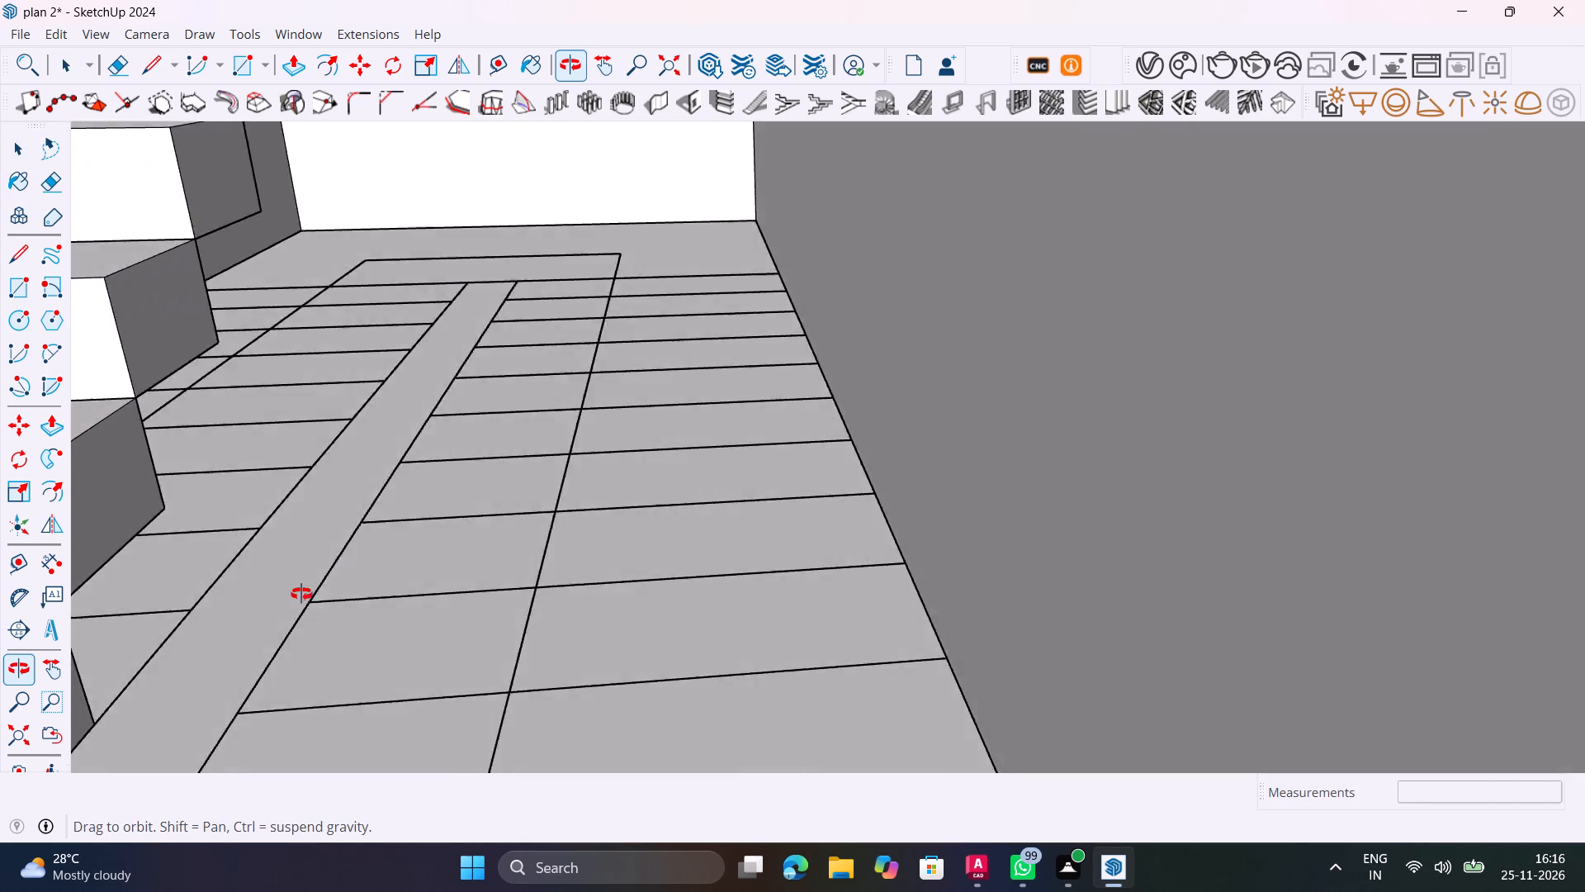
middle_drag(301, 594, 263, 584)
shift+middle_drag(268, 588, 611, 596)
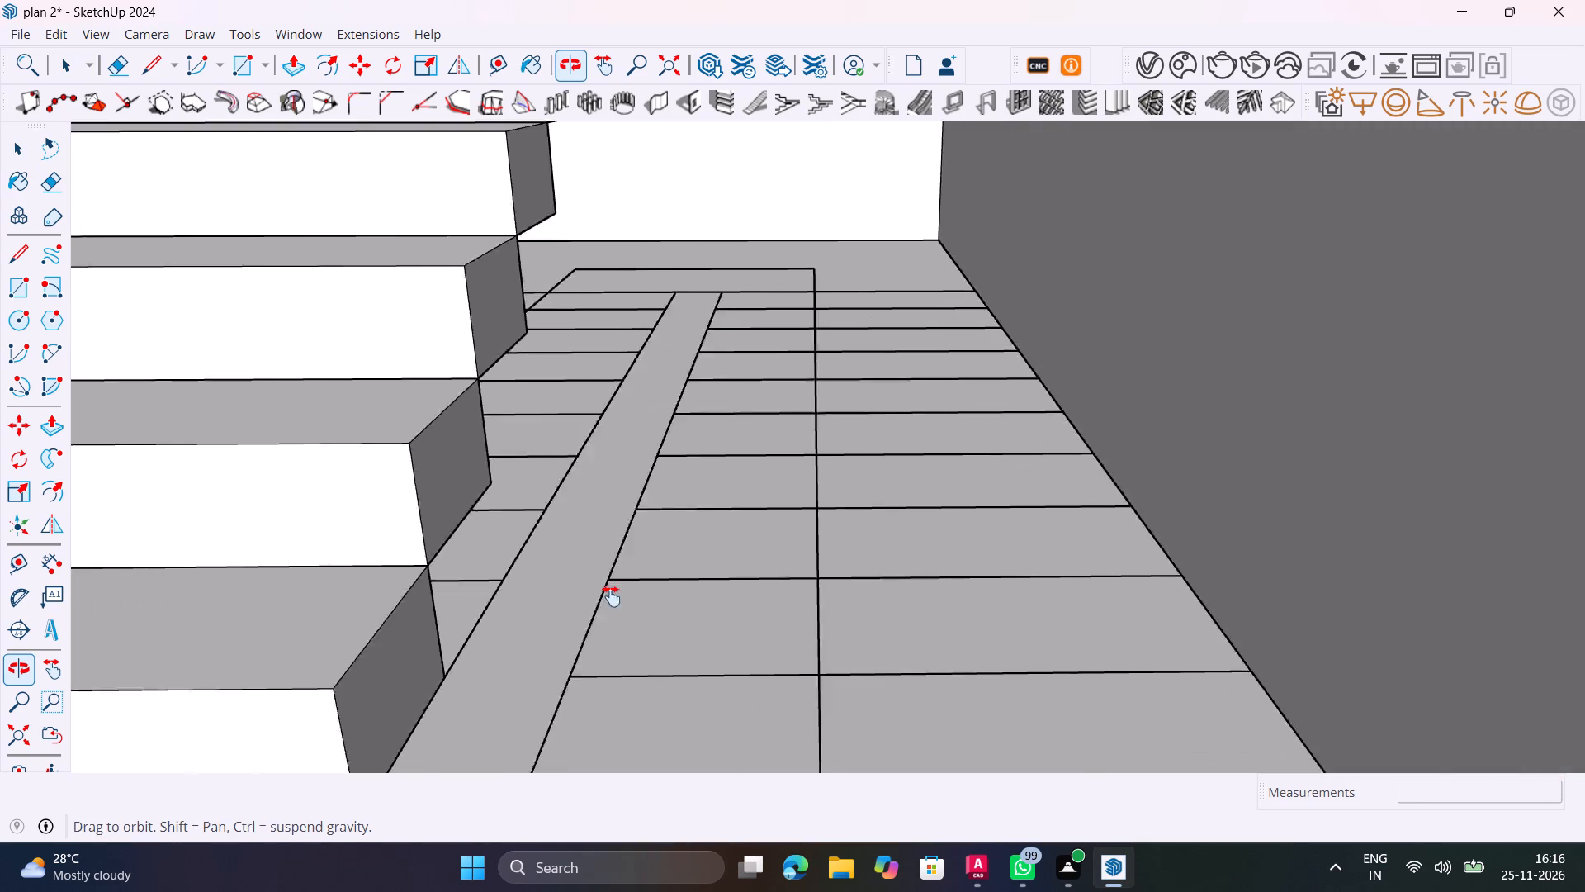
shift+middle_drag(611, 596, 438, 527)
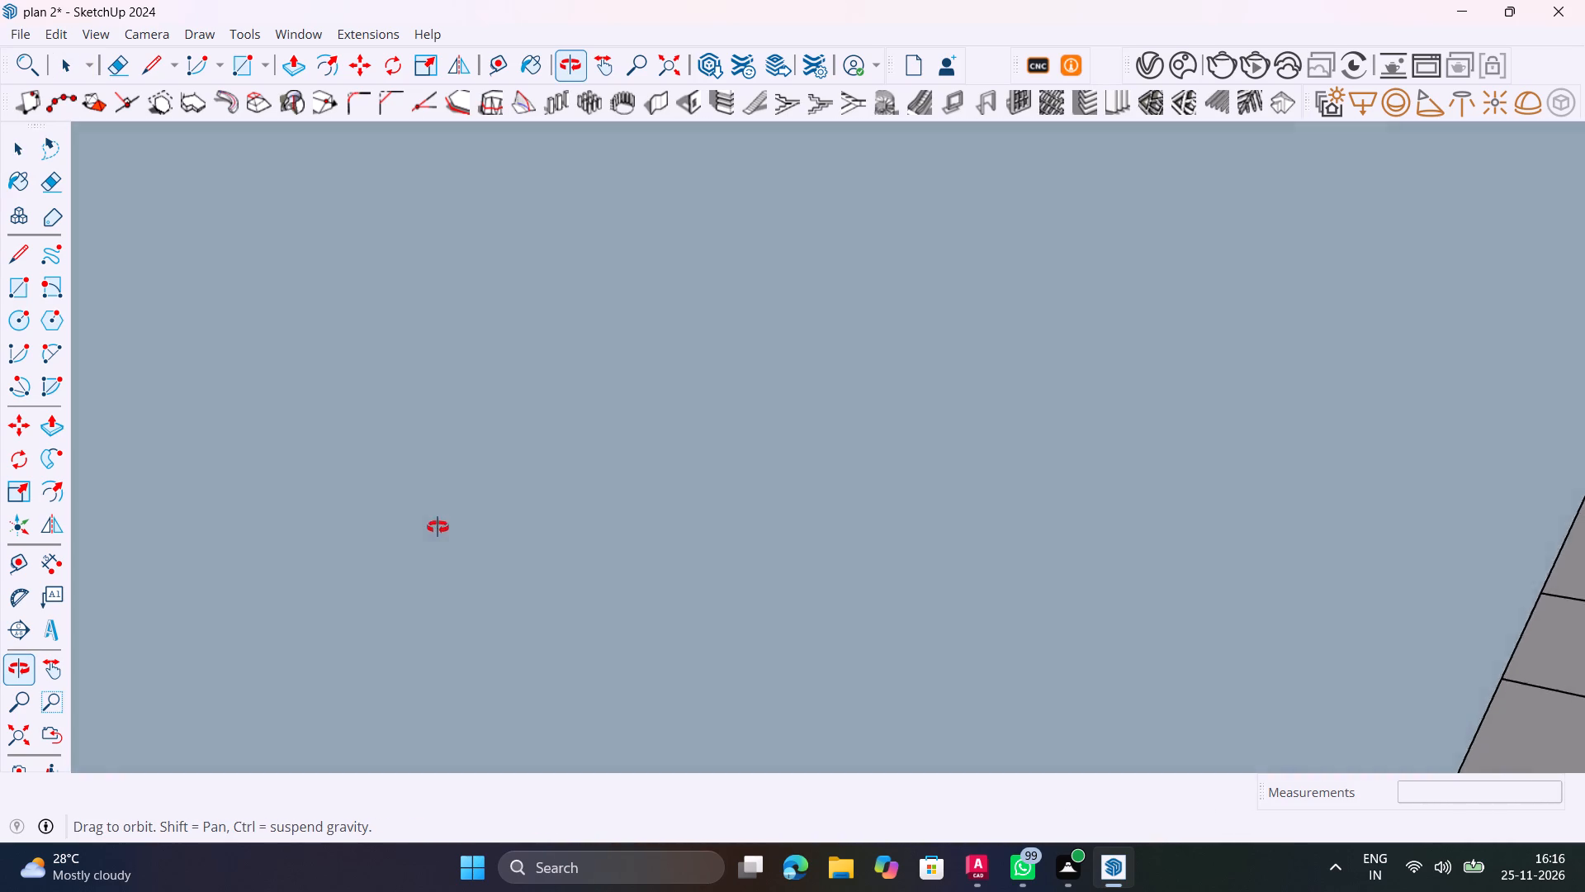
shift+middle_drag(438, 527, 522, 526)
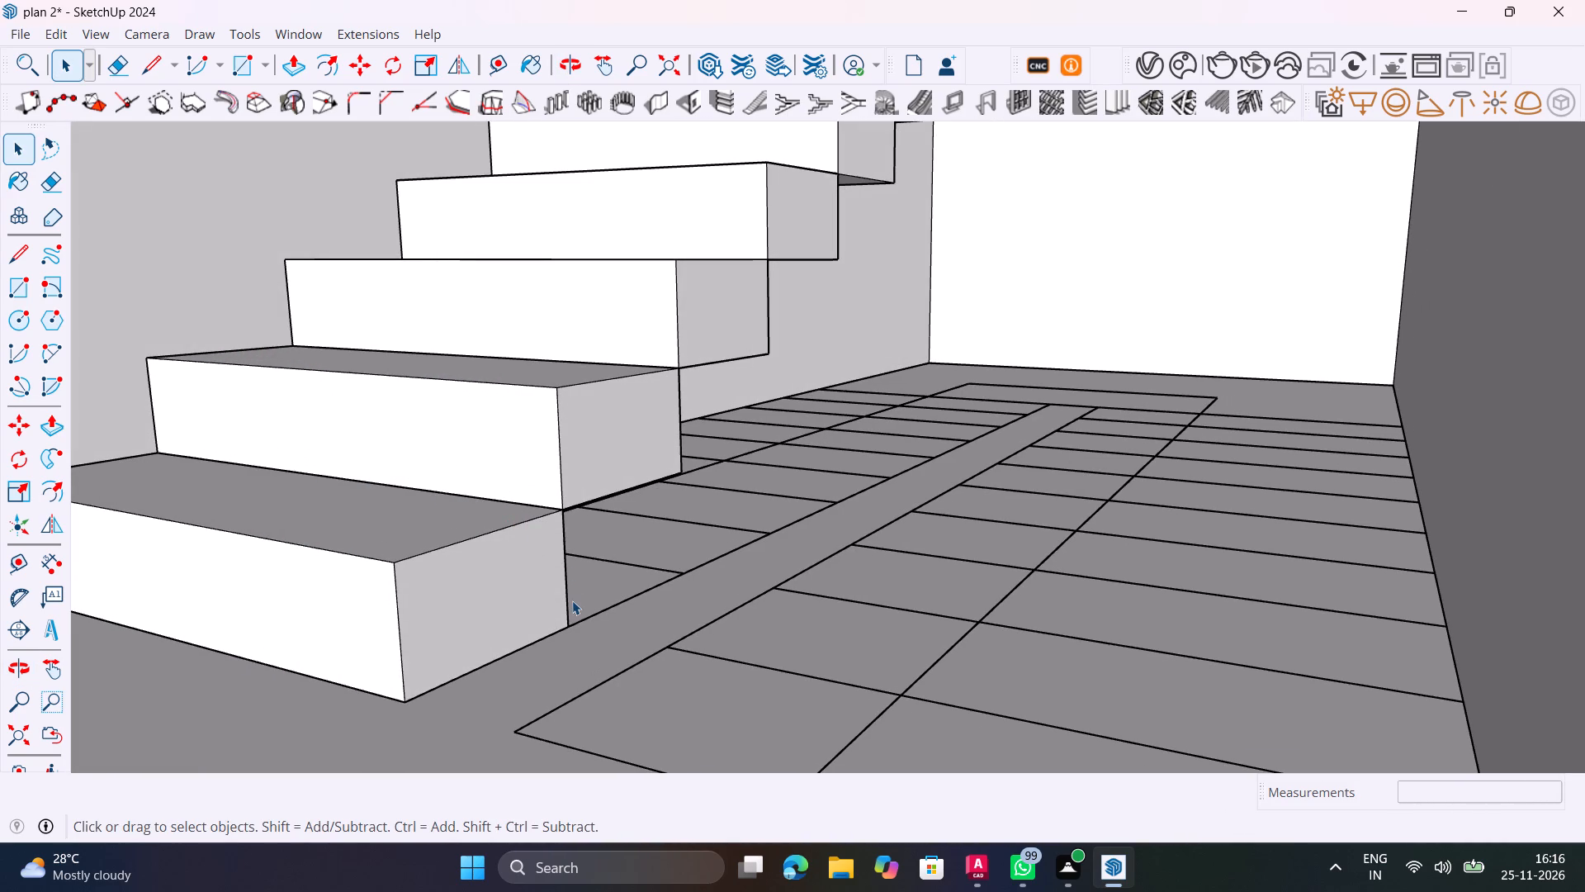
click(10, 736)
middle_drag(494, 747, 1201, 804)
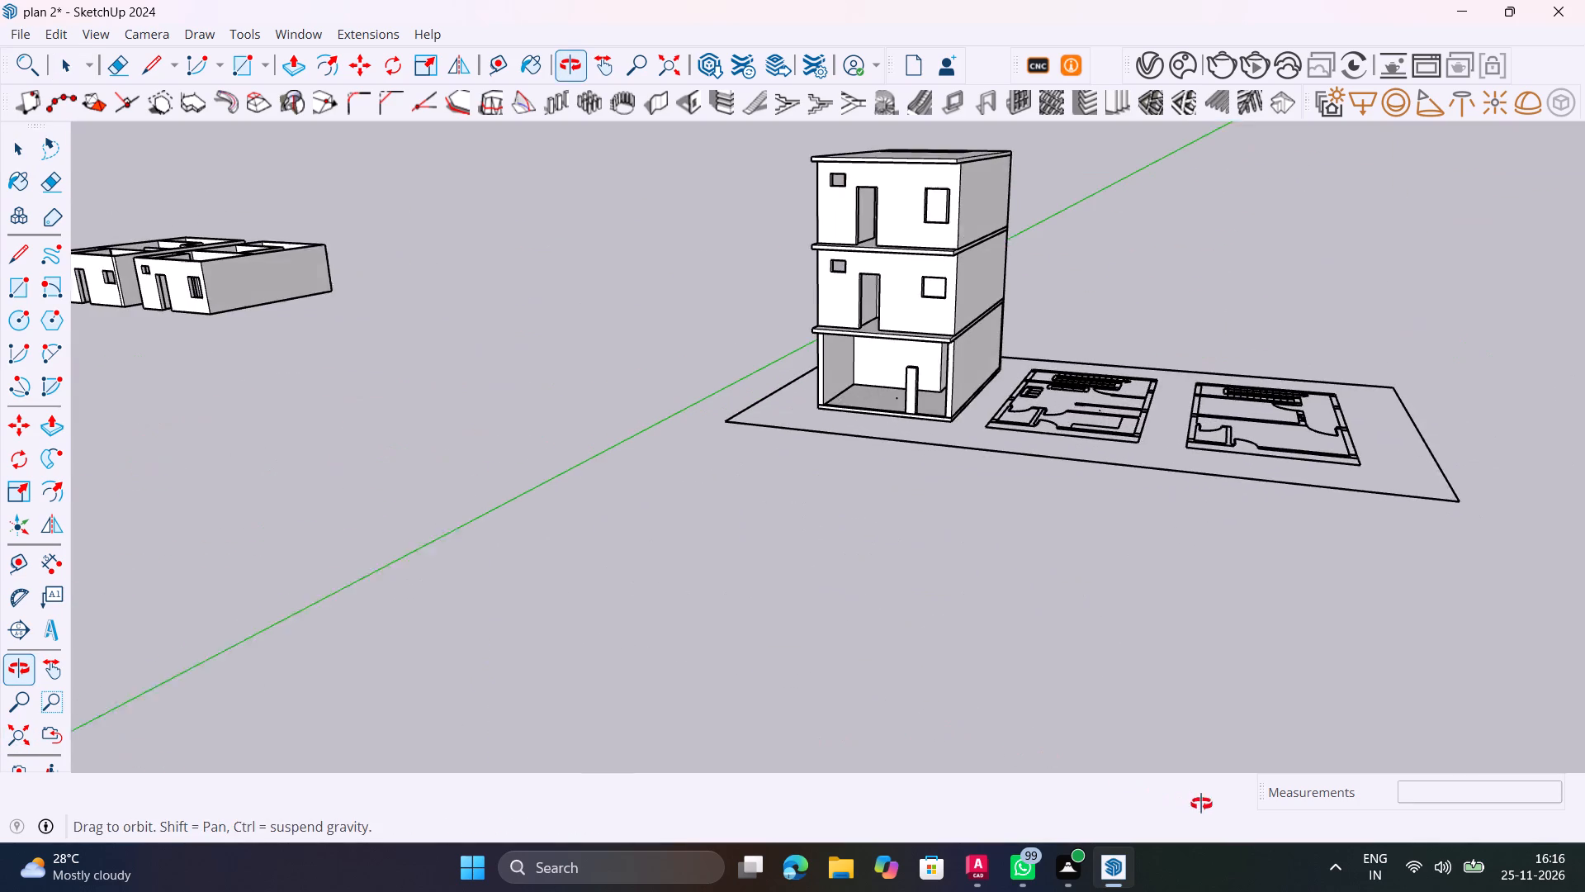
middle_drag(1201, 804, 1200, 804)
scroll(961, 324, up, 5)
middle_drag(897, 401, 1051, 415)
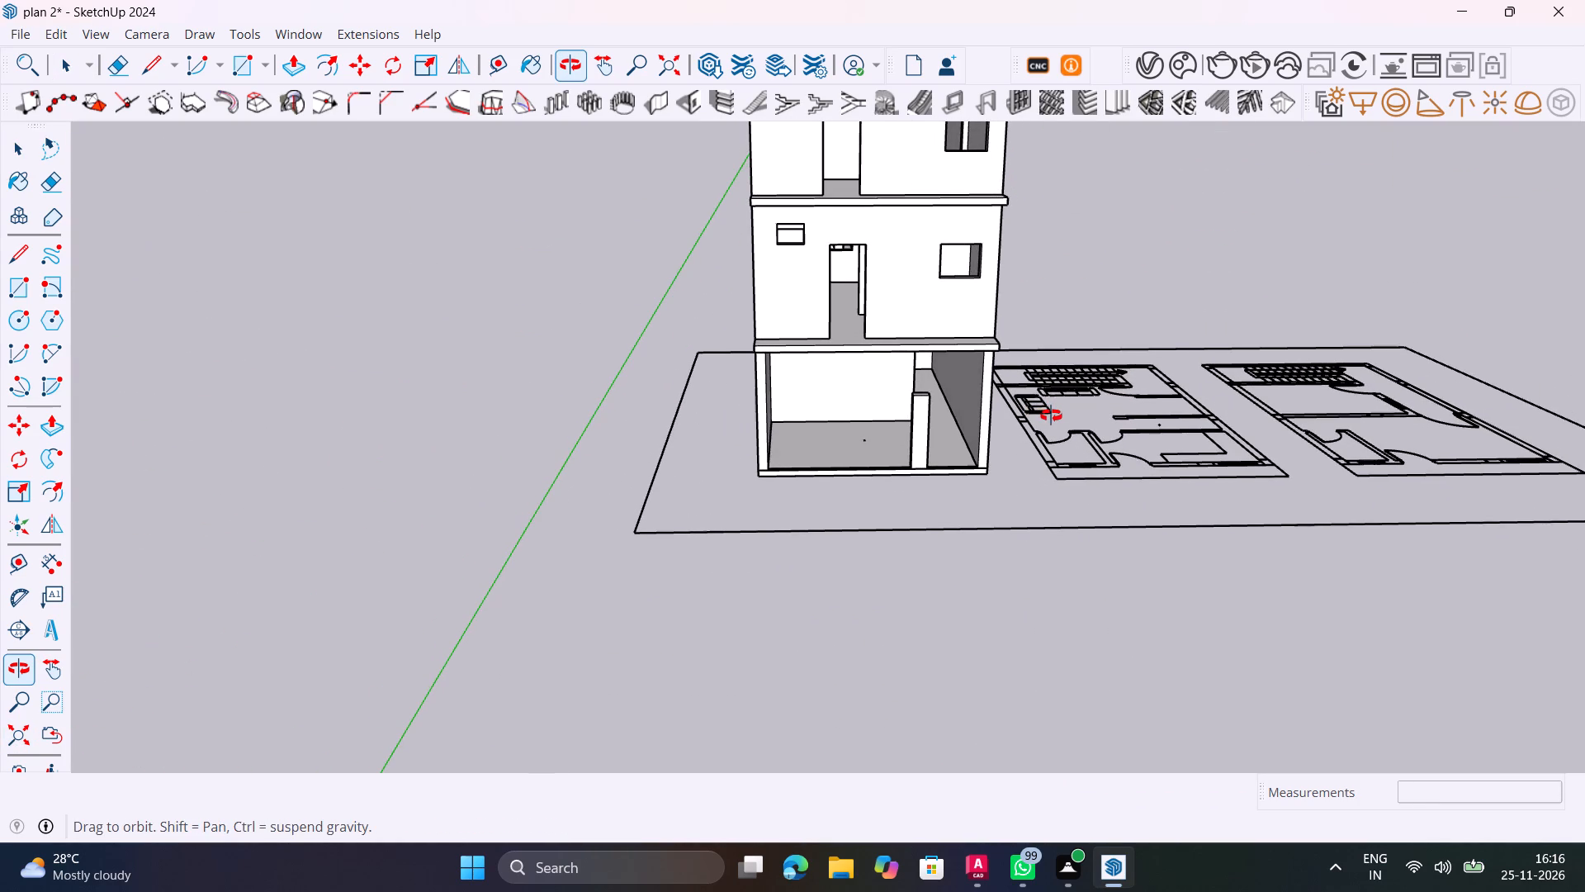
middle_drag(1051, 415, 1052, 415)
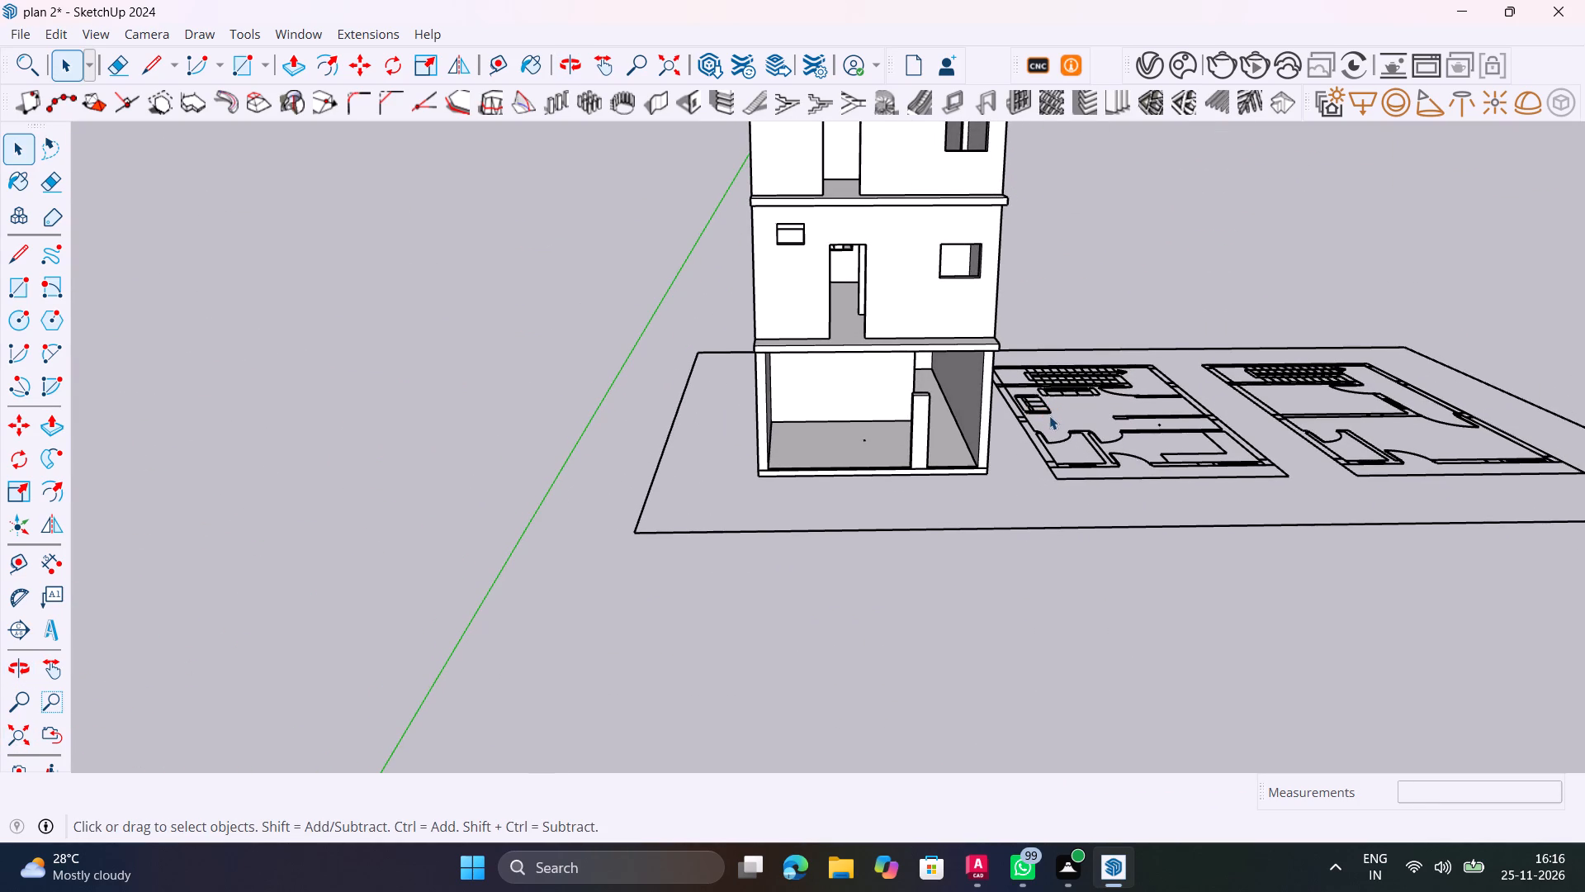
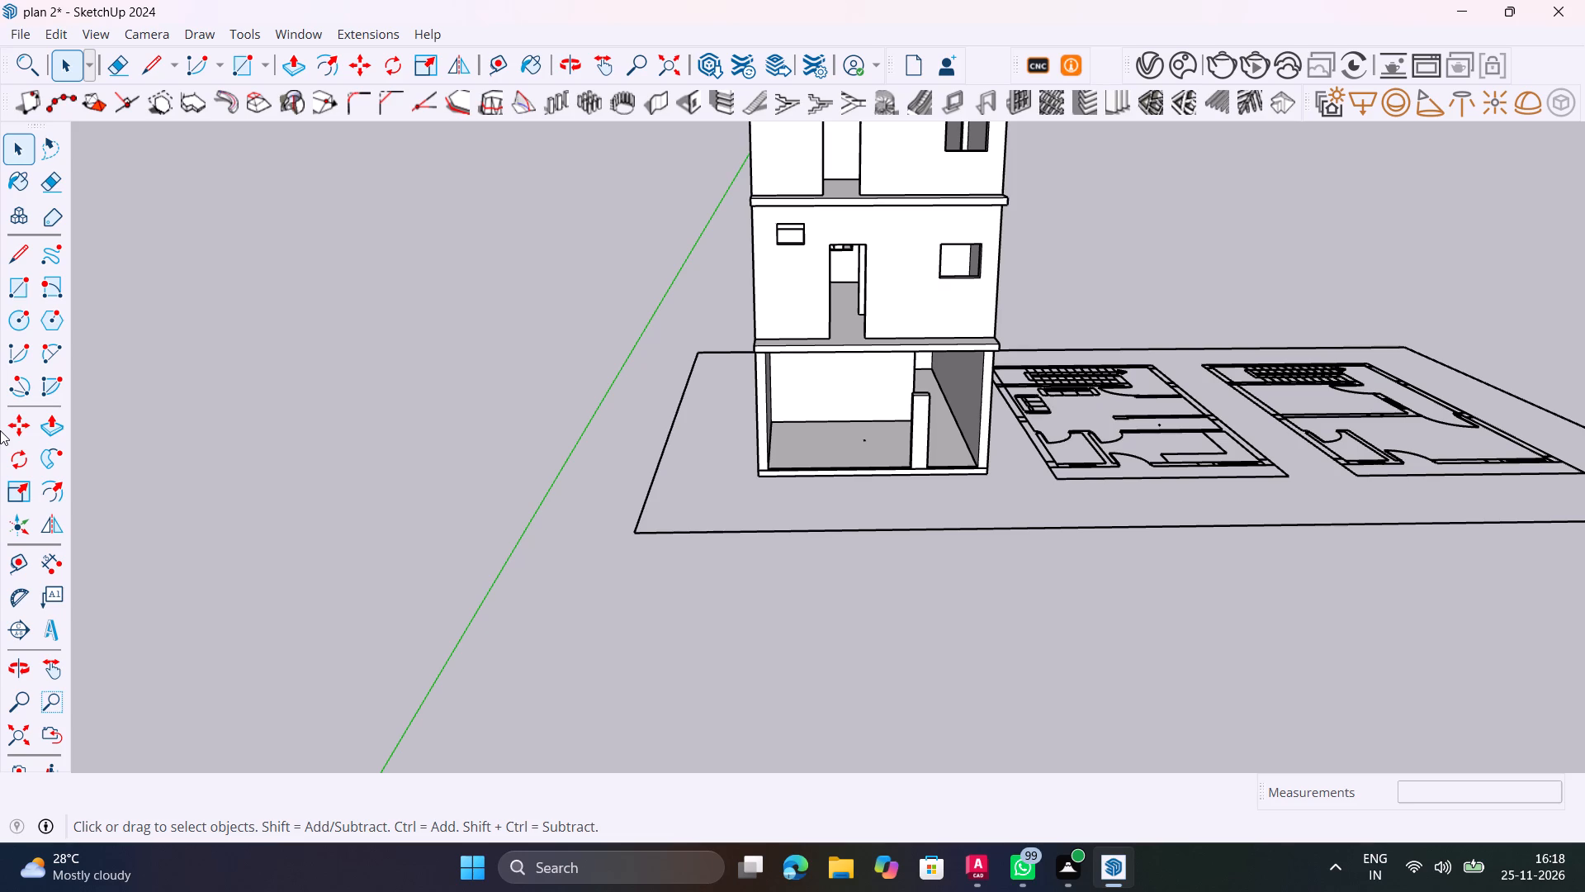
Examine the stacked house from the front and sides, comparing its storeys with the floor plans beside it.
middle_drag(632, 467, 585, 587)
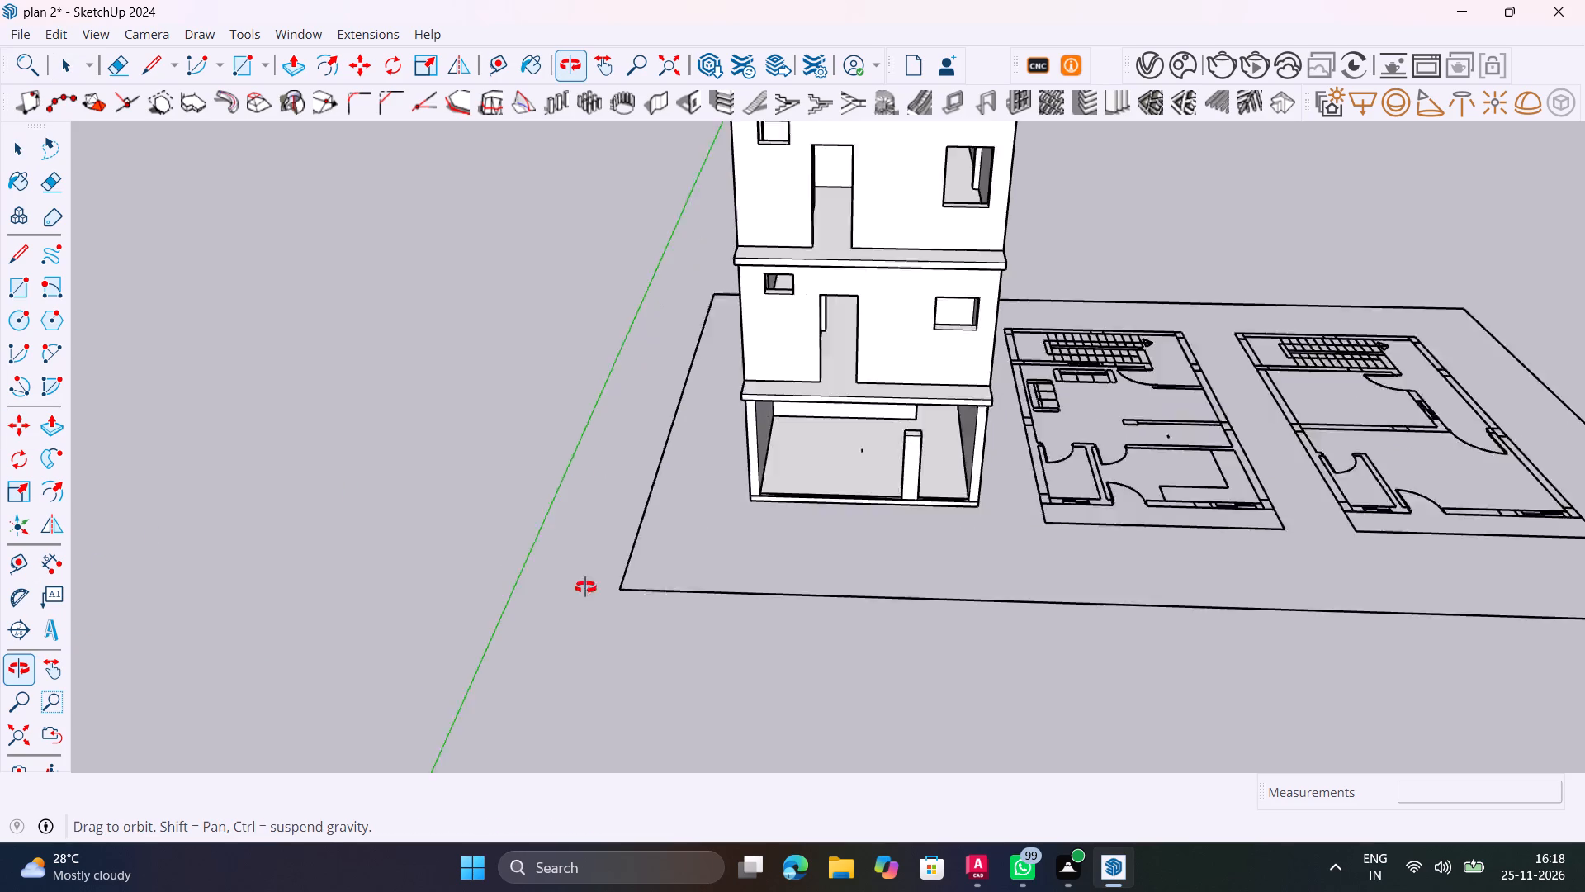
middle_drag(585, 587, 540, 496)
shift+middle_drag(903, 434, 776, 593)
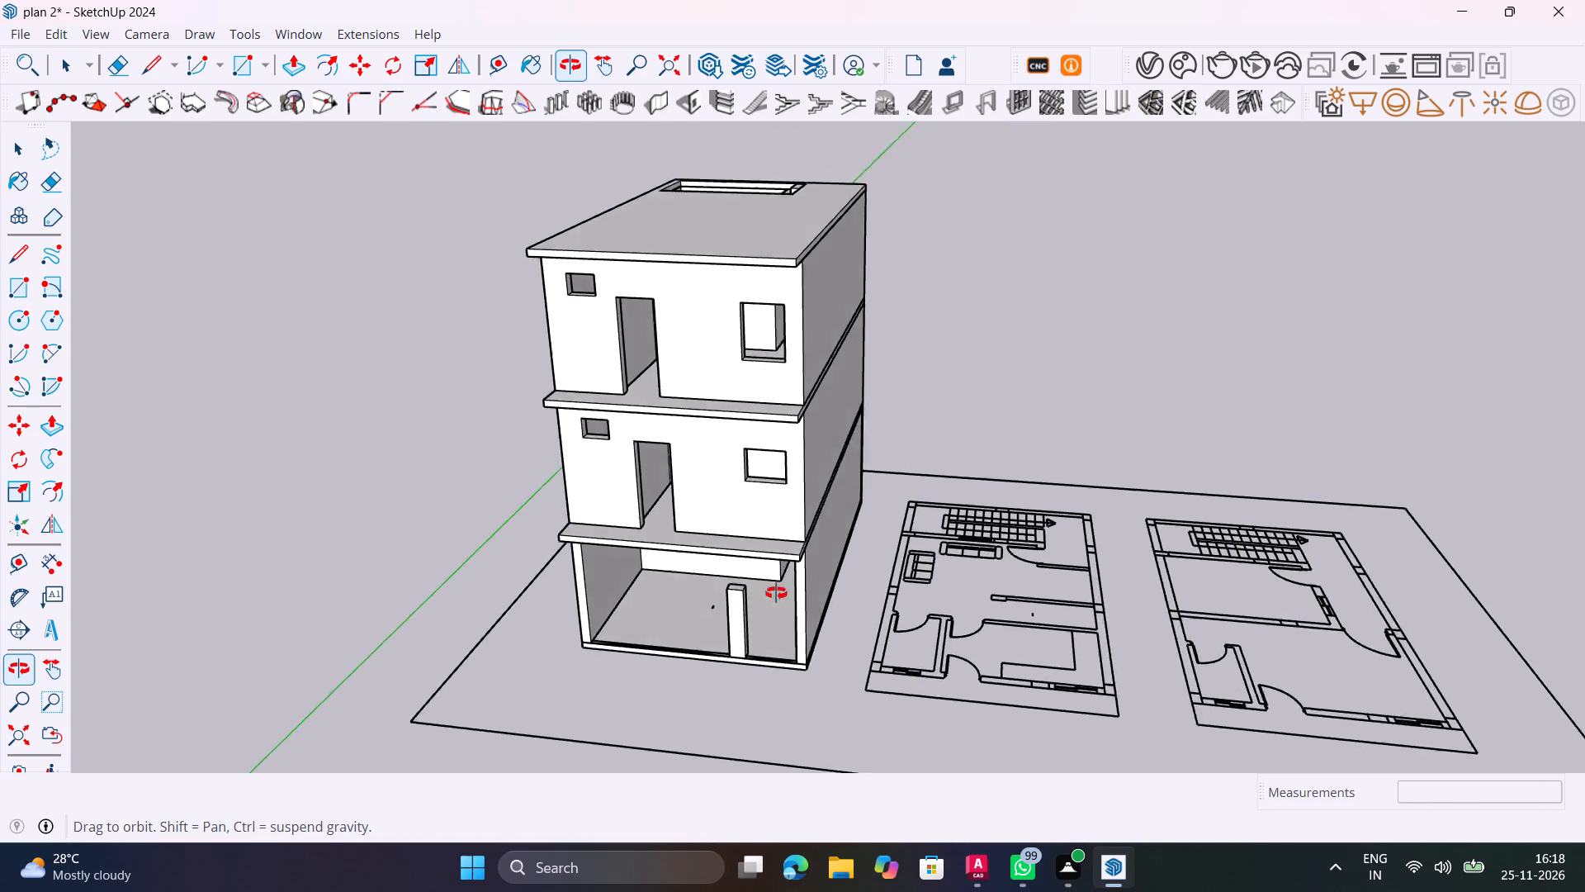
shift+middle_drag(776, 593, 869, 586)
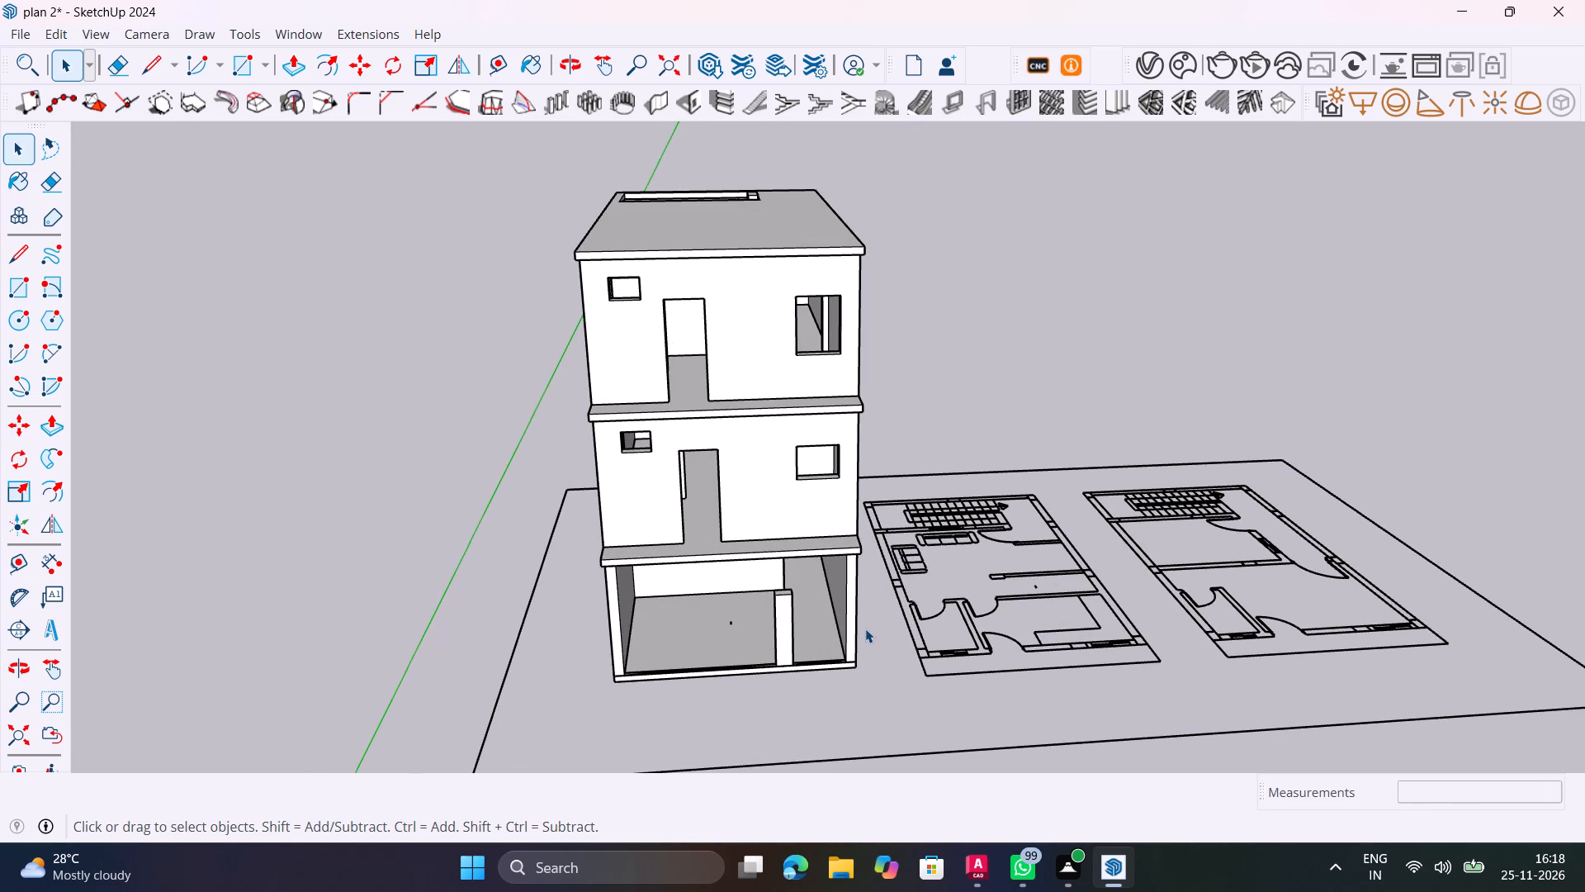
middle_drag(868, 634, 1007, 629)
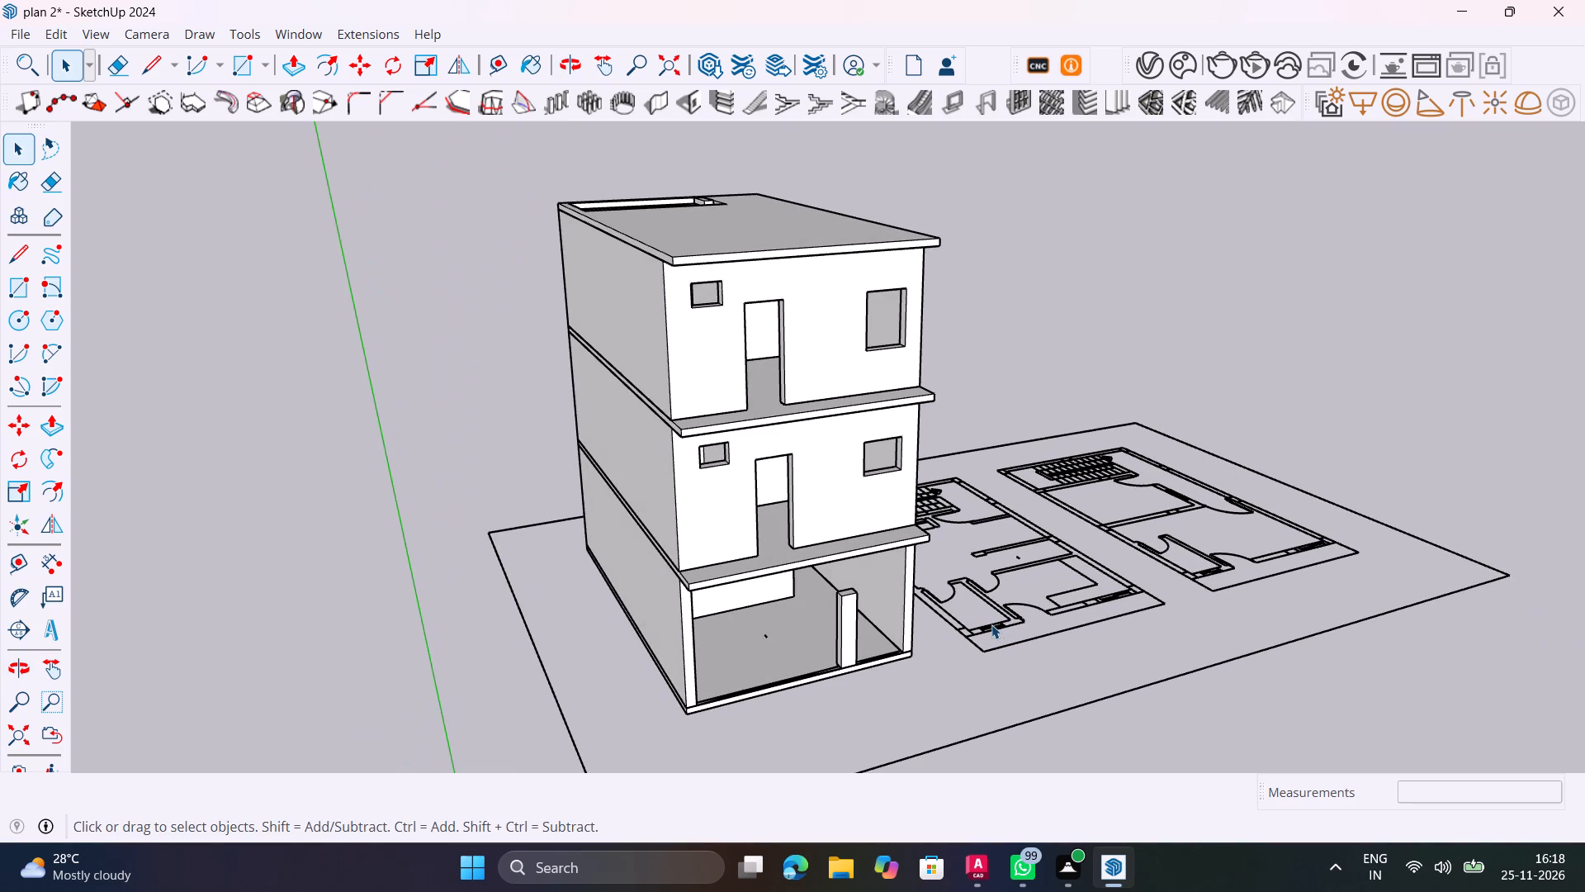
scroll(966, 629, down, 1)
middle_drag(966, 629, 1070, 600)
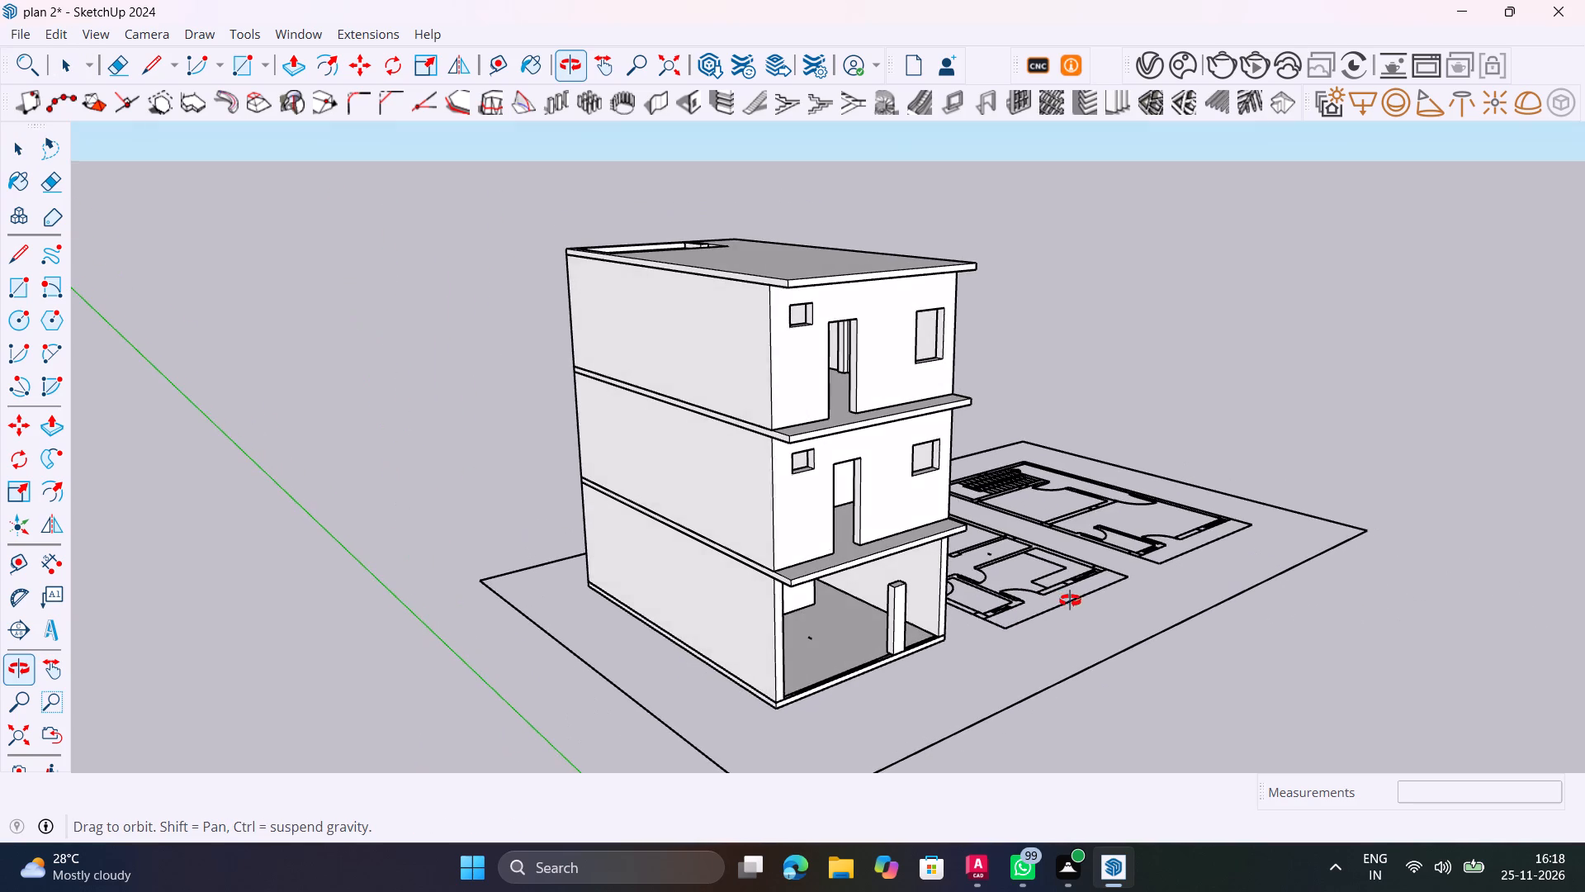
middle_drag(1070, 600, 1074, 602)
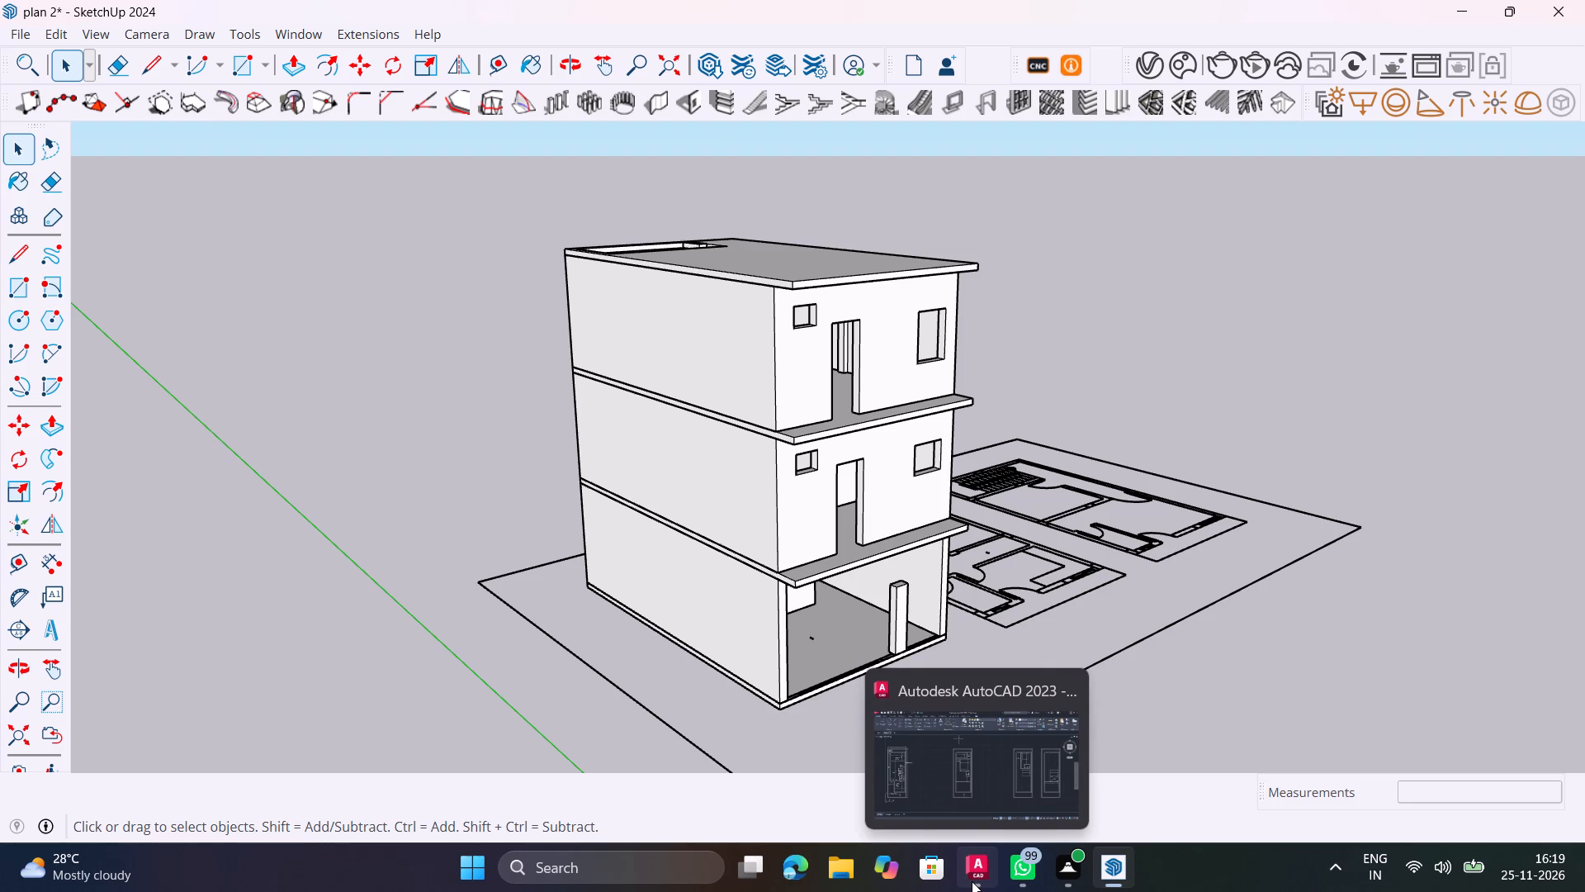
click(454, 608)
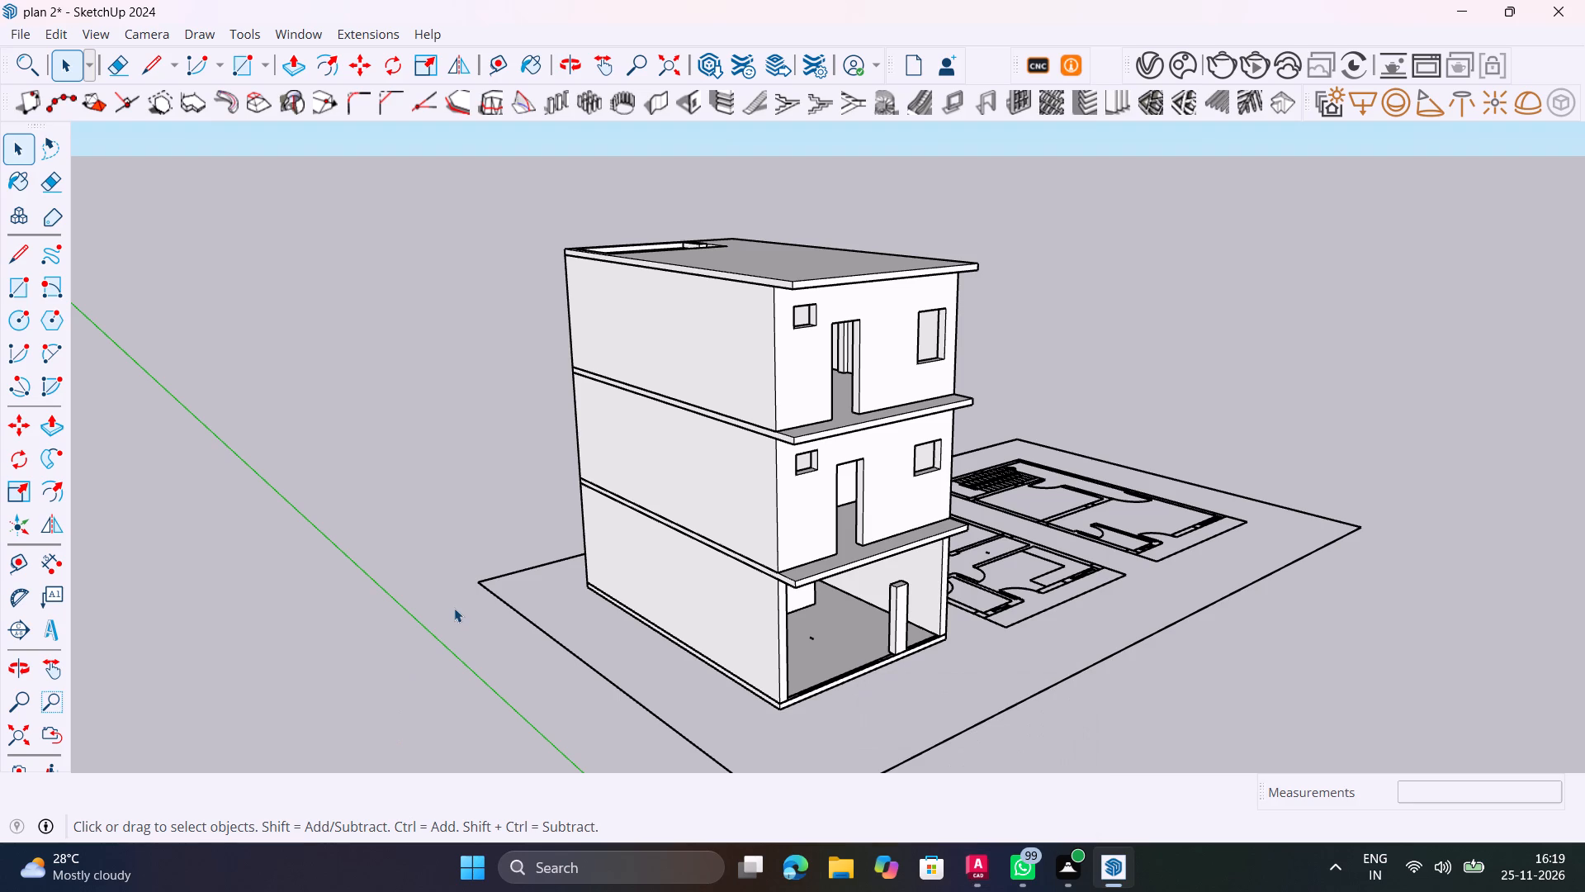
middle_drag(916, 548, 702, 534)
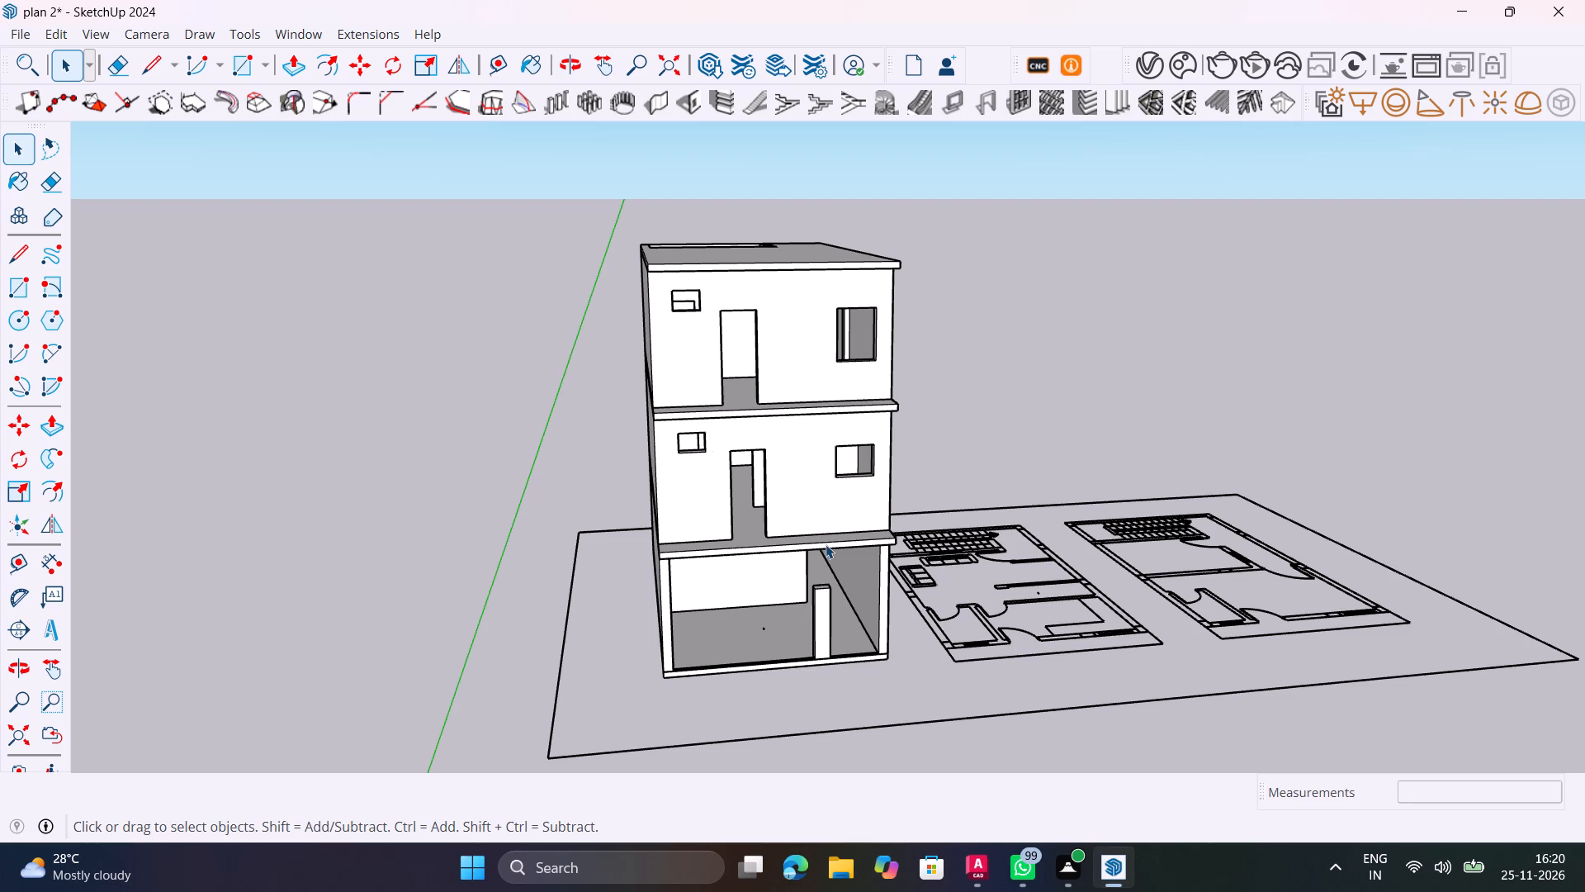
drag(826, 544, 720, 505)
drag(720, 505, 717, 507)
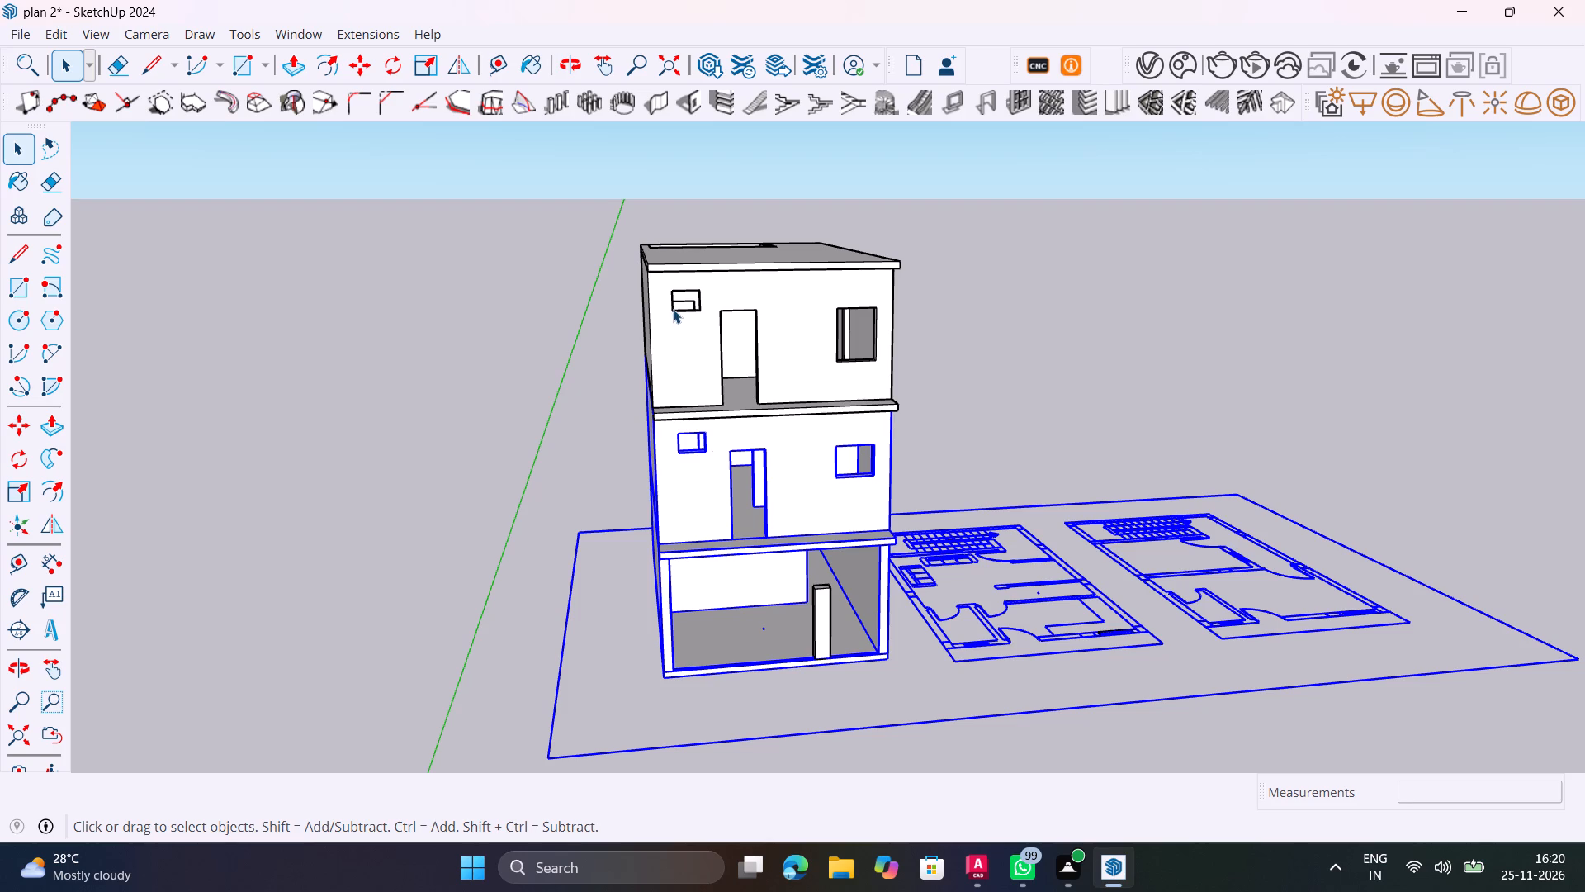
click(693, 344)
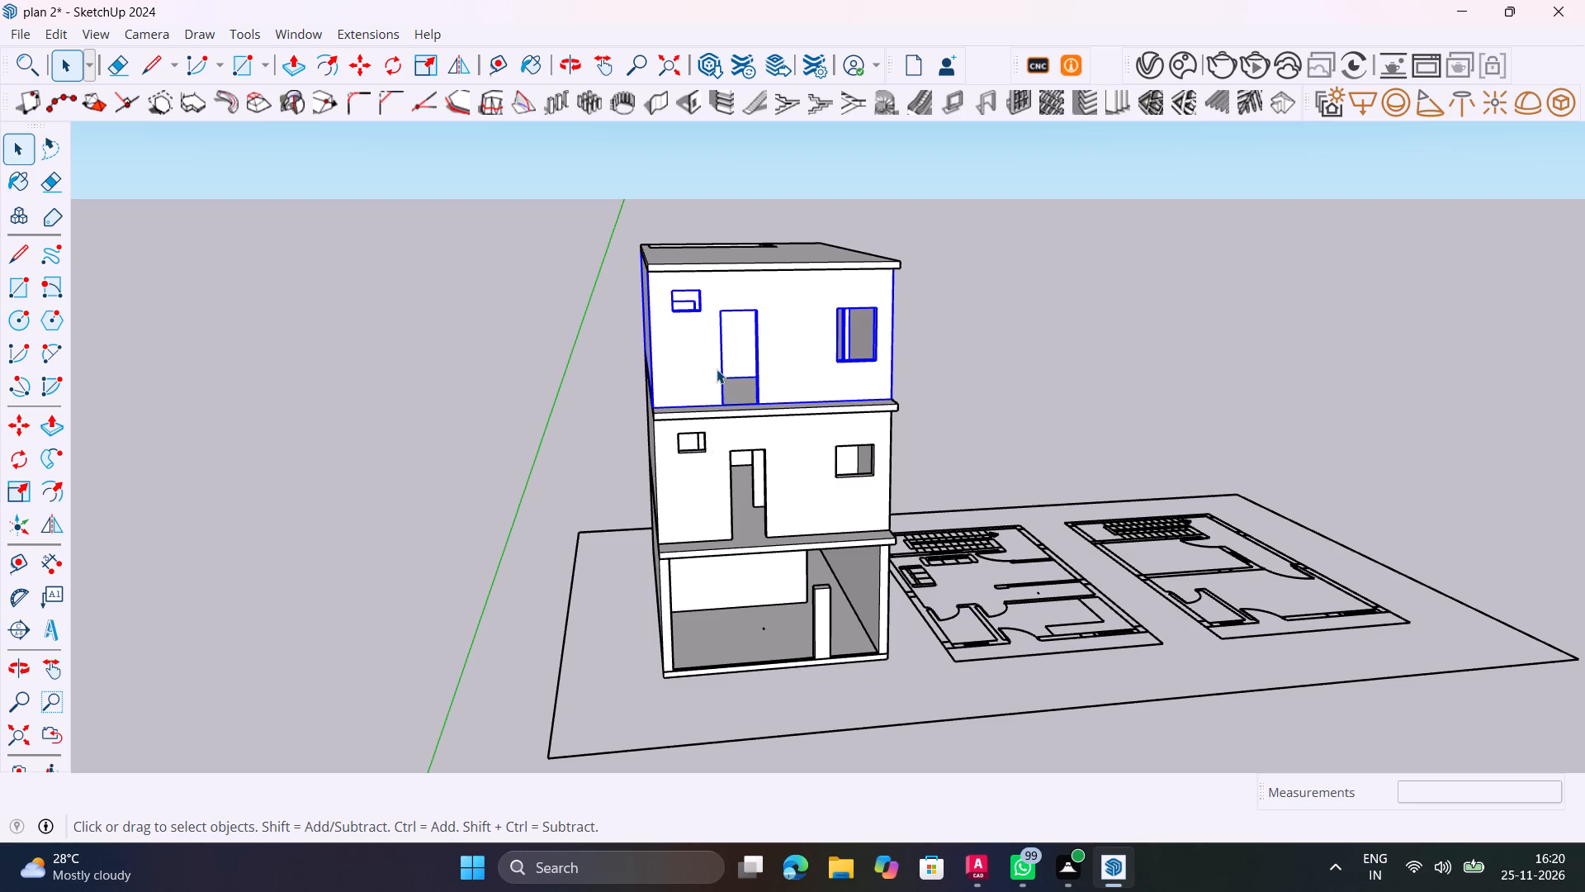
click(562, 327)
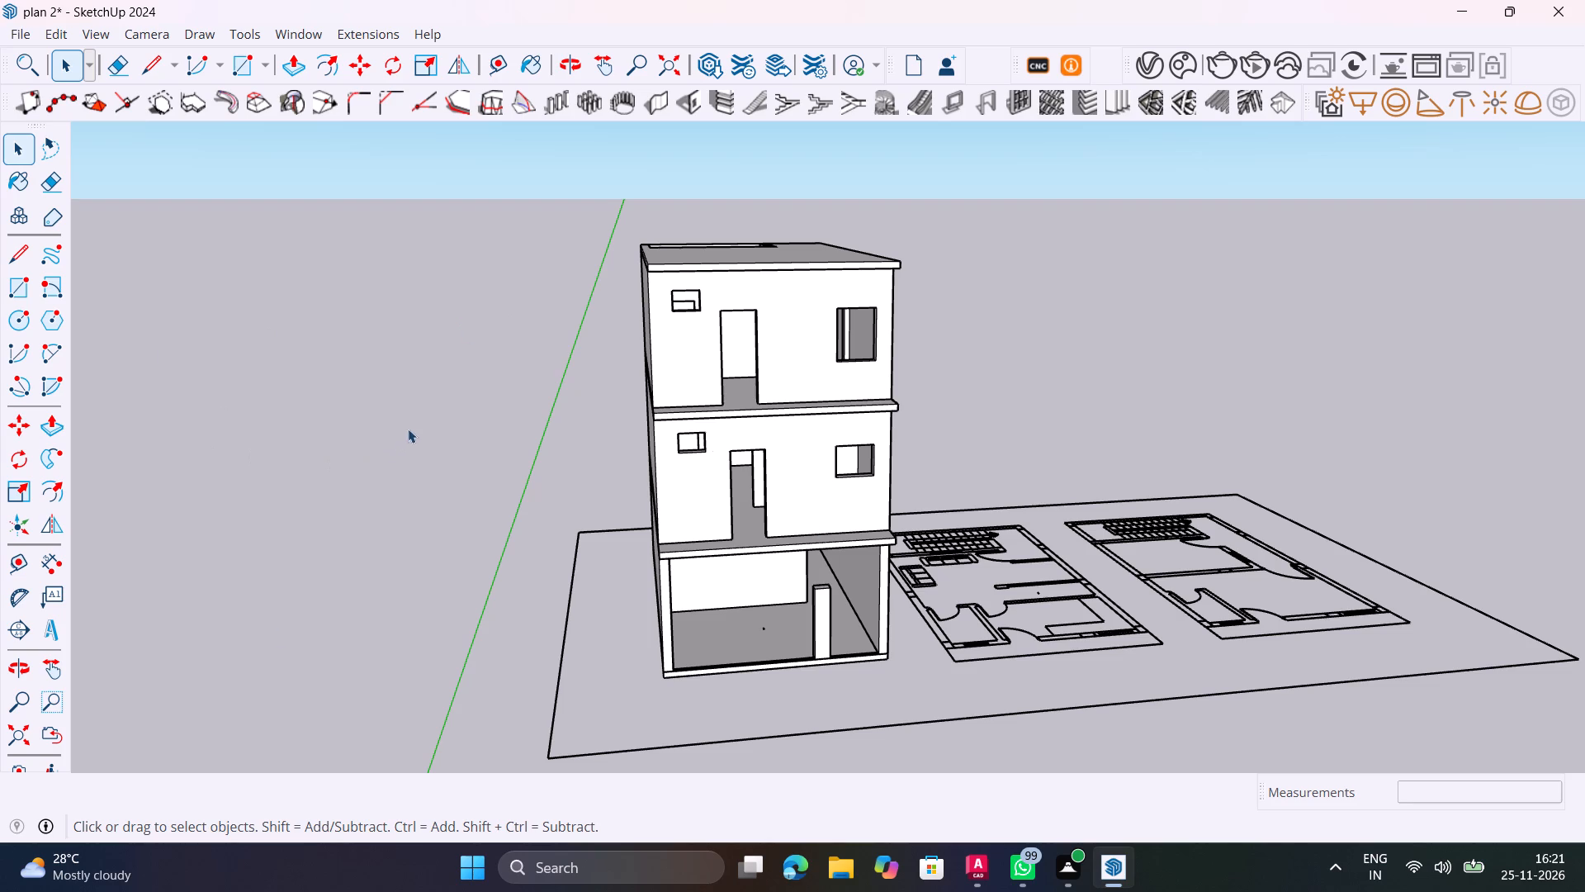
Examine the door and window openings in the front facade of the upper storeys up close.
middle_drag(433, 406, 588, 387)
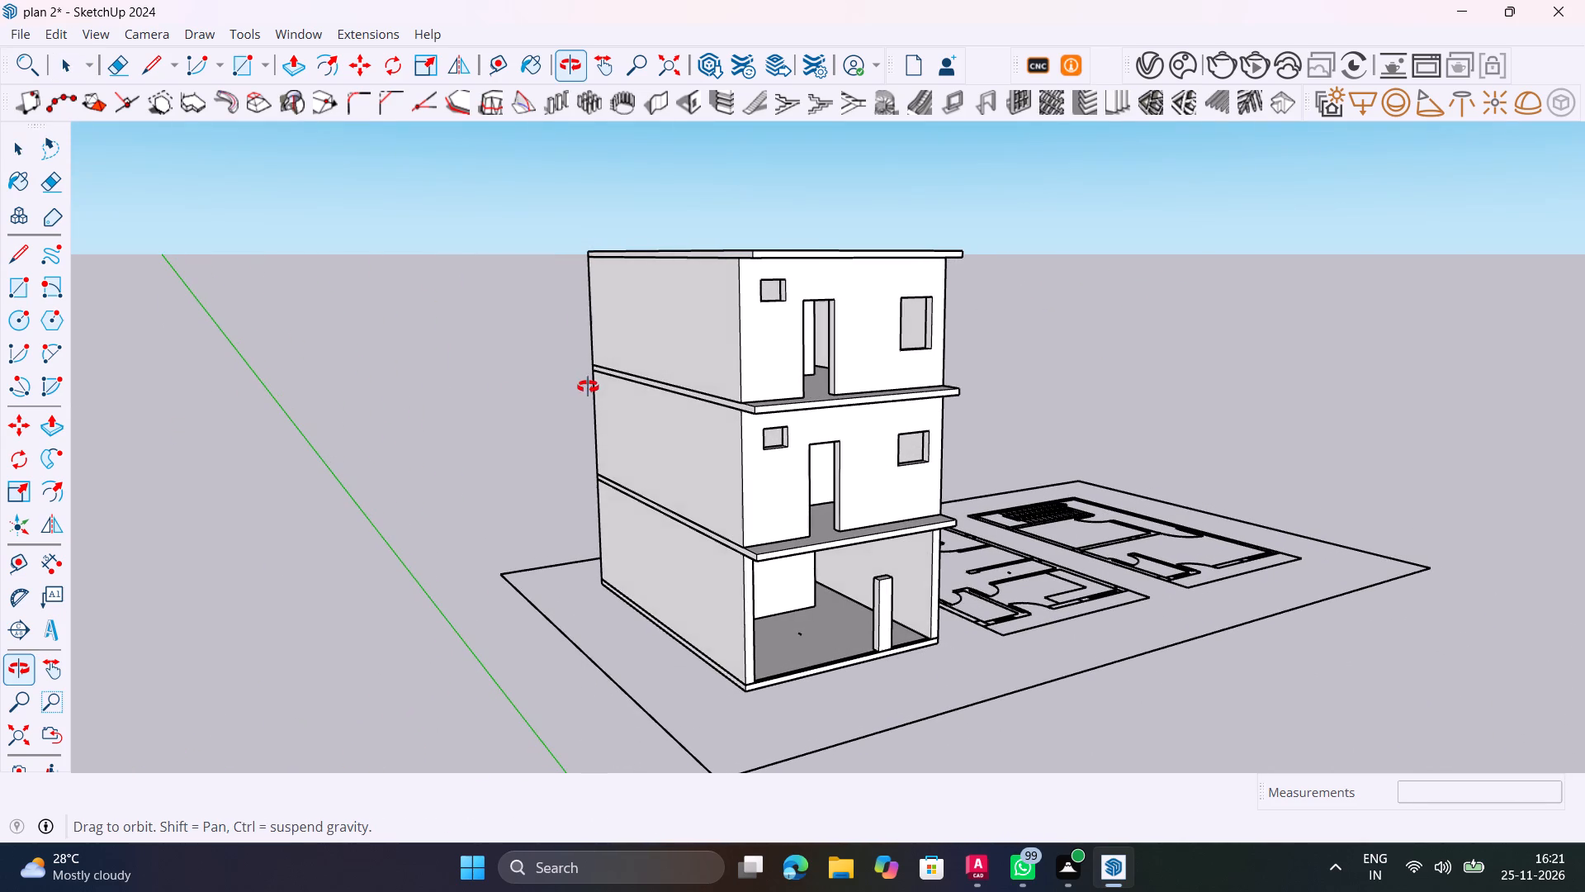
middle_drag(588, 387, 589, 387)
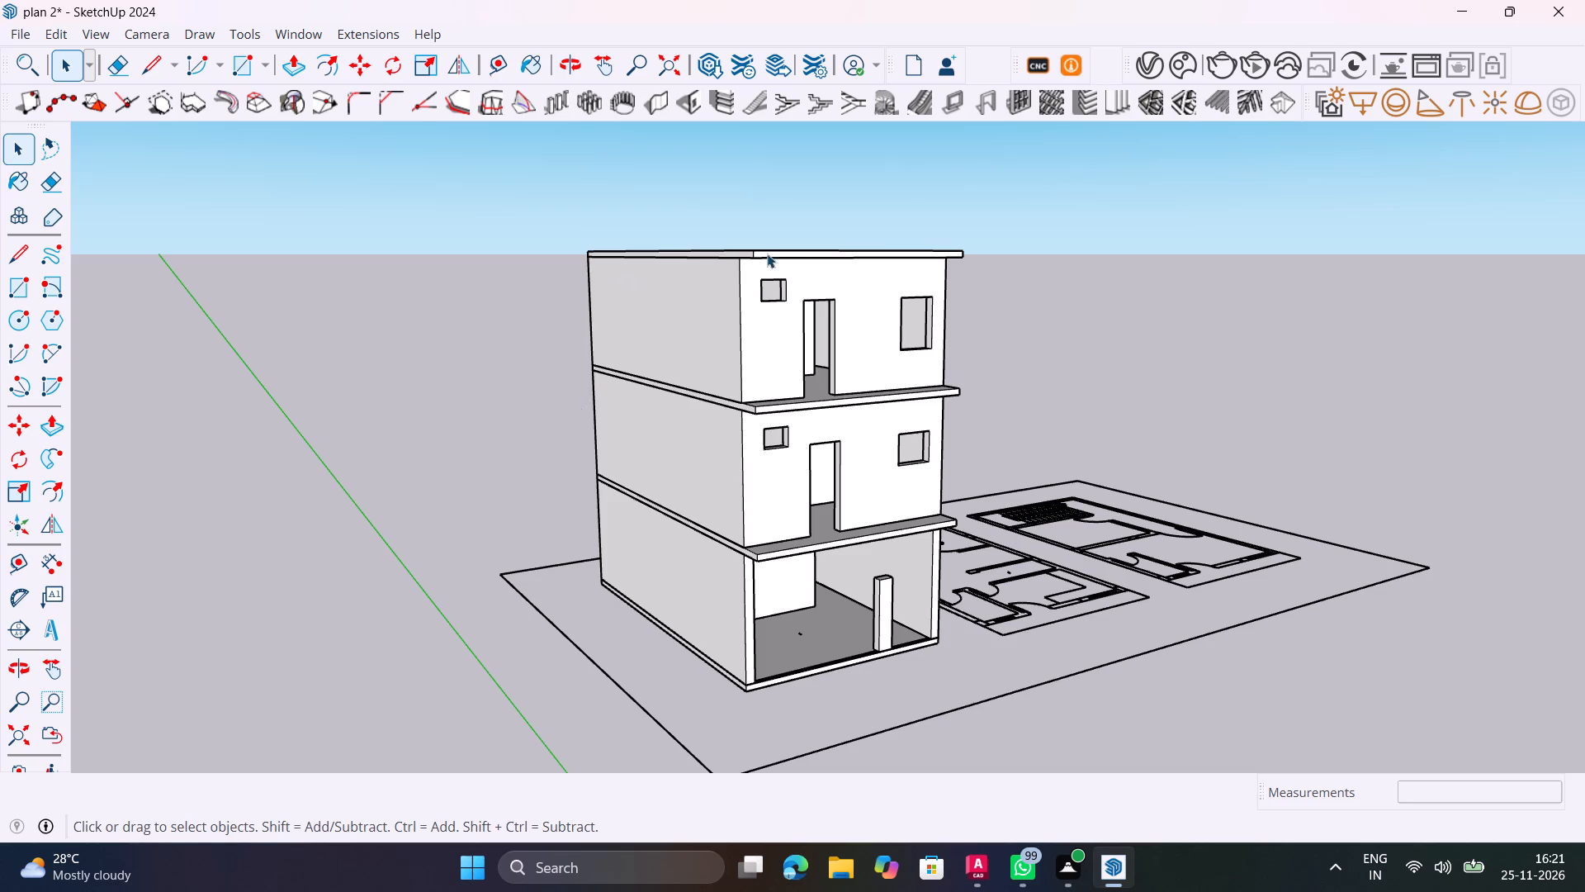
scroll(979, 297, up, 9)
middle_drag(891, 362, 791, 464)
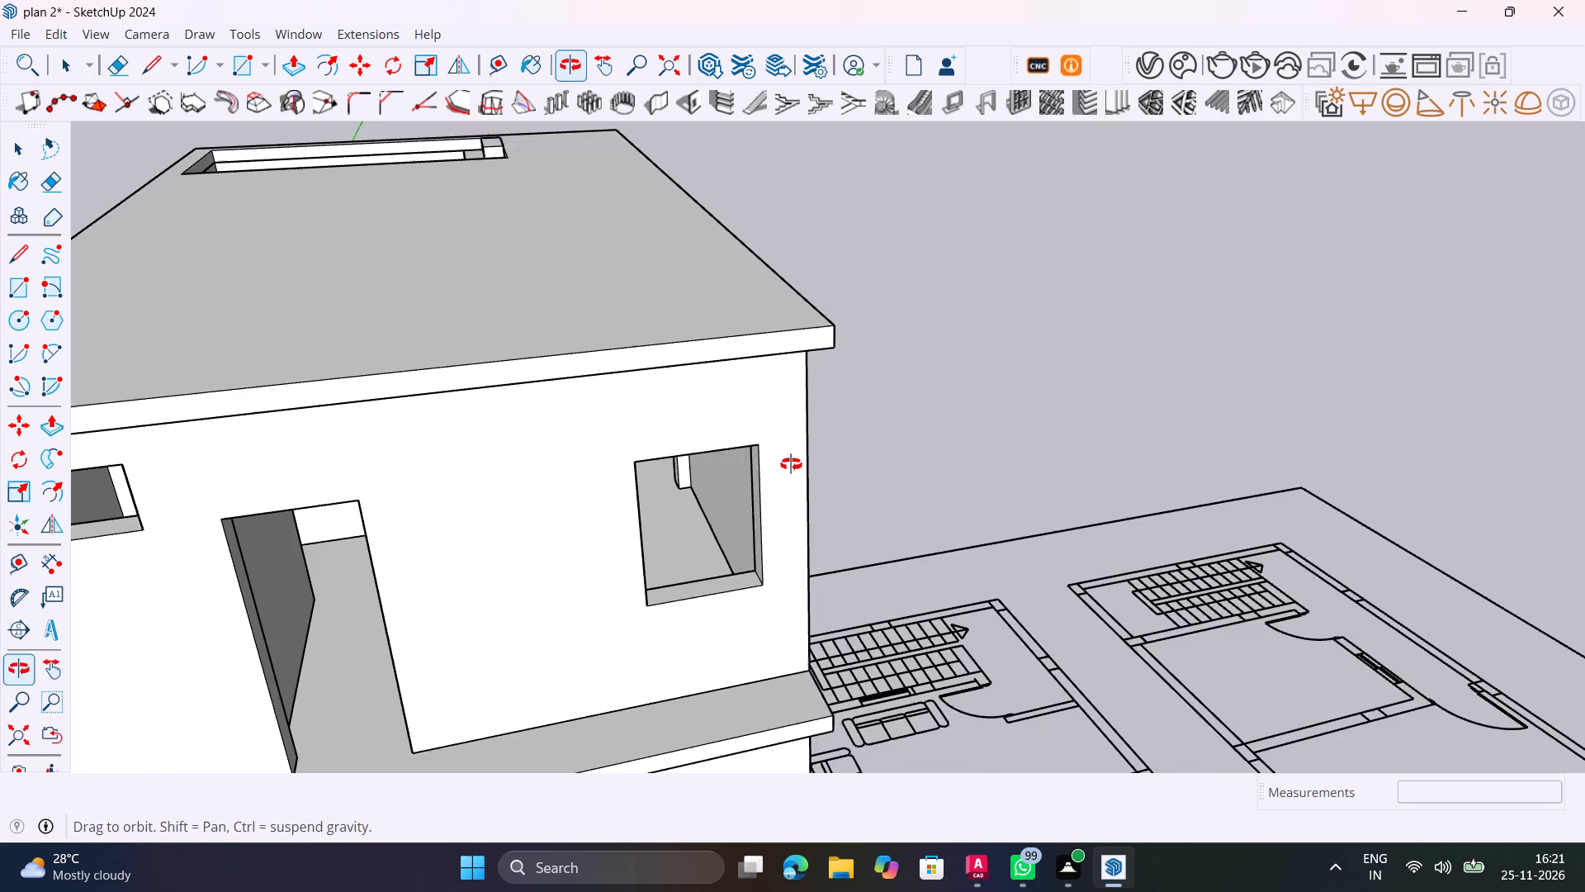
middle_drag(791, 464, 781, 464)
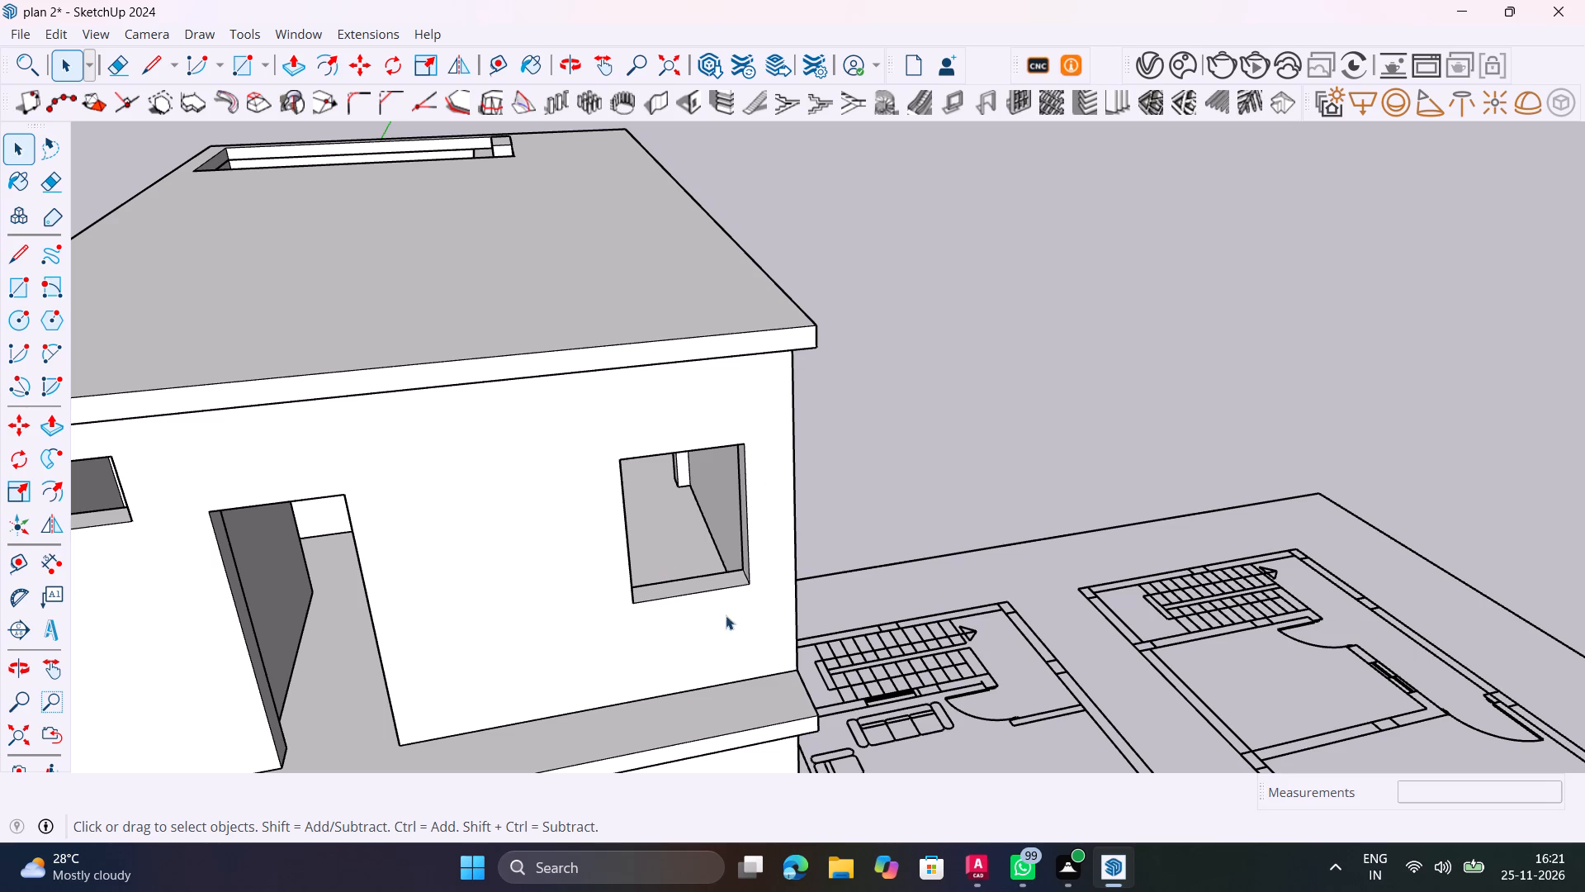
shift+middle_drag(768, 589, 1137, 291)
middle_drag(483, 513, 691, 549)
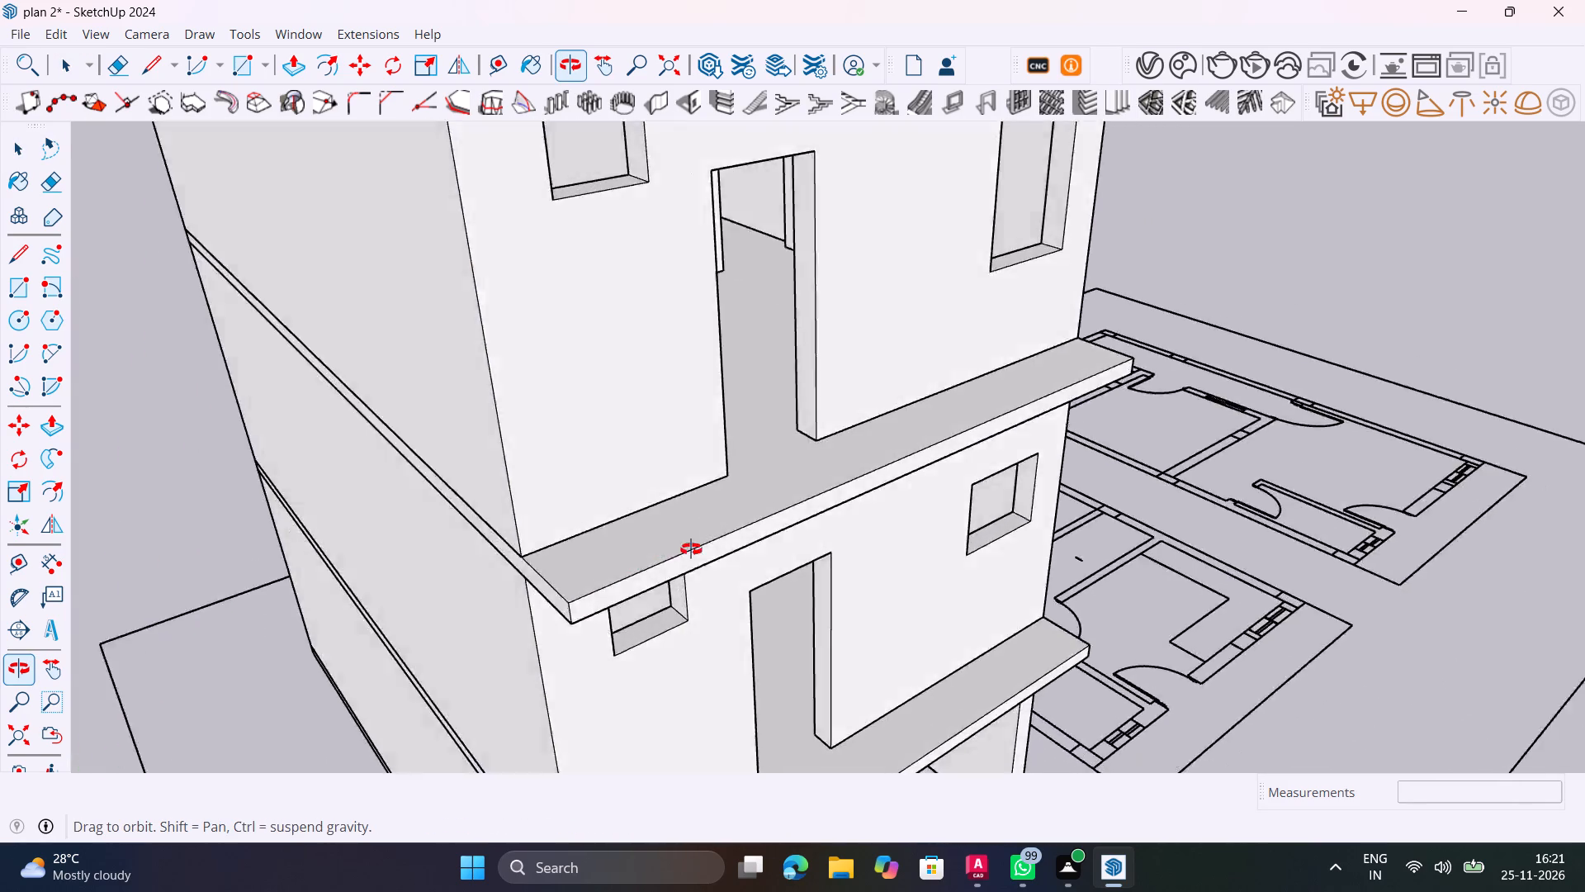
middle_drag(691, 549, 661, 551)
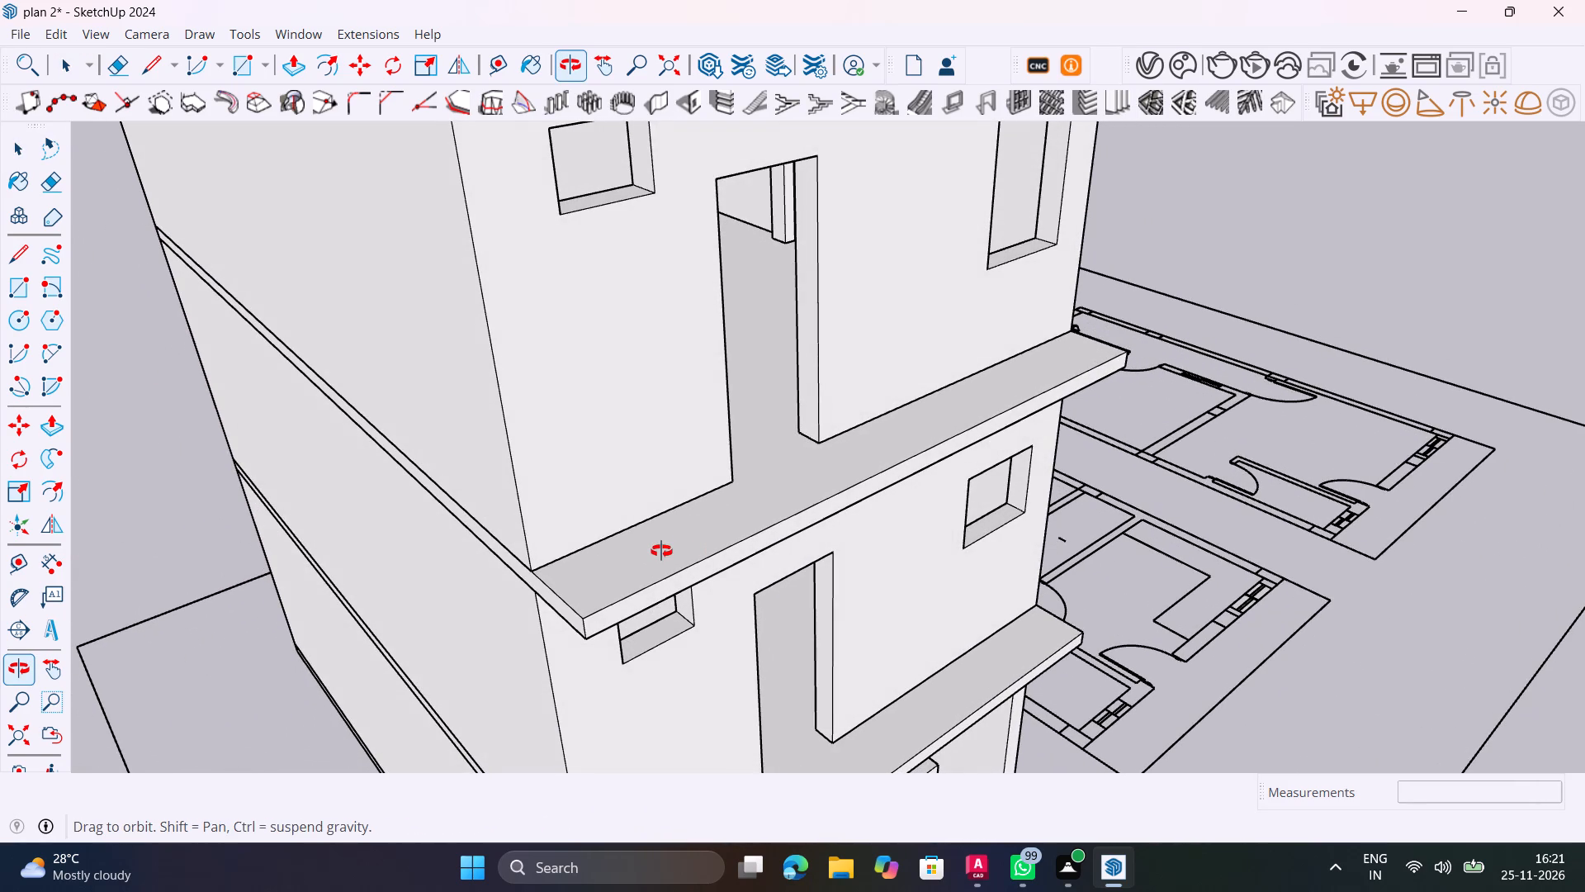
middle_drag(661, 551, 539, 553)
shift+middle_drag(894, 512, 509, 728)
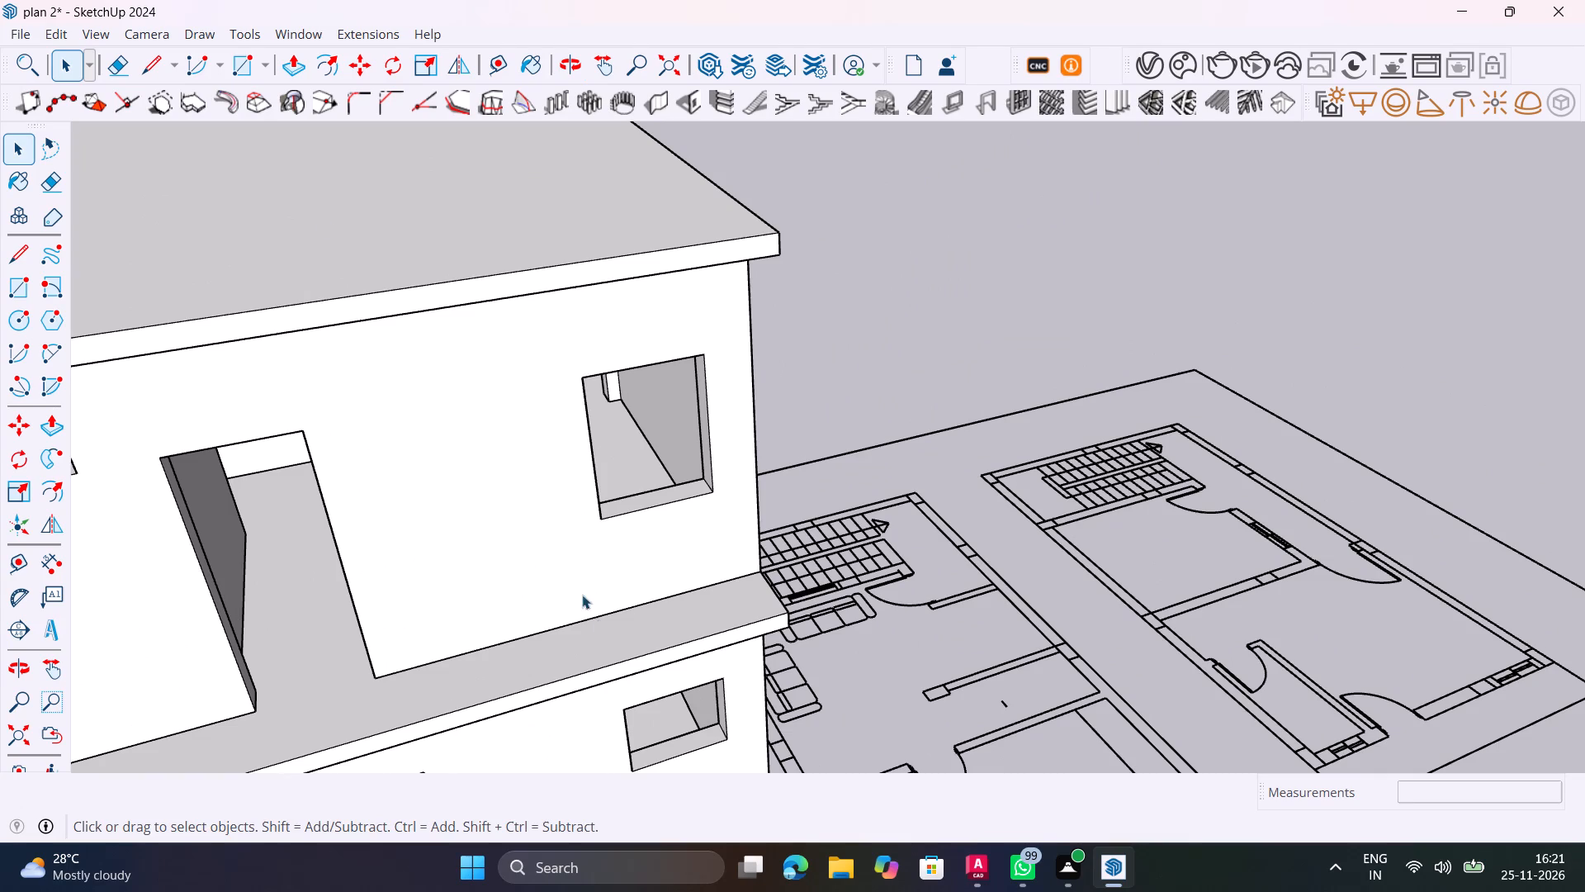
Save the model.
key(ctrl+s)
Open the Window Crafter extension to create a new window.
click(251, 36)
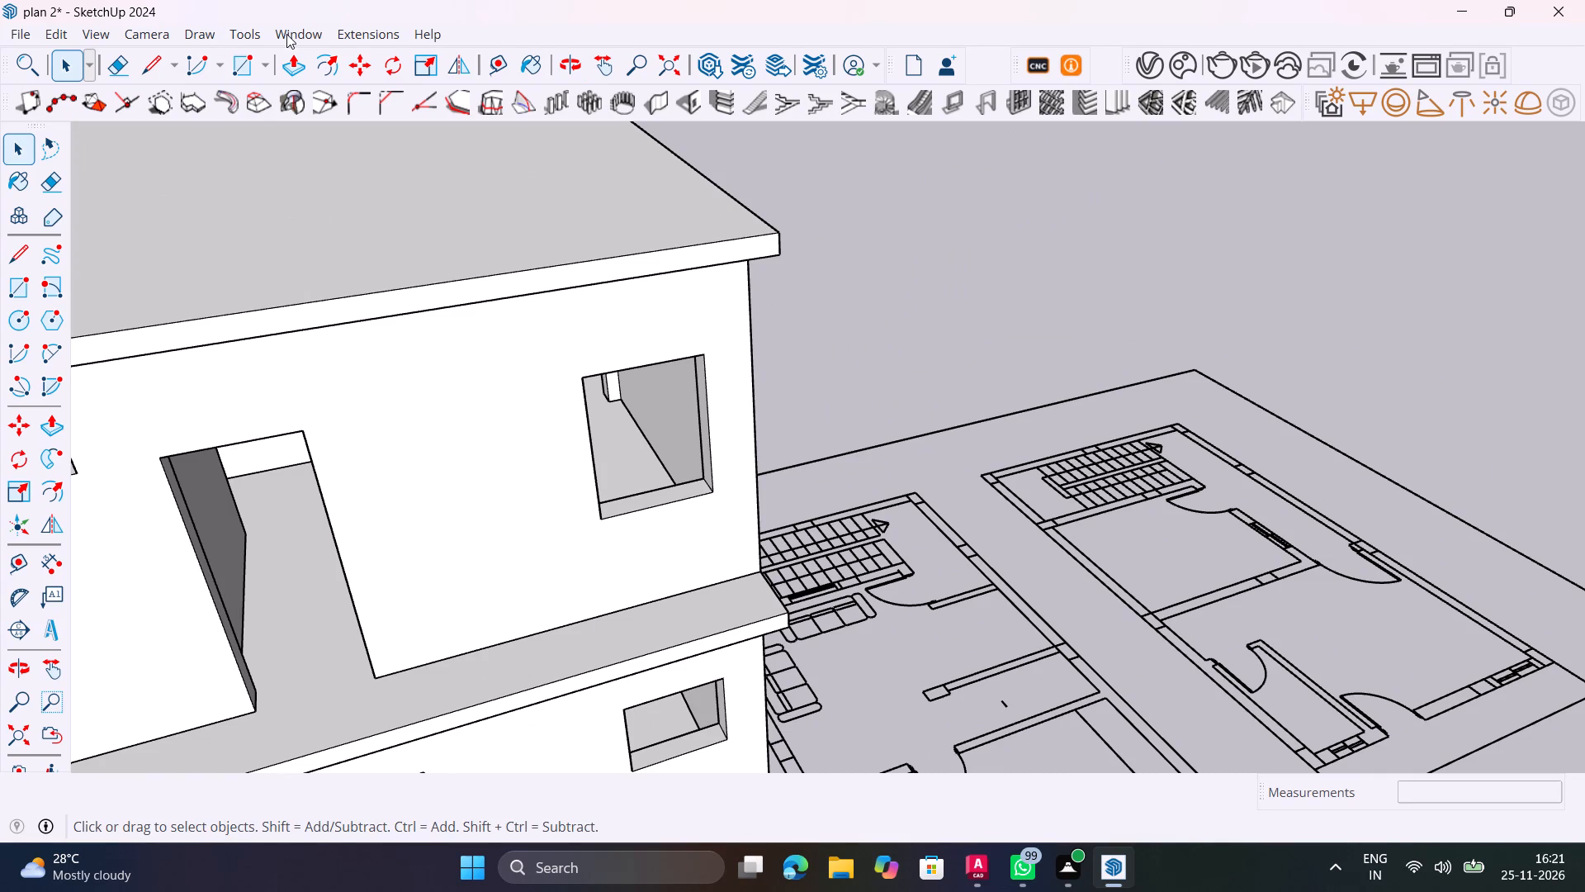
click(286, 34)
triple_click(345, 33)
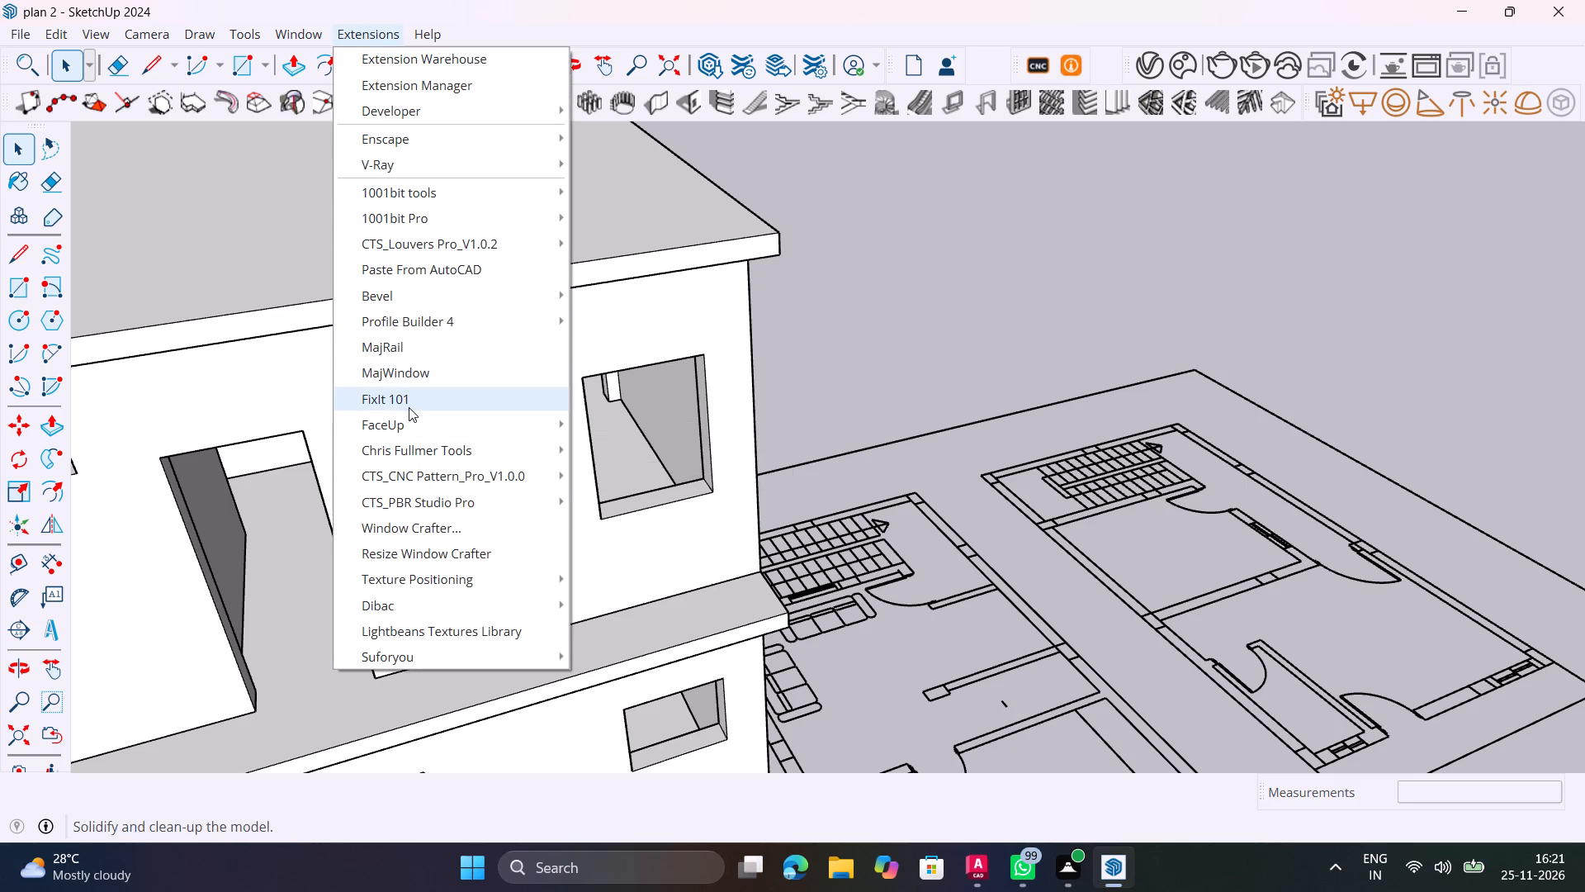
click(434, 533)
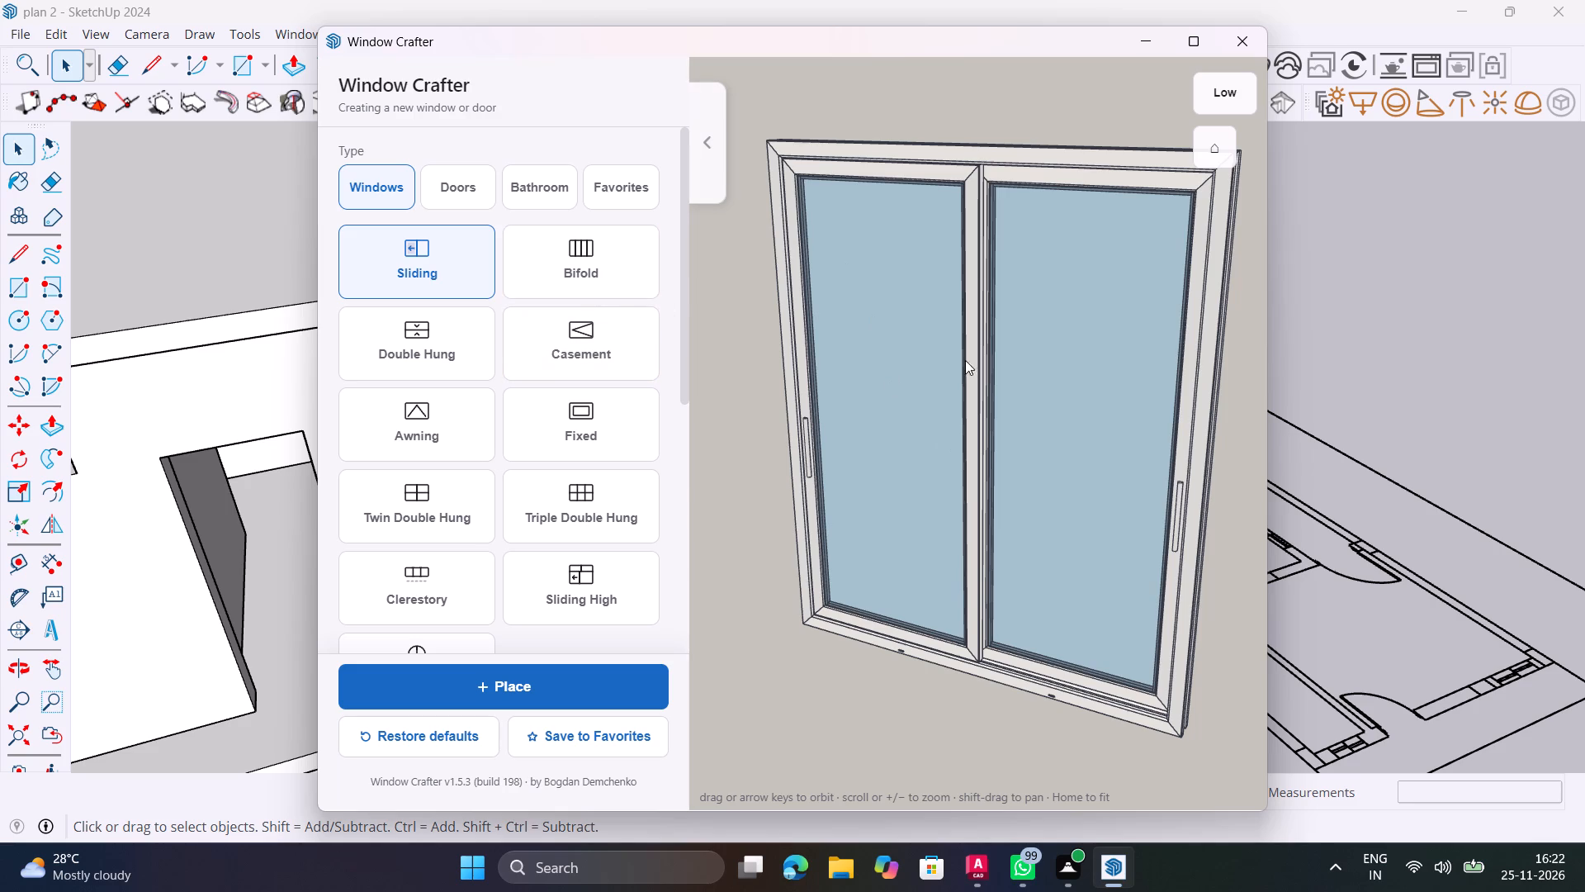
Measure the width and height of the top storey's larger front window opening, keeping no dimensions.
drag(958, 42, 826, 740)
scroll(600, 504, up, 2)
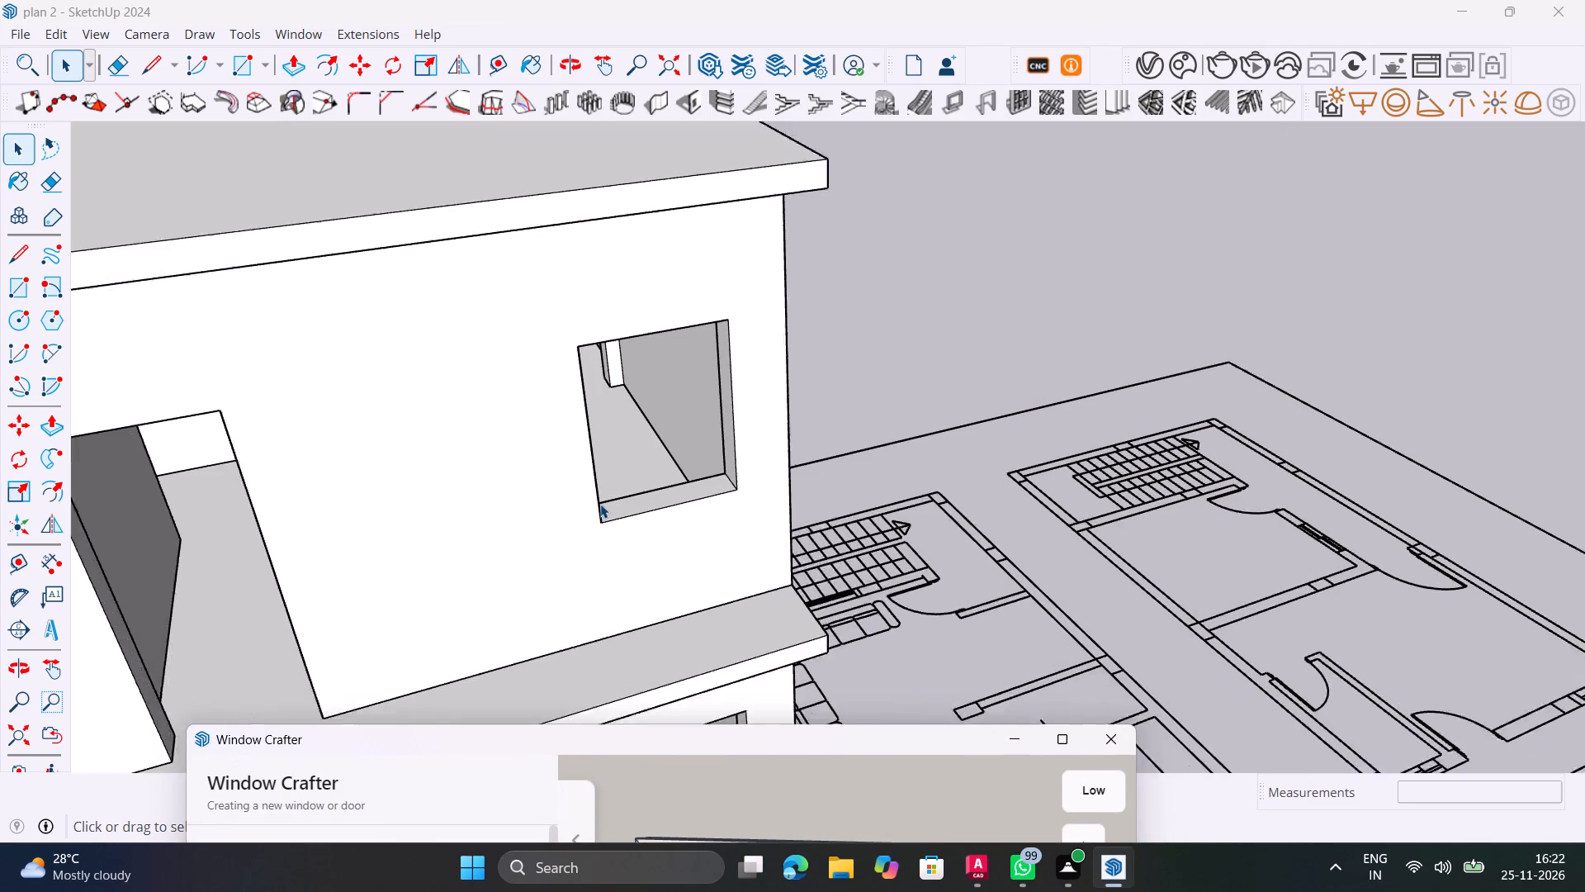
scroll(600, 504, up, 3)
click(45, 562)
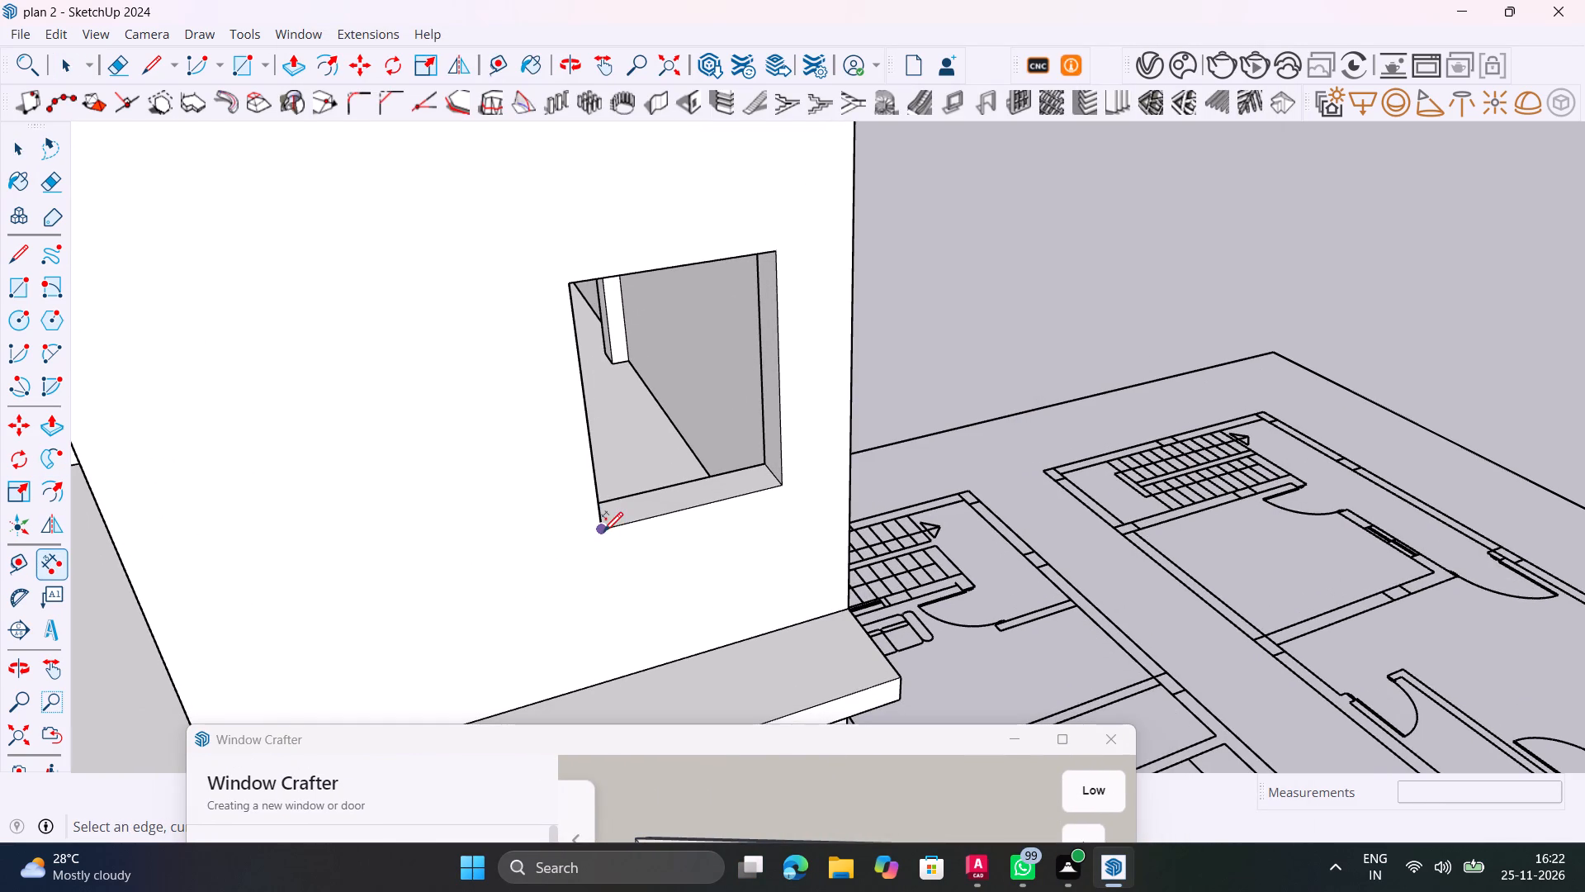
click(603, 530)
key(Escape)
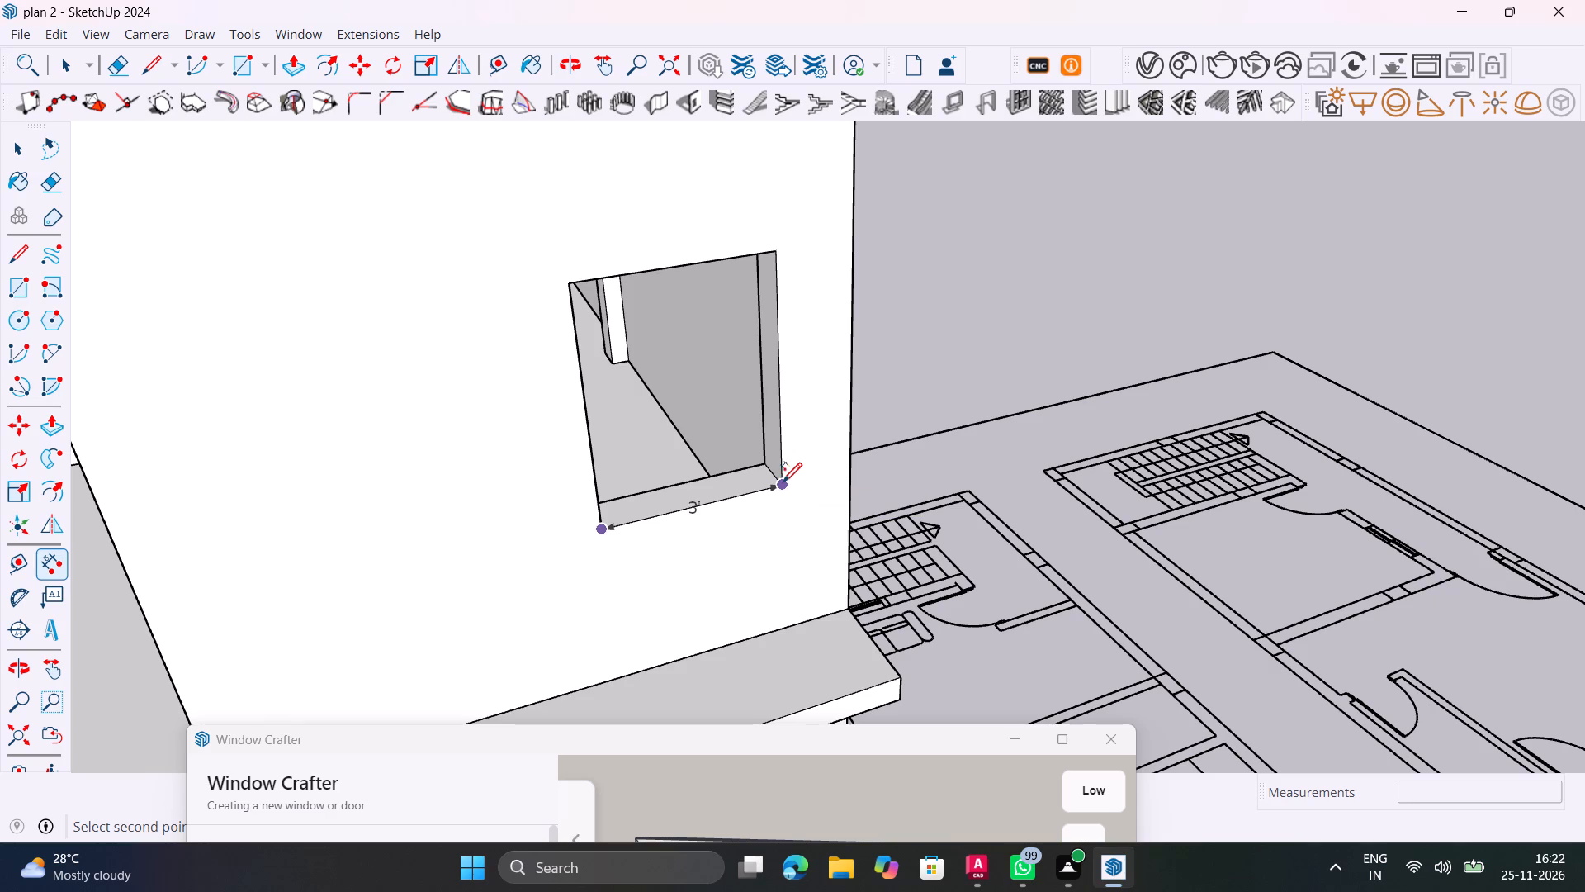
click(781, 485)
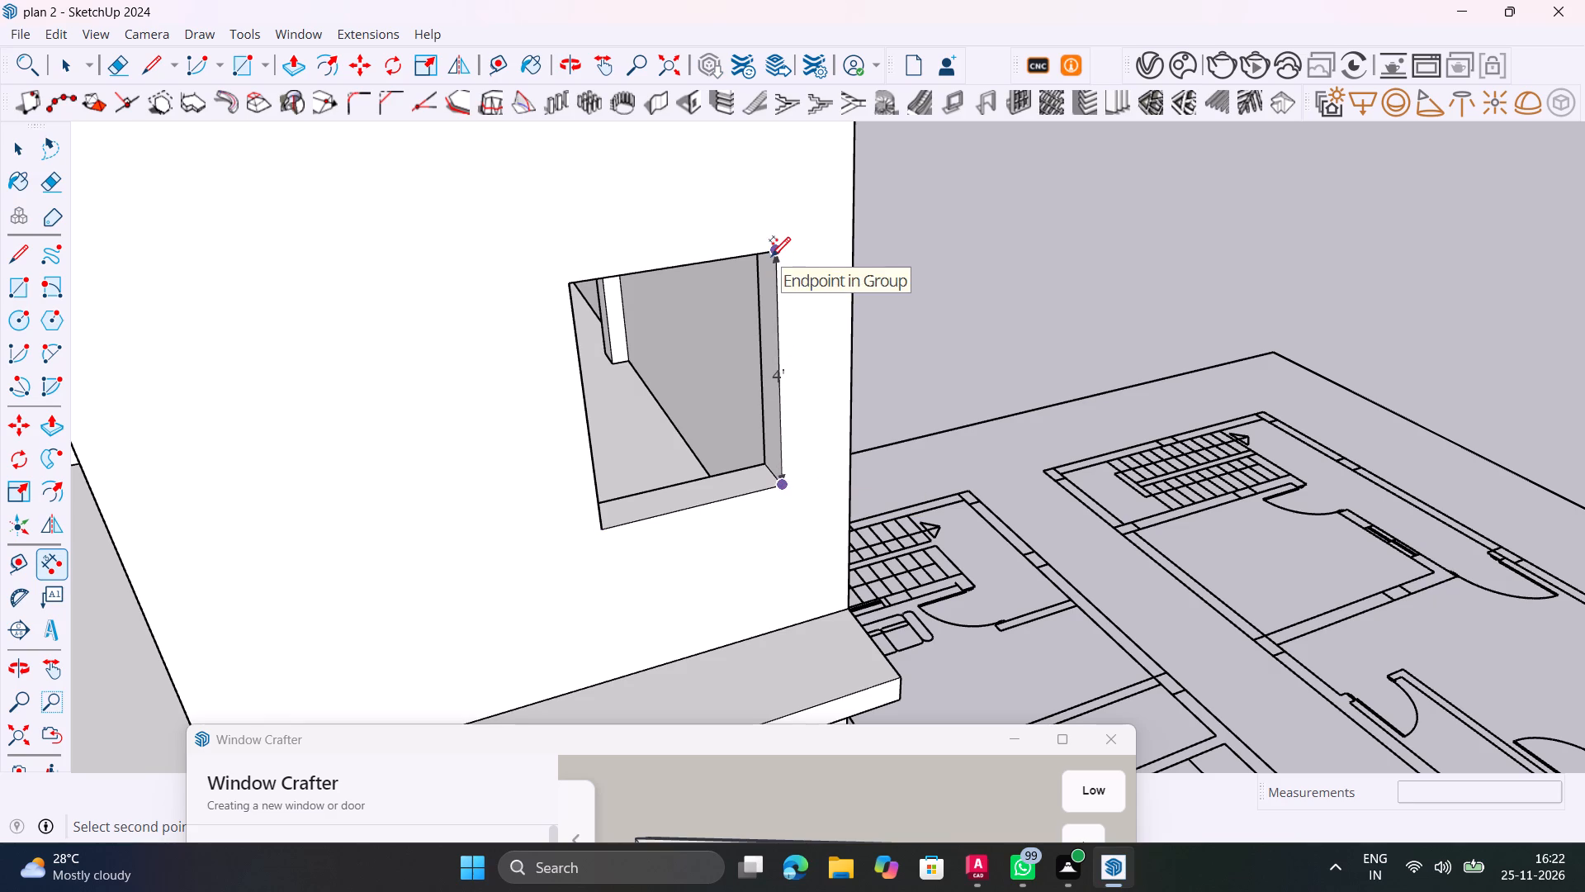
key(Escape)
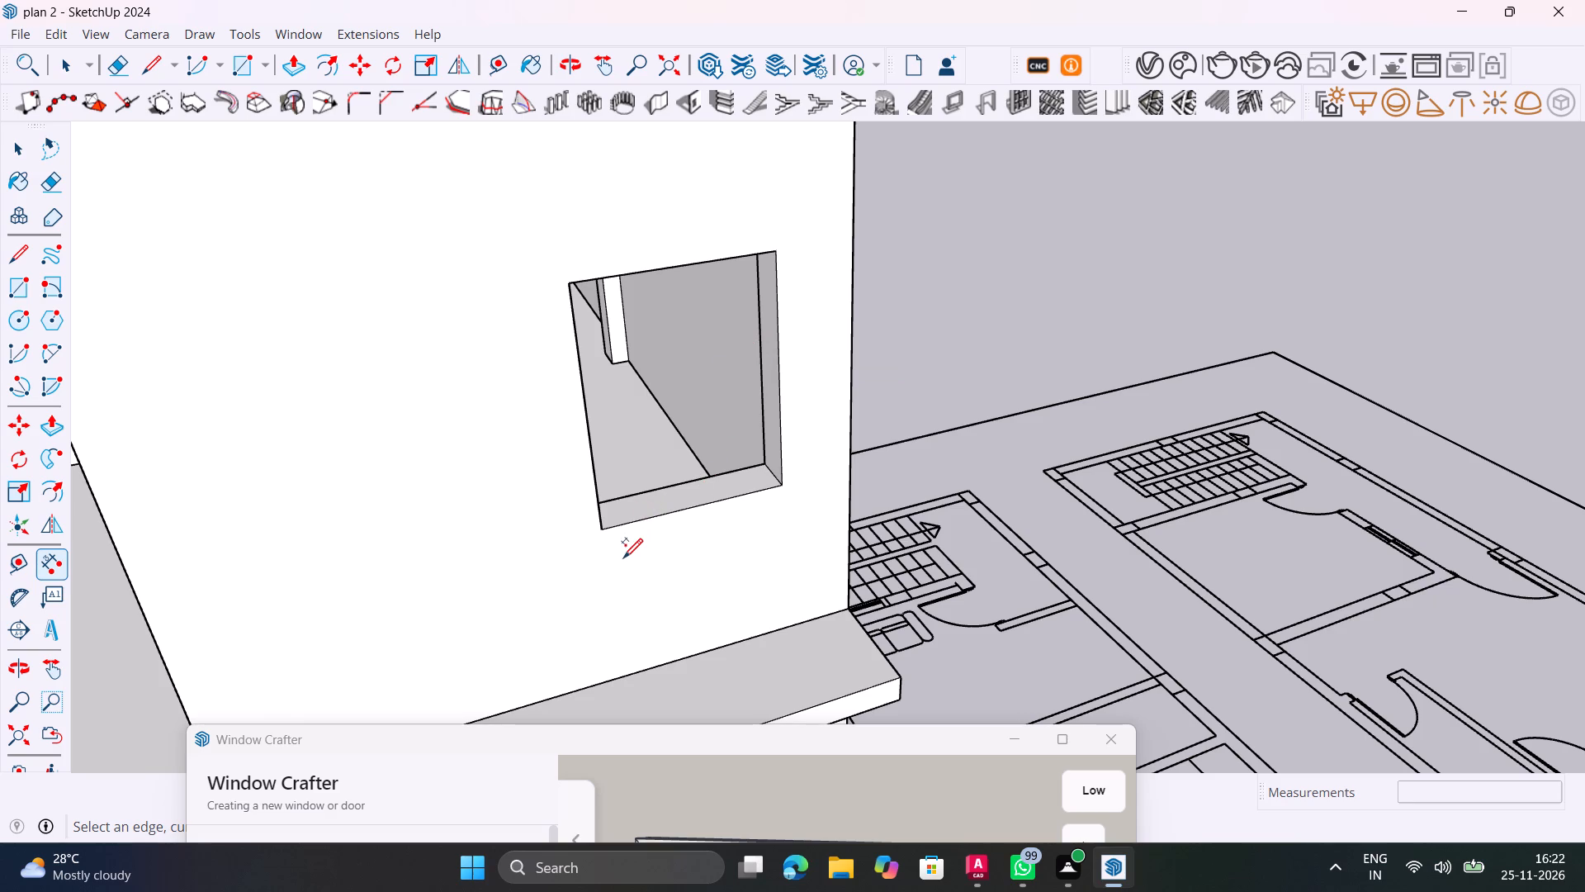
Choose the Sliding window type in Window Crafter and set its height to 1219.2 mm.
drag(493, 729, 480, 686)
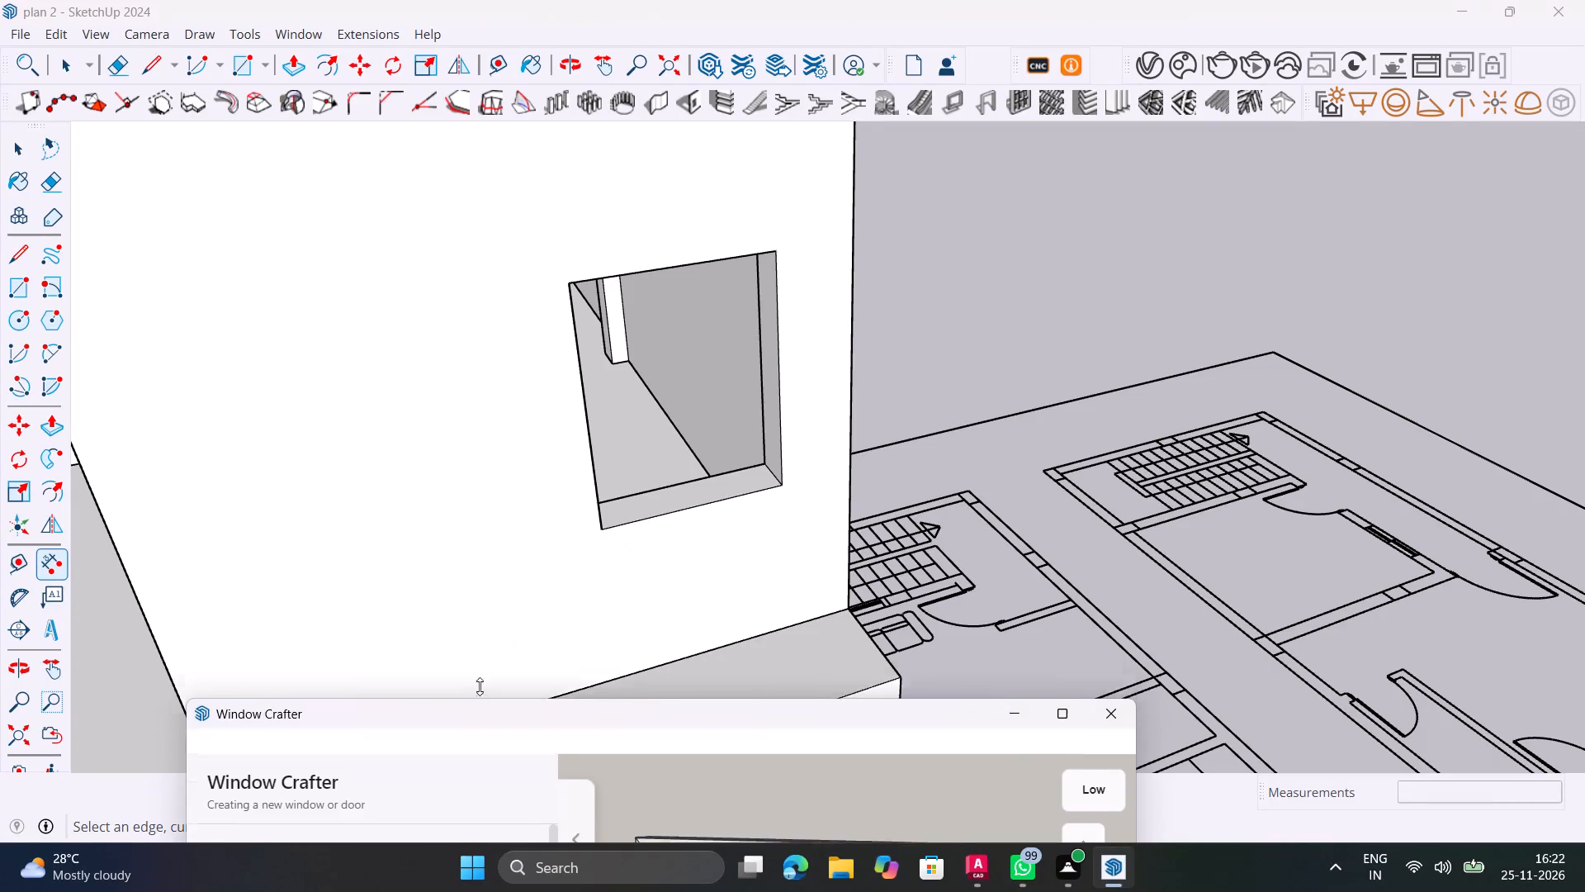
drag(480, 686, 485, 635)
drag(476, 657, 462, 46)
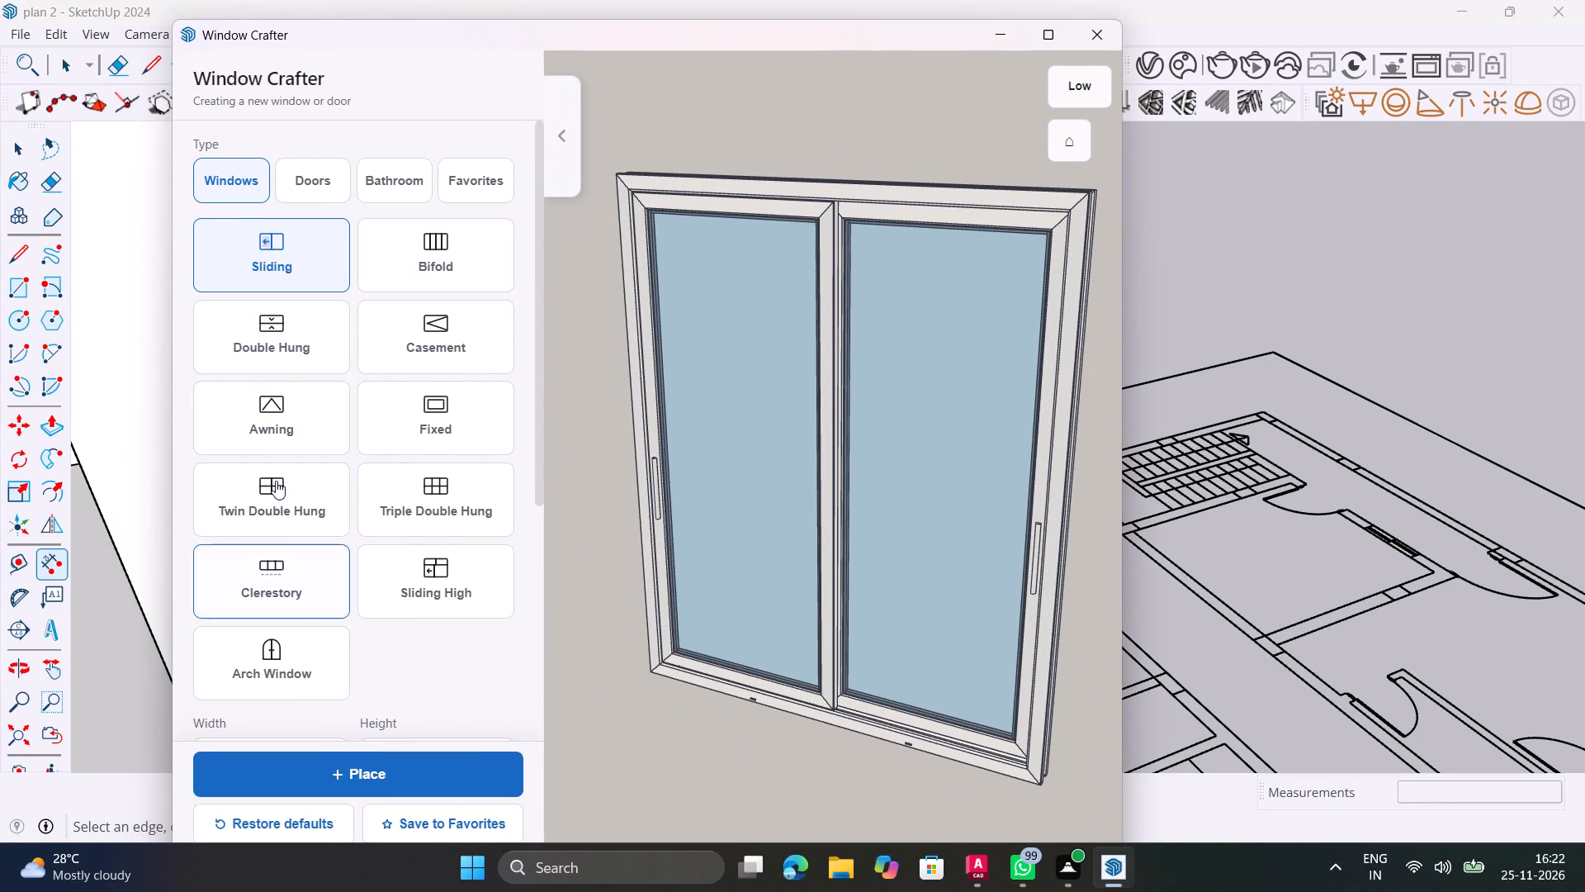
click(290, 265)
scroll(304, 268, down, 5)
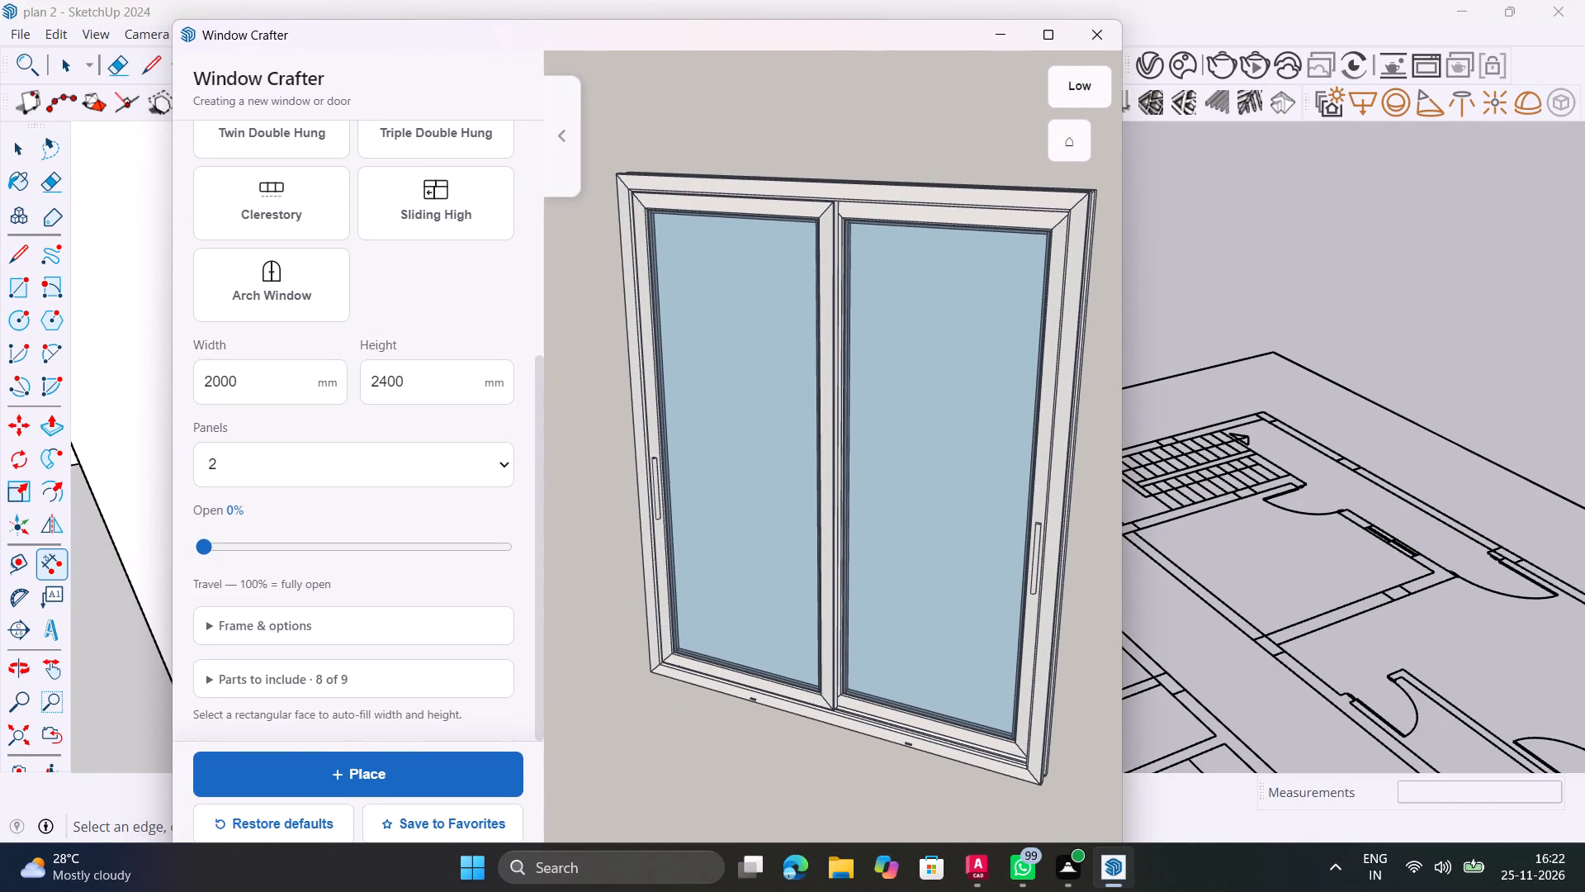
click(448, 382)
key(BackSpace)
key(BackSpace)
key(BackSpace)
key(BackSpace)
key(BackSpace)
key(BackSpace)
key(BackSpace)
key(BackSpace)
key(BackSpace)
key(BackSpace)
key(BackSpace)
key(BackSpace)
key(BackSpace)
key(BackSpace)
key(BackSpace)
key(BackSpace)
key(BackSpace)
key(BackSpace)
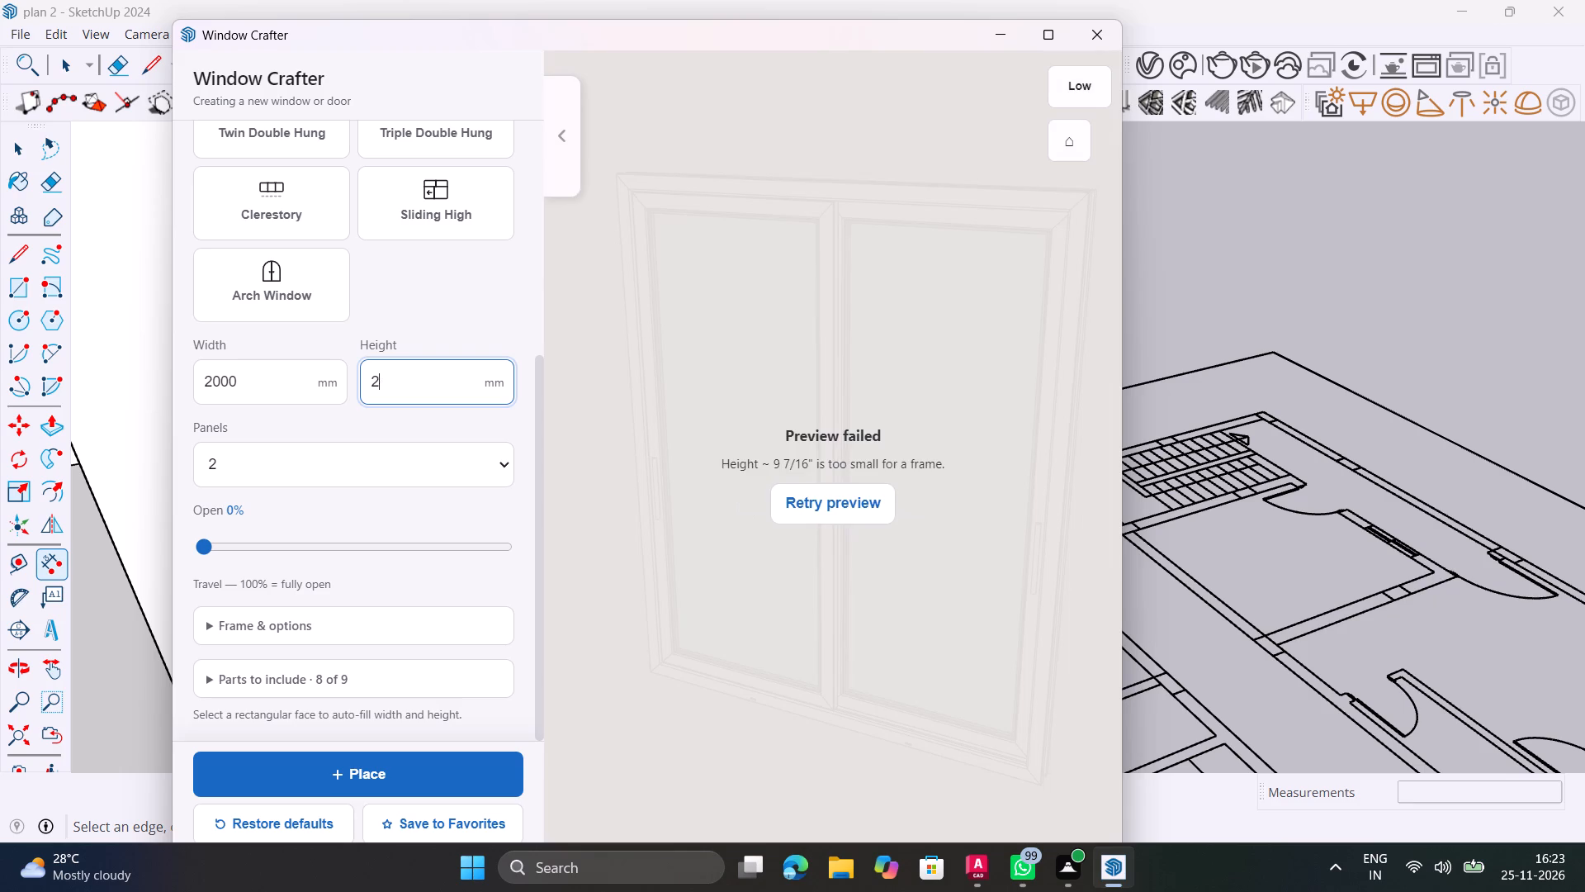
text(1219)
text(.2)
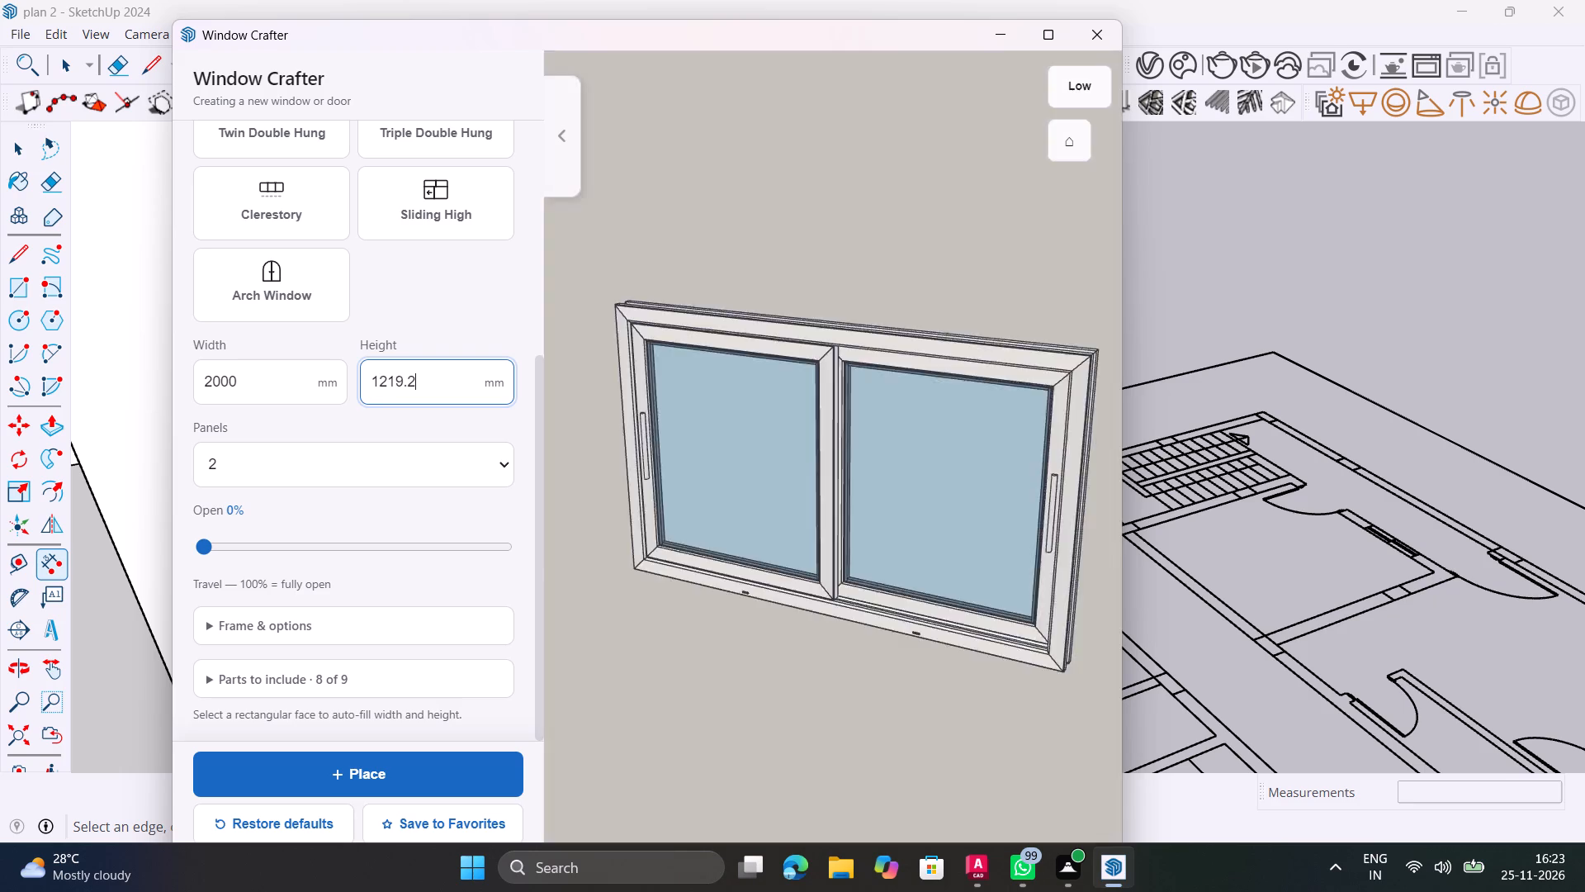
Set the sliding window's width to 914.4 mm.
click(257, 384)
key(BackSpace)
key(BackSpace)
key(BackSpace)
key(BackSpace)
key(BackSpace)
key(BackSpace)
key(BackSpace)
key(BackSpace)
key(BackSpace)
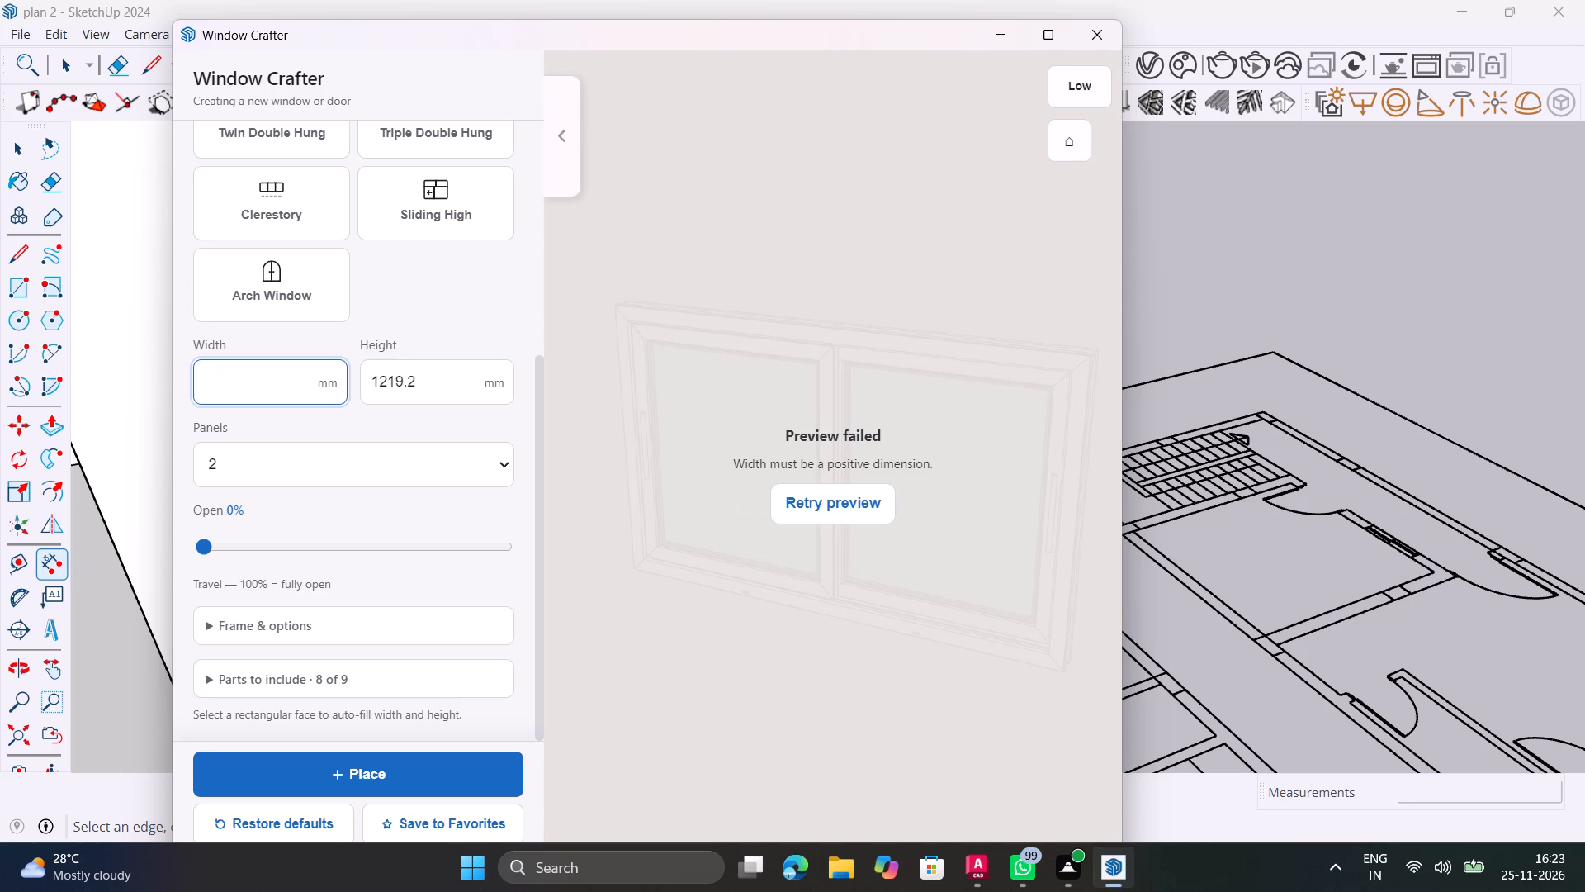
text(914.4)
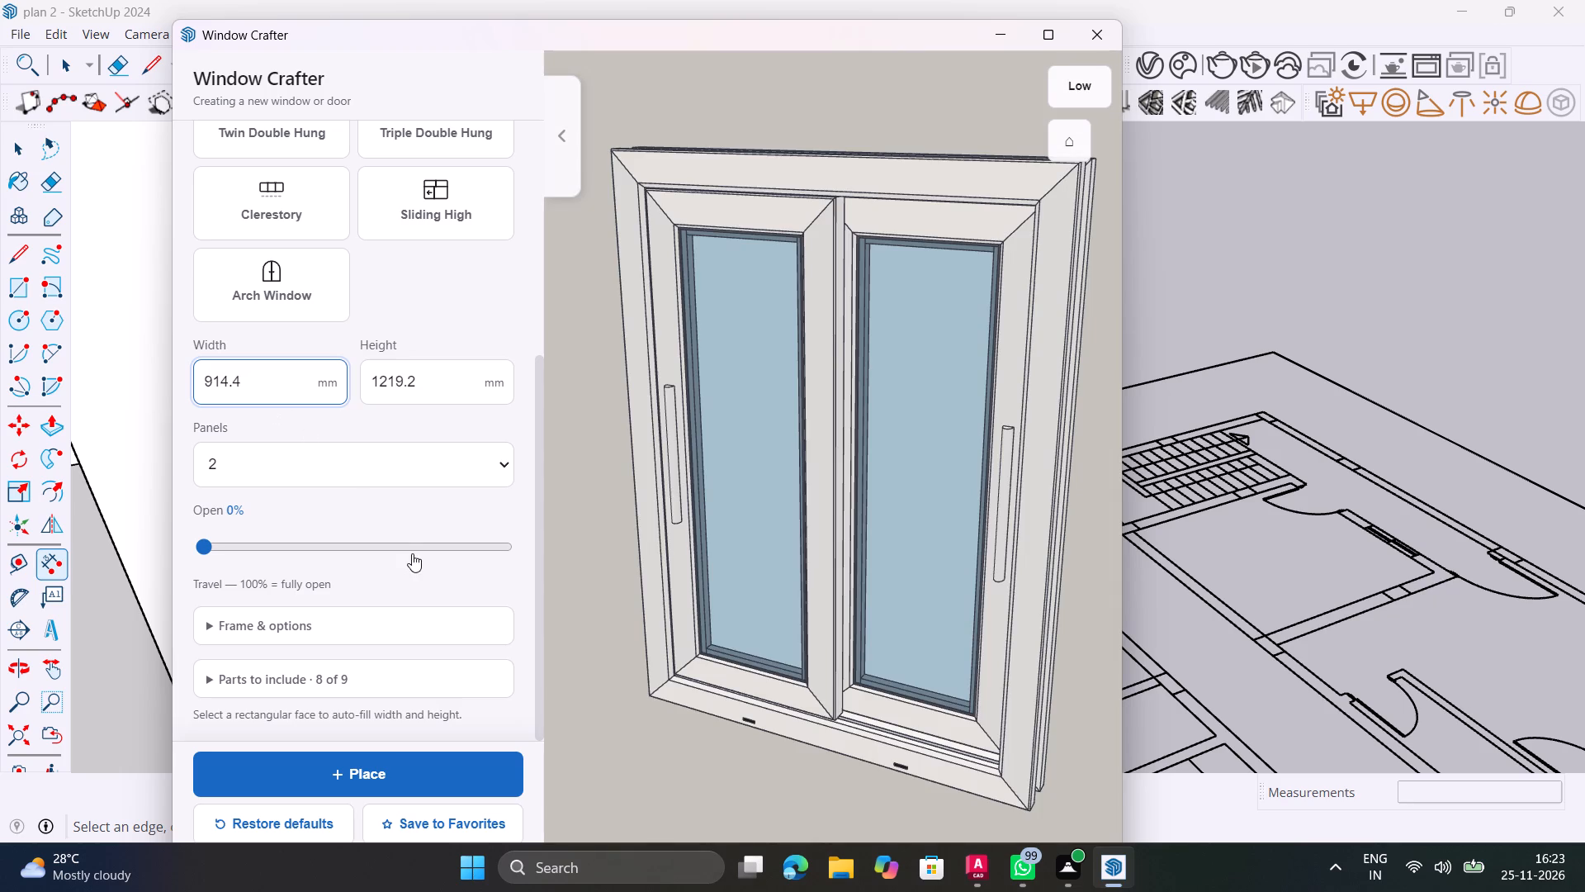
Set the sliding window's frame colour to Anthracite Grey.
scroll(411, 553, down, 3)
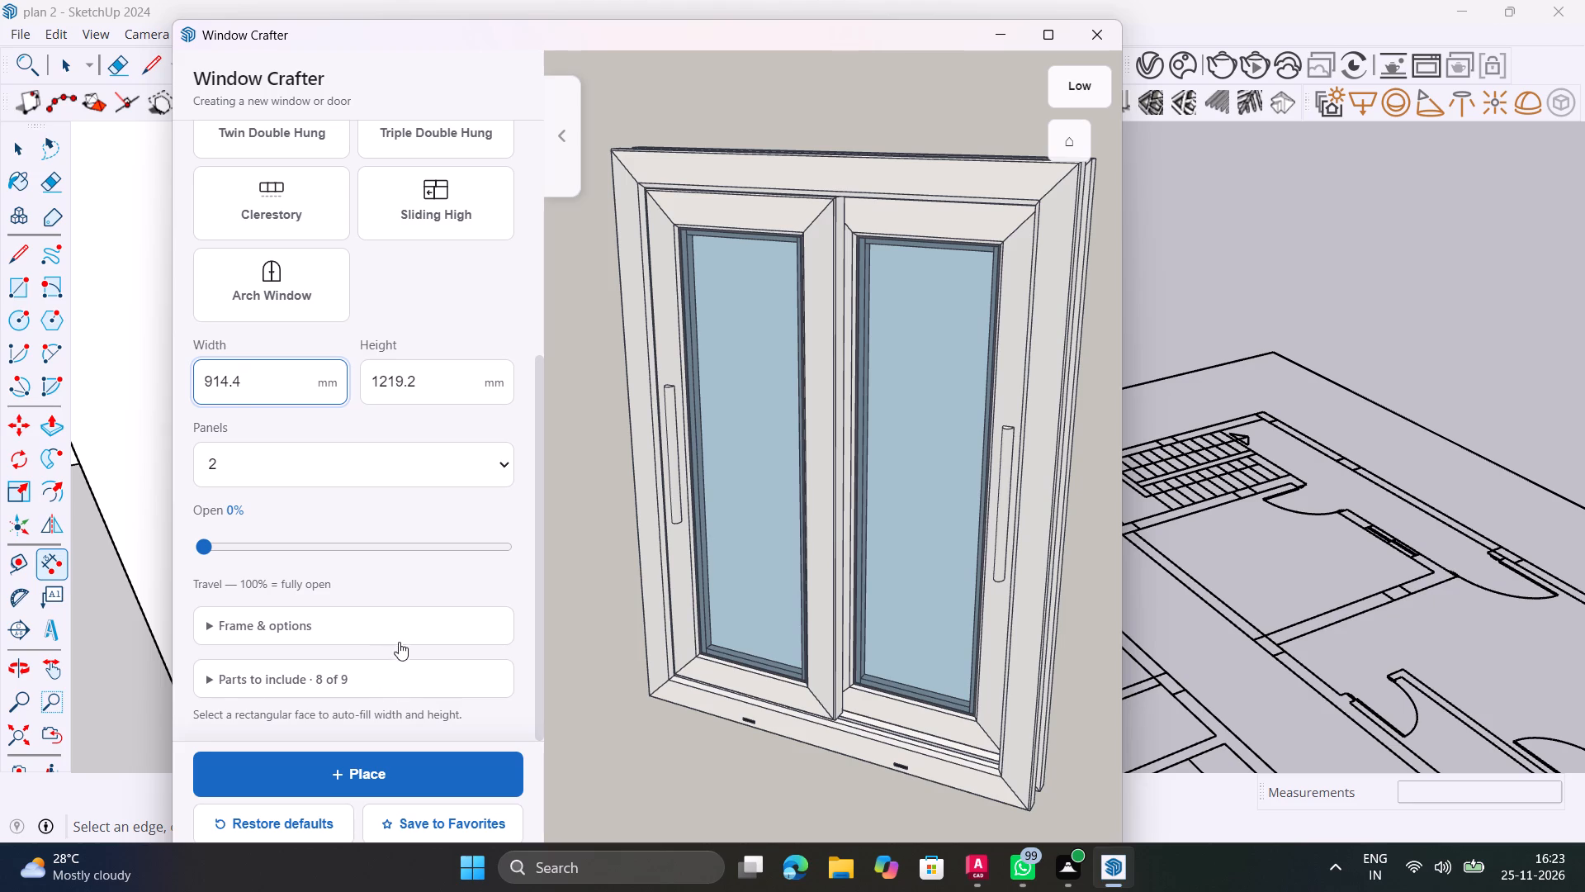
click(406, 630)
scroll(407, 626, down, 3)
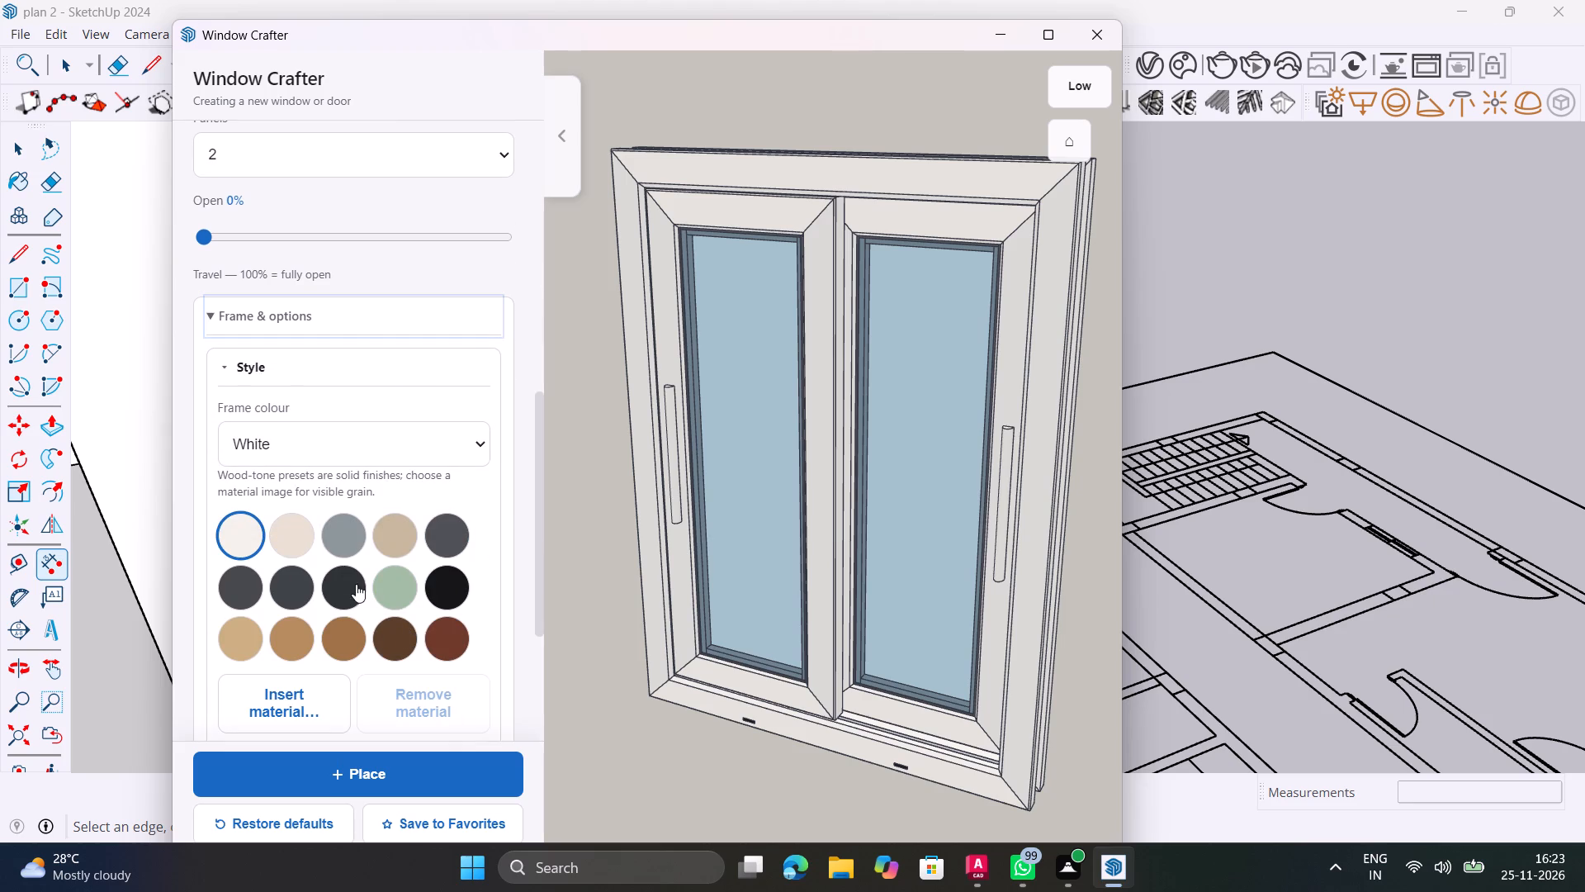
click(353, 581)
Set the sliding window's frame profile to Slim Steel.
scroll(367, 472, down, 4)
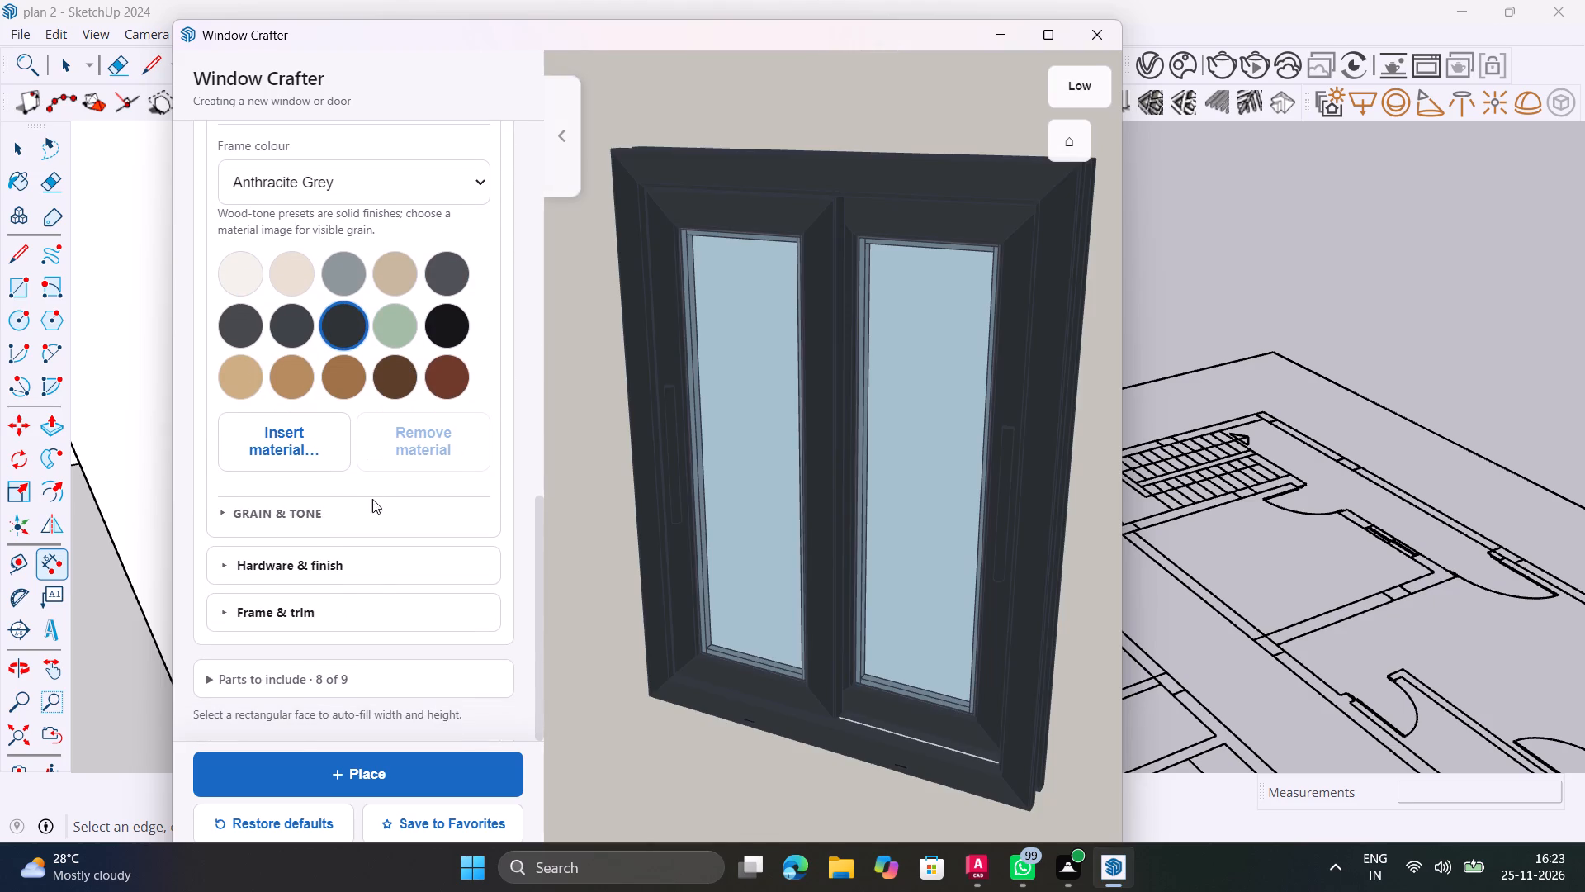
click(399, 608)
scroll(400, 563, down, 2)
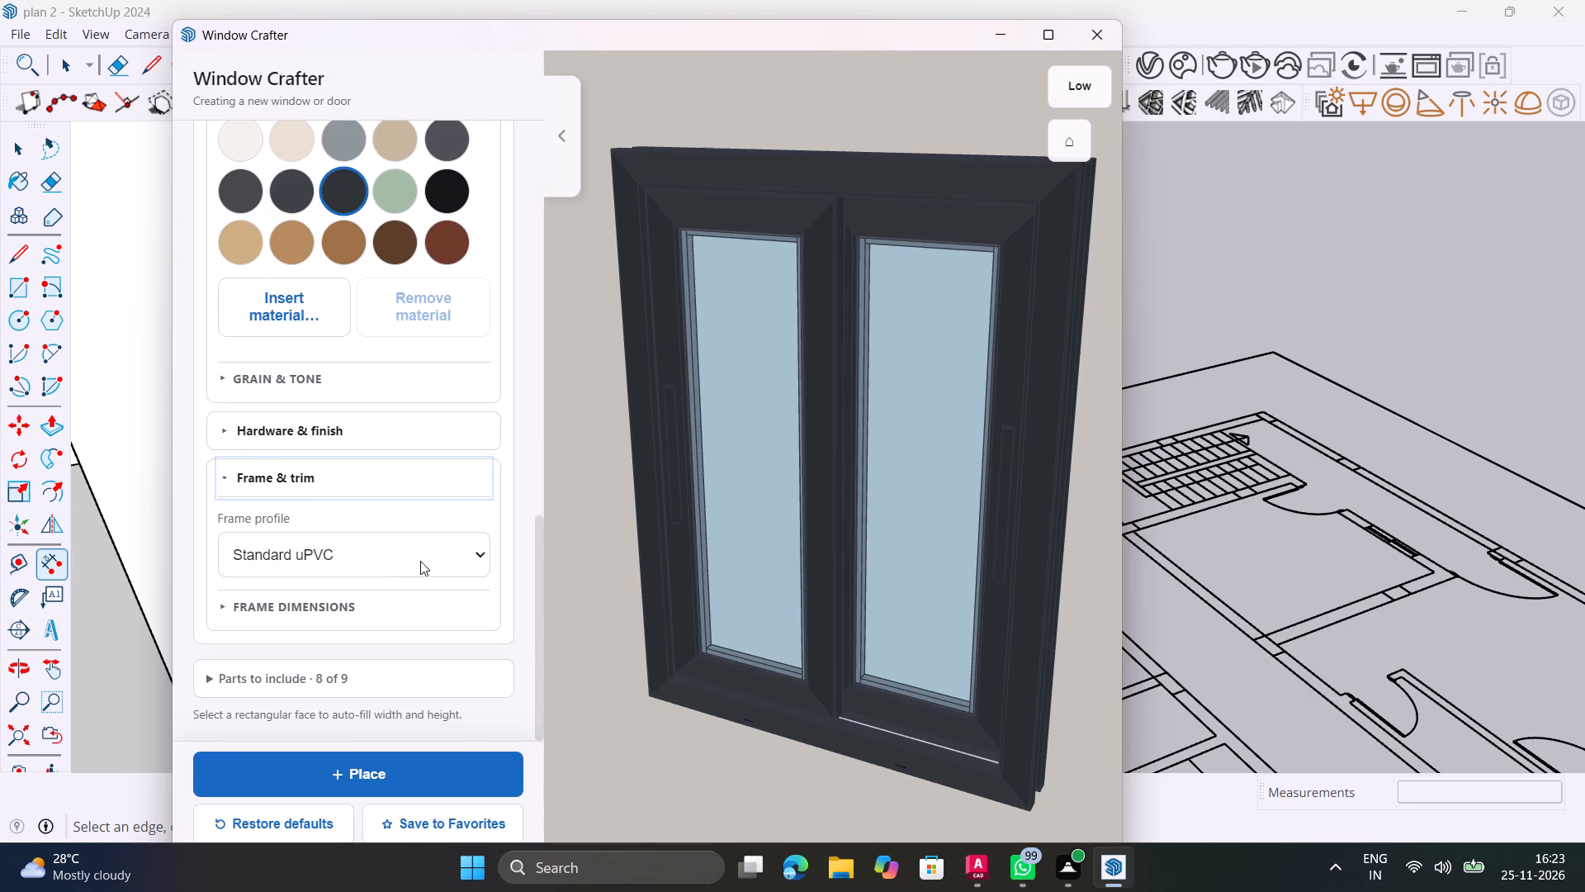
click(480, 562)
click(347, 624)
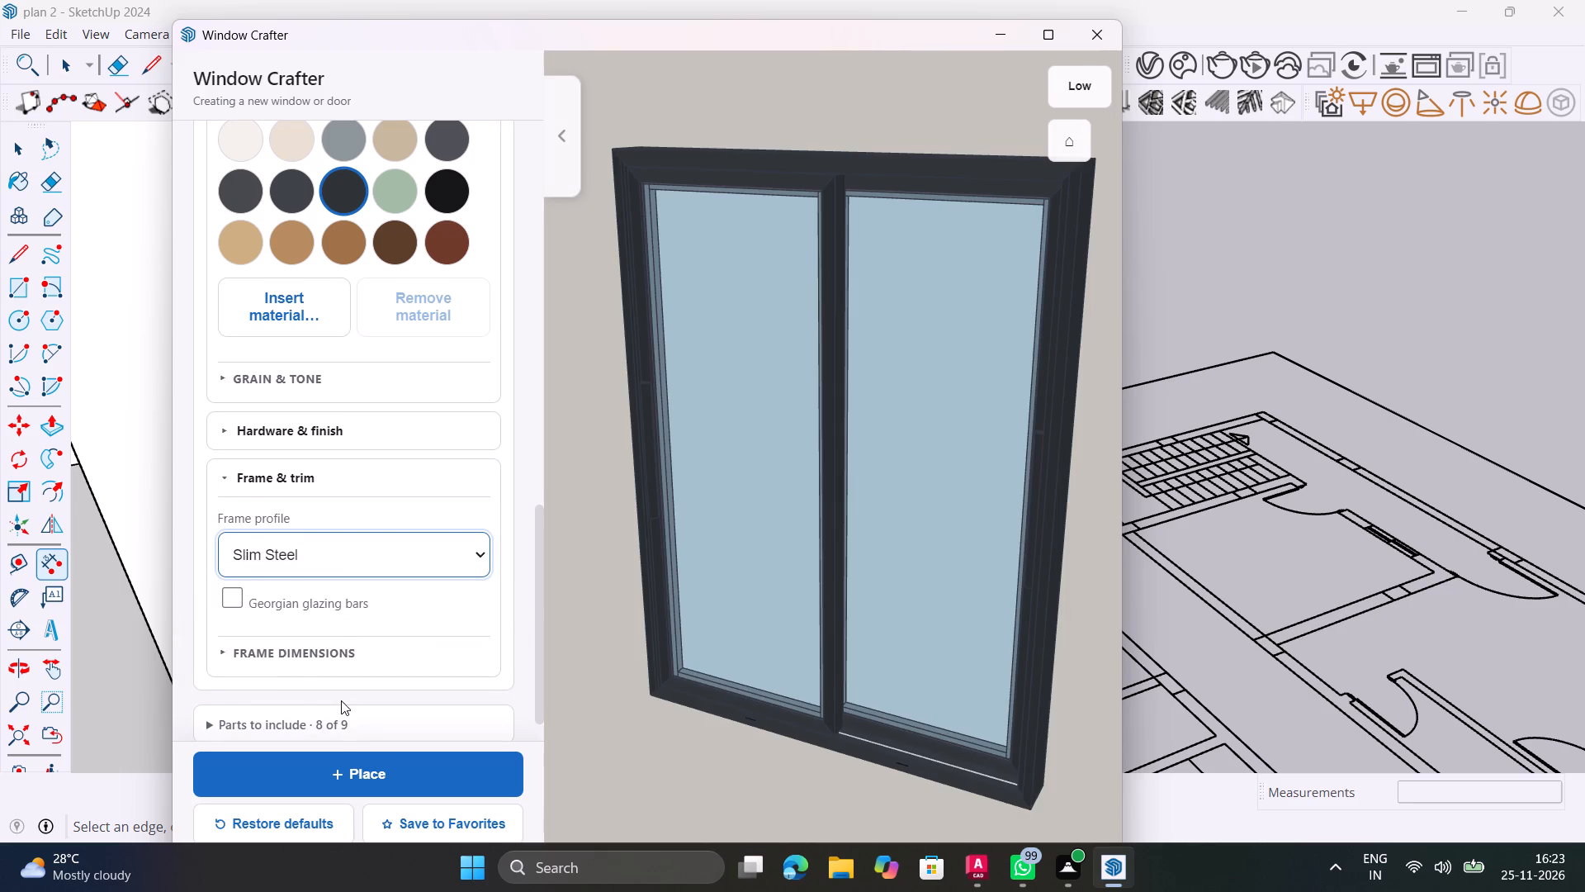
Place the configured sliding window on the floor plan beside the house and close Window Crafter.
scroll(341, 700, down, 2)
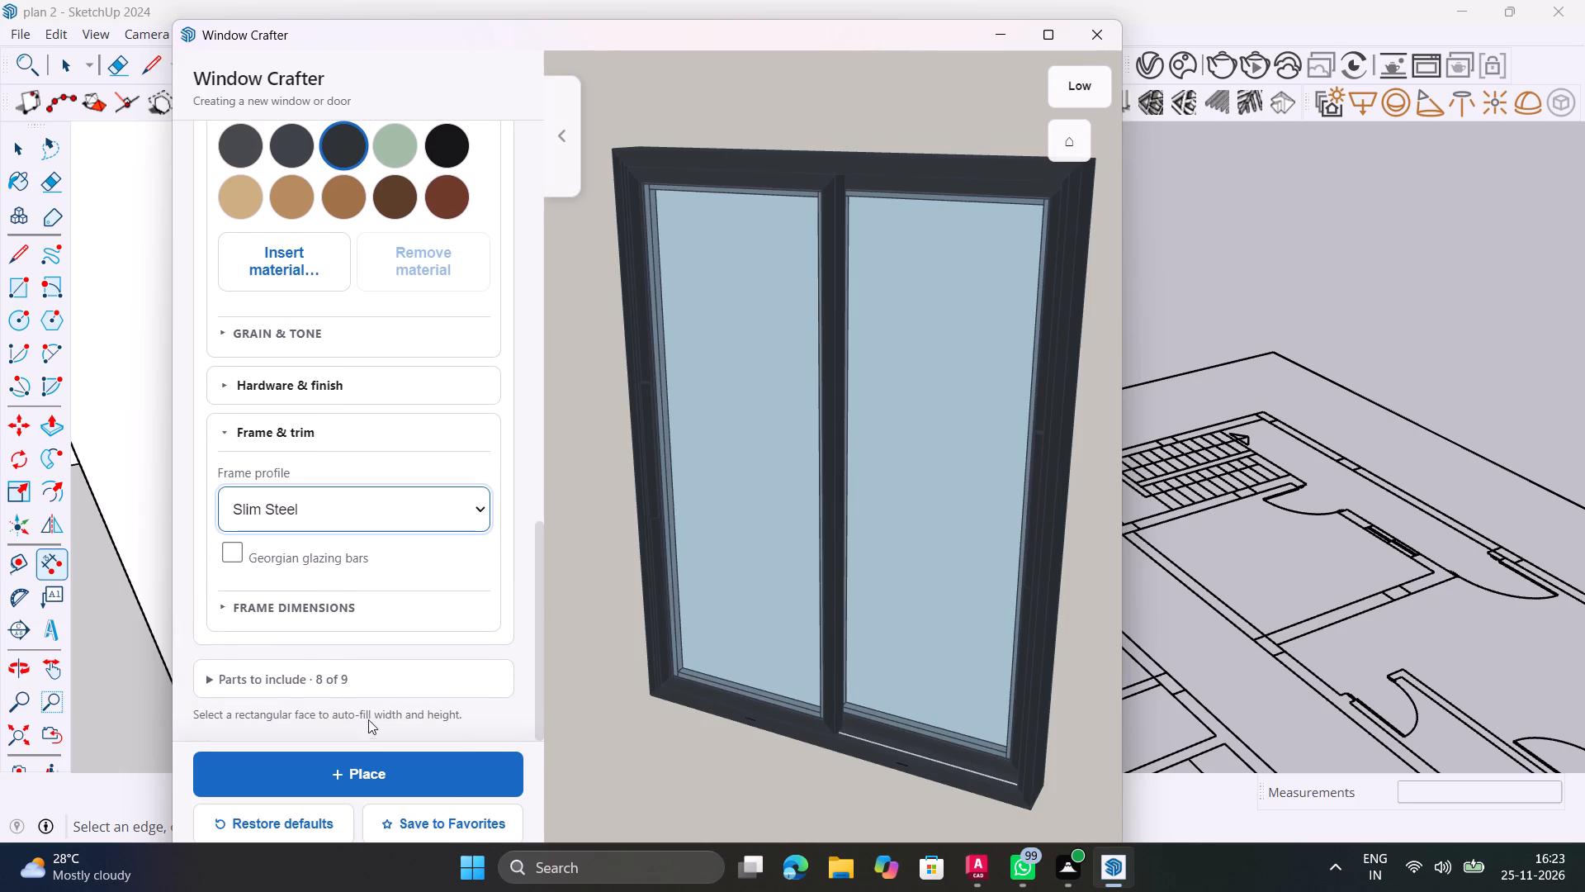
click(396, 762)
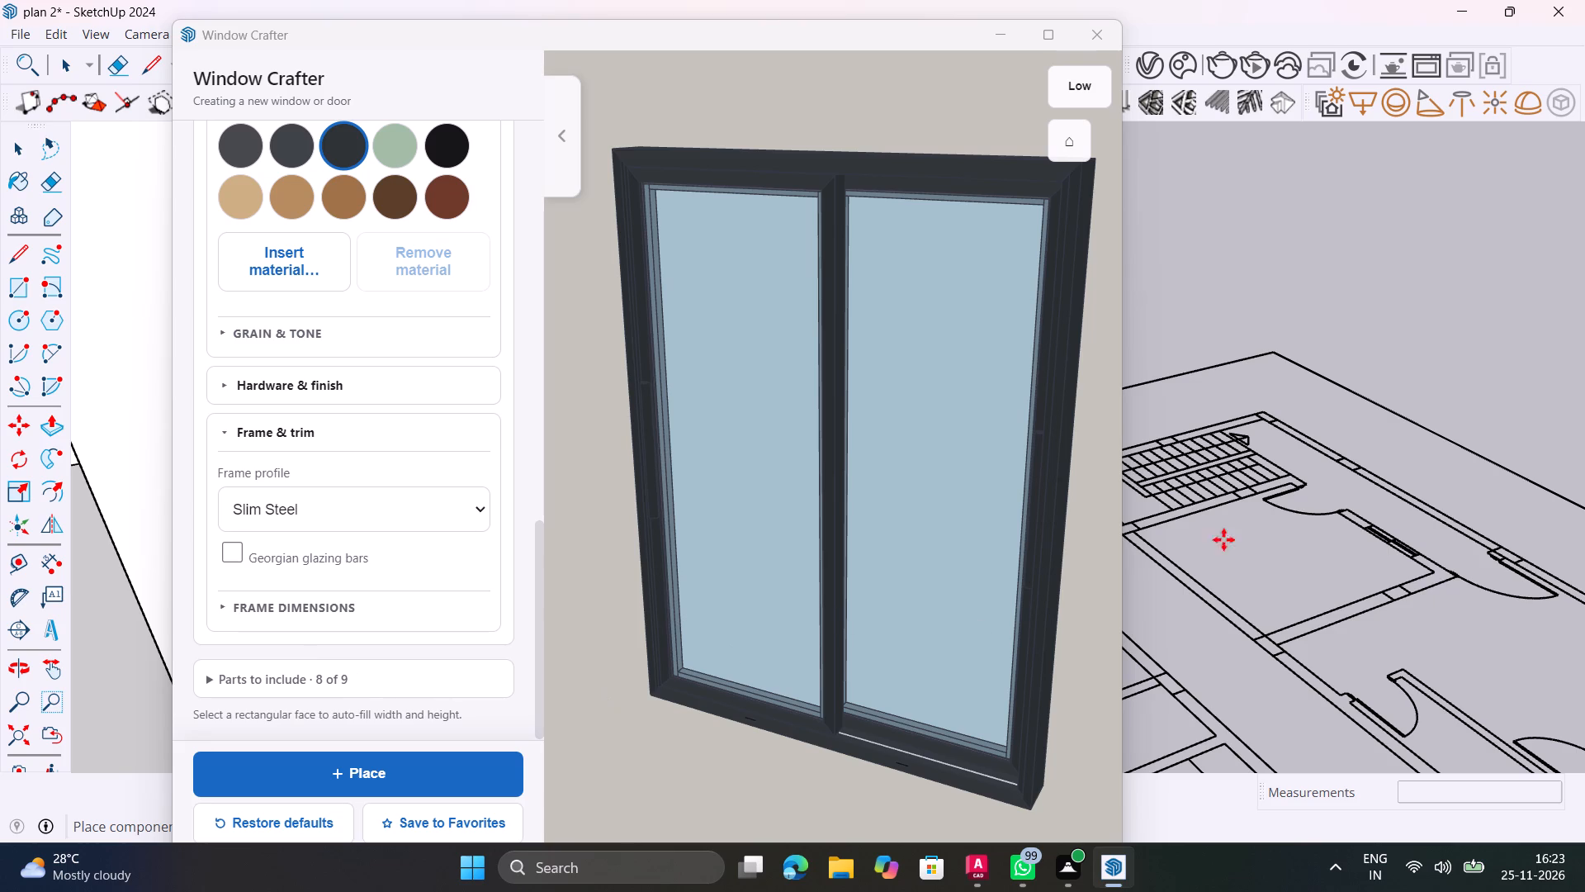
click(1286, 576)
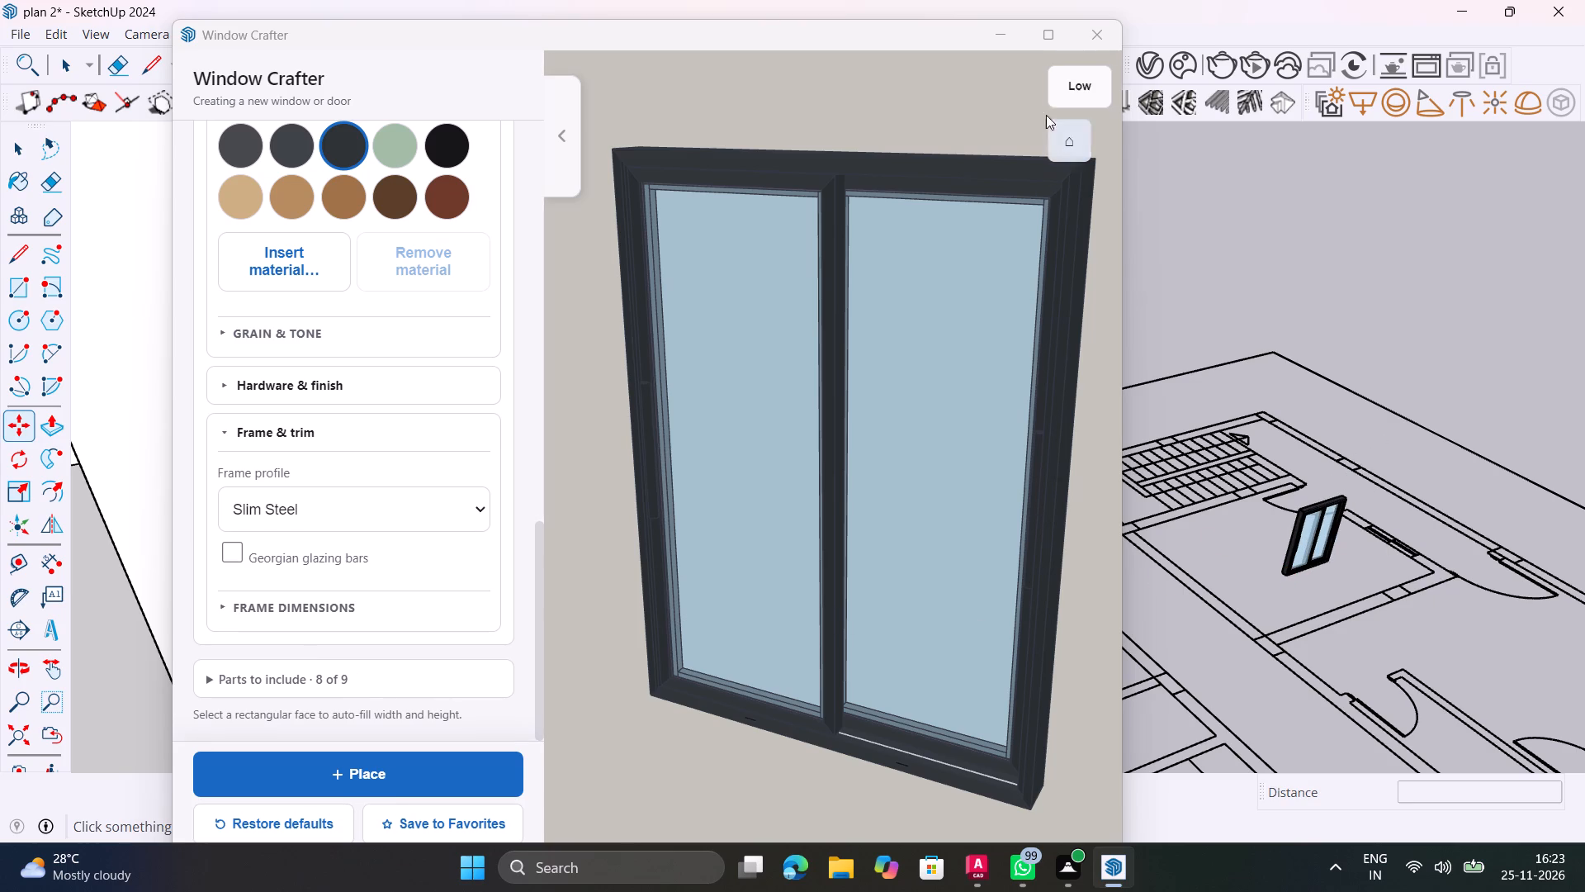
click(1084, 36)
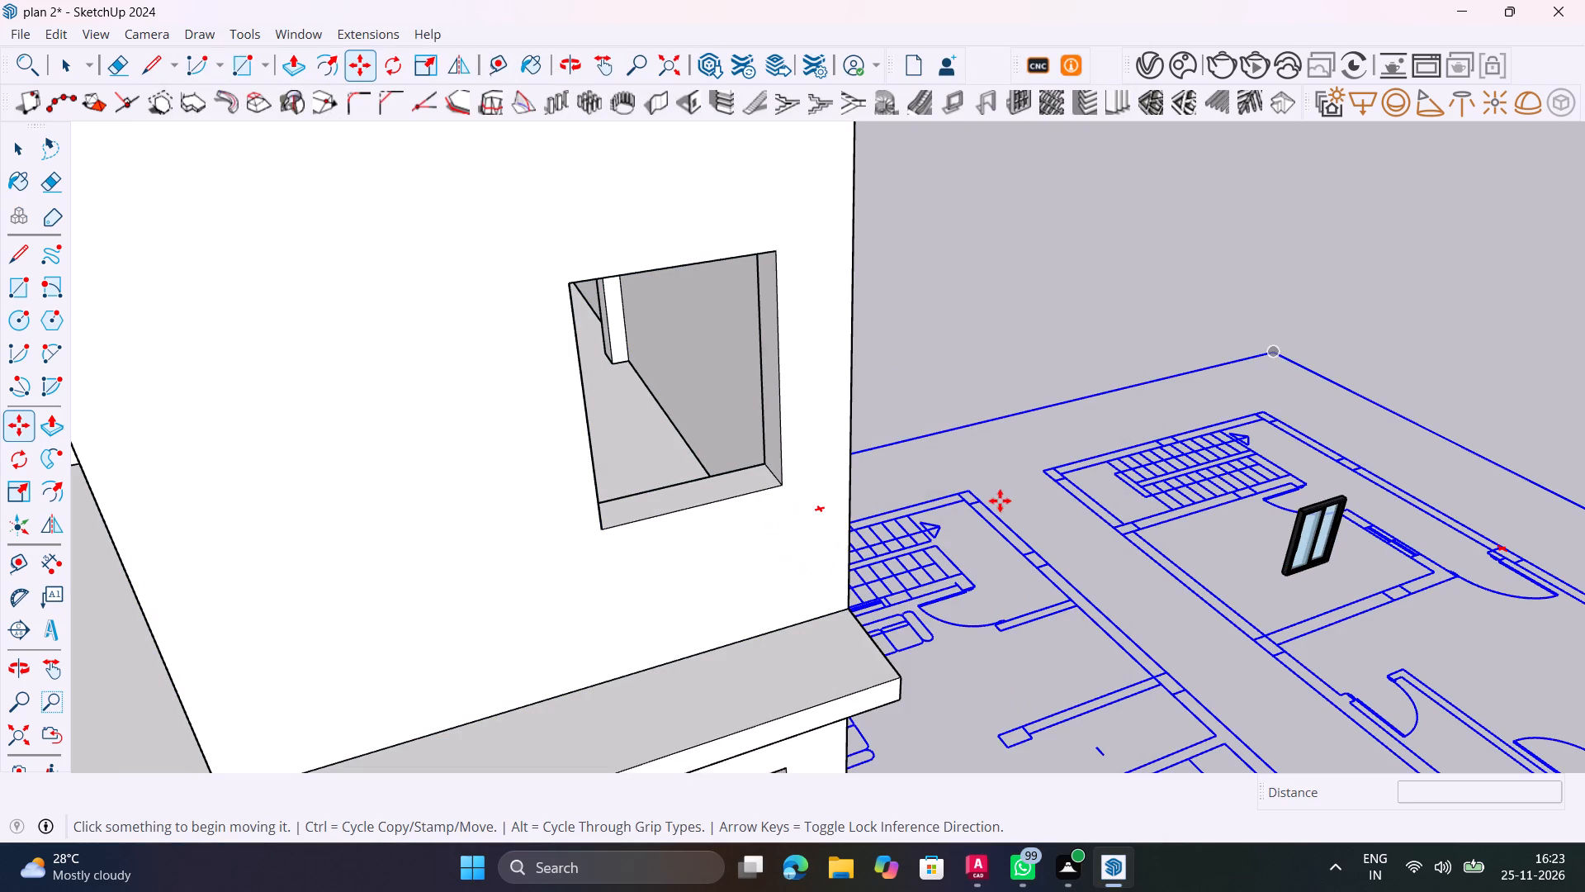
Move the sliding window by its bottom corner into the top storey's larger front window opening, aligned to the opening's lower corner.
key(space)
click(981, 324)
scroll(1064, 615, down, 5)
scroll(1199, 540, up, 8)
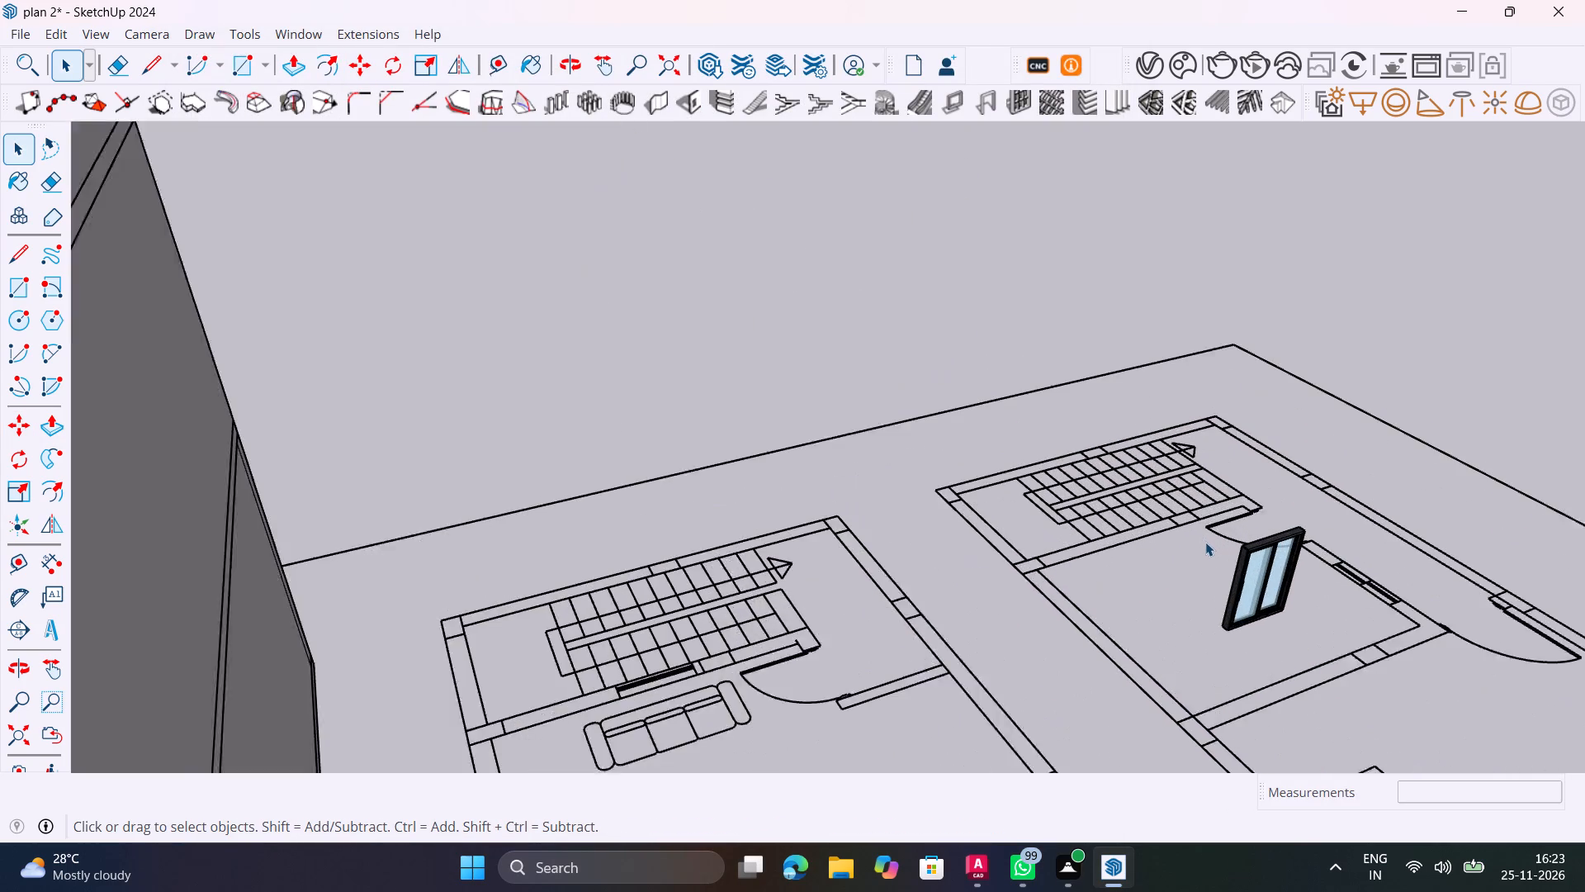
scroll(1205, 542, up, 1)
scroll(1248, 613, up, 10)
middle_drag(1227, 632, 1069, 515)
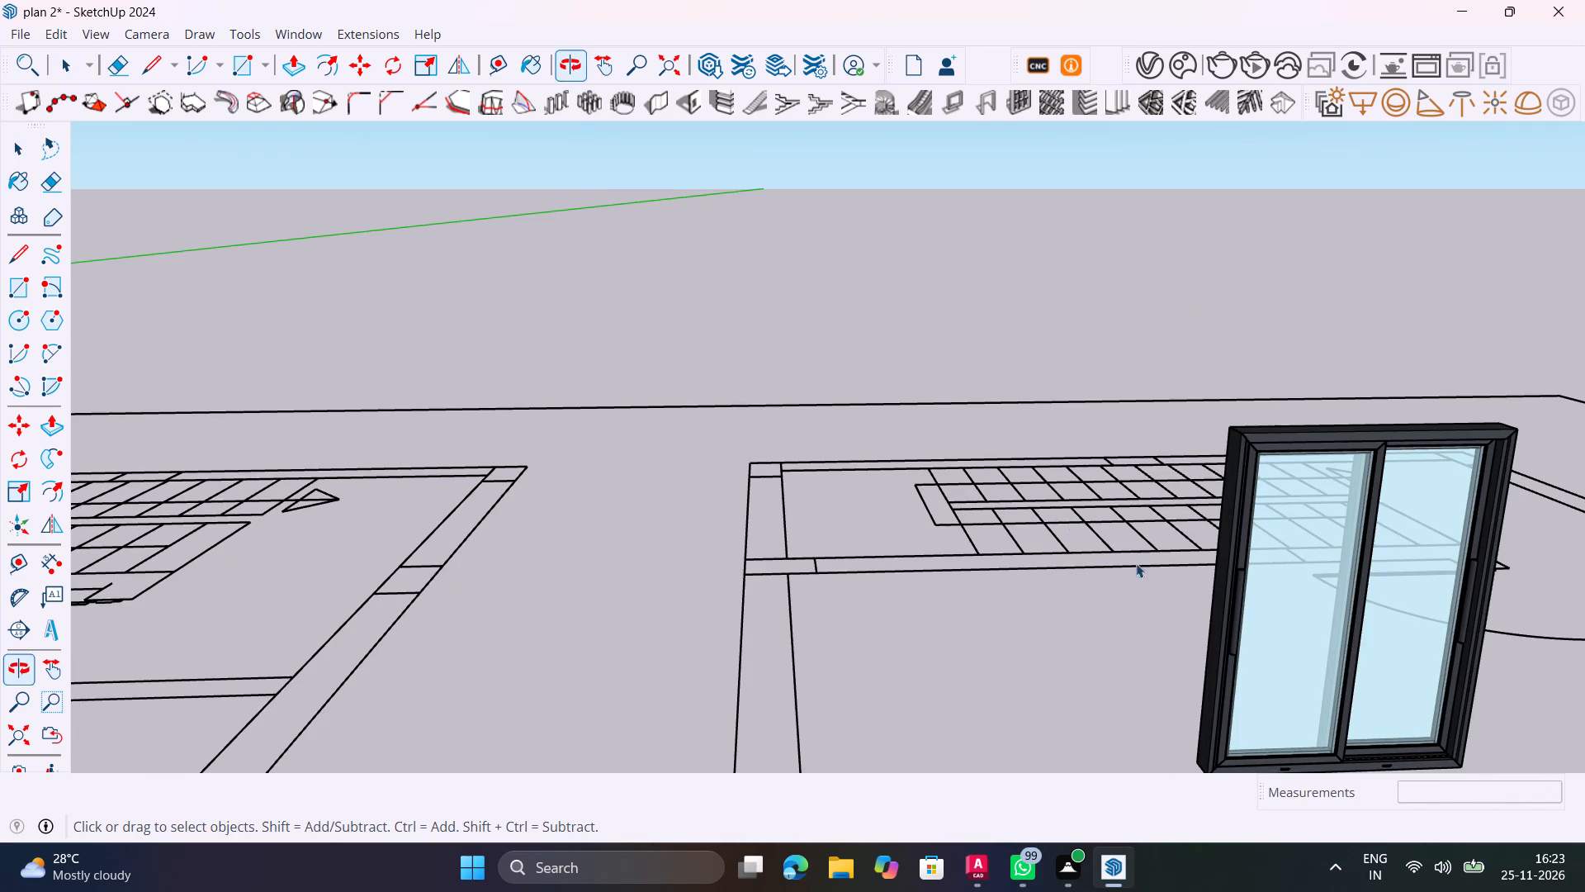
click(1258, 661)
scroll(1237, 581, down, 9)
middle_drag(1223, 653, 1303, 695)
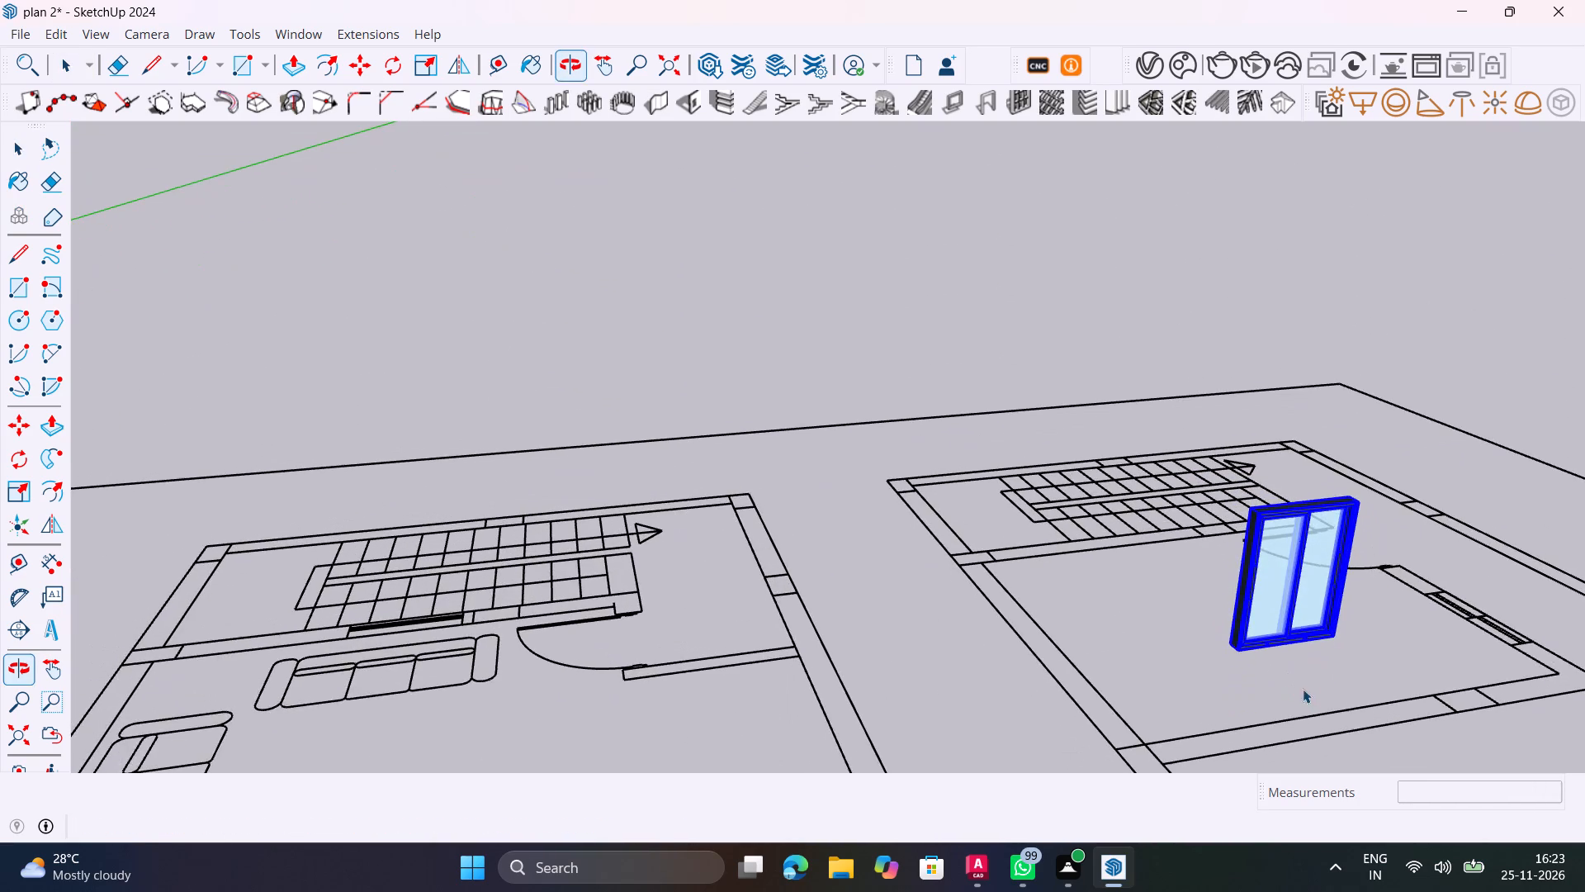
scroll(1298, 638, up, 5)
key(m)
scroll(1194, 653, up, 5)
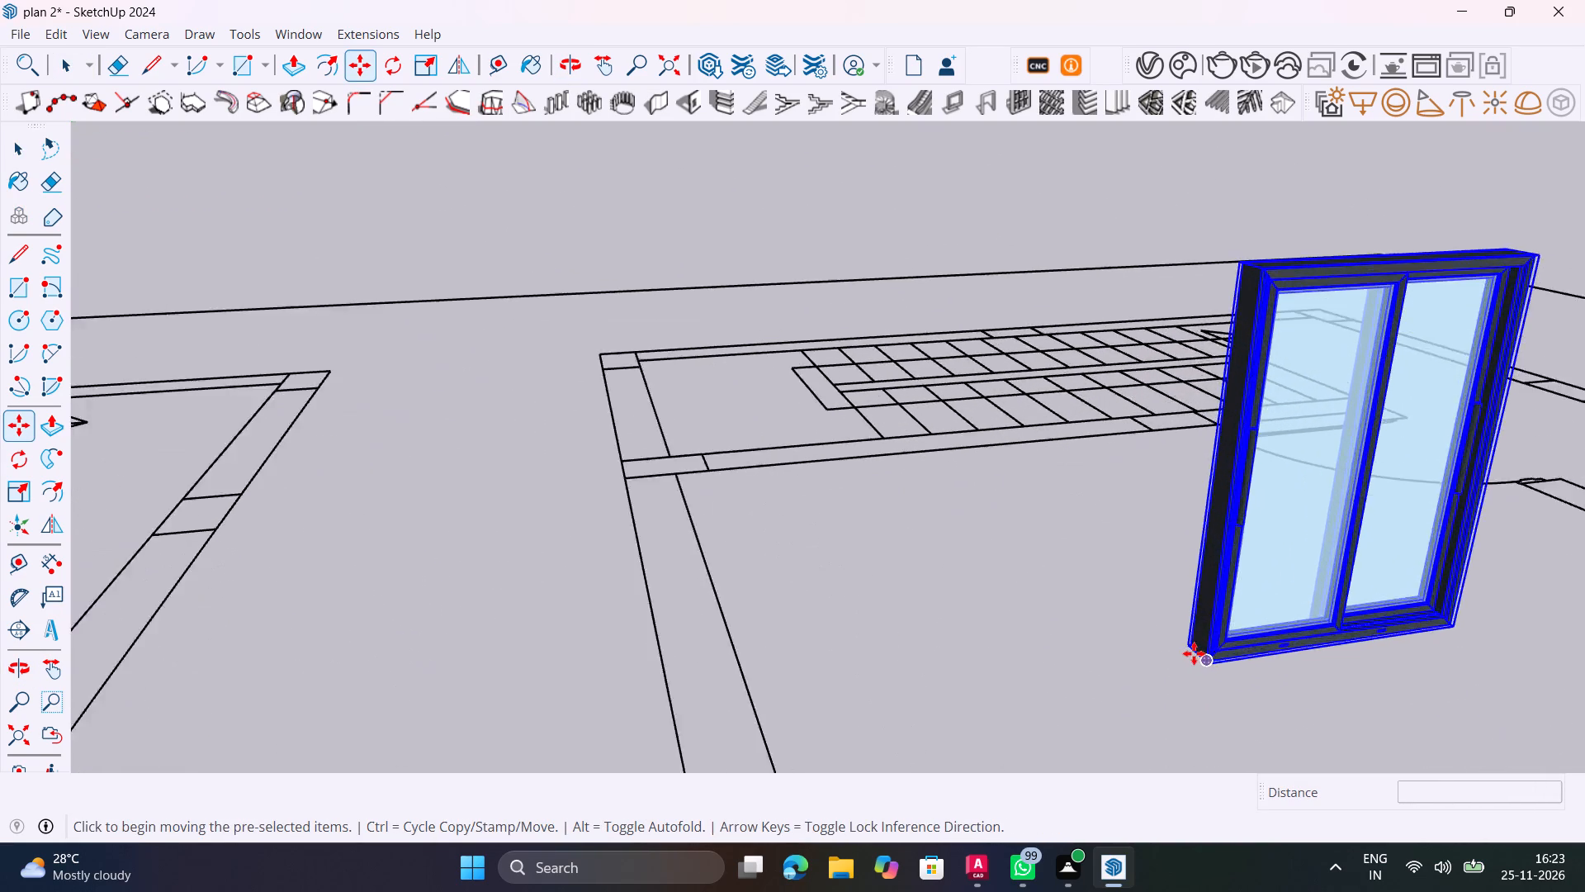
scroll(1194, 653, up, 10)
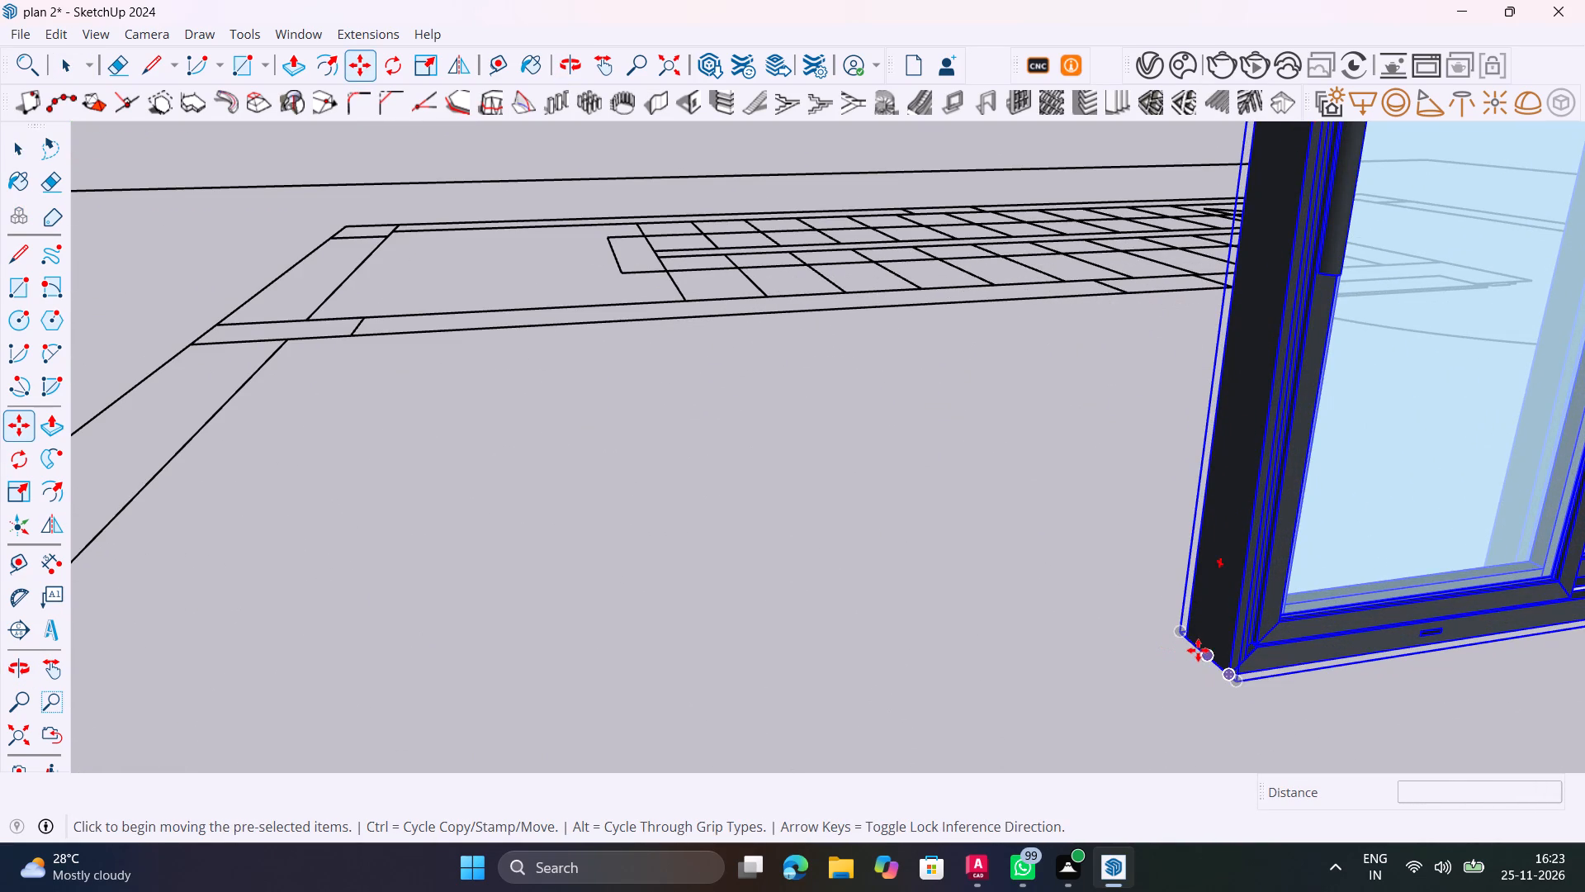
click(1199, 648)
scroll(459, 719, down, 3)
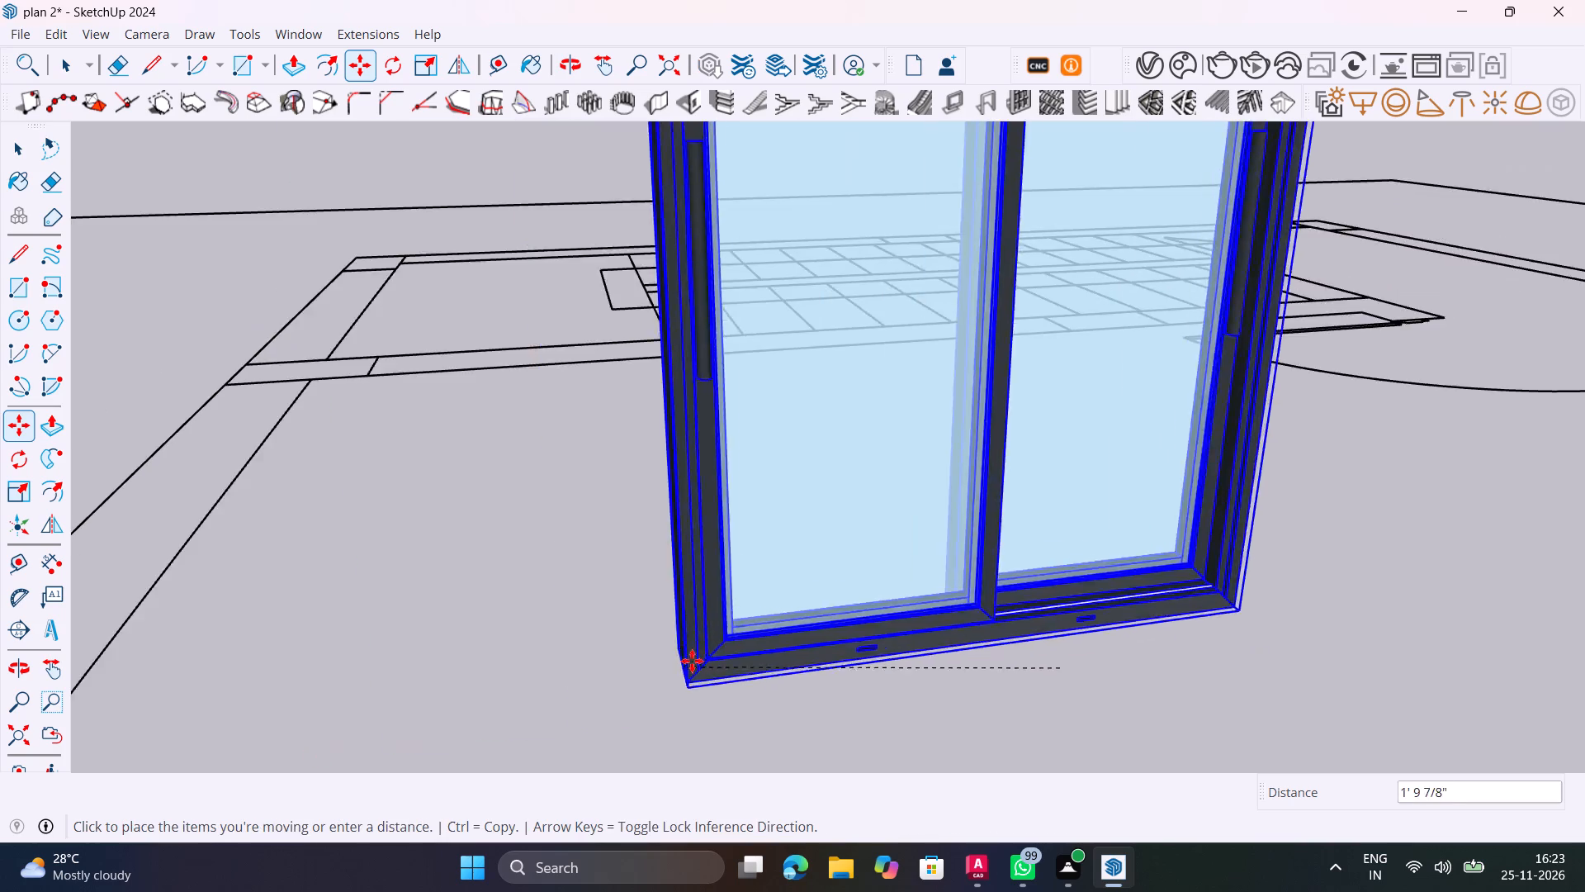
scroll(692, 661, down, 19)
shift+middle_drag(513, 648, 996, 705)
scroll(994, 683, down, 12)
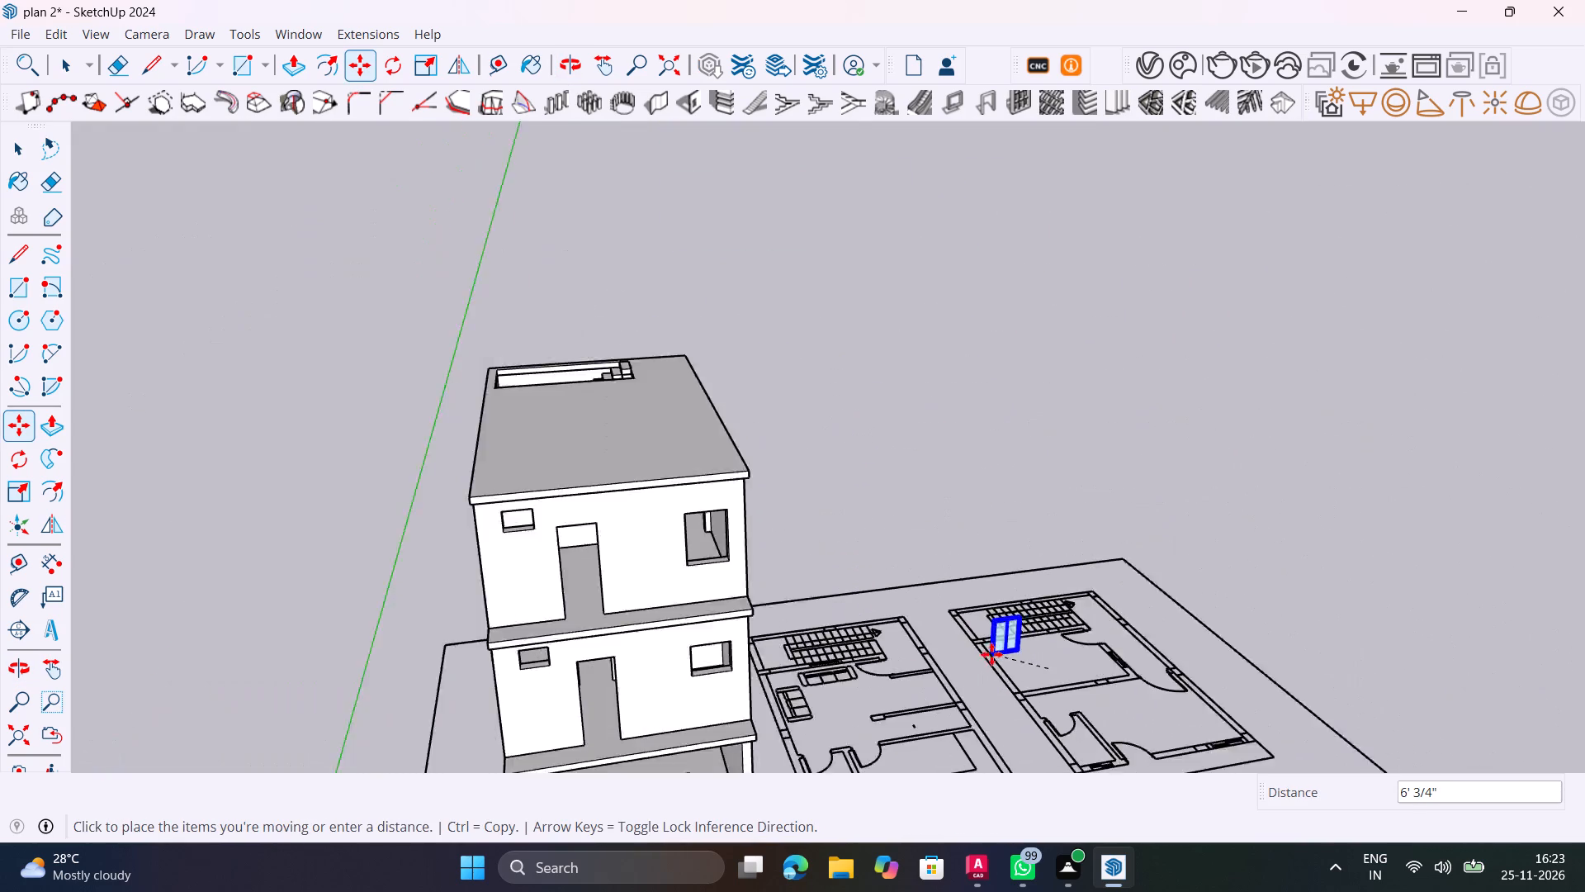
scroll(991, 654, down, 13)
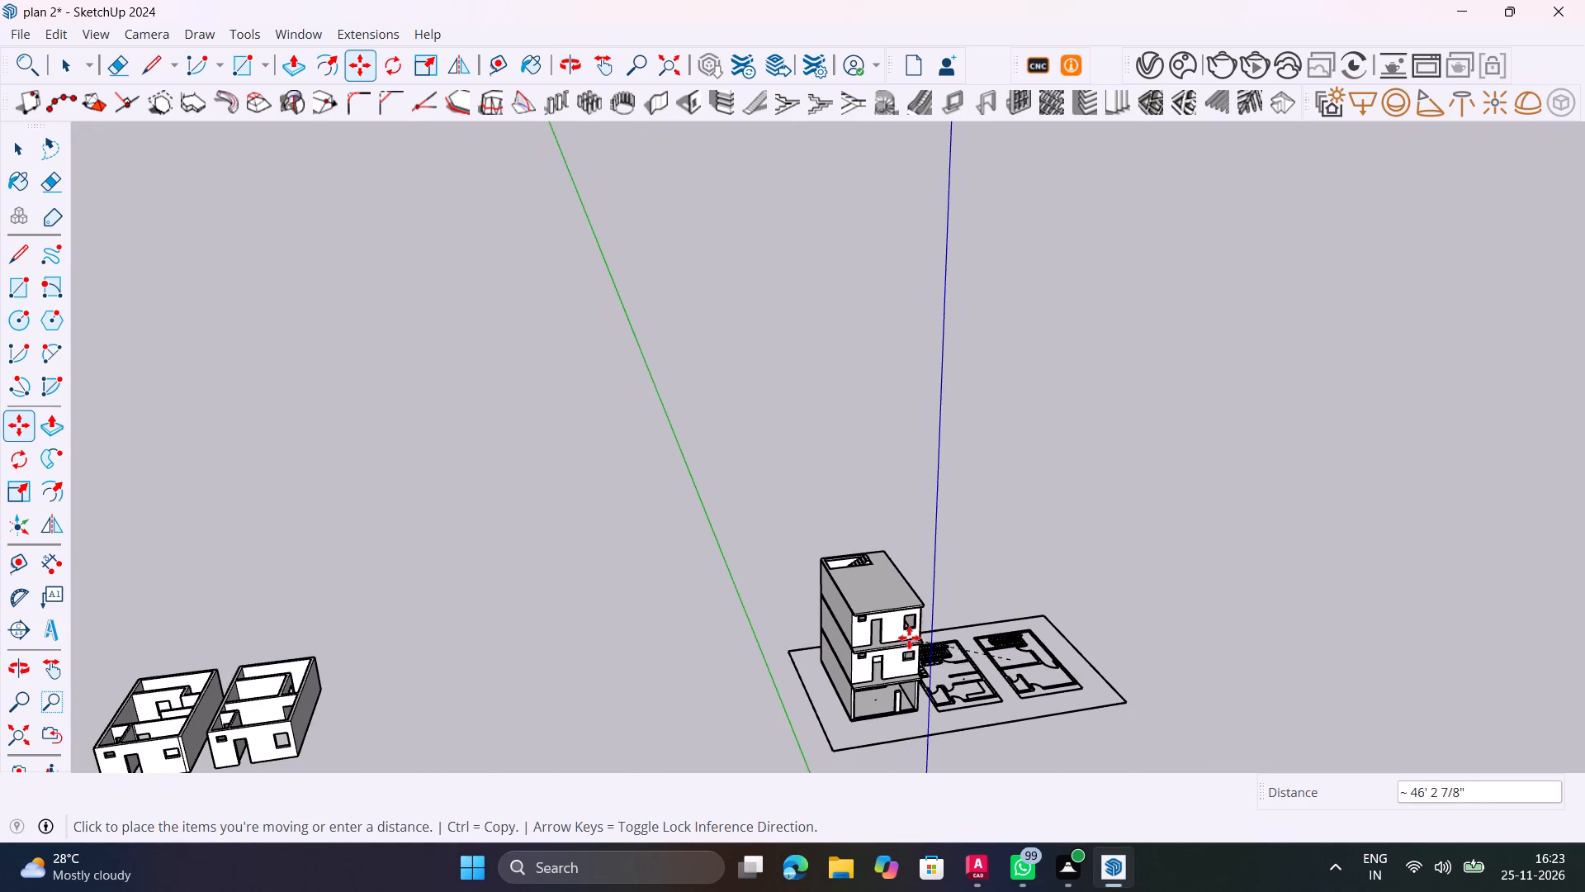
scroll(910, 637, up, 20)
scroll(910, 637, up, 8)
middle_drag(859, 651, 802, 651)
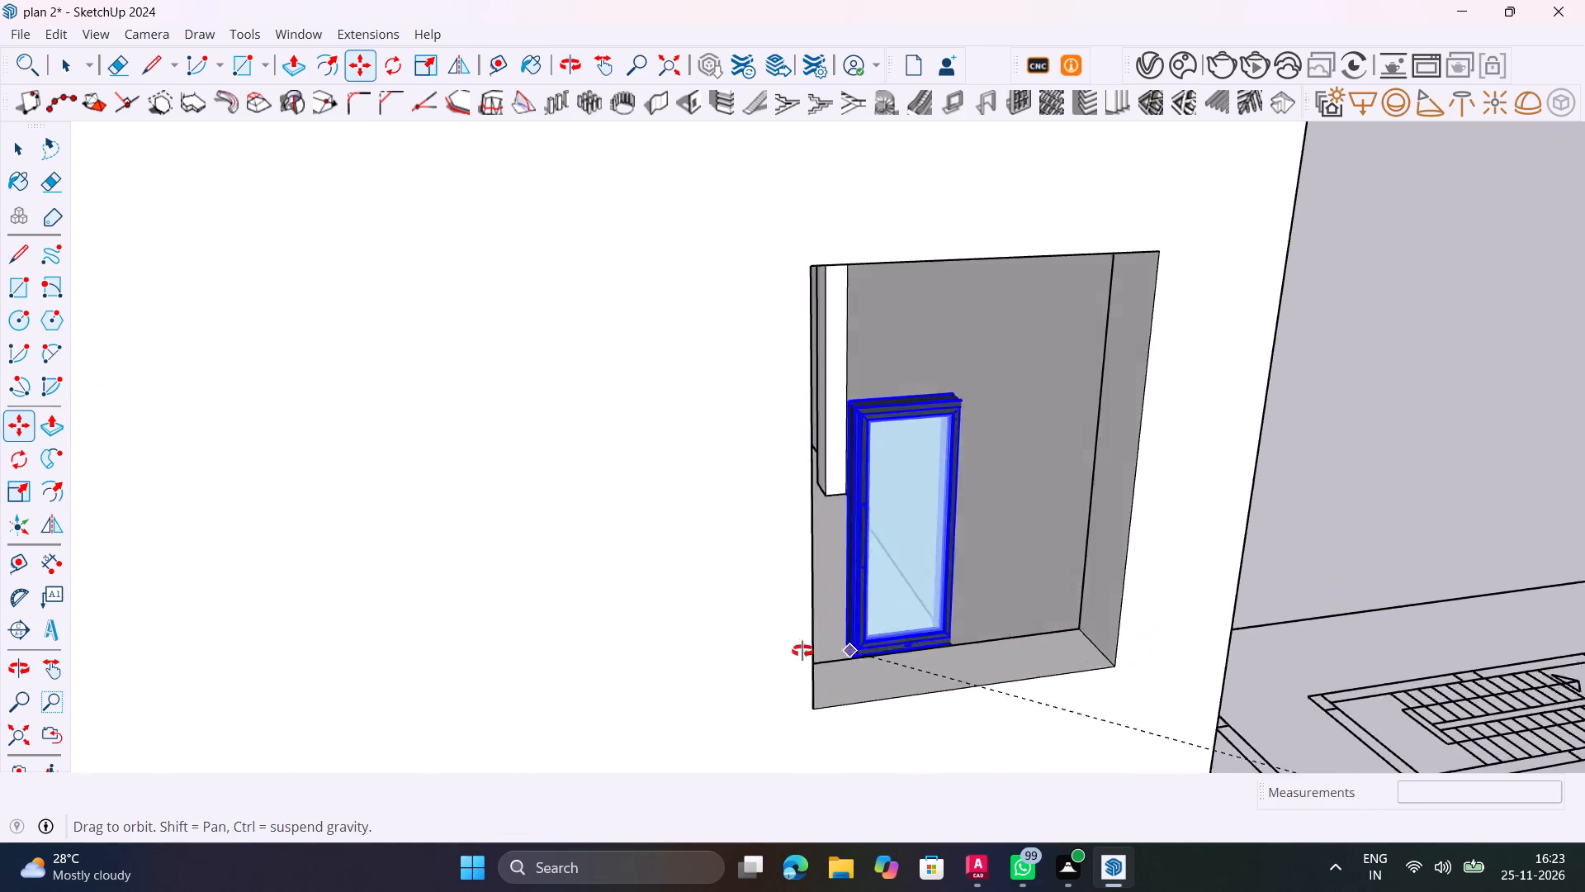
middle_drag(802, 651, 699, 703)
middle_drag(501, 748, 604, 609)
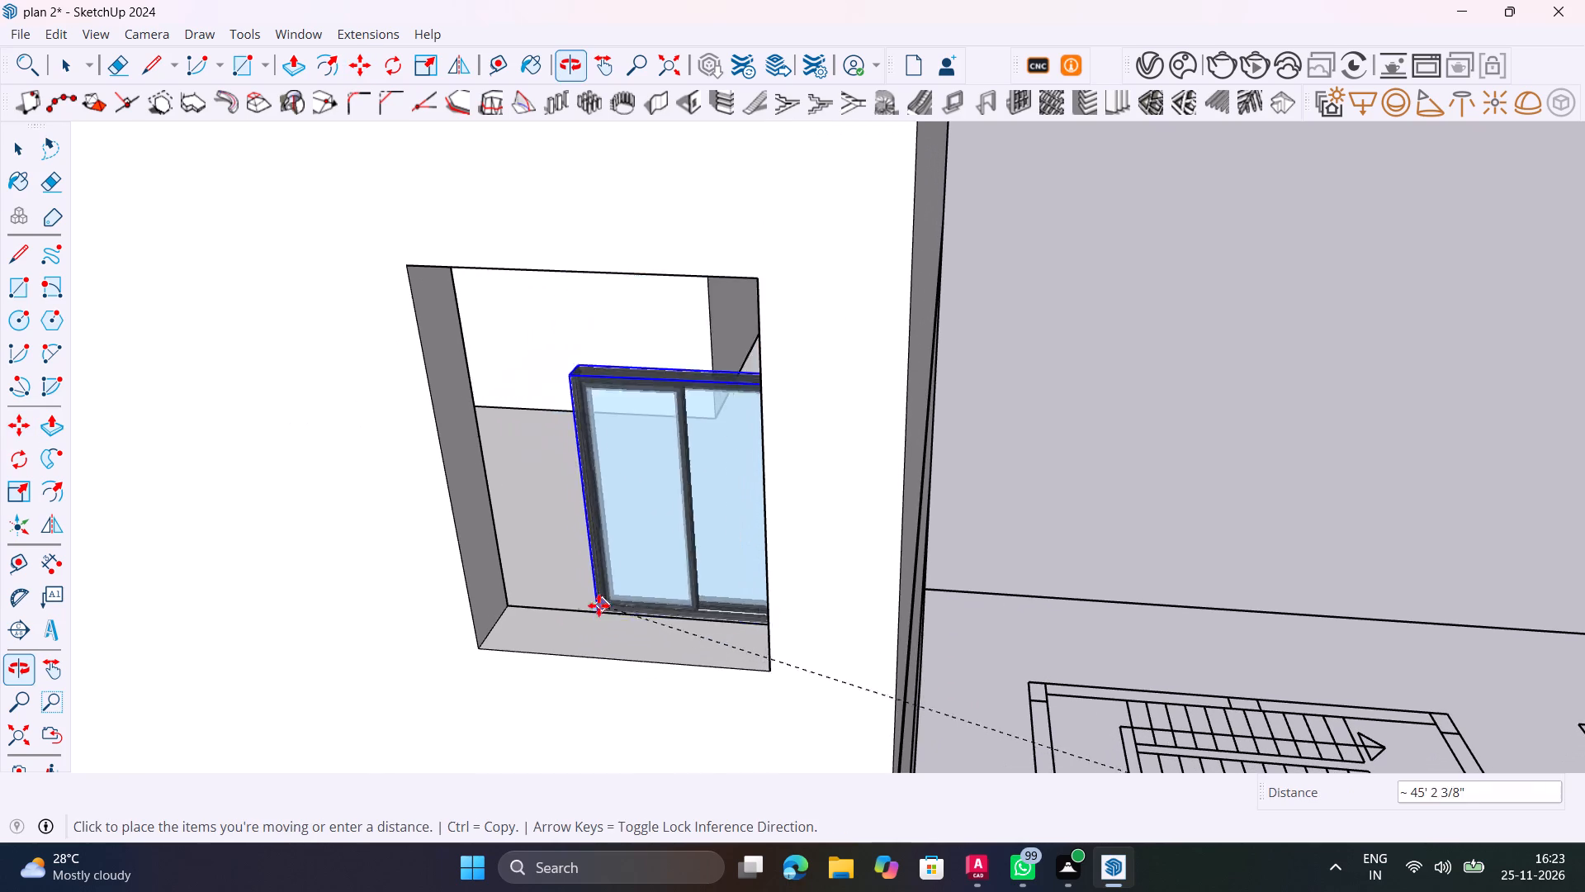
click(494, 626)
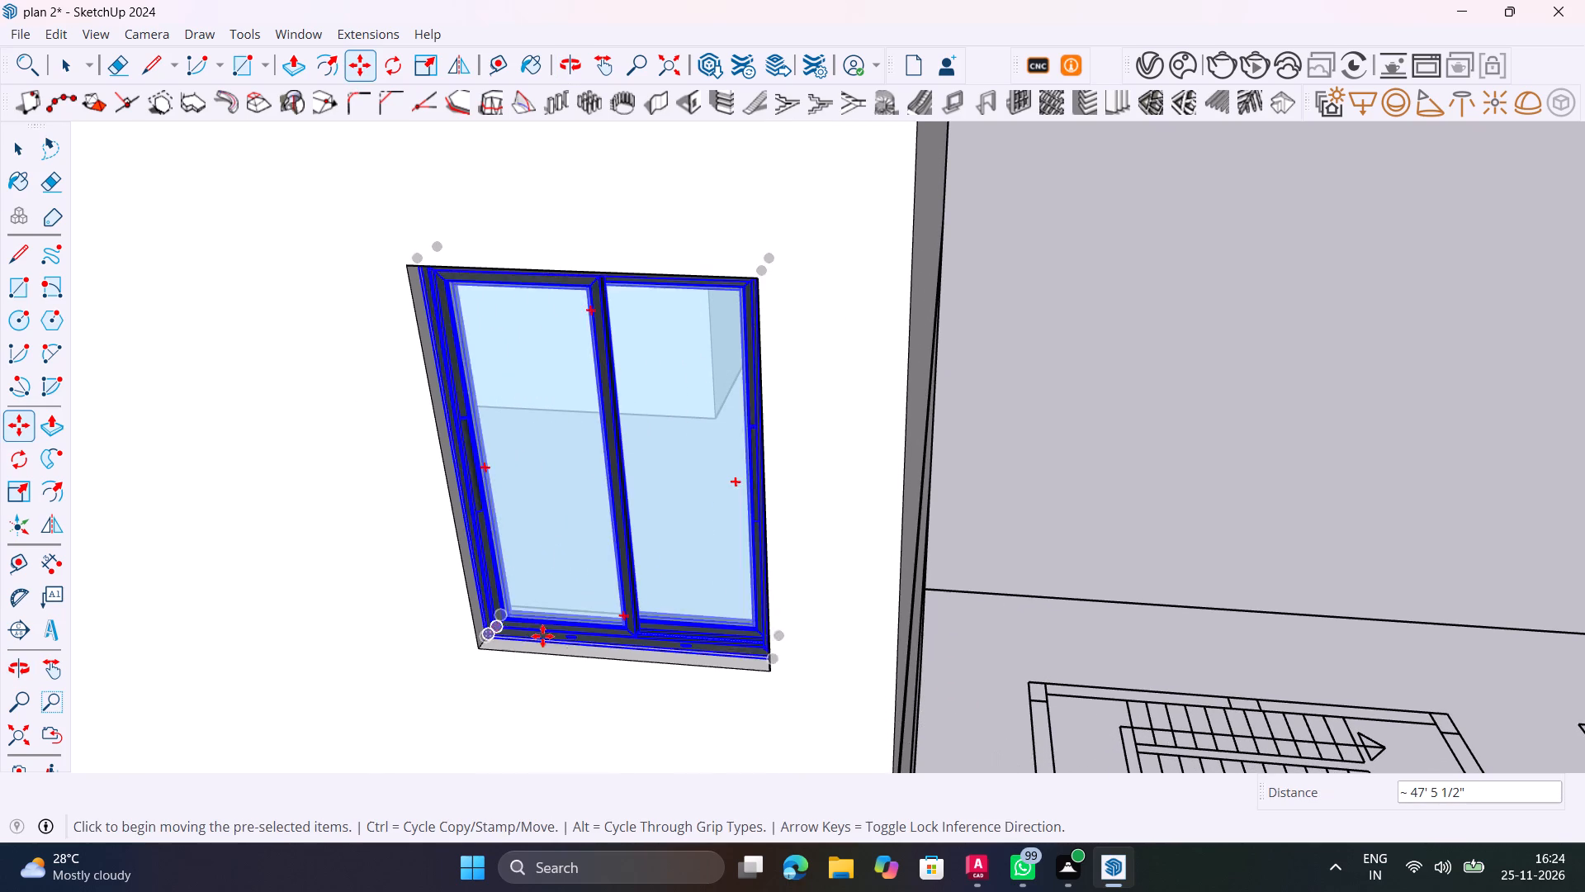
scroll(556, 632, down, 16)
shift+middle_drag(572, 679, 712, 534)
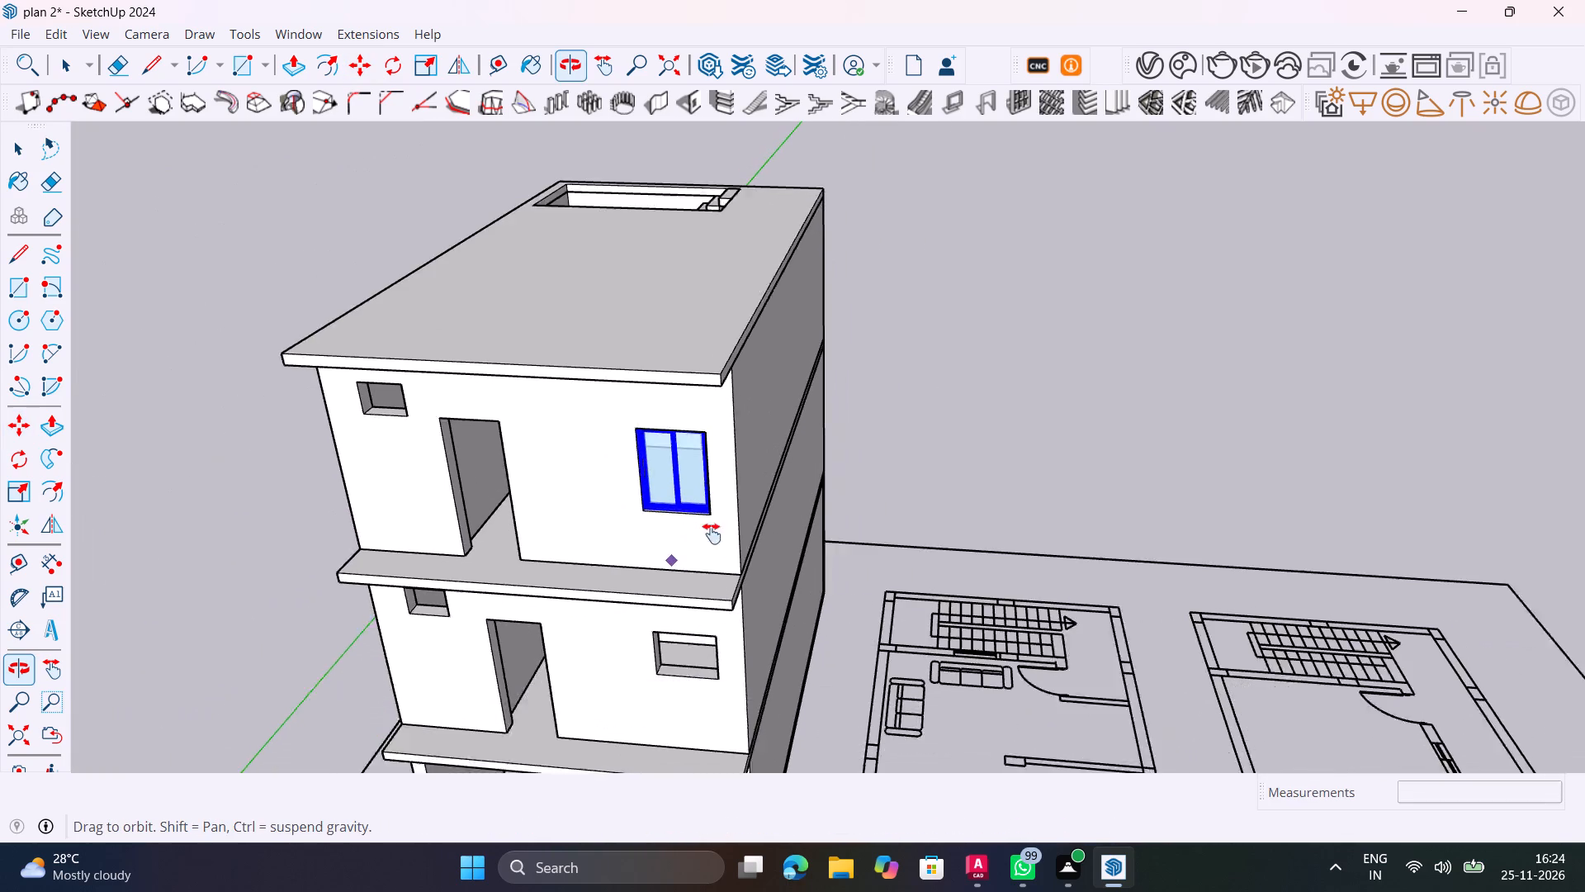
shift+middle_drag(712, 534, 726, 525)
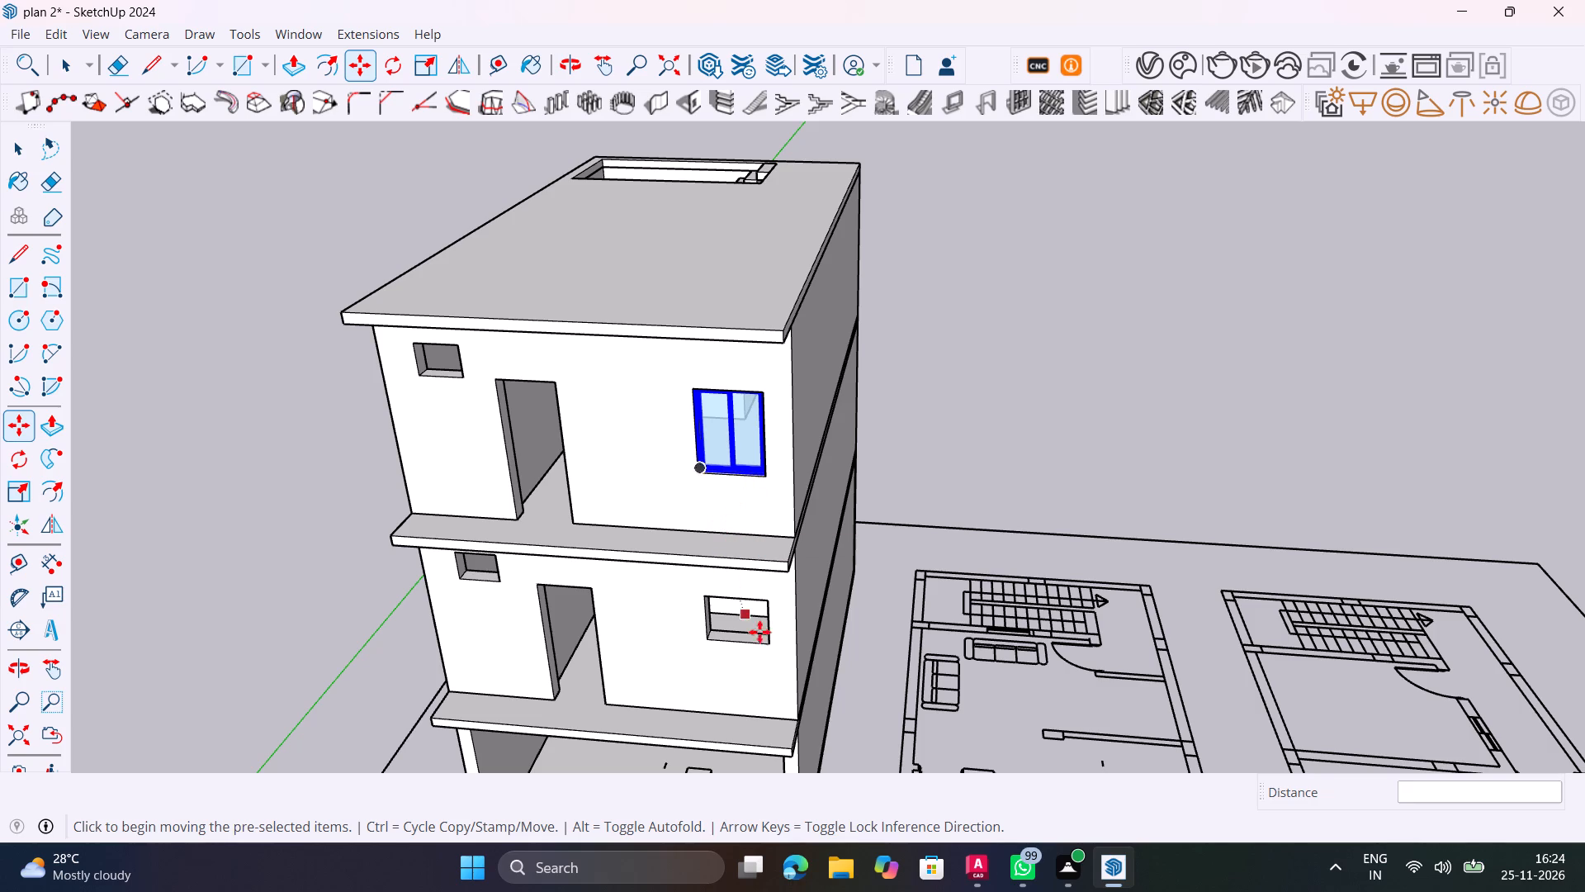
key(Escape)
key(space)
Measure the width and height of the larger front window opening in the storey below the top one, keeping no dimensions.
scroll(731, 465, up, 11)
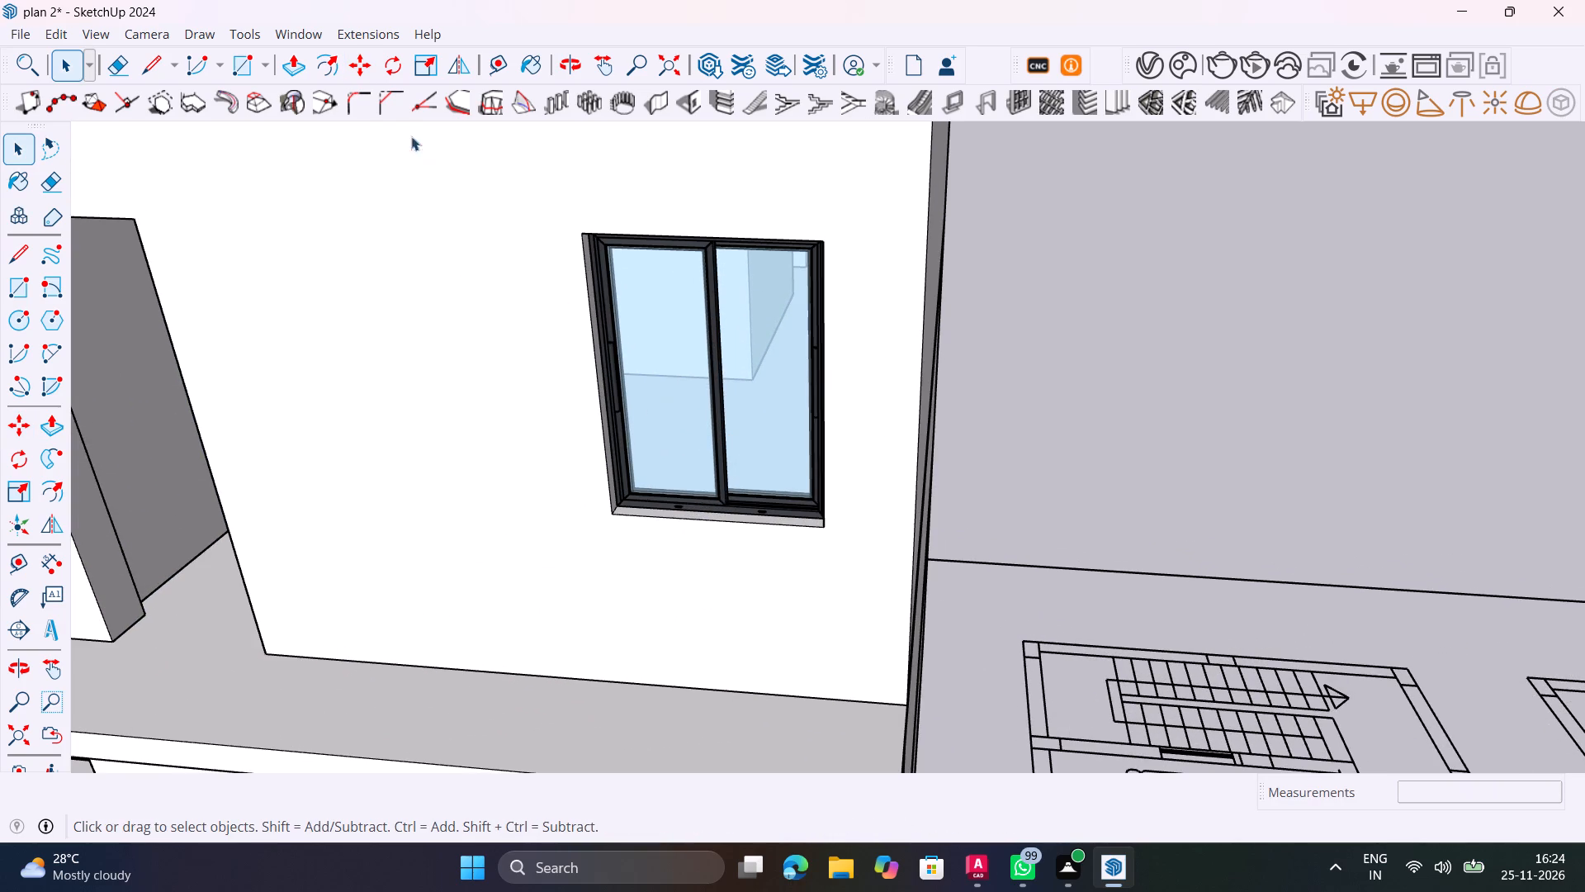
scroll(567, 247, down, 5)
shift+middle_drag(684, 500, 789, 377)
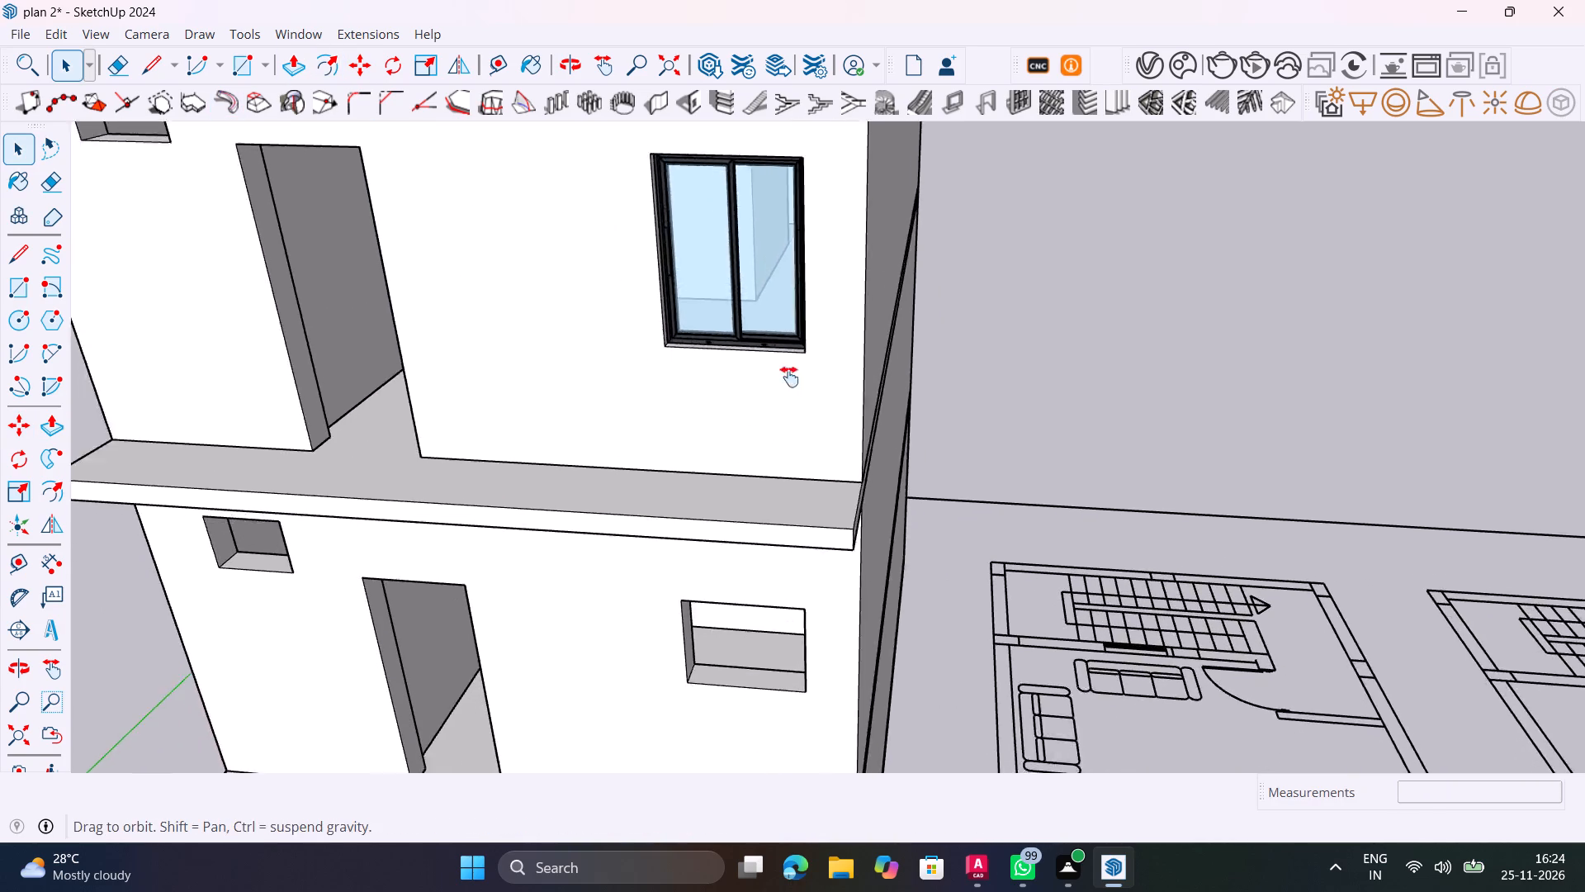
shift+middle_drag(789, 377, 824, 331)
scroll(773, 596, up, 5)
shift+middle_drag(721, 565, 647, 500)
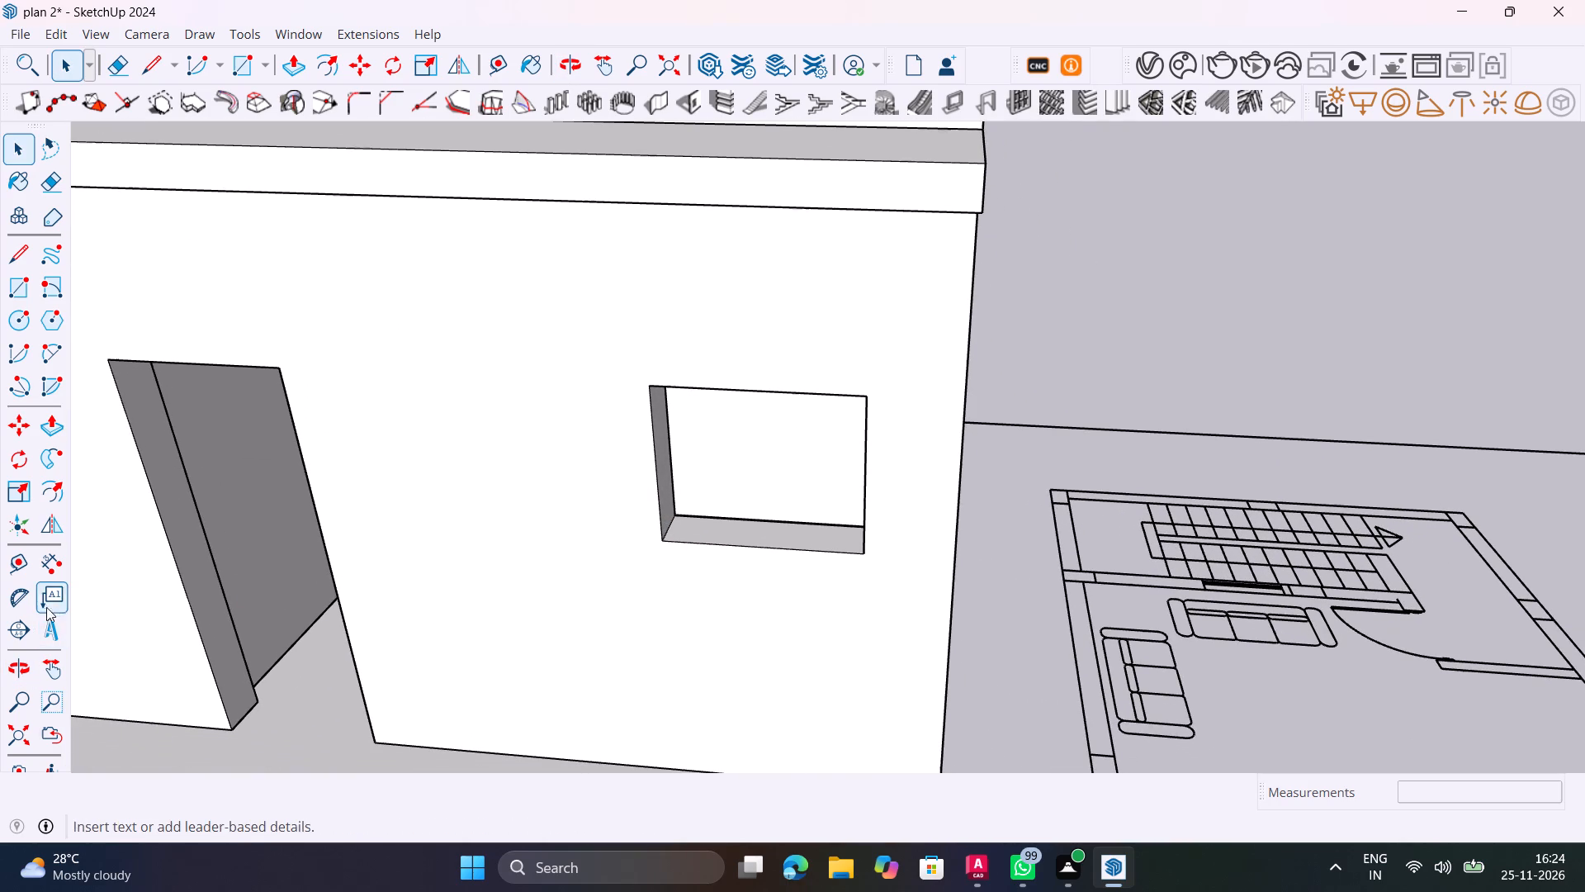
click(48, 563)
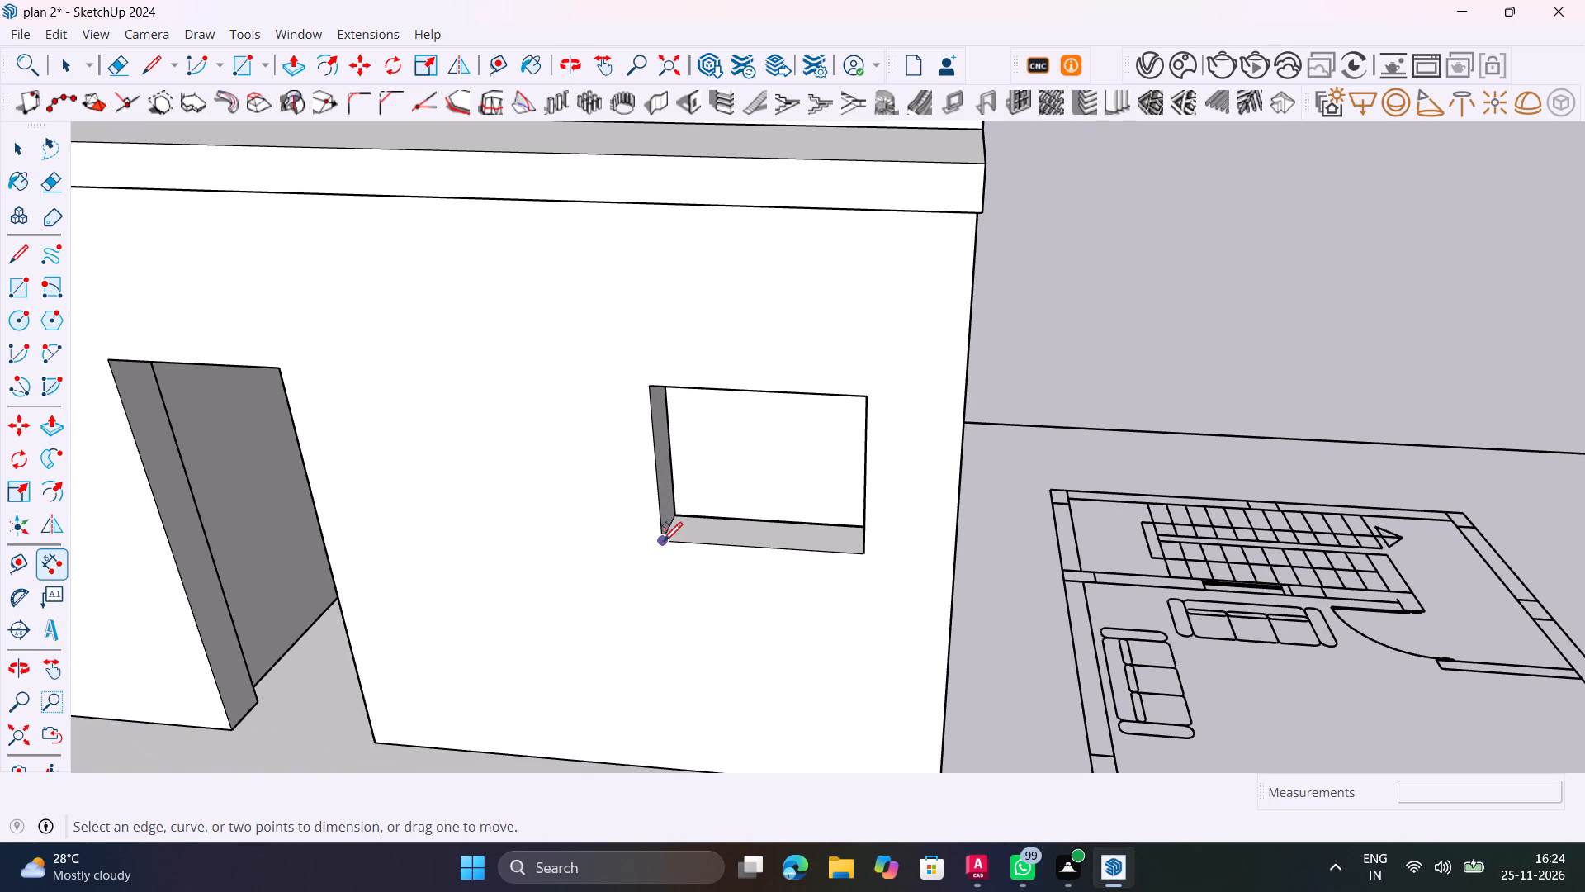
click(663, 540)
key(Escape)
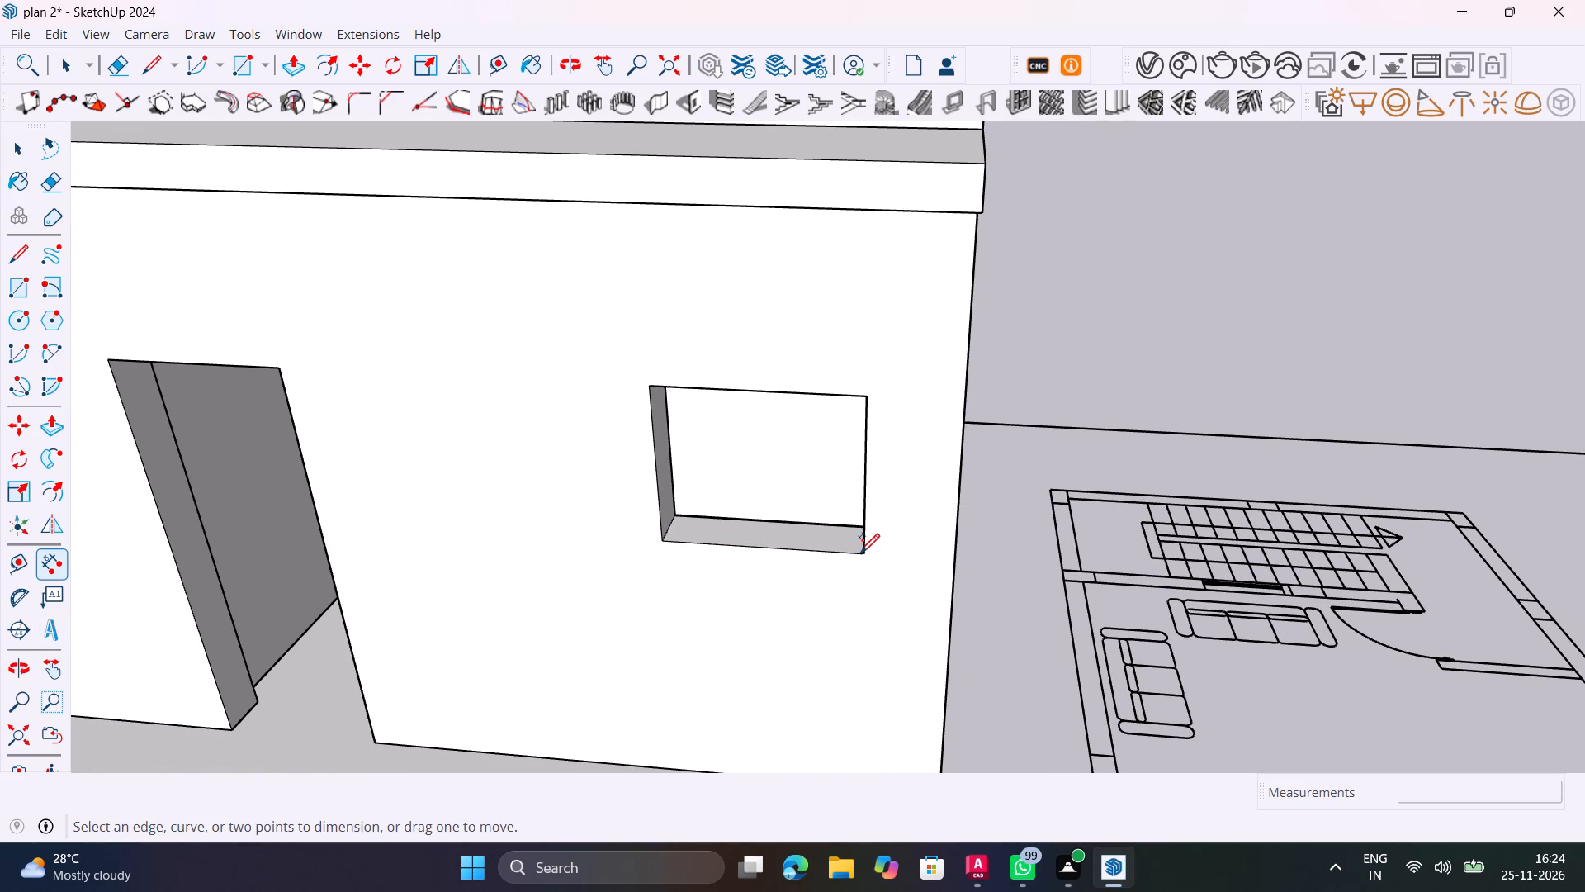
click(859, 553)
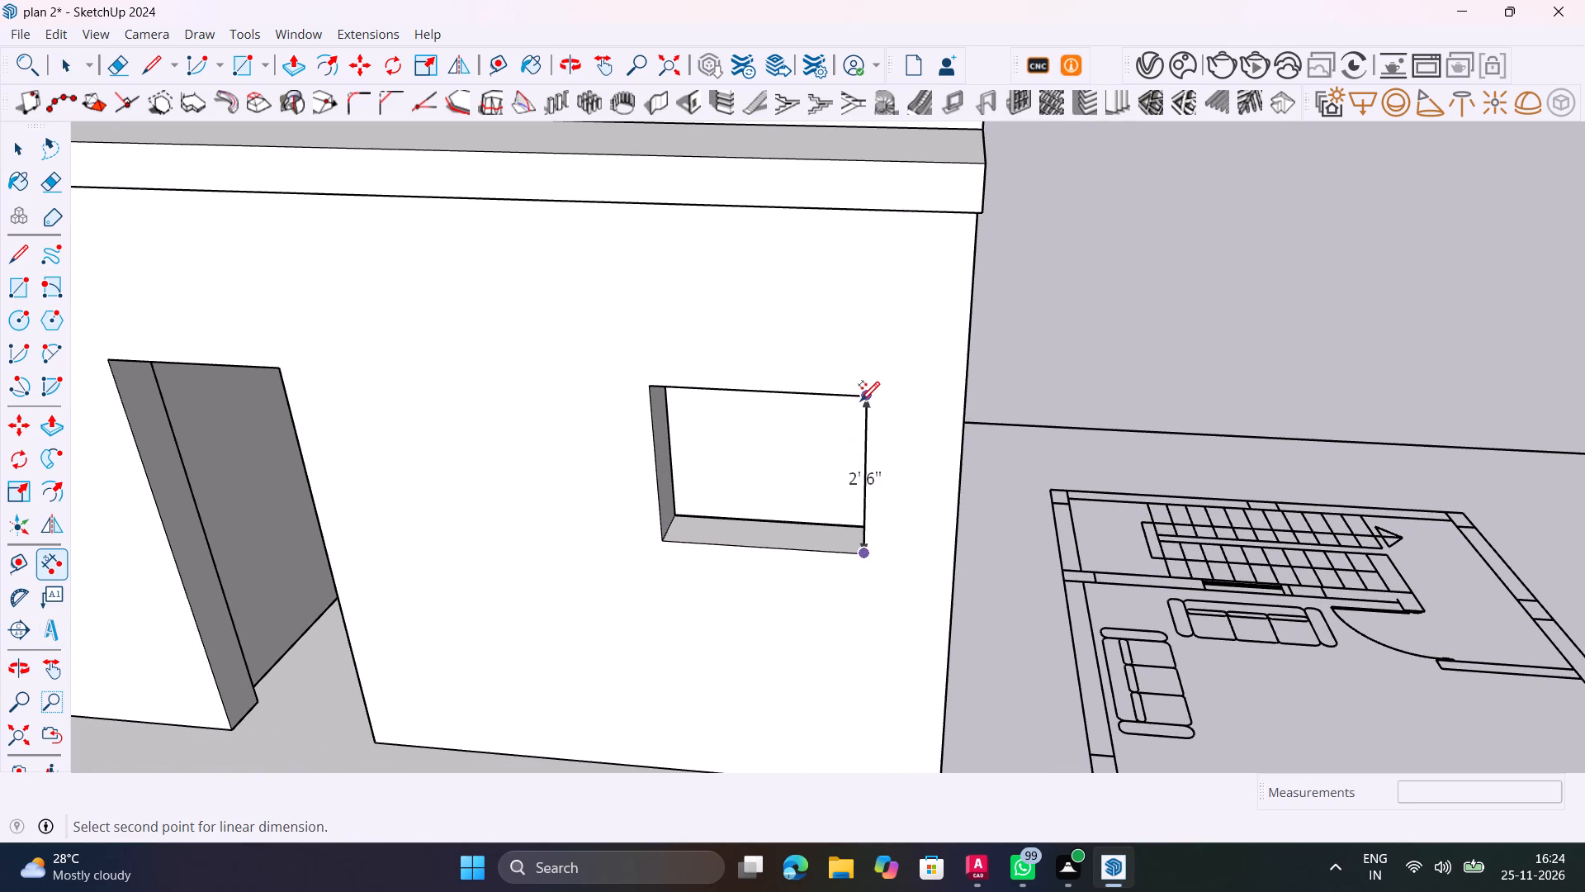
key(Escape)
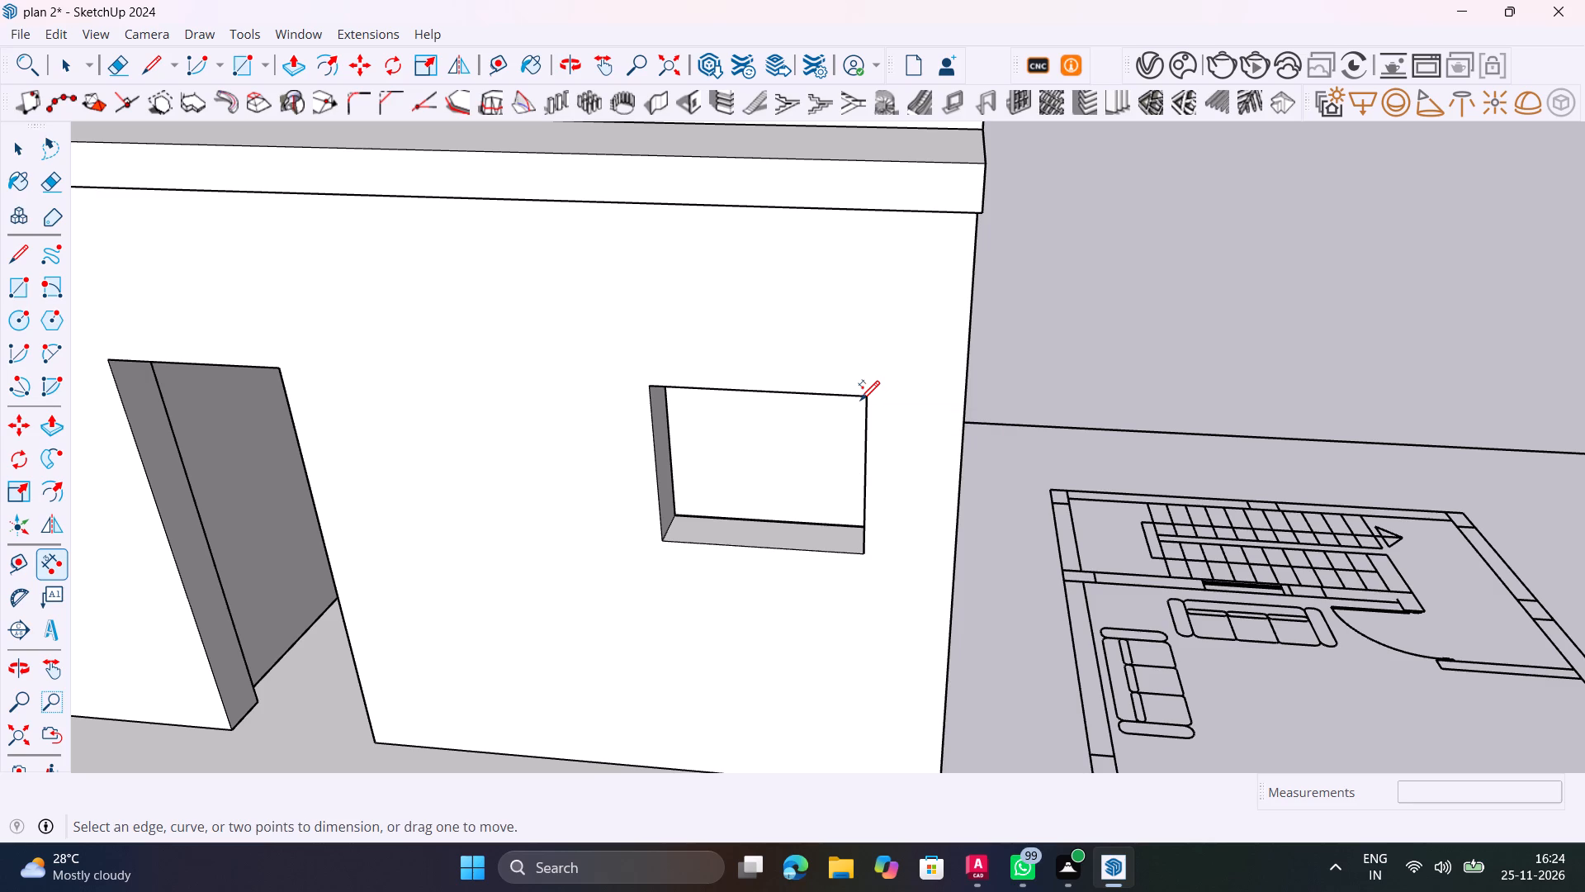
Push/Pull the top inner face of the larger front window opening, one storey below the top, upward by 8".
middle_drag(910, 535, 1233, 216)
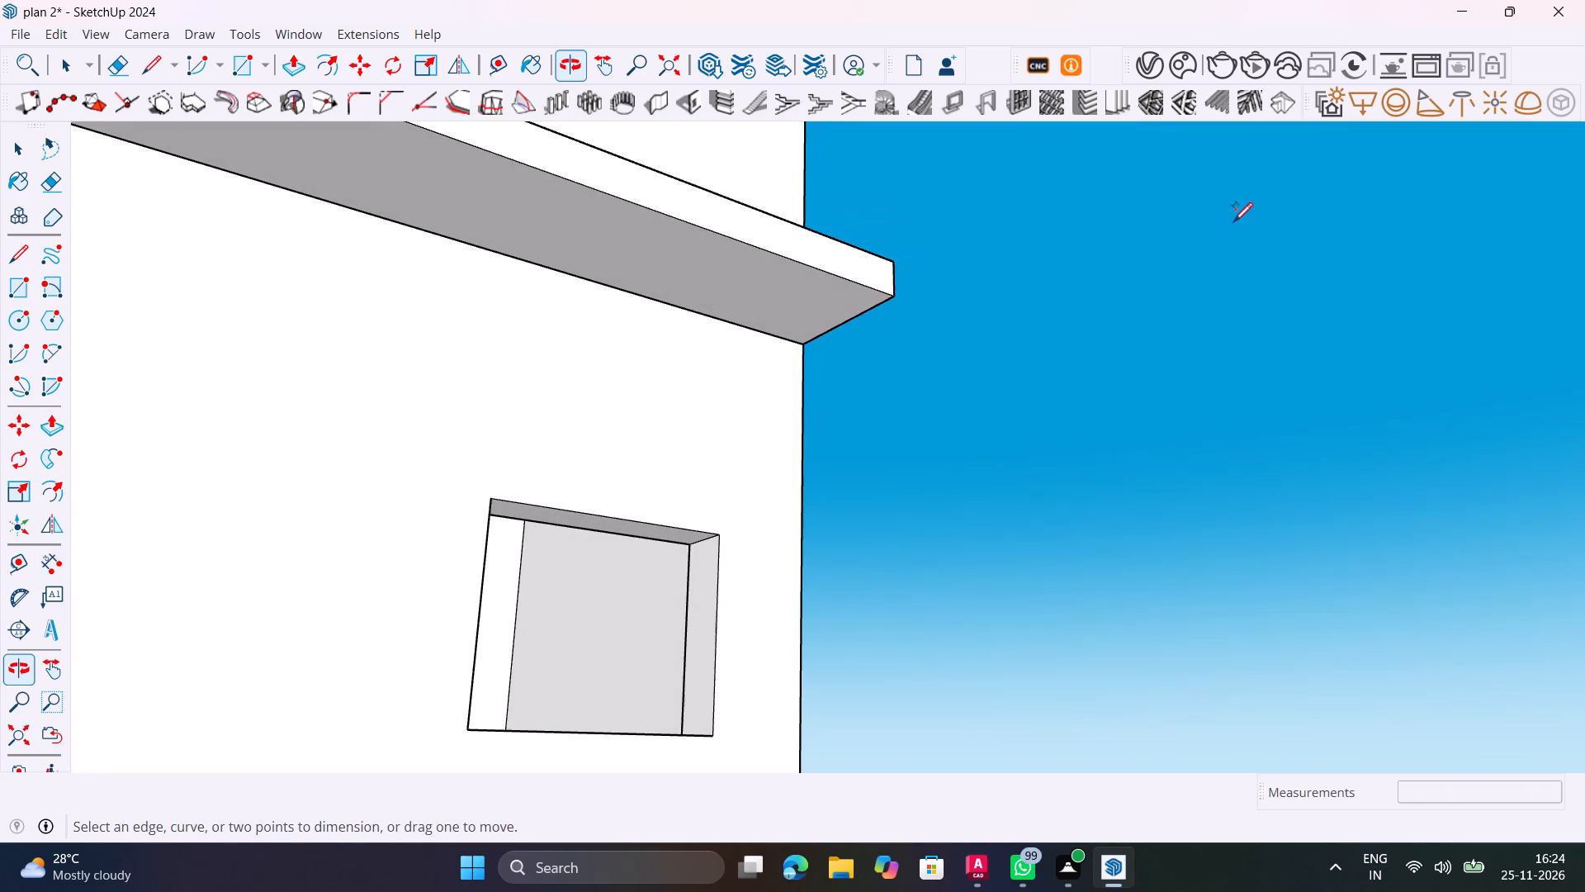
scroll(662, 557, up, 6)
middle_drag(679, 547, 721, 507)
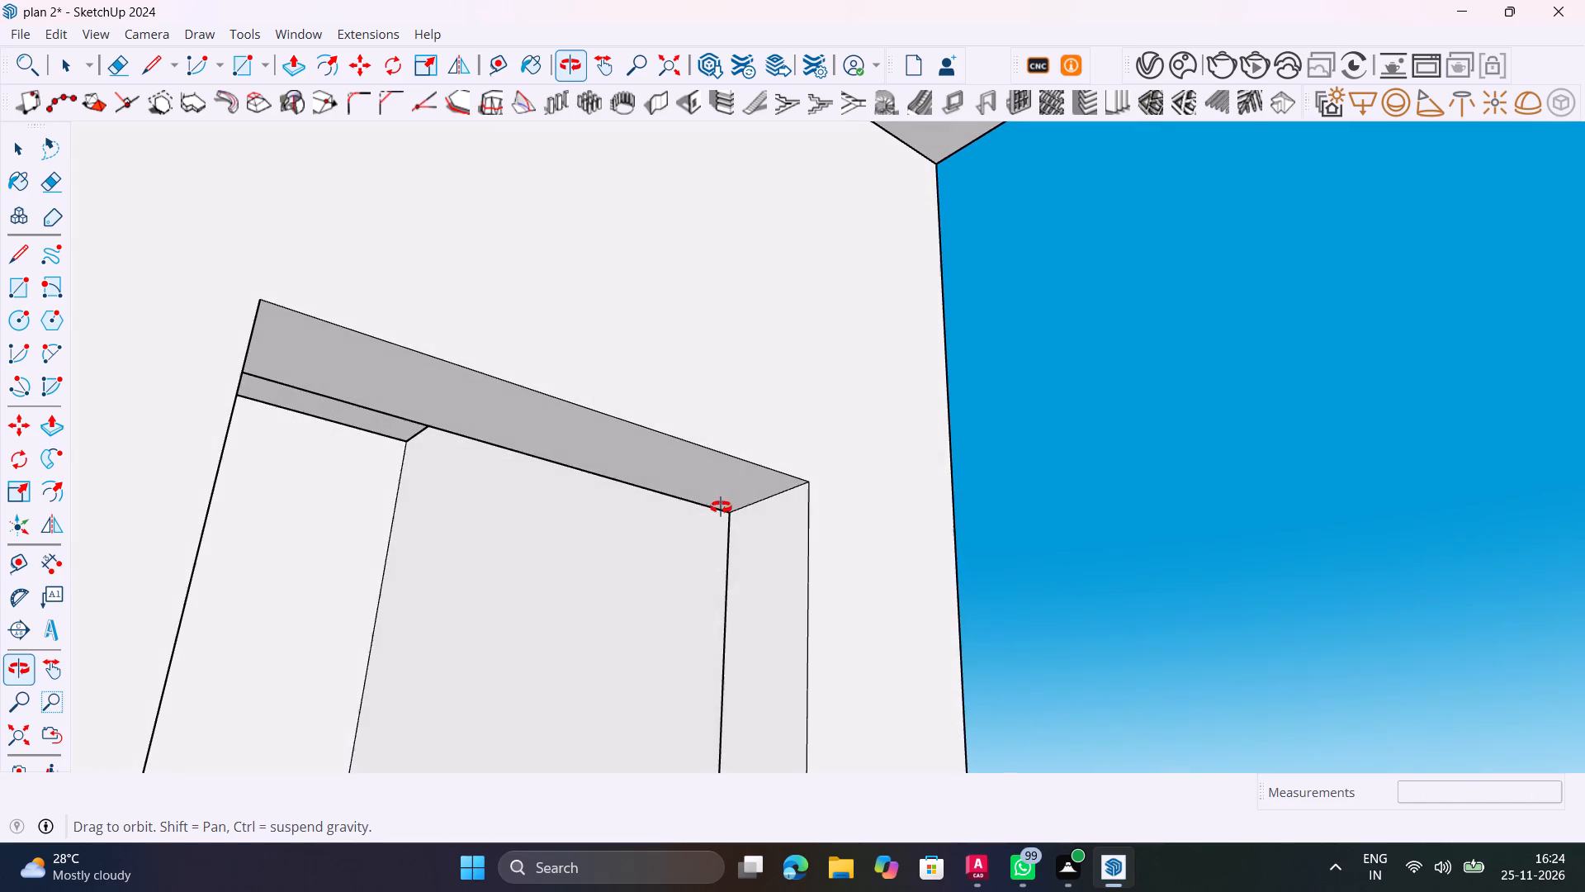
middle_drag(721, 507, 632, 668)
scroll(661, 605, down, 15)
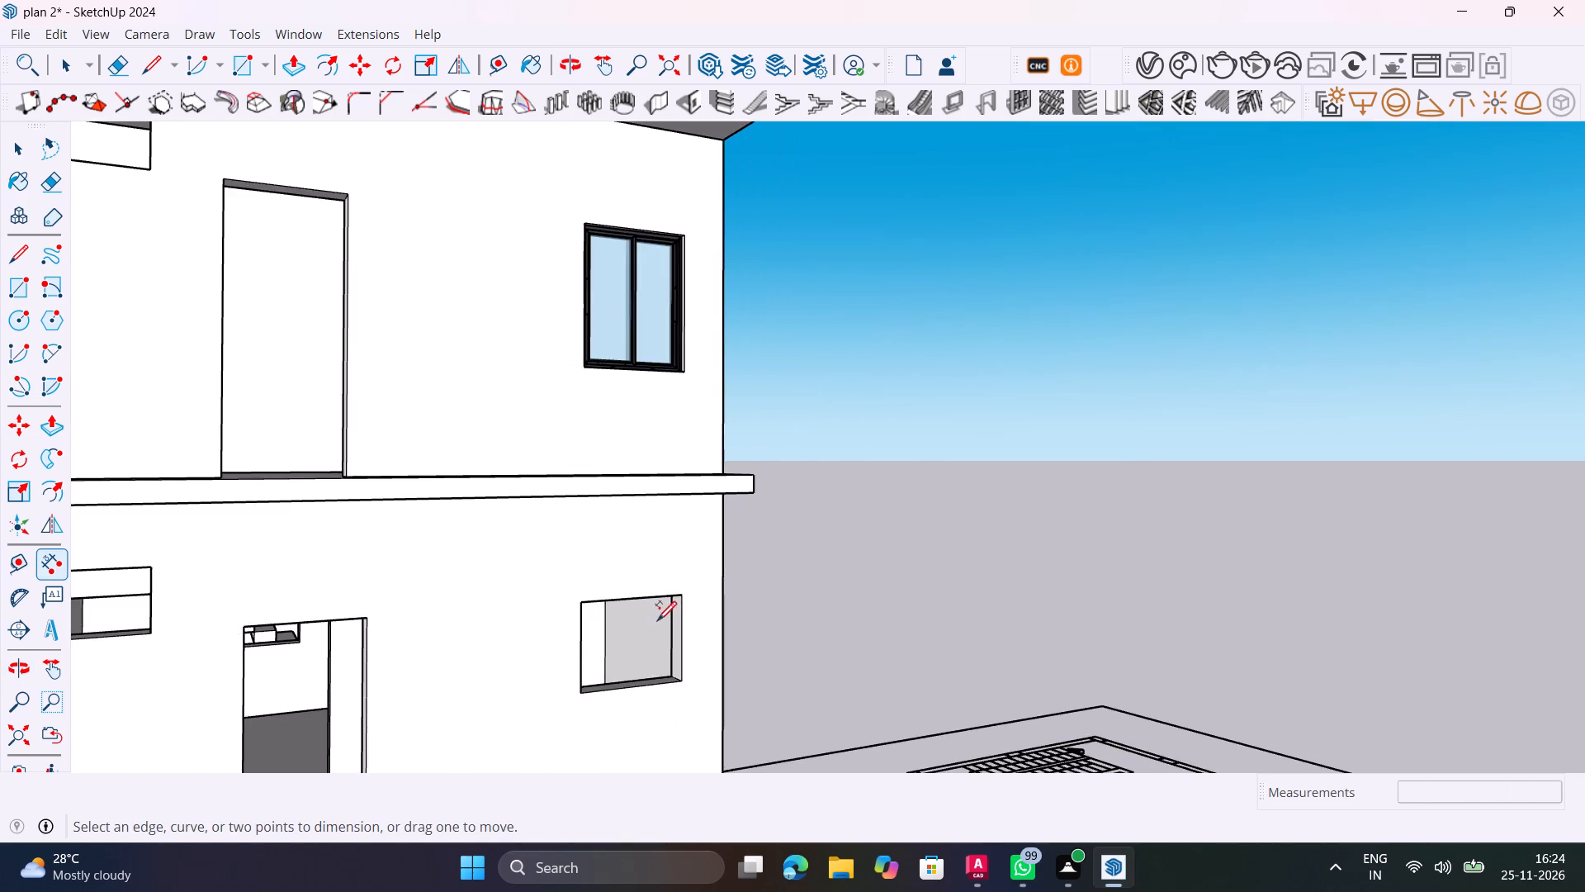
scroll(655, 614, up, 1)
middle_drag(655, 614, 684, 506)
scroll(681, 516, up, 14)
key(space)
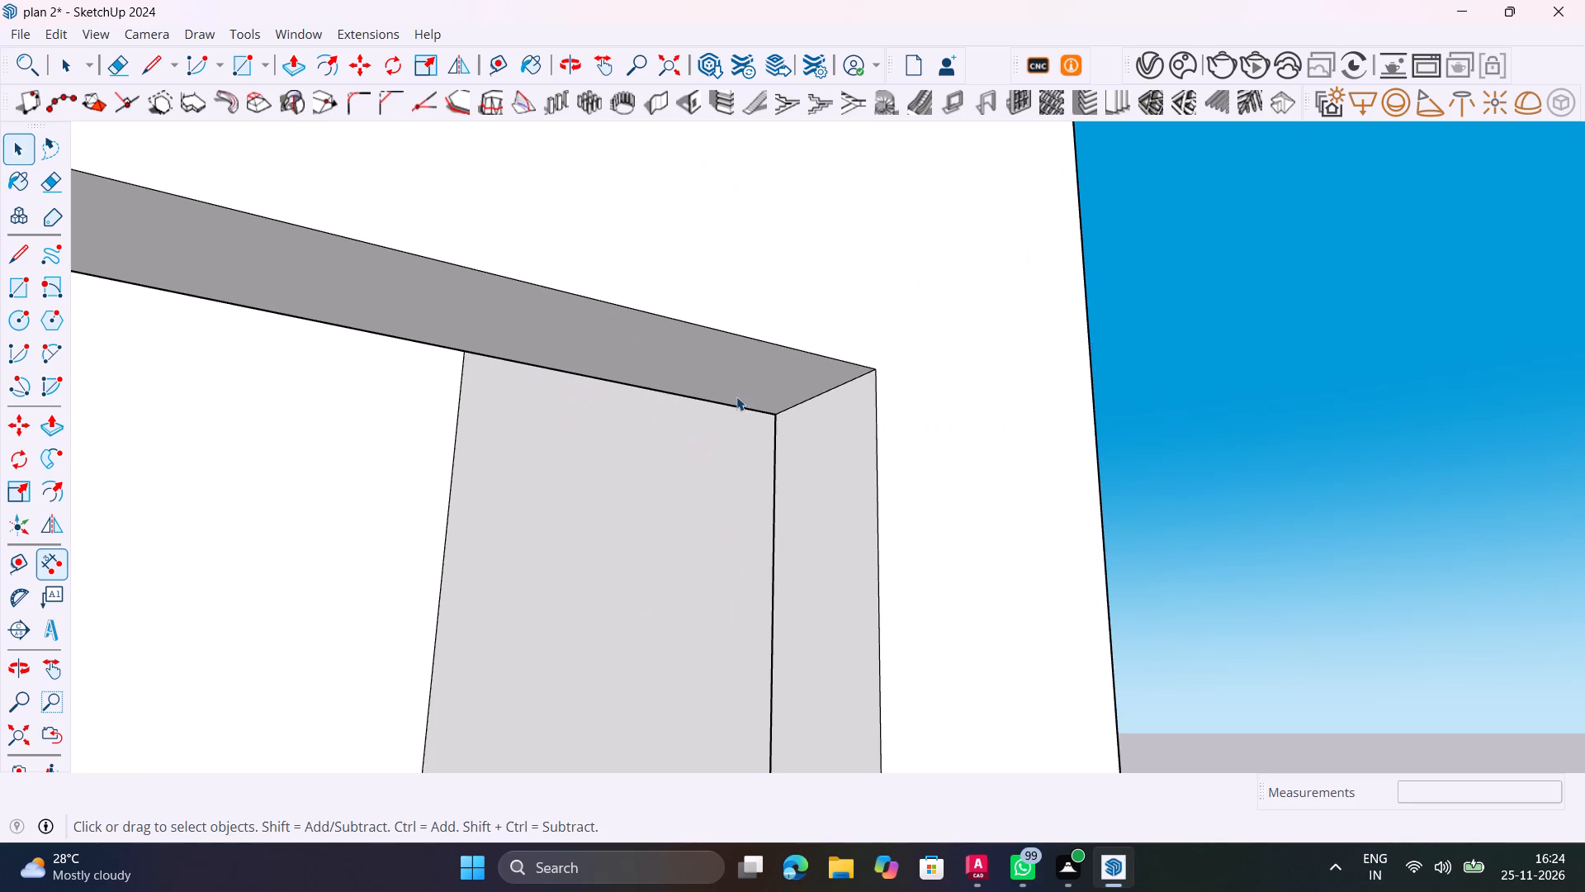
click(745, 379)
double_click(746, 377)
triple_click(743, 372)
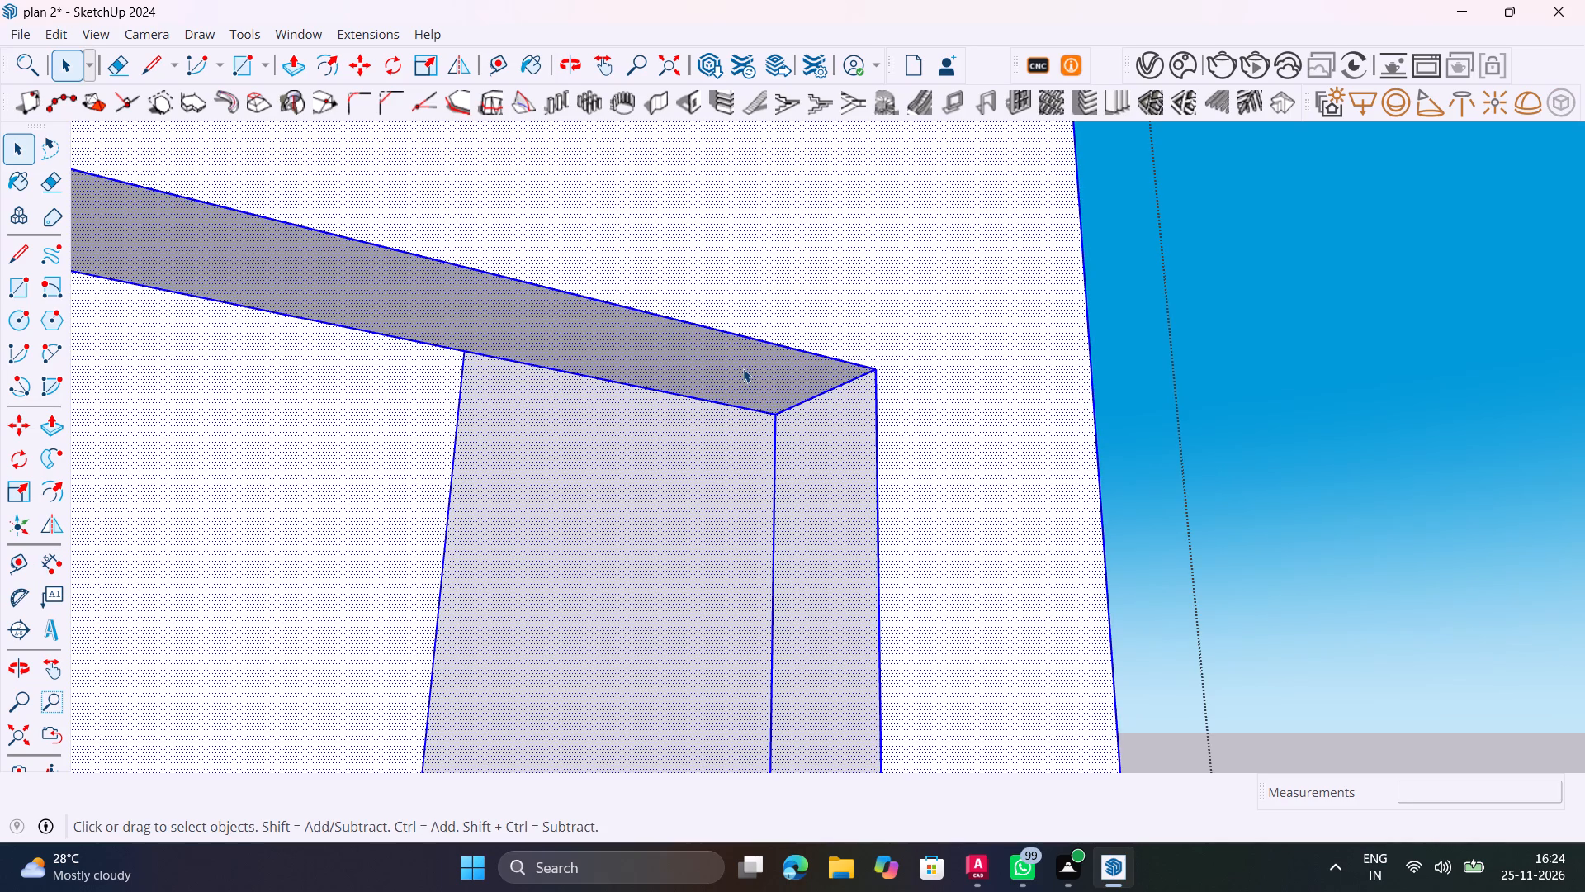
click(743, 368)
click(743, 372)
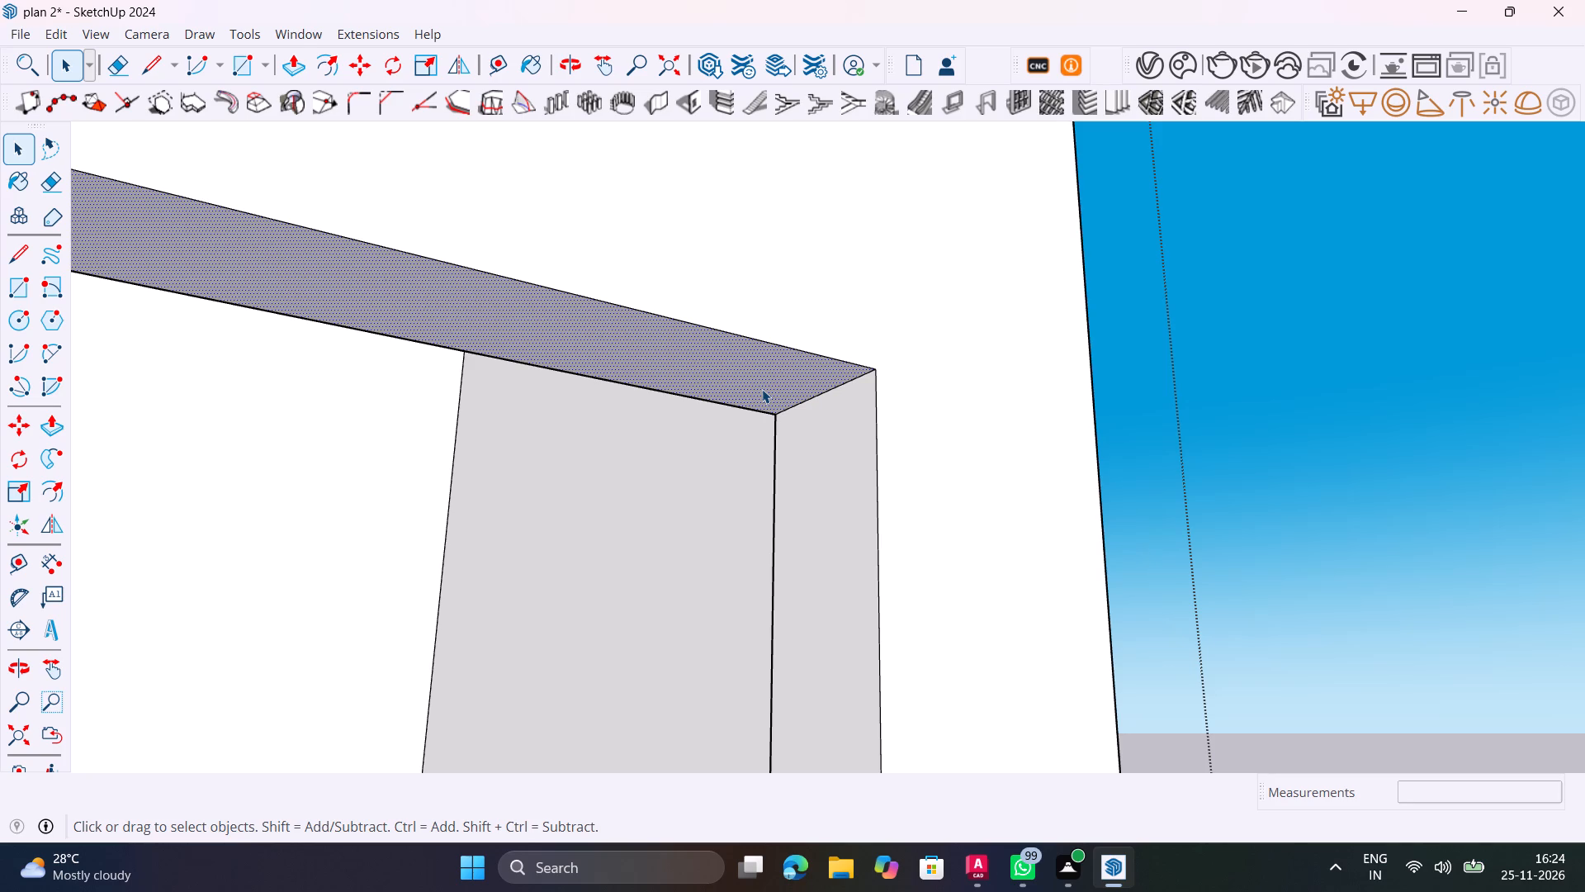
key(p)
click(762, 389)
click(750, 364)
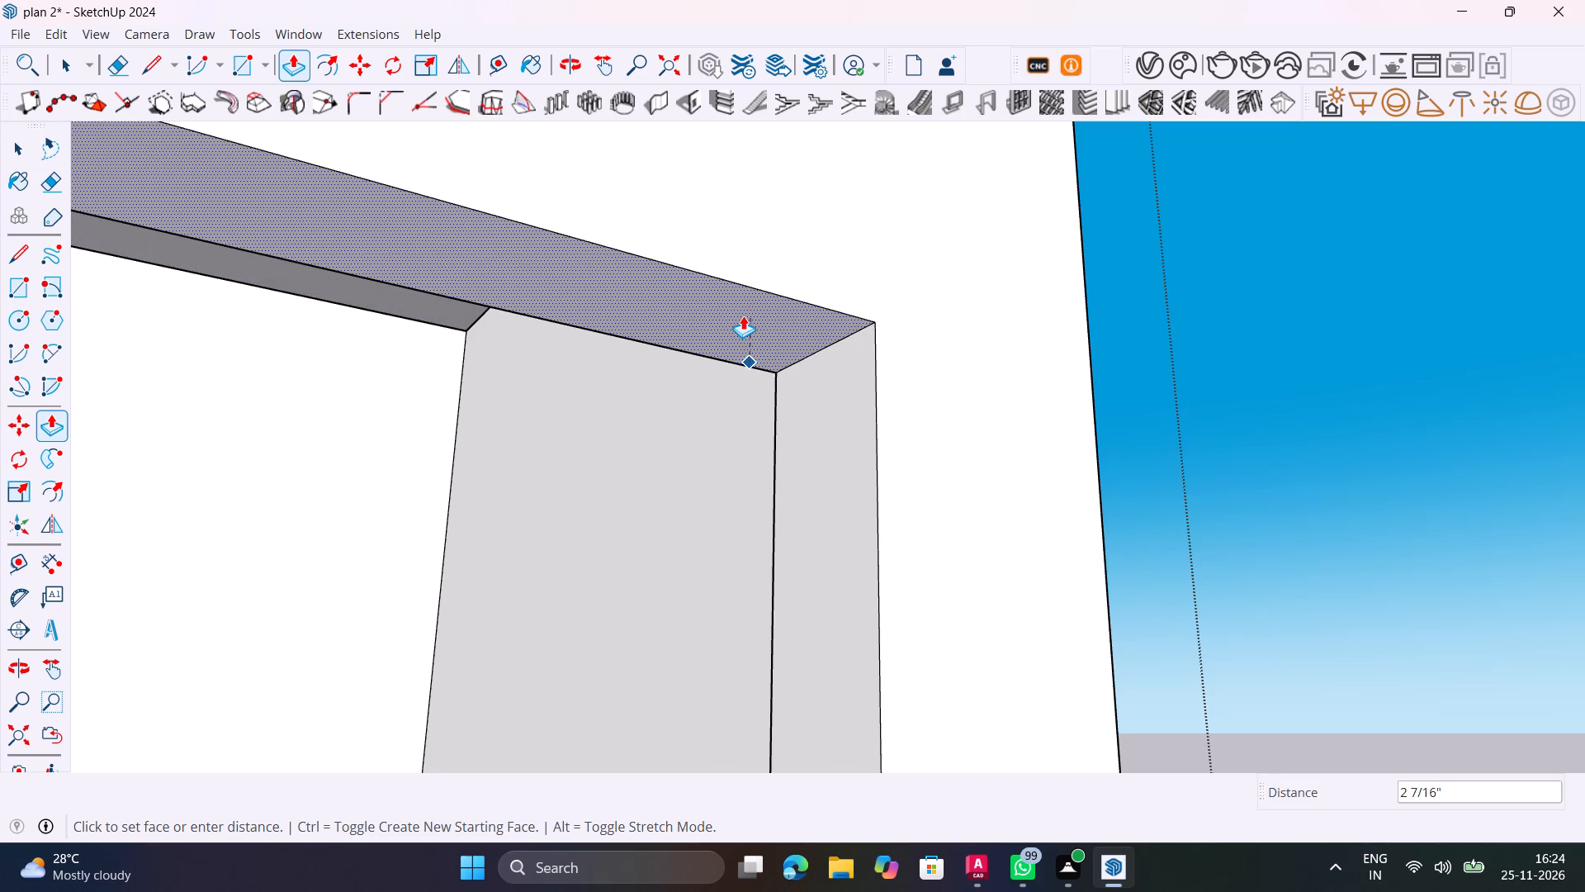
key(8)
key(shift+quotedbl)
key(Return)
key(space)
Measure the height of the enlarged front window opening along its side edge, keeping no dimension.
scroll(742, 319, down, 11)
middle_drag(630, 389, 628, 392)
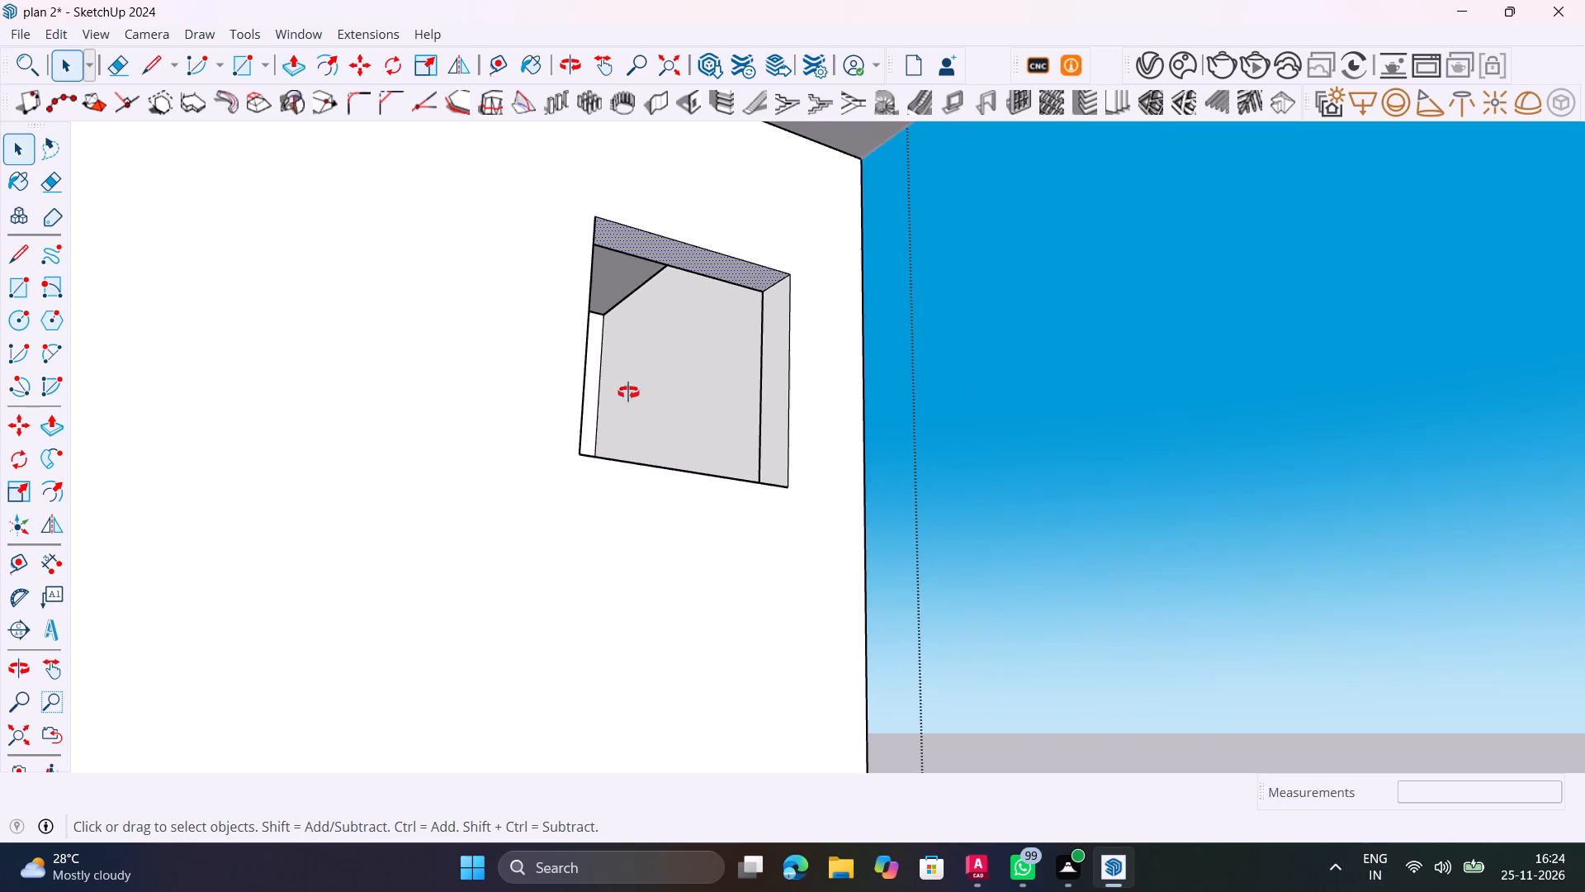
middle_drag(628, 392, 689, 220)
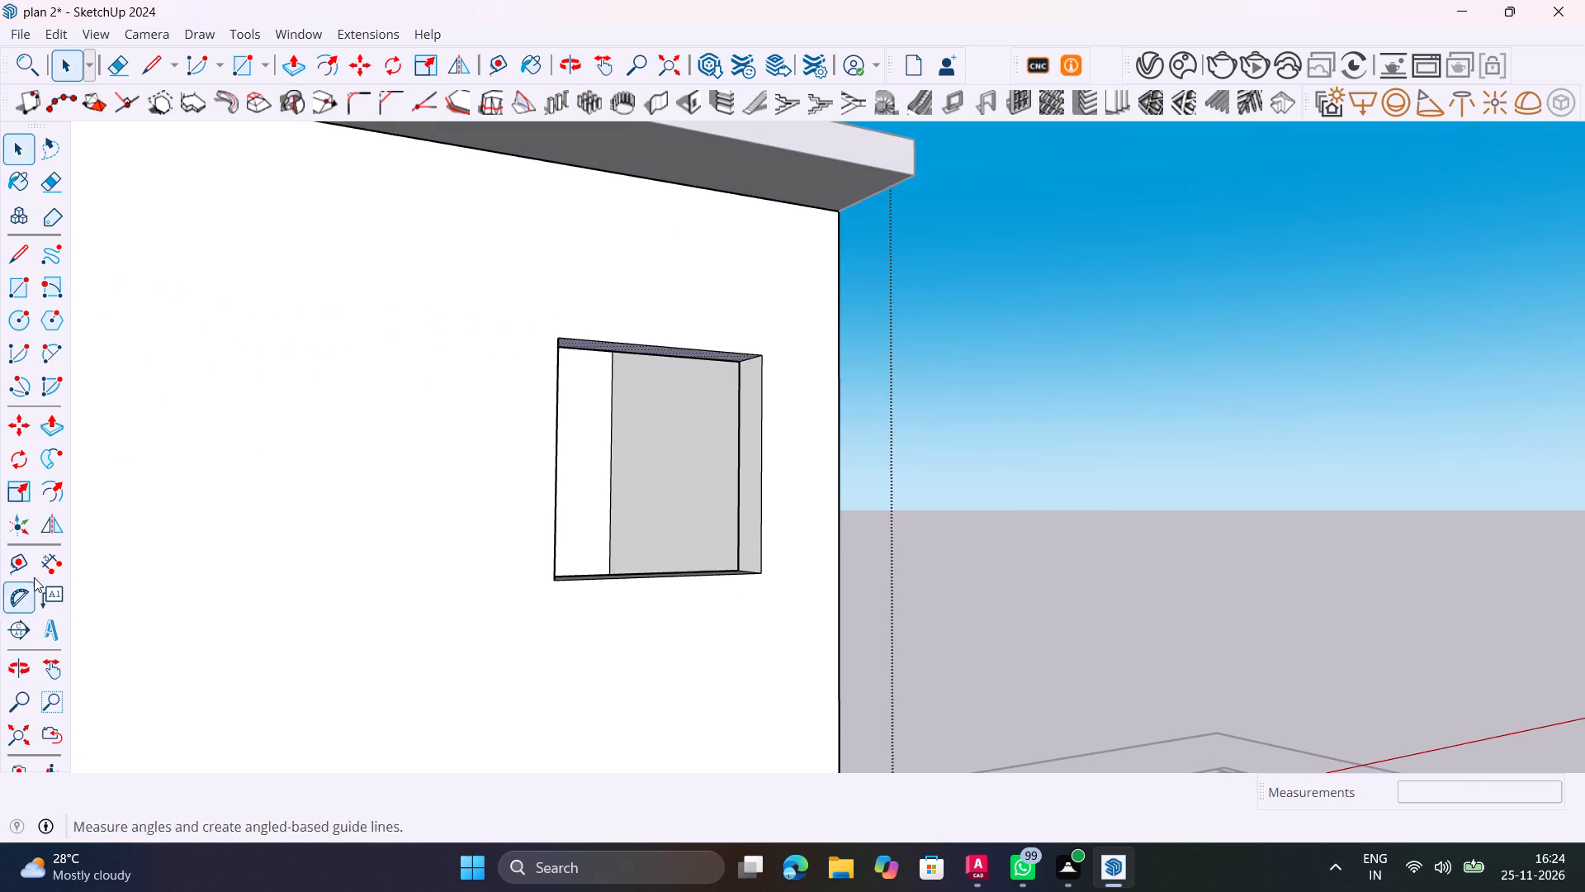
click(50, 562)
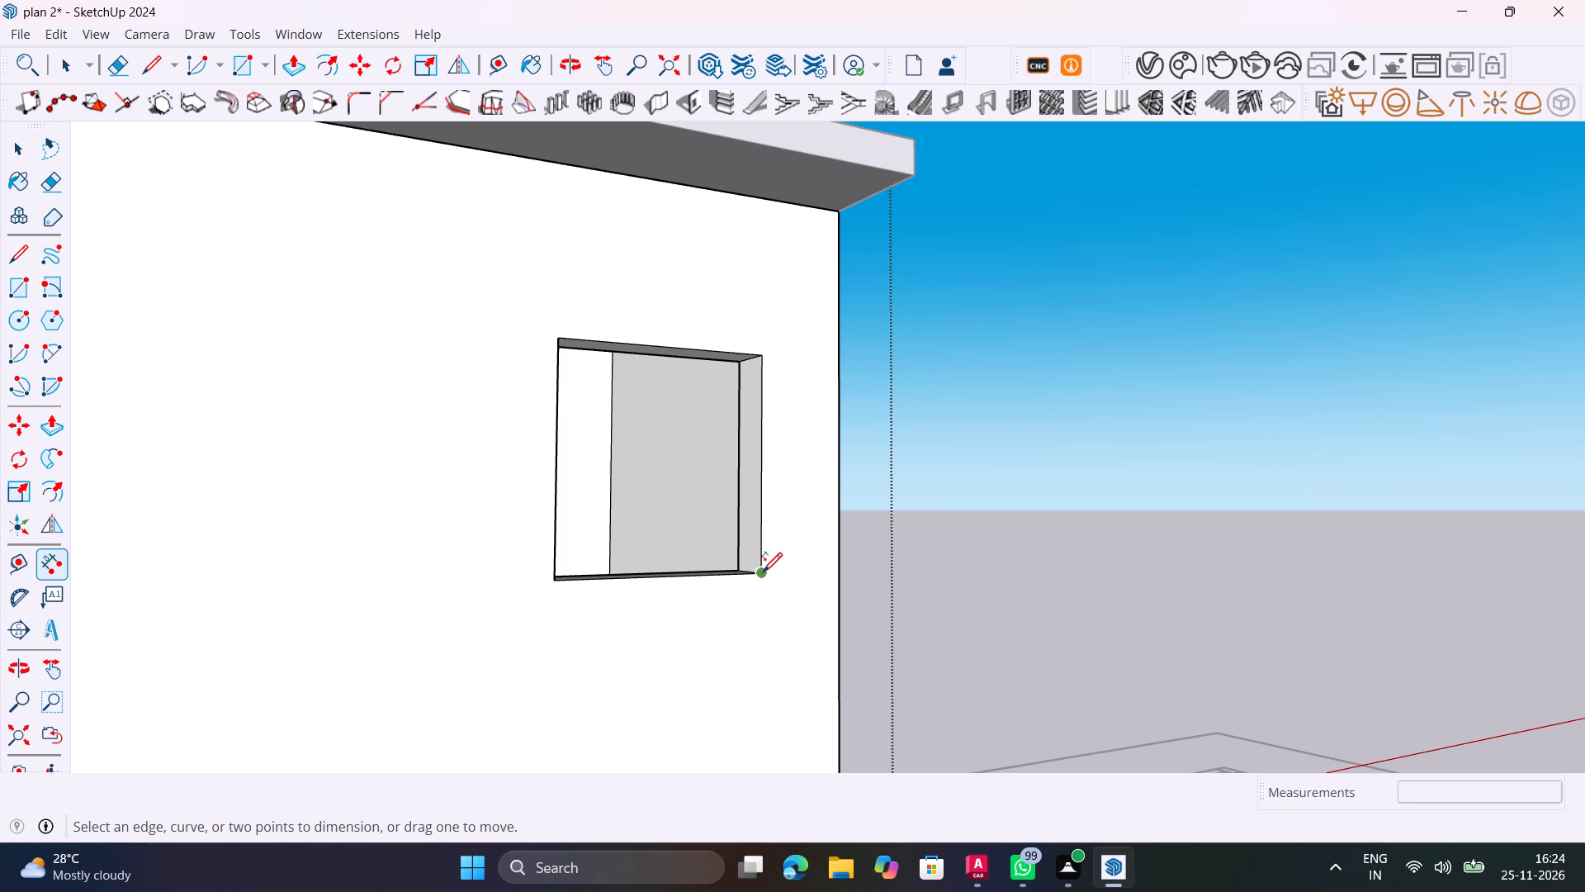
click(763, 571)
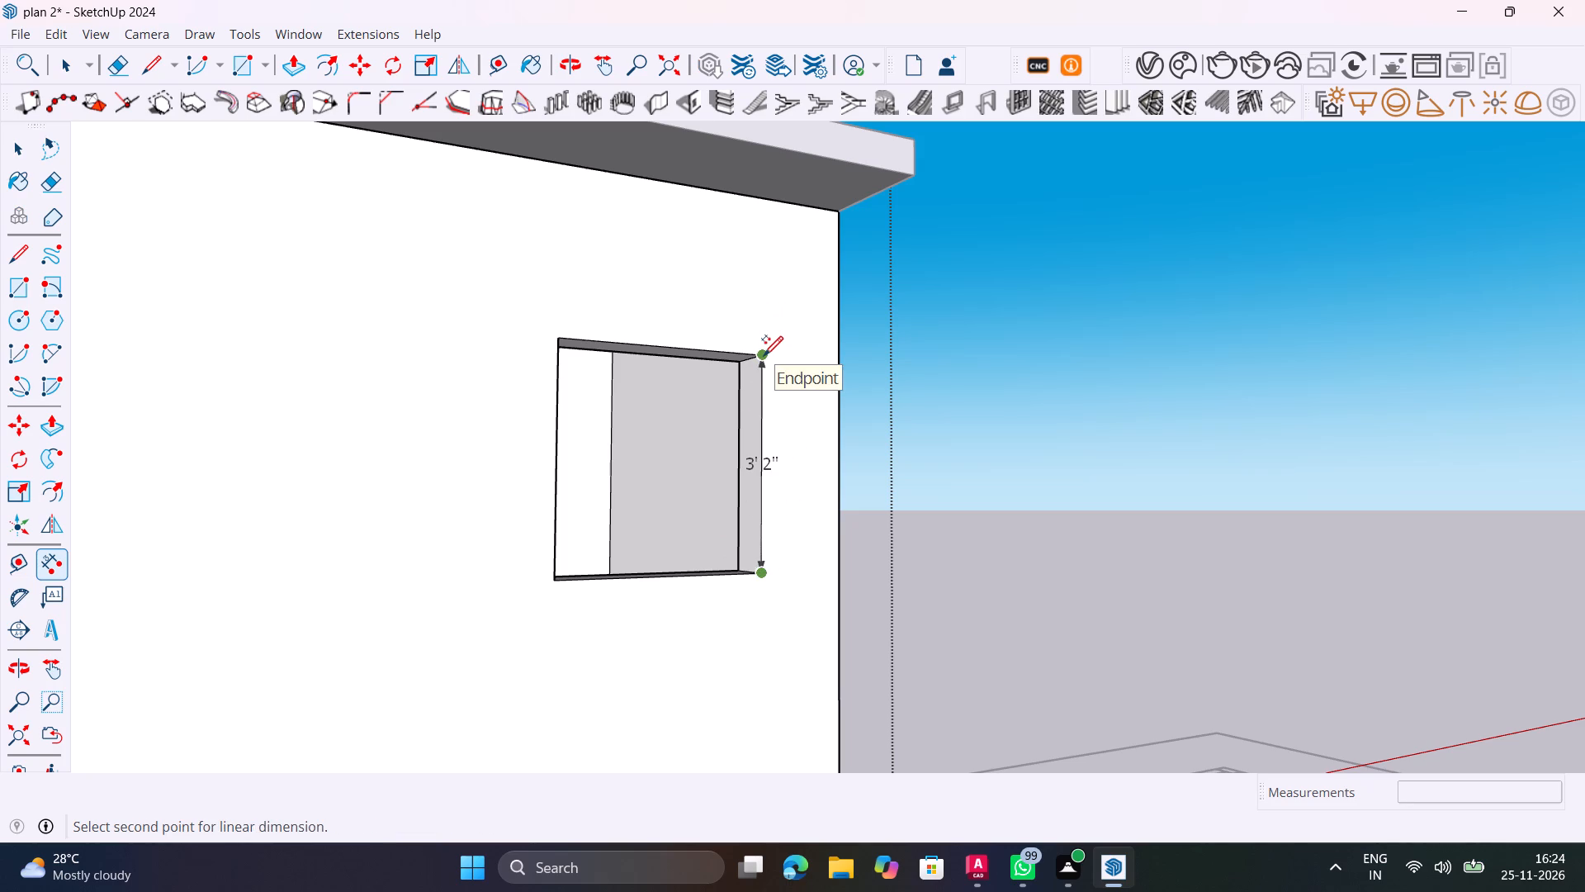
key(Escape)
Push/Pull the top inner face of the same window opening back down by 2".
middle_drag(742, 340, 801, 261)
key(space)
scroll(723, 385, up, 6)
click(731, 323)
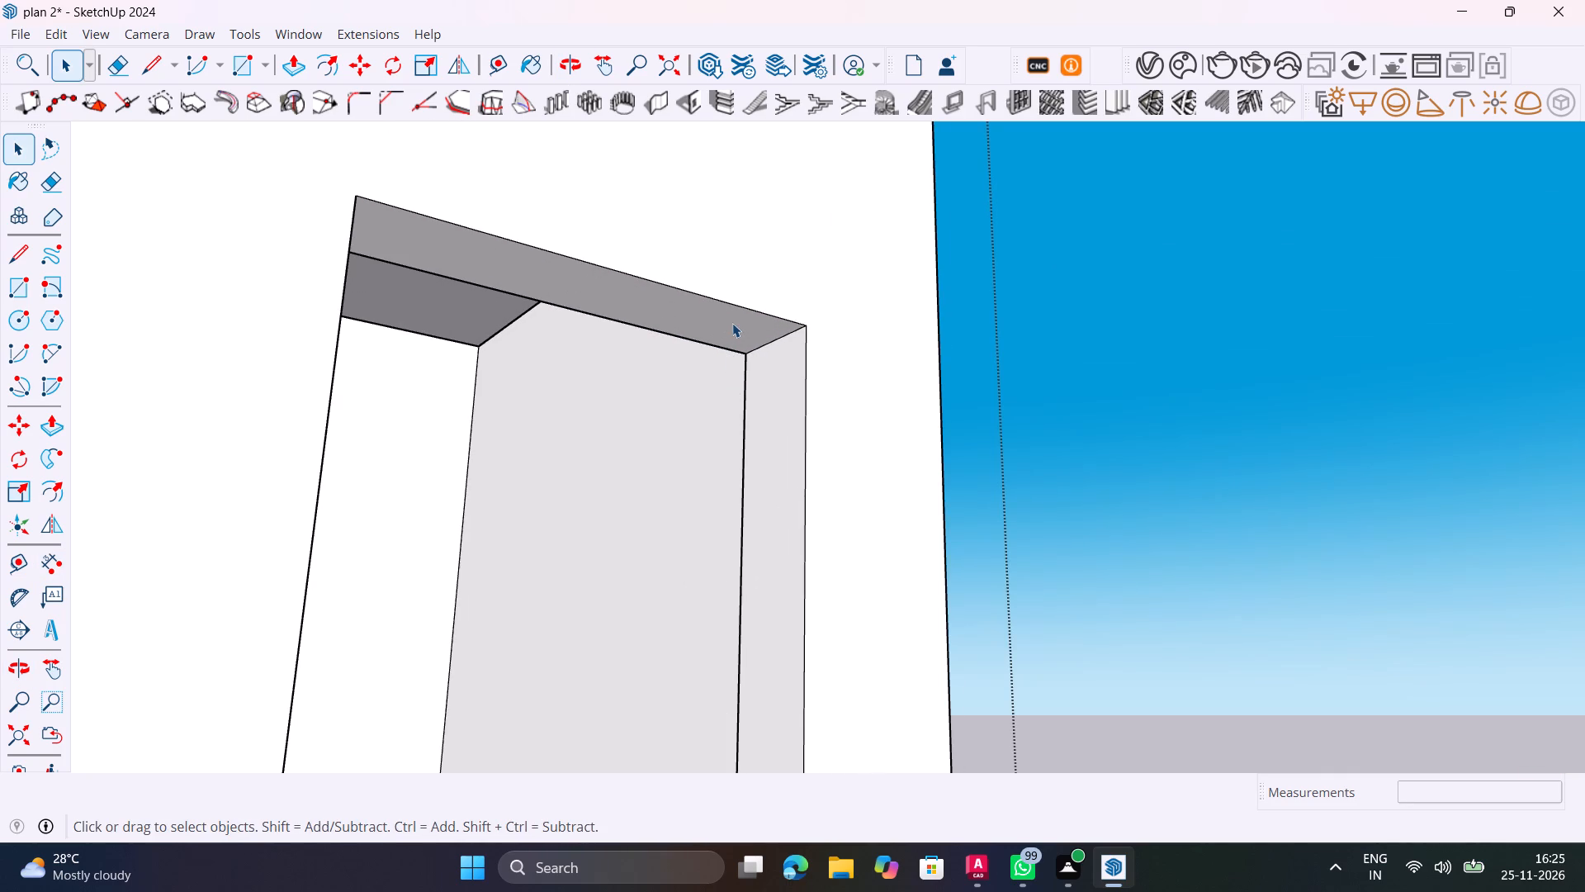
triple_click(732, 323)
triple_click(732, 321)
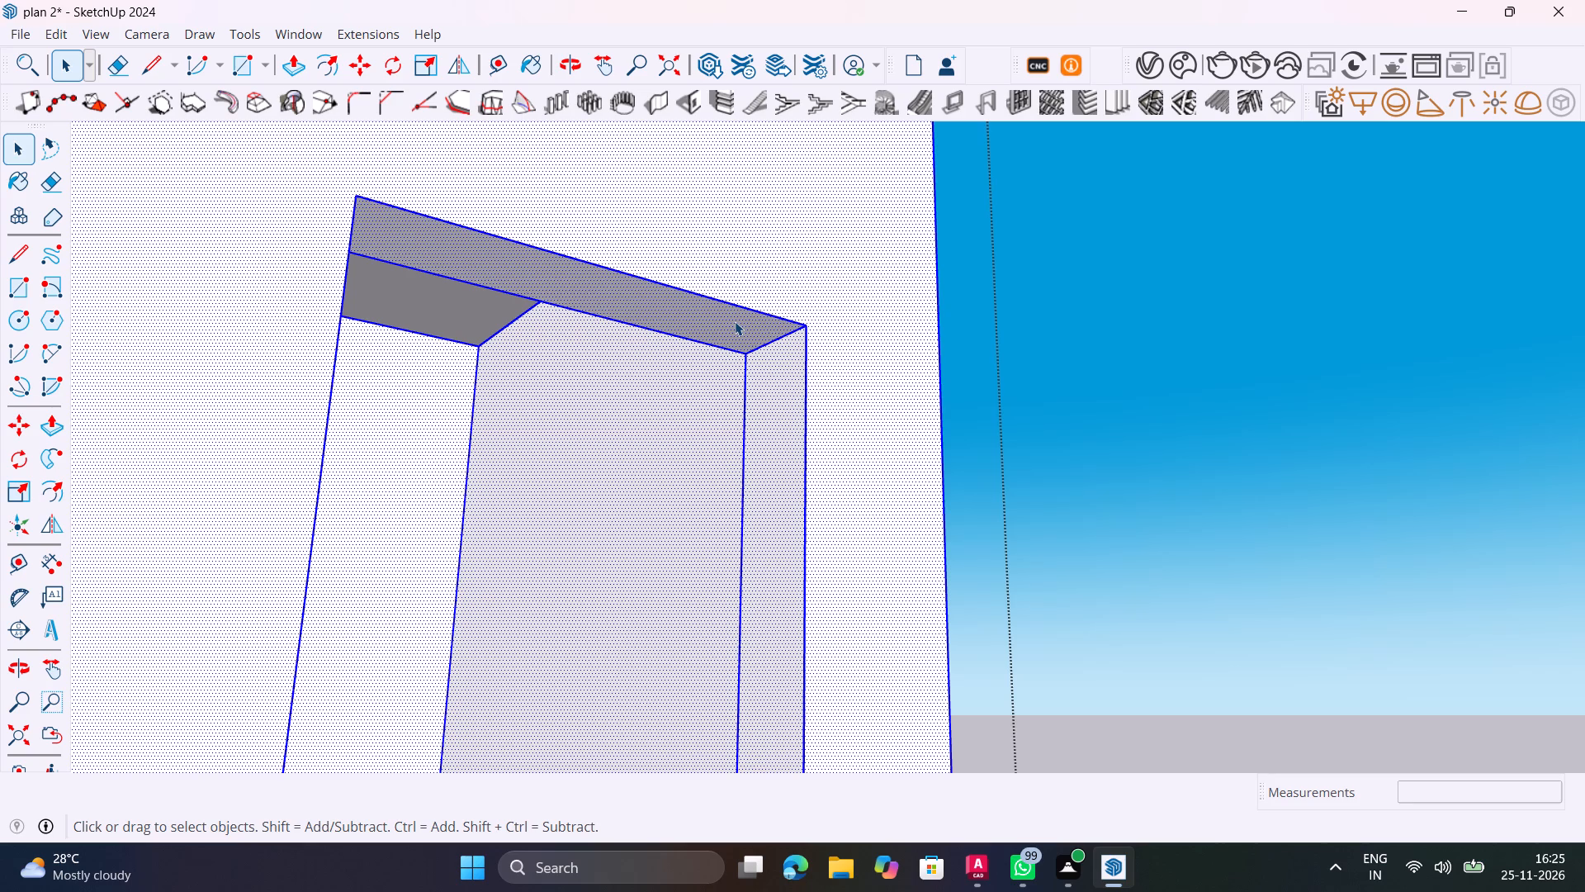
click(735, 321)
click(734, 321)
click(722, 320)
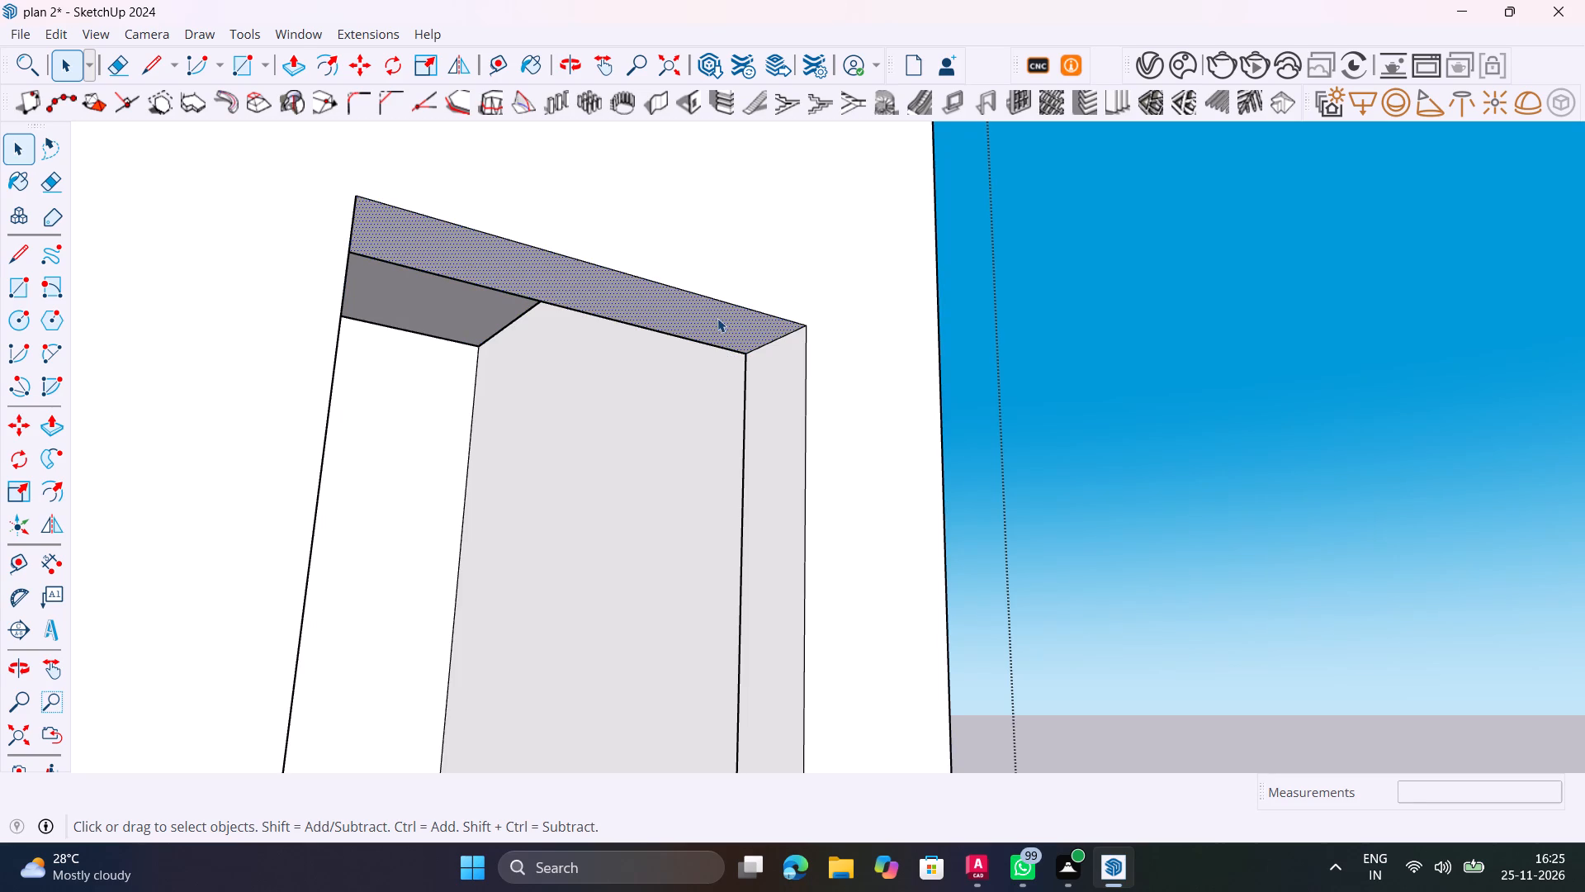
key(p)
click(717, 318)
text(2")
key(Return)
key(space)
Measure the adjusted window opening's height again from its lower corner, keeping no dimension.
scroll(700, 329, down, 13)
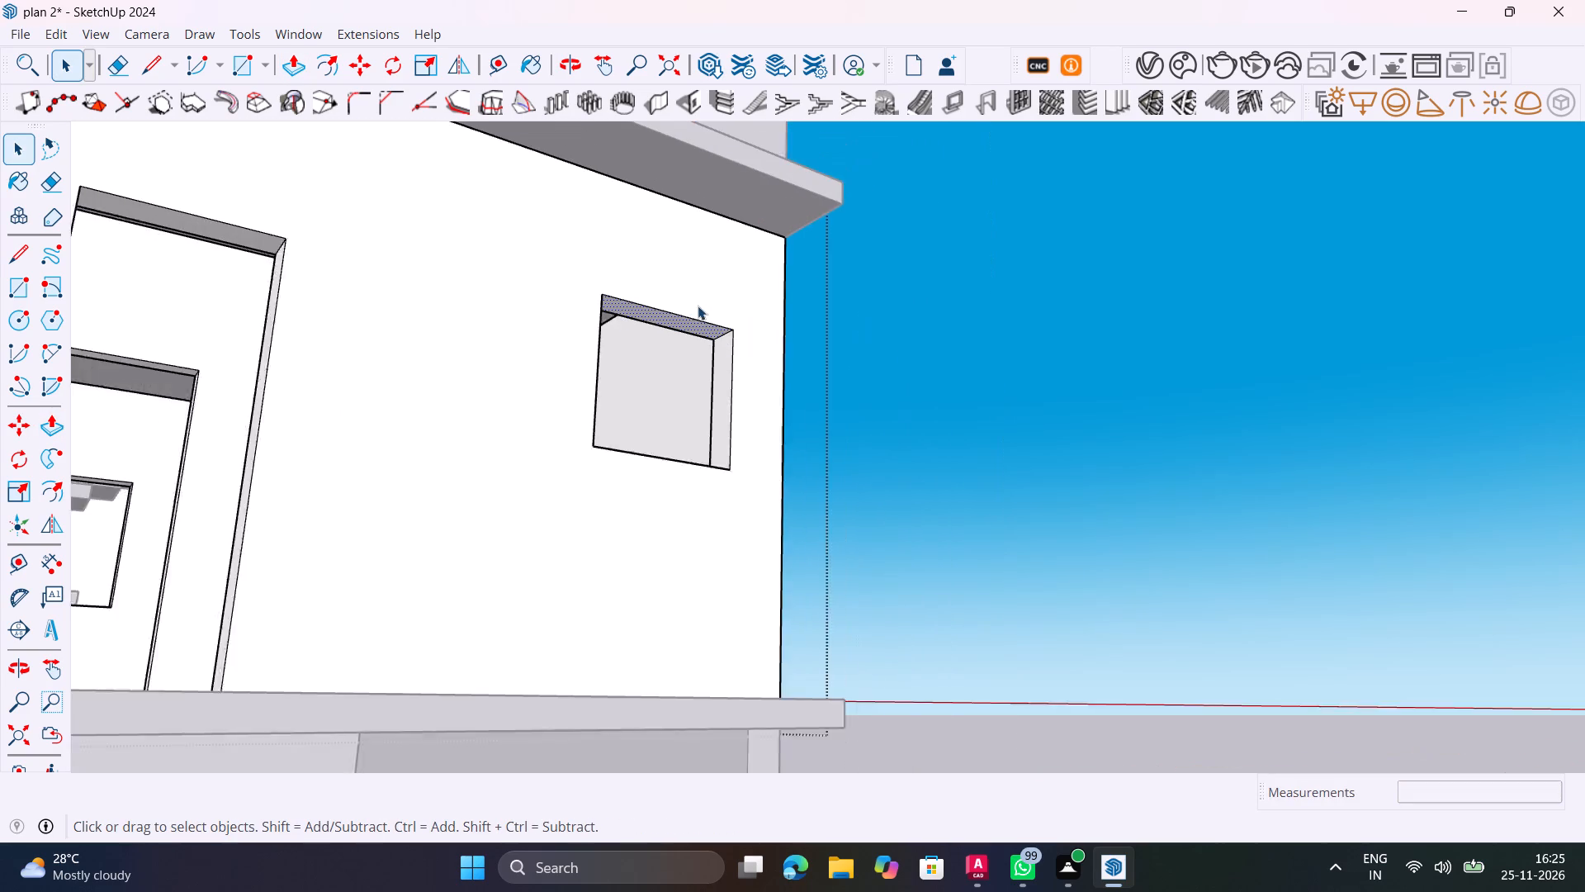
drag(905, 386, 912, 386)
scroll(750, 390, down, 1)
middle_drag(748, 394, 735, 541)
shift+middle_drag(725, 548, 839, 297)
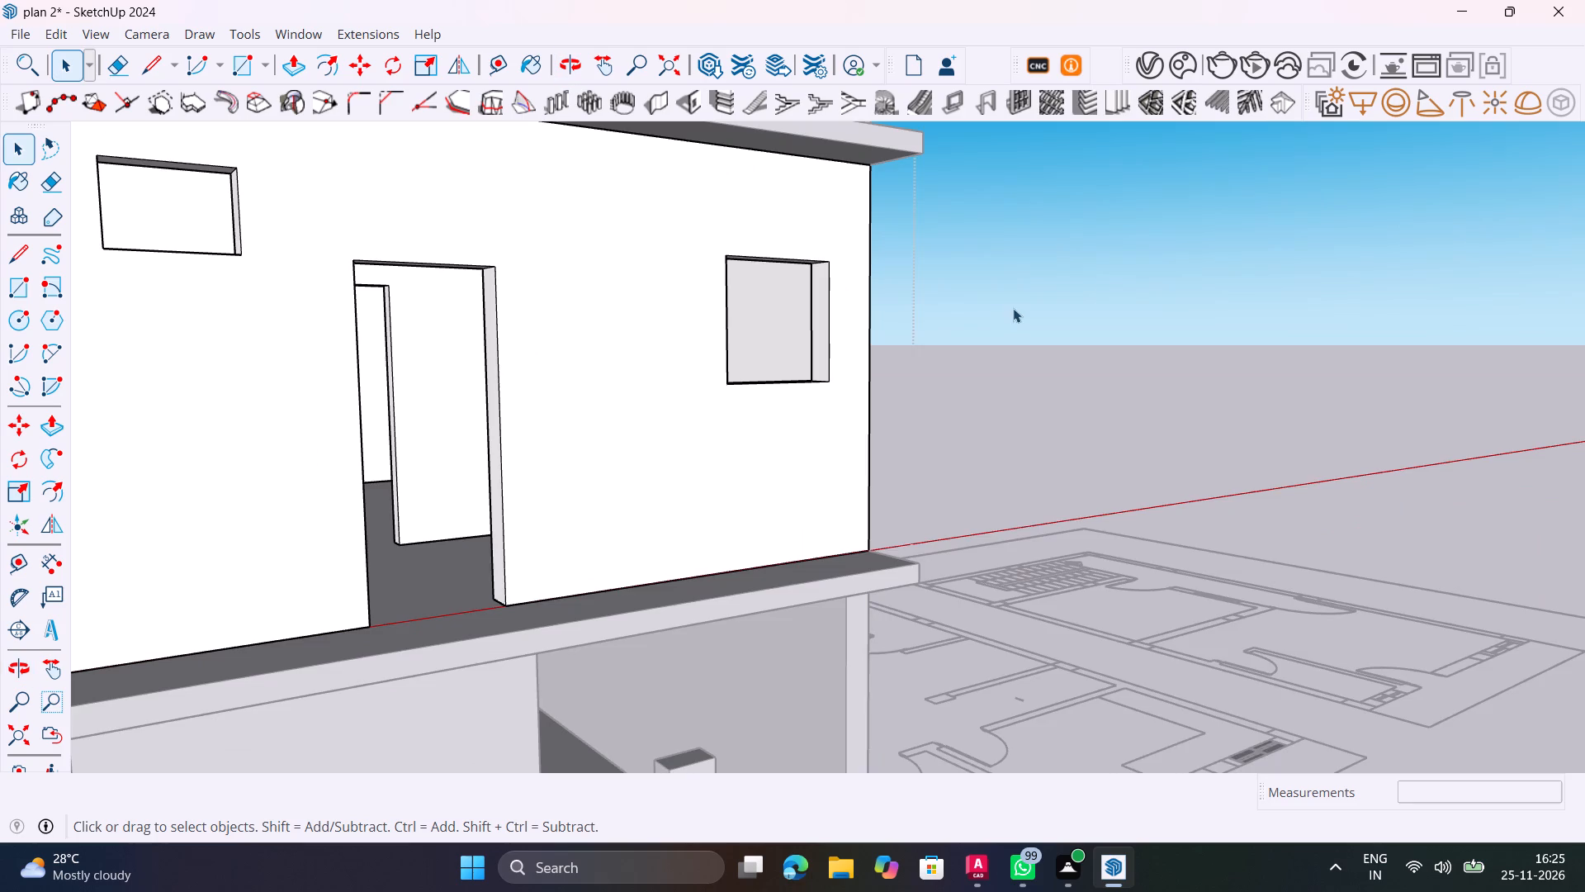
click(1014, 308)
scroll(821, 361, up, 5)
click(35, 557)
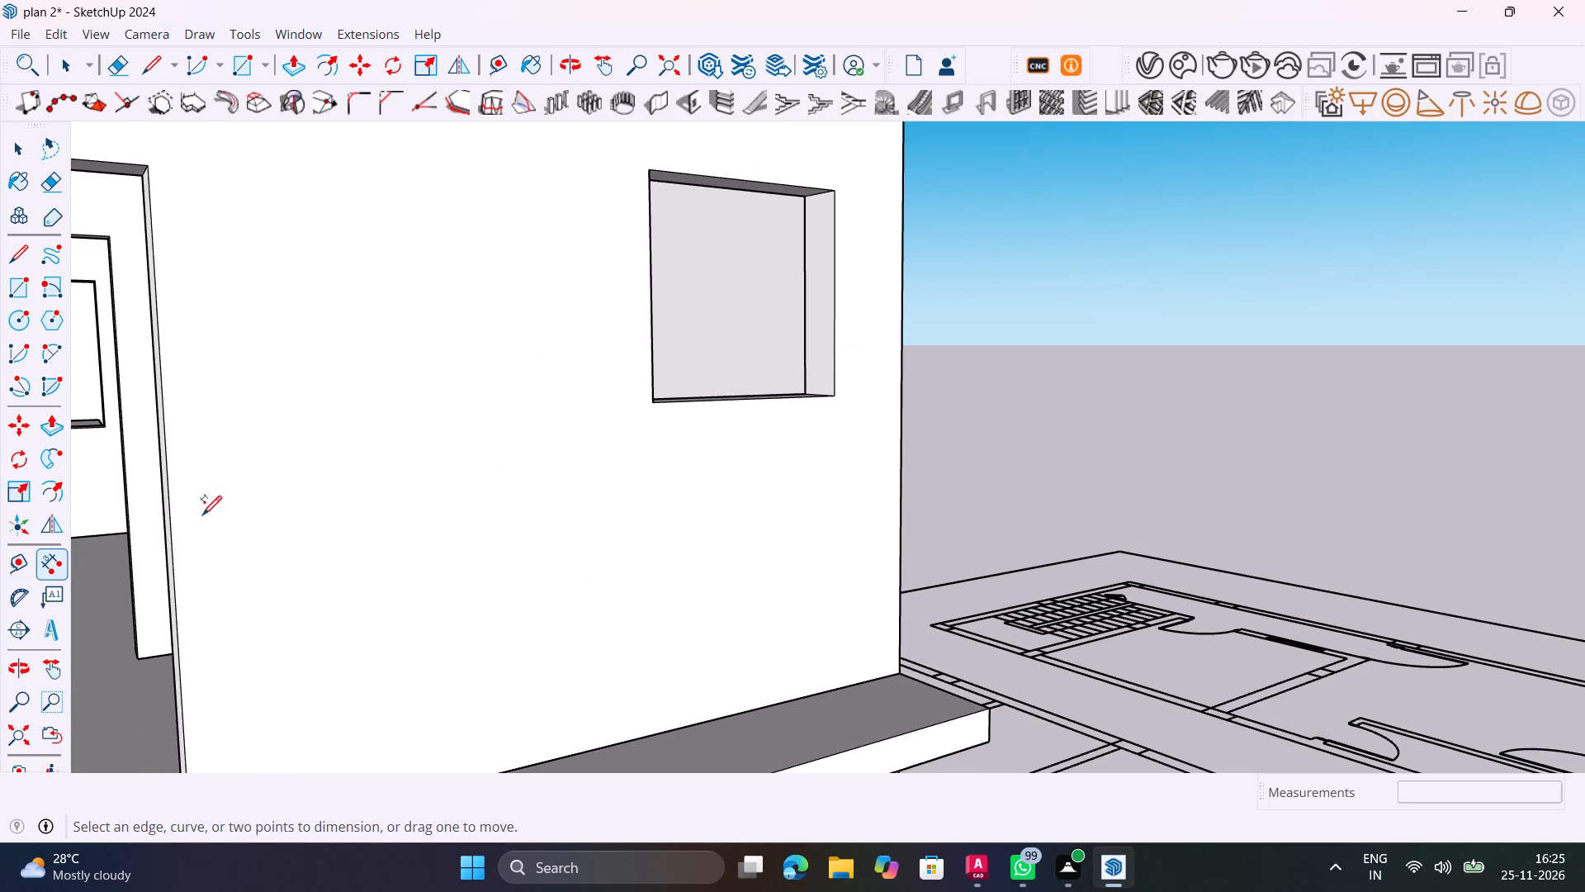
click(653, 403)
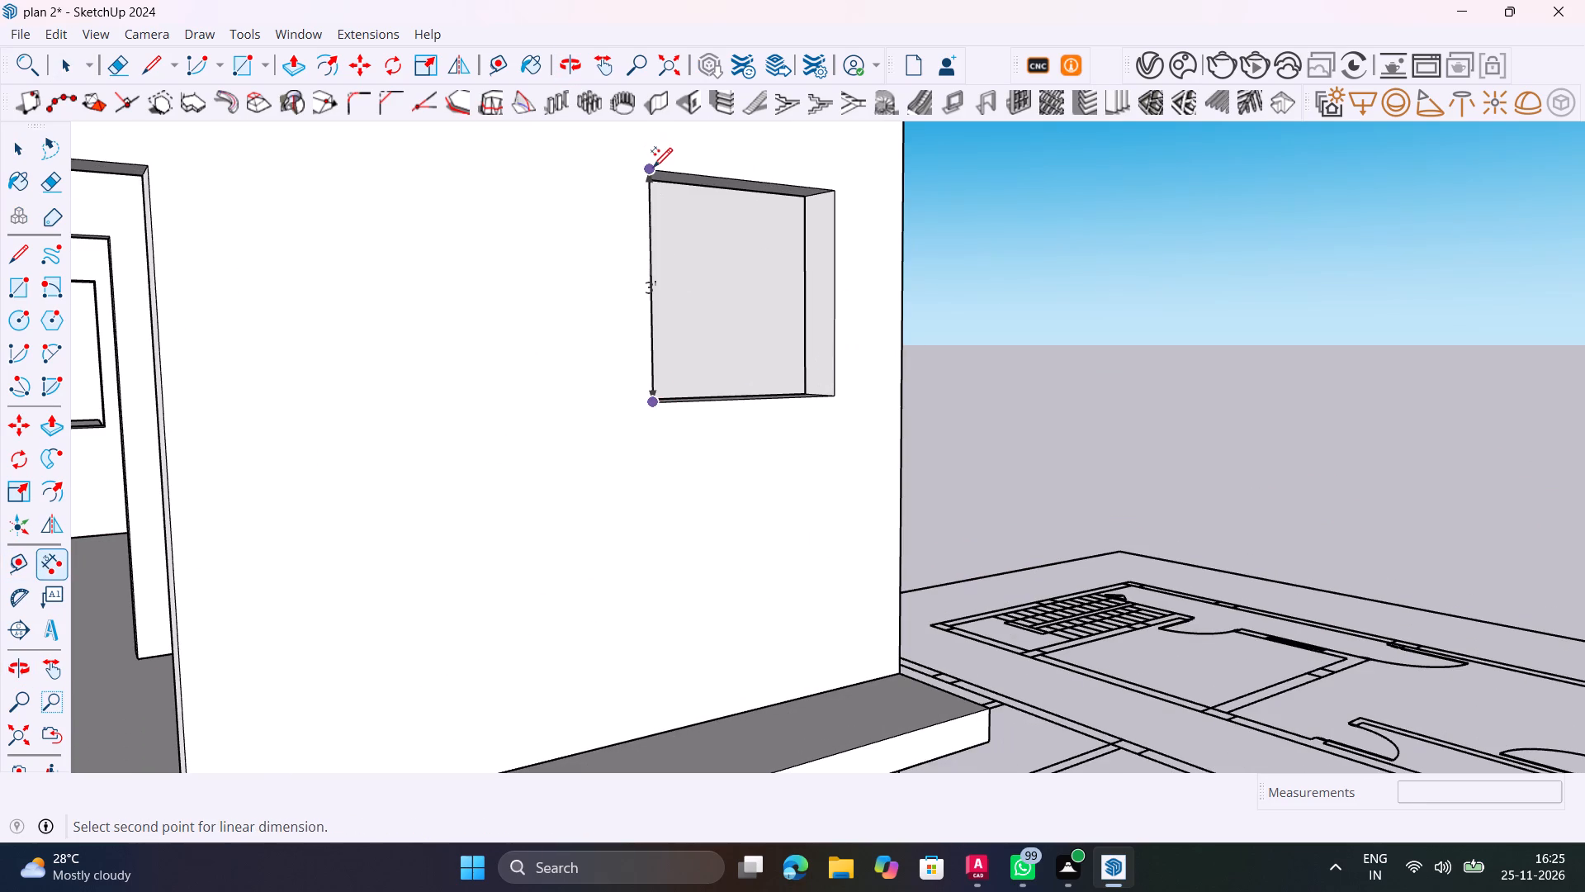
key(Escape)
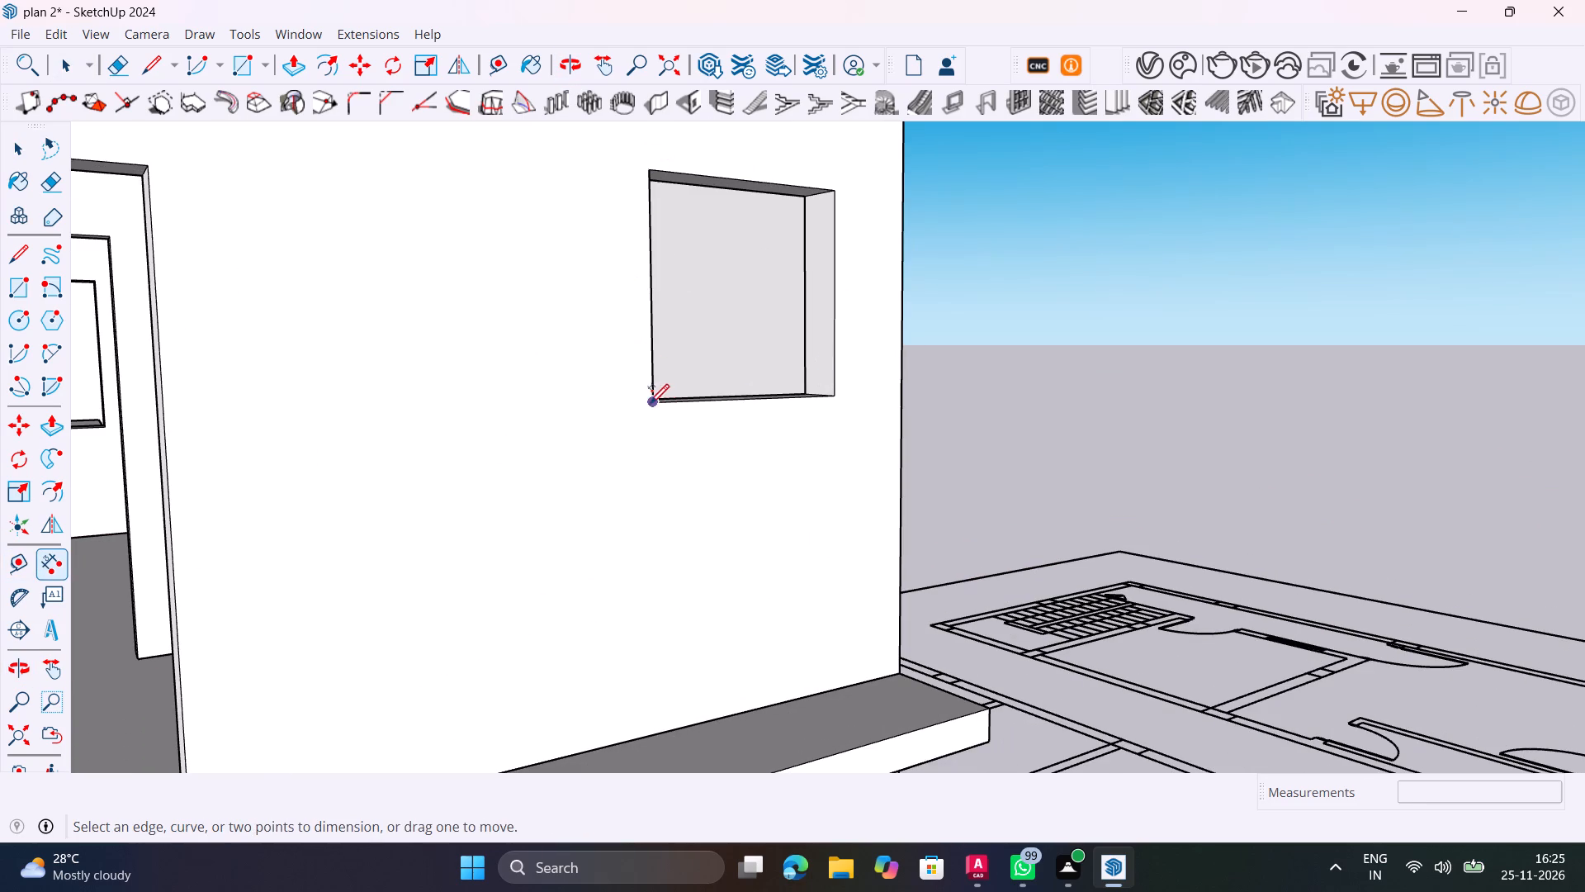
click(650, 402)
key(Escape)
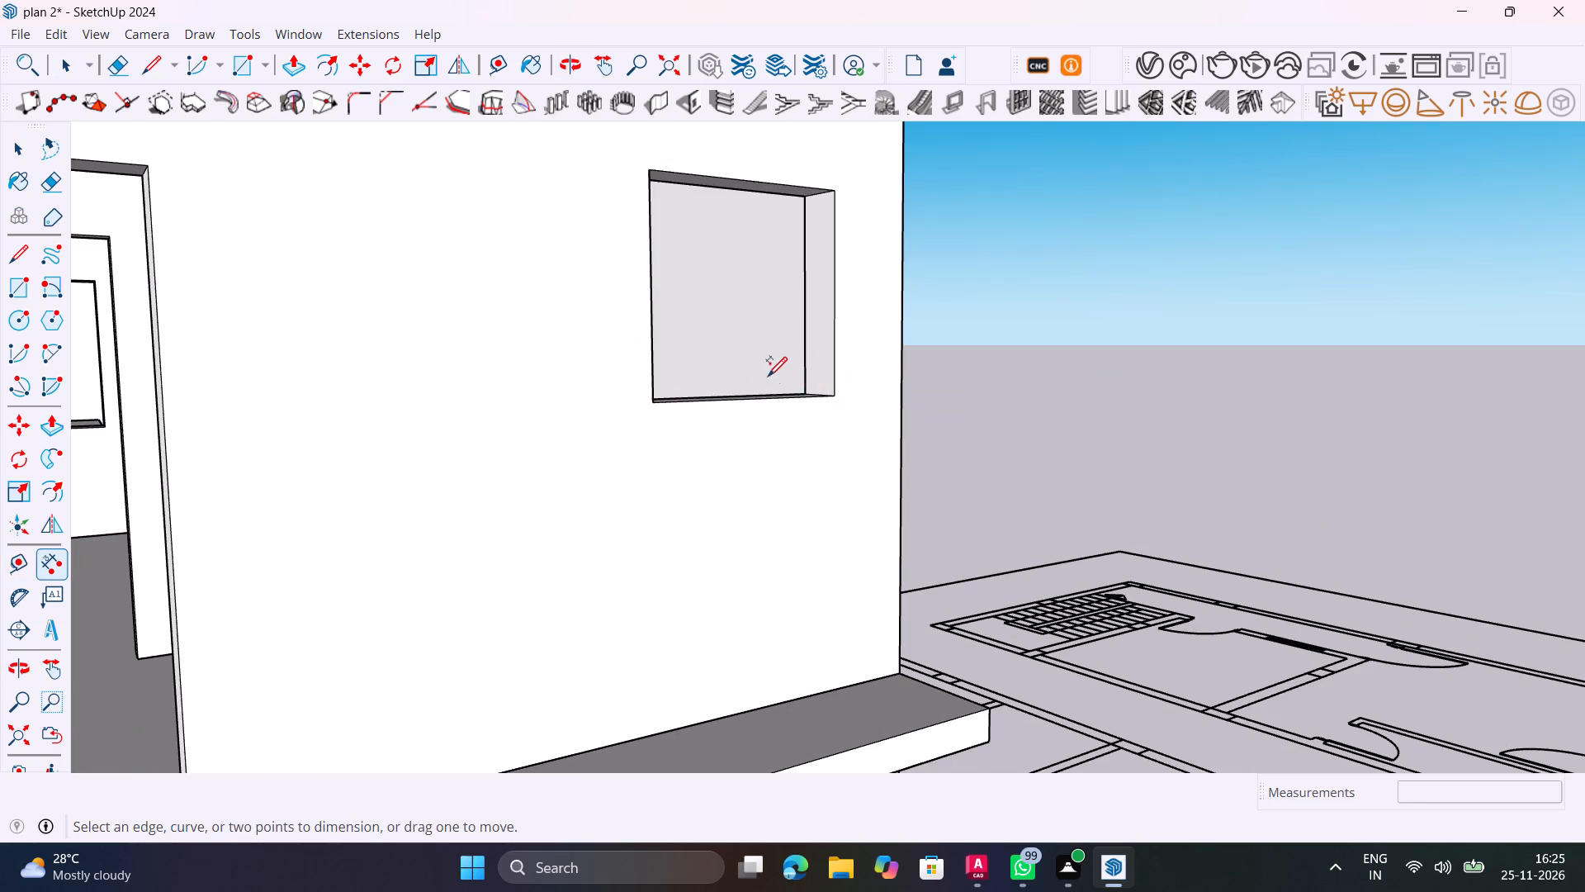
Open Window Crafter and set the new two-panel sliding window's width and height to 914.4 mm each.
scroll(750, 347, down, 5)
middle_drag(698, 458, 598, 566)
scroll(600, 566, up, 1)
scroll(674, 423, up, 3)
key(space)
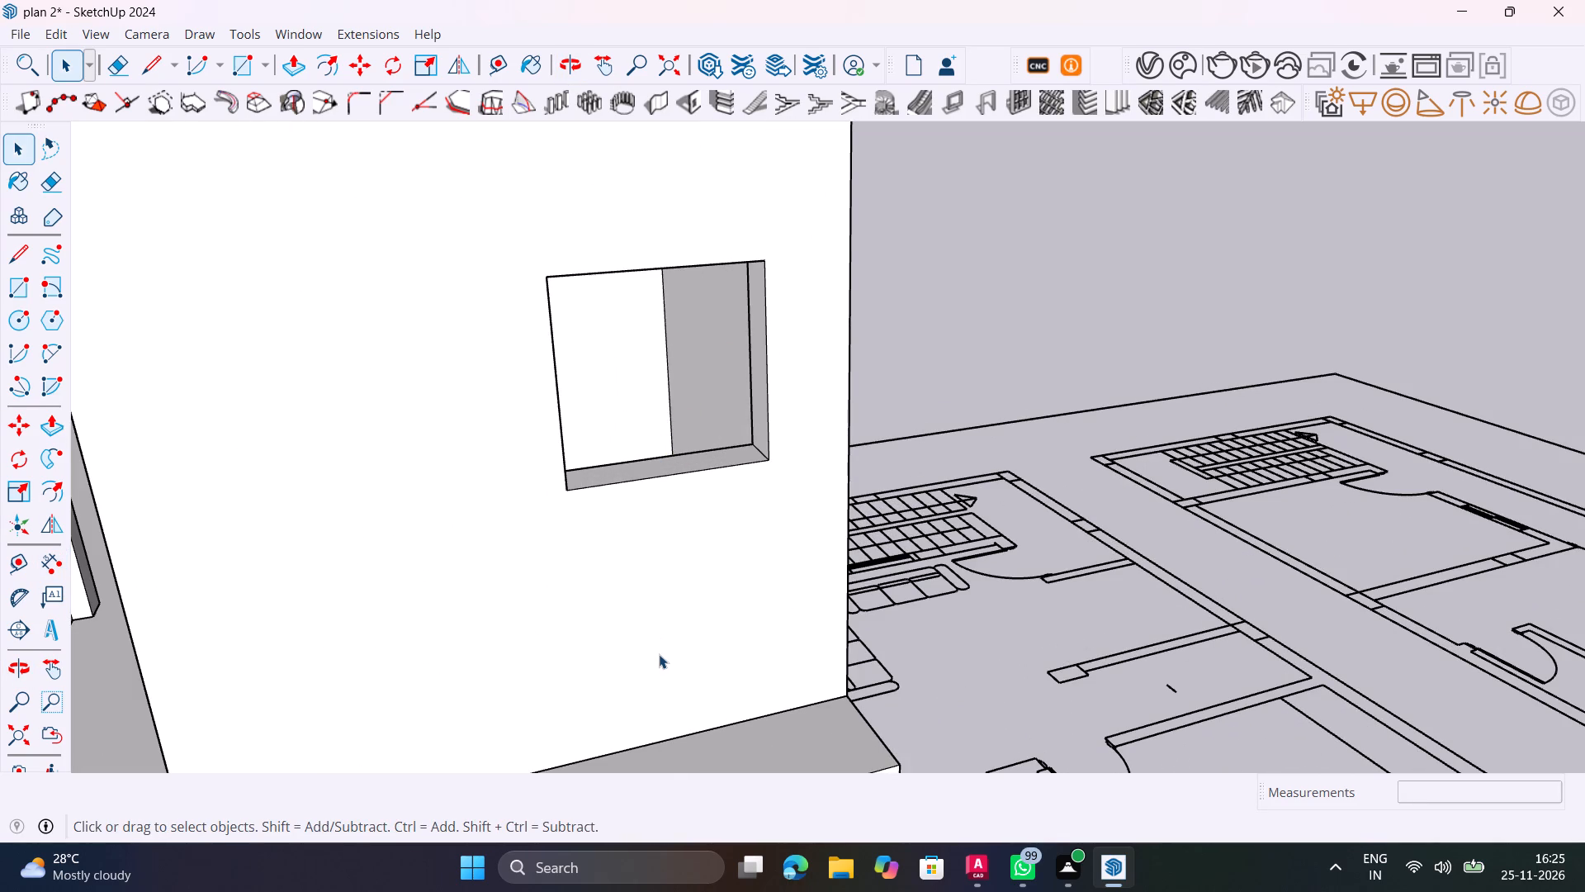
click(384, 41)
click(438, 529)
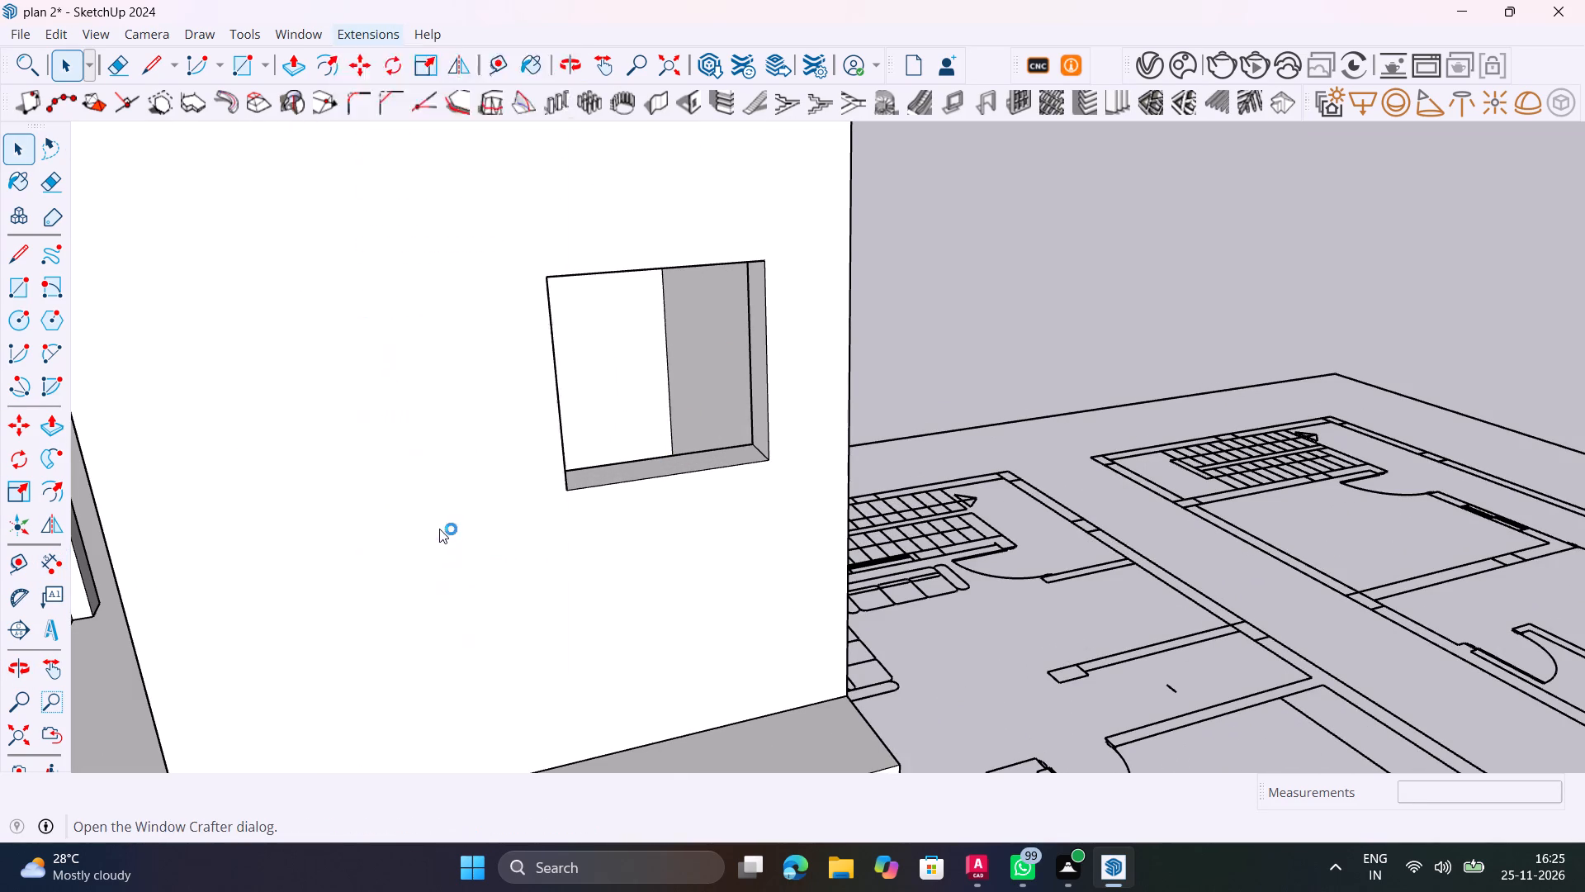
scroll(546, 438, down, 9)
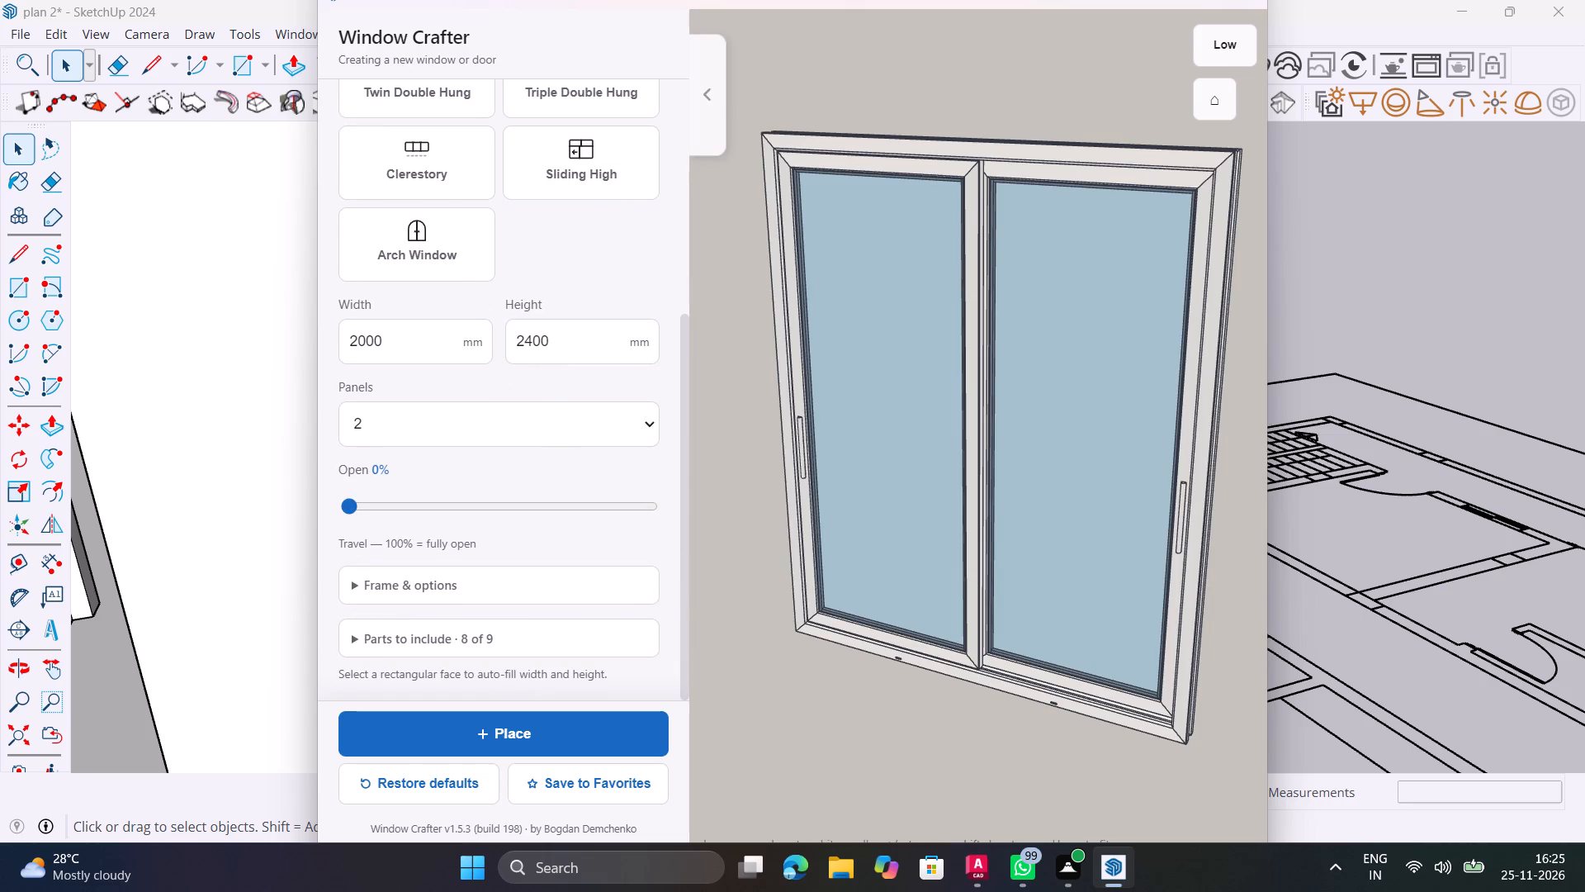
click(451, 340)
key(BackSpace)
key(BackSpace)
key(BackSpace)
key(BackSpace)
key(BackSpace)
key(BackSpace)
key(BackSpace)
key(BackSpace)
key(BackSpace)
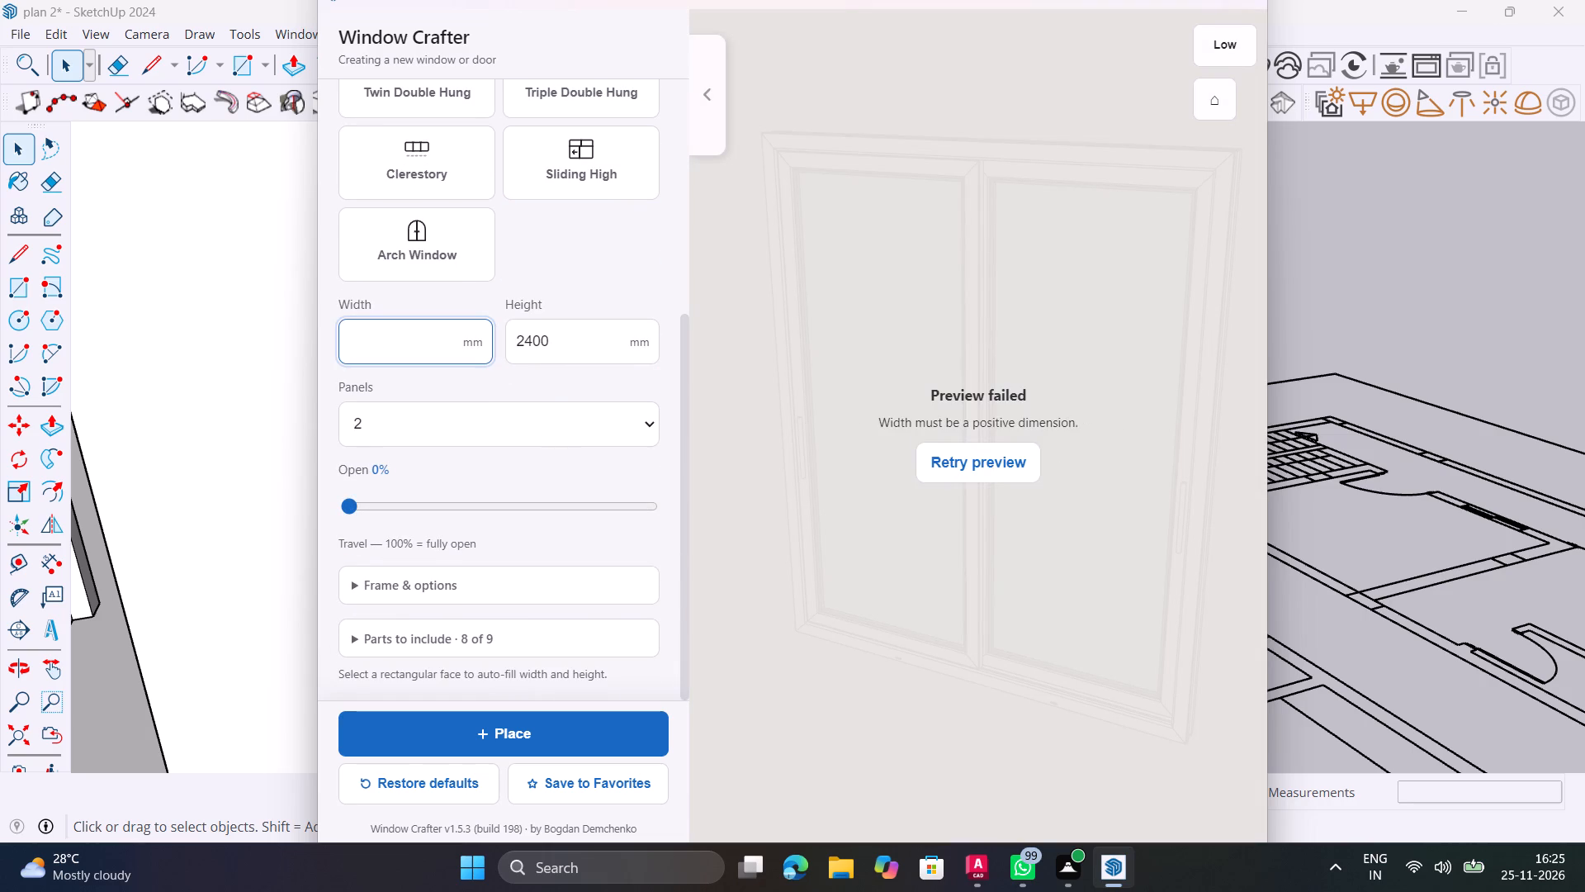
text(914.4)
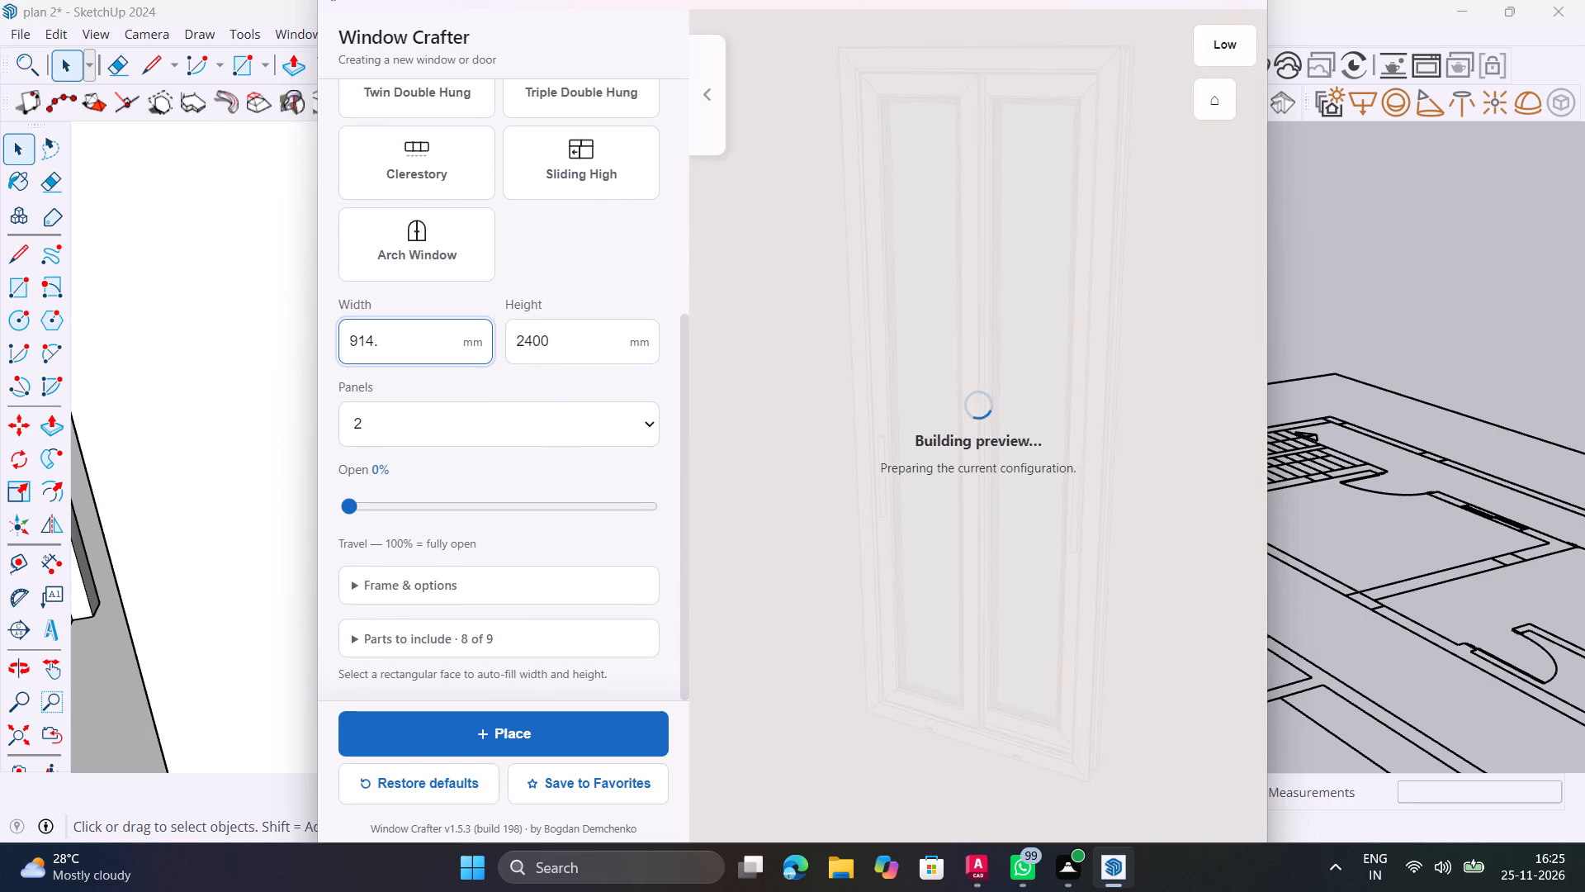
click(552, 330)
key(BackSpace)
key(BackSpace)
key(BackSpace)
key(BackSpace)
key(BackSpace)
key(BackSpace)
key(BackSpace)
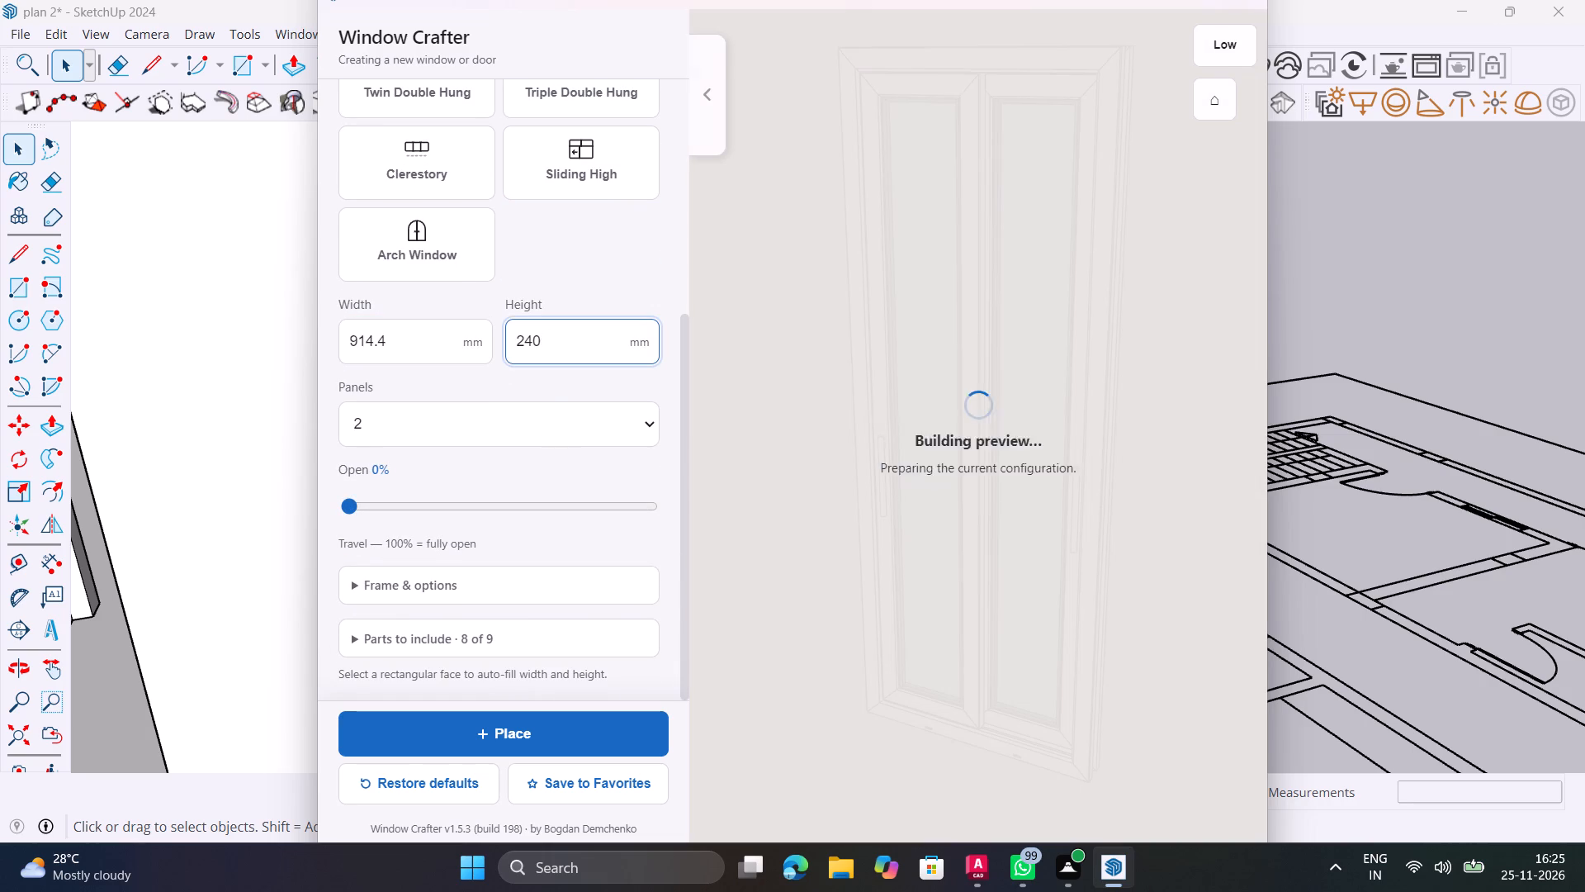
text(914.4)
Set the sliding window's frame colour to Anthracite Grey.
scroll(463, 456, down, 3)
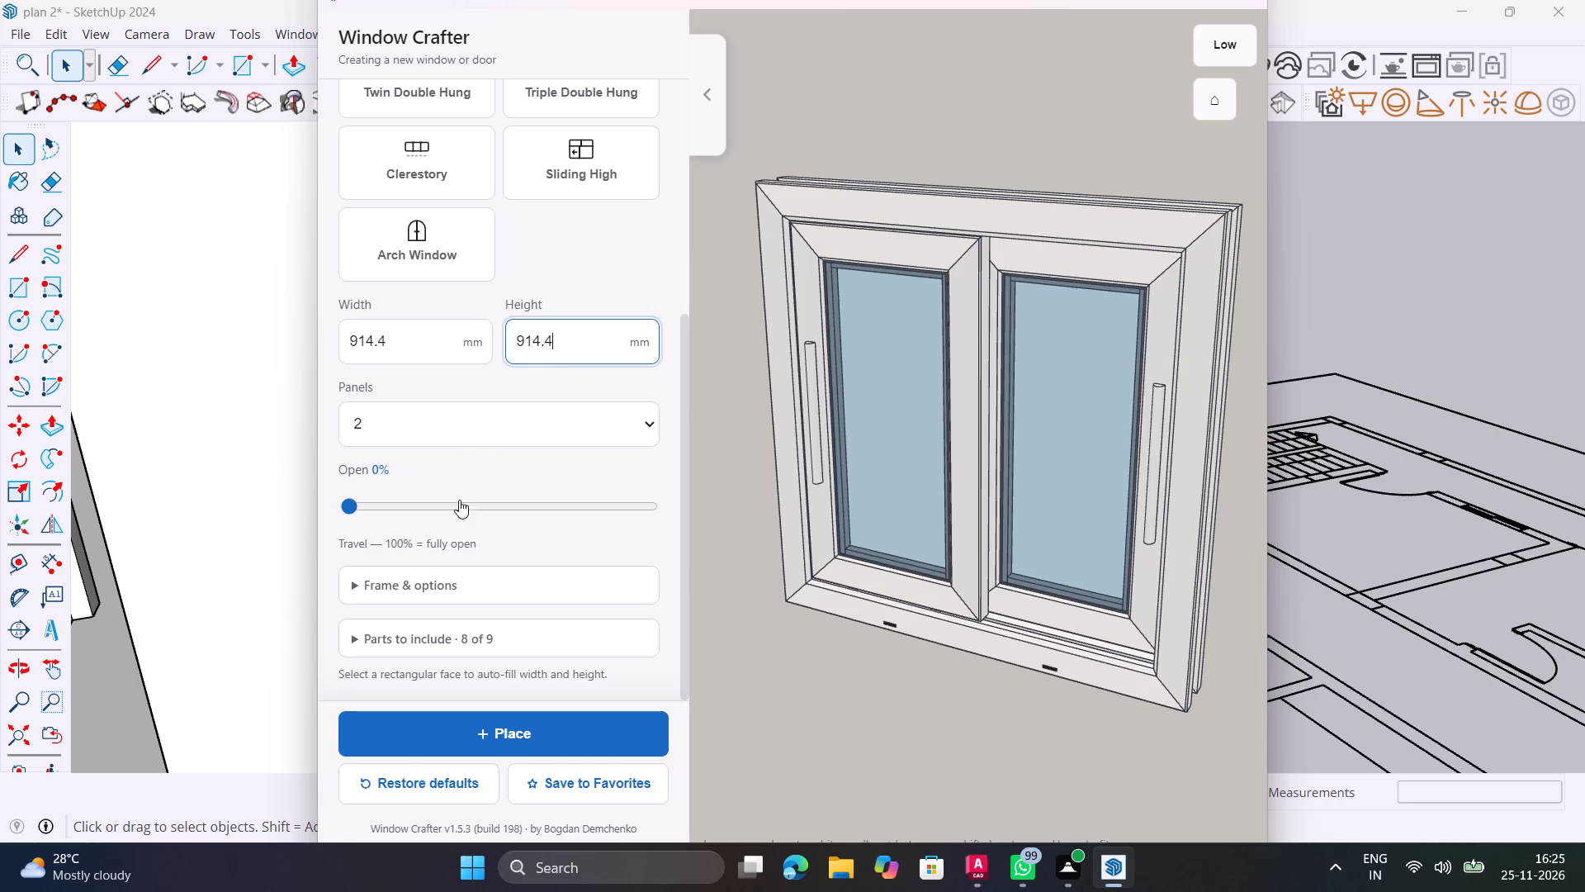
click(462, 592)
scroll(467, 583, down, 4)
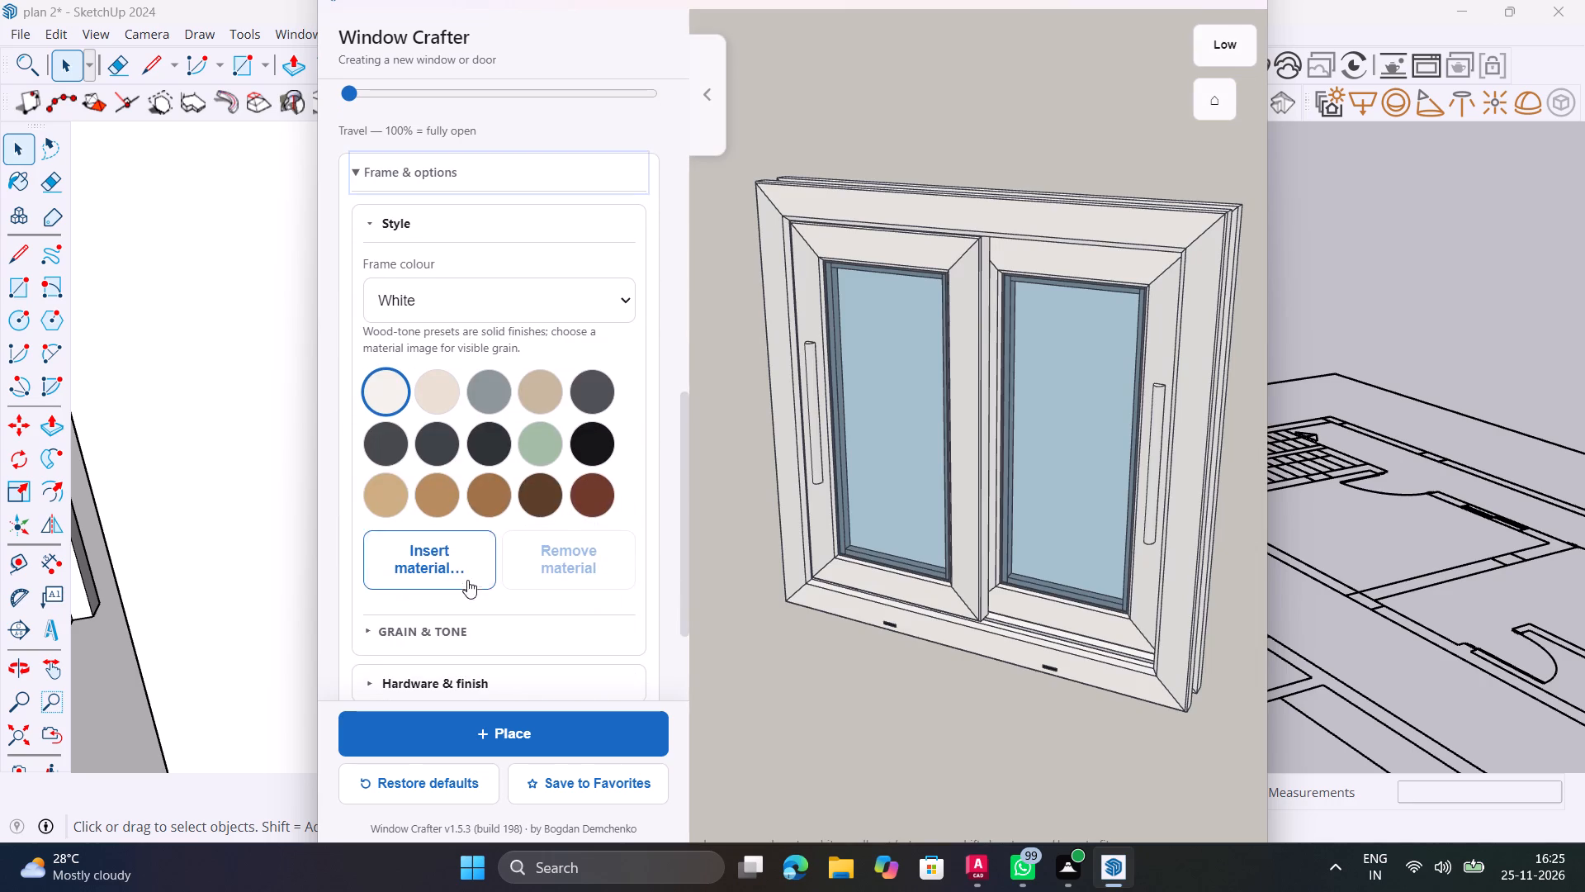
click(498, 440)
Set the sliding window's frame profile to Slim Steel.
scroll(517, 305, down, 3)
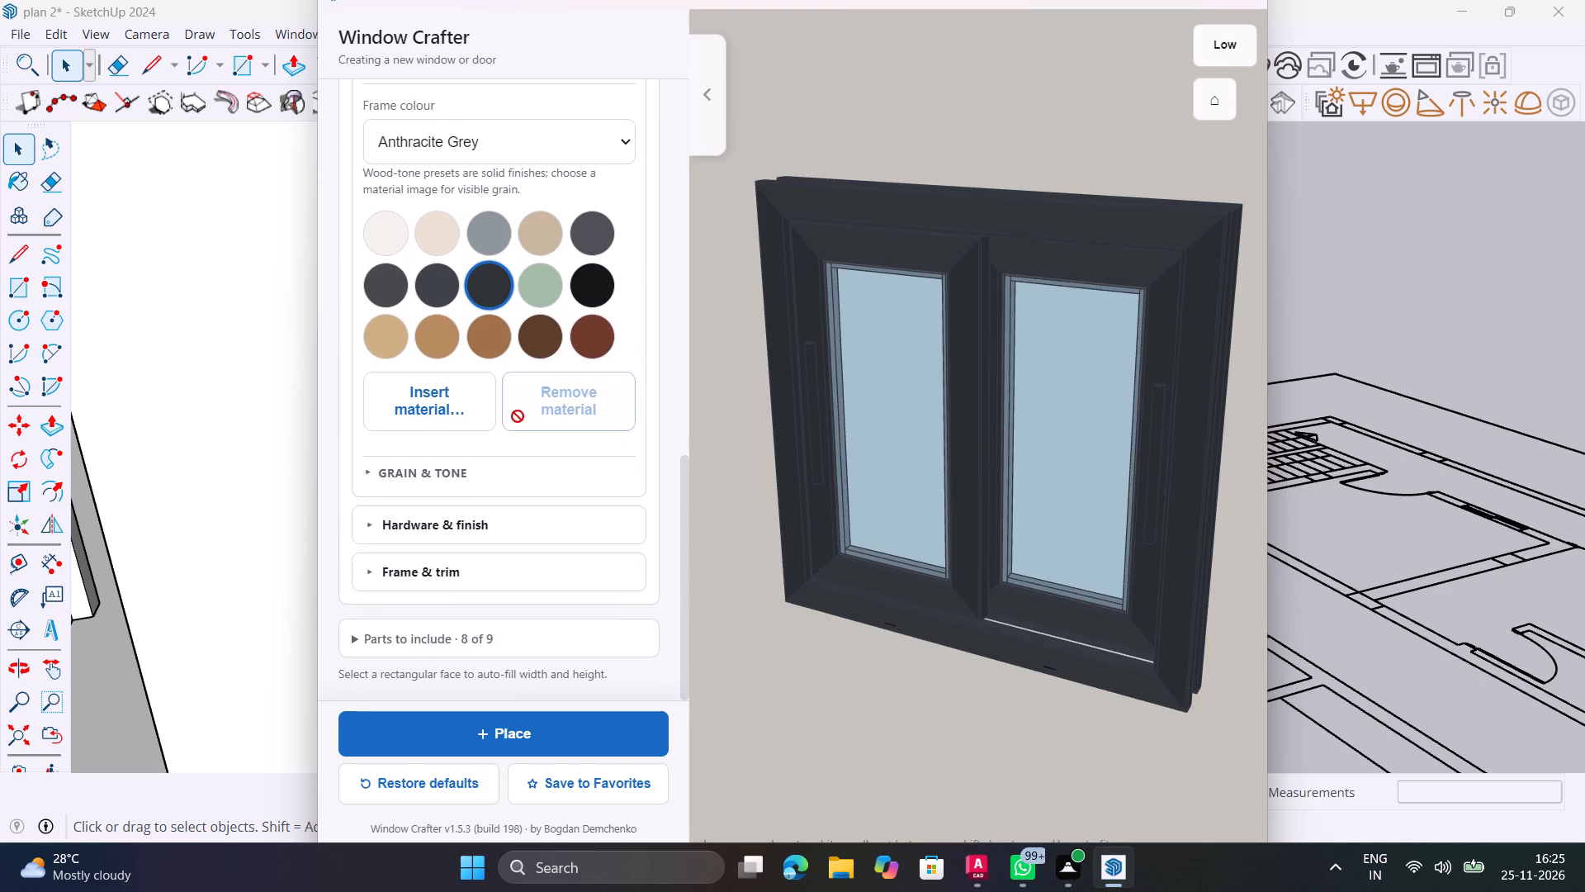
click(529, 572)
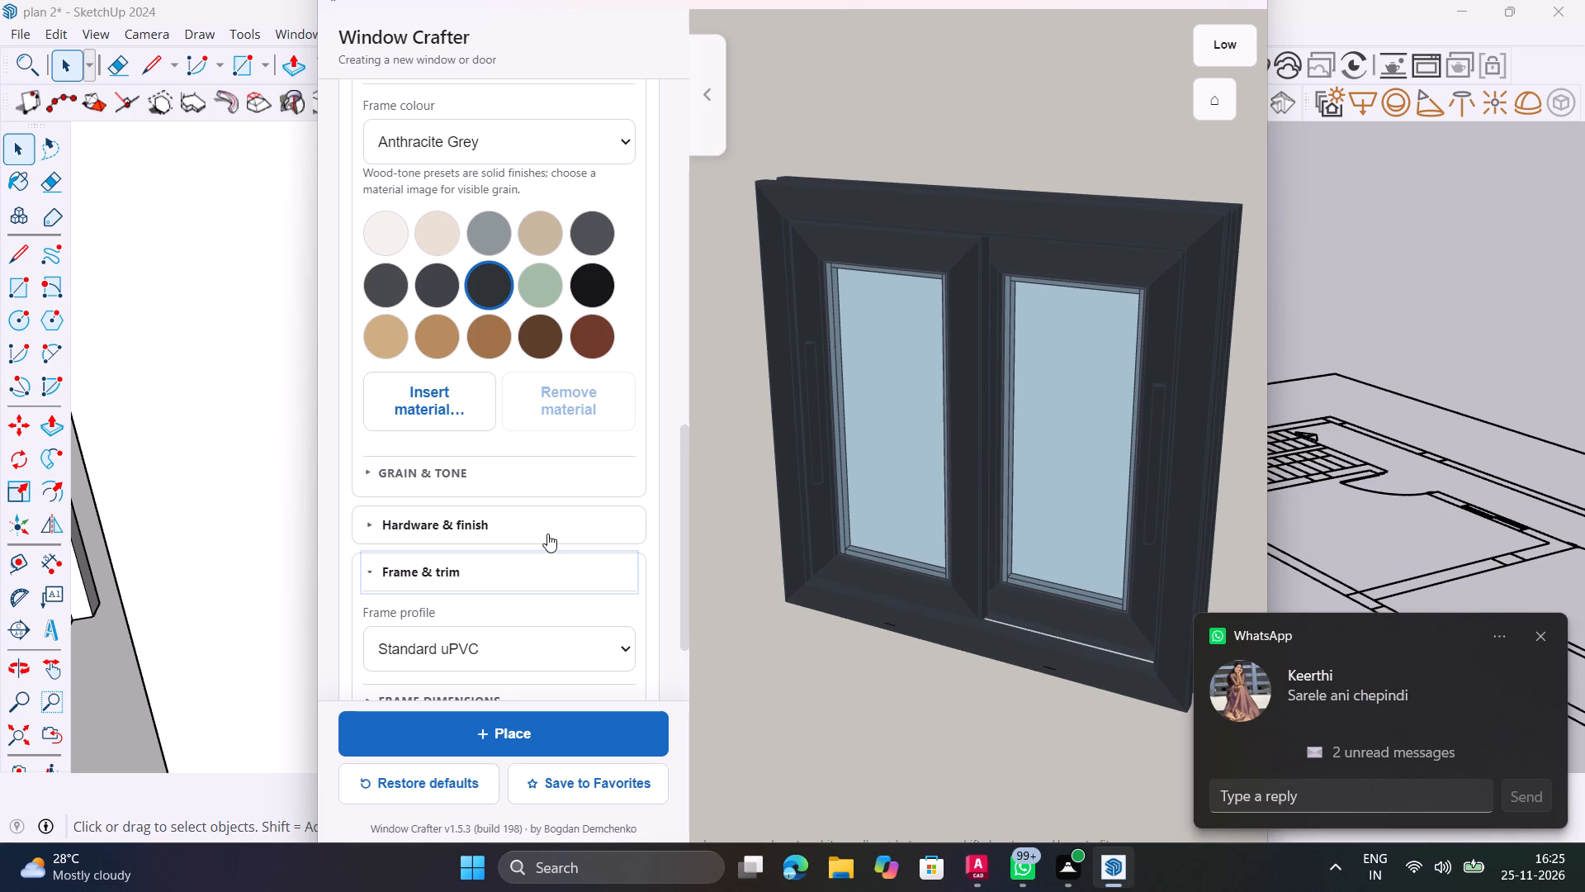
scroll(547, 532, down, 4)
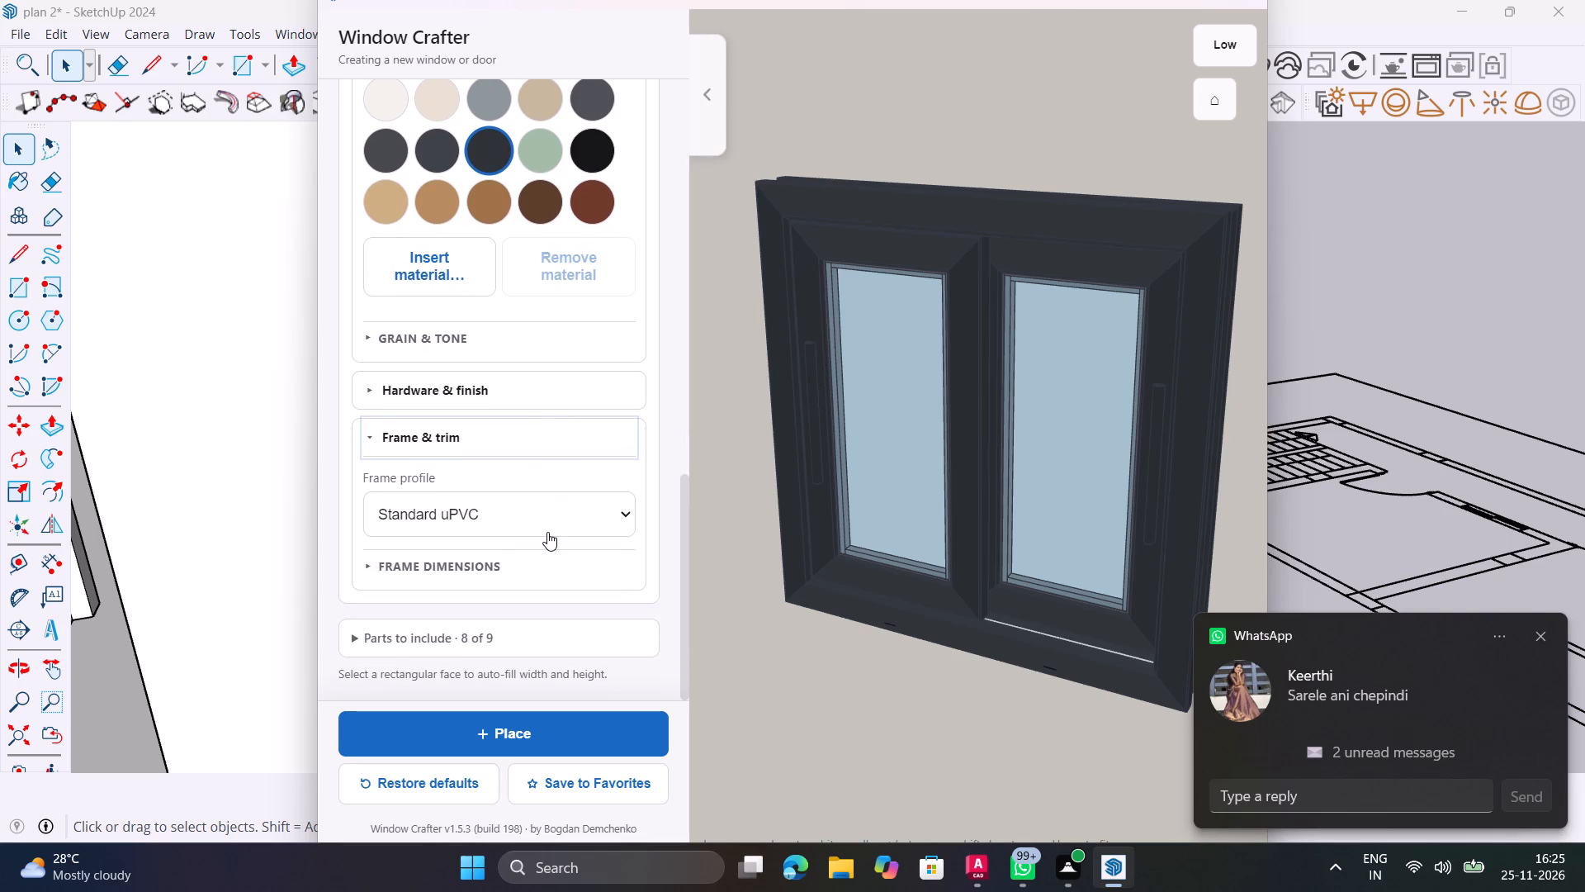
scroll(547, 532, down, 3)
click(622, 515)
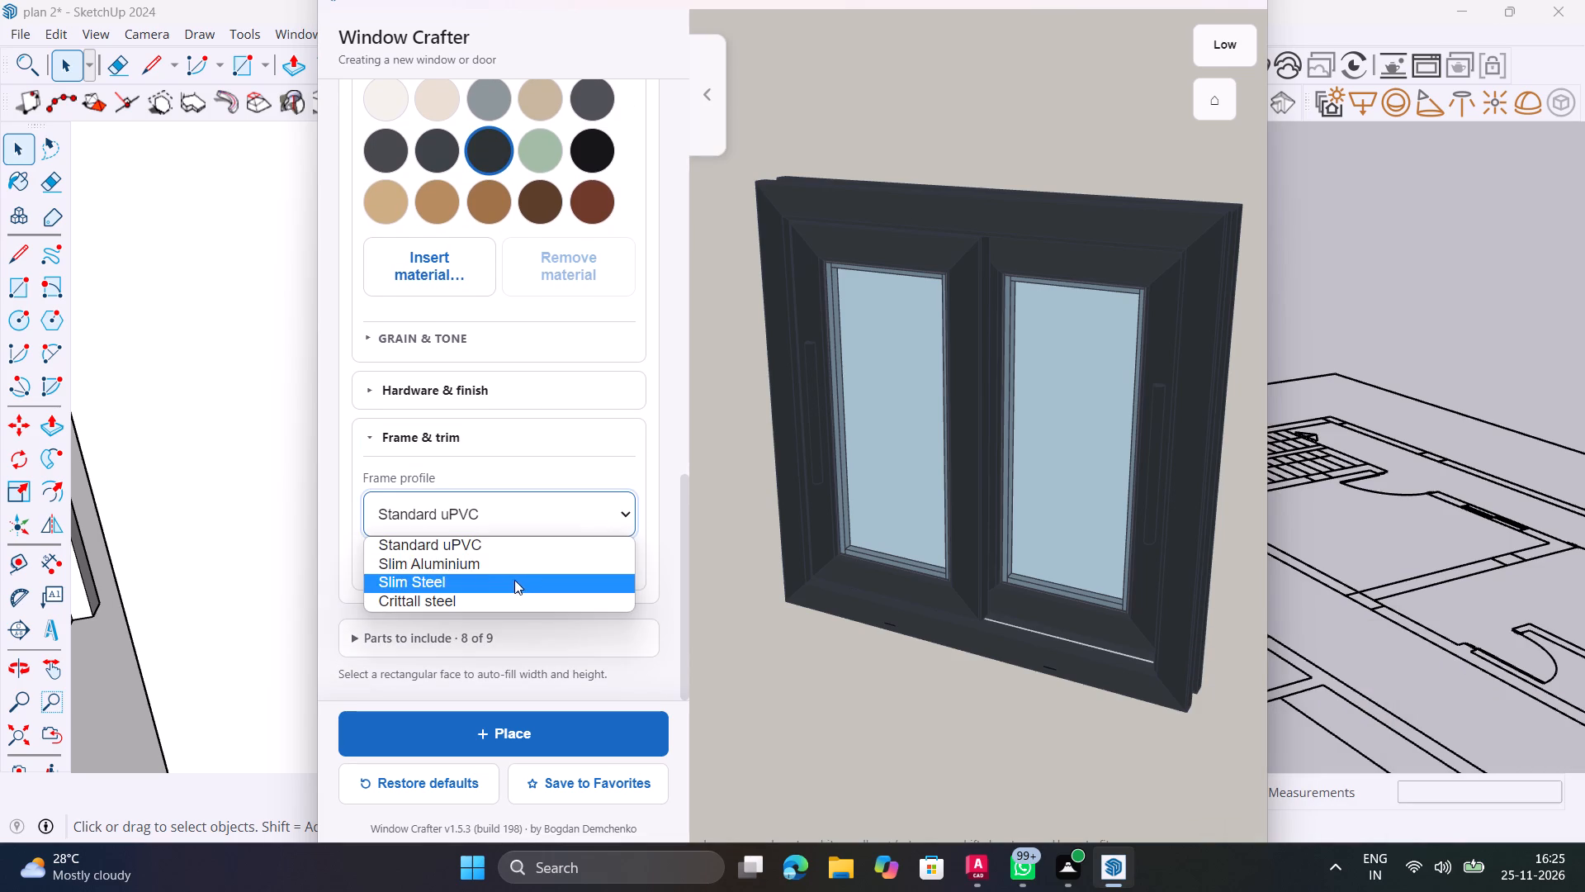
click(513, 580)
scroll(473, 562, down, 14)
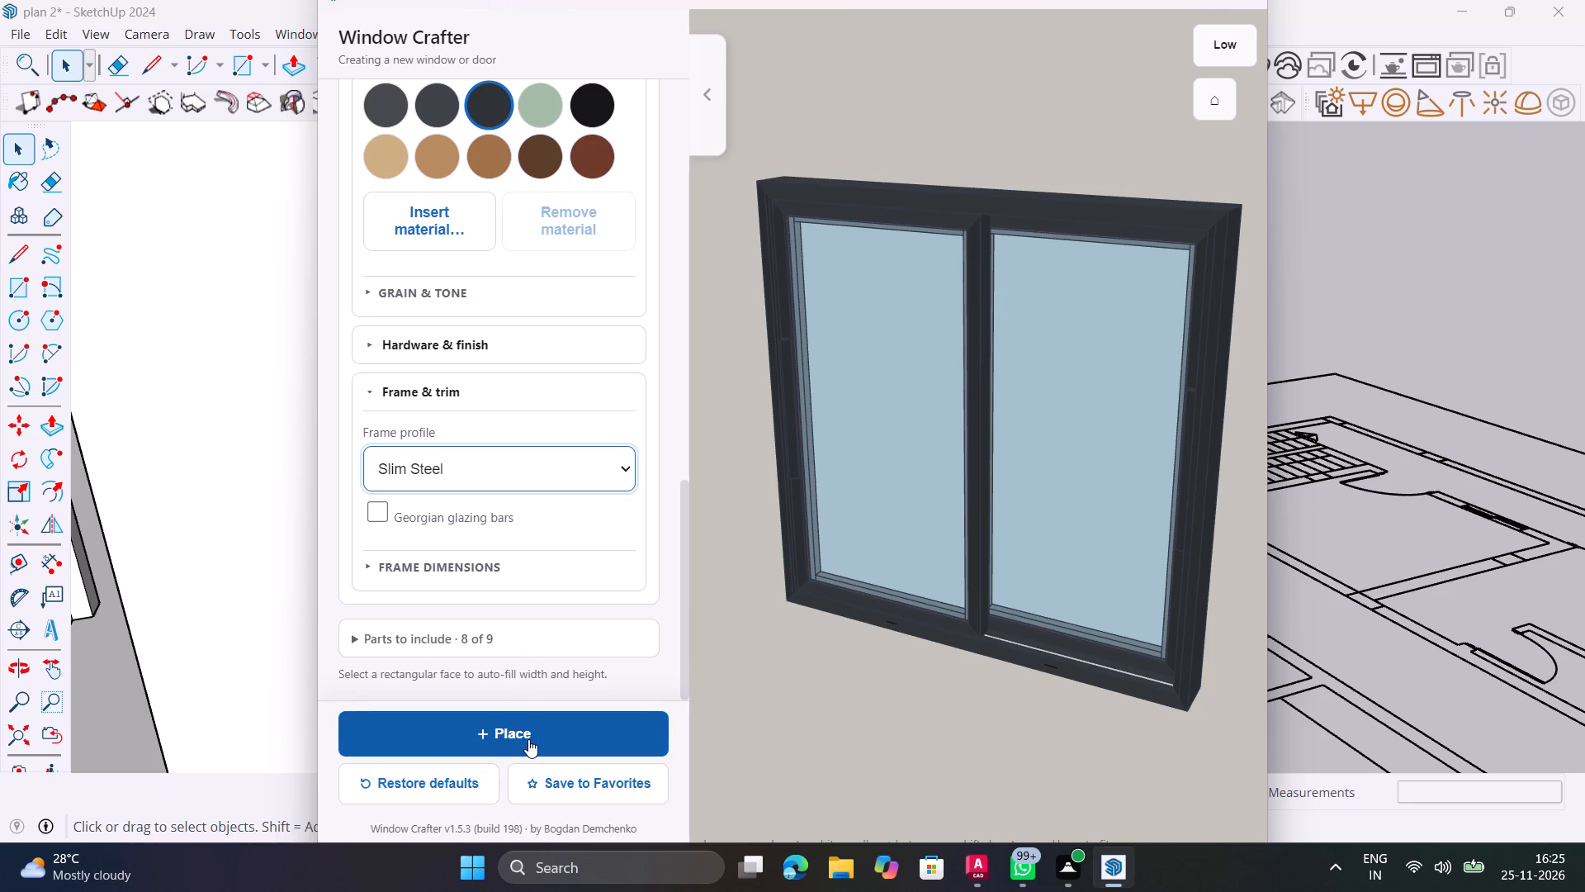
Place the configured sliding window on the open ground beside the floor plans and close Window Crafter.
click(528, 739)
scroll(1199, 596, down, 3)
scroll(1289, 584, down, 4)
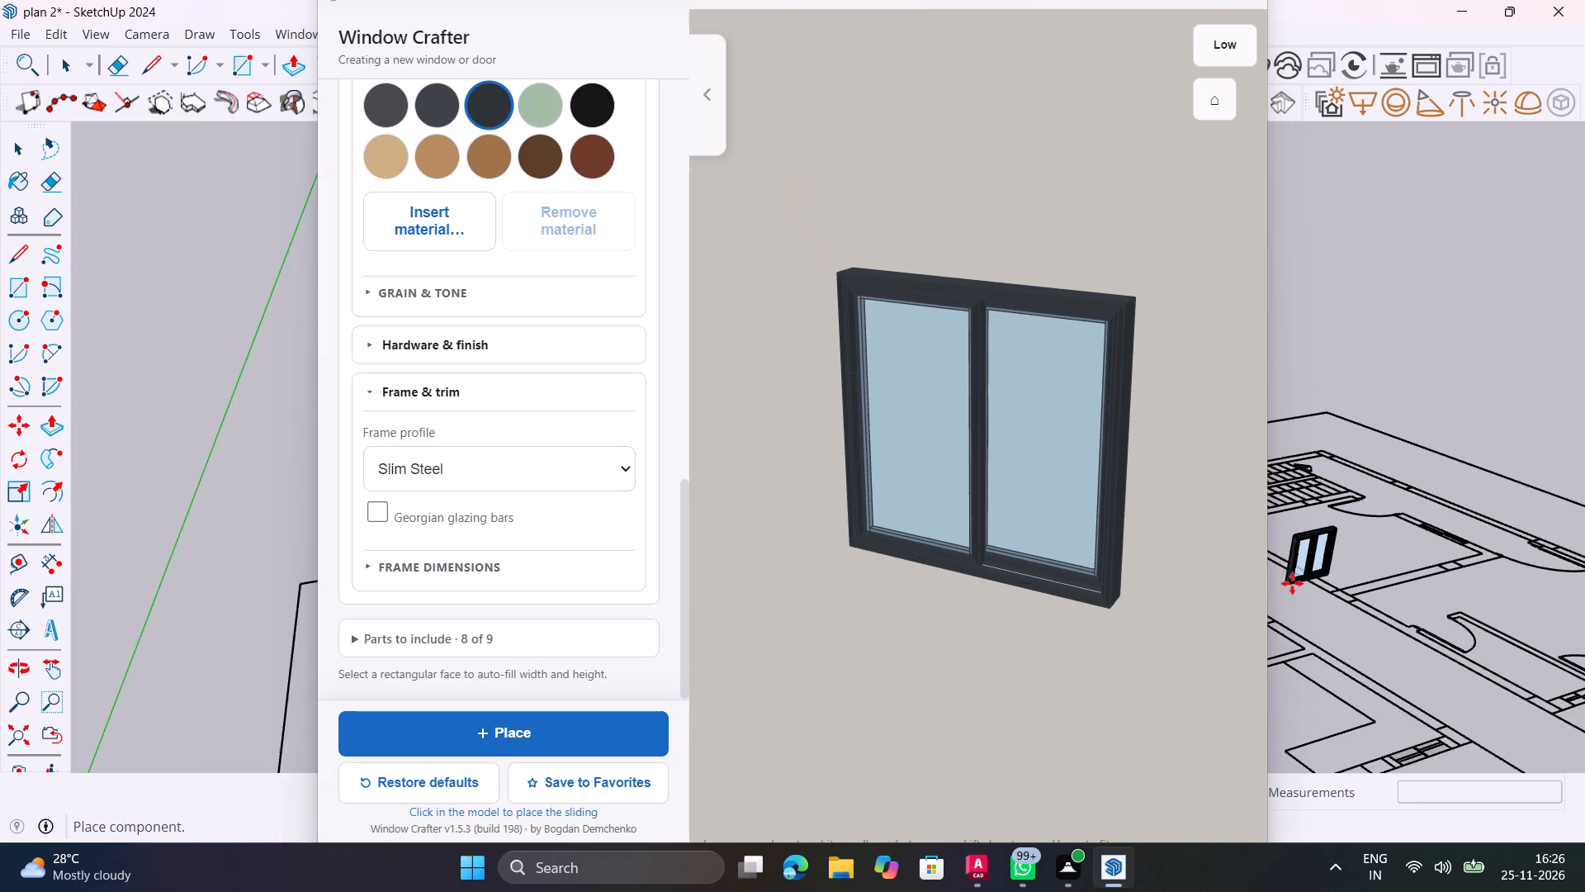
shift+middle_drag(1298, 578, 892, 509)
click(1344, 656)
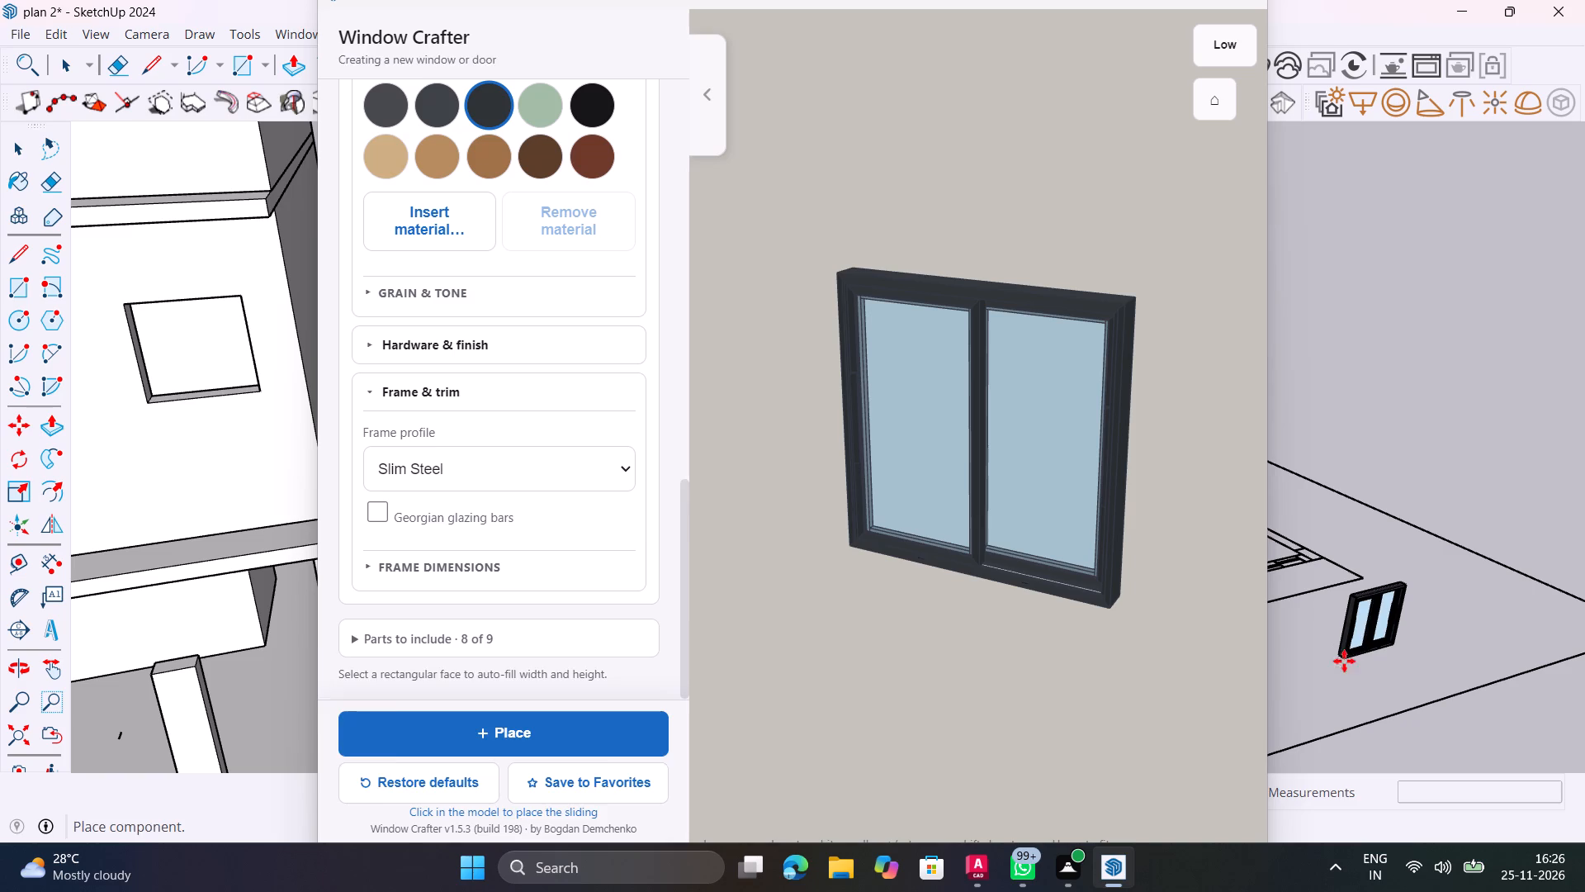
key(space)
click(1239, 1)
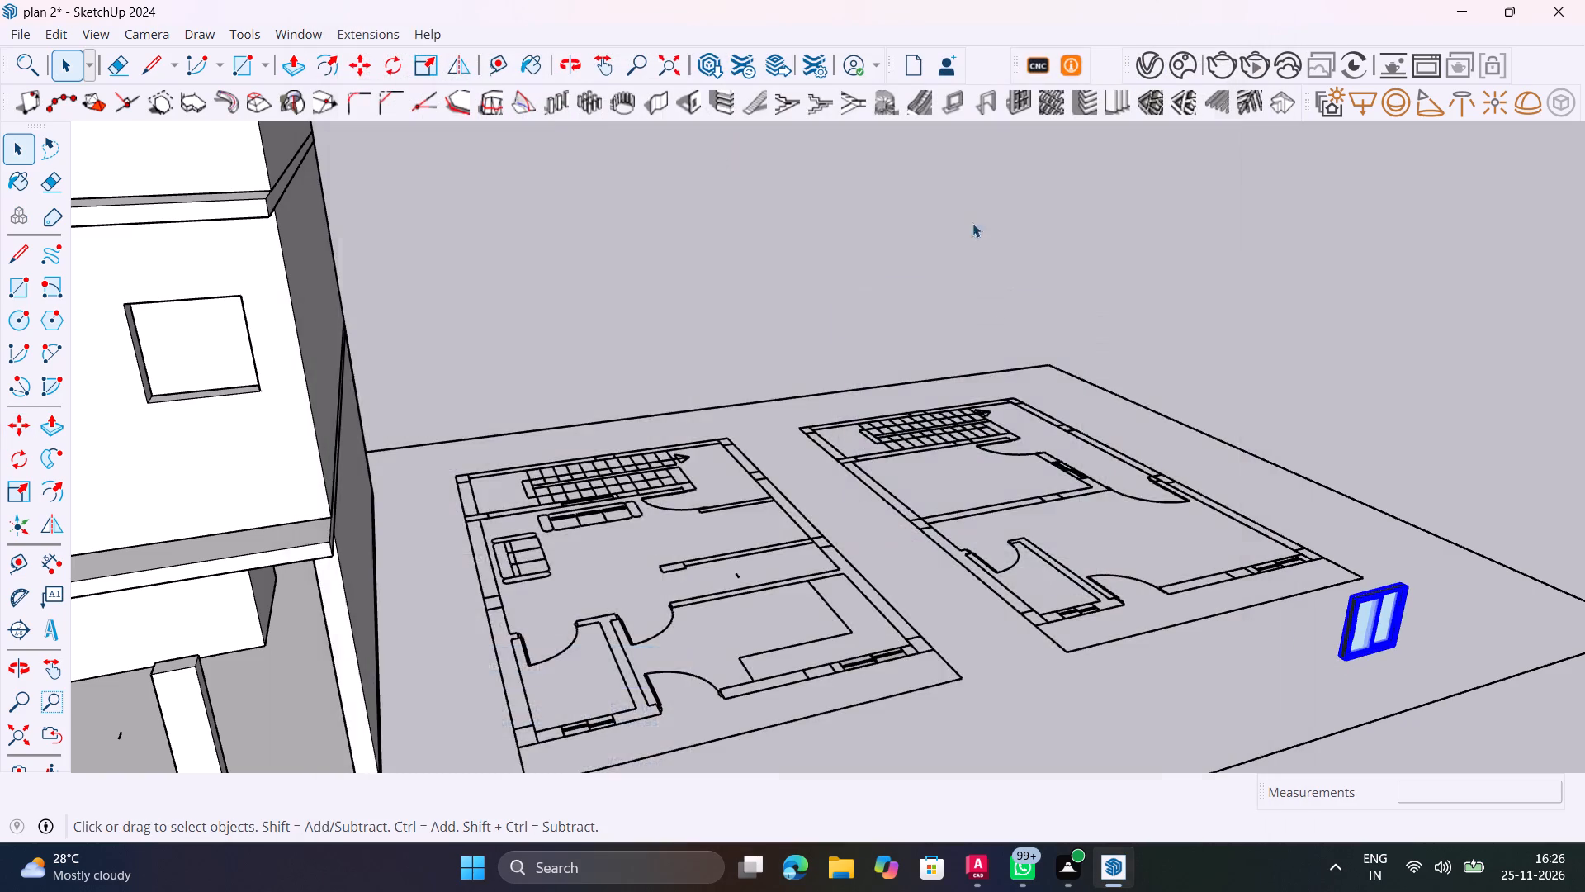
Move the new sliding window by its lower corner into the large square opening in the middle storey's front wall.
scroll(961, 230, down, 5)
scroll(1188, 437, up, 11)
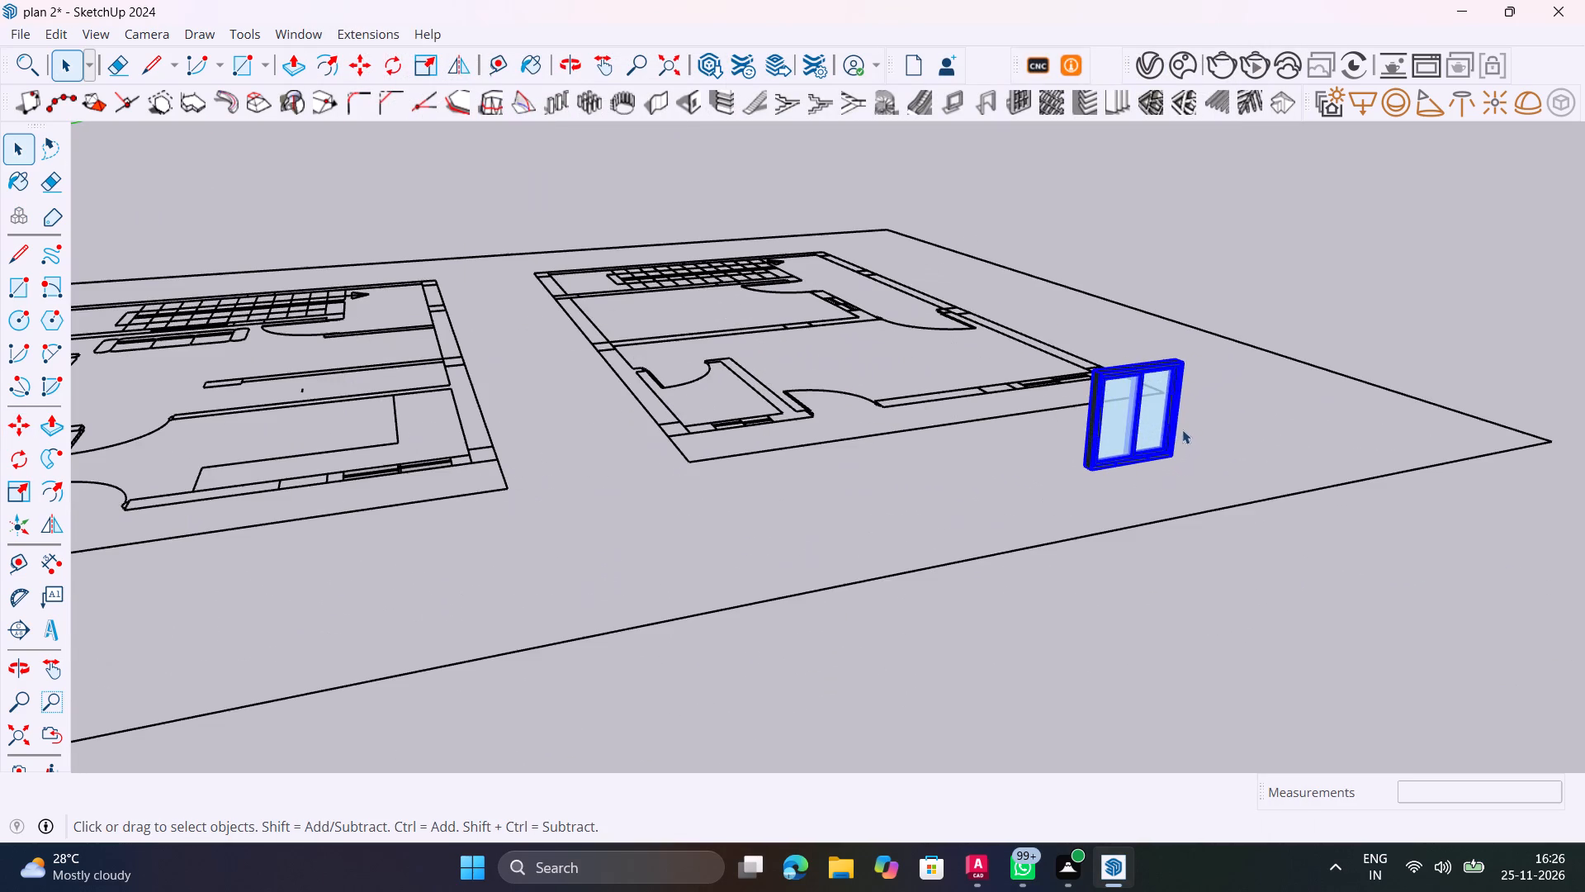
key(space)
click(1110, 438)
scroll(1119, 442, up, 10)
click(1077, 468)
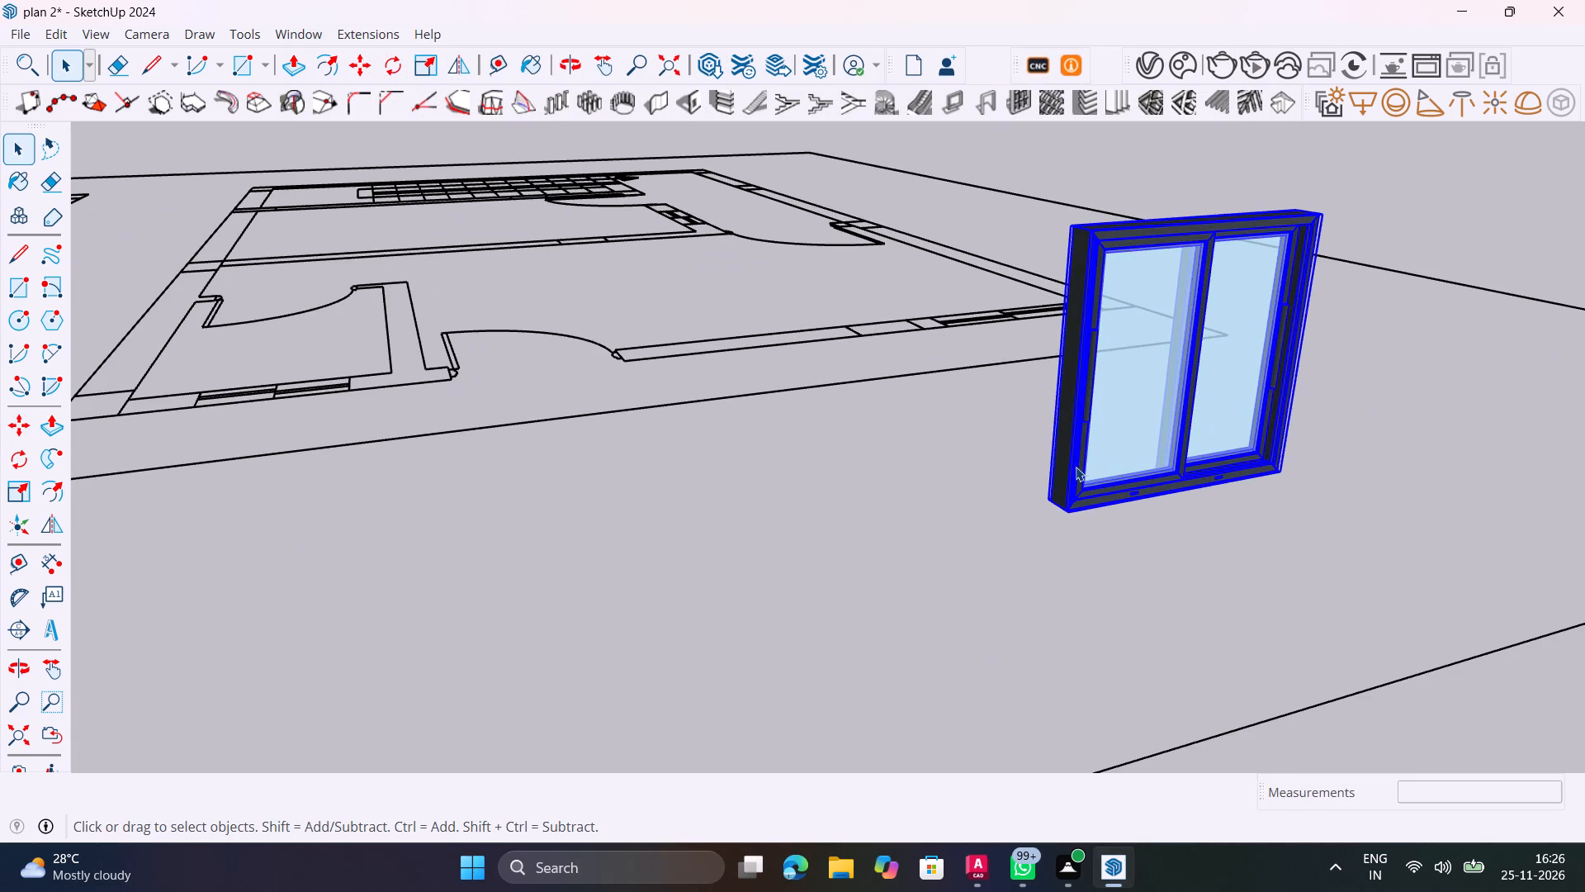
key(m)
scroll(1053, 504, up, 11)
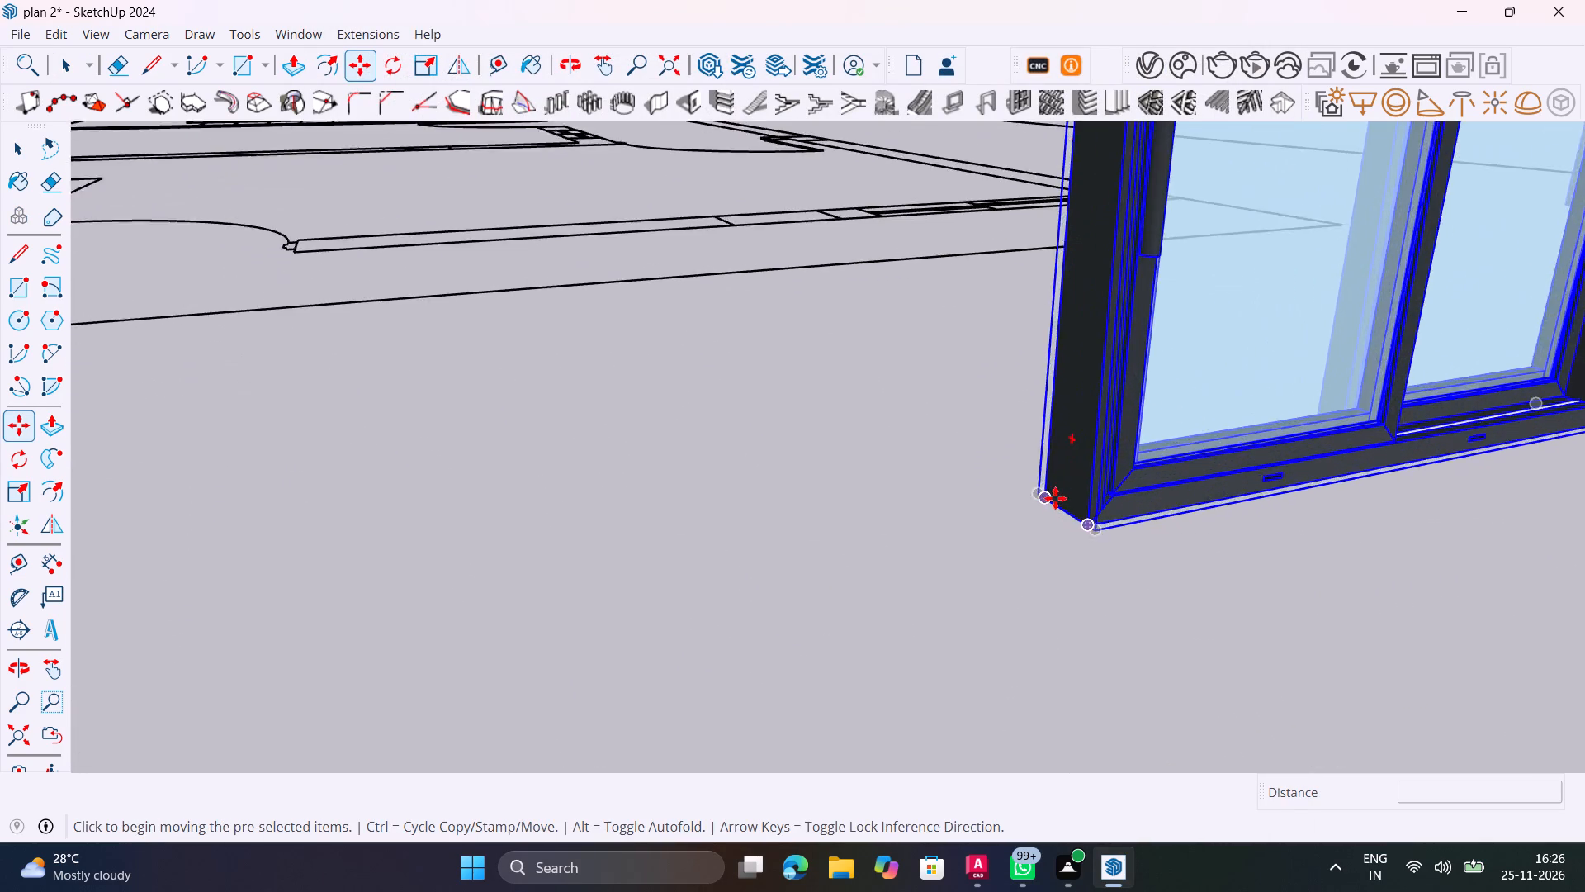
scroll(1055, 498, up, 4)
click(1066, 518)
scroll(967, 461, down, 12)
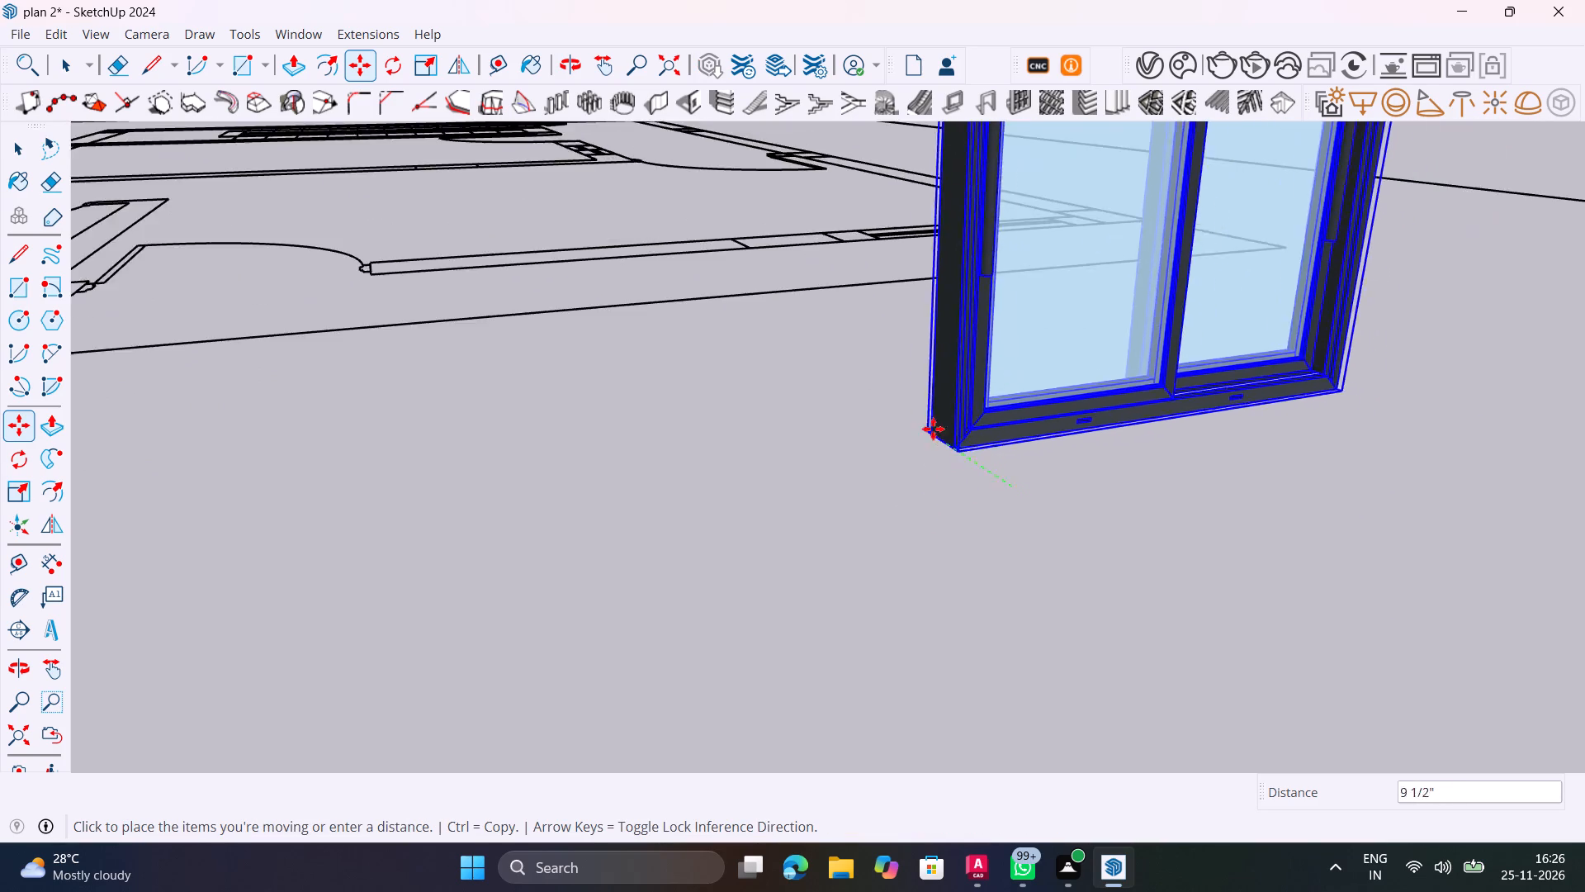
scroll(933, 429, down, 15)
shift+middle_drag(768, 380, 1346, 568)
scroll(1351, 541, down, 10)
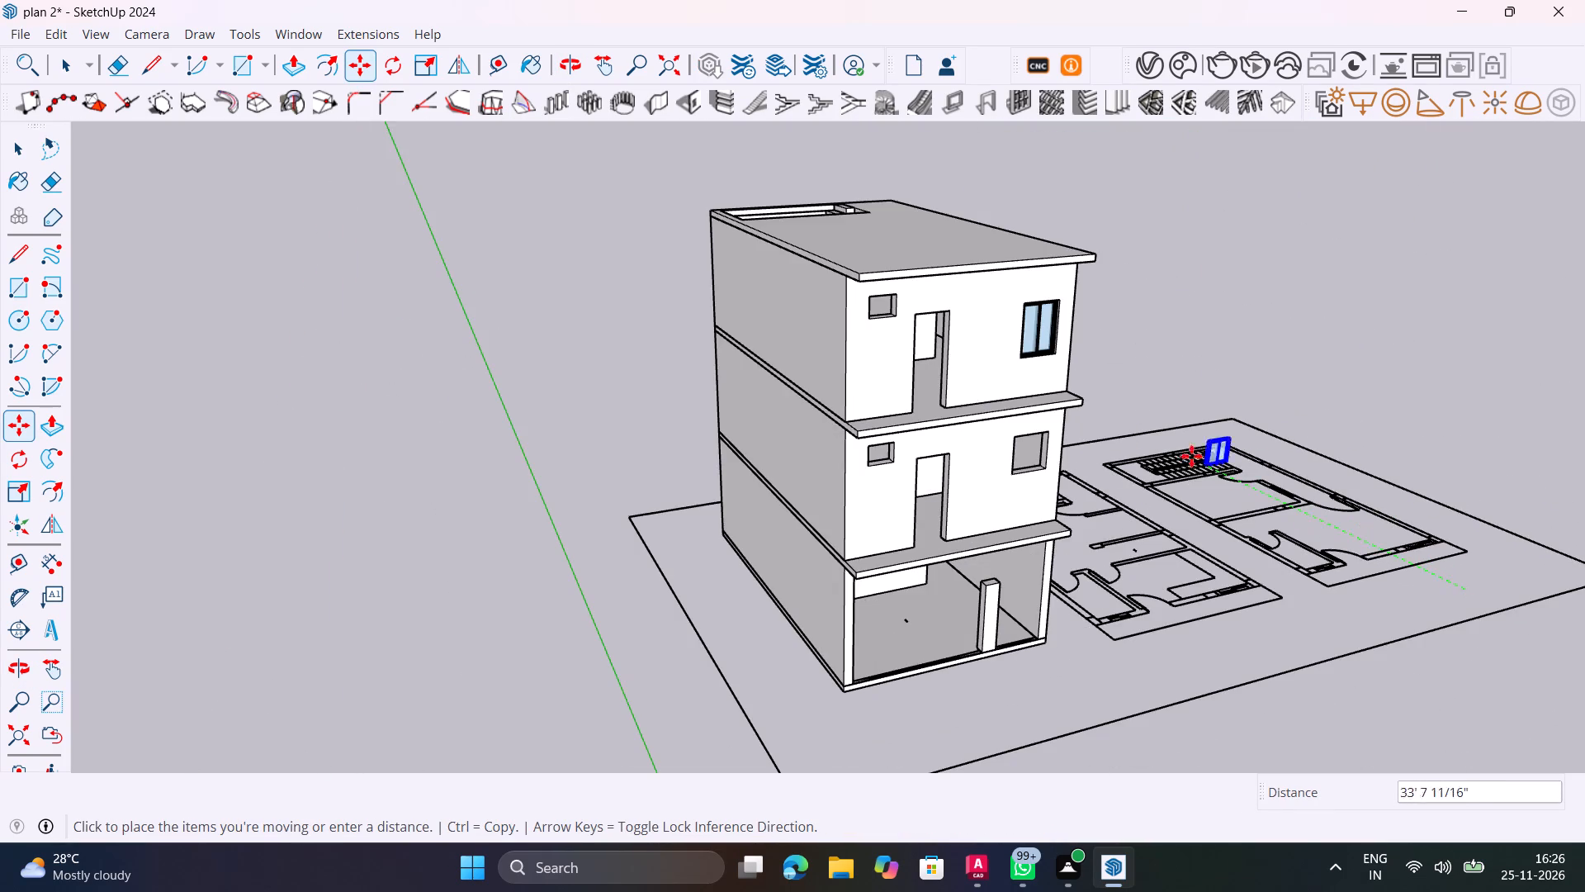
scroll(1024, 456, up, 17)
middle_drag(961, 519, 739, 617)
scroll(865, 506, up, 14)
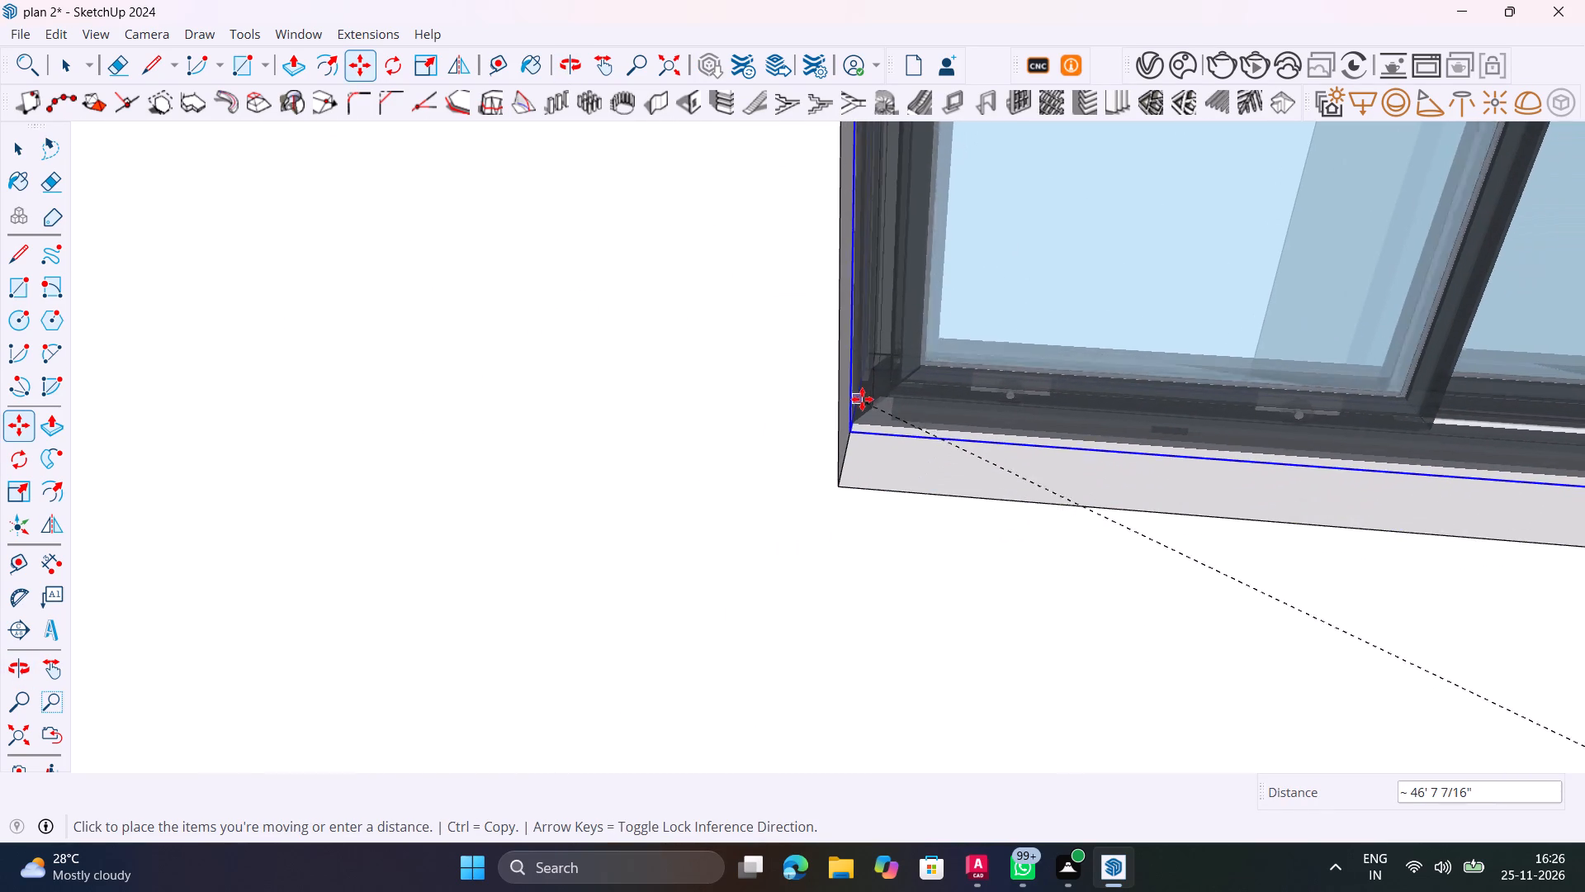
click(856, 410)
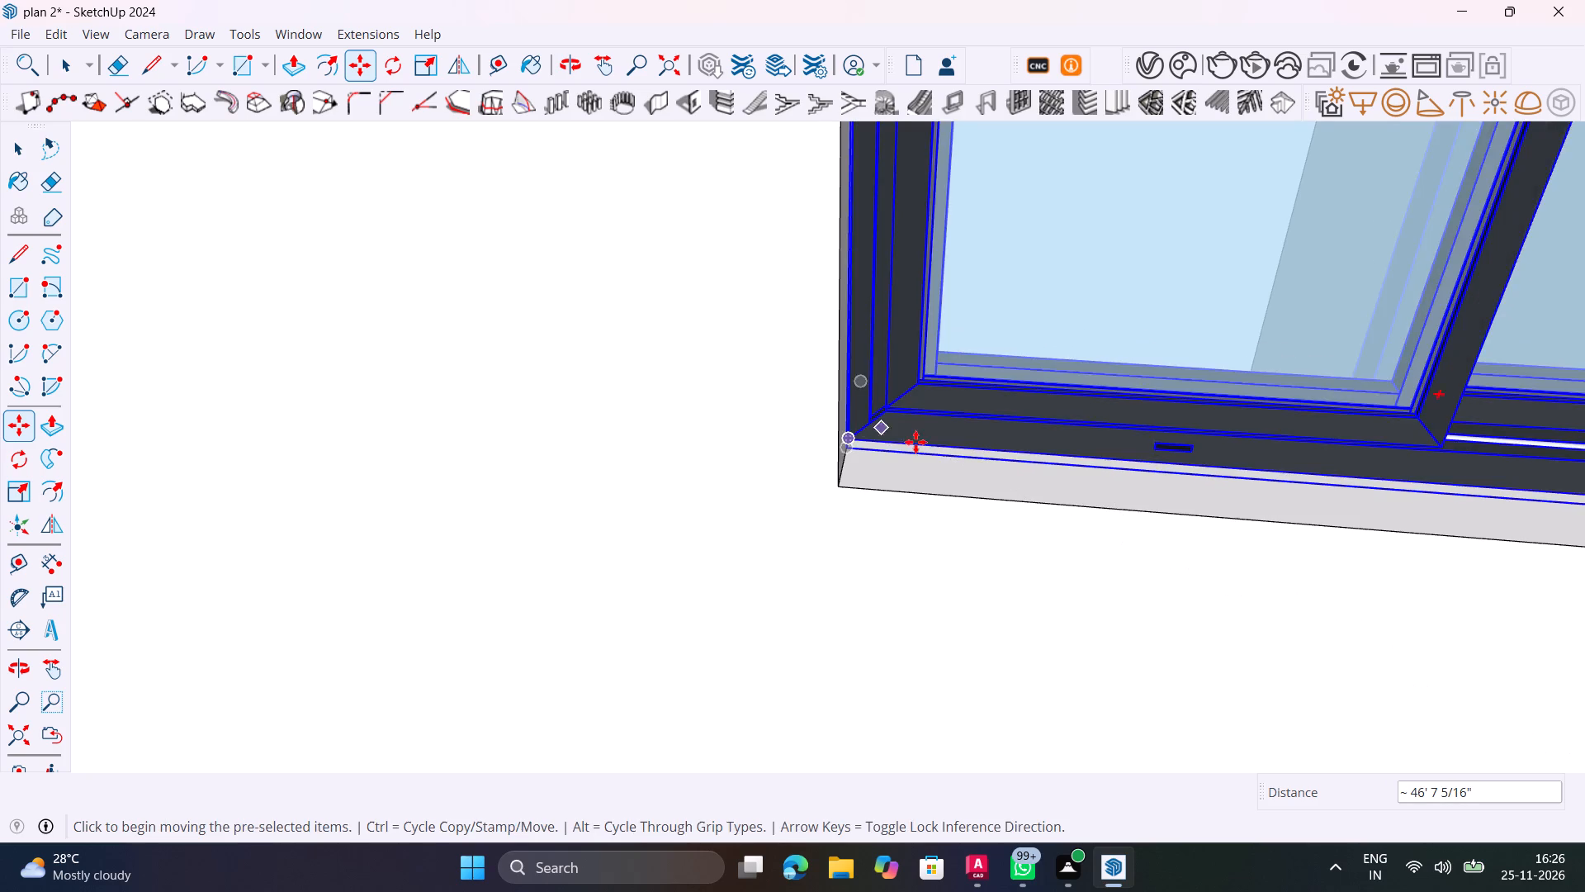
scroll(915, 440, down, 20)
key(space)
click(1307, 301)
middle_drag(1180, 487, 1264, 453)
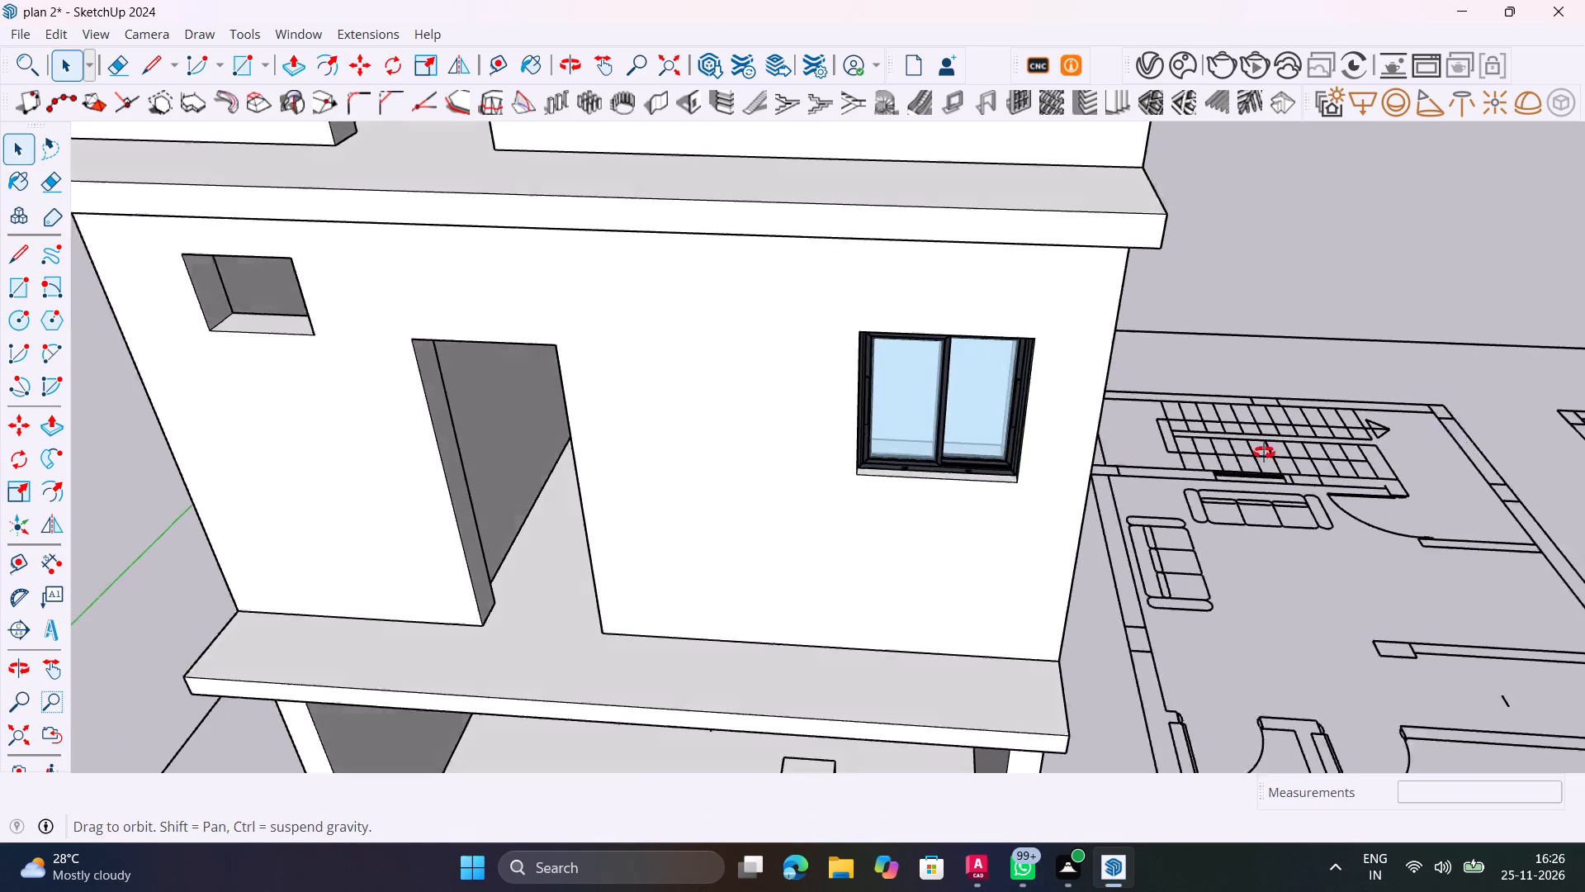
middle_drag(1264, 453, 1344, 387)
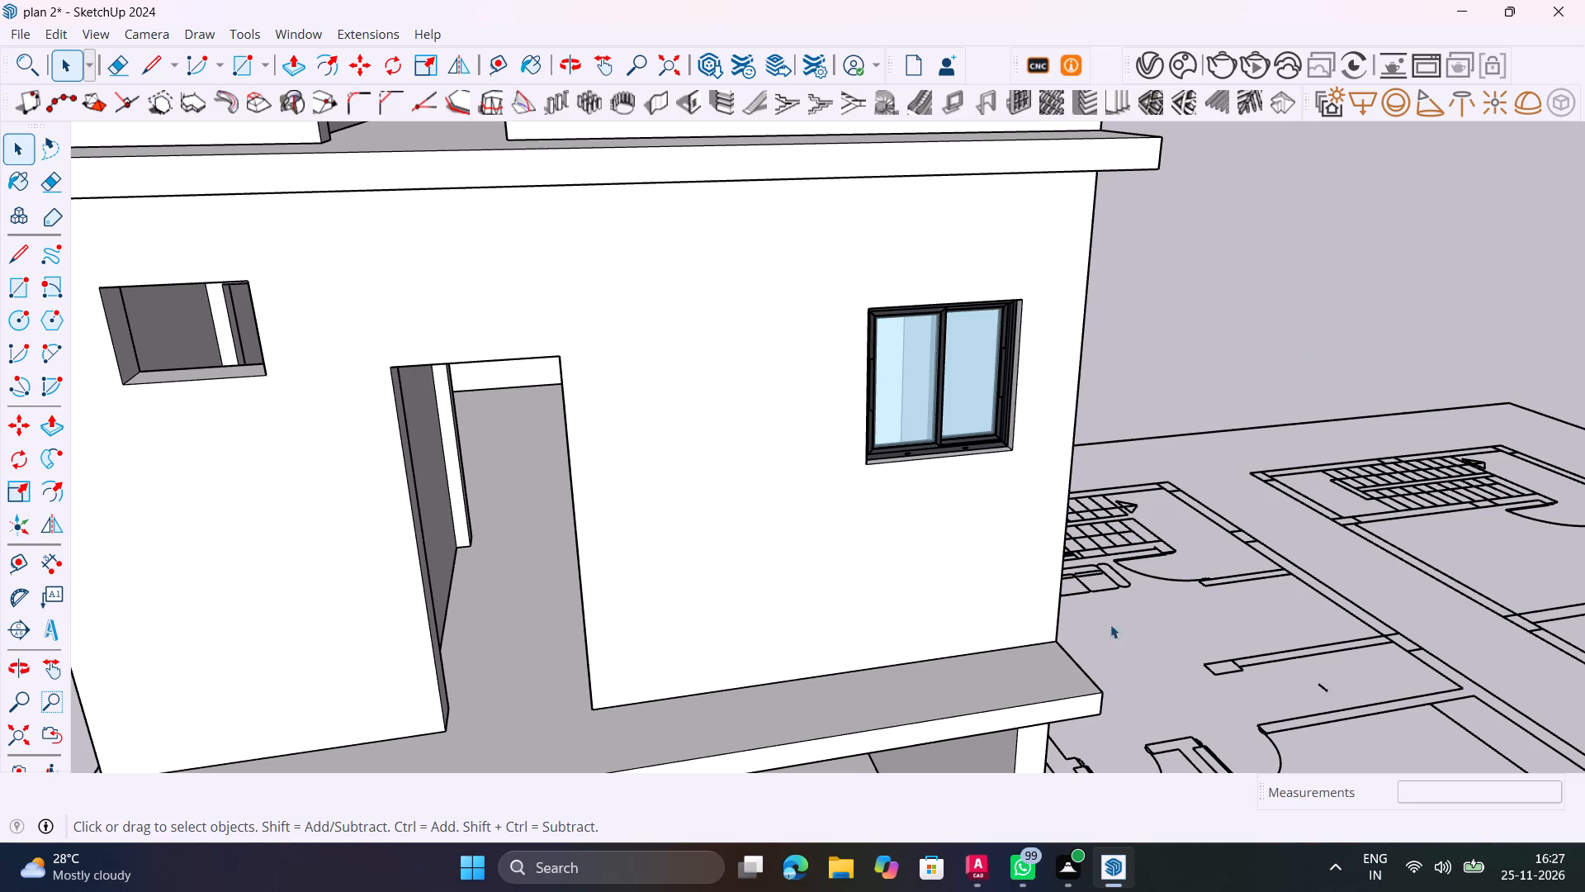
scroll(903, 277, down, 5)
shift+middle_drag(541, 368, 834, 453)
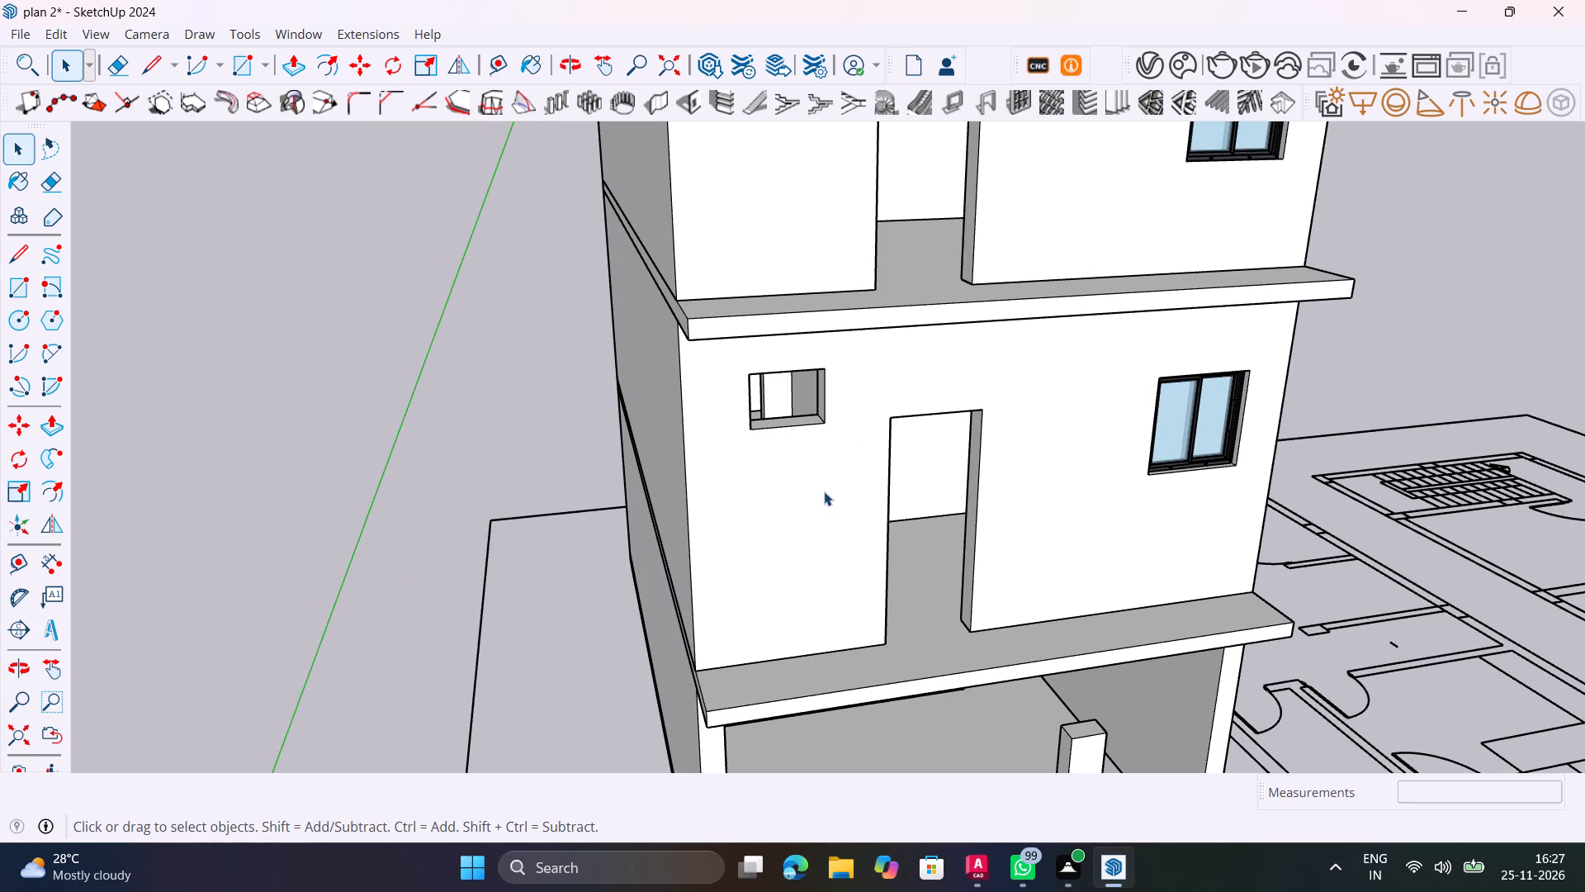
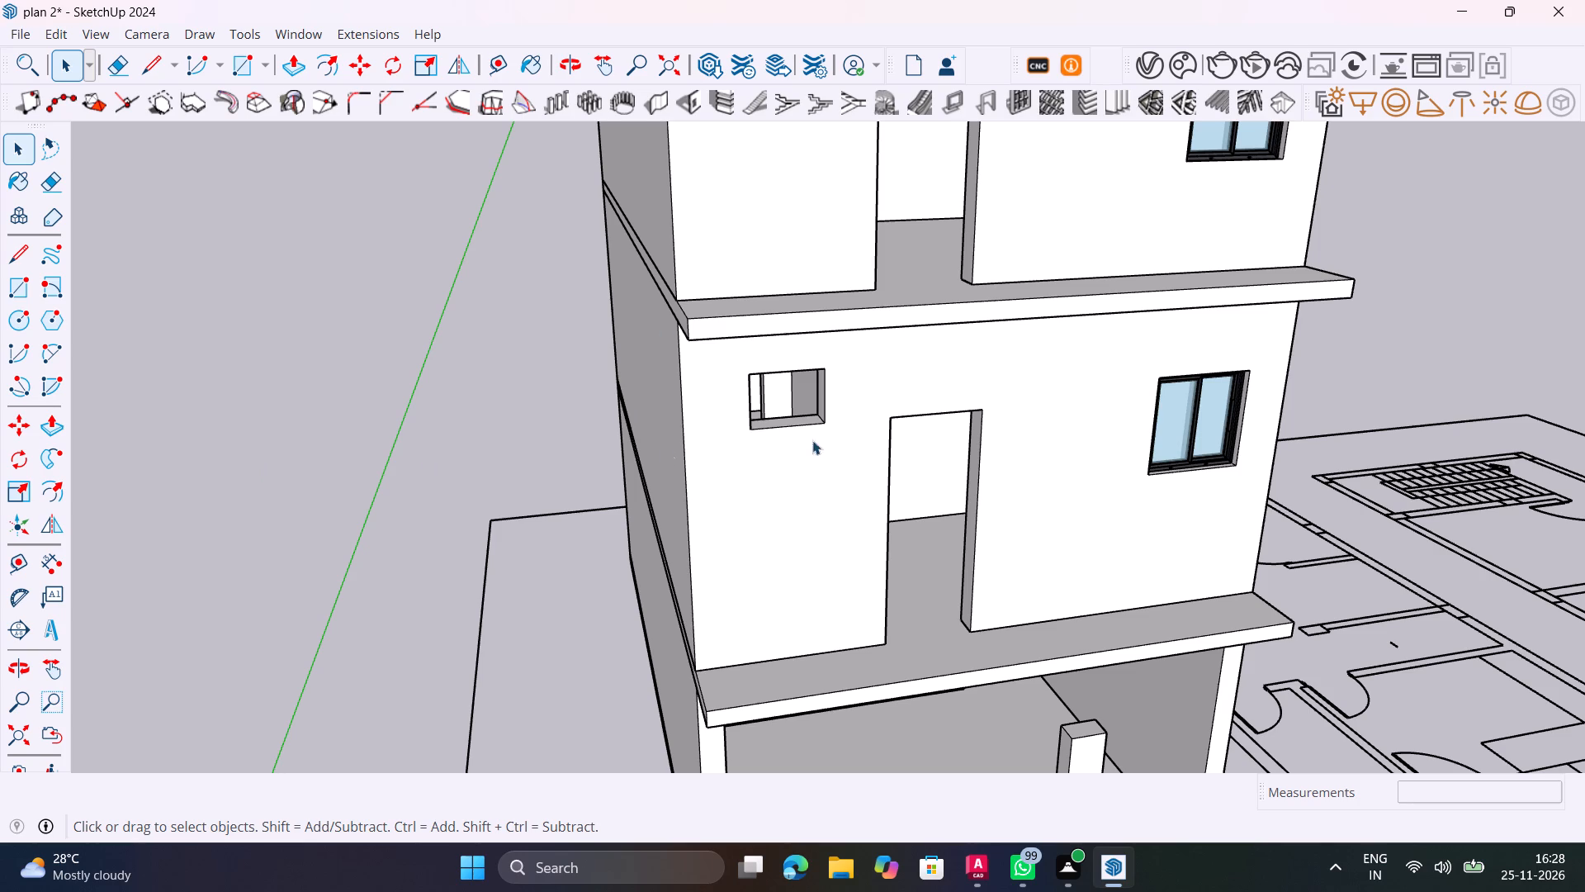
Measure the width and height of the small opening beside the doorway in the top storey's front wall.
scroll(815, 401, down, 4)
middle_drag(800, 399, 606, 617)
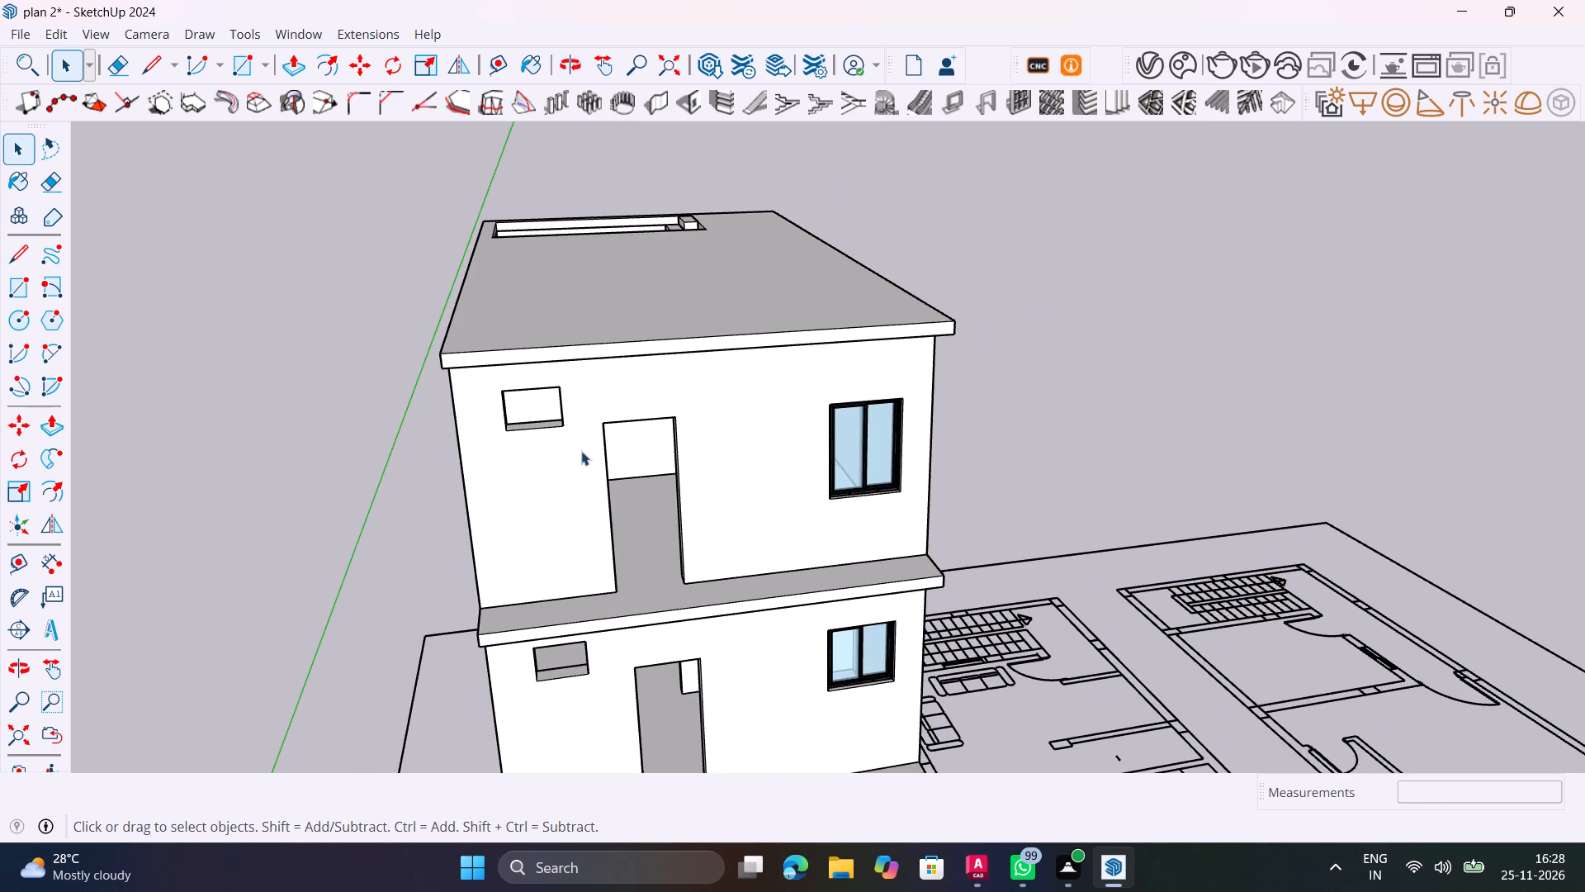
middle_drag(584, 430, 791, 305)
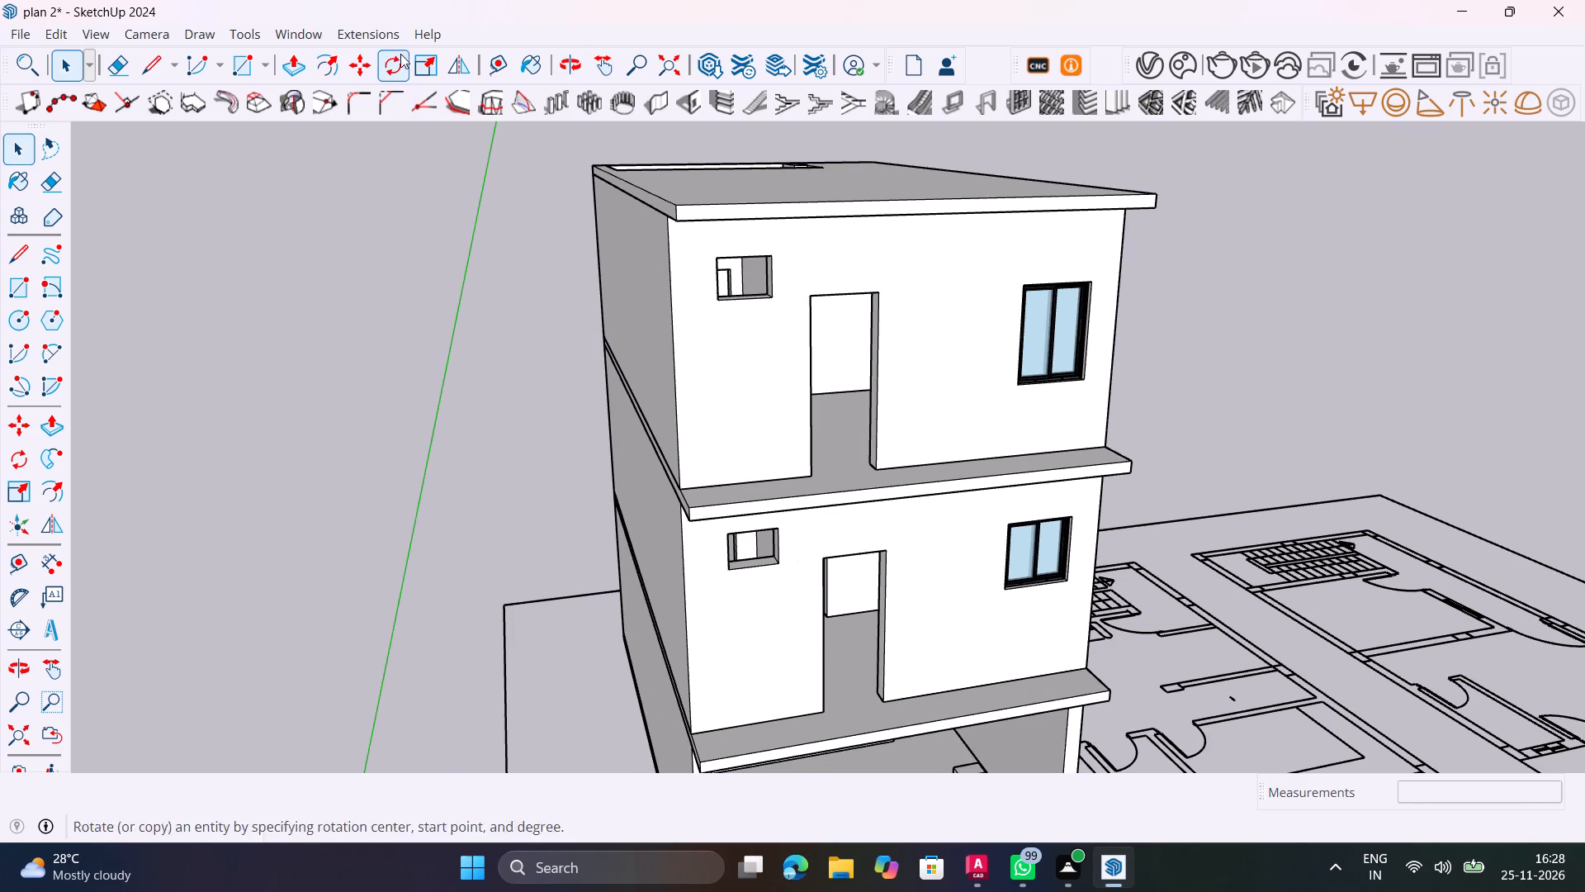
scroll(759, 290, up, 10)
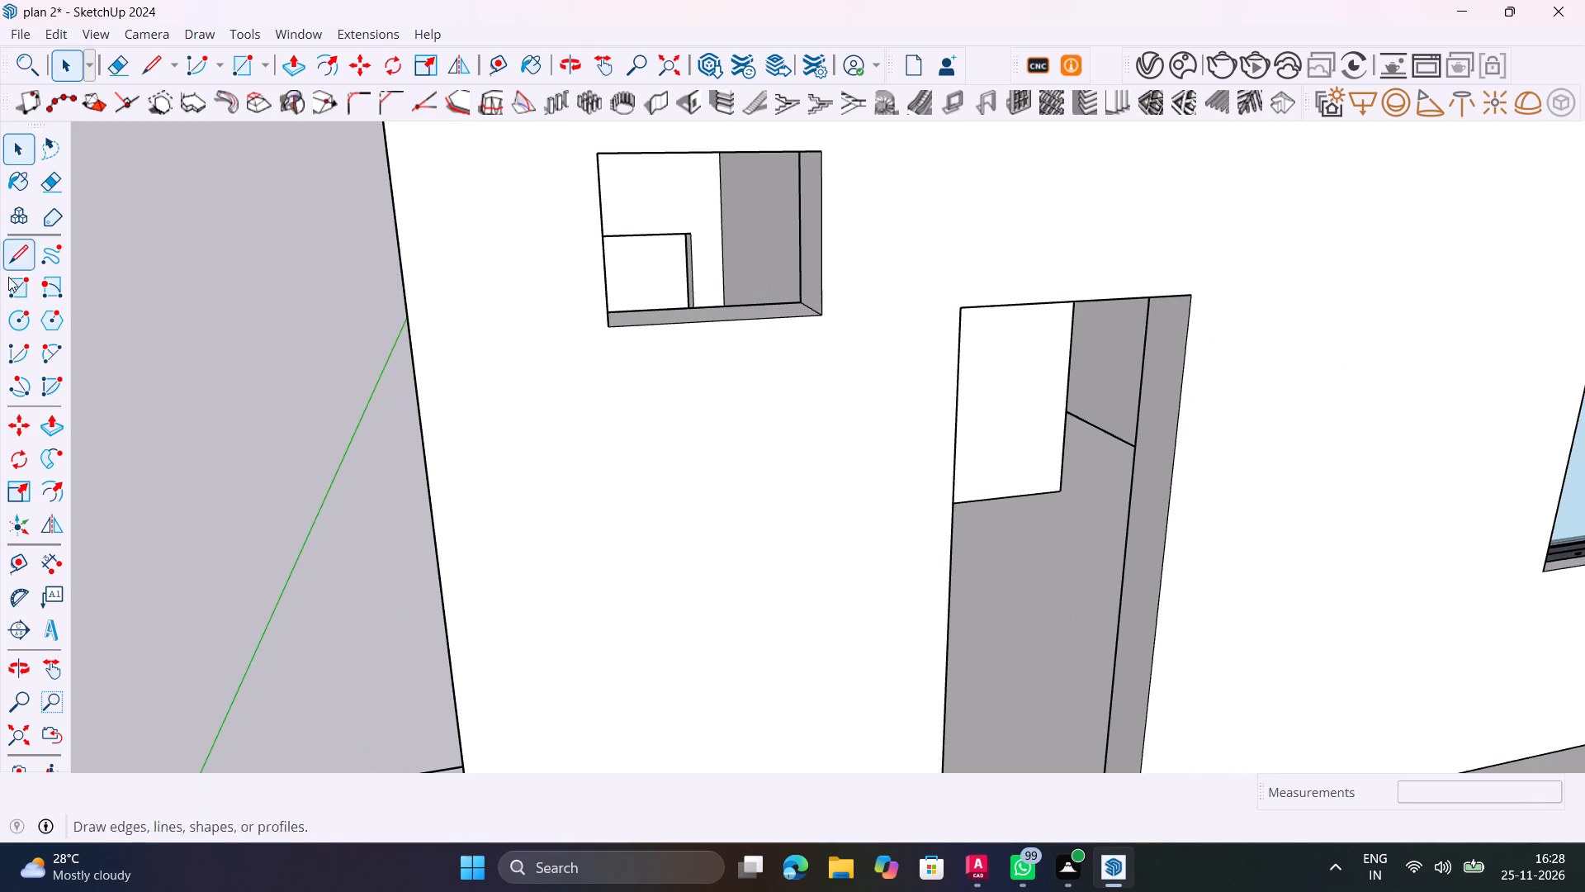
click(55, 567)
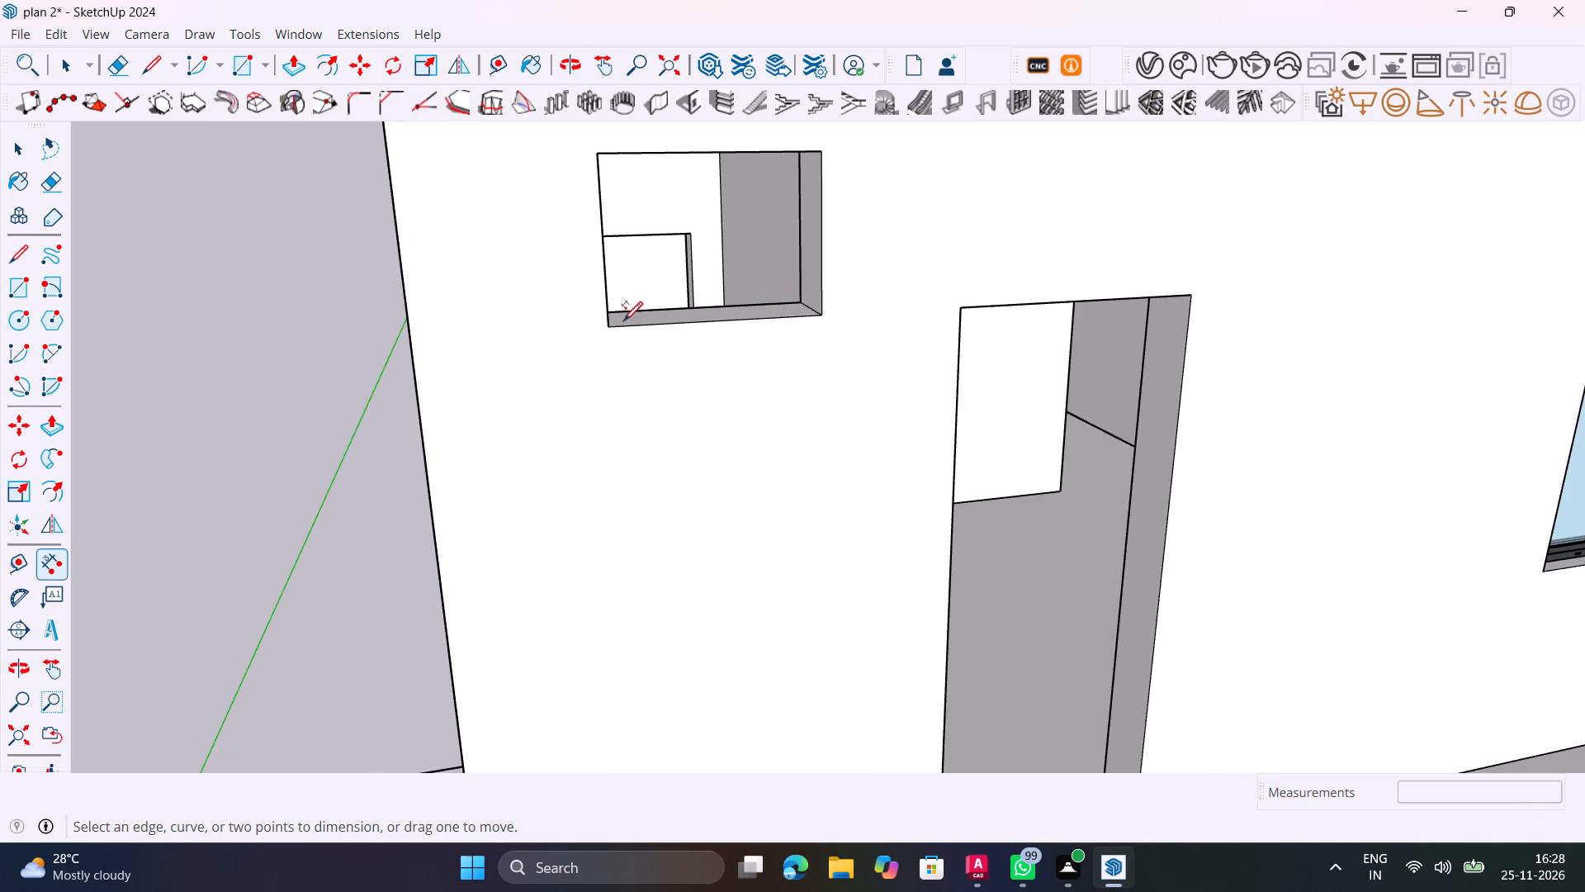
click(607, 329)
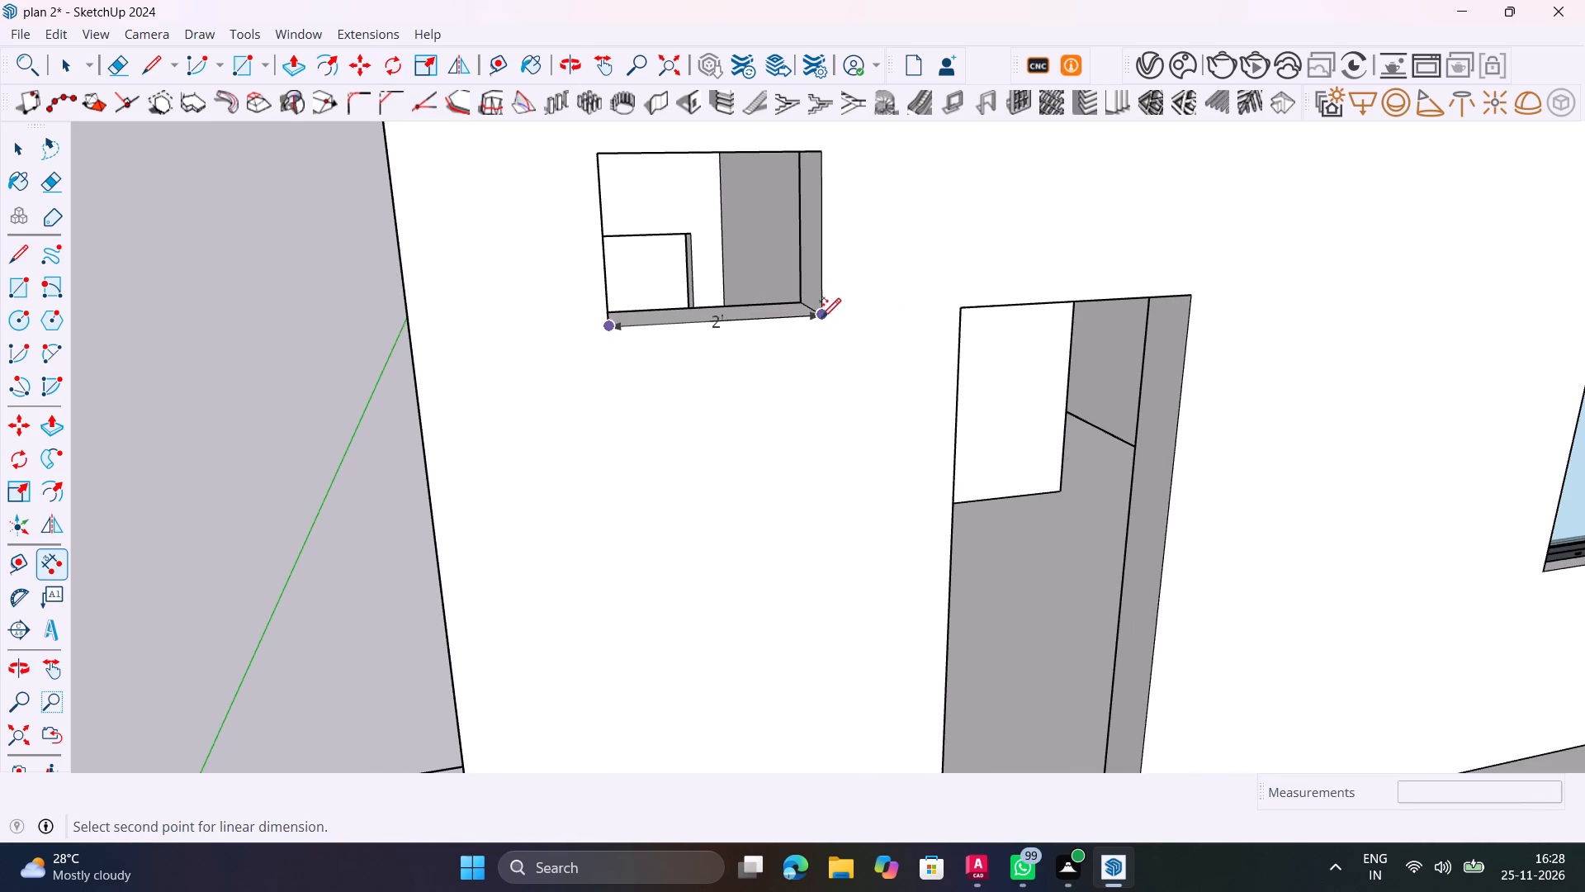
key(Escape)
click(816, 314)
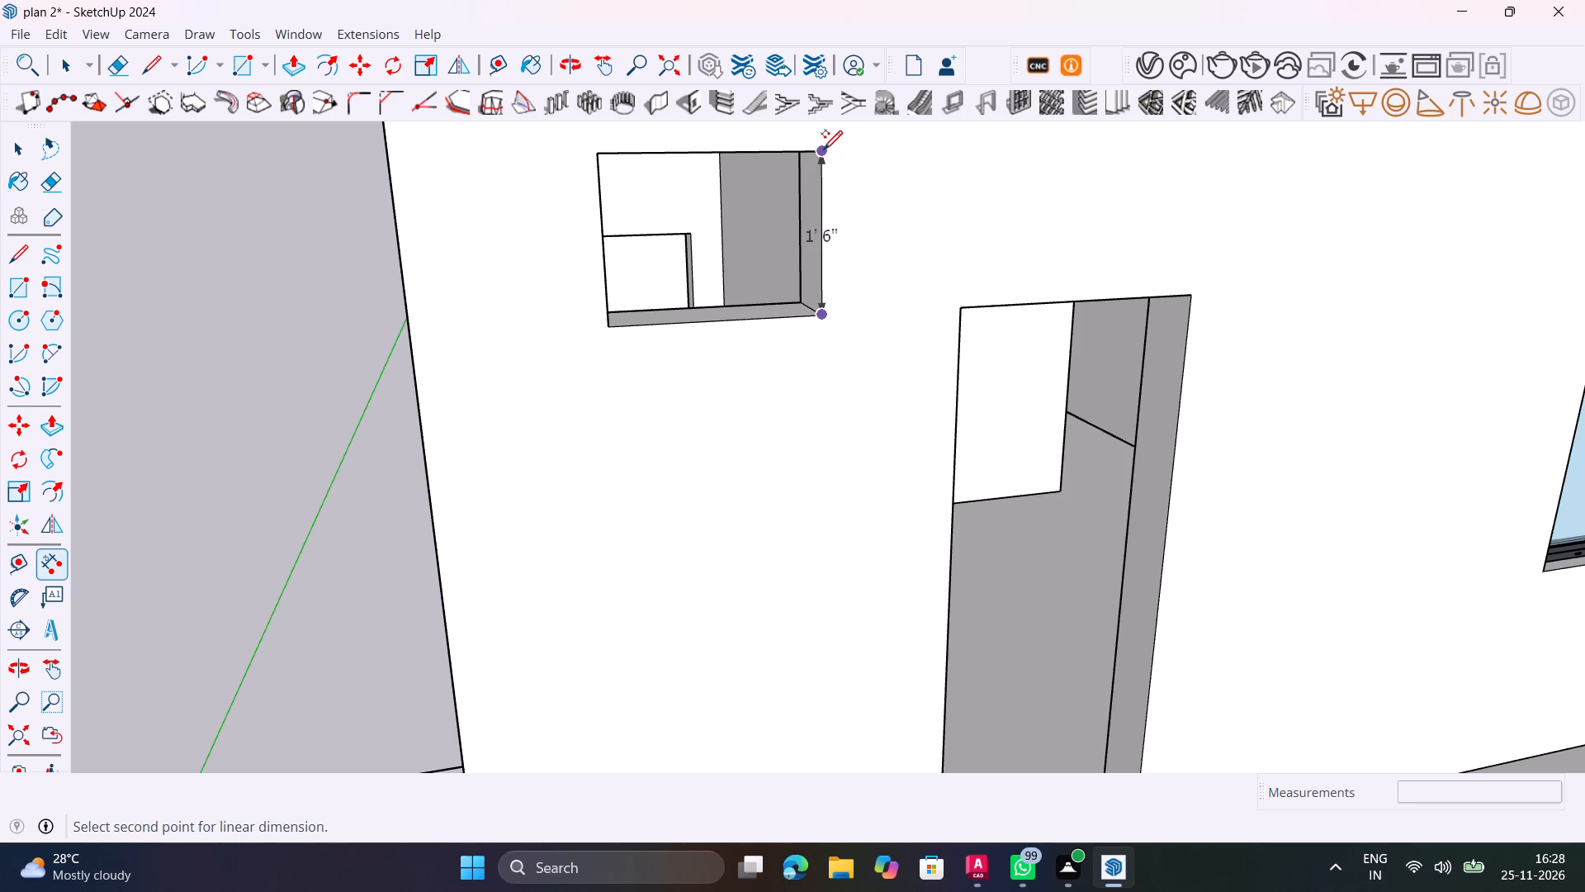
key(Escape)
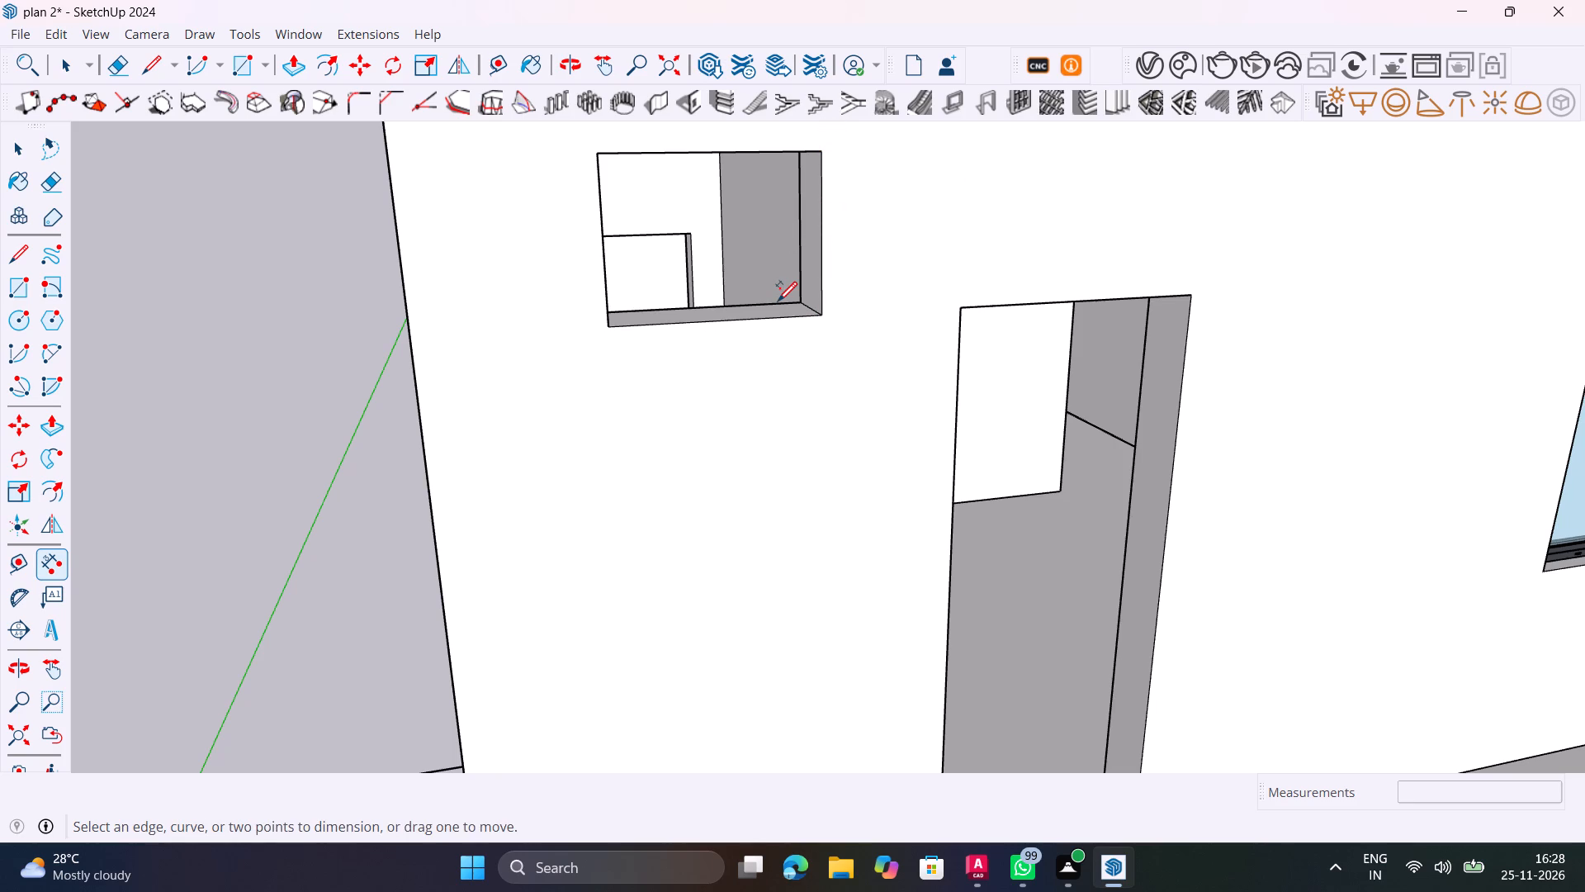
Open Window Crafter and choose the Awning window type for the small opening.
click(298, 40)
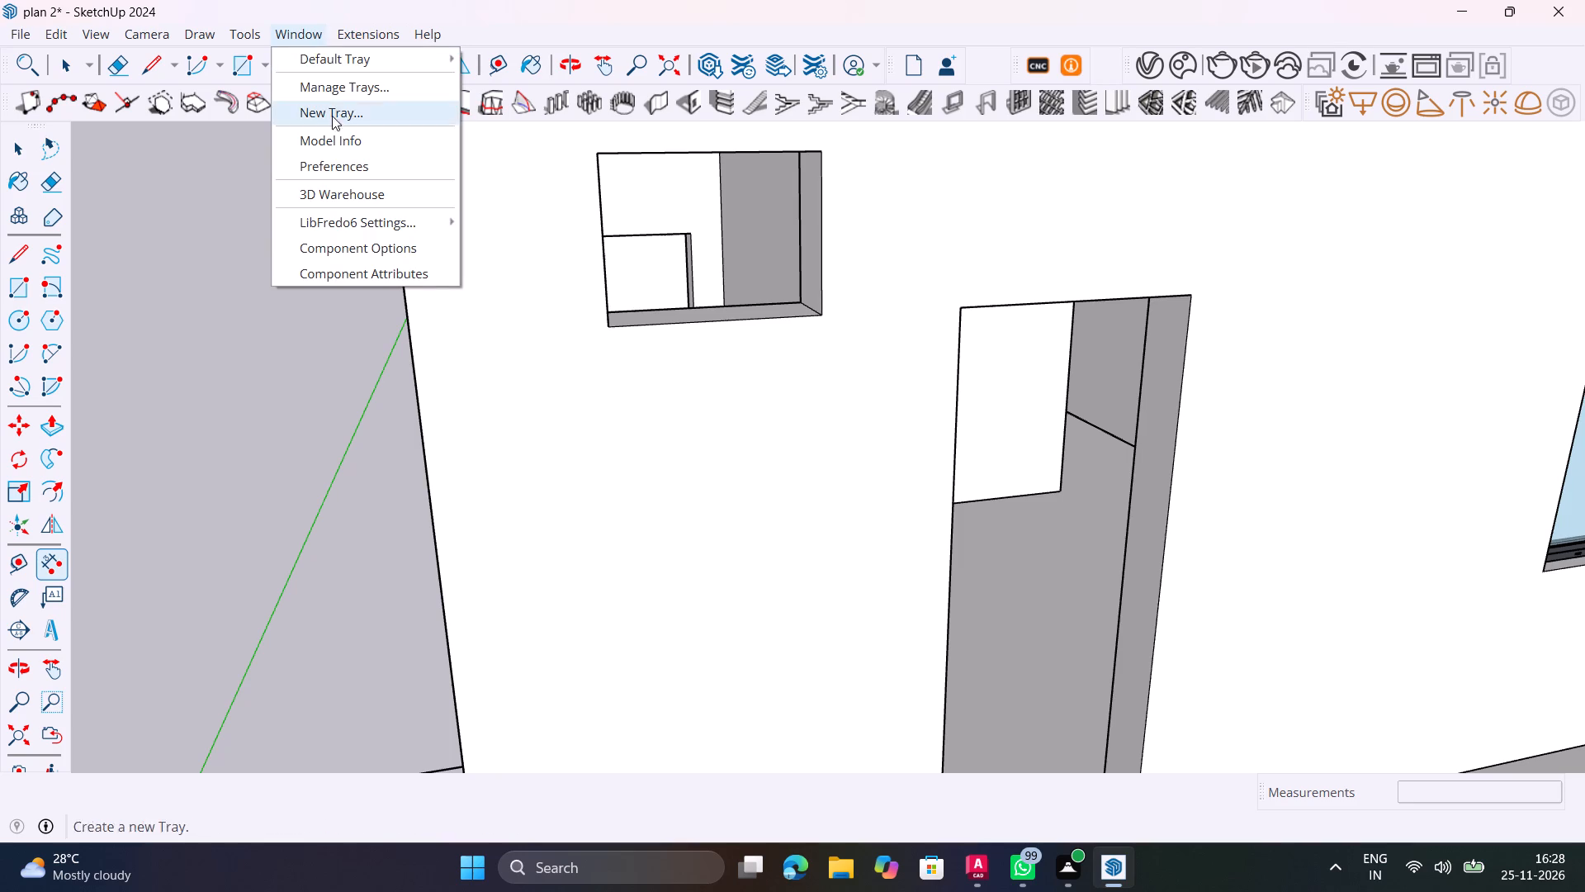
click(429, 532)
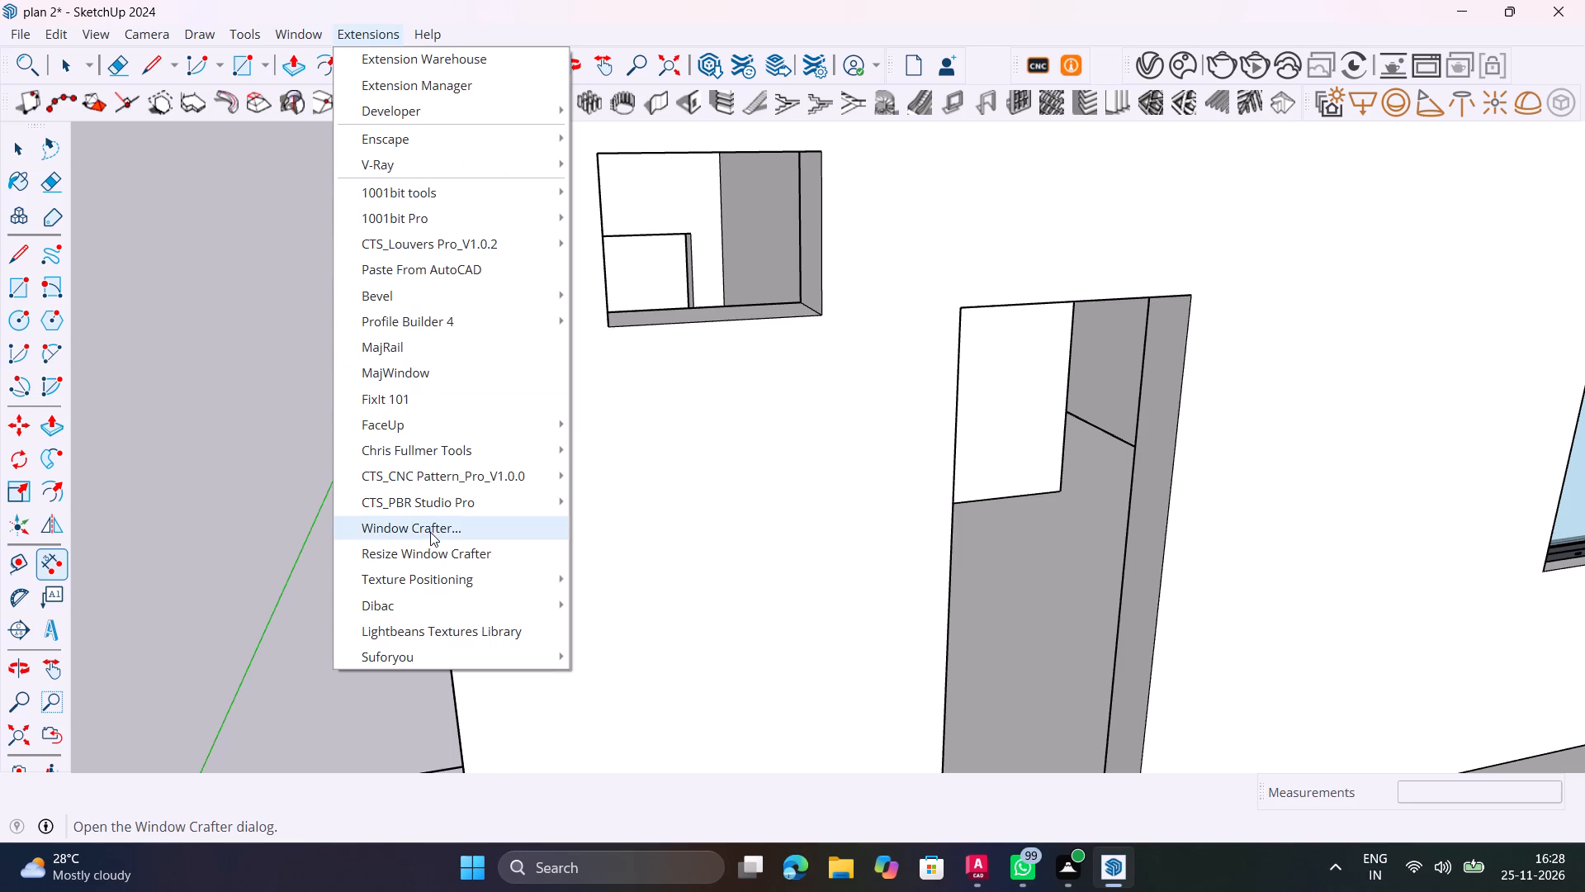
scroll(511, 496, down, 4)
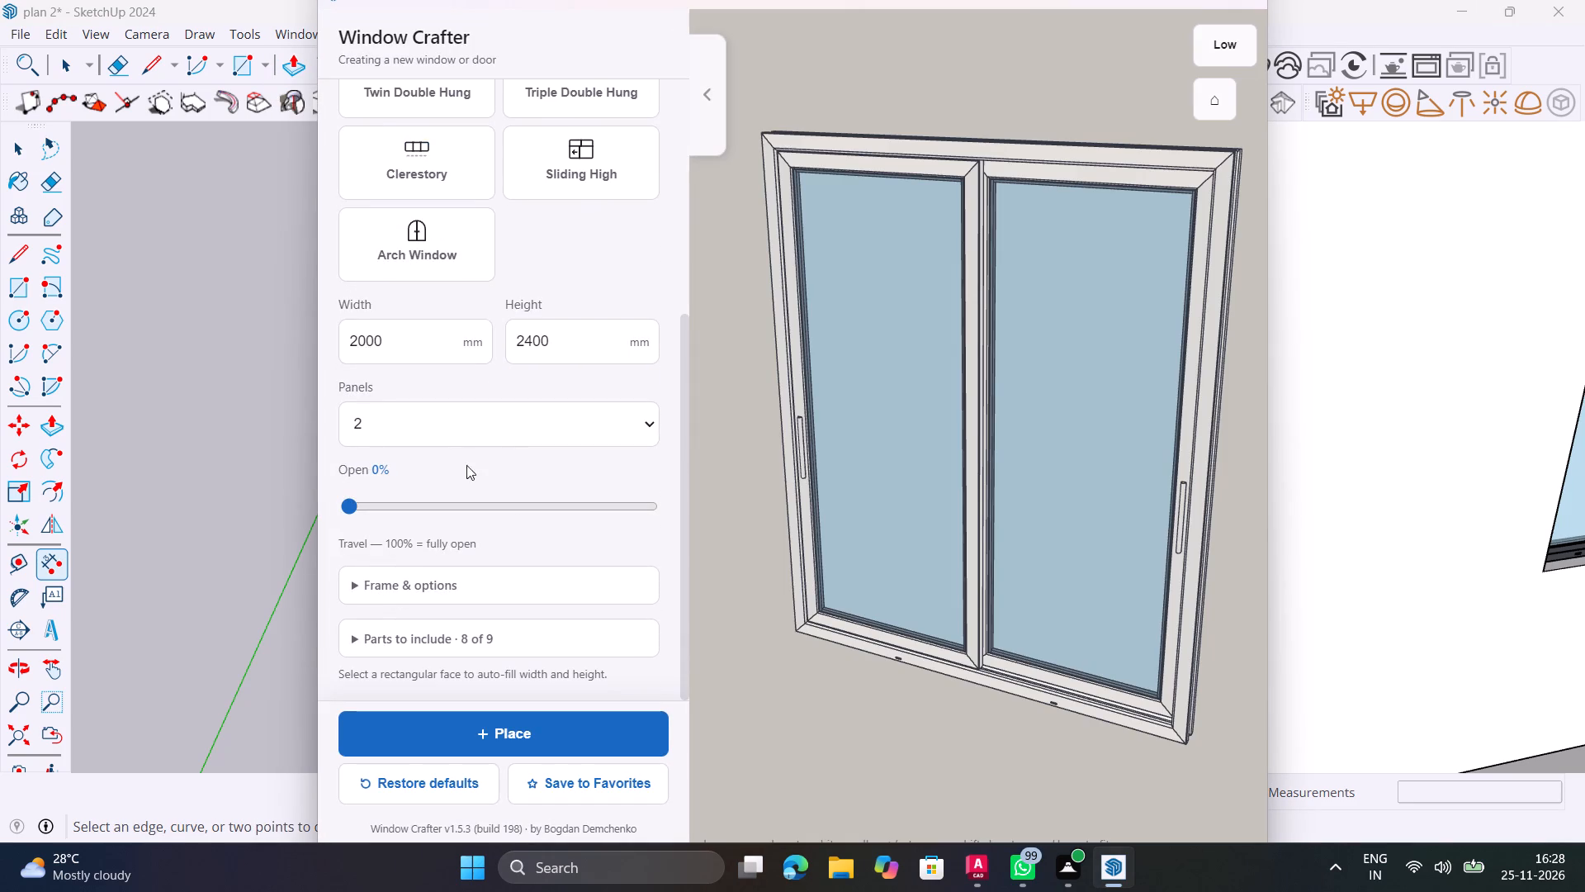
scroll(405, 366, up, 4)
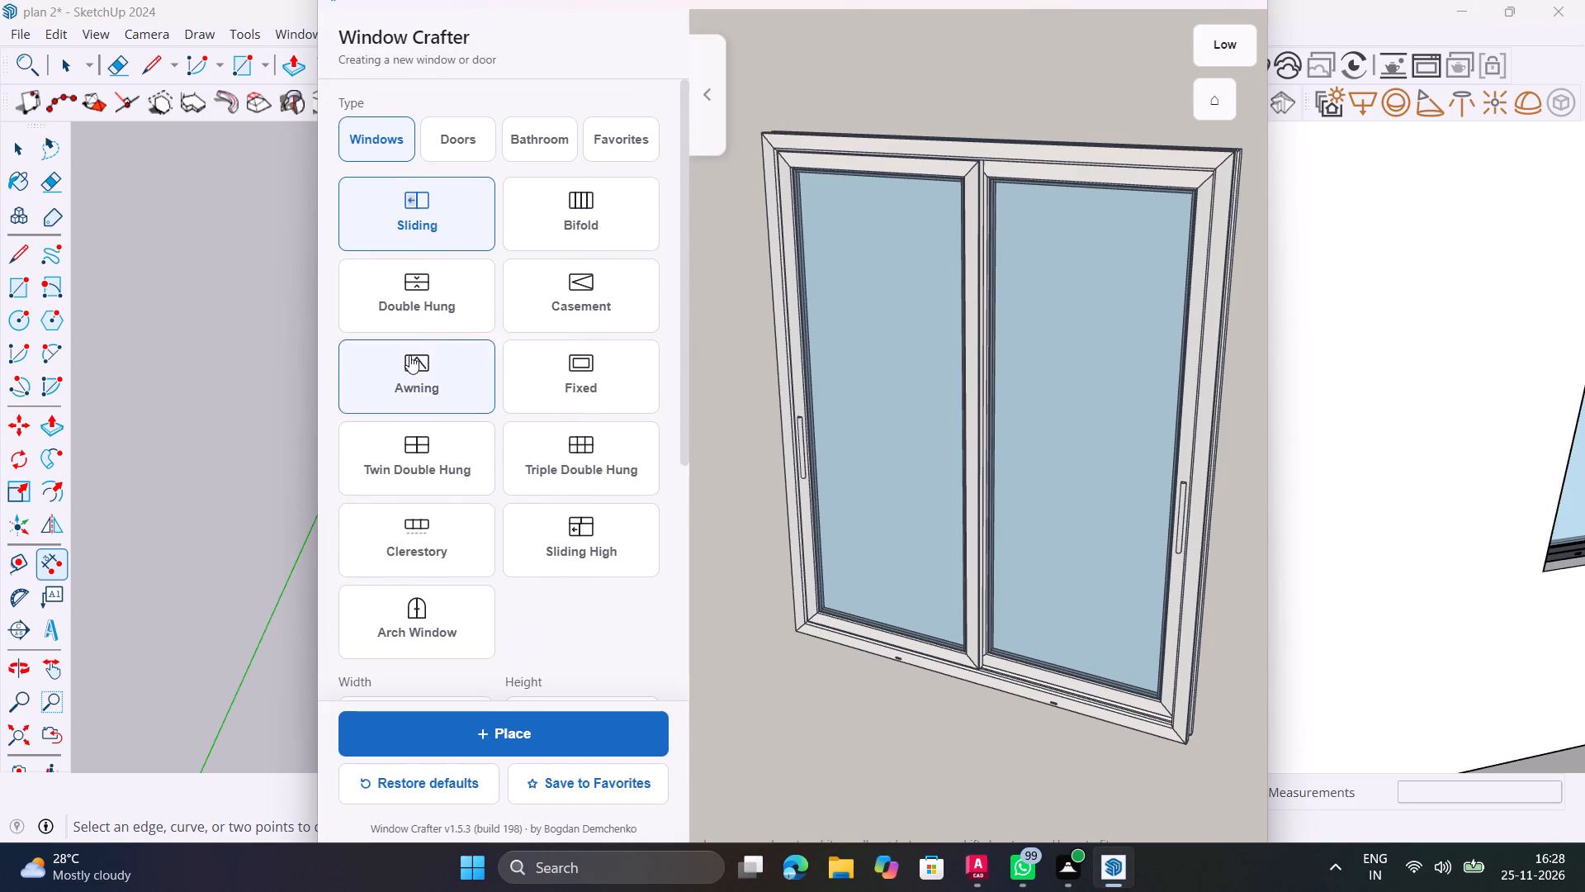
click(466, 291)
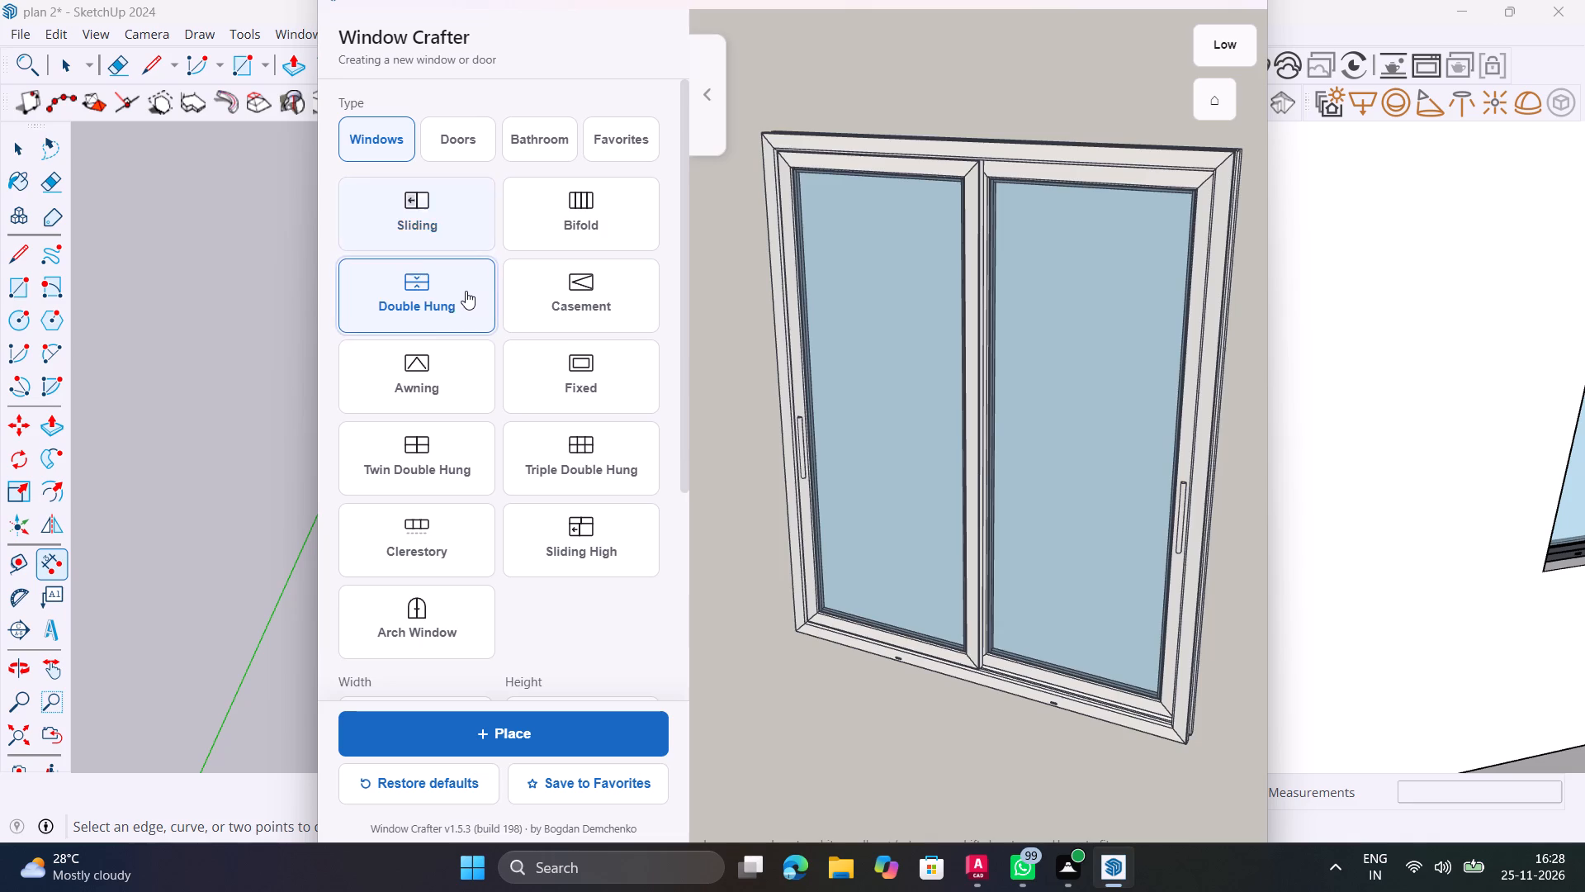
scroll(500, 279, down, 4)
scroll(528, 239, up, 4)
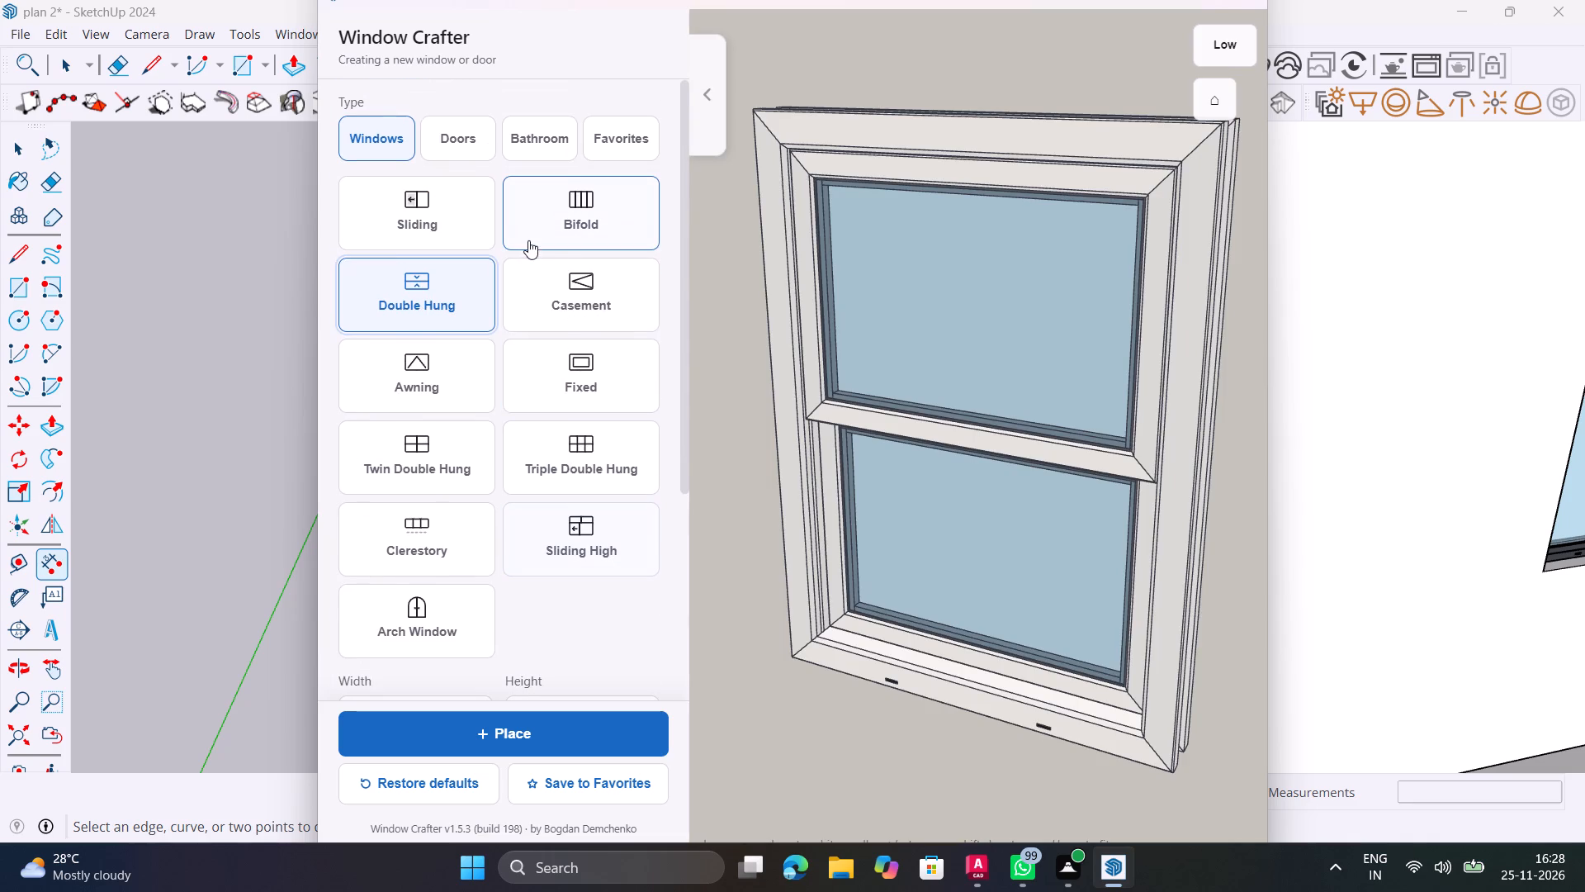
scroll(528, 240, up, 2)
click(598, 287)
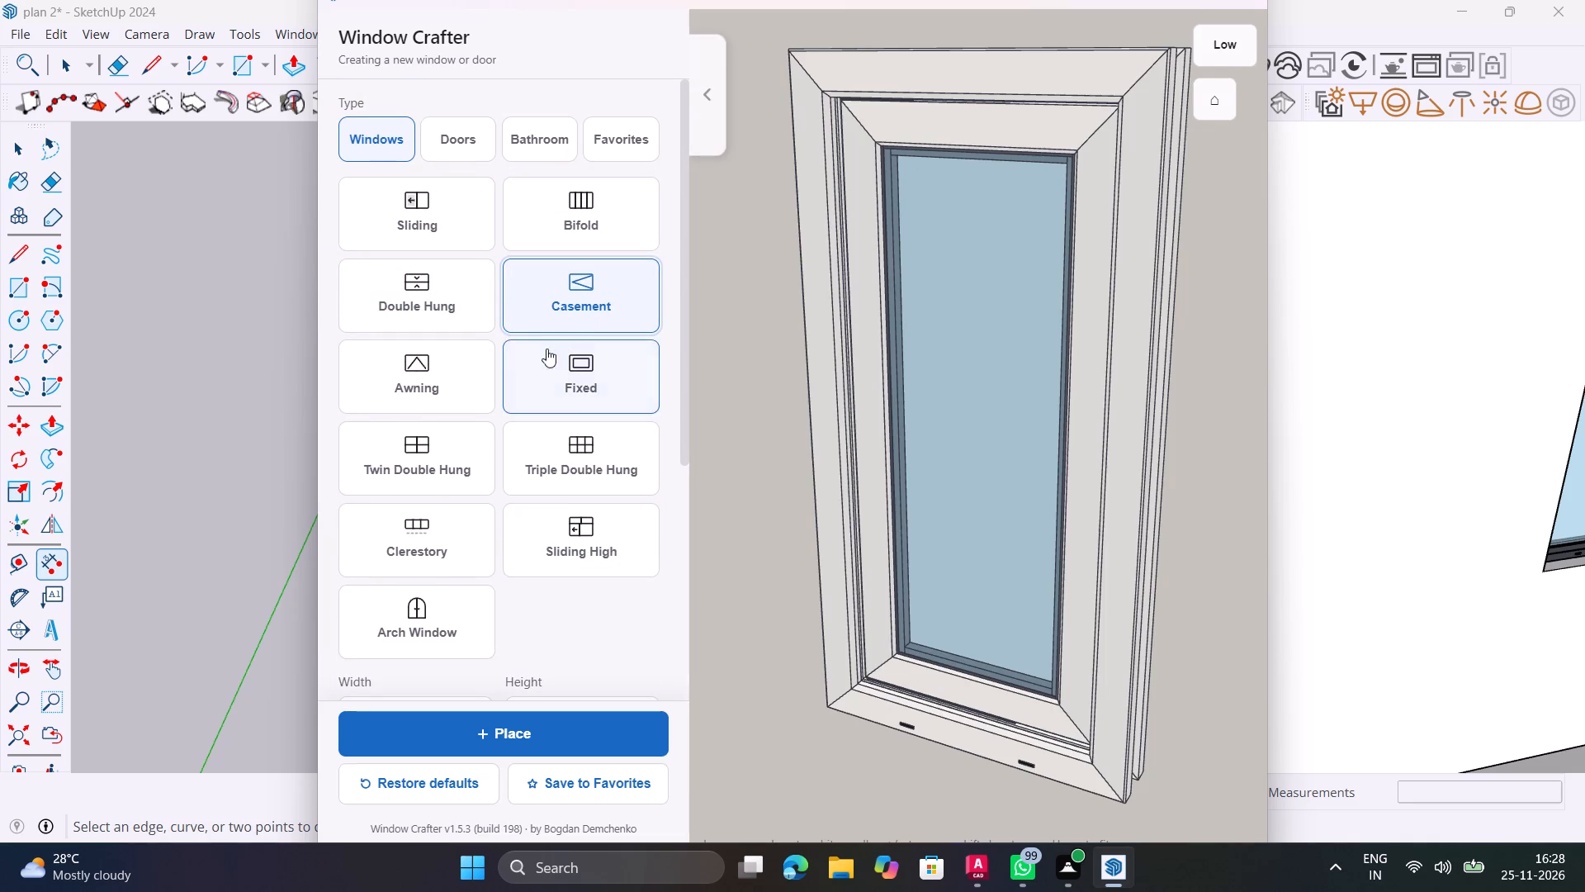
click(482, 364)
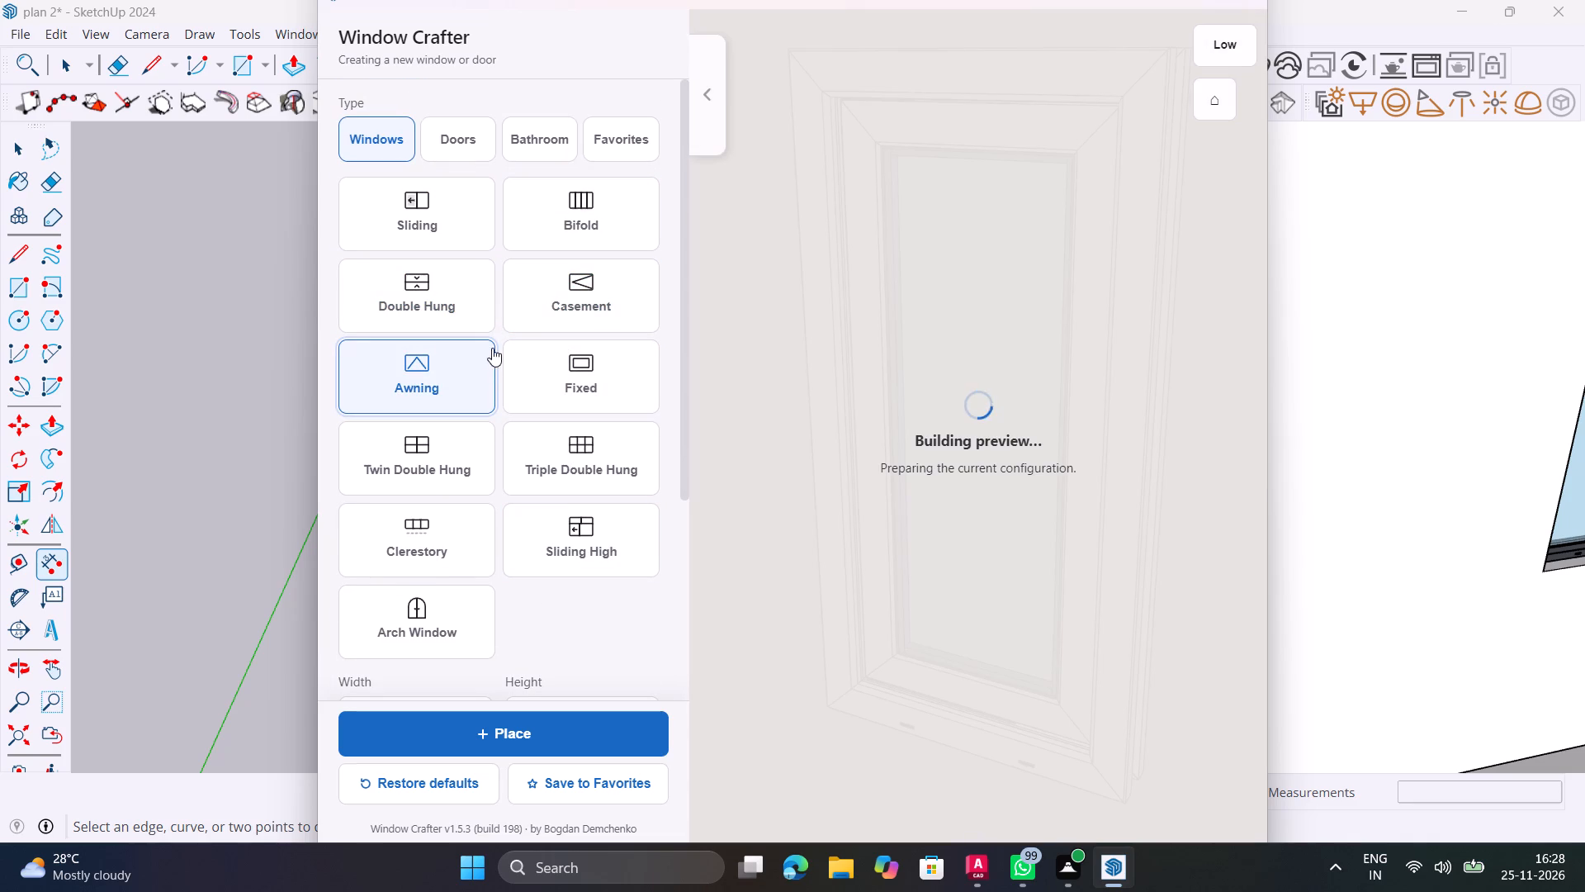
Set the awning window's width to 609.6 mm and its height to 457.2 mm.
scroll(535, 399, down, 4)
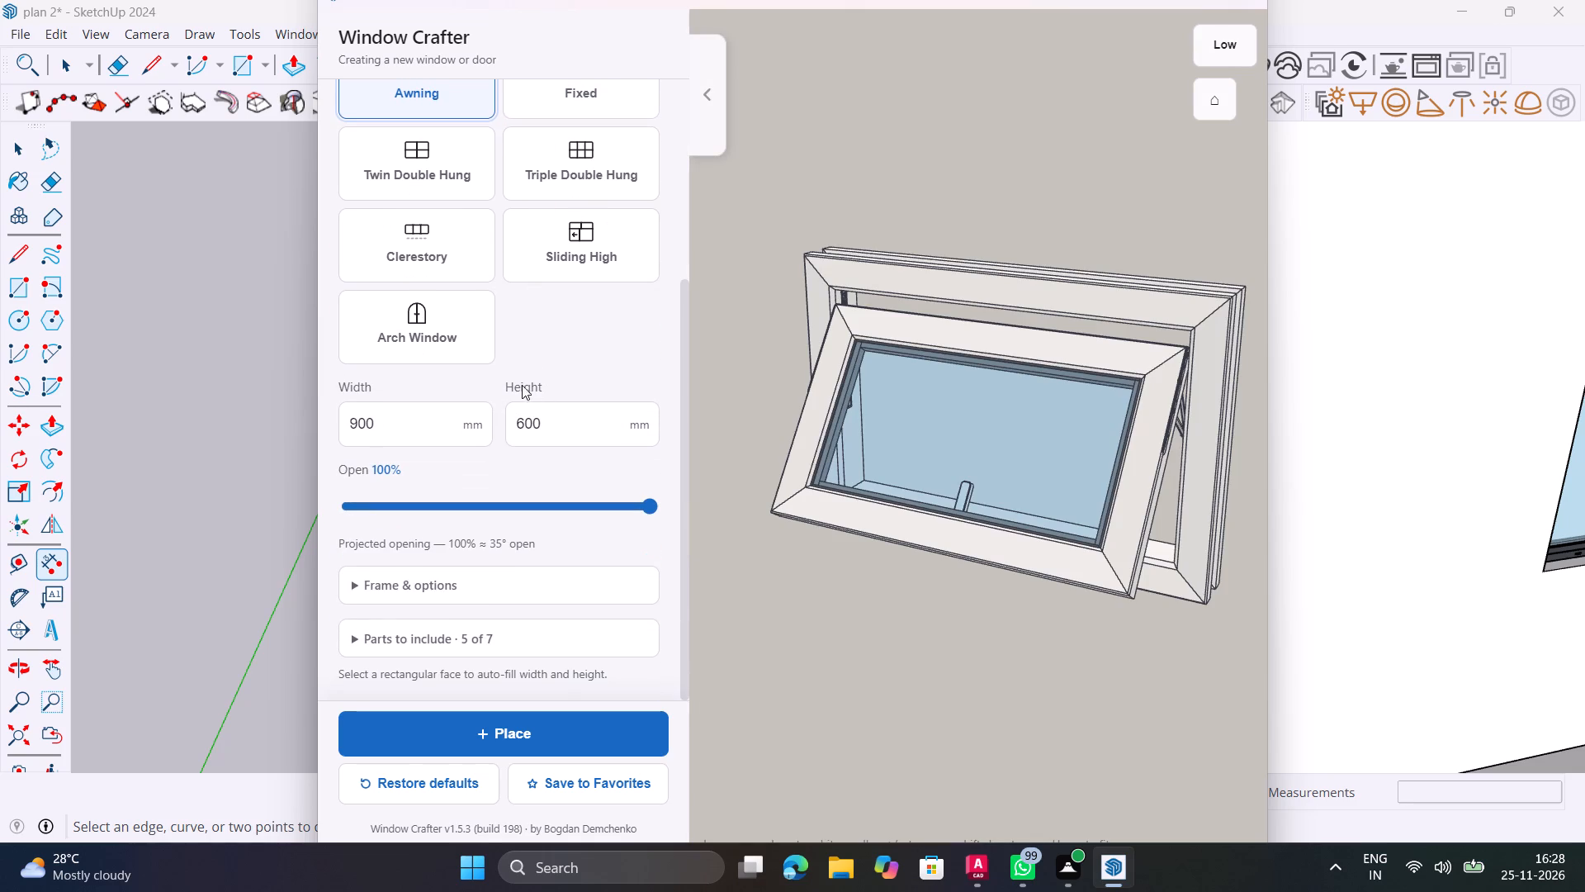
click(431, 425)
key(BackSpace)
key(BackSpace)
key(BackSpace)
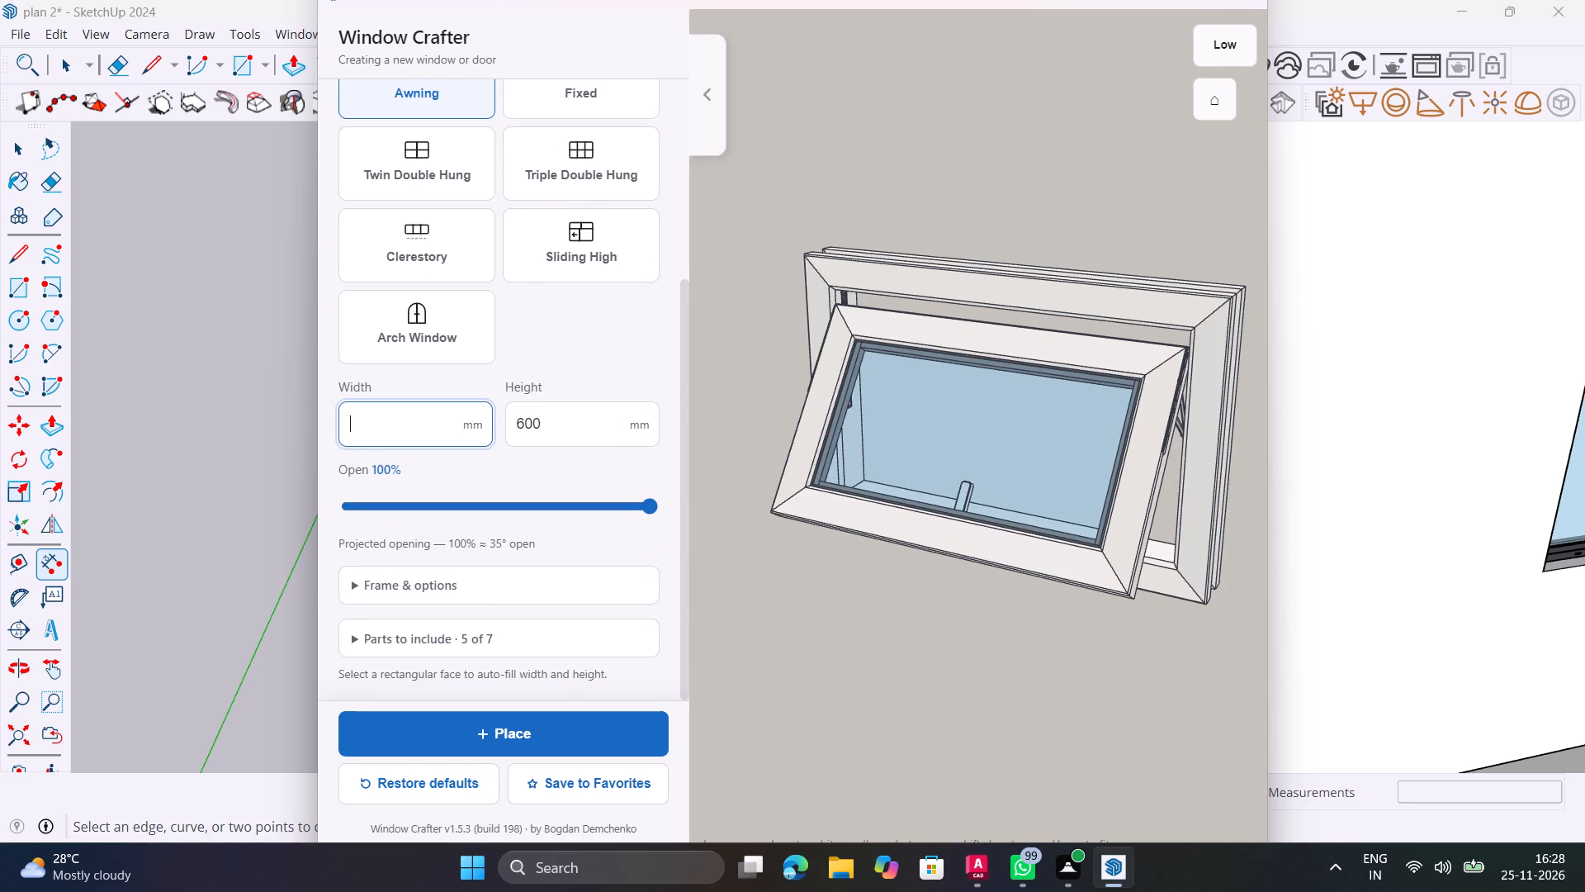
key(BackSpace)
key(BackSpace)
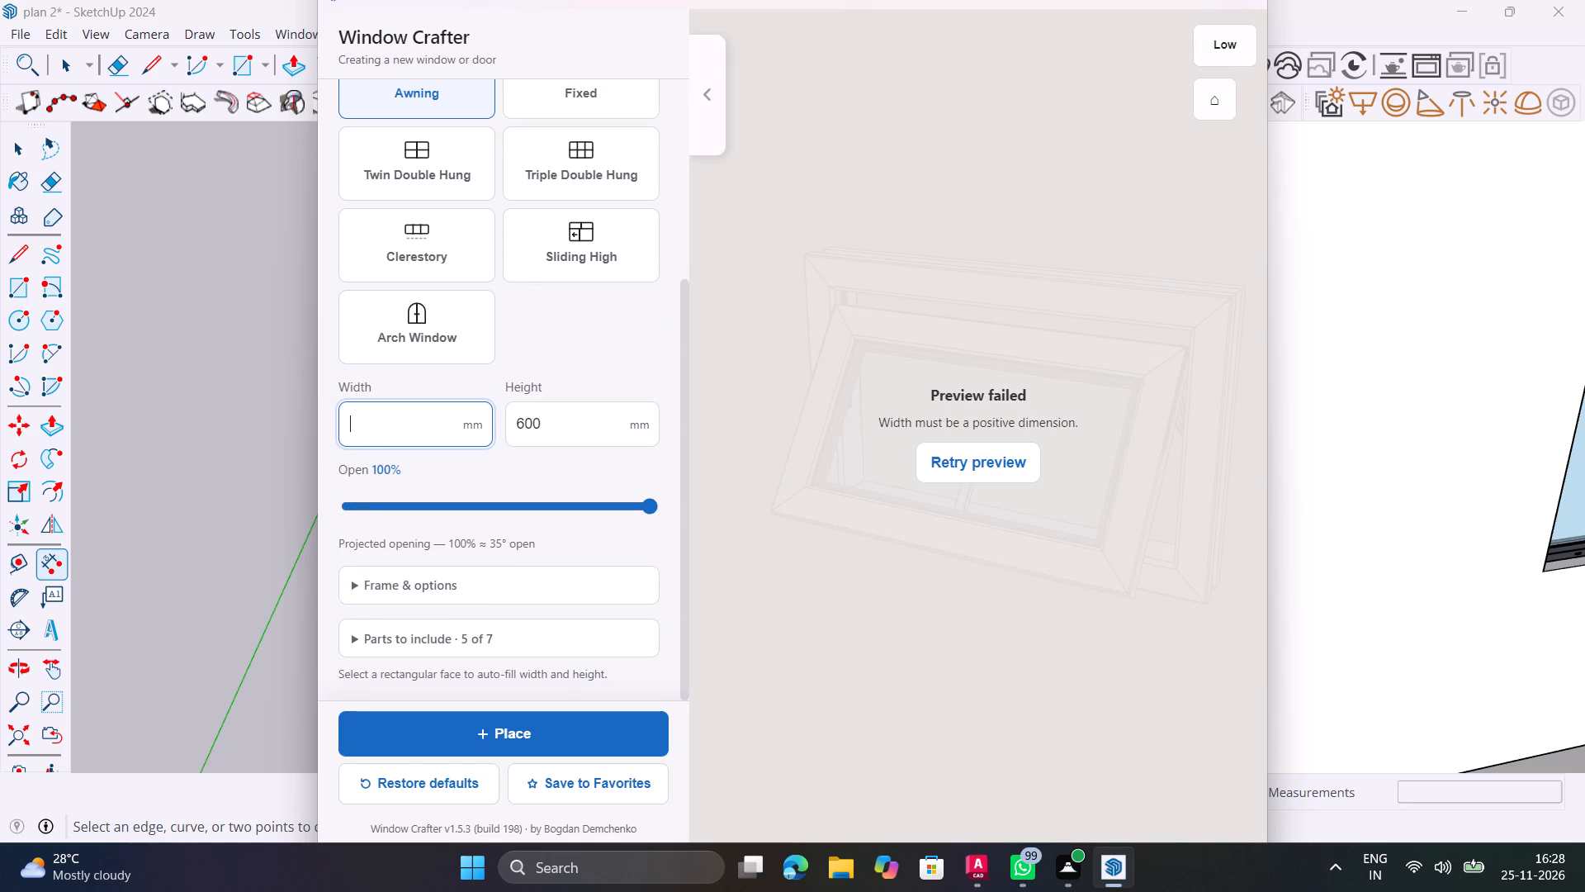
text(609)
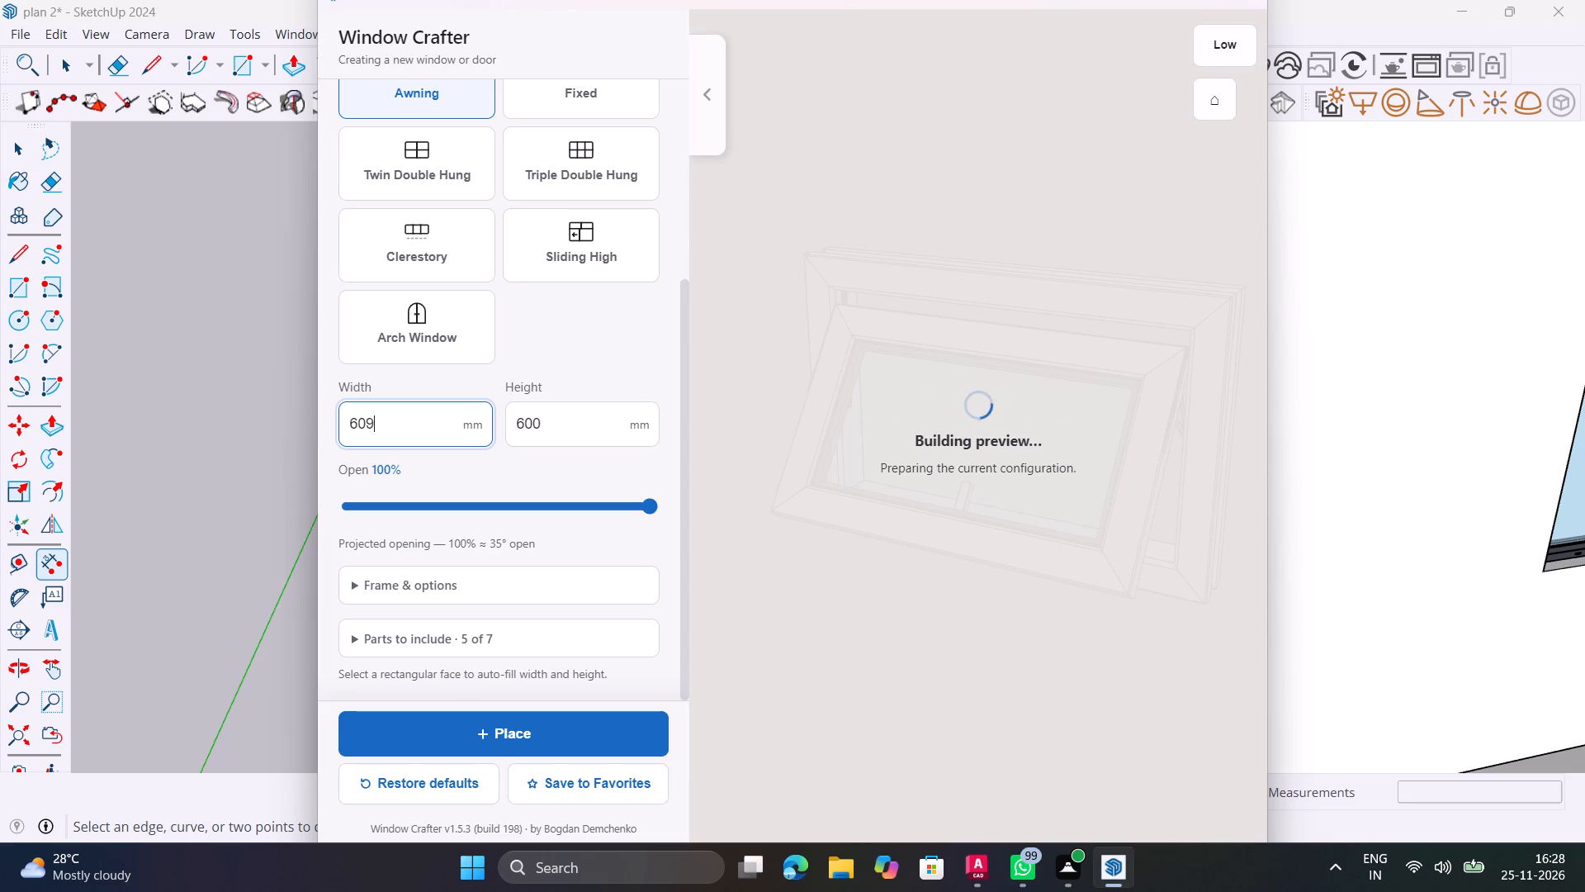
text(.6)
click(561, 428)
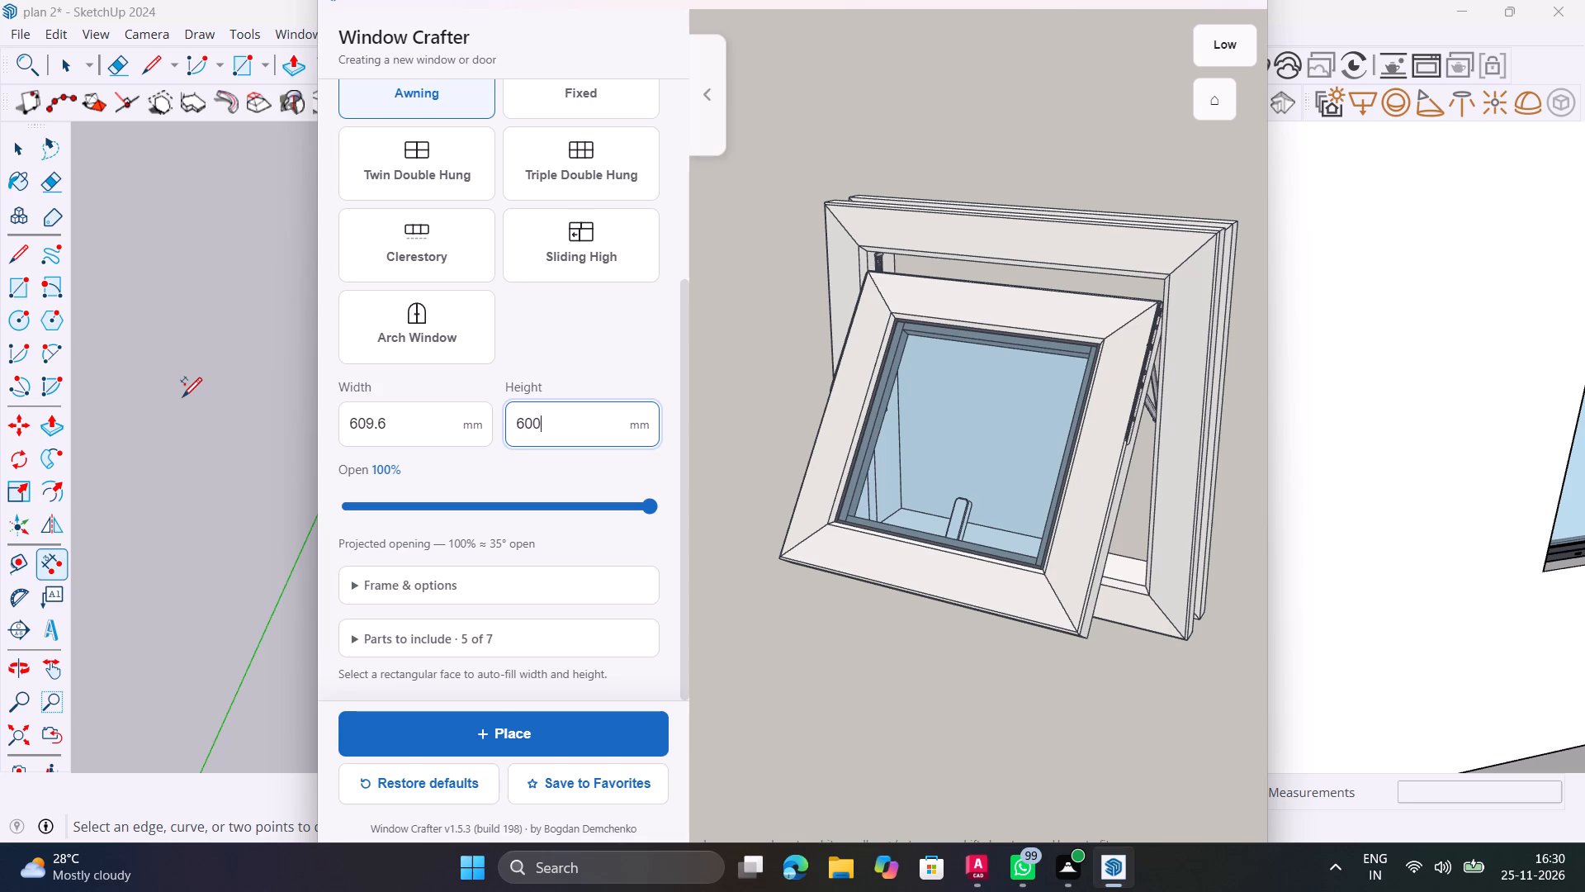
key(BackSpace)
key(BackSpace)
key(BackSpace)
key(BackSpace)
text(457)
key(period)
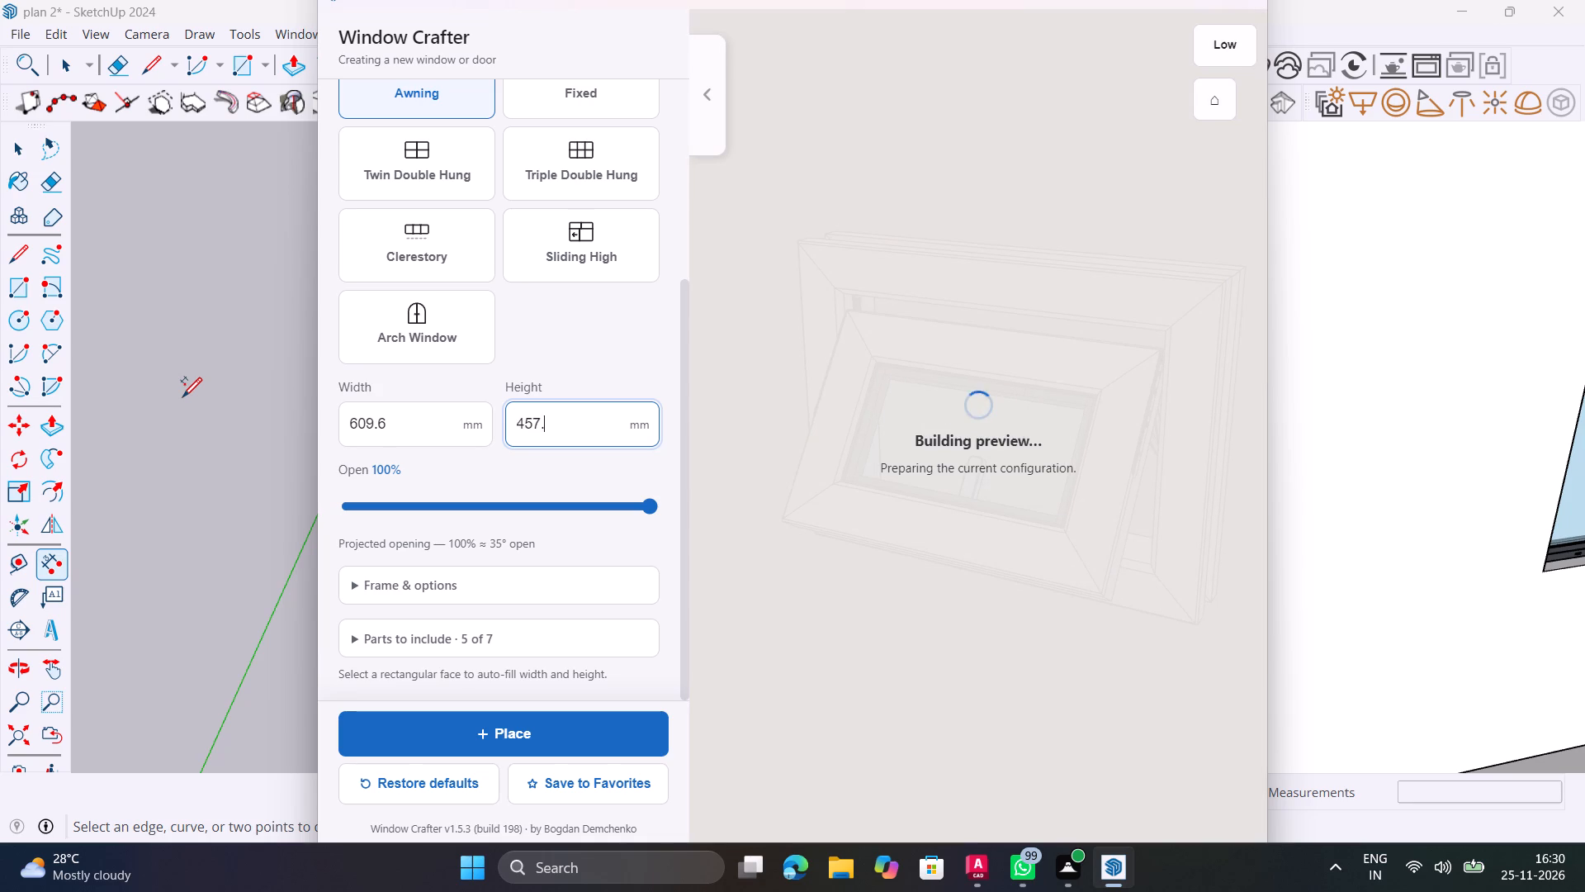
key(2)
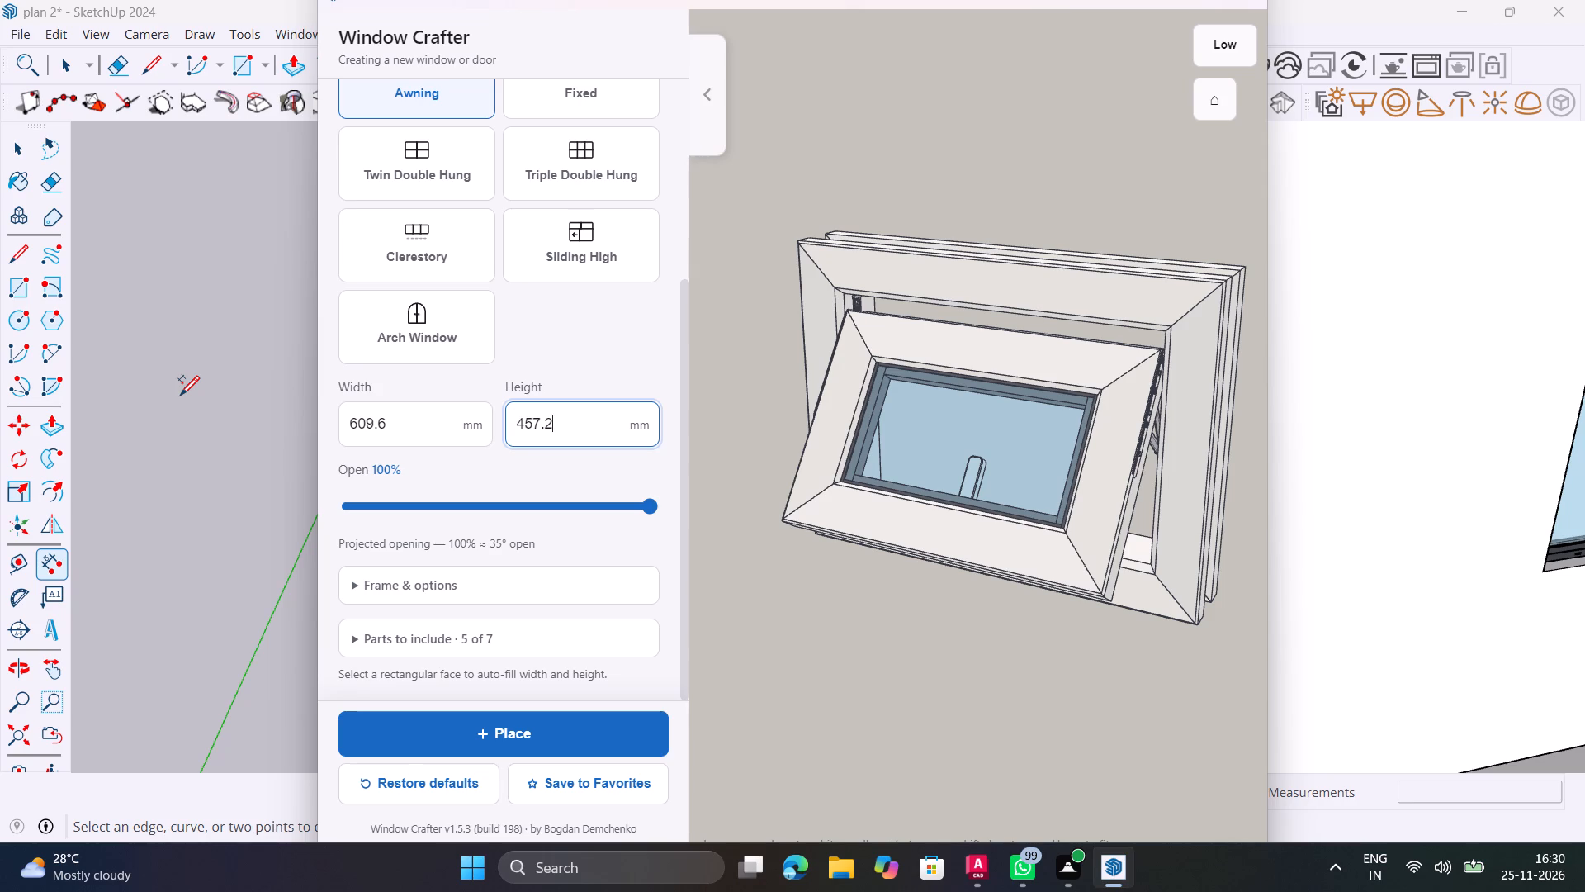
Set the awning window's frame colour to Anthracite Grey.
scroll(482, 553, down, 7)
scroll(513, 623, up, 2)
scroll(513, 623, down, 4)
click(499, 583)
scroll(499, 582, down, 4)
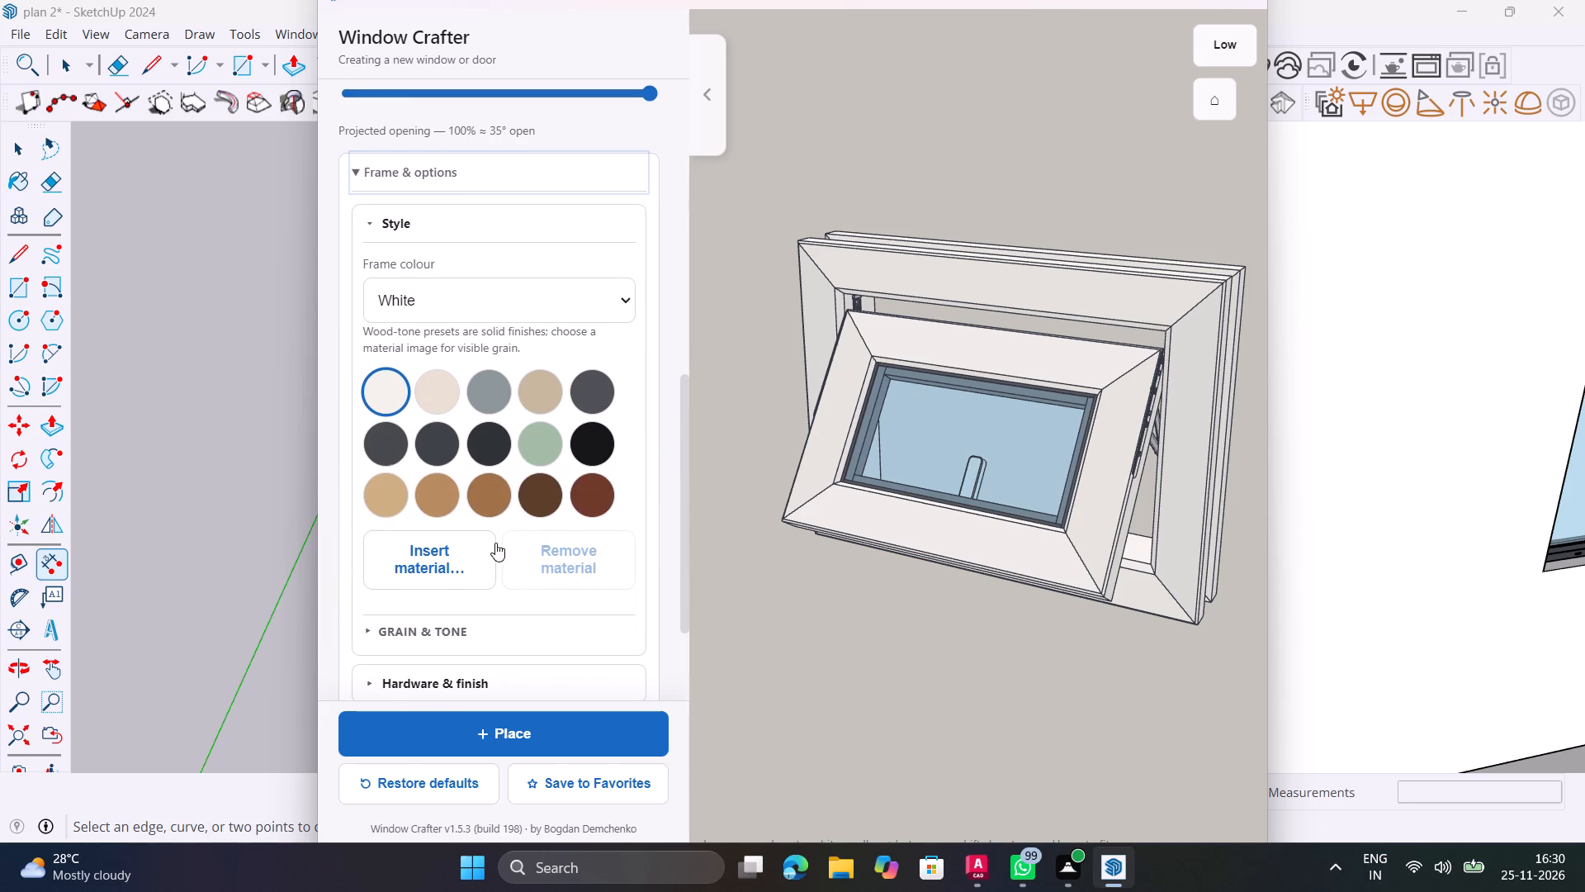
click(494, 444)
click(620, 295)
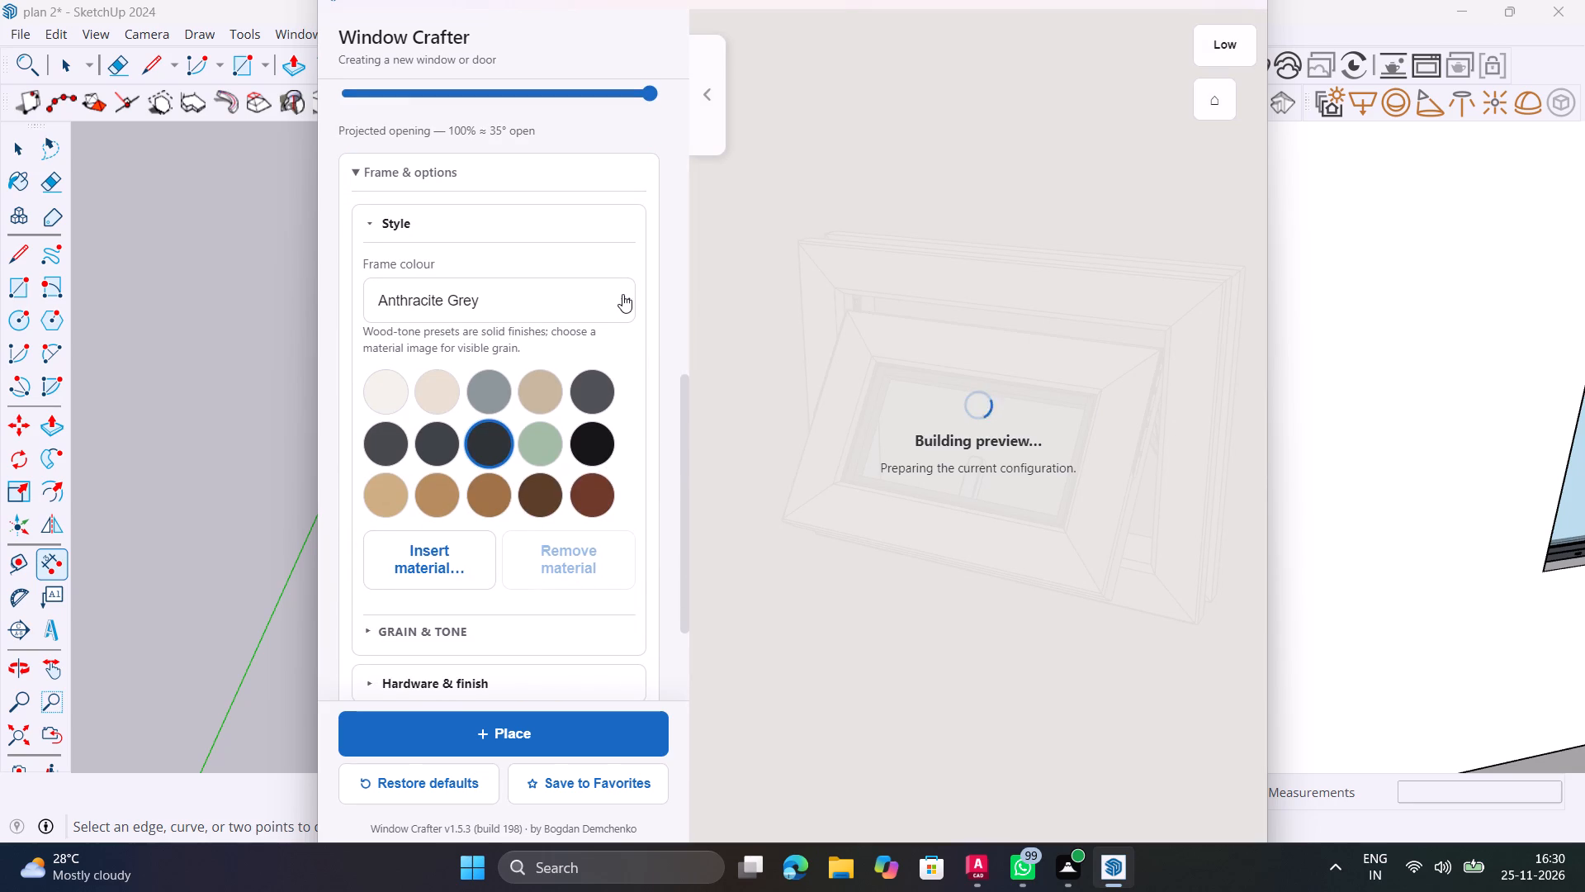
click(621, 303)
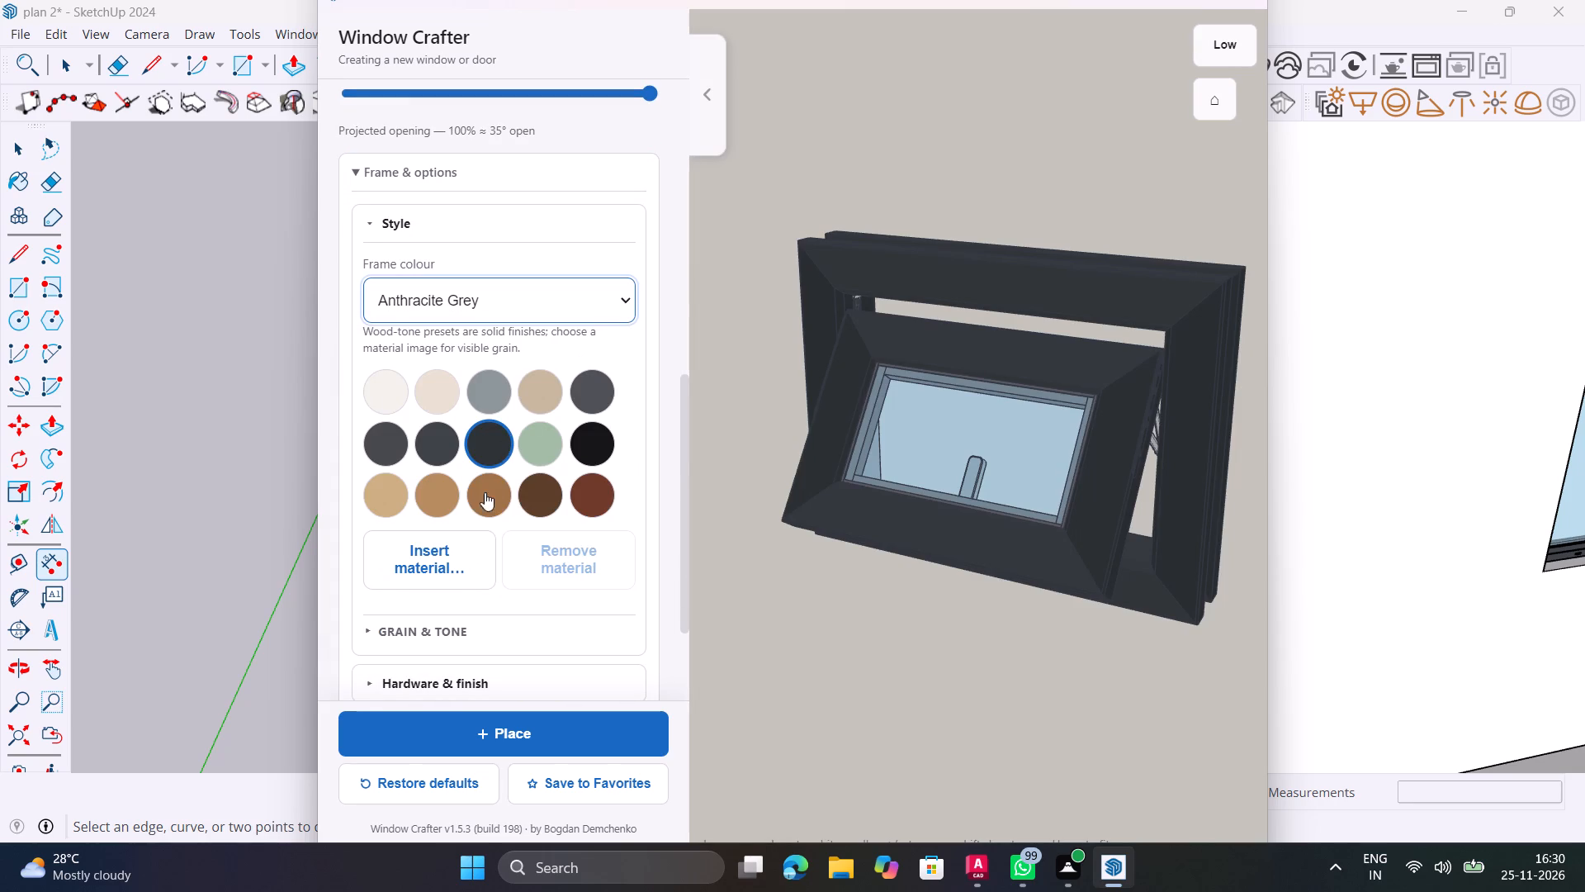
Set the awning window's frame profile to Slim Steel.
scroll(535, 557, down, 3)
click(511, 562)
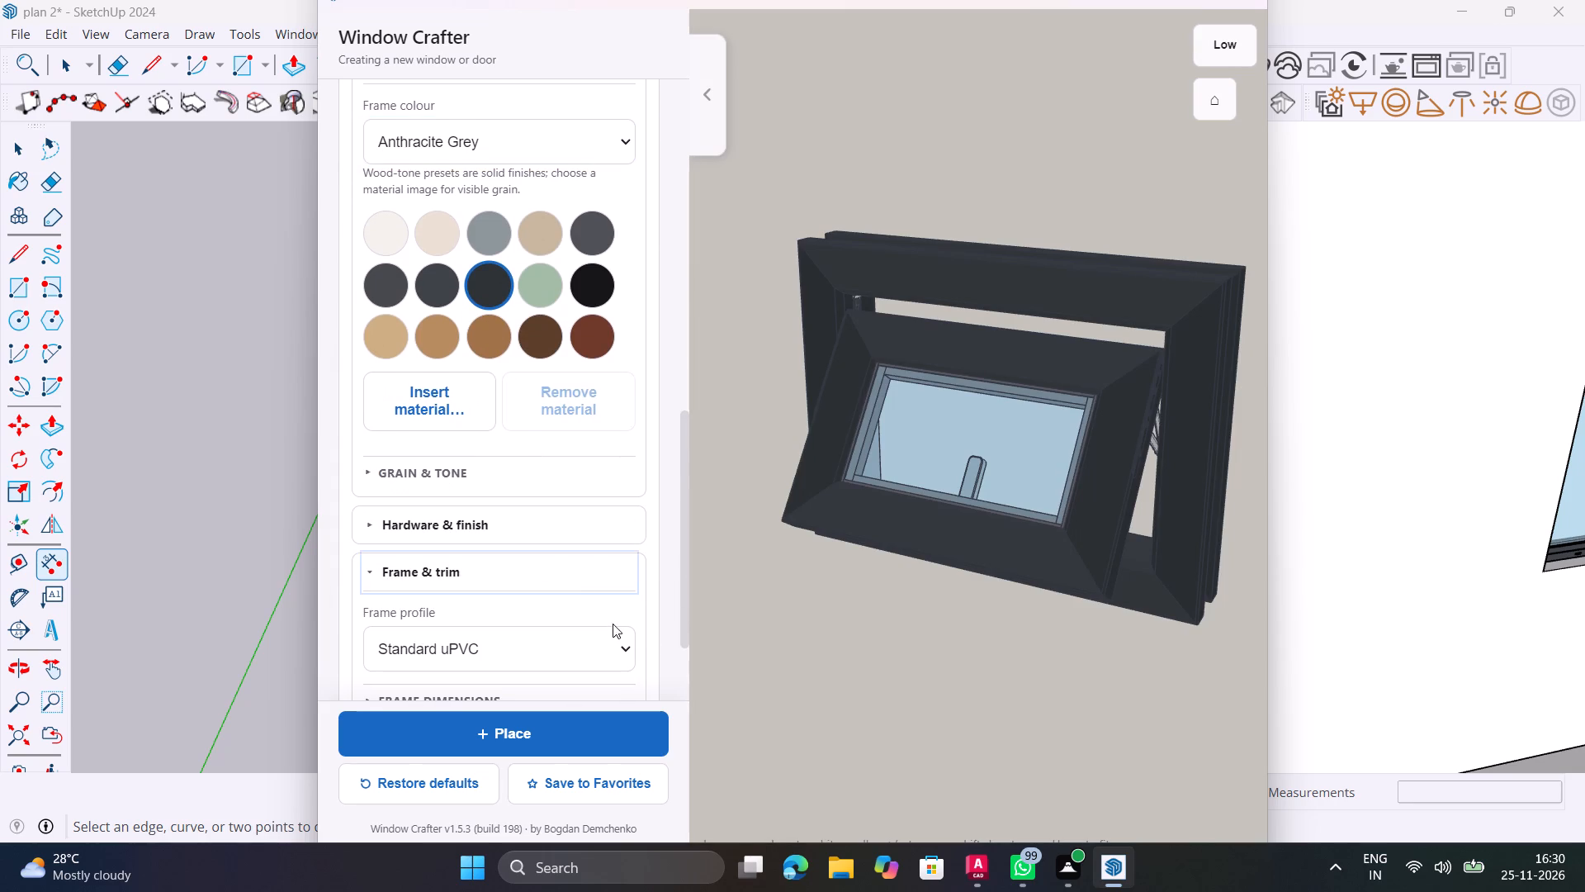
scroll(615, 634, down, 1)
click(623, 549)
click(502, 614)
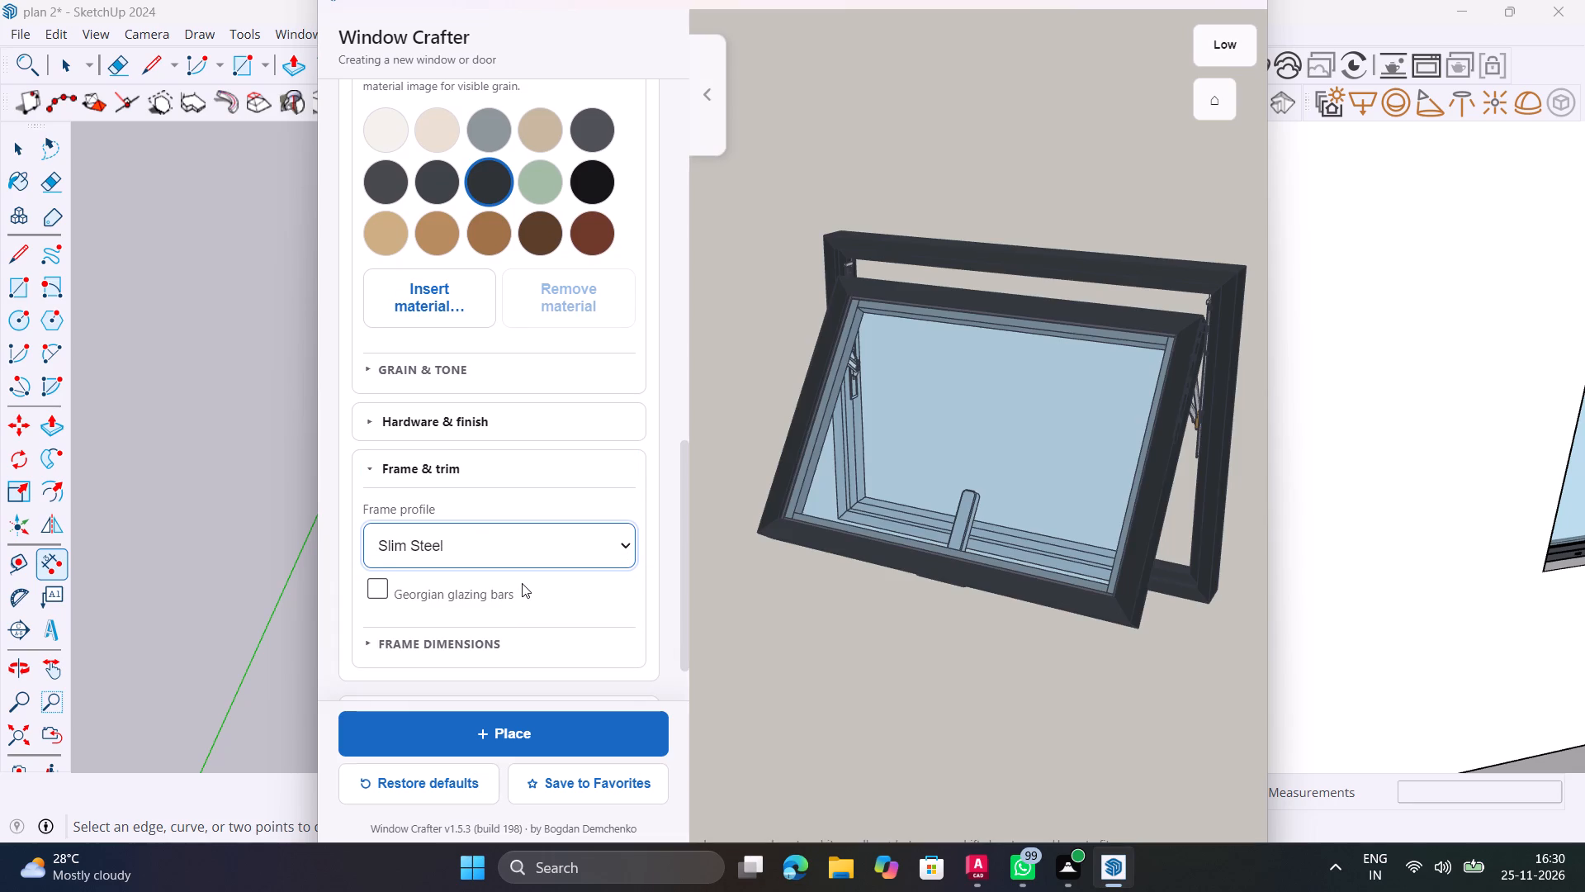
Place the configured awning window on the open ground away from the house and close Window Crafter.
click(542, 720)
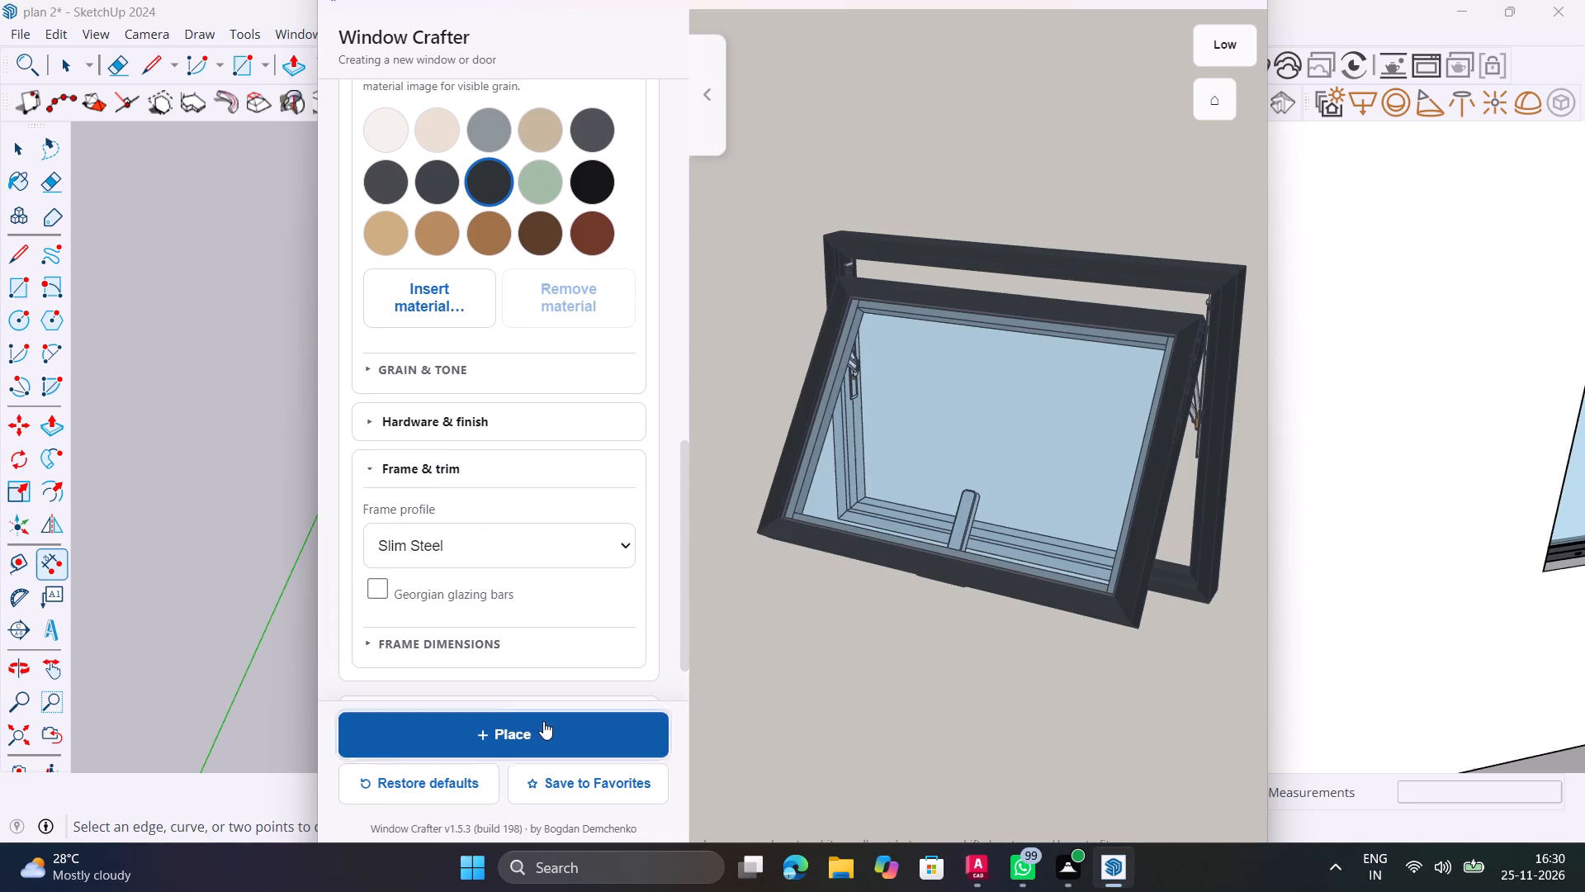
click(217, 588)
scroll(244, 584, up, 6)
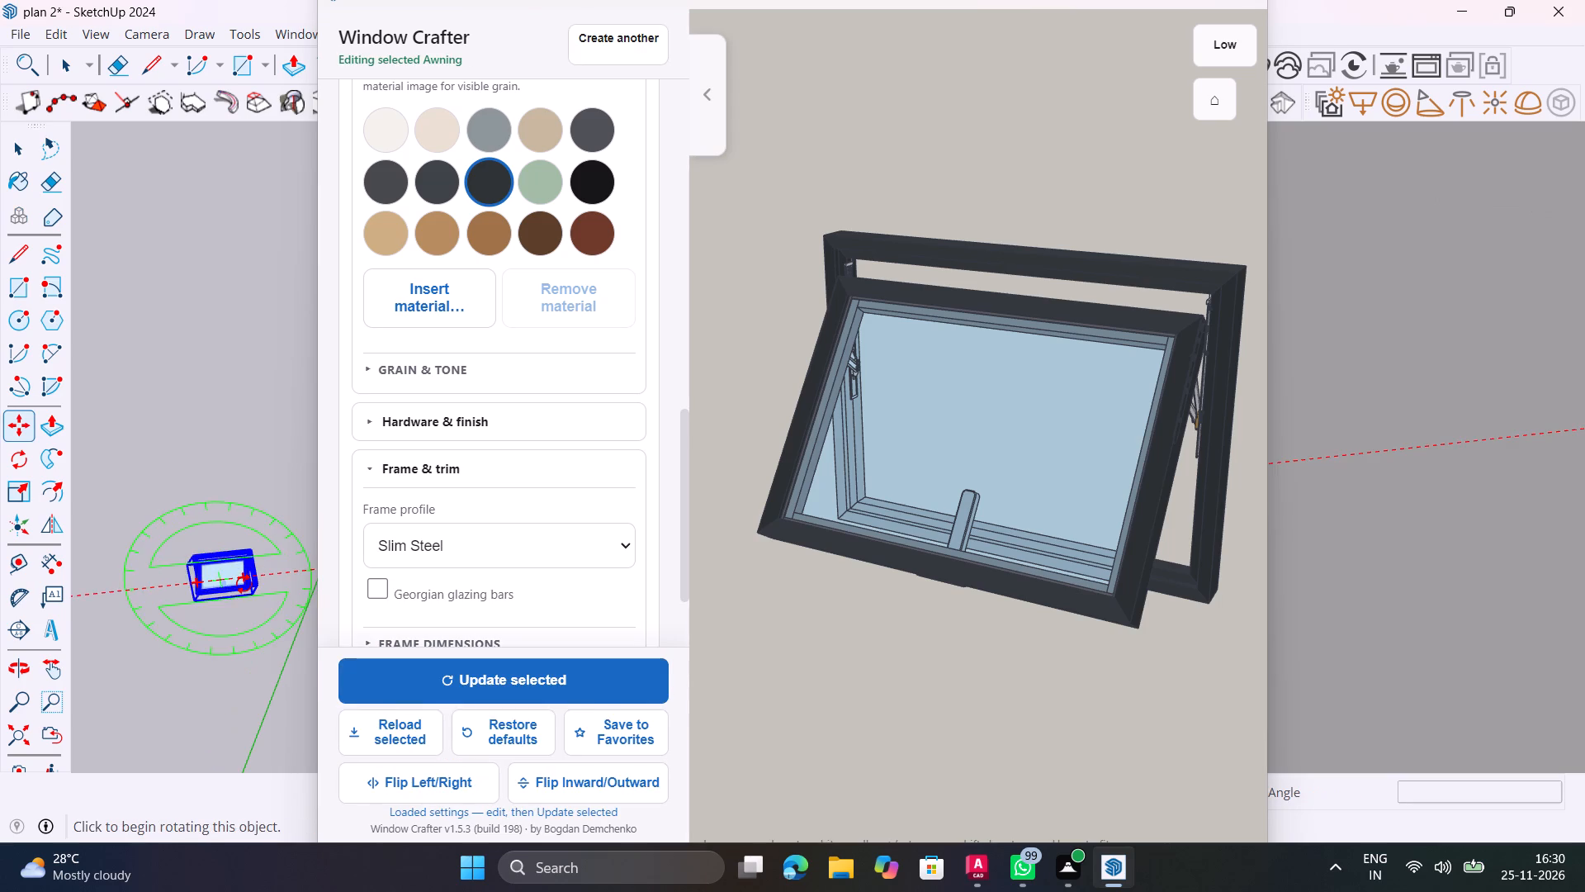
scroll(319, 181, up, 5)
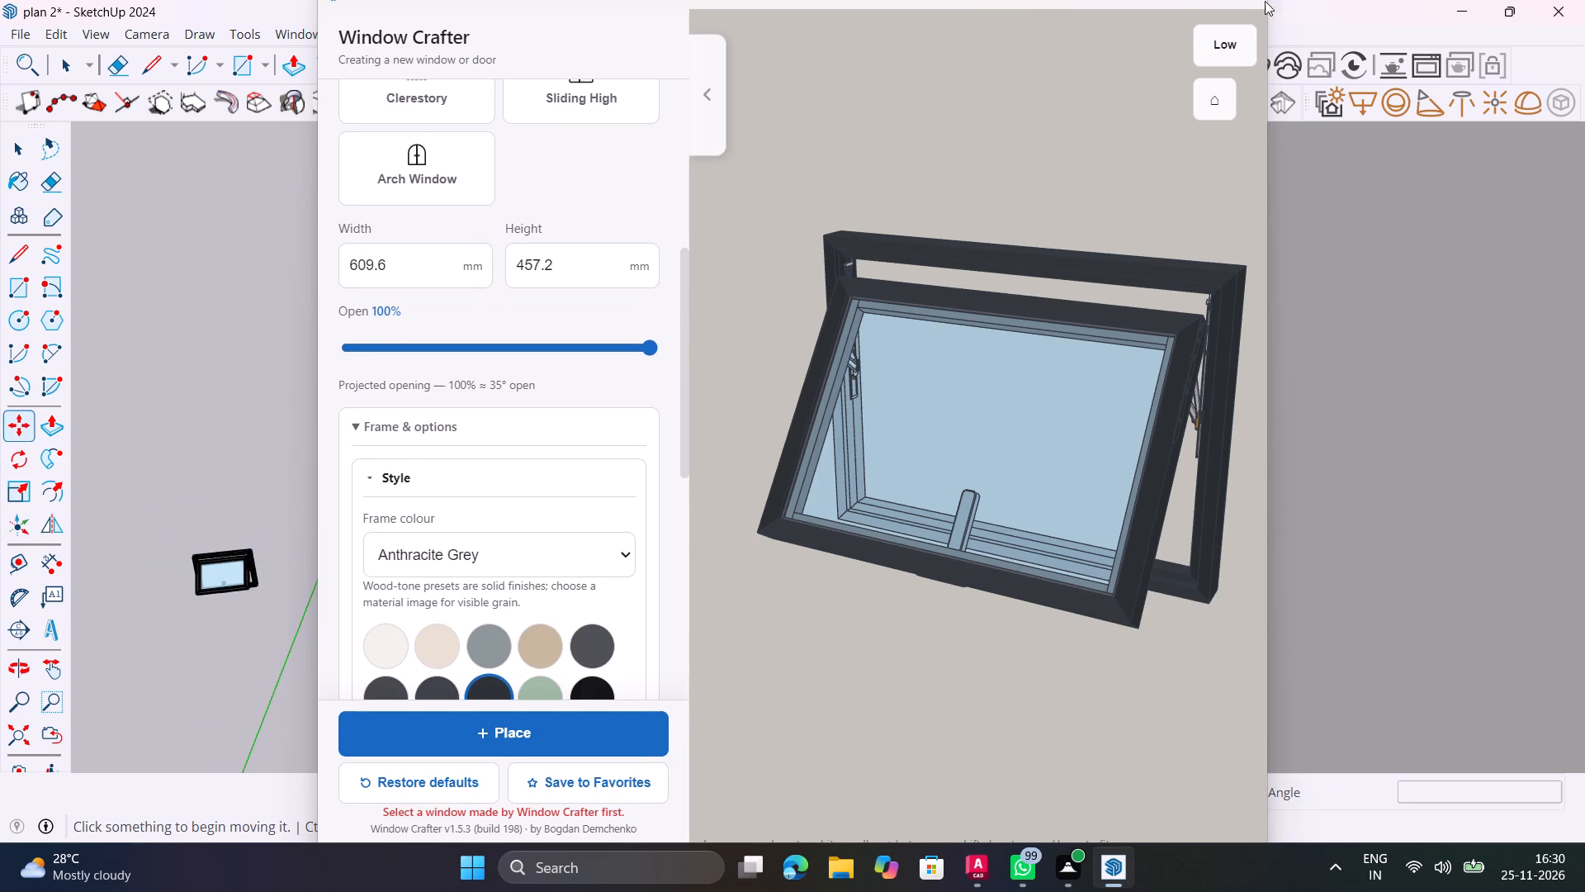
click(1256, 1)
Move the awning window from the open ground to the plot area just in front of the house's ground-floor opening.
scroll(1034, 367, down, 13)
key(v)
key(space)
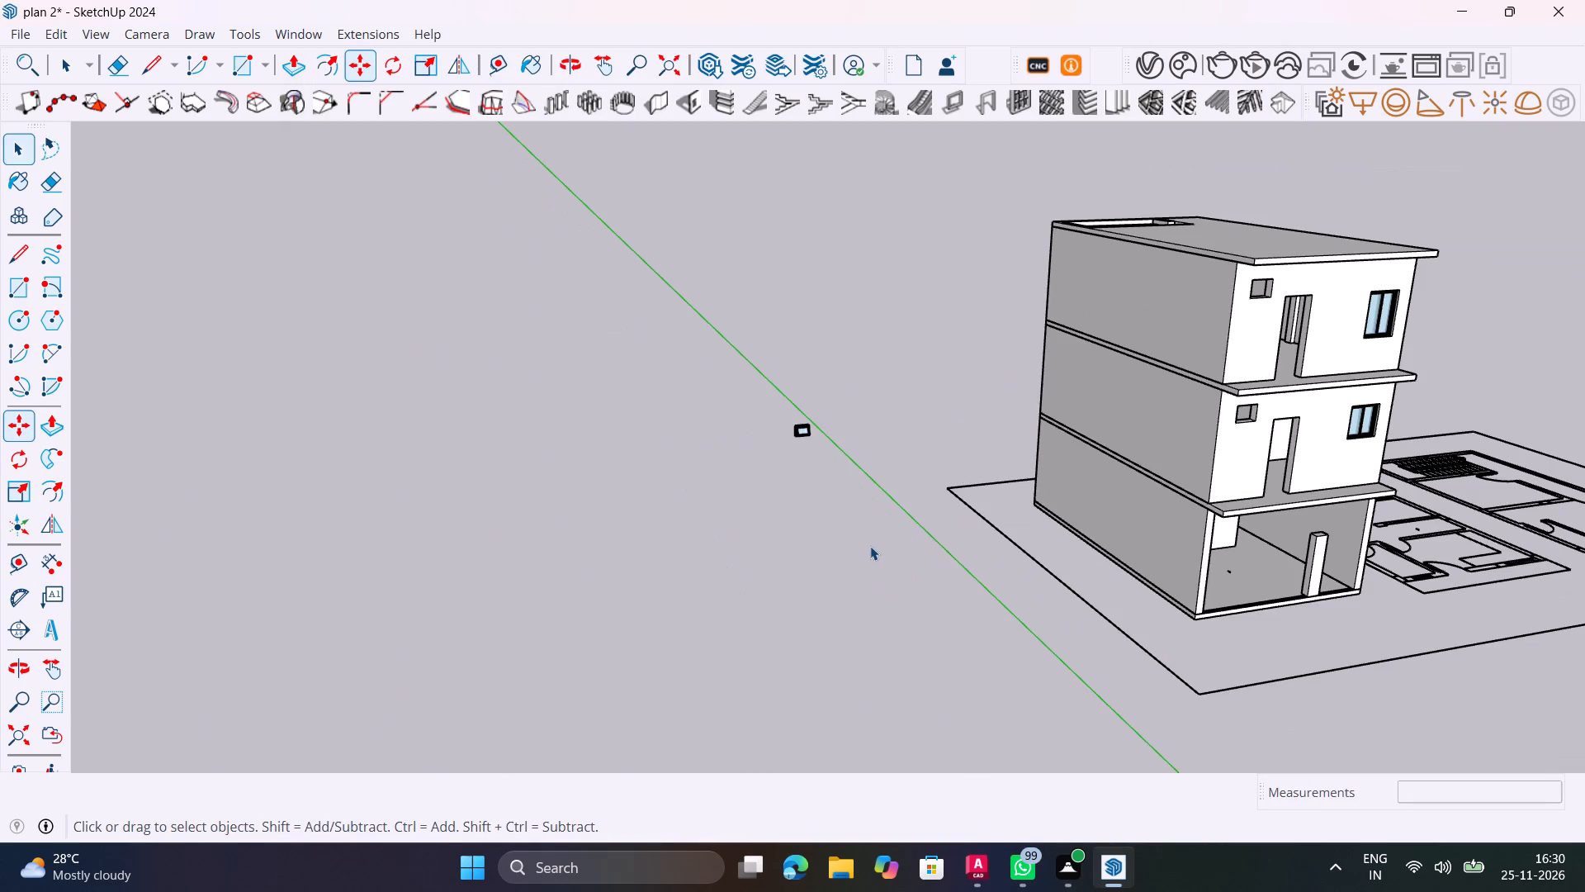
scroll(865, 542, up, 6)
shift+middle_drag(807, 540, 687, 491)
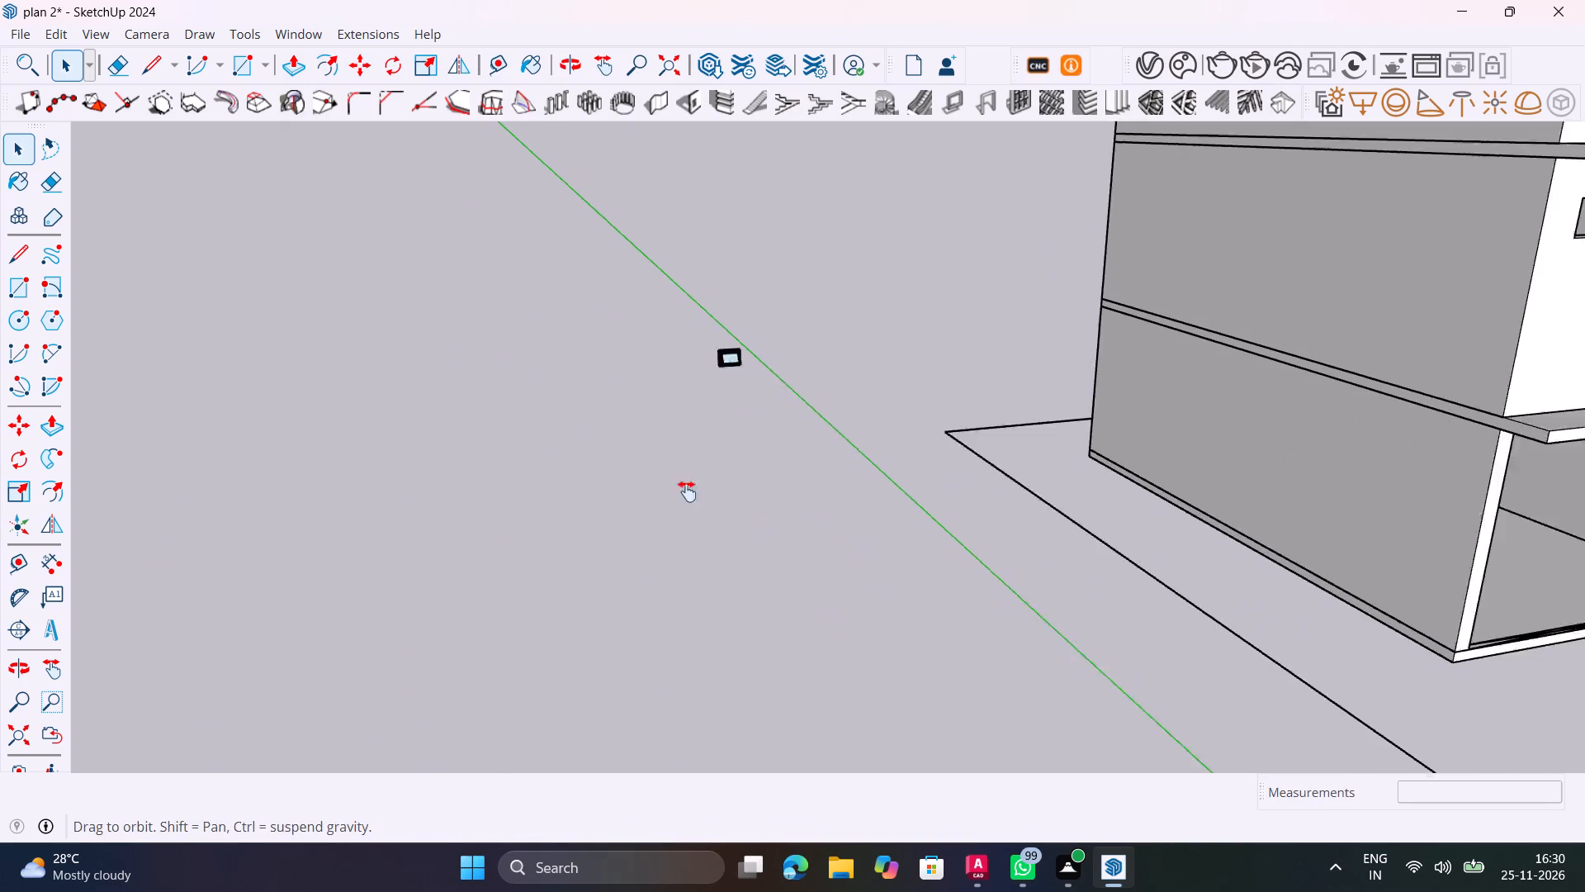
shift+middle_drag(687, 491, 615, 469)
scroll(589, 298, up, 5)
click(609, 315)
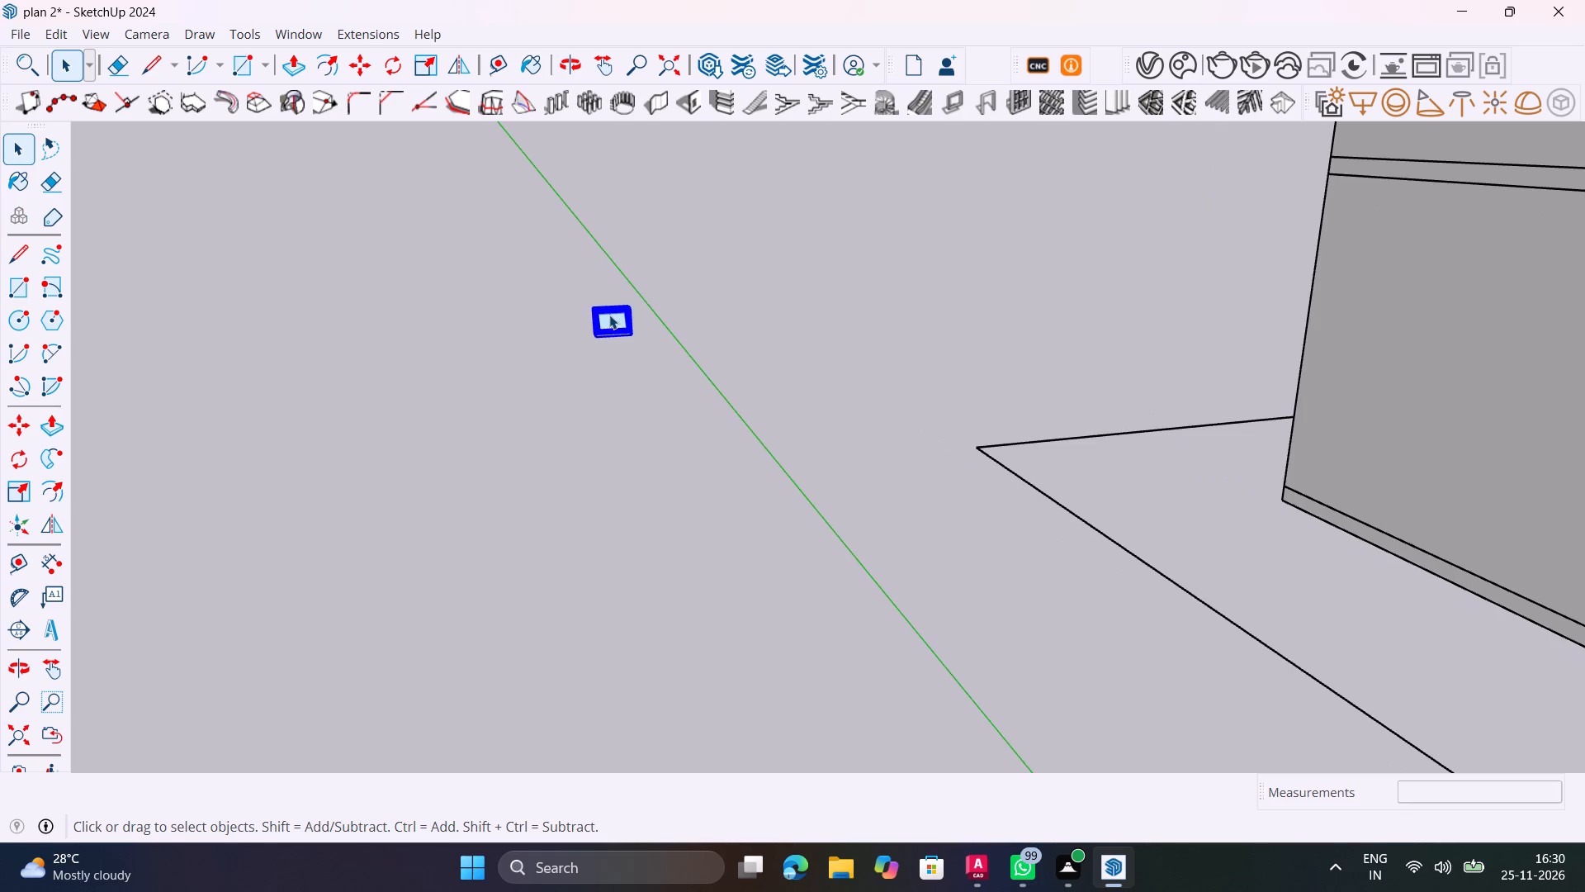
key(m)
click(598, 333)
scroll(665, 415, down, 19)
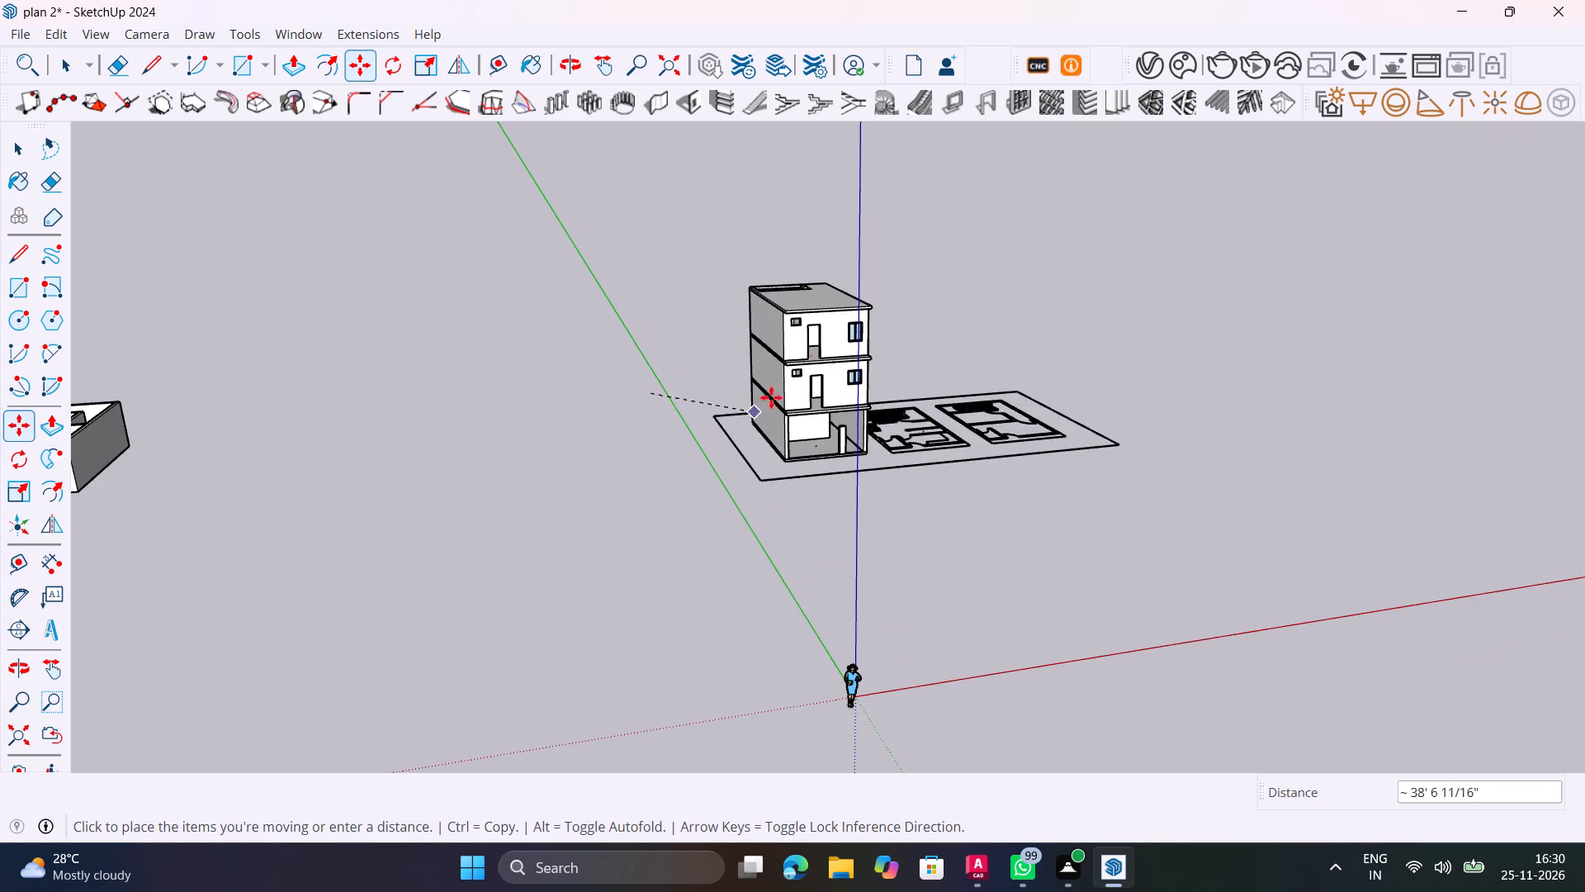
scroll(811, 325, up, 20)
scroll(811, 325, up, 12)
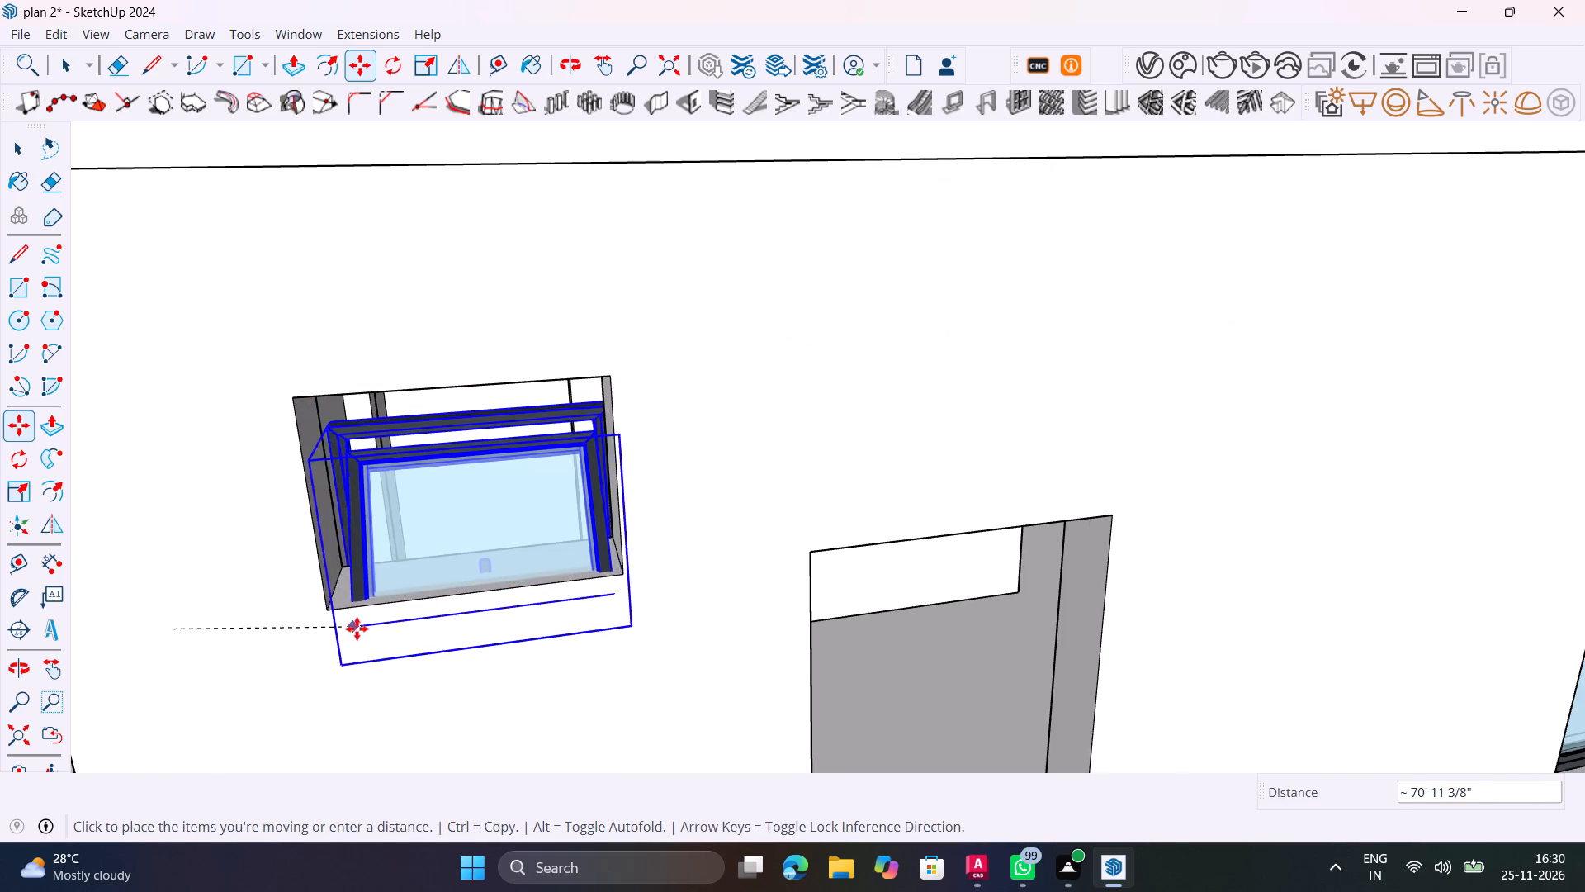
middle_drag(412, 601, 800, 508)
scroll(800, 508, down, 13)
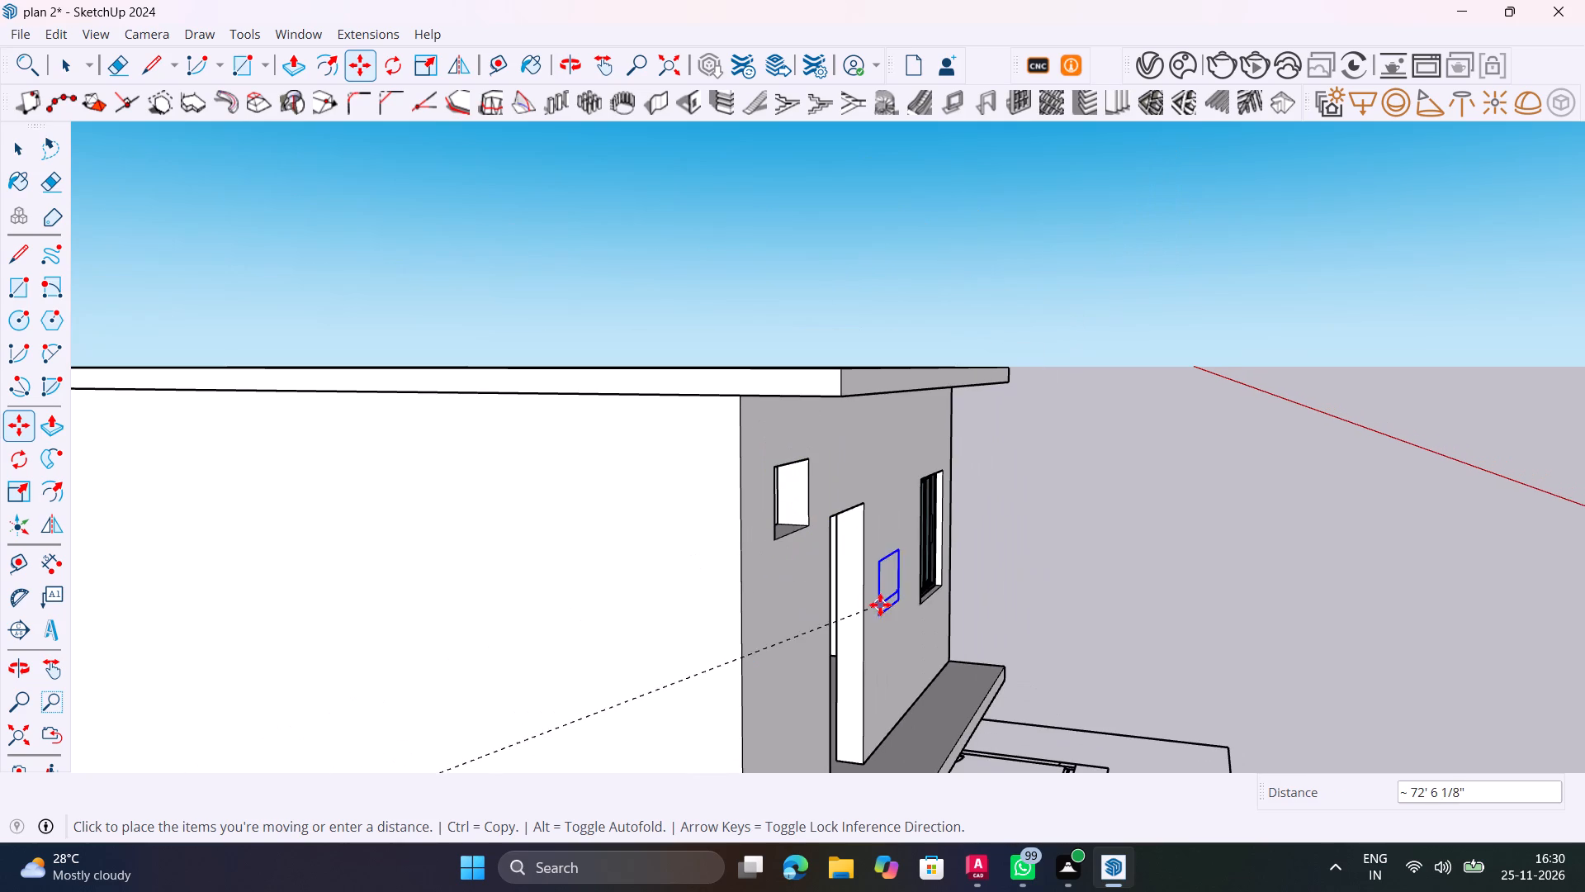
scroll(959, 693, down, 8)
shift+middle_drag(1115, 741, 984, 698)
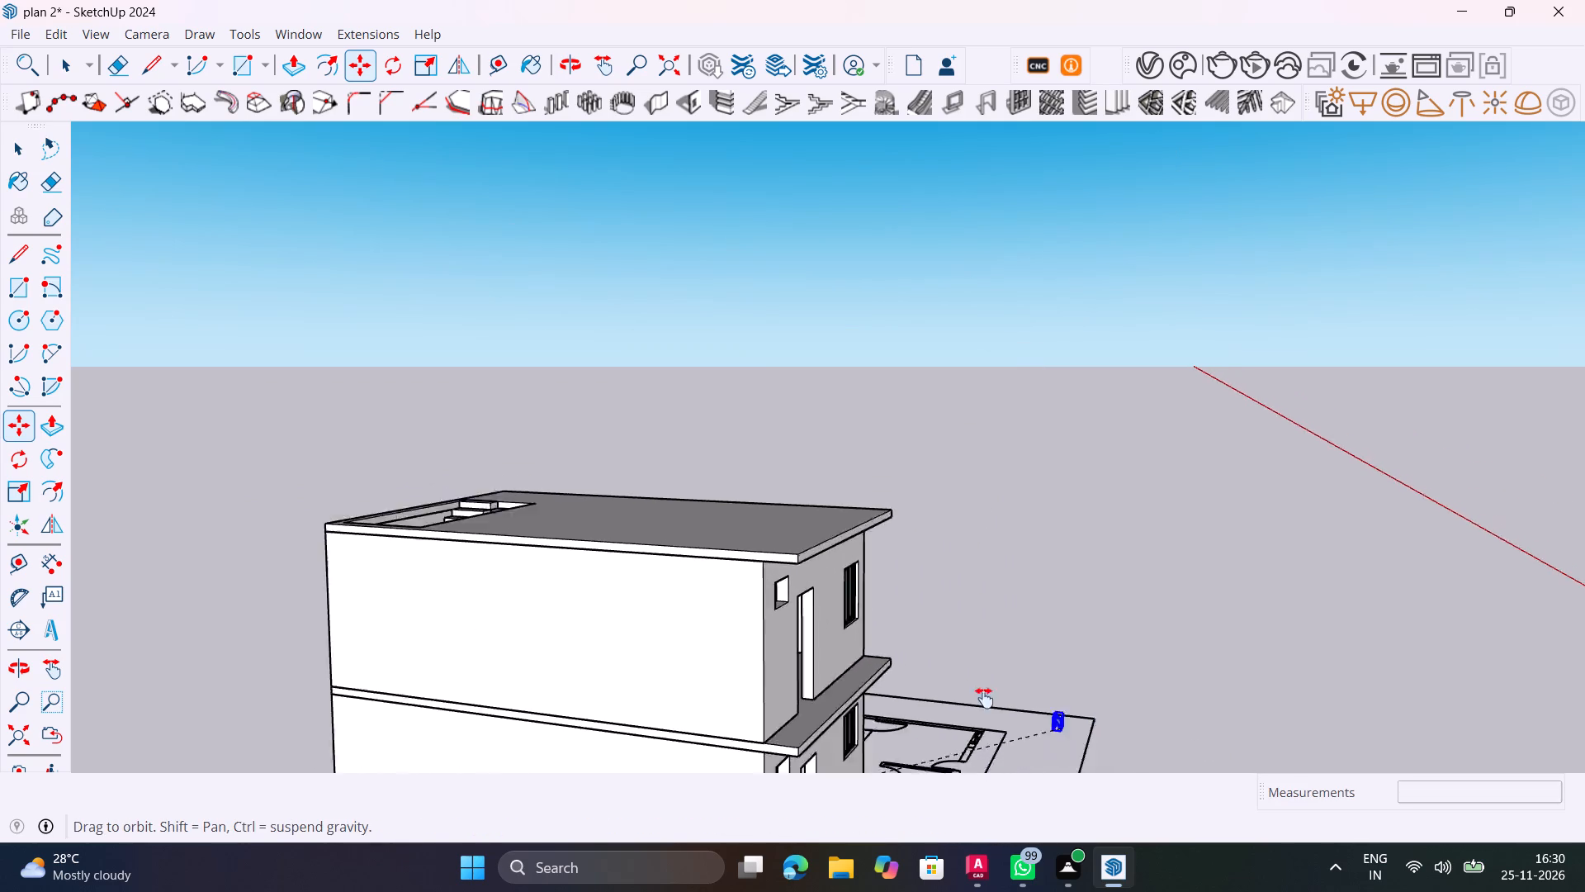
shift+middle_drag(984, 698, 634, 368)
scroll(382, 511, down, 1)
middle_drag(386, 510, 764, 828)
scroll(325, 483, down, 8)
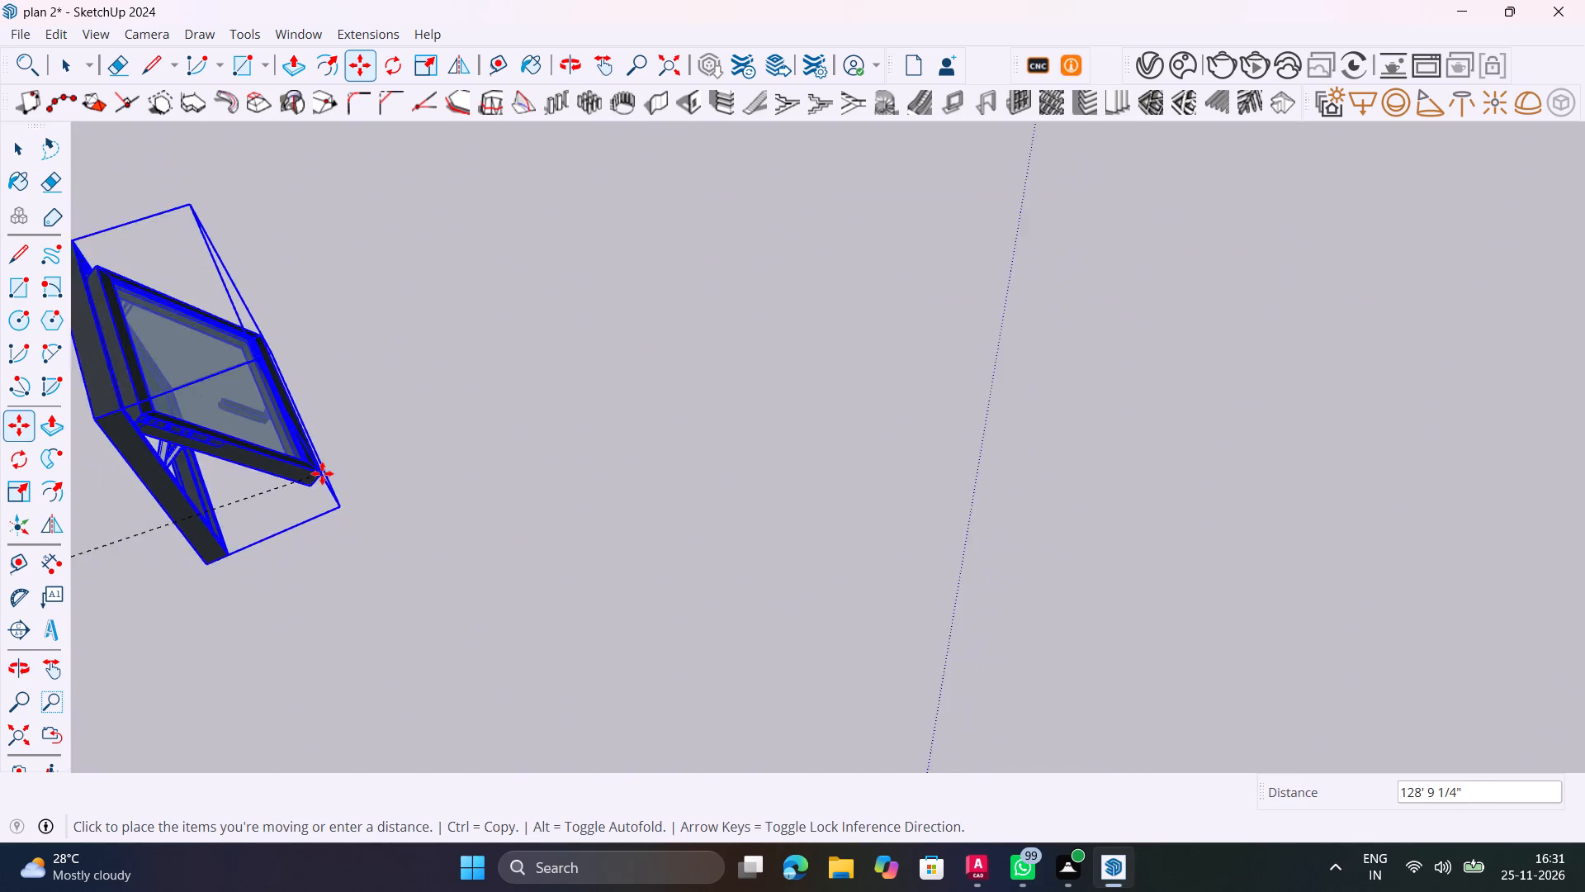
scroll(322, 473, down, 20)
scroll(322, 473, down, 9)
shift+middle_drag(356, 539, 258, 572)
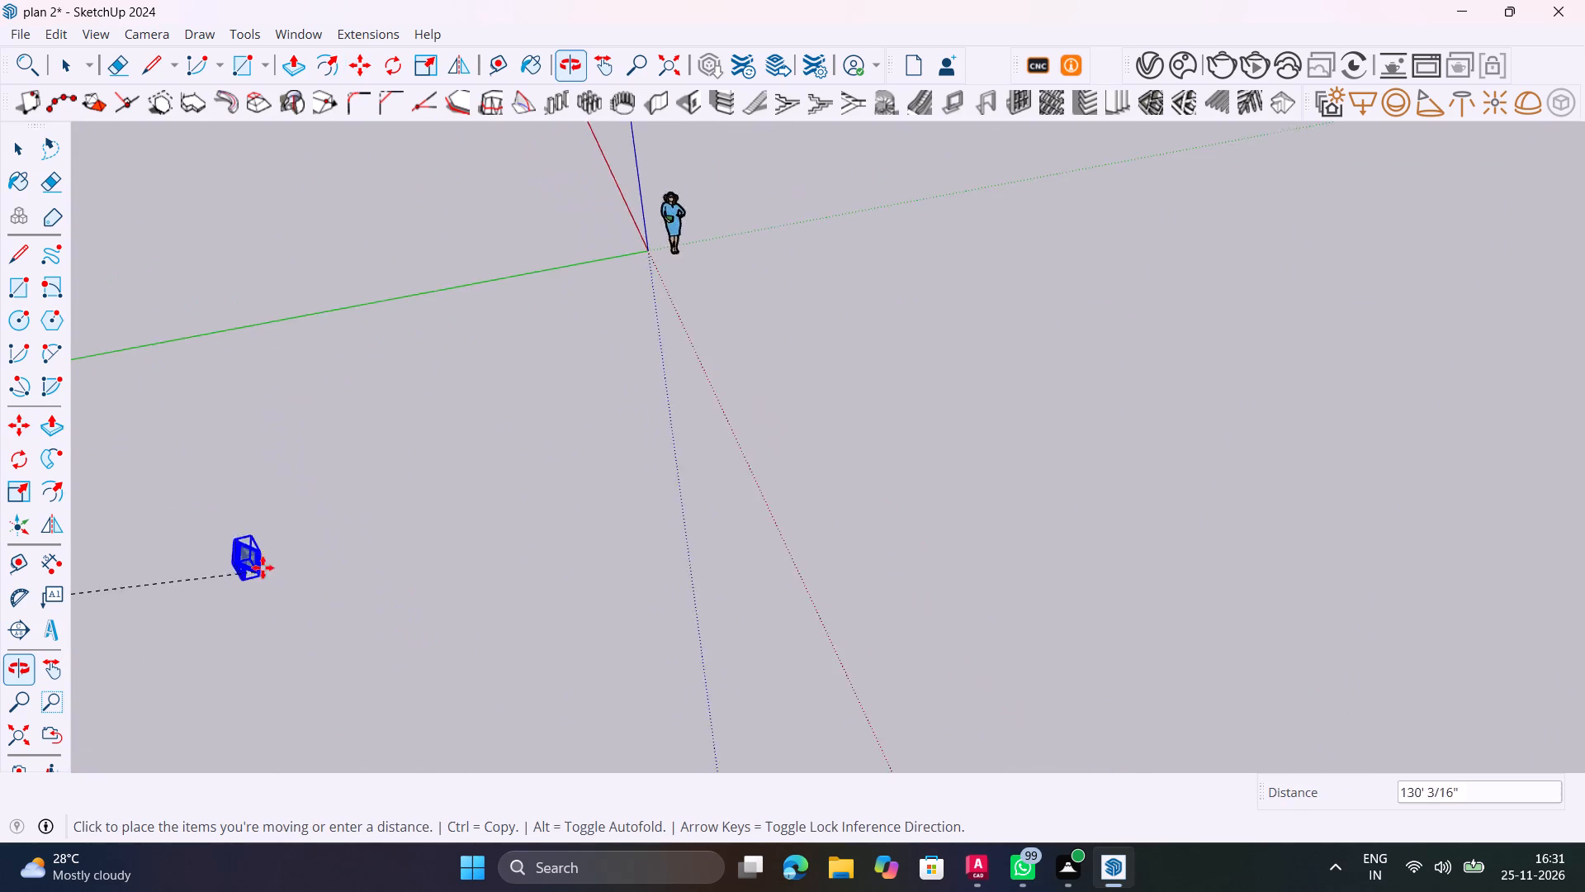
scroll(278, 539, down, 17)
shift+middle_drag(296, 516, 508, 452)
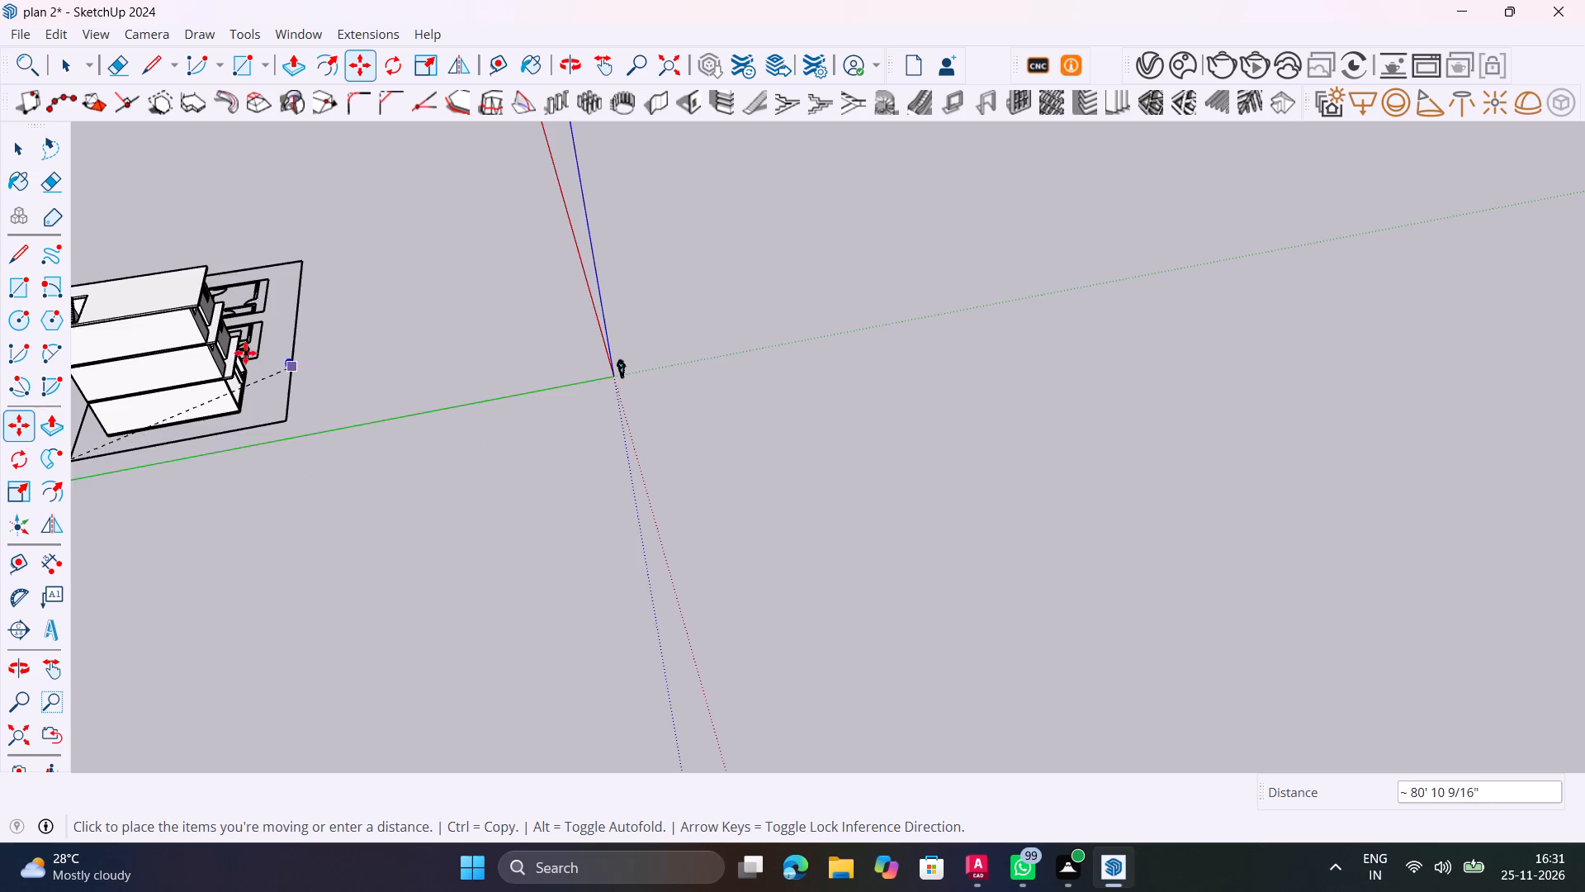
scroll(245, 353, up, 18)
click(442, 581)
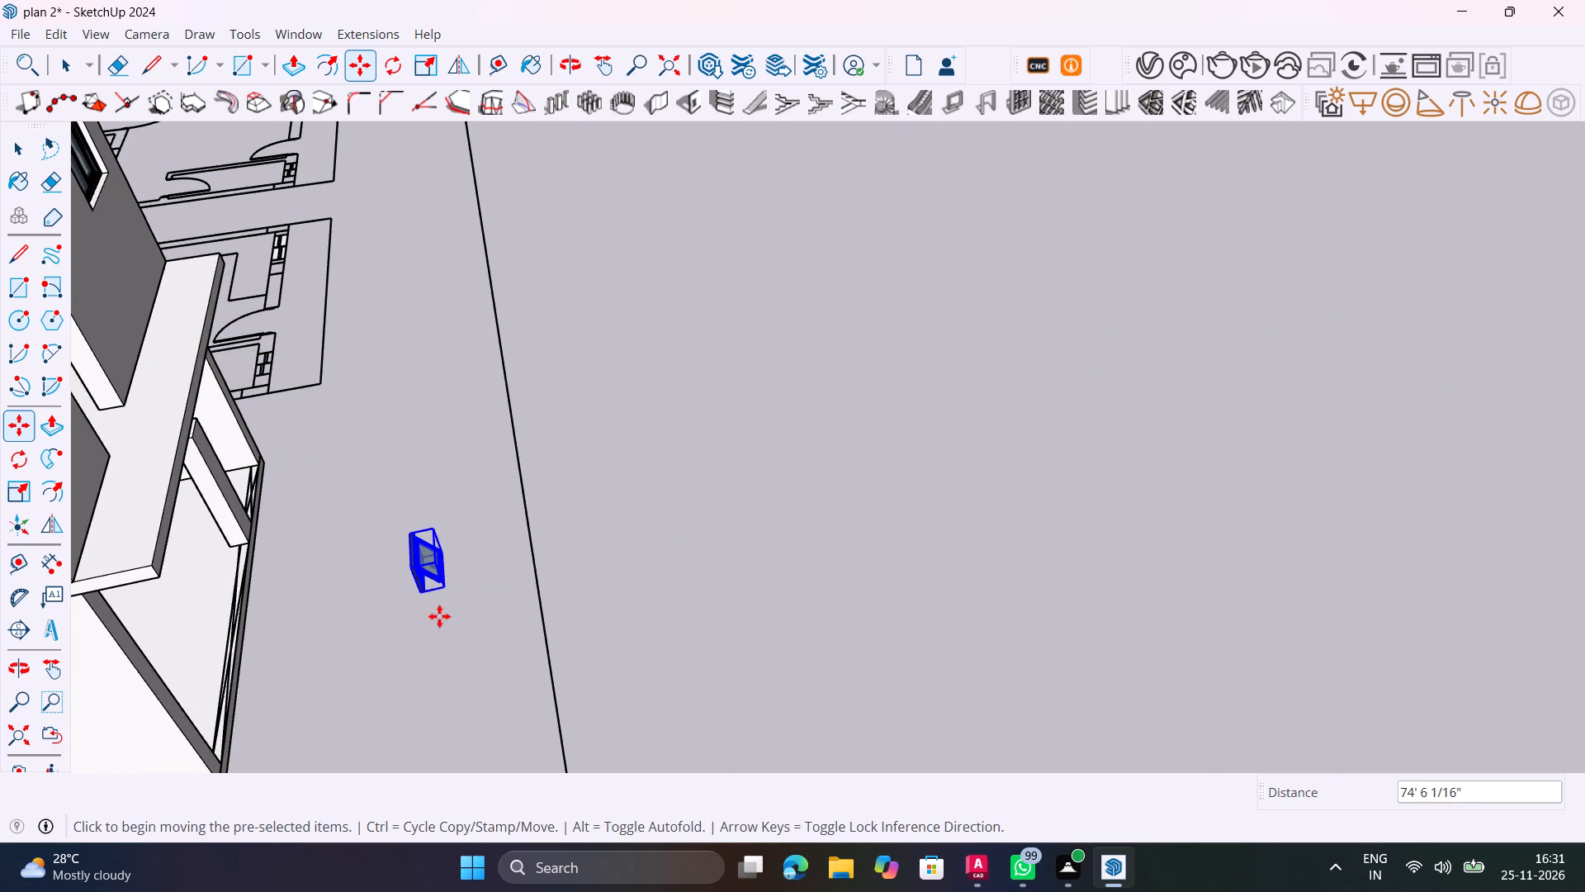
key(space)
middle_drag(462, 673, 15, 620)
click(520, 425)
Move the awning window by its lower frame corner to the lower corner of the middle storey's small front-wall opening.
middle_drag(474, 471, 260, 474)
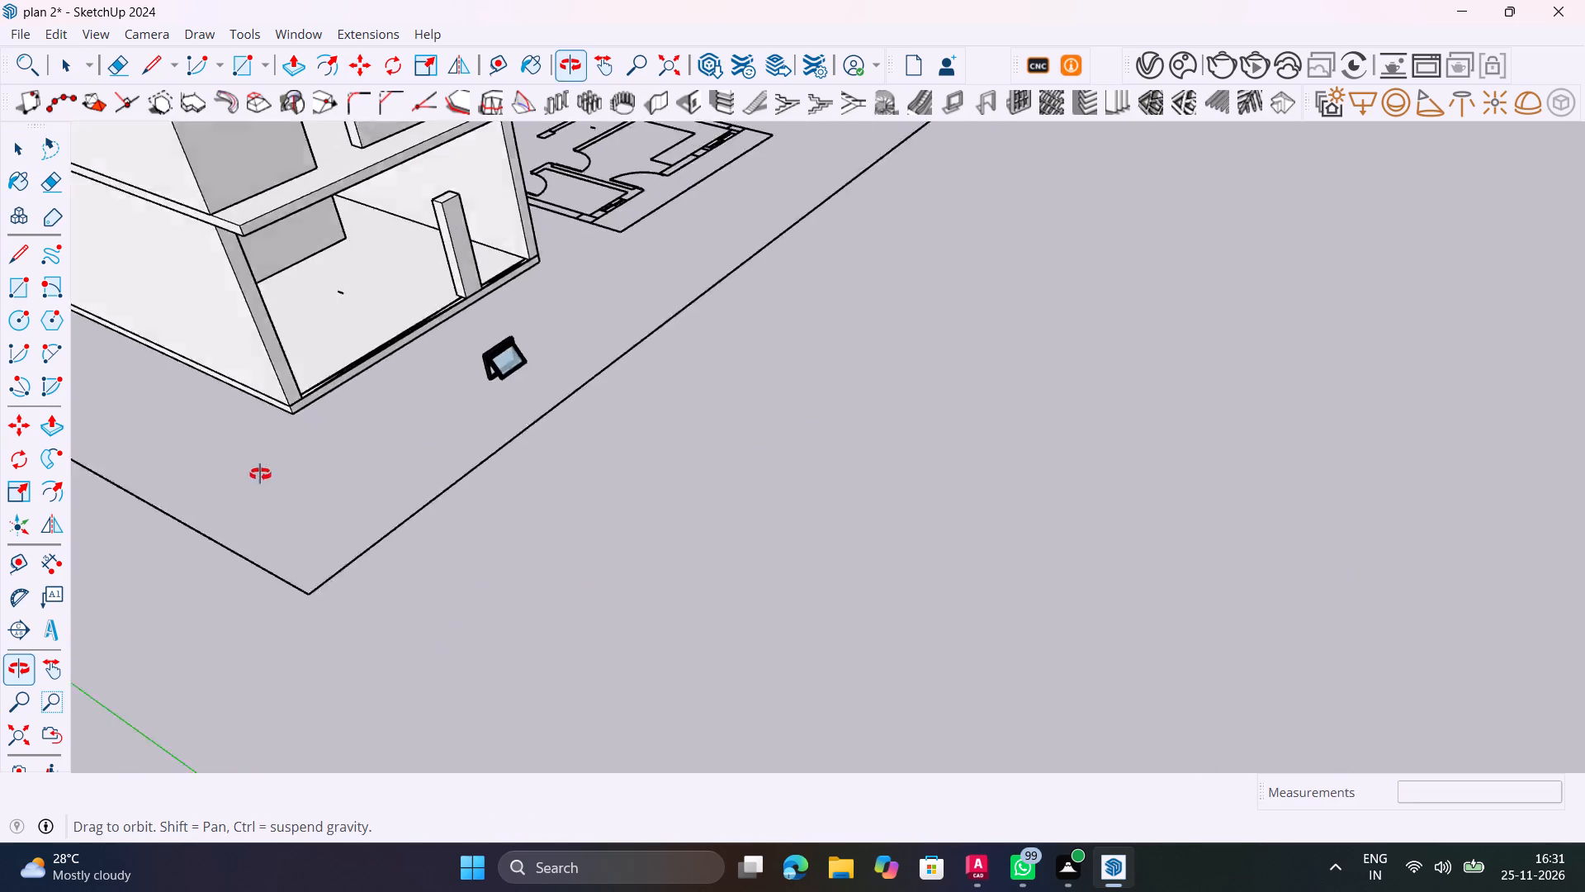
middle_drag(260, 474, 253, 473)
scroll(492, 329, up, 19)
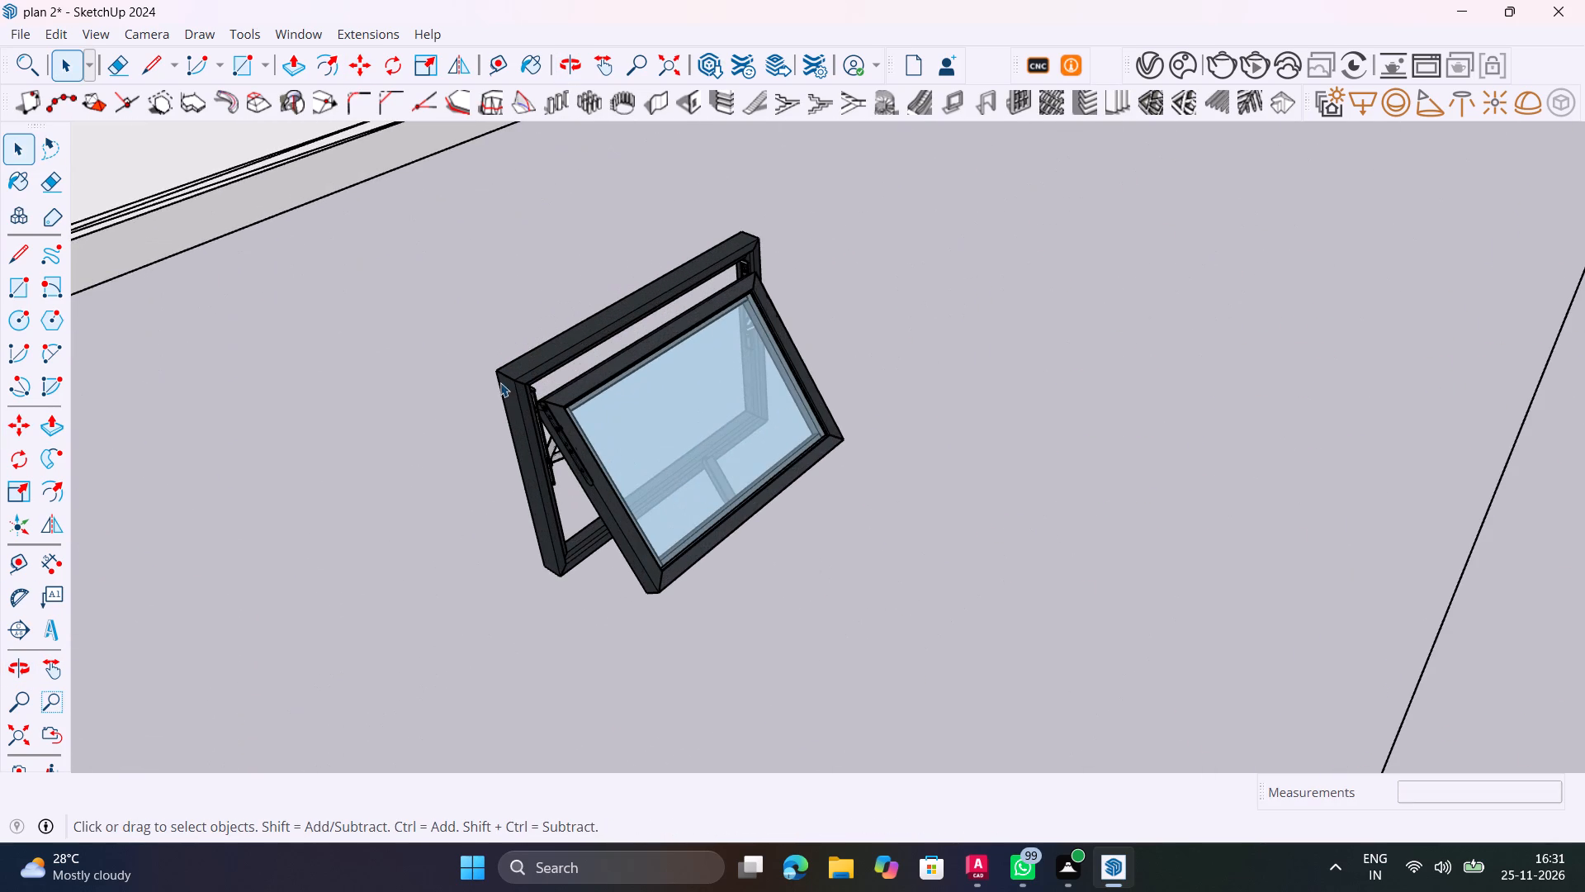
scroll(528, 524, up, 15)
click(567, 584)
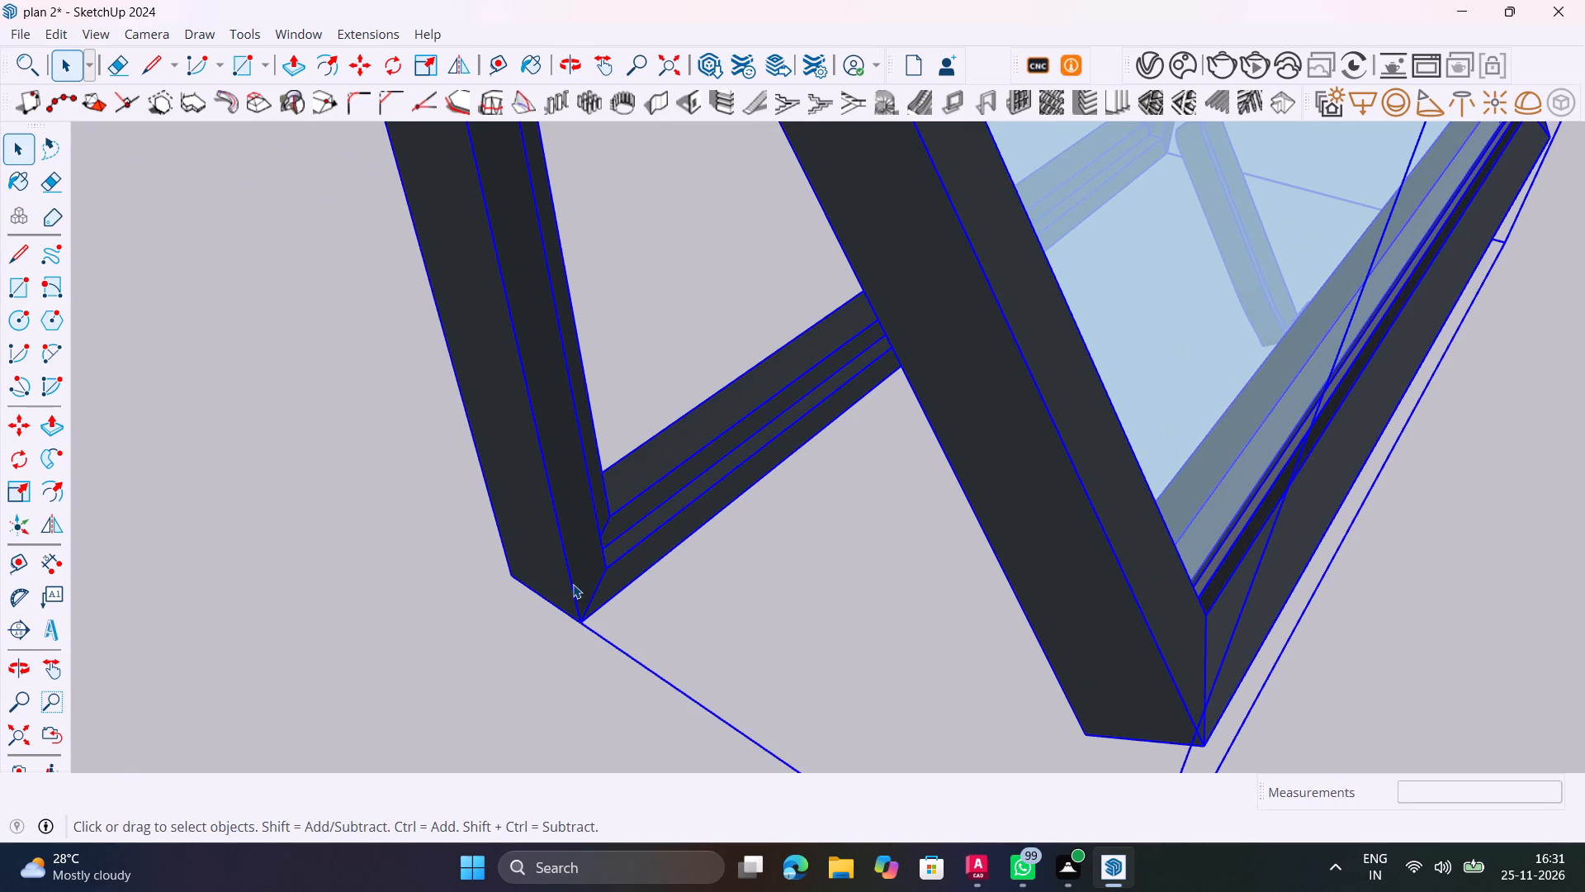
key(m)
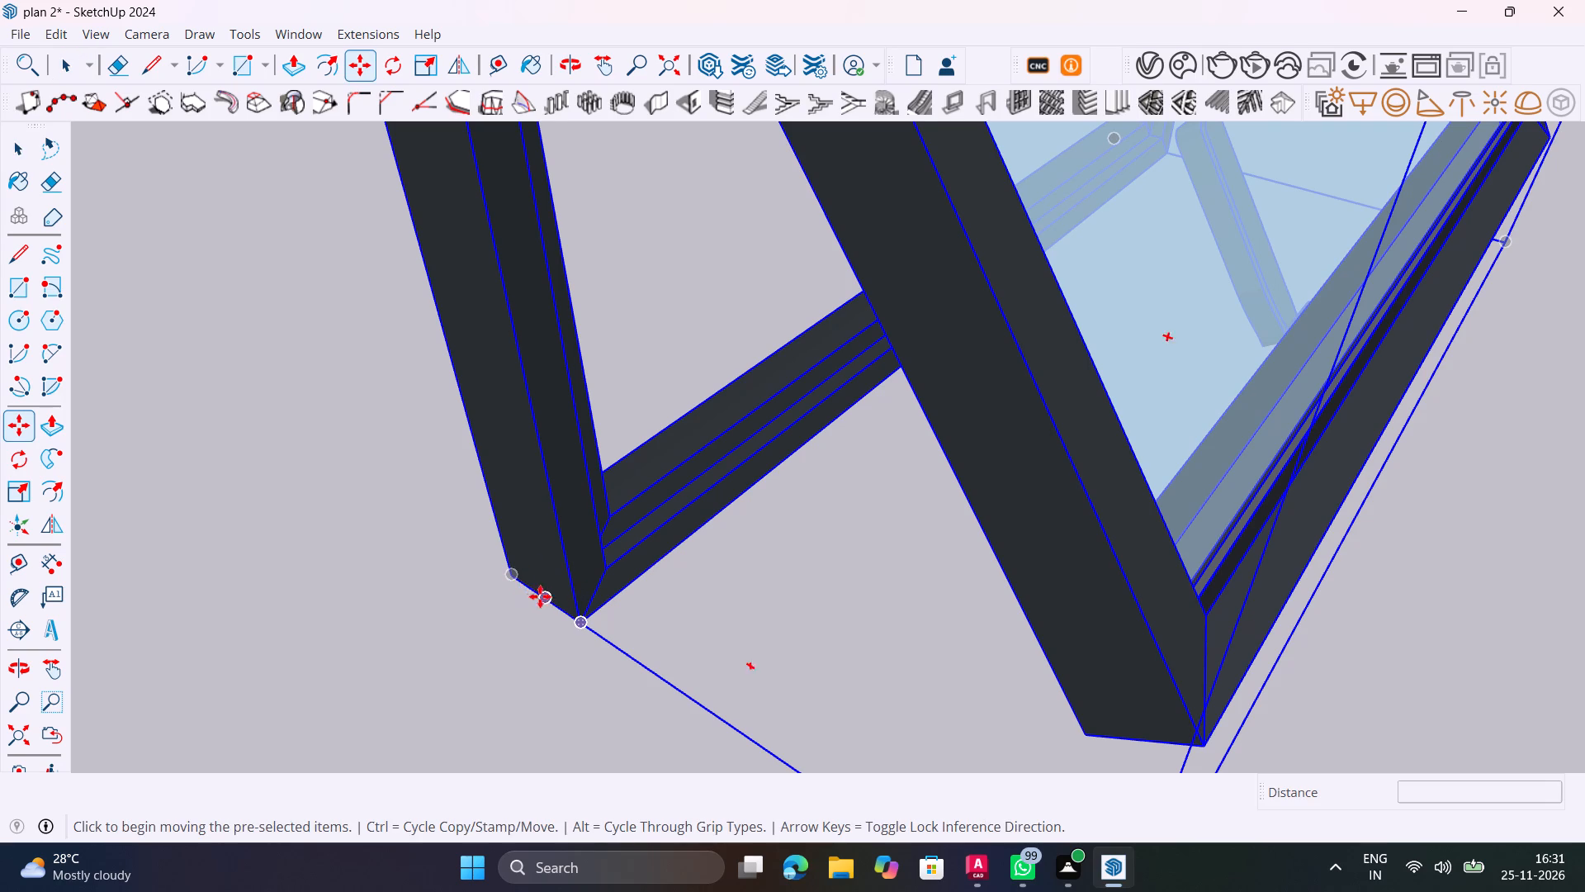
click(541, 596)
scroll(289, 359, down, 20)
scroll(289, 359, down, 7)
shift+middle_drag(243, 350, 655, 610)
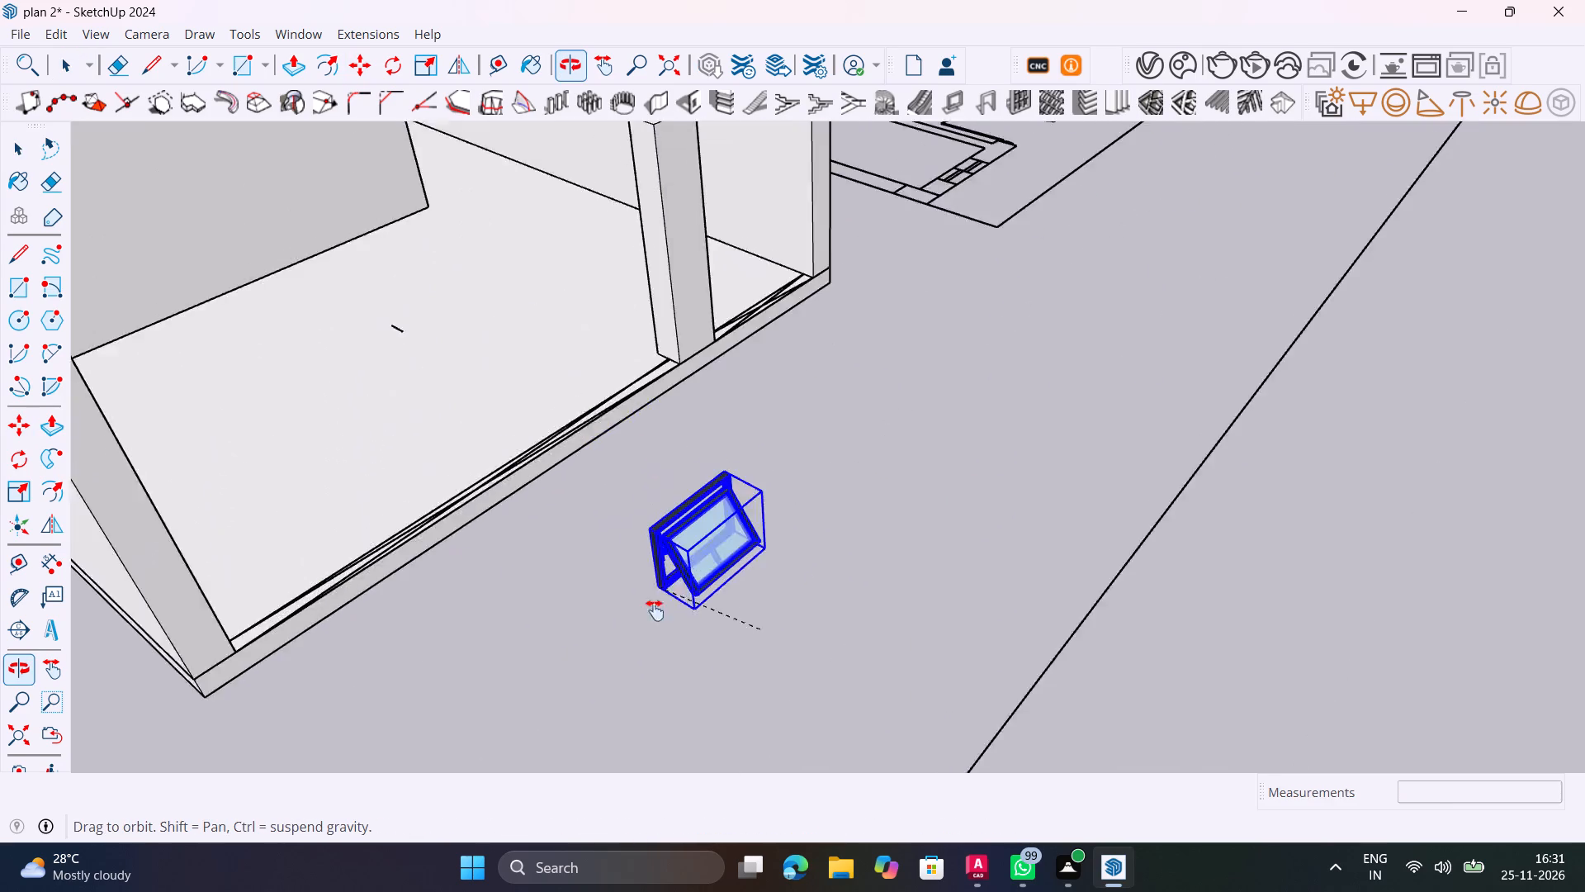
shift+middle_drag(655, 610, 472, 572)
scroll(281, 254, down, 12)
shift+middle_drag(286, 243, 505, 591)
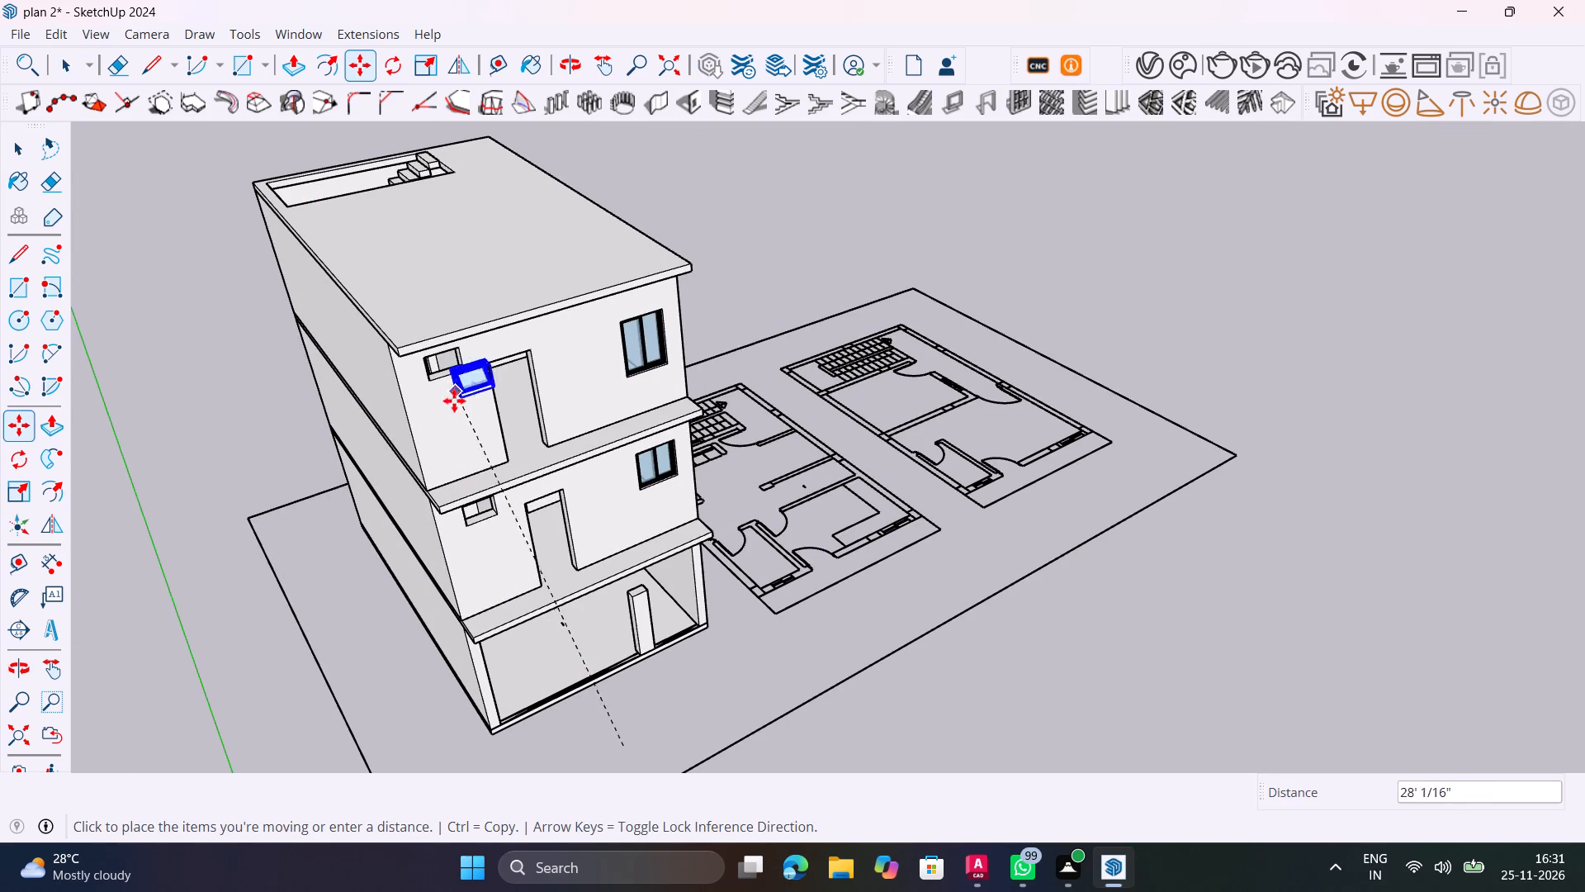
scroll(464, 527, up, 20)
scroll(465, 524, up, 1)
middle_drag(459, 521, 454, 520)
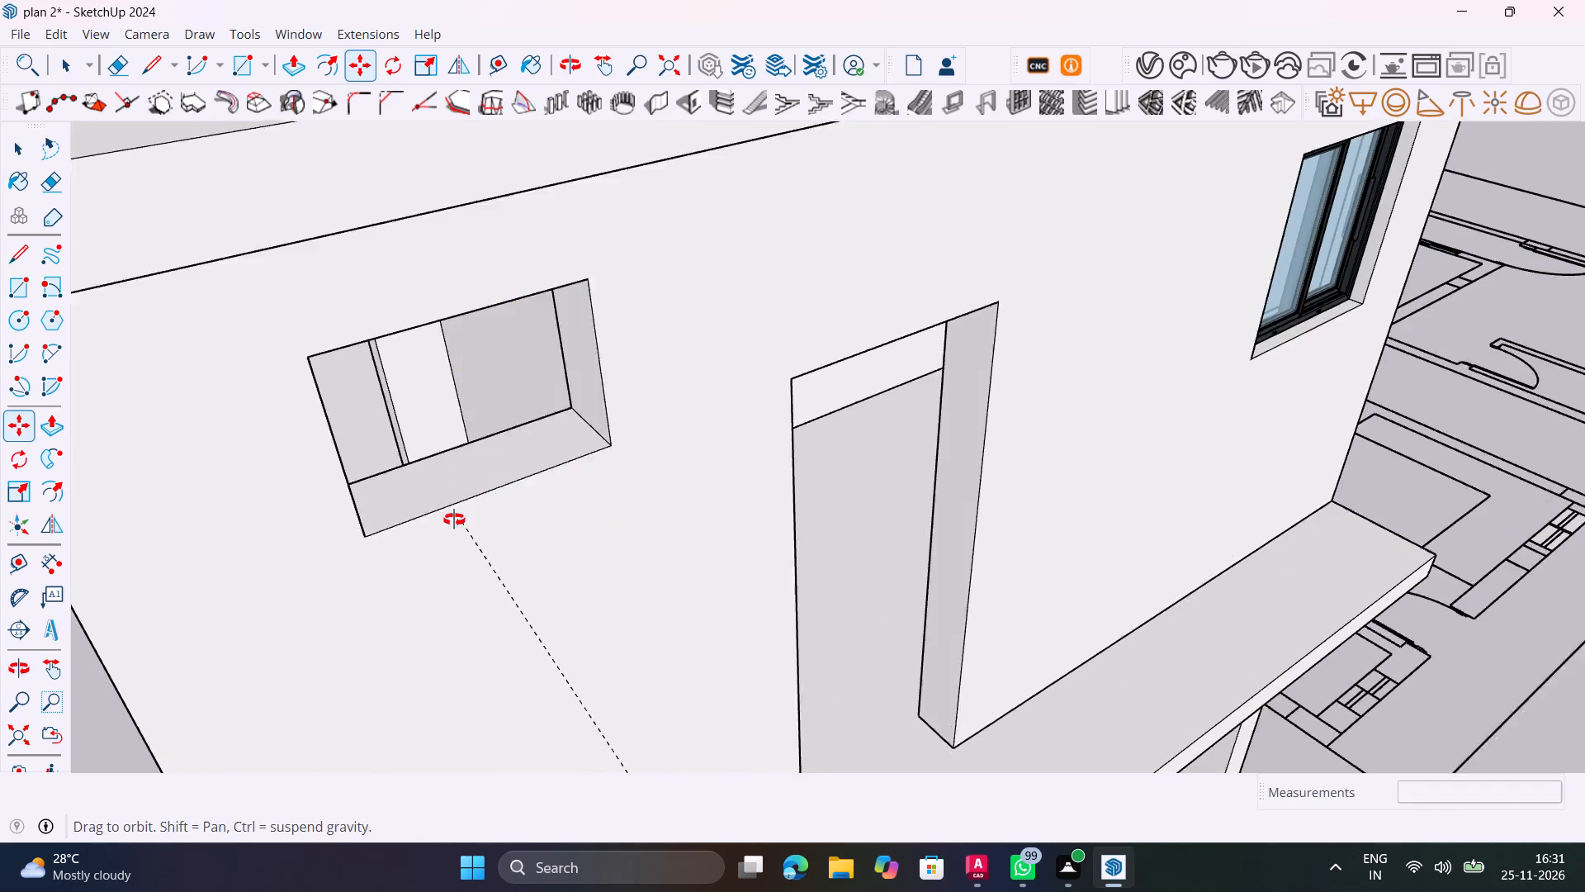
middle_drag(454, 520, 334, 479)
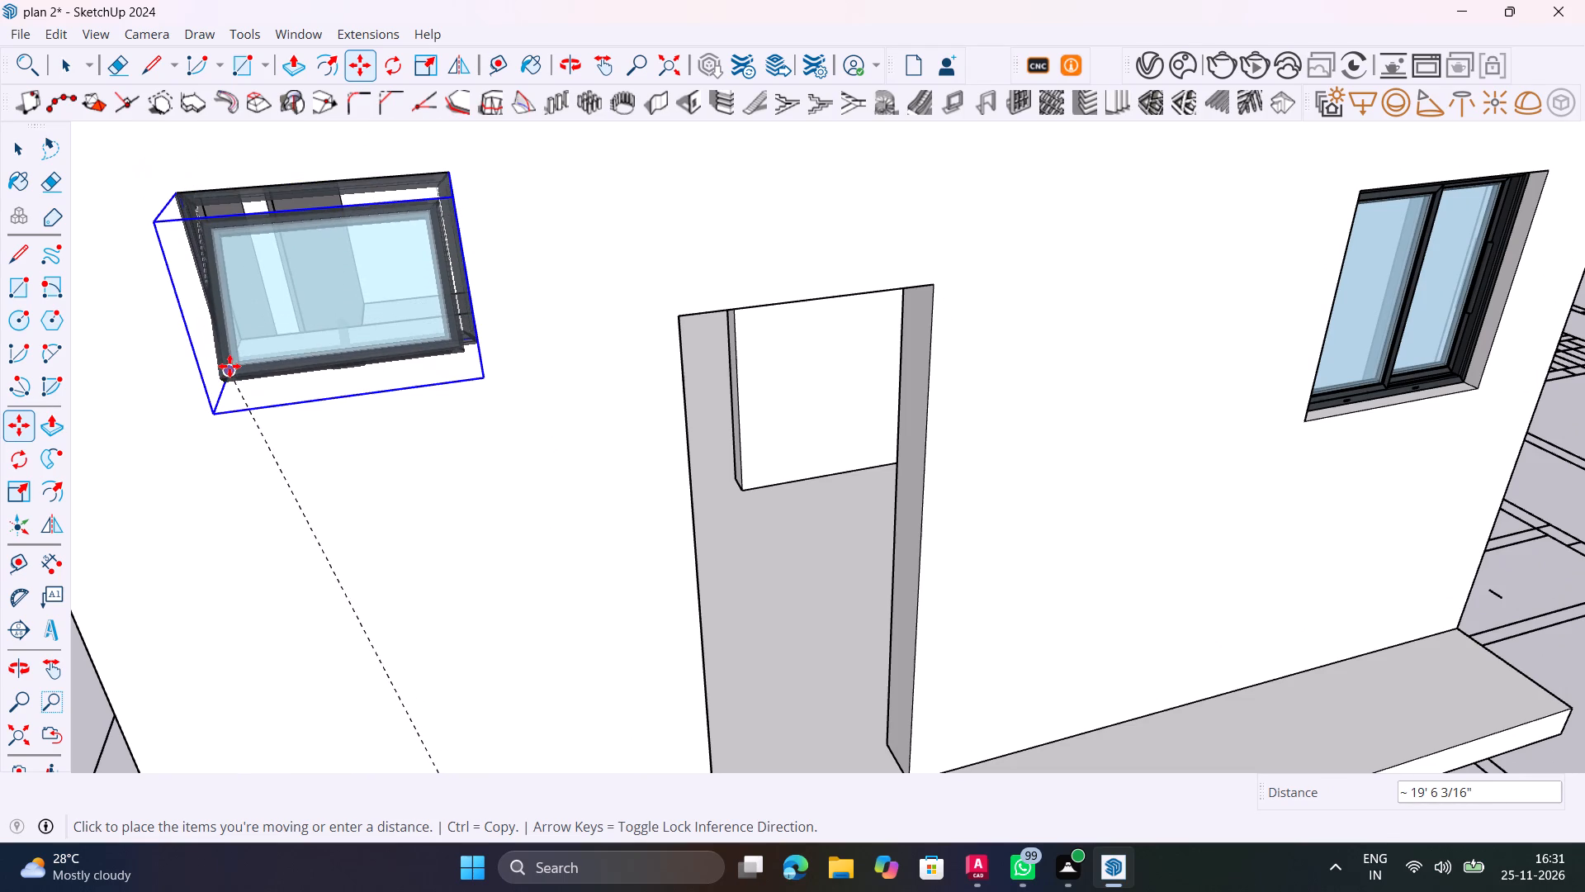
click(229, 366)
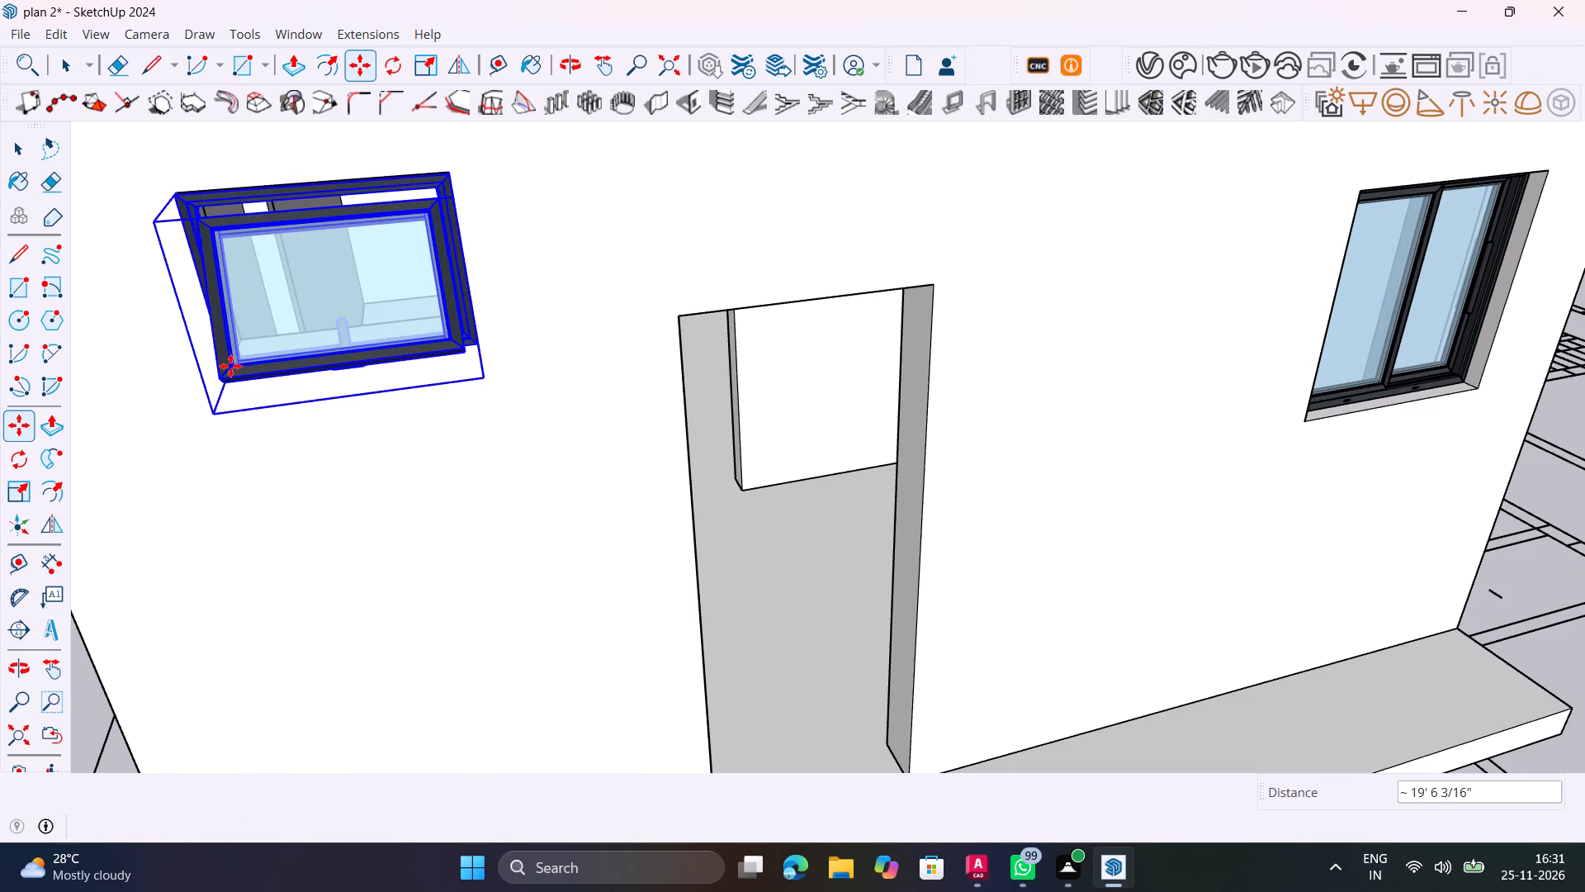
Move the awning window 3 1/2" along the green axis so it sits recessed within the thickness of the wall opening.
middle_drag(317, 353, 615, 346)
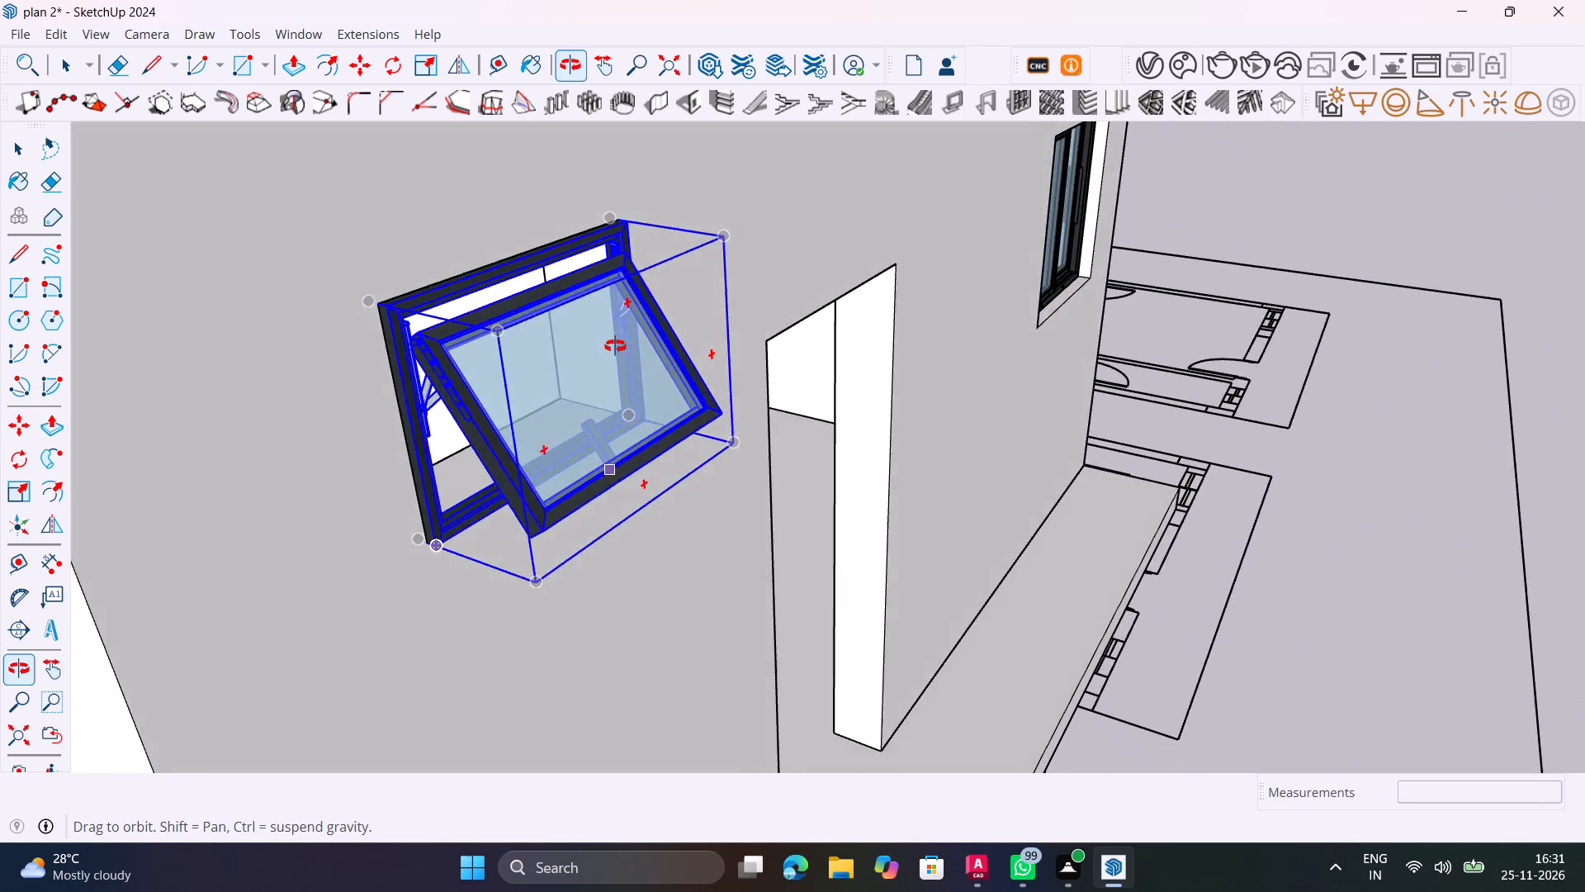
middle_drag(615, 346, 215, 340)
scroll(682, 490, up, 7)
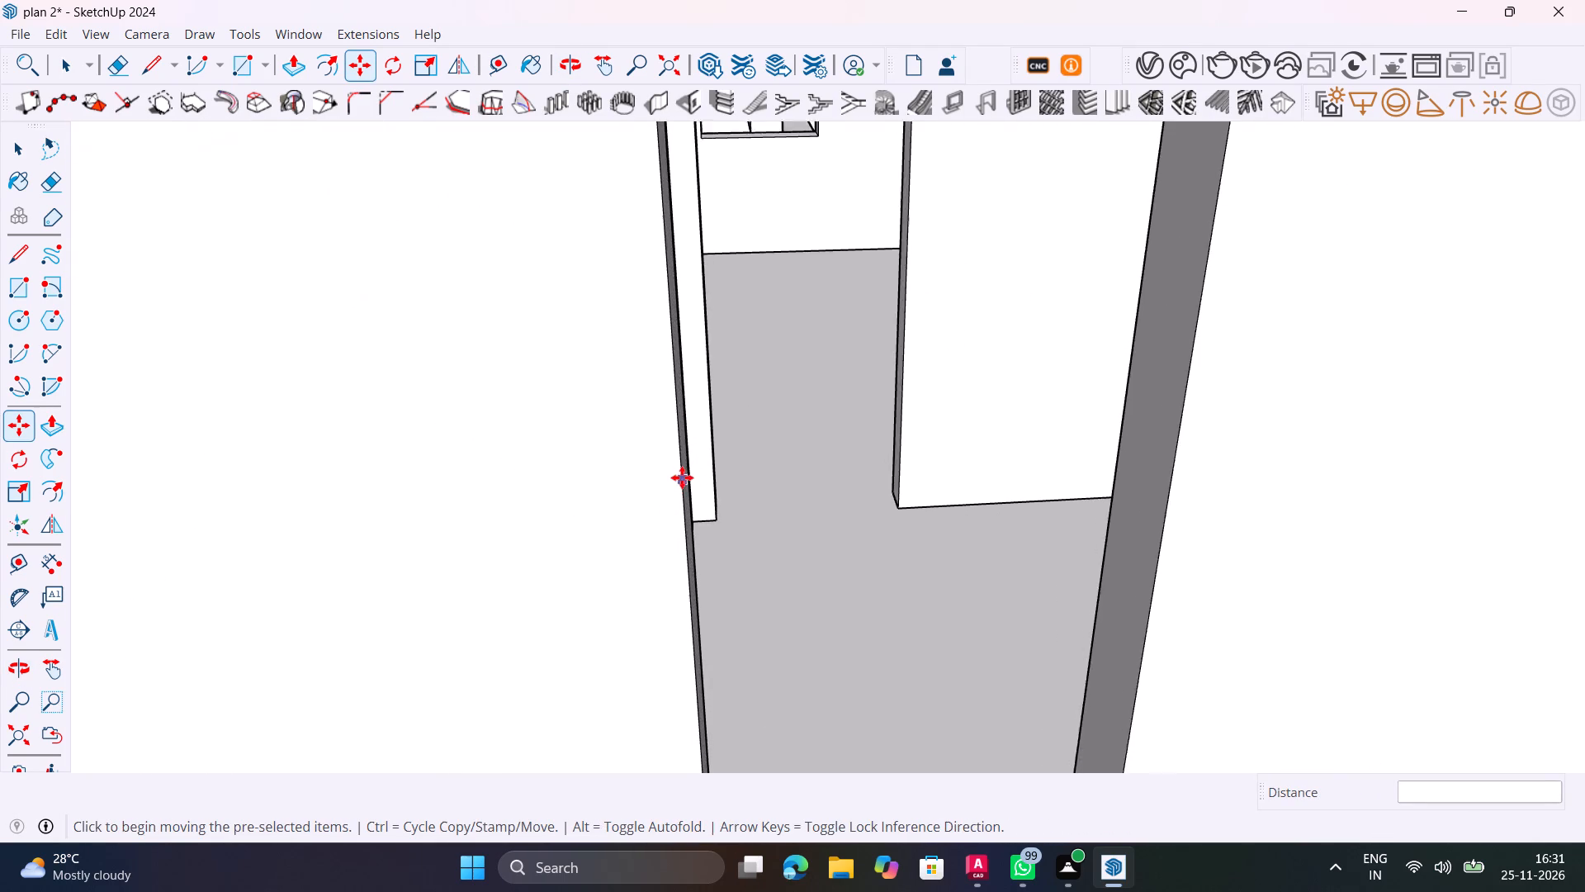
scroll(682, 477, up, 1)
middle_drag(656, 458, 842, 453)
scroll(651, 458, up, 1)
scroll(826, 453, down, 8)
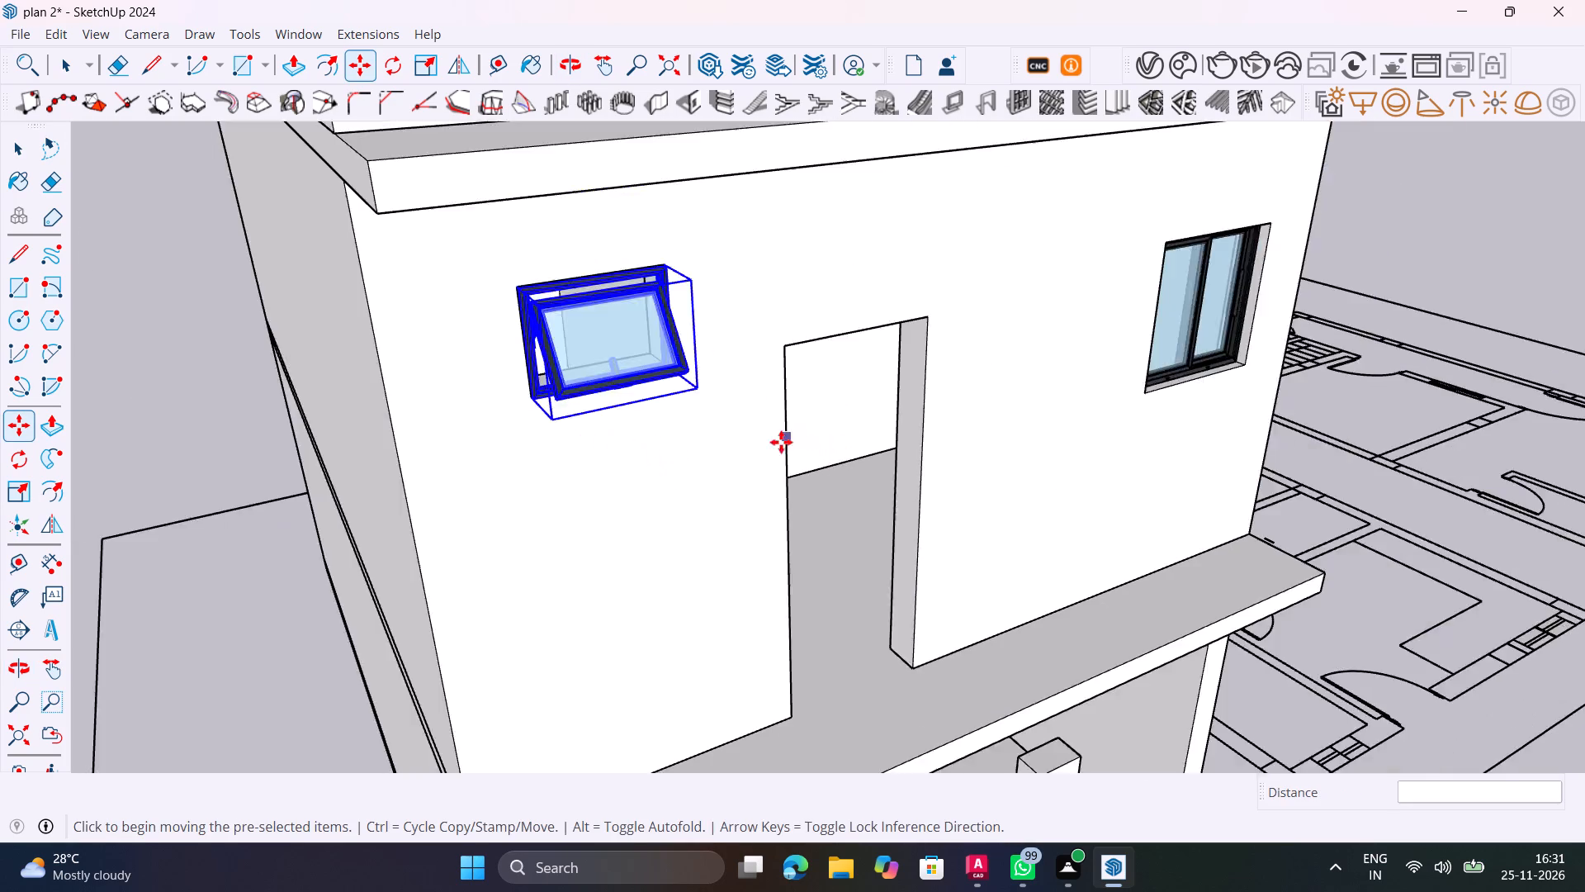
scroll(781, 442, down, 2)
scroll(655, 406, up, 19)
key(space)
scroll(605, 430, up, 3)
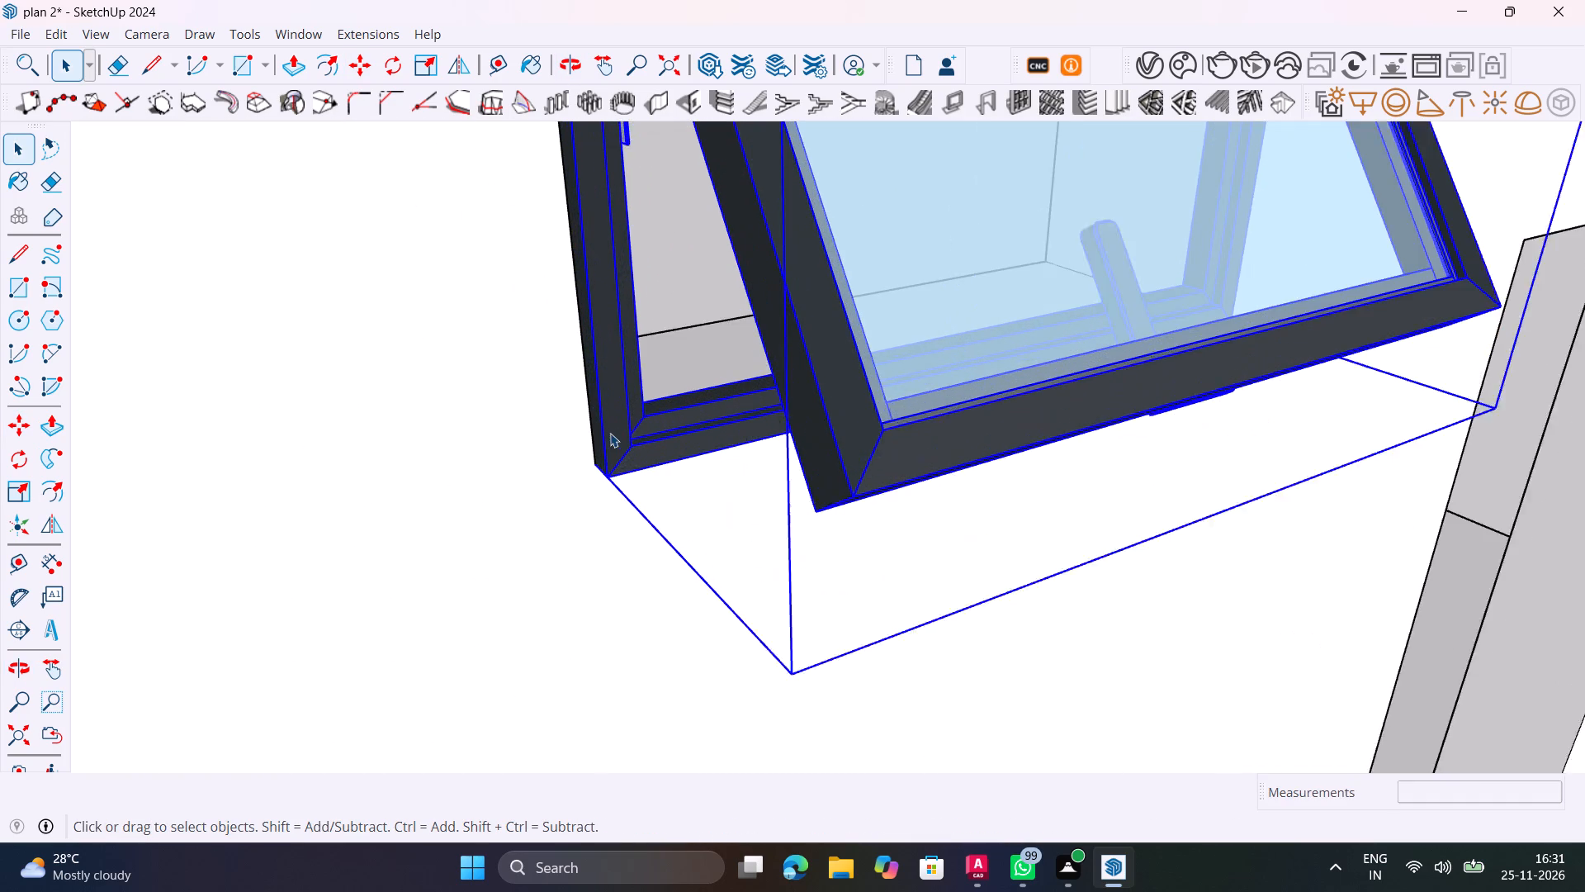
scroll(610, 433, up, 14)
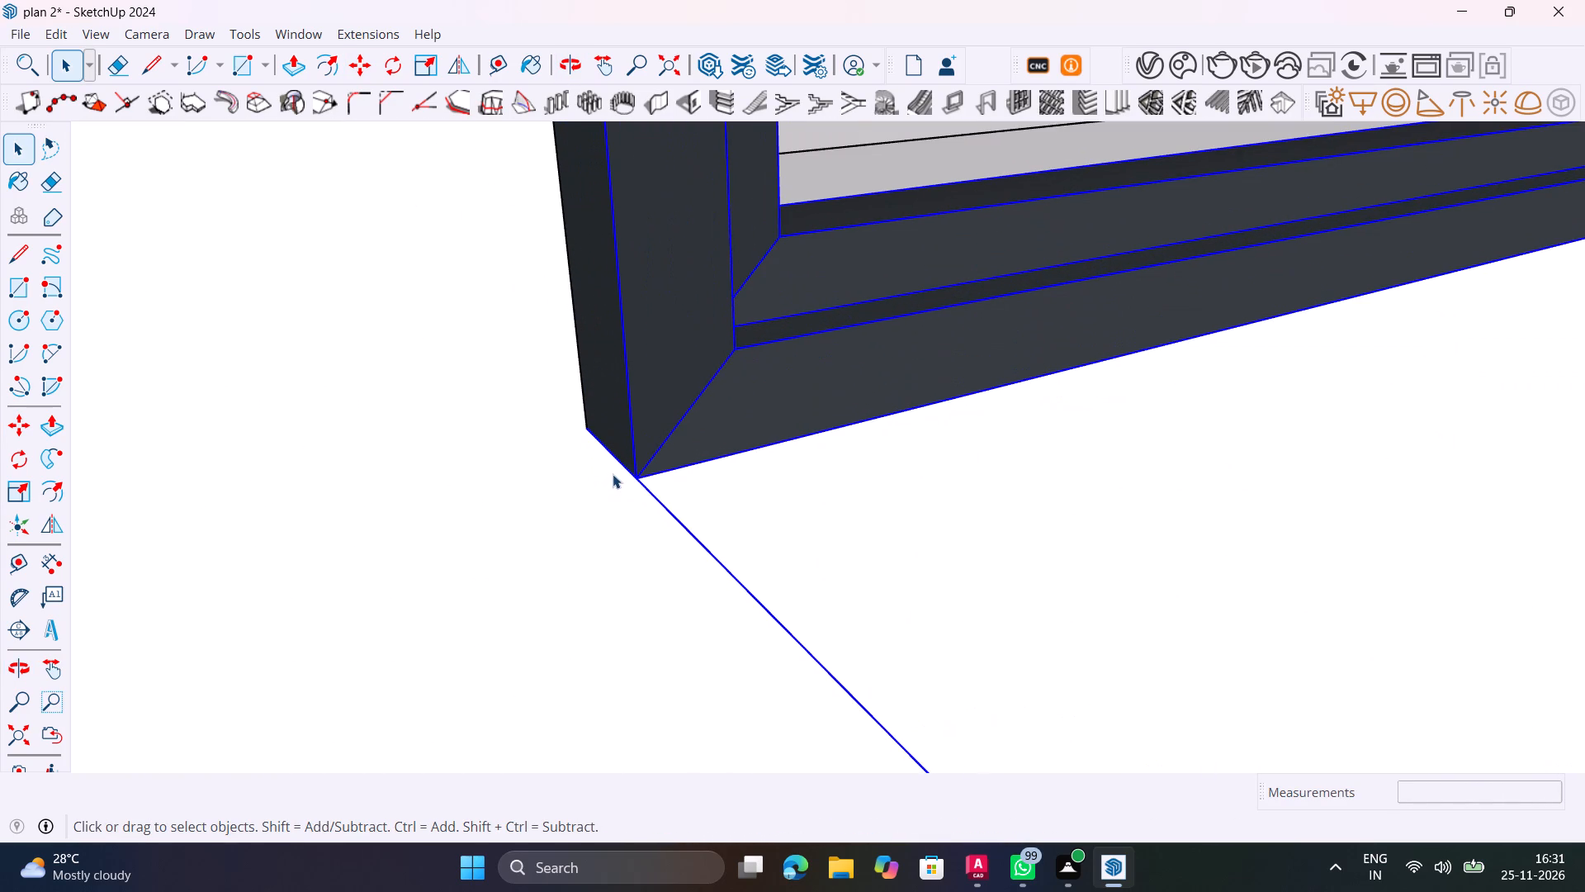
key(m)
click(632, 477)
scroll(663, 360, up, 1)
middle_drag(666, 362, 475, 440)
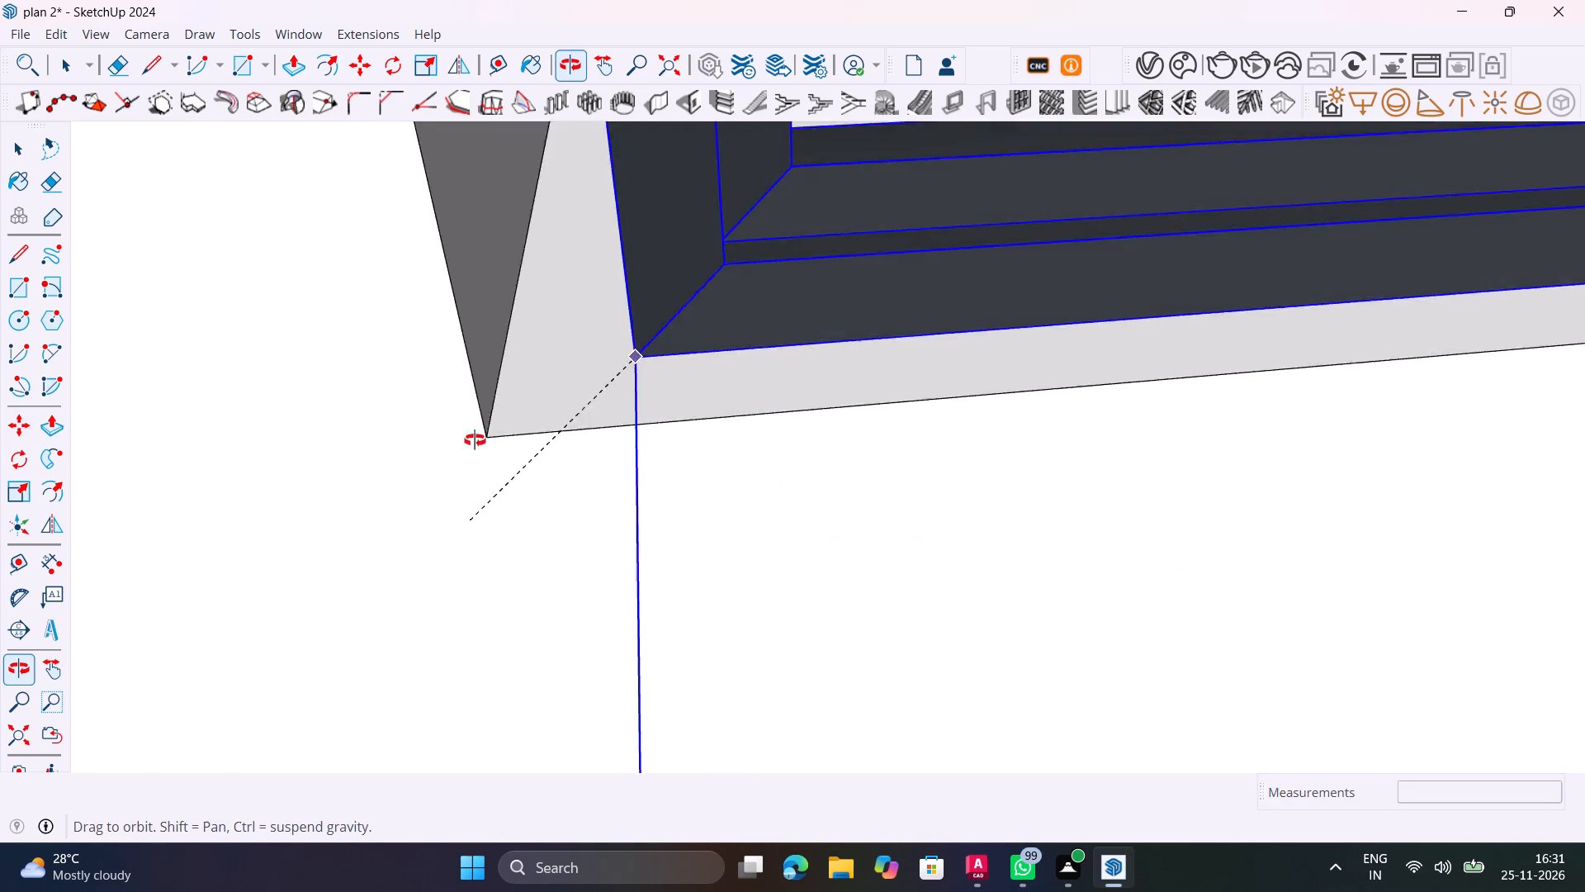
middle_drag(475, 440, 419, 455)
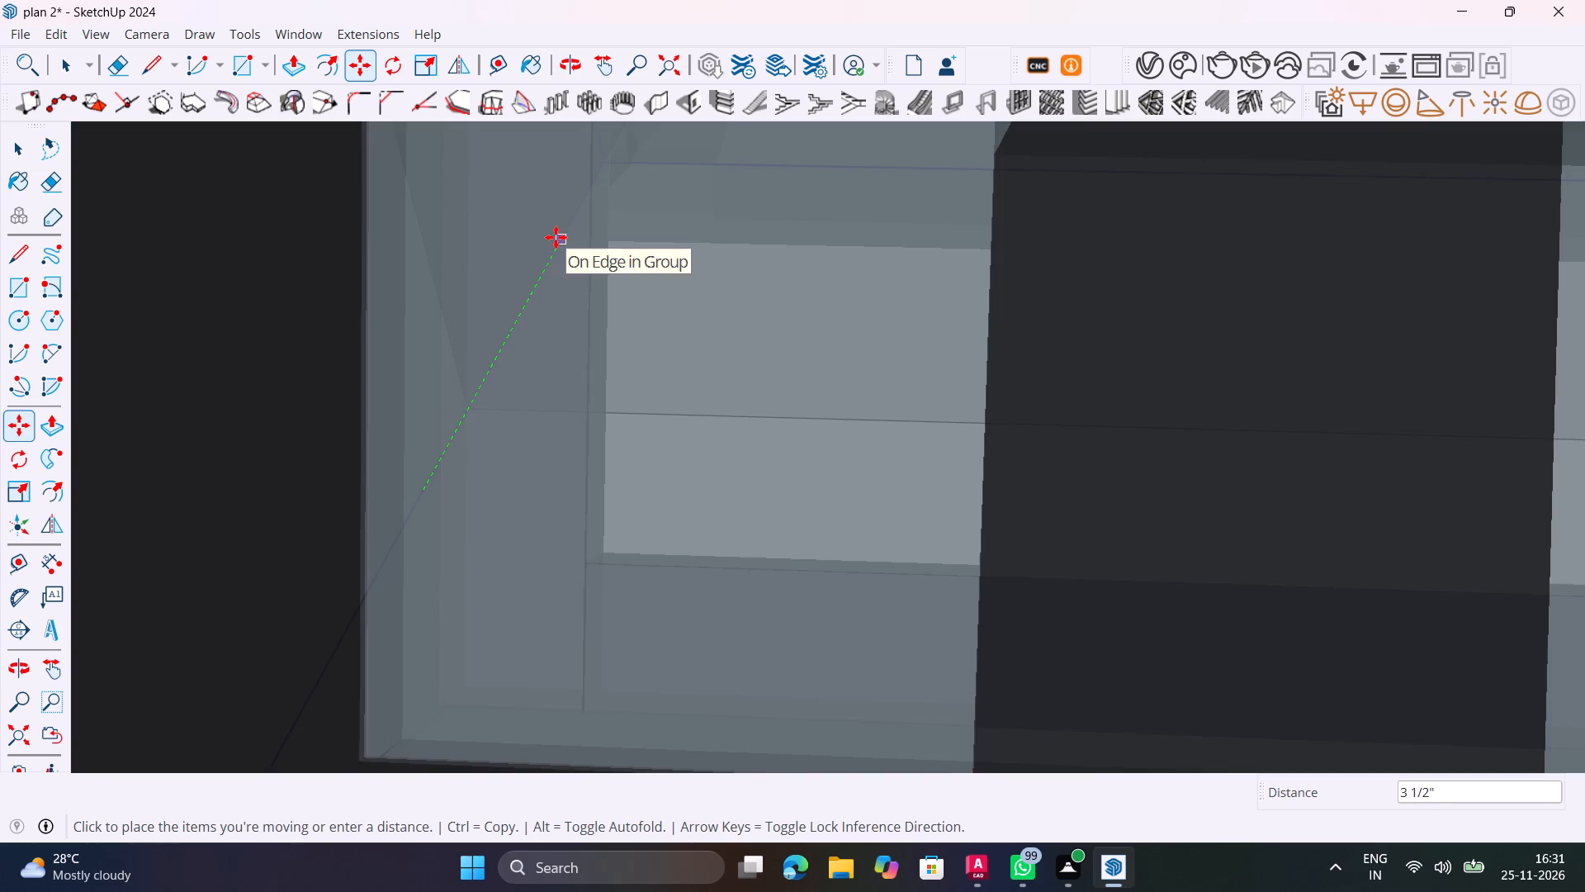
click(558, 237)
scroll(618, 231, down, 20)
scroll(618, 231, down, 16)
key(space)
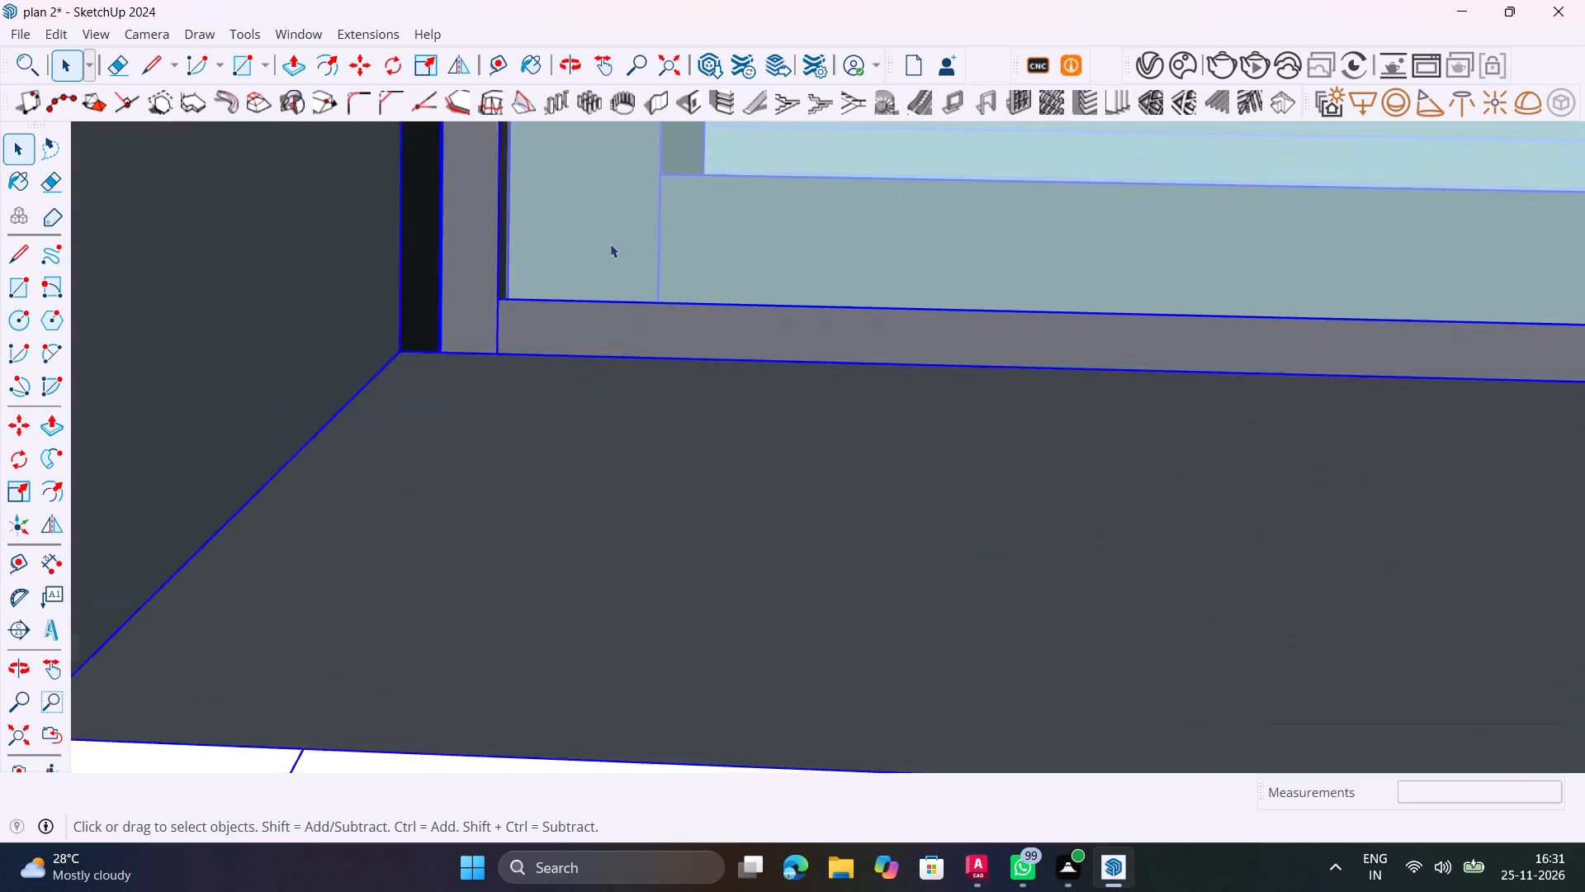
scroll(610, 244, down, 20)
scroll(610, 244, down, 20)
scroll(610, 244, down, 1)
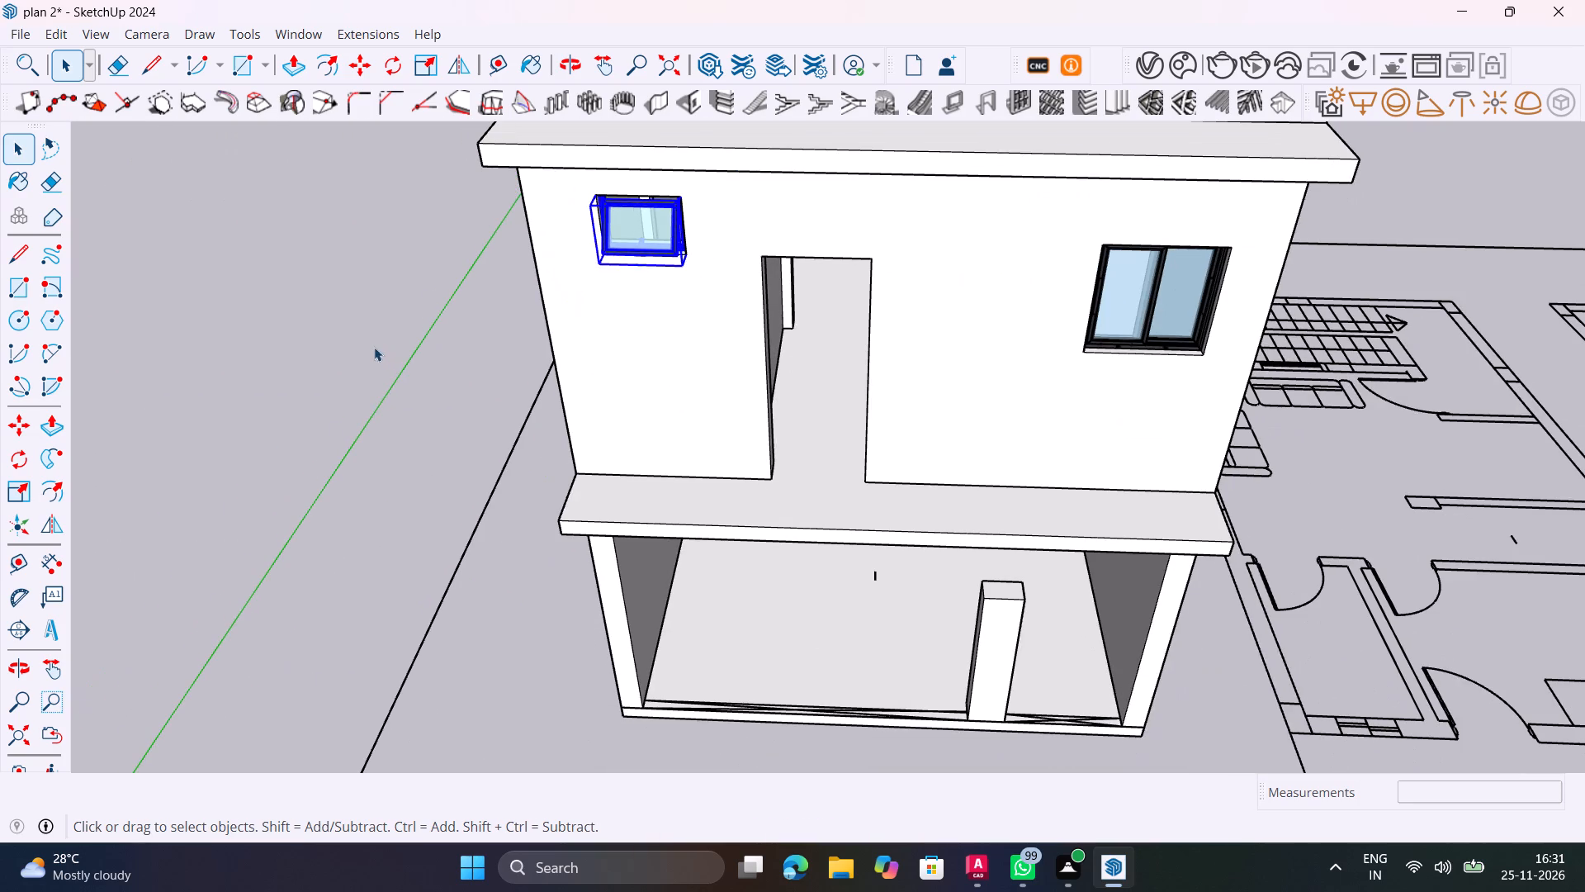
click(374, 346)
Examine the awning window's position in the middle storey's small wall opening from the front and side.
scroll(659, 235, up, 6)
middle_drag(652, 301, 798, 242)
scroll(799, 242, up, 1)
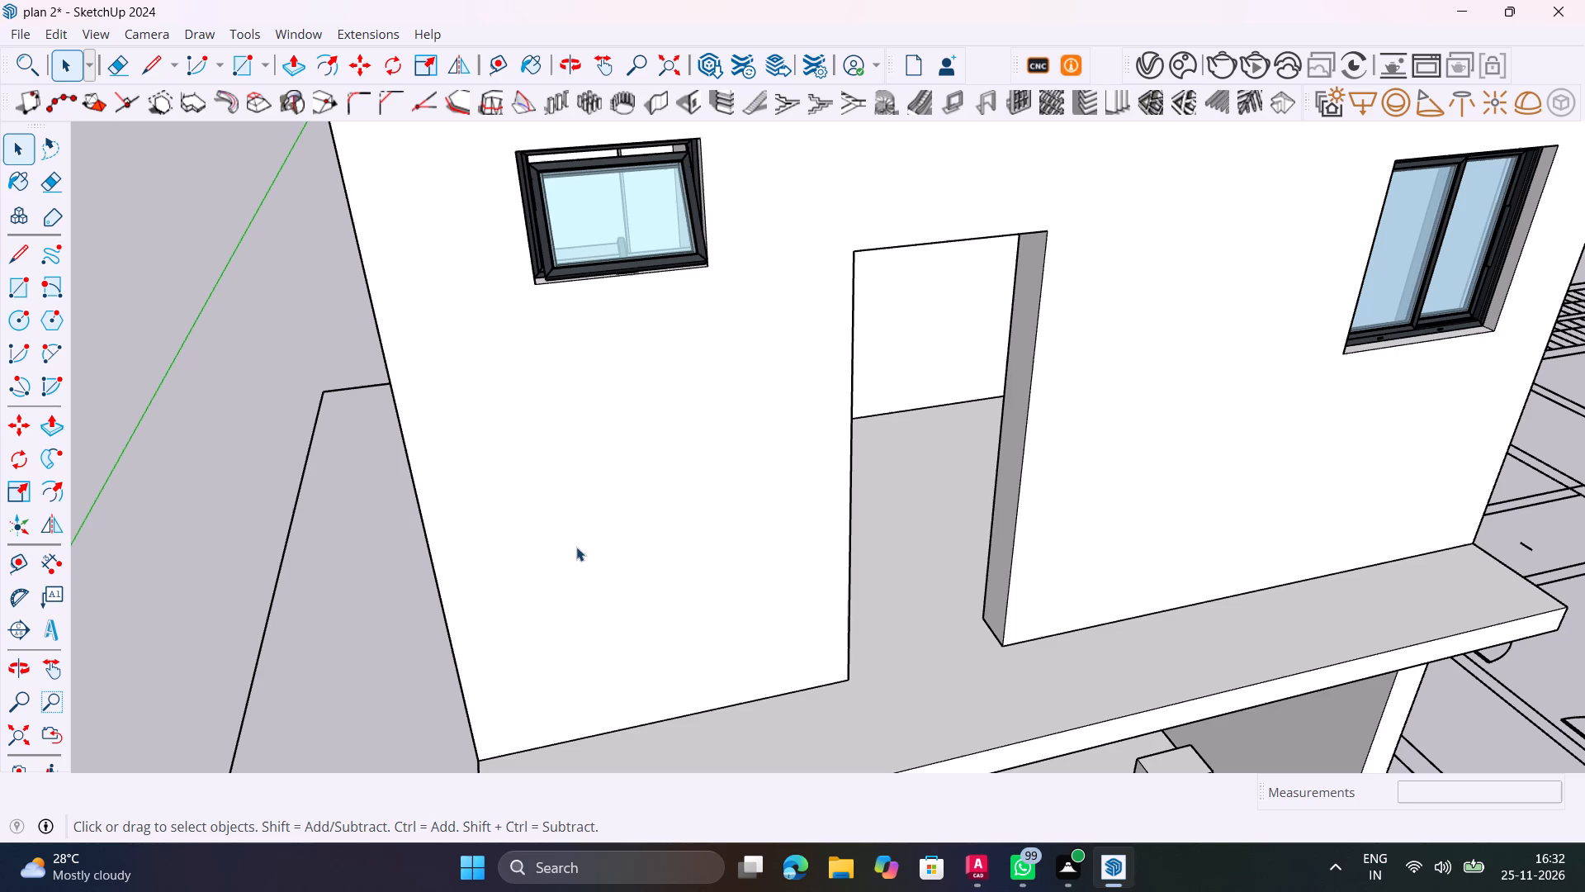
click(627, 570)
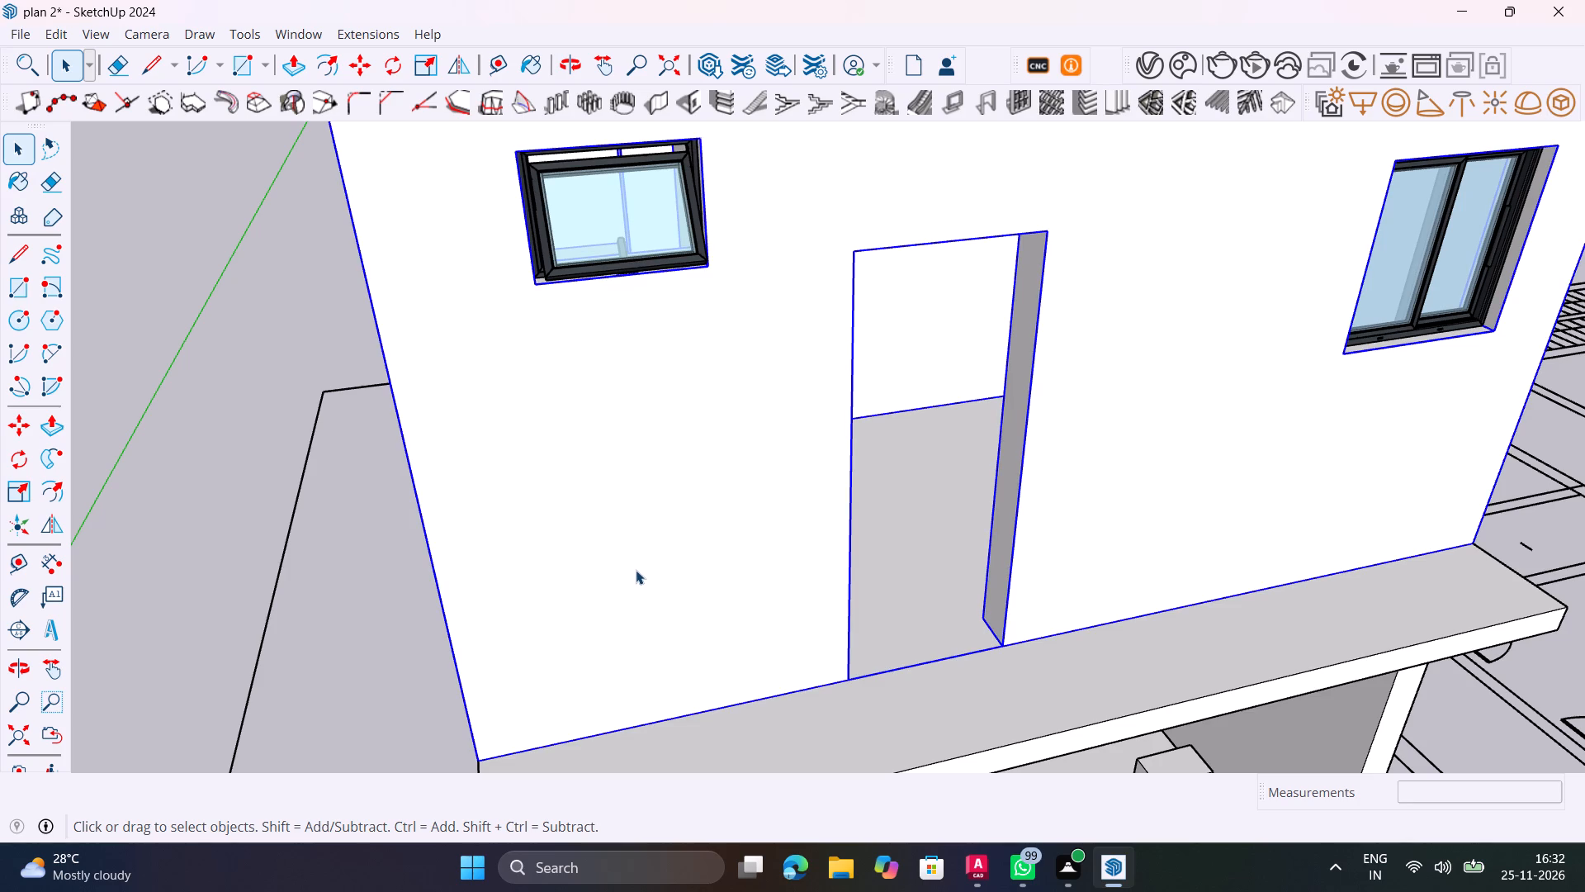
click(197, 458)
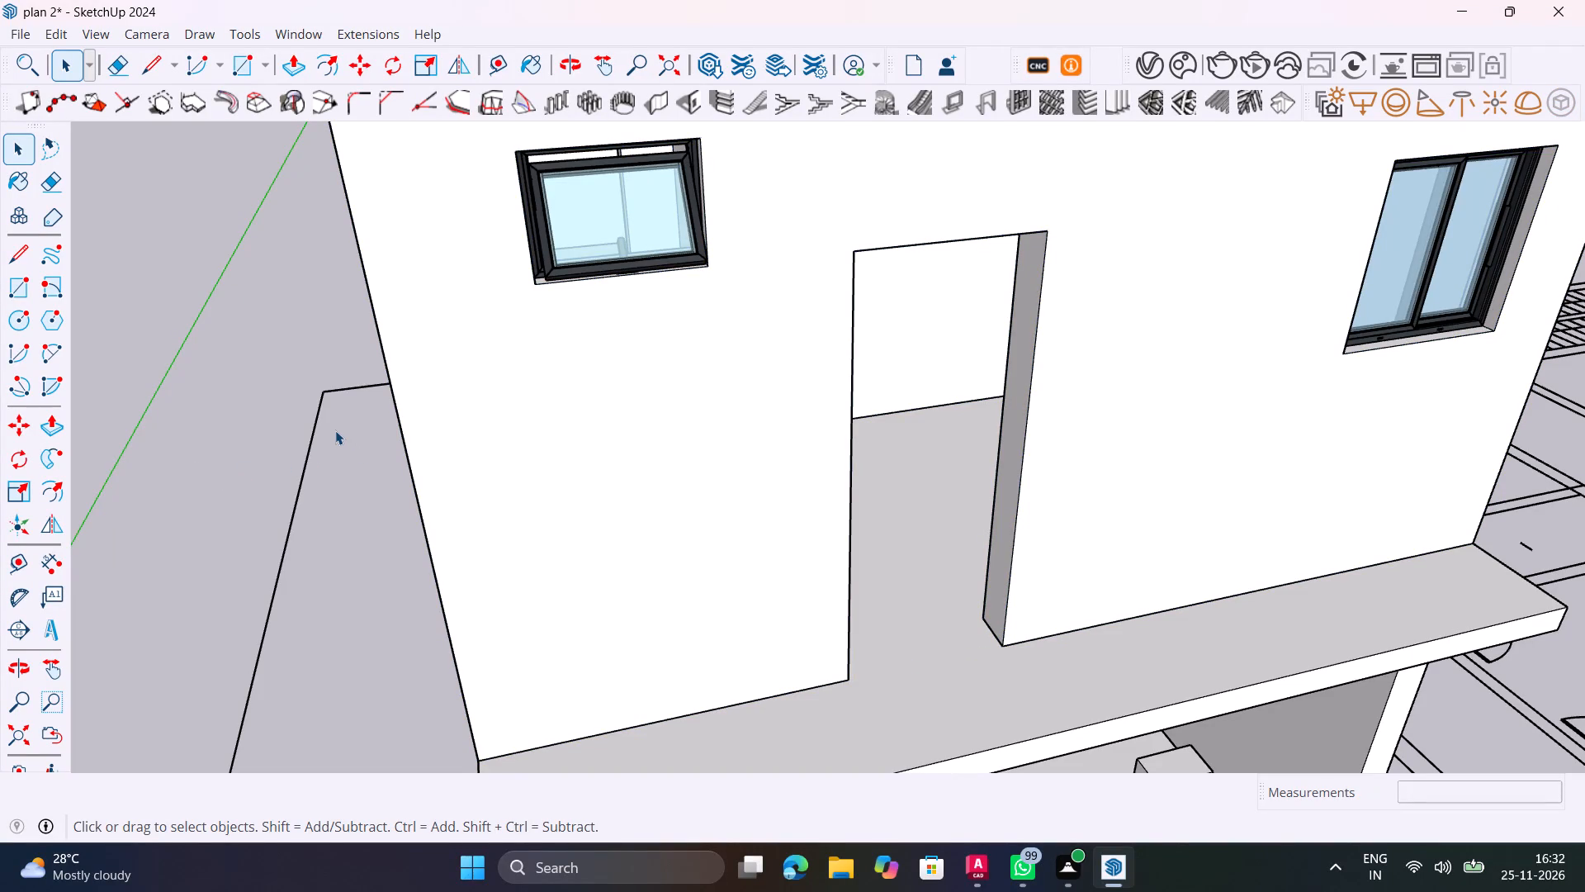
middle_drag(575, 282, 979, 289)
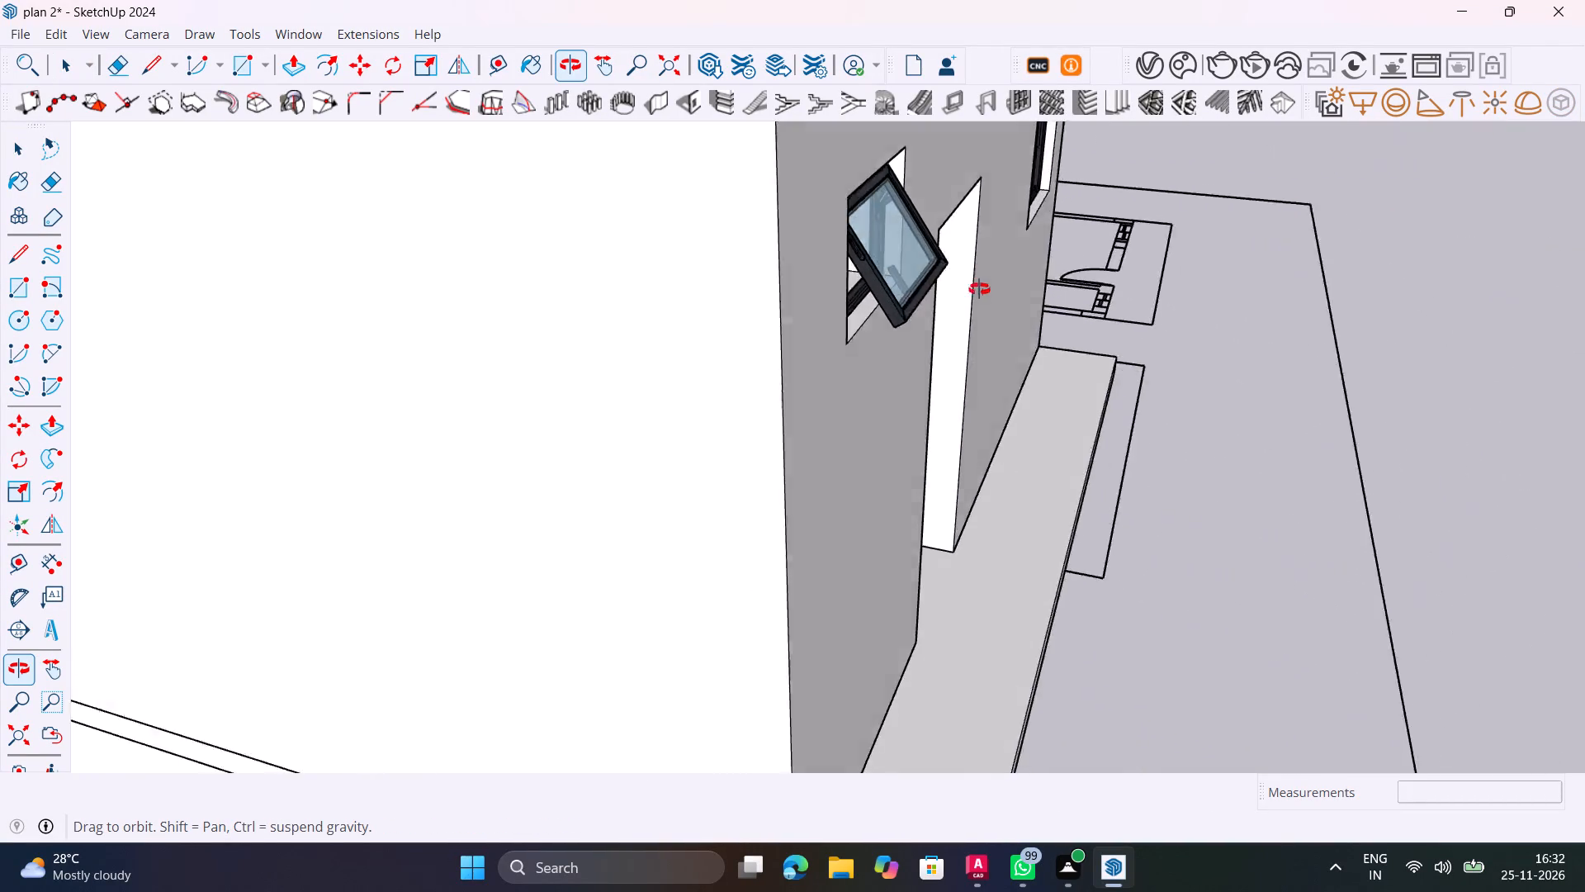
middle_drag(979, 289, 934, 286)
scroll(927, 291, down, 9)
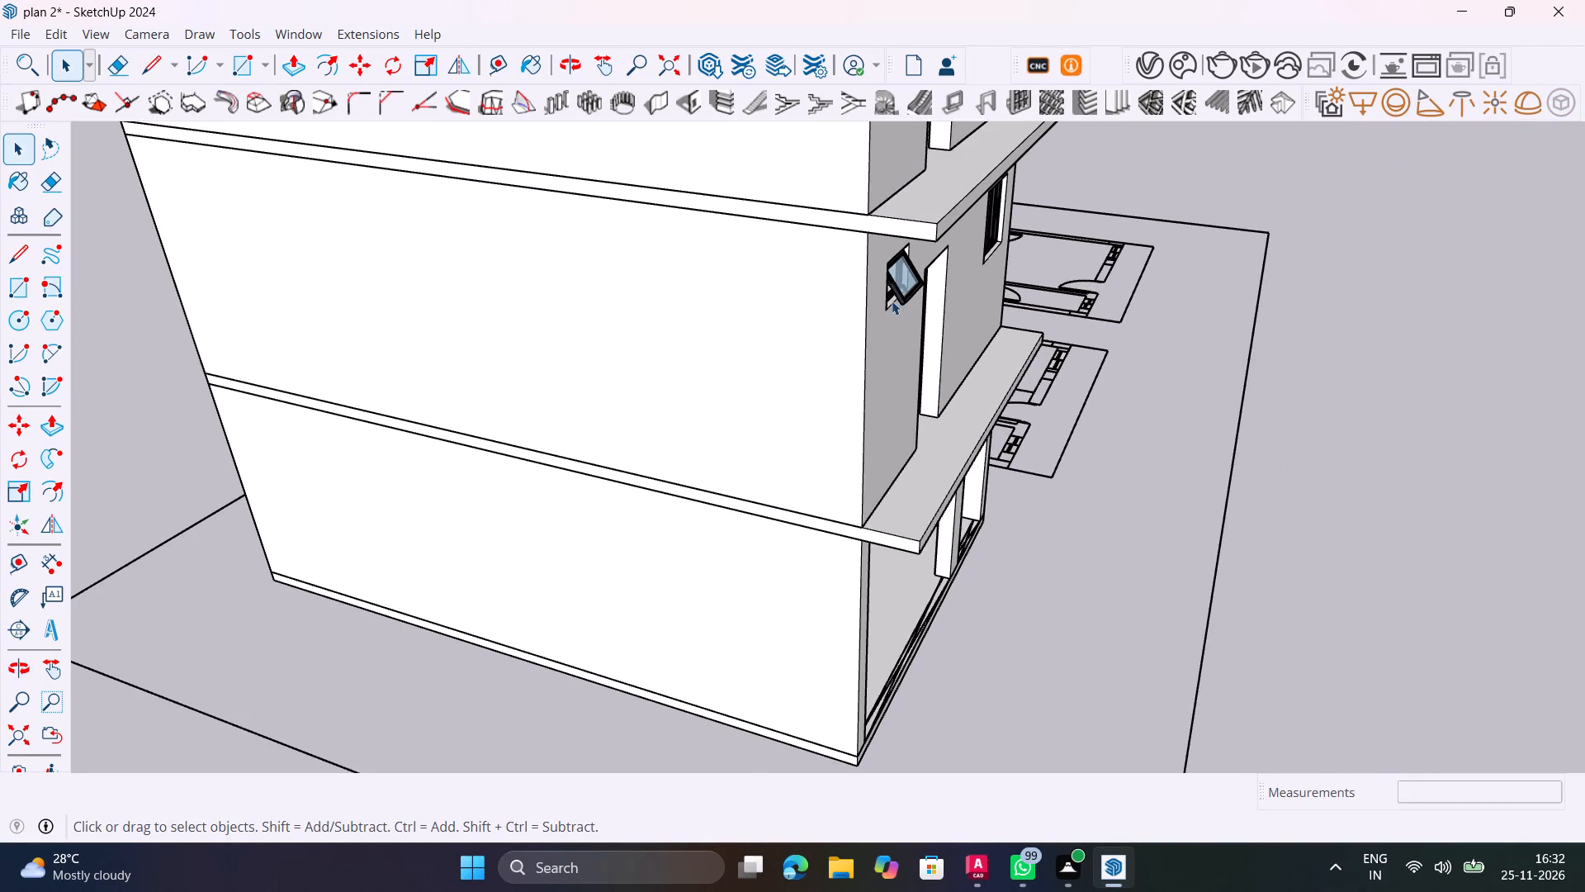
middle_drag(883, 304, 722, 311)
scroll(835, 299, up, 1)
scroll(763, 316, up, 5)
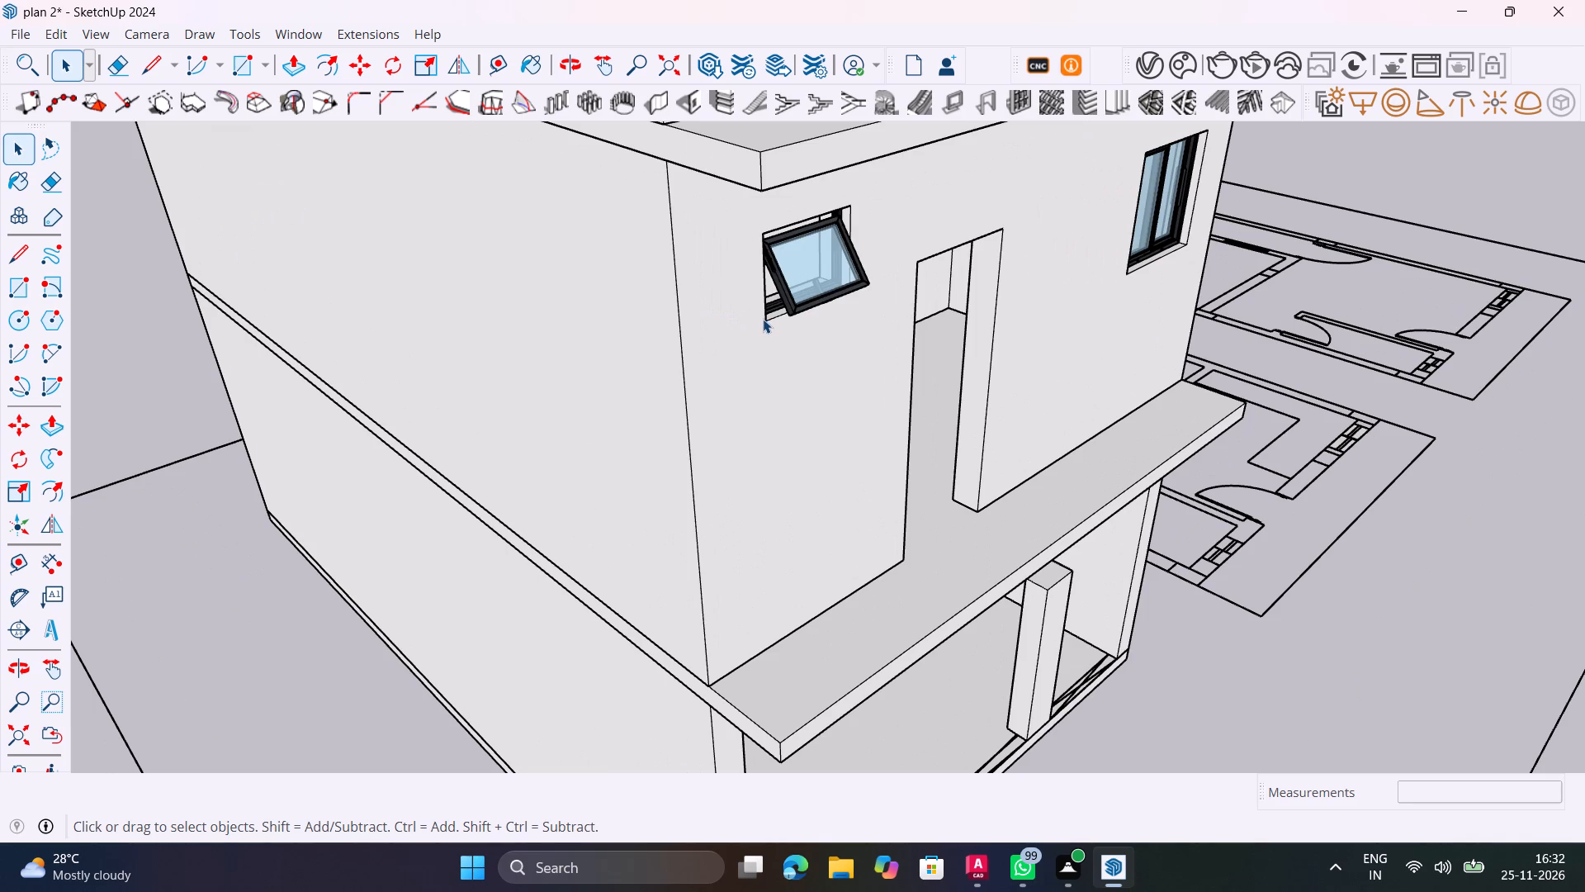
Move the awning window vertically 10' 6" from the middle storey's small front-wall opening up to the matching top-storey opening.
scroll(753, 330, down, 1)
scroll(787, 301, up, 3)
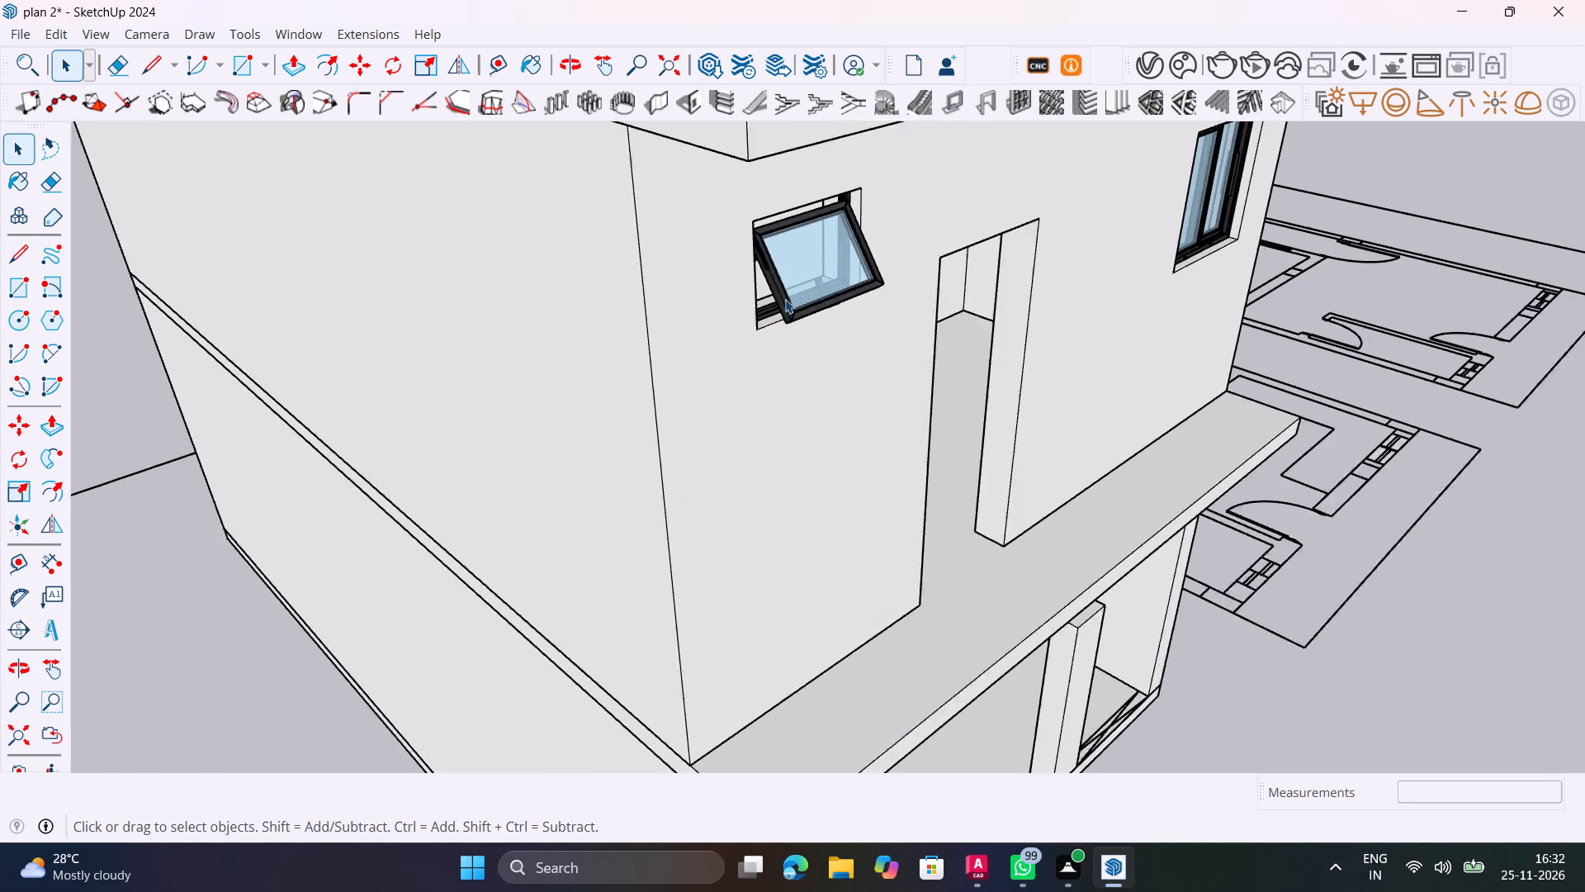
scroll(785, 299, up, 5)
middle_drag(778, 301, 400, 204)
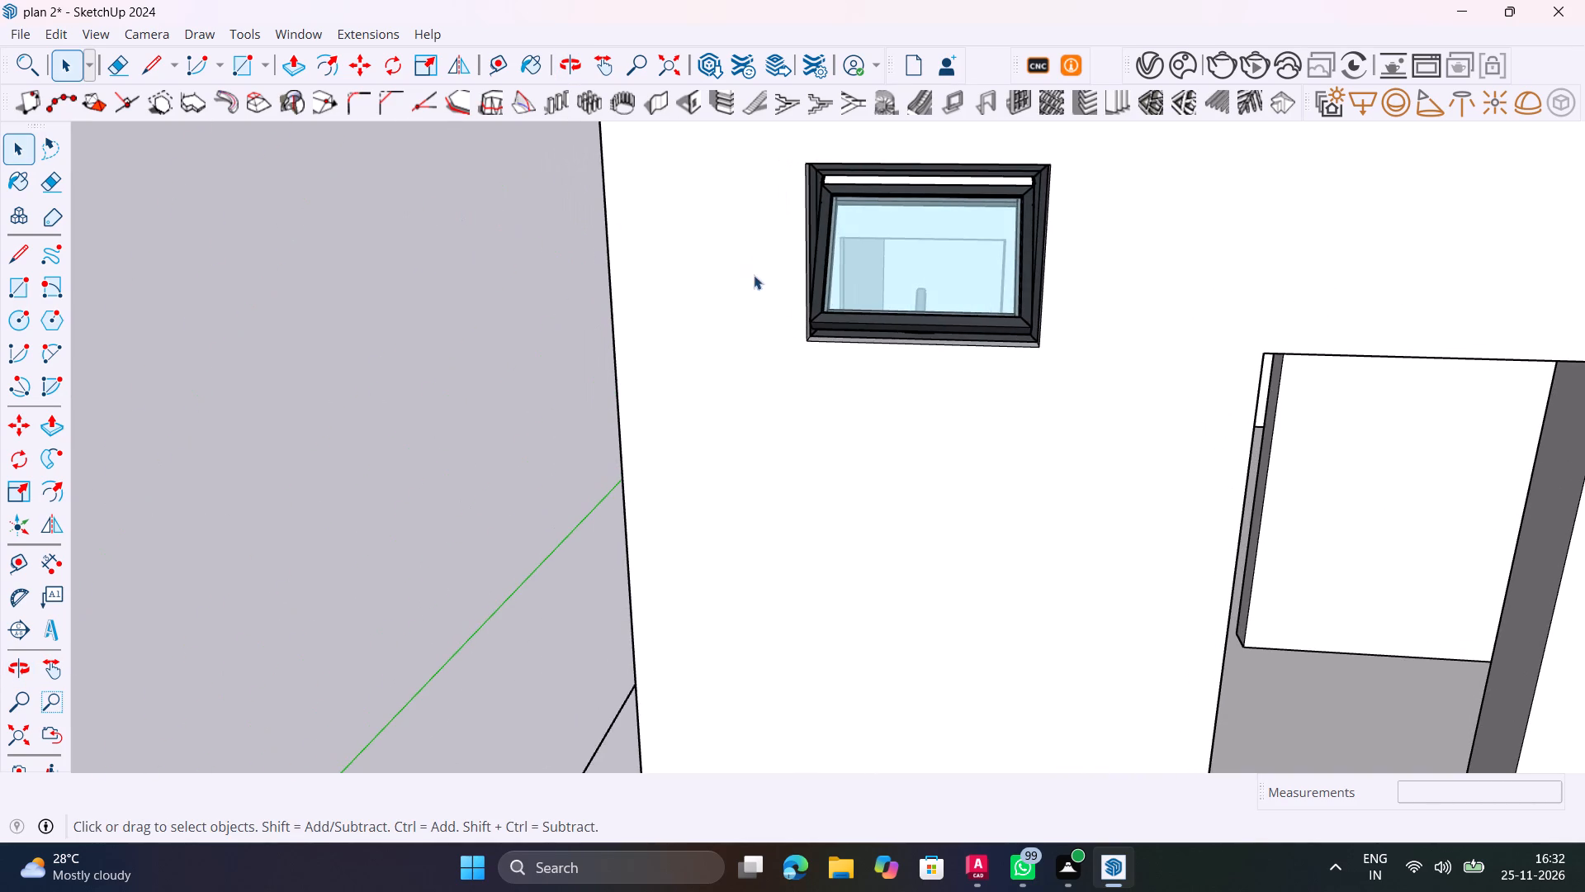
scroll(804, 305, up, 10)
middle_drag(822, 374, 855, 357)
scroll(820, 390, up, 12)
click(821, 380)
scroll(816, 373, up, 6)
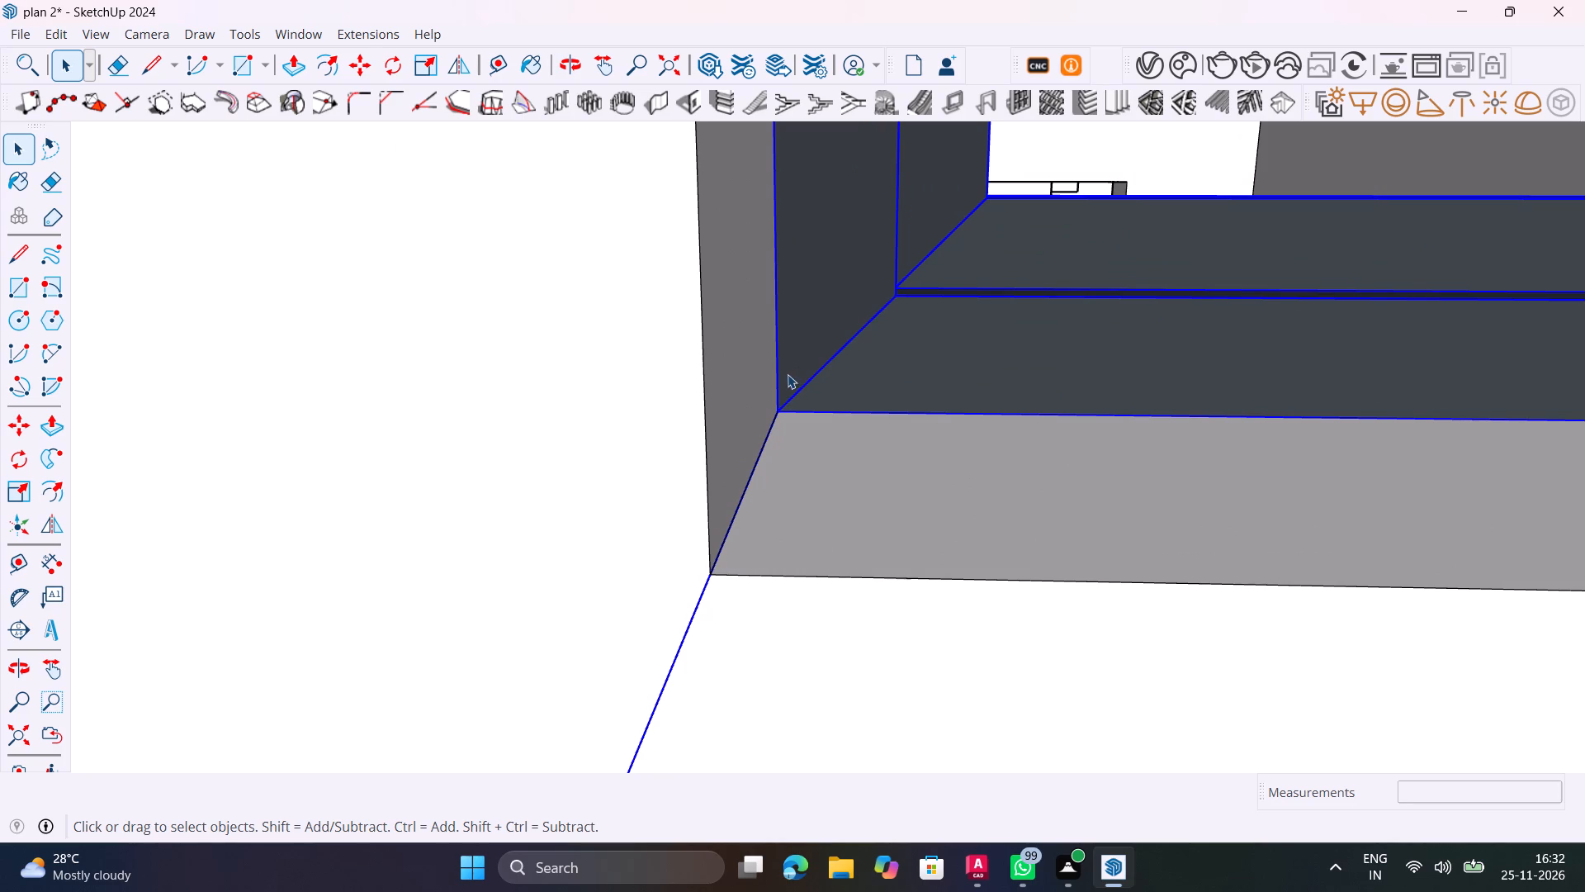
key(m)
click(771, 410)
scroll(744, 285, down, 3)
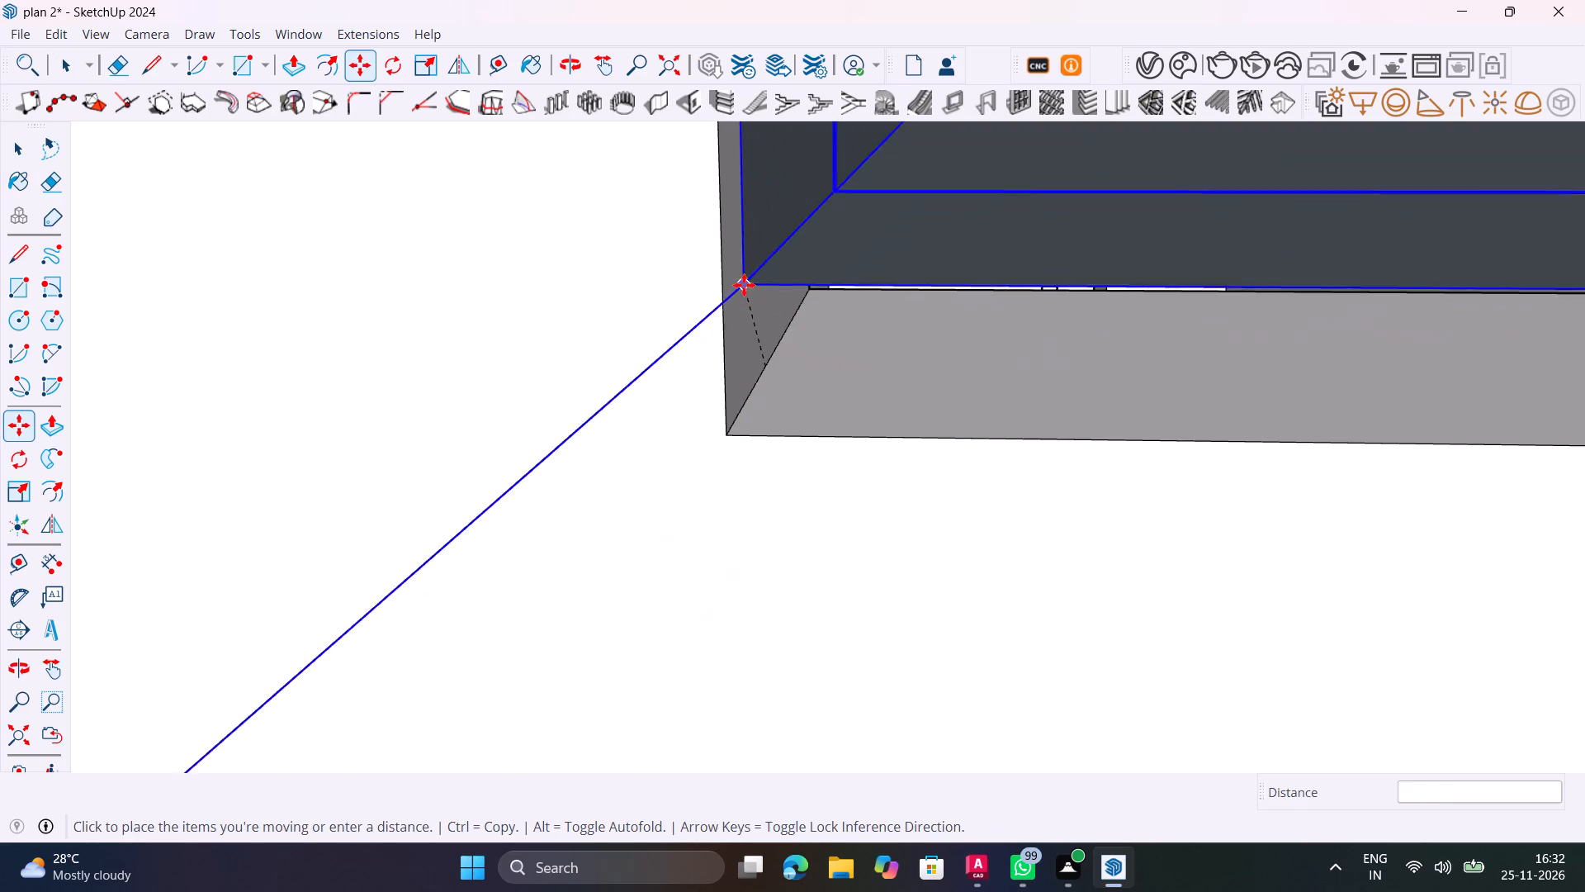
scroll(744, 285, down, 13)
key(Up)
scroll(776, 244, down, 12)
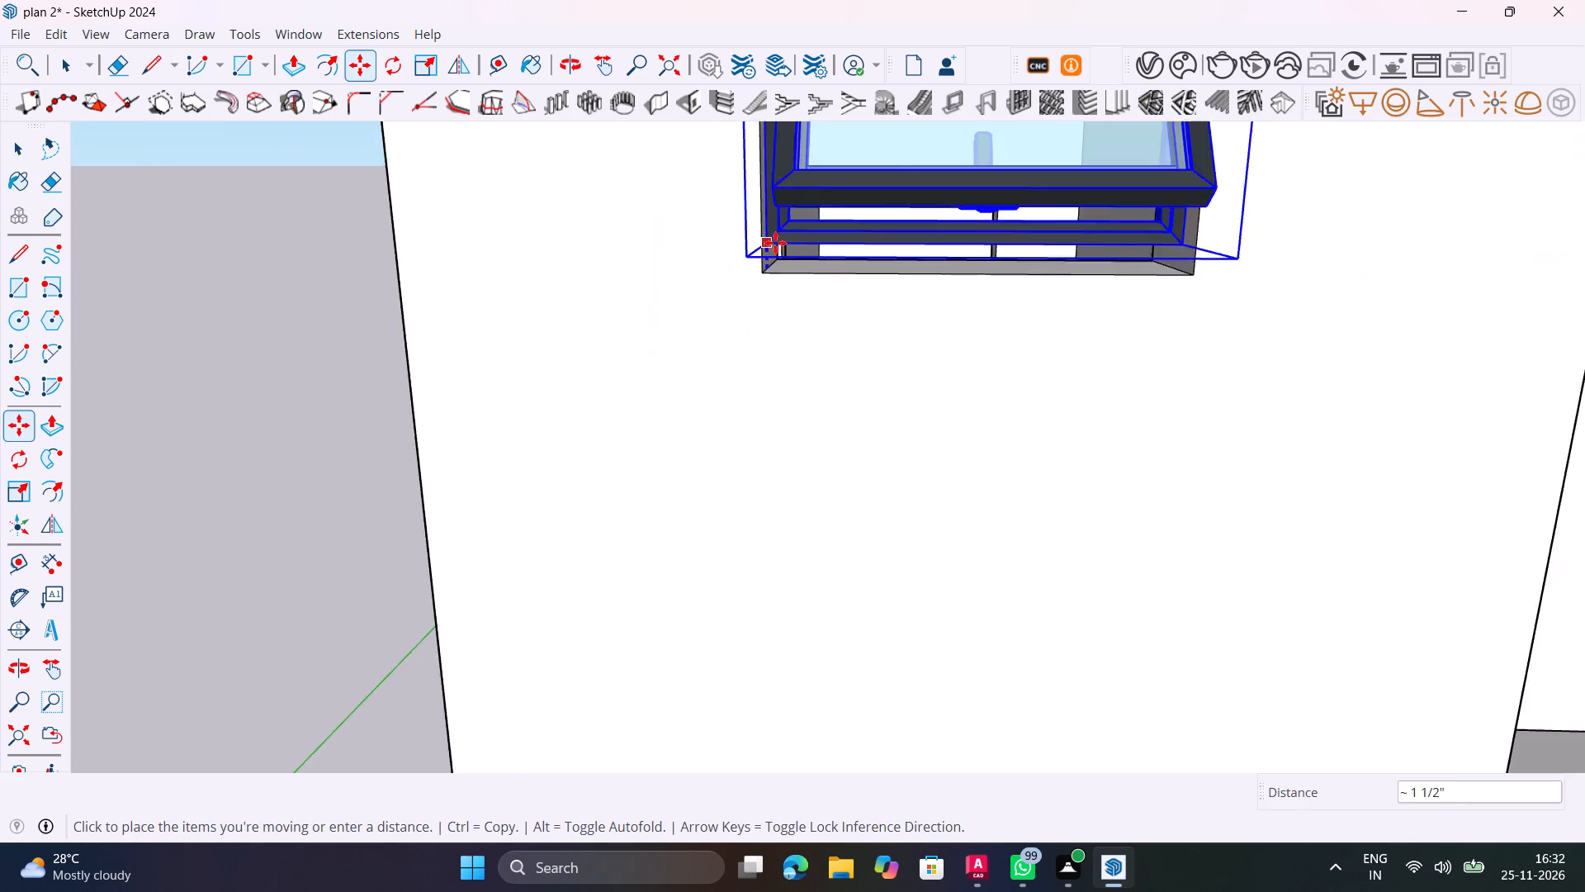
scroll(775, 243, down, 20)
scroll(775, 243, down, 6)
shift+middle_drag(780, 246, 854, 614)
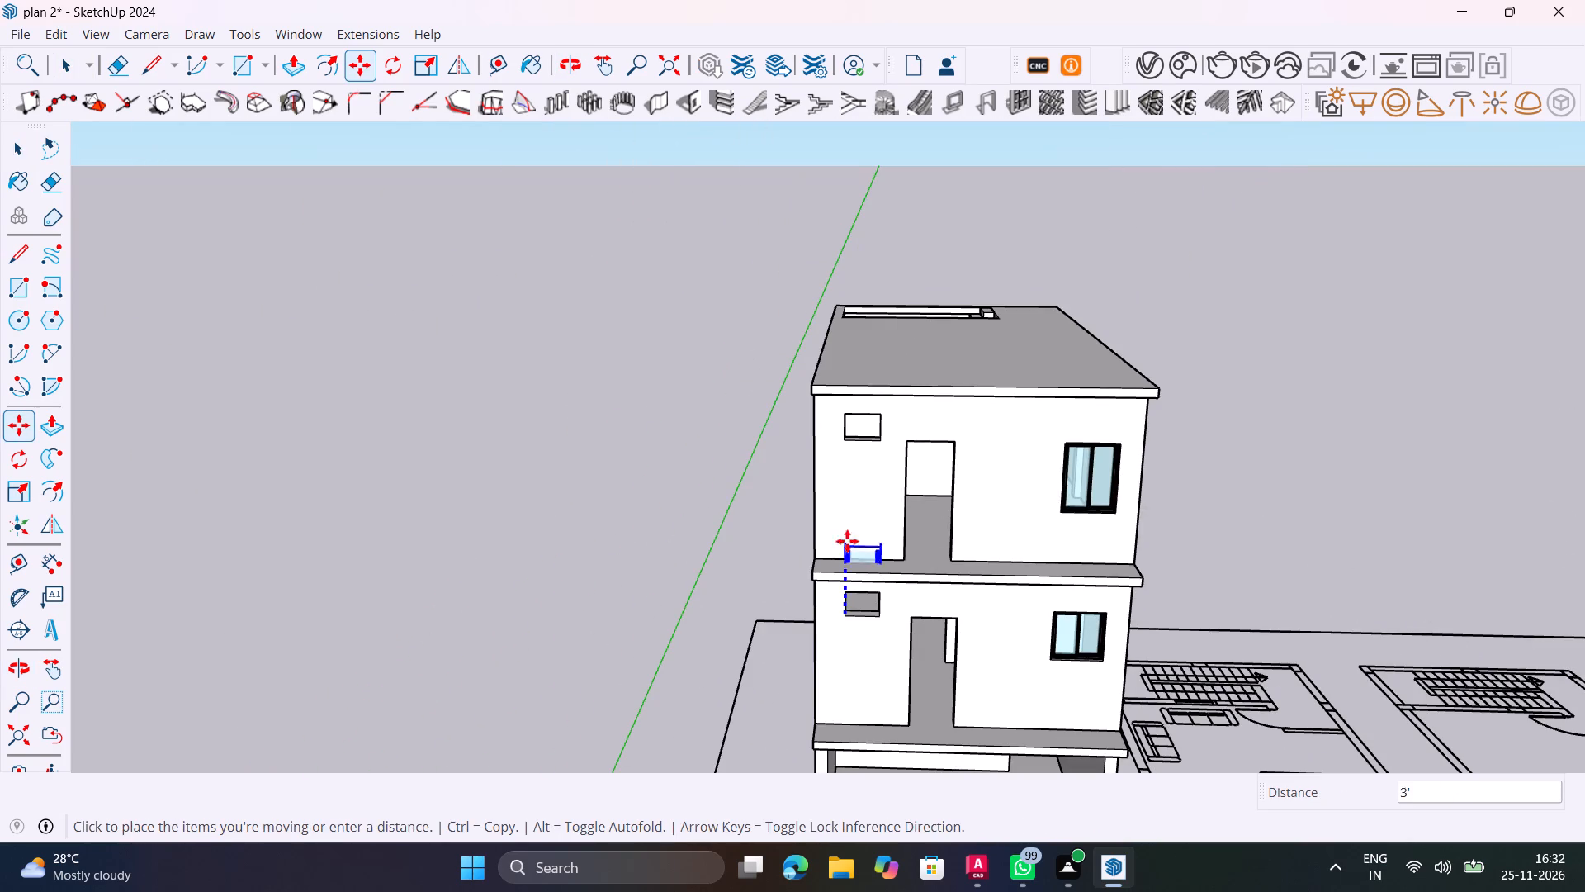
scroll(854, 429, up, 20)
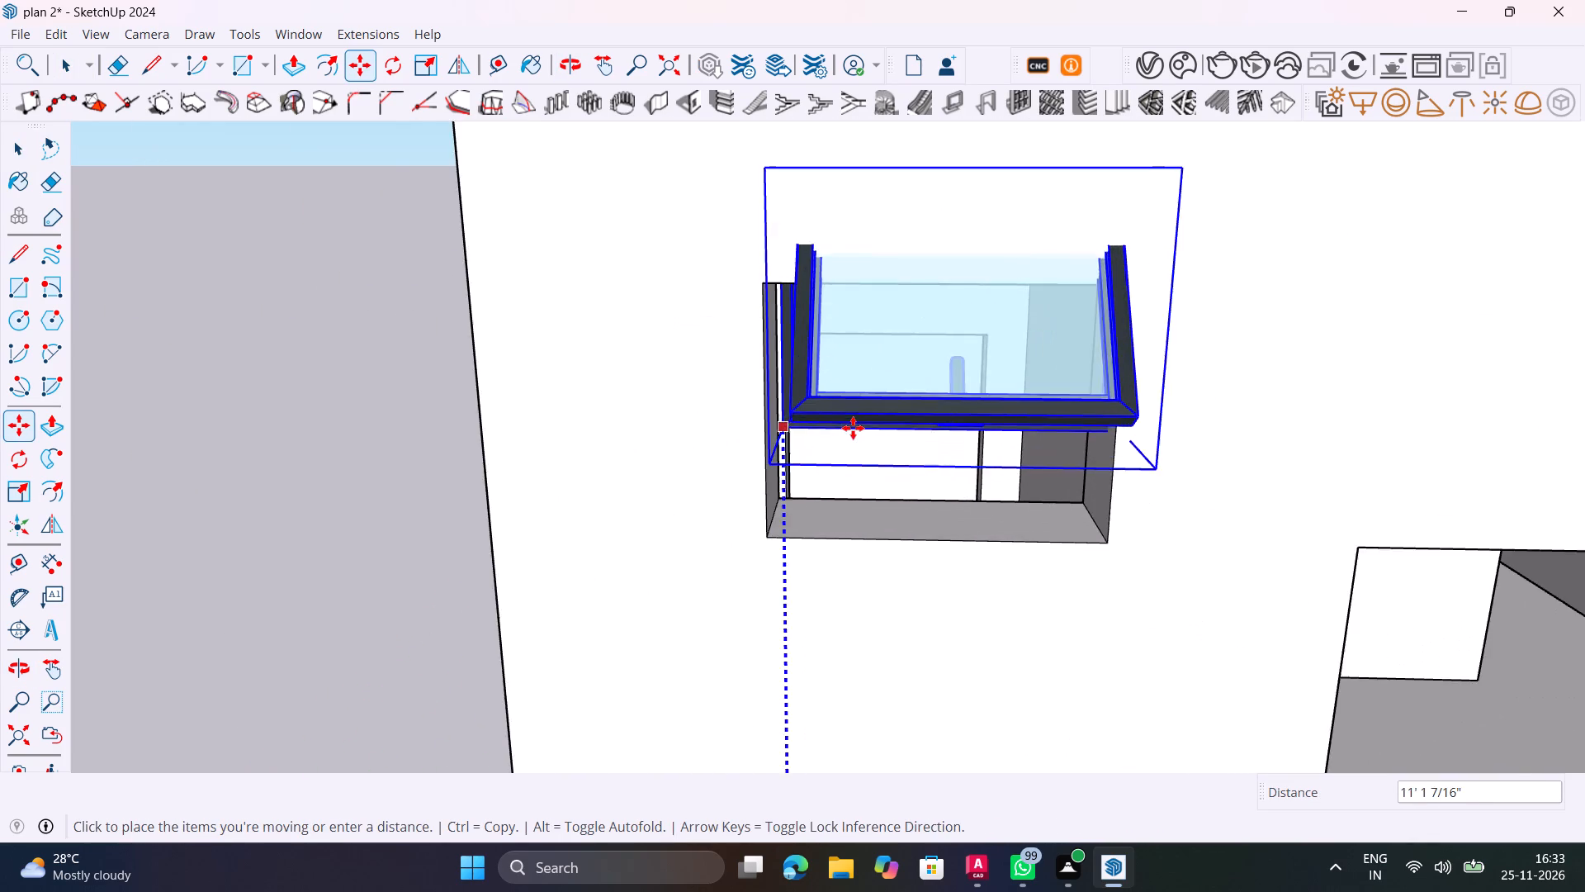
scroll(853, 428, up, 3)
middle_drag(832, 425, 751, 336)
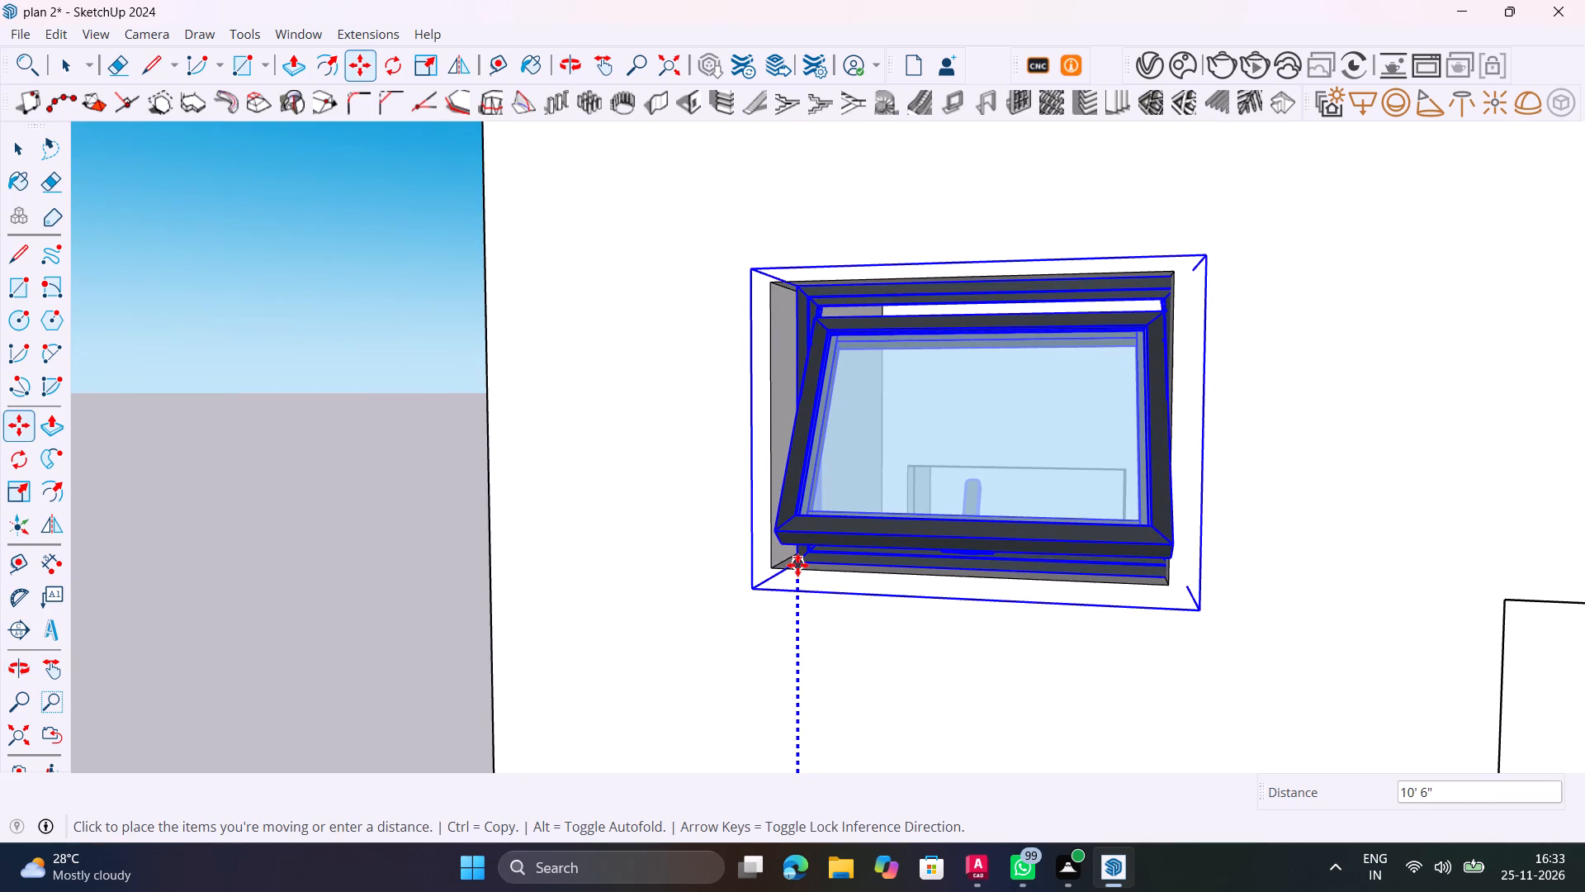
scroll(786, 562, up, 15)
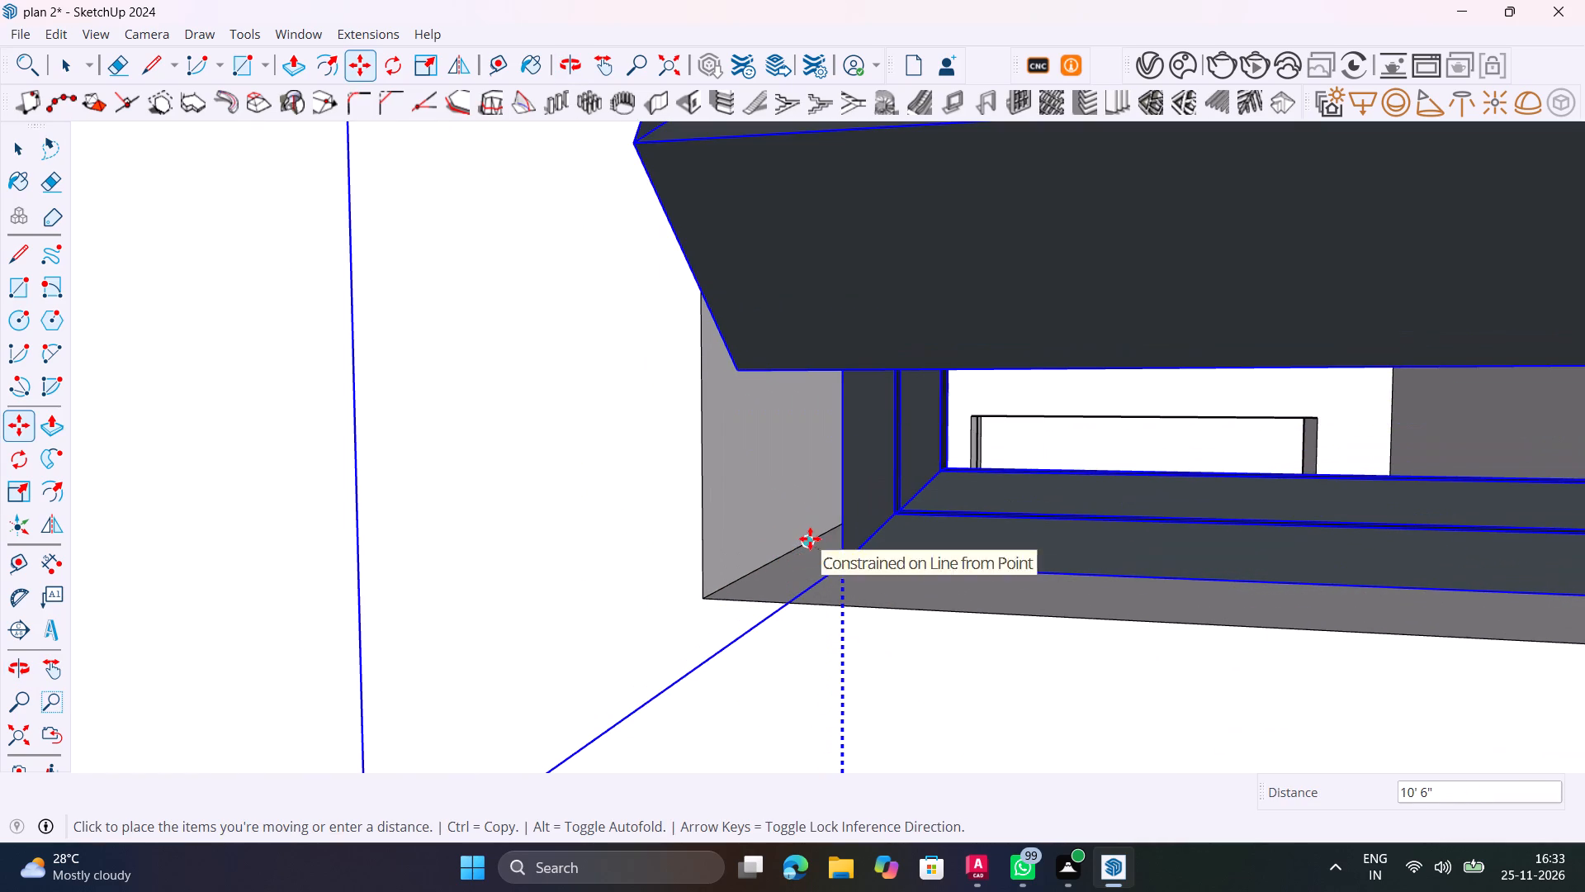
click(810, 539)
scroll(887, 539, down, 20)
key(space)
drag(283, 615, 291, 614)
Move the awning window sideways by its lower frame corner to meet the side edge of the top storey's small opening.
middle_drag(428, 658, 494, 658)
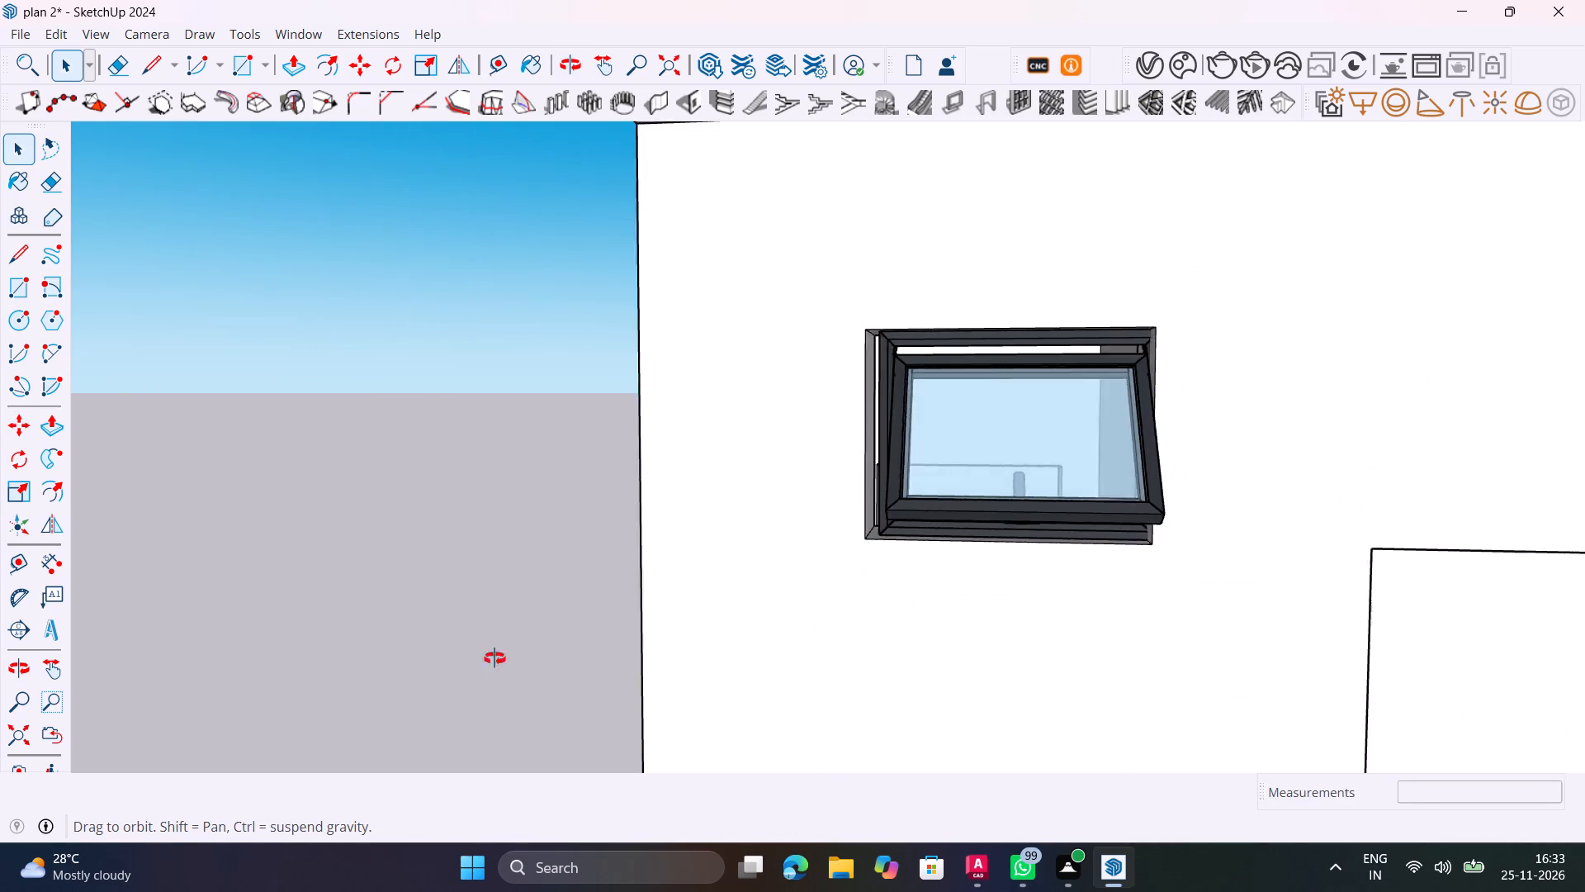
middle_drag(494, 658, 396, 854)
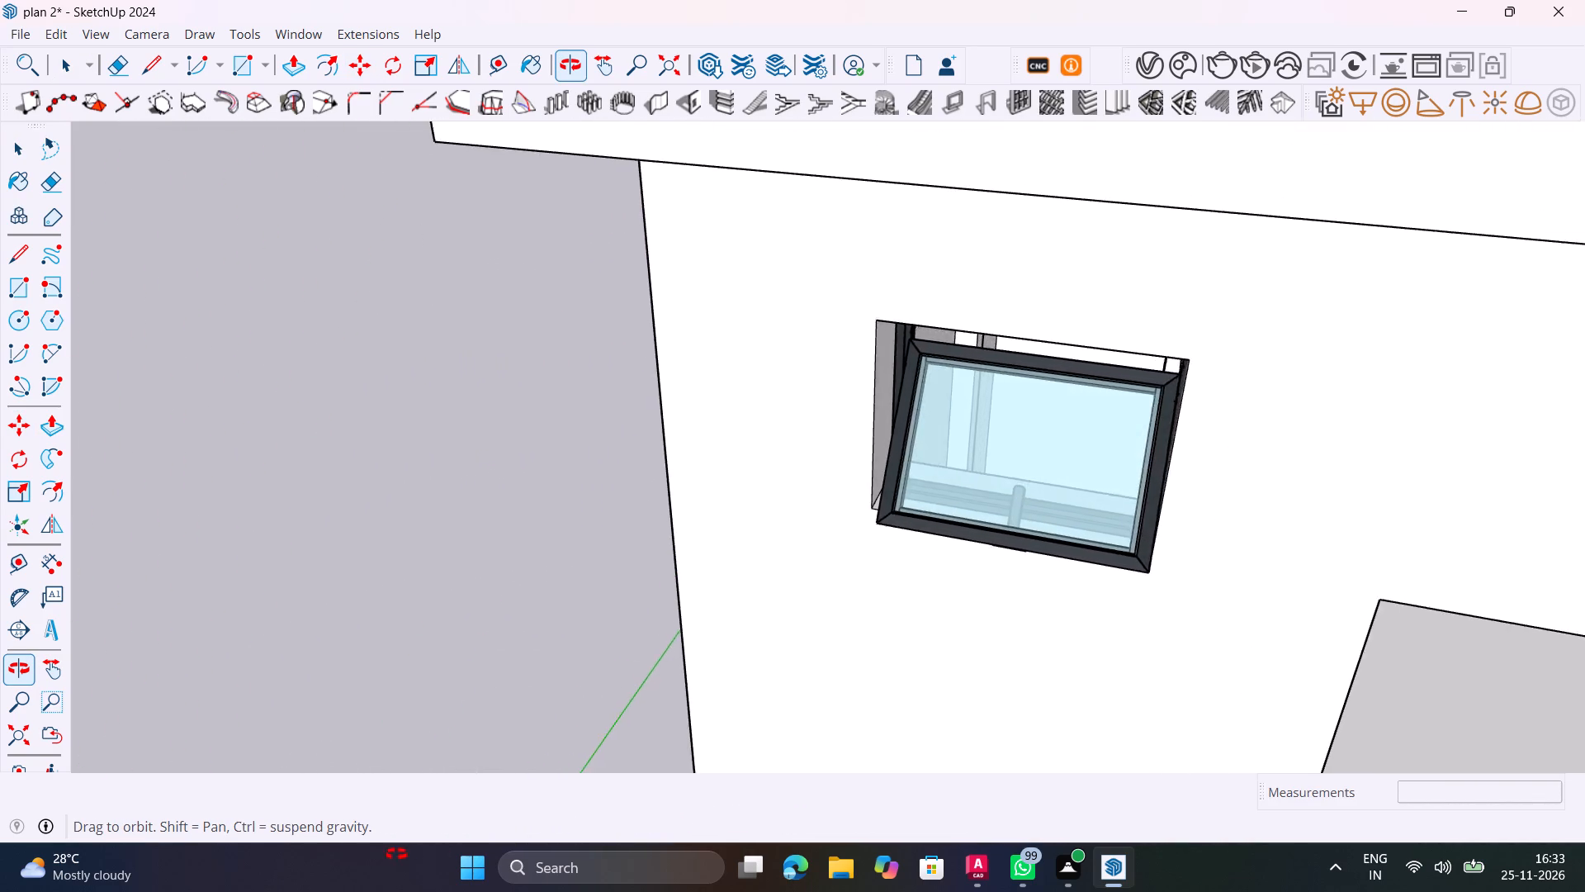
middle_drag(396, 854, 571, 749)
scroll(875, 445, up, 12)
scroll(885, 458, down, 10)
middle_drag(859, 568, 856, 566)
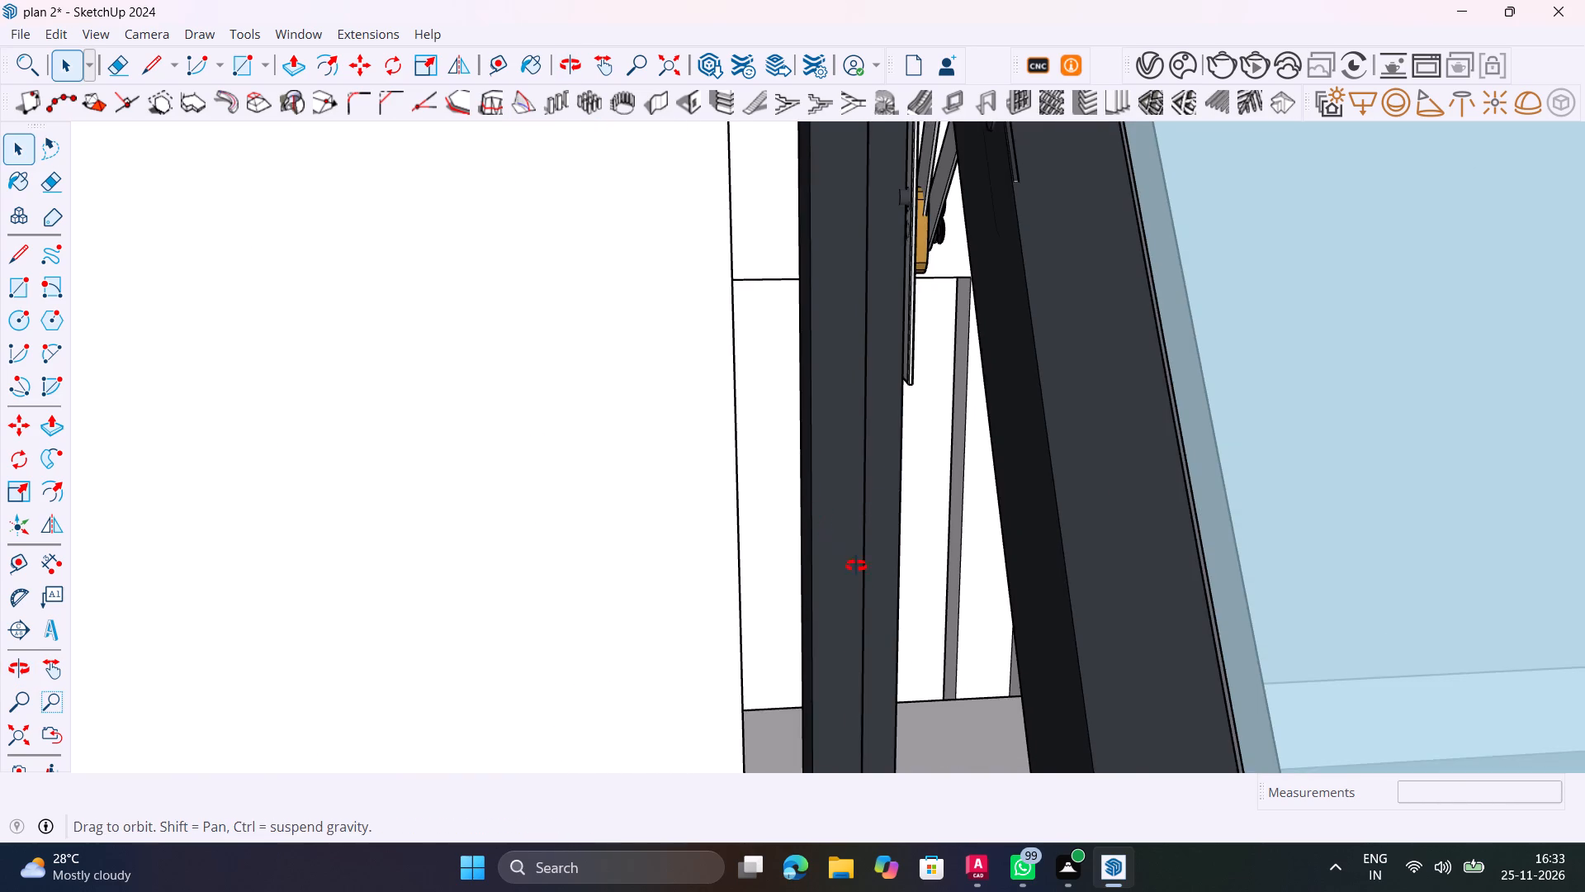
middle_drag(856, 566, 810, 264)
click(778, 610)
scroll(784, 613, up, 5)
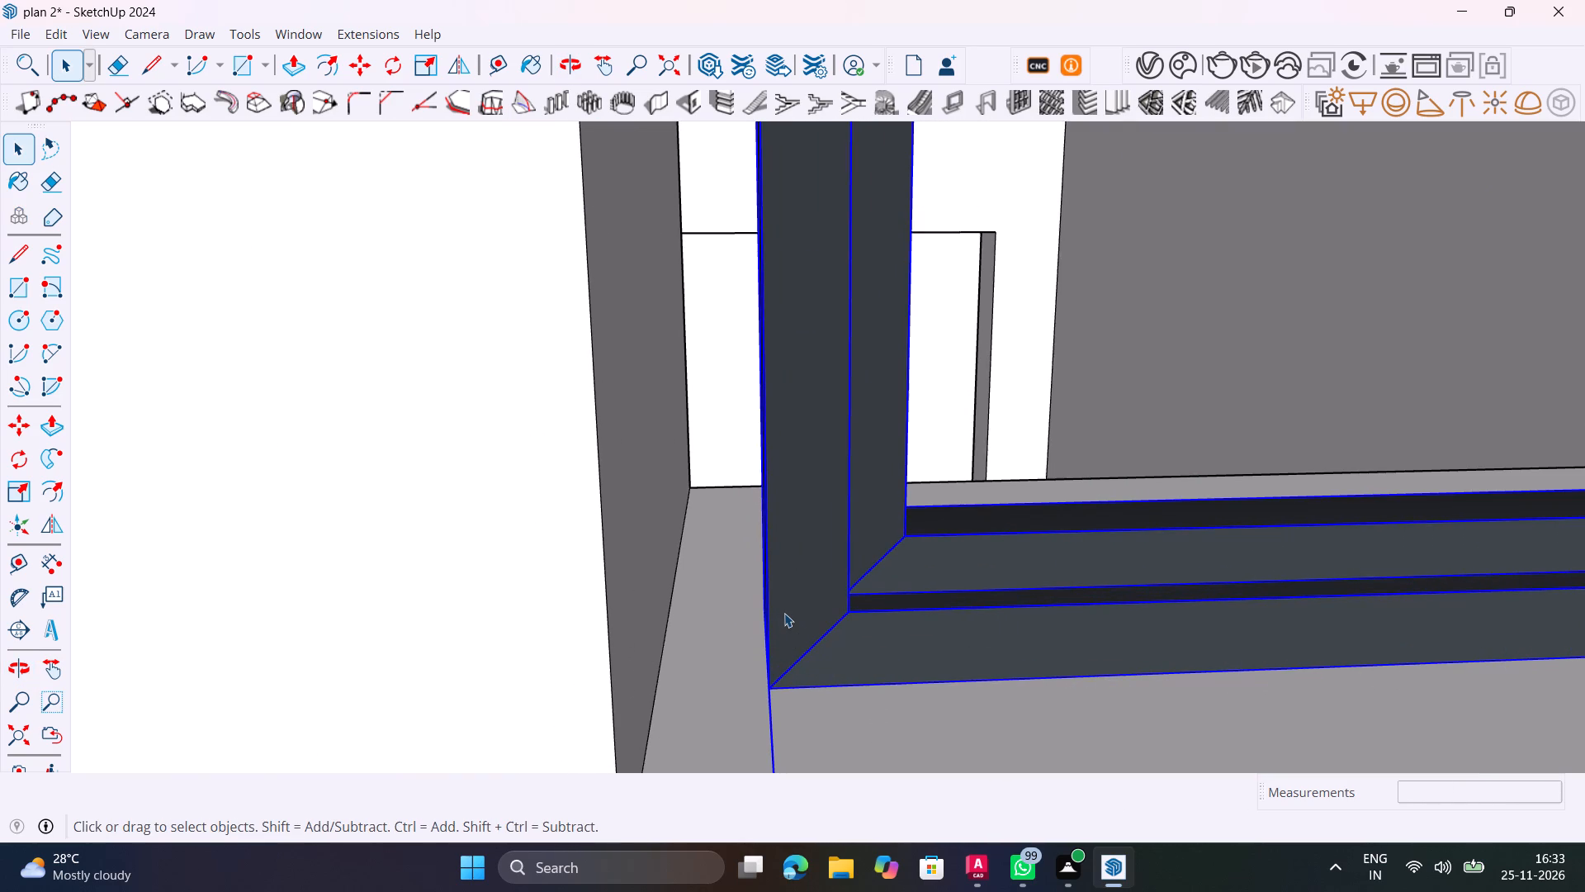
key(m)
click(766, 691)
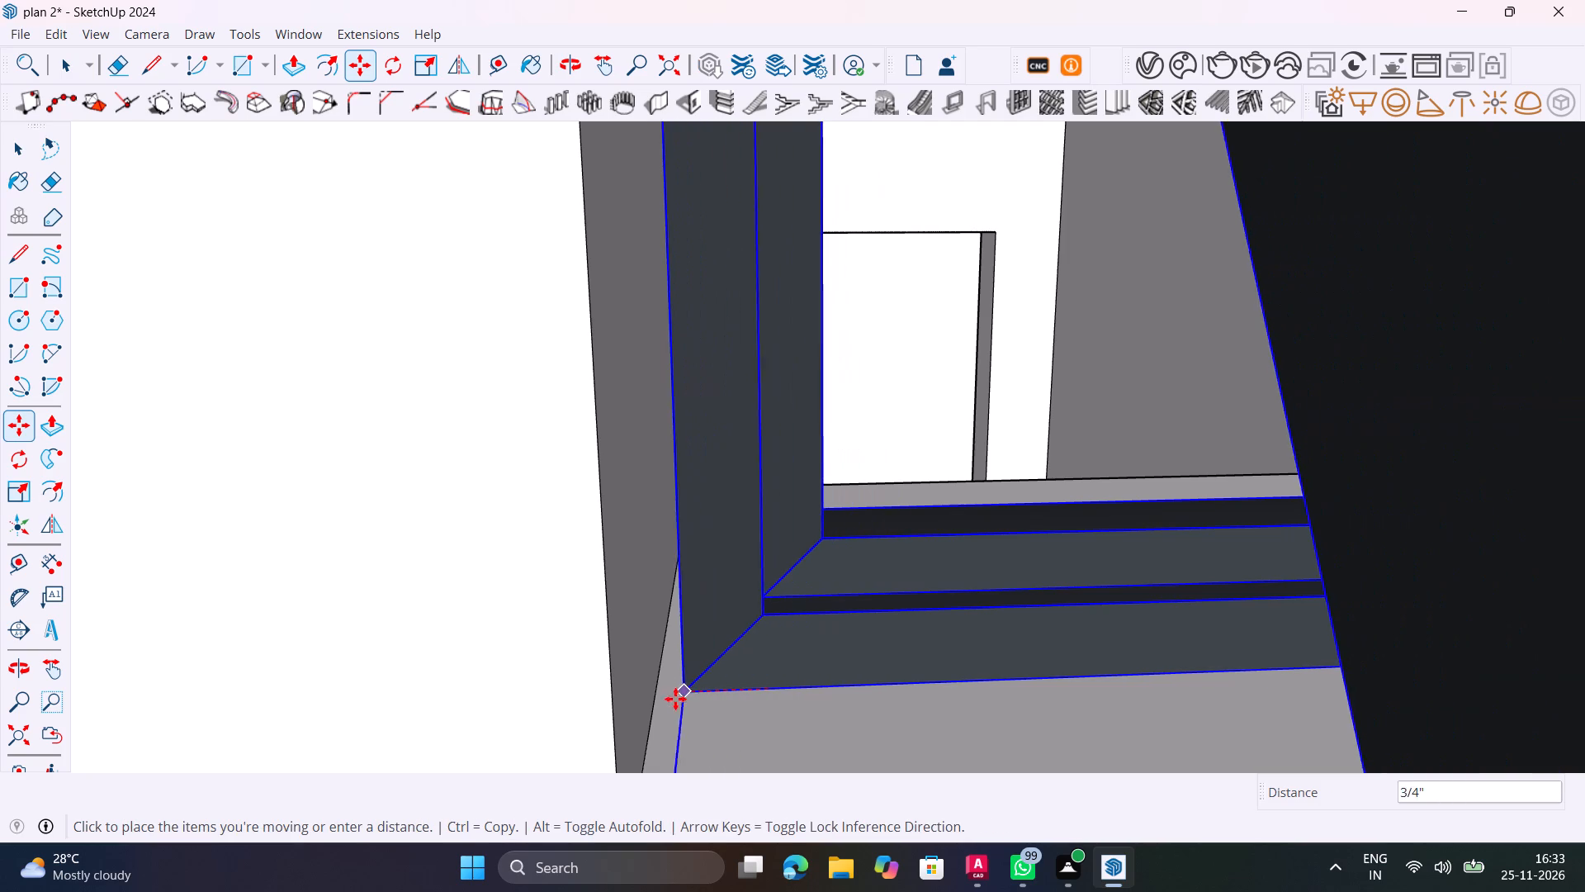
click(655, 695)
scroll(781, 616, down, 20)
key(space)
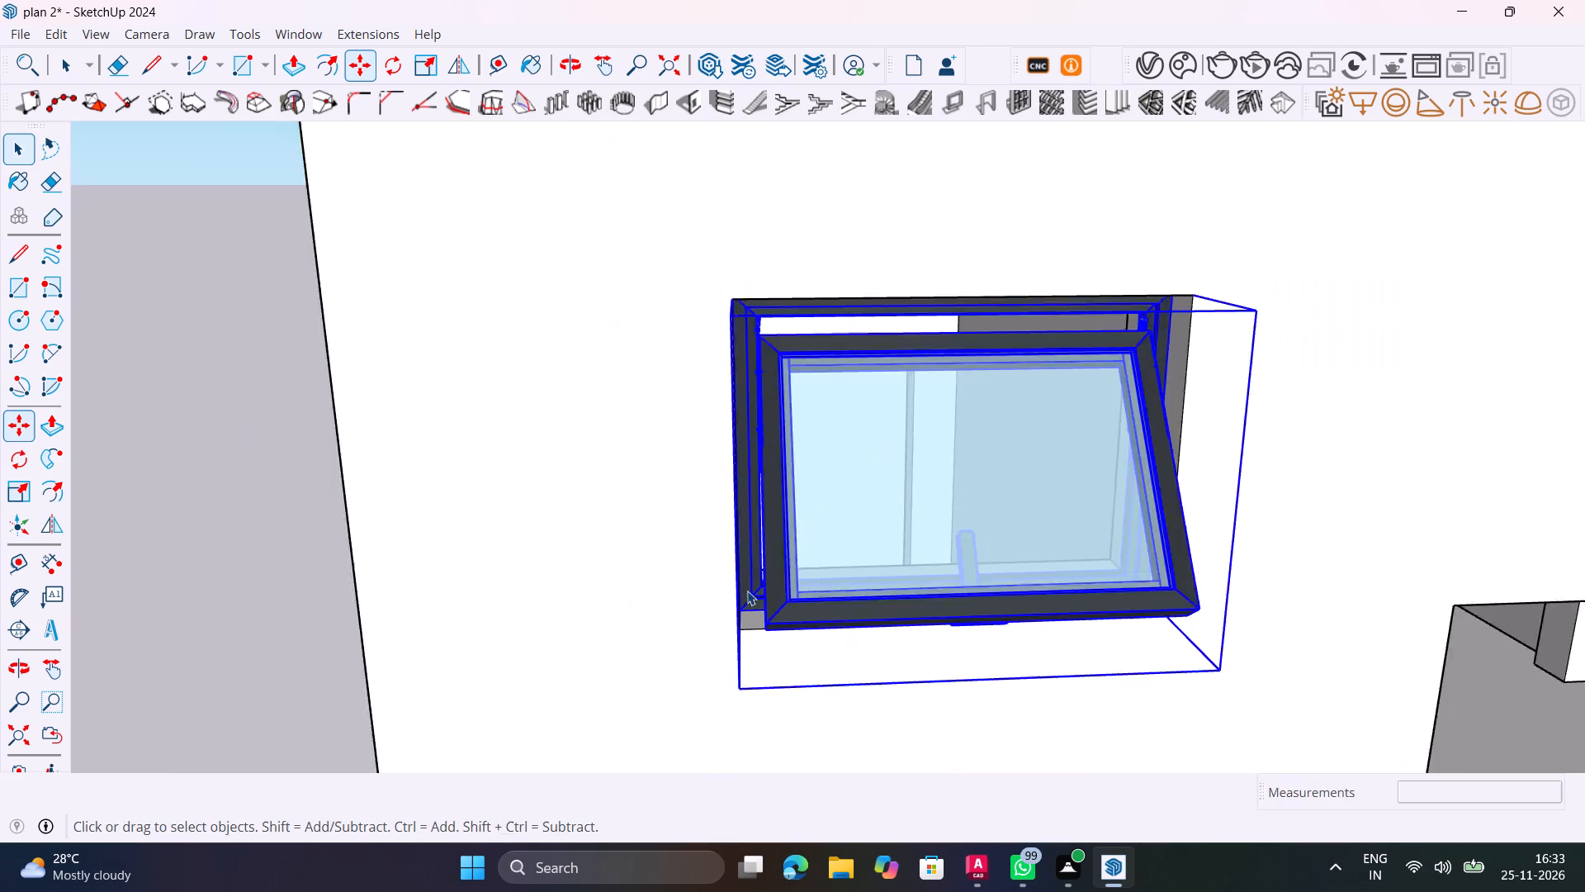
scroll(747, 591, down, 7)
click(359, 637)
Examine the awning window's fit in the top storey's small opening from the front and both sides.
middle_drag(830, 639, 572, 664)
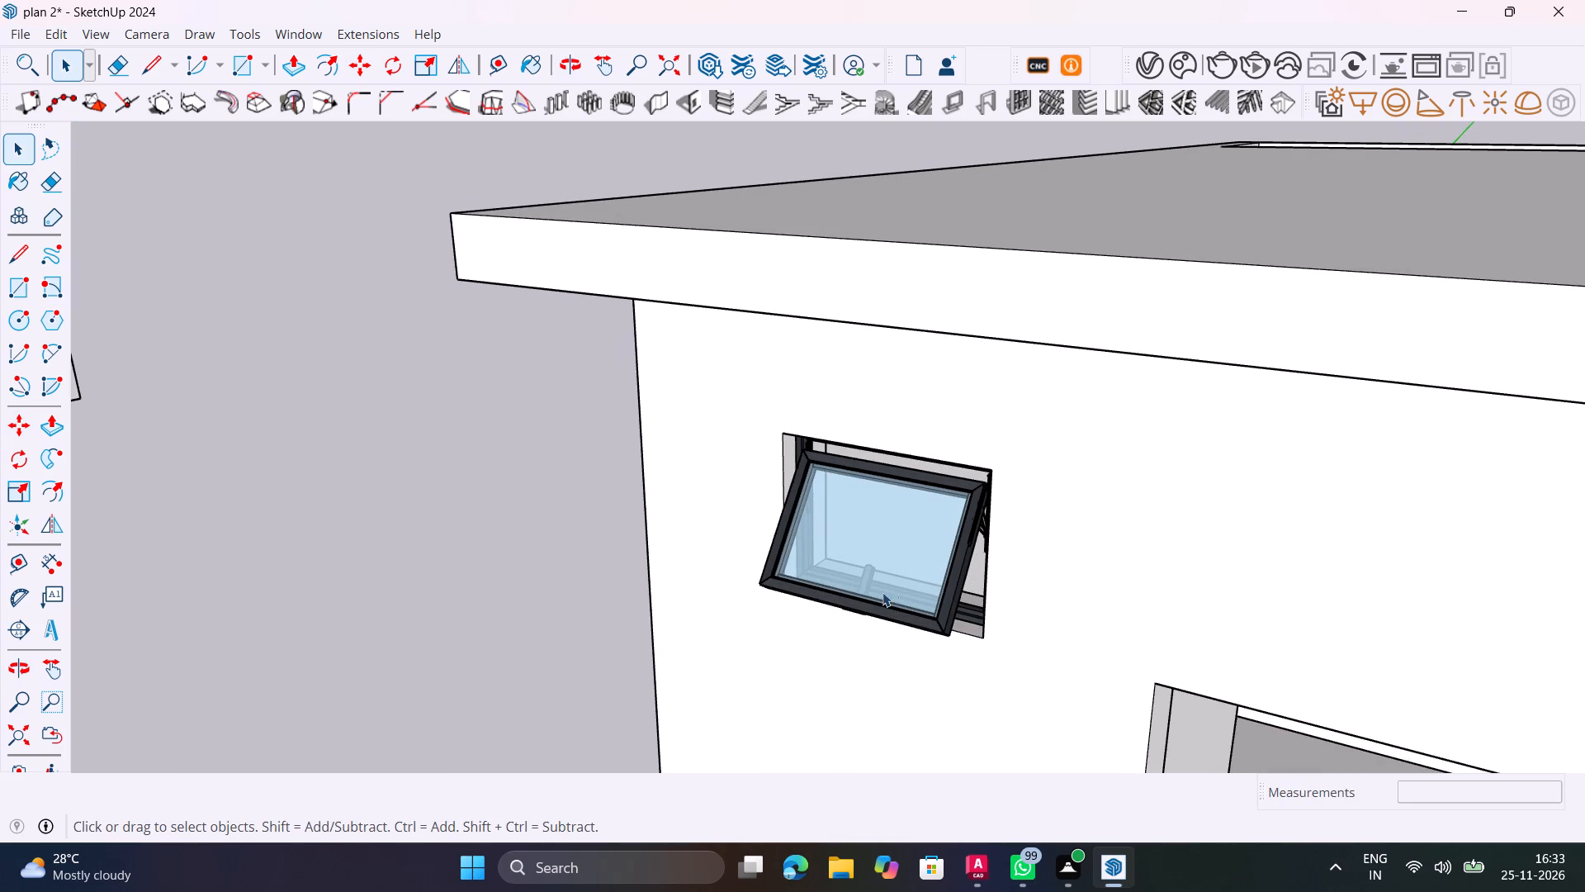
scroll(973, 506, up, 10)
middle_drag(1005, 551, 1294, 500)
scroll(1130, 429, down, 20)
scroll(1130, 429, down, 5)
middle_drag(1091, 520, 1305, 532)
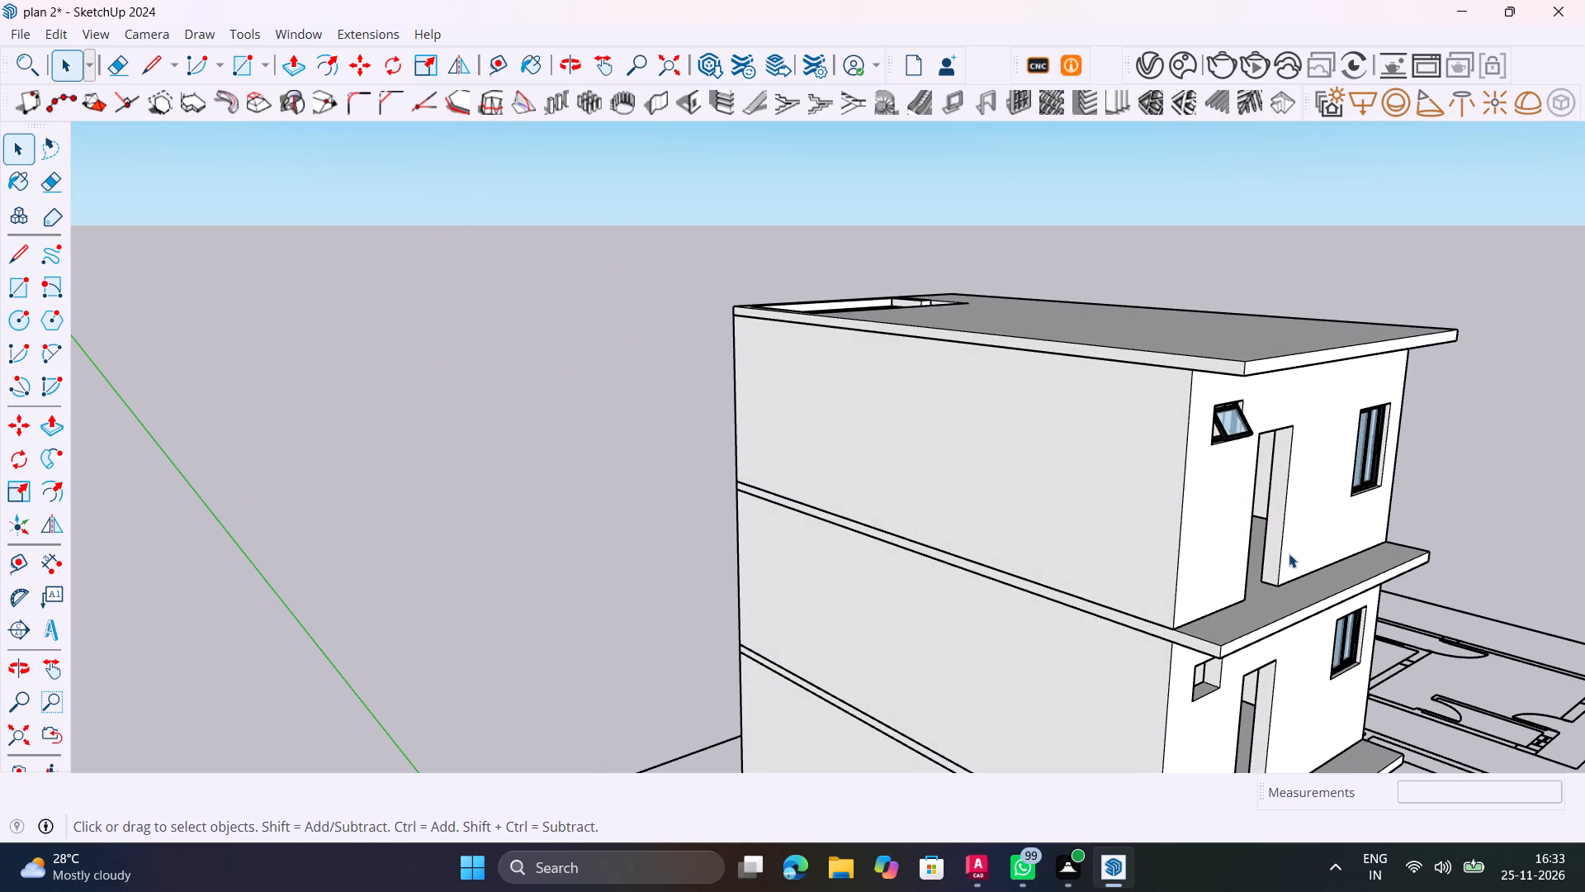
scroll(1288, 554, up, 1)
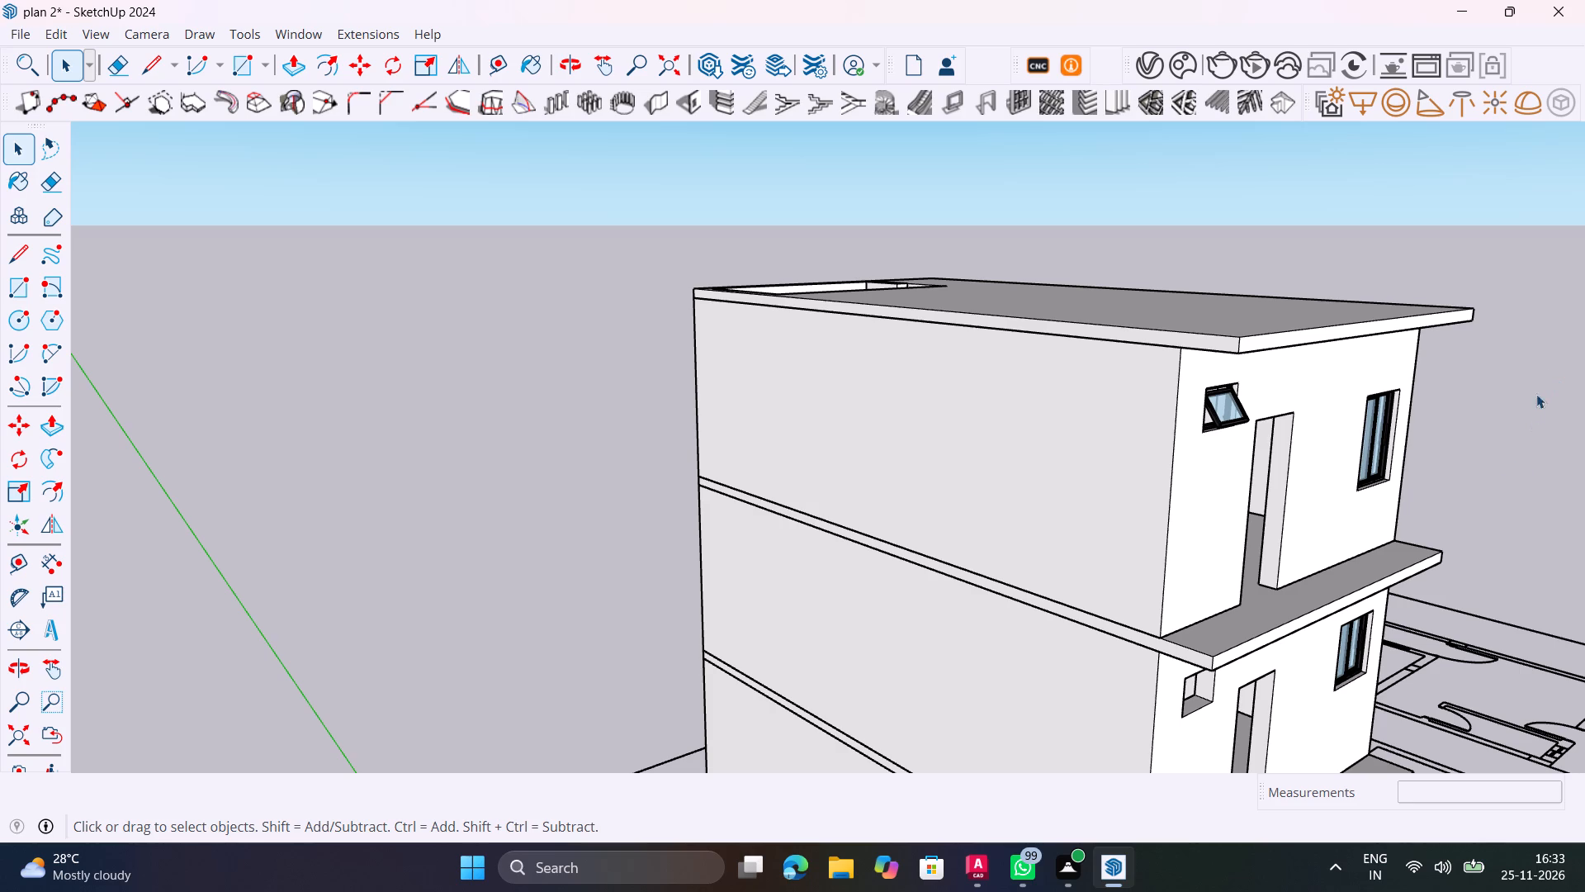
shift+middle_drag(1198, 428, 977, 353)
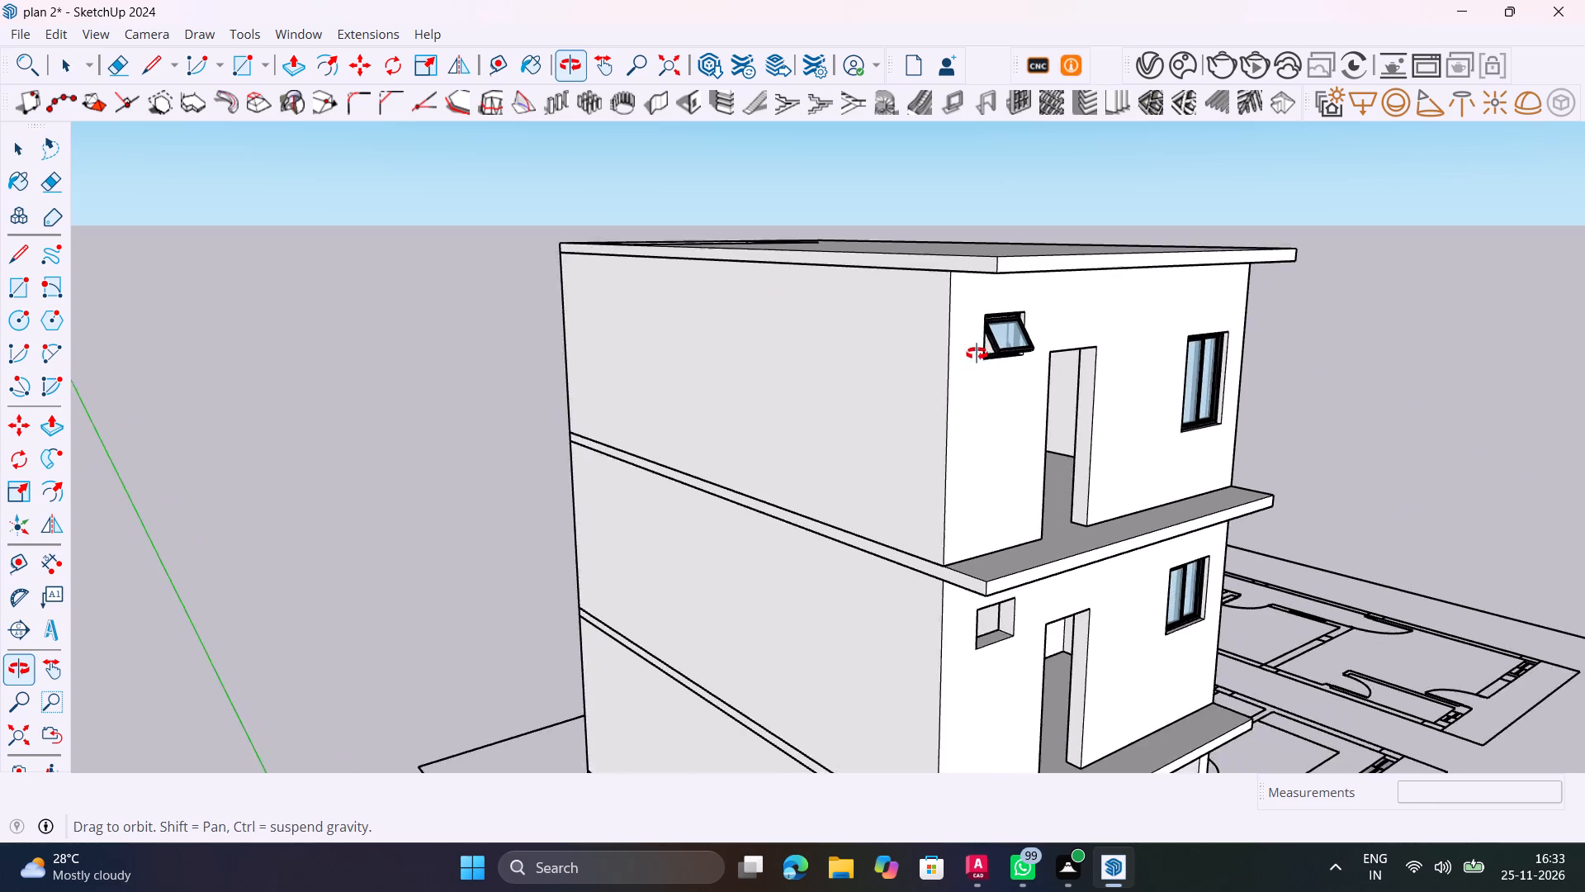
shift+middle_drag(977, 353, 816, 391)
scroll(824, 391, up, 10)
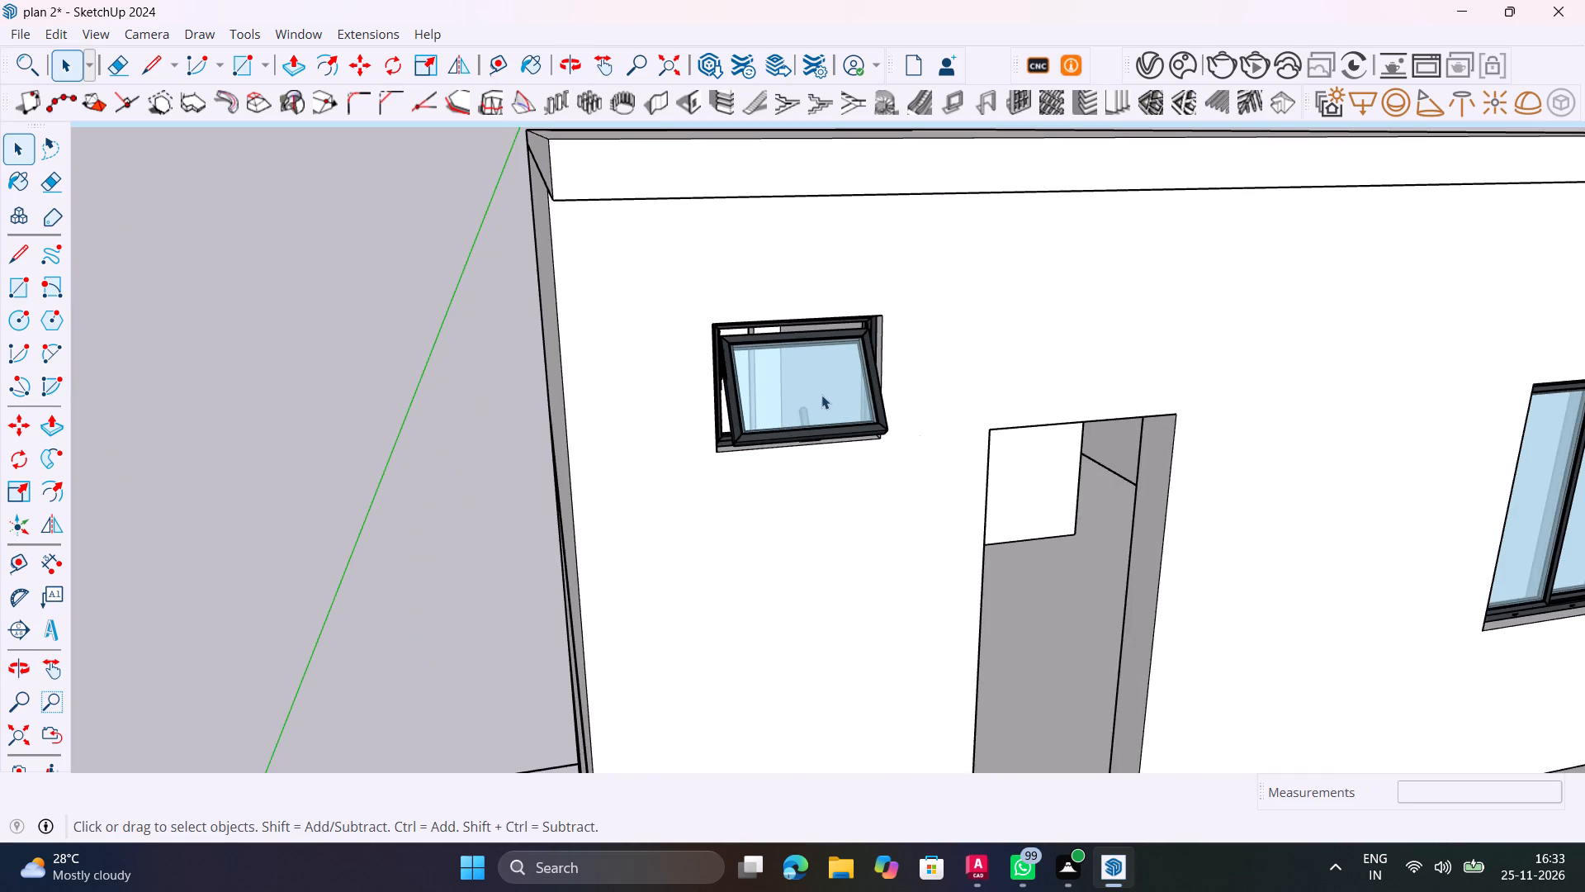
scroll(821, 394, up, 2)
middle_drag(817, 396, 186, 322)
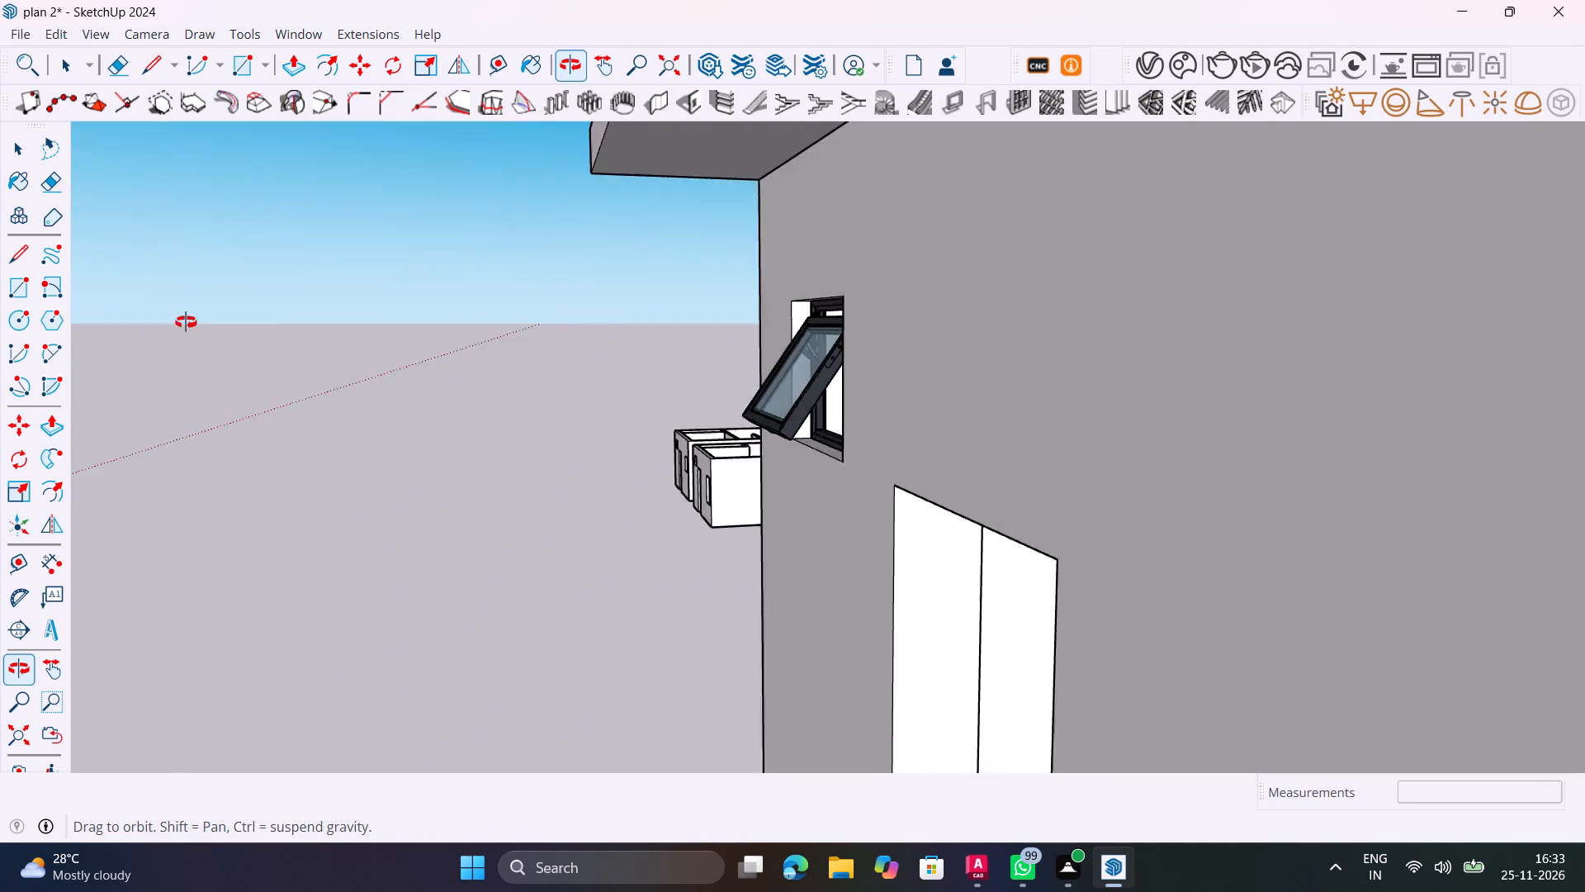
middle_drag(186, 322, 769, 412)
Move the awning window 4 9/16" deeper into the wall thickness of the top storey's small opening.
scroll(689, 460, up, 14)
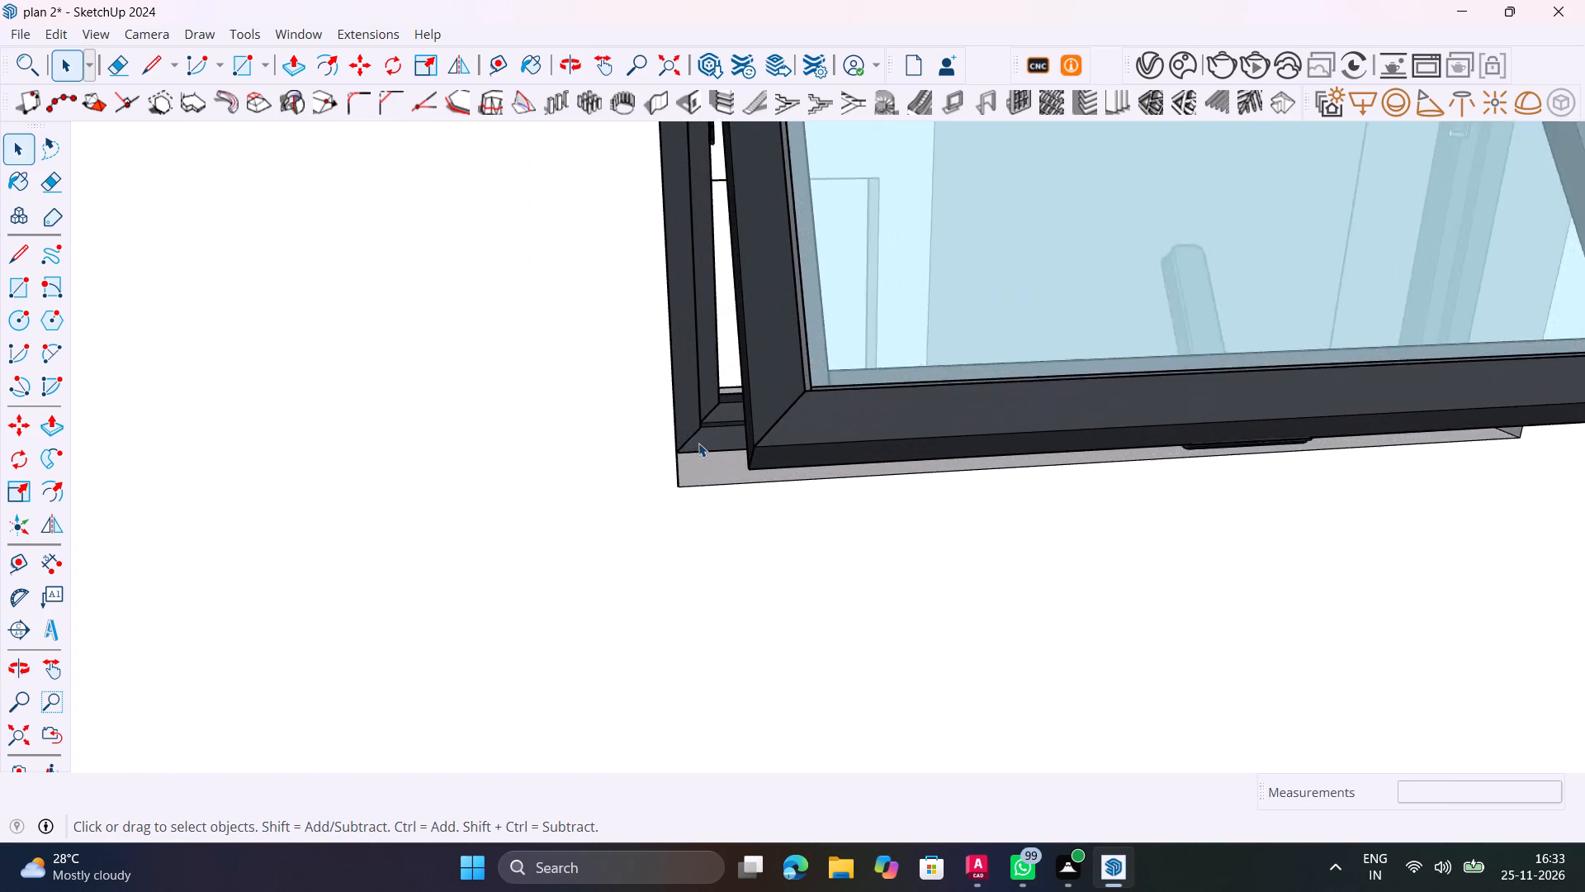
scroll(698, 443, up, 2)
click(701, 439)
middle_drag(713, 436, 423, 344)
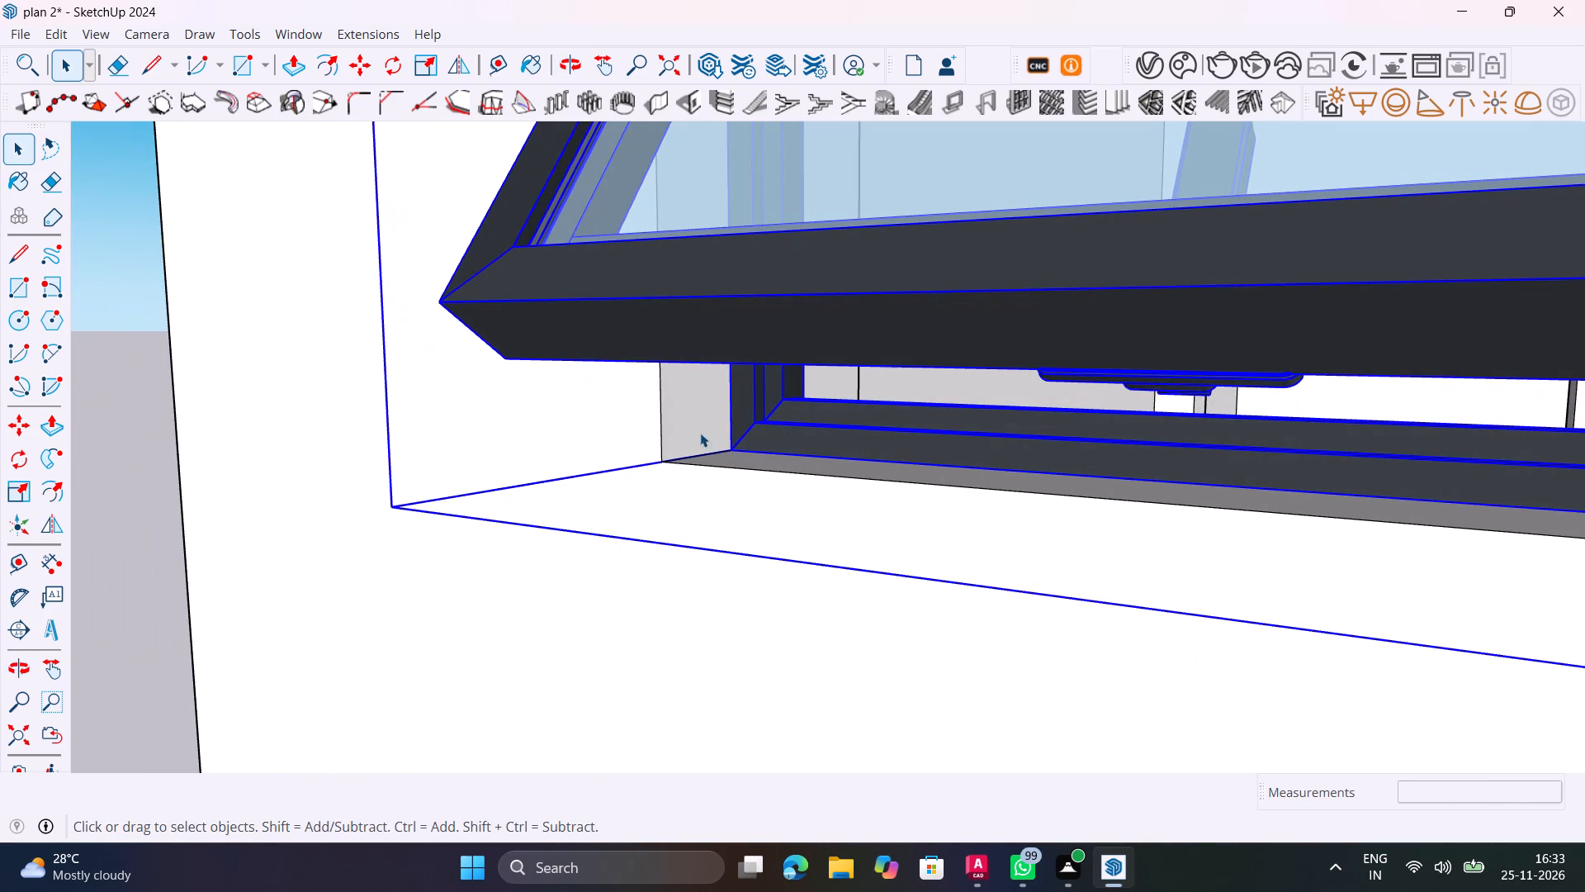
key(m)
click(727, 453)
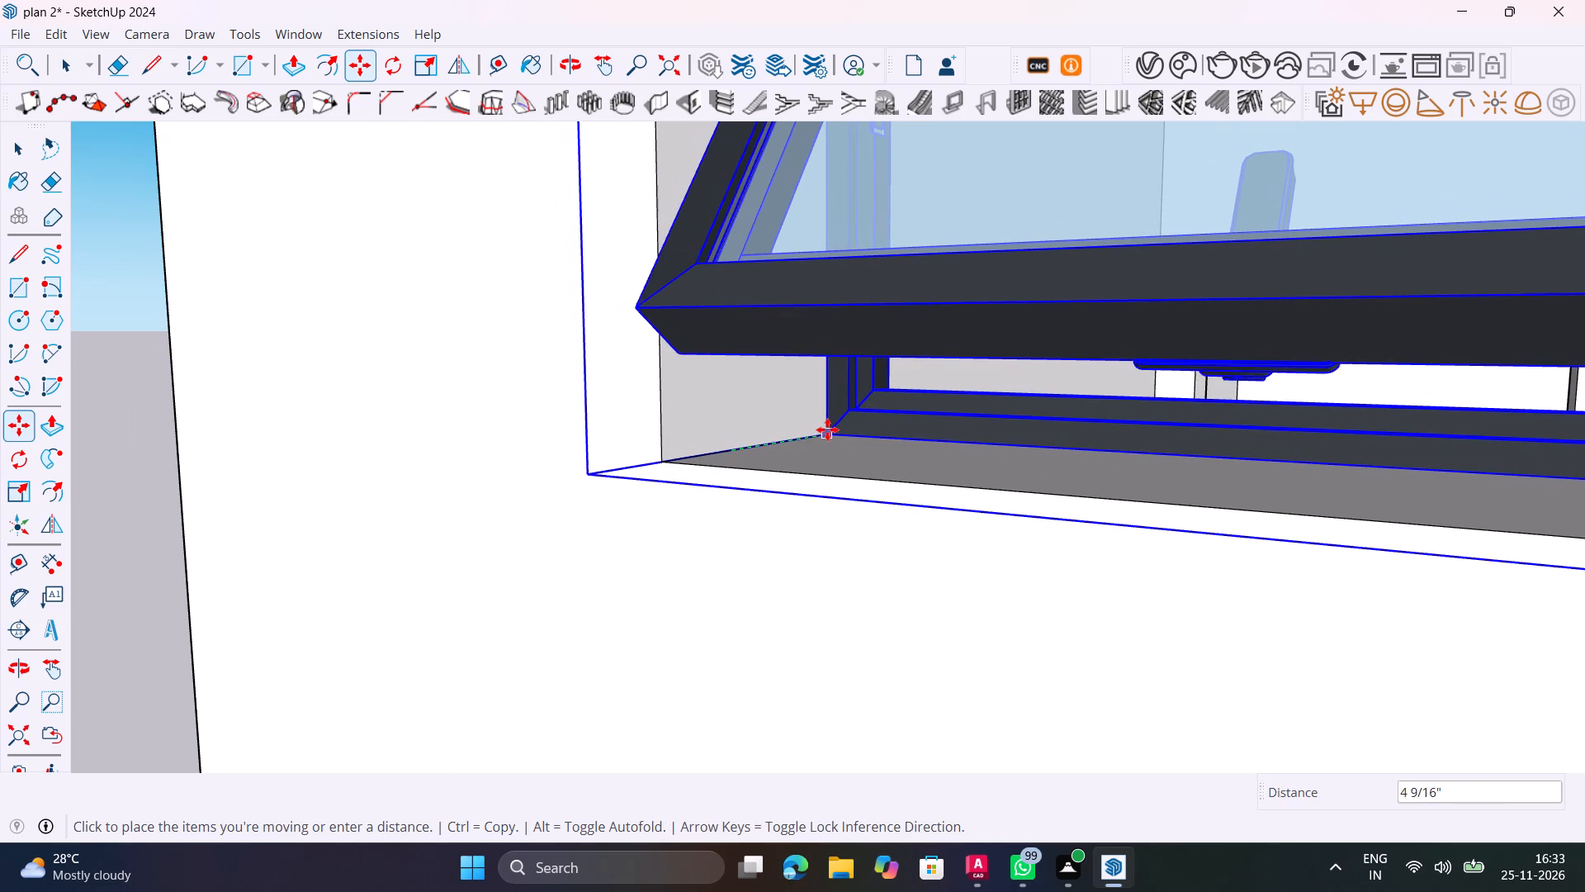
click(829, 429)
scroll(811, 434, down, 12)
key(space)
drag(543, 434, 533, 431)
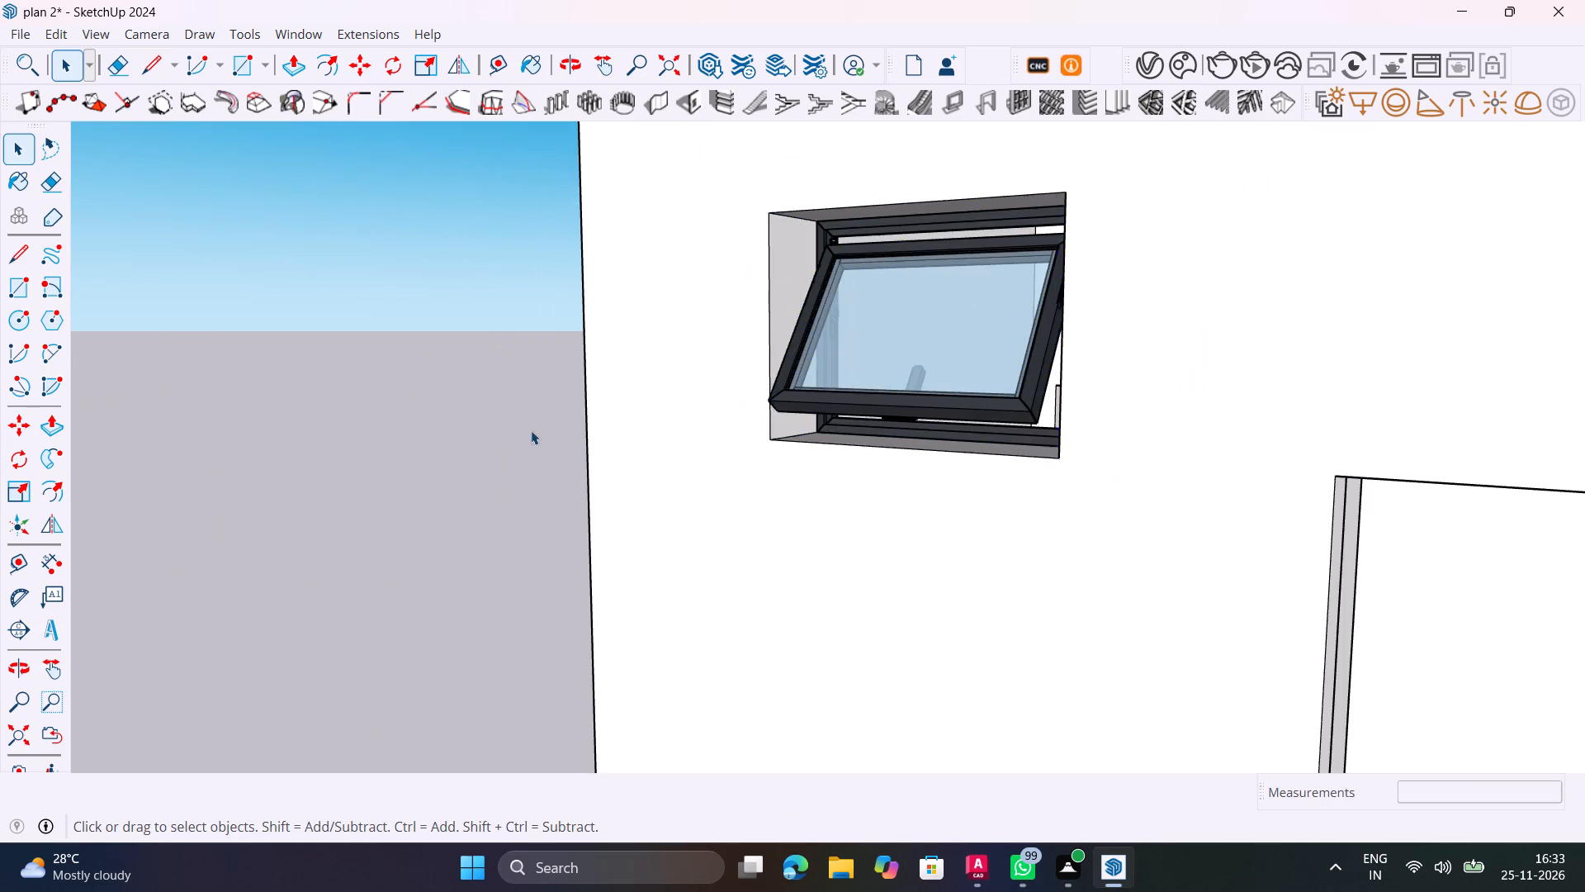
Copy the awning window from the top storey's small opening 10' 6" vertically down into the matching middle-storey opening.
middle_drag(641, 418, 830, 443)
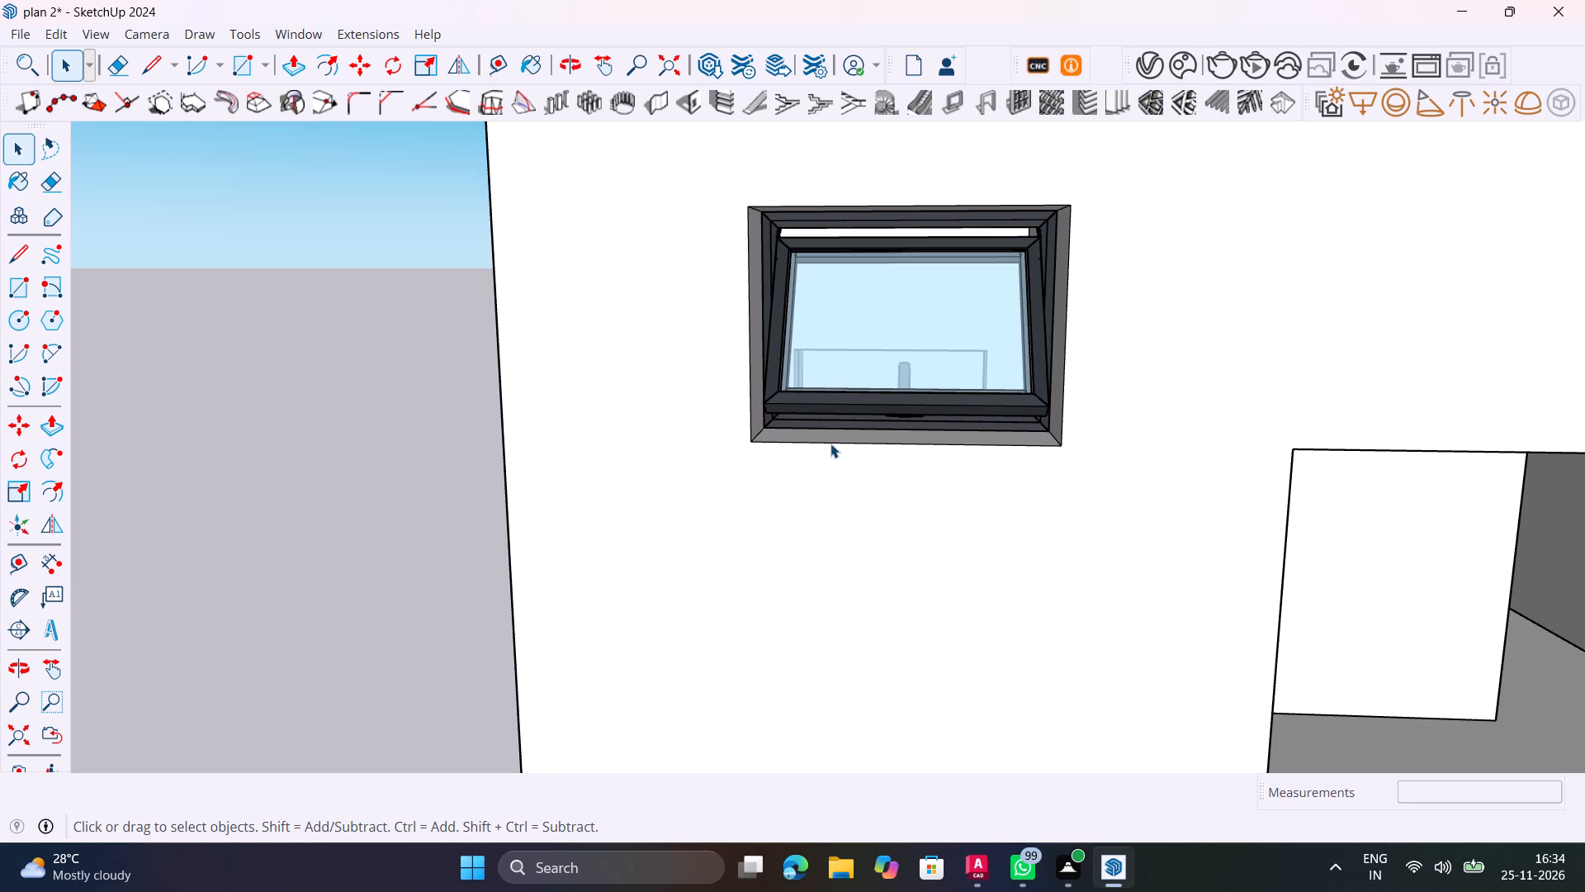
middle_drag(830, 444, 1083, 439)
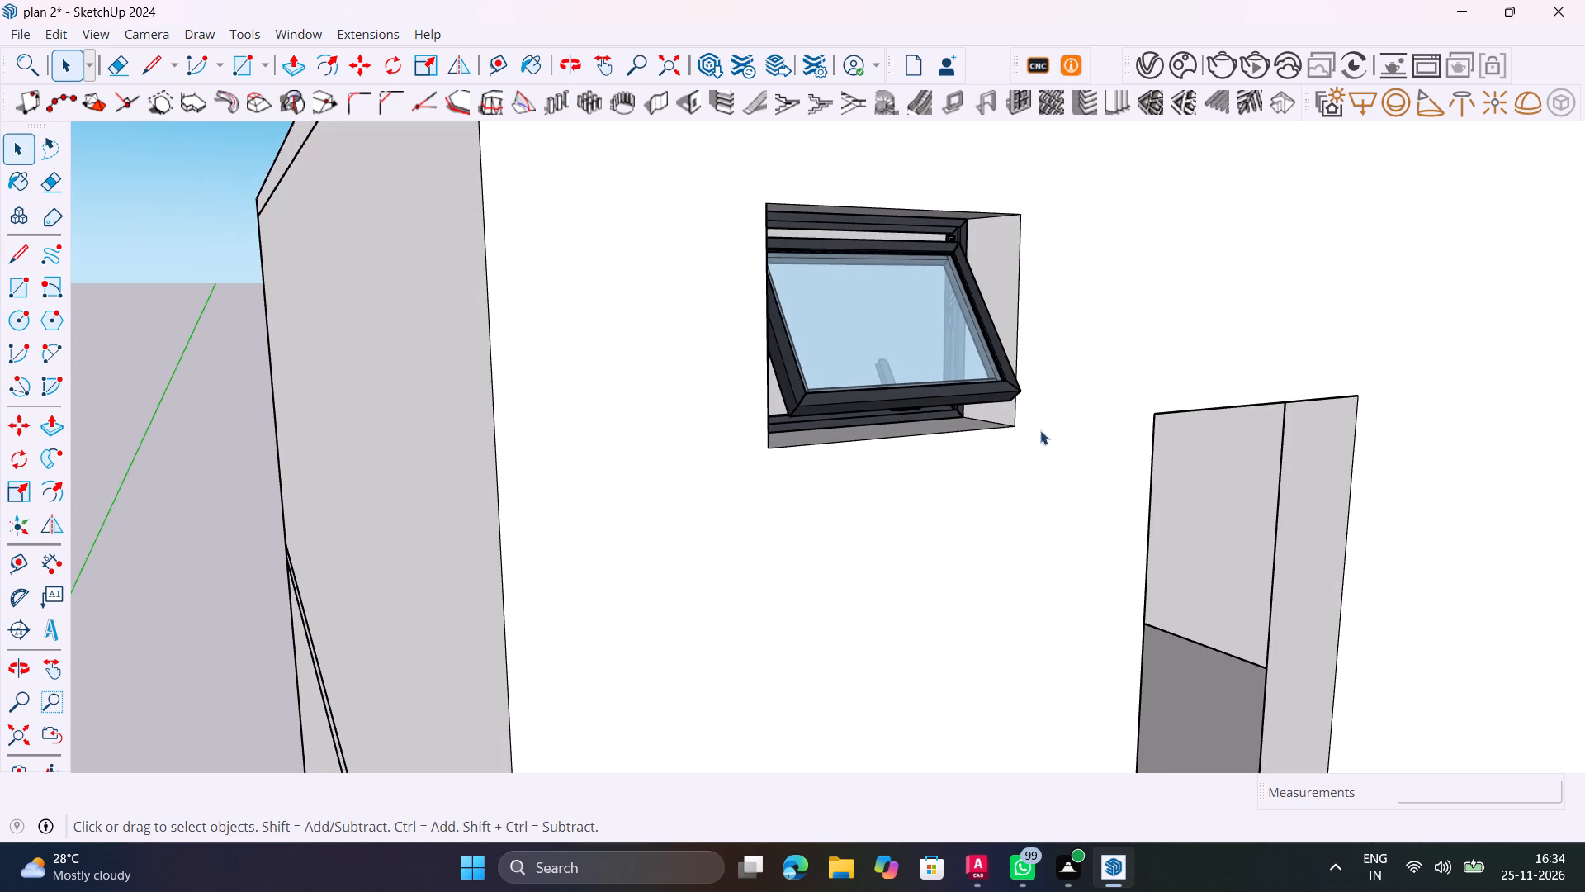
scroll(975, 416, up, 11)
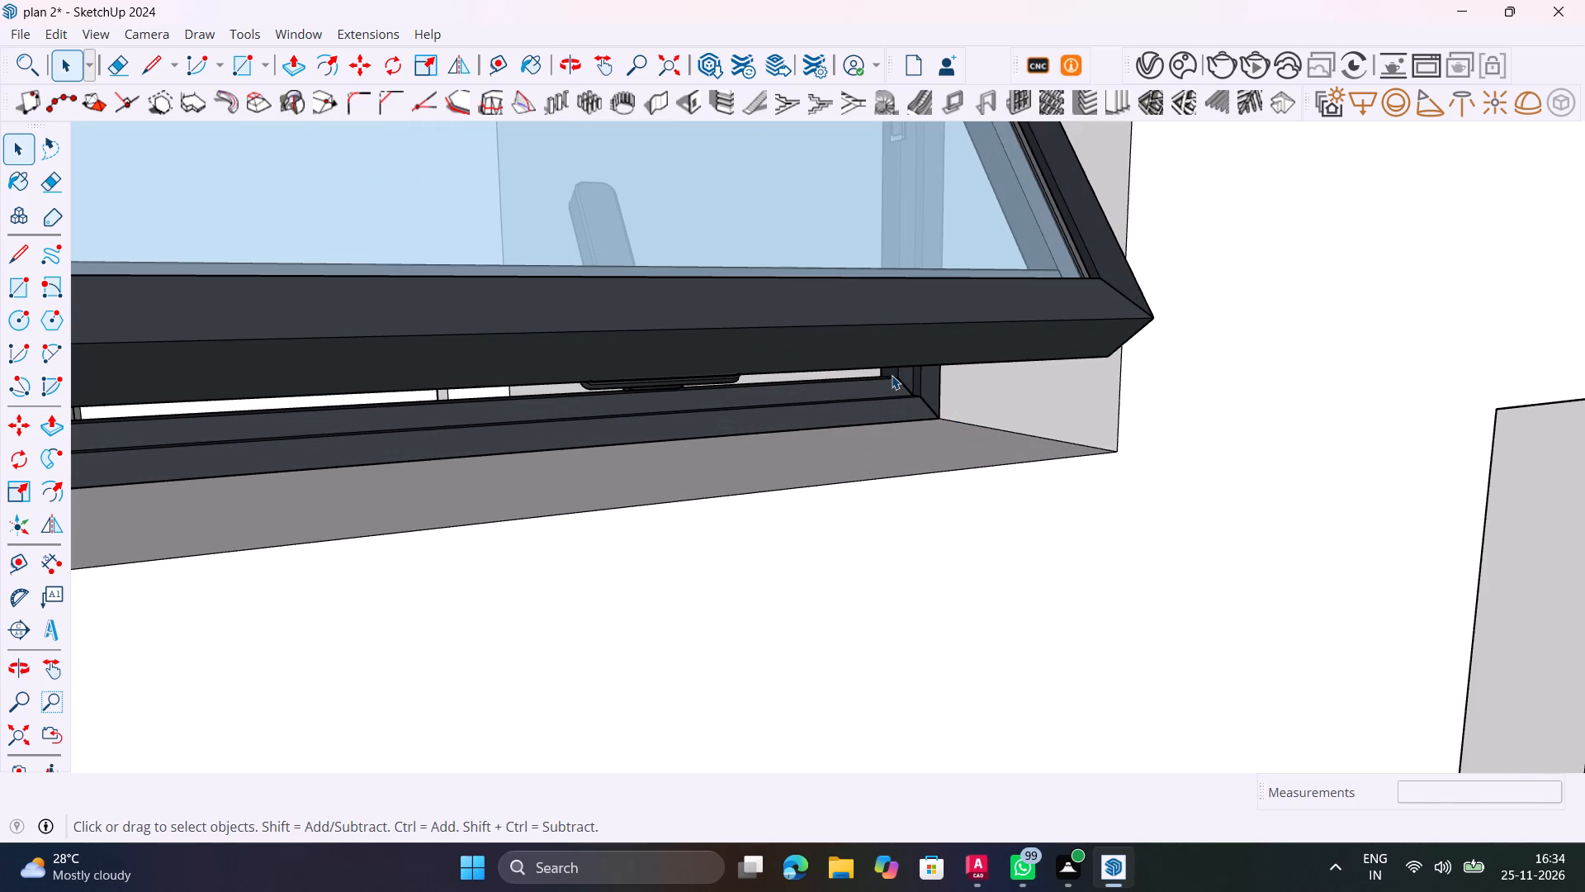
click(892, 375)
scroll(891, 375, up, 5)
middle_drag(881, 373, 648, 290)
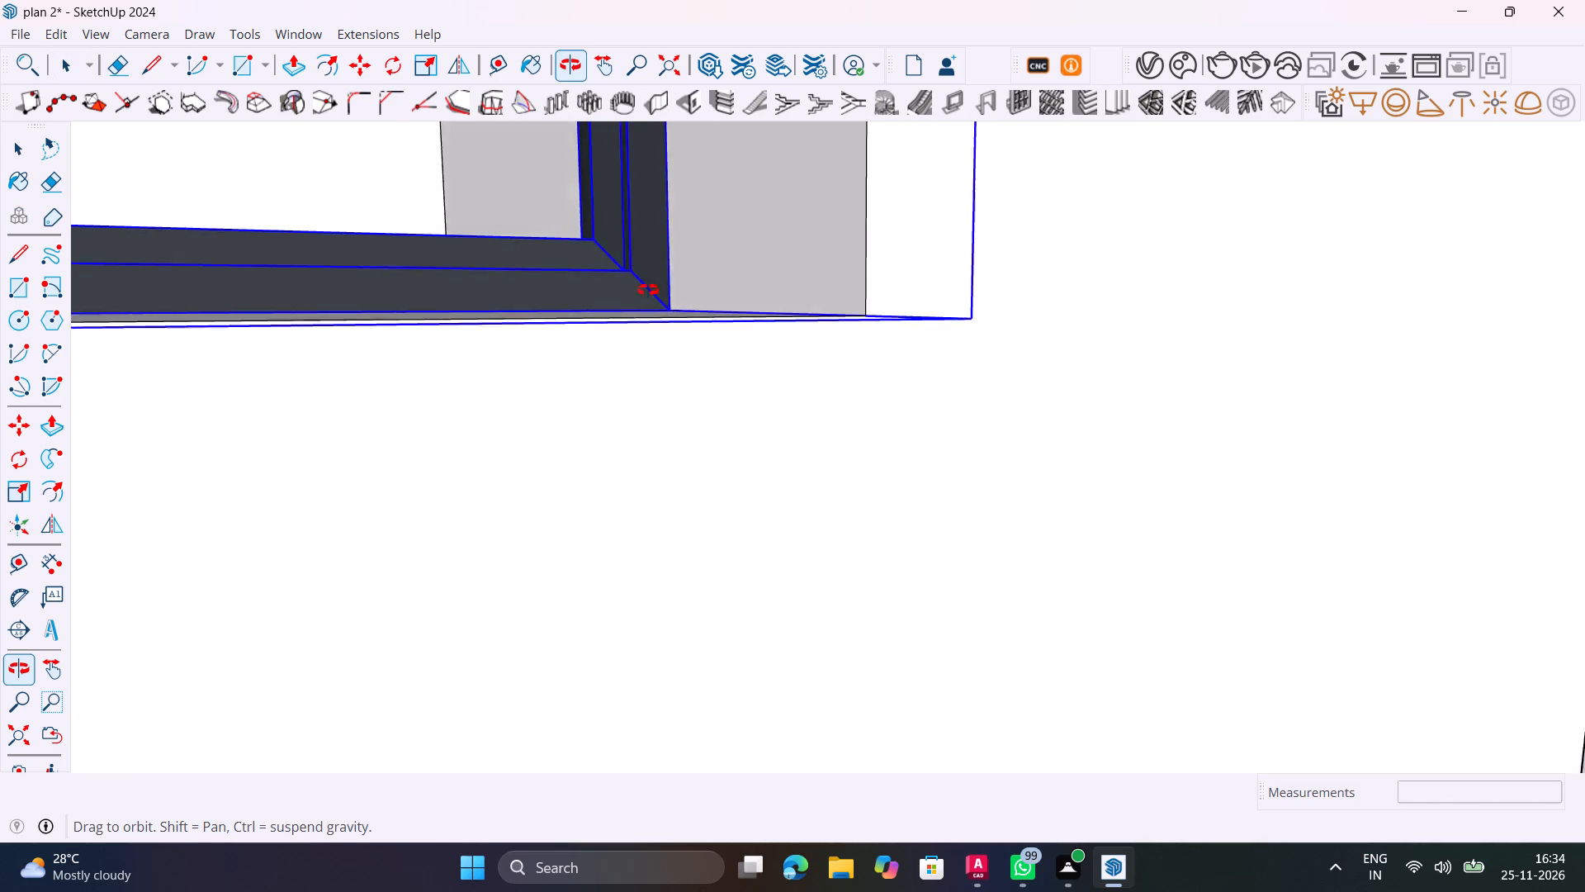
middle_drag(648, 290, 545, 372)
key(m)
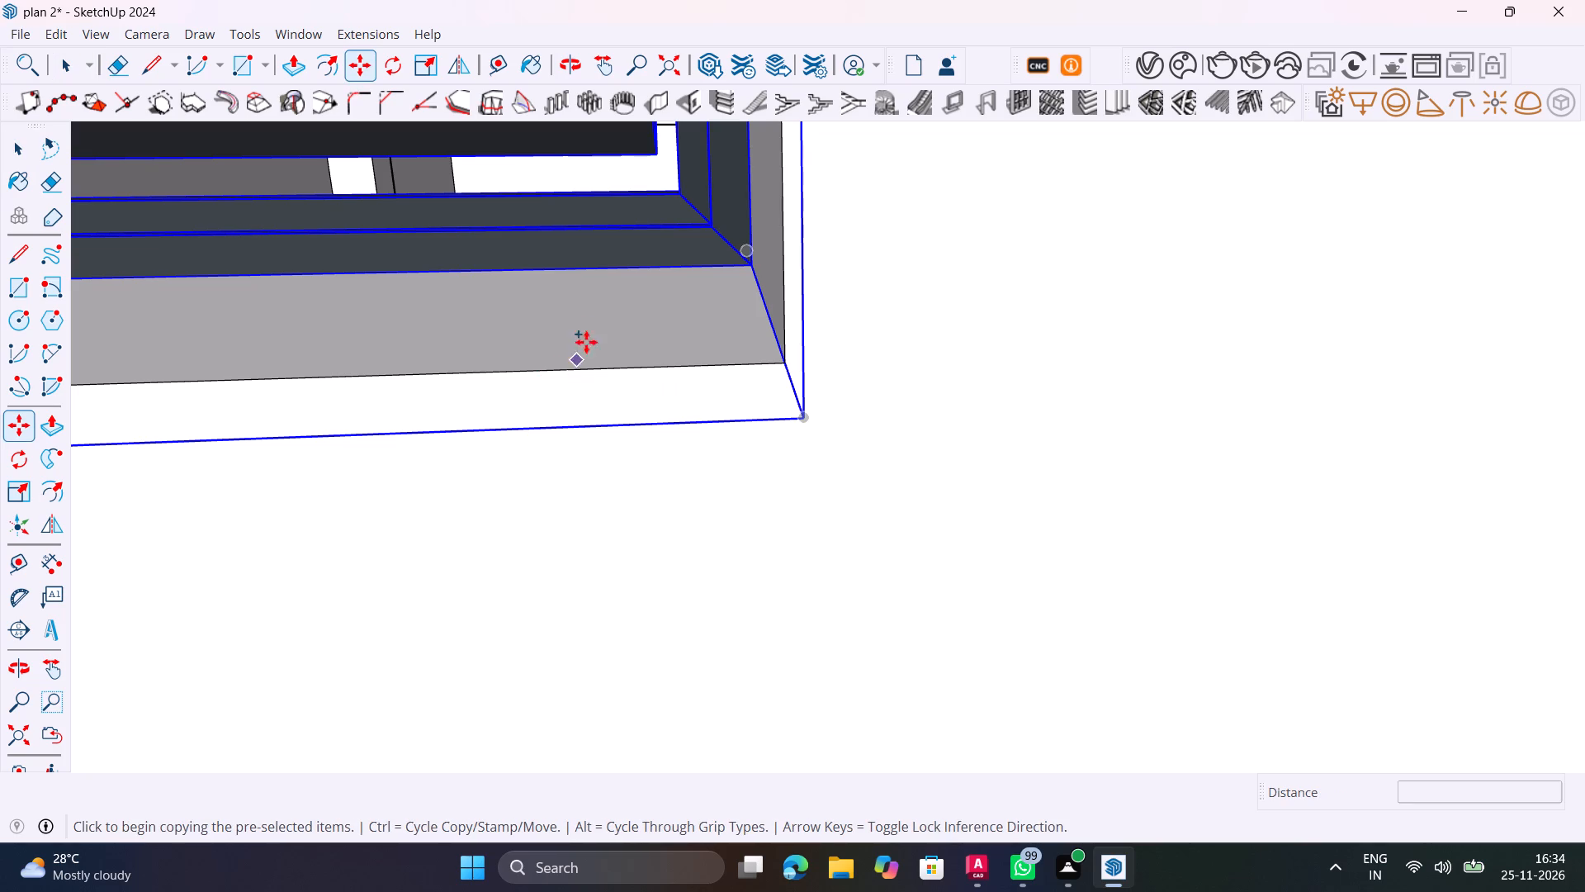
click(750, 263)
scroll(731, 441, down, 10)
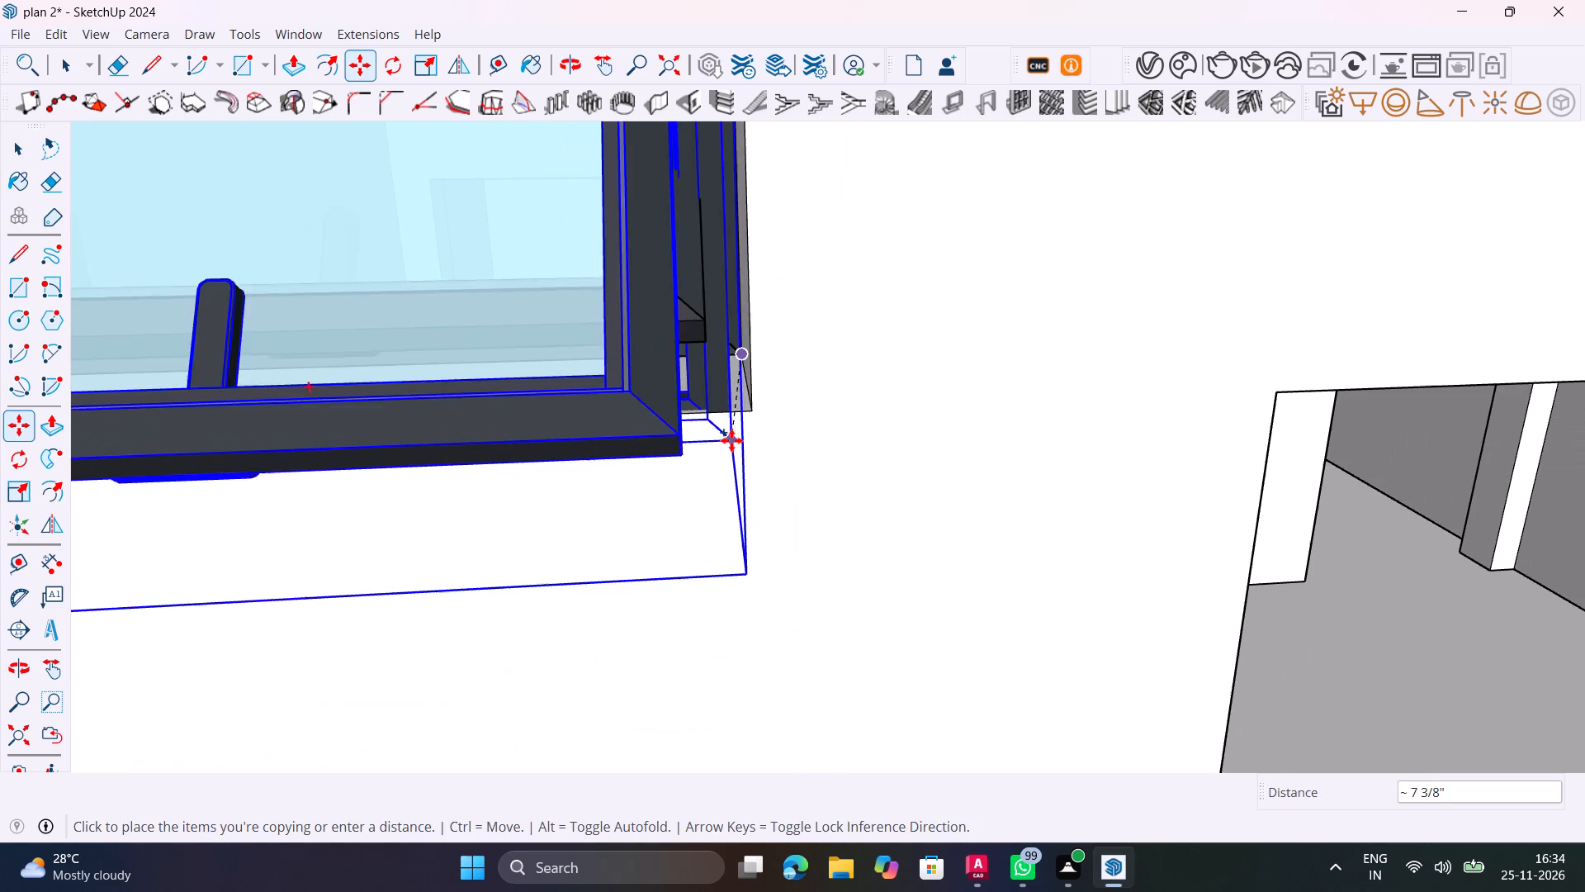
key(Up)
scroll(736, 430, down, 20)
scroll(736, 430, down, 8)
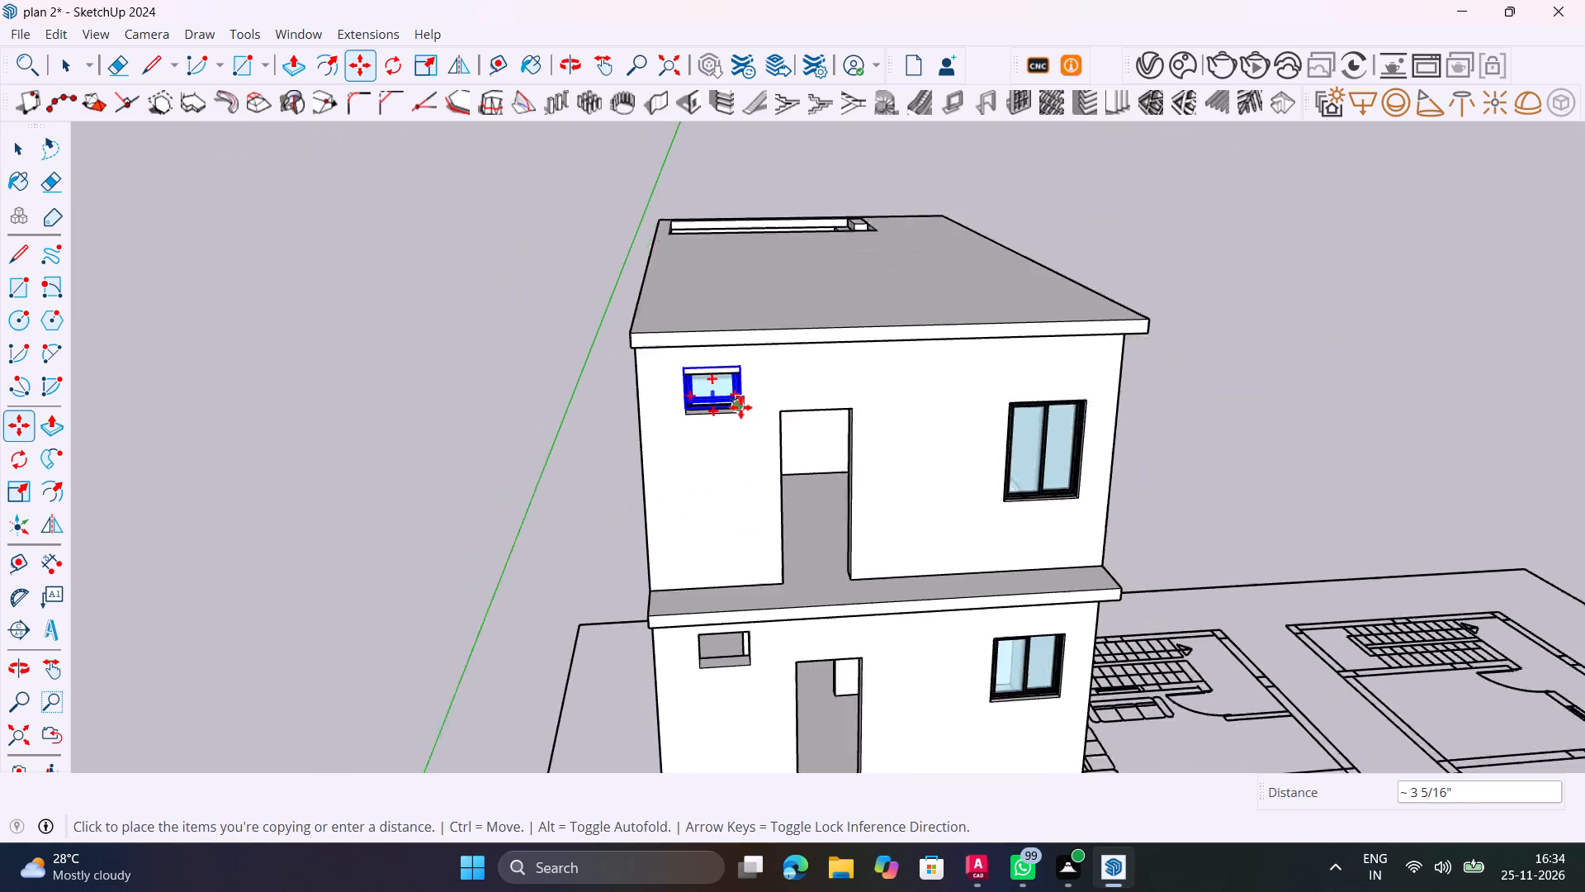
scroll(740, 407, down, 2)
scroll(747, 601, up, 13)
shift+middle_drag(739, 612, 732, 420)
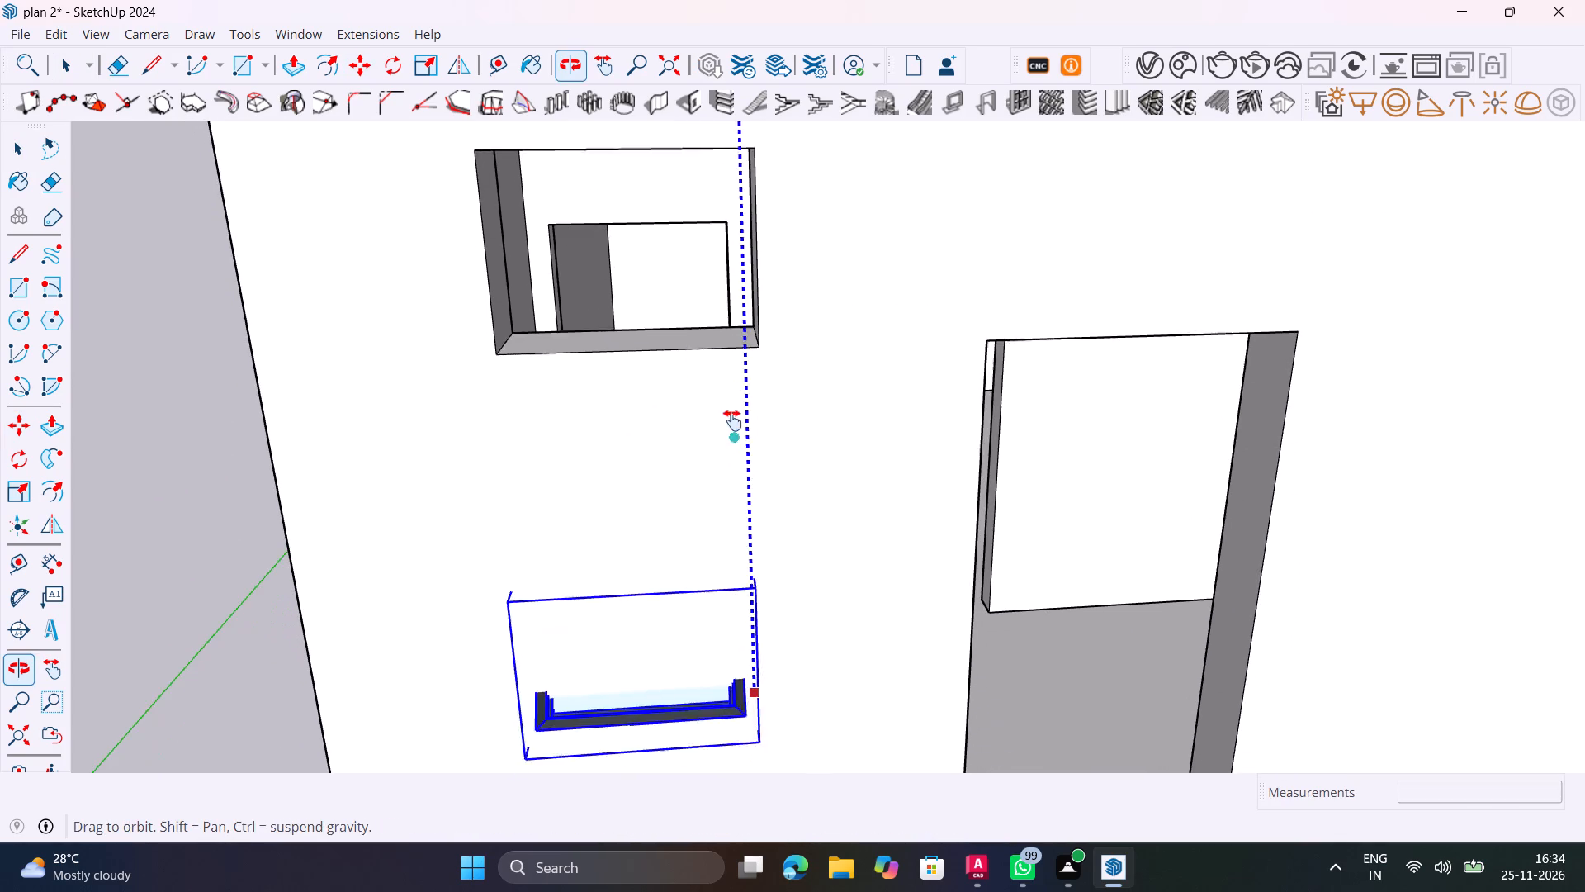
shift+middle_drag(732, 420, 732, 420)
scroll(759, 315, up, 7)
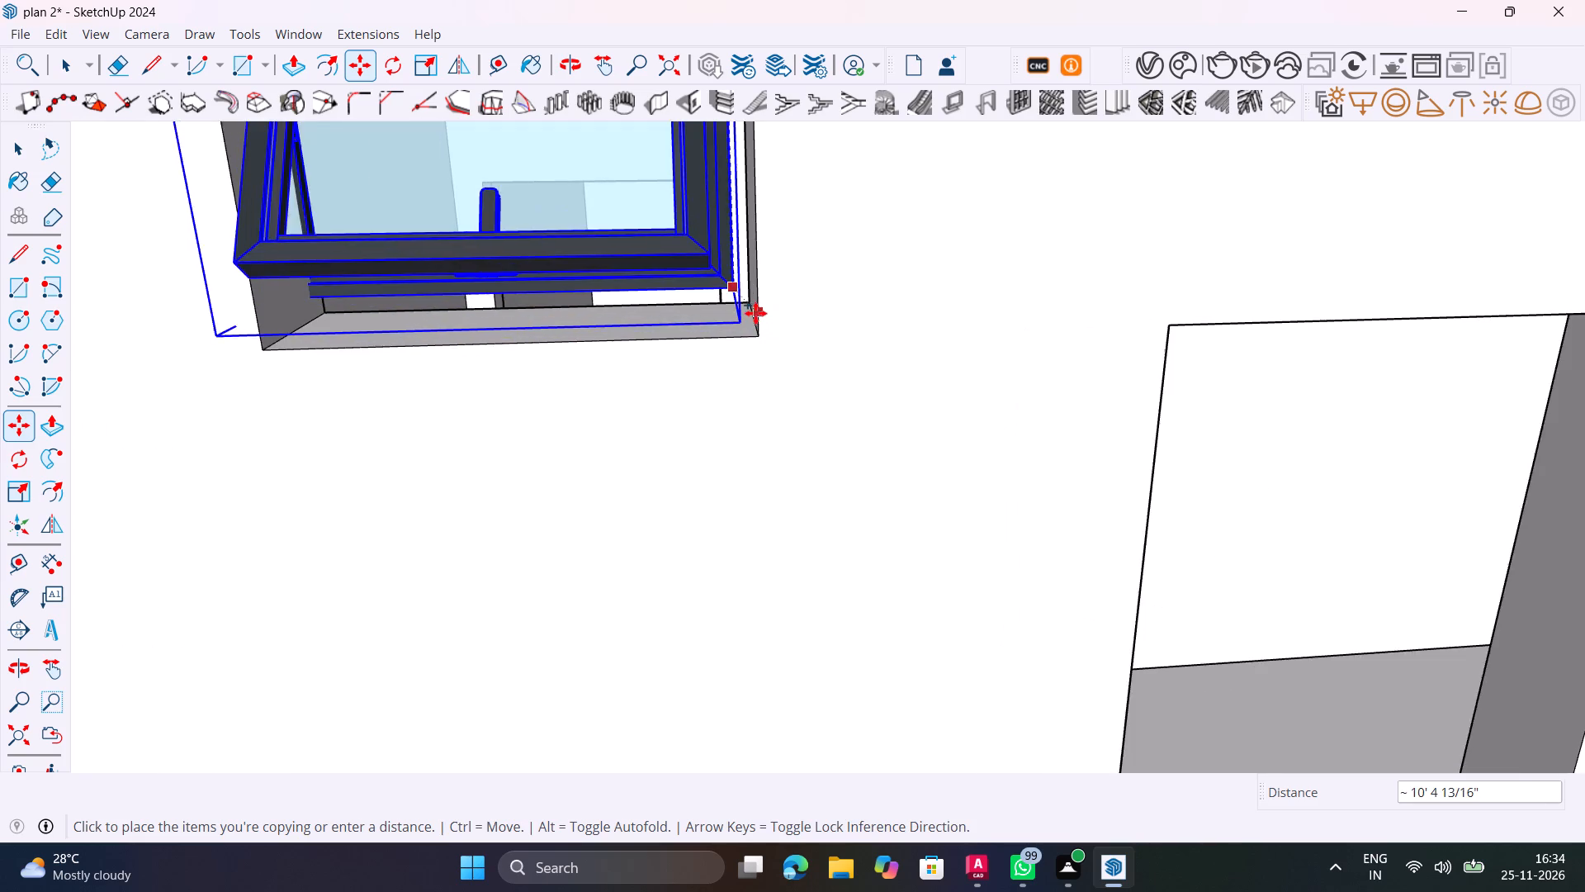
scroll(755, 313, up, 4)
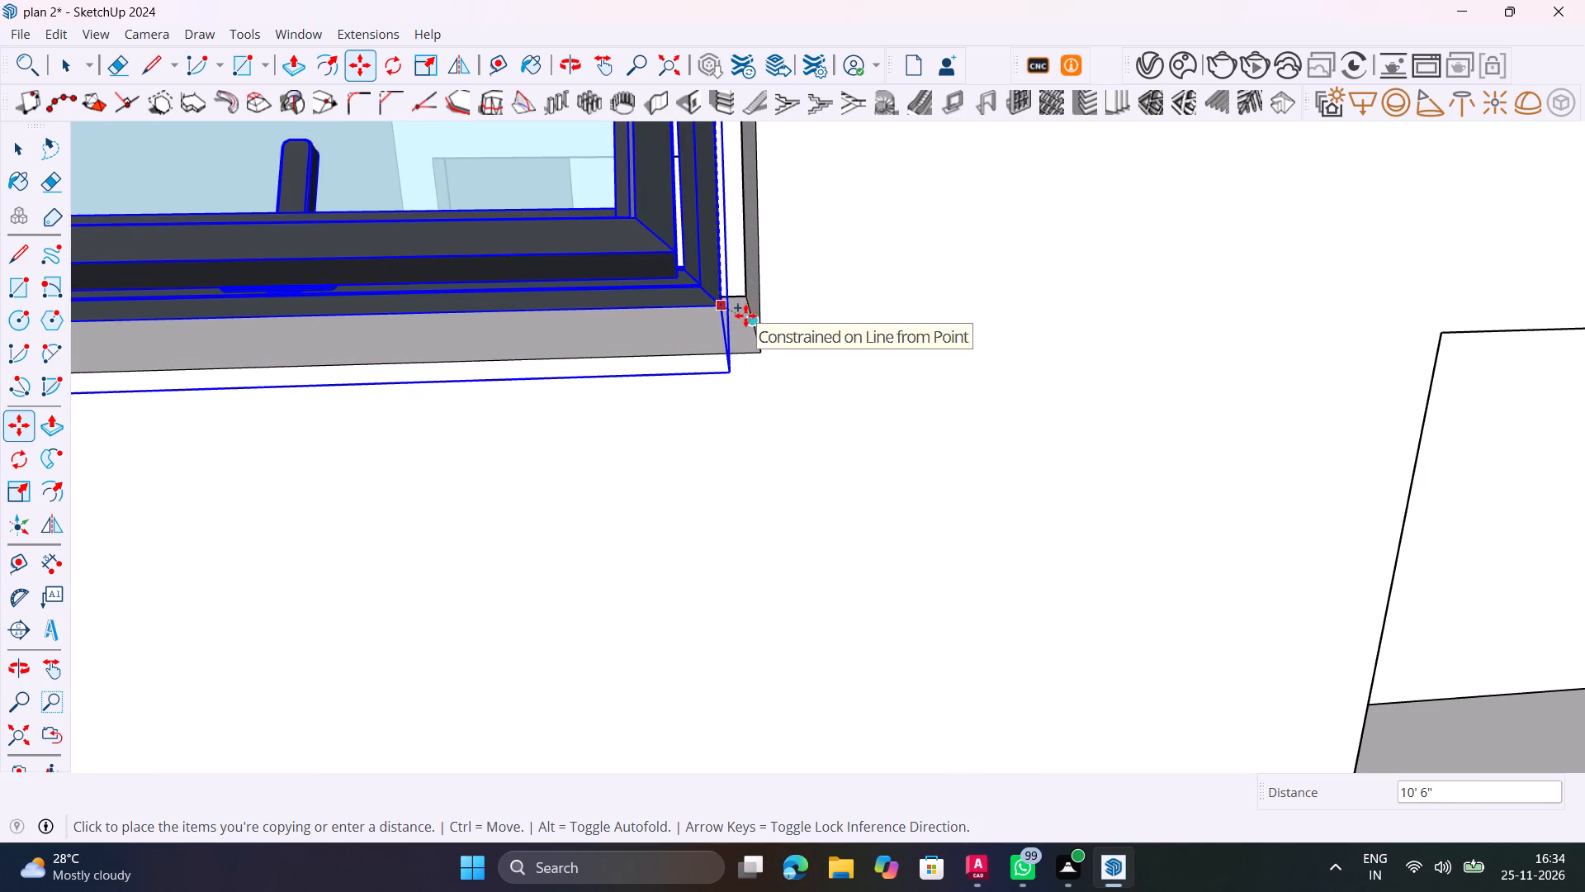
click(745, 326)
scroll(755, 322, down, 5)
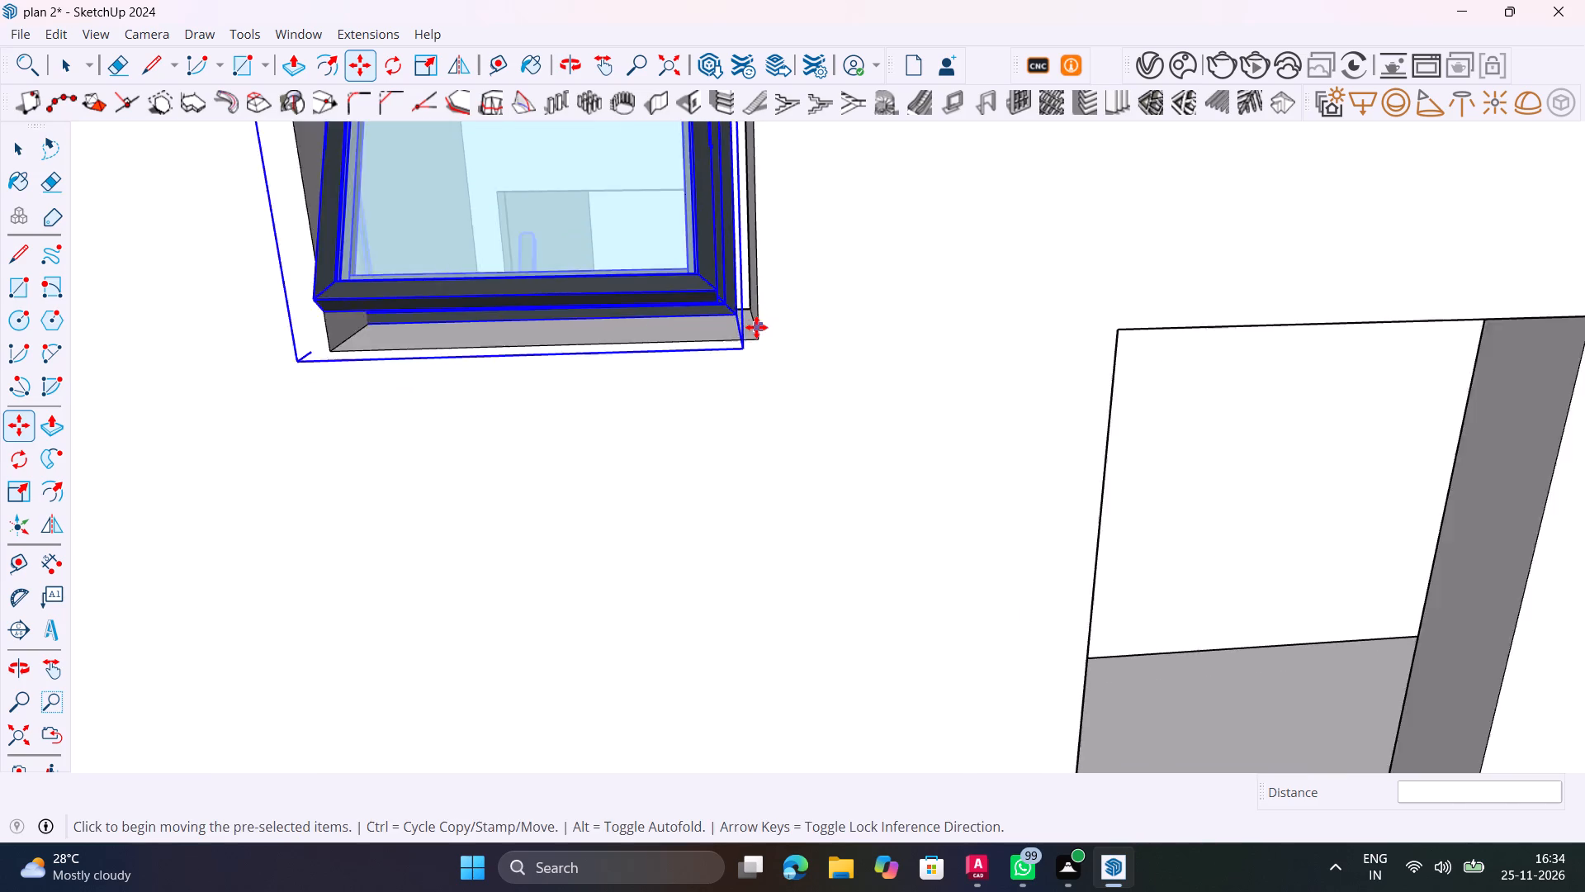
scroll(756, 327, down, 20)
scroll(756, 327, down, 7)
key(space)
scroll(756, 338, down, 4)
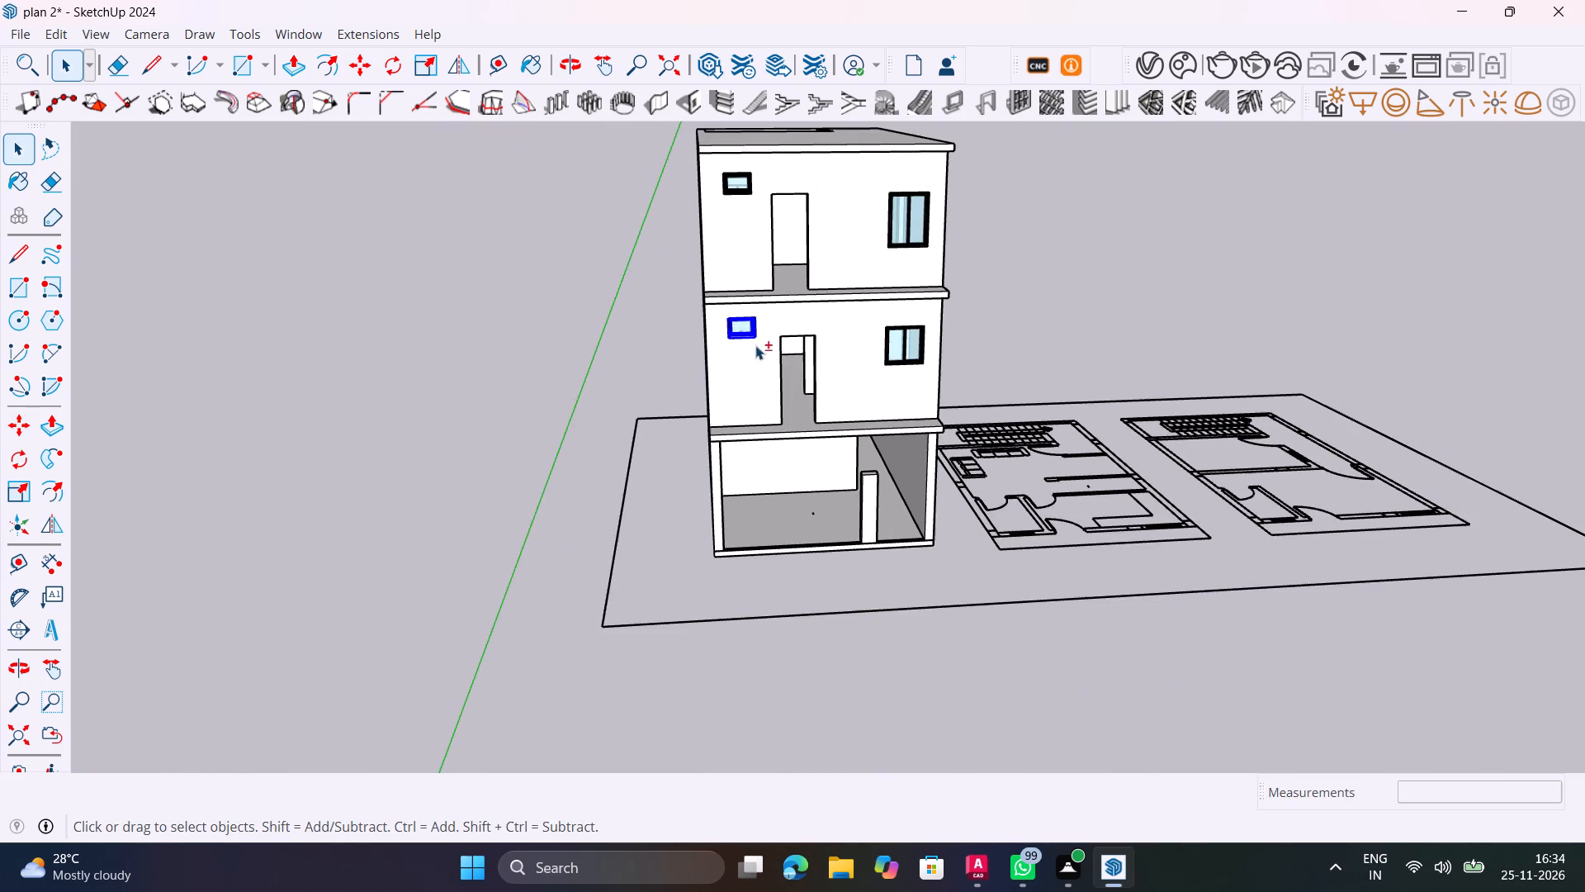
shift+middle_drag(755, 356, 780, 461)
key(space)
drag(560, 472, 568, 471)
Move the middle storey's awning window 1" sideways toward the doorway so its lower frame corner meets the opening's side face.
scroll(791, 440, up, 11)
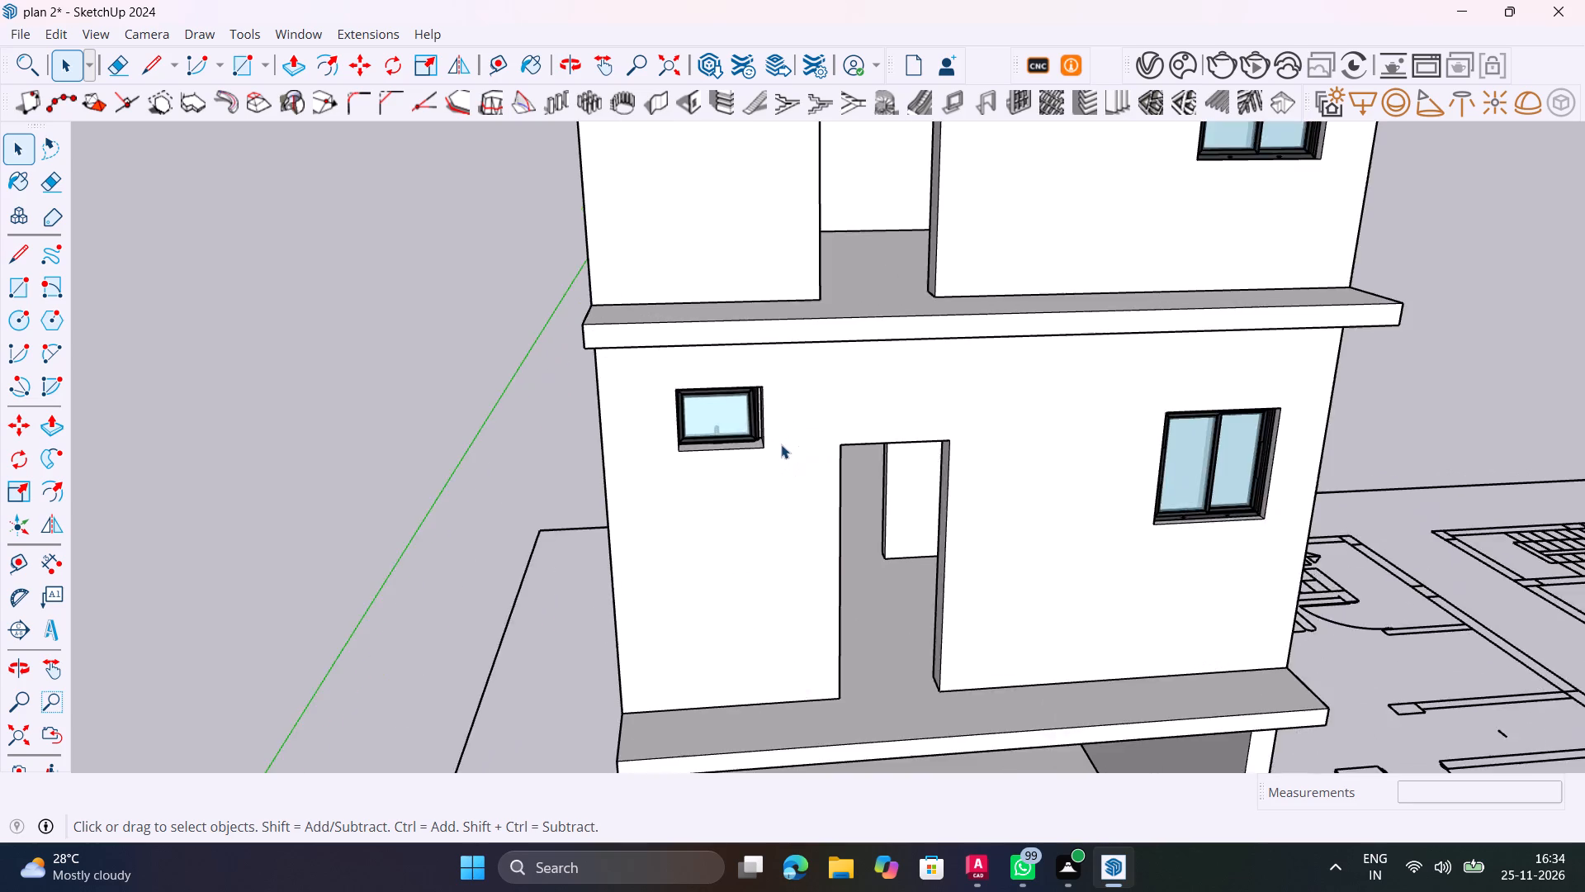
scroll(779, 487, up, 6)
scroll(712, 424, up, 1)
middle_drag(712, 425, 524, 325)
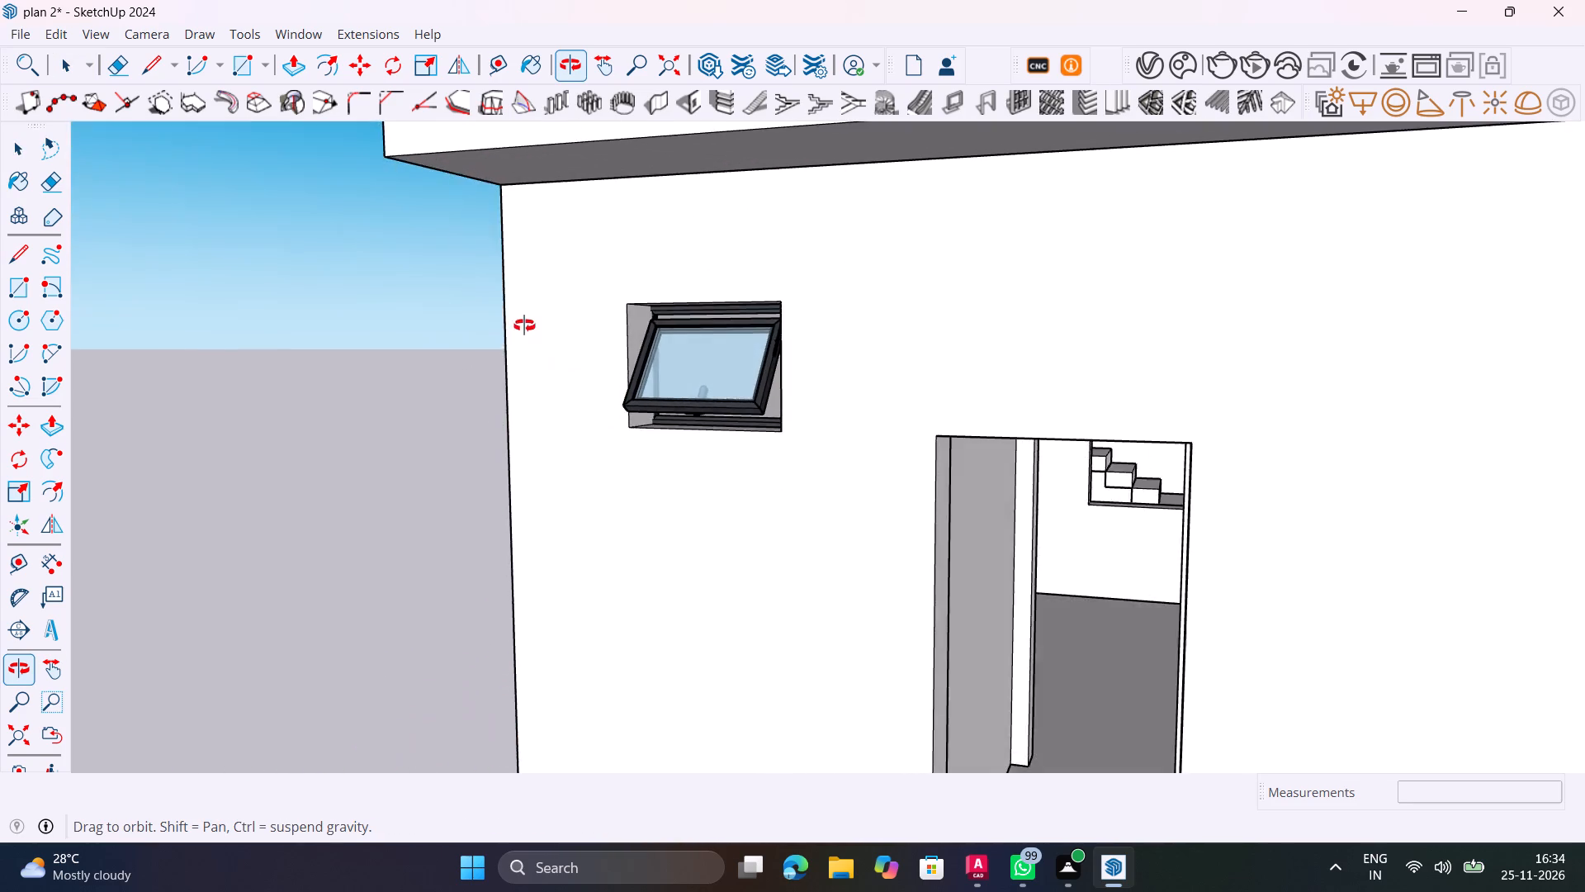
middle_drag(524, 325, 620, 353)
scroll(776, 411, up, 10)
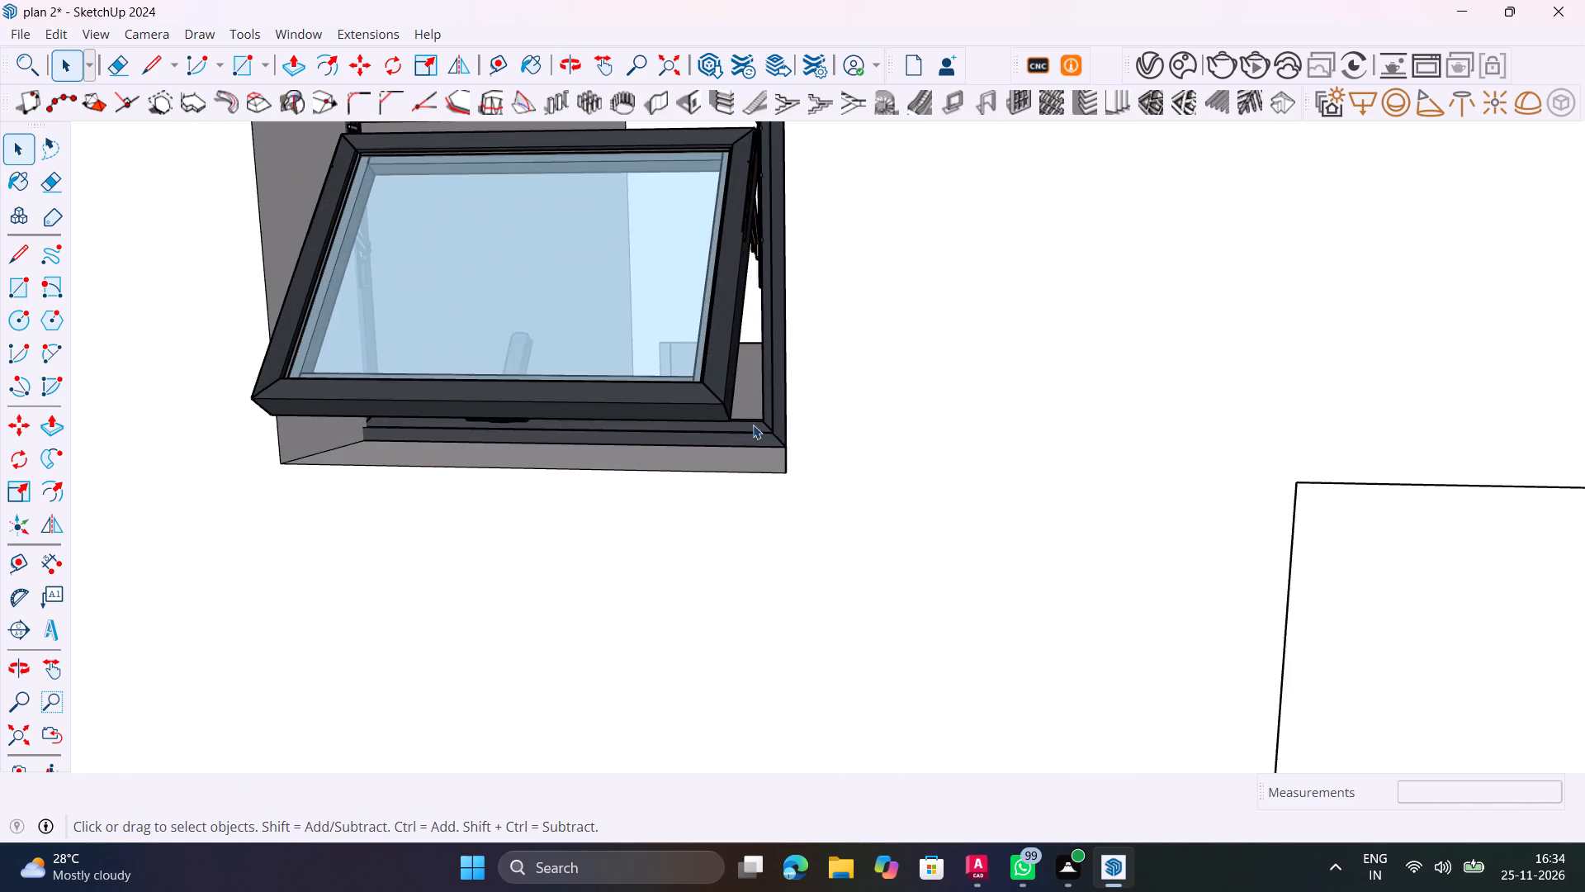
middle_drag(776, 434, 864, 473)
scroll(770, 427, up, 6)
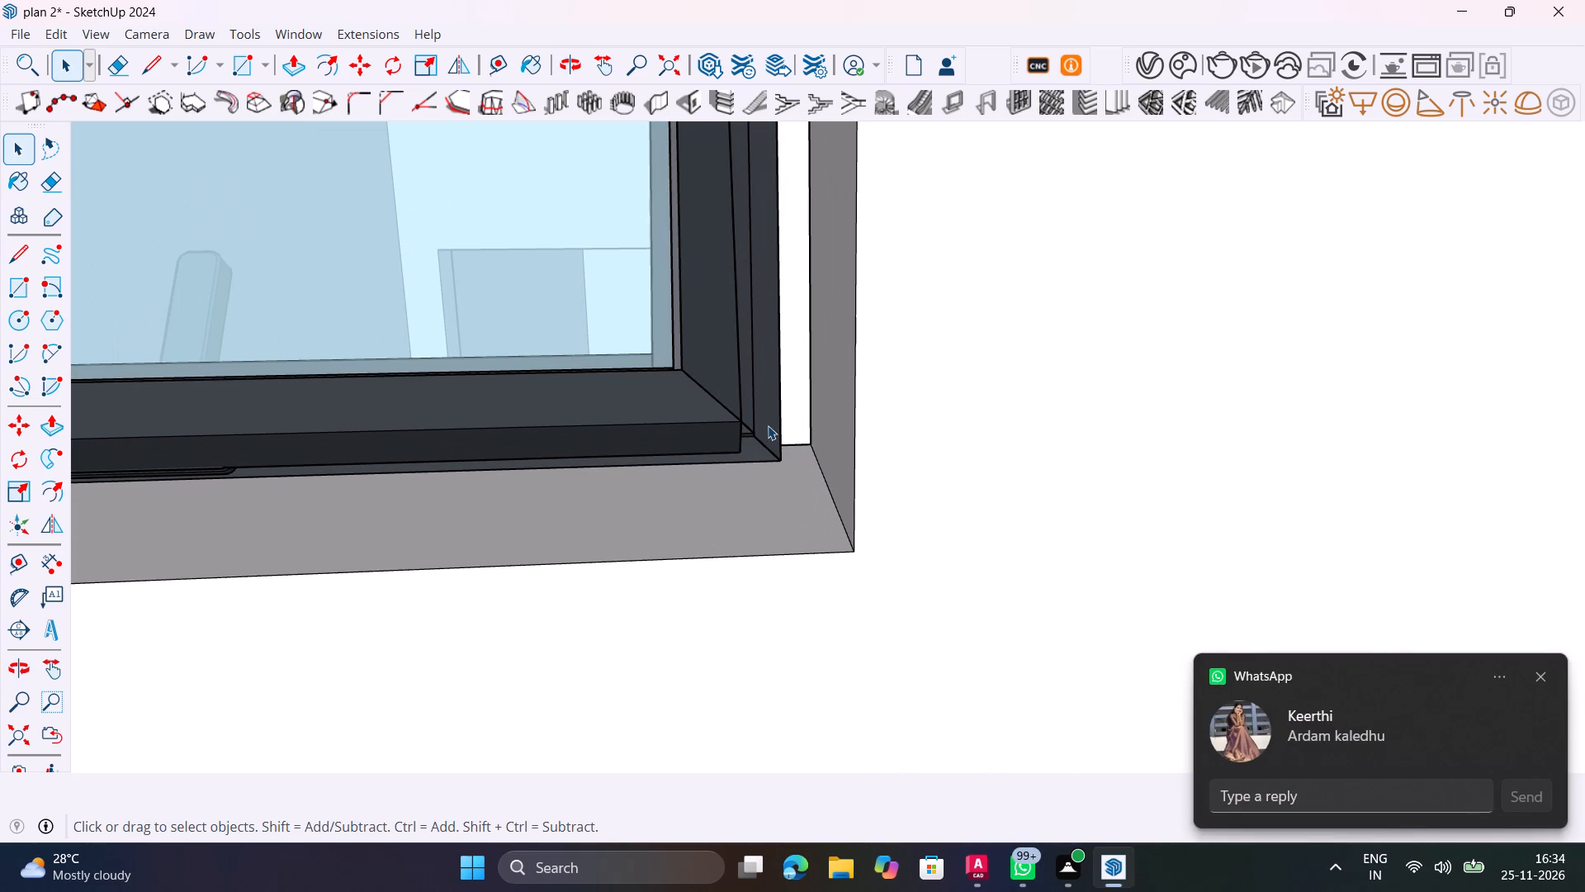
click(1543, 678)
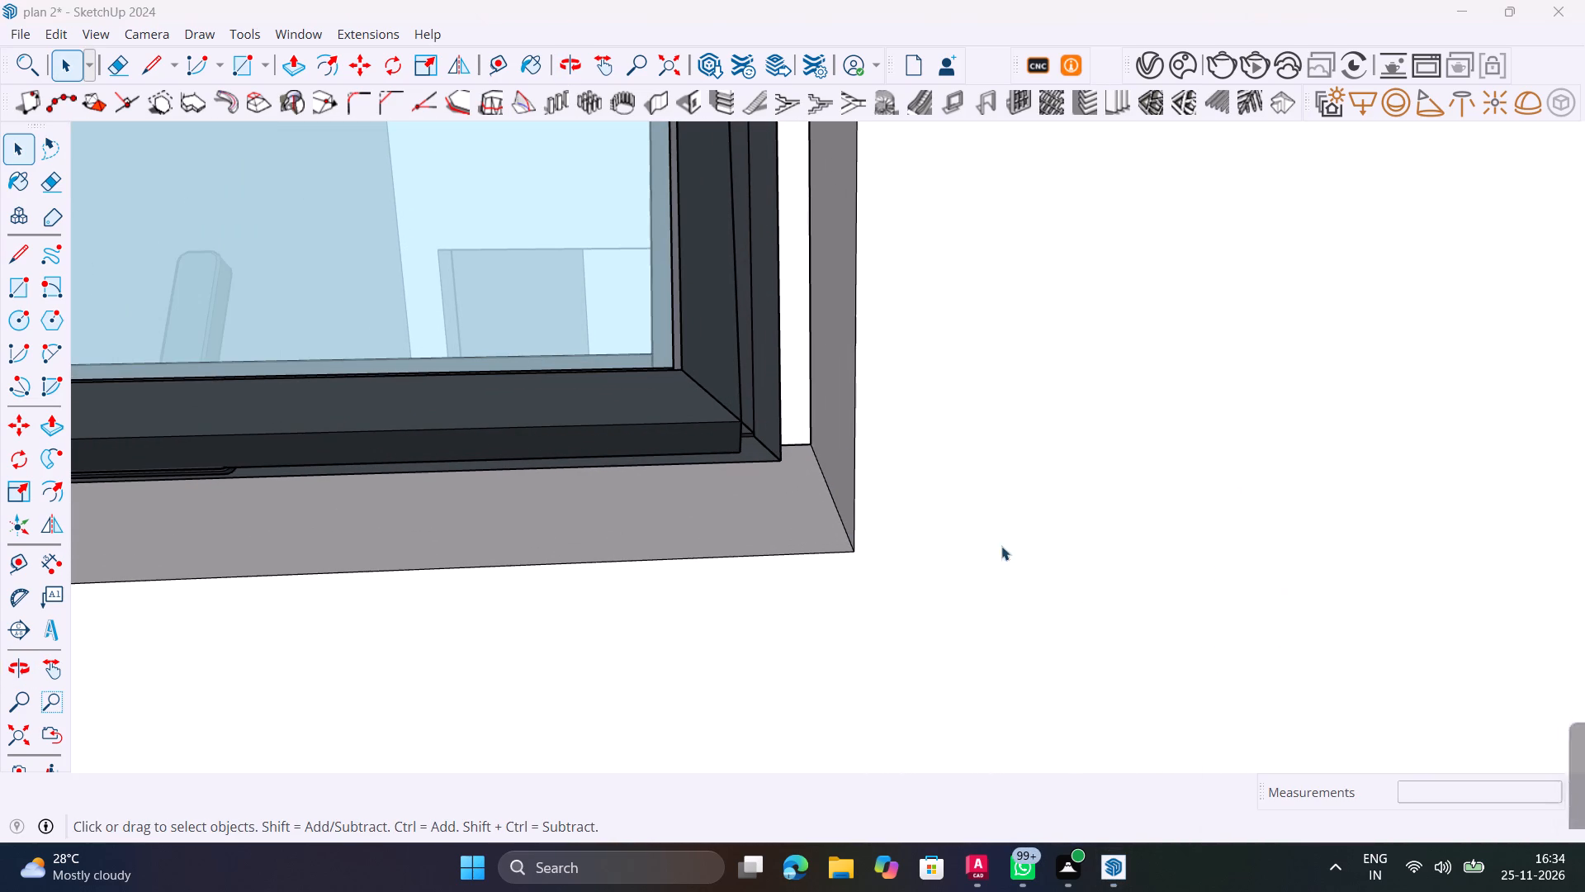
click(771, 435)
scroll(761, 434, up, 9)
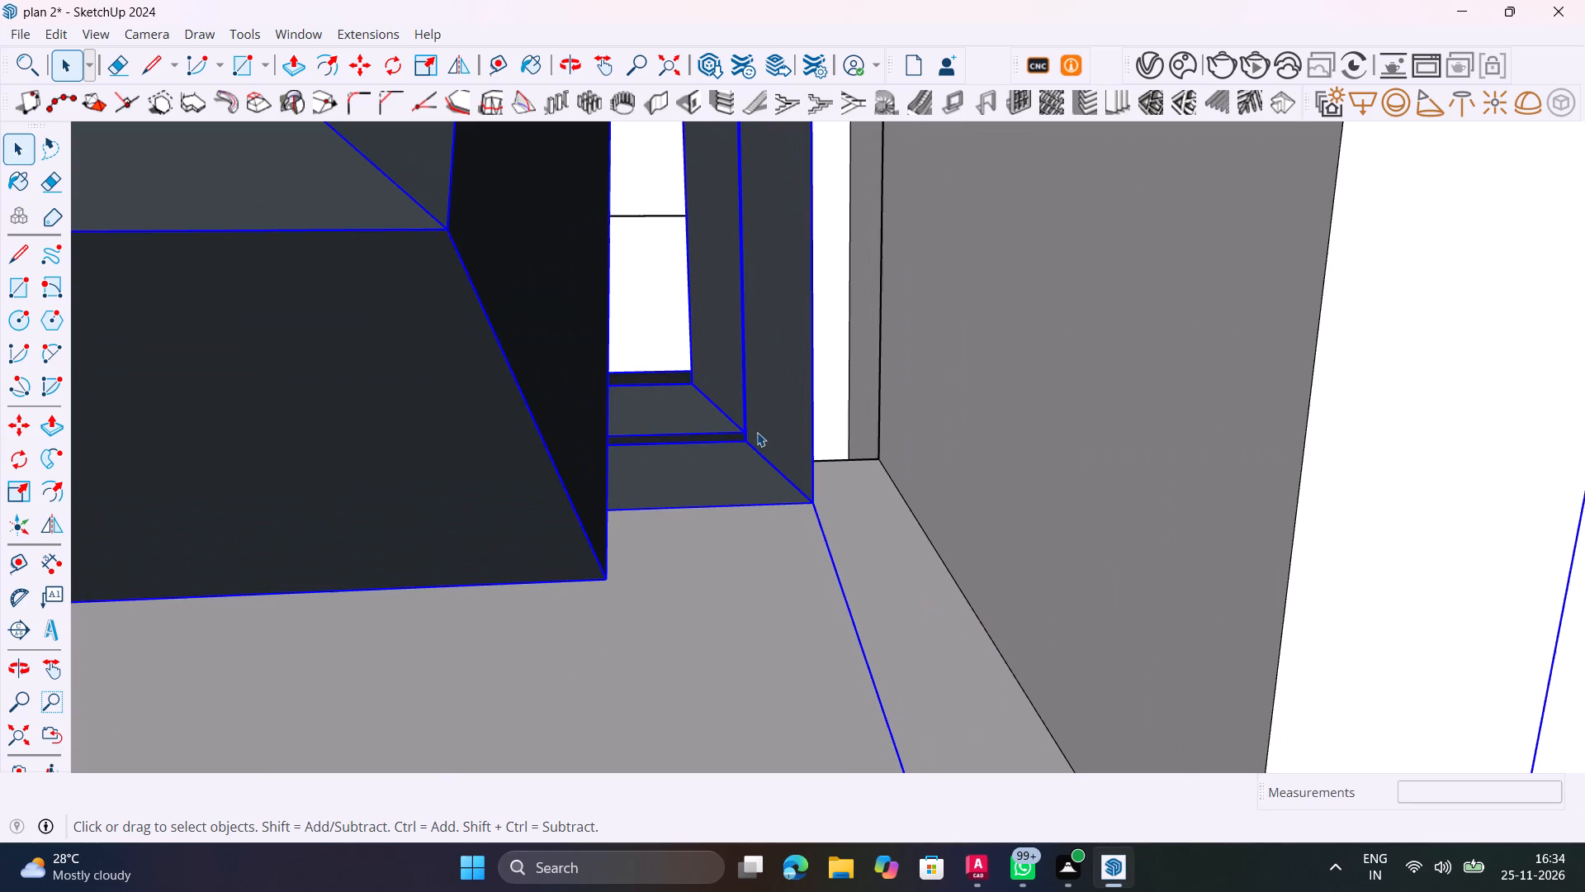
key(m)
click(811, 501)
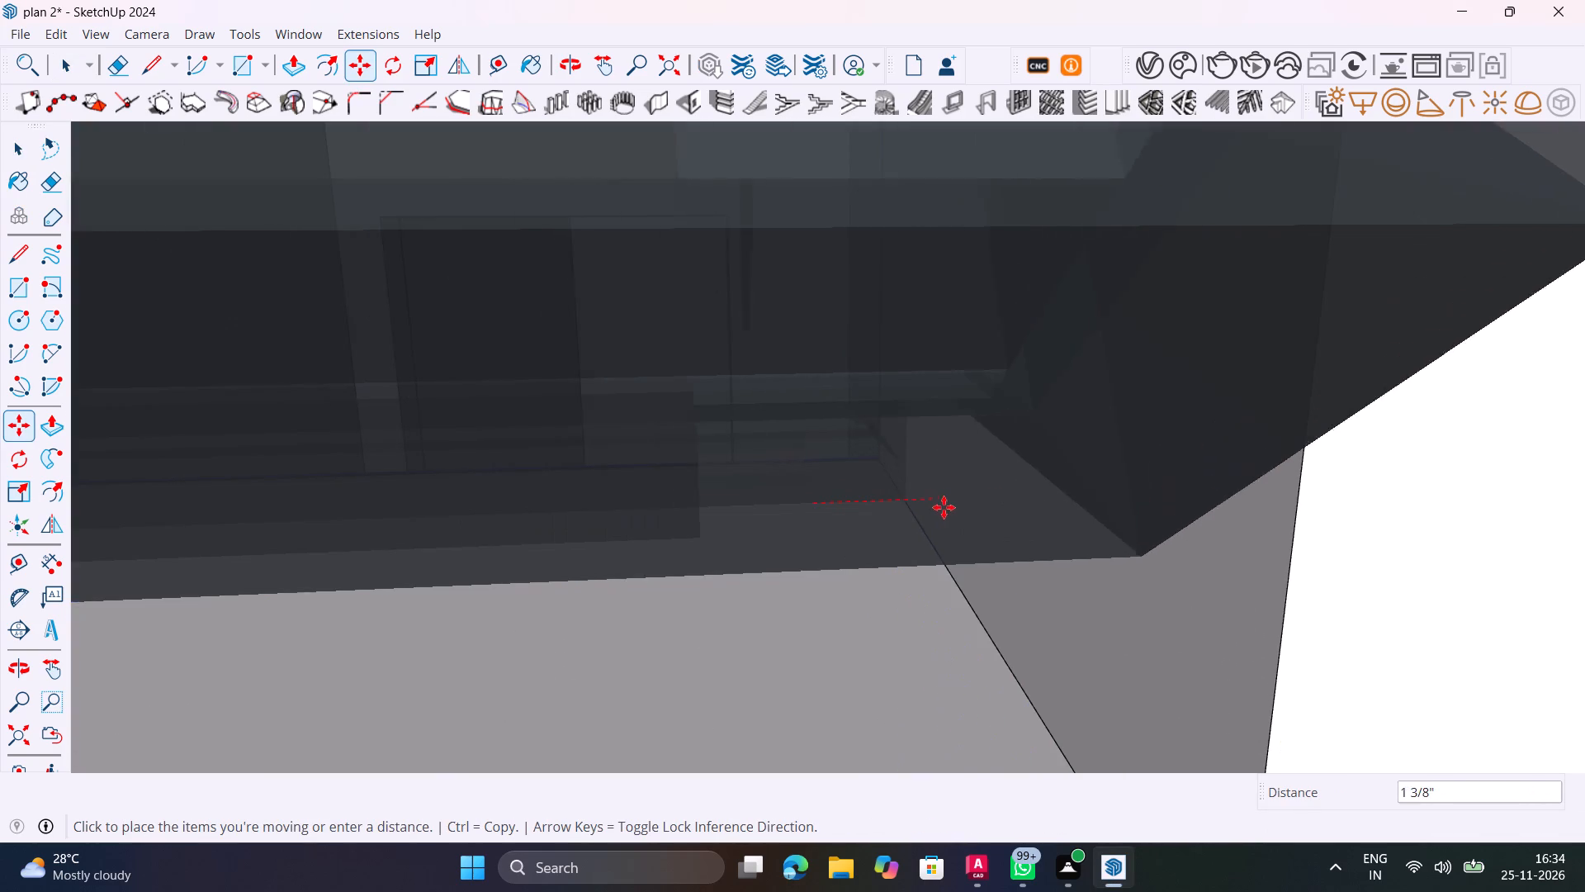
middle_drag(958, 580, 731, 505)
scroll(822, 458, down, 8)
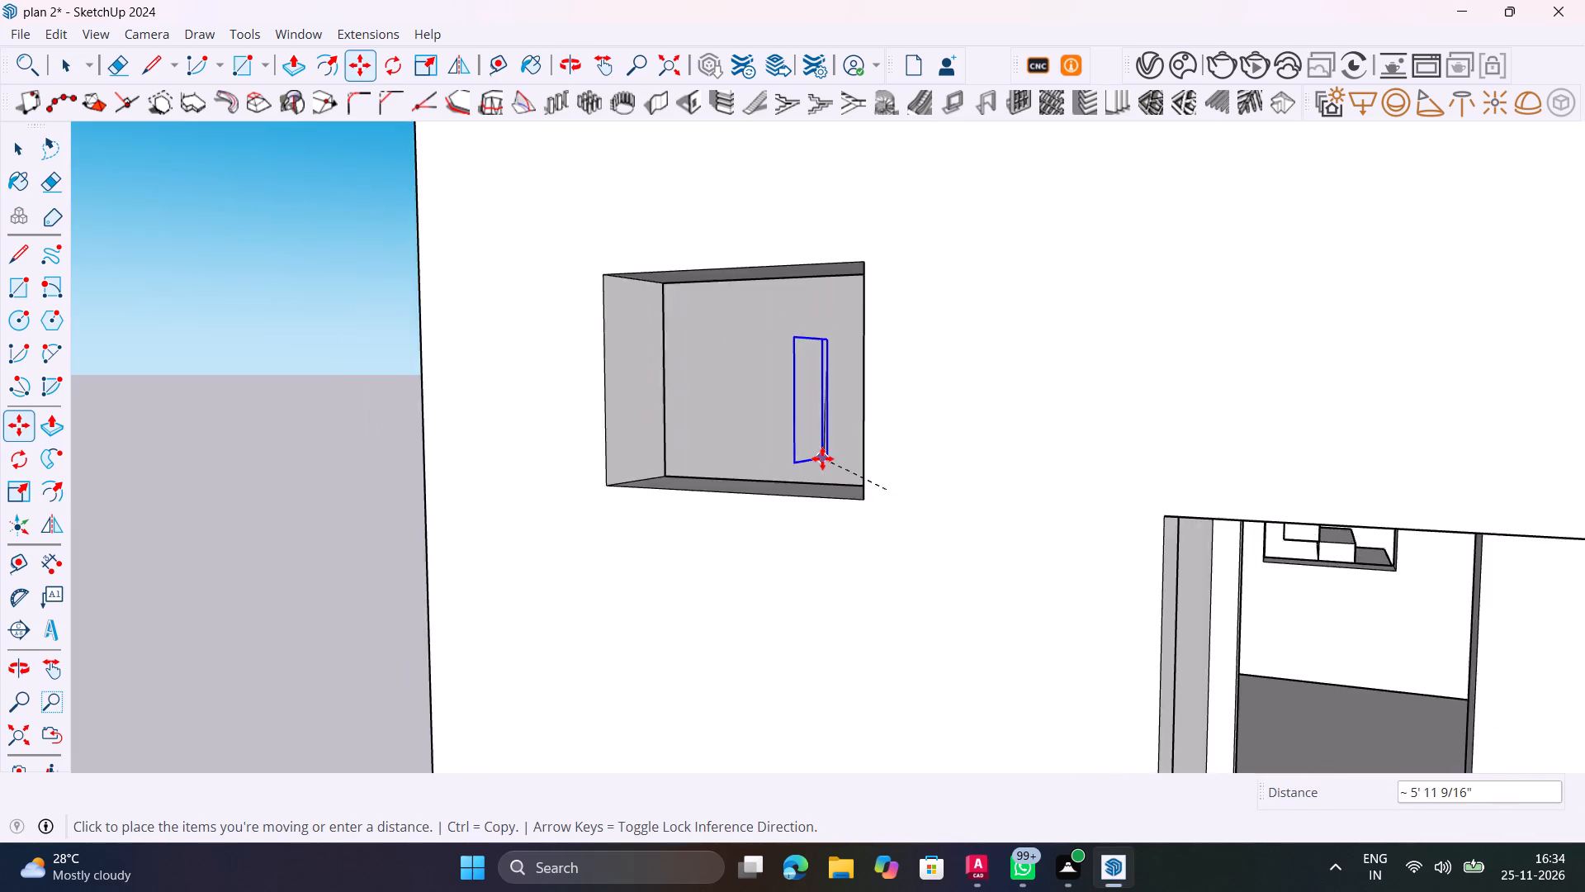
scroll(822, 458, down, 5)
middle_drag(849, 473, 966, 512)
scroll(920, 502, up, 6)
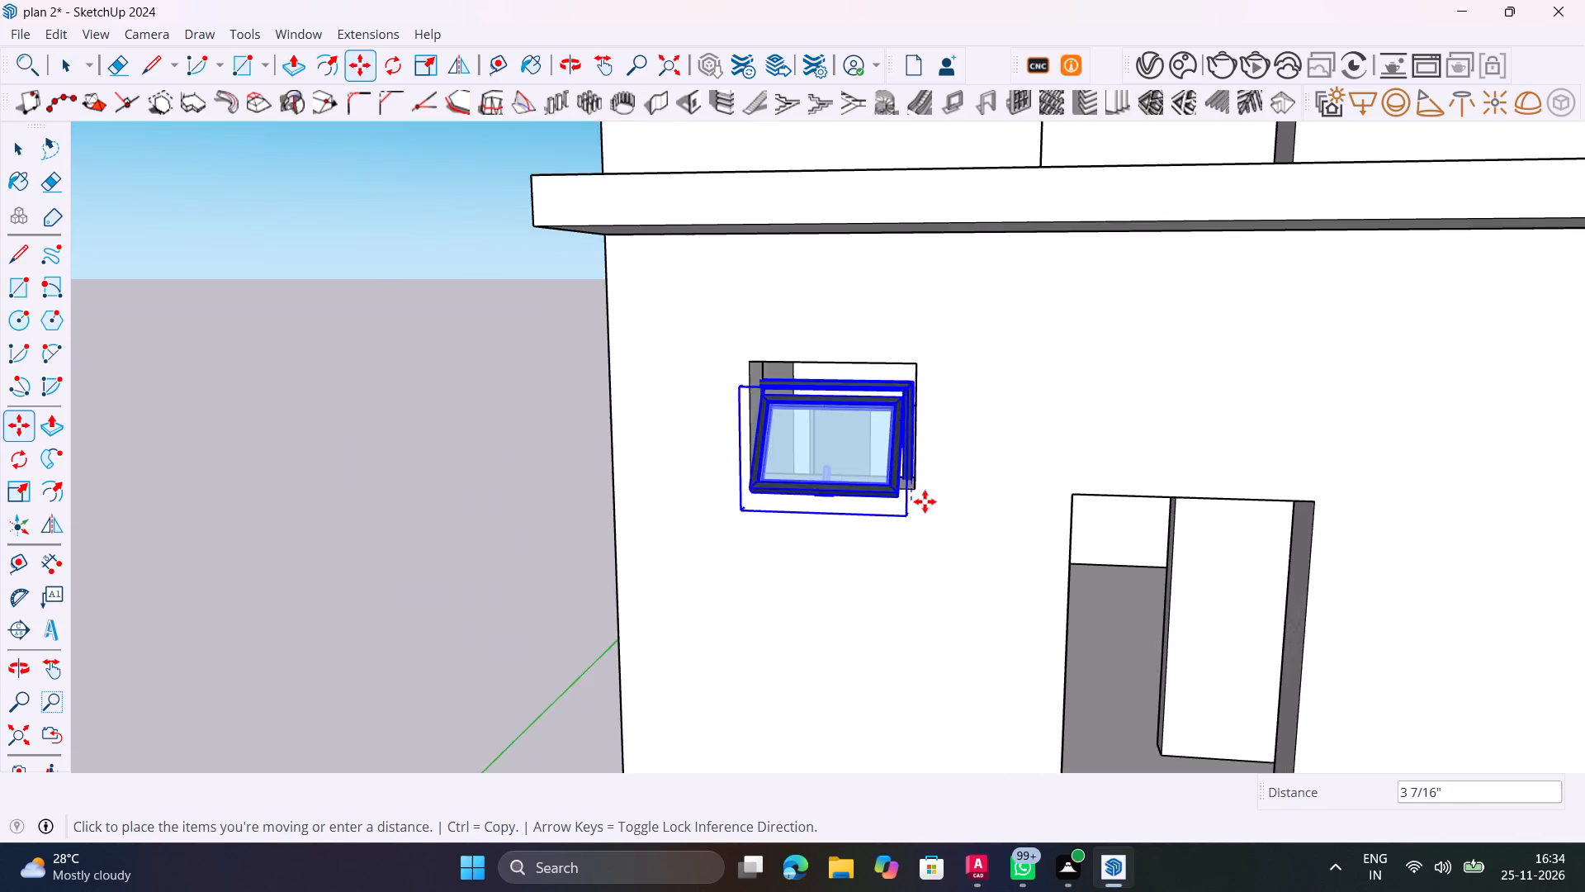
scroll(924, 500, up, 10)
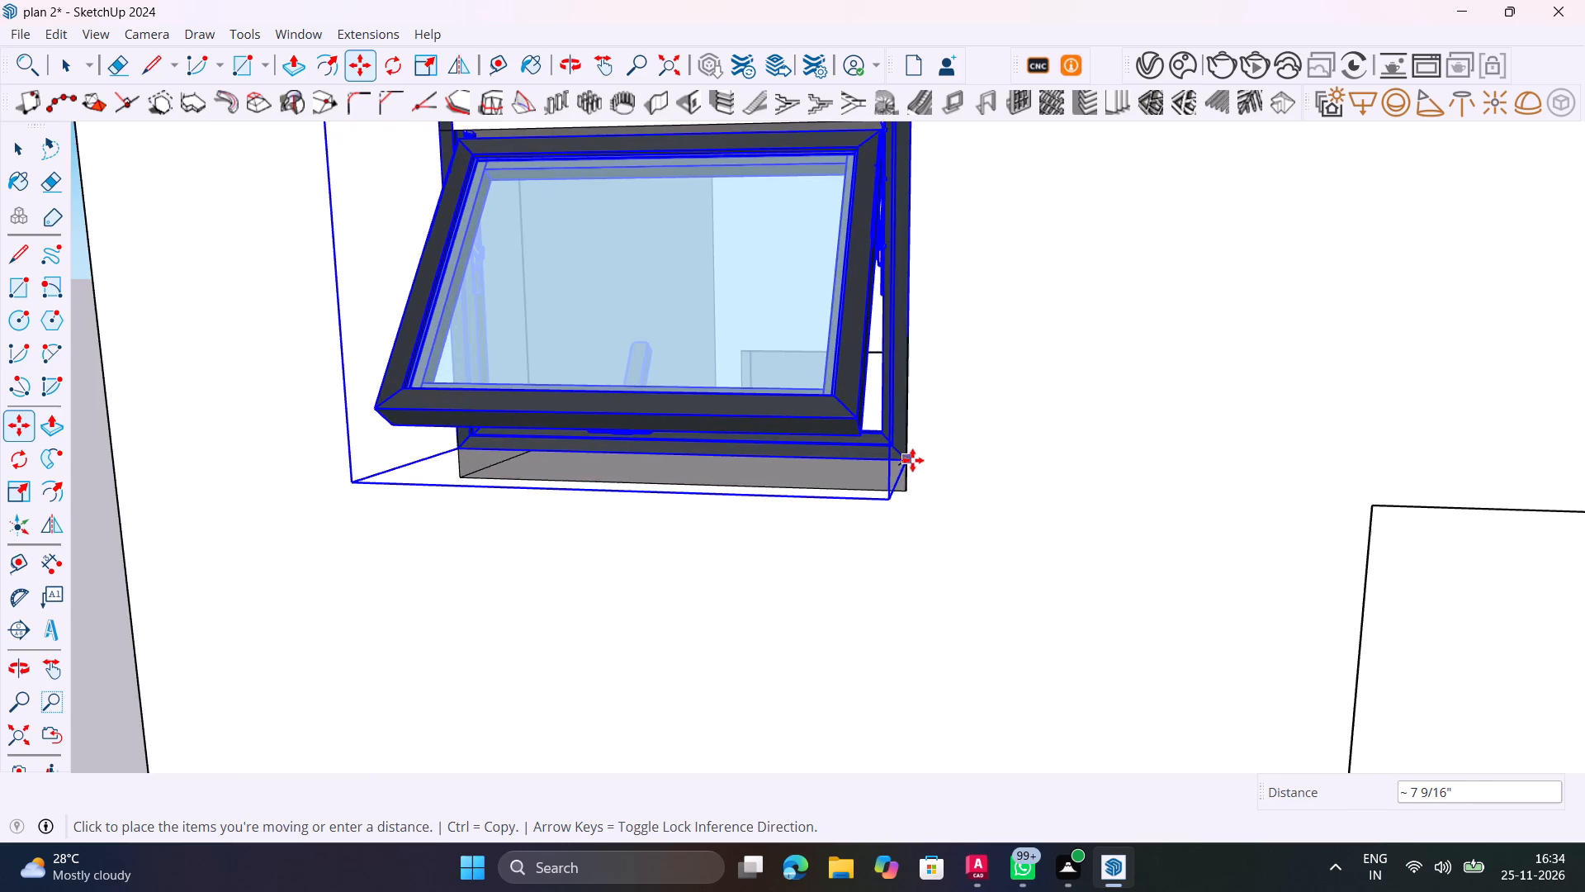
middle_drag(912, 460, 982, 468)
scroll(886, 461, up, 12)
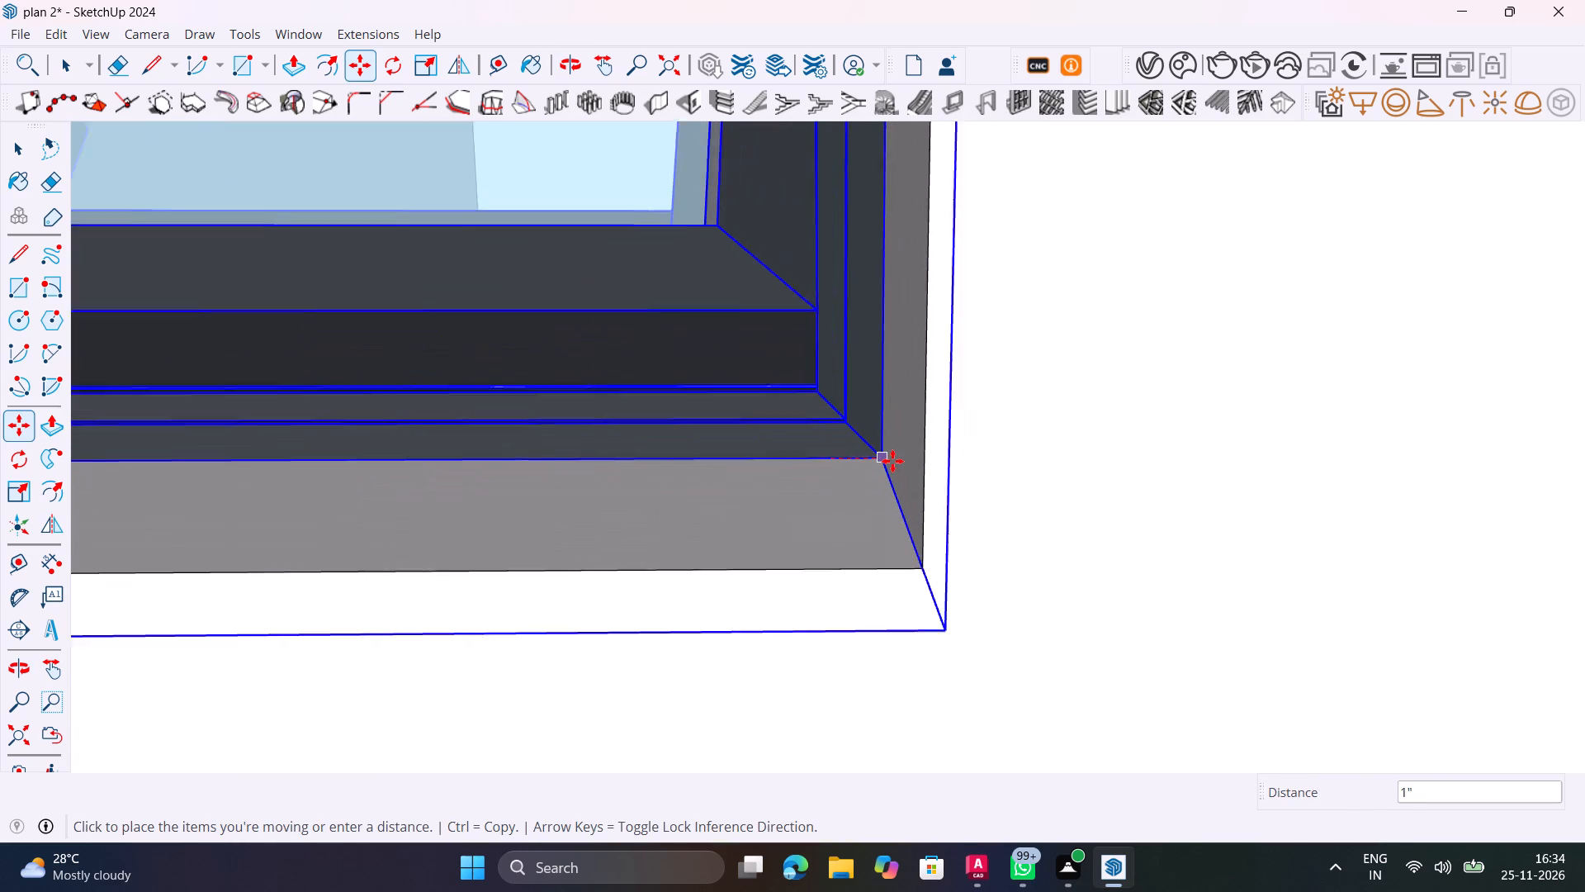
click(882, 466)
scroll(890, 439, down, 11)
key(space)
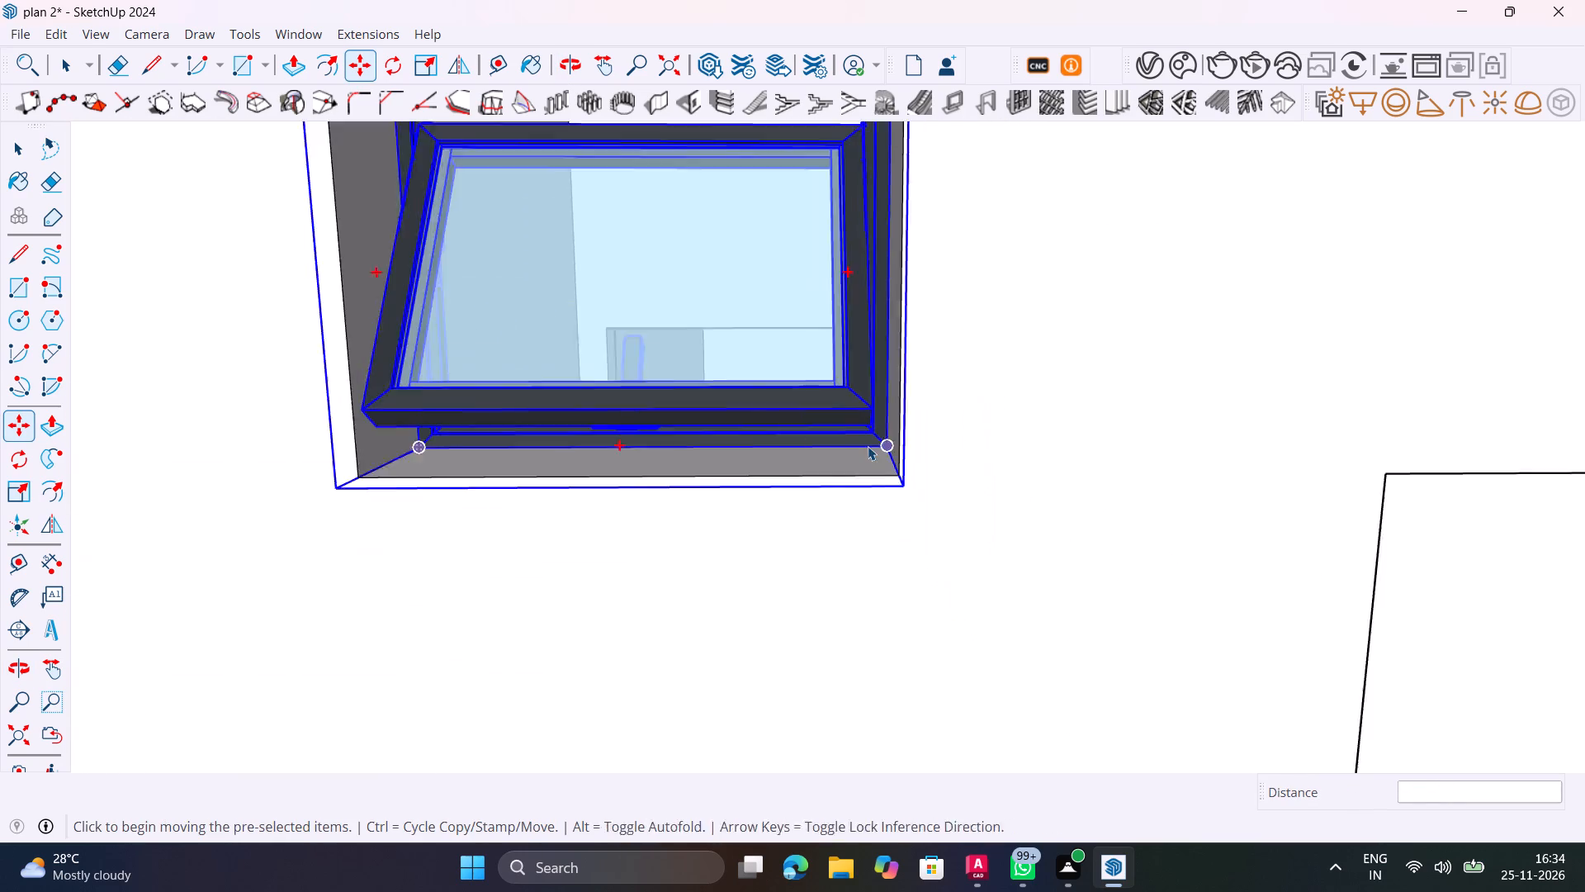
scroll(868, 446, down, 16)
click(394, 491)
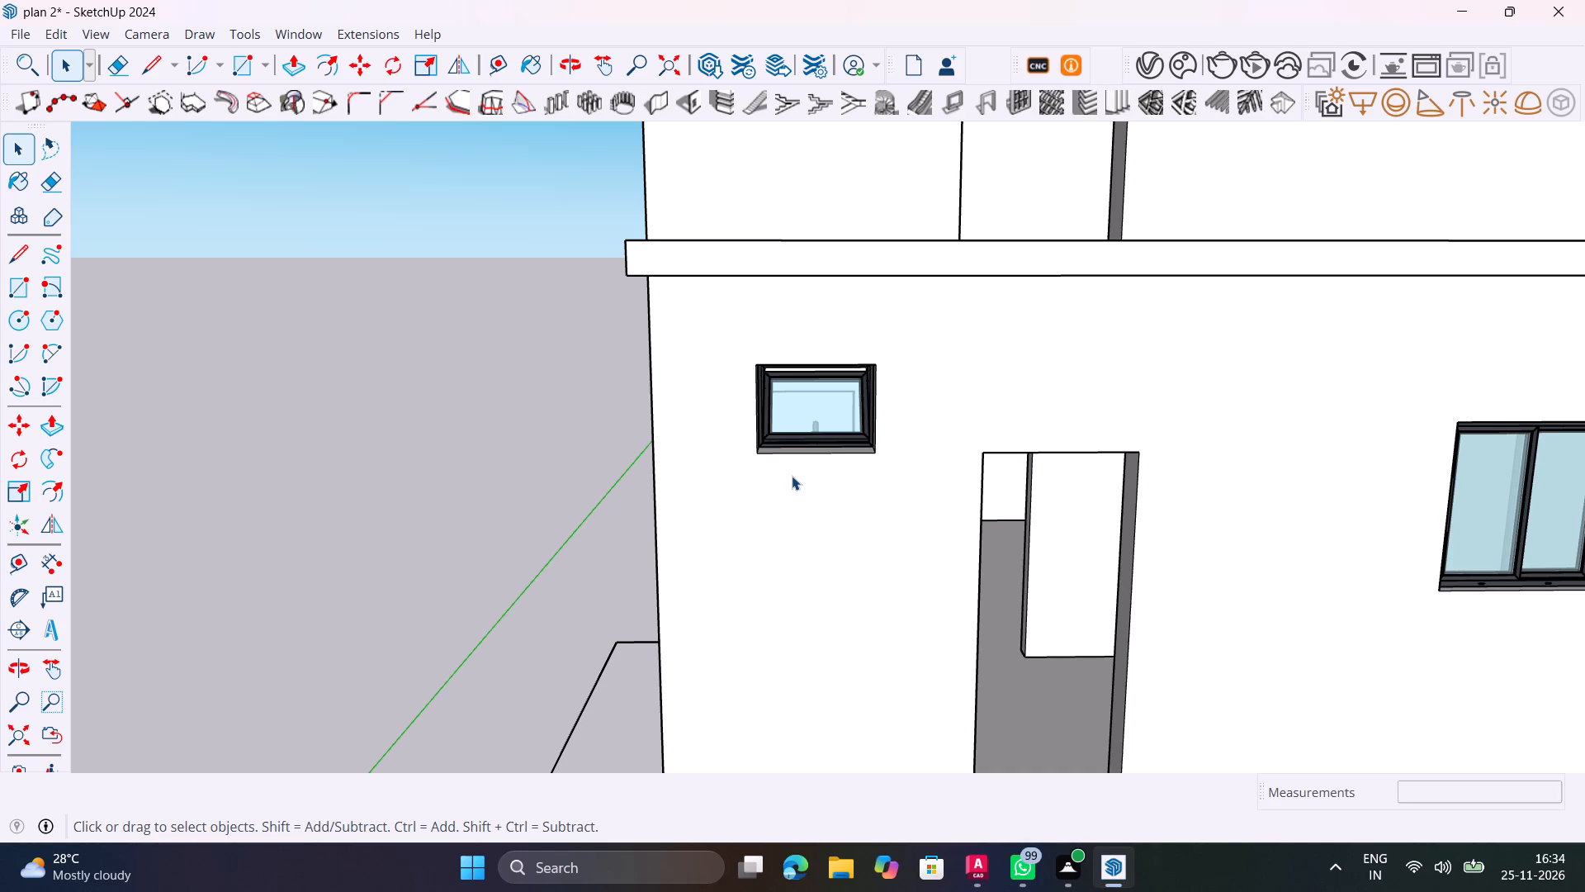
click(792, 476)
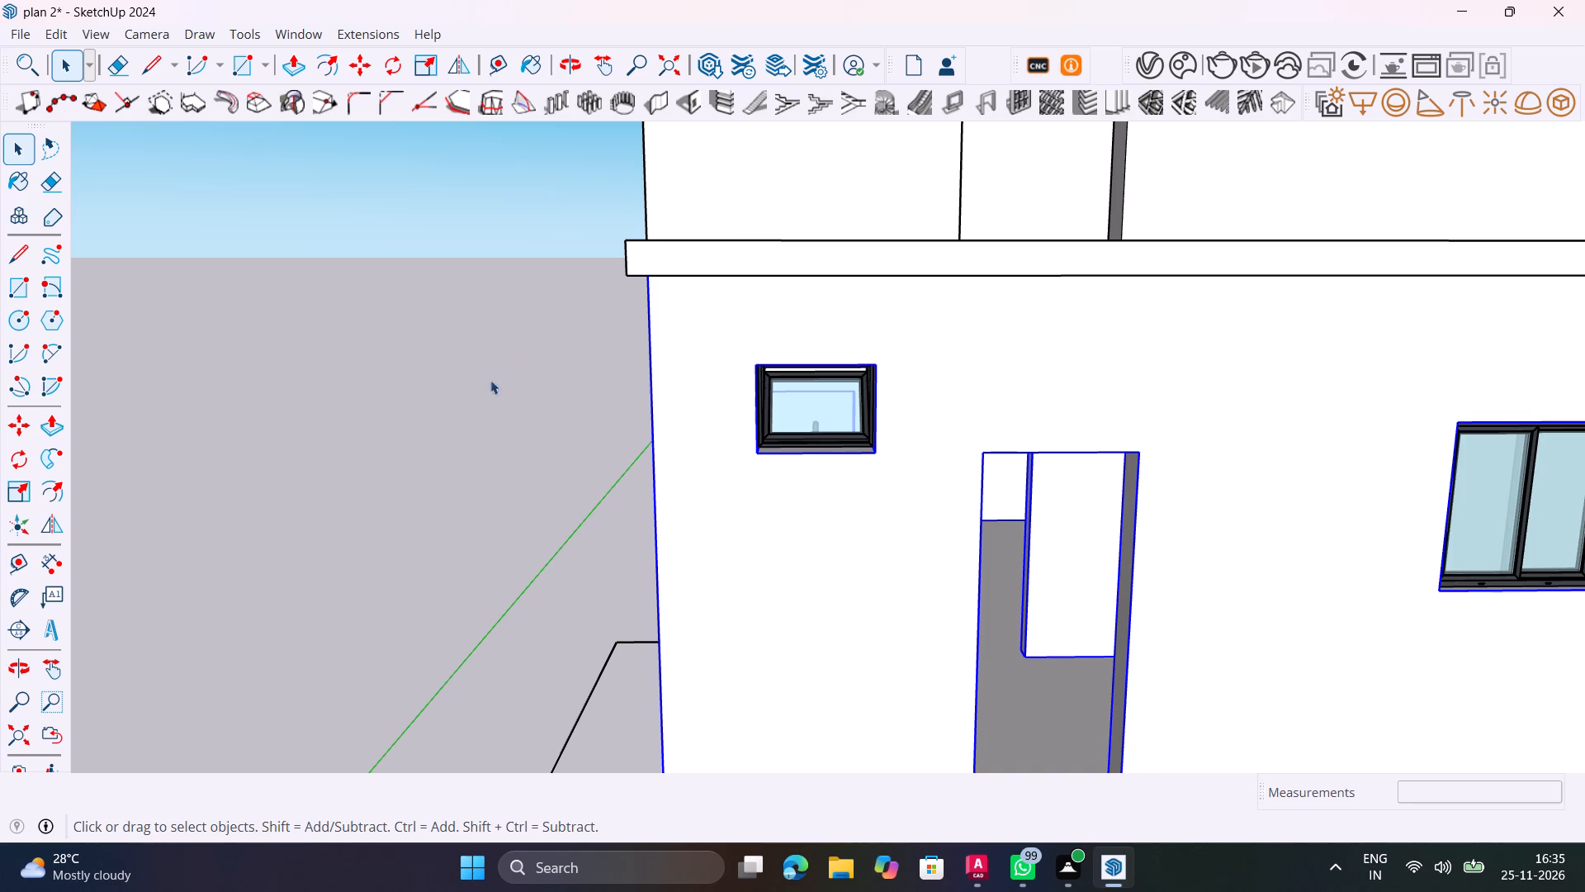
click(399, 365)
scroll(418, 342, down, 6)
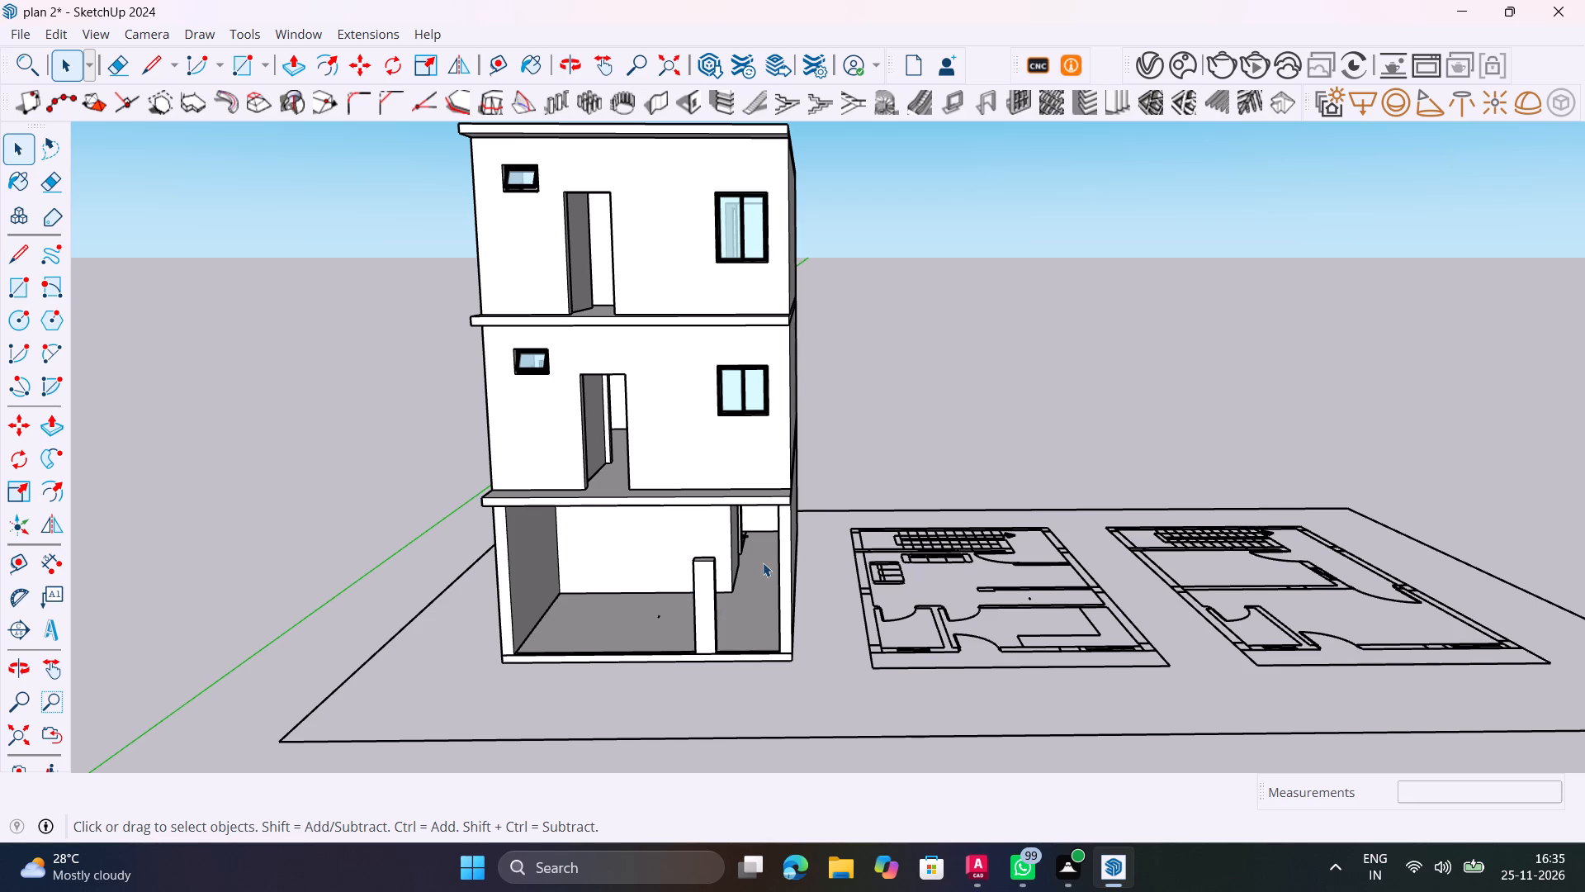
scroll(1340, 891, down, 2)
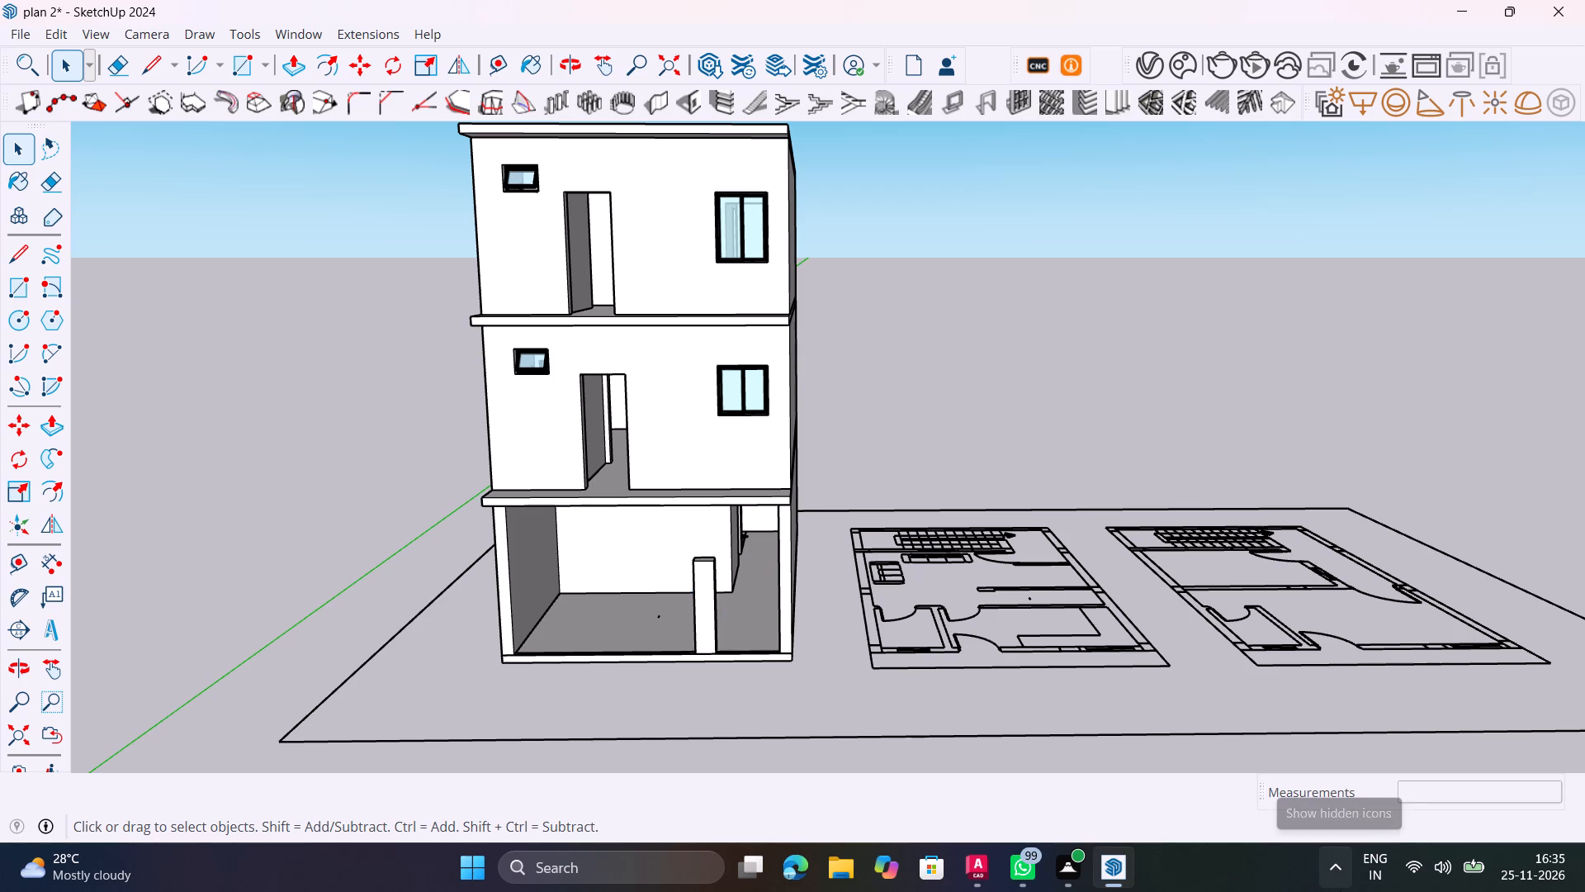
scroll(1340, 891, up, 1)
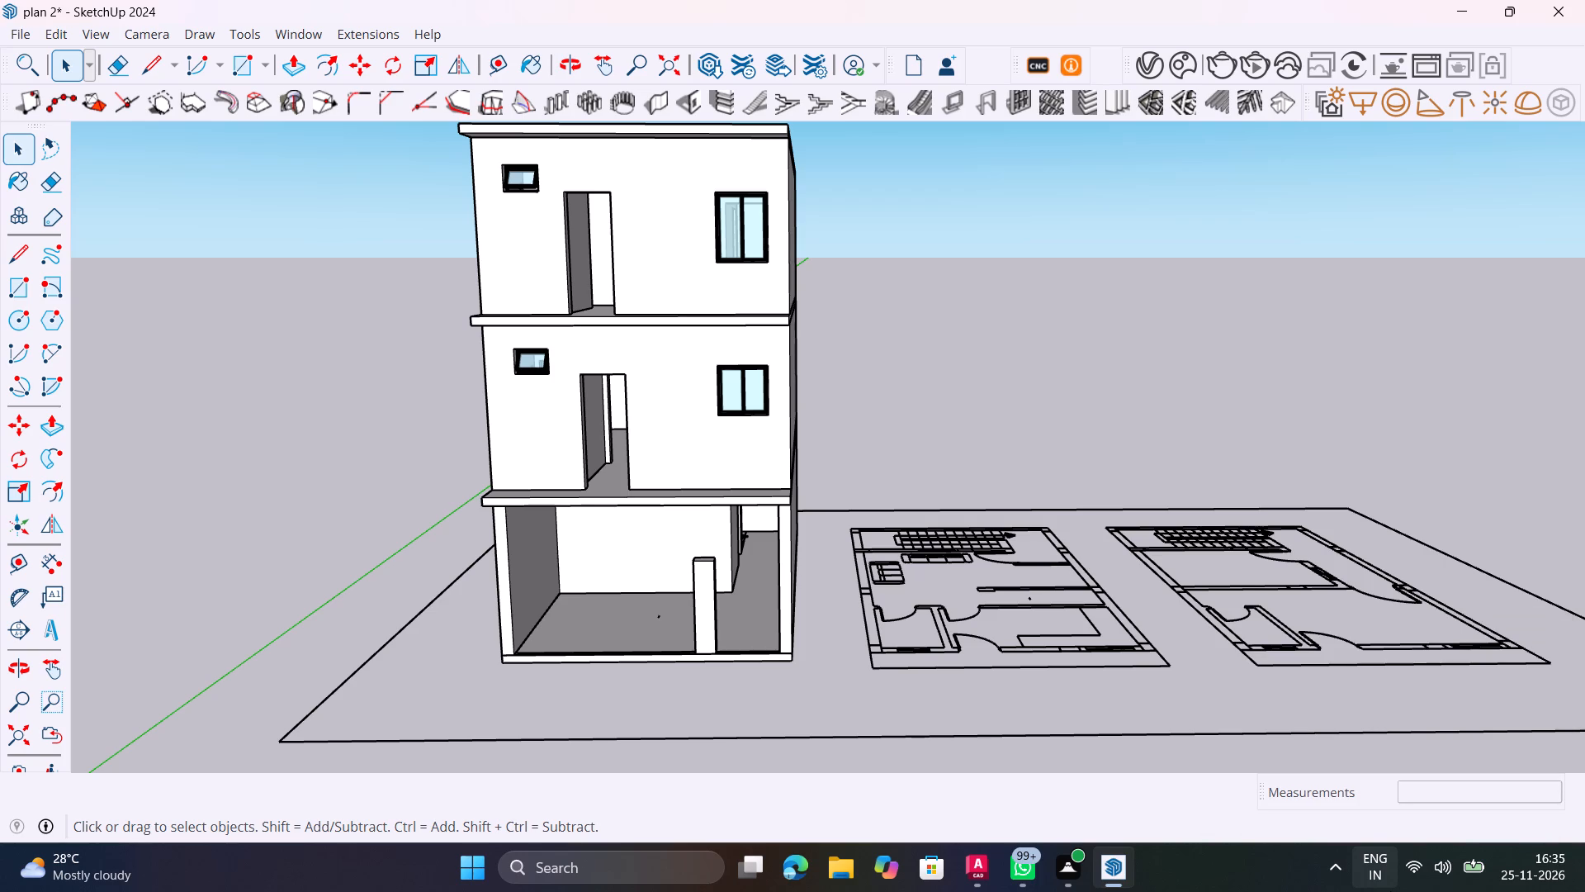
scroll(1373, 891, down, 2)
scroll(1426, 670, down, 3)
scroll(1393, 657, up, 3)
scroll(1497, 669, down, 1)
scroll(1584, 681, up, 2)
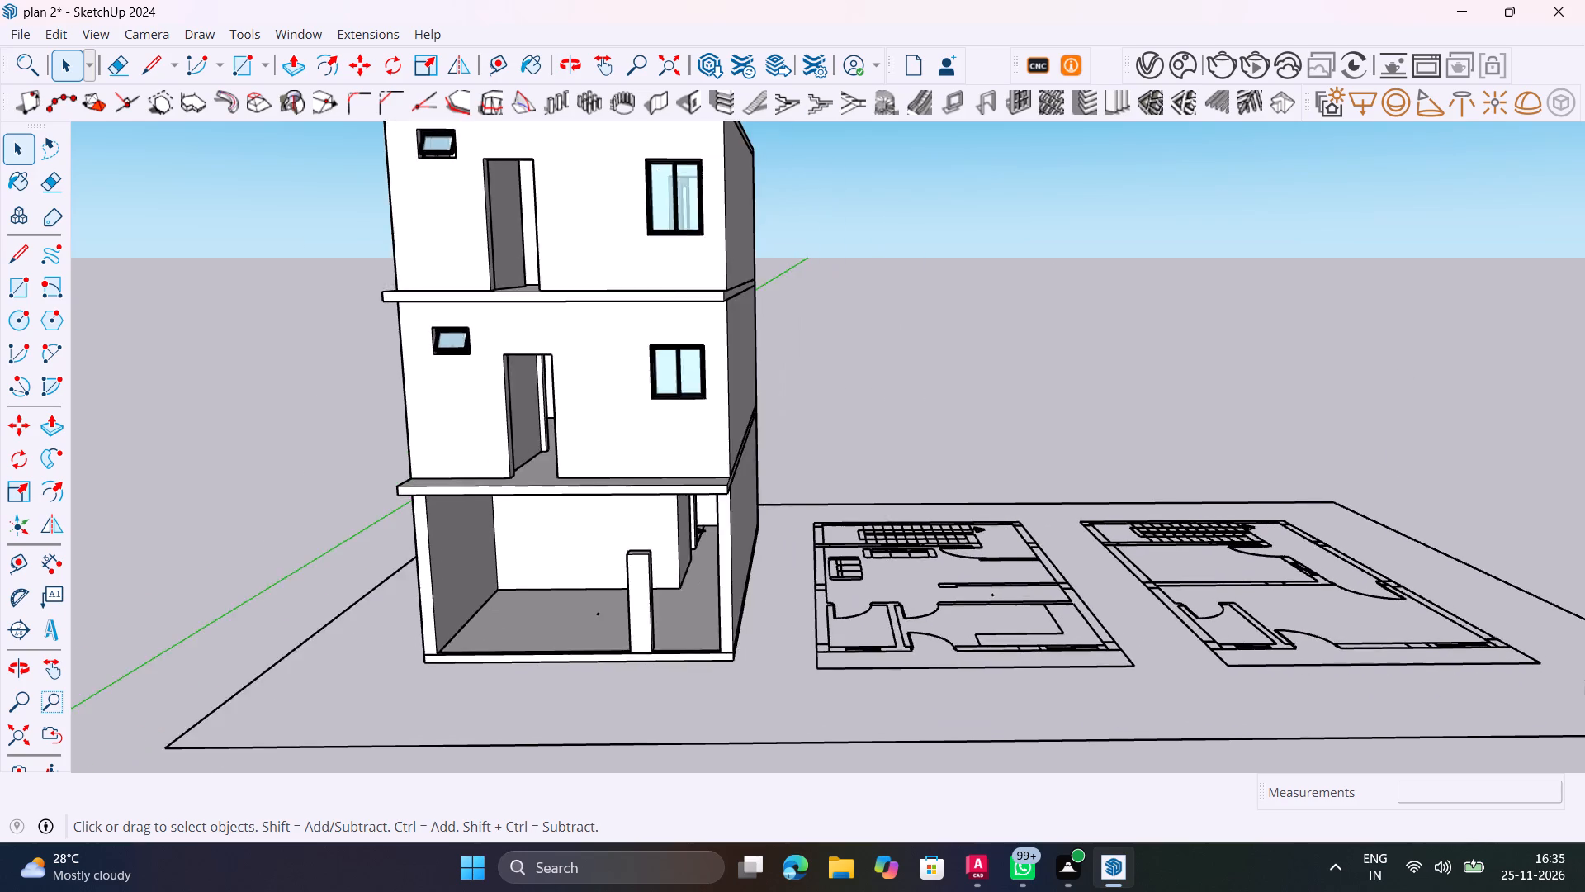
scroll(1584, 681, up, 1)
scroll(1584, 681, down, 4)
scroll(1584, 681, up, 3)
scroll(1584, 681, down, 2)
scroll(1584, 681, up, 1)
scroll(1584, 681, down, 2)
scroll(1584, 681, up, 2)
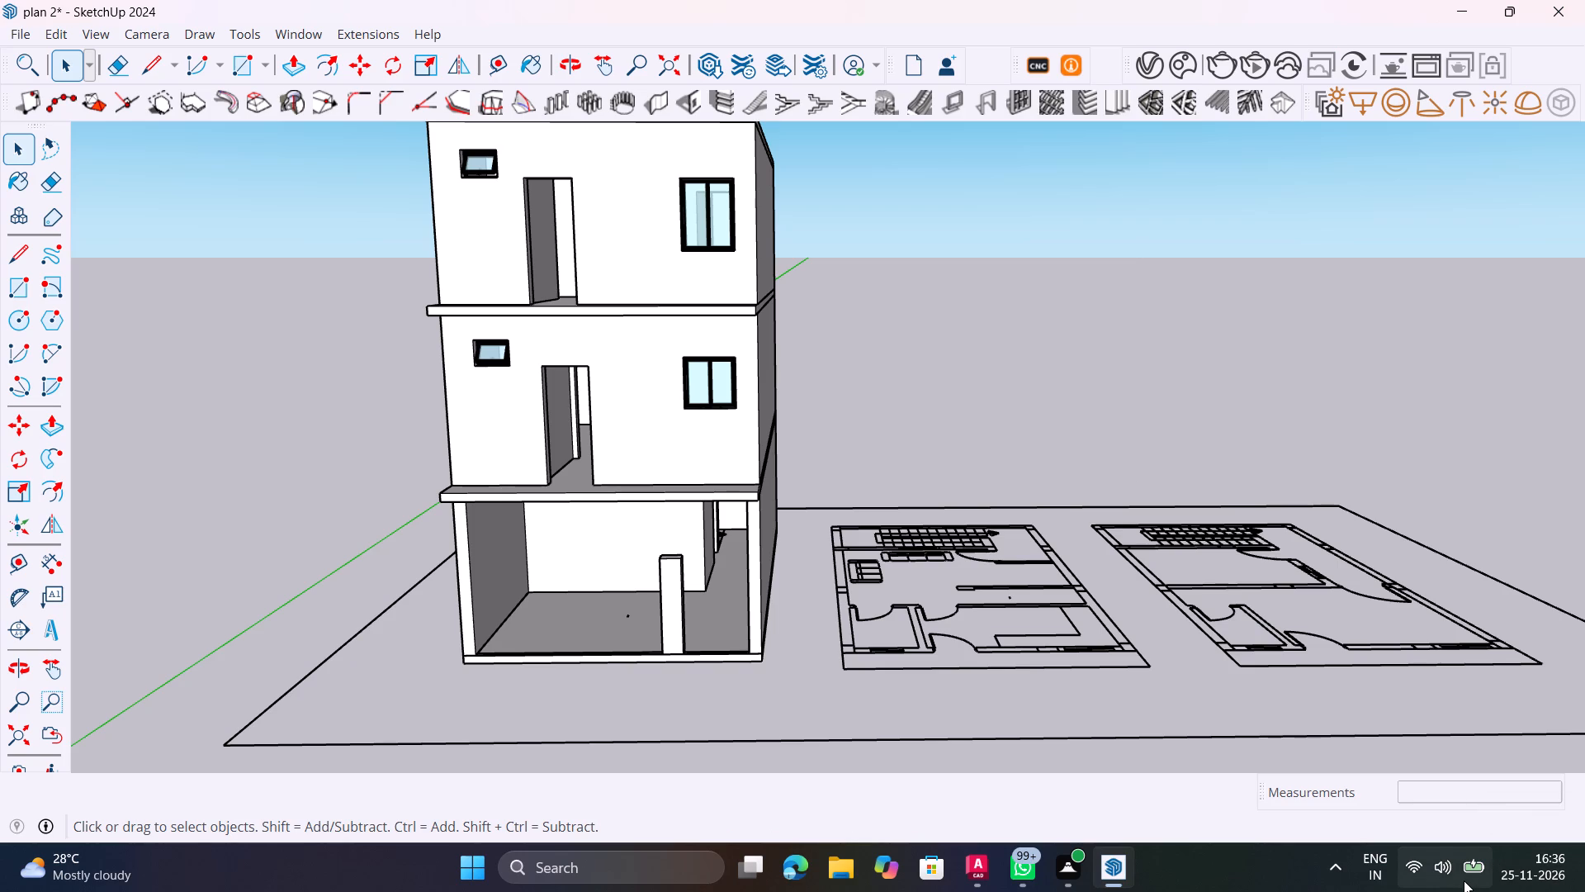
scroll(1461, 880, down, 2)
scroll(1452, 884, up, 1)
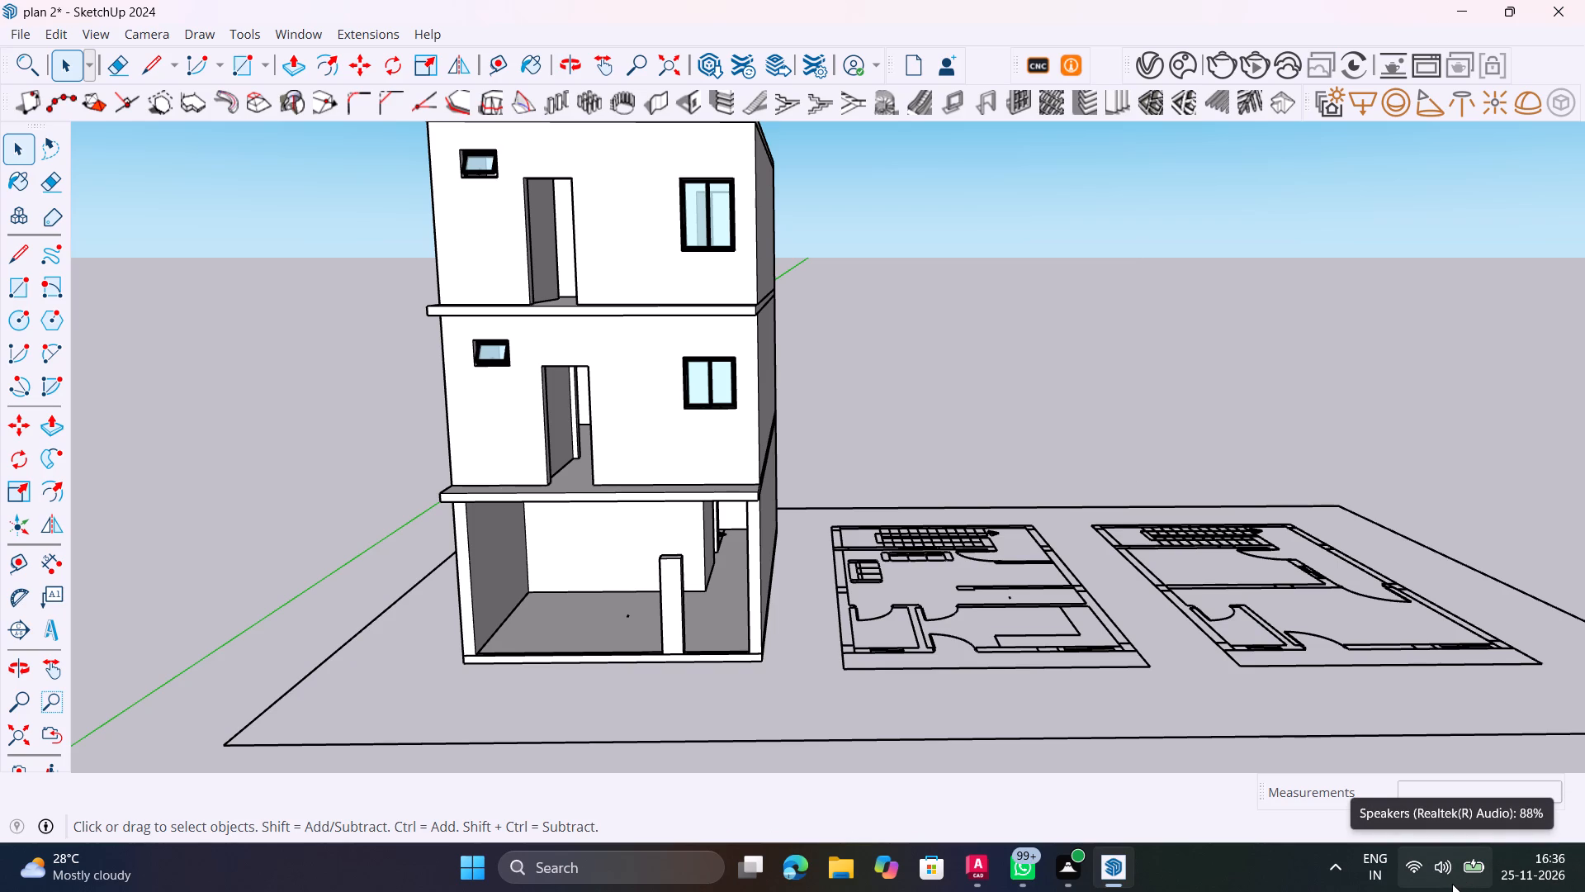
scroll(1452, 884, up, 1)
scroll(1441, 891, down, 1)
Examine the whole three-storey house from the front, both sides and above, including its fitted windows and open ground storey.
scroll(1440, 891, down, 2)
scroll(1435, 891, up, 3)
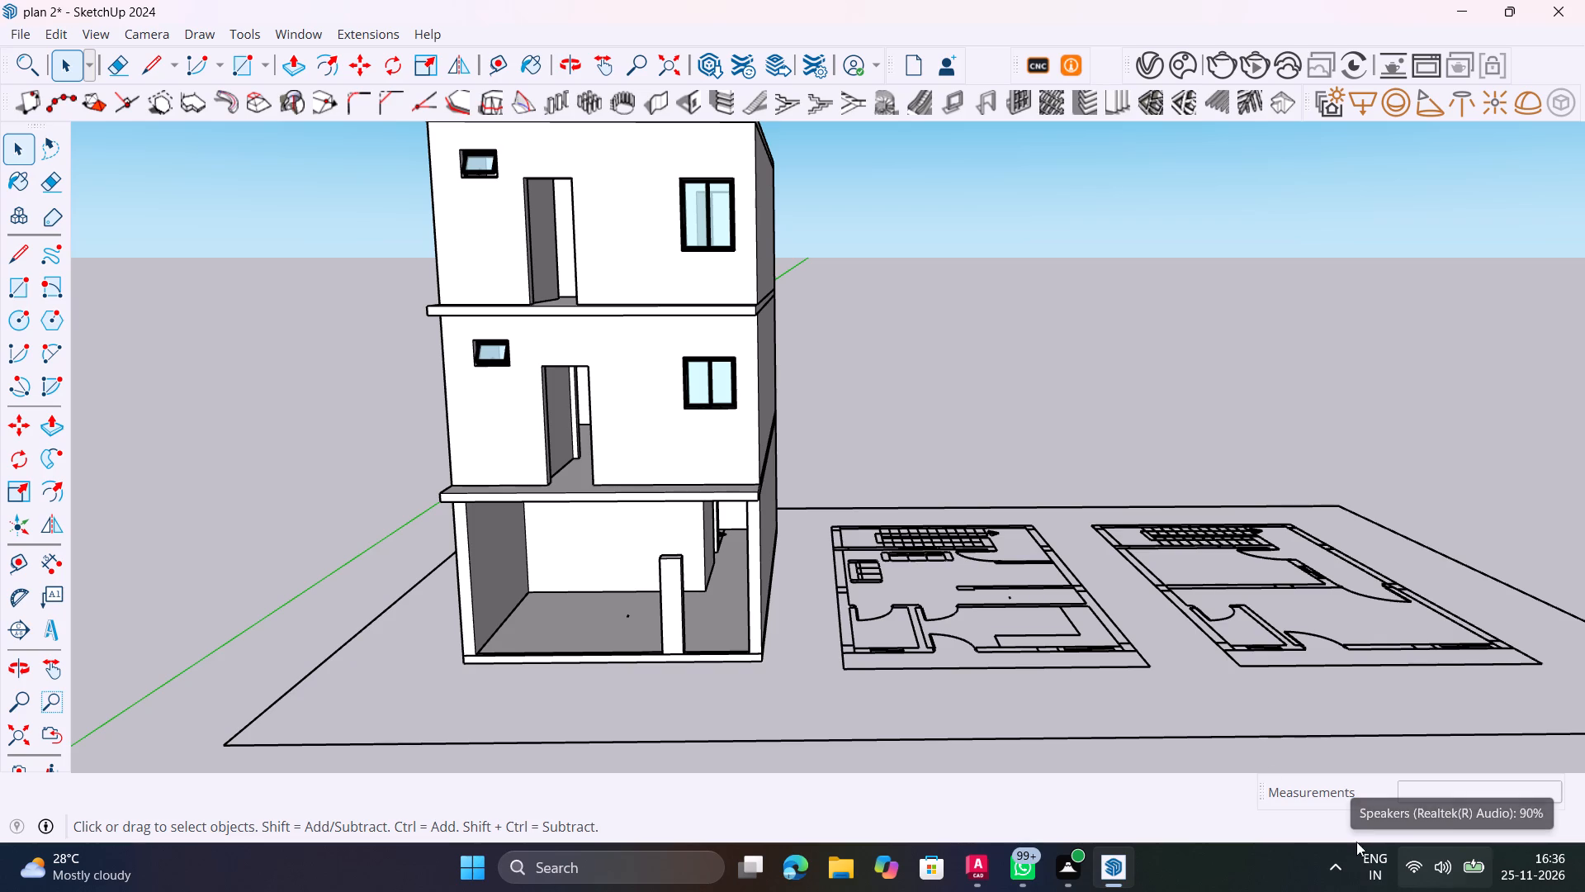
scroll(878, 325, down, 2)
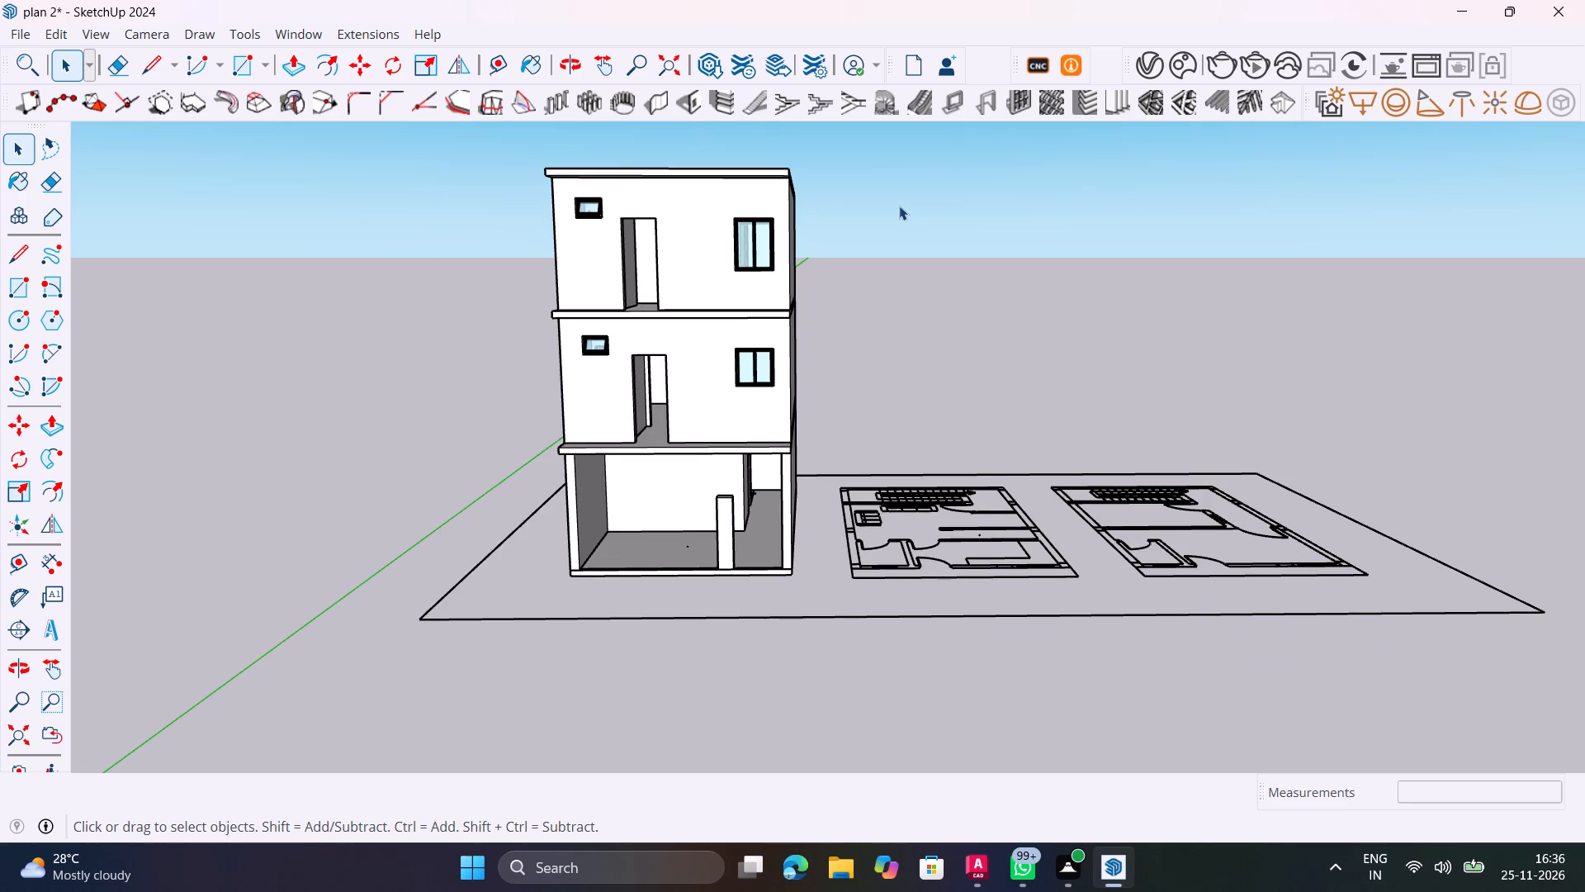
middle_drag(879, 284, 925, 396)
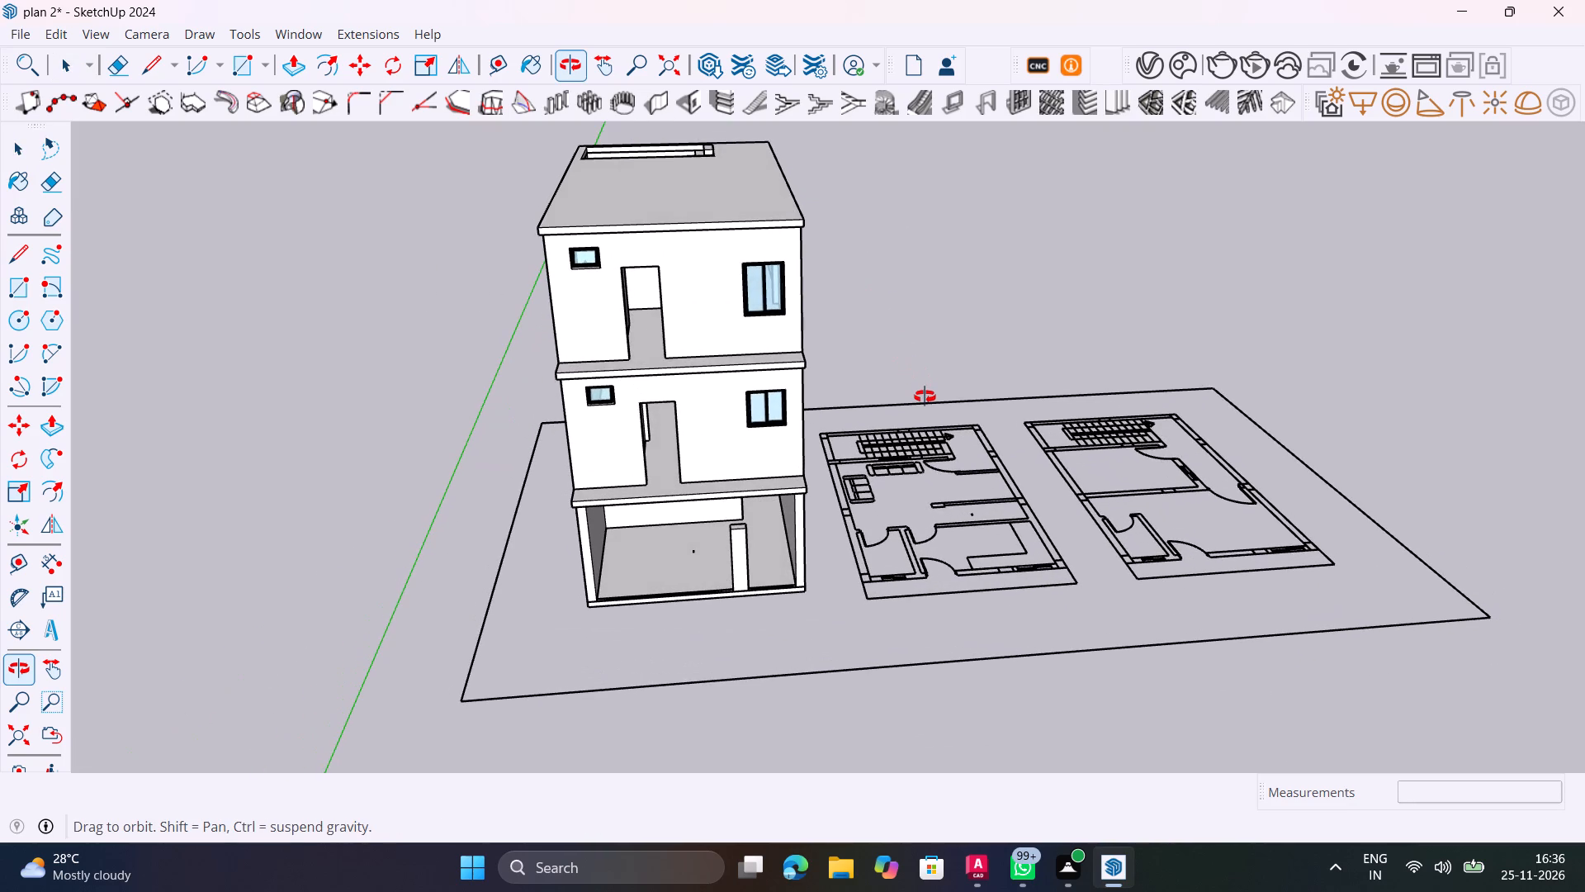
middle_drag(925, 396, 1050, 360)
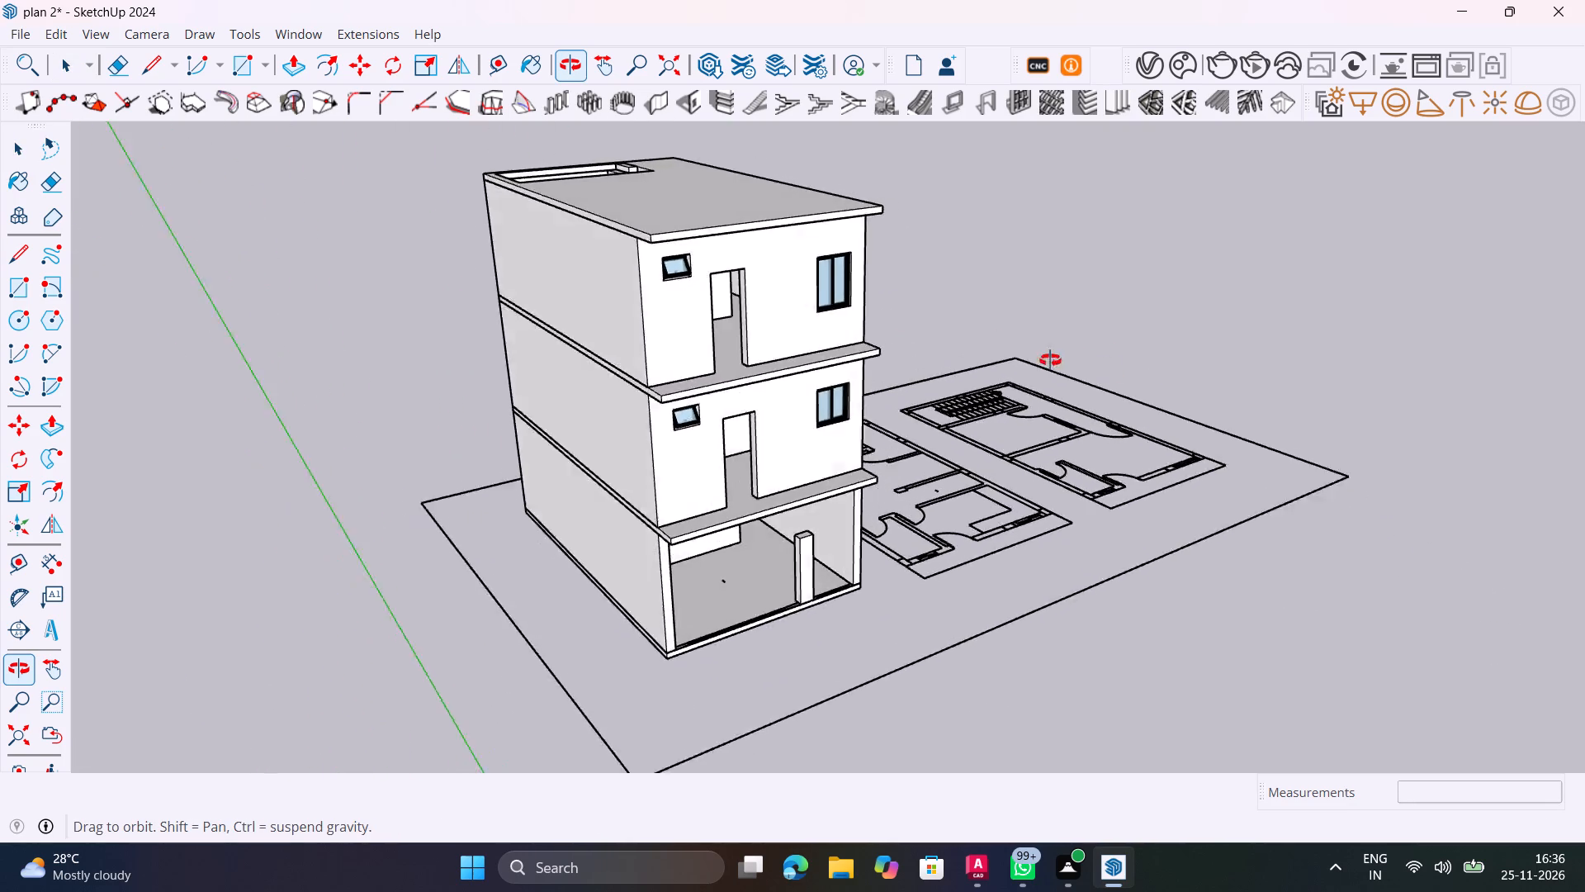
middle_drag(1050, 360, 965, 307)
middle_drag(352, 343, 358, 353)
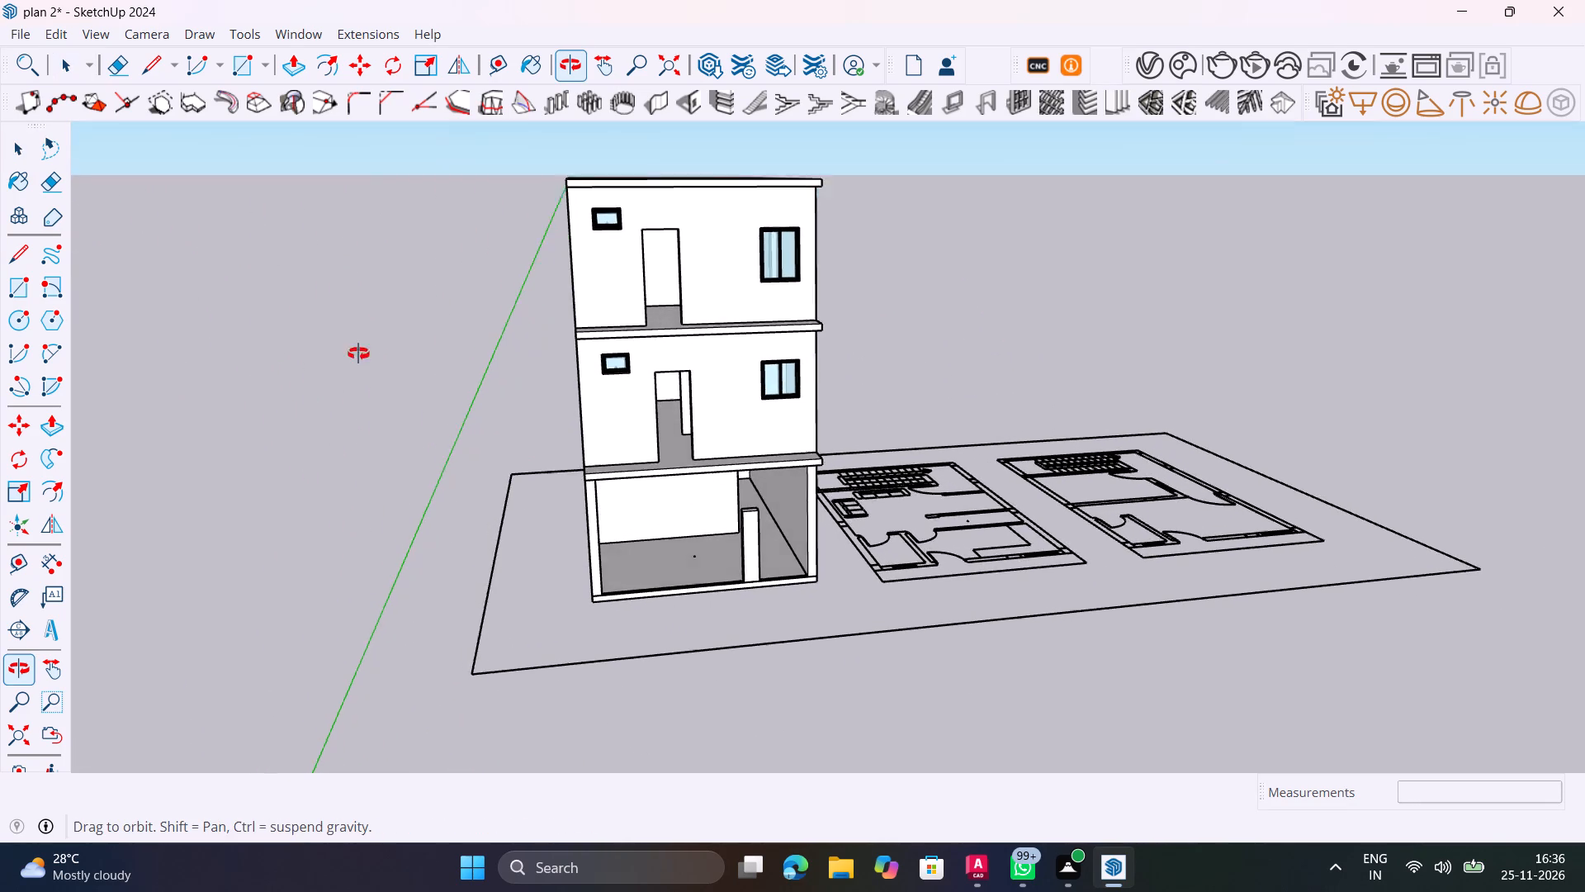
middle_drag(358, 353, 860, 420)
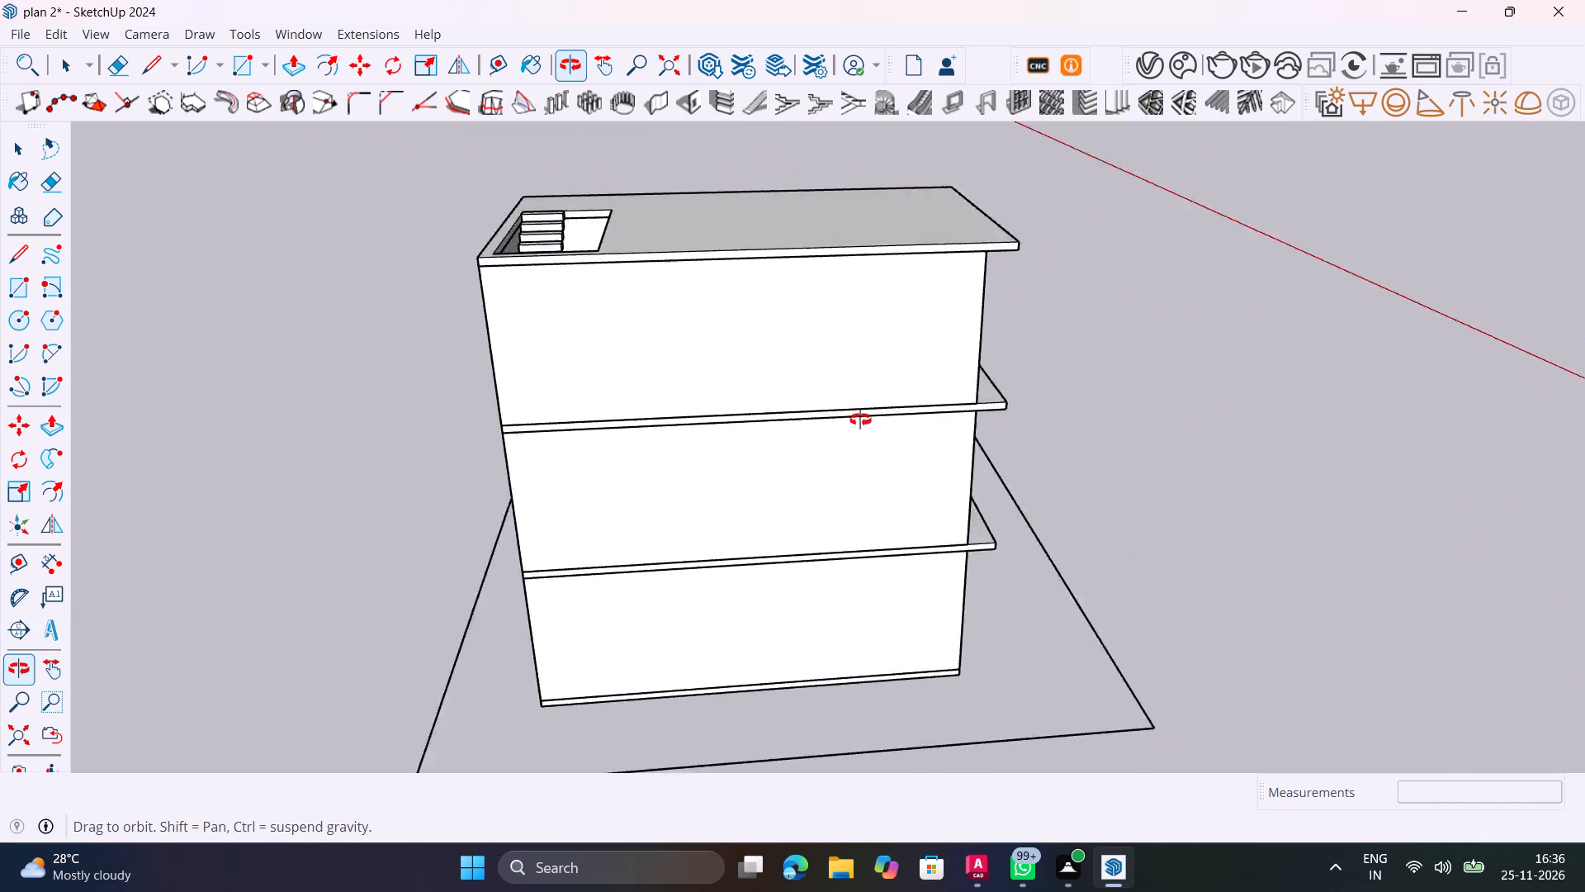
middle_drag(860, 420, 674, 501)
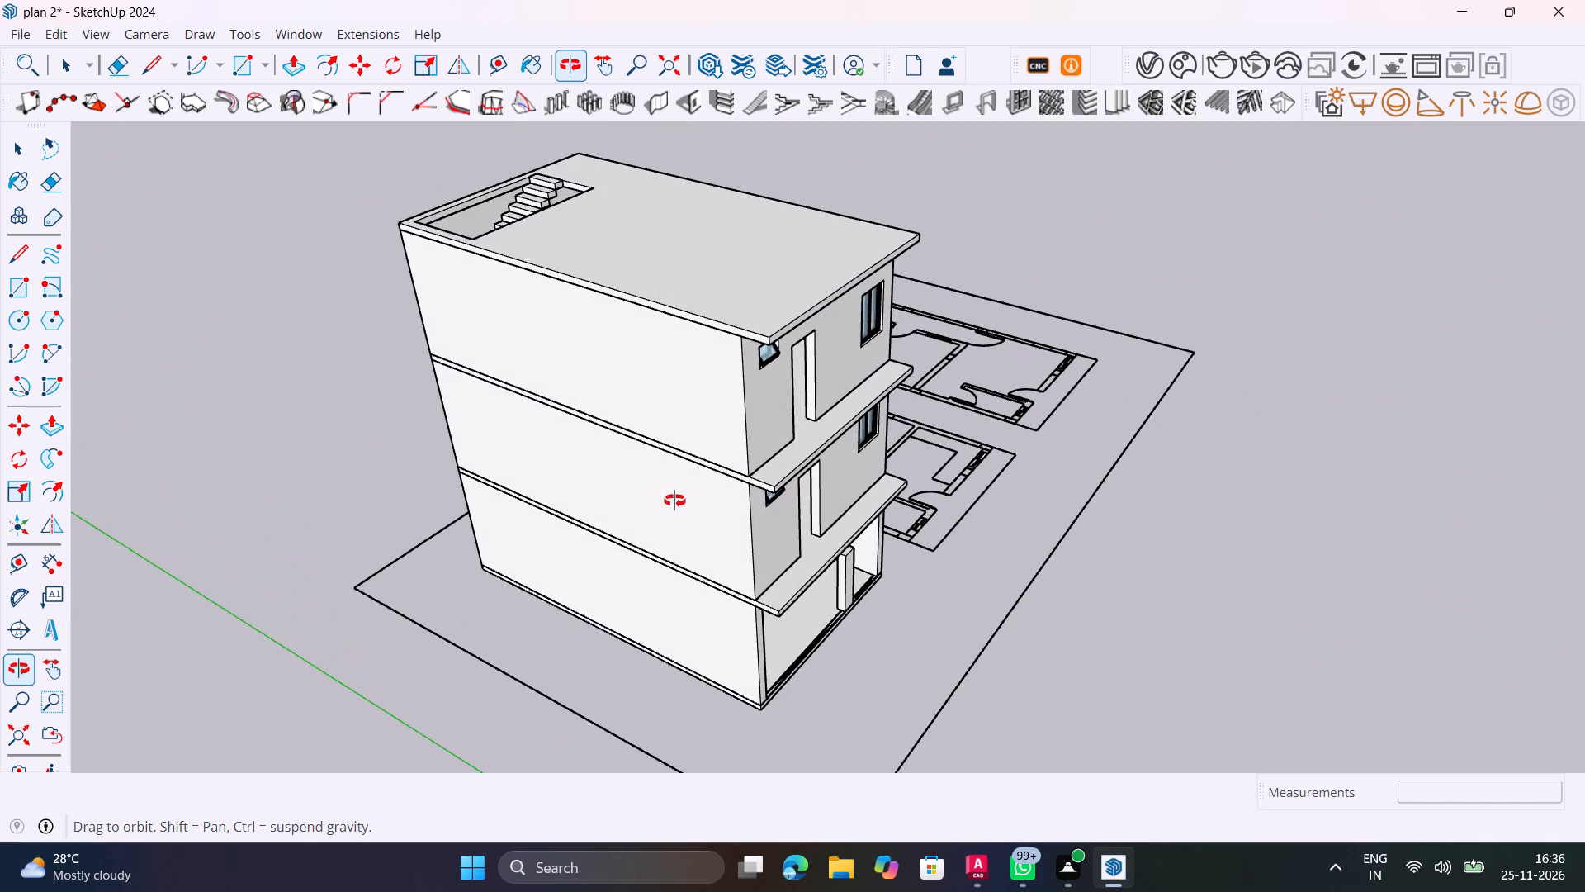
middle_drag(674, 501, 682, 512)
middle_drag(682, 512, 681, 504)
middle_click(680, 500)
middle_drag(678, 605, 648, 563)
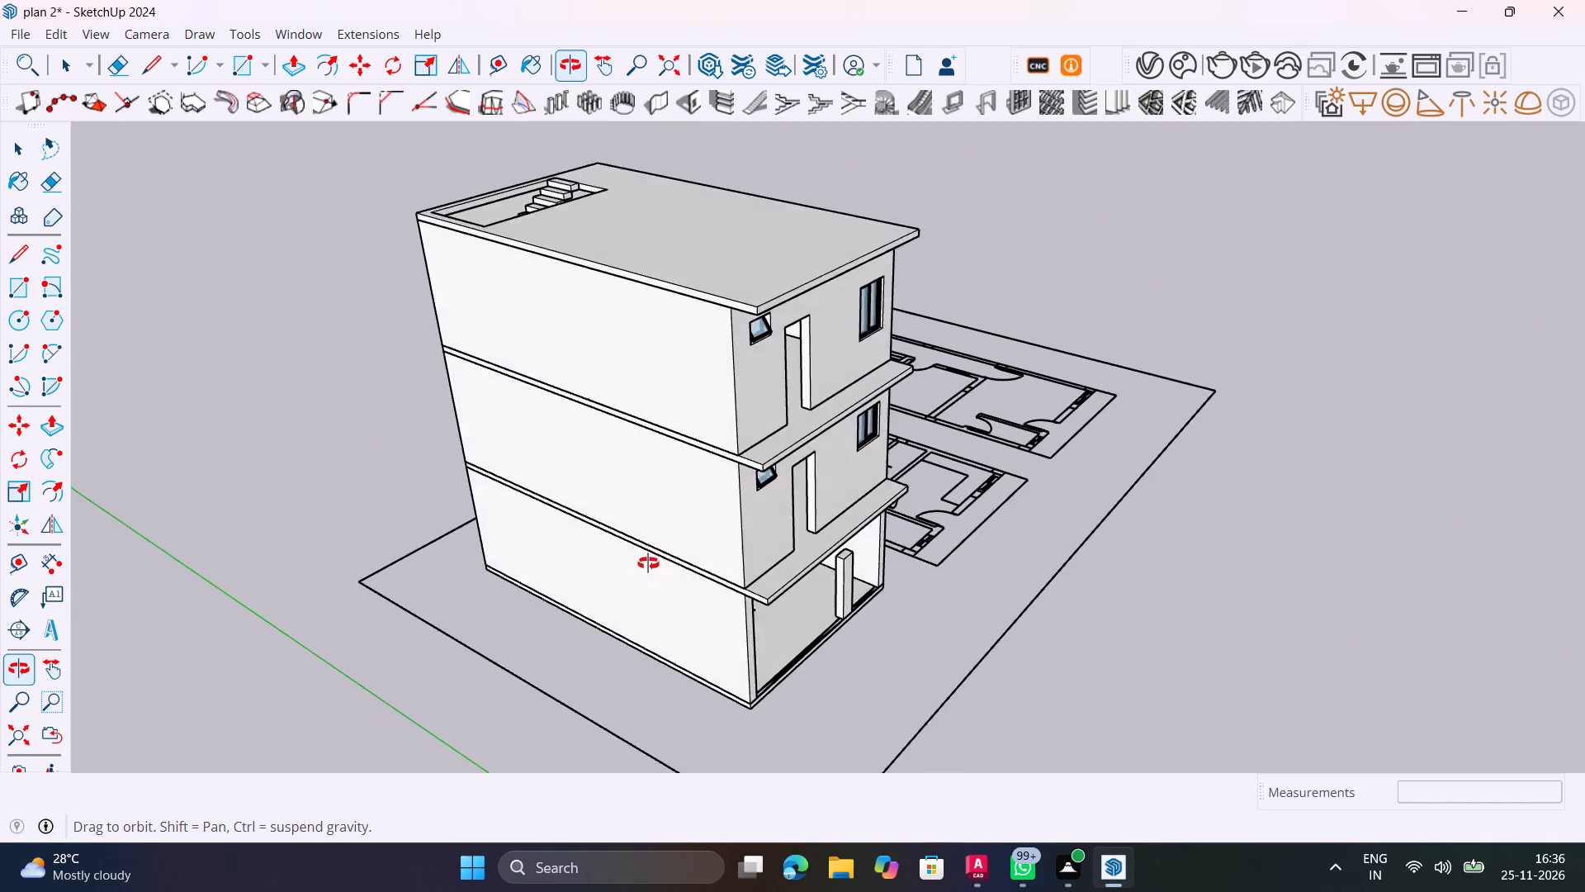
middle_drag(648, 563, 634, 492)
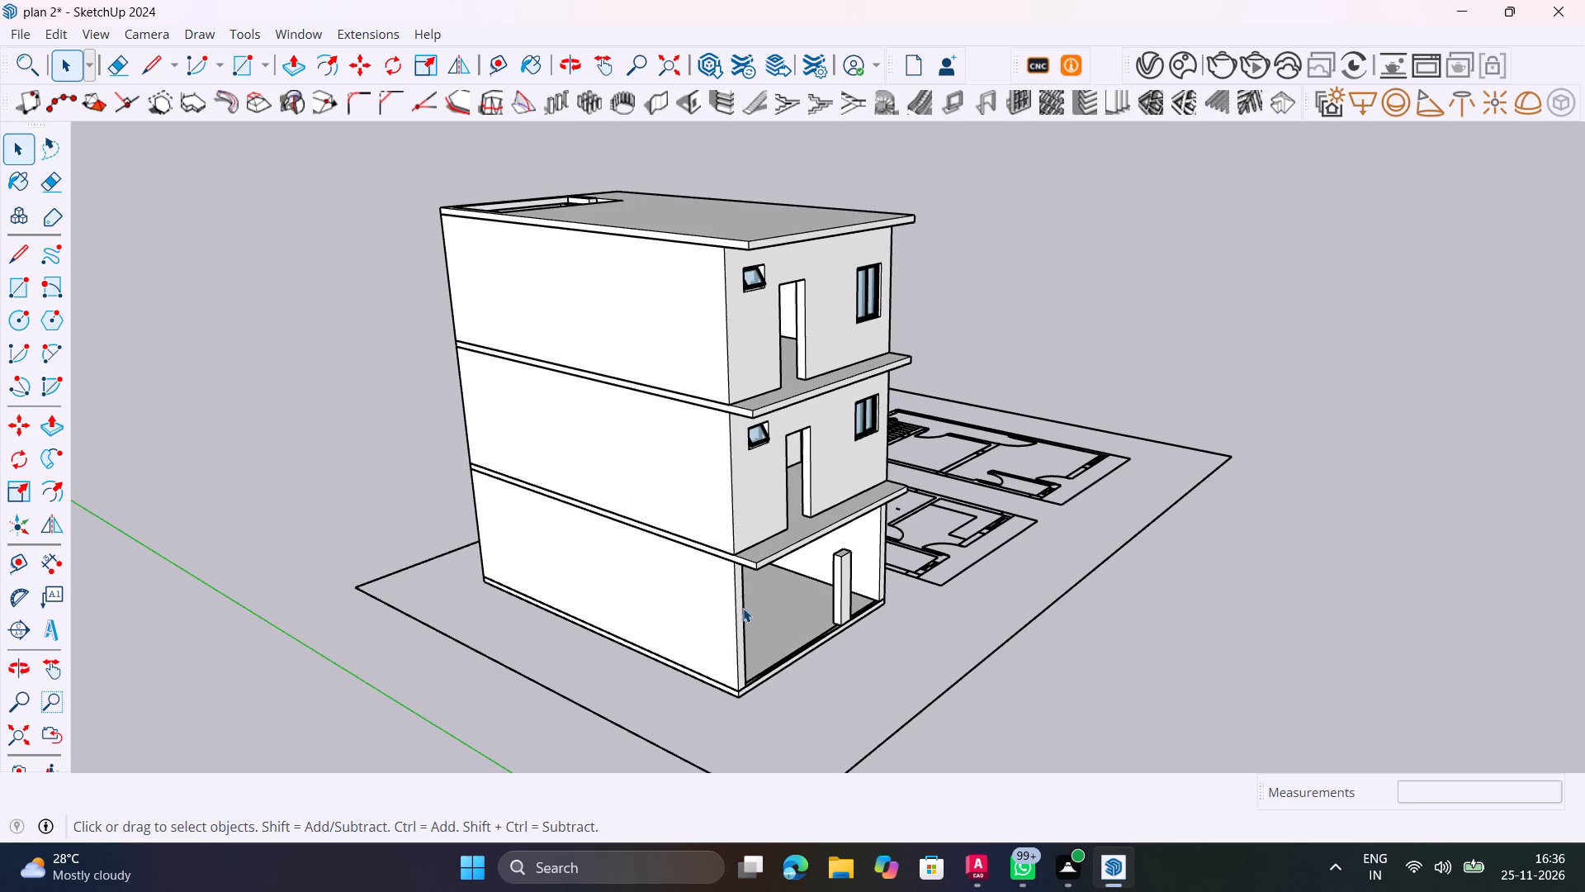
scroll(743, 608, up, 4)
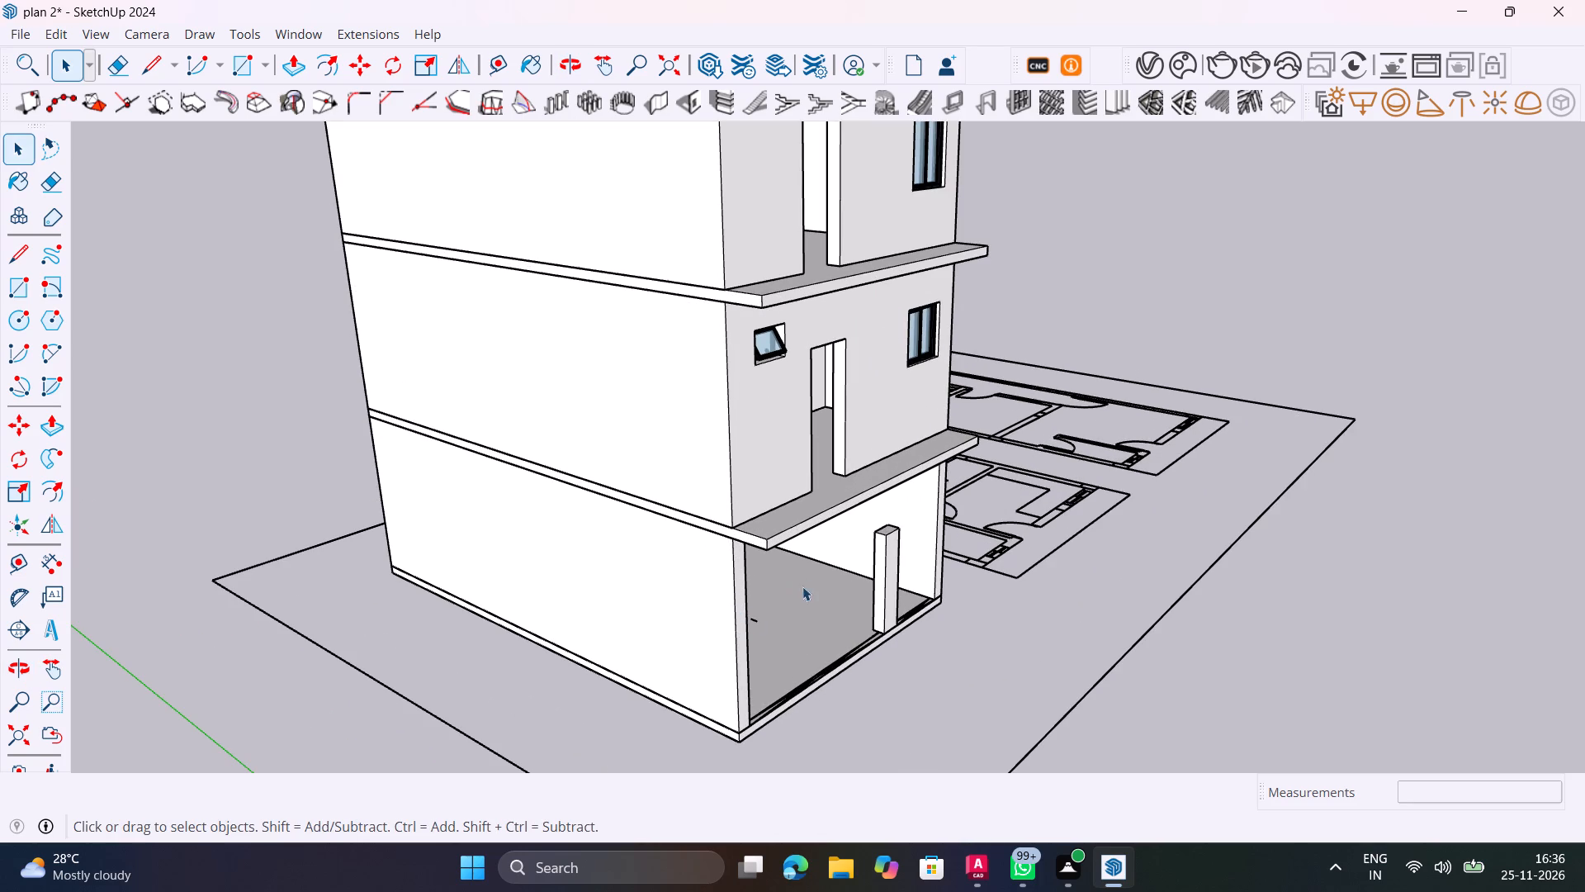
scroll(762, 618, up, 6)
scroll(753, 631, down, 1)
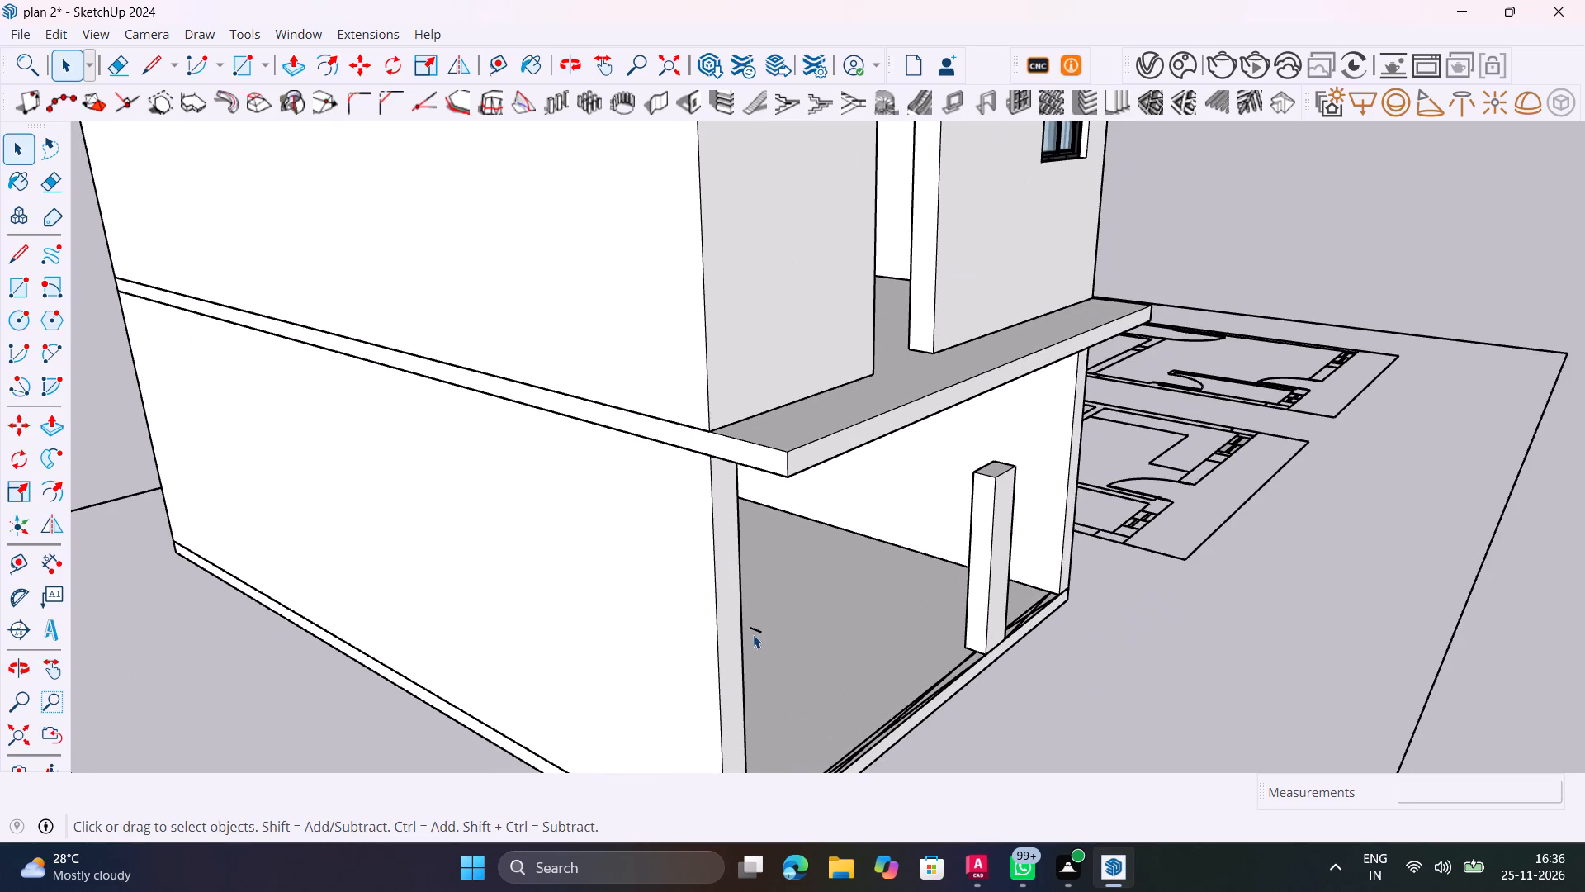
scroll(751, 621, down, 5)
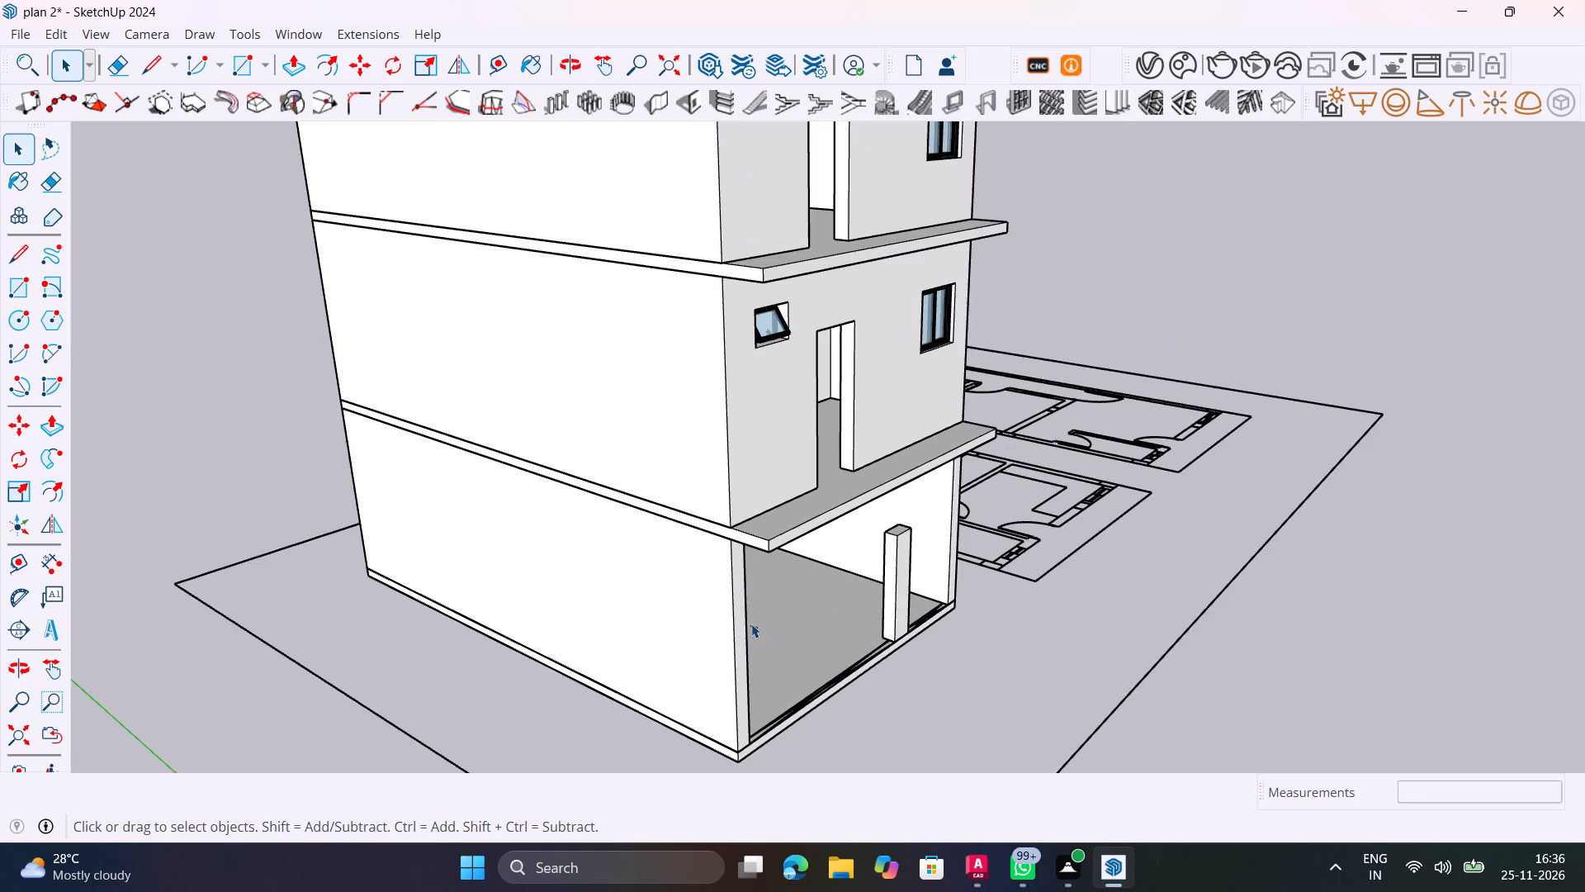
scroll(751, 624, down, 4)
scroll(751, 624, up, 3)
scroll(751, 624, down, 4)
scroll(1075, 507, up, 1)
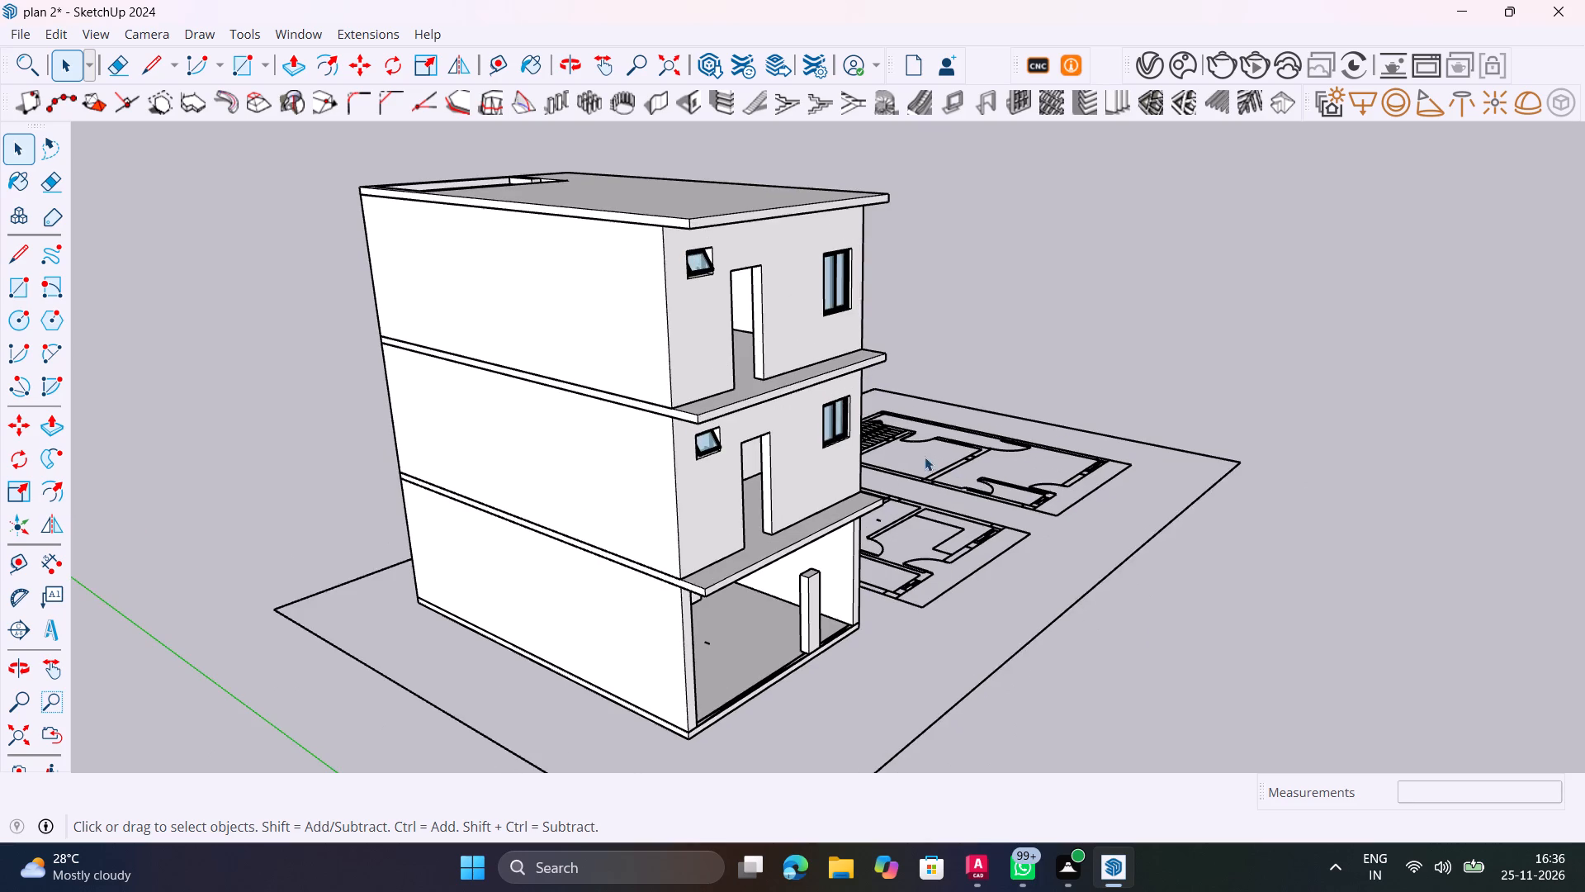
scroll(924, 457, down, 2)
middle_drag(940, 364, 942, 363)
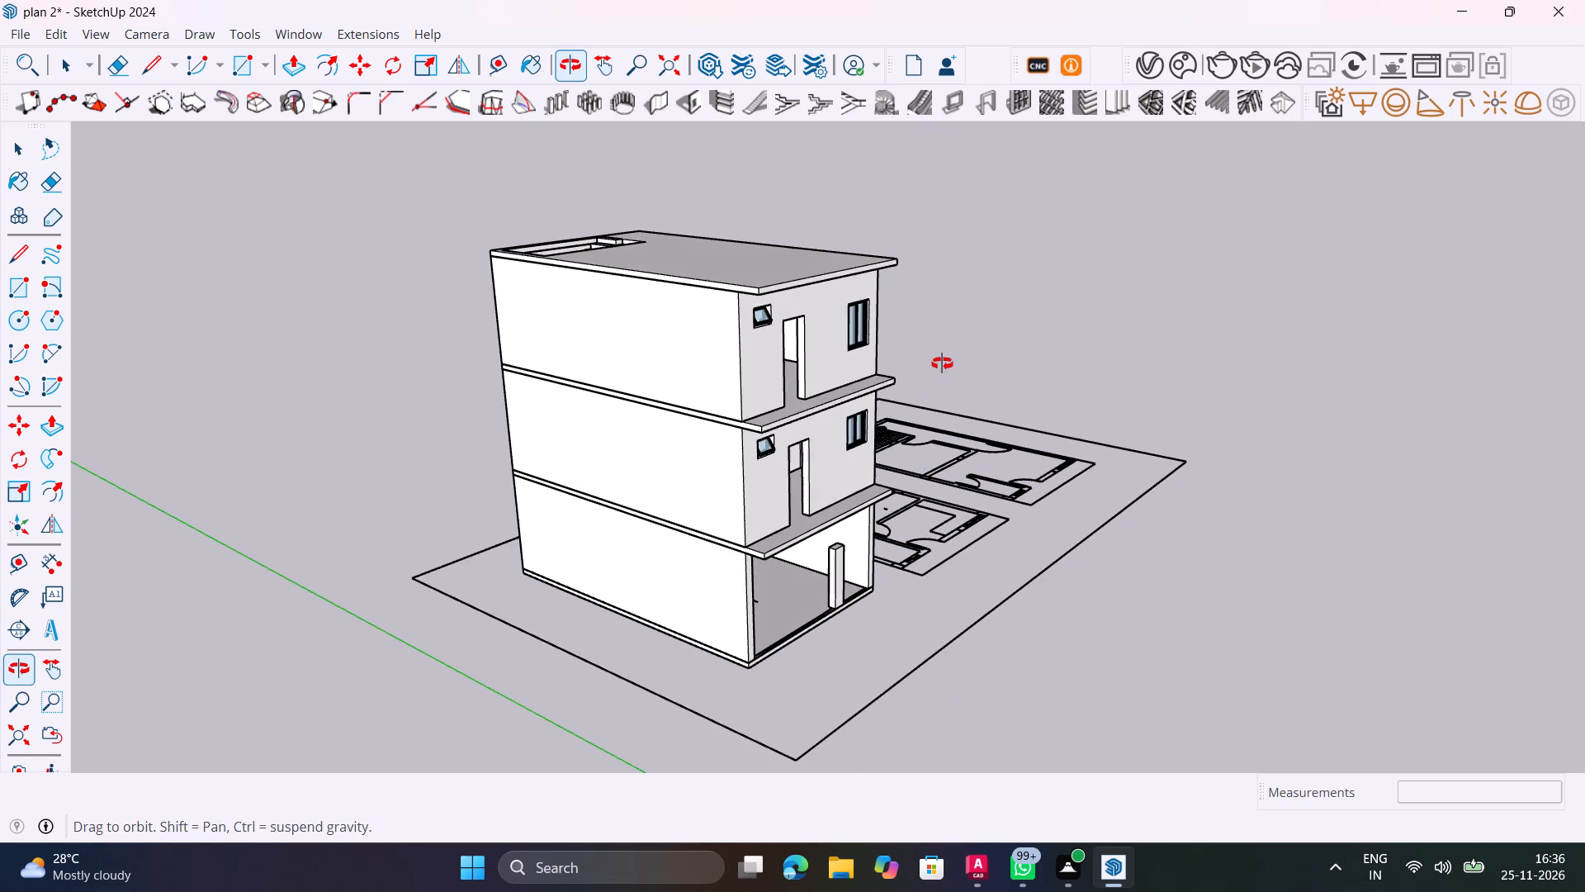
middle_drag(942, 363, 373, 496)
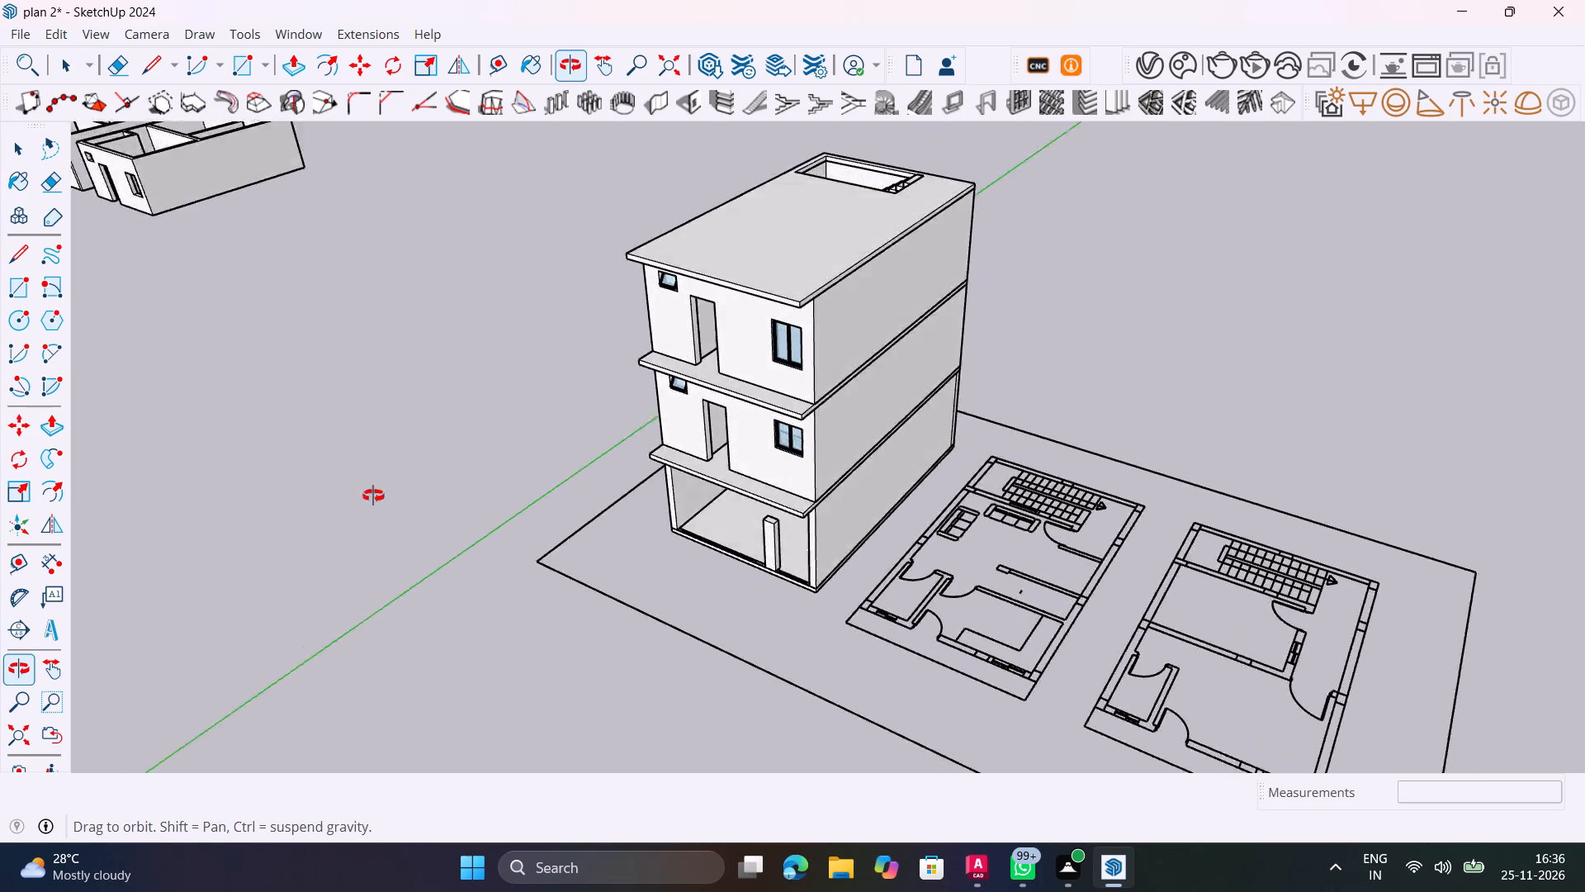
middle_drag(373, 496, 868, 325)
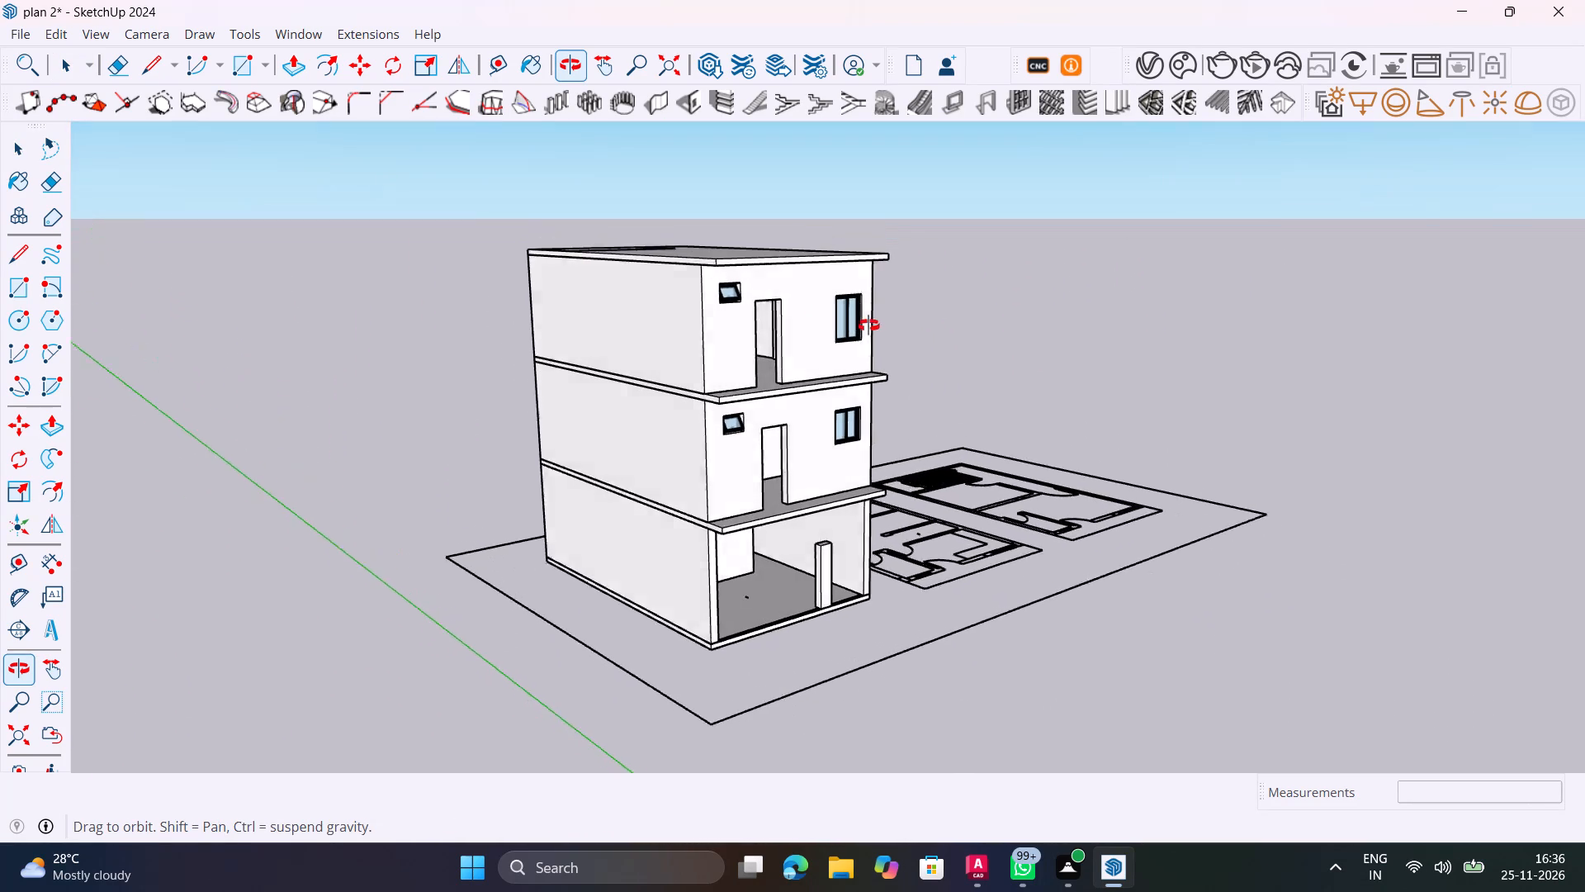
middle_drag(868, 325, 879, 336)
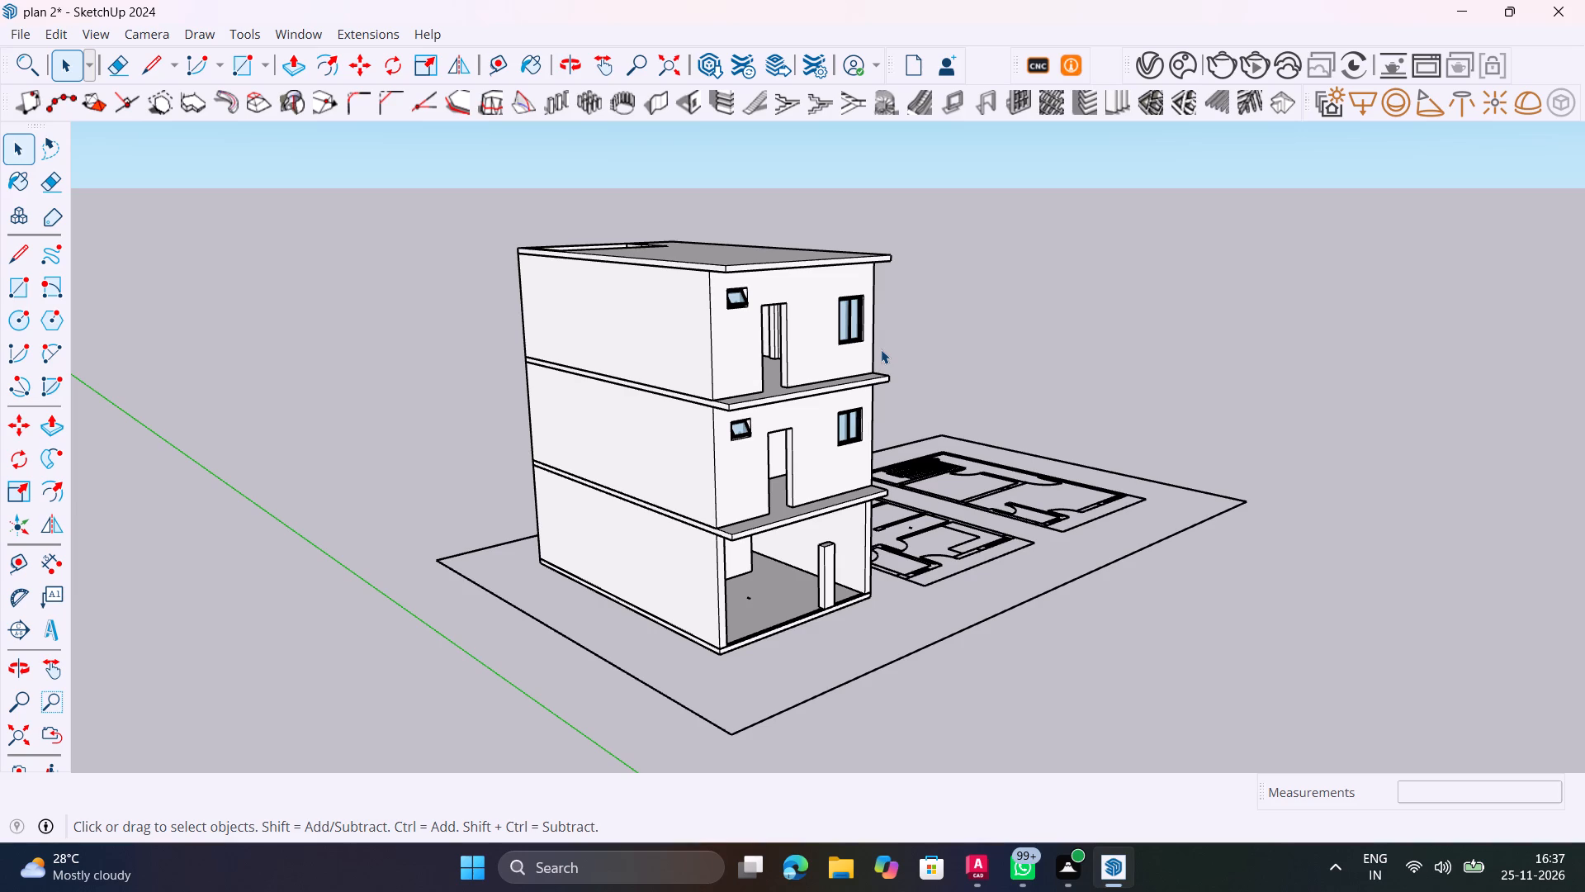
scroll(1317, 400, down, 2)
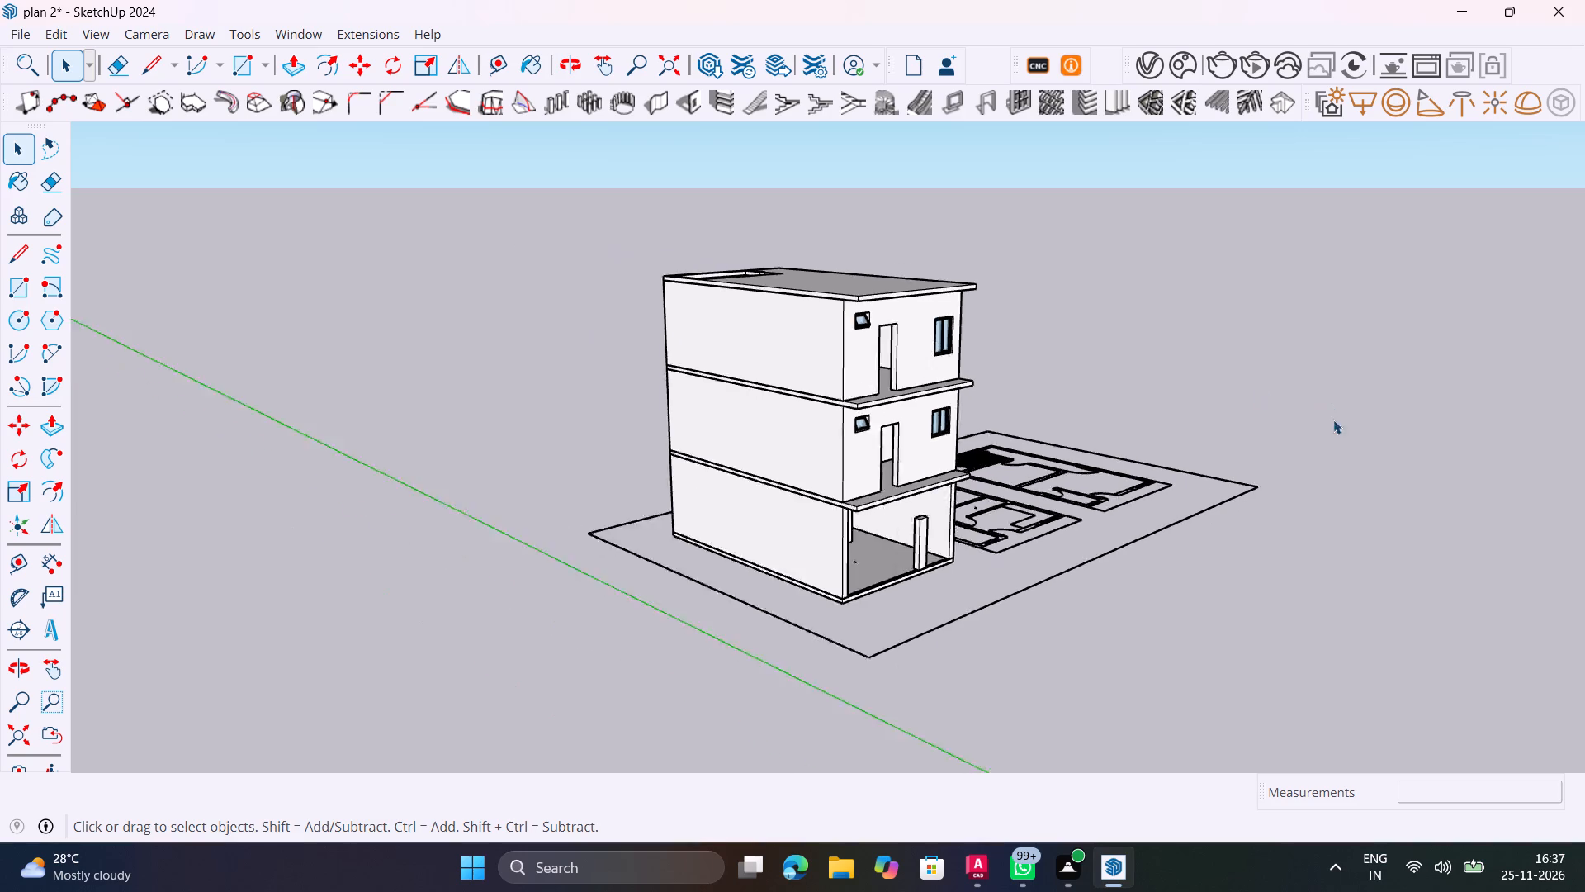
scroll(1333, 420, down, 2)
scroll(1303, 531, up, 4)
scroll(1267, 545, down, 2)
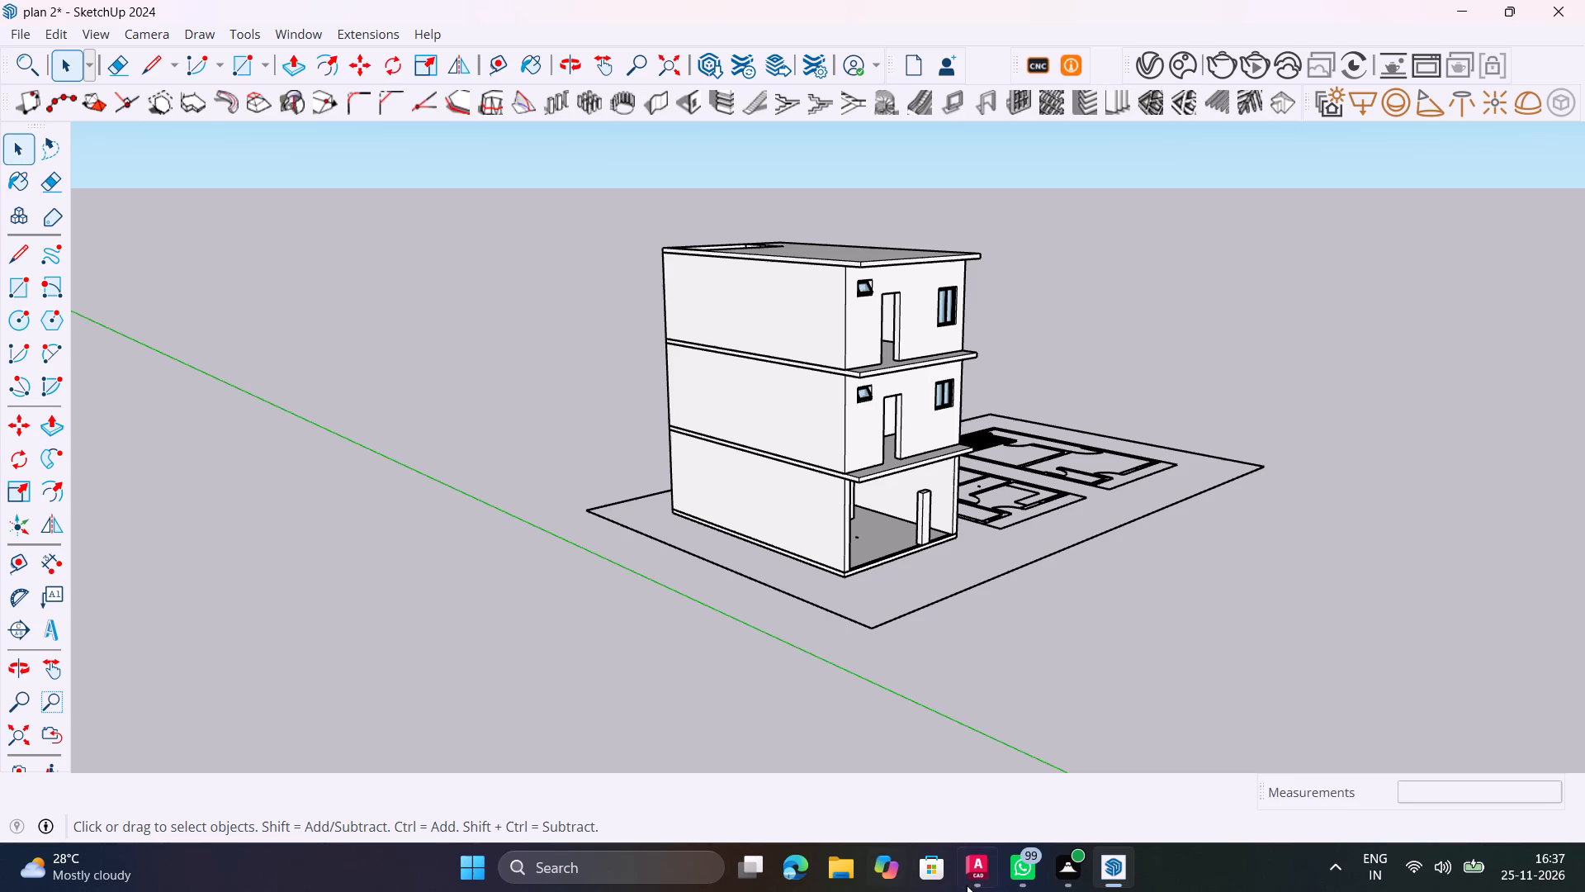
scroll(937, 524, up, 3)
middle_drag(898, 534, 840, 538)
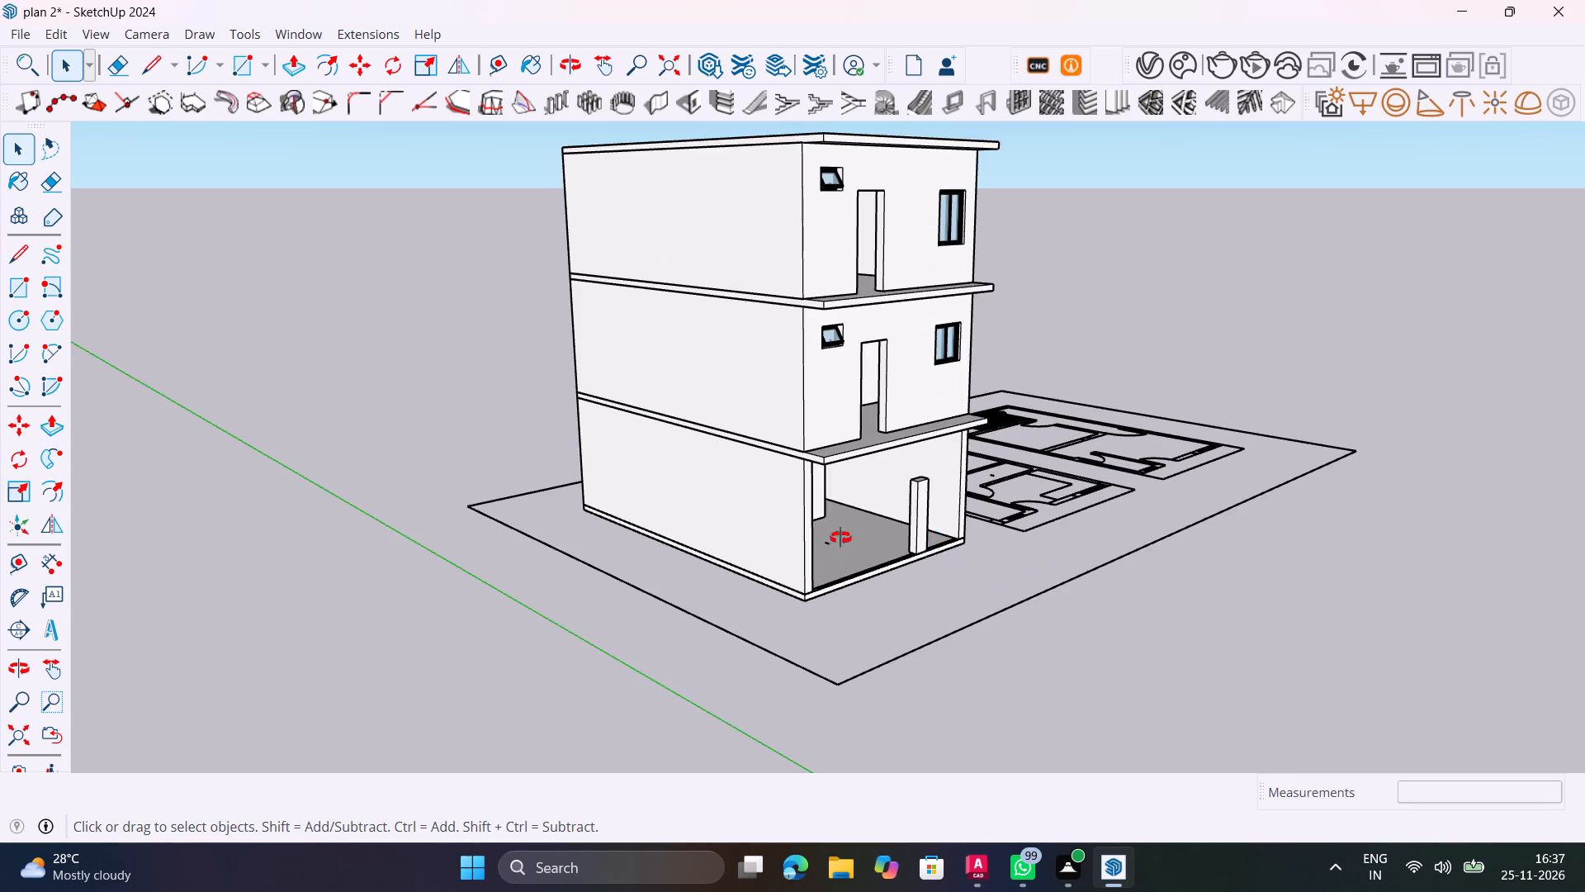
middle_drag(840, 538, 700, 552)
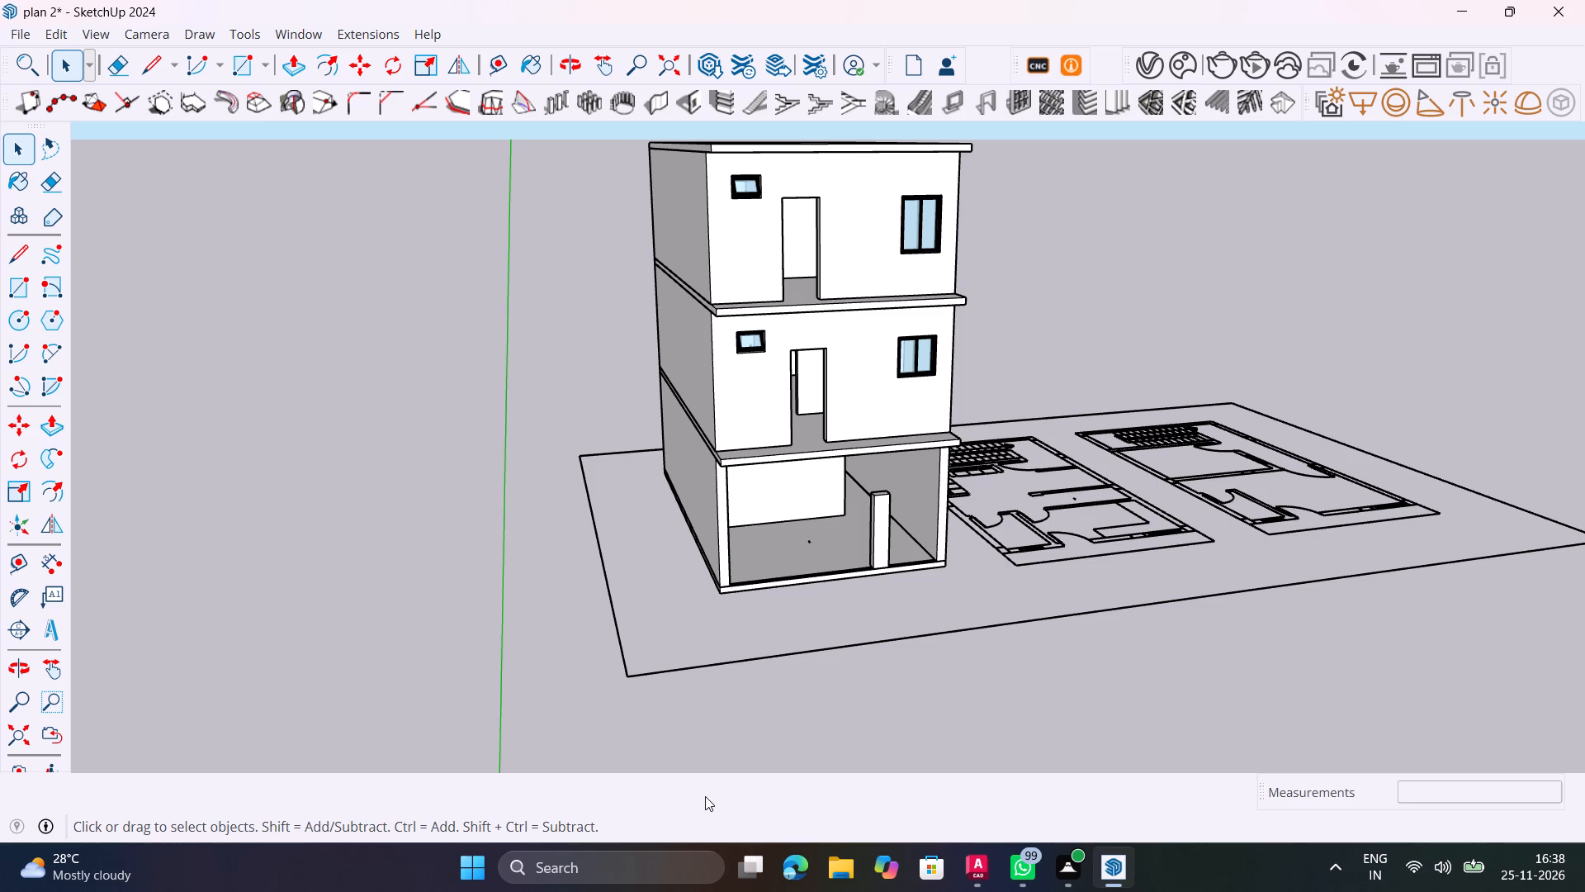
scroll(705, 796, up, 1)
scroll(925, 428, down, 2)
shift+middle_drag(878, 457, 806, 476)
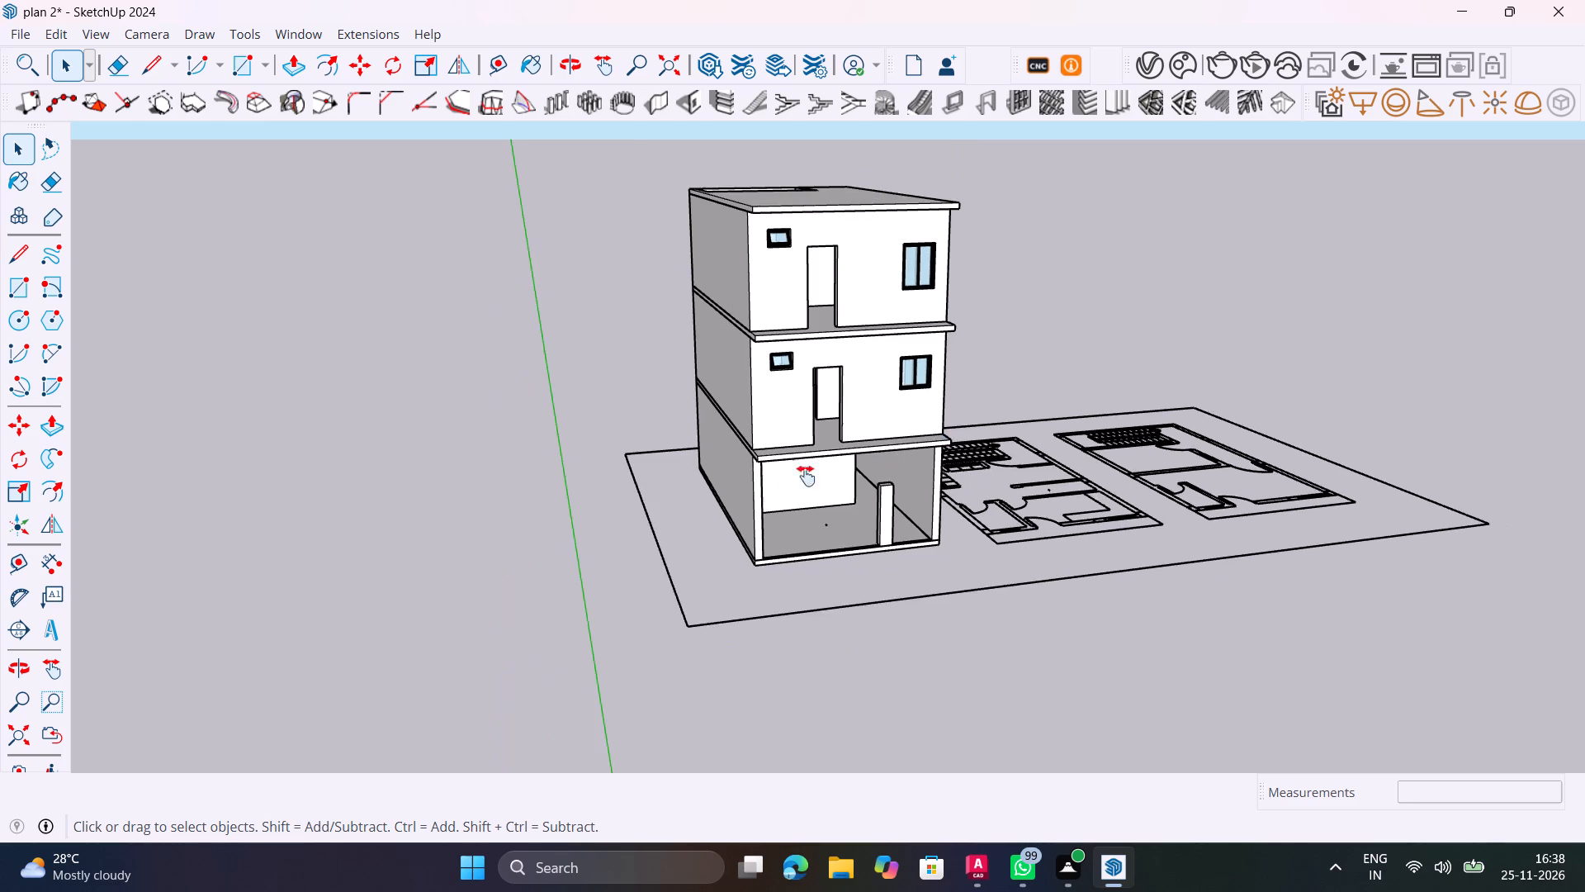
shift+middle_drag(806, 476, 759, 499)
Examine the fit of the middle storey's awning window in its wall opening from the front and at oblique angles.
scroll(546, 285, up, 10)
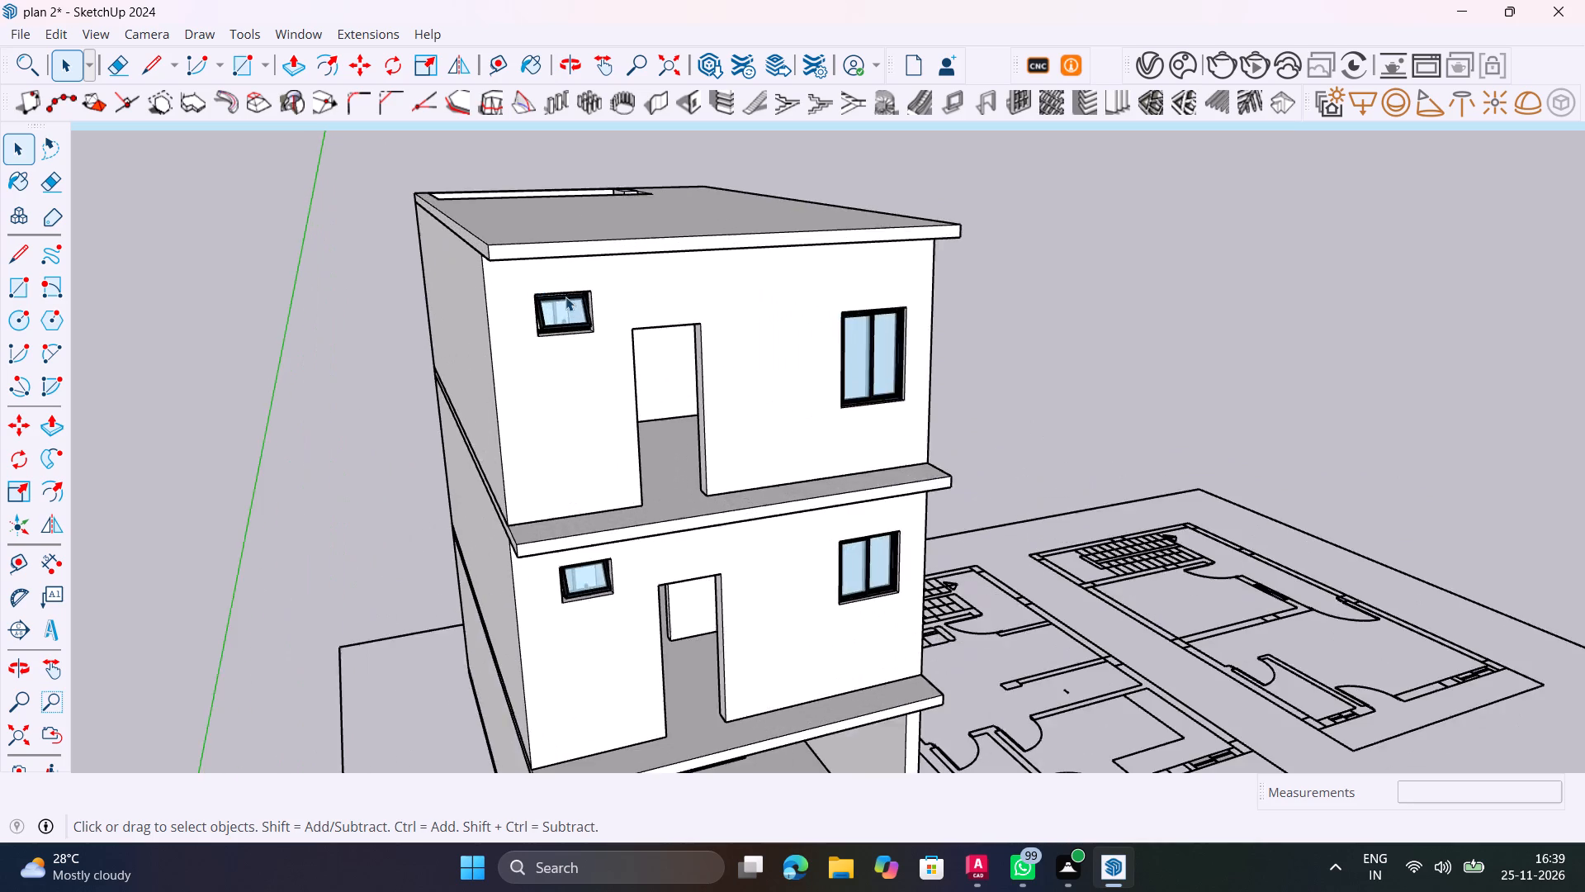
scroll(565, 297, up, 2)
middle_drag(620, 329, 910, 121)
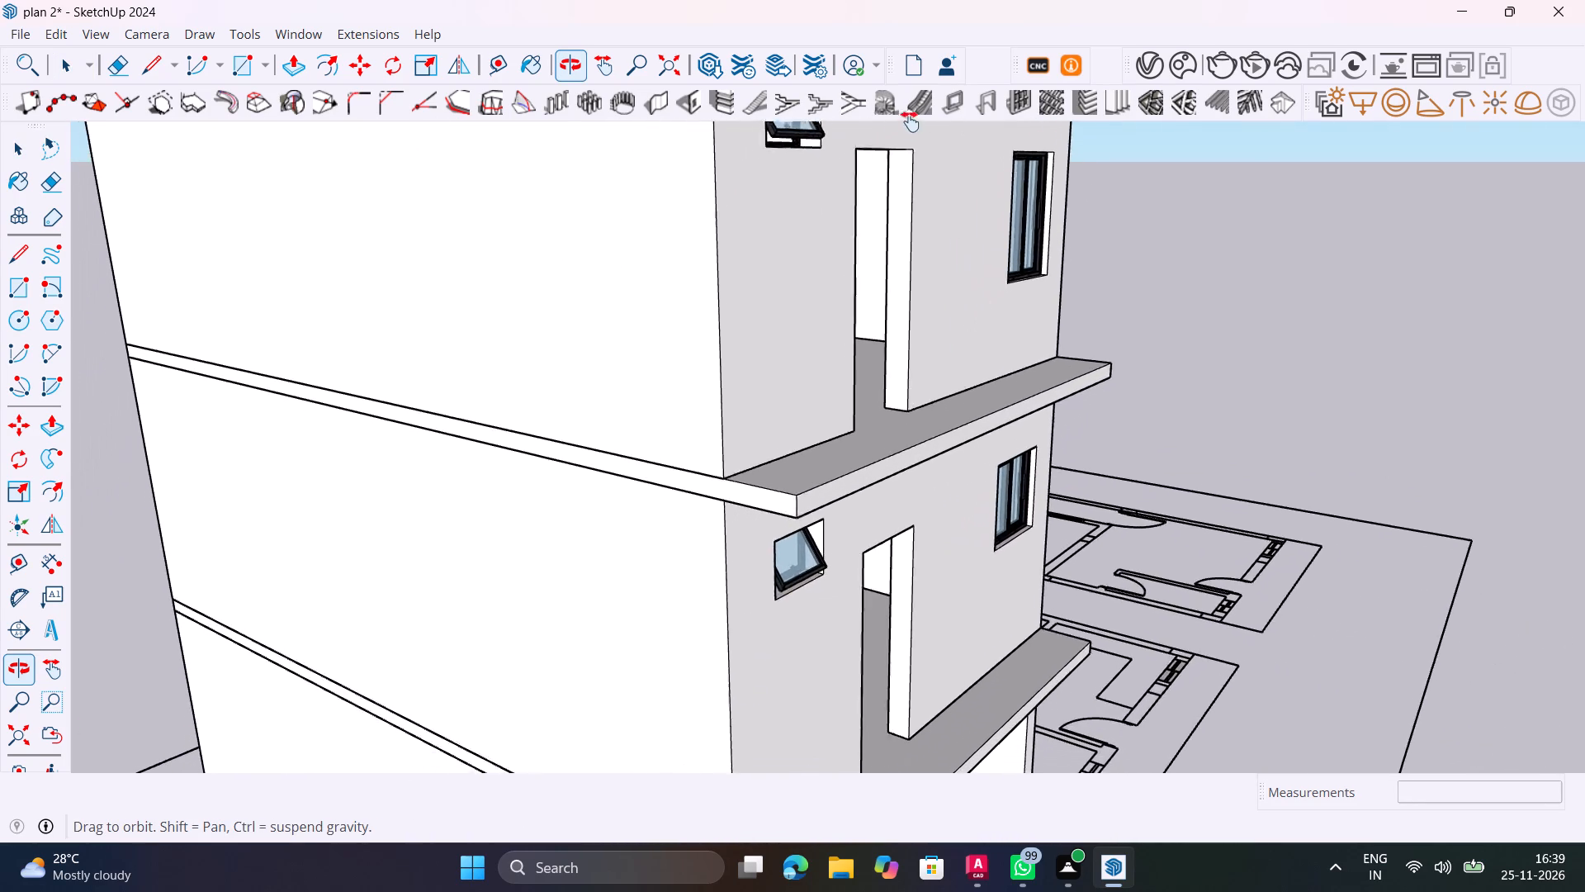
middle_drag(910, 121, 990, 133)
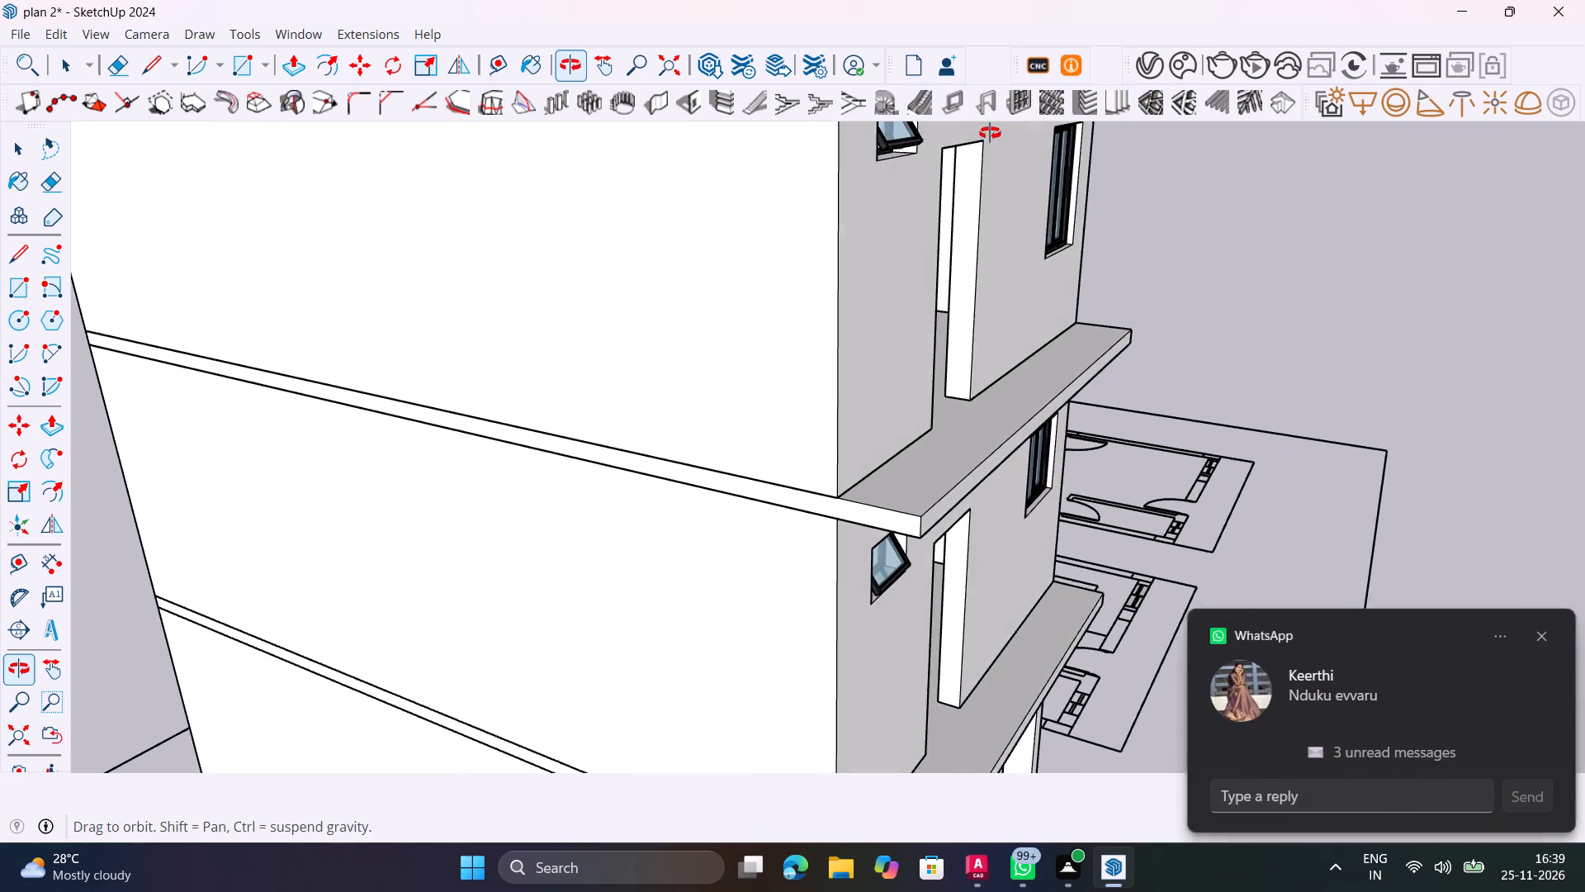
middle_drag(990, 133, 994, 133)
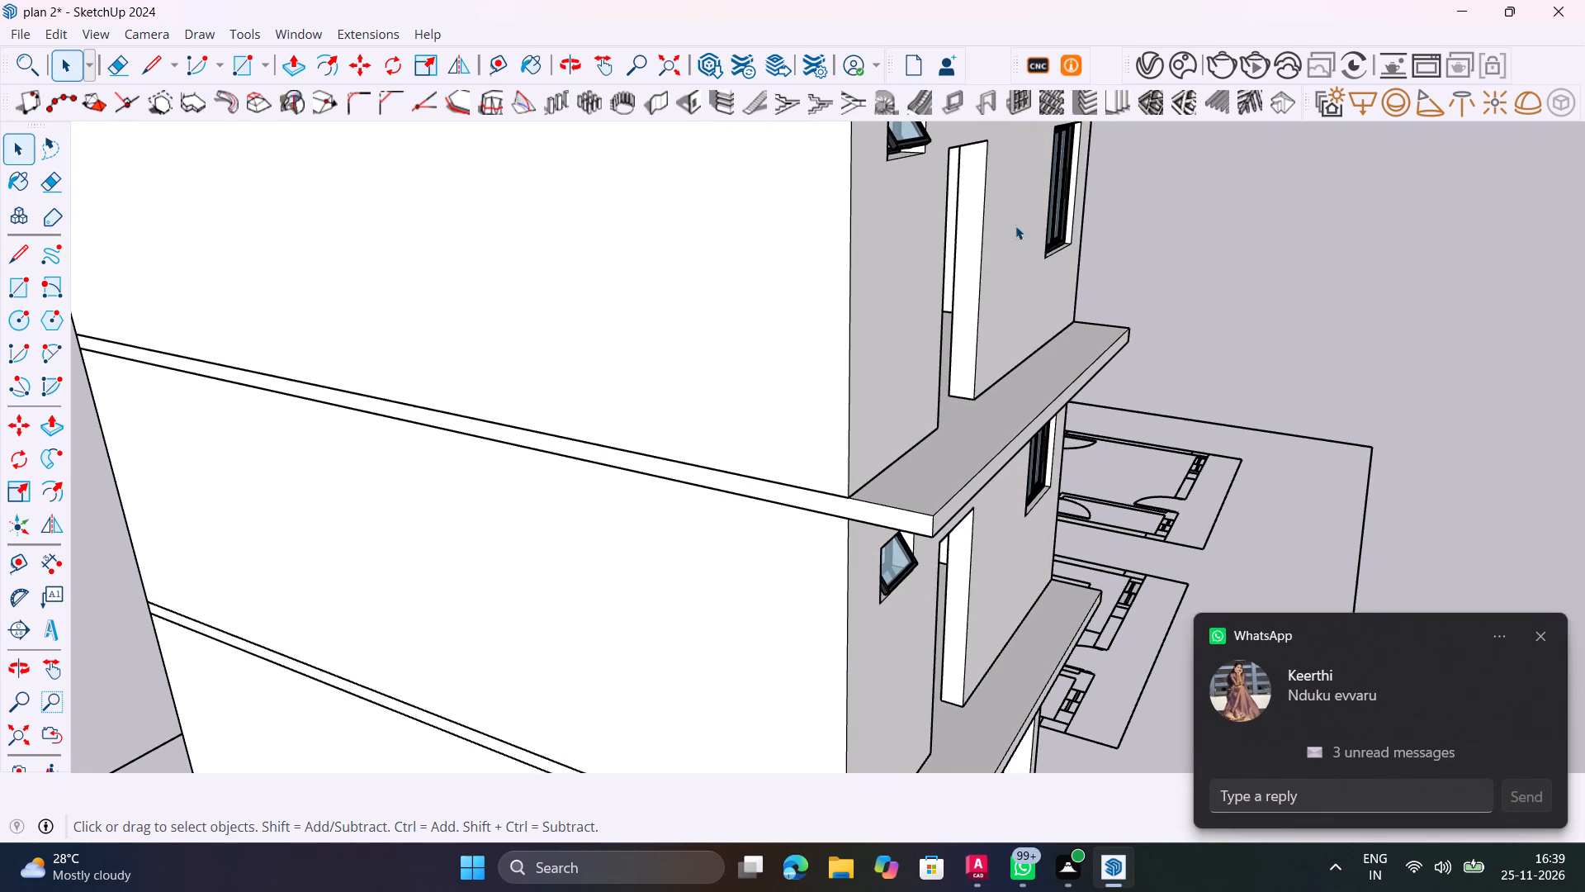
click(1539, 634)
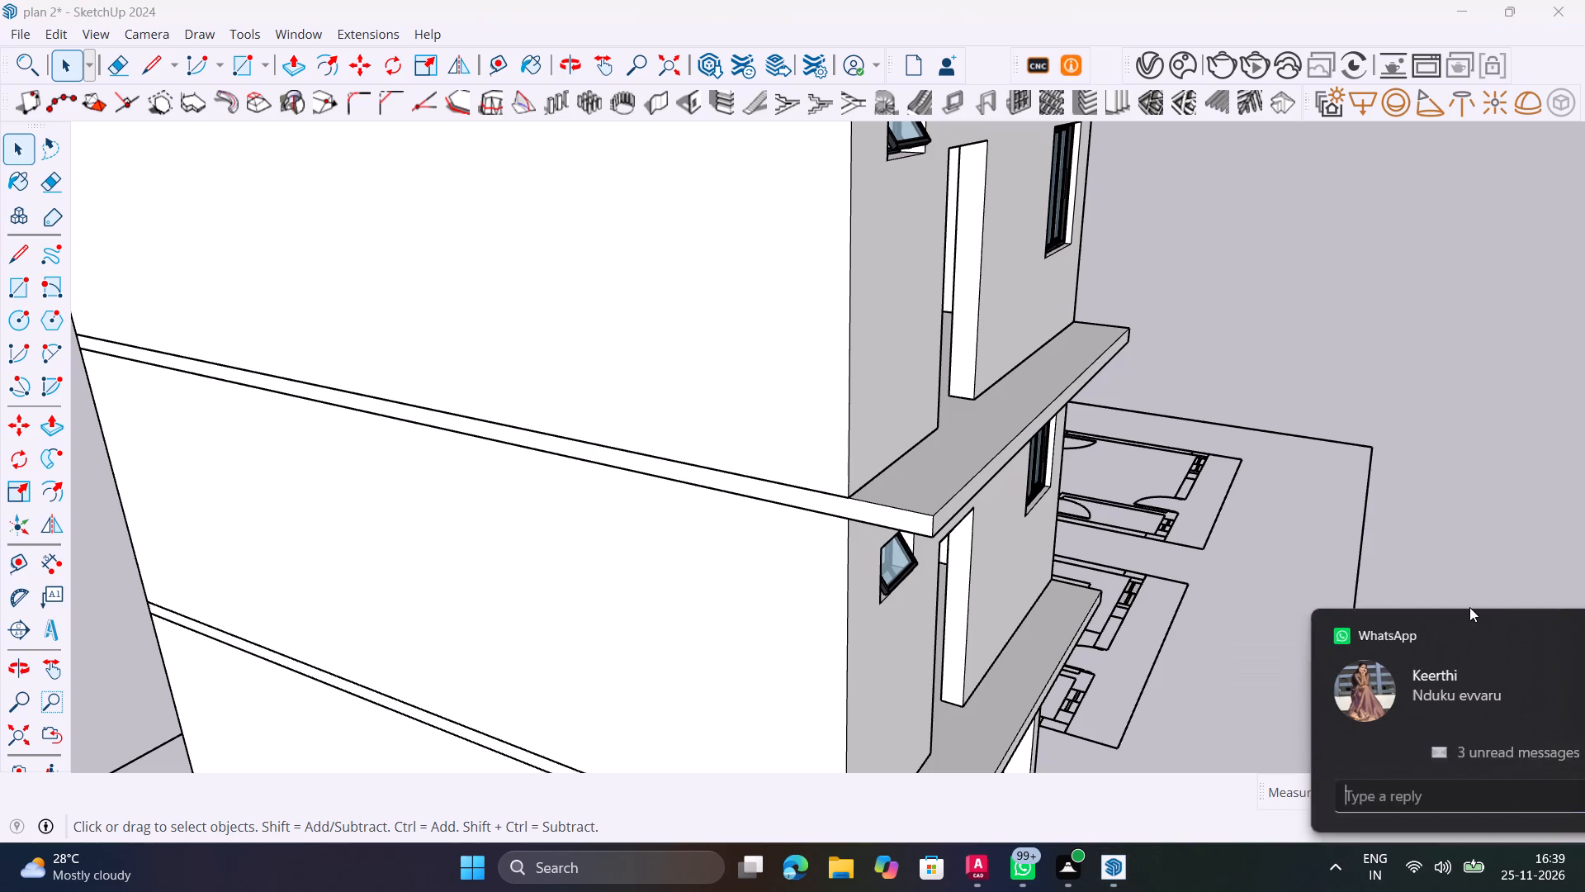
scroll(927, 586, up, 5)
middle_drag(901, 582, 520, 532)
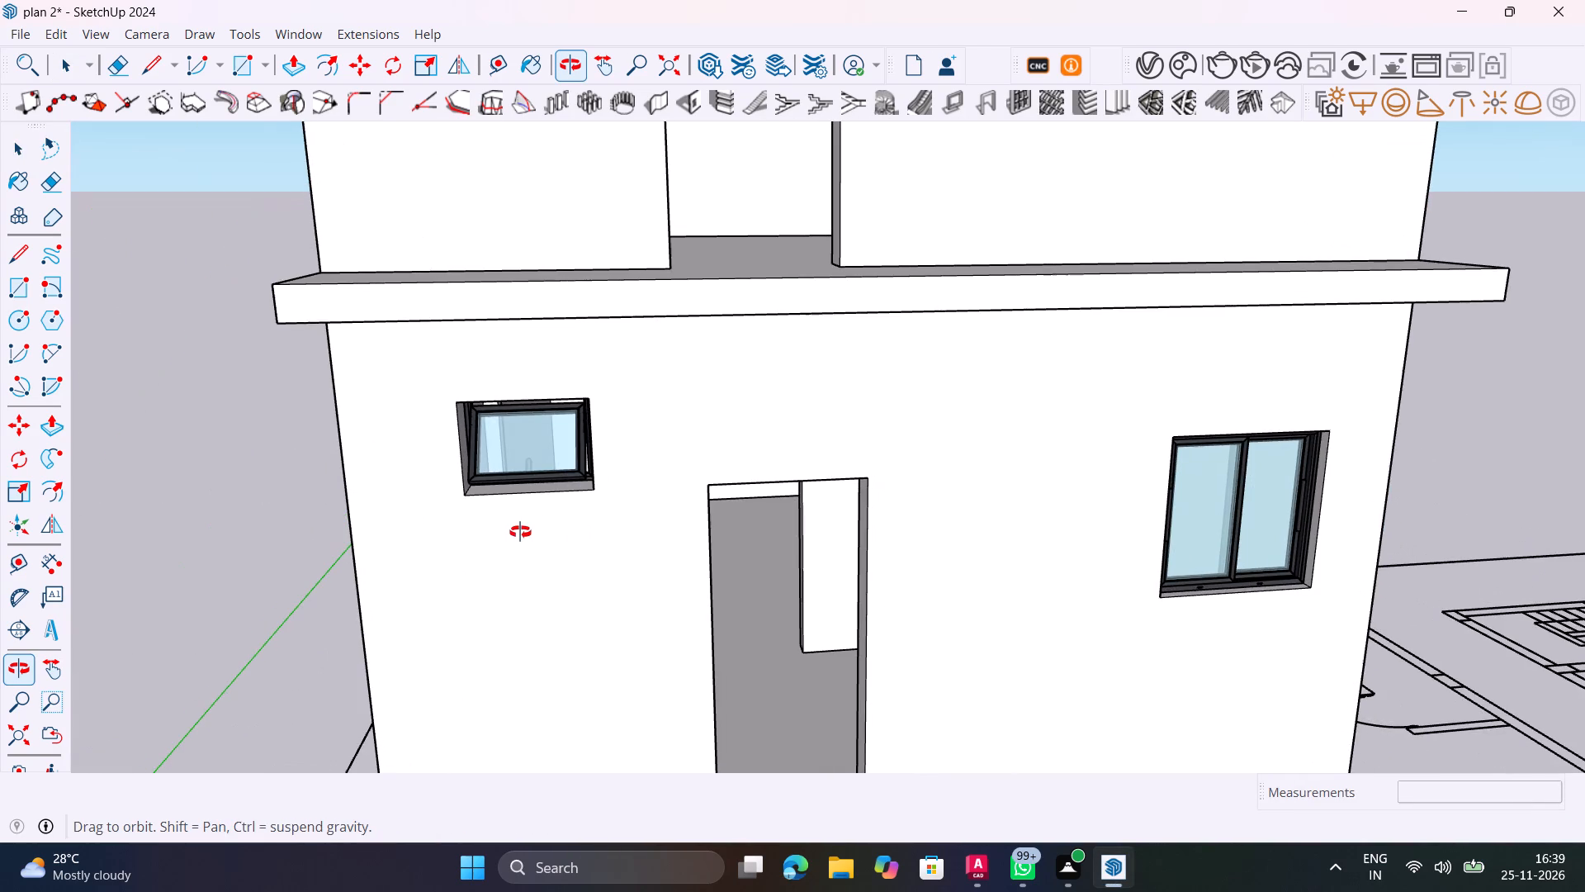
middle_drag(520, 532, 739, 519)
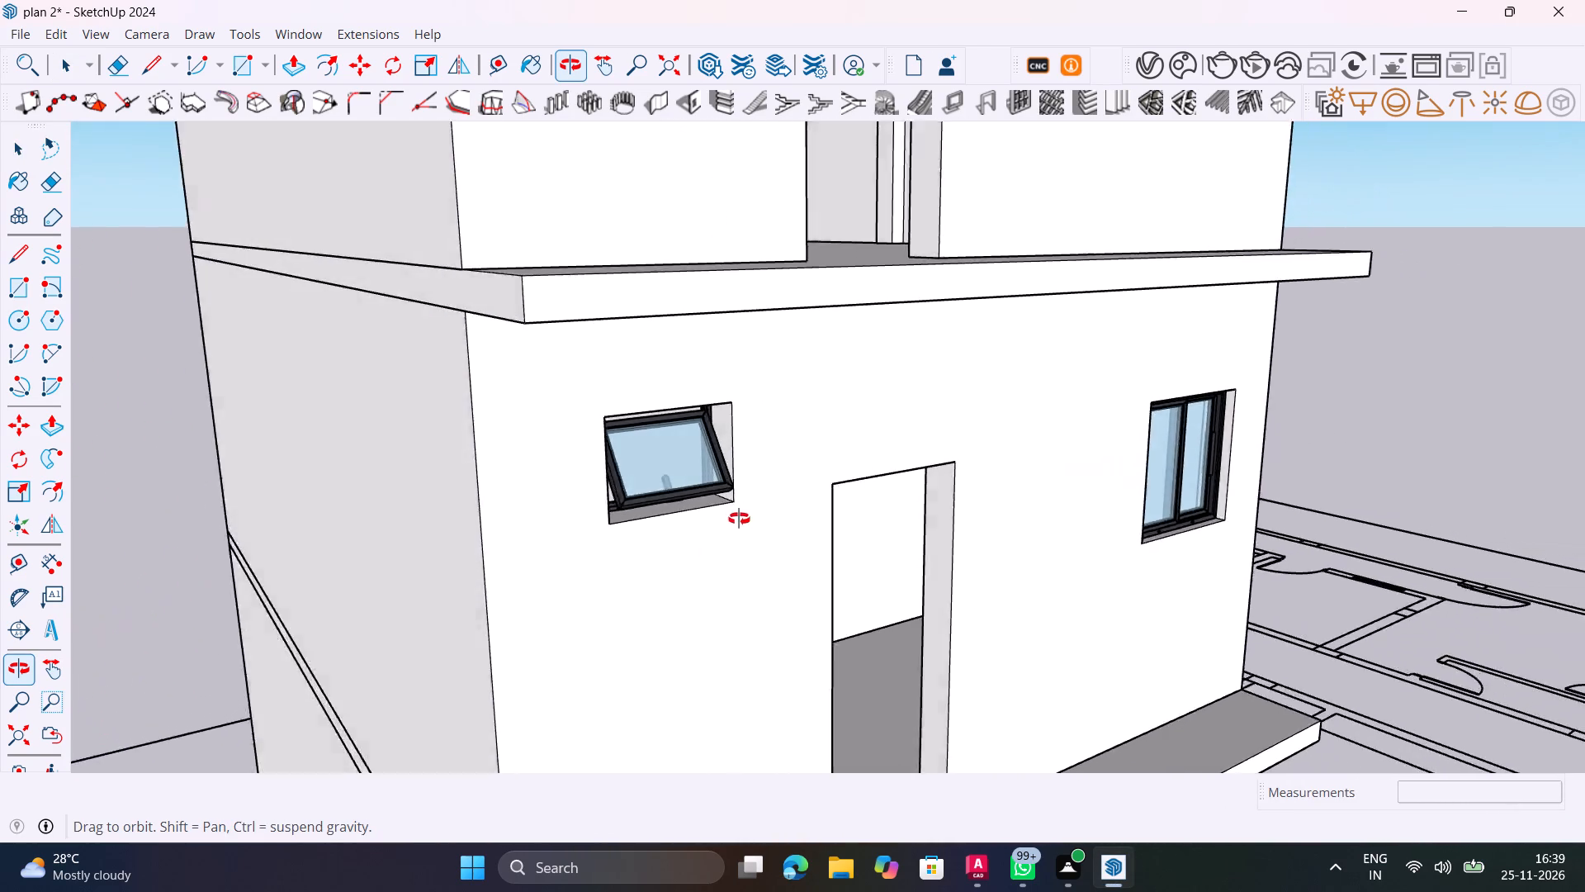
middle_drag(739, 519, 807, 522)
scroll(802, 507, up, 6)
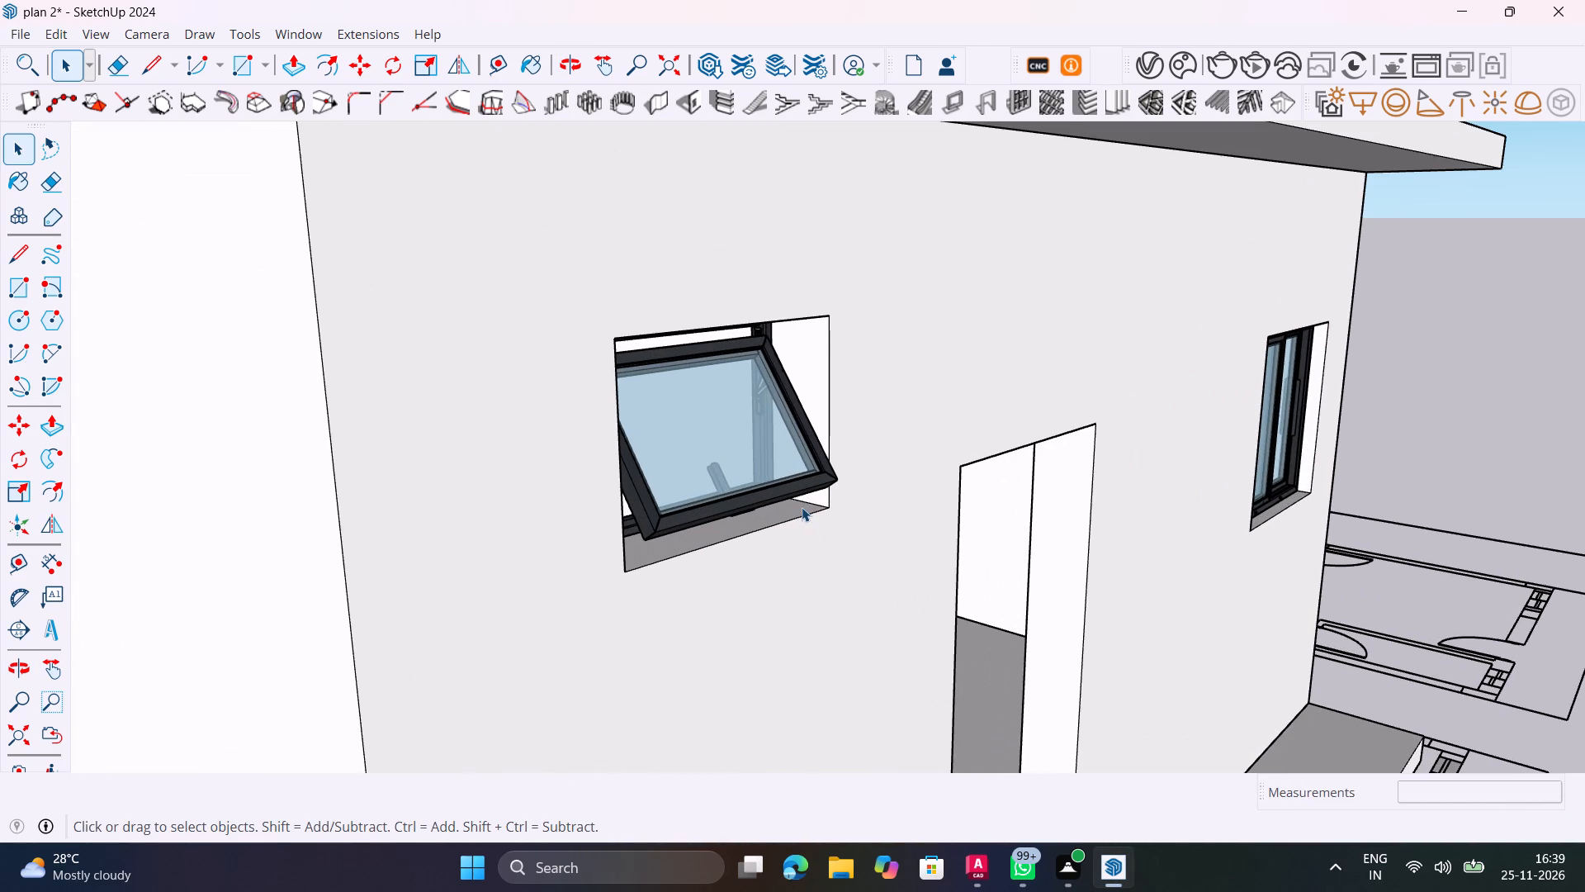
middle_drag(761, 534, 334, 520)
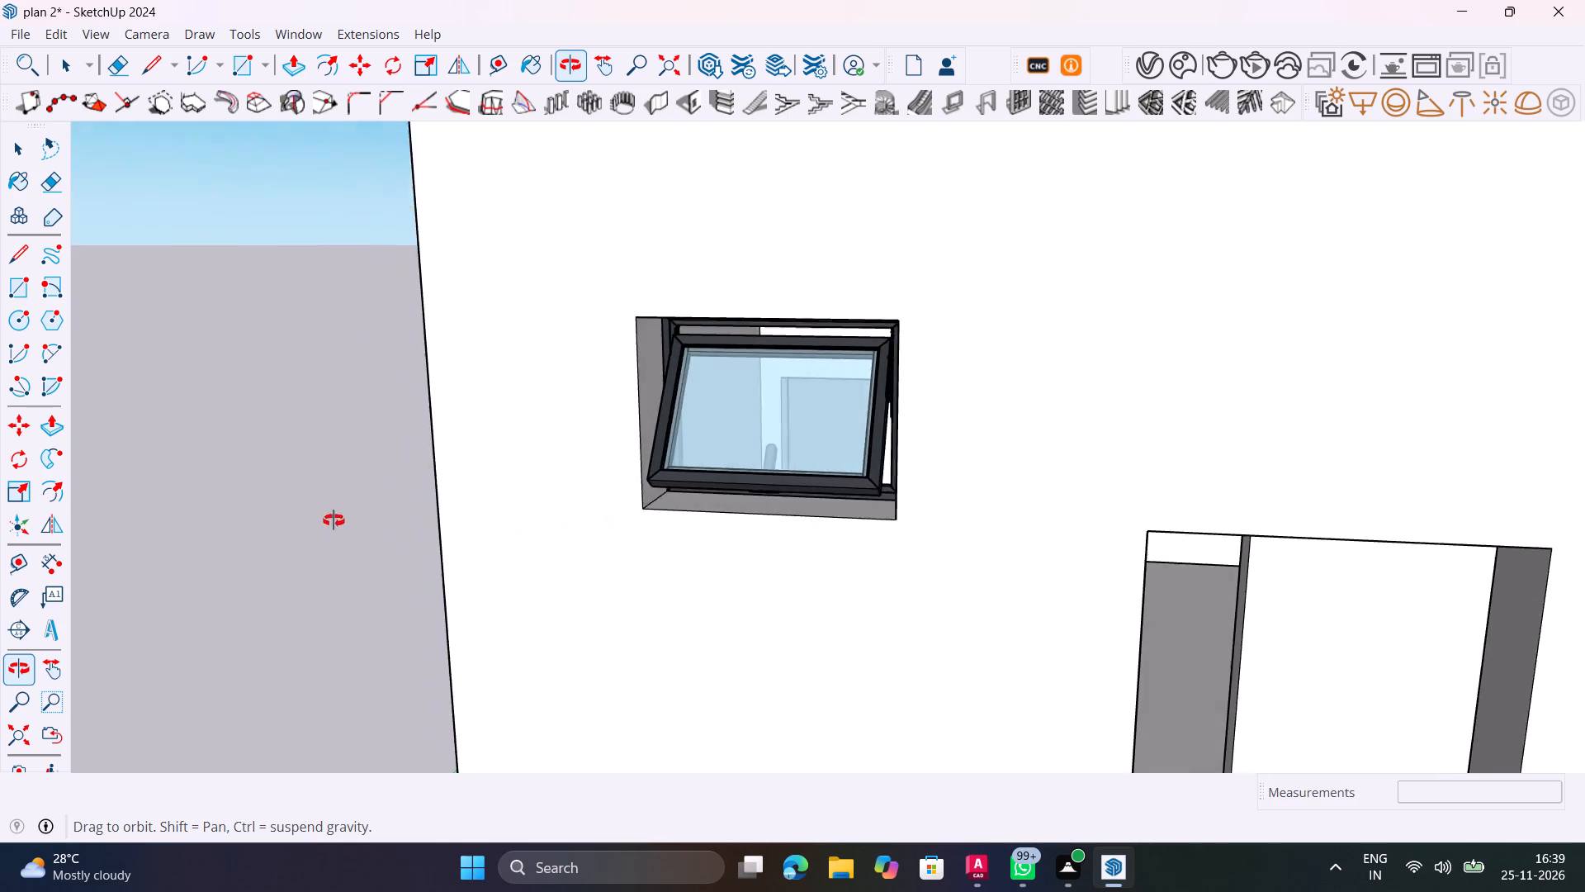
middle_drag(334, 520, 989, 557)
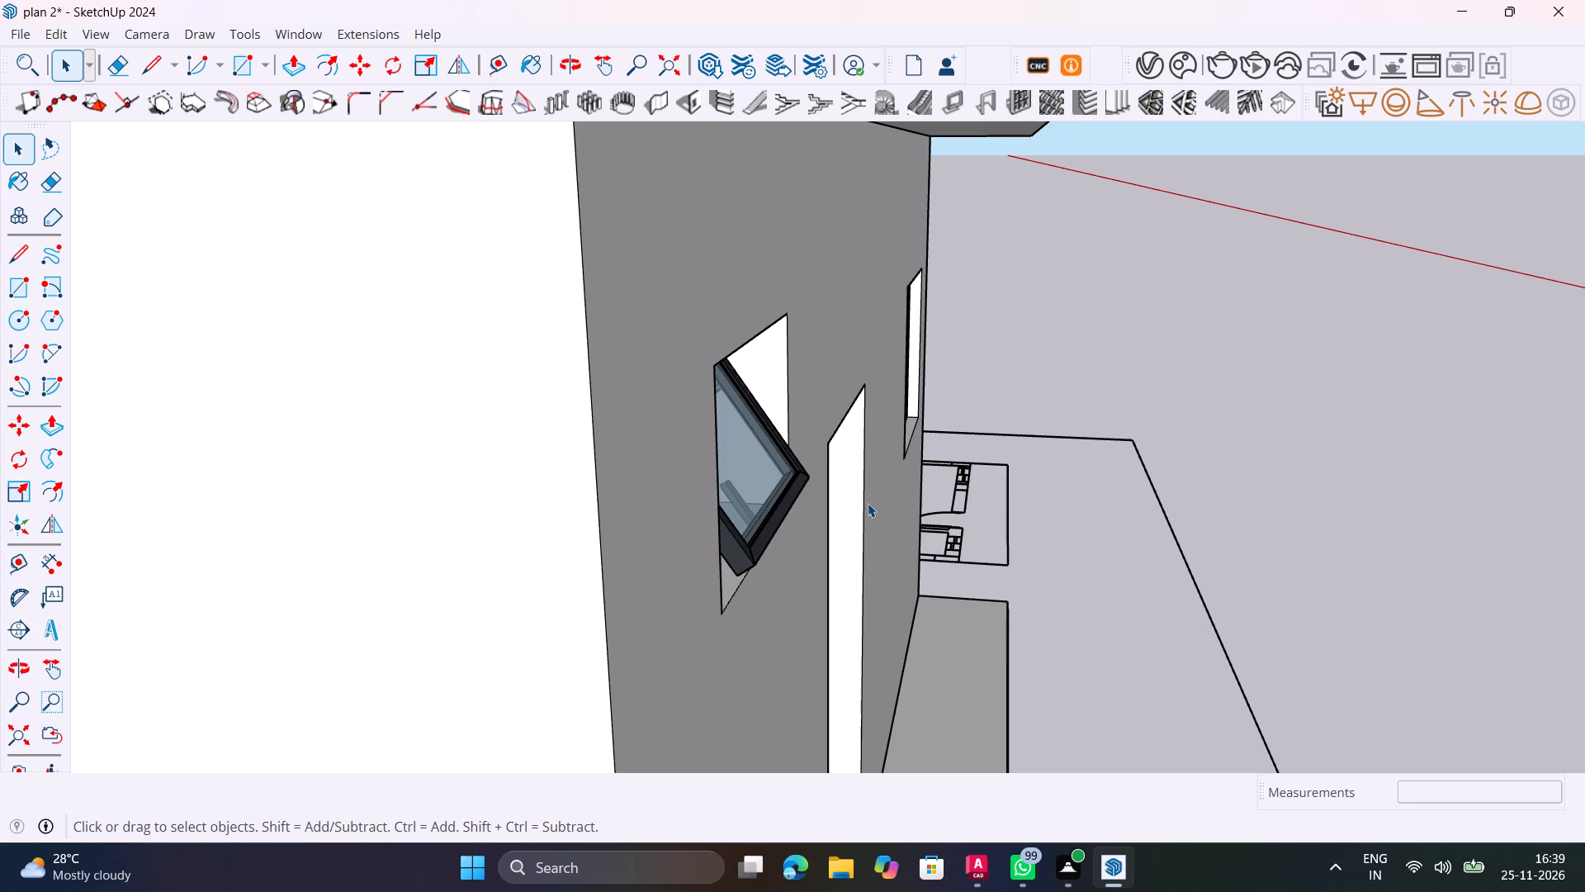
scroll(894, 427, down, 2)
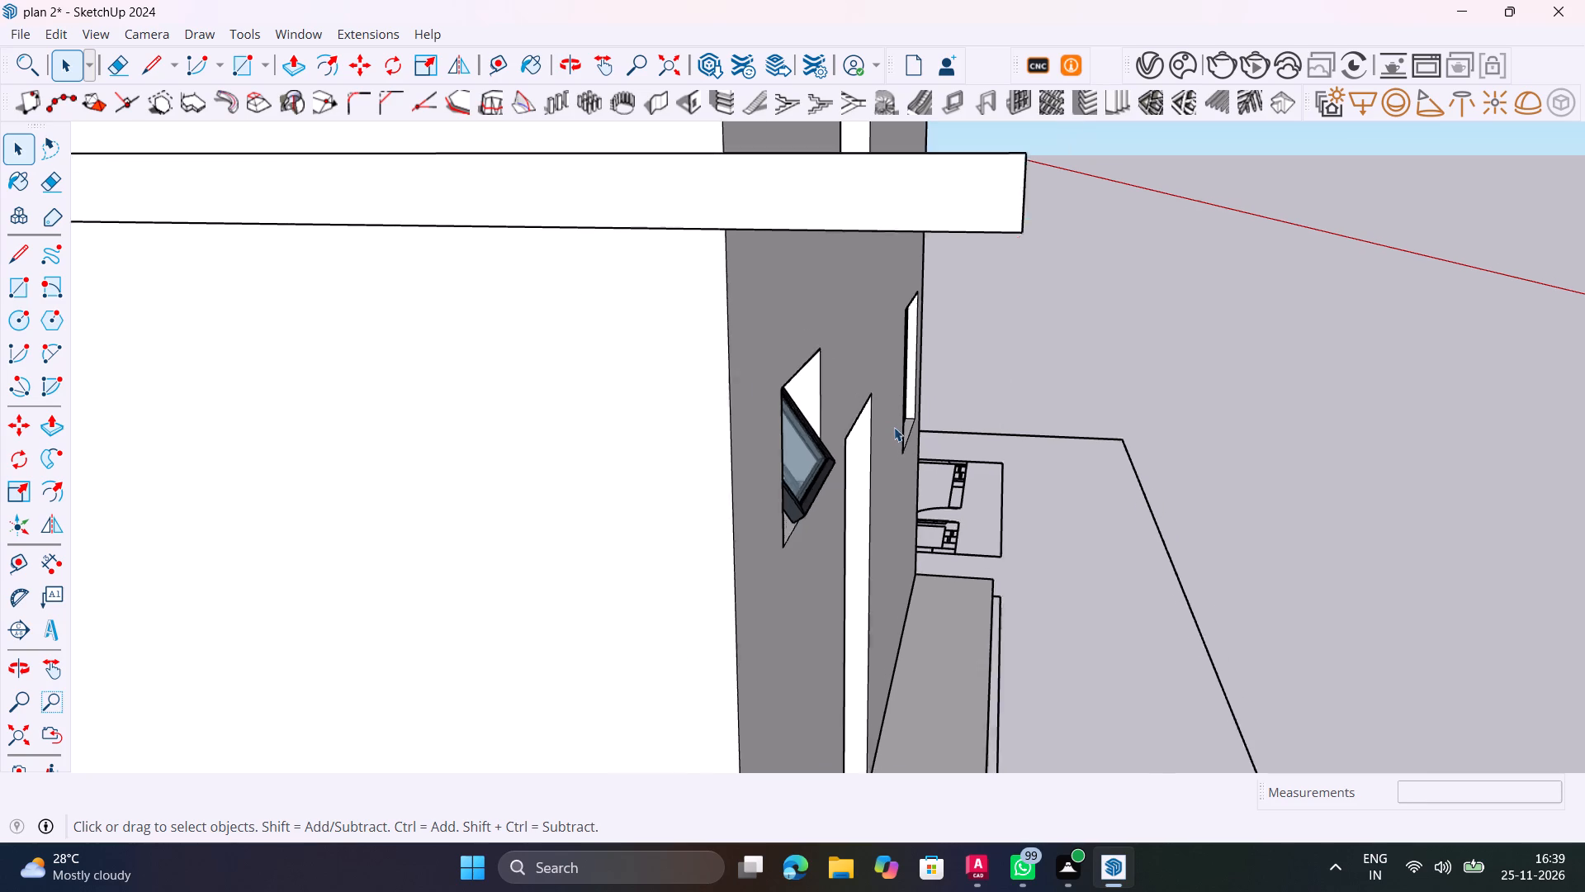
scroll(894, 427, down, 1)
shift+middle_drag(889, 506, 736, 532)
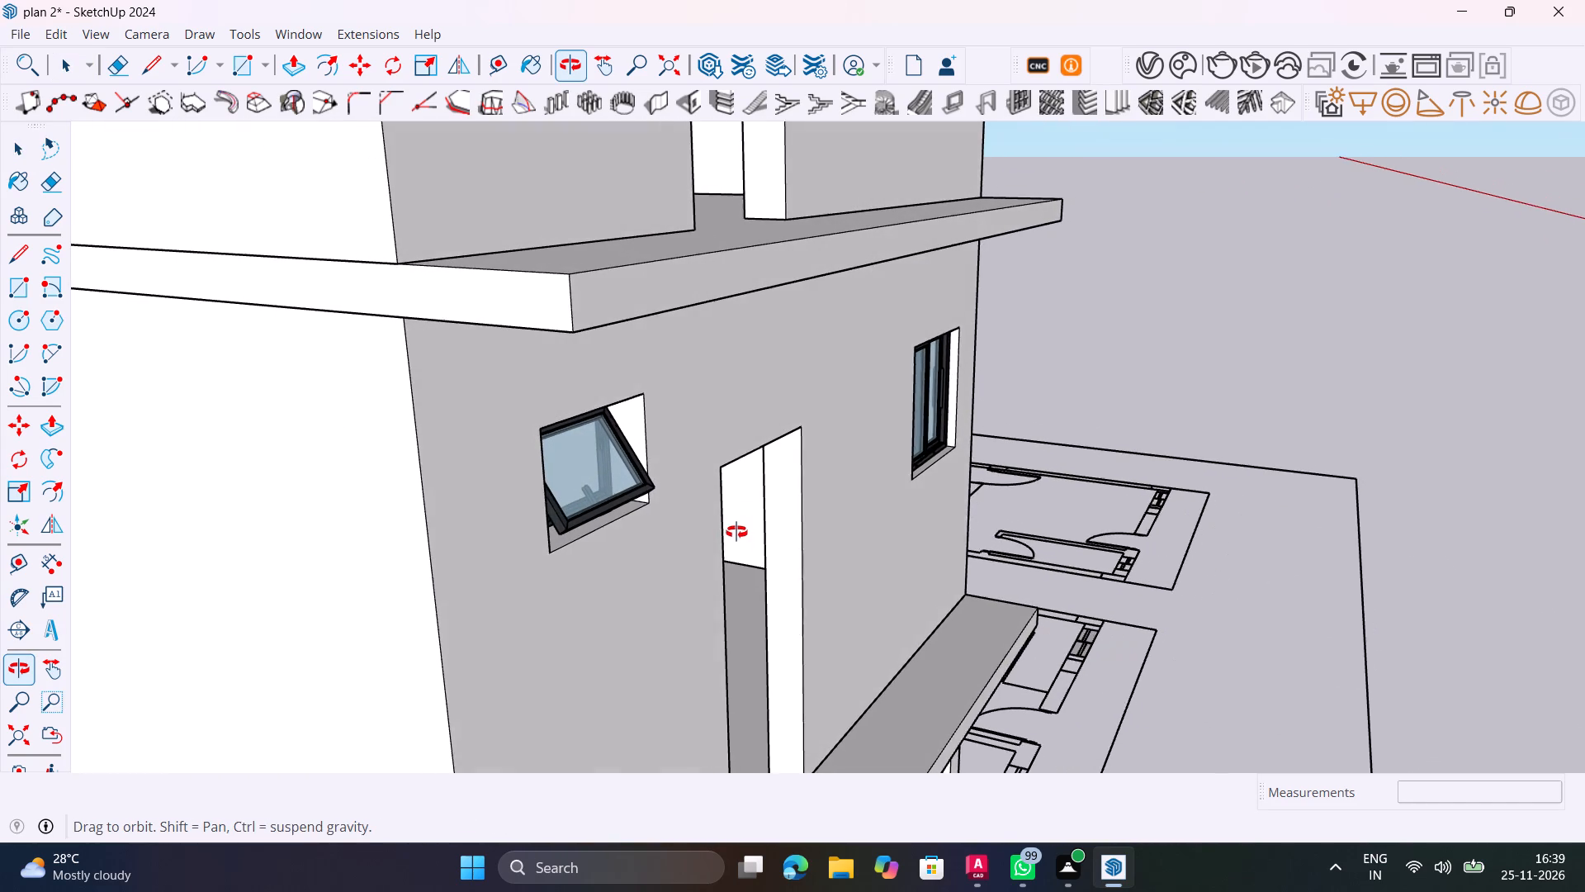
shift+middle_drag(736, 532, 740, 532)
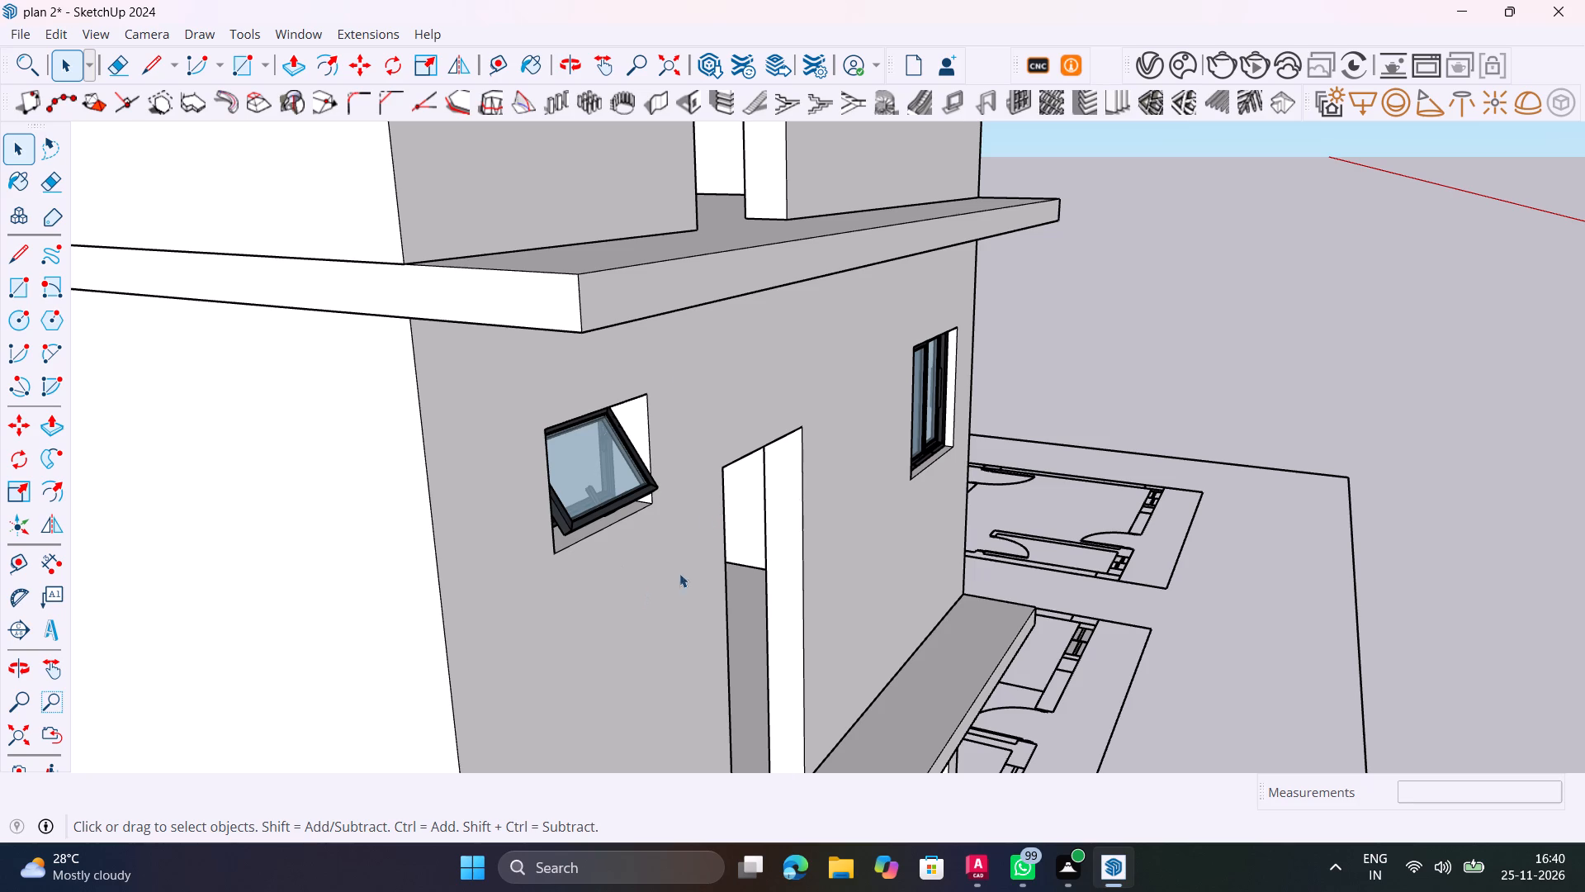
Examine the middle storey's sliding window and its wall opening from the front and at oblique angles.
scroll(678, 382, down, 4)
middle_drag(686, 401, 364, 476)
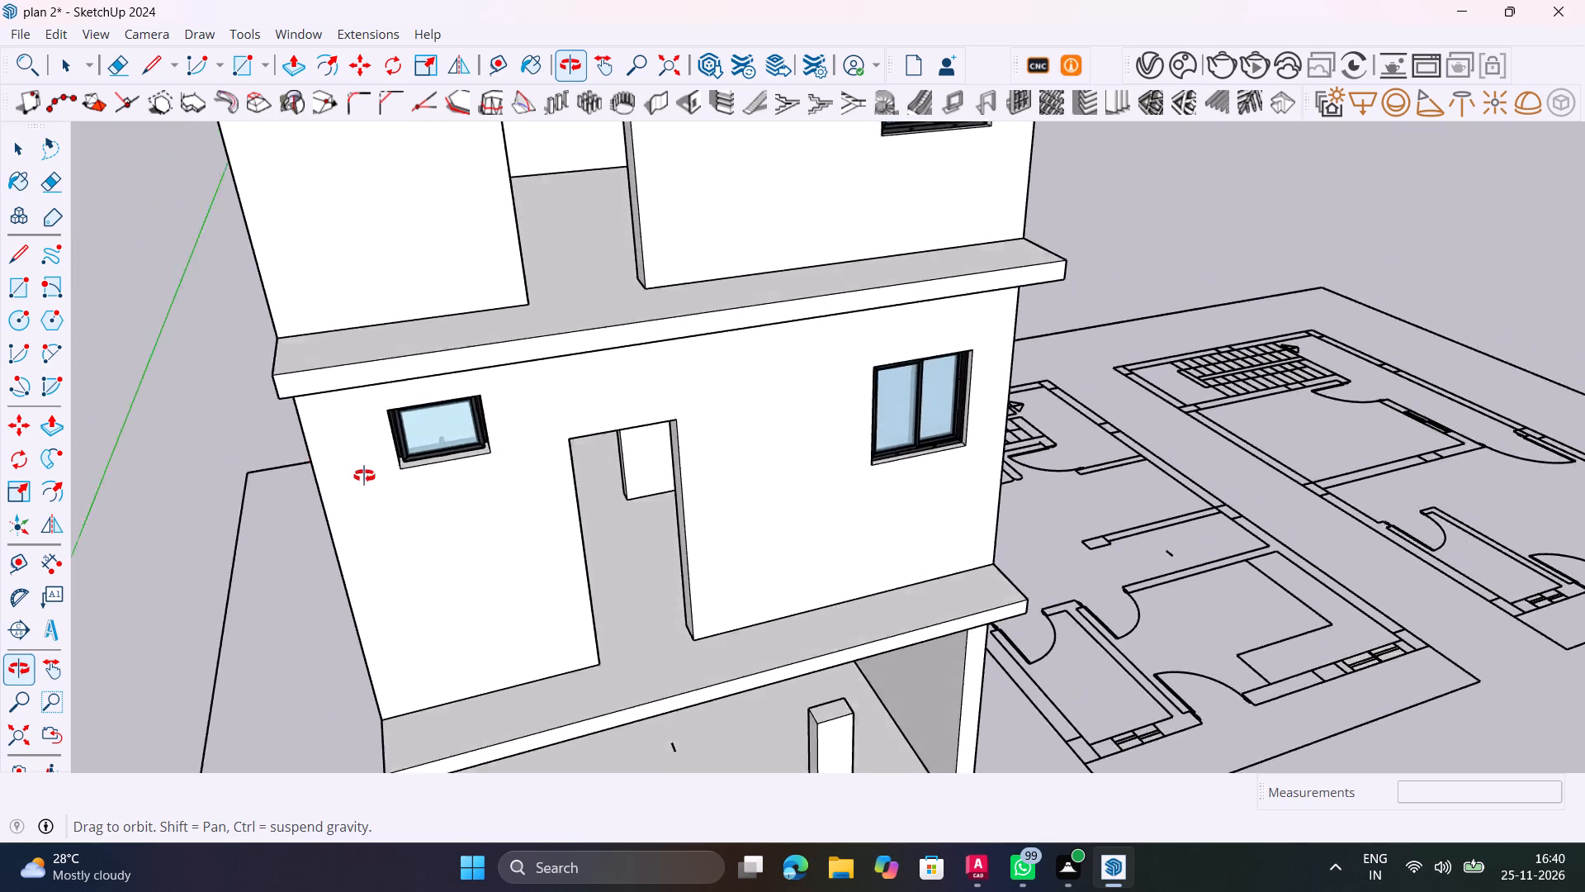
middle_drag(364, 476, 314, 455)
scroll(433, 433, down, 5)
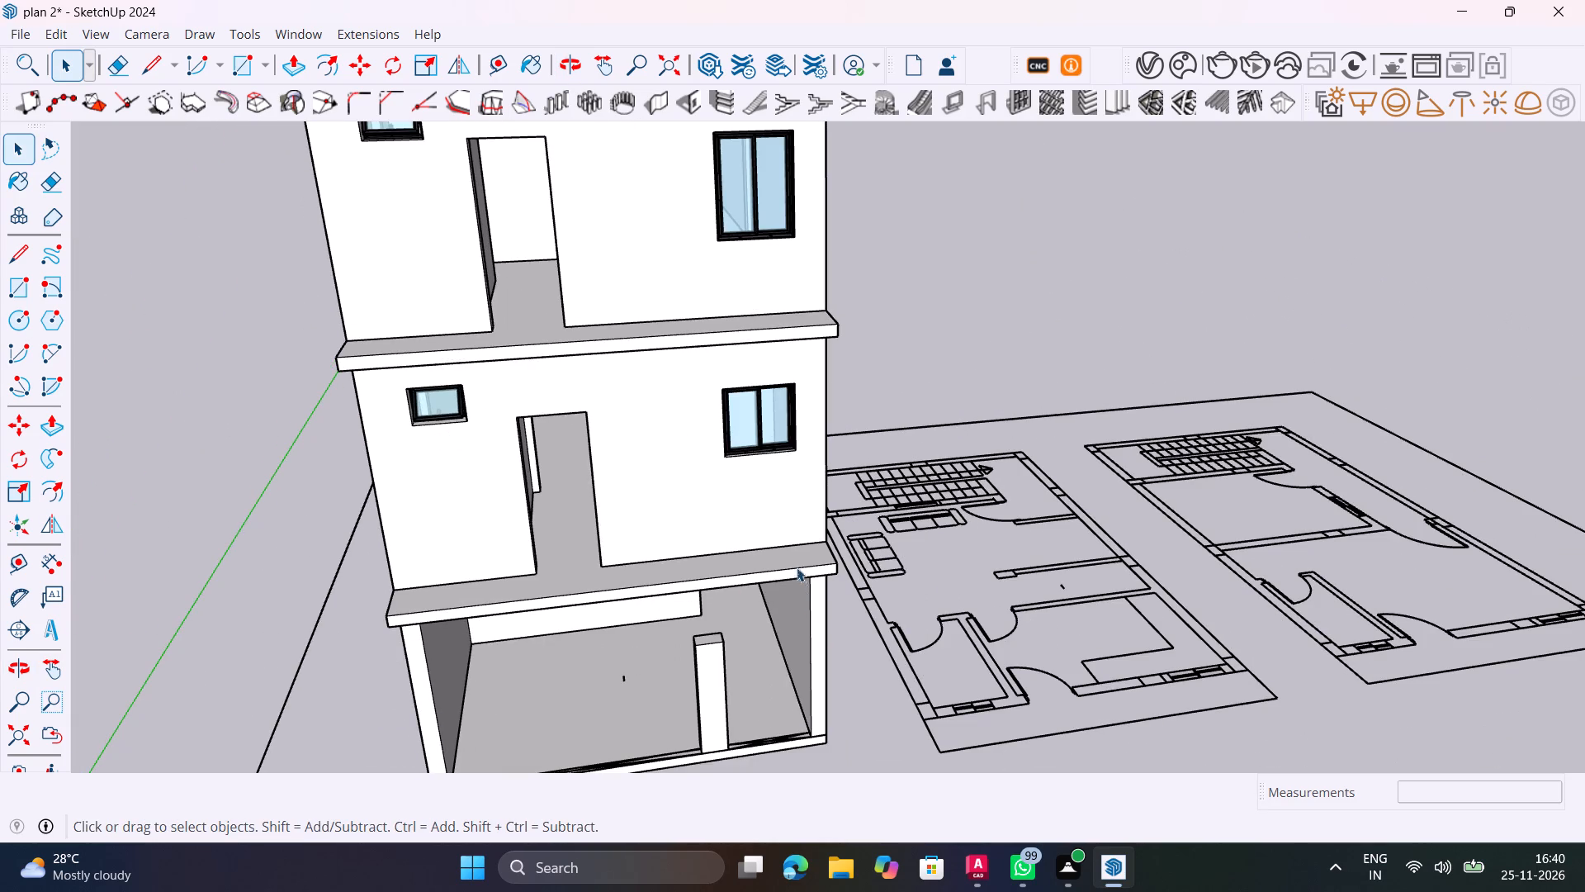
scroll(790, 541, up, 12)
middle_drag(687, 488, 1153, 478)
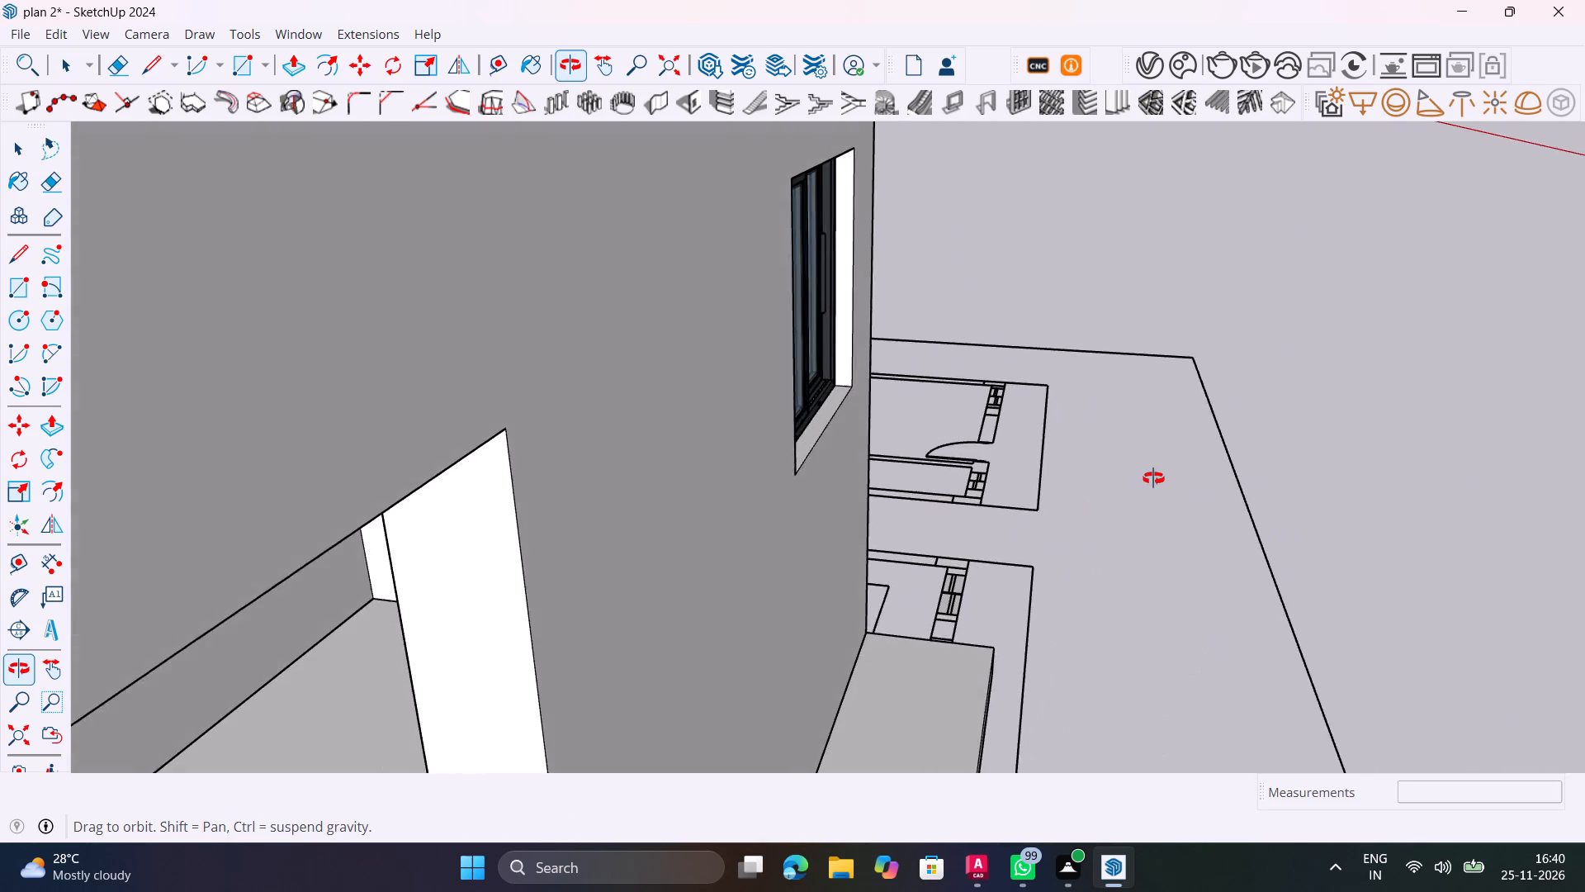
middle_drag(1153, 478, 989, 452)
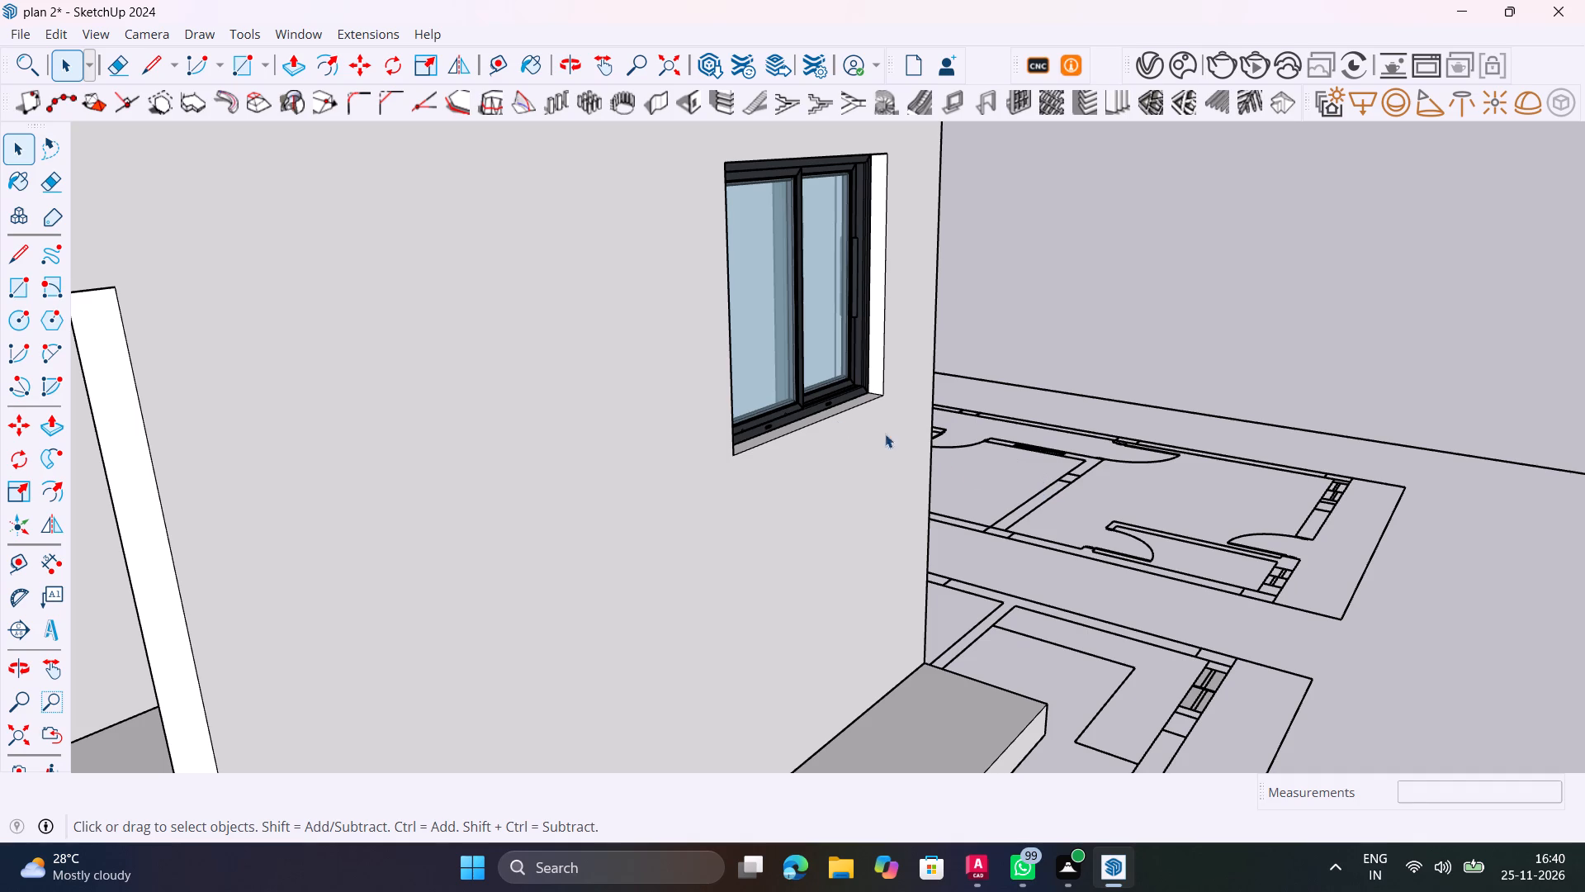
shift+middle_drag(807, 416, 558, 569)
scroll(556, 569, up, 5)
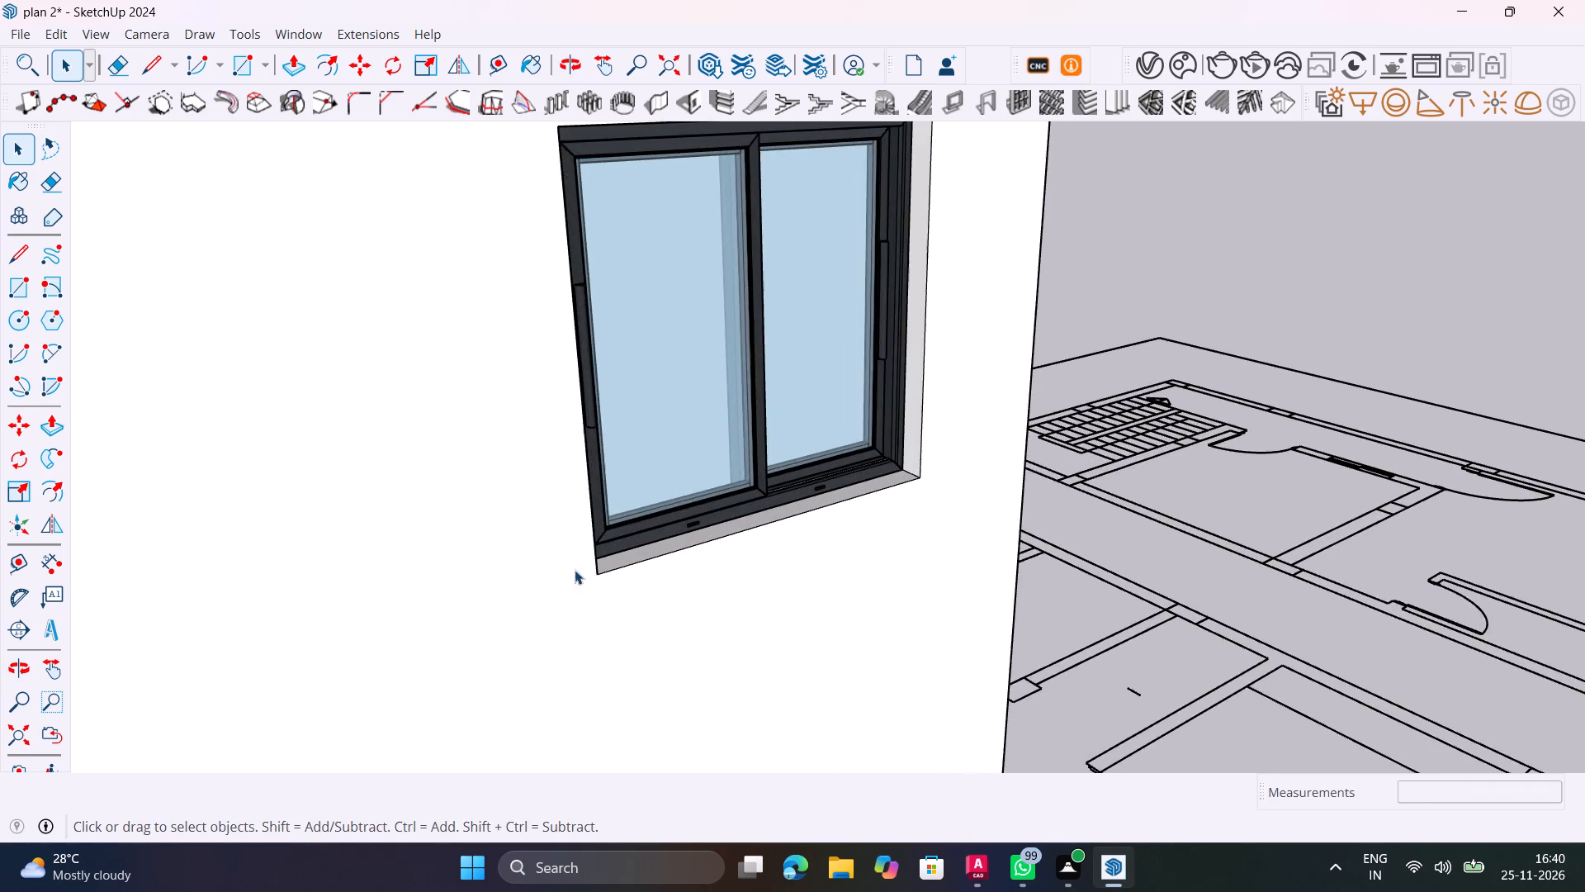
middle_drag(596, 574, 78, 556)
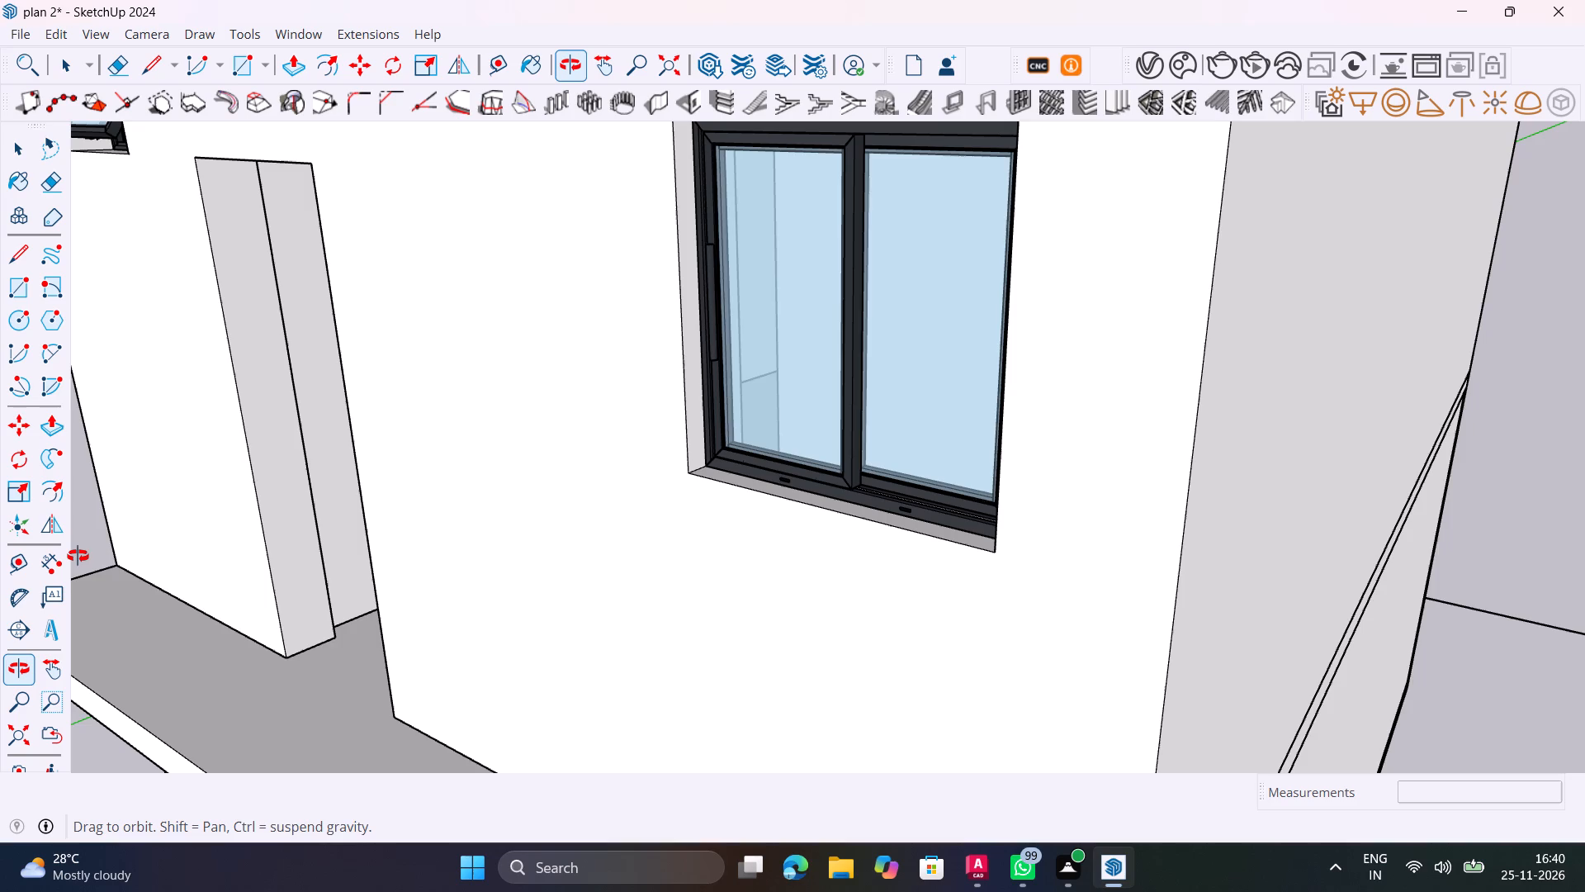
middle_drag(78, 556, 427, 597)
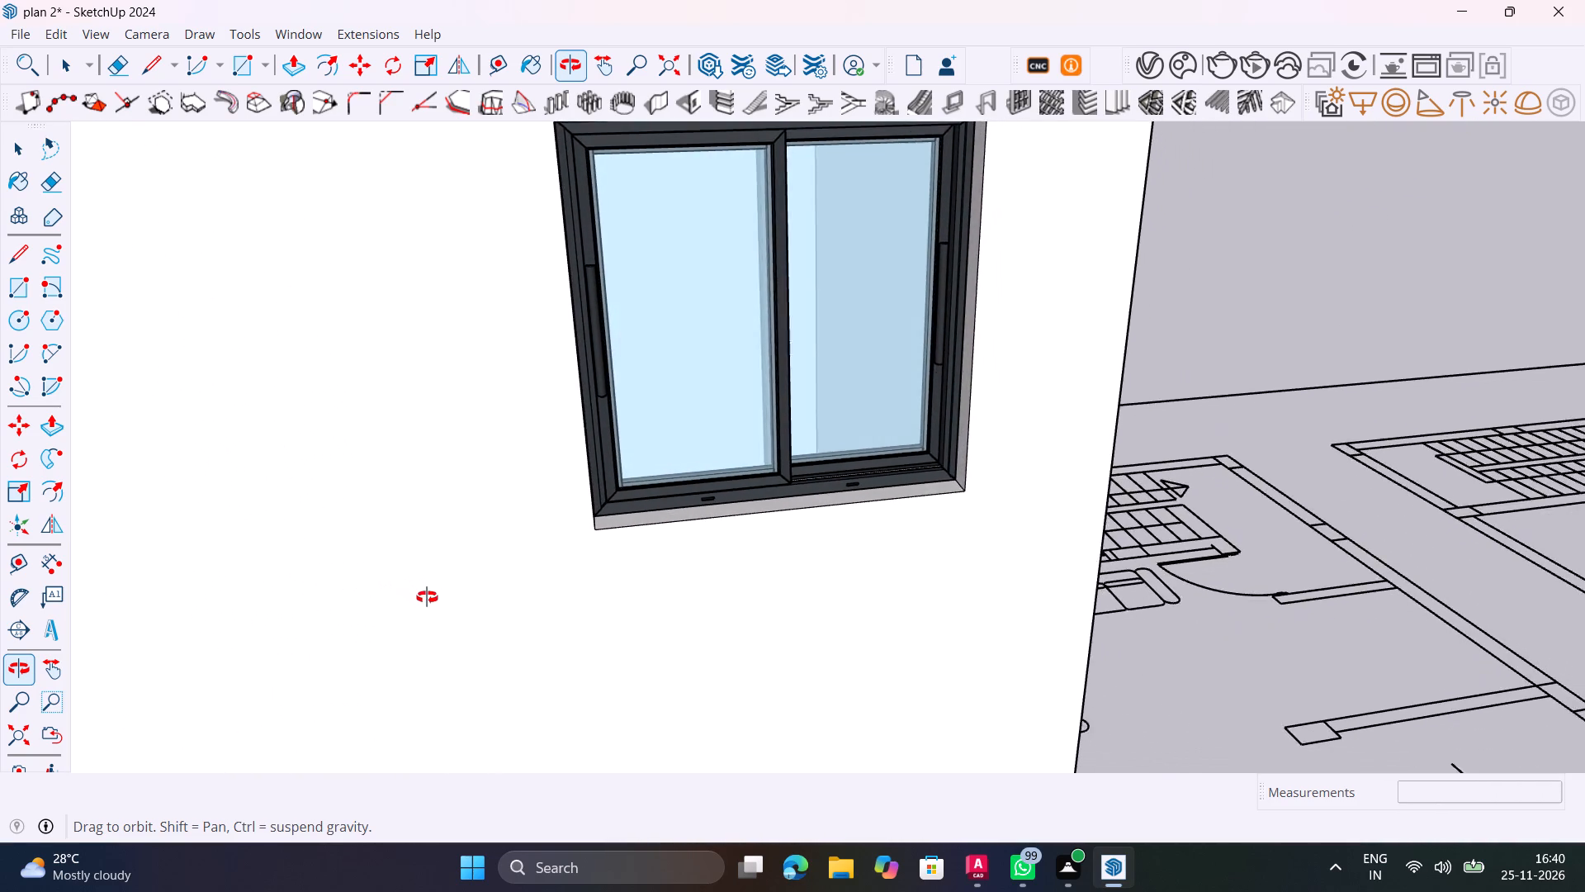
middle_drag(427, 597, 617, 608)
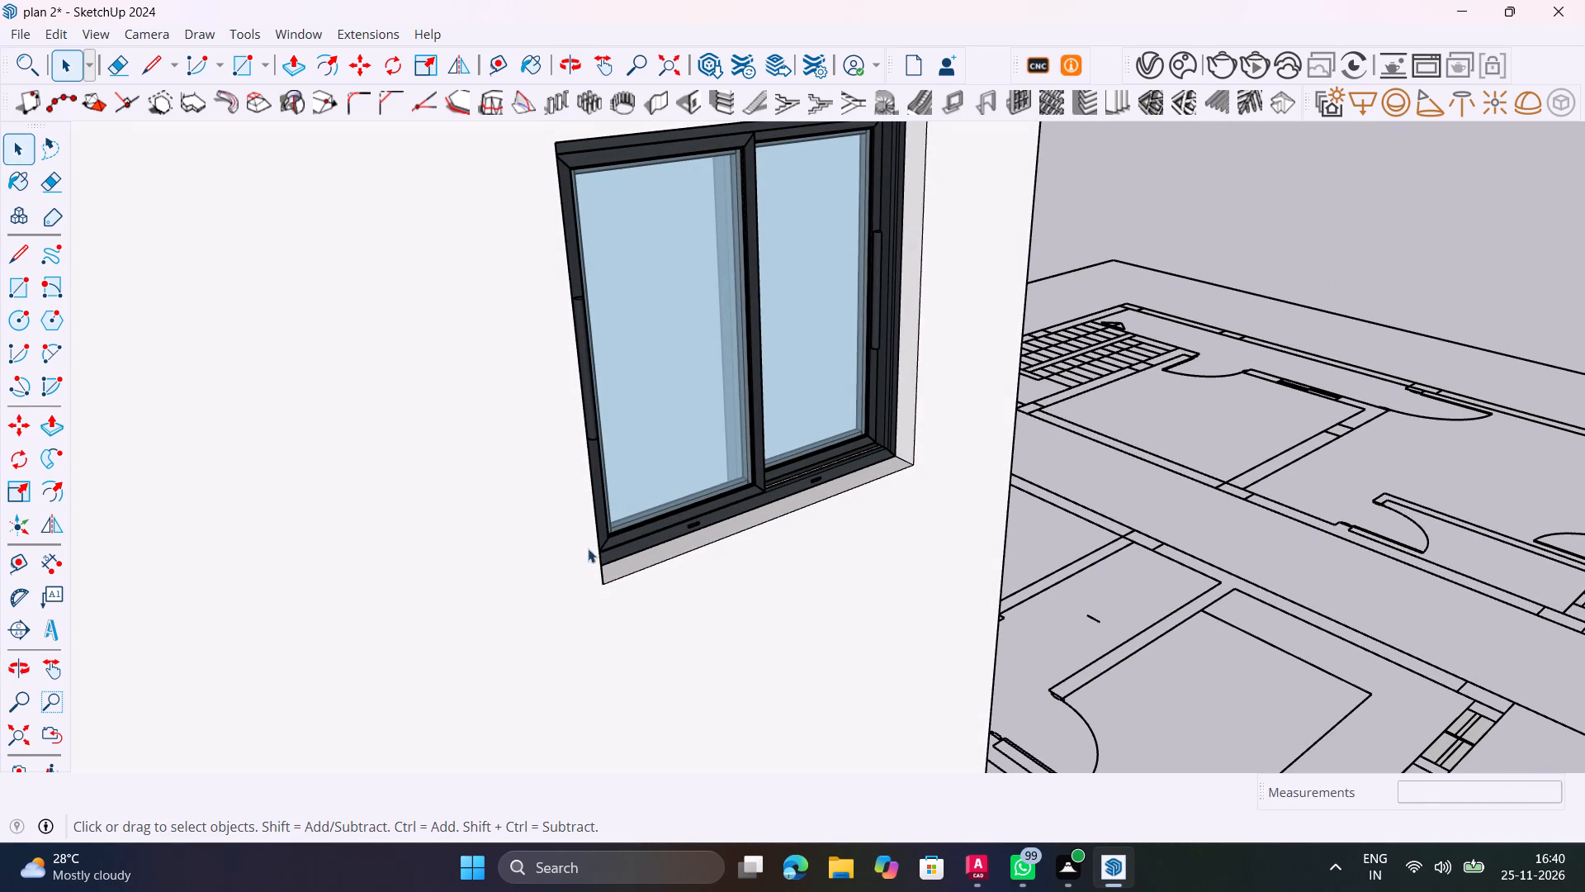
shift+middle_drag(576, 497, 556, 559)
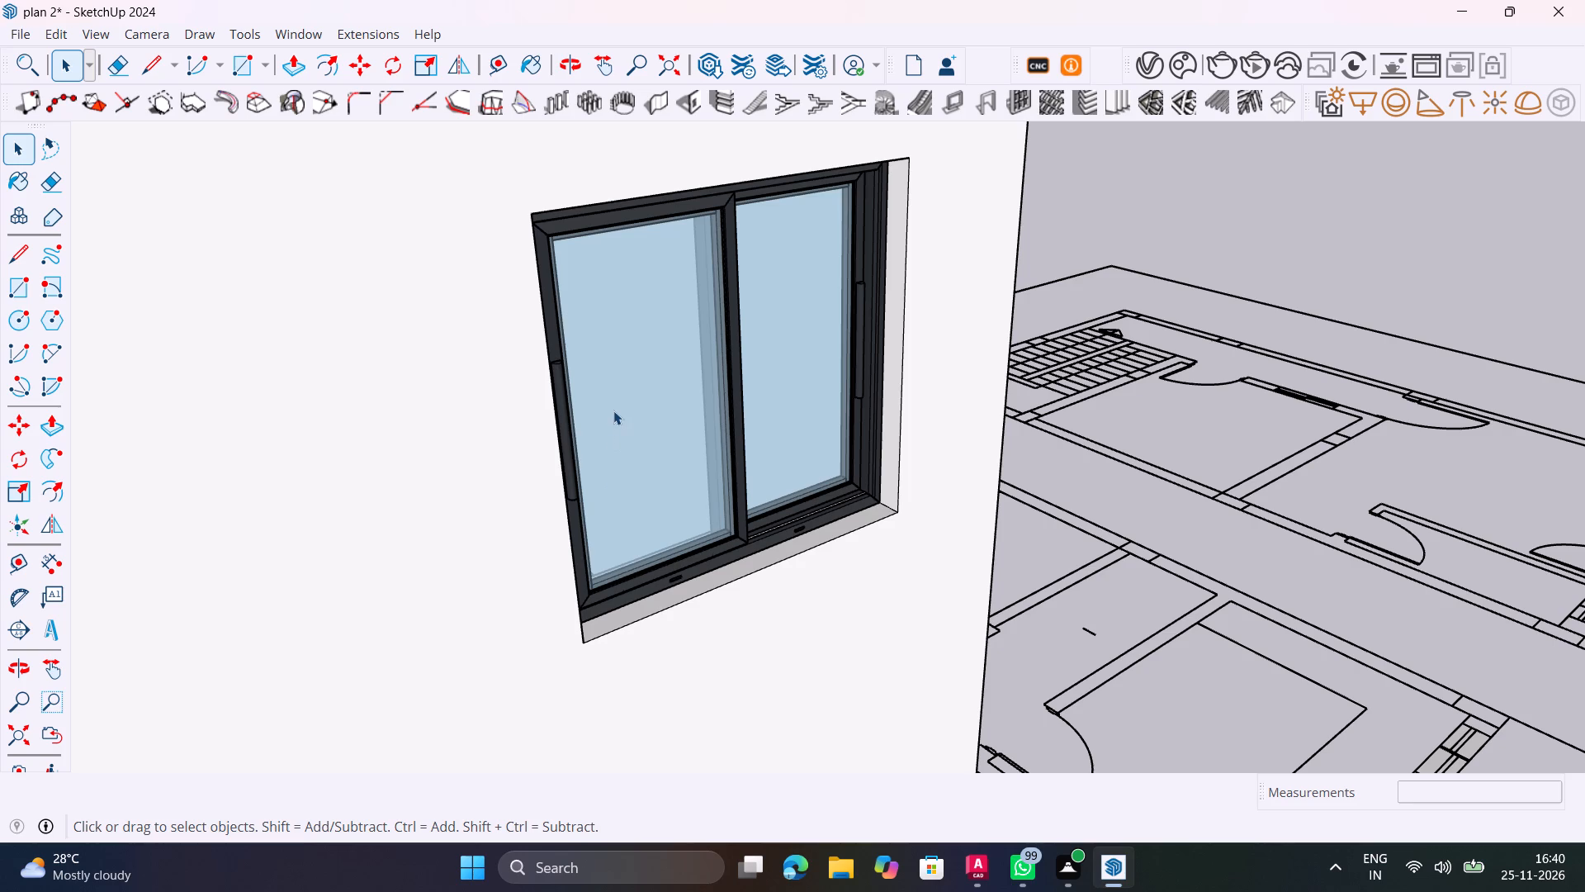
middle_drag(613, 410, 603, 453)
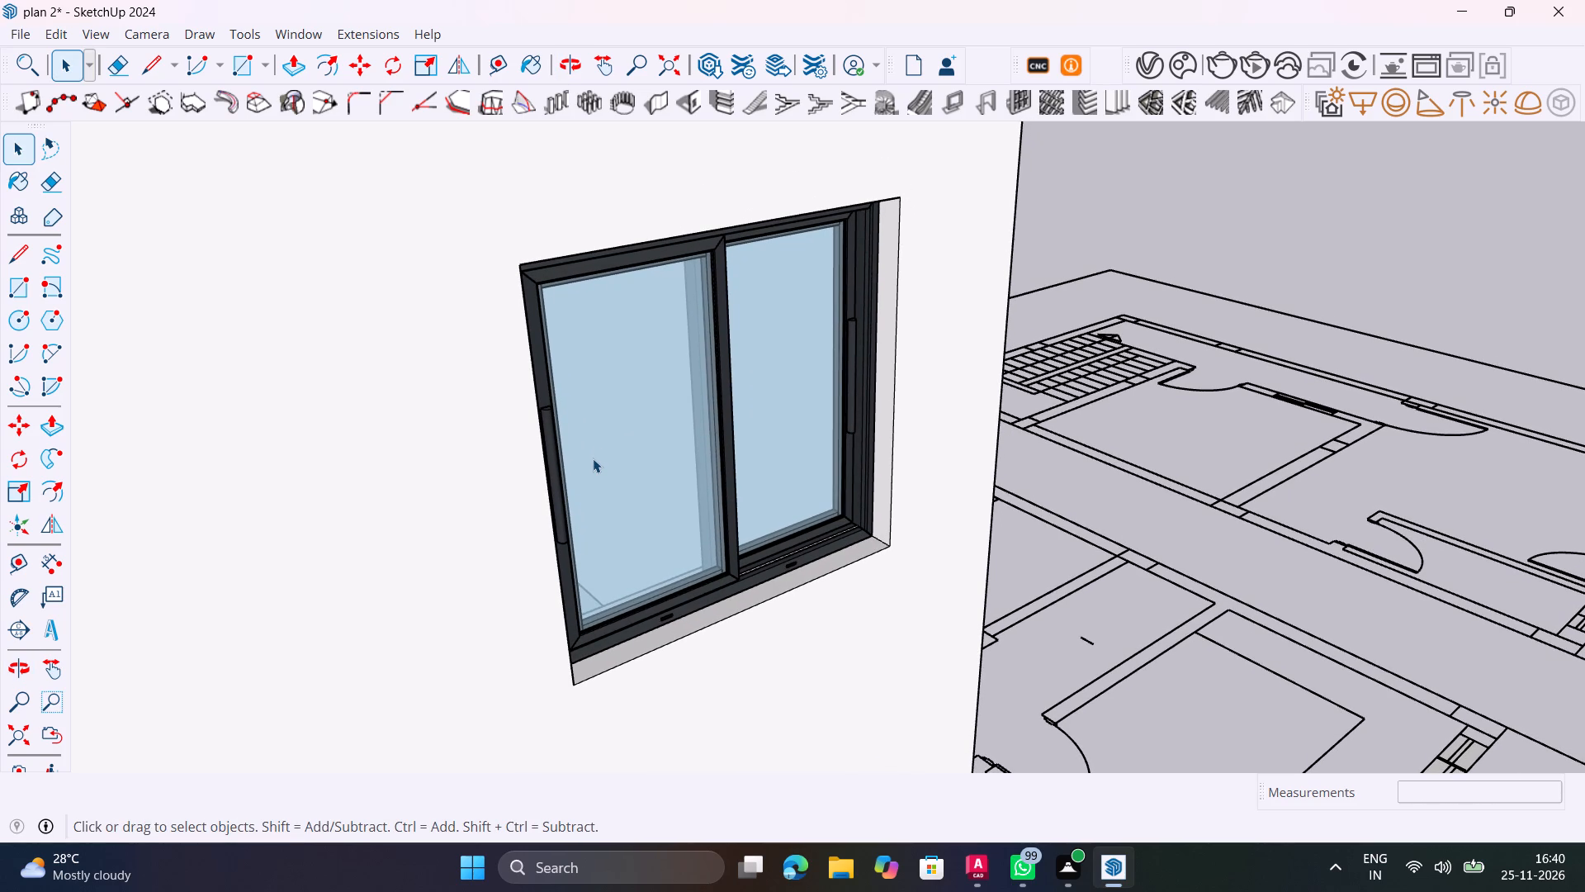
Place guides 3" outside the middle-storey sliding window opening, beside its edge nearest the house corner and above its top edge.
key(t)
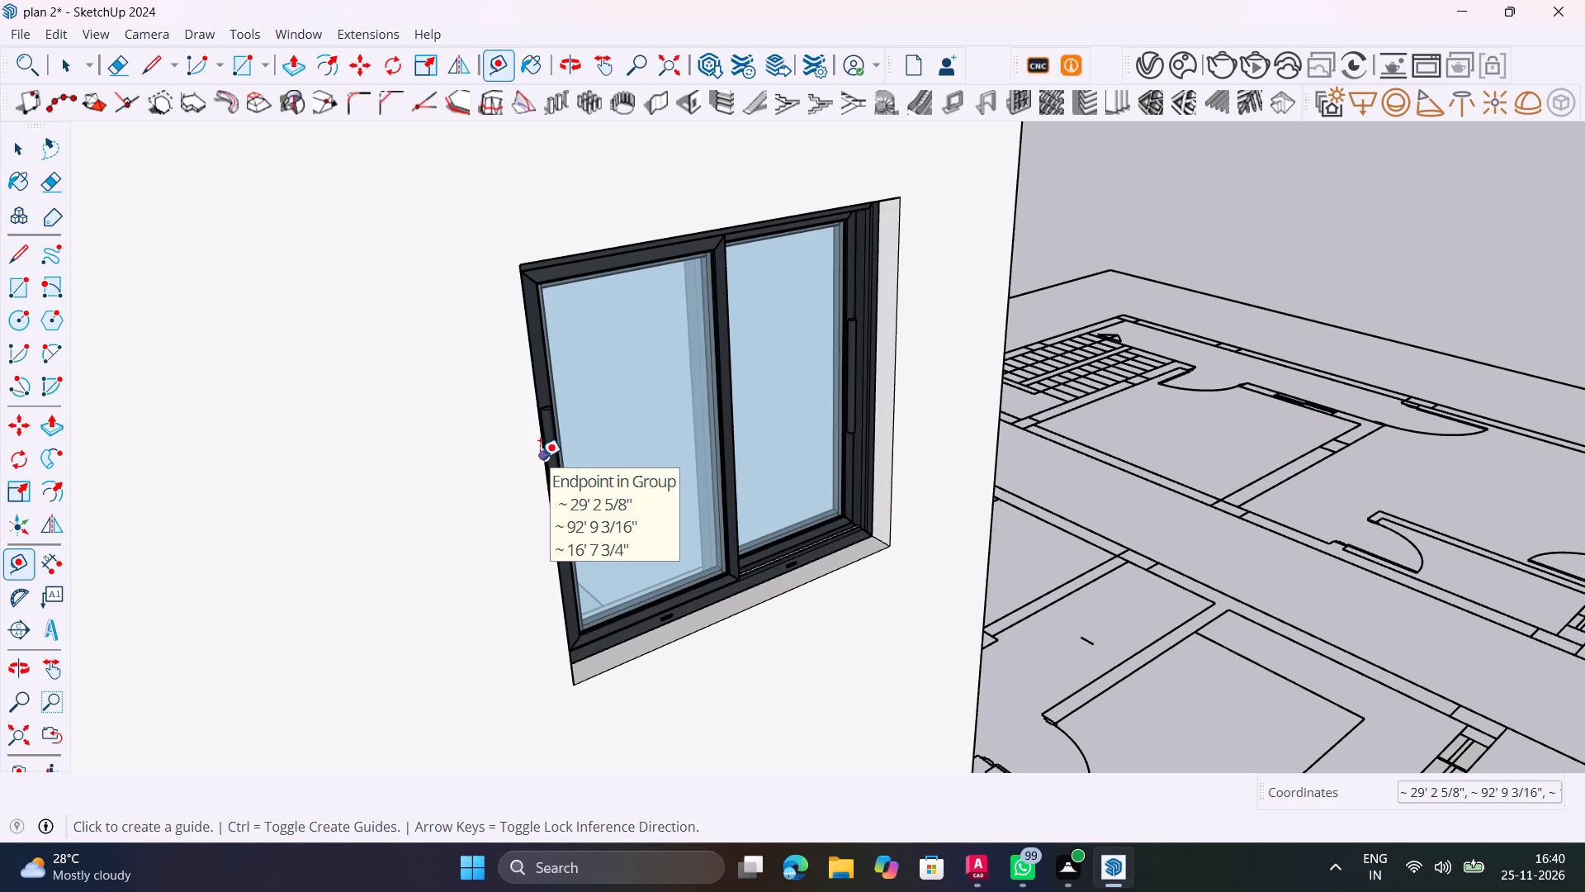
click(540, 458)
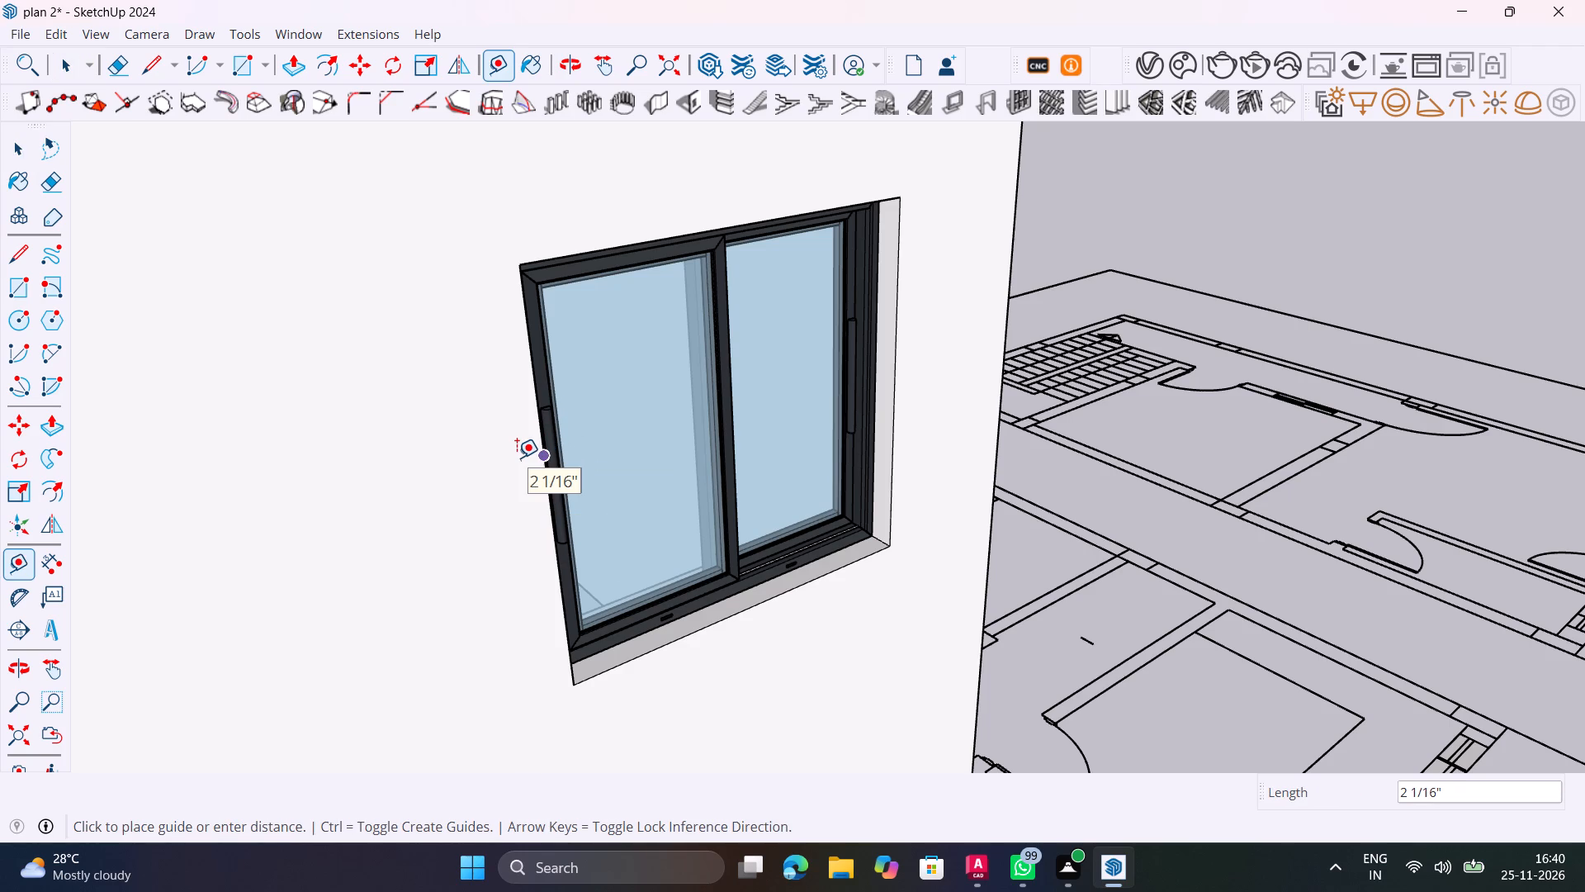
key(Escape)
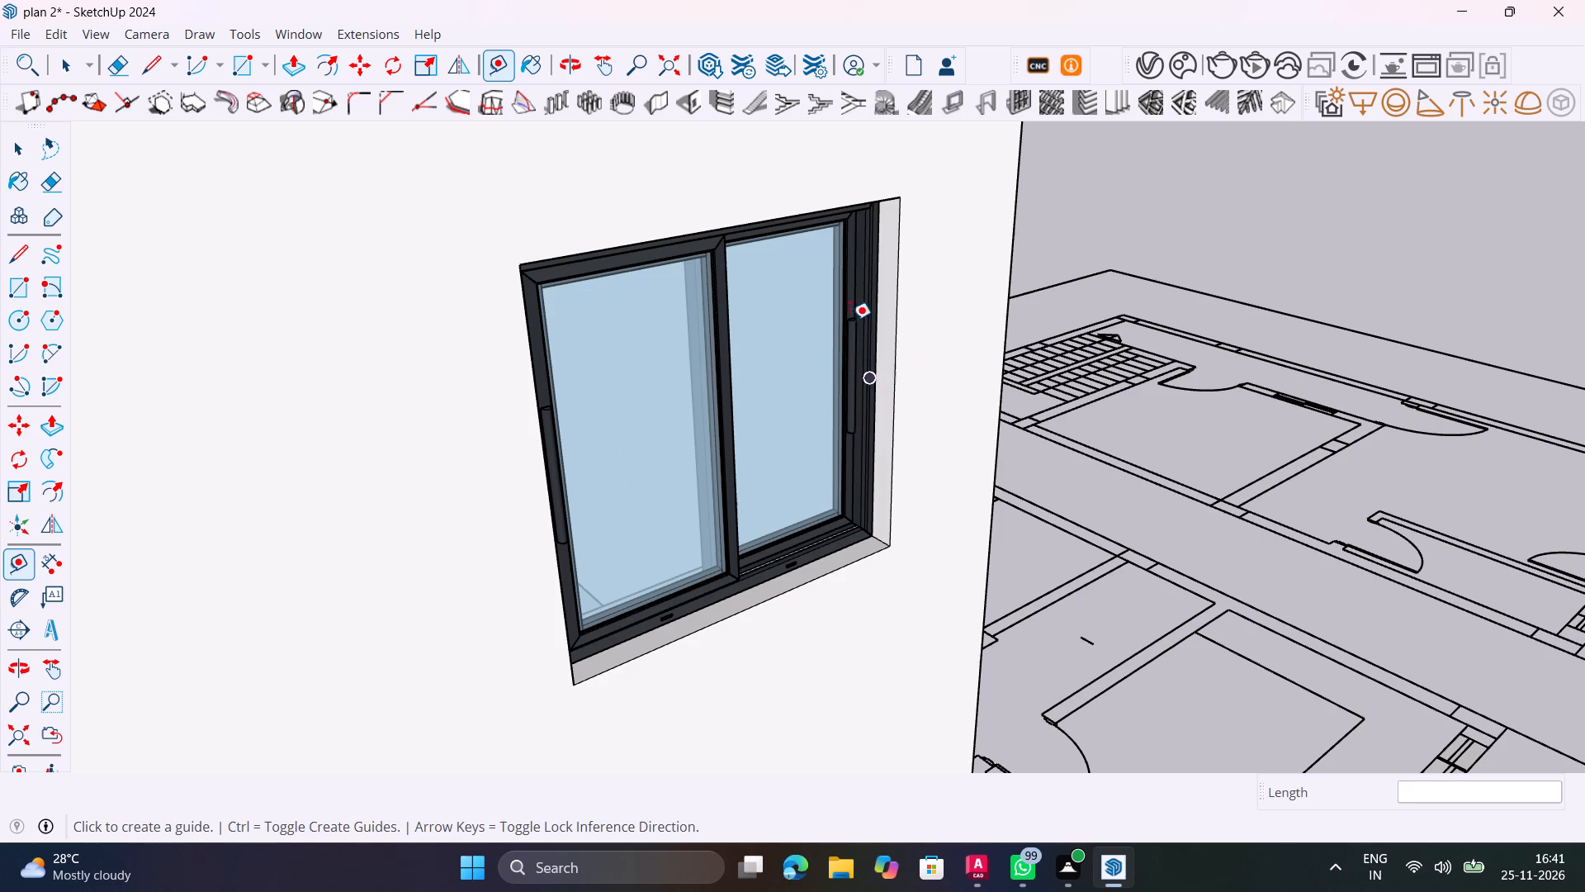
click(894, 337)
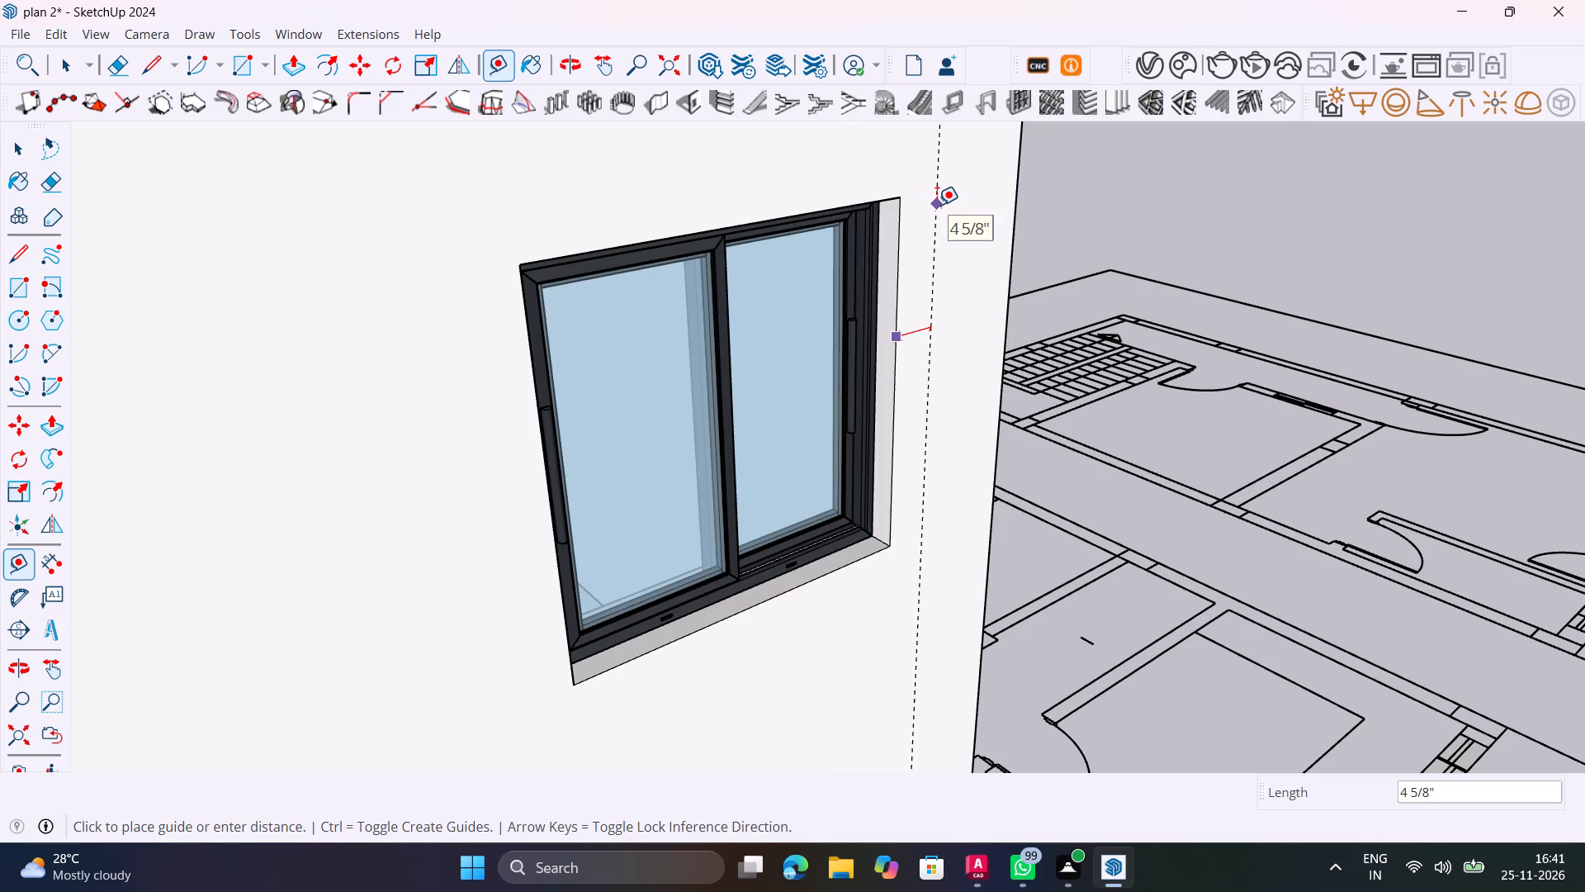
text(3")
key(Return)
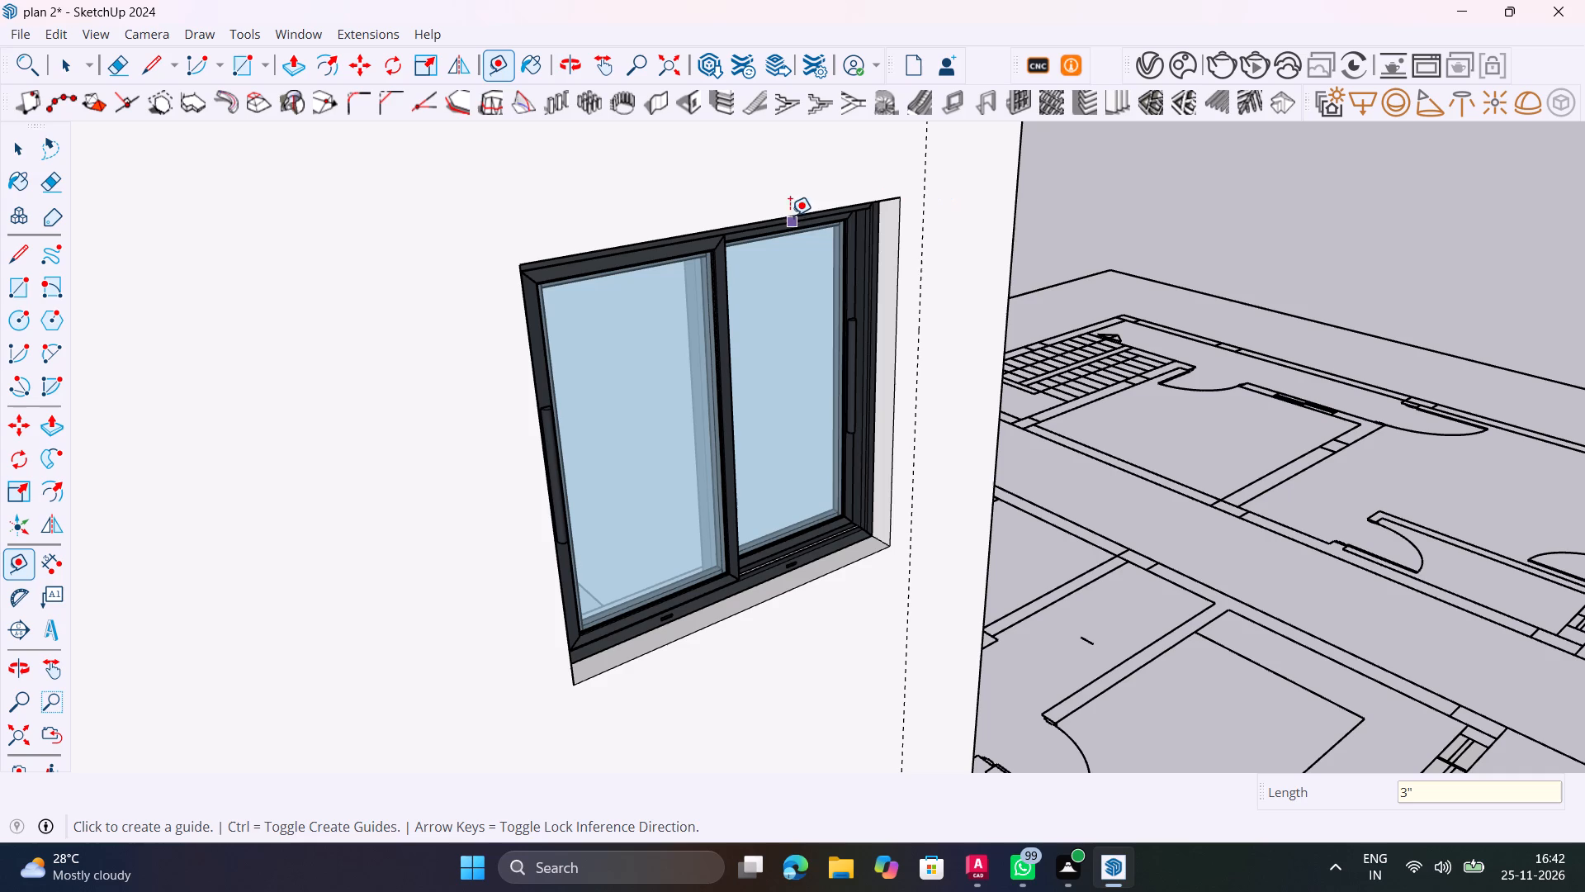
click(785, 203)
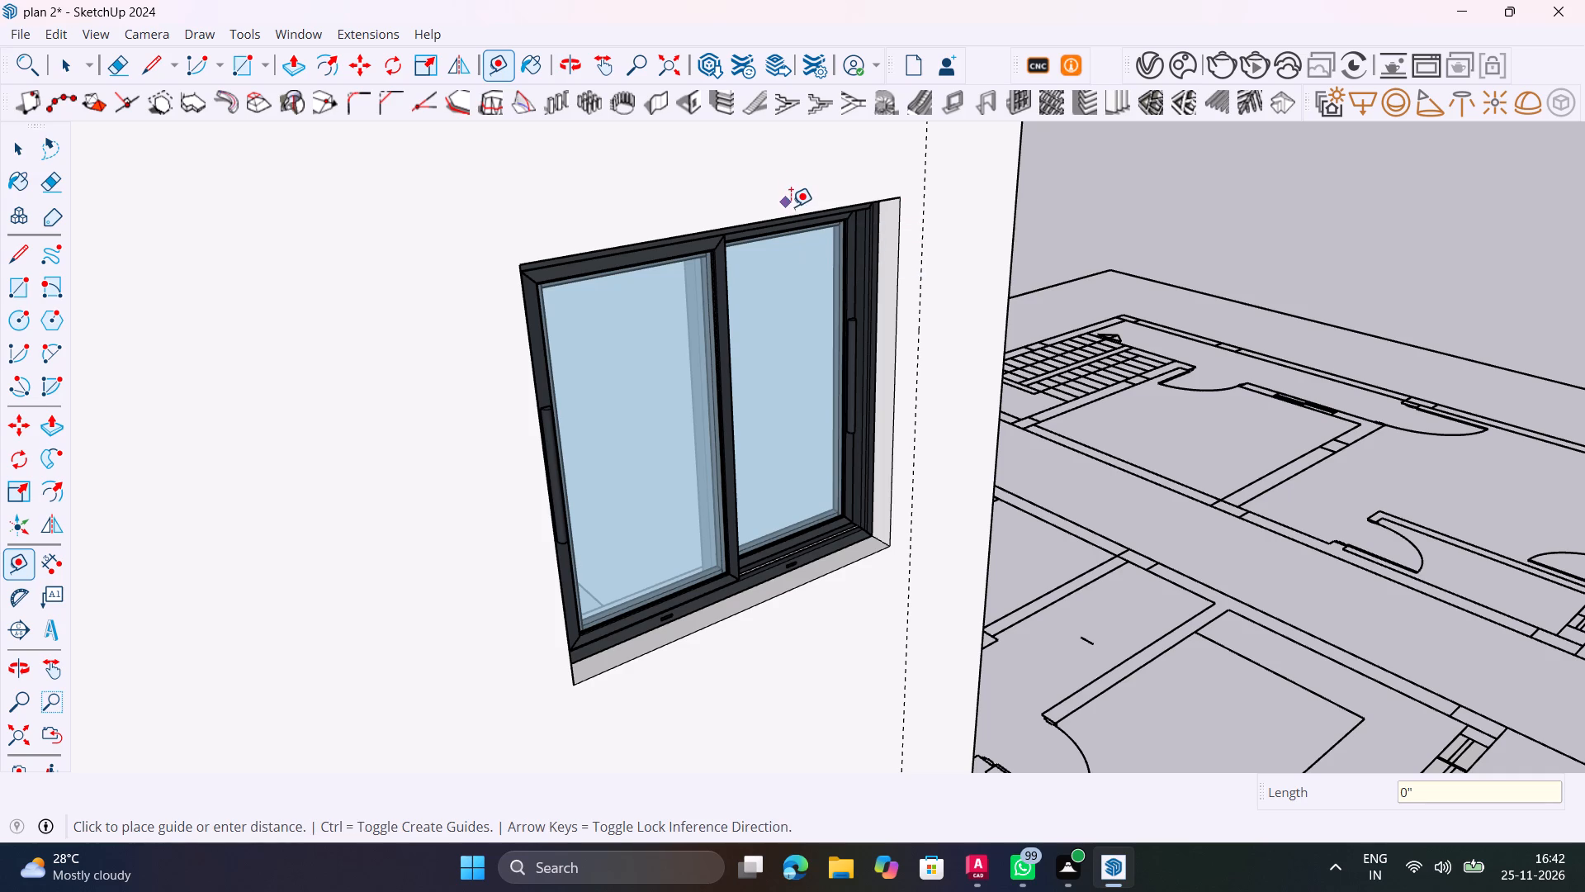
key(Escape)
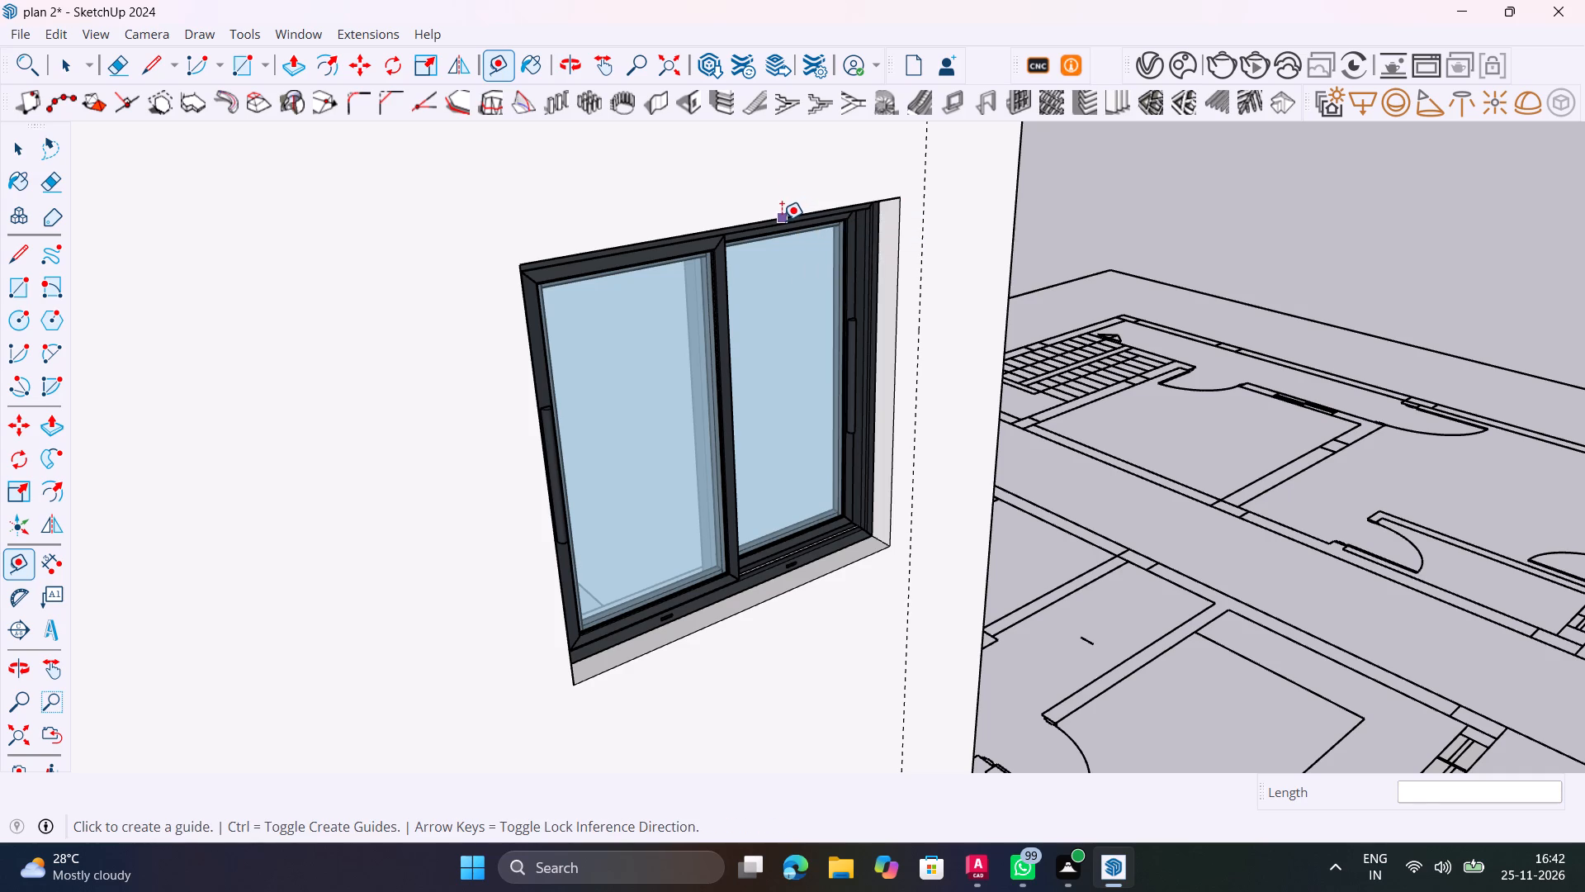
click(779, 219)
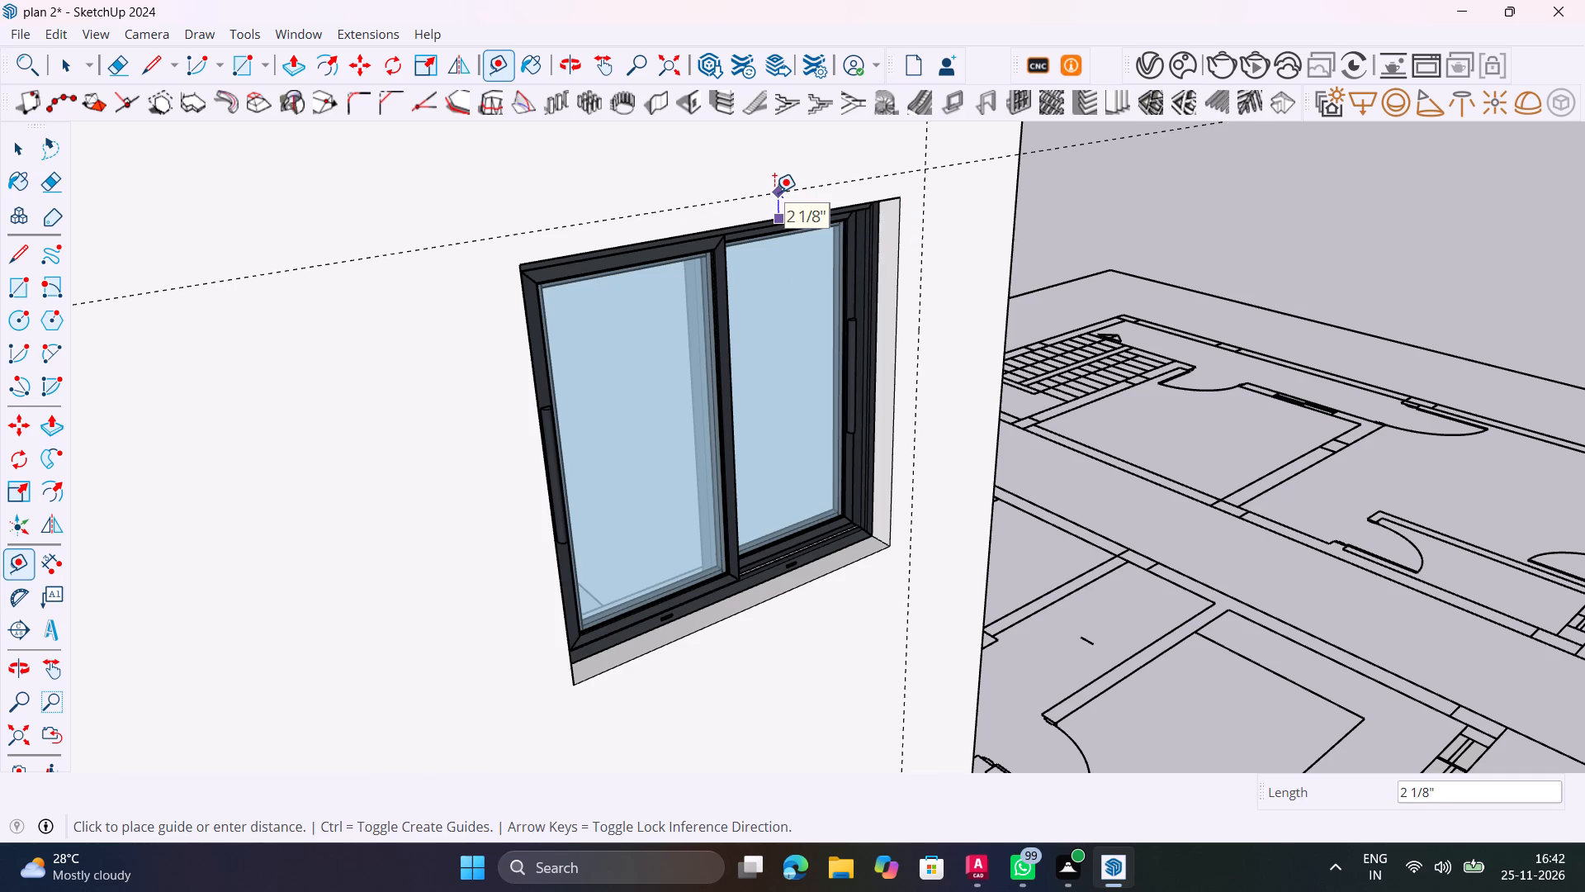
text(3")
key(Return)
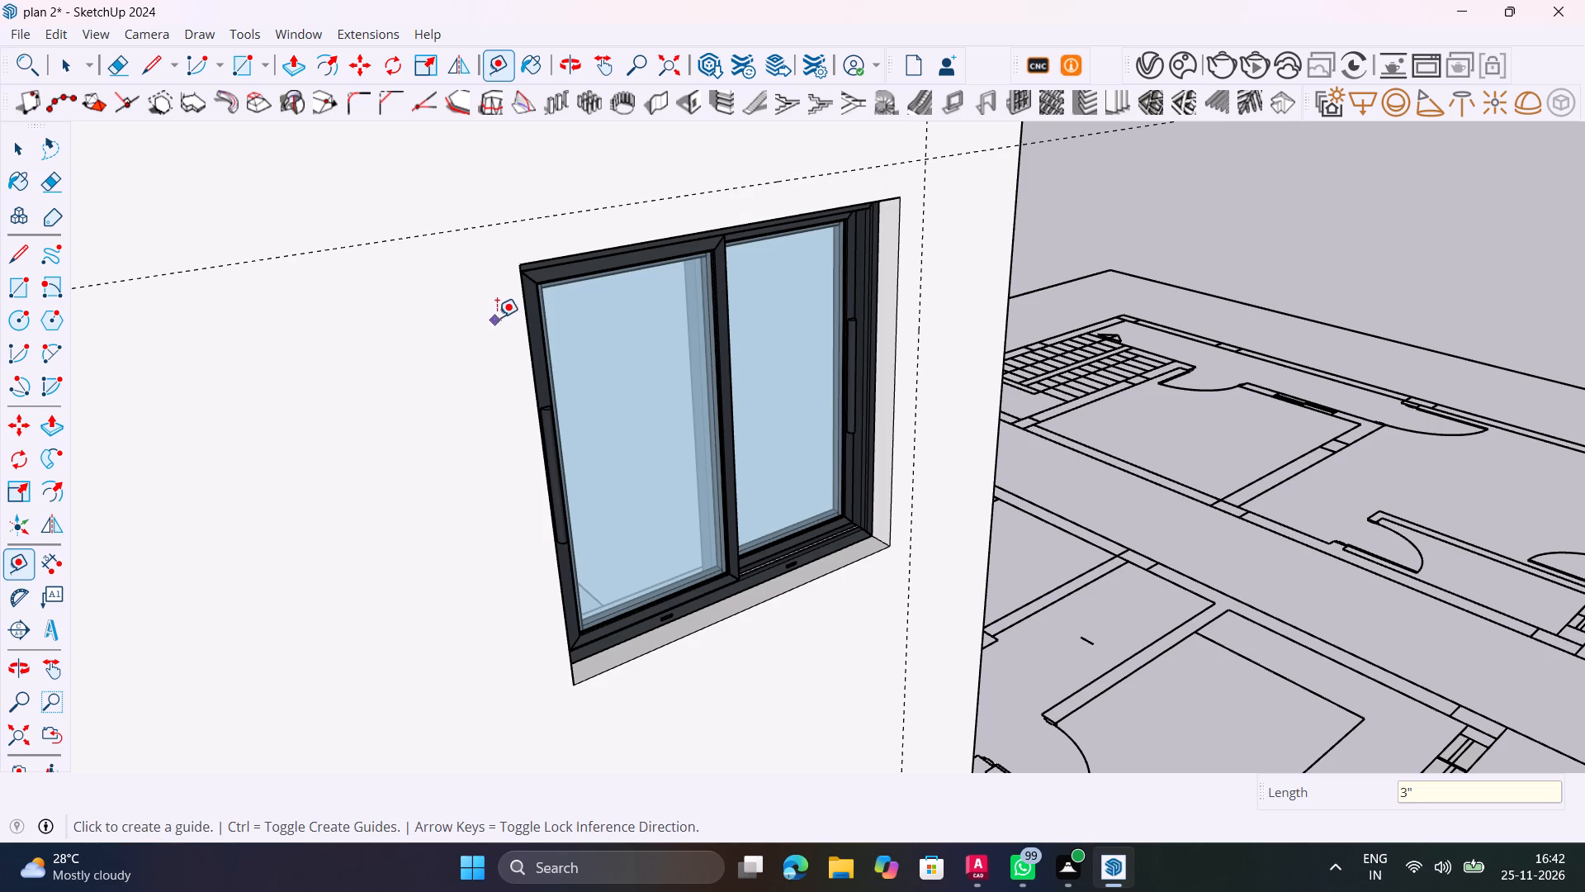
Place guides 3" outside the same opening, beside its doorway-side edge and below its bottom edge.
click(523, 311)
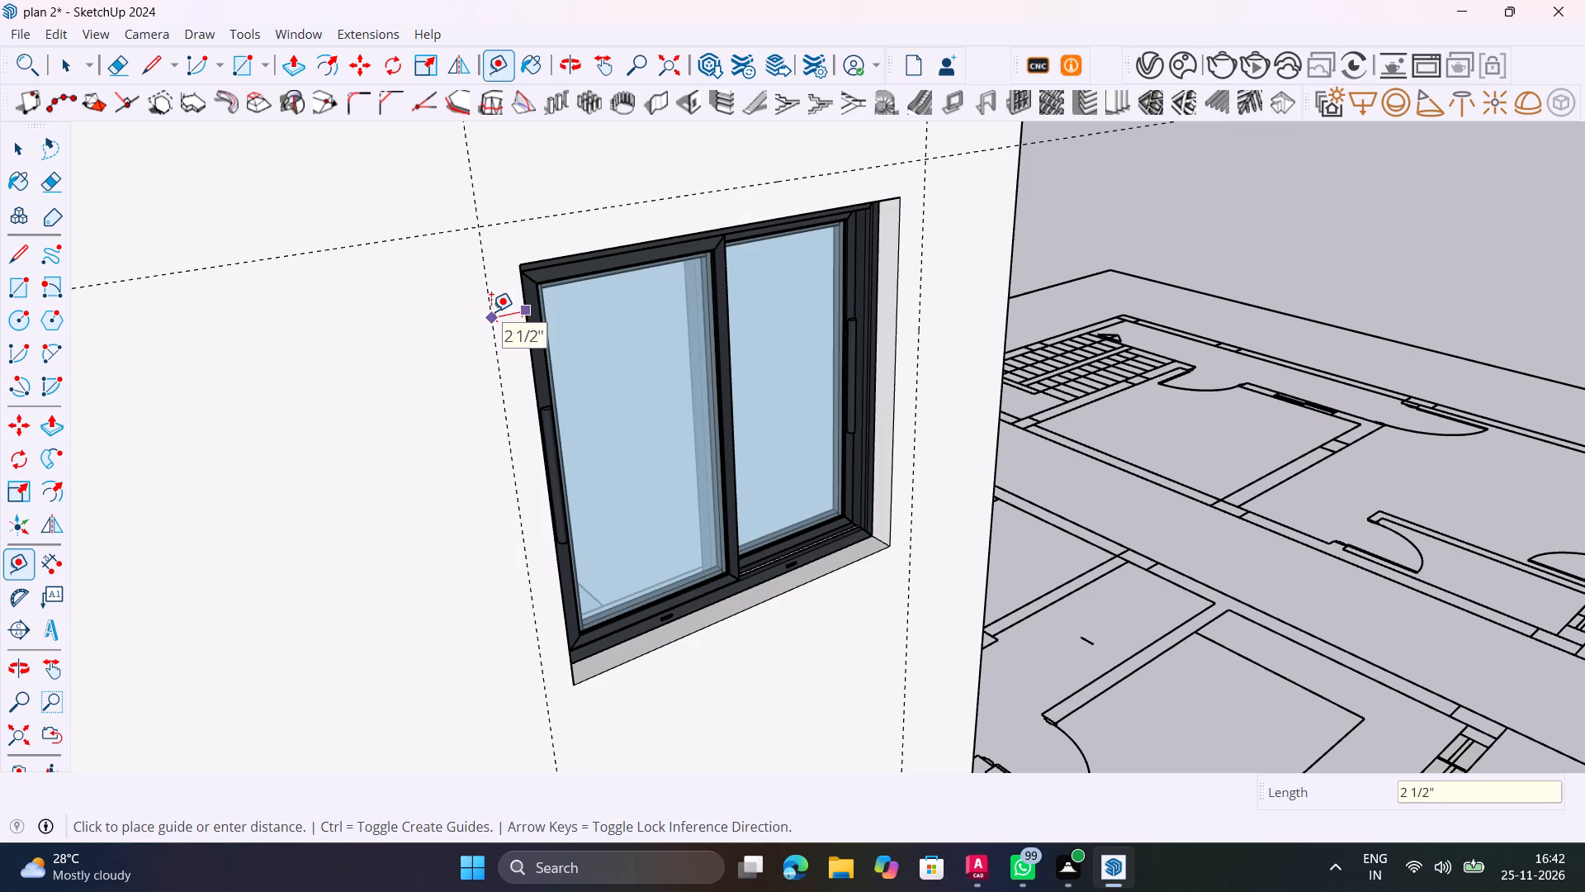
text(3")
key(Return)
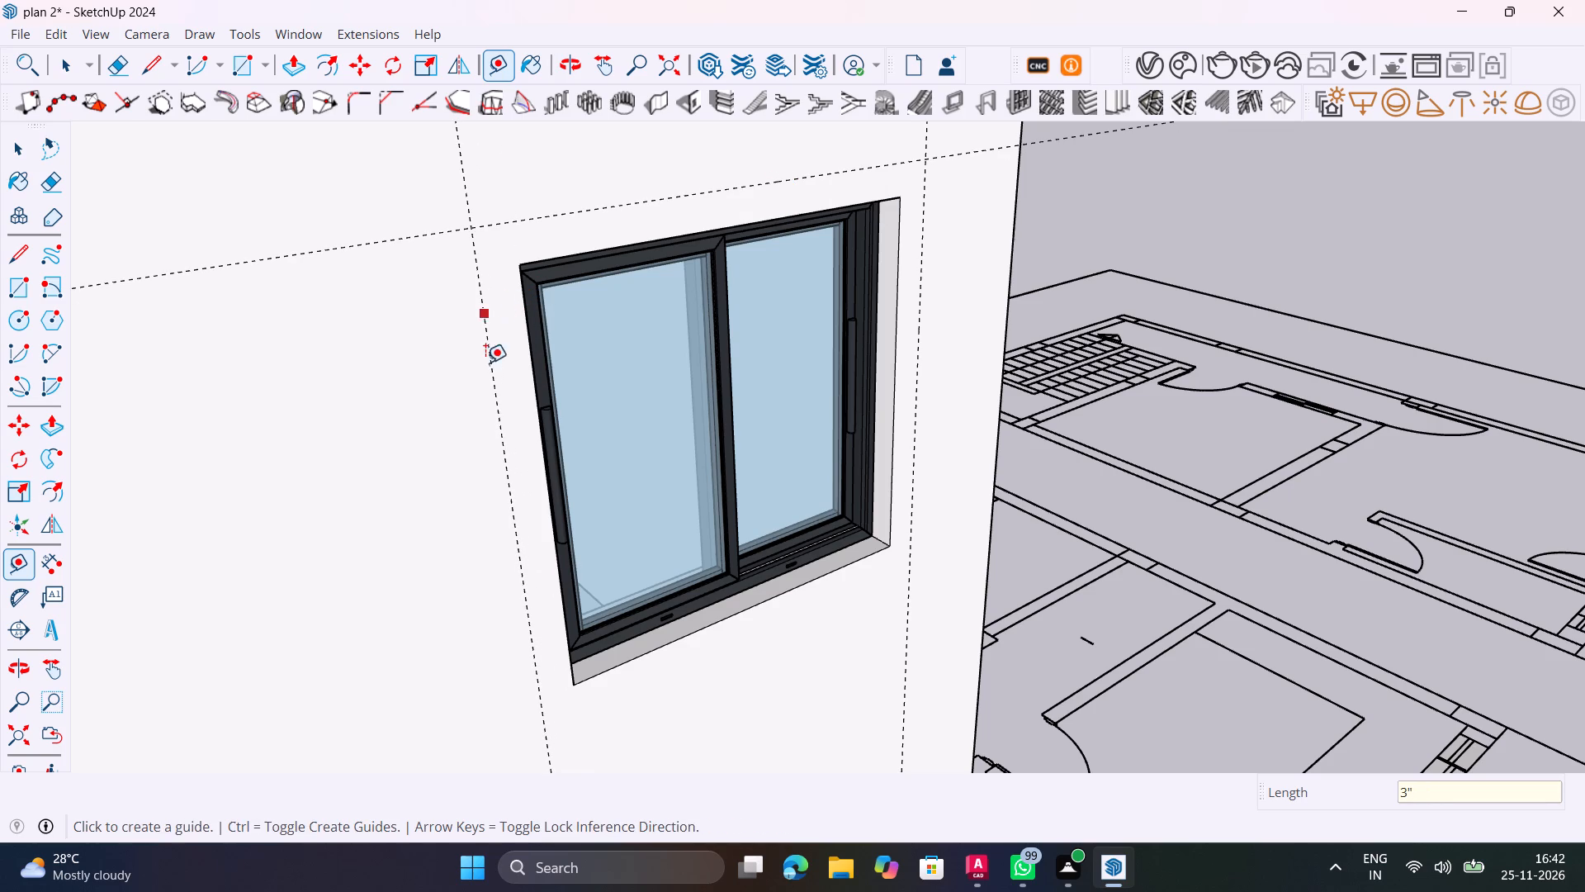
click(640, 659)
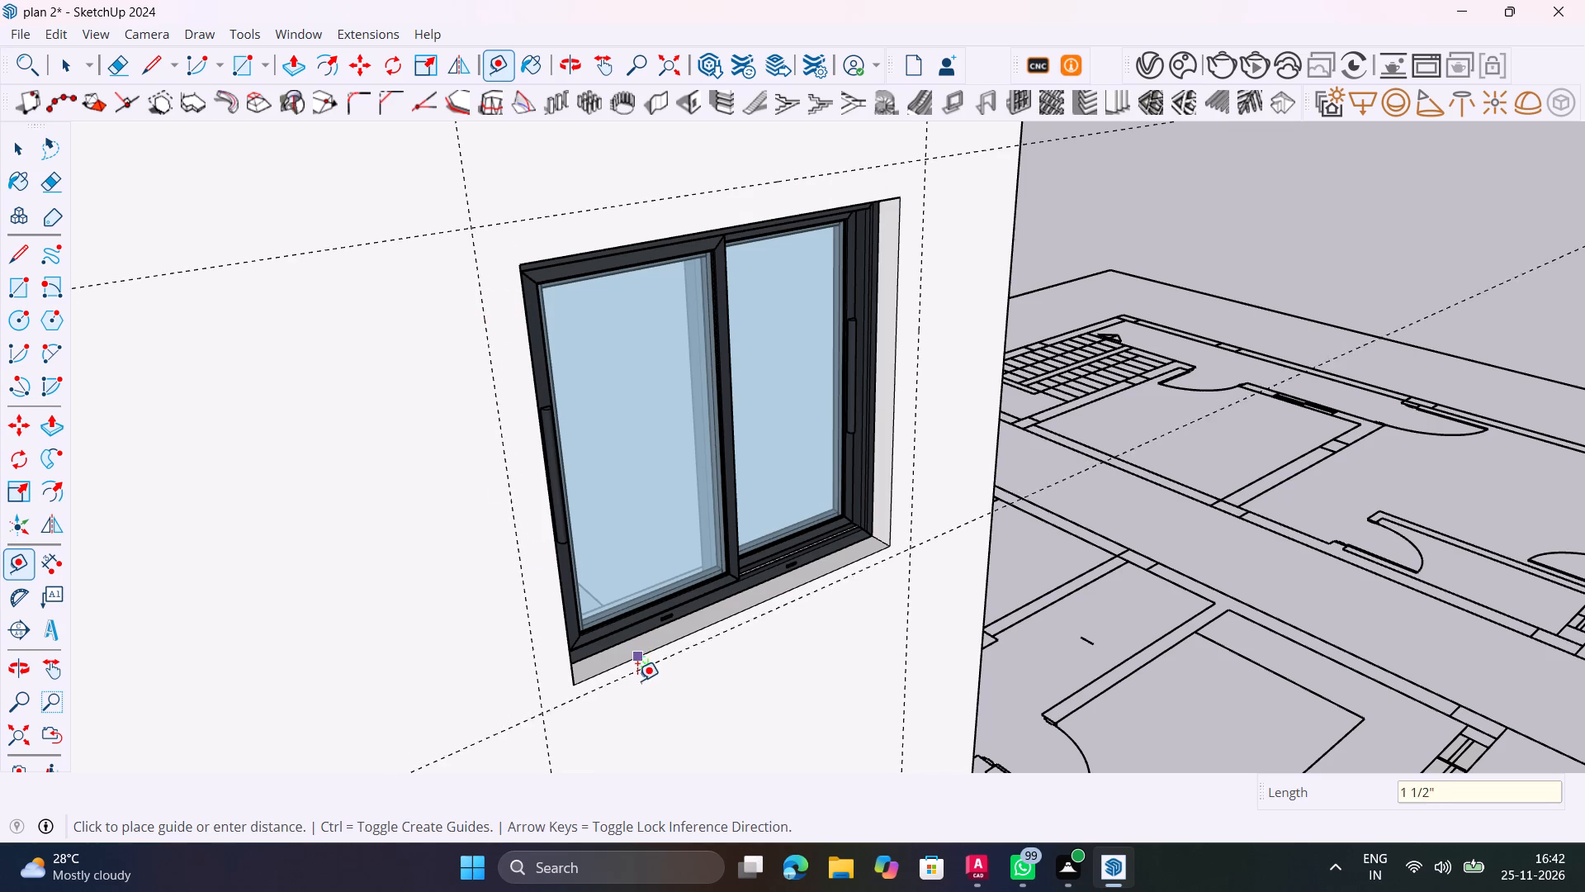
text(3")
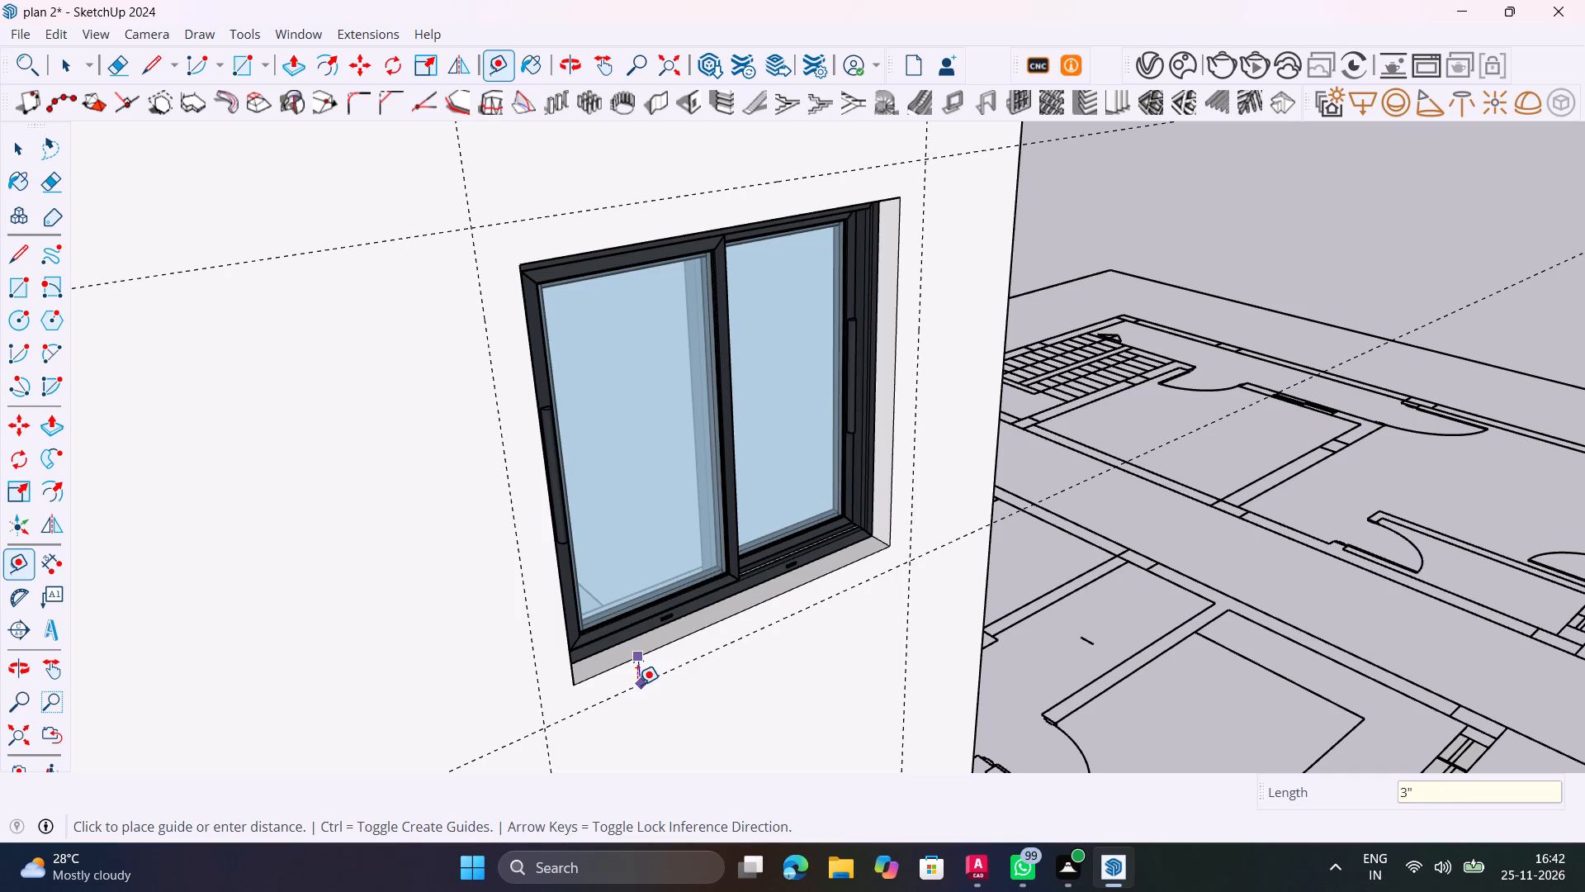
key(Return)
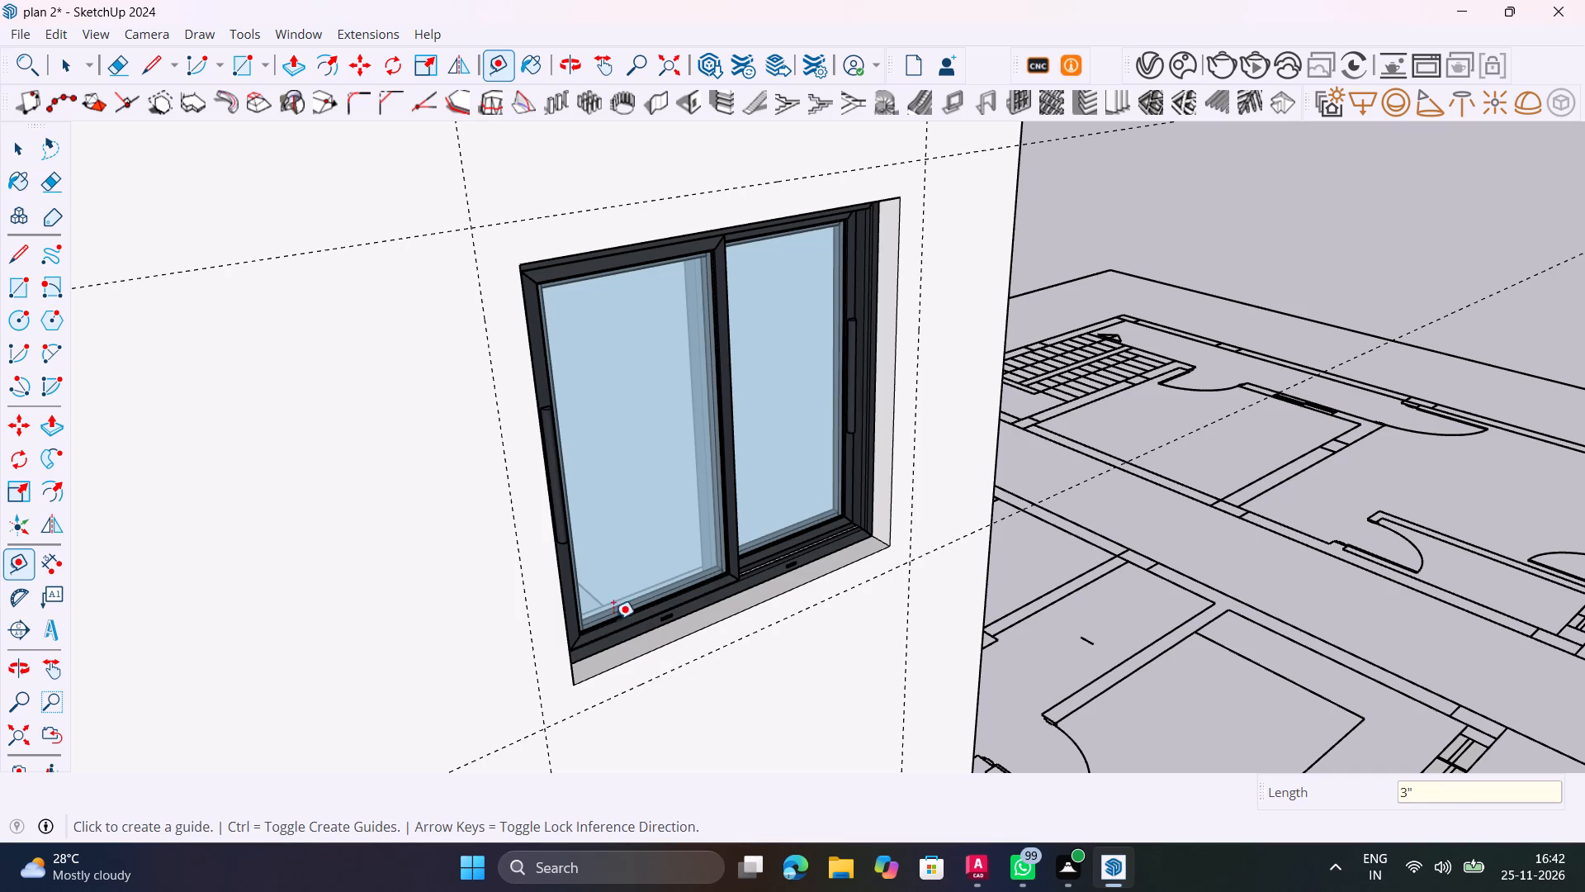
Add inner guides along the opening's doorway-side edge, offset 3" from the outer guide, and along its bottom edge.
click(514, 503)
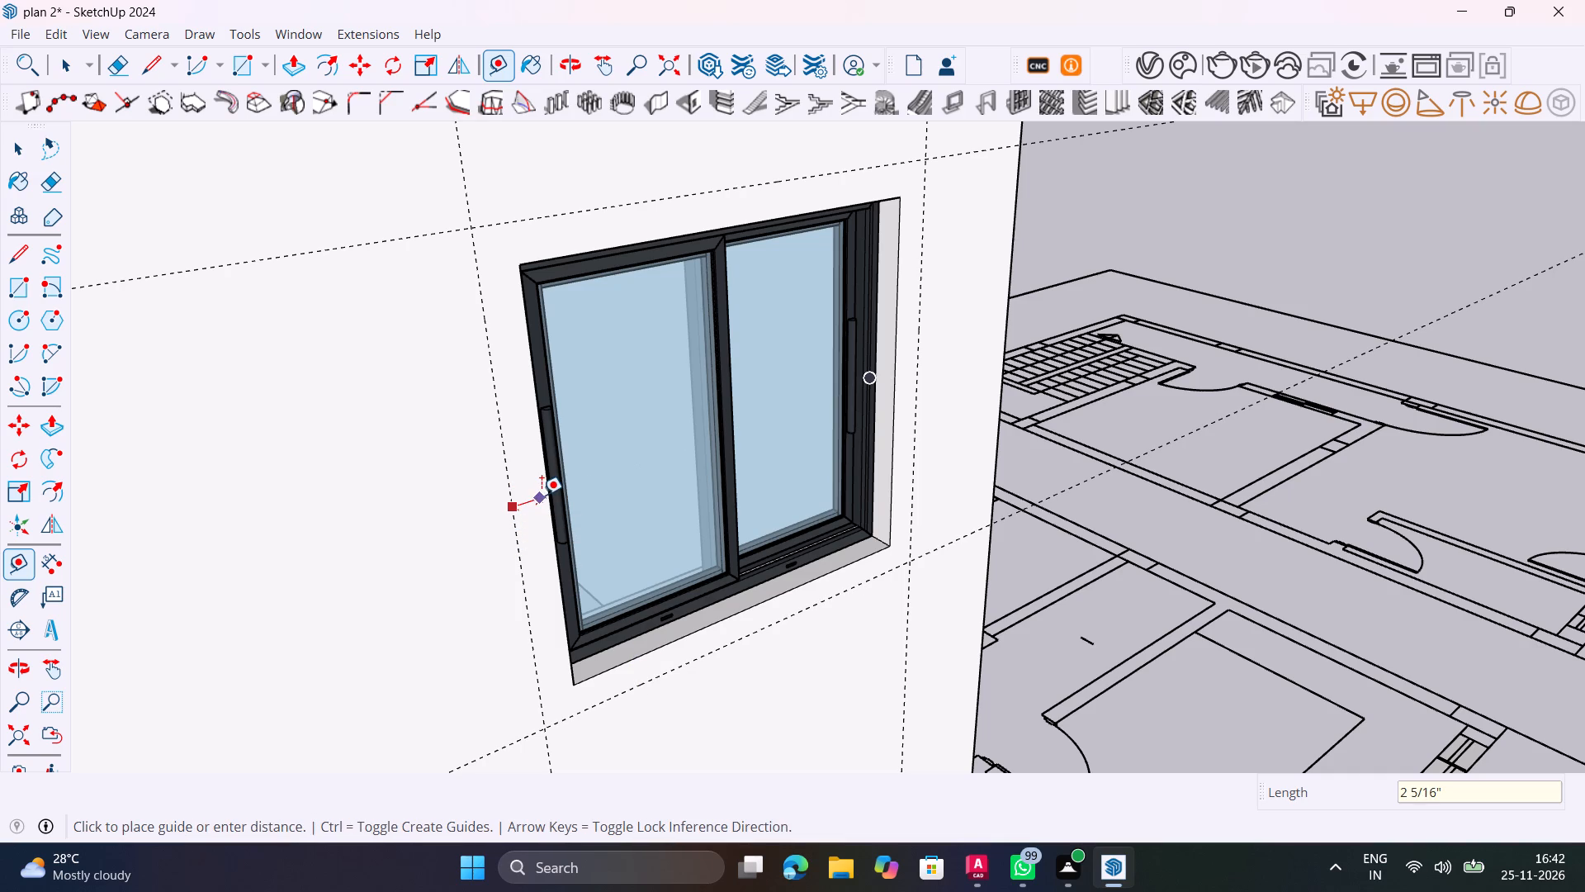
key(Escape)
click(493, 396)
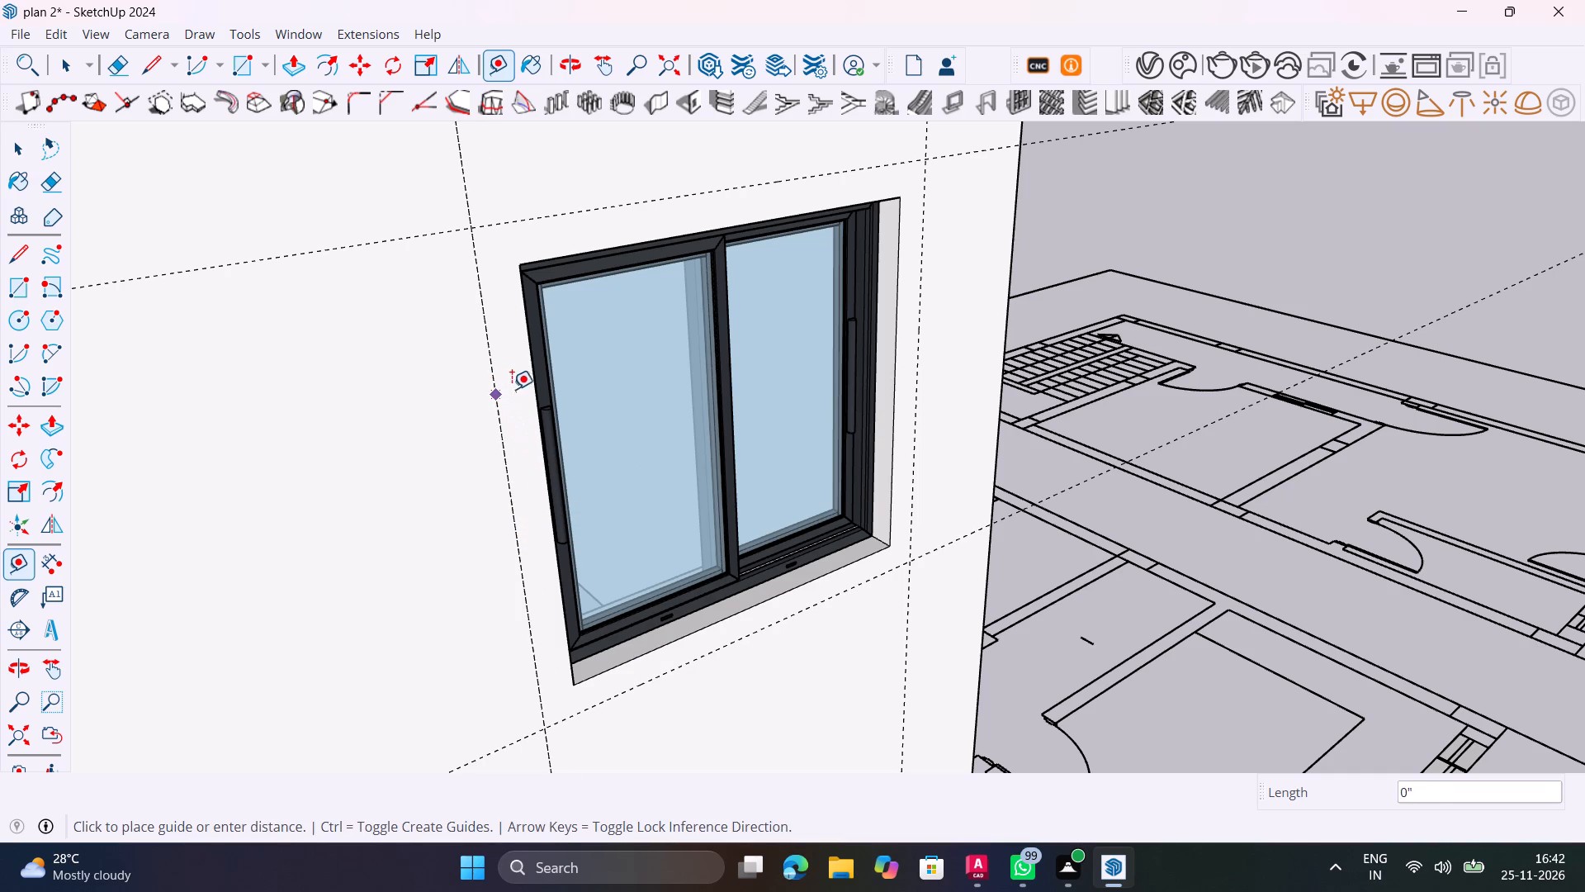
text(3")
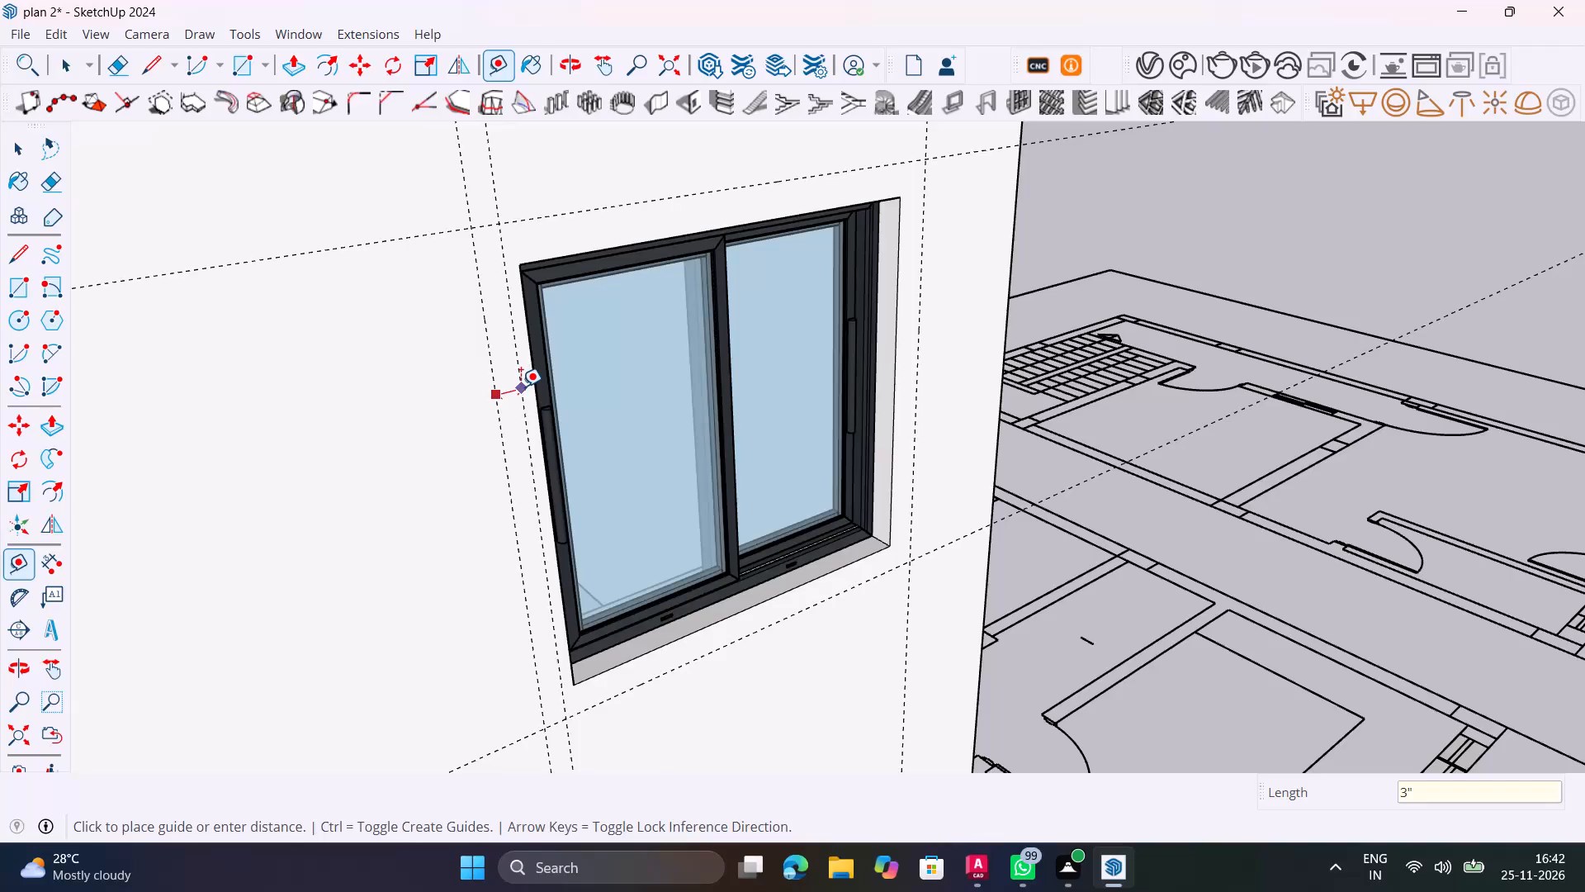
key(Return)
scroll(627, 708, up, 8)
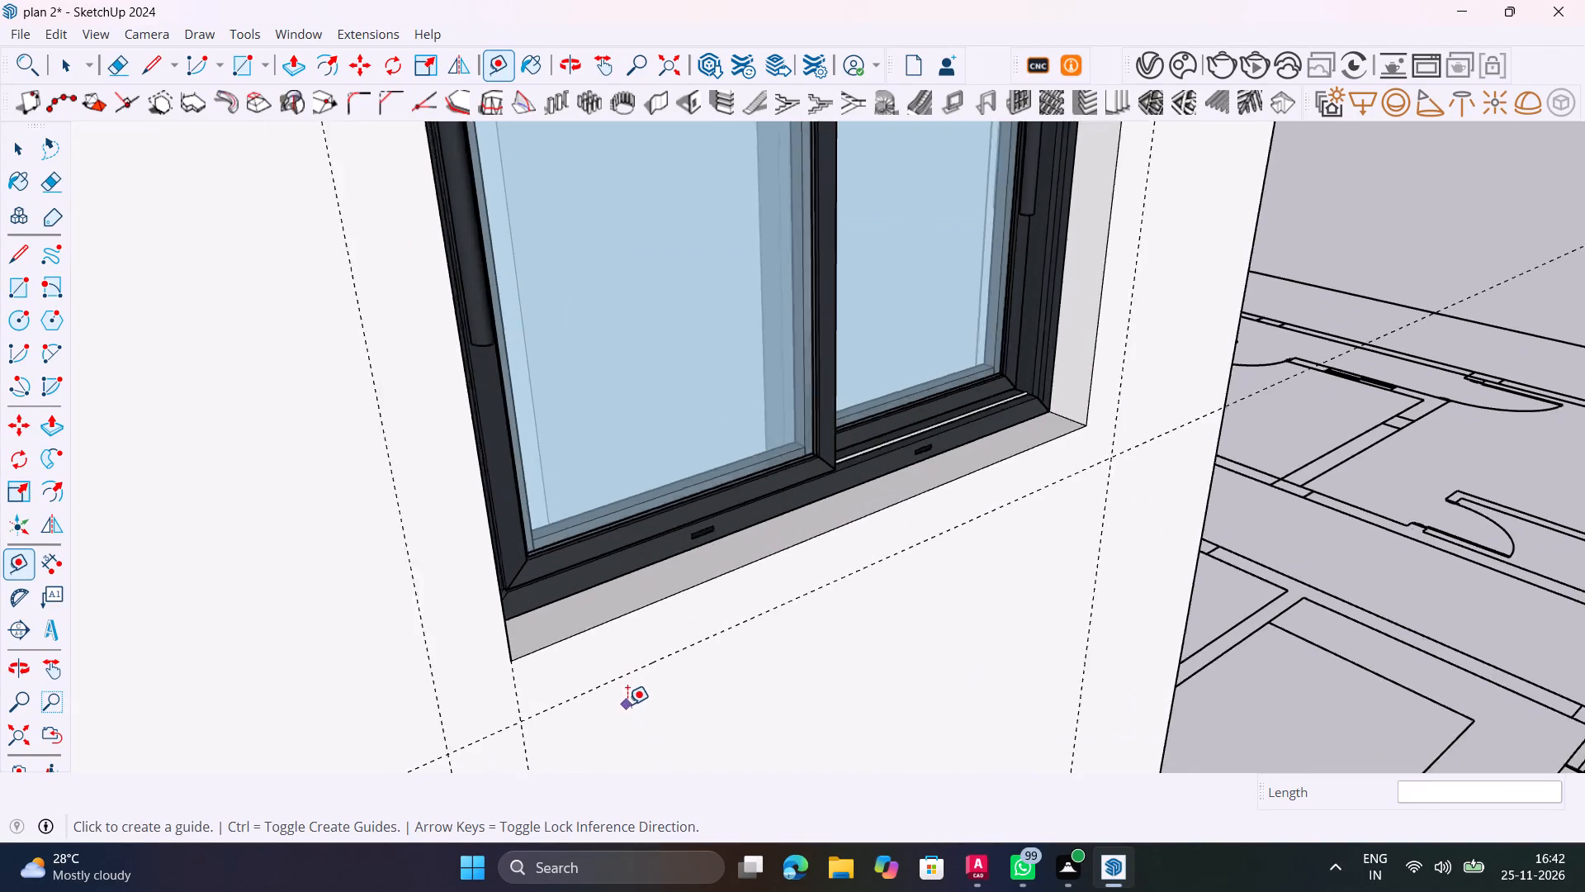
scroll(627, 705, up, 2)
click(622, 671)
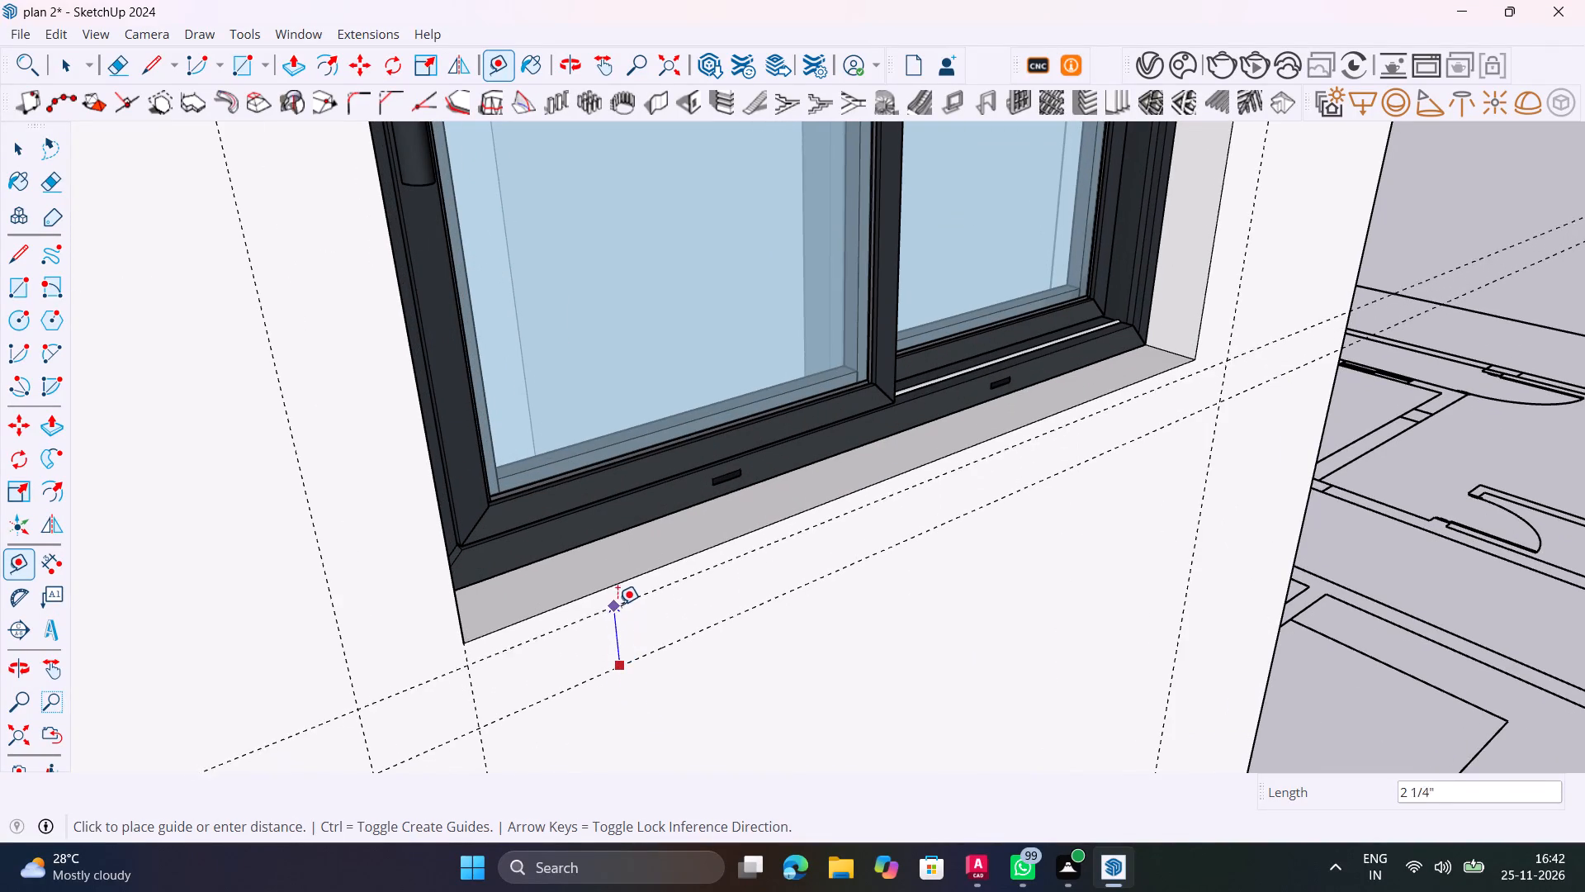
click(617, 586)
Add inner guides offset from the outer ones onto the middle-storey window opening's house-corner-side edge and top edge.
scroll(617, 586, down, 6)
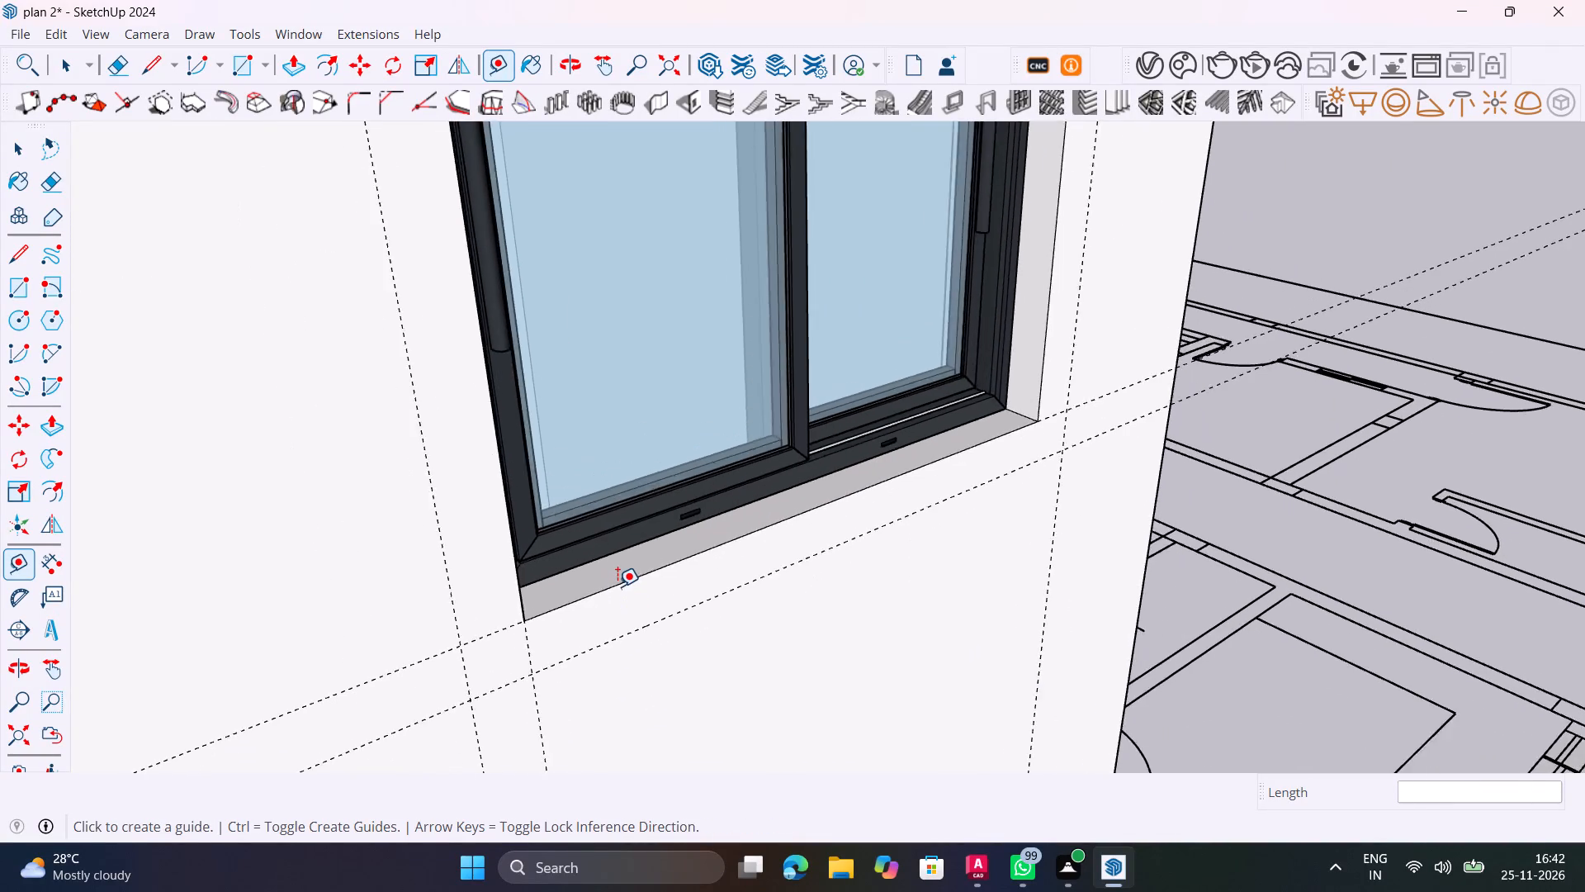
scroll(617, 586, down, 2)
middle_drag(601, 629, 314, 770)
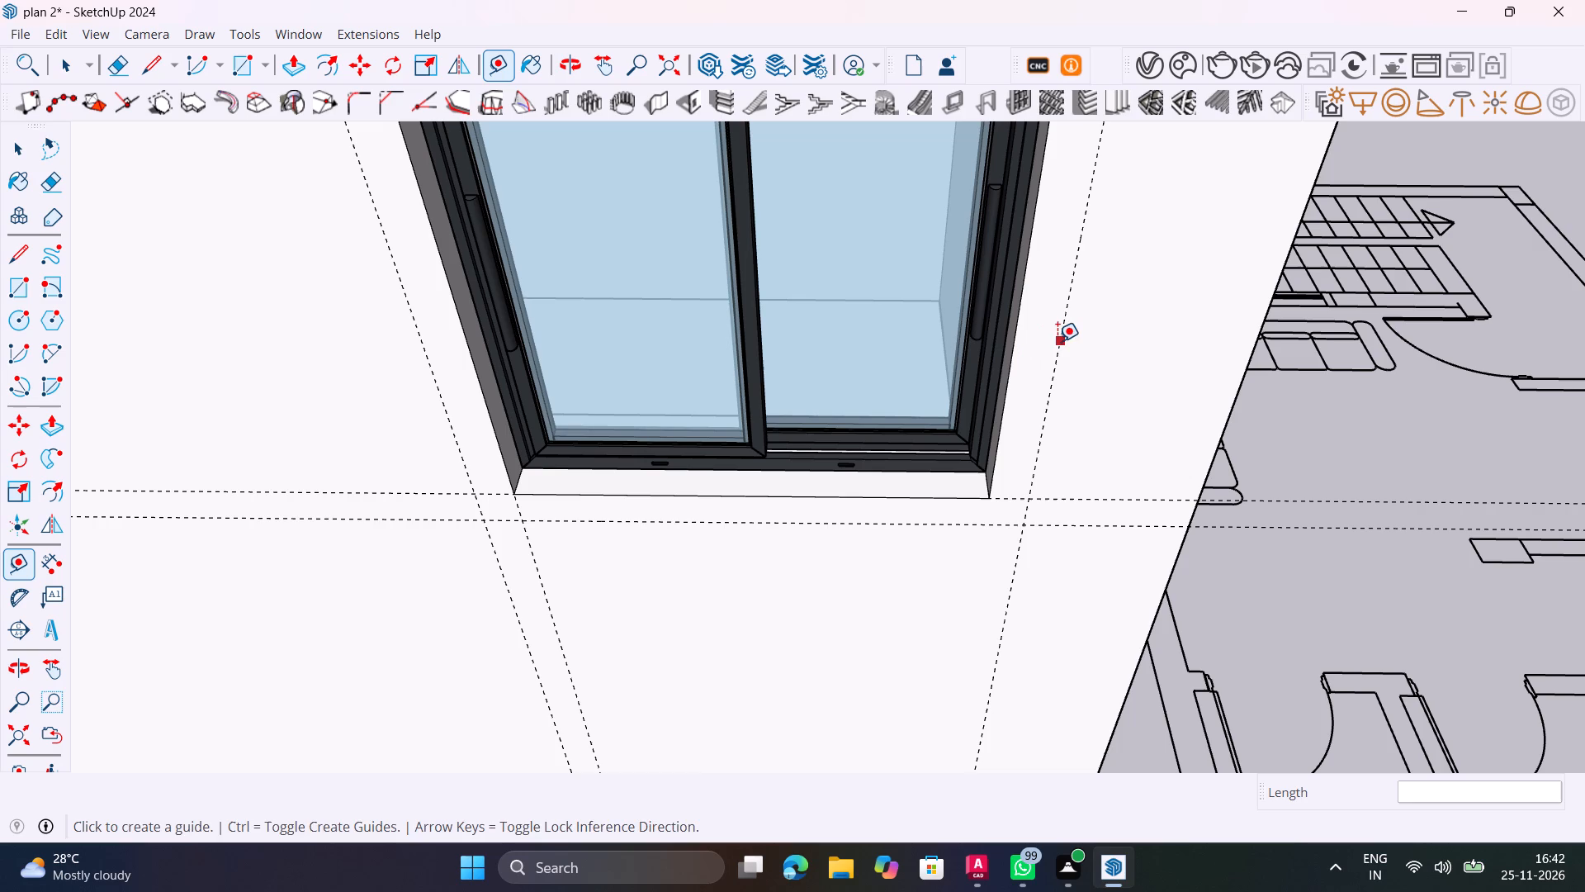
click(1056, 341)
click(1018, 334)
scroll(973, 457, down, 3)
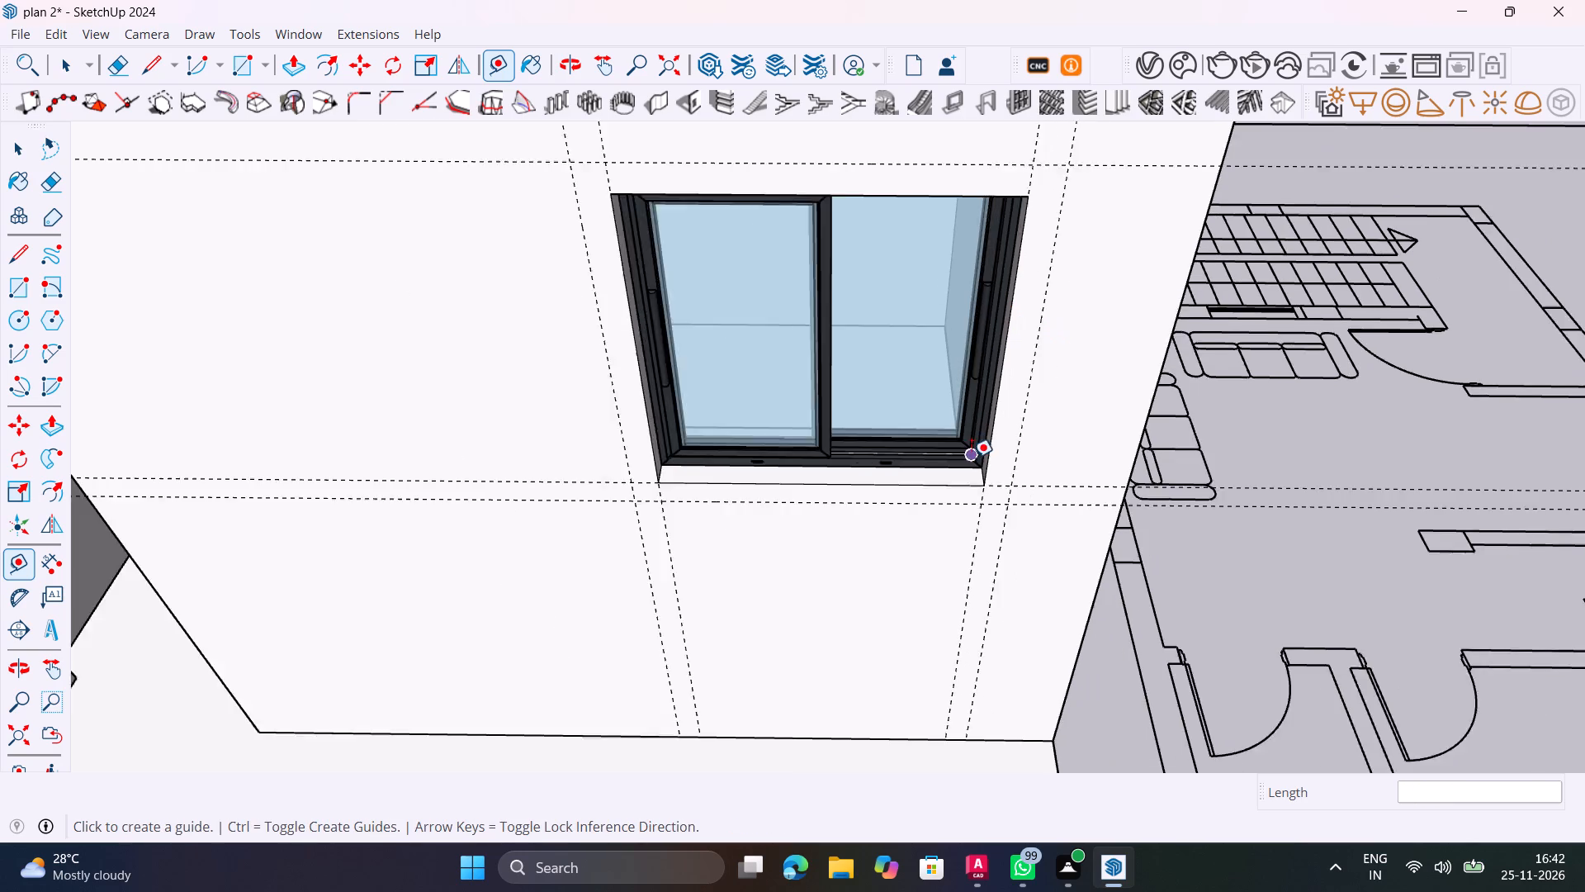
scroll(972, 458, down, 6)
scroll(1006, 291, up, 16)
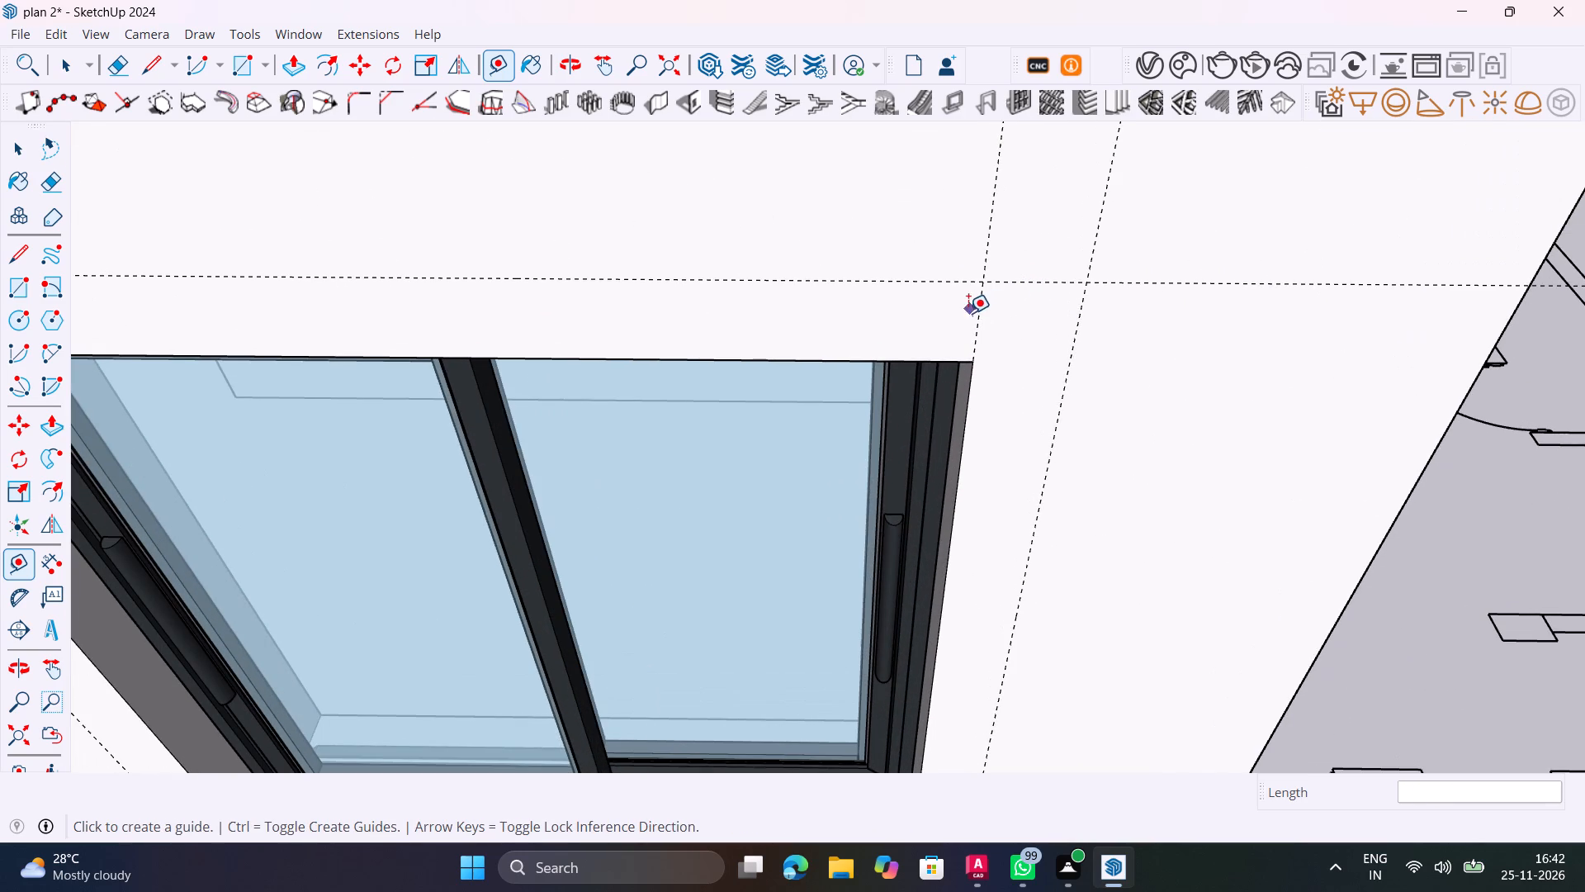
click(940, 280)
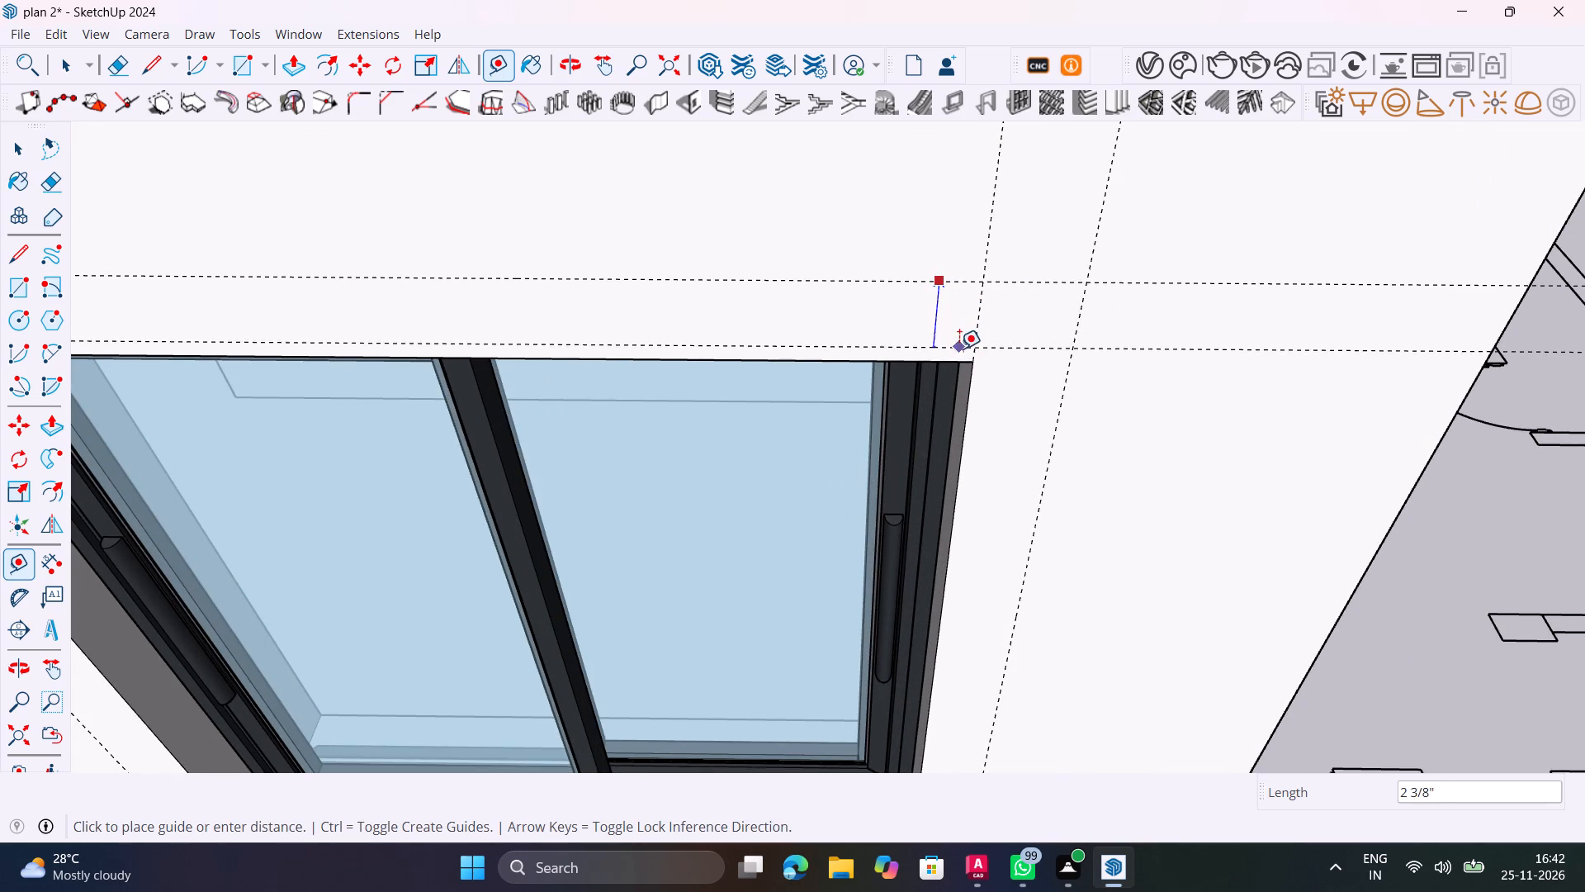
click(961, 361)
Place a guide 3" above the top edge of the top-storey sliding window opening.
scroll(602, 406, down, 12)
middle_drag(669, 430, 688, 420)
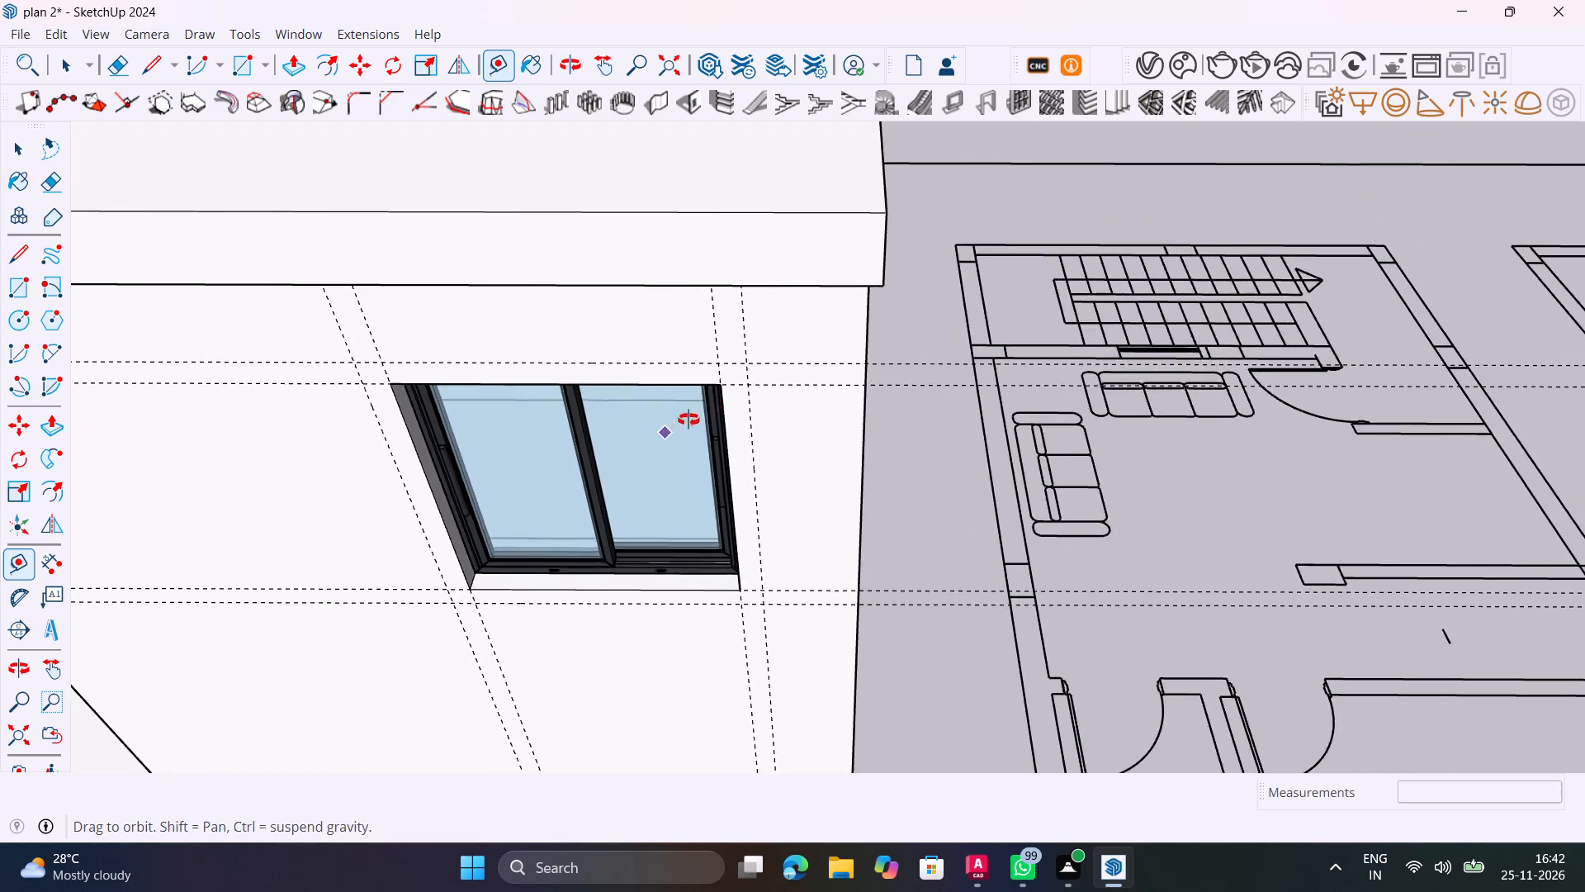
middle_drag(688, 420, 848, 306)
scroll(851, 306, down, 16)
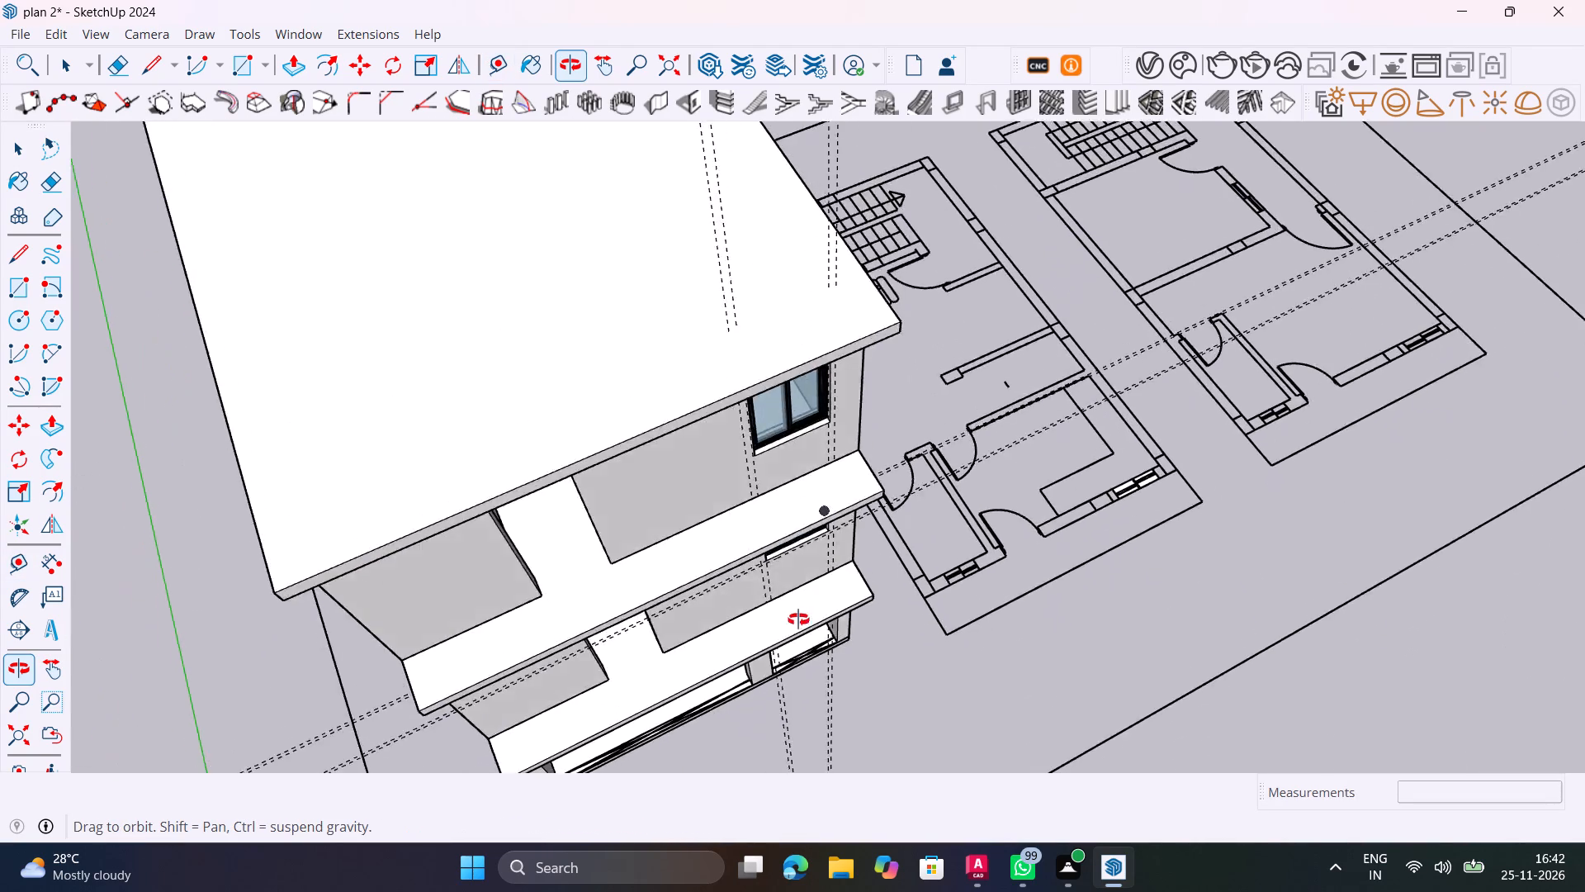
scroll(720, 165, up, 13)
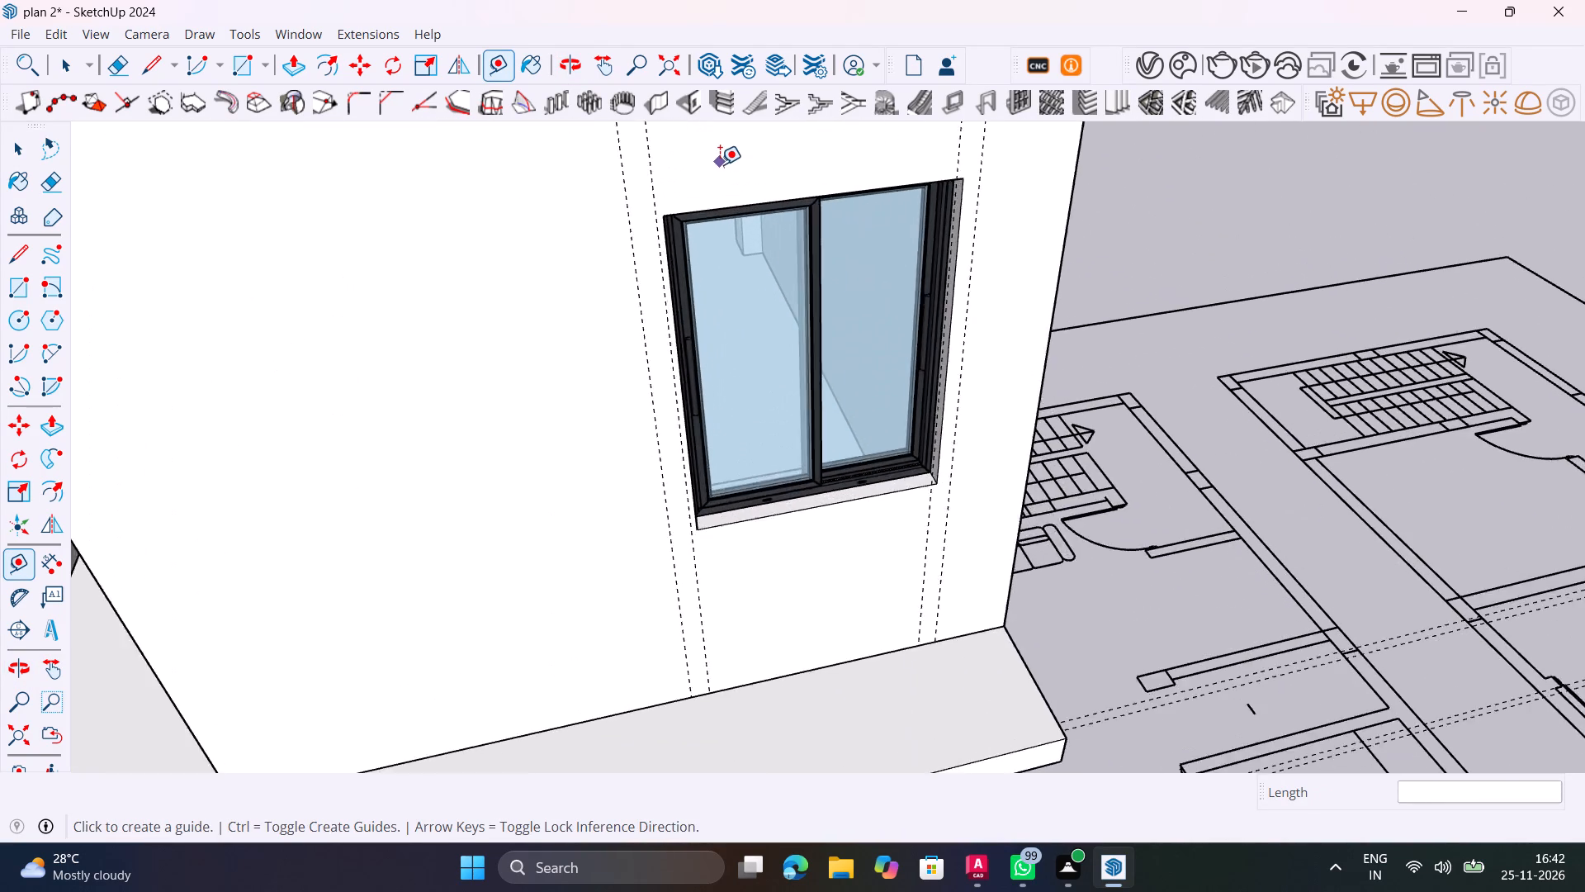
scroll(720, 164, up, 7)
click(760, 242)
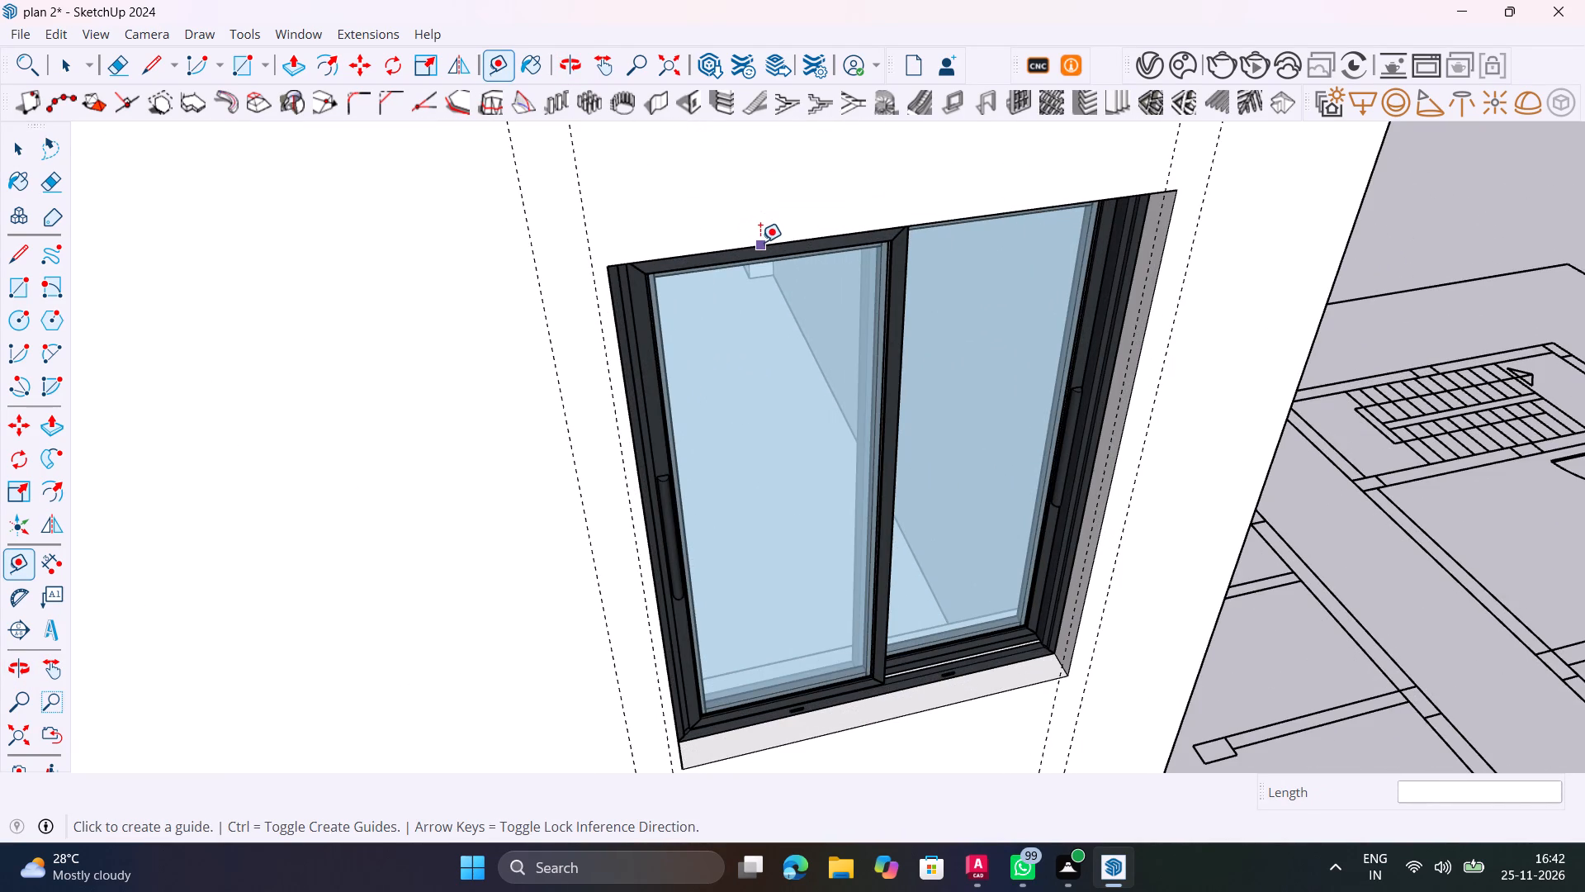
text(3")
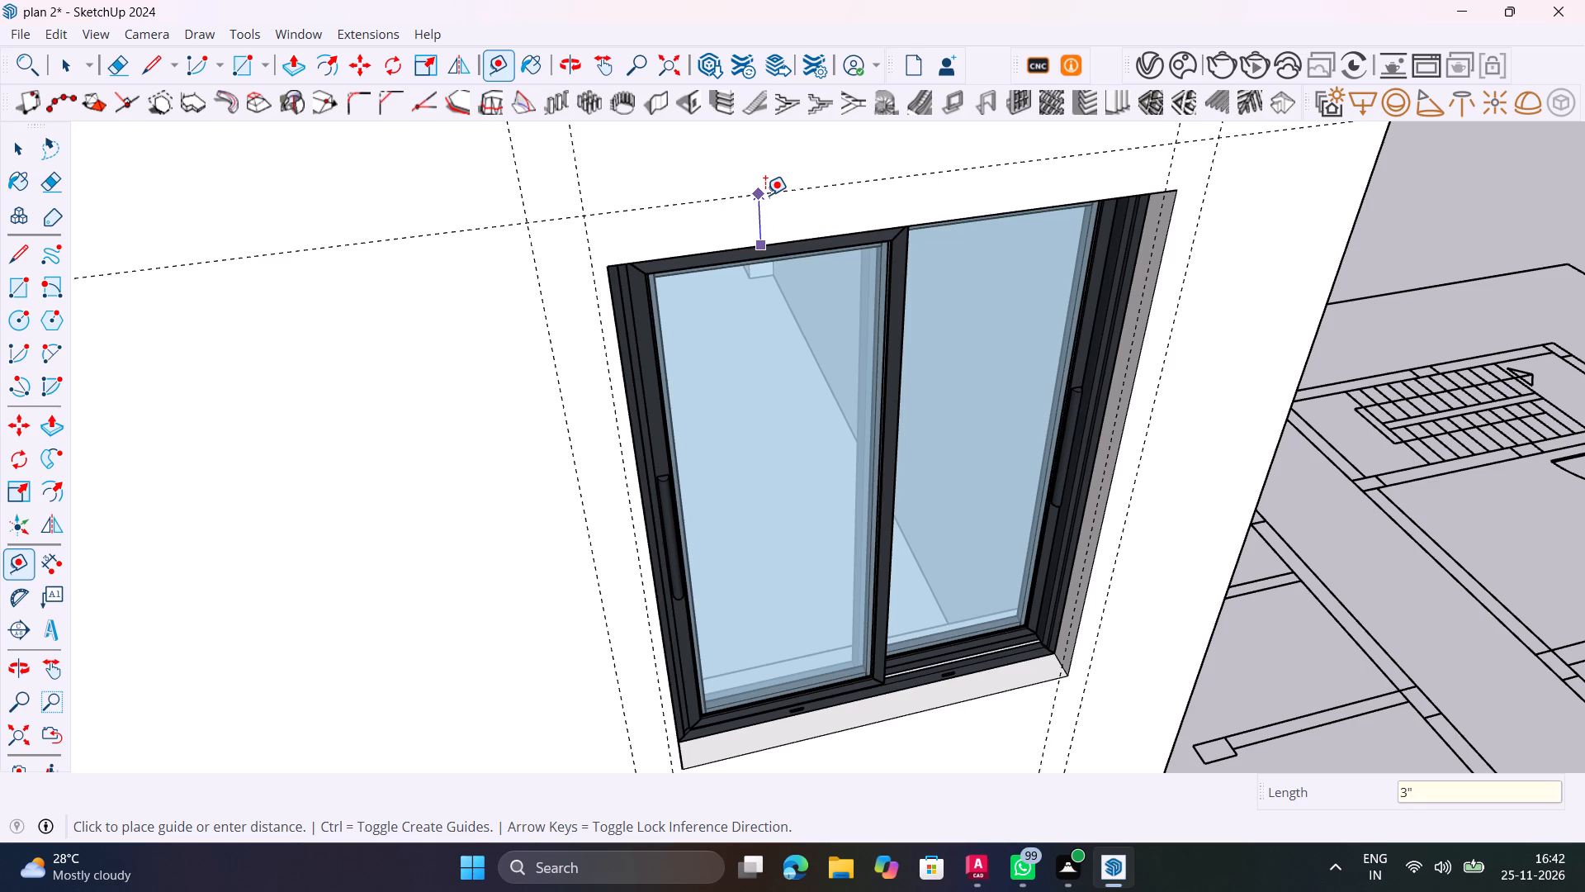
key(Return)
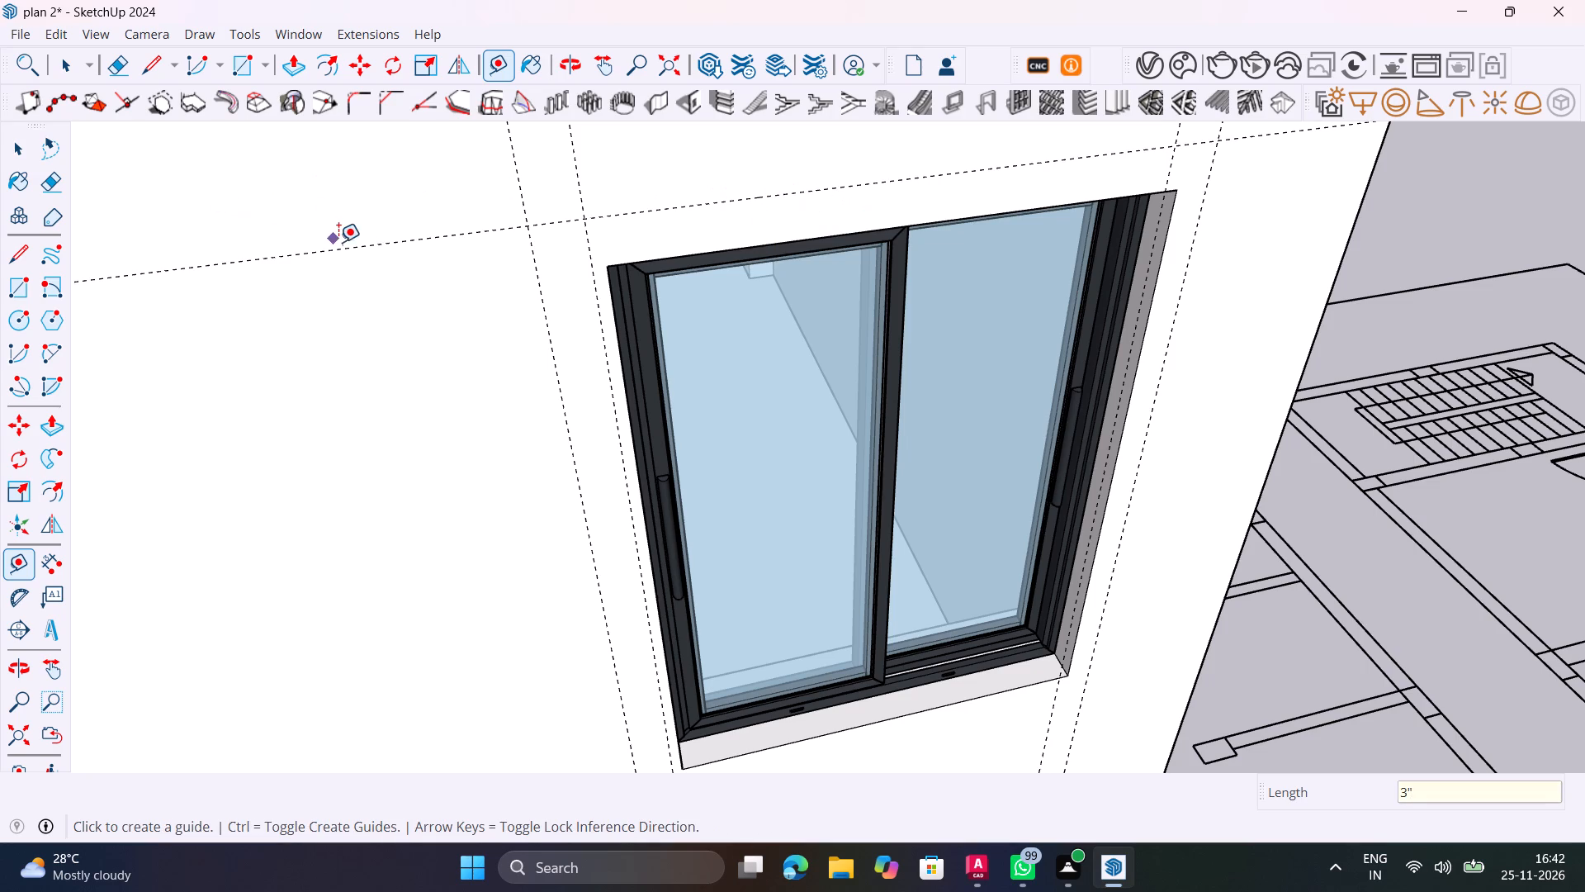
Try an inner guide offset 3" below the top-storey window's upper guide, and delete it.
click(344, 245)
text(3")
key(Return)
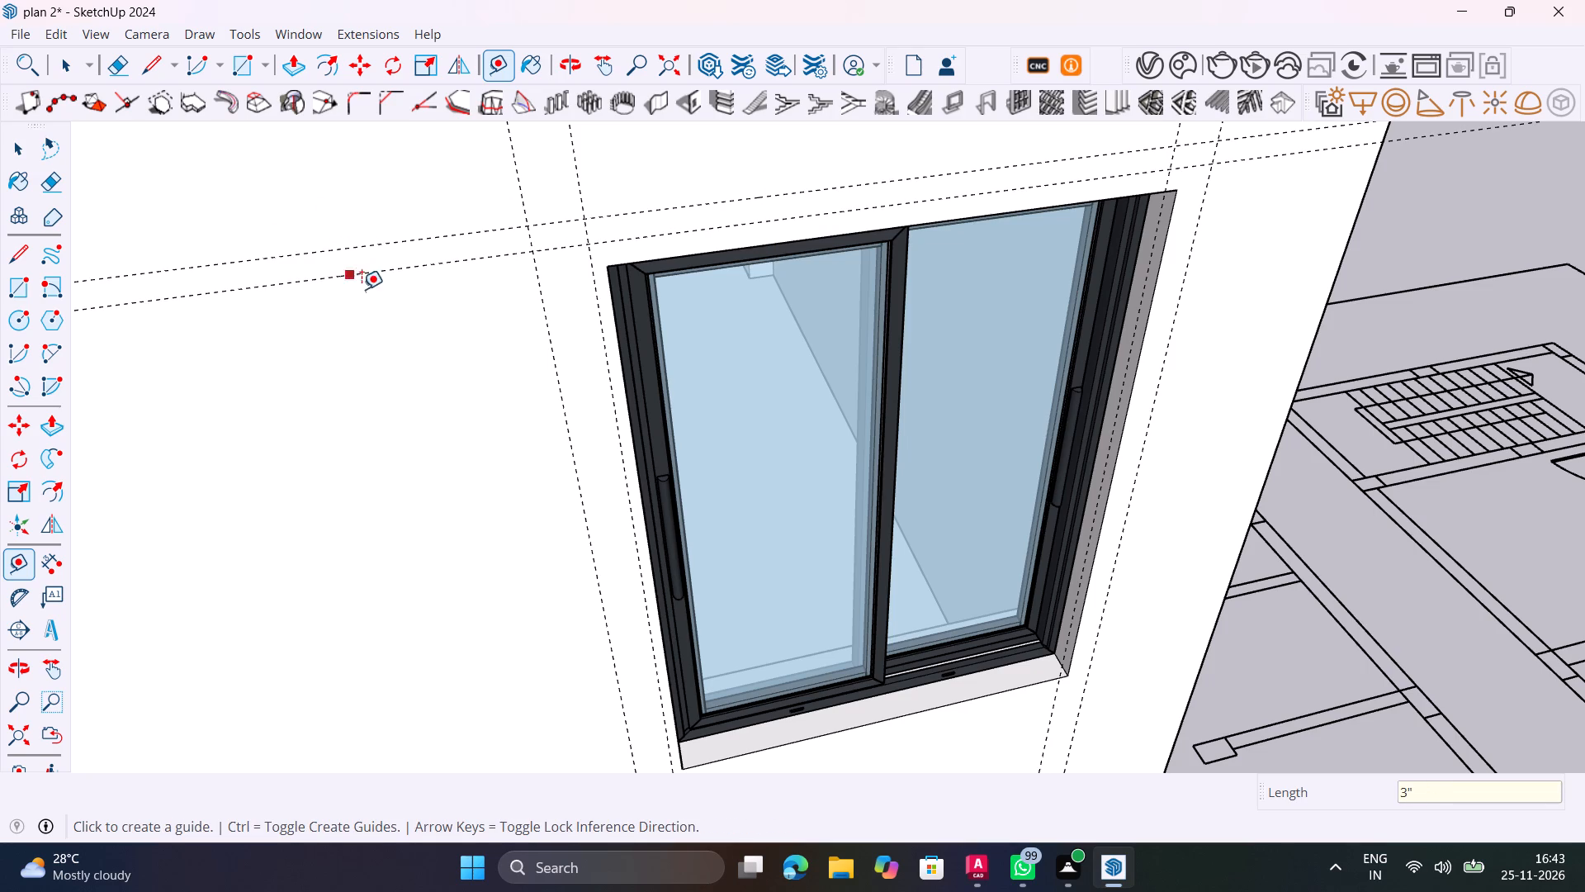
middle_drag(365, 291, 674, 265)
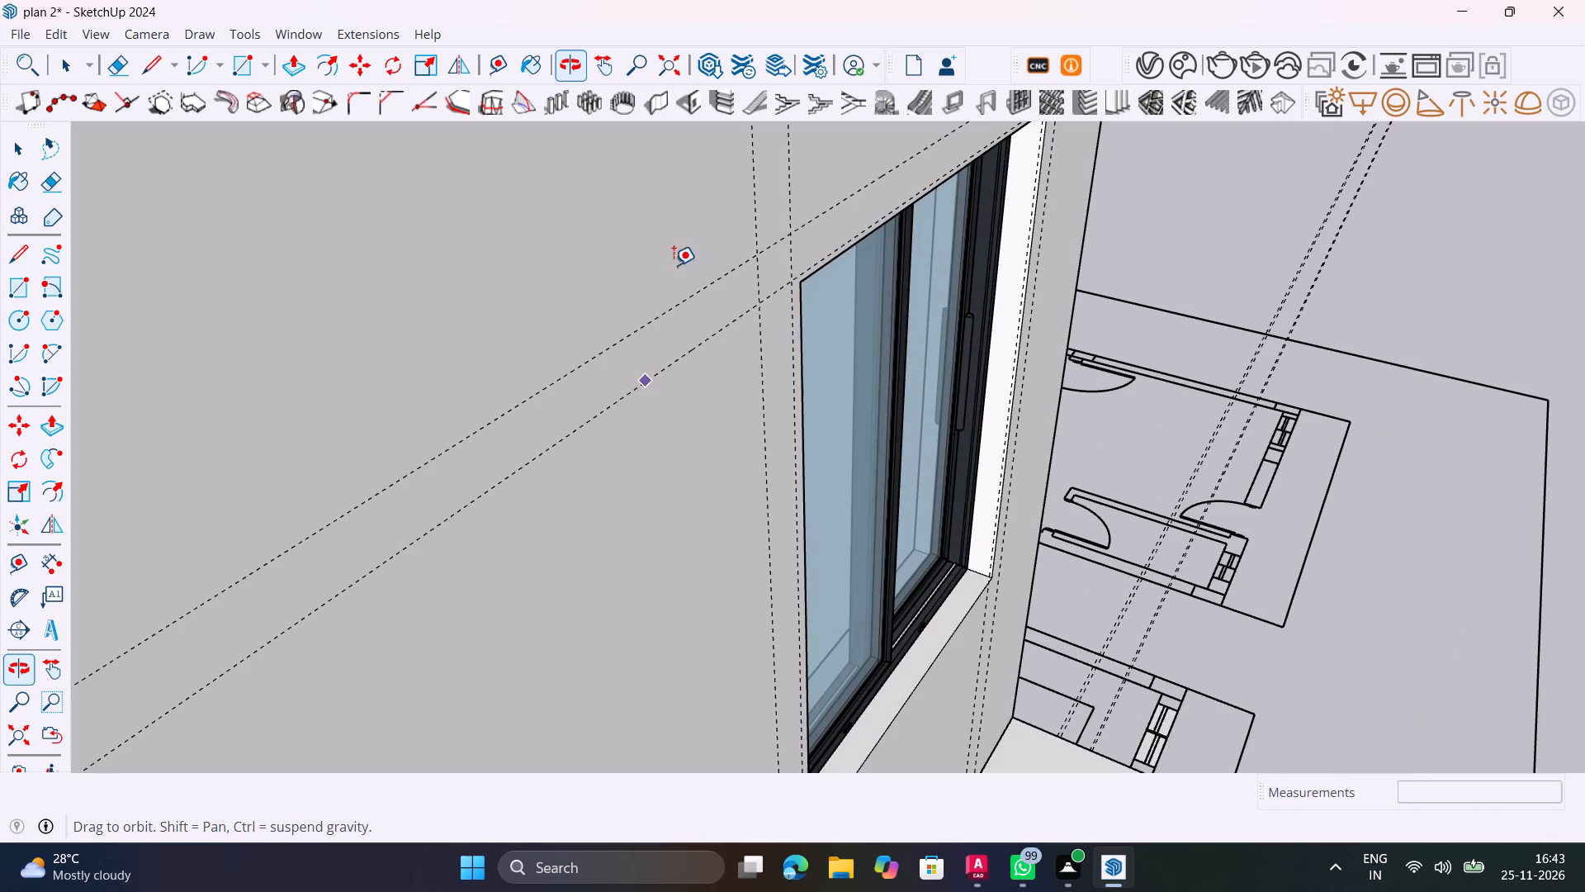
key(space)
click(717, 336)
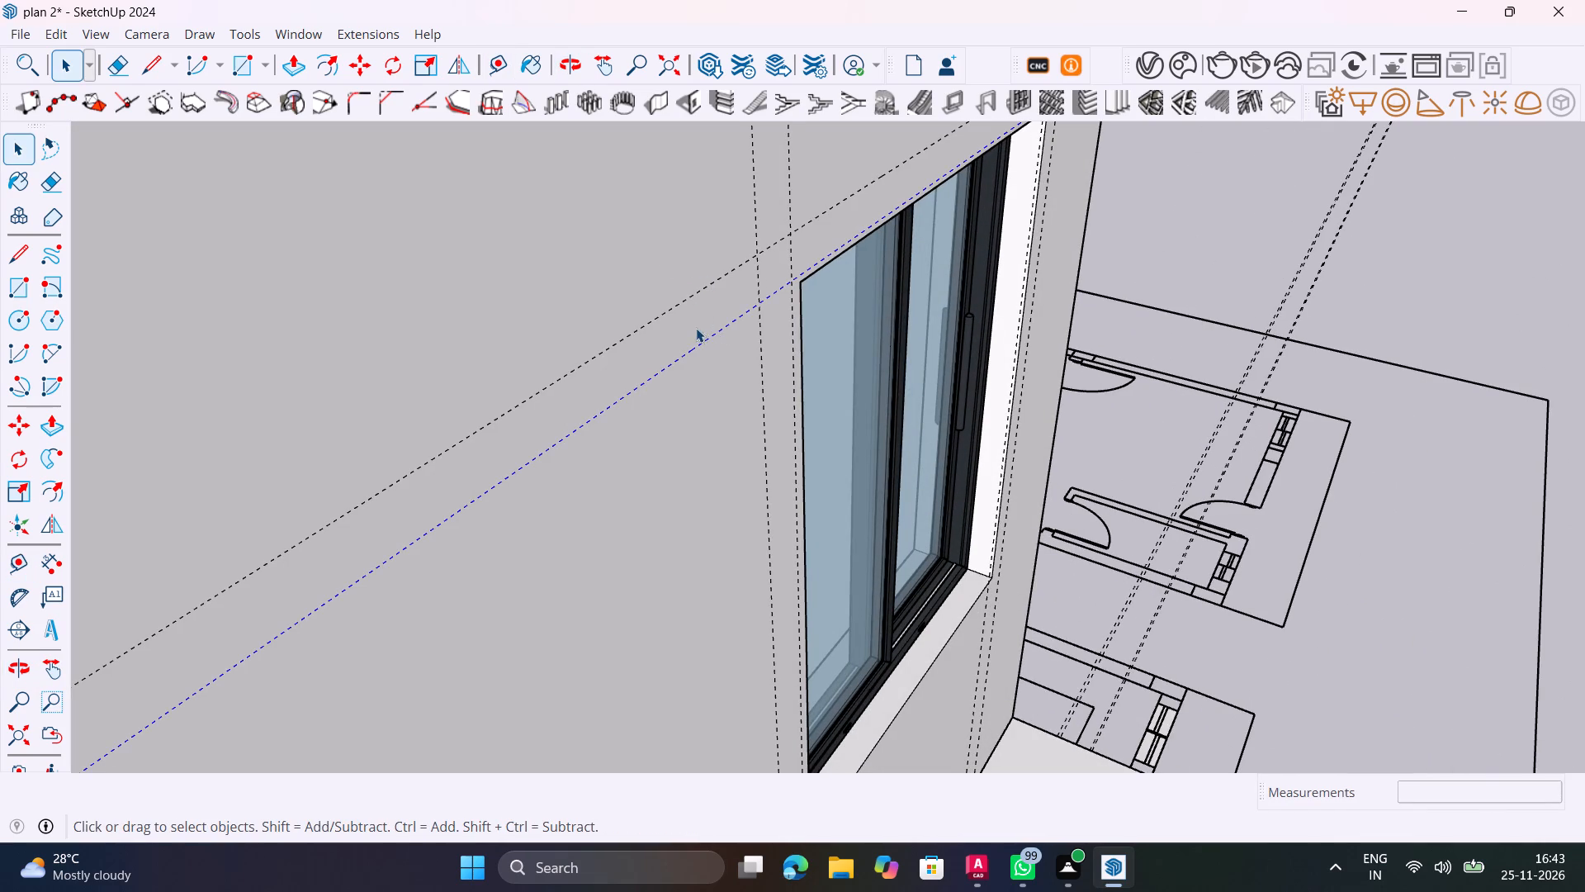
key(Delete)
Add an inner guide 3" below the upper guide, along the top-storey window opening's top edge.
middle_drag(644, 321, 268, 276)
key(t)
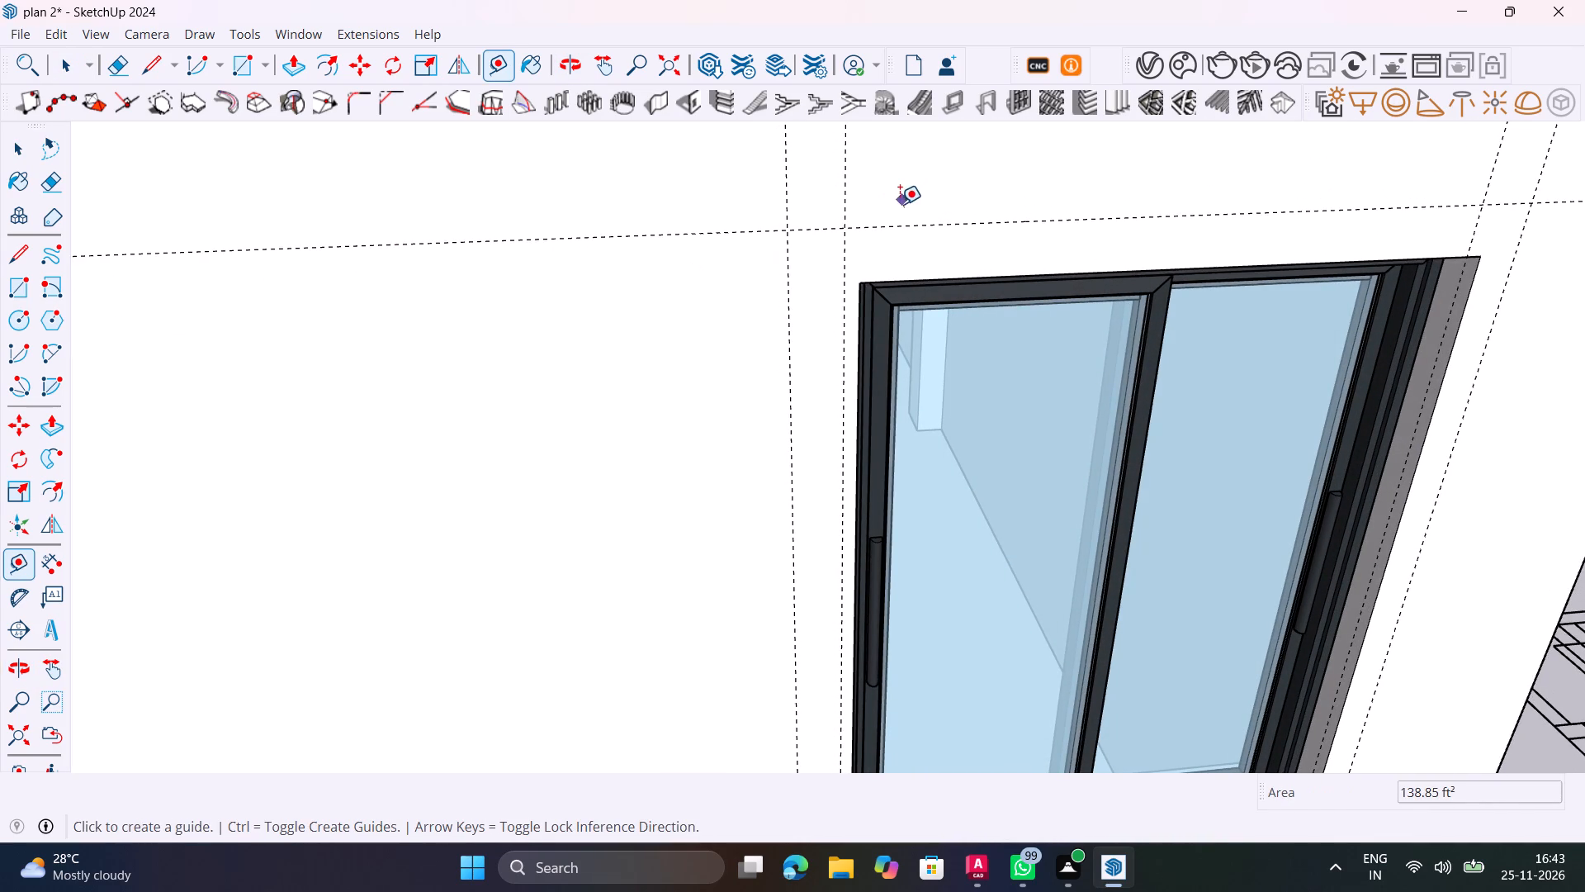
click(907, 225)
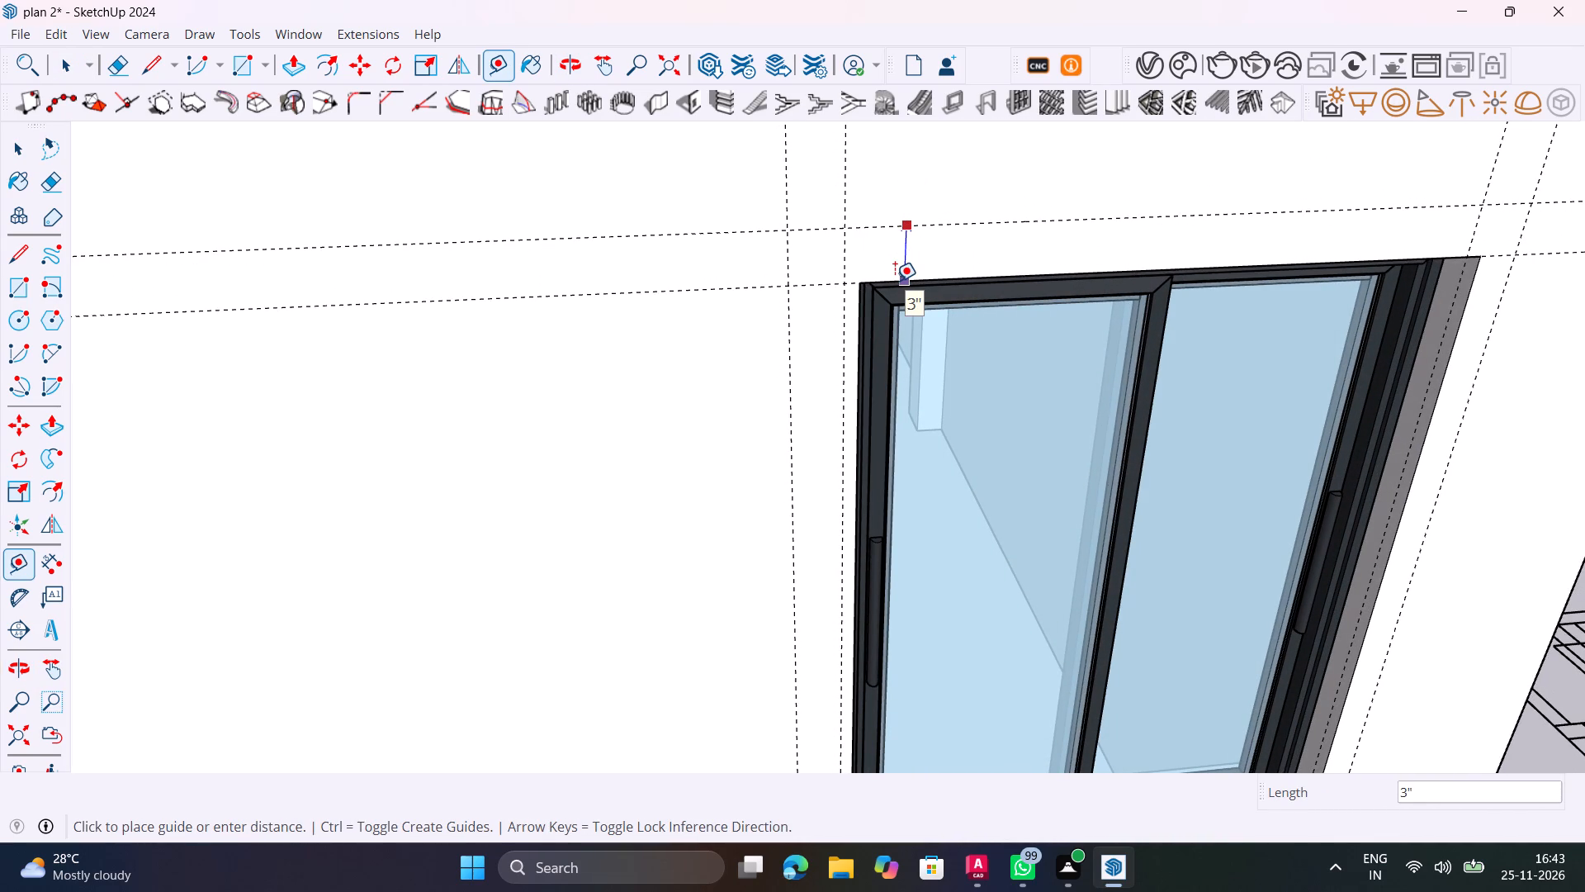
text(3")
key(Return)
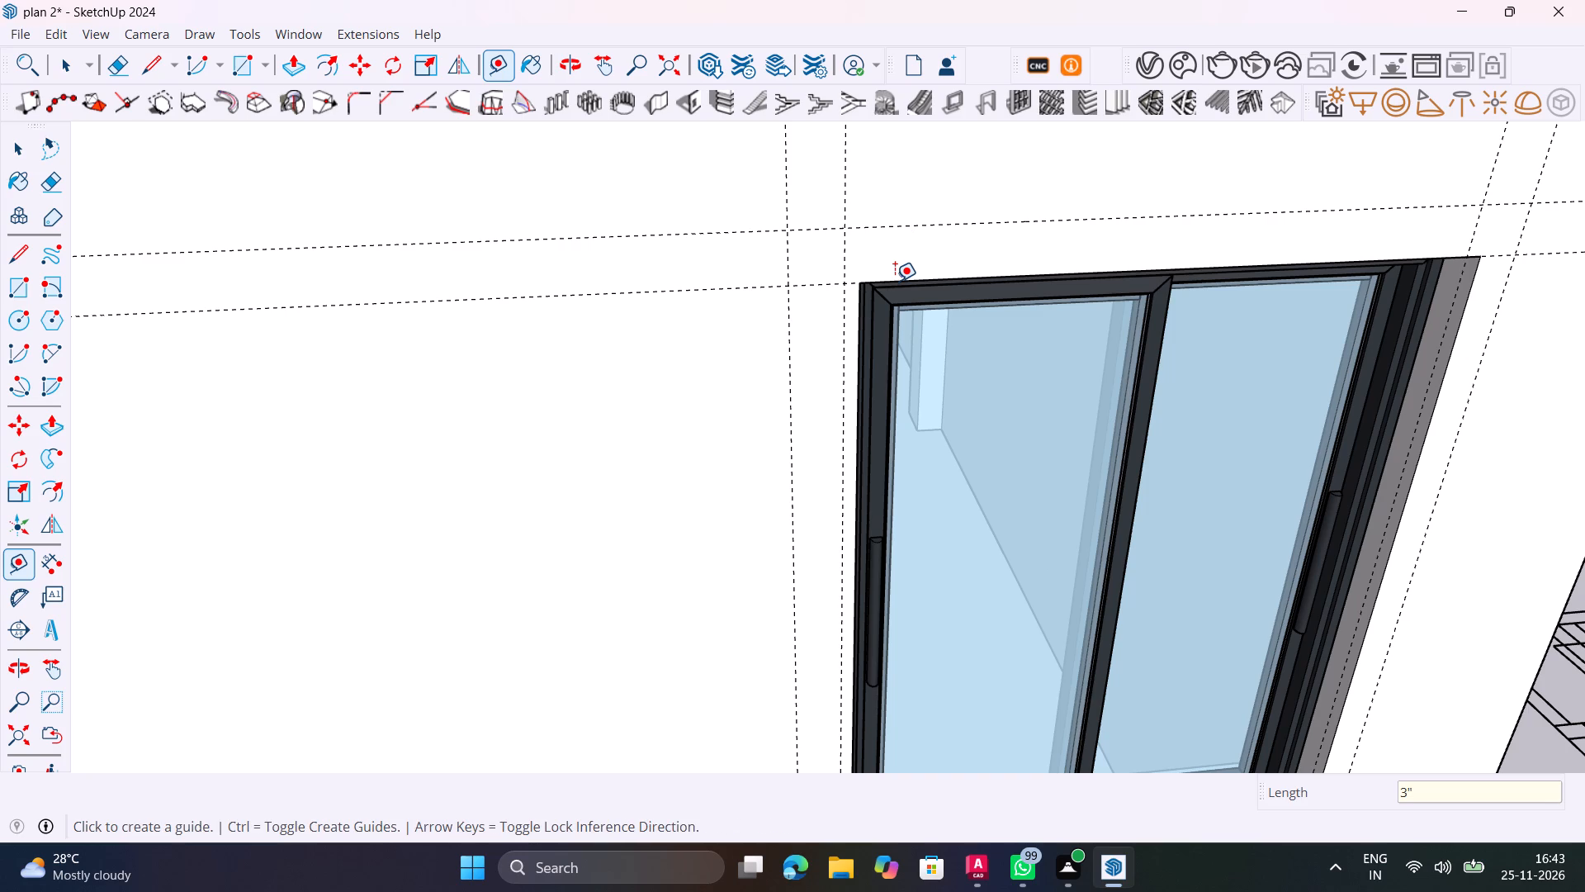
Place a guide 3" below the top-storey window opening's bottom edge and an inner guide along that edge.
scroll(893, 279, down, 12)
scroll(867, 603, up, 4)
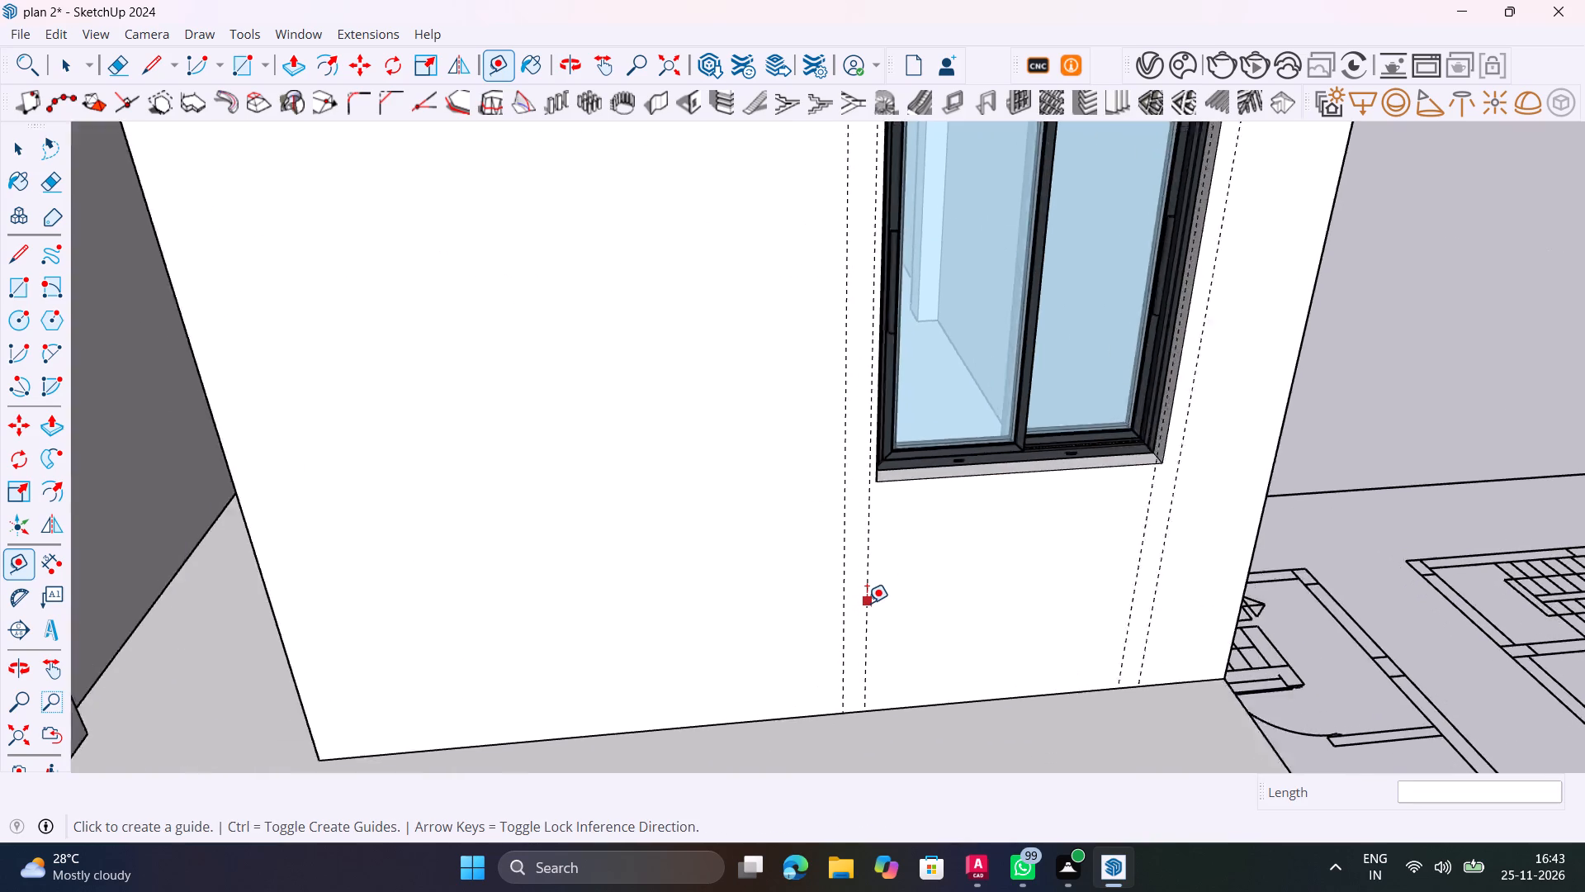
scroll(867, 603, up, 7)
click(929, 330)
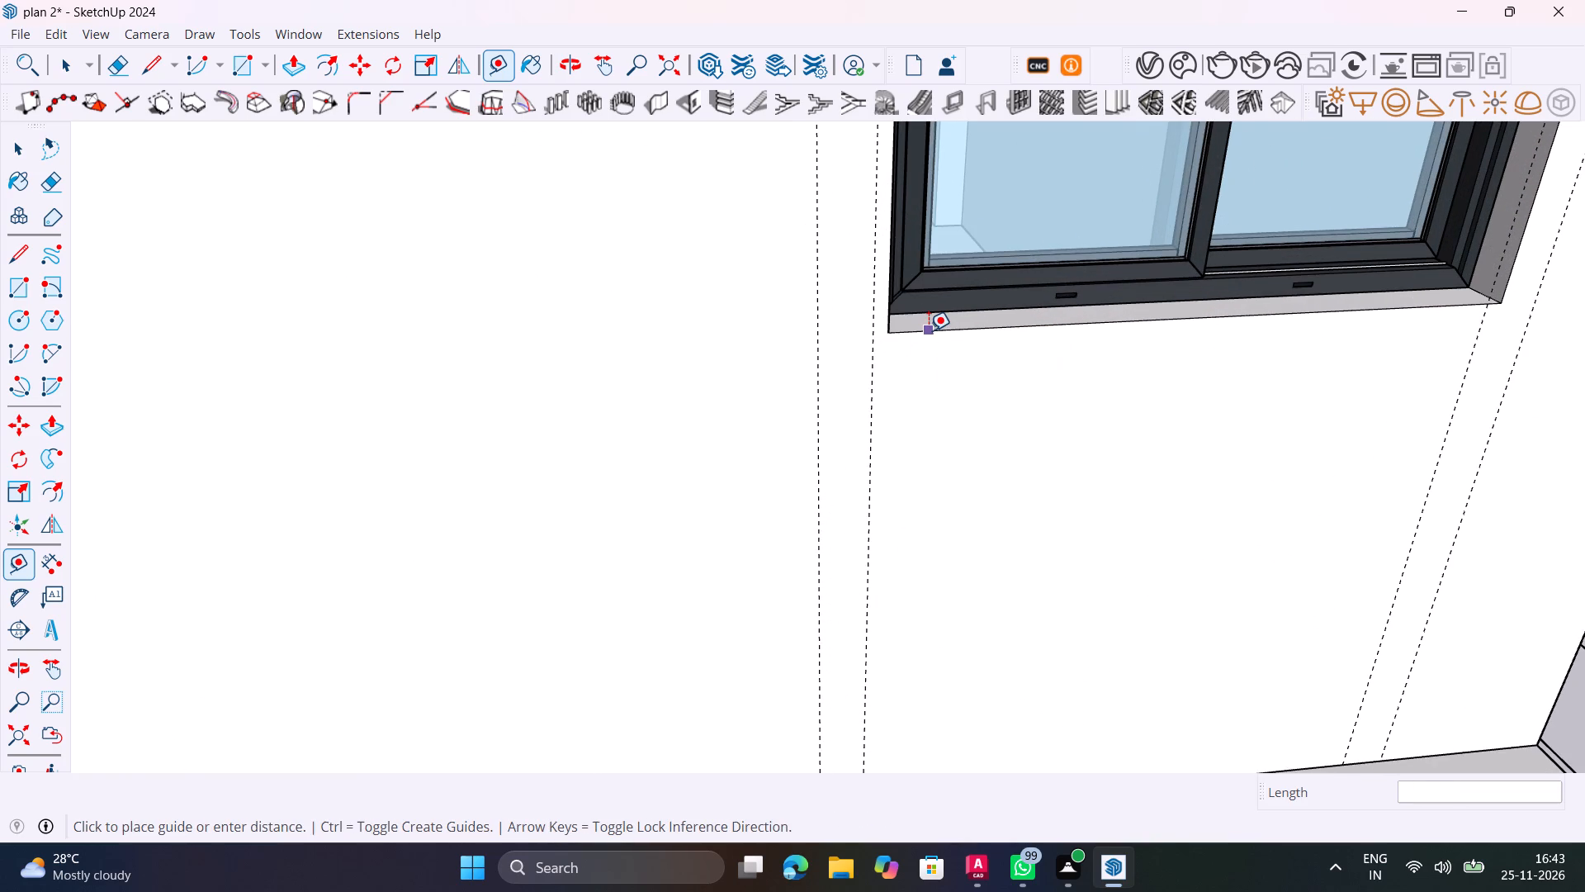
text(3")
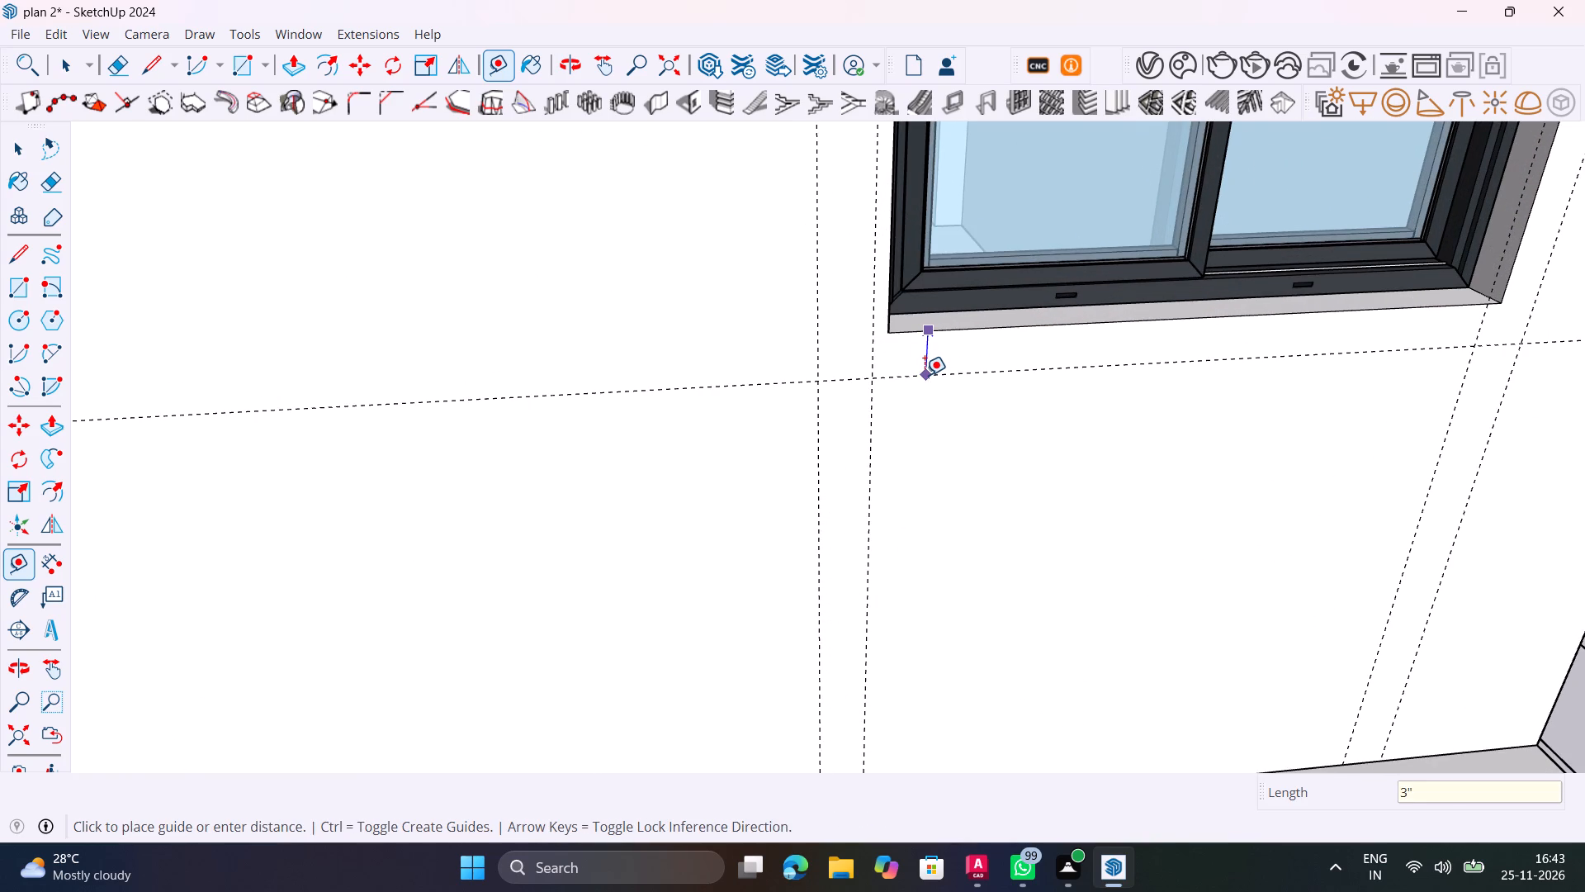
key(Return)
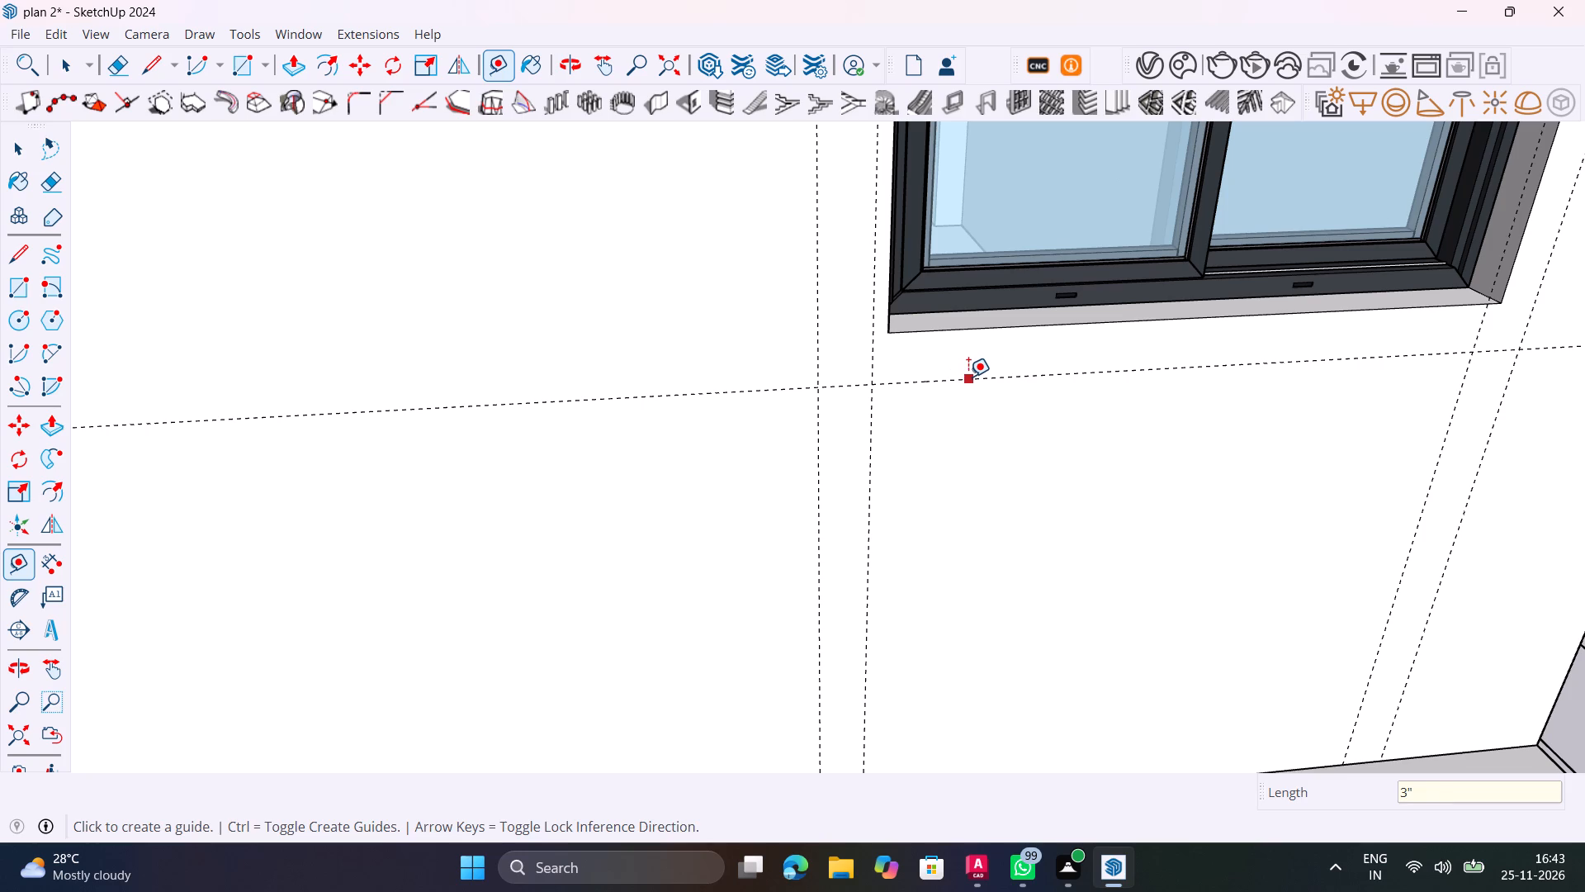
click(968, 377)
click(974, 330)
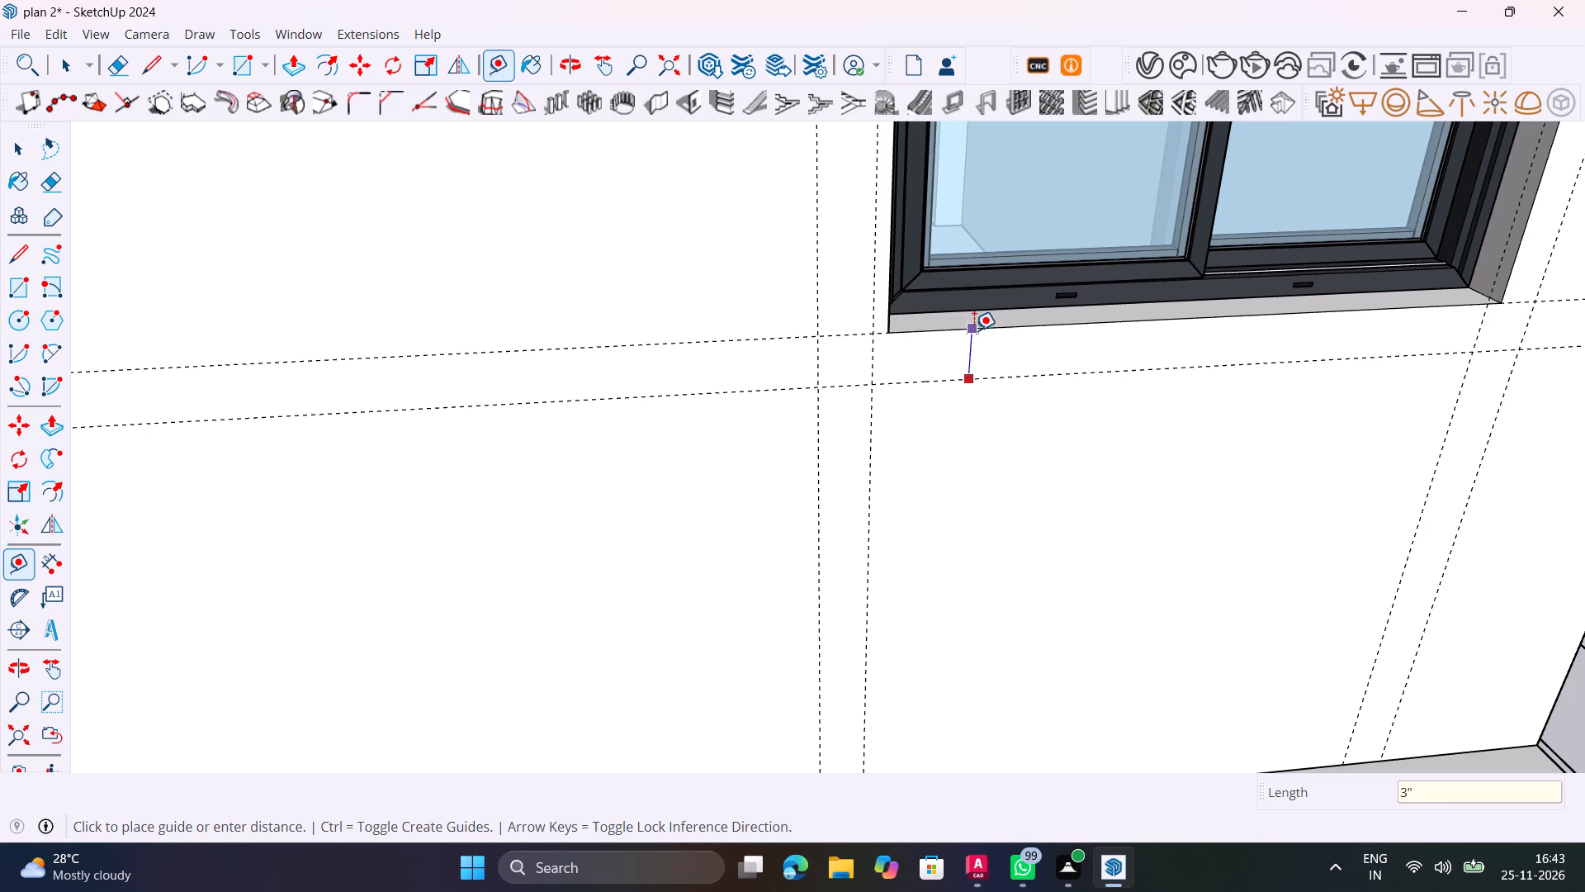
key(space)
Draw a 3" by 3' 6" rectangle between the guides on the doorway side of the middle-storey sliding window.
scroll(983, 401, down, 7)
shift+middle_drag(982, 423, 881, 591)
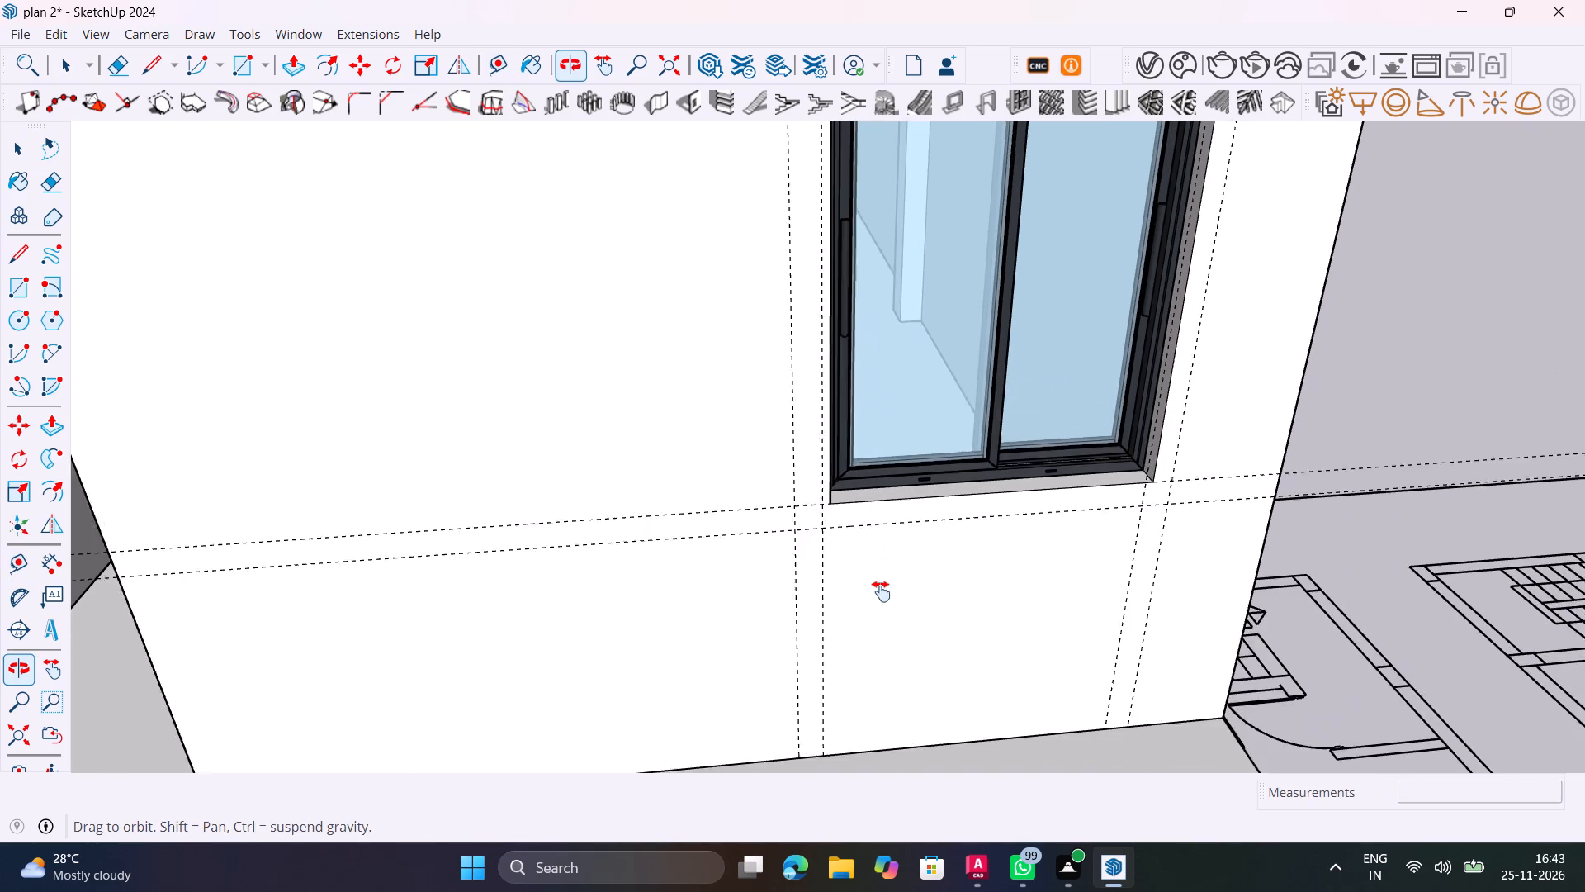
shift+middle_drag(881, 591, 883, 657)
scroll(862, 578, down, 17)
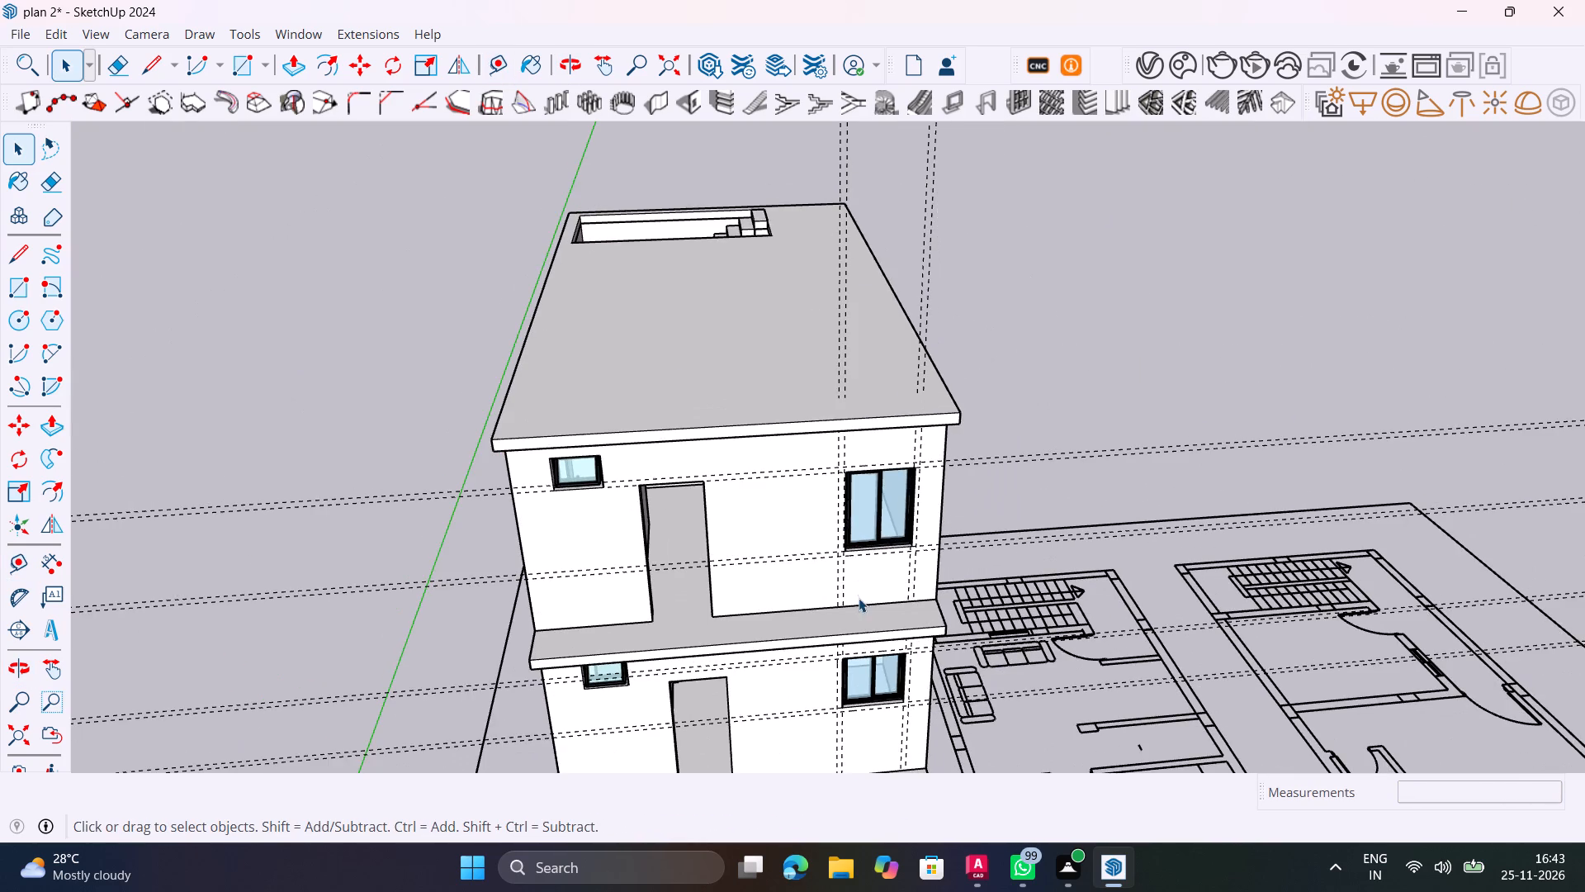
shift+middle_drag(856, 597, 860, 269)
scroll(857, 425, up, 5)
scroll(805, 348, up, 7)
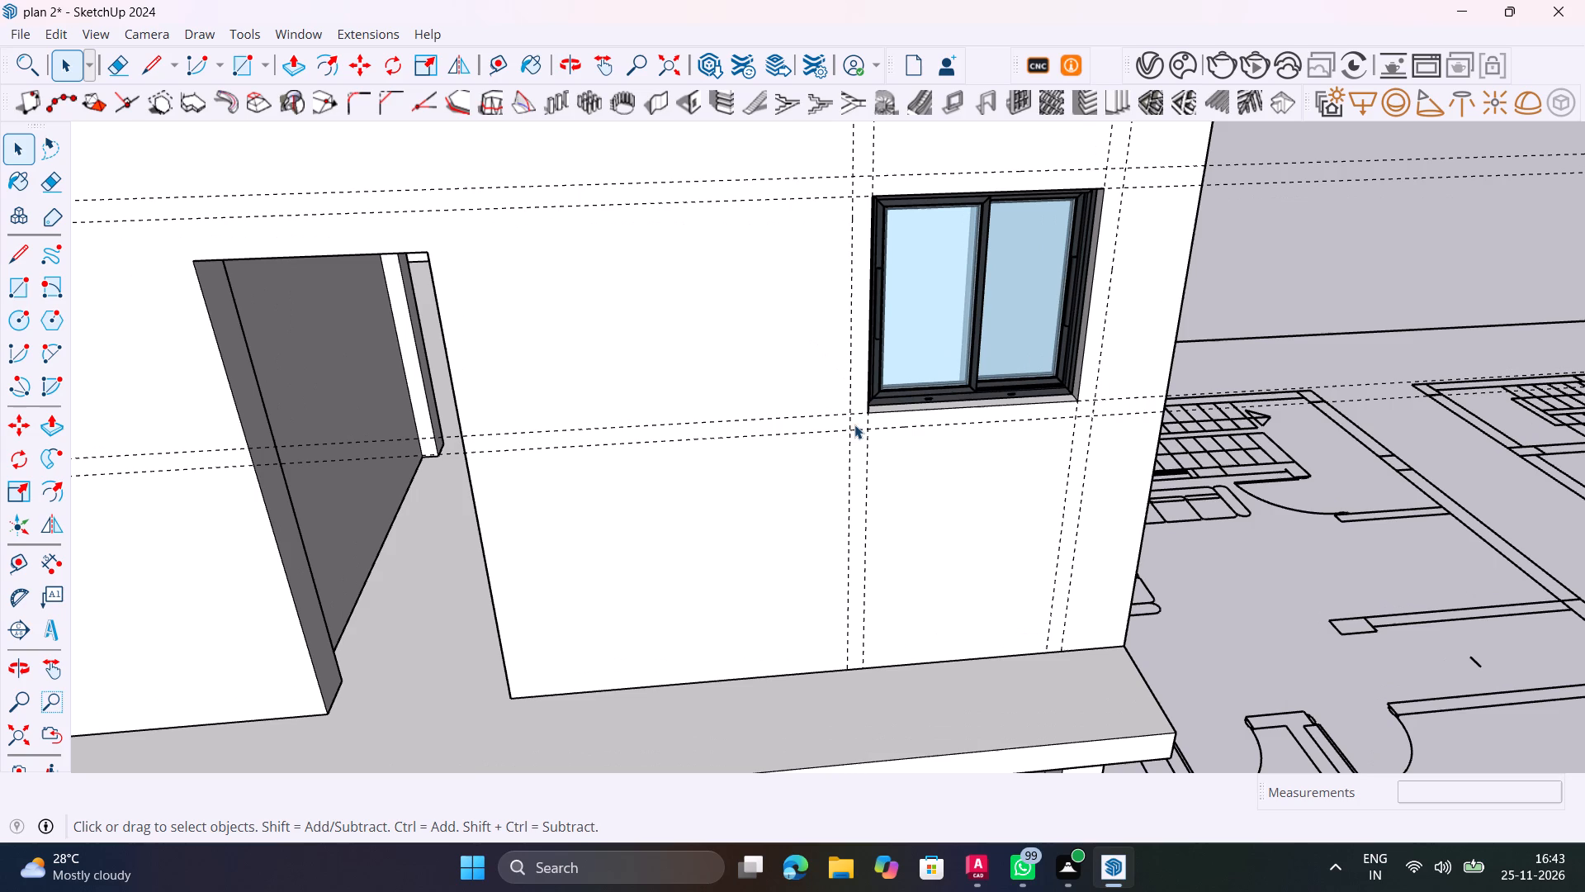
key(r)
click(866, 429)
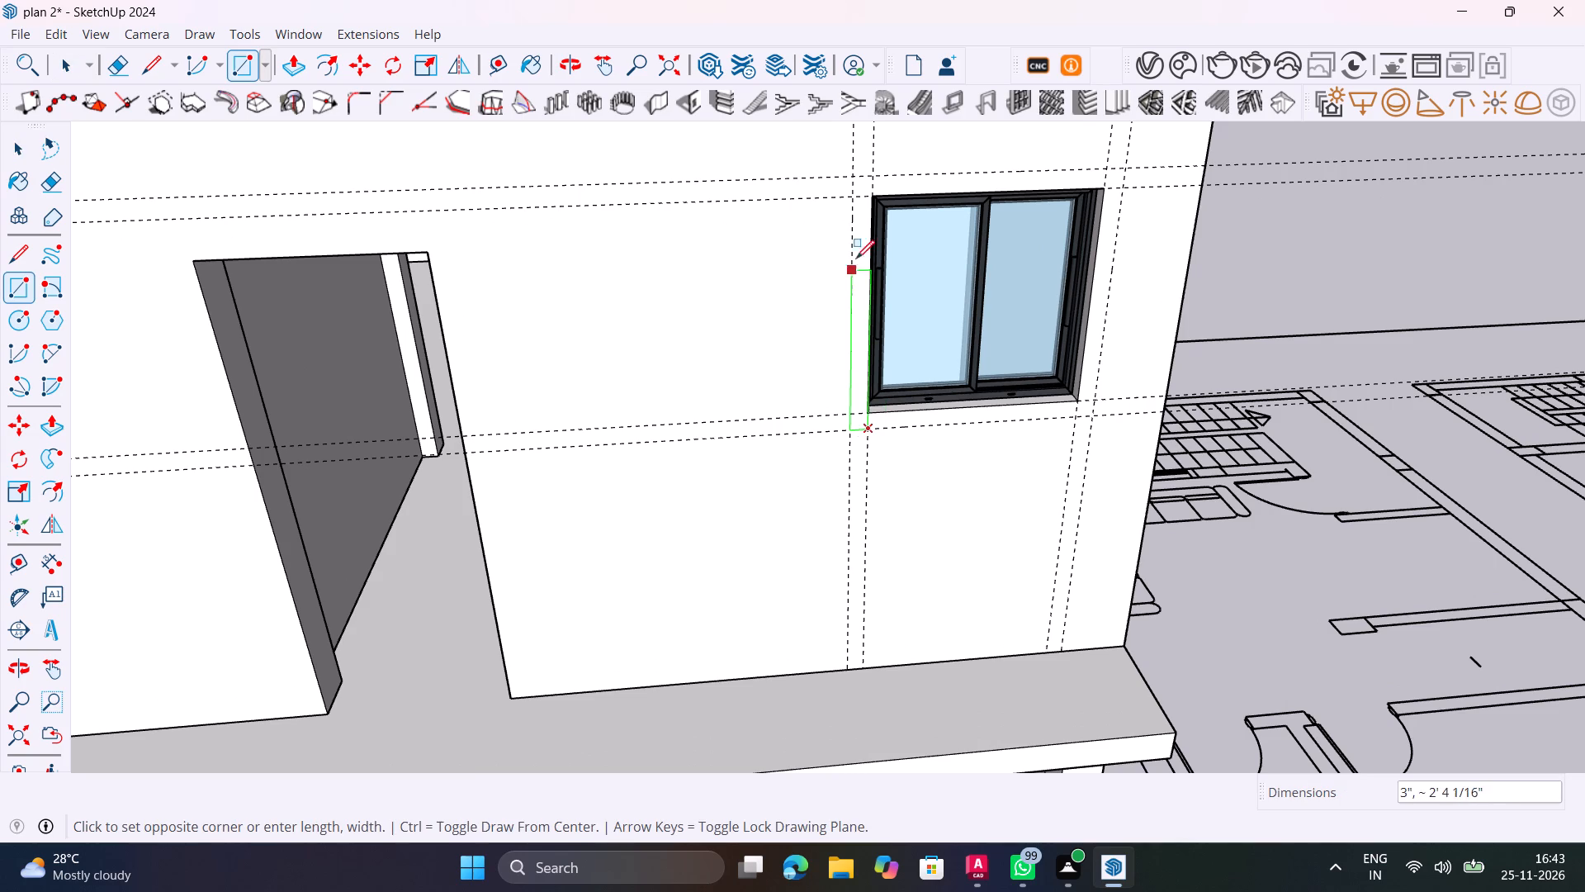
click(852, 177)
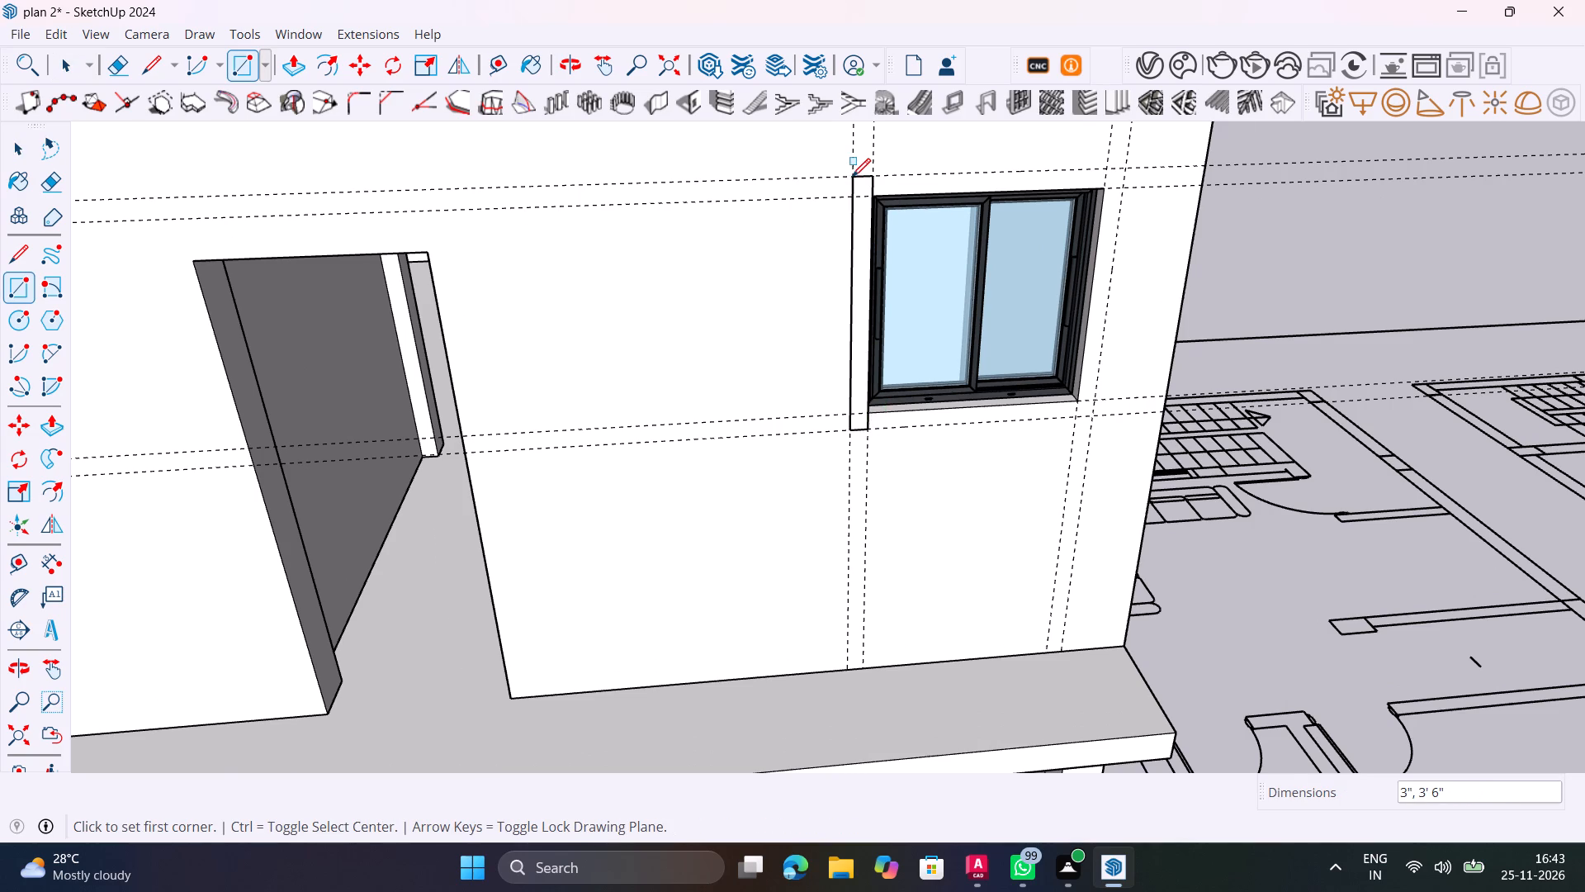
Draw a 3' 3" by 3" rectangle between the guides above the middle-storey window, reaching the outer guide on the house-corner side.
scroll(852, 177, up, 10)
click(913, 180)
scroll(954, 183, down, 7)
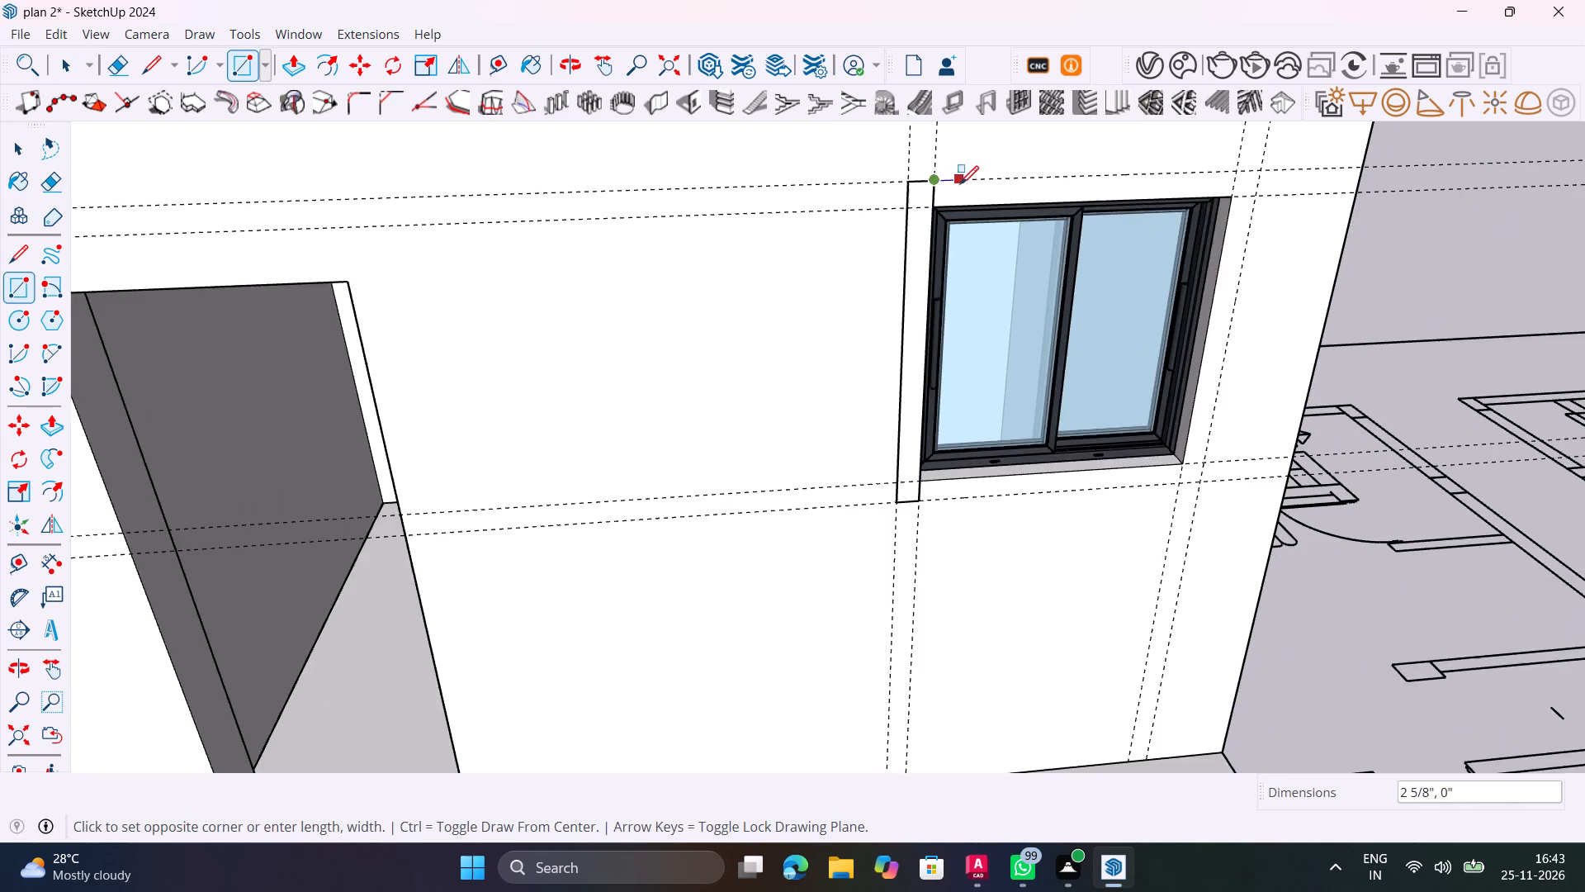
scroll(960, 184, down, 4)
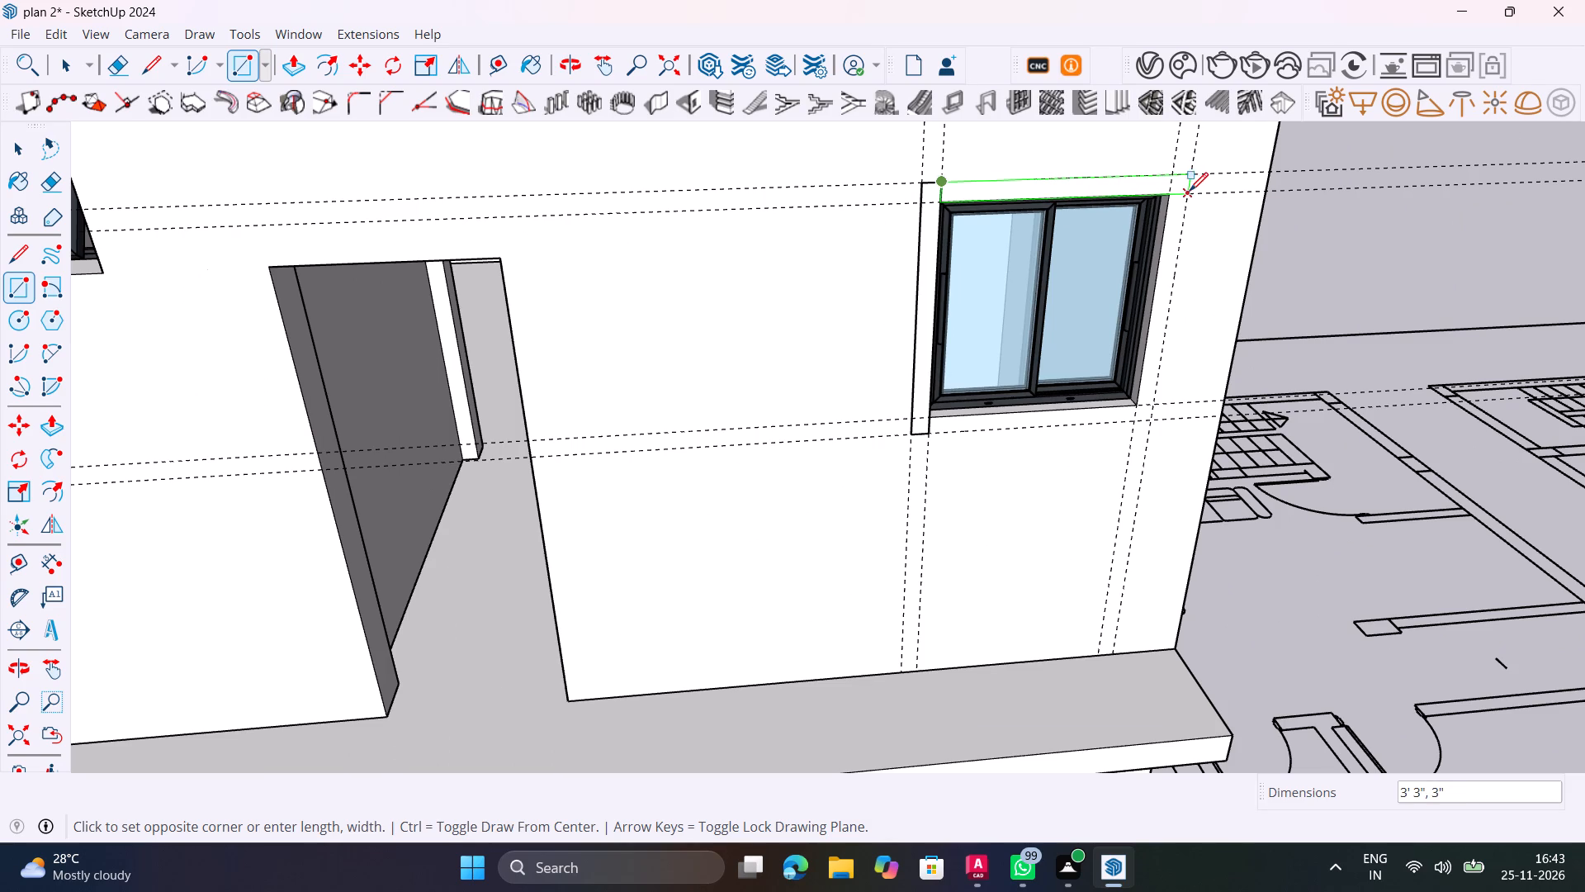
scroll(1190, 191, up, 10)
click(1190, 197)
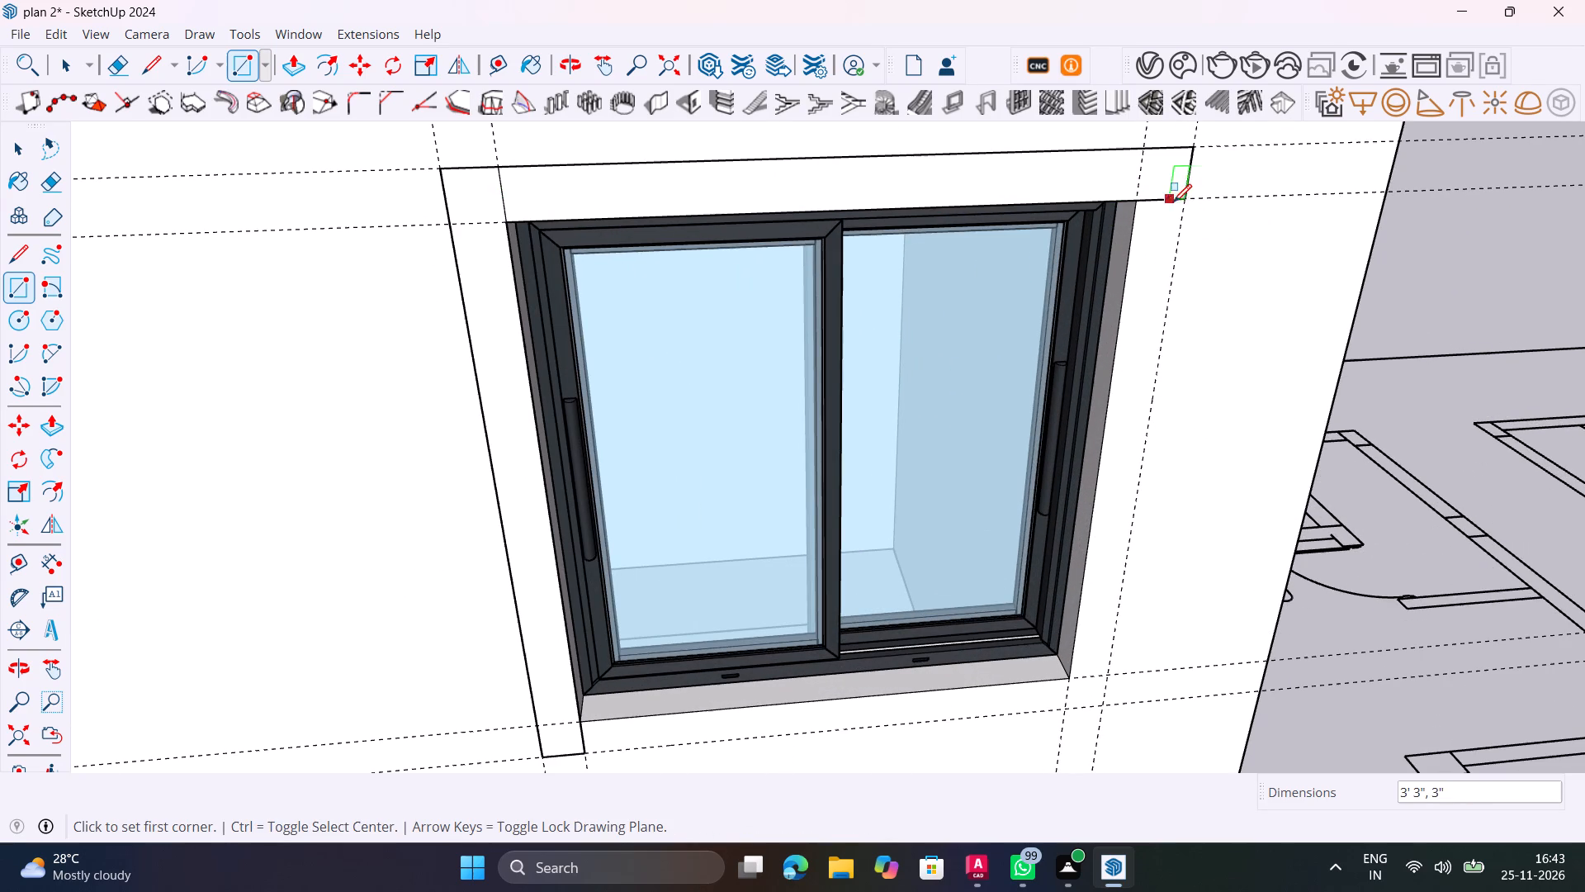
Complete the middle-storey window border with a 3" by 3' 3" rectangle on the house-corner side and a 3' by 3" rectangle below.
click(1185, 201)
scroll(1123, 348, down, 4)
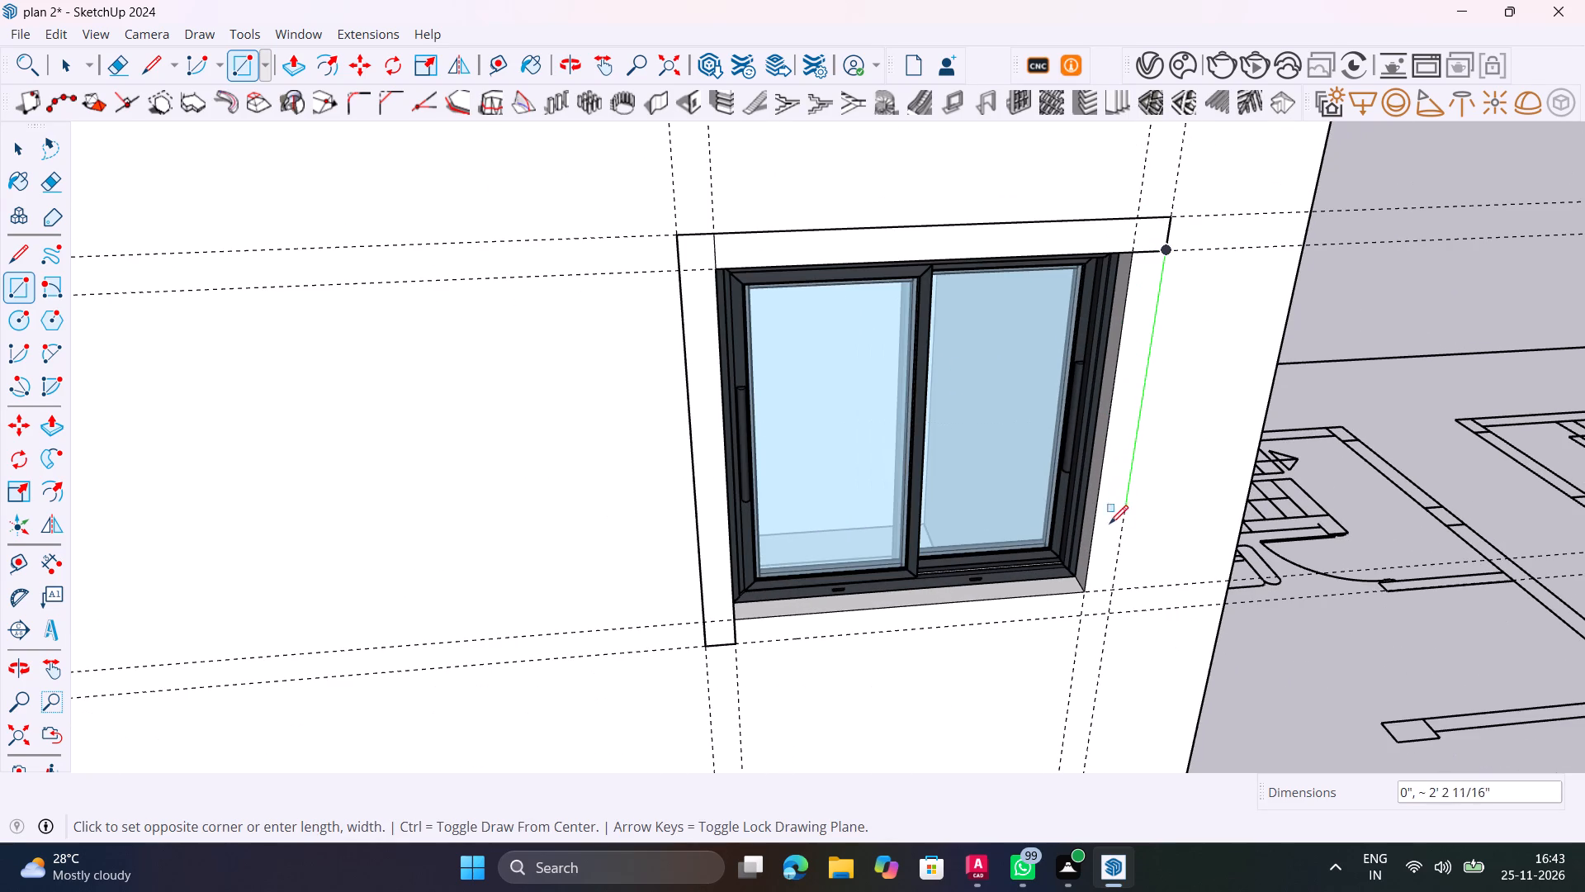
click(1087, 610)
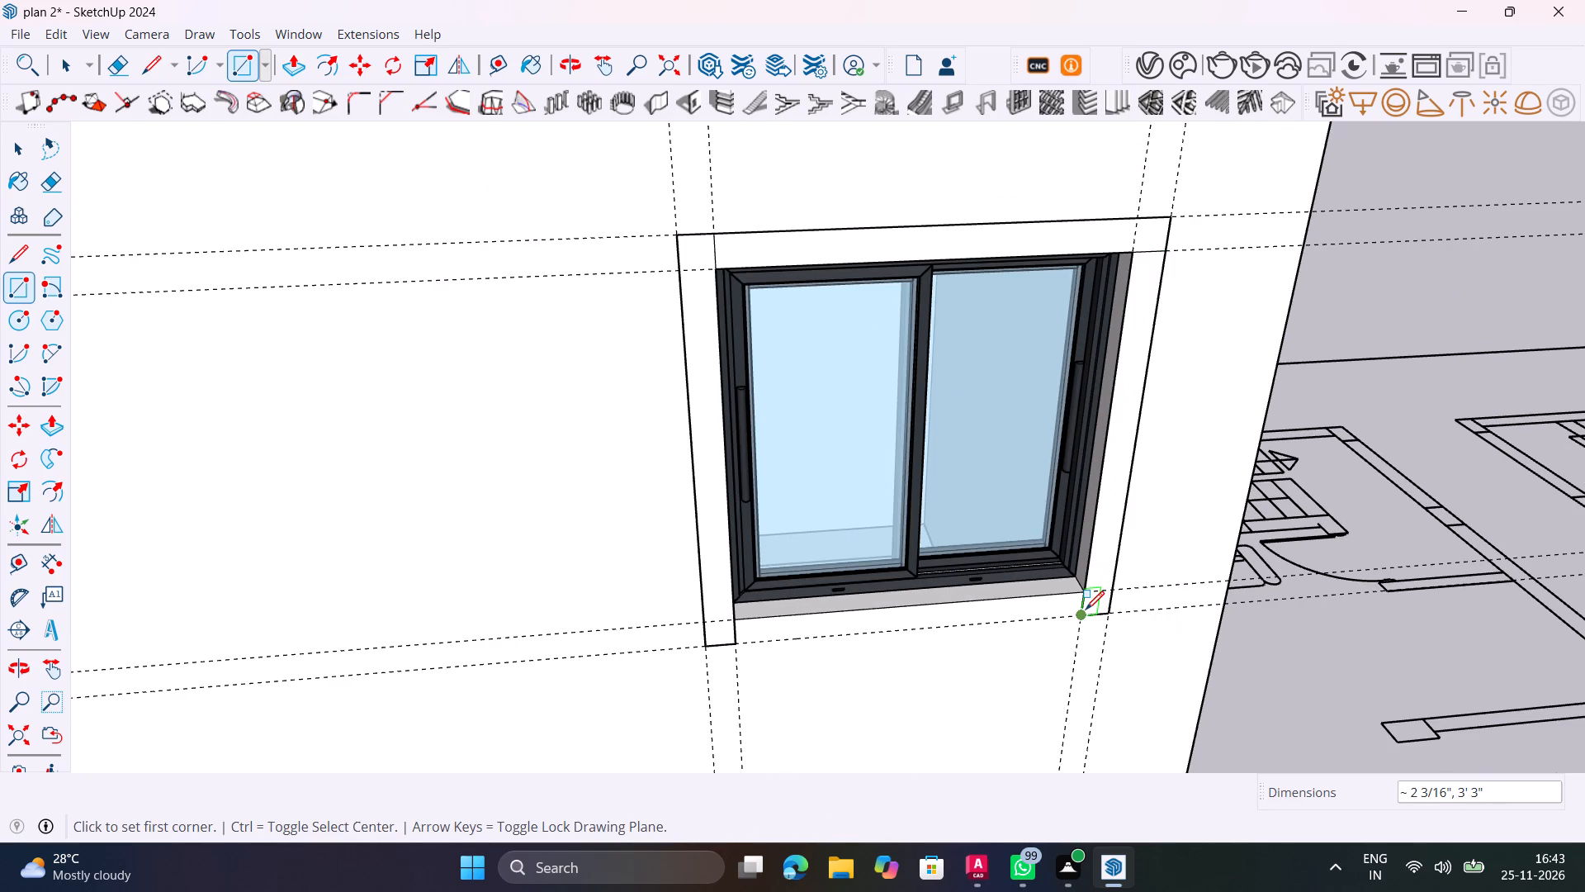
click(1086, 610)
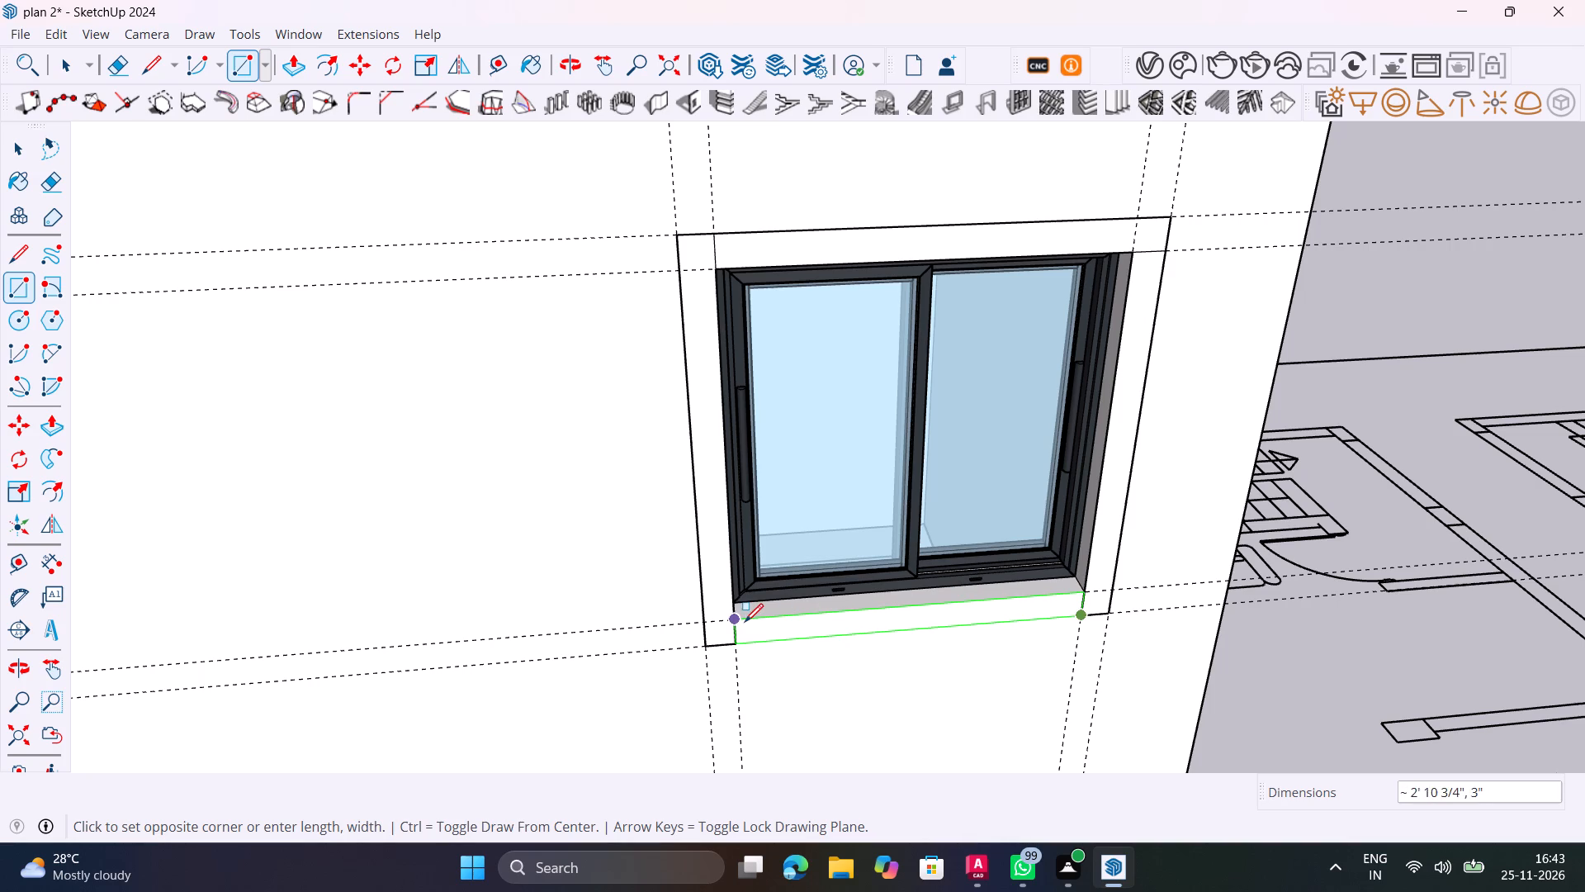
click(740, 622)
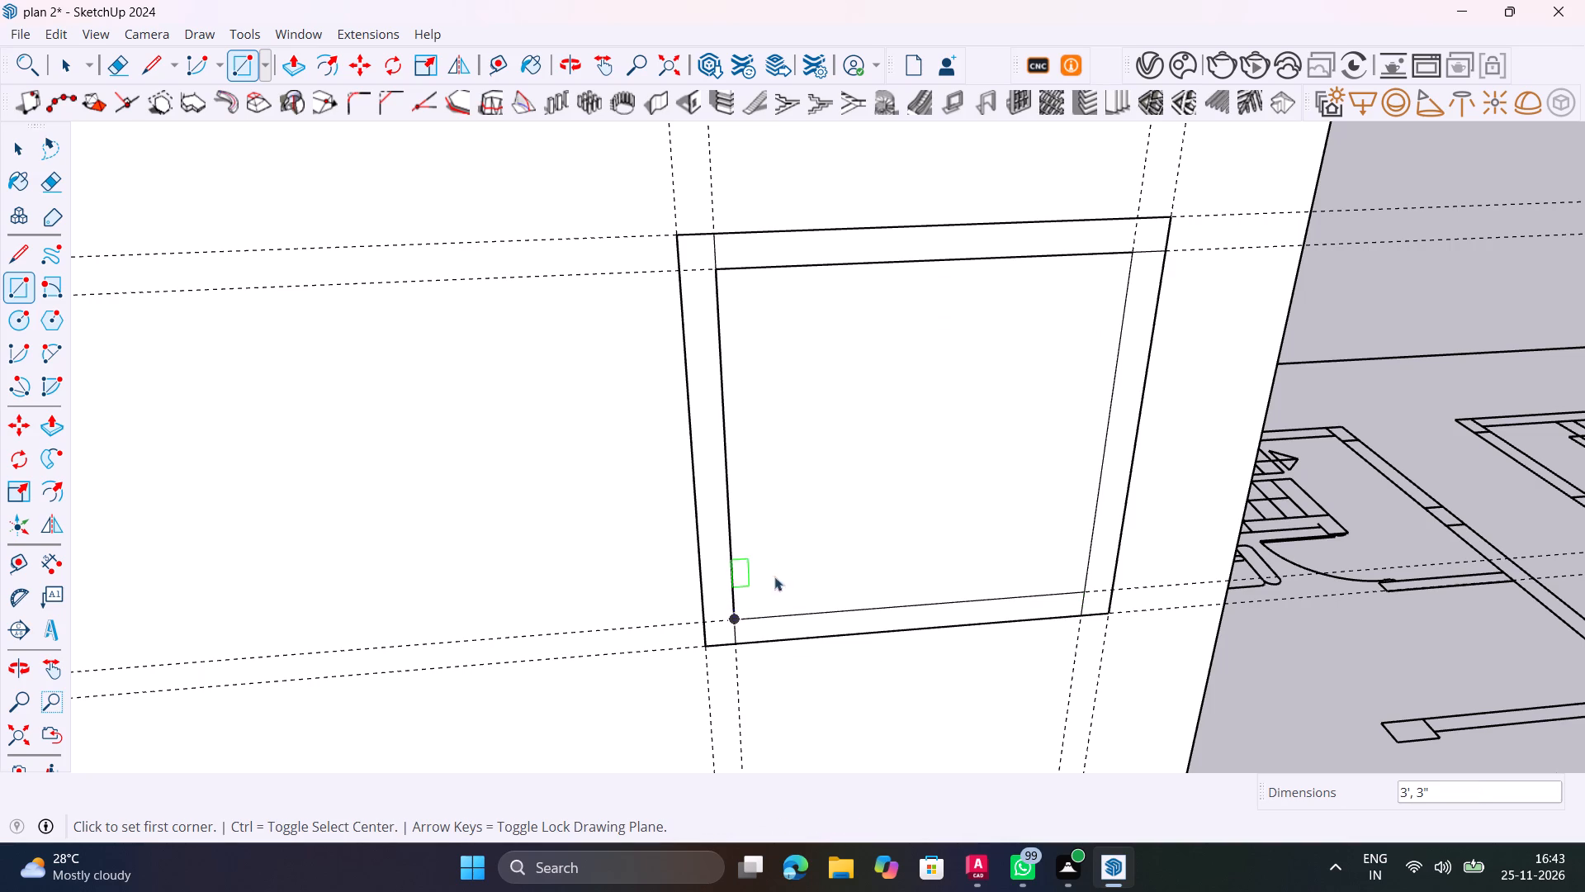
Delete the face covering the middle-storey sliding window inside the border.
key(space)
click(811, 544)
key(Delete)
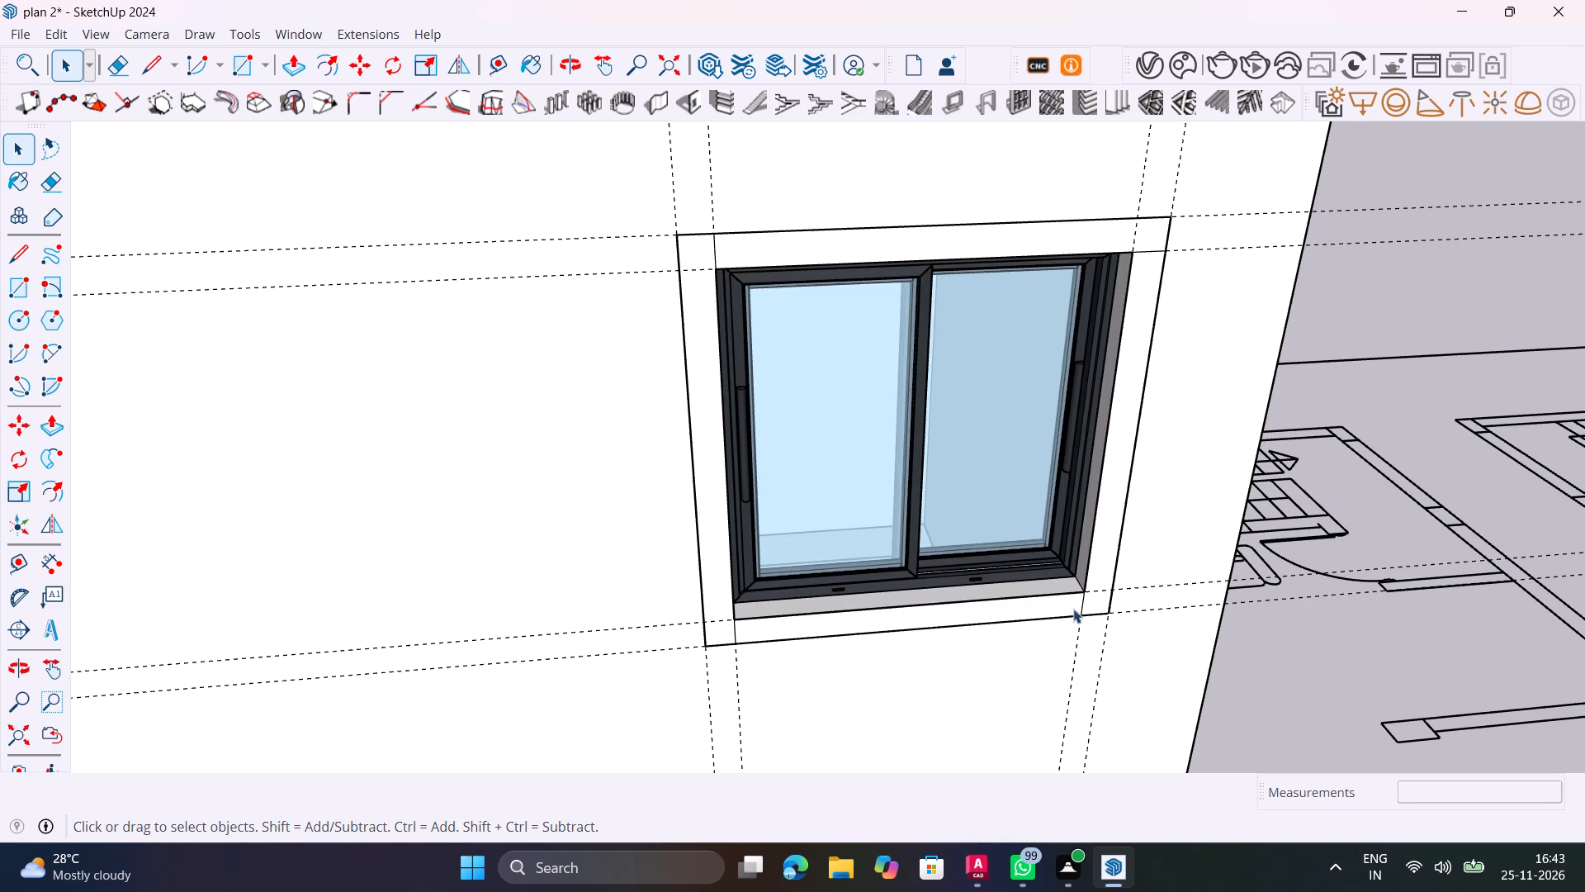
Erase the dividing edges at the four corners of the middle-storey window border, along with the inner guides overlapping them.
scroll(1095, 601, up, 10)
key(e)
drag(1062, 592, 1078, 595)
scroll(1078, 595, down, 12)
scroll(702, 612, up, 10)
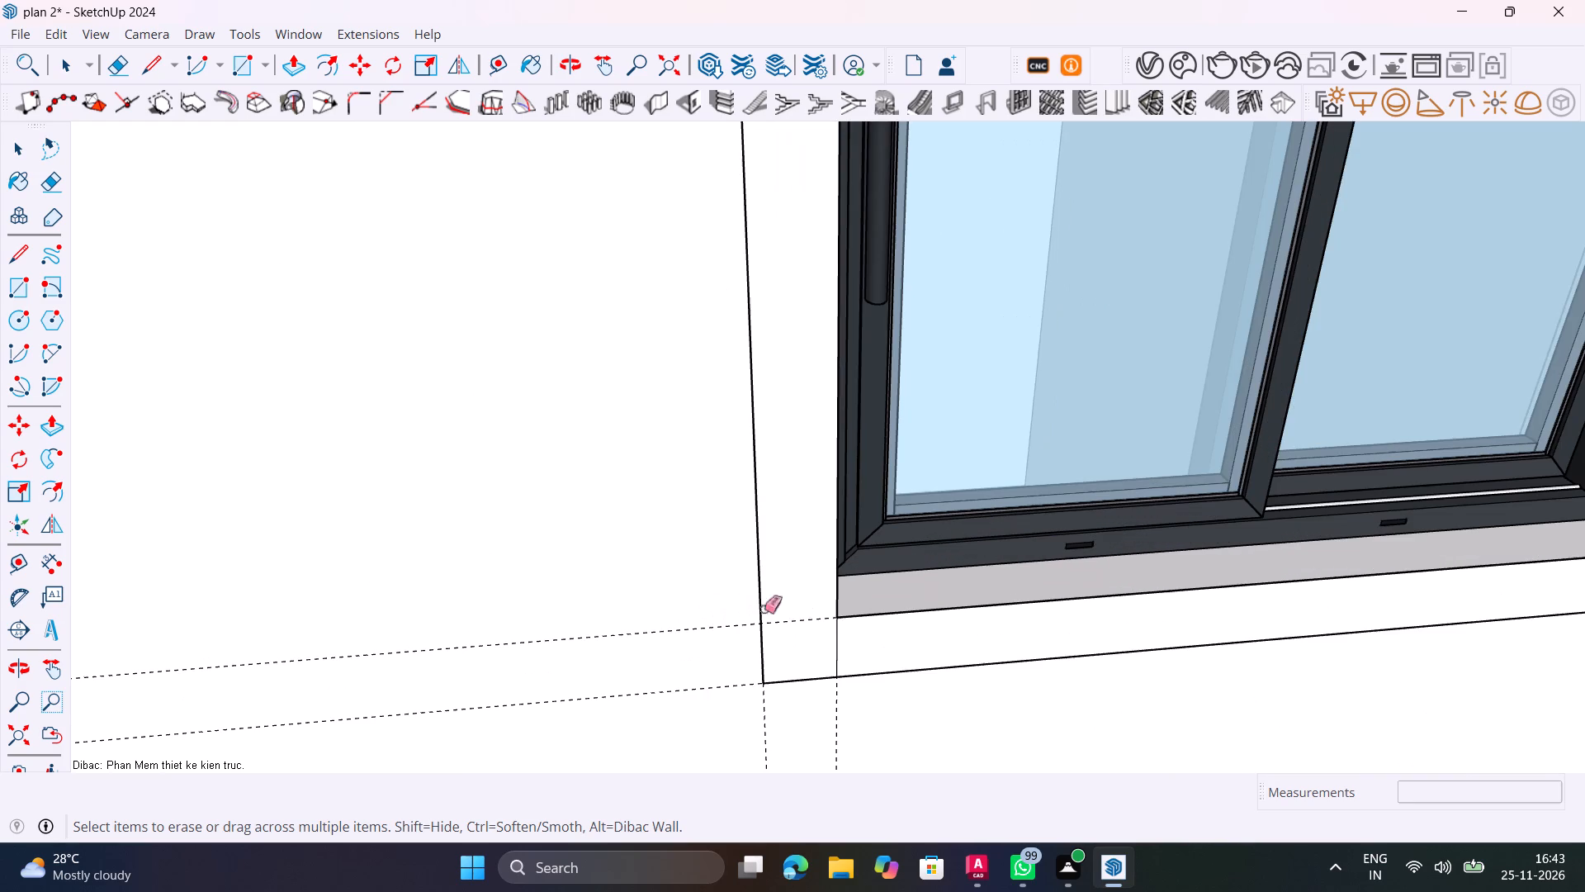
drag(835, 639, 837, 648)
scroll(834, 651, down, 13)
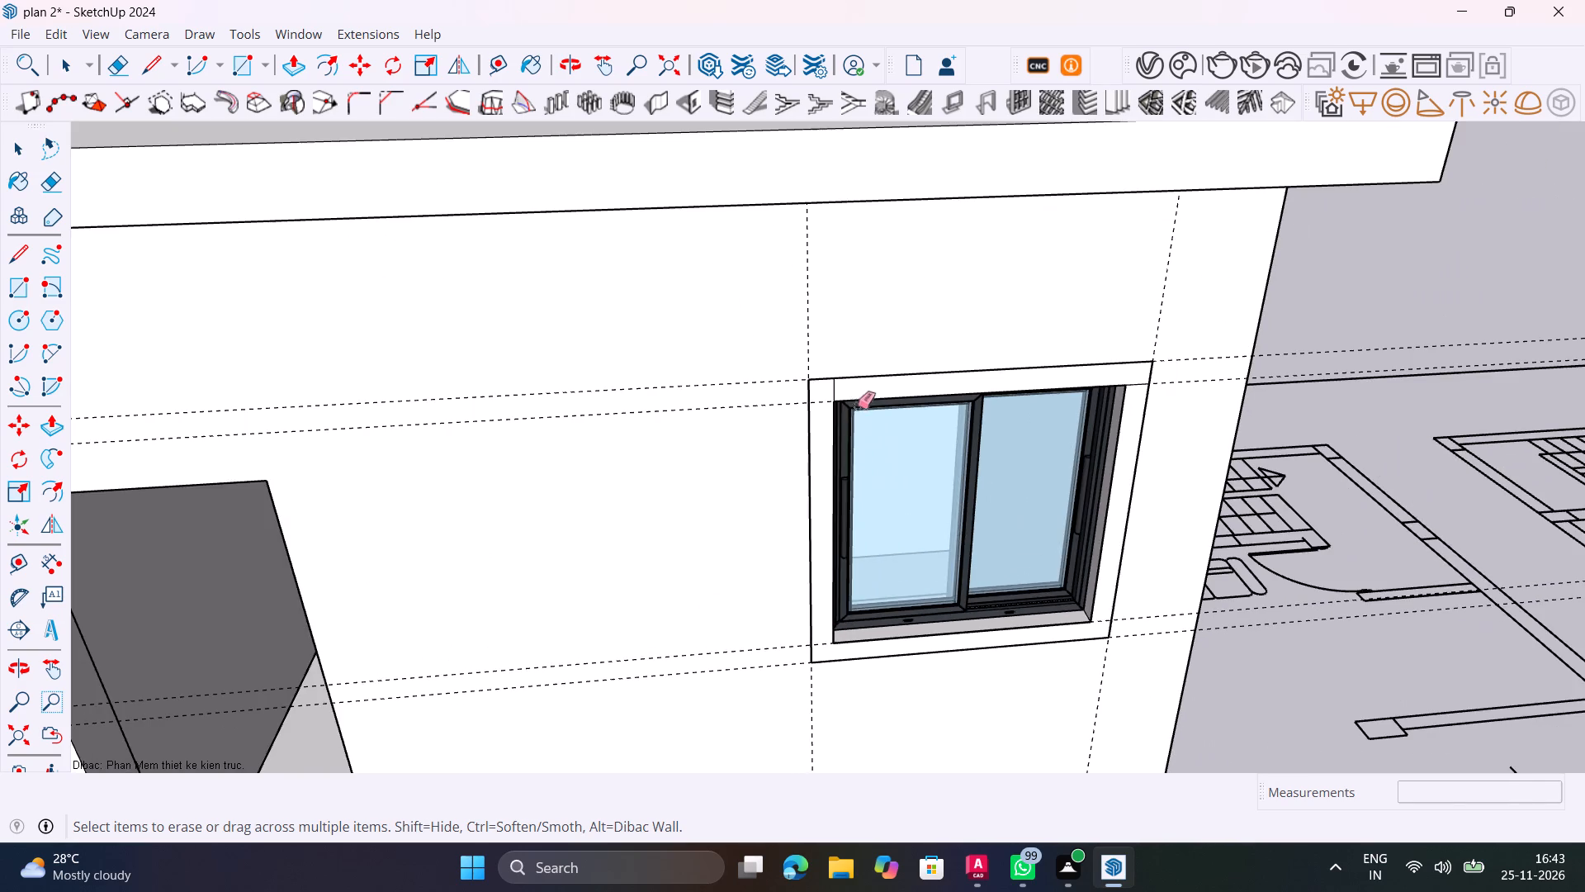
scroll(844, 400, up, 11)
drag(828, 379, 774, 401)
scroll(796, 387, down, 11)
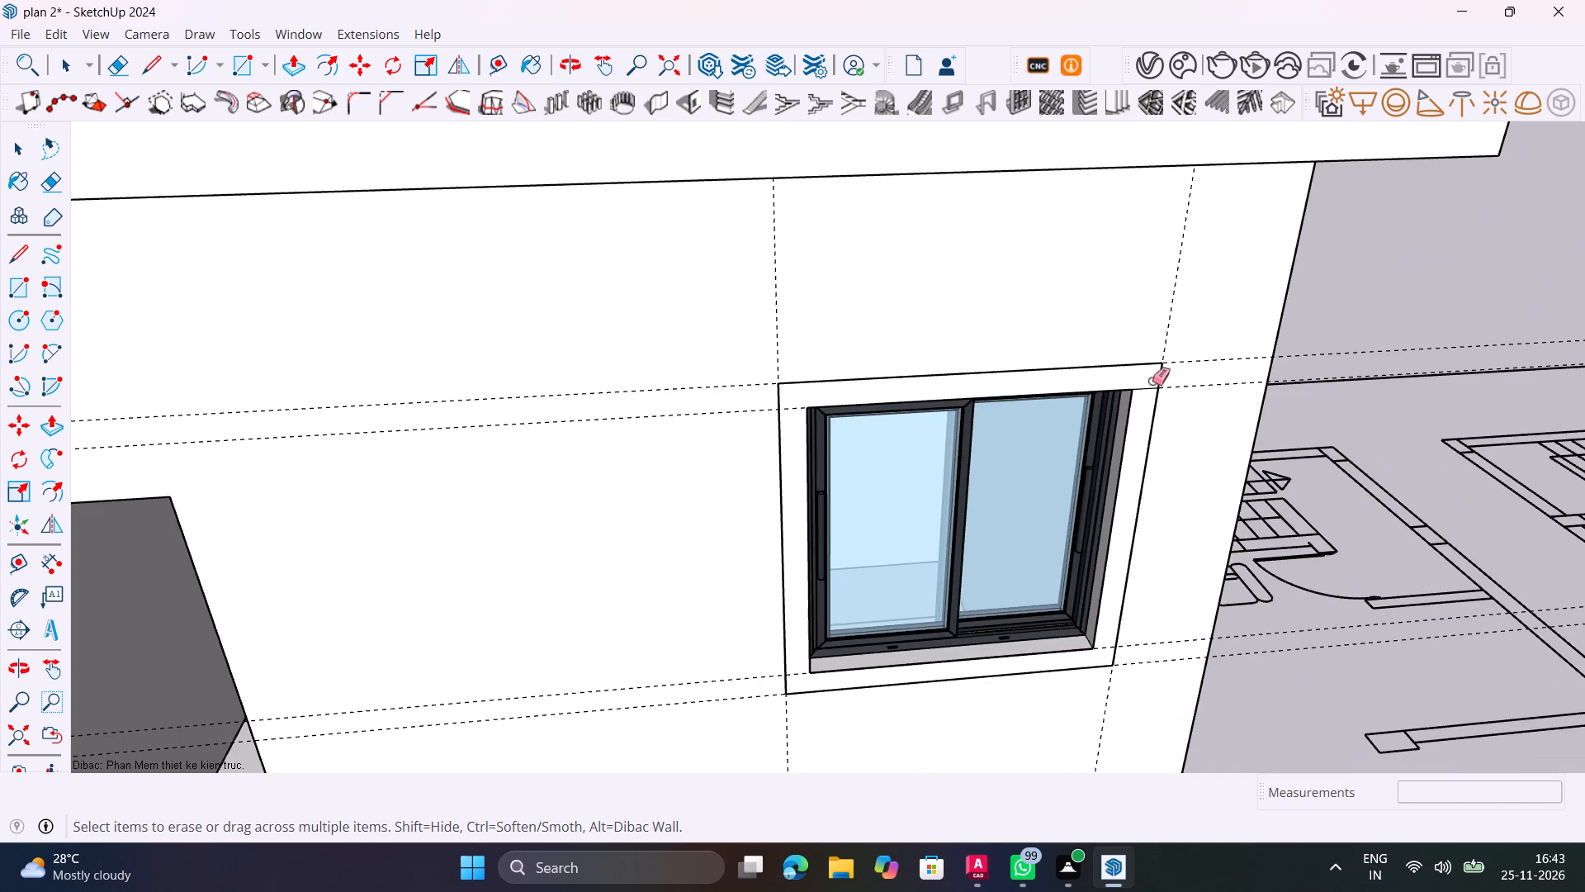
scroll(1155, 381, up, 10)
drag(1133, 389, 1143, 425)
Extrude the middle-storey window border face 2" outward from the wall with Push/Pull.
key(space)
click(1135, 396)
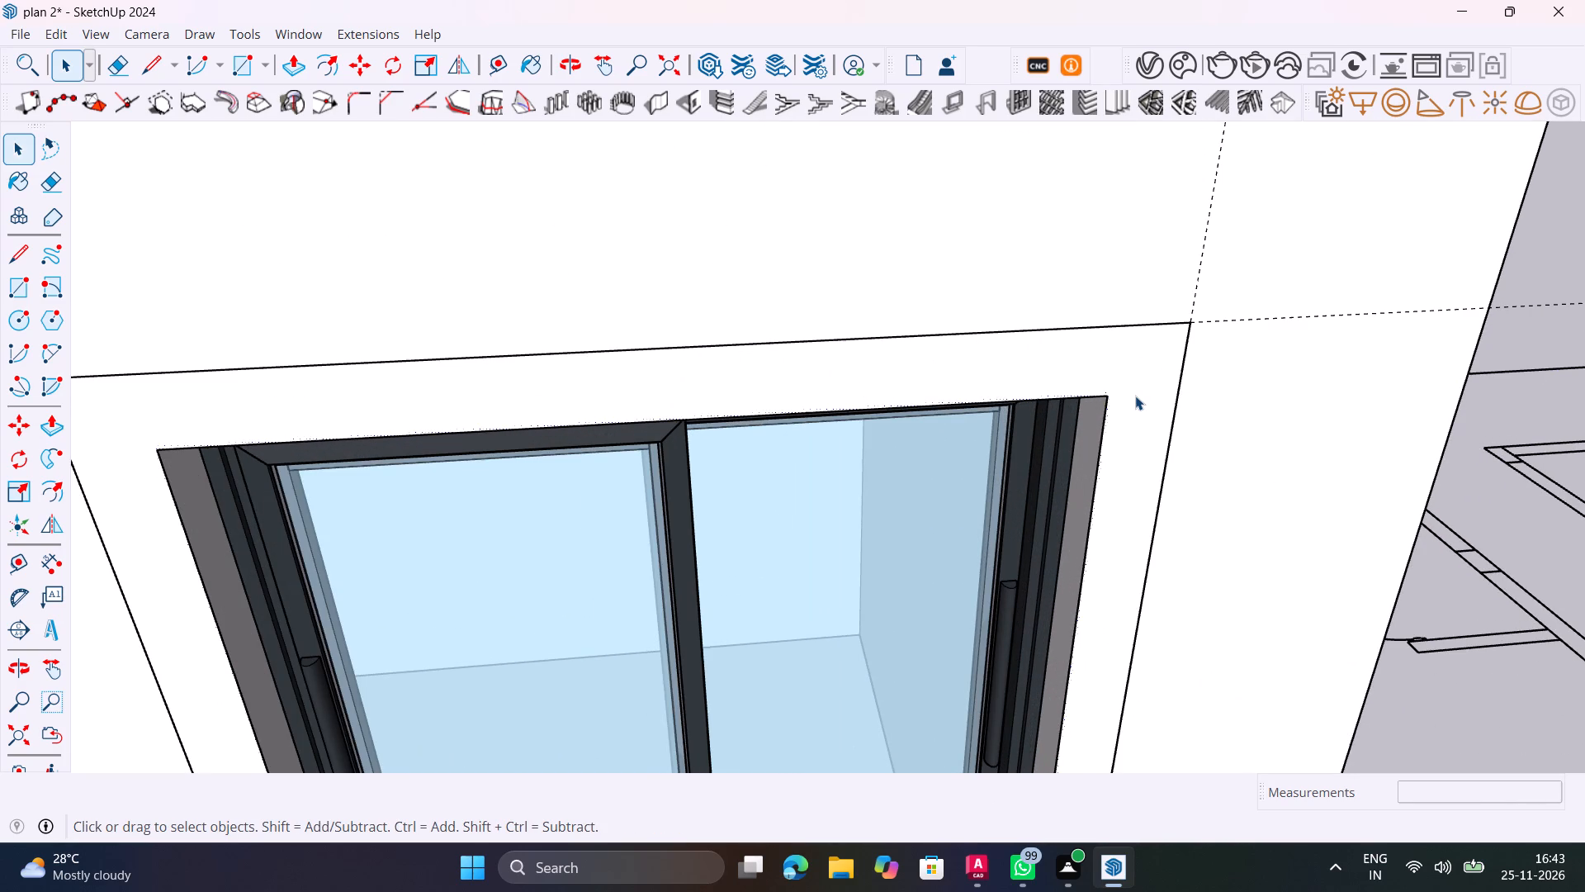
key(p)
click(1135, 396)
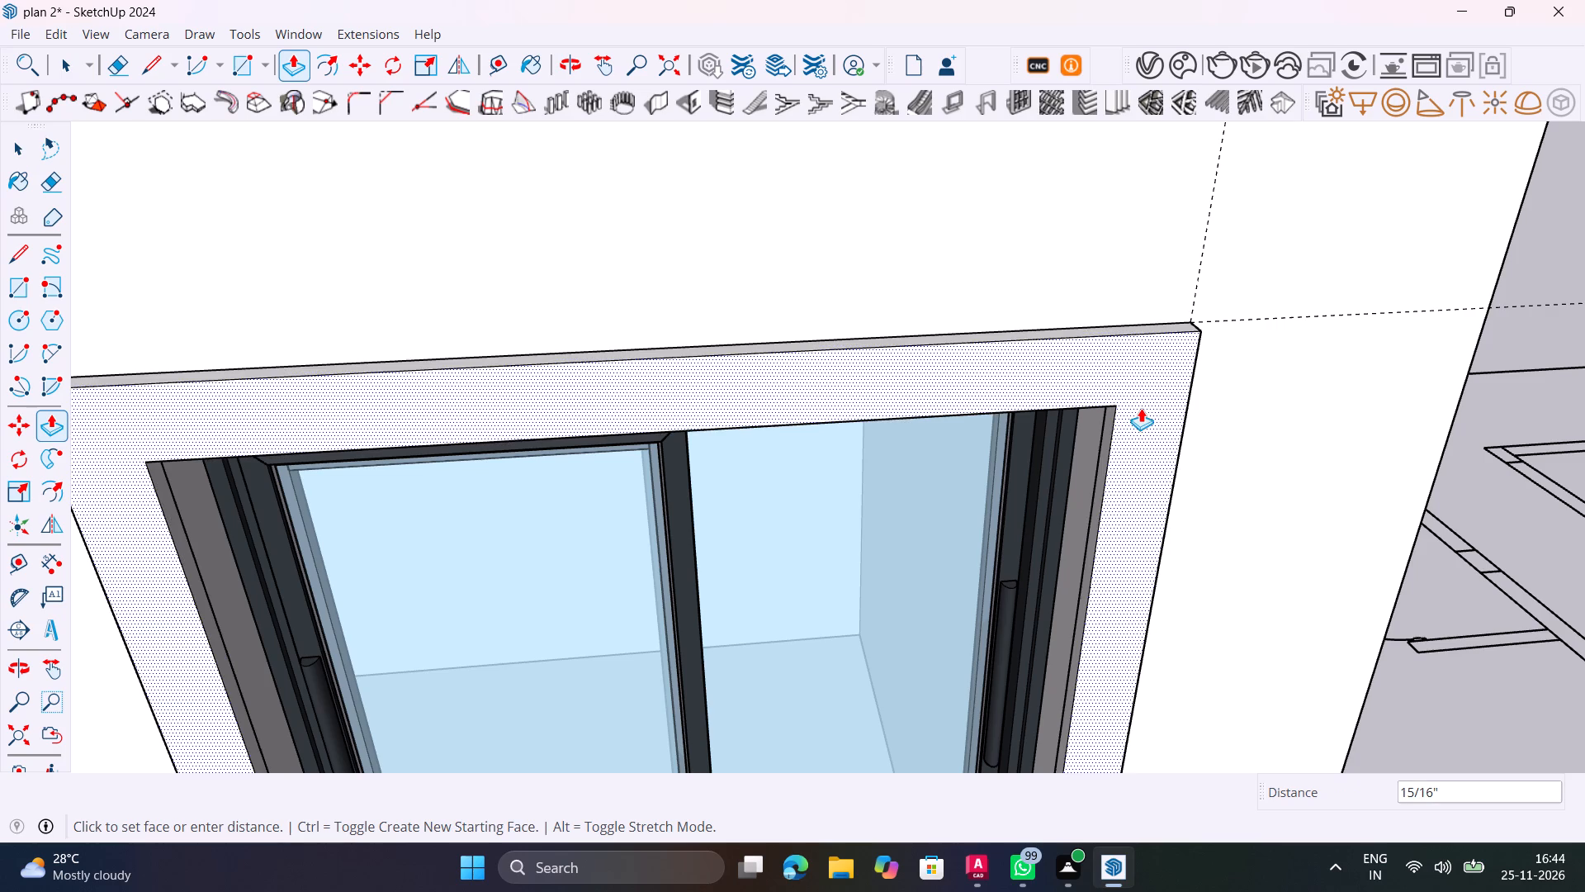
scroll(1141, 408, down, 12)
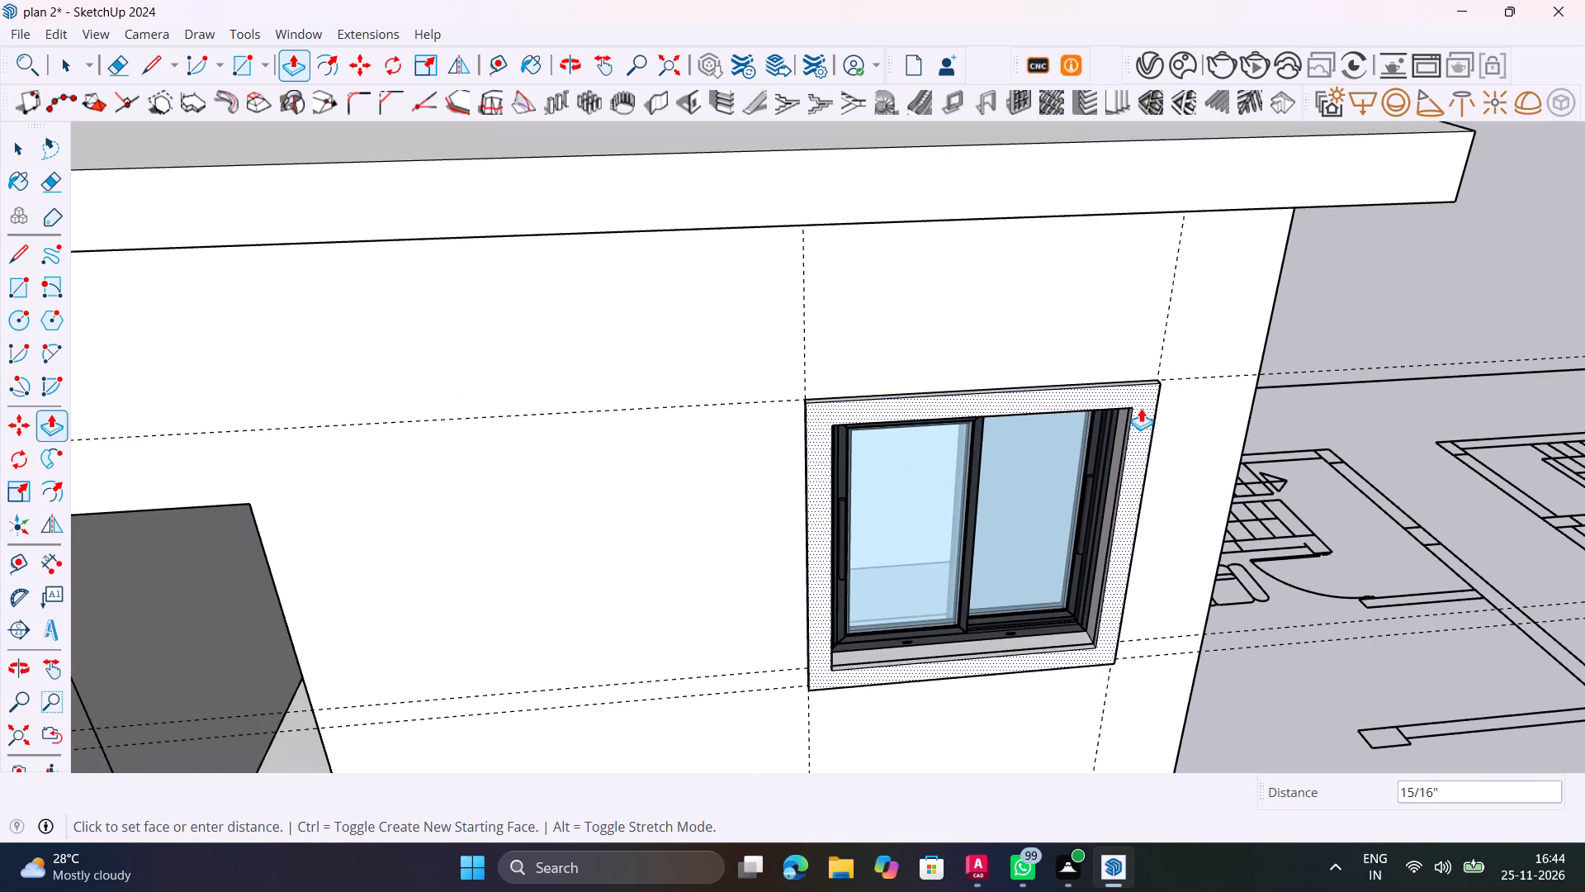
text(2")
key(Return)
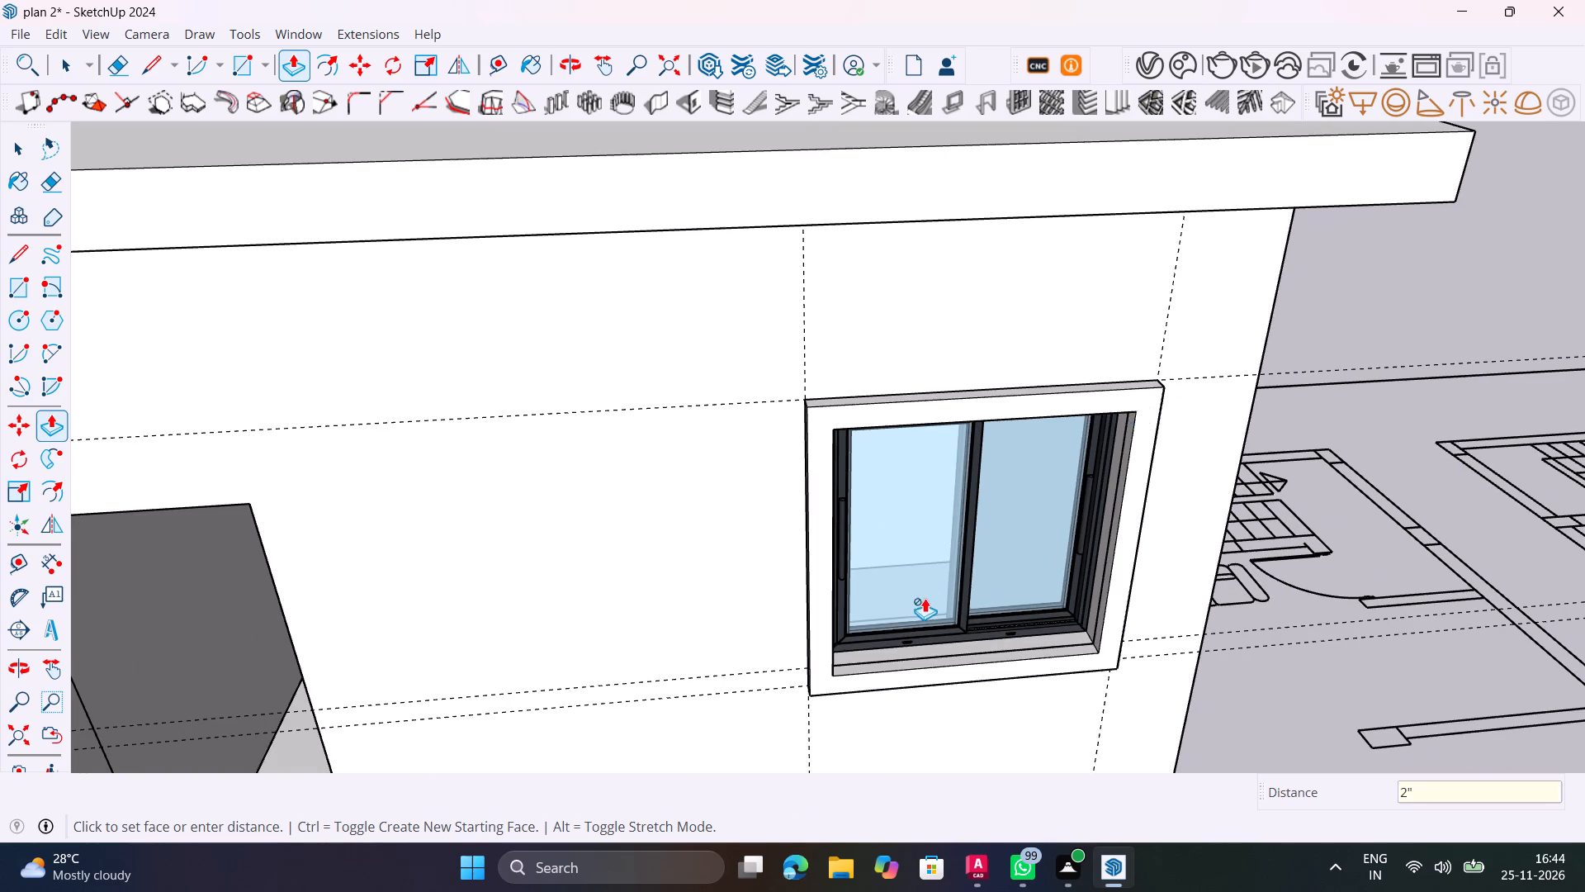
Examine the extruded middle-storey window border from the side and front, and the guides around the top-storey window.
scroll(923, 598, down, 1)
middle_drag(915, 597, 385, 591)
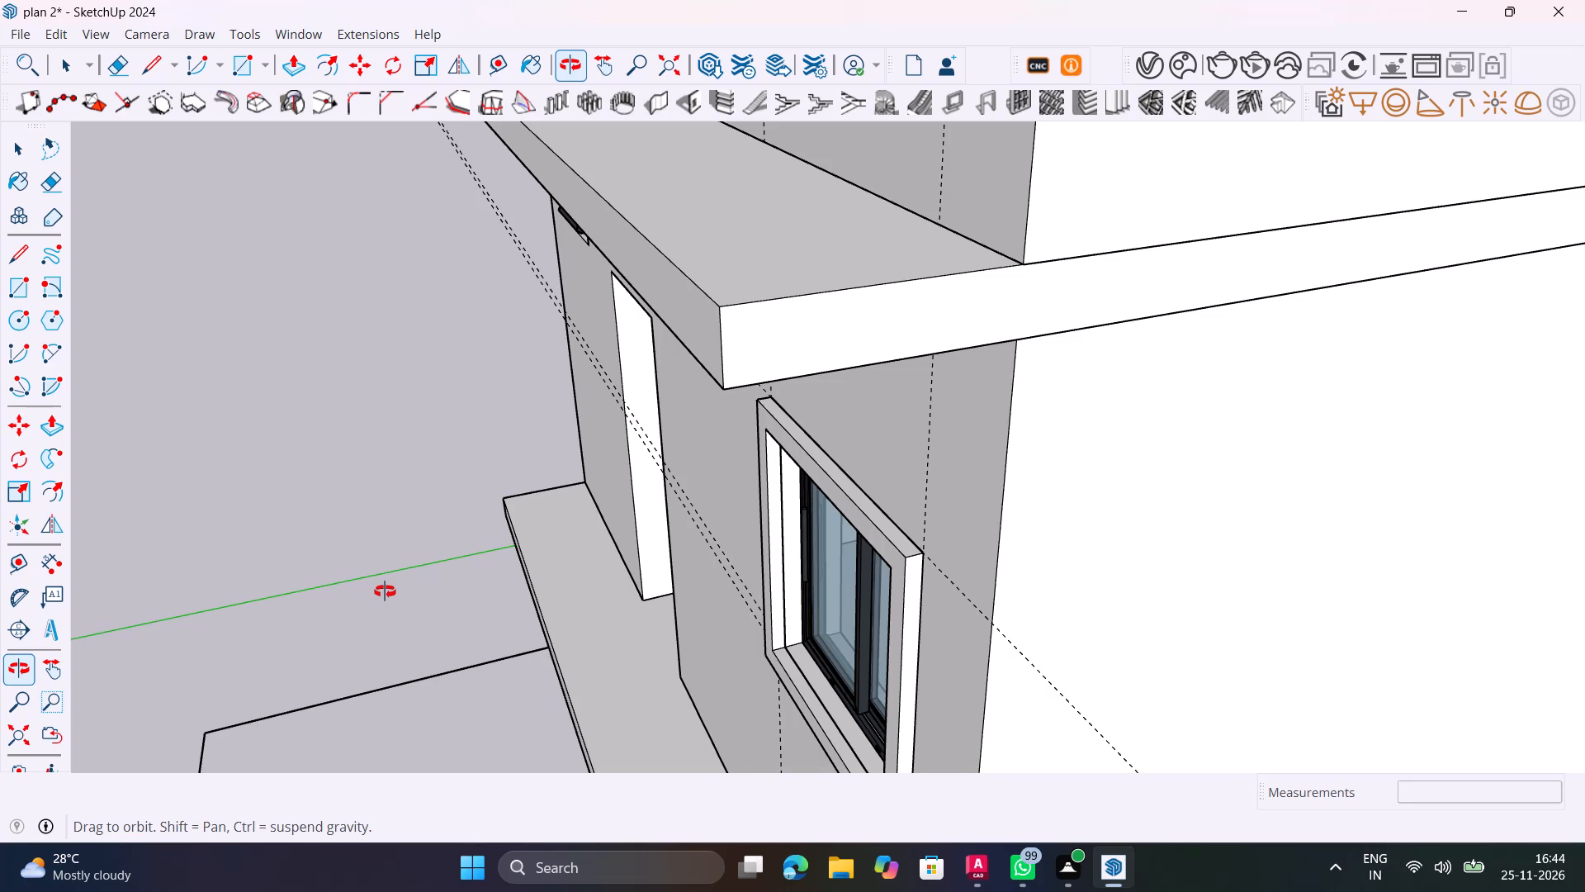
middle_drag(385, 591, 386, 591)
scroll(414, 544, down, 5)
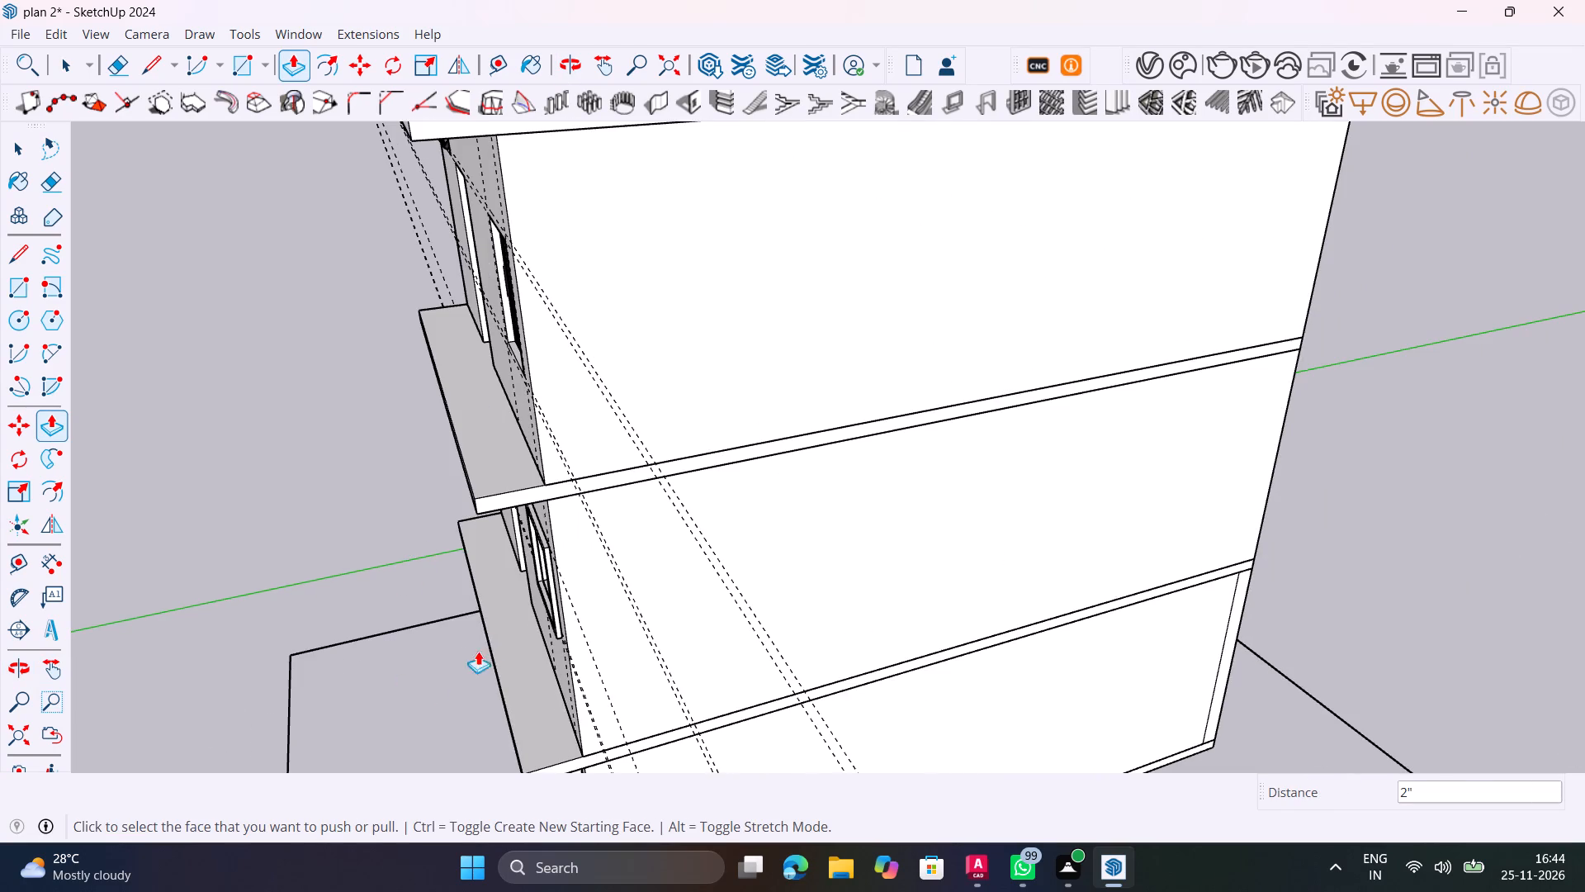
scroll(523, 624, up, 9)
middle_drag(561, 630, 546, 513)
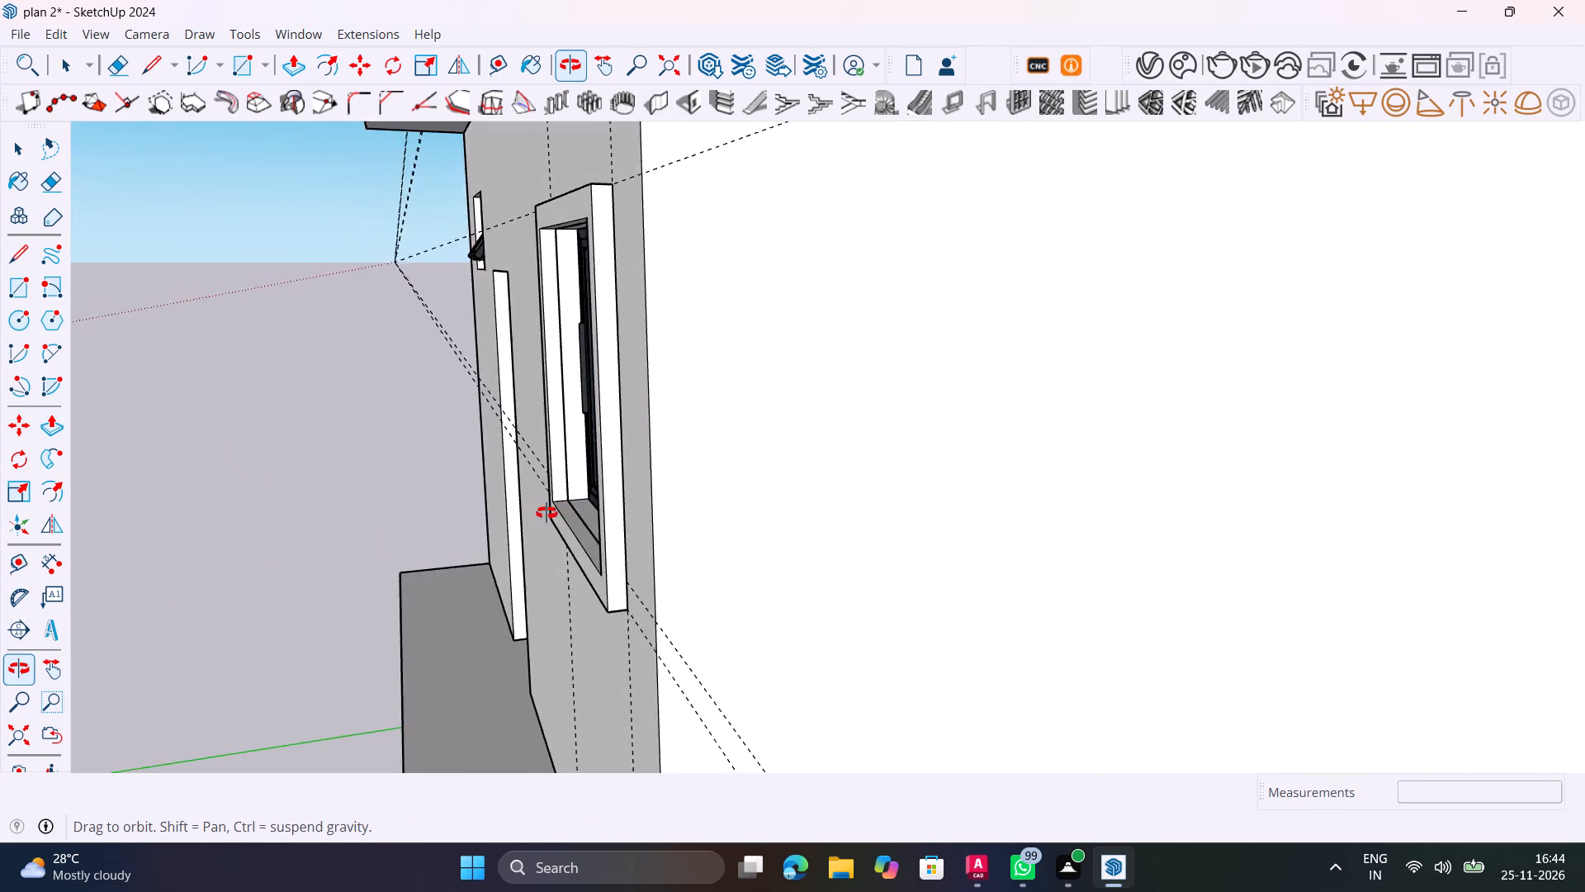
middle_drag(546, 513, 1004, 516)
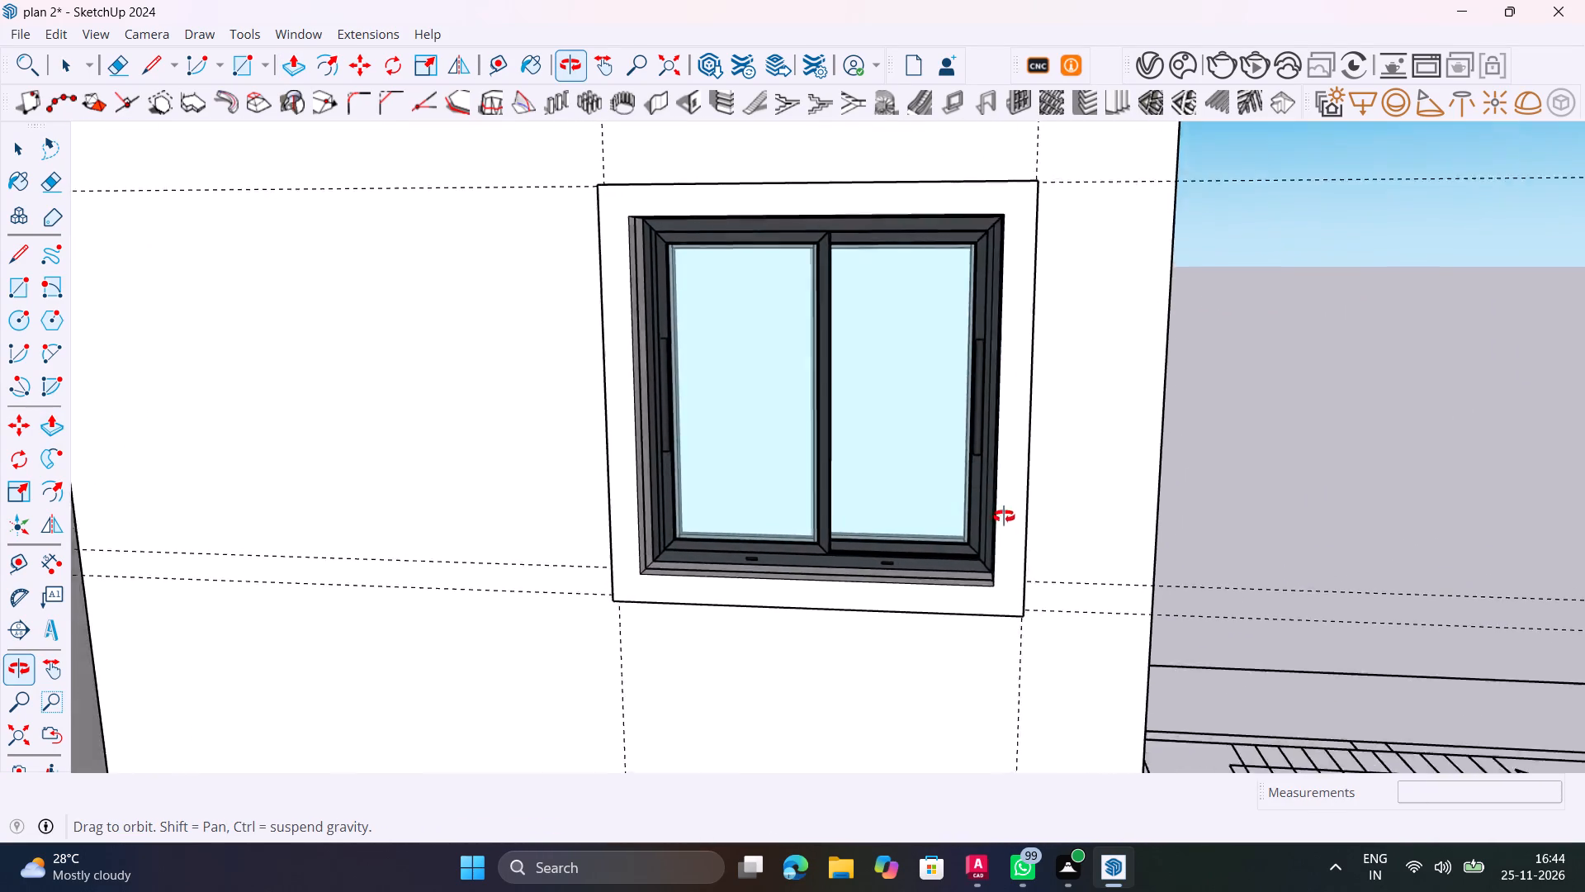
middle_drag(1004, 516, 955, 623)
scroll(907, 463, down, 3)
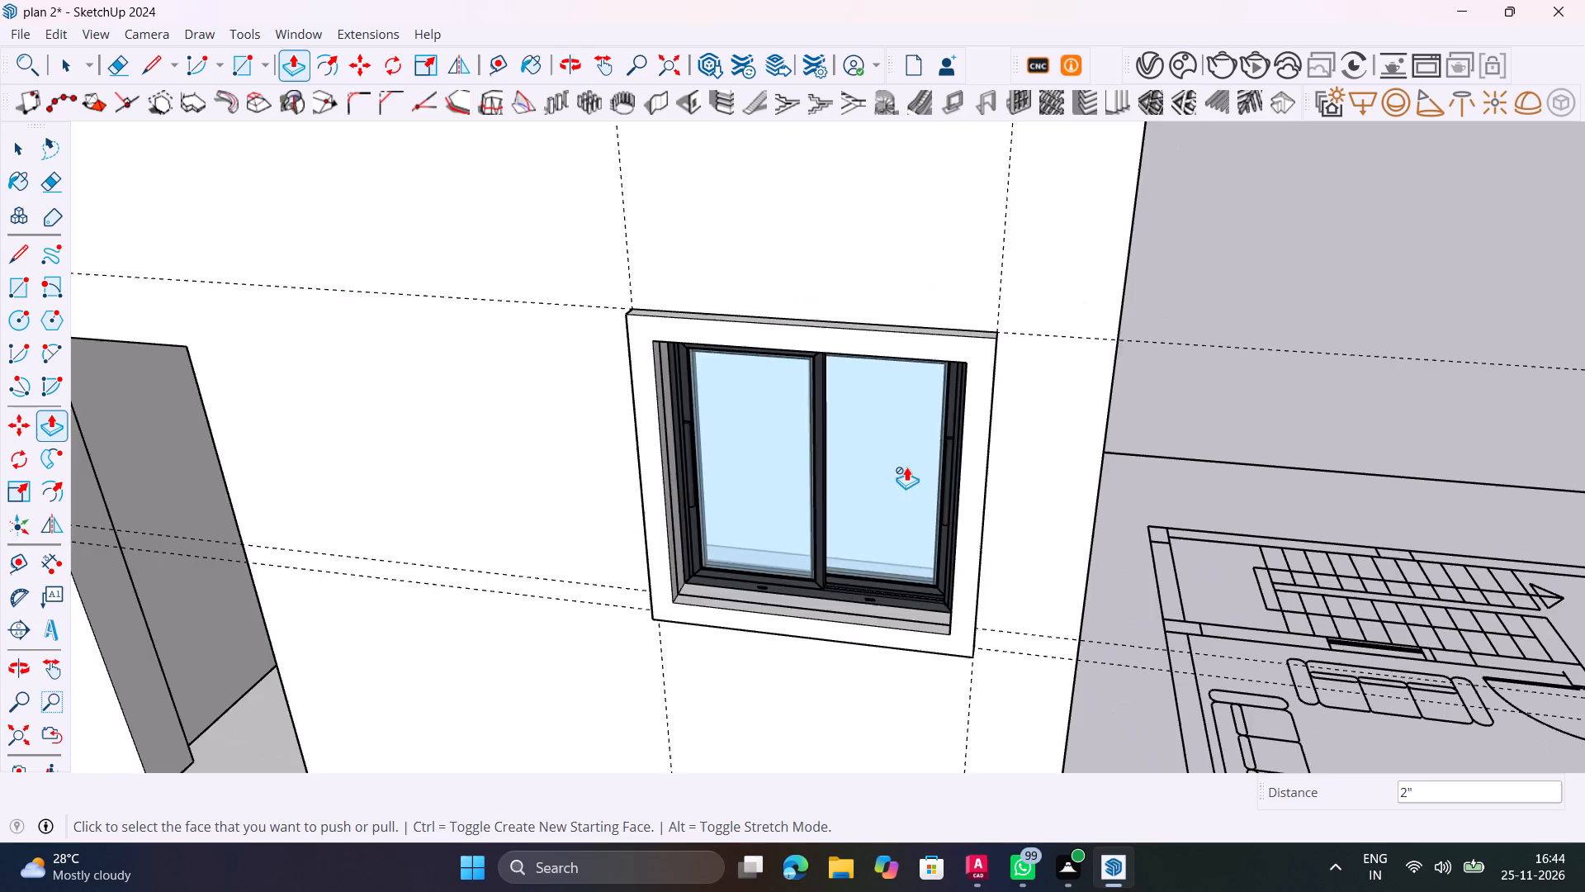
scroll(906, 467, down, 8)
middle_drag(895, 261, 920, 488)
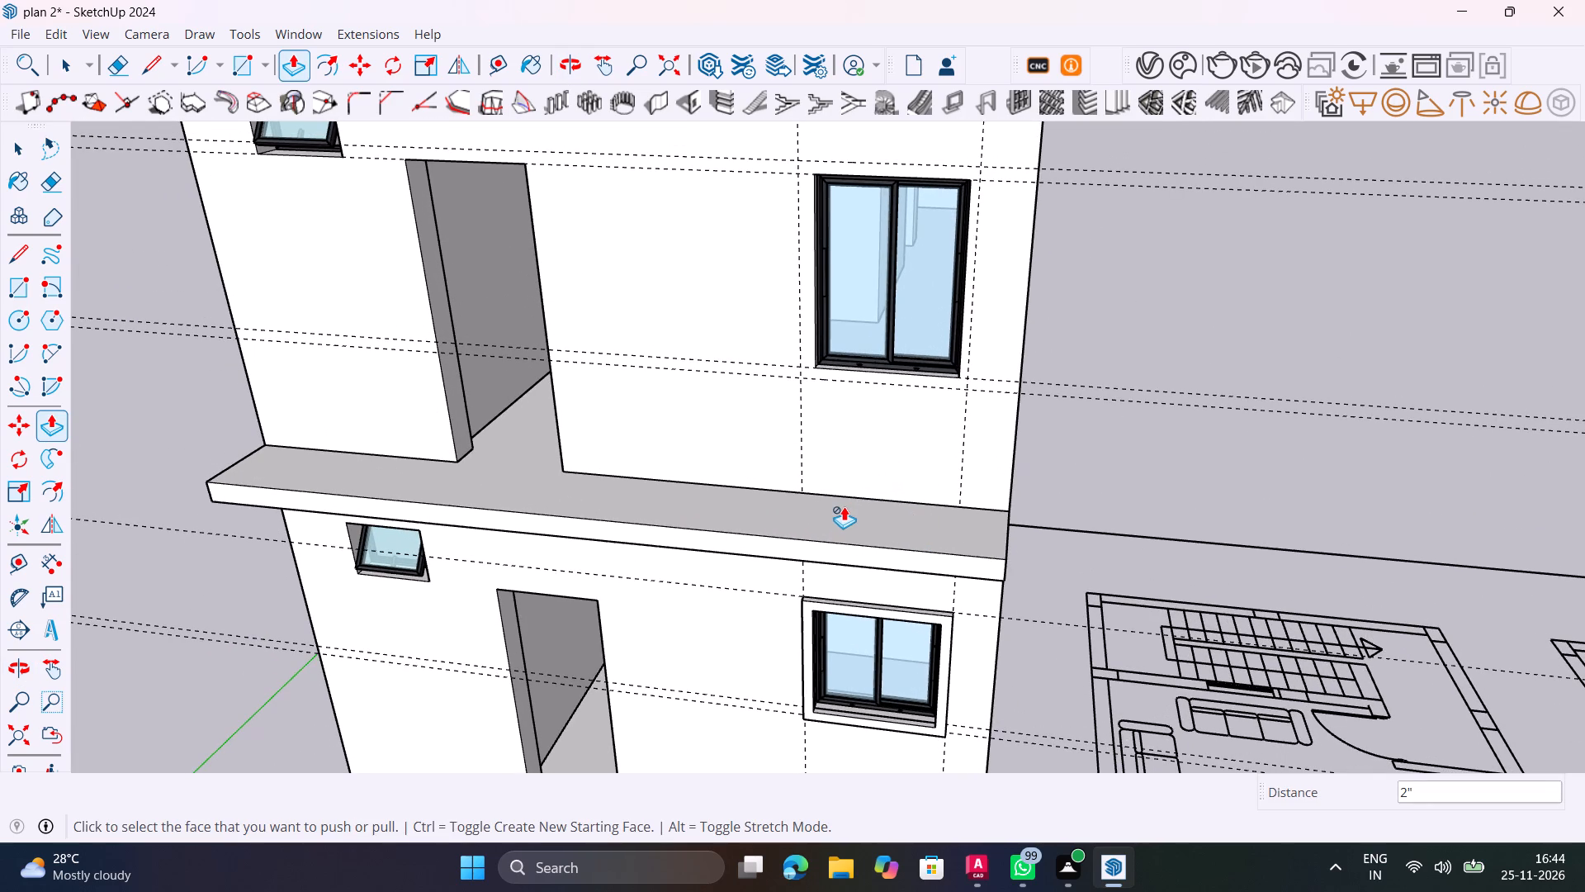
scroll(942, 355, up, 5)
key(space)
middle_drag(845, 440, 1048, 640)
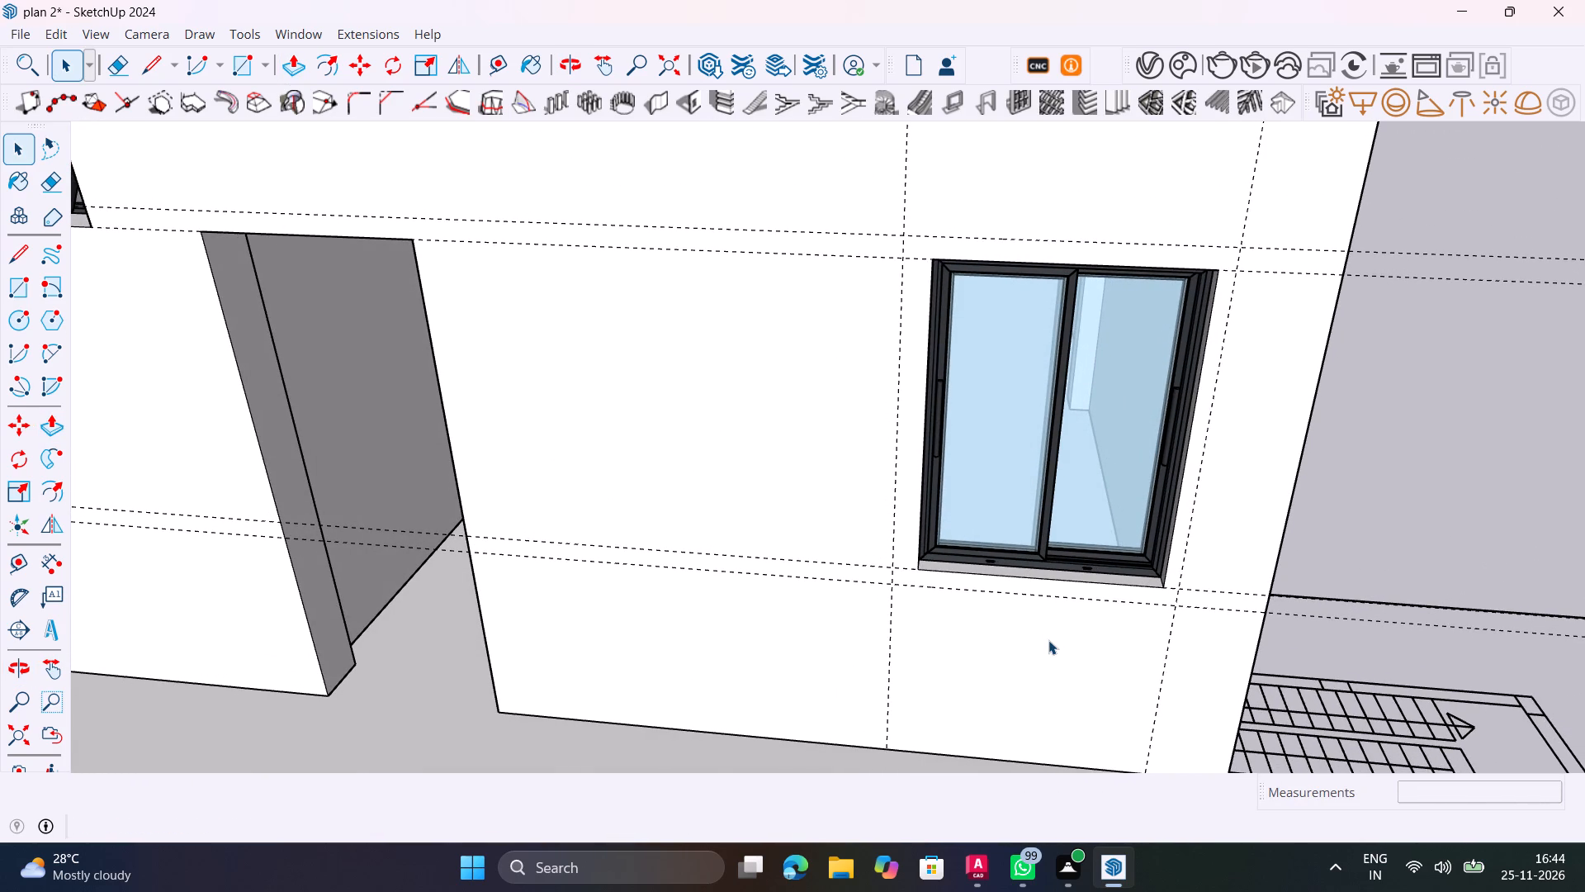
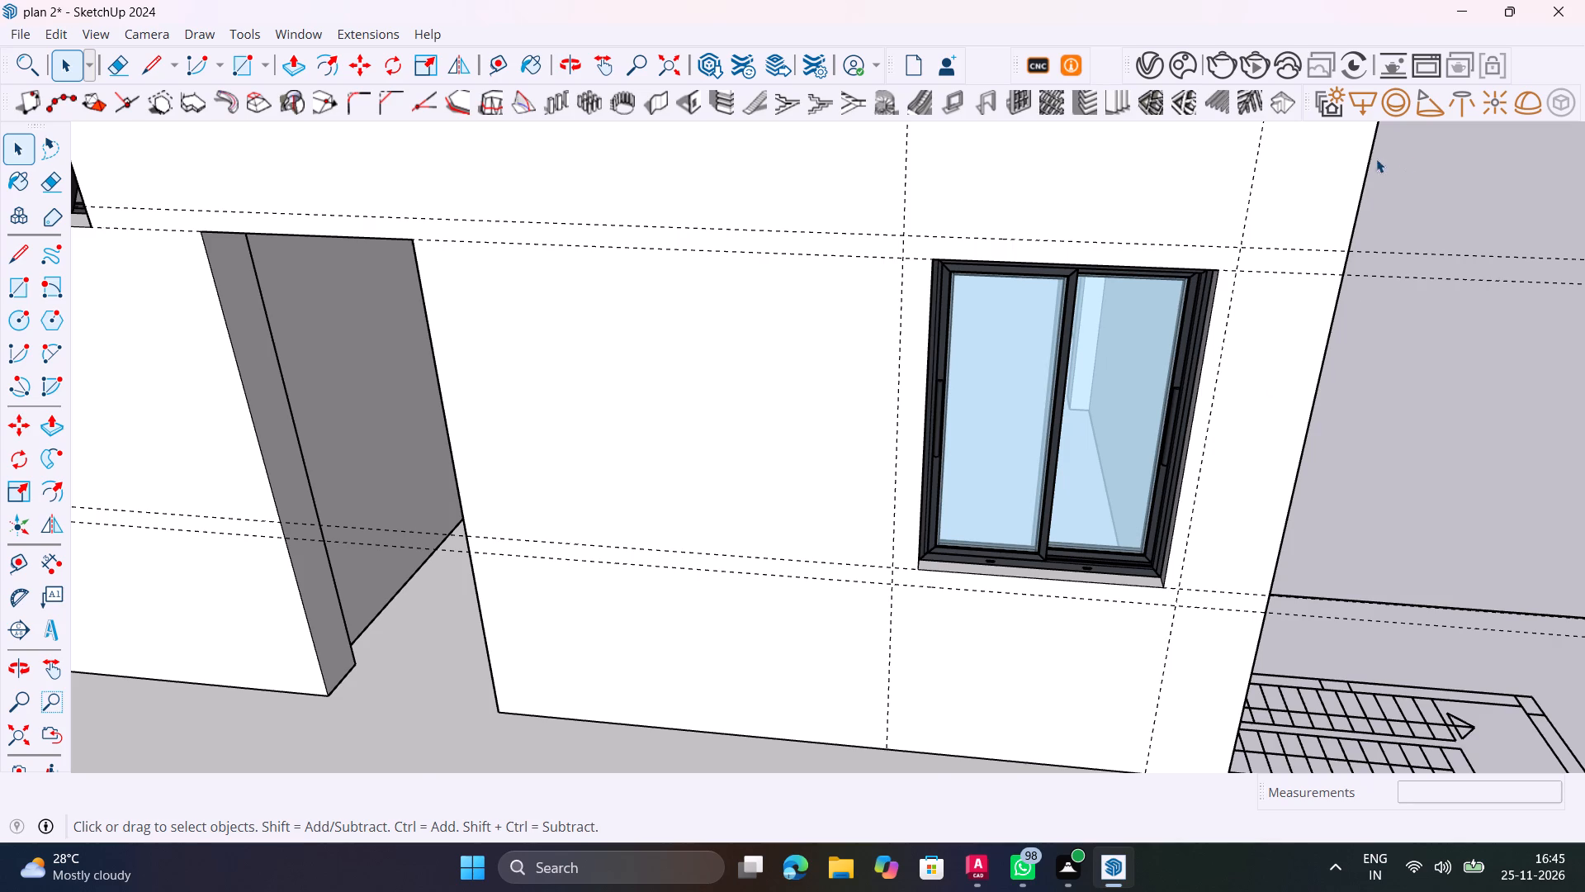
Examine the front facade, the middle-storey window border and the existing guides around the top-storey sliding window.
scroll(1157, 111, down, 20)
scroll(1157, 111, down, 3)
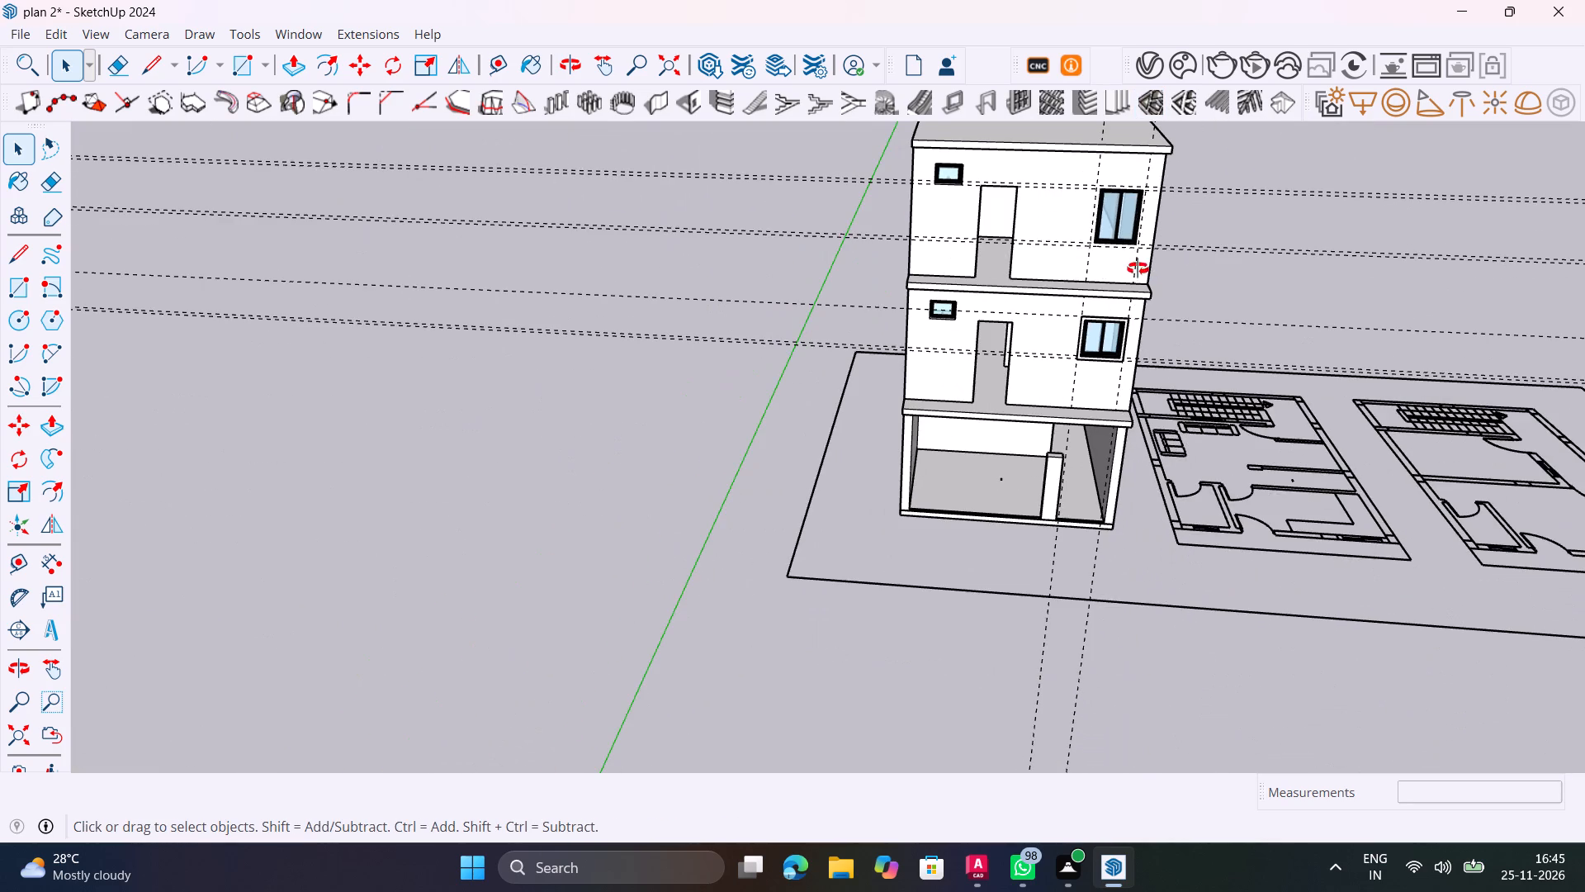
middle_drag(1141, 269, 934, 195)
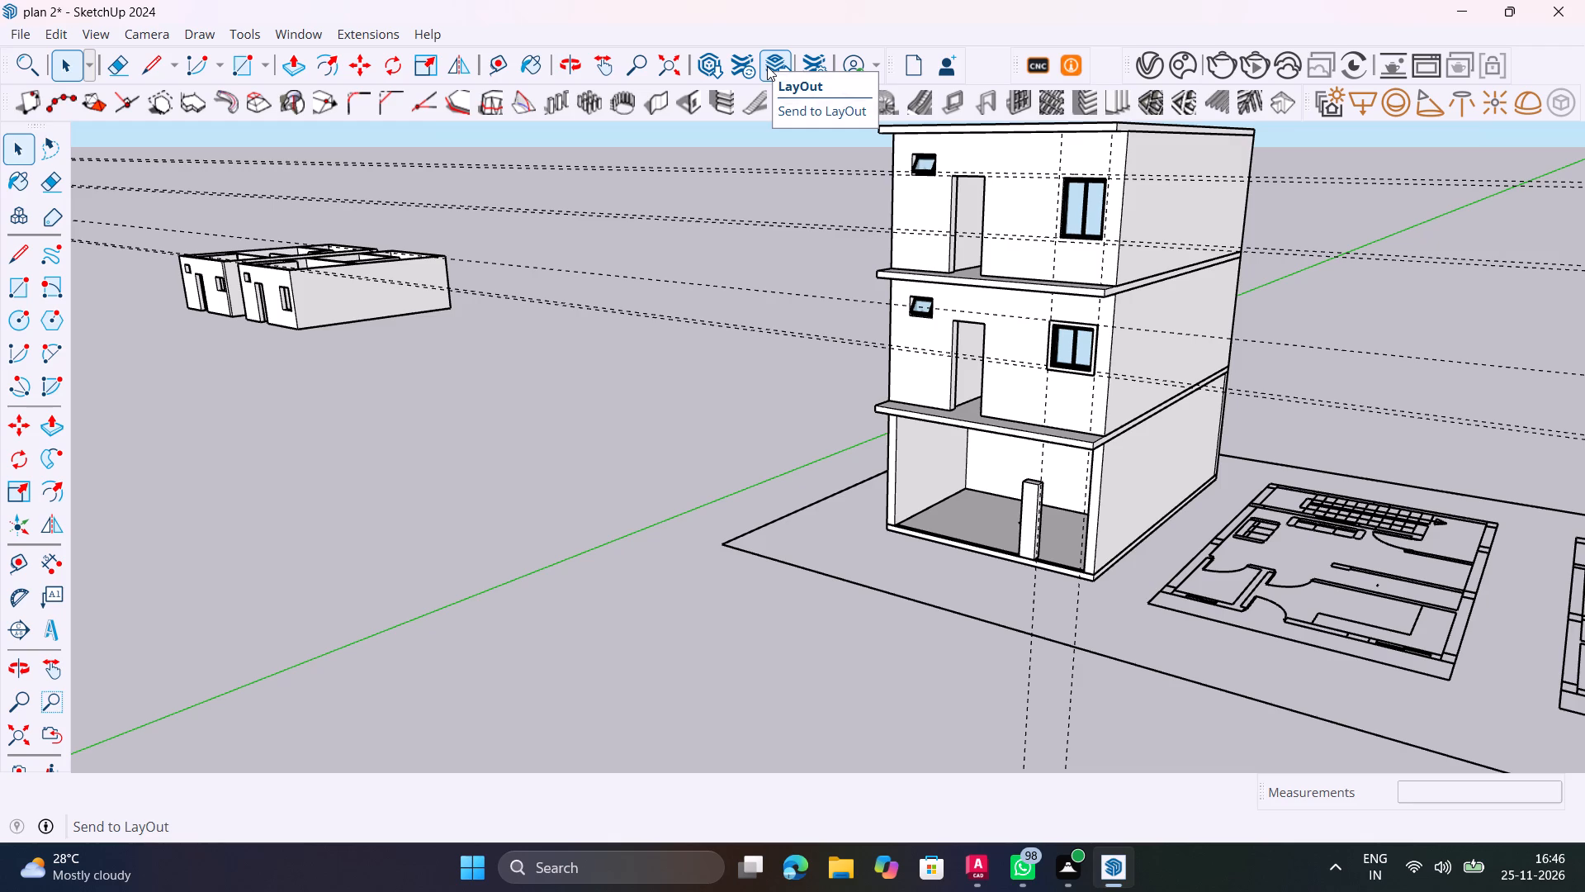
scroll(1071, 198, up, 8)
middle_drag(1112, 259, 1166, 297)
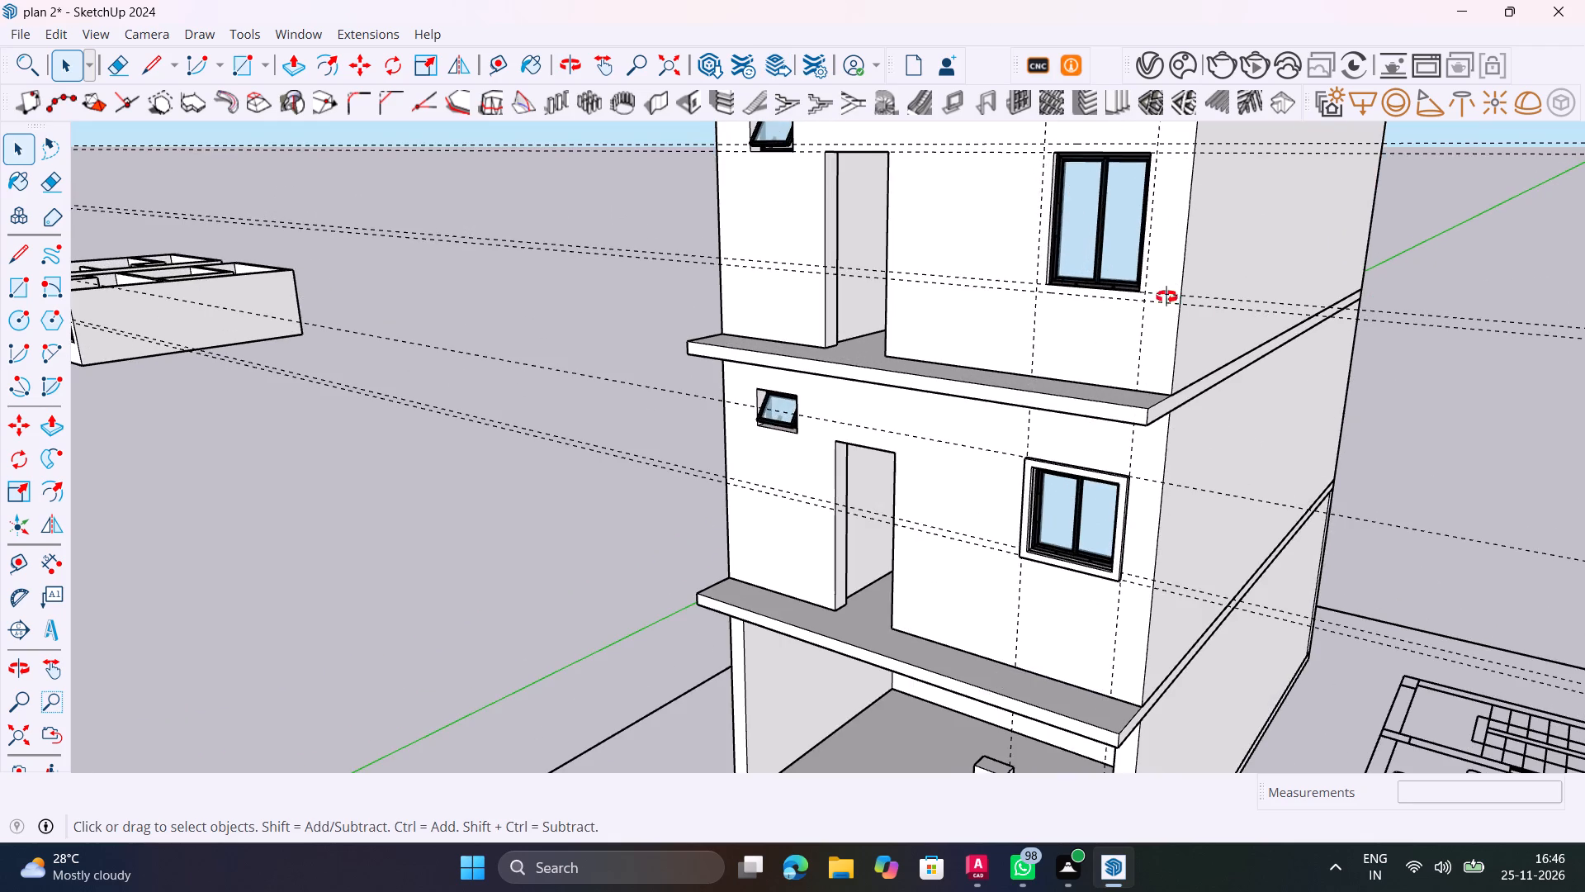
middle_drag(1166, 297, 1312, 366)
scroll(1185, 172, up, 10)
shift+middle_drag(1155, 252, 1060, 308)
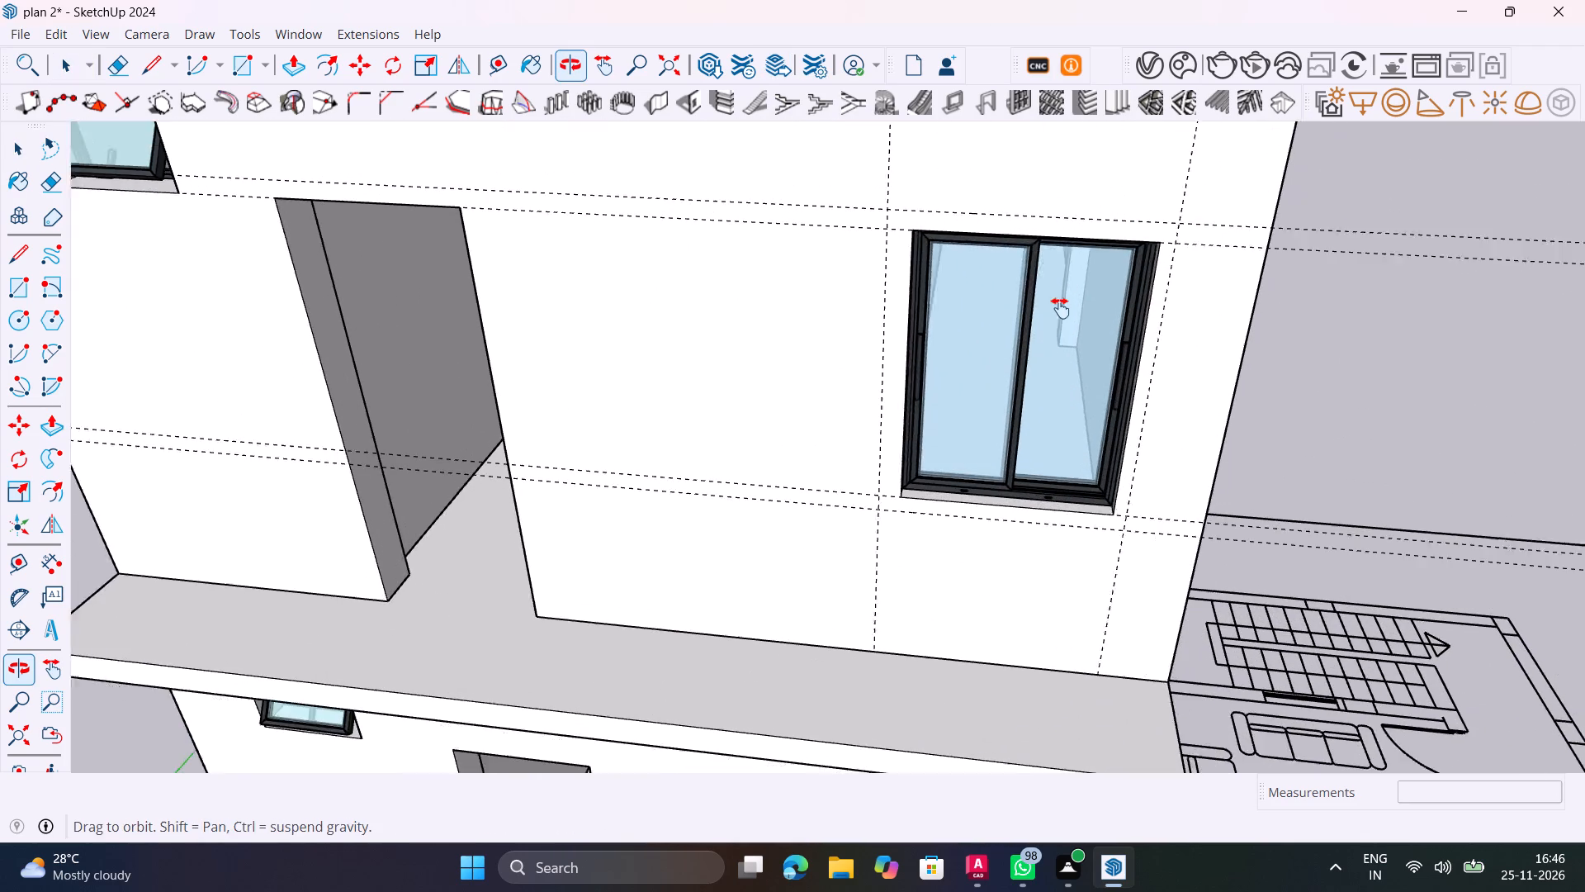
shift+middle_drag(1060, 308, 1041, 315)
shift+scroll(1096, 321, up, 6)
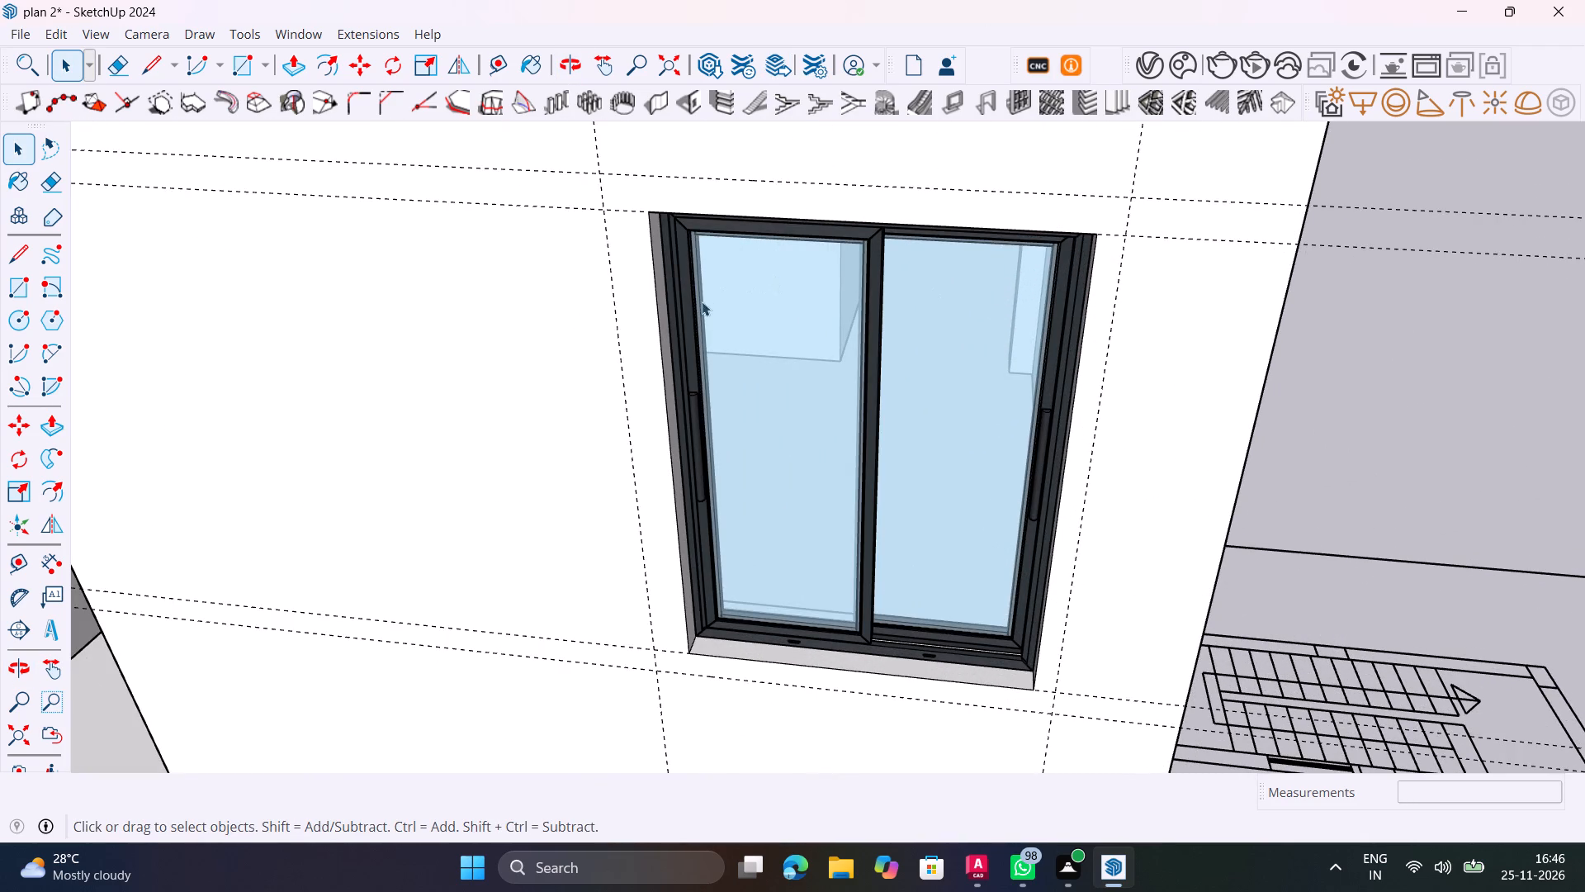
shift+middle_drag(678, 325, 929, 250)
scroll(930, 250, down, 13)
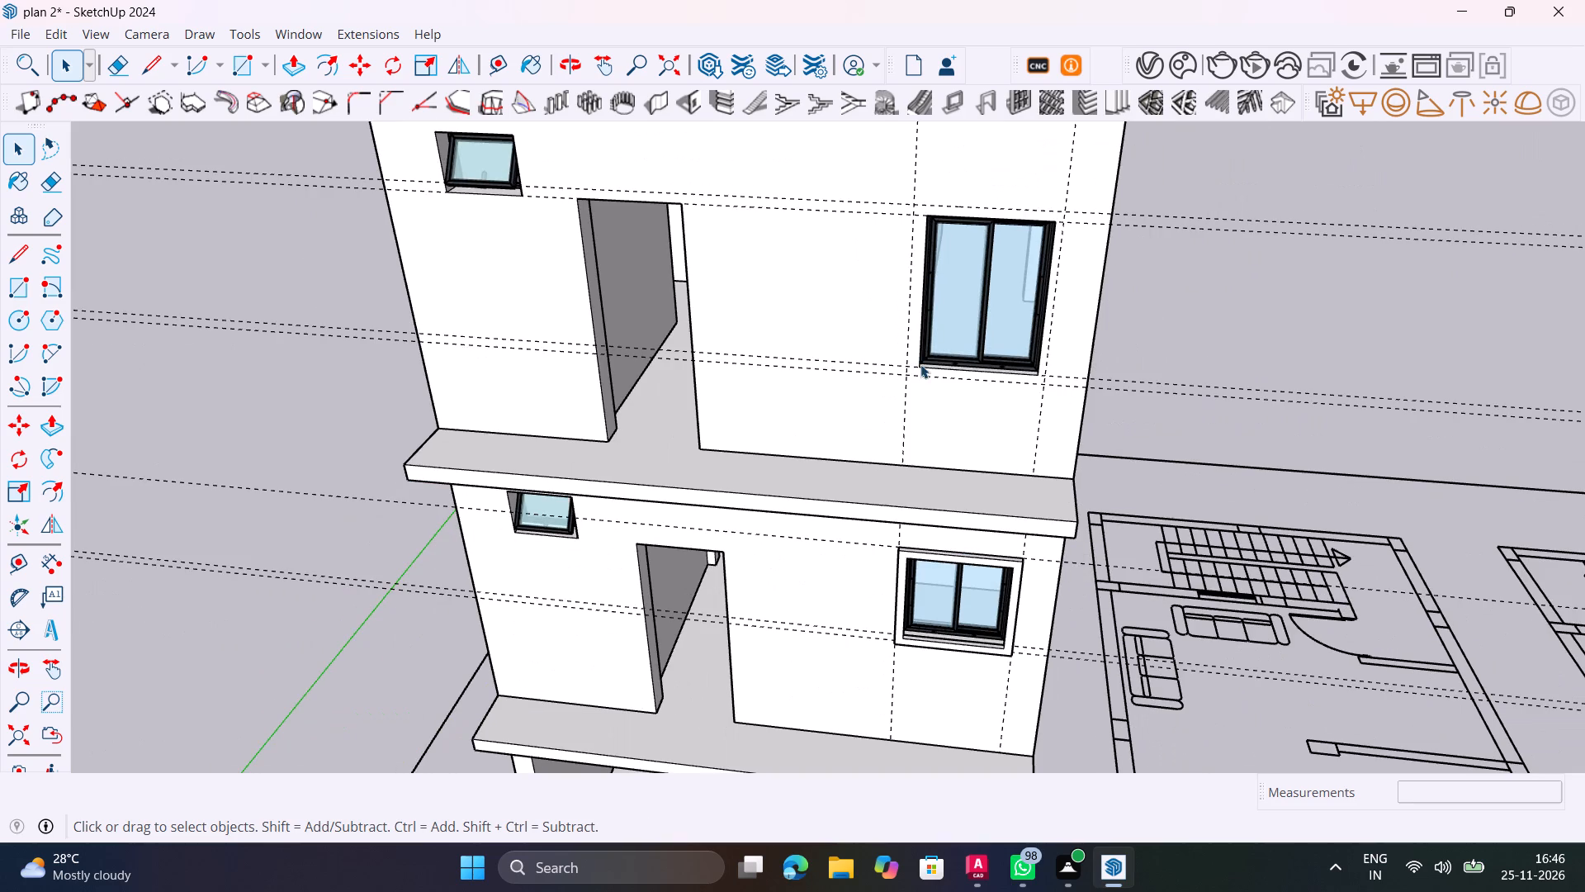
middle_drag(937, 358, 1019, 367)
scroll(943, 297, up, 13)
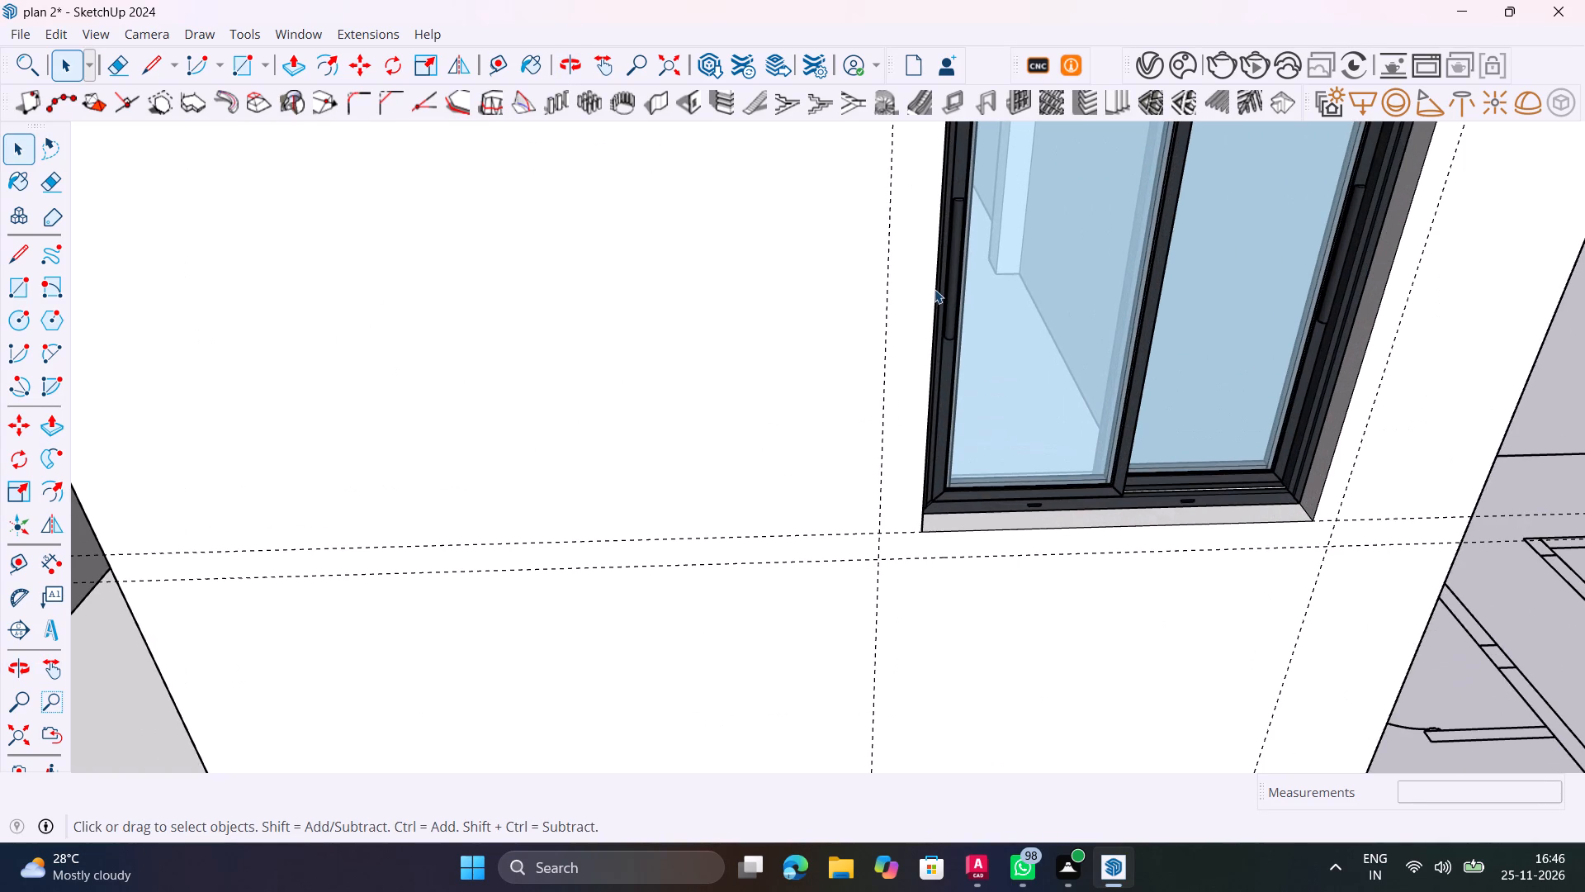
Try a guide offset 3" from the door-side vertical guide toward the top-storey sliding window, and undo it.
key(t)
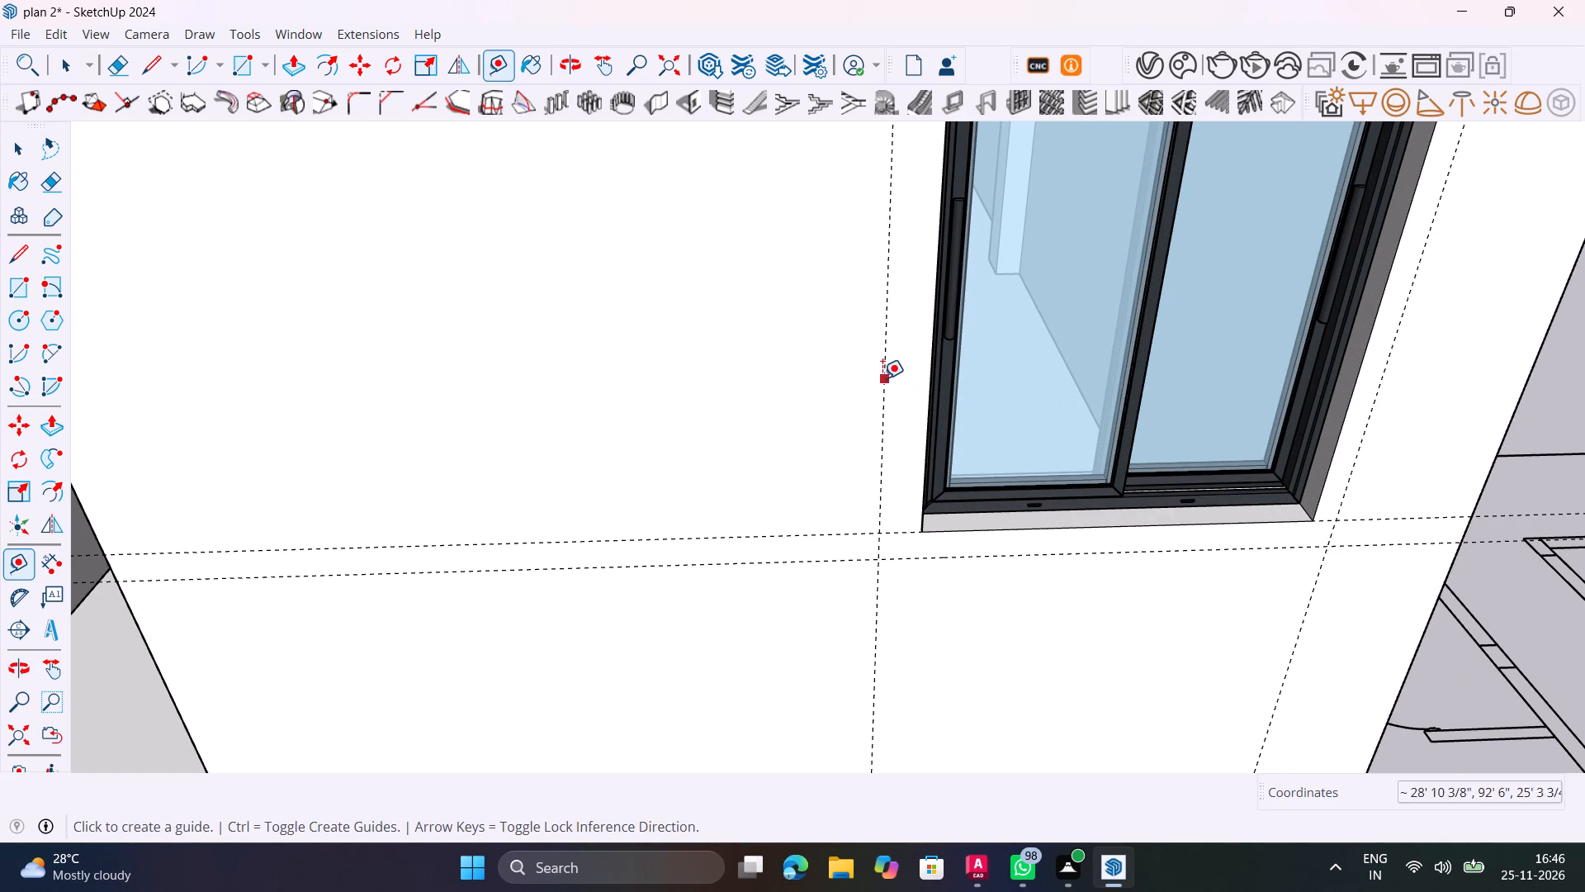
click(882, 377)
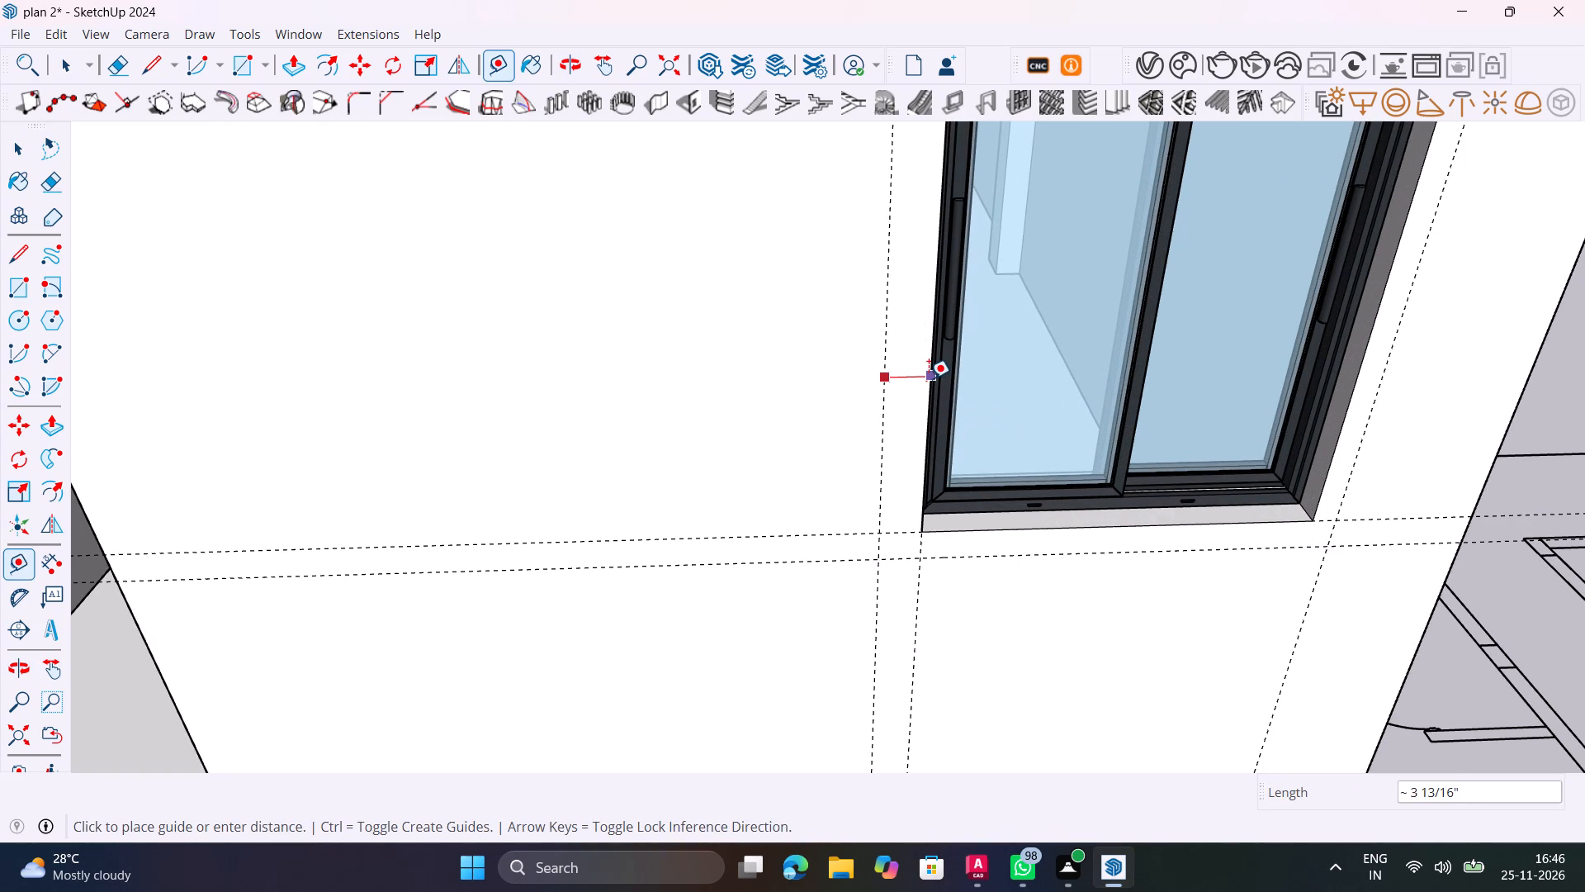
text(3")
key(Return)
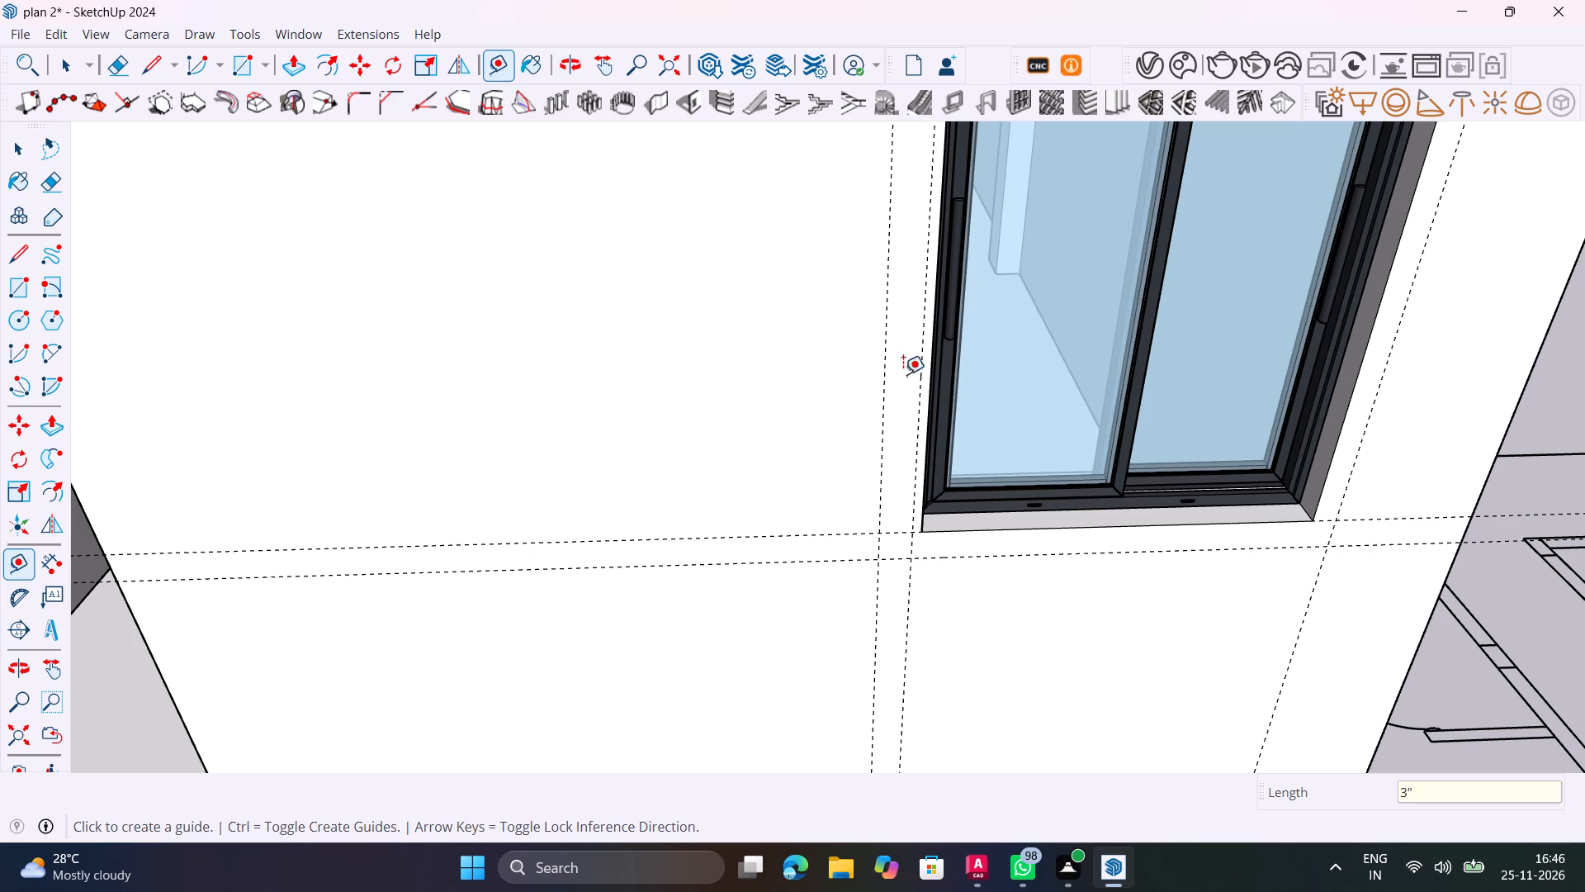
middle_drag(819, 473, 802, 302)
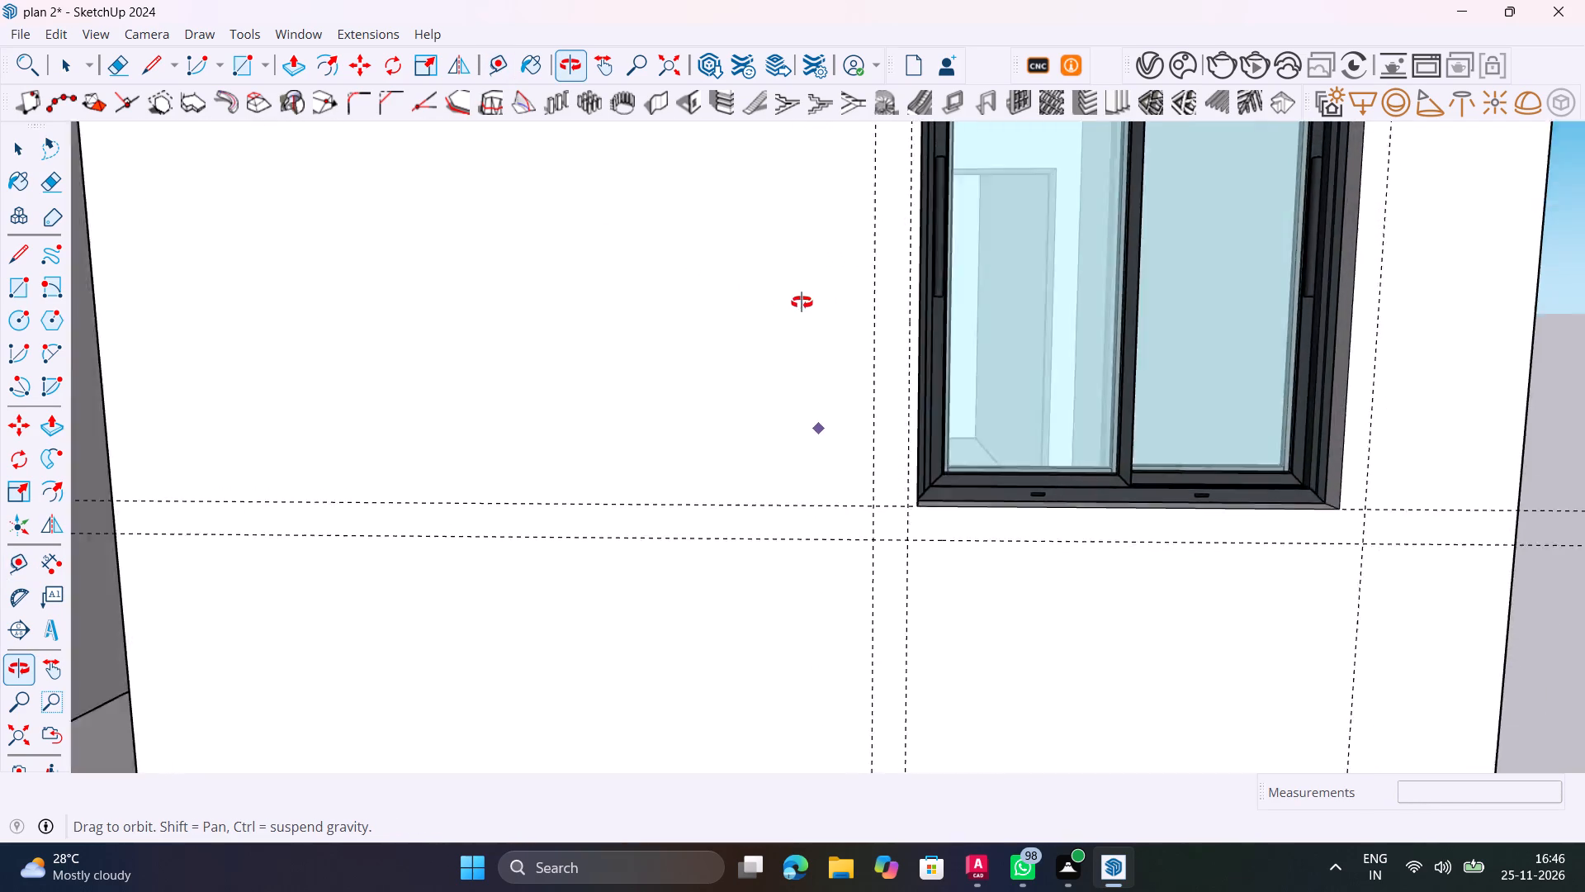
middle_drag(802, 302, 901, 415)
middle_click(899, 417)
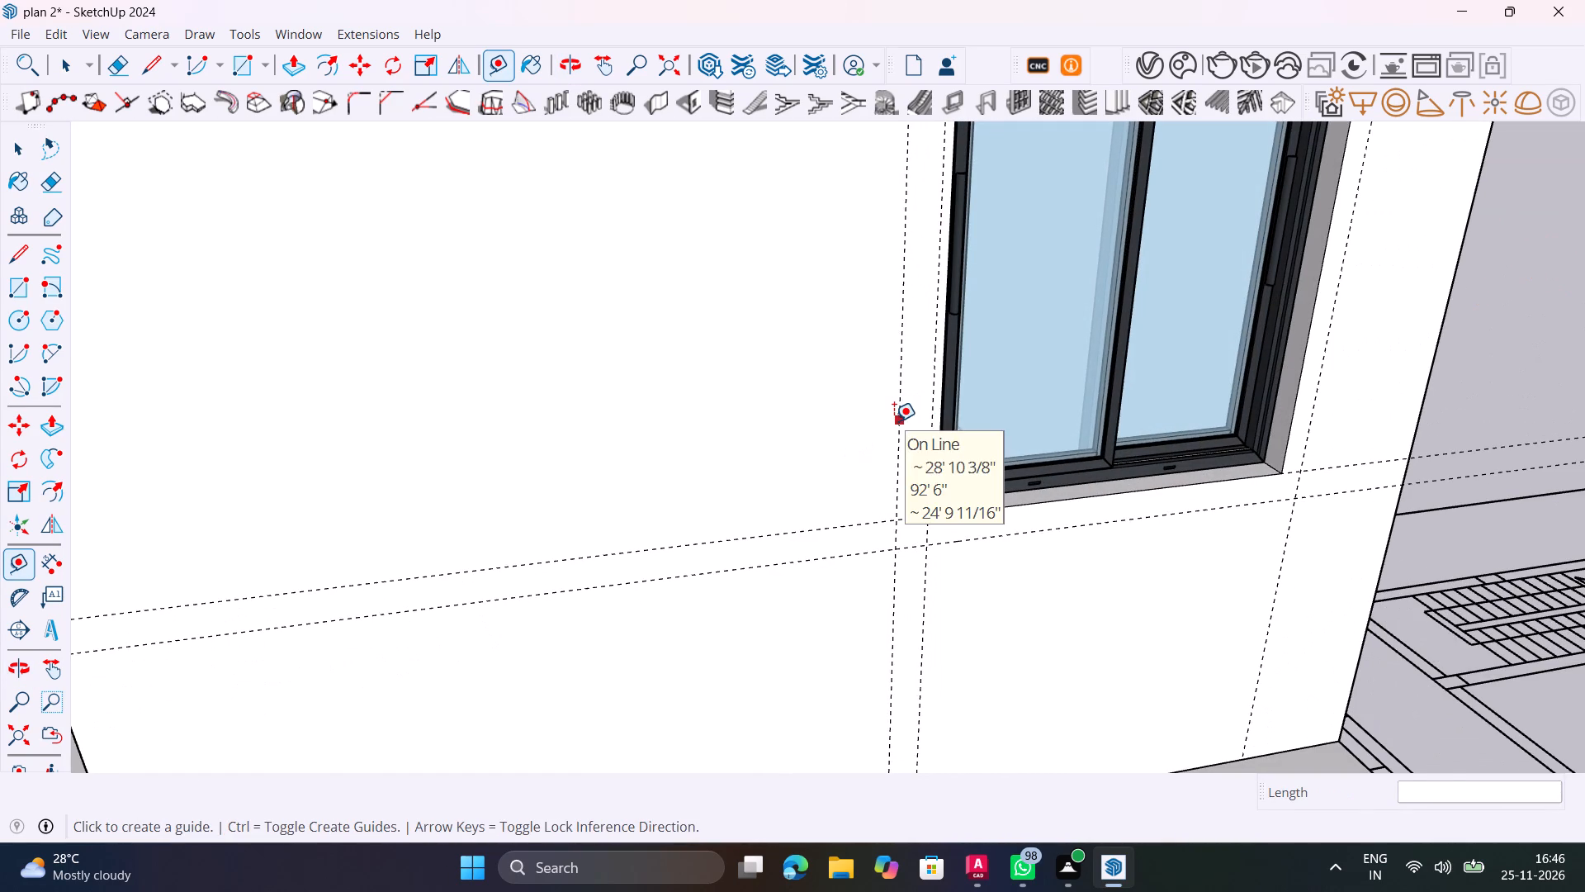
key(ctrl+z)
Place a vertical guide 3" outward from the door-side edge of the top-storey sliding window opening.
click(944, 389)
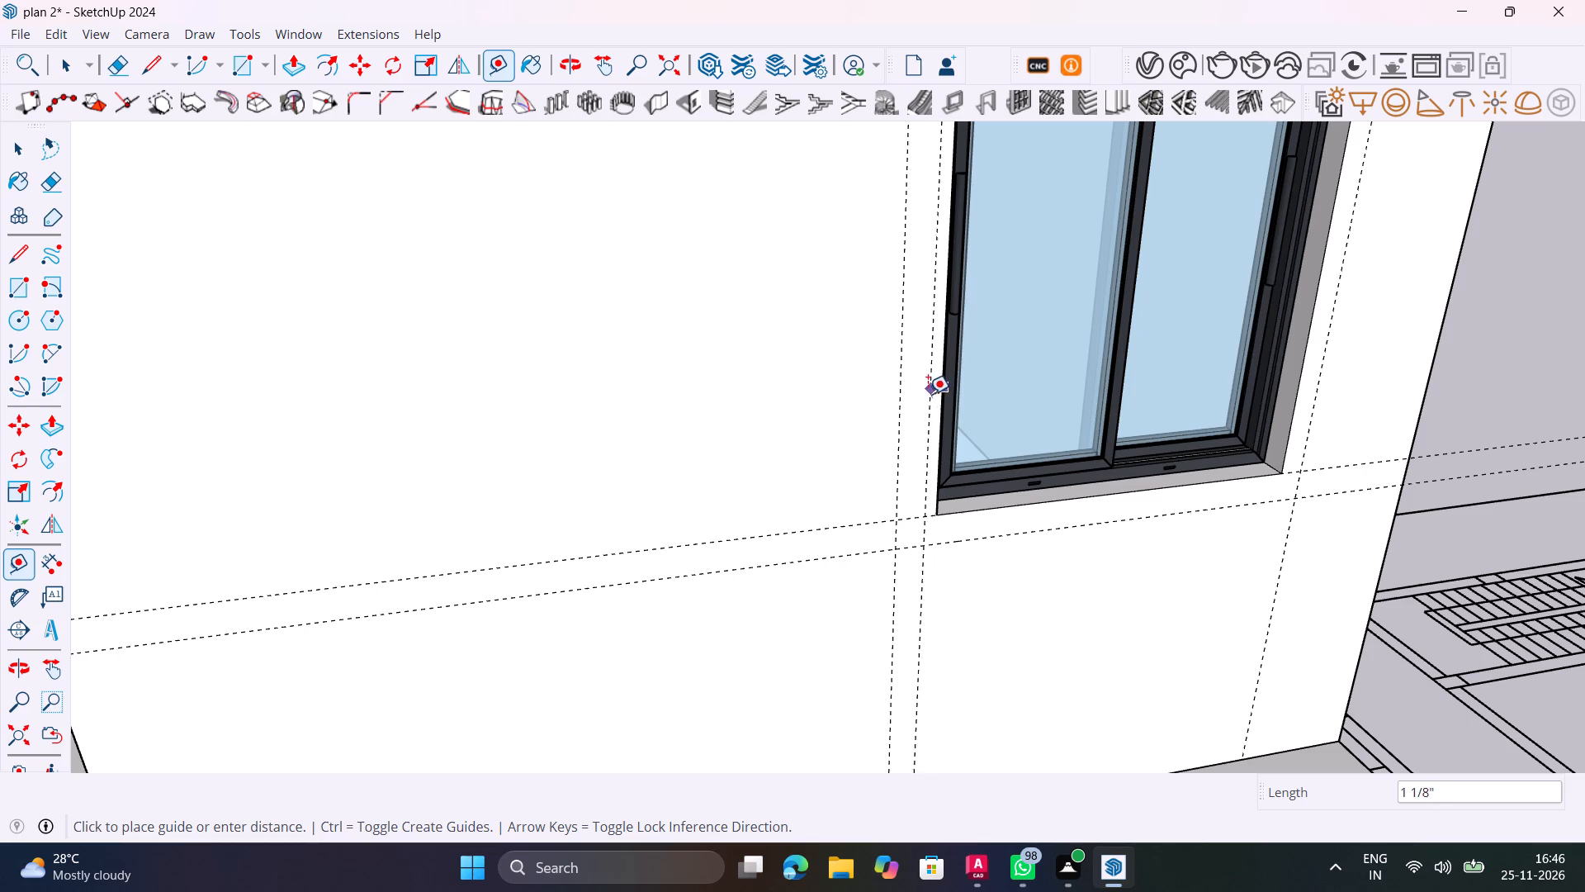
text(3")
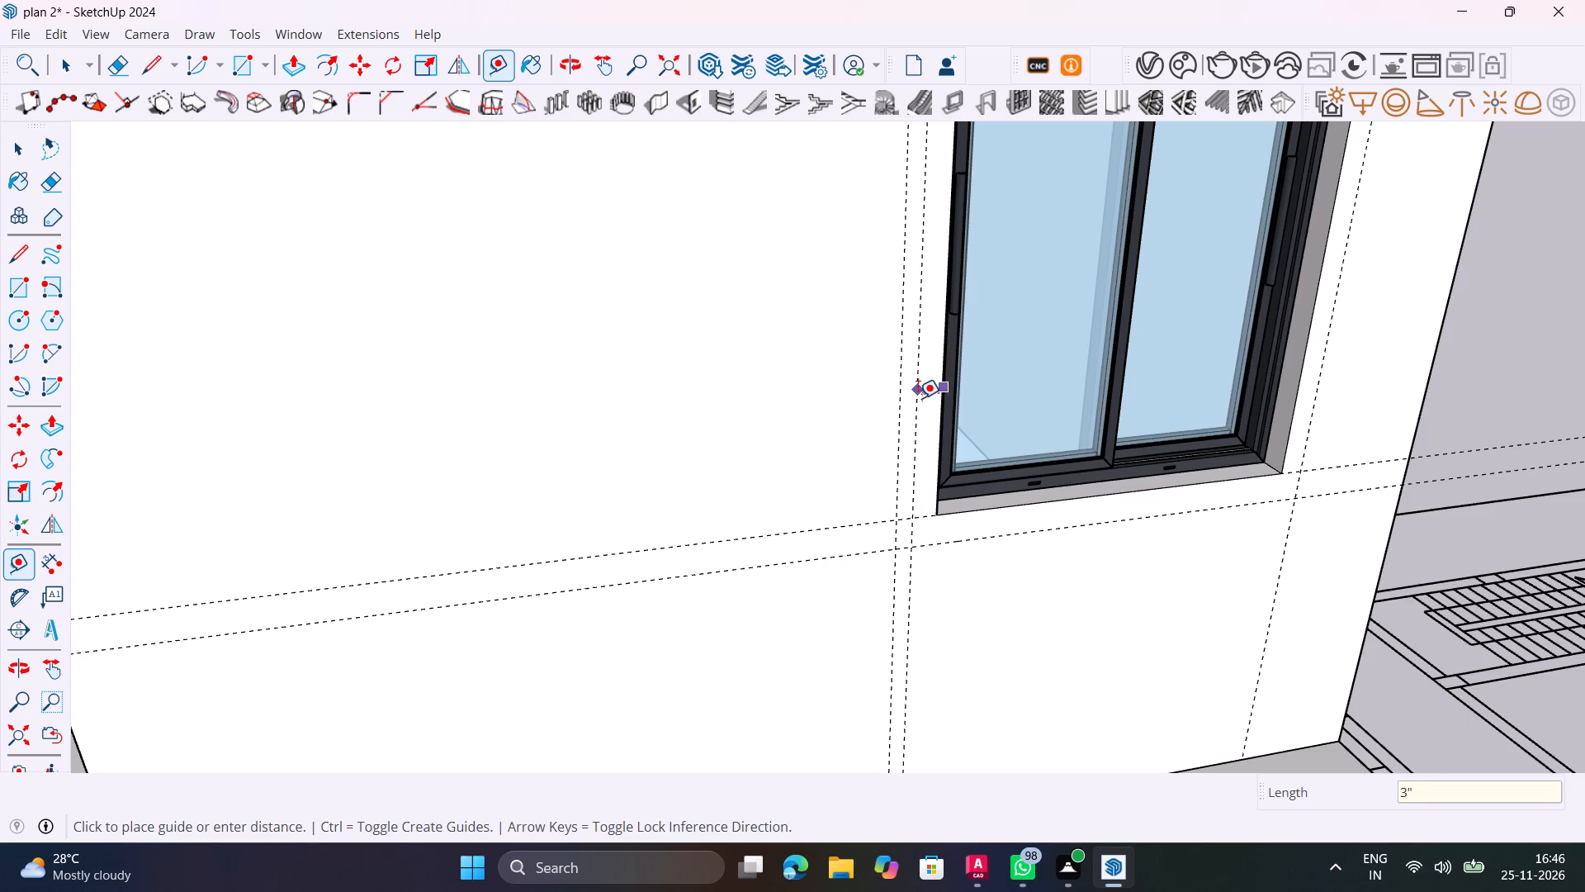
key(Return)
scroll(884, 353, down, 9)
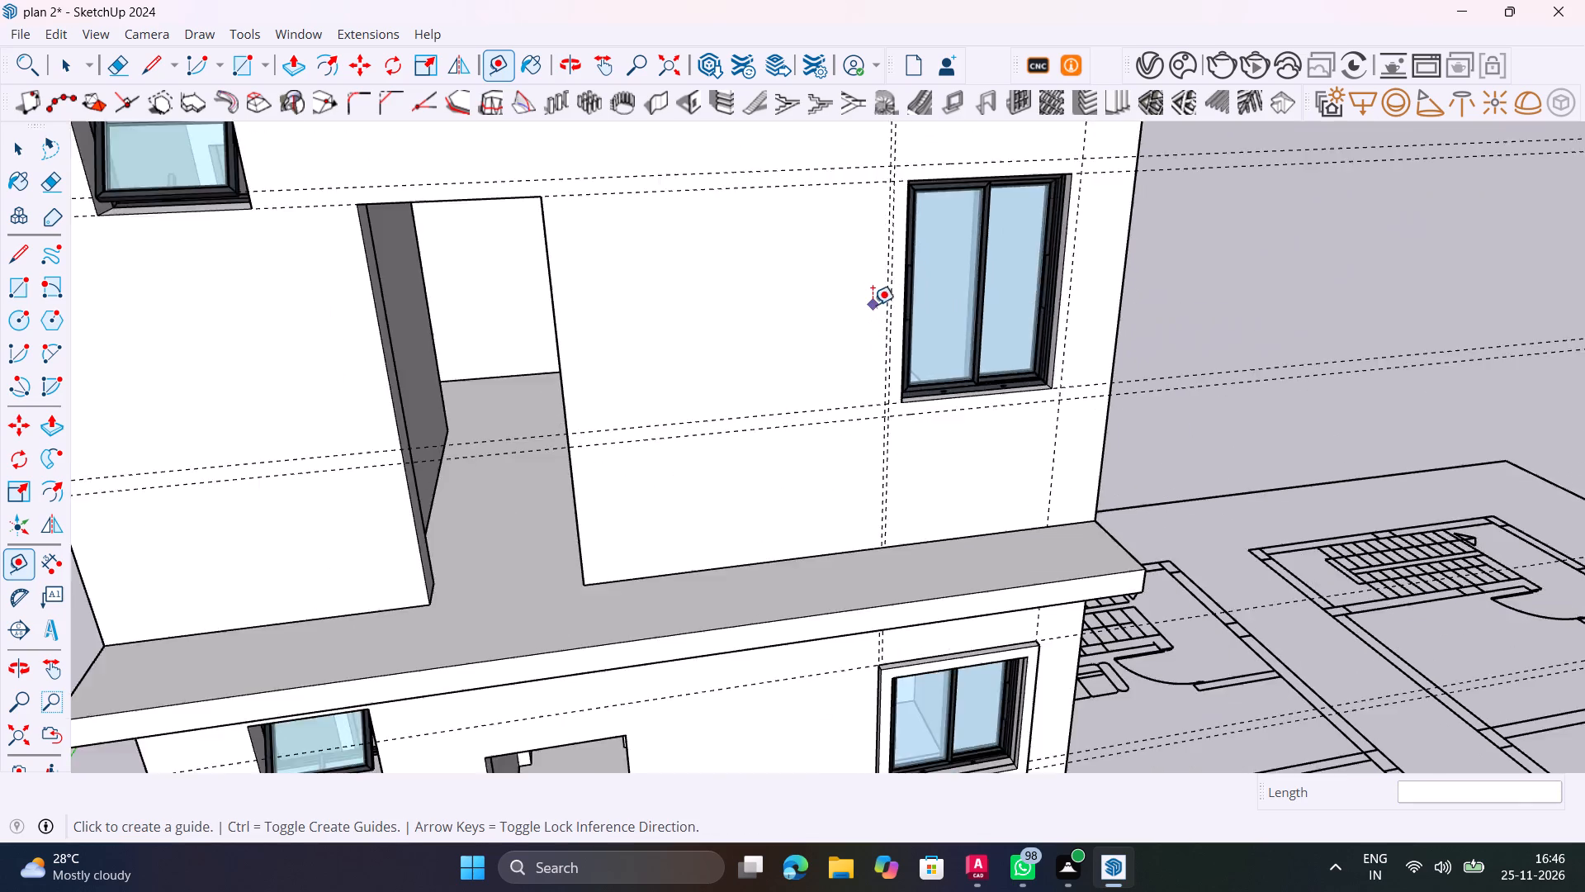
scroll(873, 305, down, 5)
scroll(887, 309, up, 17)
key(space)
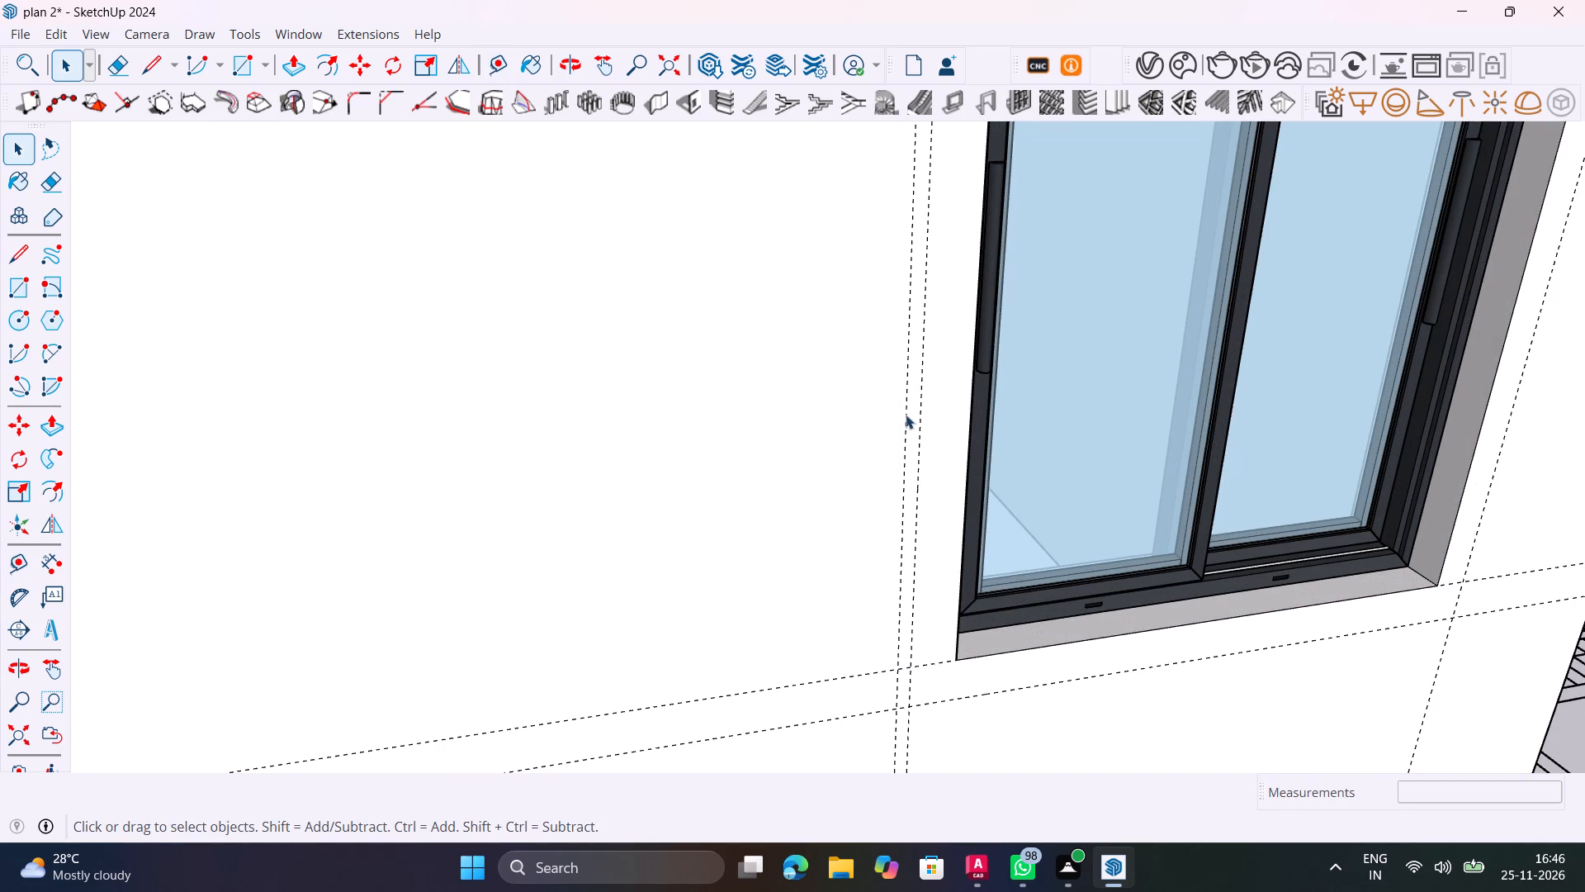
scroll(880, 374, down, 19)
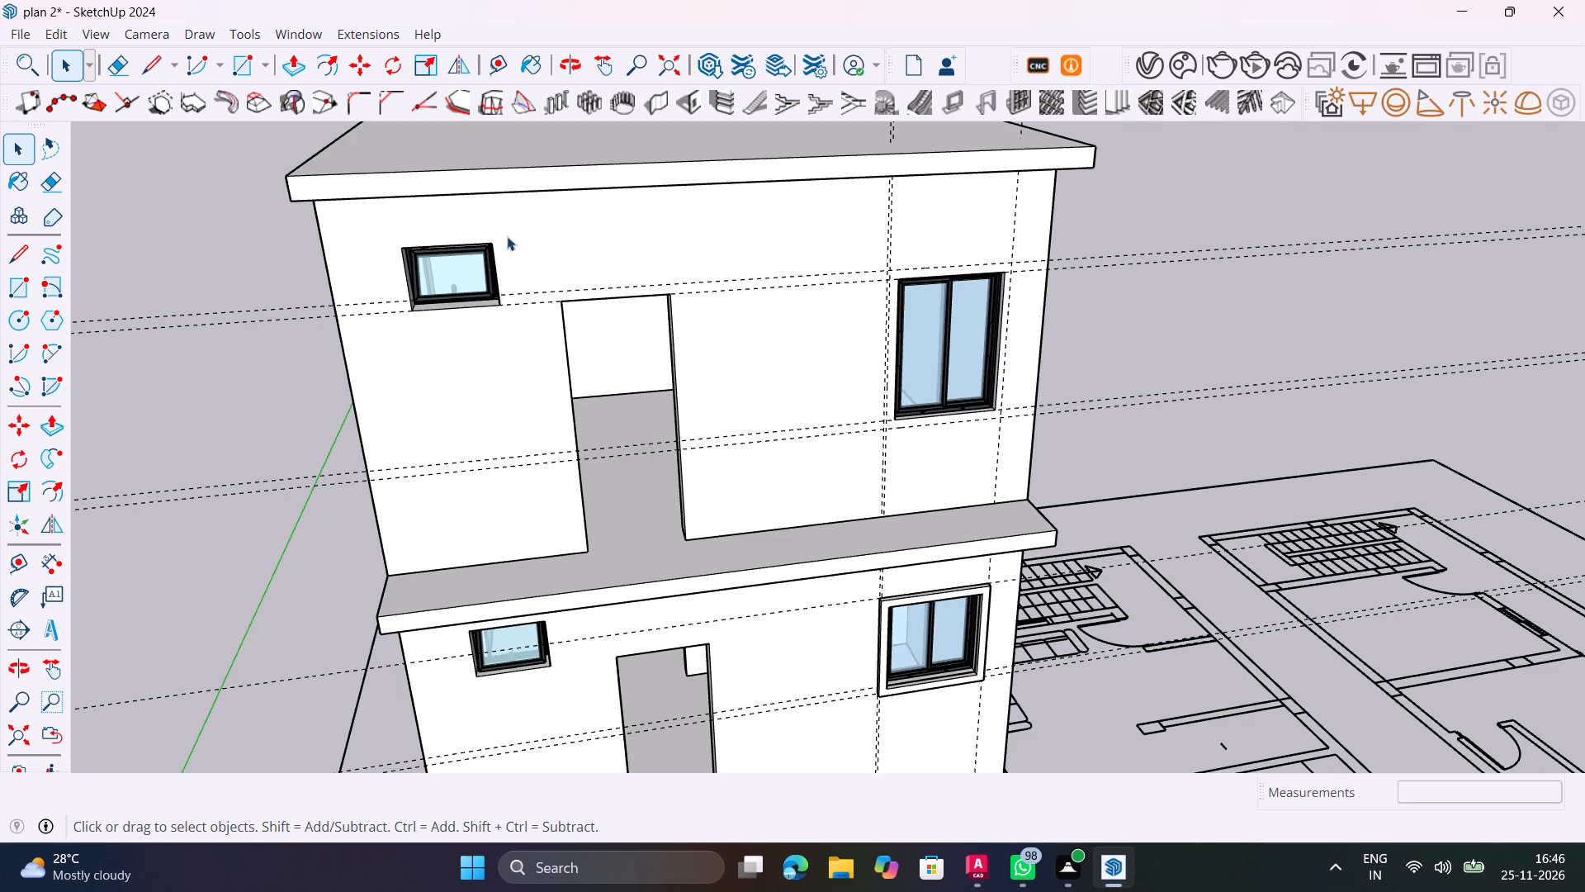
Delete all guides in the model and save the file.
click(51, 37)
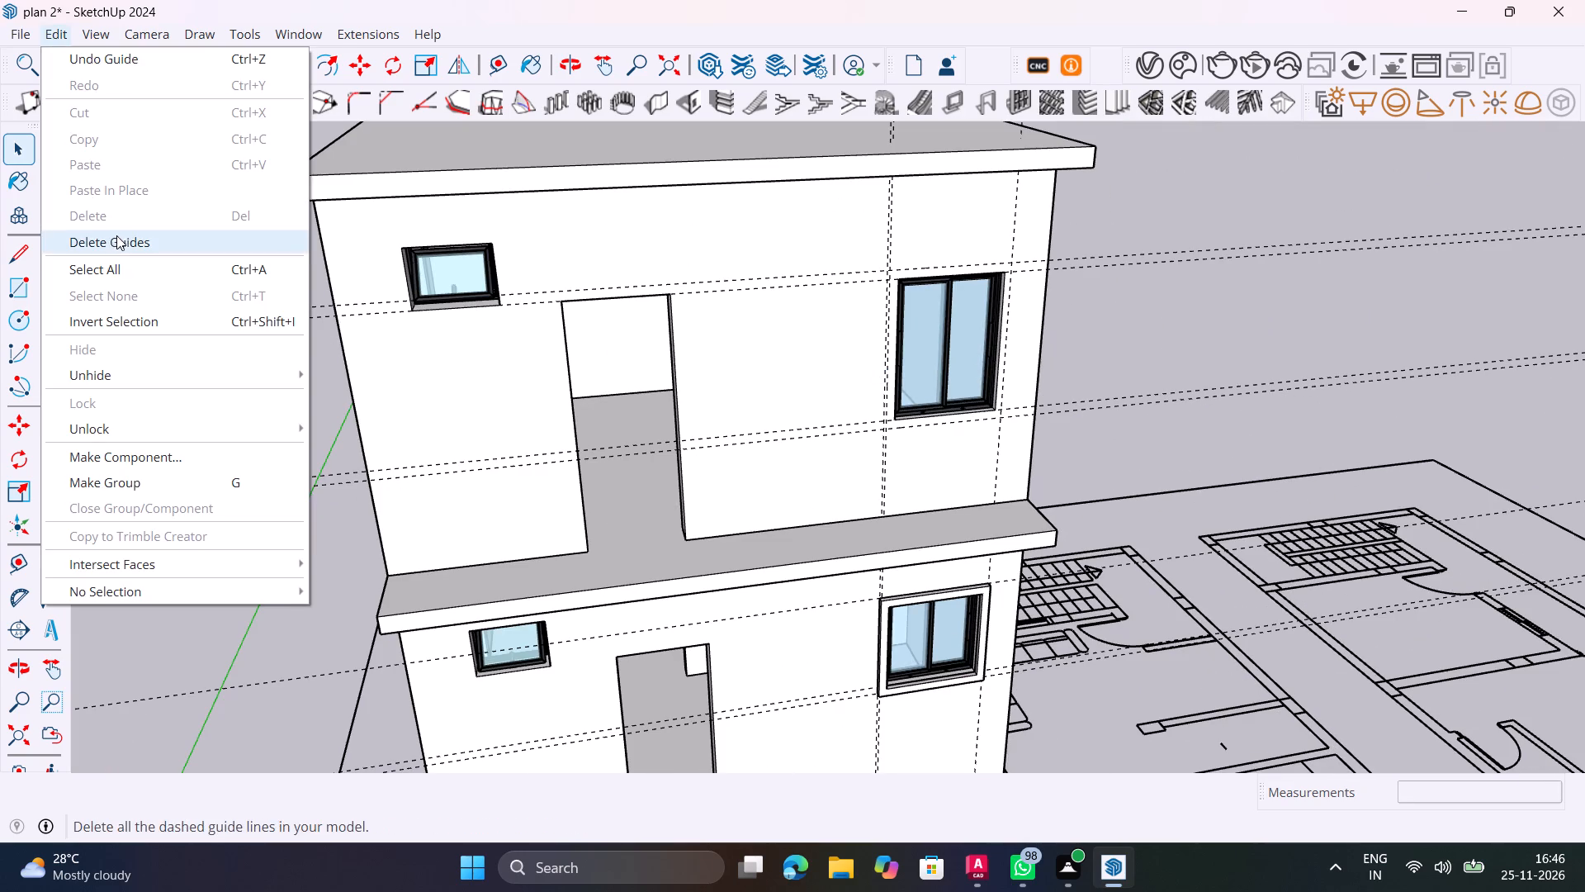
click(118, 235)
key(ctrl+s)
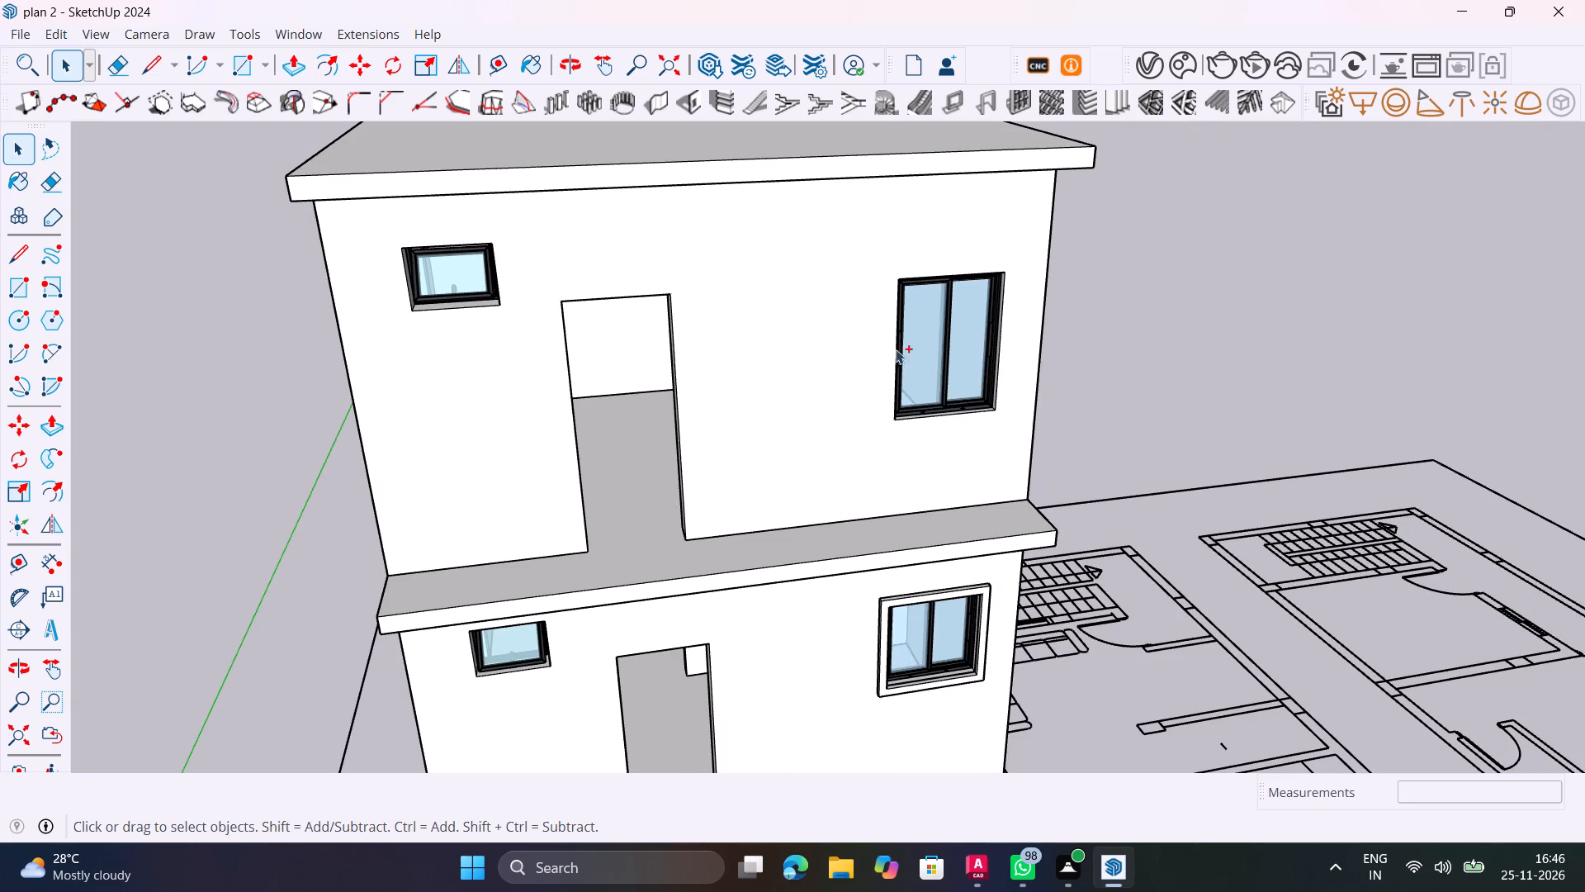
Place guides 3" outside all four edges of the top-storey sliding window opening with the Tape Measure.
scroll(894, 337, up, 20)
scroll(894, 337, up, 2)
key(t)
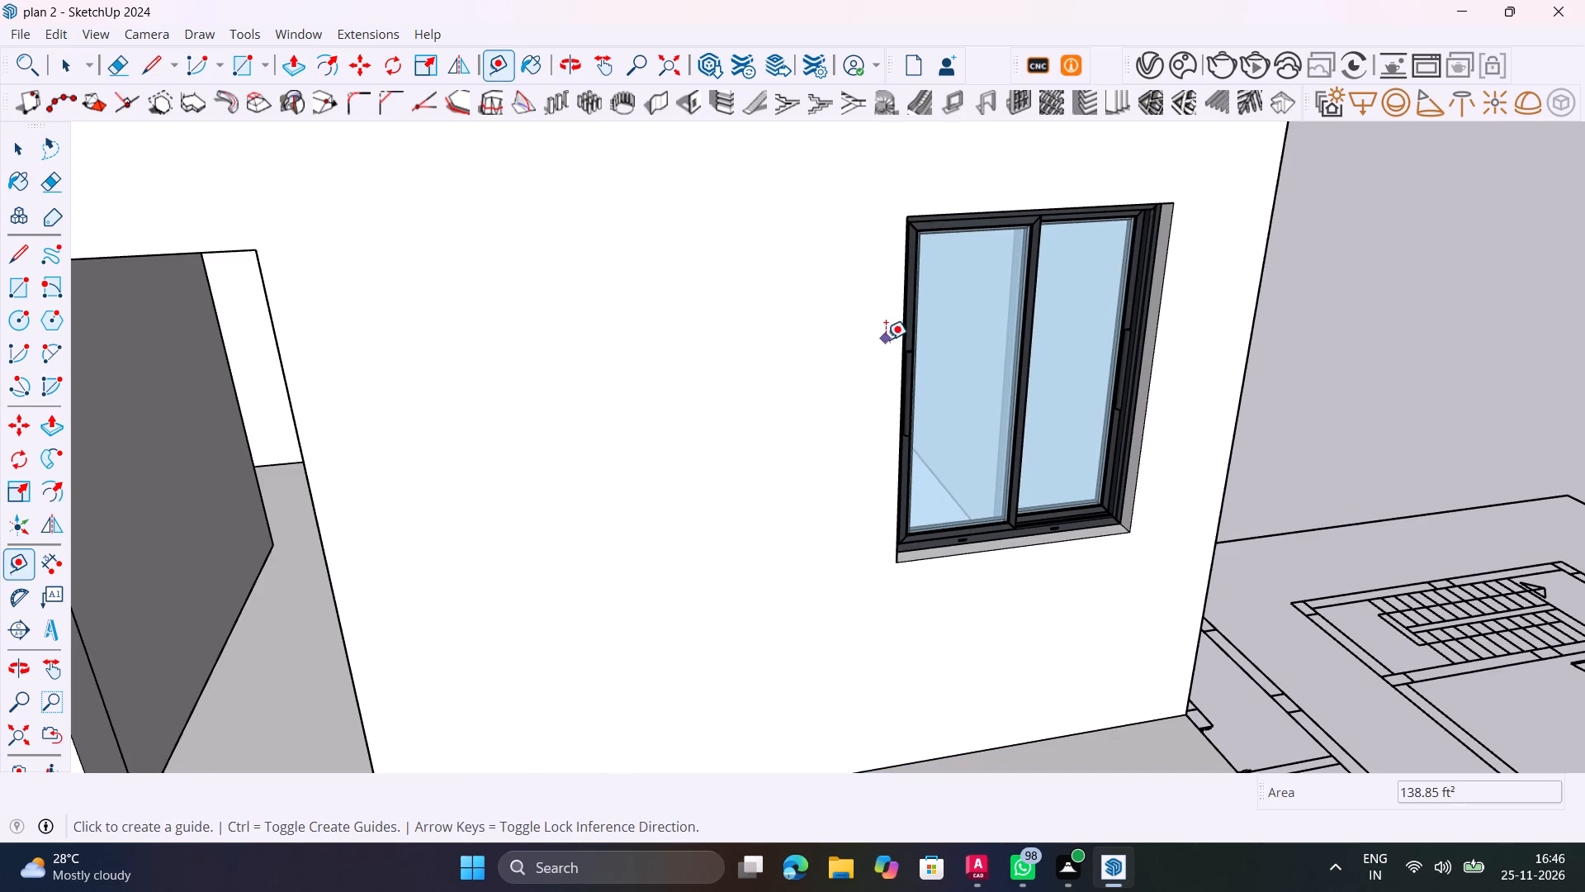
click(902, 327)
text(3")
key(Return)
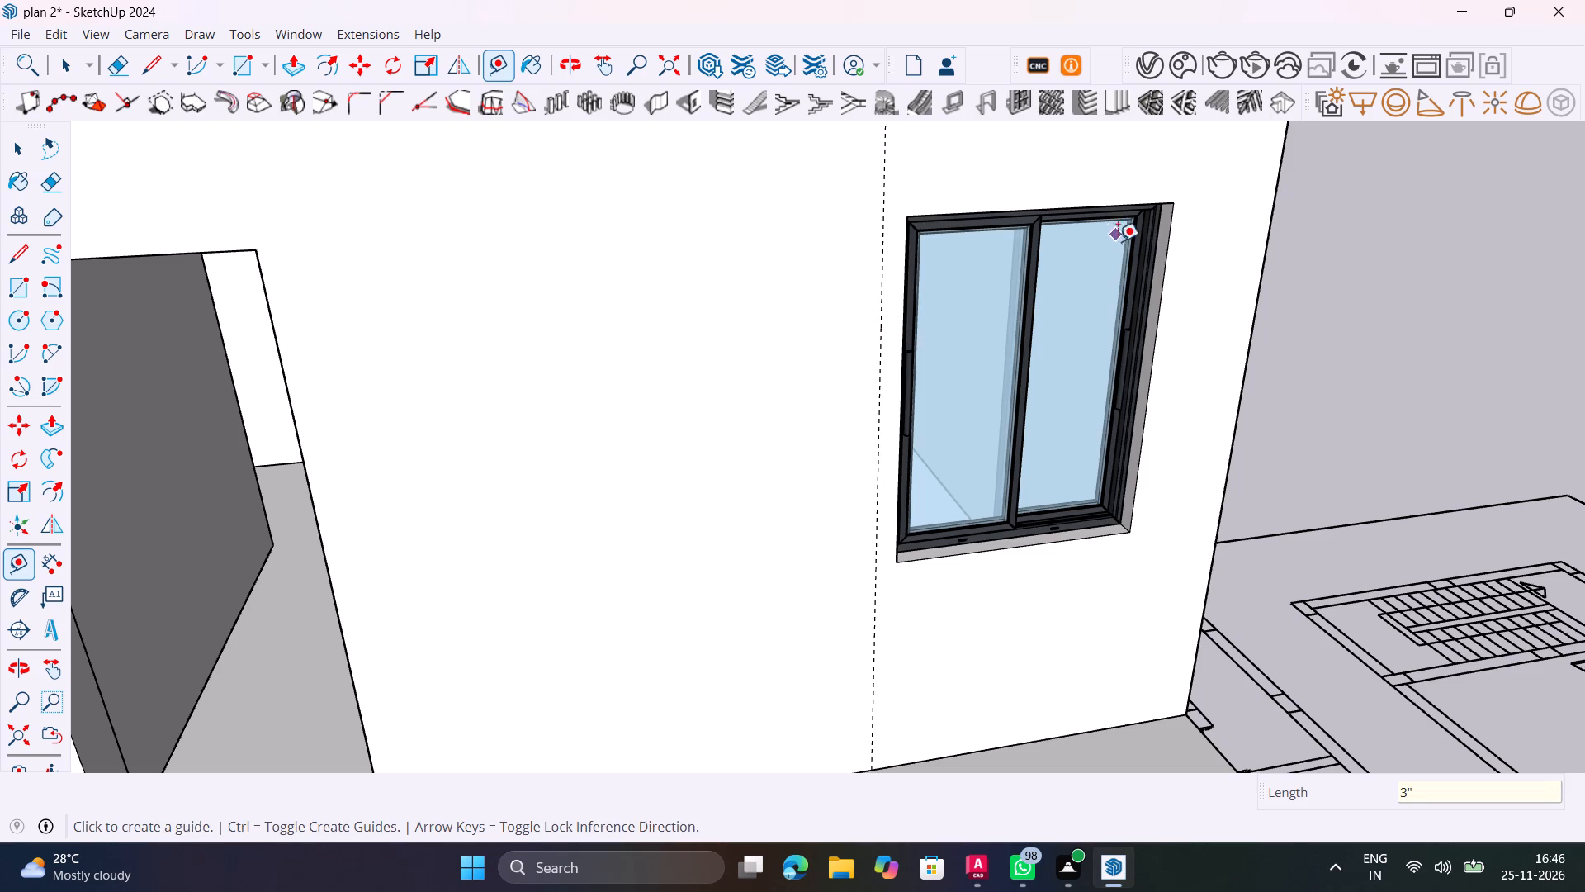
click(1158, 341)
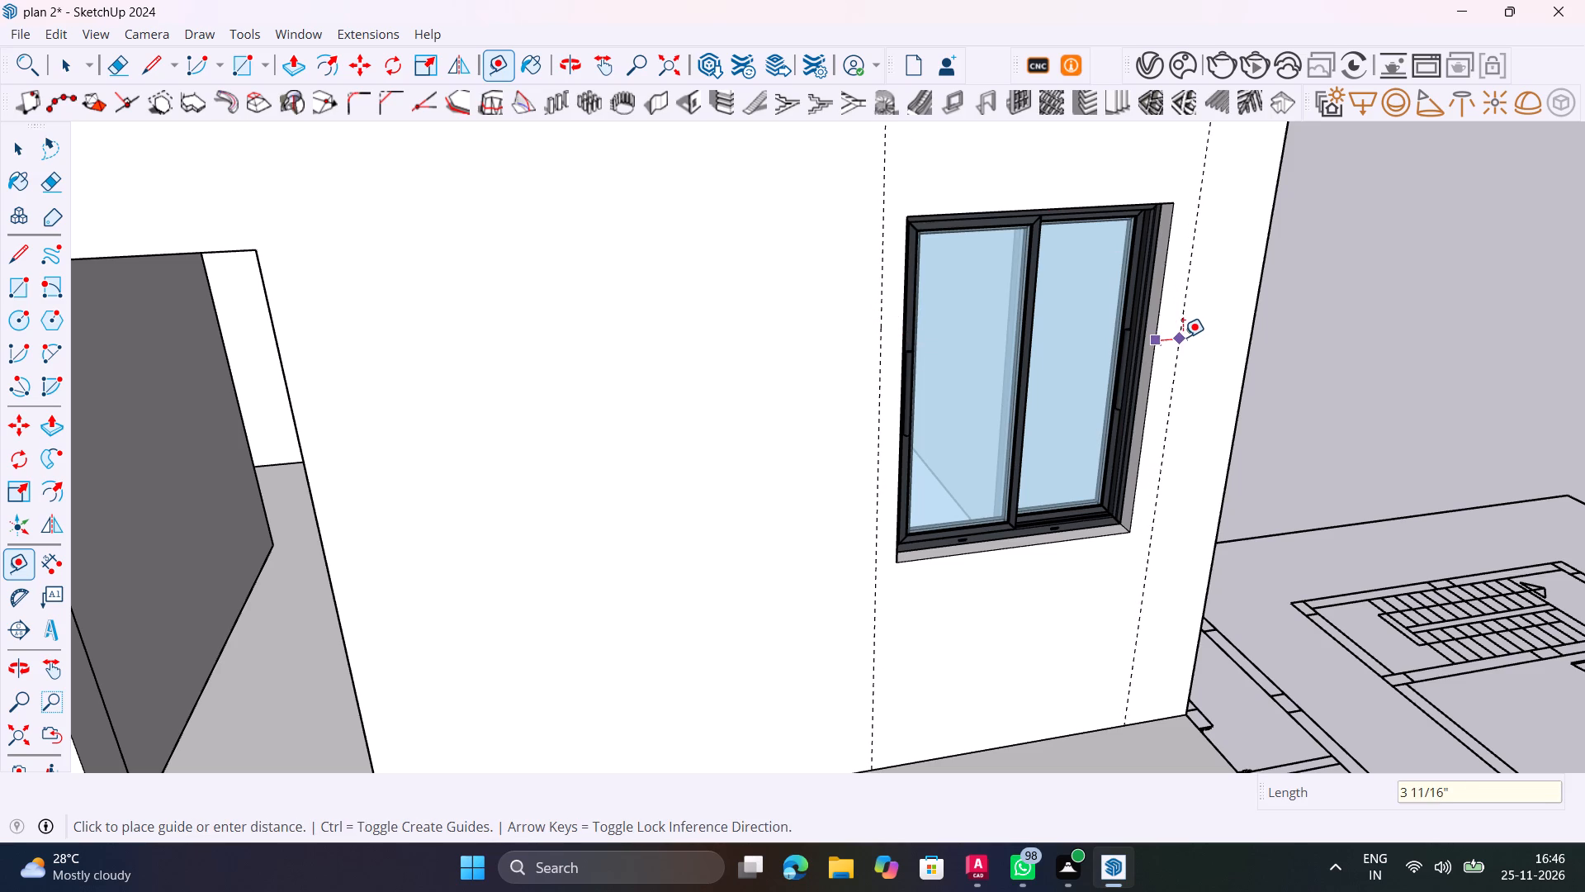
text(3")
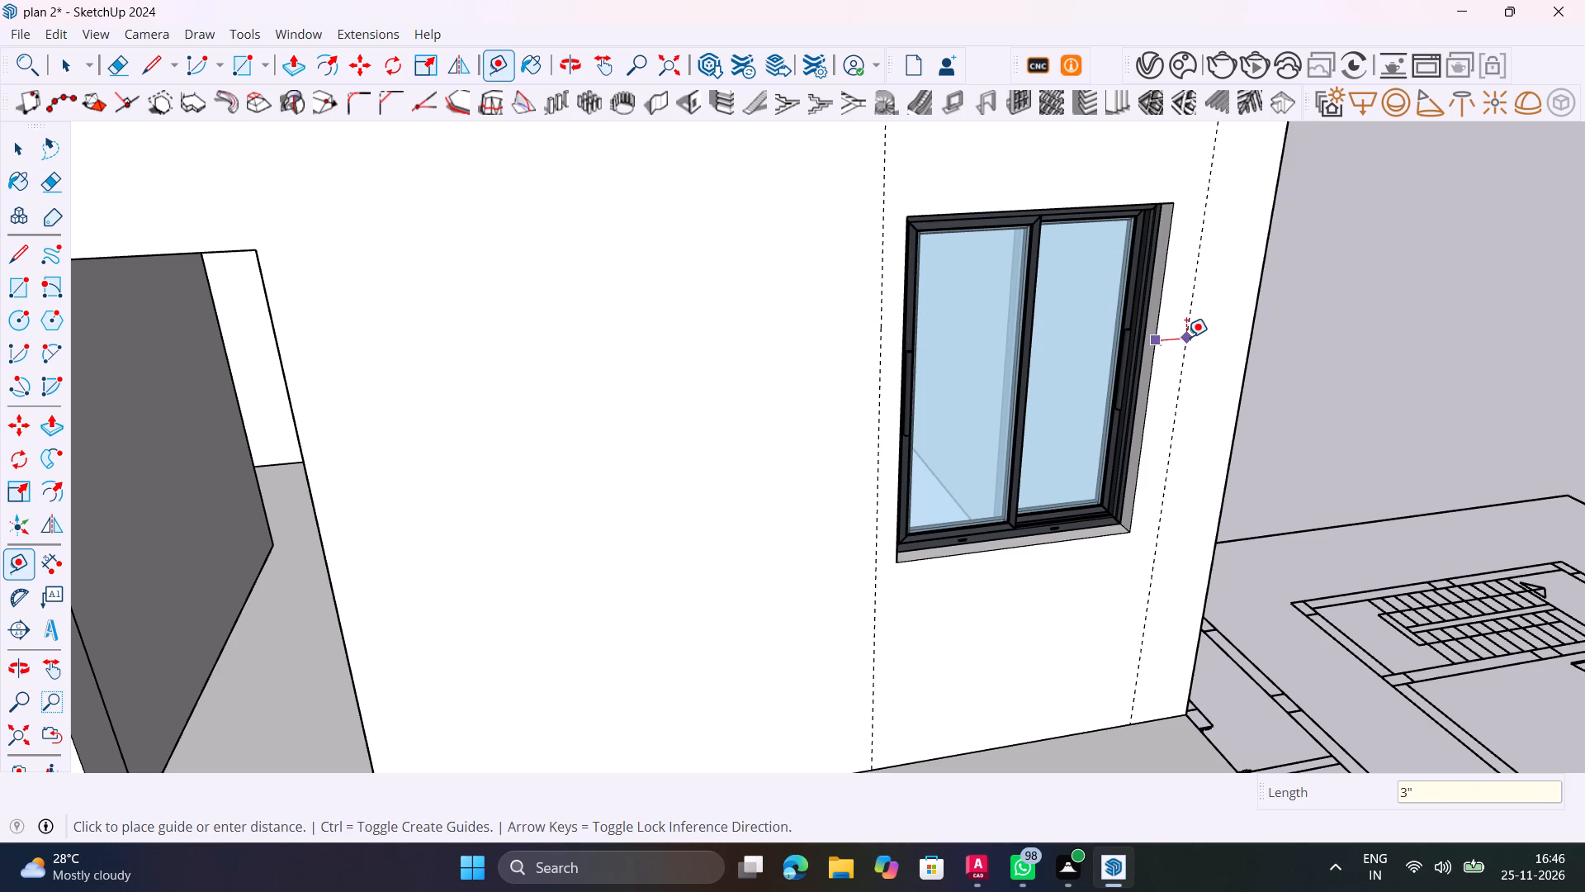
key(Return)
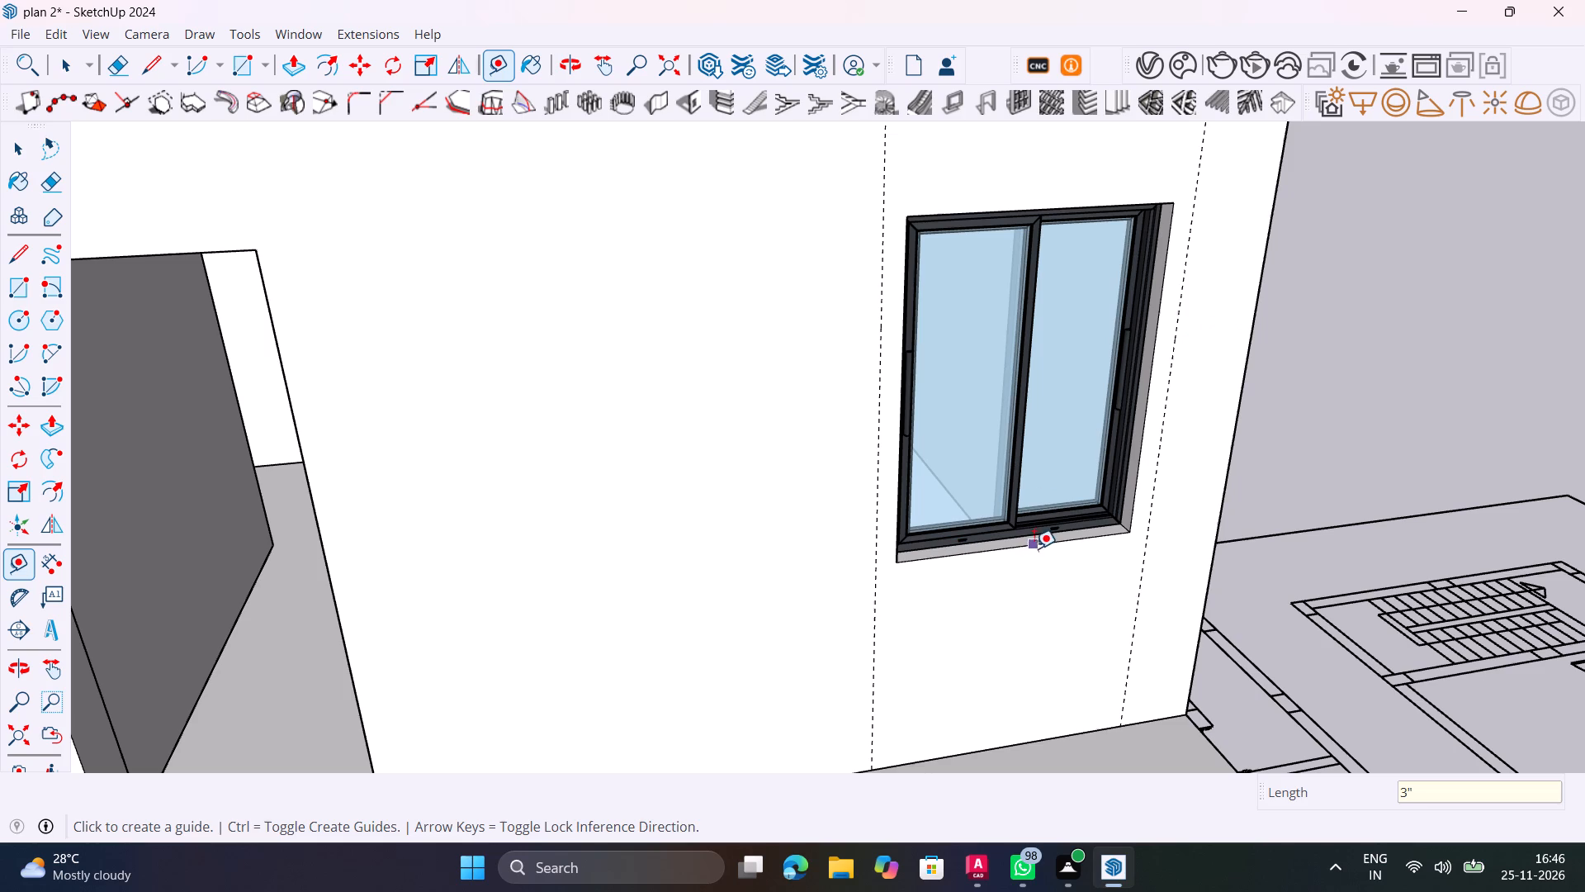
click(1035, 547)
text(3")
key(Return)
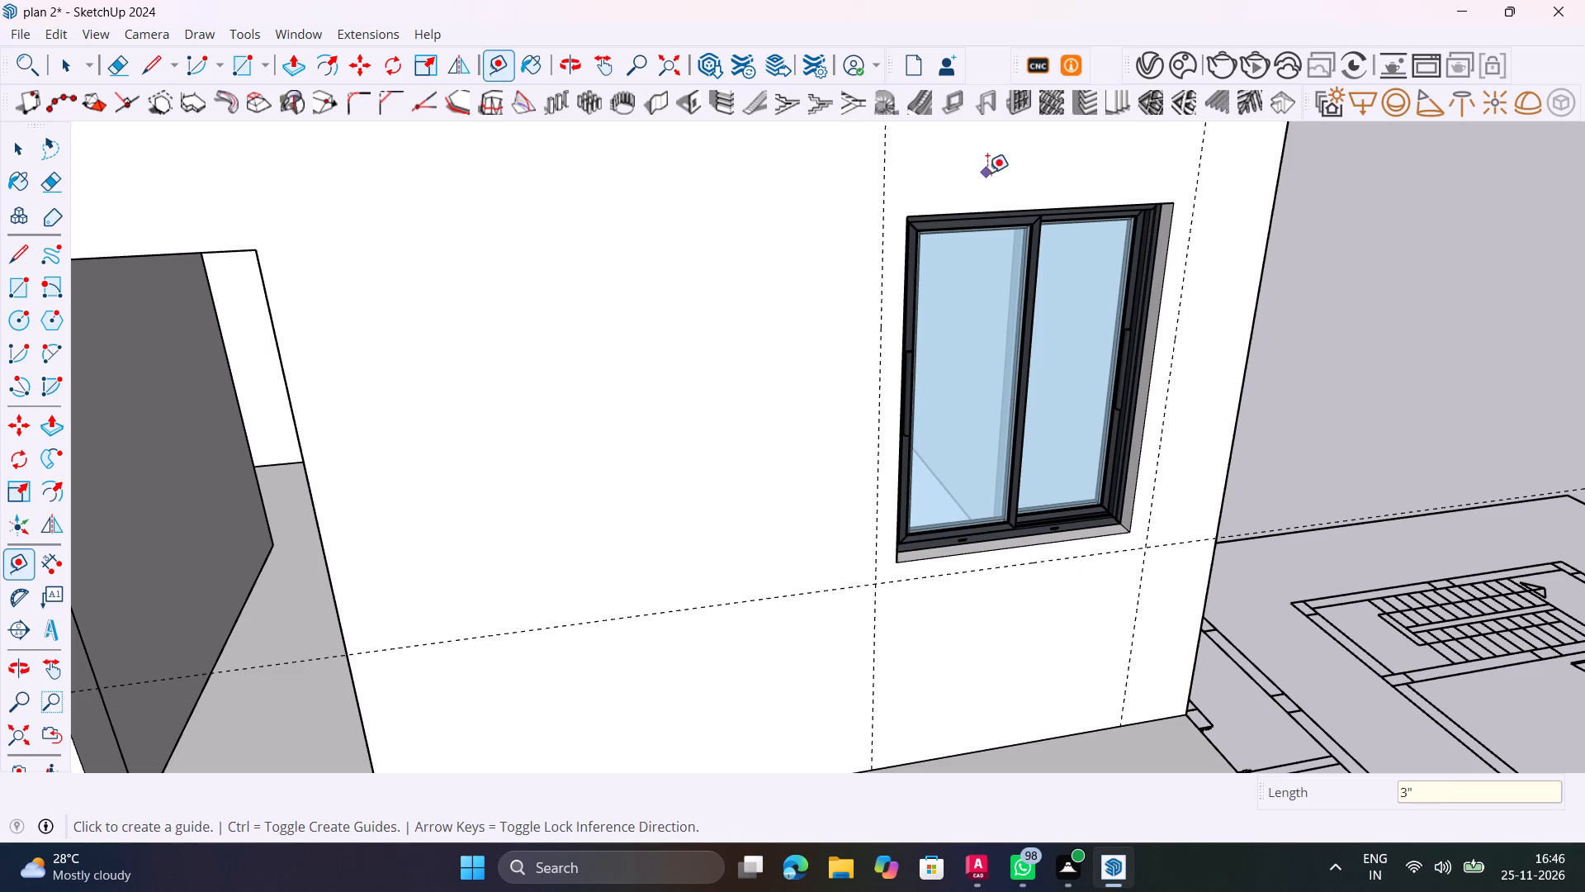
click(1086, 207)
text(3")
key(Return)
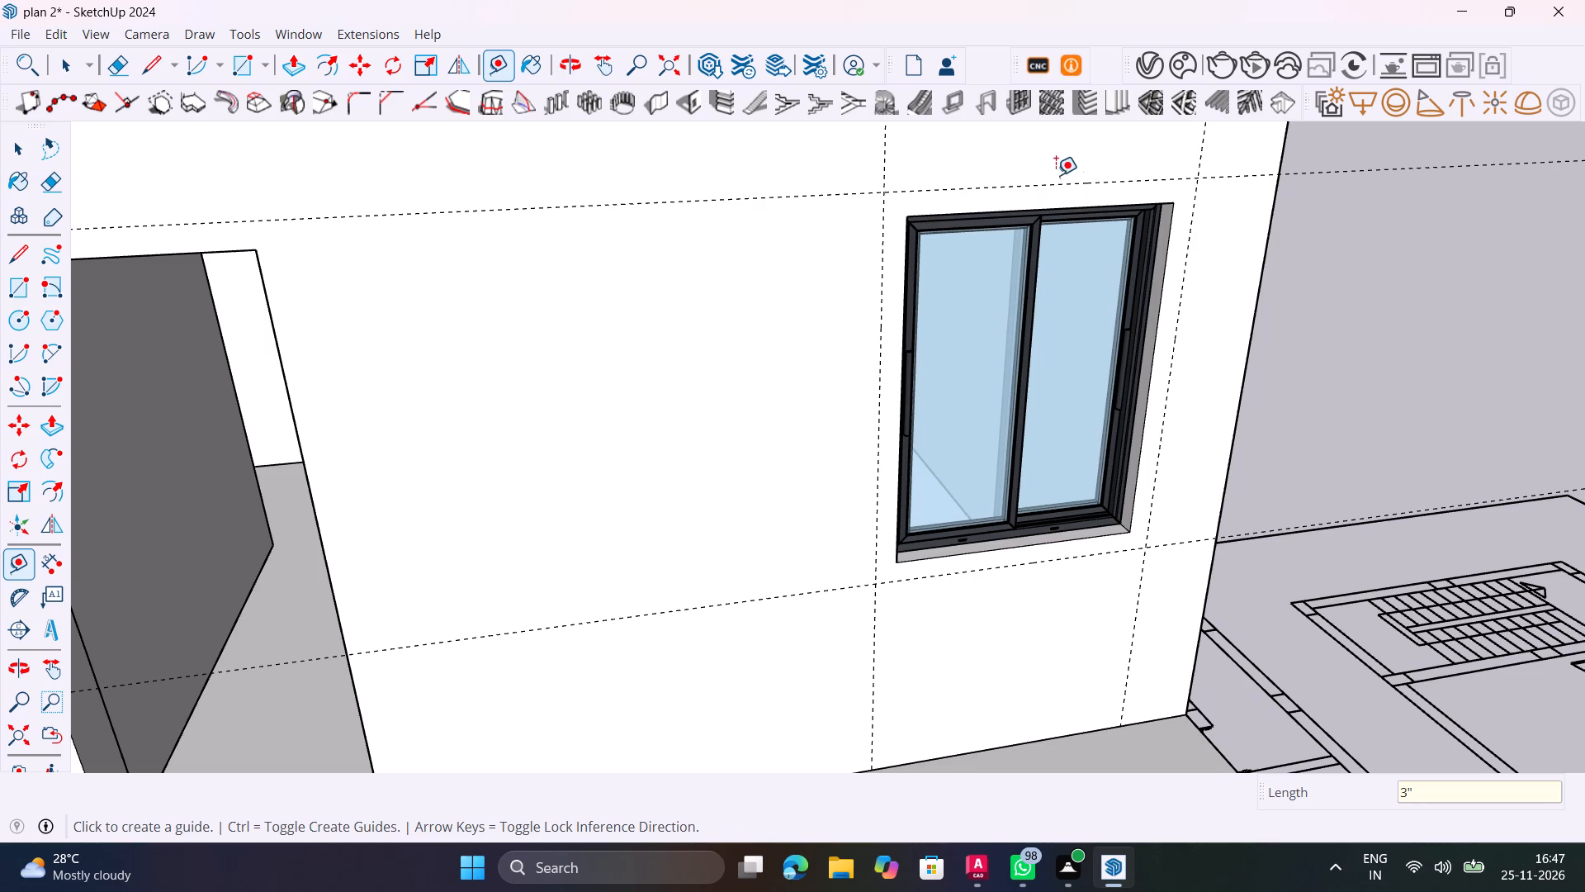
Add inner guides 3" inward from the top and both side guides, along the top-storey sliding window's edges.
scroll(1051, 175, up, 8)
click(705, 215)
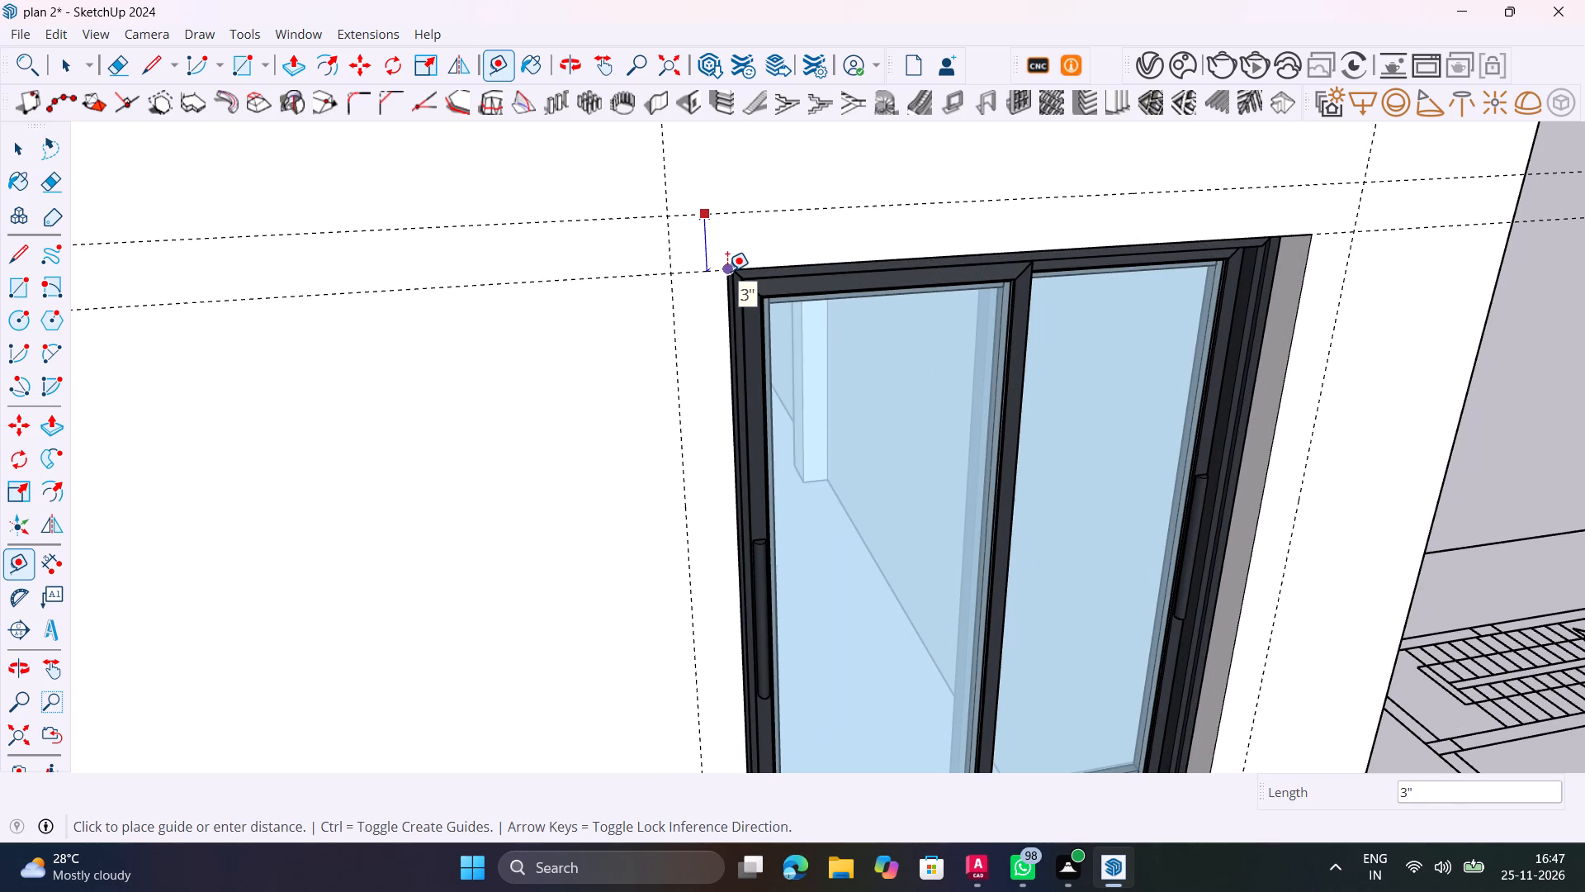
text(3")
key(Return)
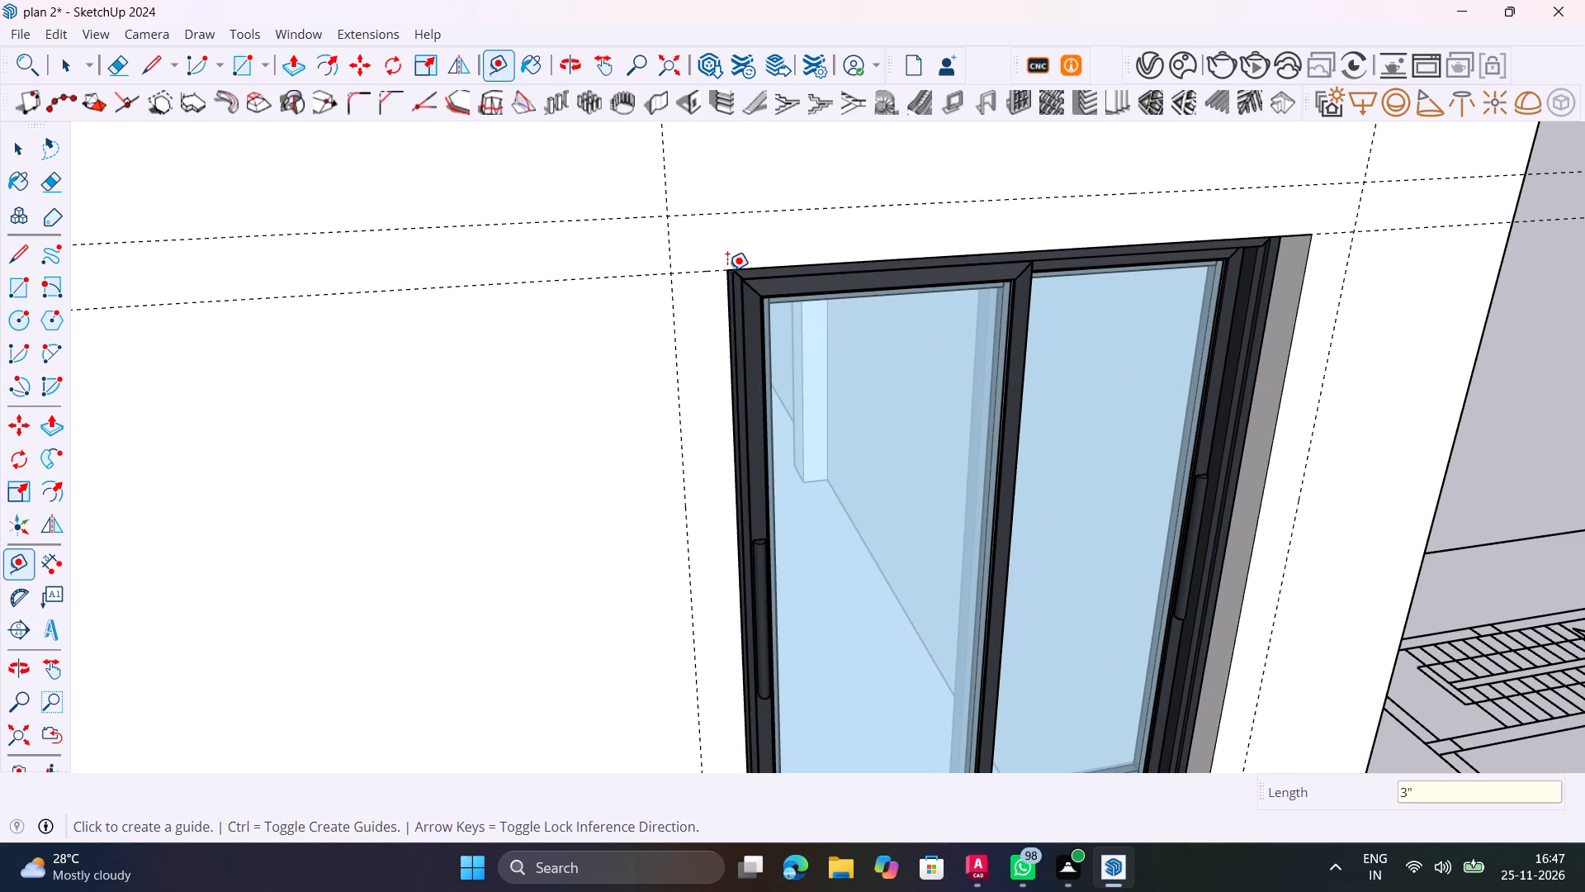
click(684, 428)
text(3")
key(Return)
click(1326, 361)
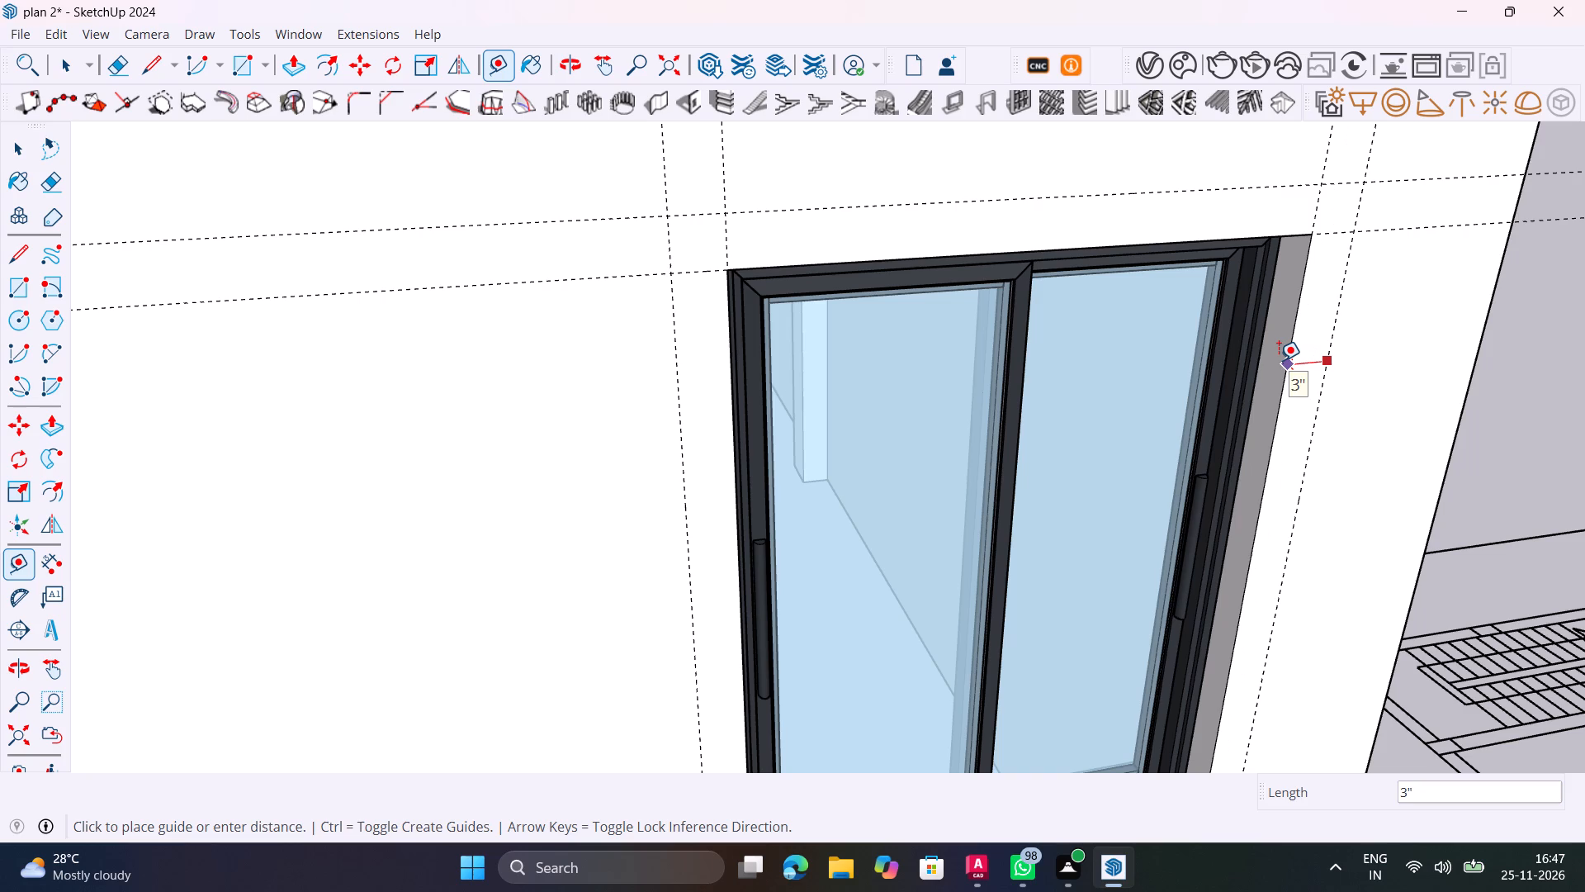
text(3")
key(Return)
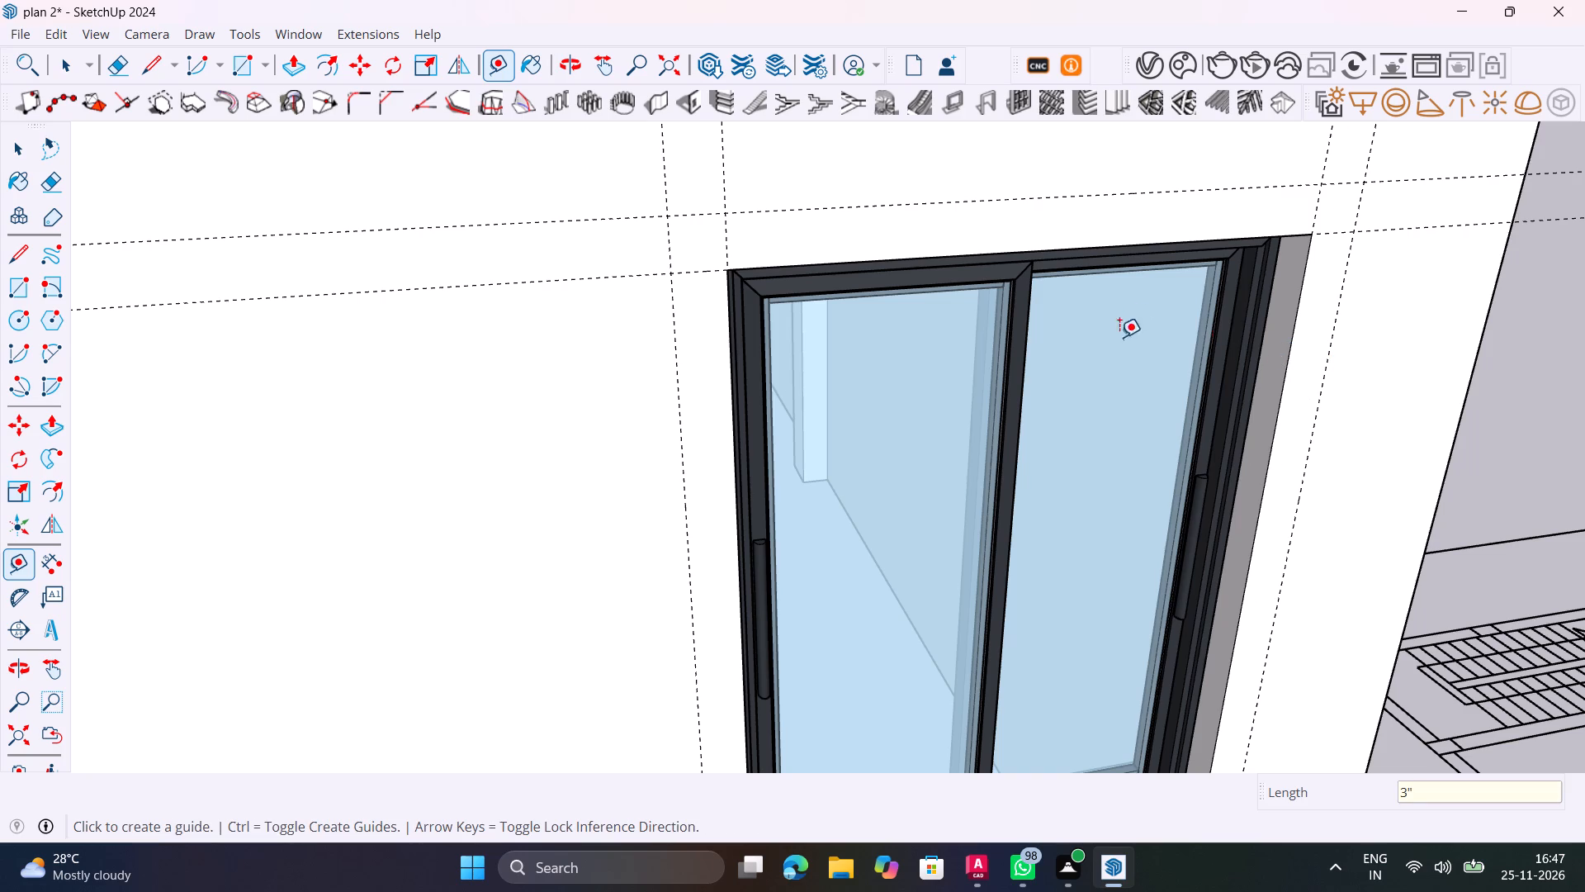
Add an inner guide 3" above the bottom guide, along the lower edge of the top-storey sliding window opening.
scroll(1120, 339, down, 9)
scroll(1038, 713, up, 10)
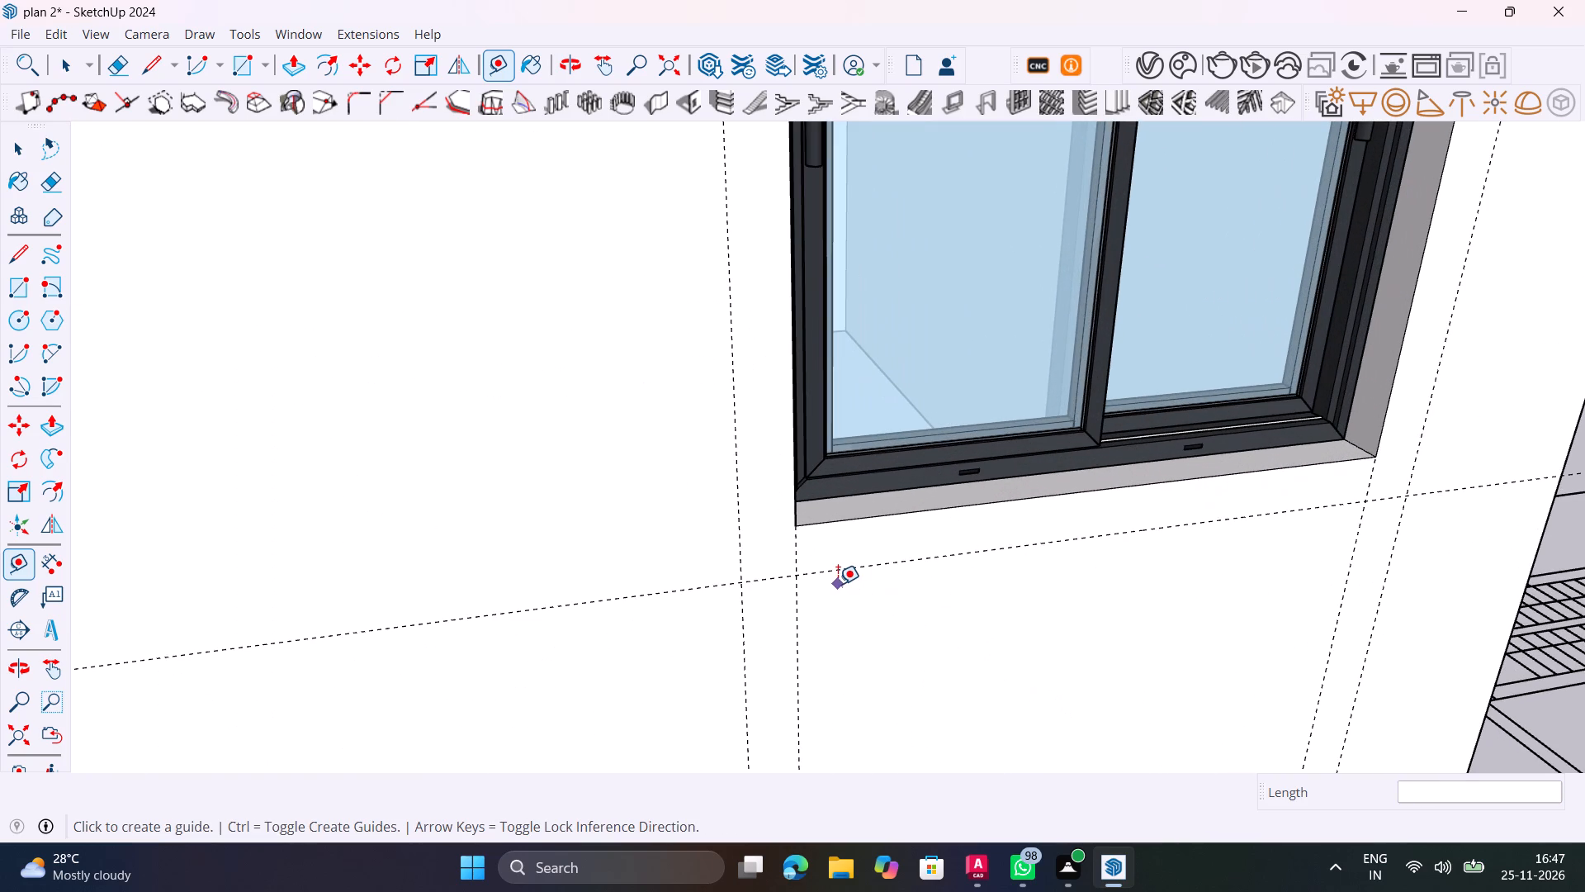
click(837, 576)
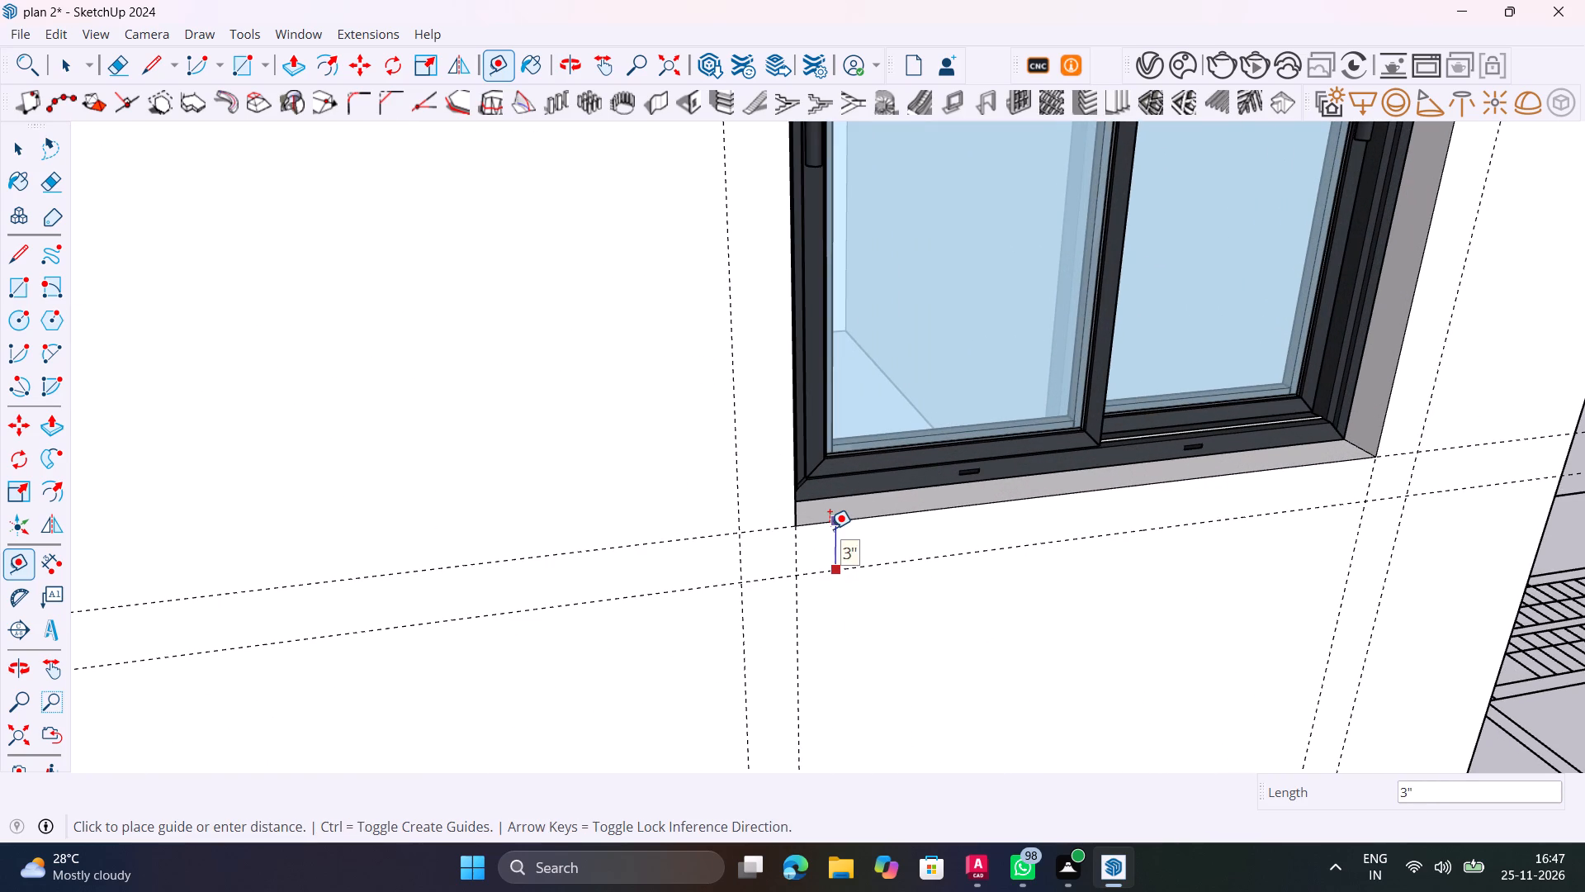
text(3")
key(Return)
key(space)
scroll(838, 589, down, 6)
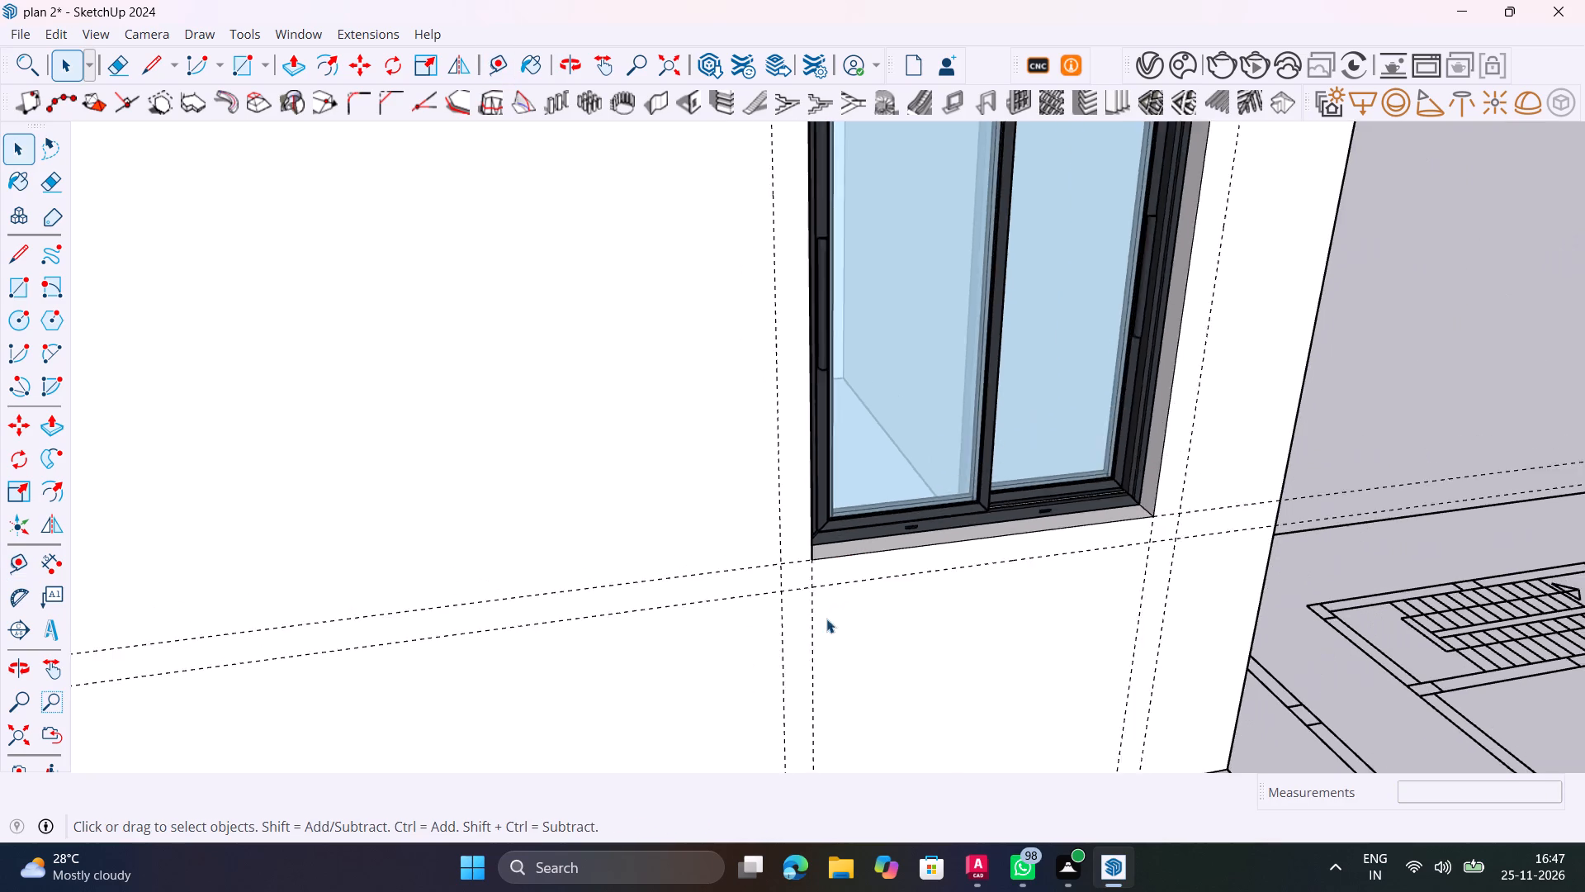
Draw 3" wide border rectangles between the guides along the top-storey sliding window's top edge (3' 6" long) and right side (4' 3" tall).
scroll(826, 619, down, 4)
shift+middle_drag(855, 204, 556, 298)
scroll(566, 375, up, 4)
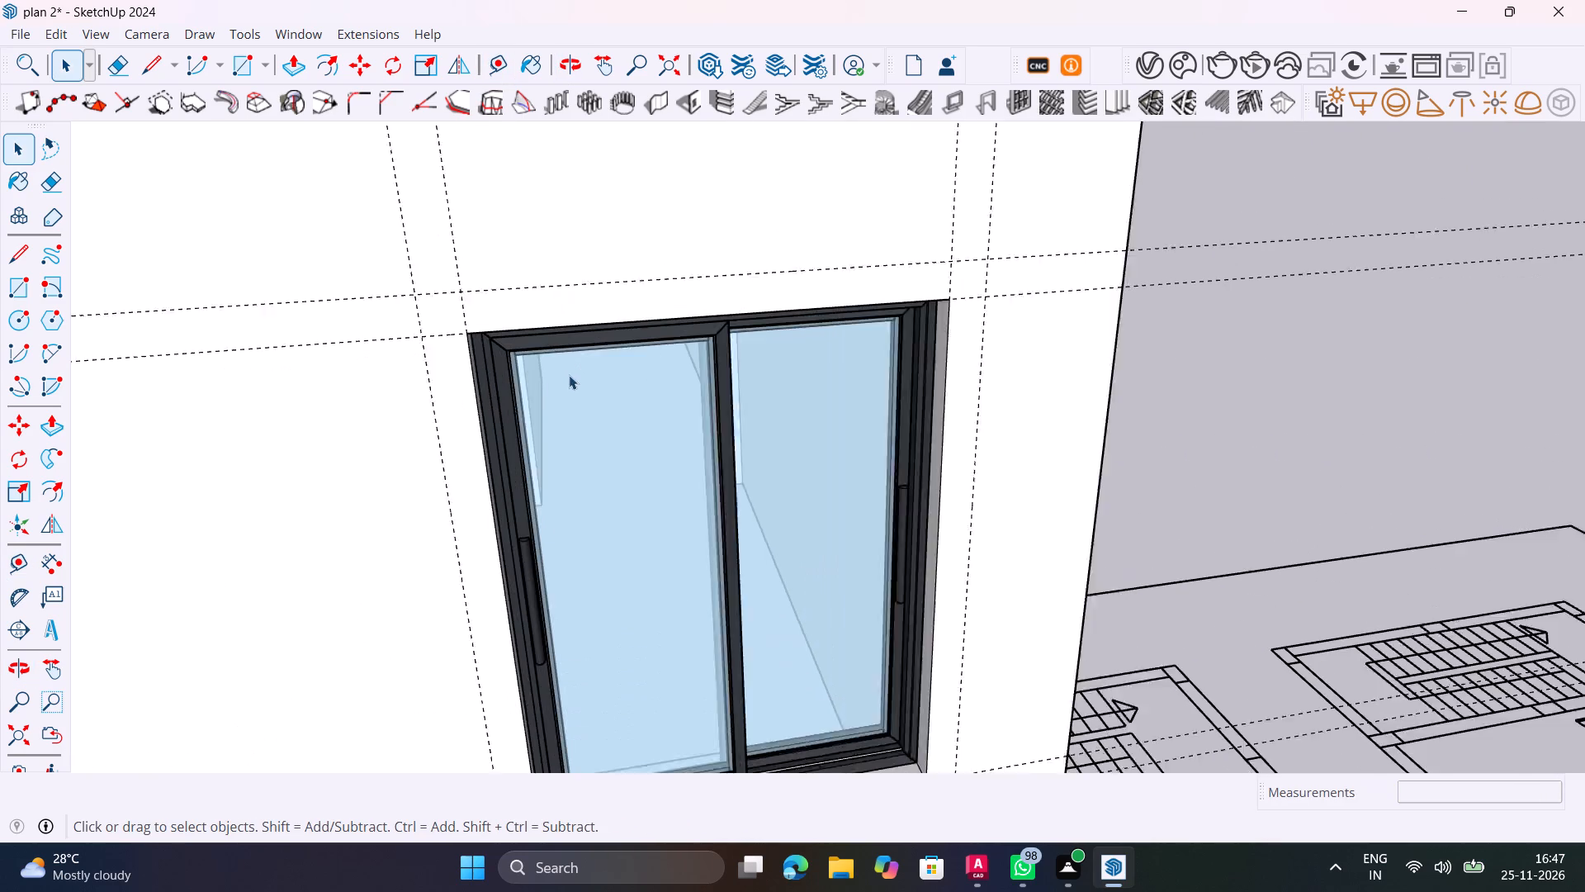
scroll(569, 375, up, 3)
key(r)
click(369, 273)
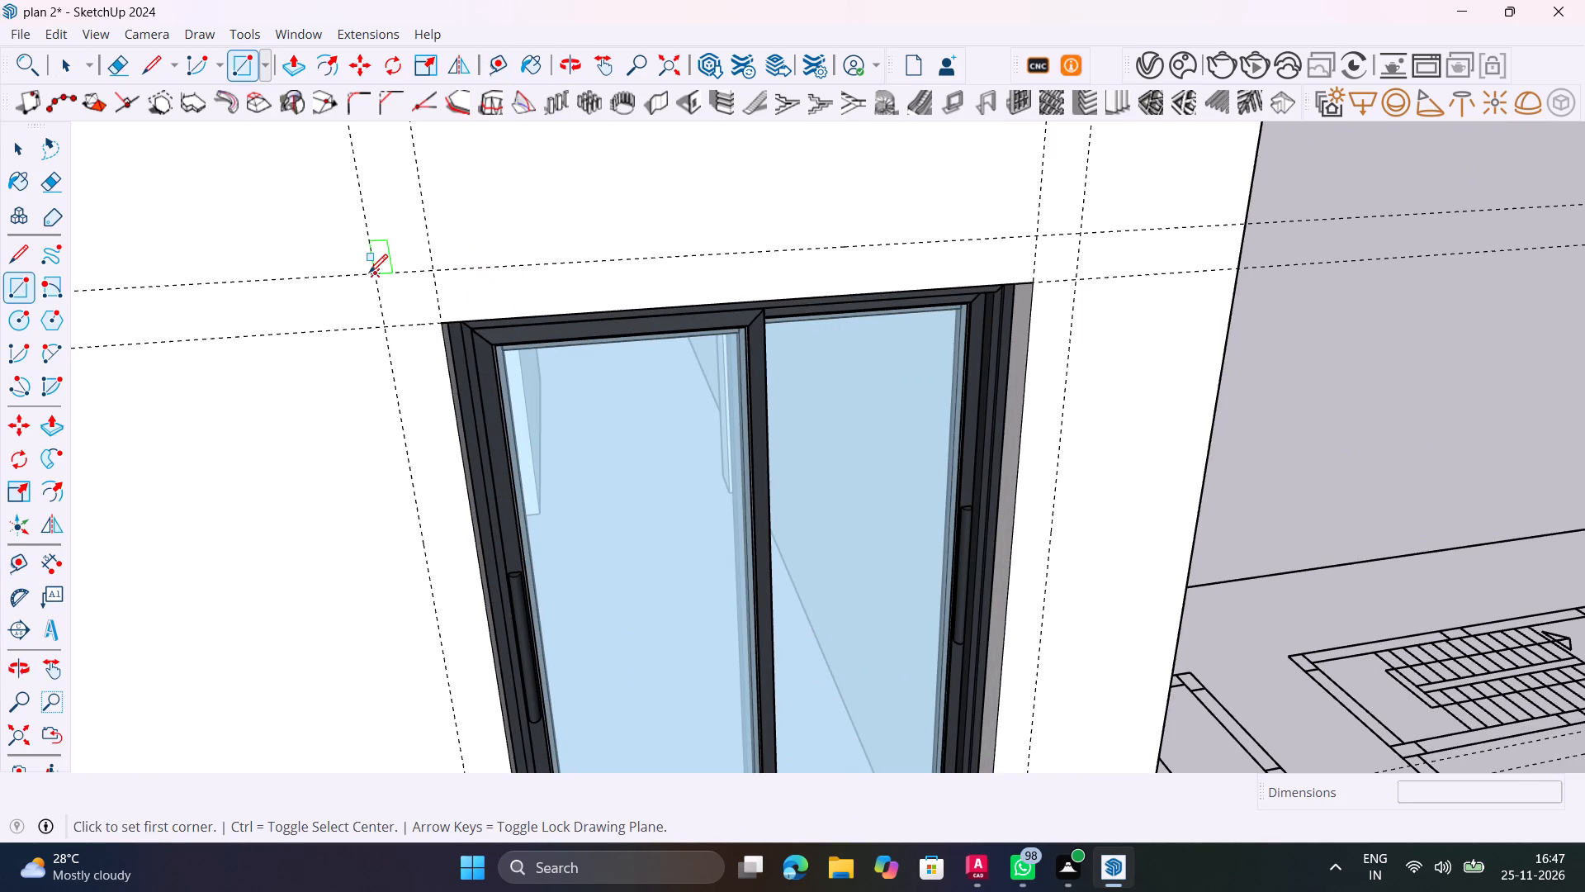
click(1076, 286)
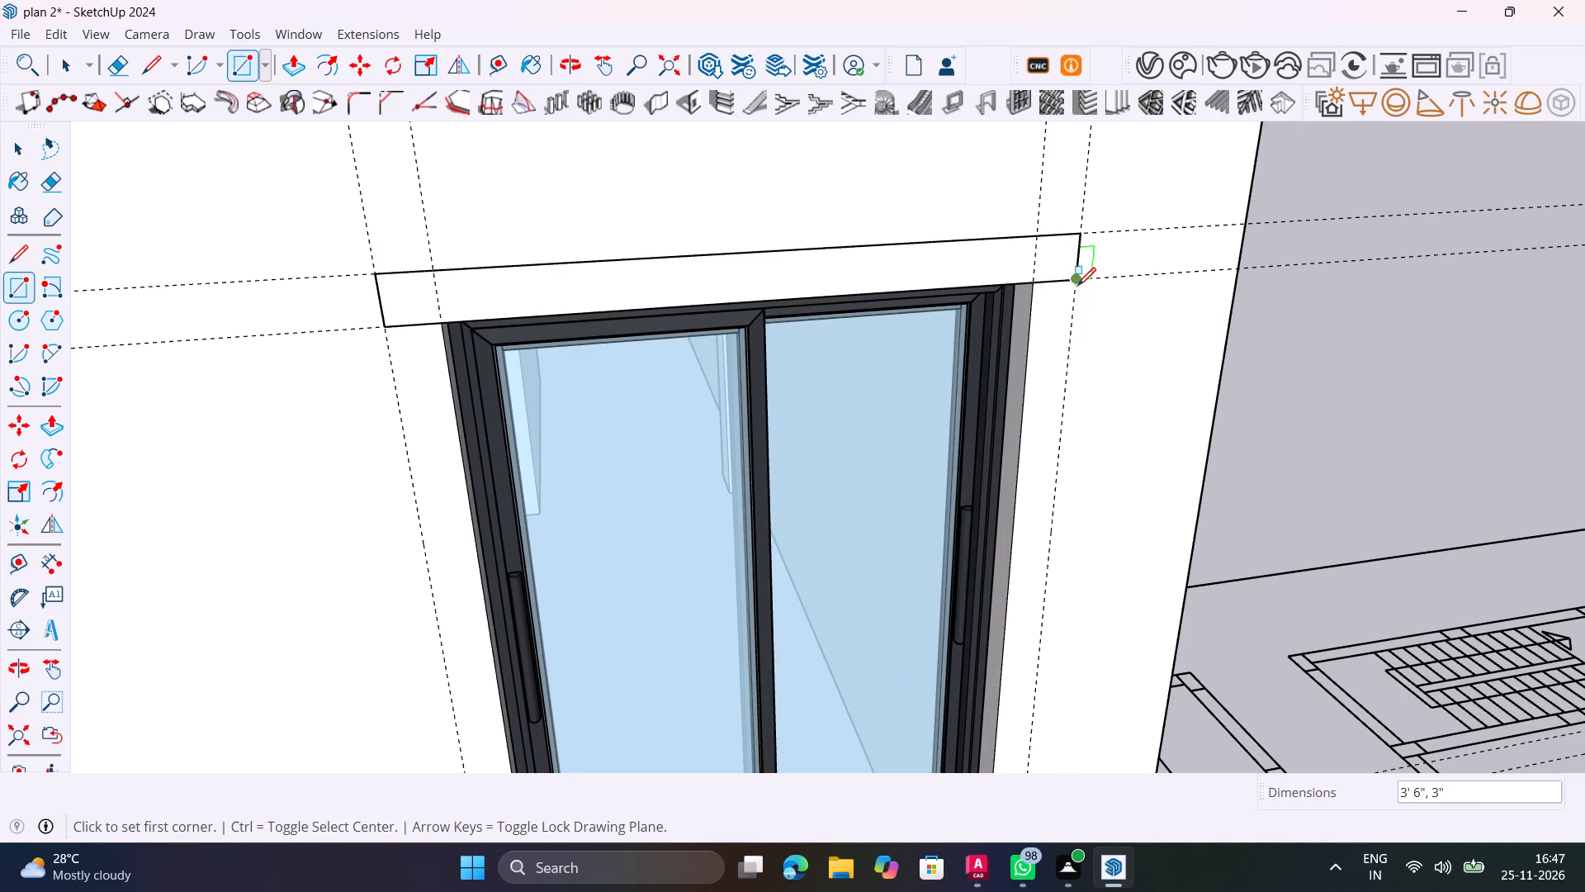
click(1031, 286)
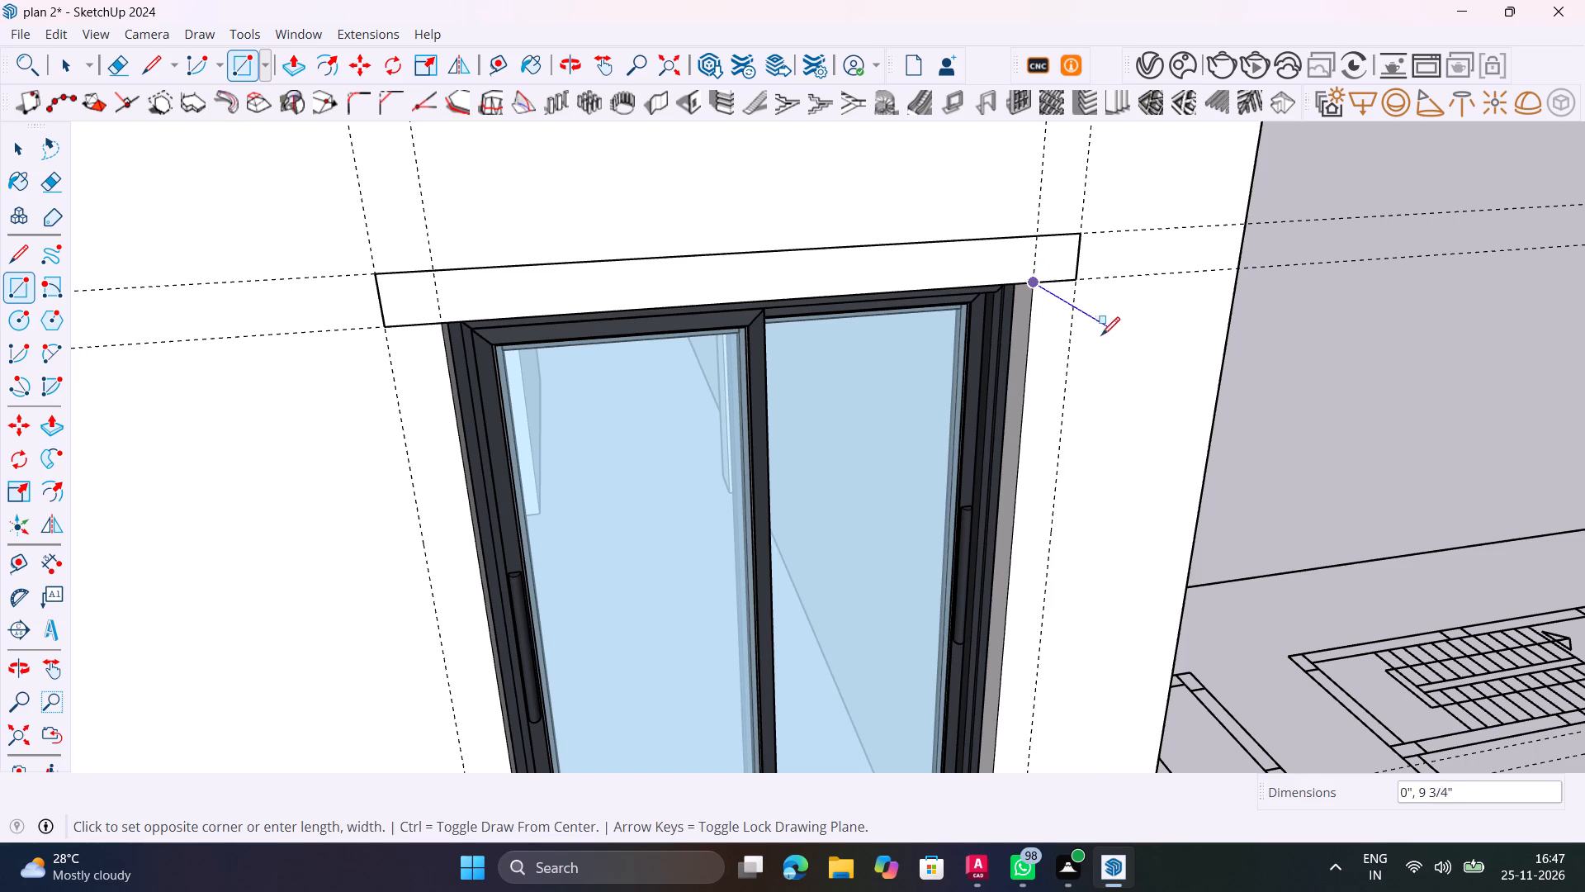
scroll(1090, 335, down, 10)
scroll(1046, 567, up, 4)
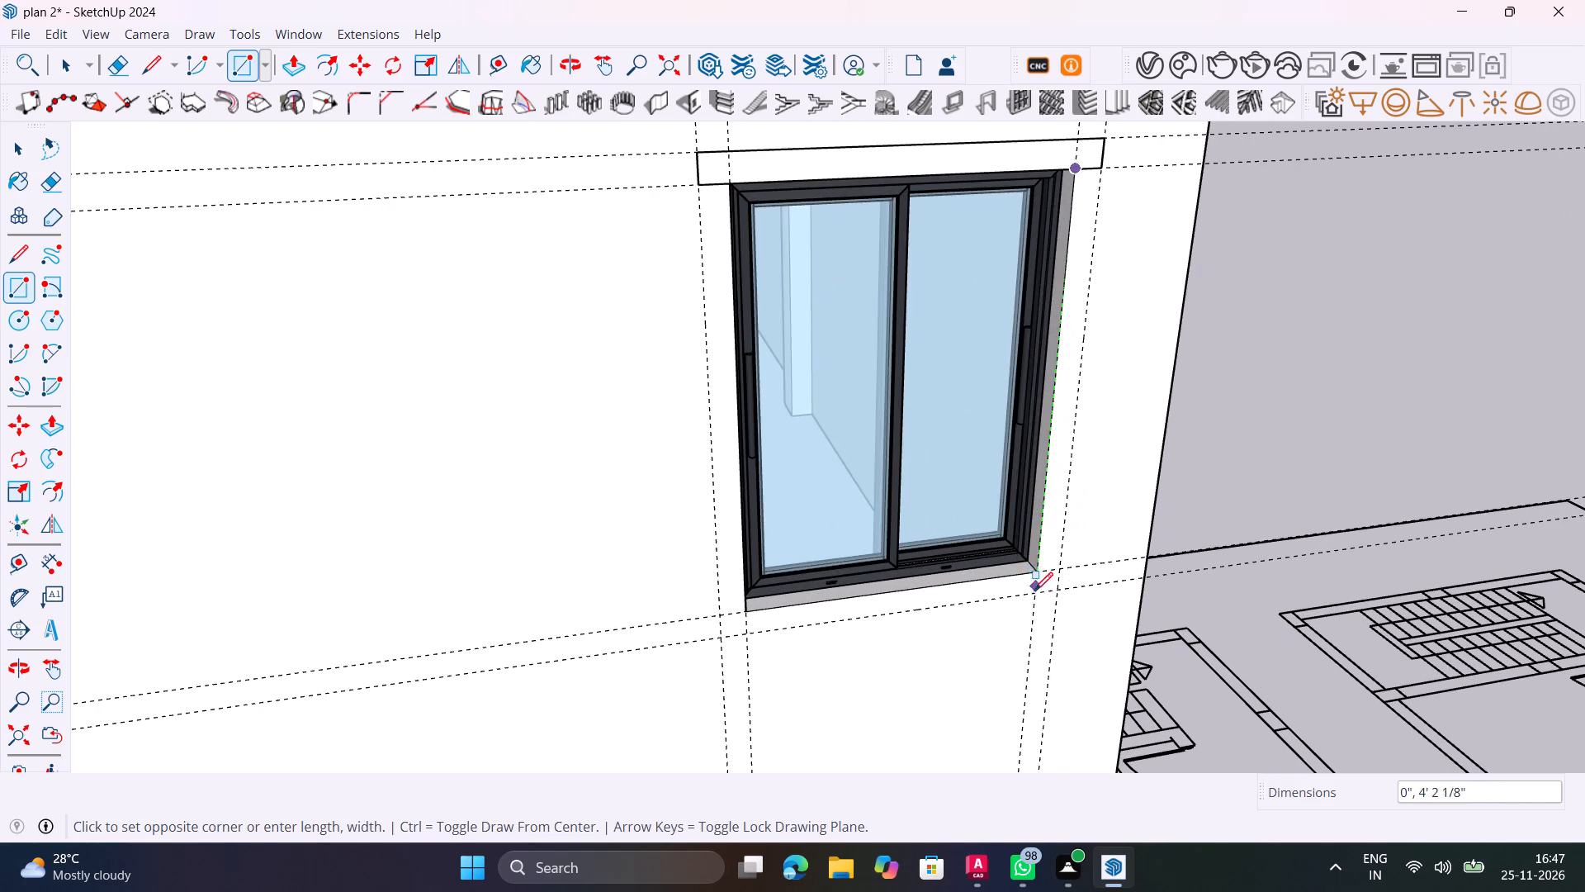
scroll(1056, 595, up, 6)
click(1057, 584)
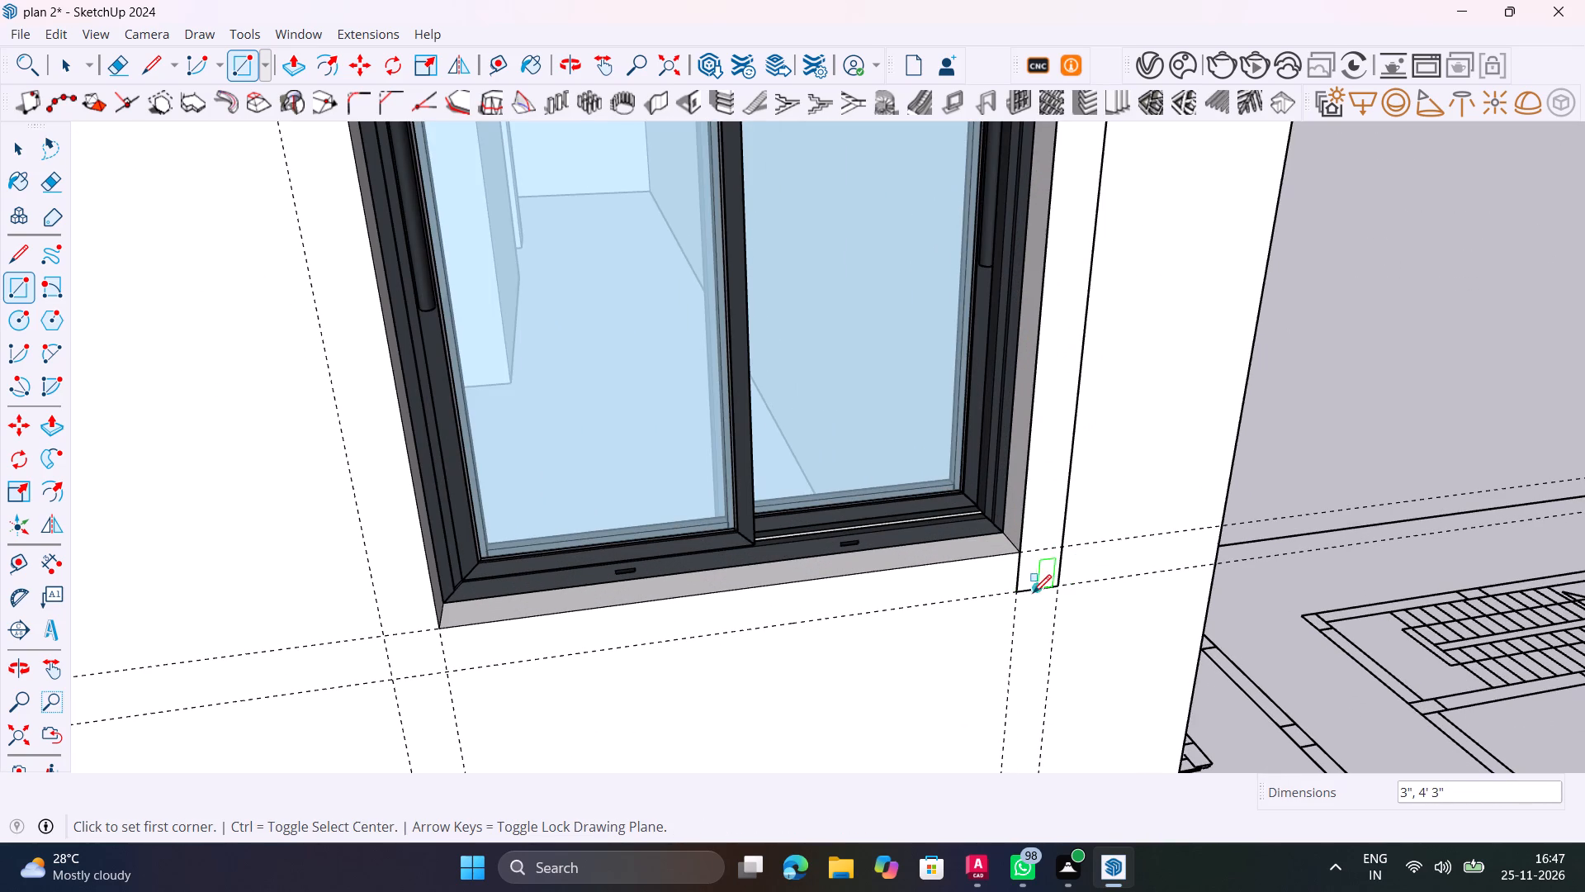
Draw 3" wide border rectangles between the guides along the same window's bottom edge and its left side, the latter 4' tall.
click(1024, 594)
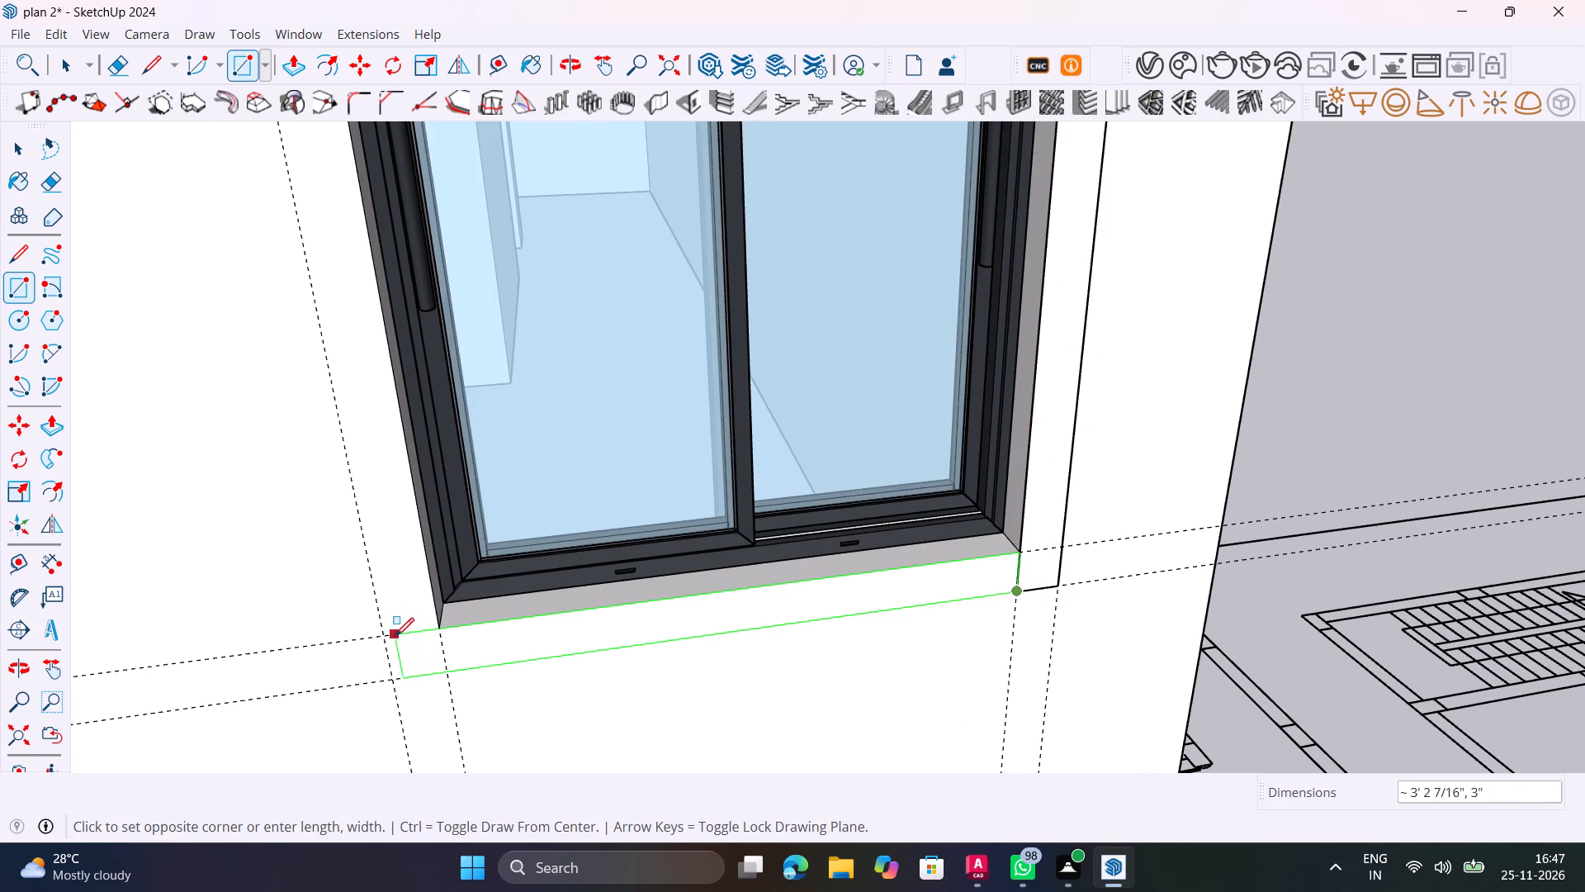
click(384, 636)
click(382, 636)
scroll(384, 537, down, 5)
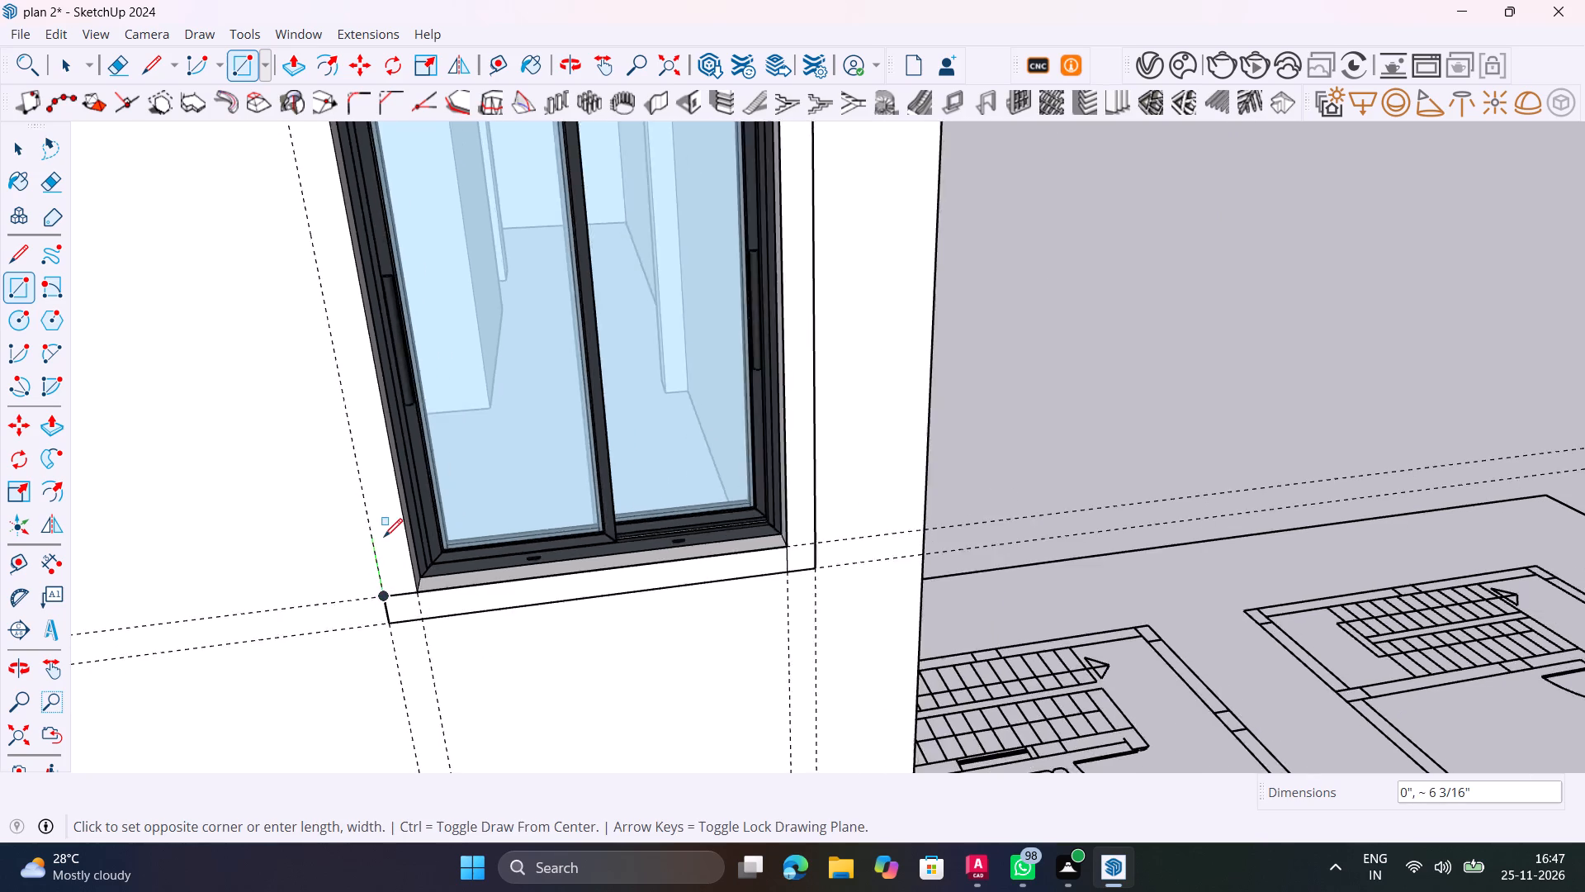
scroll(384, 537, down, 6)
shift+middle_drag(395, 543, 667, 640)
scroll(649, 382, up, 4)
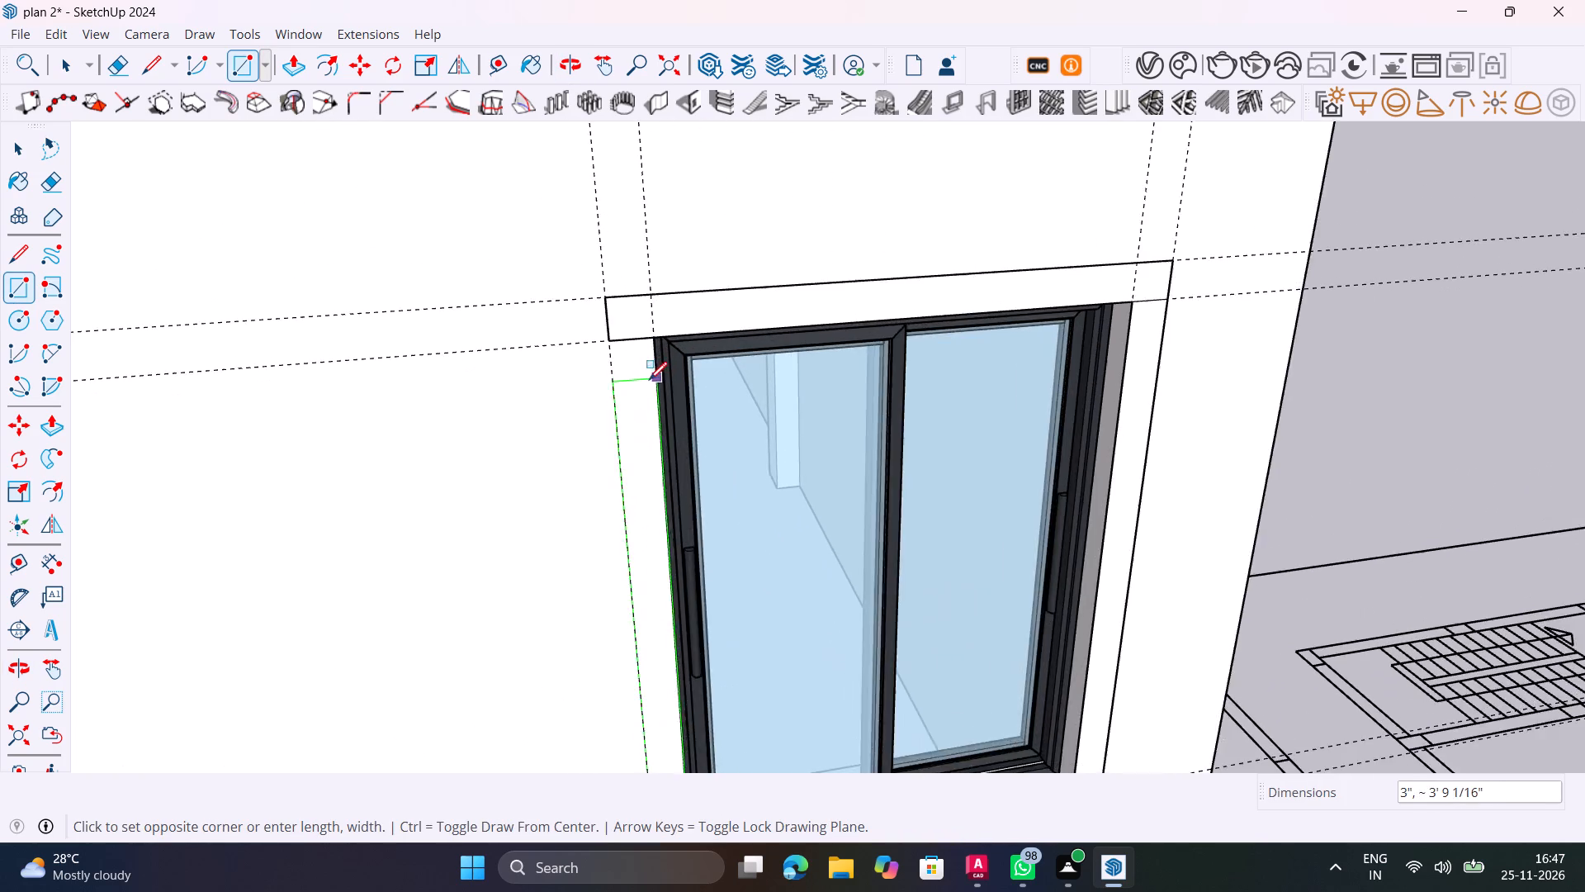
scroll(649, 380, up, 7)
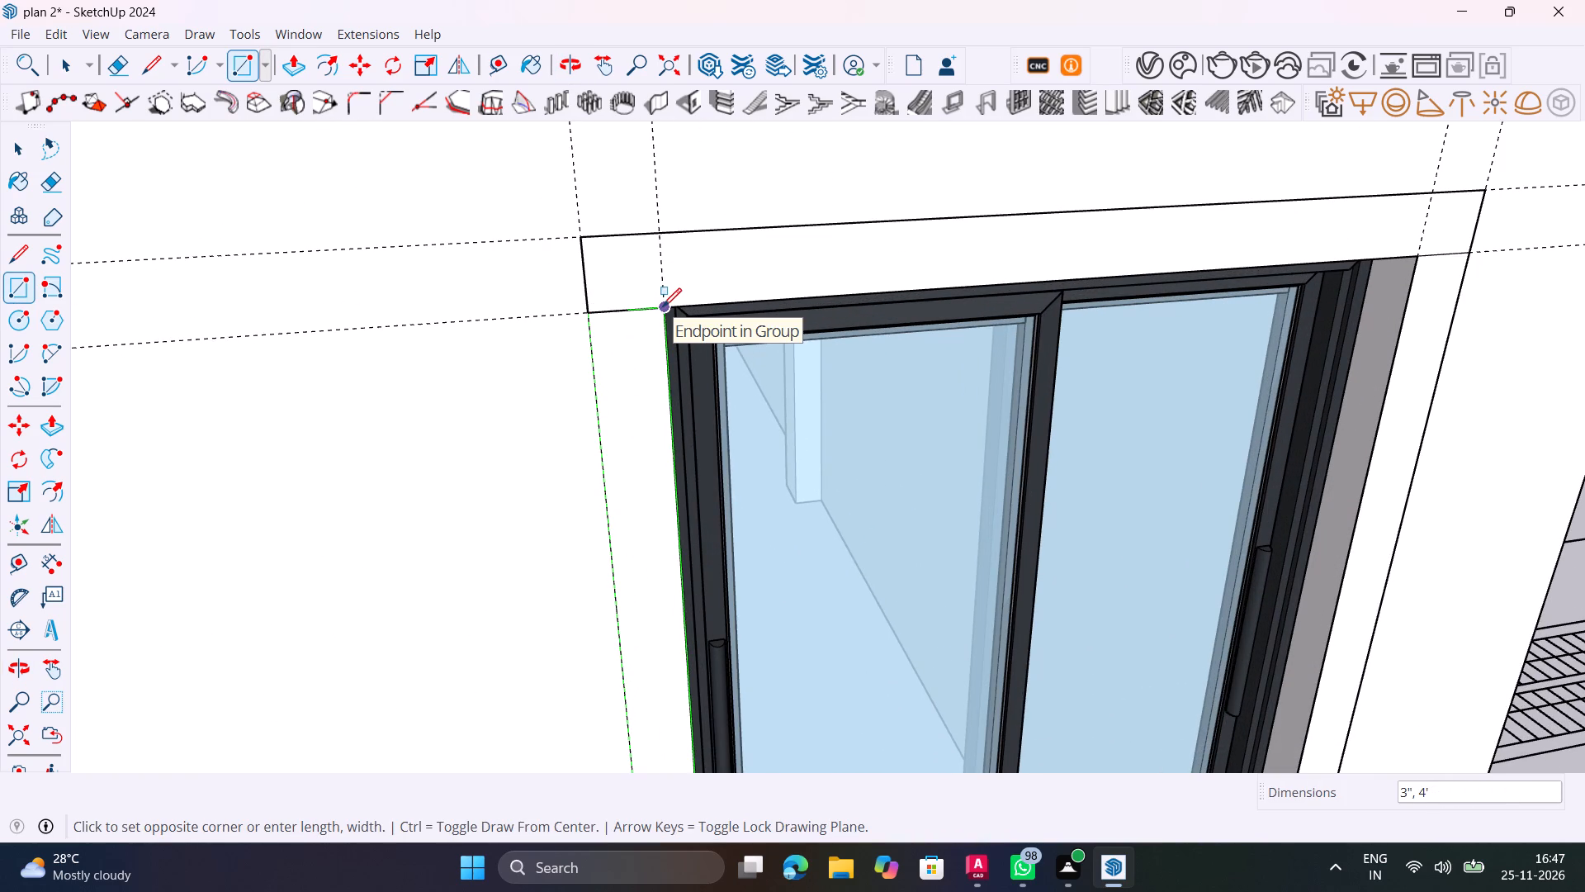
key(Escape)
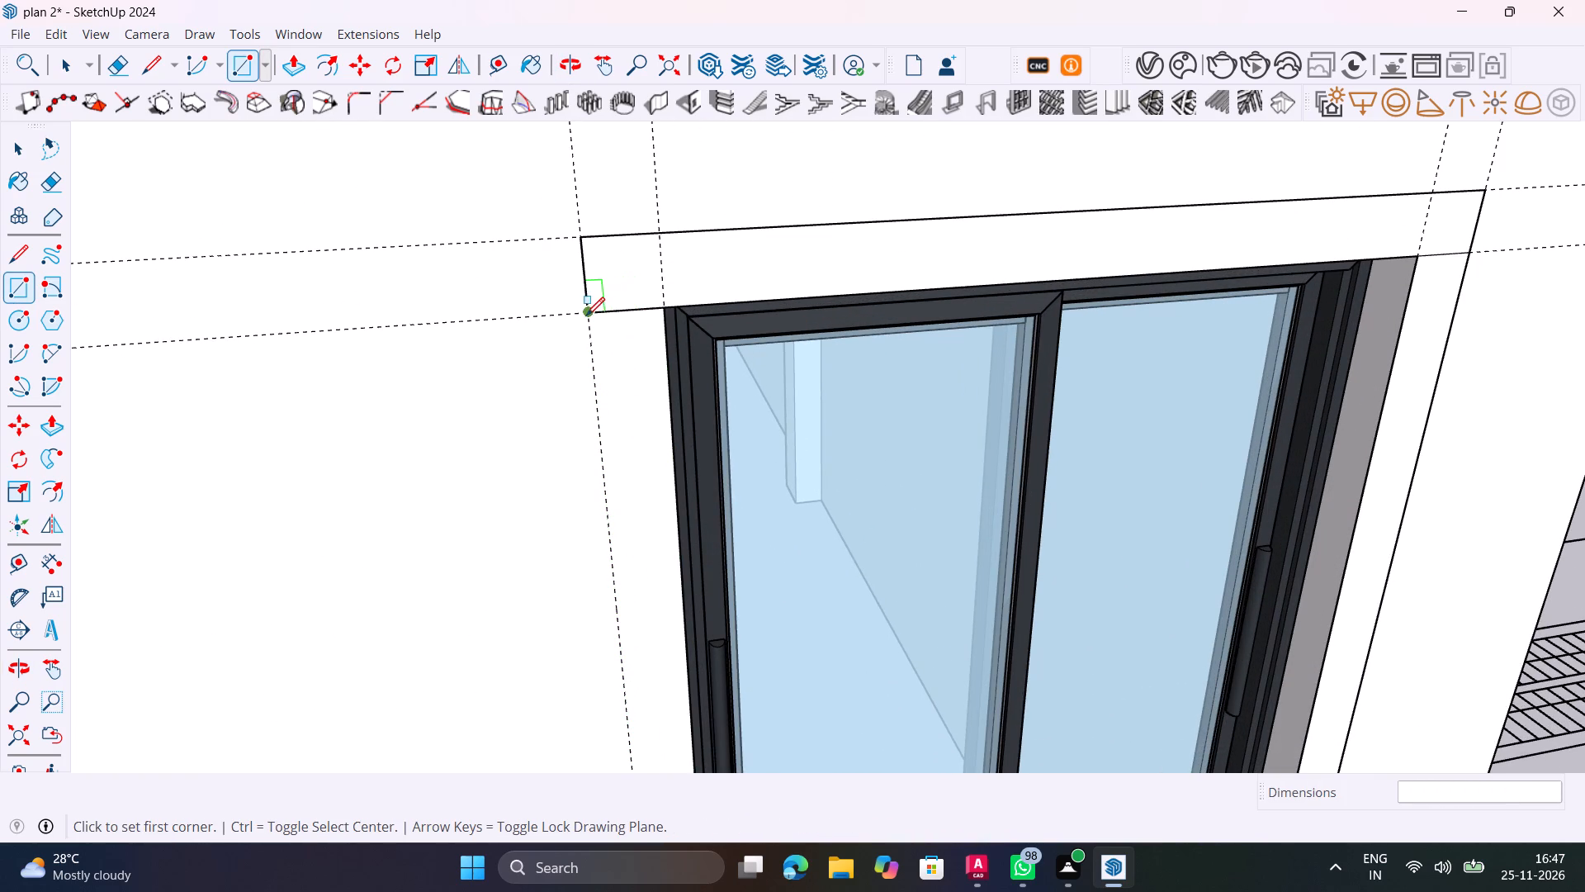
drag(660, 309, 650, 319)
scroll(591, 421, down, 16)
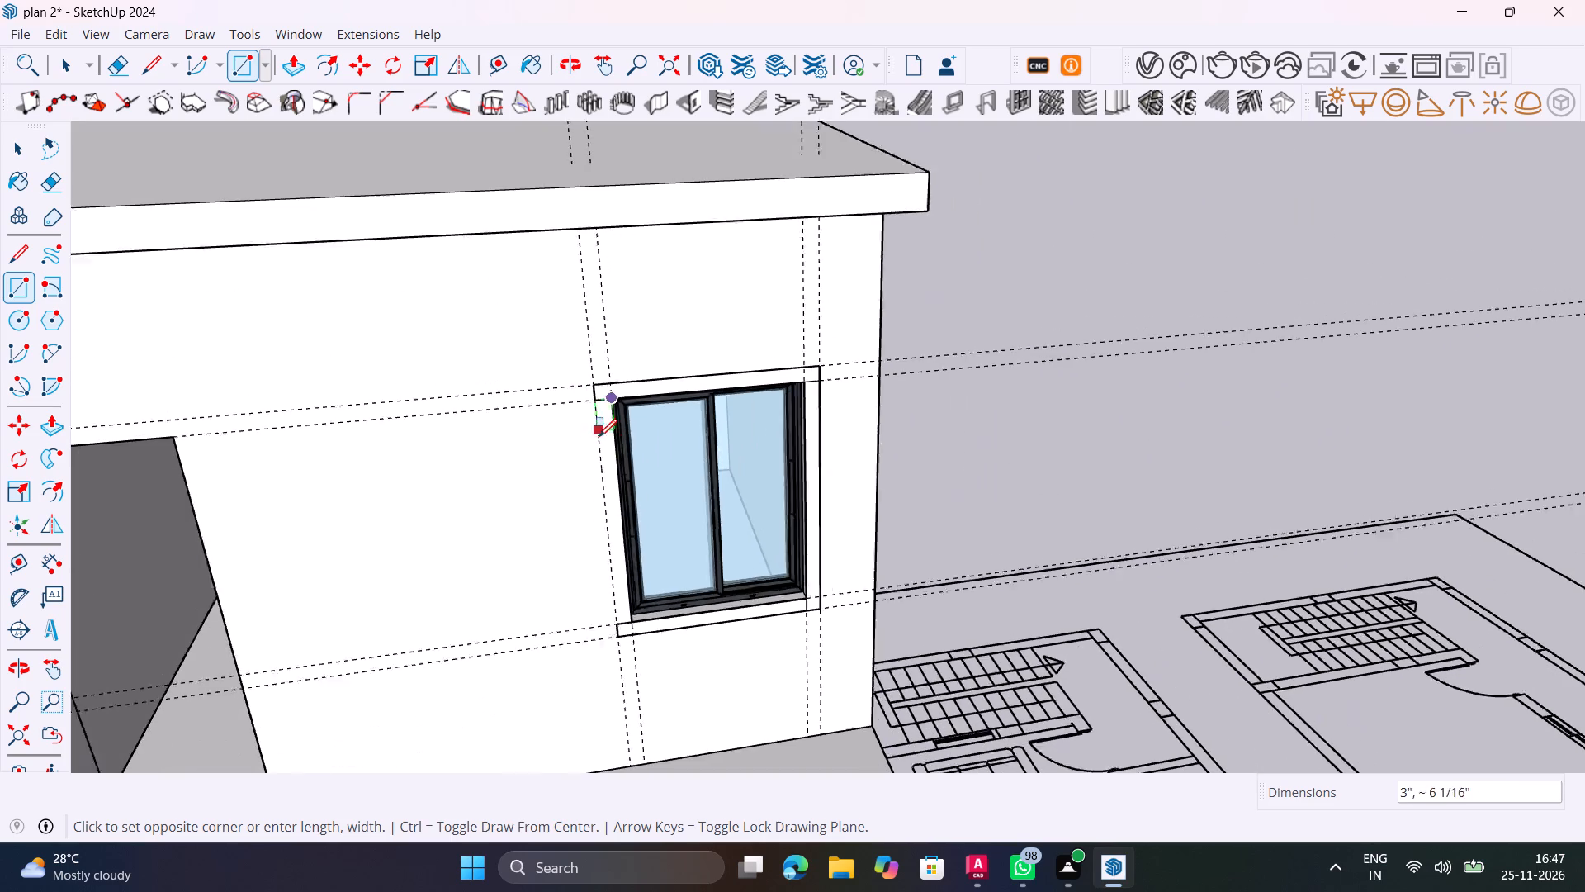
scroll(599, 437, down, 1)
scroll(613, 613, up, 18)
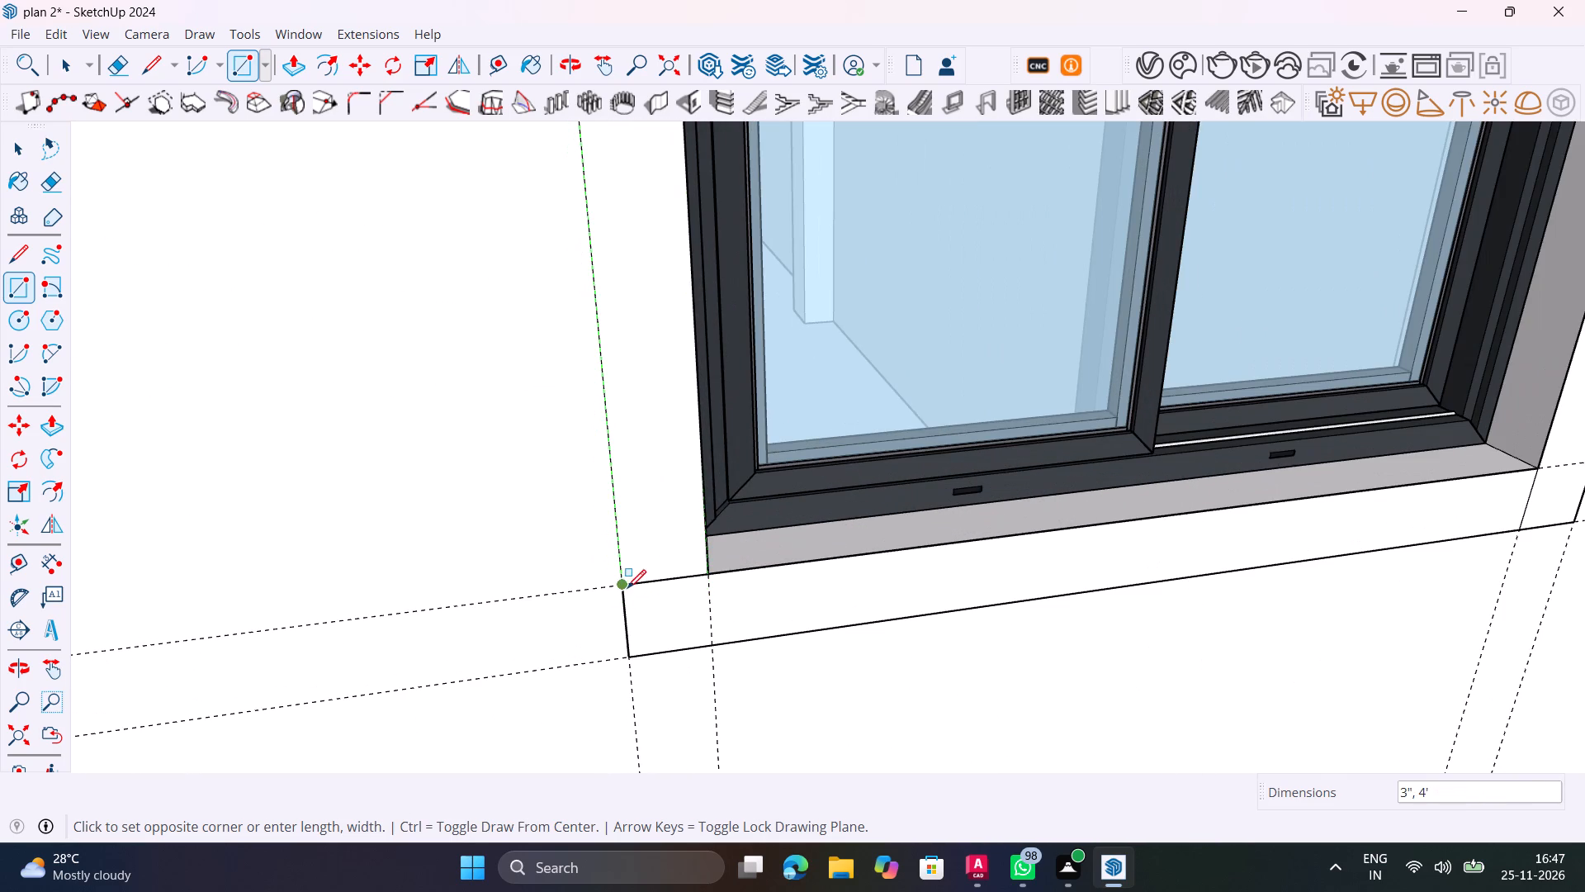
click(627, 584)
Delete the face covering the top-storey sliding window opening inside the border rectangles.
key(space)
click(878, 504)
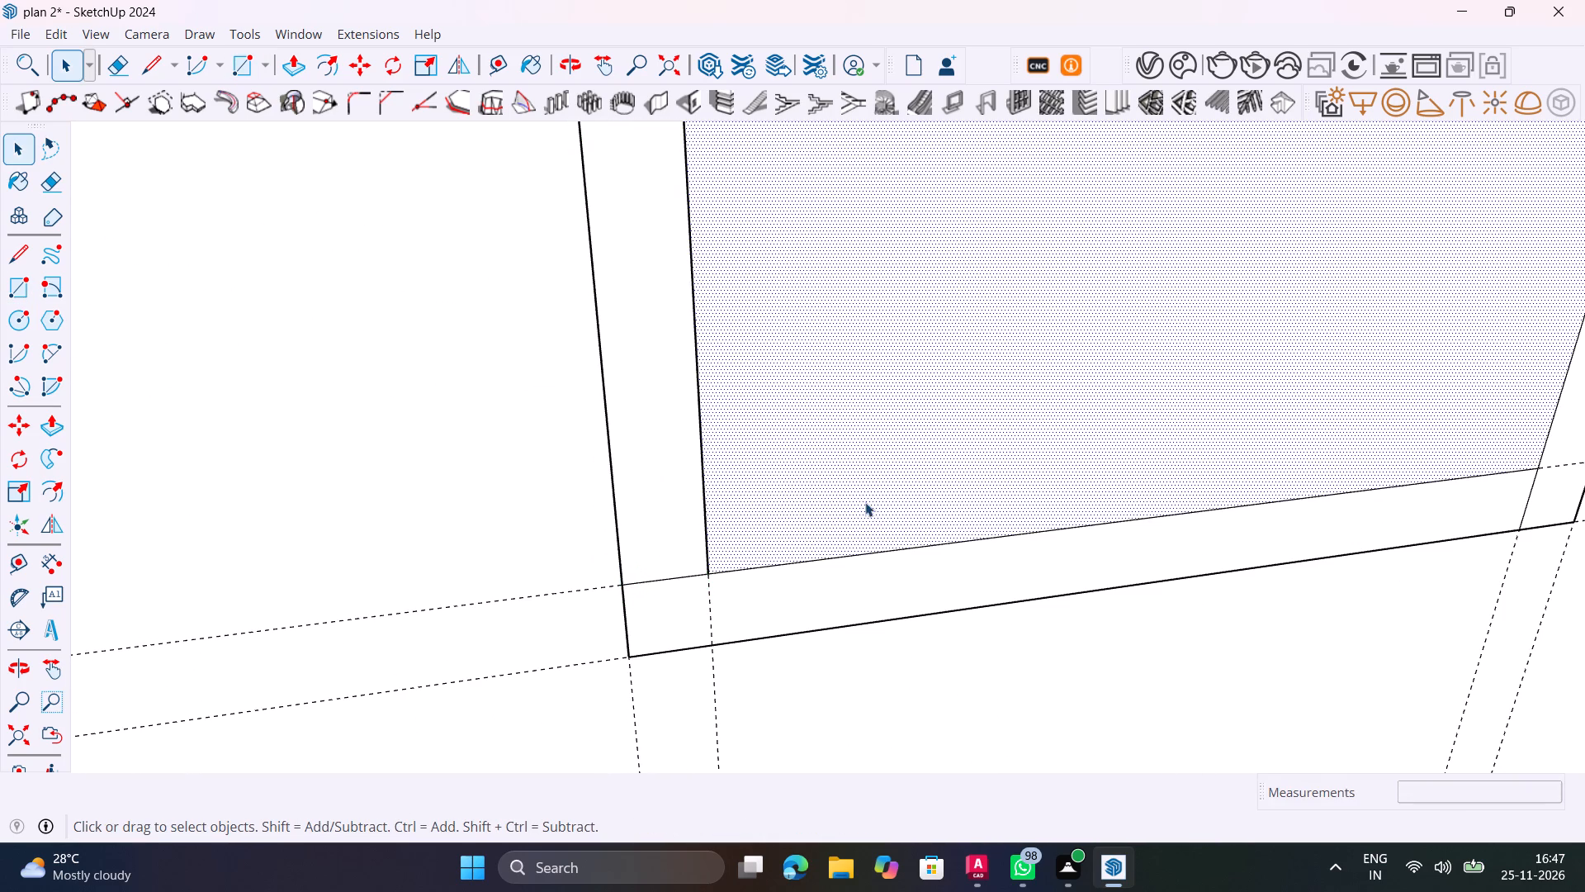
key(Delete)
Erase the dividing lines at the four corners of the top-storey window border so its strips merge into one face.
scroll(856, 507, down, 4)
scroll(736, 576, up, 4)
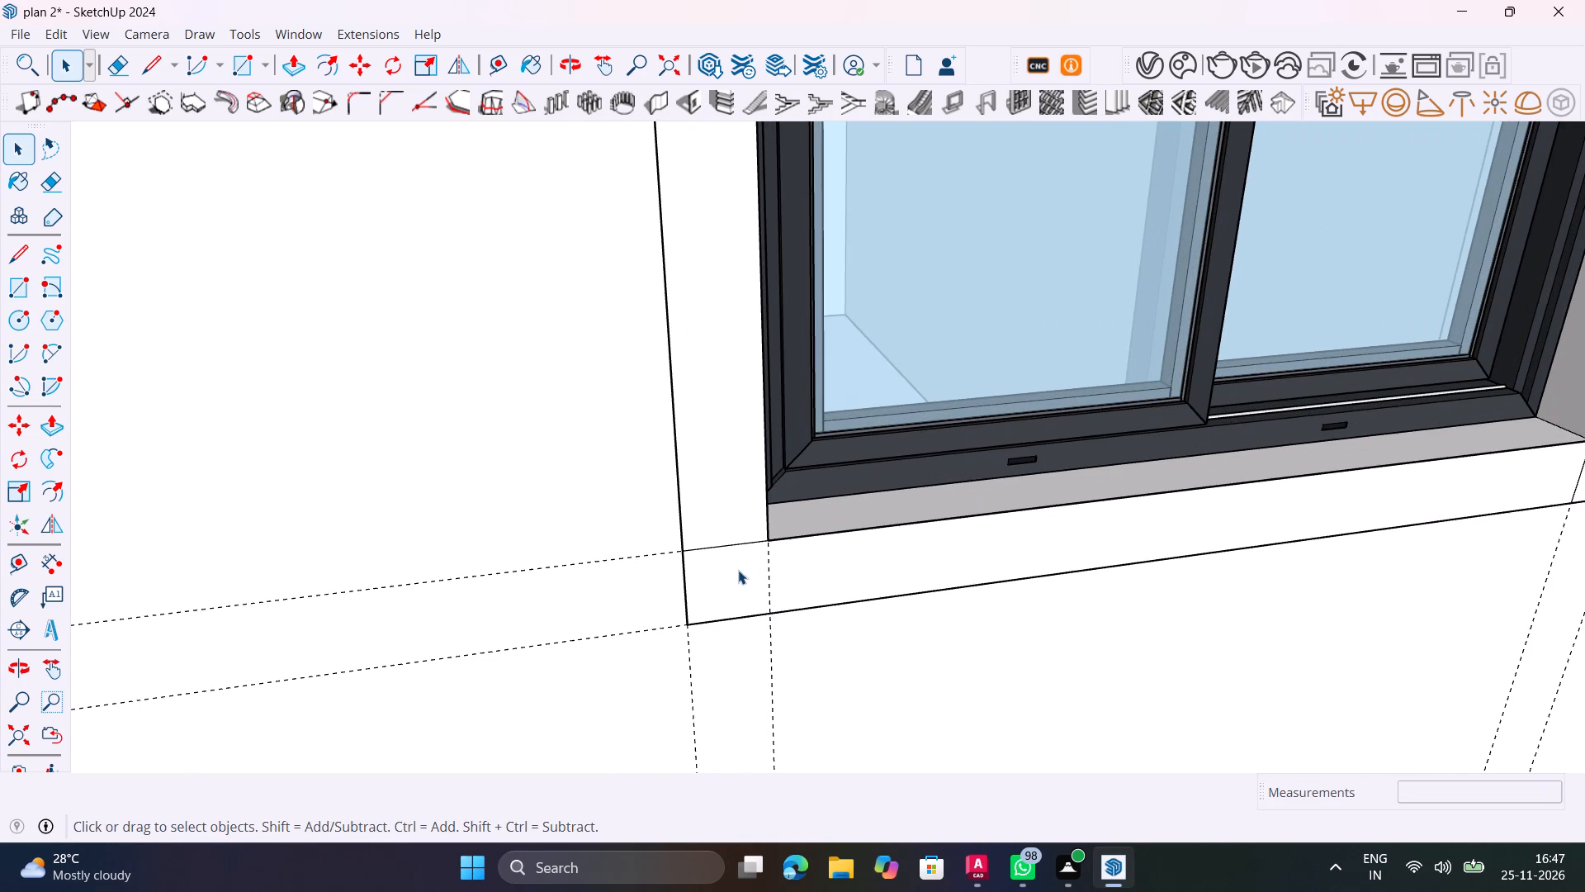
key(e)
drag(740, 569, 726, 528)
scroll(723, 526, down, 10)
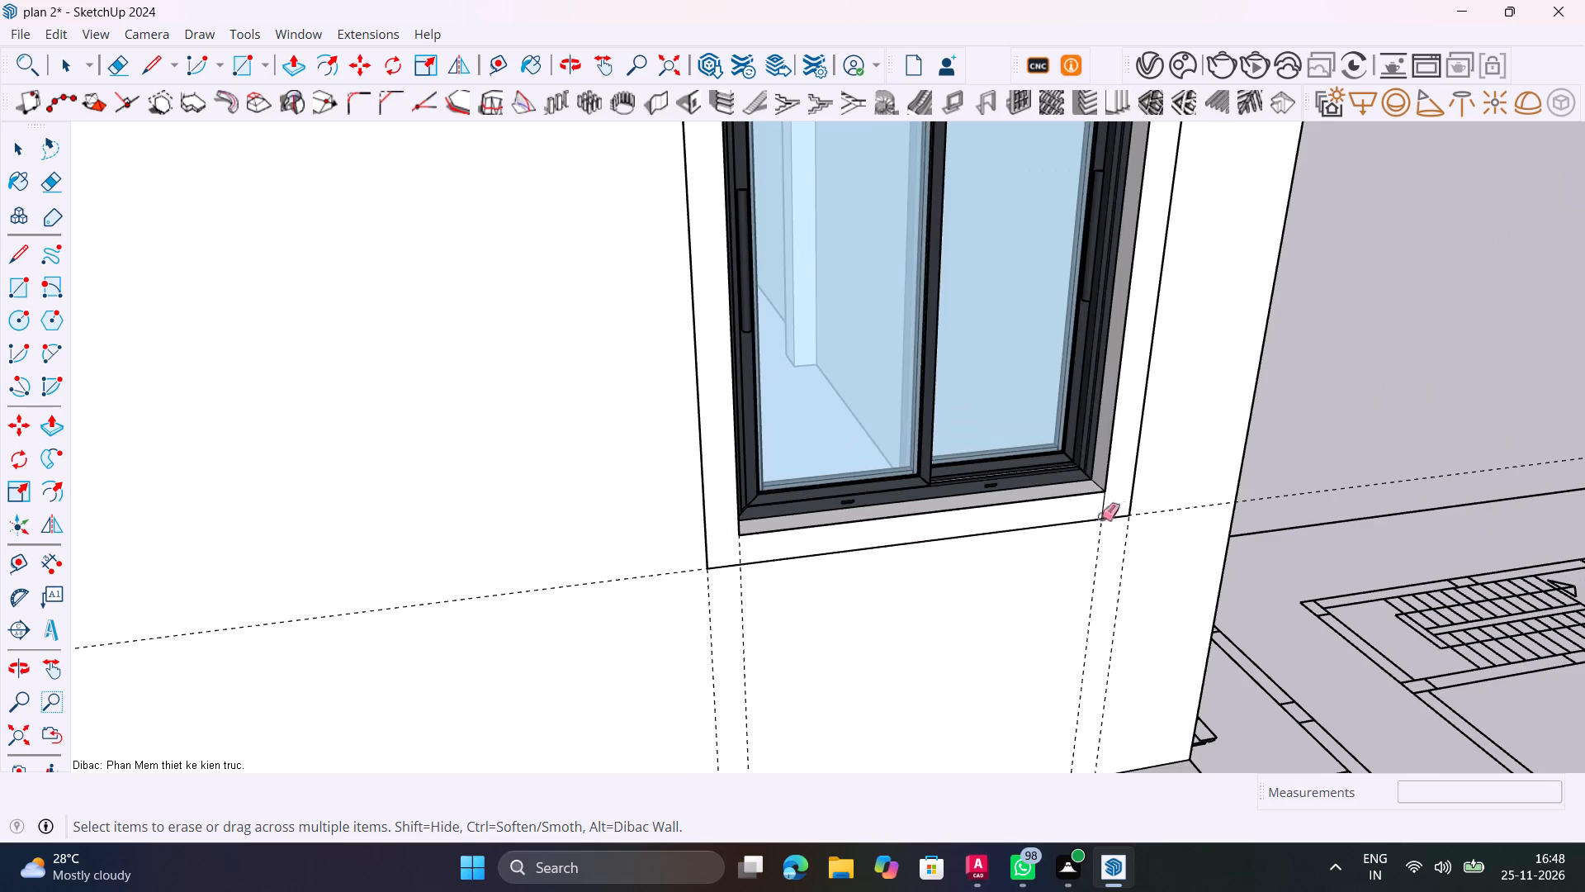
scroll(1119, 504, up, 5)
drag(1082, 513, 1062, 515)
drag(1100, 499, 1095, 505)
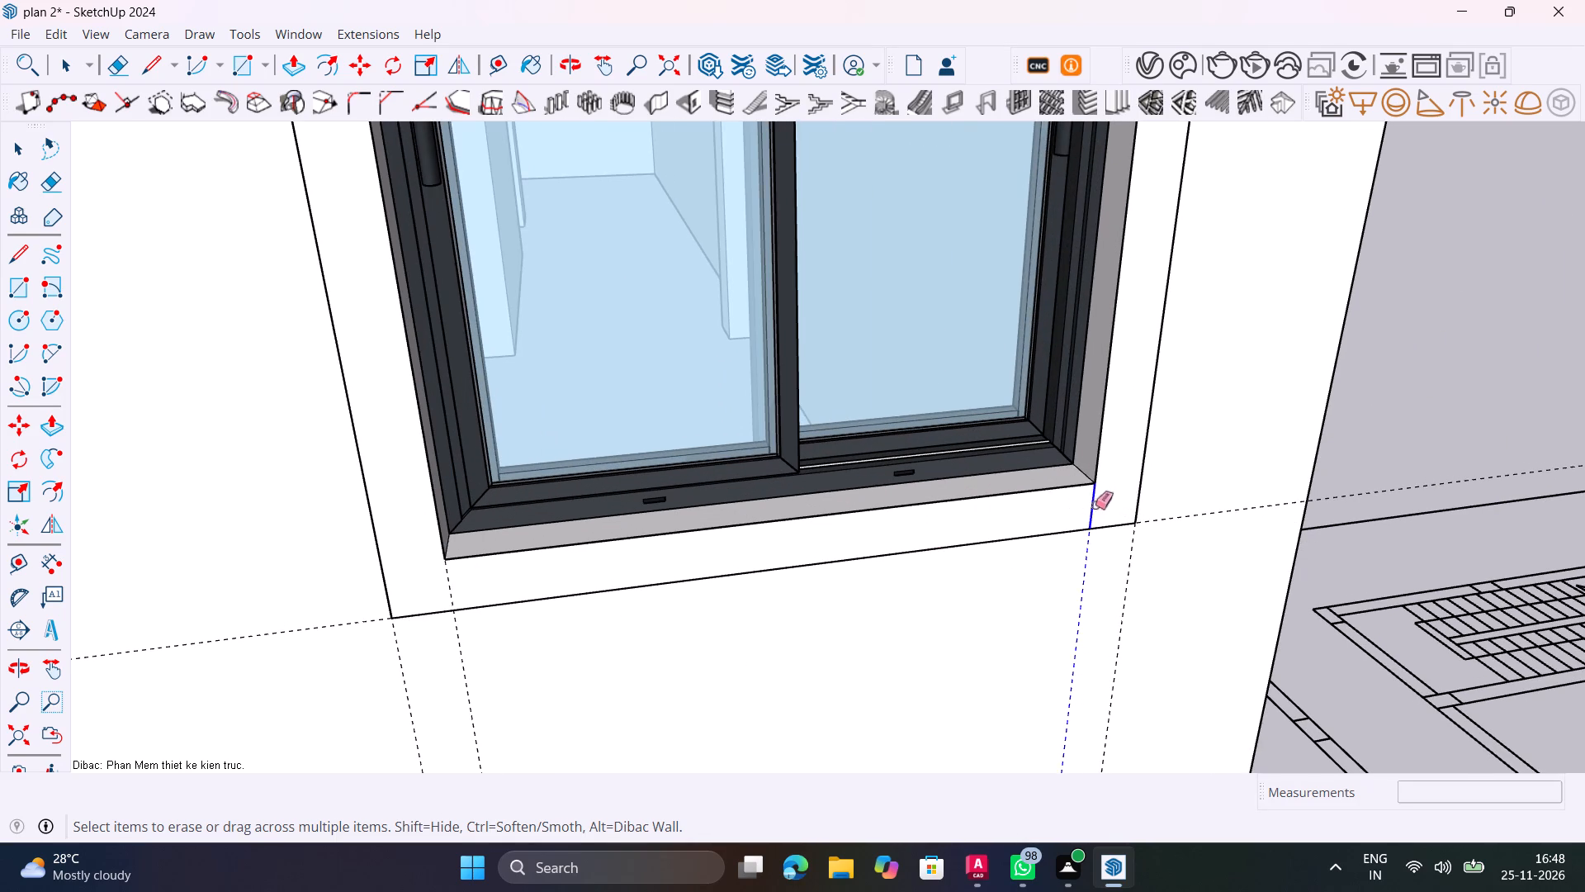
drag(1095, 505, 1091, 505)
scroll(1088, 505, down, 19)
scroll(987, 346, up, 9)
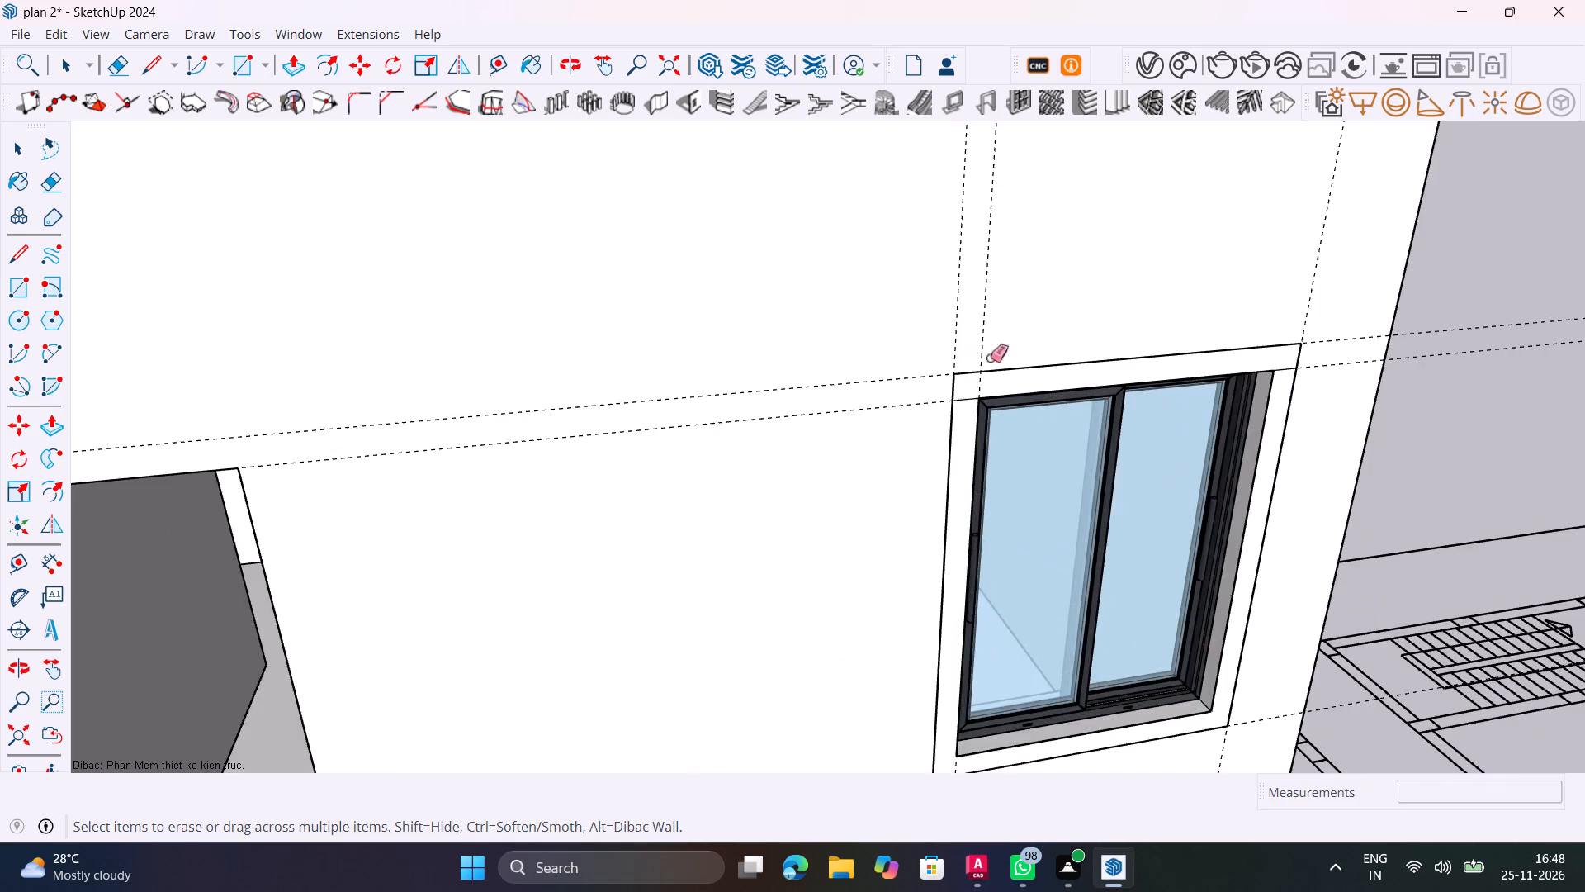
scroll(990, 358, up, 11)
drag(923, 401, 914, 420)
scroll(944, 391, down, 11)
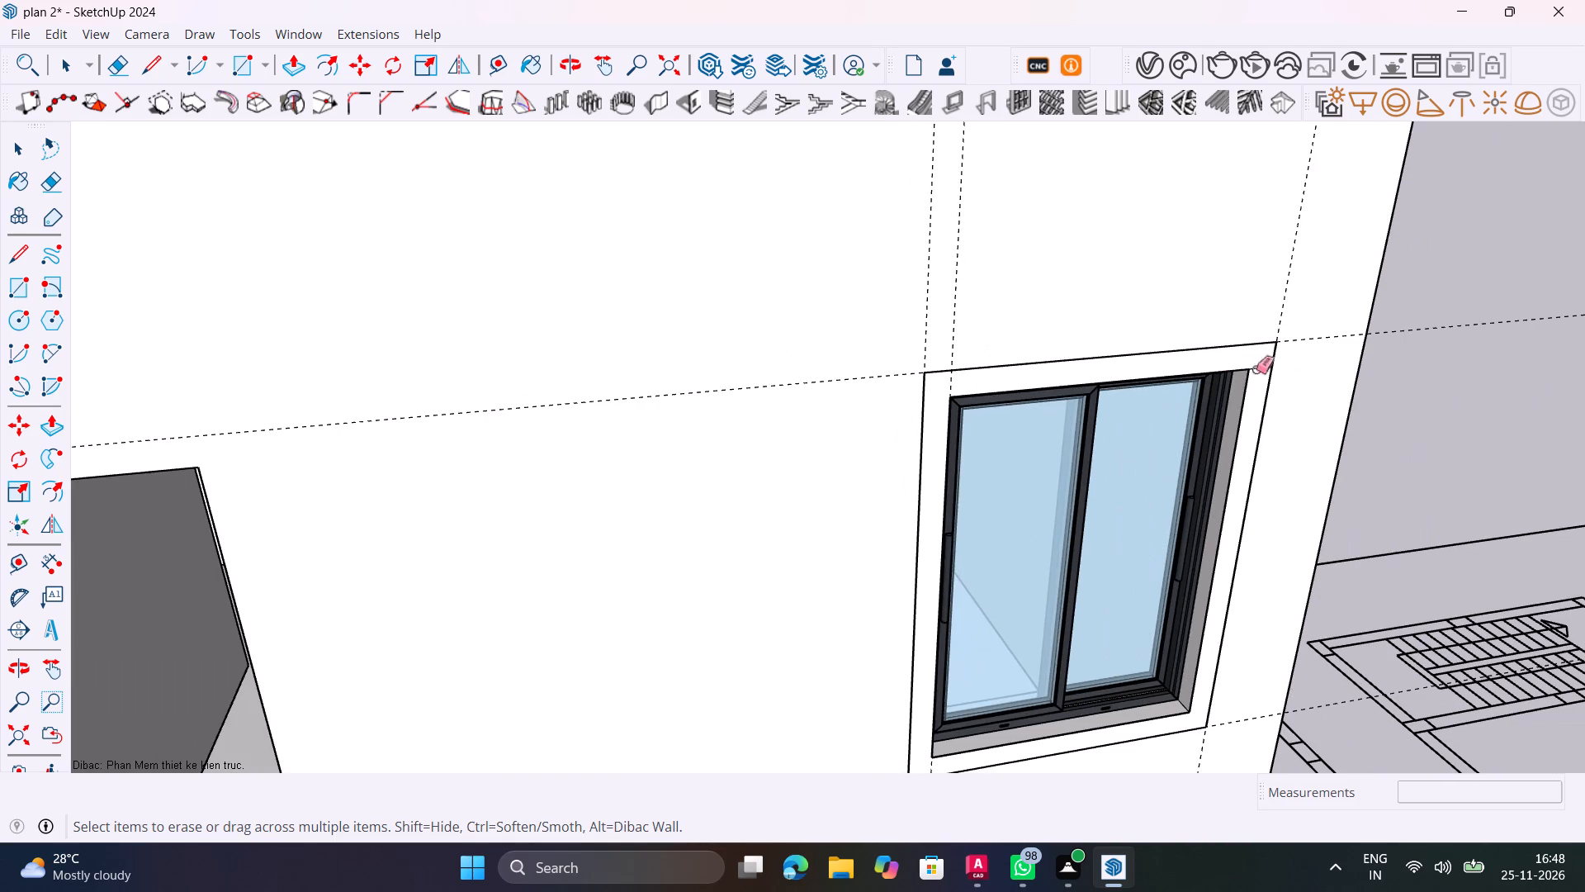
scroll(1271, 363, up, 10)
drag(1251, 363, 1247, 384)
Push/Pull the top-storey sliding window's border face outward by 2".
key(space)
key(space)
click(1244, 382)
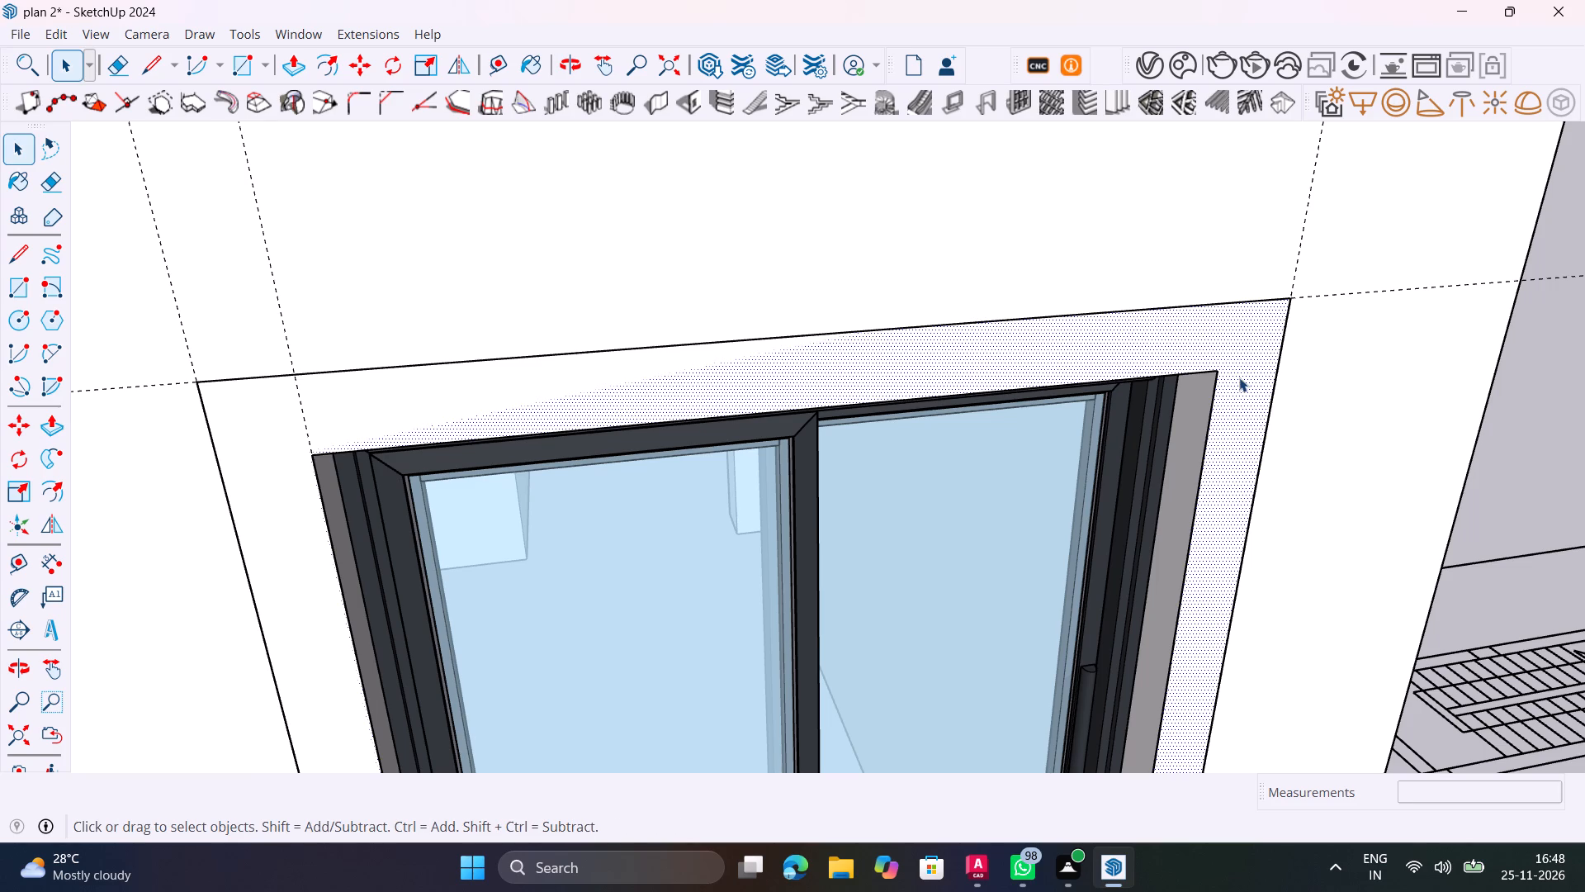
key(p)
click(1239, 377)
text(2")
key(Return)
key(space)
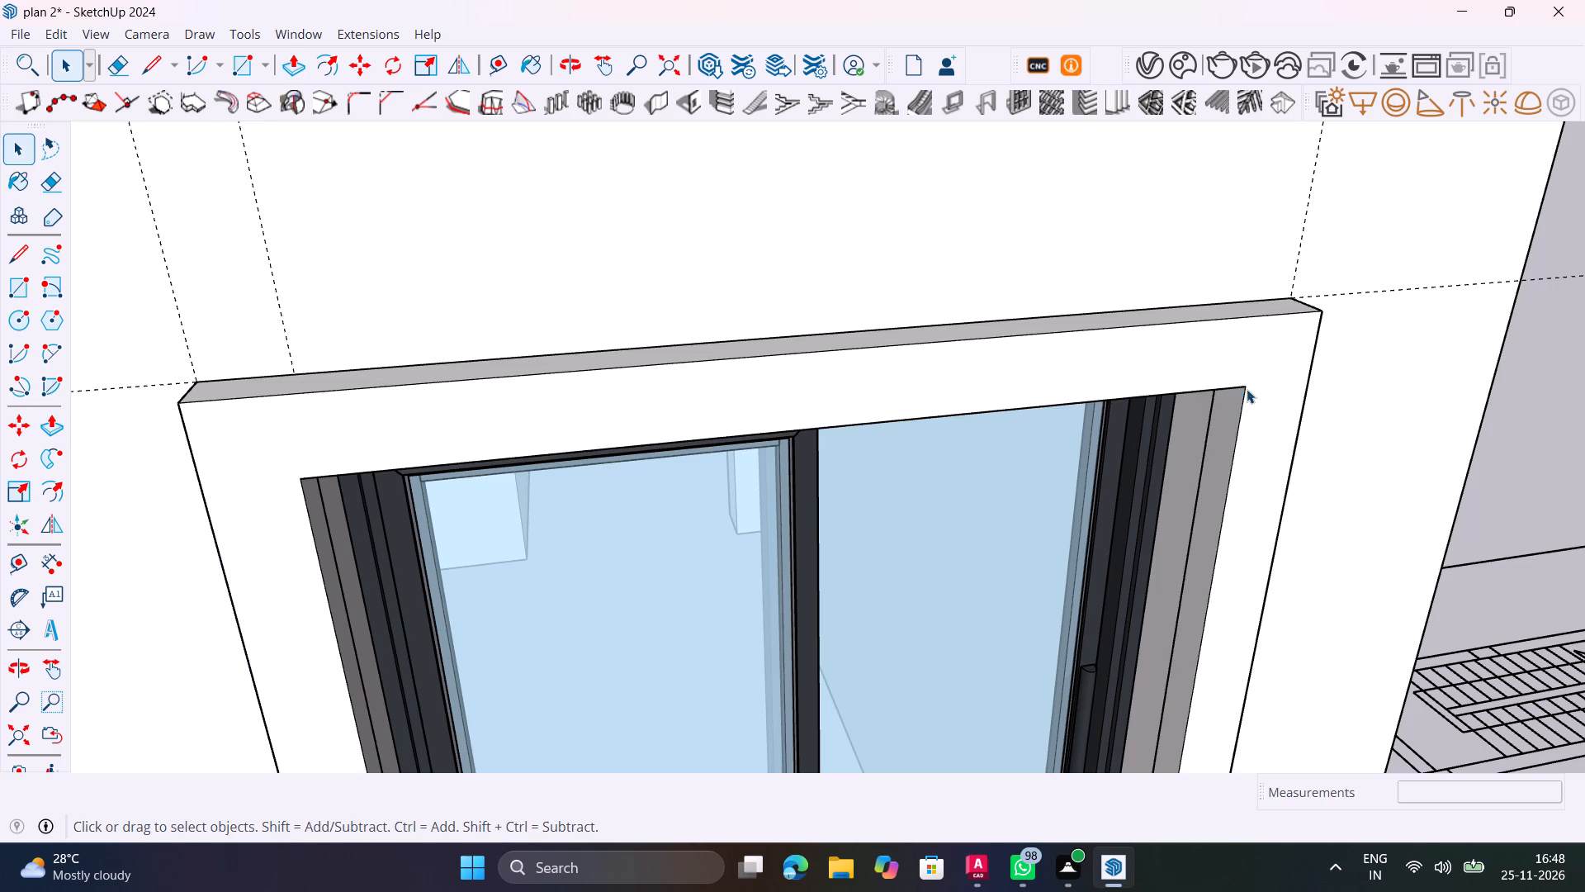
Select the whole extruded border around the top-storey sliding window and make it a group.
scroll(1212, 380, down, 5)
double_click(1207, 374)
double_click(1209, 366)
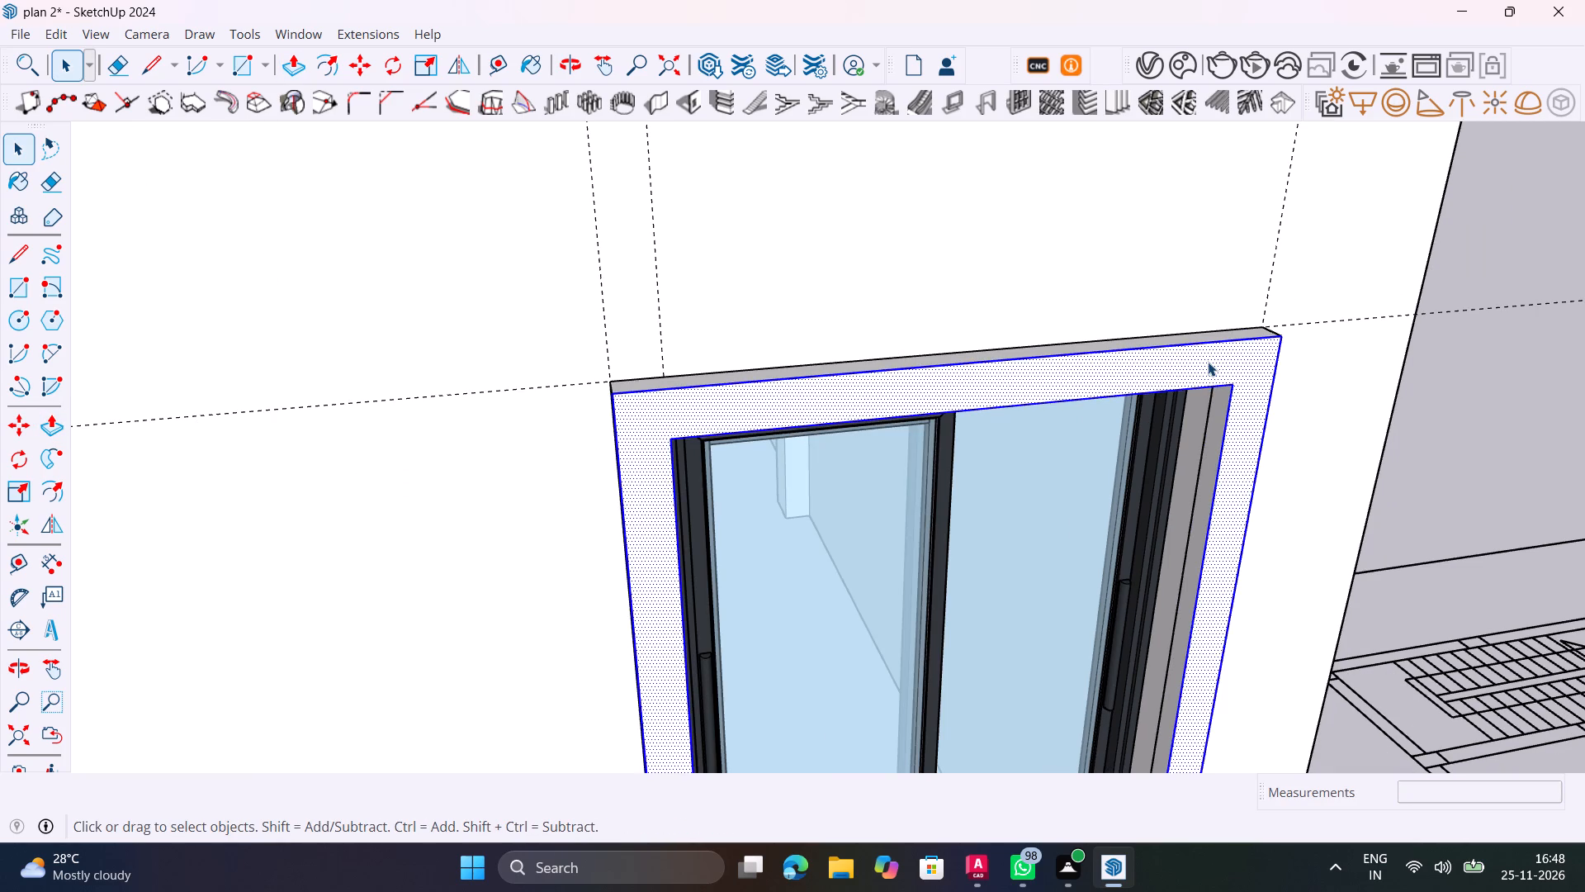
double_click(1208, 362)
double_click(1210, 356)
scroll(1211, 353, down, 10)
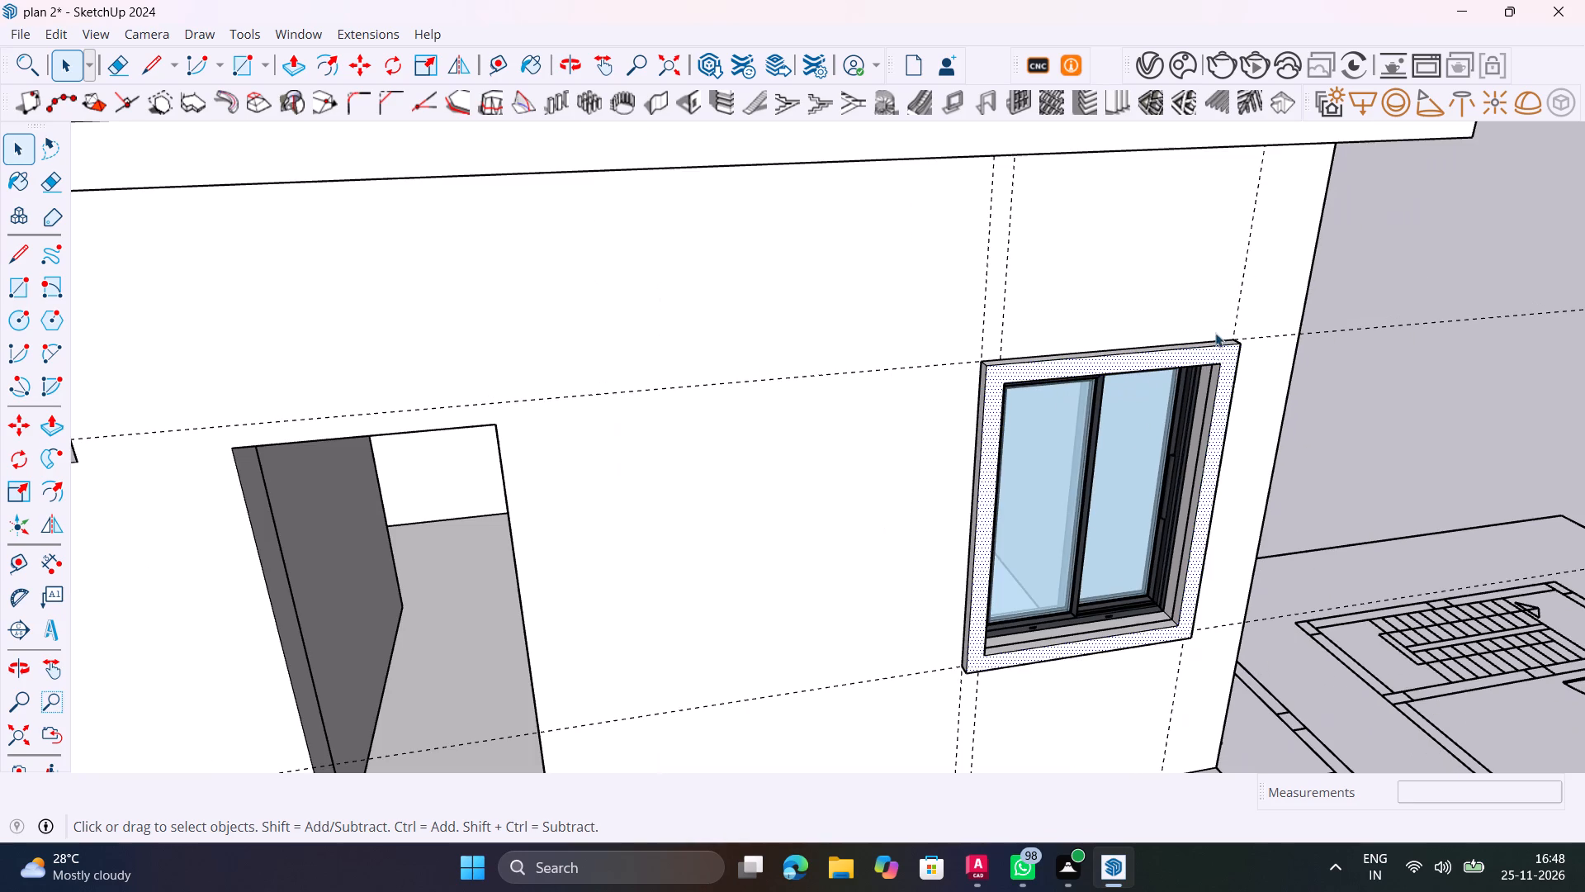
middle_drag(1016, 487, 1171, 458)
scroll(986, 588, up, 4)
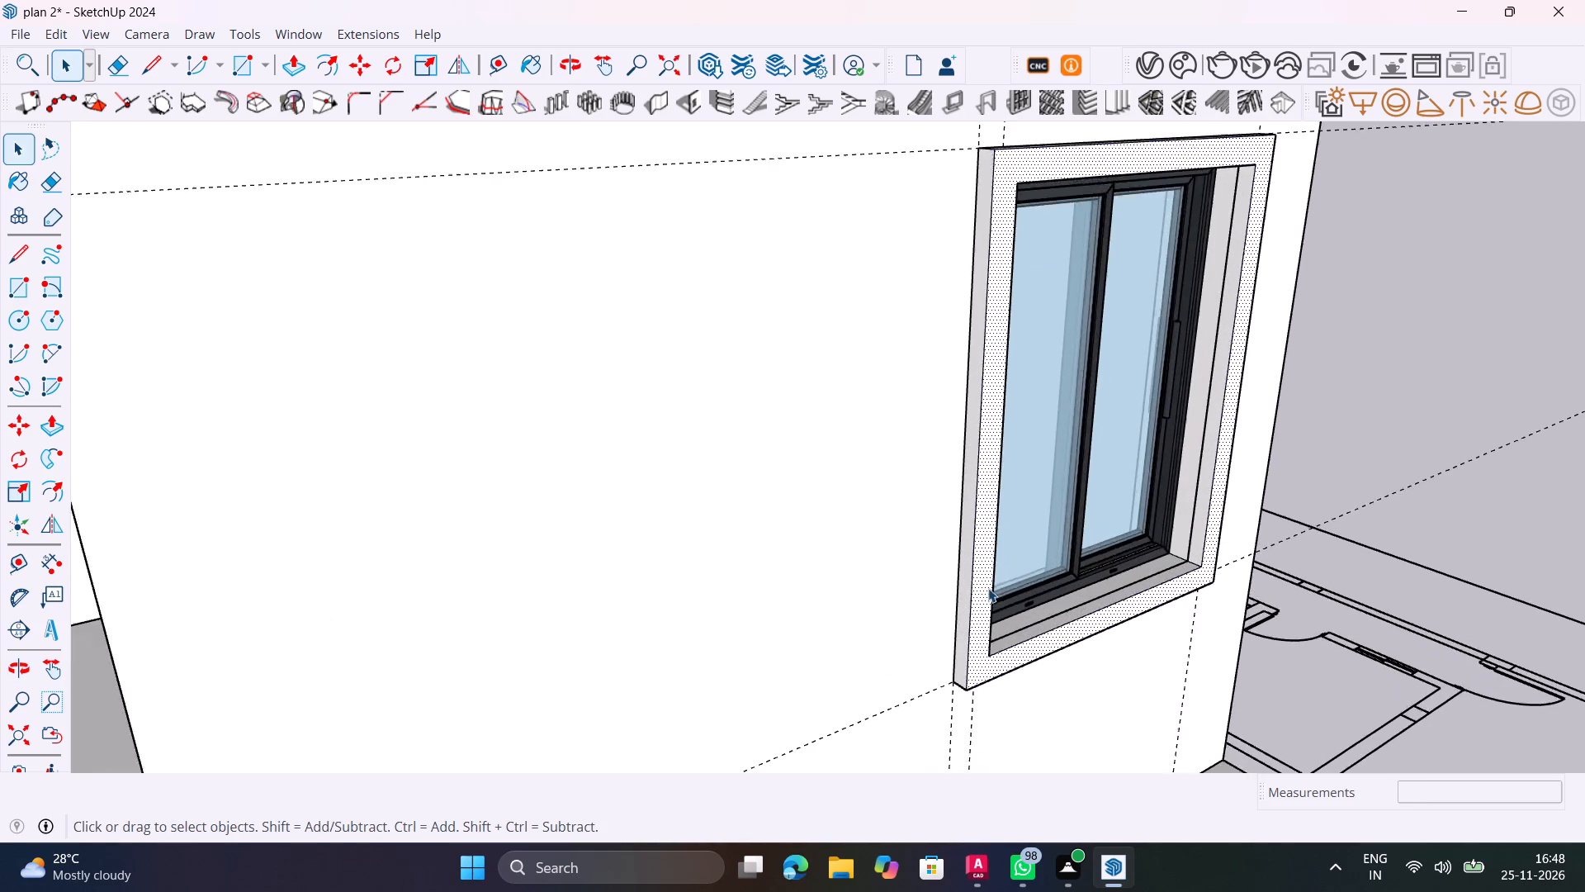
scroll(988, 588, up, 8)
double_click(977, 571)
double_click(974, 564)
click(972, 557)
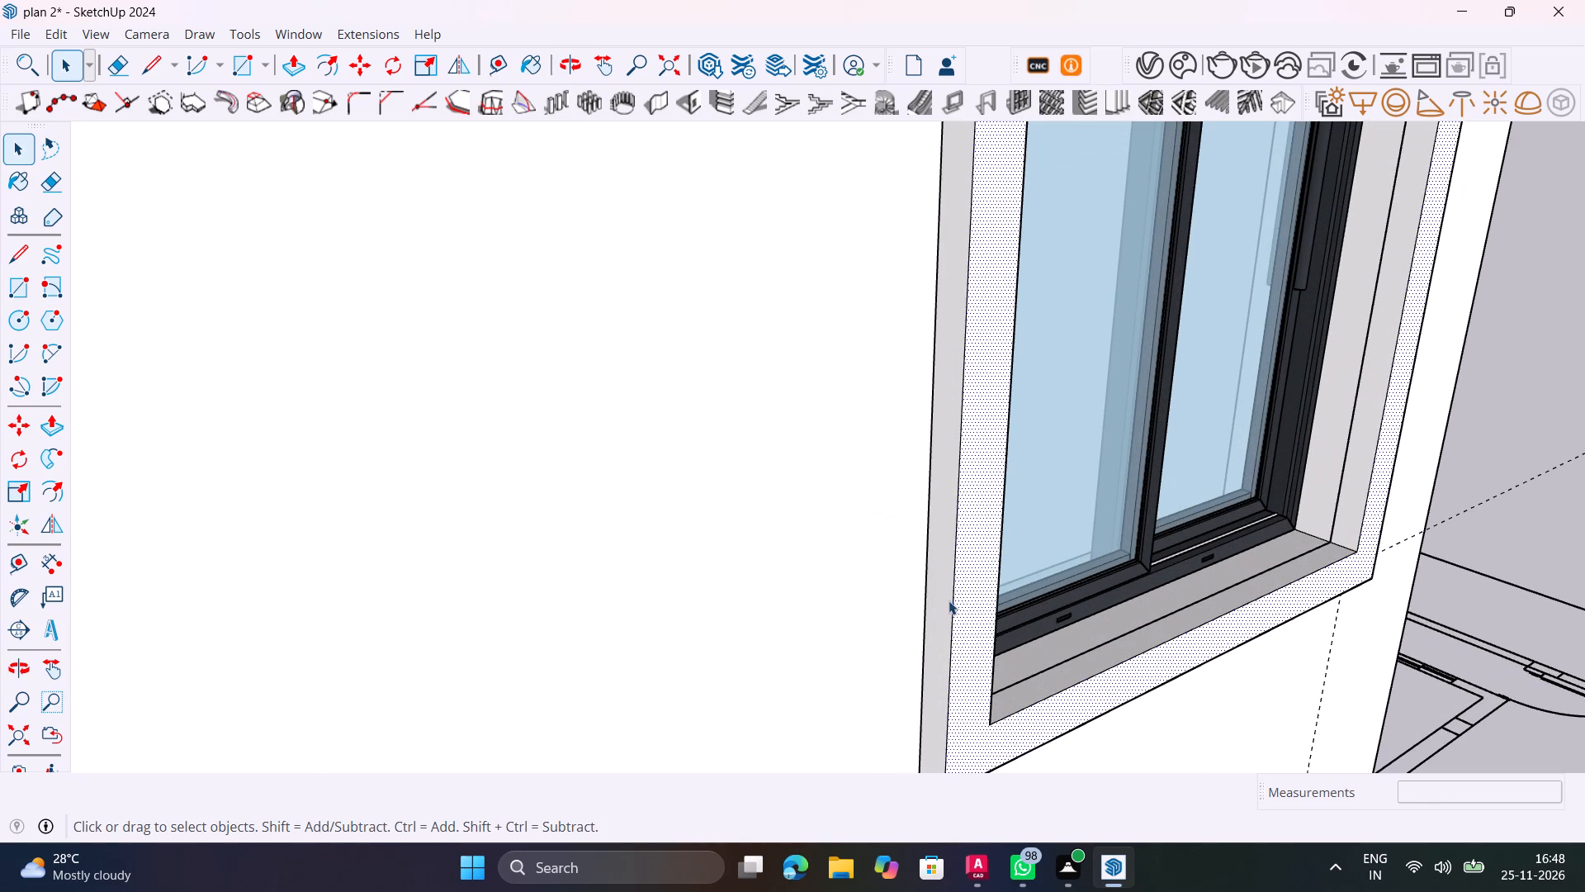
triple_click(948, 602)
click(950, 600)
right_click(950, 594)
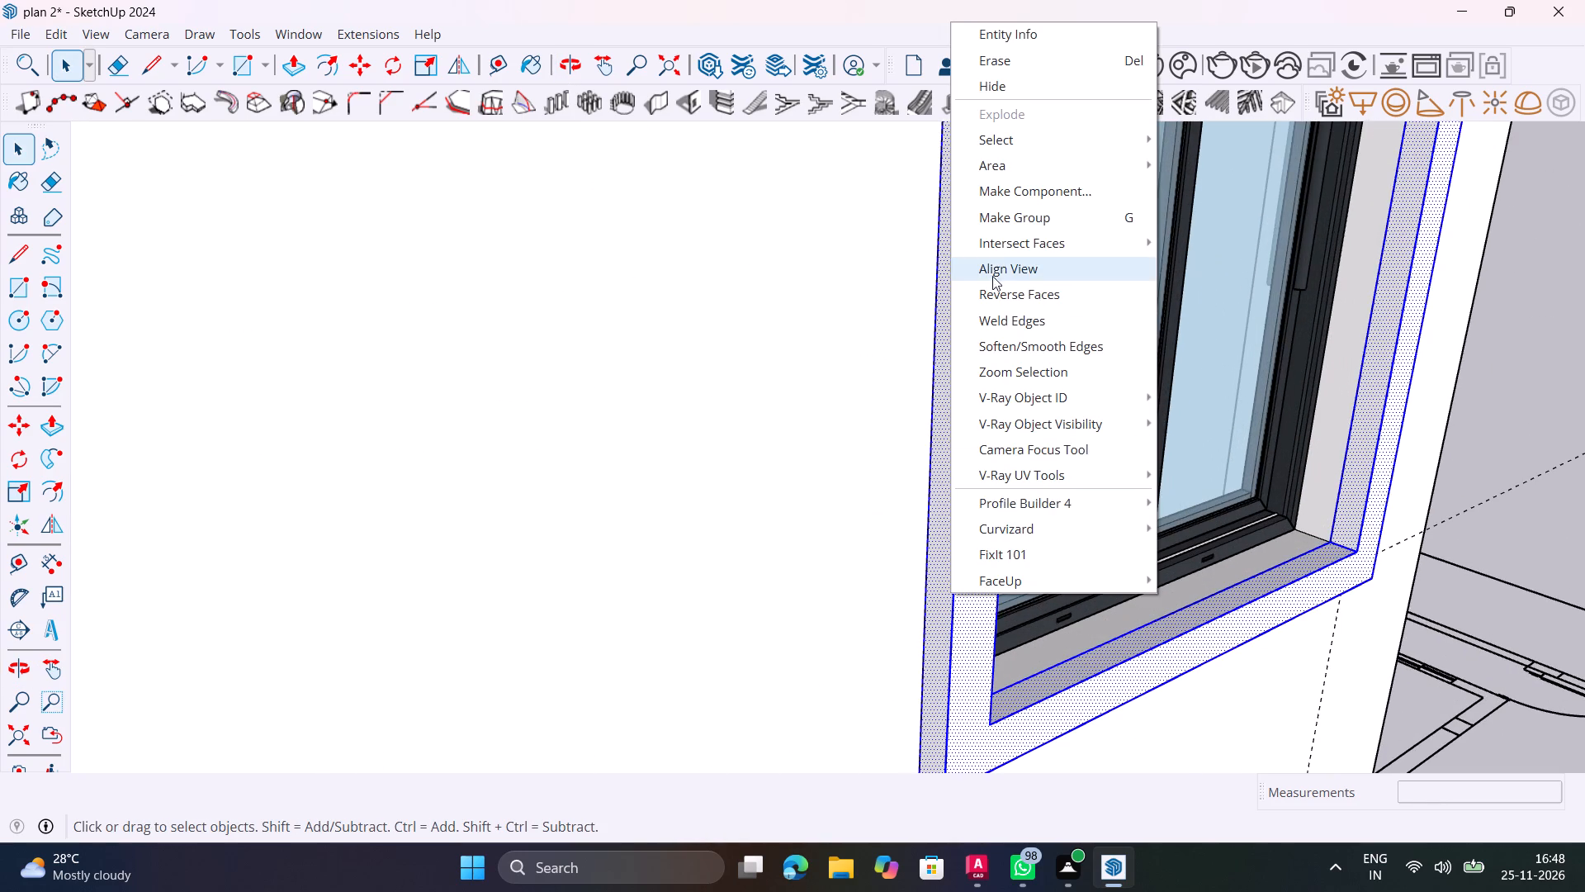
click(1023, 216)
scroll(1040, 215, down, 13)
click(1584, 324)
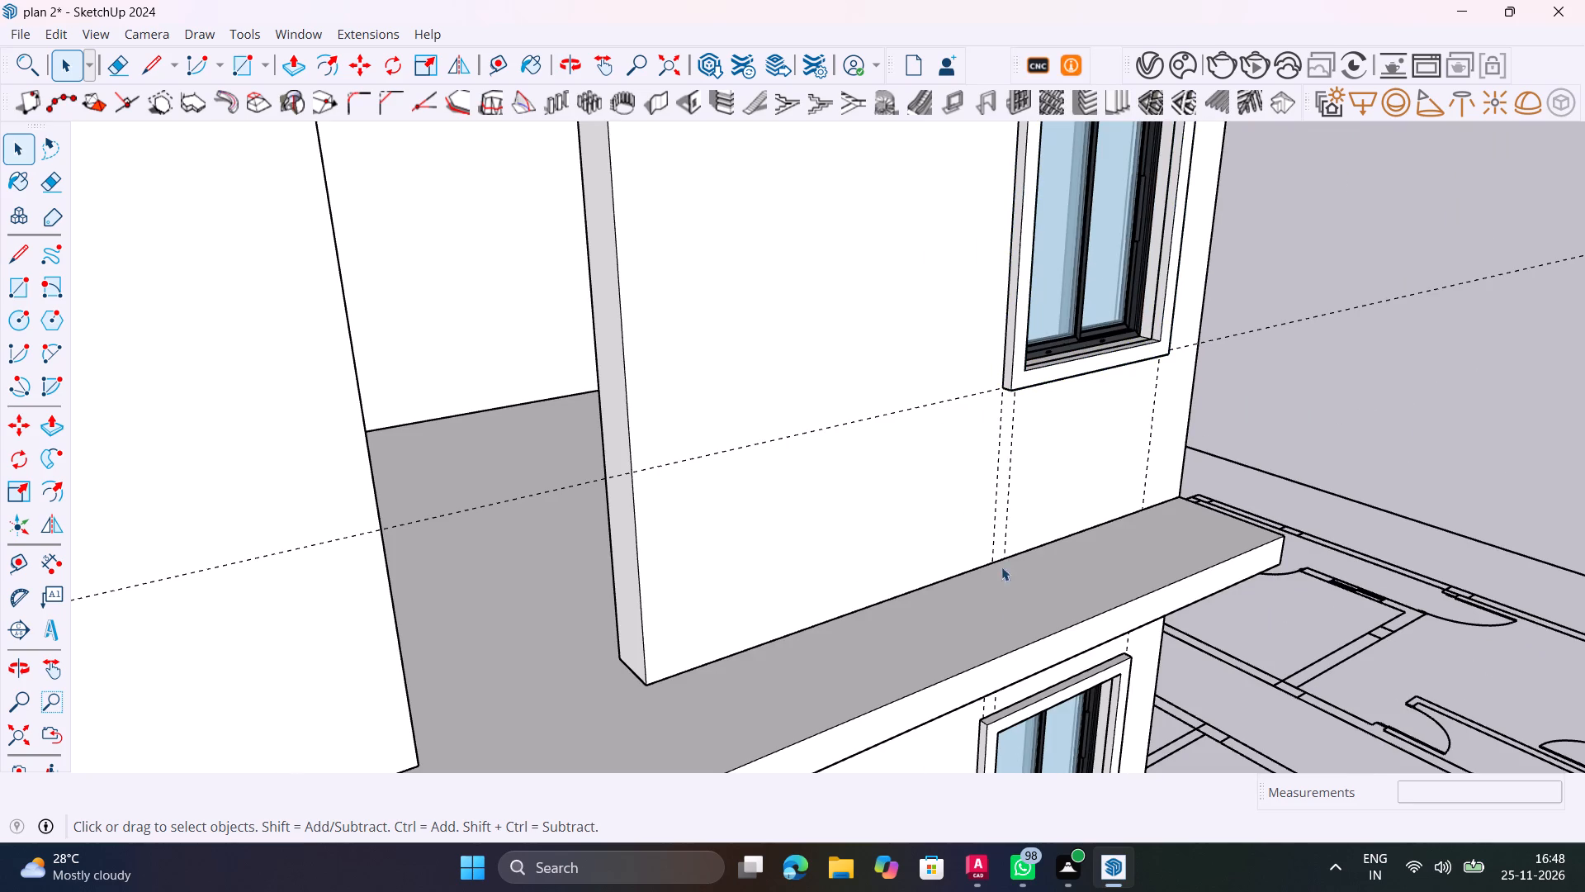
Select the whole extruded border around the middle-storey sliding window and make it a group.
middle_drag(1015, 584, 1069, 179)
scroll(1058, 559, up, 9)
triple_click(1058, 554)
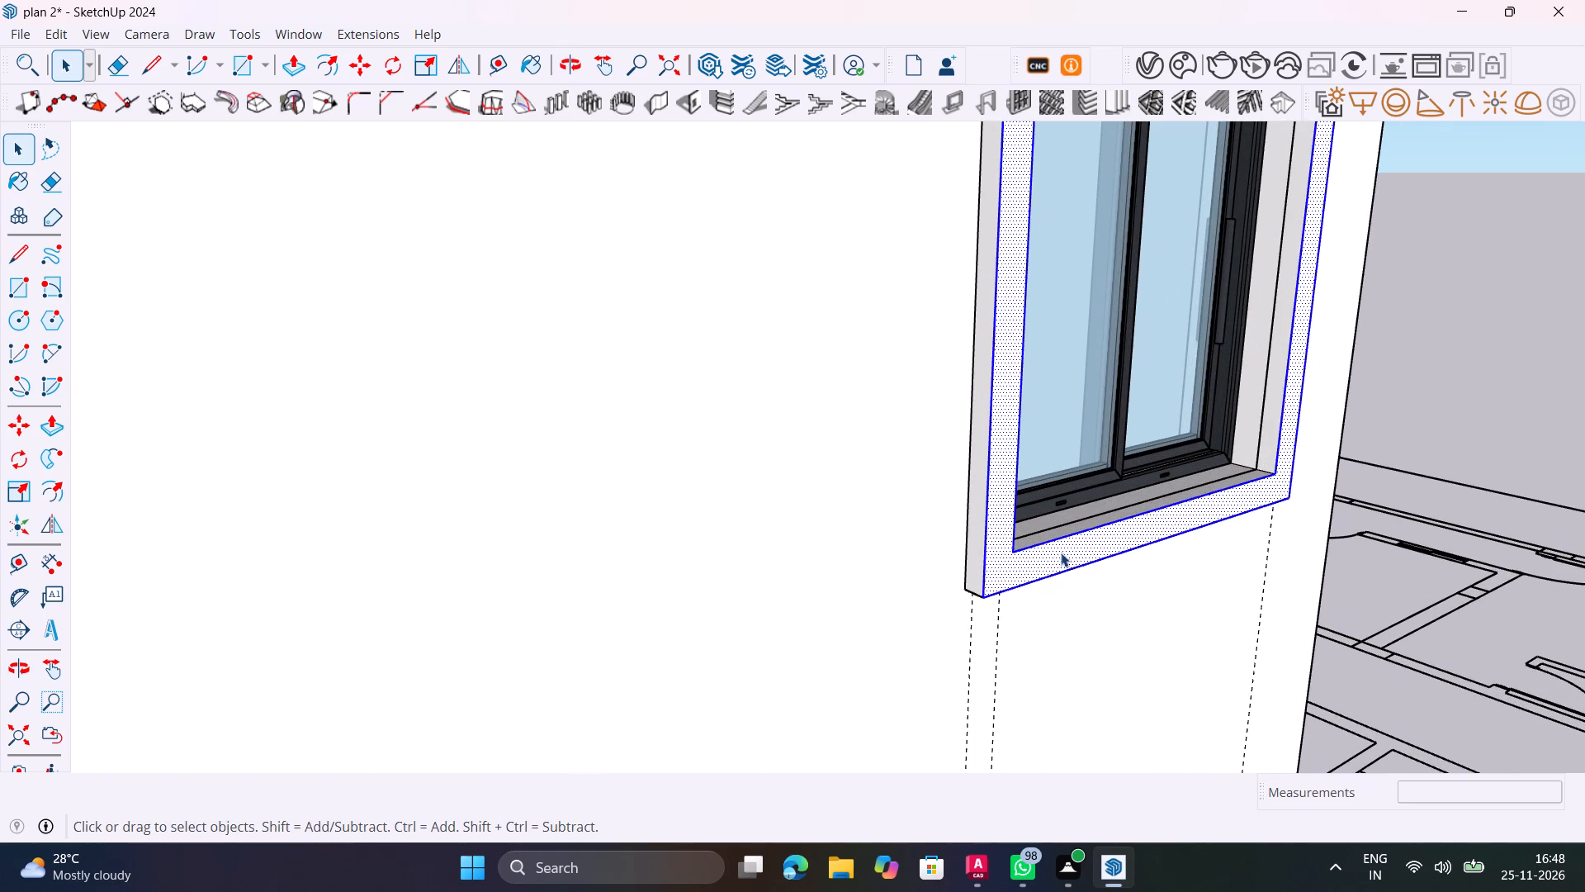
click(1061, 550)
right_click(1059, 549)
click(1121, 198)
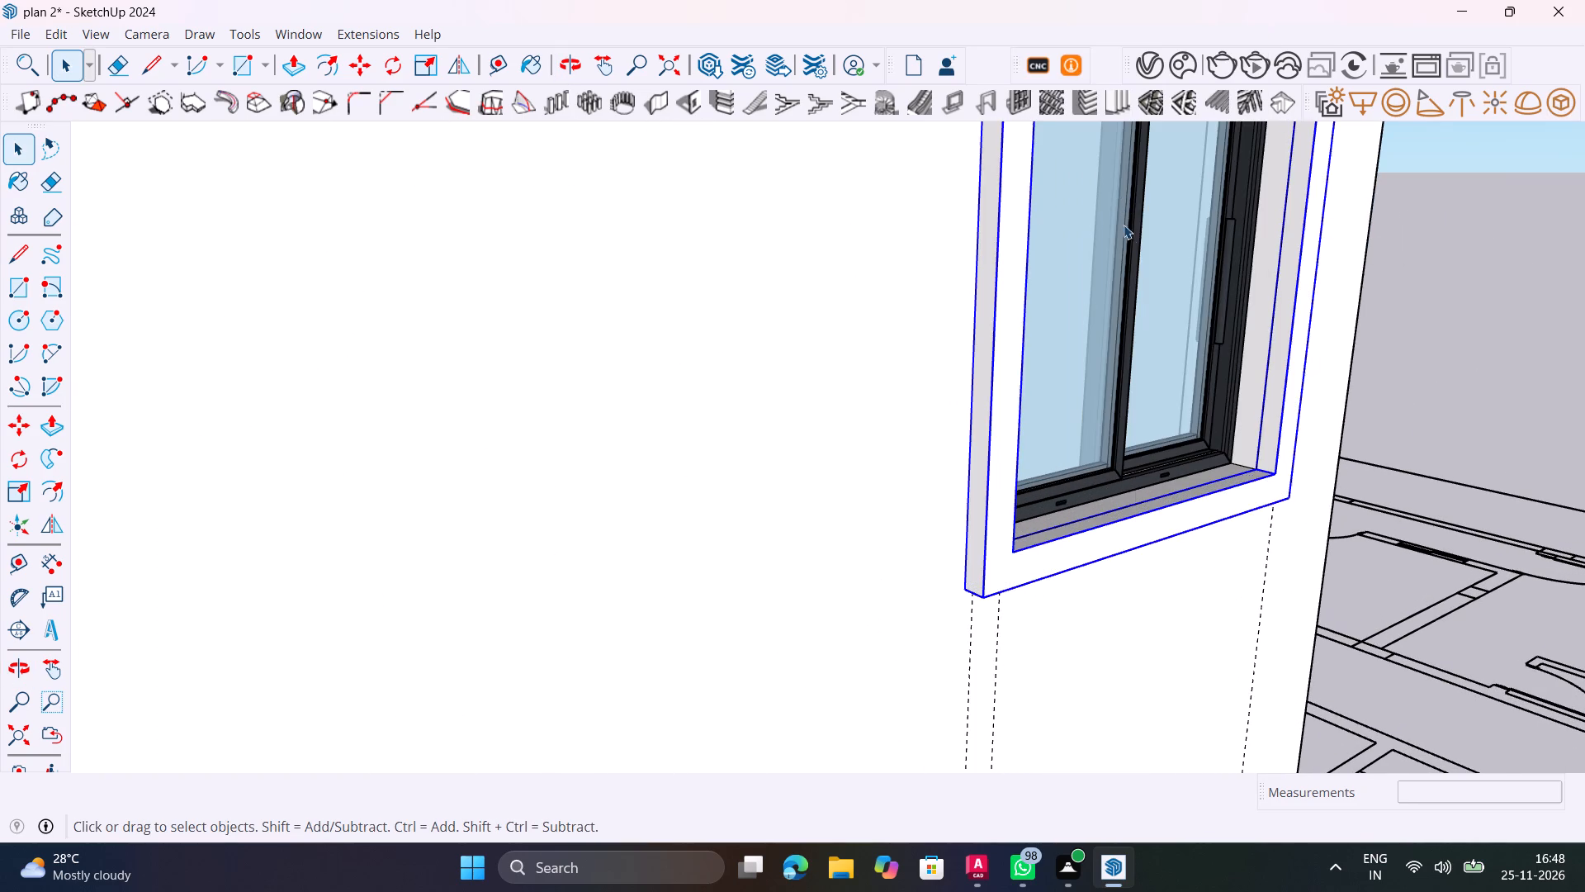
click(1507, 316)
Inspect the front facade and the corner of the balcony slab above the ground floor from several angles.
scroll(1324, 309, down, 16)
middle_drag(1301, 369, 1057, 441)
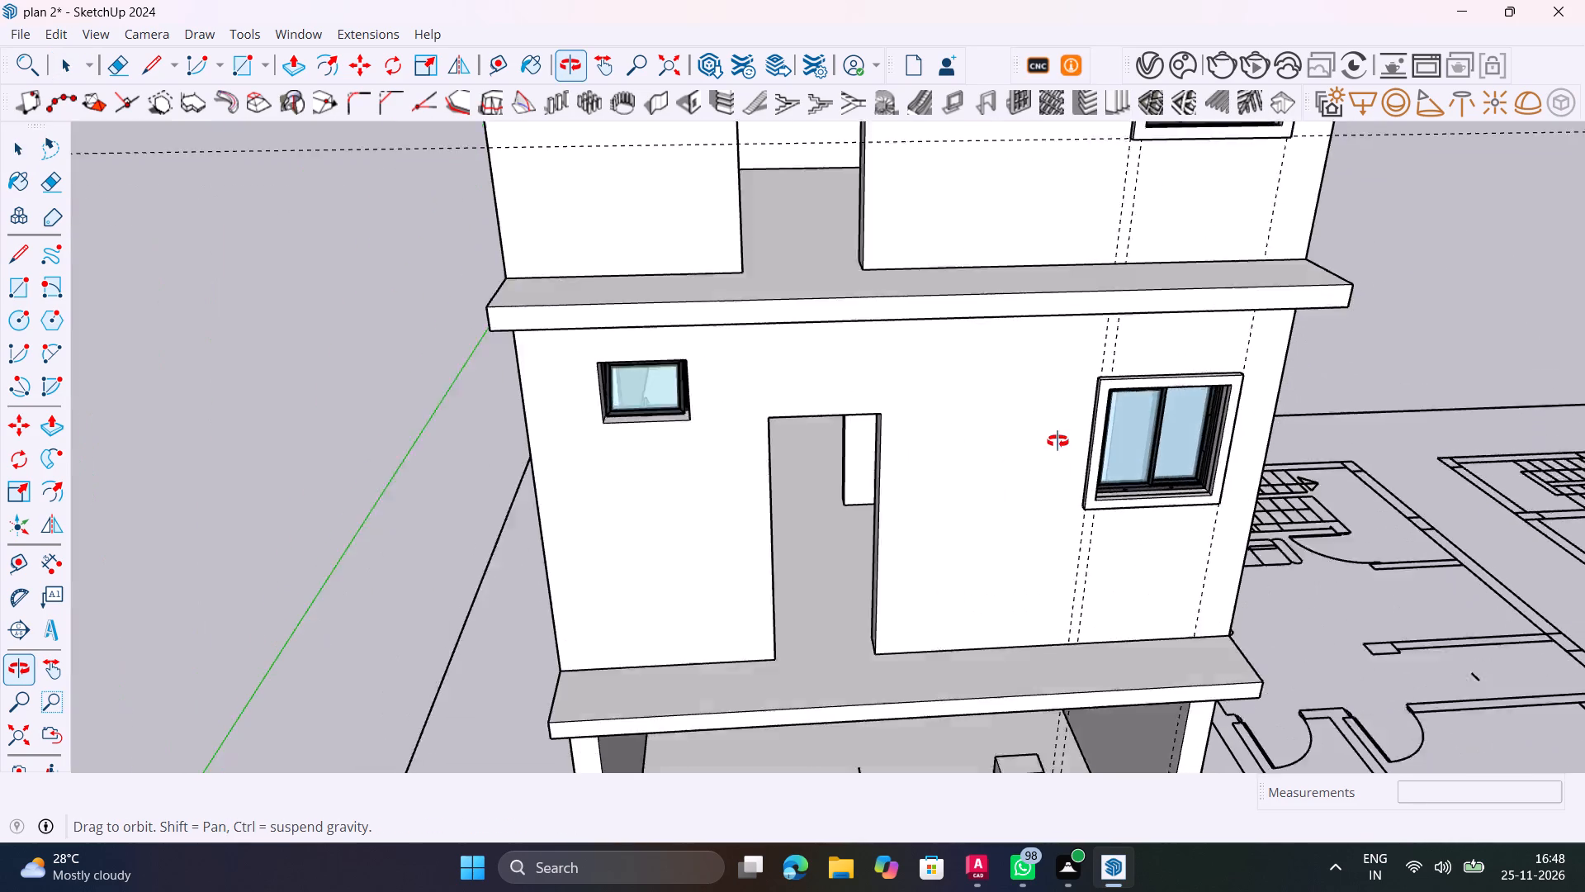
middle_drag(1057, 441, 1223, 435)
scroll(1222, 435, down, 9)
shift+middle_drag(1204, 510, 1019, 539)
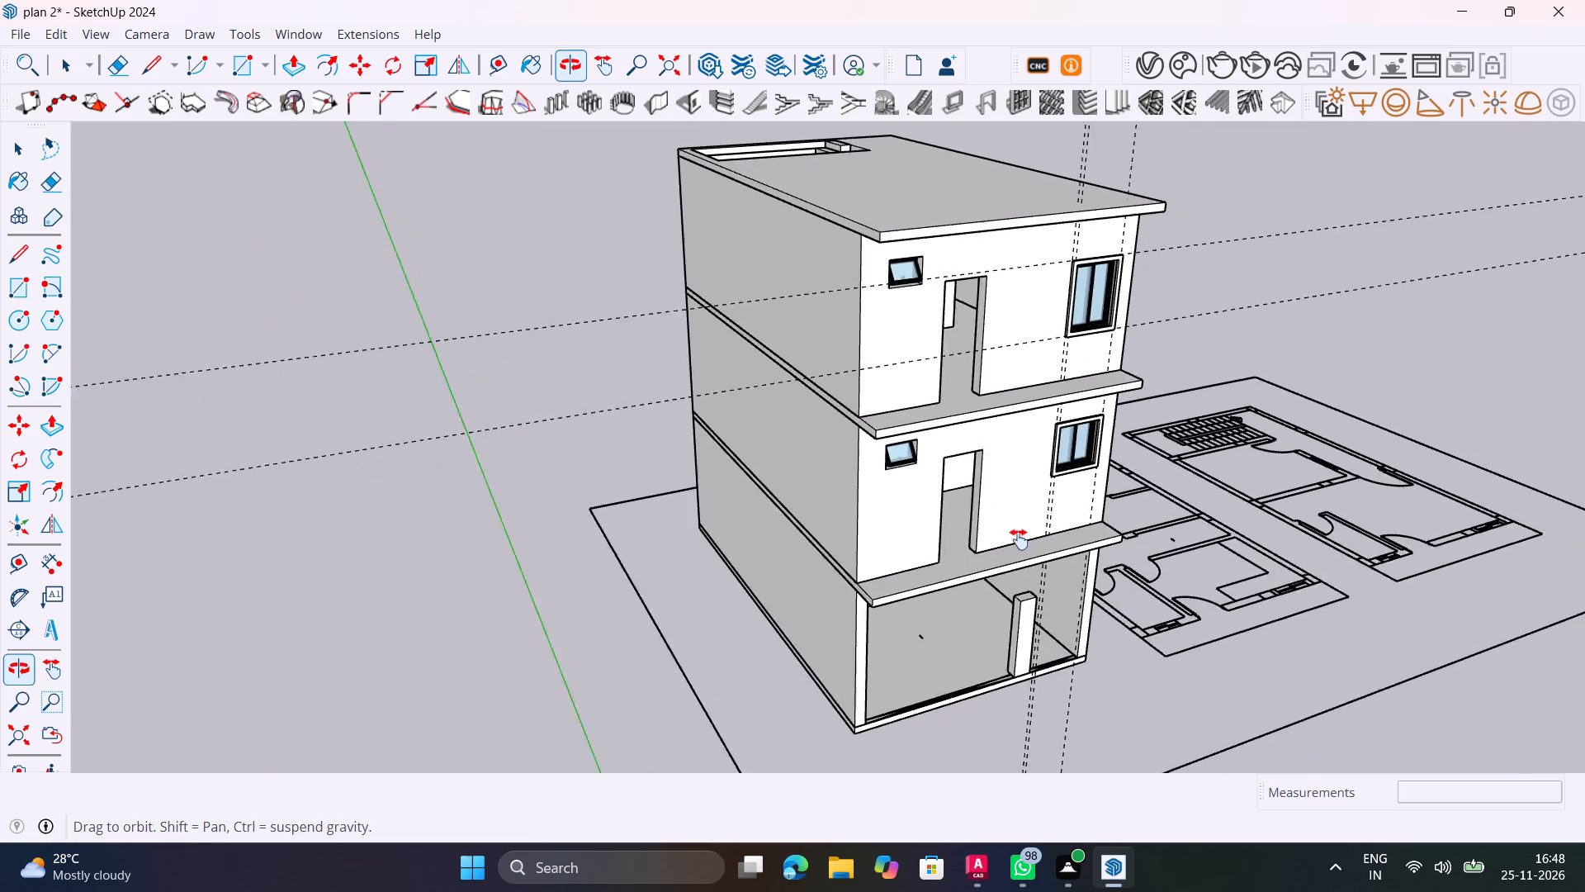
shift+middle_drag(1019, 539, 899, 584)
scroll(769, 584, up, 12)
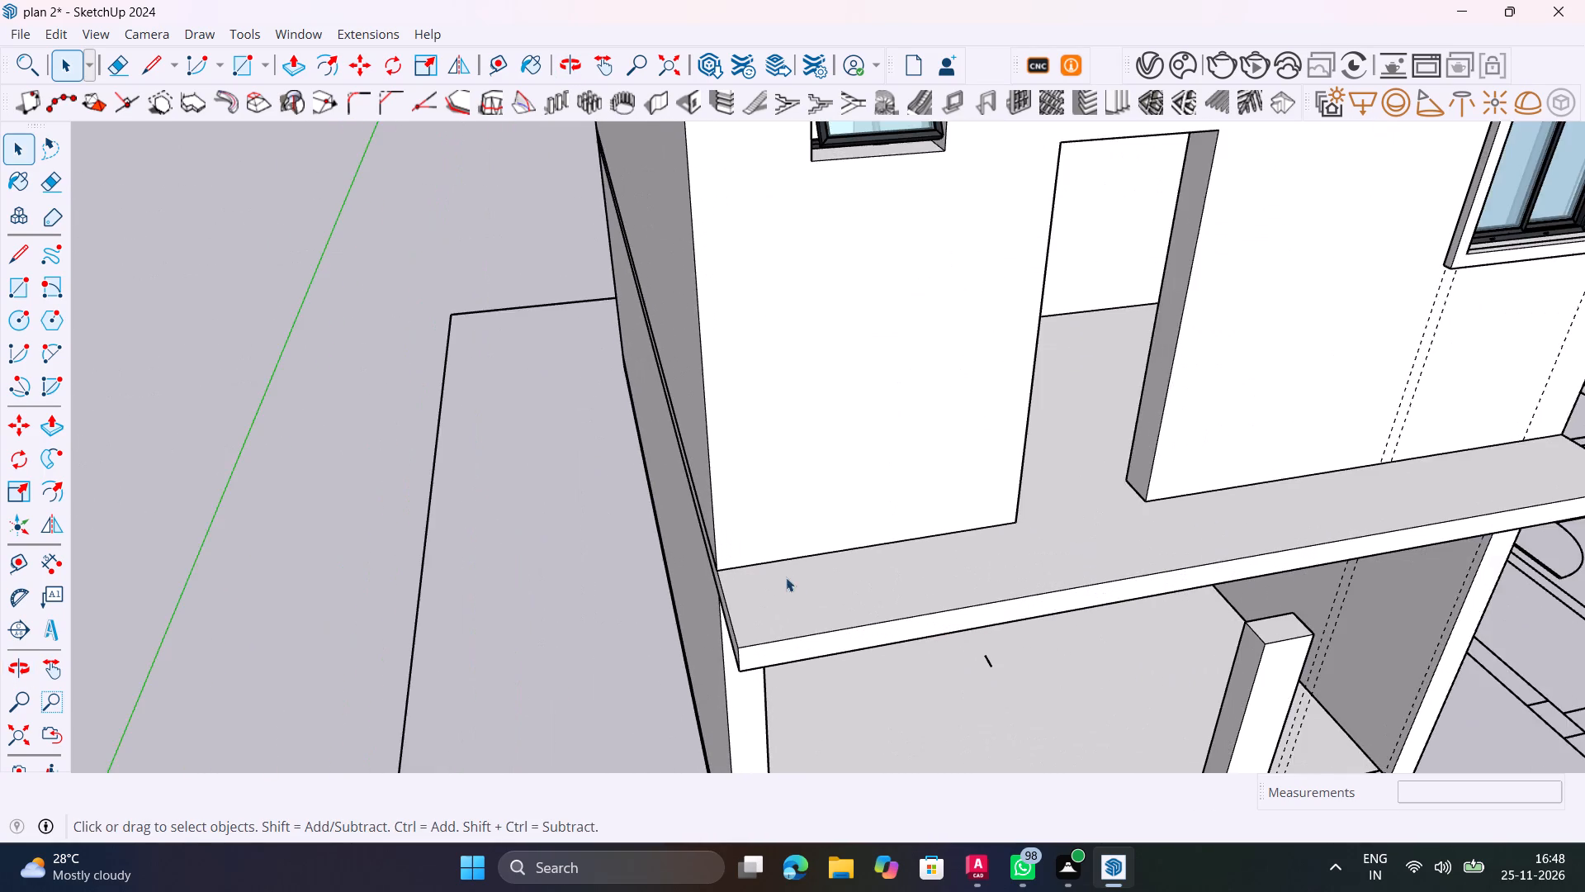
shift+middle_drag(761, 562, 688, 483)
middle_drag(700, 532, 1010, 561)
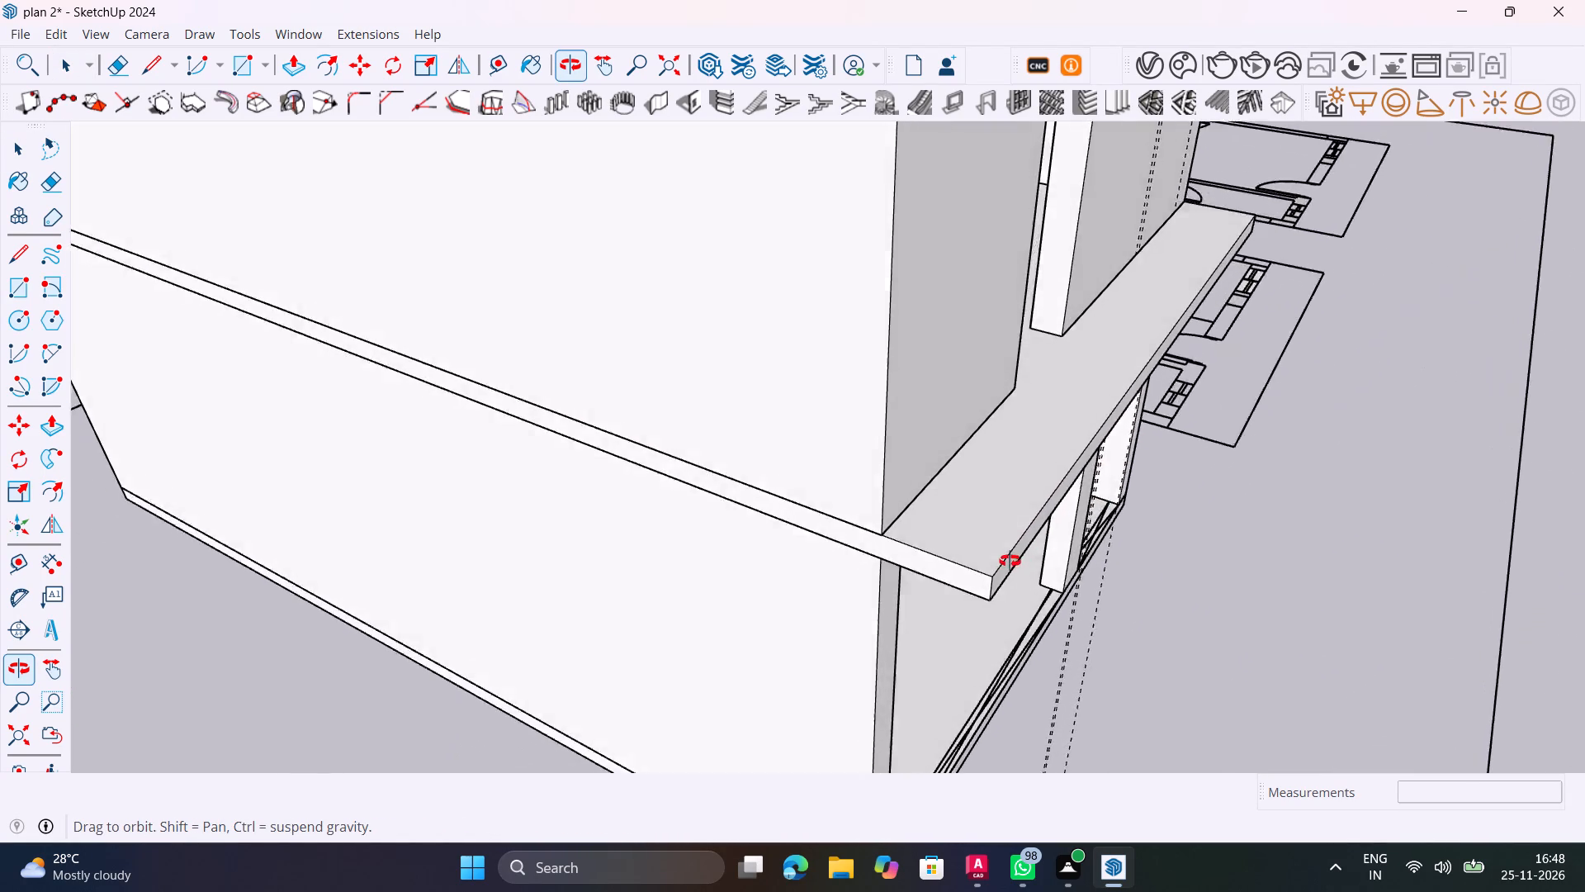
middle_drag(1010, 561, 640, 524)
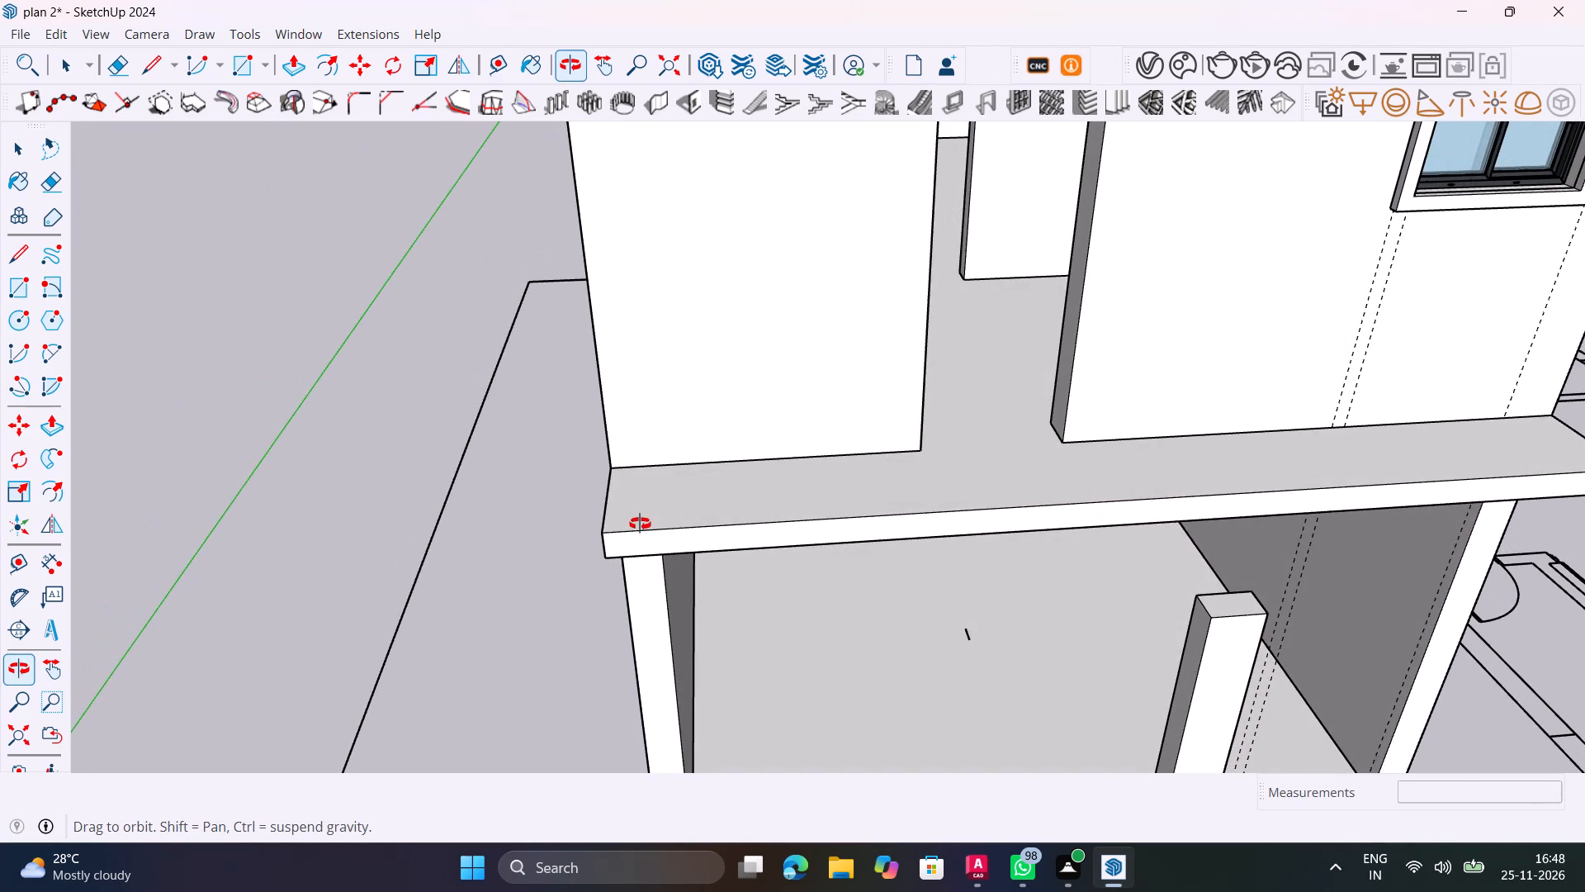
middle_drag(640, 524, 648, 548)
scroll(631, 550, up, 9)
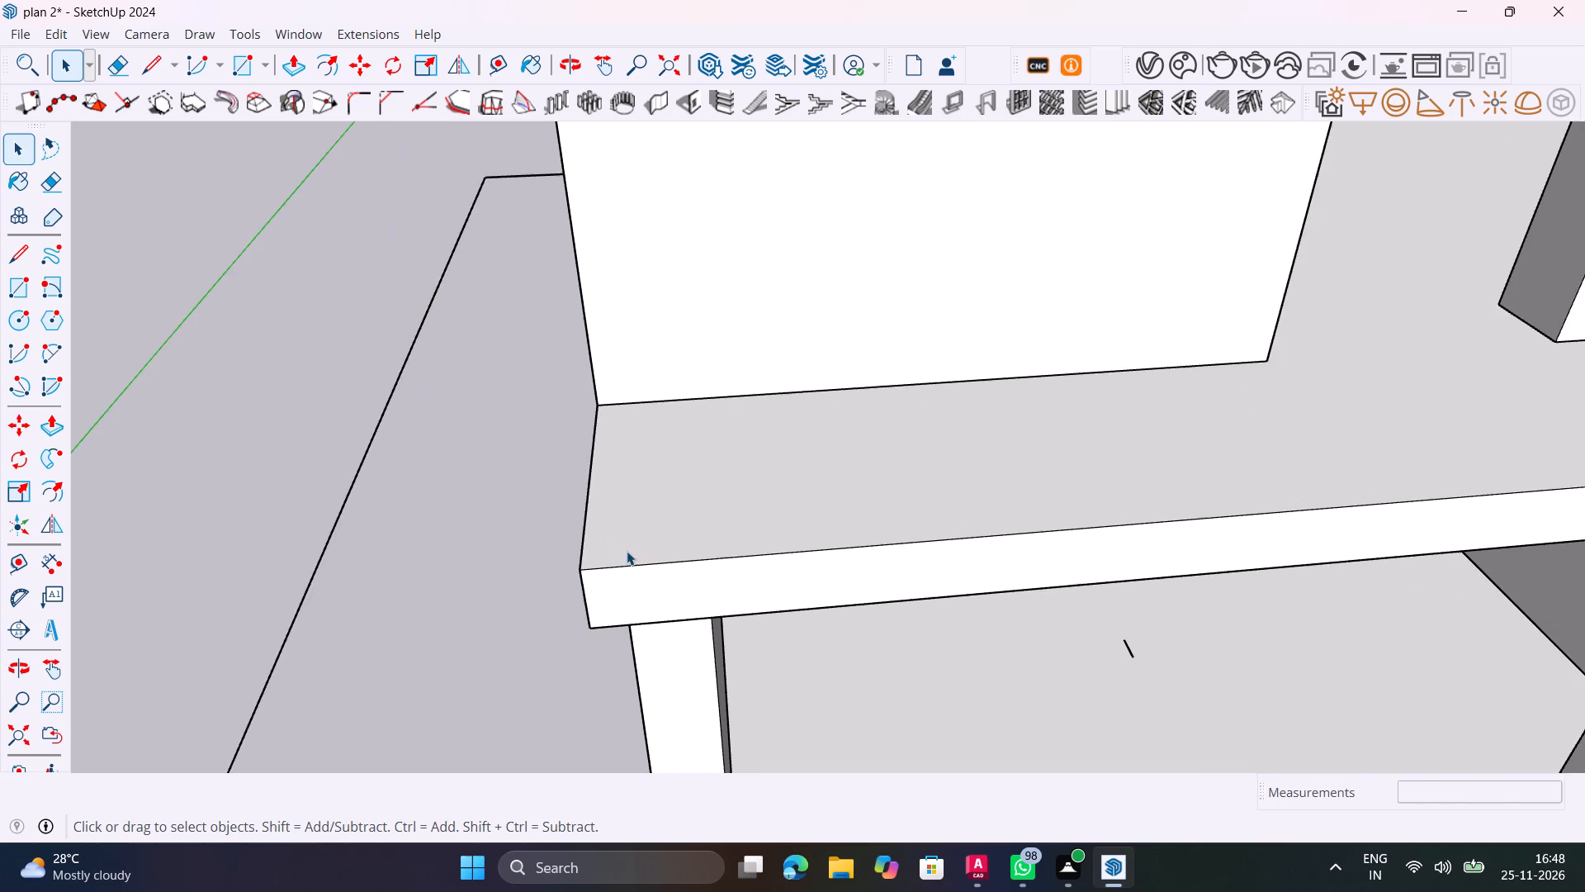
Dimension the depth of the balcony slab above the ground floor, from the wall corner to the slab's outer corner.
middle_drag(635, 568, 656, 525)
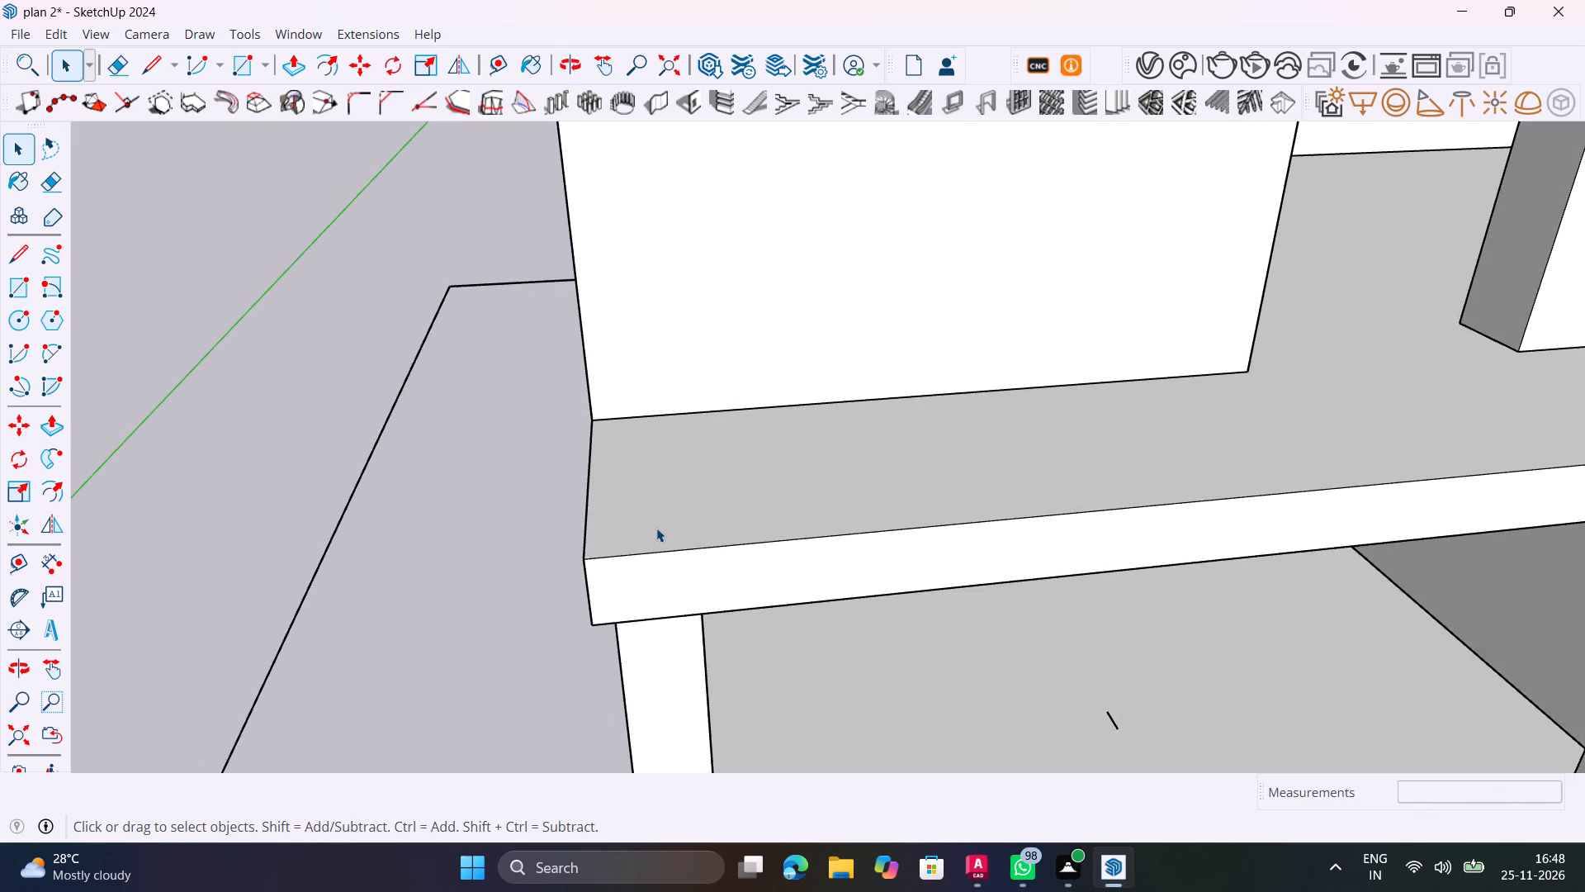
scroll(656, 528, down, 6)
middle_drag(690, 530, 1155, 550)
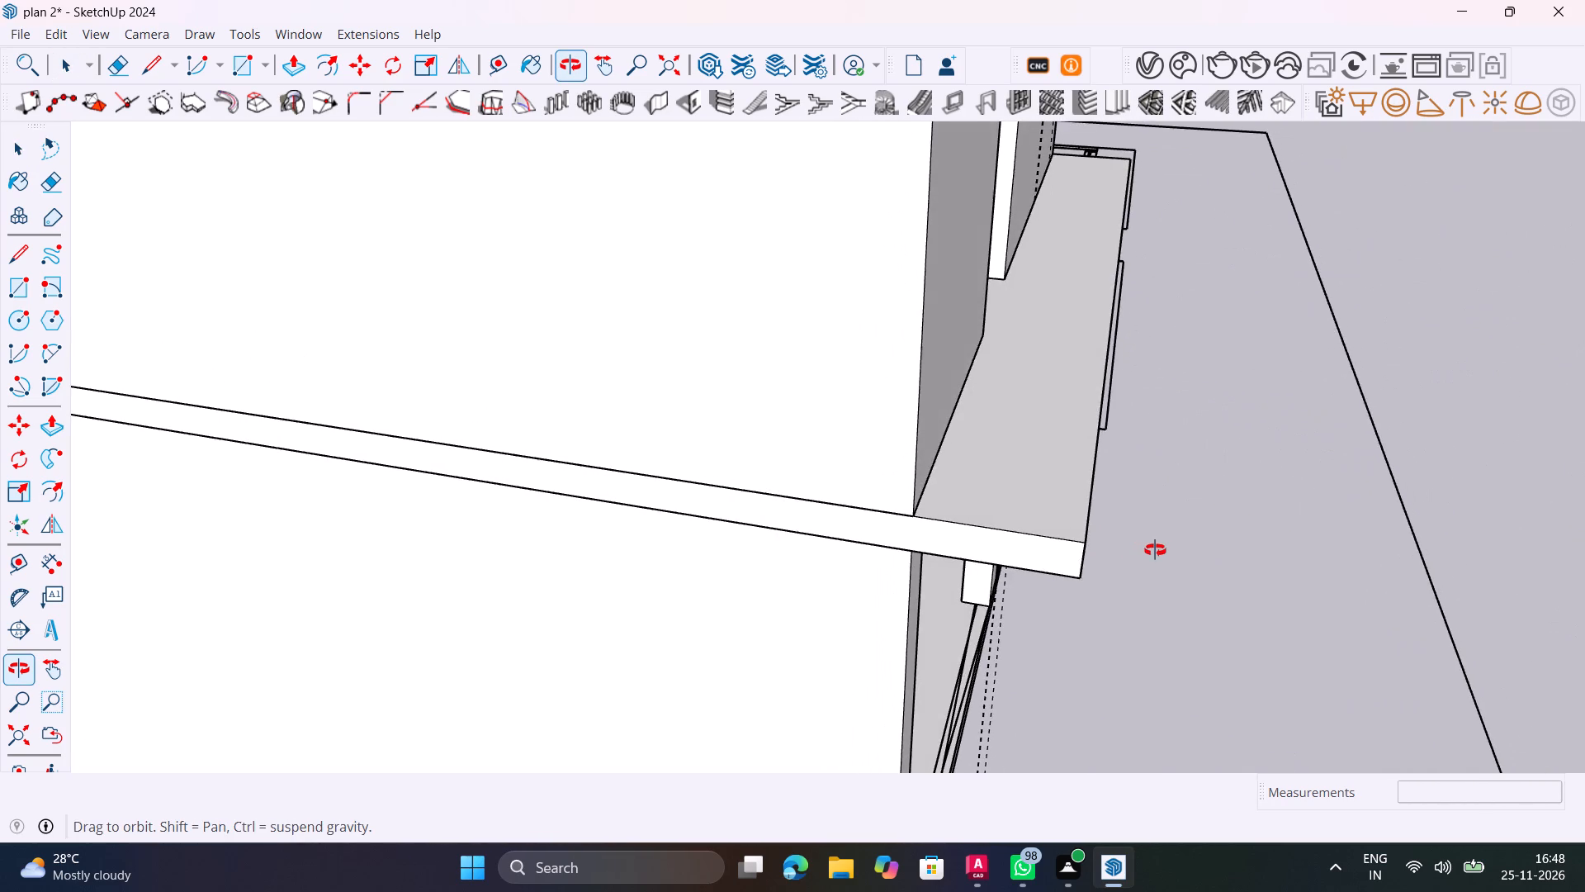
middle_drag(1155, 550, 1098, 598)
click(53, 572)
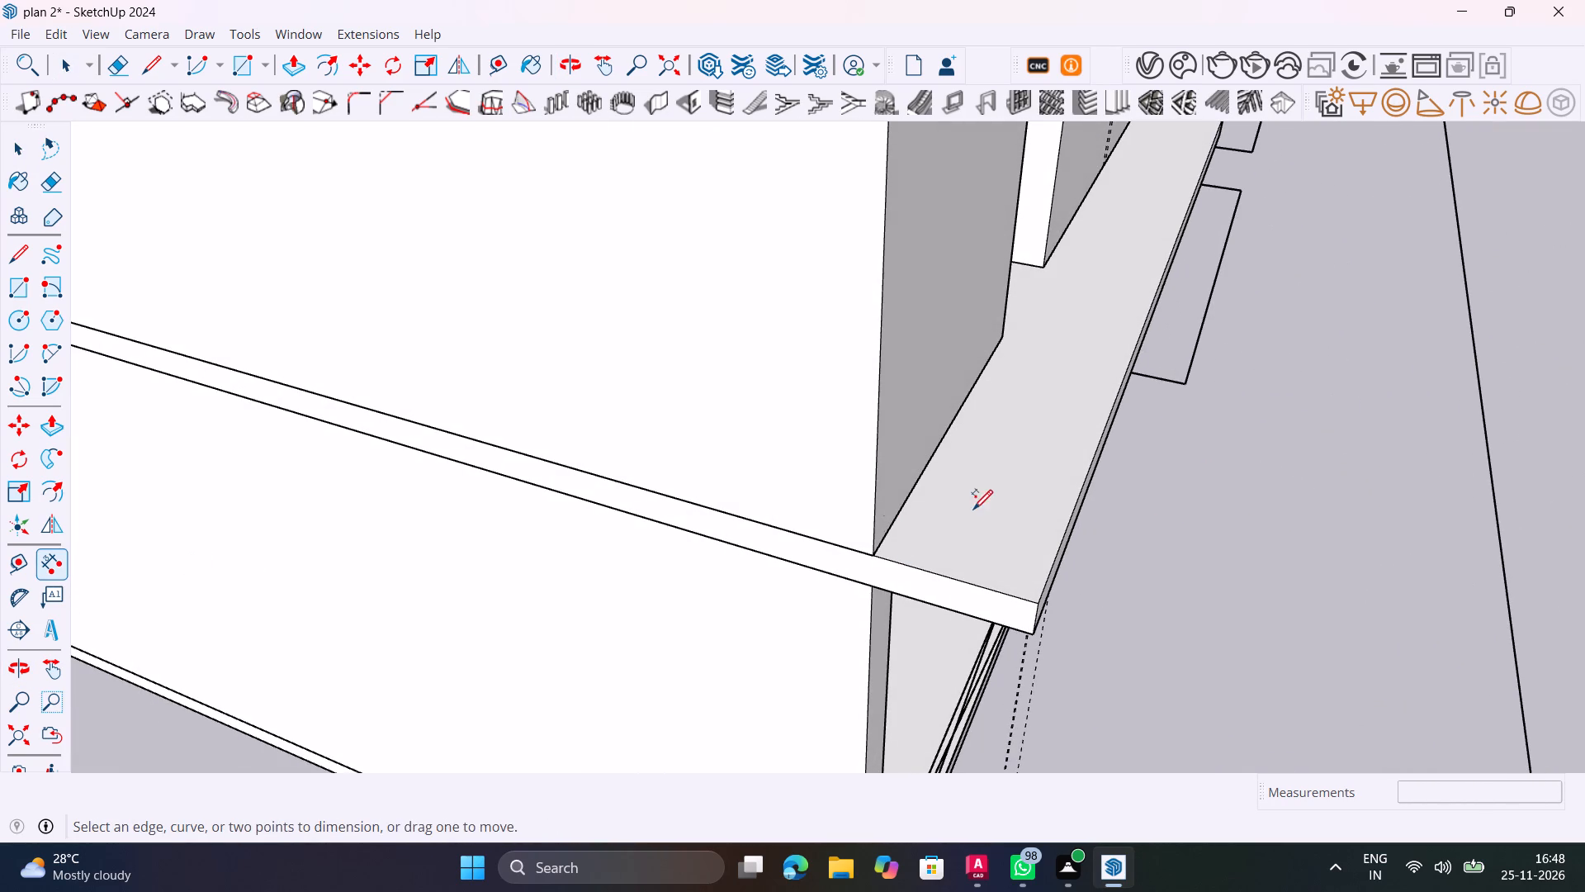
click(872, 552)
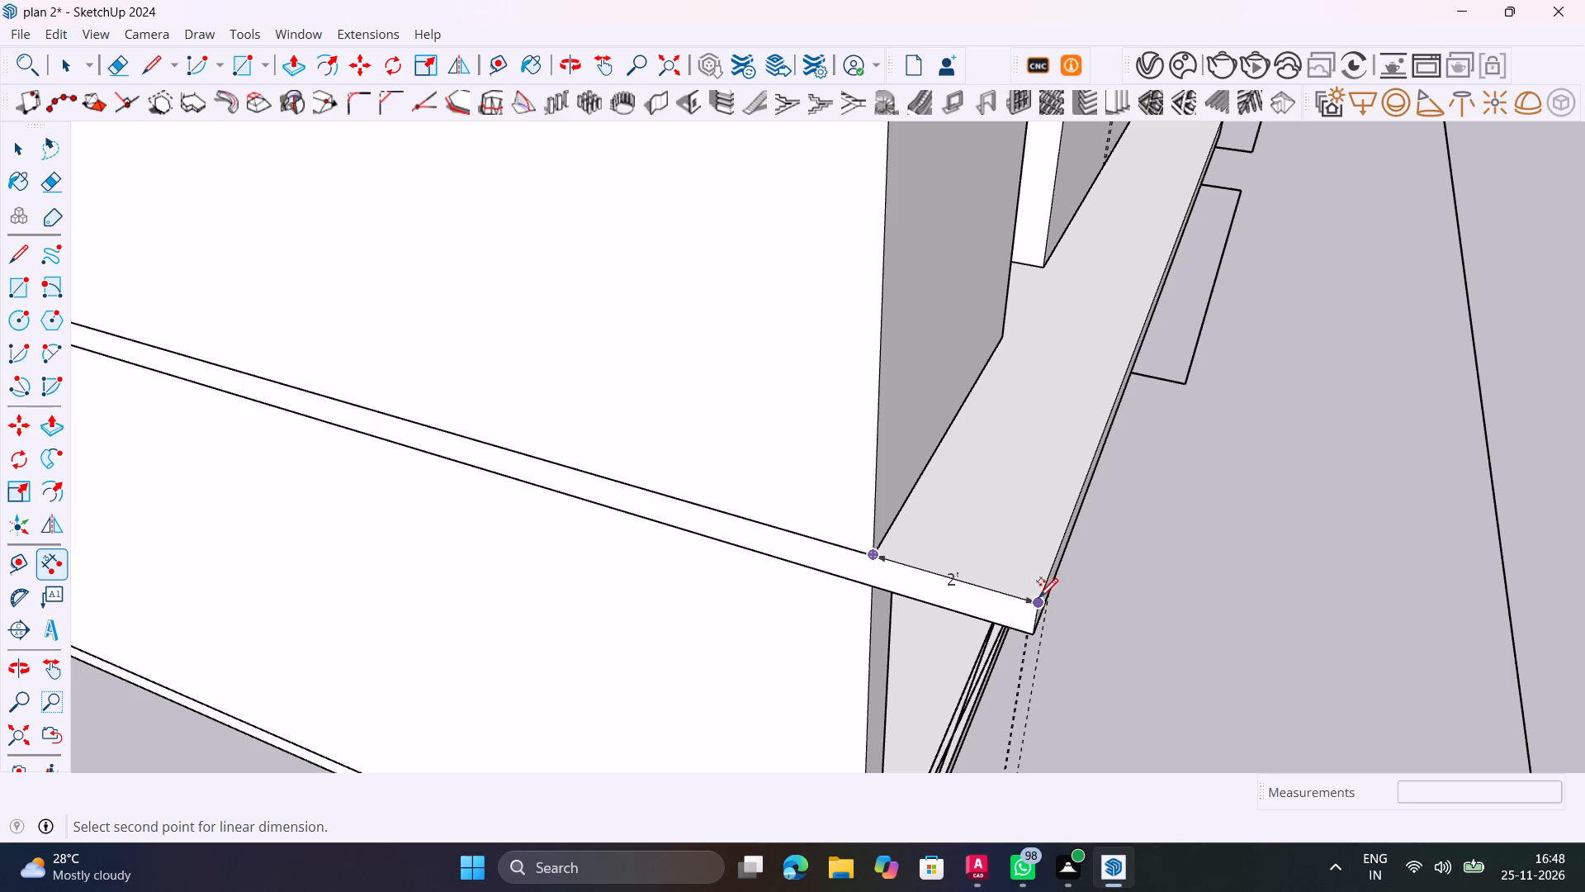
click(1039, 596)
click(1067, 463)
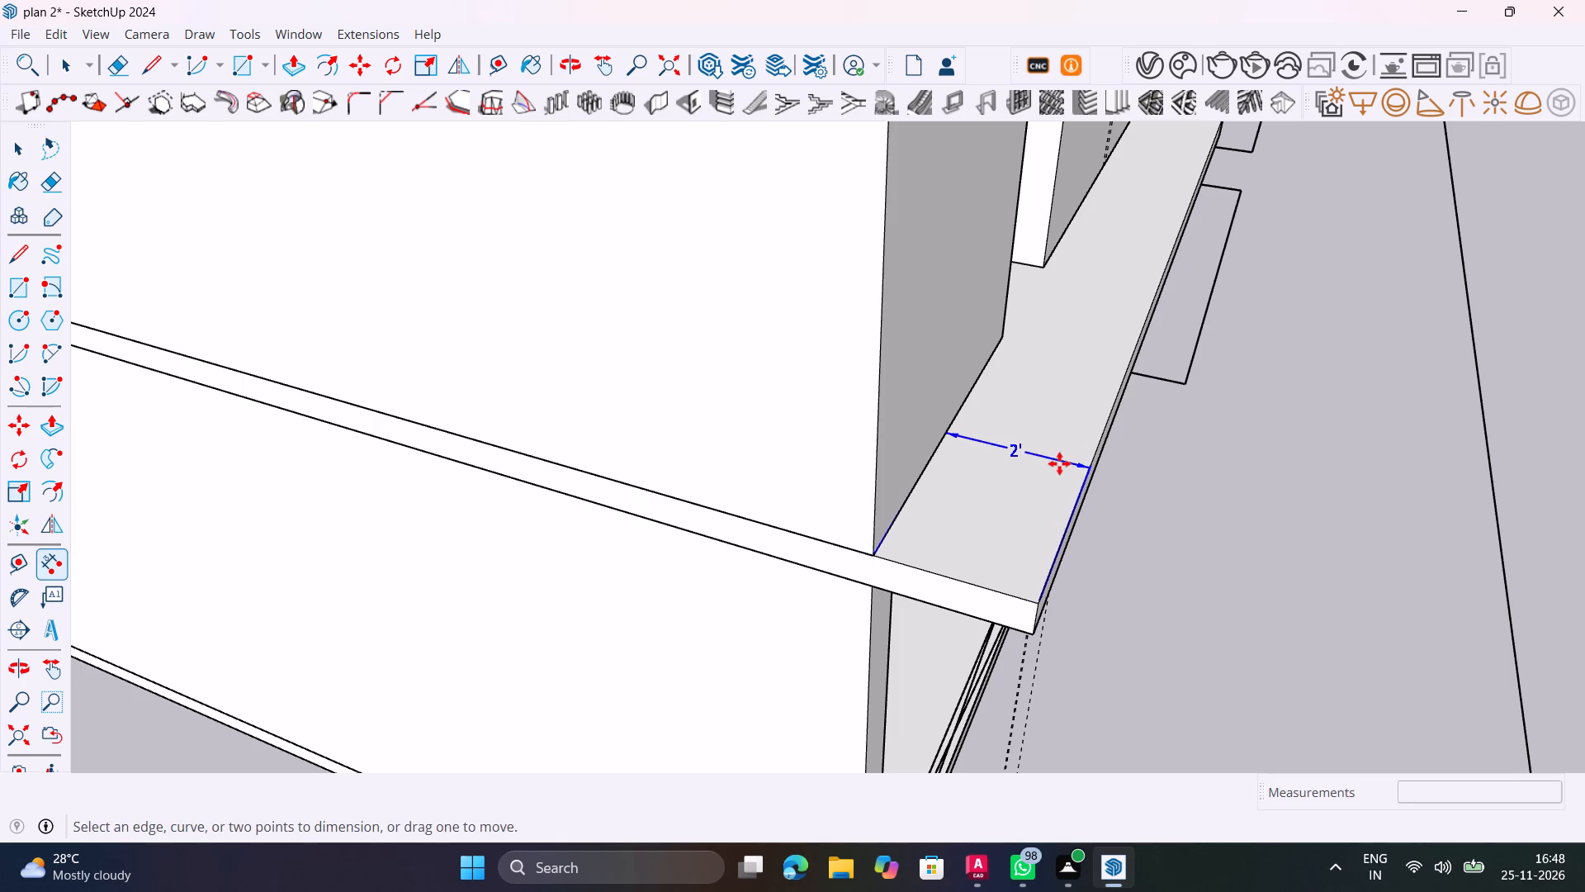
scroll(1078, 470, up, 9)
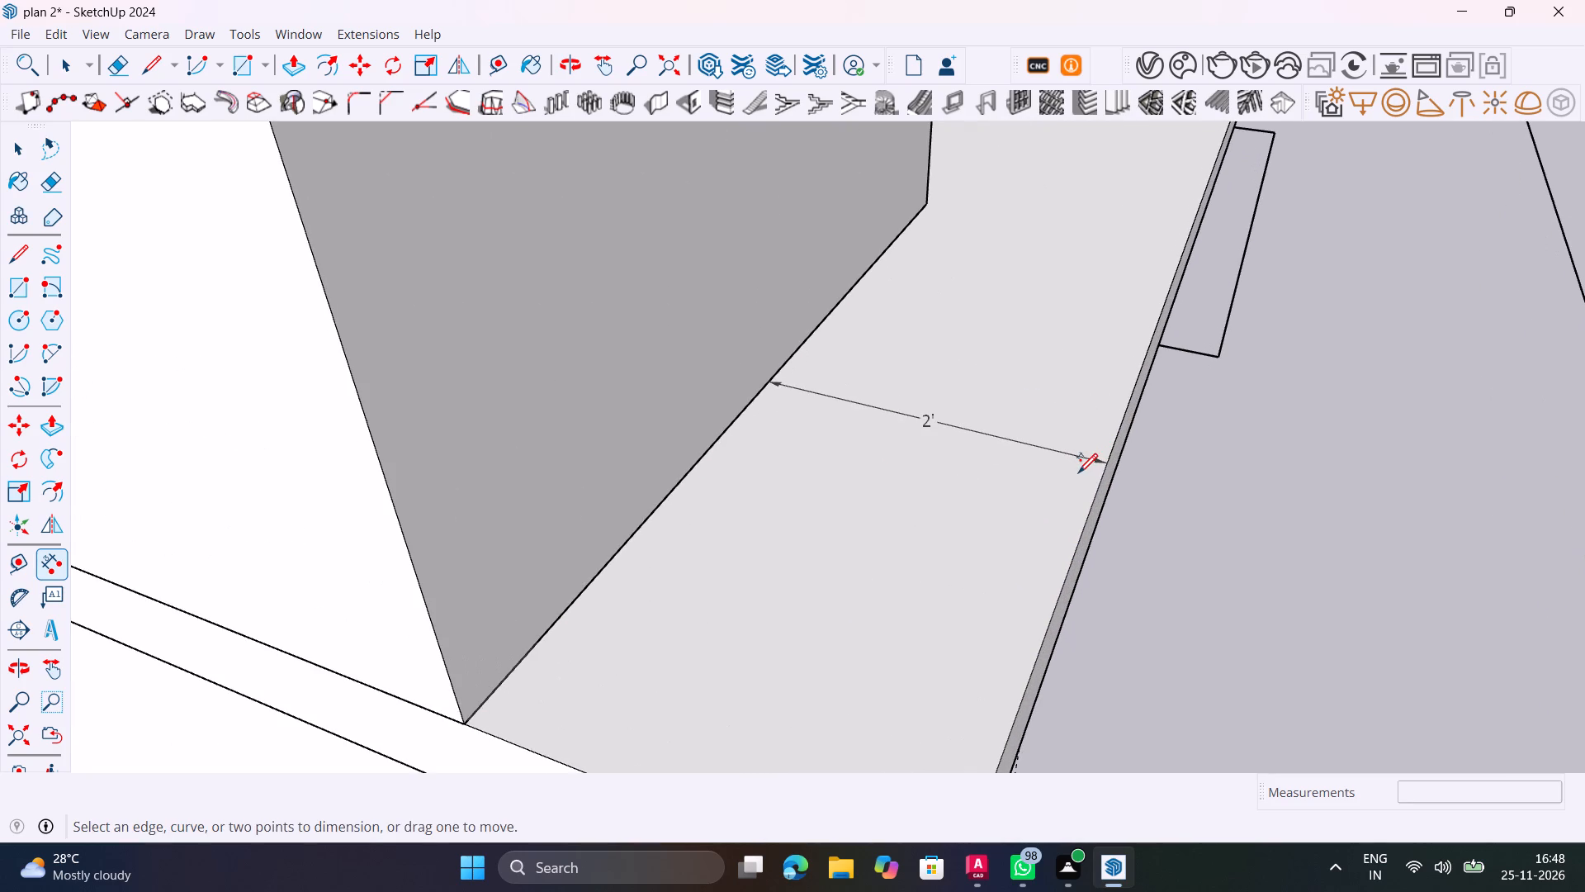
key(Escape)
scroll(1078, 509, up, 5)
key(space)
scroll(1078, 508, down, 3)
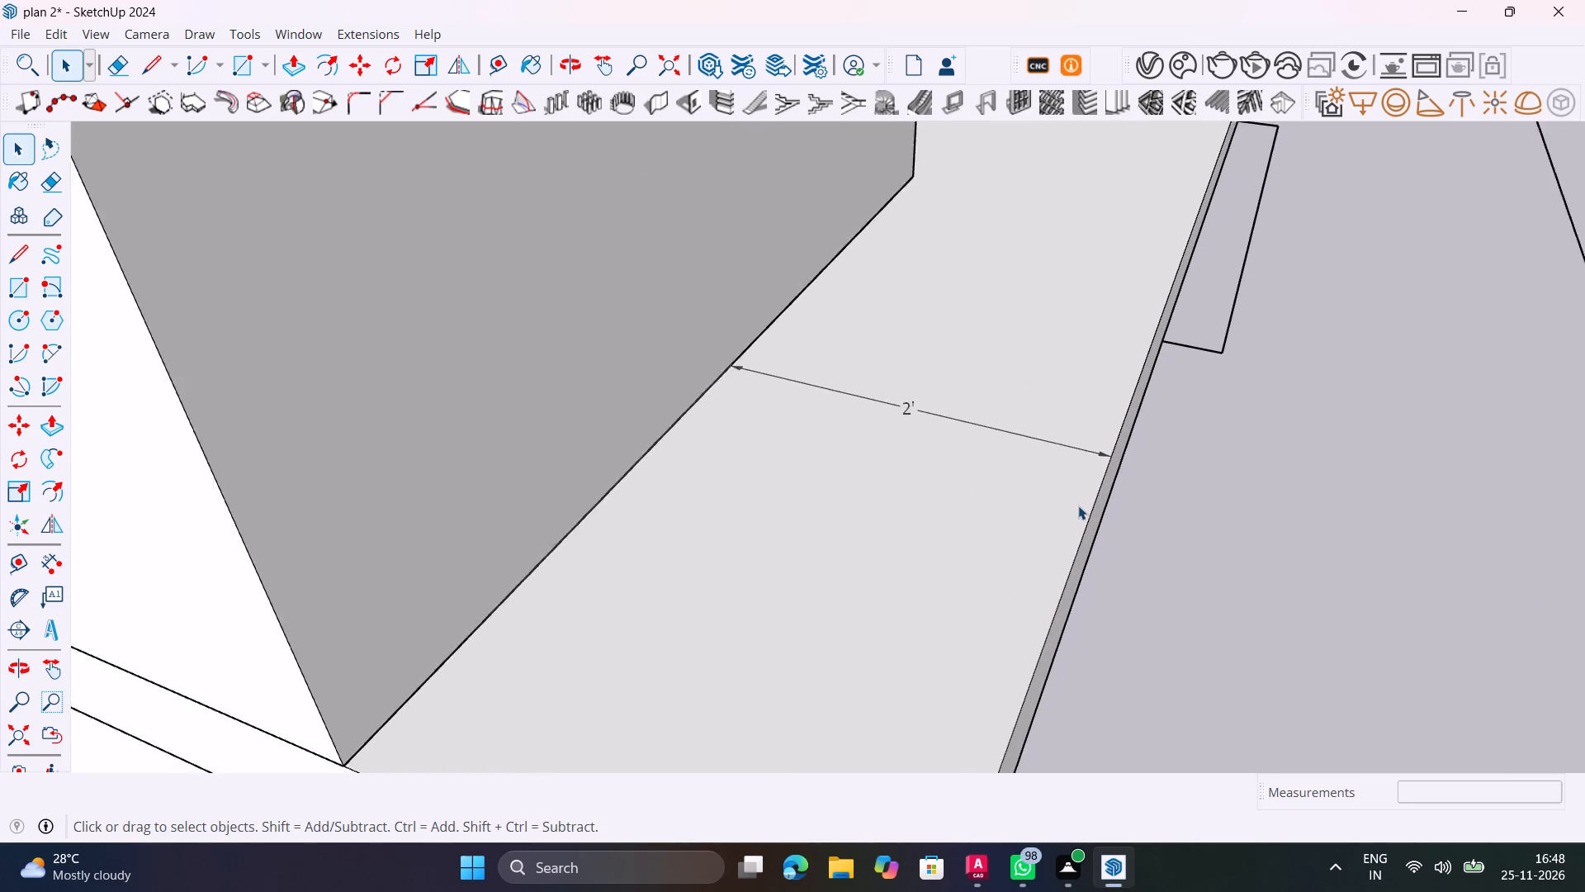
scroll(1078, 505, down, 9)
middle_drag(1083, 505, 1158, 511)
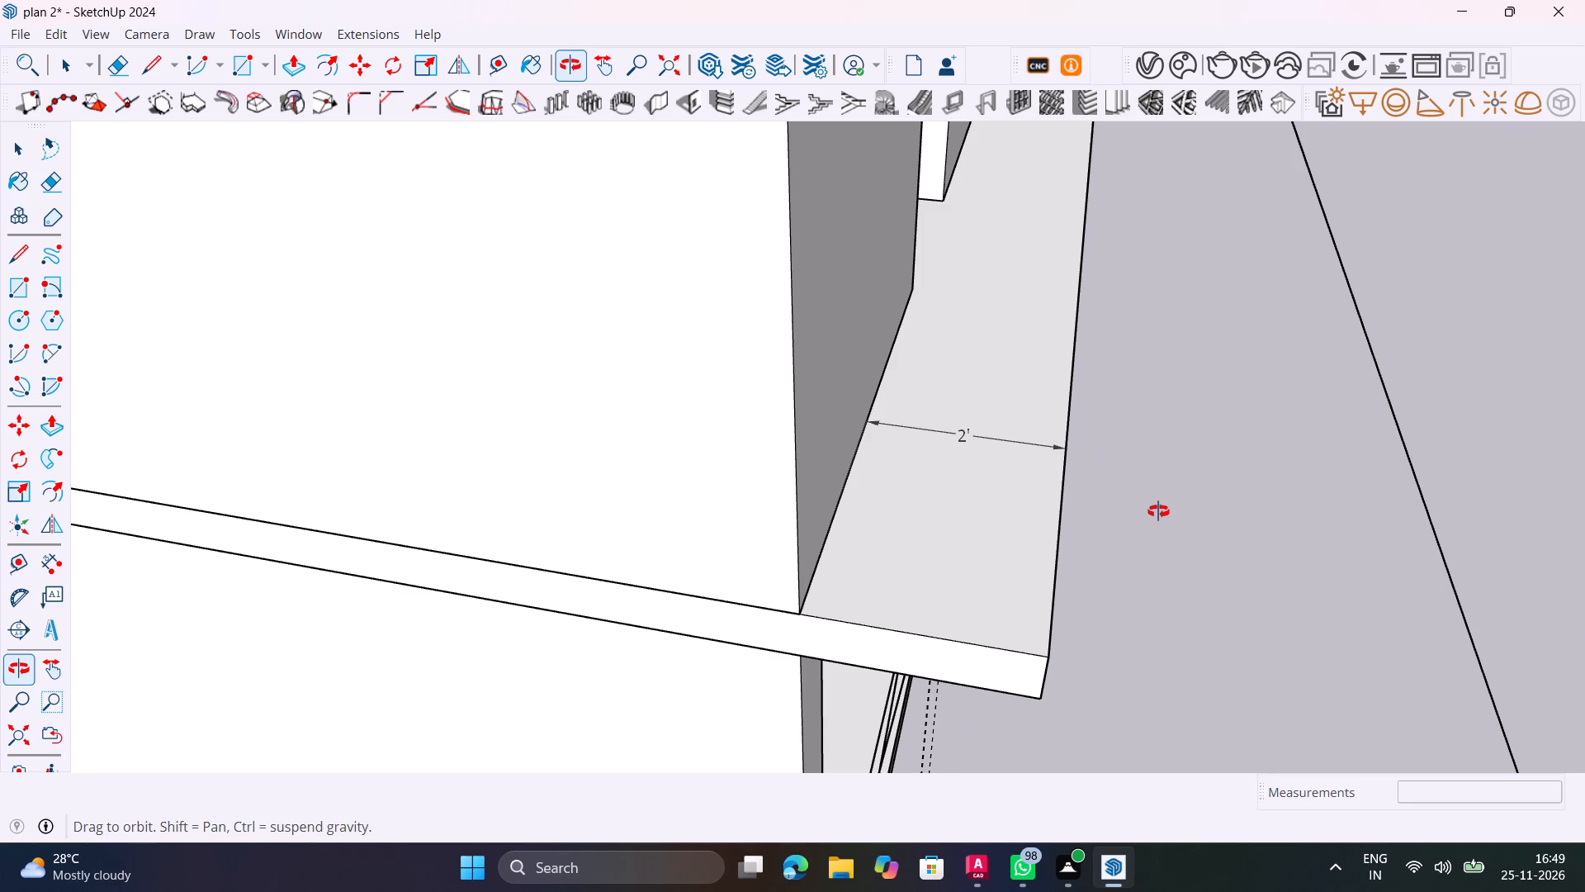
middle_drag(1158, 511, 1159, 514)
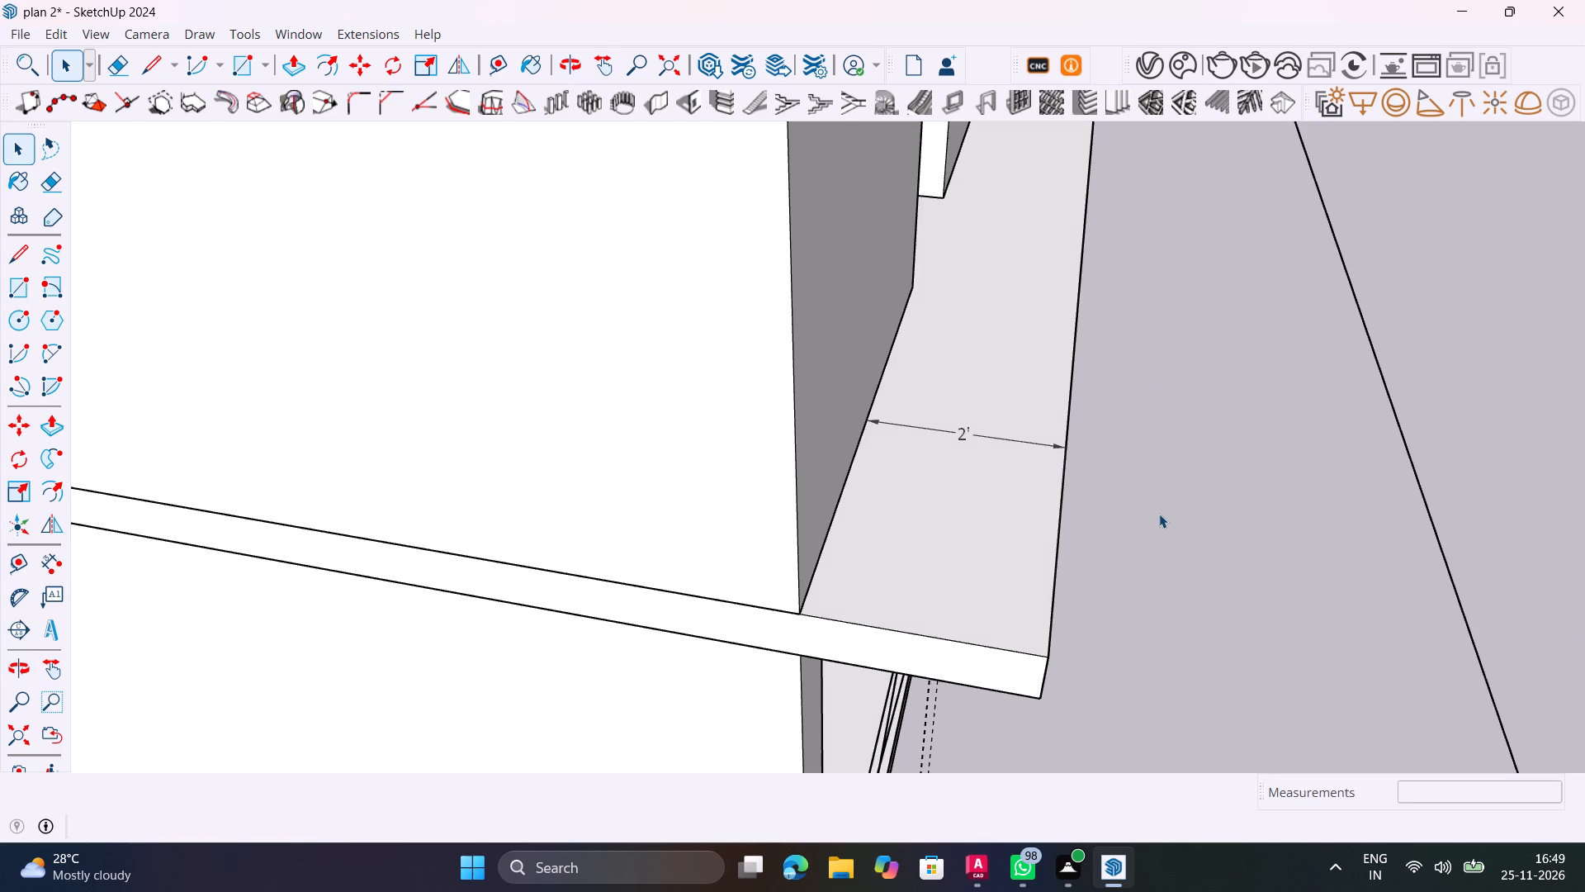
Save the model.
key(ctrl+s)
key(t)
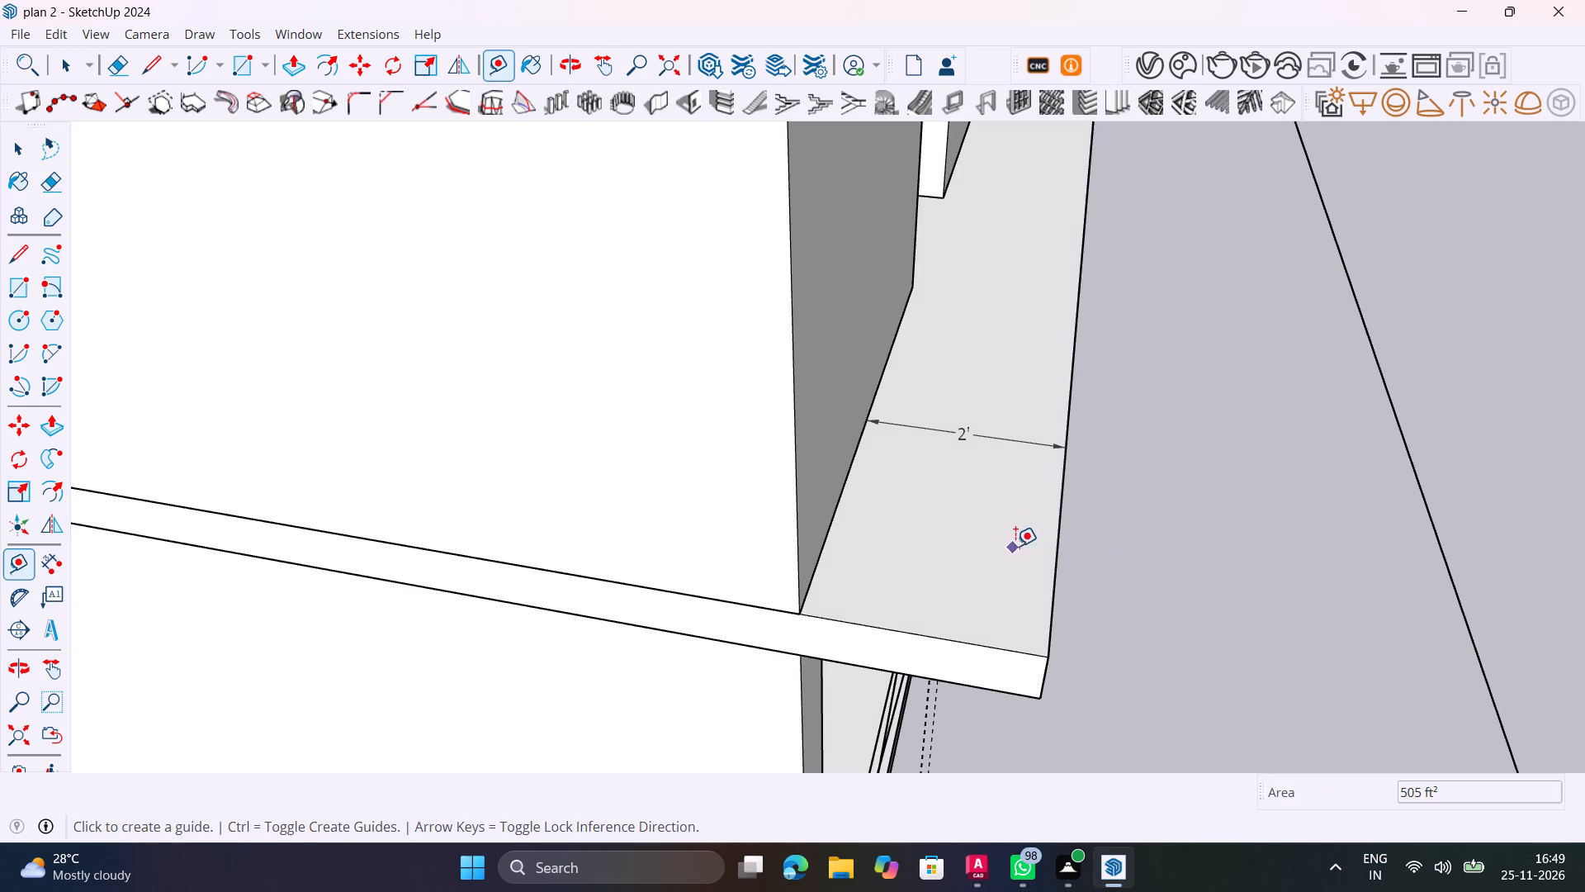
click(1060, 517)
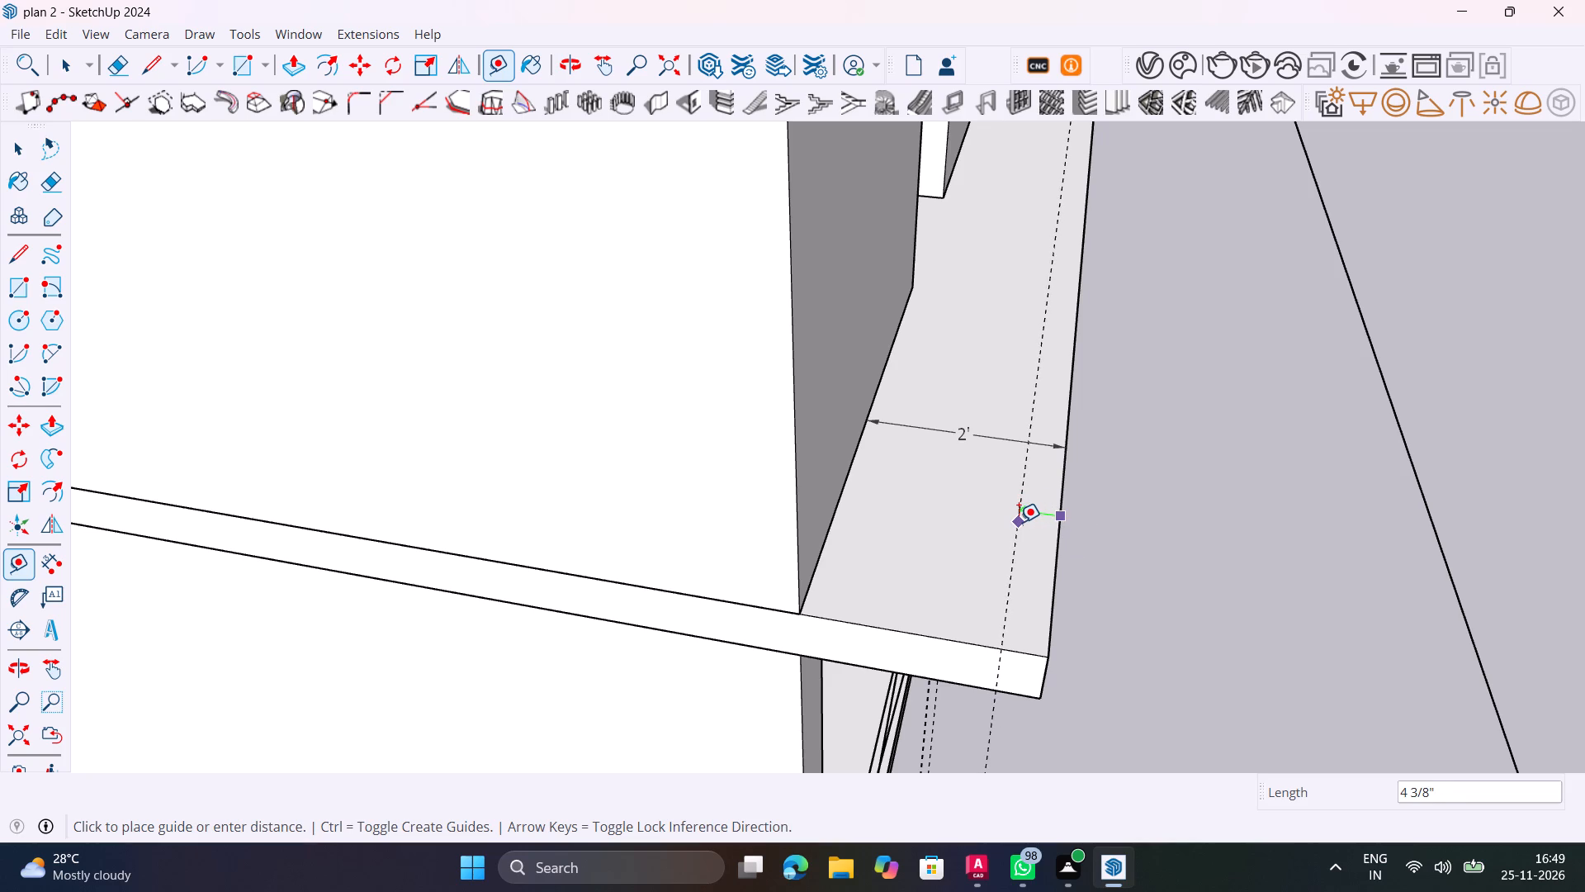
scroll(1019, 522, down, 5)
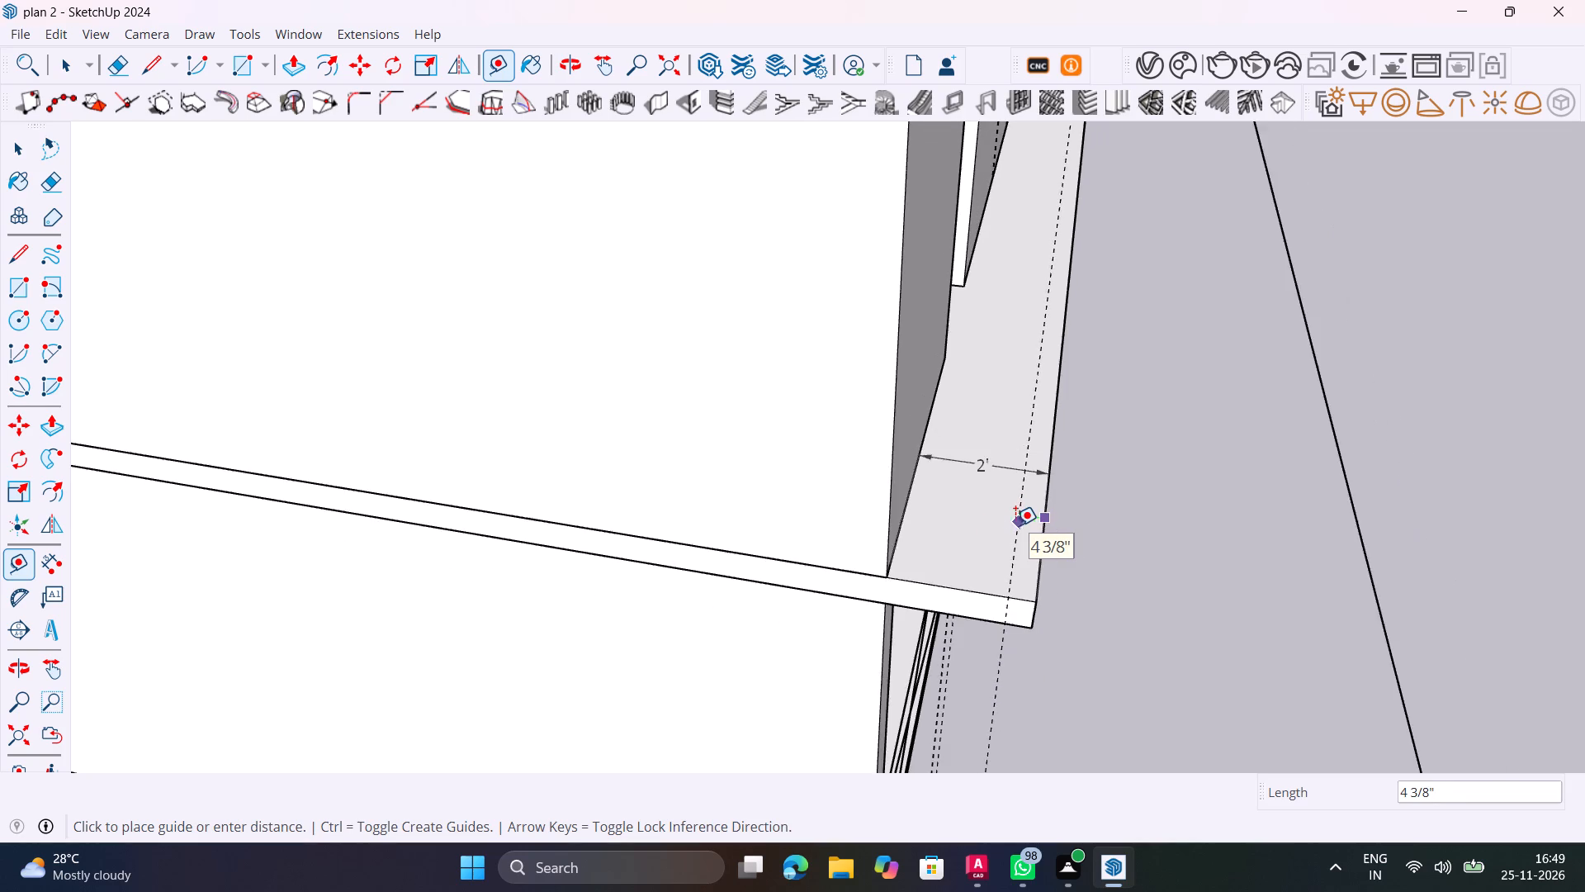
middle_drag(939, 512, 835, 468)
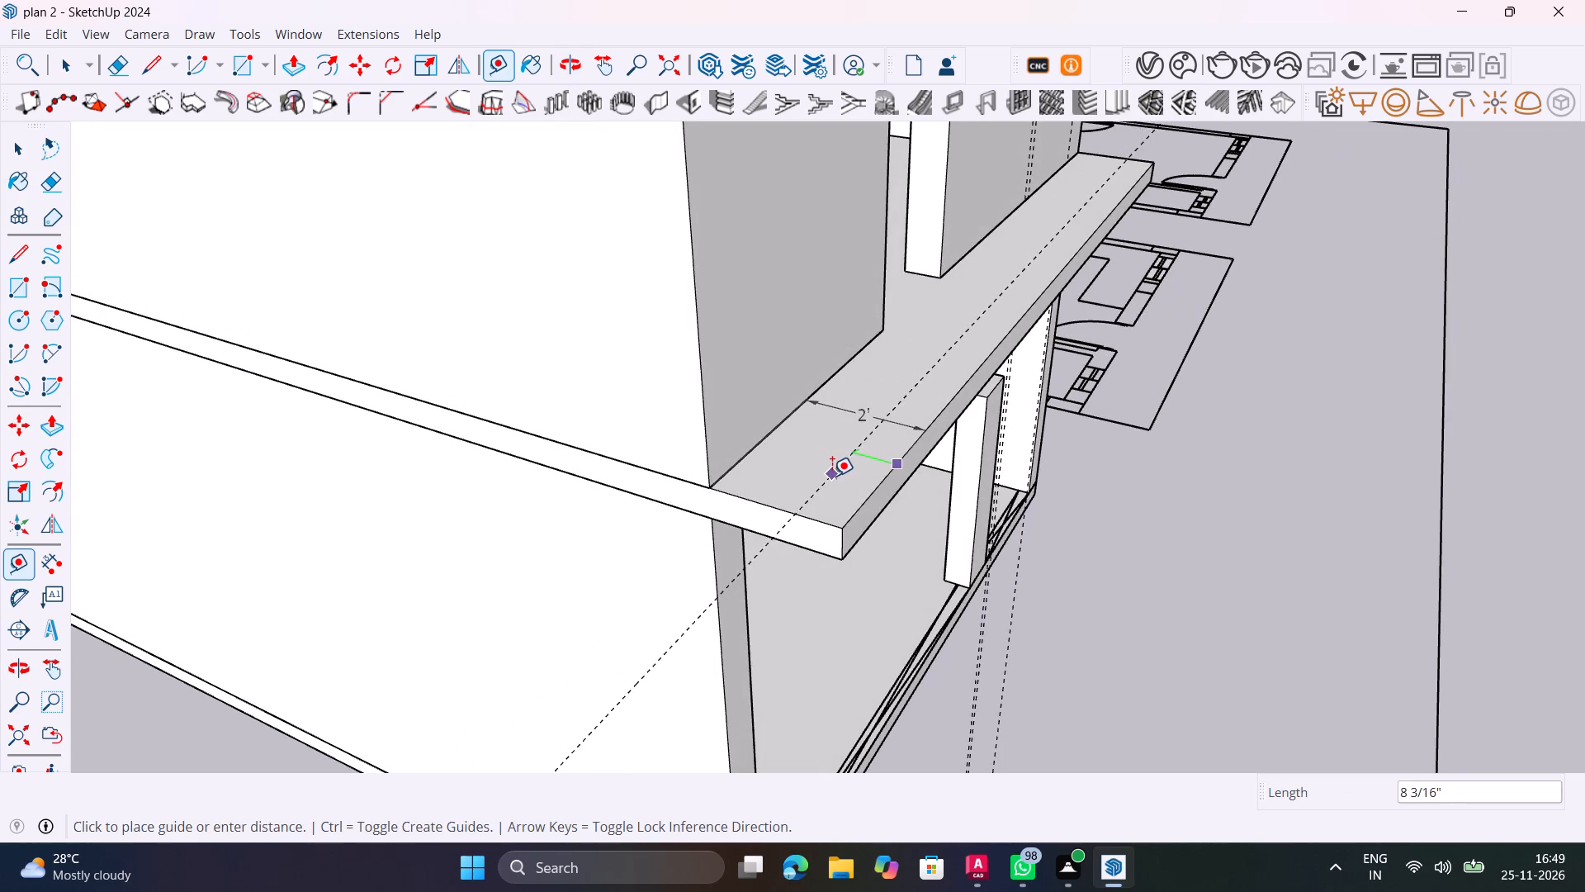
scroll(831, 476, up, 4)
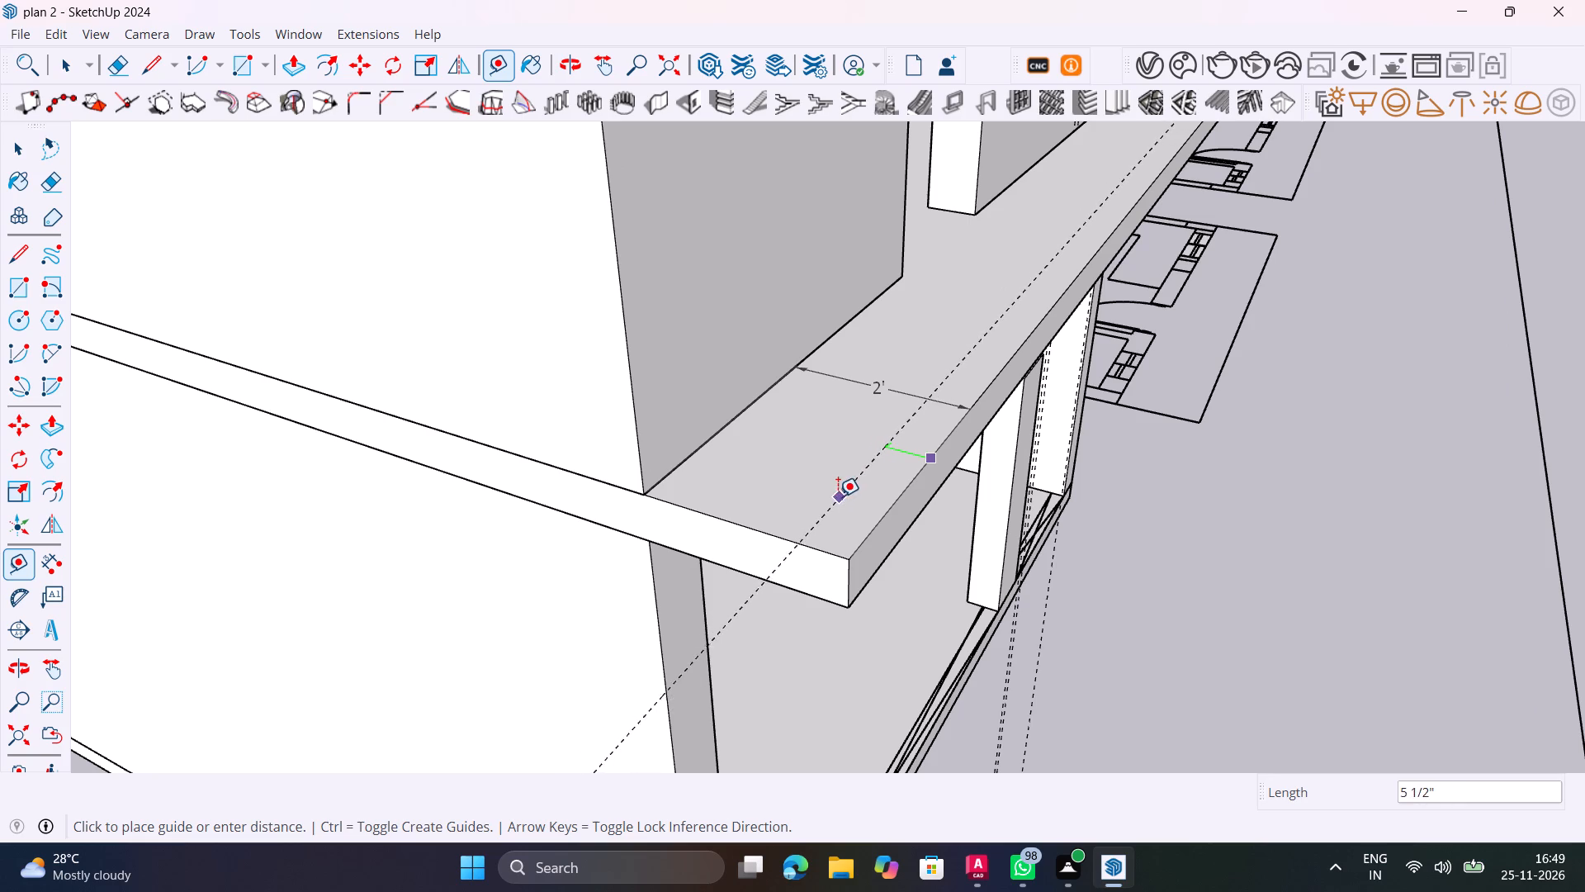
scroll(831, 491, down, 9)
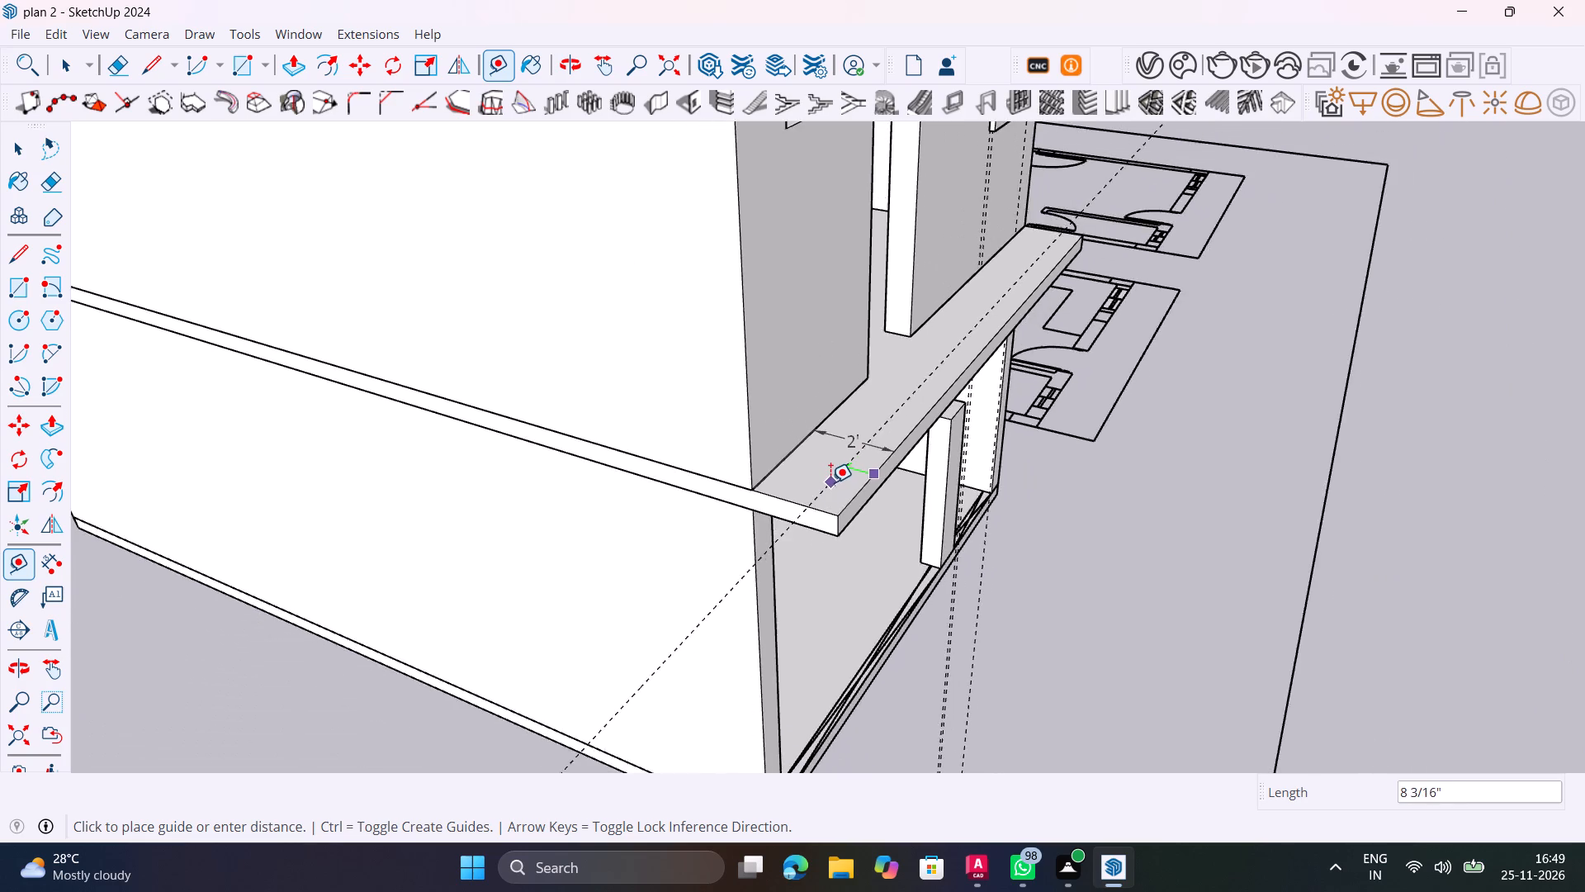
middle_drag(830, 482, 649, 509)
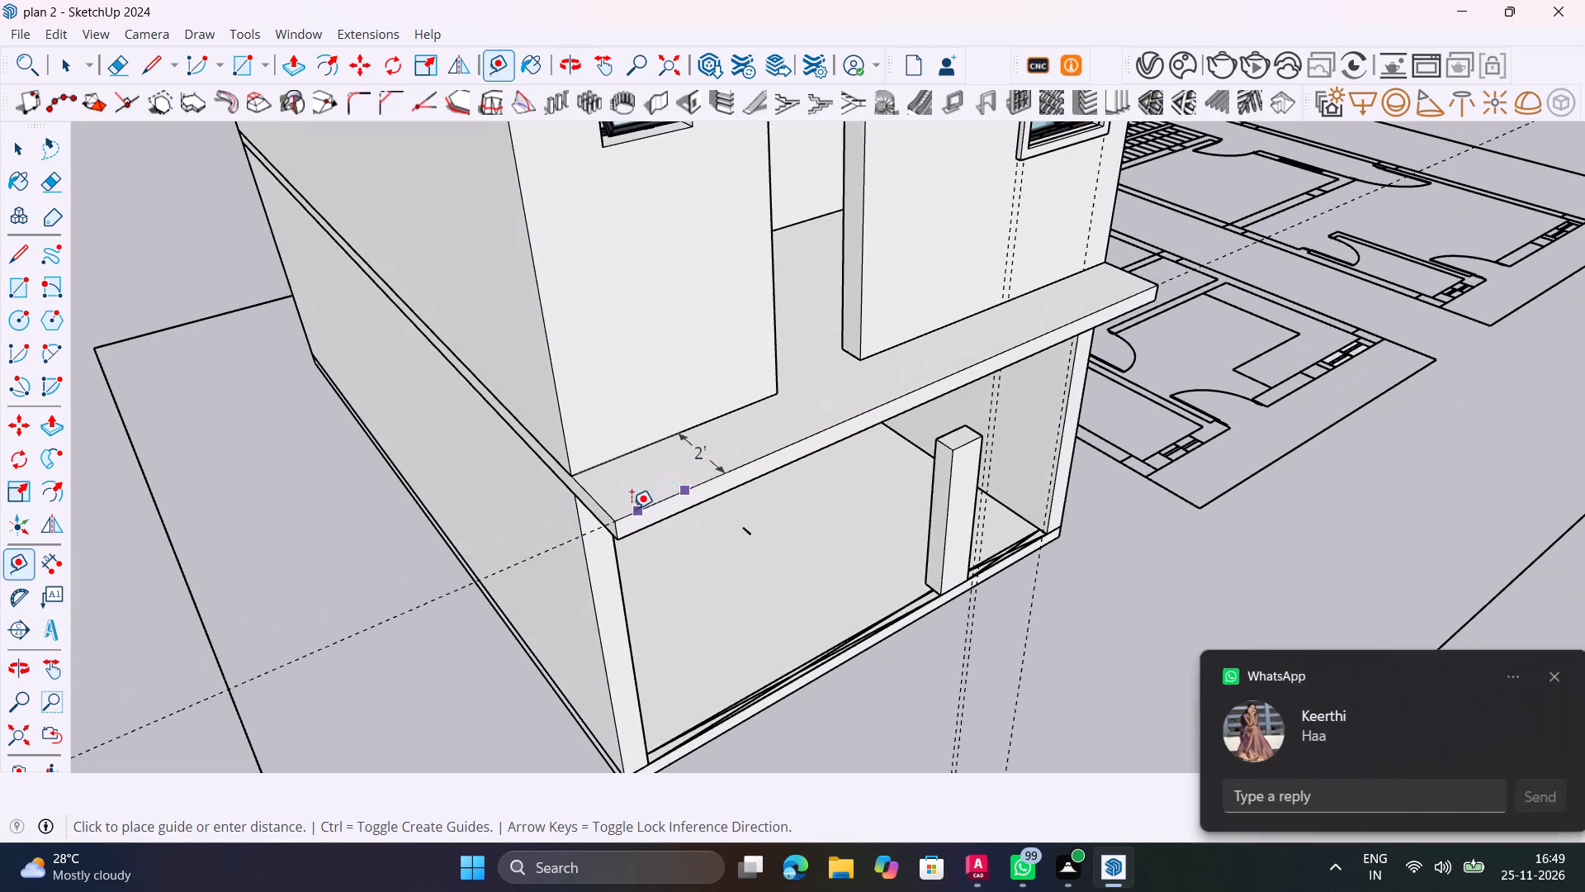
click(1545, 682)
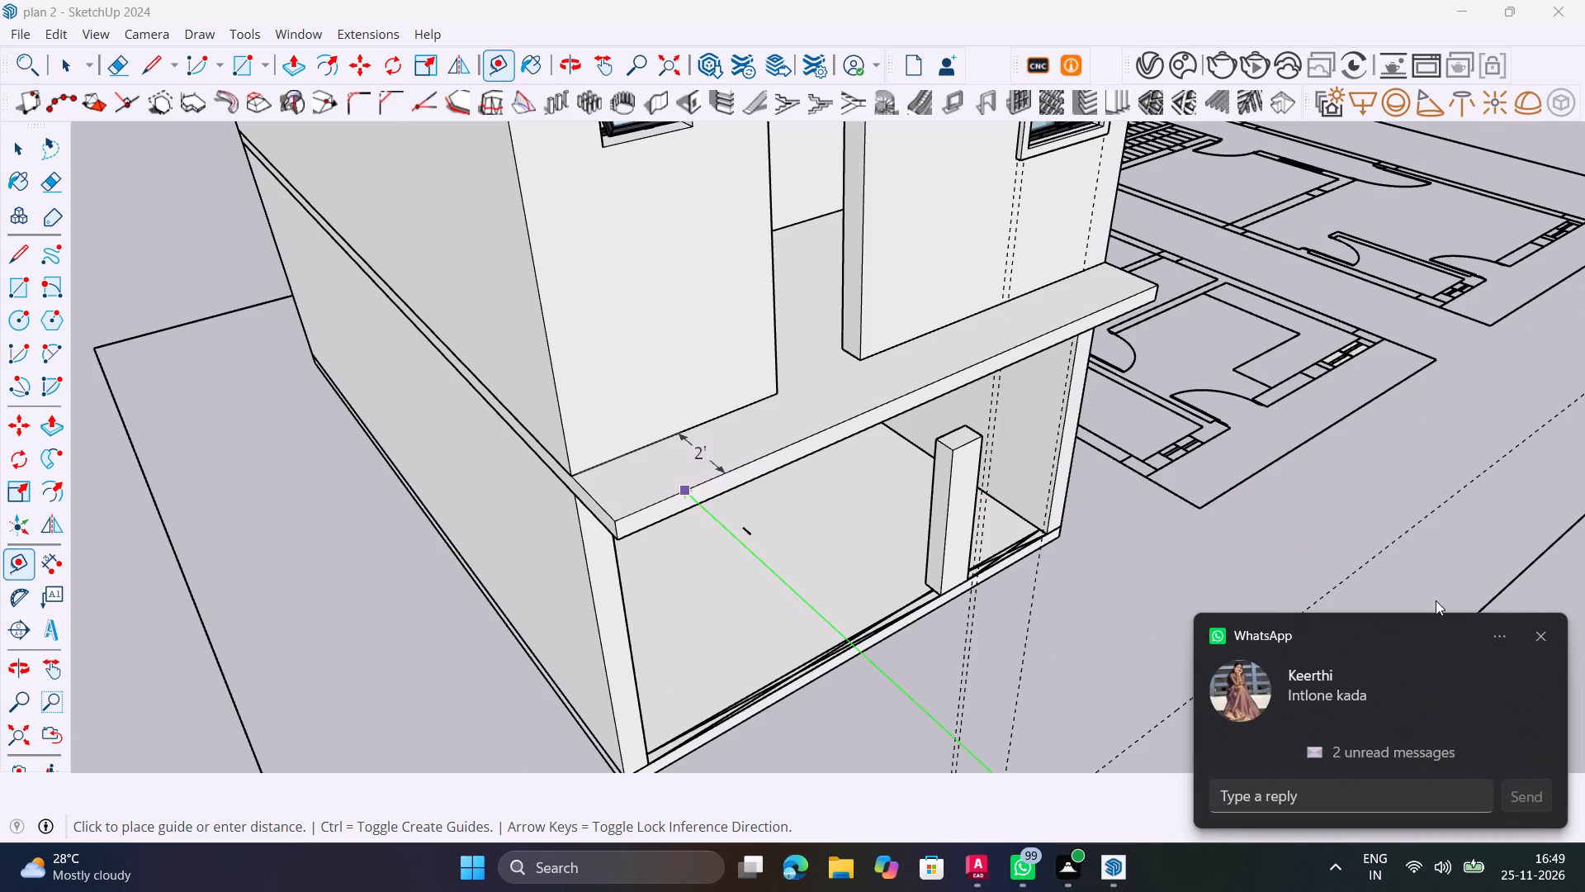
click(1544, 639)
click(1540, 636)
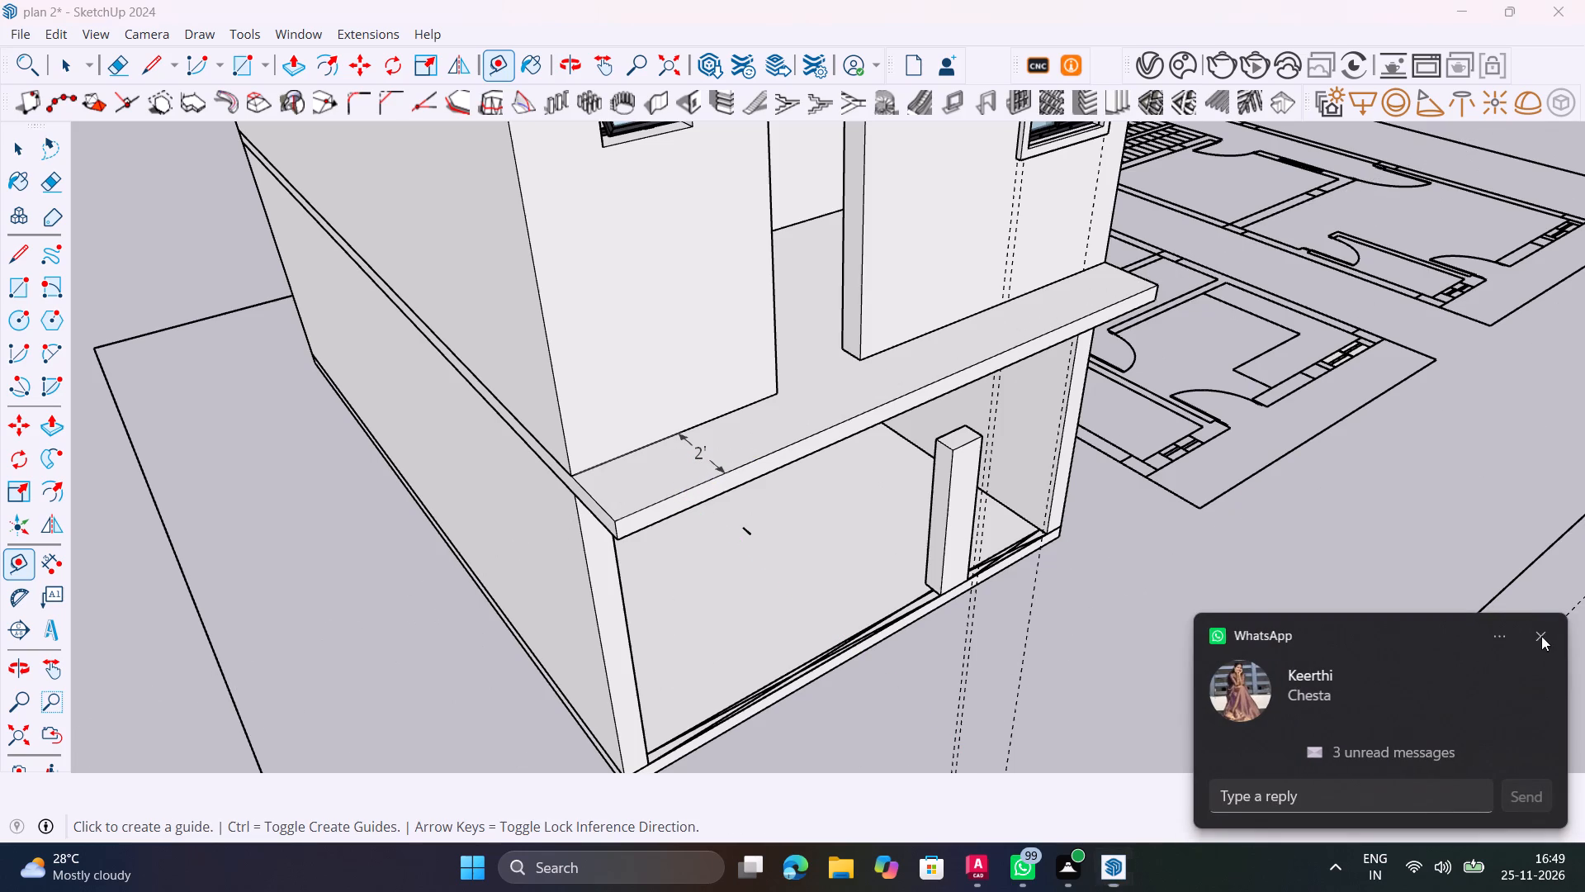
Place a Tape Measure guide on top of the balcony slab, 3" in from its long front edge.
scroll(652, 507, up, 4)
middle_drag(666, 508, 1041, 534)
middle_drag(1073, 505, 840, 547)
scroll(840, 547, up, 1)
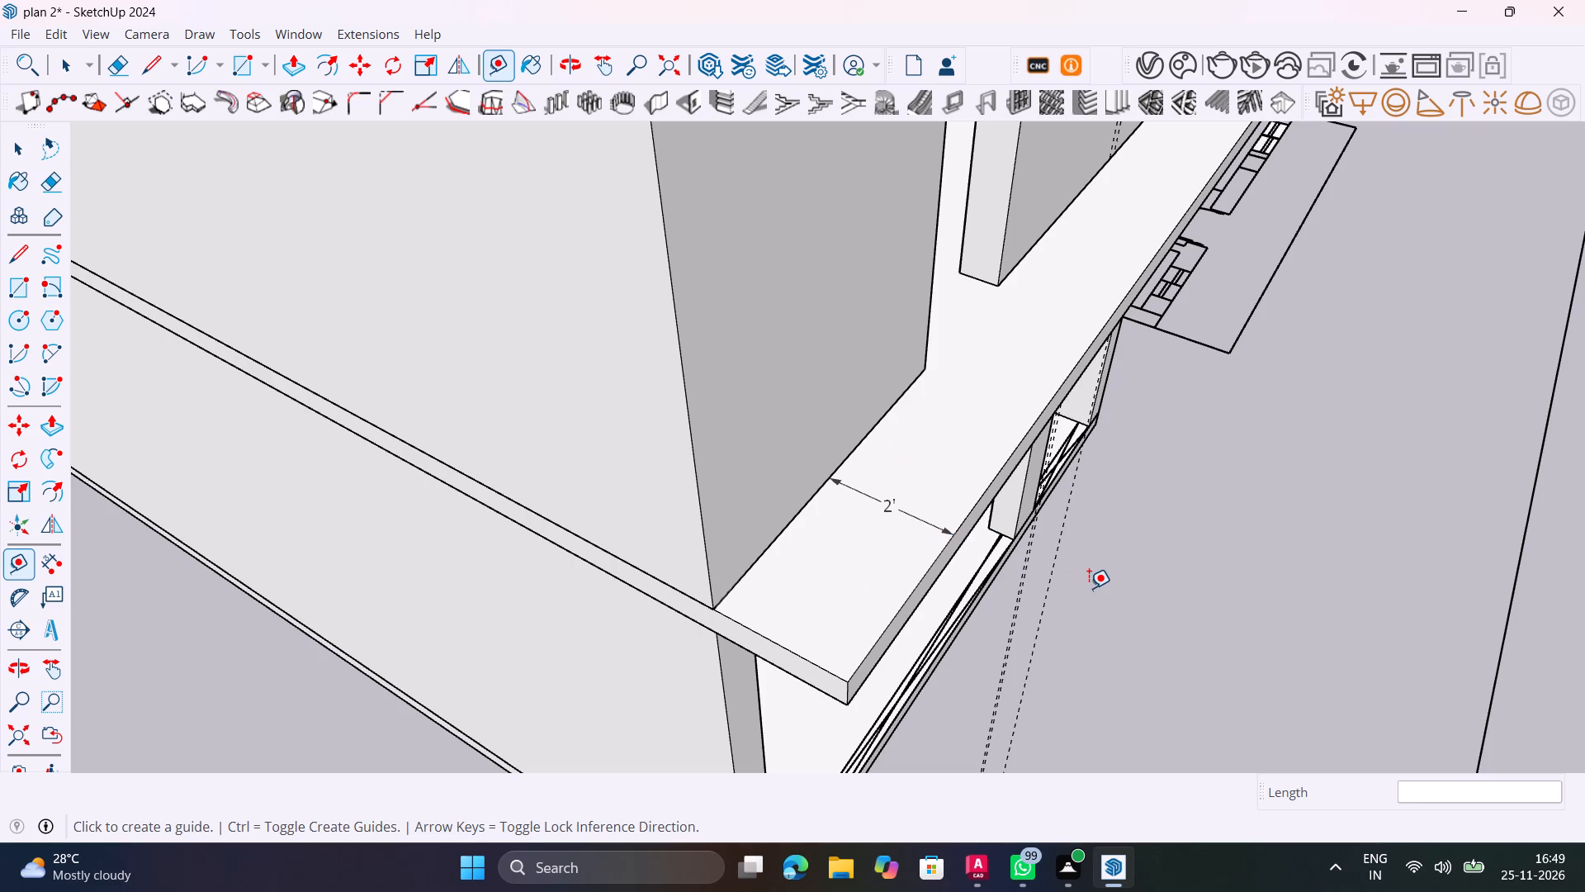
click(912, 595)
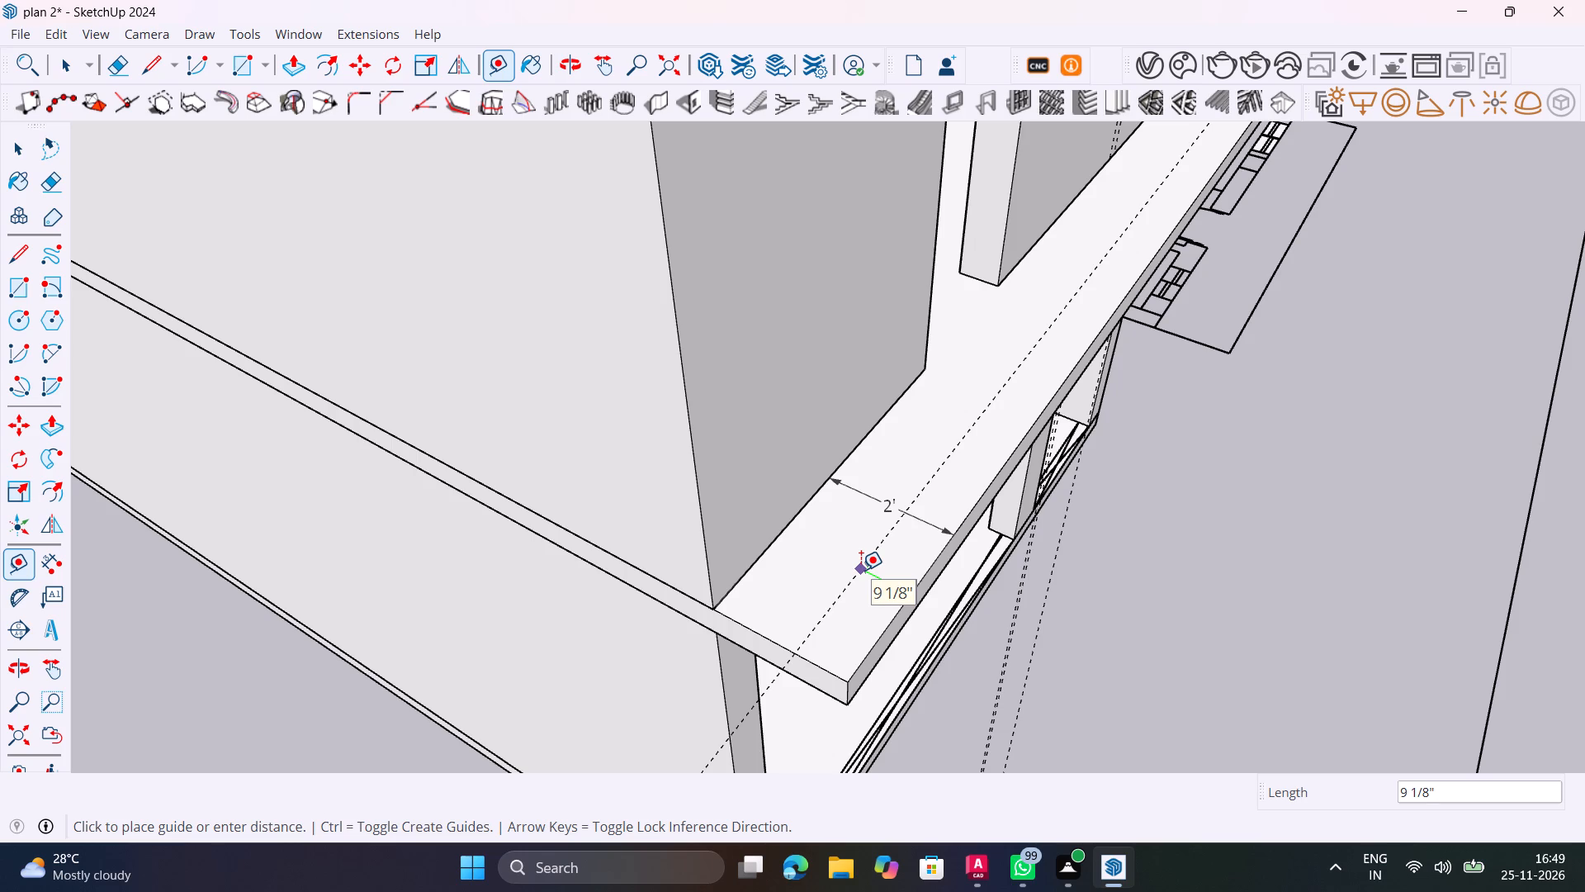
text(2")
key(Return)
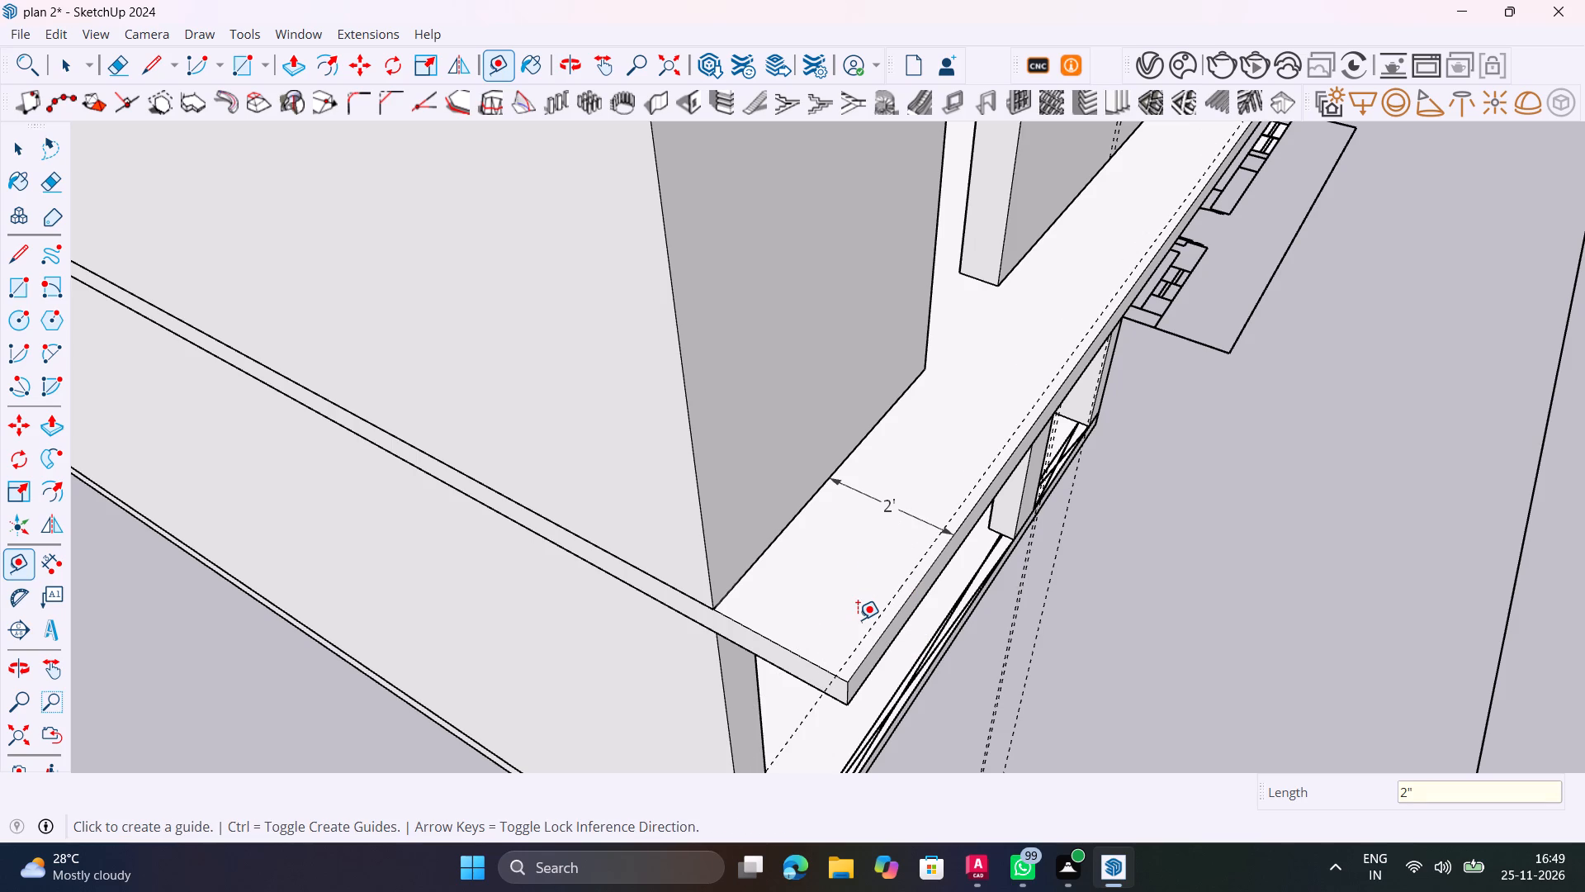
key(3)
key(shift+quotedbl)
key(Return)
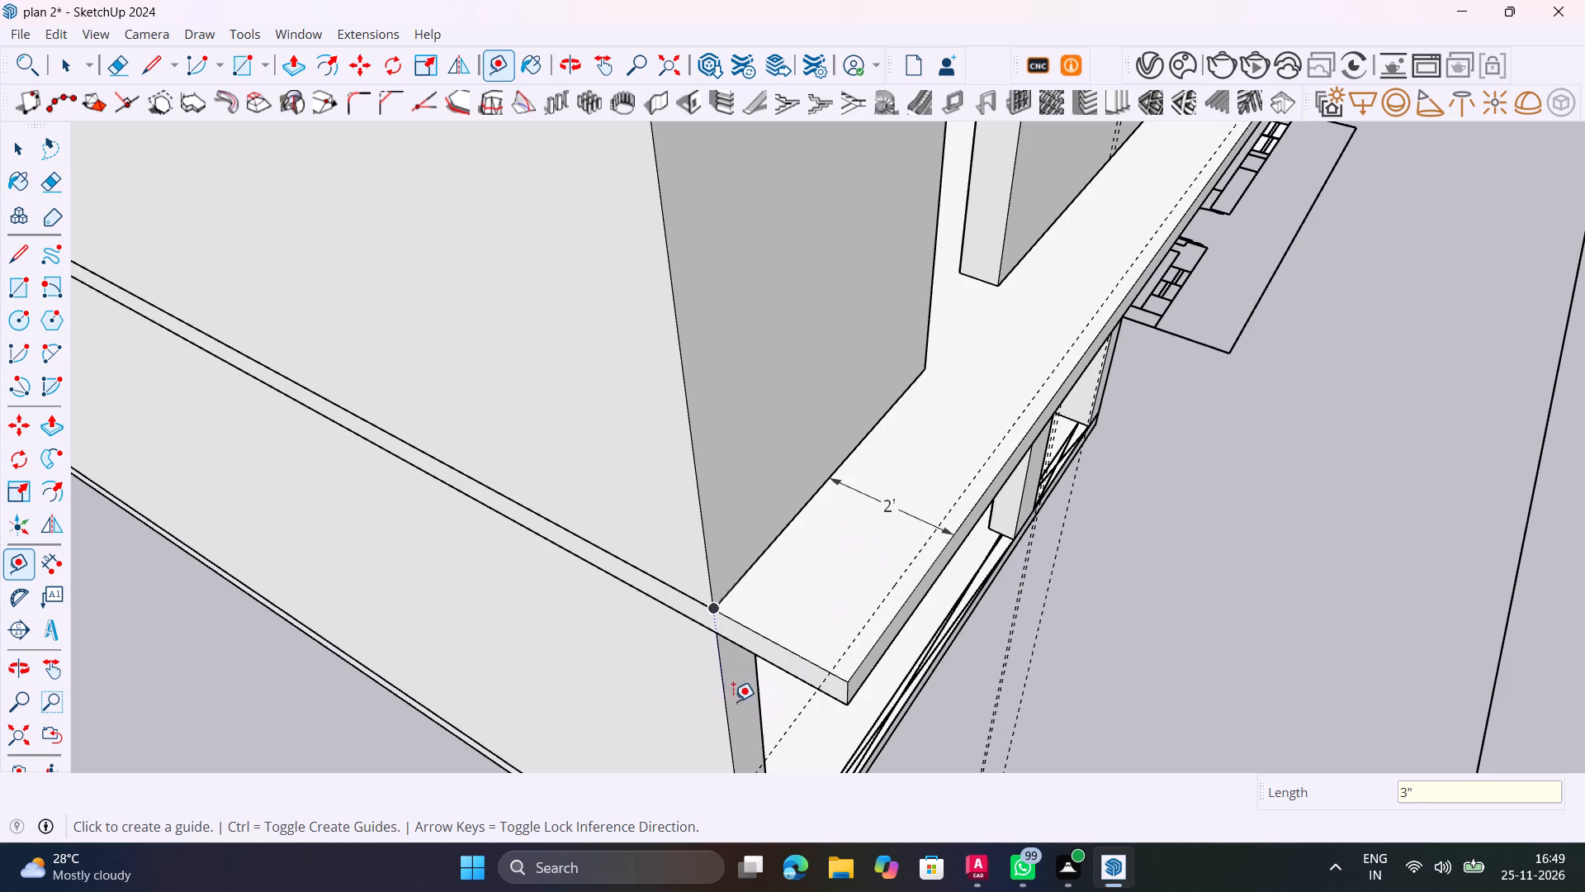
Add a guide 3" in from the balcony slab's short end edge farthest from the sliding window.
middle_drag(731, 701, 348, 661)
middle_drag(394, 453, 412, 474)
shift+scroll(392, 463, up, 1)
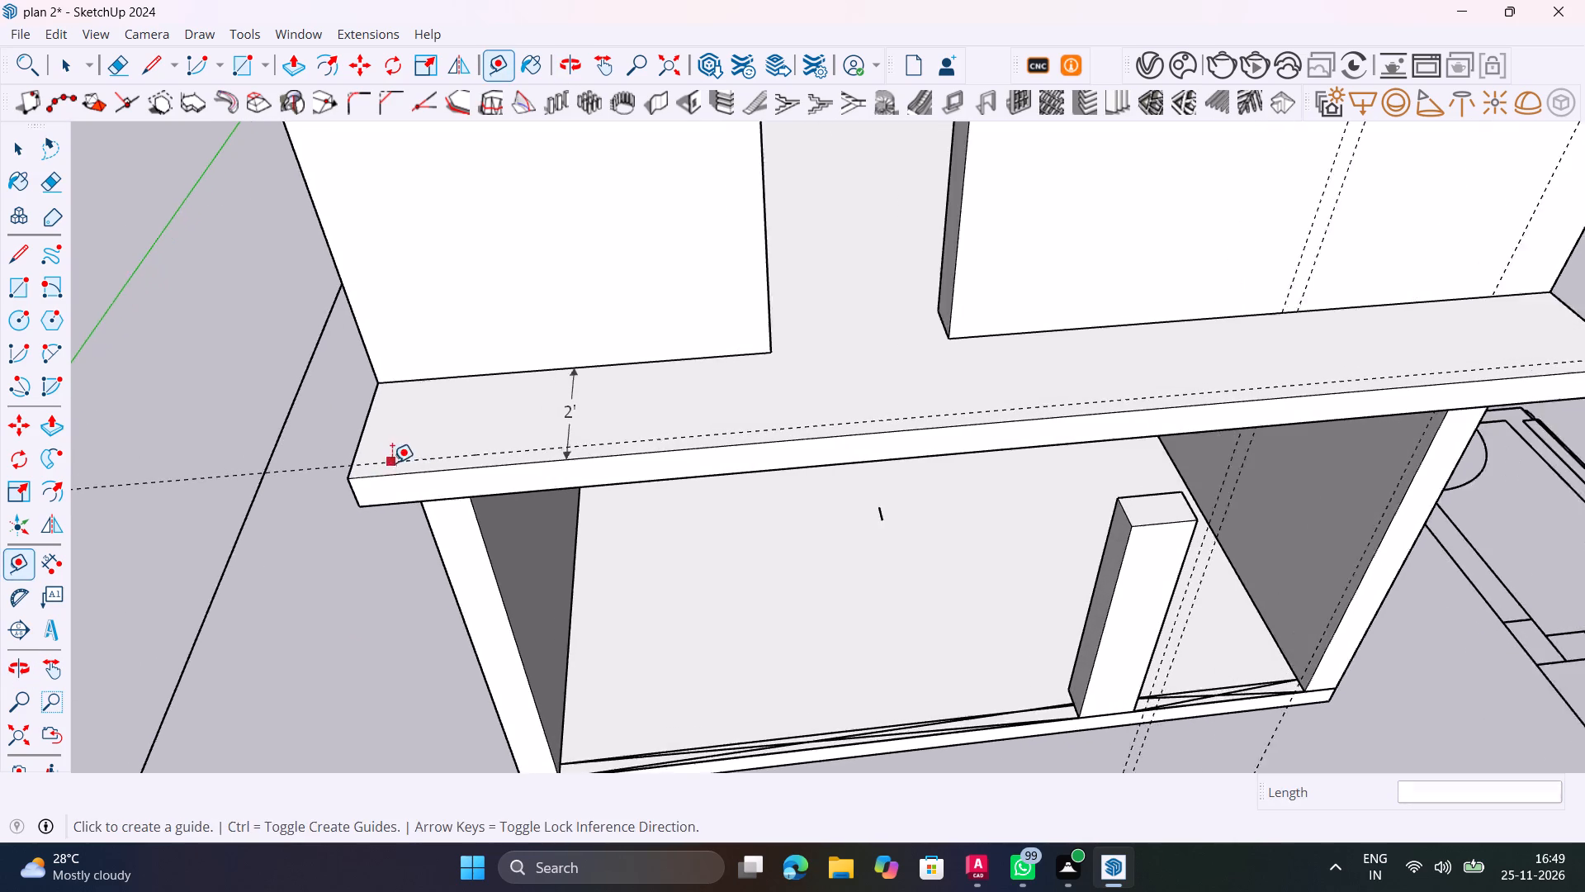
shift+middle_drag(400, 465, 513, 505)
scroll(476, 467, up, 6)
click(471, 451)
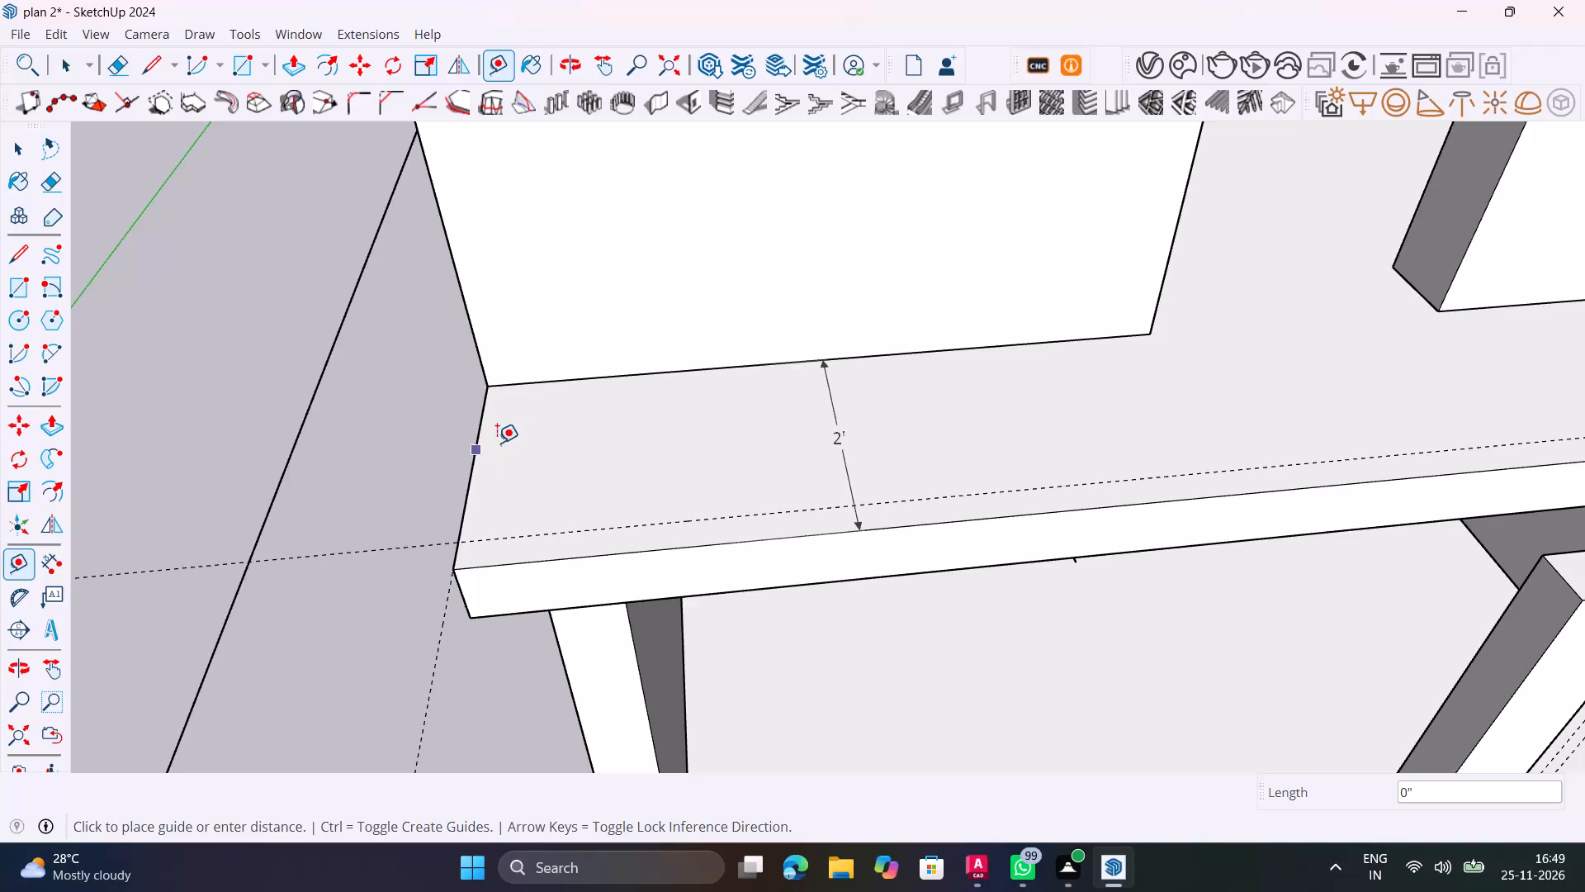
text(3")
key(Return)
Add a guide 3" in from the balcony slab's opposite short end edge, on the sliding window side.
scroll(610, 399, down, 2)
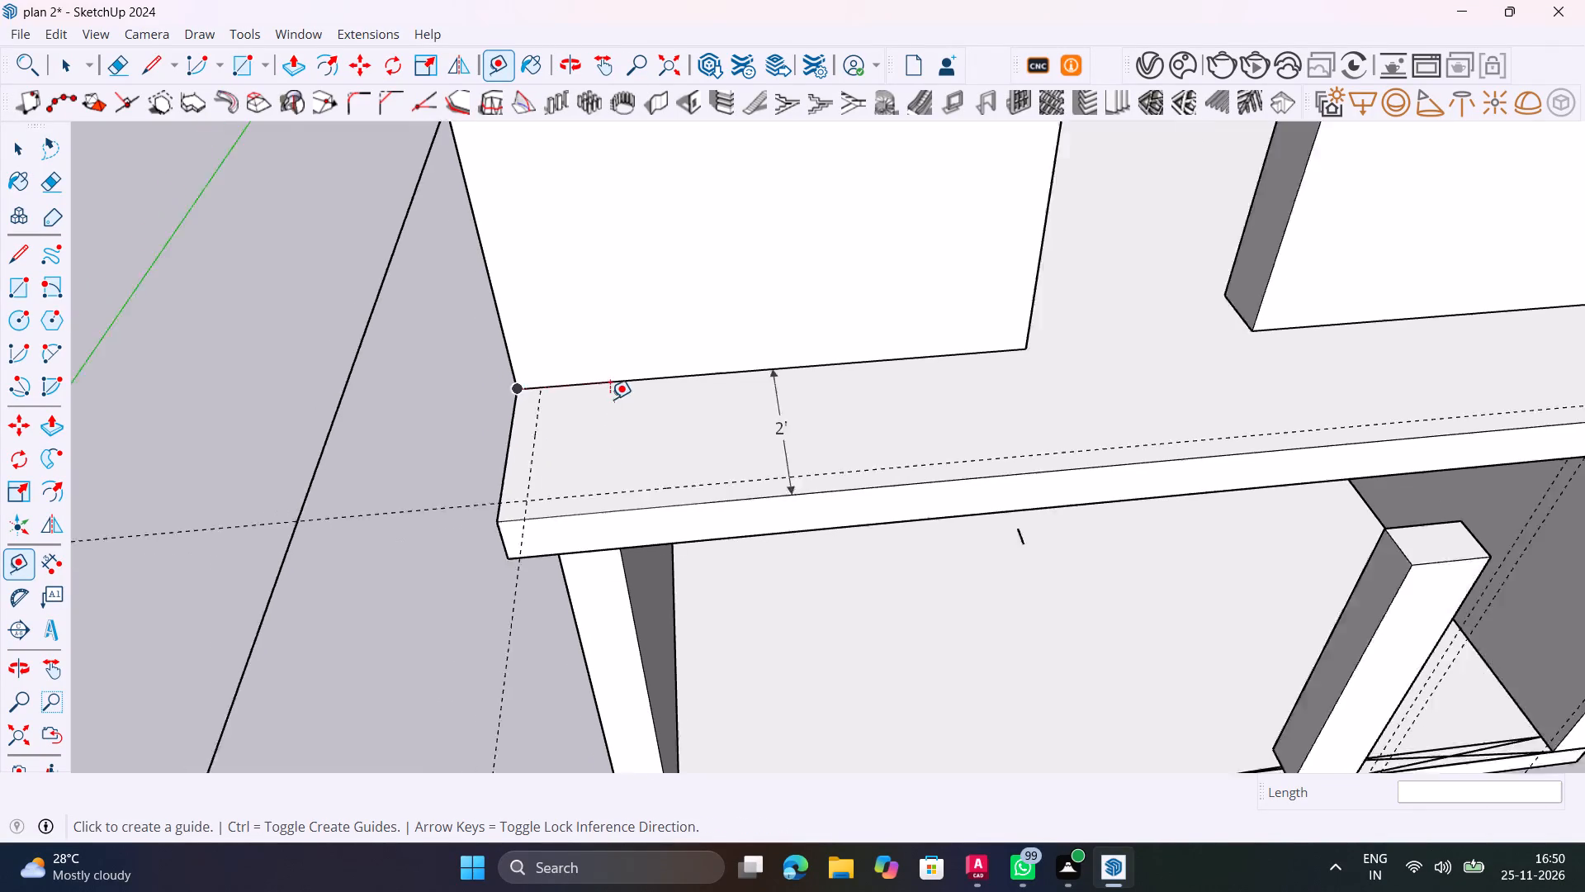
scroll(610, 399, down, 7)
shift+middle_drag(1275, 370, 840, 558)
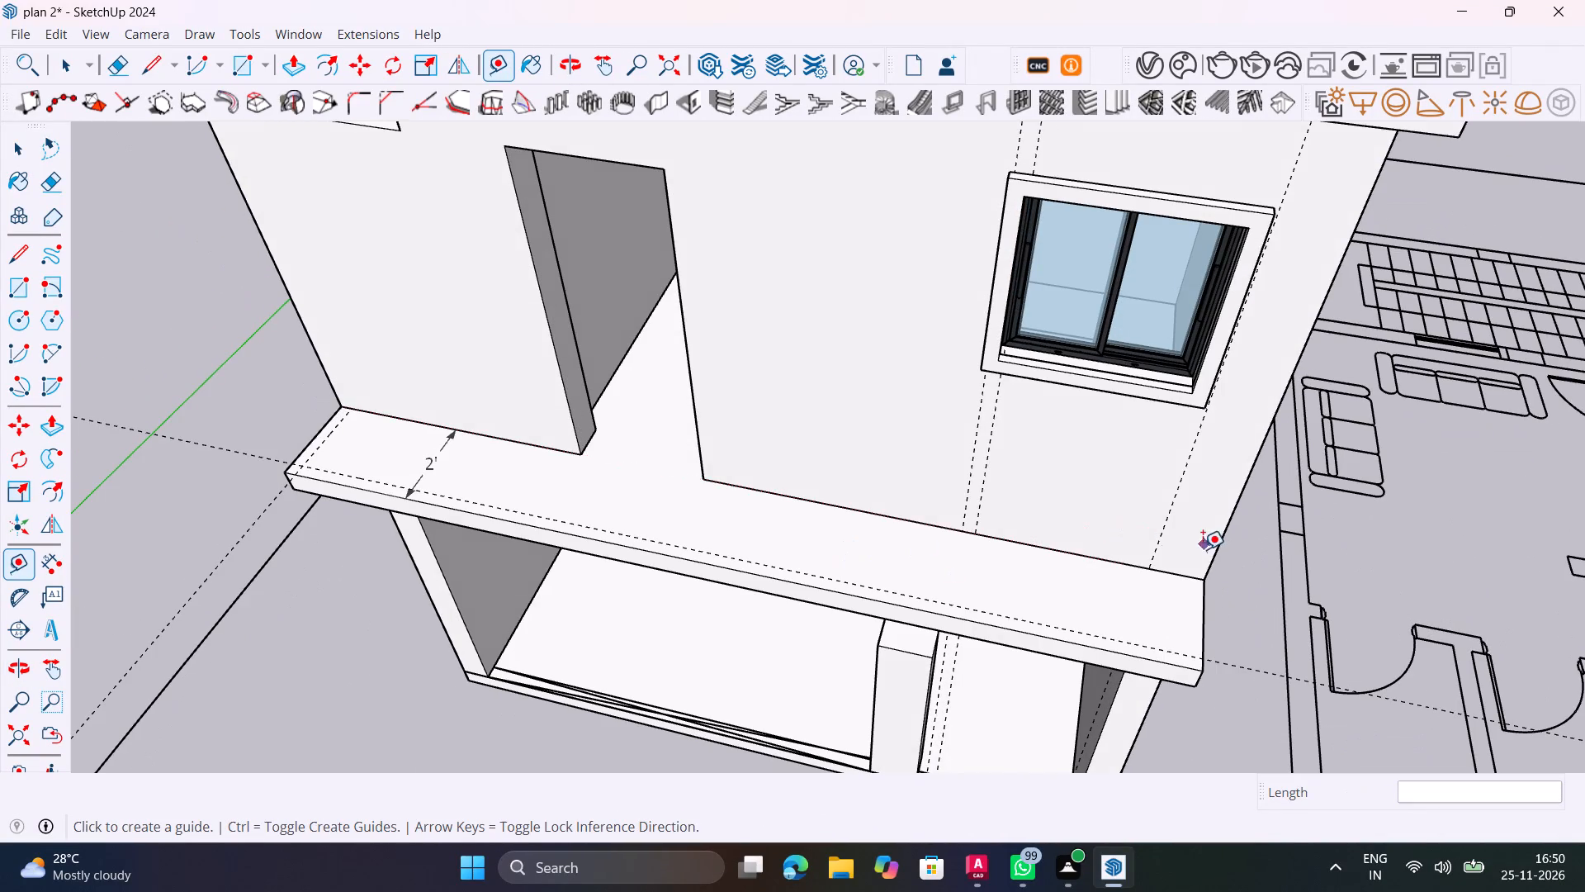
scroll(1199, 619, up, 6)
click(1196, 609)
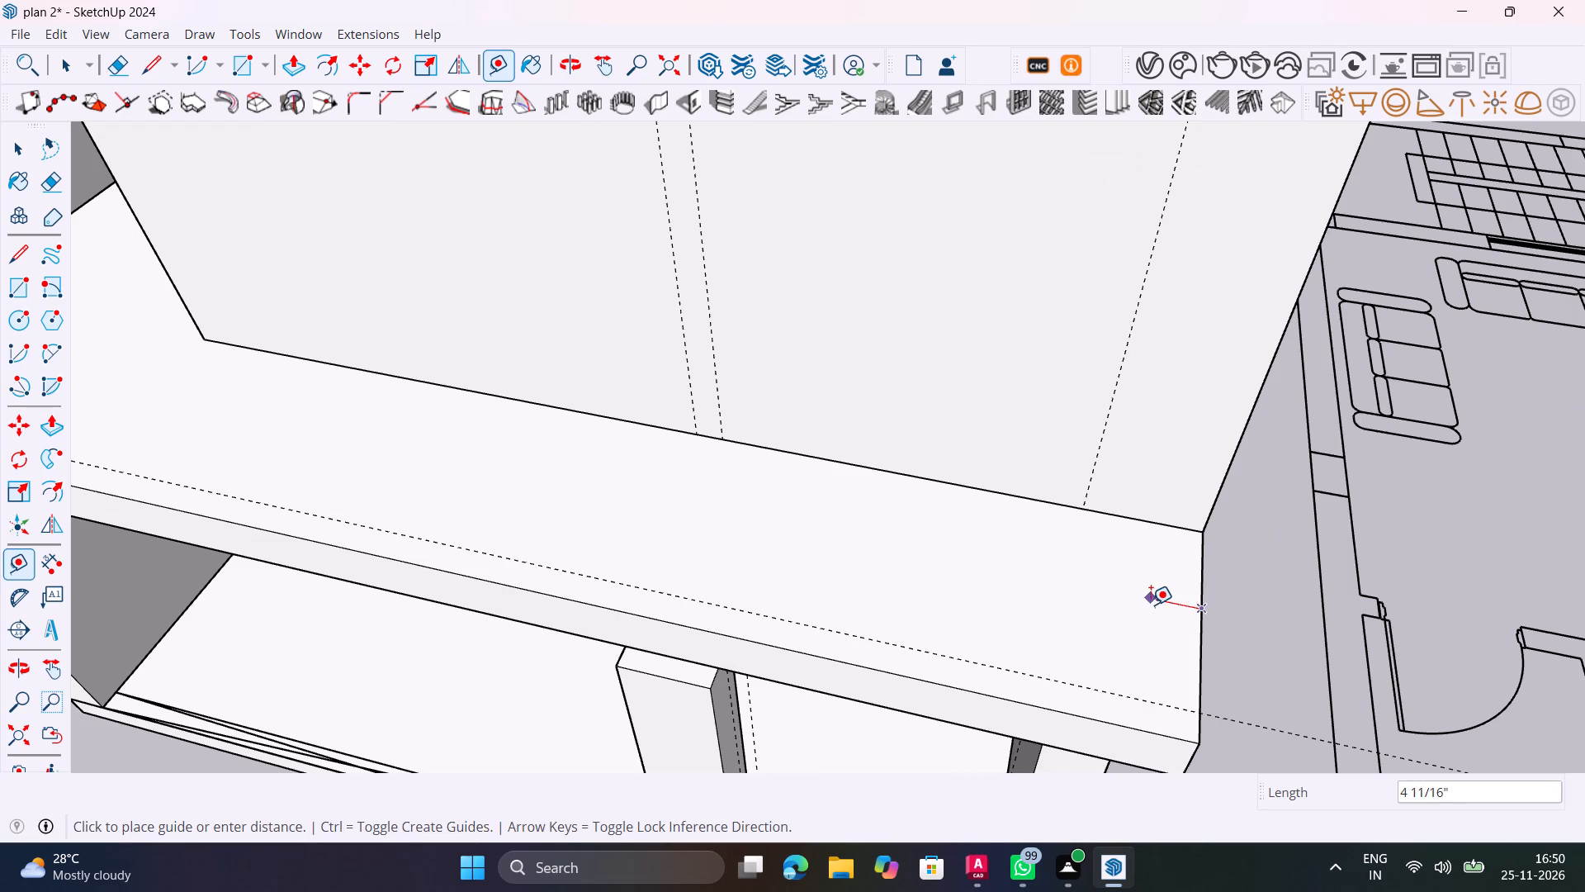
key(Escape)
click(1199, 606)
text(3")
key(Return)
key(space)
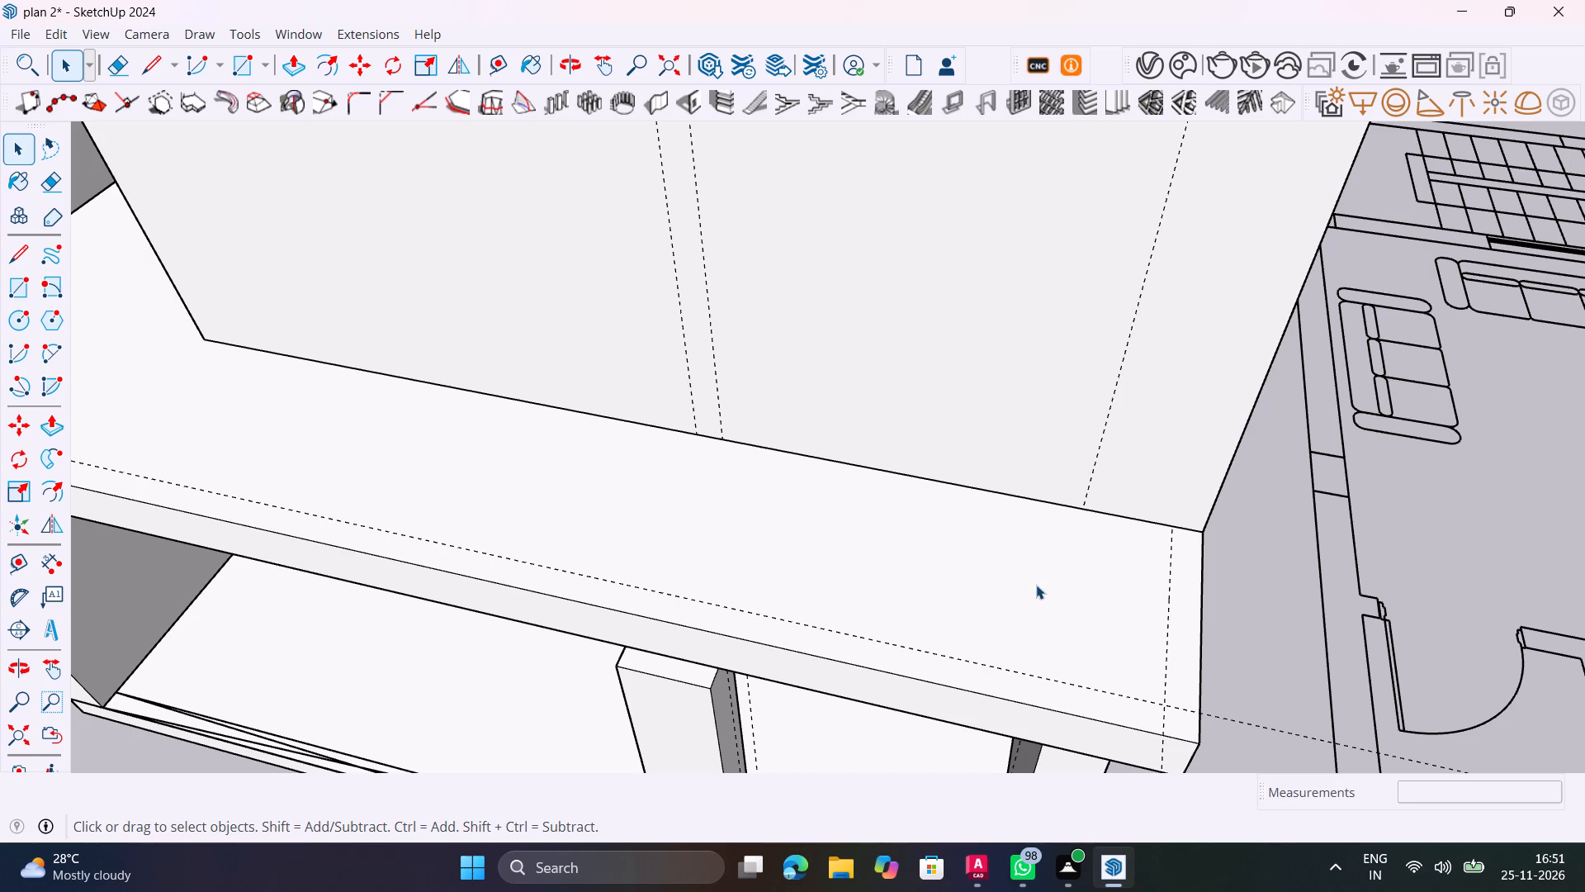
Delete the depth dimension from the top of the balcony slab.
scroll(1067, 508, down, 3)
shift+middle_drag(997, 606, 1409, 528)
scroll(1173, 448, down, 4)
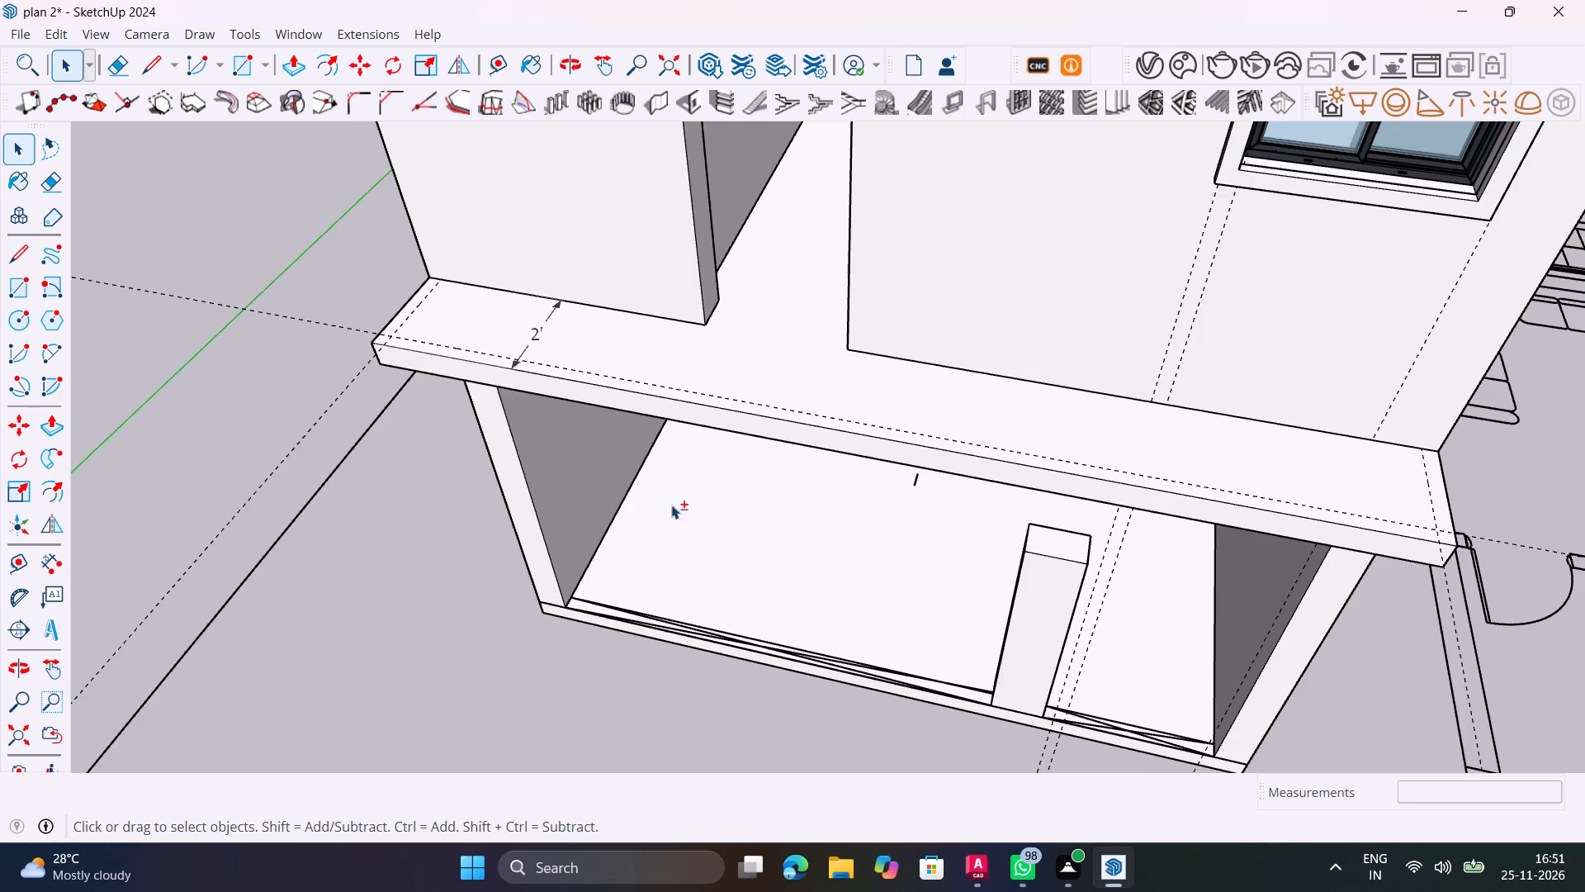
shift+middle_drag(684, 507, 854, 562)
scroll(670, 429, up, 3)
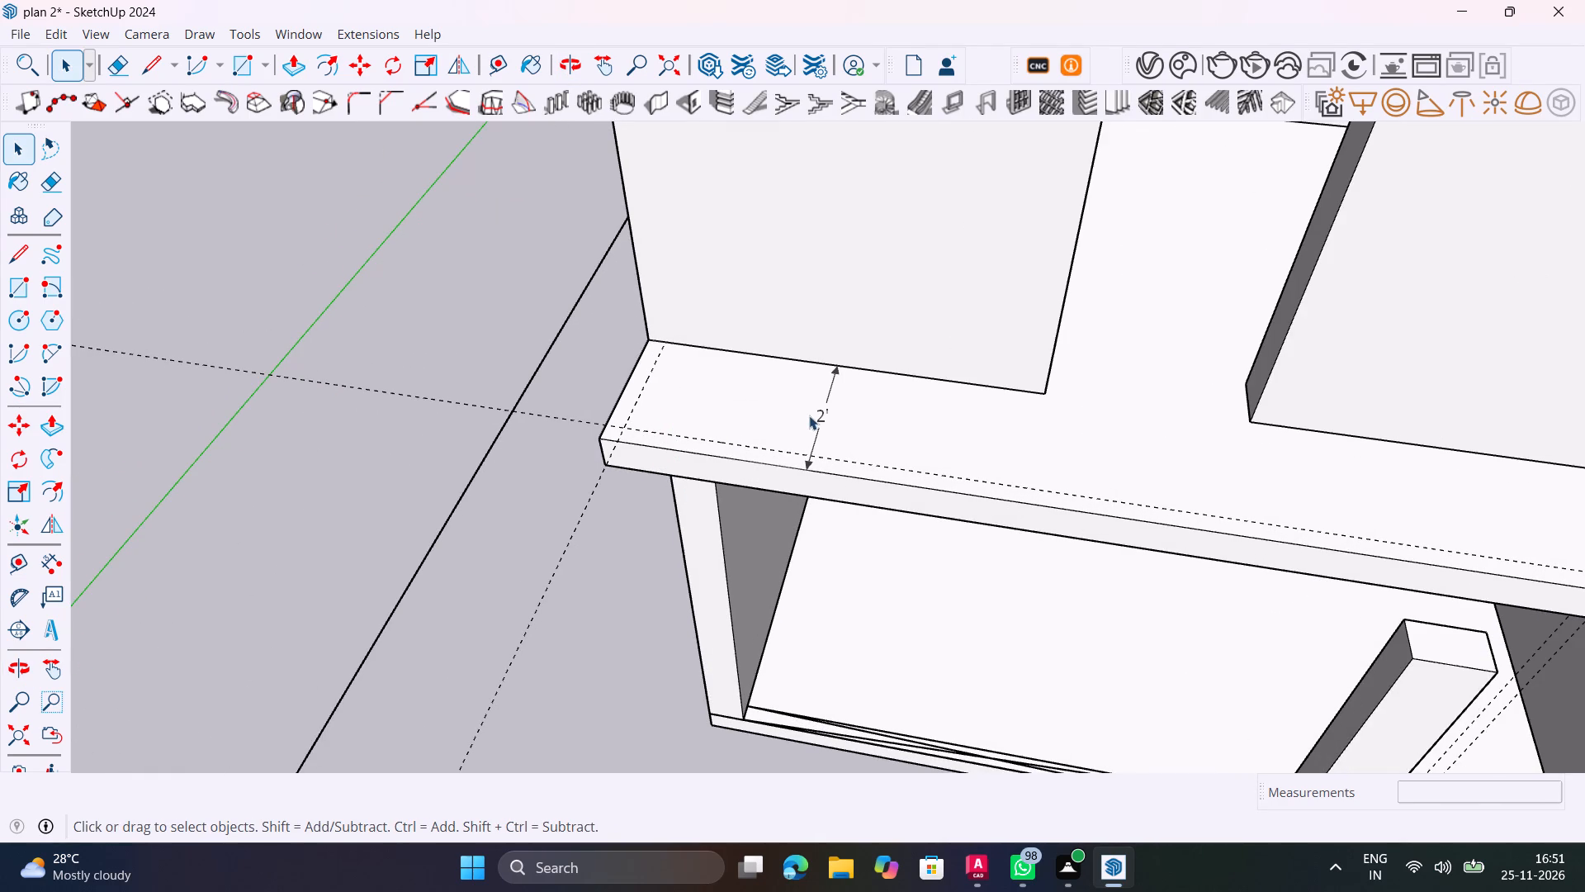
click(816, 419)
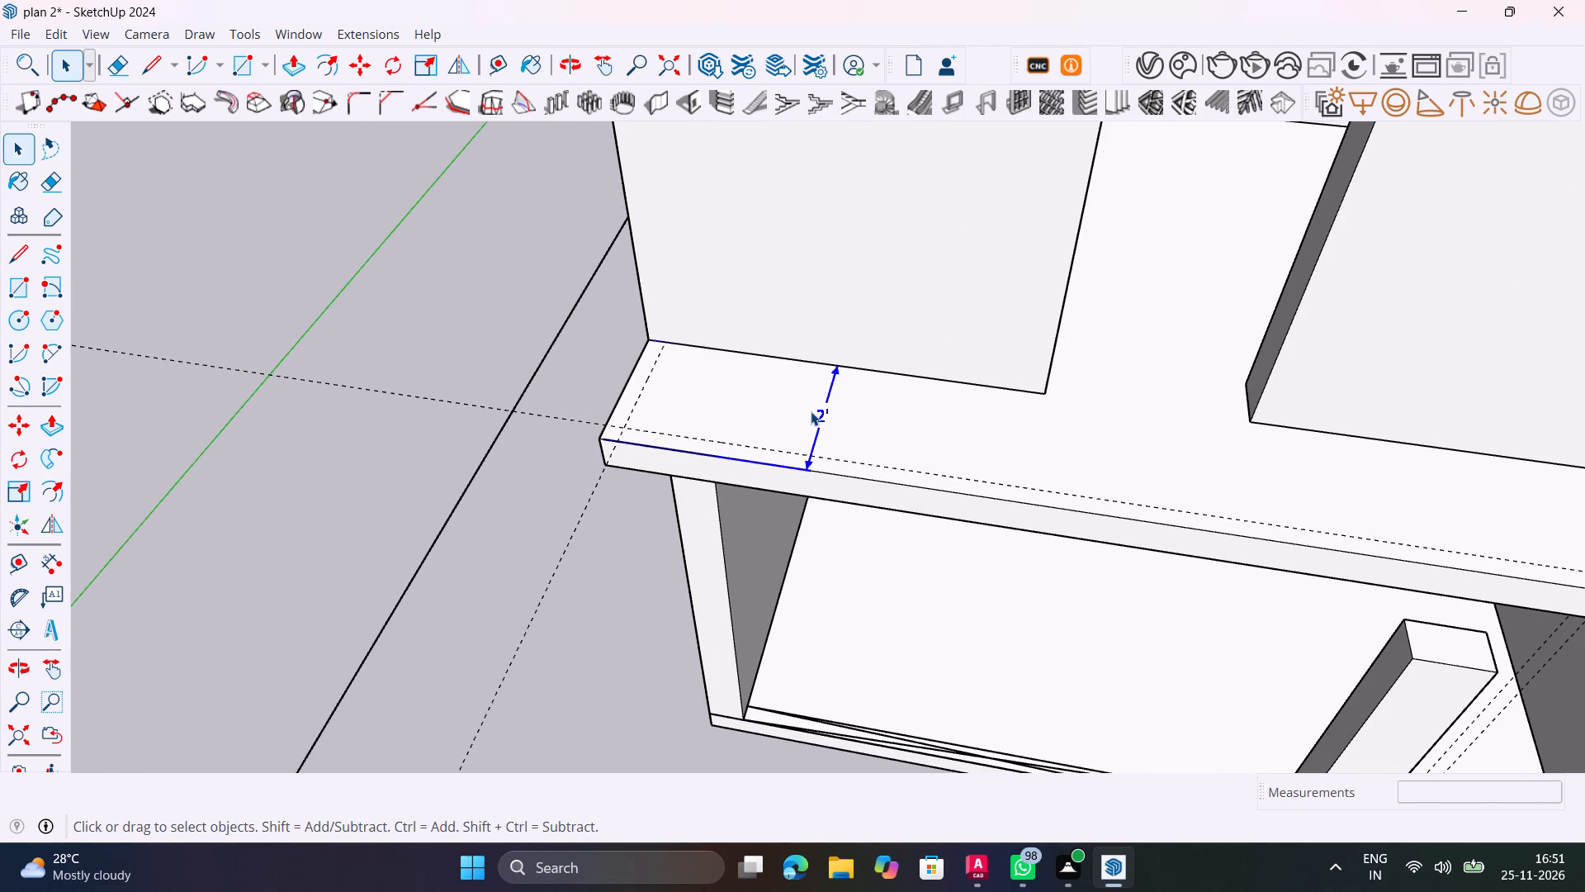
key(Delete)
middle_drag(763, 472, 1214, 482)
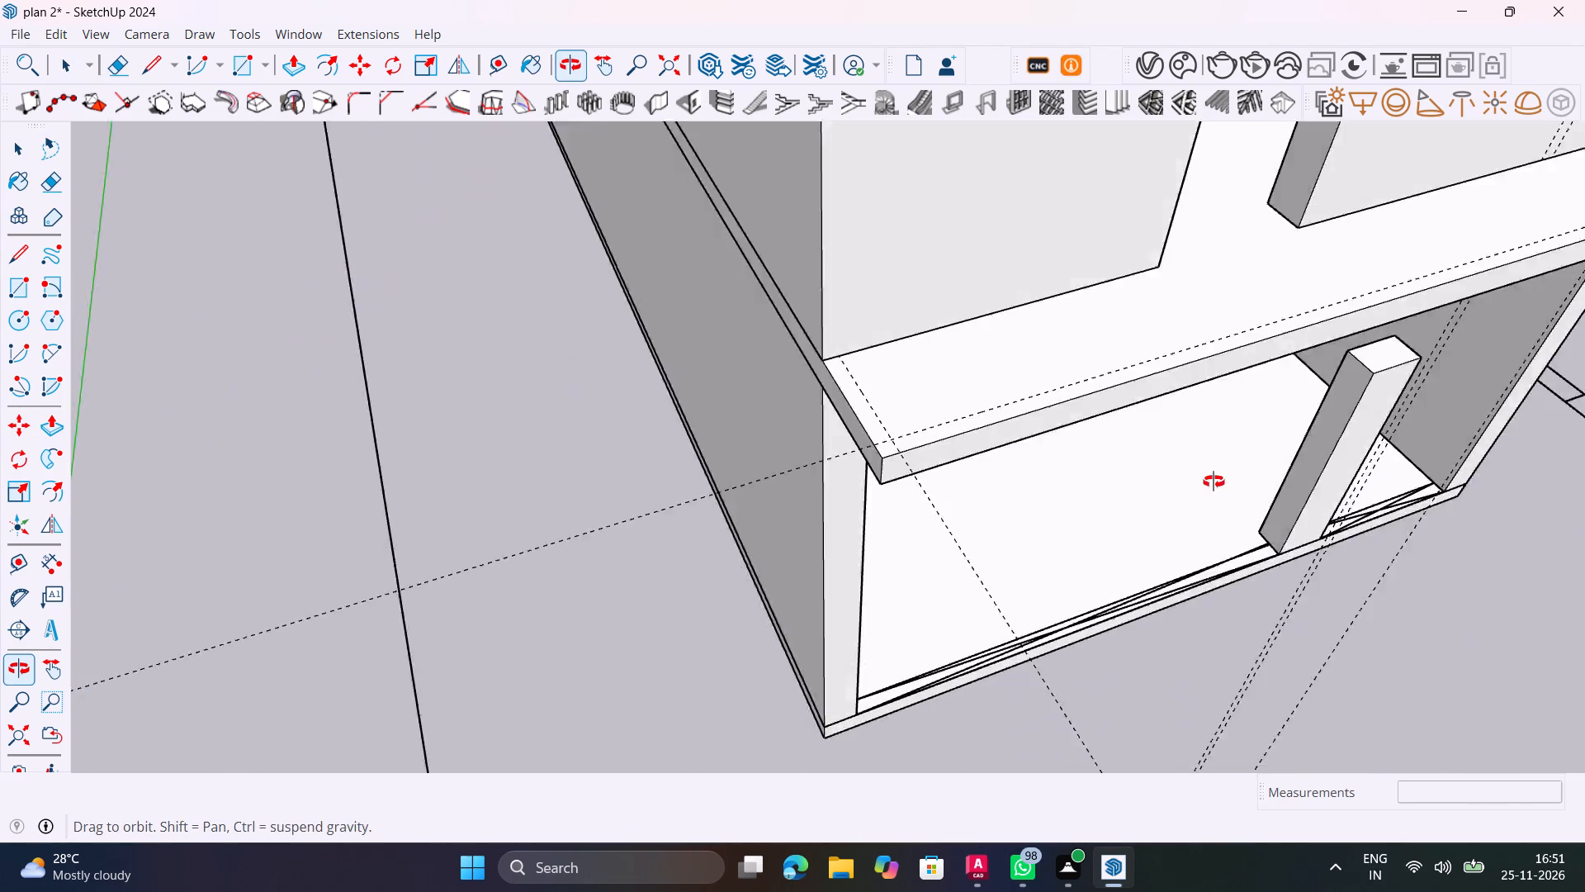
Draw a 3" by 2' rectangle on top of the balcony slab, between one short end edge and its inset guide.
middle_drag(1214, 482, 1263, 481)
scroll(1006, 339, up, 5)
scroll(1017, 407, up, 5)
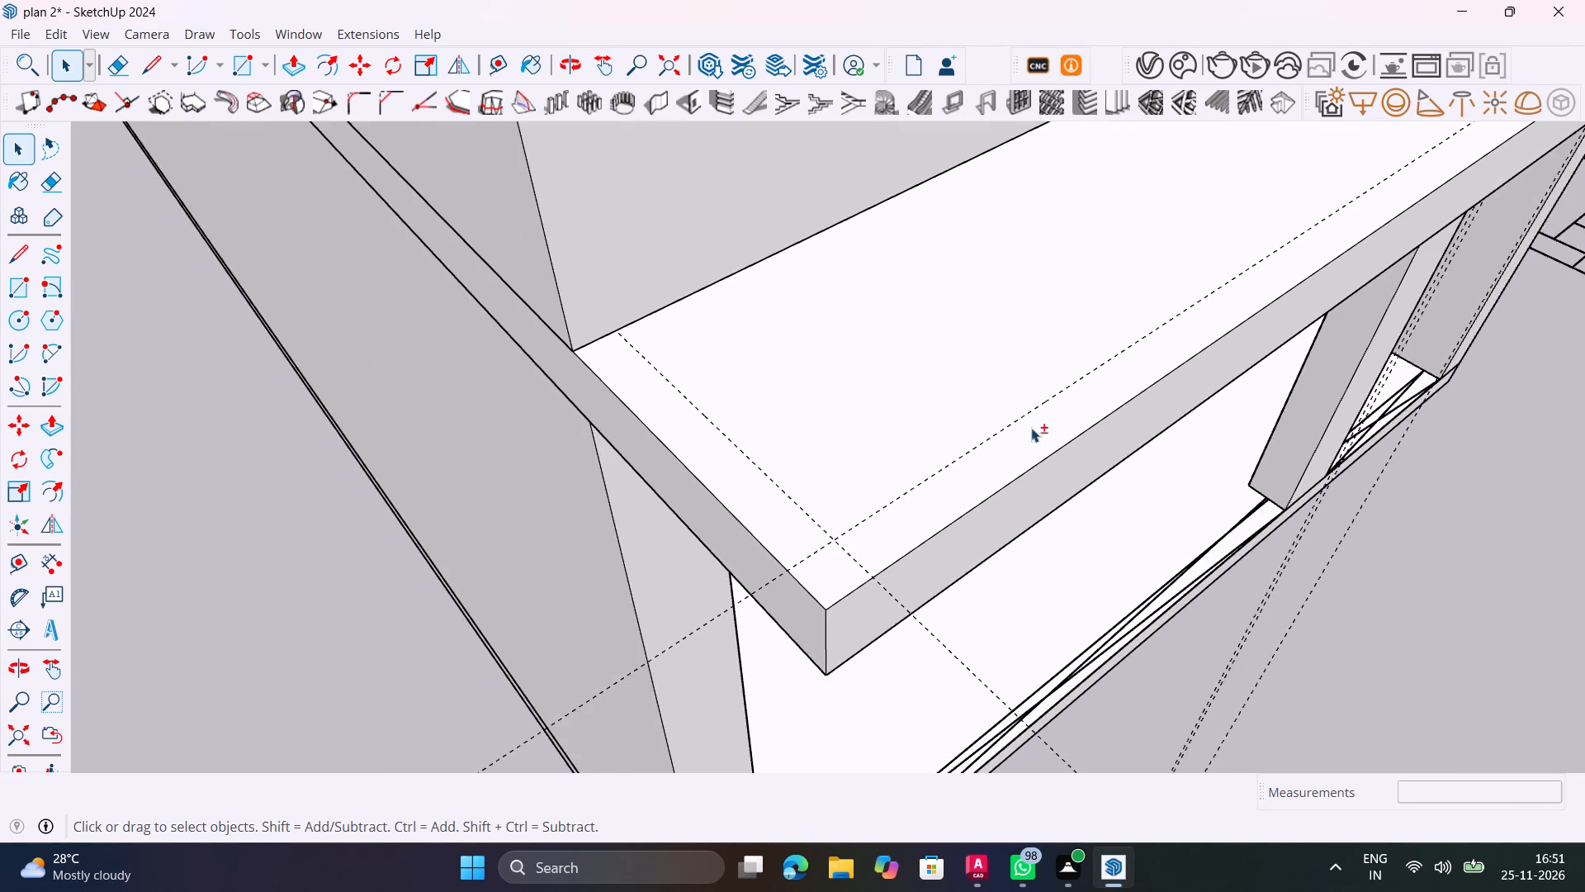
shift+middle_drag(1032, 428, 996, 496)
key(r)
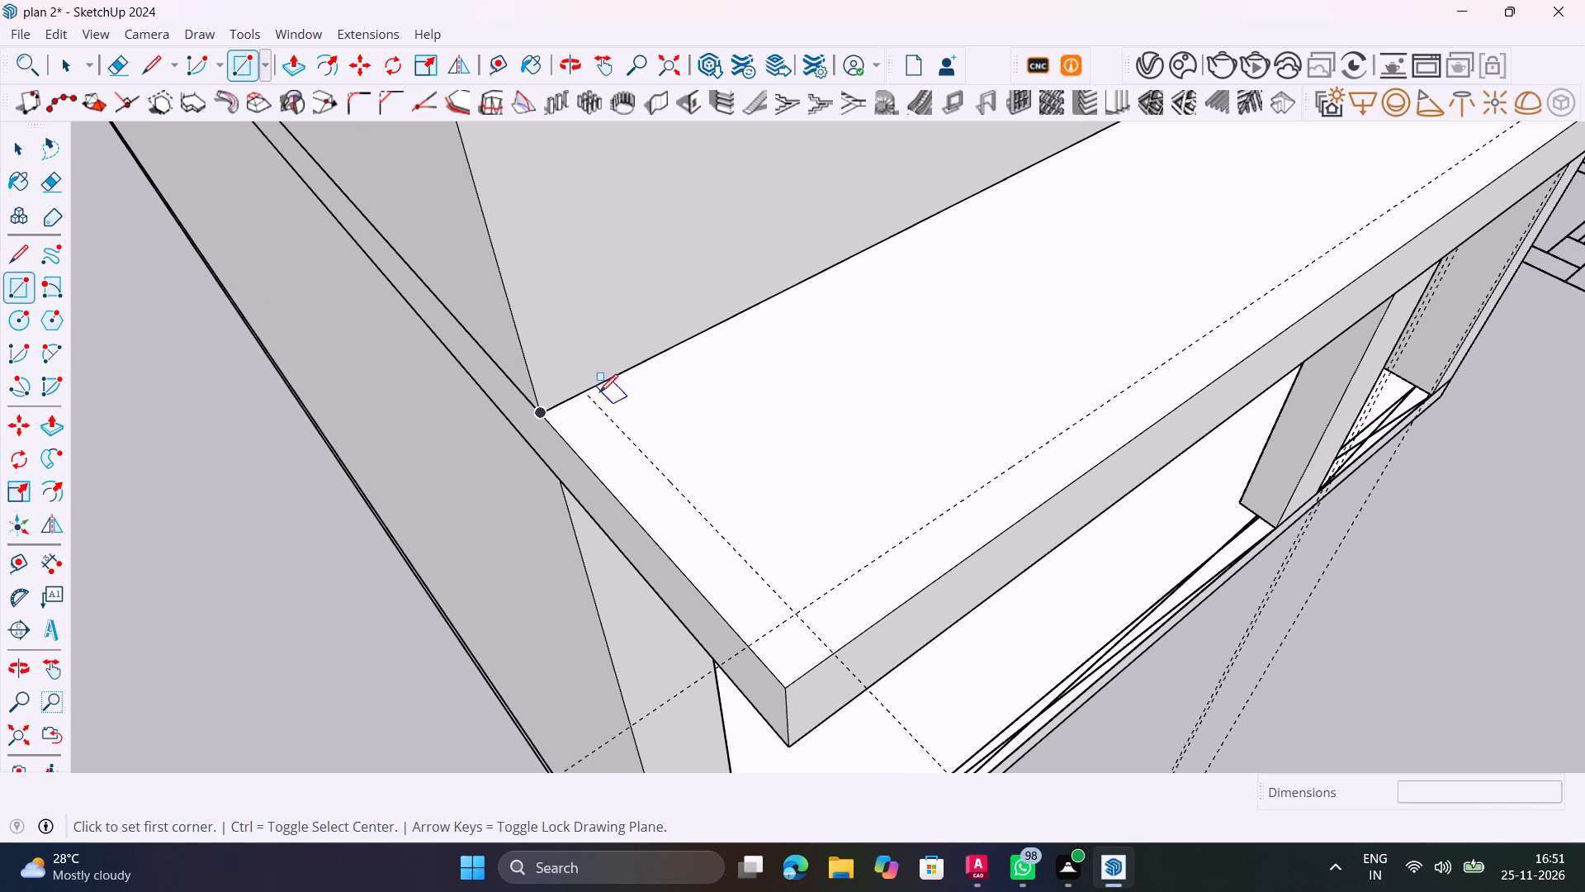
drag(583, 394, 593, 397)
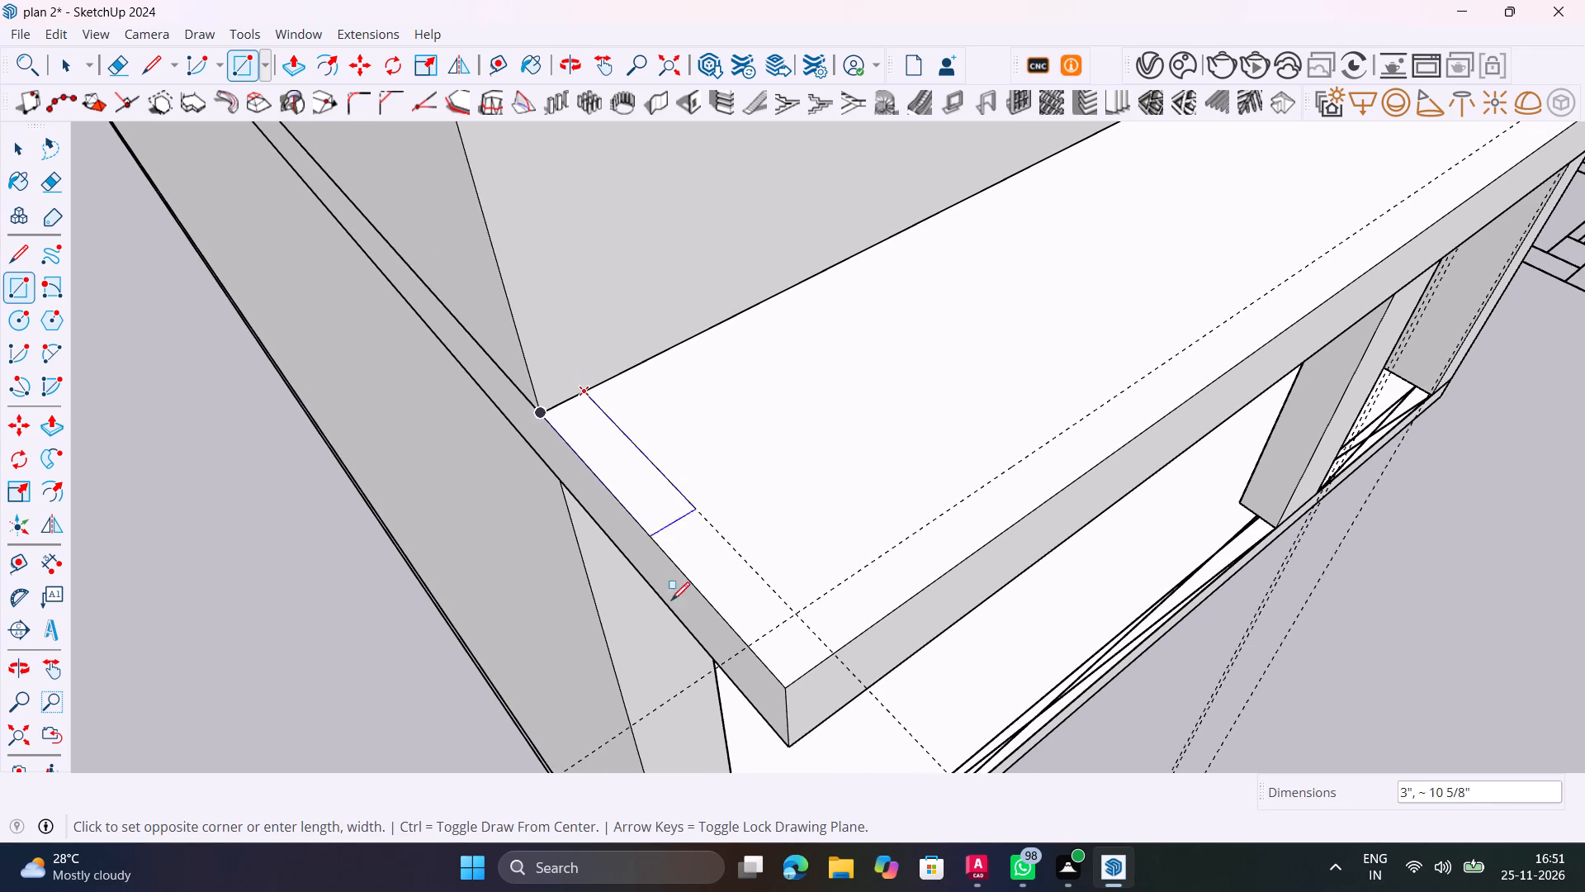
click(788, 686)
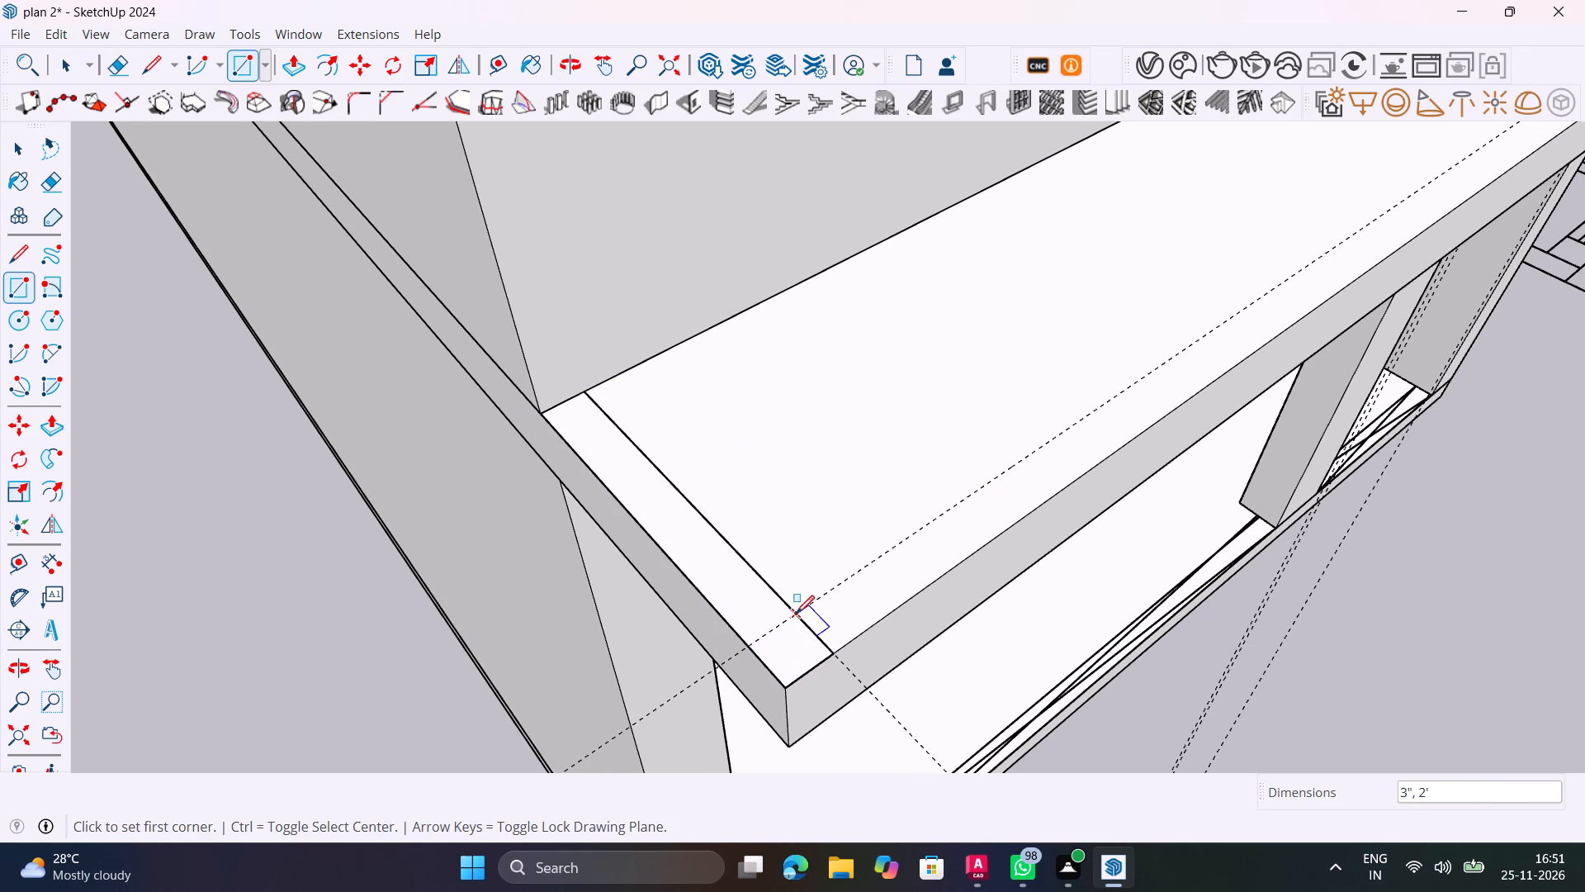
Draw a 17' 9" by 3" rectangle along the slab's long front edge, from the guide intersection to the far outer corner.
click(797, 614)
scroll(1043, 458, down, 11)
shift+middle_drag(1050, 458, 674, 816)
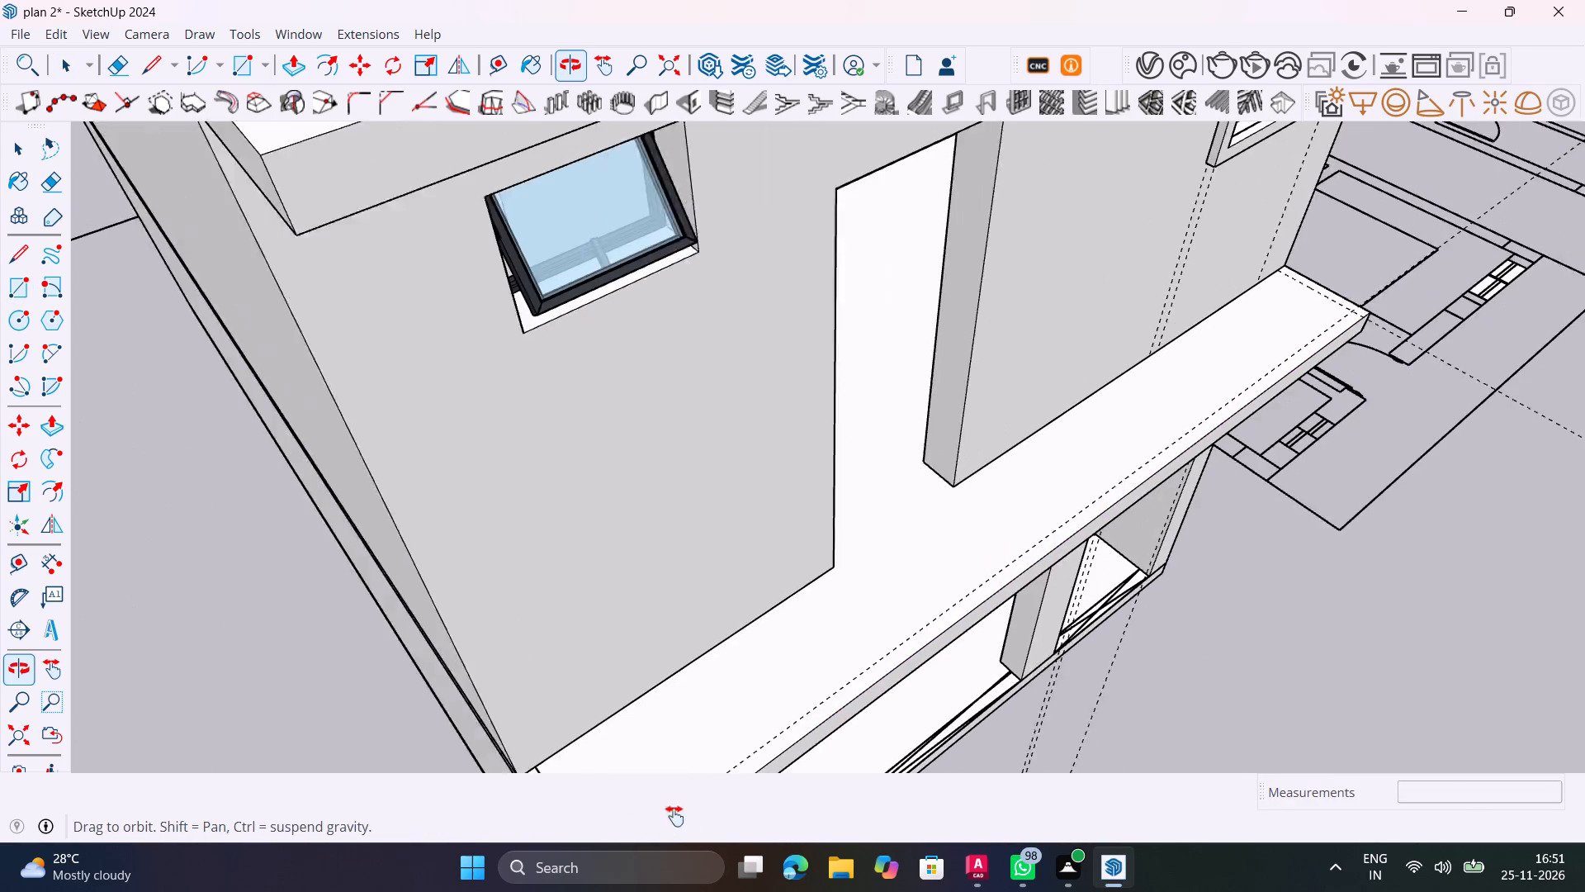
shift+middle_drag(674, 816, 652, 823)
scroll(1323, 314, up, 11)
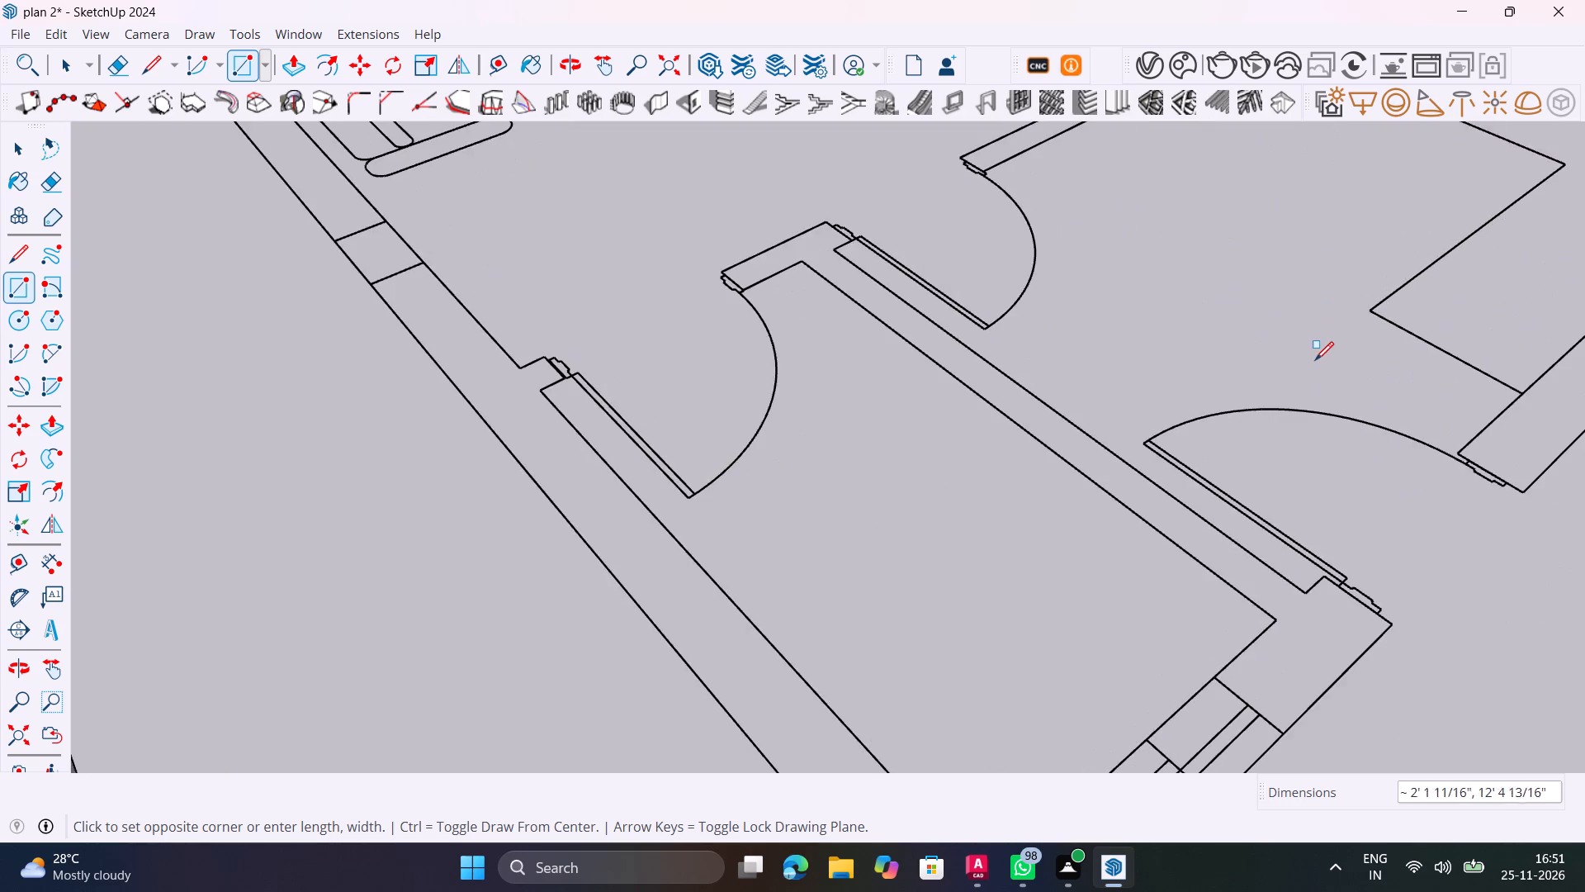
scroll(1314, 380, down, 6)
click(1348, 457)
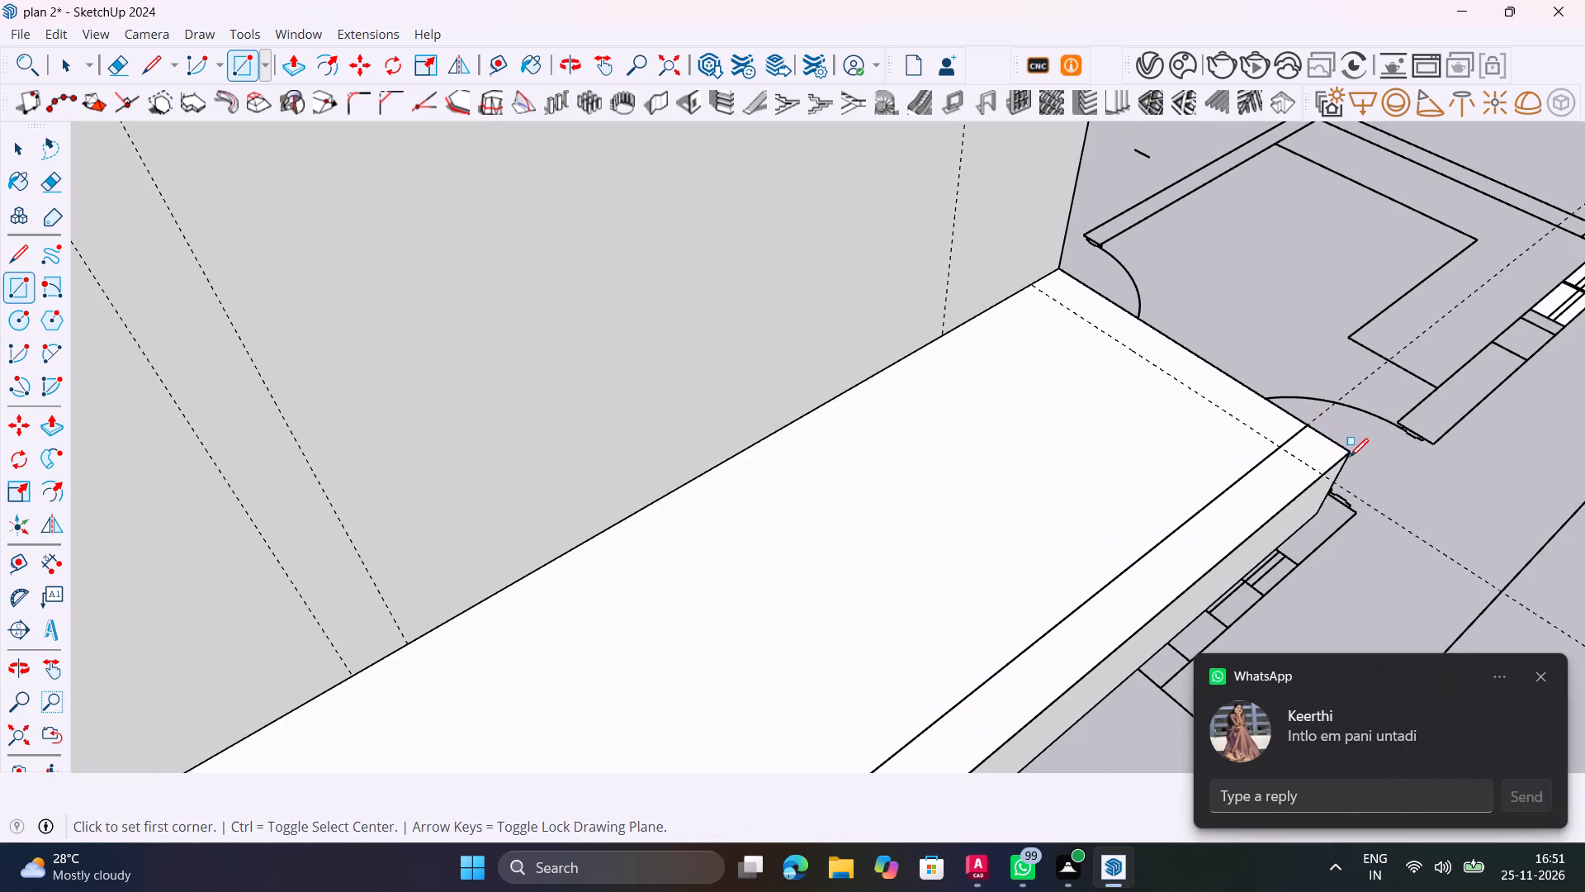
click(1546, 673)
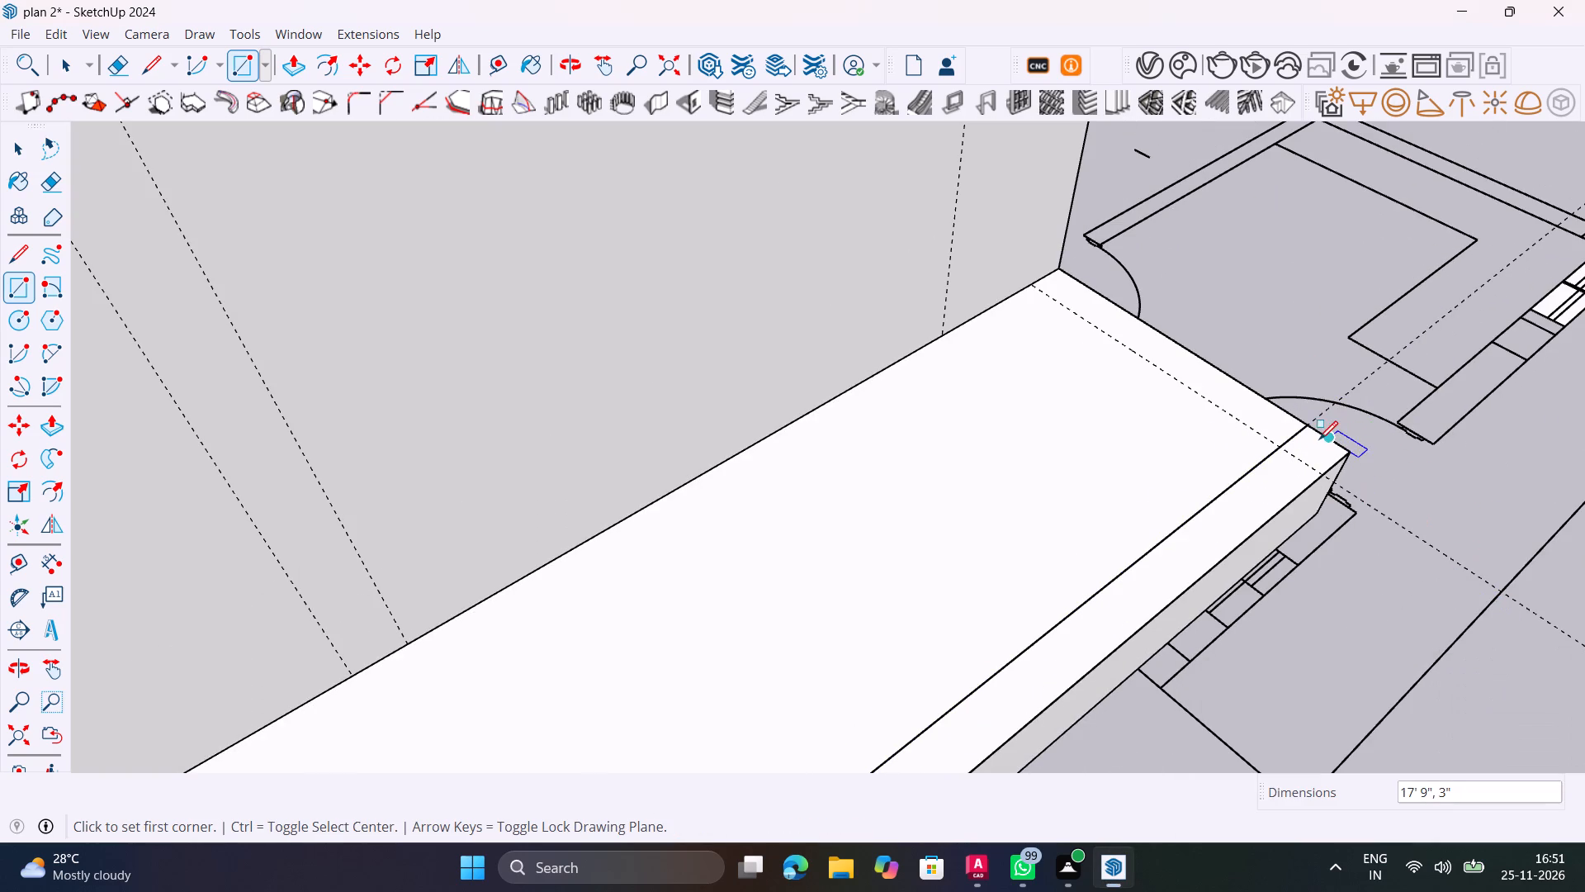
Draw a 3" wide rectangle along the slab's opposite short end, from the front strip back to the house wall.
click(1307, 428)
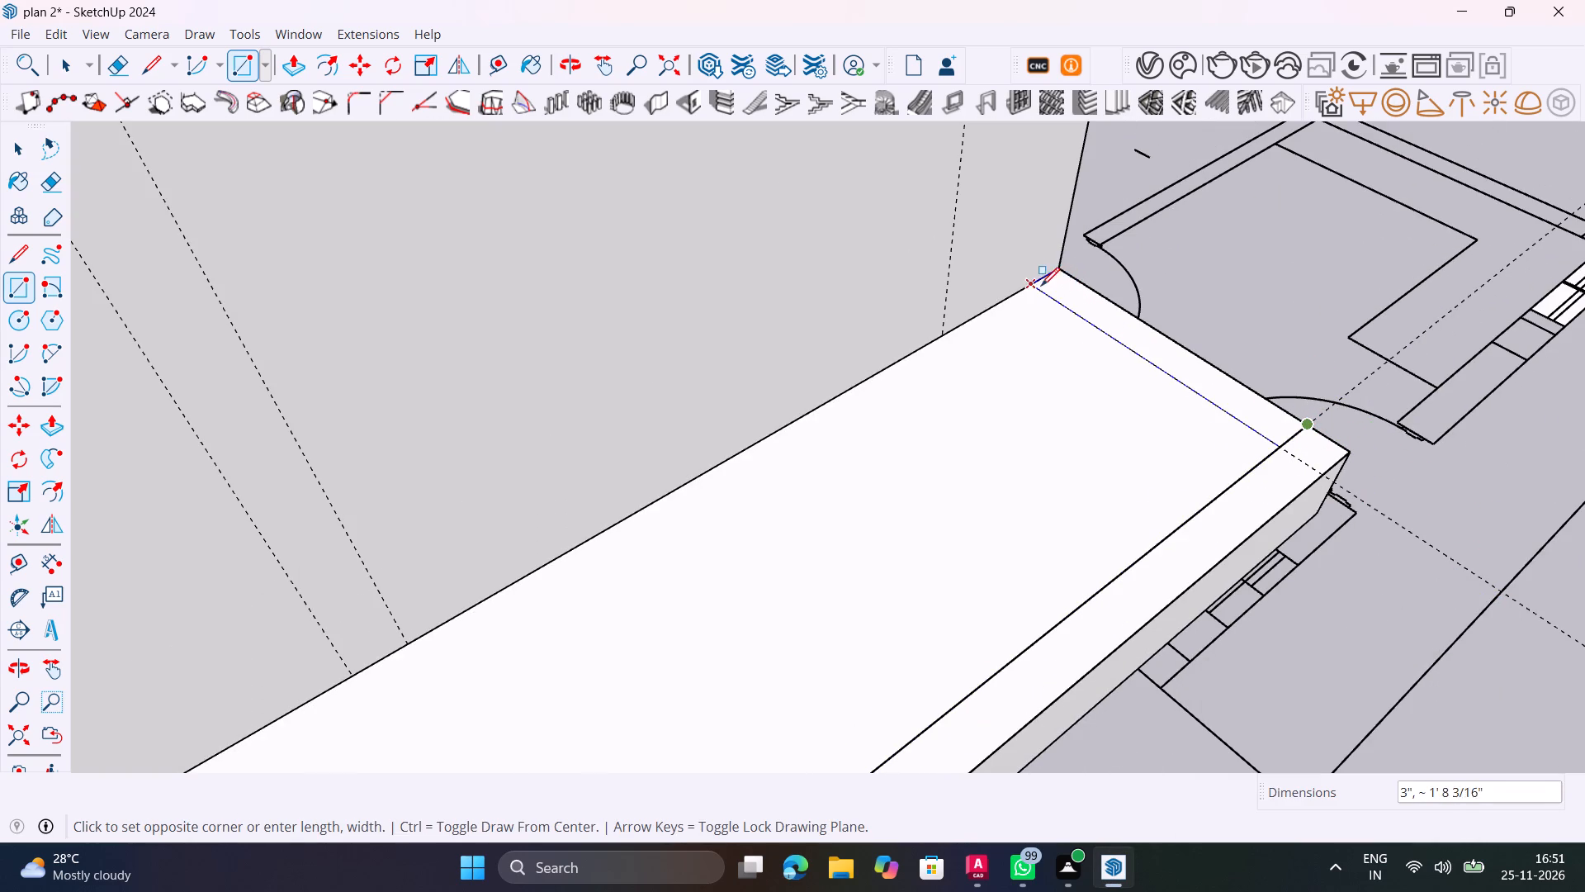
click(1035, 282)
key(space)
Erase the dividing lines and inset guides at both outer slab corners to merge the strips into one U-shaped border.
scroll(1301, 450, up, 5)
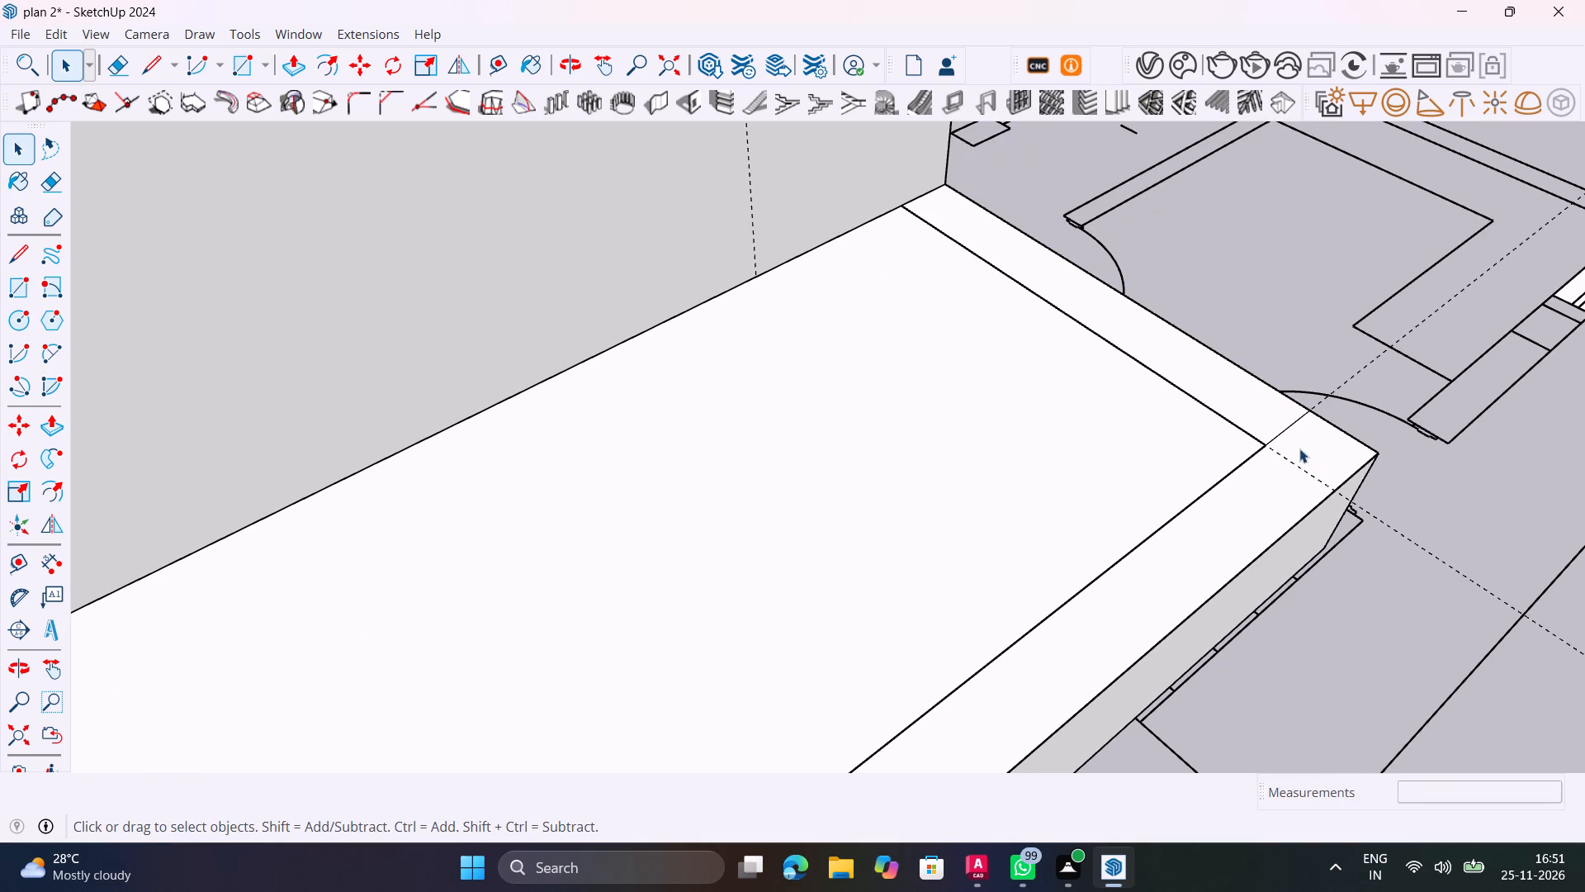
key(e)
drag(1299, 448, 1275, 415)
scroll(1275, 415, down, 20)
scroll(1275, 415, down, 9)
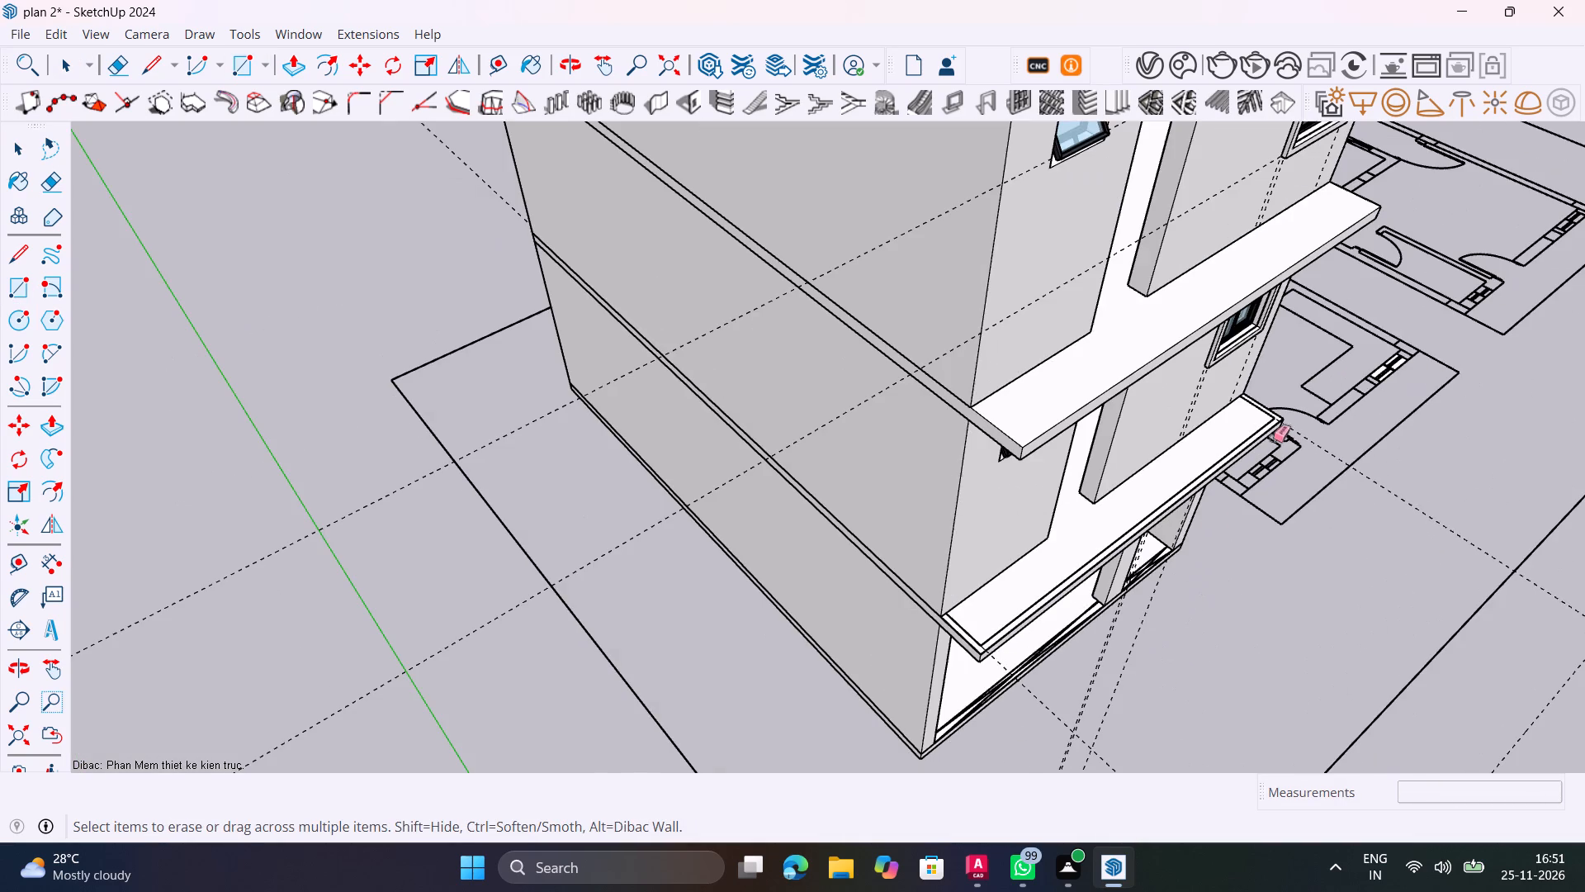
scroll(975, 656, up, 20)
drag(1010, 621, 974, 642)
key(space)
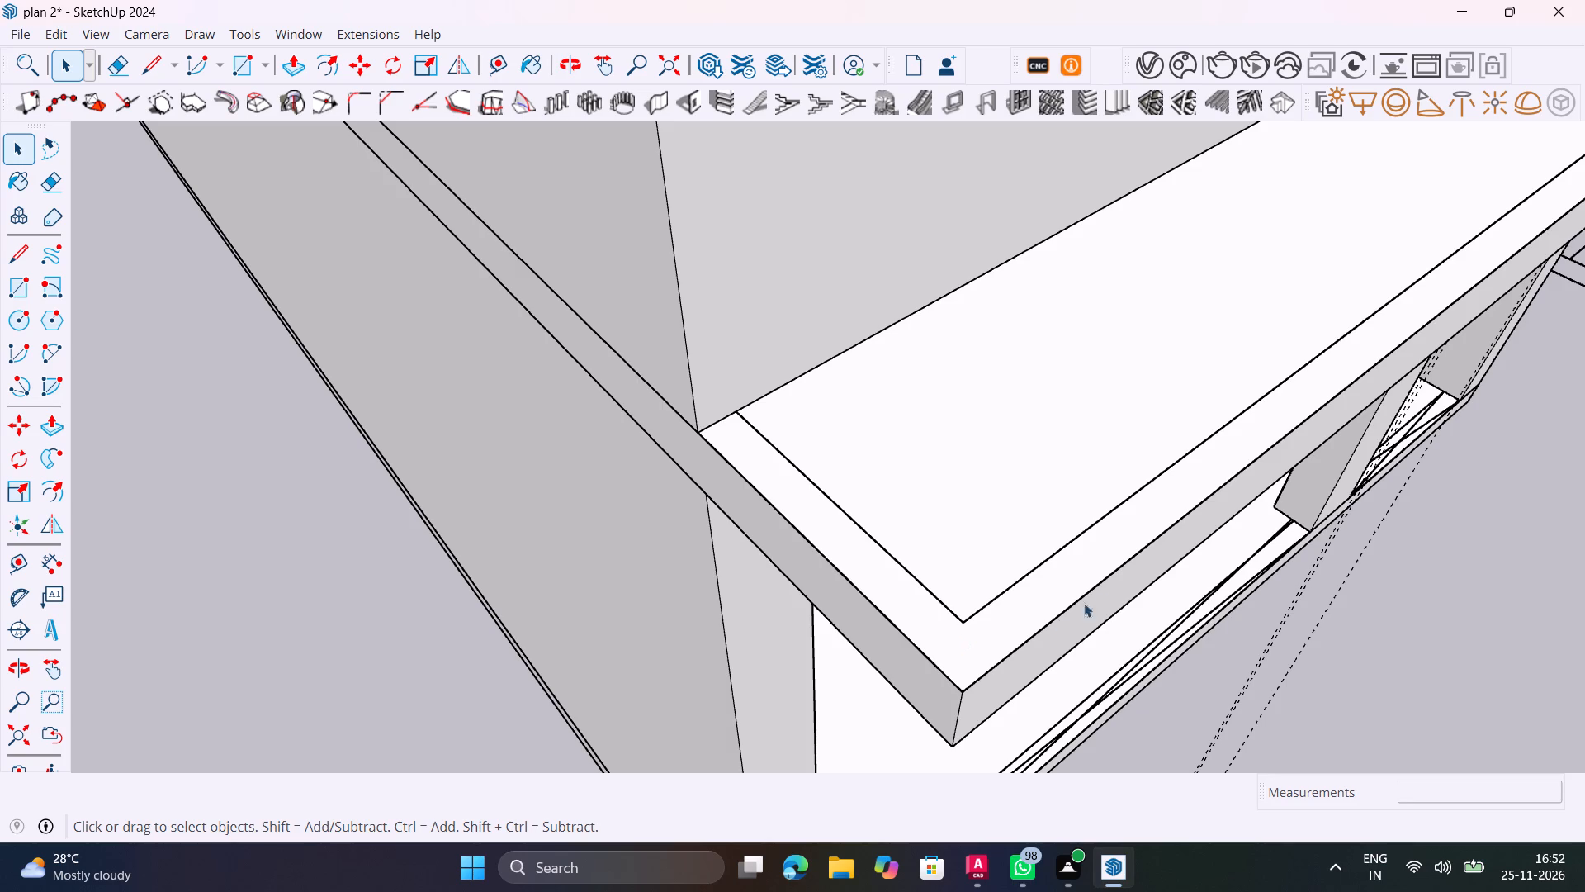
Raise the U-shaped border face on the balcony slab with Push/Pull by about 1", adding about 1/8" more.
scroll(1032, 557, down, 1)
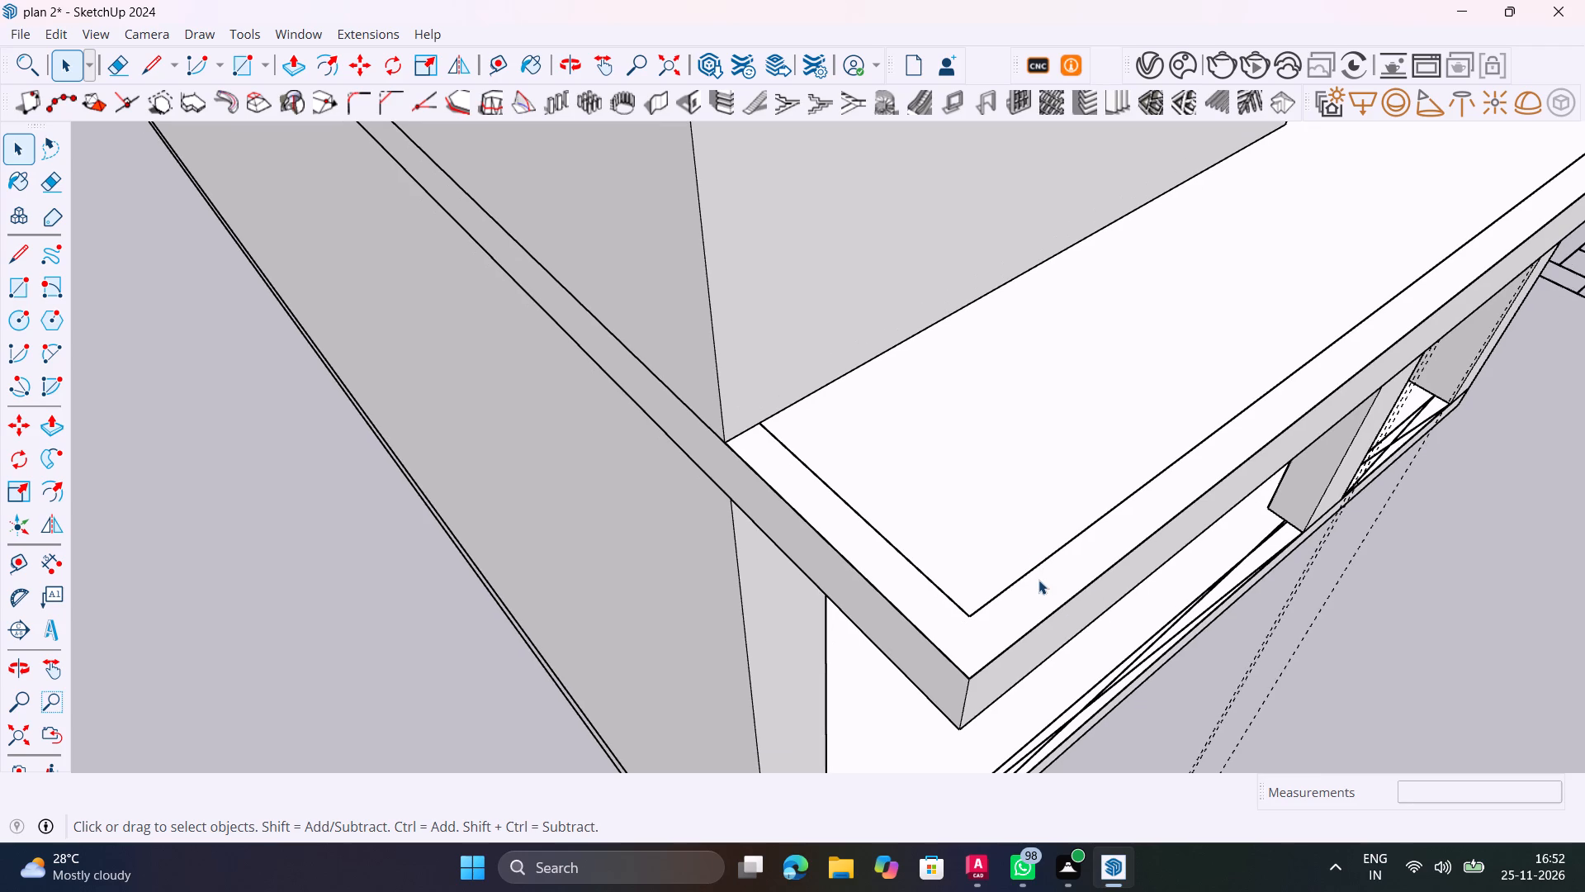
middle_drag(1033, 579, 927, 584)
click(912, 650)
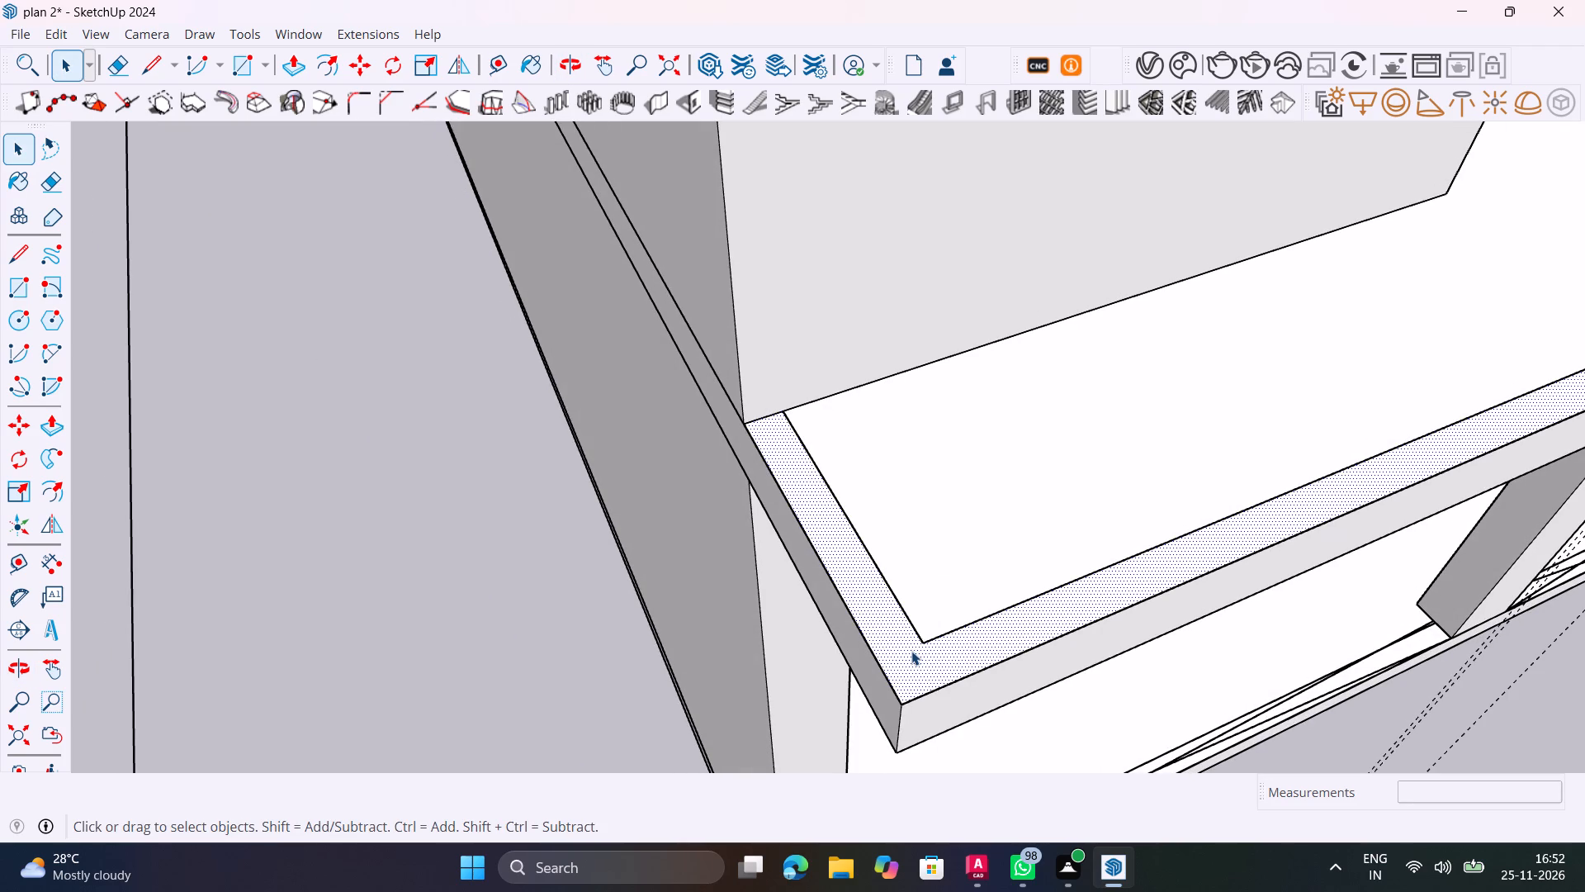
key(p)
drag(914, 649, 906, 636)
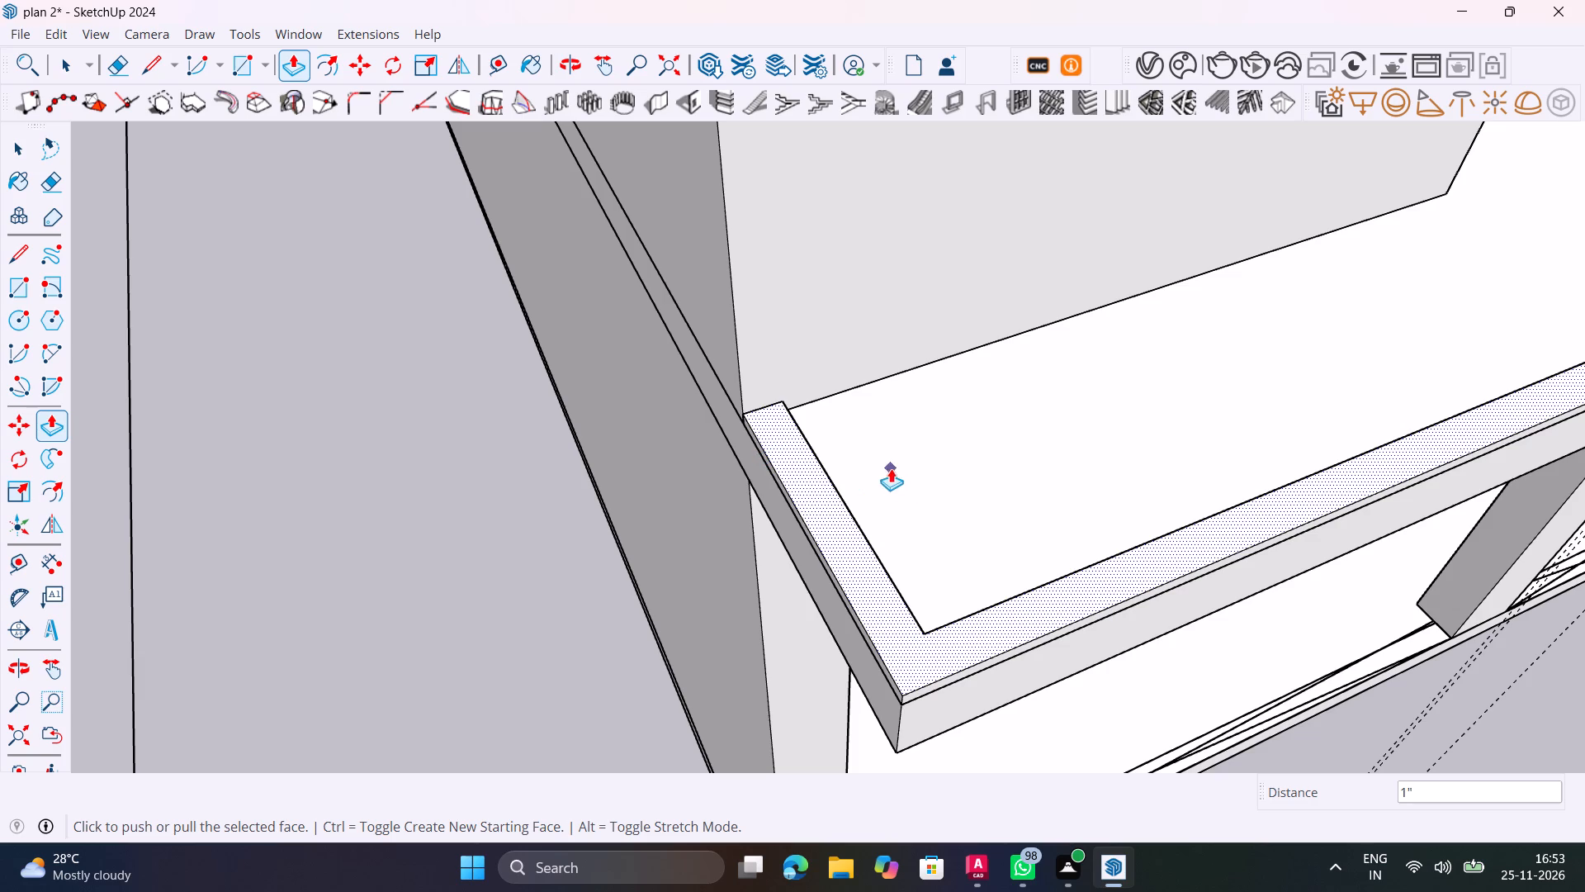
click(863, 554)
drag(867, 568, 873, 557)
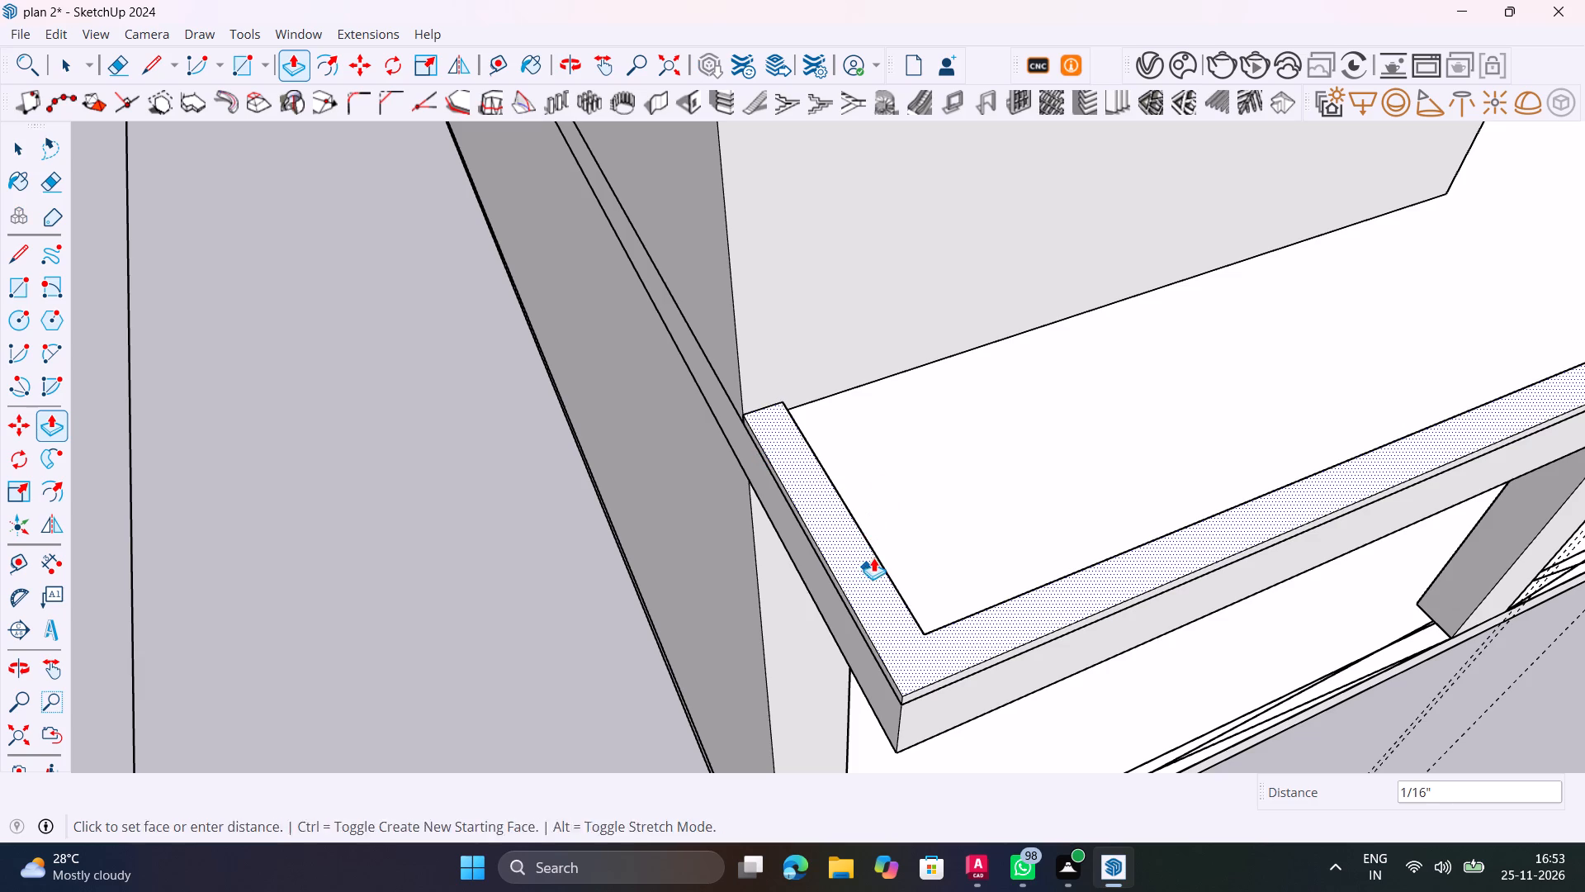
drag(873, 557, 875, 567)
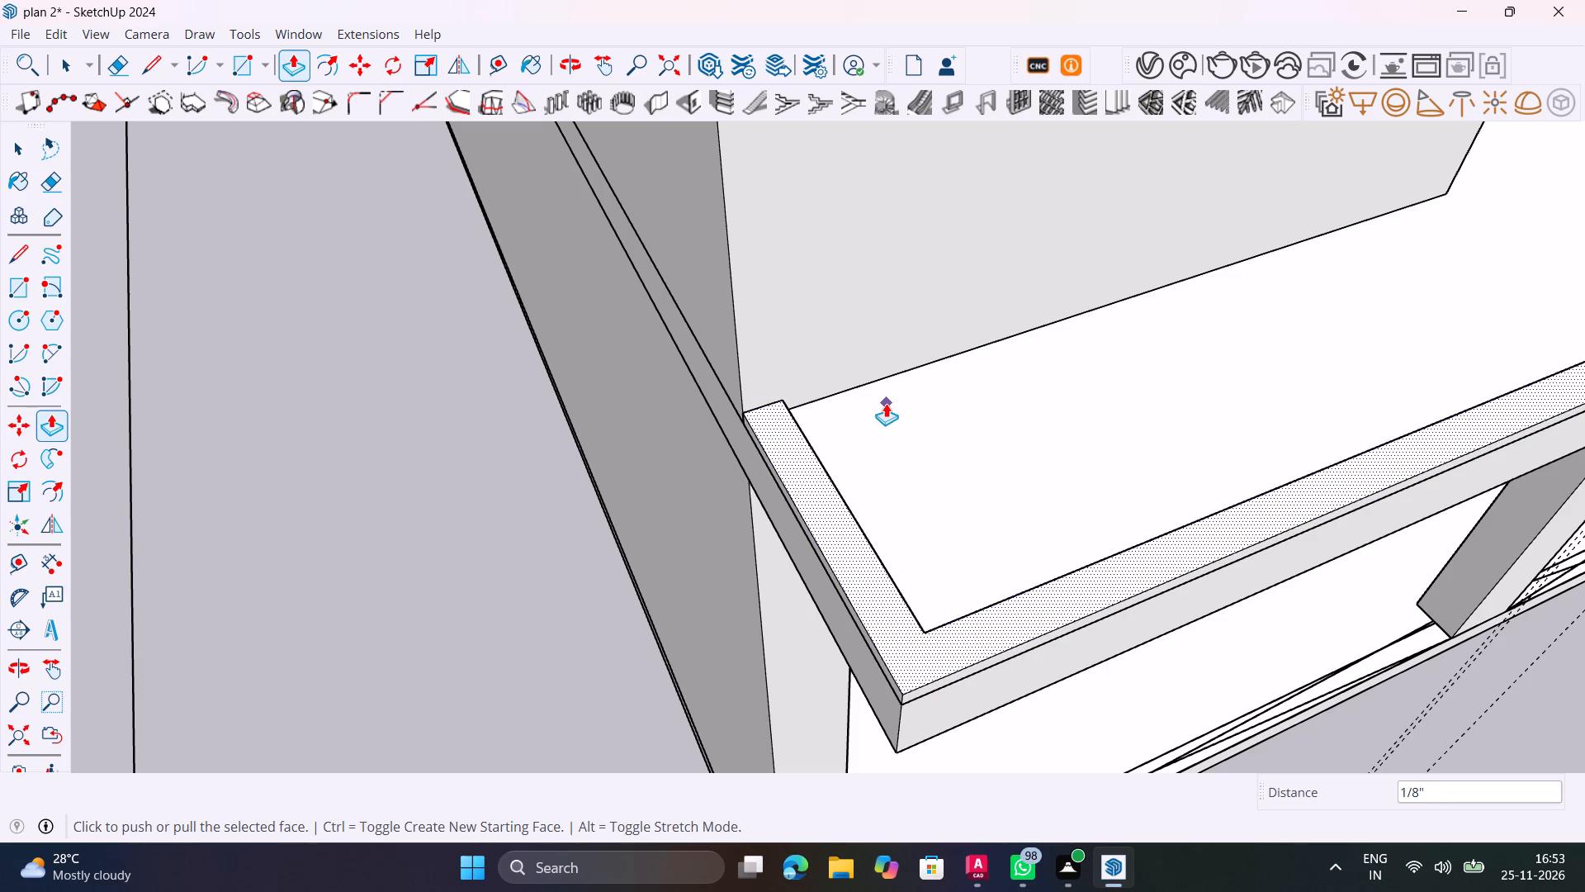
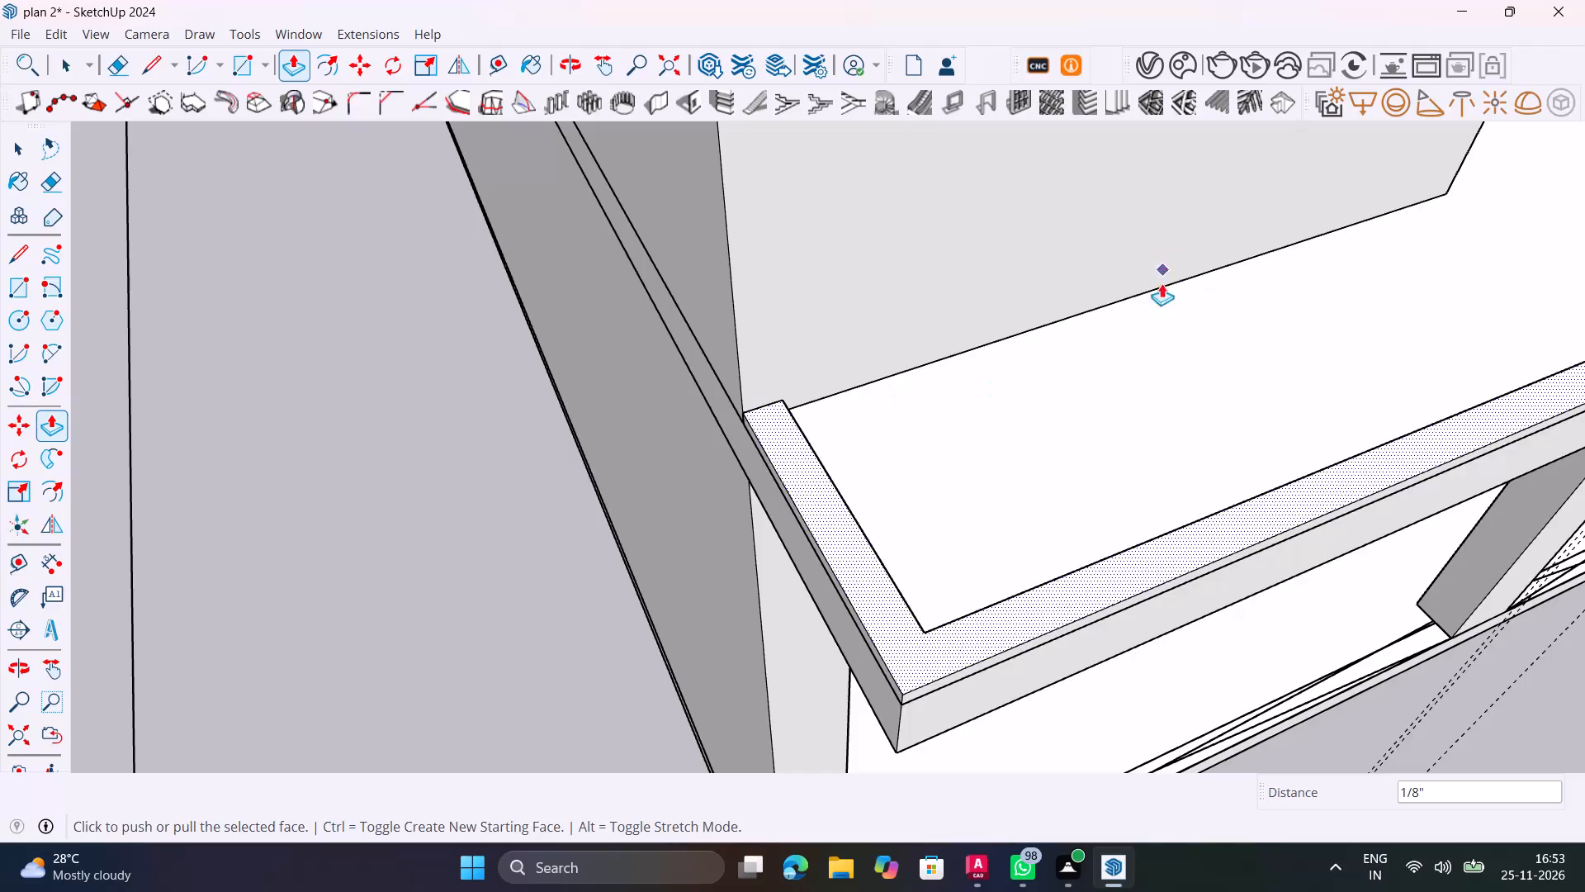
Cancel the active Push/Pull and undo the last raises of the border strip along the first-floor balcony slab's edge.
scroll(1188, 319, up, 4)
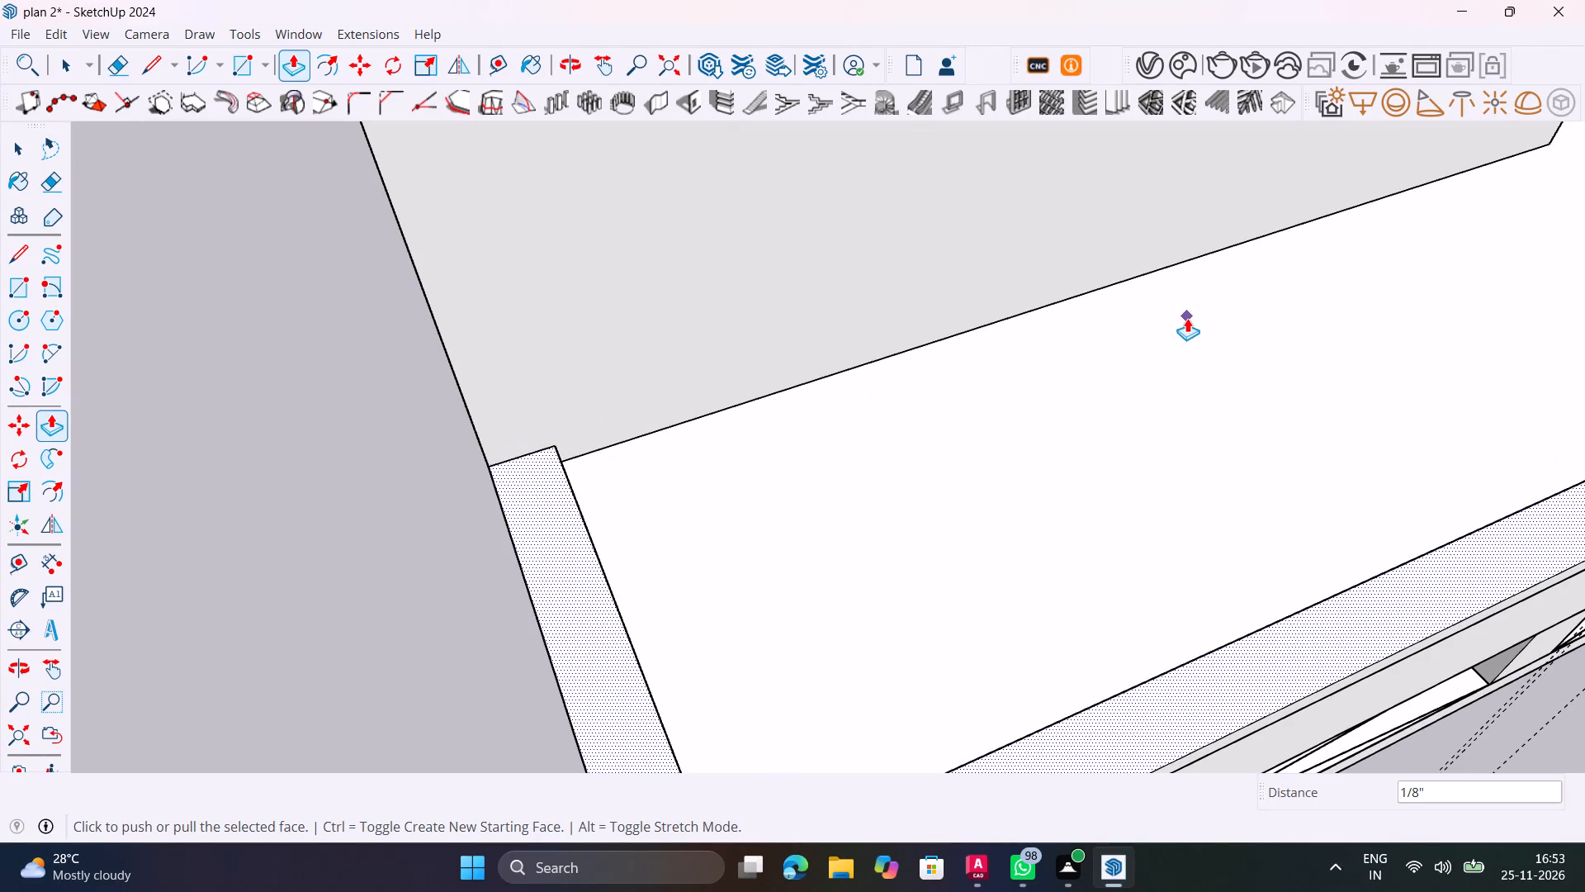
scroll(1187, 318, down, 8)
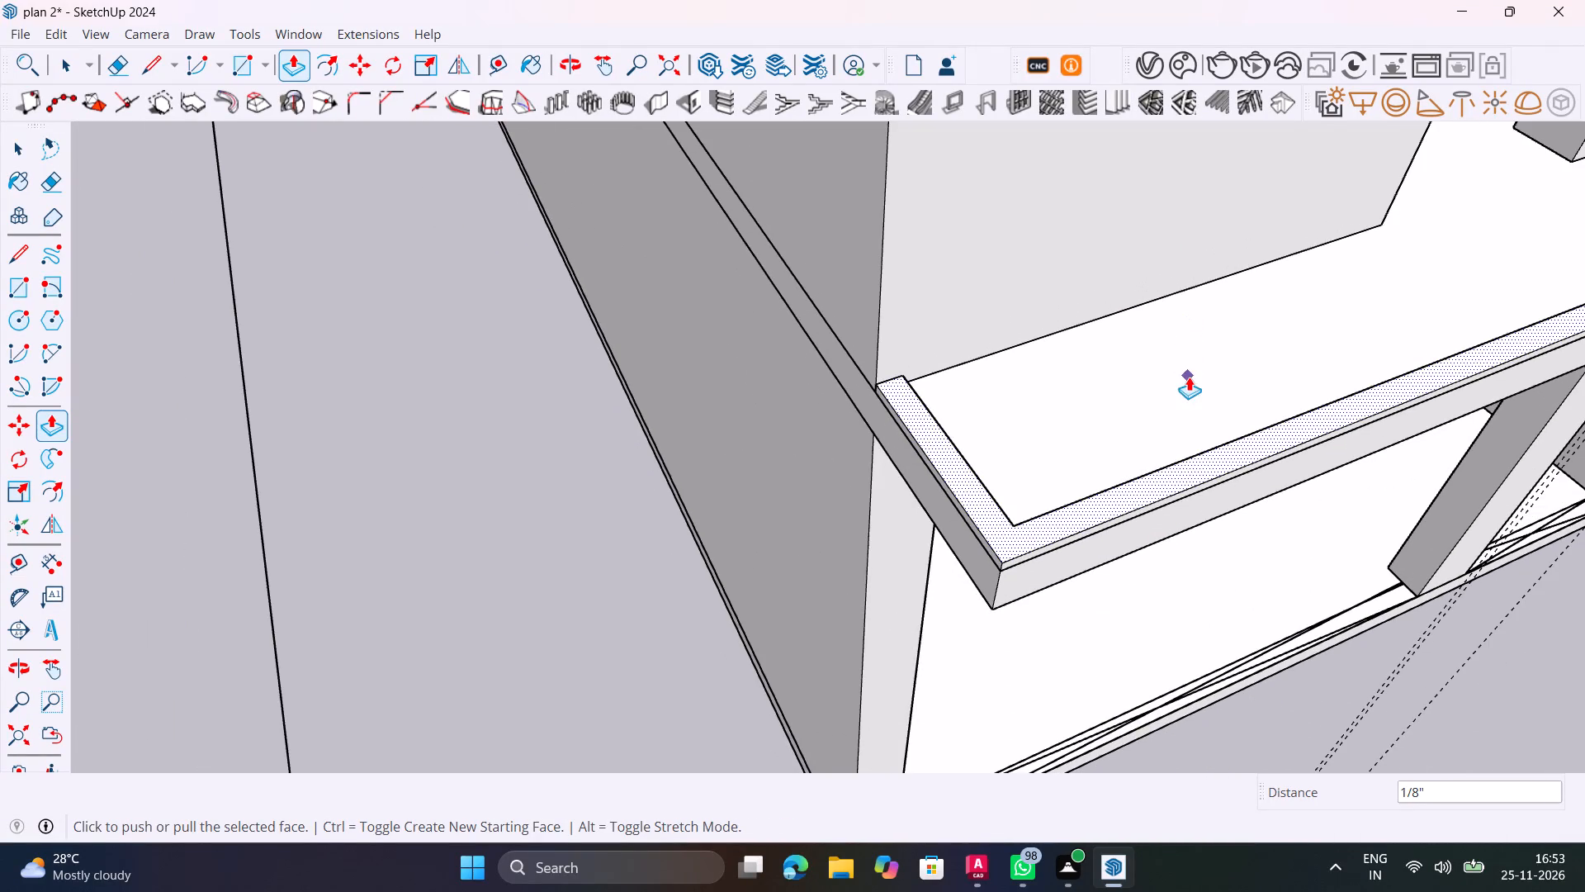
middle_drag(1195, 380, 1166, 354)
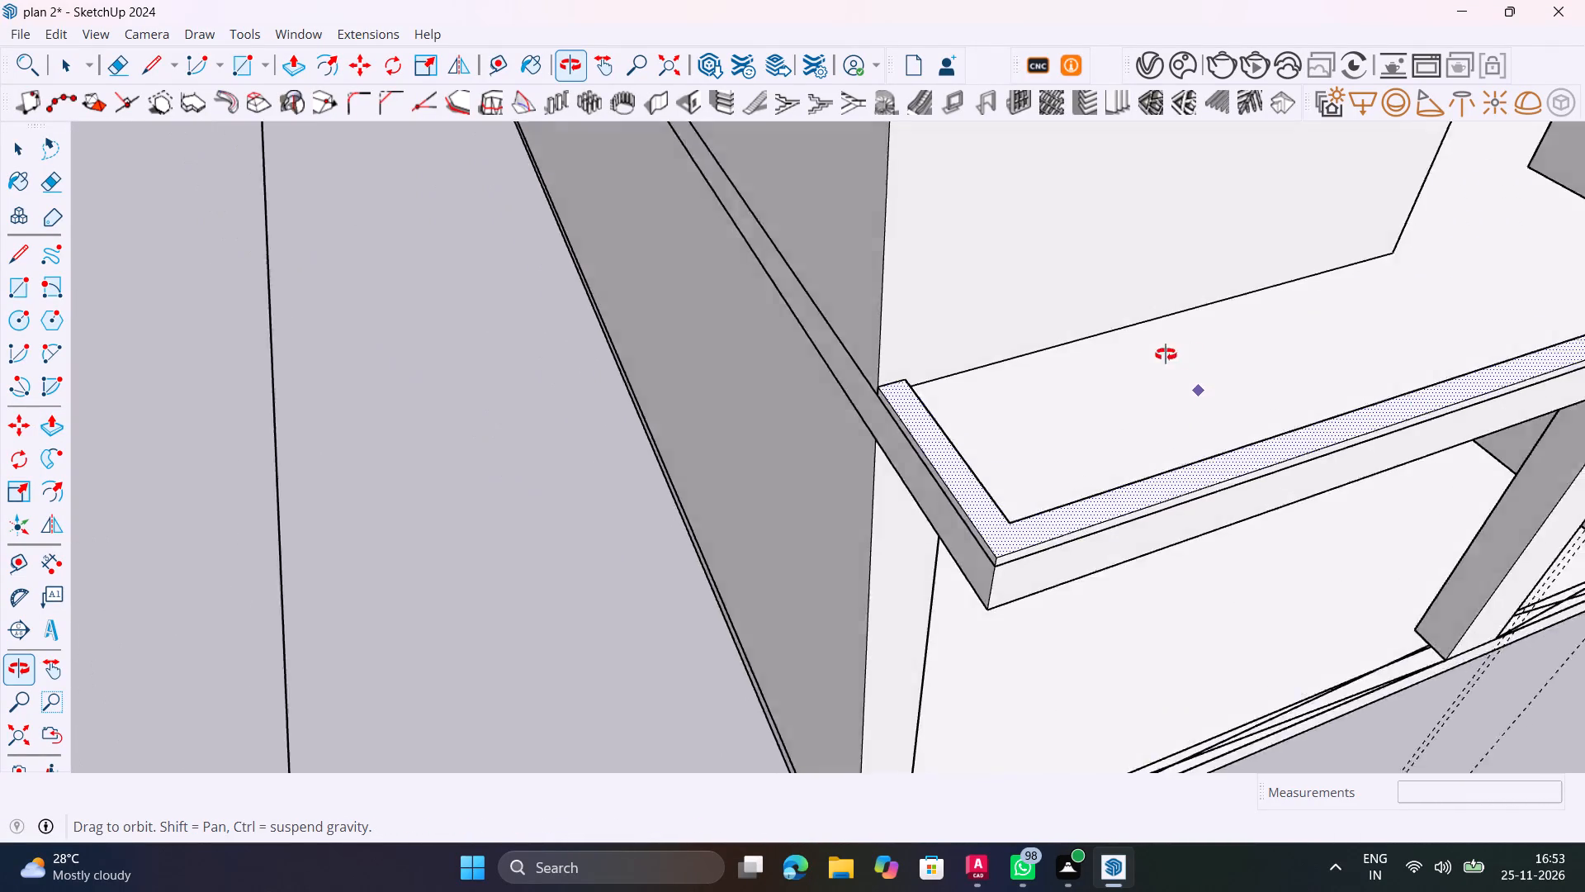
middle_drag(1166, 354, 1141, 356)
shift+middle_drag(1138, 369, 1153, 404)
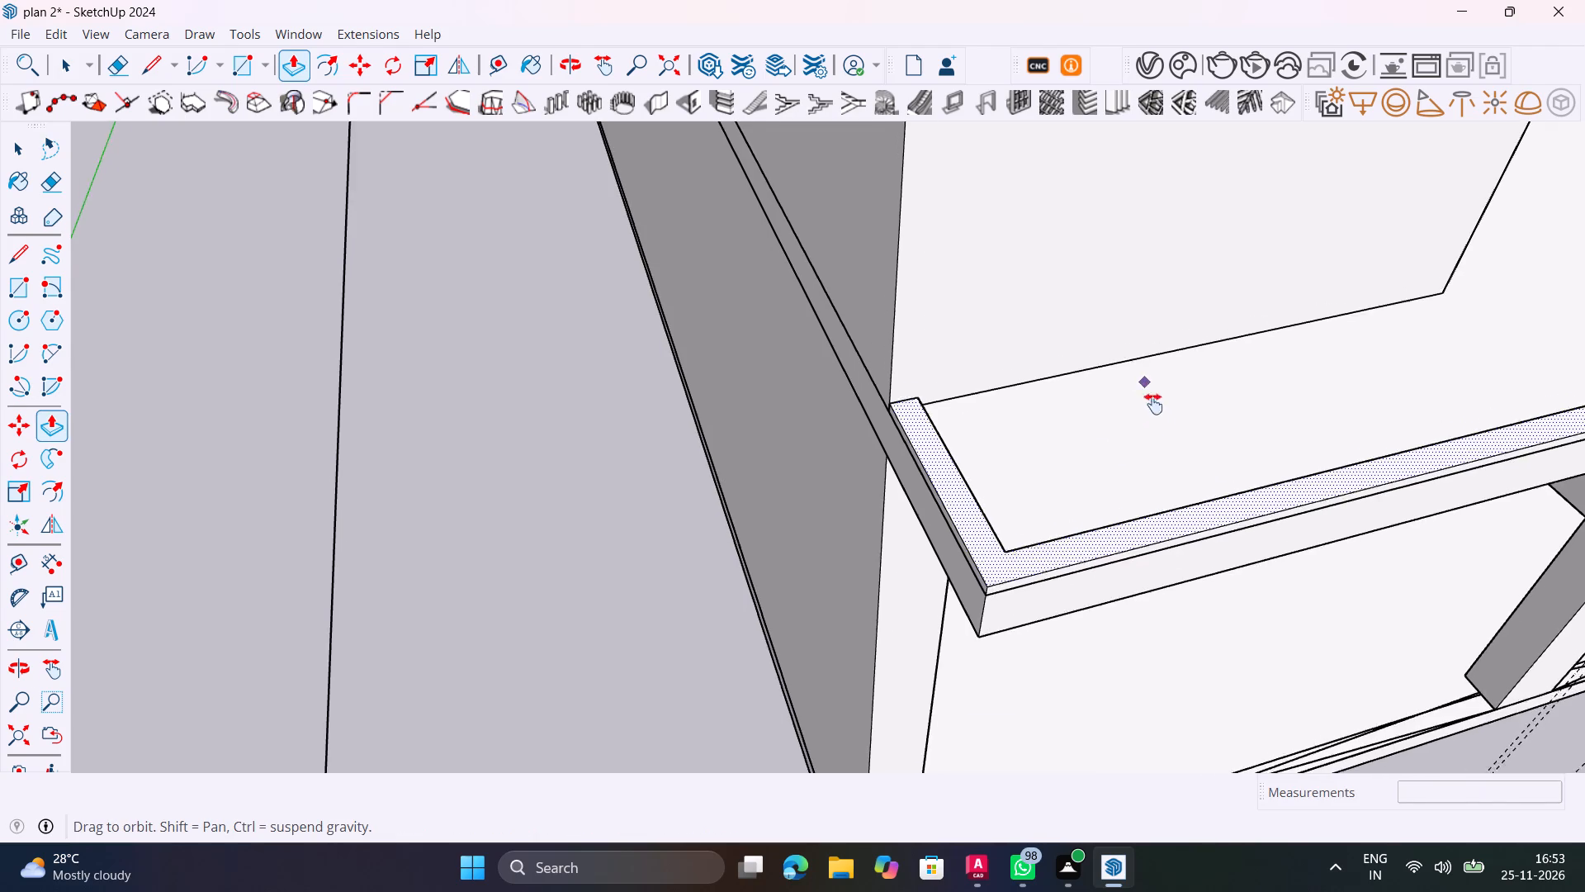
shift+middle_drag(1153, 404, 816, 483)
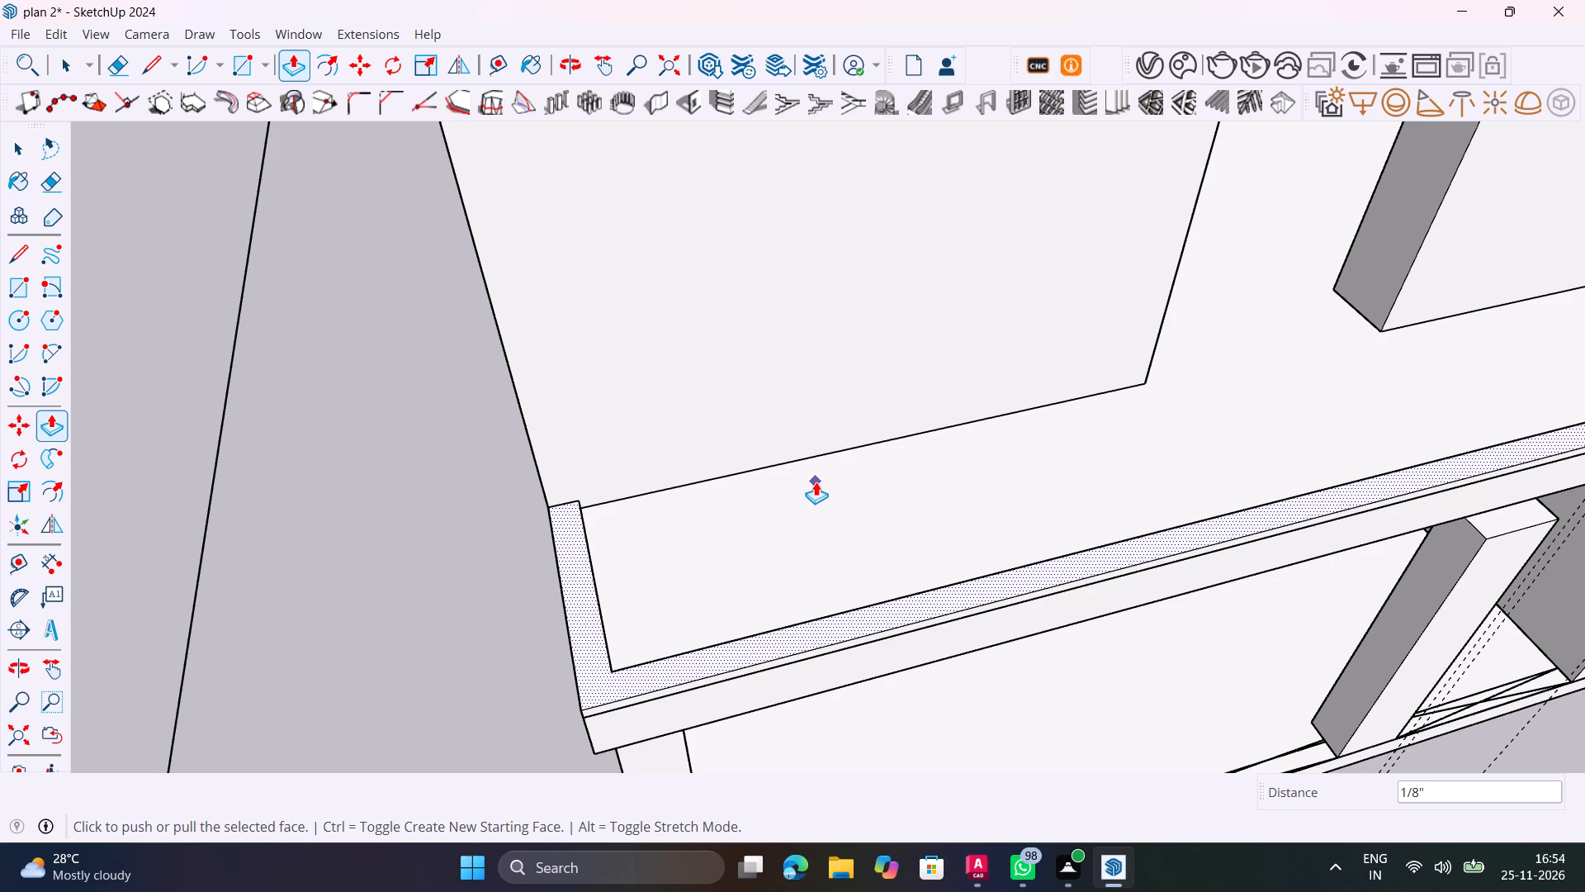
key(Escape)
scroll(623, 611, up, 4)
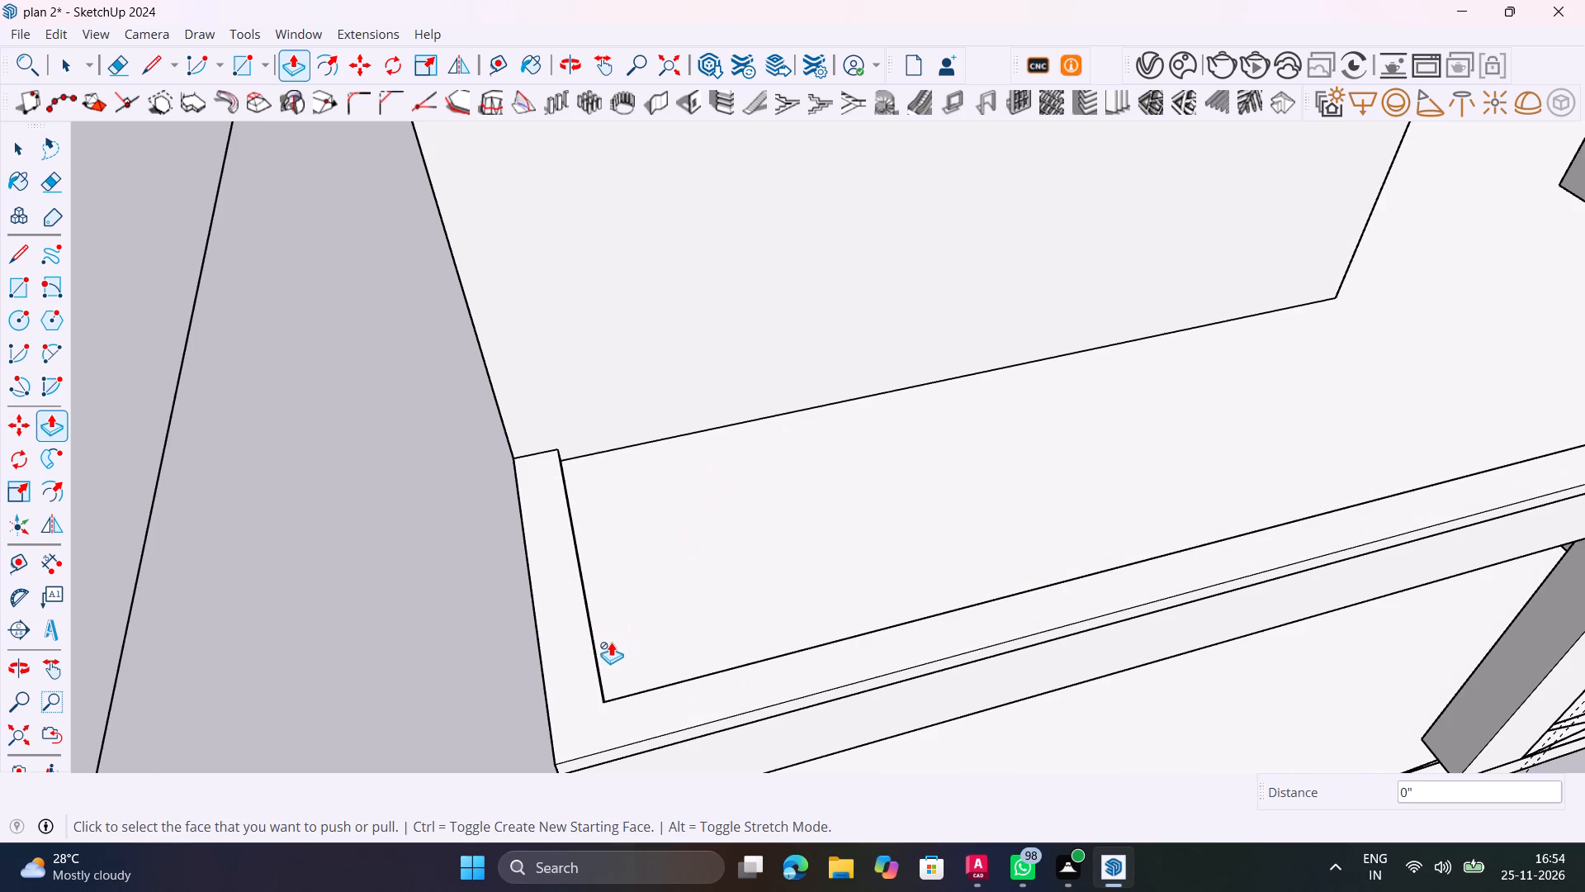
key(ctrl+z)
key(ctrl+z)
key(ctrl+z)
Push/Pull the border strip along the first-floor balcony slab's edge up 1' to form a parapet.
middle_drag(611, 633, 622, 621)
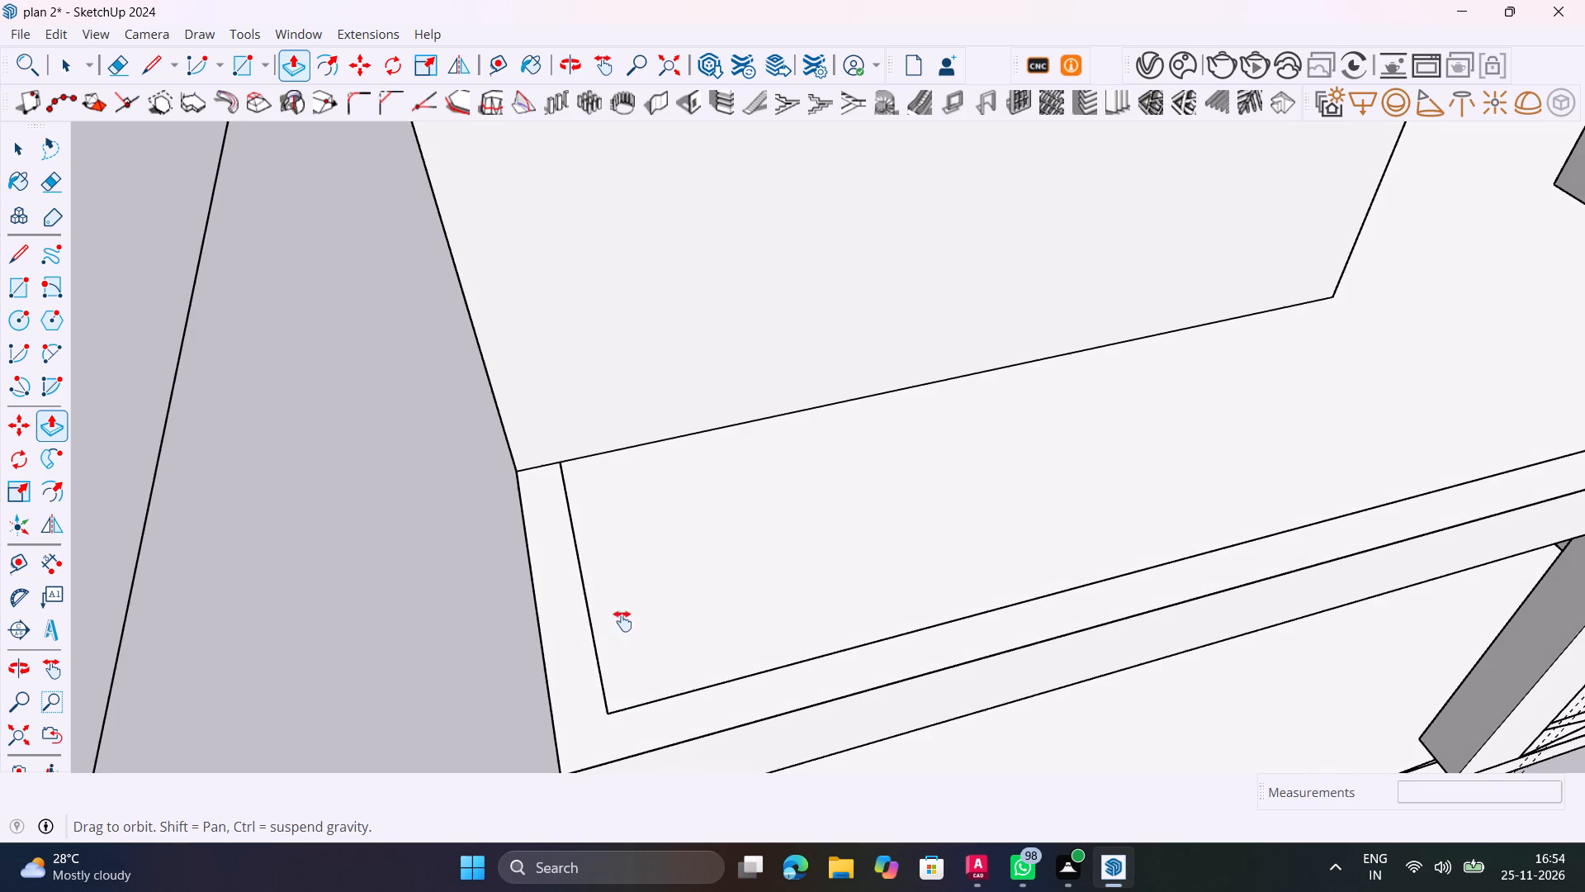
middle_drag(622, 621, 775, 470)
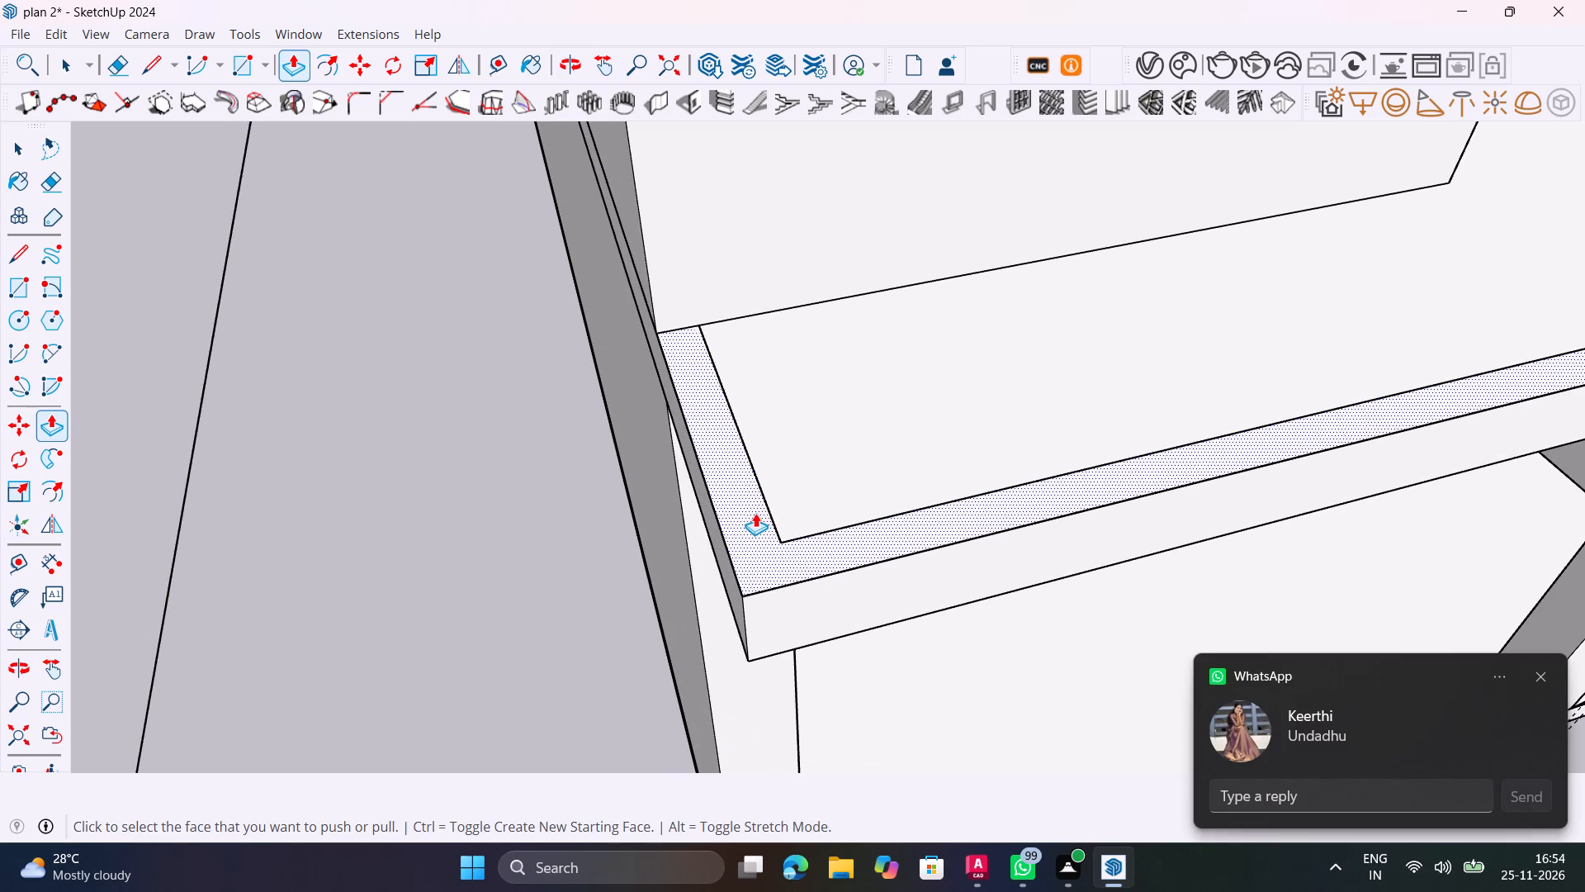
click(1544, 678)
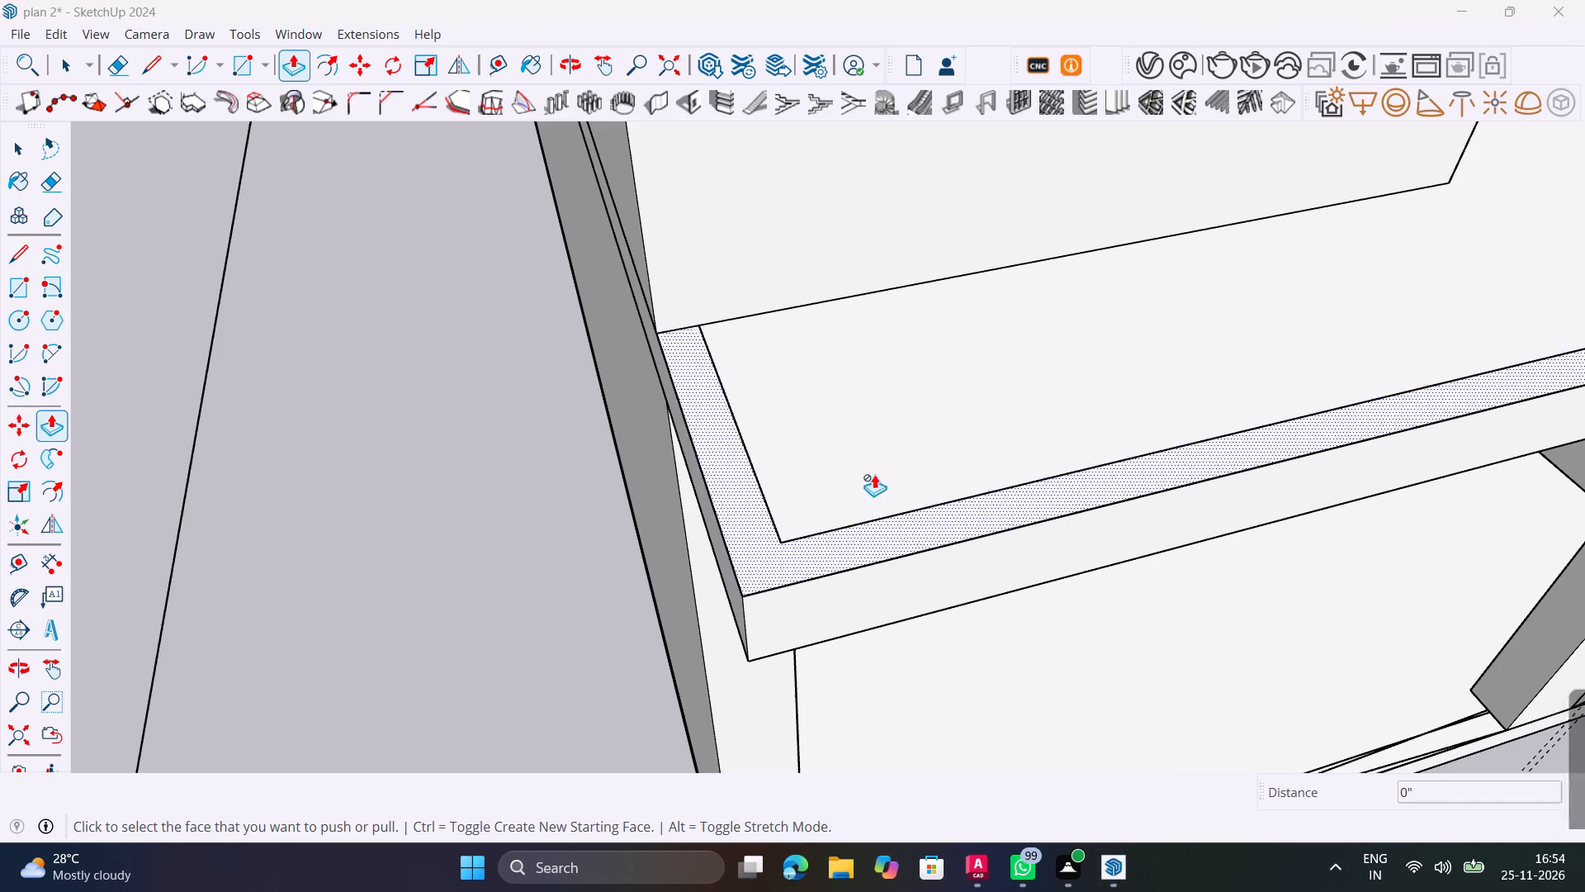
scroll(644, 422, down, 7)
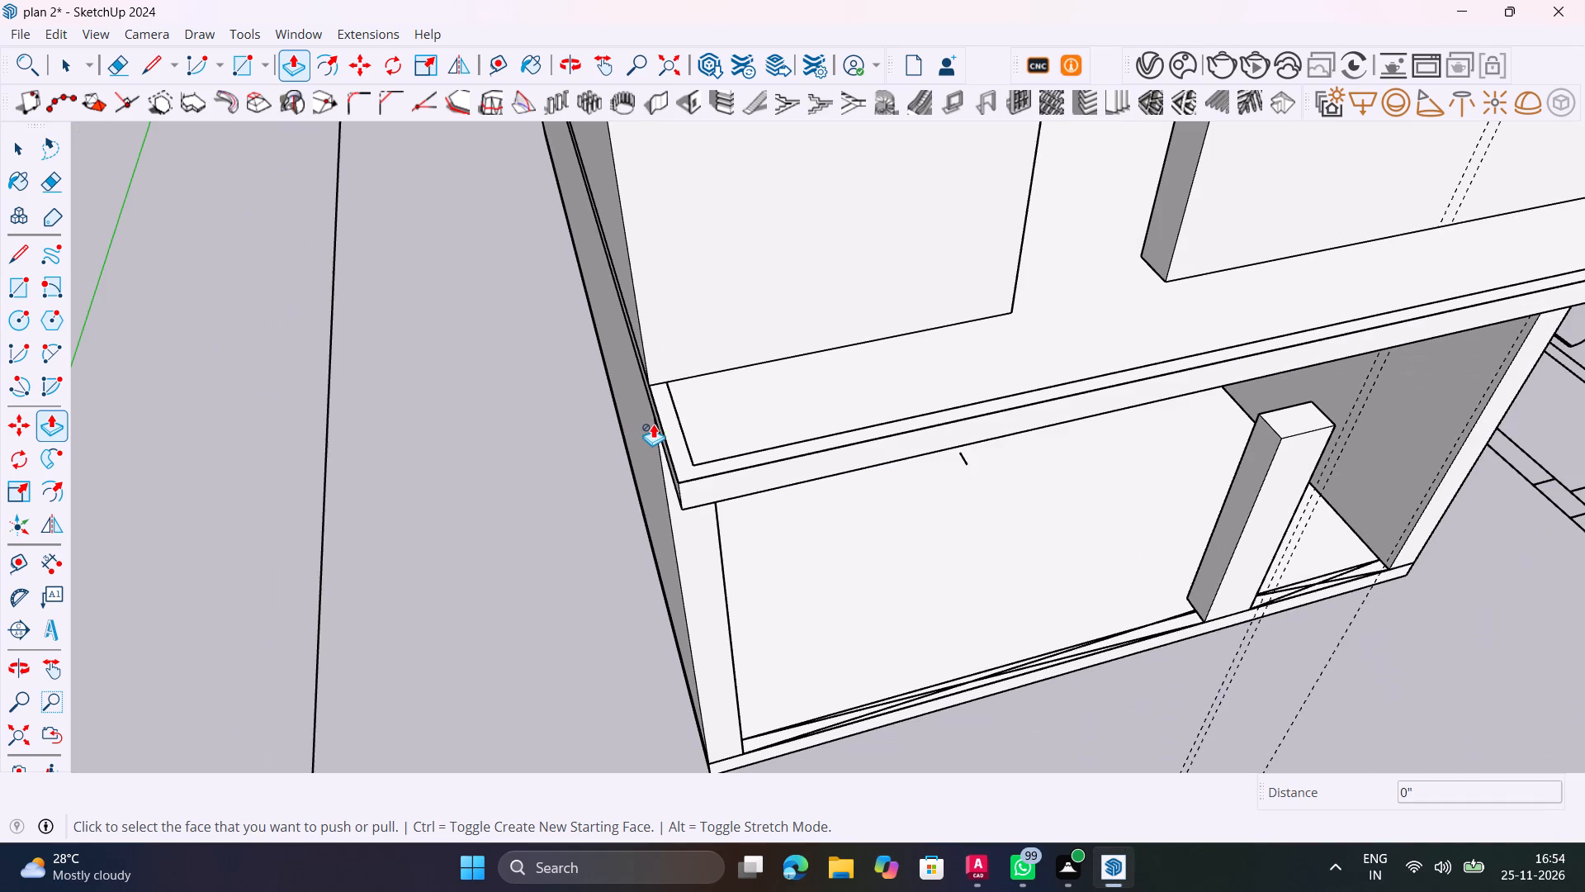
click(683, 453)
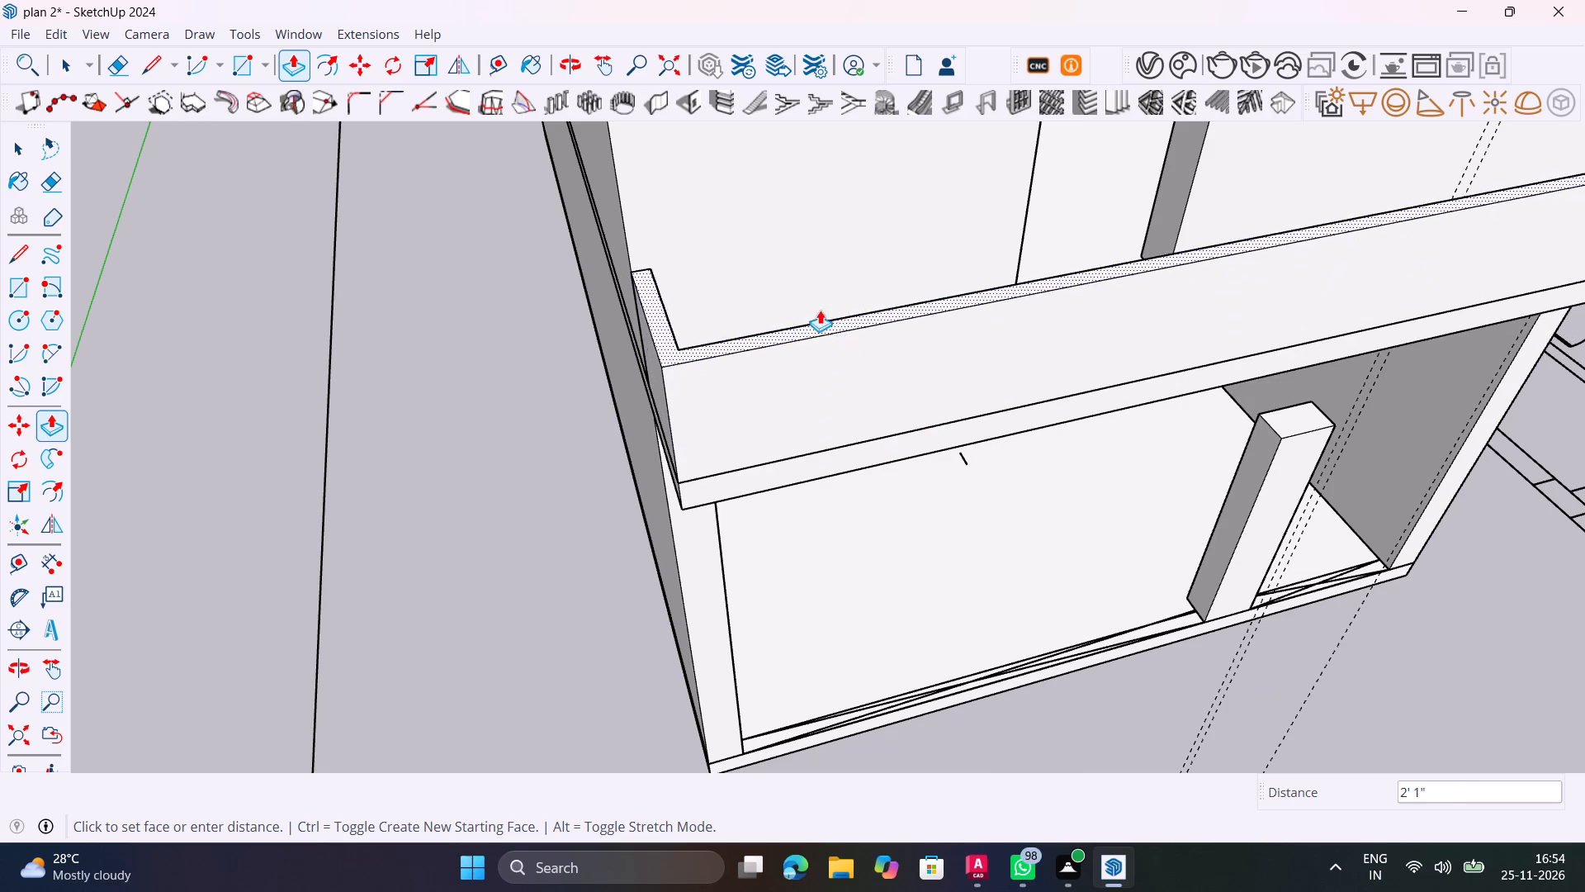
scroll(821, 329, down, 2)
shift+middle_drag(826, 330, 906, 452)
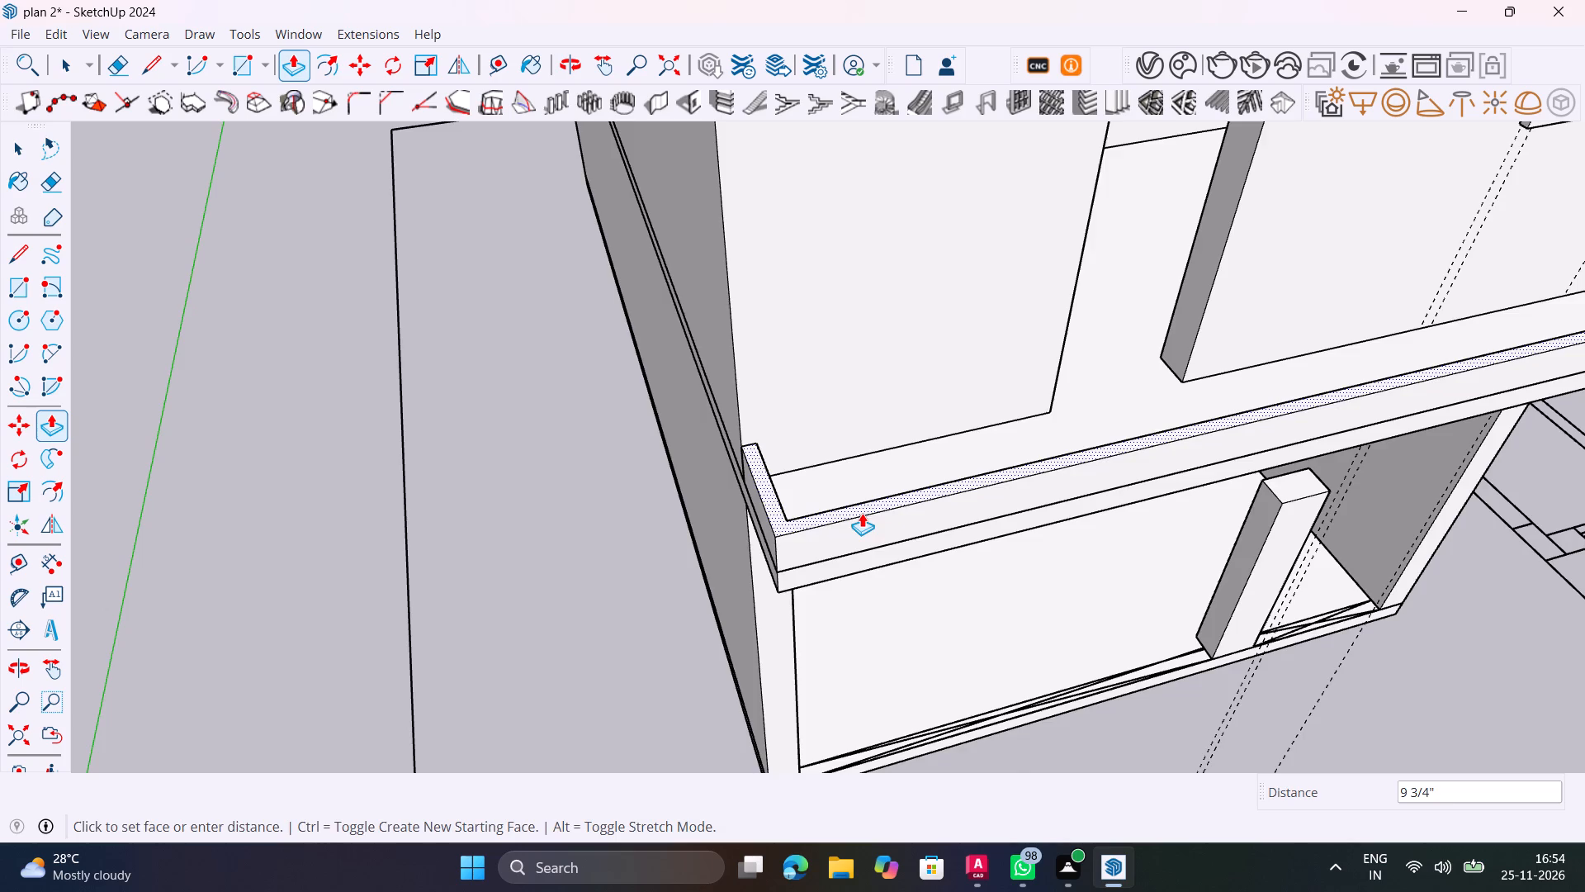
middle_drag(862, 513, 1095, 340)
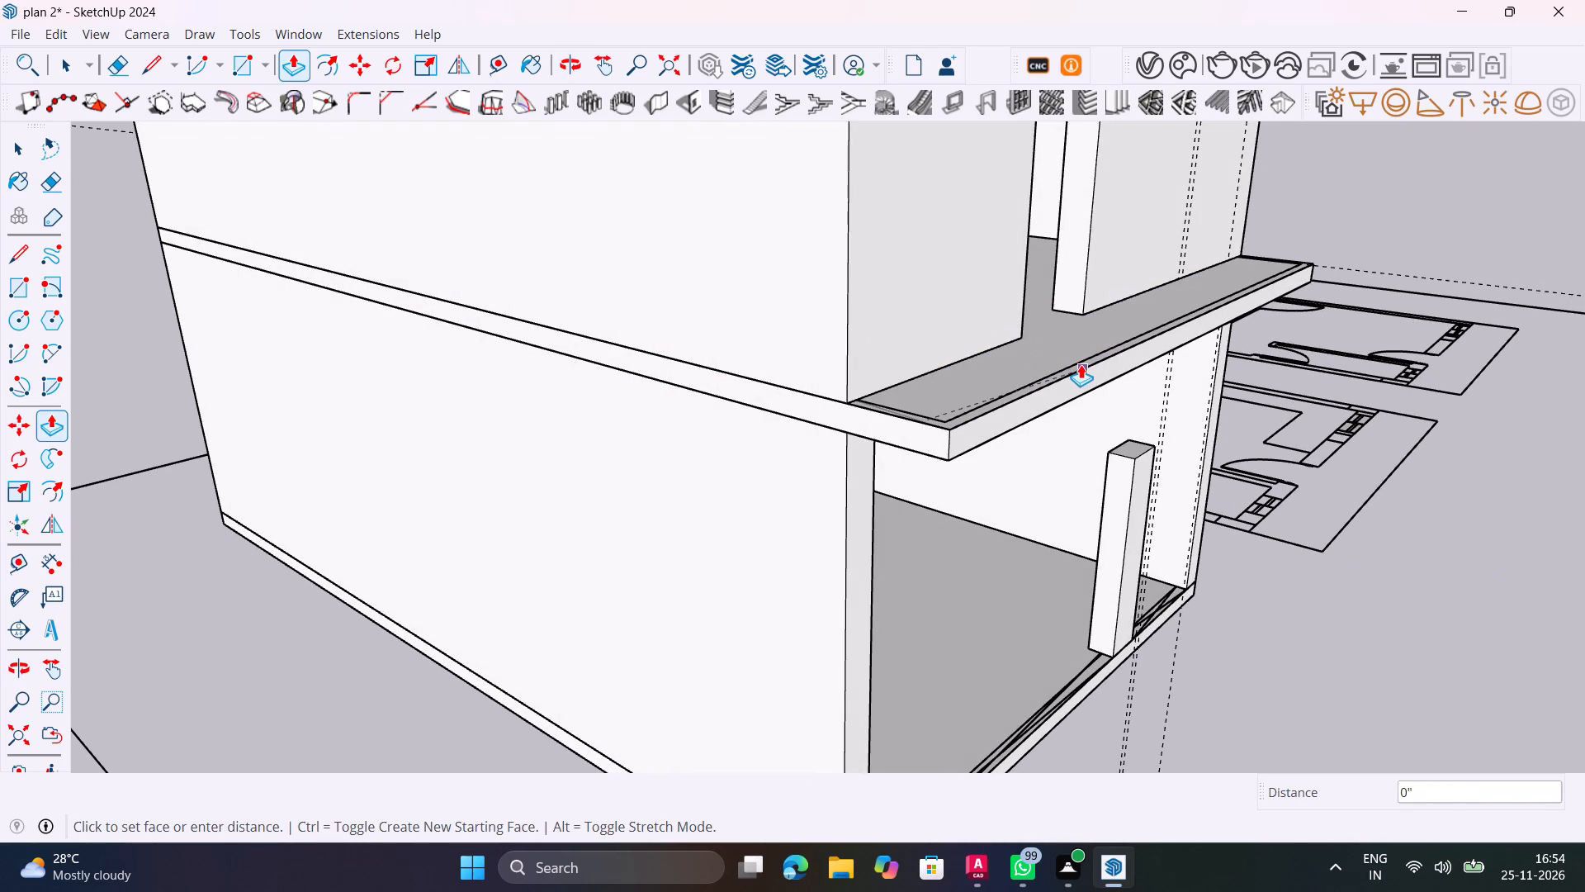
shift+middle_drag(1081, 364, 1095, 464)
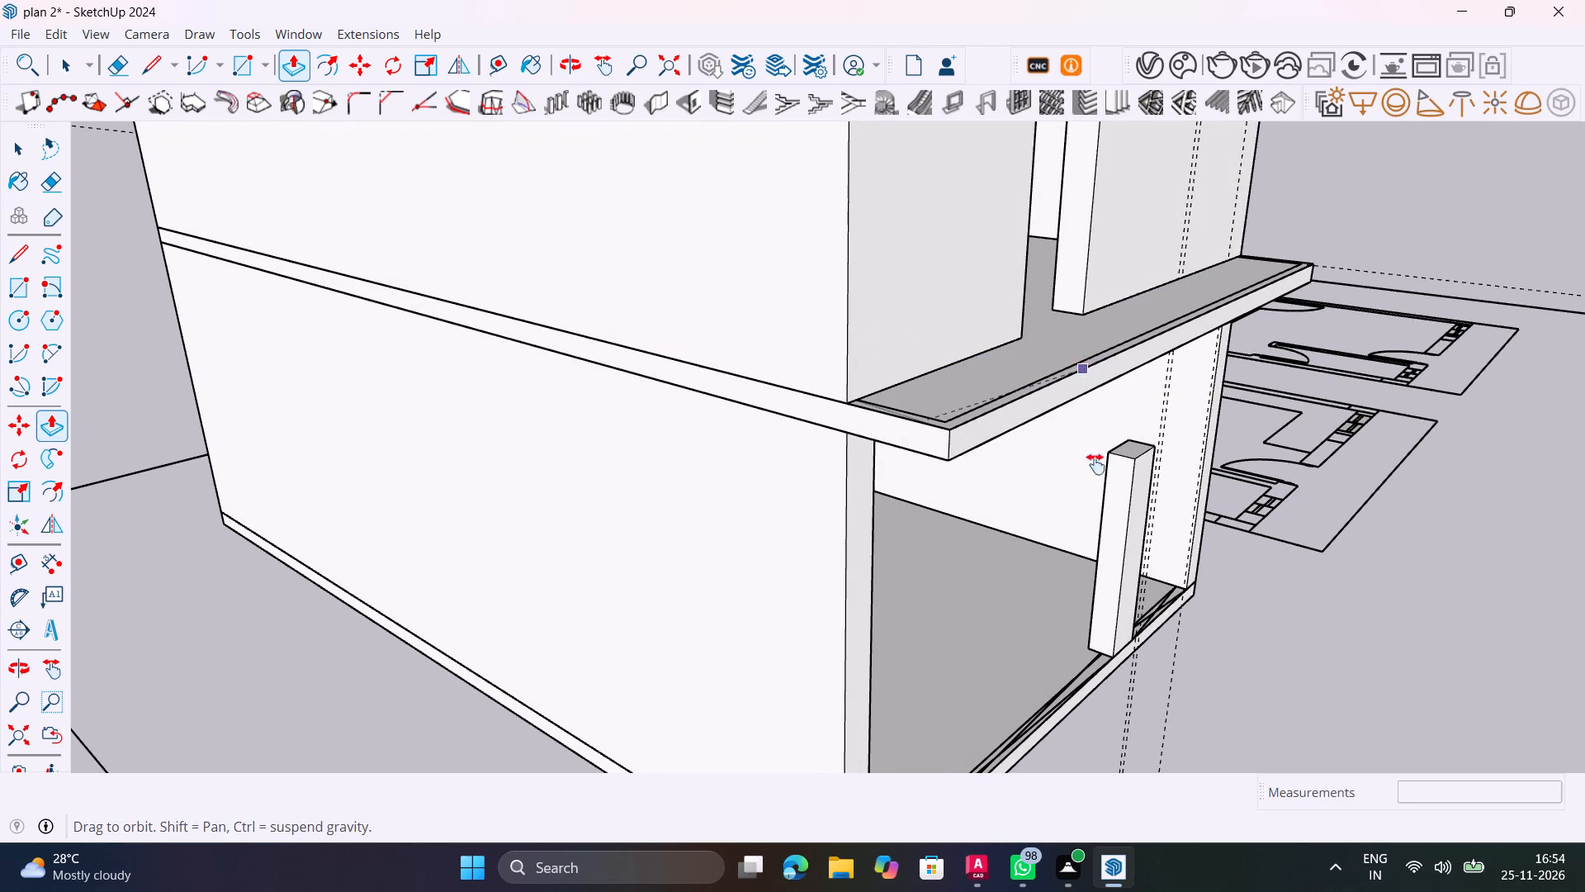
shift+middle_drag(1095, 464, 1097, 495)
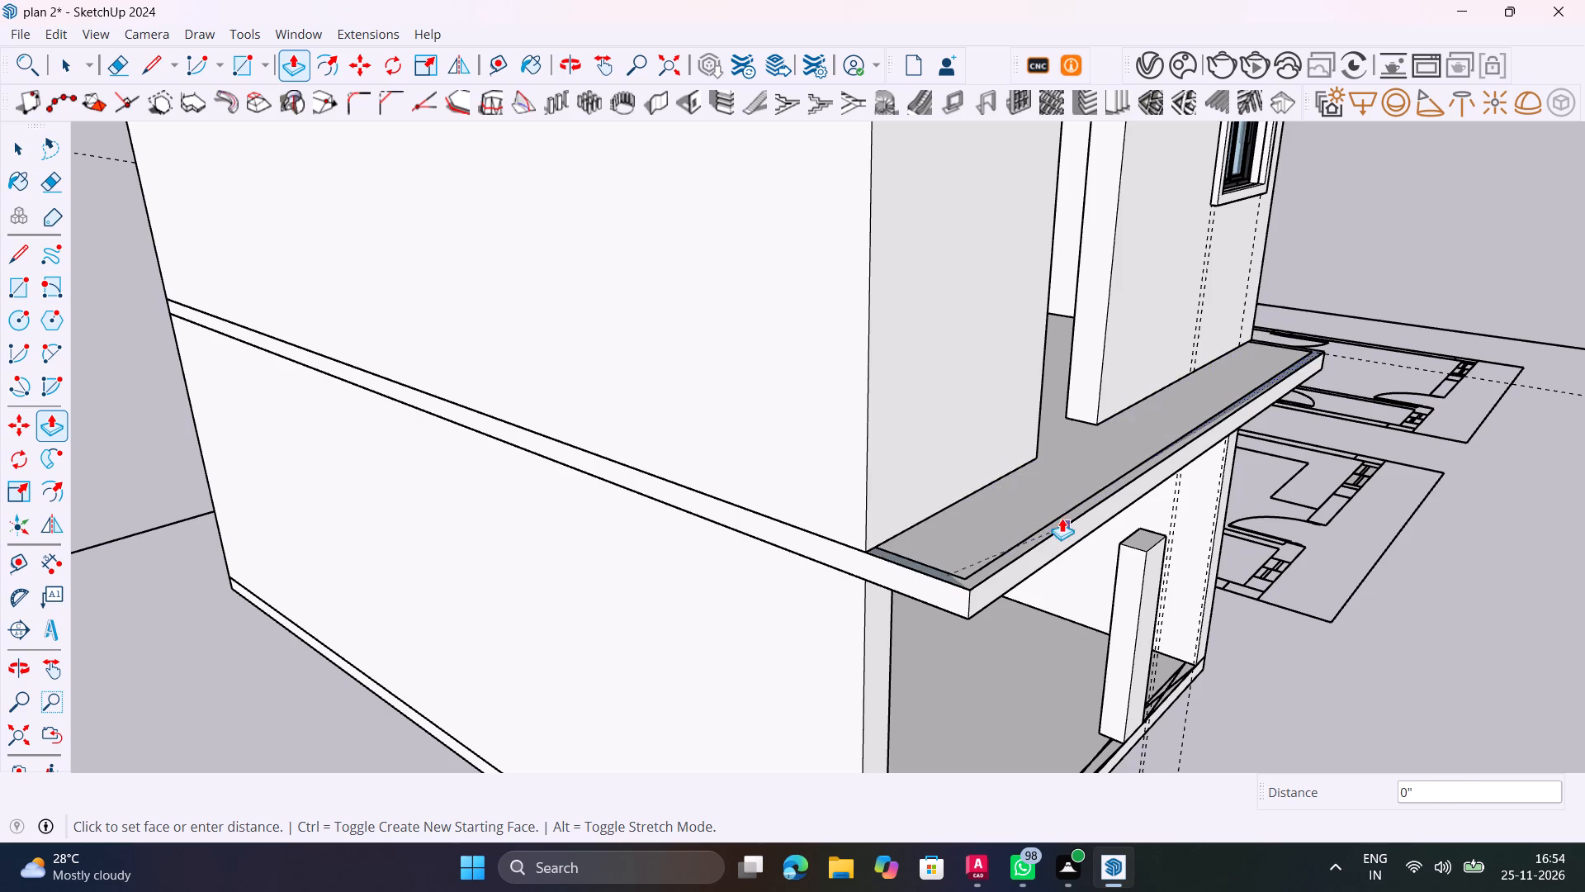
text(1')
key(Return)
key(space)
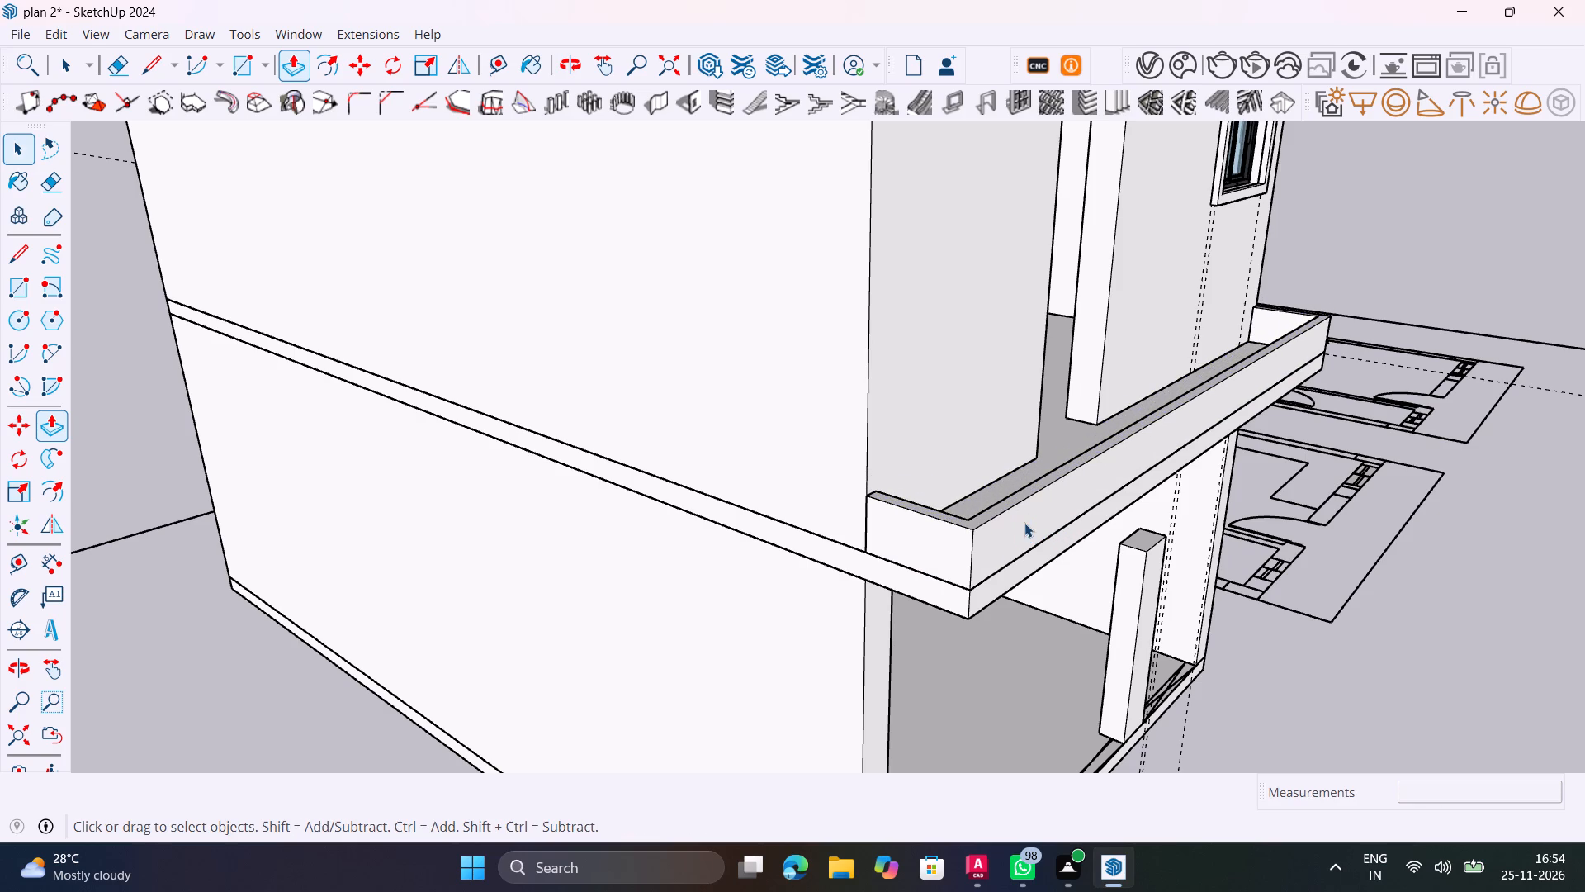
Examine the parapet around the first-floor balcony and its fit with the front facade and side walls.
scroll(1006, 630, down, 5)
shift+middle_drag(819, 589, 433, 358)
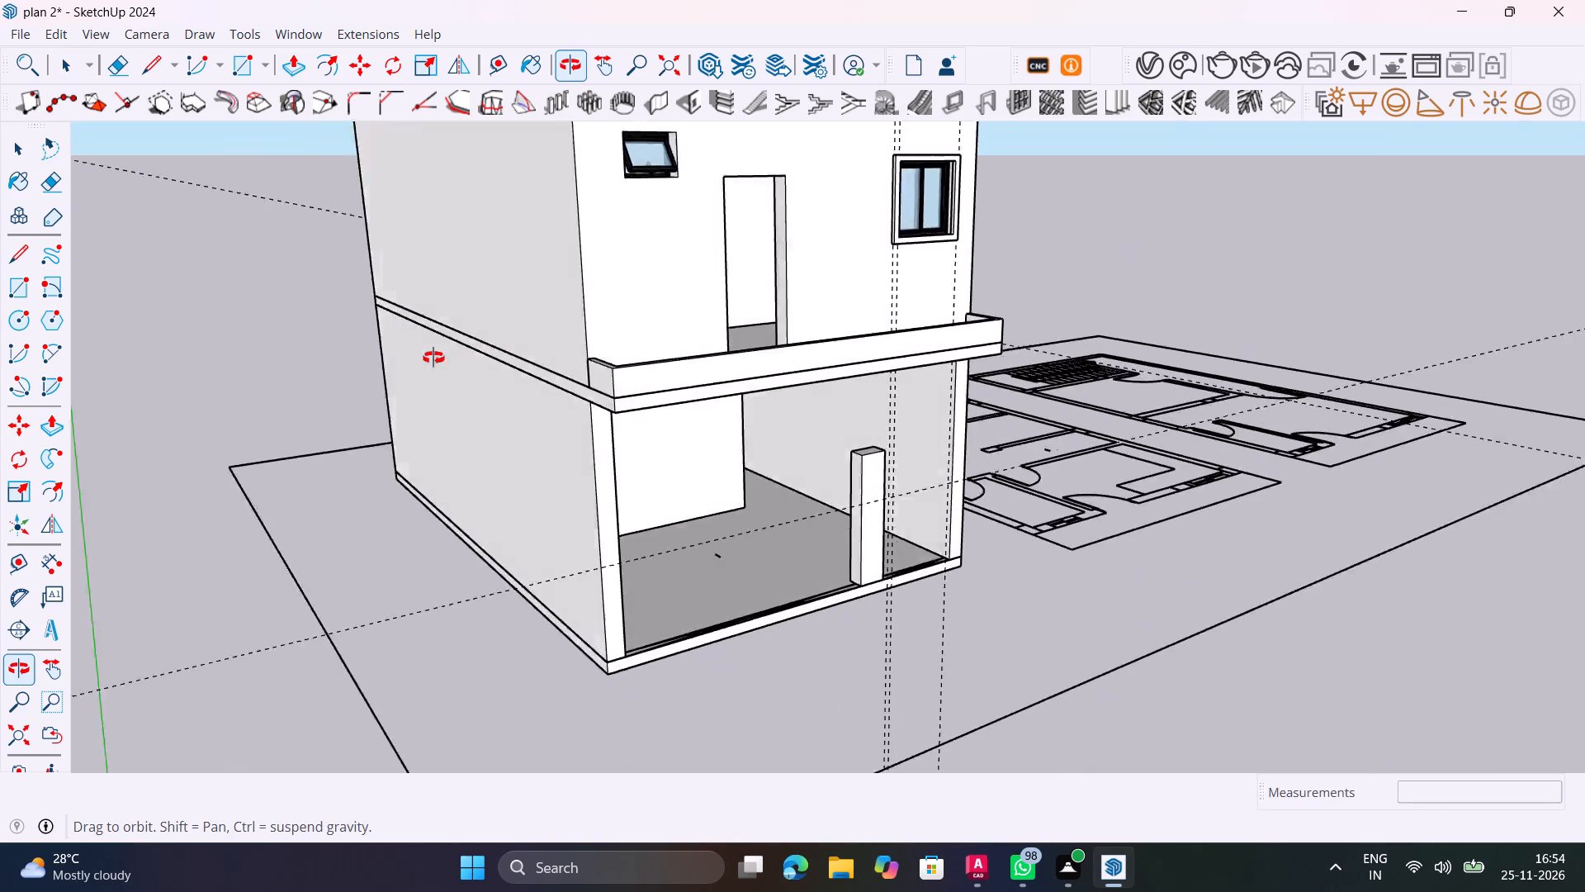
shift+middle_drag(433, 358, 289, 413)
click(228, 418)
scroll(669, 382, up, 5)
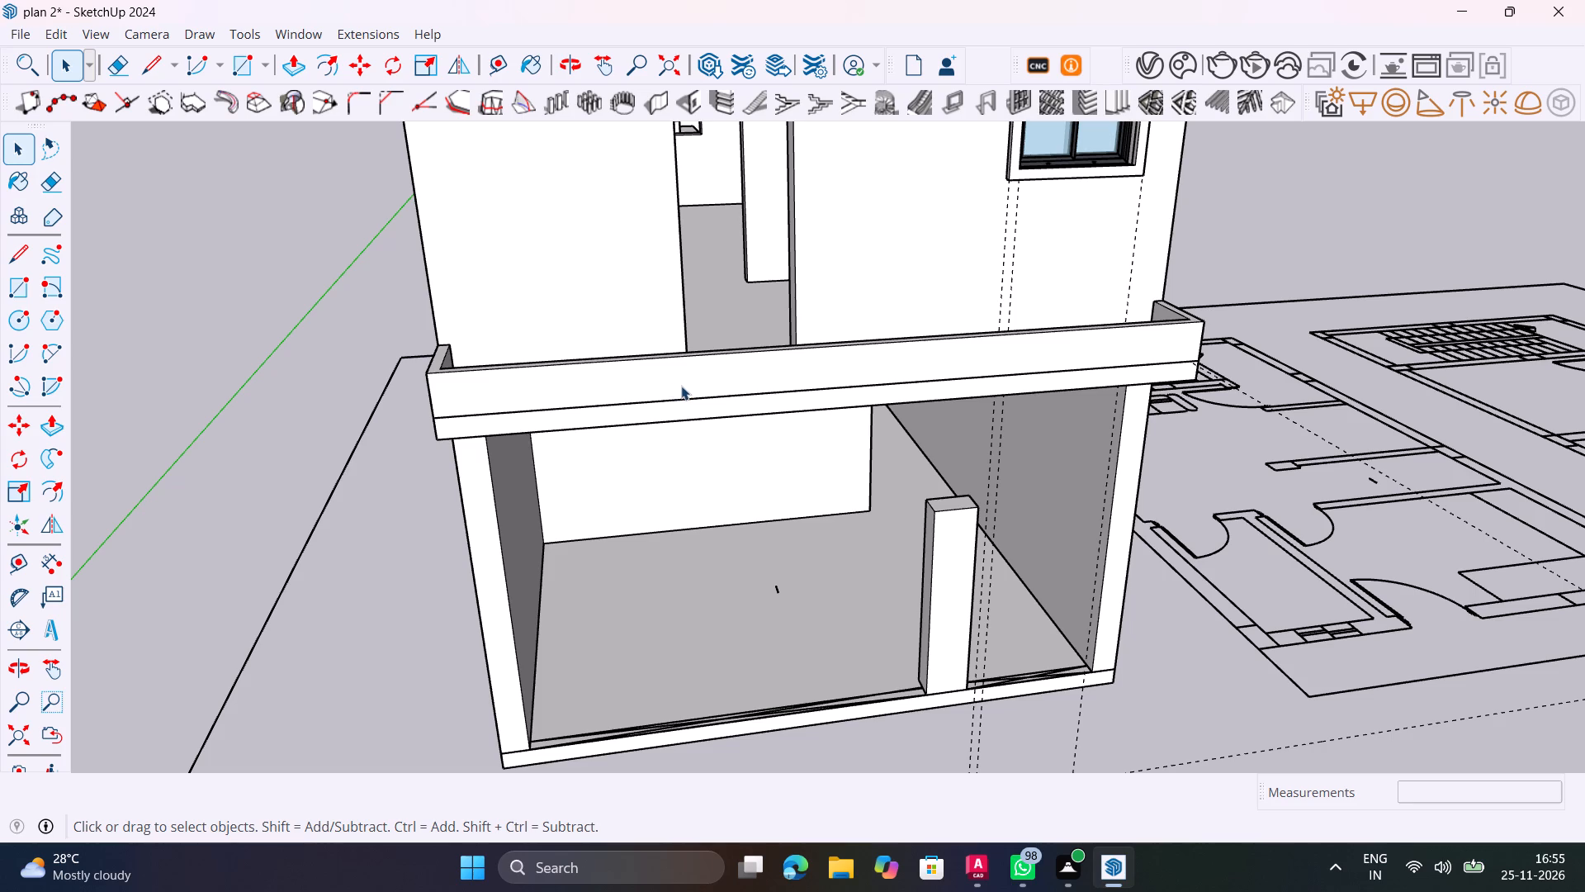
middle_drag(678, 362, 824, 403)
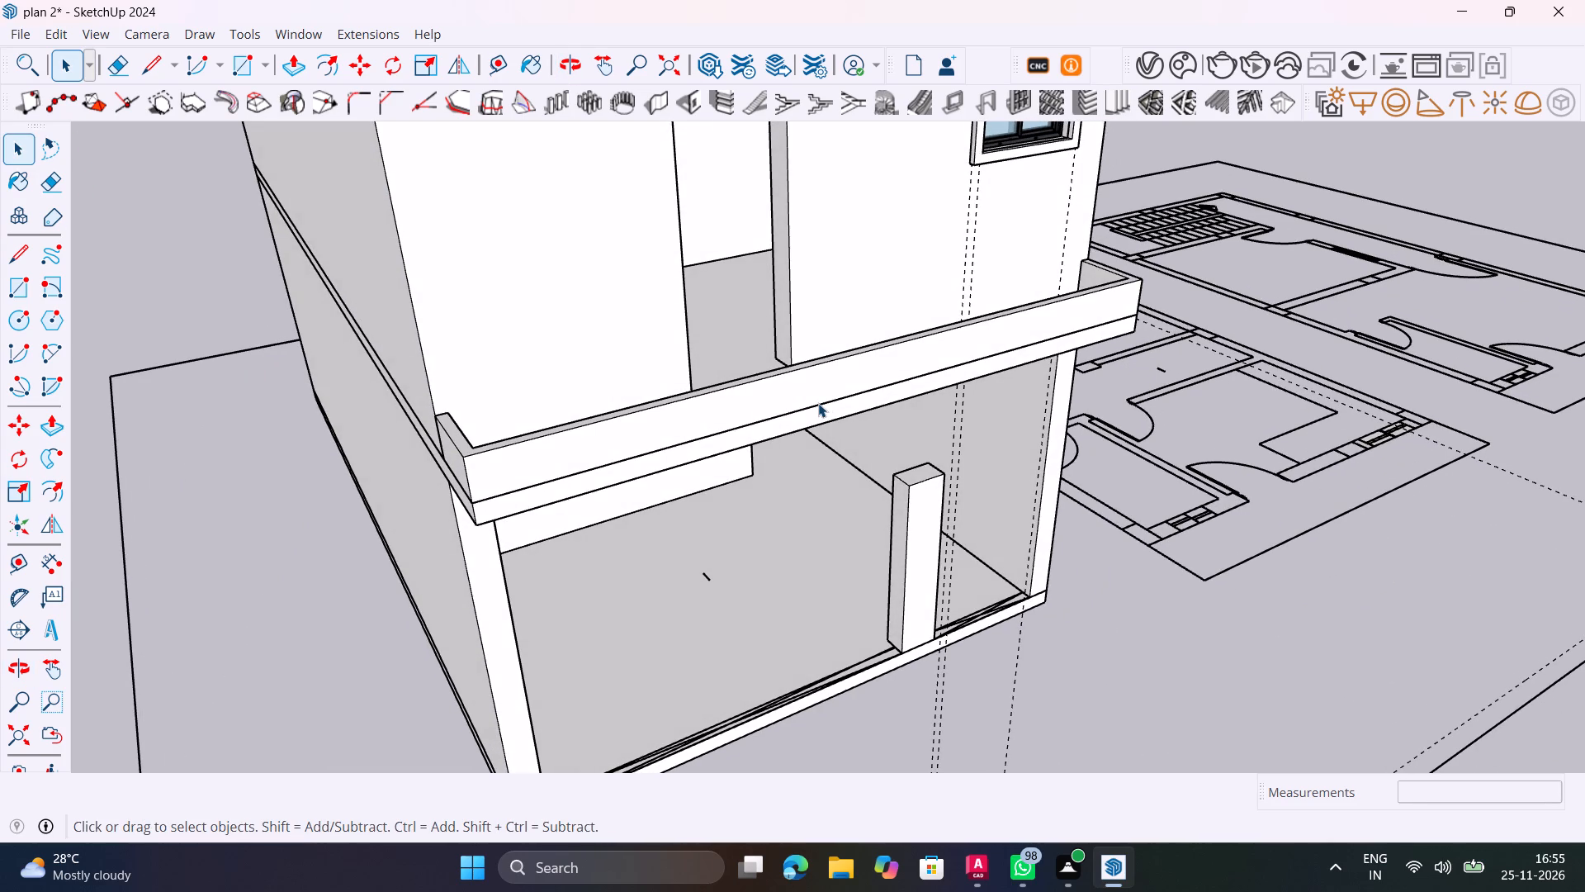
scroll(818, 403, down, 3)
shift+middle_drag(831, 405, 927, 450)
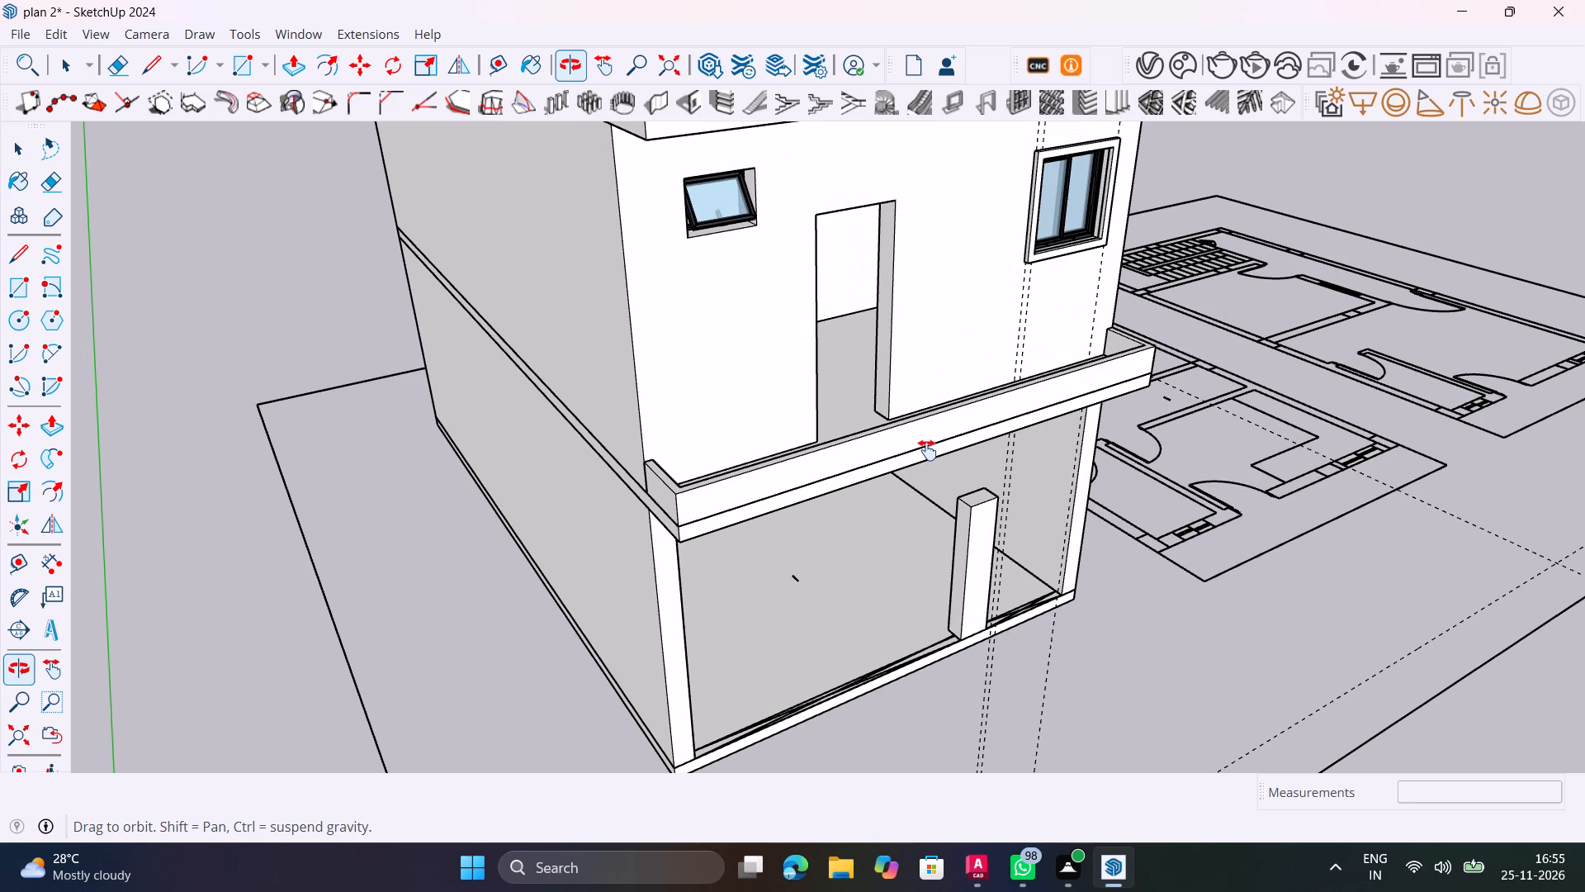
shift+middle_drag(927, 450, 928, 453)
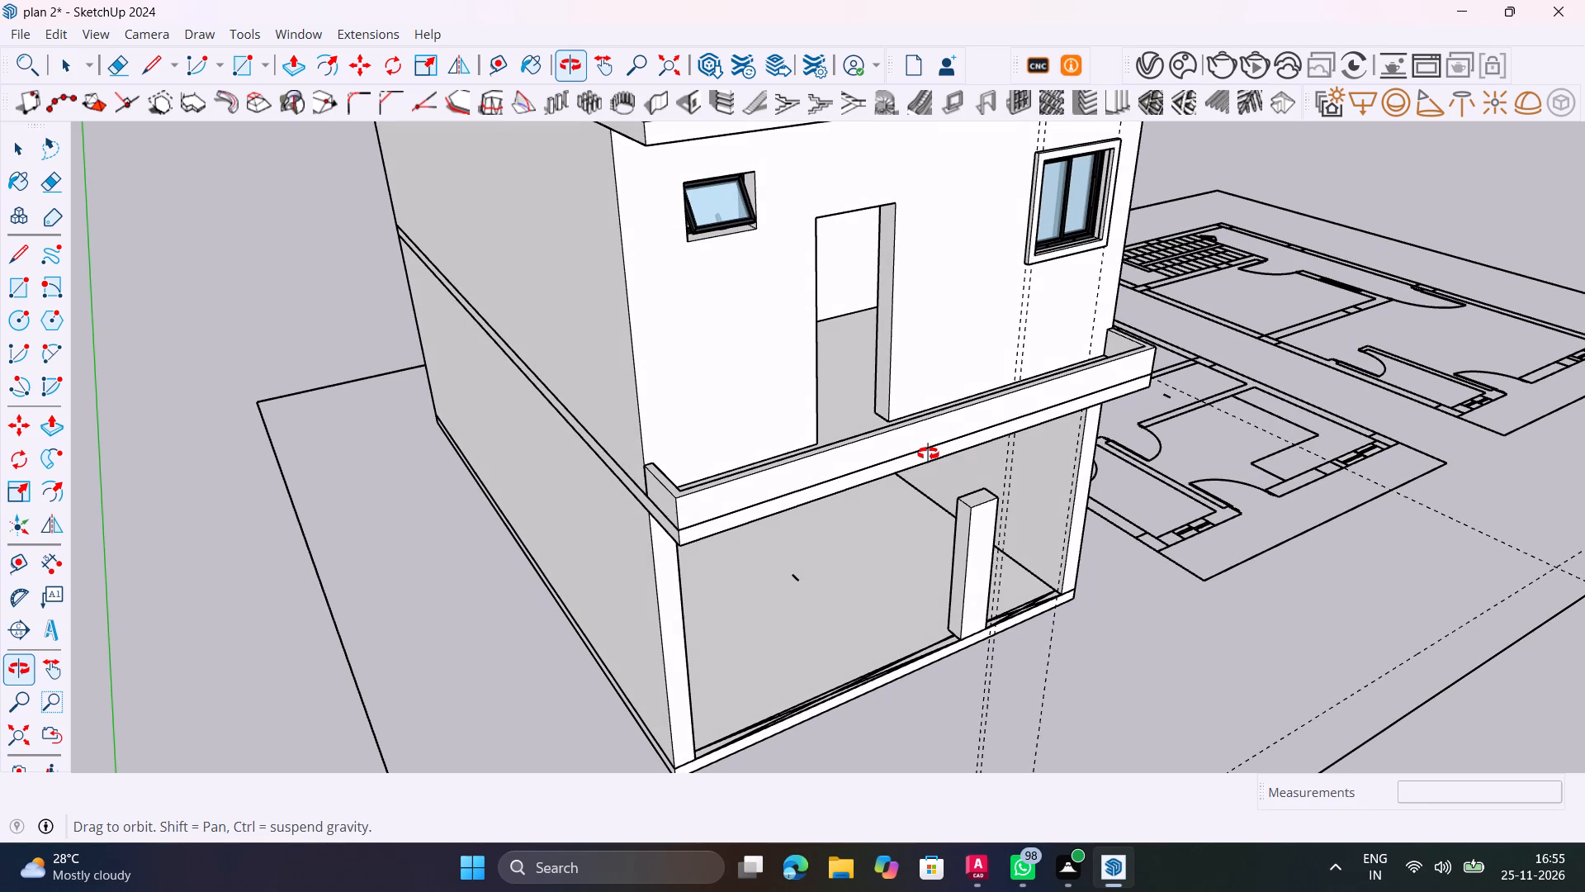
shift+middle_drag(928, 453, 966, 453)
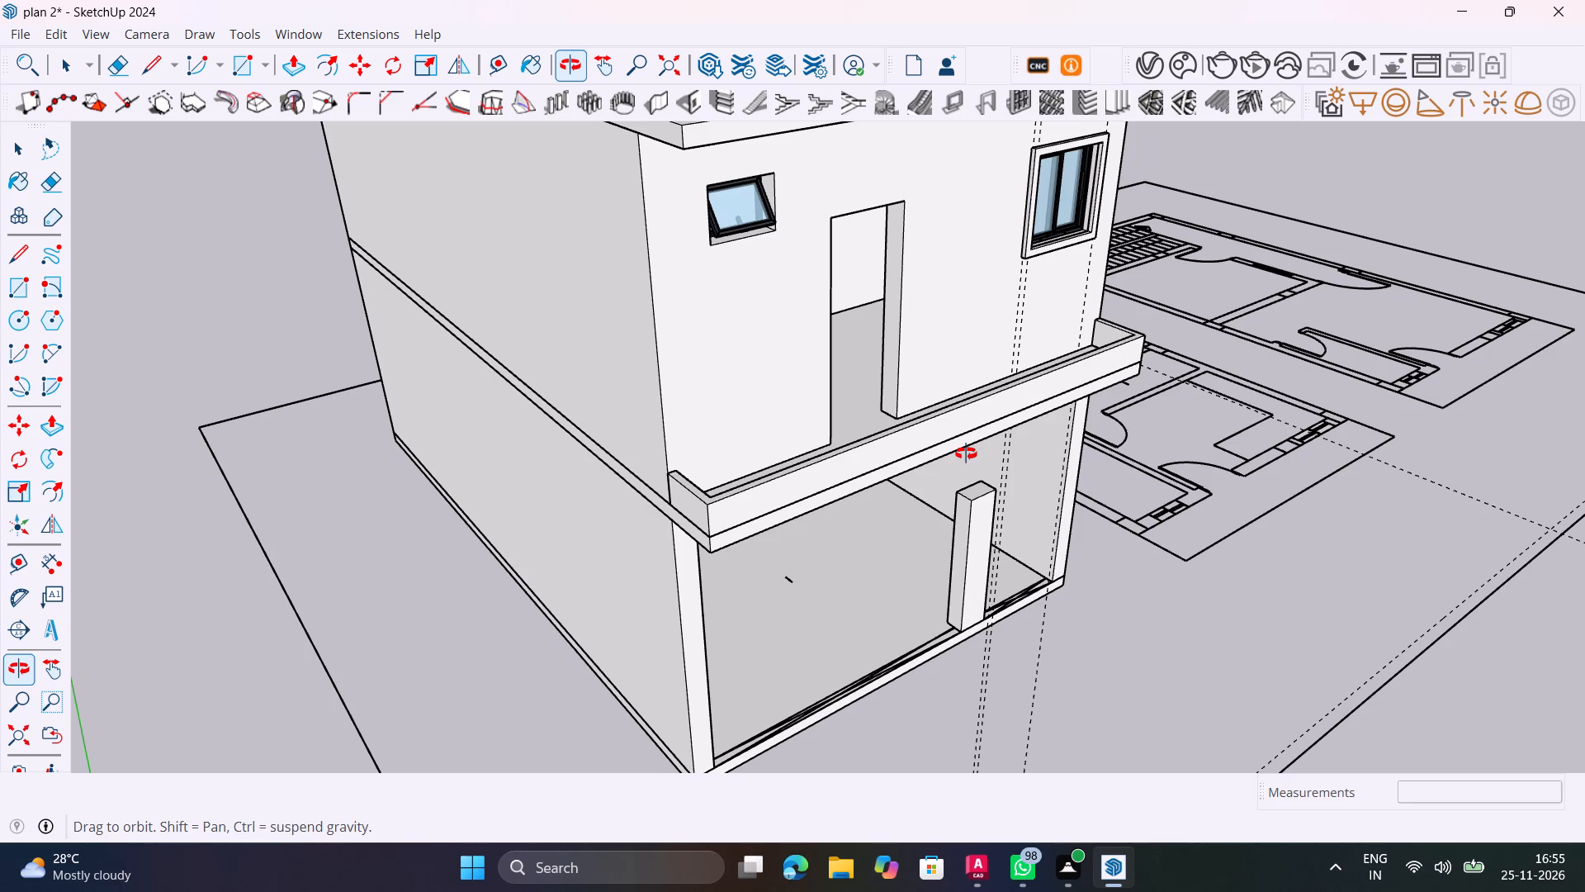
shift+middle_drag(966, 453, 939, 414)
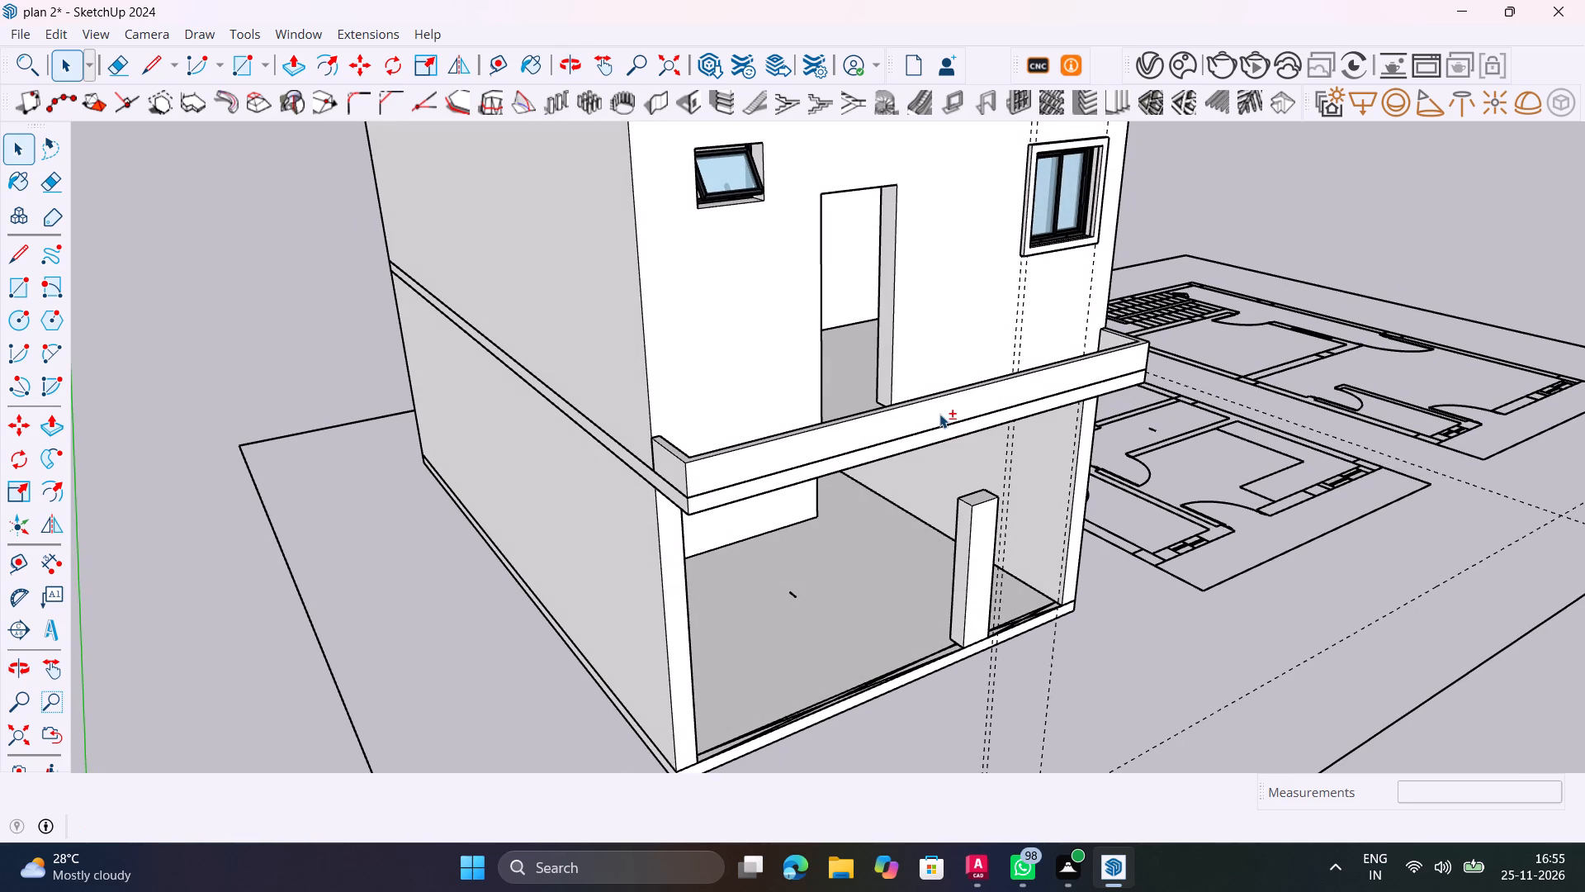
scroll(998, 400, down, 2)
middle_drag(997, 413, 1014, 435)
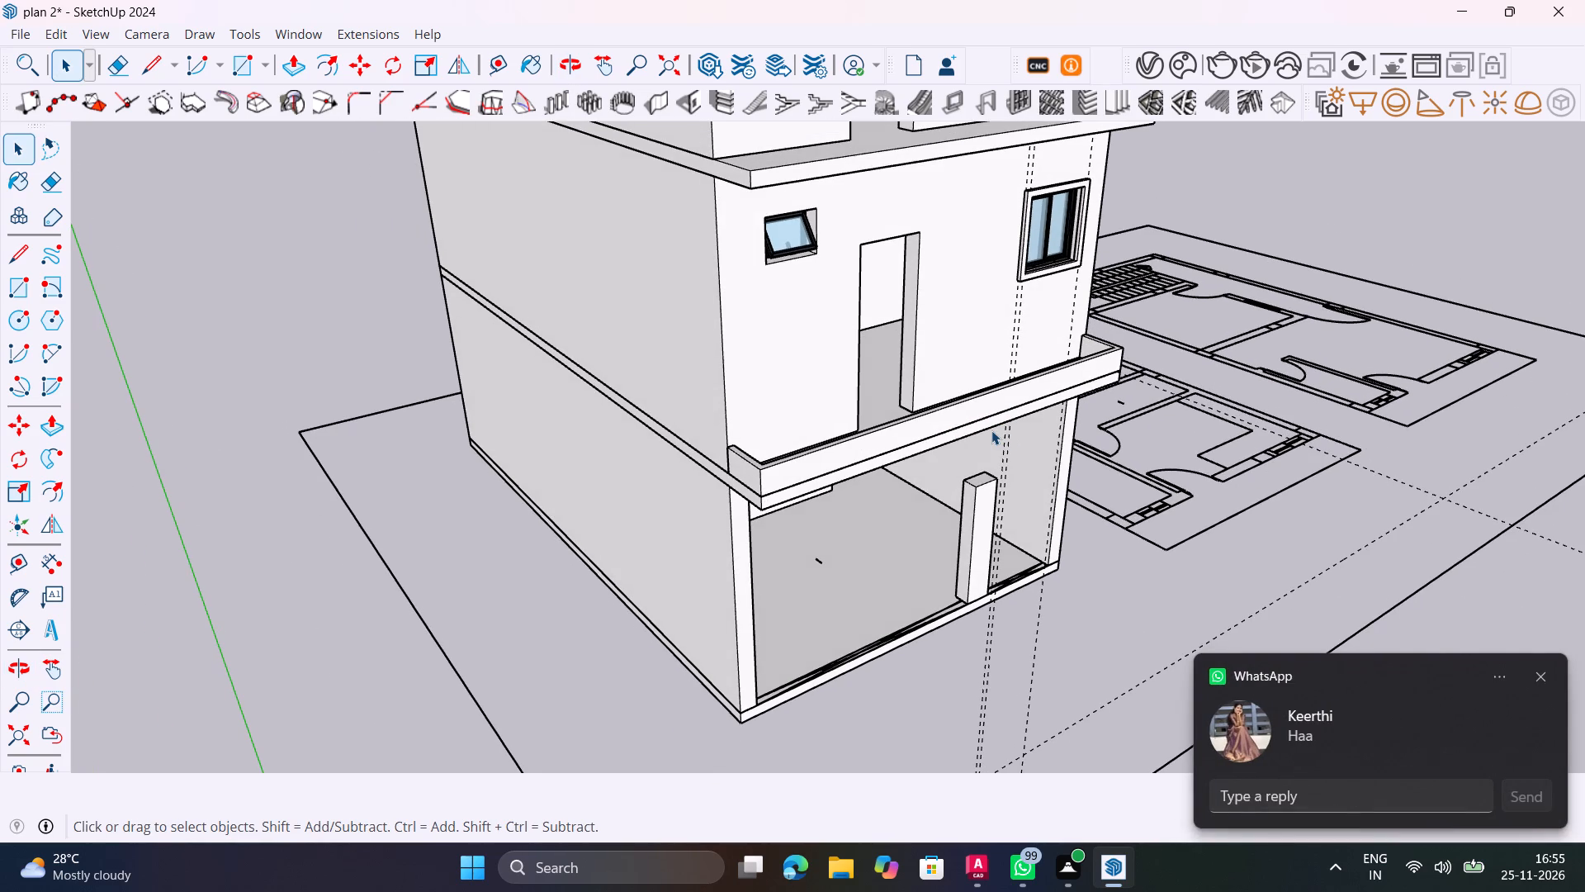
Examine the floor plans beside the building and the front facade's balcony slabs, door openings and windows.
click(1533, 672)
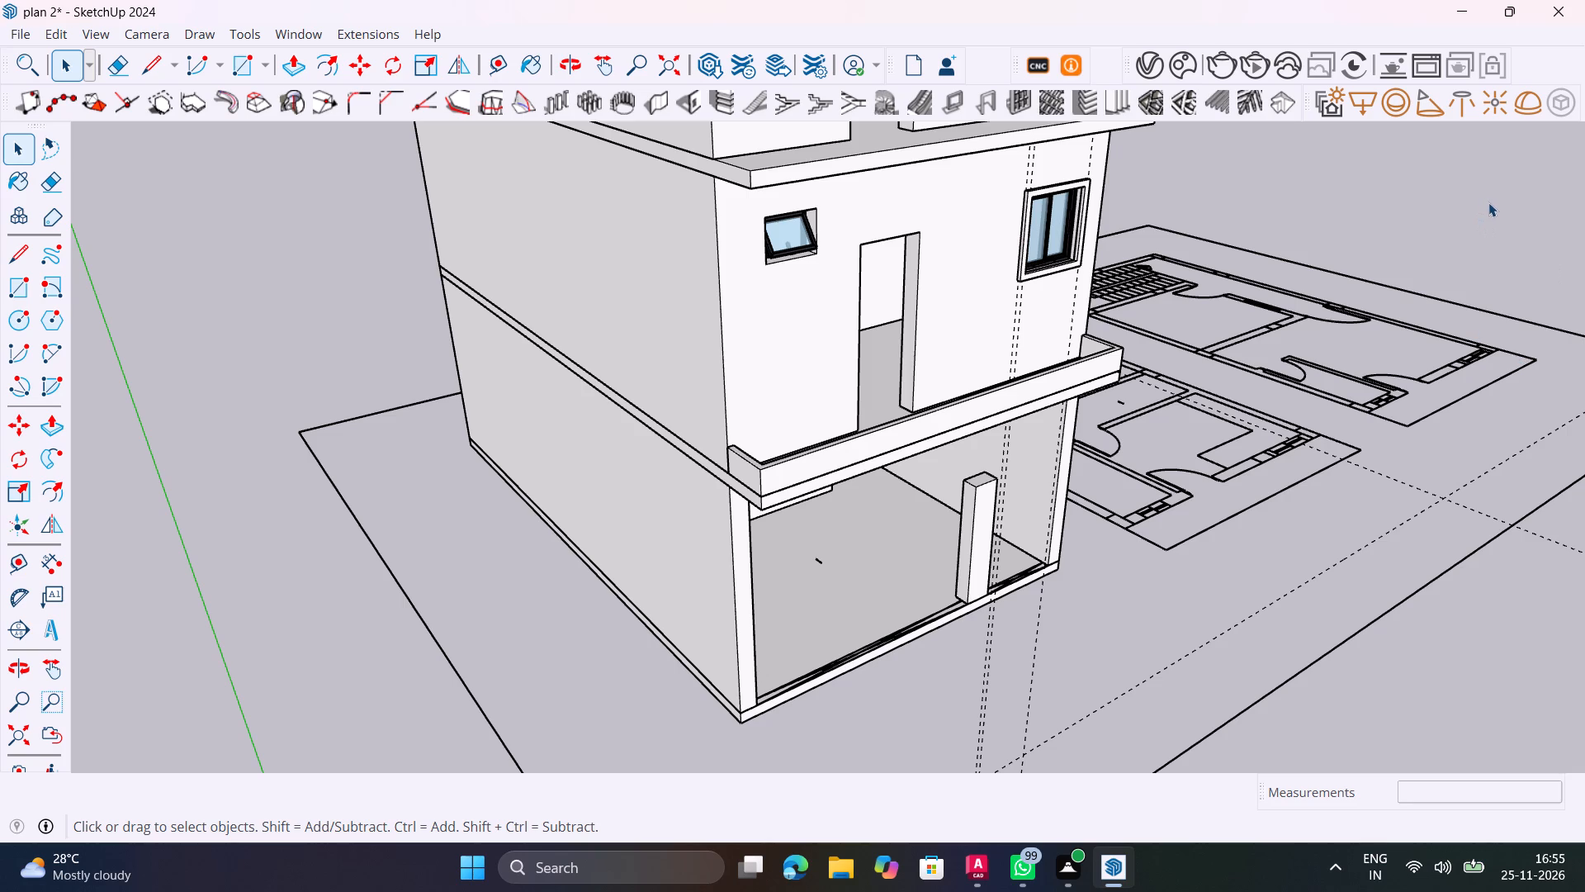
scroll(1529, 236, down, 2)
scroll(1529, 238, up, 1)
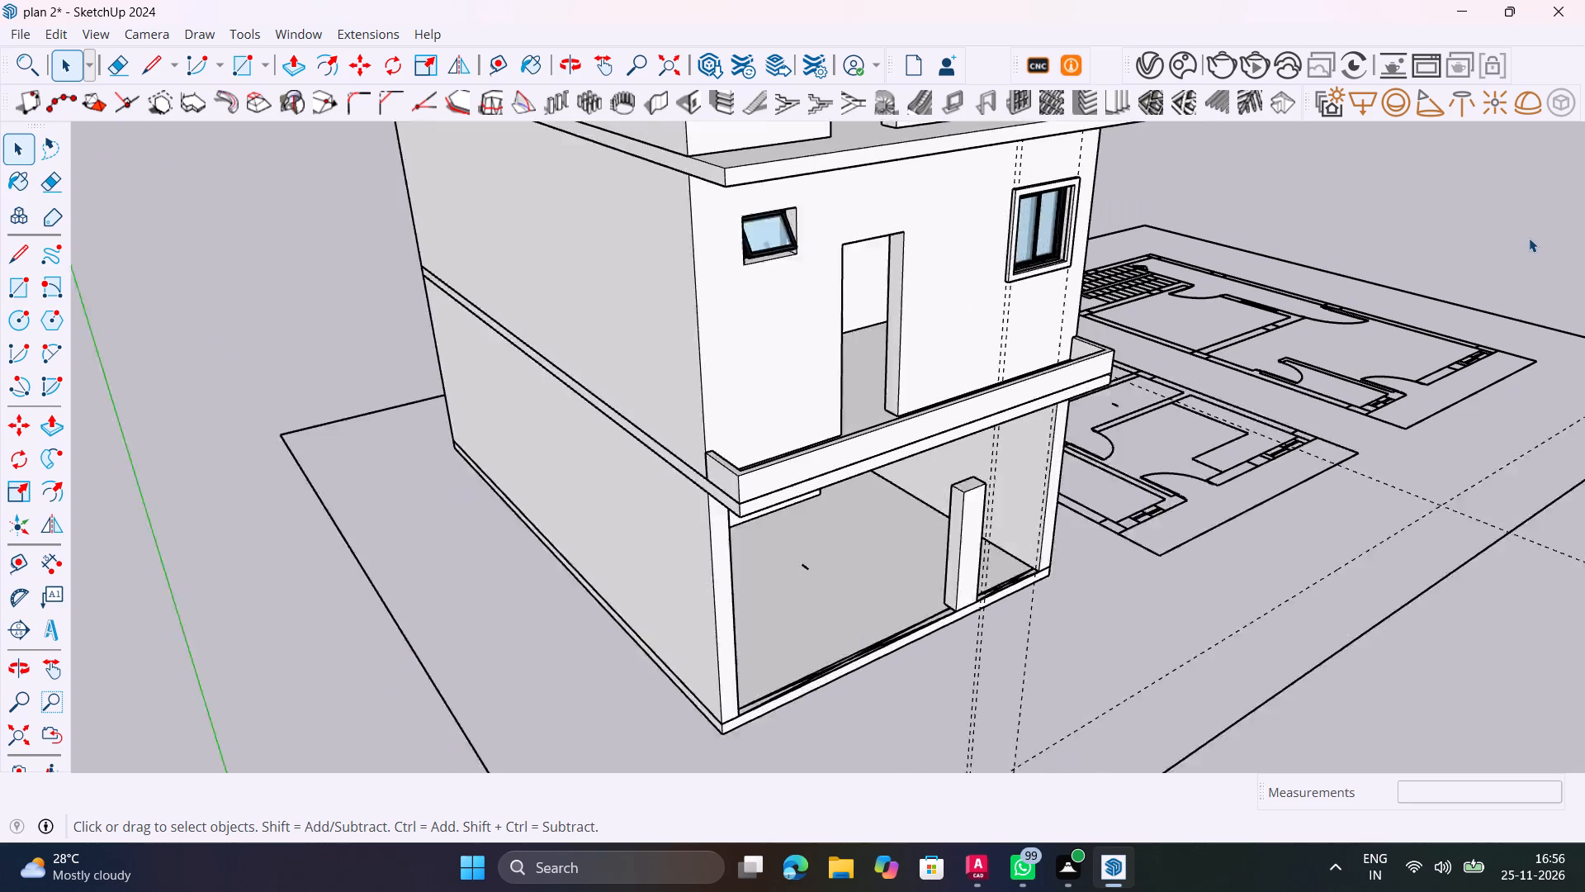
scroll(1529, 238, up, 2)
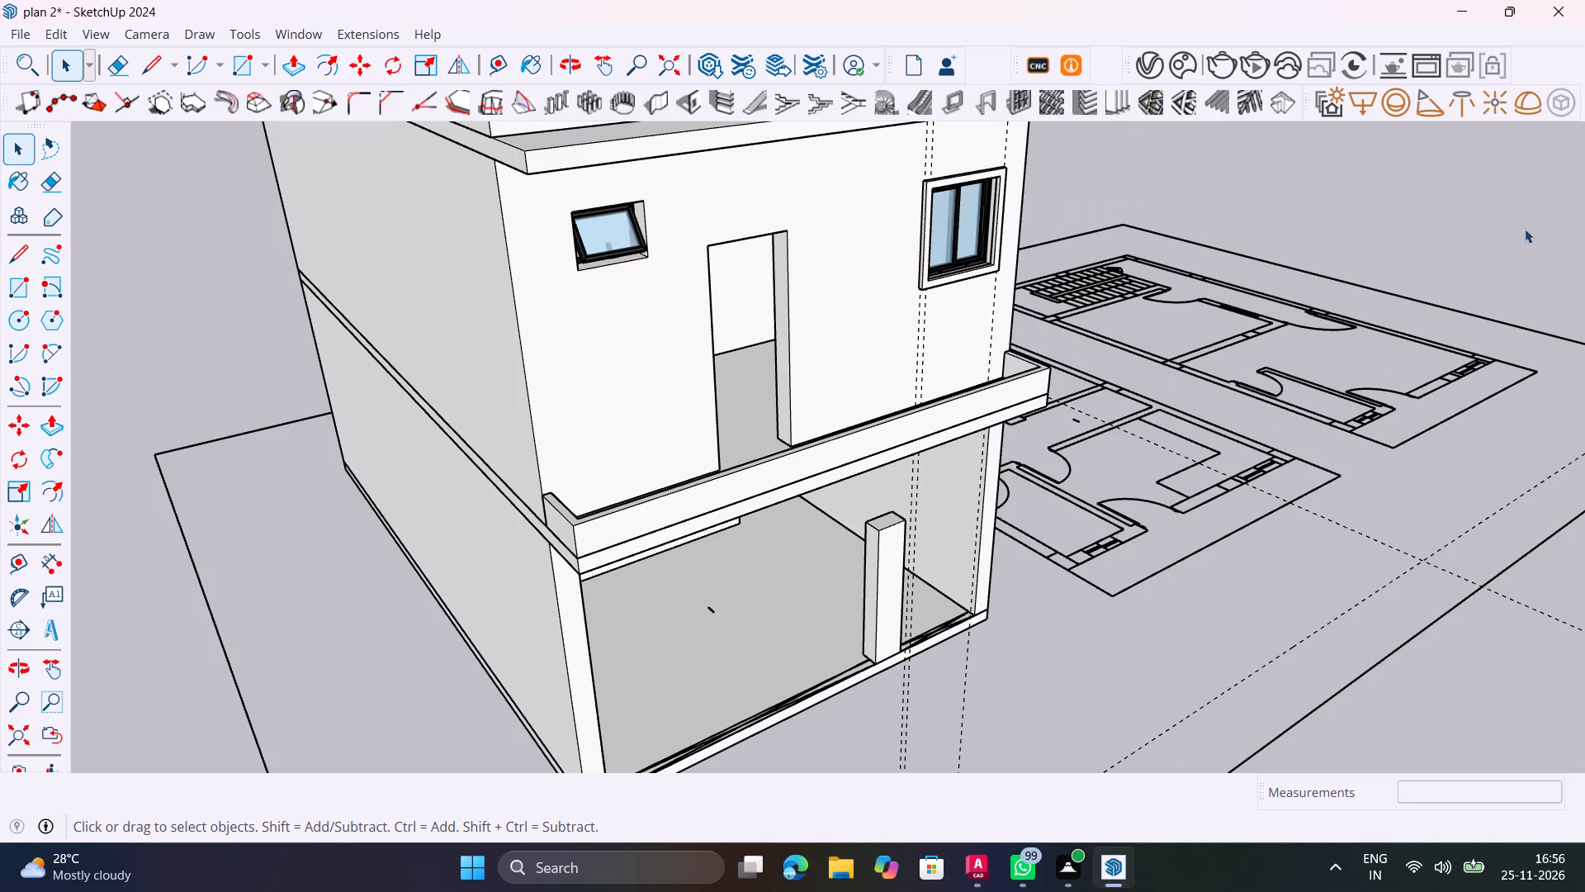
scroll(1525, 229, up, 5)
scroll(1525, 229, down, 3)
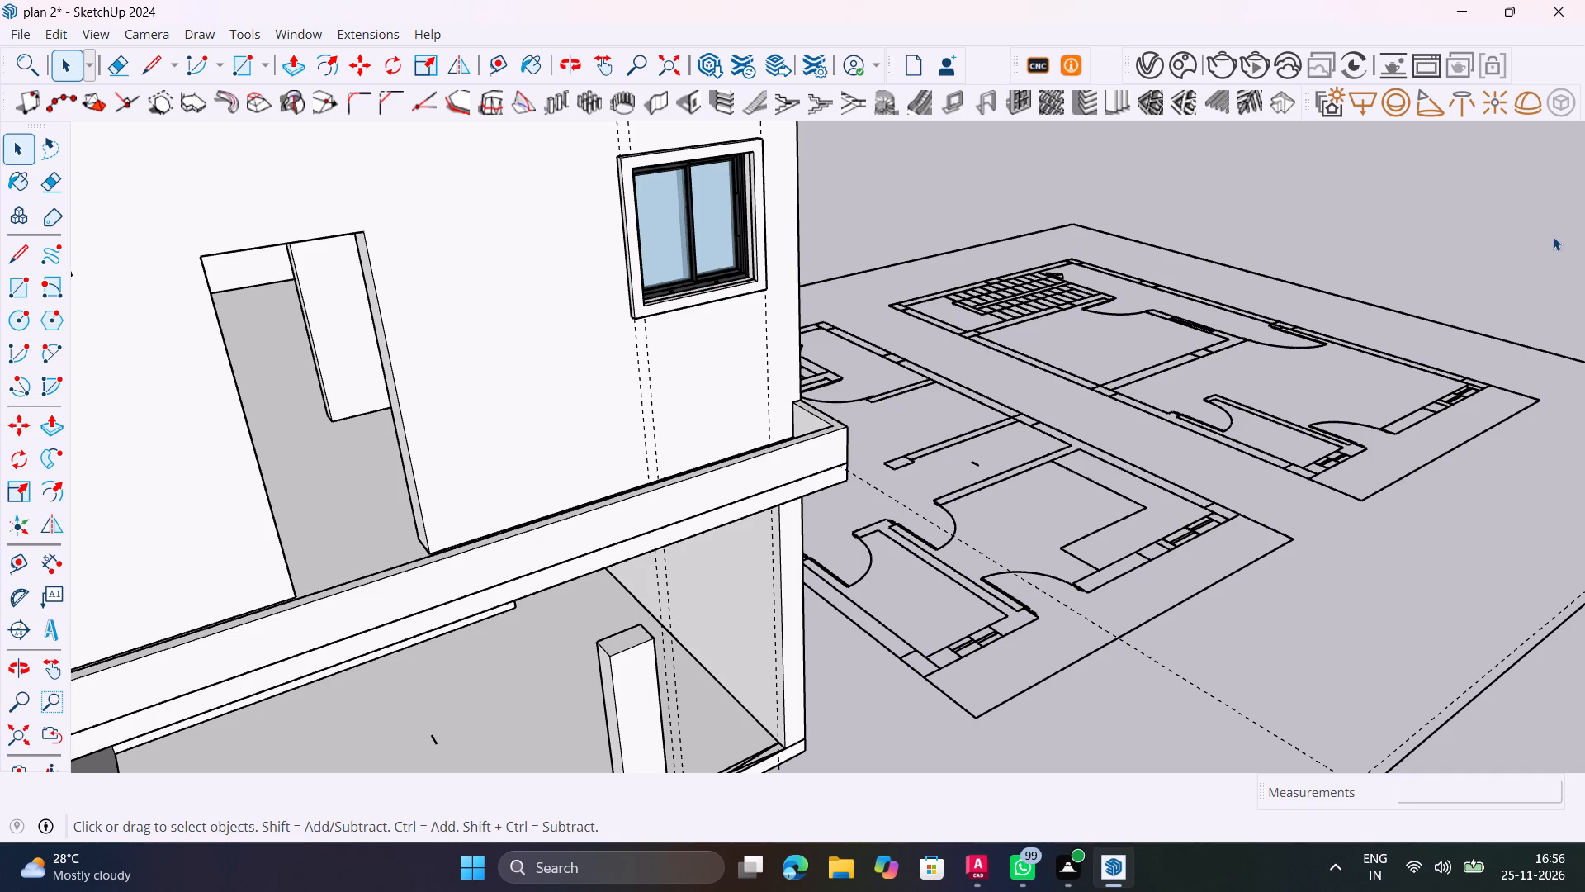
scroll(1555, 257, up, 3)
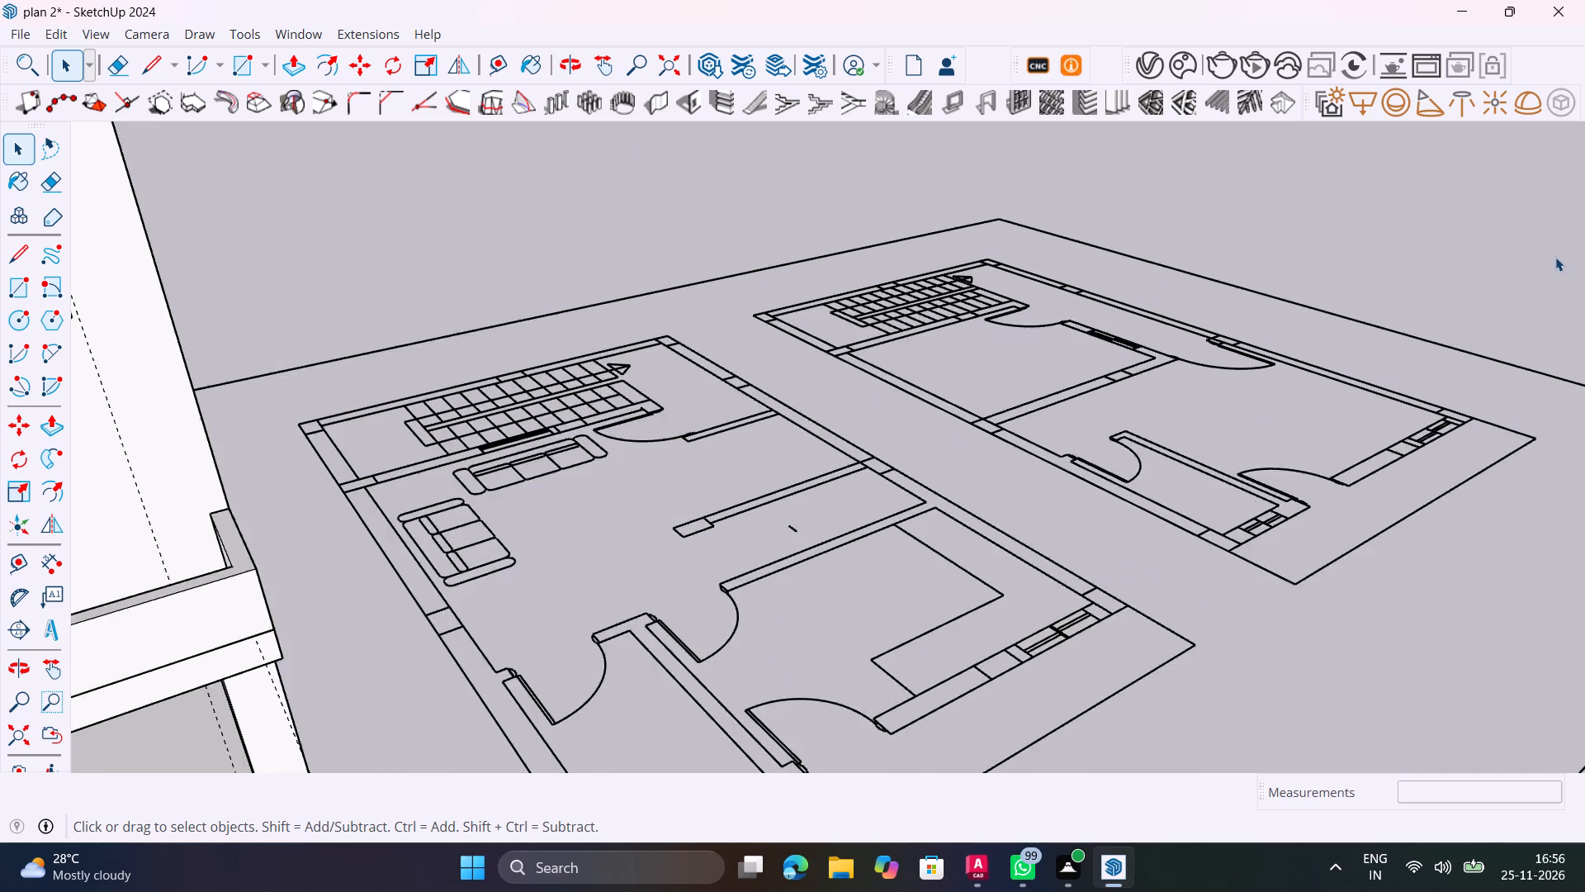
scroll(1555, 257, up, 1)
scroll(1555, 257, down, 4)
middle_drag(1557, 258, 1584, 115)
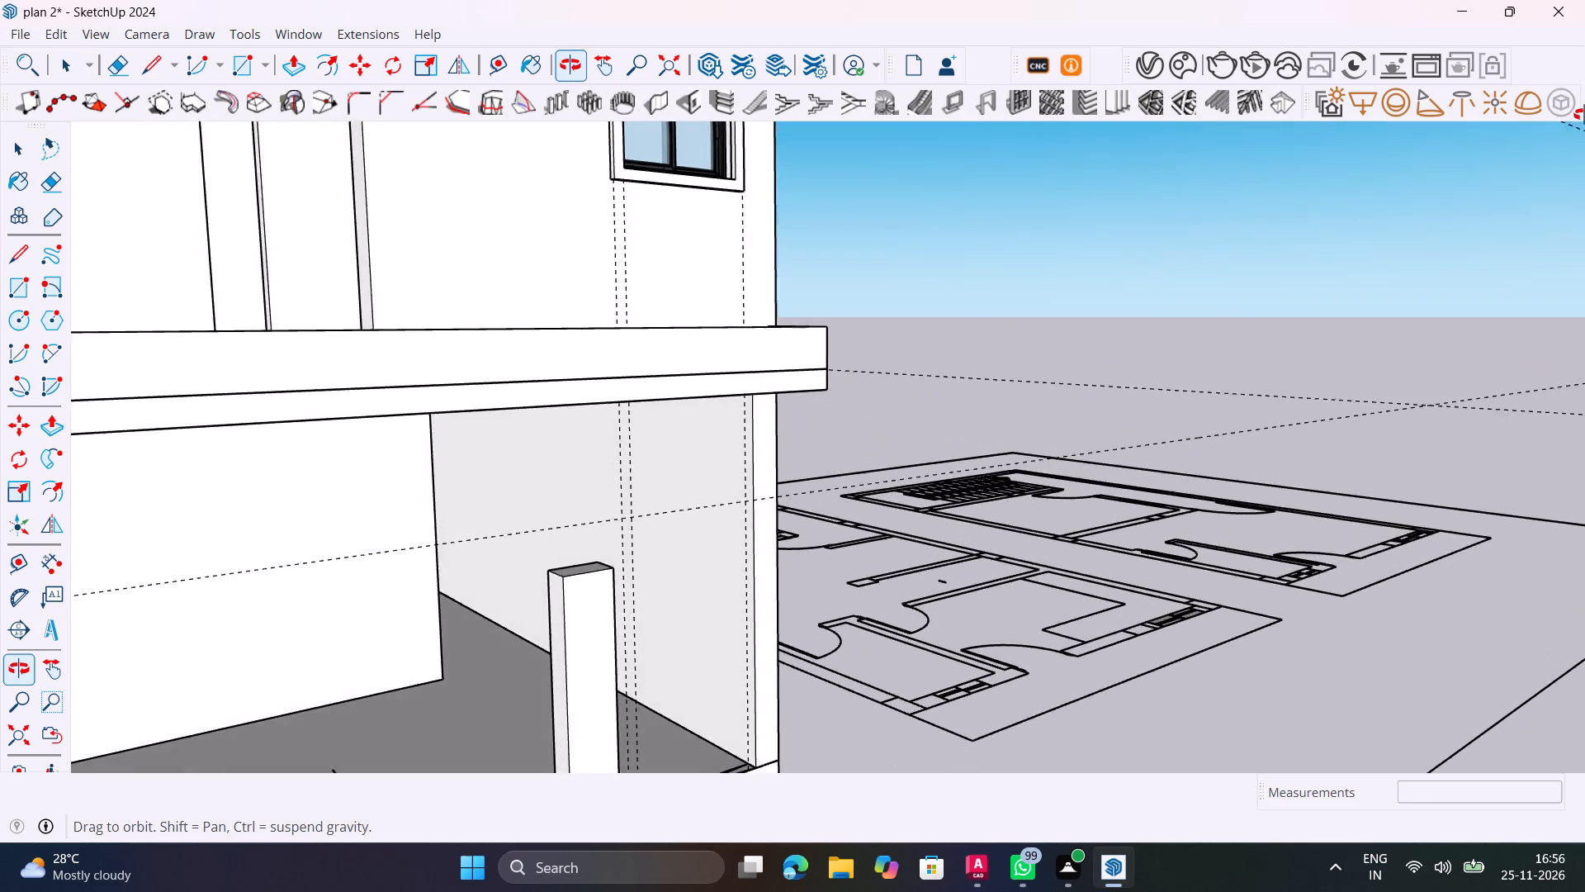
middle_drag(1584, 115, 1387, 301)
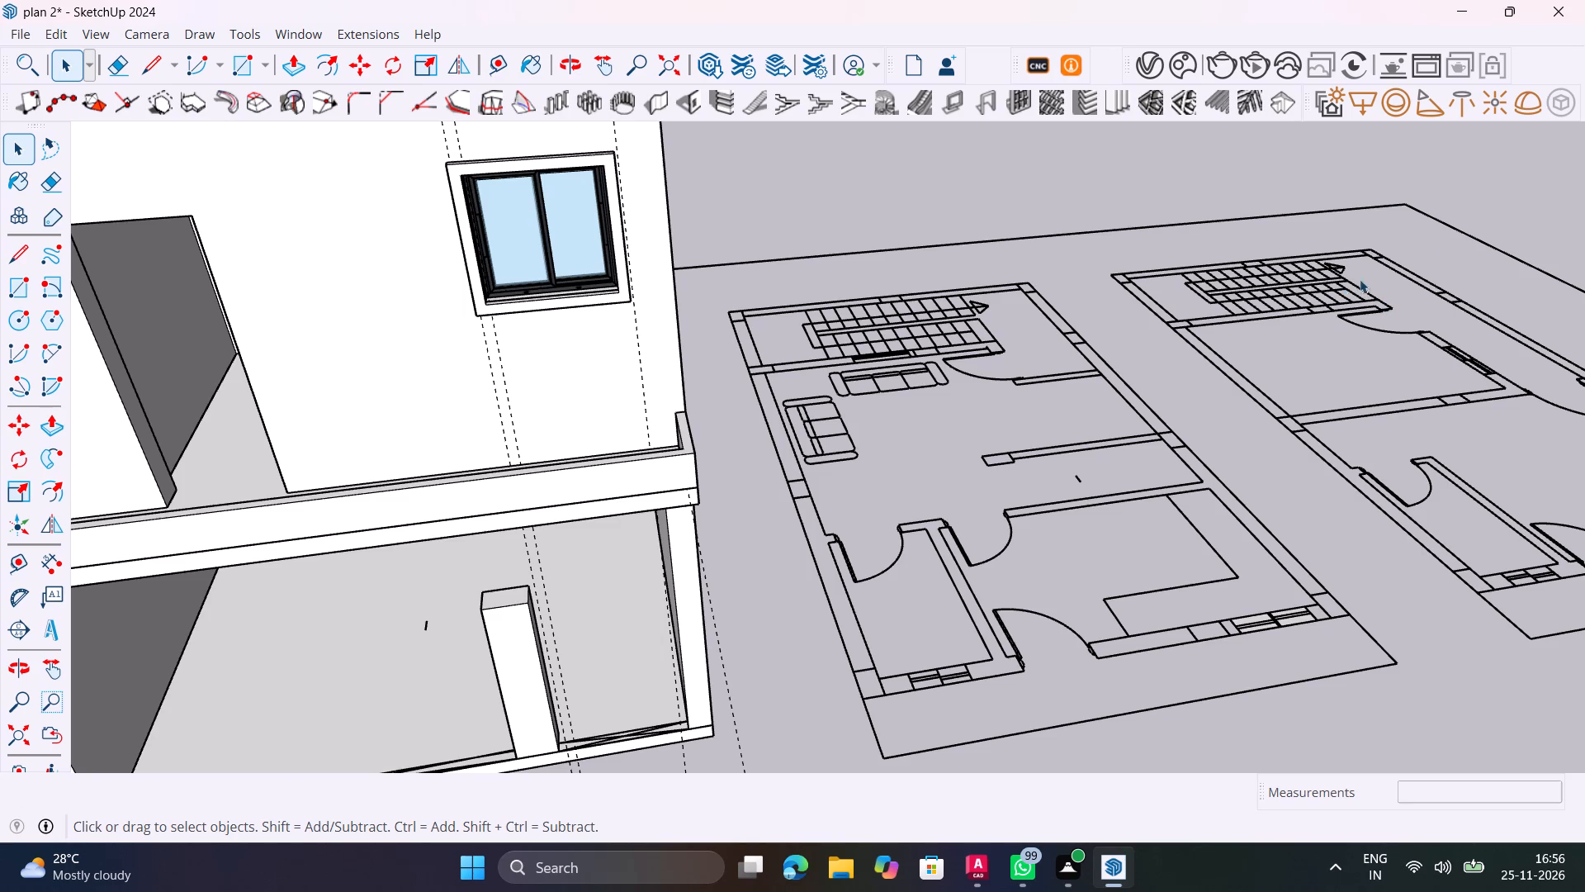
scroll(1508, 170, down, 7)
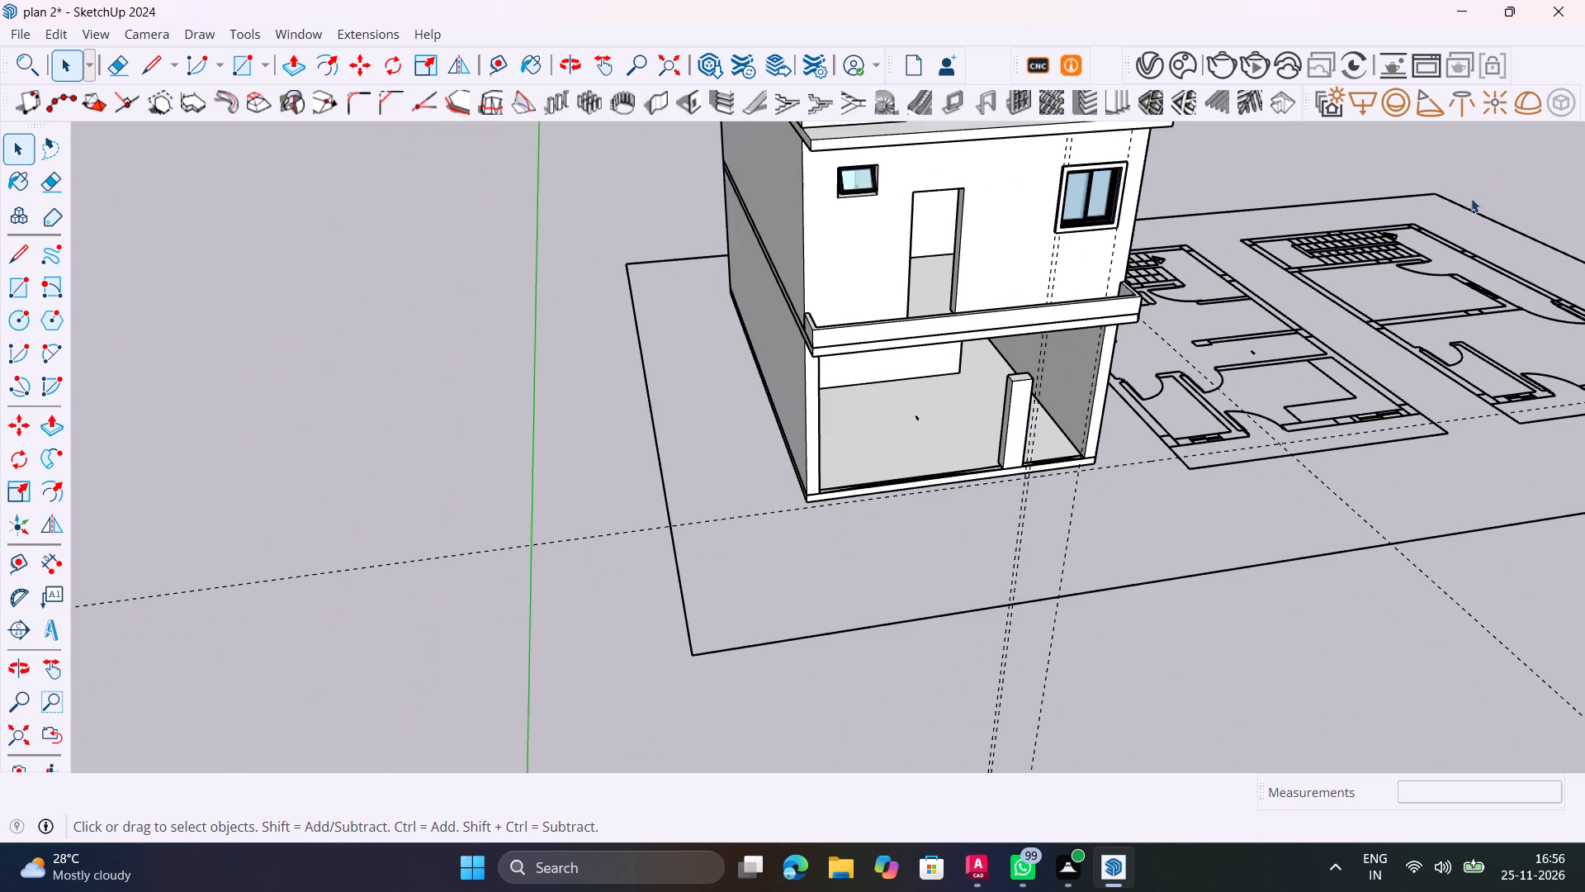
shift+middle_drag(1469, 201, 1415, 369)
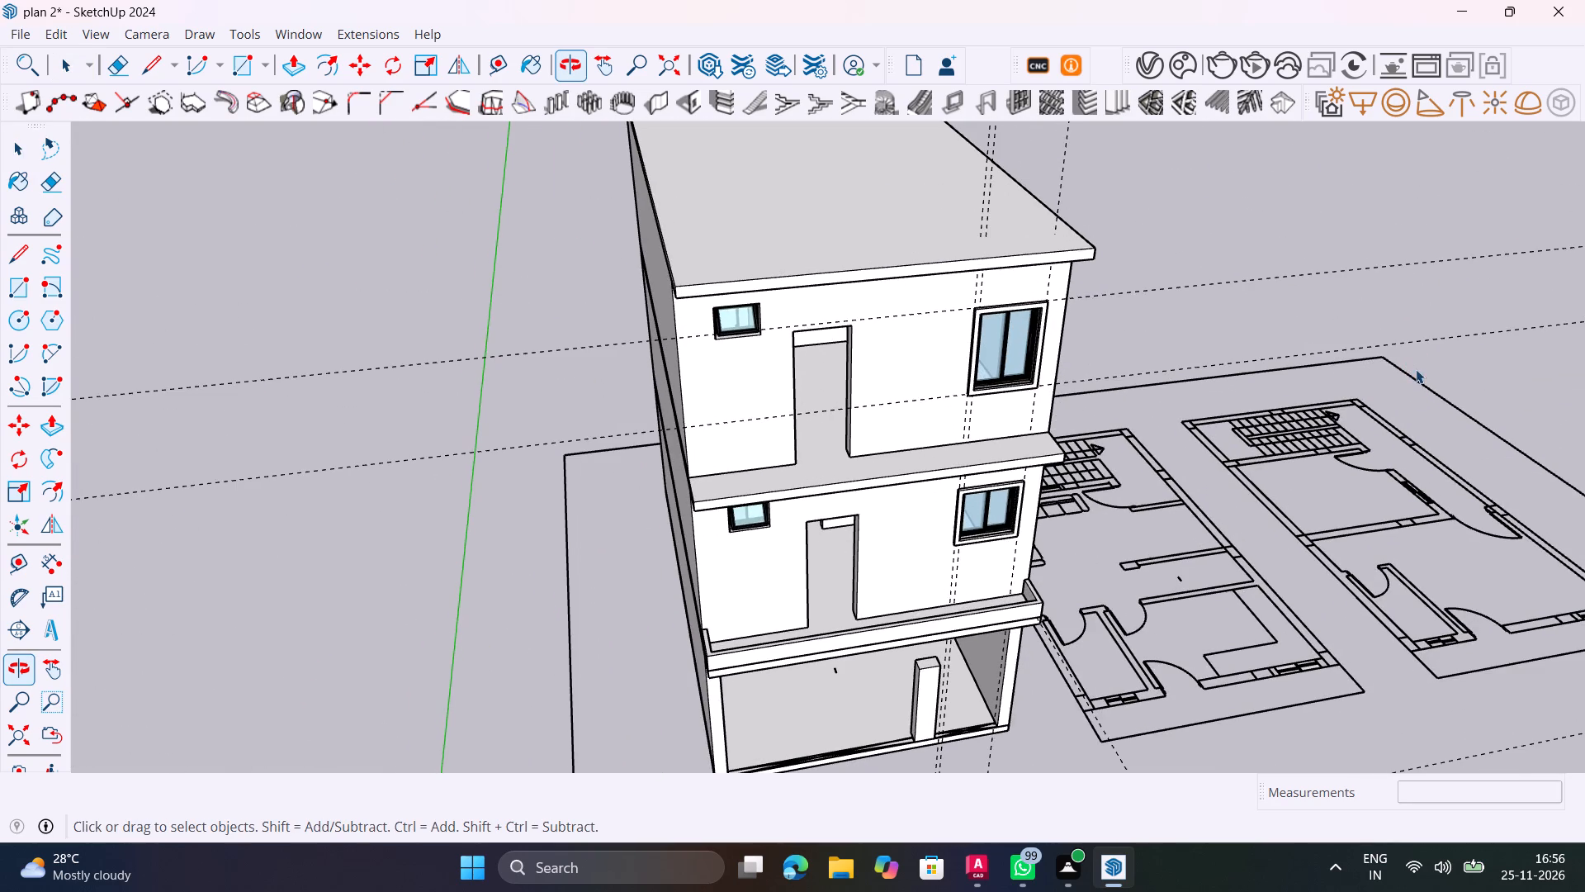
scroll(867, 581, up, 5)
middle_drag(893, 583, 983, 521)
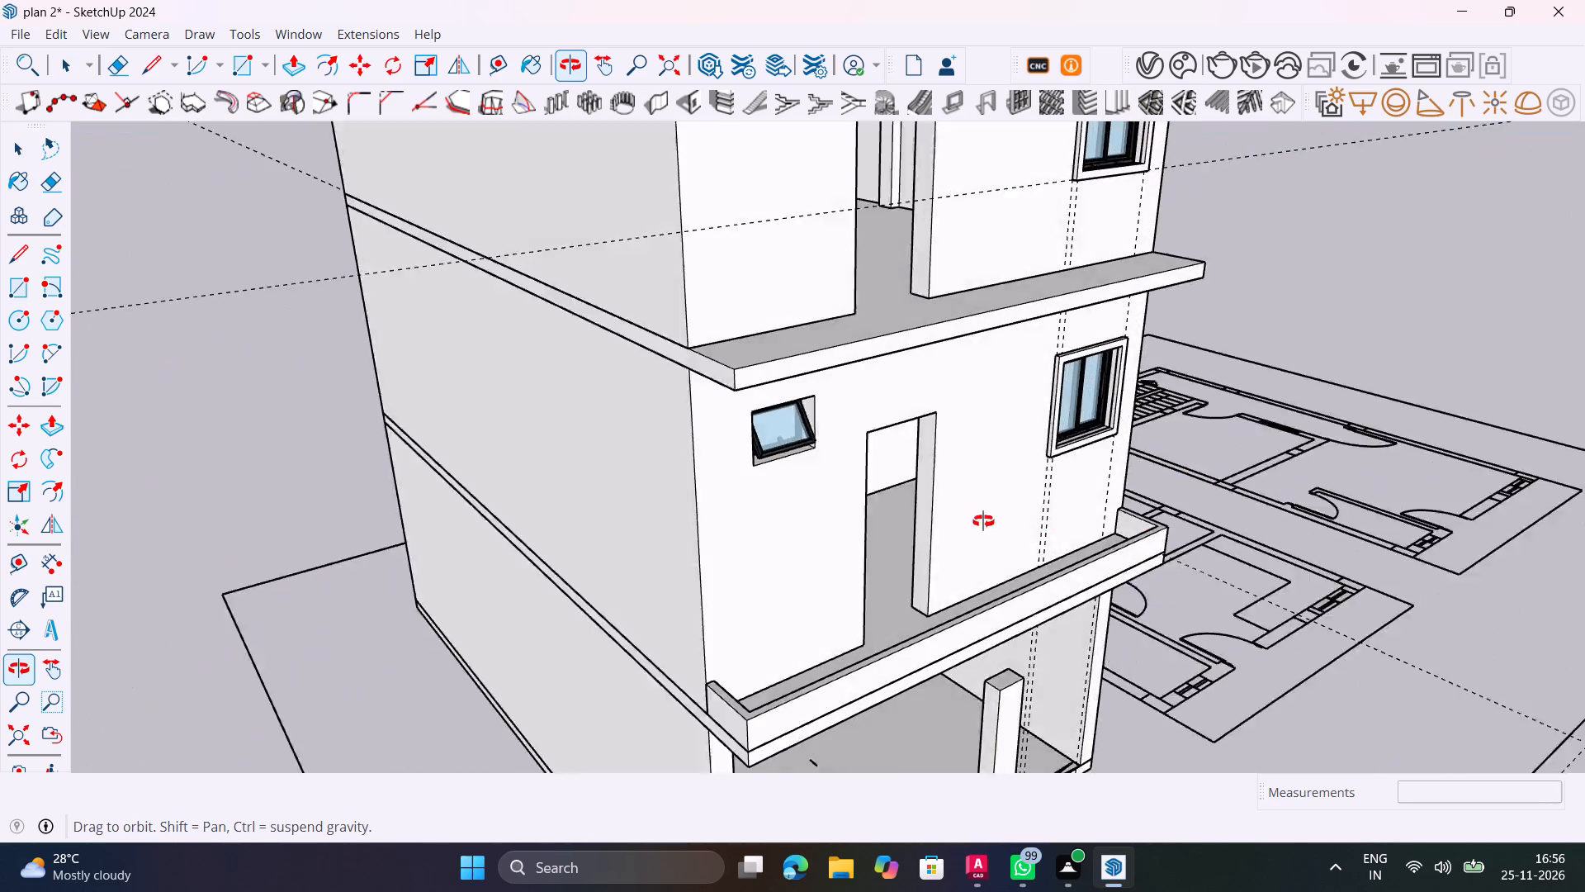
middle_drag(983, 521, 946, 527)
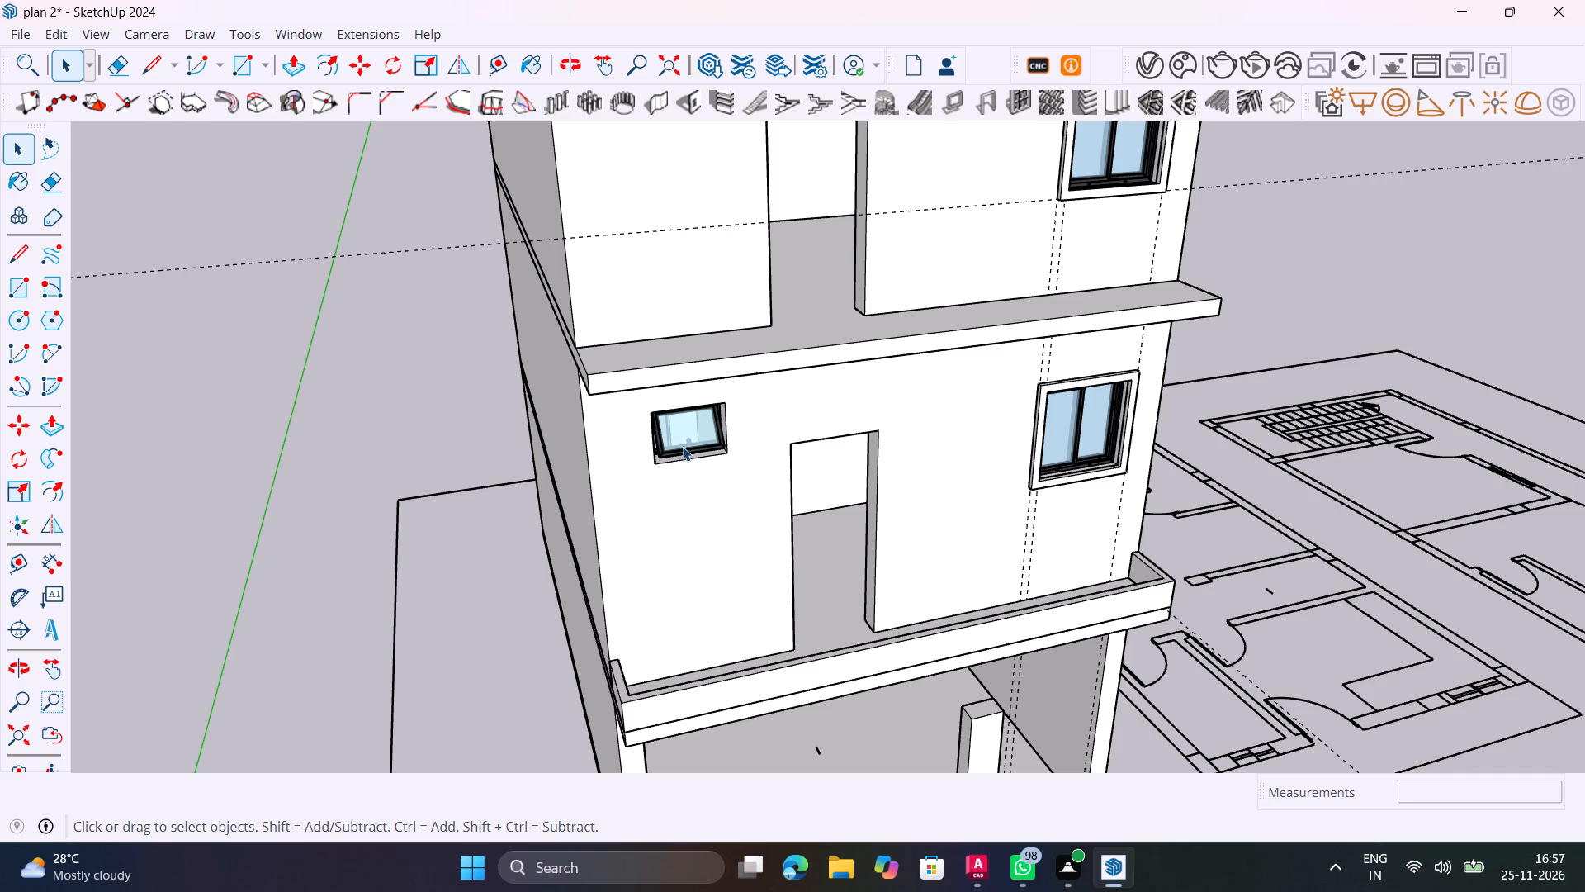
Examine the front facade, side wall and roof, comparing the upper balcony slabs with the parapeted first-floor balcony.
shift+middle_drag(818, 360, 819, 415)
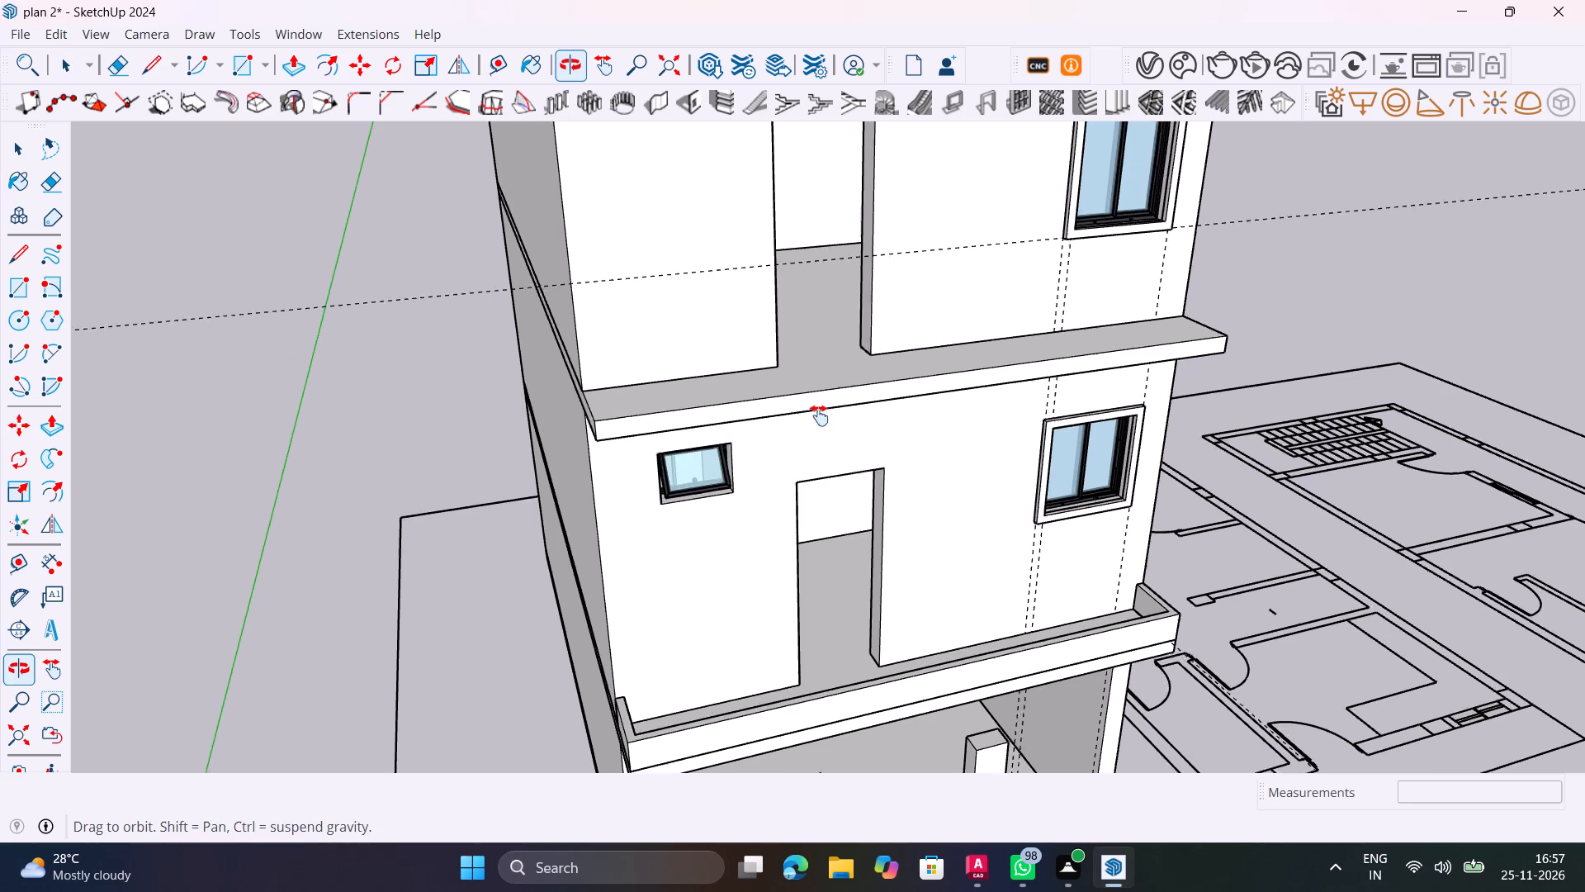
shift+middle_drag(819, 415, 612, 312)
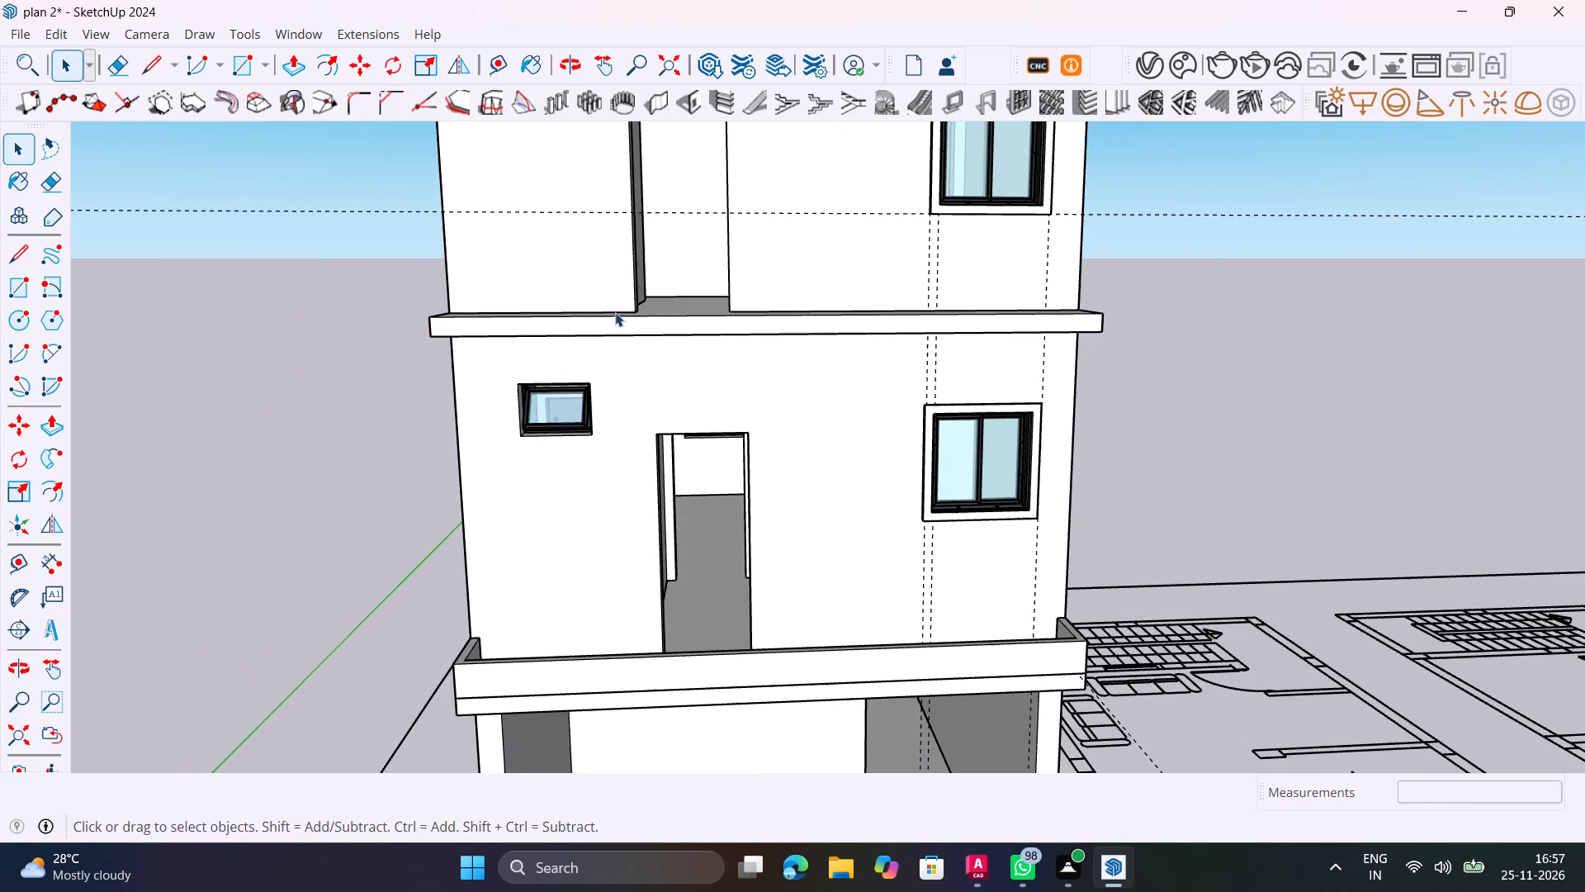
middle_drag(636, 339, 982, 384)
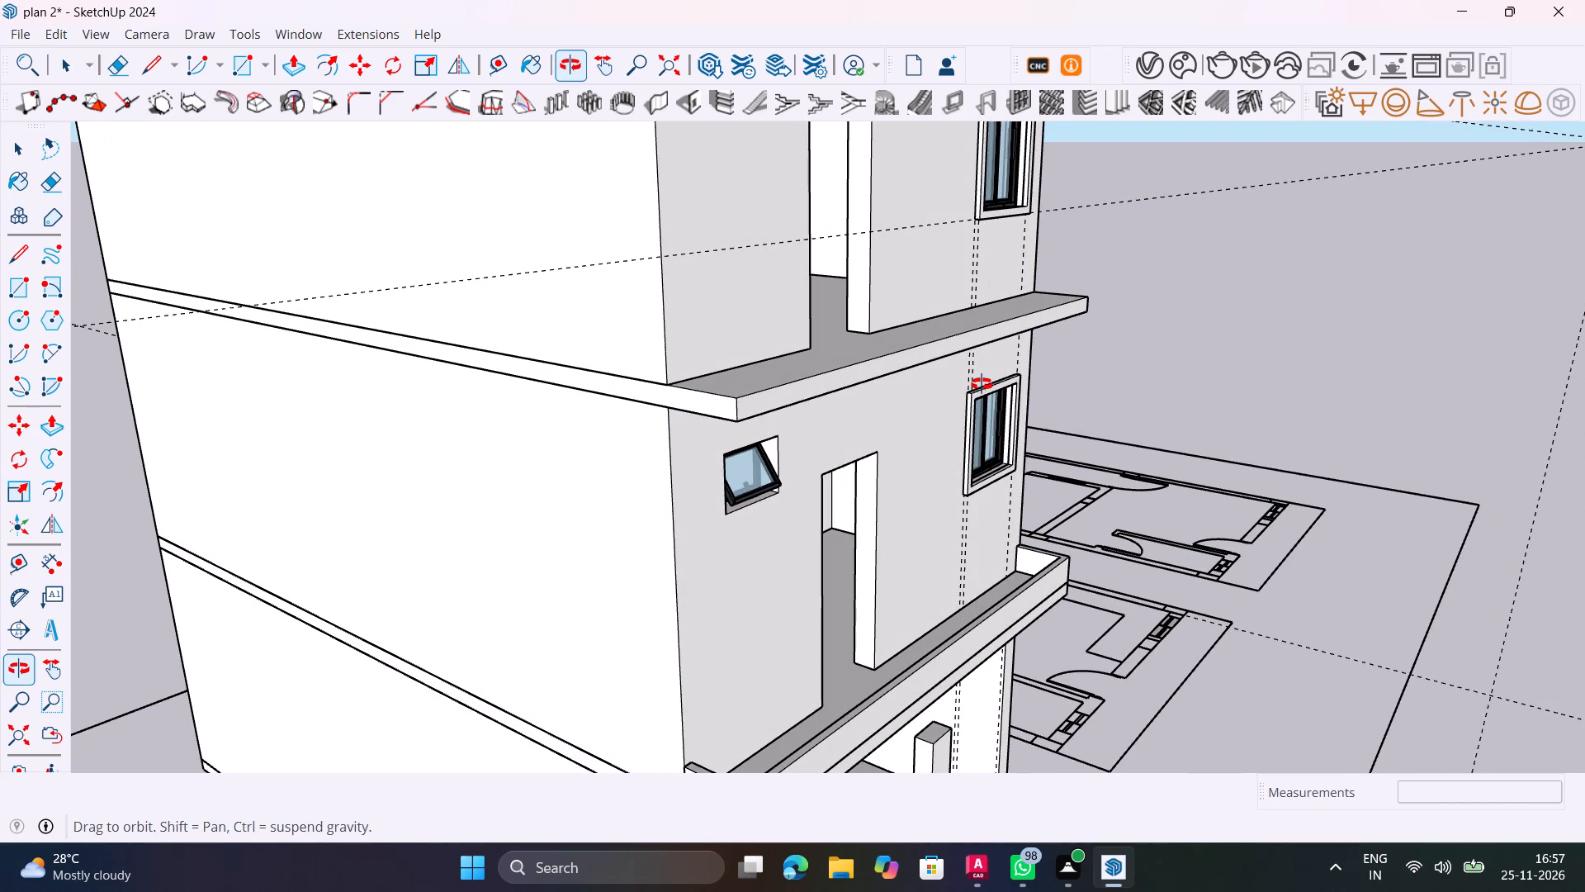
middle_drag(982, 384, 962, 385)
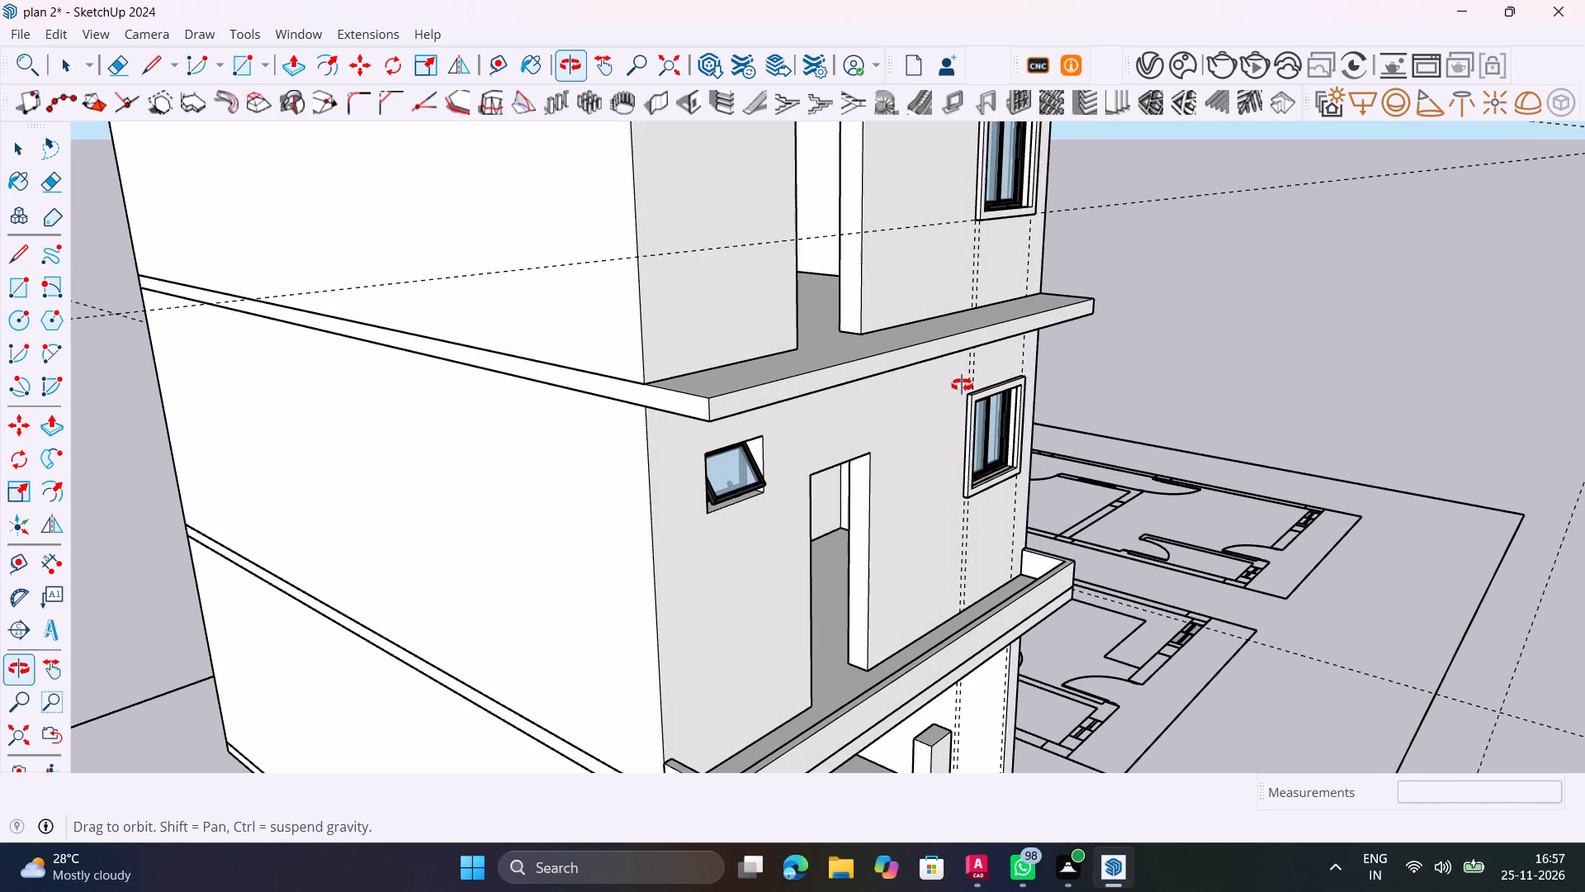
middle_drag(962, 385, 889, 397)
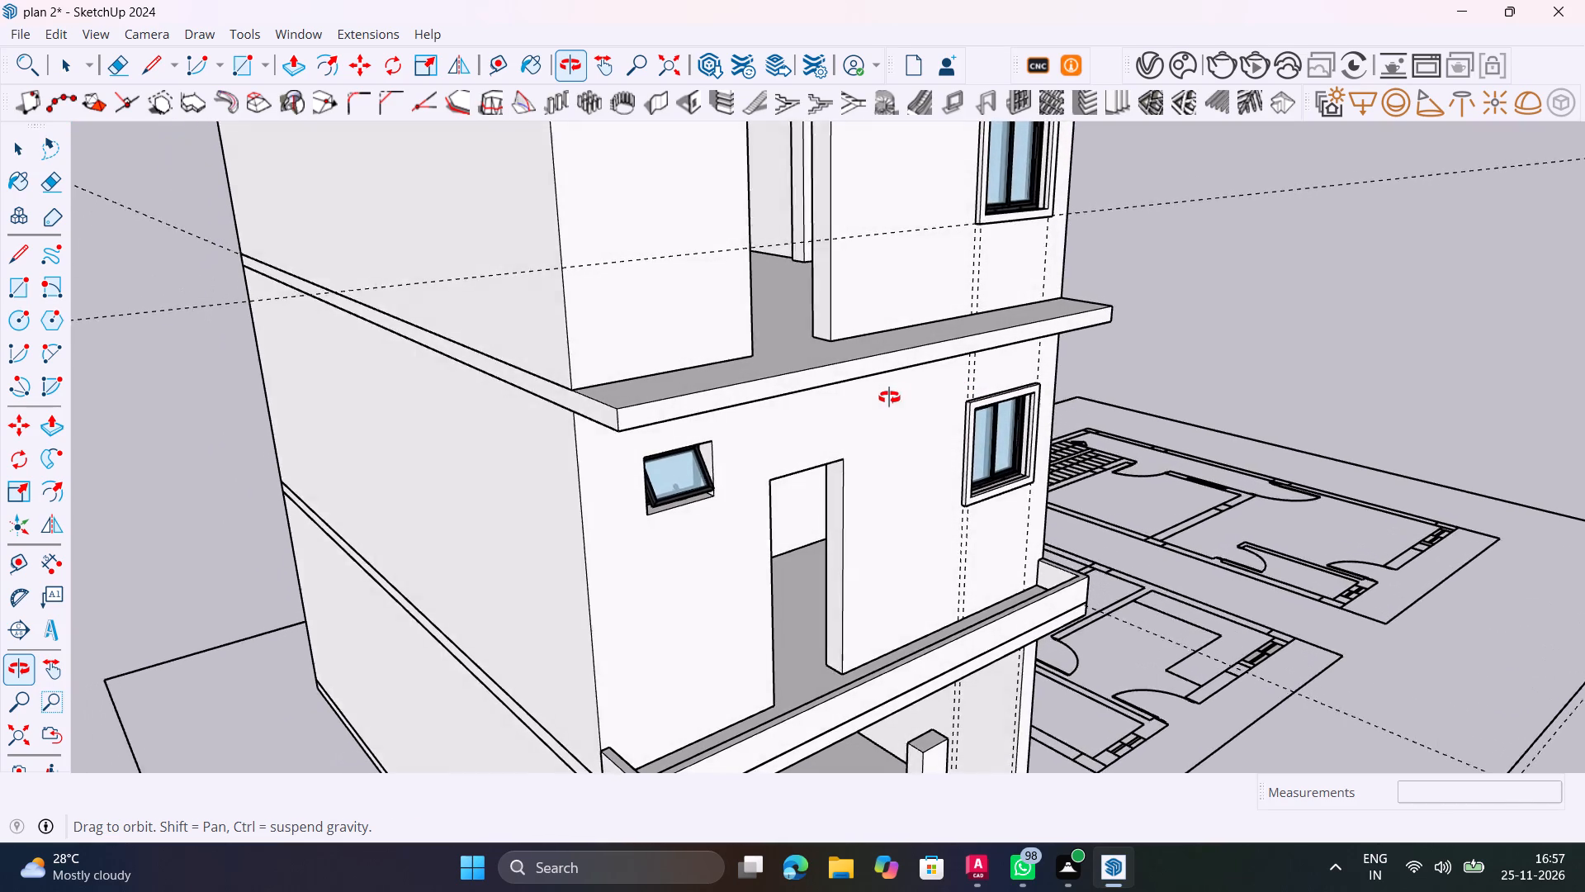
middle_drag(889, 397, 1001, 401)
scroll(994, 395, down, 4)
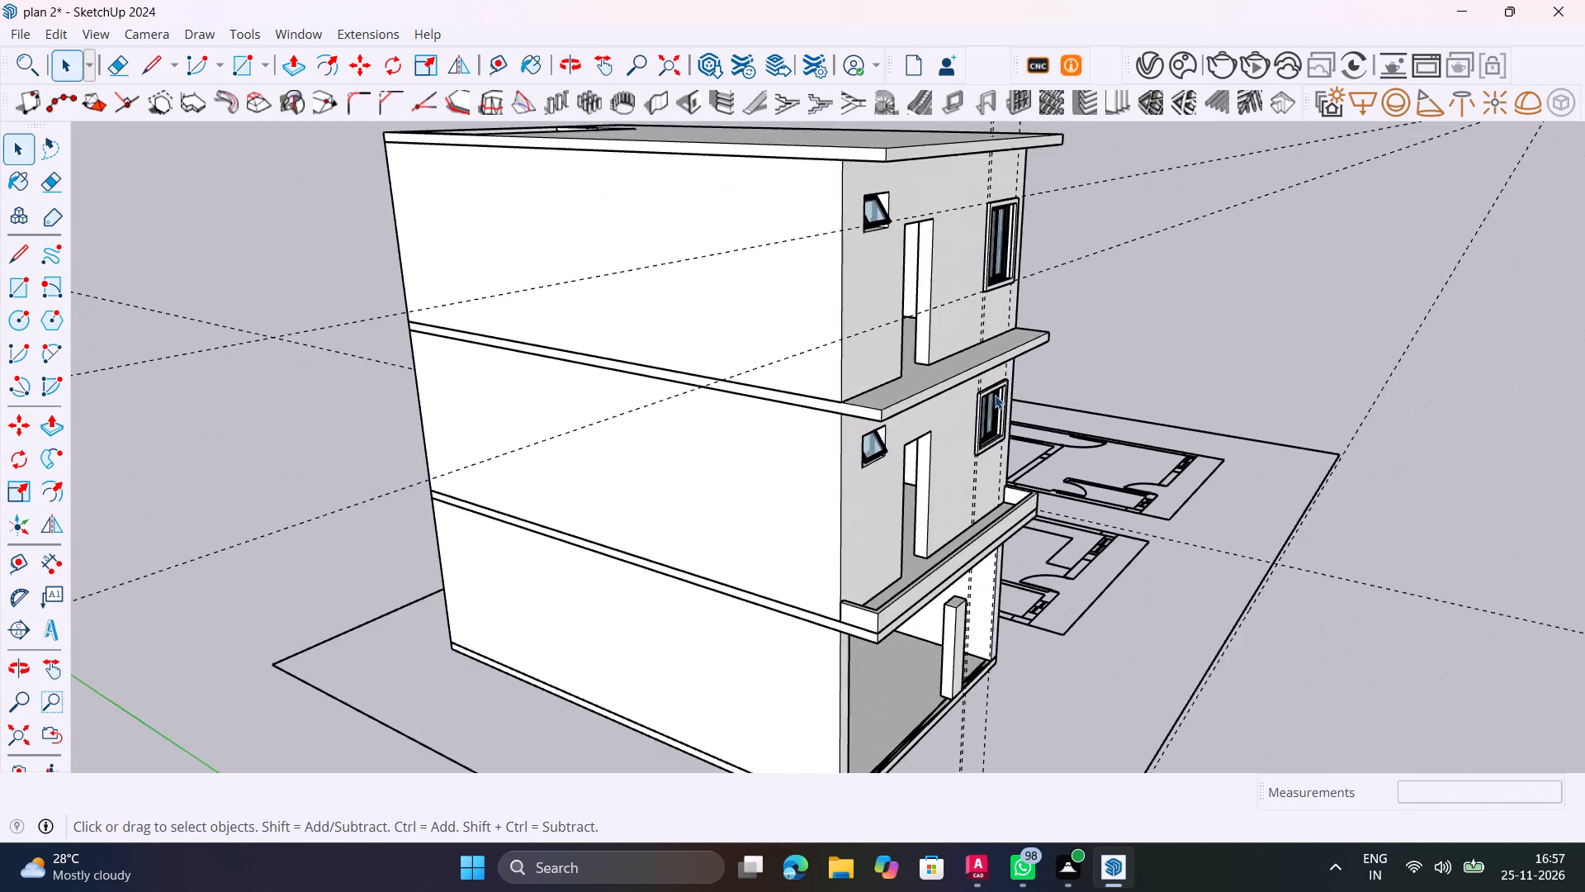
scroll(995, 395, down, 3)
shift+middle_drag(972, 407, 402, 381)
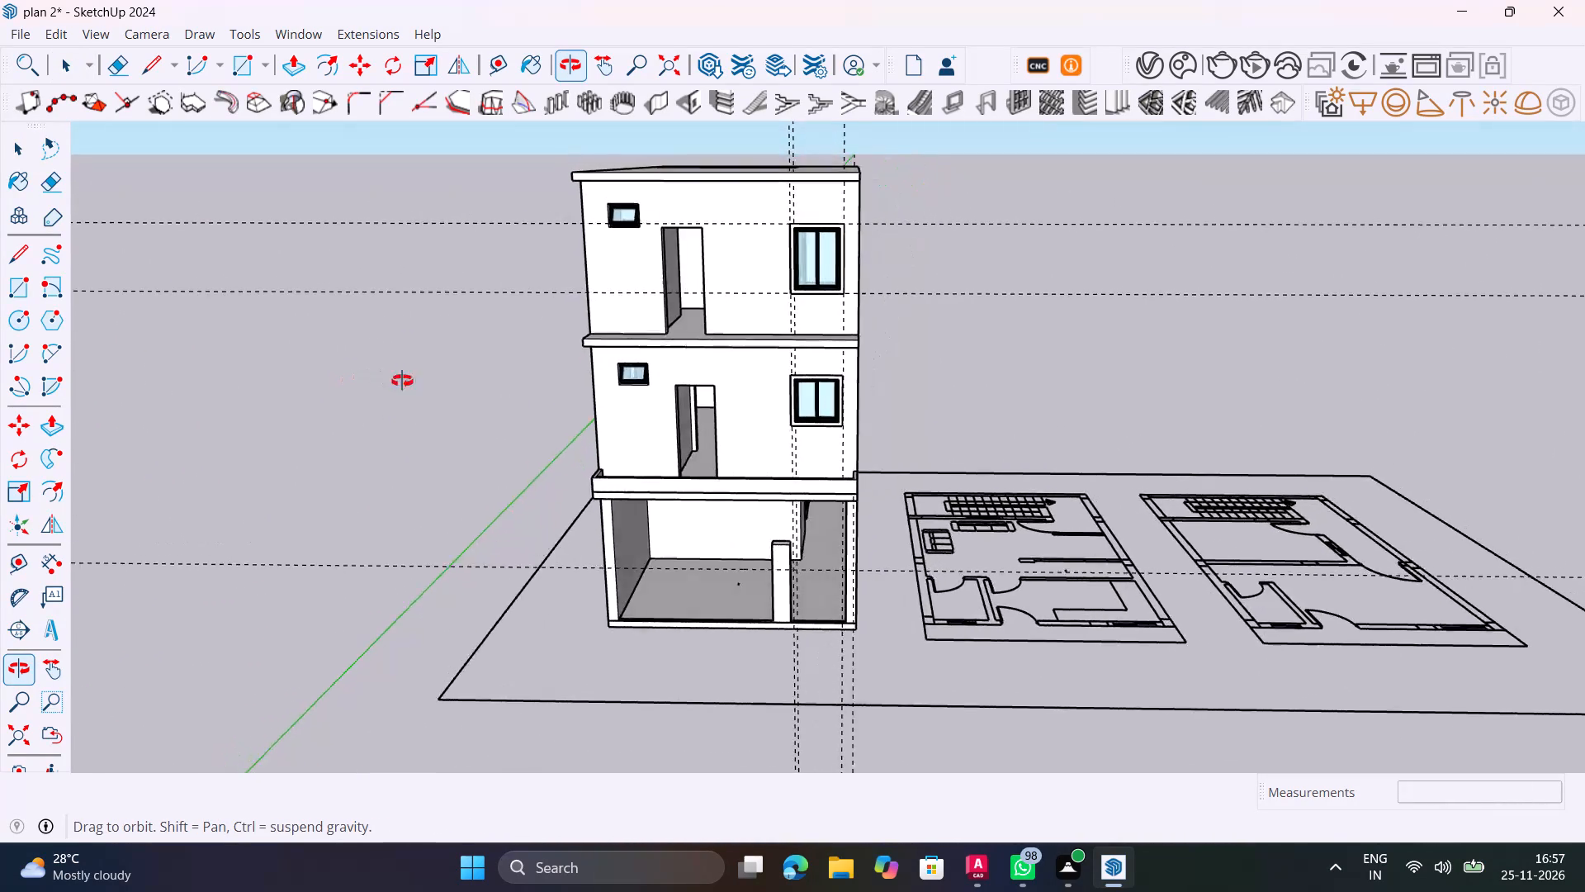
shift+middle_drag(402, 381, 843, 592)
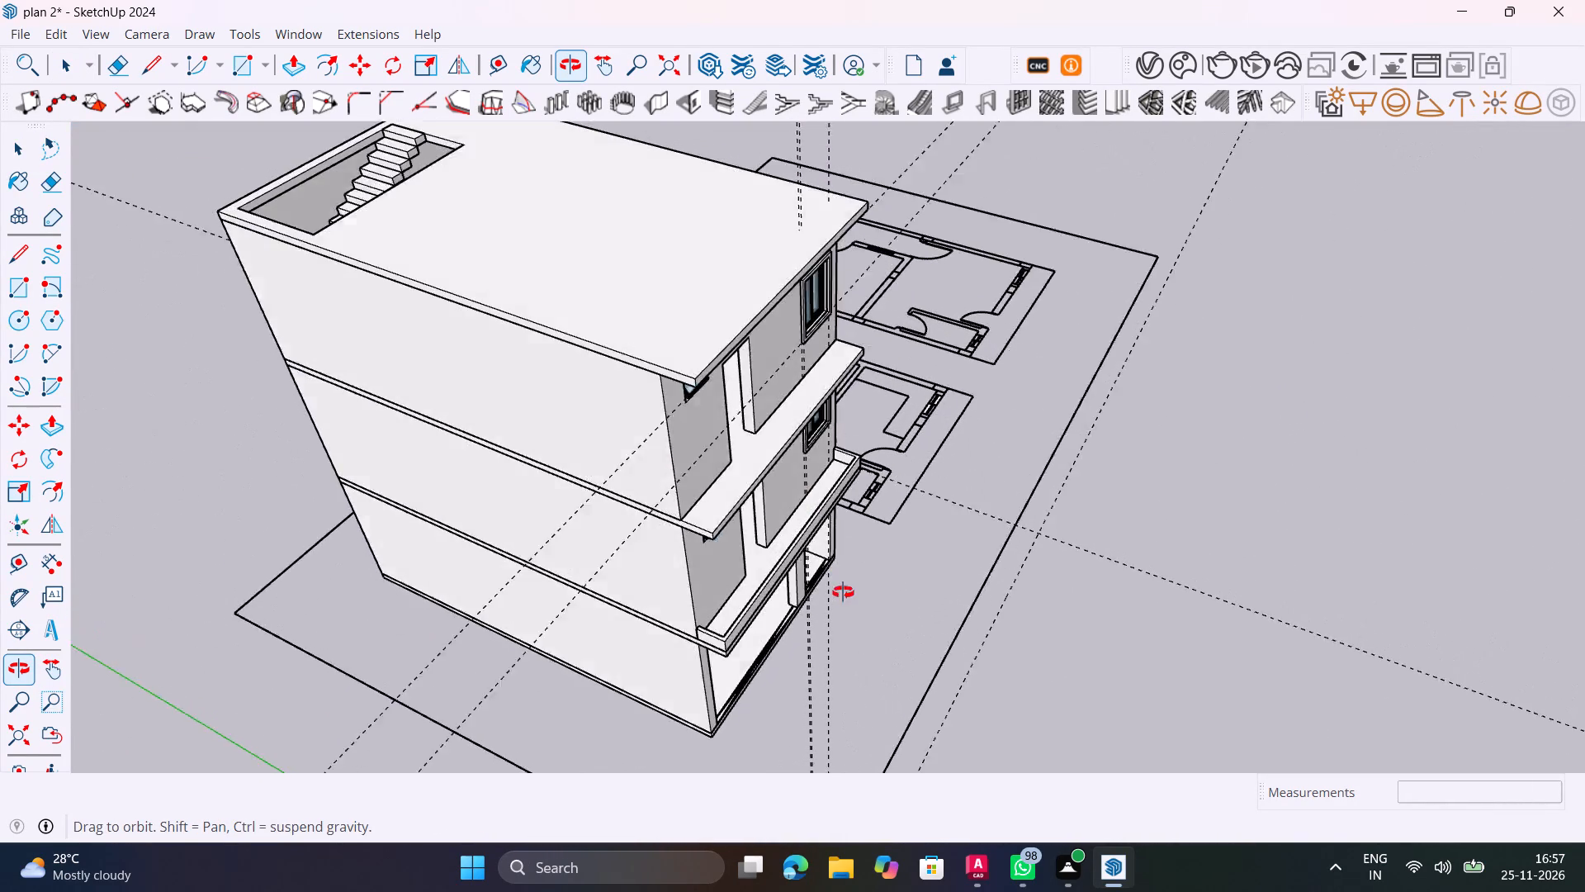
shift+middle_drag(843, 592, 826, 607)
middle_drag(820, 605, 773, 590)
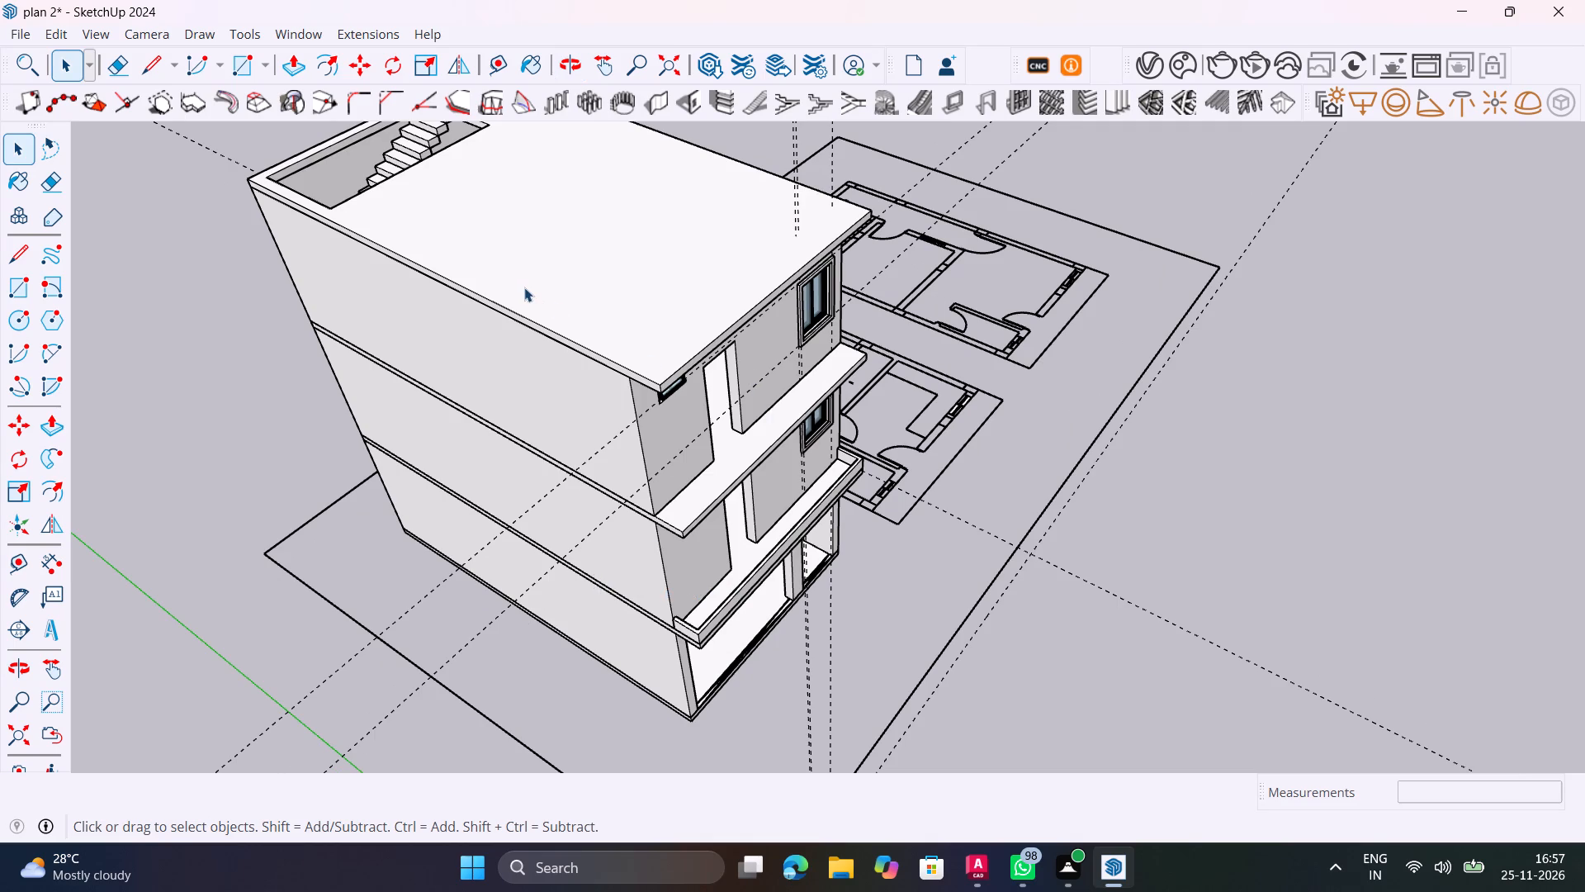
shift+scroll(520, 285, up, 3)
shift+middle_drag(533, 285, 652, 251)
shift+scroll(965, 372, up, 1)
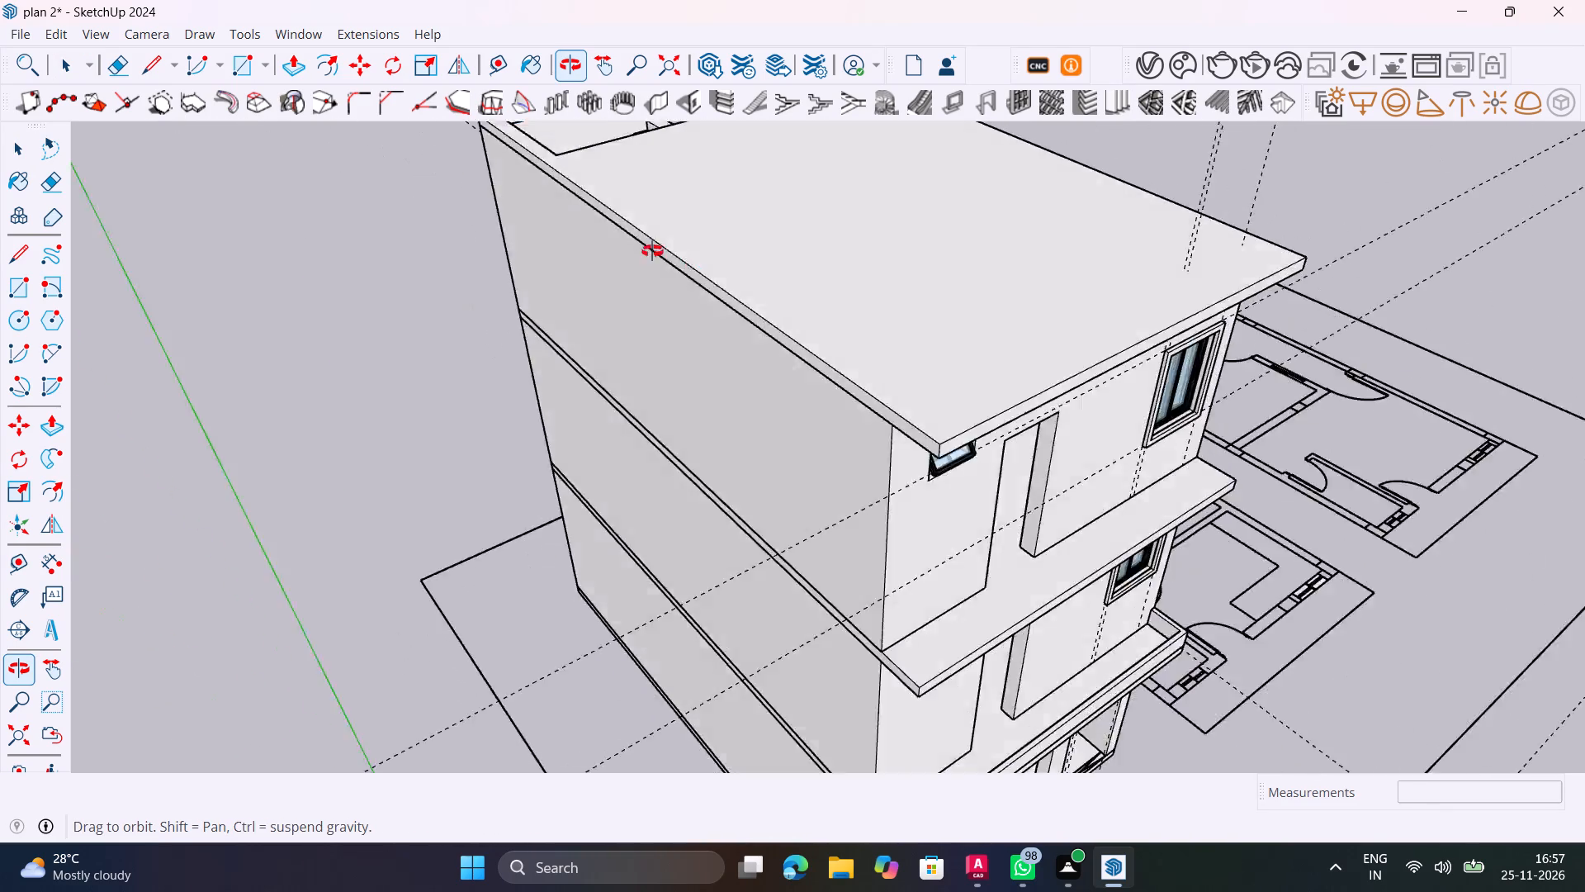
shift+middle_drag(652, 251, 540, 219)
scroll(540, 219, down, 5)
scroll(645, 501, up, 7)
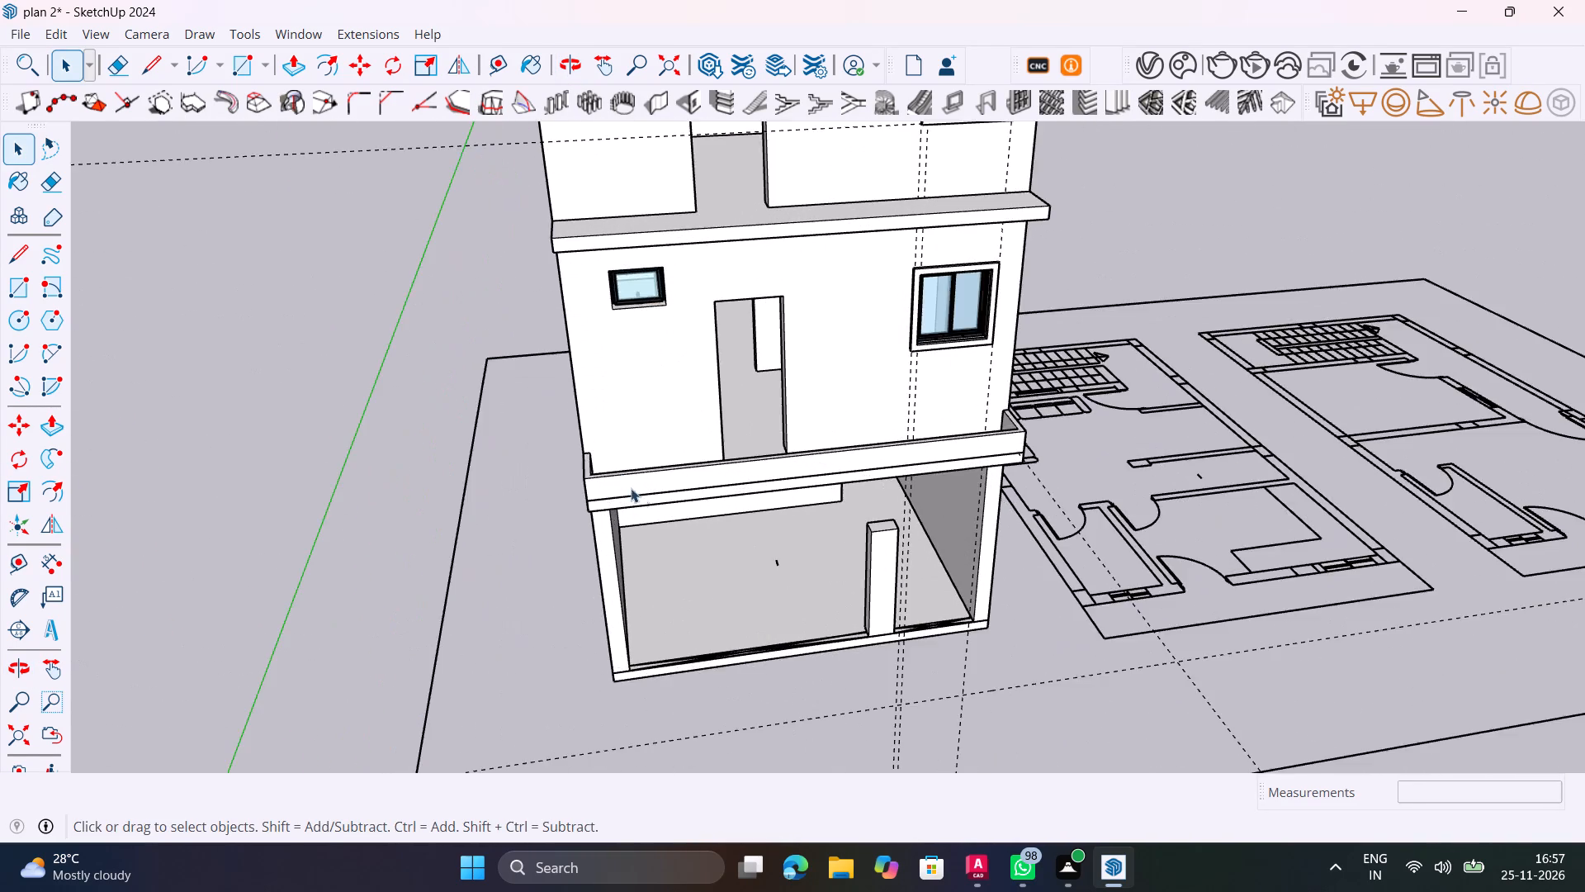
Examine the first-floor balcony parapet's corners and side returns, and the plain second-floor balcony slab above it.
middle_drag(646, 491, 876, 316)
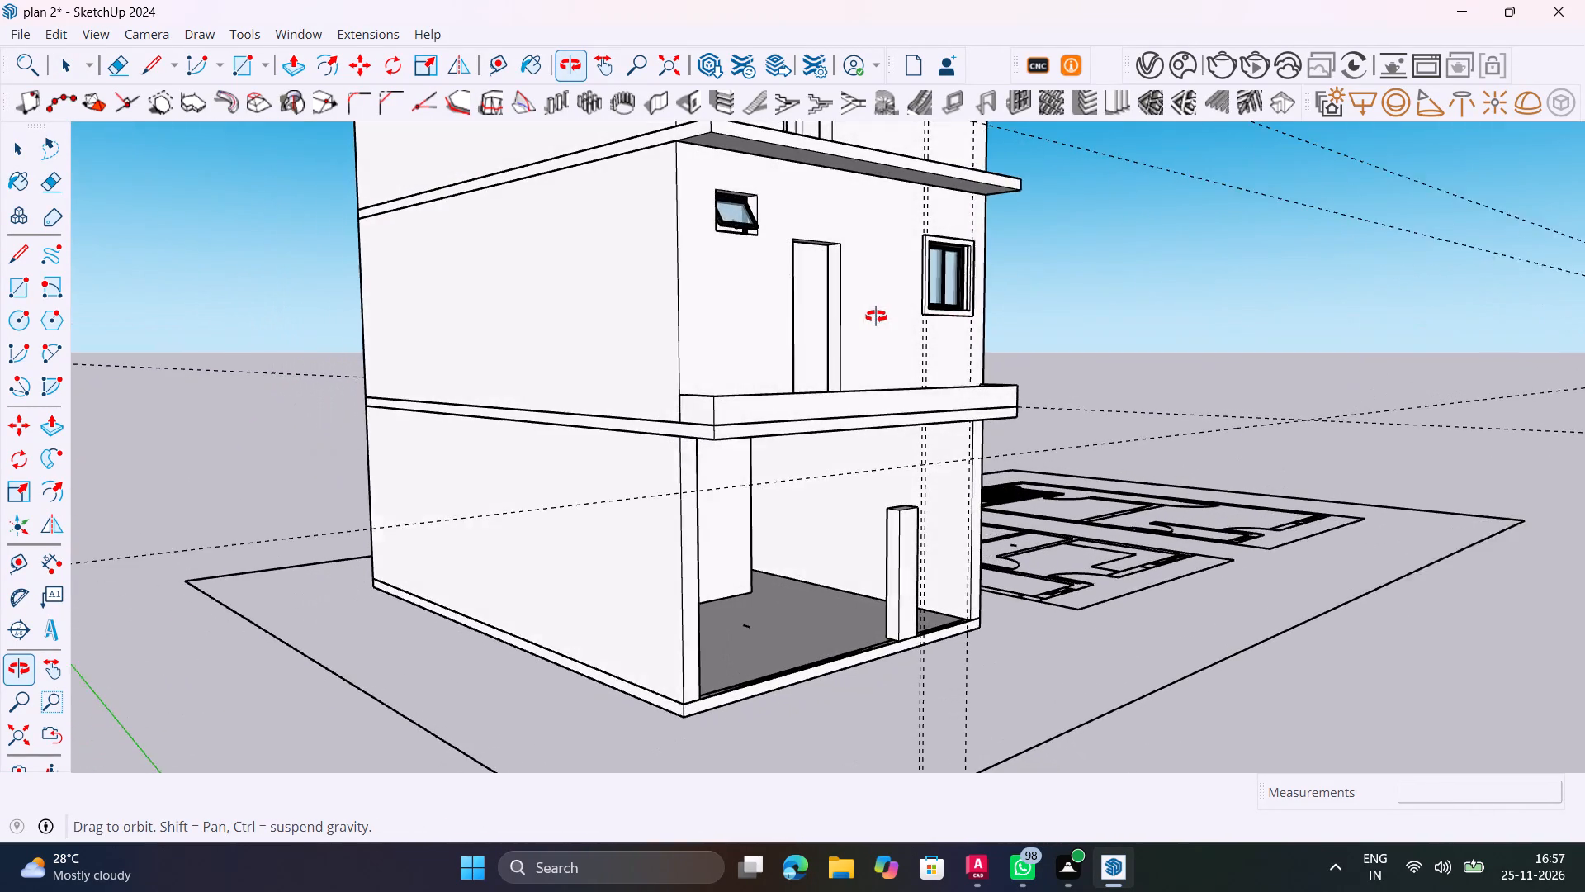
middle_drag(876, 316, 973, 422)
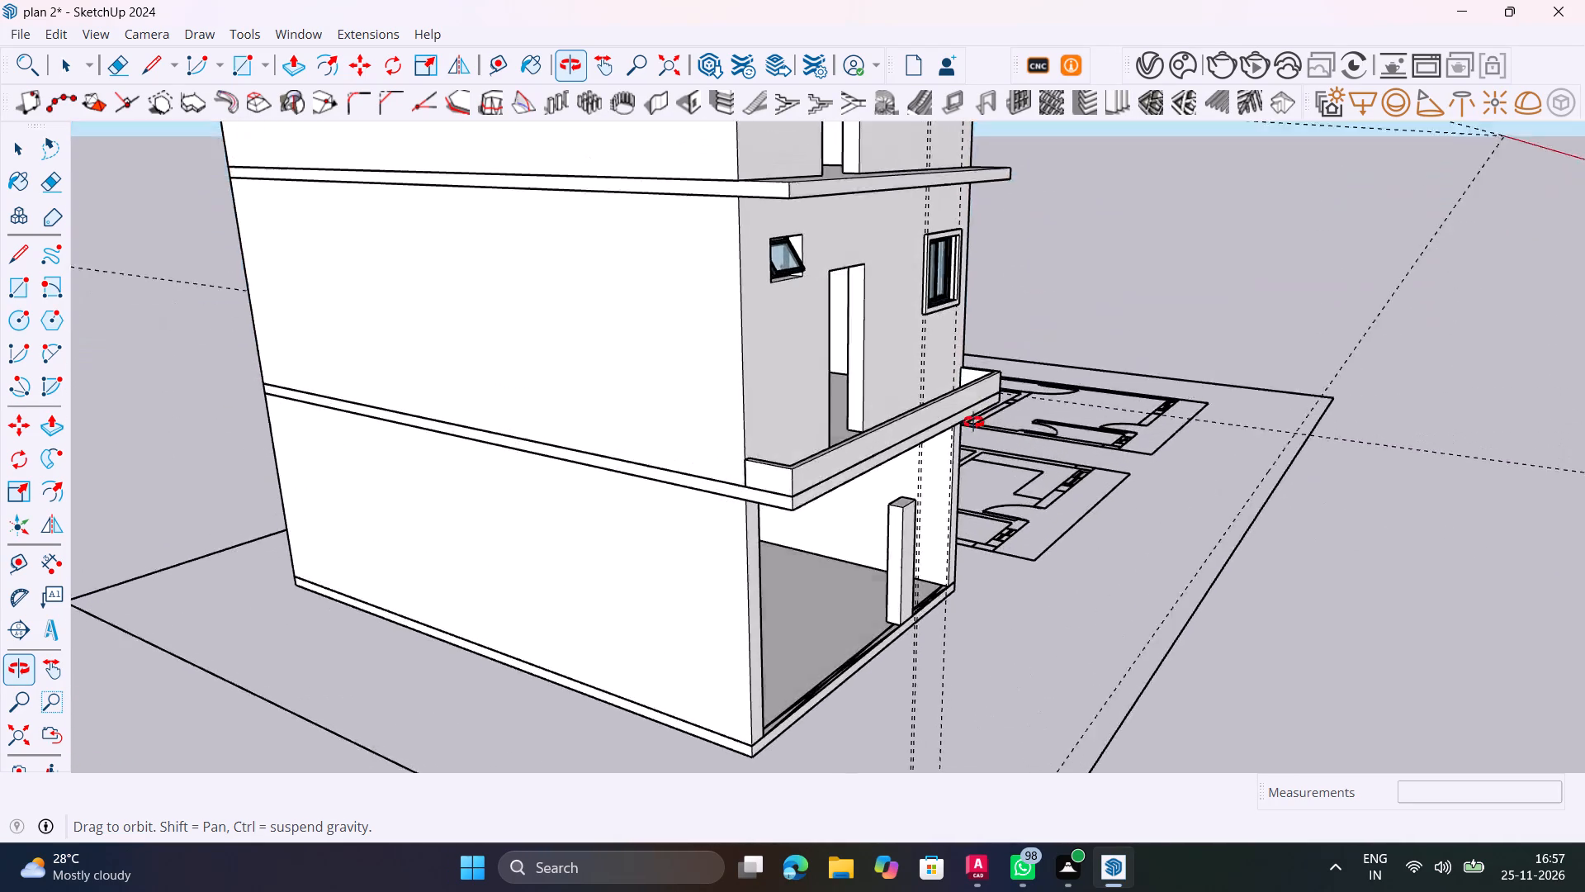
middle_drag(973, 422, 471, 501)
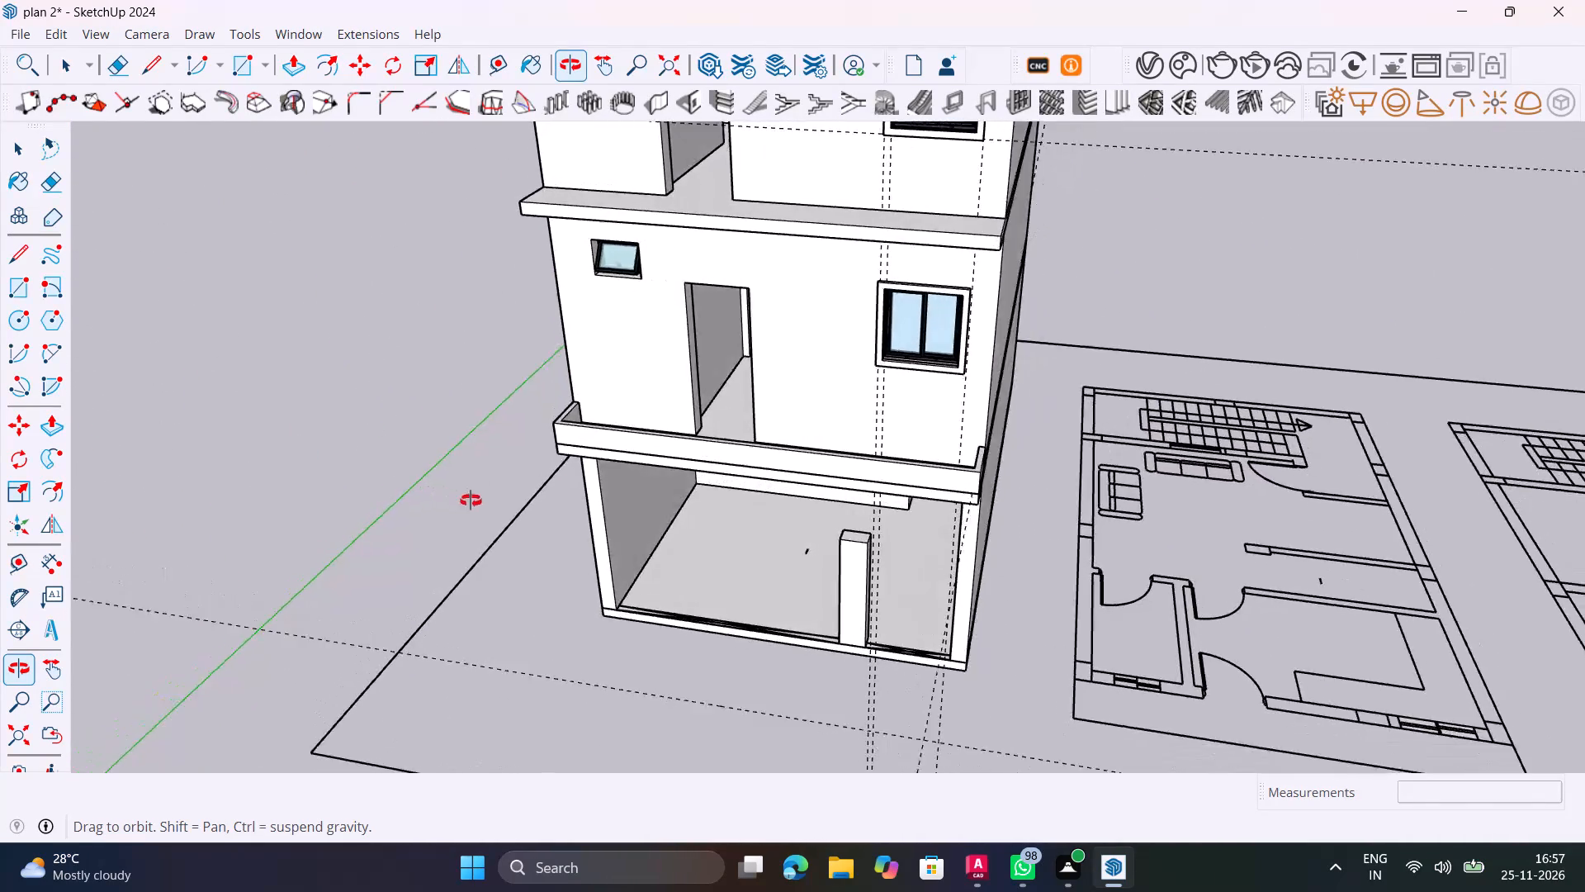
middle_drag(471, 501, 828, 504)
scroll(797, 423, down, 4)
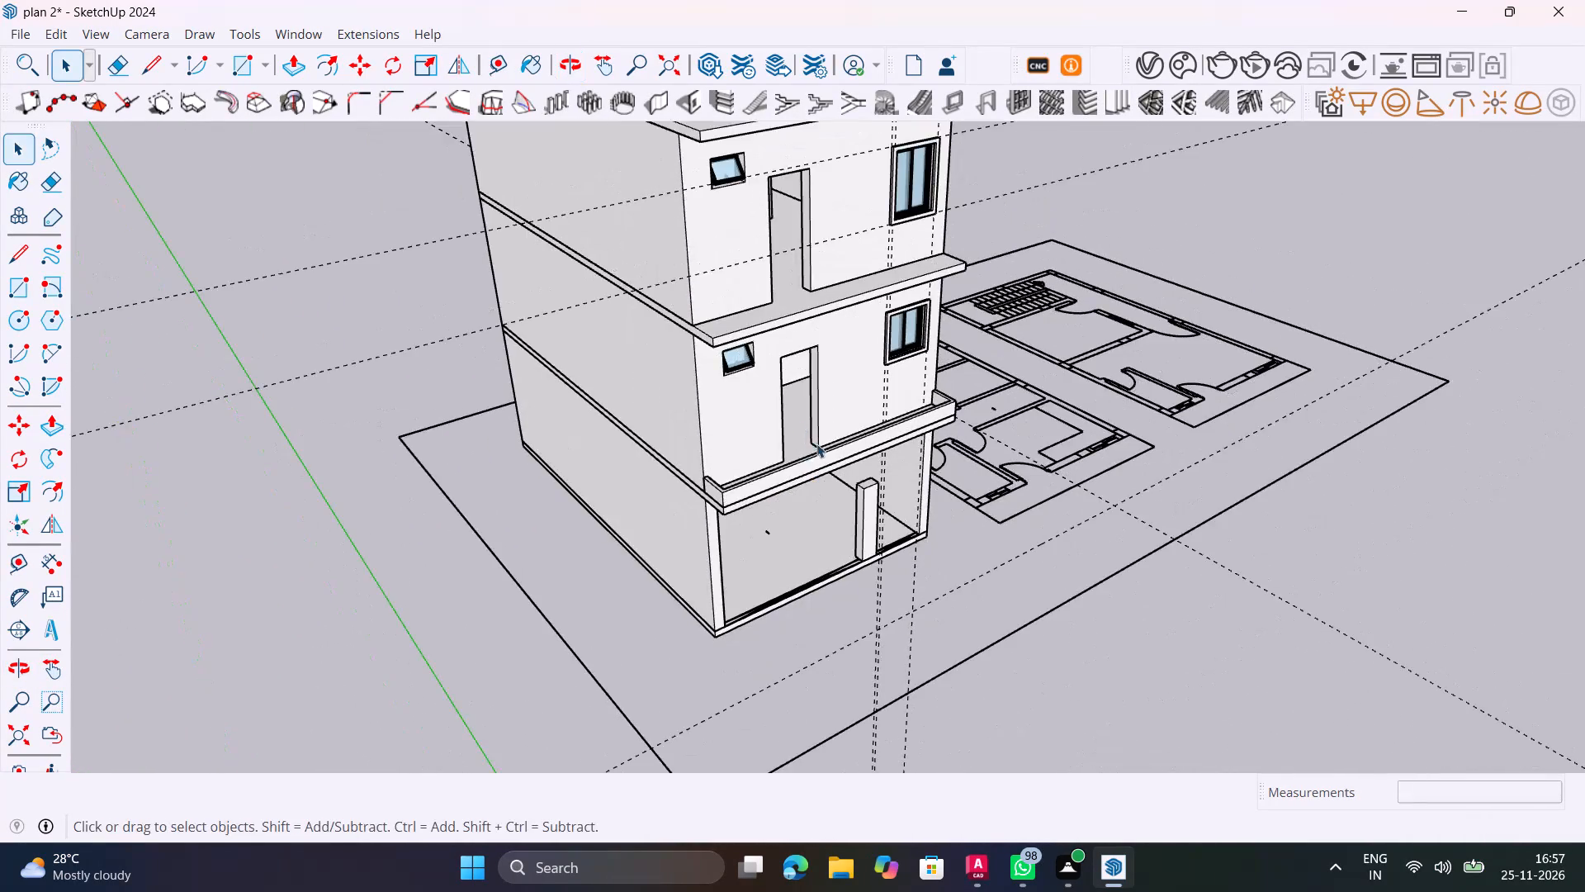
middle_drag(787, 429, 615, 438)
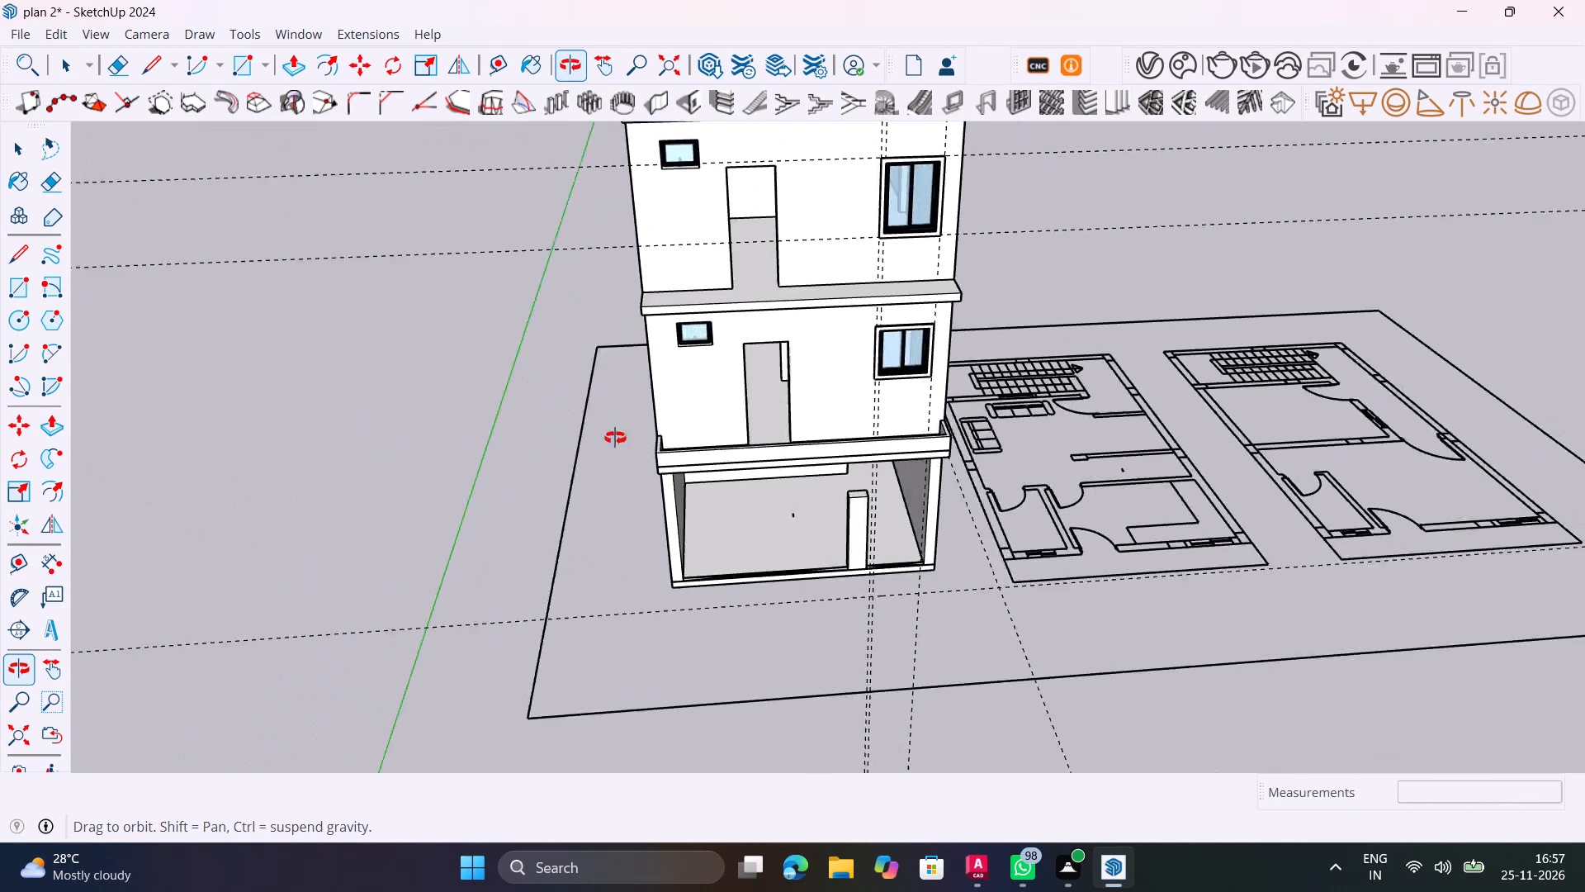
middle_drag(615, 438, 887, 446)
scroll(940, 380, up, 9)
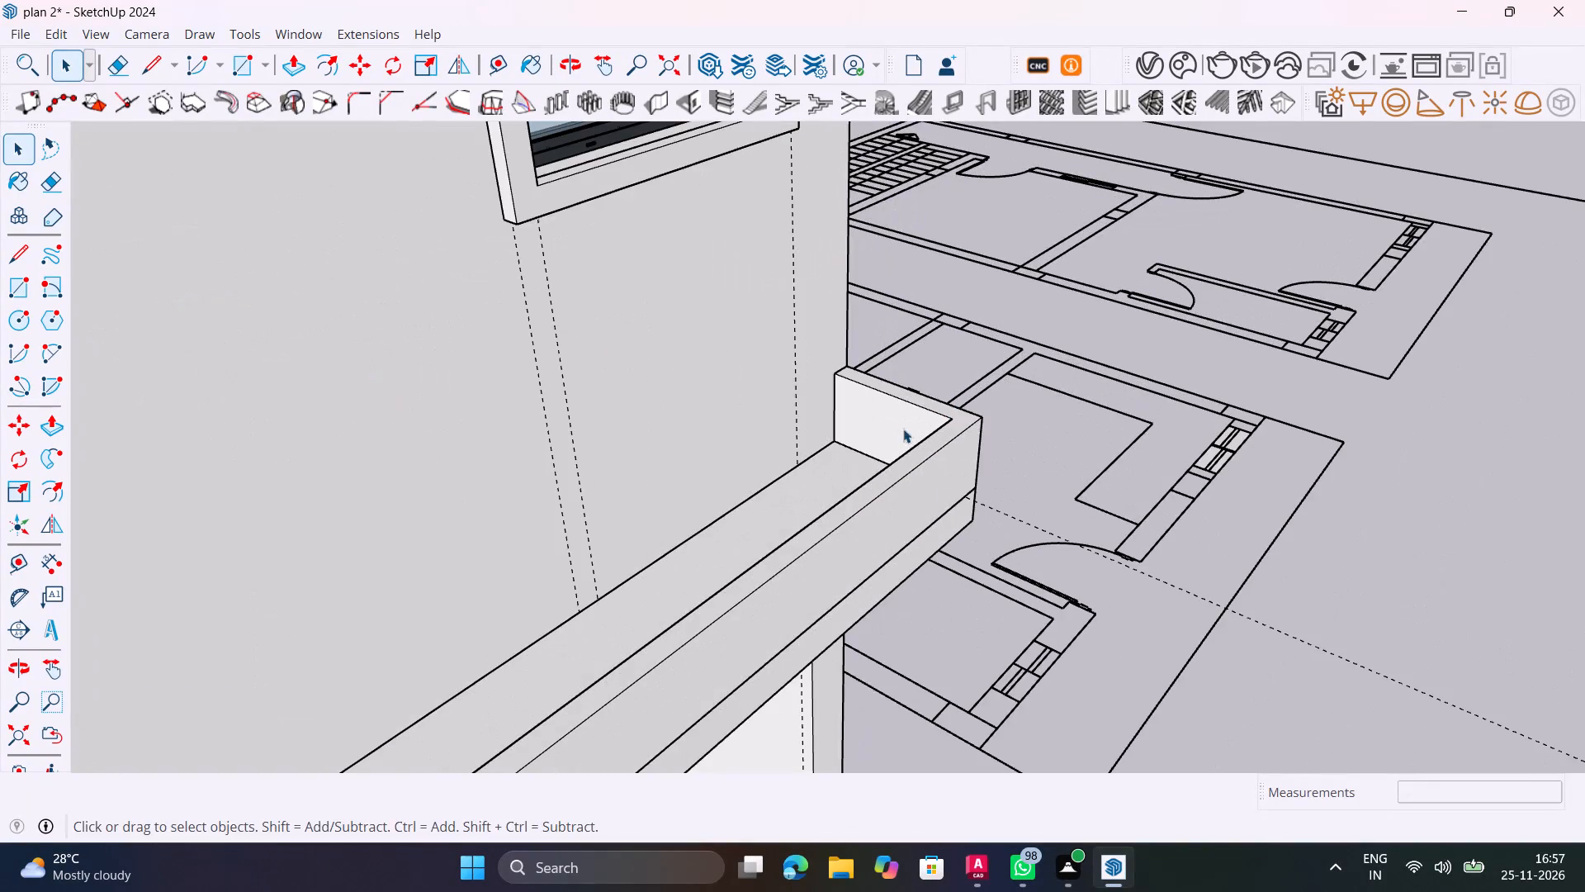
middle_drag(948, 491, 102, 615)
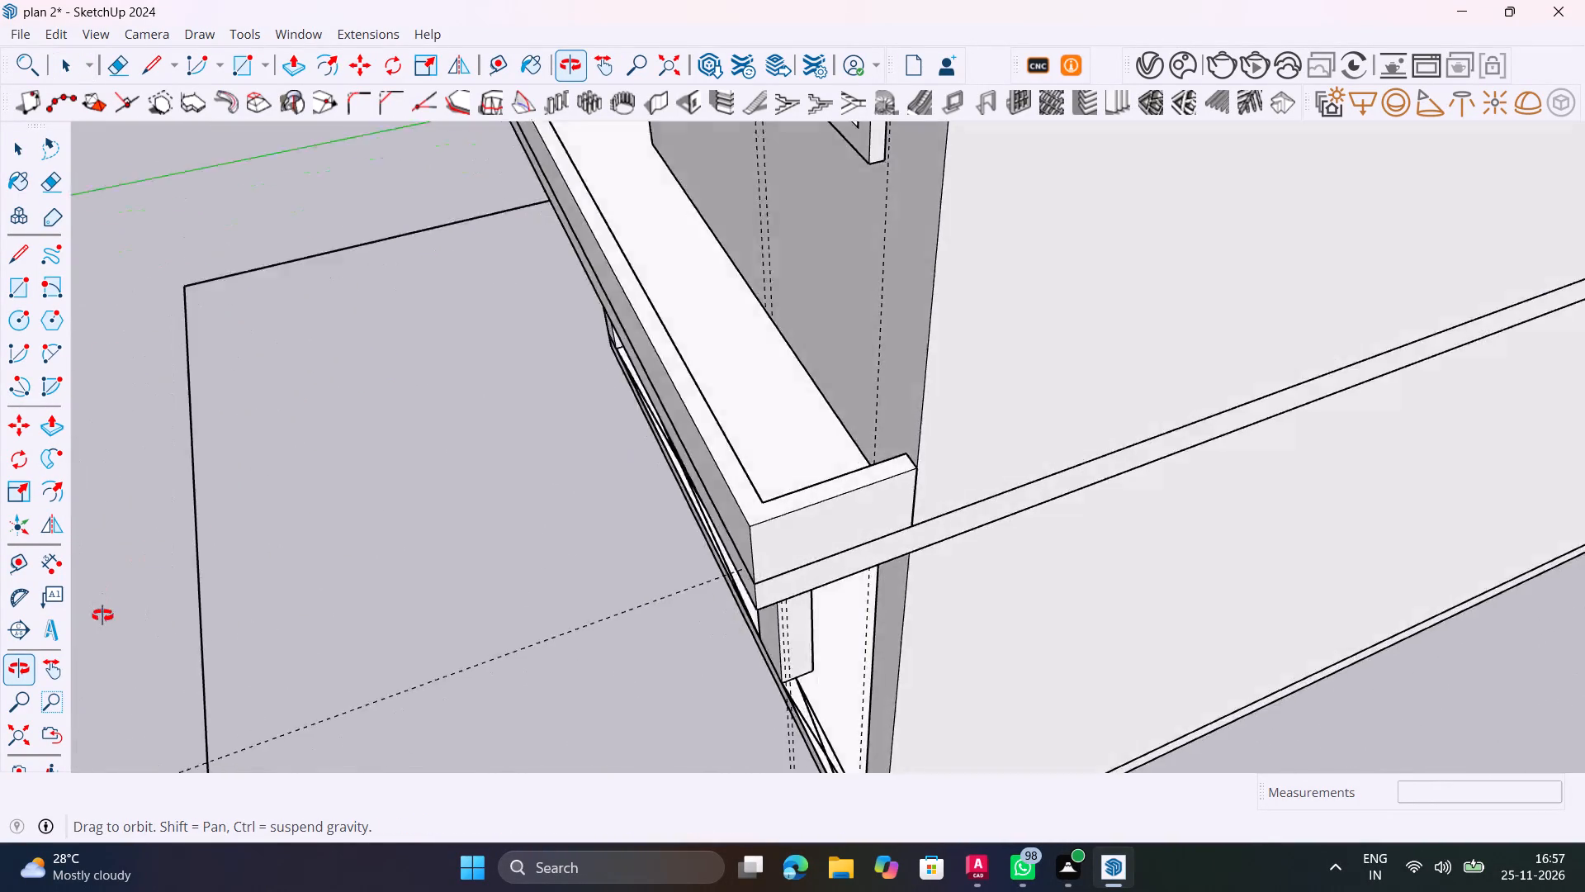
middle_drag(102, 615, 724, 580)
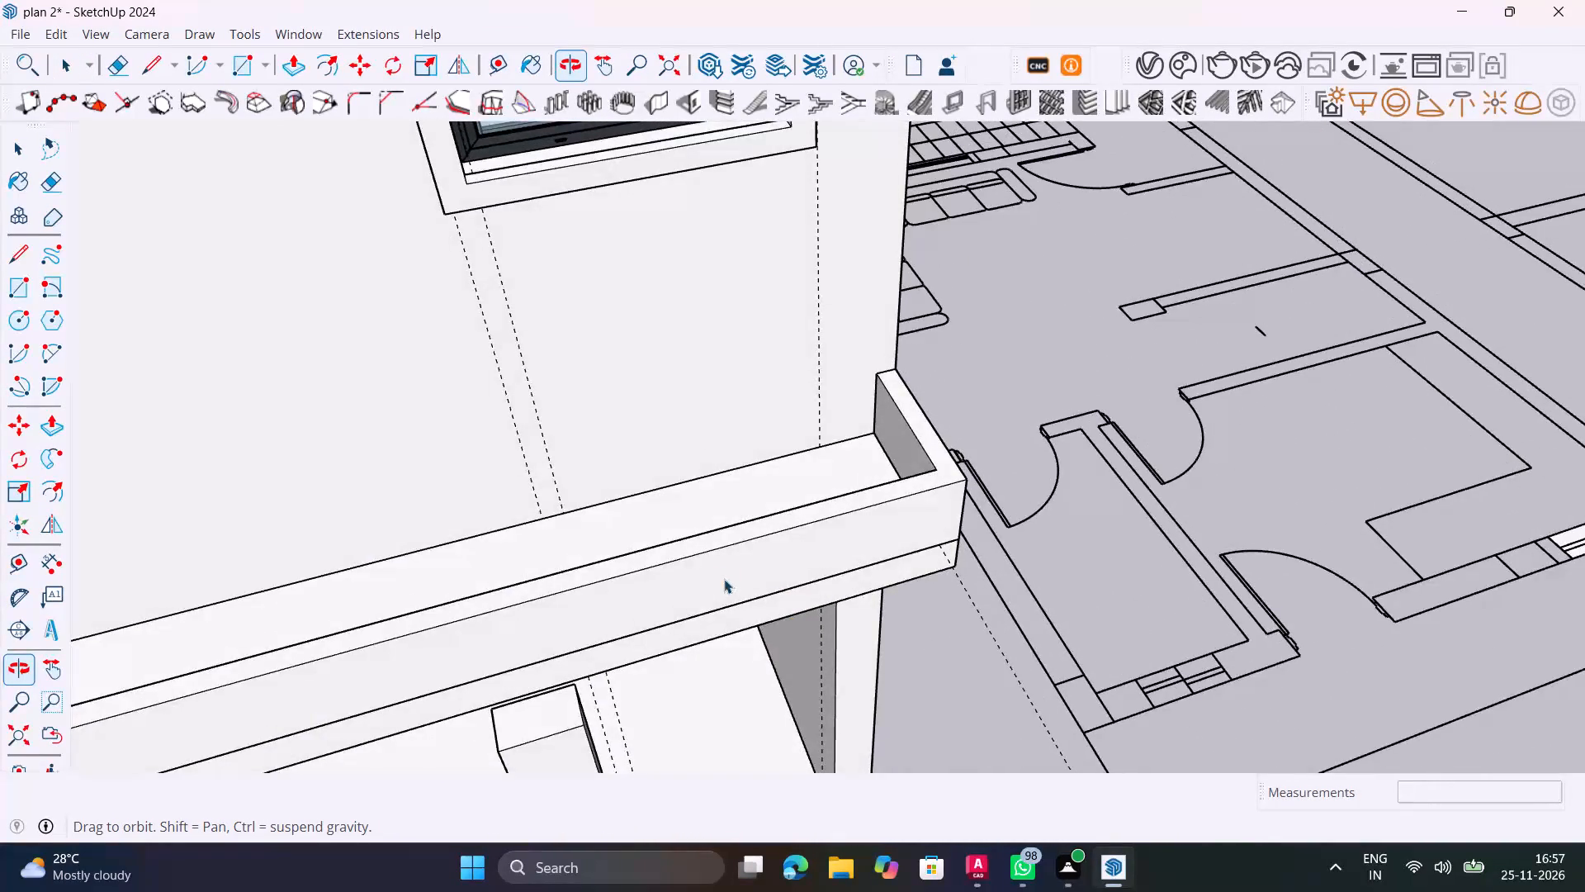
scroll(724, 569, down, 10)
middle_drag(712, 570, 873, 484)
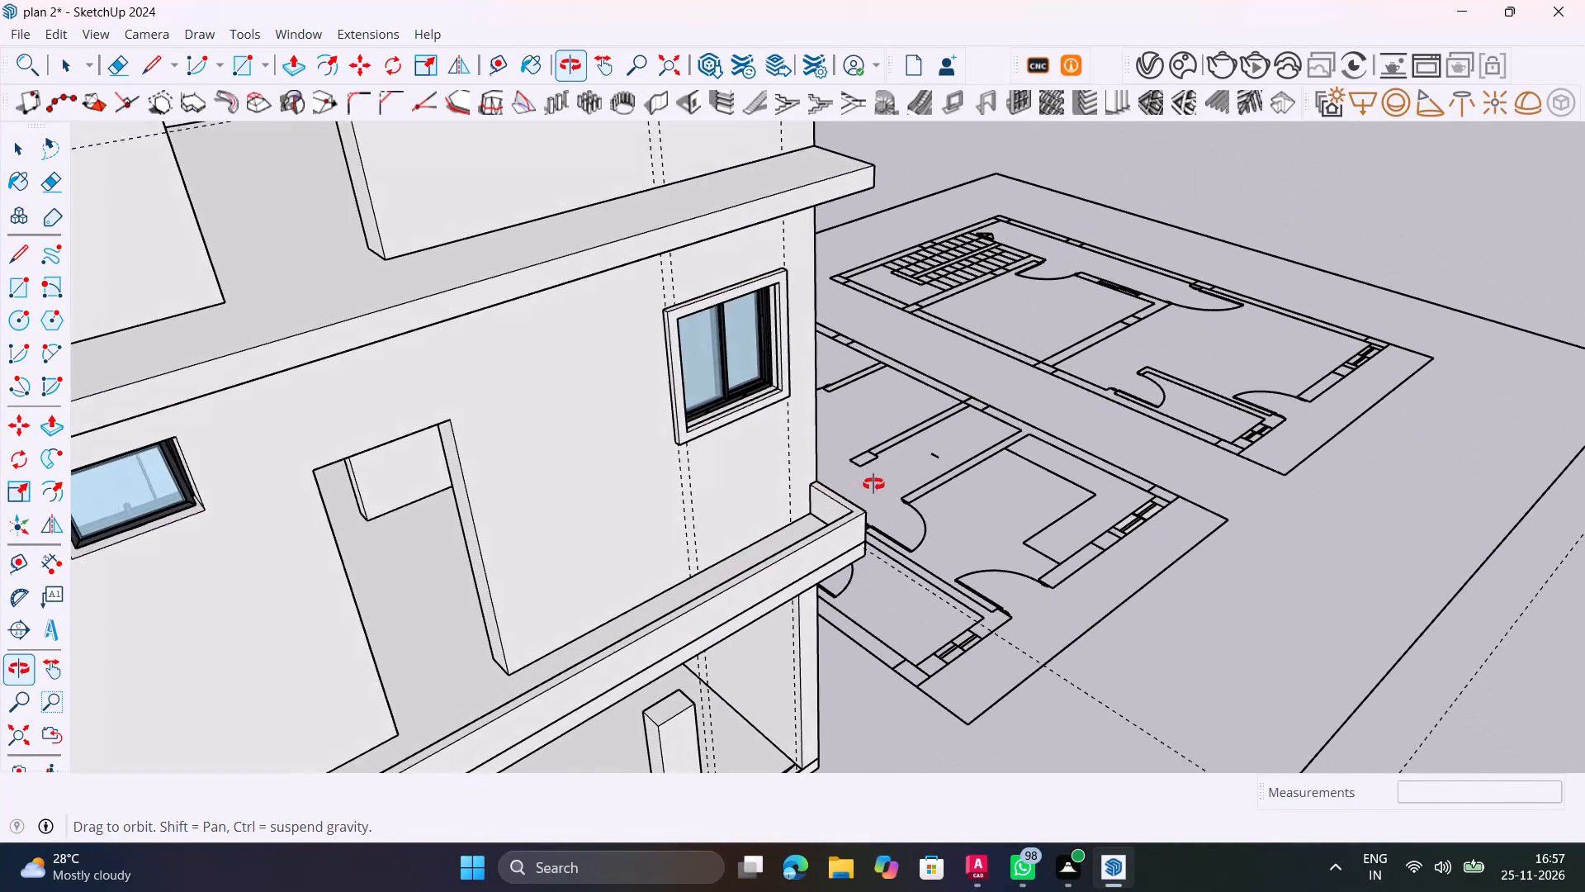
middle_drag(873, 484, 862, 388)
scroll(863, 388, down, 3)
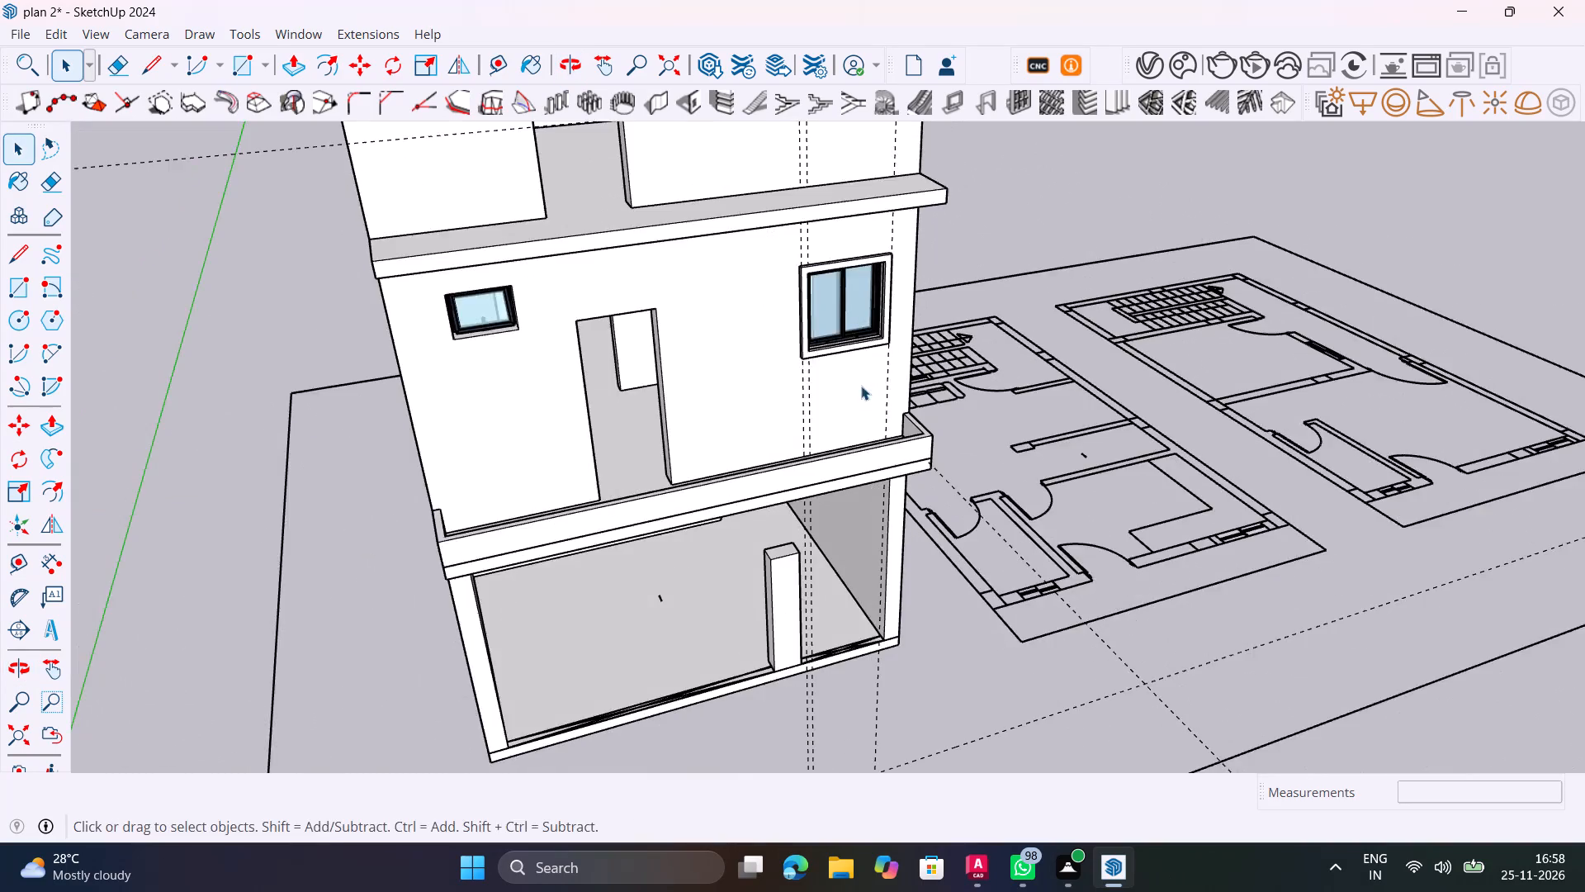
scroll(861, 386, down, 3)
middle_drag(873, 395, 487, 415)
scroll(575, 423, down, 3)
middle_drag(608, 475, 873, 463)
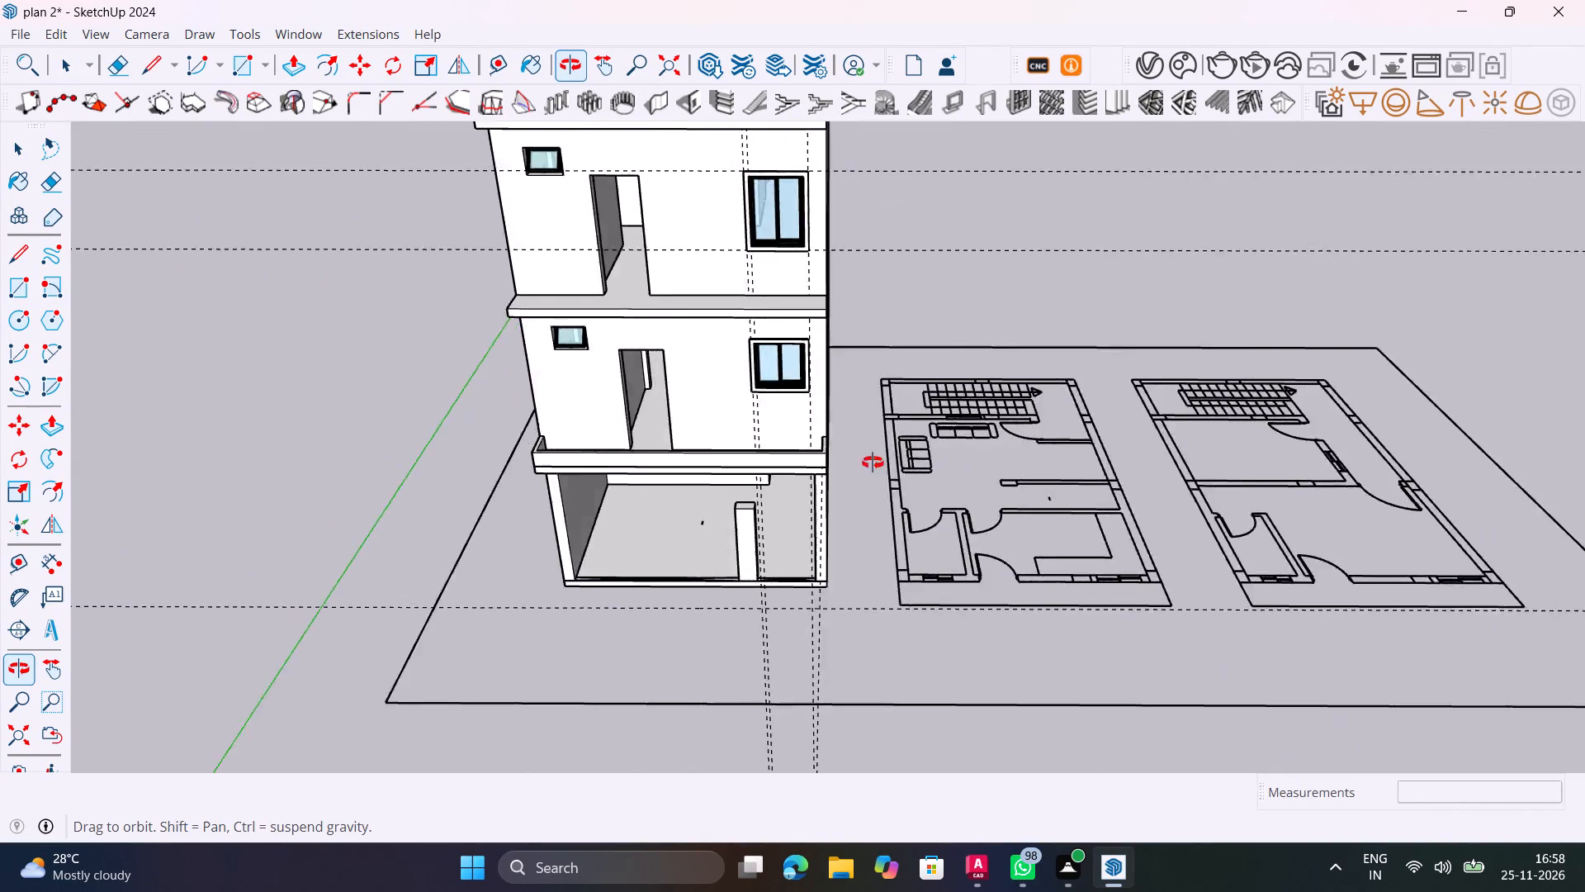
middle_drag(873, 463, 1072, 470)
Place guides 3" inside the second-floor balcony slab's front edge and its end edge away from the floor plans.
scroll(667, 357, up, 8)
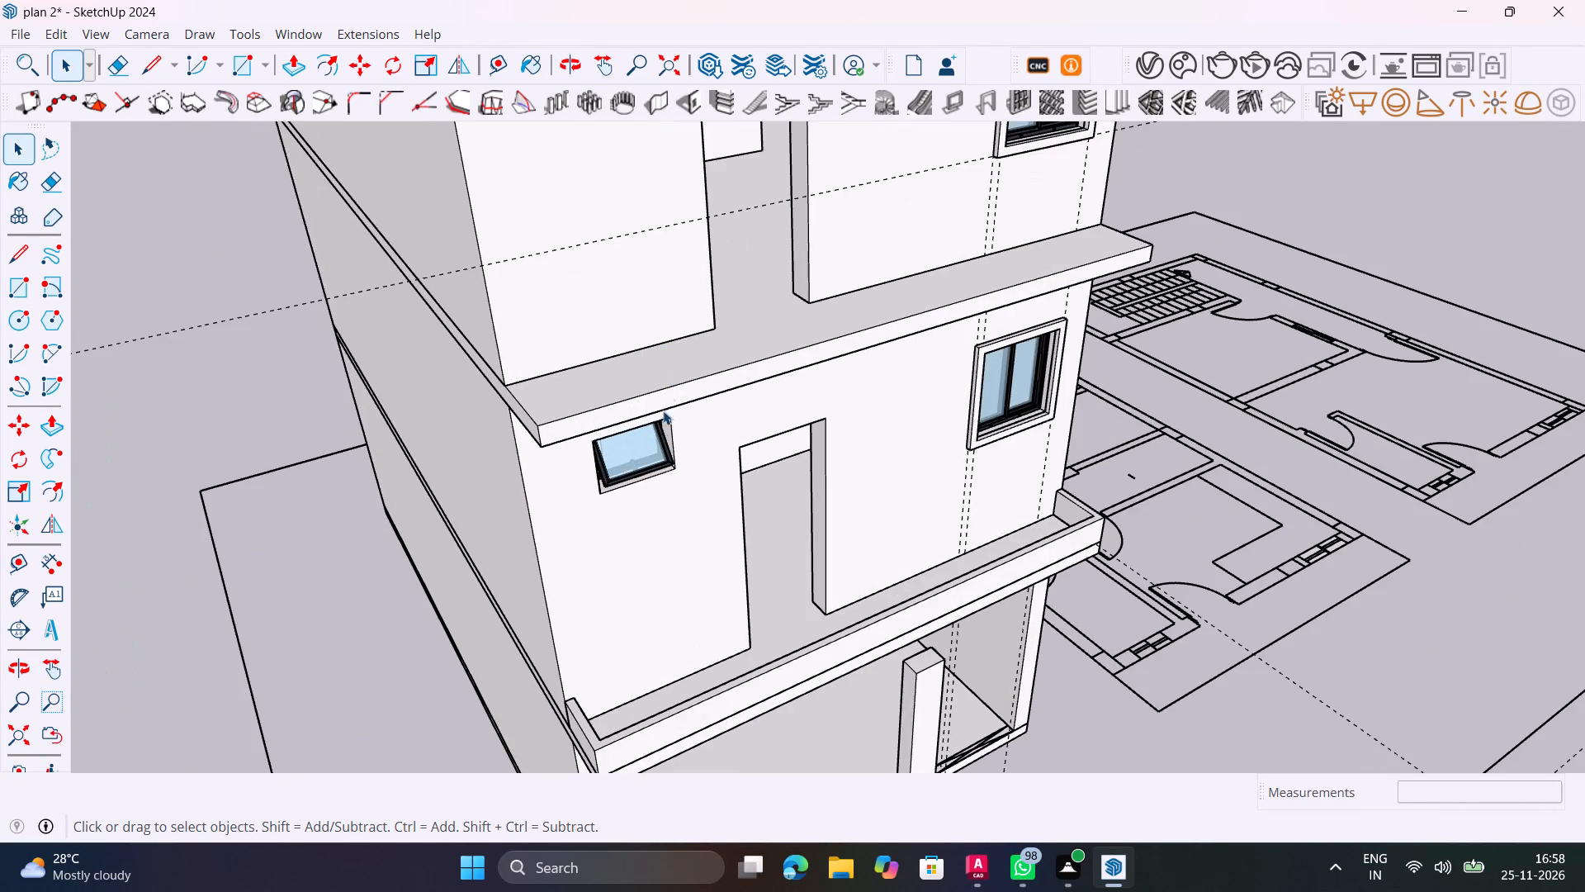
scroll(637, 406, up, 3)
middle_drag(624, 423, 877, 500)
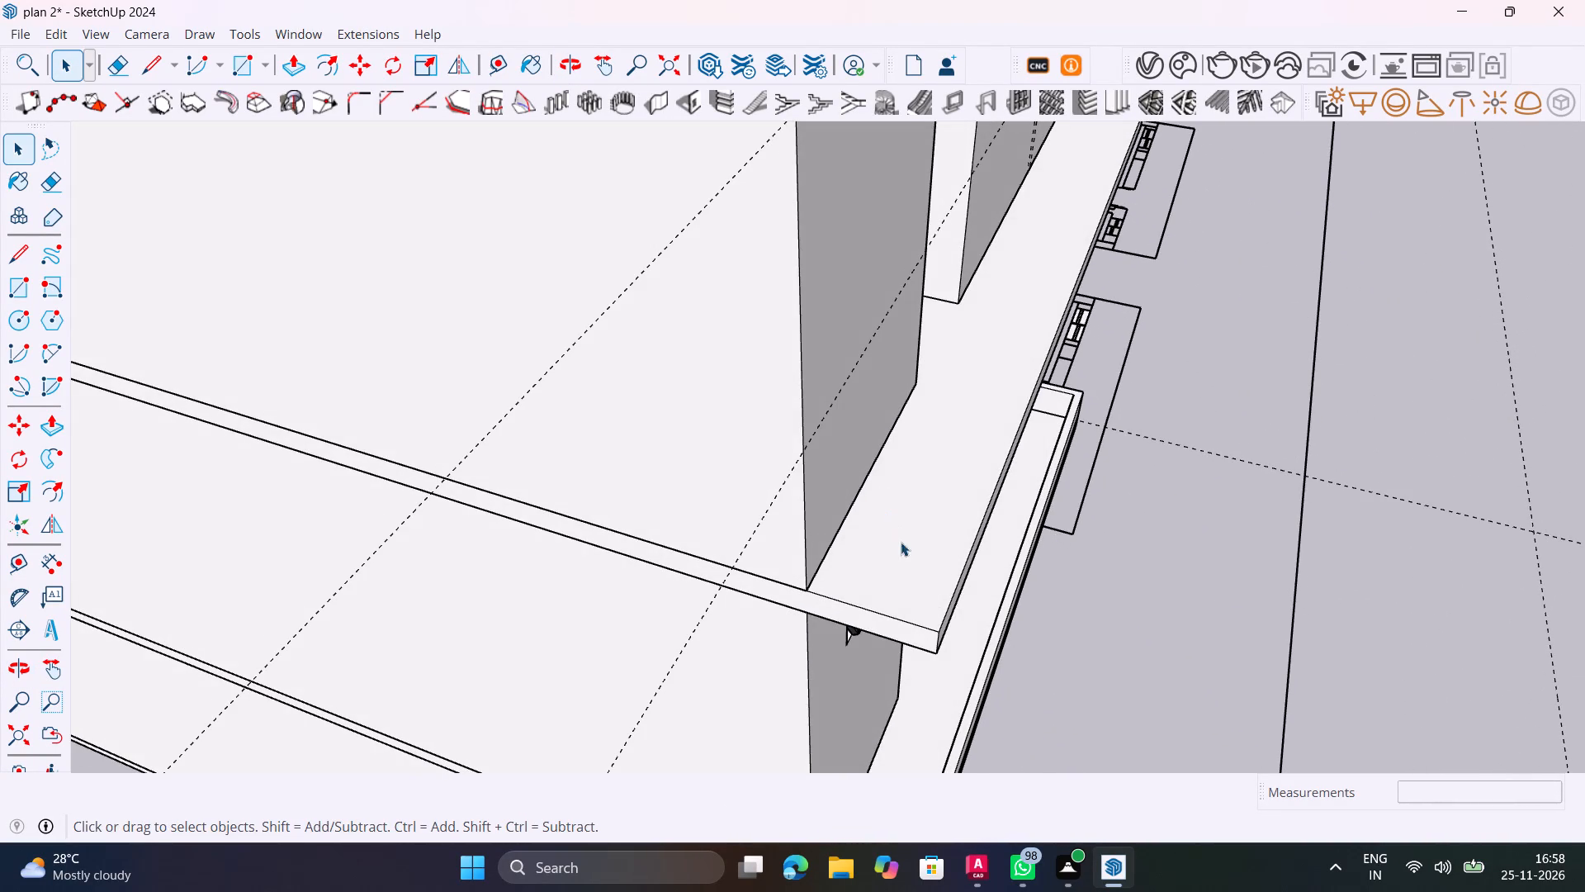
key(t)
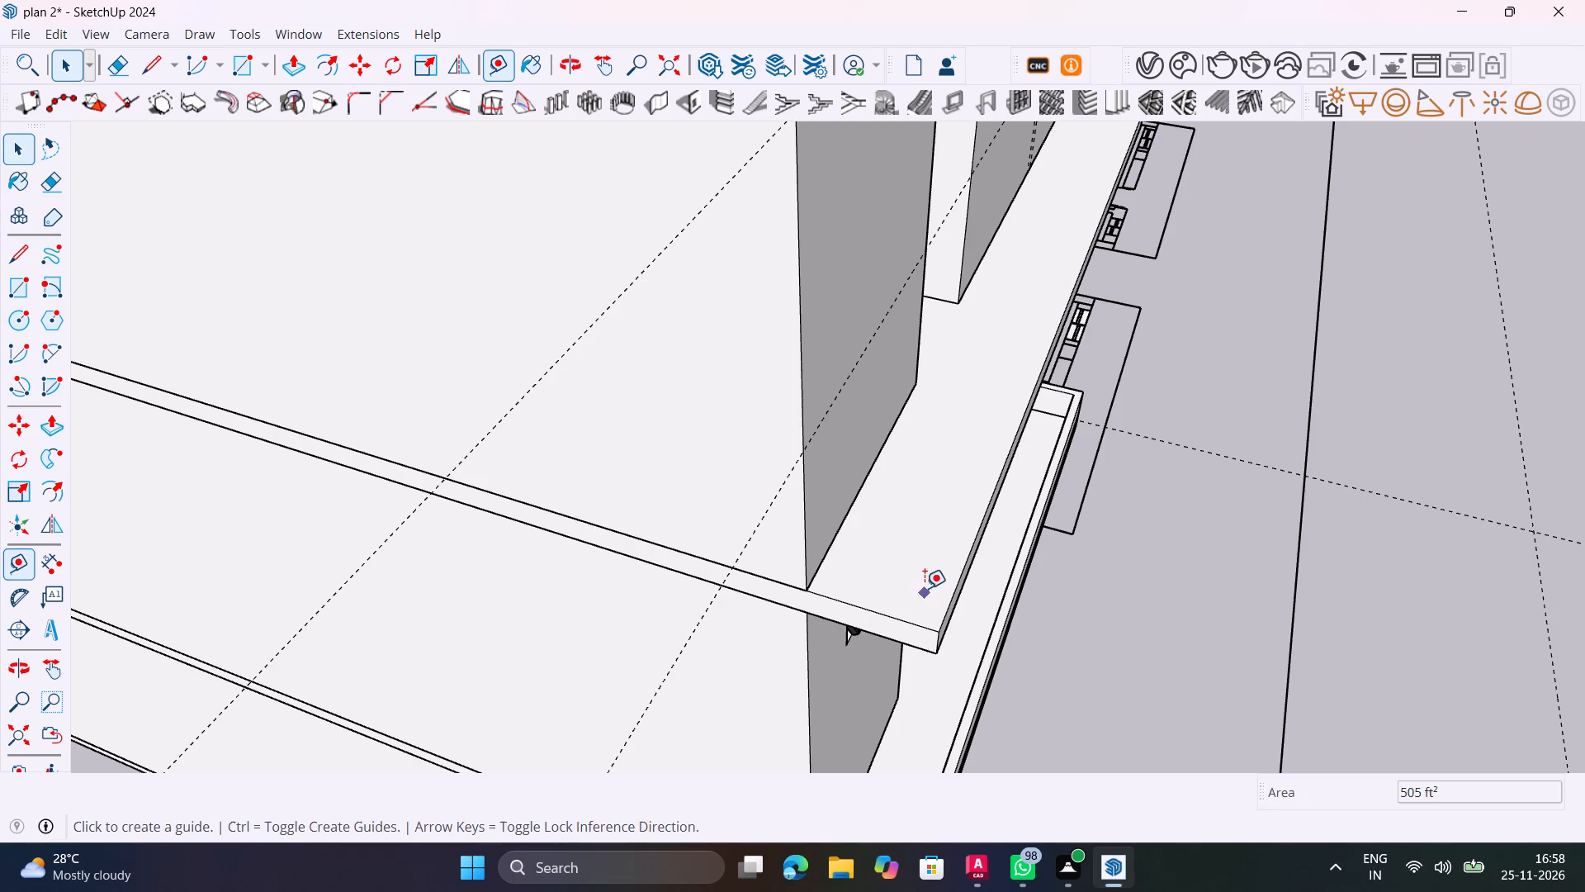
click(962, 560)
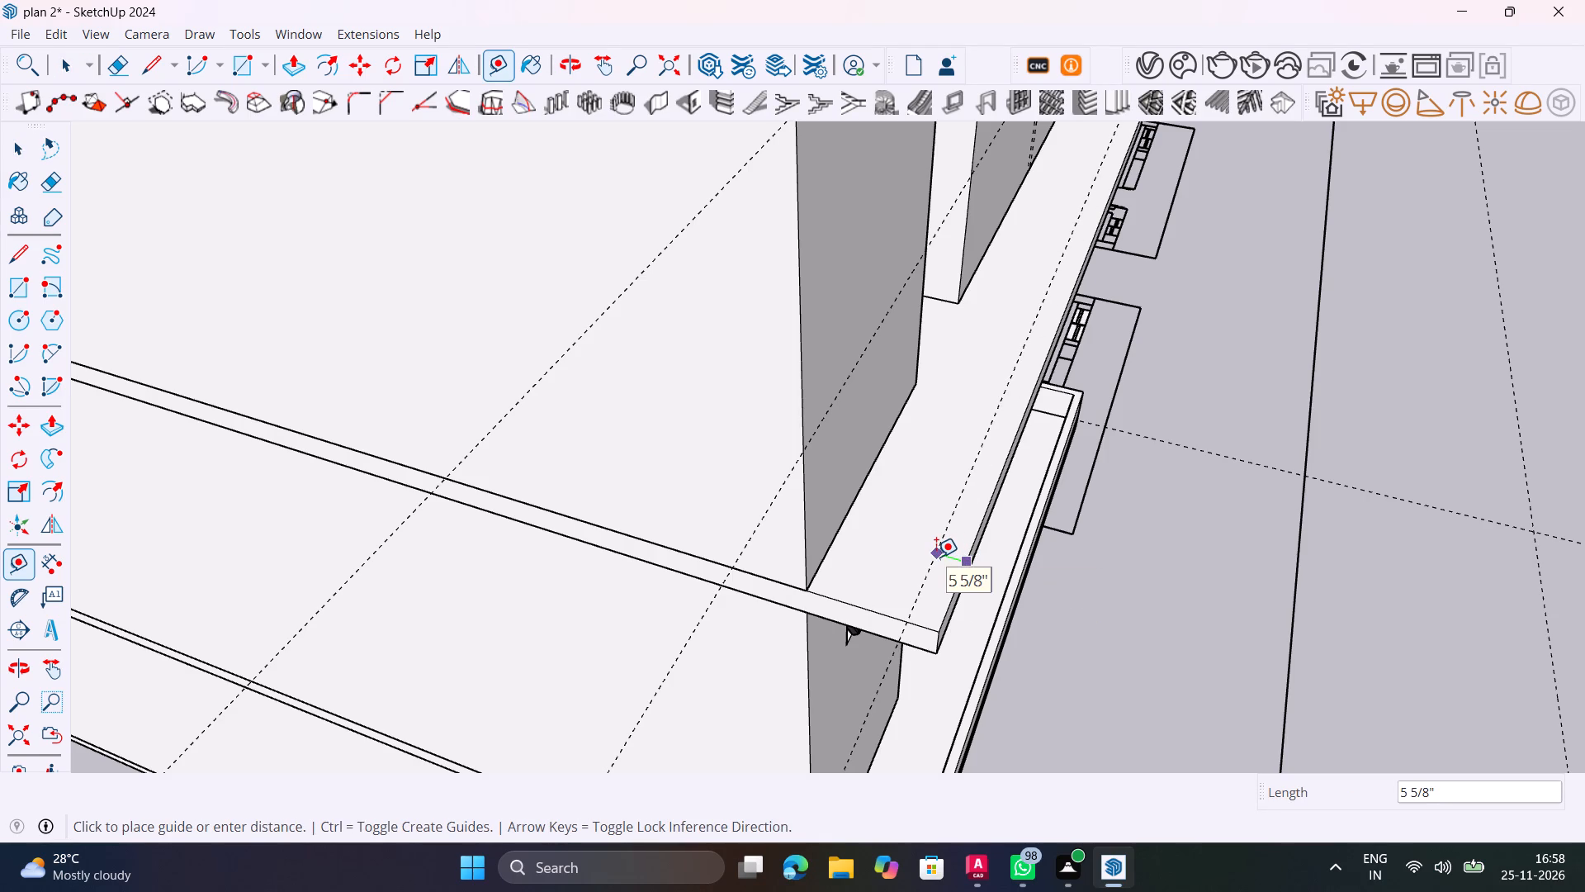
text(3")
key(Return)
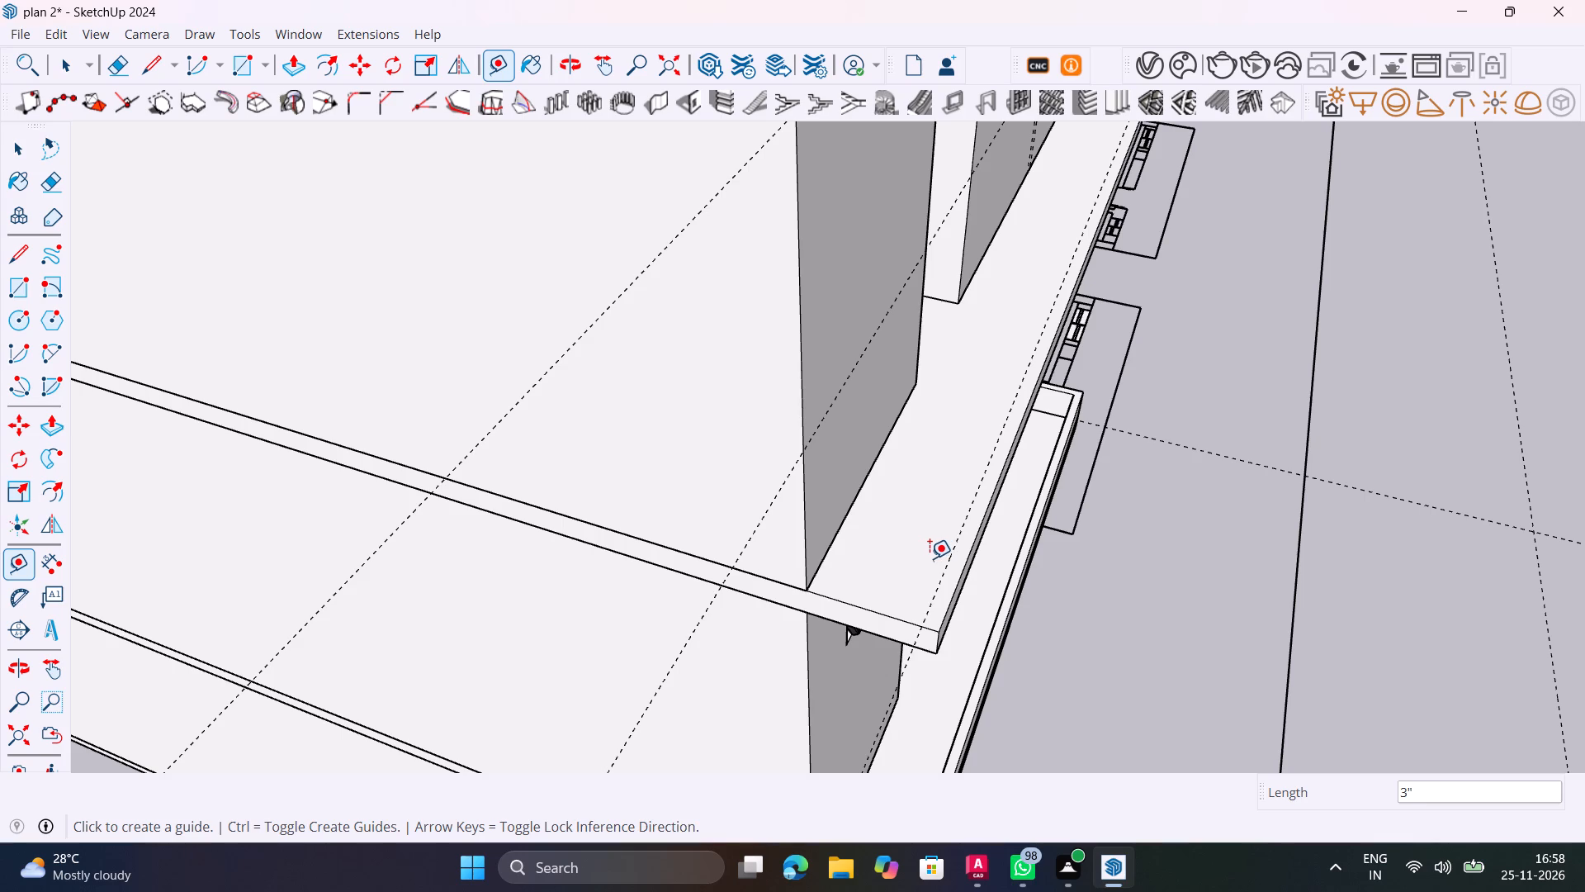
click(874, 608)
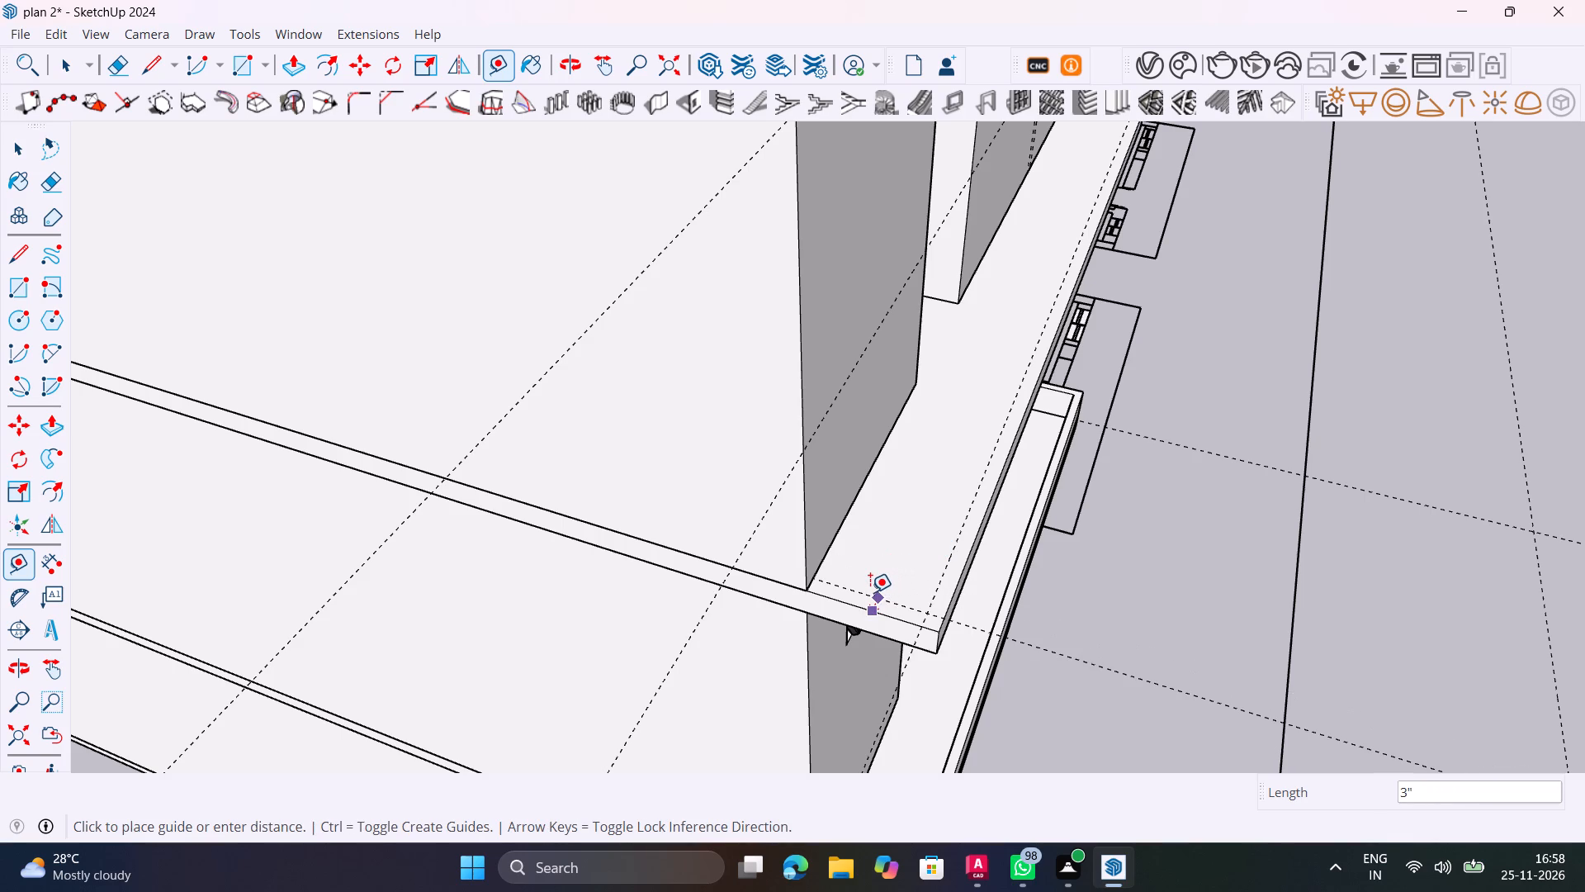
text(3")
key(Return)
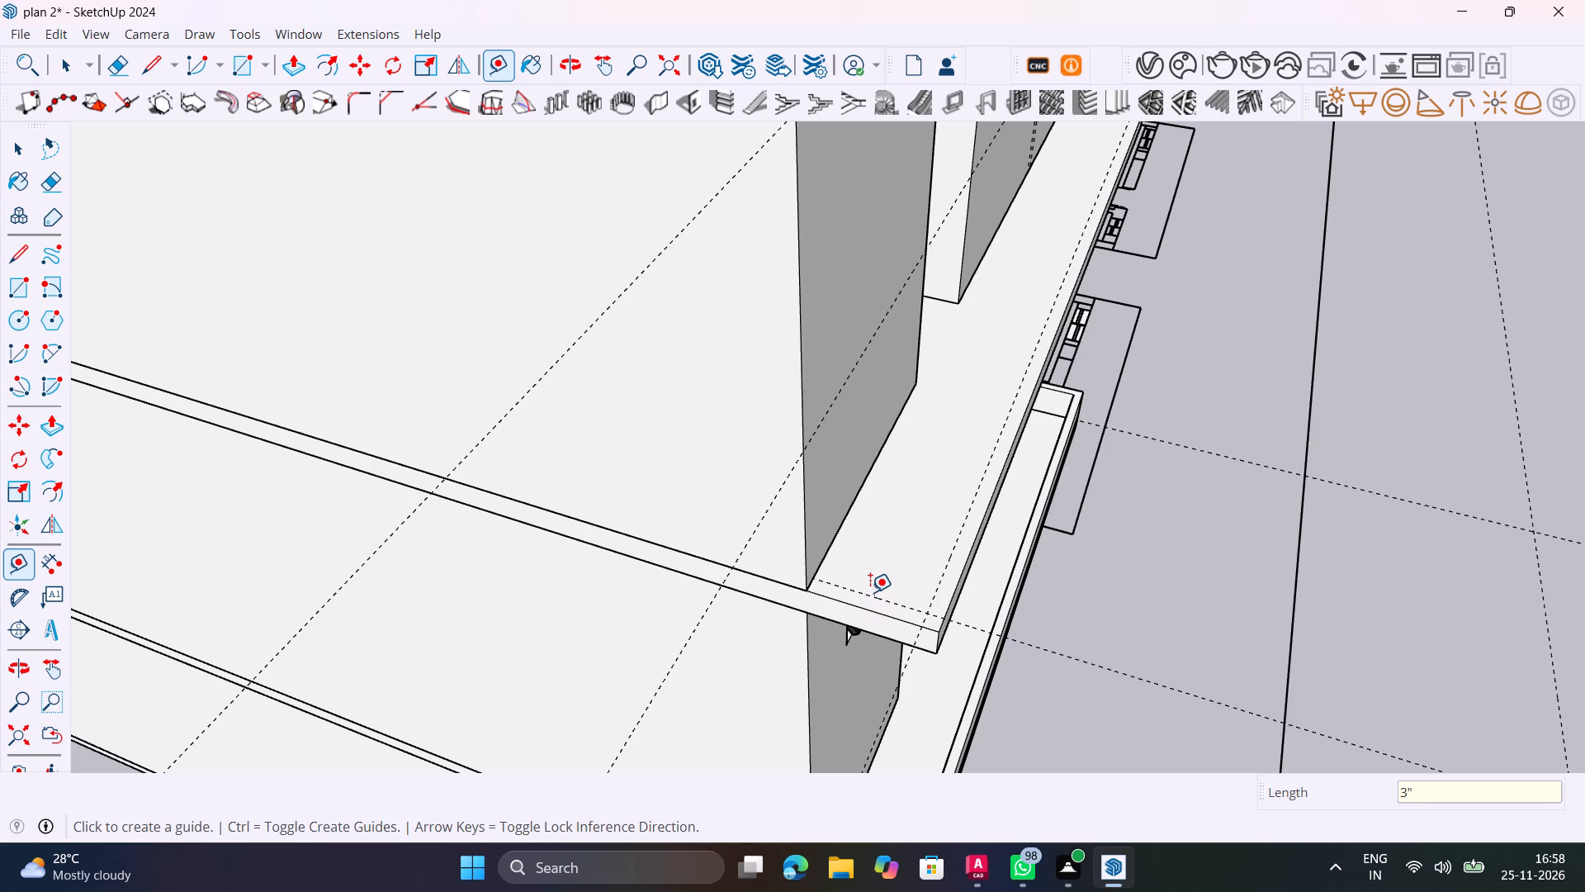
Place a guide 3" inside the second-floor balcony slab's end edge nearest the floor plans.
scroll(870, 592, down, 7)
scroll(1043, 240, up, 5)
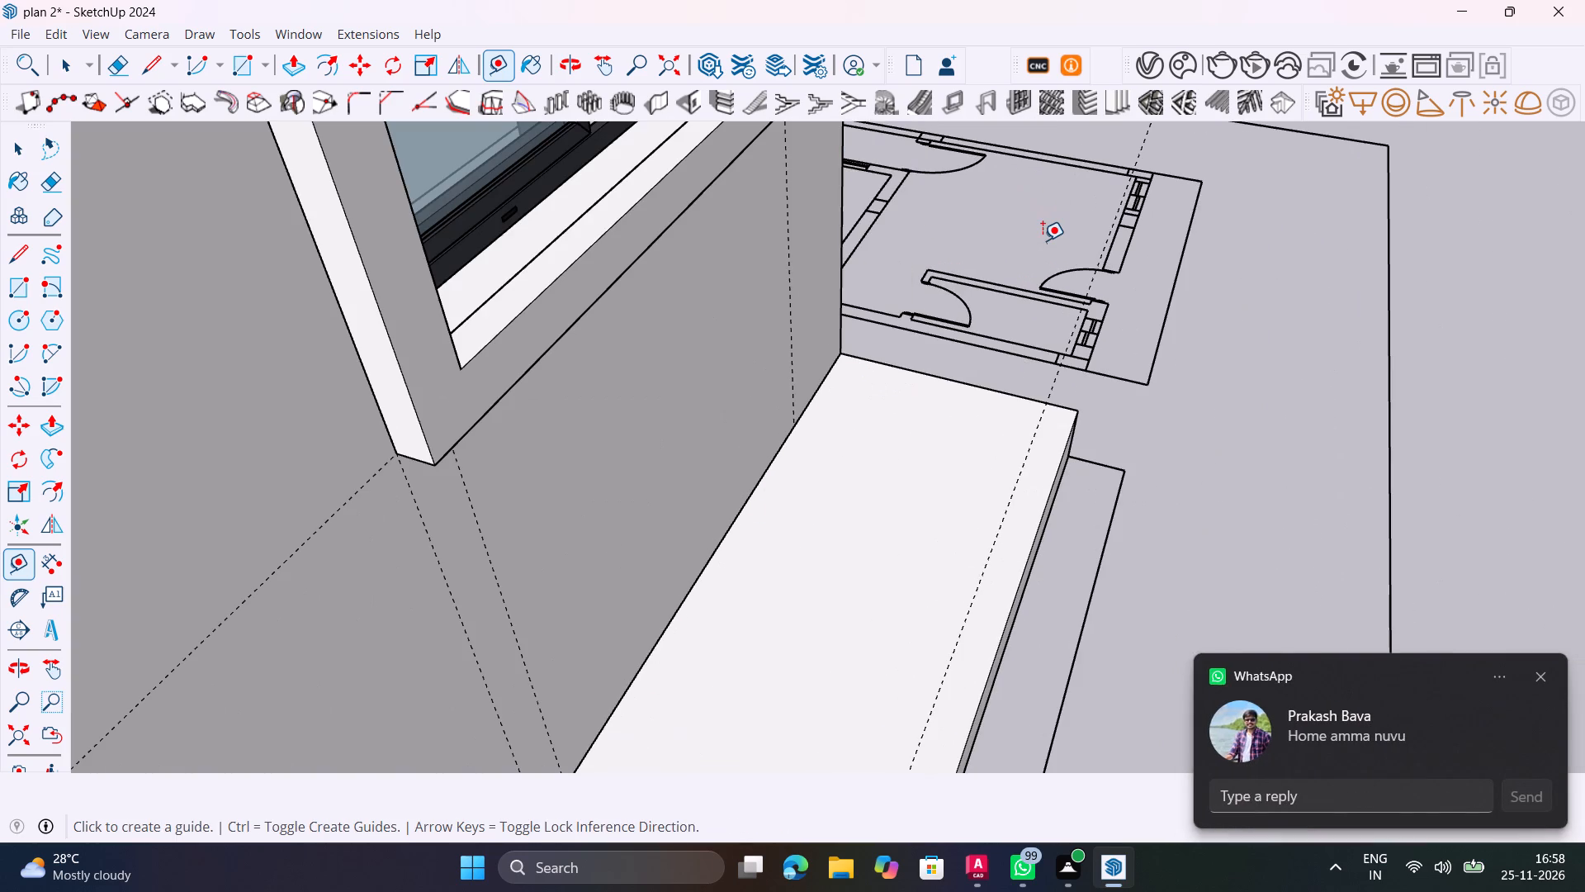
click(972, 391)
text(3")
key(Return)
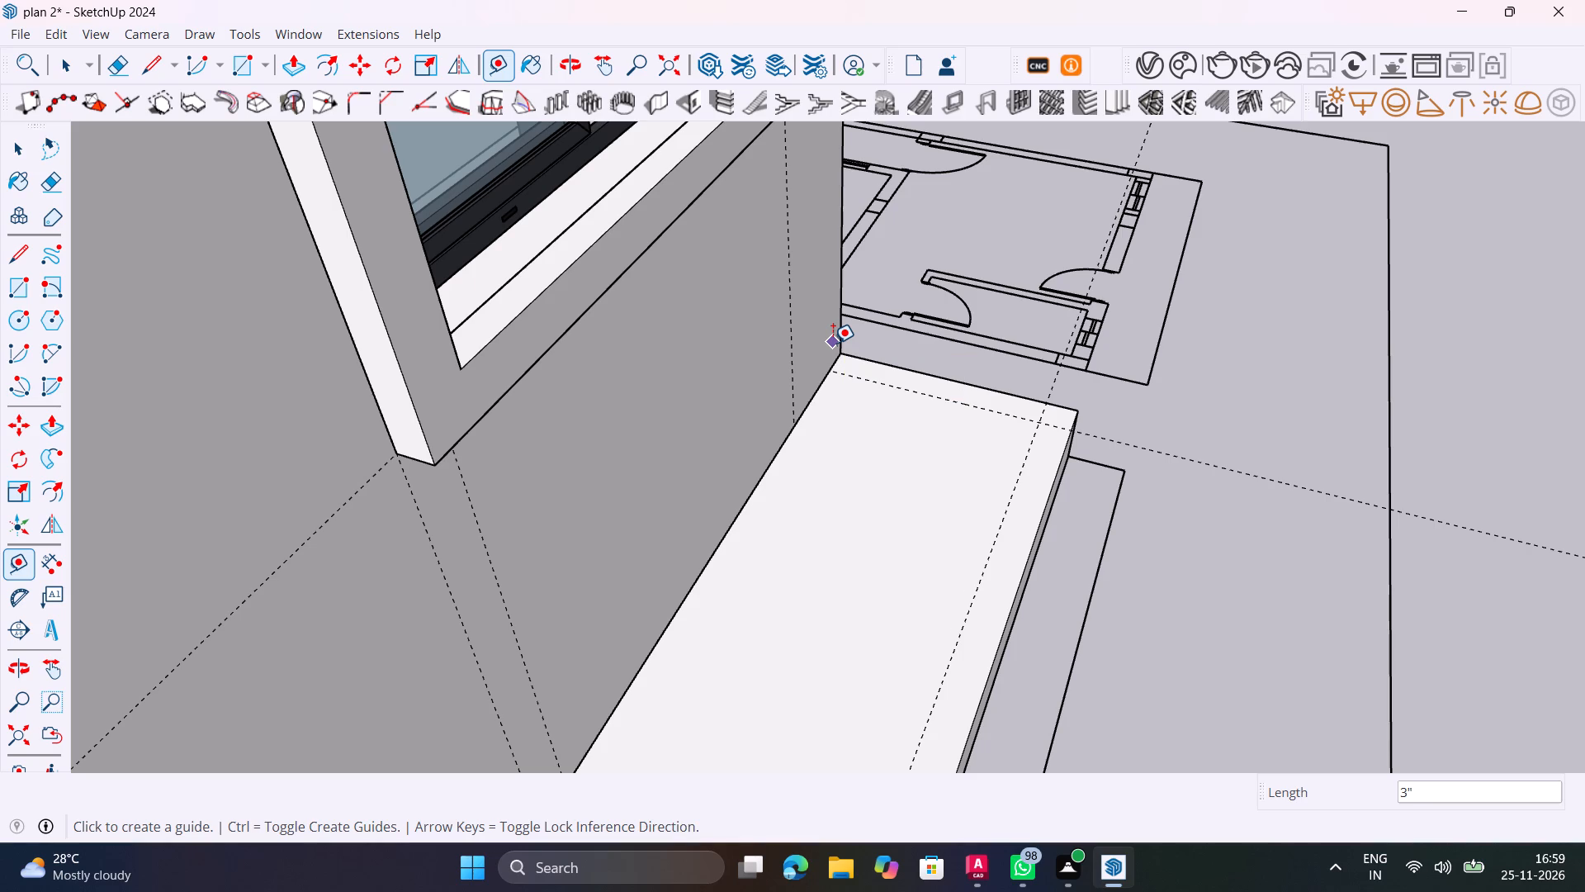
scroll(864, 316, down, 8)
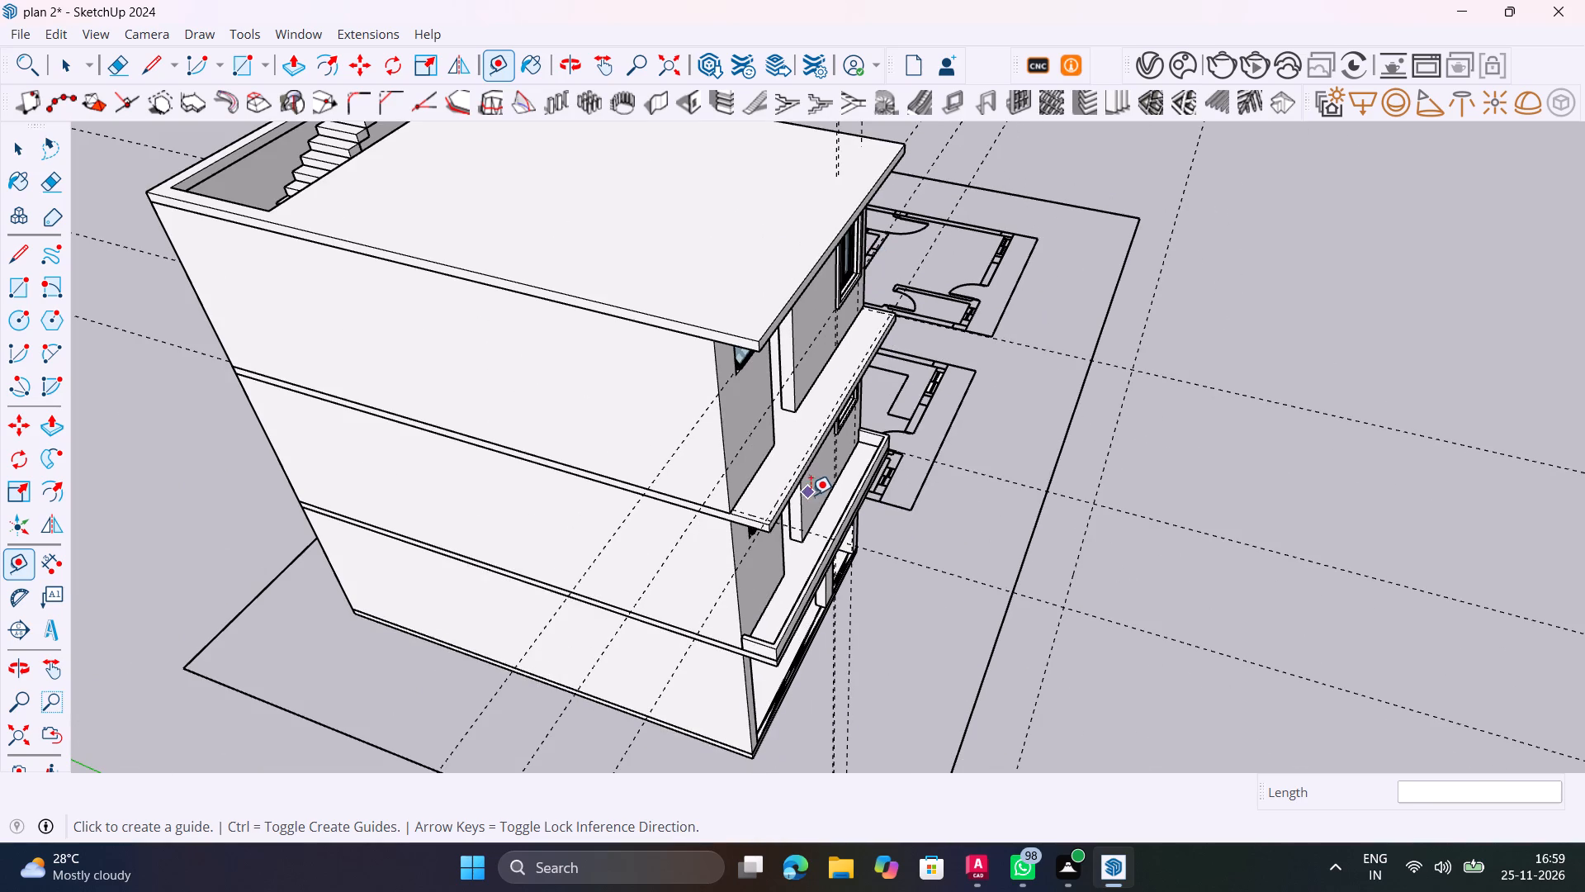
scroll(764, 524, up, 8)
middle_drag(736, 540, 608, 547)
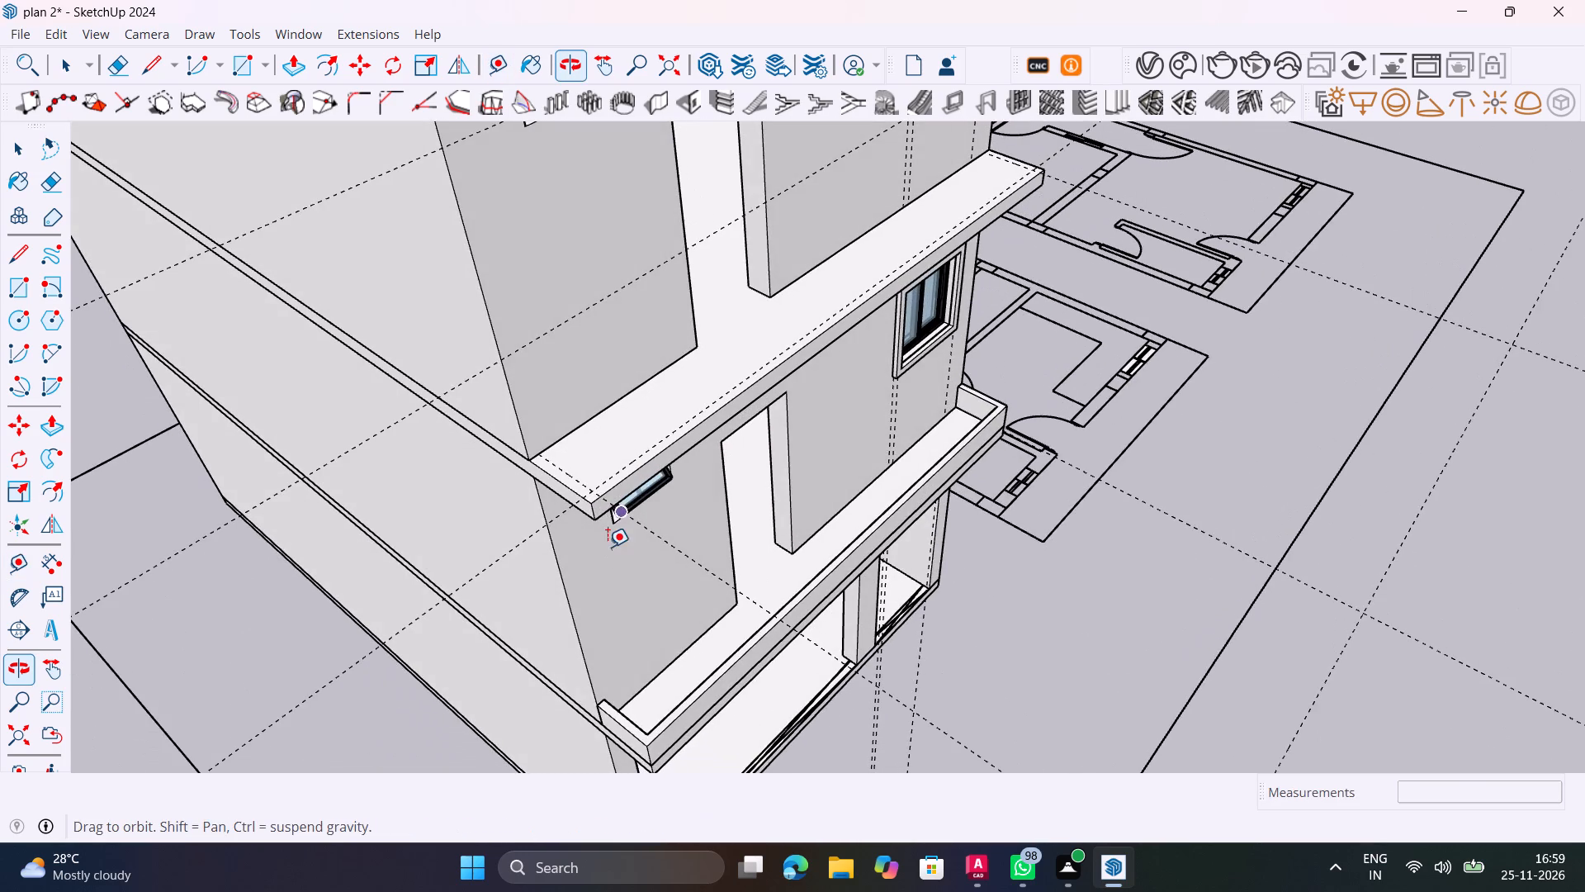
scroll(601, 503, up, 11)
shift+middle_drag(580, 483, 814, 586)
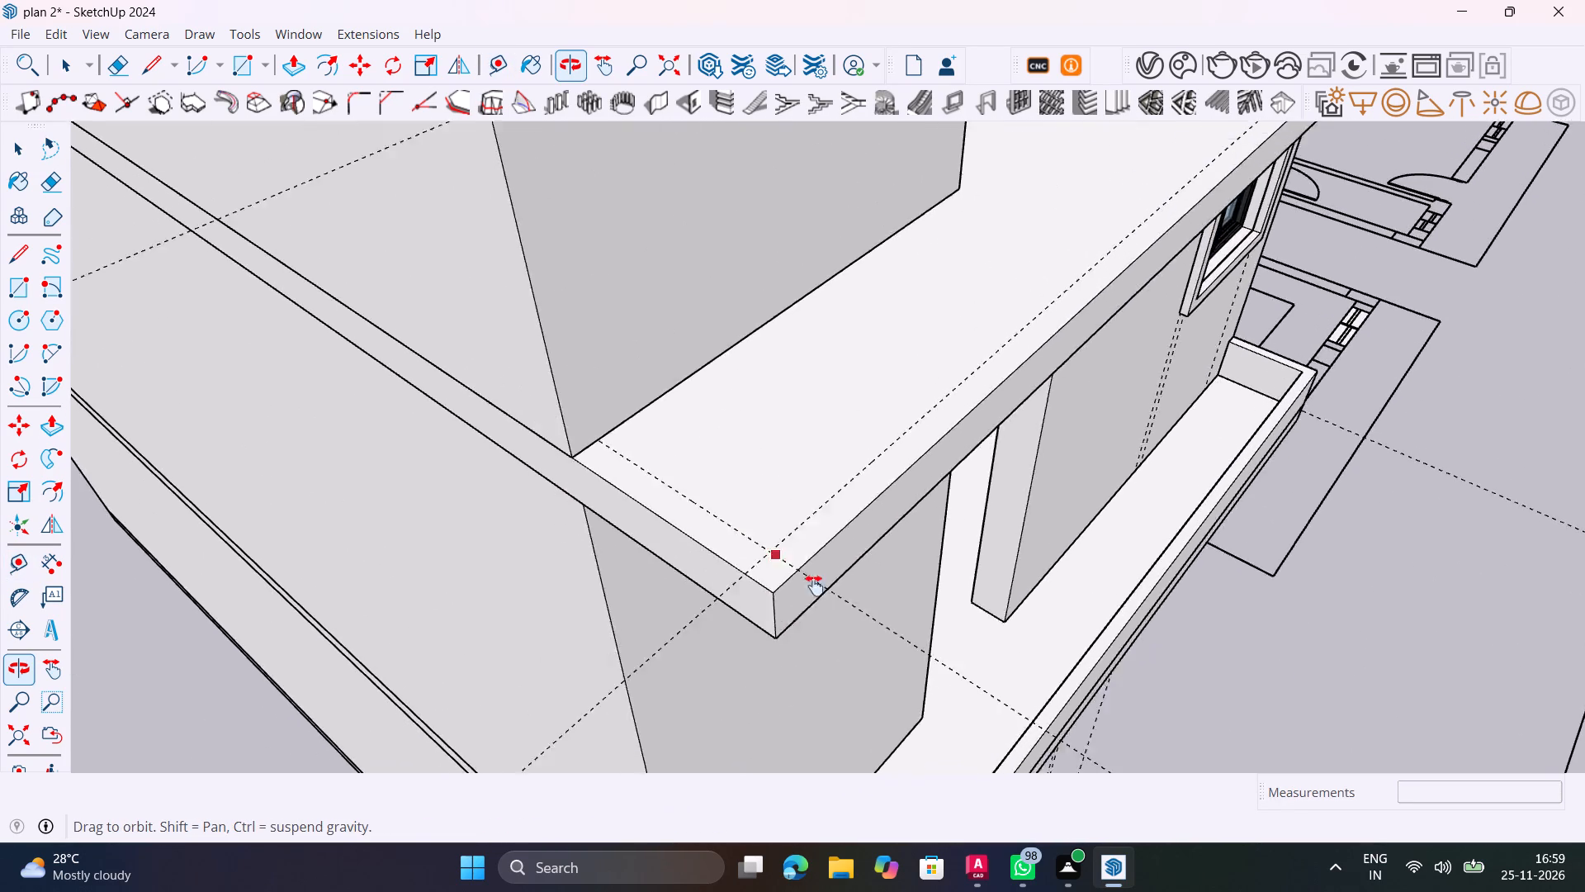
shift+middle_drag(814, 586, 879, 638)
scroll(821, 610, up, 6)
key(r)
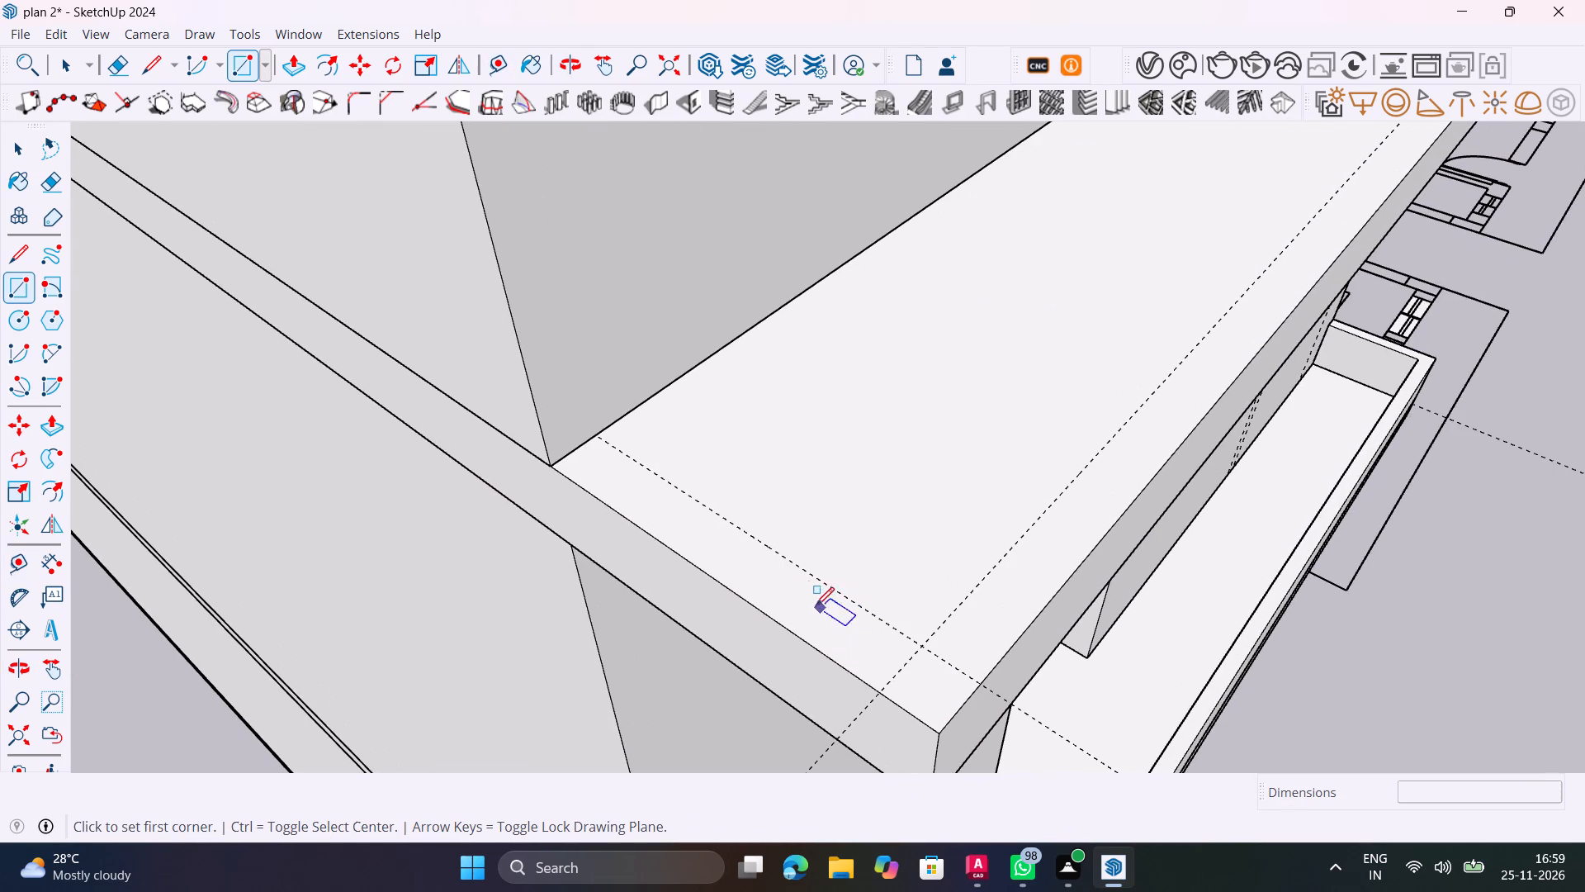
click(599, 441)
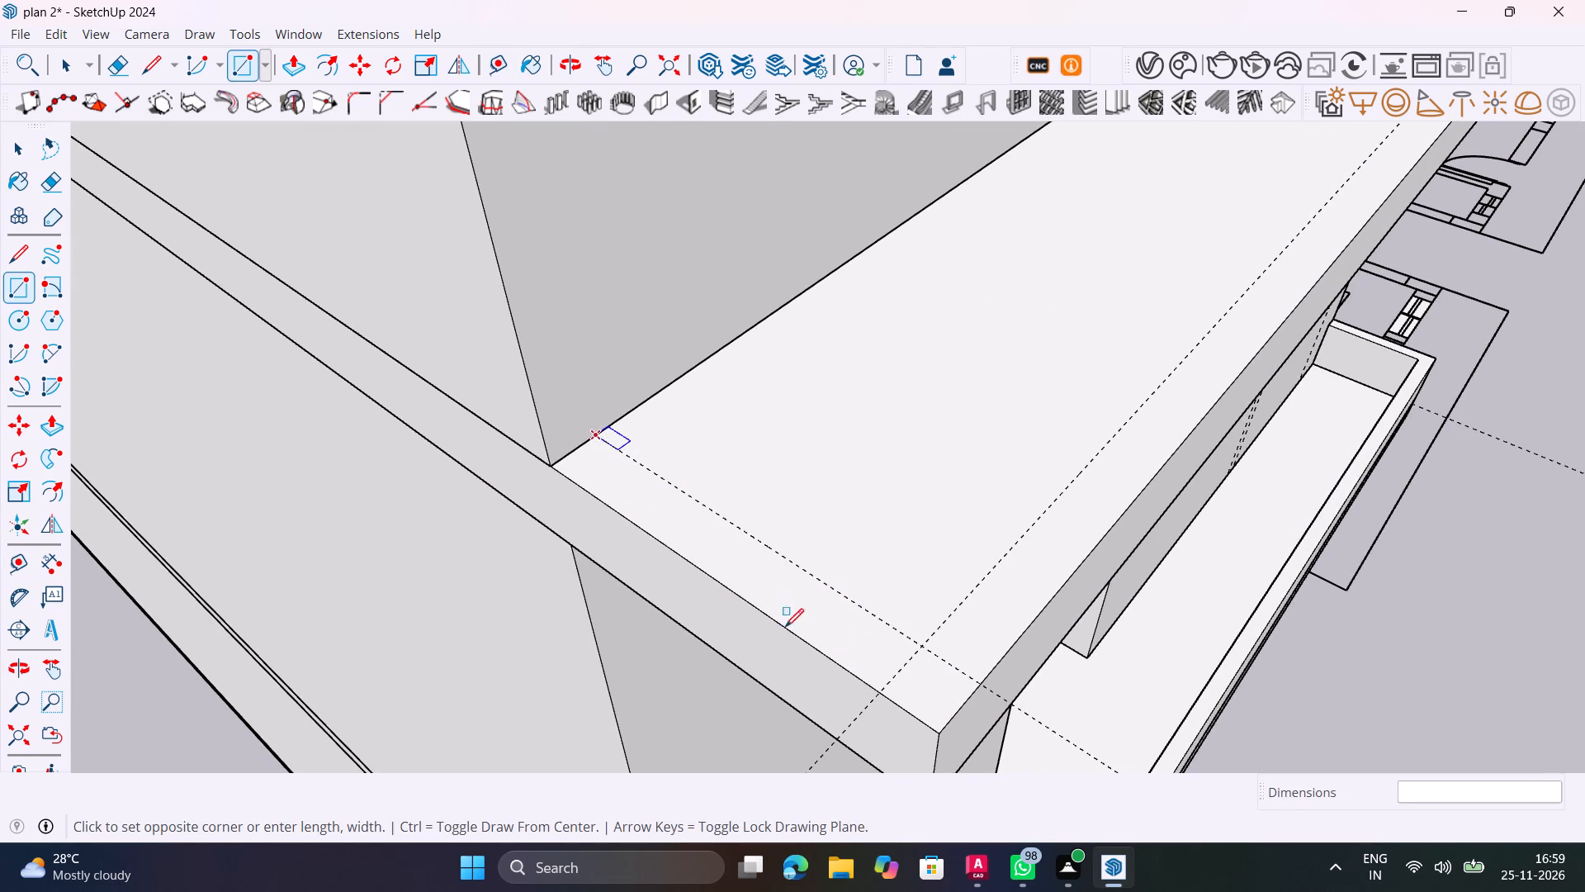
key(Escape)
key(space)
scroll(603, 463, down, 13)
Save the model.
key(ctrl+s)
scroll(603, 446, down, 9)
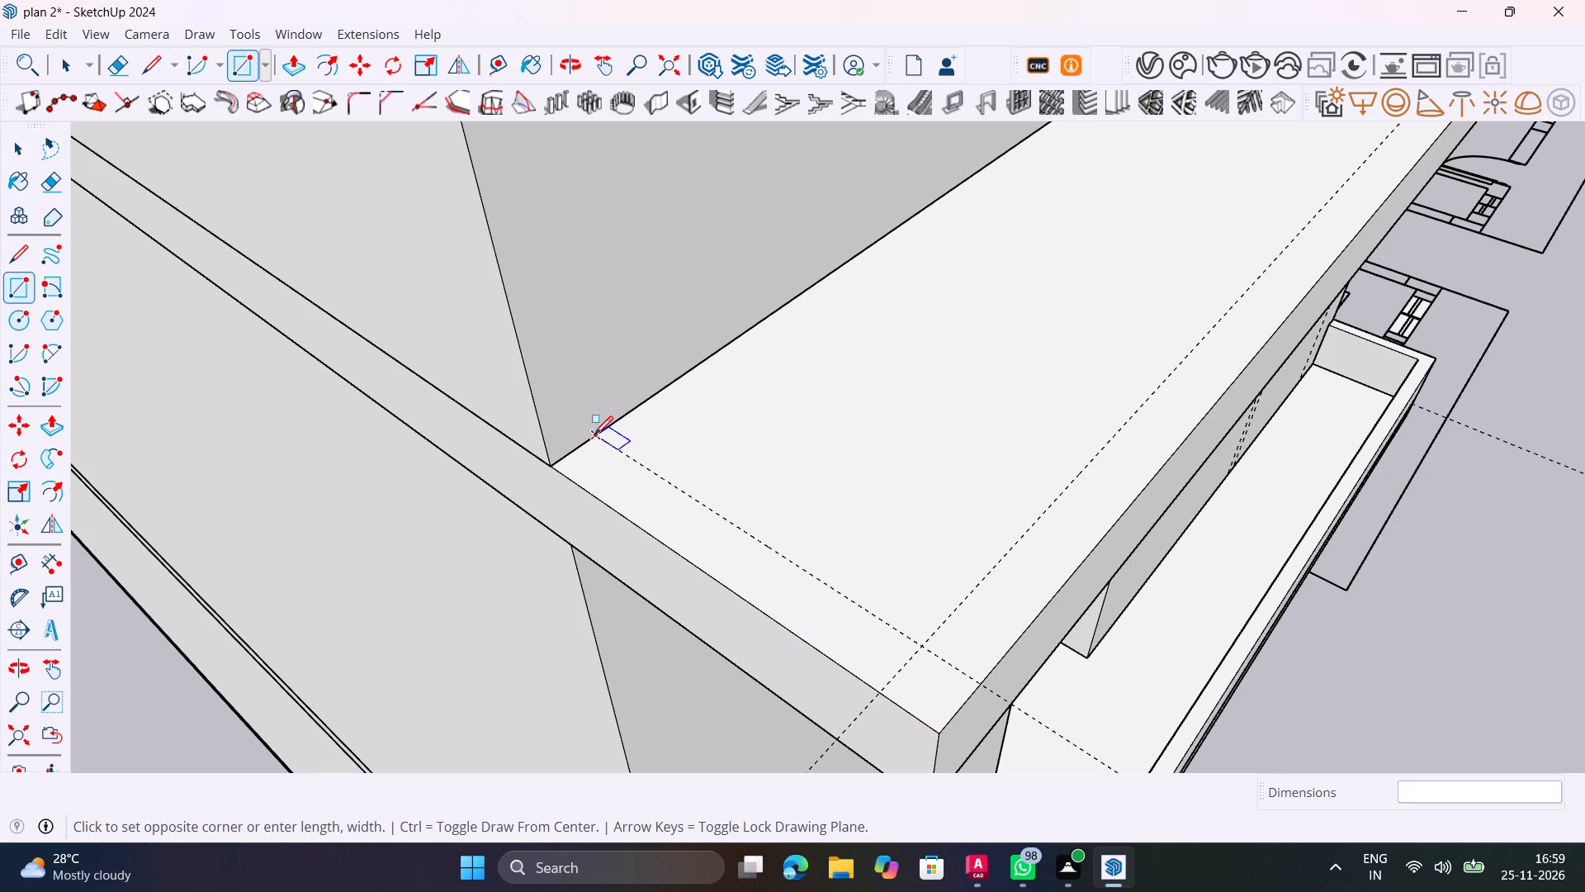
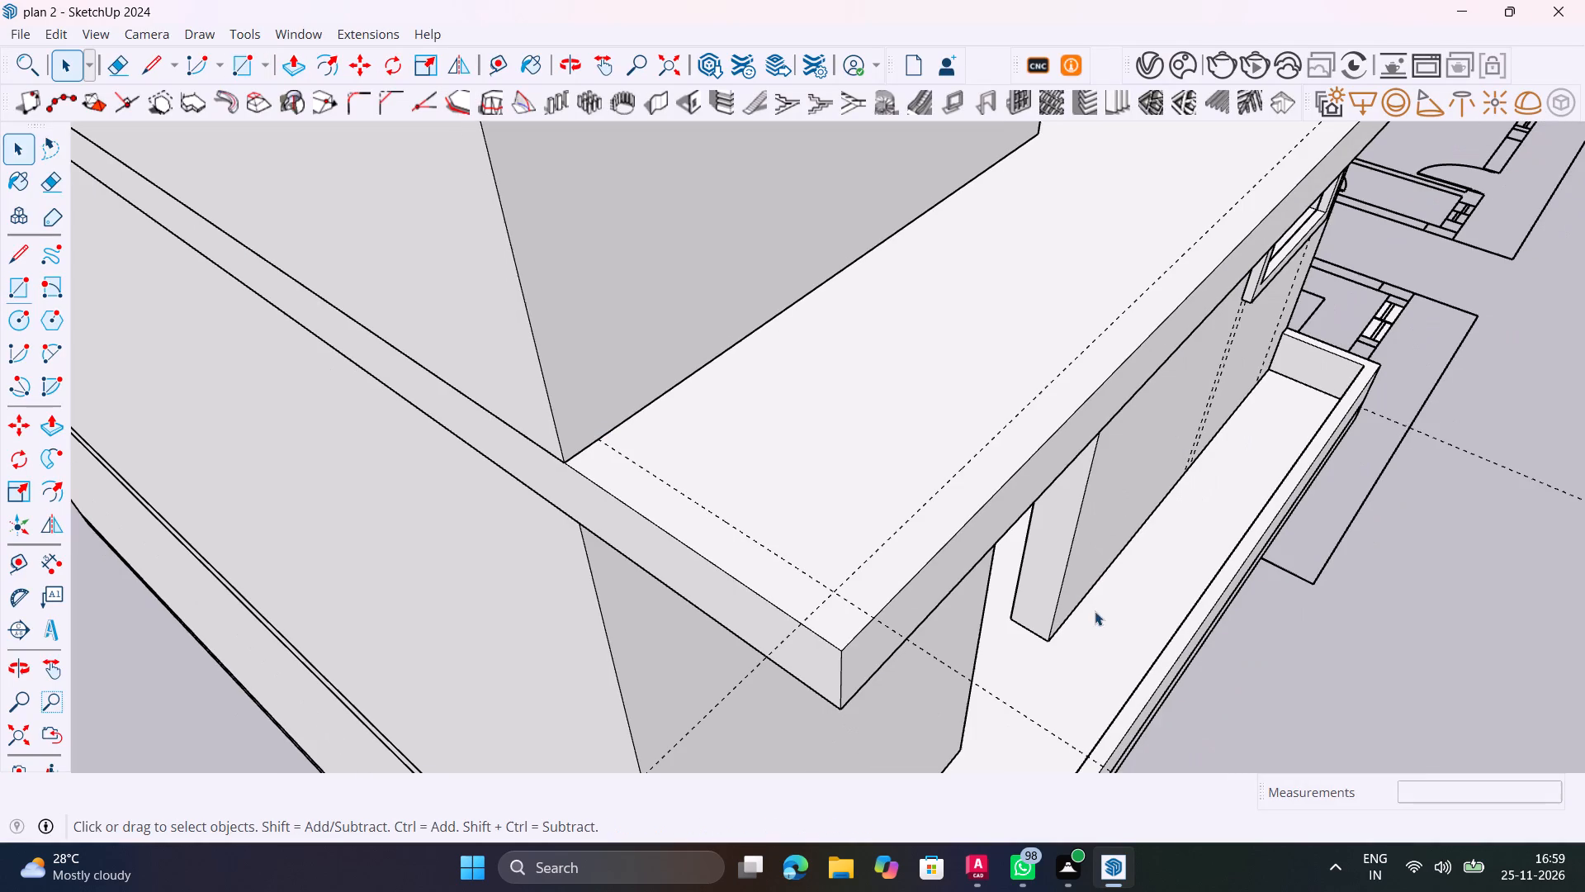
Draw a 3" by 2' rectangle along the second-floor balcony slab's end edge away from the floor plans, from the wall to the outer corner.
scroll(643, 500, up, 4)
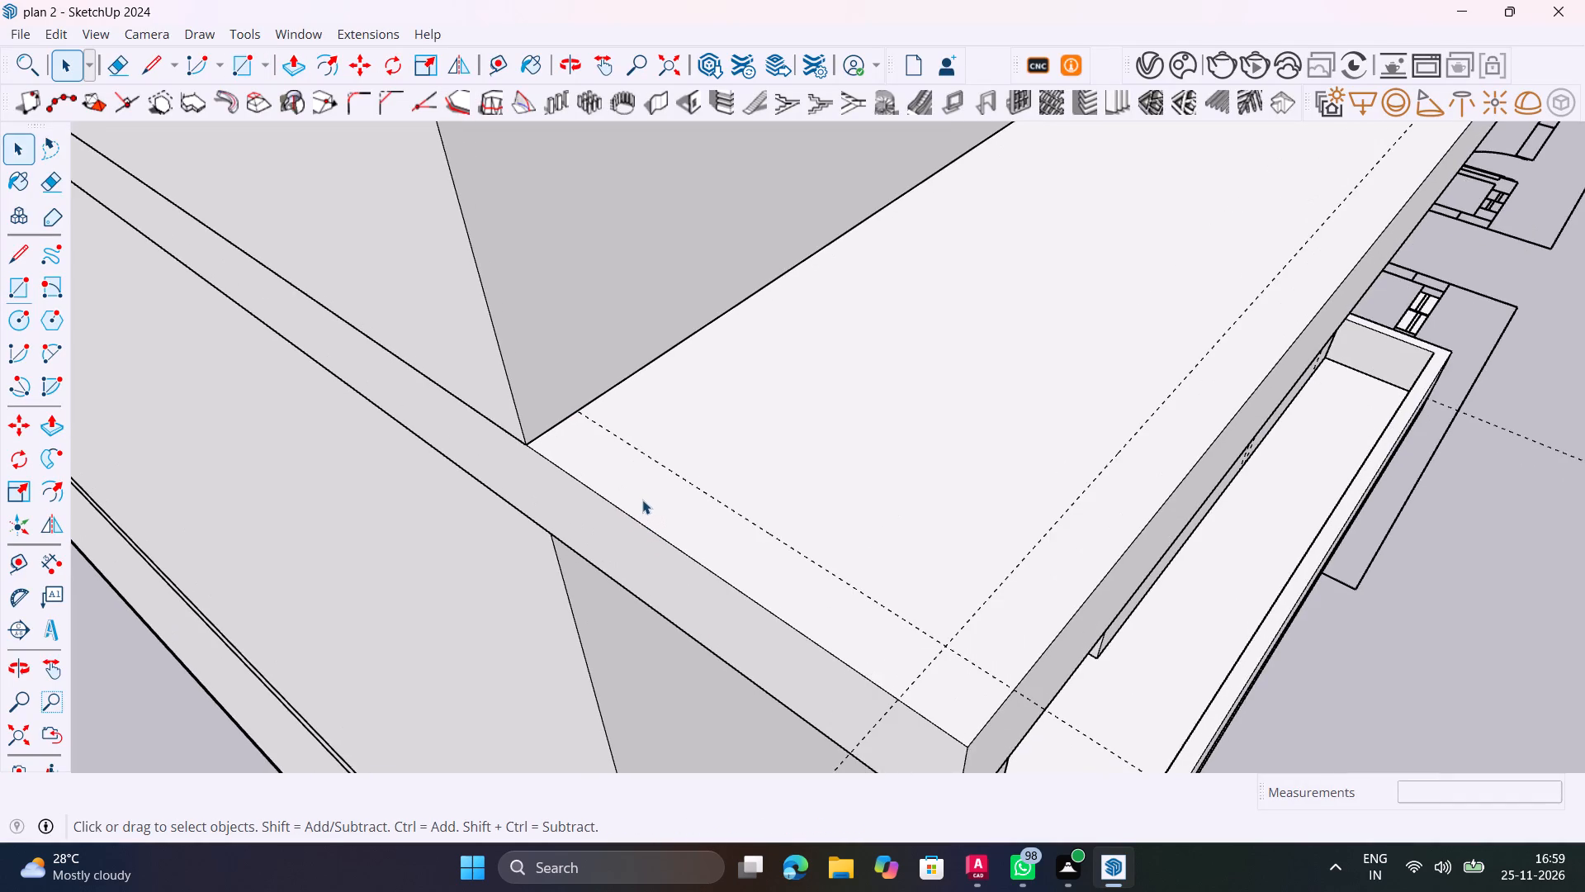
scroll(642, 500, up, 4)
key(r)
drag(549, 375, 558, 371)
scroll(736, 553, down, 2)
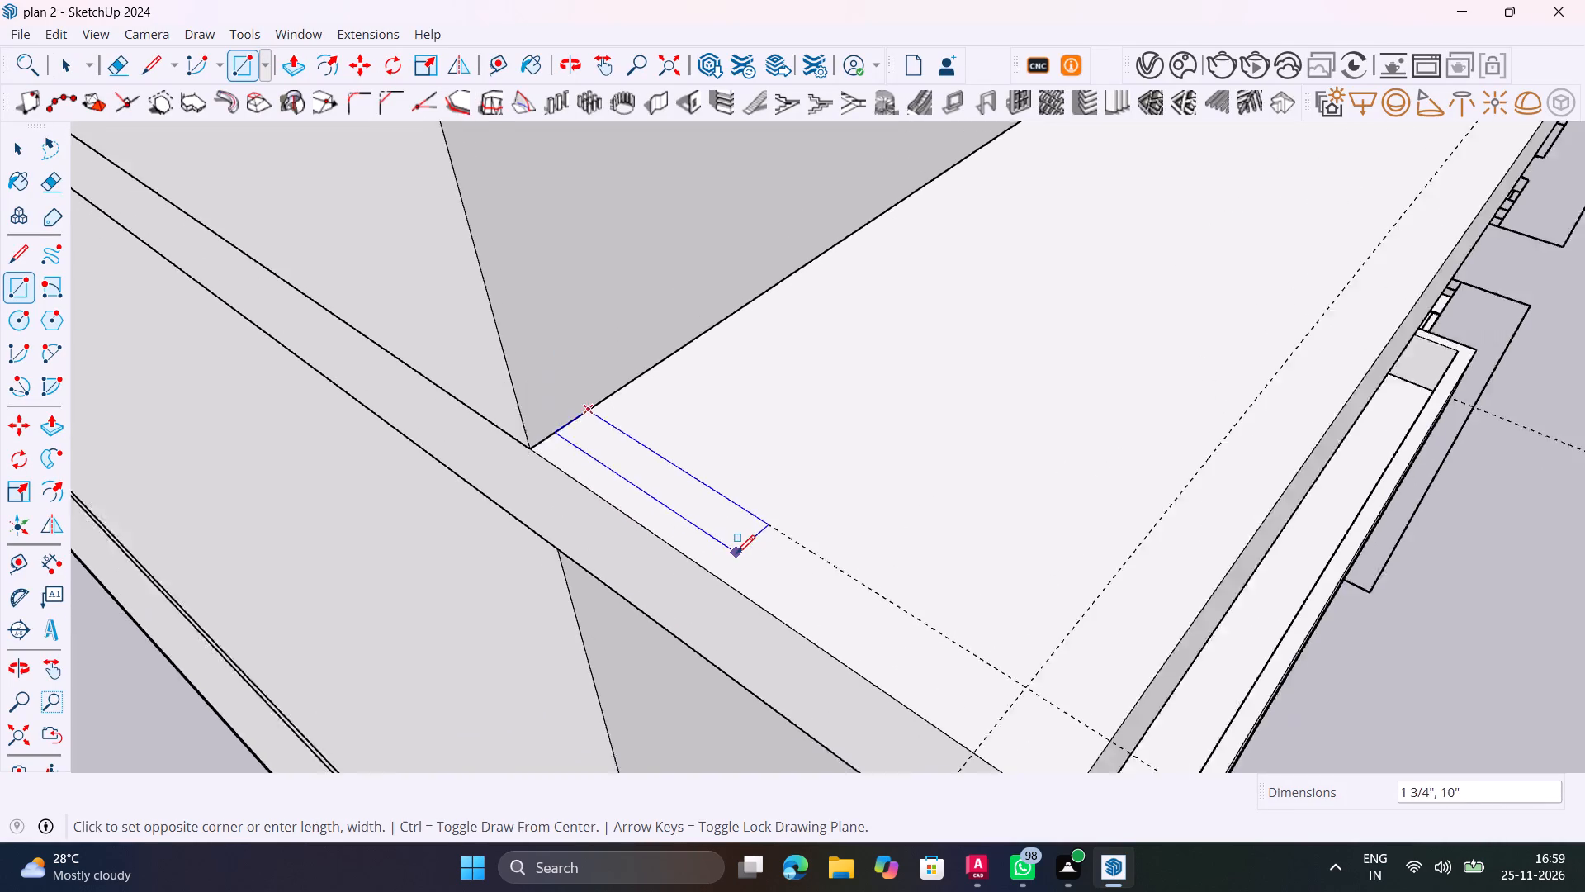
scroll(736, 553, down, 7)
click(910, 681)
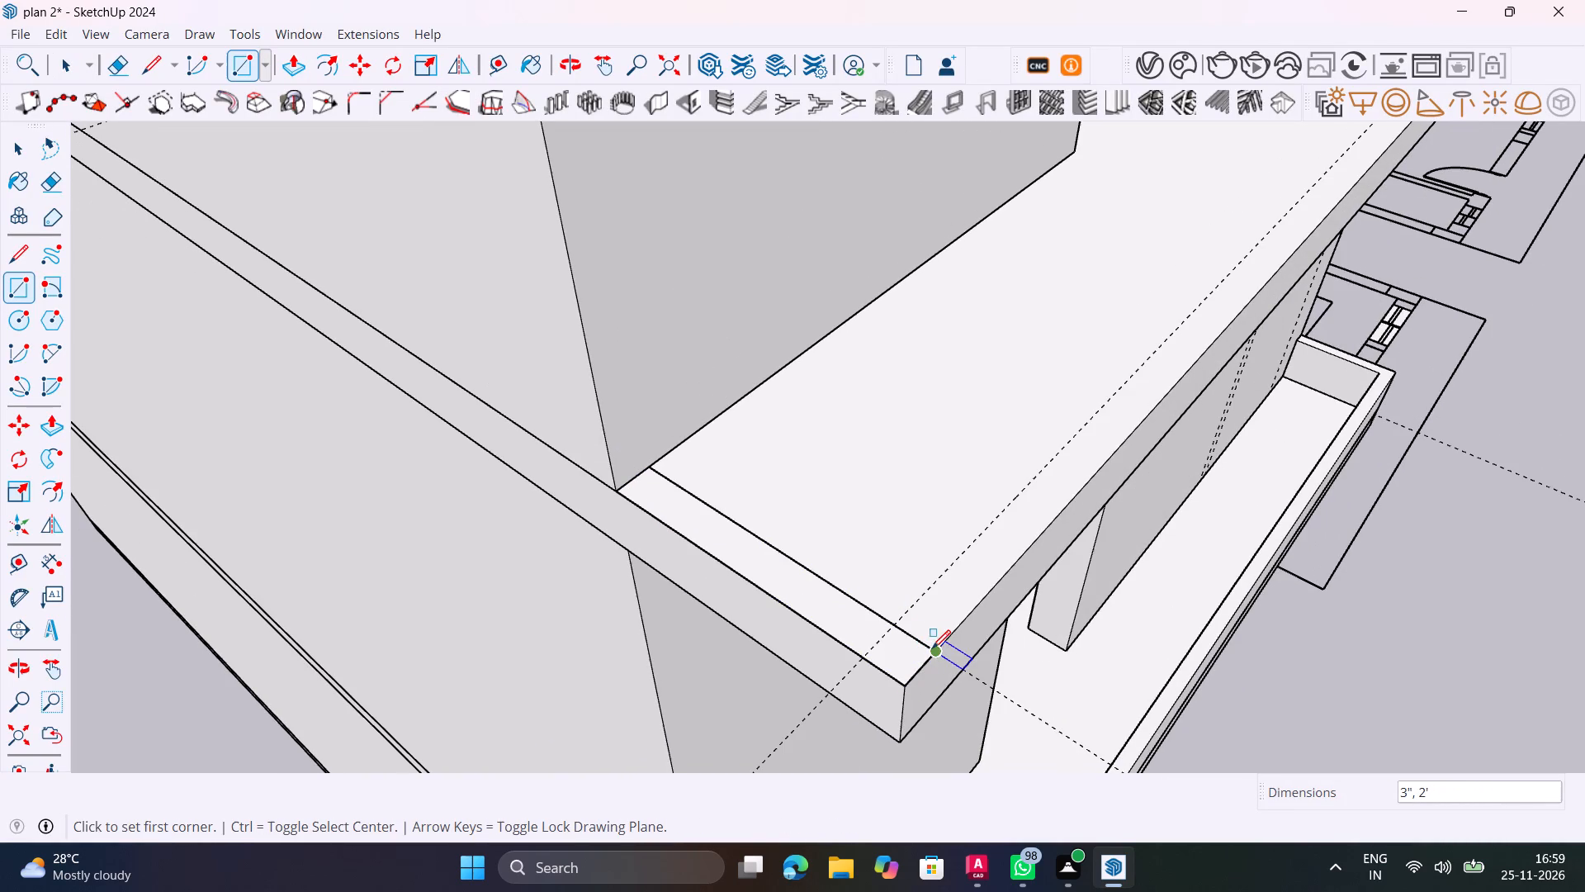
Draw a strip rectangle along the second-floor balcony slab's front edge, bounded by the front guide and reaching the end edge nearest the floor plans.
click(933, 648)
scroll(993, 544, down, 9)
shift+middle_drag(987, 525, 612, 880)
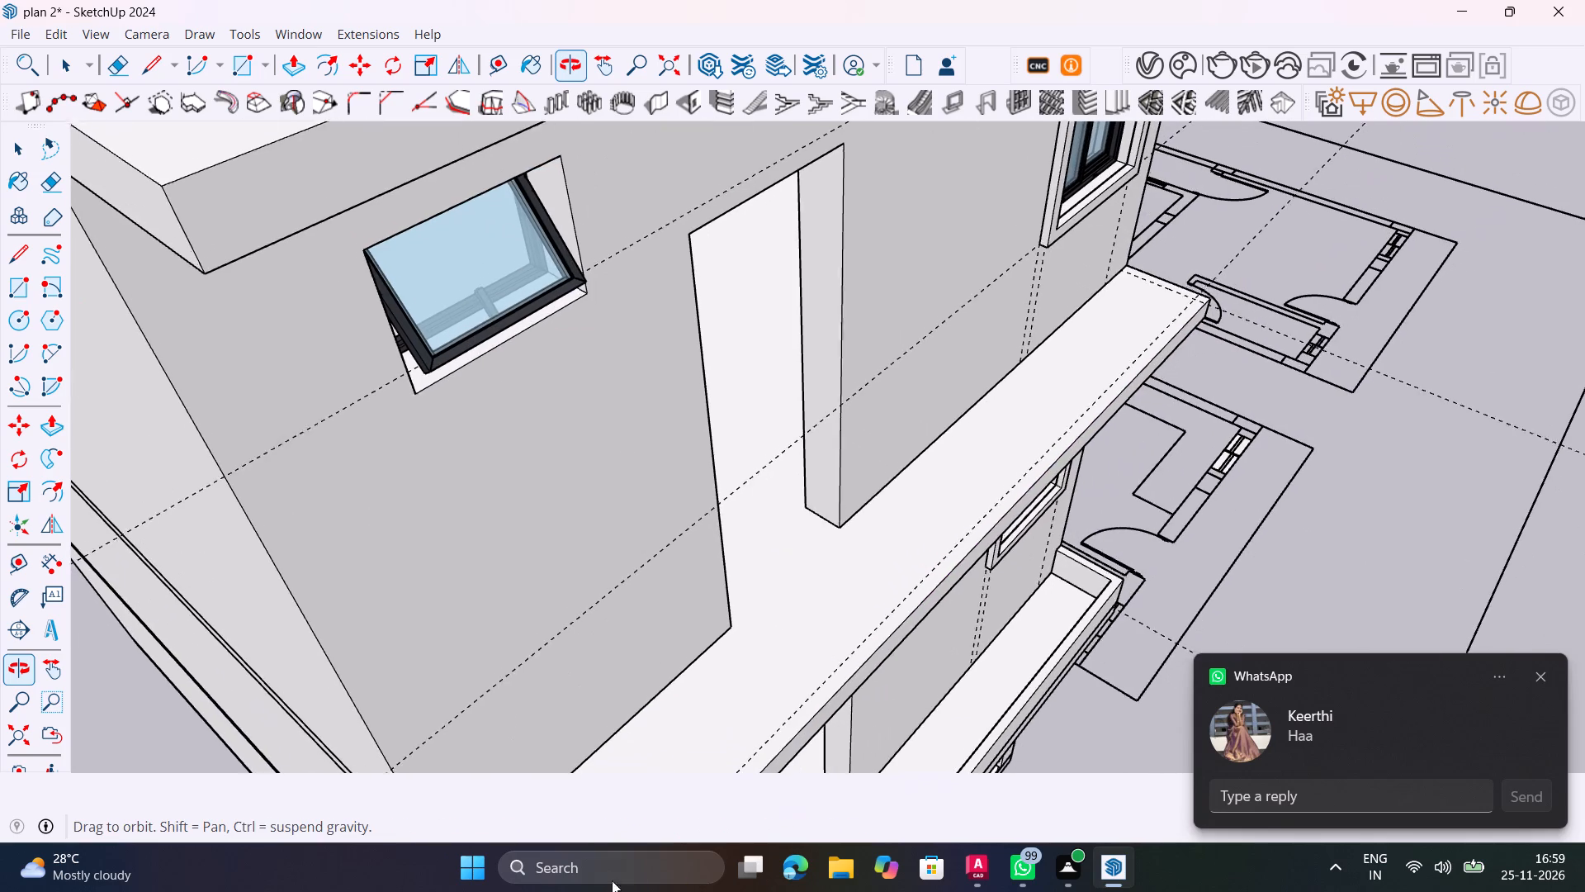
shift+middle_drag(612, 880, 609, 885)
scroll(1204, 289, up, 7)
scroll(1202, 288, down, 6)
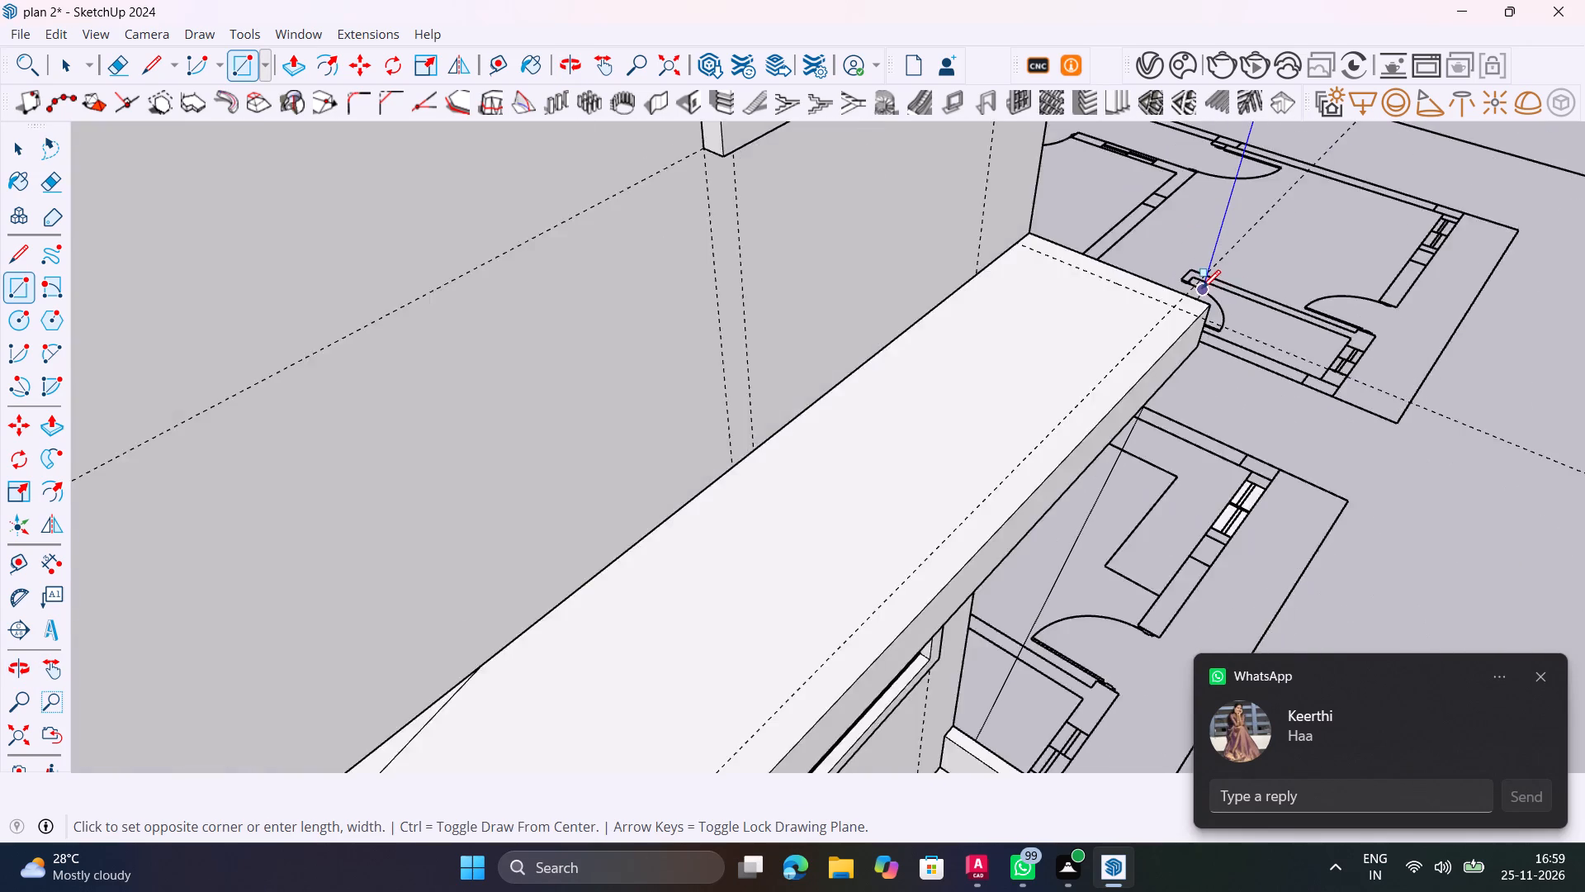
scroll(1202, 288, down, 3)
scroll(1193, 290, up, 15)
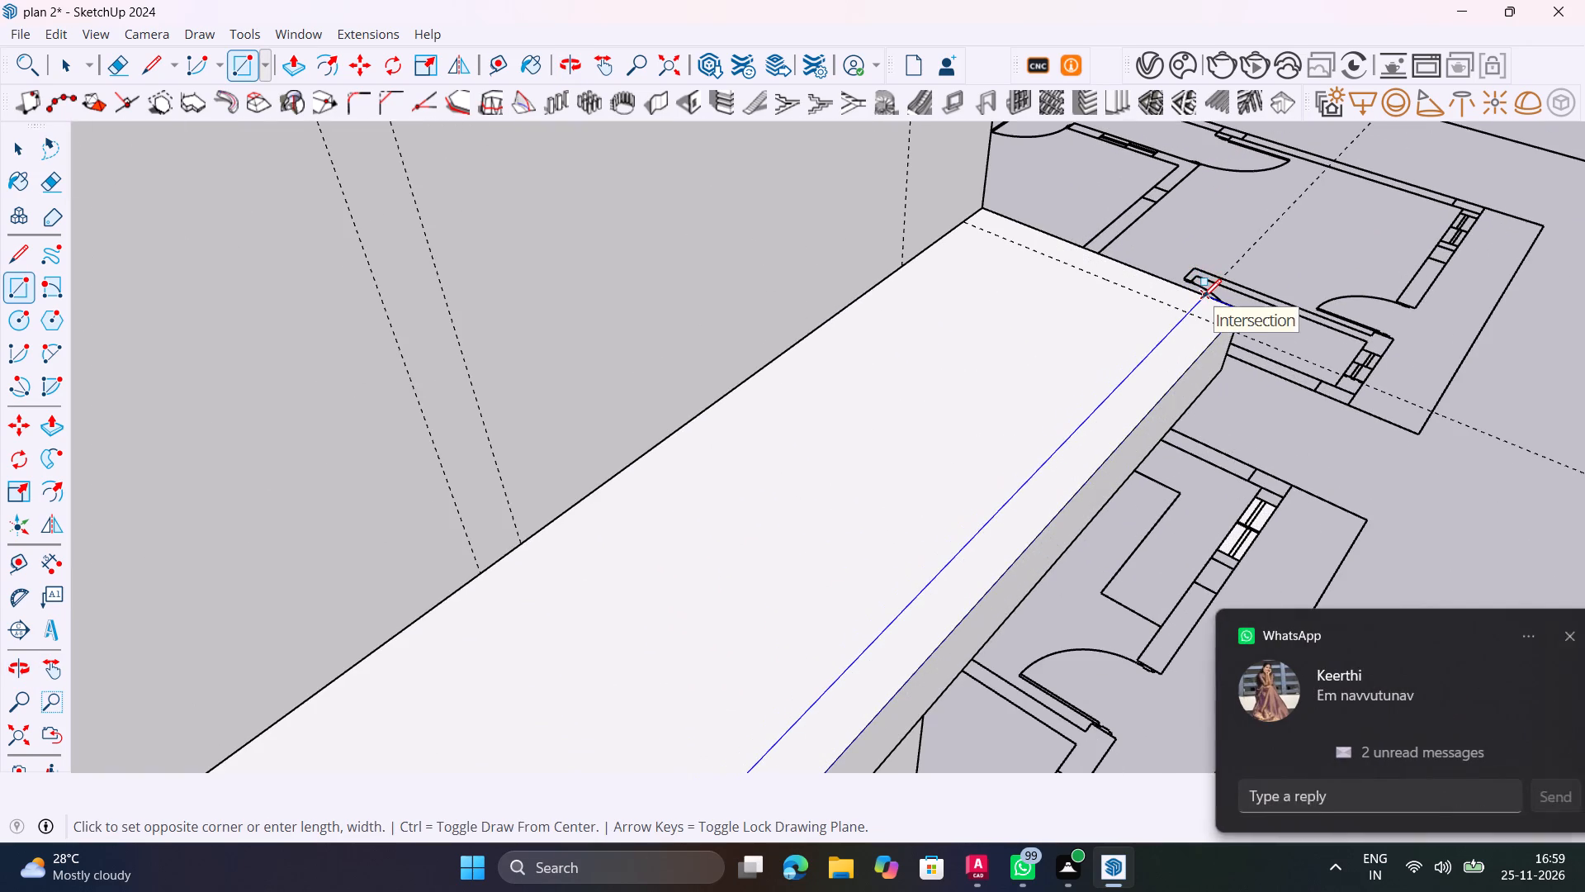
click(1203, 297)
Draw a strip rectangle along the second-floor balcony slab's end edge nearest the floor plans, between the front guide and the wall.
shift+middle_drag(1208, 299, 1247, 574)
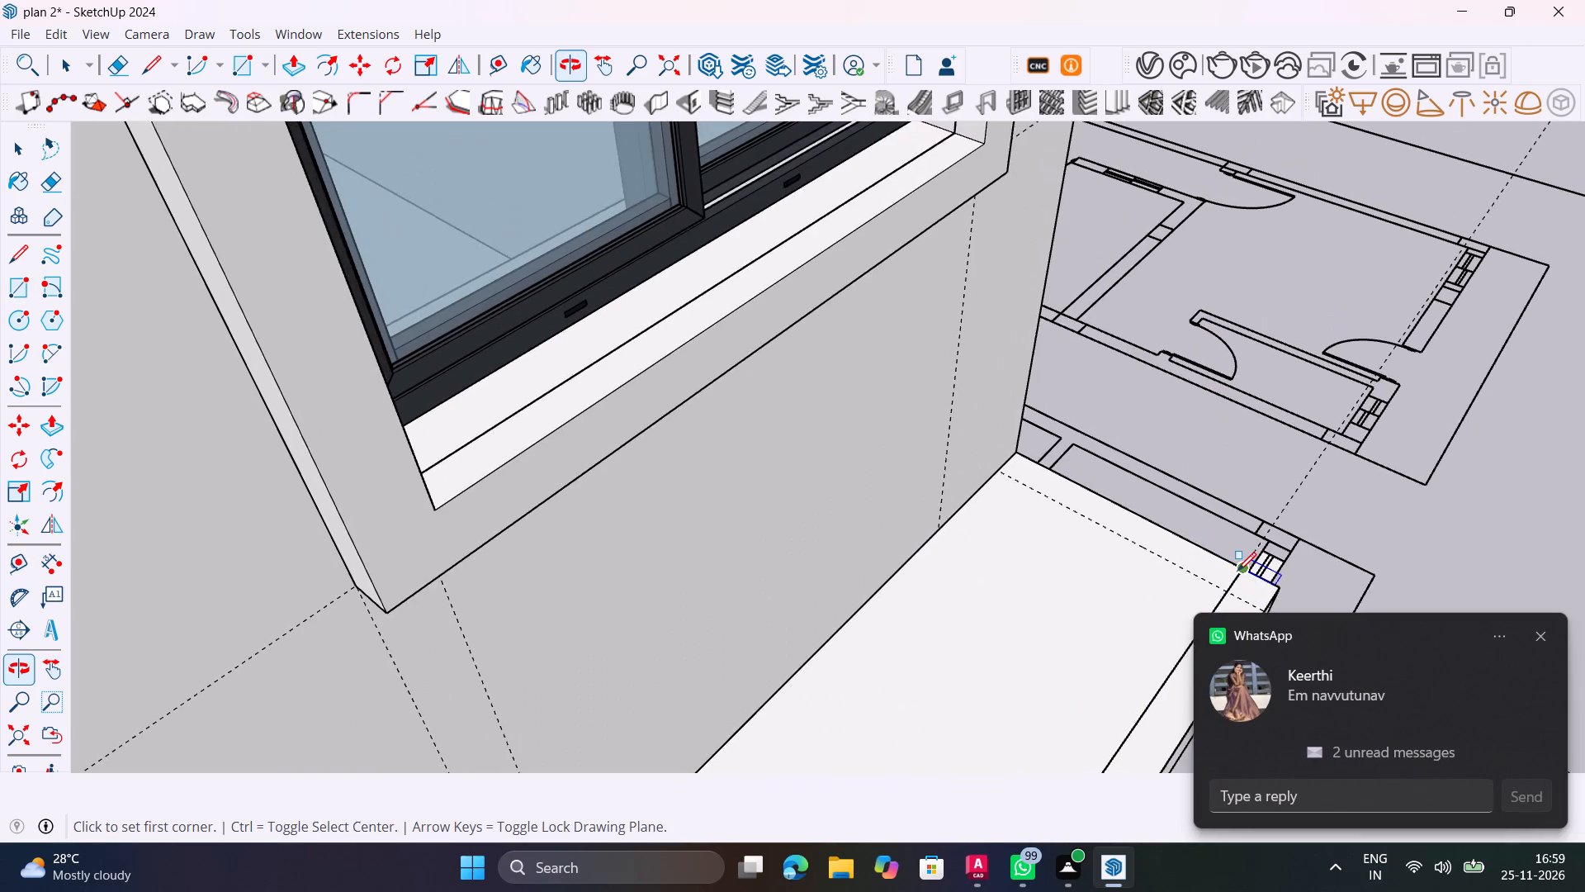
scroll(1237, 570, up, 10)
click(1256, 568)
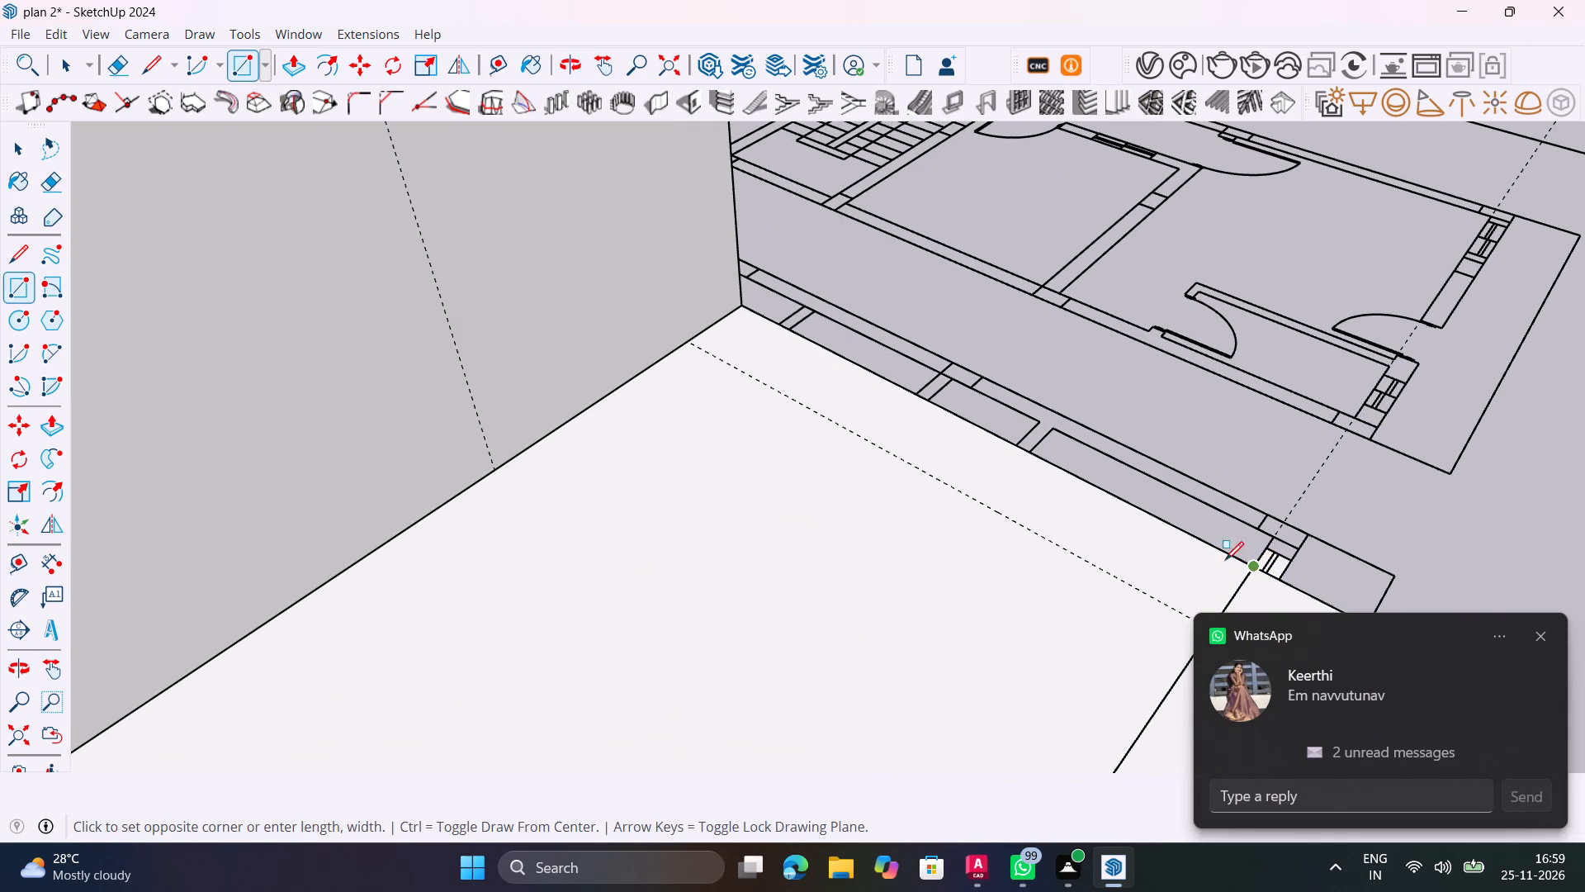
click(688, 342)
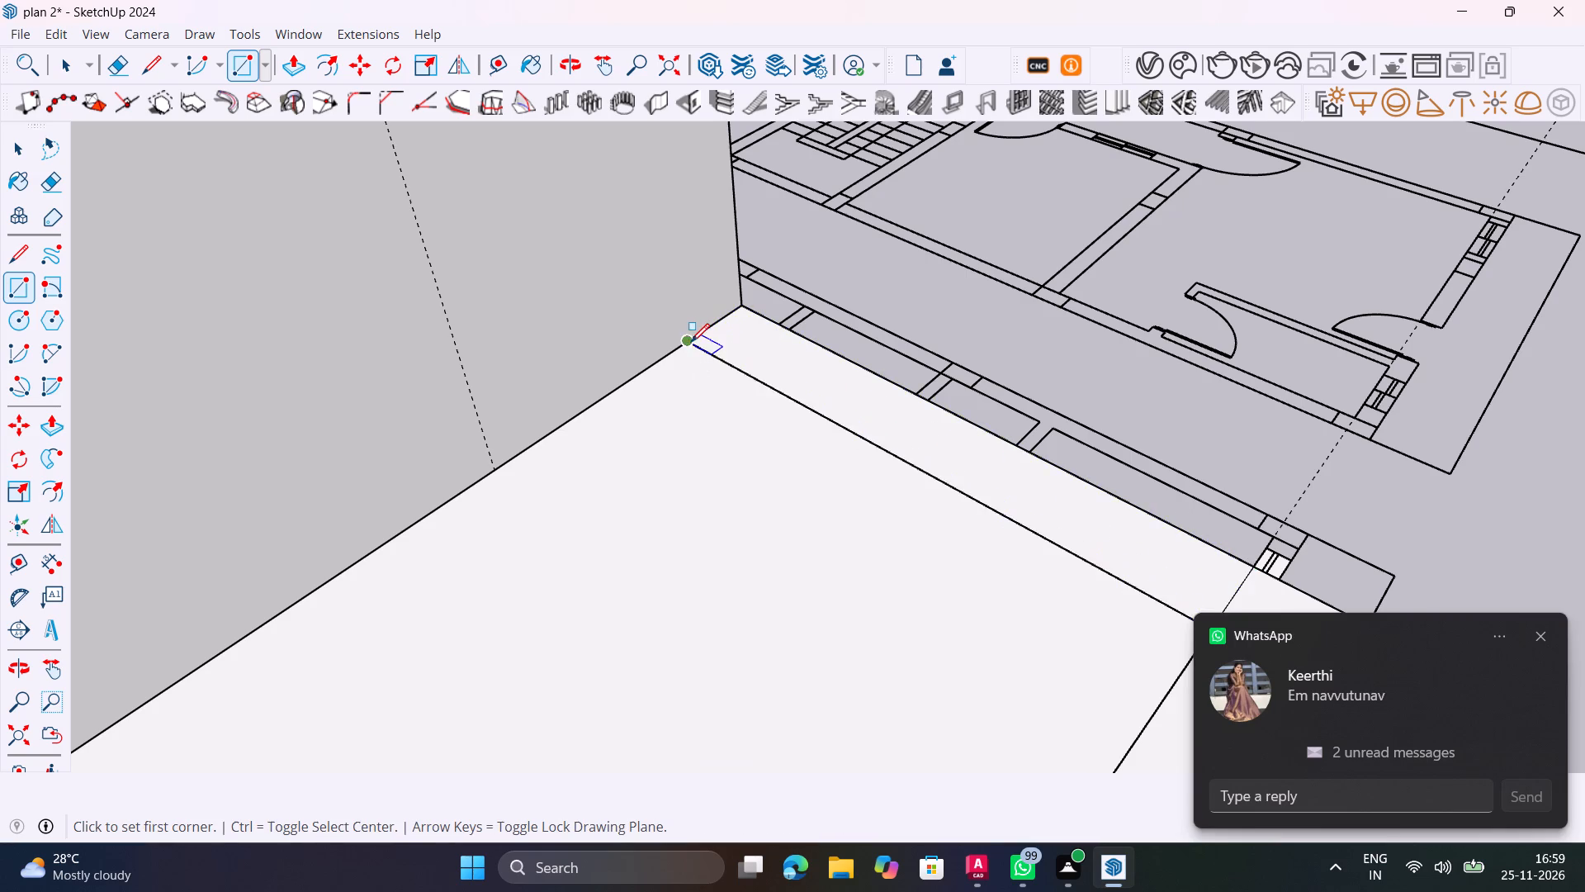
scroll(754, 354, down, 11)
key(space)
Erase the short dividing lines and the crossing guides at both outer corners to join the strips into one U-shaped border face.
scroll(895, 430, up, 15)
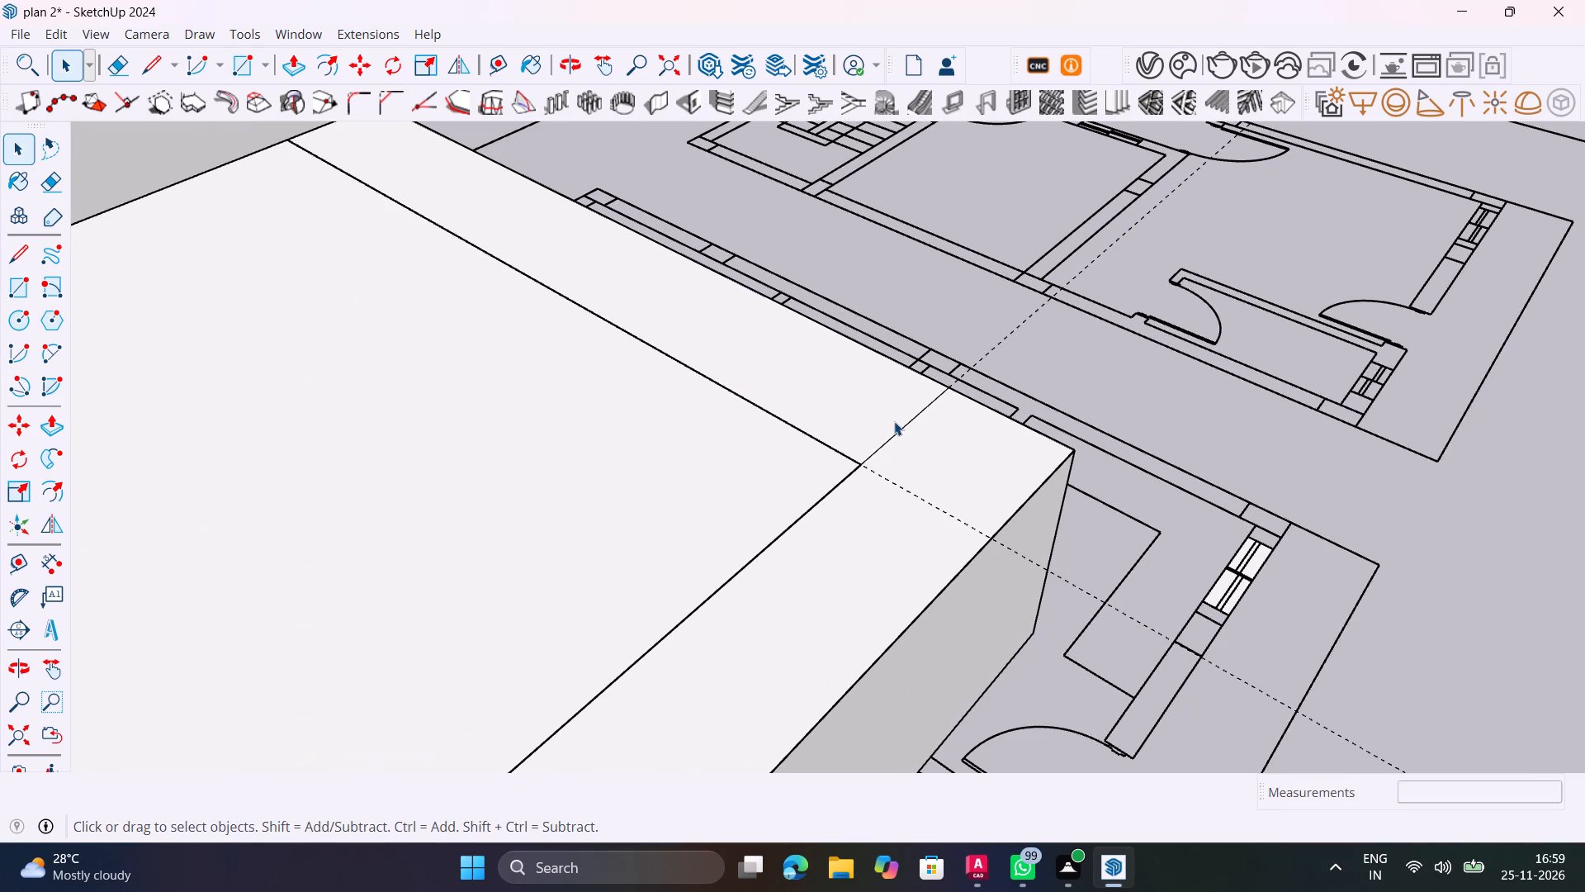
key(e)
drag(886, 414, 915, 434)
scroll(911, 431, down, 14)
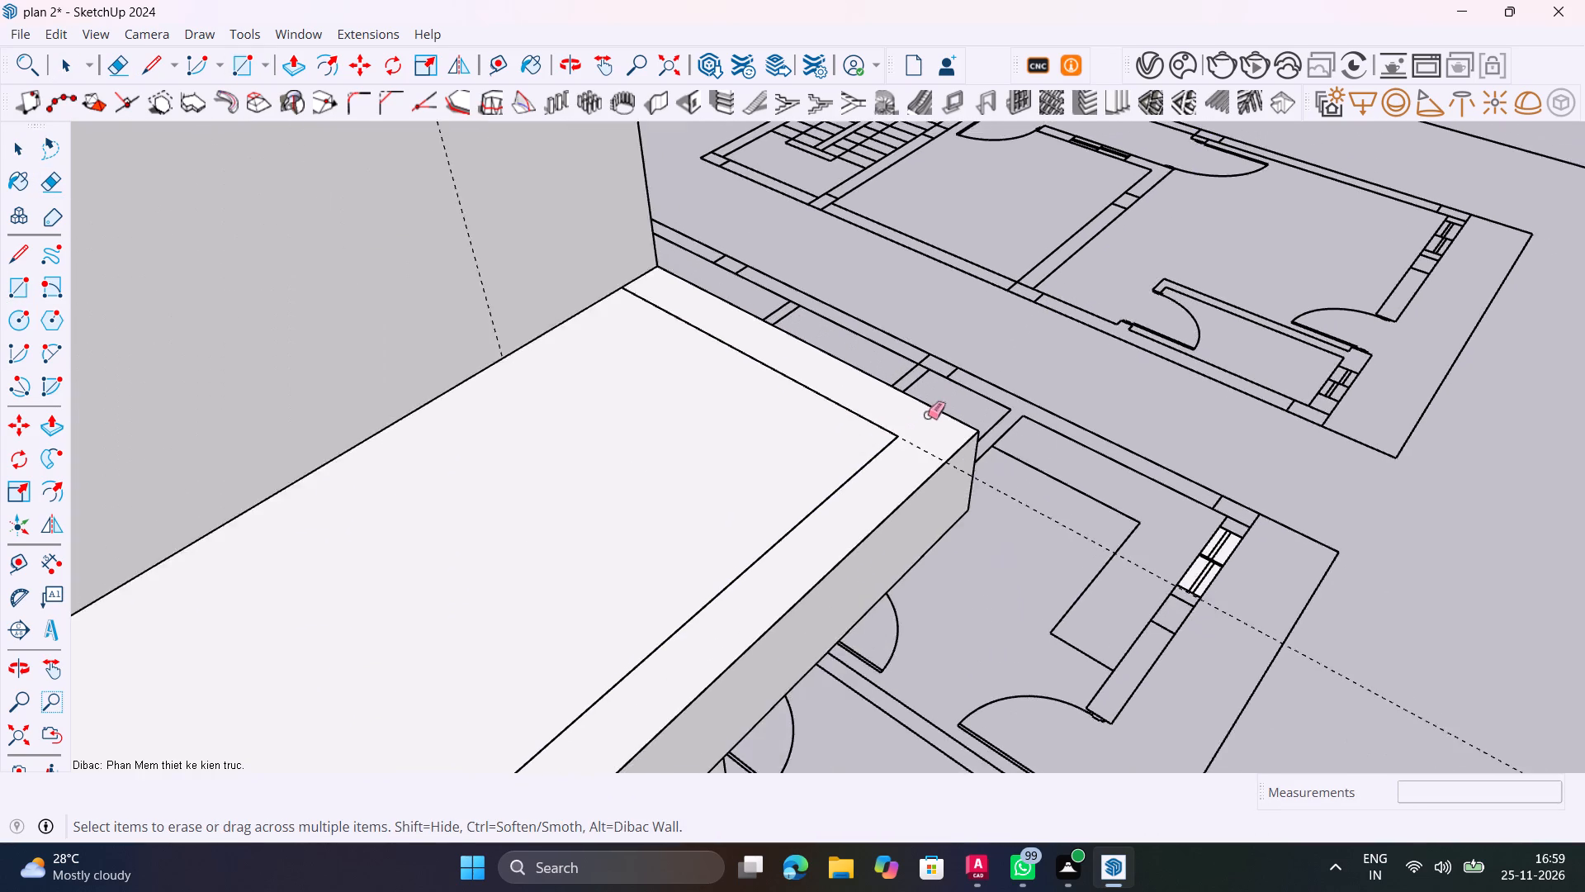
scroll(927, 415, down, 20)
scroll(927, 415, down, 1)
scroll(640, 672, up, 10)
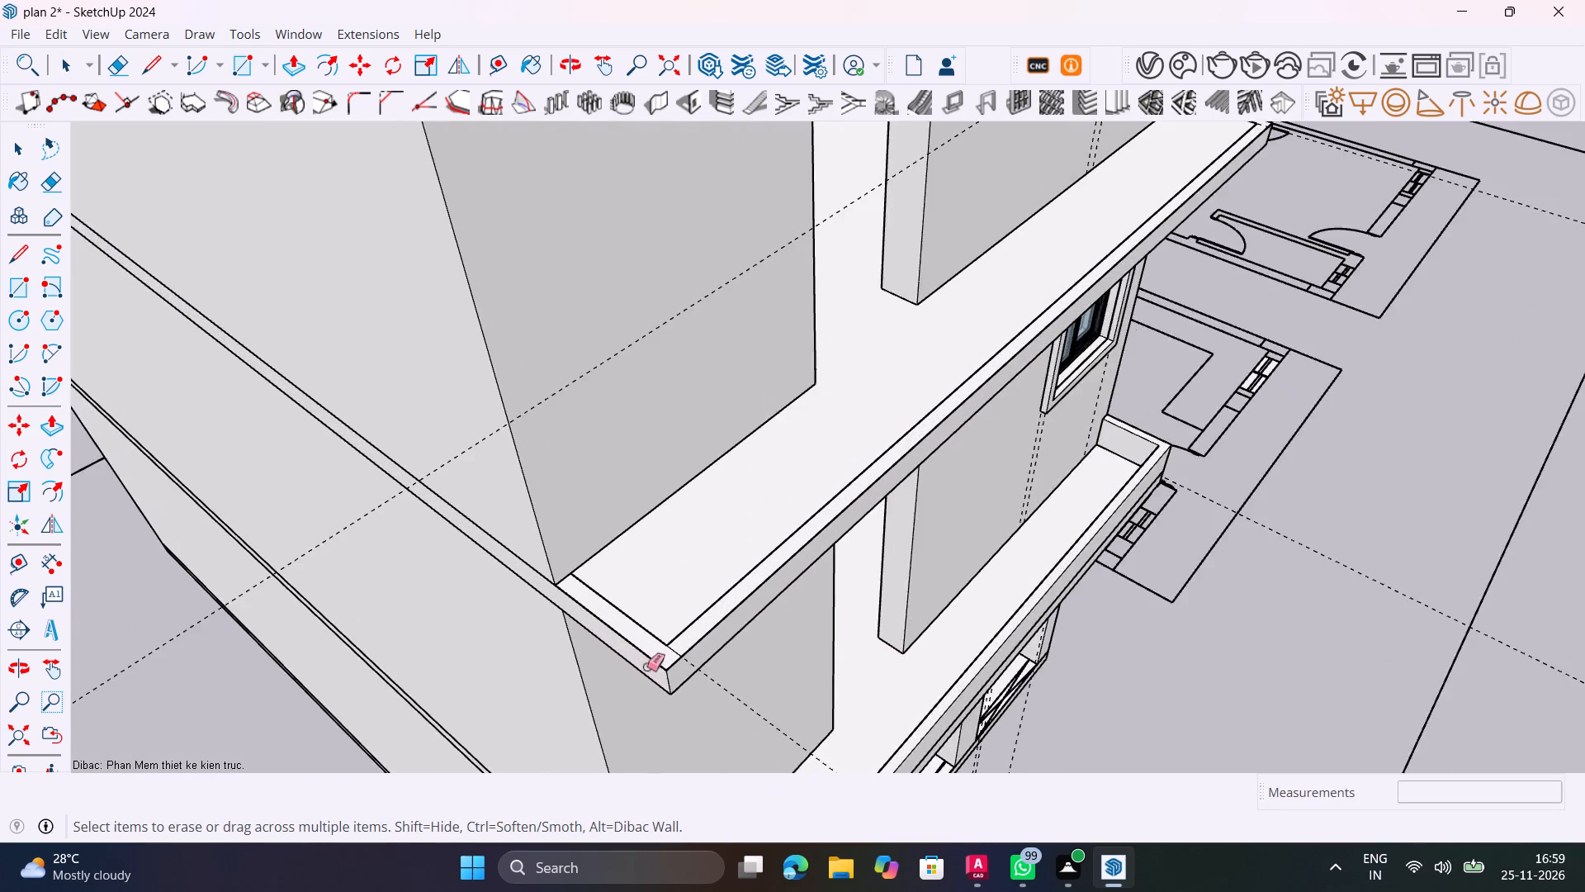
scroll(646, 667, up, 14)
drag(682, 654, 705, 607)
scroll(707, 607, down, 6)
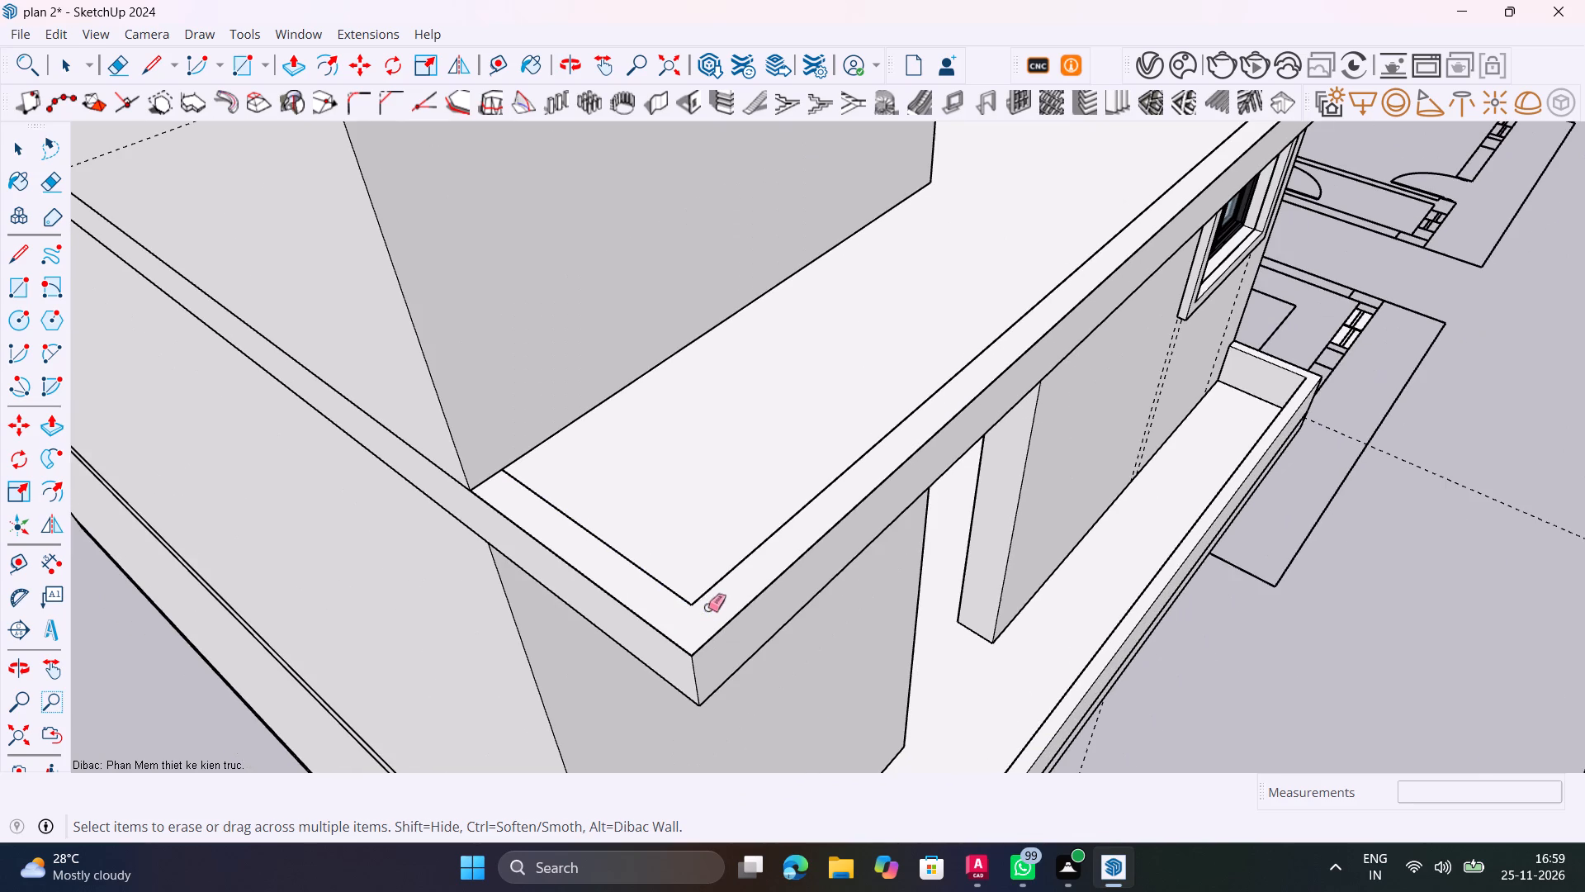
key(space)
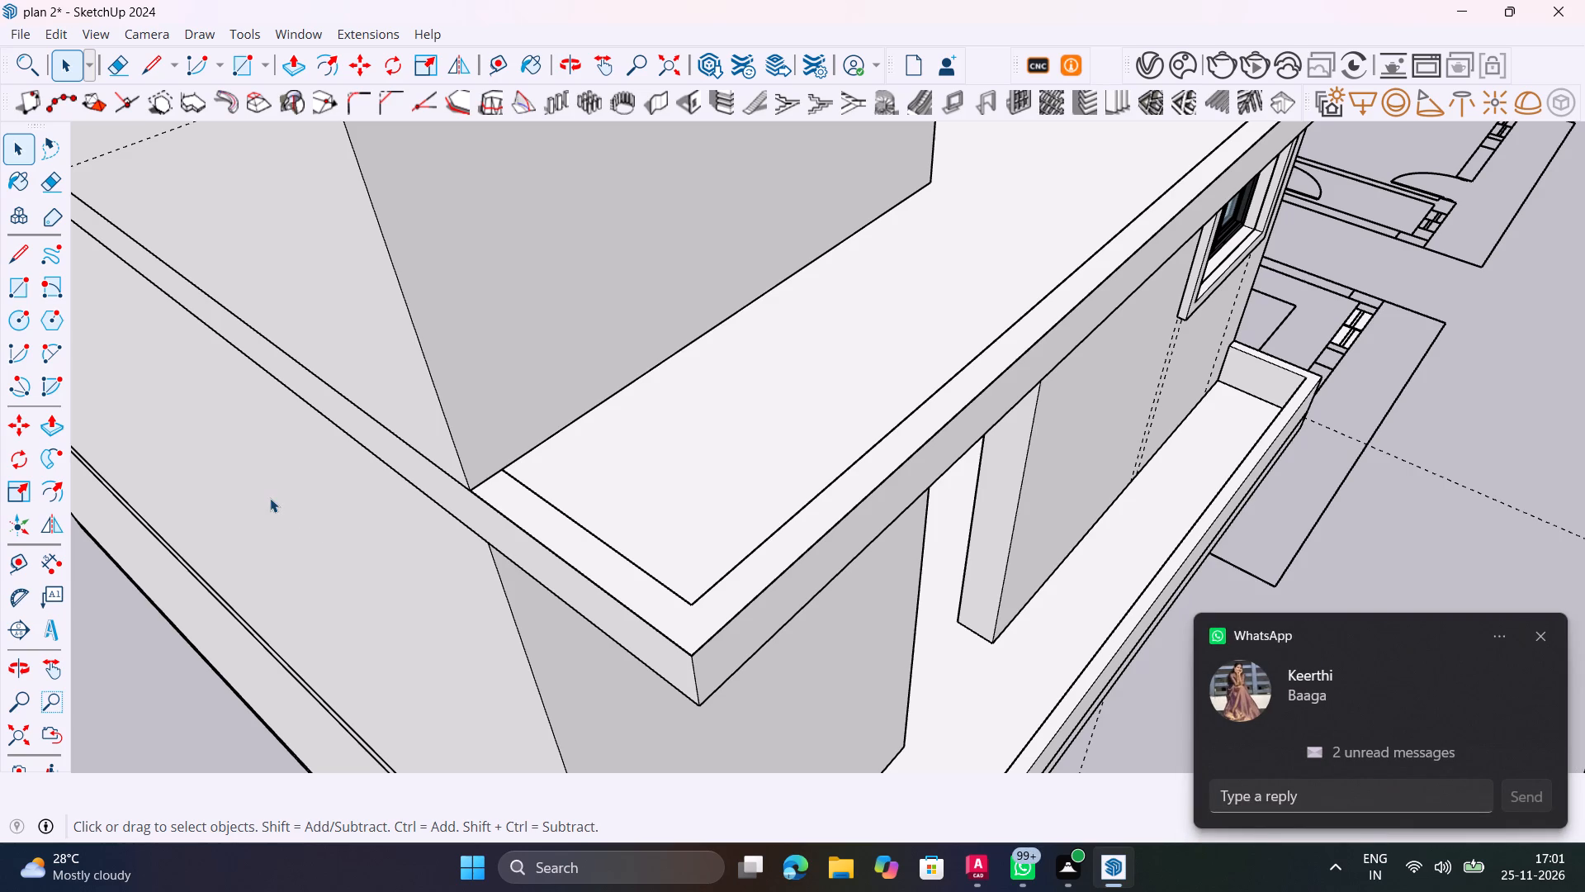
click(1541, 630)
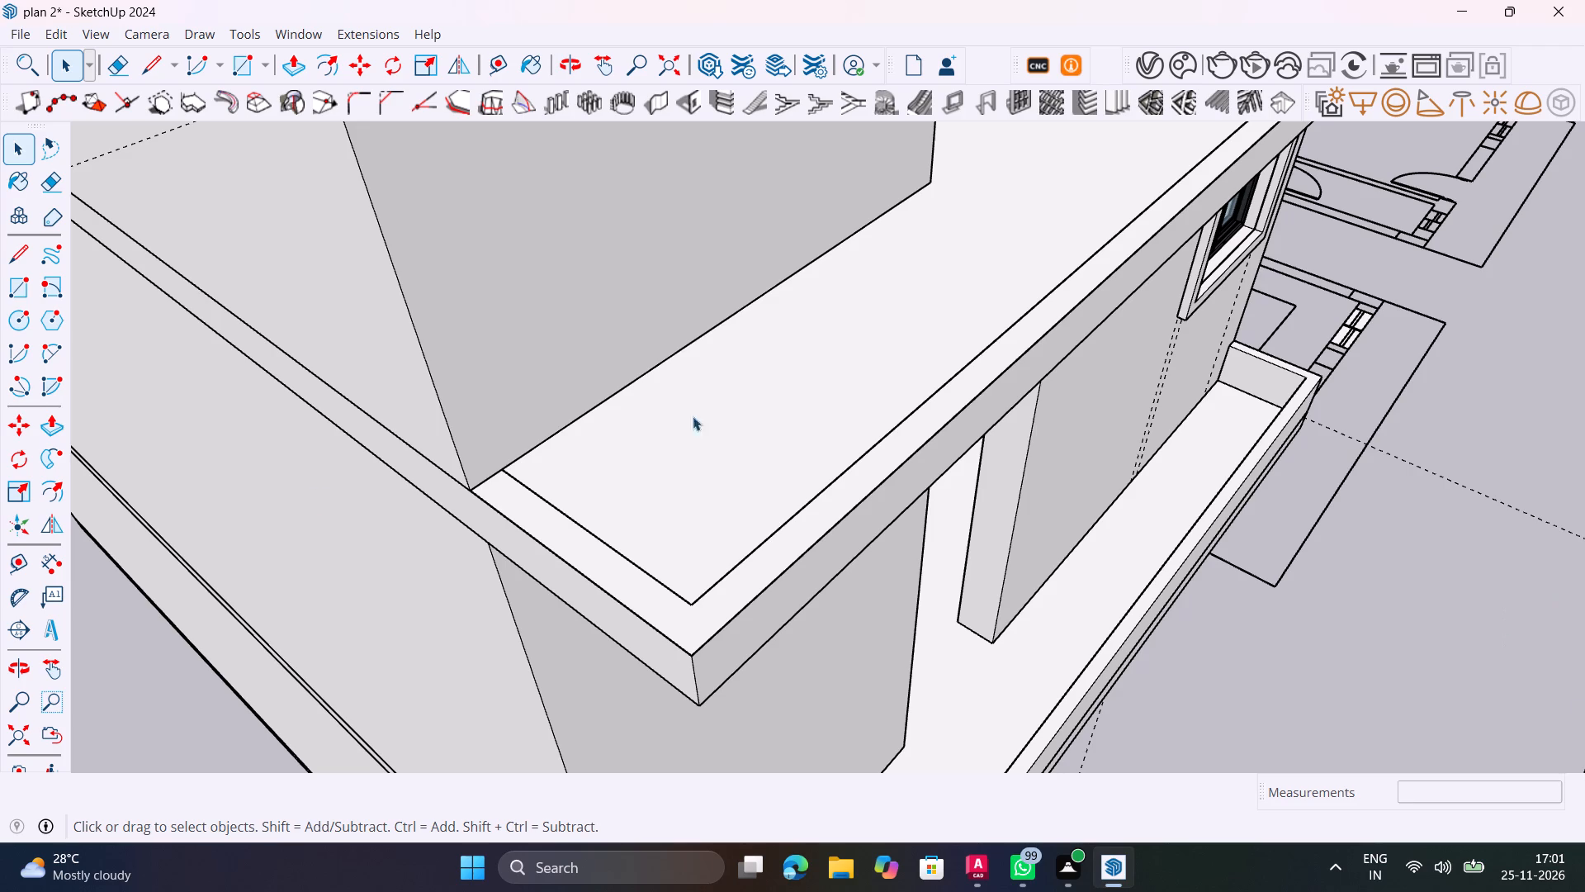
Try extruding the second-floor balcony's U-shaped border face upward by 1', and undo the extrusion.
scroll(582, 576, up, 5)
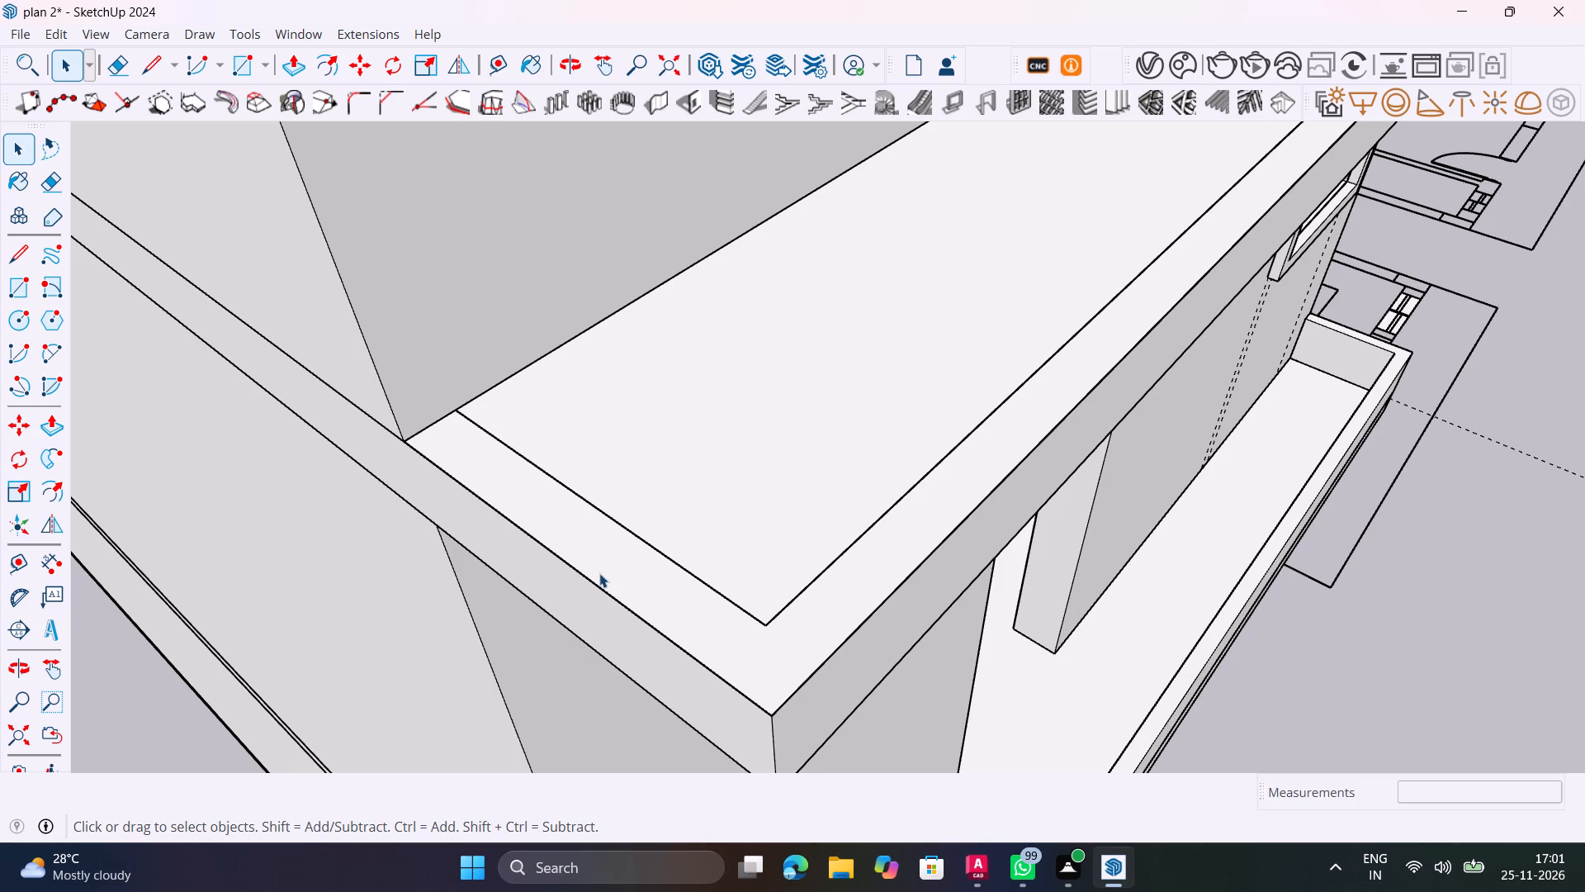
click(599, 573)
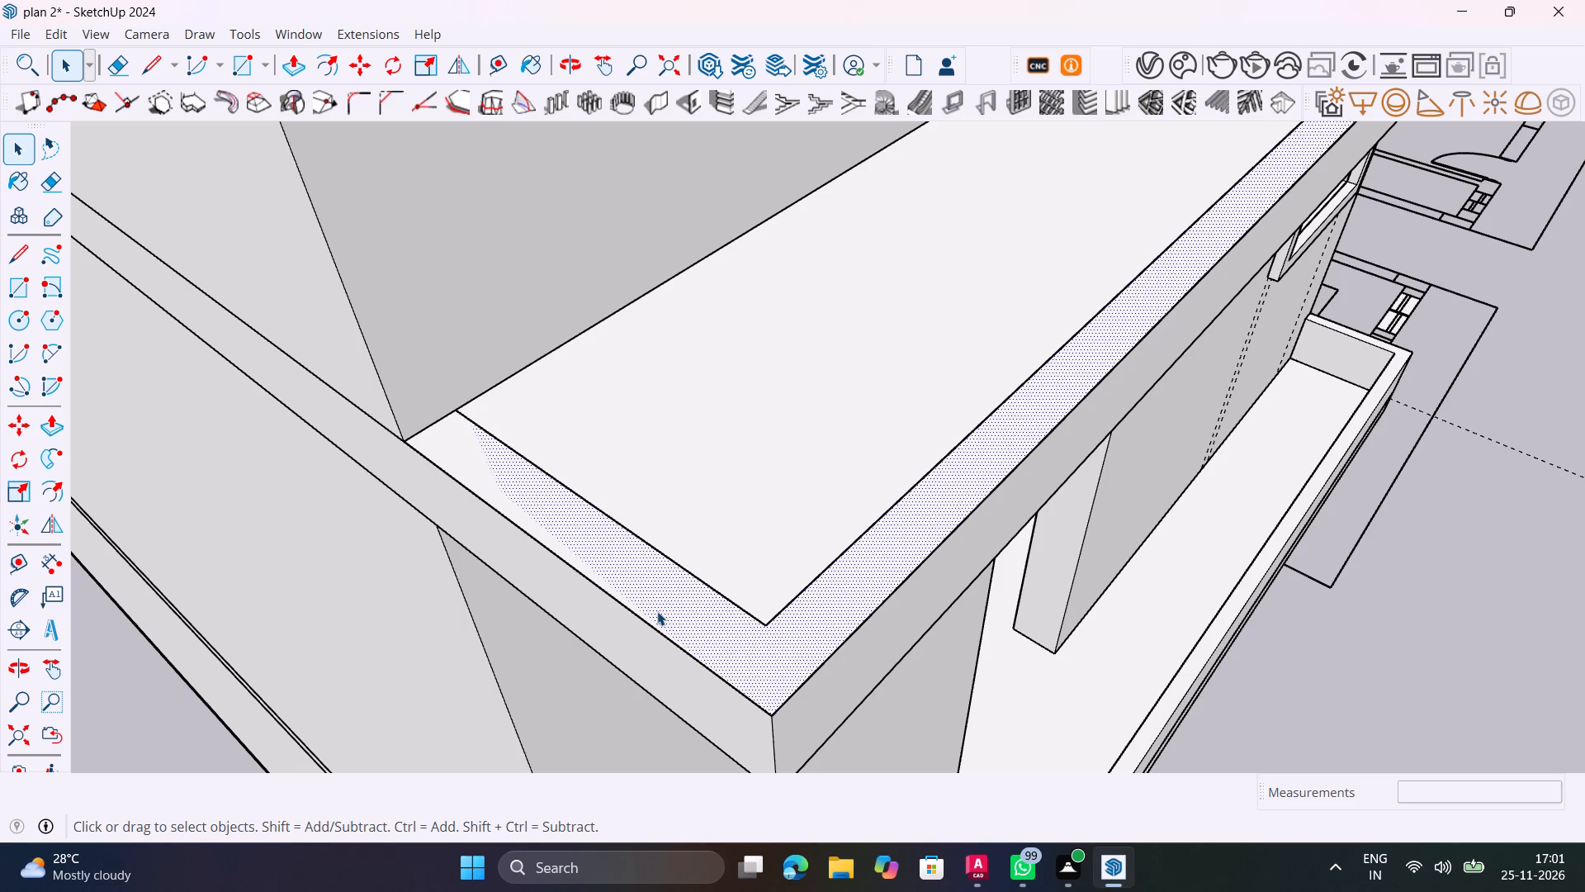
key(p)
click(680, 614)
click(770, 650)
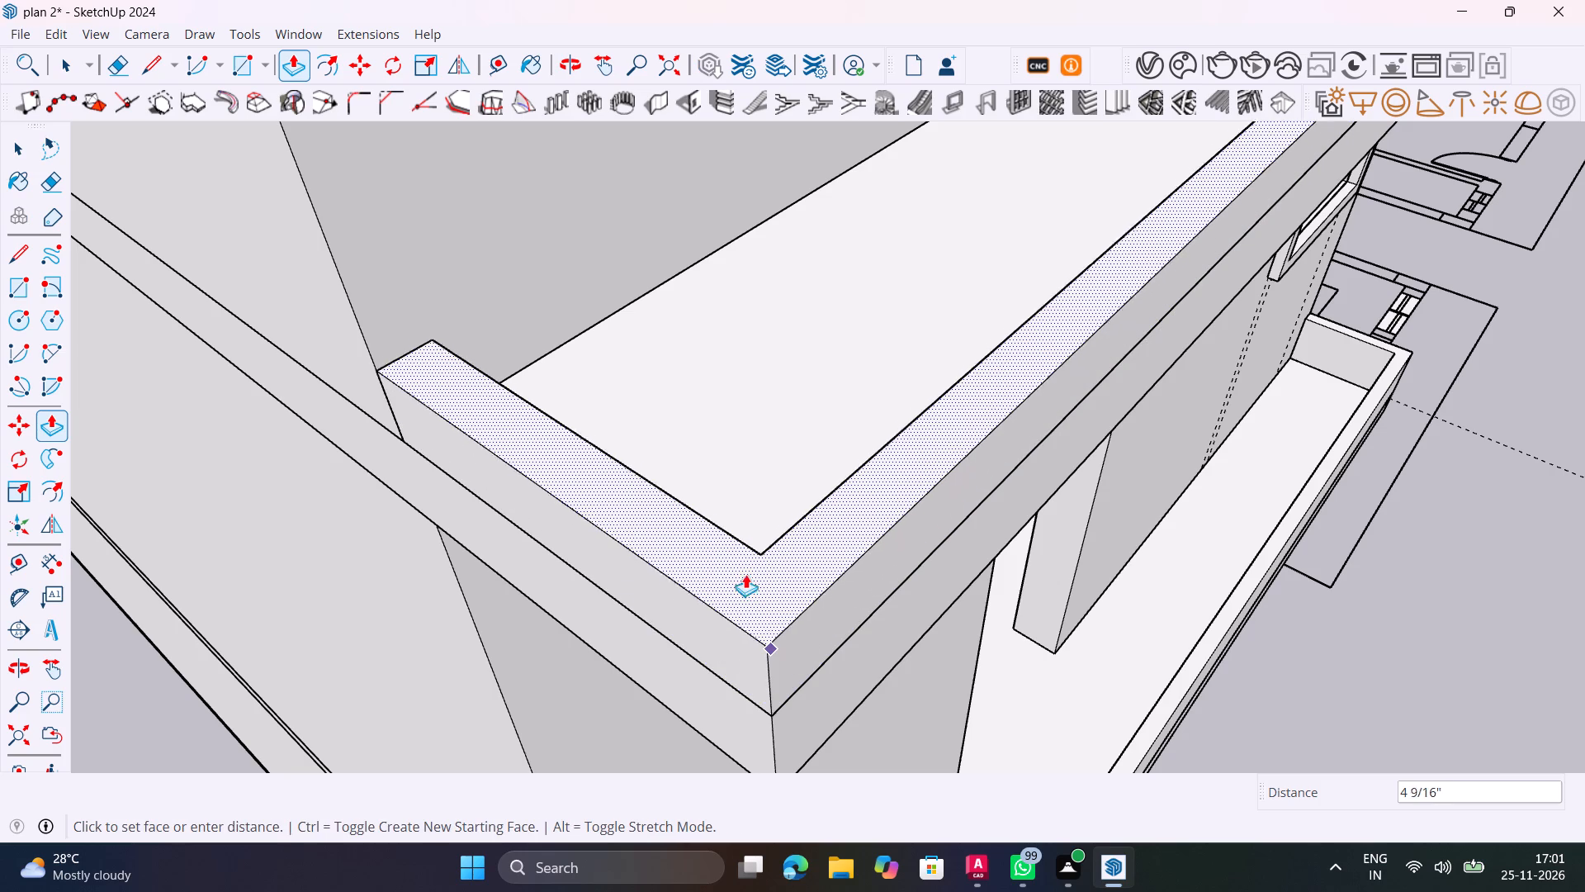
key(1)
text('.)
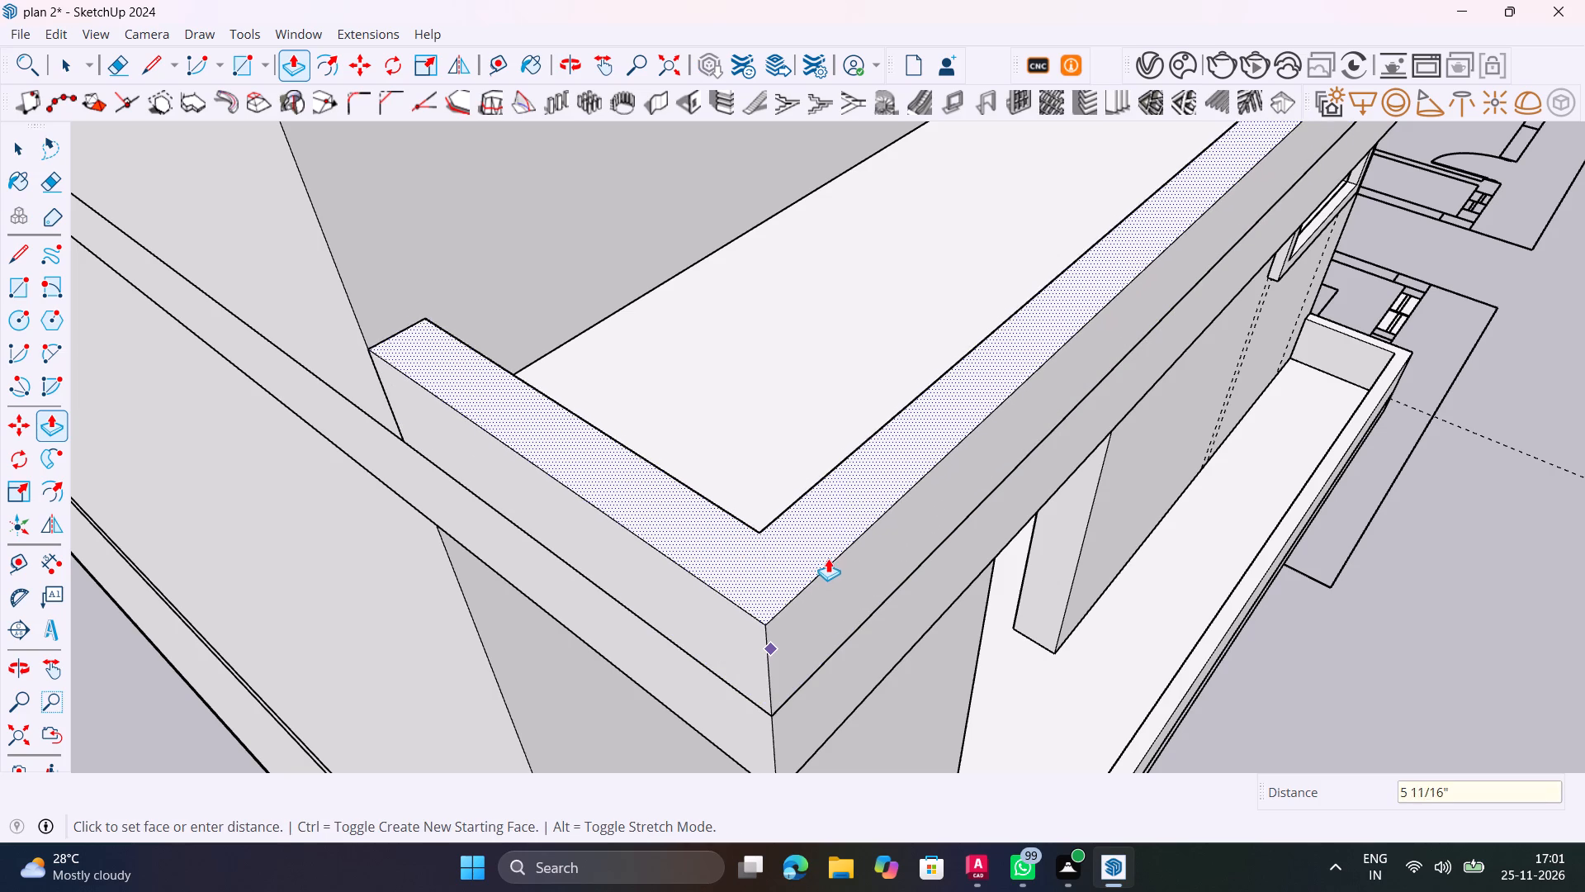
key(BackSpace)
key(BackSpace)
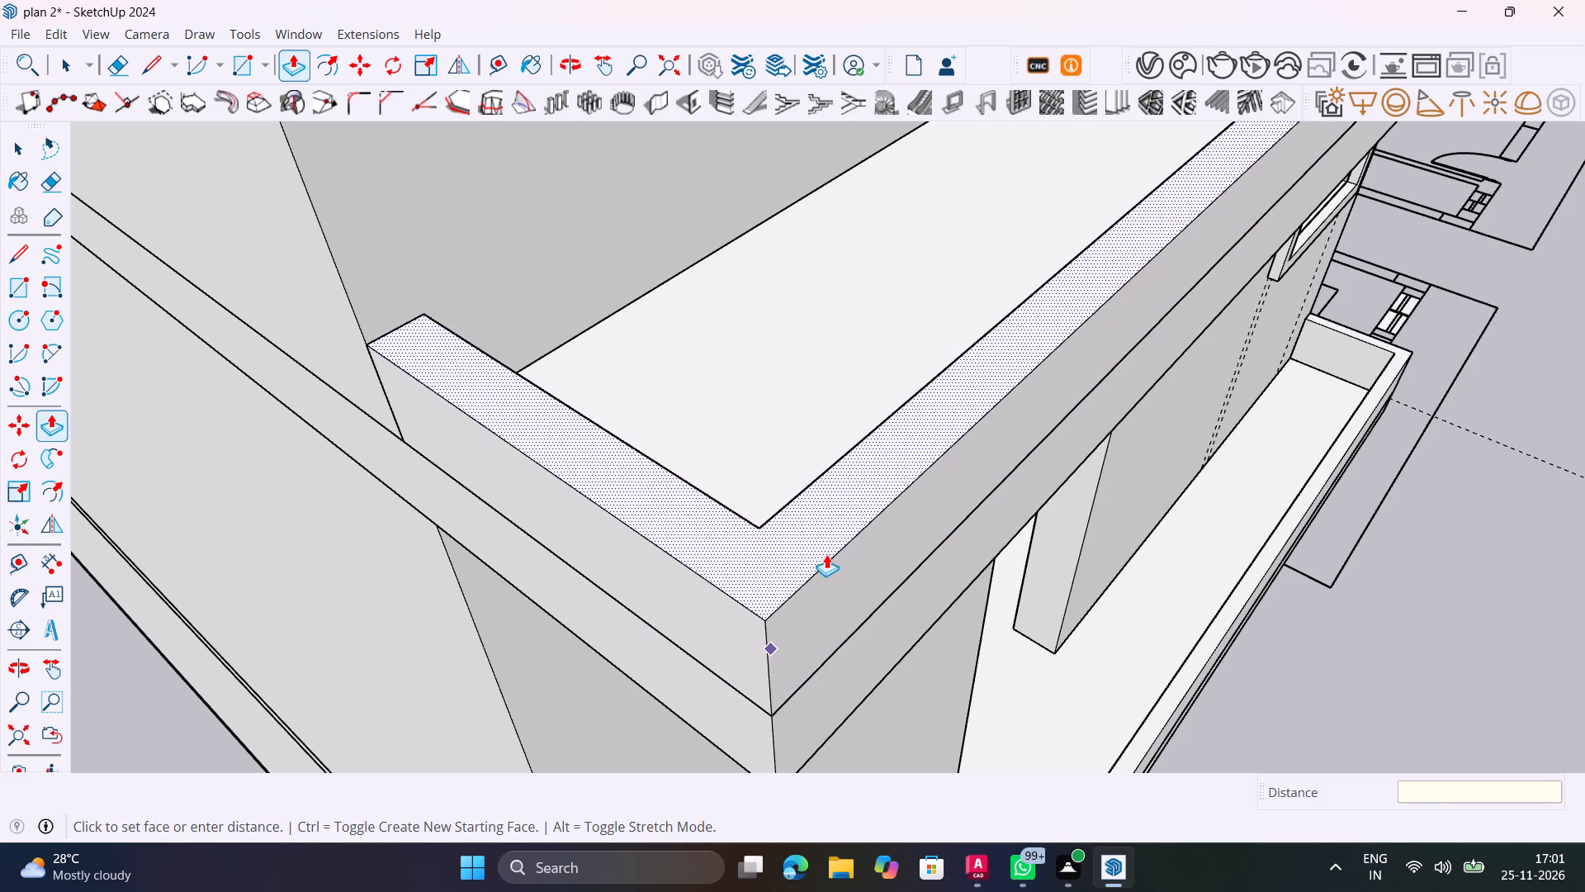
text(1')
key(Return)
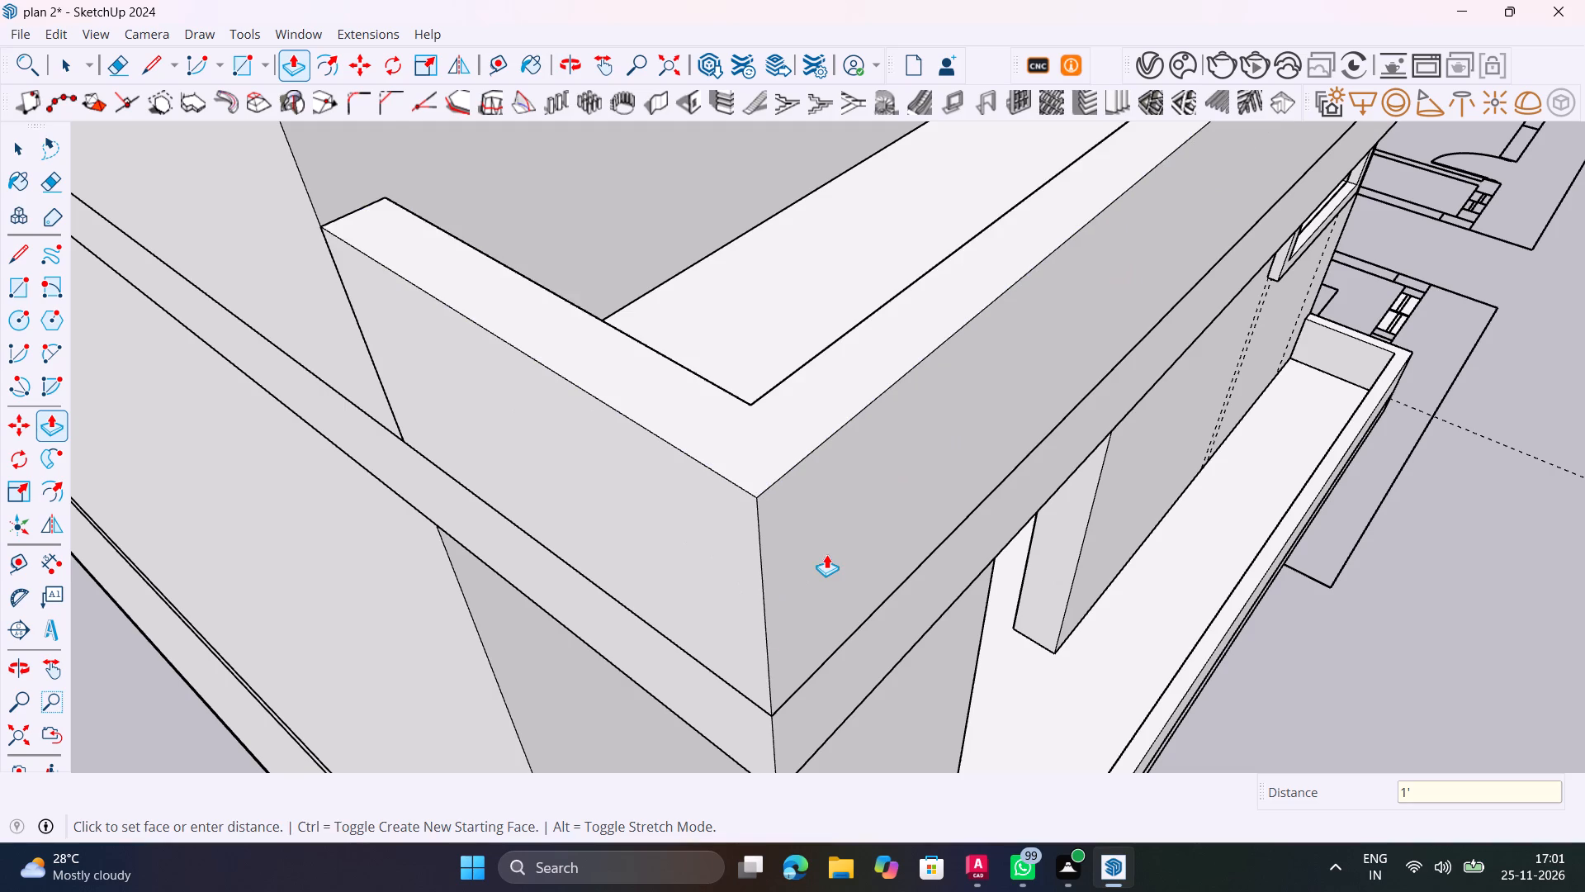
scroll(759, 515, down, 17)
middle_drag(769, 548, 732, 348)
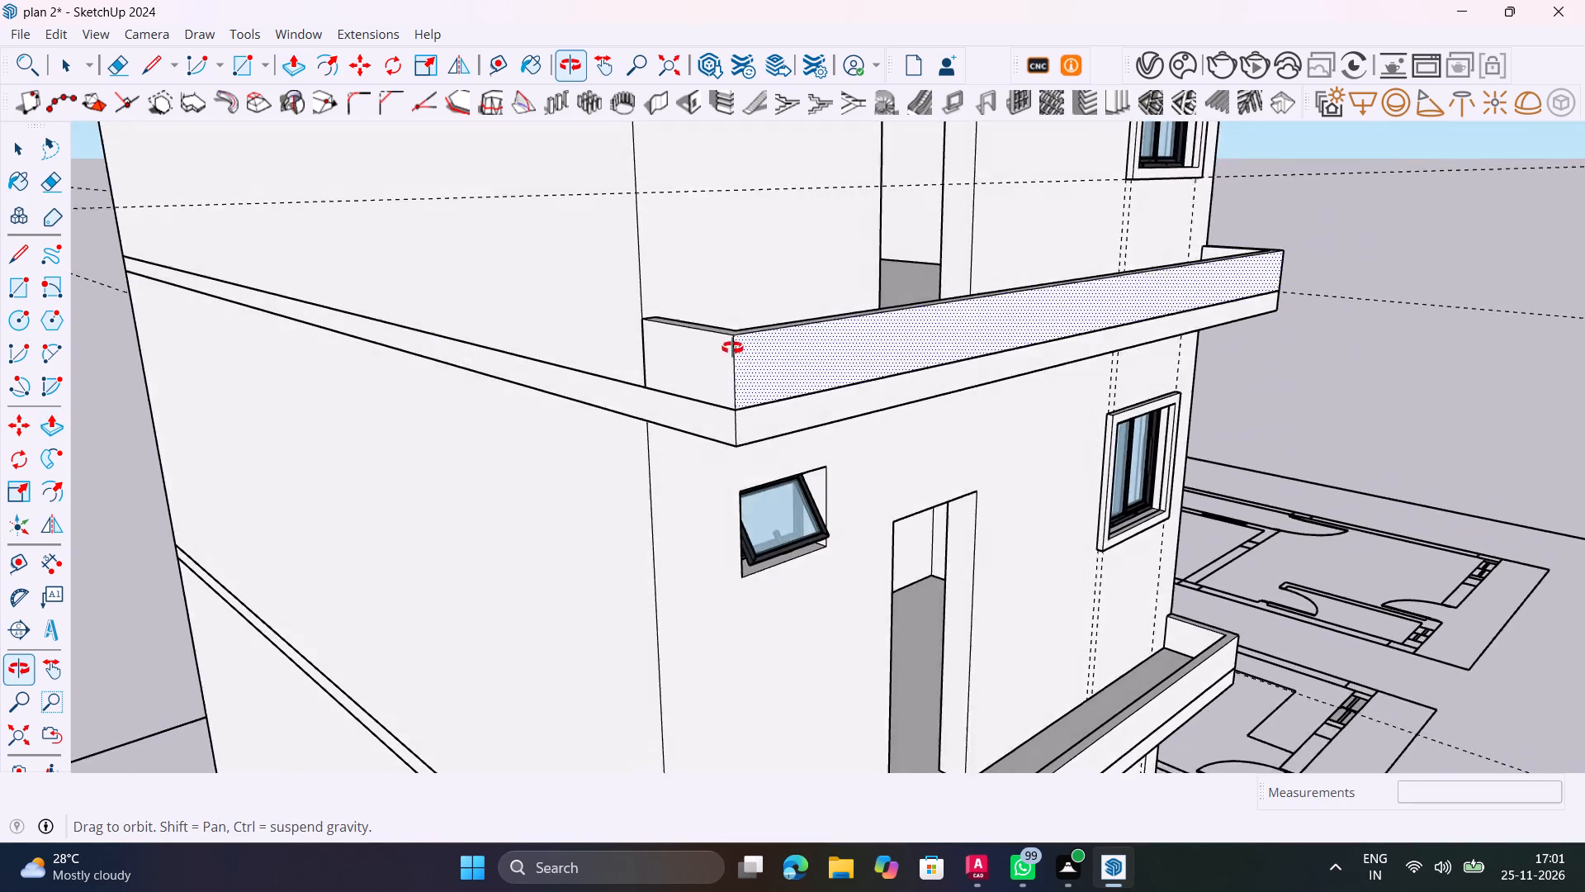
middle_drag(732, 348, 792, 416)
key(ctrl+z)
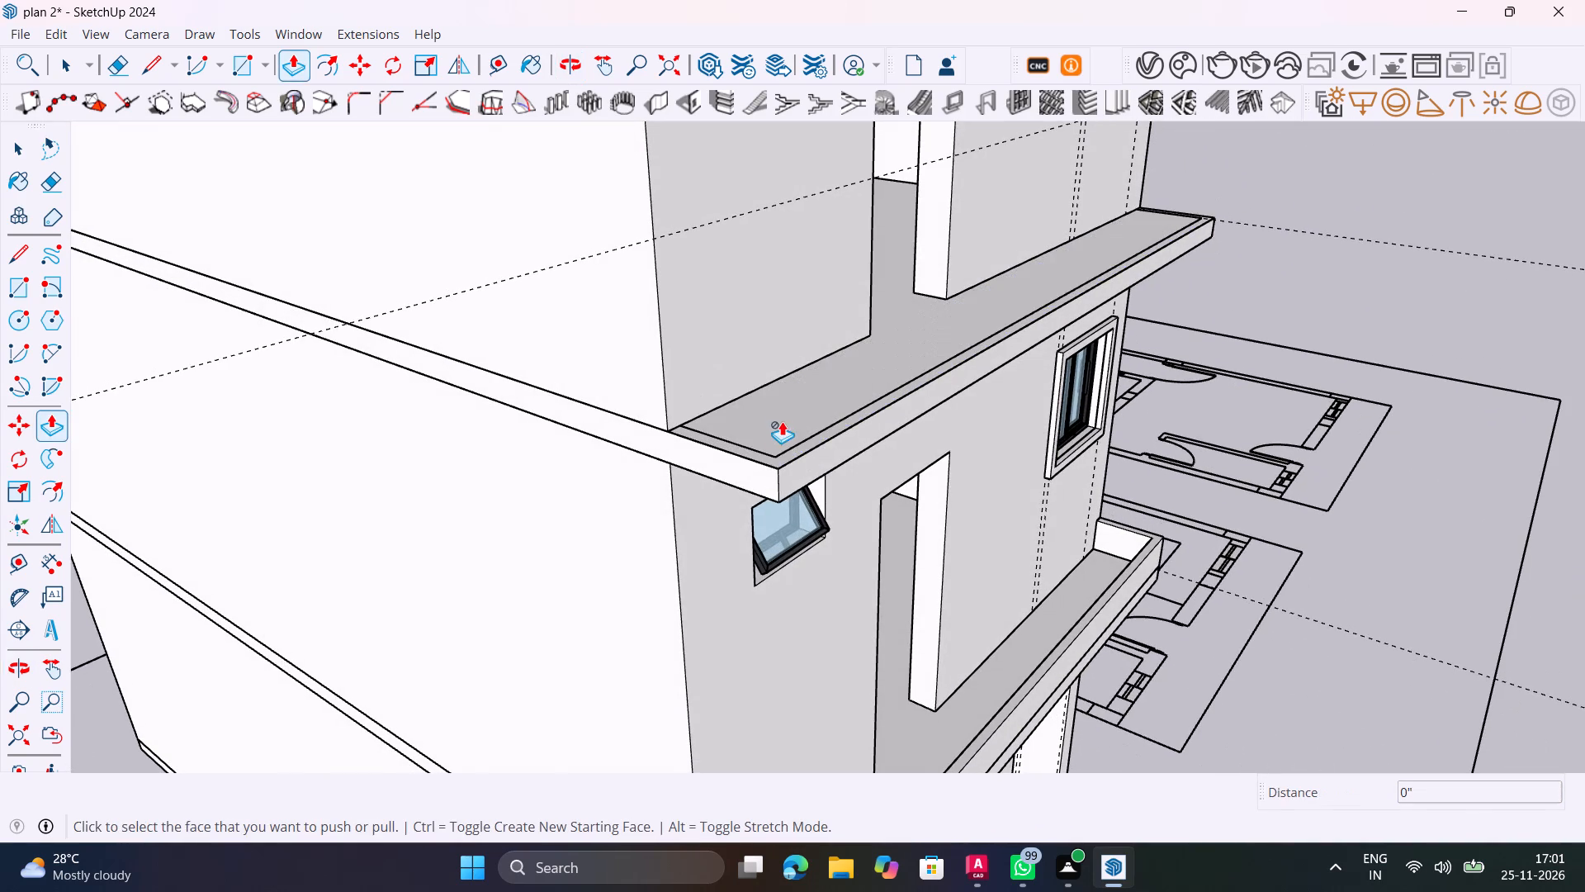
Extrude the U-shaped border face on the second-floor balcony slab upward by 1' to form the parapet.
scroll(788, 453, up, 9)
middle_drag(803, 460, 829, 503)
scroll(829, 503, up, 1)
click(787, 502)
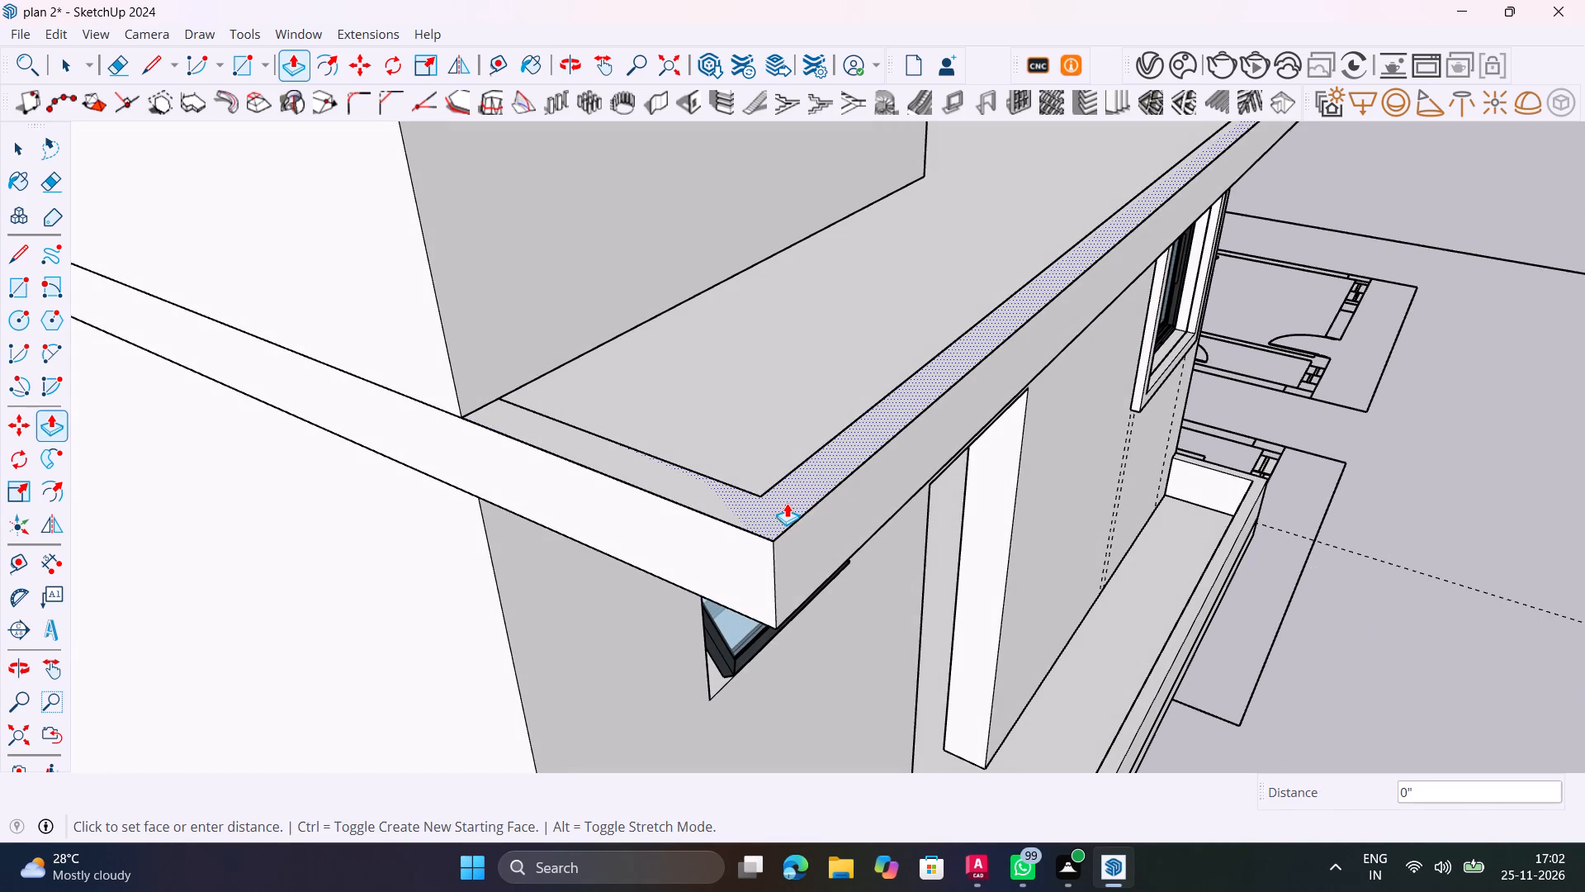
text(1')
key(Return)
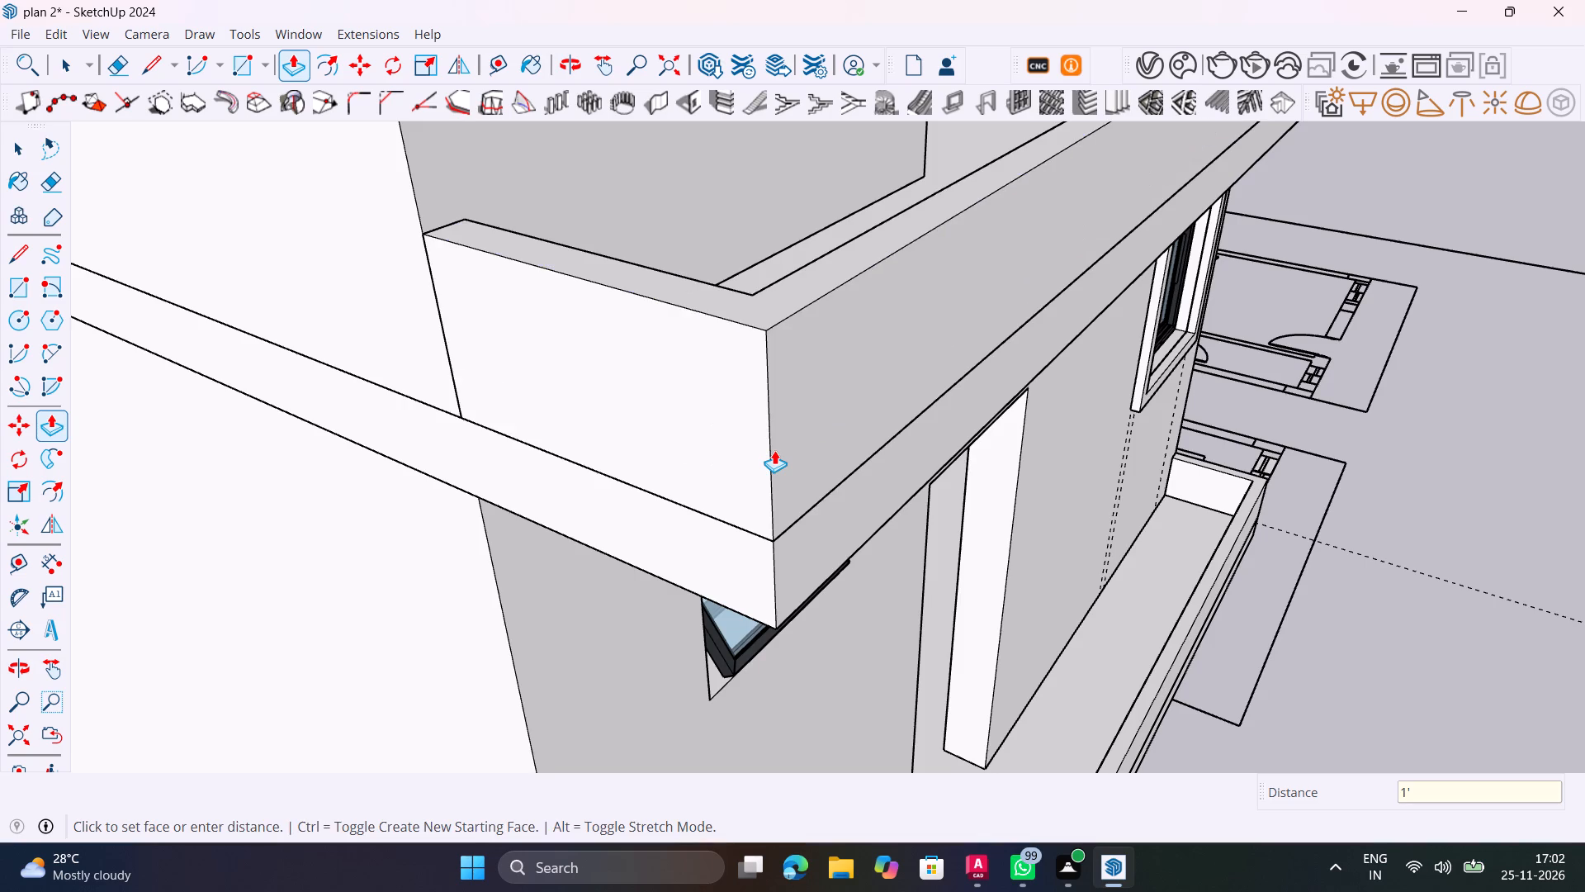
scroll(774, 450, down, 4)
key(space)
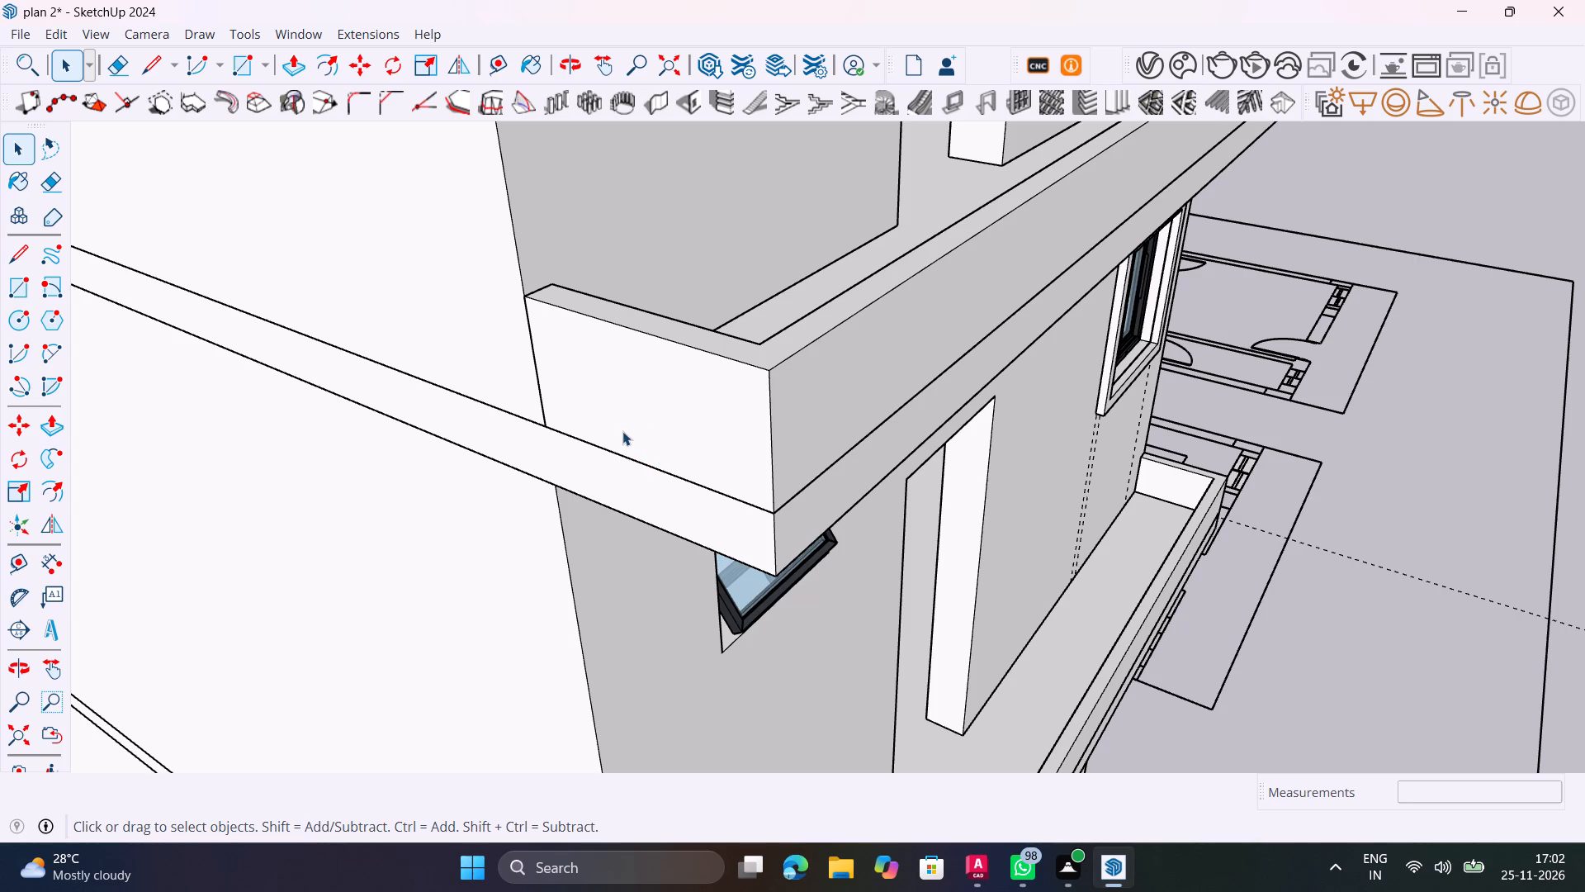
Save the model.
scroll(754, 379, down, 19)
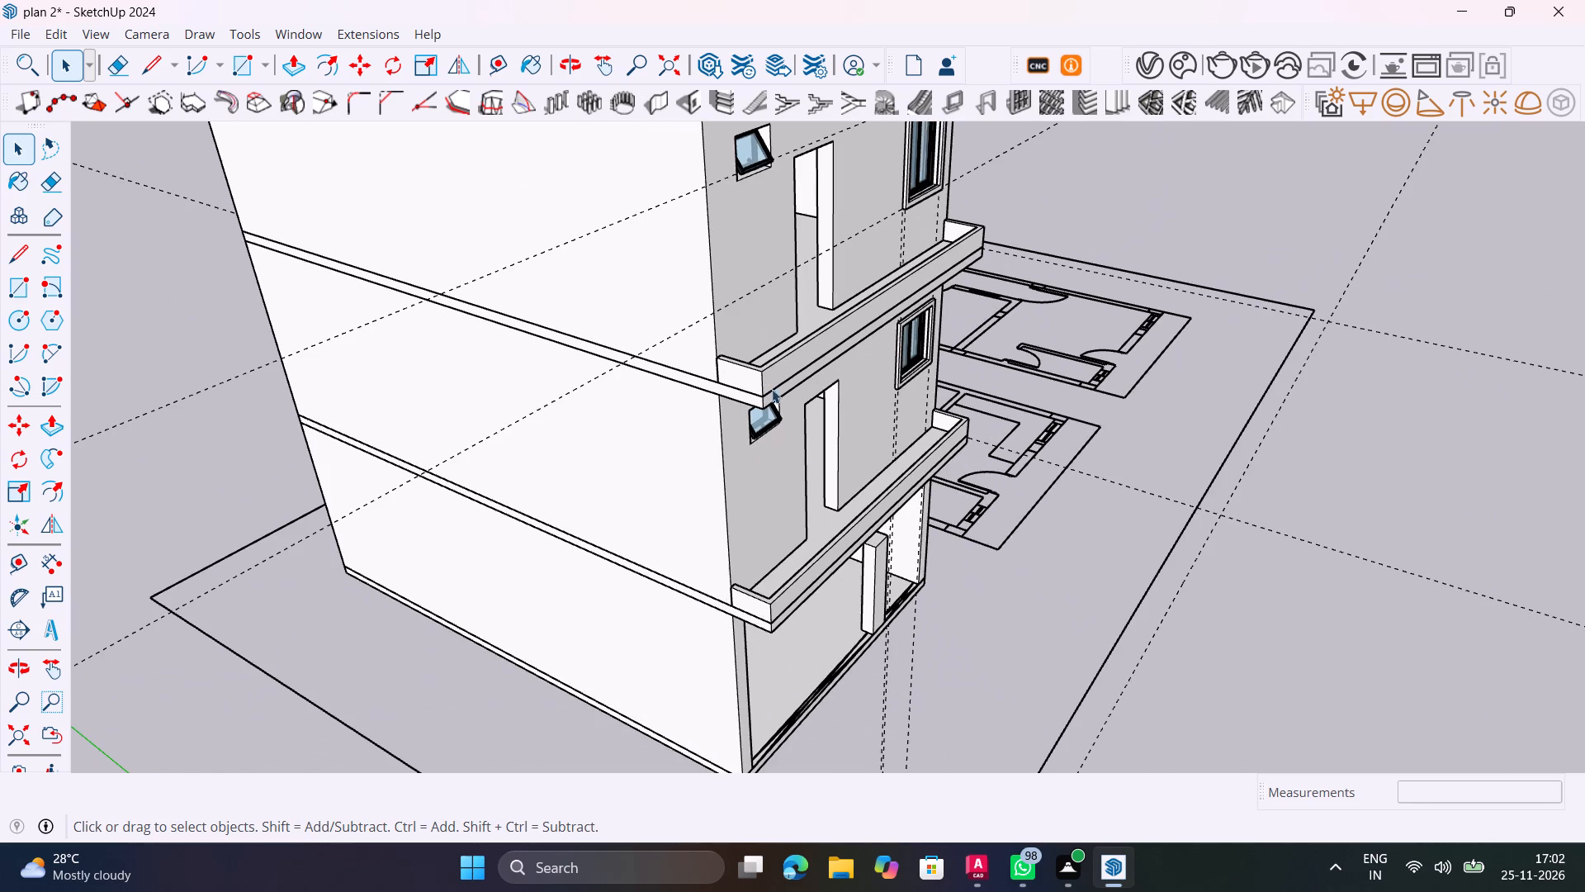
middle_drag(816, 484, 694, 448)
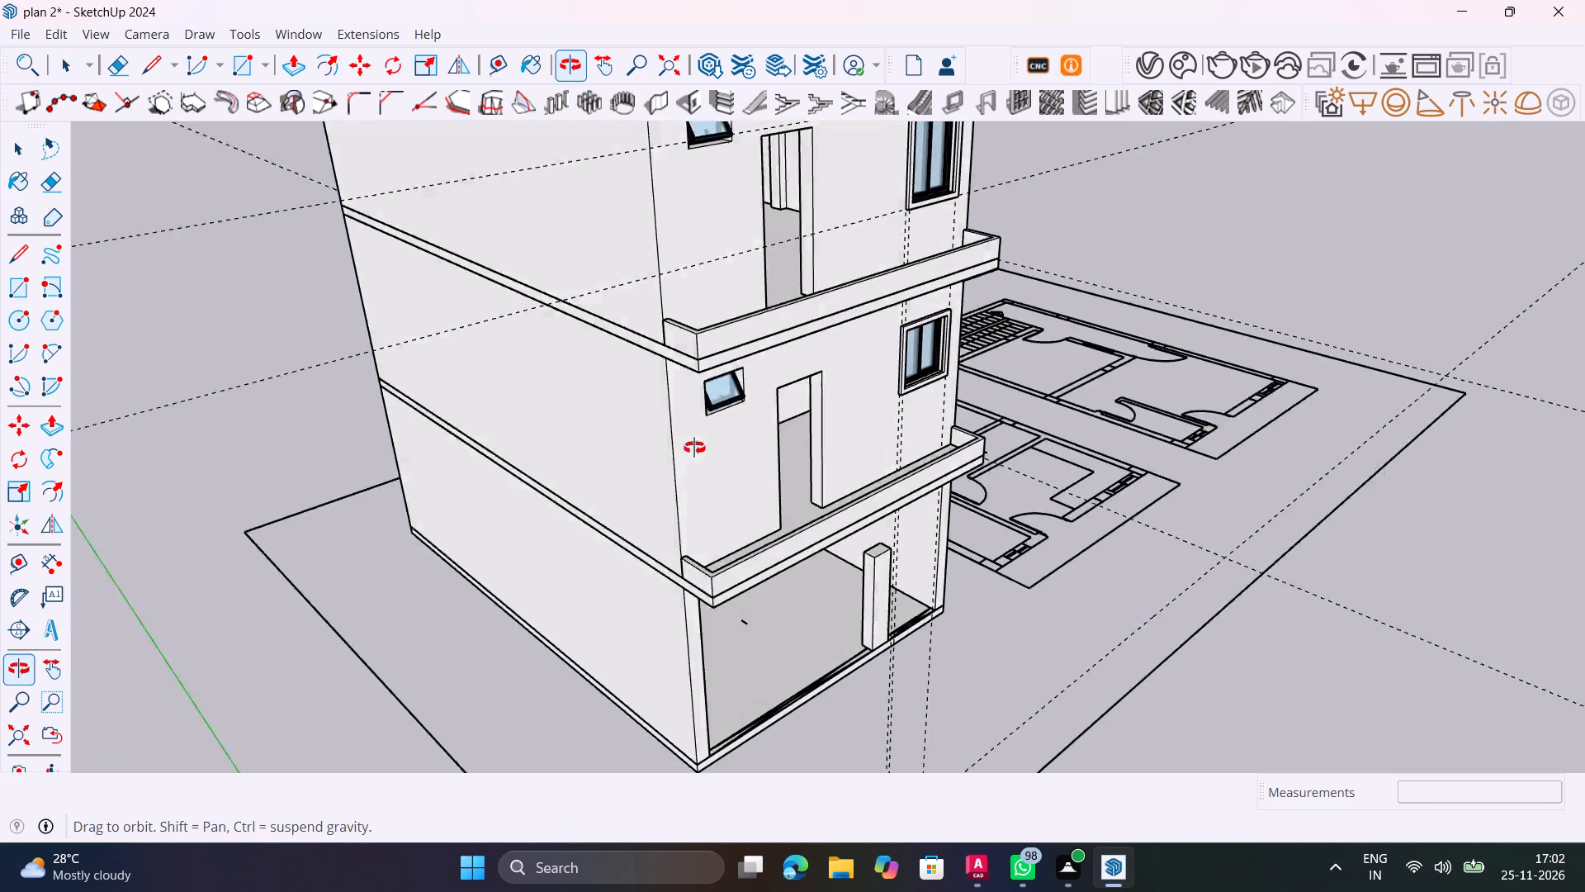
middle_drag(694, 448, 515, 360)
scroll(551, 350, down, 7)
shift+middle_drag(617, 381, 774, 610)
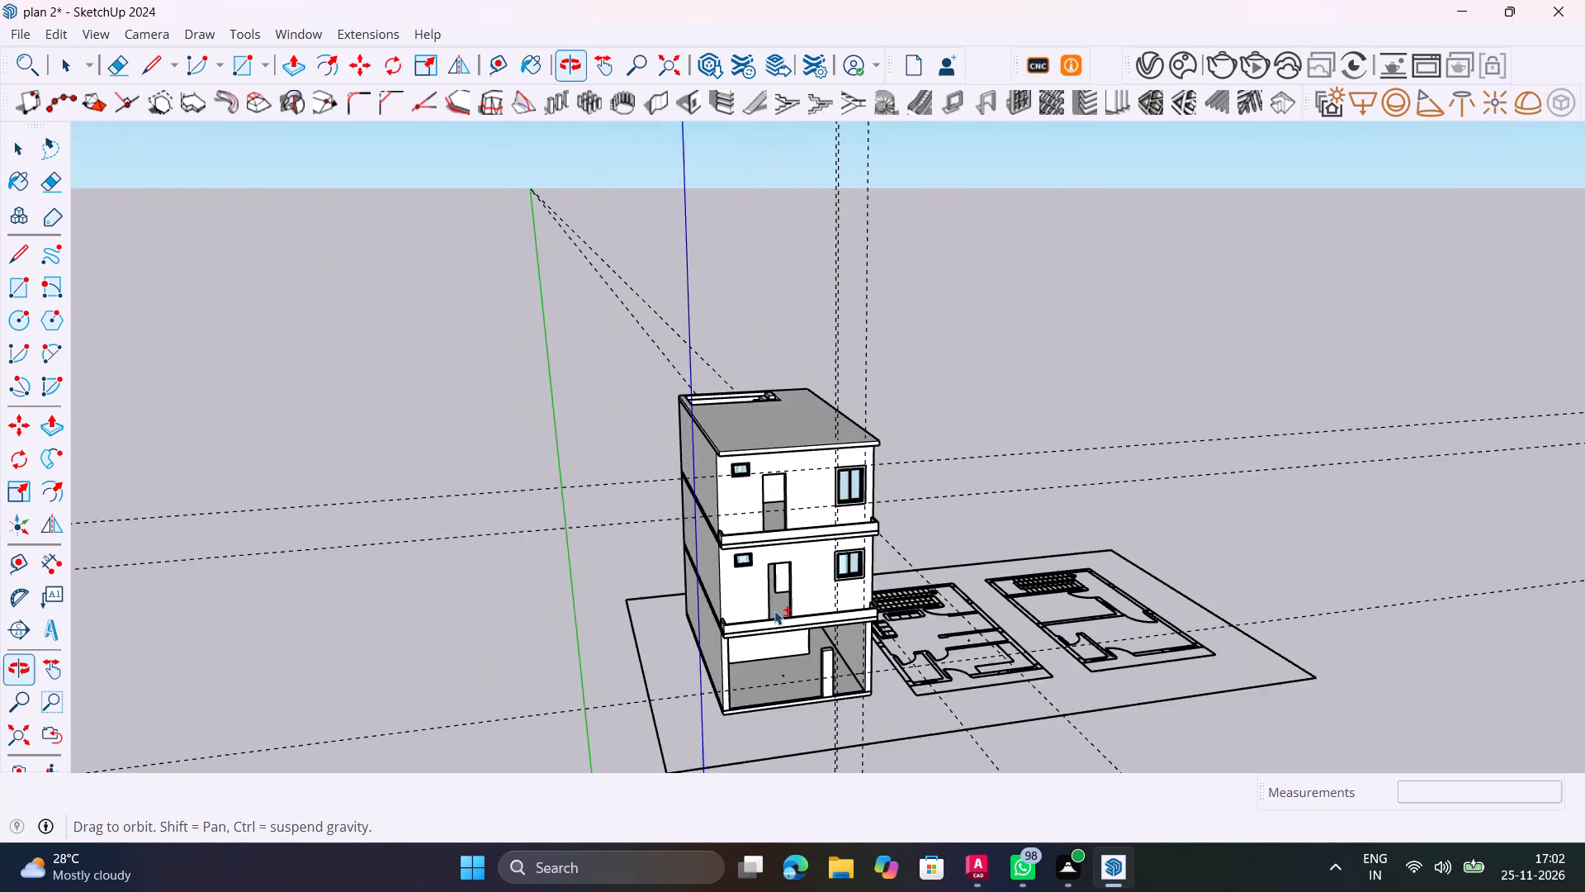
shift+middle_drag(774, 610, 773, 609)
key(ctrl+s)
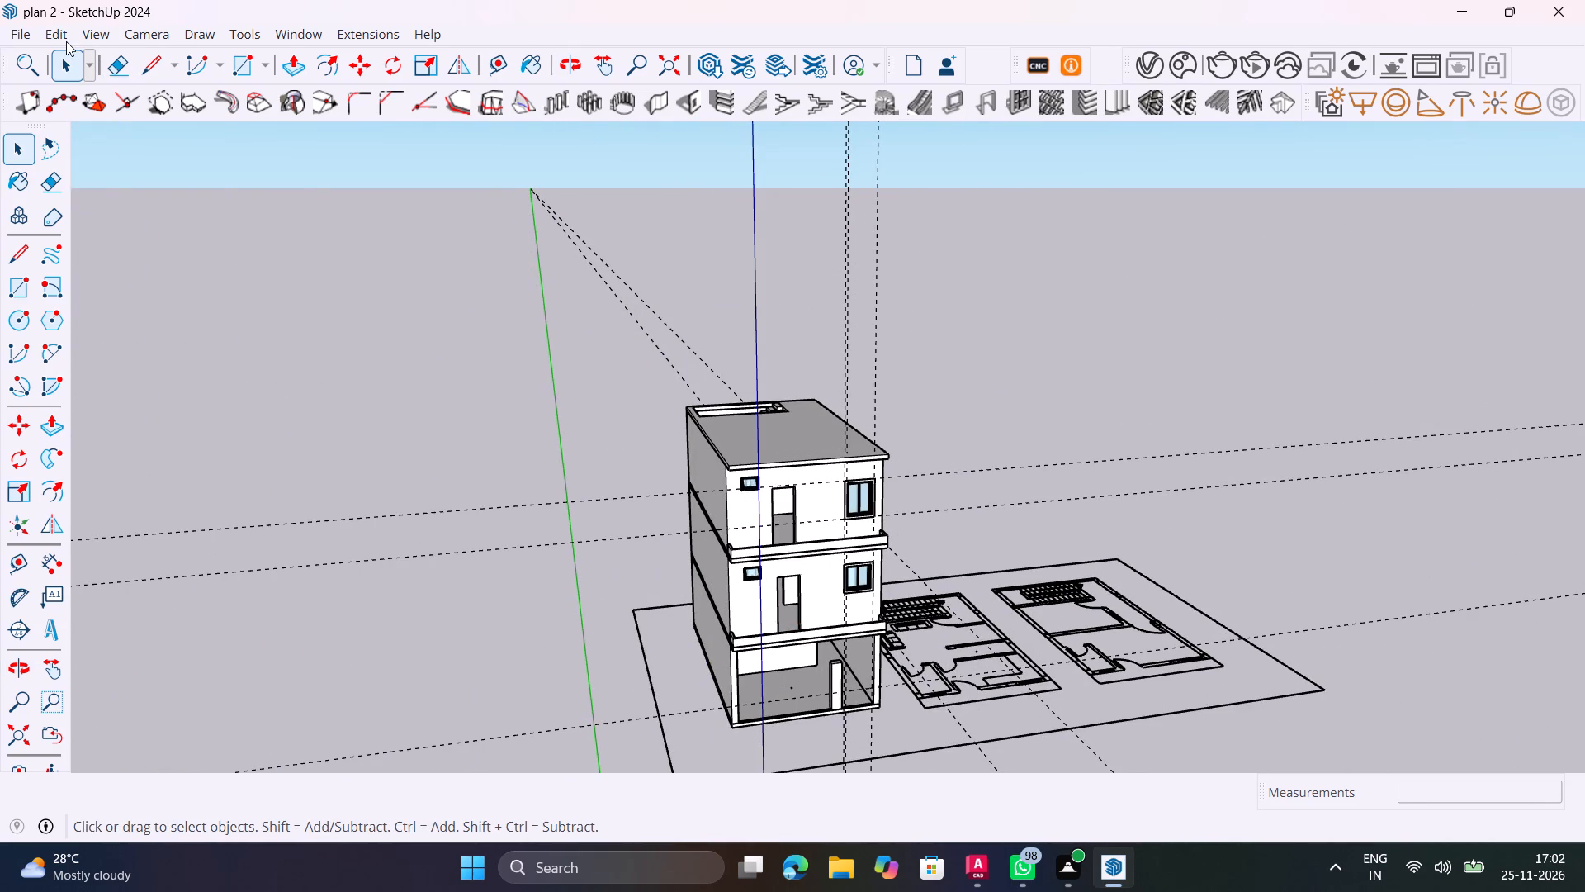
Delete all construction guides from the model.
click(57, 39)
click(181, 244)
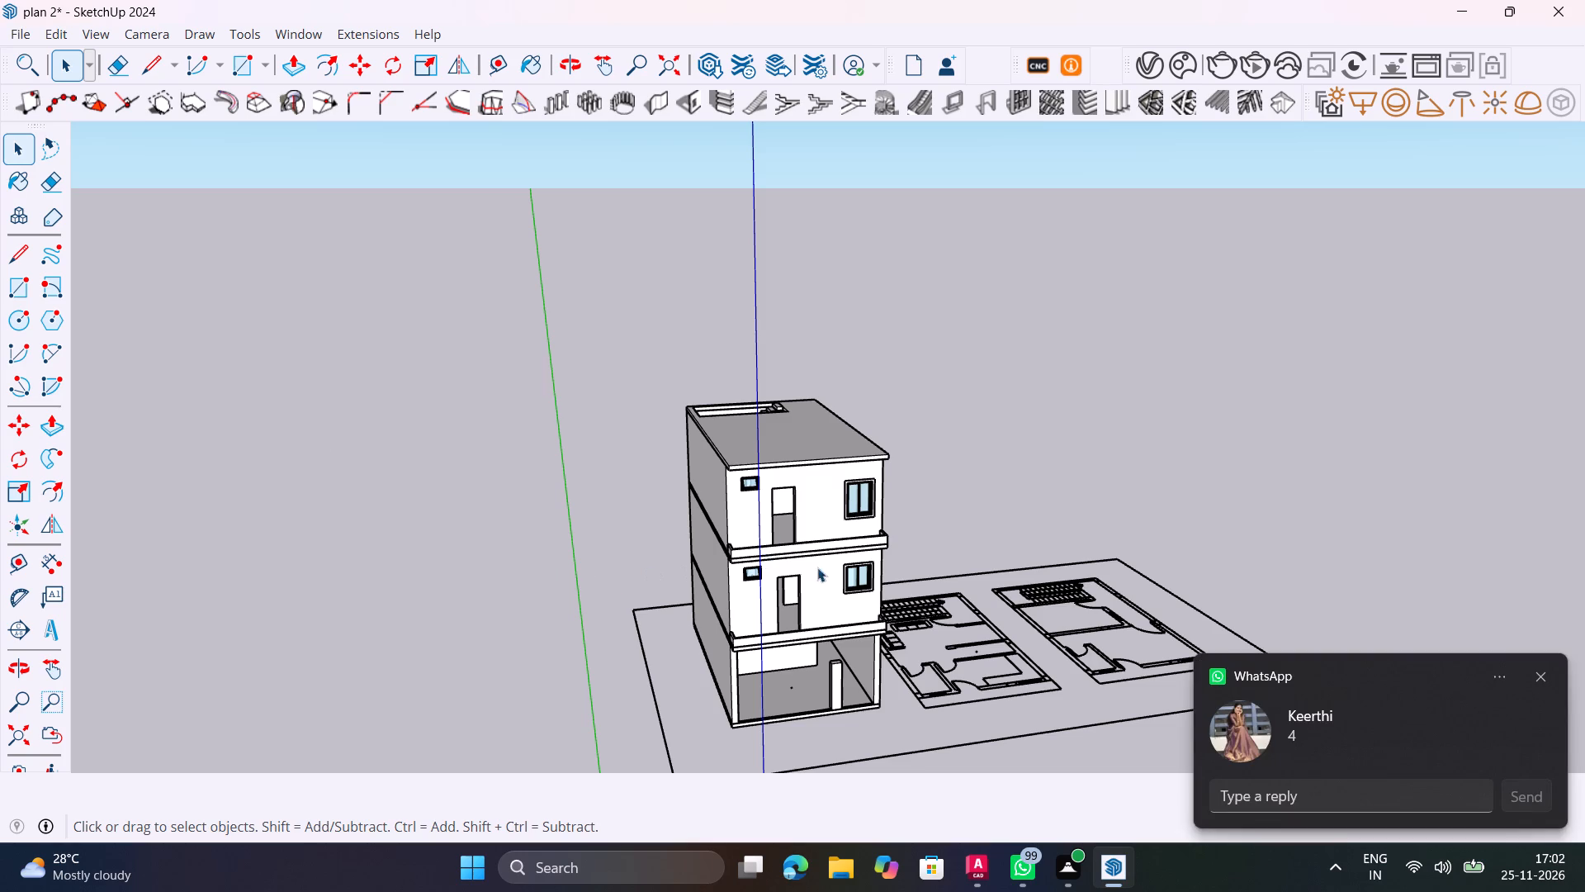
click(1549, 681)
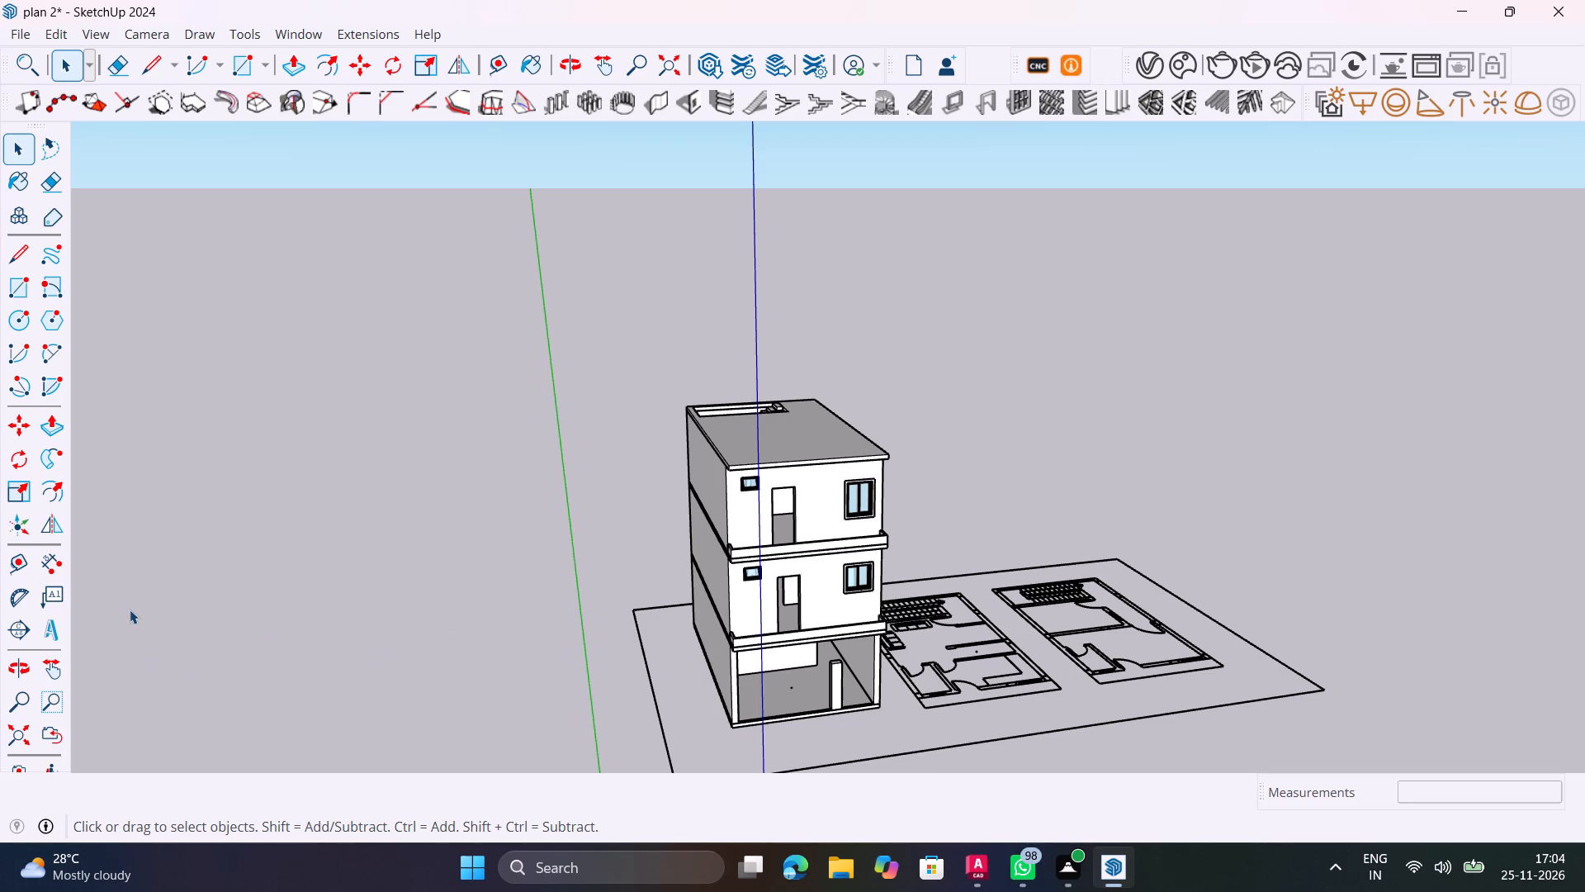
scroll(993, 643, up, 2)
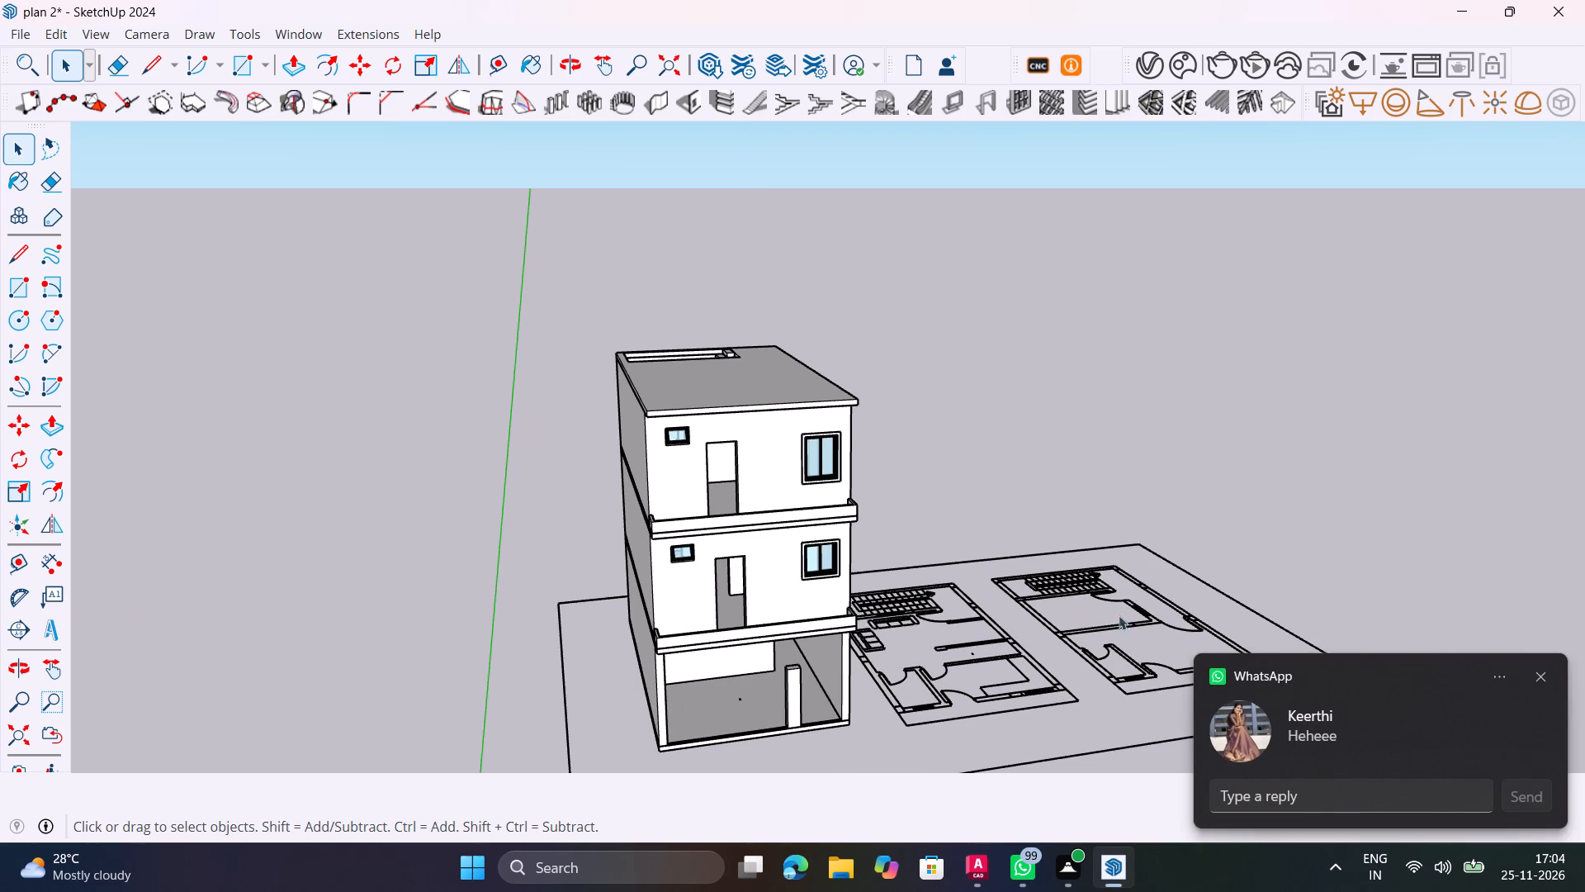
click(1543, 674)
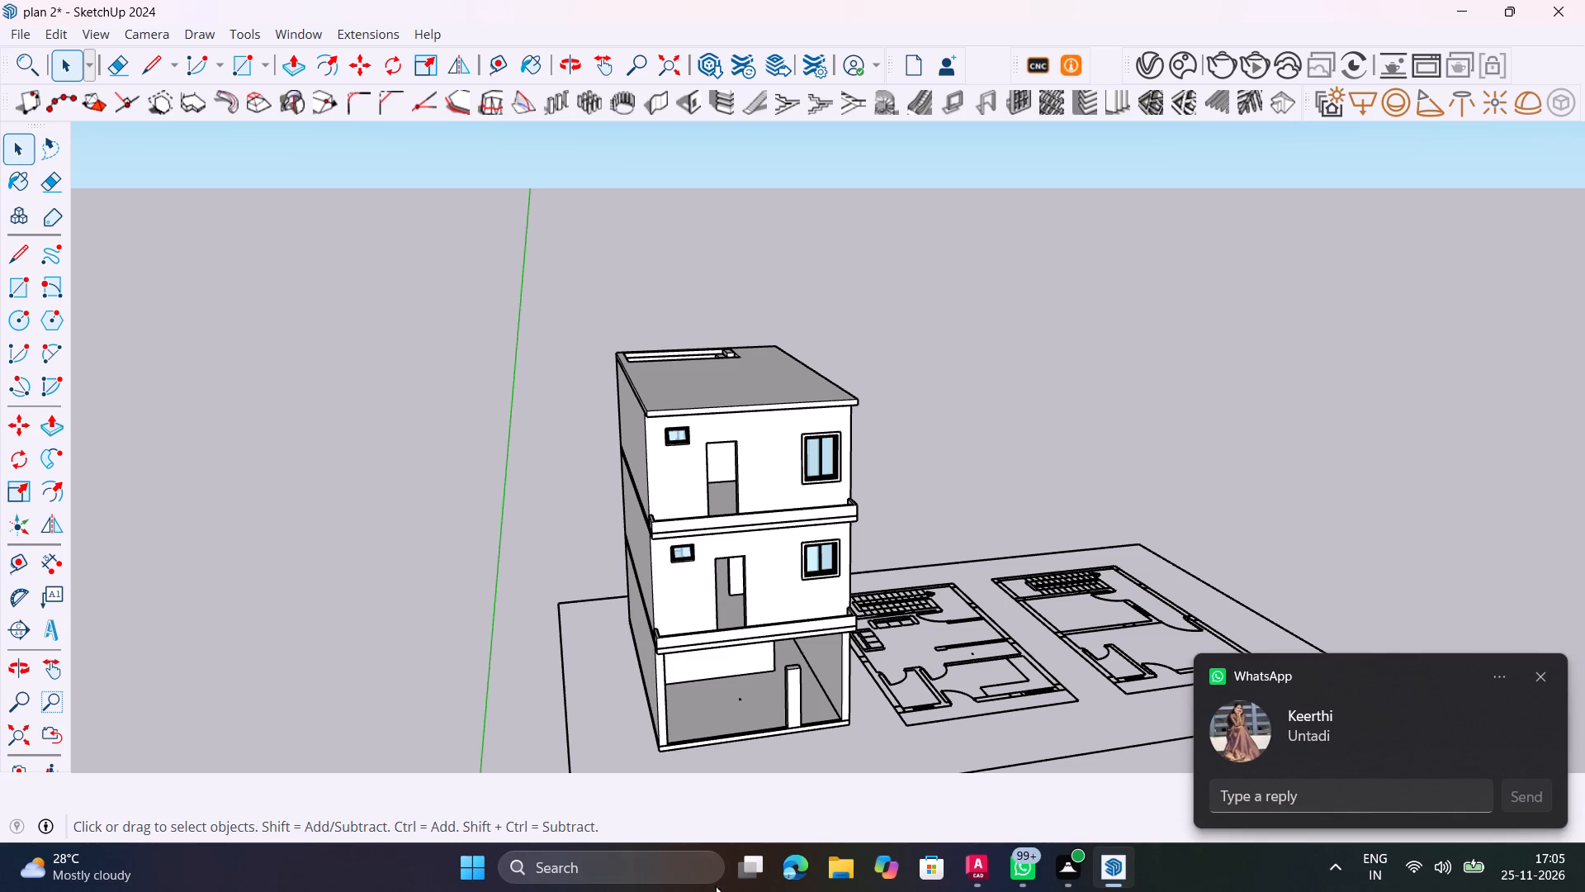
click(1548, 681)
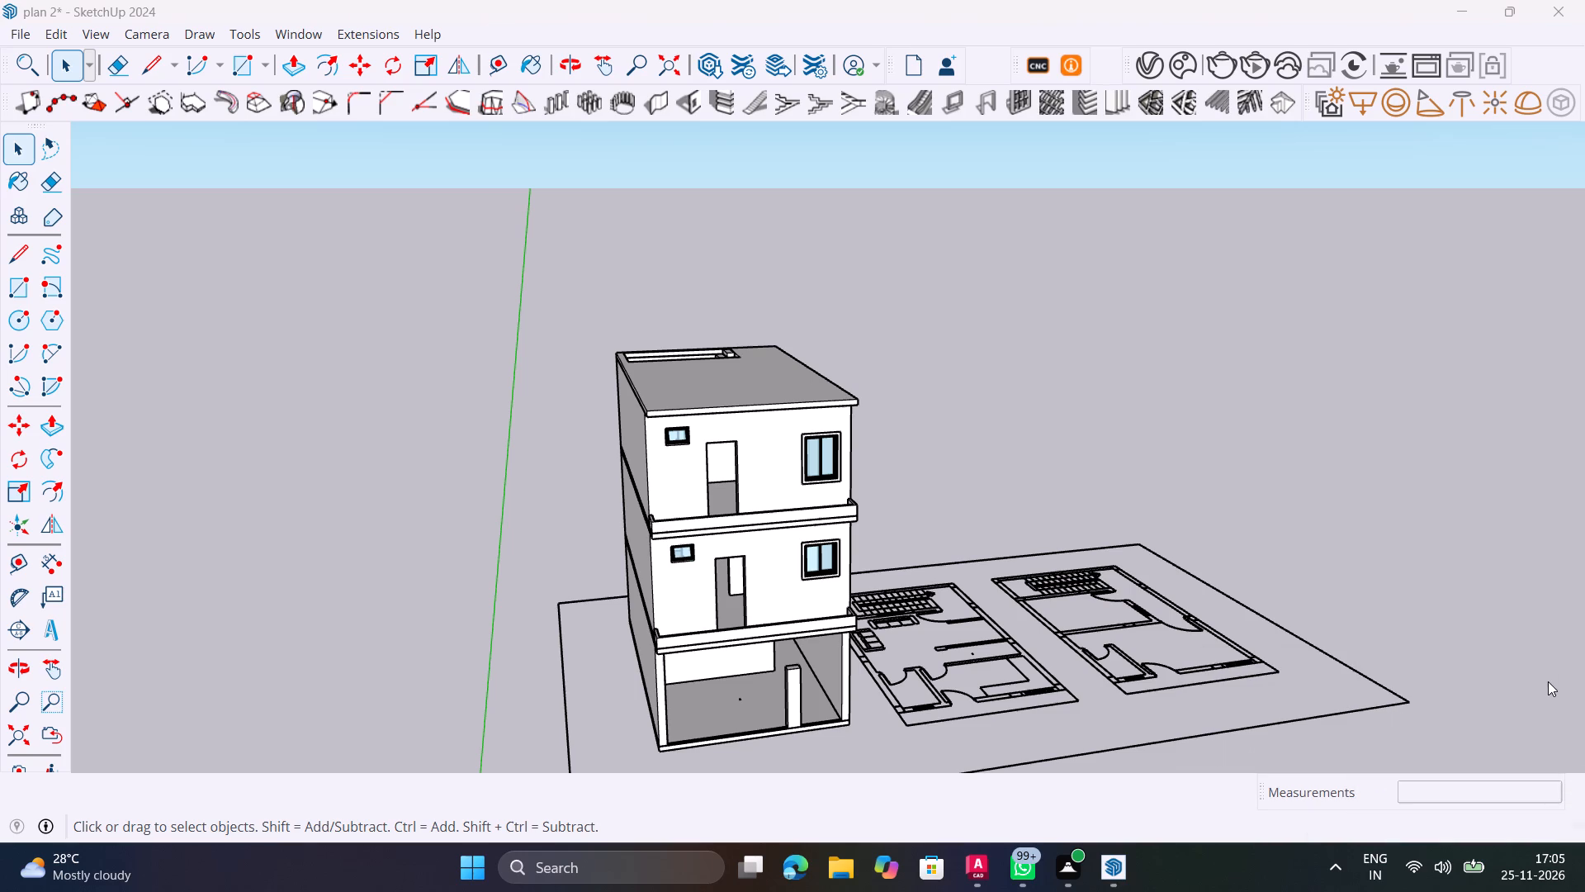
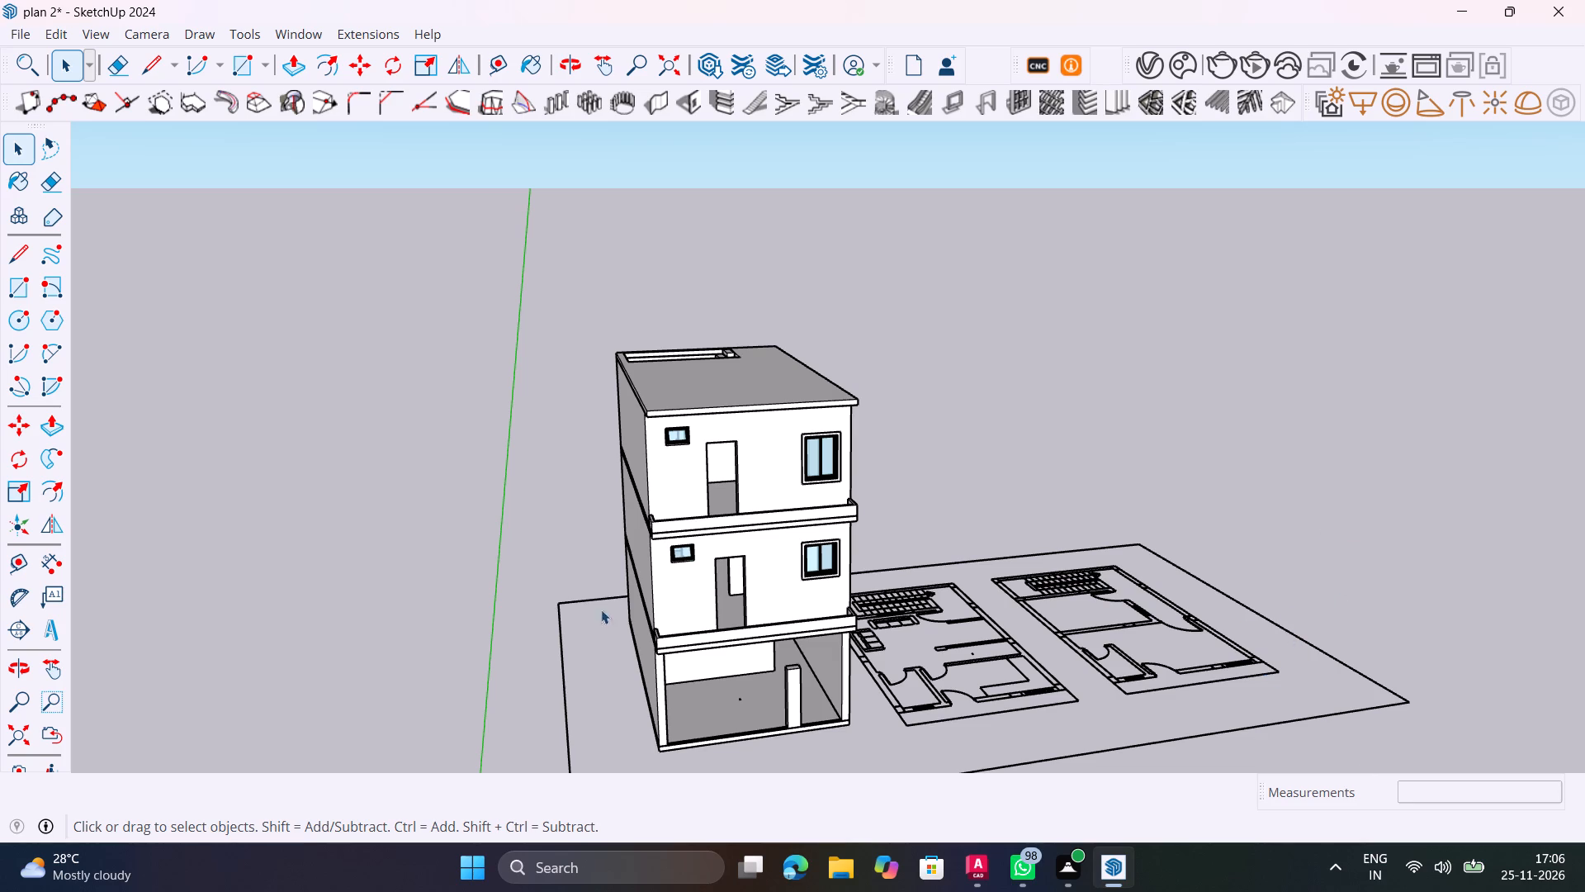
Examine the house exterior, including the front balcony parapets, the open ground-floor front and the roof.
scroll(628, 521, up, 7)
middle_drag(693, 554, 703, 465)
middle_drag(734, 501, 827, 580)
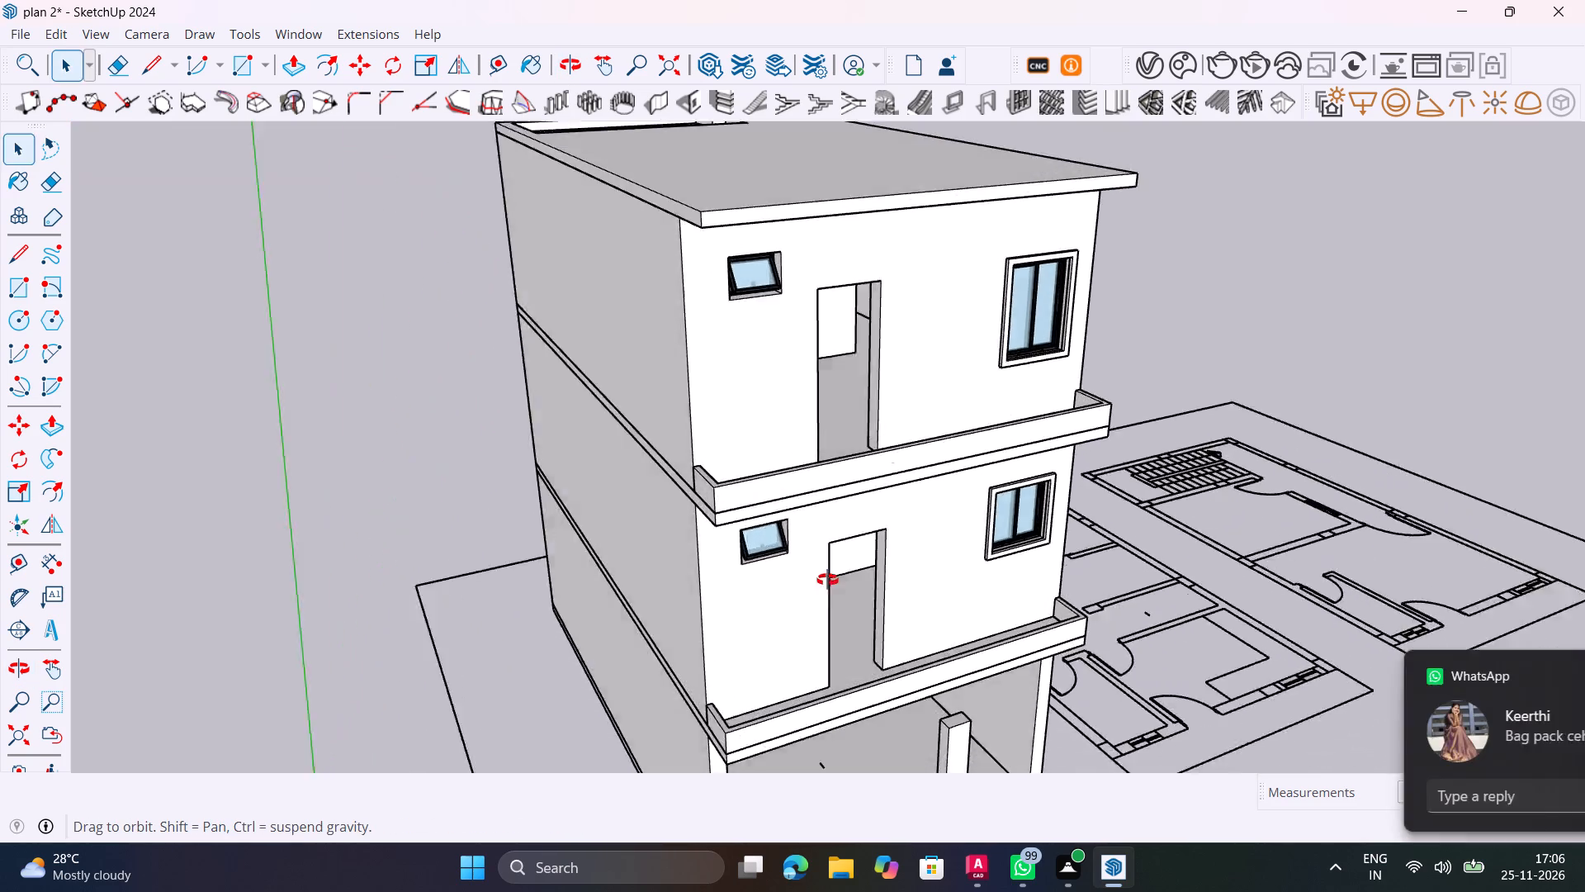
middle_drag(827, 580, 916, 631)
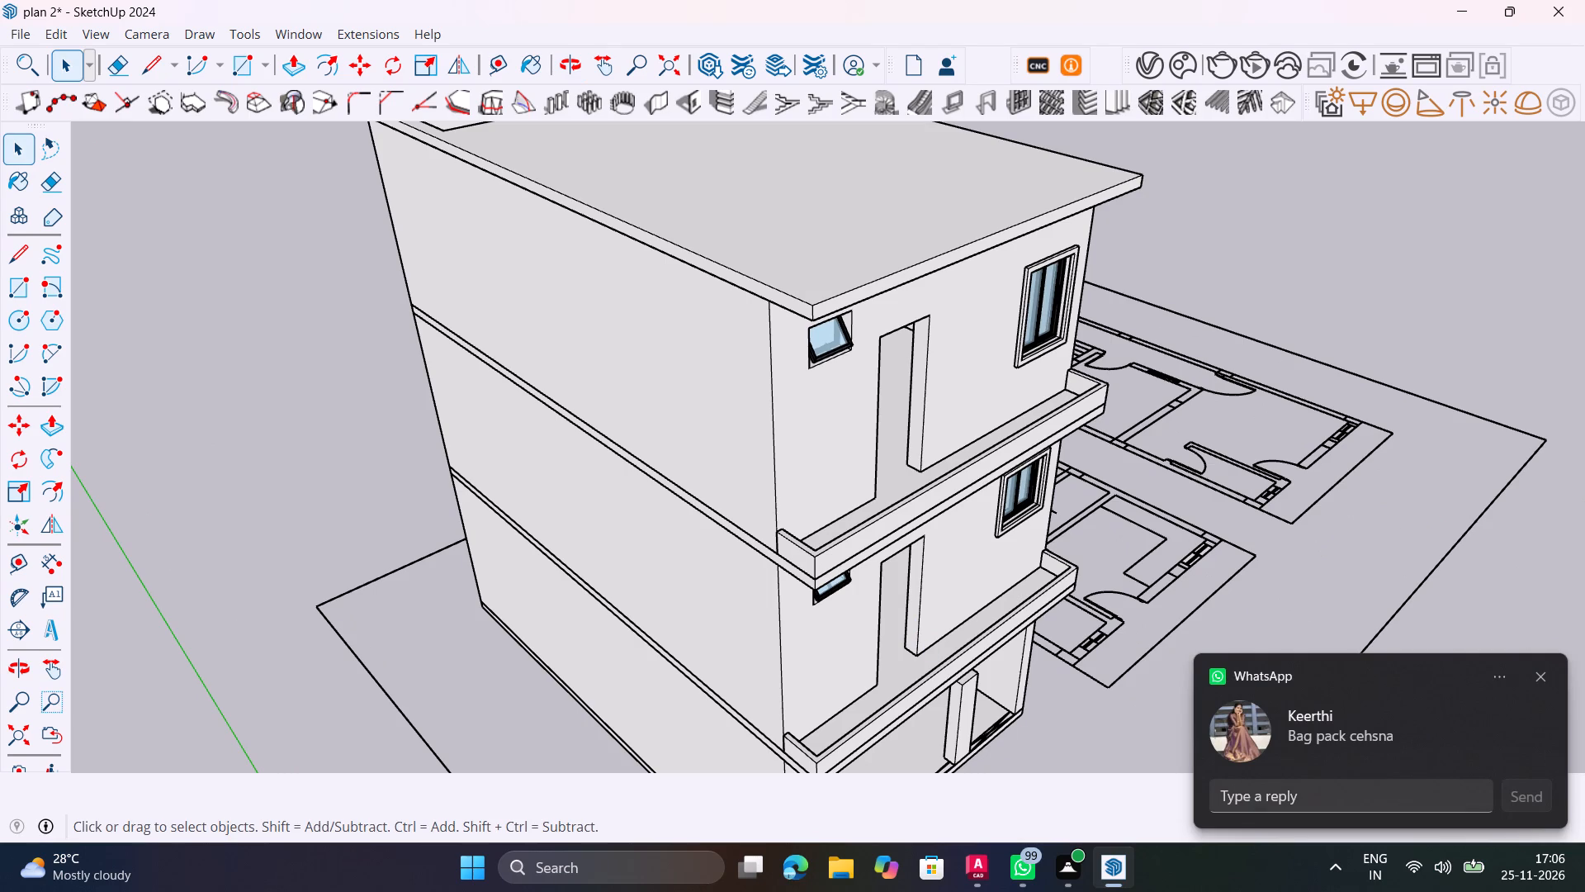
click(1545, 677)
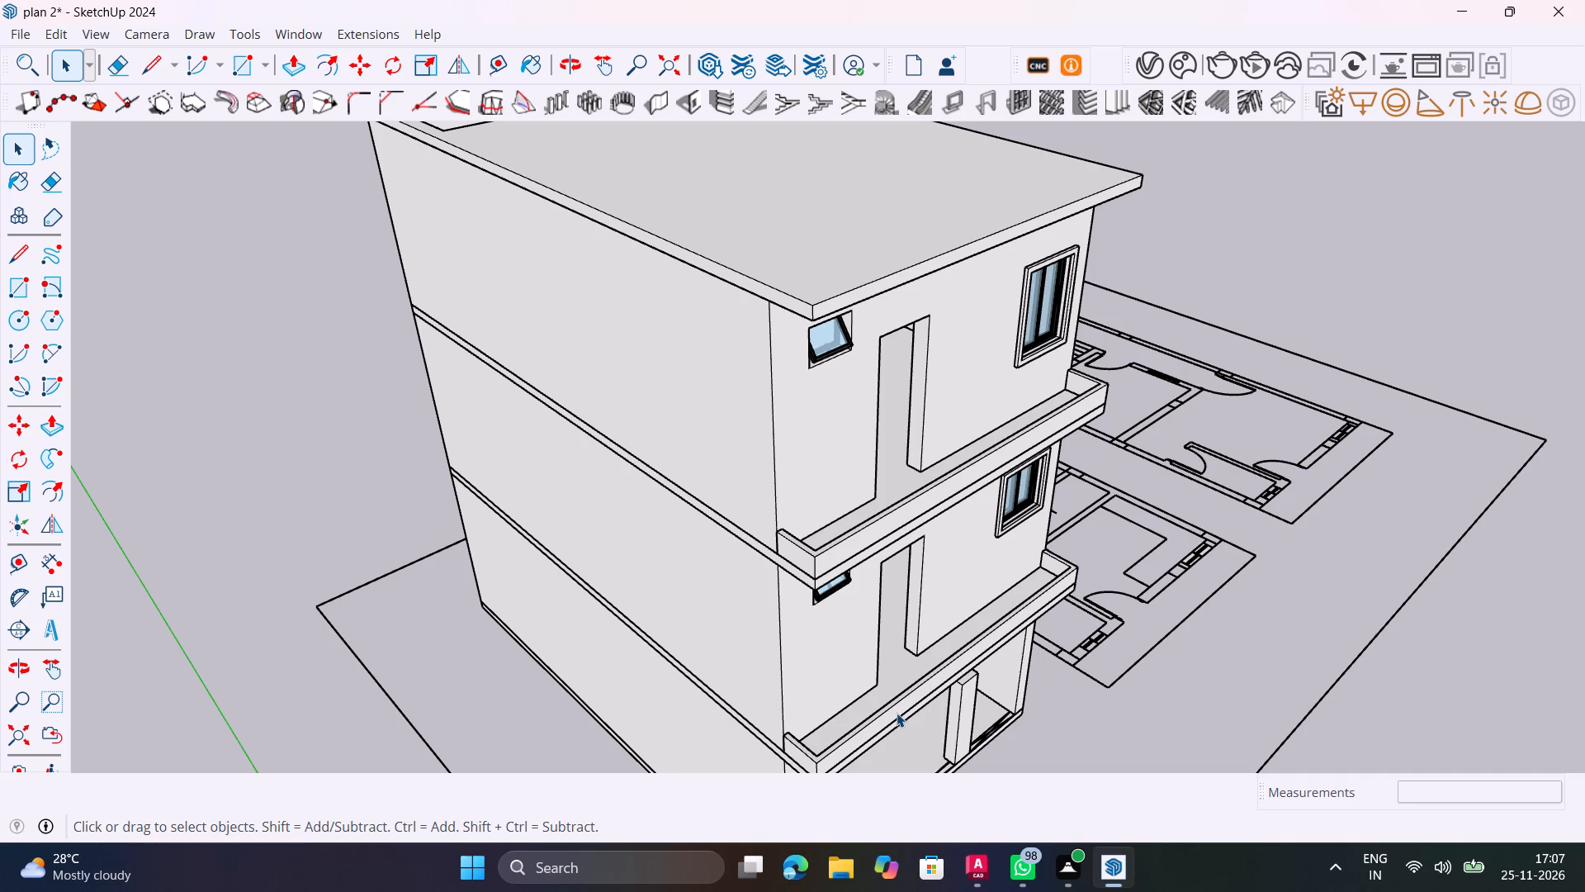
scroll(970, 491, down, 5)
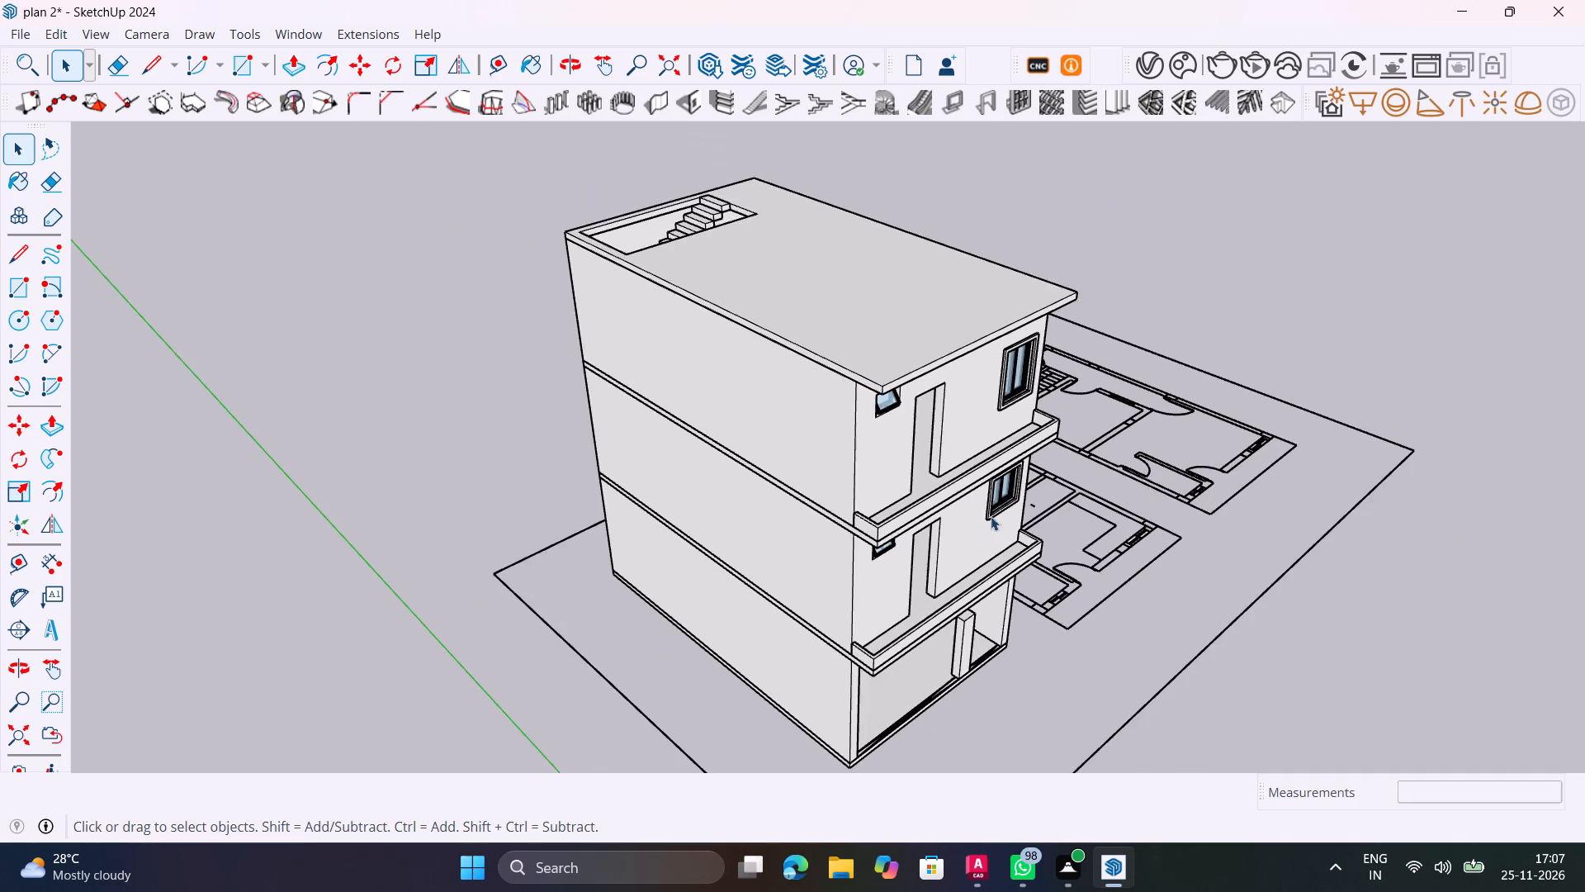
middle_drag(991, 516, 734, 400)
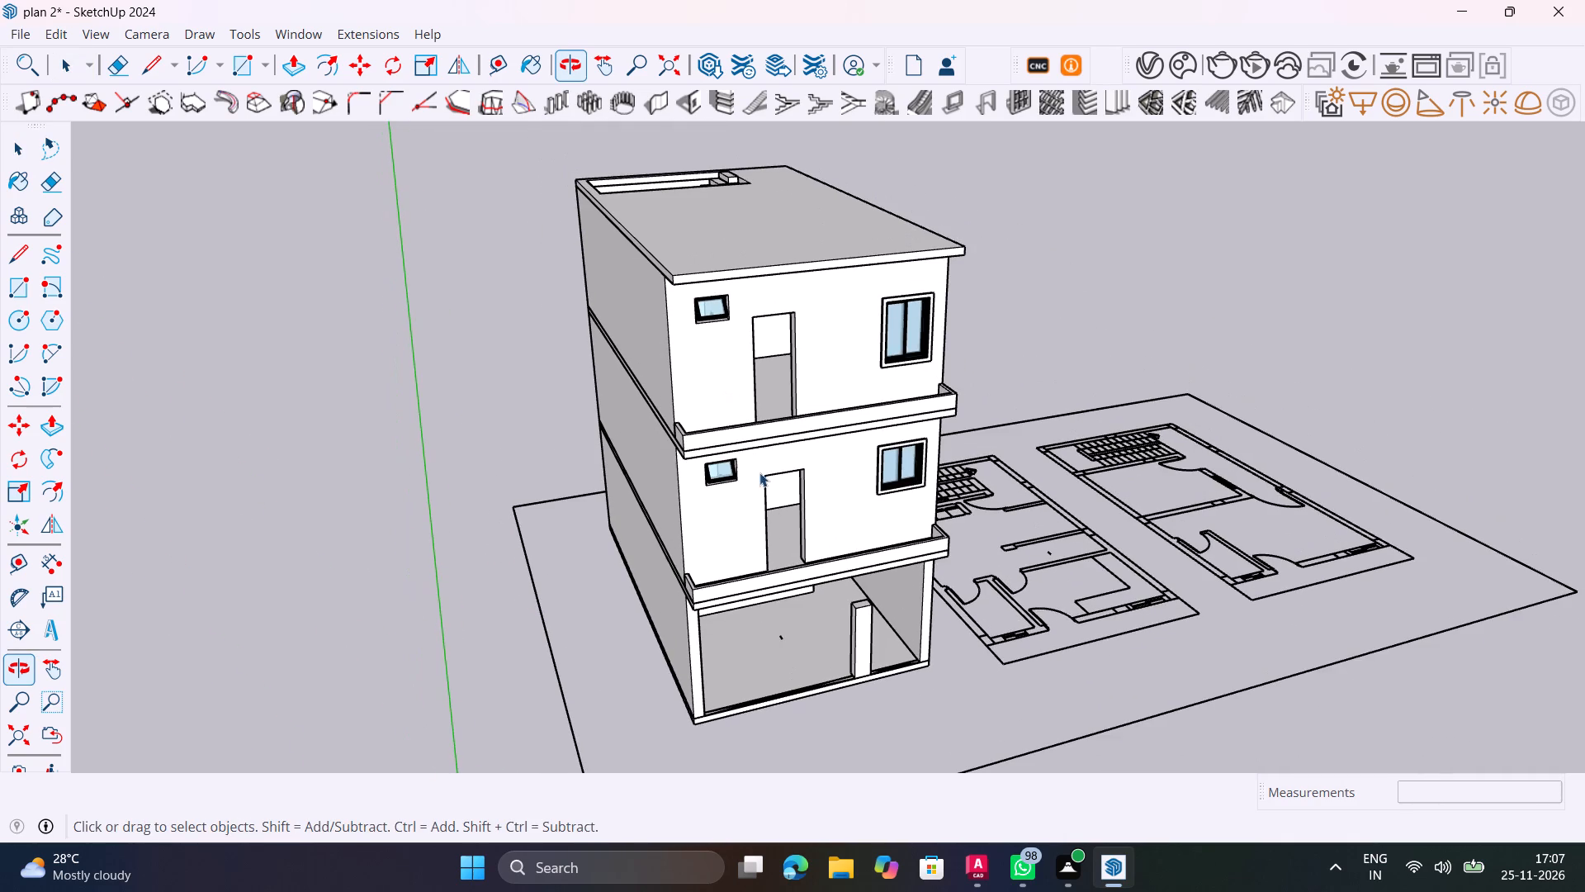
scroll(788, 604, up, 4)
shift+middle_drag(802, 638, 741, 455)
shift+scroll(741, 455, up, 1)
middle_drag(714, 494, 740, 505)
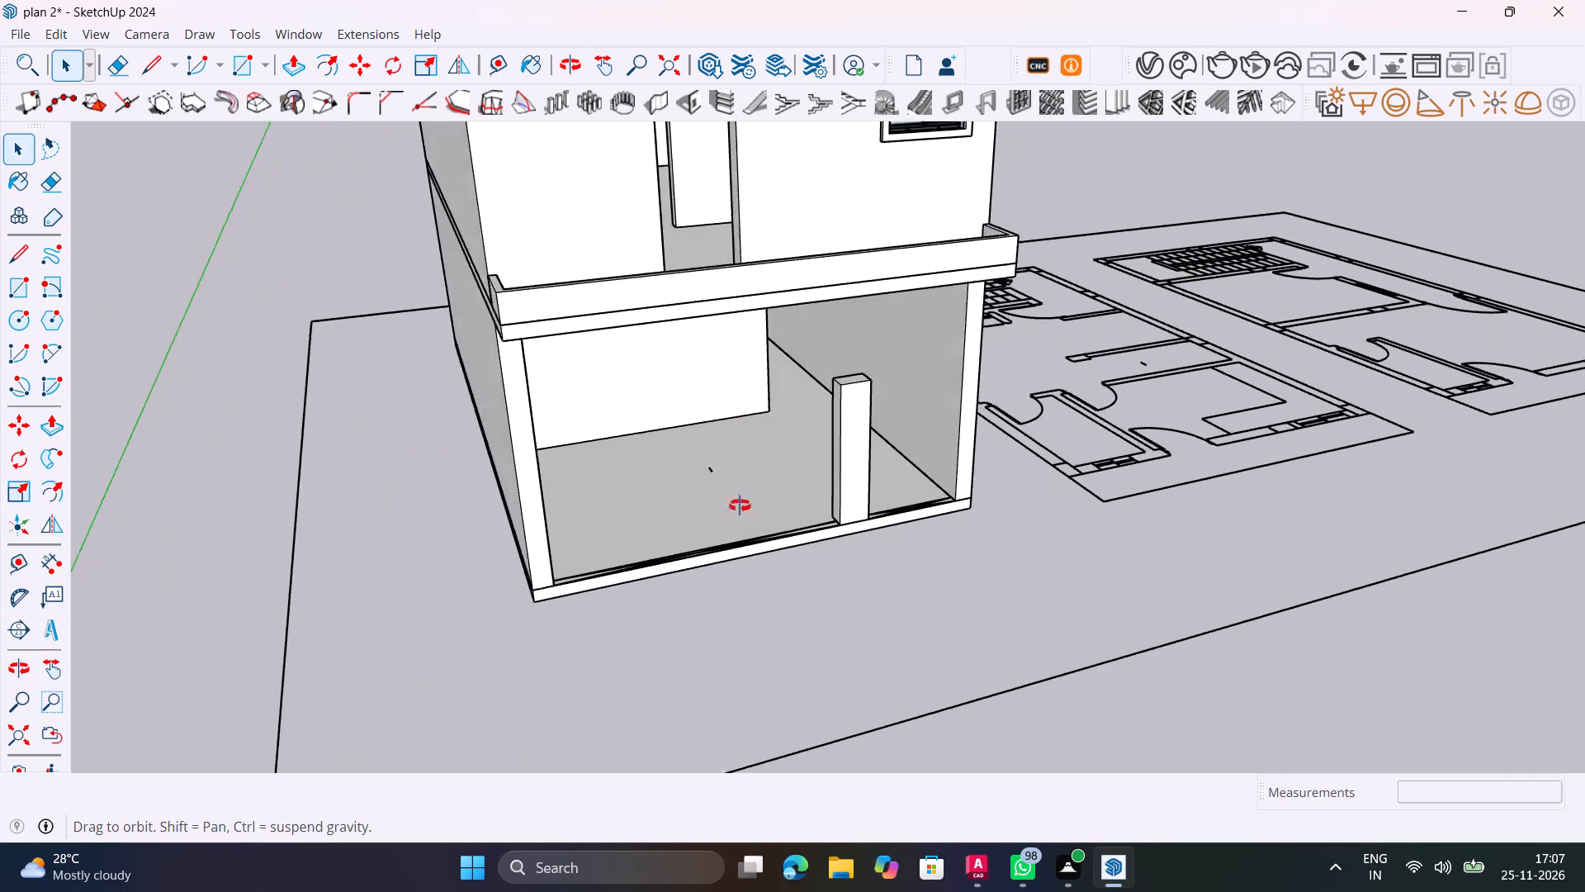
middle_drag(740, 505, 958, 604)
scroll(932, 538, down, 8)
shift+middle_drag(925, 521, 1001, 685)
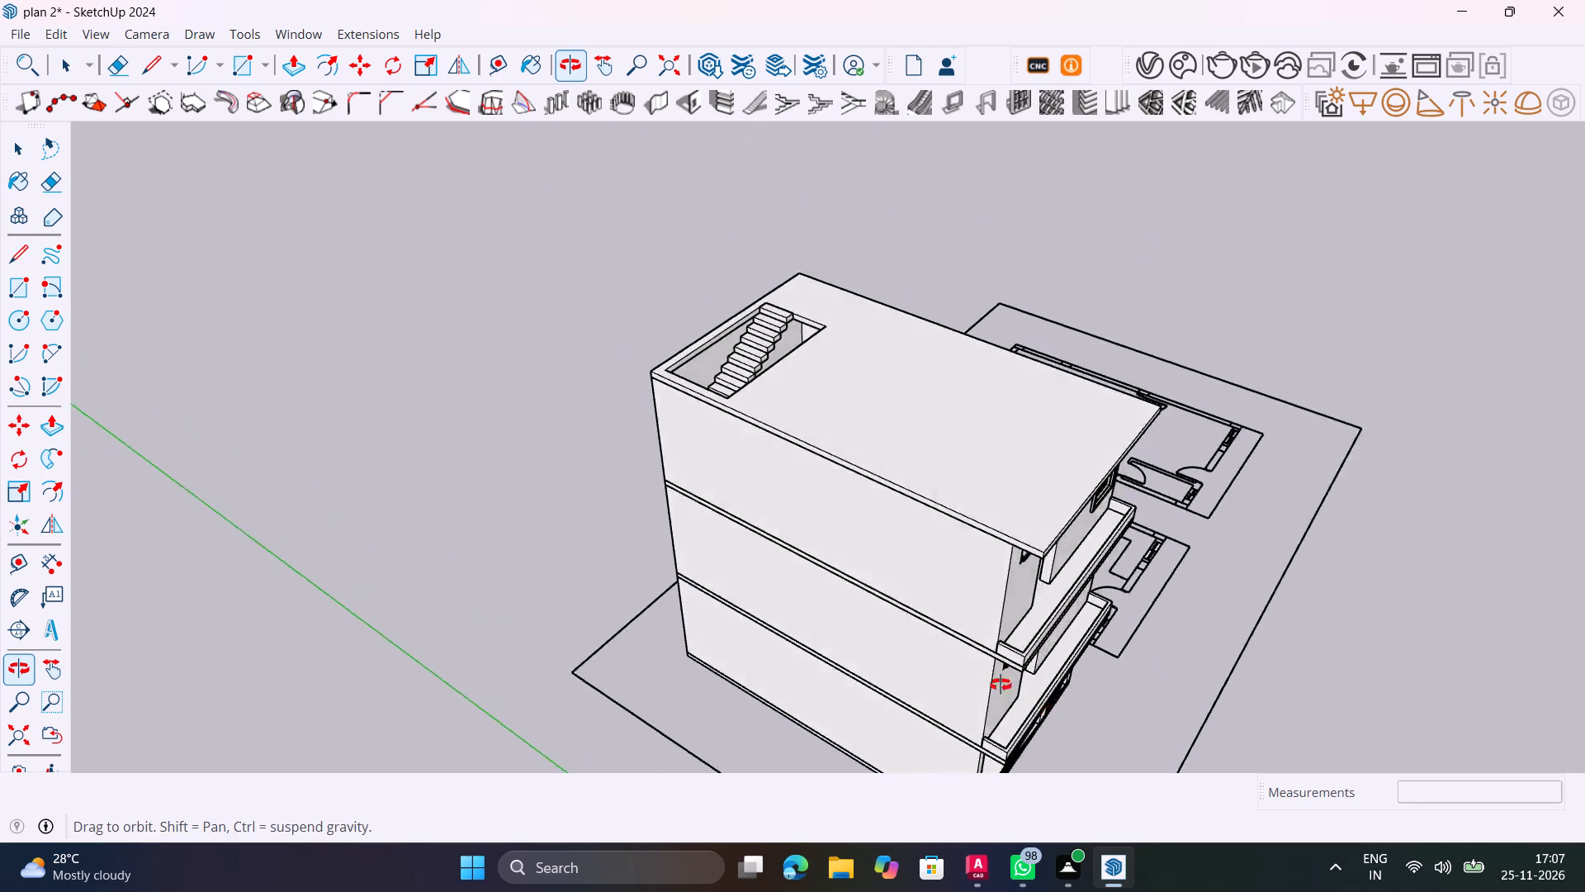
shift+middle_drag(1001, 685, 808, 702)
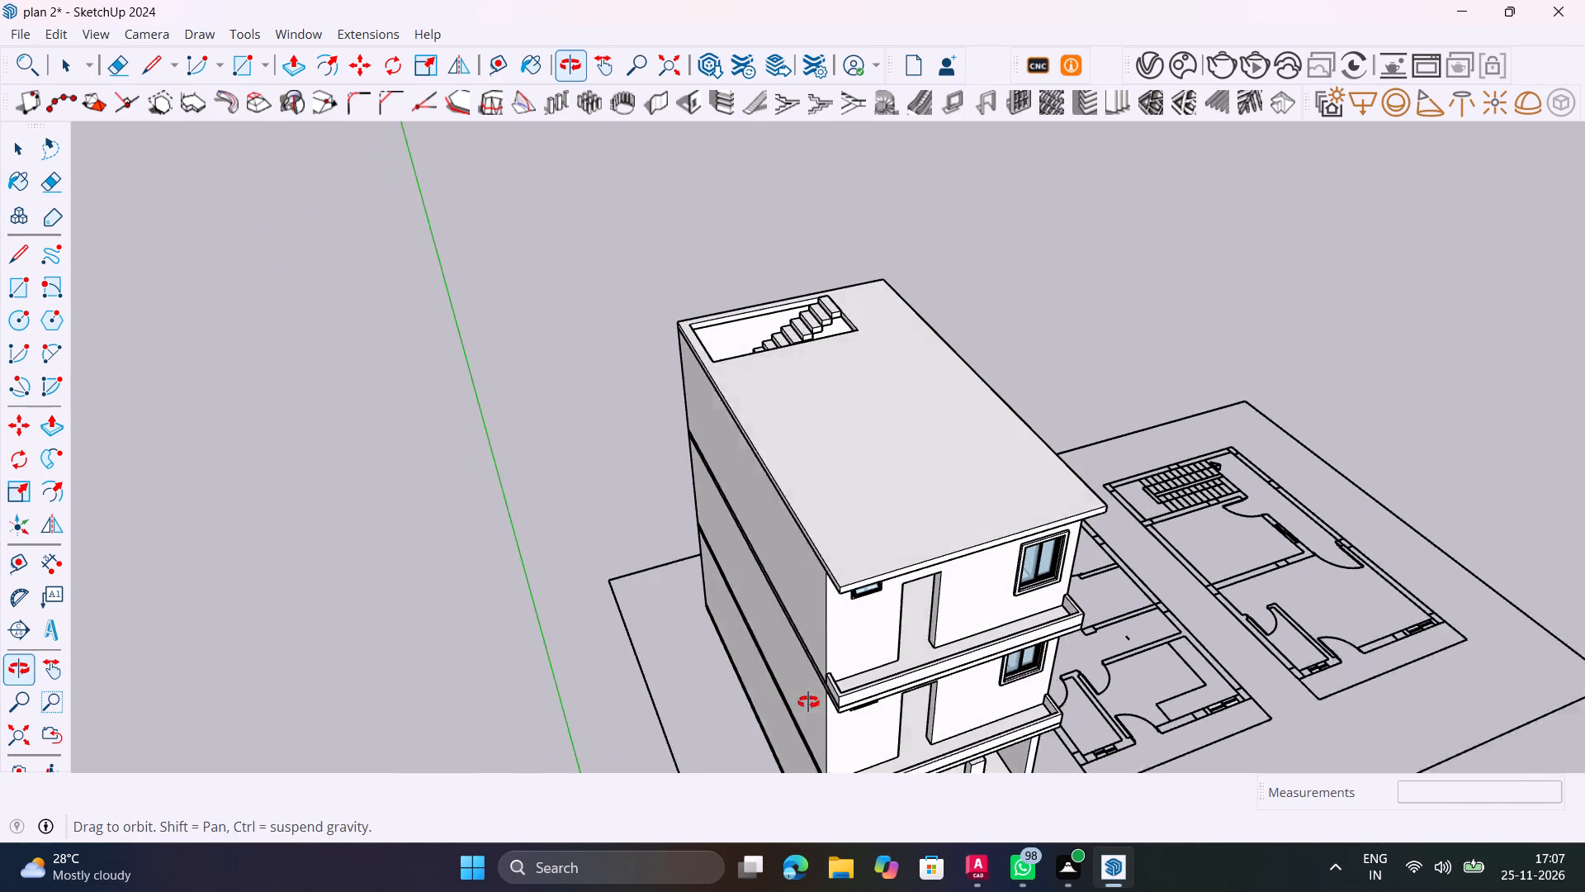
shift+middle_drag(808, 702, 794, 696)
Inspect the staircase flights and landing inside the stairwell through the opening in the roof slab.
scroll(649, 327, up, 8)
middle_drag(764, 377, 828, 579)
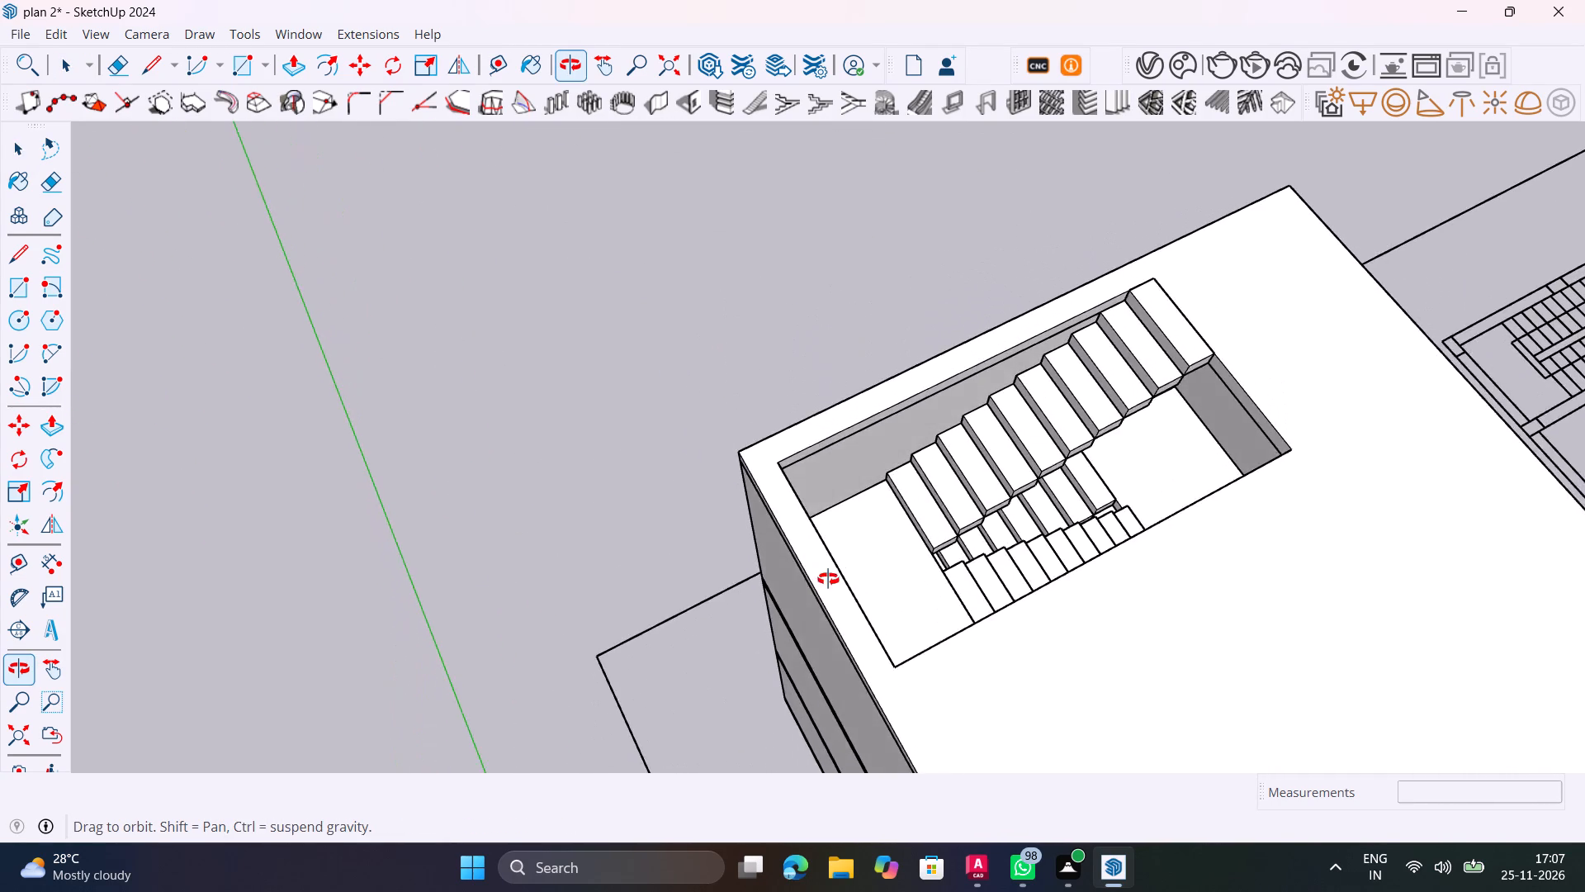
middle_drag(828, 579, 838, 567)
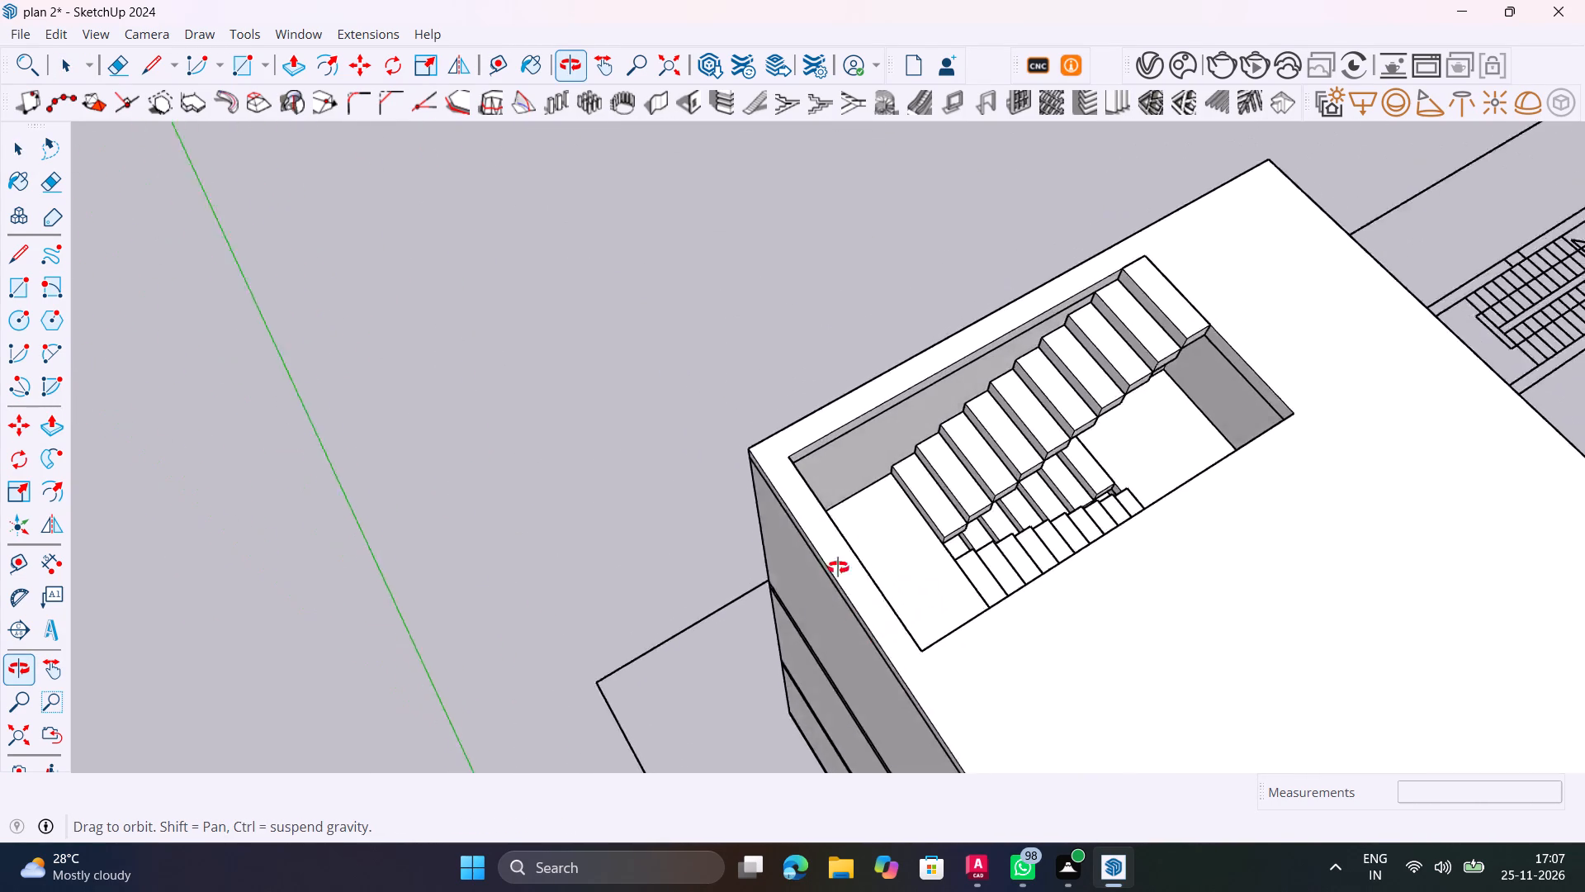
middle_drag(838, 567, 1056, 695)
scroll(1075, 483, up, 1)
shift+middle_drag(1069, 482, 935, 458)
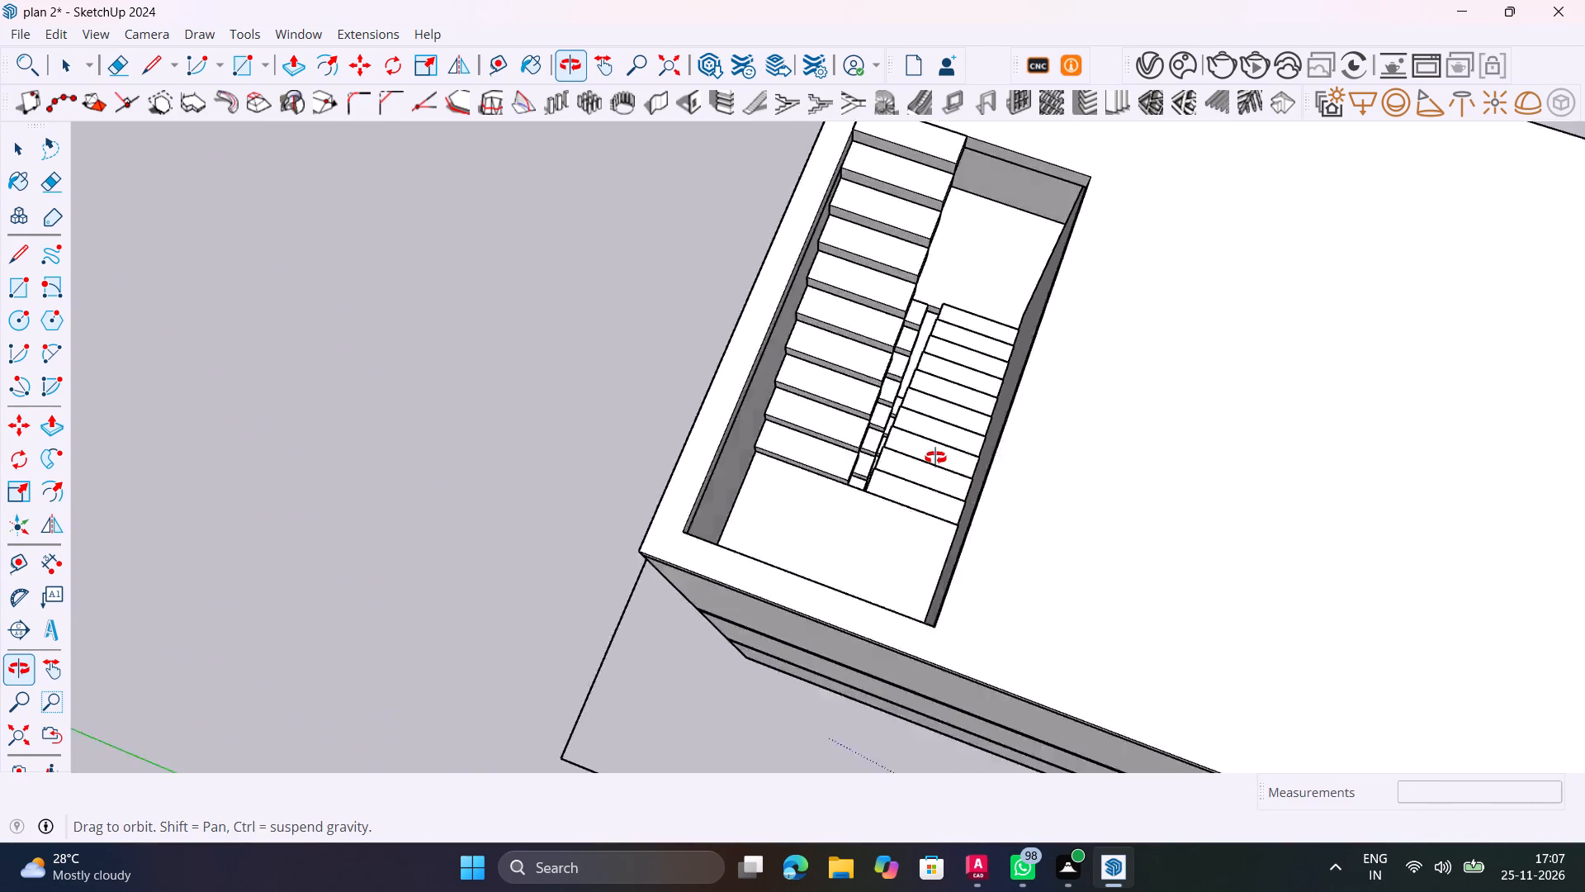
shift+middle_drag(935, 458, 916, 614)
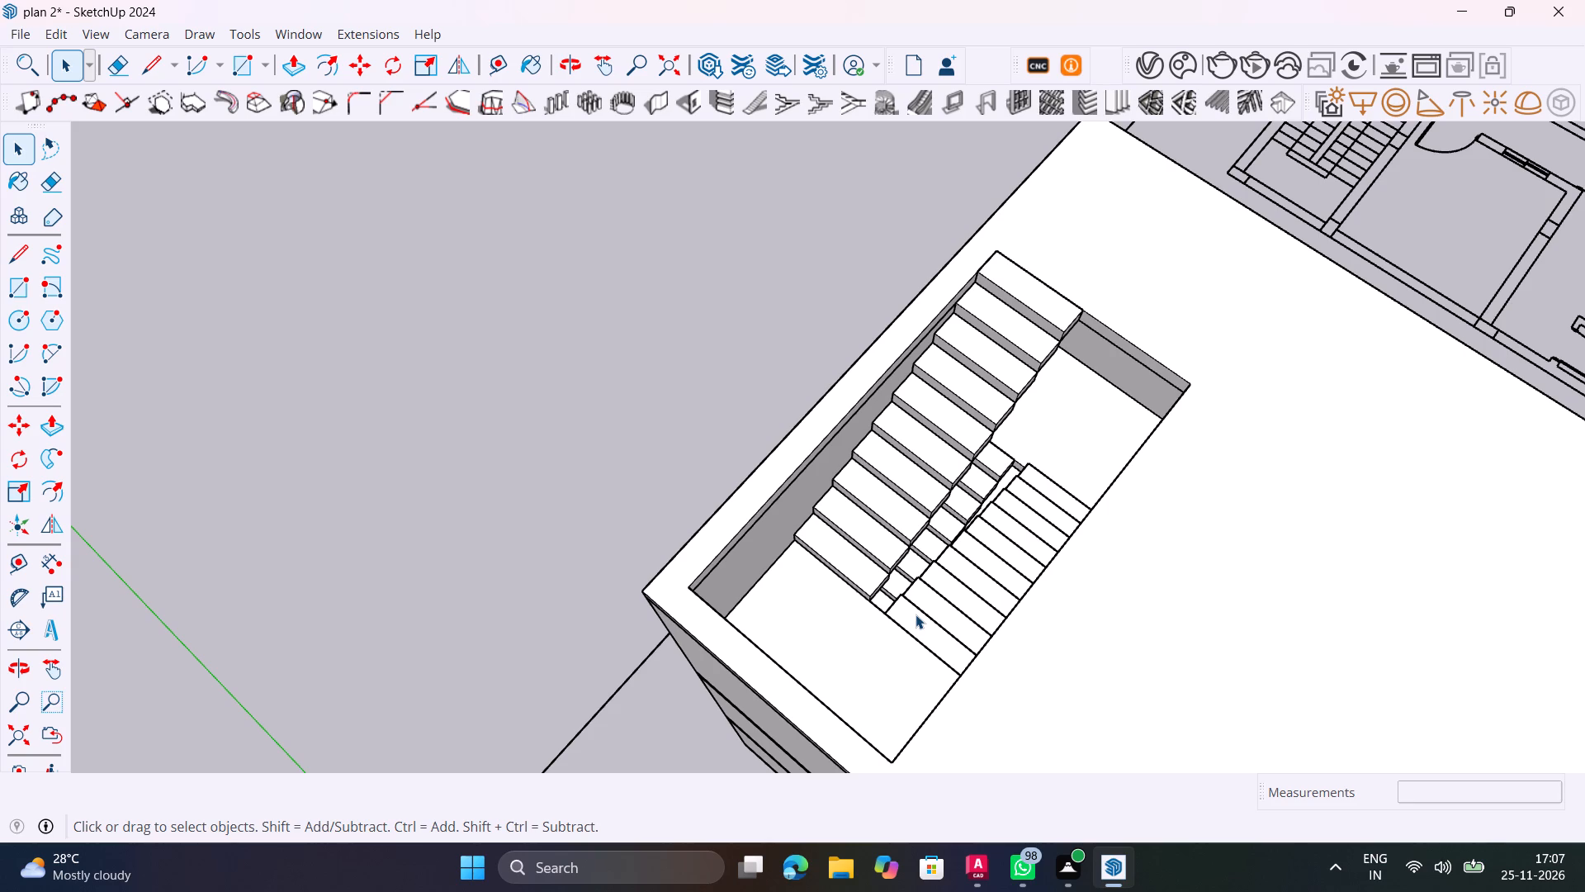
scroll(942, 514, up, 1)
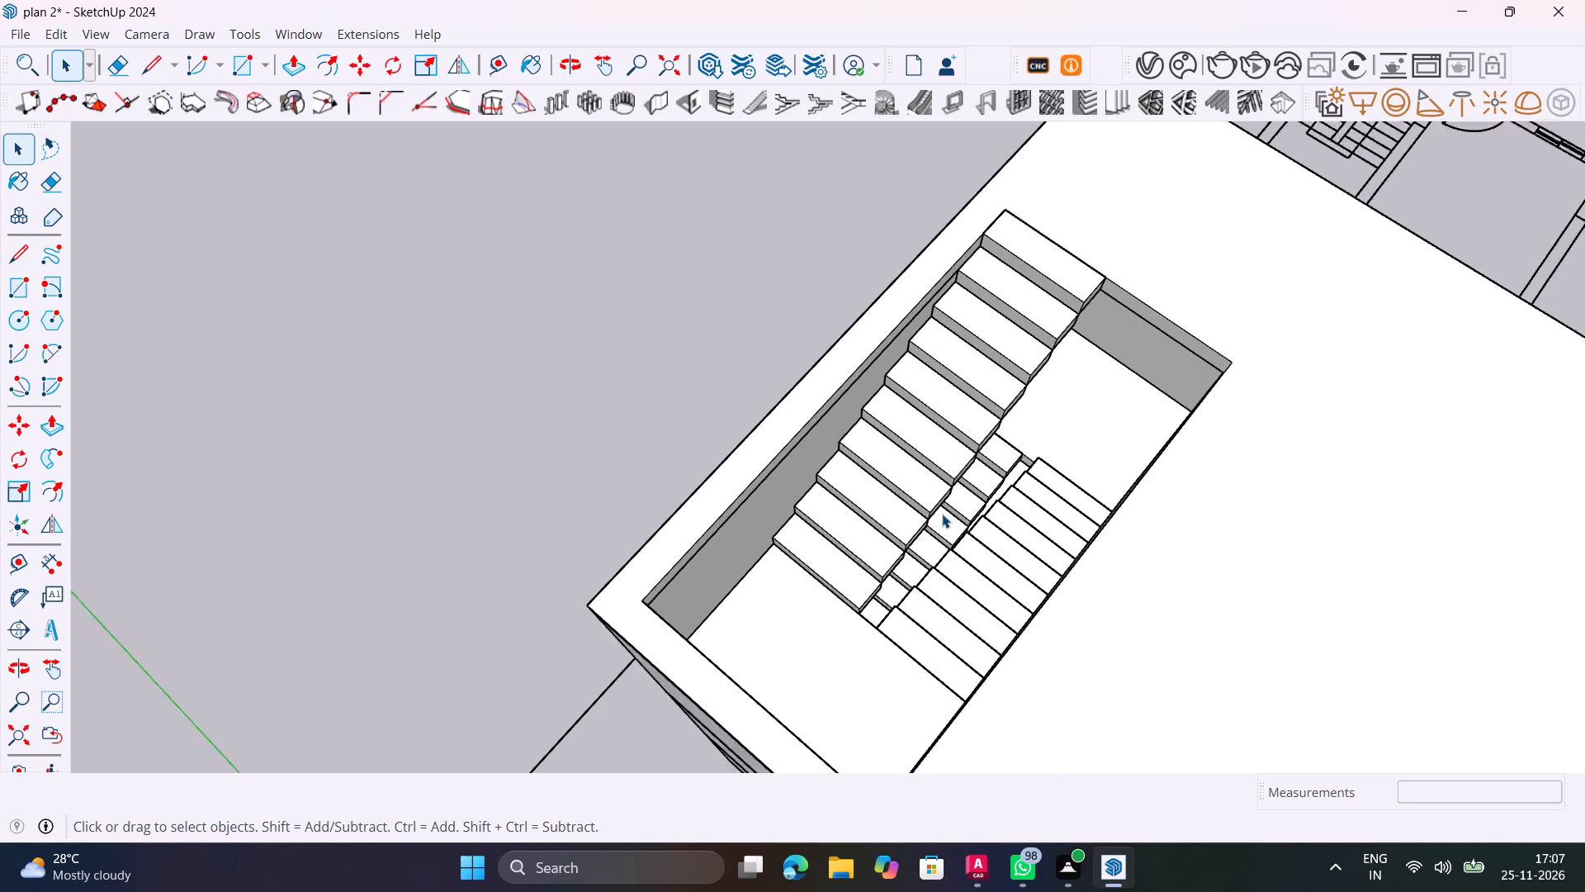
scroll(942, 514, up, 3)
shift+middle_drag(941, 512, 746, 450)
middle_drag(750, 452, 972, 466)
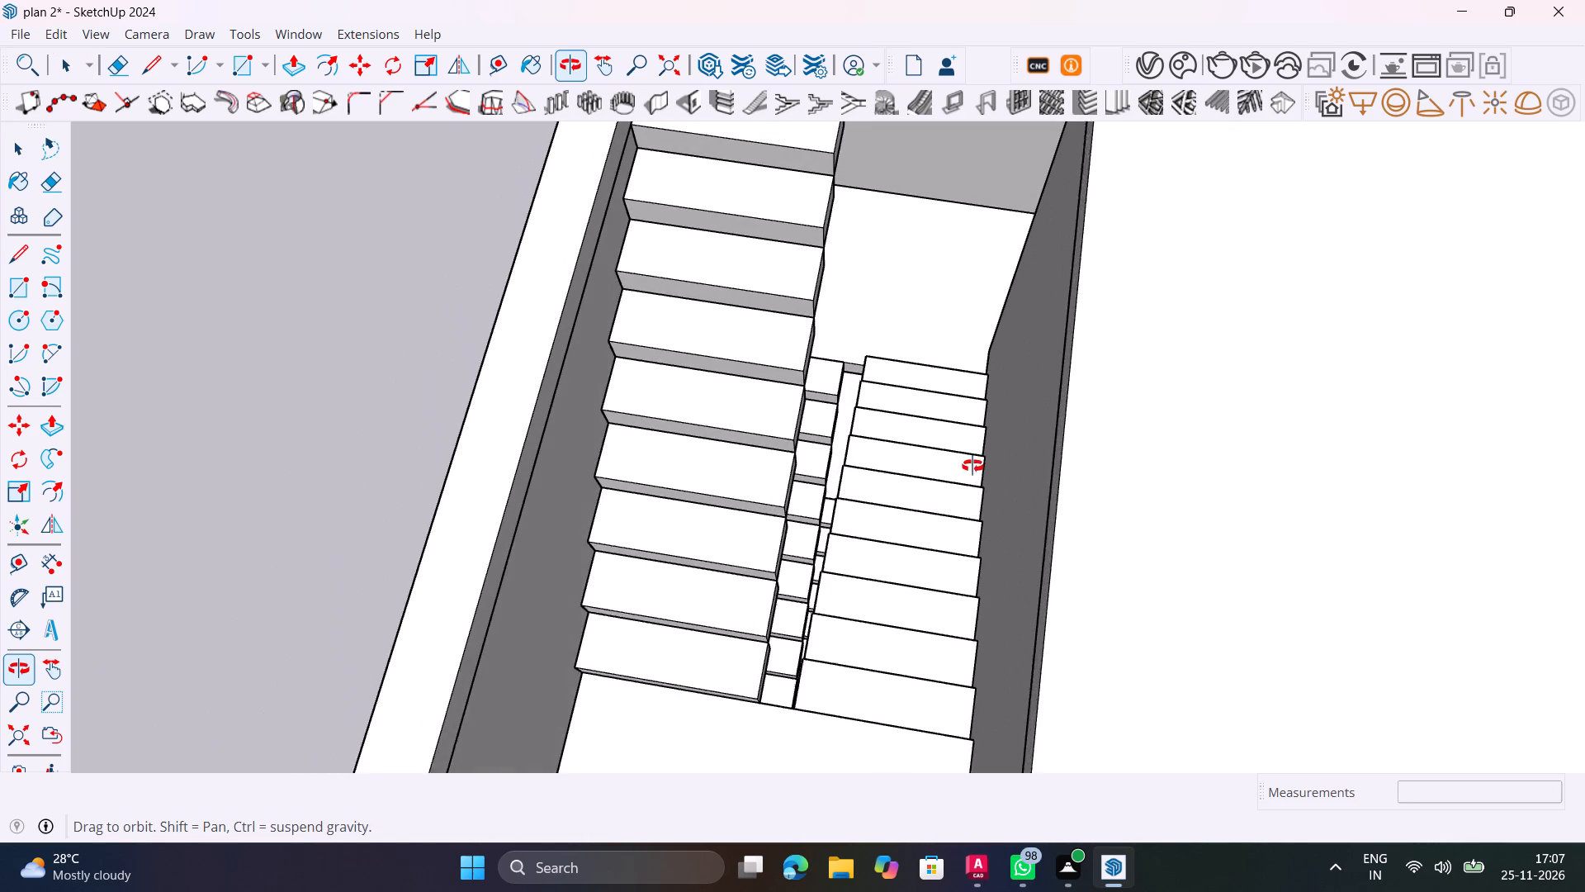
middle_drag(972, 466, 1195, 484)
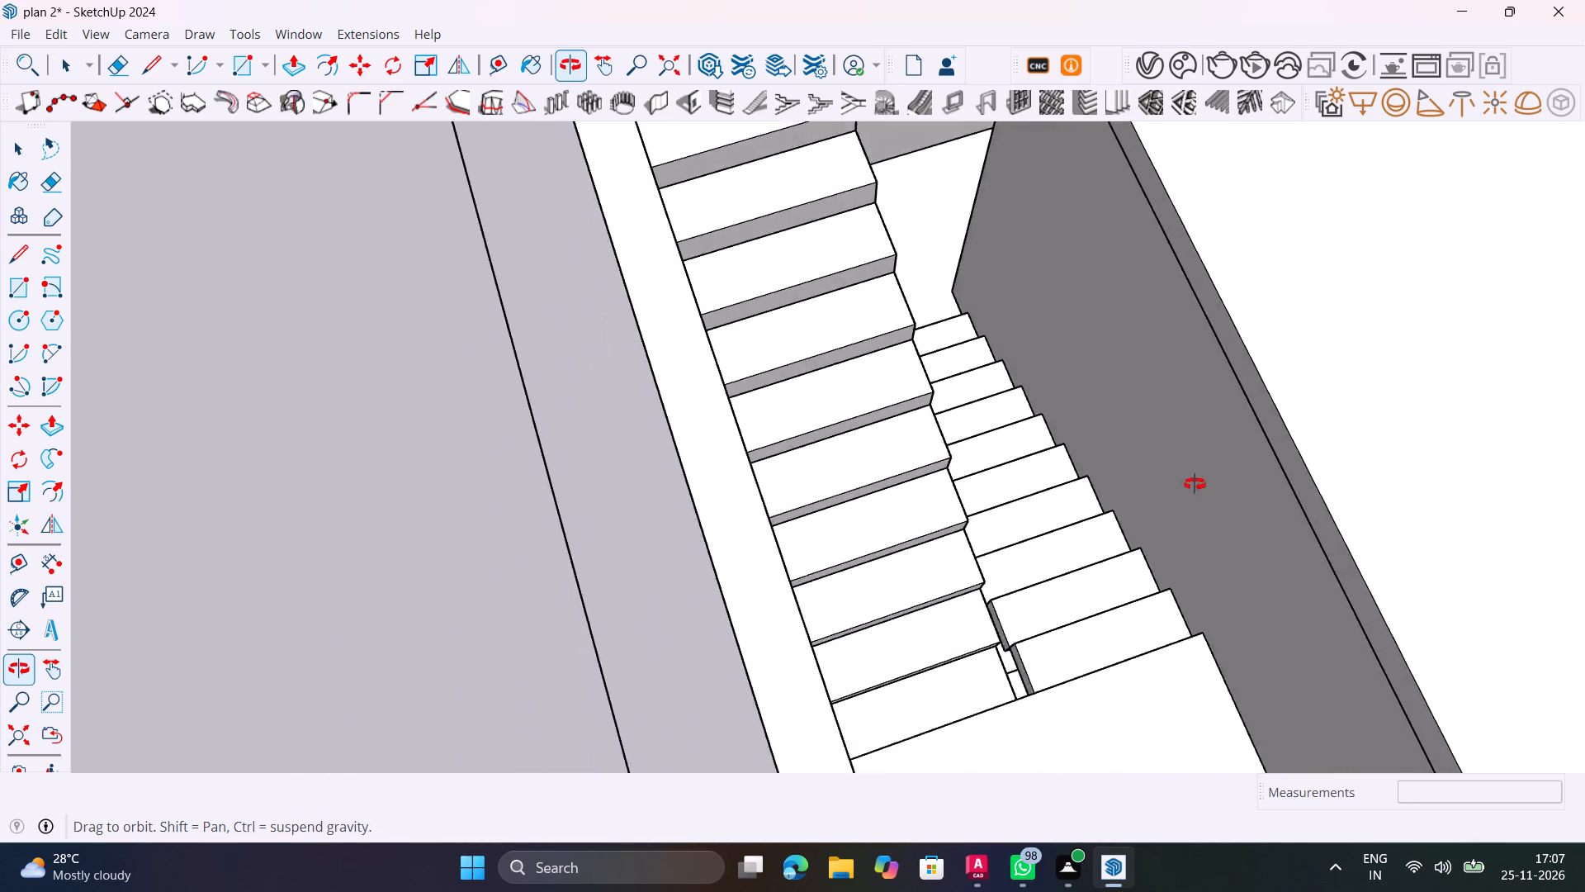
middle_drag(1195, 484, 1010, 478)
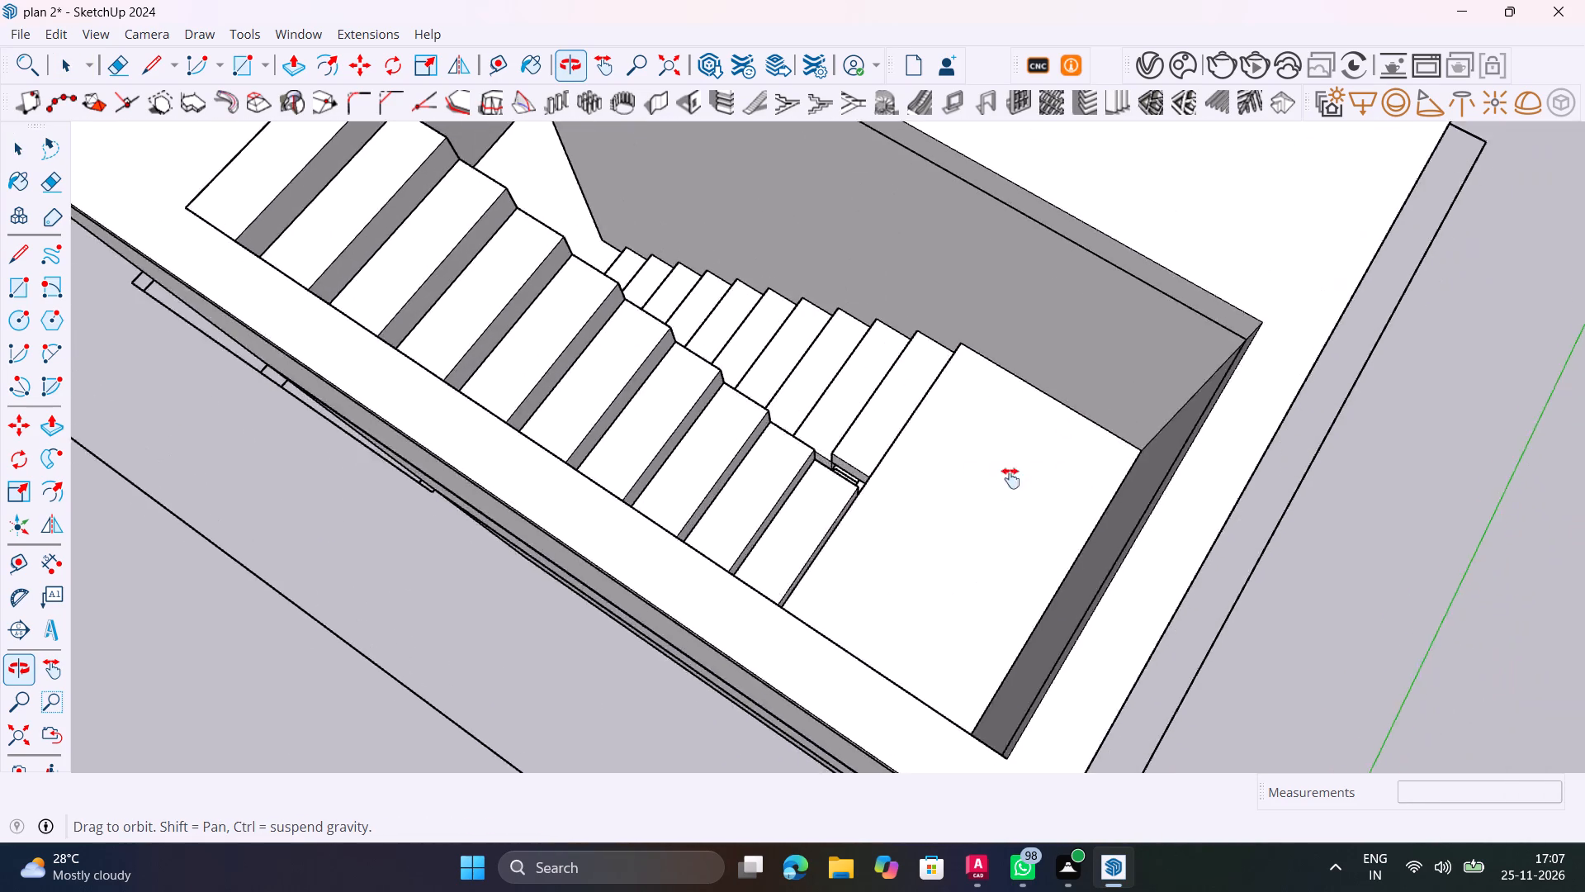
middle_drag(1010, 478, 610, 498)
Hide the roof slab together with the wall groups of all three storeys.
click(1018, 418)
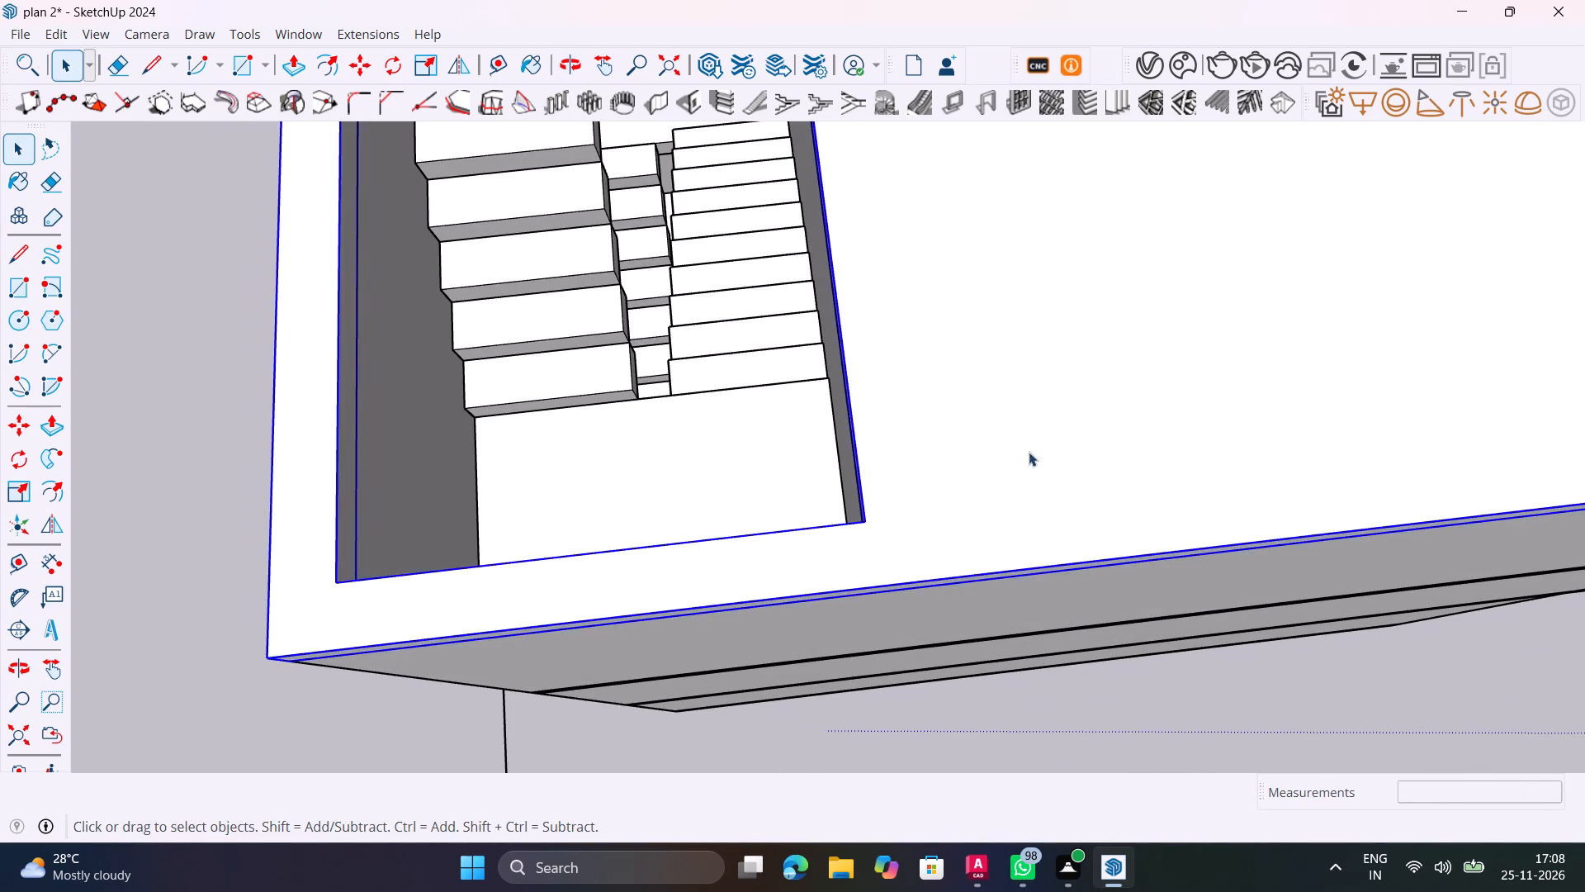
middle_drag(1041, 465, 1131, 228)
shift+click(1058, 404)
shift+scroll(1064, 377, down, 8)
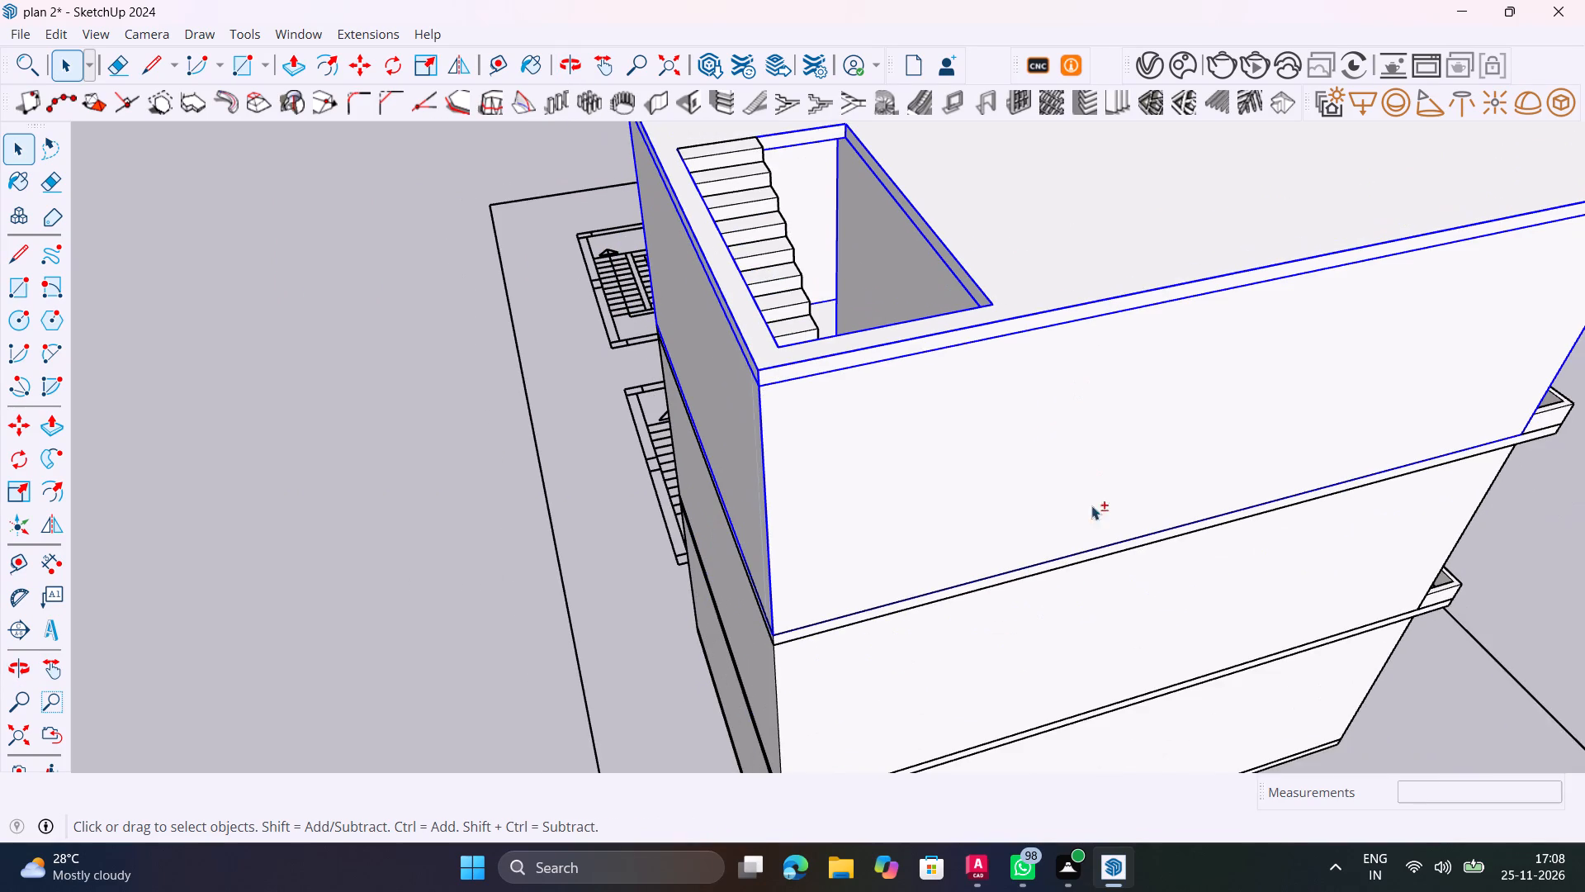
shift+click(1100, 605)
shift+middle_drag(1109, 577, 982, 373)
shift+click(996, 608)
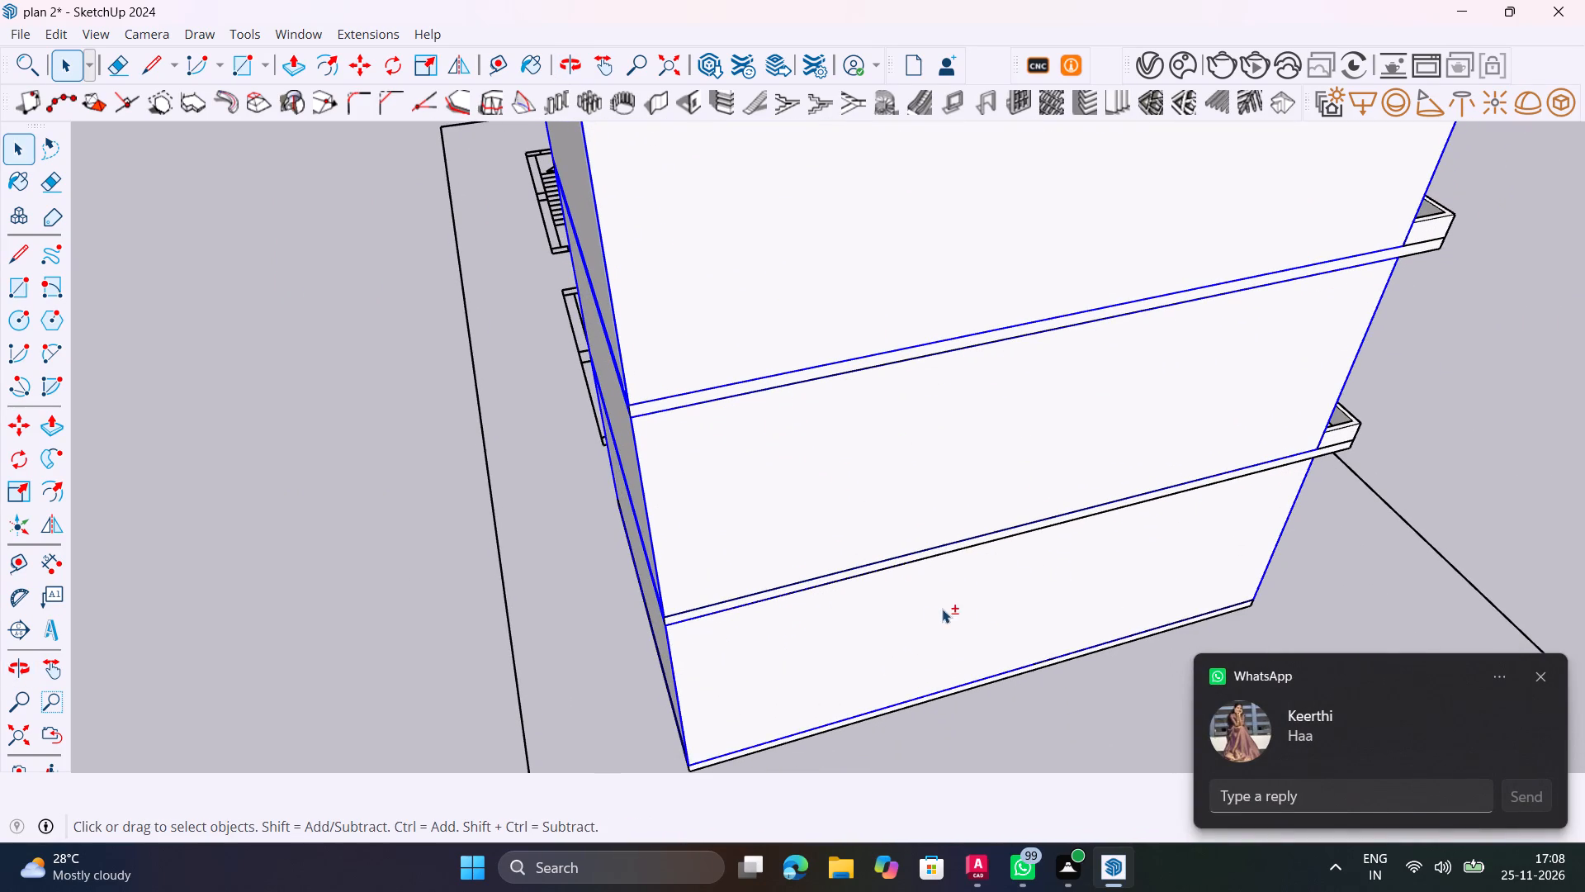
middle_drag(855, 619, 1040, 591)
right_click(1040, 591)
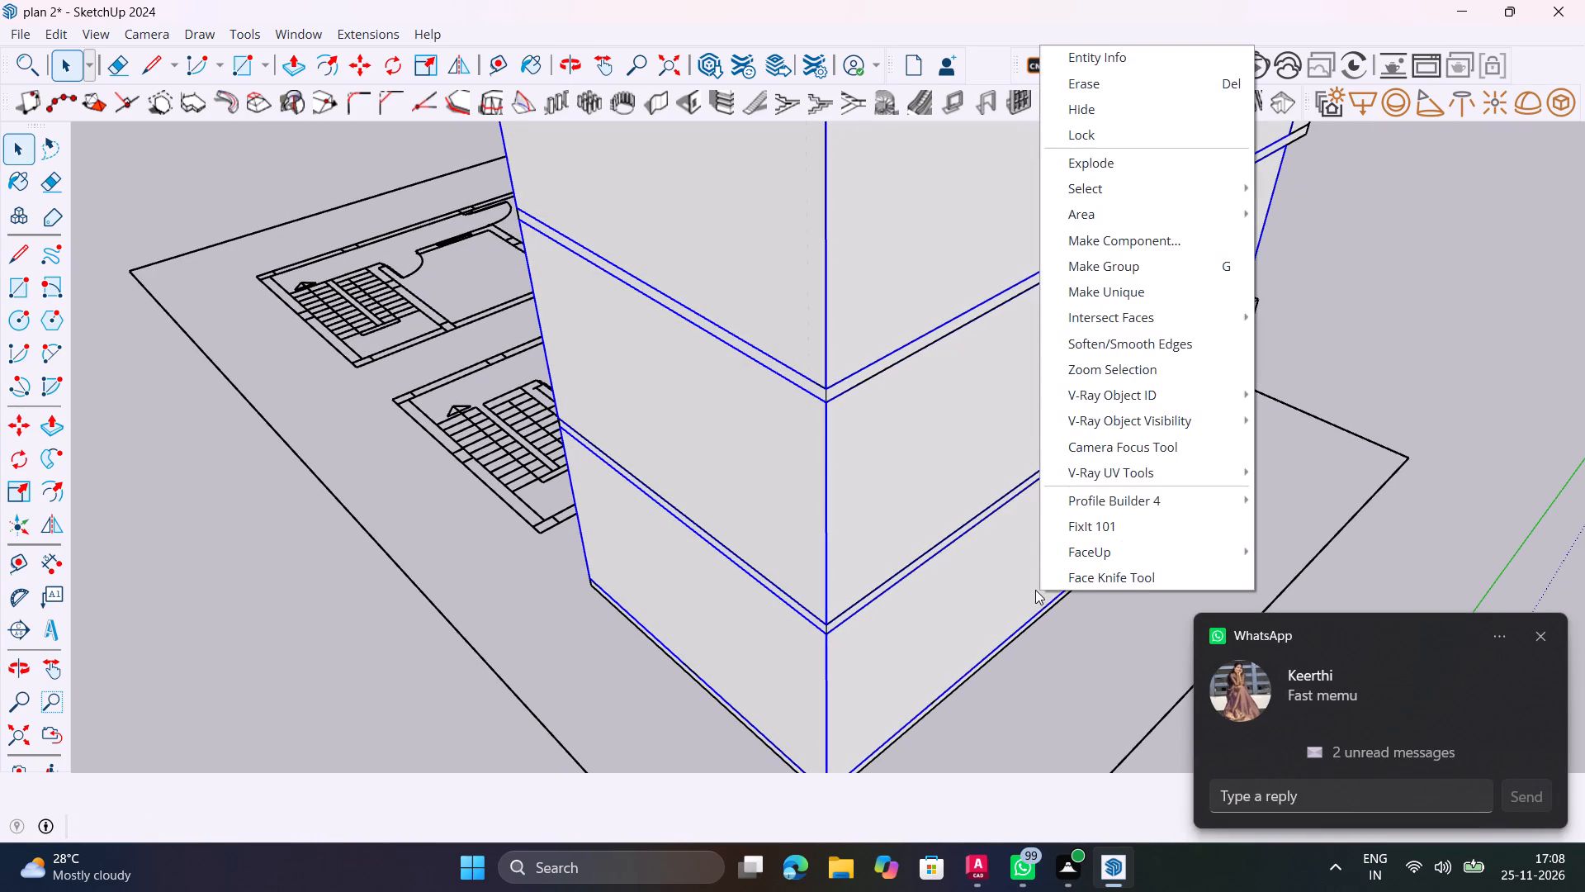
click(1087, 116)
Examine the exposed stair flights, landings and stairwell openings in the first- and second-floor slabs.
middle_drag(812, 511, 873, 497)
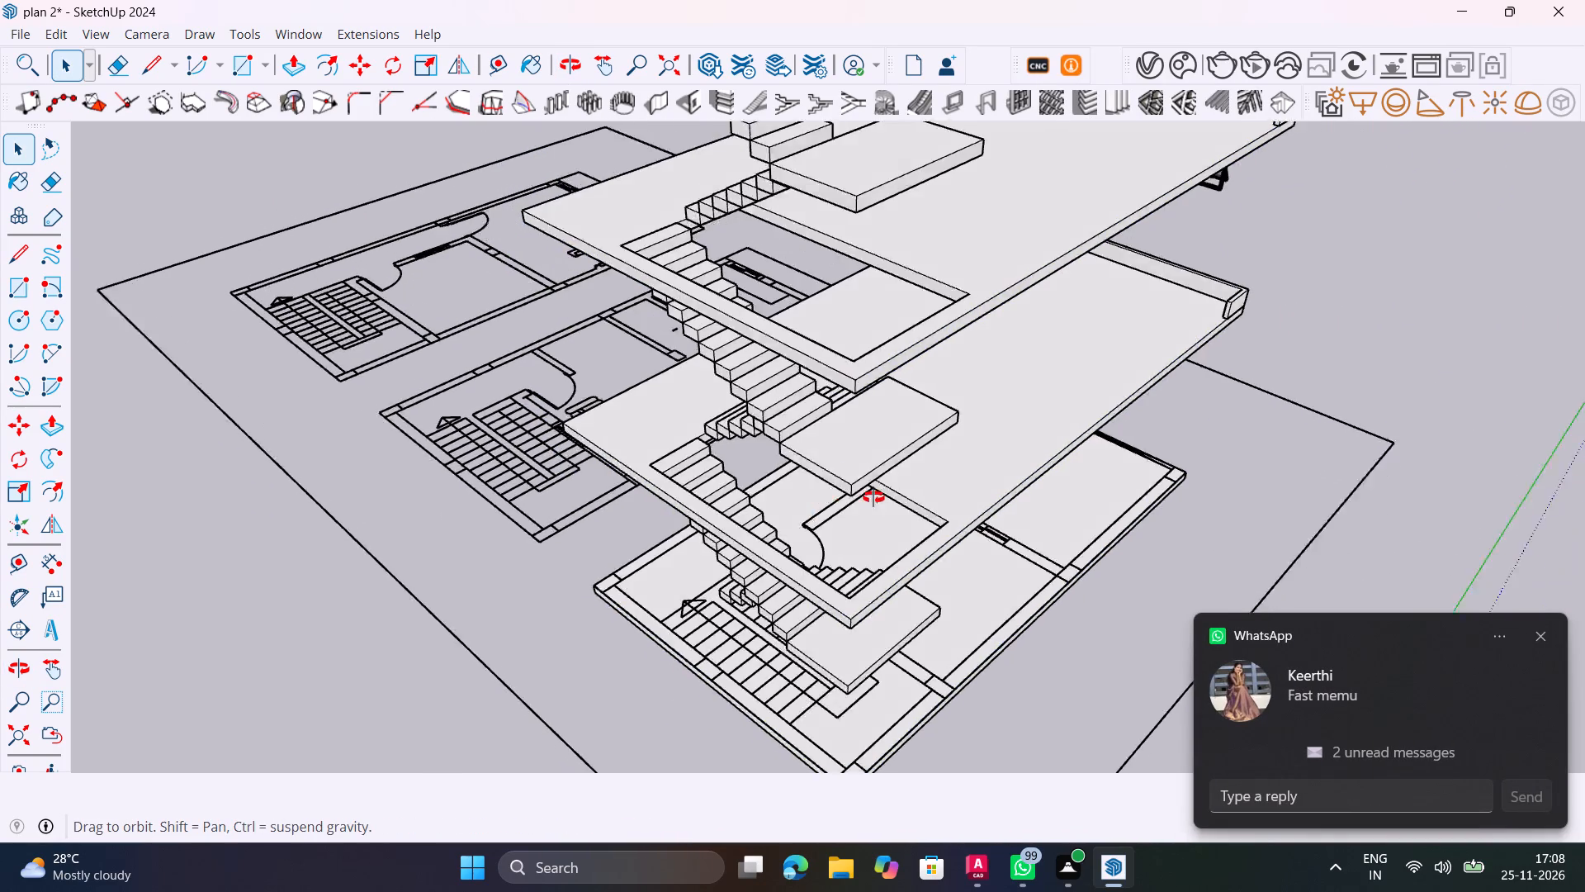
middle_drag(873, 497, 1403, 457)
shift+middle_drag(1111, 467, 1008, 544)
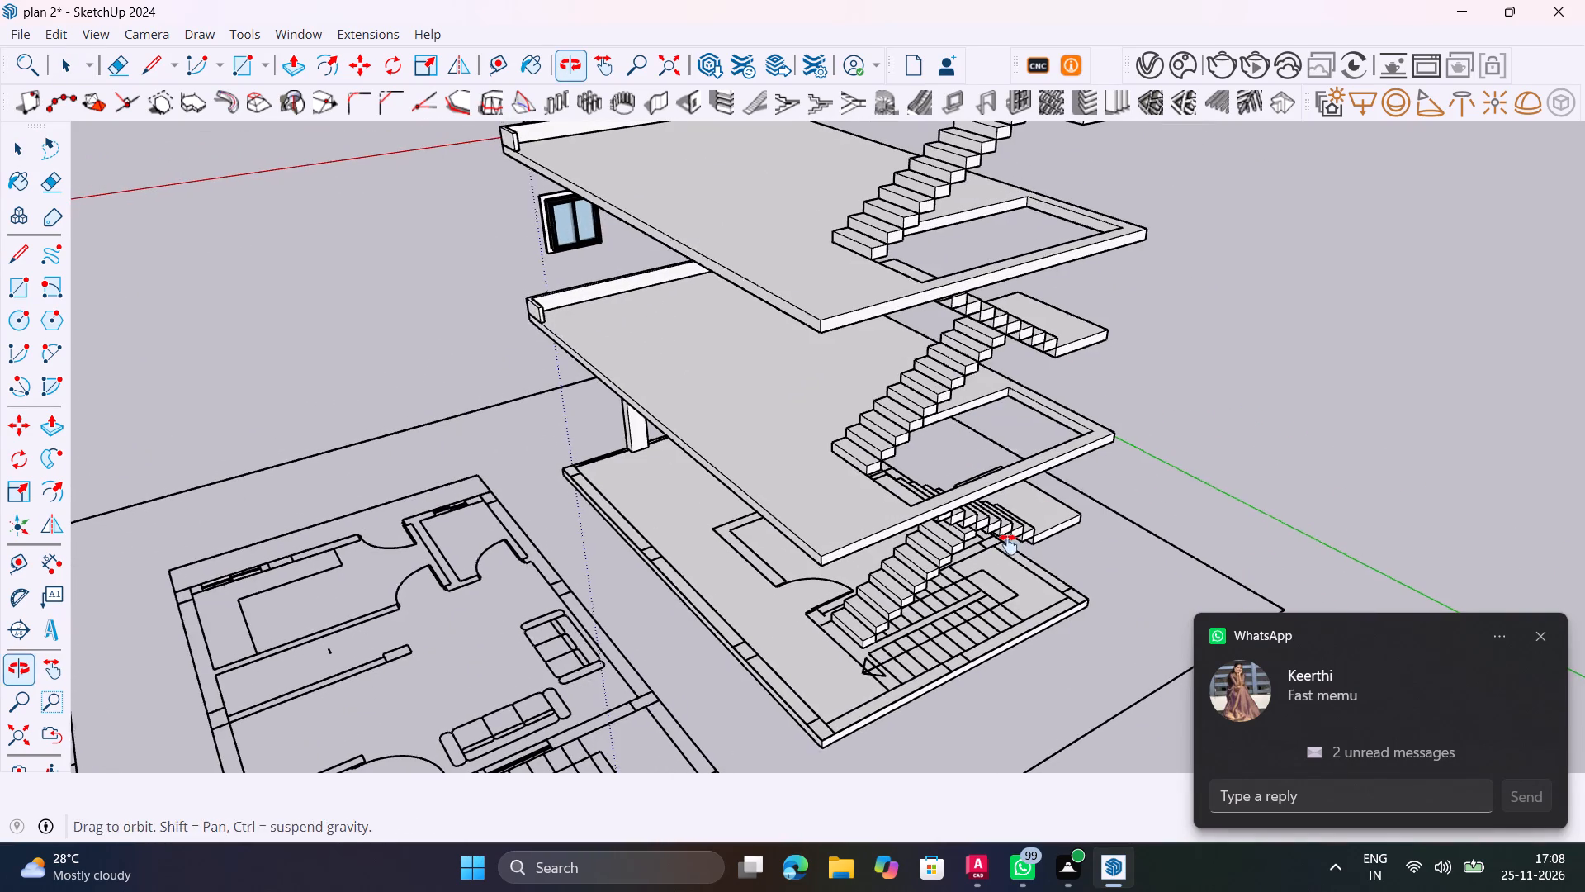
shift+middle_drag(1008, 544, 1015, 545)
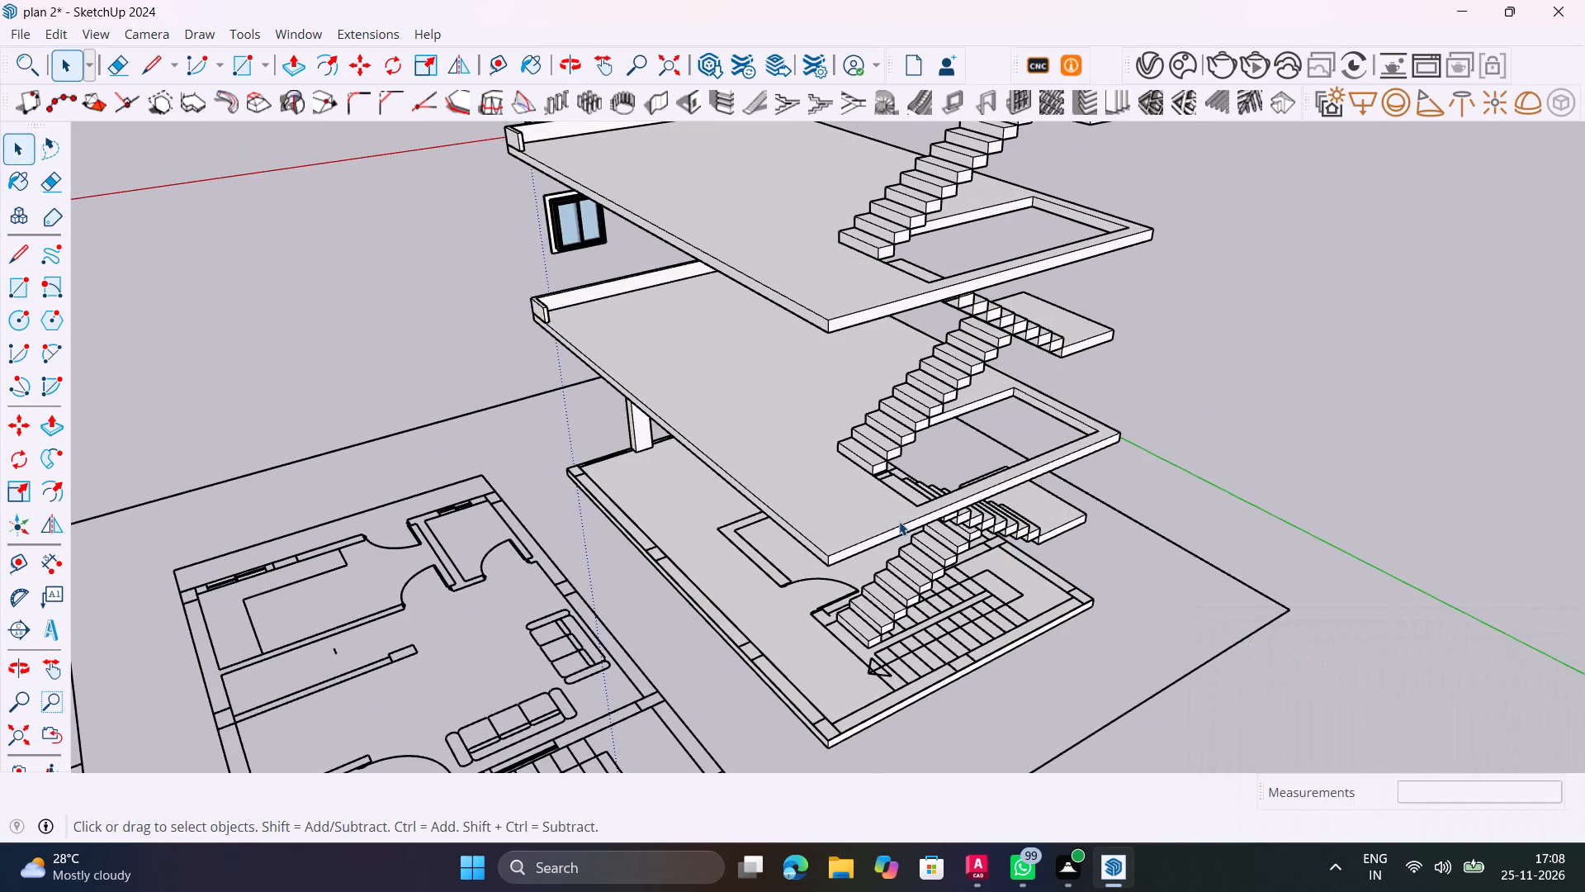
ctrl+scroll(899, 521, down, 2)
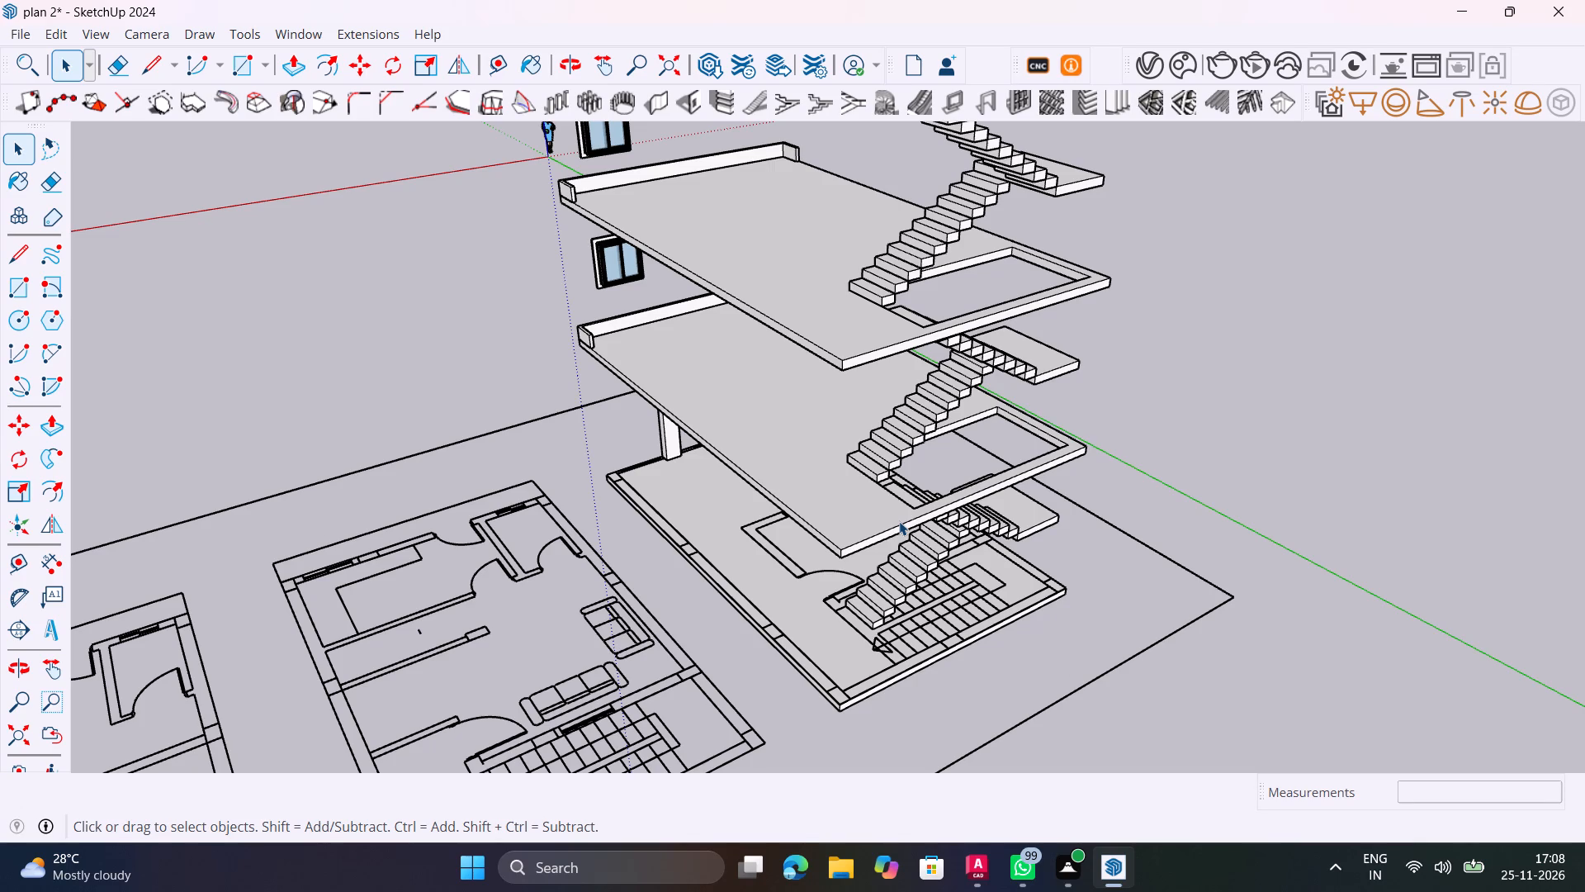
middle_drag(795, 514, 1045, 528)
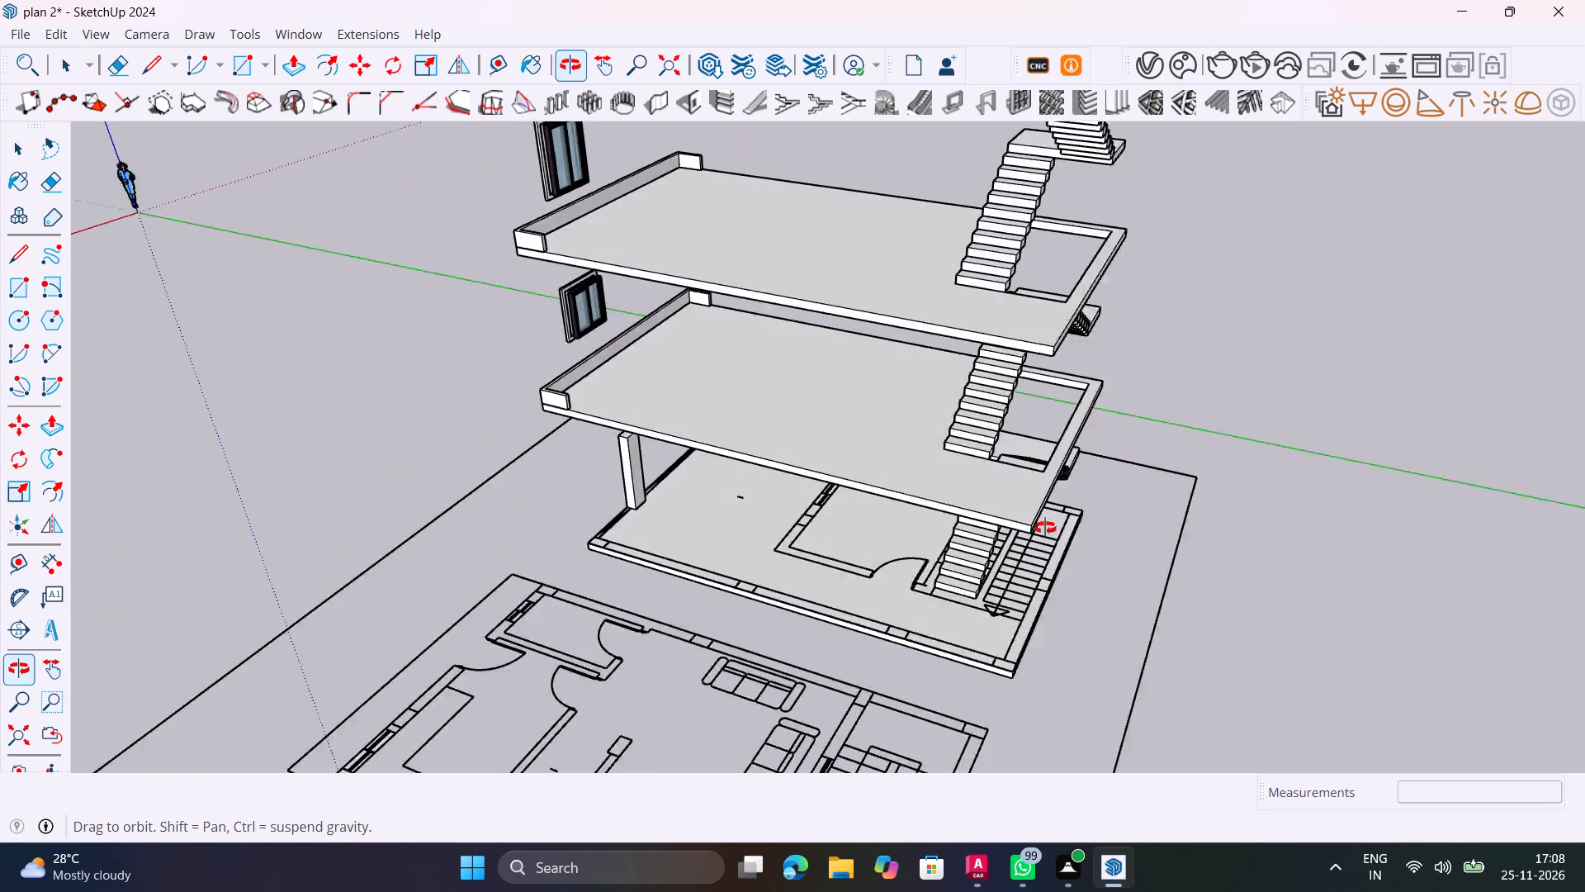
middle_drag(1045, 528, 1109, 534)
scroll(1057, 442, up, 12)
middle_drag(1045, 446, 865, 388)
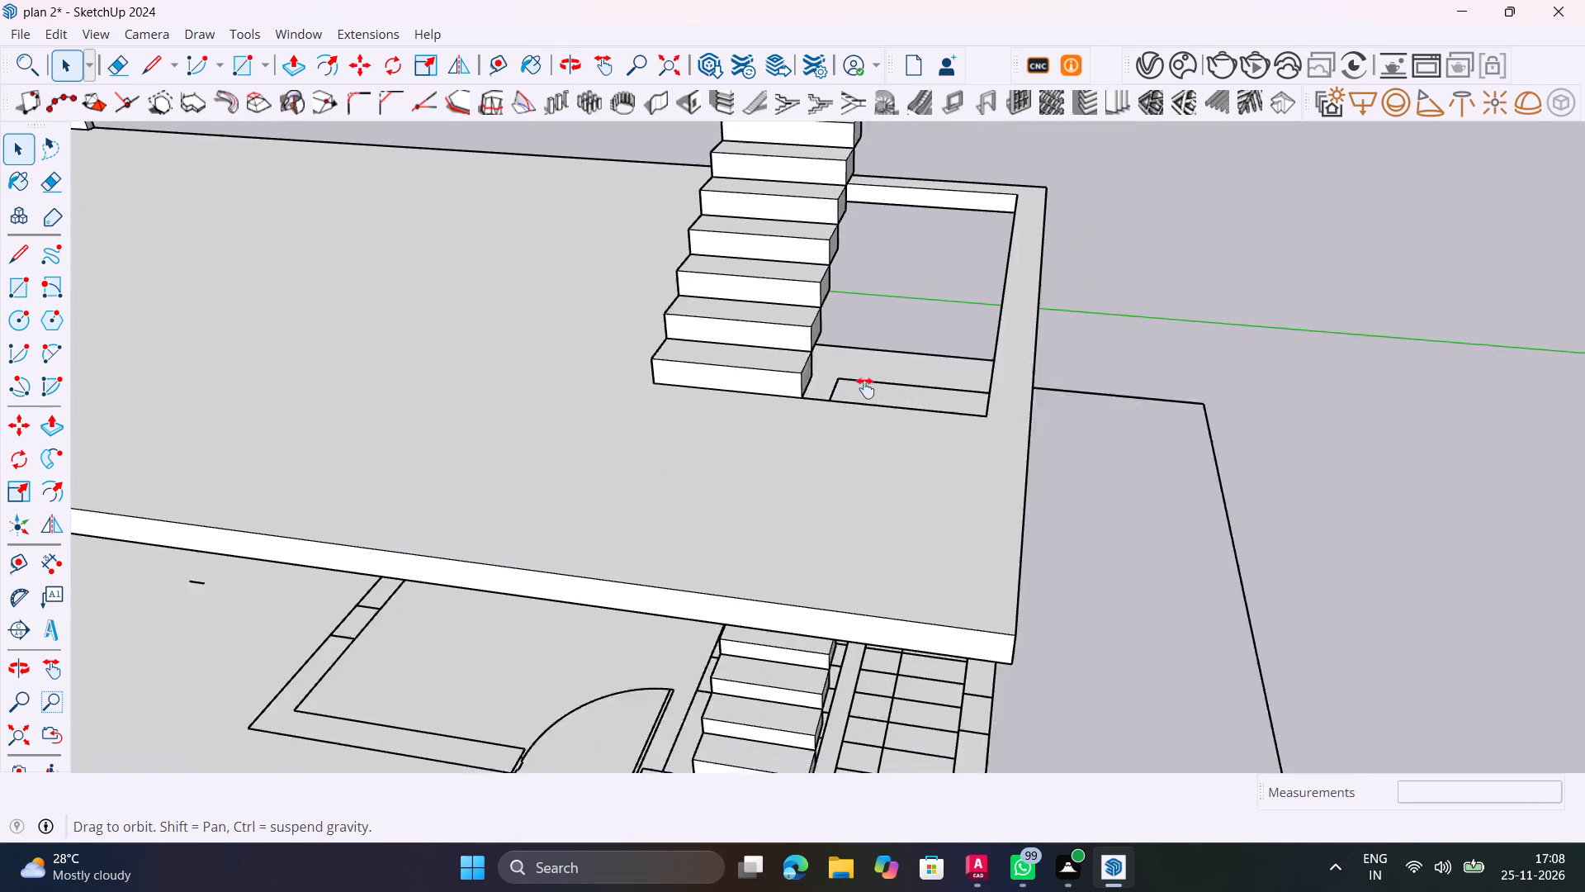
middle_drag(865, 388, 854, 383)
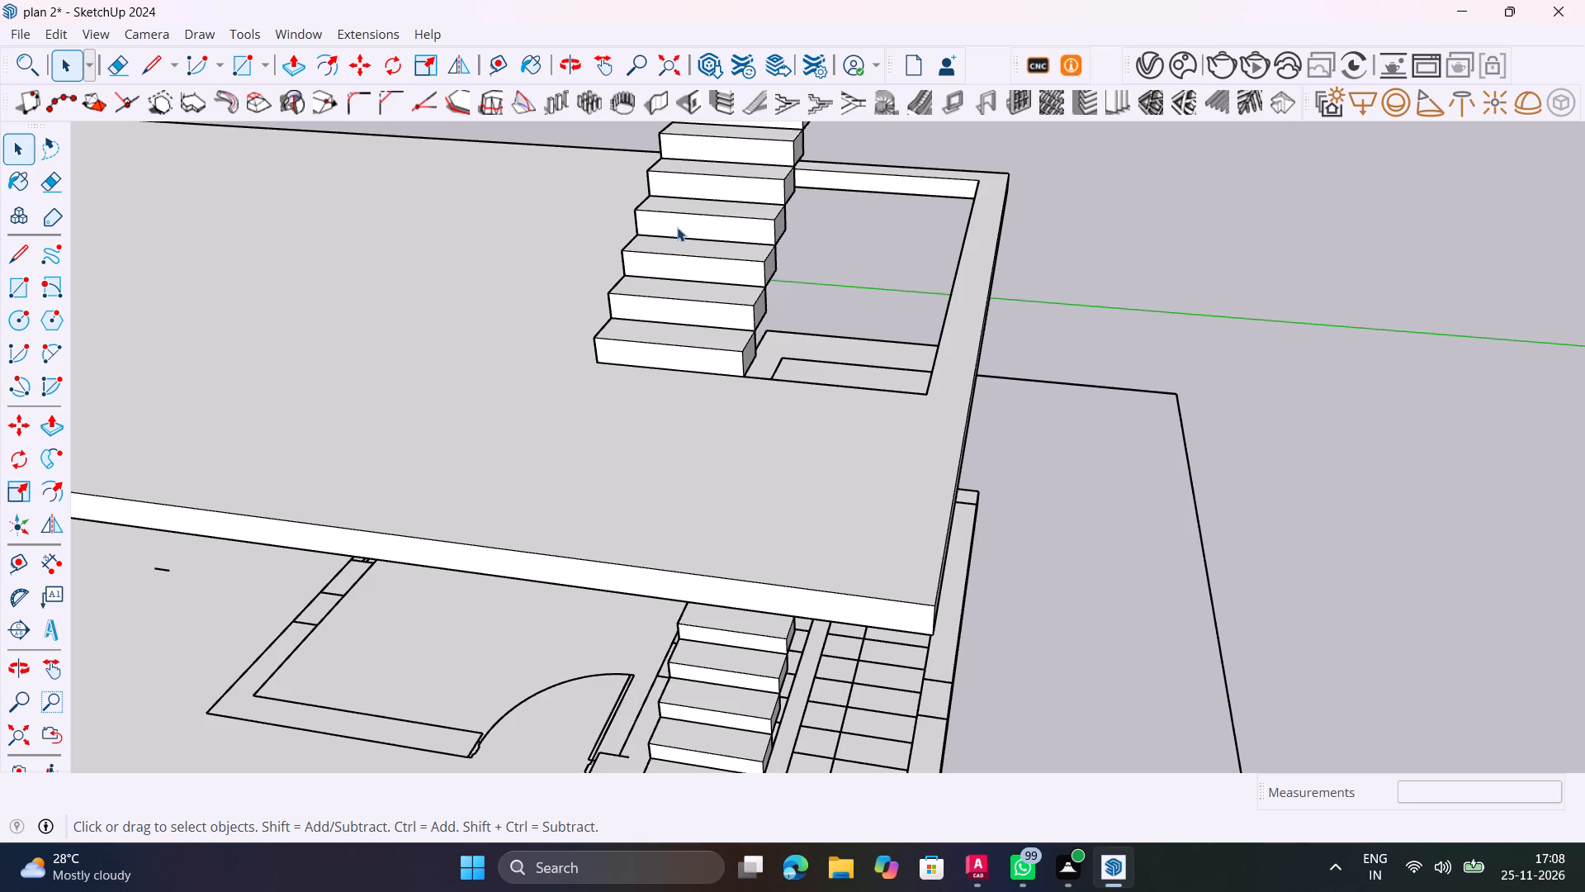
Inspect the full staircase stack from several sides, including the topmost flight and its landing above the second-floor slab.
scroll(677, 227, down, 11)
middle_drag(748, 268, 621, 225)
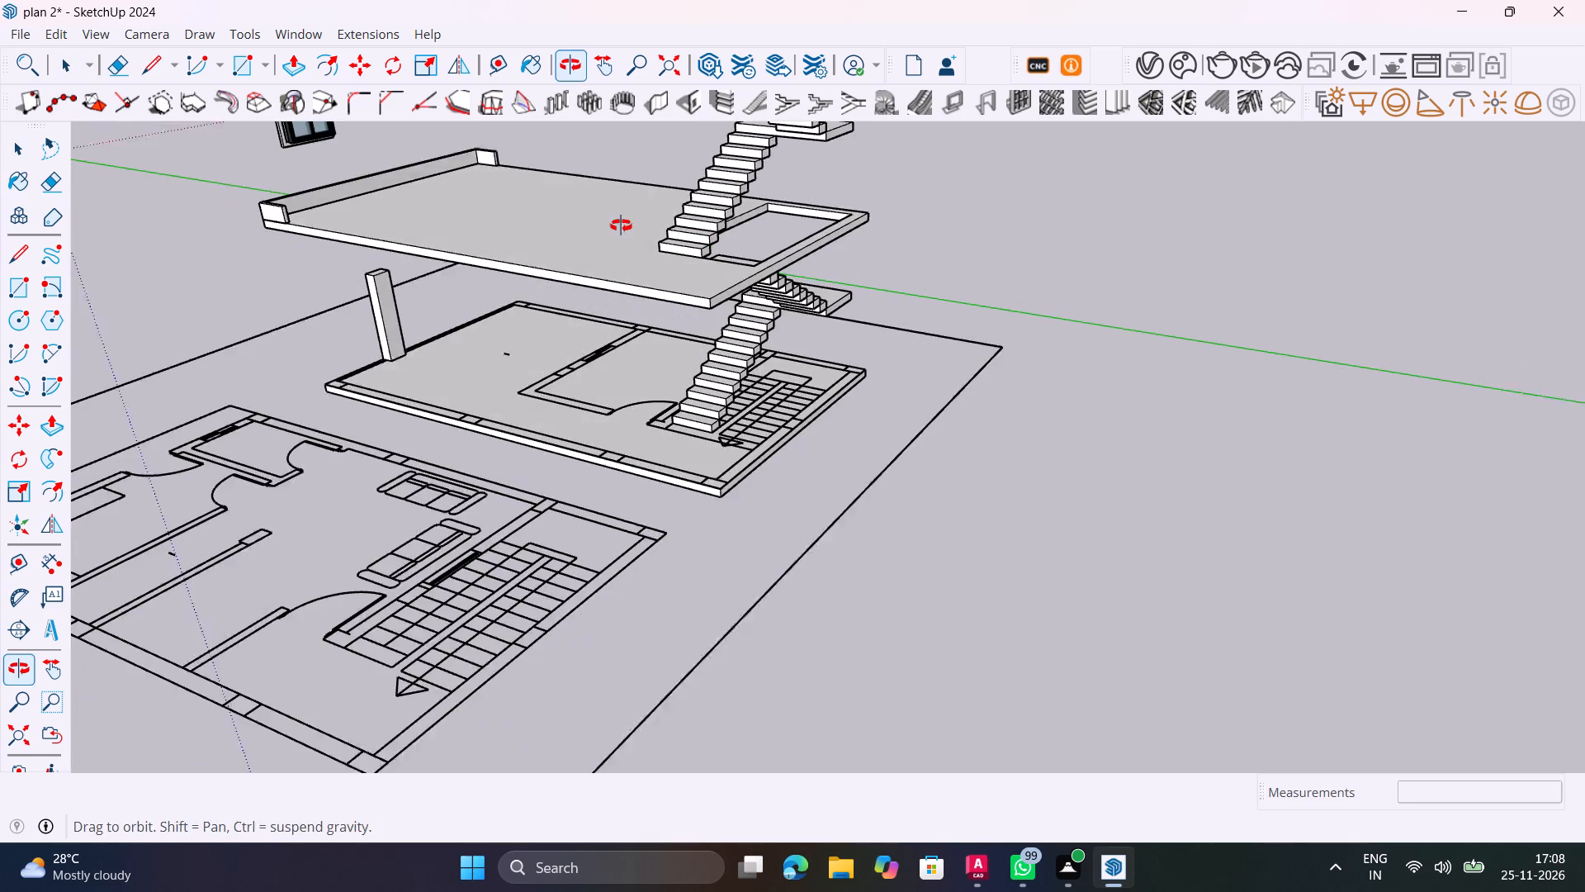
middle_drag(621, 225, 616, 221)
scroll(785, 293, down, 2)
middle_drag(756, 325, 751, 463)
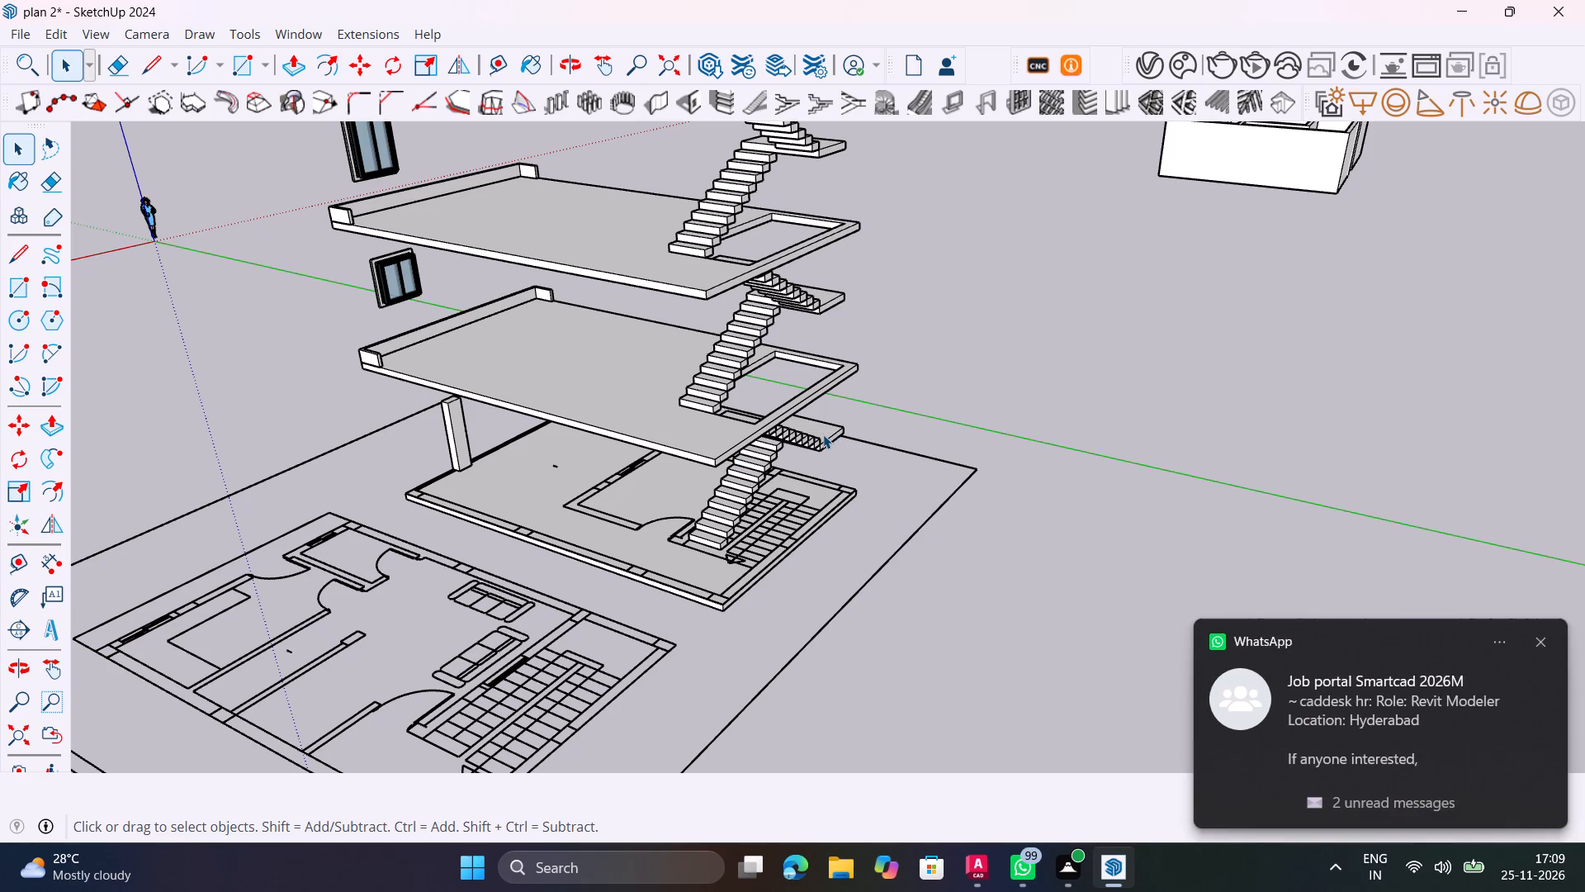
click(1535, 643)
scroll(829, 434, down, 3)
shift+middle_drag(825, 439, 825, 533)
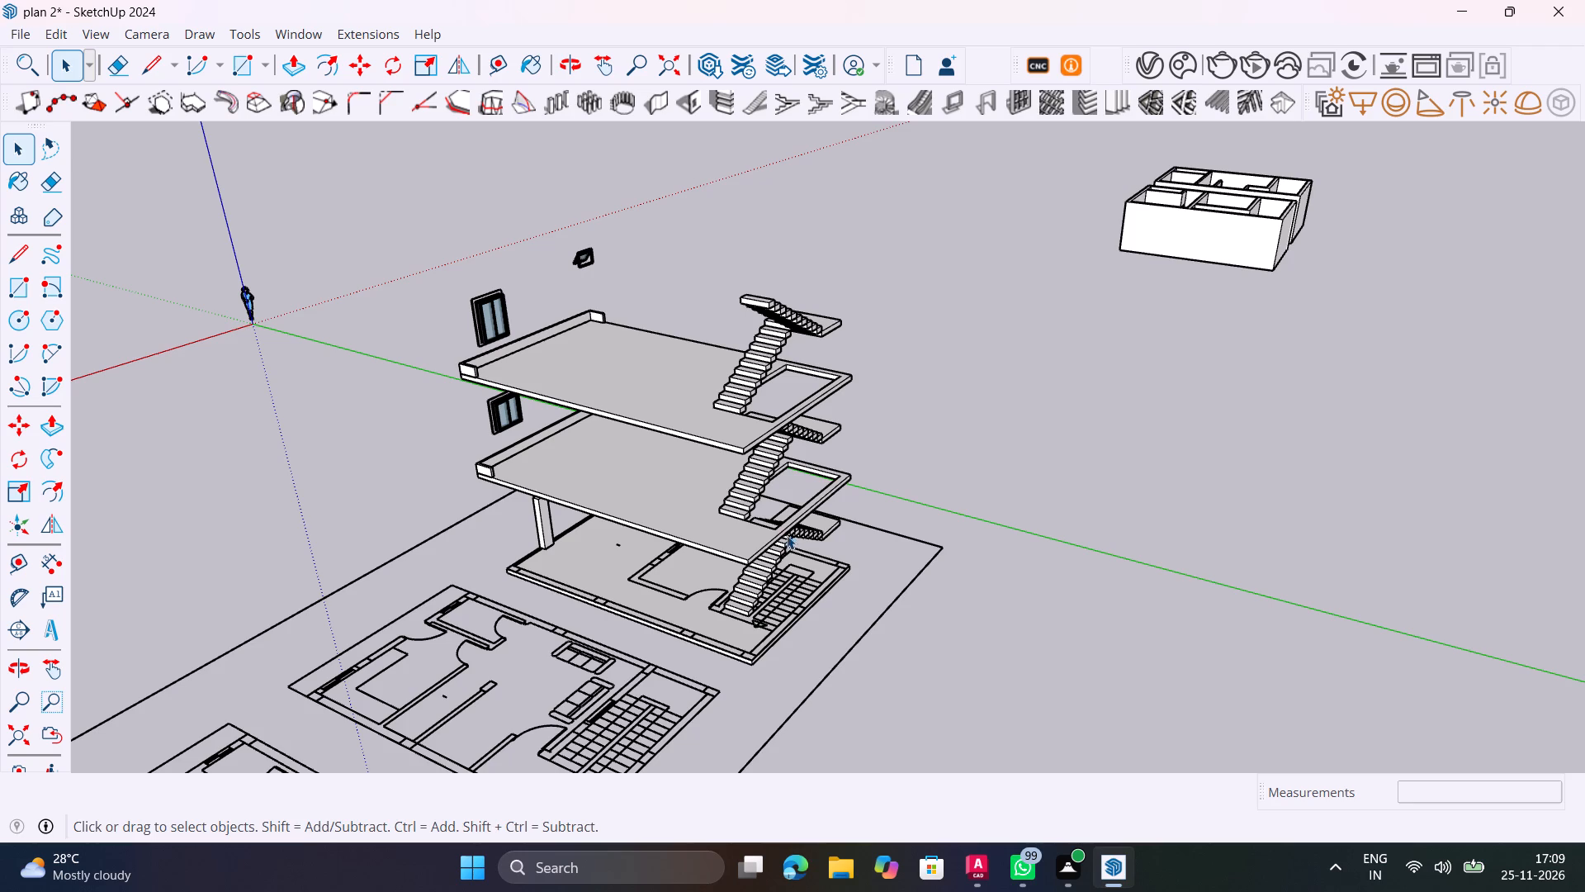
shift+middle_drag(784, 535, 793, 564)
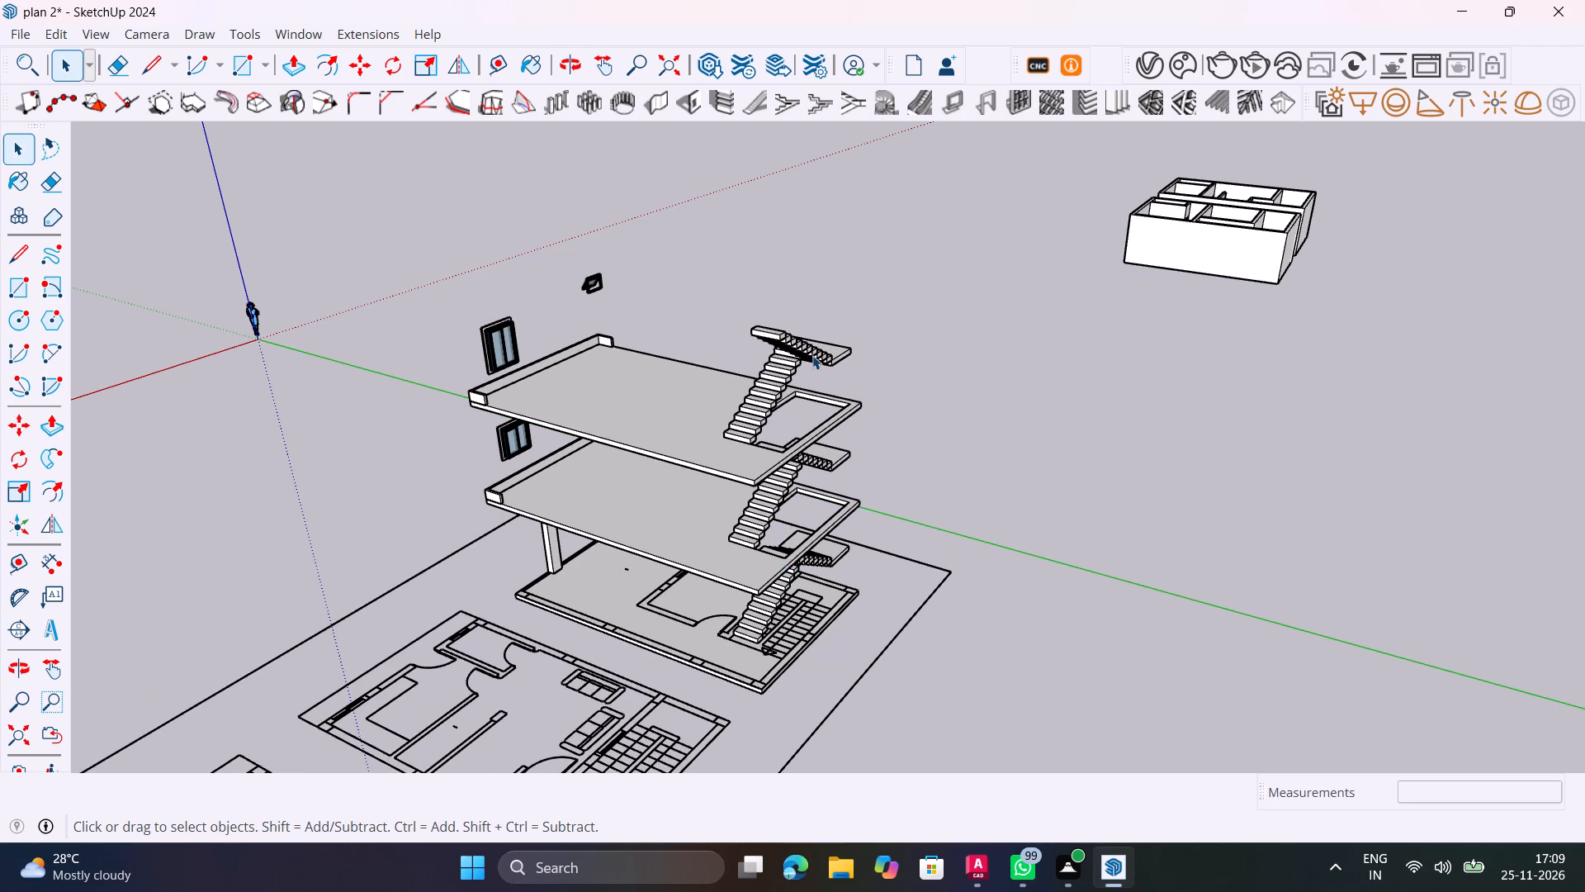
middle_drag(822, 357, 436, 456)
scroll(746, 352, up, 9)
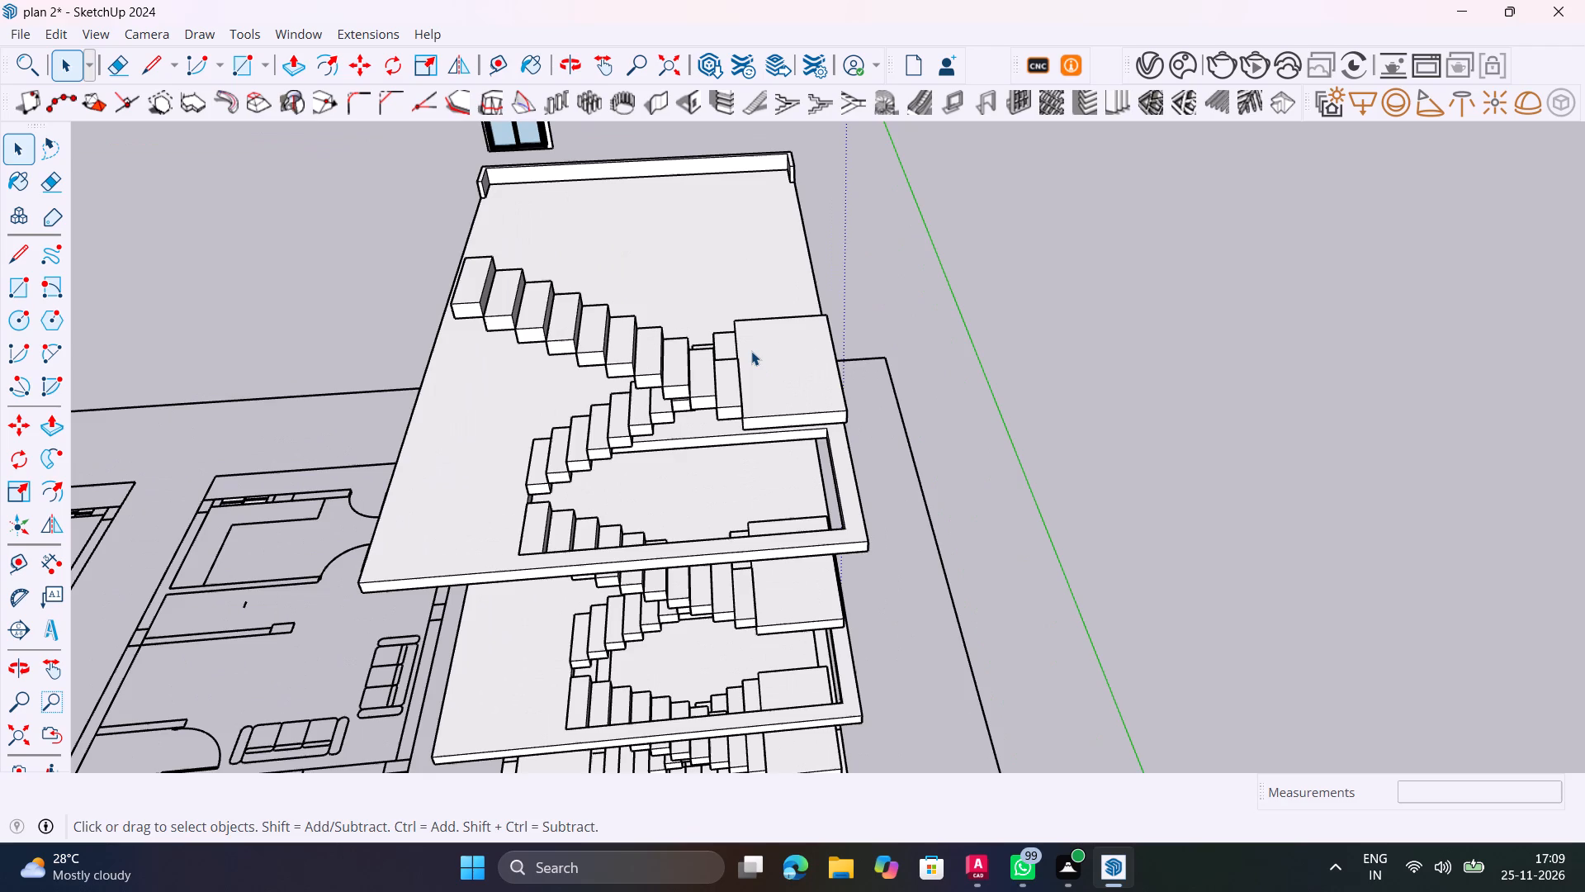
shift+middle_drag(762, 351, 482, 565)
shift+middle_drag(508, 496, 694, 505)
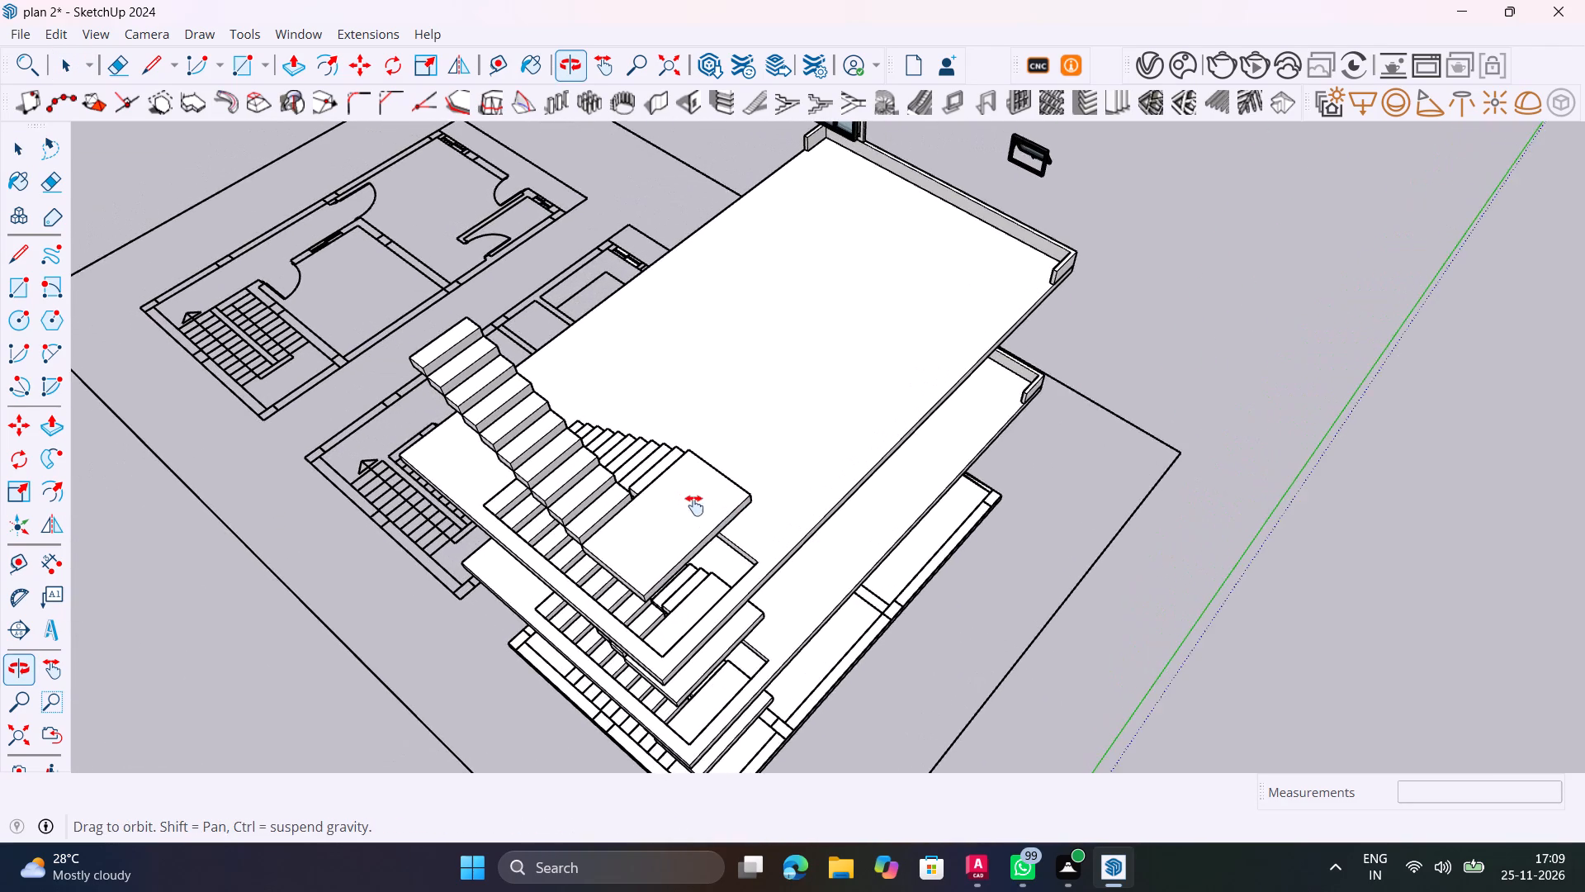
shift+middle_drag(694, 505, 650, 511)
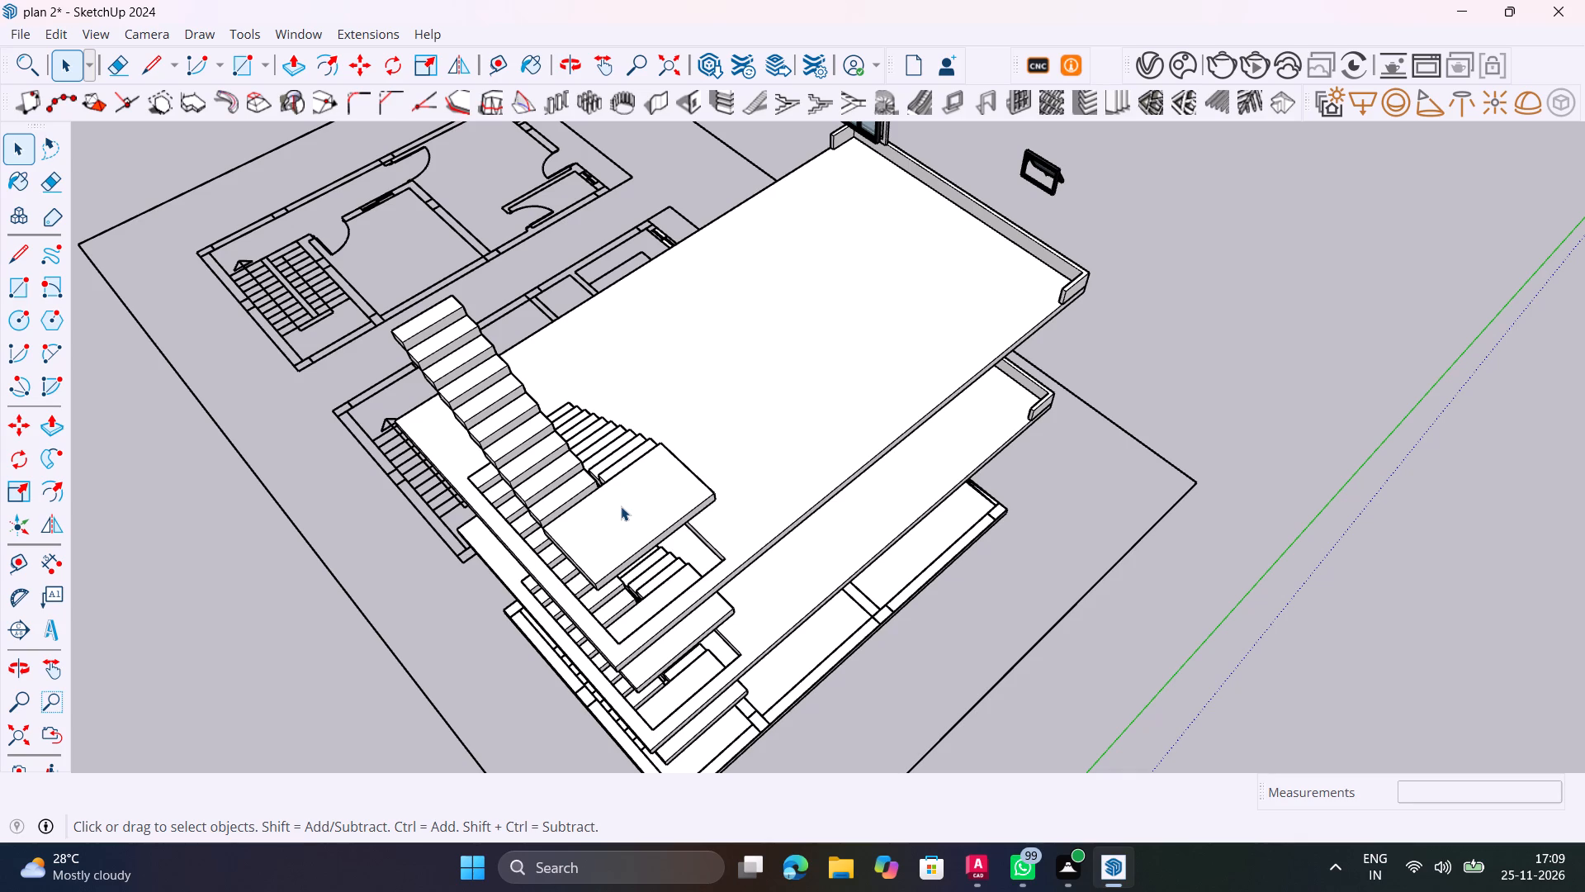
Examine the topmost landing, its adjoining stair flights and the stairwell opening in the second-floor slab.
scroll(695, 495, up, 4)
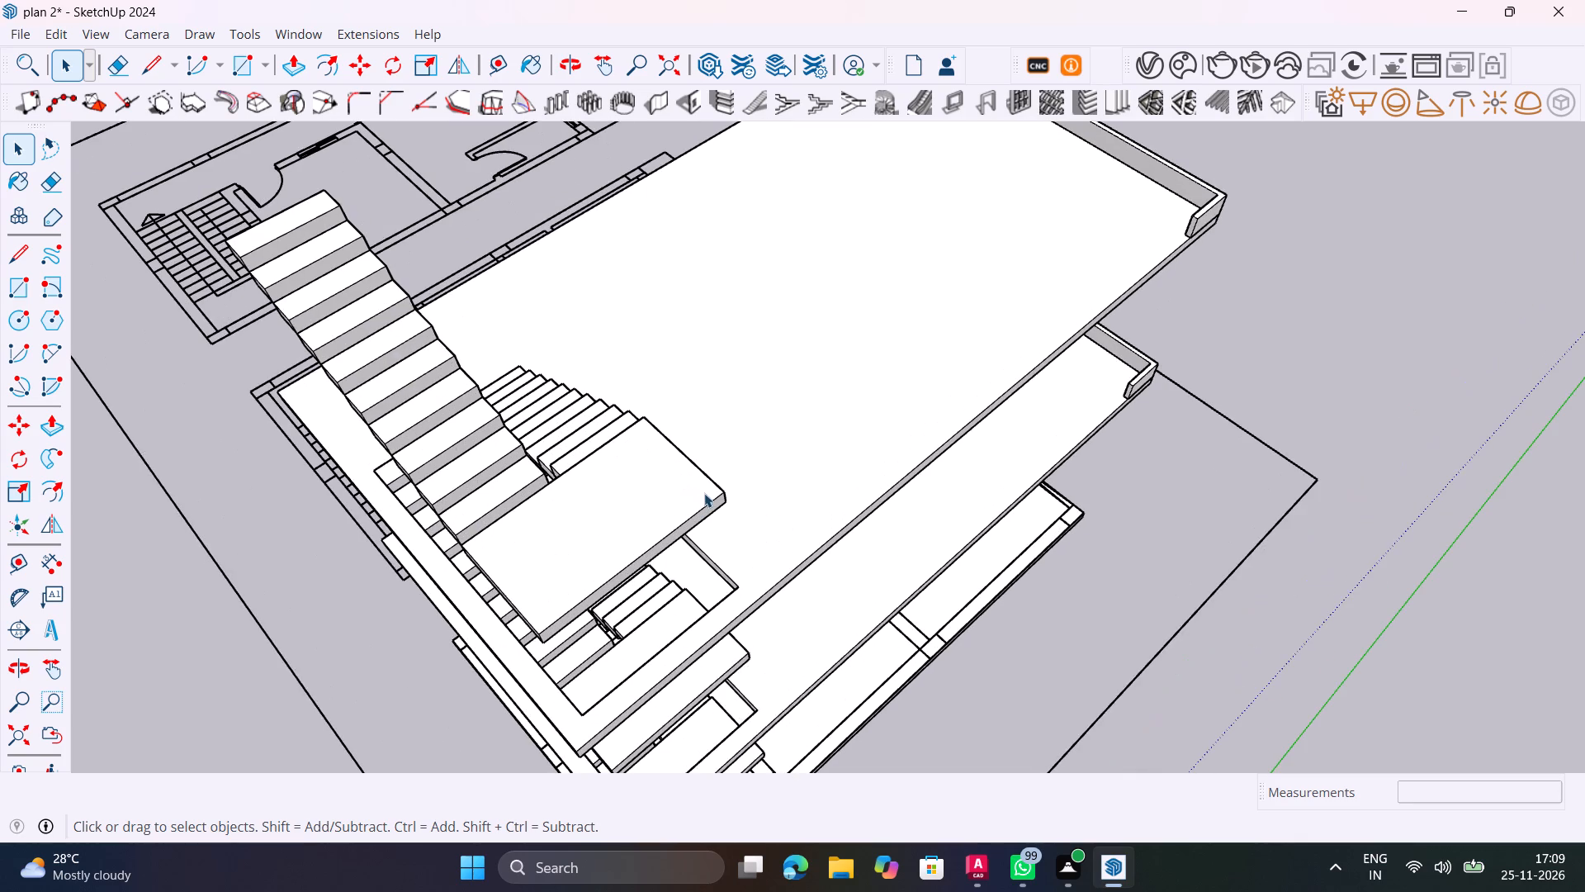
middle_drag(703, 493, 737, 521)
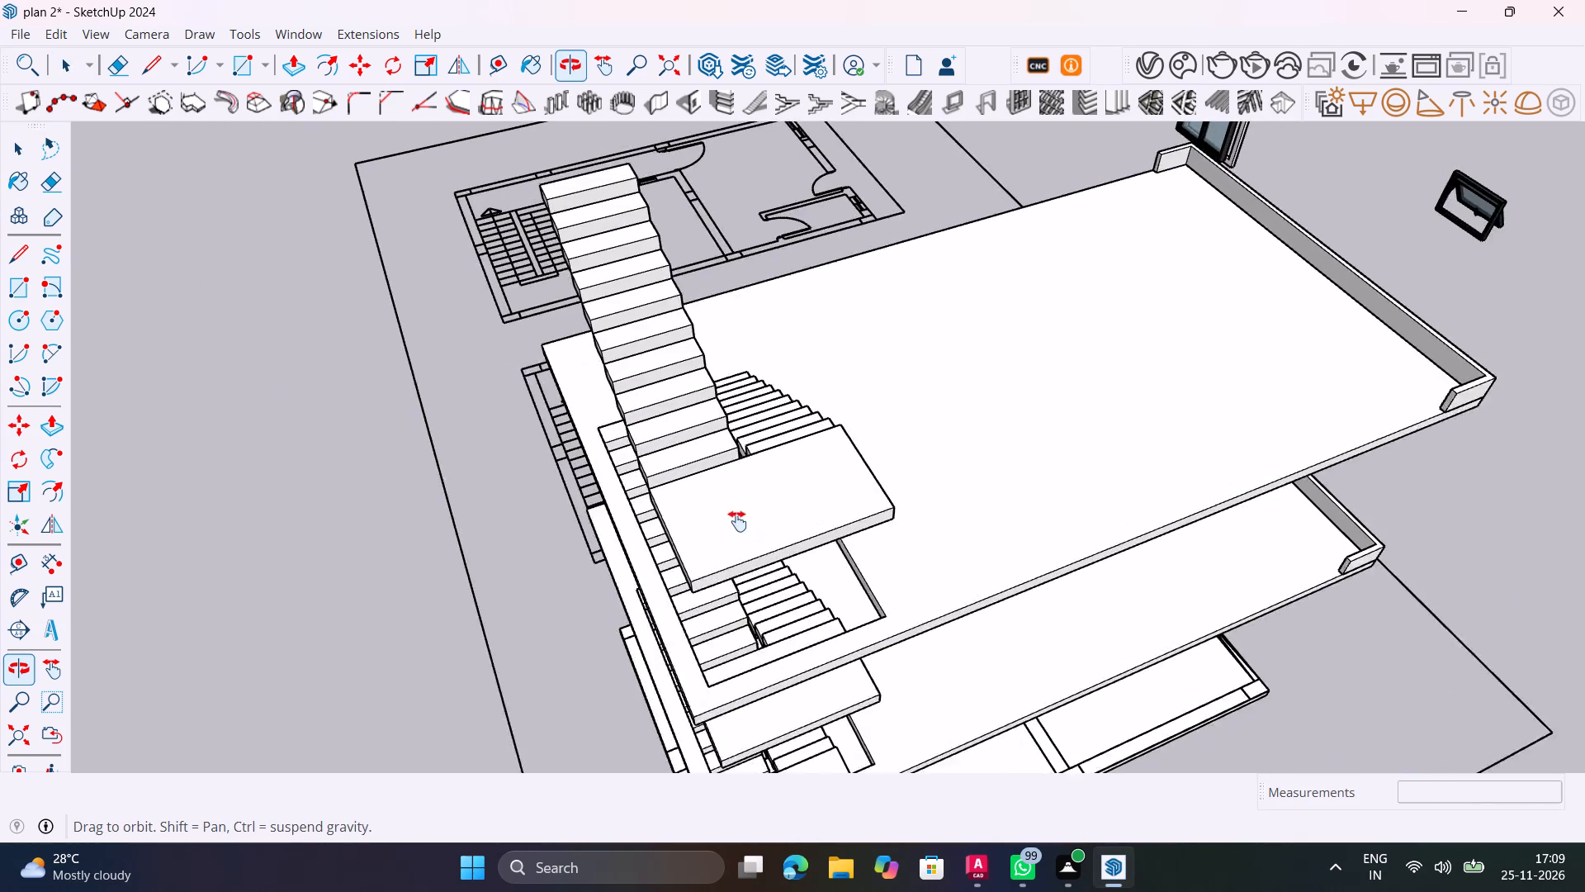
middle_drag(737, 521, 711, 577)
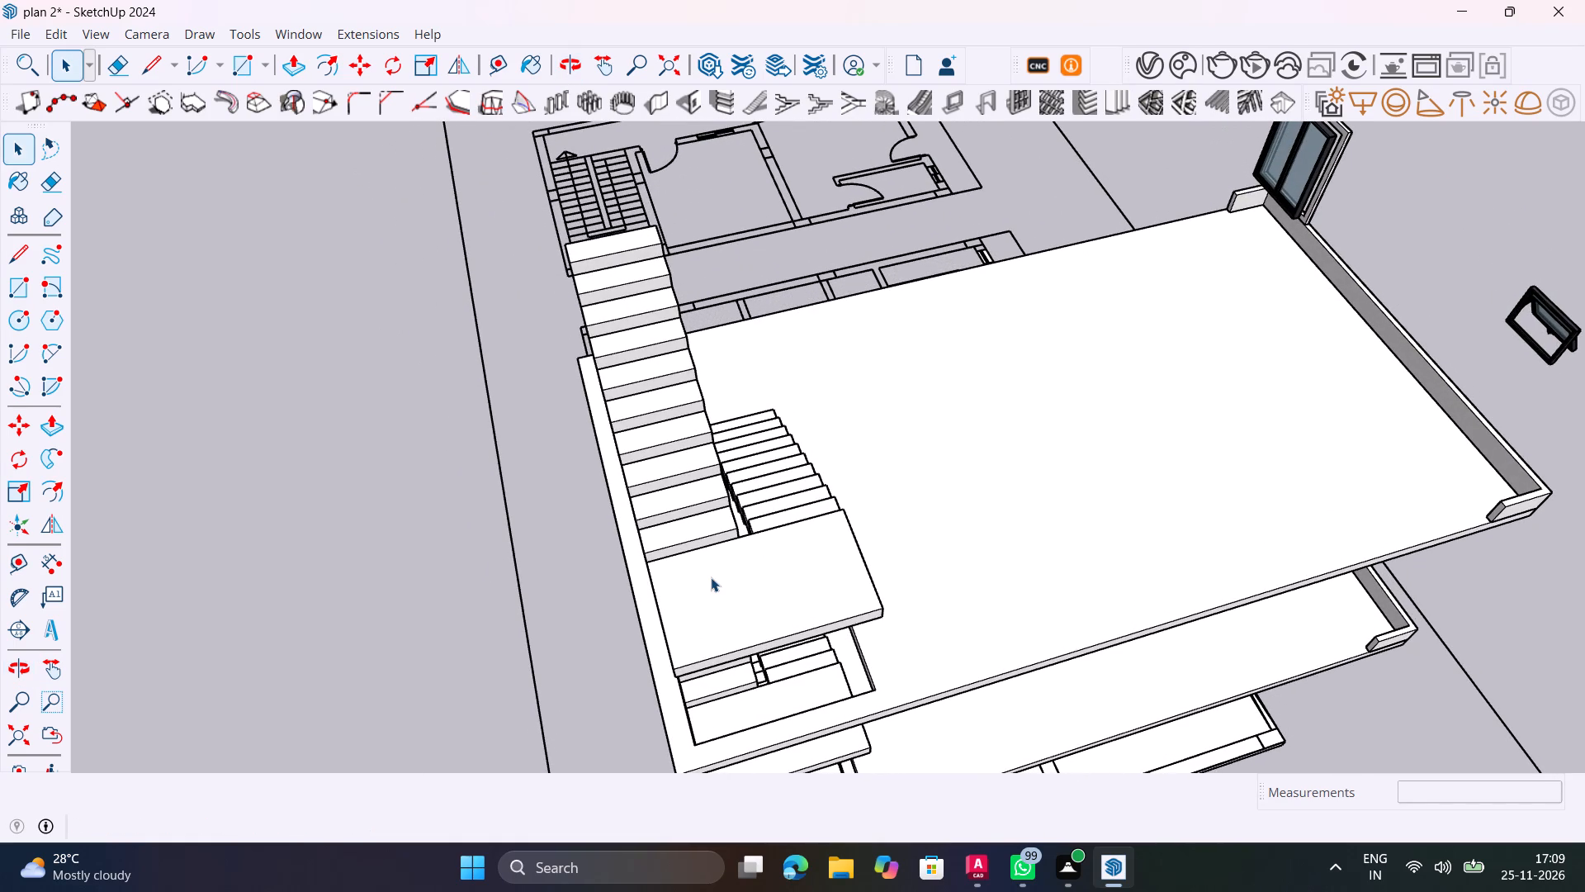
middle_drag(701, 574, 579, 506)
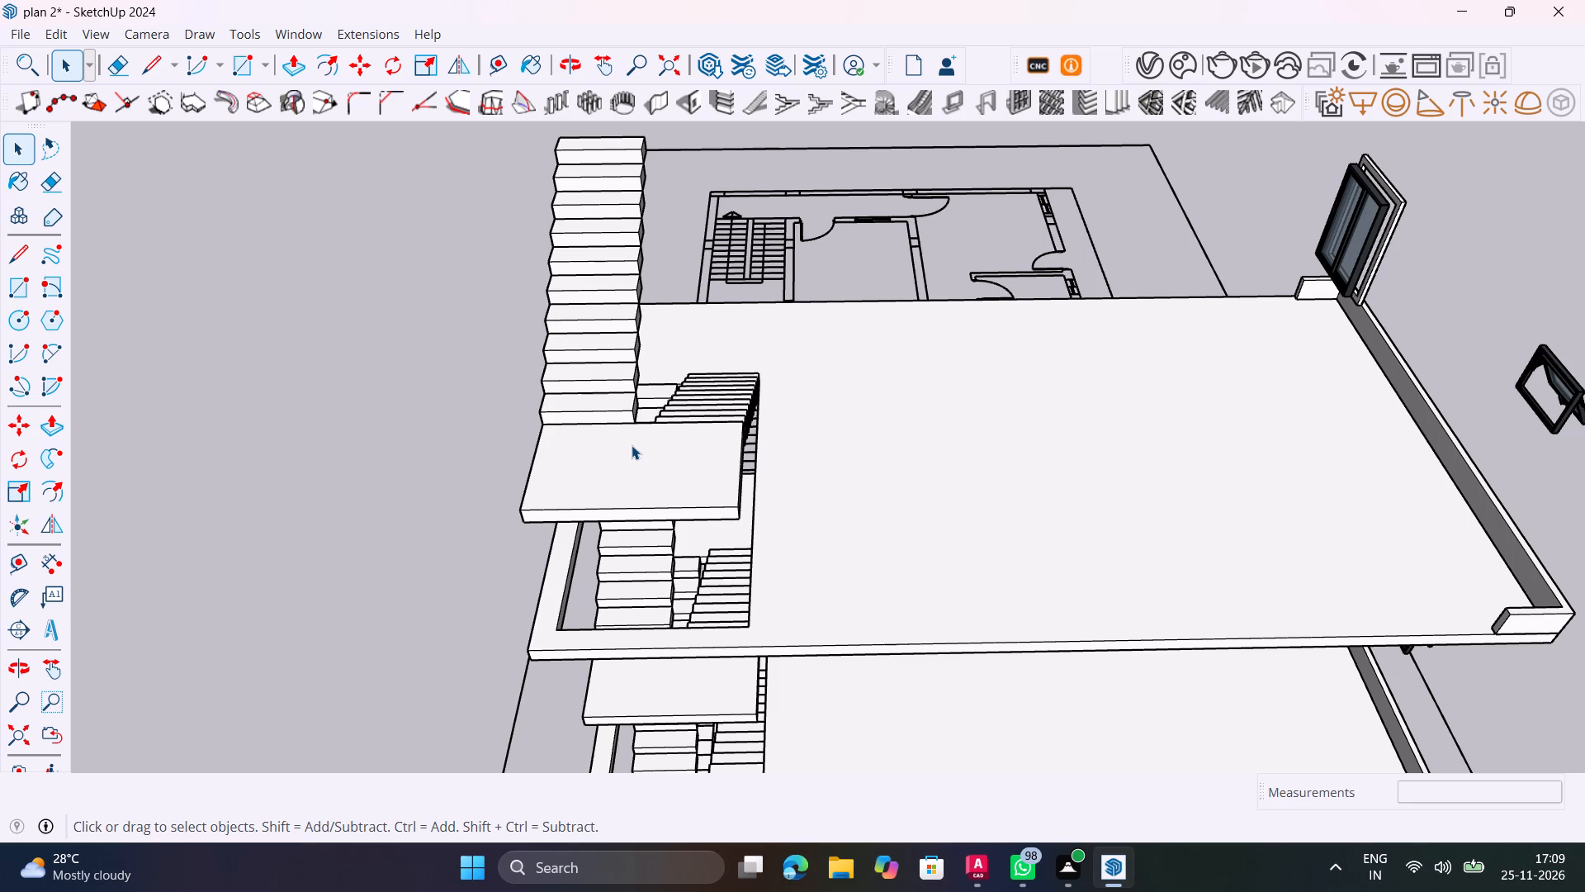
scroll(631, 439, up, 4)
middle_drag(644, 486, 792, 457)
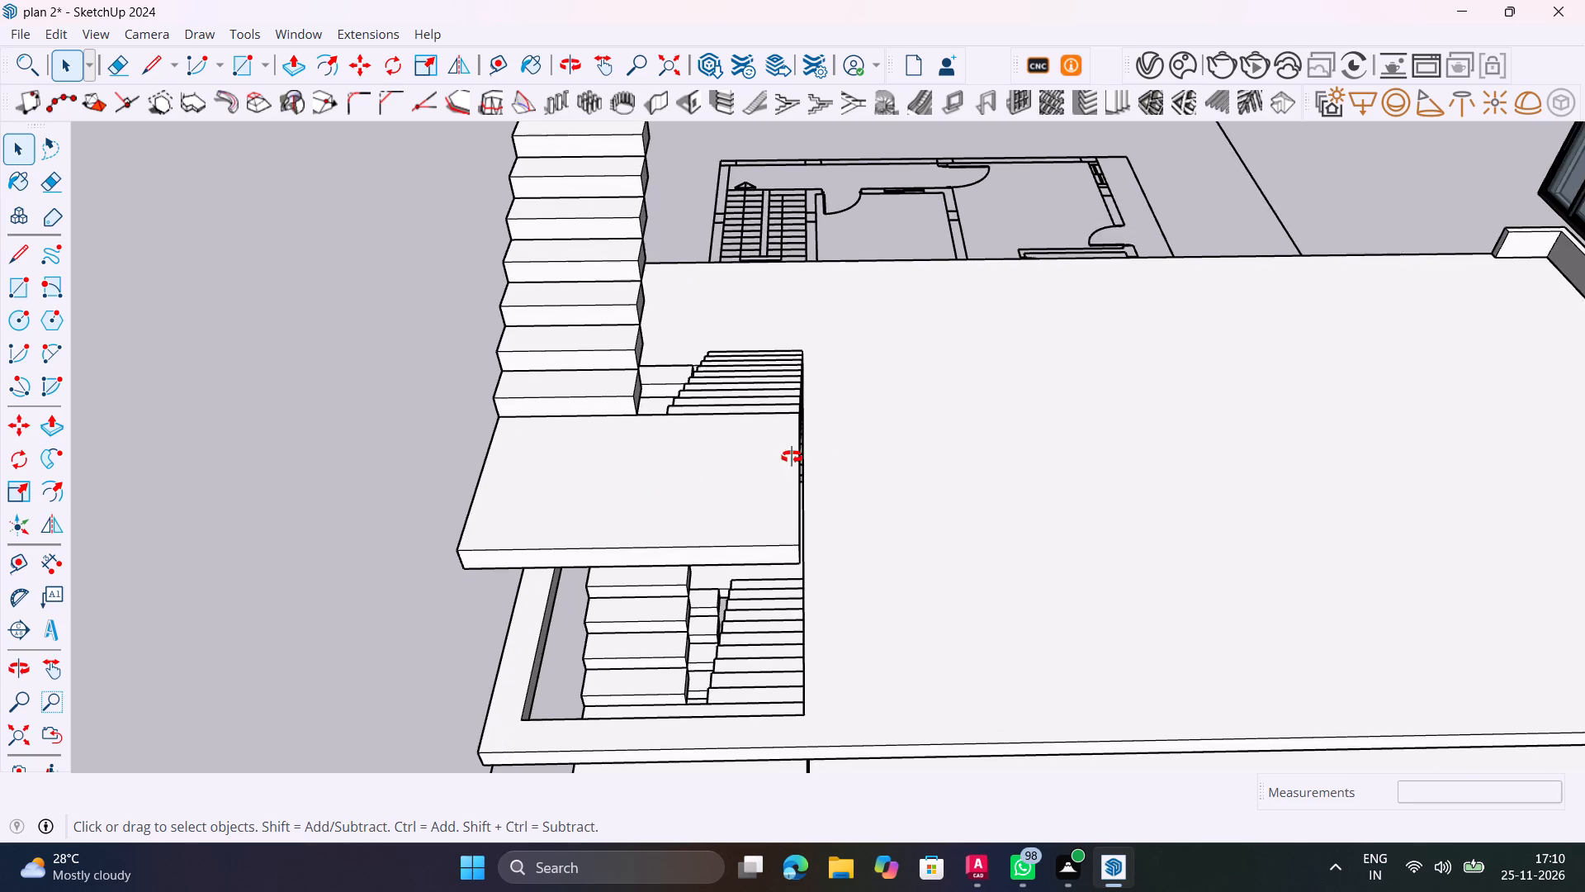
middle_drag(792, 457, 849, 457)
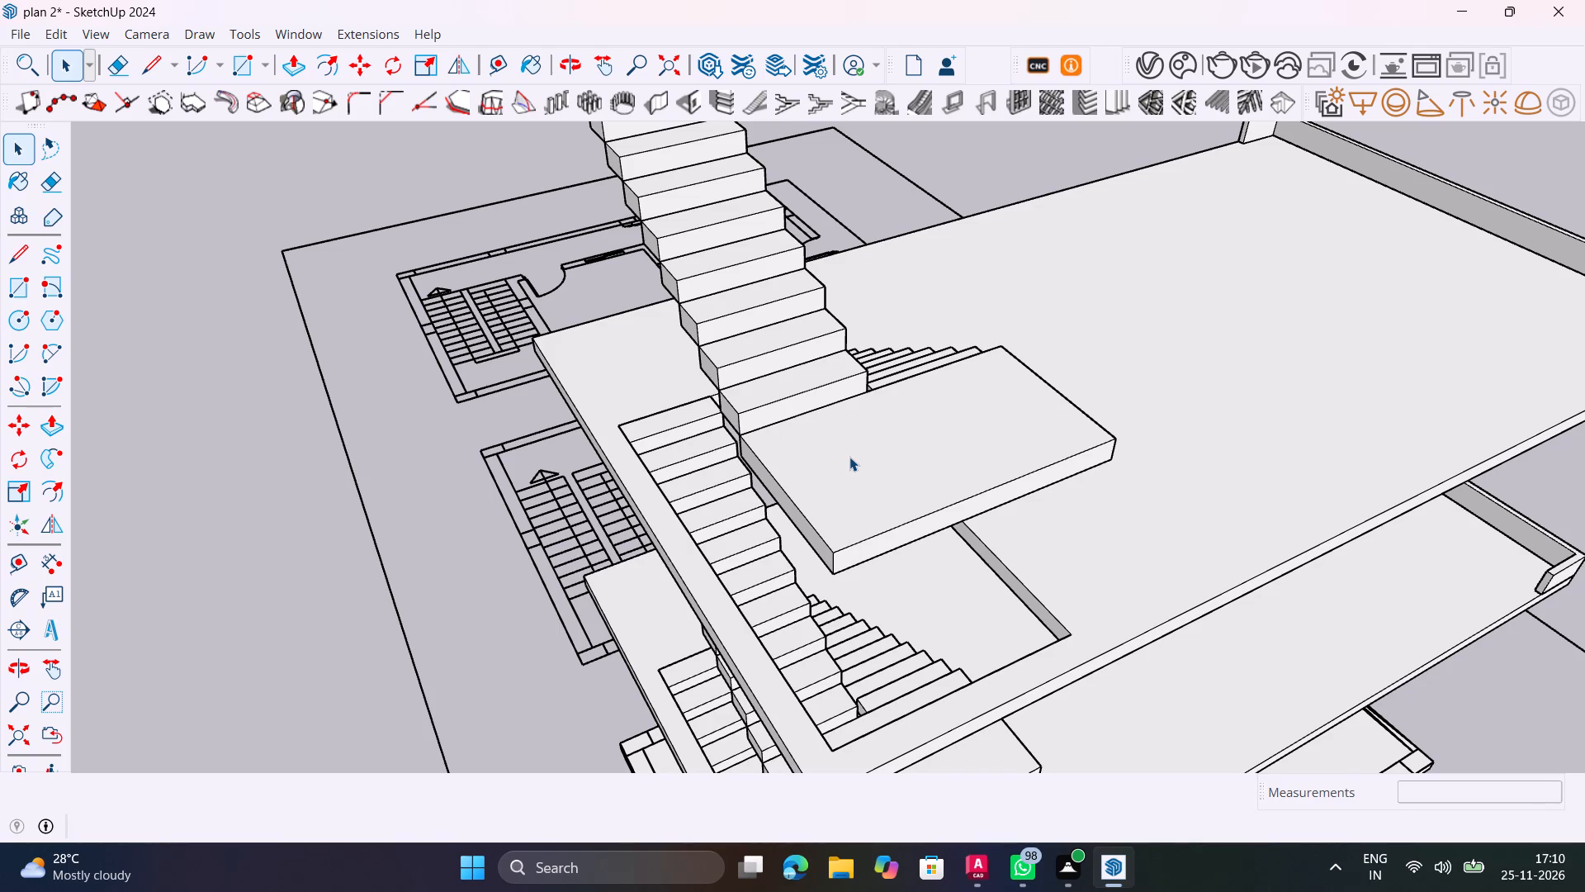
scroll(884, 501, up, 3)
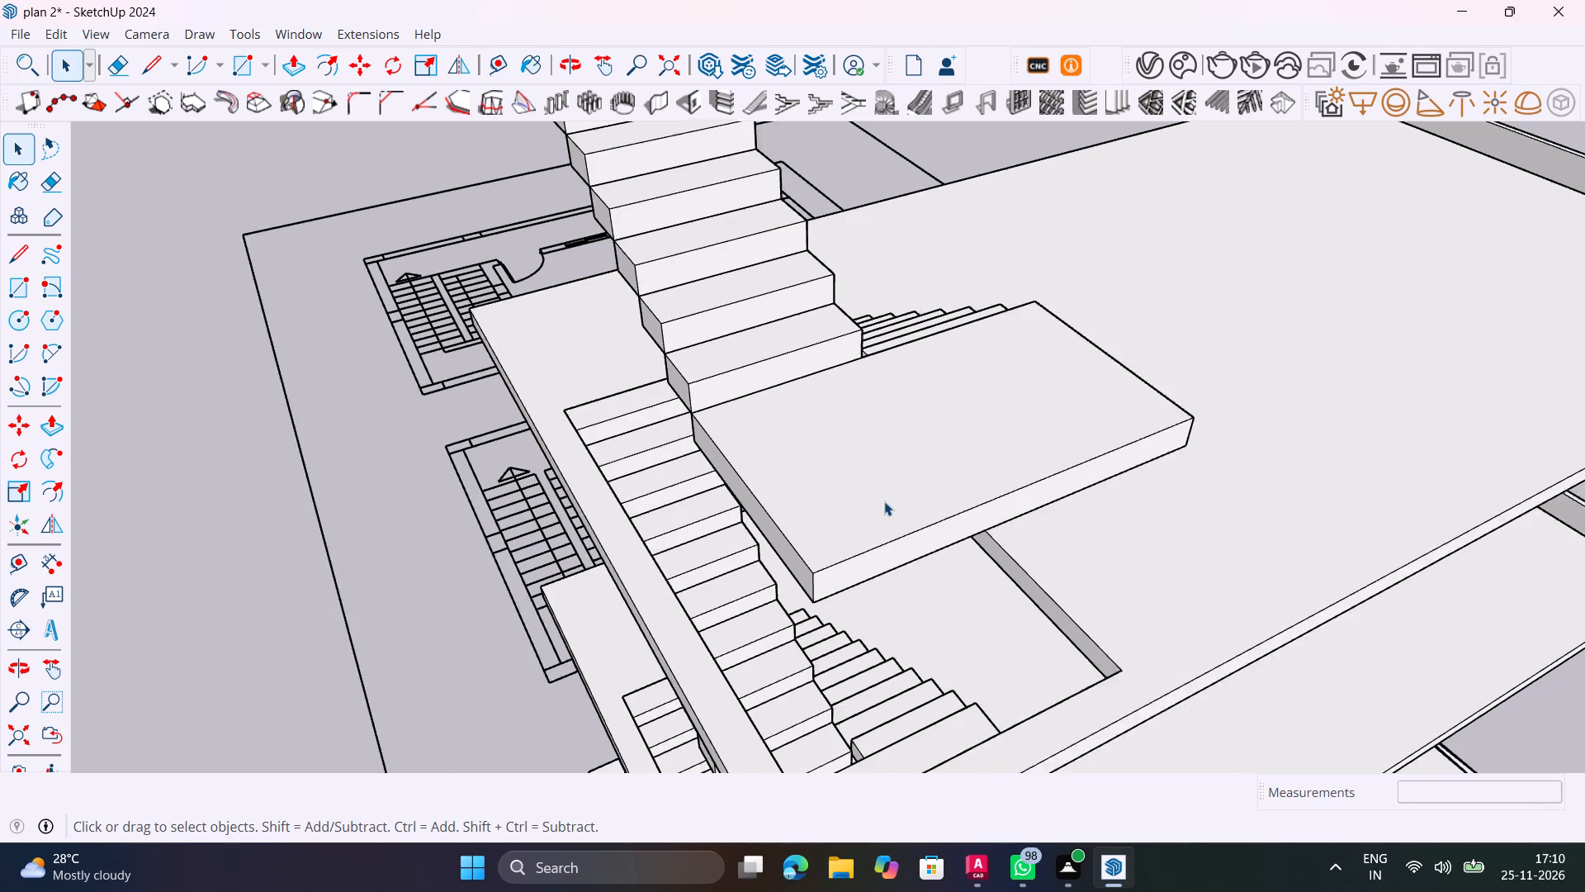
scroll(884, 501, up, 1)
middle_drag(885, 508, 1026, 437)
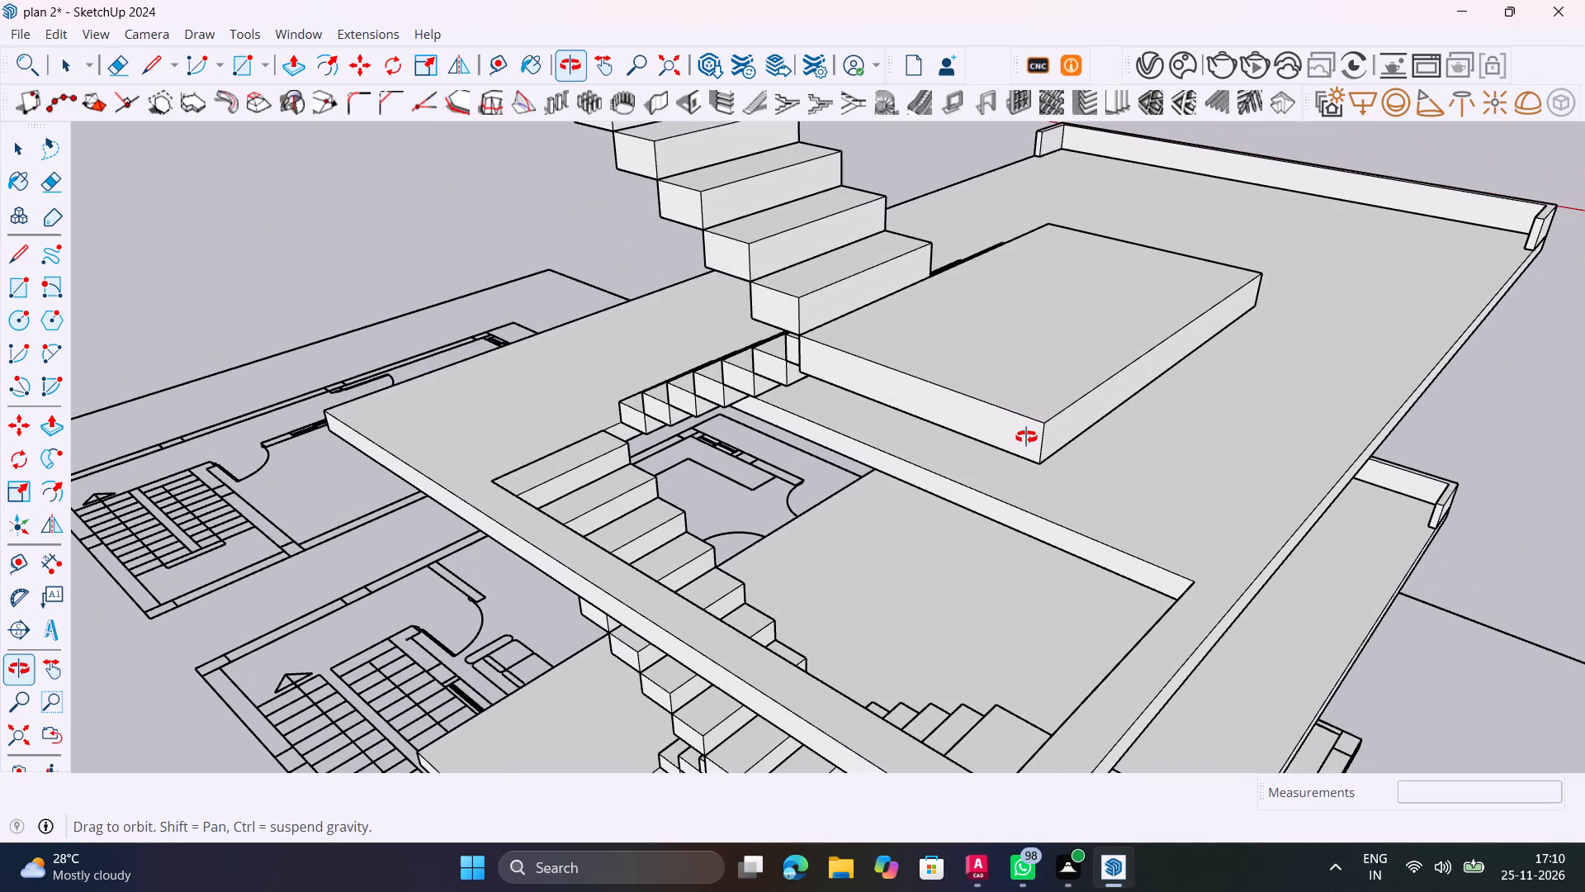
middle_drag(1026, 437, 874, 434)
scroll(873, 434, down, 17)
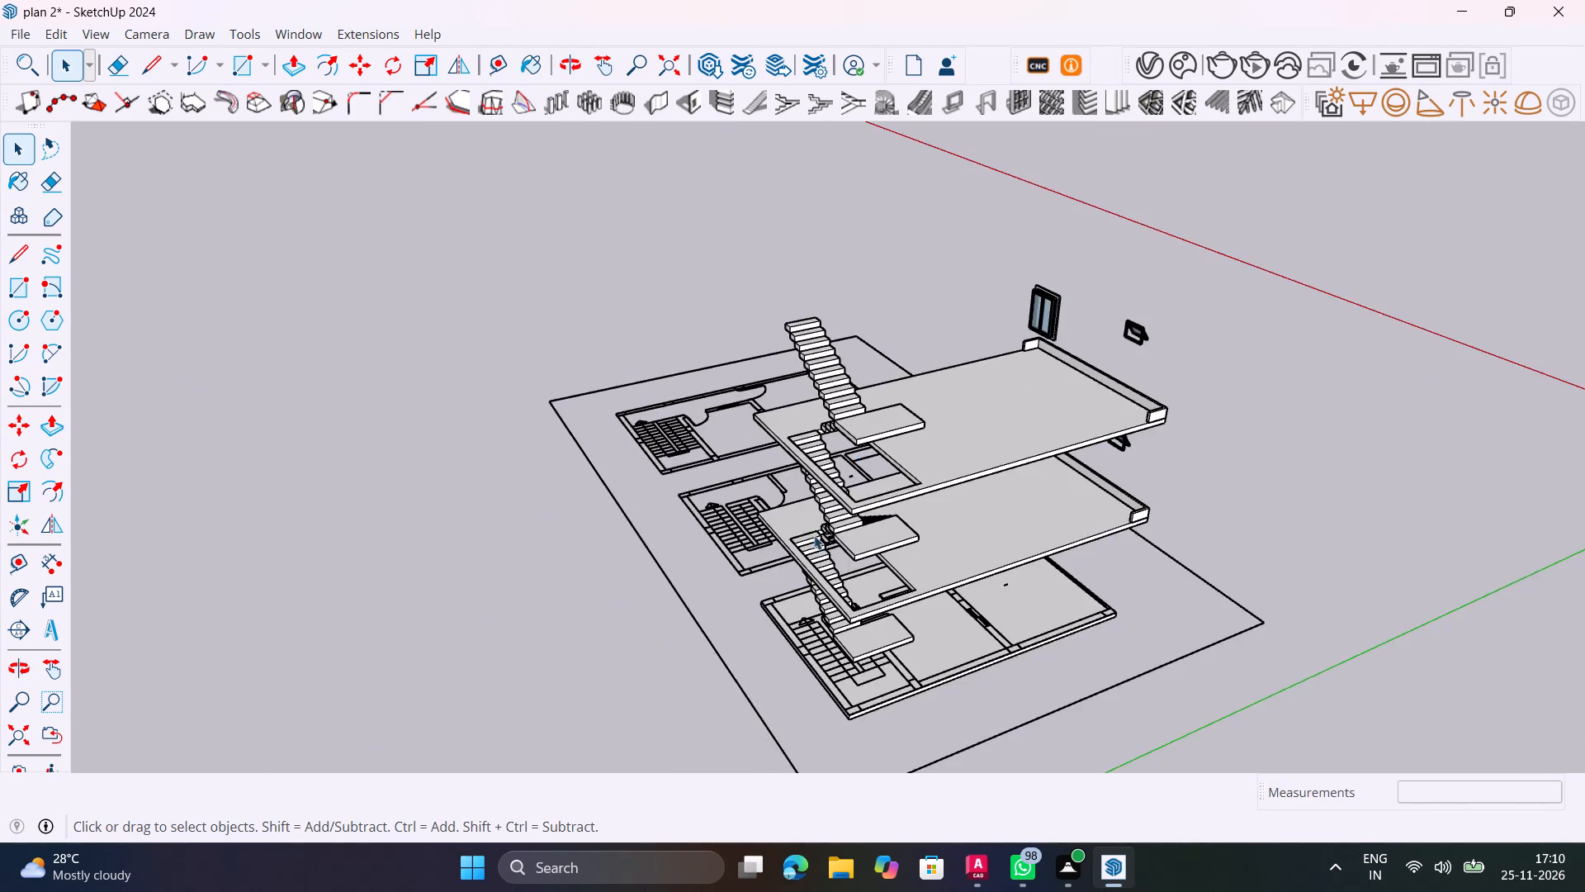
Inspect the stacked floor slabs, the full staircase and the floor plans from all sides of the house.
middle_drag(819, 537, 1145, 634)
scroll(949, 685, up, 12)
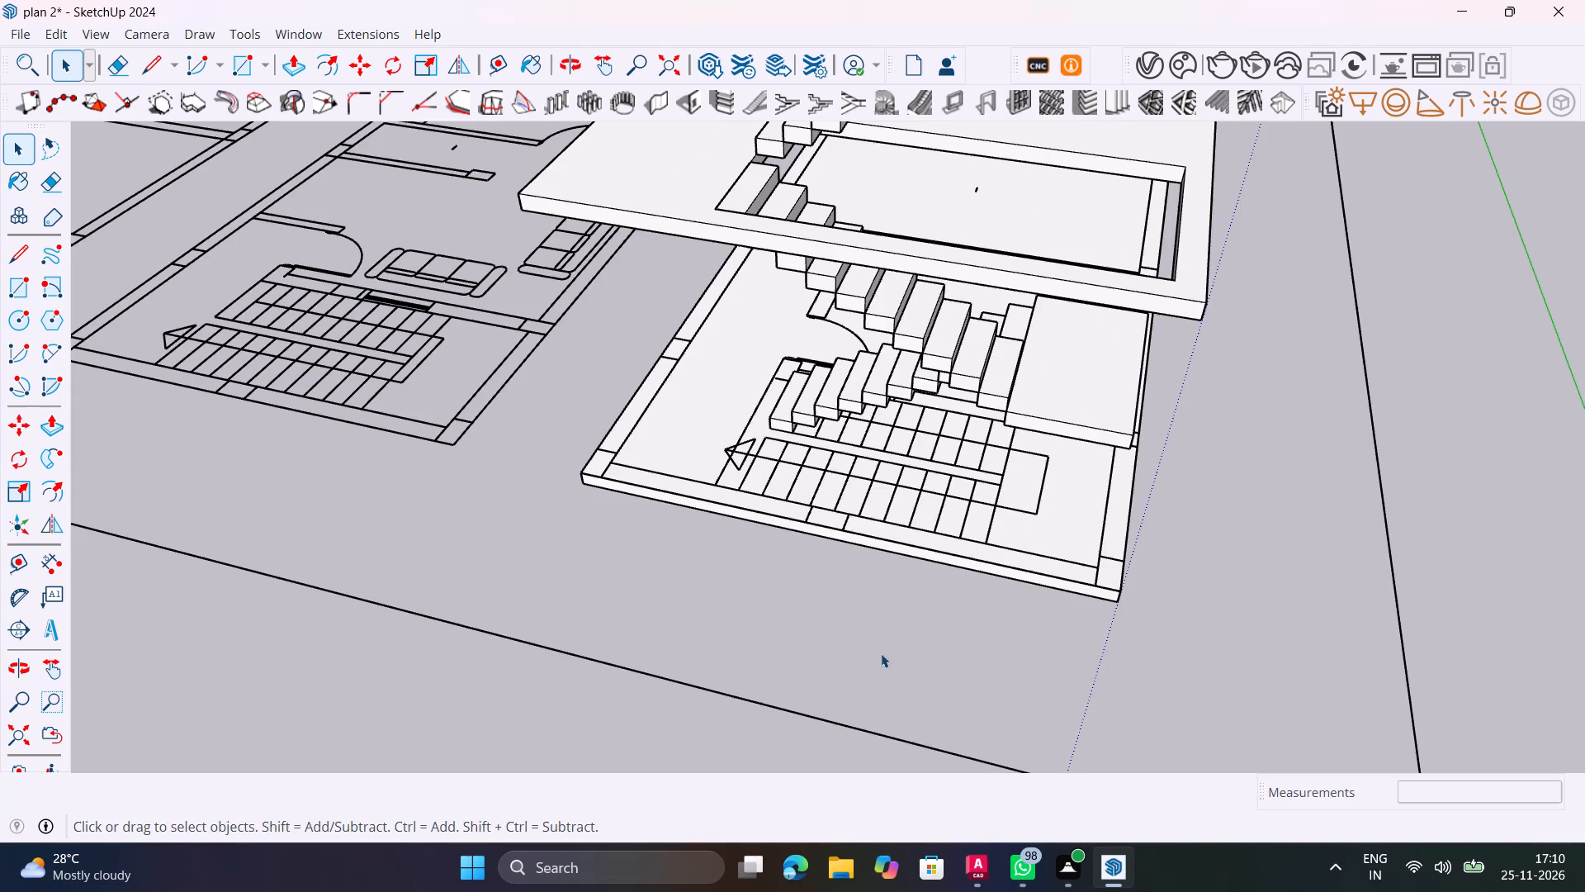
middle_drag(882, 653, 0, 654)
scroll(433, 472, down, 13)
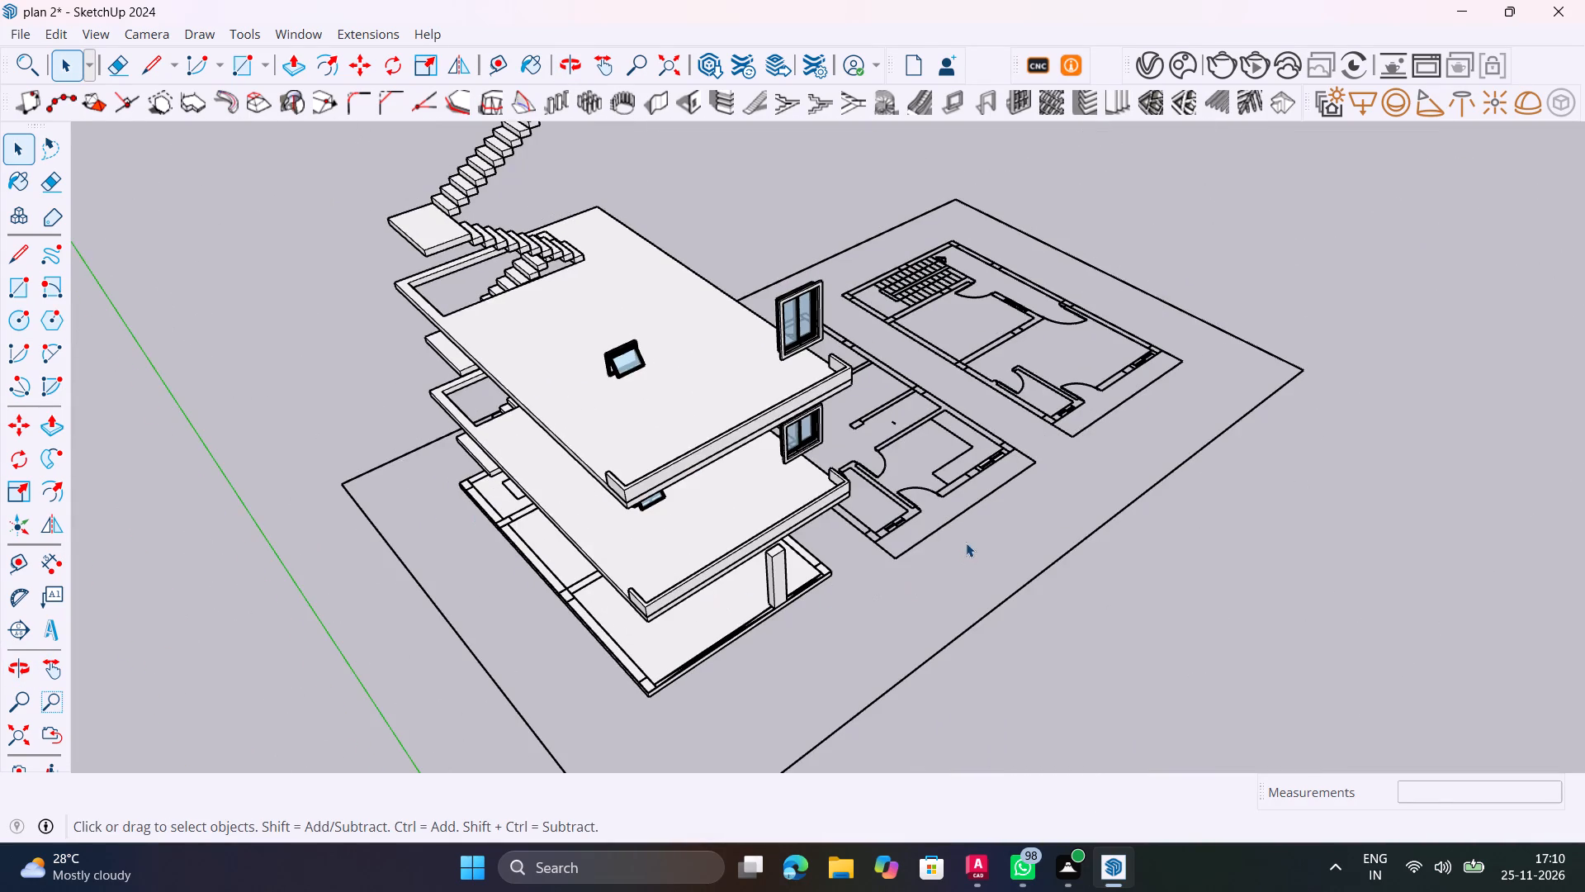
scroll(970, 537, up, 6)
middle_drag(950, 535, 674, 532)
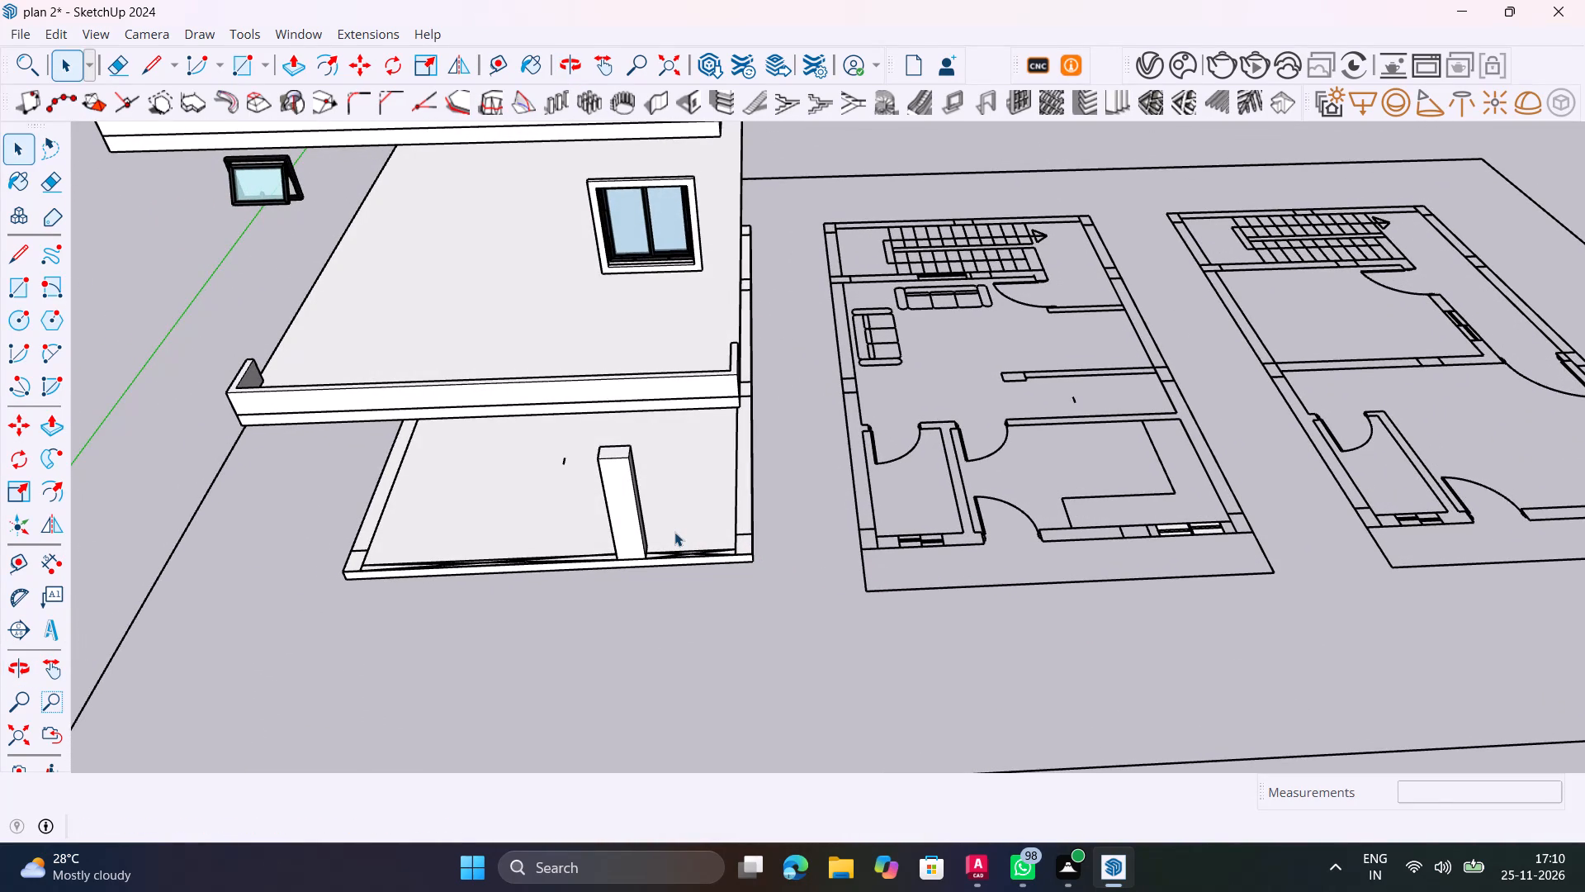
shift+middle_drag(669, 496, 465, 663)
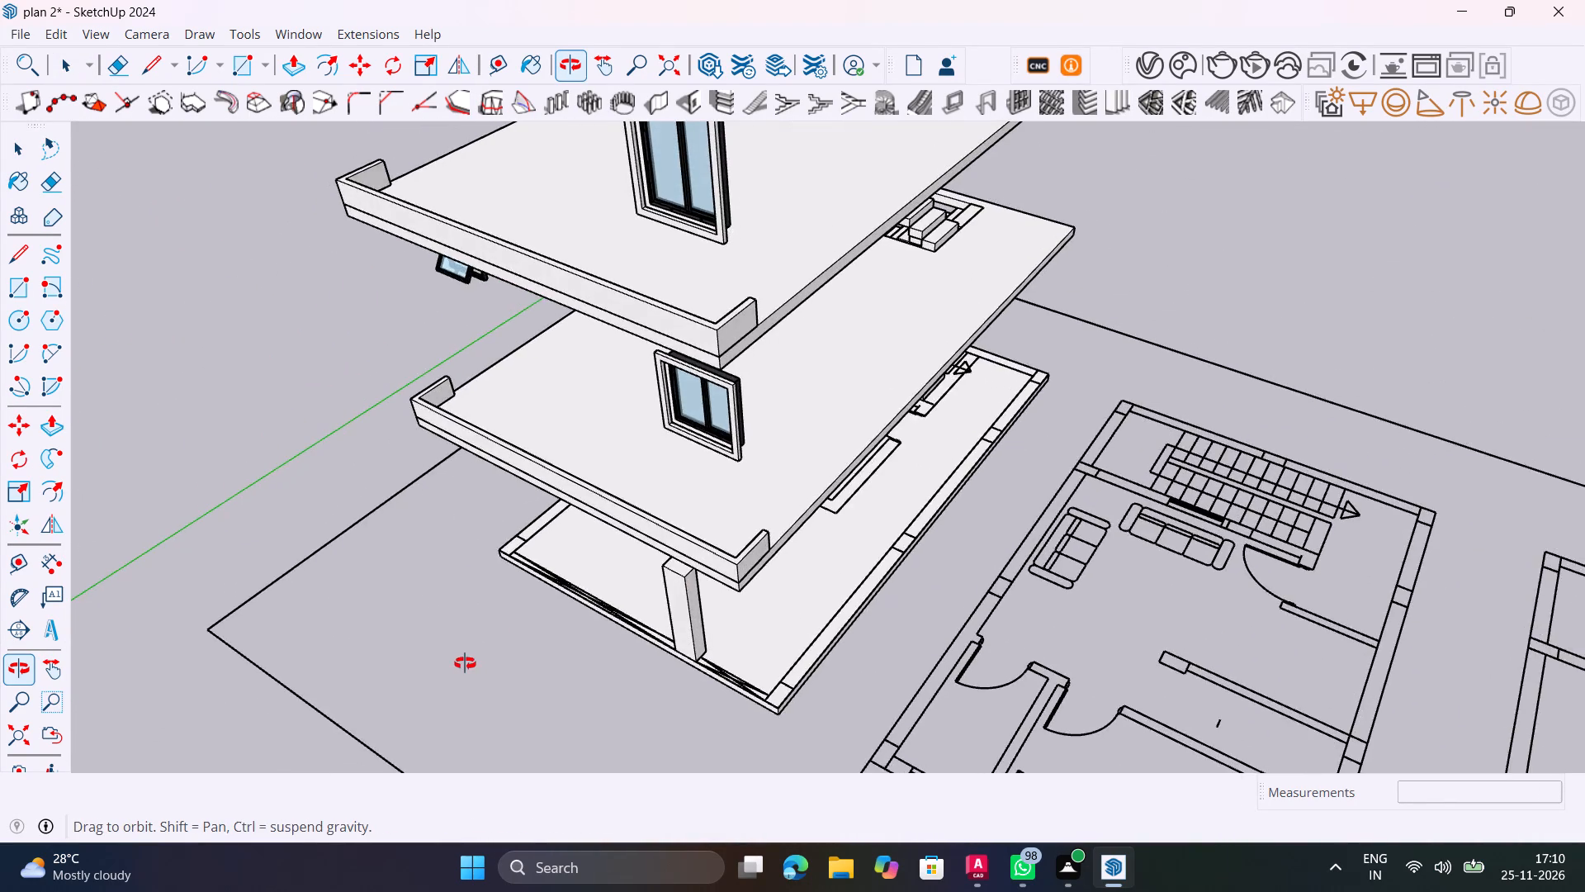
shift+middle_drag(465, 663, 818, 552)
scroll(818, 552, up, 1)
scroll(818, 552, down, 9)
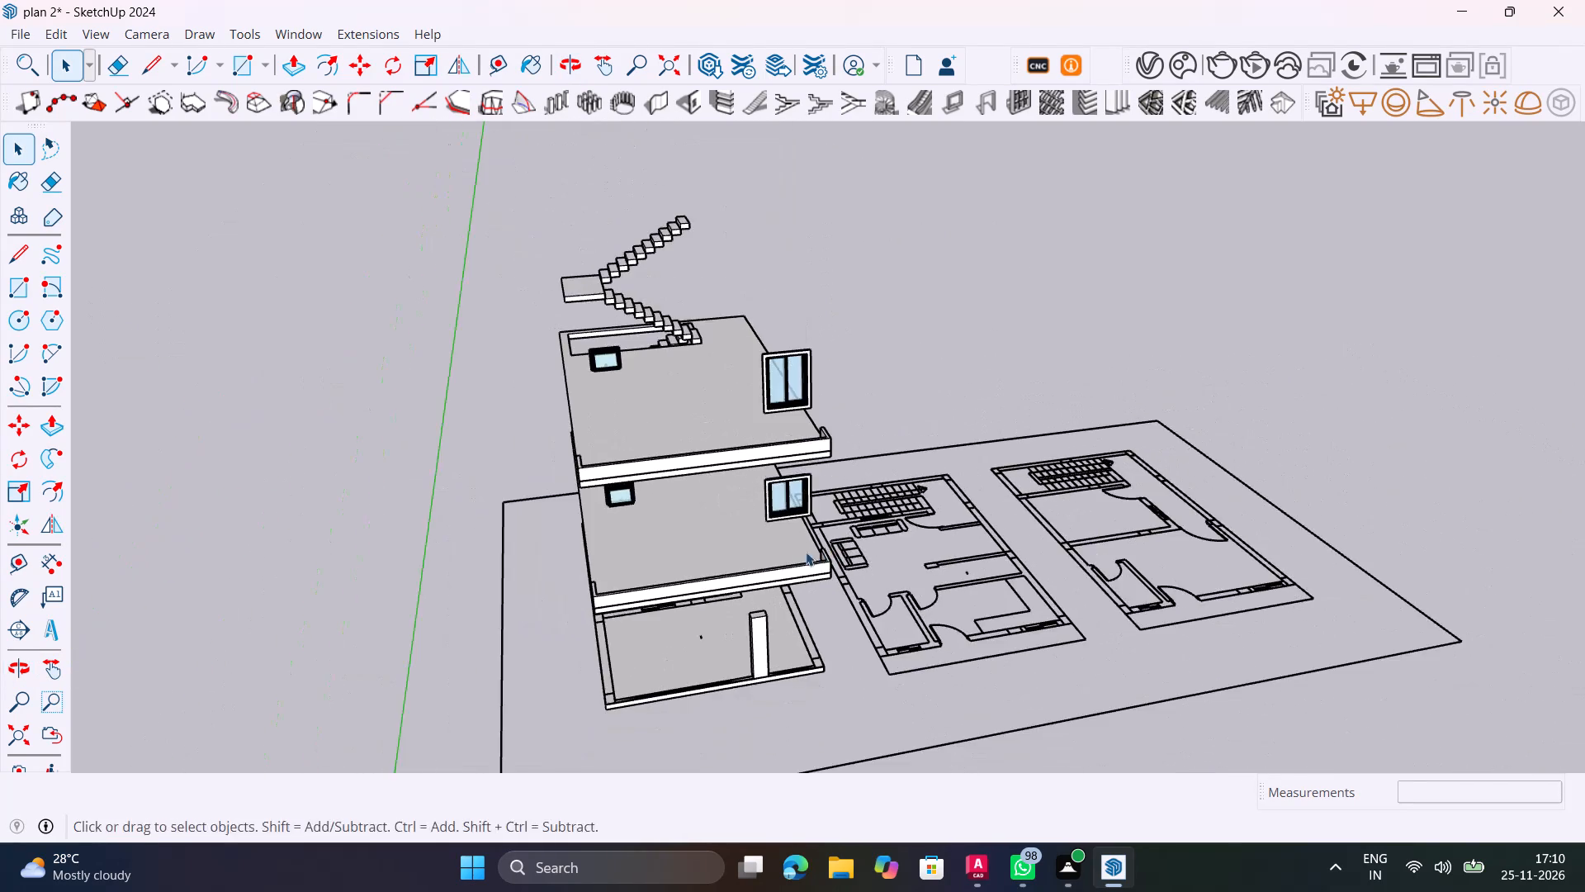
middle_drag(615, 536, 945, 576)
shift+middle_drag(623, 525, 879, 490)
middle_drag(677, 520, 783, 520)
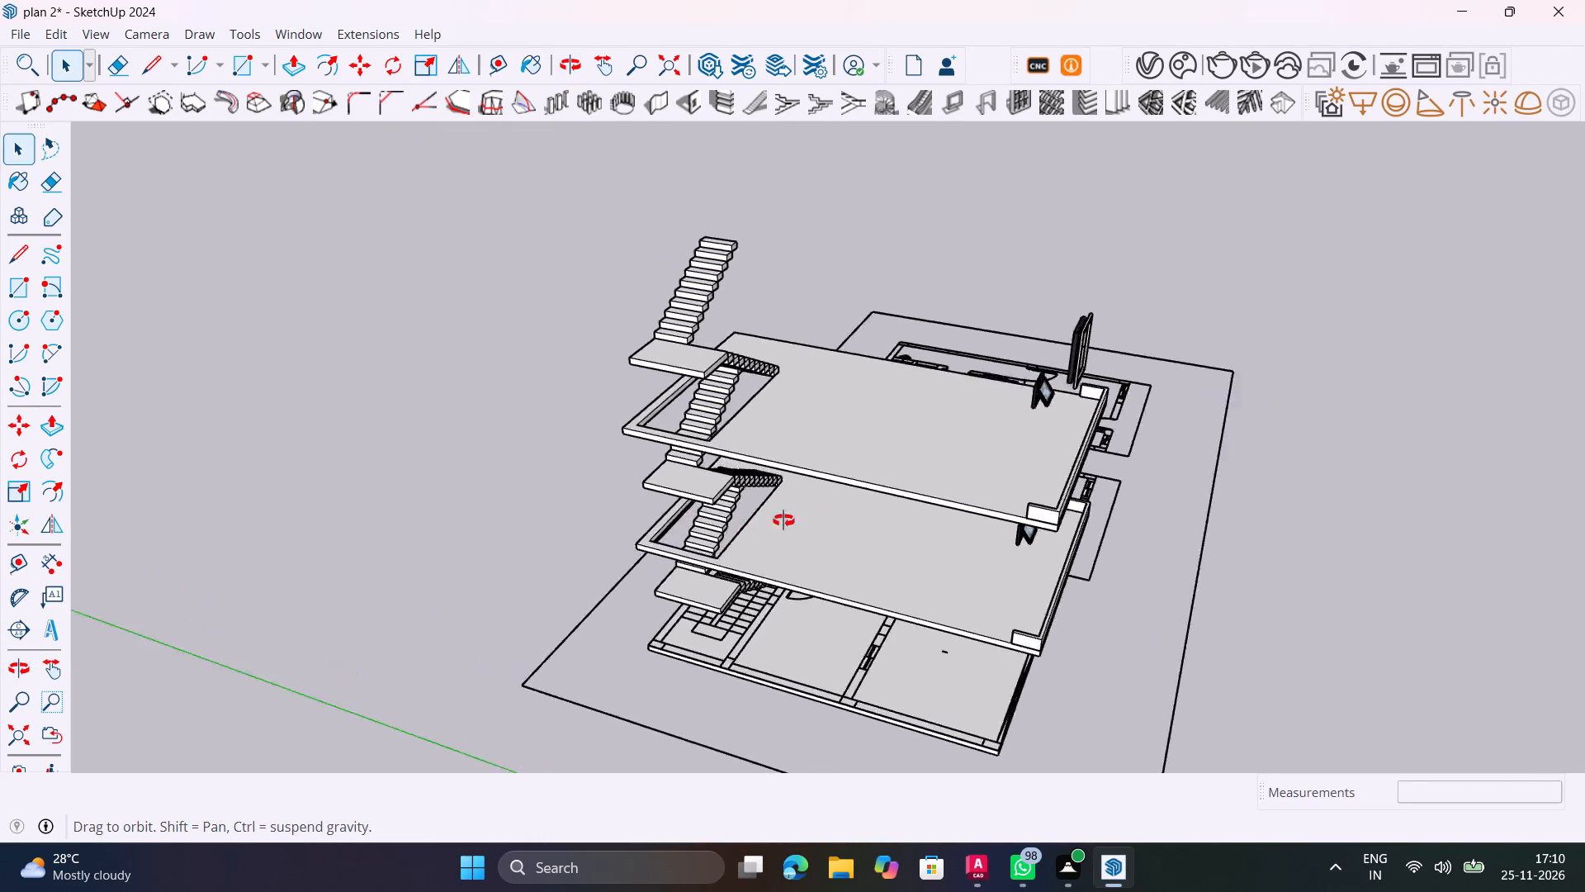
middle_drag(783, 520, 1019, 527)
middle_drag(518, 515, 1061, 586)
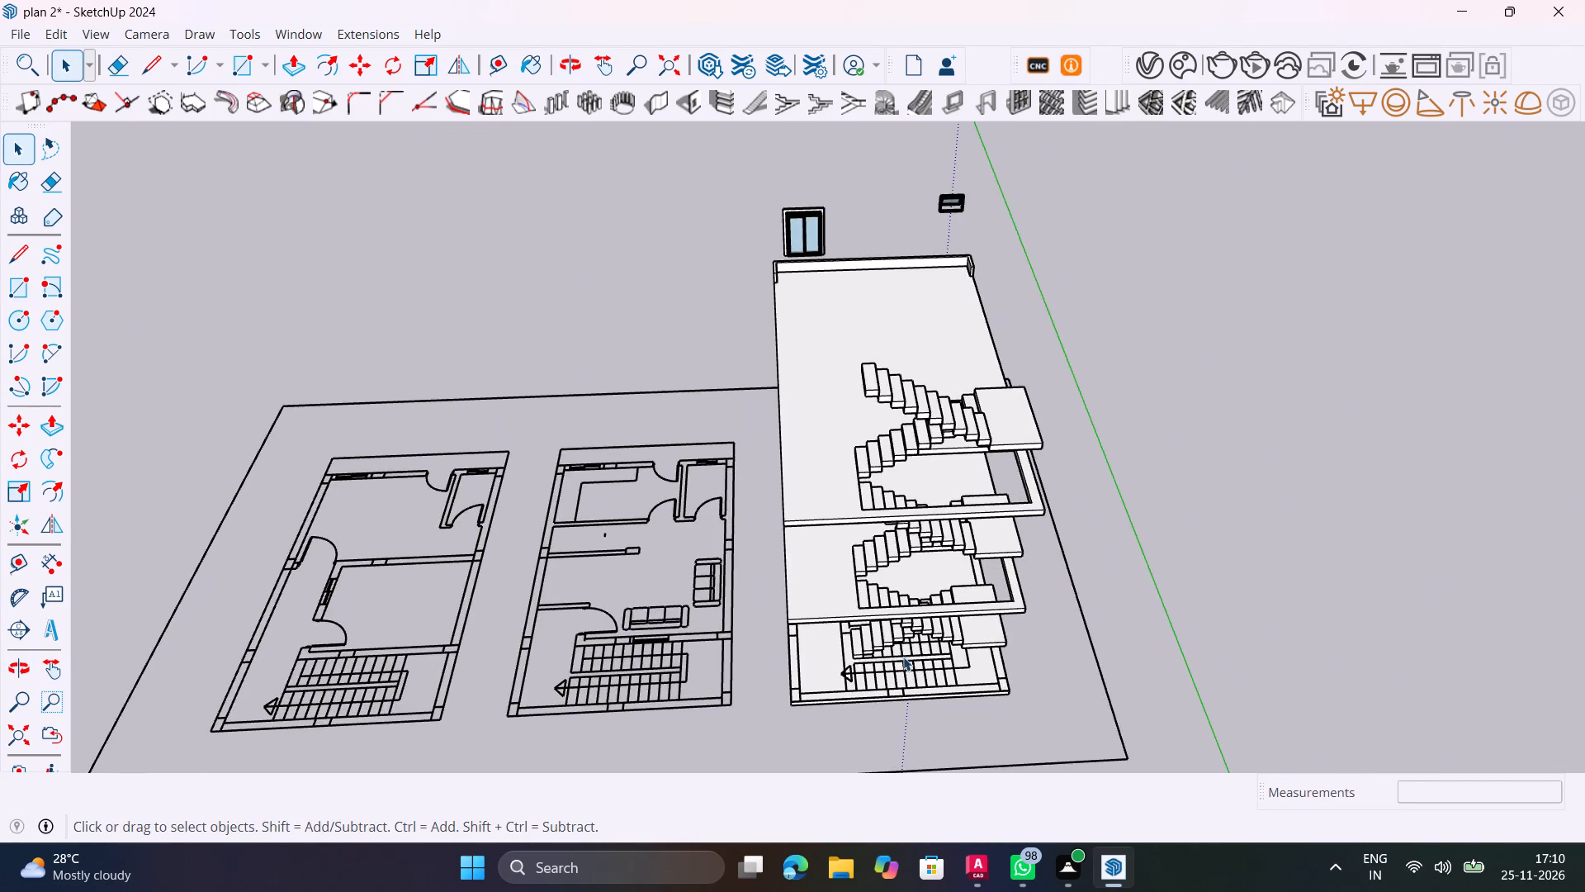
scroll(907, 658, up, 4)
middle_drag(847, 670, 1172, 651)
shift+scroll(1090, 586, up, 1)
shift+middle_drag(1091, 585, 1039, 664)
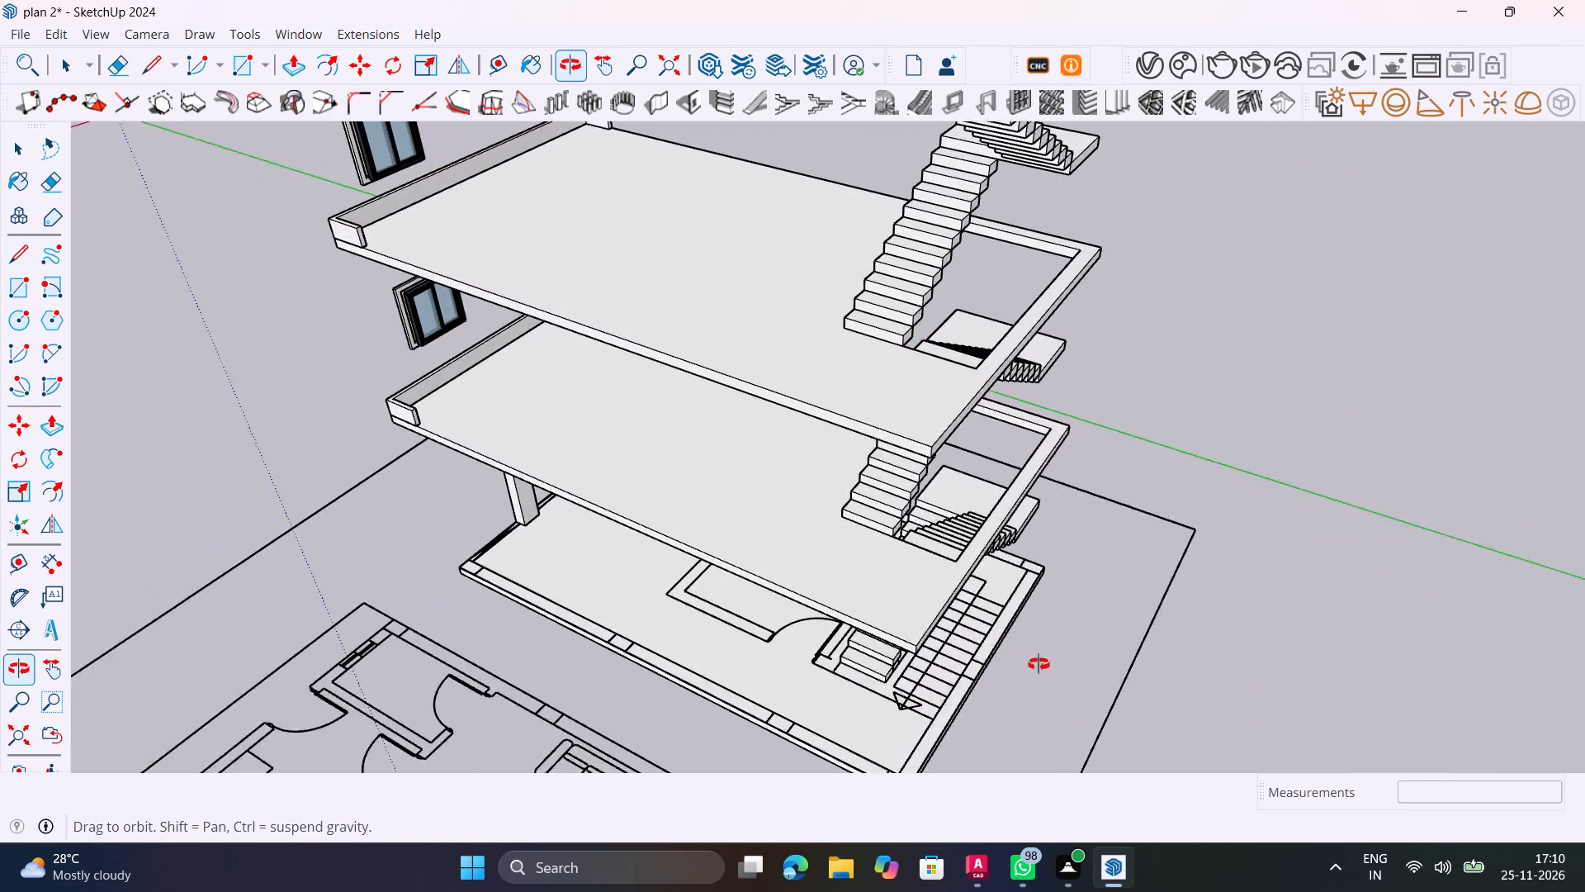
shift+middle_drag(1039, 664, 652, 506)
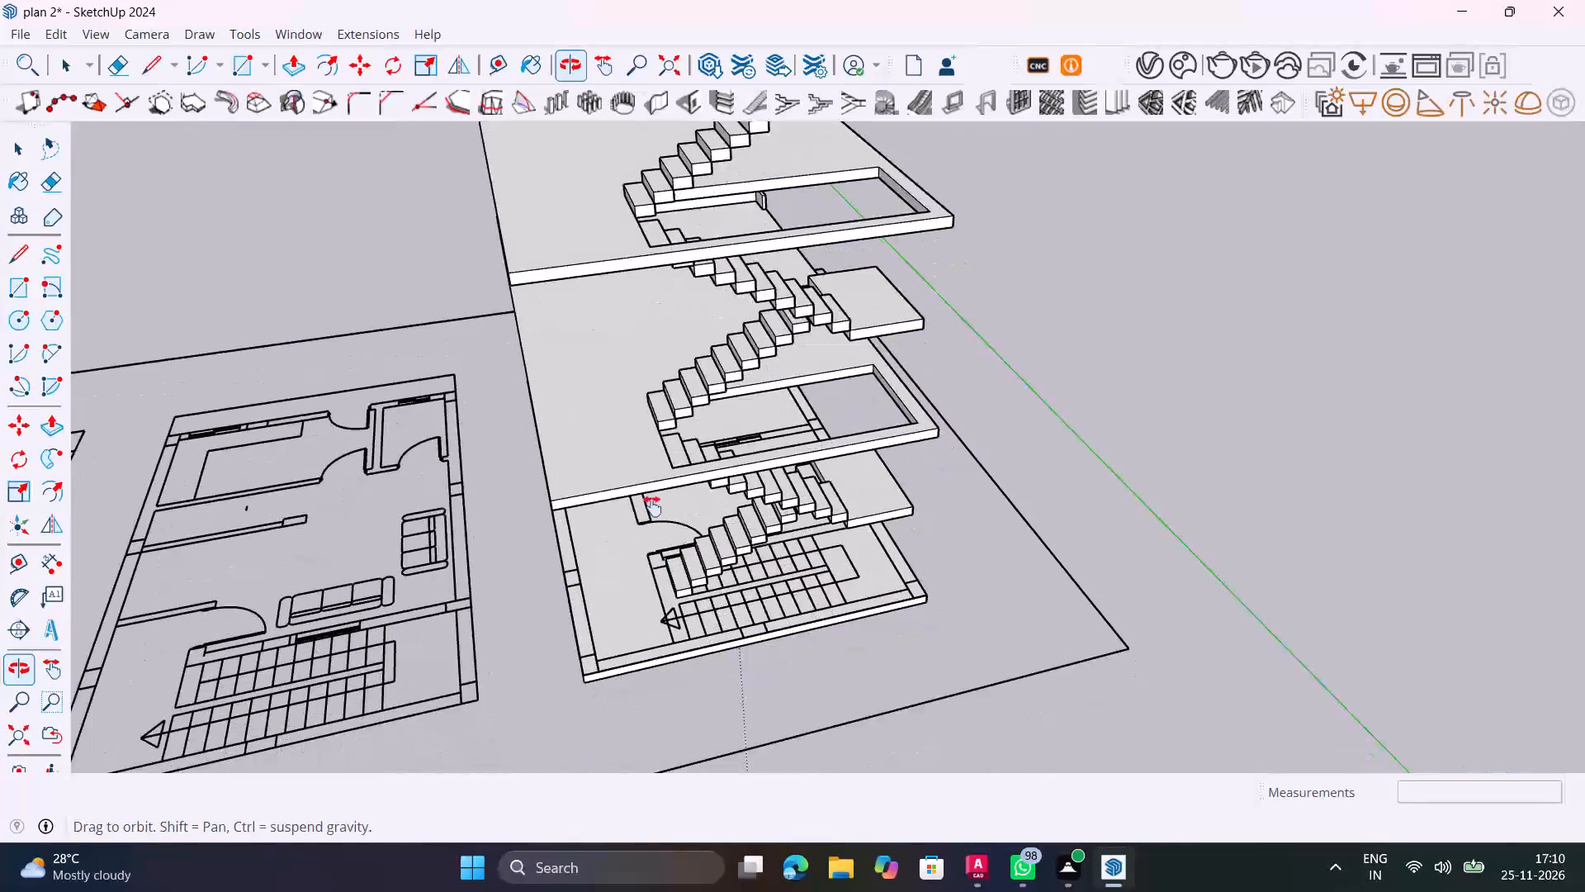
shift+middle_drag(652, 506, 612, 539)
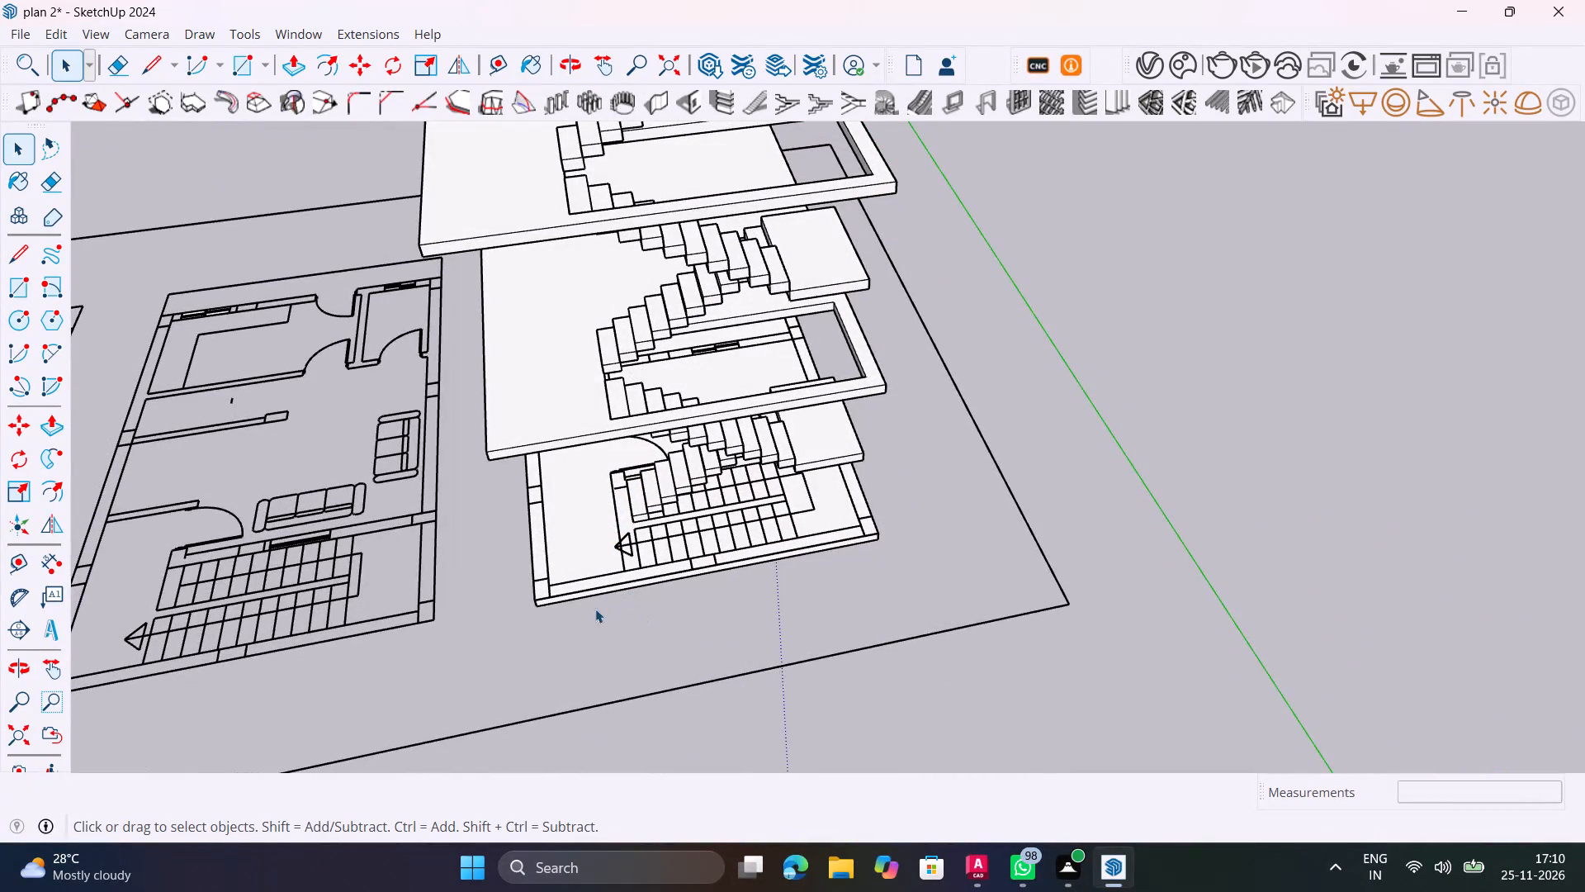
Dimension the full length of the ground-floor slab's outer edge beside the staircase, placing the dimension outside the slab.
scroll(573, 604, up, 6)
middle_drag(551, 629, 615, 604)
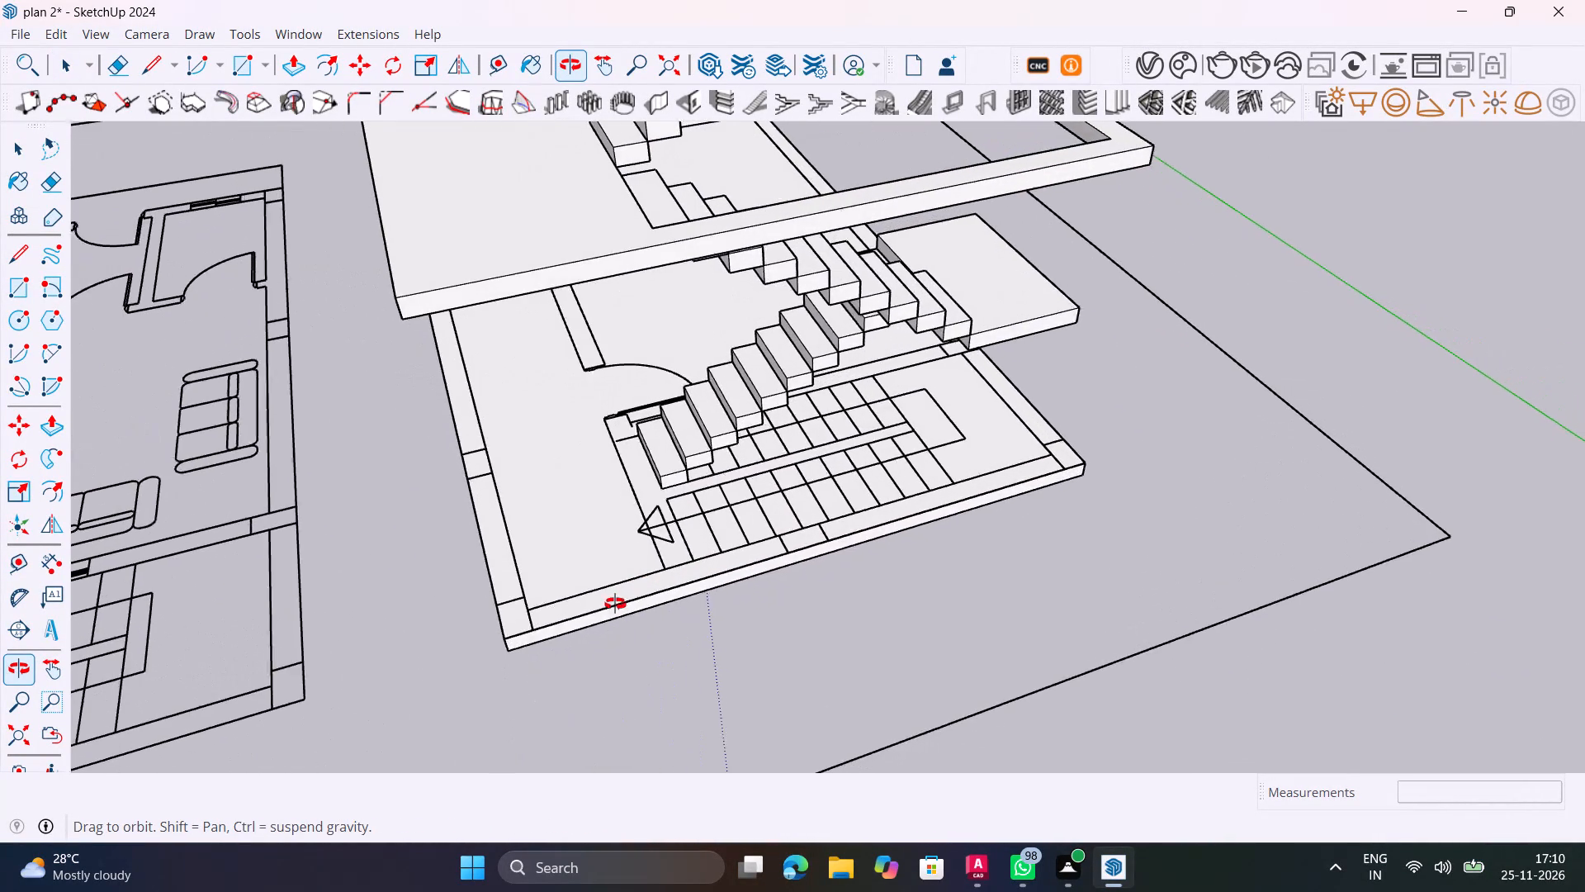
middle_drag(615, 604, 660, 545)
middle_drag(618, 568, 560, 576)
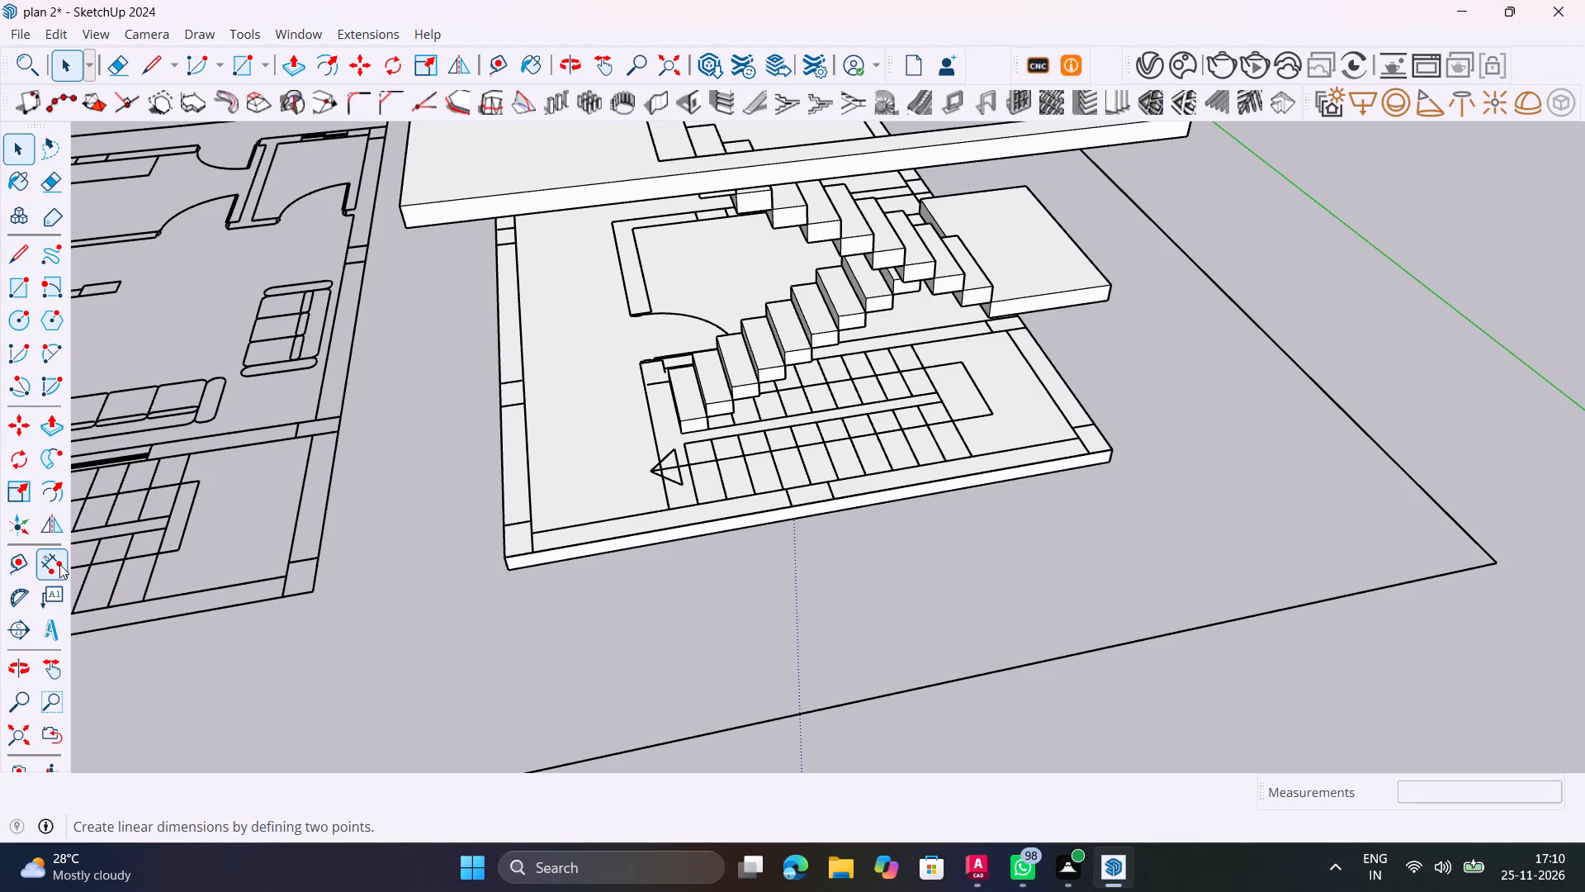
click(58, 564)
click(509, 573)
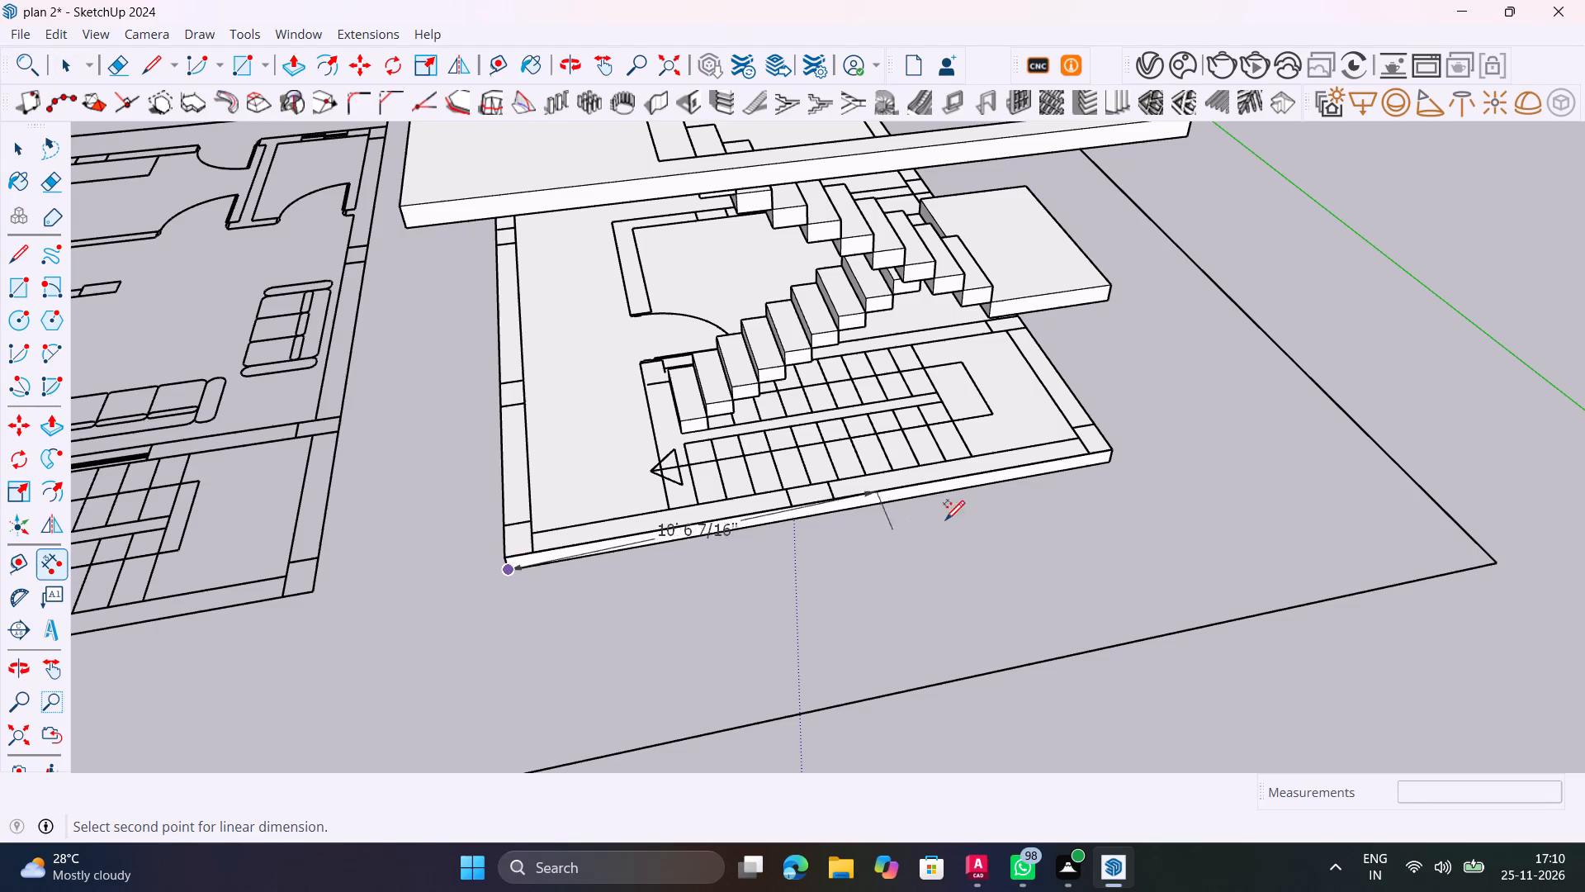
click(1105, 467)
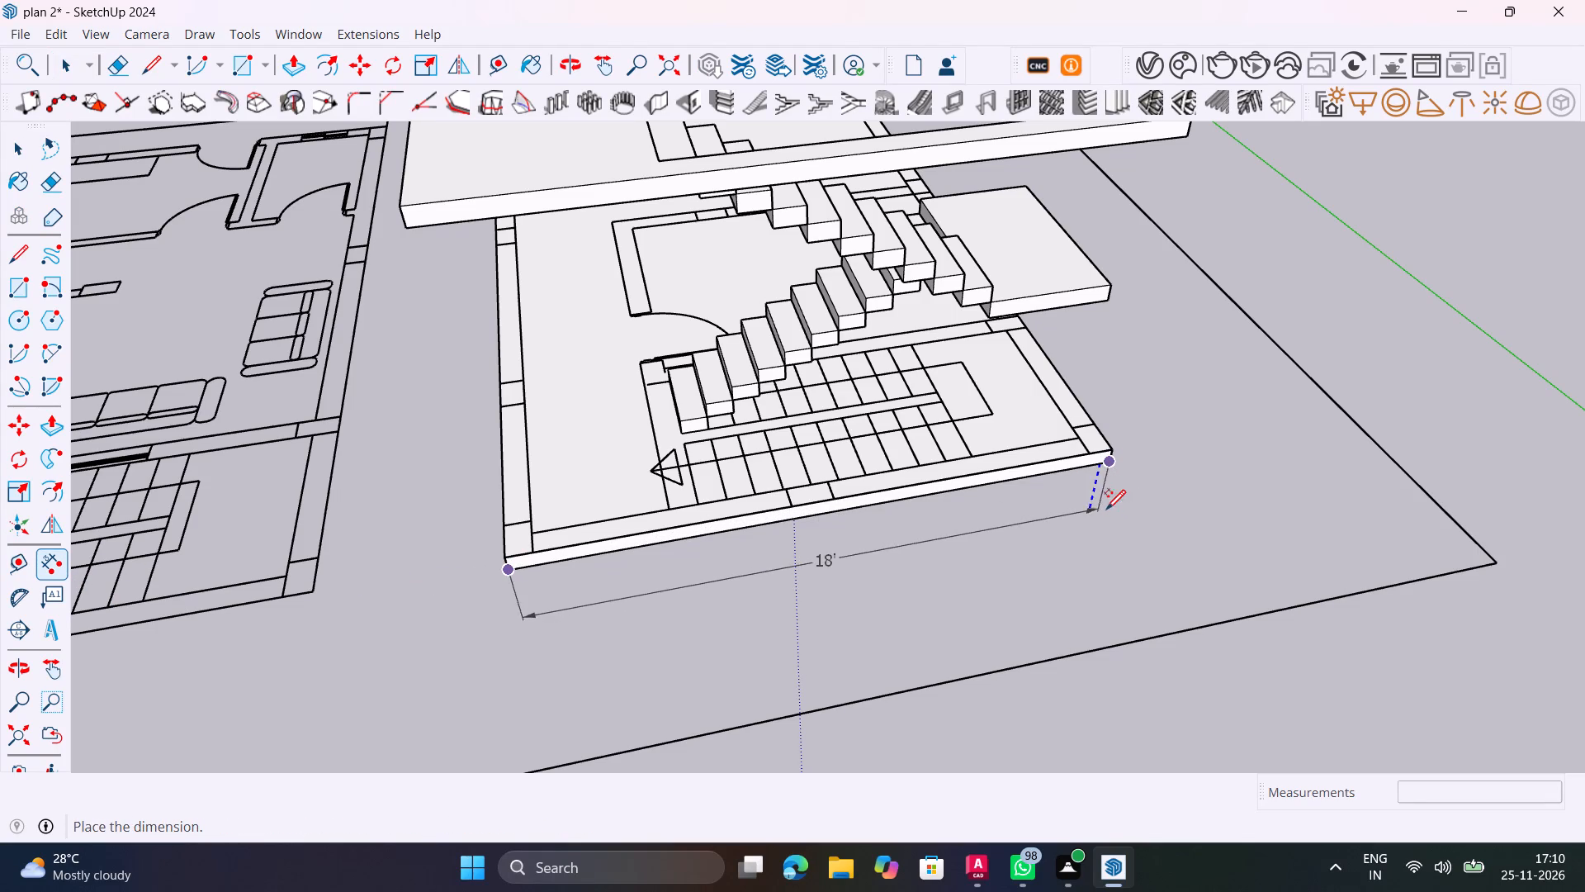
click(1124, 517)
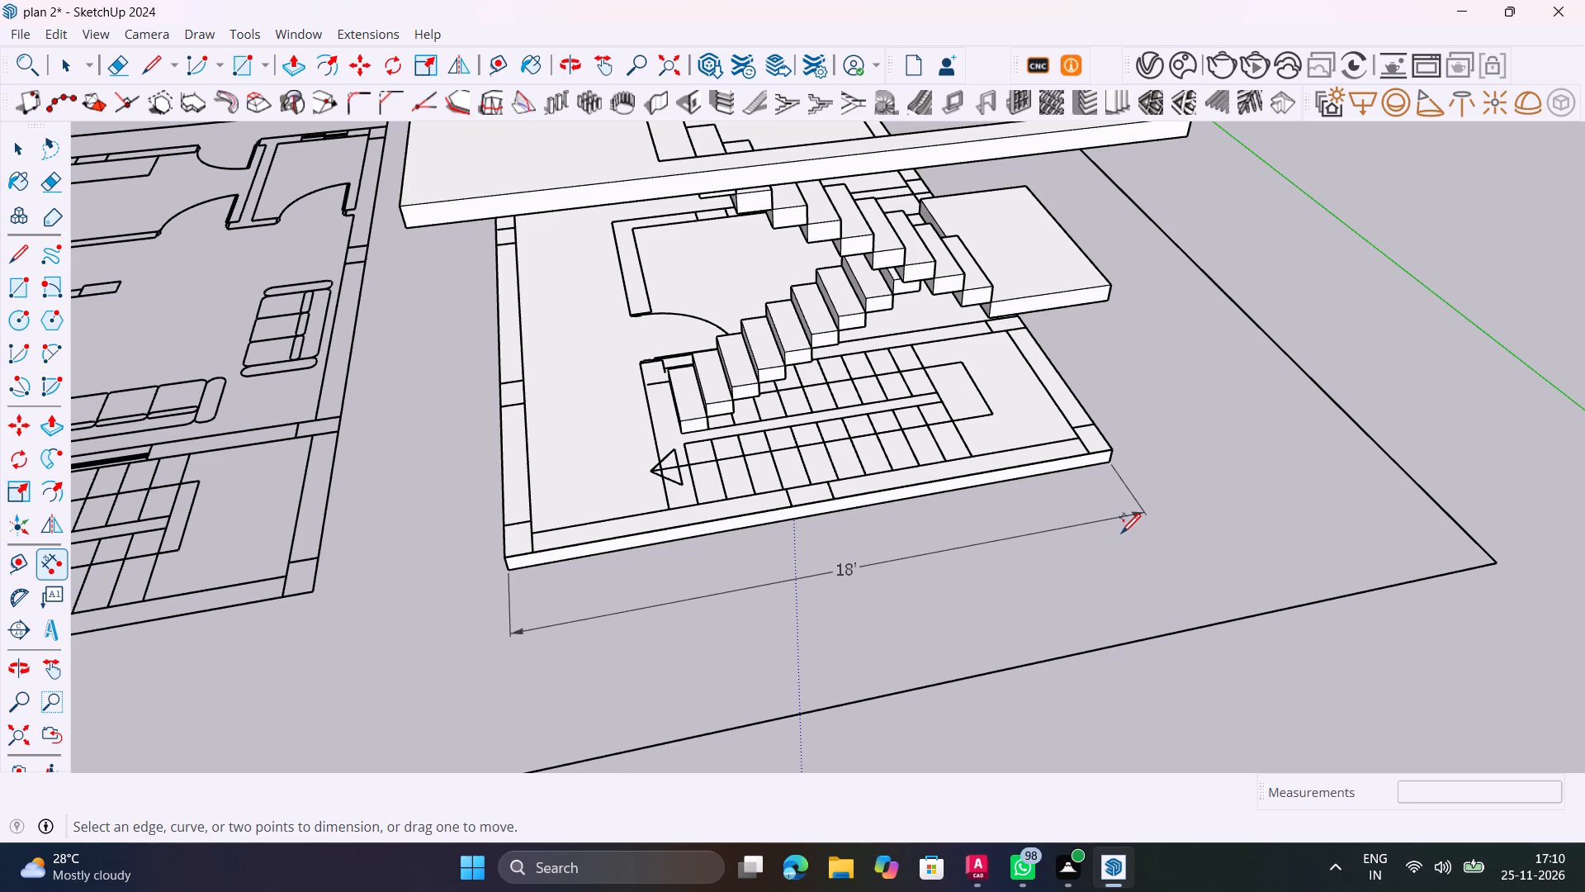
key(Escape)
Examine the ground-floor slab, the stair flights and the floor slabs above from the long side of the house.
middle_drag(843, 586, 1193, 545)
scroll(964, 478, down, 4)
middle_drag(1012, 589, 1140, 595)
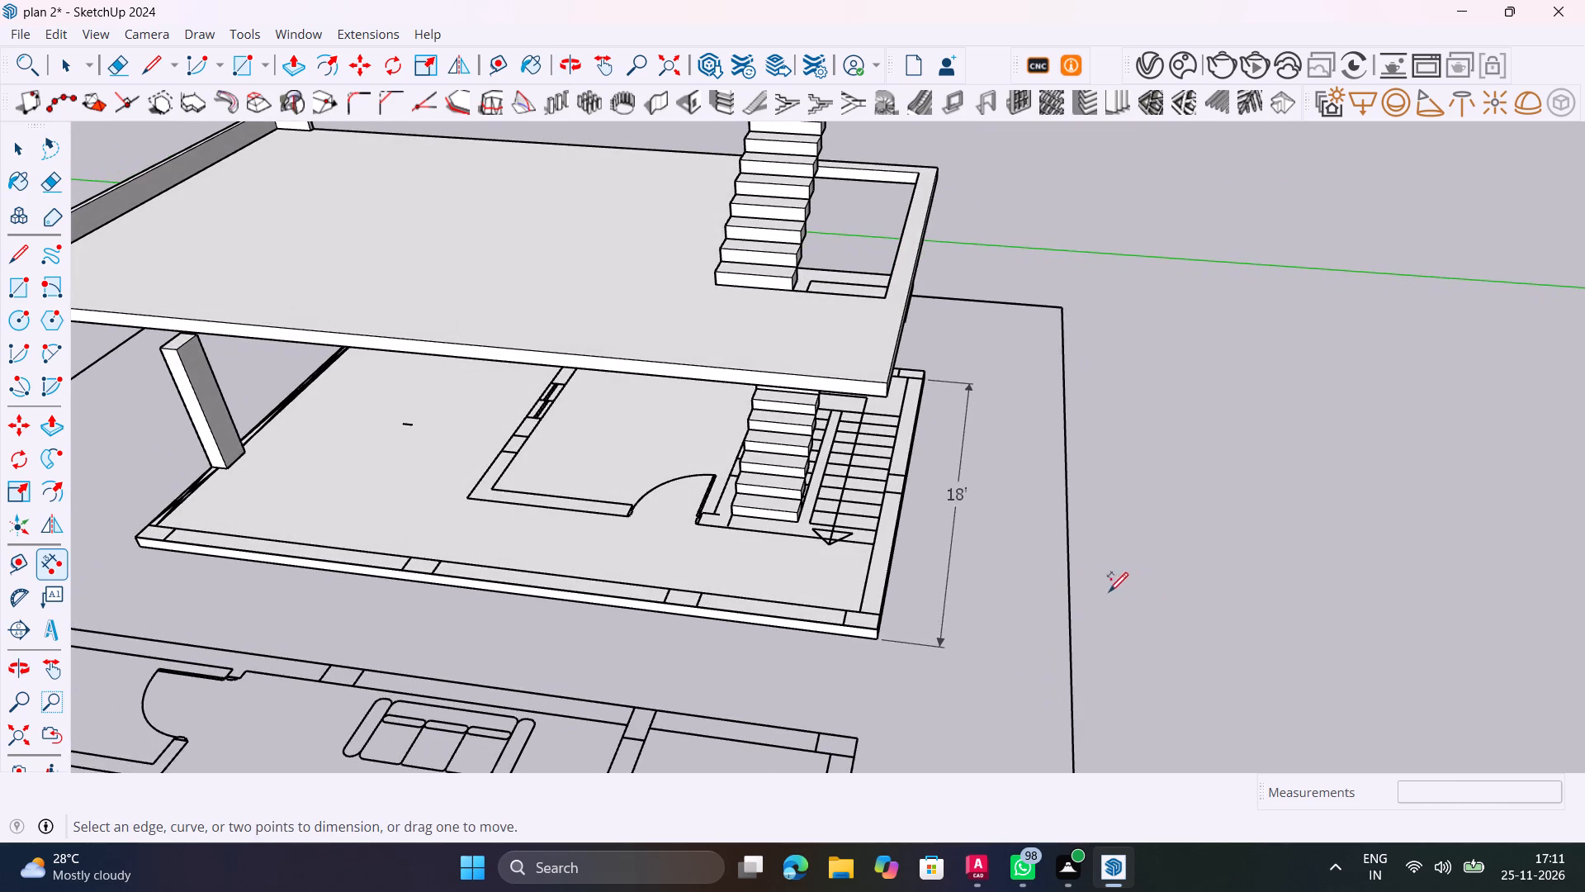
scroll(1020, 556, down, 4)
shift+middle_drag(910, 573, 1047, 613)
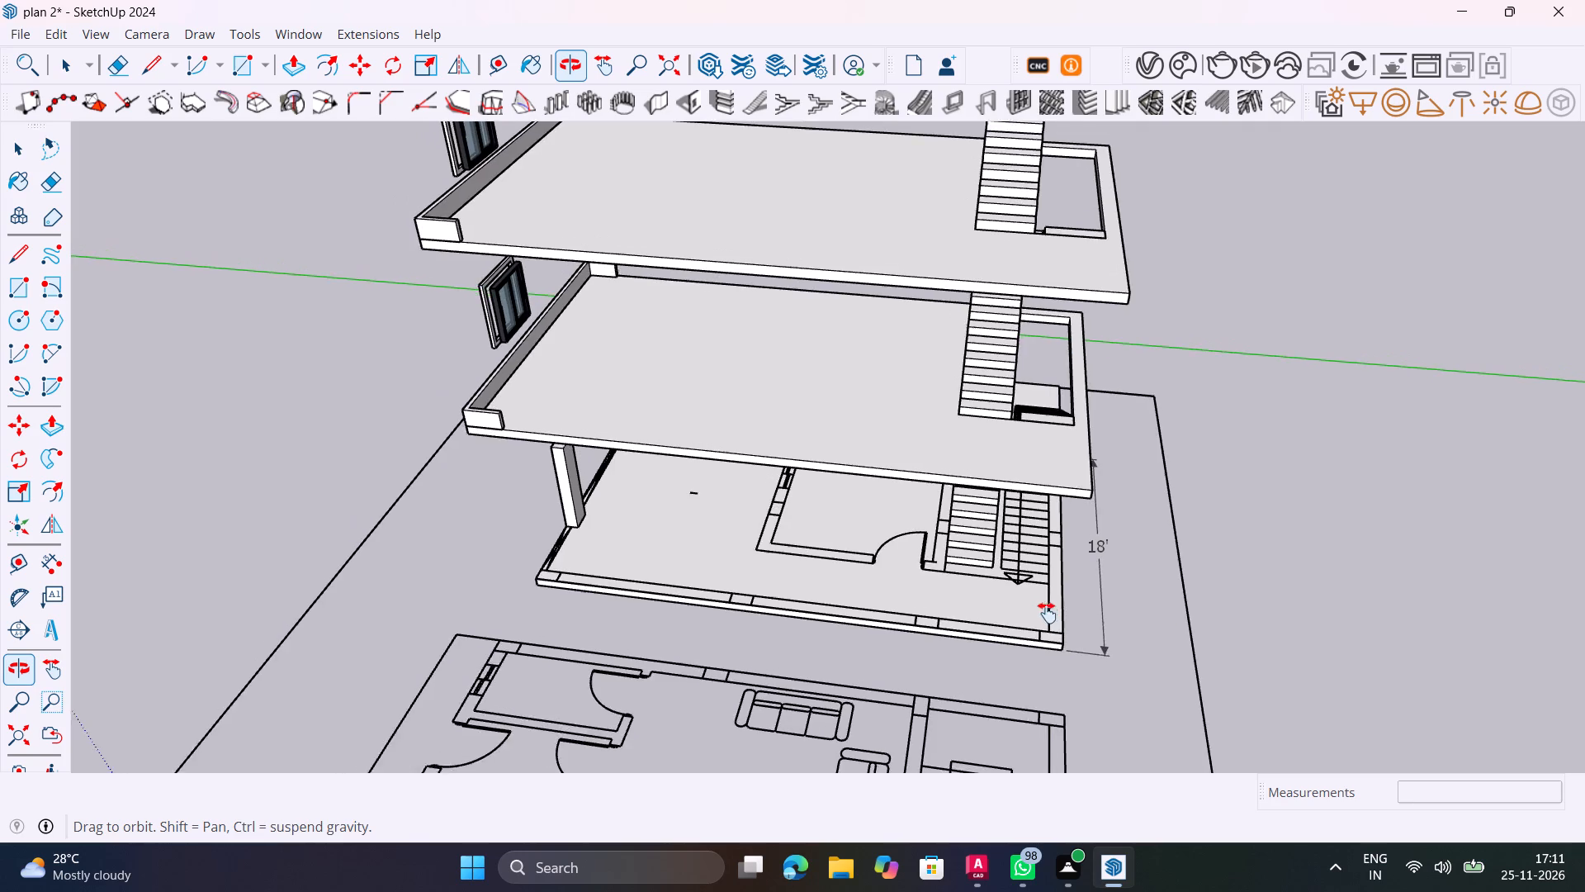
shift+middle_drag(1047, 613, 1085, 458)
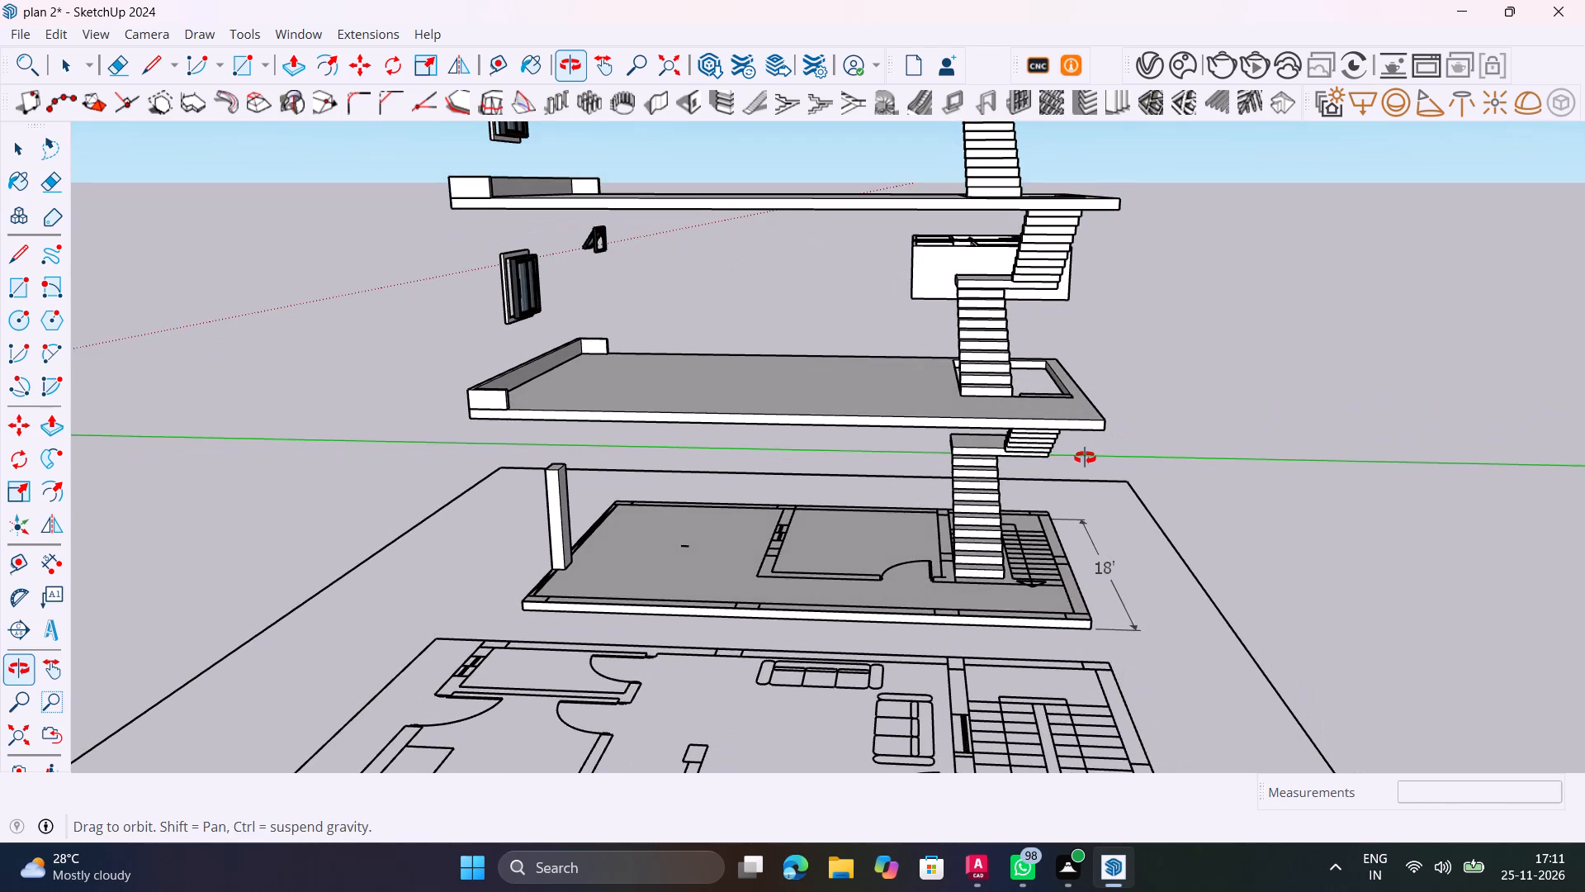
shift+middle_drag(1085, 458, 1081, 484)
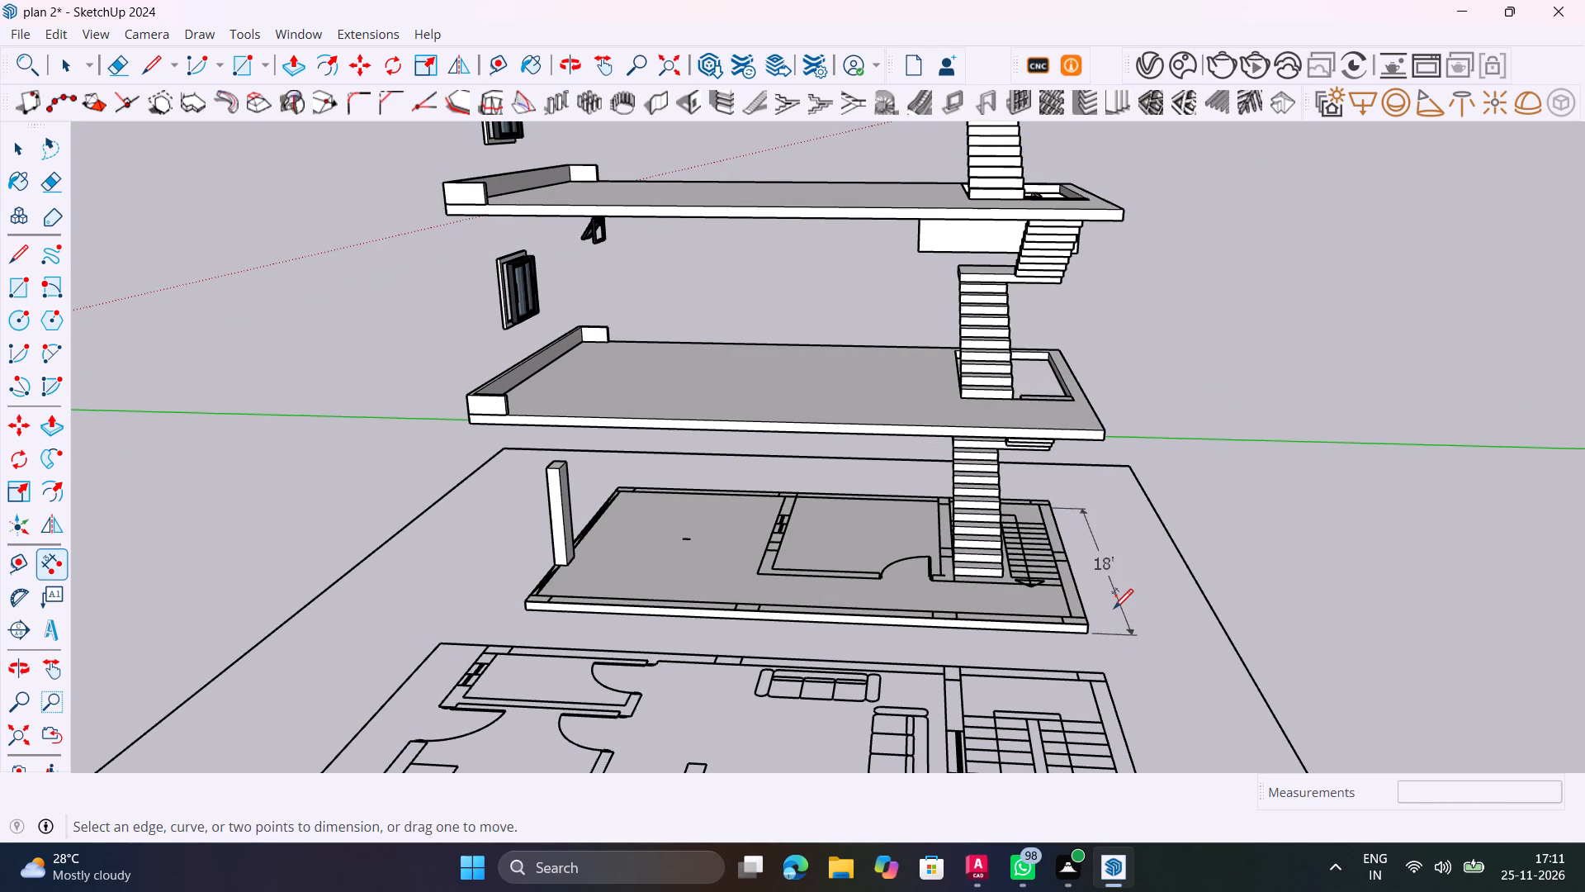
middle_click(1039, 597)
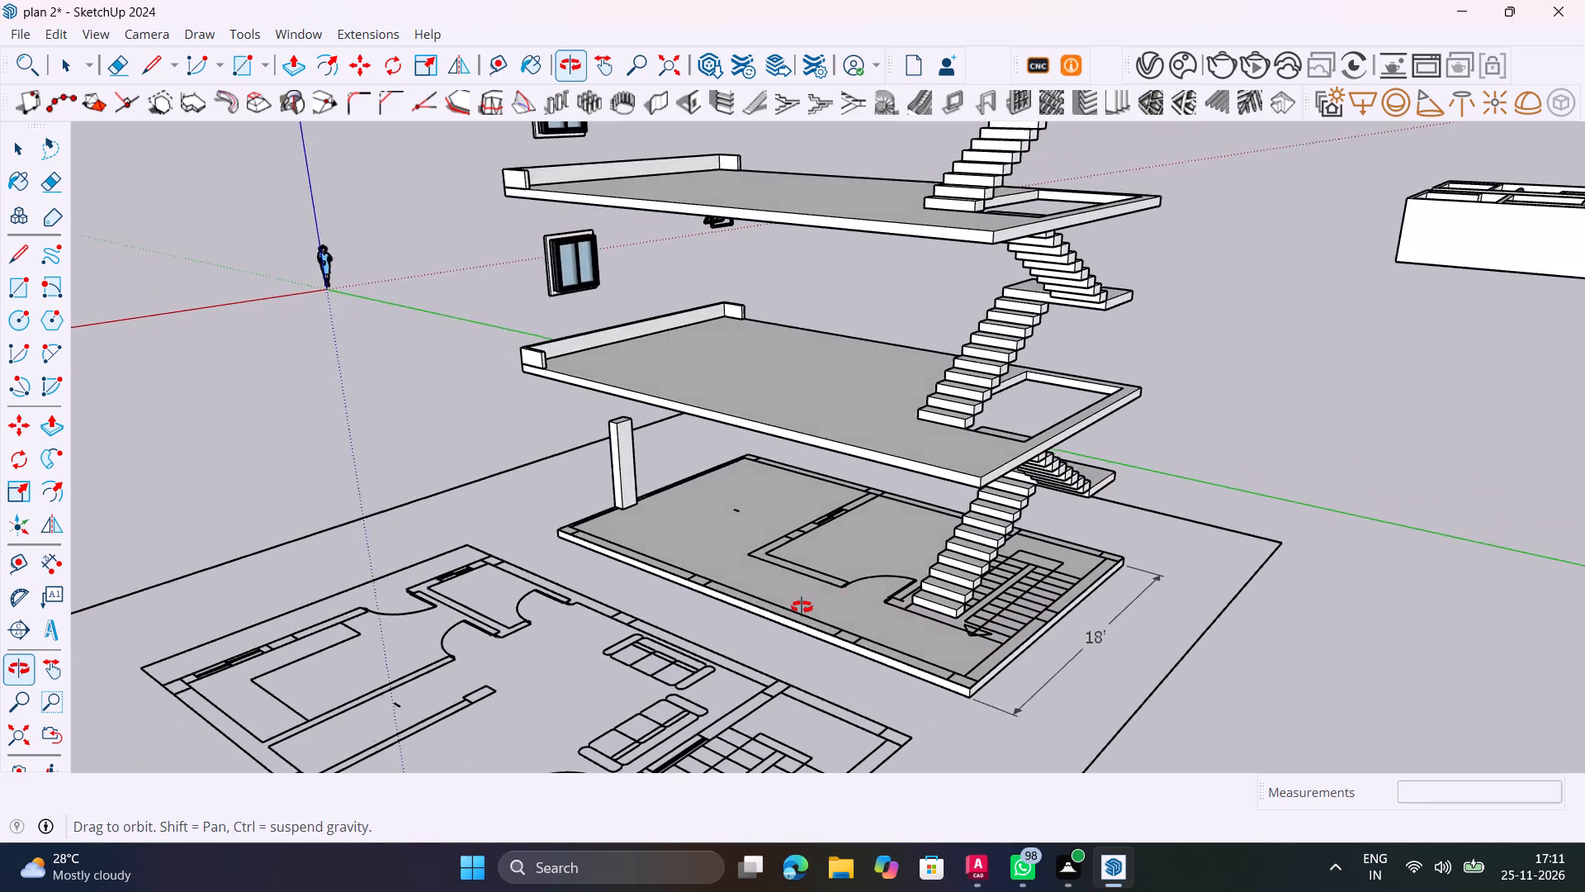
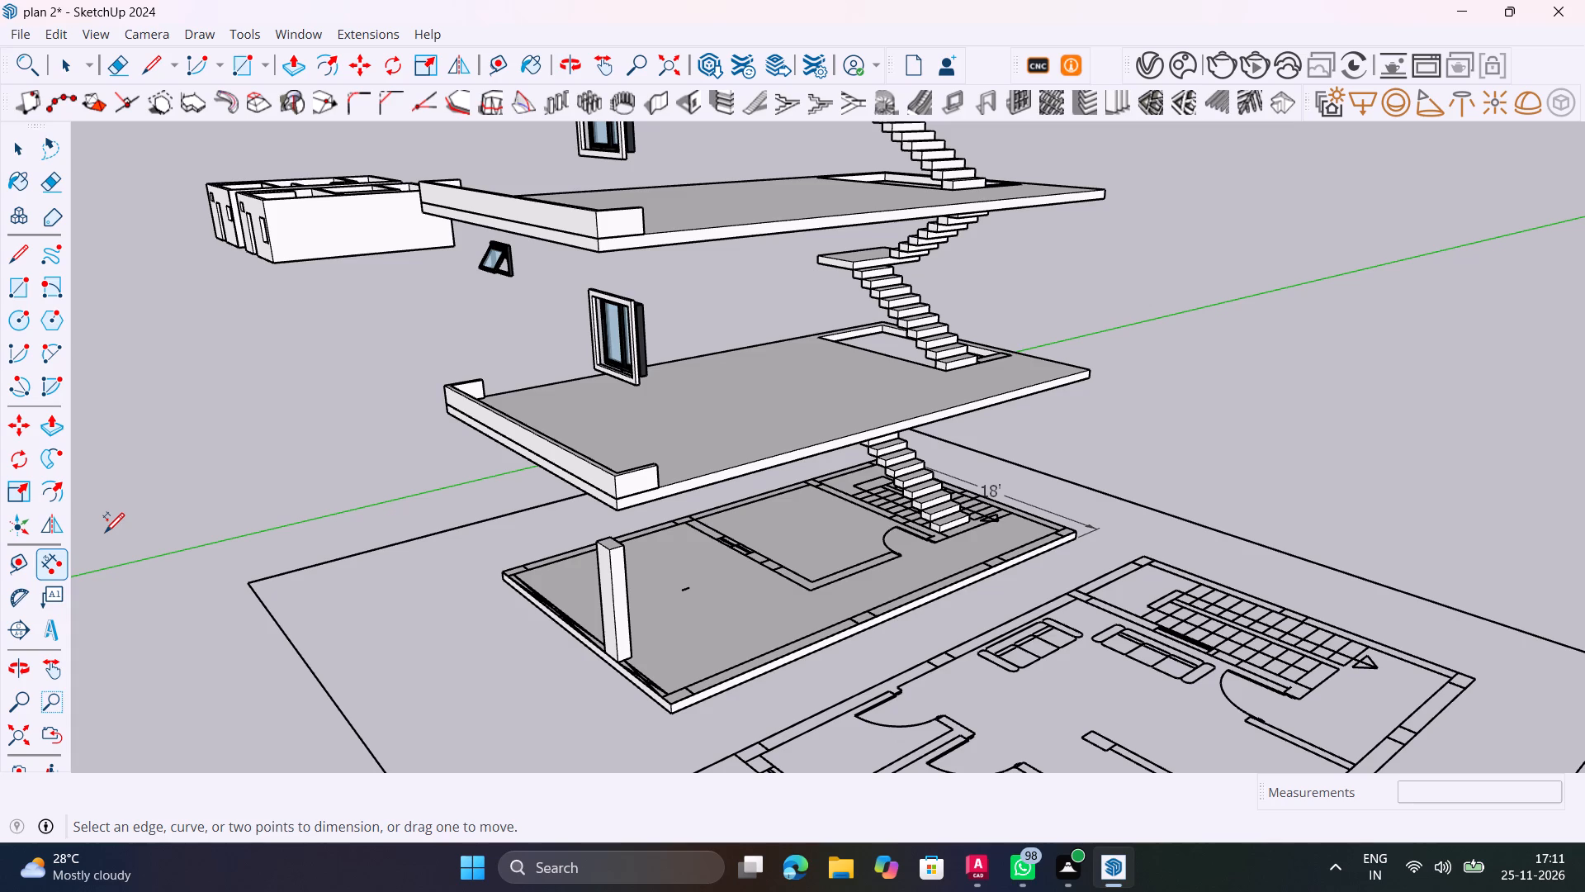
Unhide all hidden objects so the walls and roof slab enclose the exposed slabs and staircase again.
middle_drag(423, 606, 731, 667)
middle_drag(673, 613, 695, 623)
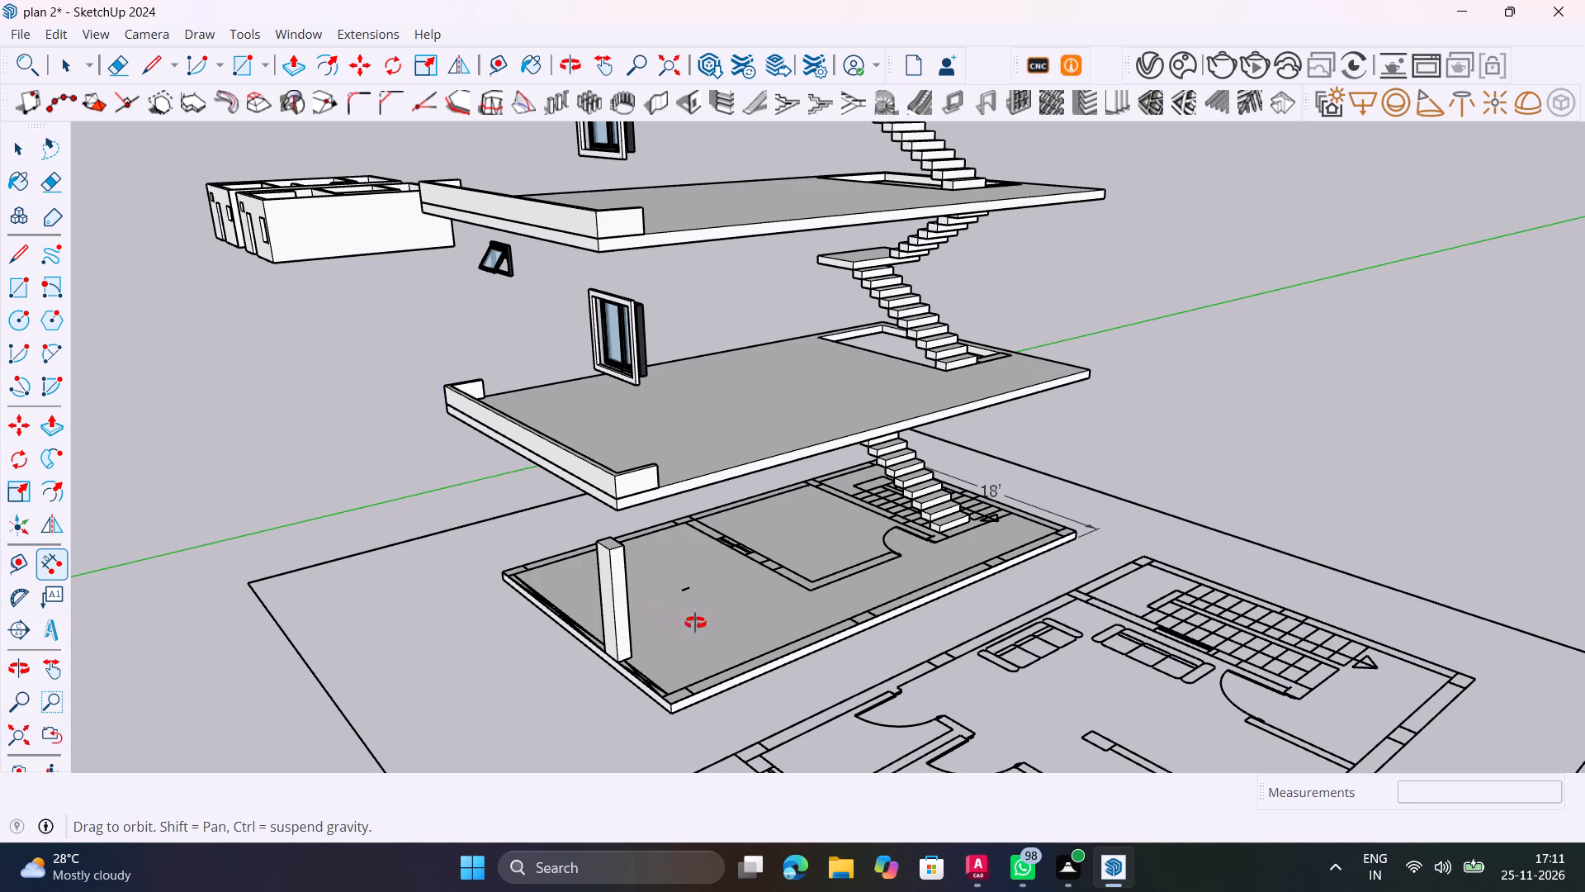
middle_drag(695, 623, 928, 719)
key(space)
scroll(882, 524, down, 4)
key(Escape)
key(space)
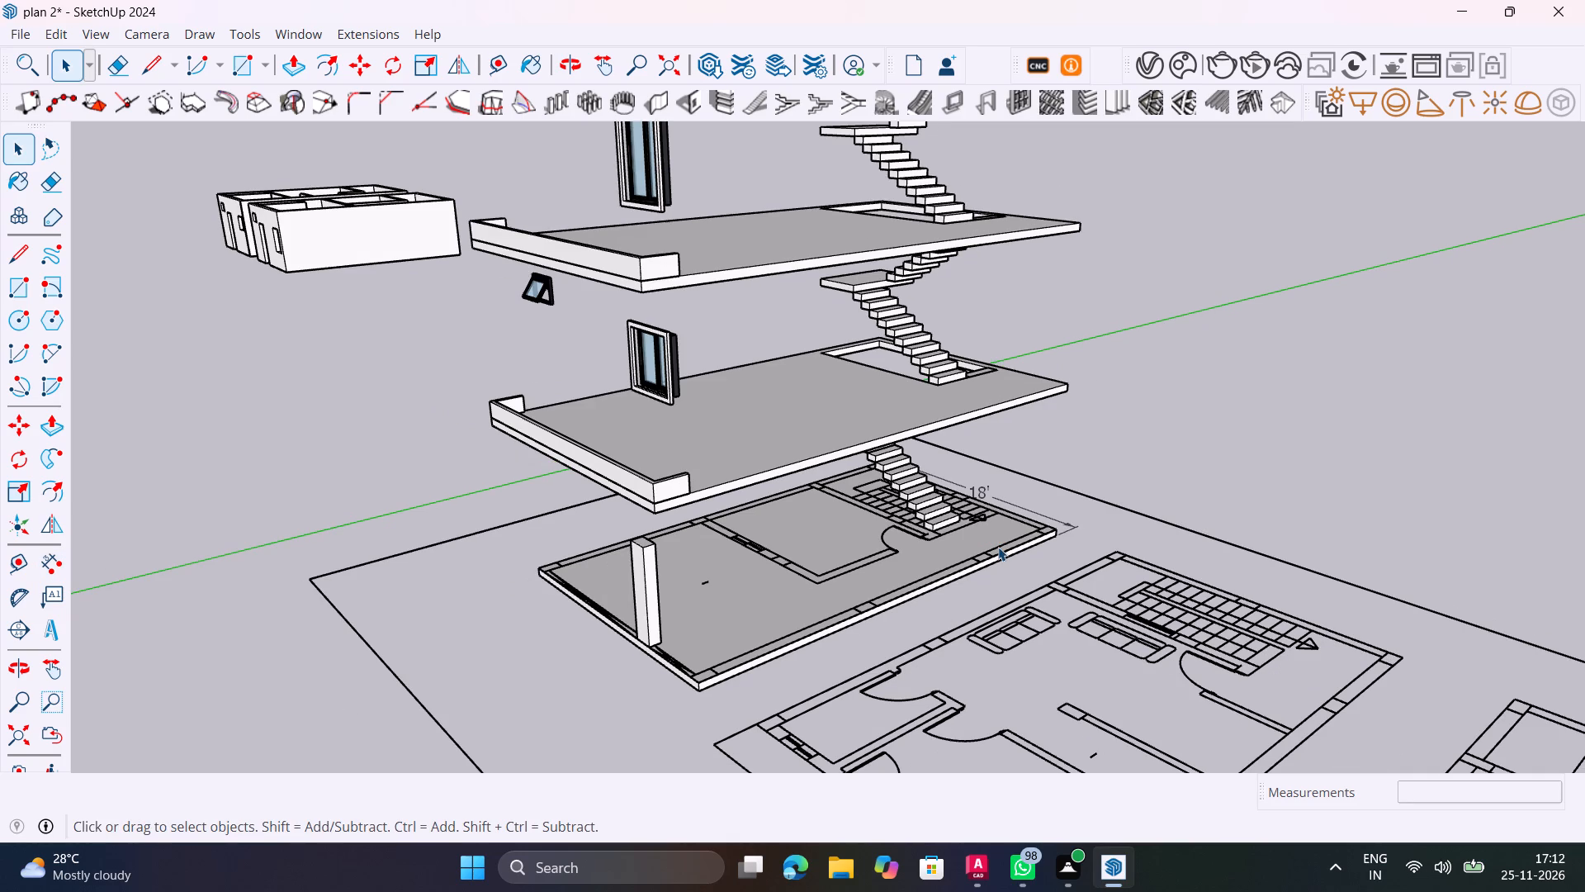
scroll(998, 547, up, 1)
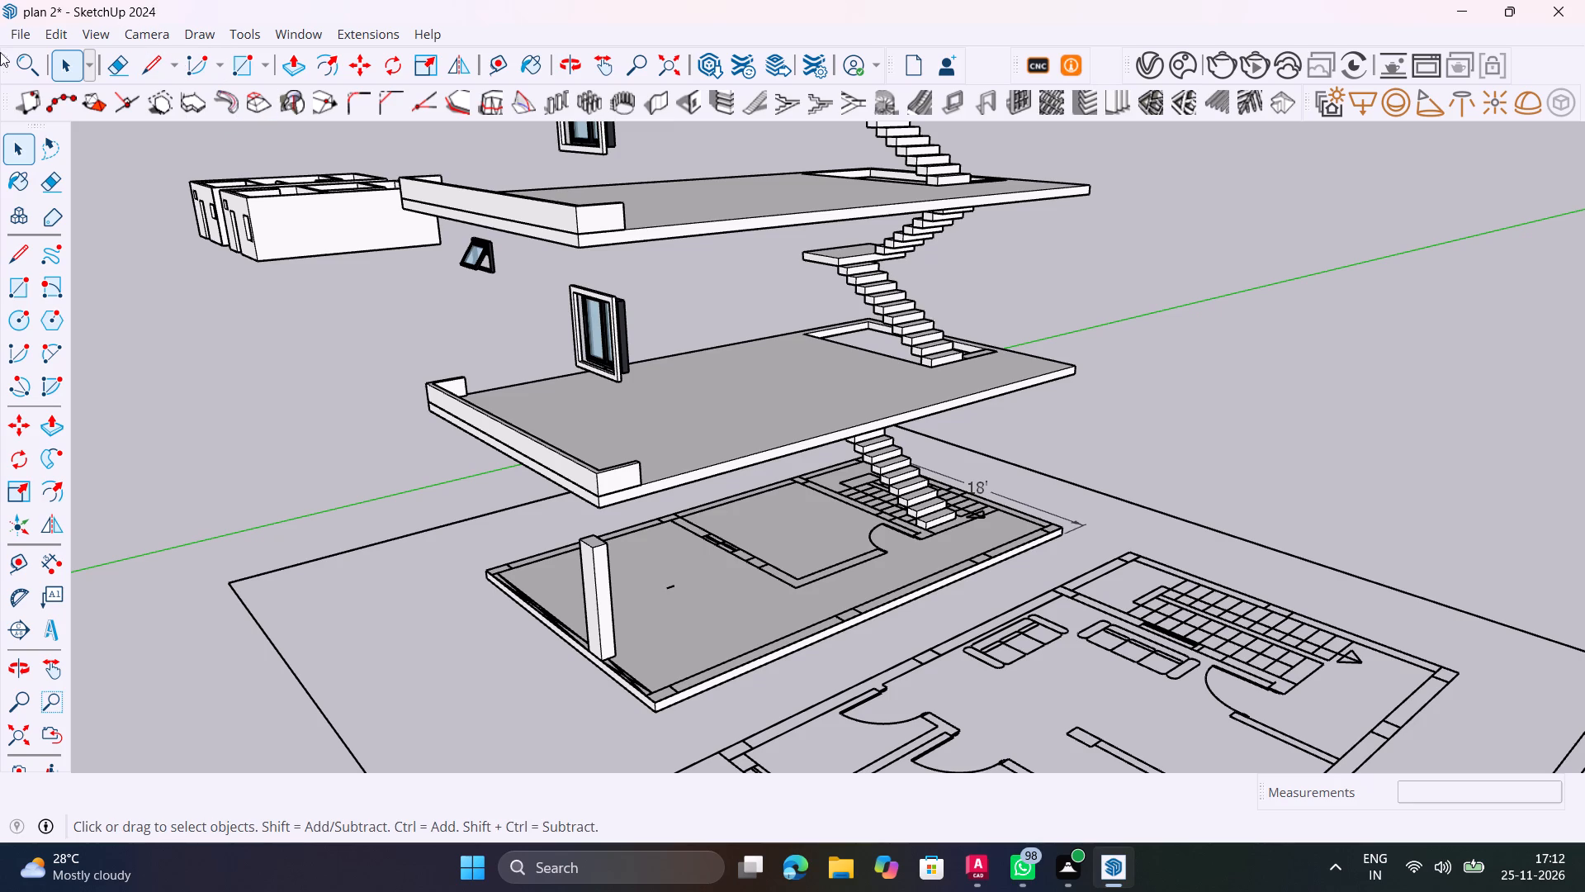
key(Escape)
key(space)
middle_drag(532, 602, 989, 671)
scroll(684, 461, down, 9)
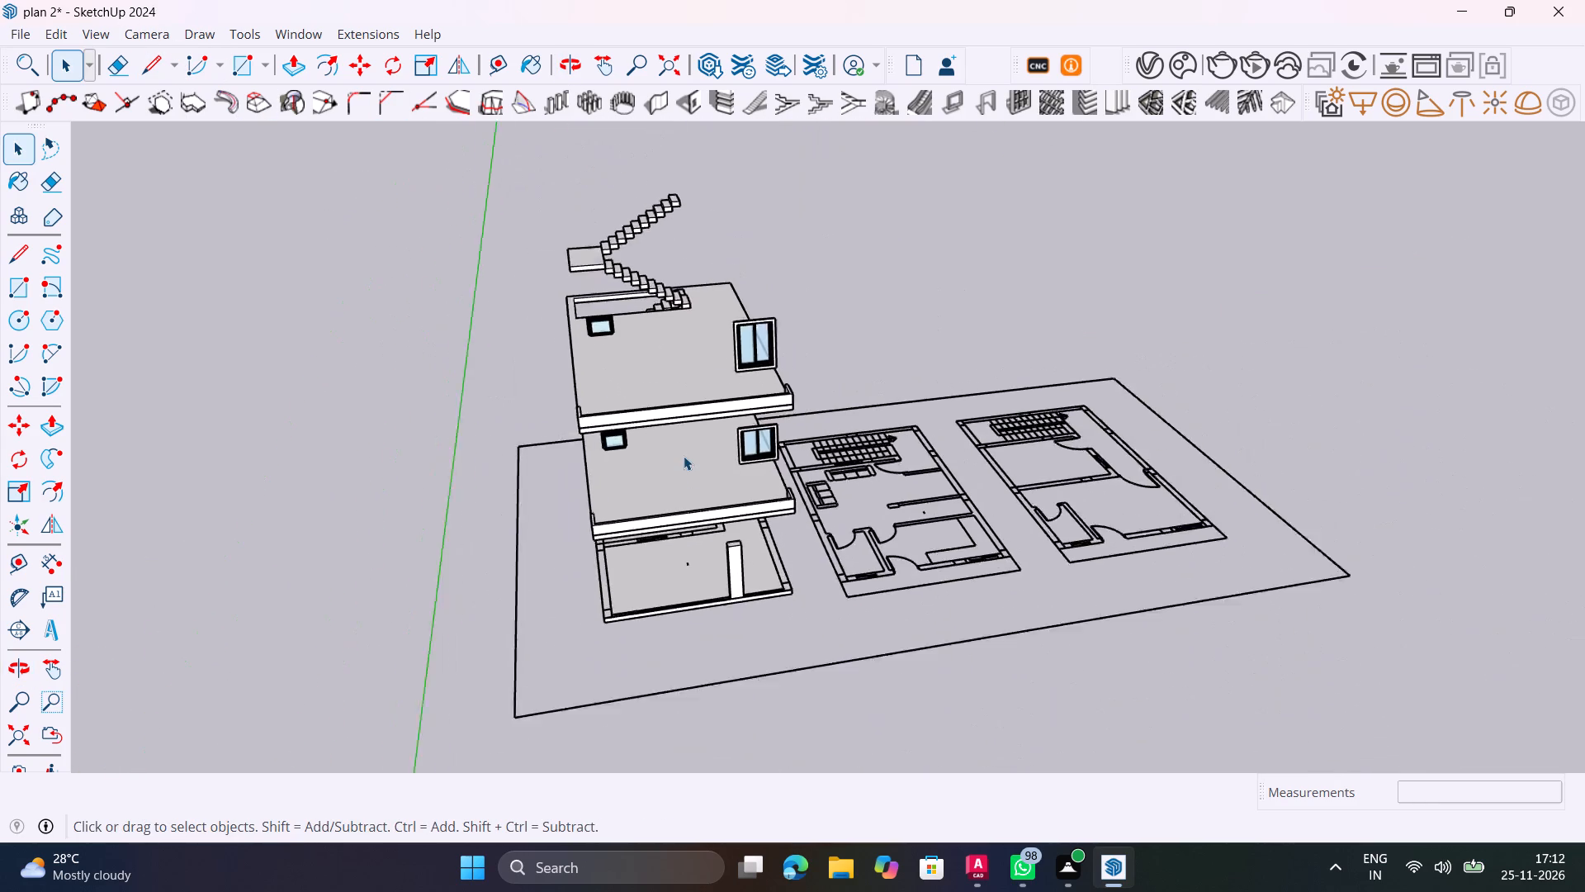
middle_drag(648, 586, 760, 600)
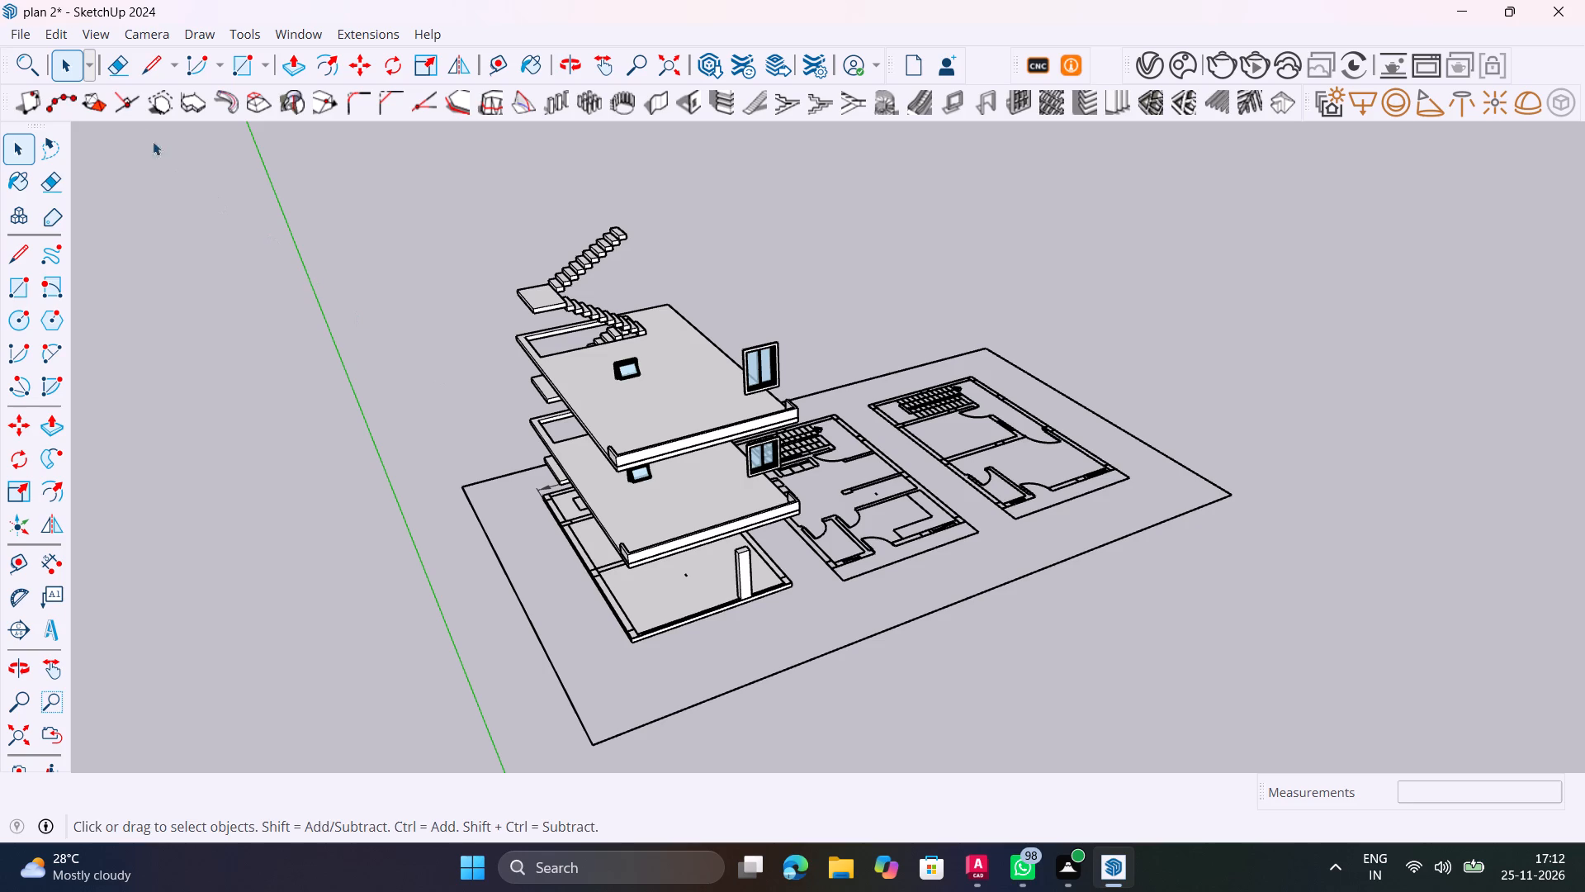
click(57, 37)
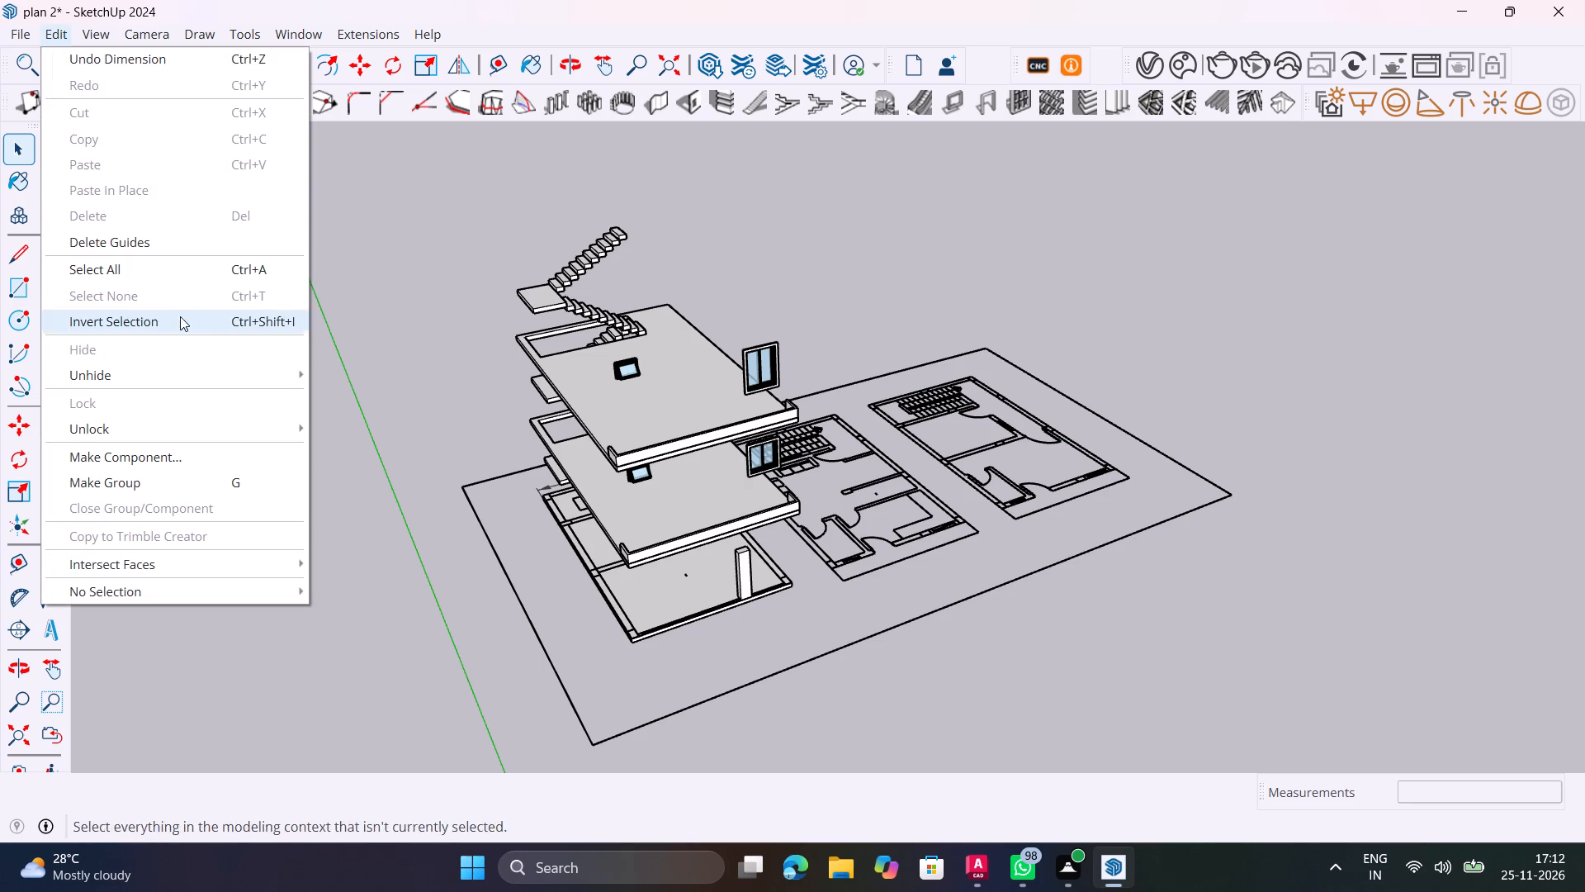
click(357, 429)
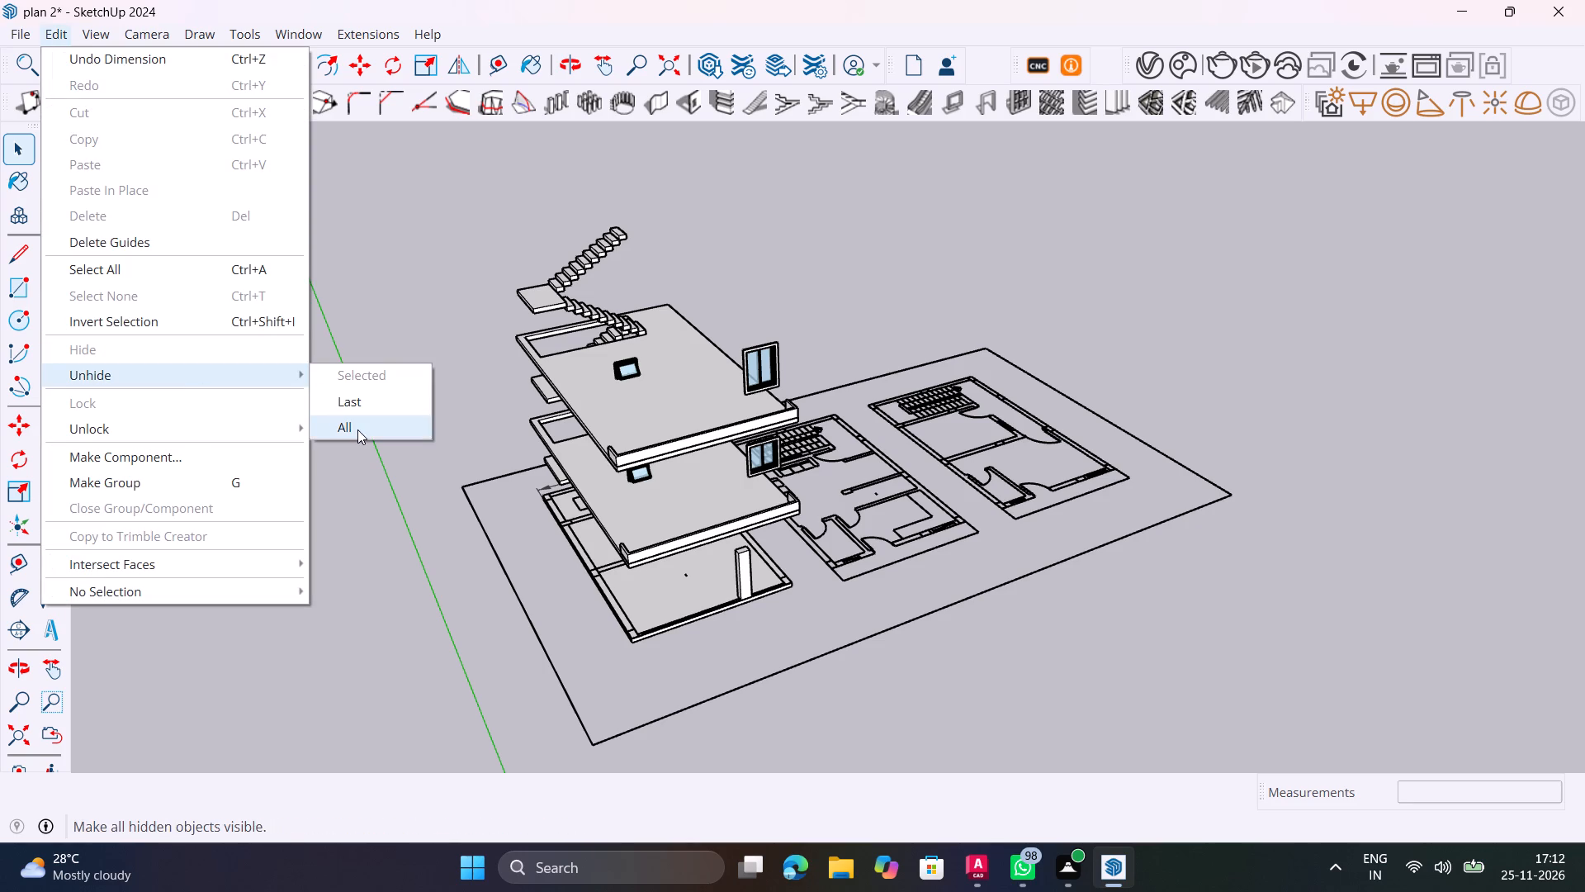
Inspect the complete three-storey house from the balcony front and the long blank side wall.
scroll(776, 437, up, 3)
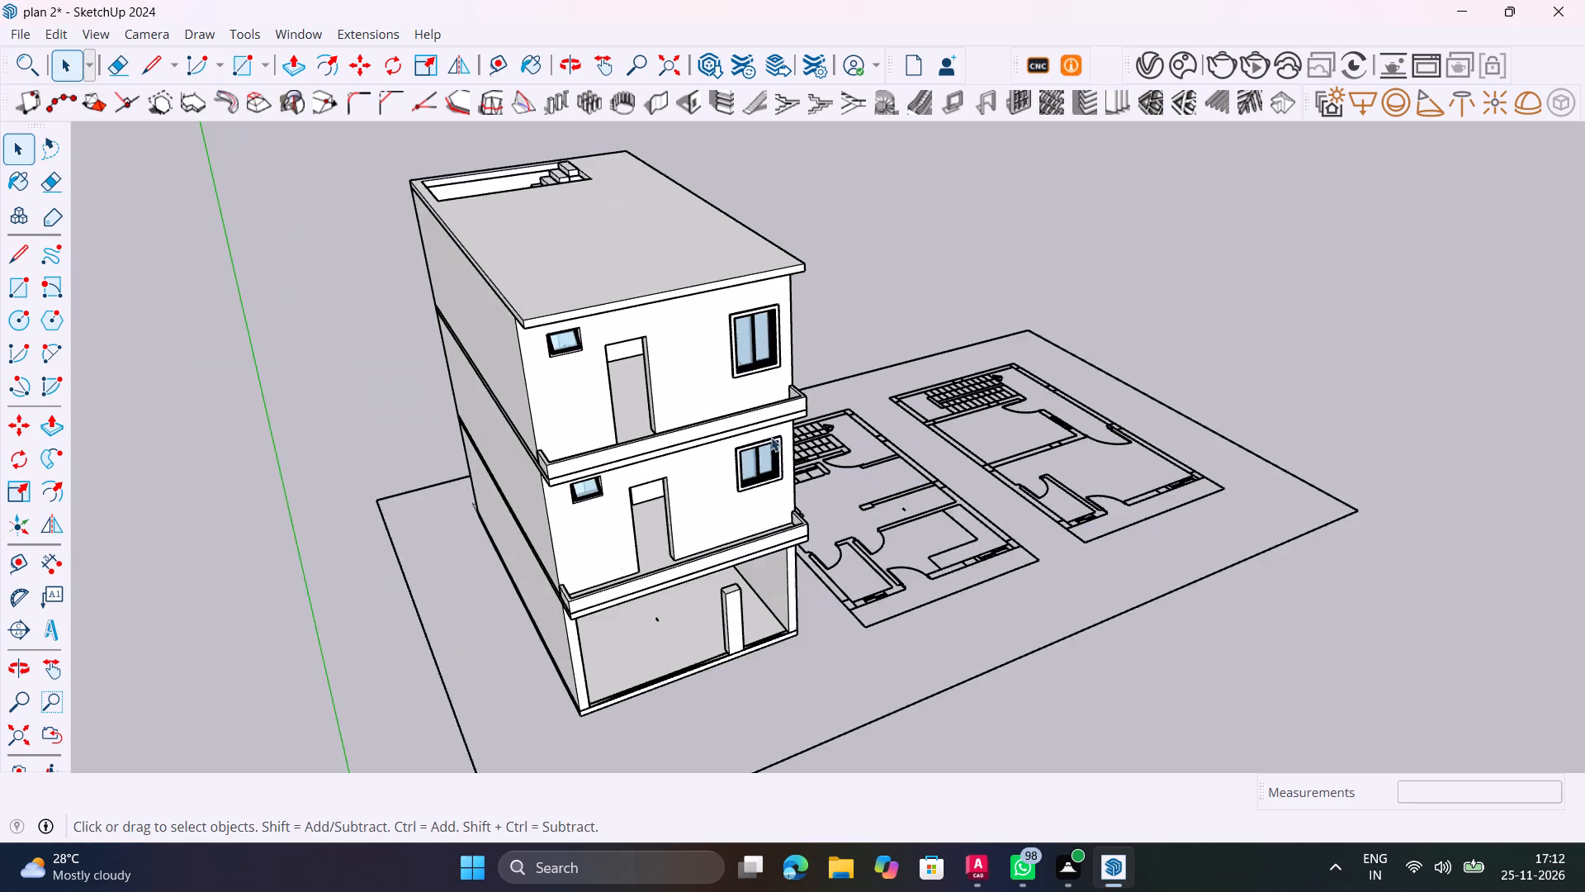
scroll(771, 437, up, 3)
middle_drag(719, 517, 676, 436)
shift+middle_drag(603, 483, 651, 458)
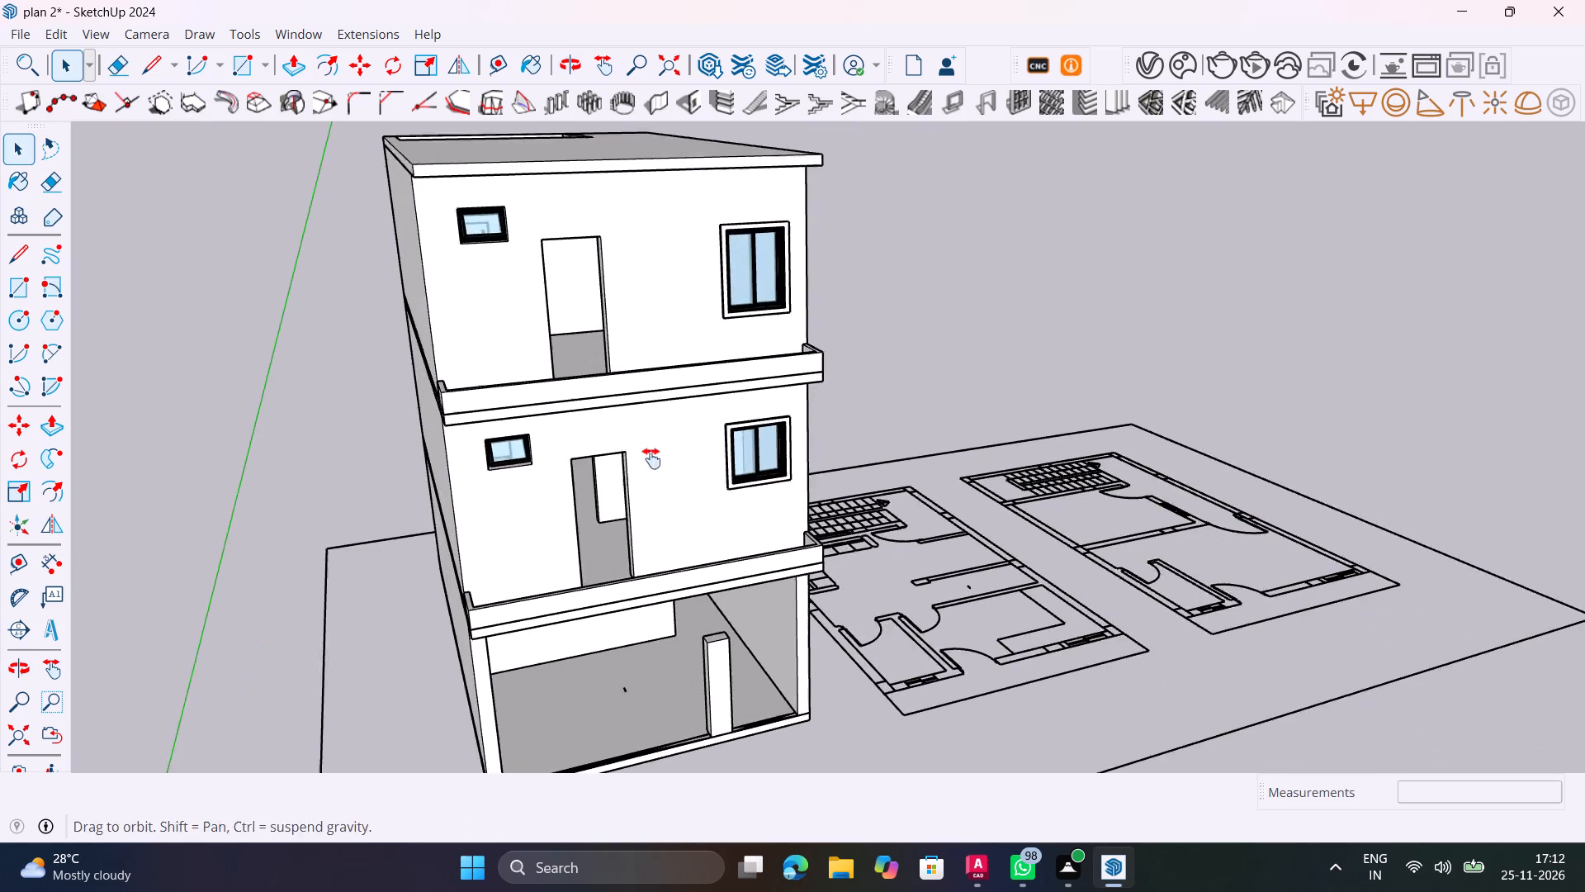
shift+middle_drag(651, 458, 682, 443)
shift+scroll(681, 443, up, 1)
middle_drag(580, 539, 845, 625)
scroll(768, 555, down, 8)
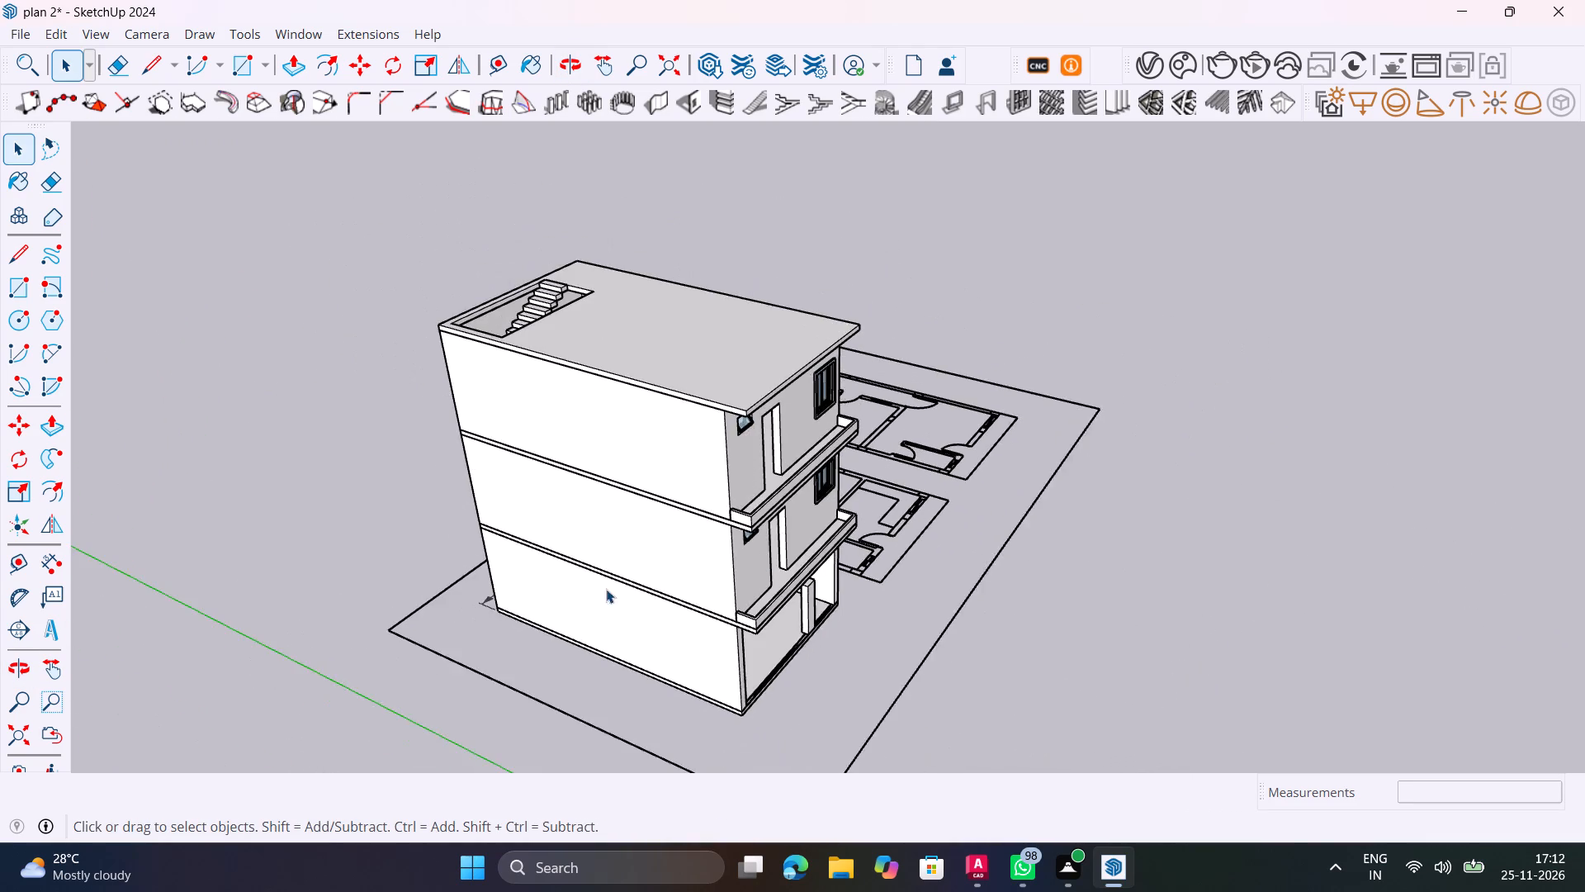
shift+middle_drag(578, 580, 655, 624)
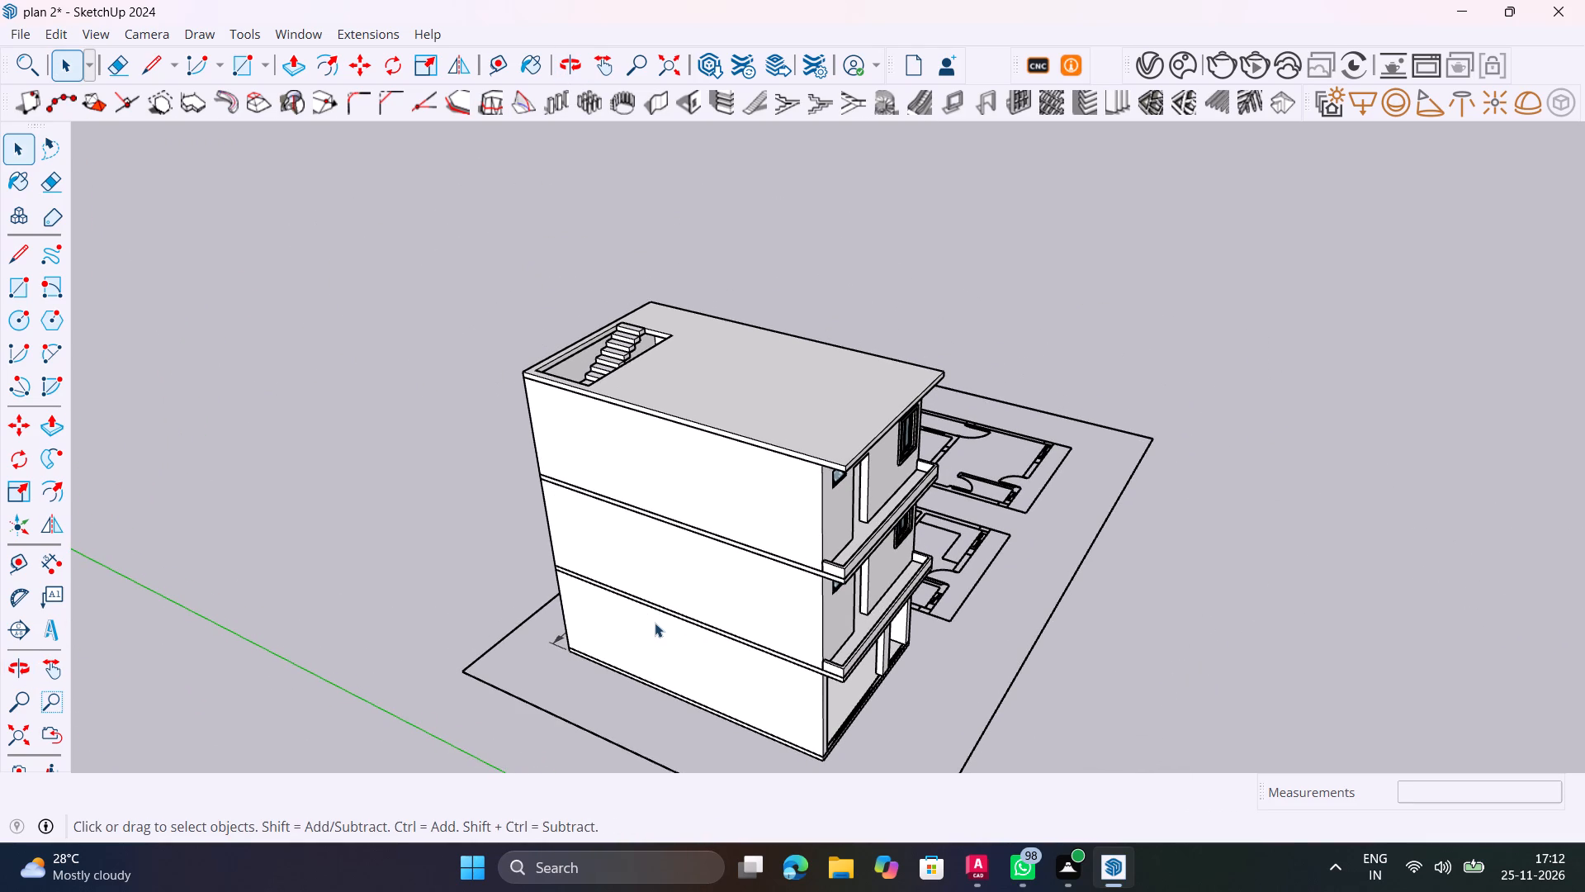
Examine the stairwell opening in the roof slab from above, including the landing and stair flights inside it.
middle_drag(635, 377, 608, 670)
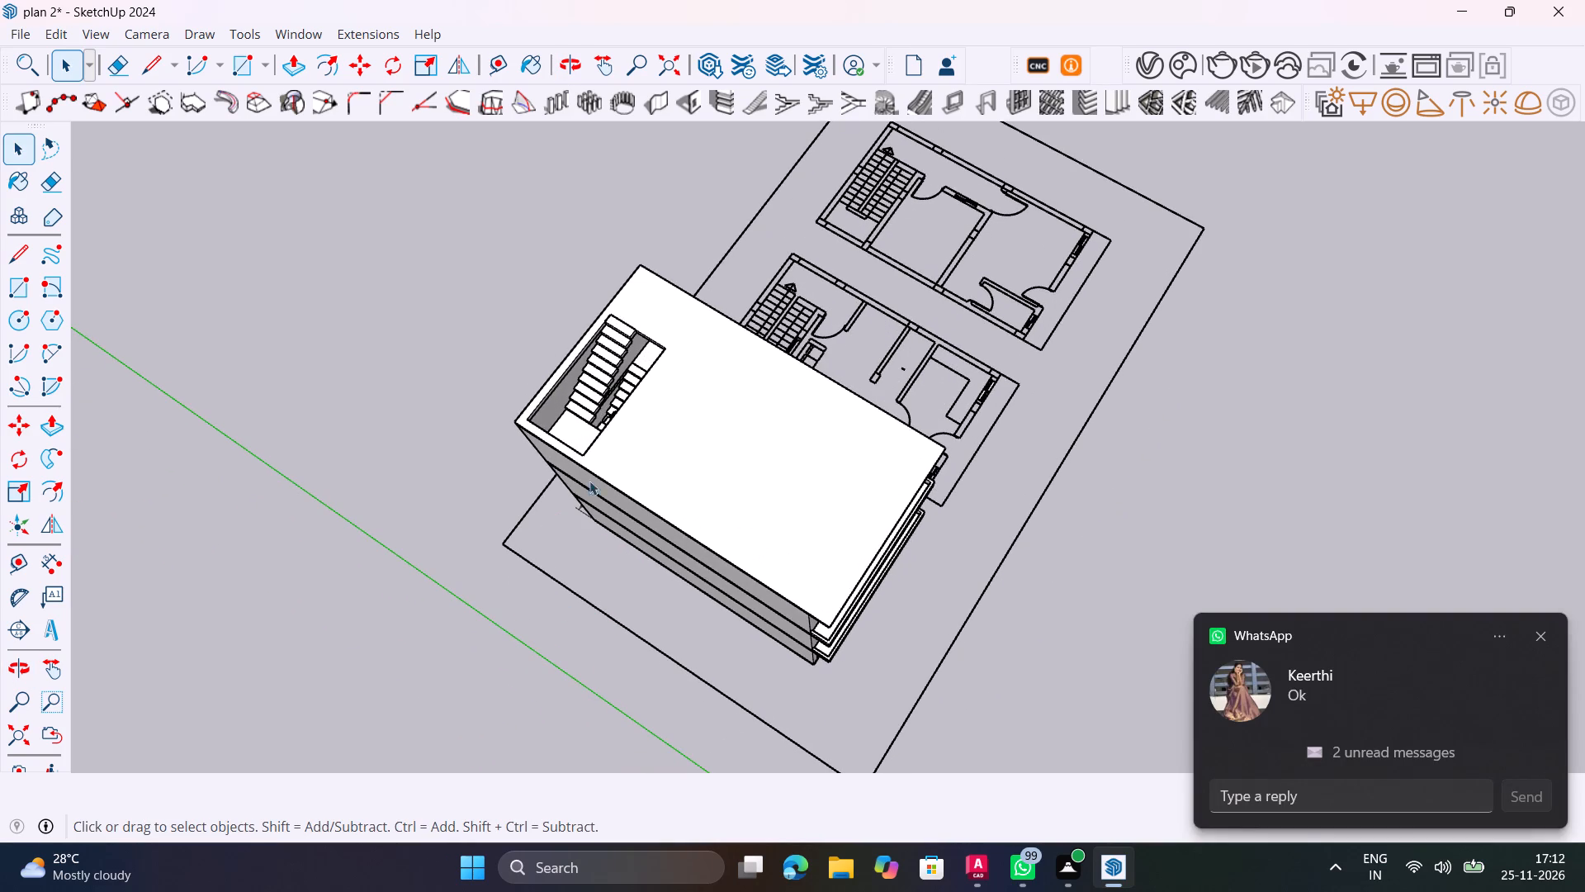
click(1540, 636)
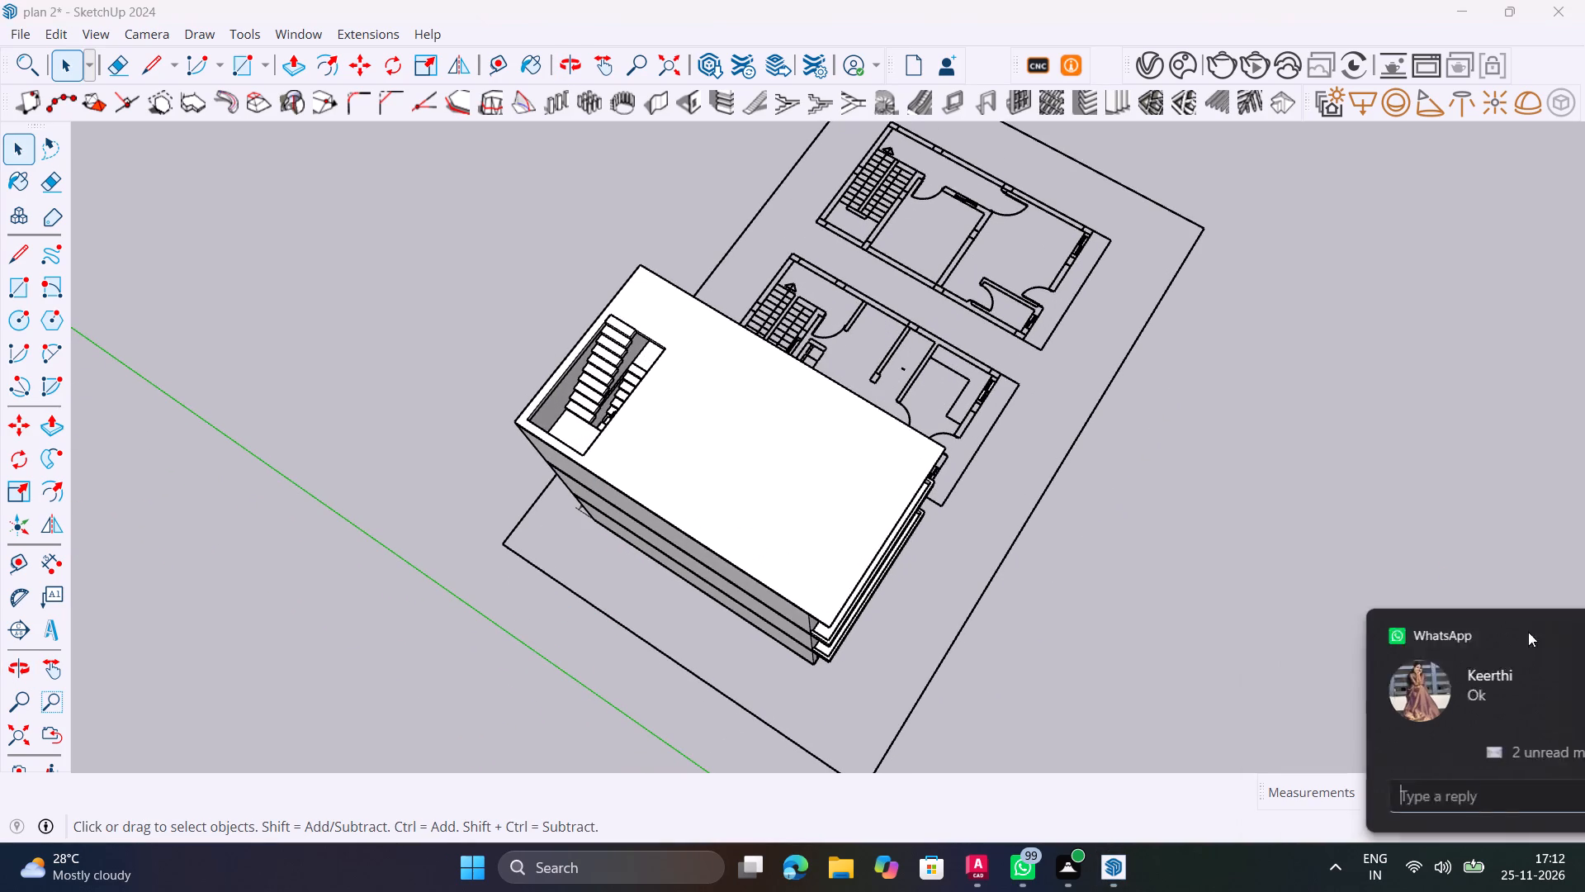
scroll(528, 441, up, 7)
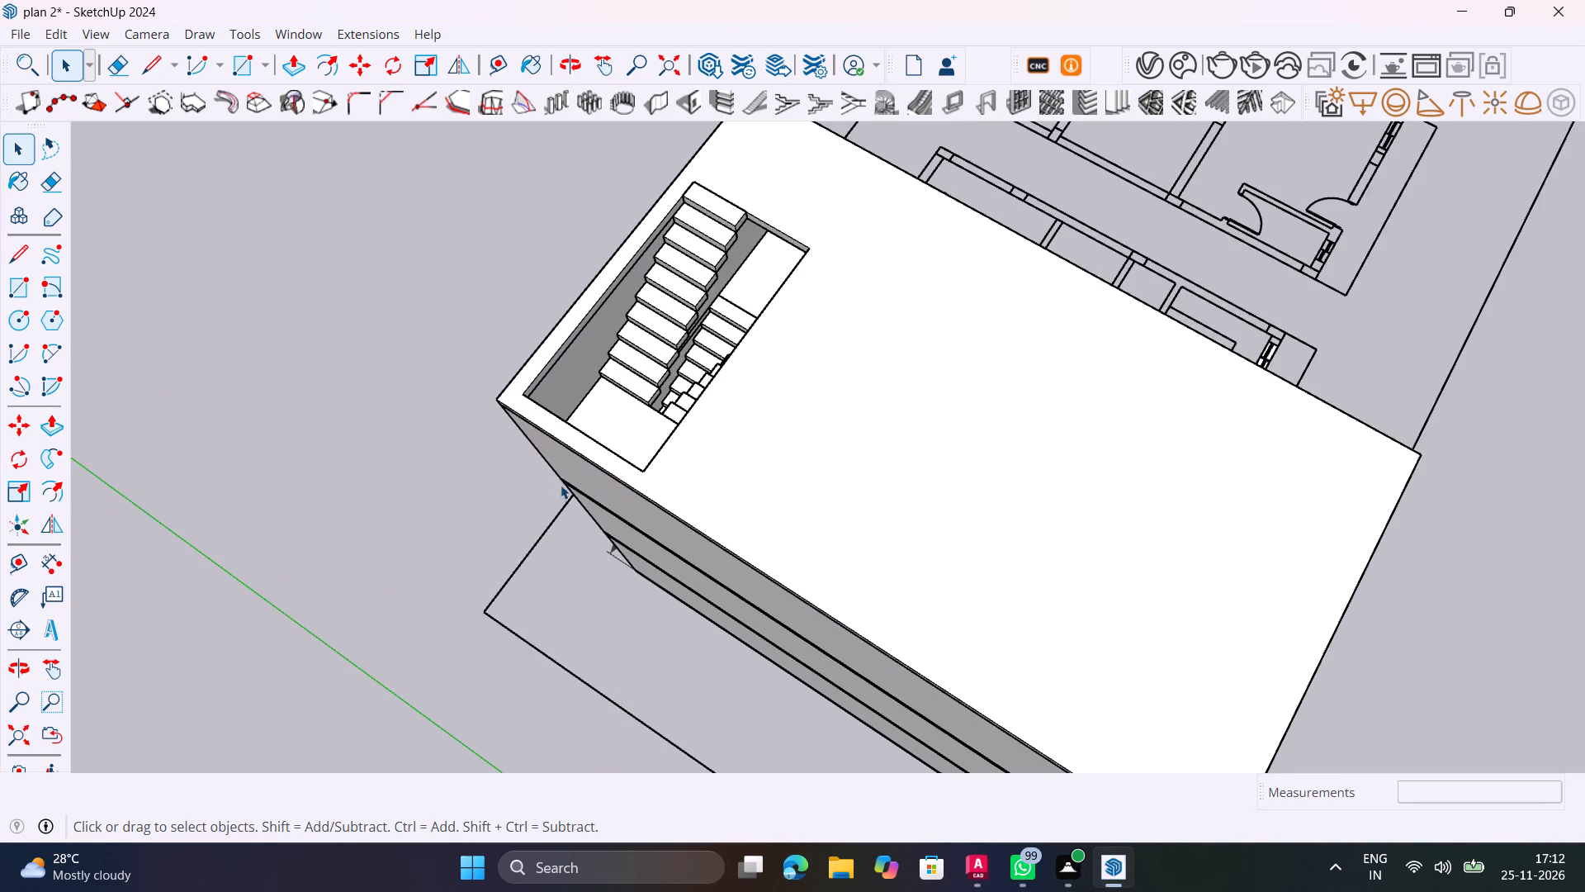
middle_drag(624, 501, 1135, 555)
middle_drag(797, 594, 983, 589)
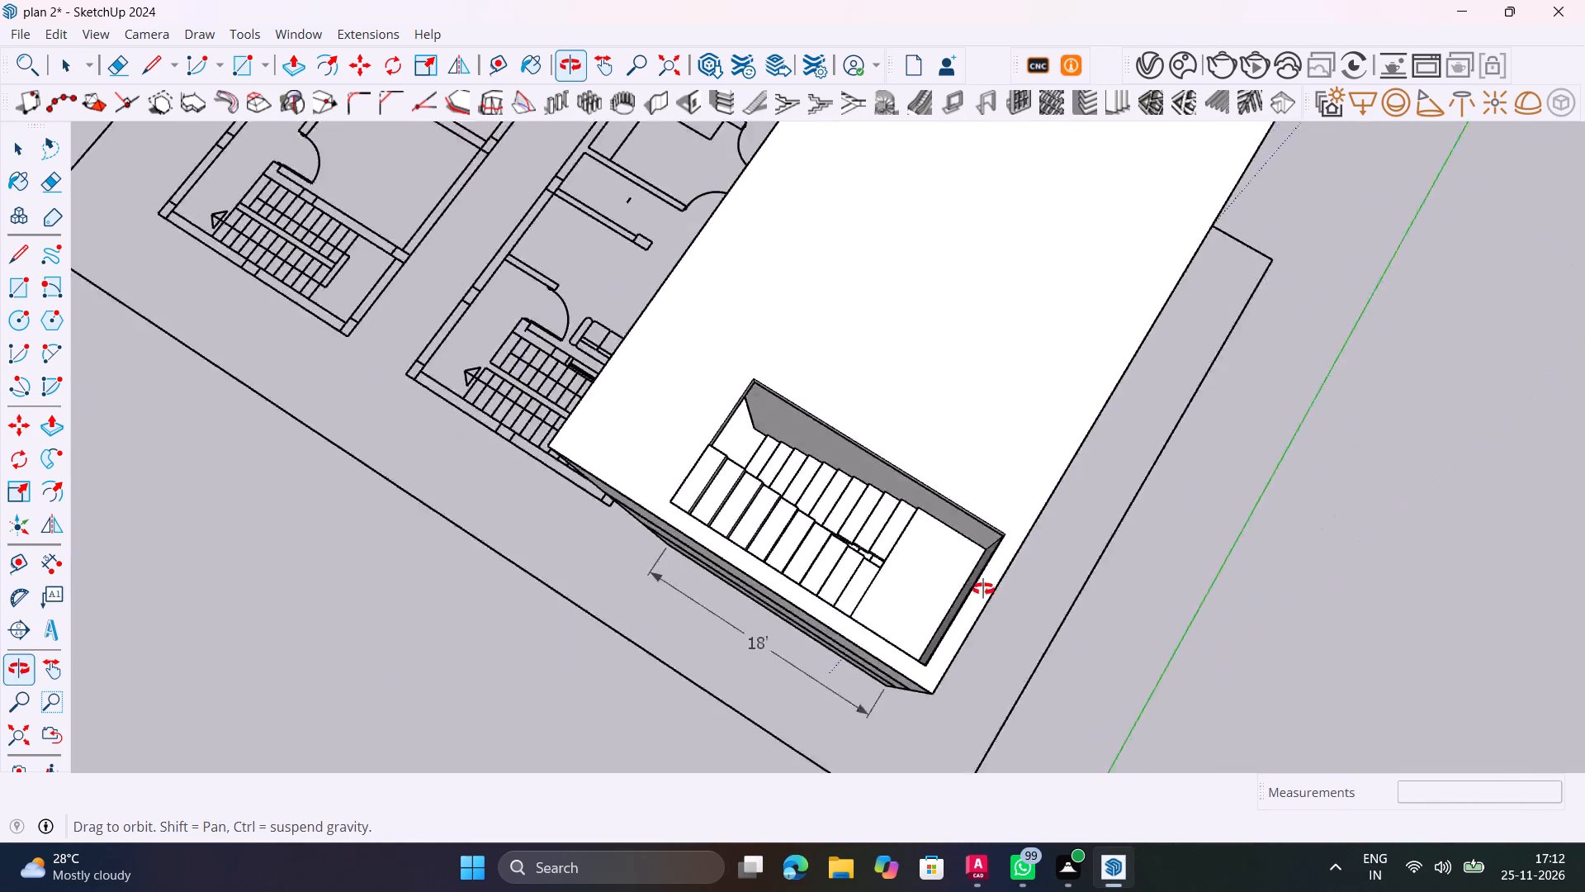
middle_drag(983, 589, 1176, 528)
scroll(1037, 425, up, 4)
shift+middle_drag(995, 448, 900, 465)
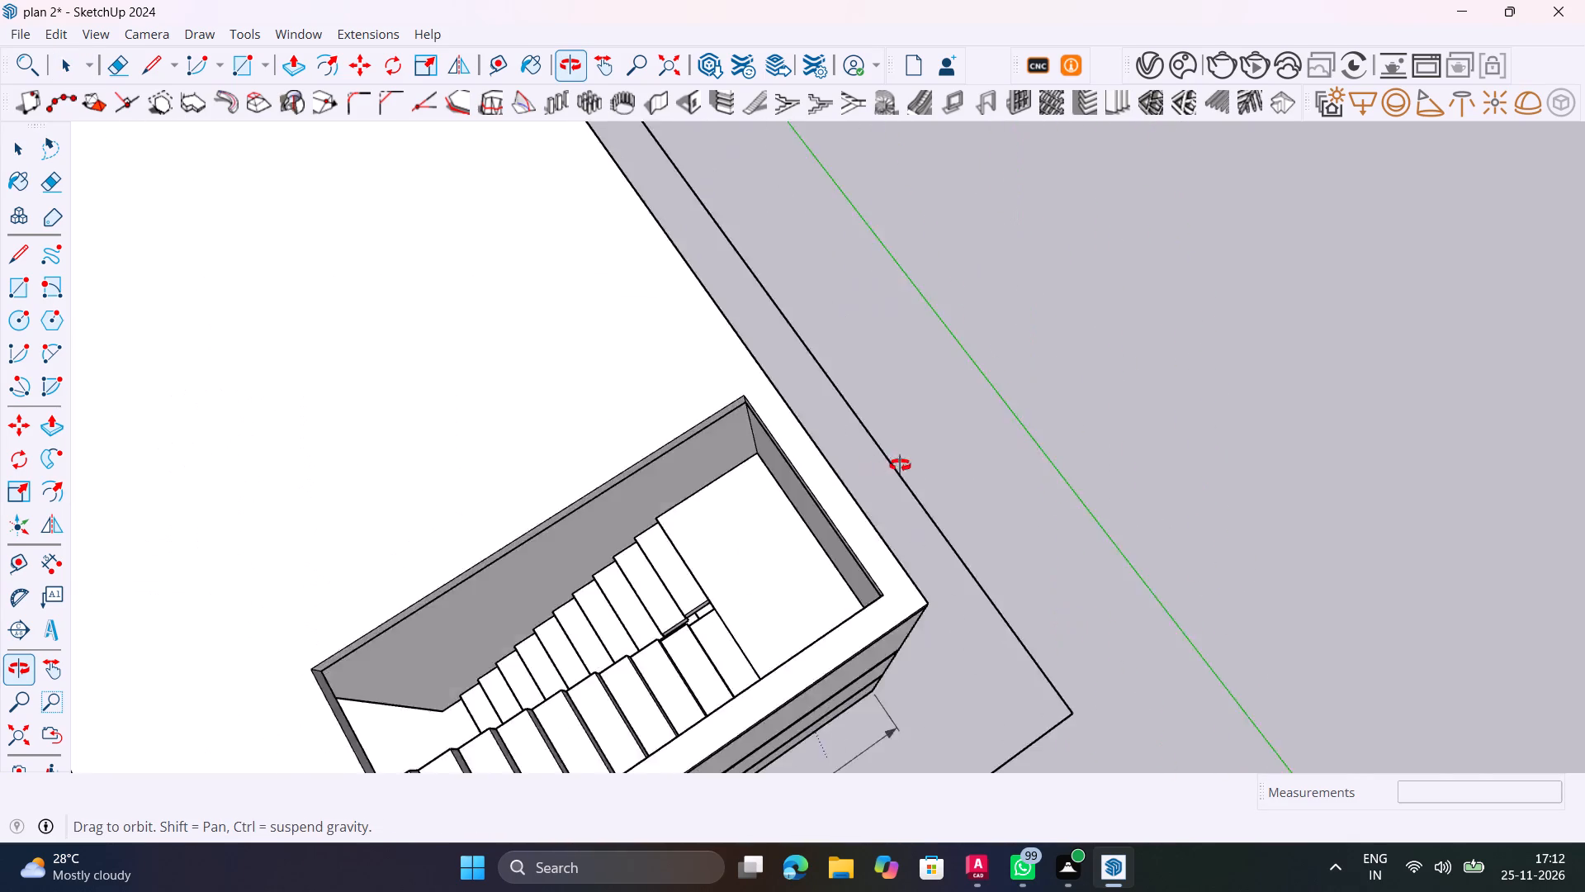
shift+middle_drag(900, 465, 963, 473)
scroll(826, 595, up, 6)
middle_drag(836, 582, 1050, 564)
scroll(1050, 564, up, 1)
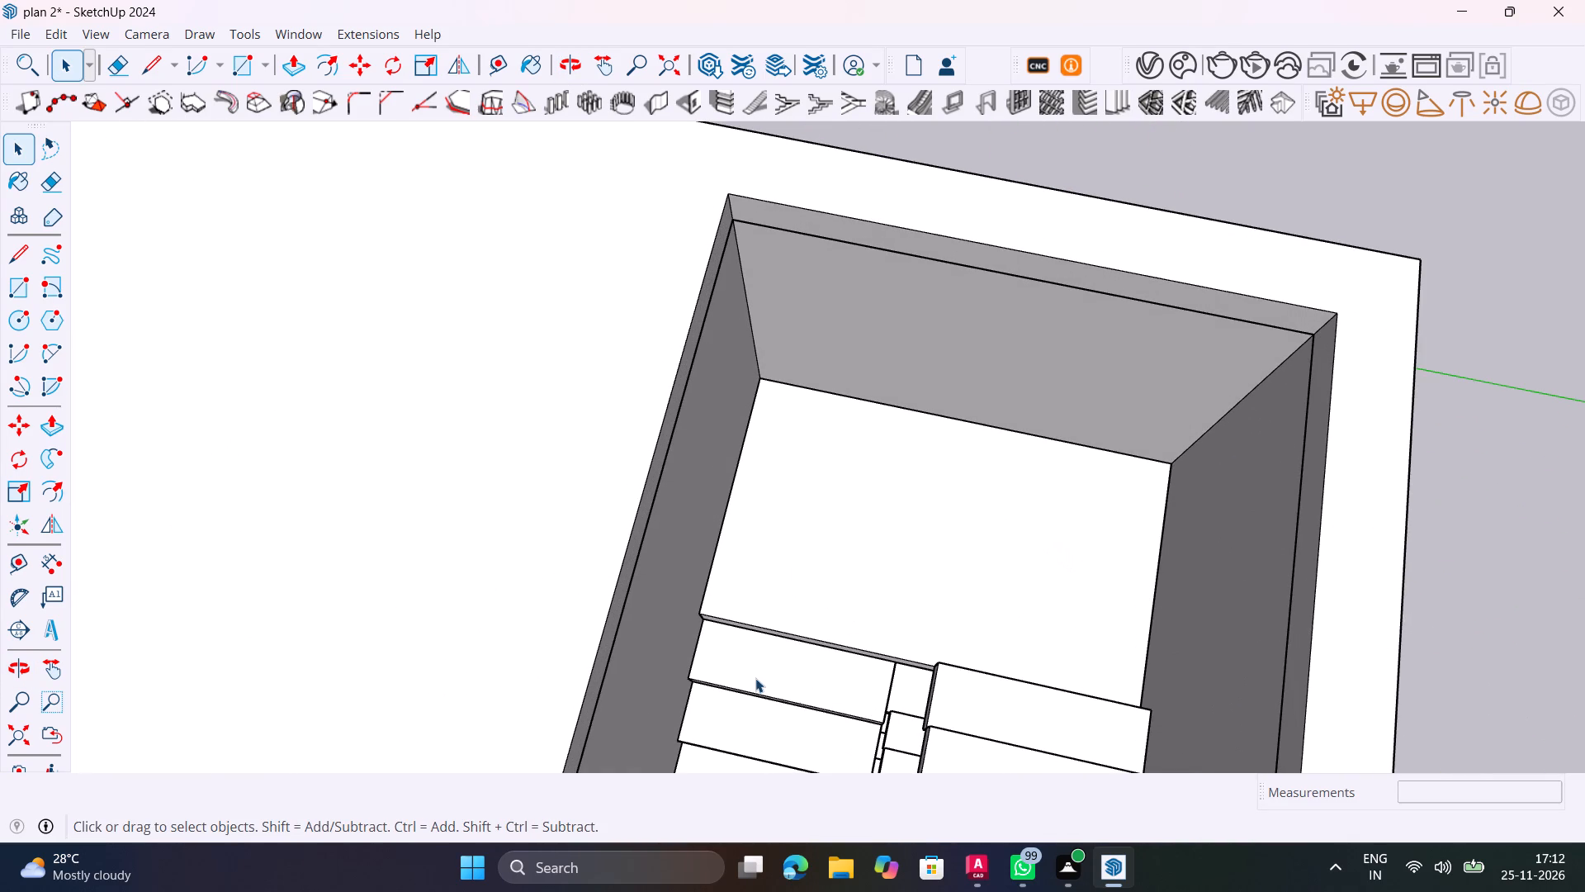
shift+middle_drag(1056, 648, 926, 629)
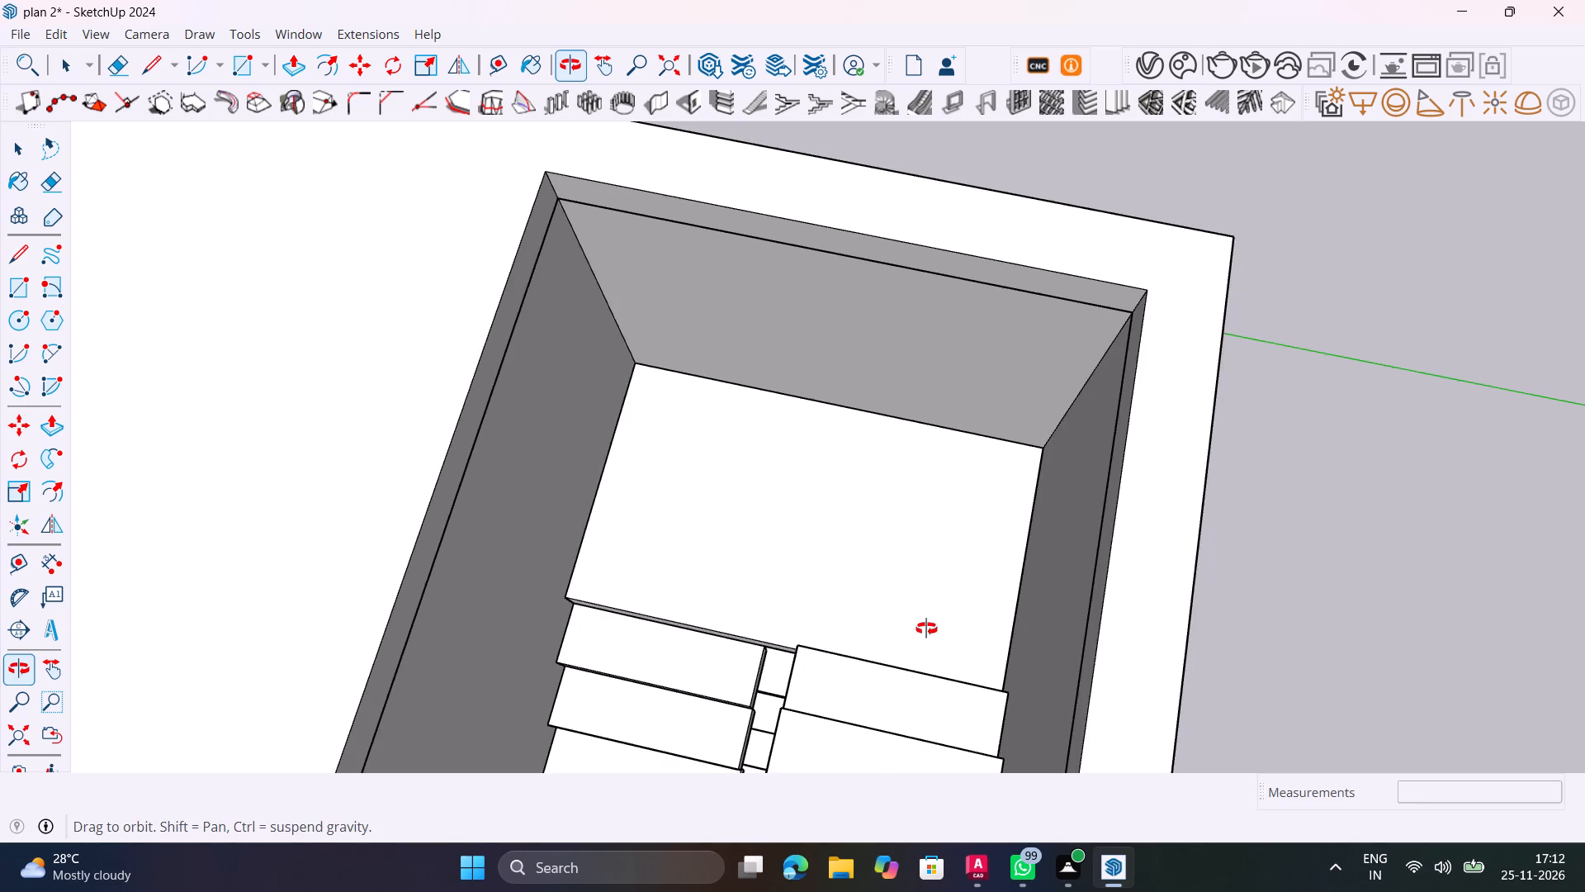
shift+middle_drag(926, 629, 1039, 605)
middle_click(1039, 605)
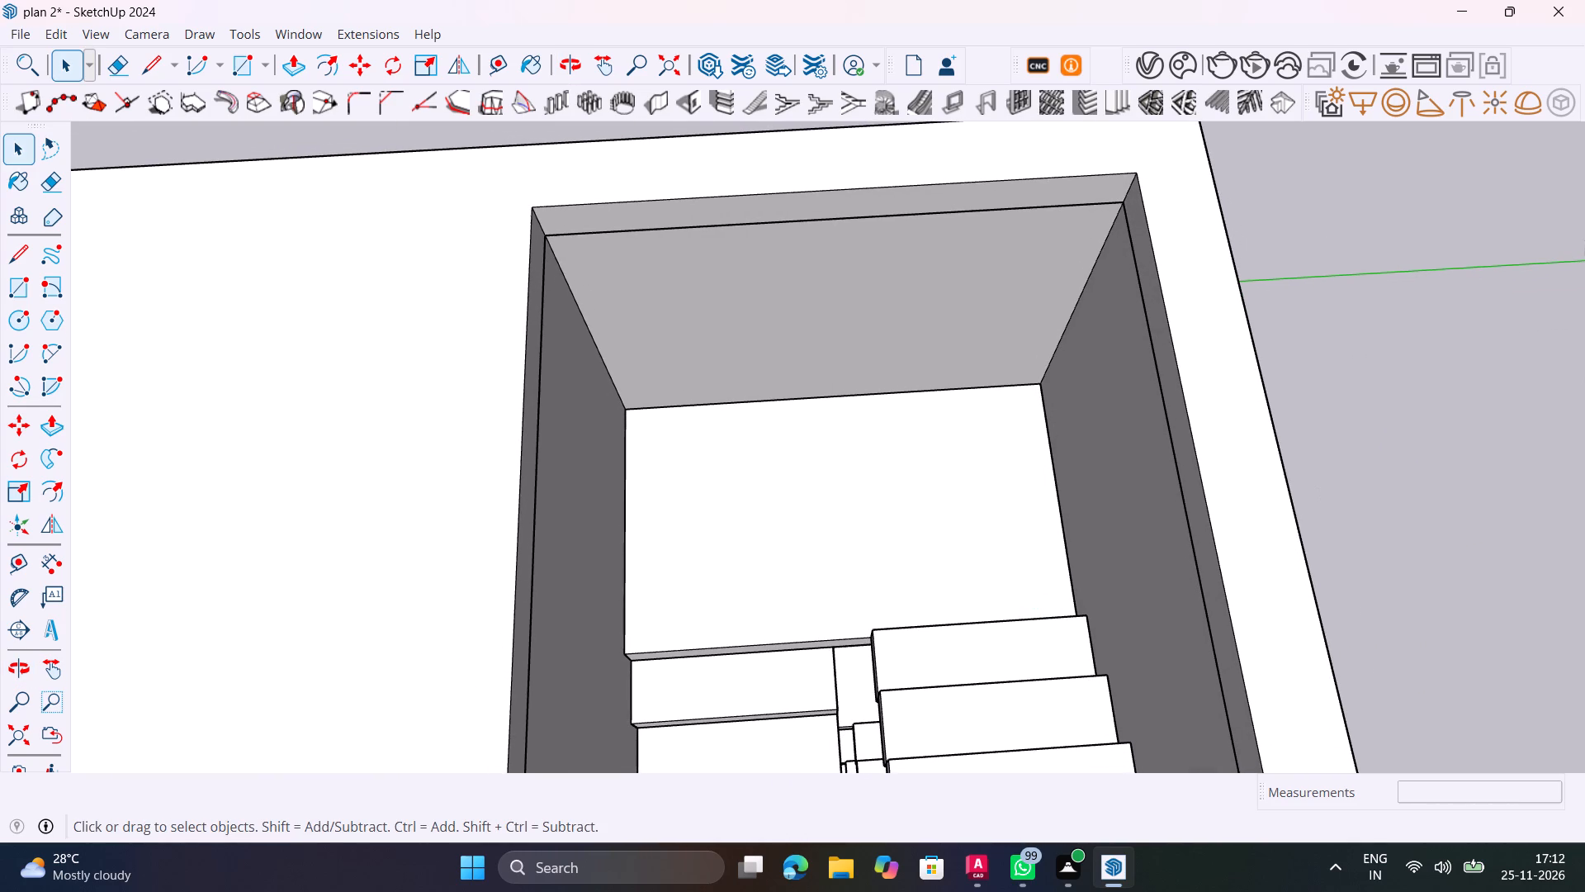
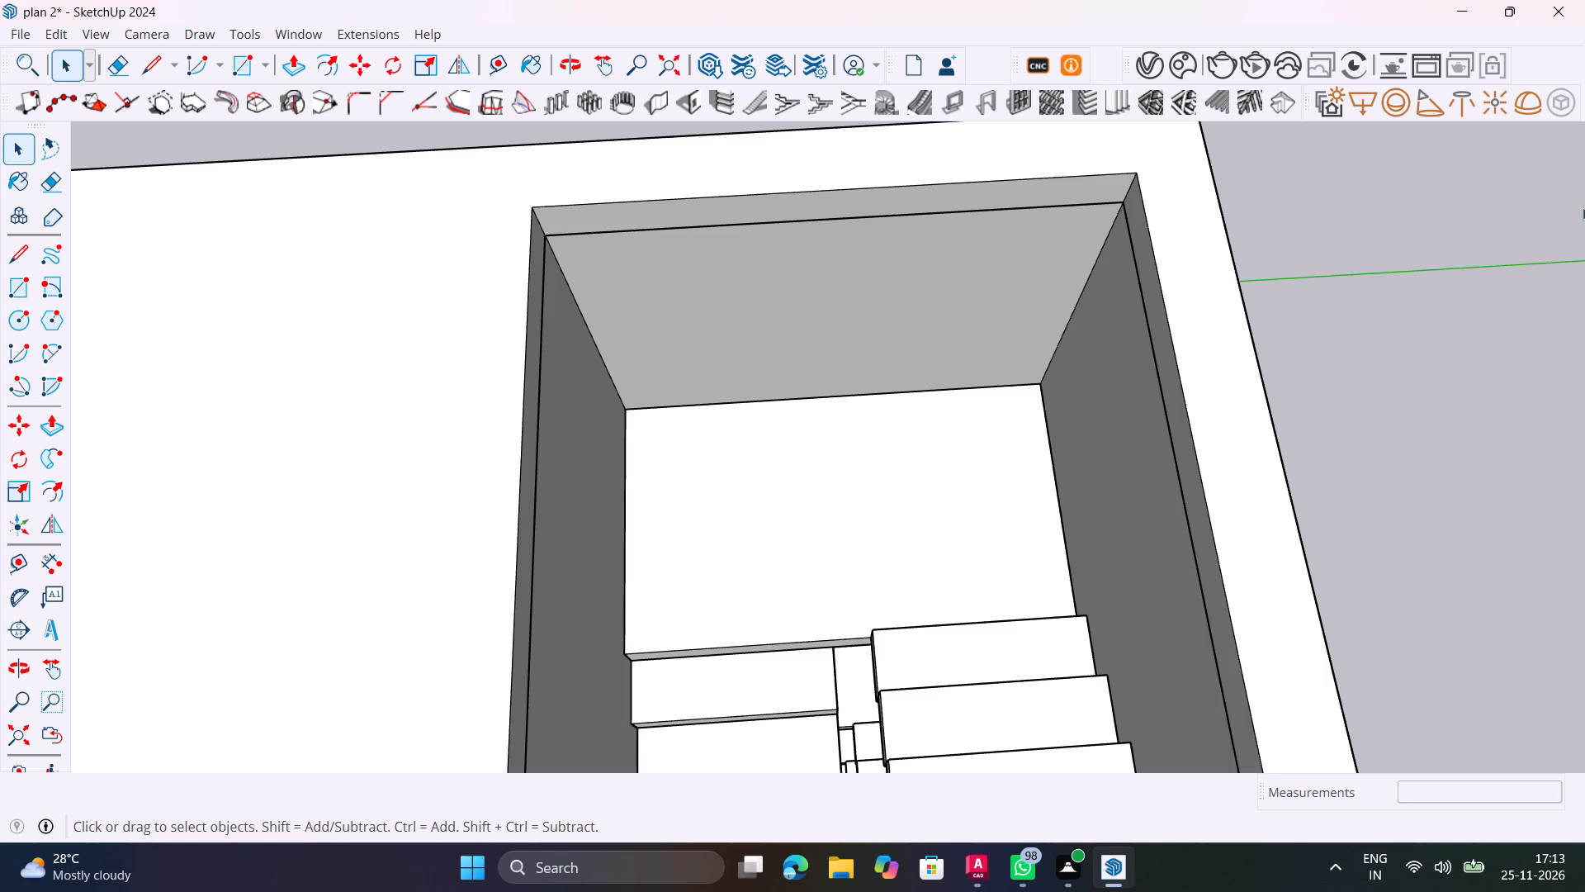
Inspect the three-storey house's exterior around the long side walls, balcony front and roof overhang.
scroll(1532, 121, down, 8)
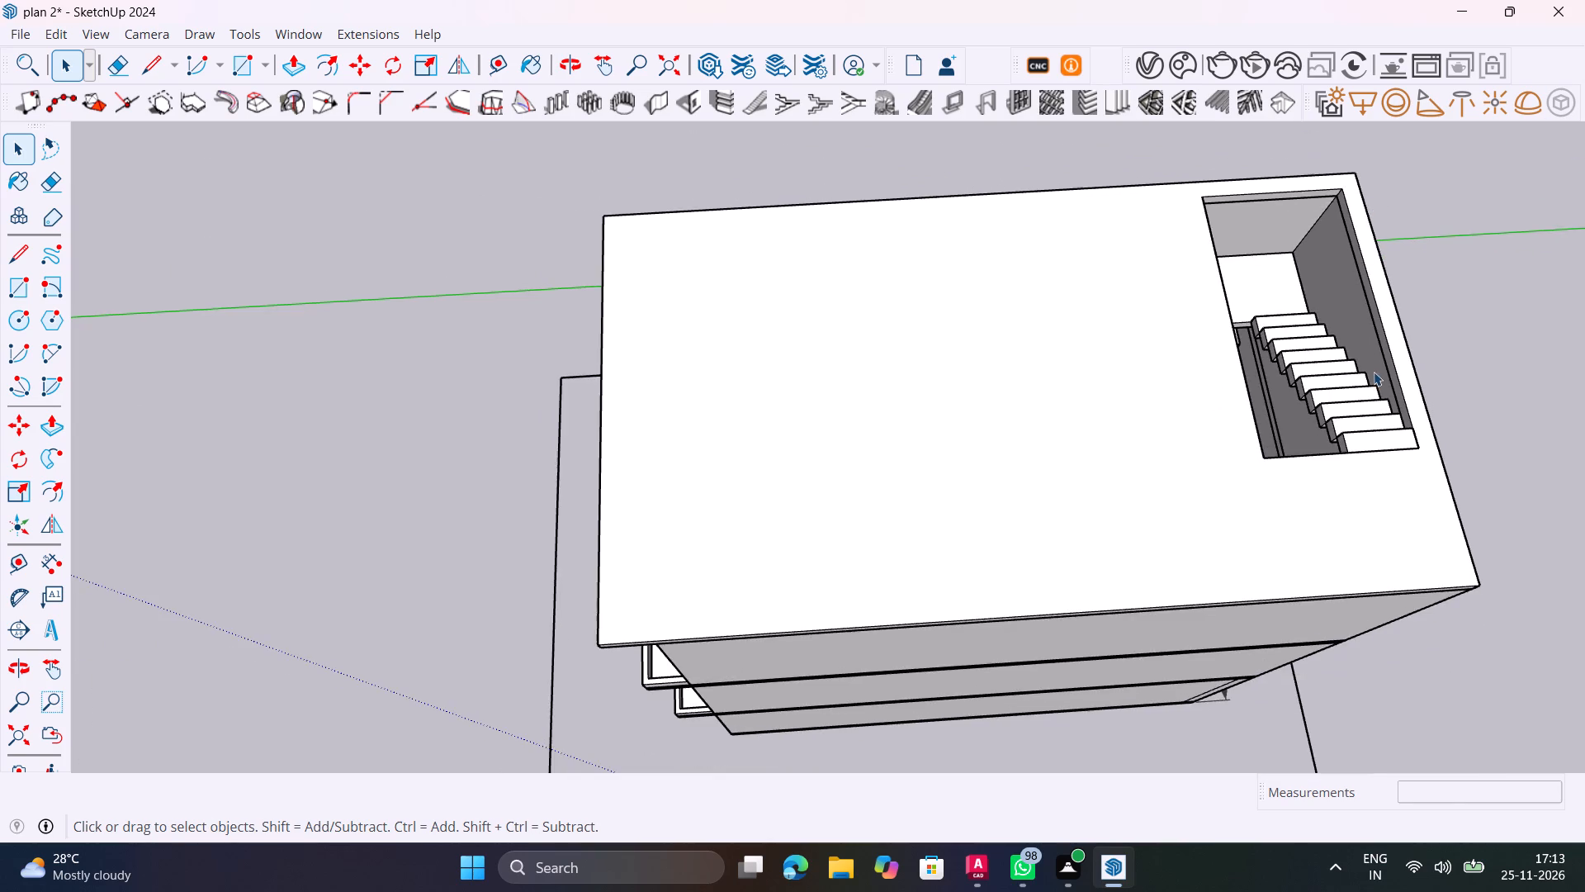
shift+middle_drag(1373, 372, 847, 197)
scroll(1088, 382, down, 3)
middle_drag(1043, 529, 1270, 315)
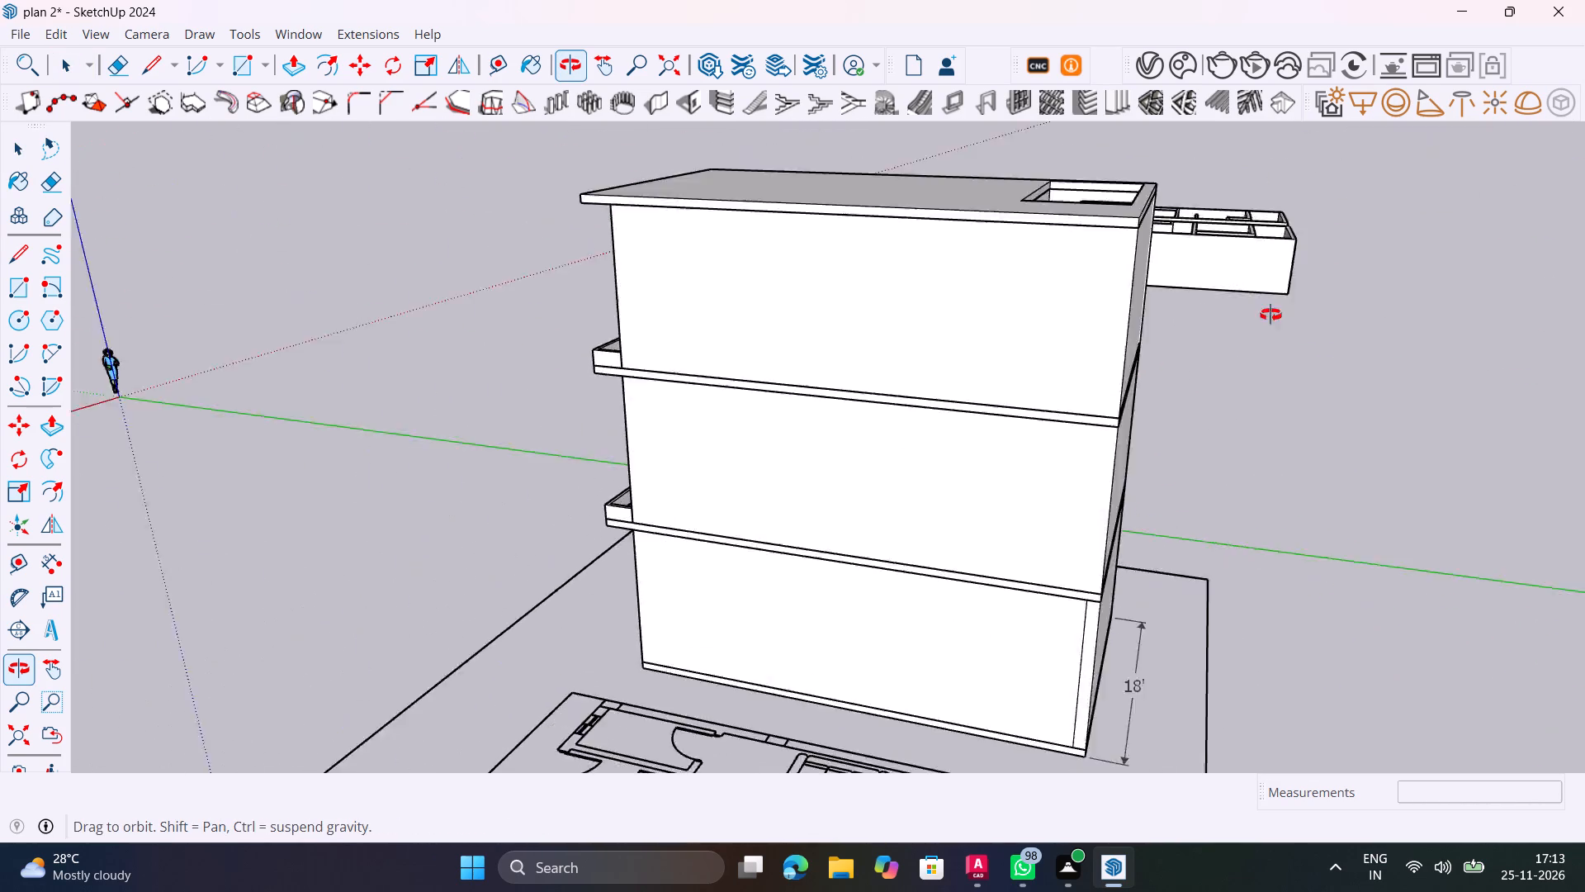
middle_drag(1270, 315, 1426, 289)
middle_drag(787, 551, 1032, 533)
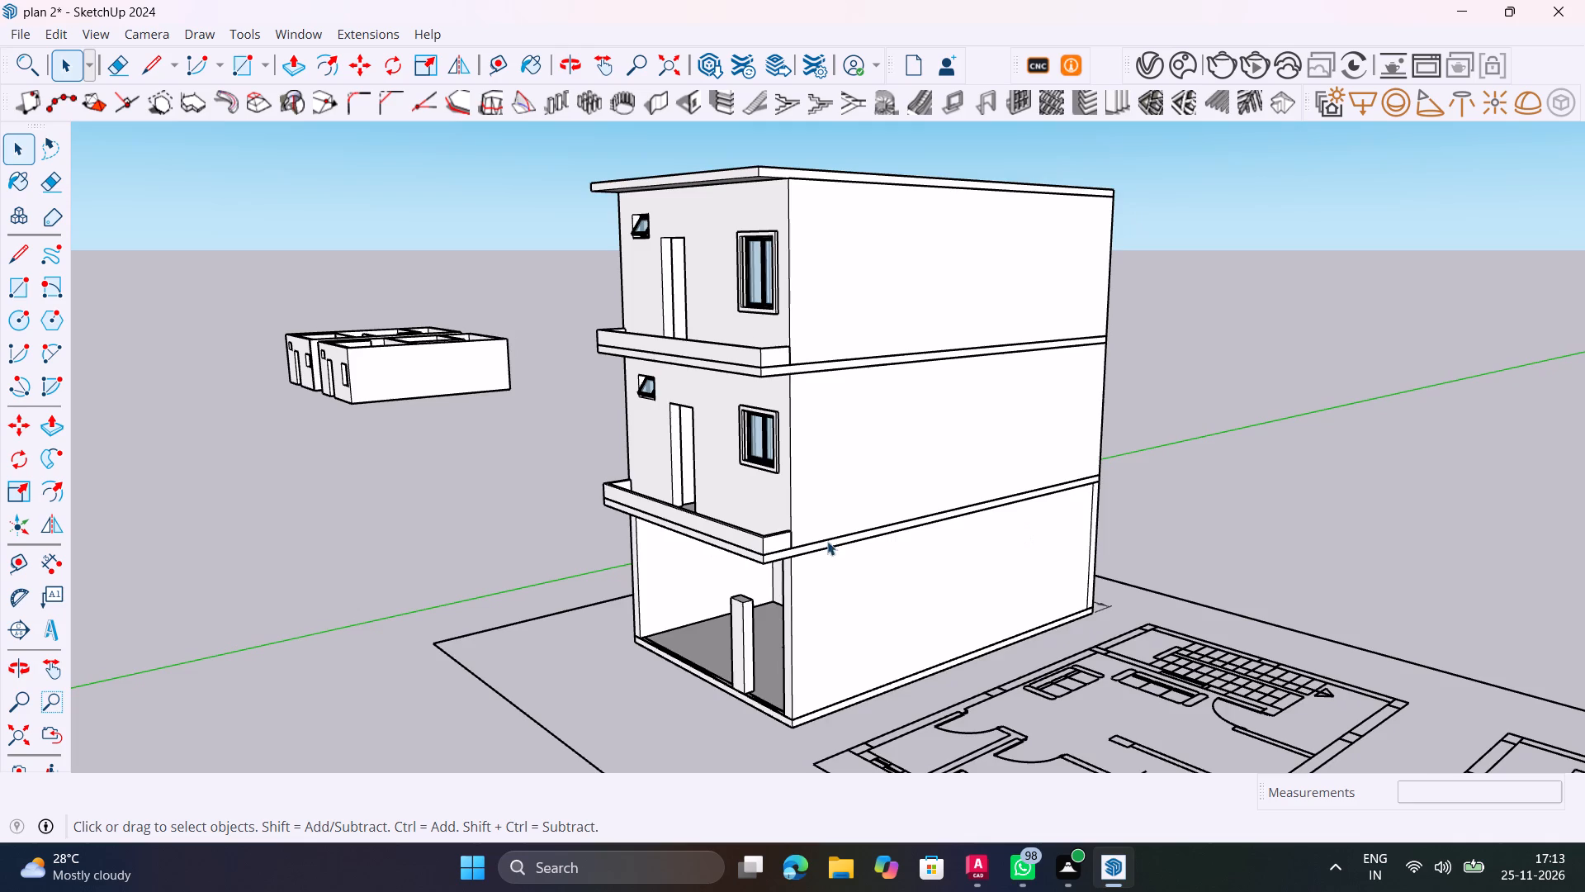
scroll(763, 510, up, 3)
middle_drag(774, 513, 793, 730)
scroll(890, 467, down, 2)
shift+middle_drag(960, 436, 984, 505)
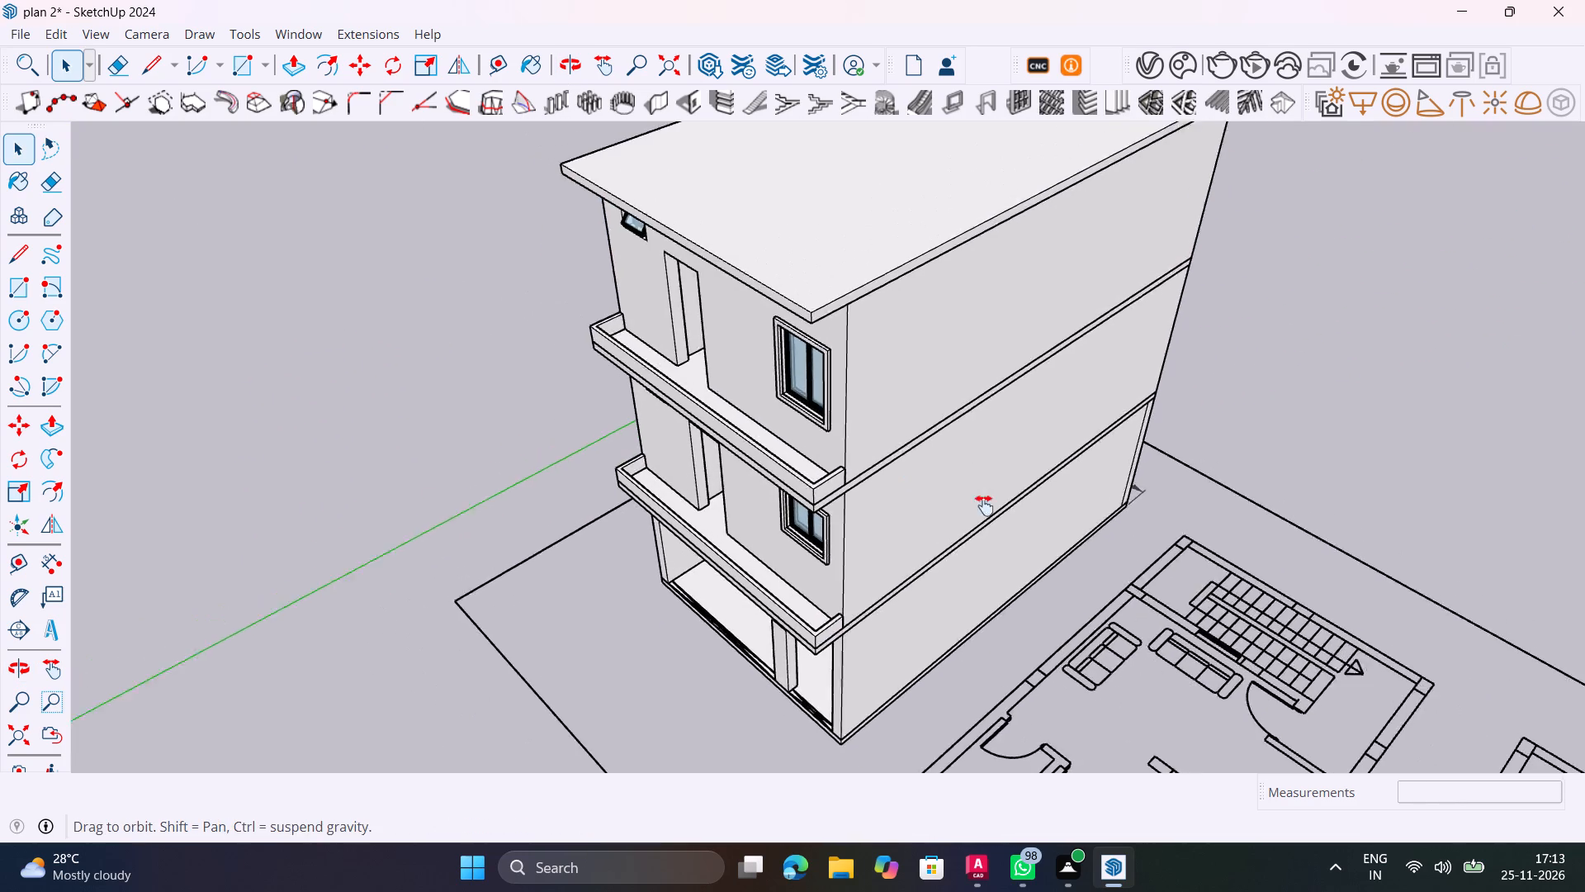
shift+middle_drag(984, 505, 999, 671)
Examine the roof slab's stairwell opening from several sides, including the landing and the stair flights below.
middle_drag(1090, 391, 821, 593)
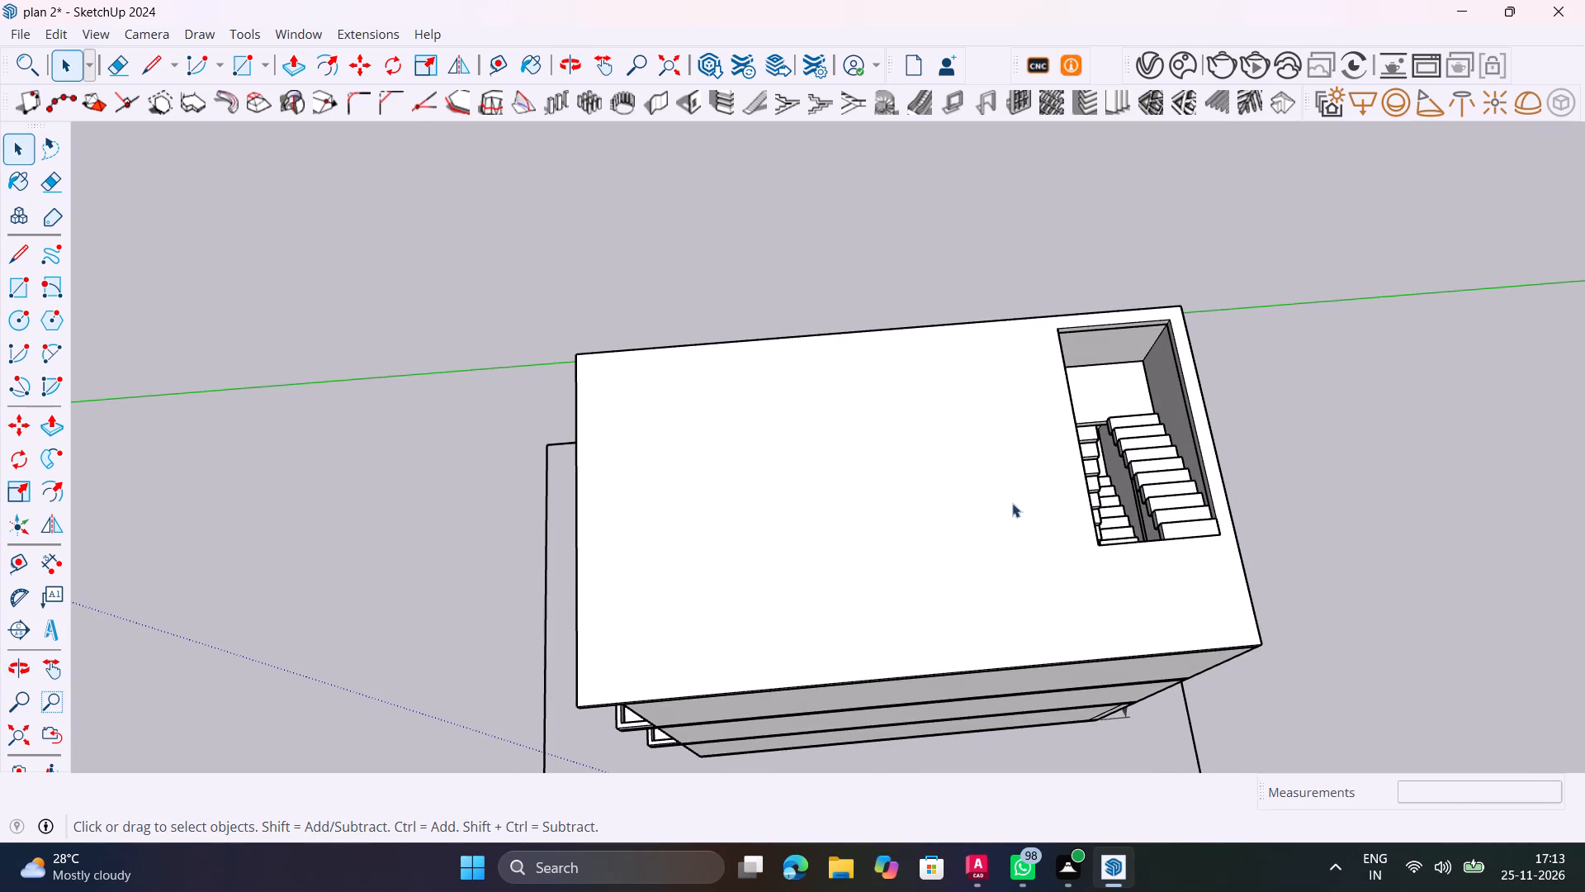
scroll(1118, 395, up, 5)
shift+middle_drag(1144, 405, 956, 425)
shift+scroll(956, 425, up, 1)
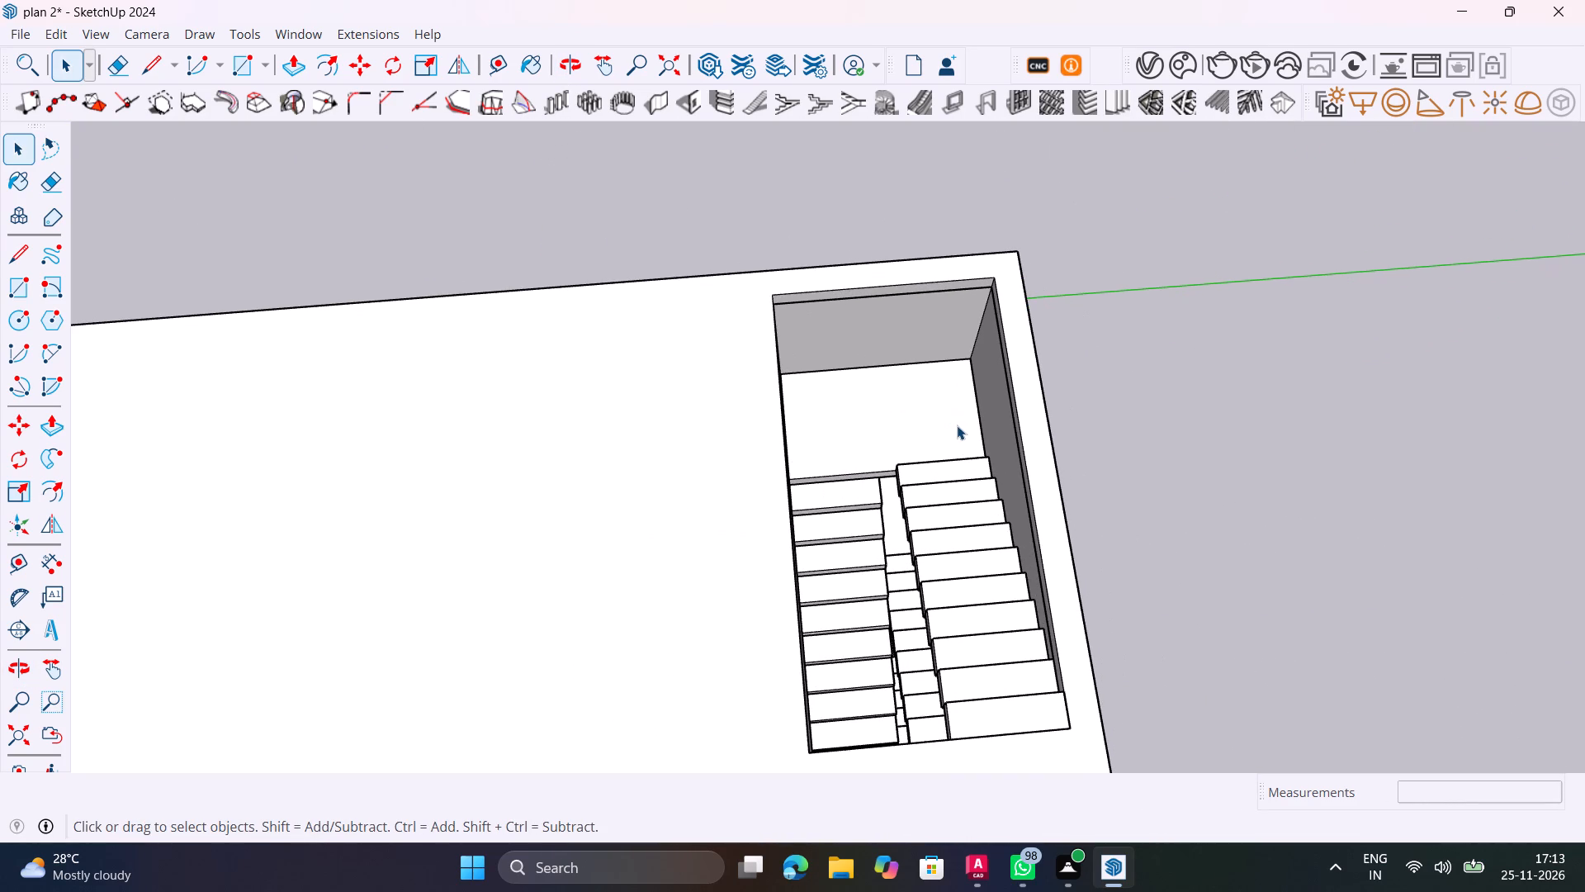
middle_drag(939, 455, 845, 453)
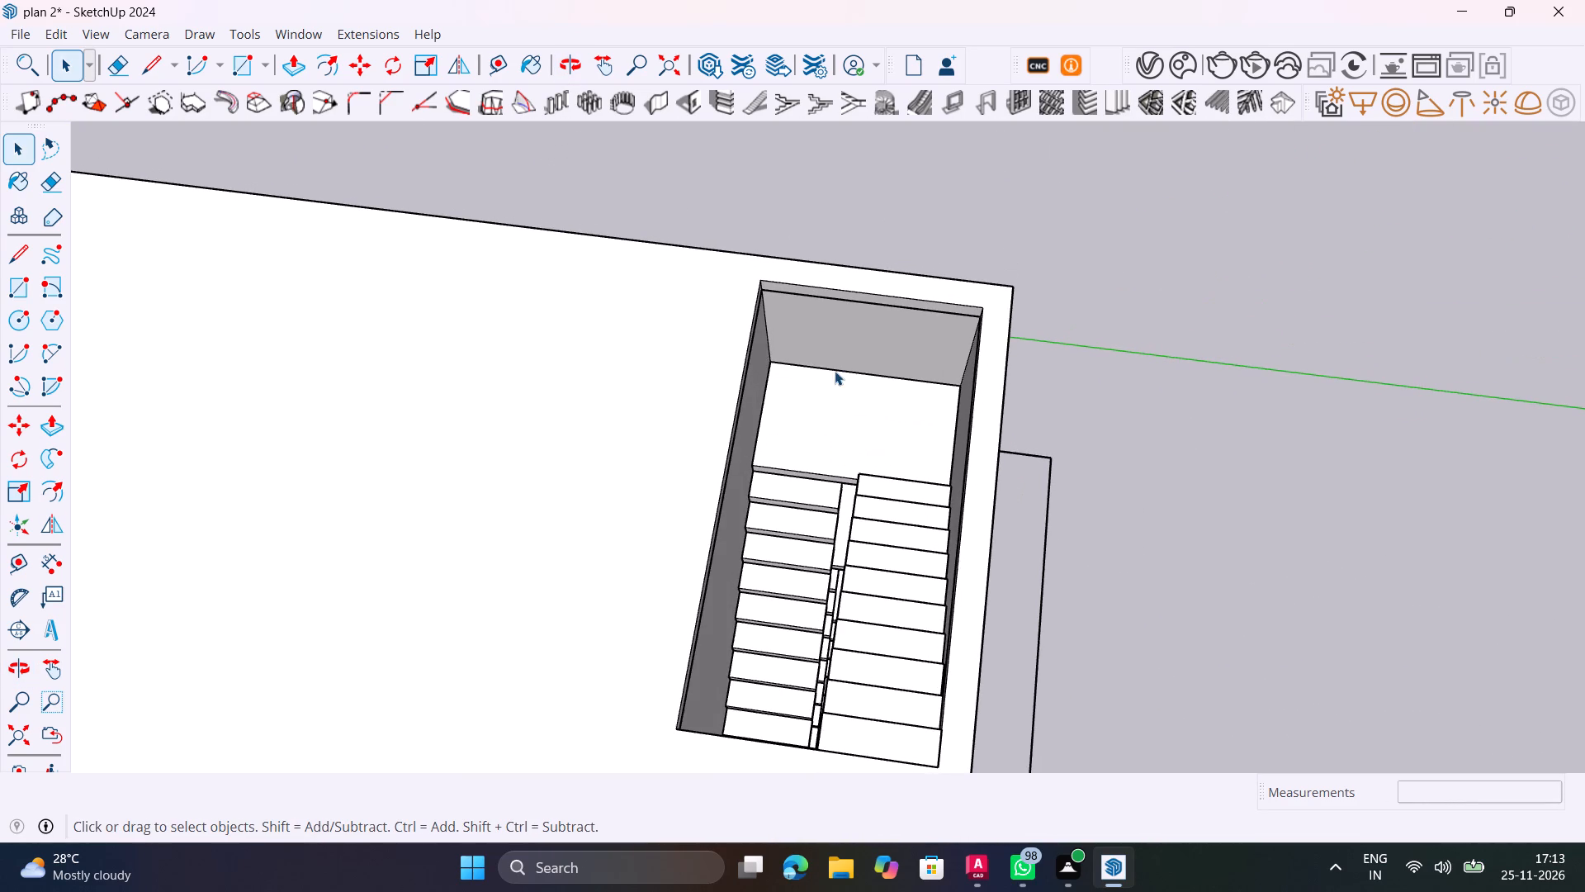
scroll(830, 368, up, 5)
shift+middle_drag(774, 416, 788, 371)
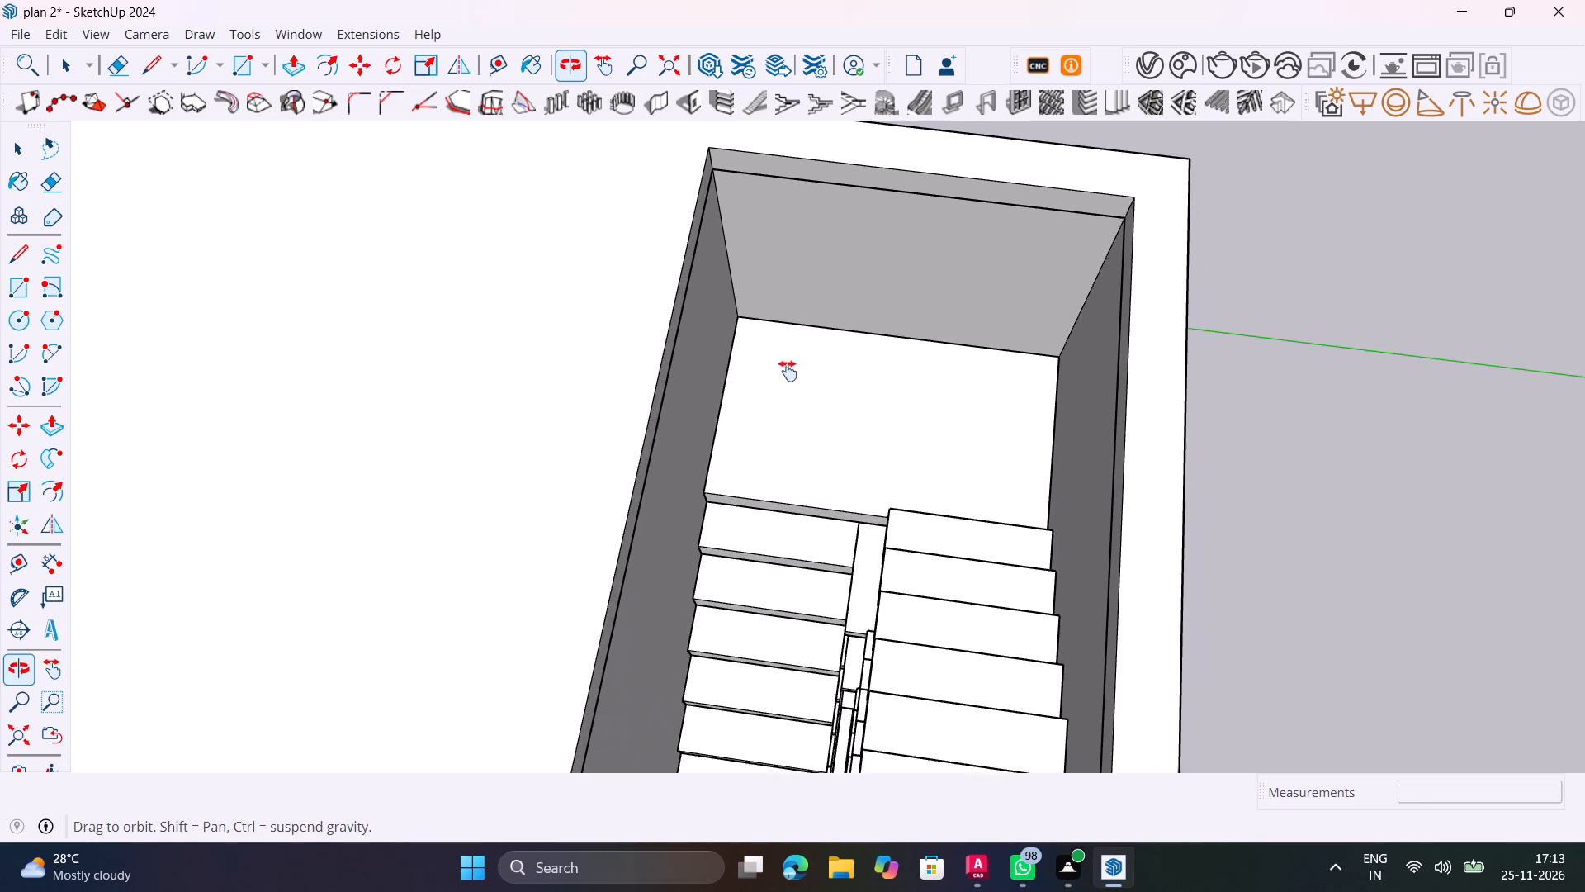
shift+middle_drag(788, 371, 789, 369)
scroll(795, 366, down, 6)
middle_drag(819, 436, 1511, 524)
shift+middle_drag(826, 488, 804, 502)
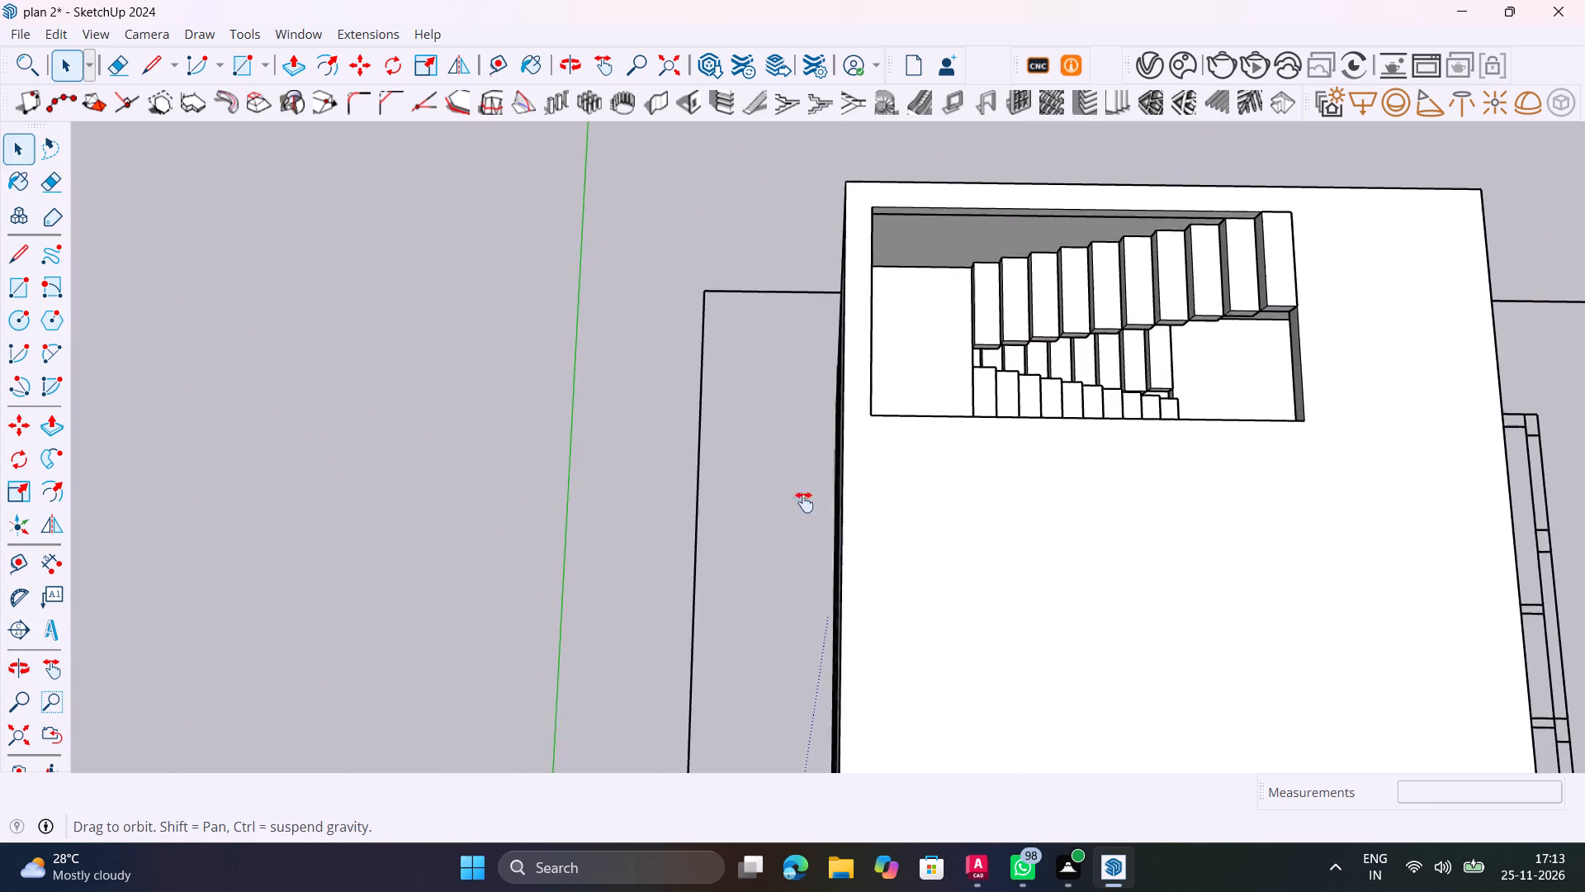
shift+middle_drag(804, 502, 1064, 360)
middle_drag(929, 486, 984, 619)
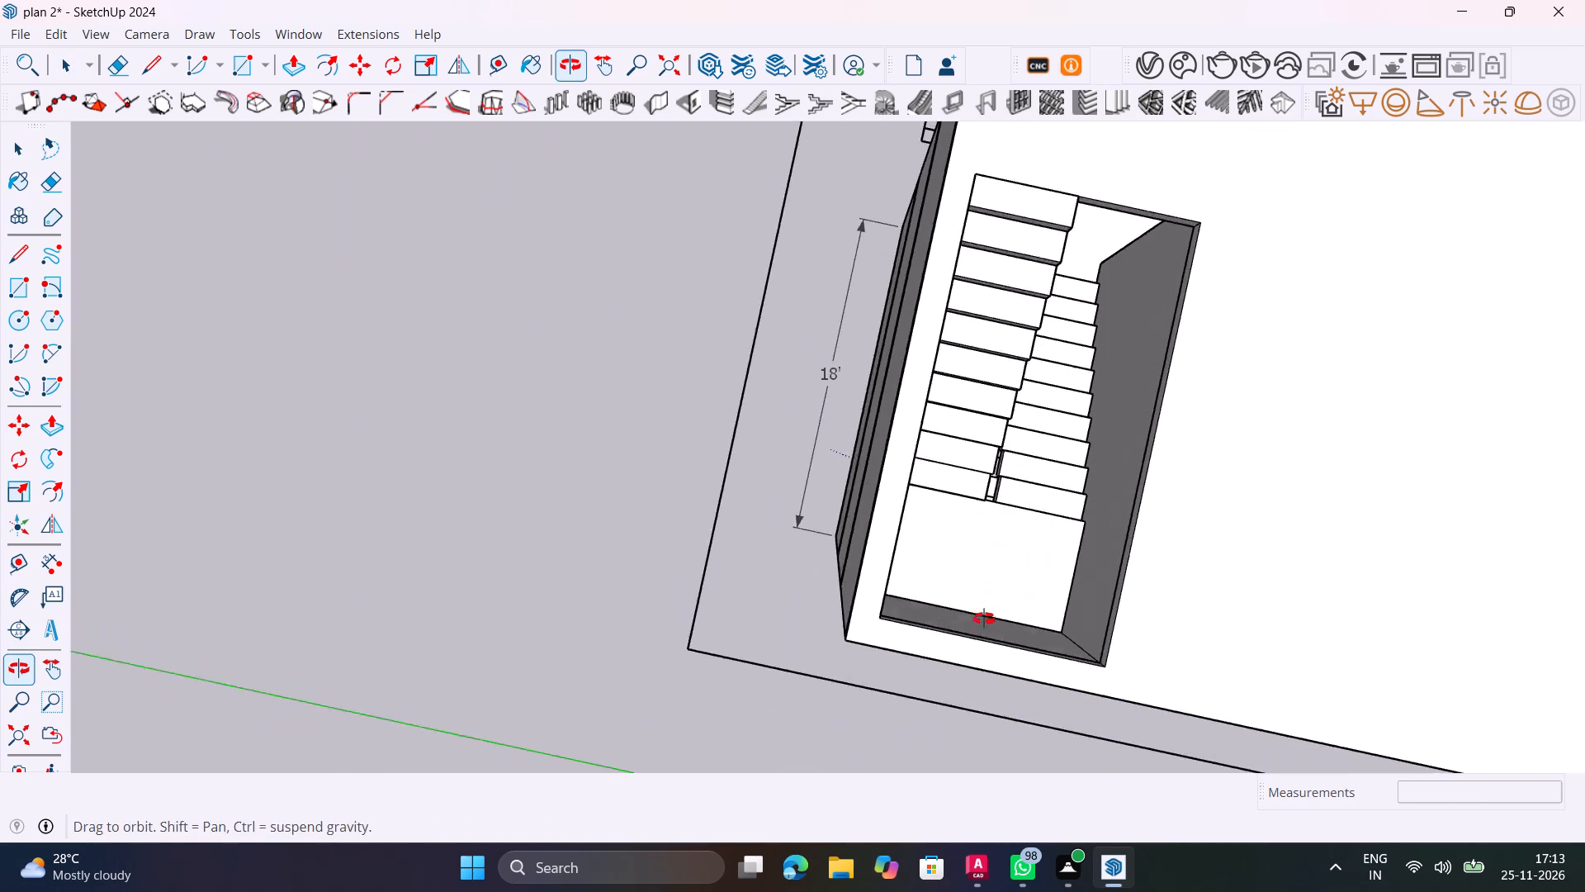
middle_drag(984, 619, 988, 624)
scroll(989, 624, up, 1)
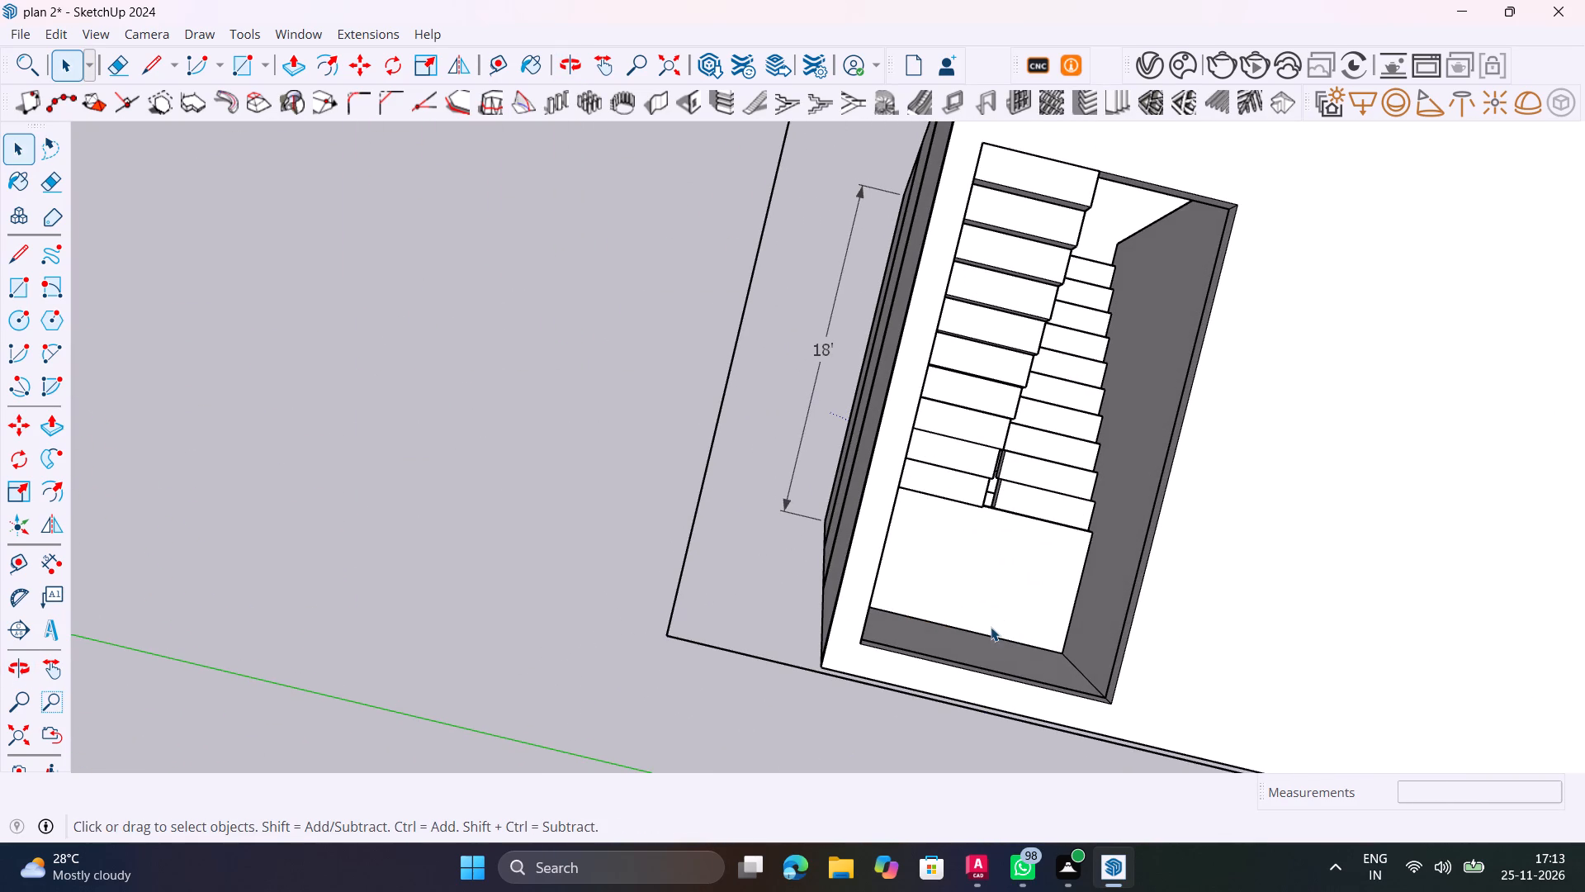
scroll(1053, 628, up, 4)
shift+middle_drag(783, 545, 782, 544)
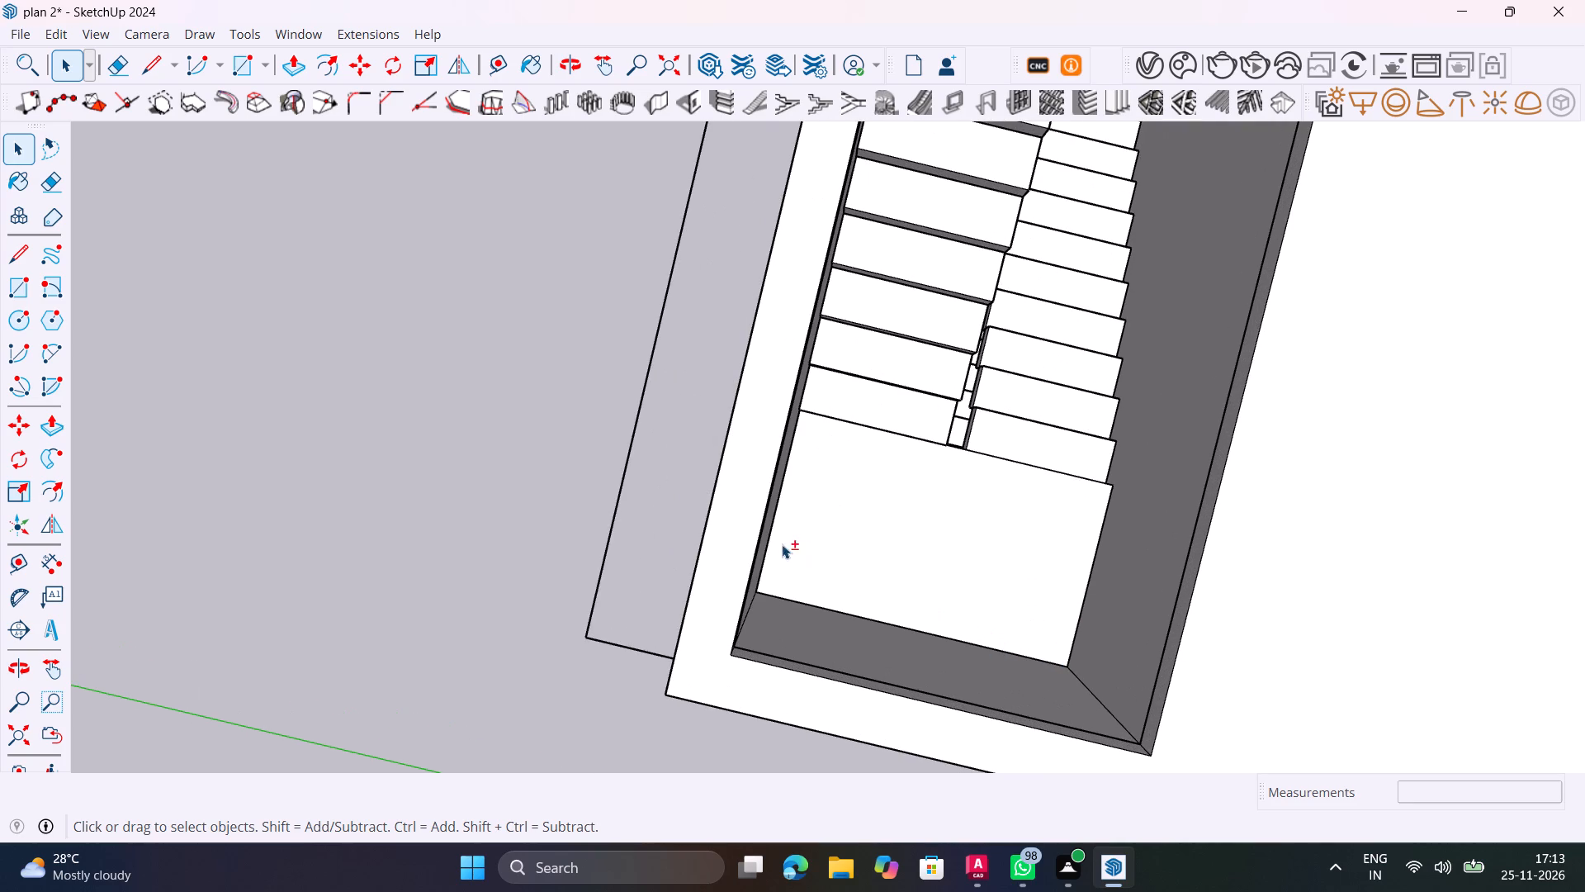
shift+middle_drag(782, 544, 671, 463)
middle_drag(821, 554, 952, 448)
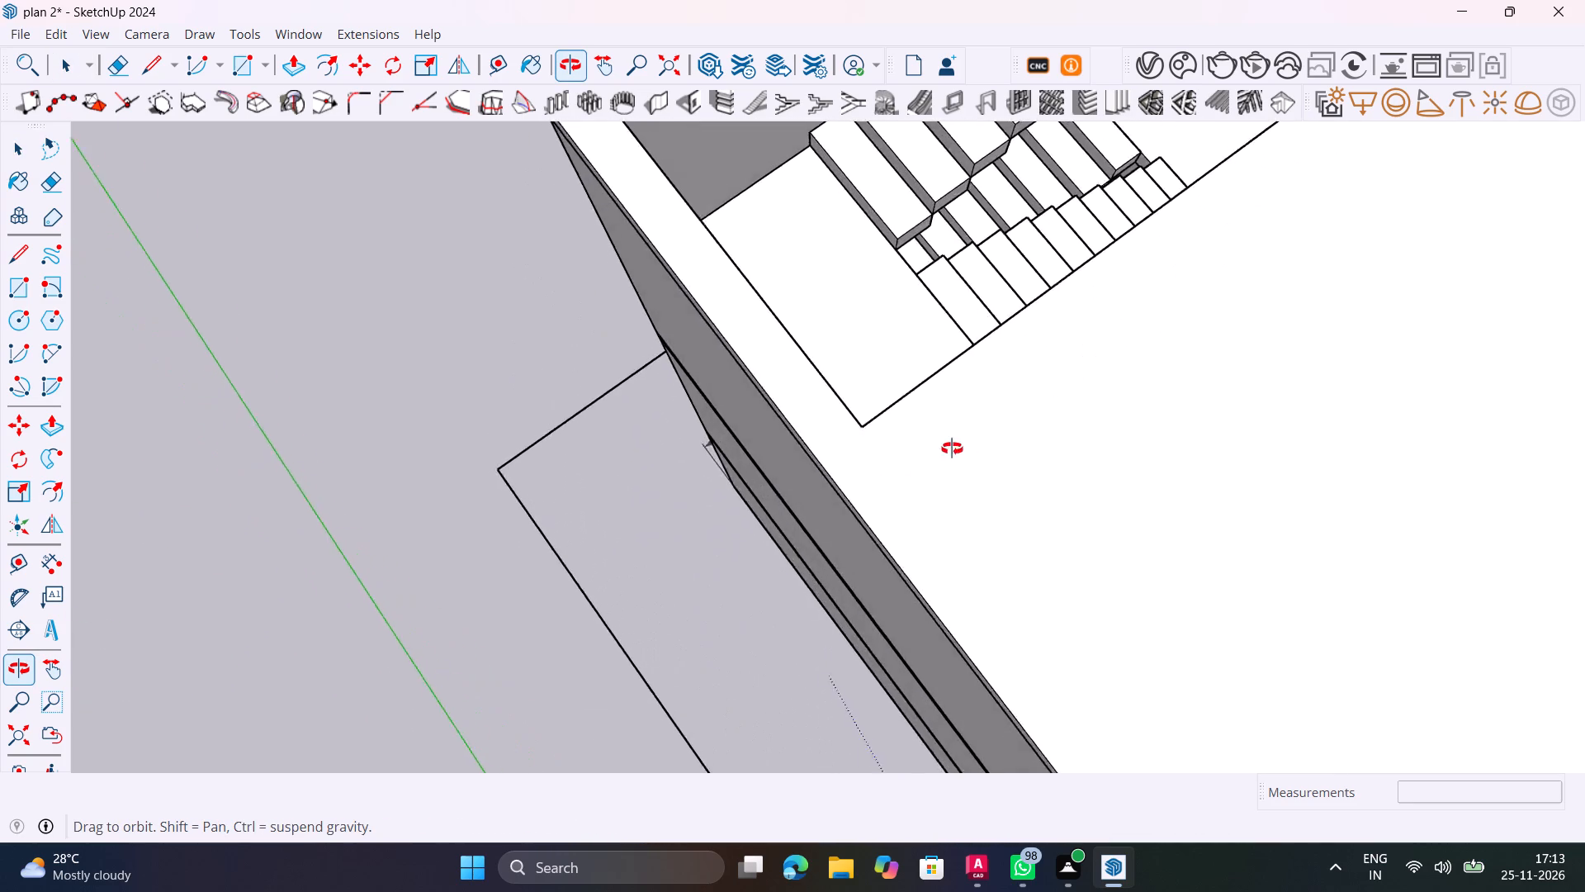
middle_drag(952, 448, 859, 466)
scroll(875, 466, down, 4)
shift+middle_drag(971, 482, 1010, 621)
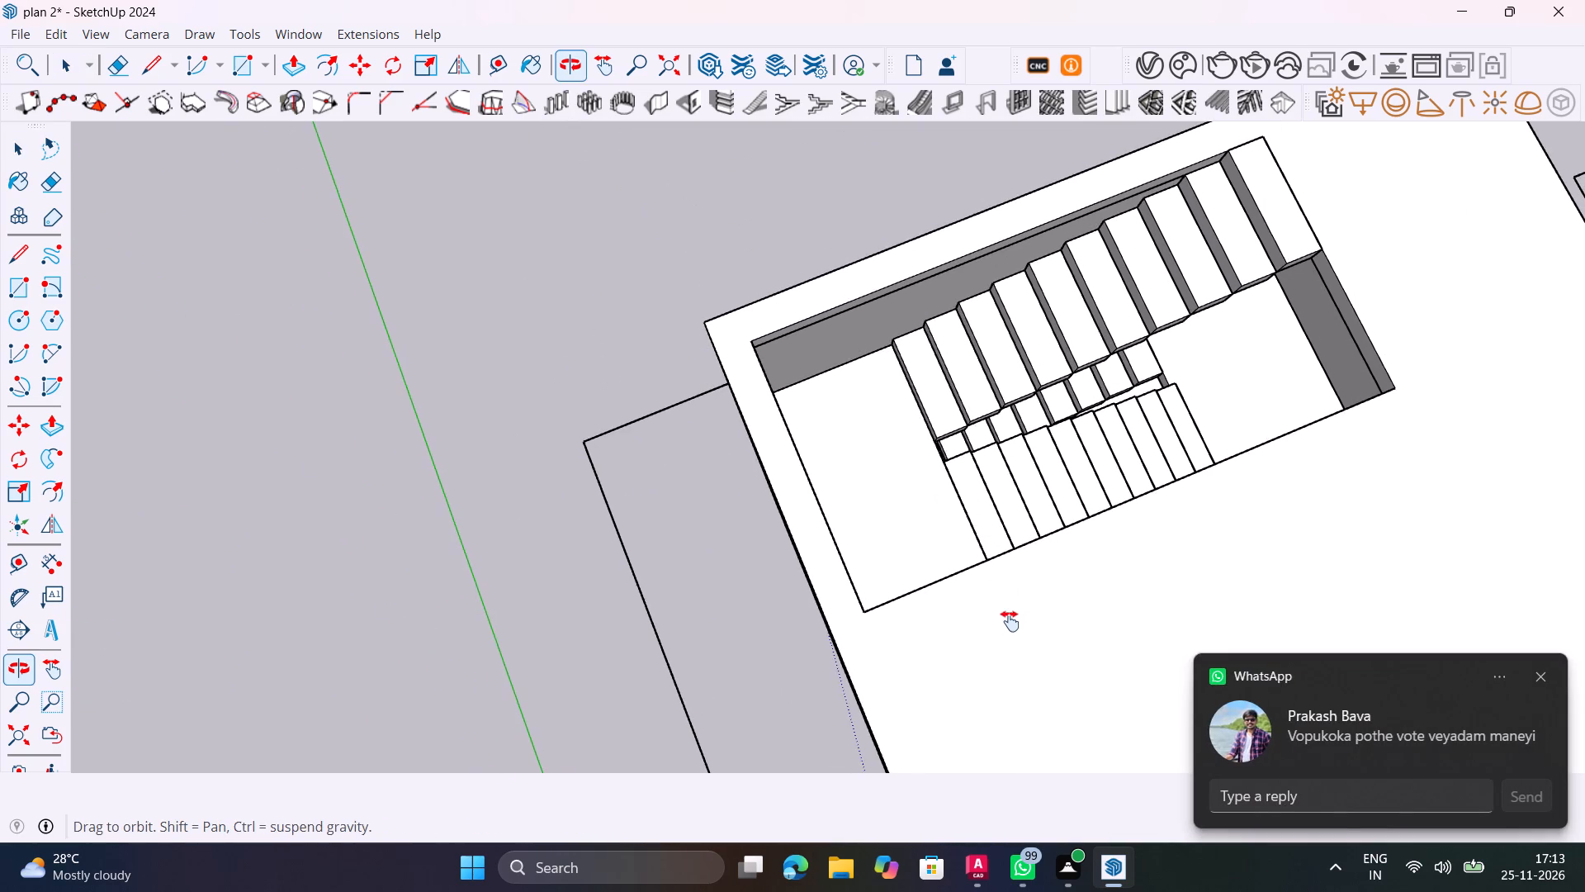
shift+middle_drag(1010, 621, 1010, 623)
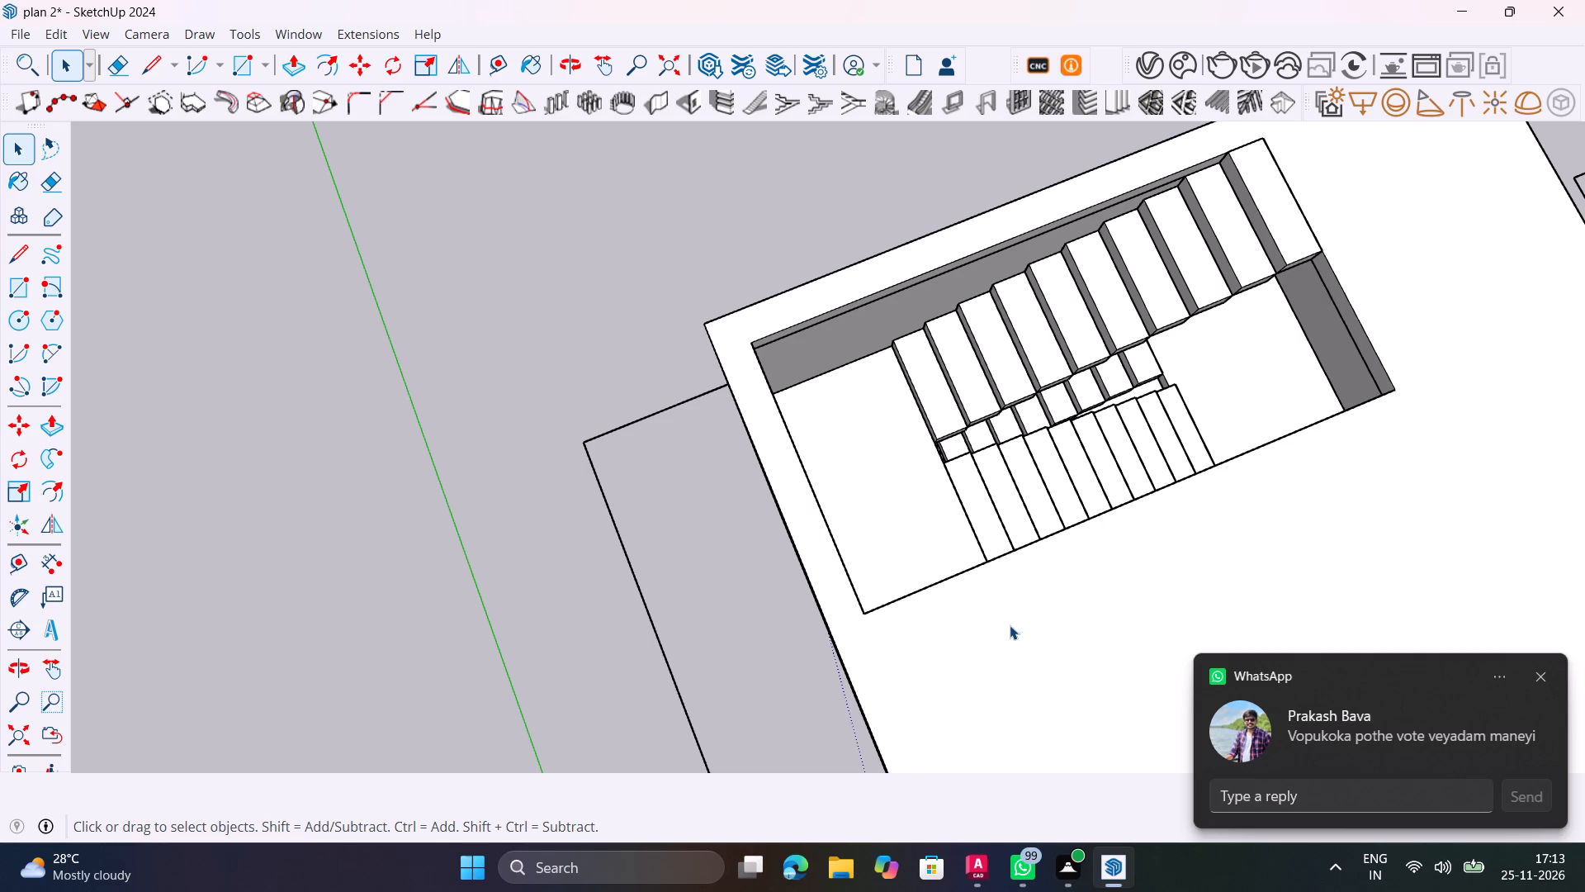
Dismiss the incoming WhatsApp message notification.
click(1543, 674)
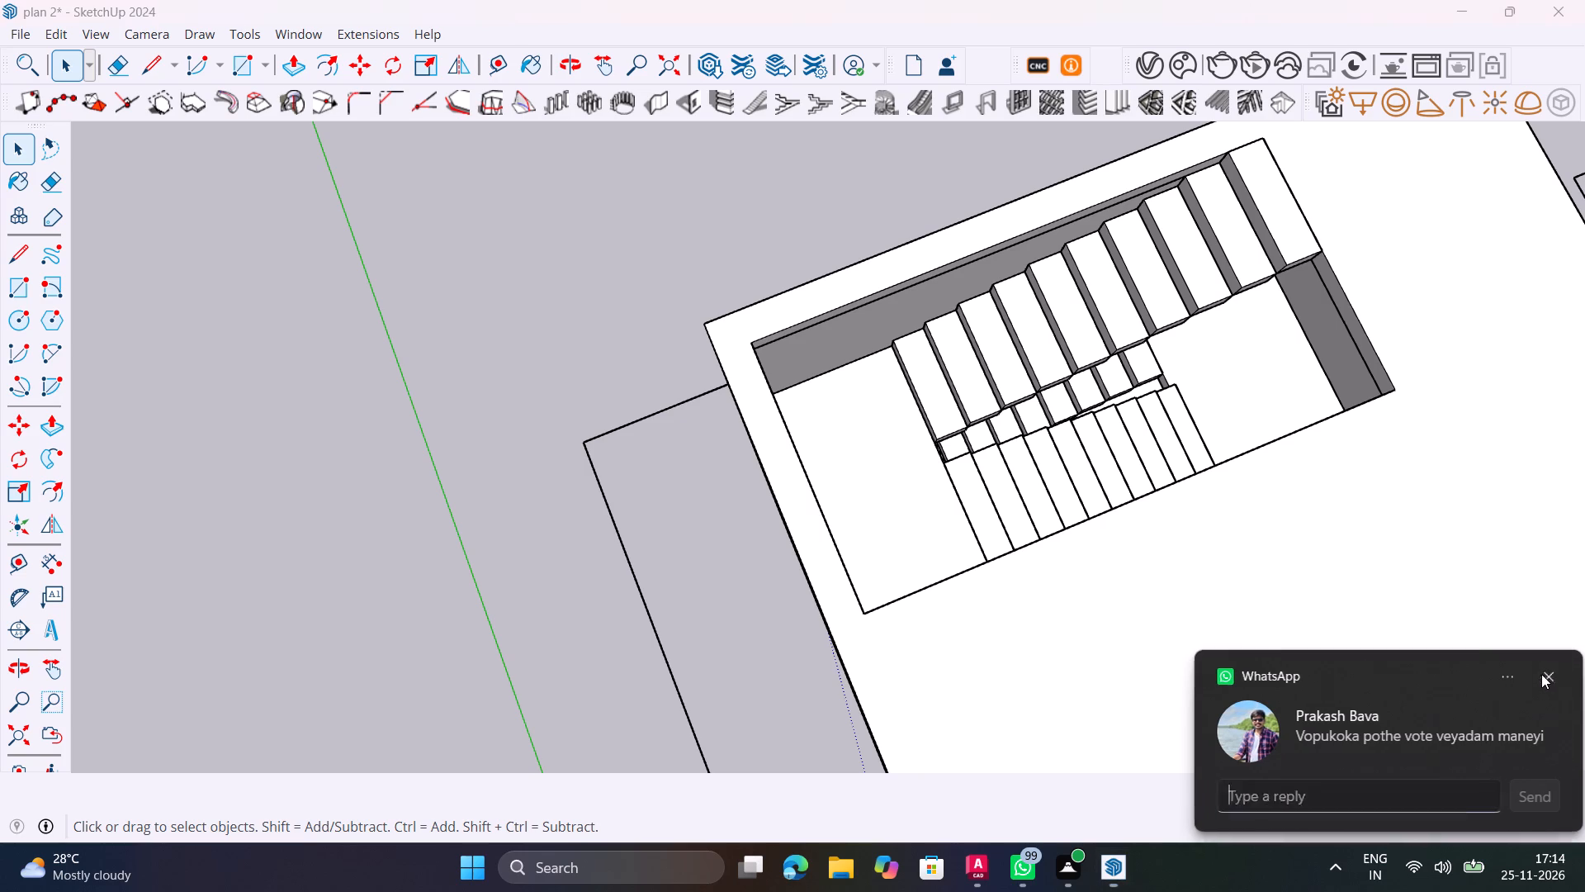
Examine the landing and both stair flights inside the roof stairwell opening from above at close range.
scroll(863, 400, up, 3)
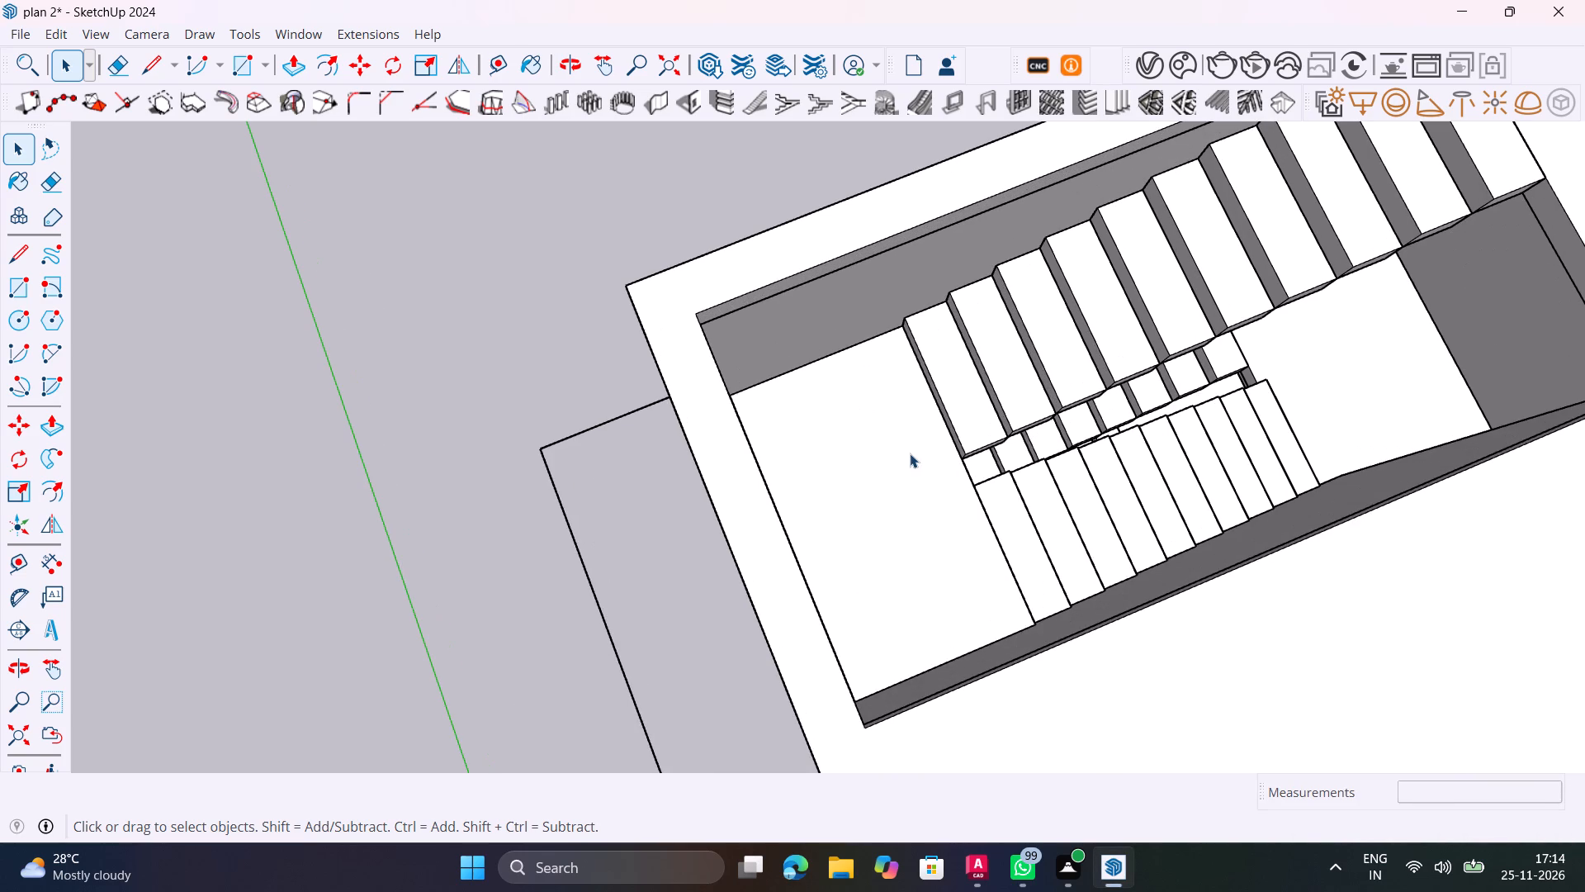
scroll(907, 453, down, 1)
middle_drag(907, 453, 571, 450)
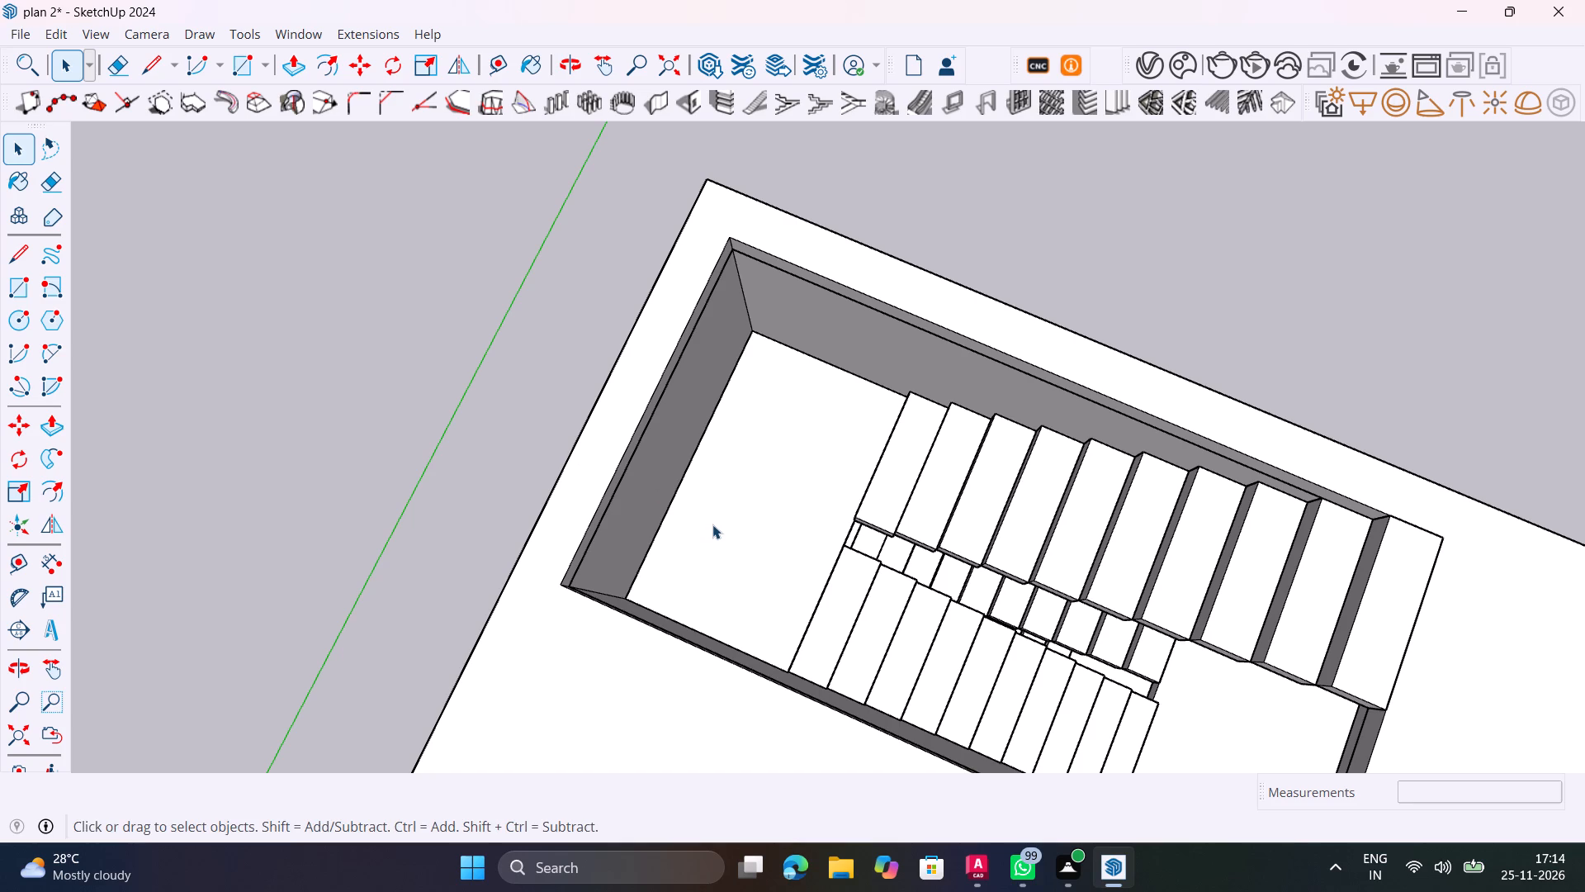
scroll(717, 518, up, 4)
scroll(745, 578, down, 1)
middle_drag(738, 579, 358, 519)
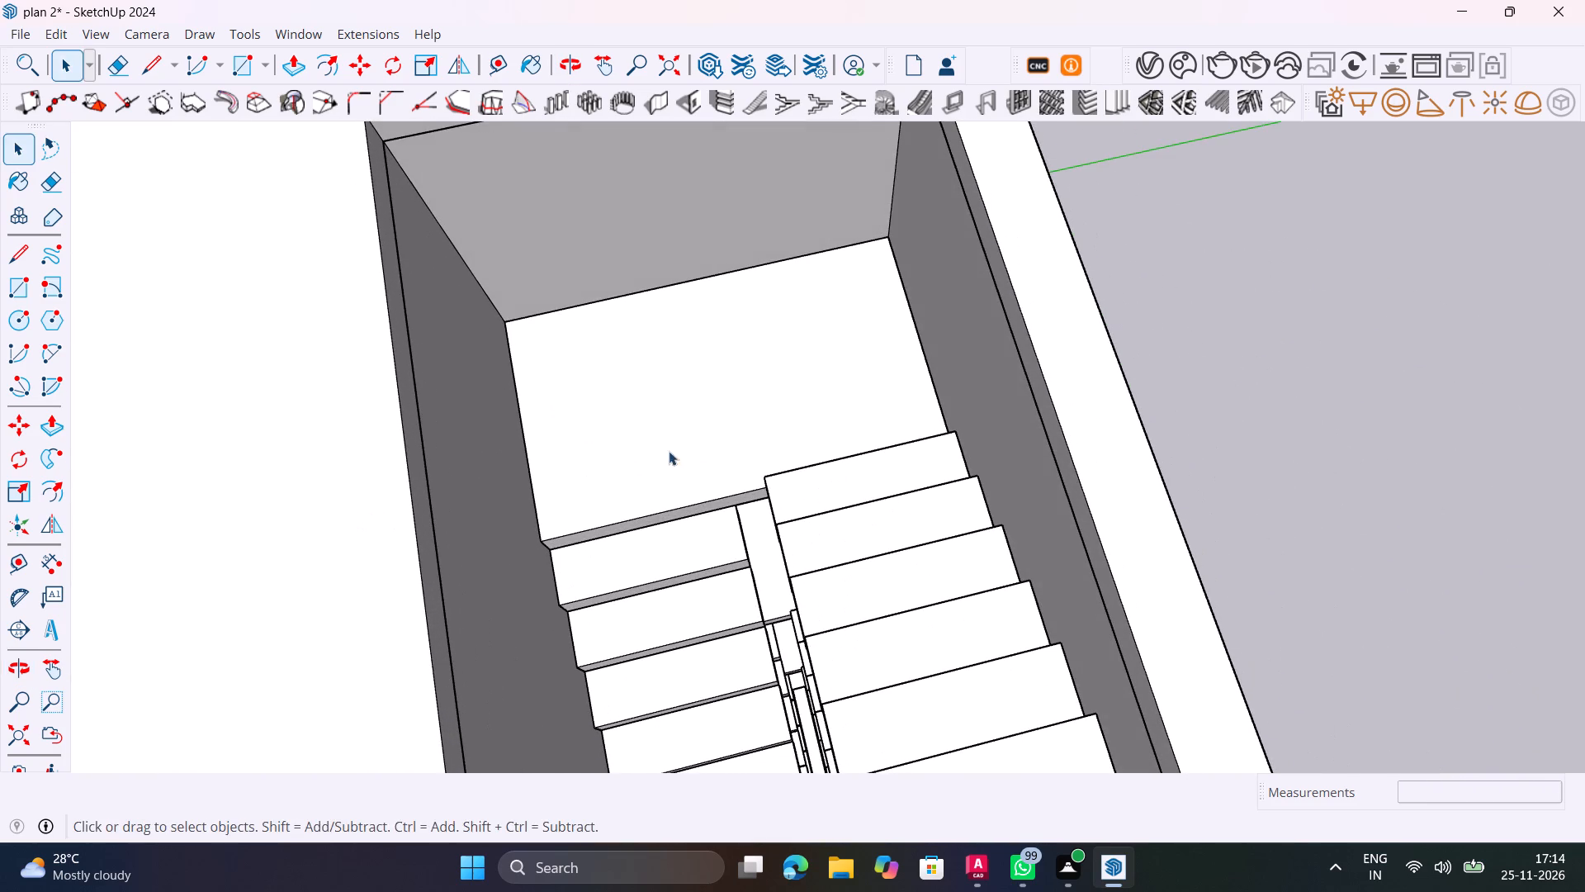
shift+middle_drag(698, 438, 849, 633)
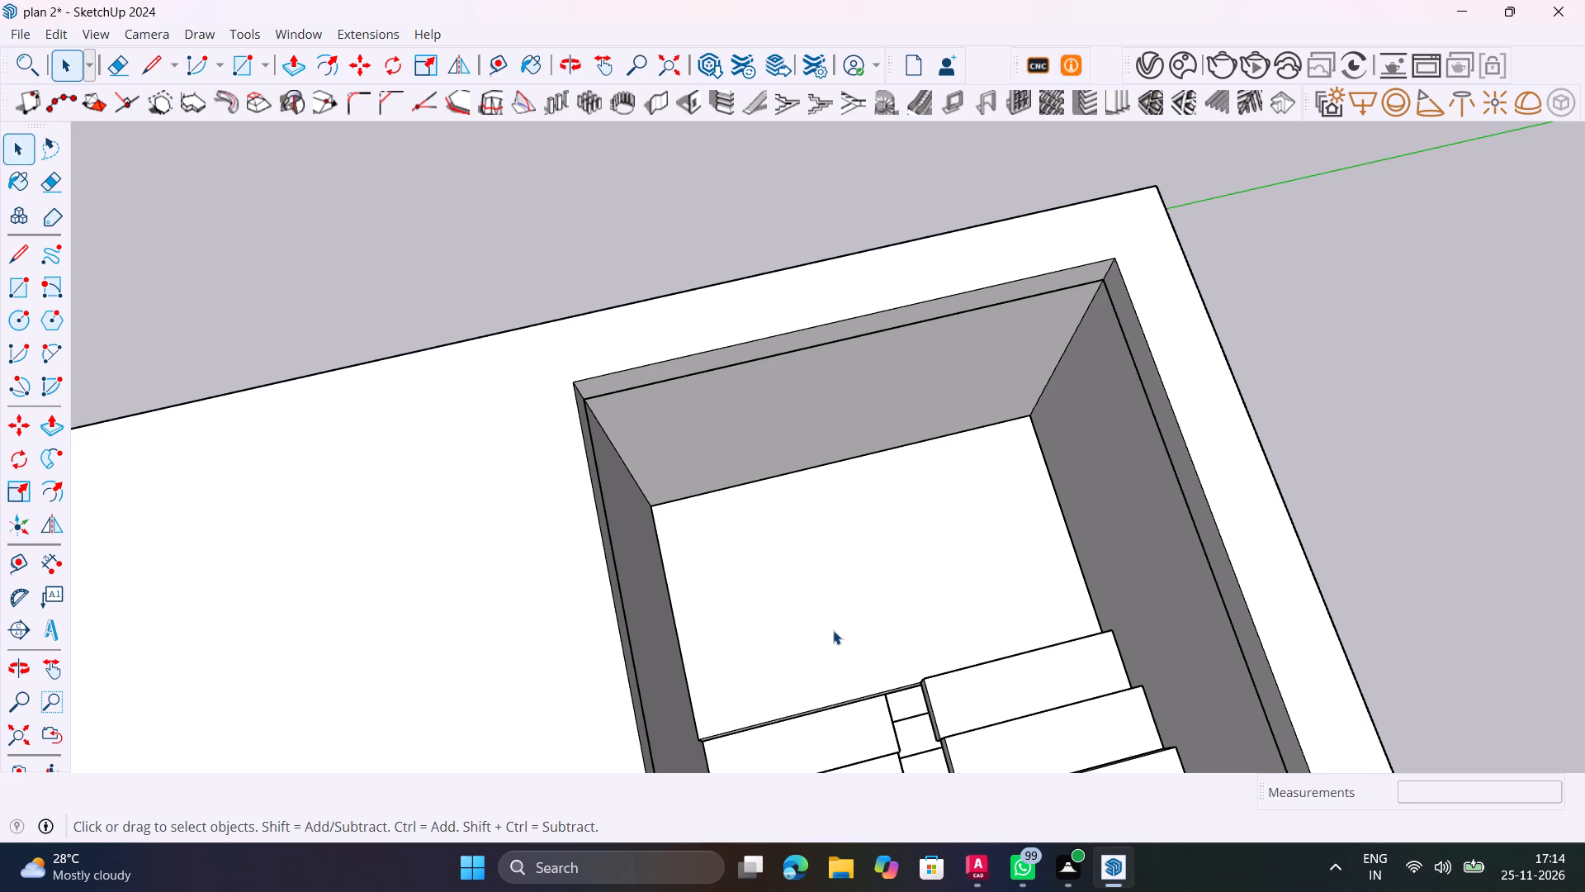
scroll(831, 572, down, 3)
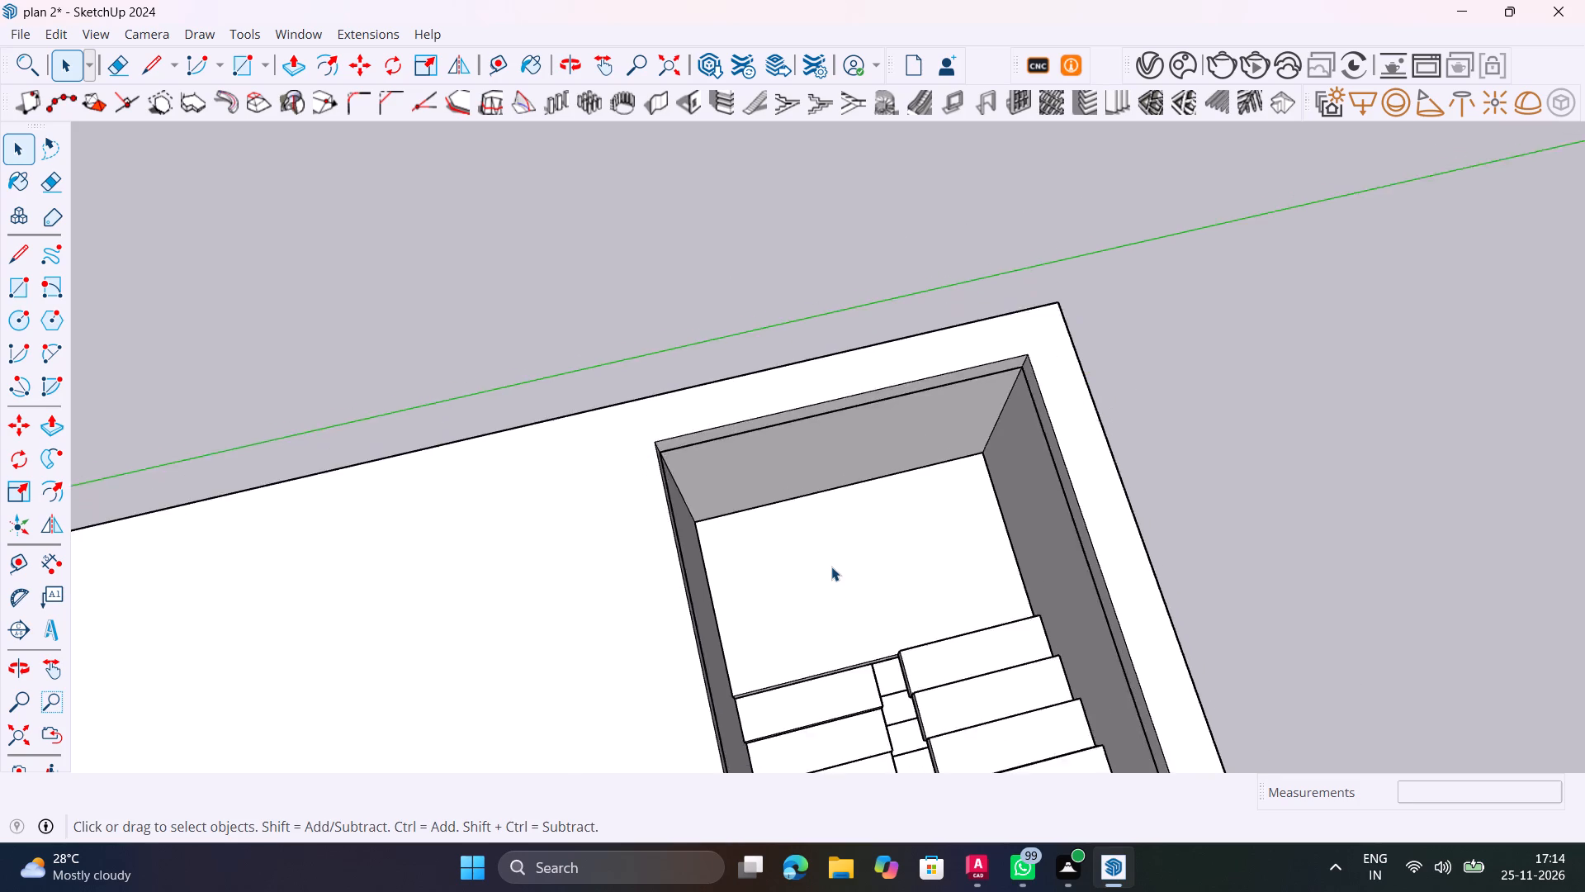
scroll(831, 567, down, 3)
shift+middle_drag(837, 604, 949, 479)
scroll(949, 479, down, 8)
Inspect the roof, the blank side wall and the balcony front of the complete house.
middle_drag(953, 633, 819, 603)
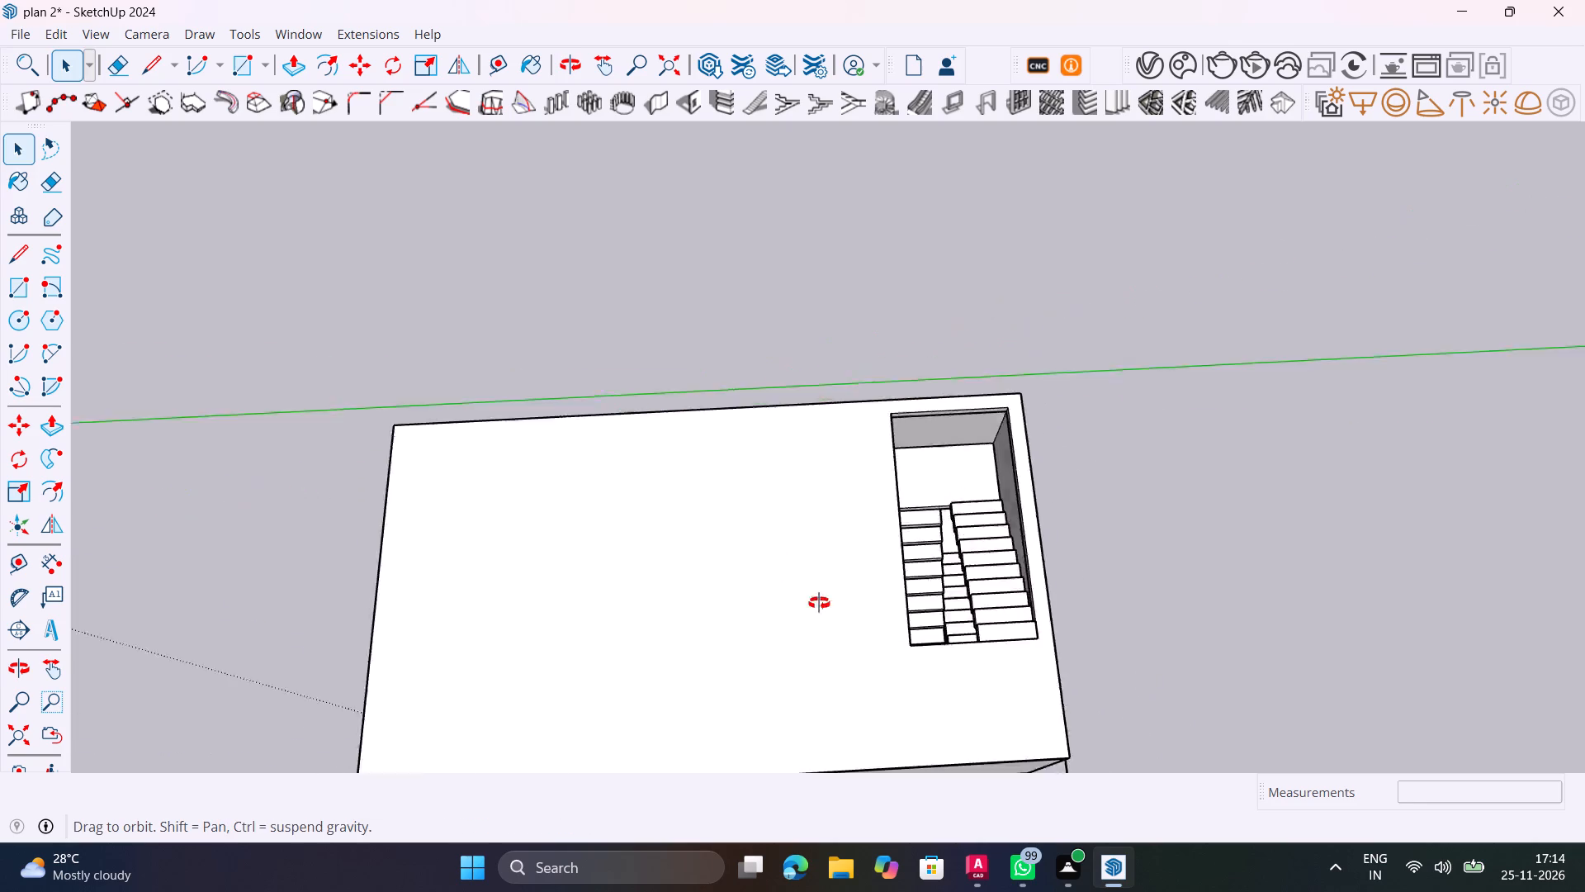
middle_drag(819, 603, 522, 465)
scroll(711, 568, up, 4)
middle_drag(726, 588, 1289, 320)
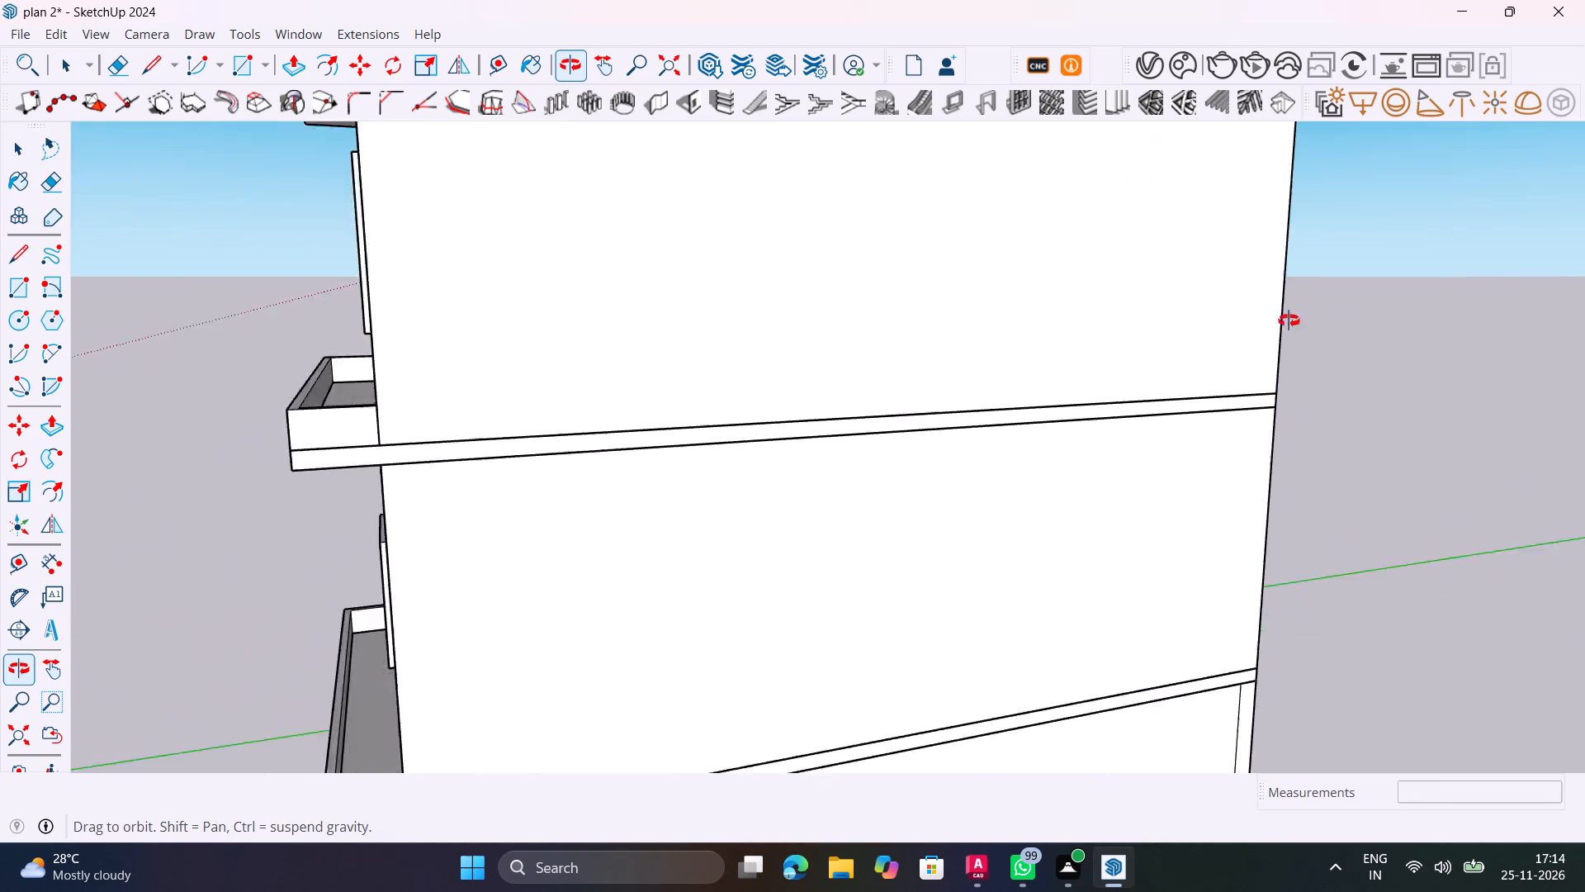
middle_drag(1289, 320, 1337, 331)
middle_drag(816, 510, 1084, 469)
scroll(1085, 465, down, 10)
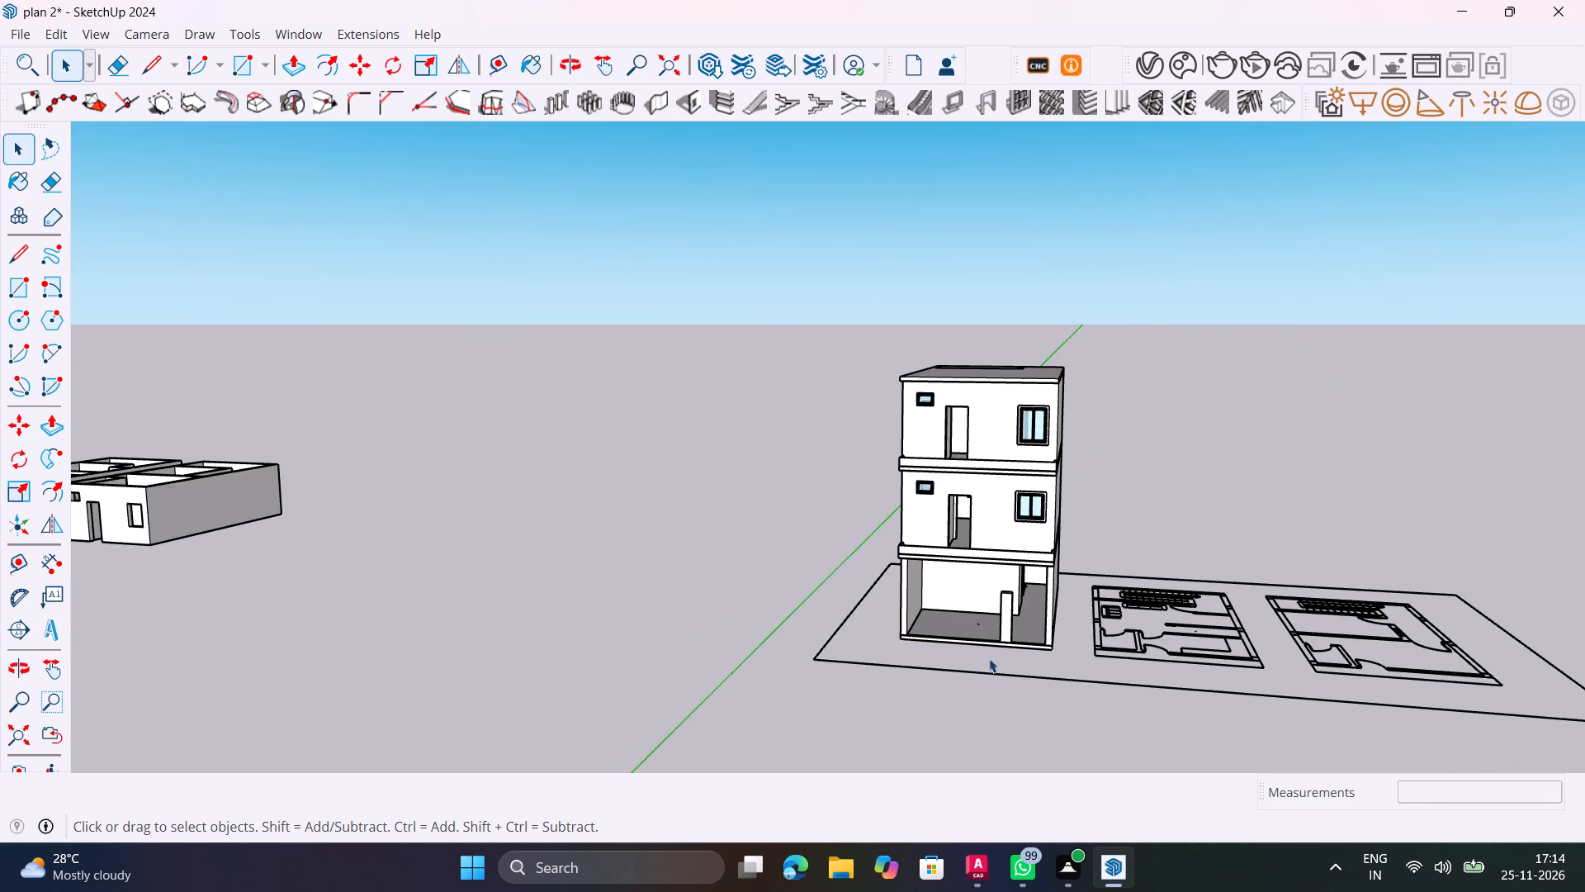
scroll(990, 656, up, 8)
middle_drag(1013, 629, 1171, 614)
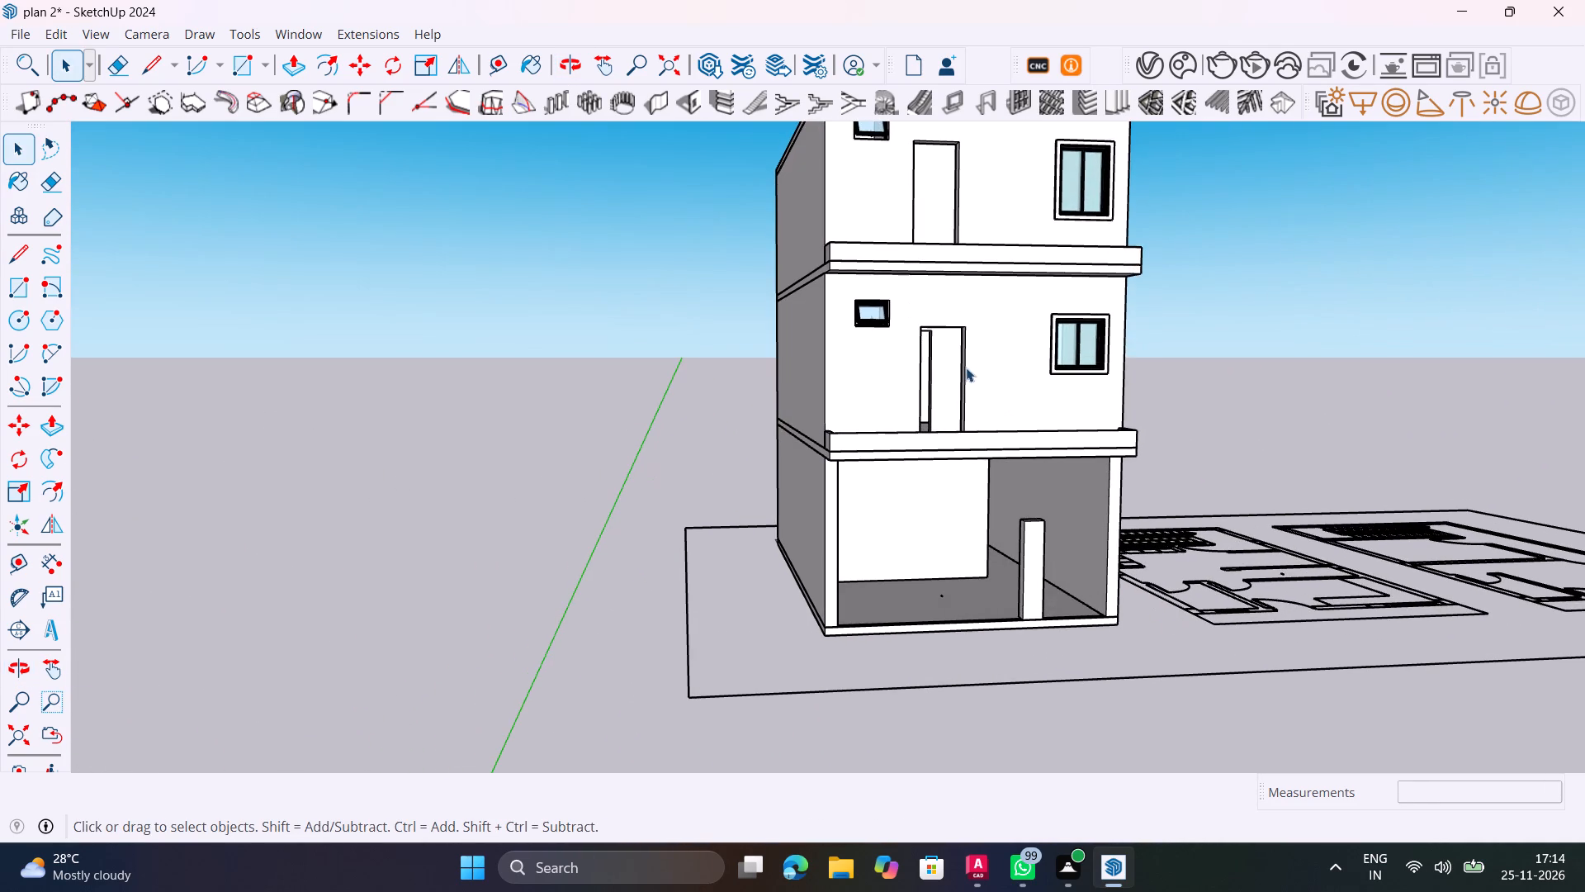
Look through the balcony doorway above the open ground floor to examine the interior and the staircase behind.
middle_drag(947, 391, 792, 479)
scroll(792, 479, up, 1)
scroll(892, 425, up, 8)
middle_drag(890, 476, 934, 472)
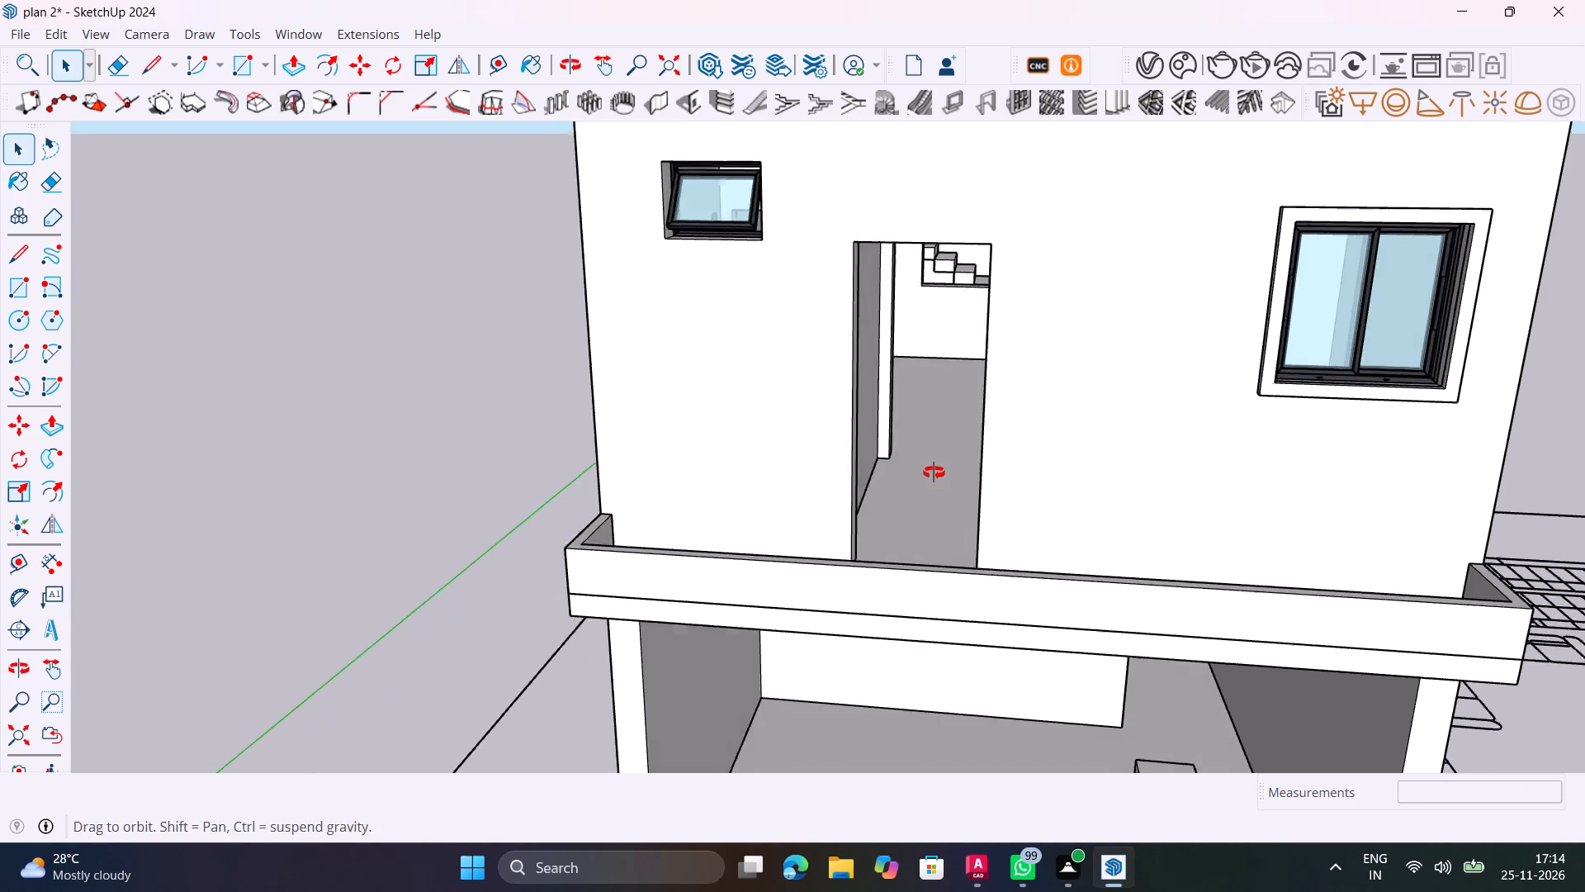
middle_drag(934, 472, 946, 477)
scroll(930, 371, up, 5)
middle_drag(952, 363, 953, 457)
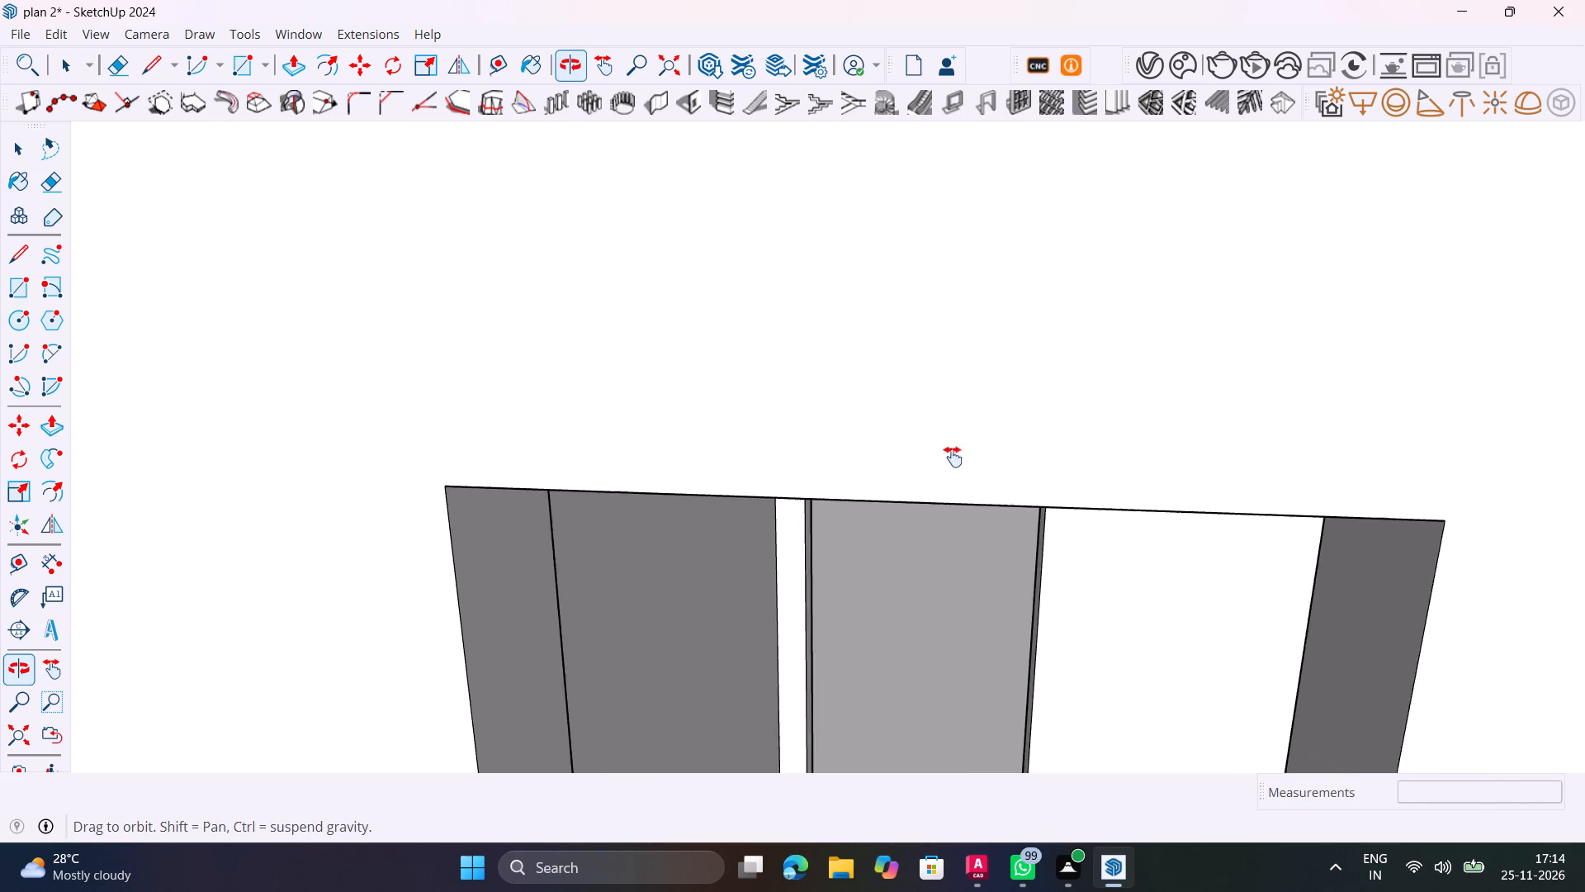
middle_drag(953, 457, 963, 432)
middle_drag(967, 401, 963, 334)
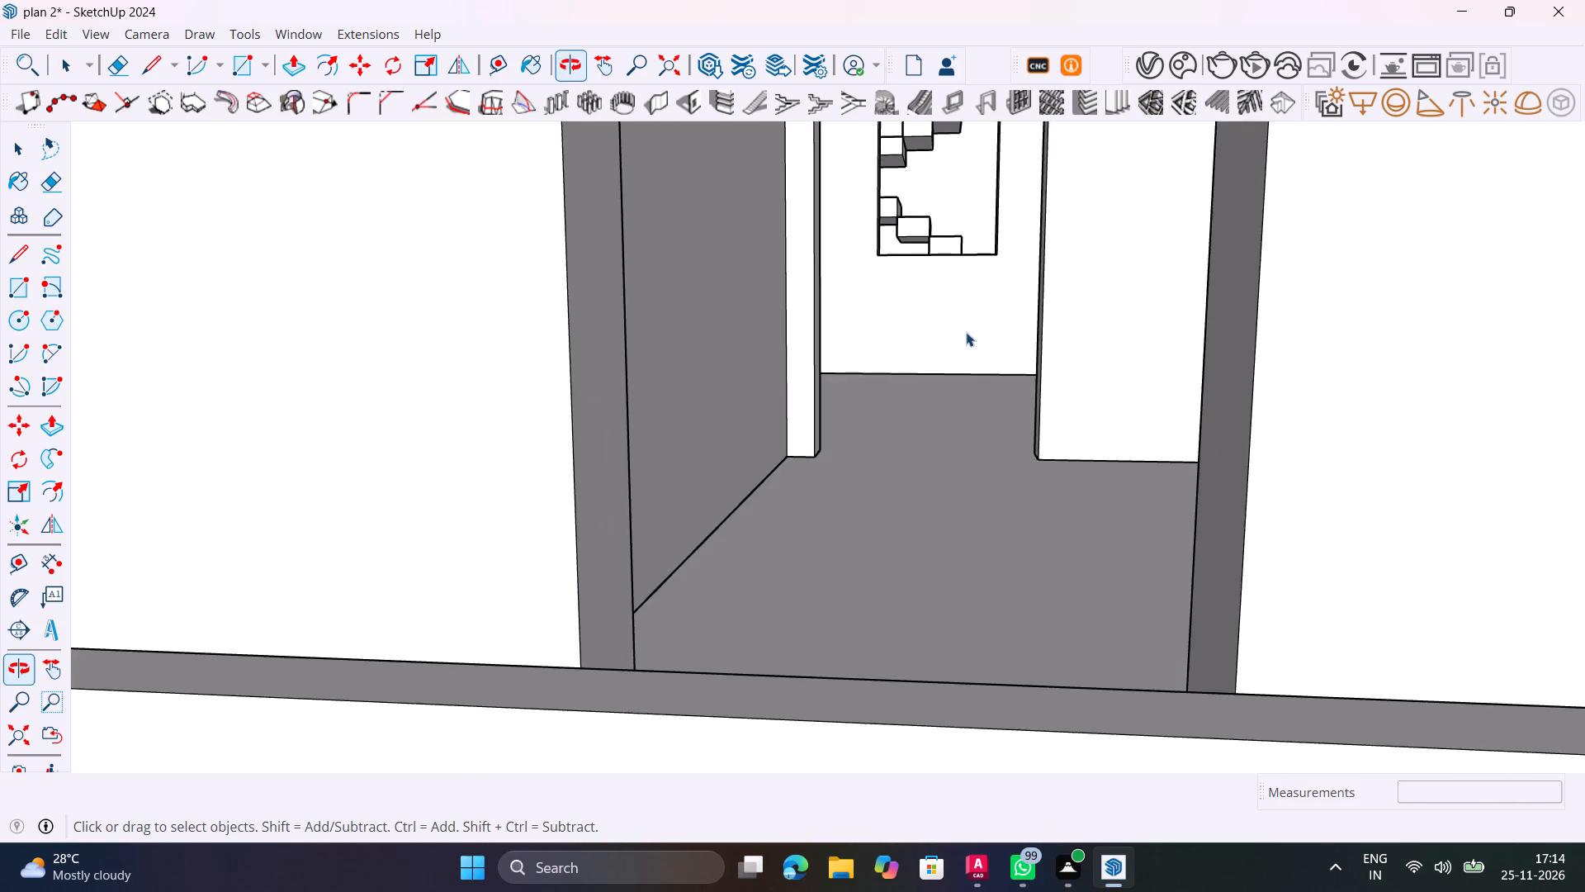
scroll(968, 329, down, 7)
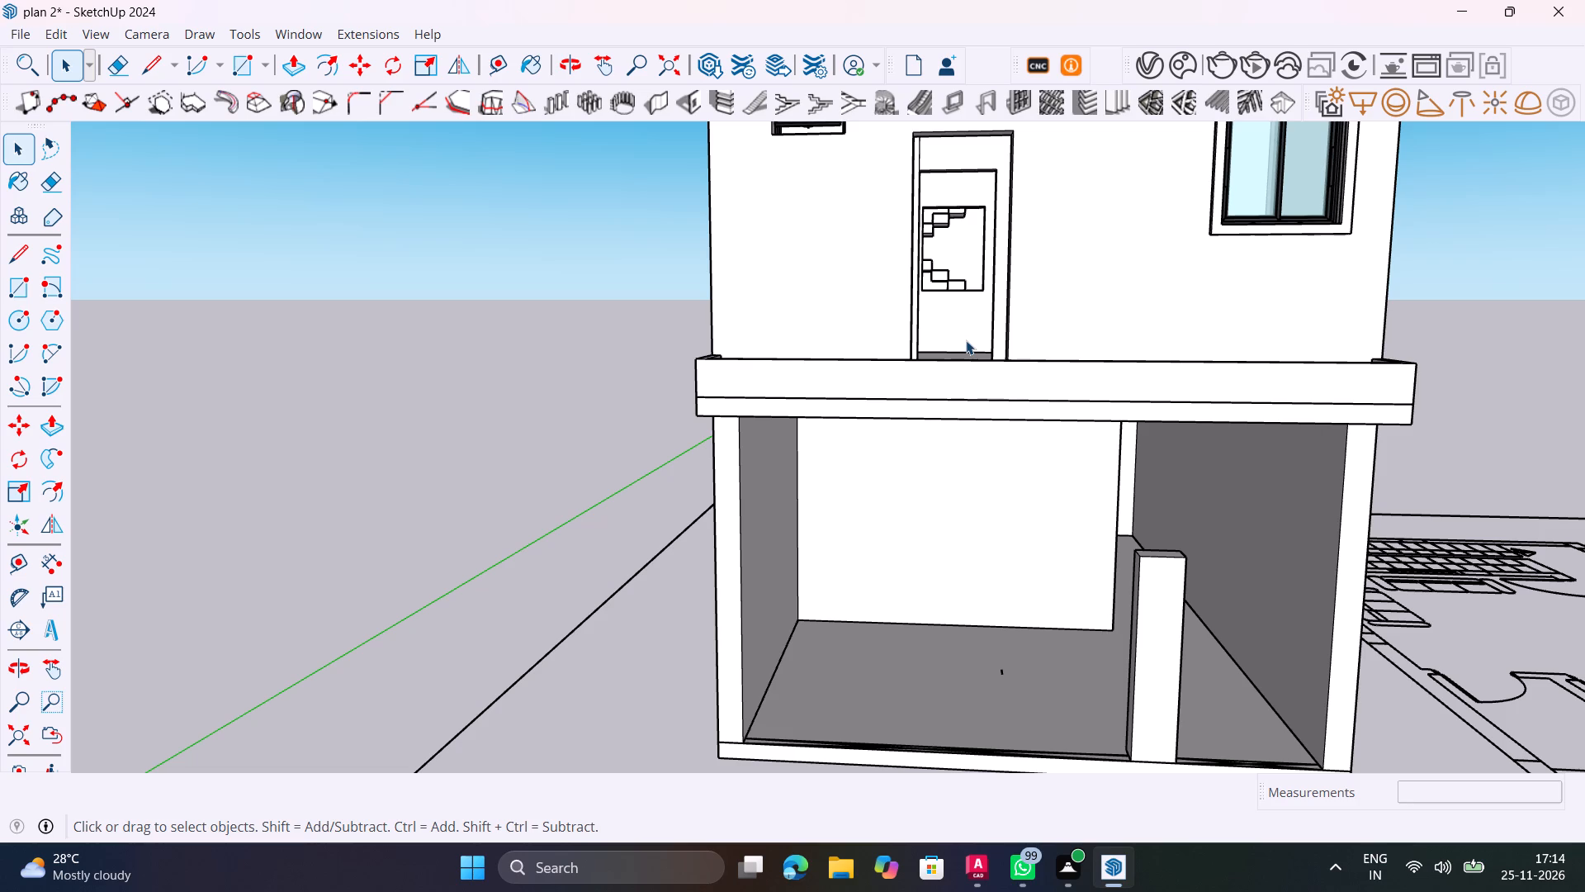
Inspect the front facade's balconies, door openings and windows, including the staircase visible through the middle-storey doorway.
middle_drag(1062, 465, 1154, 567)
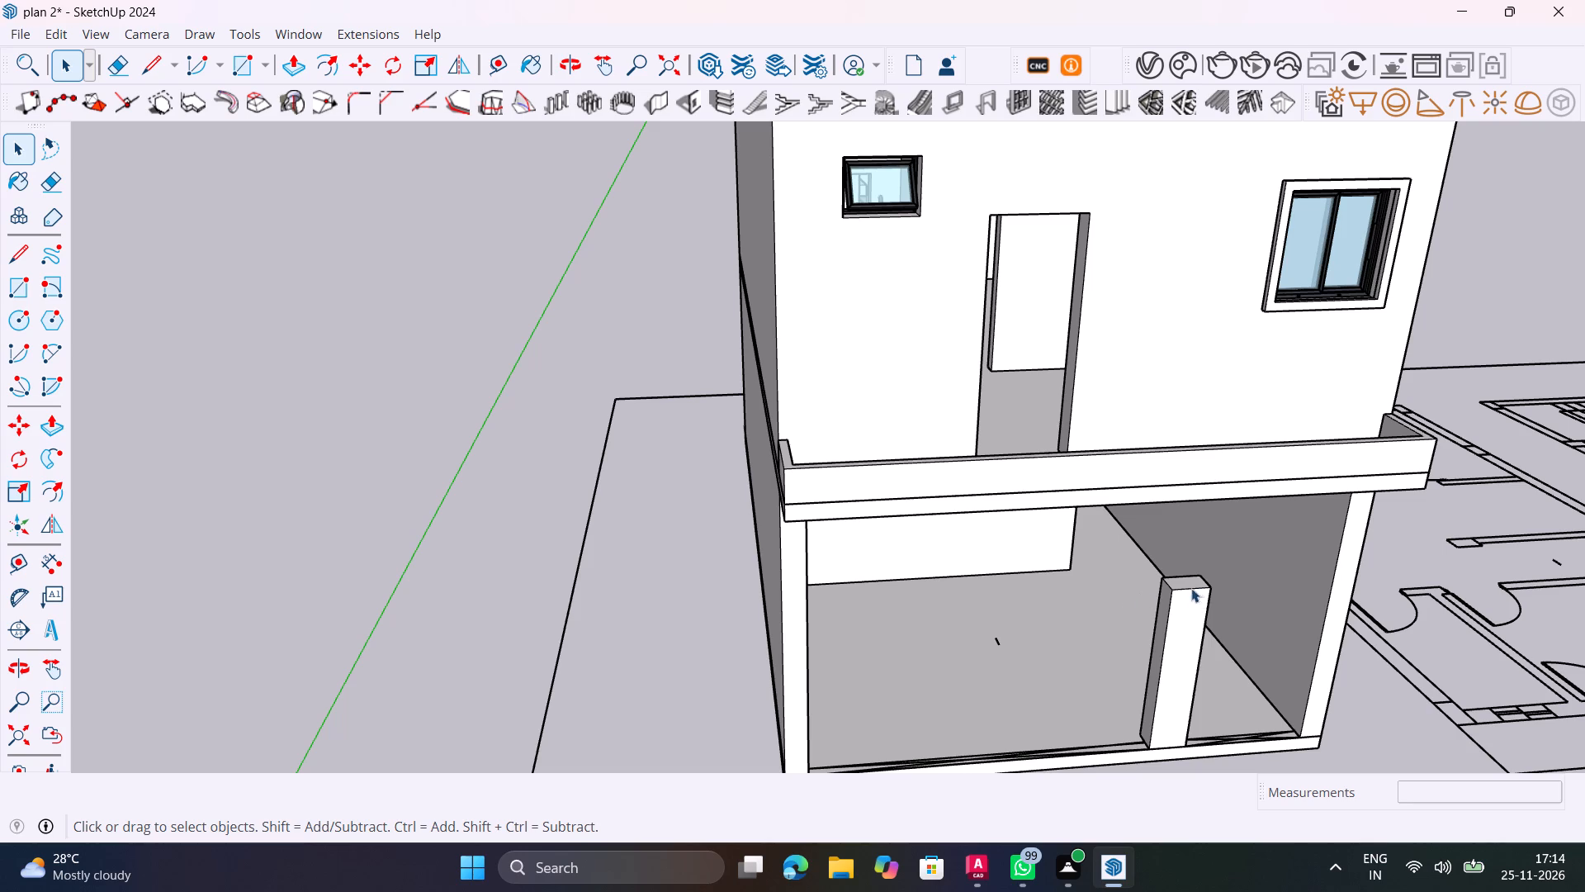
middle_drag(1235, 652, 1396, 699)
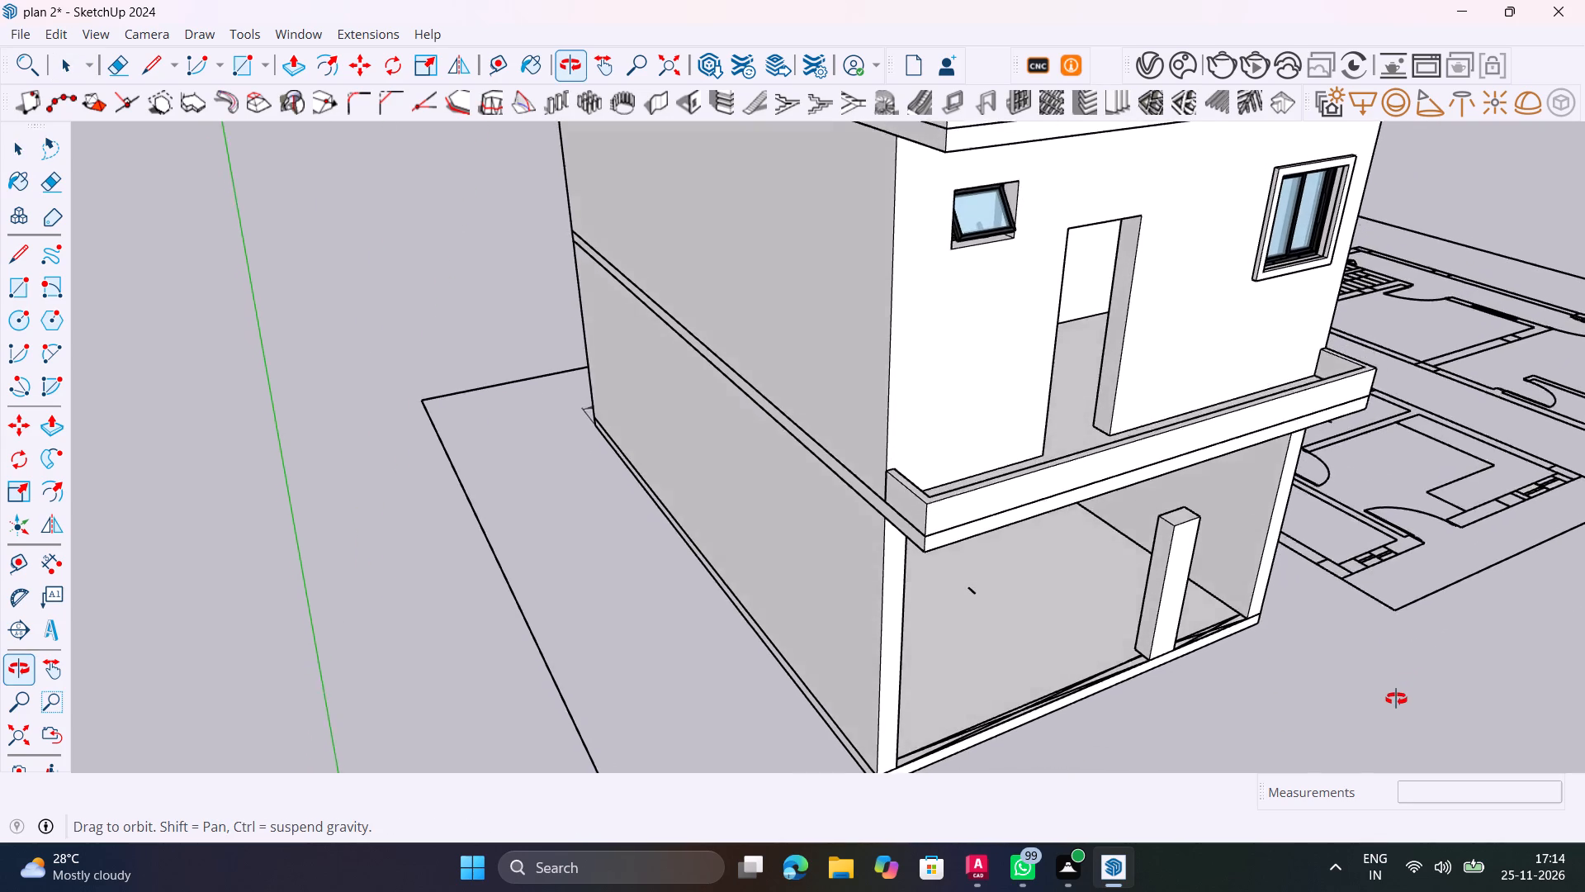
middle_drag(1396, 699, 1379, 747)
scroll(1314, 445, down, 8)
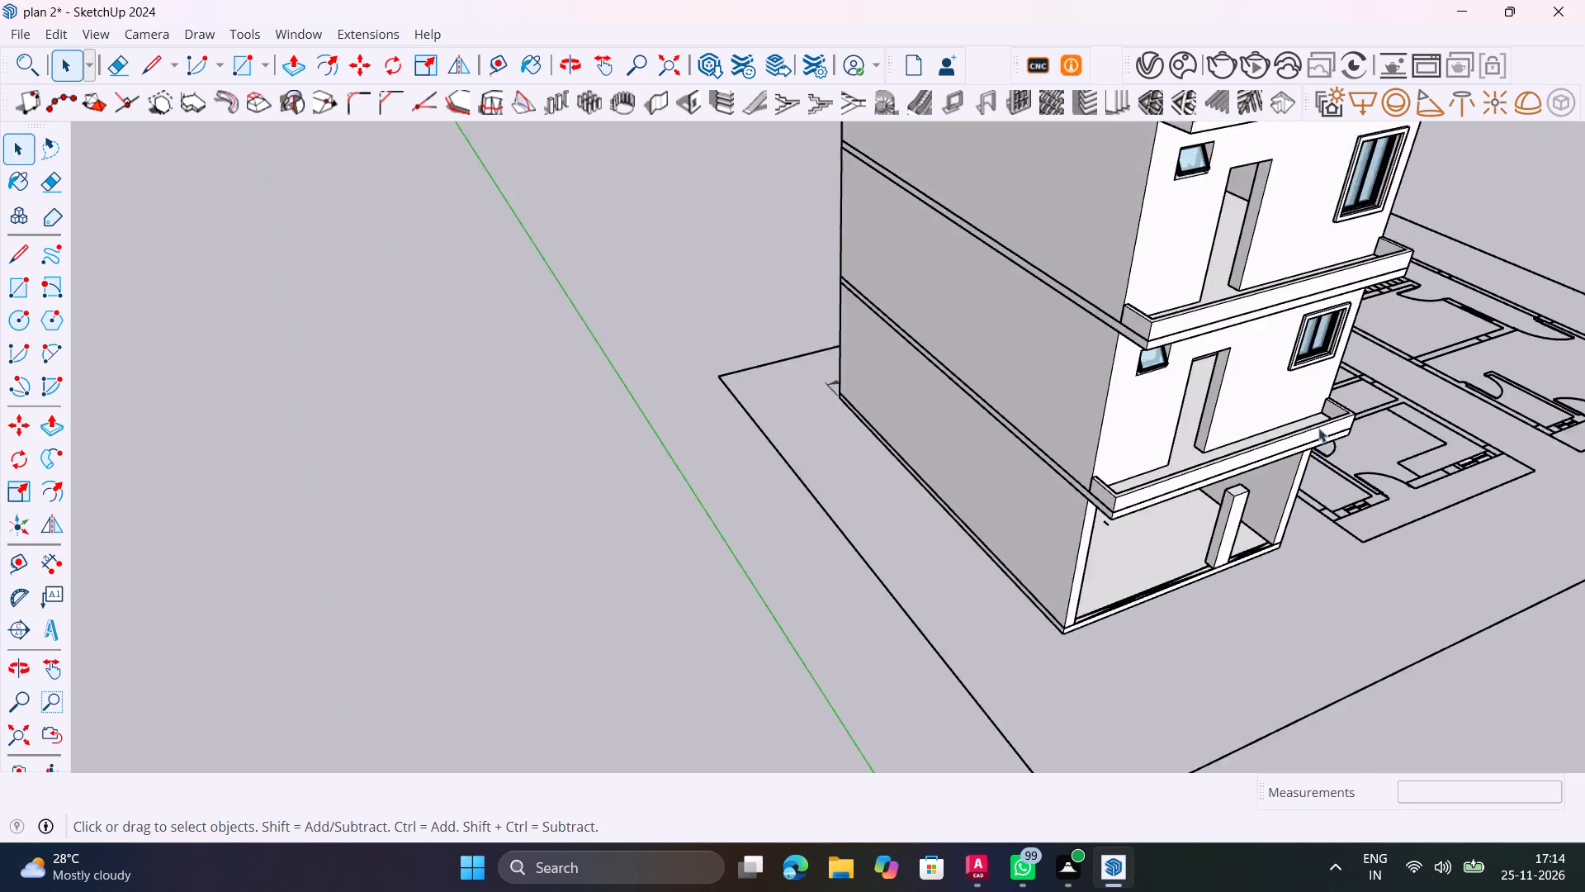
scroll(1318, 428, down, 4)
middle_drag(1322, 516, 1022, 537)
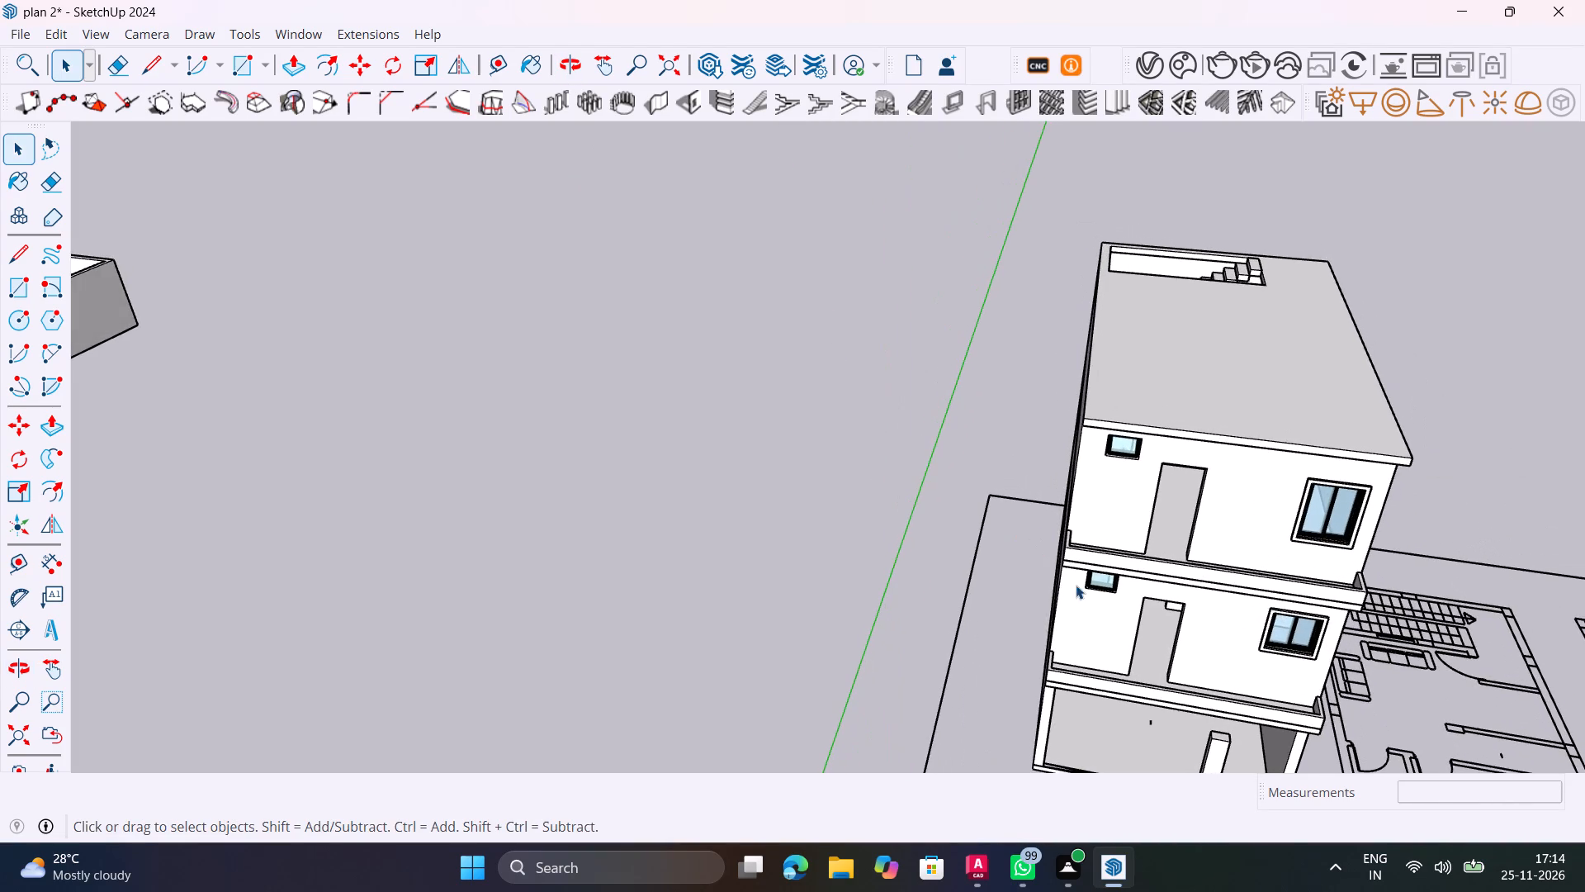
scroll(1174, 647, up, 3)
shift+middle_drag(1139, 644, 986, 536)
middle_drag(992, 544, 1083, 394)
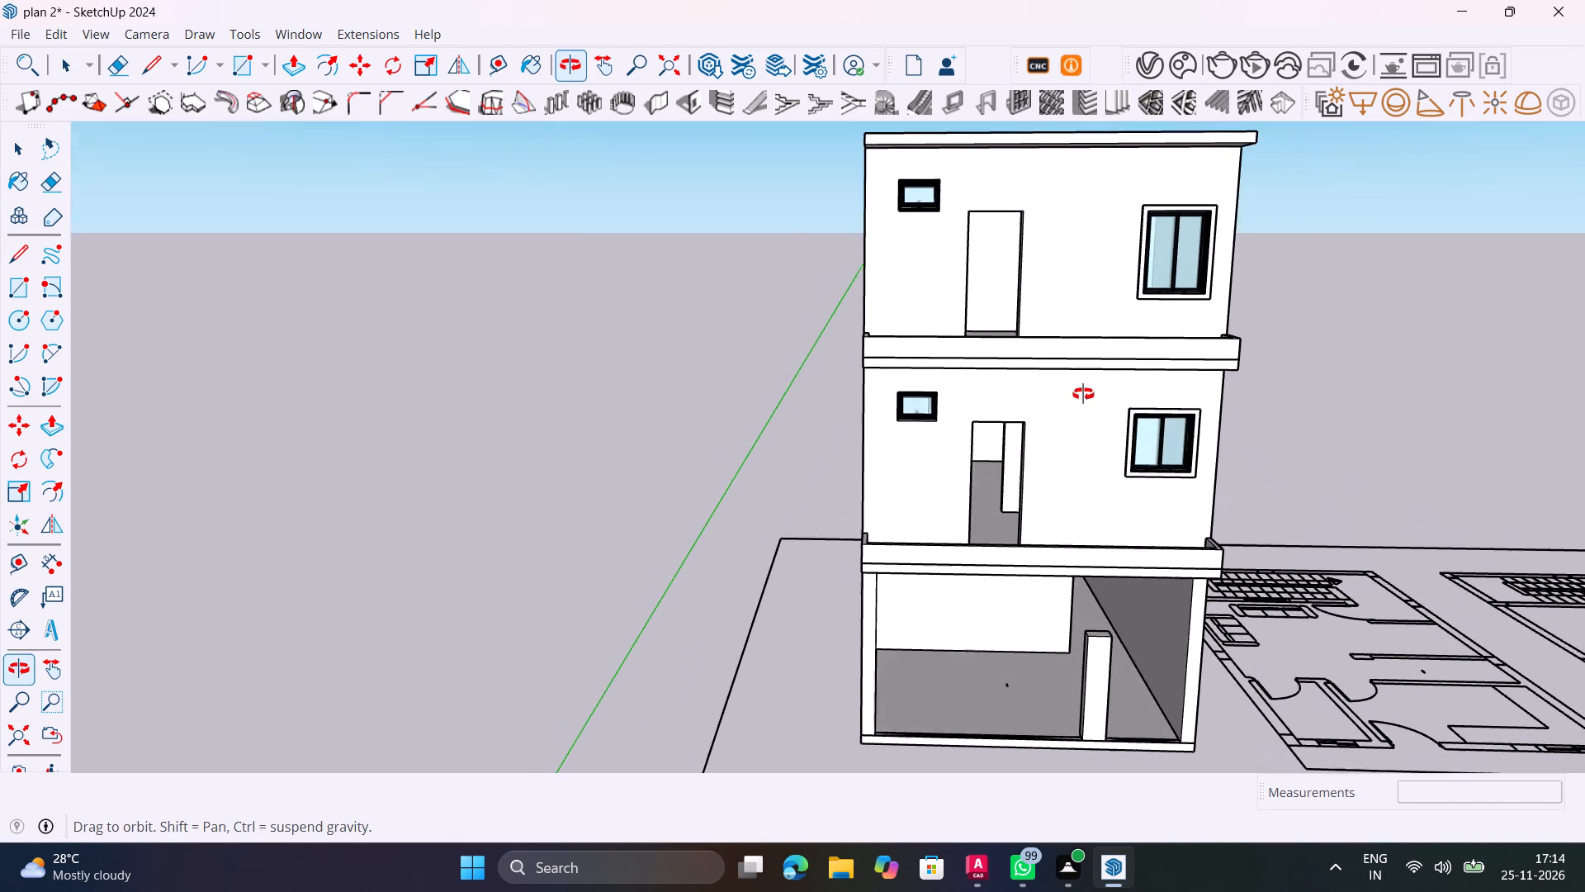
middle_drag(1083, 394, 1083, 392)
scroll(949, 434, up, 4)
middle_drag(936, 471, 894, 425)
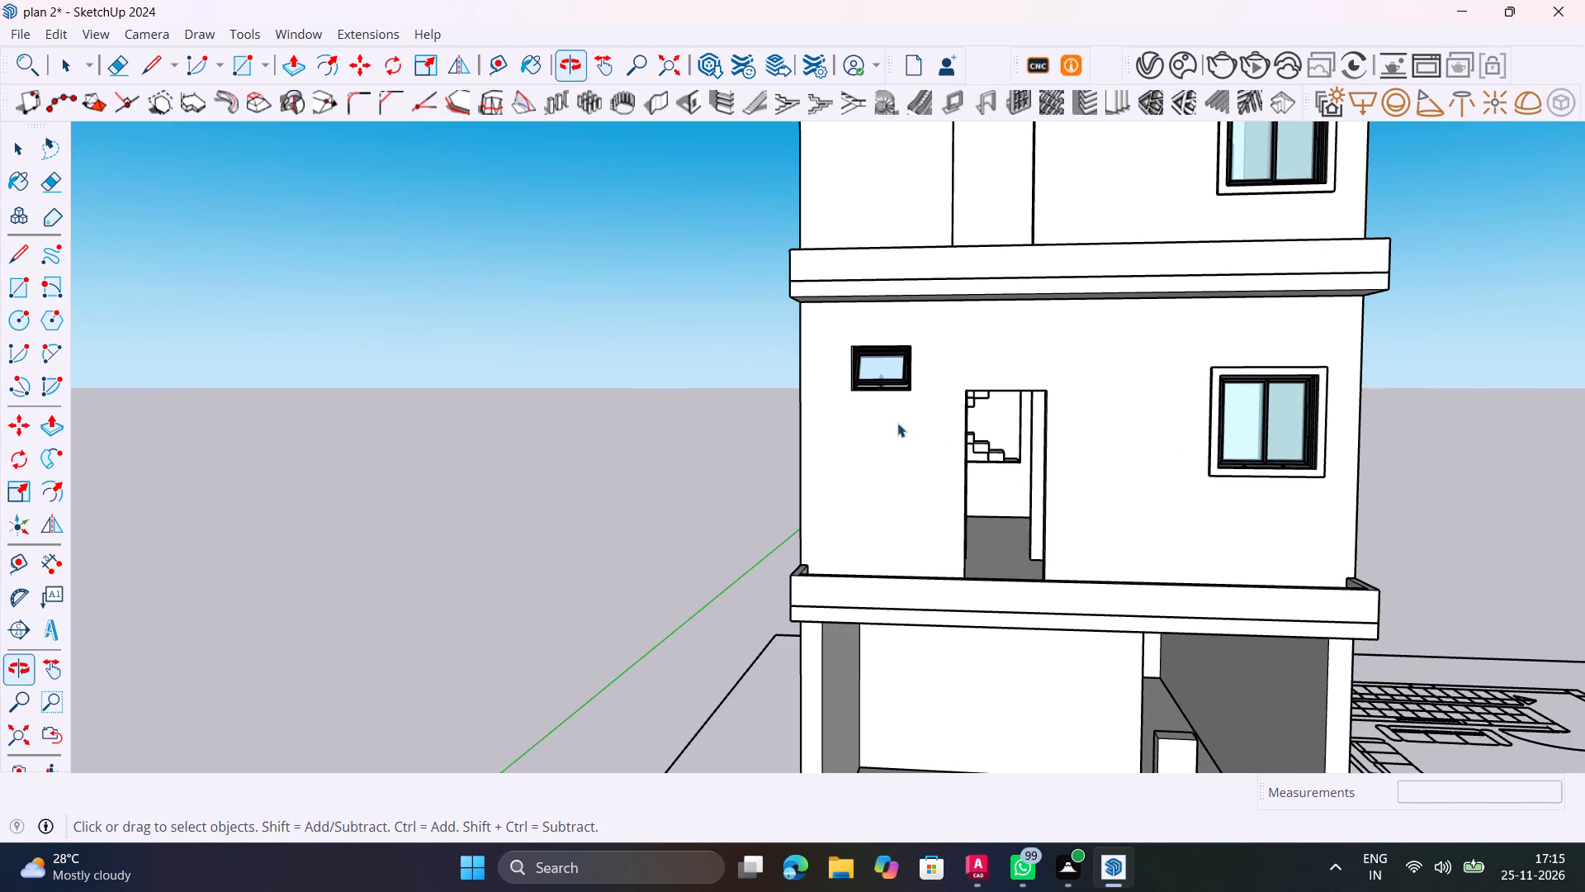
Examine the middle storey's interior through the balcony doorway and the small tilted window beside it.
scroll(1003, 425, up, 8)
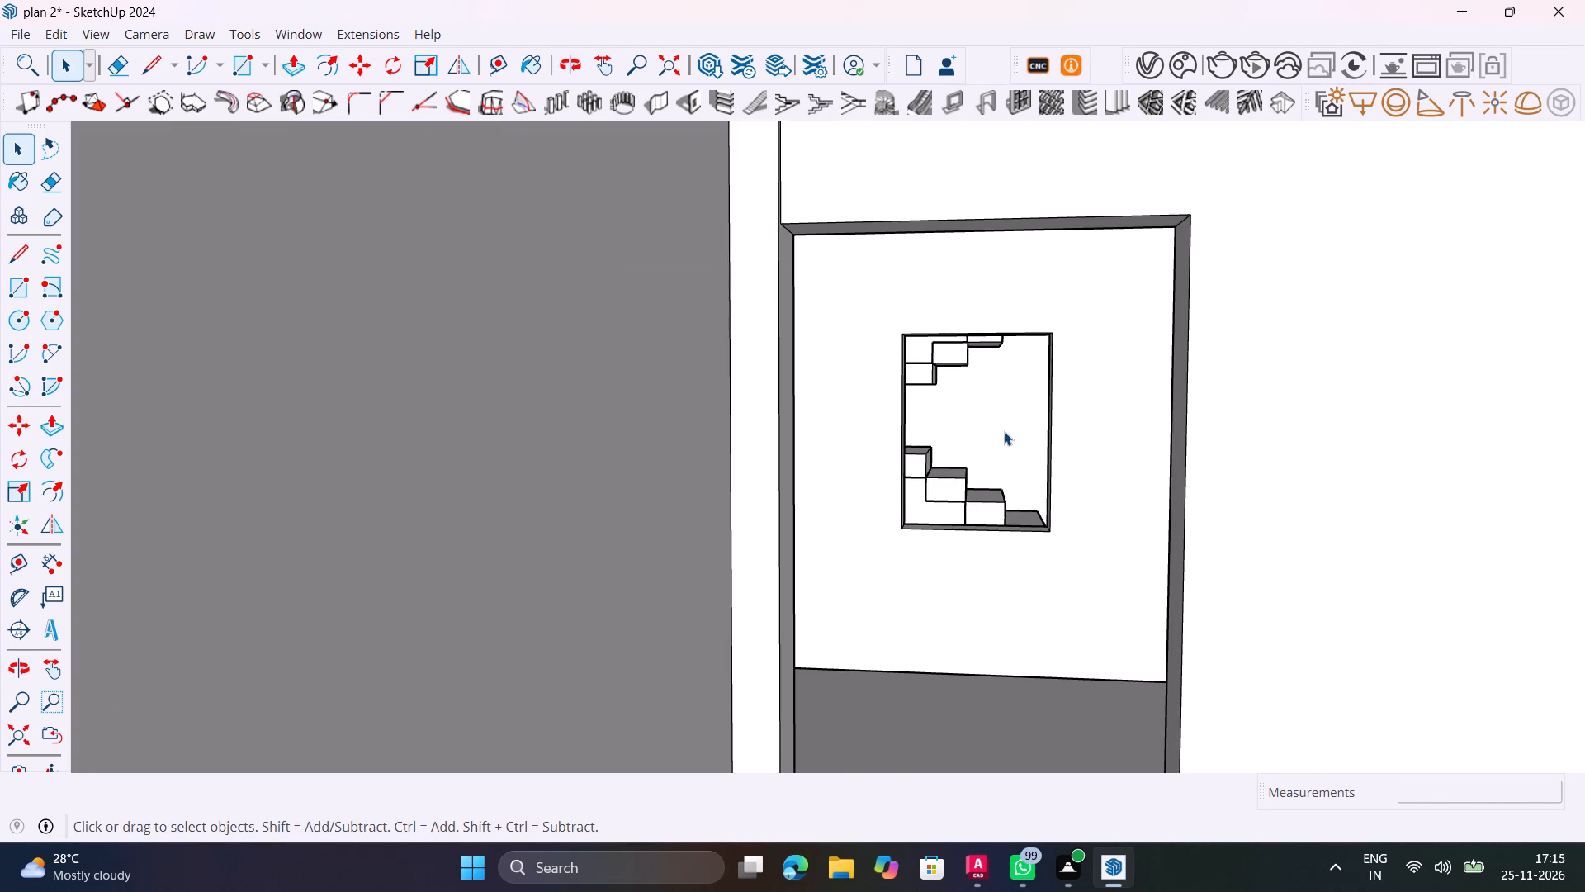
scroll(1006, 427, down, 6)
middle_drag(1014, 434, 1035, 458)
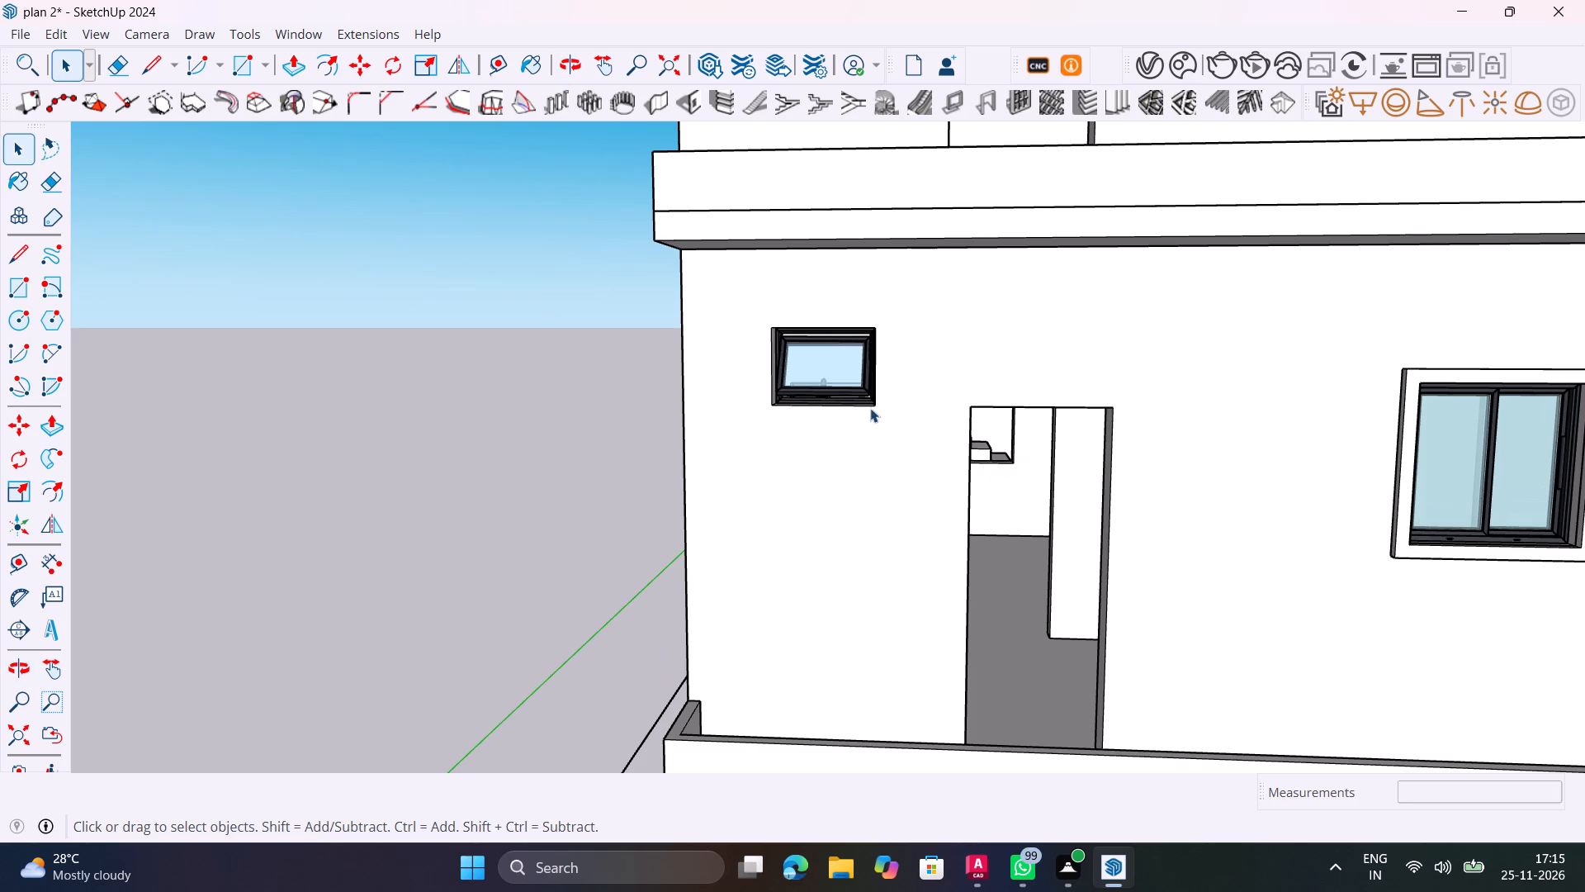
middle_drag(851, 391, 889, 430)
scroll(835, 348, up, 11)
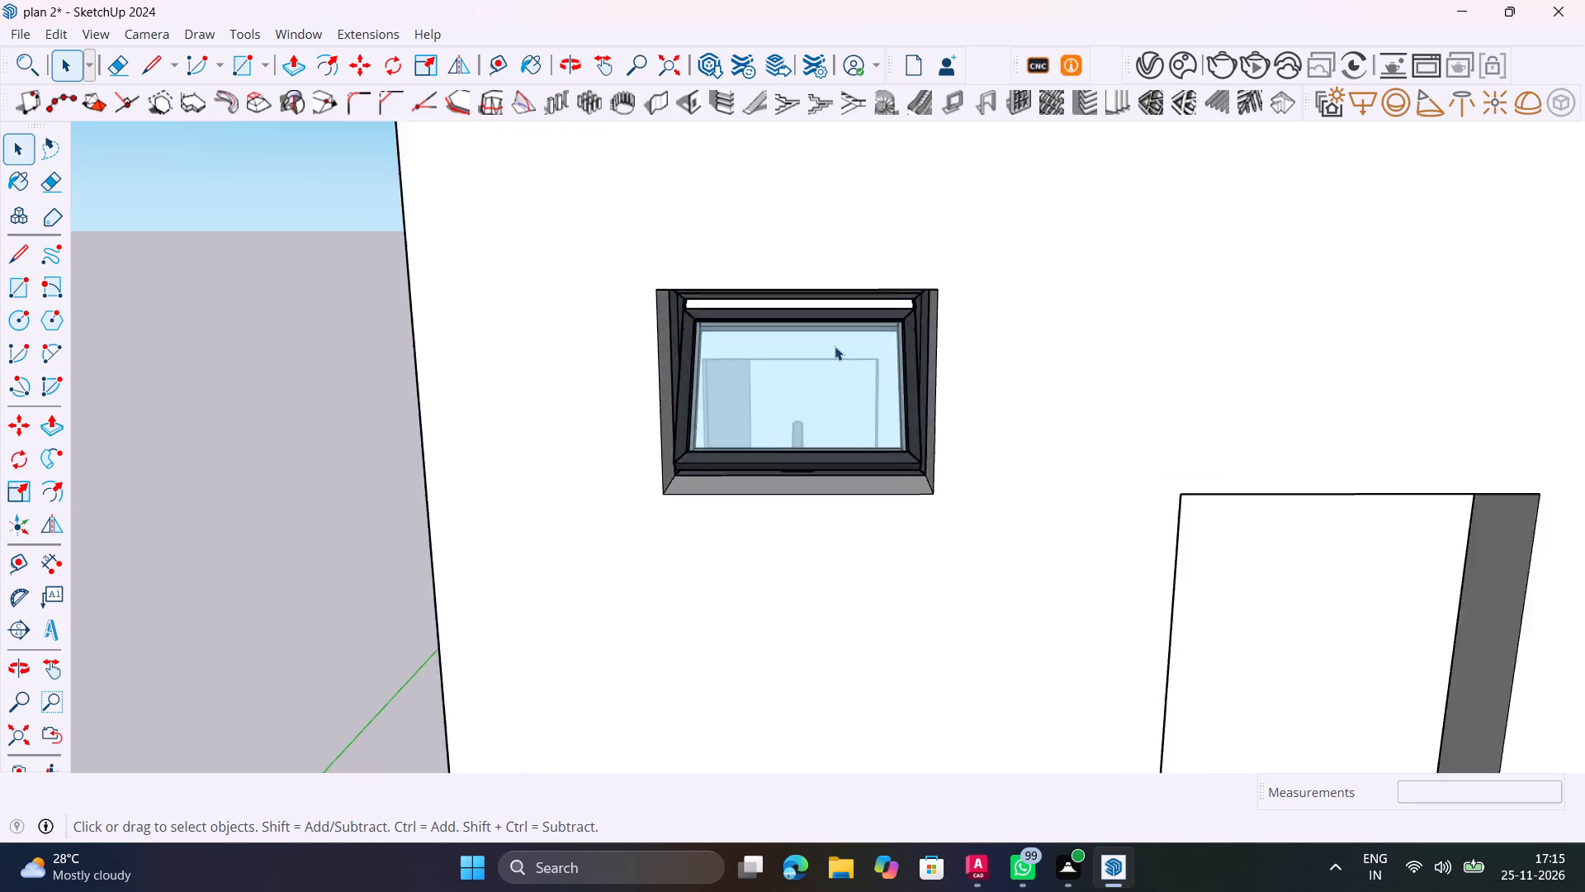
scroll(835, 346, up, 15)
scroll(793, 524, up, 12)
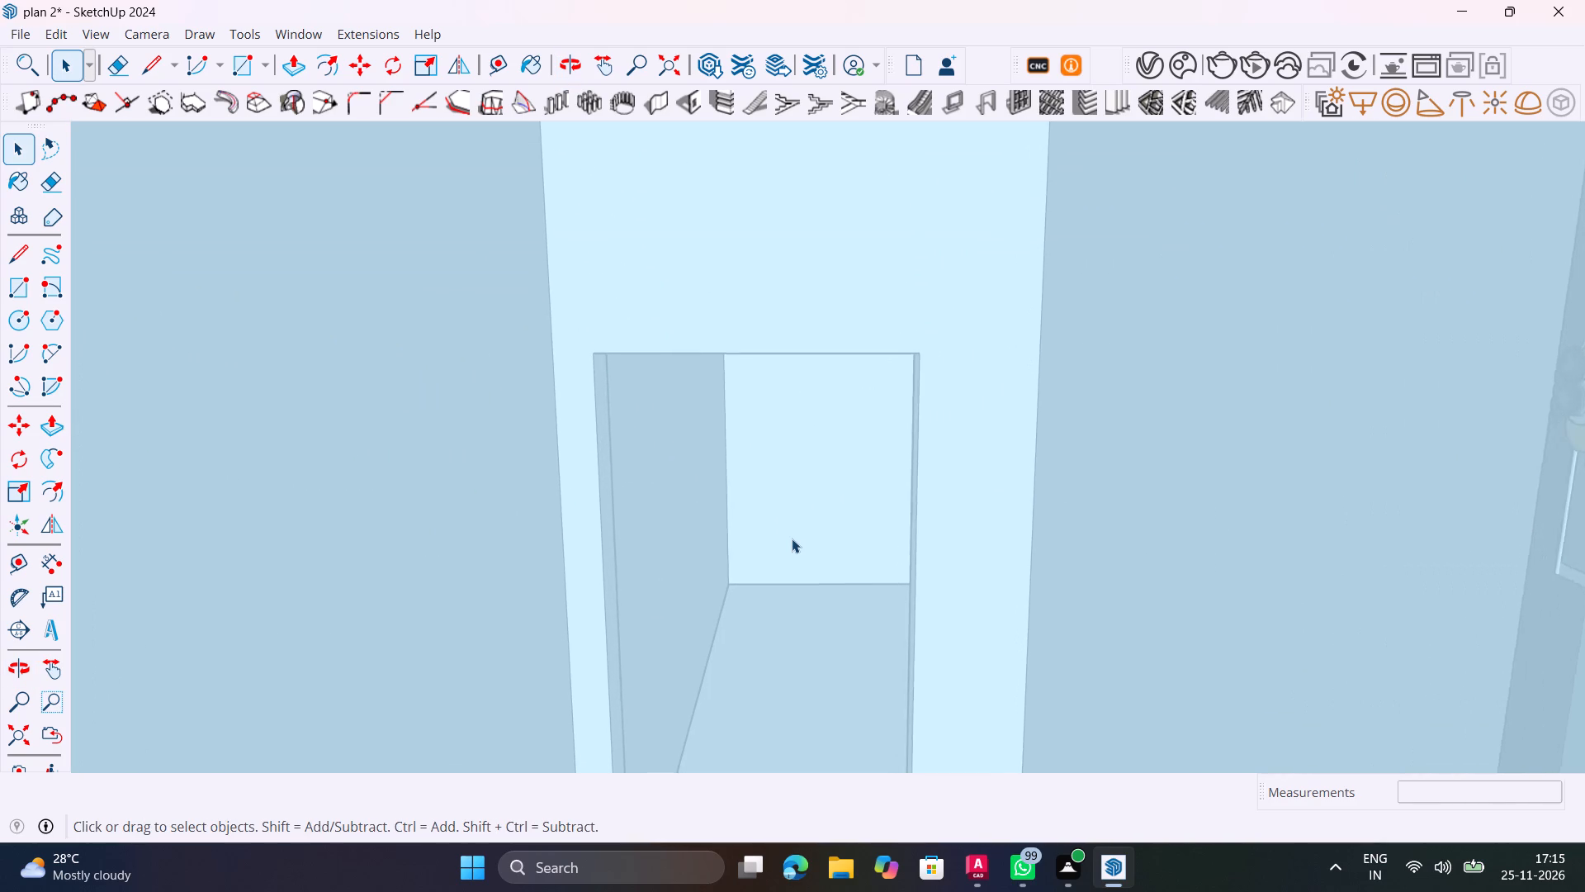
scroll(792, 539, up, 2)
scroll(792, 539, down, 15)
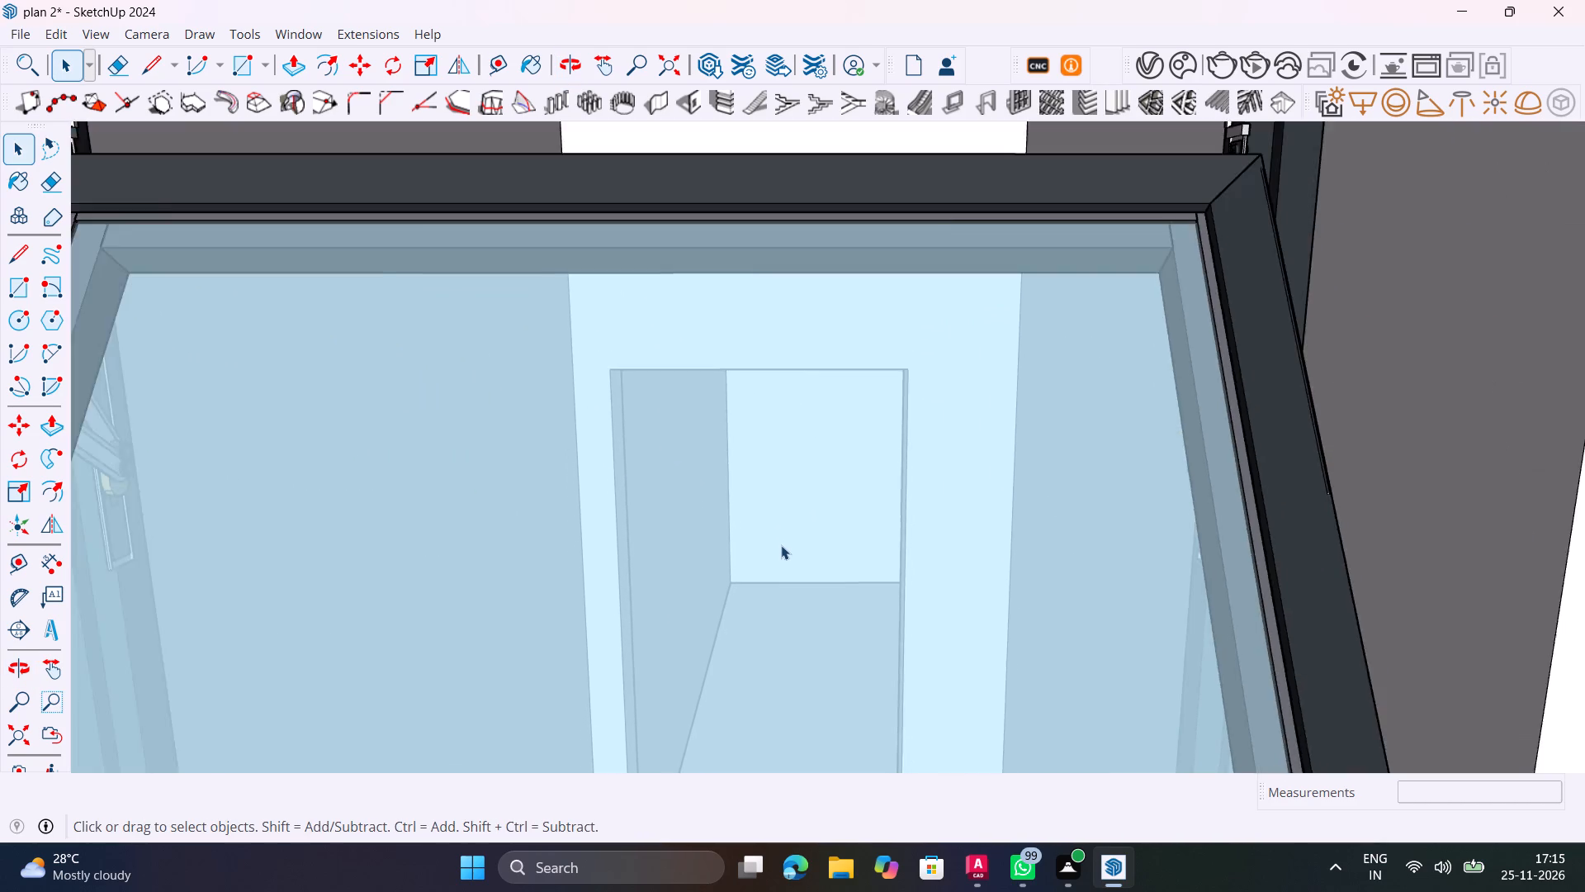
scroll(781, 545, down, 20)
scroll(781, 545, down, 12)
middle_drag(756, 652, 939, 647)
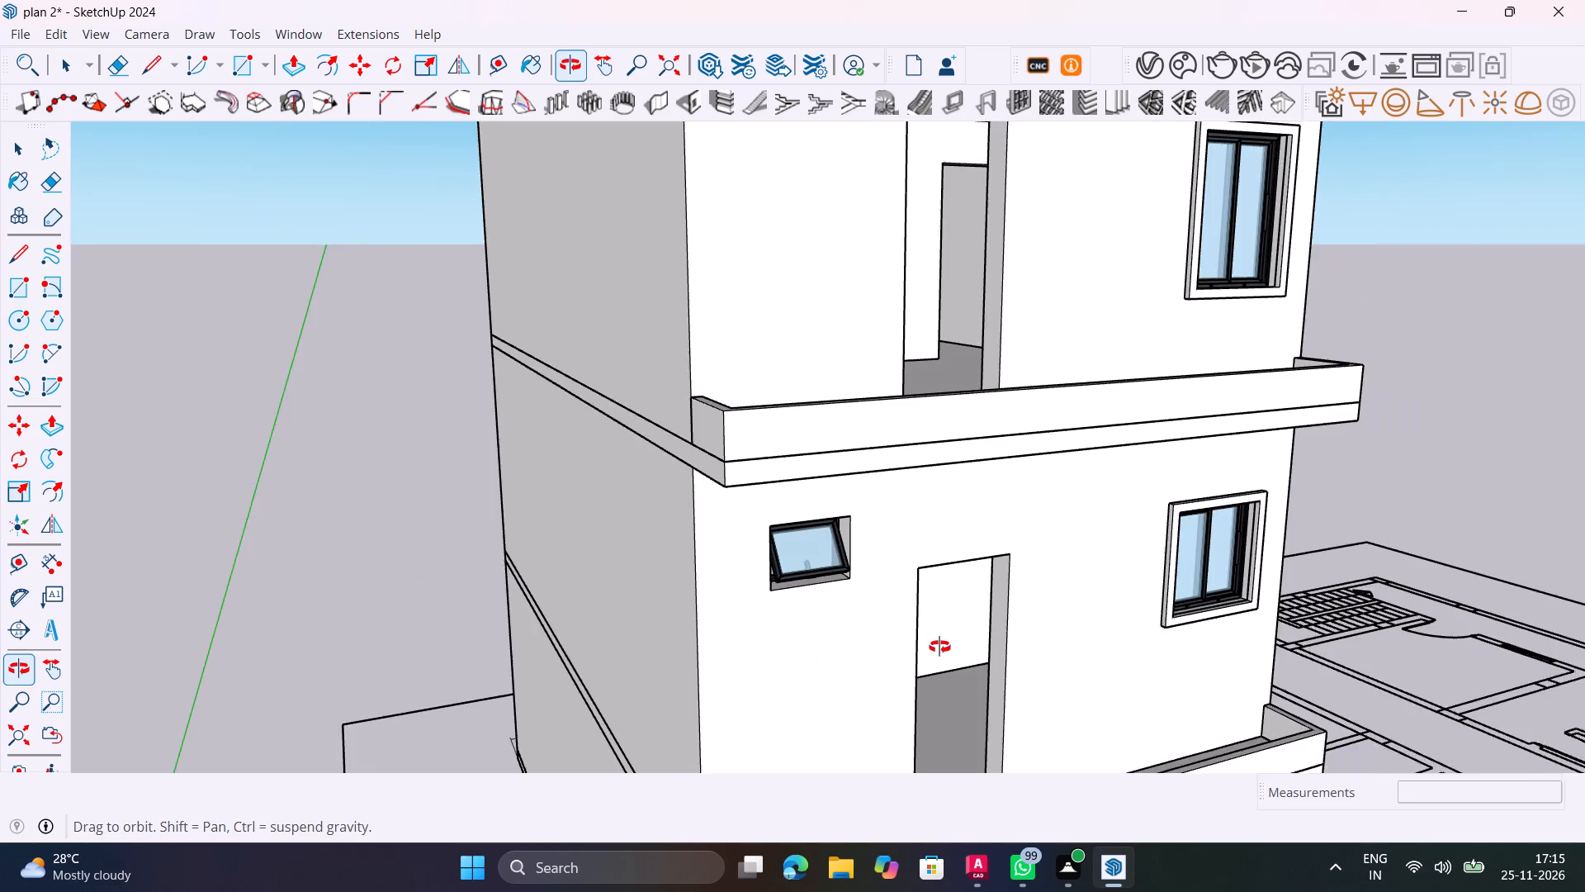
middle_drag(939, 647, 854, 672)
Examine the middle storey's framed sliding window and the room behind its glass at close range.
shift+scroll(1176, 599, up, 1)
shift+middle_drag(1176, 599, 897, 631)
scroll(1005, 612, up, 13)
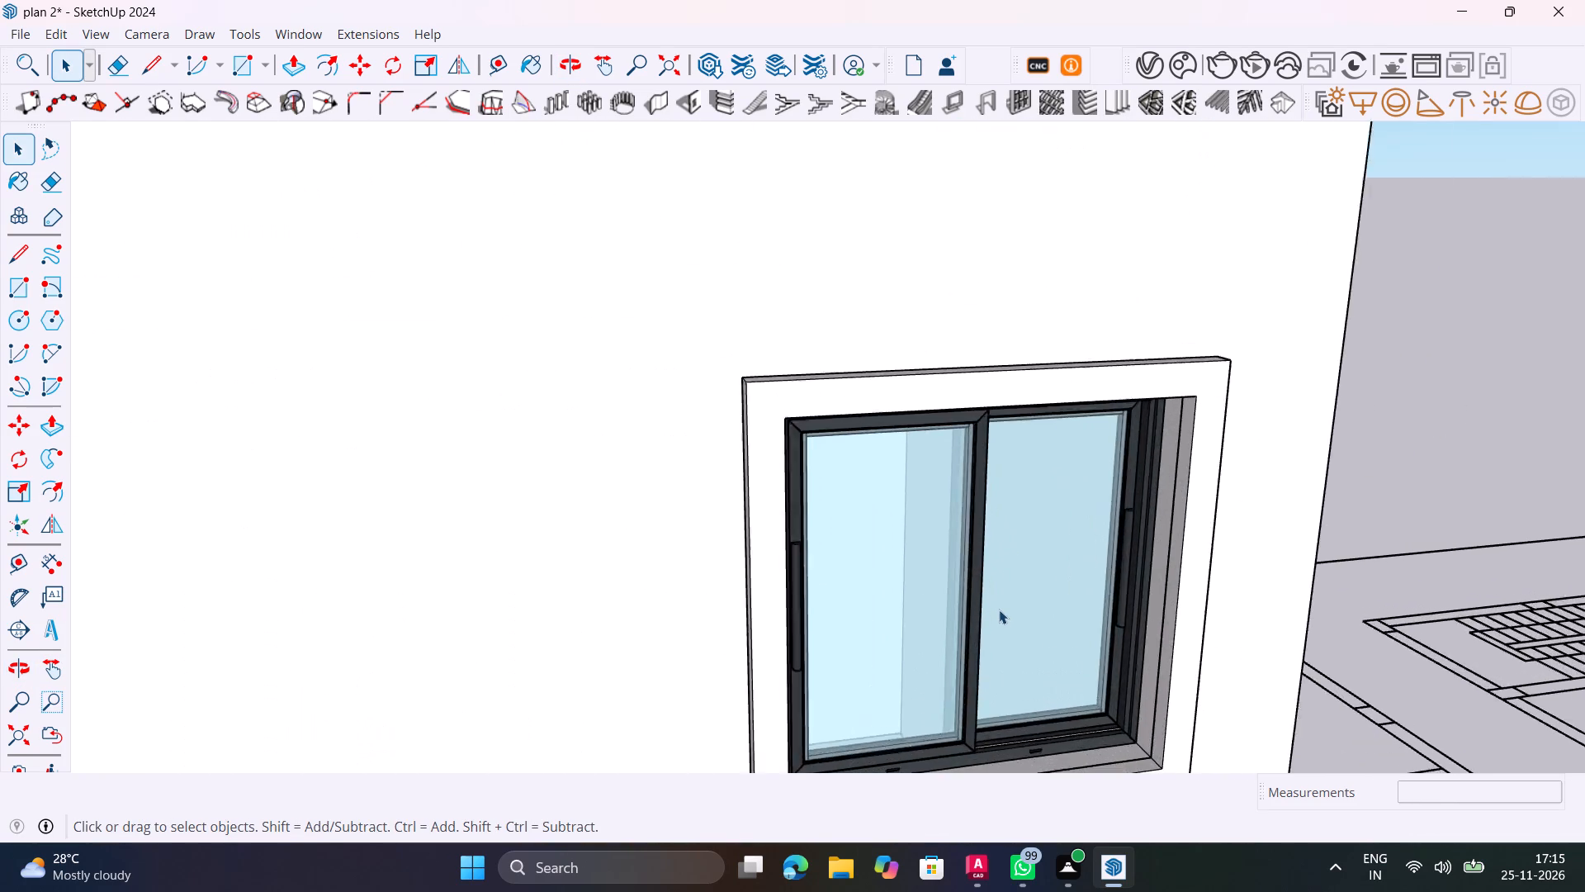
scroll(999, 610, up, 3)
middle_drag(1005, 619, 756, 597)
scroll(778, 580, up, 16)
middle_drag(764, 569, 553, 565)
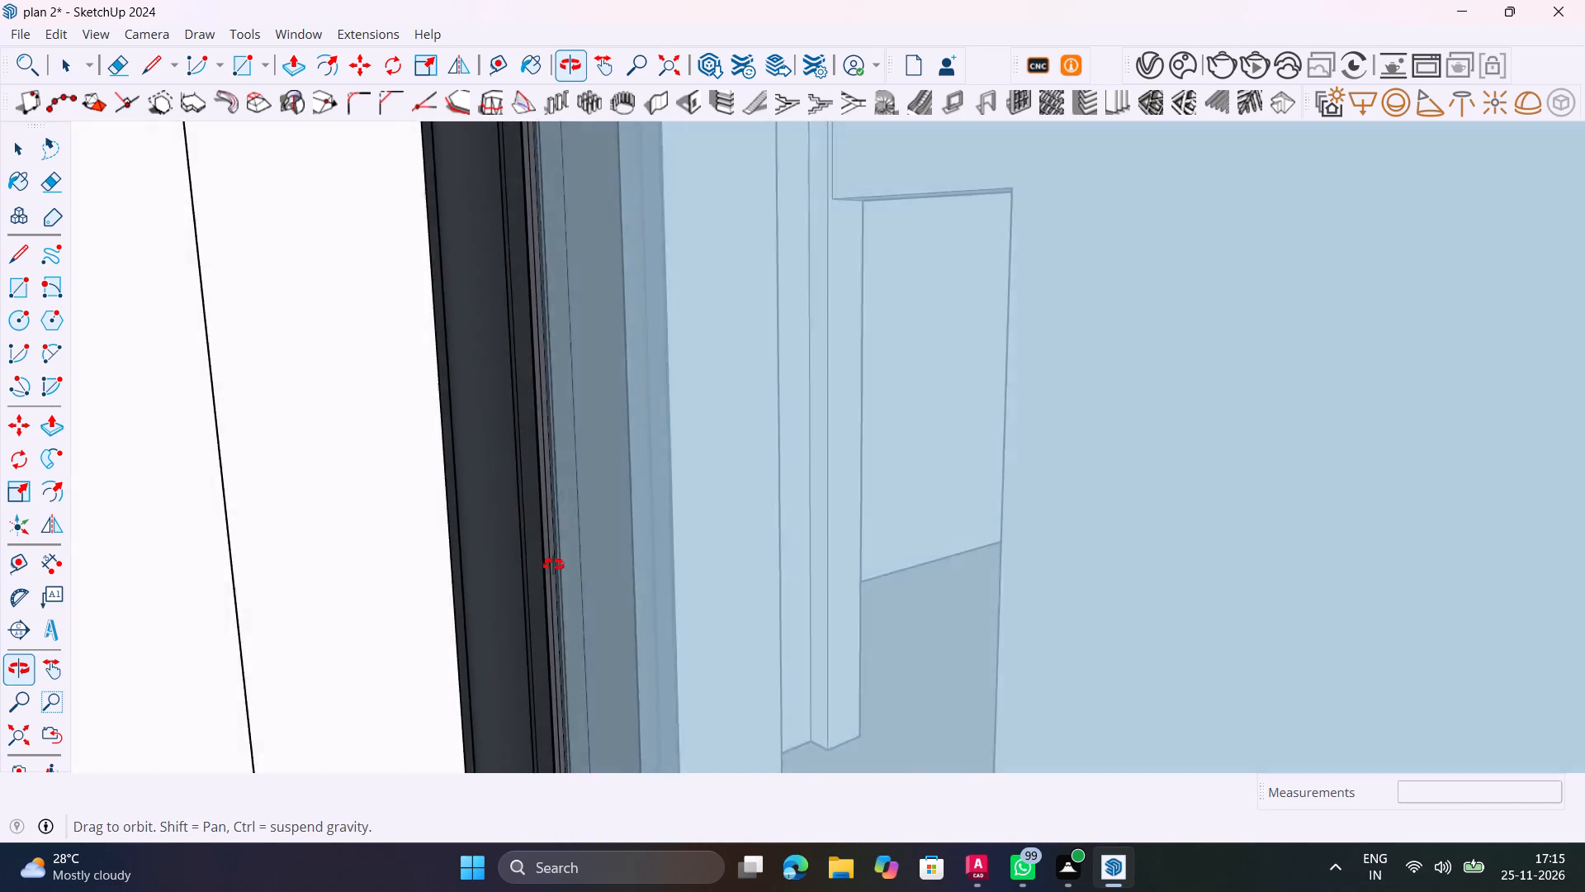
middle_drag(553, 565, 1313, 481)
scroll(1313, 478, down, 6)
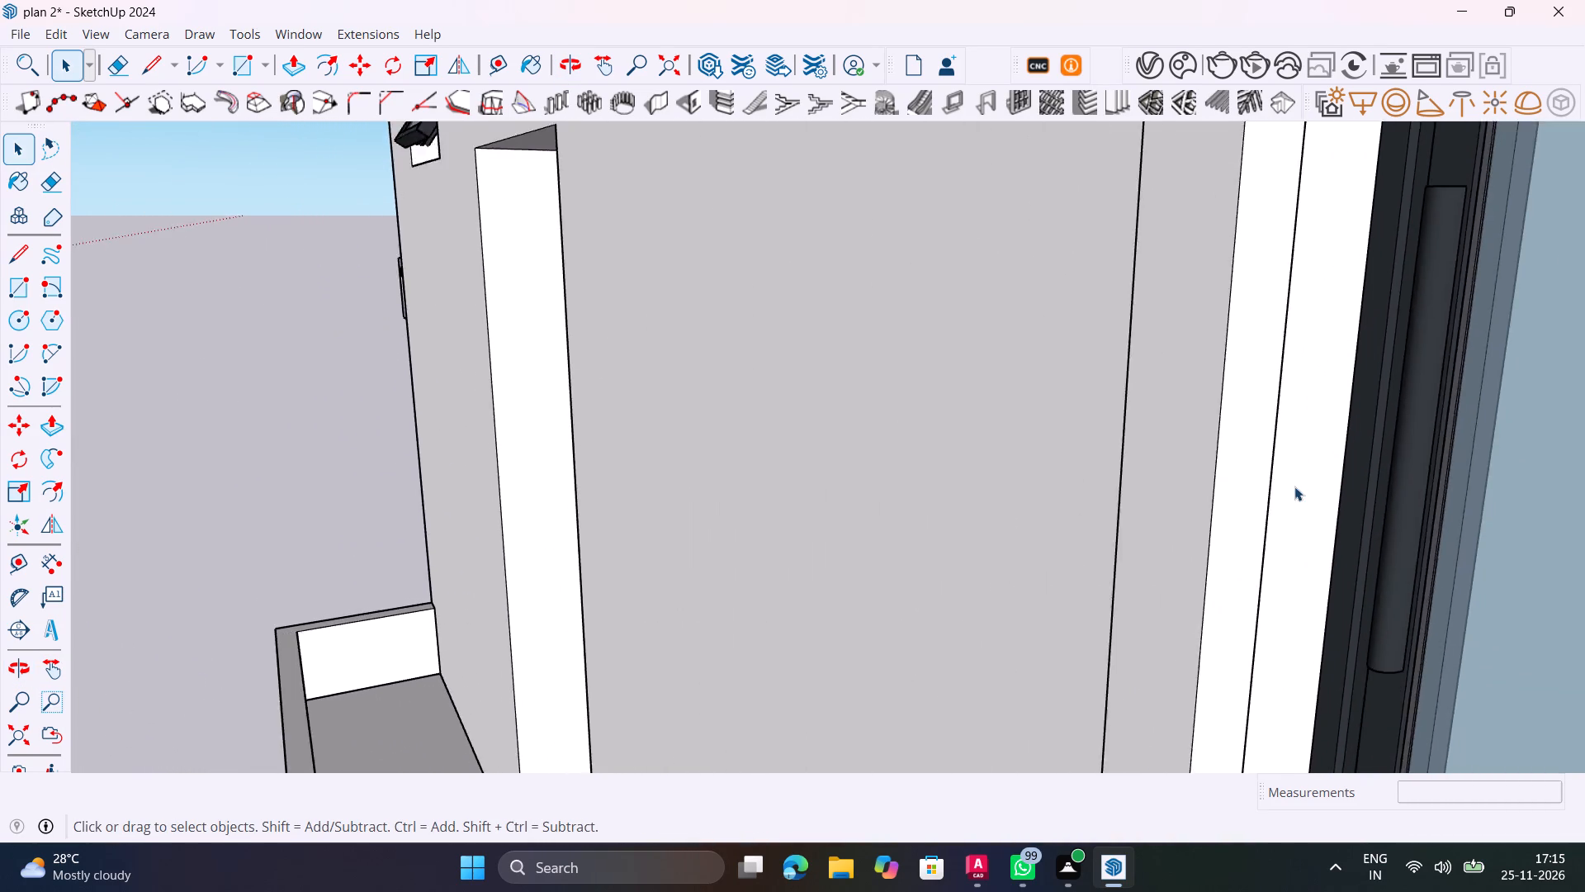
scroll(1294, 486, down, 16)
middle_drag(854, 644, 1077, 633)
shift+scroll(1081, 633, down, 4)
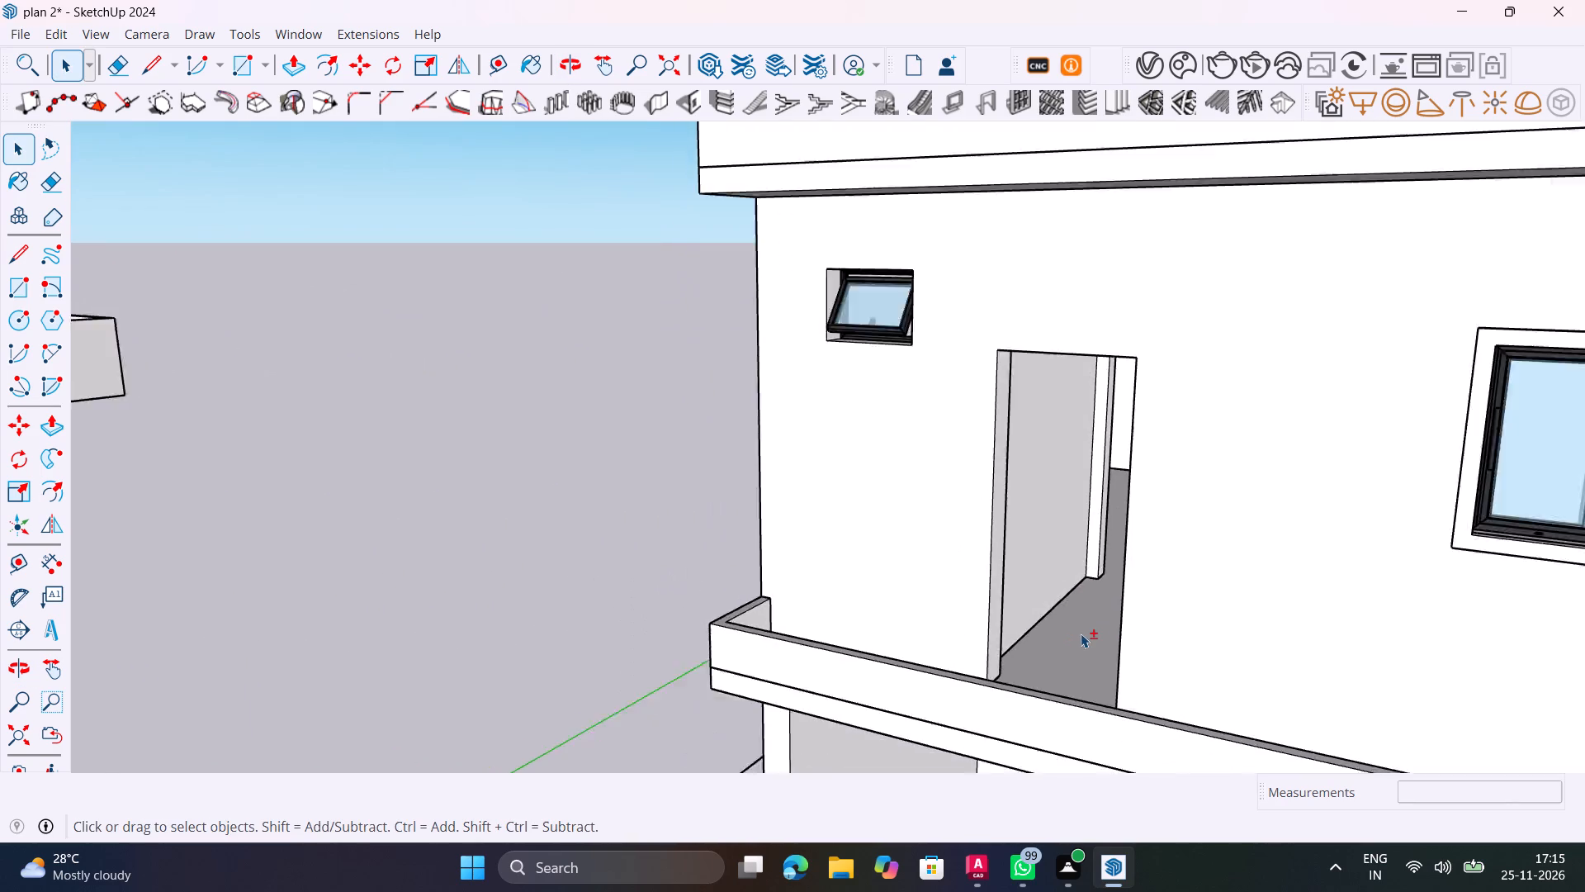
shift+scroll(1081, 633, down, 14)
shift+middle_drag(1110, 677, 873, 721)
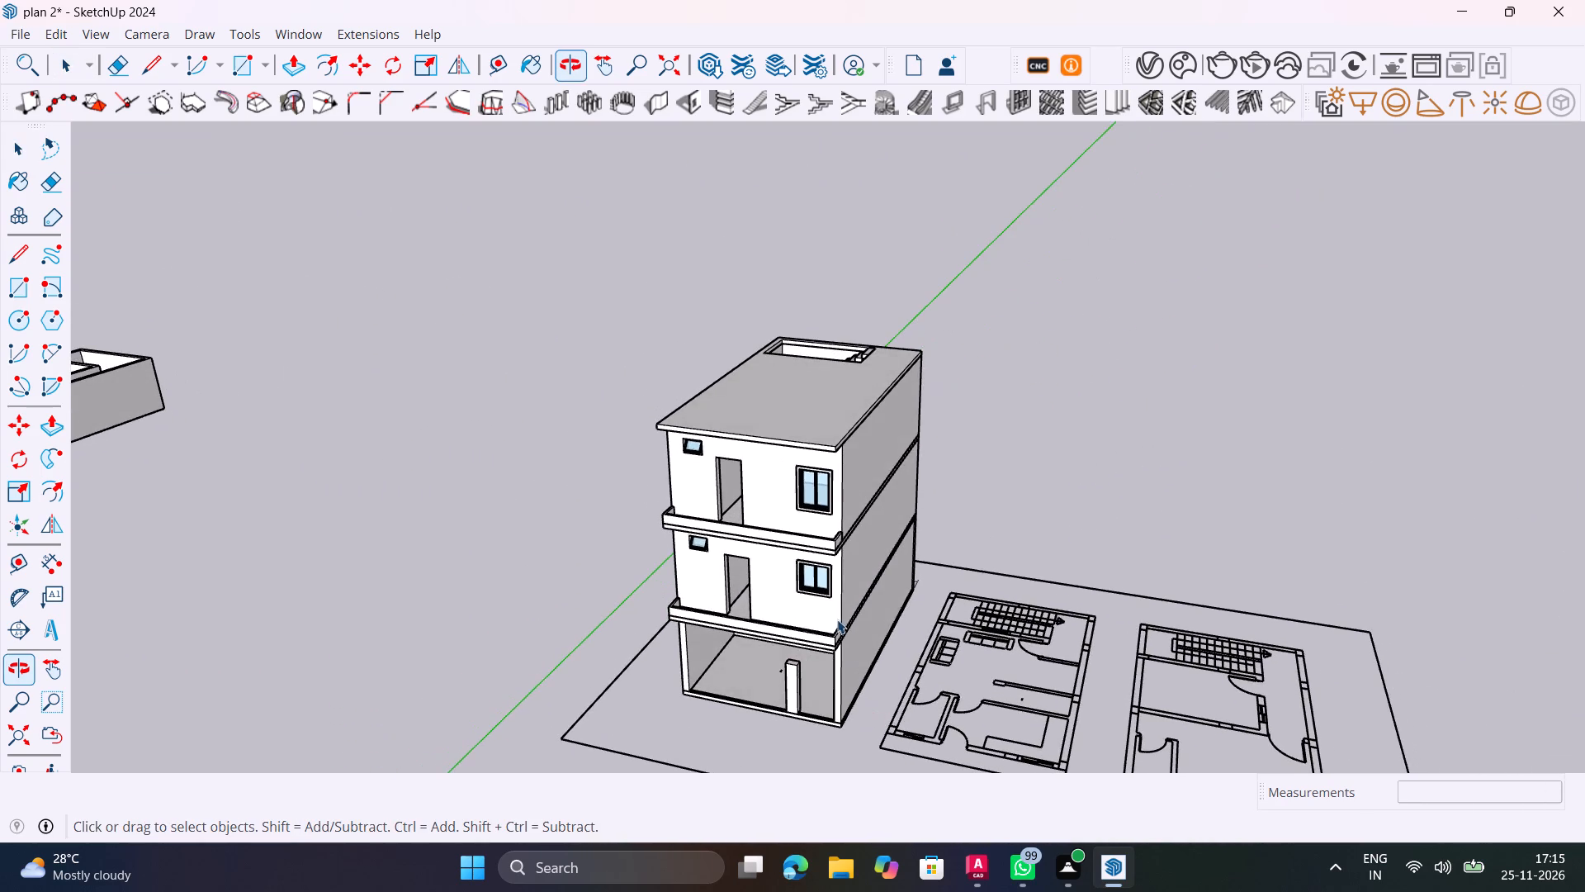
Inspect the roof slab's front overhang and the top storey's windows and doorway from both front corners.
scroll(820, 414, up, 9)
scroll(827, 543, up, 6)
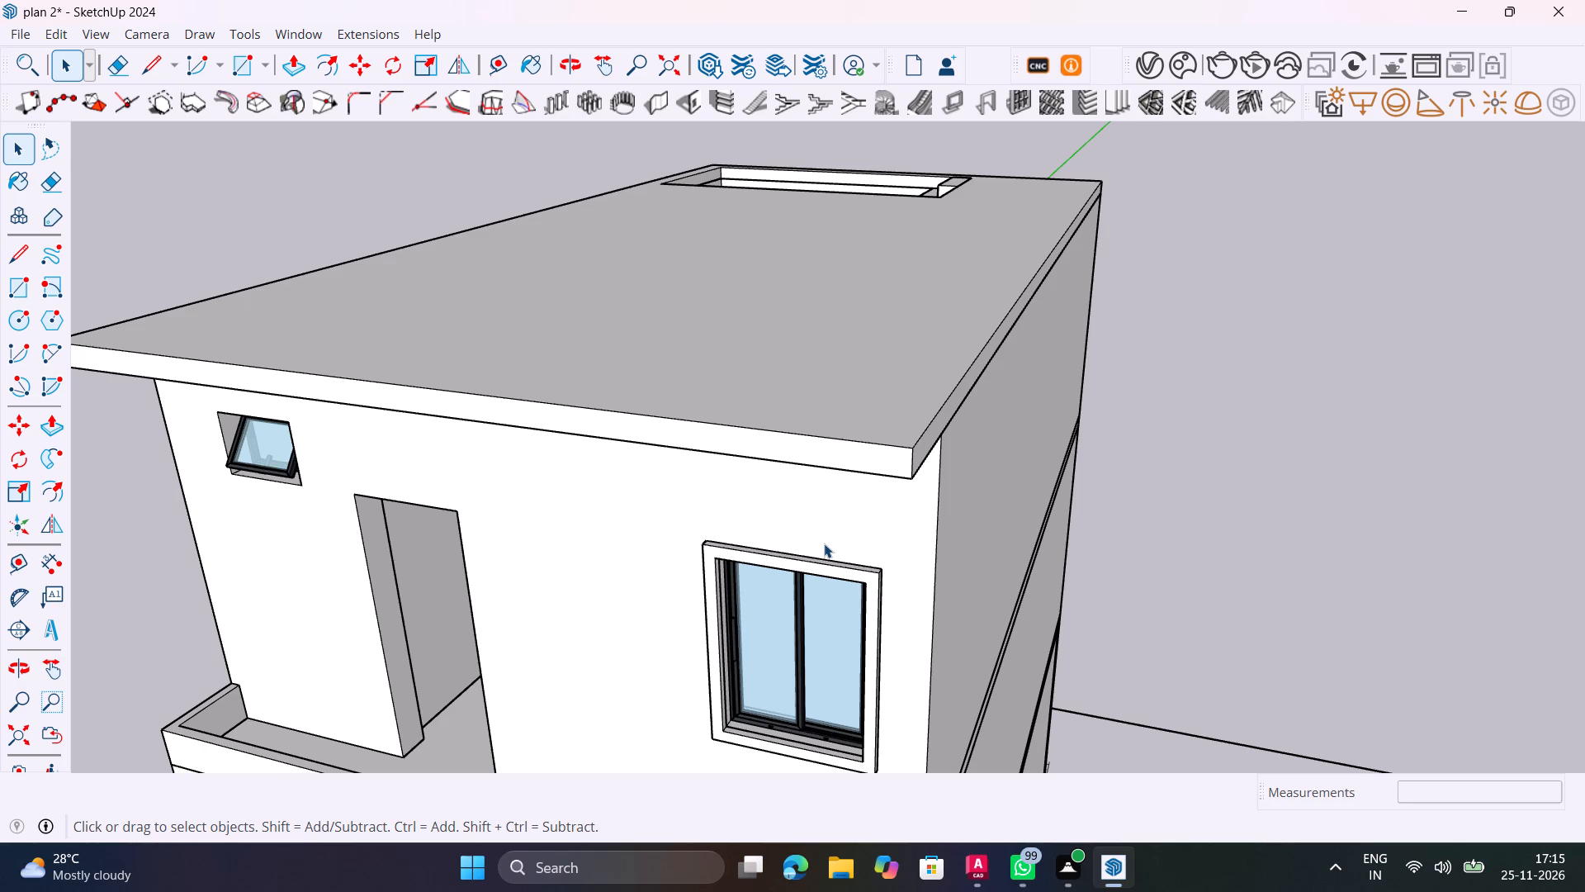
scroll(824, 543, up, 1)
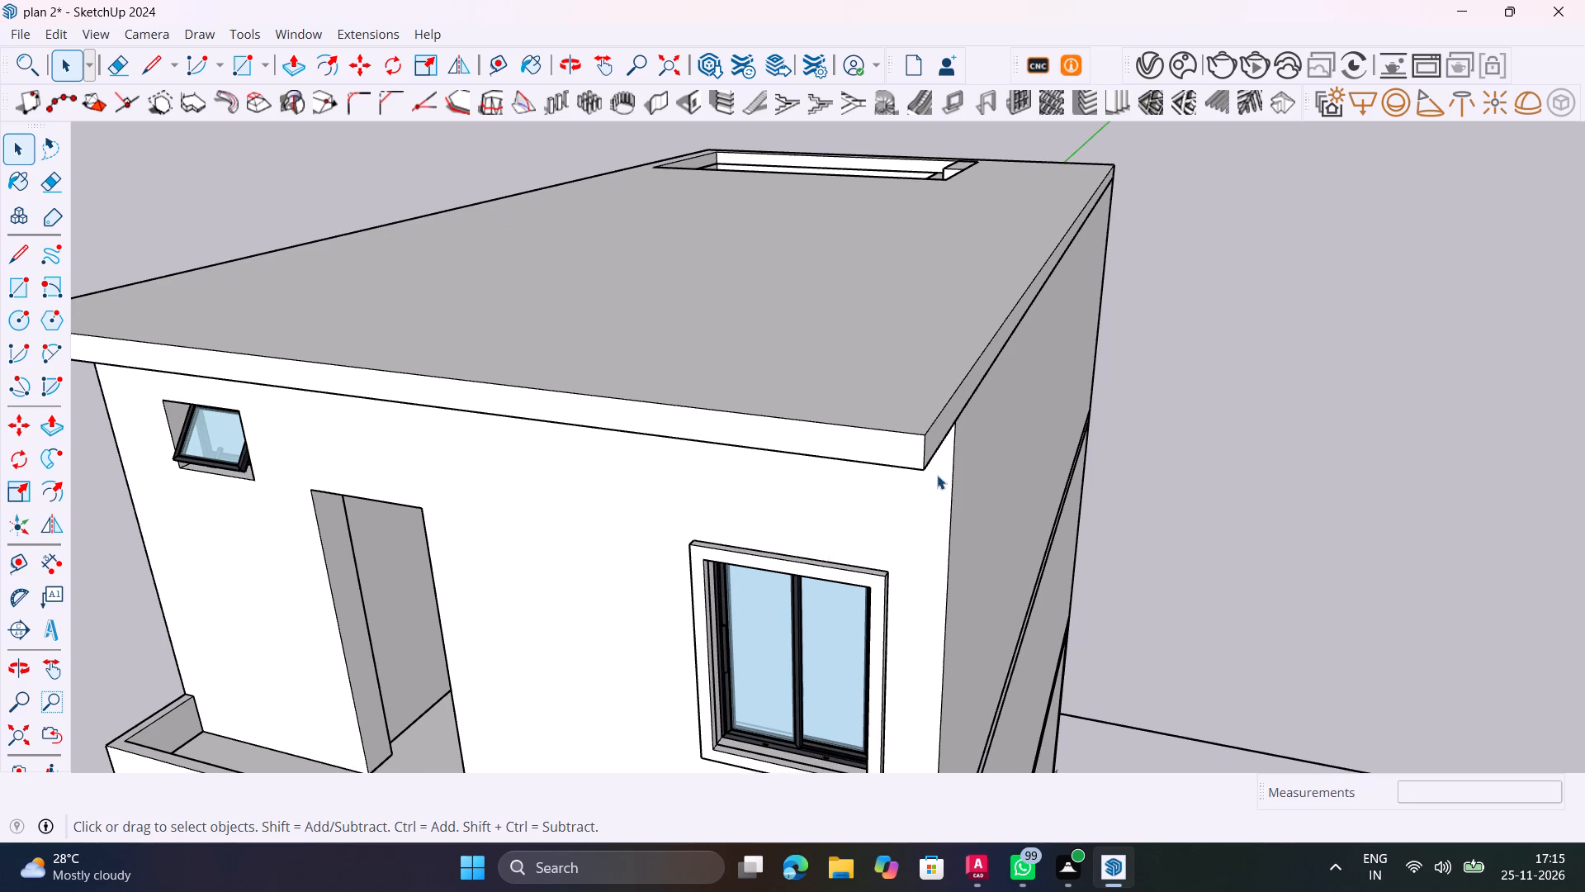
middle_drag(934, 485, 655, 439)
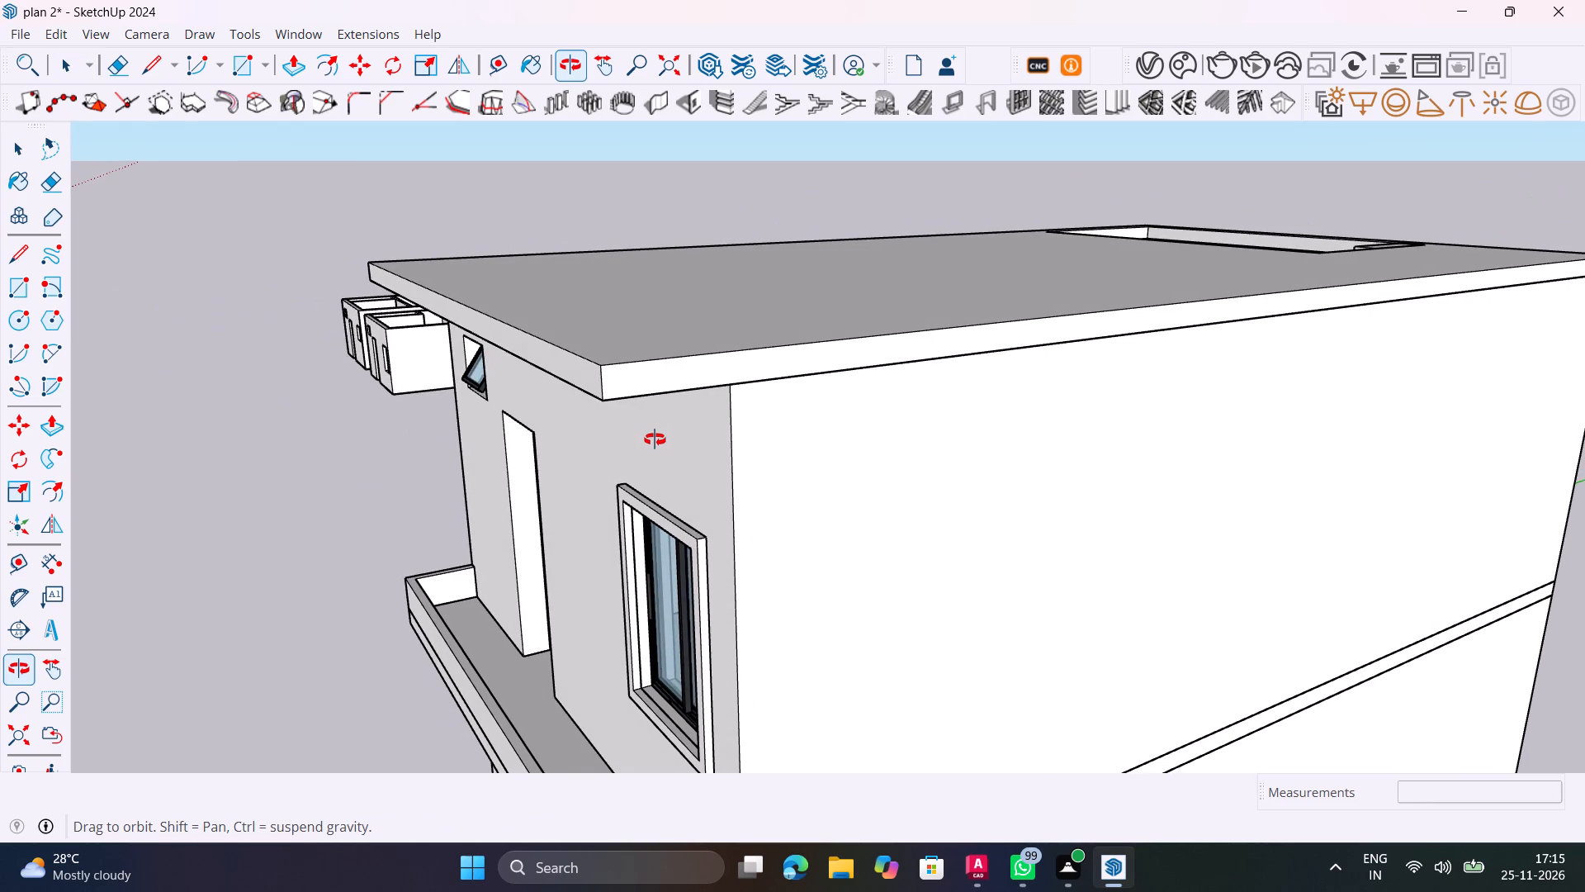
middle_drag(655, 439, 1435, 390)
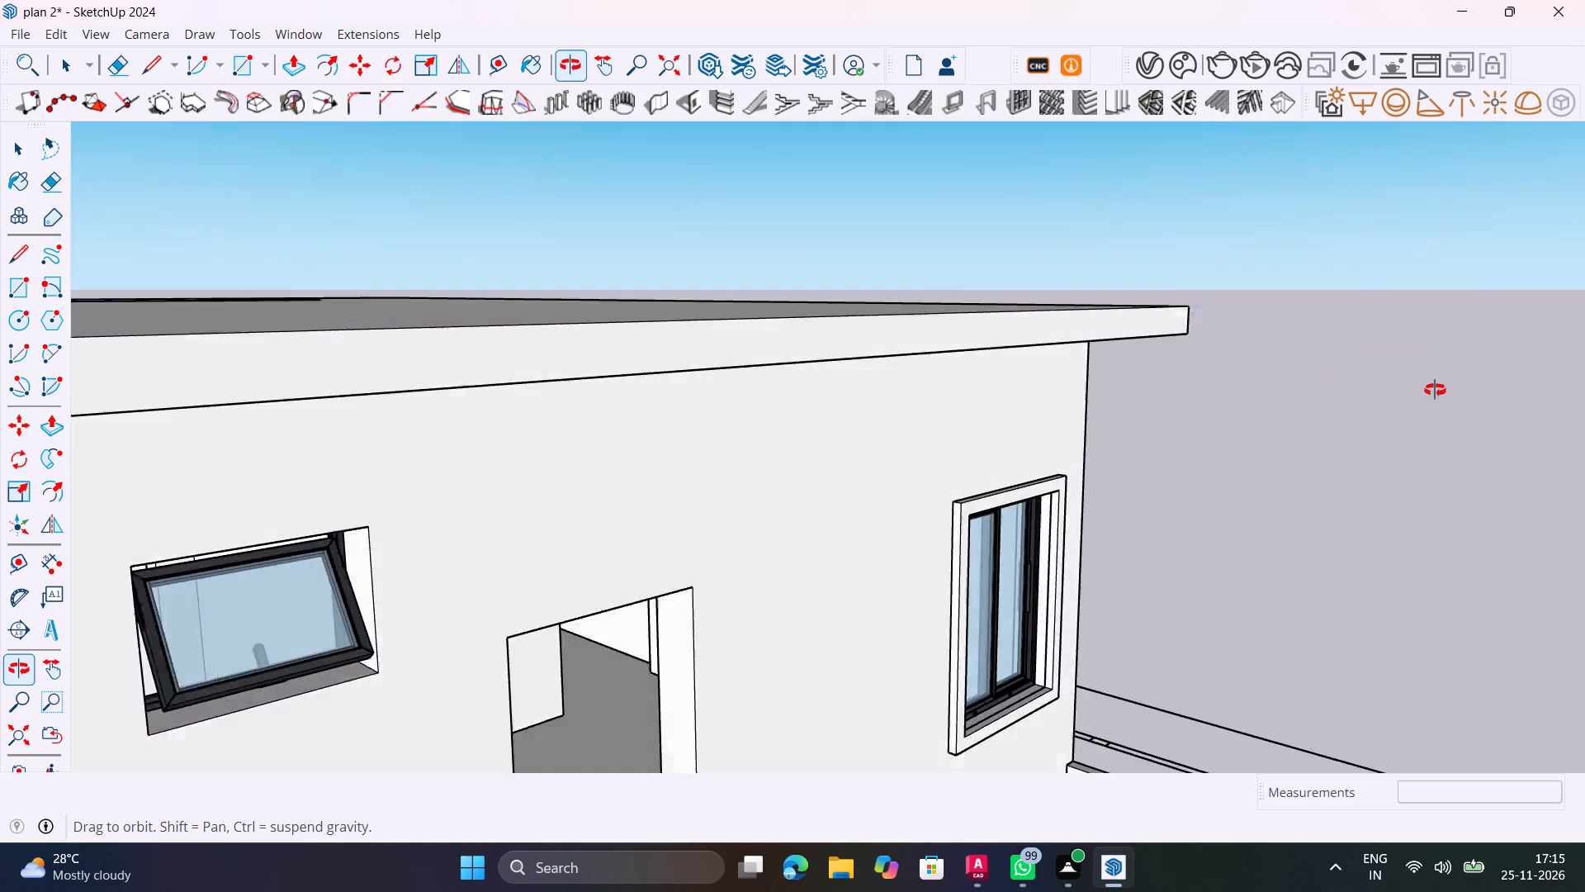
middle_drag(1435, 390, 1465, 399)
scroll(1429, 379, down, 6)
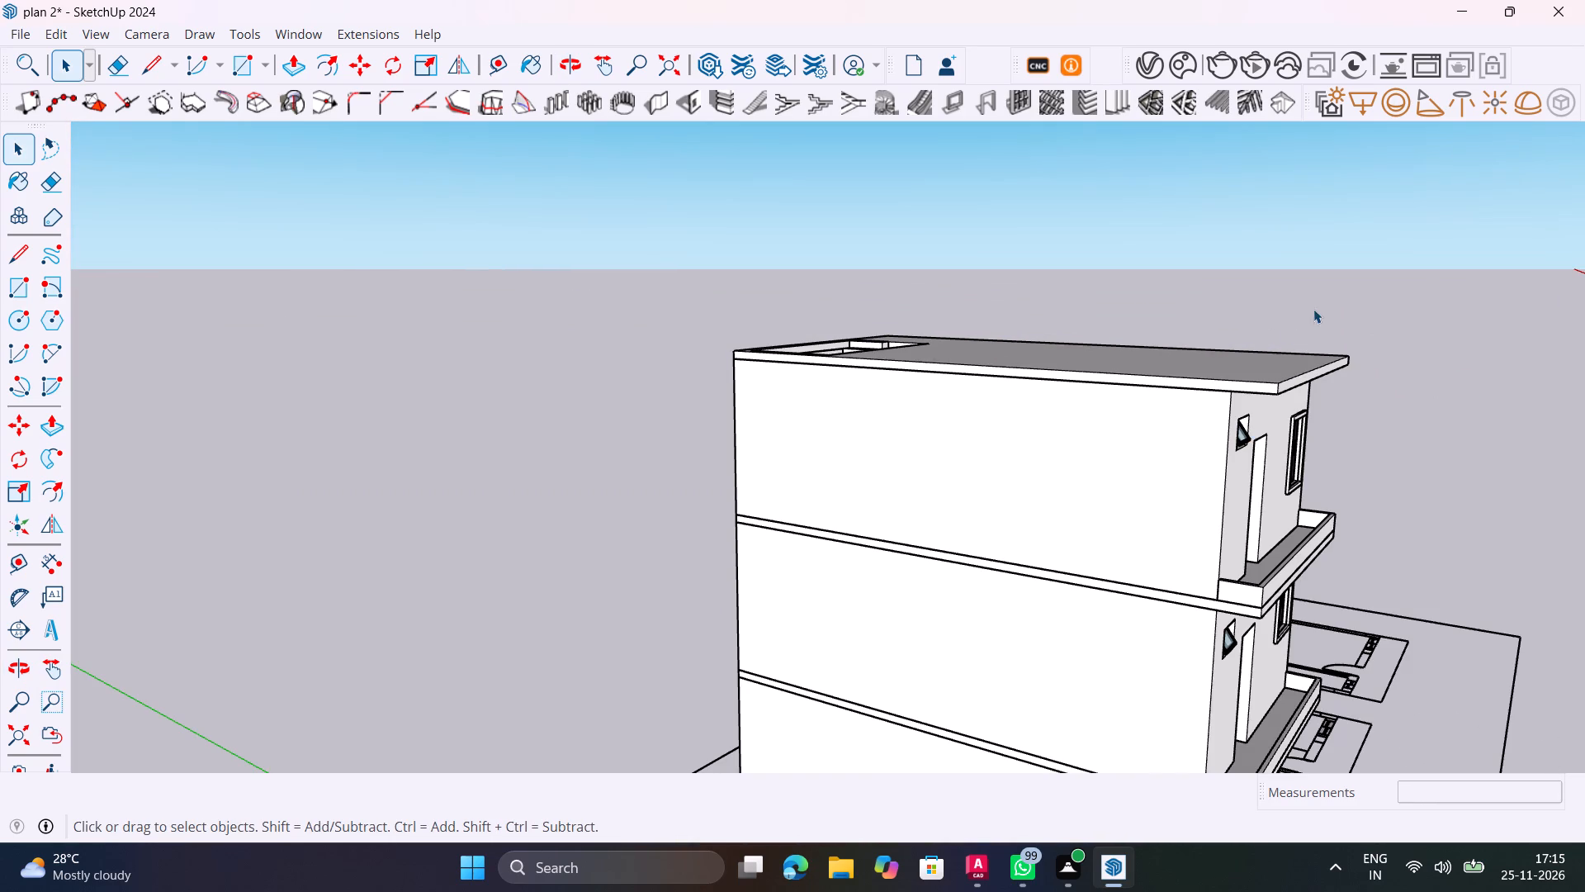
scroll(1315, 409, up, 4)
middle_drag(1278, 396, 1275, 412)
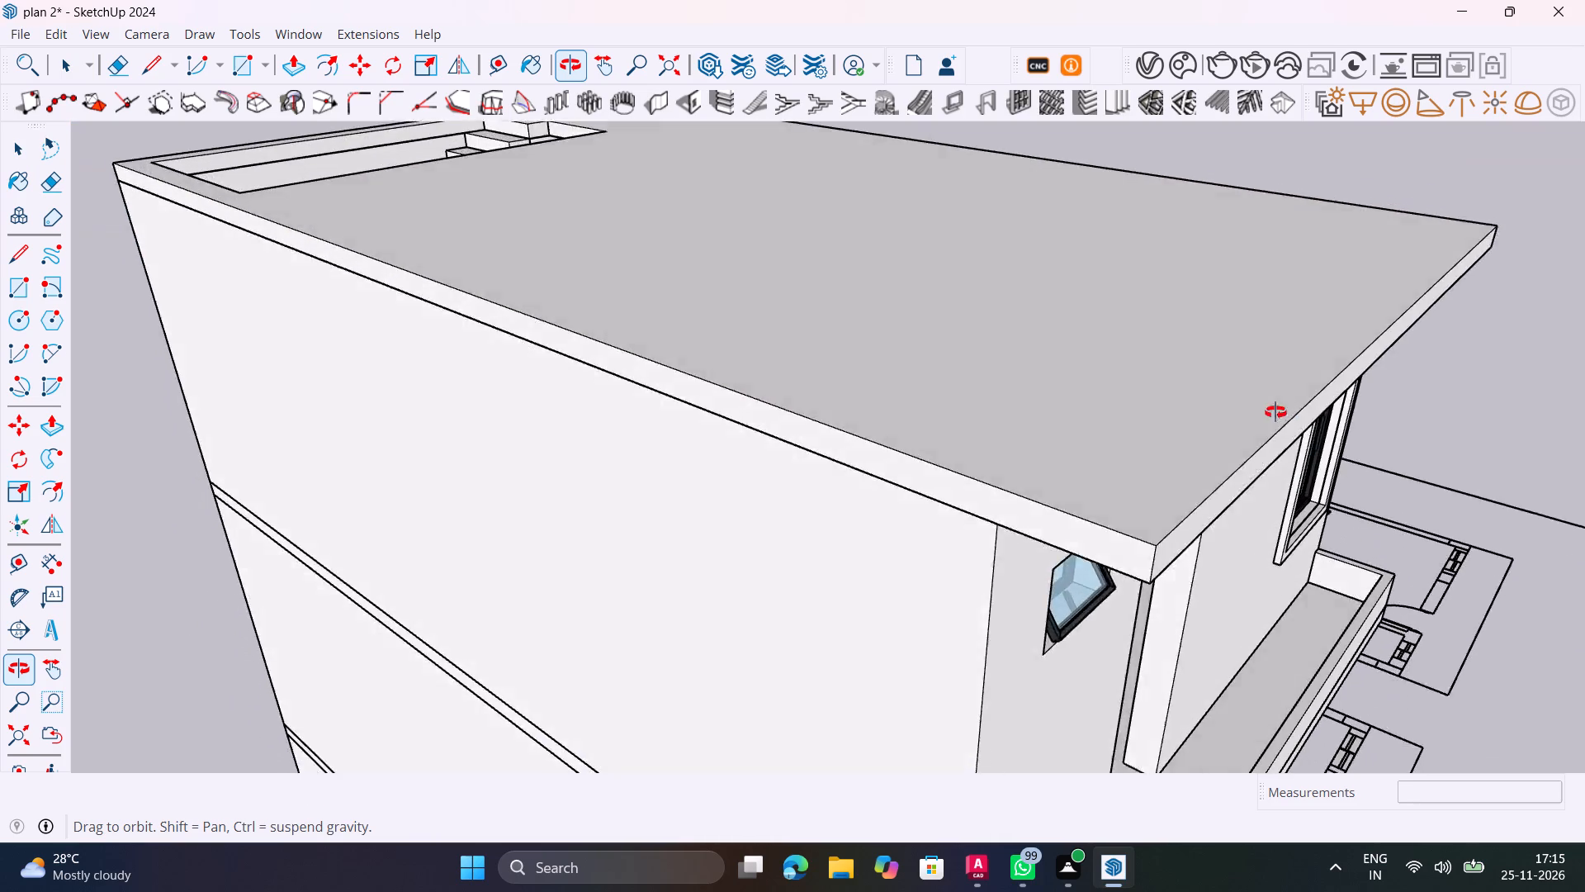
middle_drag(1275, 412, 1201, 389)
scroll(1204, 385, down, 10)
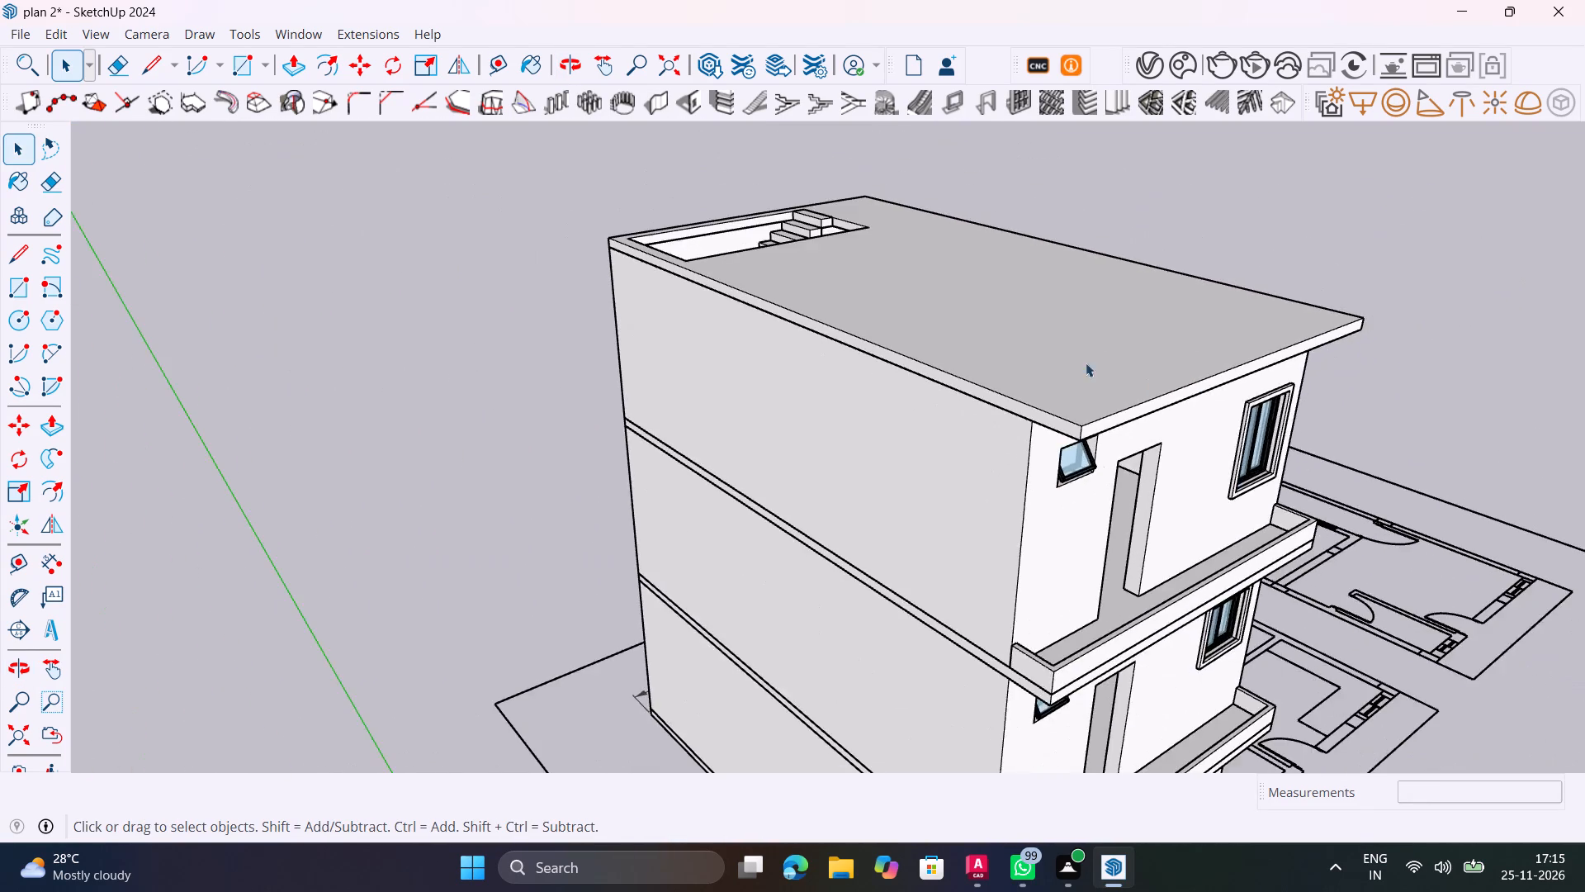
Examine the roof stairwell opening and the upper stair flight from several angles above the roof.
middle_drag(1038, 349, 1190, 433)
shift+scroll(743, 198, up, 1)
shift+middle_drag(743, 198, 809, 268)
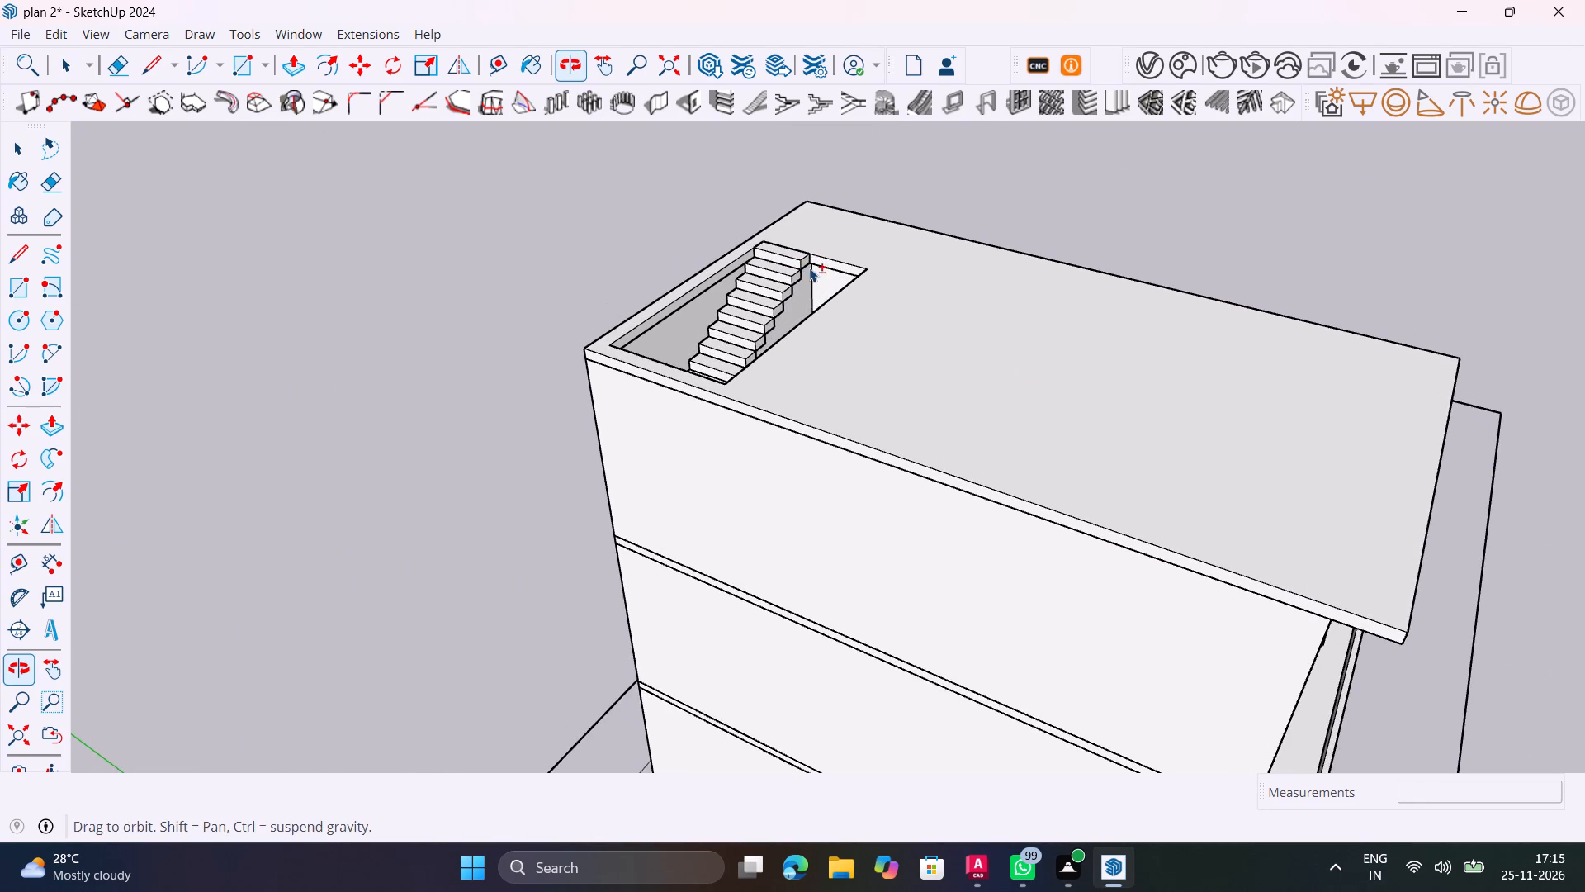
middle_click(809, 267)
scroll(808, 267, up, 14)
middle_drag(815, 246, 1121, 282)
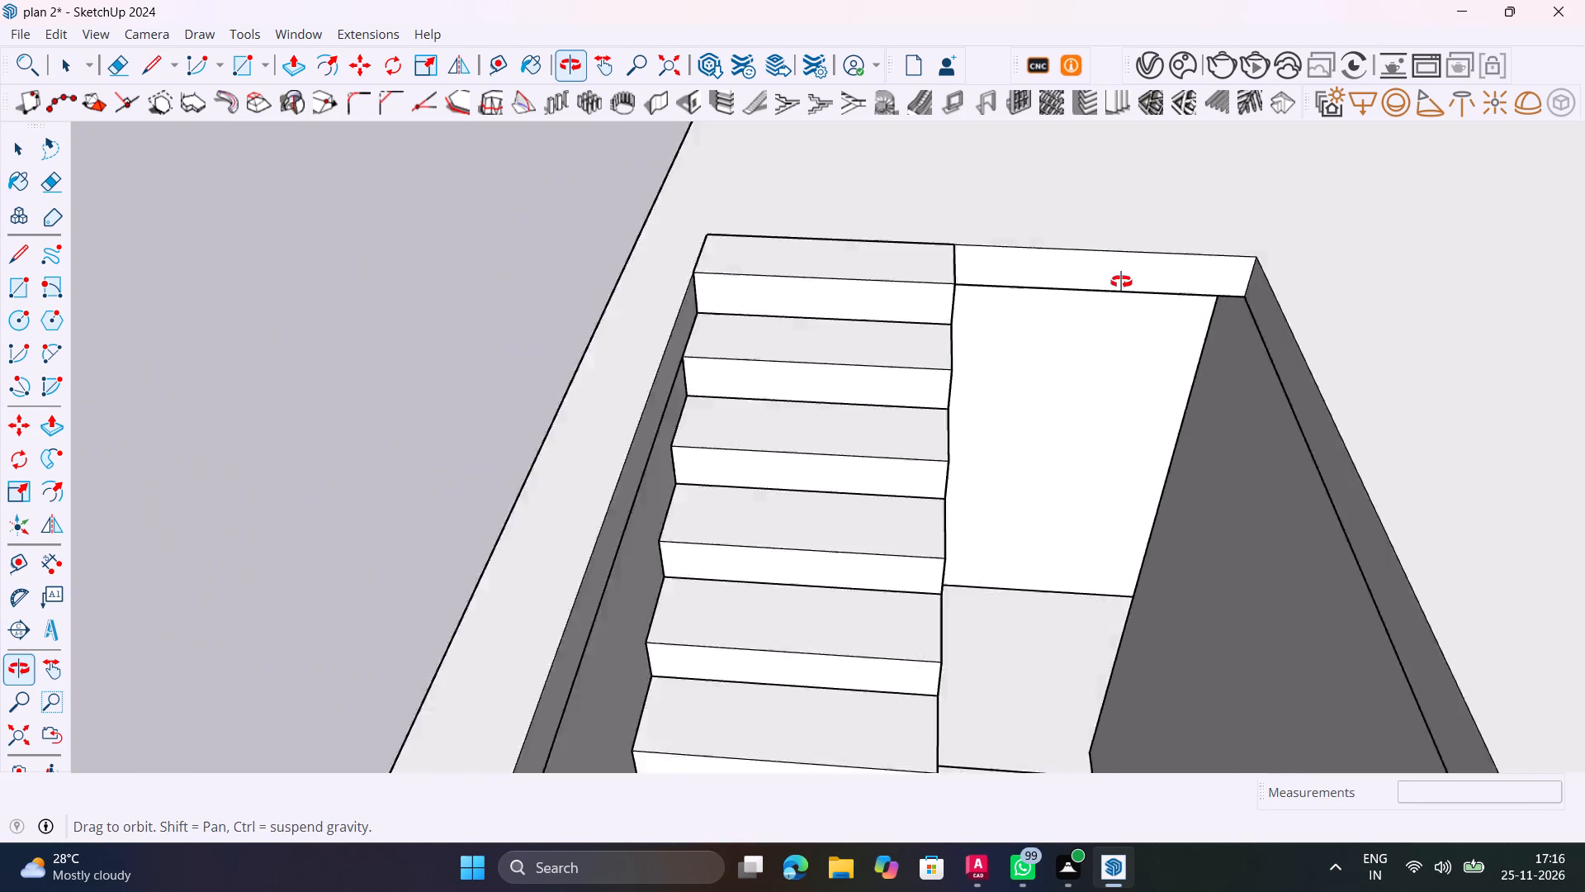
middle_drag(1121, 282, 1254, 292)
scroll(1255, 289, down, 11)
shift+middle_drag(1238, 282, 786, 301)
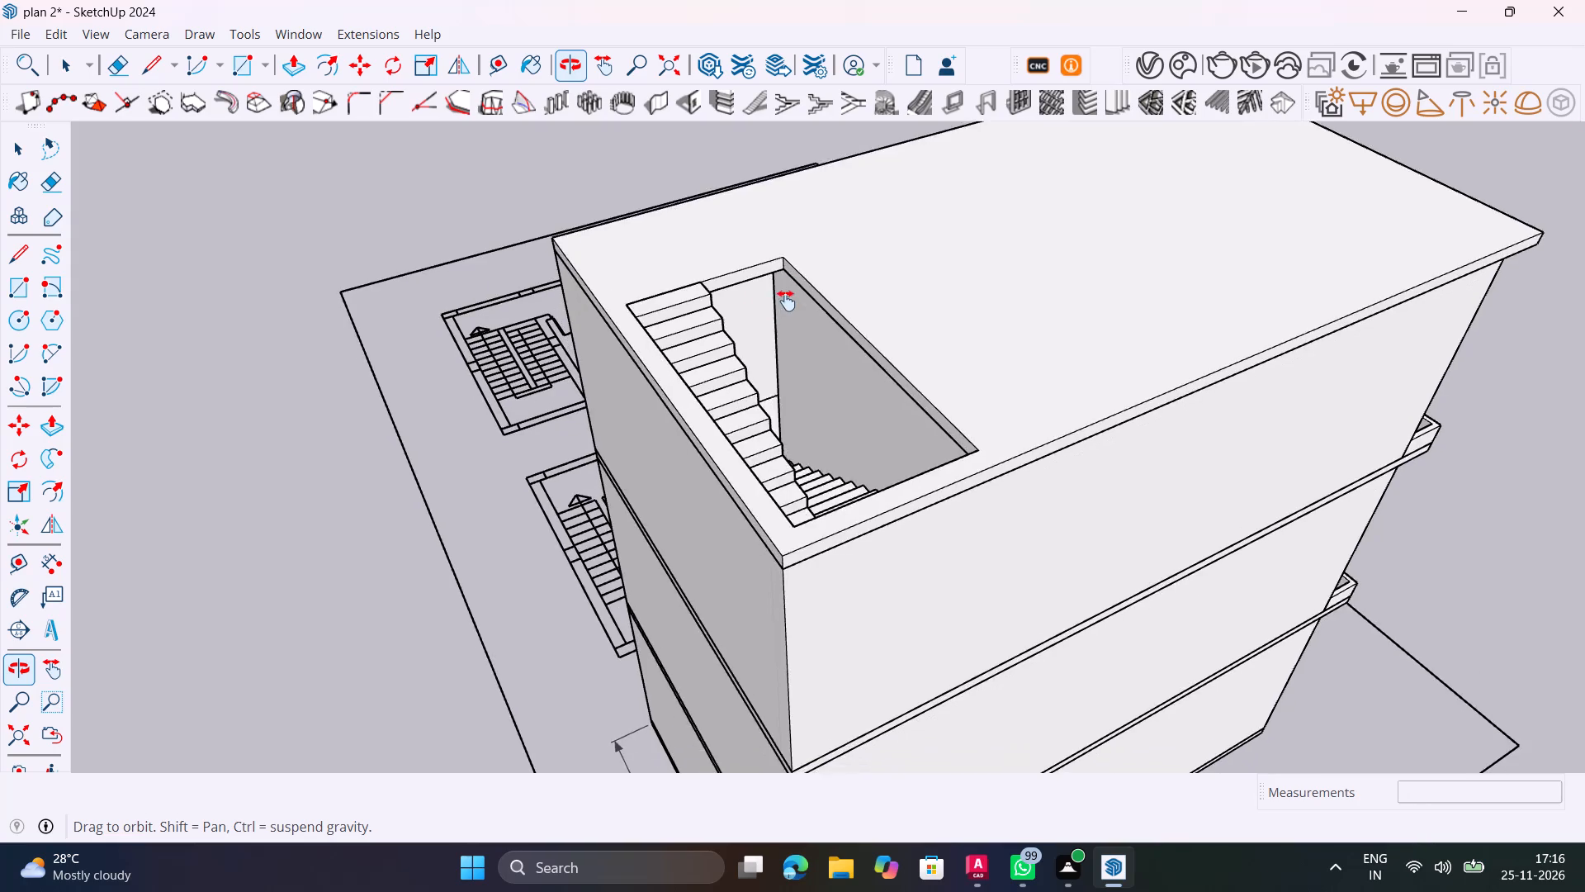
shift+middle_drag(786, 301, 849, 226)
Examine the treads, landing and junction of the two stair flights inside the stairwell at close range.
middle_drag(826, 305, 930, 538)
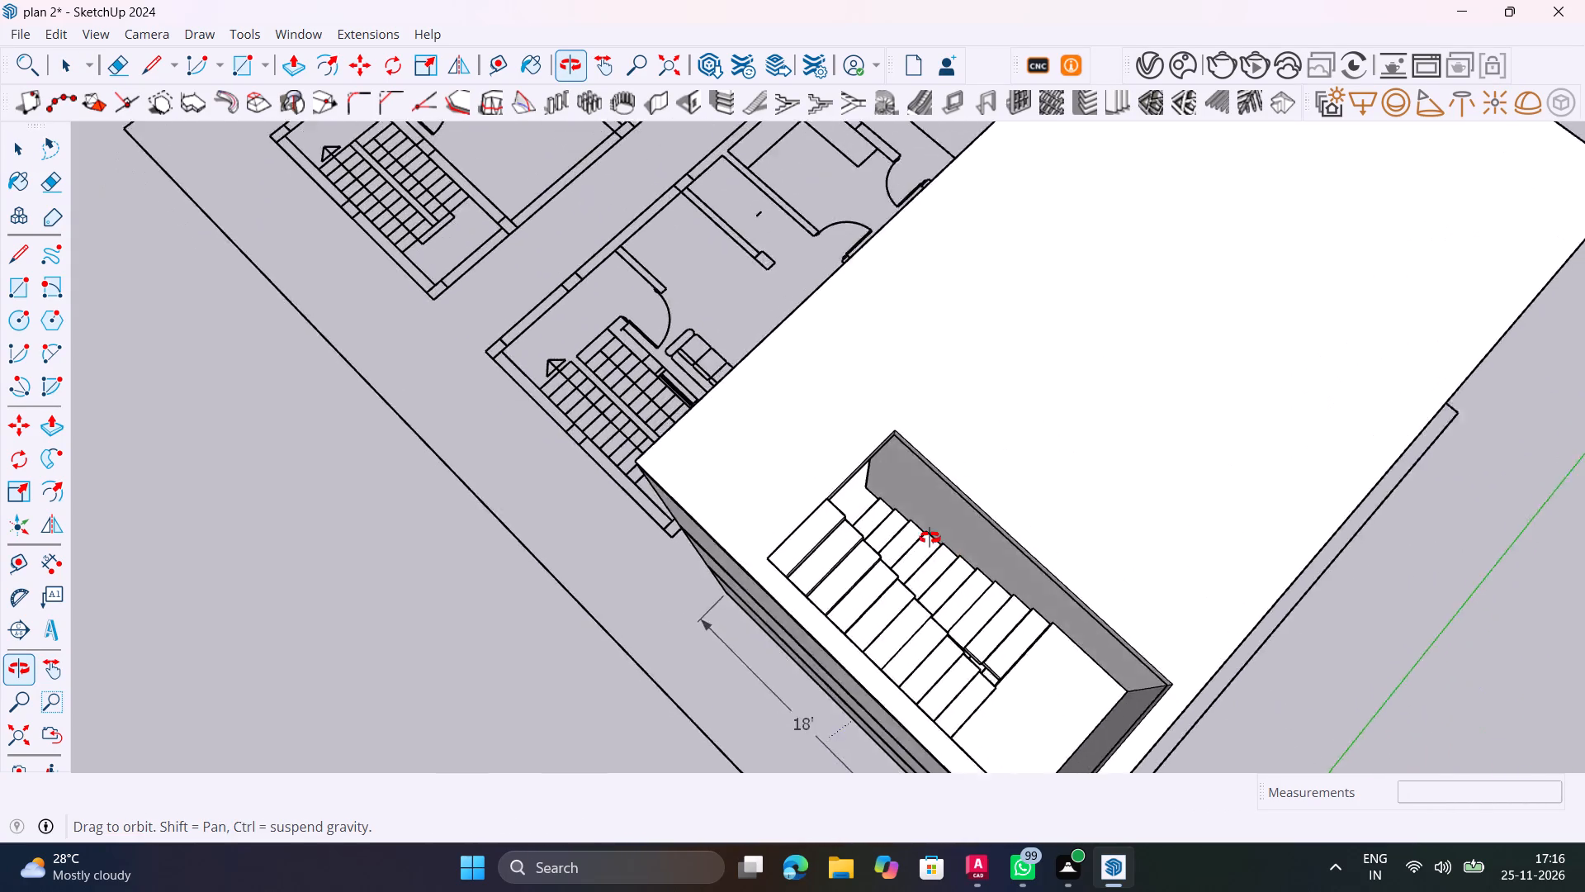
middle_drag(930, 538, 594, 517)
scroll(659, 534, up, 4)
scroll(714, 508, up, 20)
middle_drag(731, 555, 795, 315)
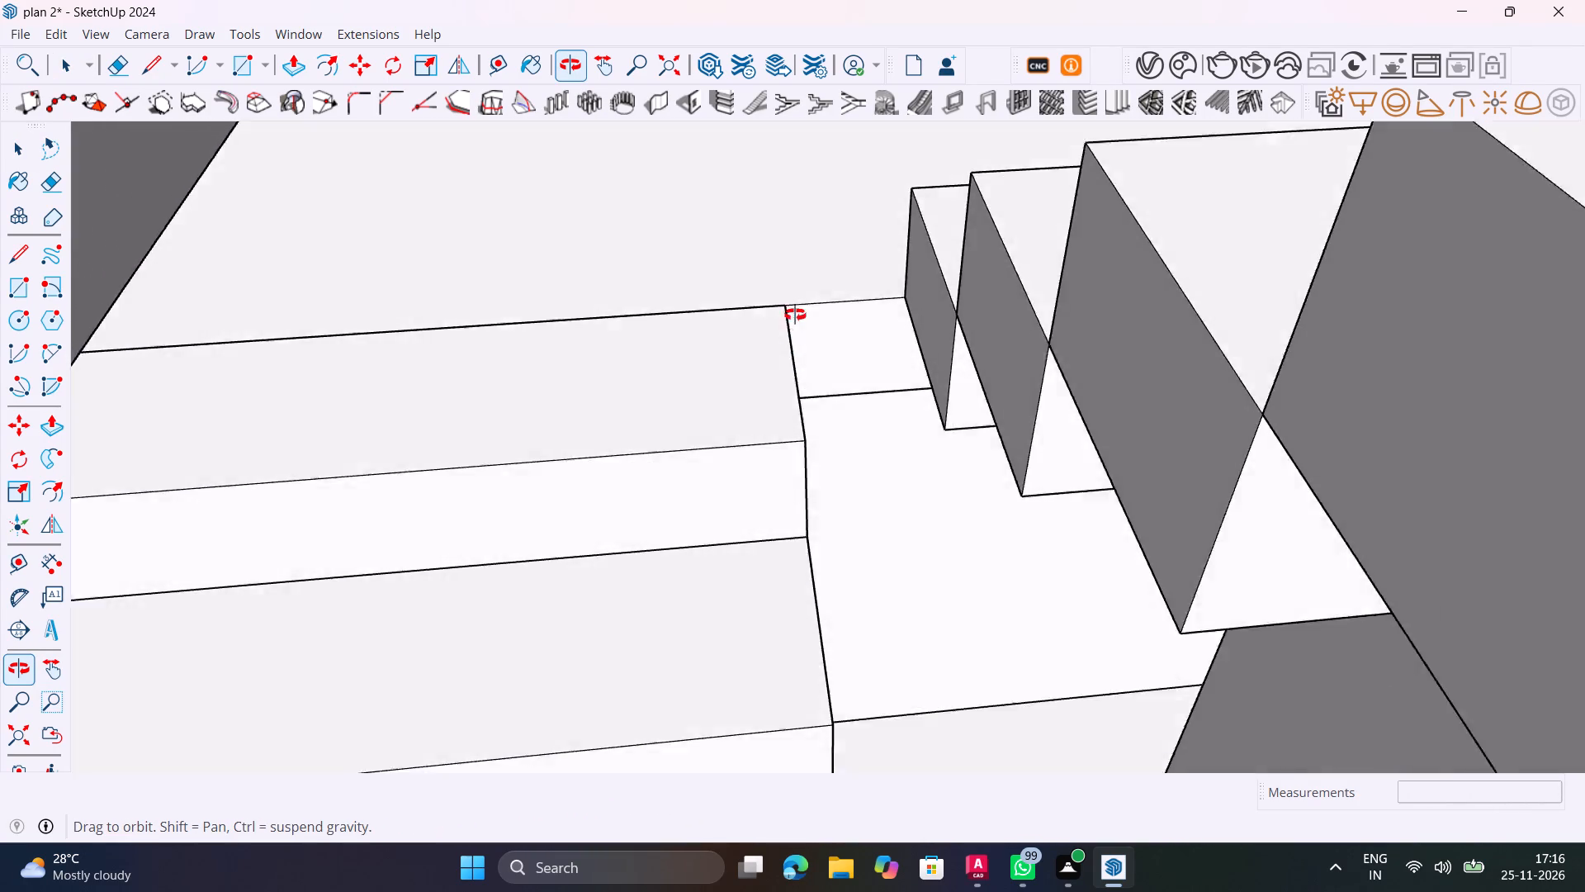
middle_drag(795, 315, 674, 169)
scroll(837, 431, up, 1)
shift+middle_drag(837, 429, 916, 0)
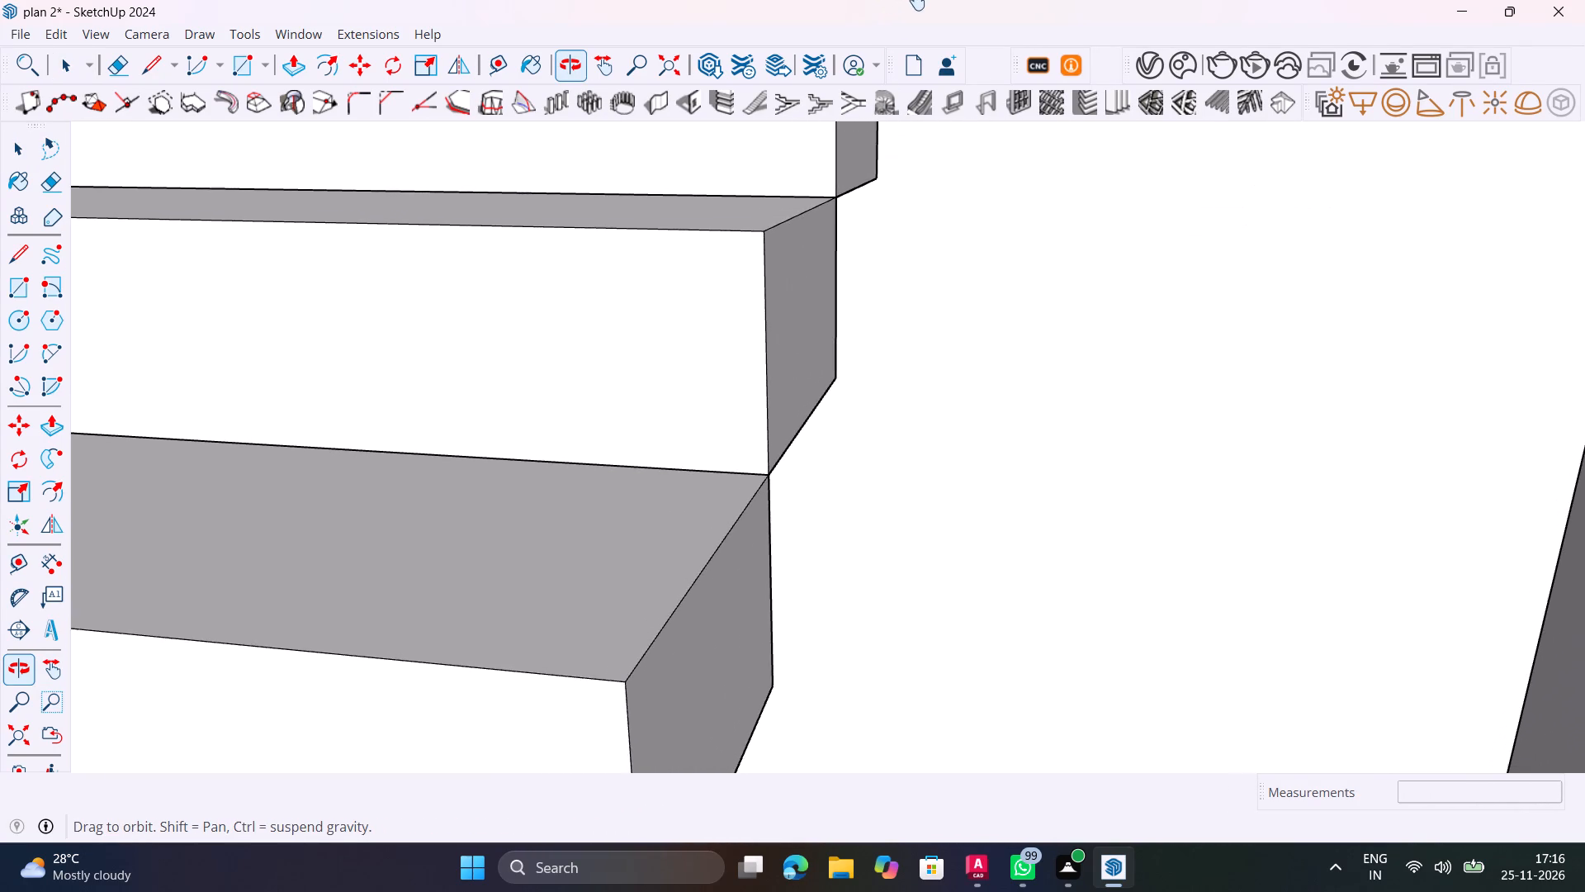
shift+middle_drag(916, 0, 1000, 488)
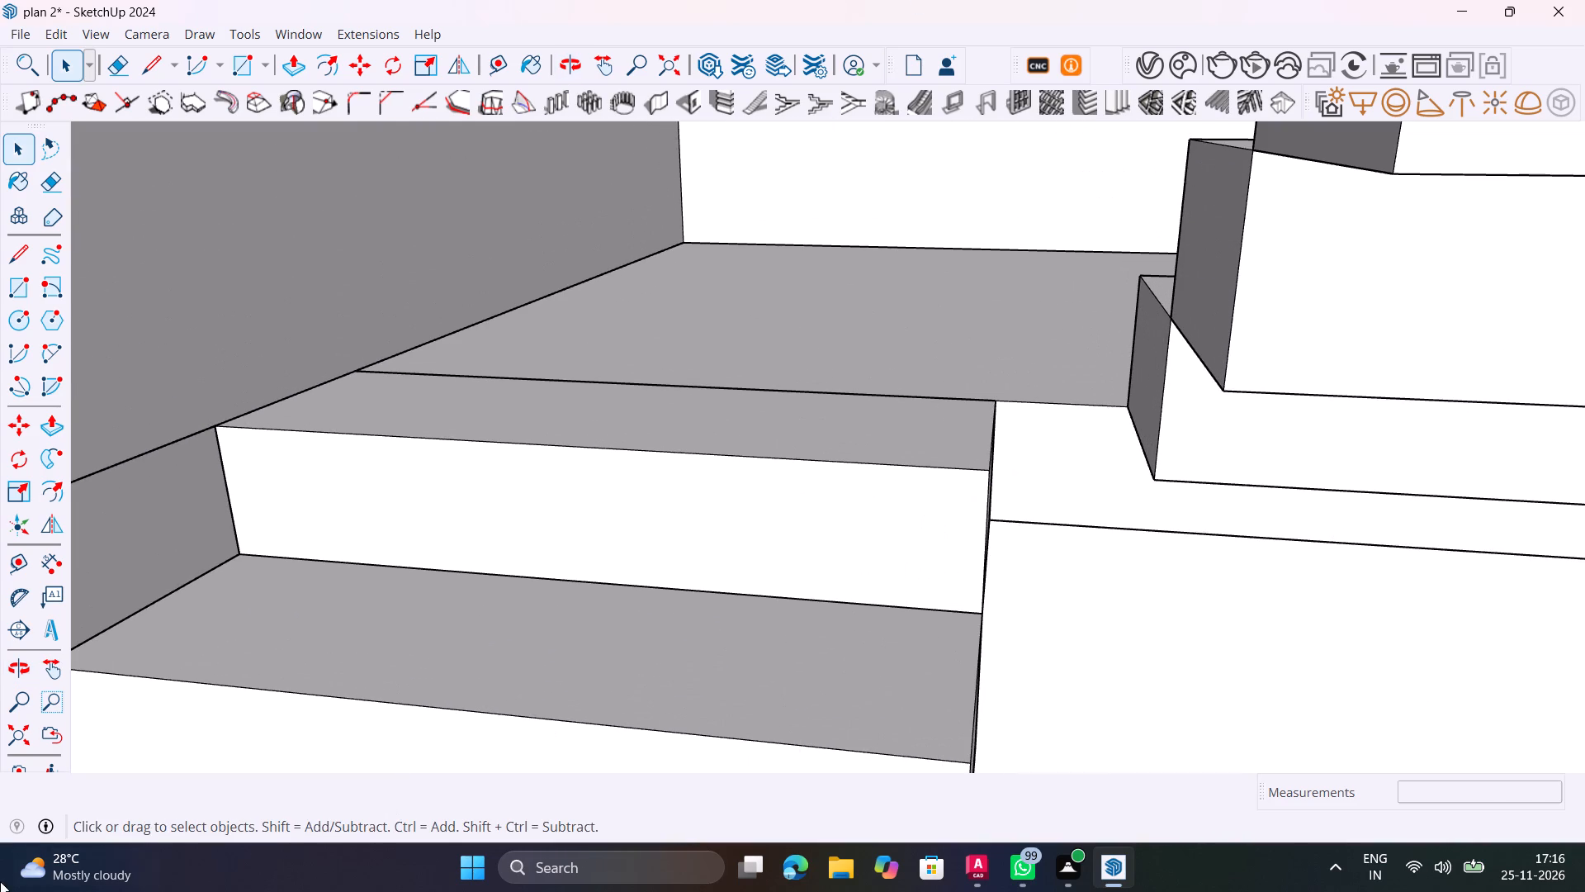
Fit the whole model in view and inspect the three-storey house's front facade, balconies, doorways and windows.
click(17, 728)
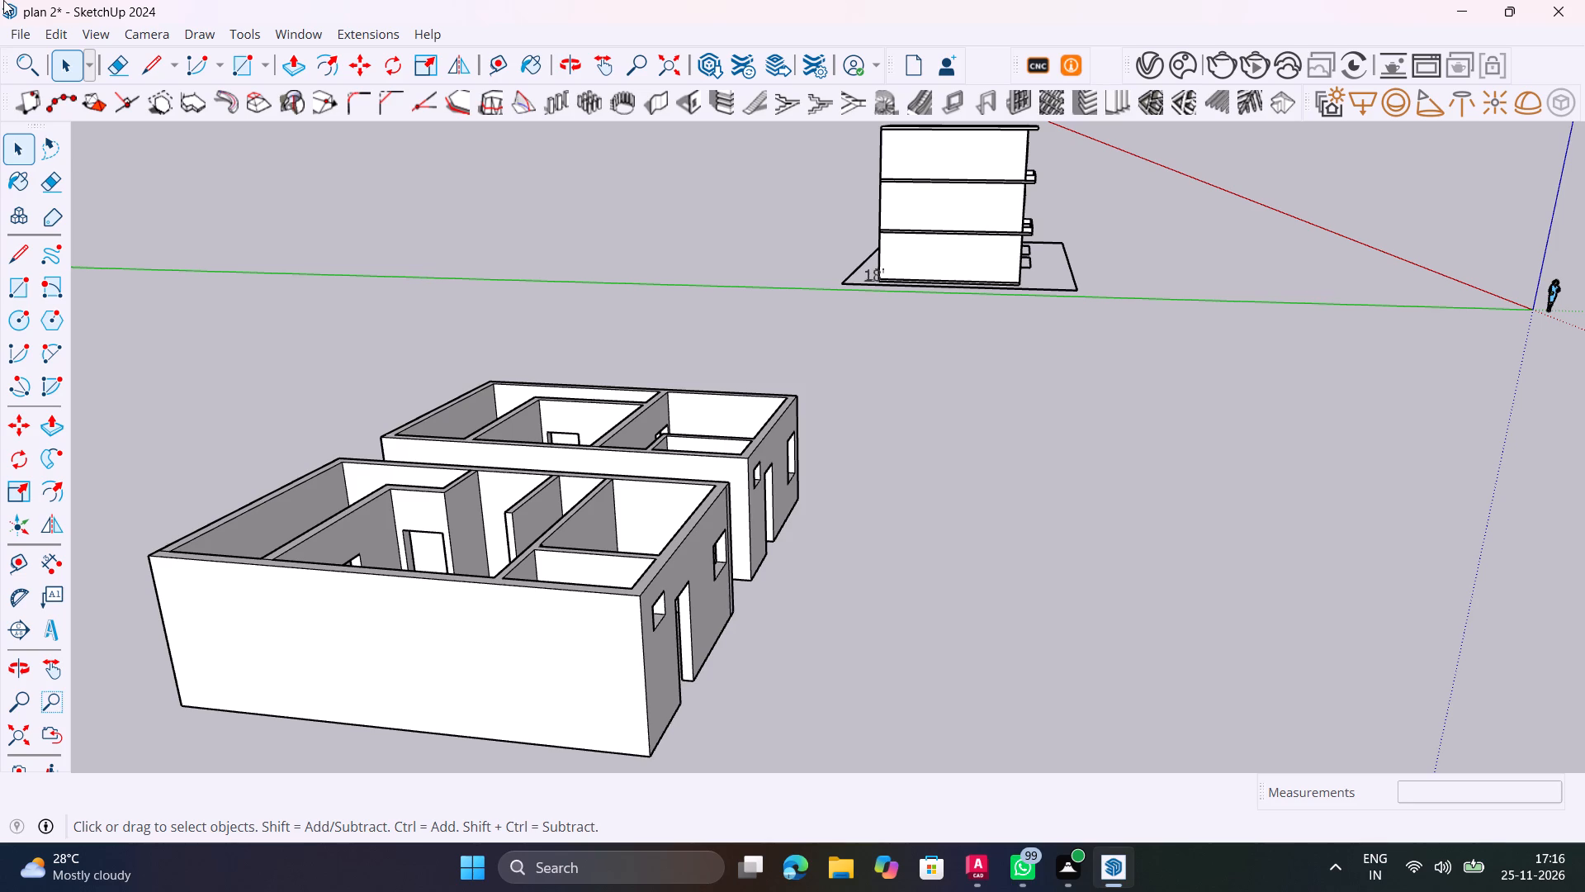
scroll(11, 12, up, 4)
middle_drag(65, 89, 0, 198)
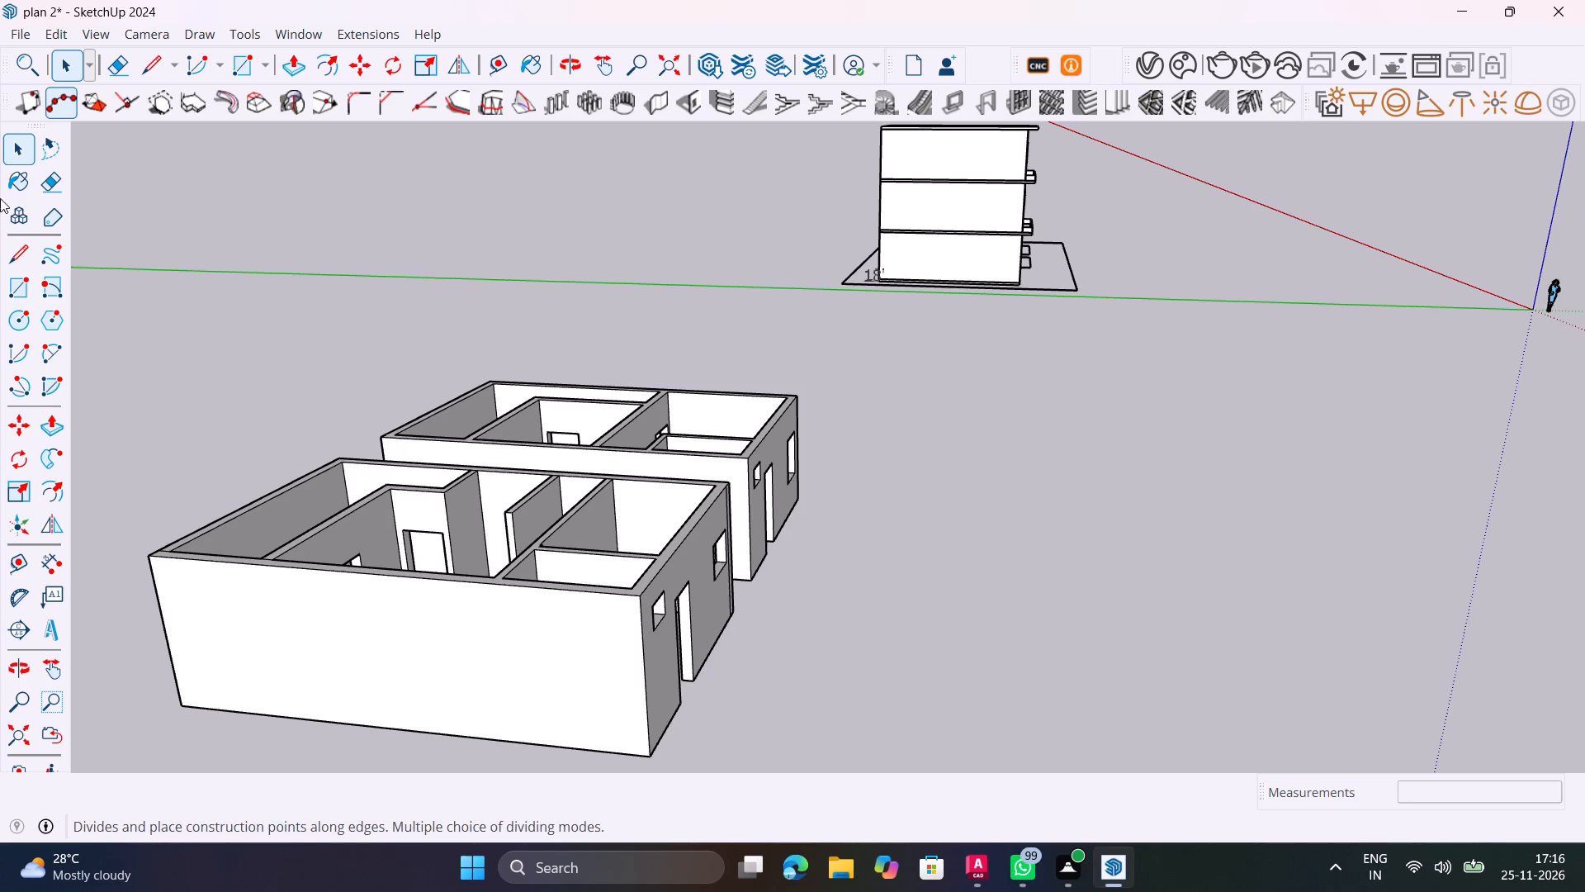
middle_drag(0, 198, 0, 205)
middle_drag(972, 295, 377, 496)
scroll(566, 325, up, 11)
middle_drag(603, 427, 371, 413)
scroll(729, 309, up, 6)
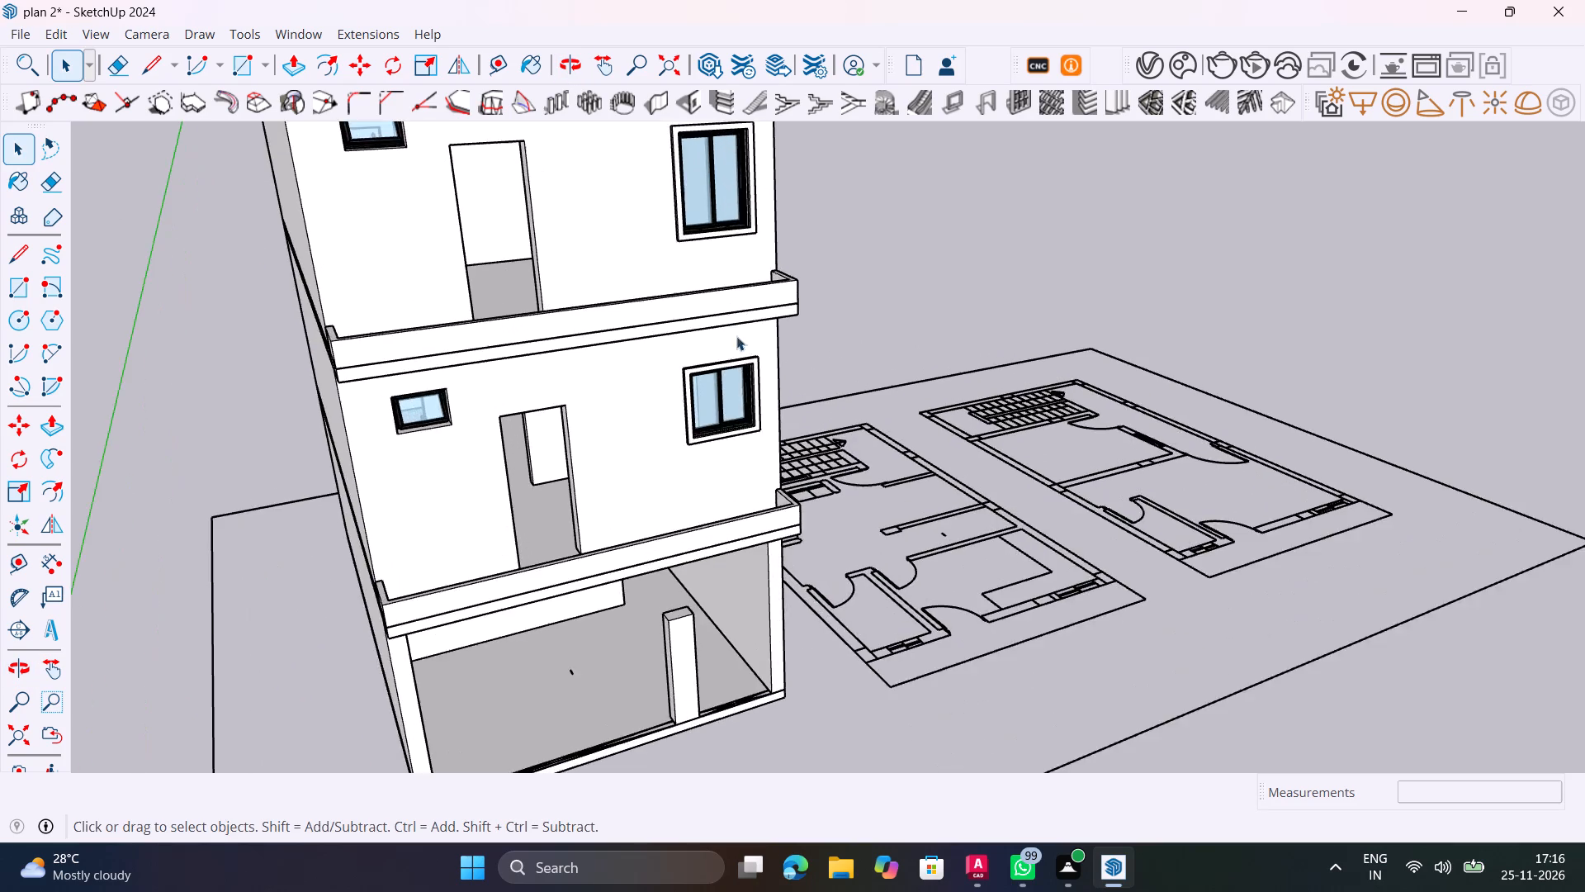
shift+middle_drag(737, 372, 366, 415)
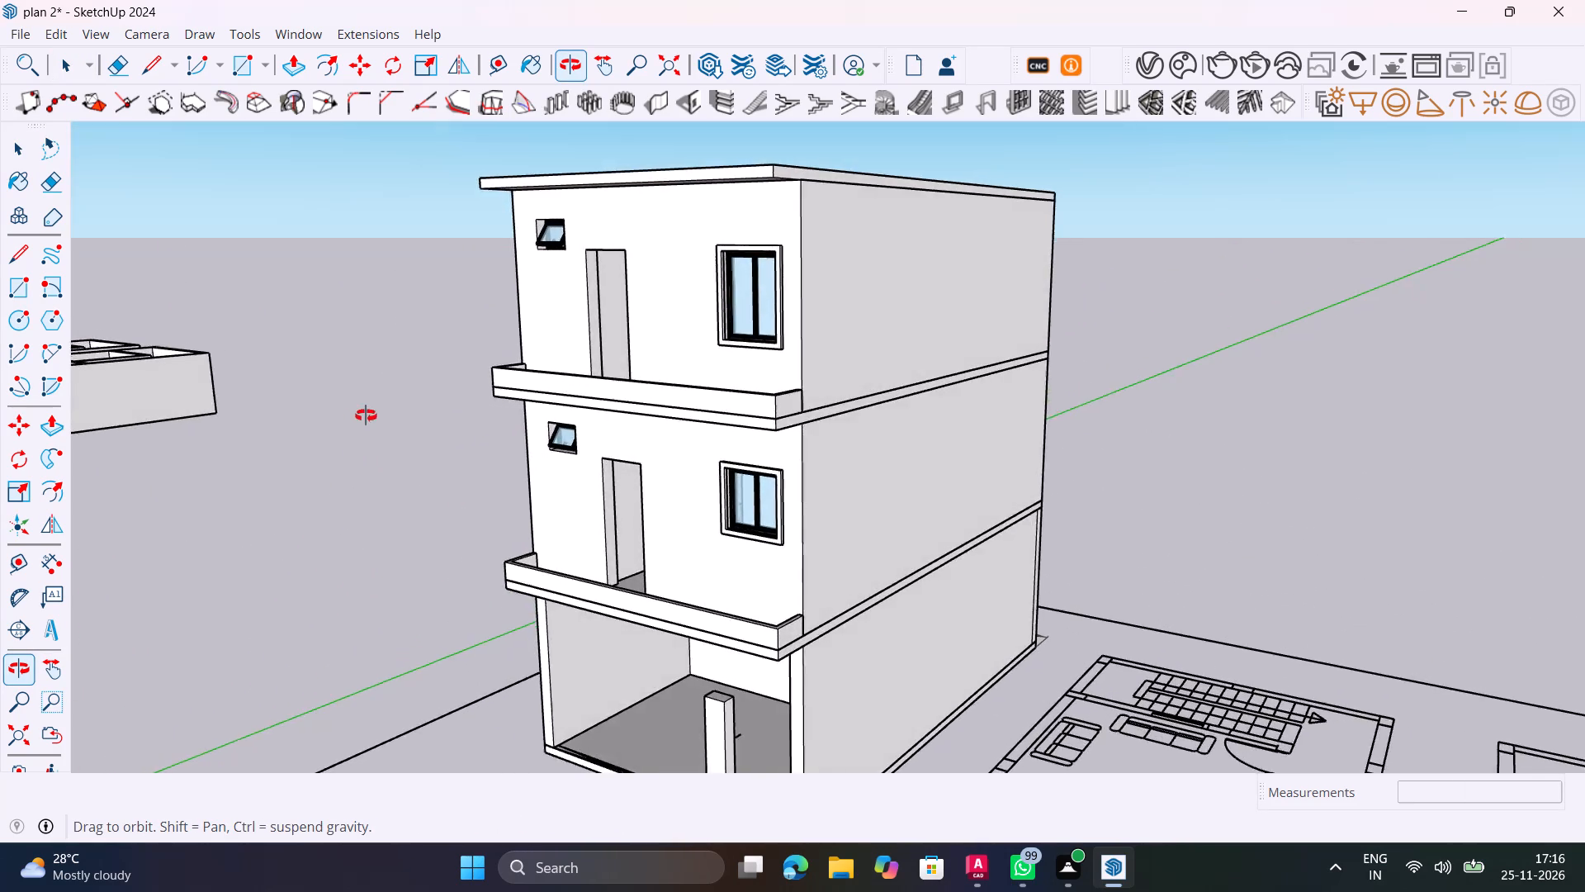
shift+middle_drag(366, 415, 781, 409)
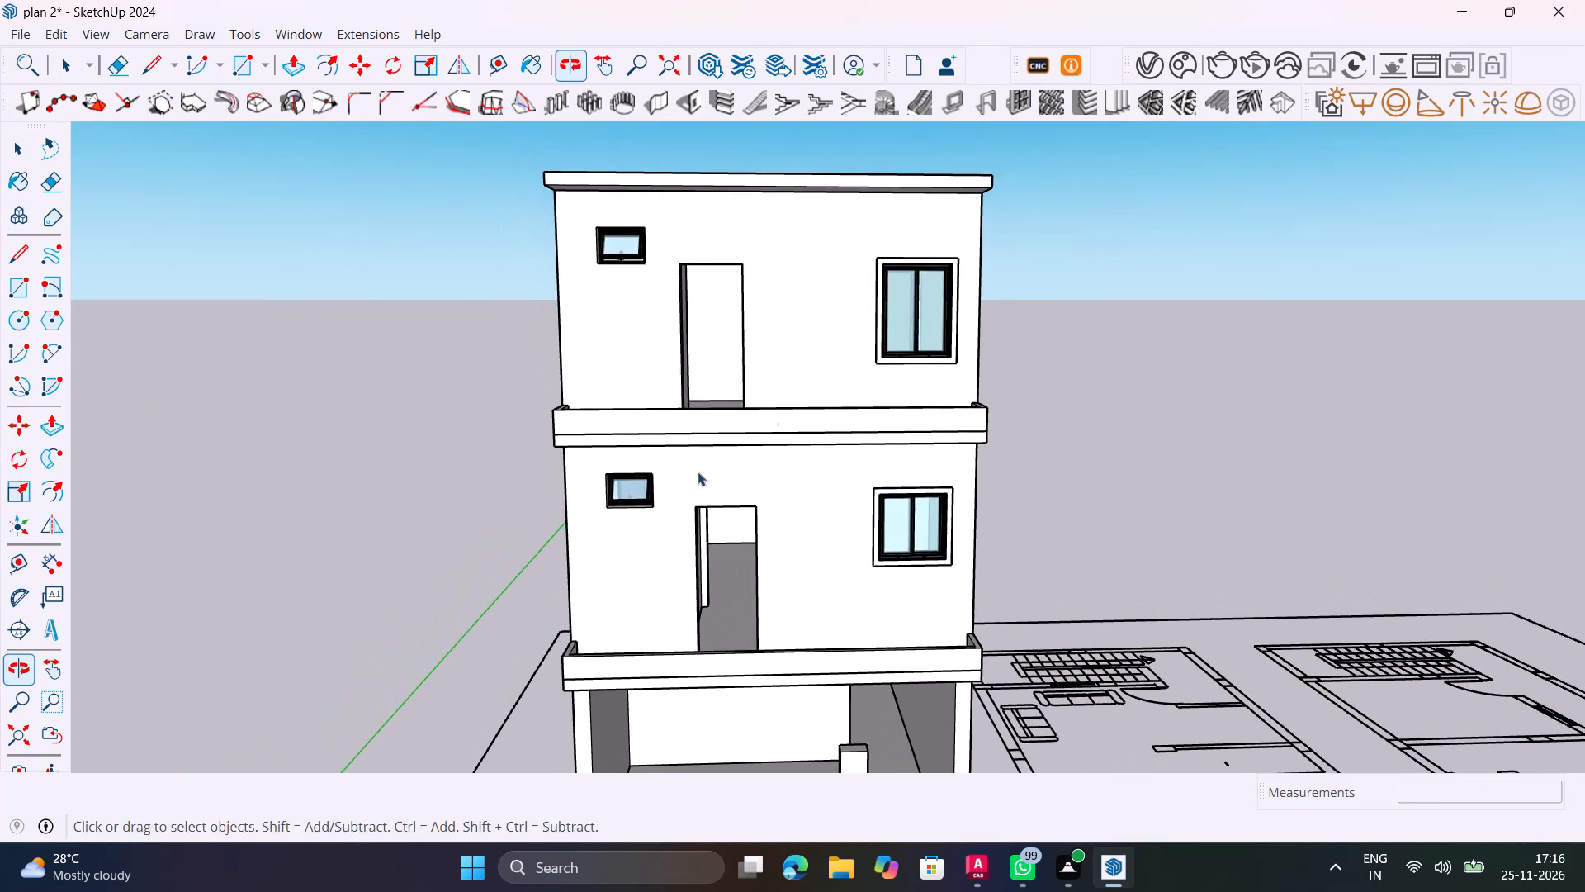
Inspect the house's blank side wall, roof edge and balcony front from high and low viewpoints.
middle_drag(679, 529, 988, 674)
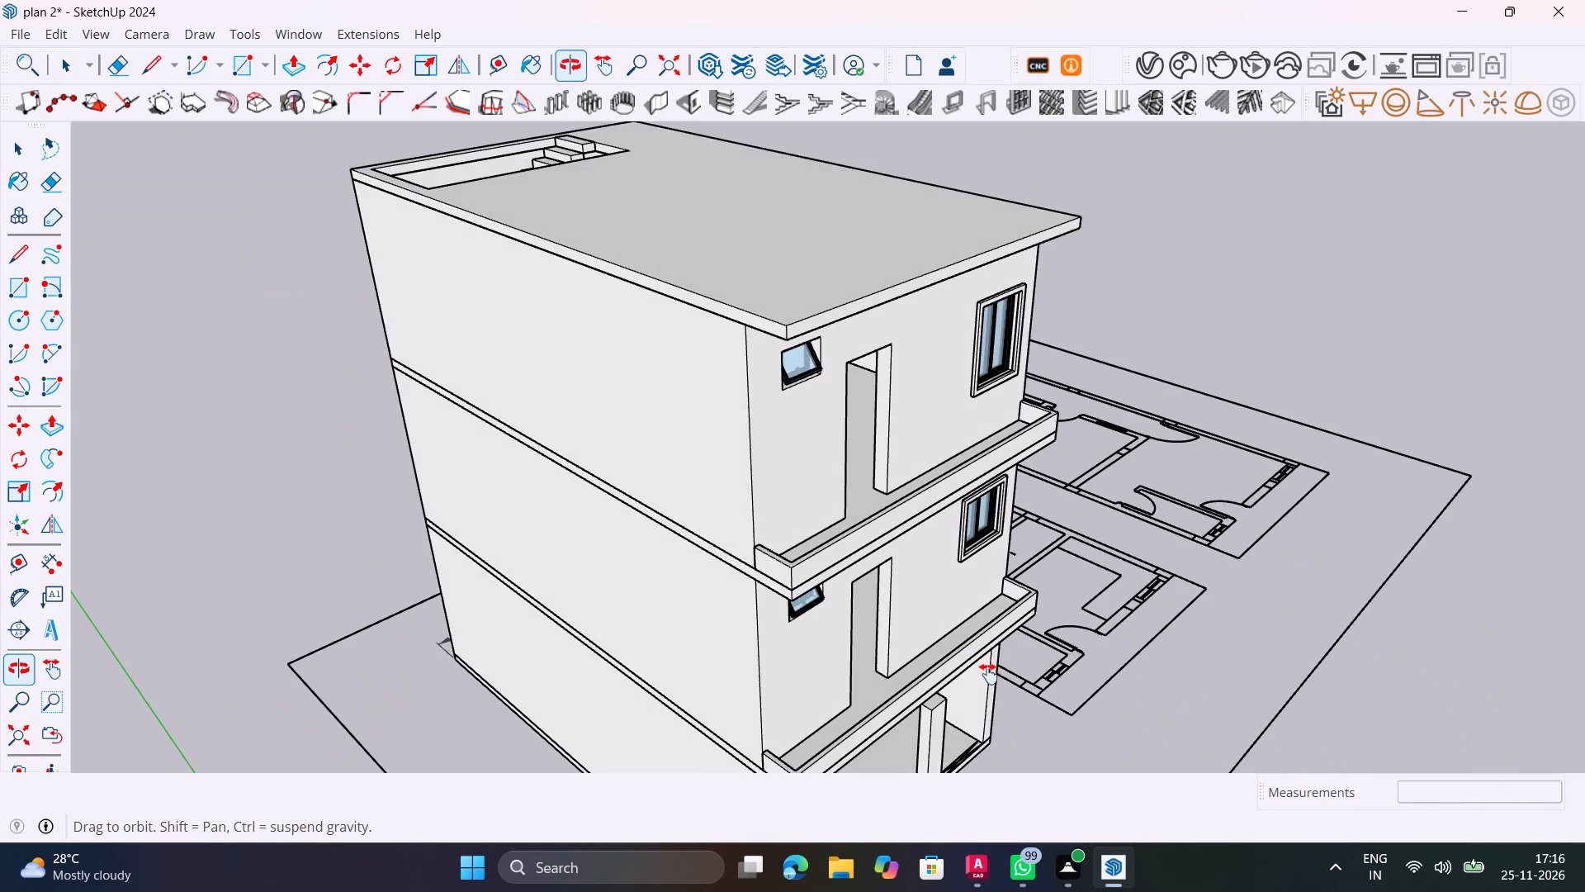
middle_drag(988, 674, 732, 661)
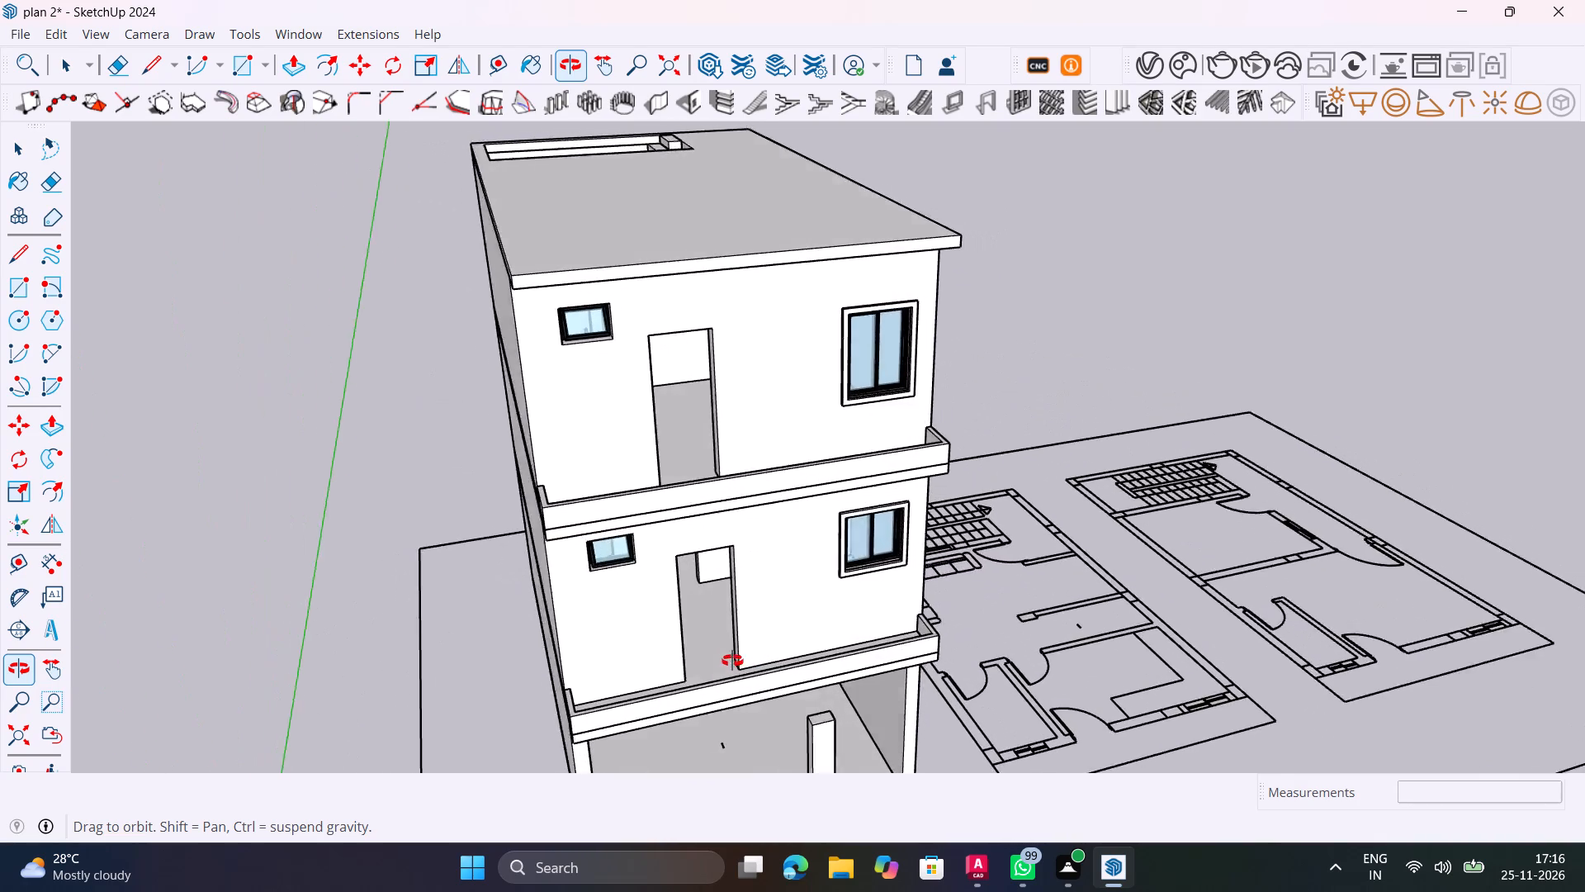
middle_drag(732, 661, 676, 672)
middle_drag(770, 679, 1115, 410)
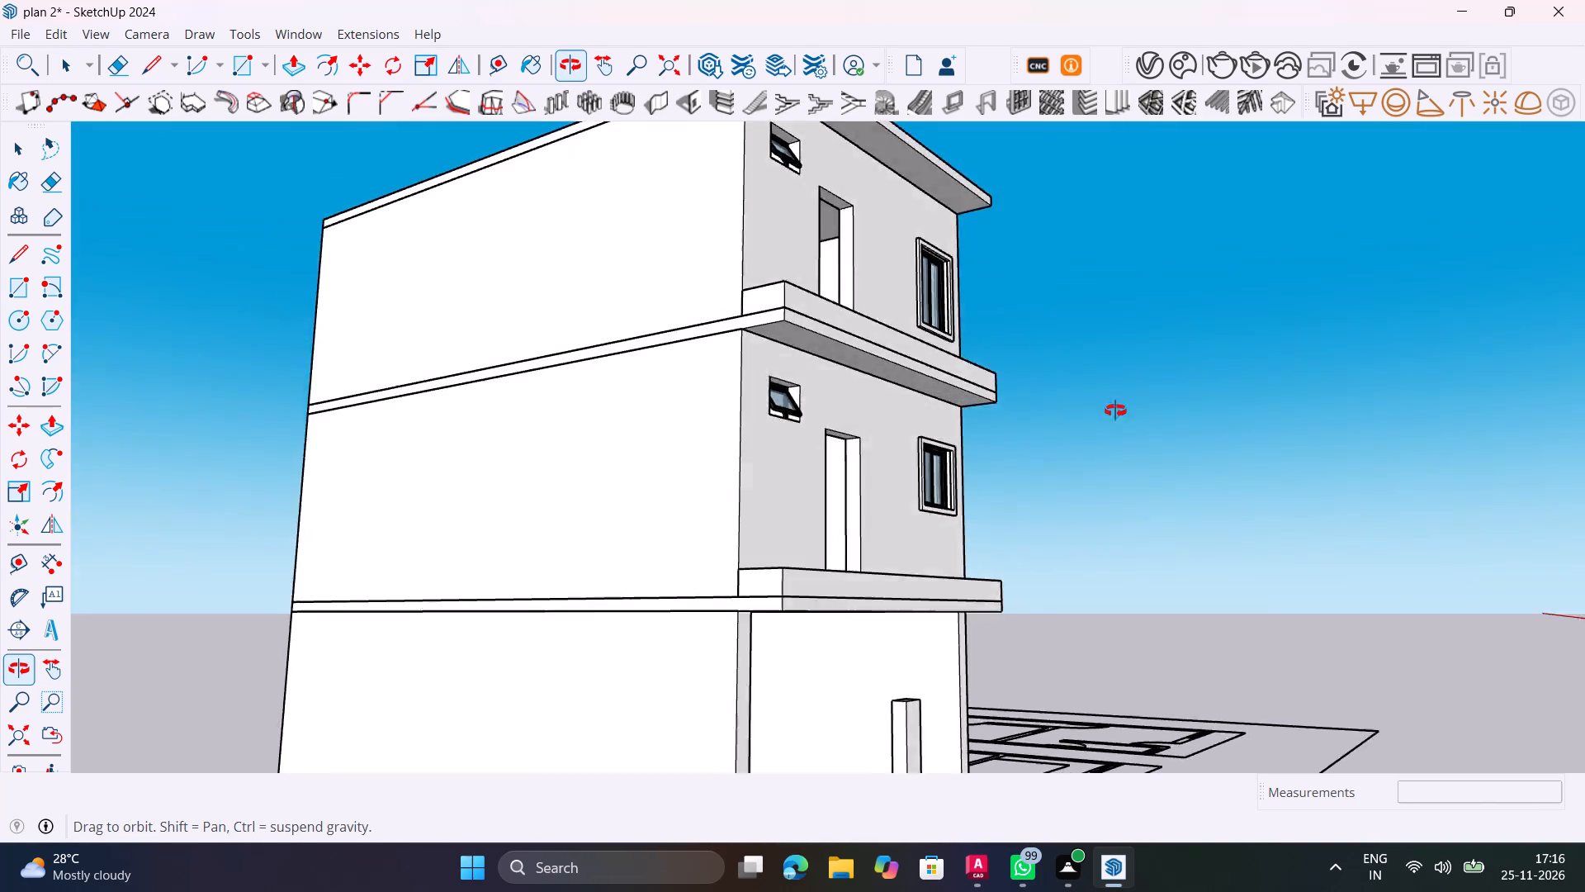
middle_drag(1115, 410, 900, 672)
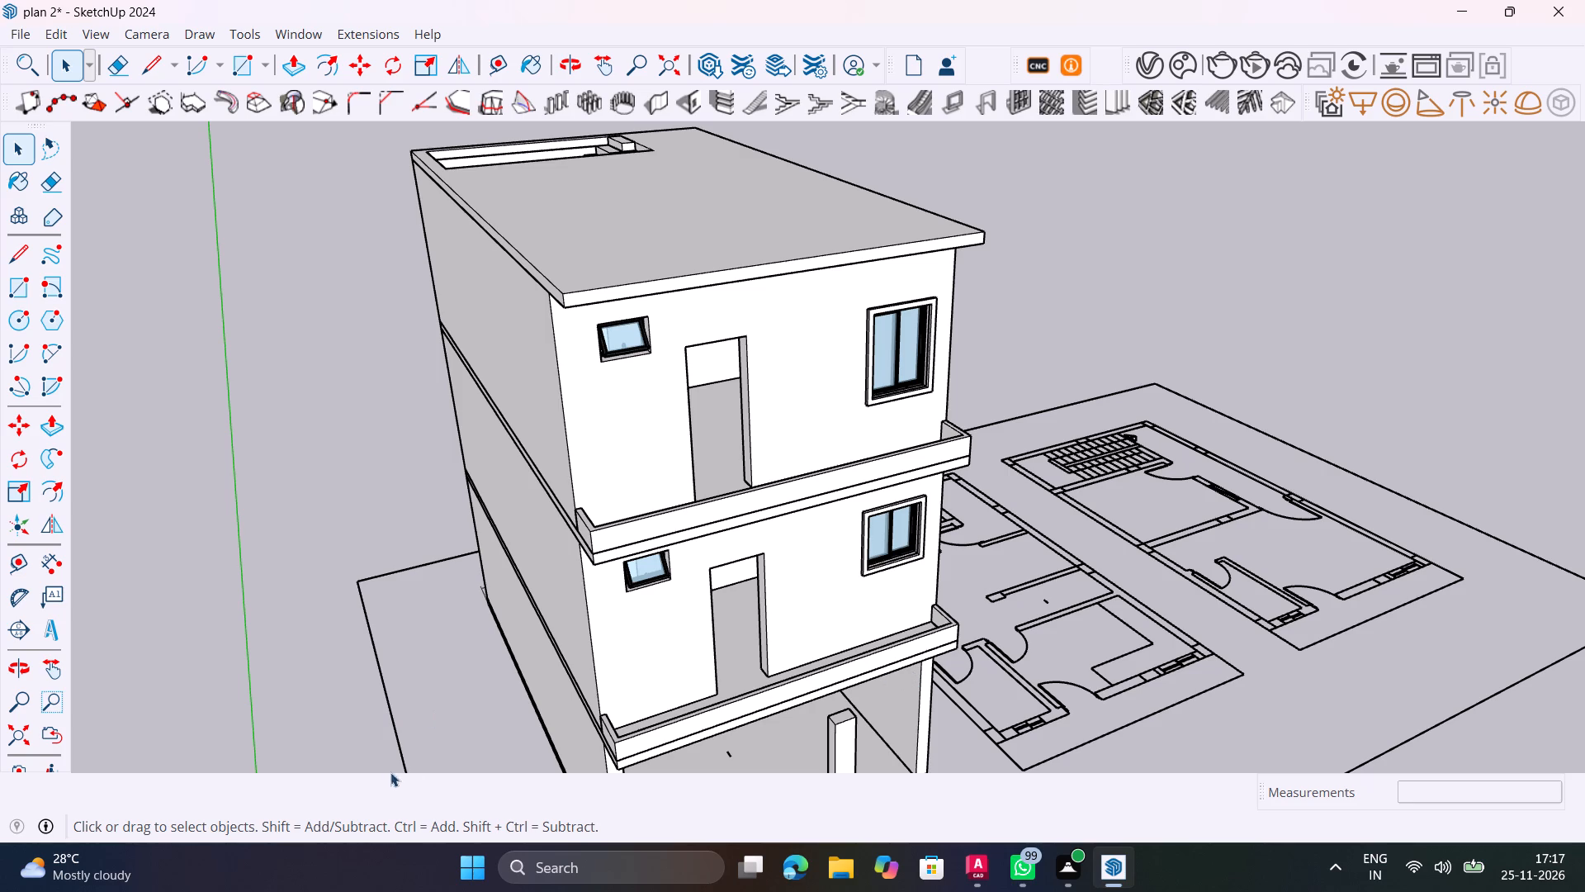
scroll(628, 767, up, 6)
middle_drag(628, 731, 791, 617)
scroll(791, 617, up, 1)
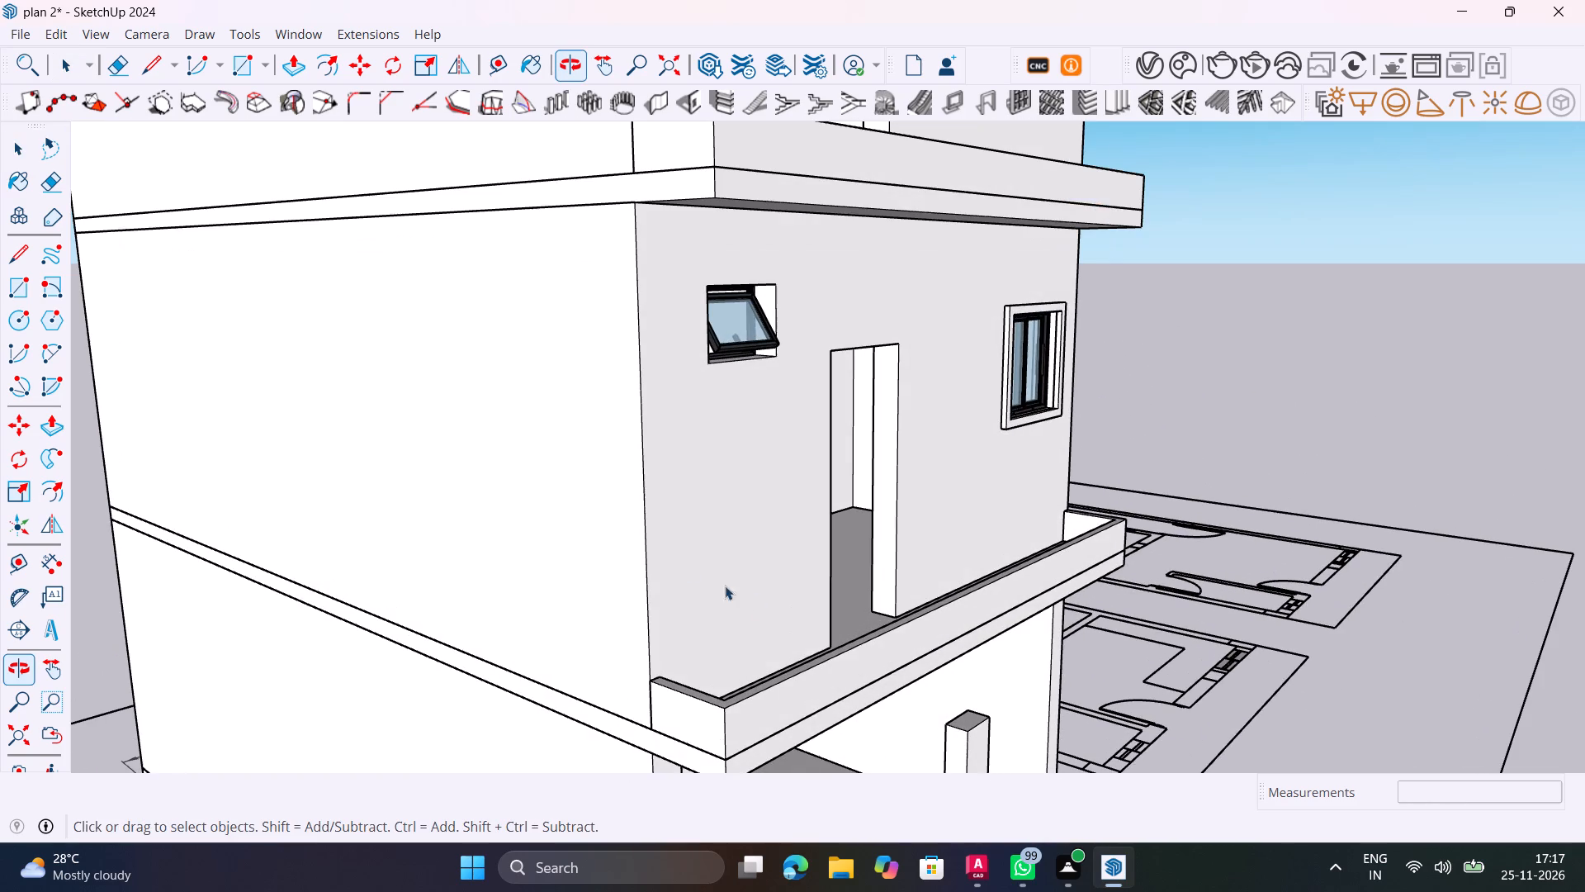
scroll(640, 507, down, 4)
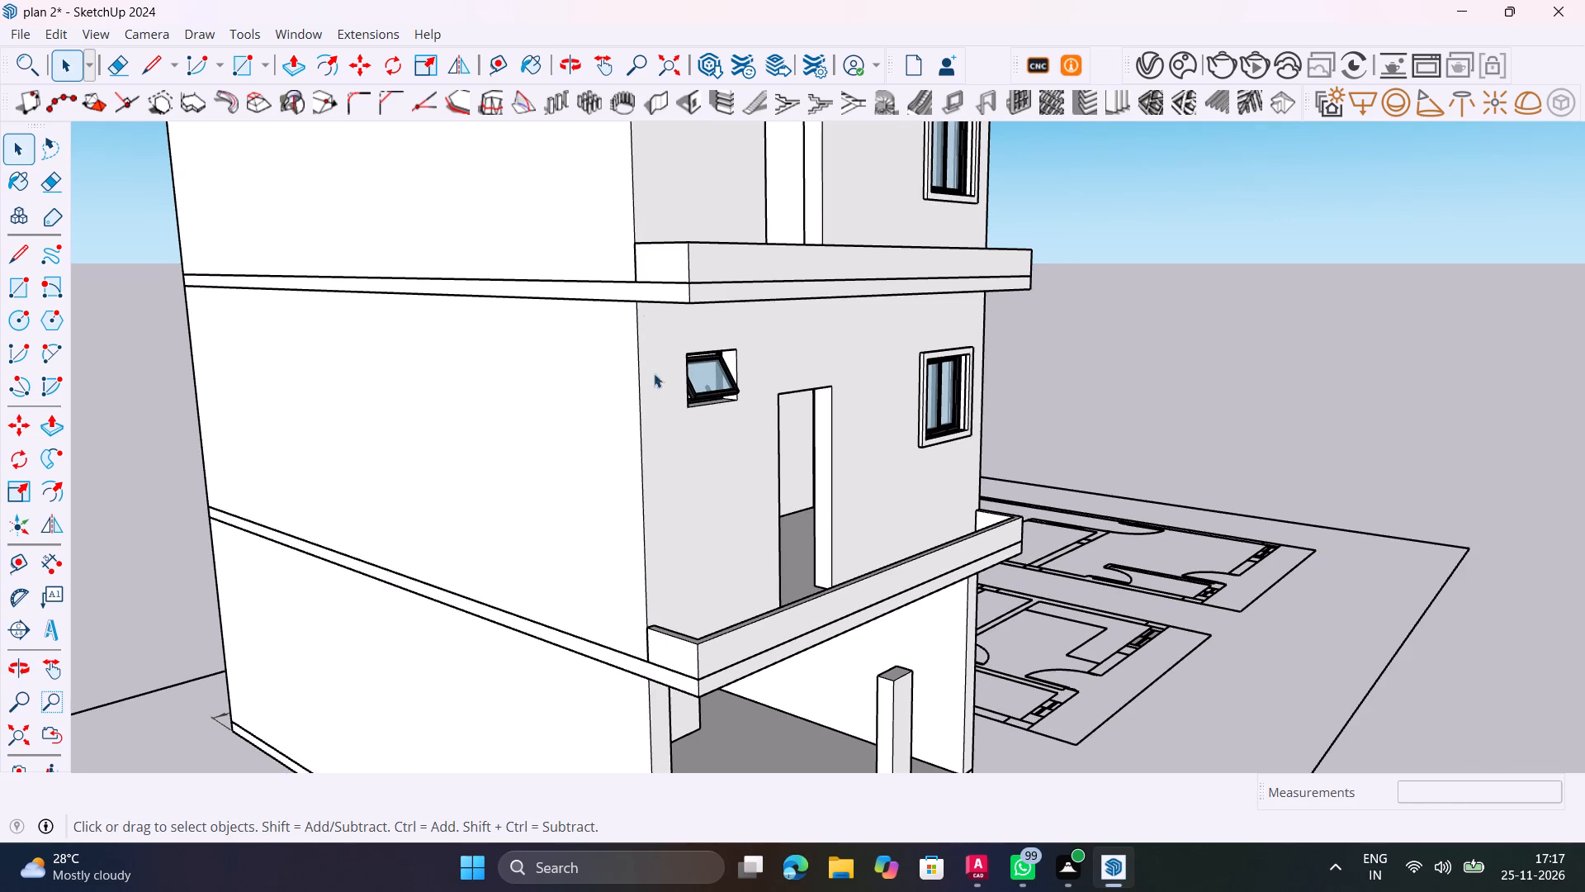
scroll(667, 274, down, 8)
middle_drag(657, 316, 654, 449)
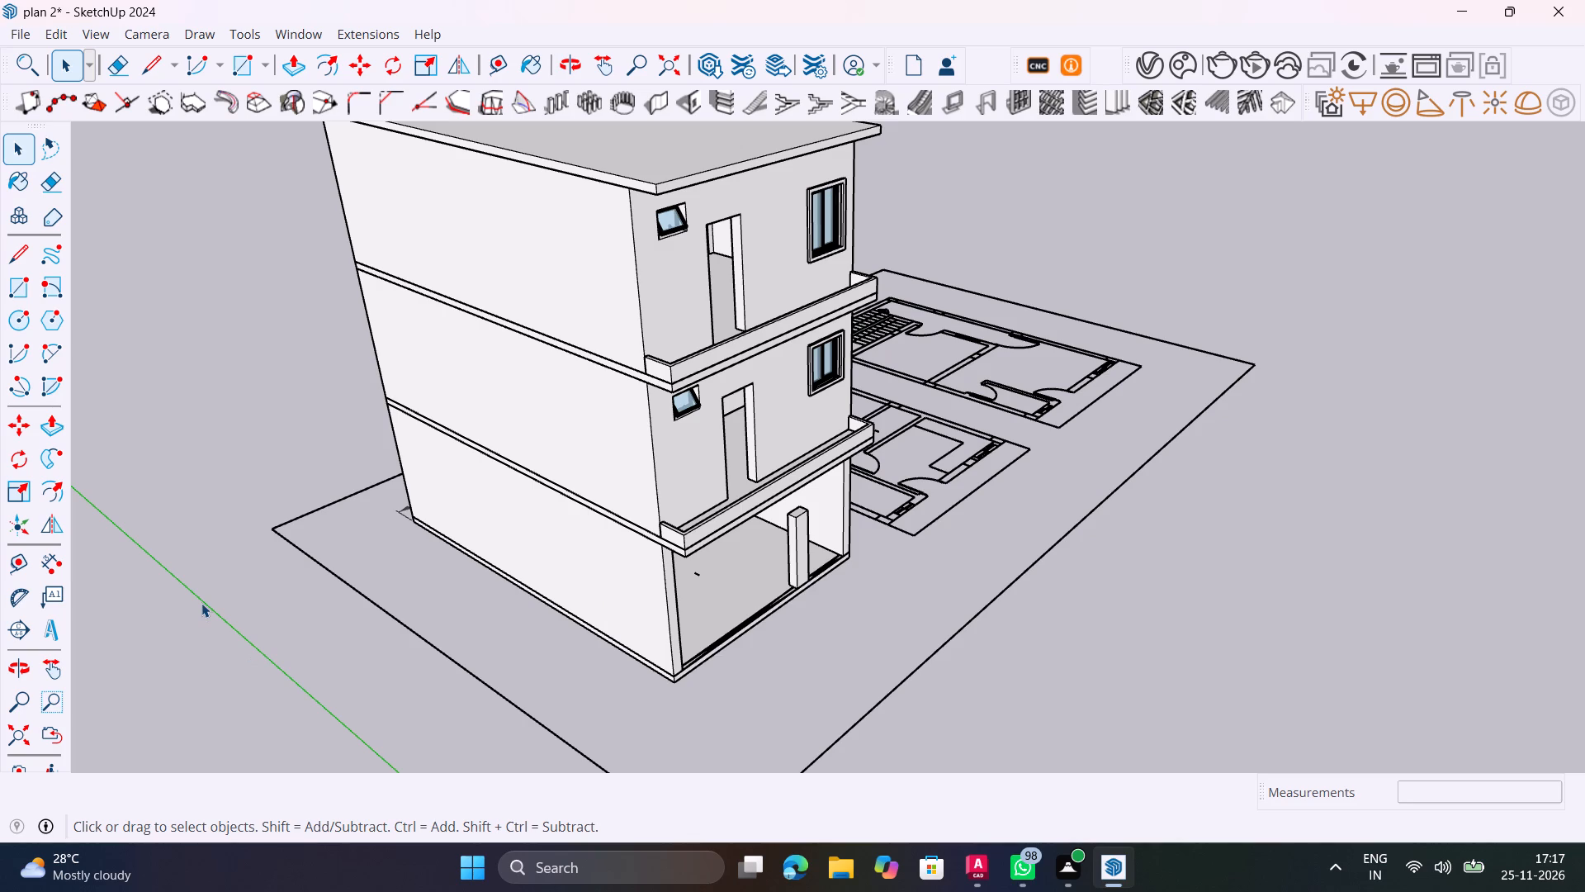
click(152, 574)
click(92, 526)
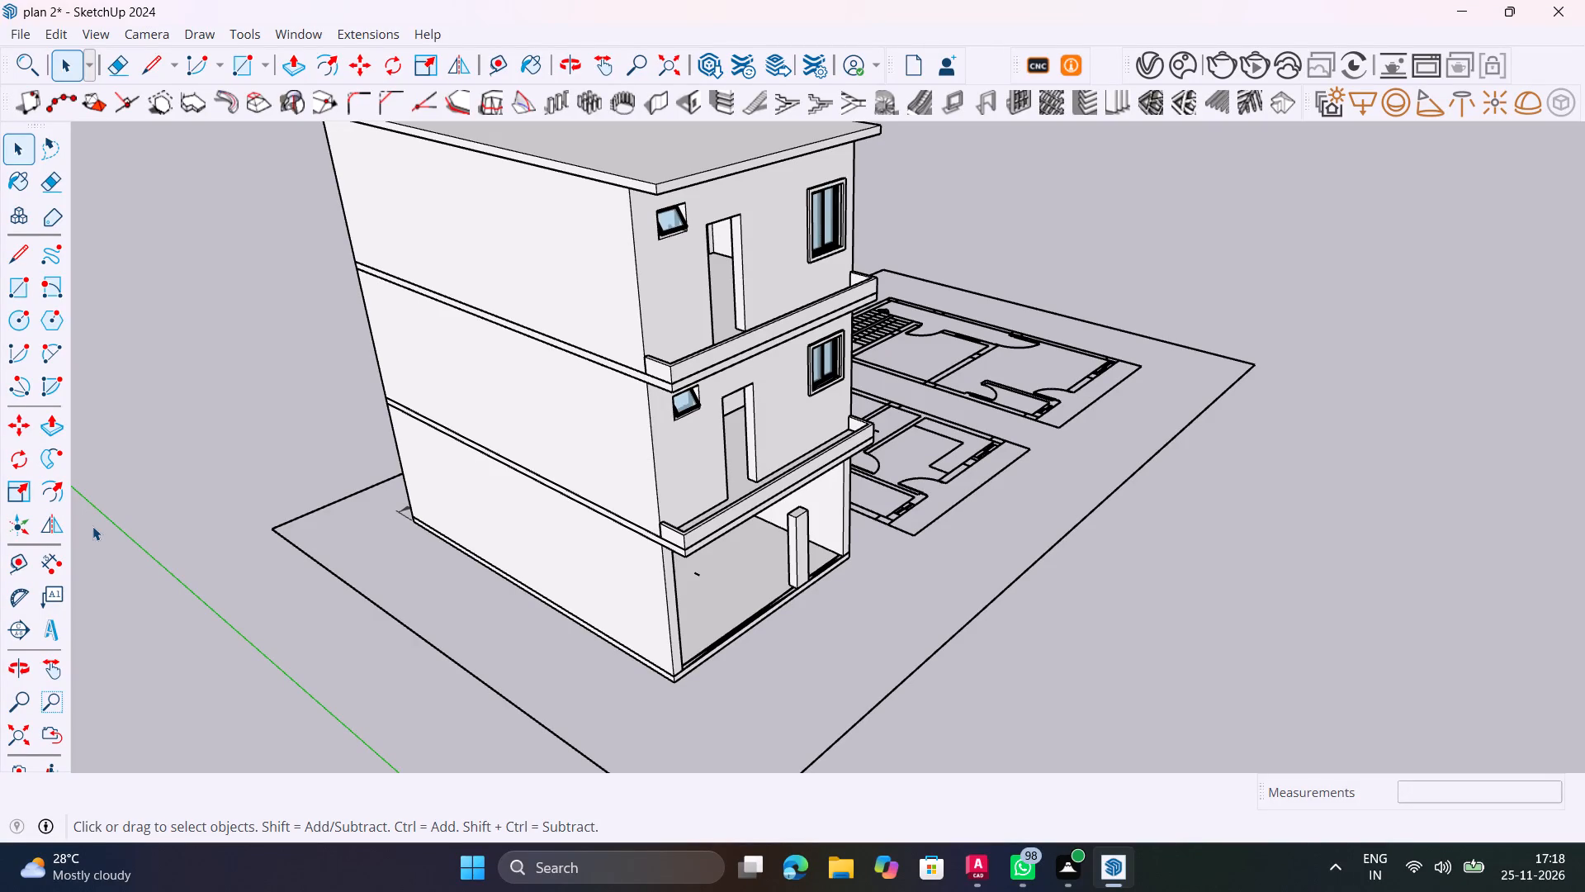
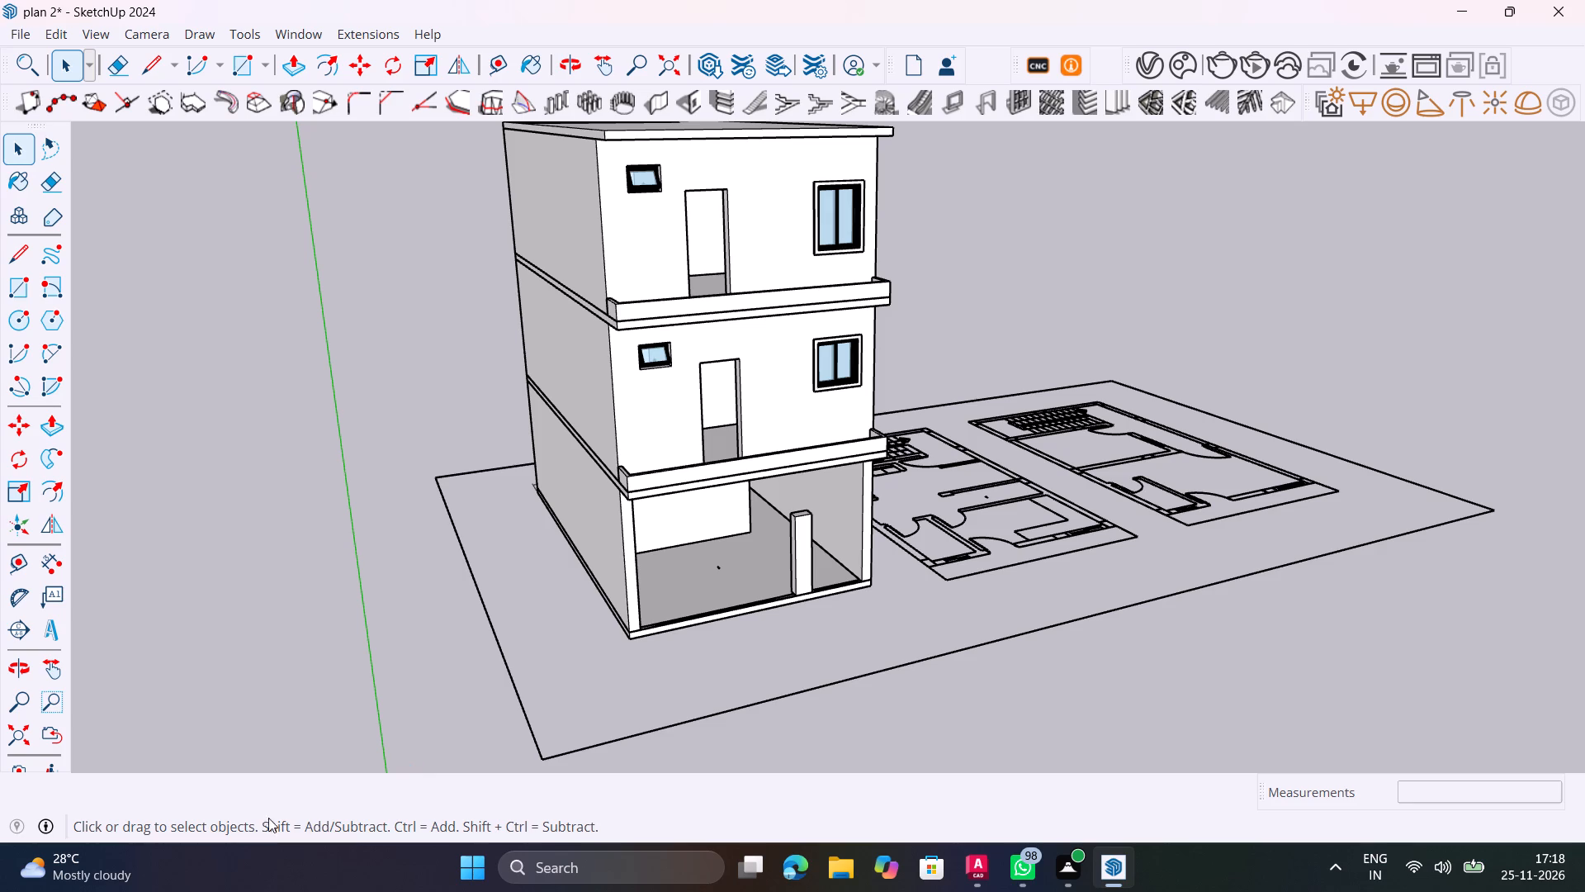
Inspect the house's front facade, side wall, balconies, doorways and windows from several angles.
shift+middle_drag(652, 615, 594, 711)
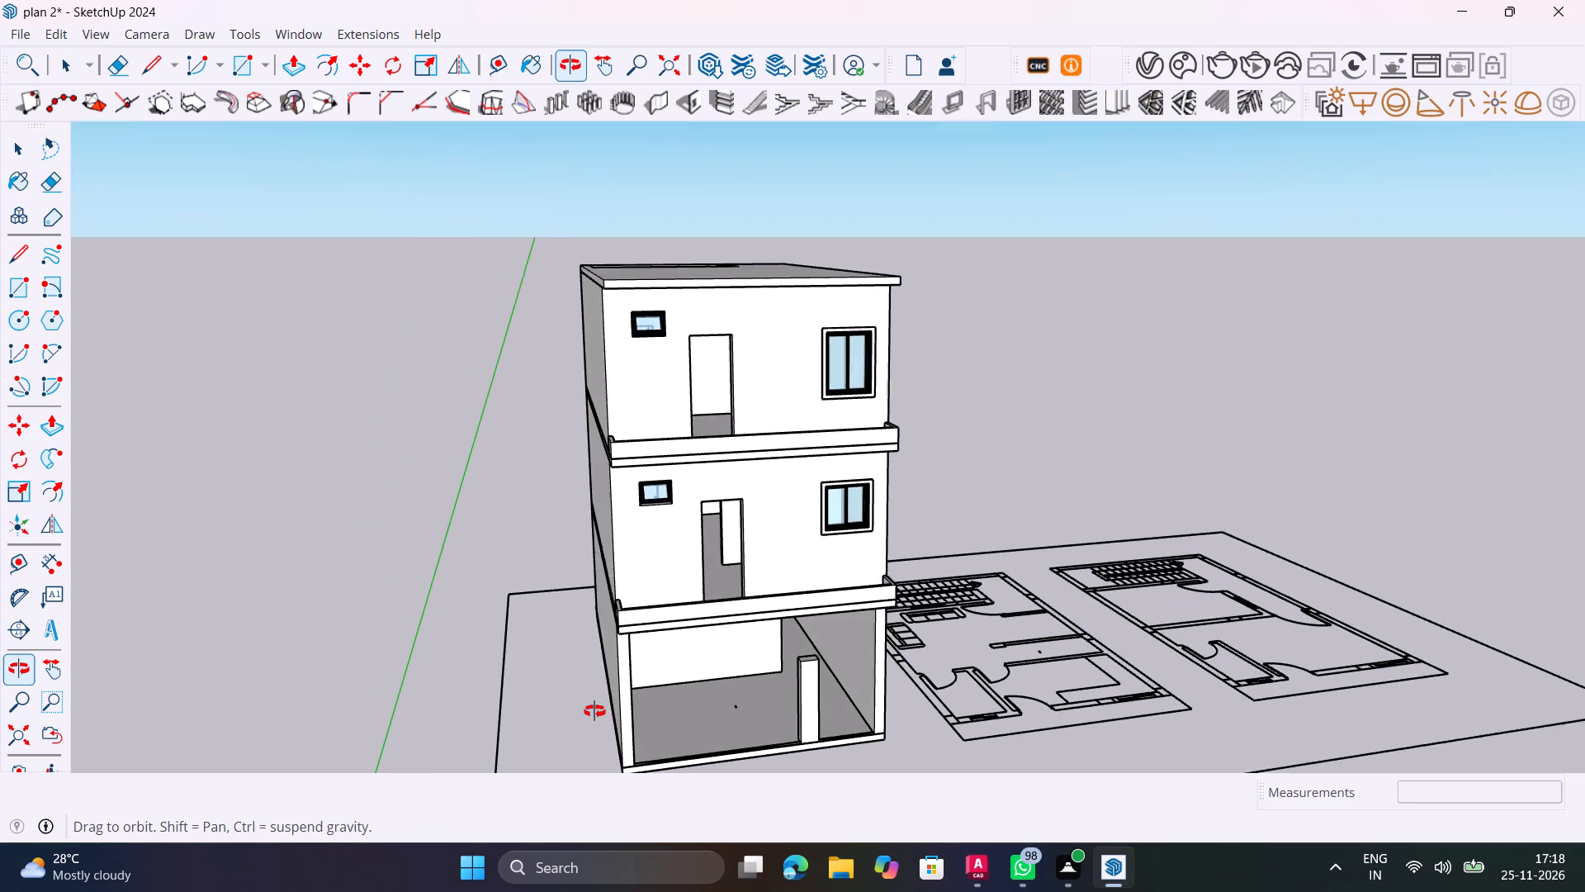
shift+middle_drag(594, 711, 591, 714)
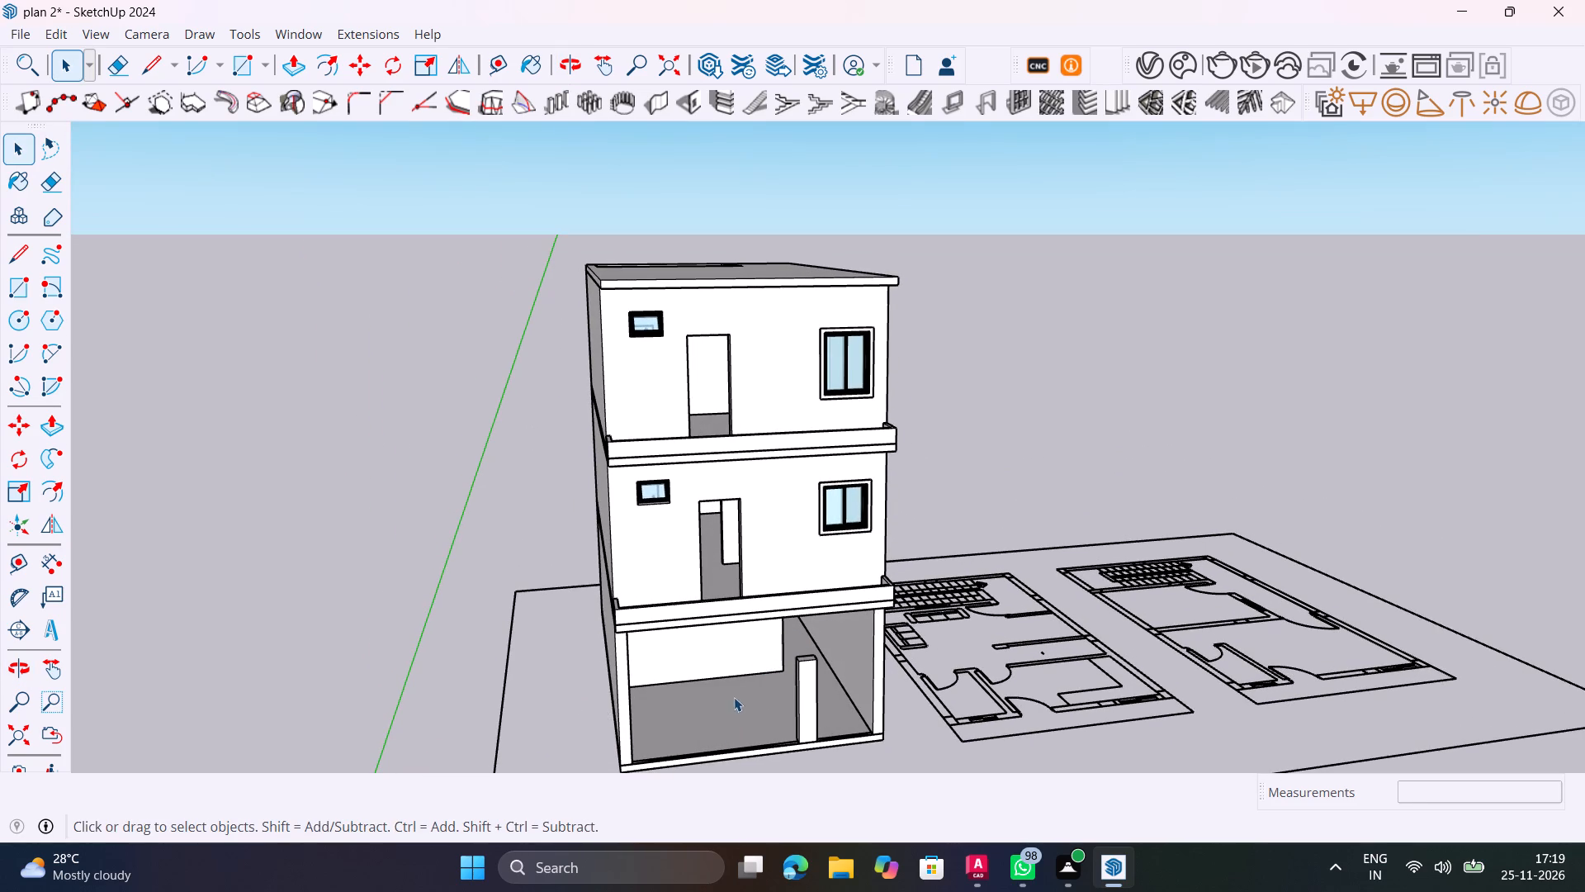
middle_drag(734, 697, 610, 752)
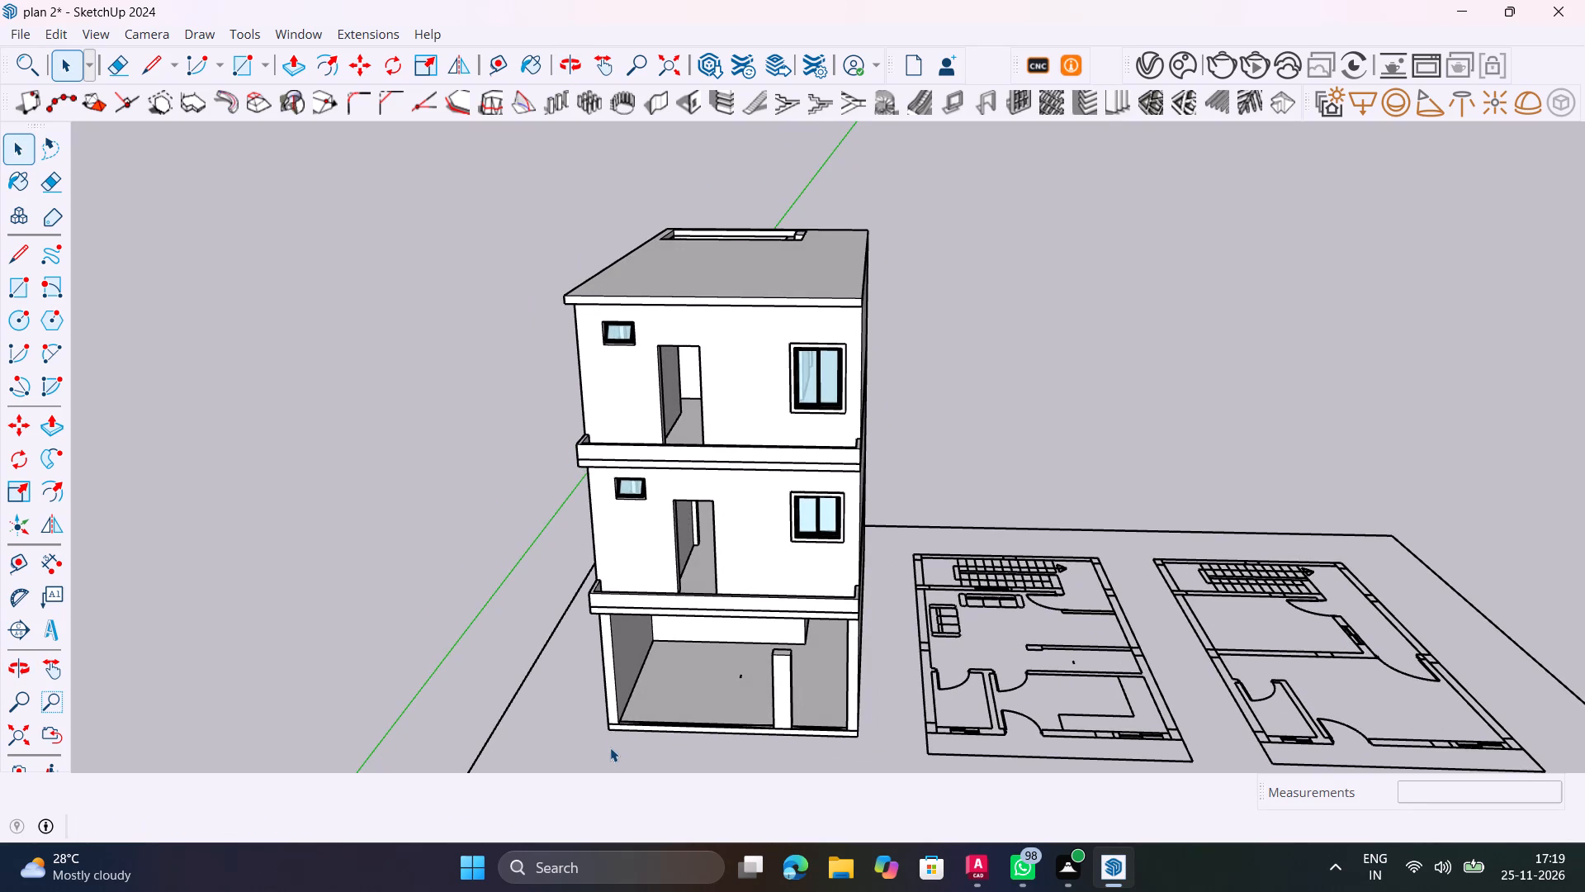
scroll(854, 594, up, 2)
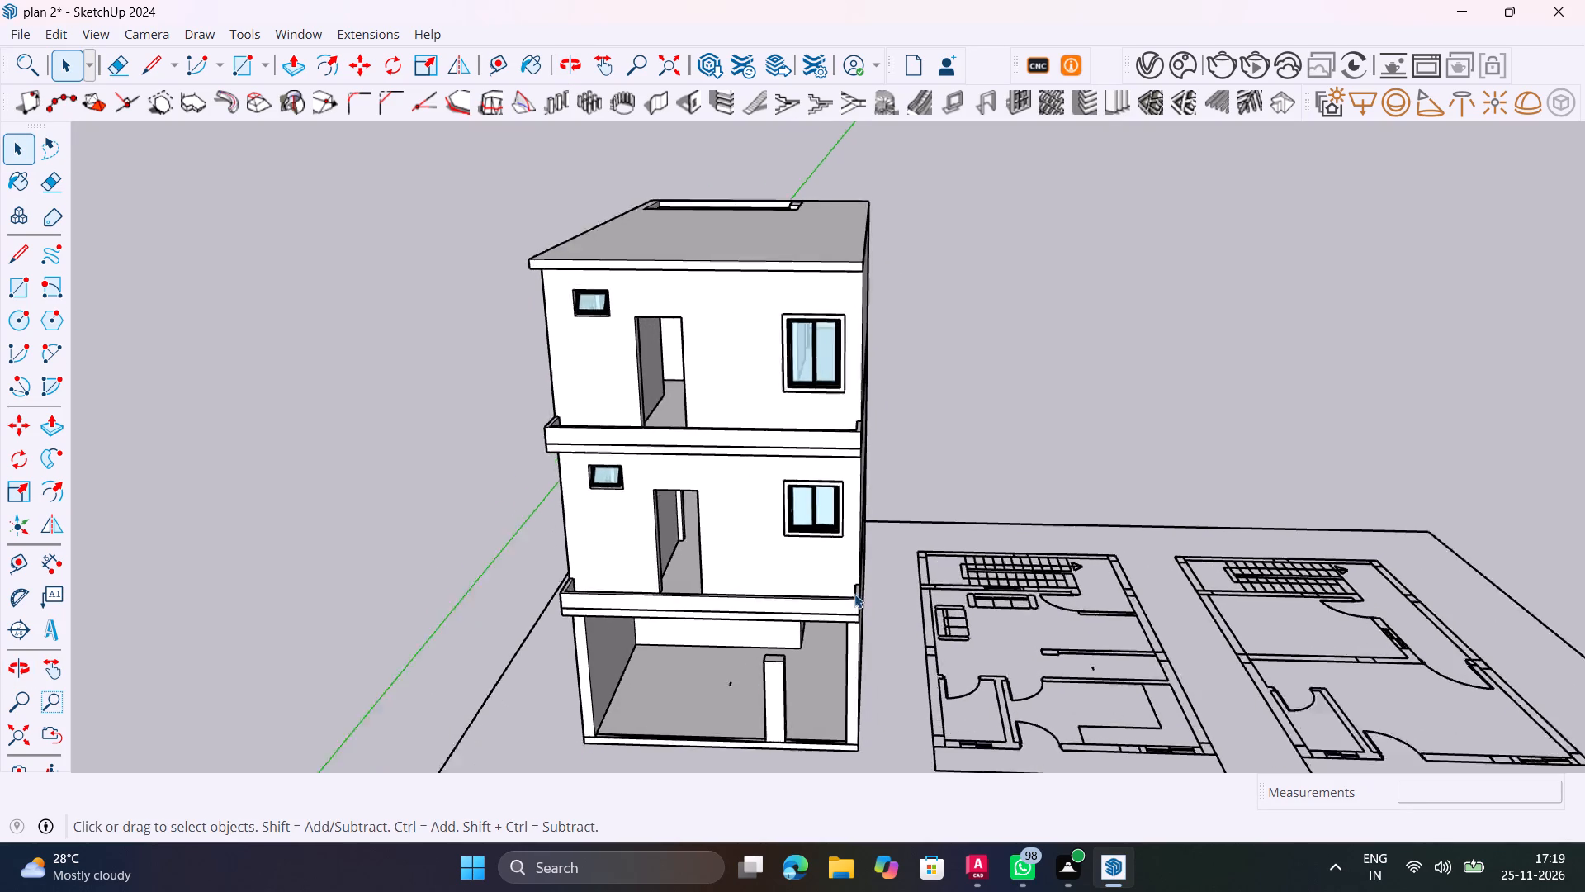
scroll(854, 594, up, 5)
middle_drag(778, 625, 443, 546)
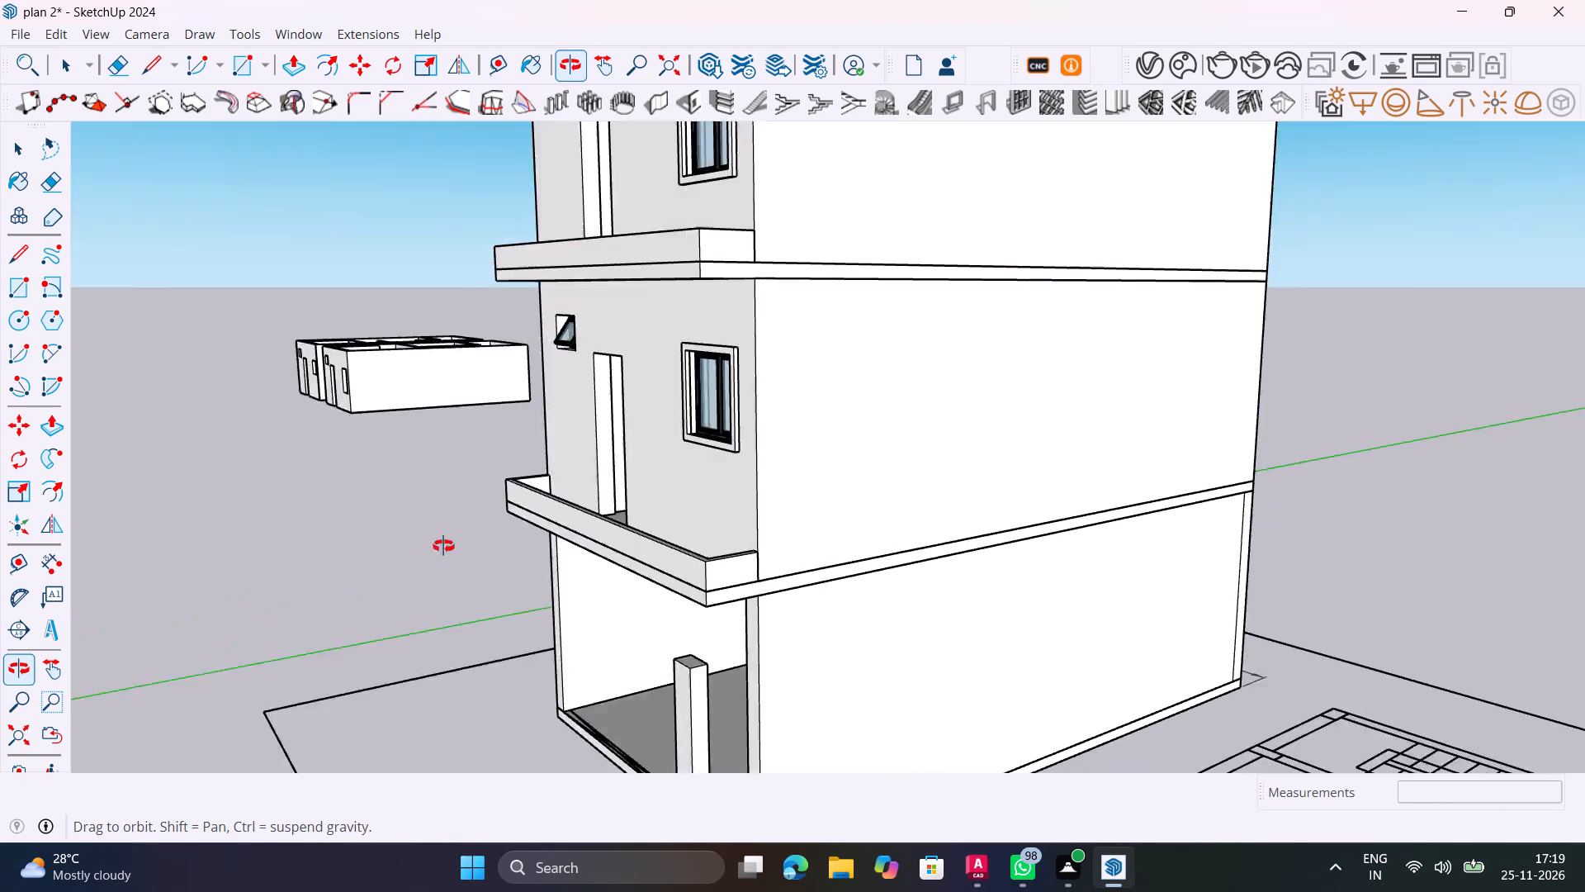
middle_drag(443, 546, 1114, 751)
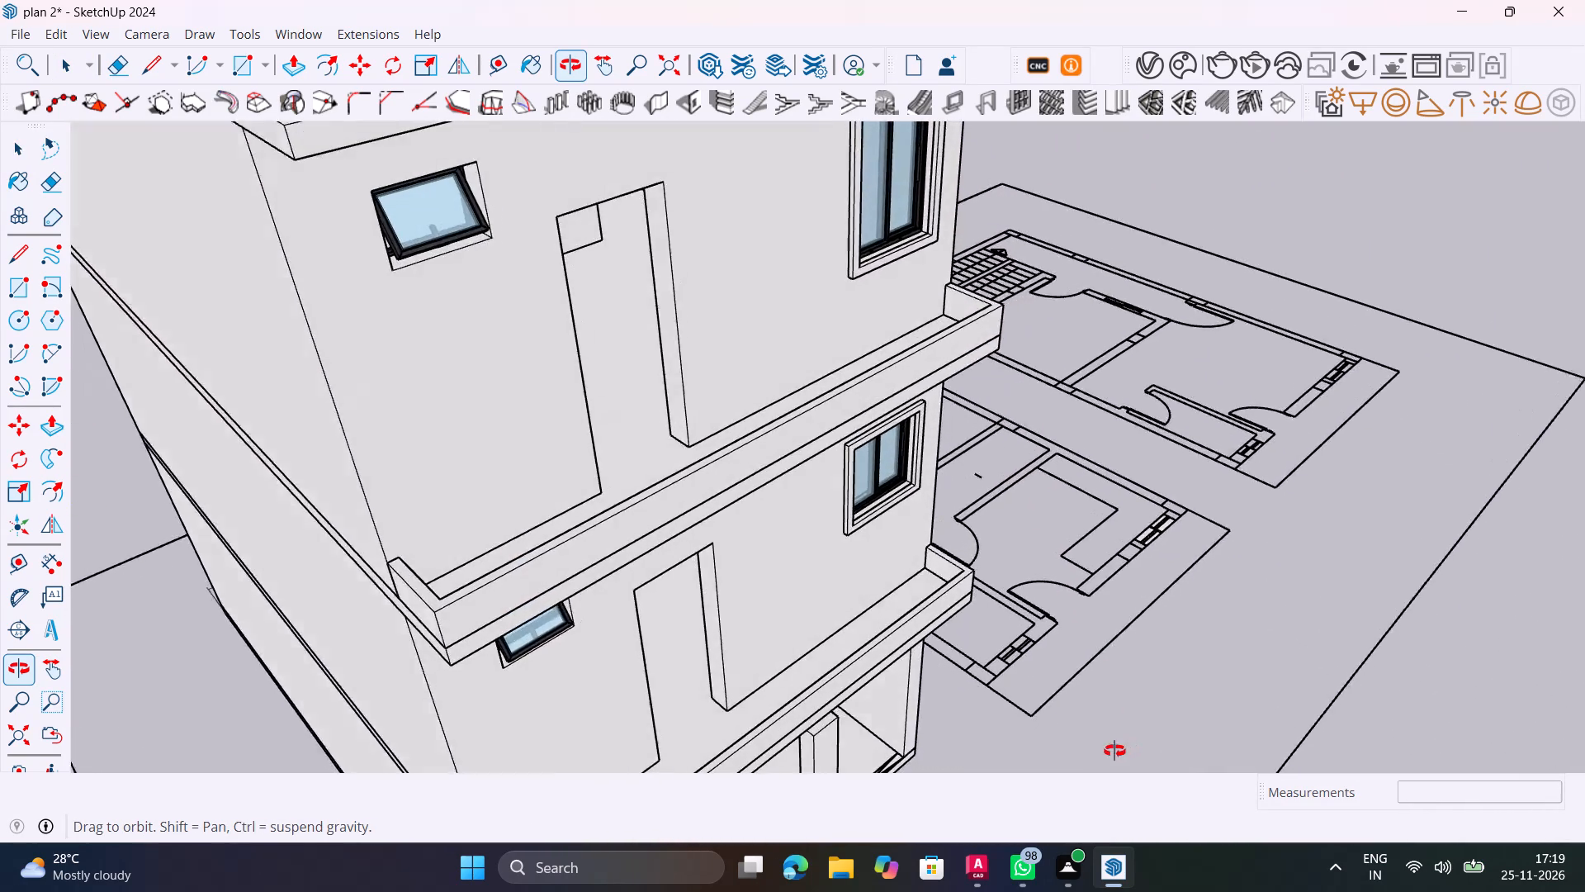
middle_drag(1114, 751, 826, 700)
scroll(544, 581, up, 4)
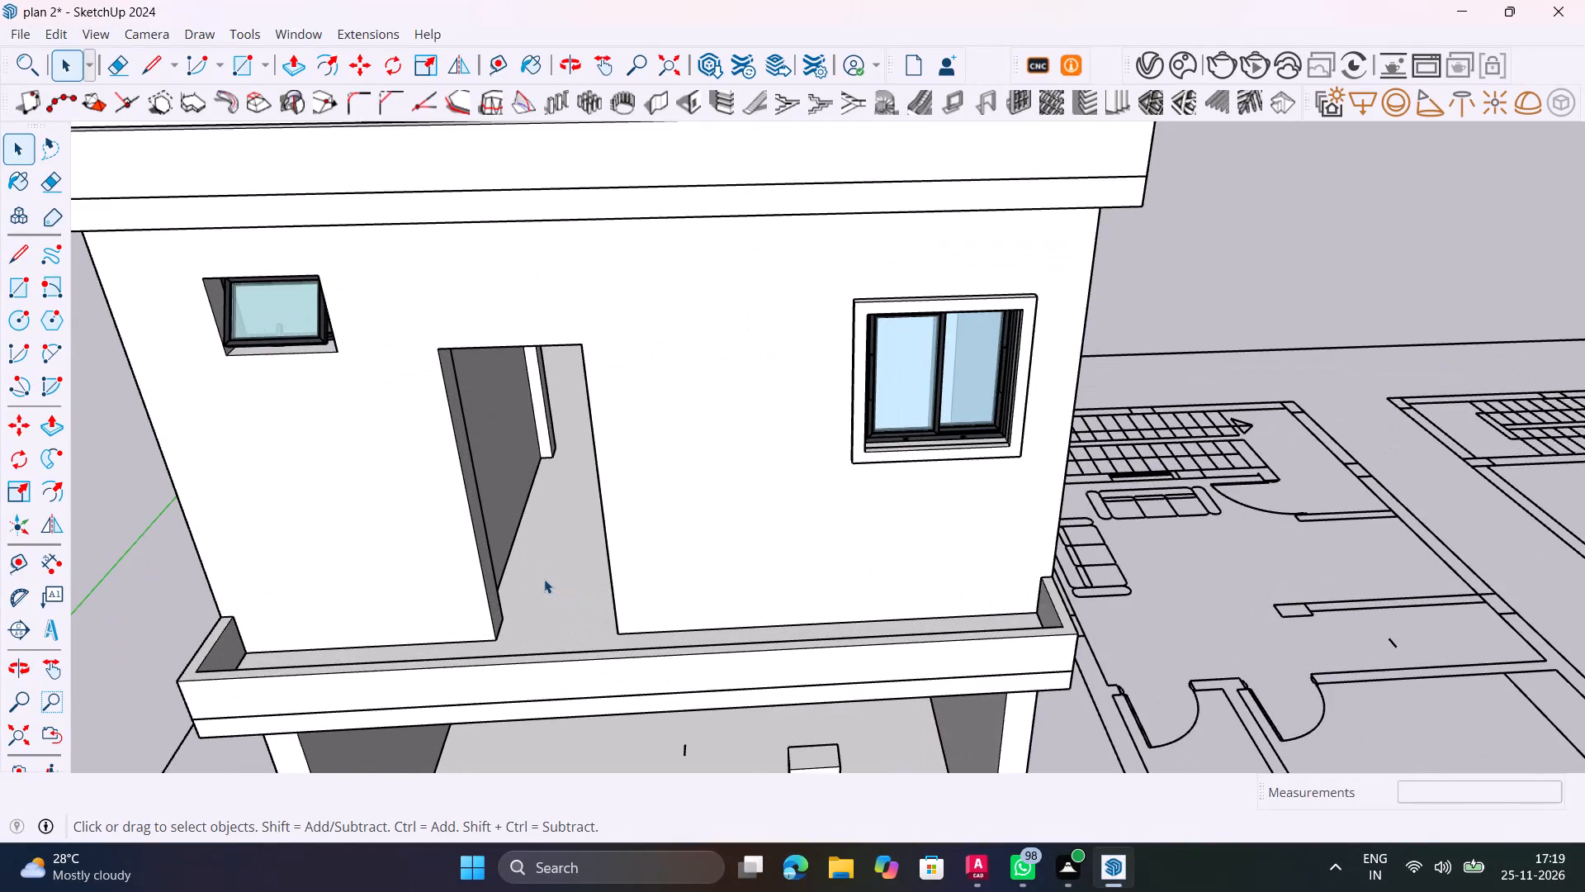
scroll(544, 576, down, 7)
scroll(386, 624, up, 7)
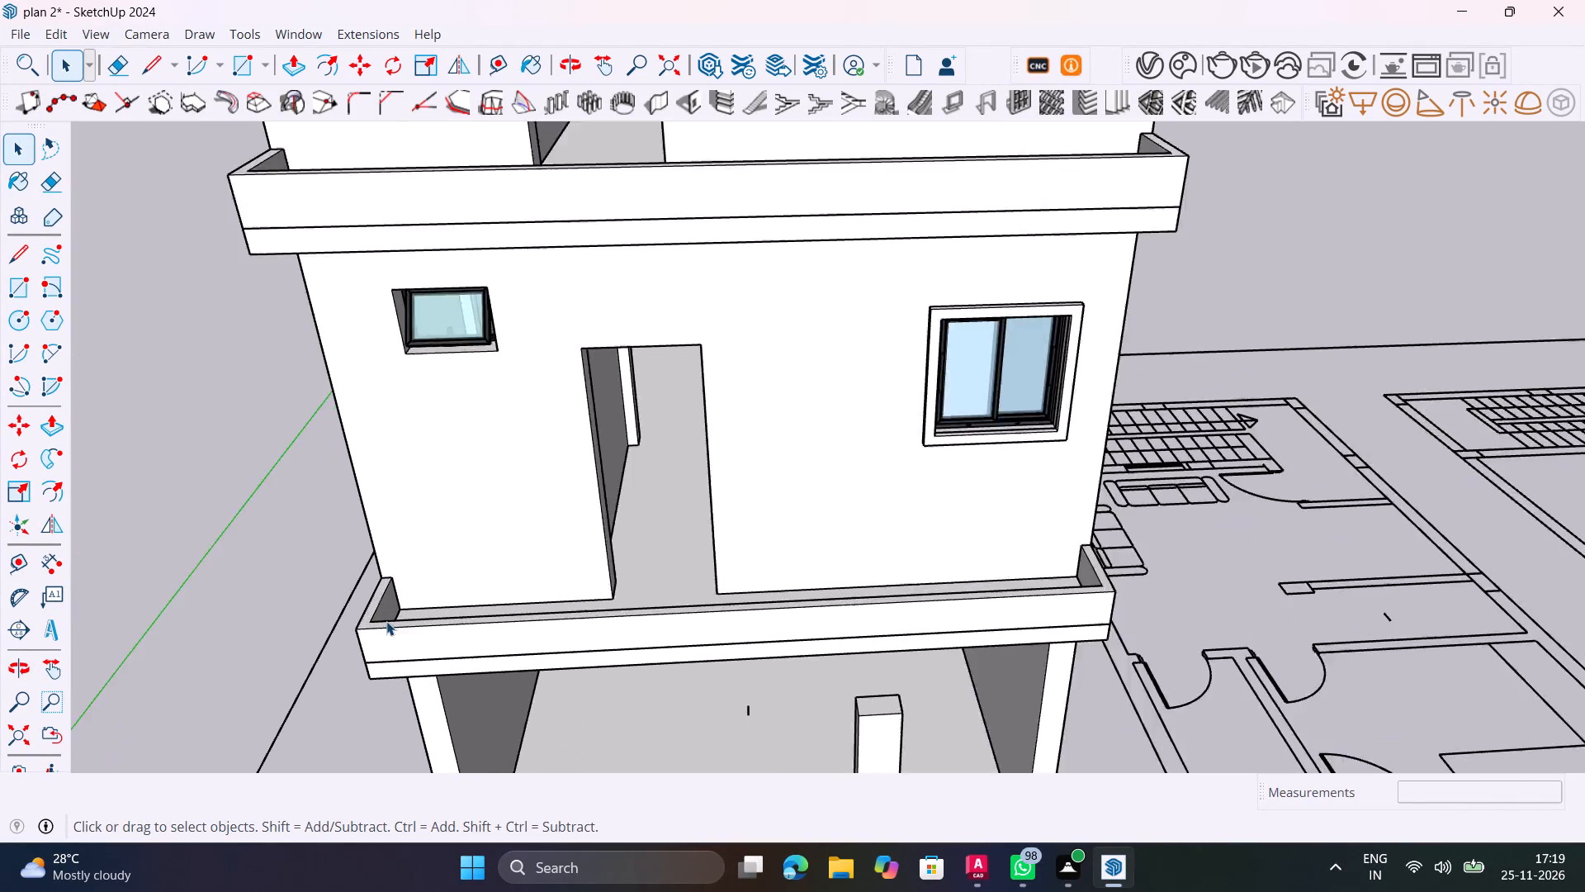
Draw a 3" line across the lower balcony parapet's top at its inner corner by the blank side wall, and select the short return's top face.
scroll(386, 621, up, 16)
middle_drag(362, 595, 545, 548)
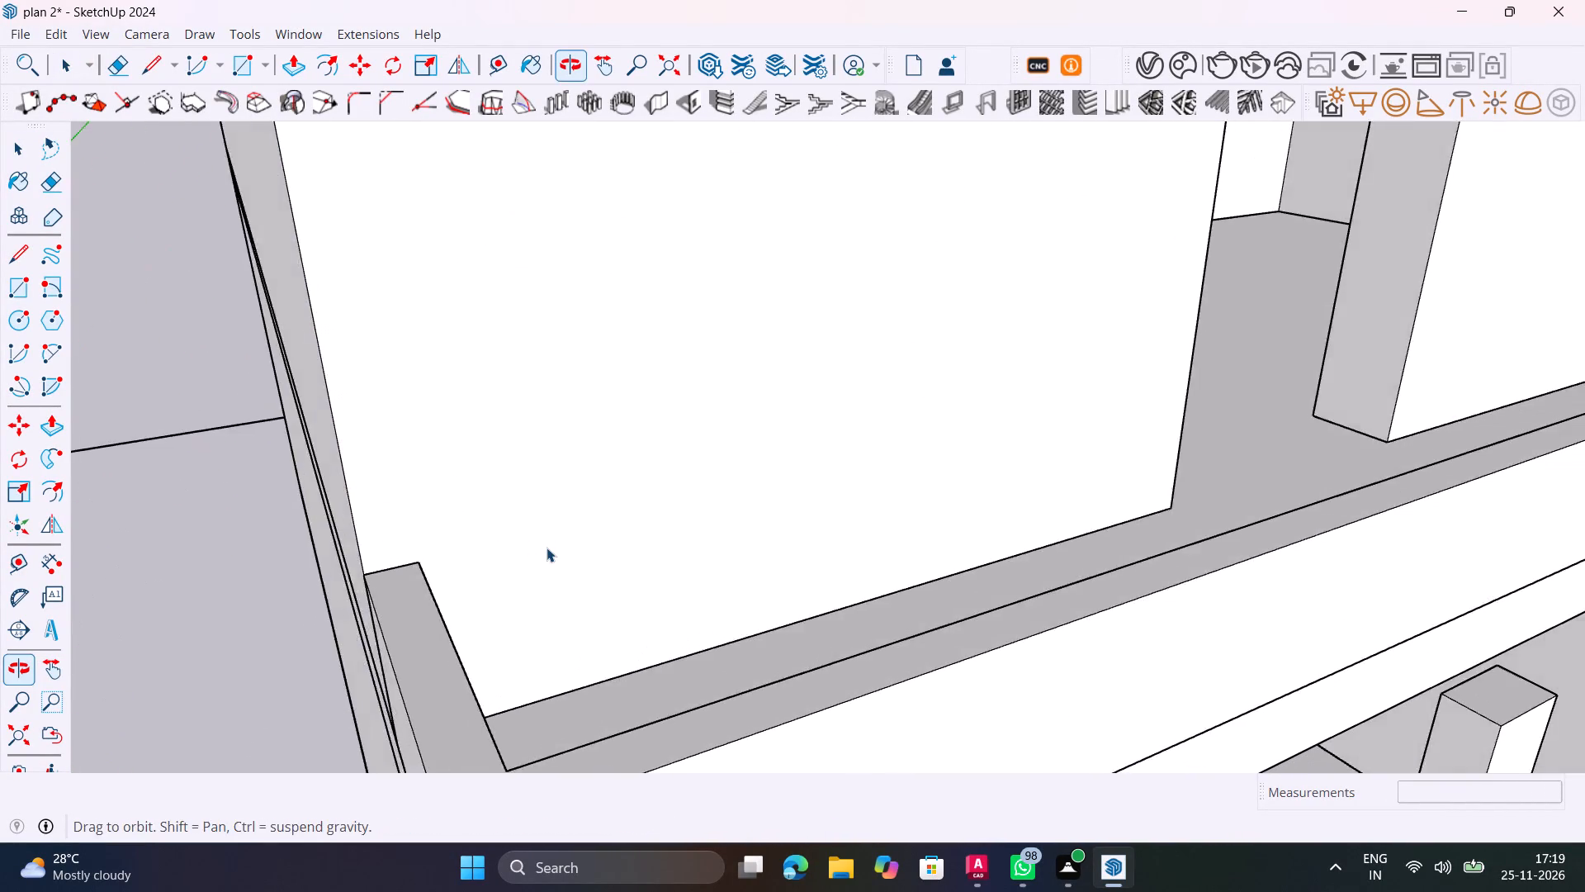
scroll(546, 548, down, 9)
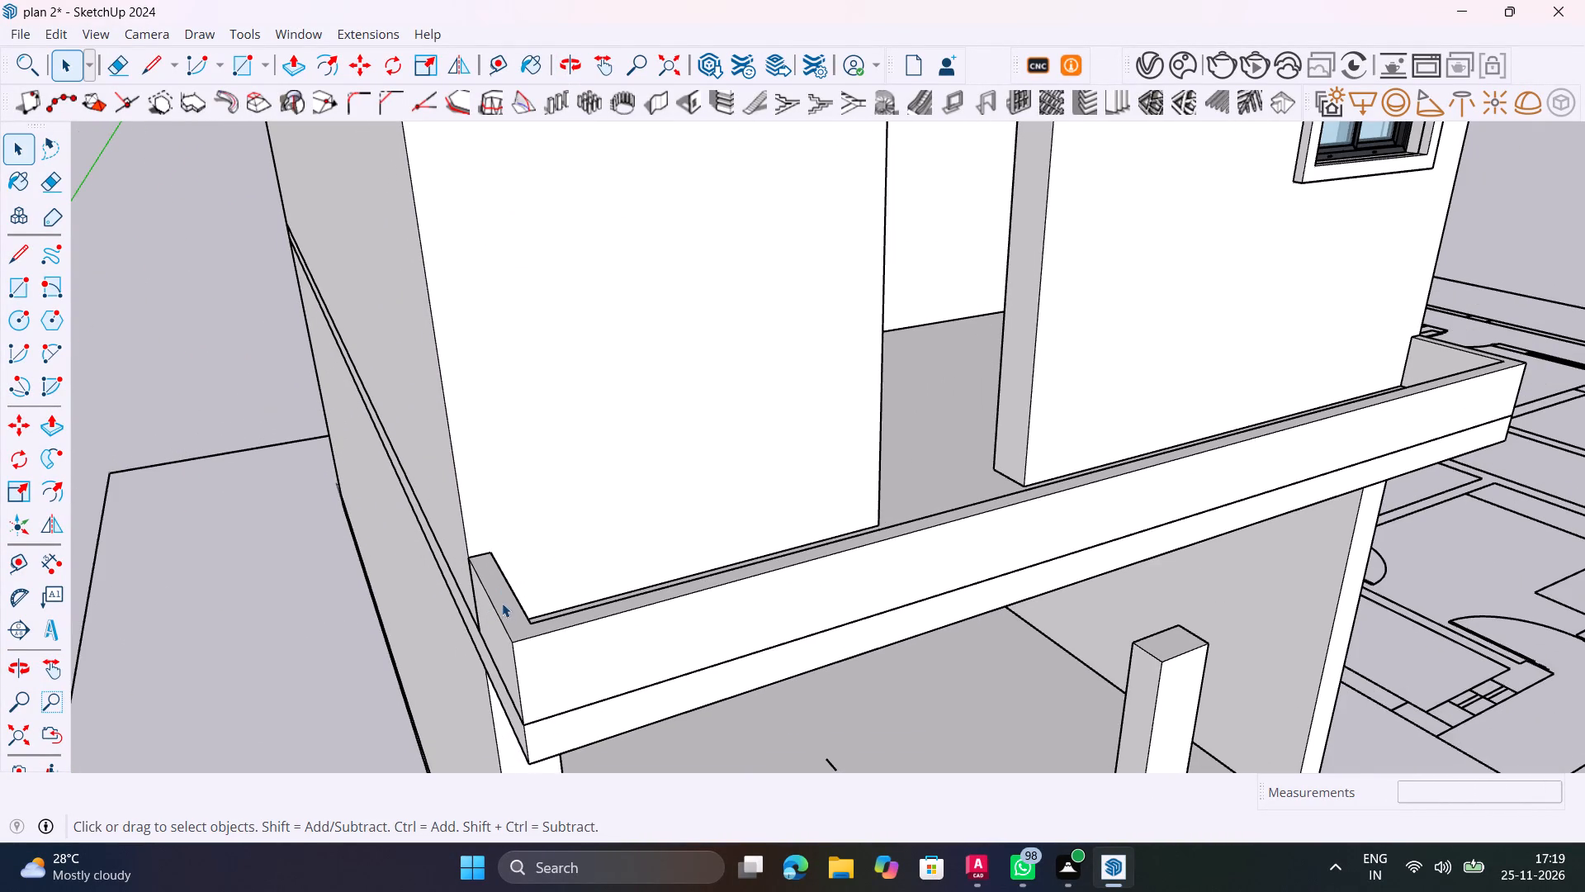
scroll(506, 604, up, 5)
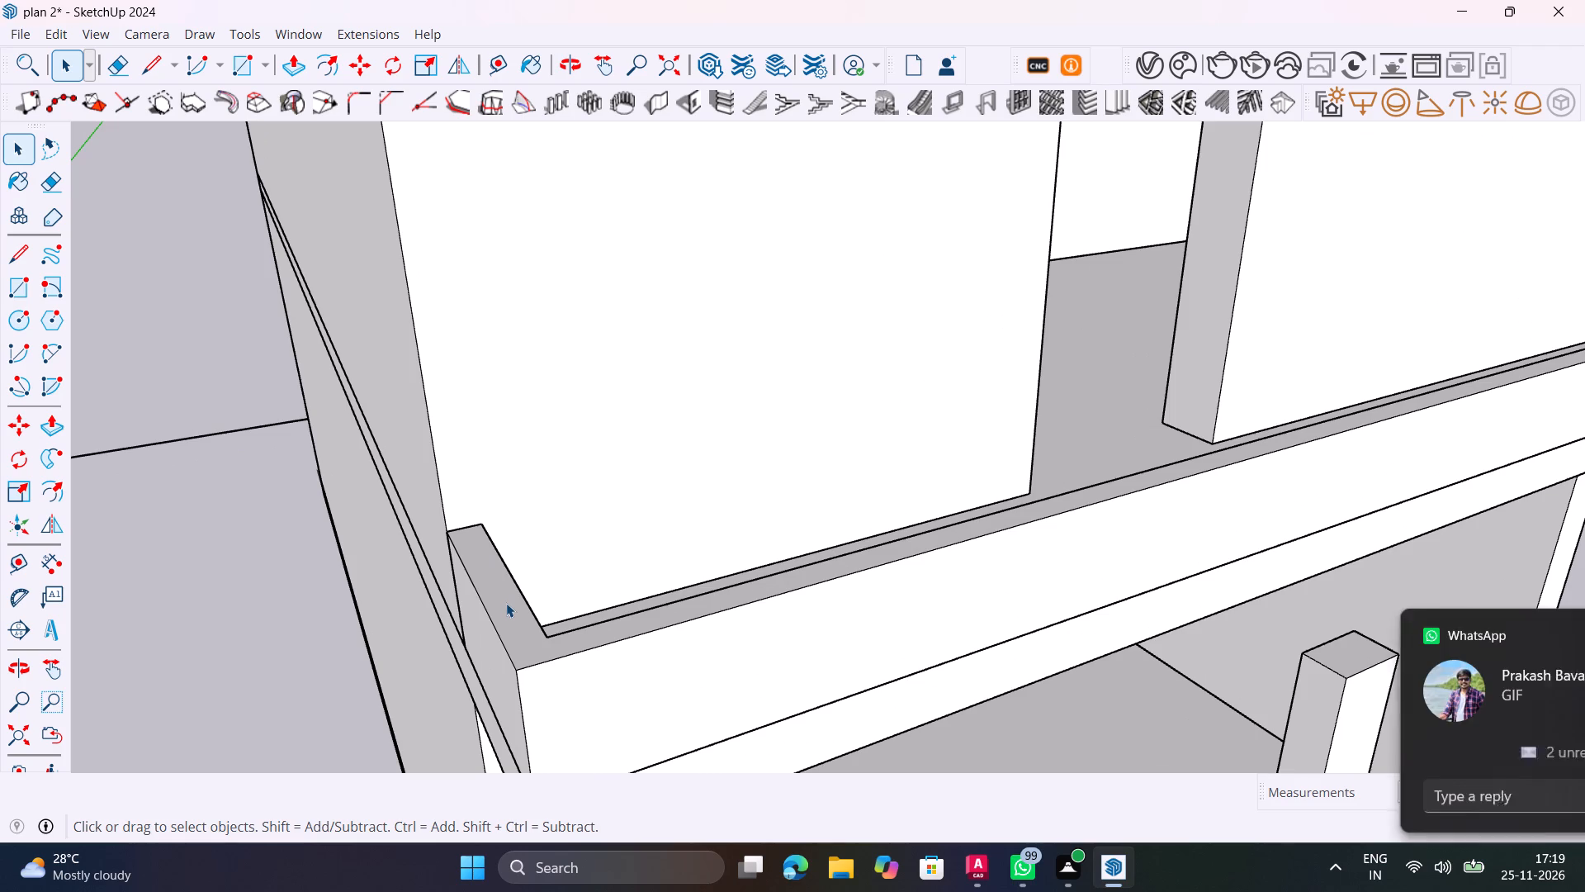
scroll(506, 603, up, 5)
middle_drag(508, 605, 385, 743)
scroll(501, 610, down, 1)
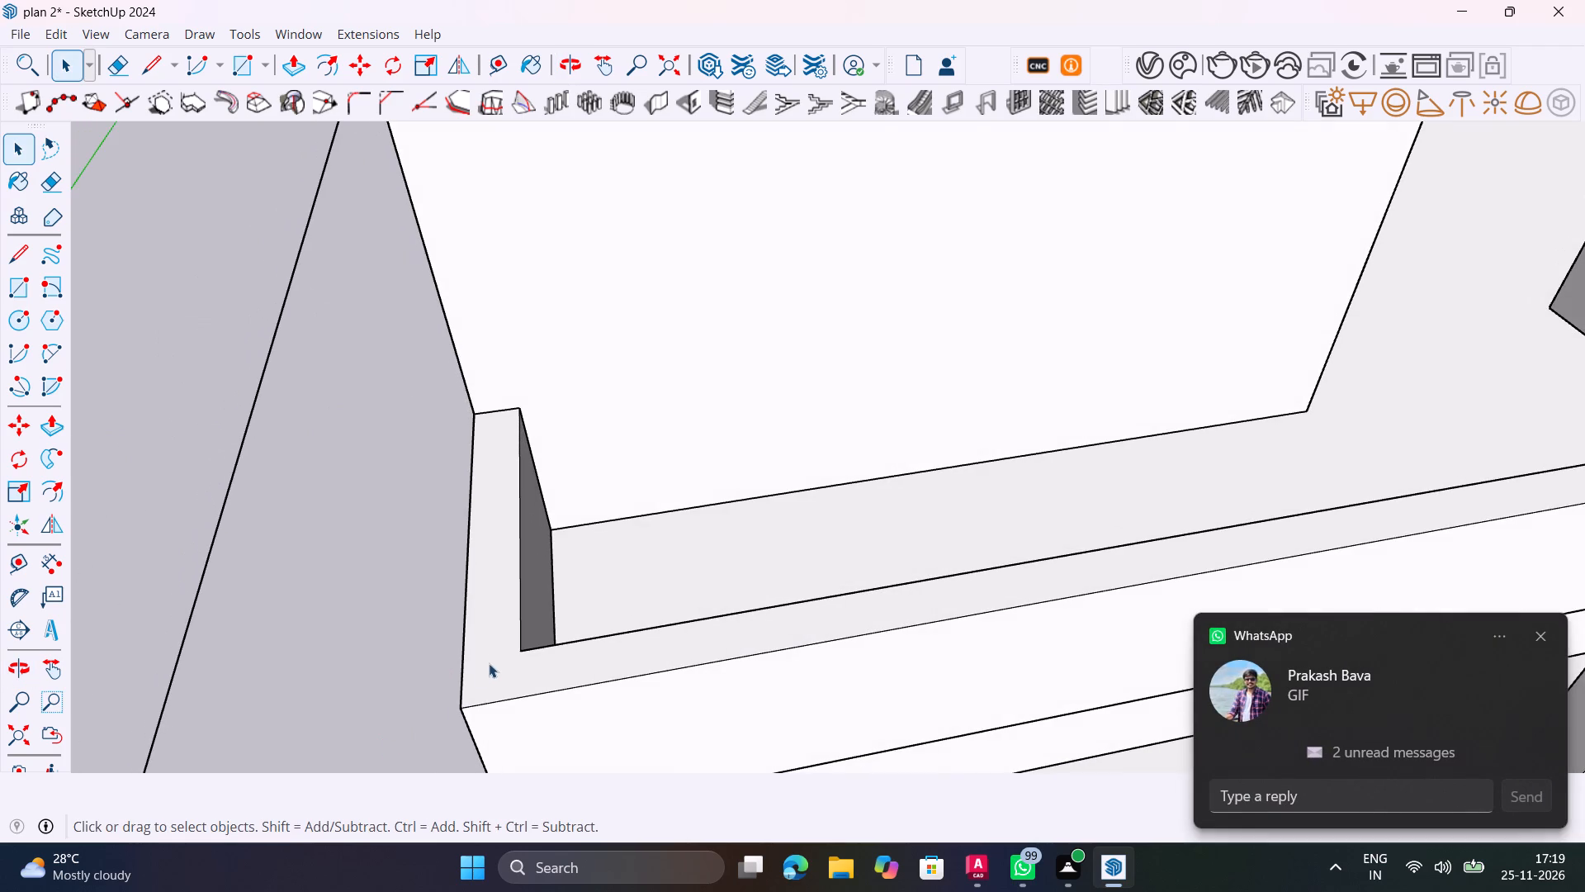
click(494, 604)
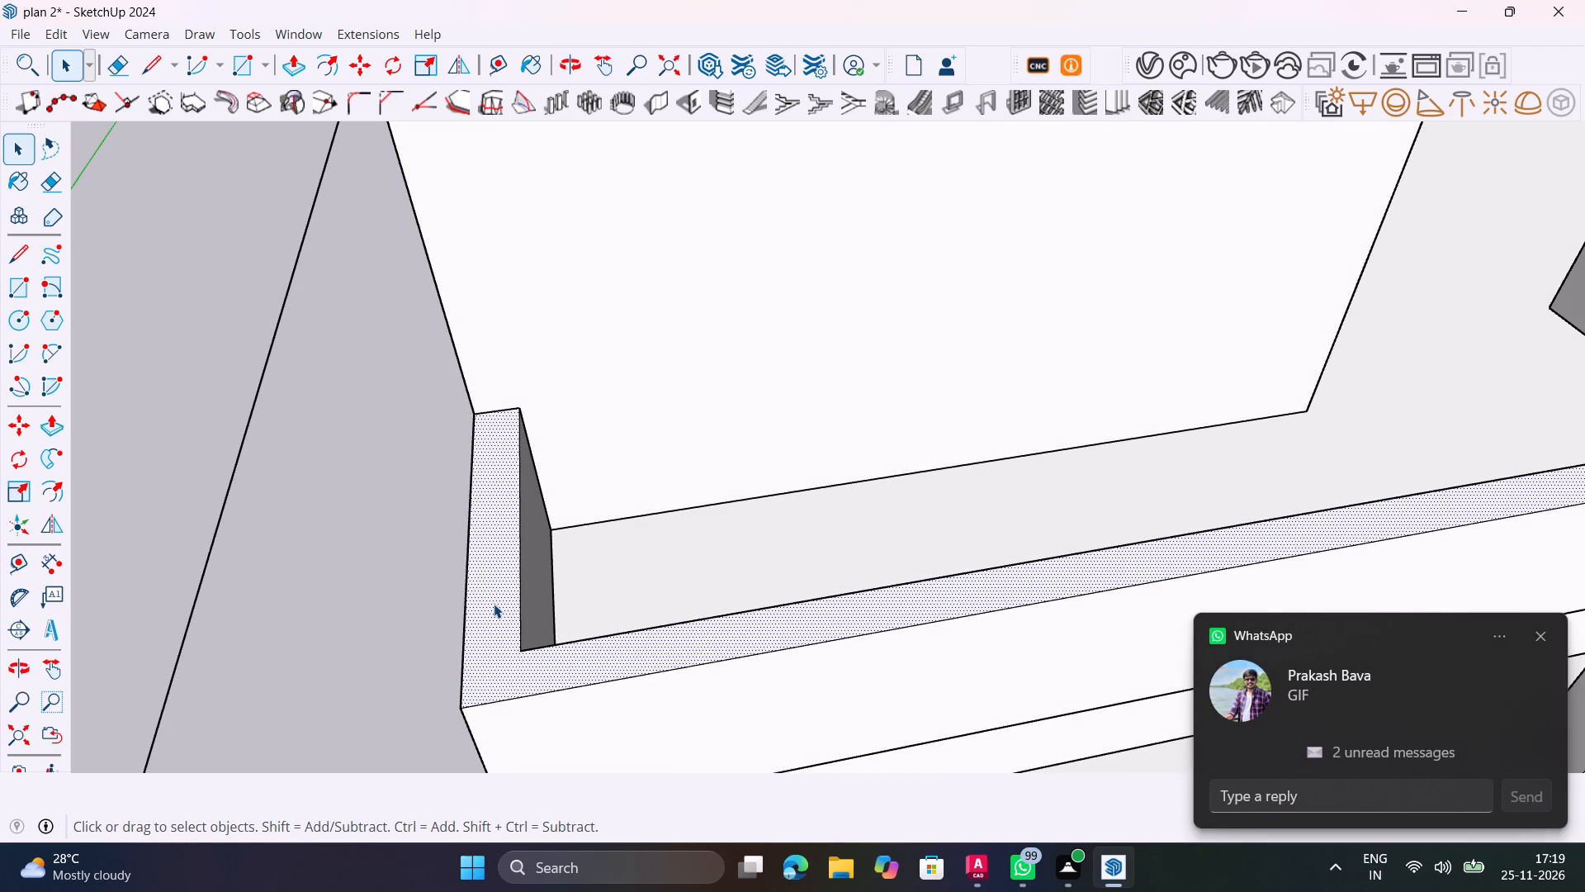
key(l)
click(524, 648)
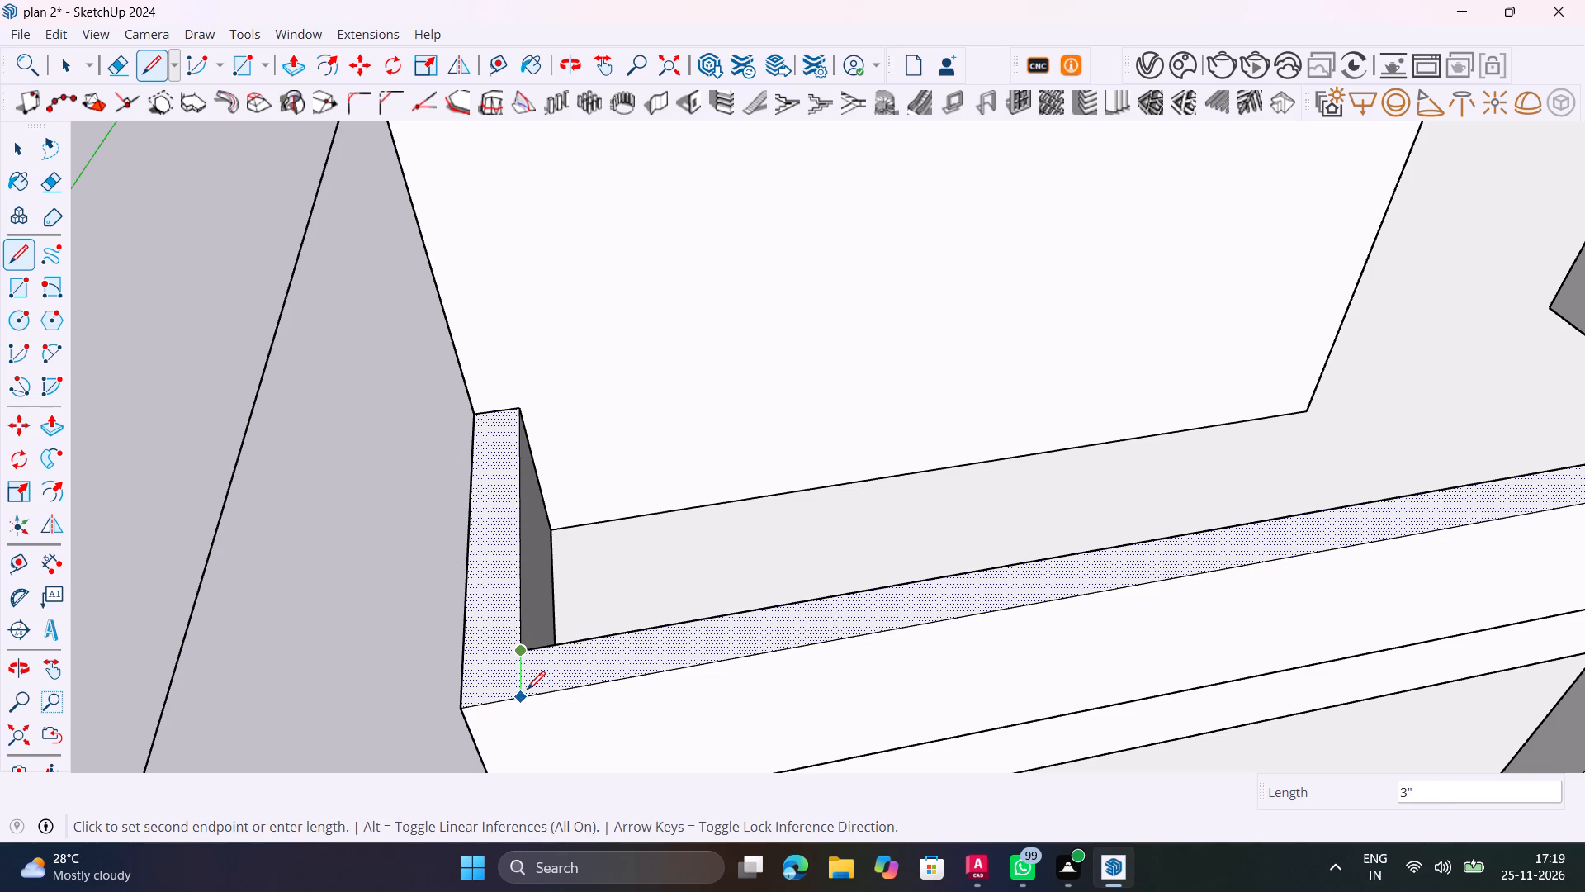
click(528, 692)
key(space)
click(509, 667)
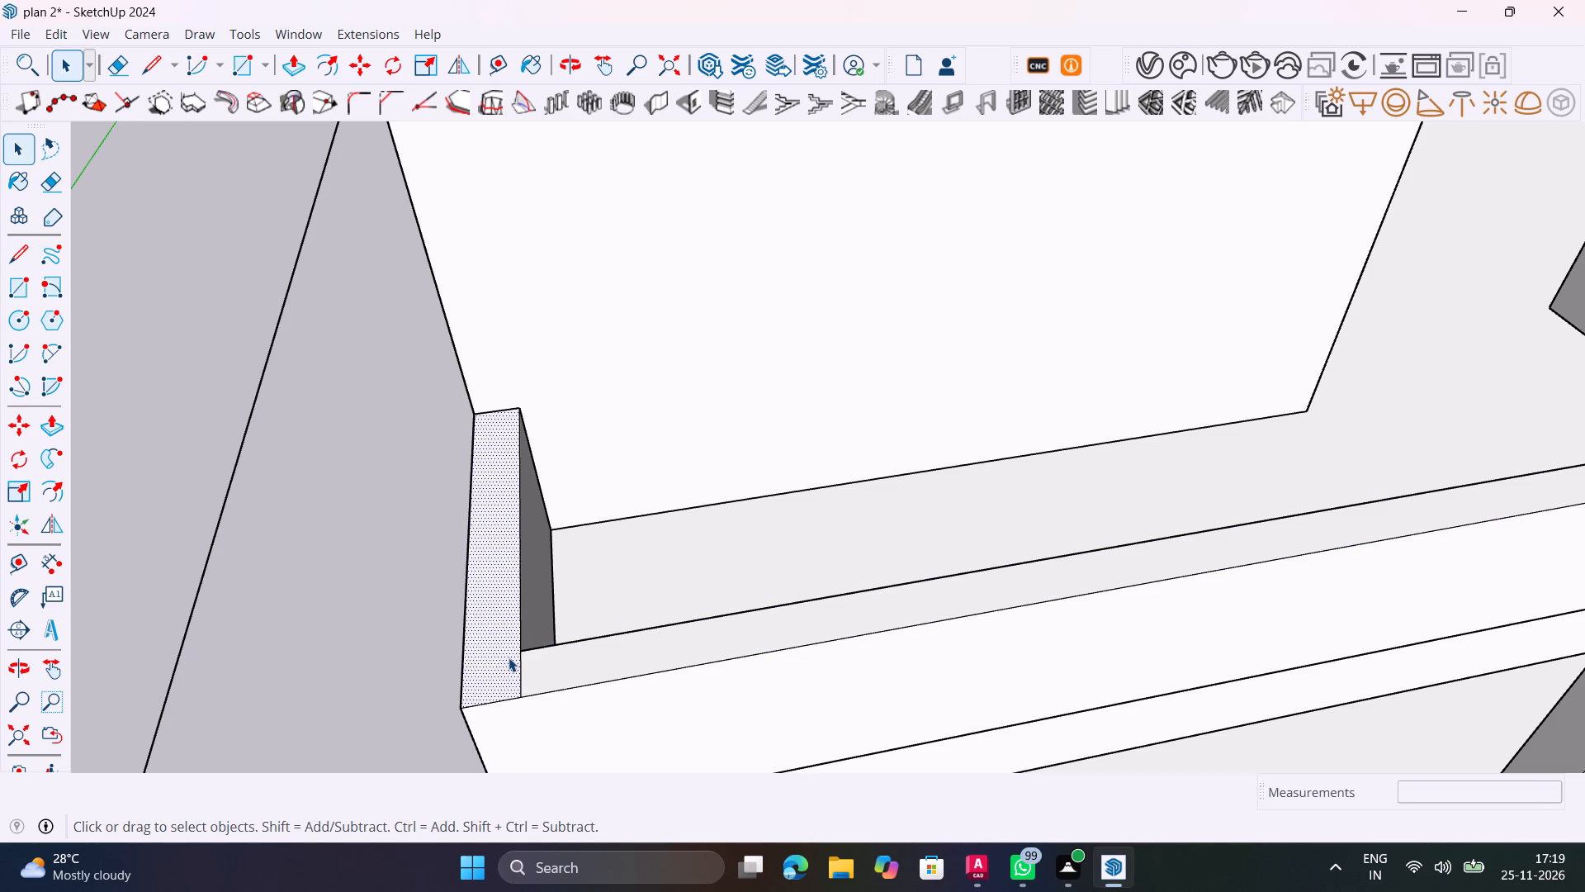
Compare the lower and upper balcony parapets and their corners along the front facade.
scroll(1332, 370, down, 5)
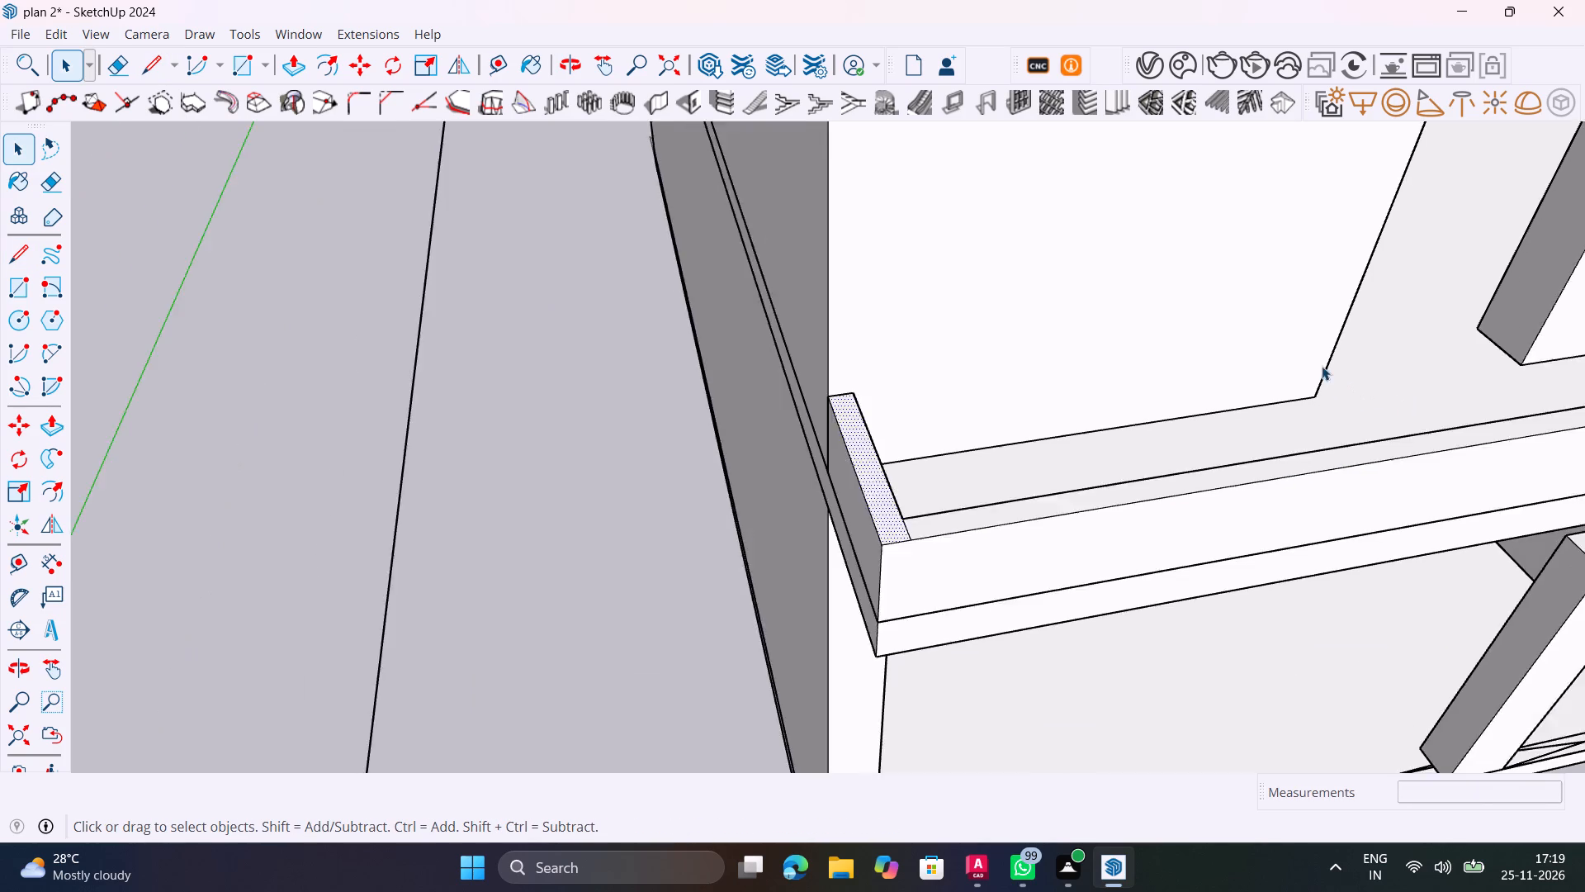
scroll(1322, 366, down, 9)
shift+middle_drag(1321, 397, 769, 560)
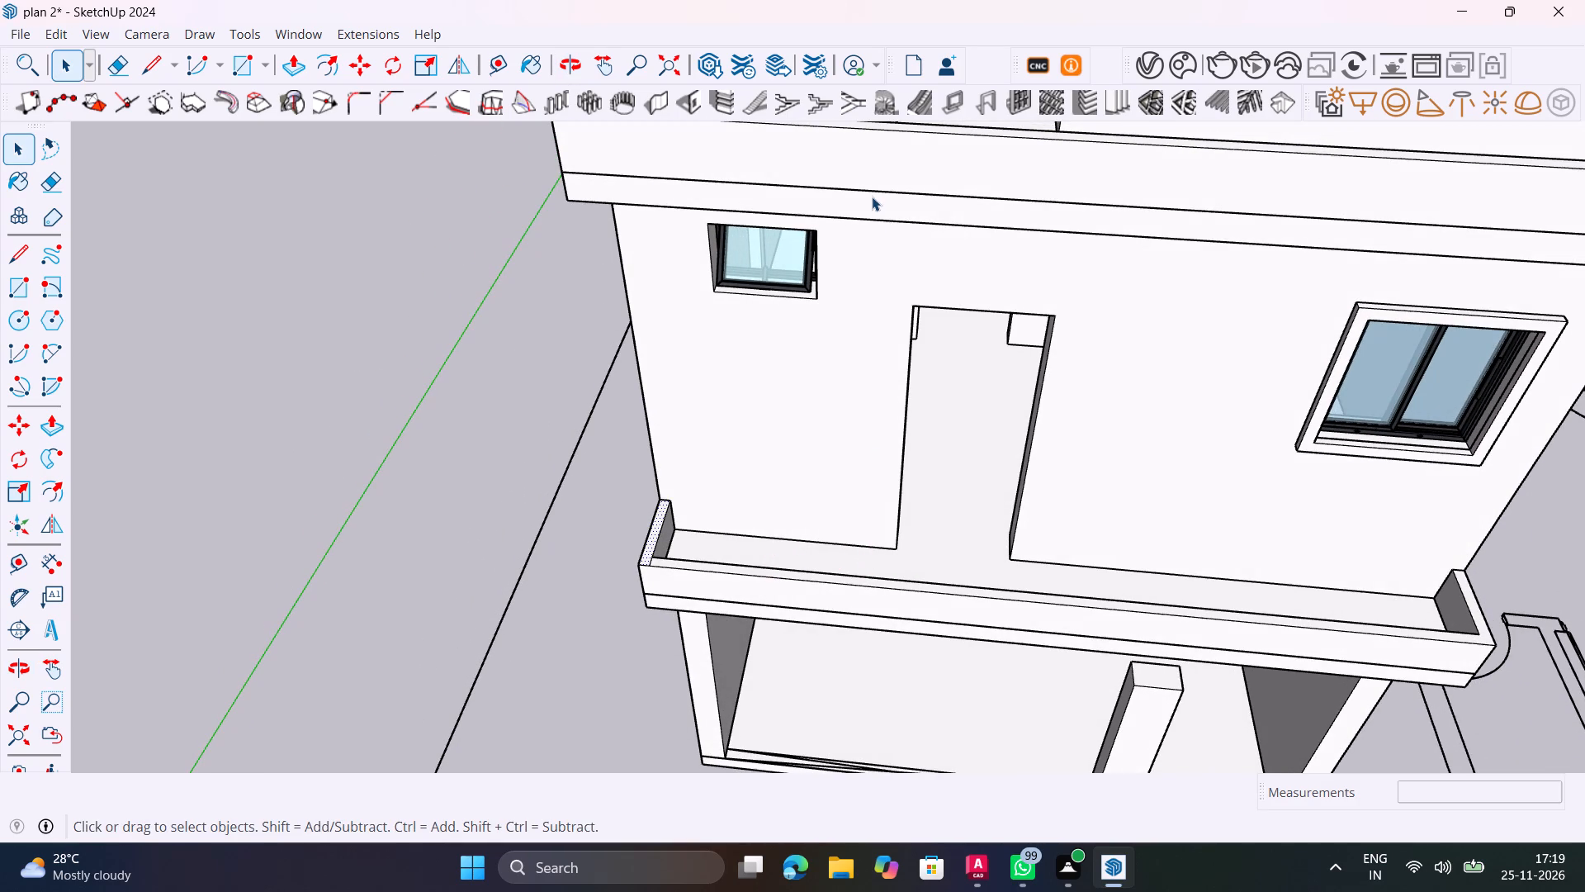
shift+middle_drag(872, 240, 849, 444)
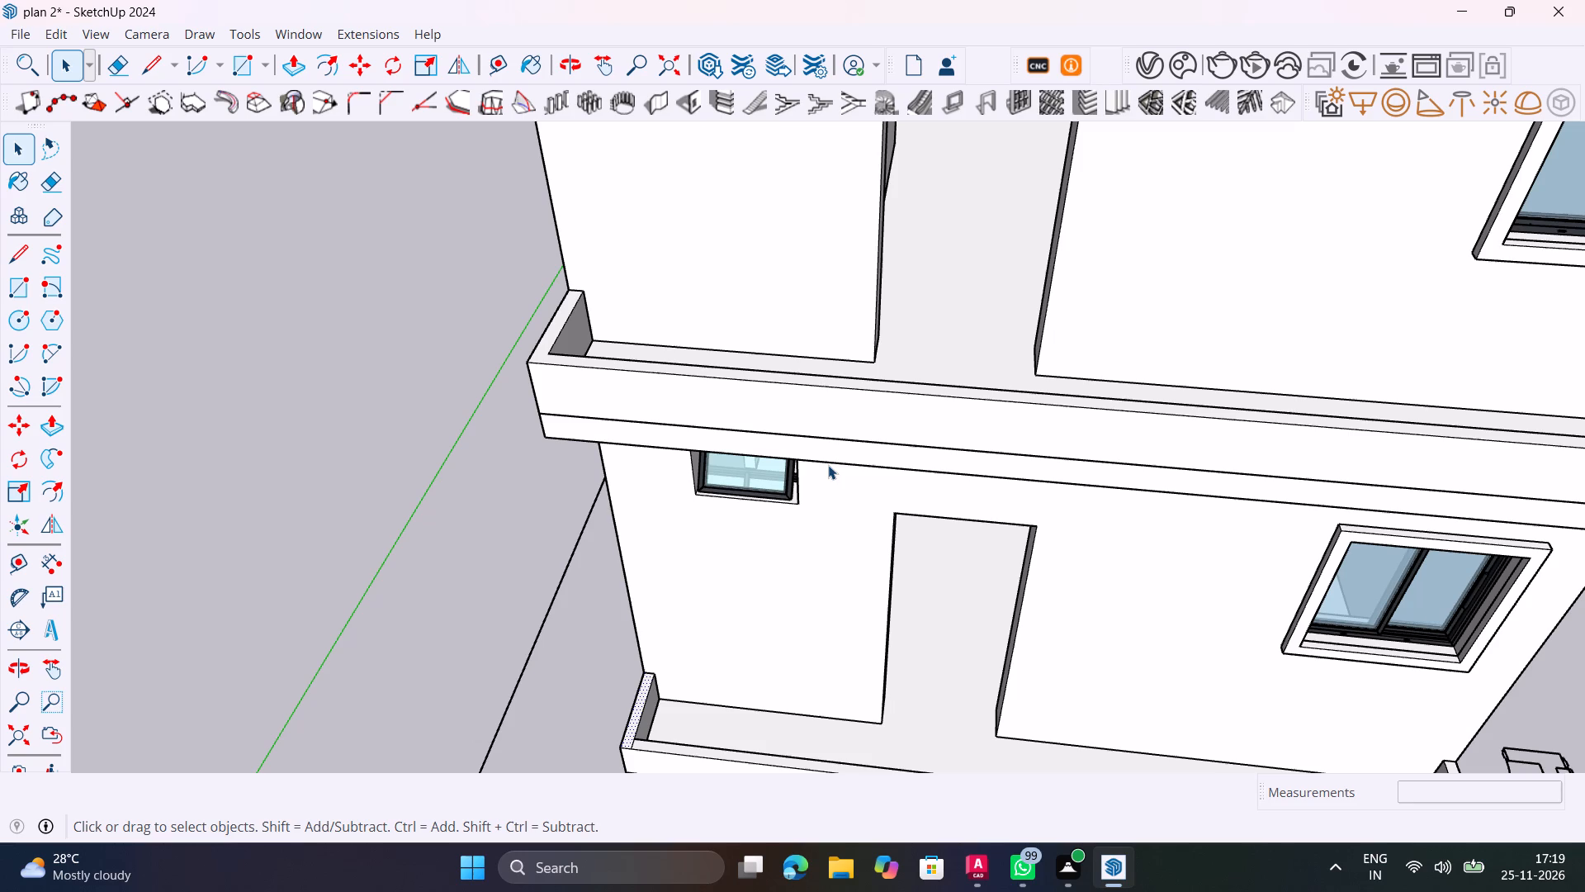
middle_drag(839, 486, 1054, 439)
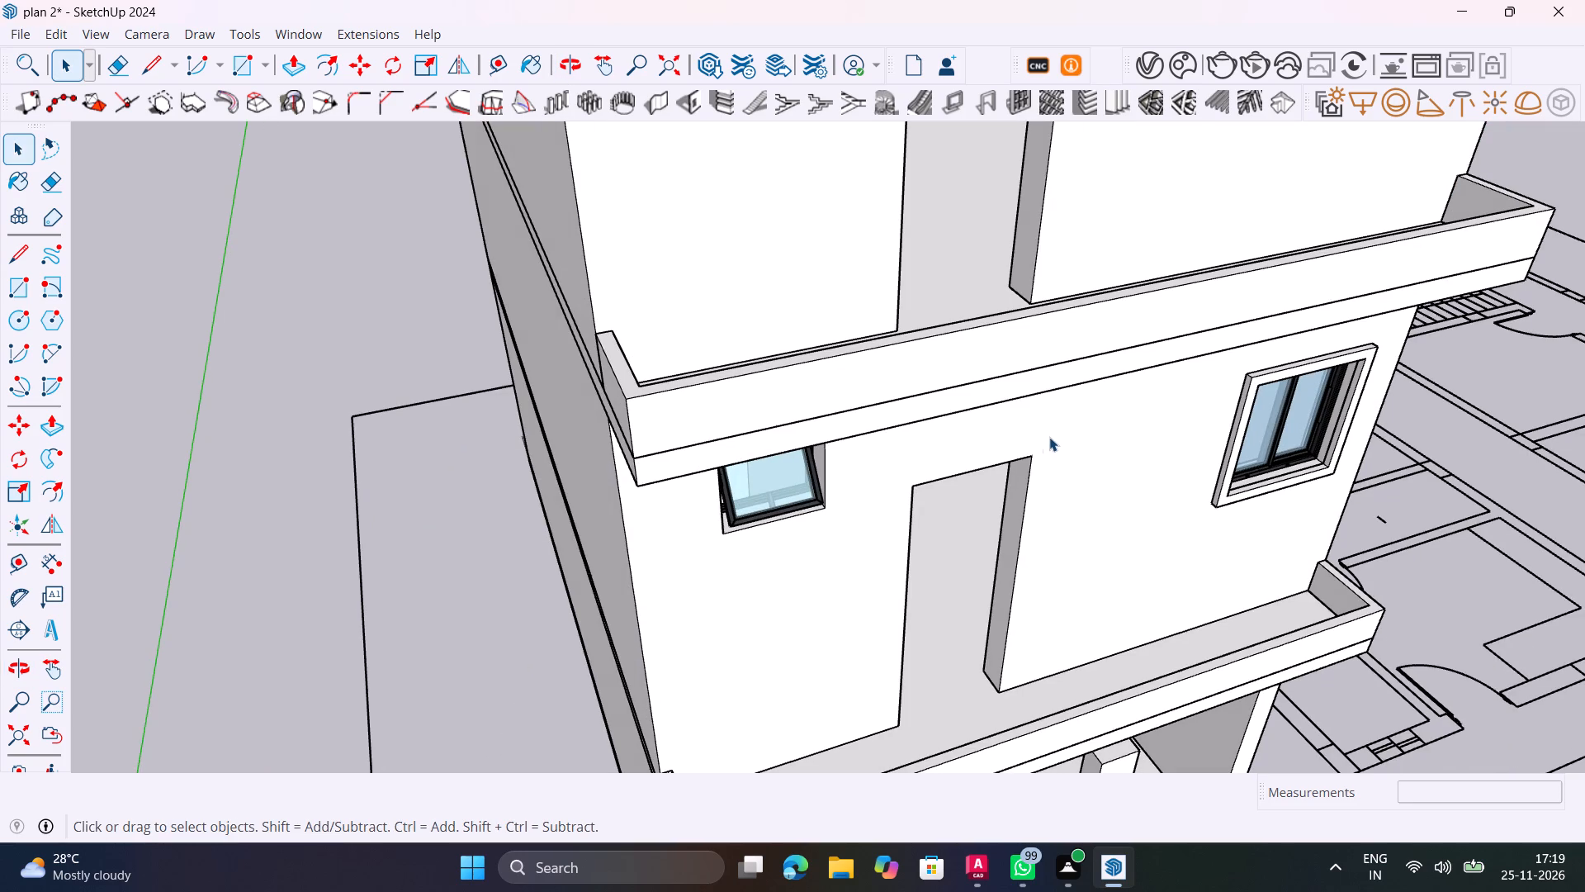
scroll(924, 407, down, 10)
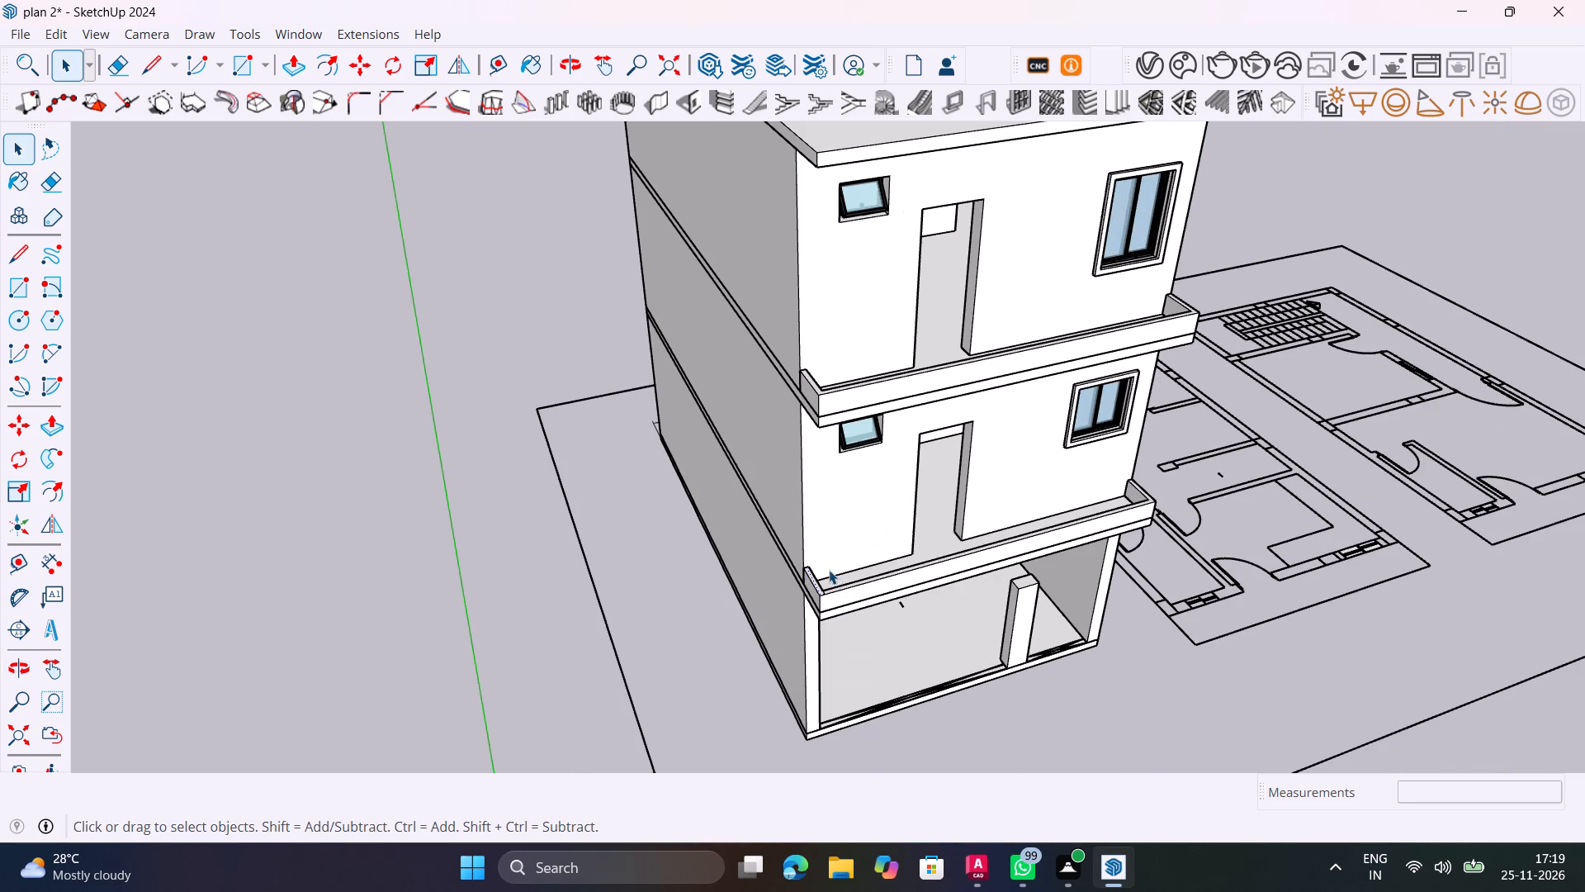
scroll(829, 567, up, 5)
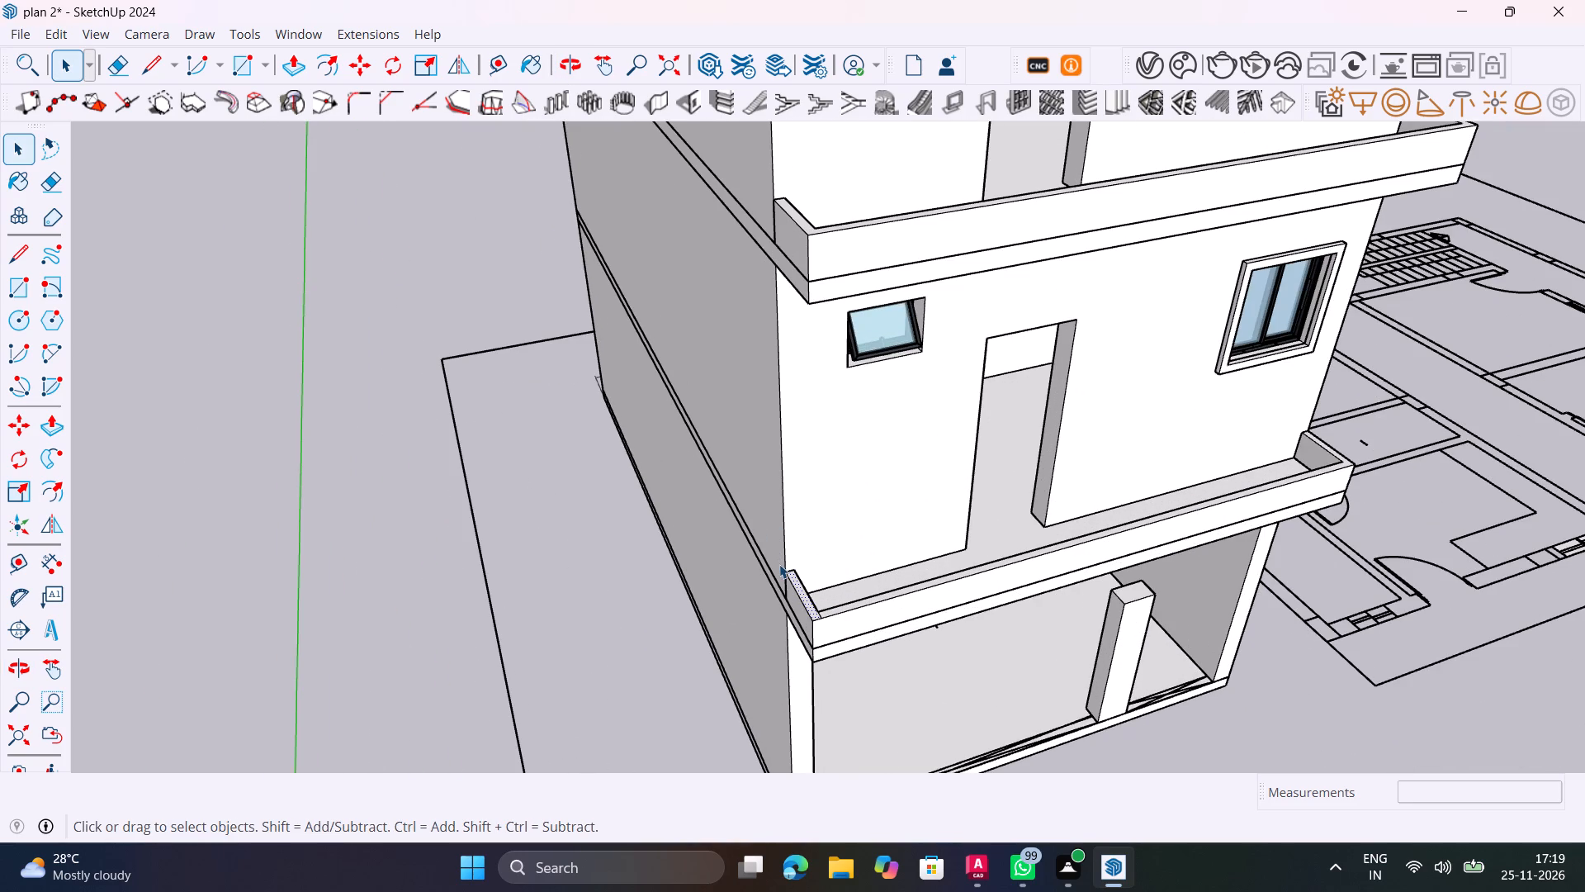
middle_drag(1017, 590, 958, 644)
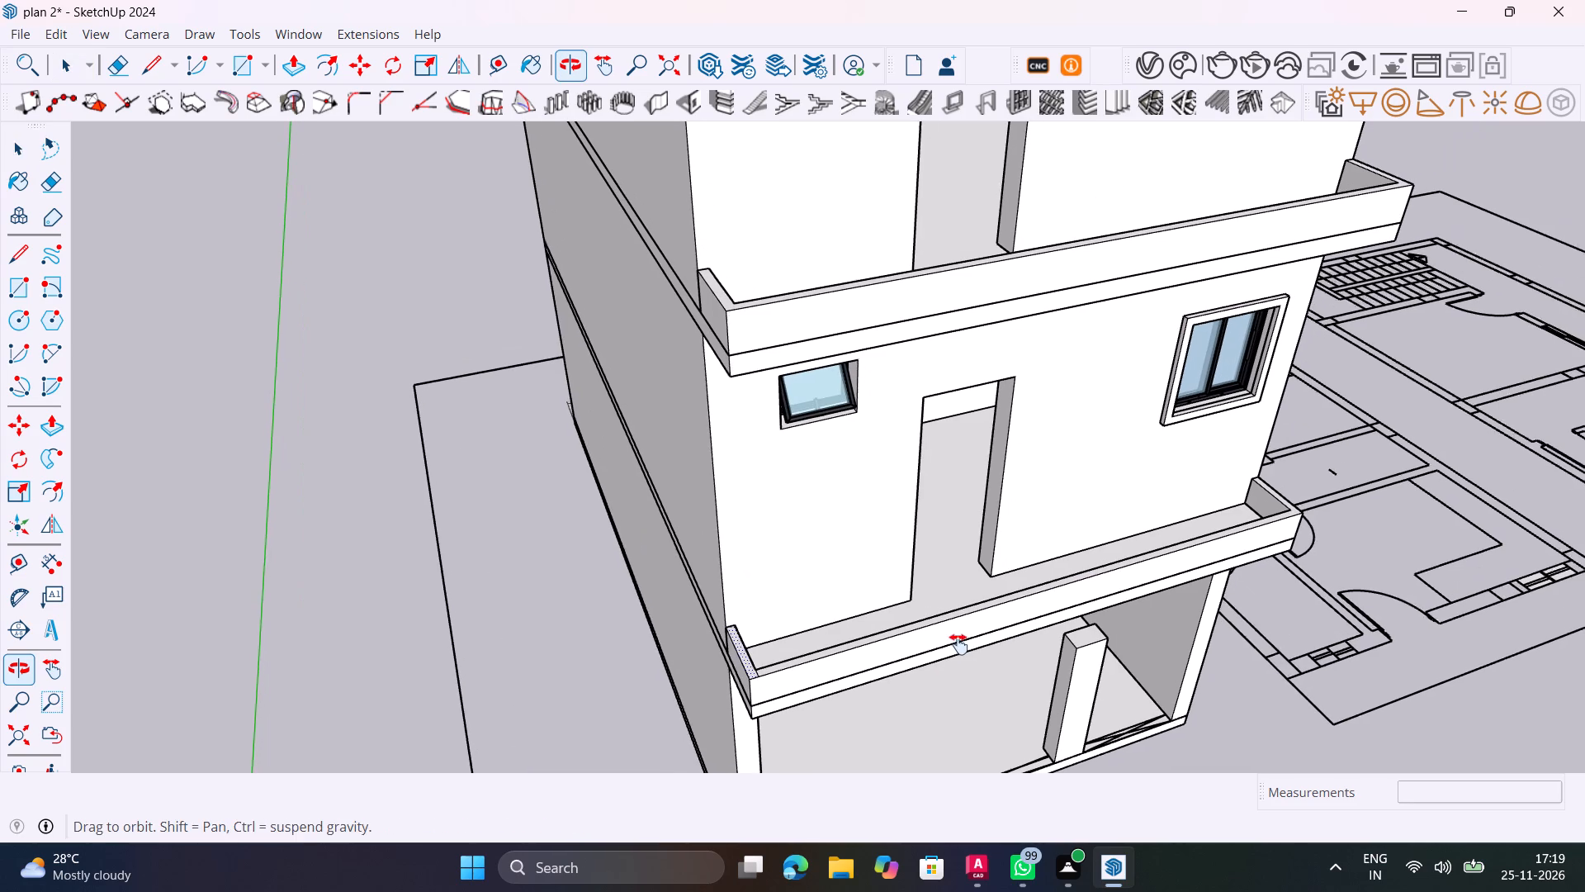
middle_drag(958, 644, 958, 644)
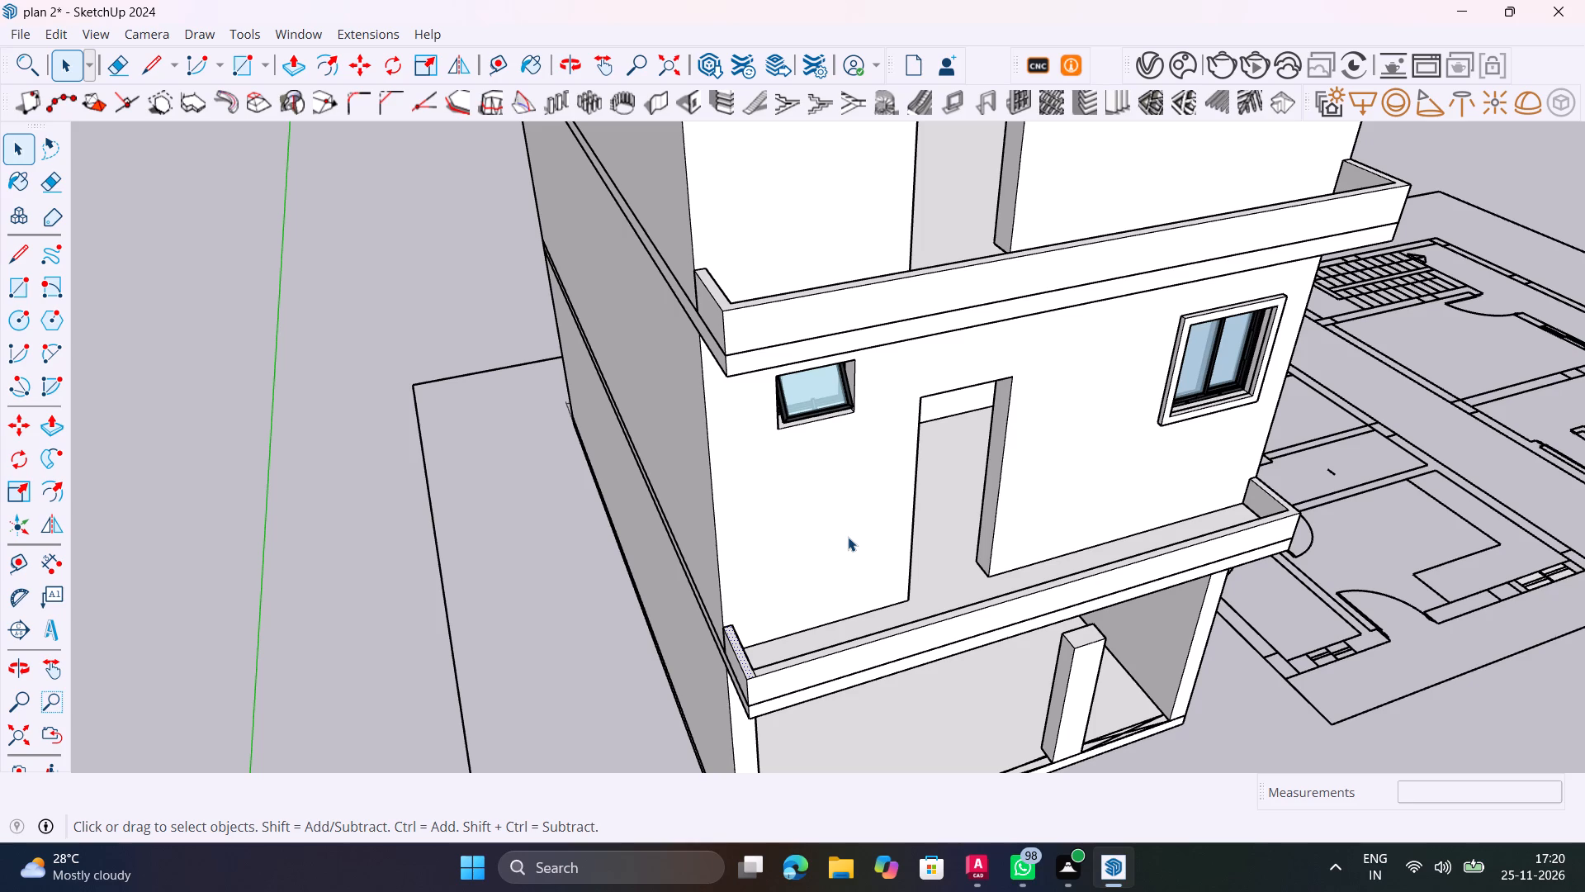
scroll(1059, 358, down, 8)
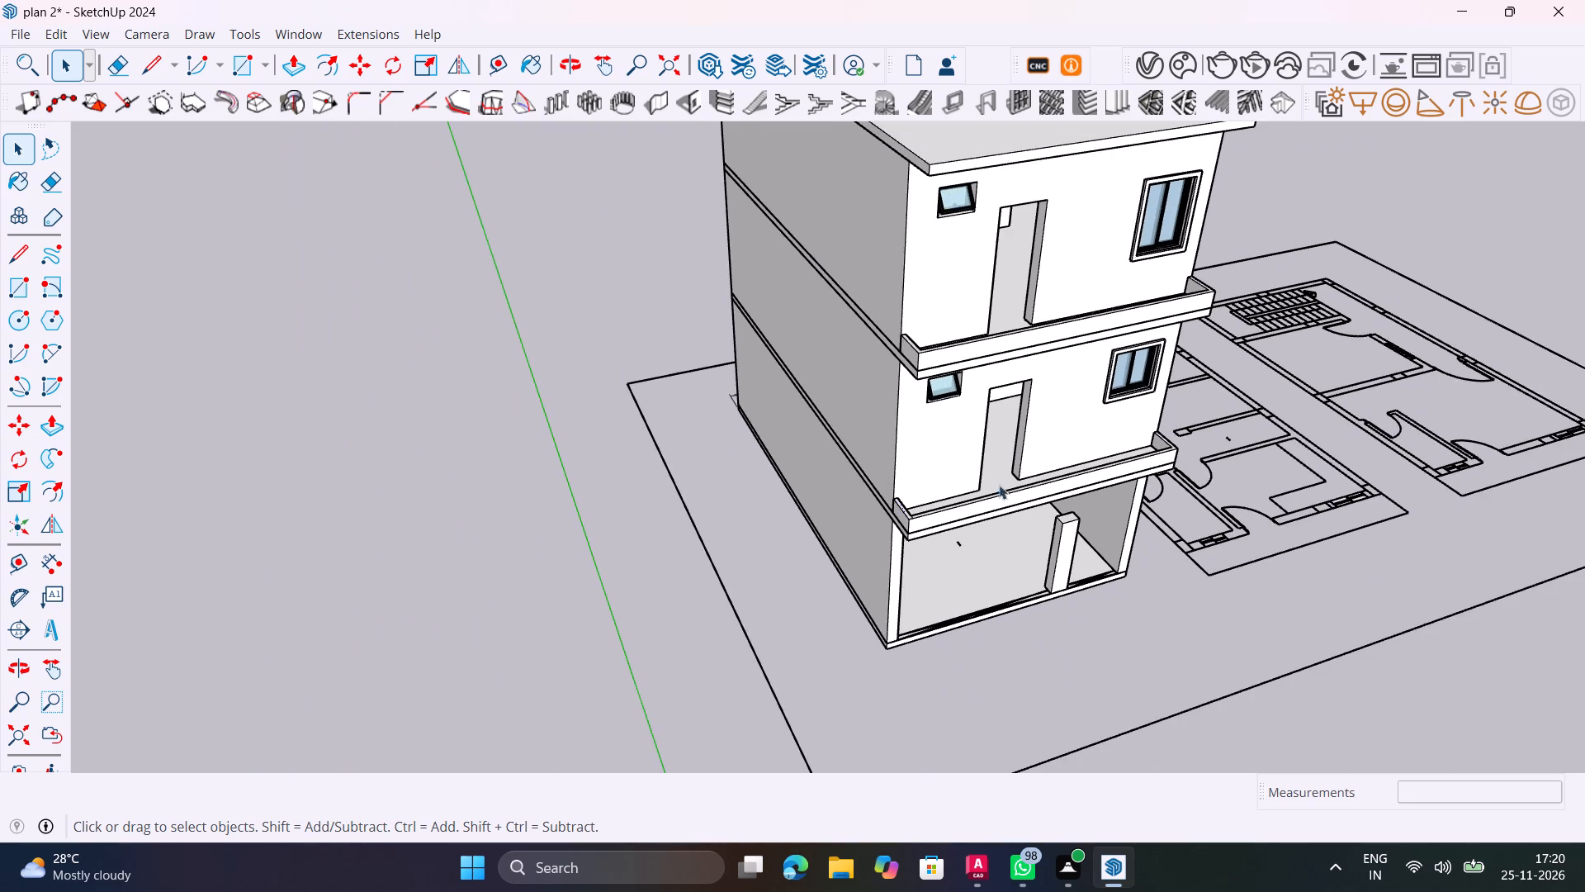
shift+middle_drag(983, 503, 1048, 553)
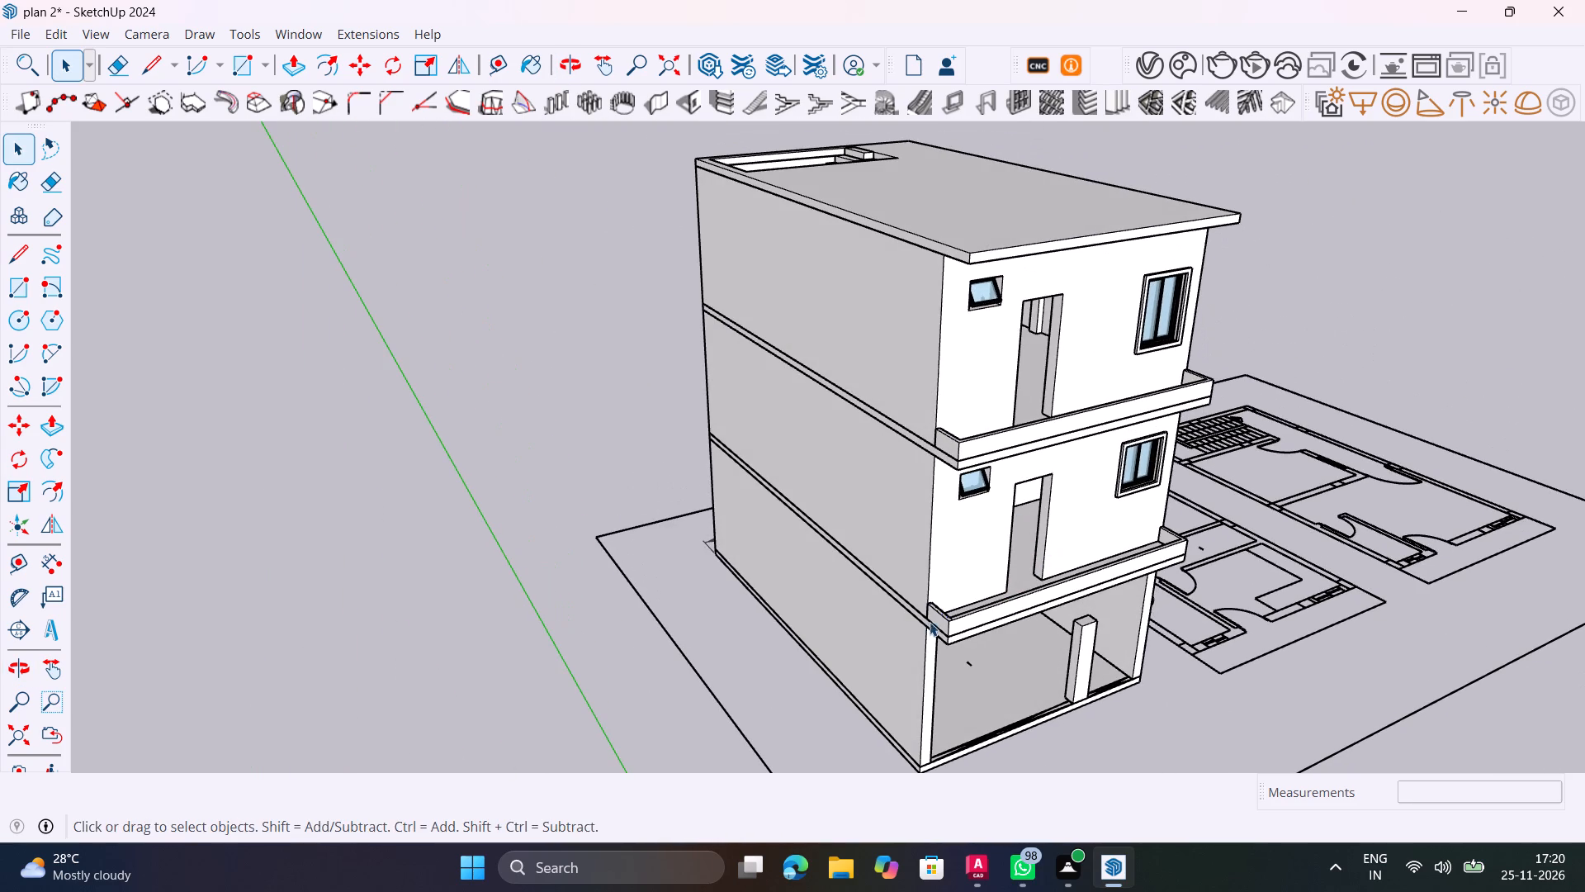
Select the entire upper balcony parapet, examine how it meets the slab edge and side wall, and clear the selection.
scroll(931, 632, up, 8)
shift+middle_drag(901, 563, 939, 753)
middle_drag(1001, 530, 1088, 619)
scroll(1106, 482, up, 11)
click(1097, 504)
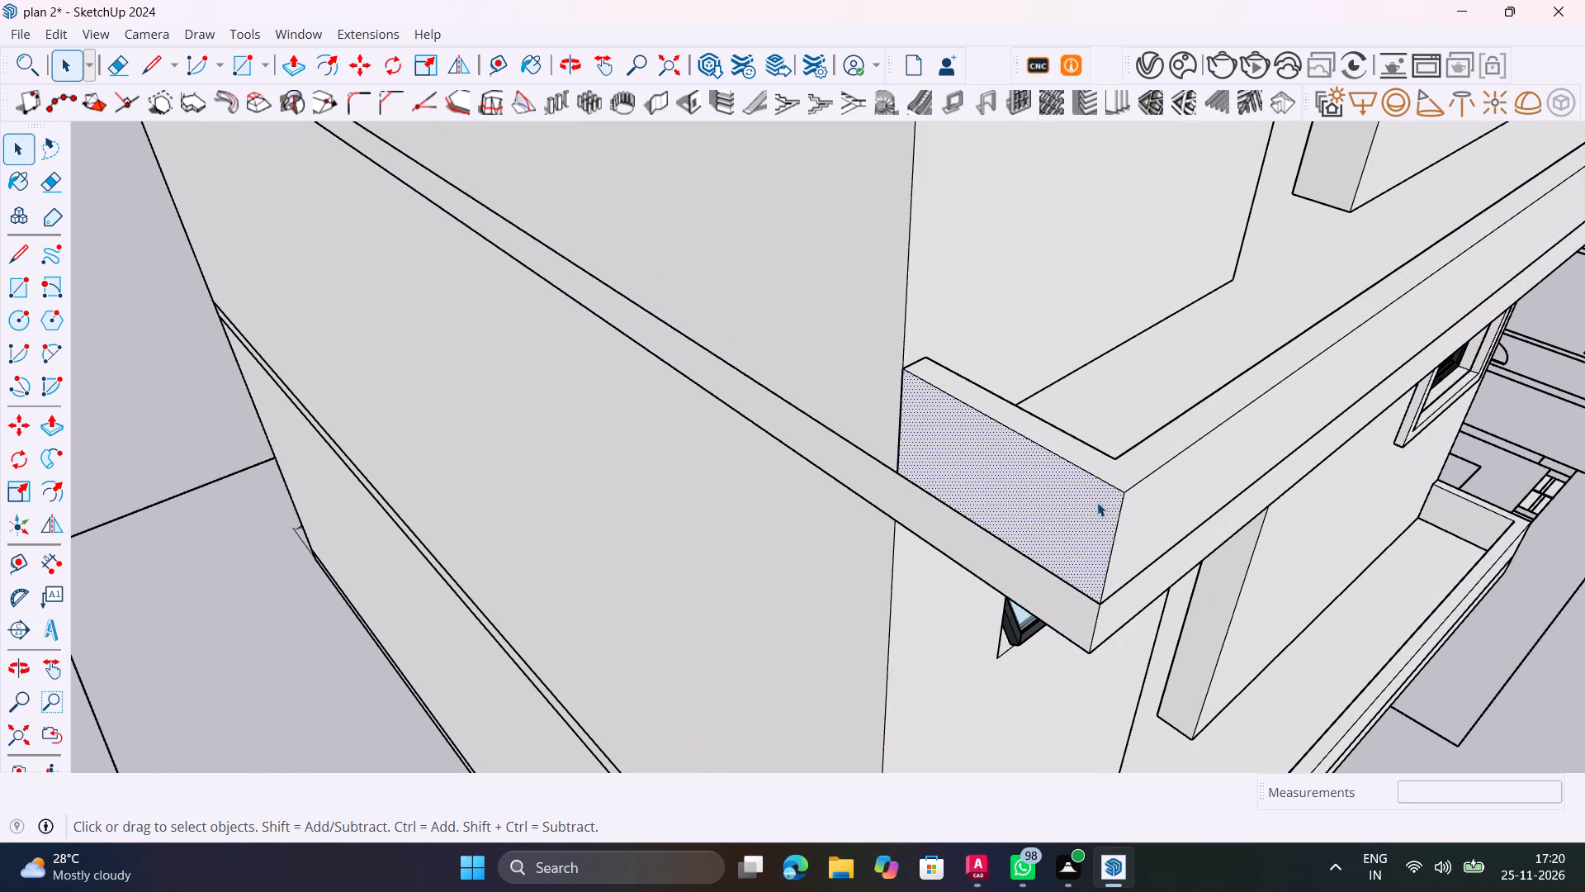
triple_click(1097, 502)
click(1097, 502)
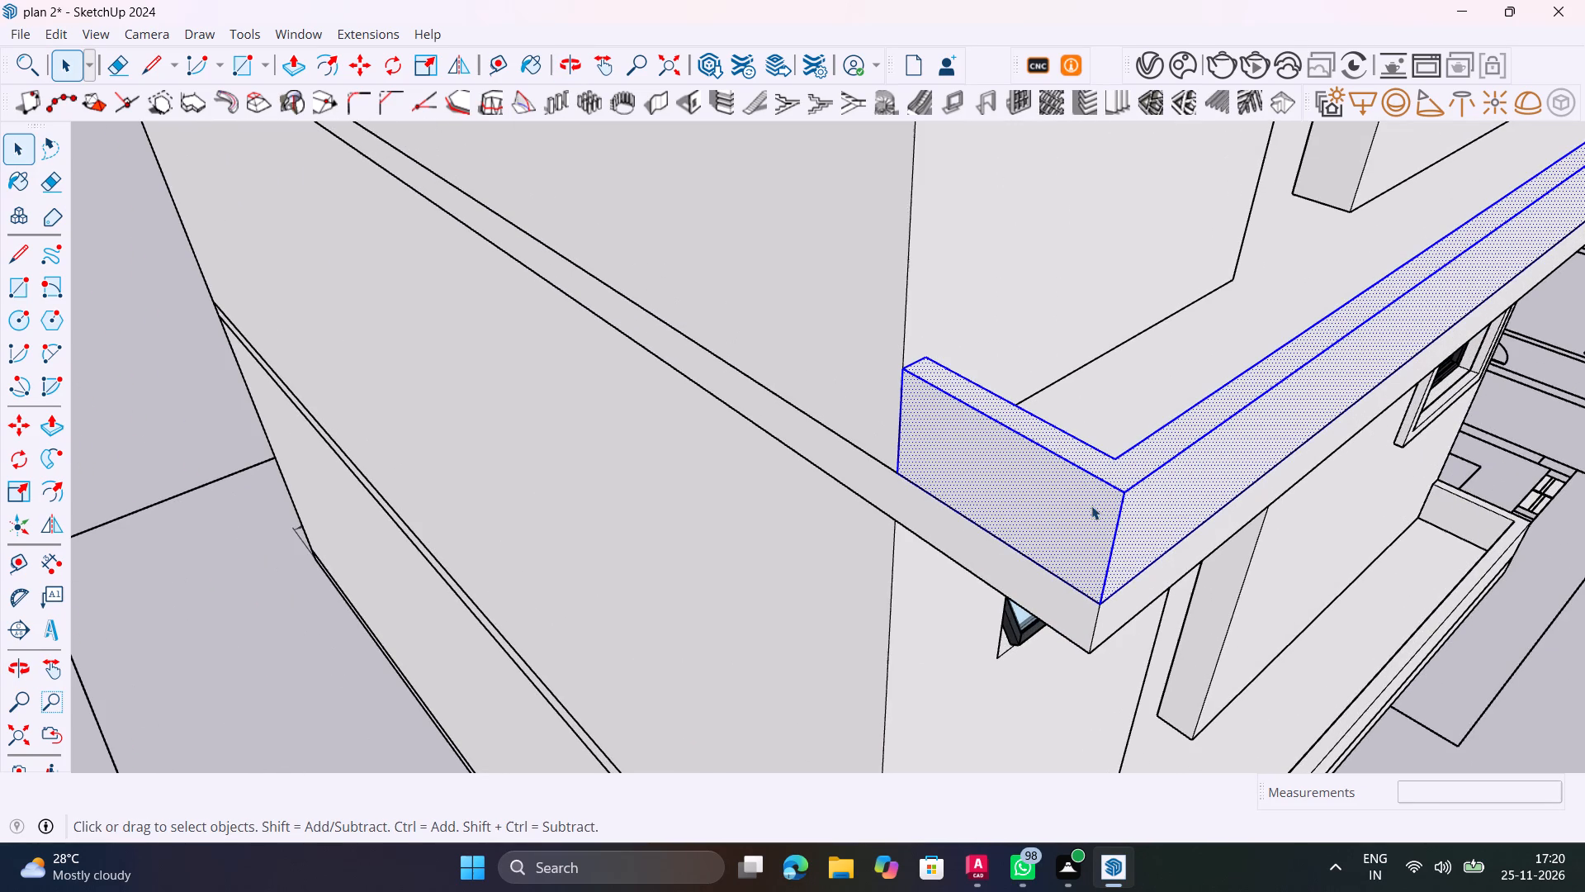
shift+middle_drag(1064, 540, 931, 544)
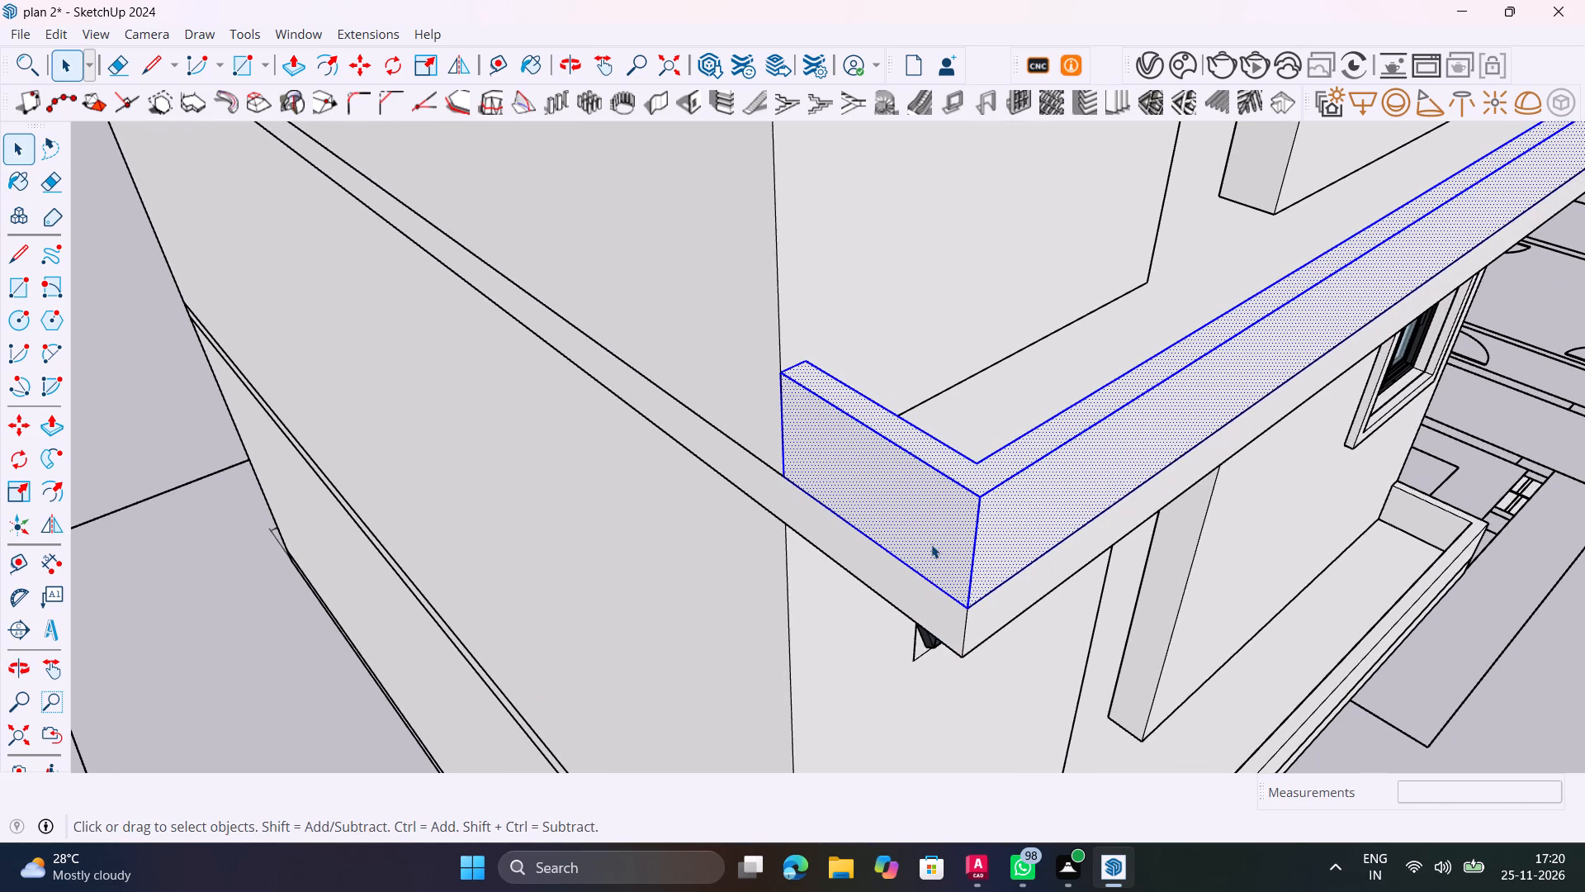
scroll(933, 536, down, 14)
scroll(933, 530, up, 4)
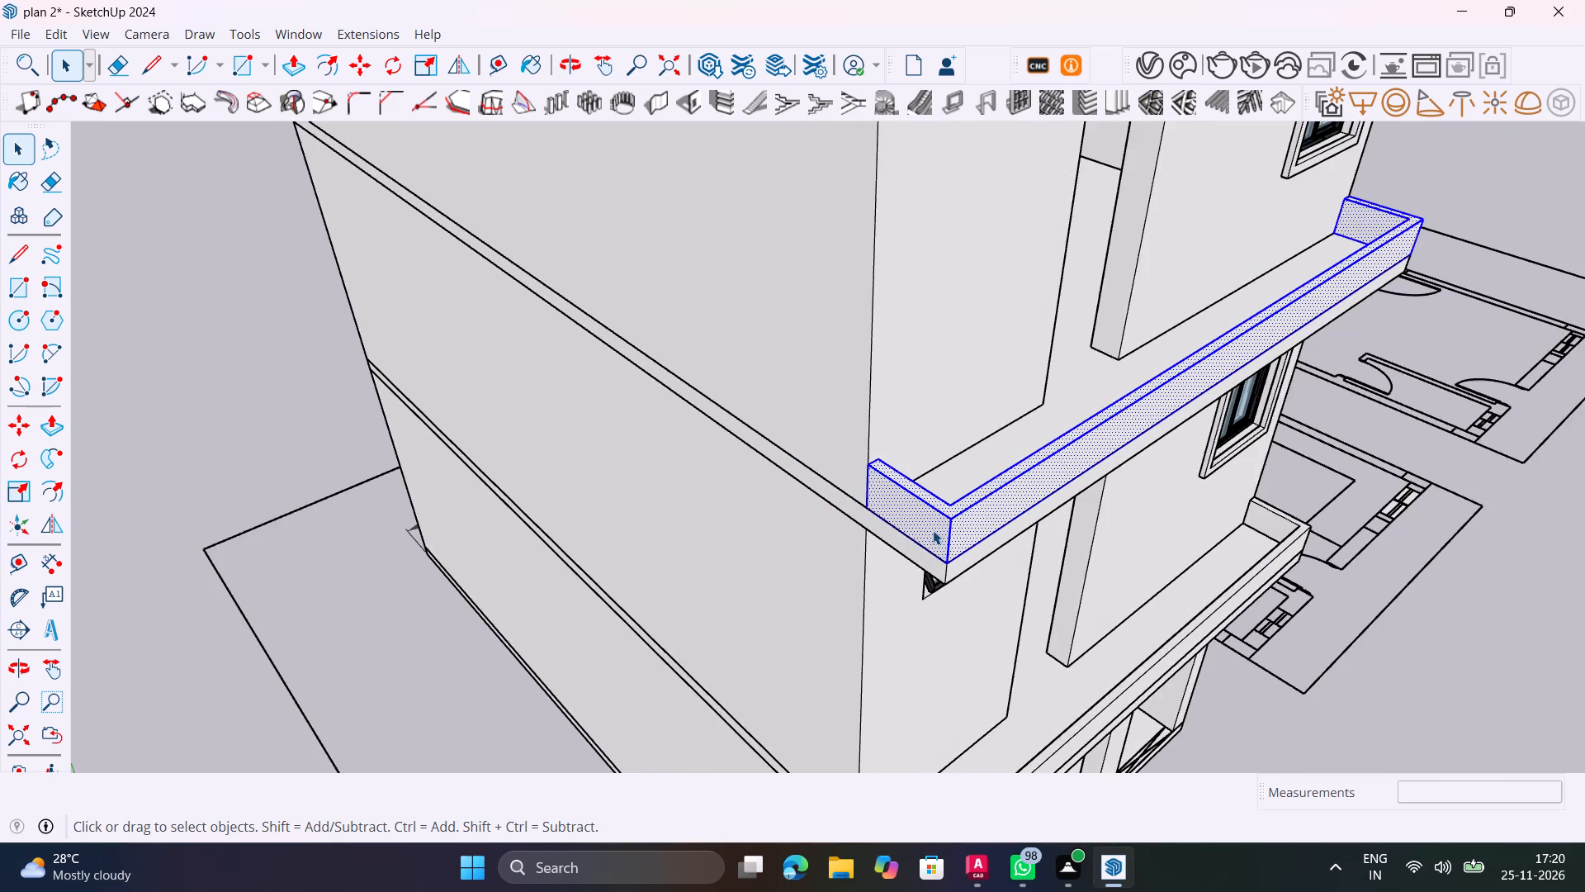
scroll(933, 529, up, 1)
shift+middle_drag(929, 514, 998, 296)
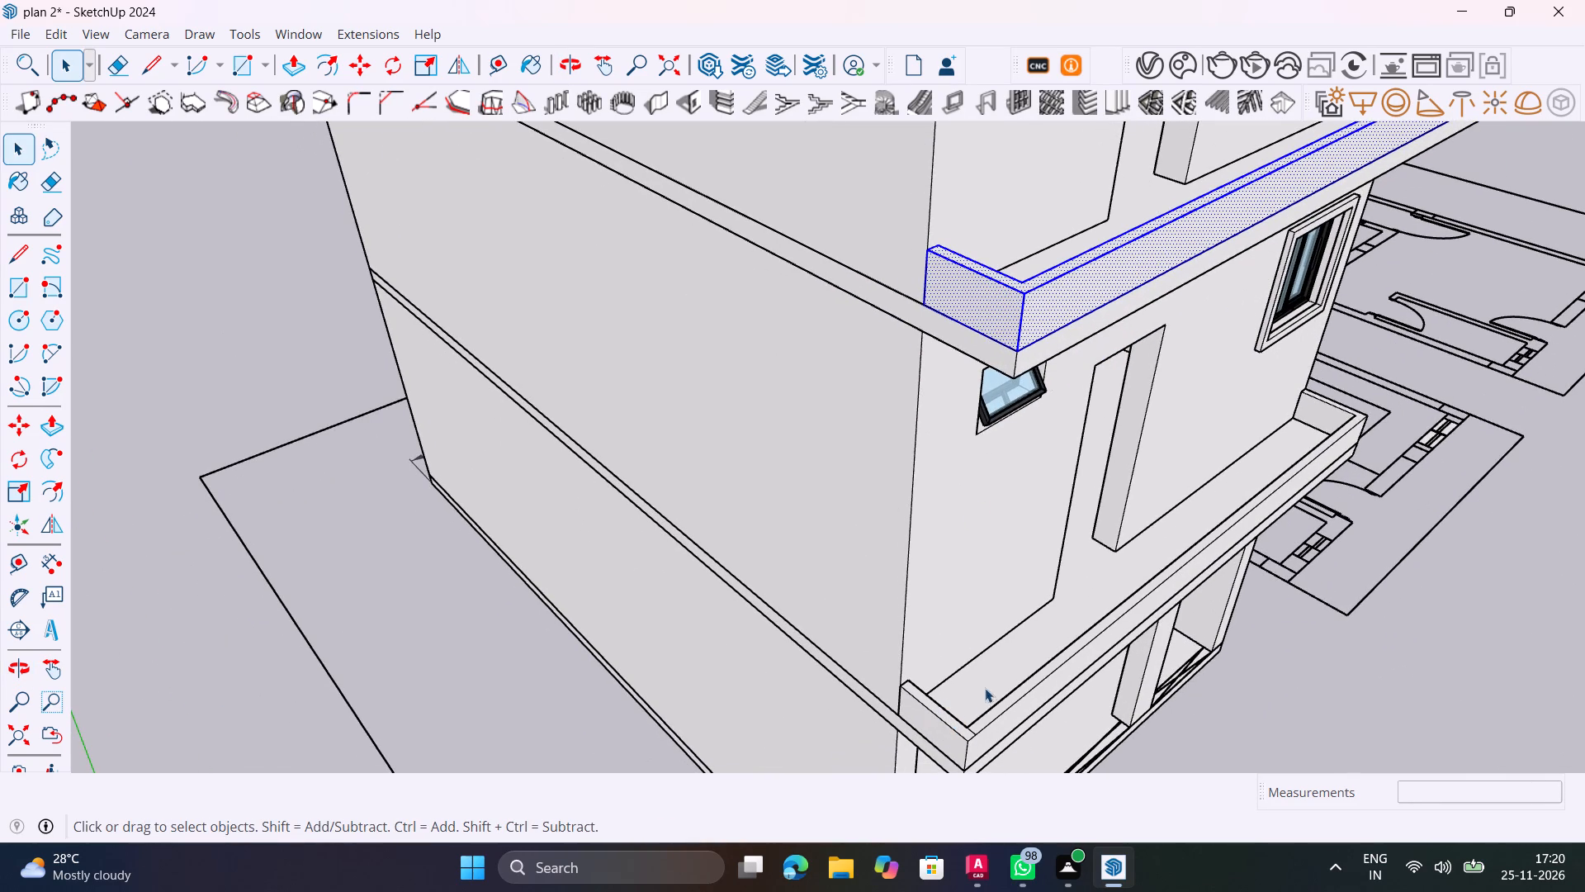
shift+middle_drag(959, 670, 954, 624)
scroll(949, 604, down, 6)
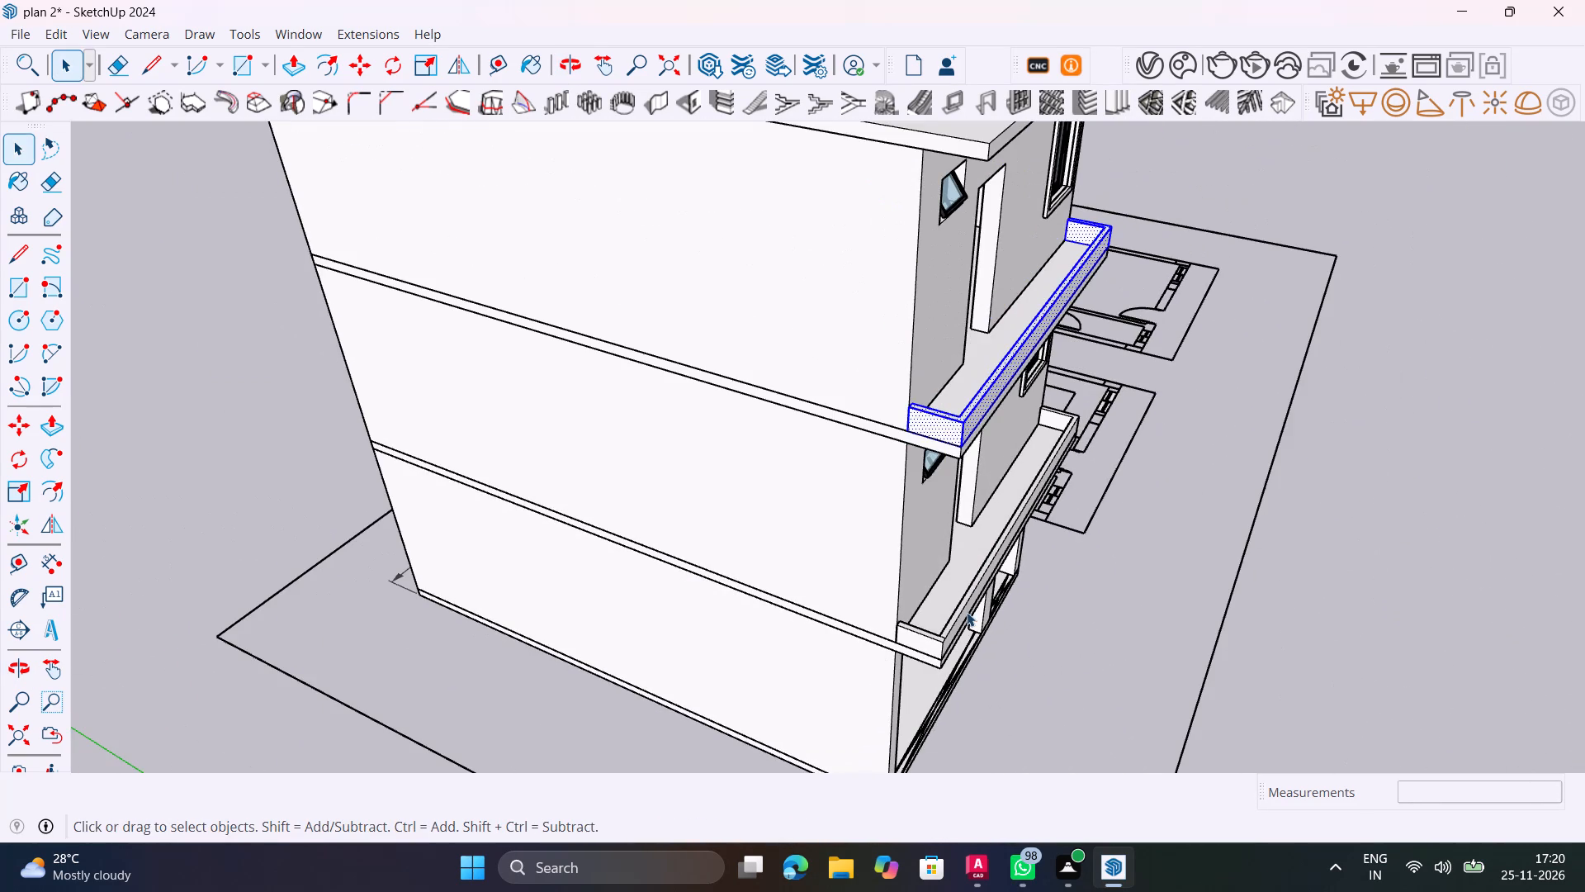
click(1278, 529)
Dismiss the incoming message notification and inspect the upper balcony's corner beside the blank side wall.
scroll(920, 409, up, 10)
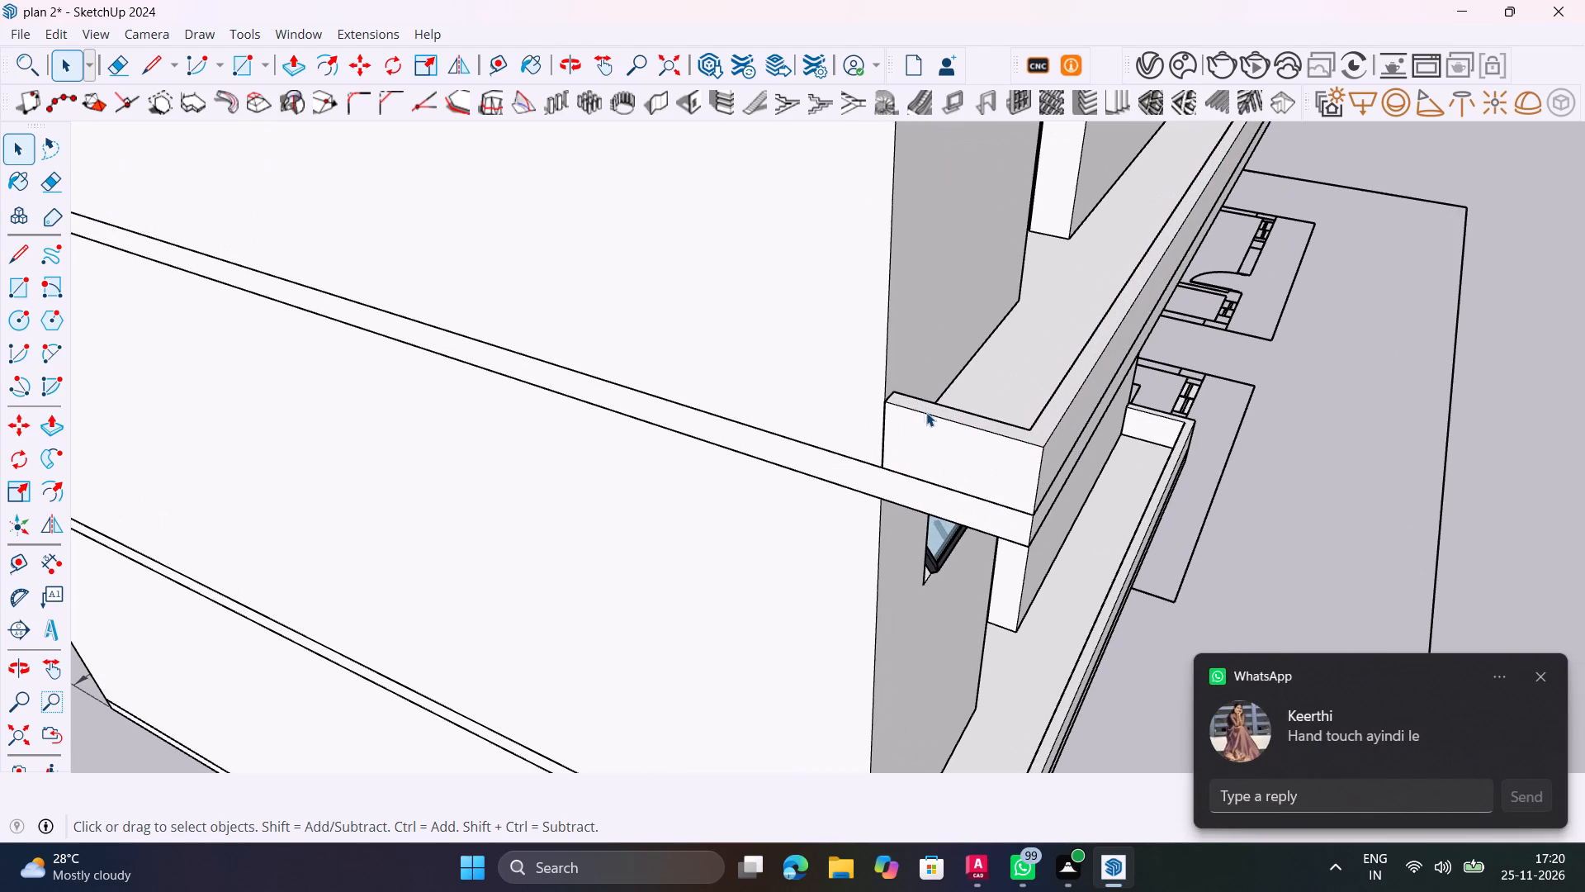
click(1543, 671)
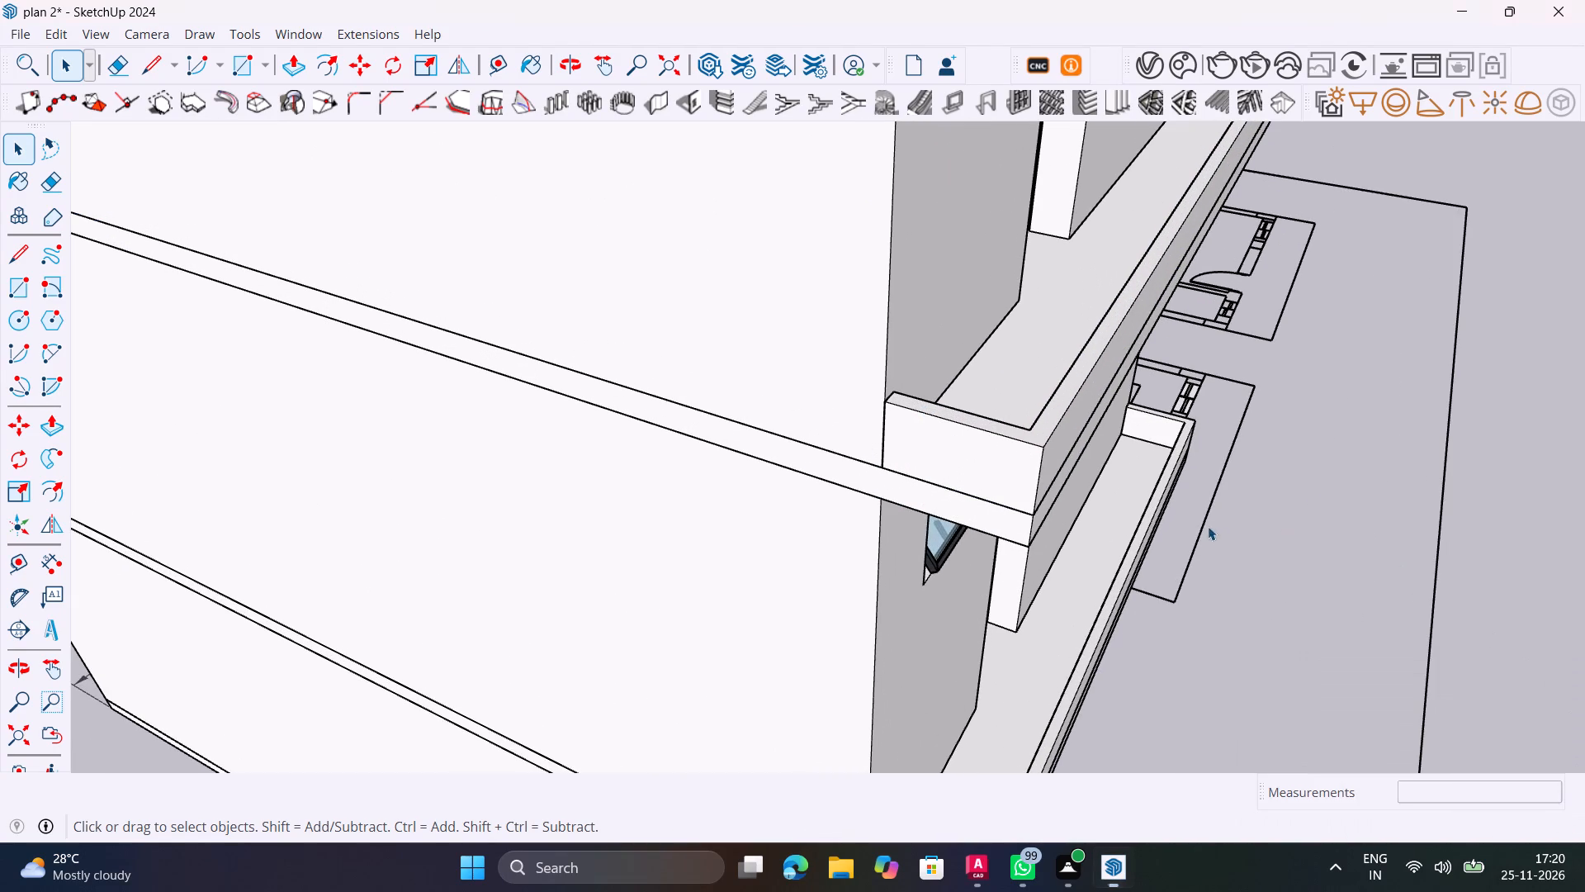
middle_drag(1217, 562, 993, 583)
scroll(915, 496, down, 10)
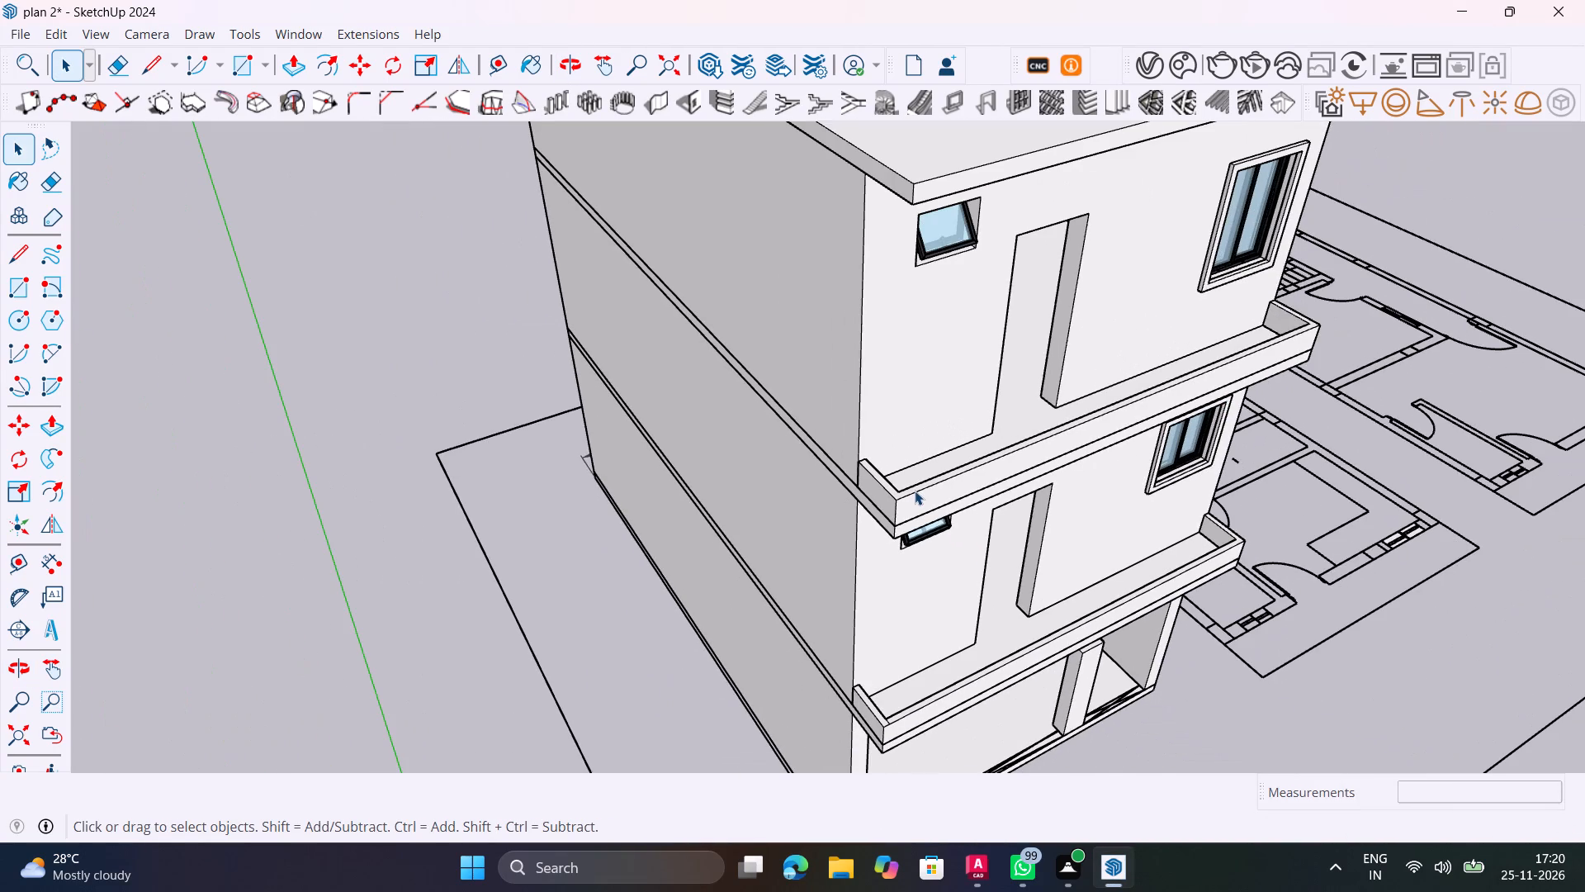
scroll(911, 491, up, 2)
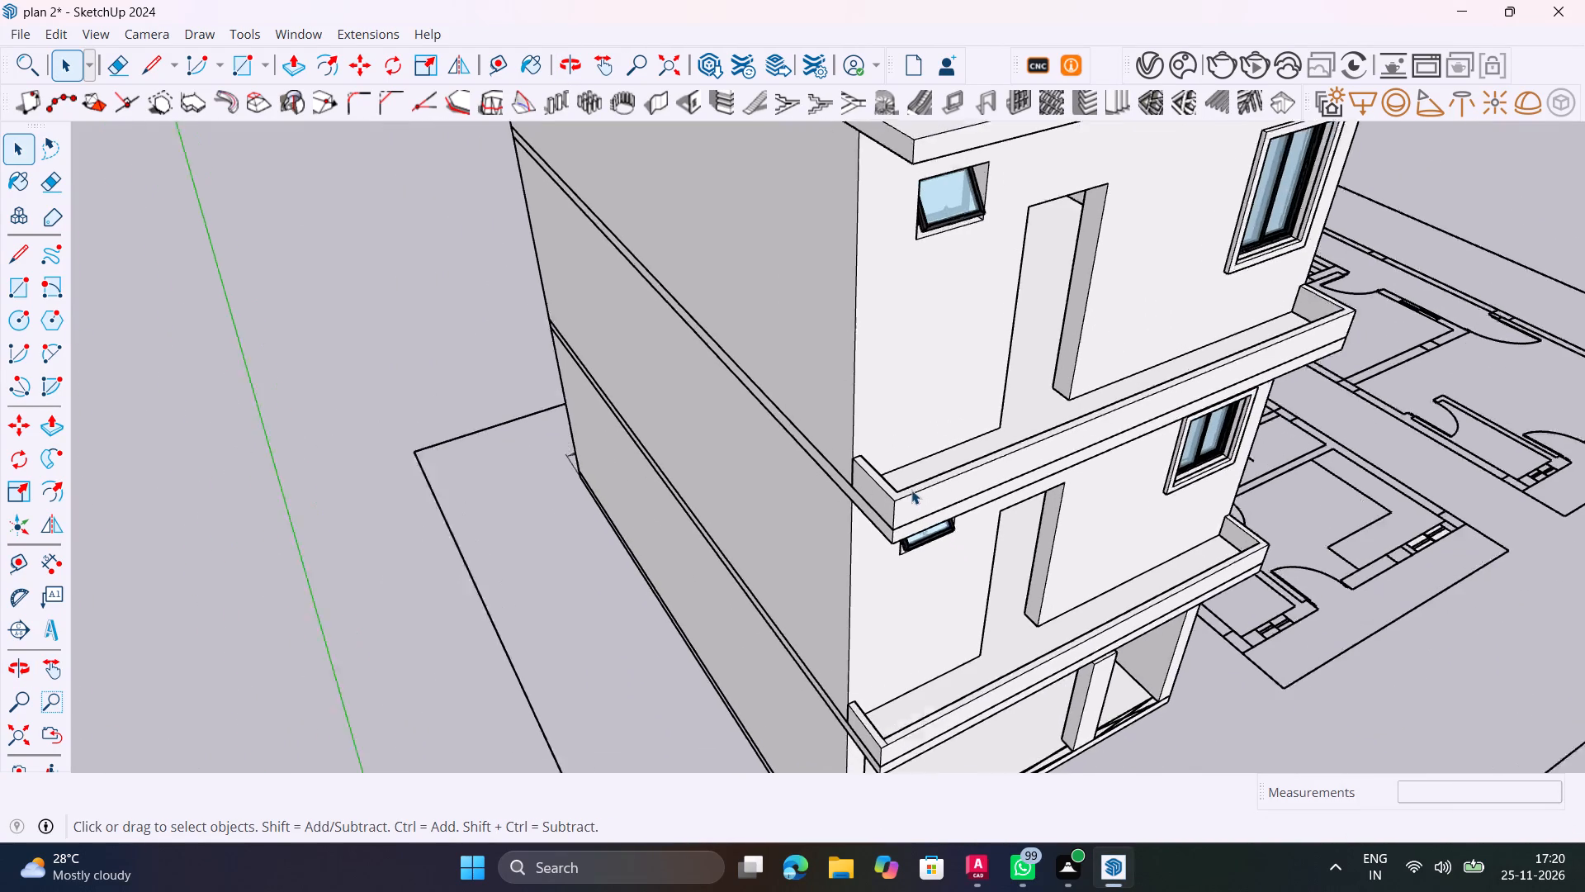
Examine the upper balcony's corner and slab edge beside the blank side wall.
scroll(911, 490, up, 12)
middle_drag(929, 501, 1017, 453)
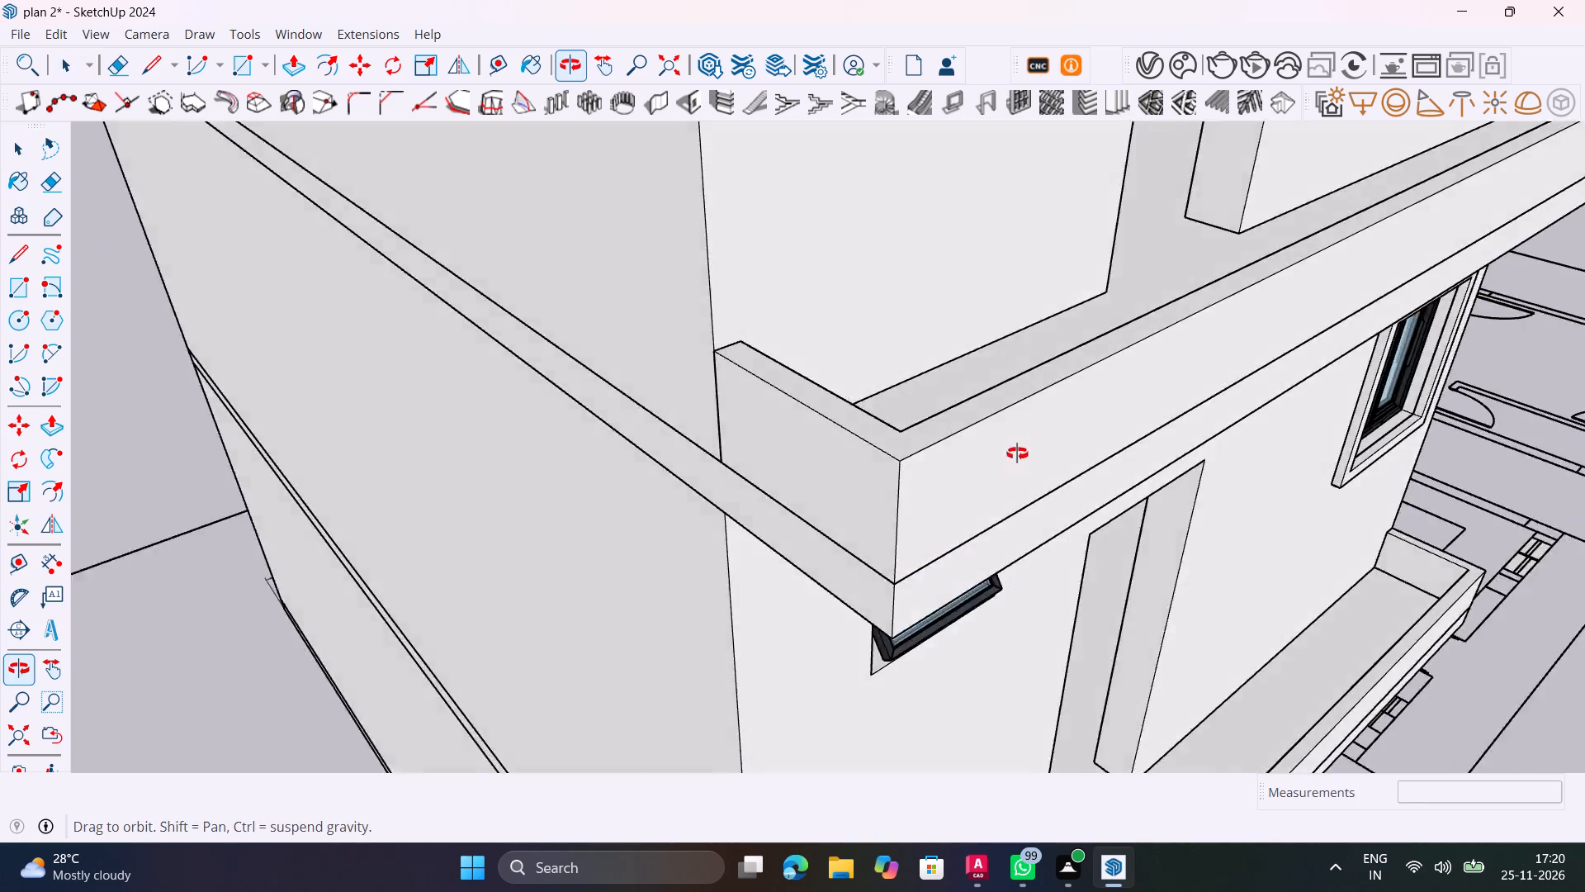
middle_drag(1017, 453, 1124, 448)
scroll(1120, 447, down, 10)
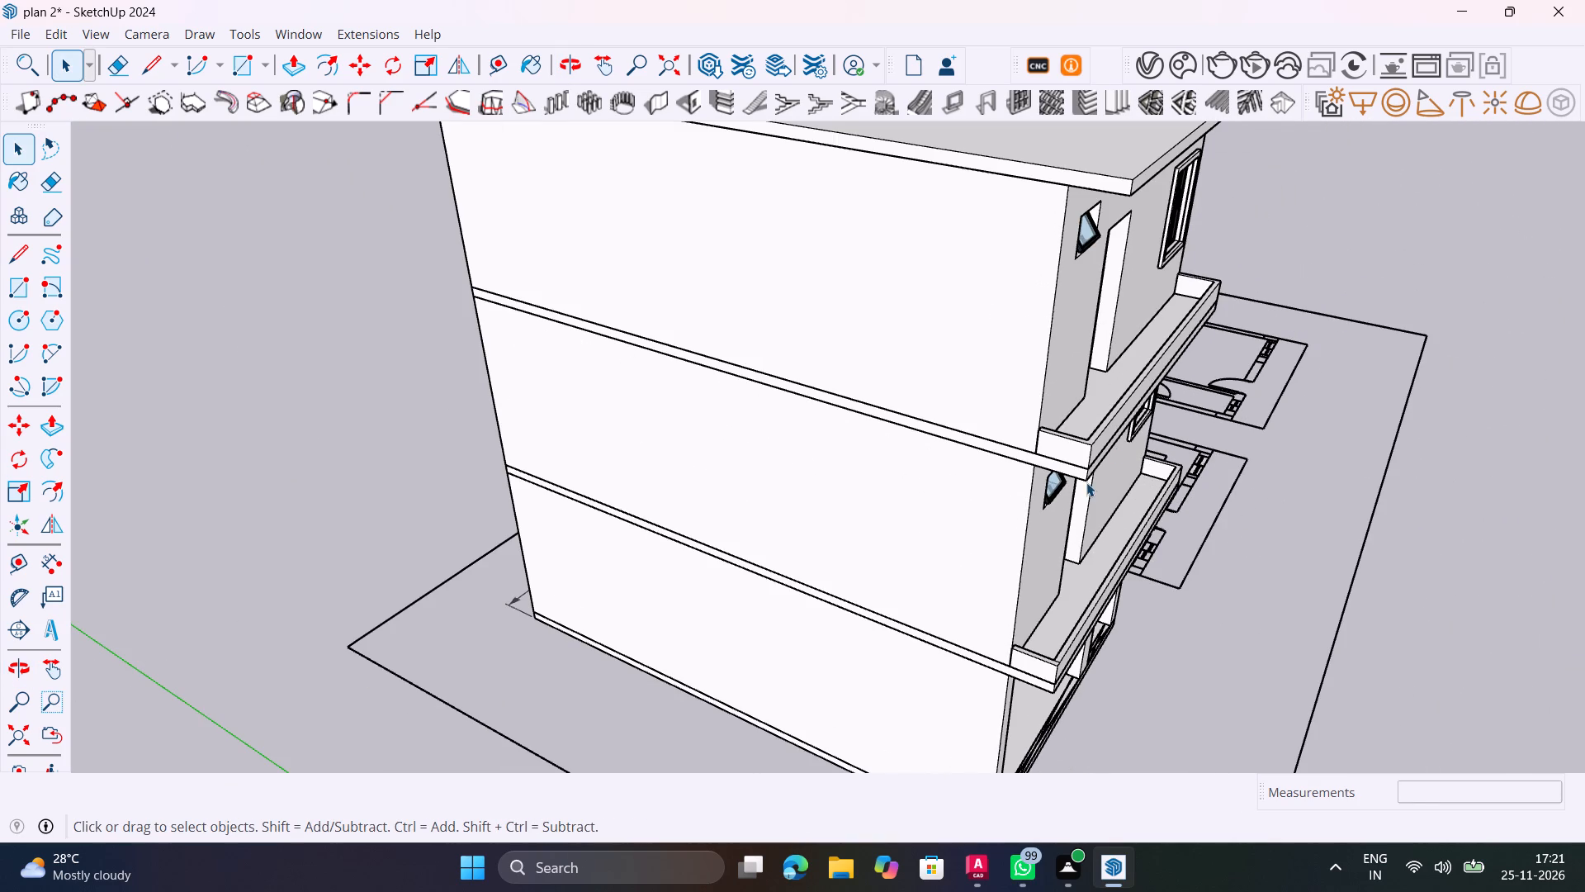
middle_drag(1083, 482, 974, 479)
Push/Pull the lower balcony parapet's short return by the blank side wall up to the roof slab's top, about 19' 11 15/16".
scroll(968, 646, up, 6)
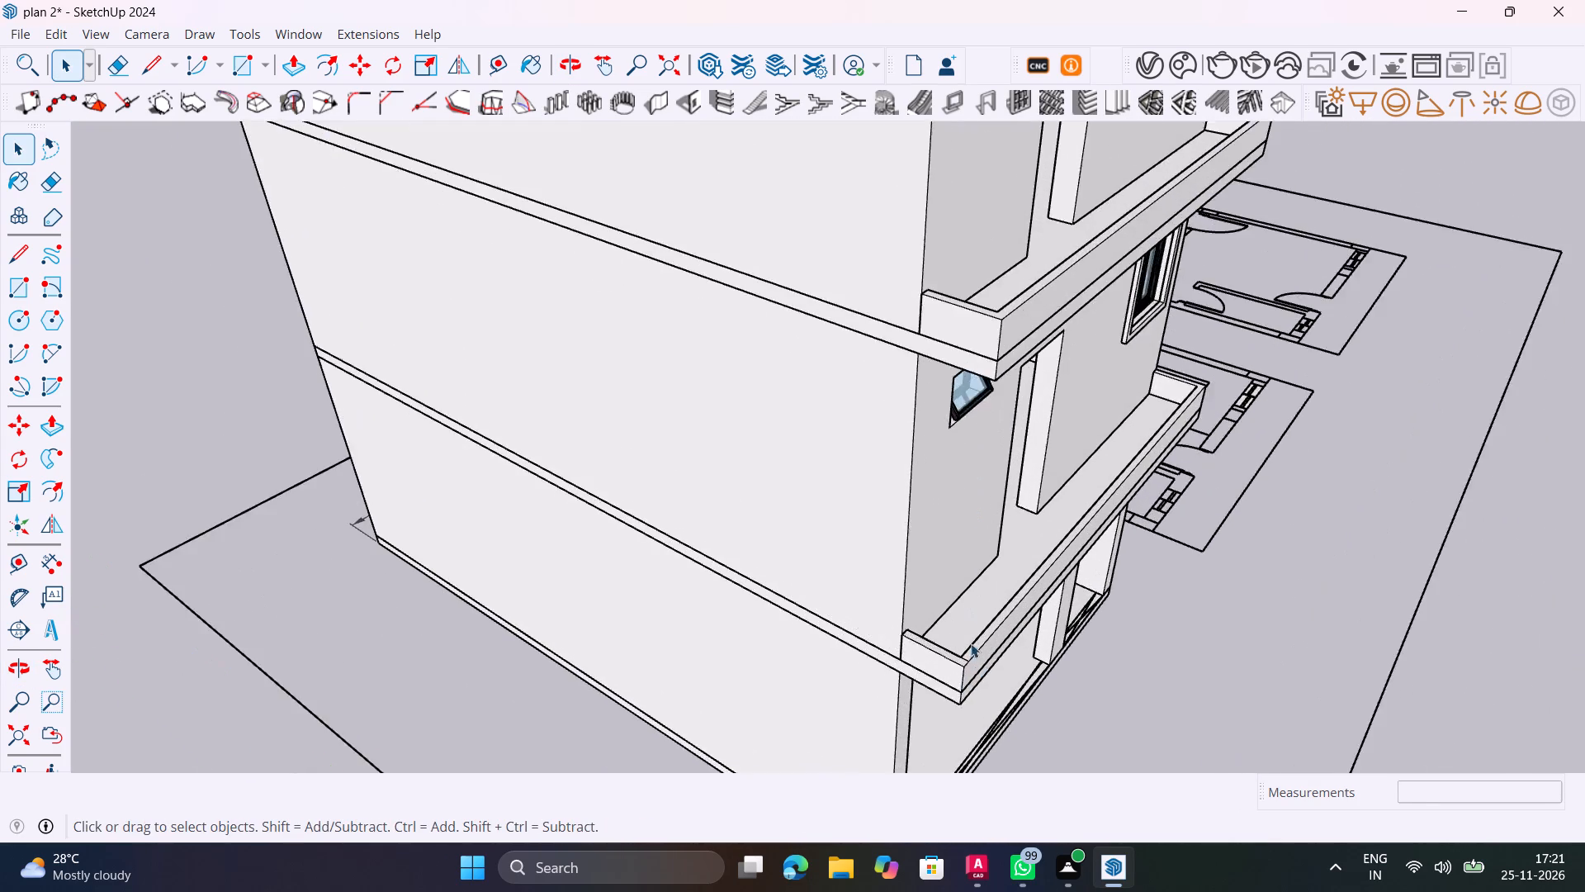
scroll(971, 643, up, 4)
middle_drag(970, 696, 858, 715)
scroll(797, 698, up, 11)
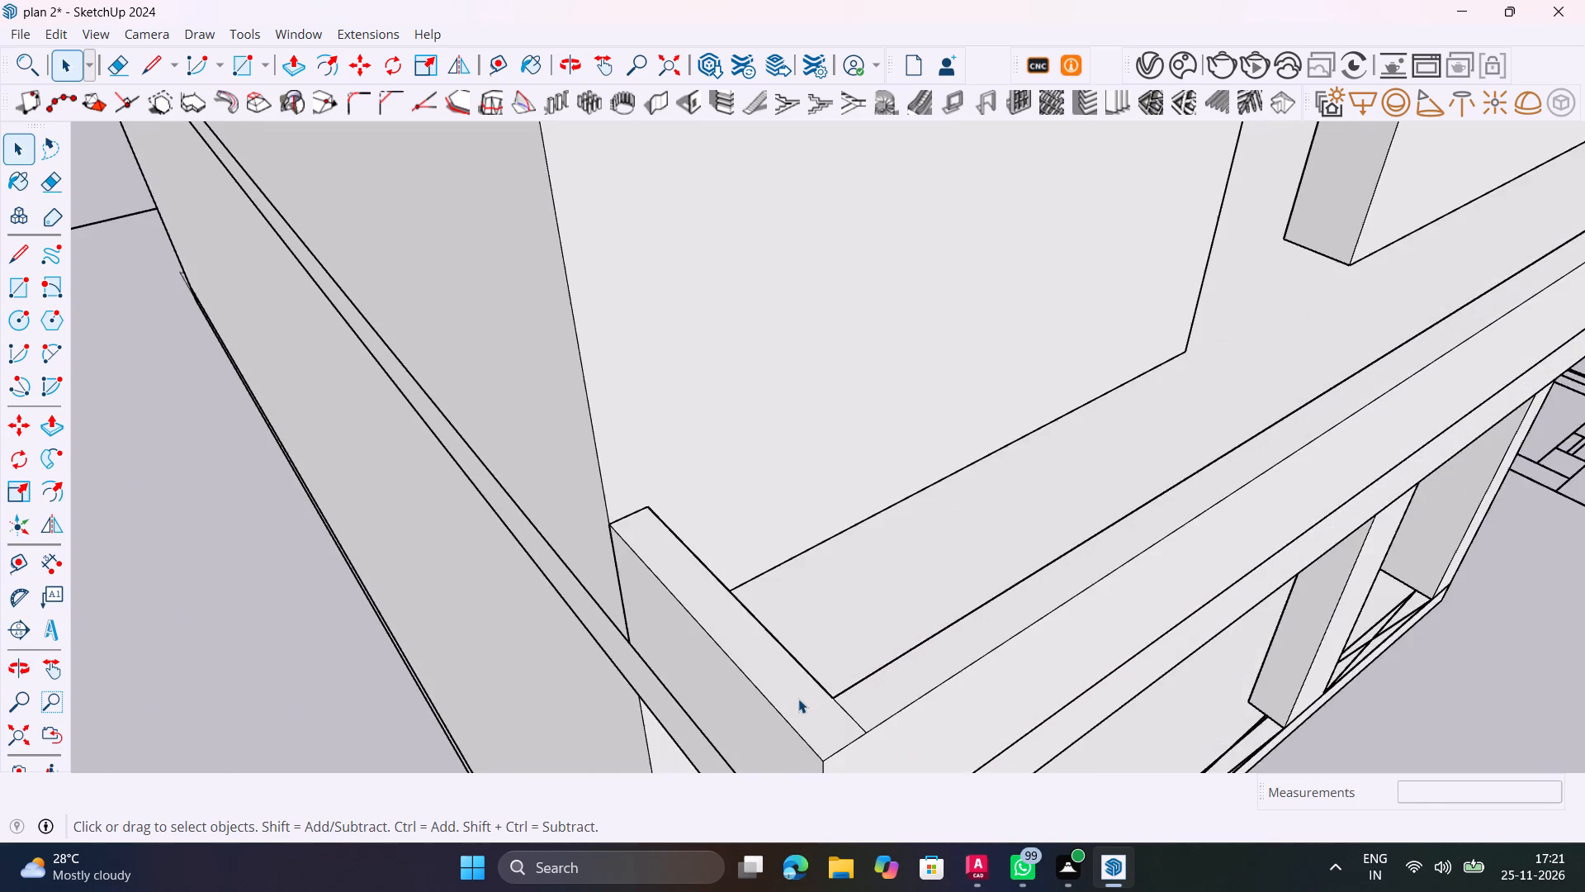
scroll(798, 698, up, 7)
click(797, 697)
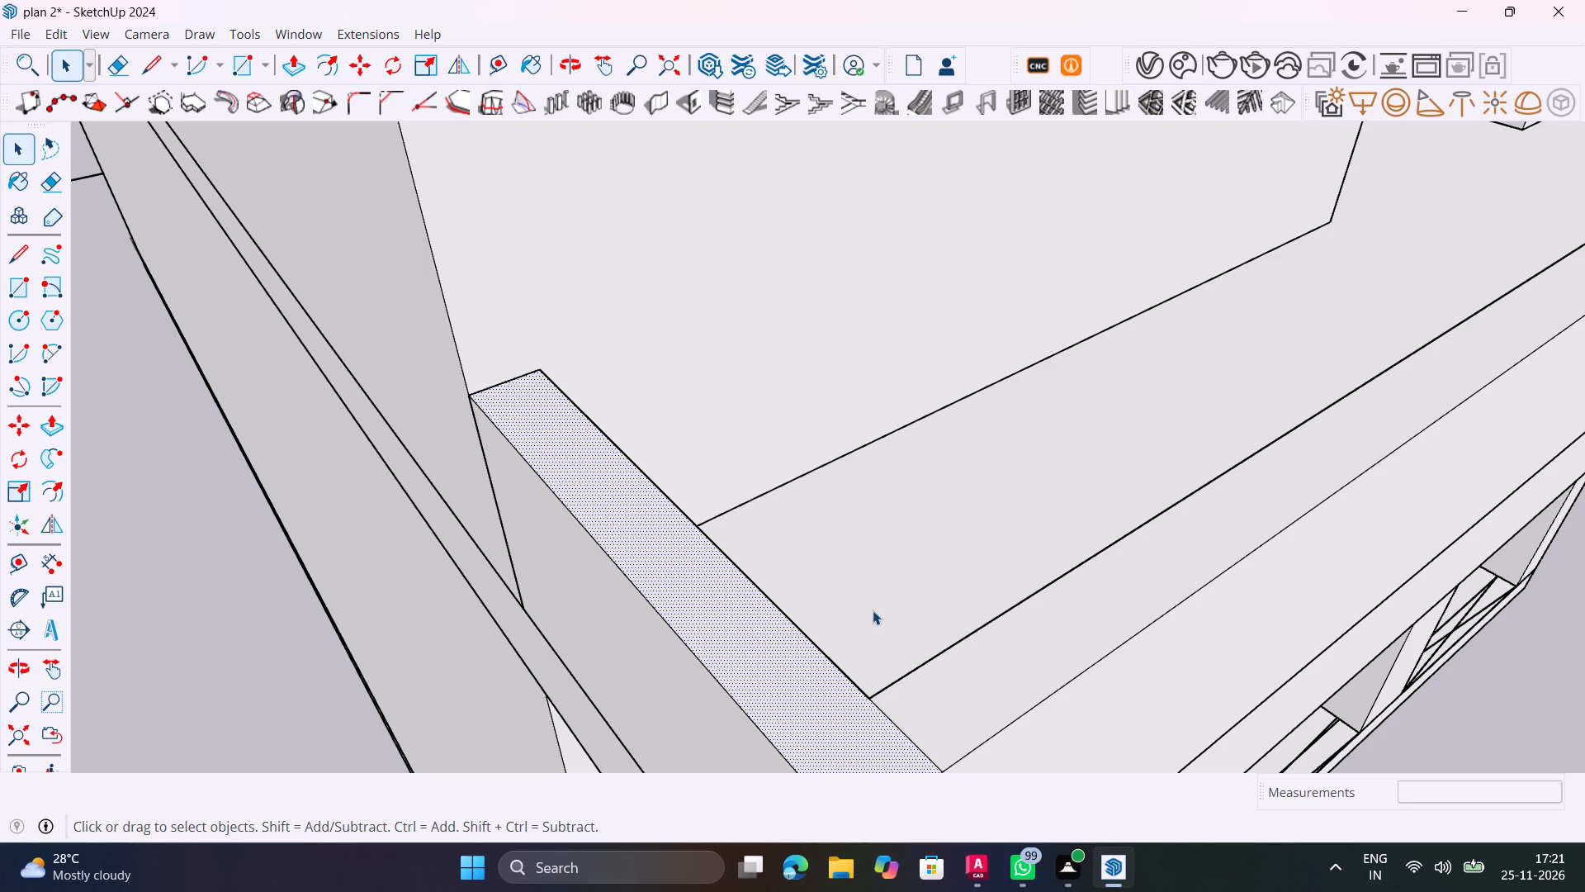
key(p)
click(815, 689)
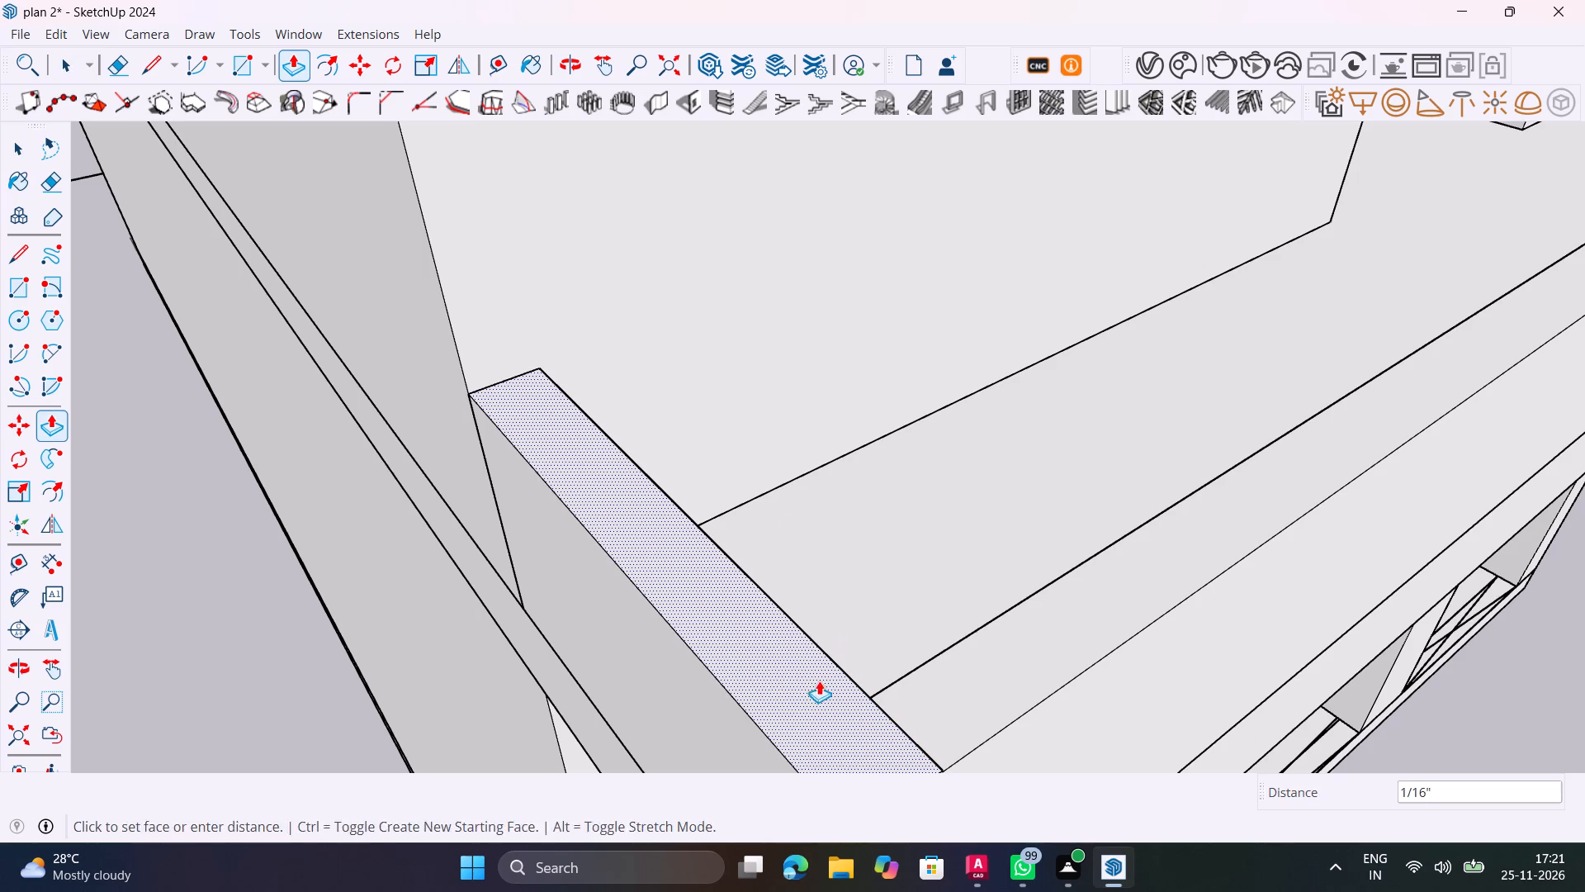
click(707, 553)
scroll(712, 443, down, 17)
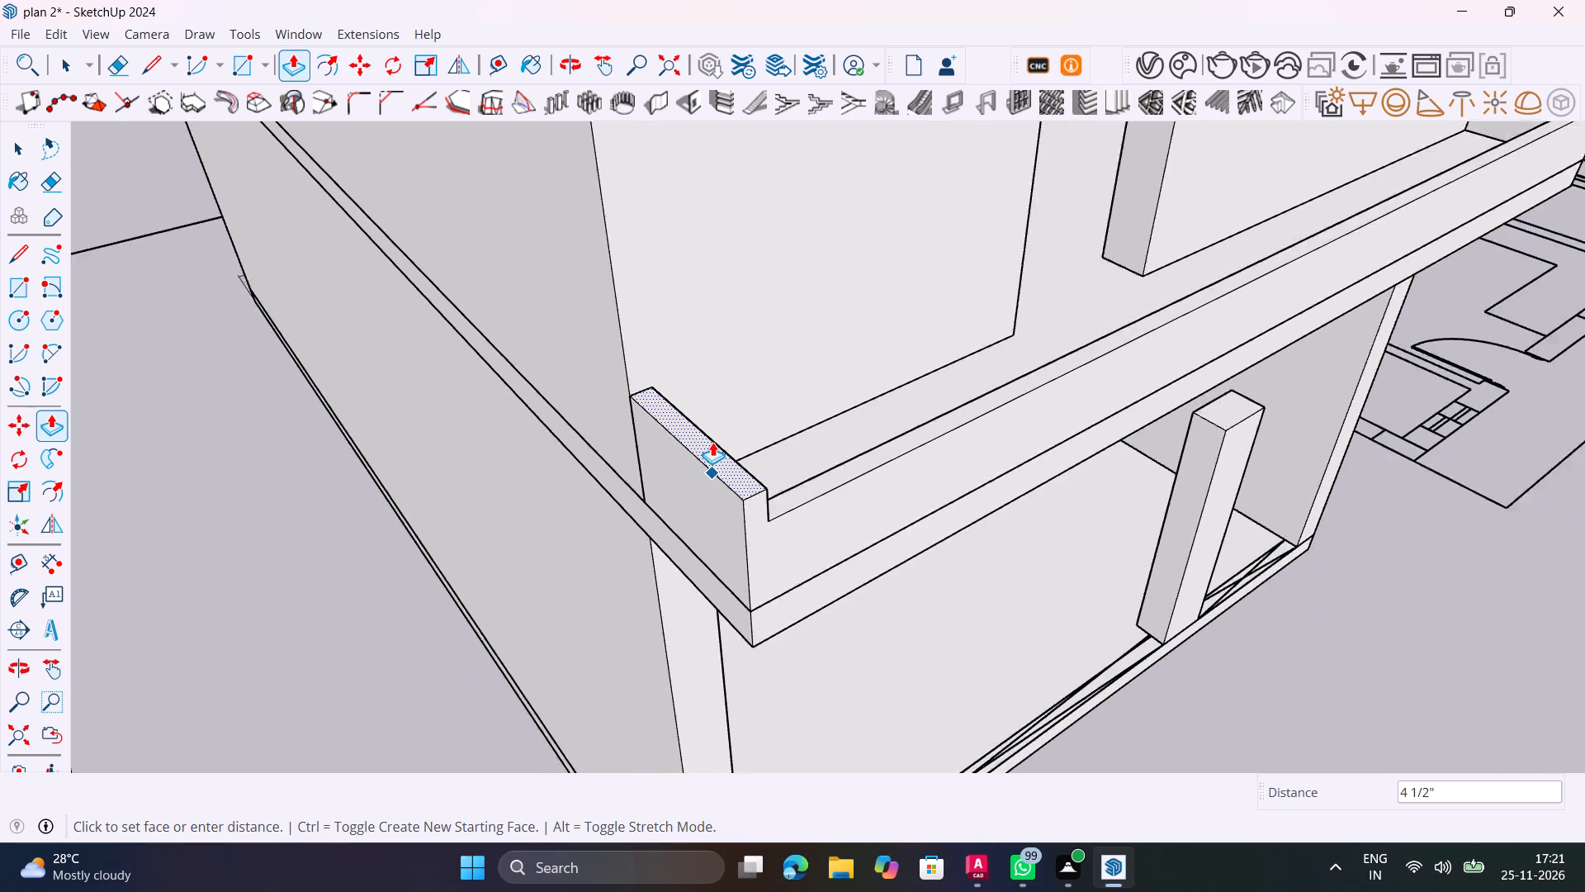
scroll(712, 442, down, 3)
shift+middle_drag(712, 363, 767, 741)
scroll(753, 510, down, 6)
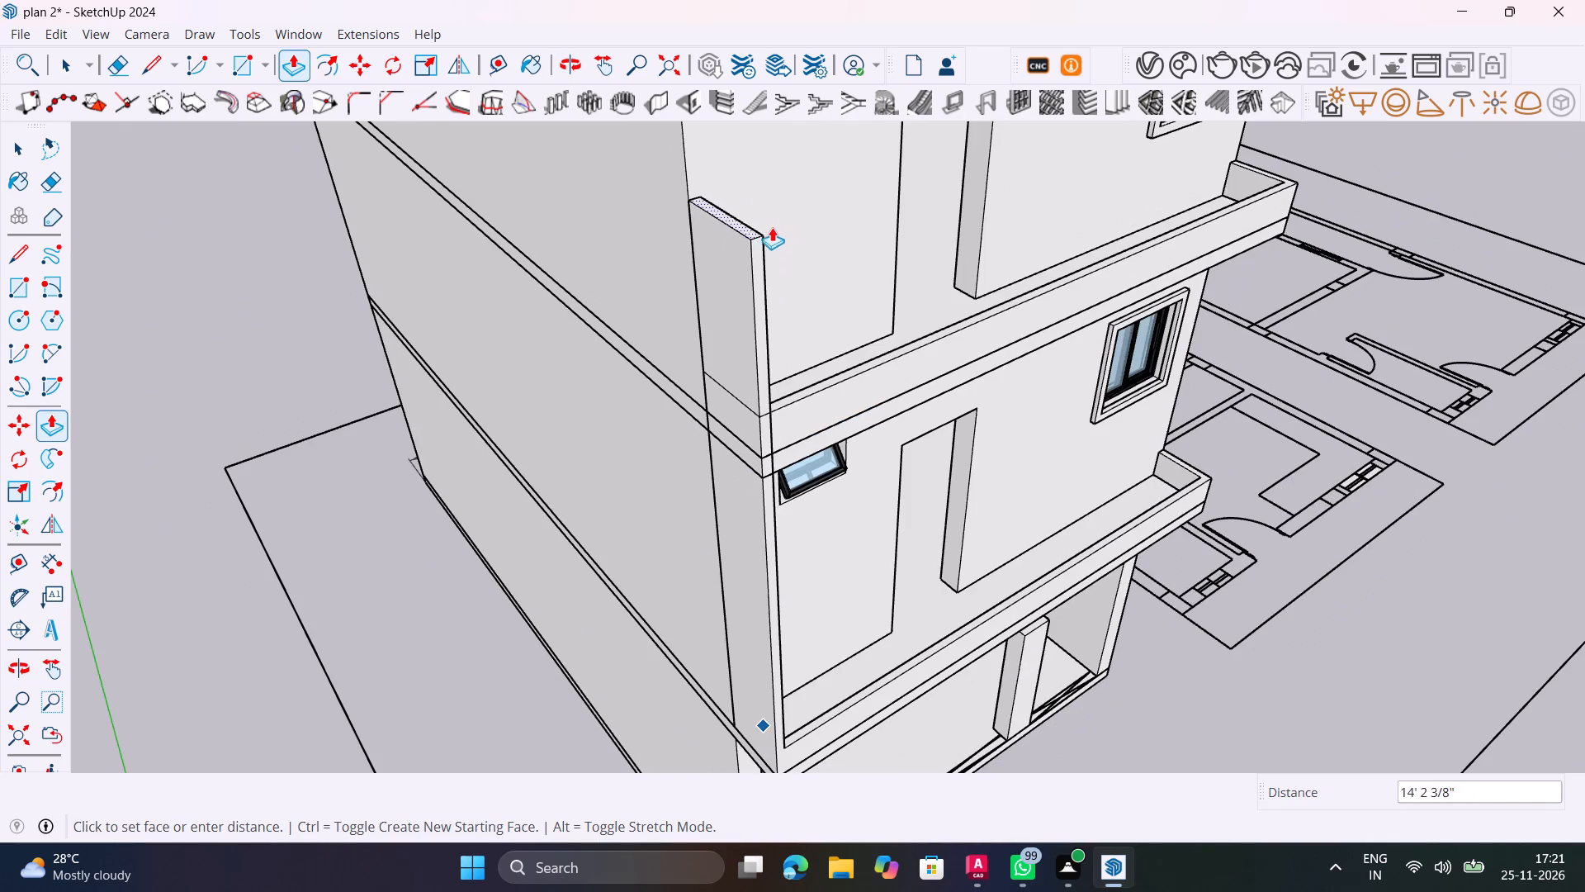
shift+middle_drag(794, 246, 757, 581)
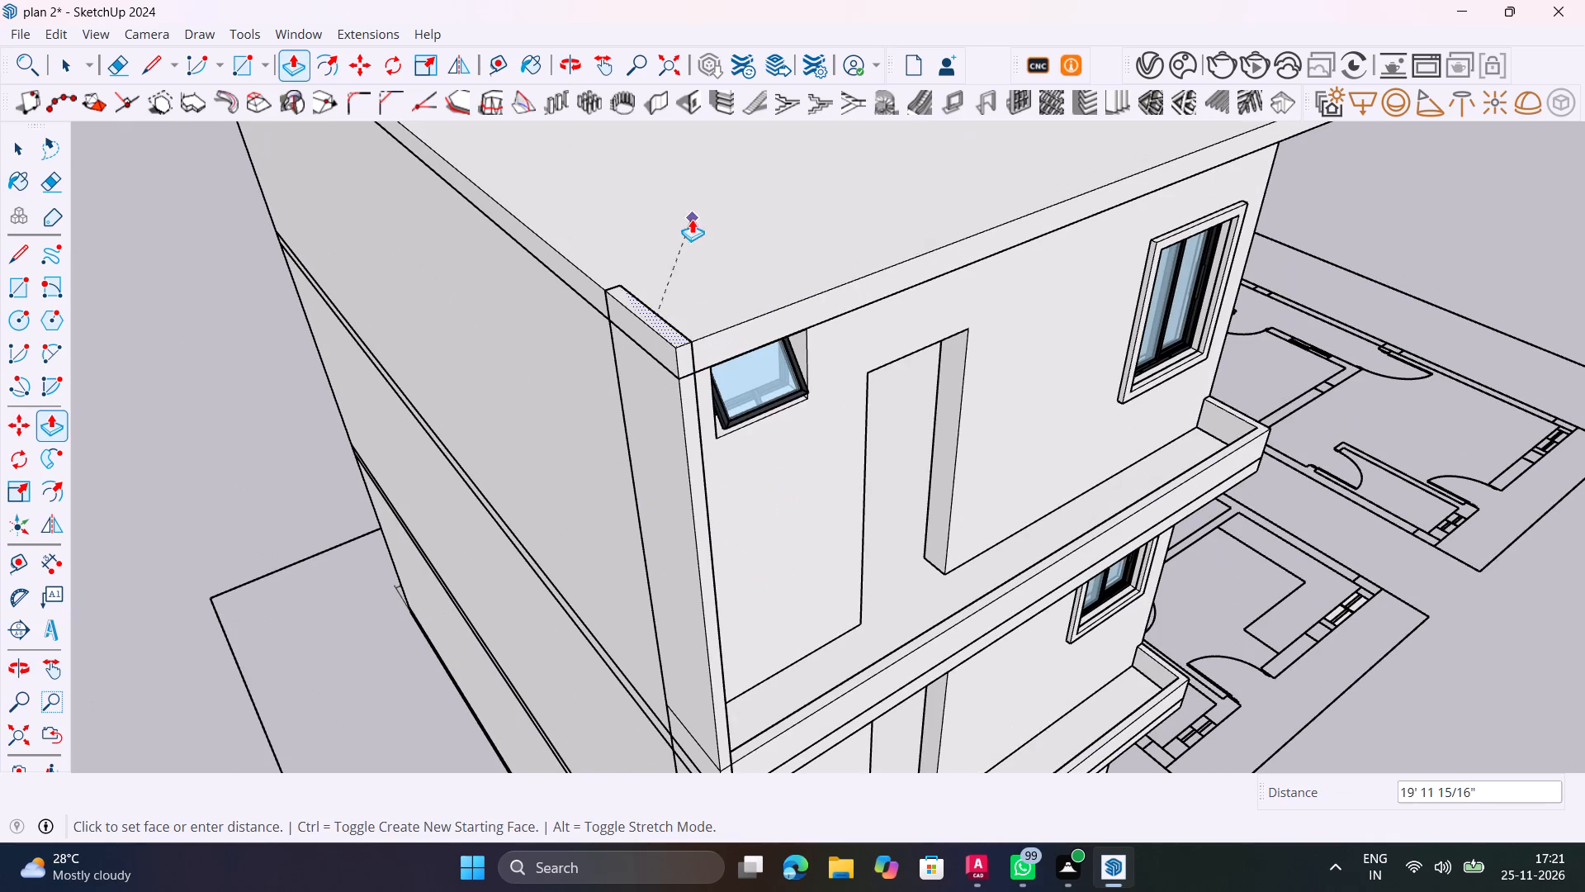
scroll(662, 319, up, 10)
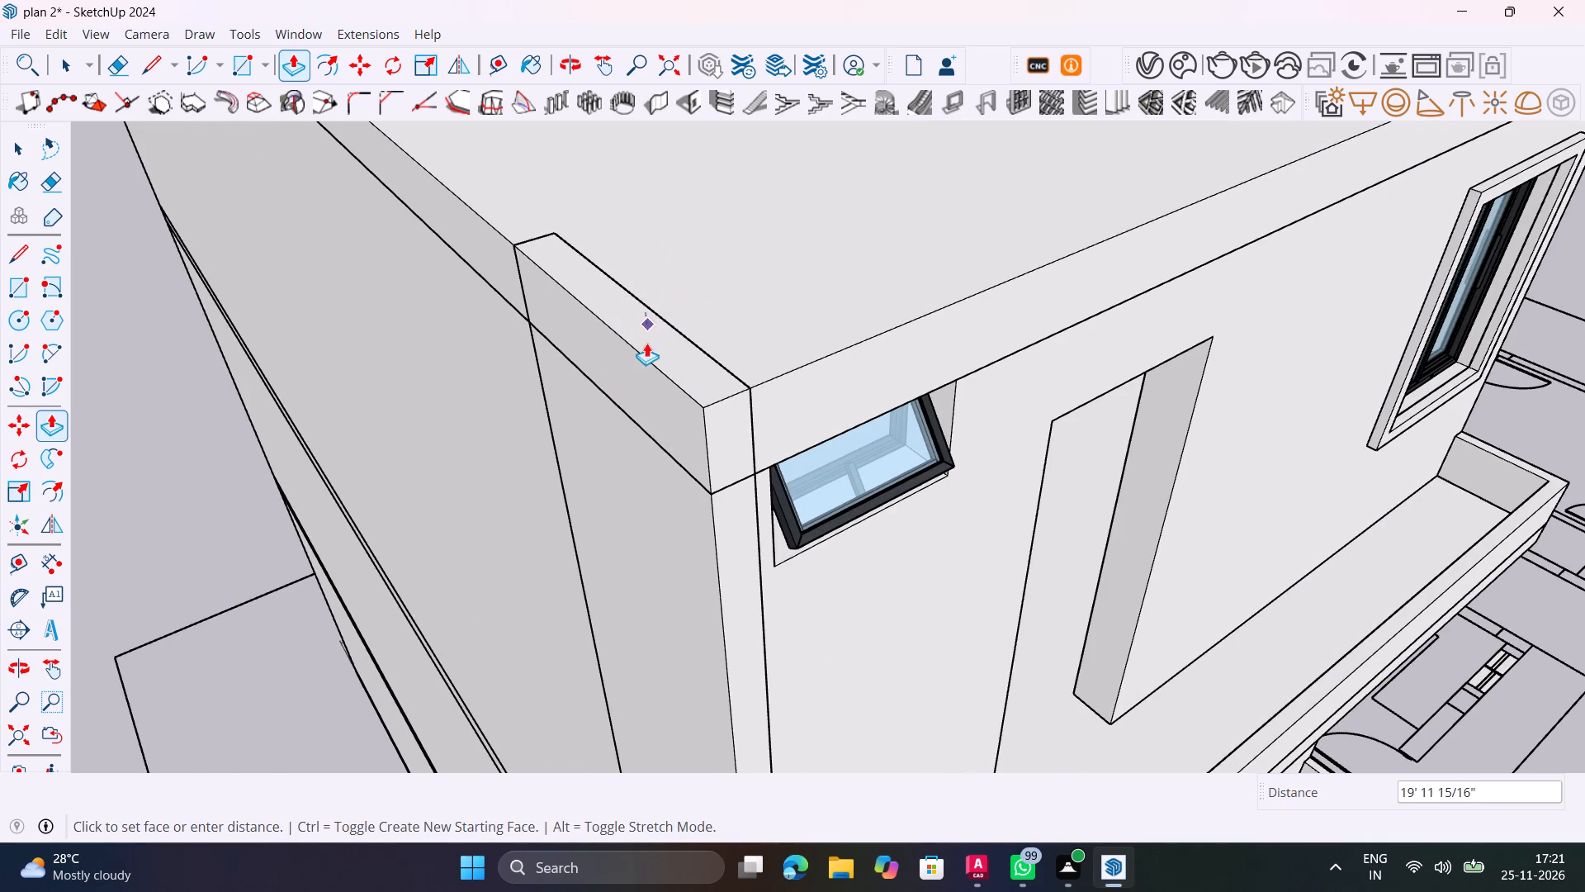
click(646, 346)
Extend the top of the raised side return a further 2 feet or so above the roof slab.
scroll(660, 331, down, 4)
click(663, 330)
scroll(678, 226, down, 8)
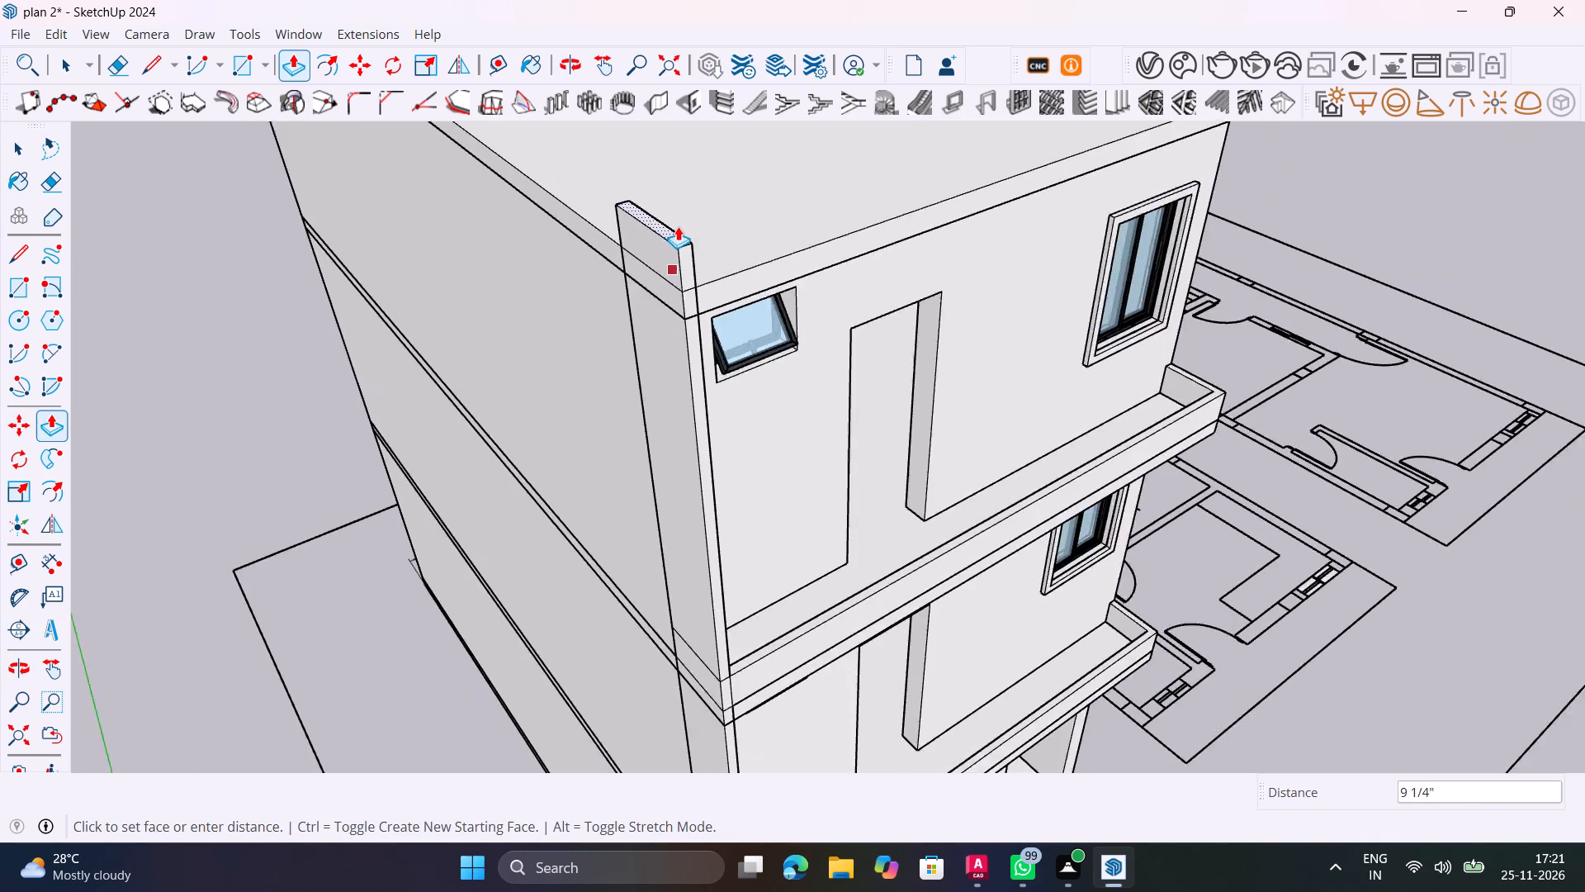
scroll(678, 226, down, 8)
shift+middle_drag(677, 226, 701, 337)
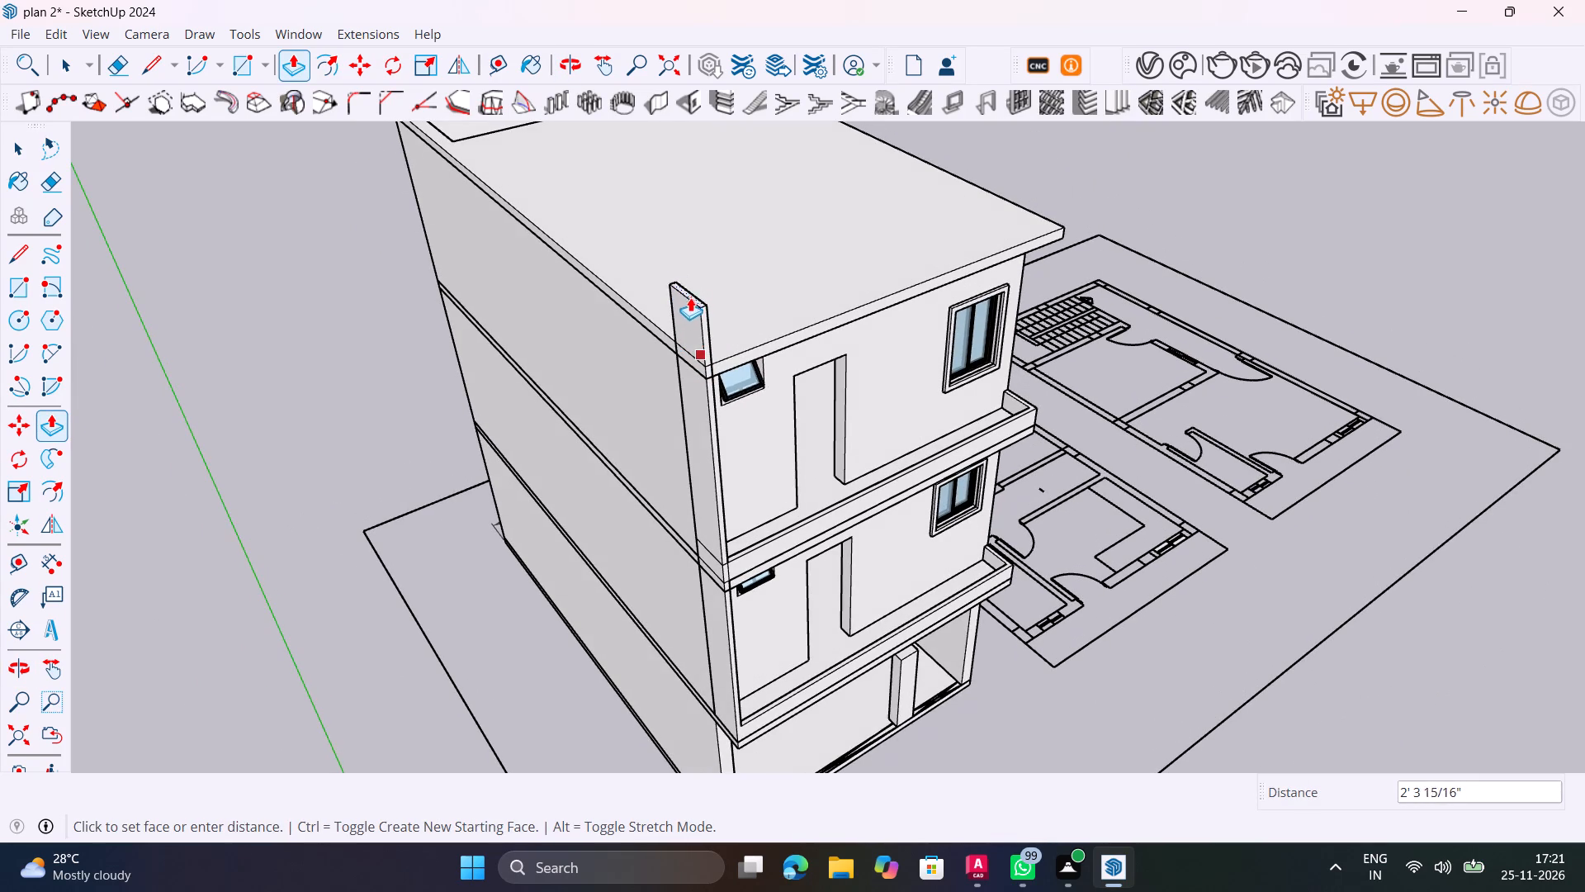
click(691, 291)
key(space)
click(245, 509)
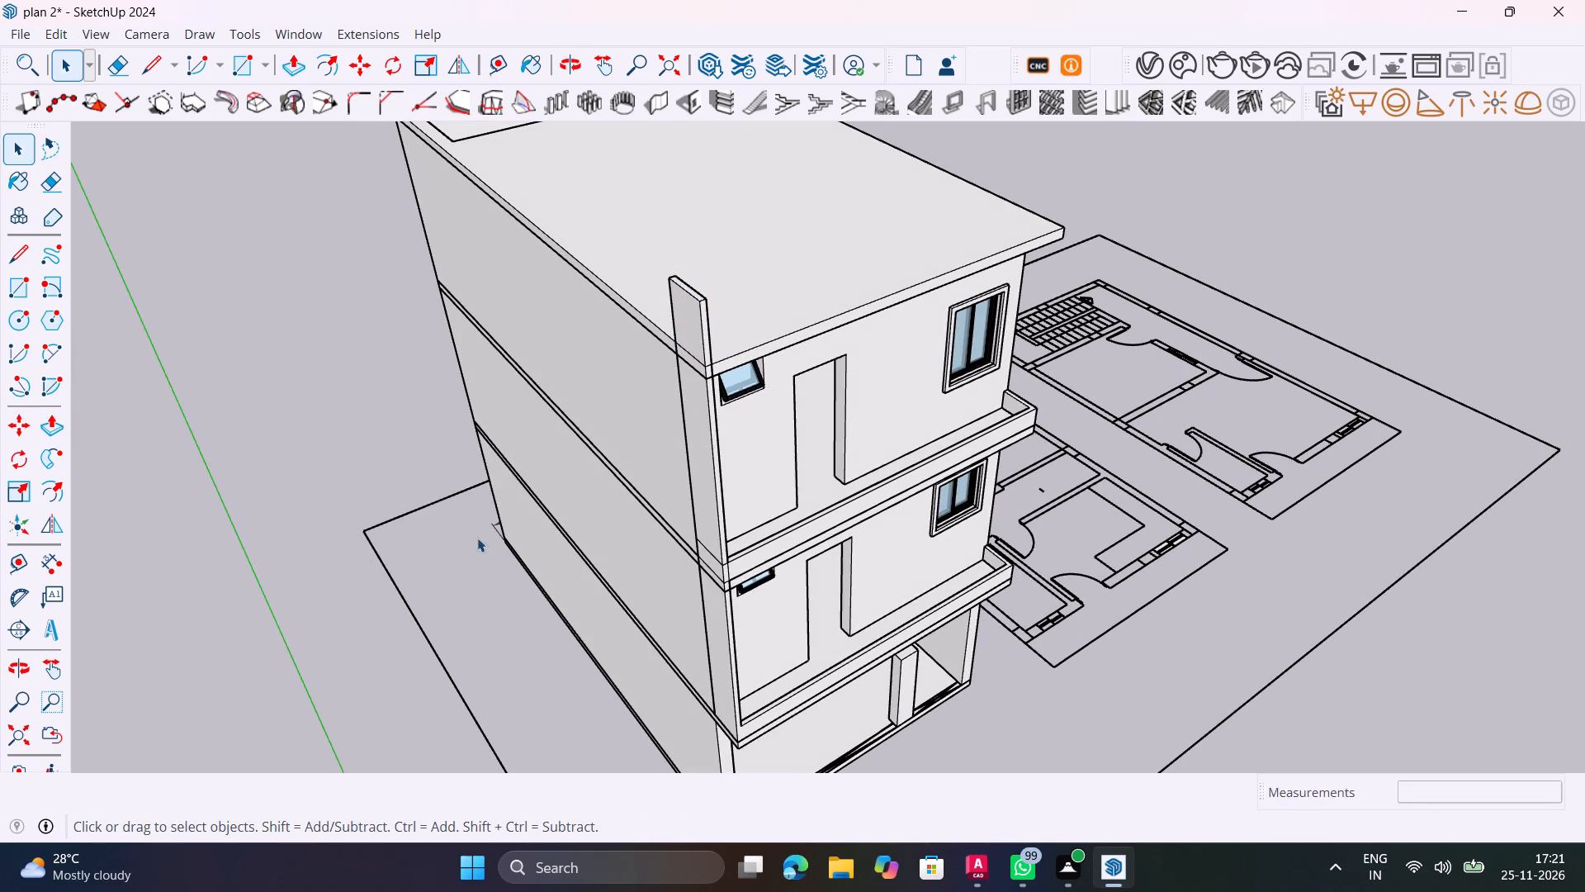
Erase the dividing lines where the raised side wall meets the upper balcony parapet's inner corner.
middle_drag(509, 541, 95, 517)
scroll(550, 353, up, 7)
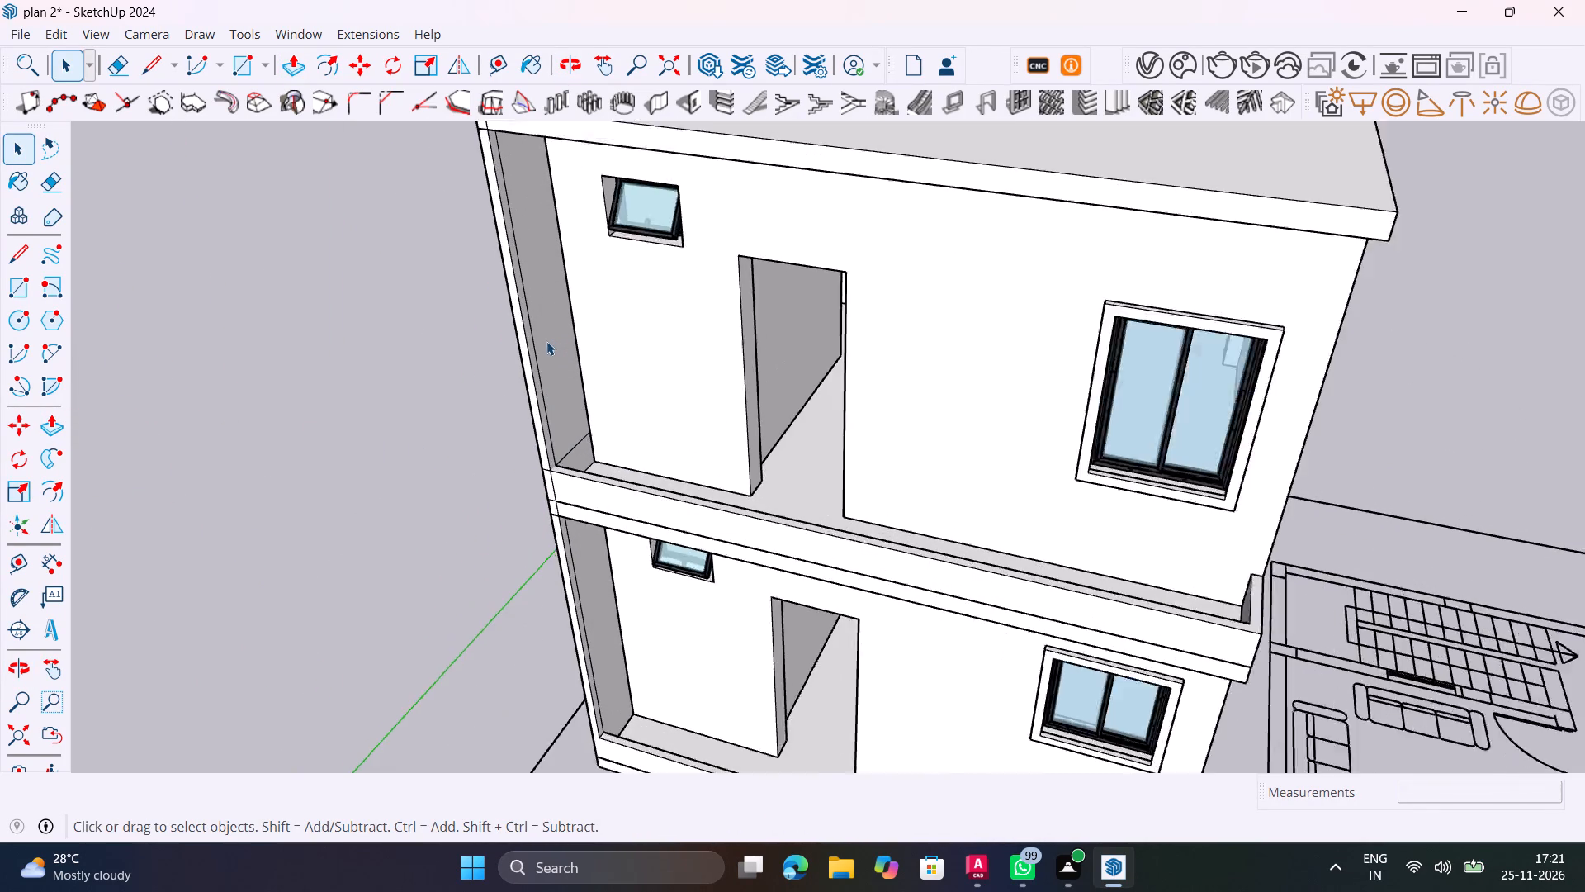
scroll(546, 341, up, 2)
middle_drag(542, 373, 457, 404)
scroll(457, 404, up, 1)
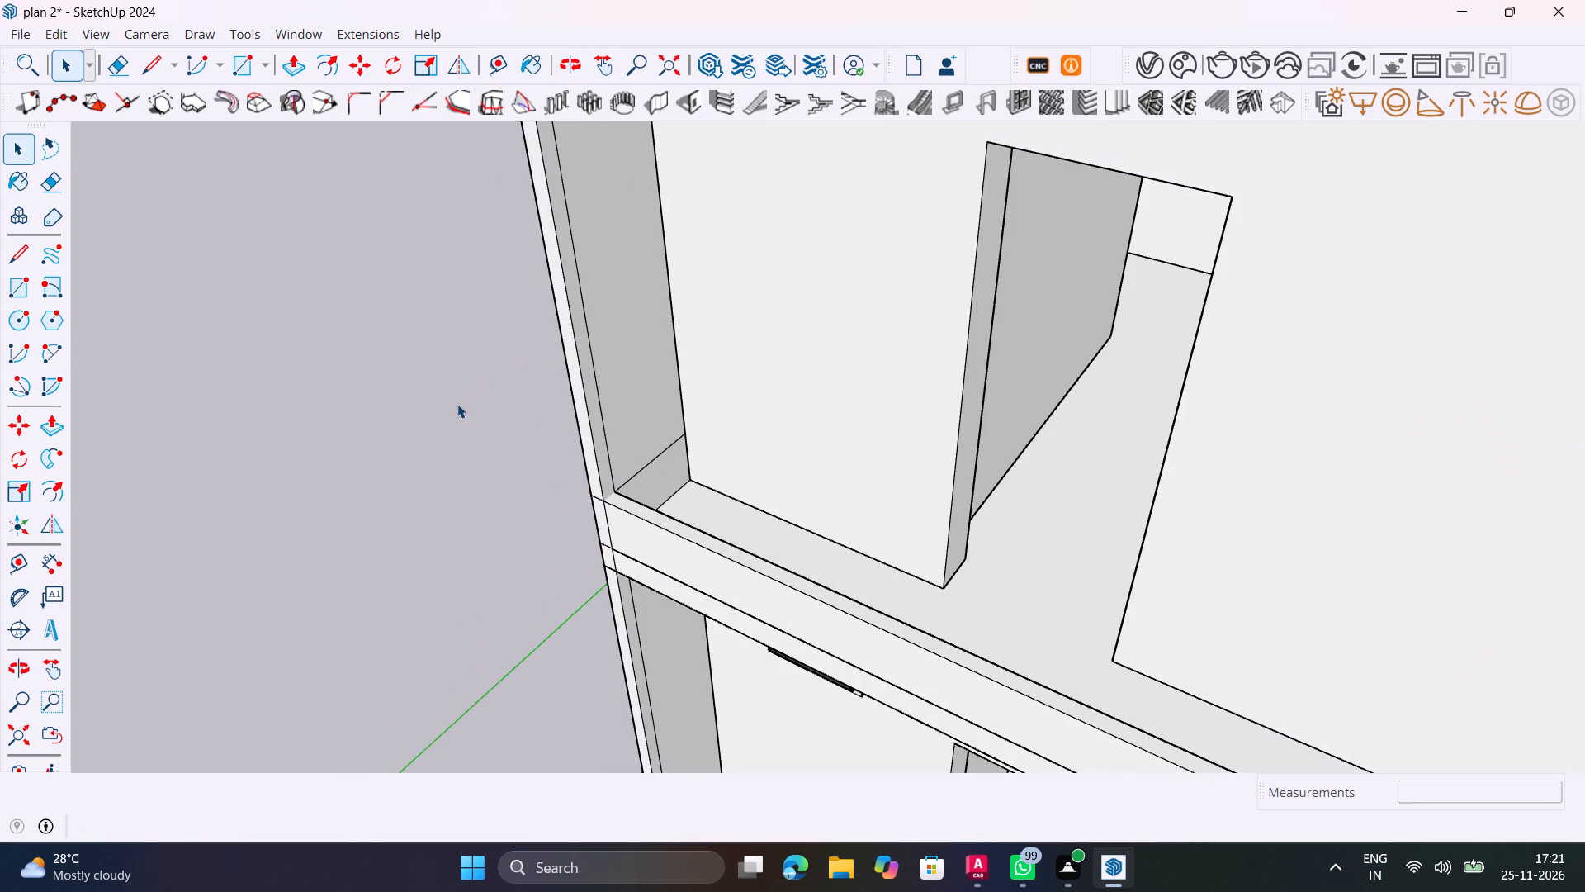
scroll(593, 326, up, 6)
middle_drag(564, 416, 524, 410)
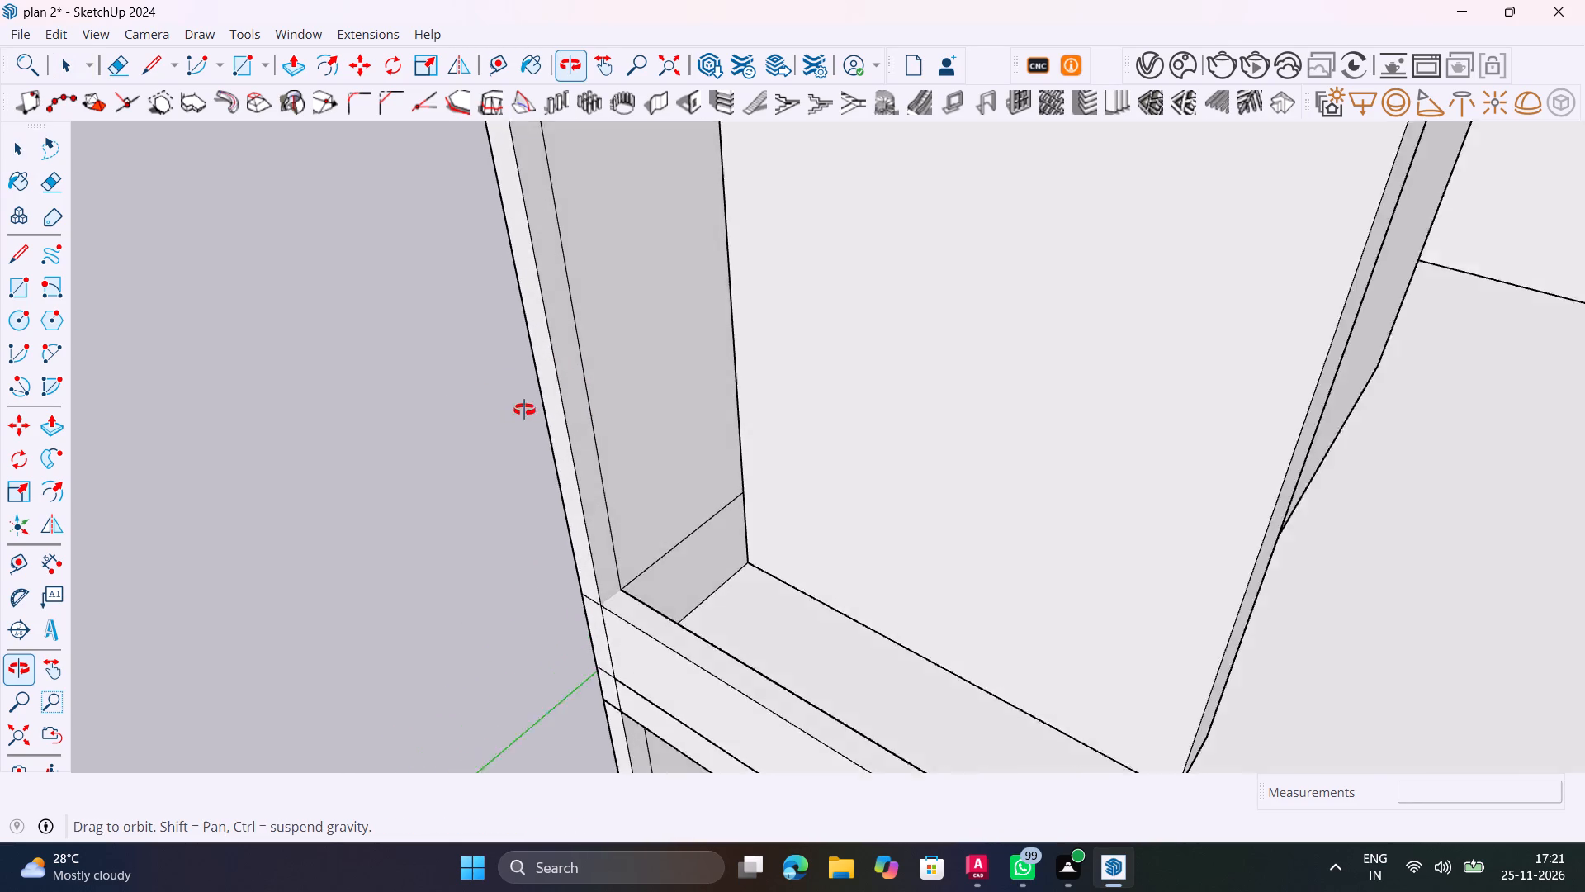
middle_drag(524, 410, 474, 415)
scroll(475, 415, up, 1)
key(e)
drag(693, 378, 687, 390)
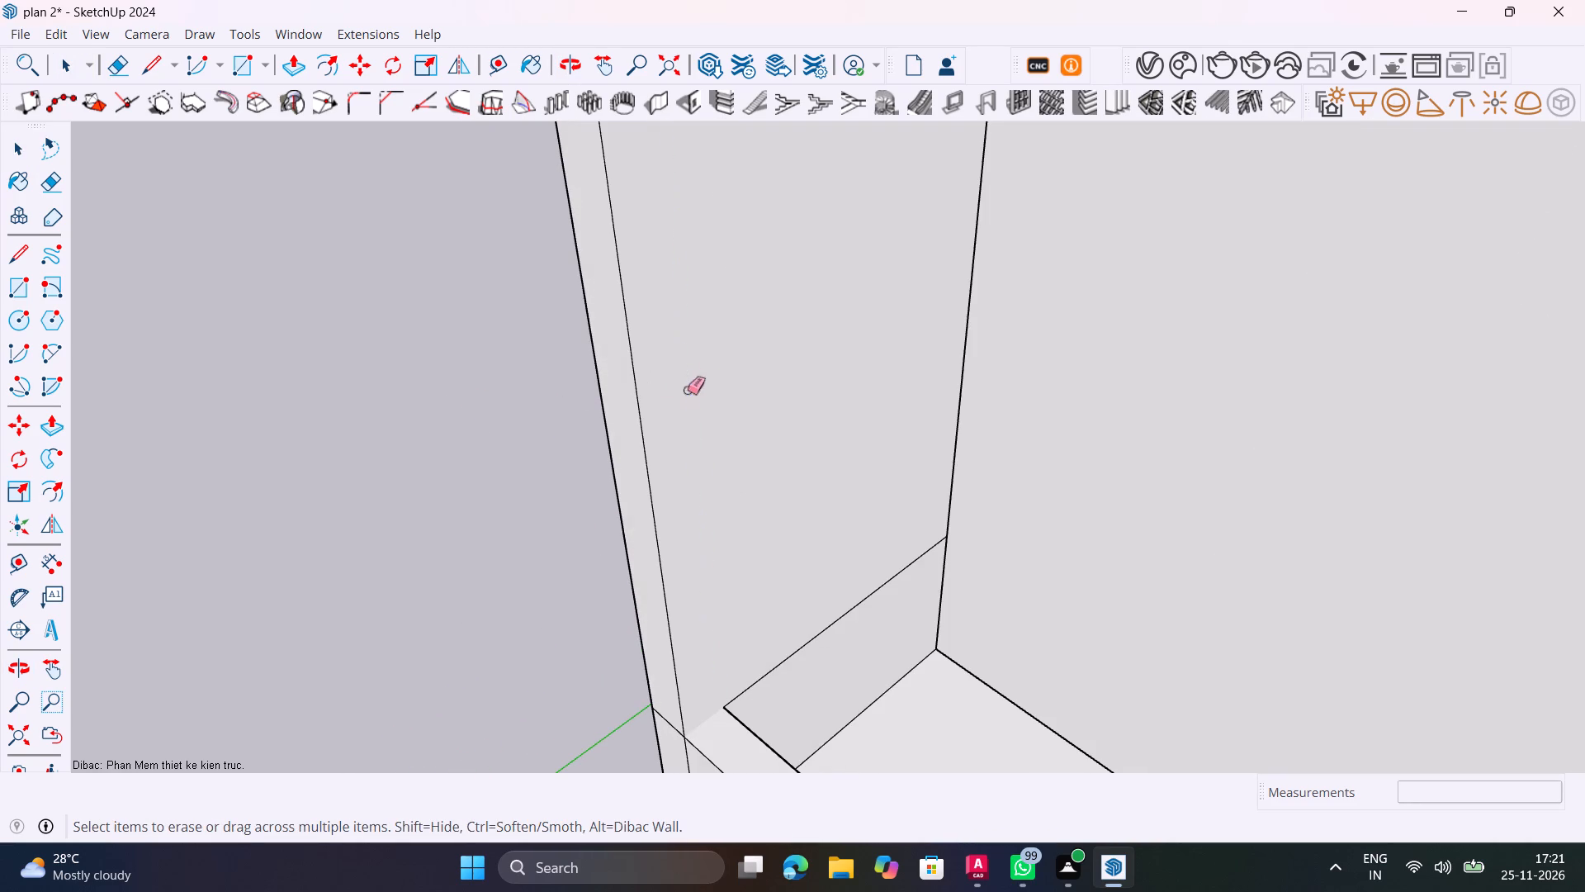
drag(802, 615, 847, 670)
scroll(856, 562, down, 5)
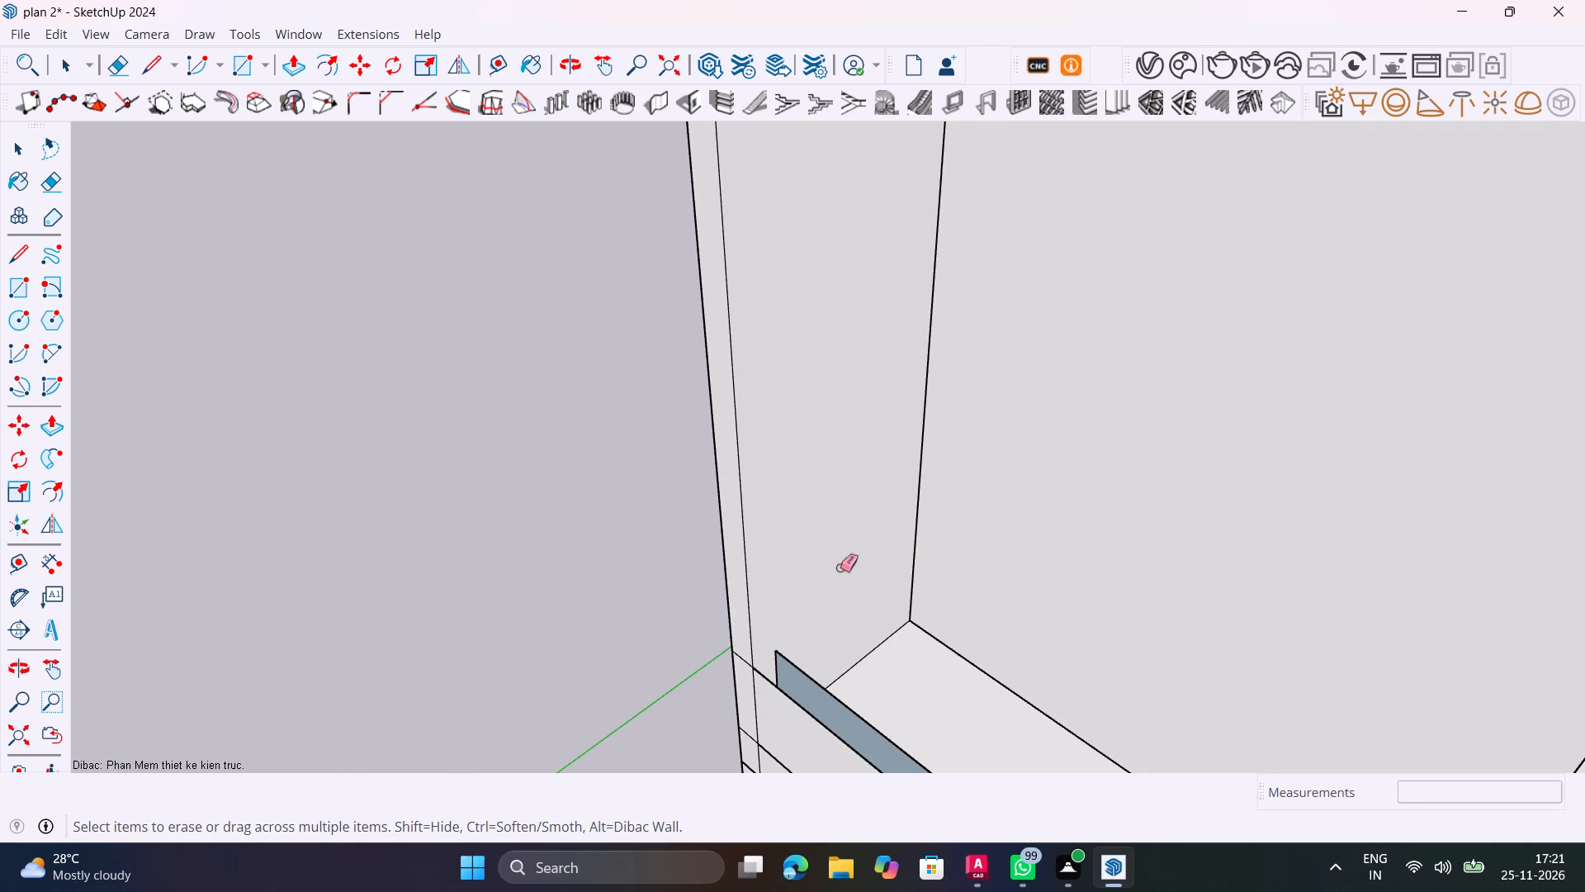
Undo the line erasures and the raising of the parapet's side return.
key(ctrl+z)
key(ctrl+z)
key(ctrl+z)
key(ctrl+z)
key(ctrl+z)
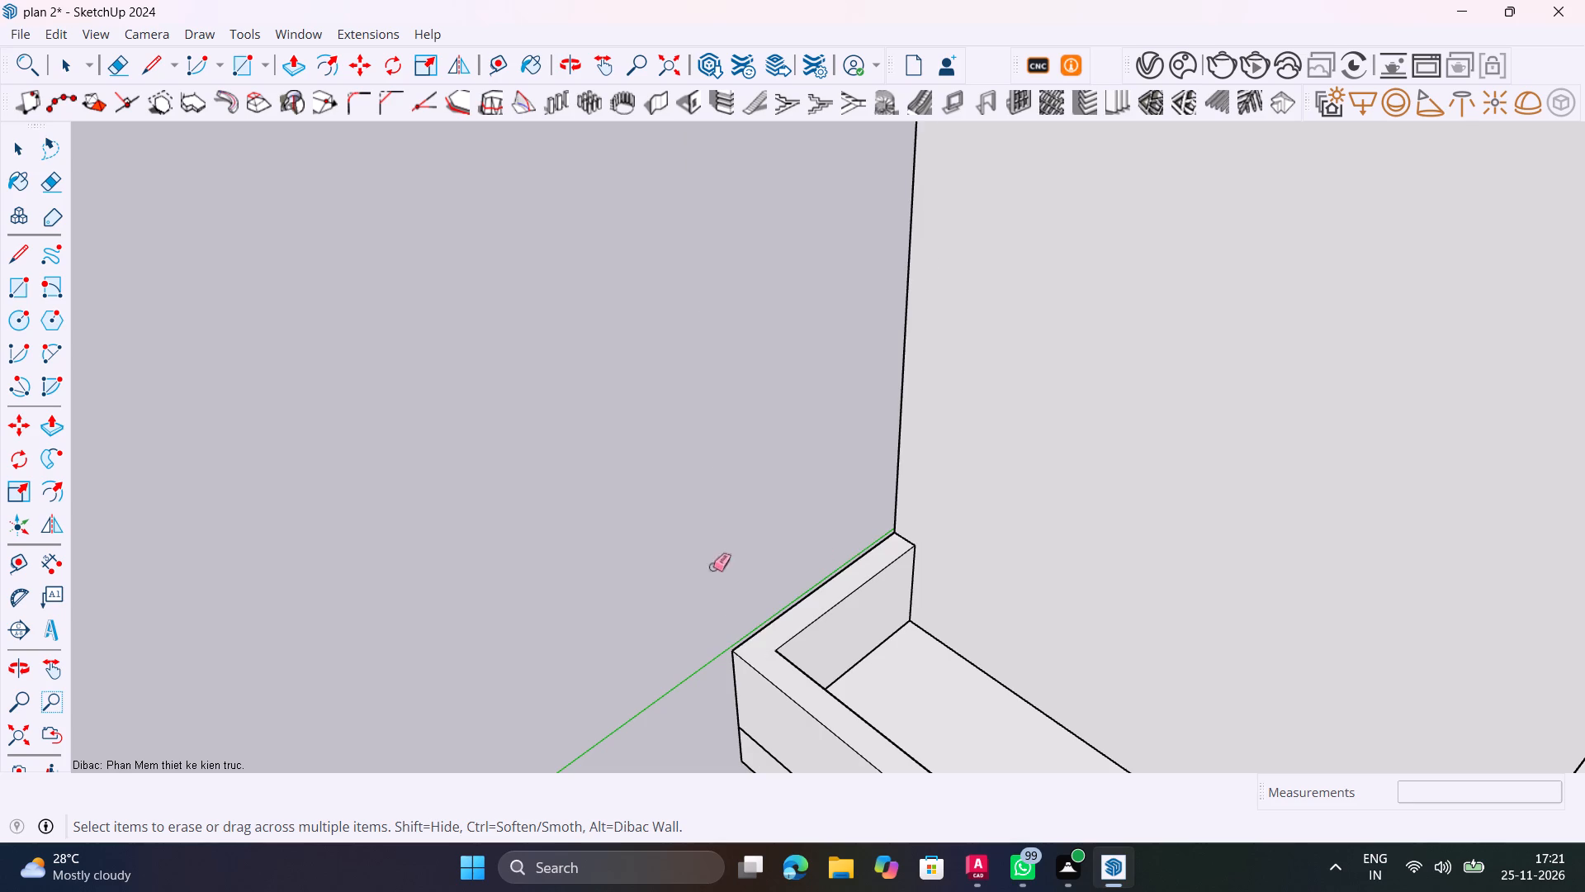
Review the front facade and both balconies' corners beside the blank side wall.
middle_drag(727, 531, 1024, 460)
scroll(1033, 463, down, 9)
shift+middle_drag(1118, 492, 892, 586)
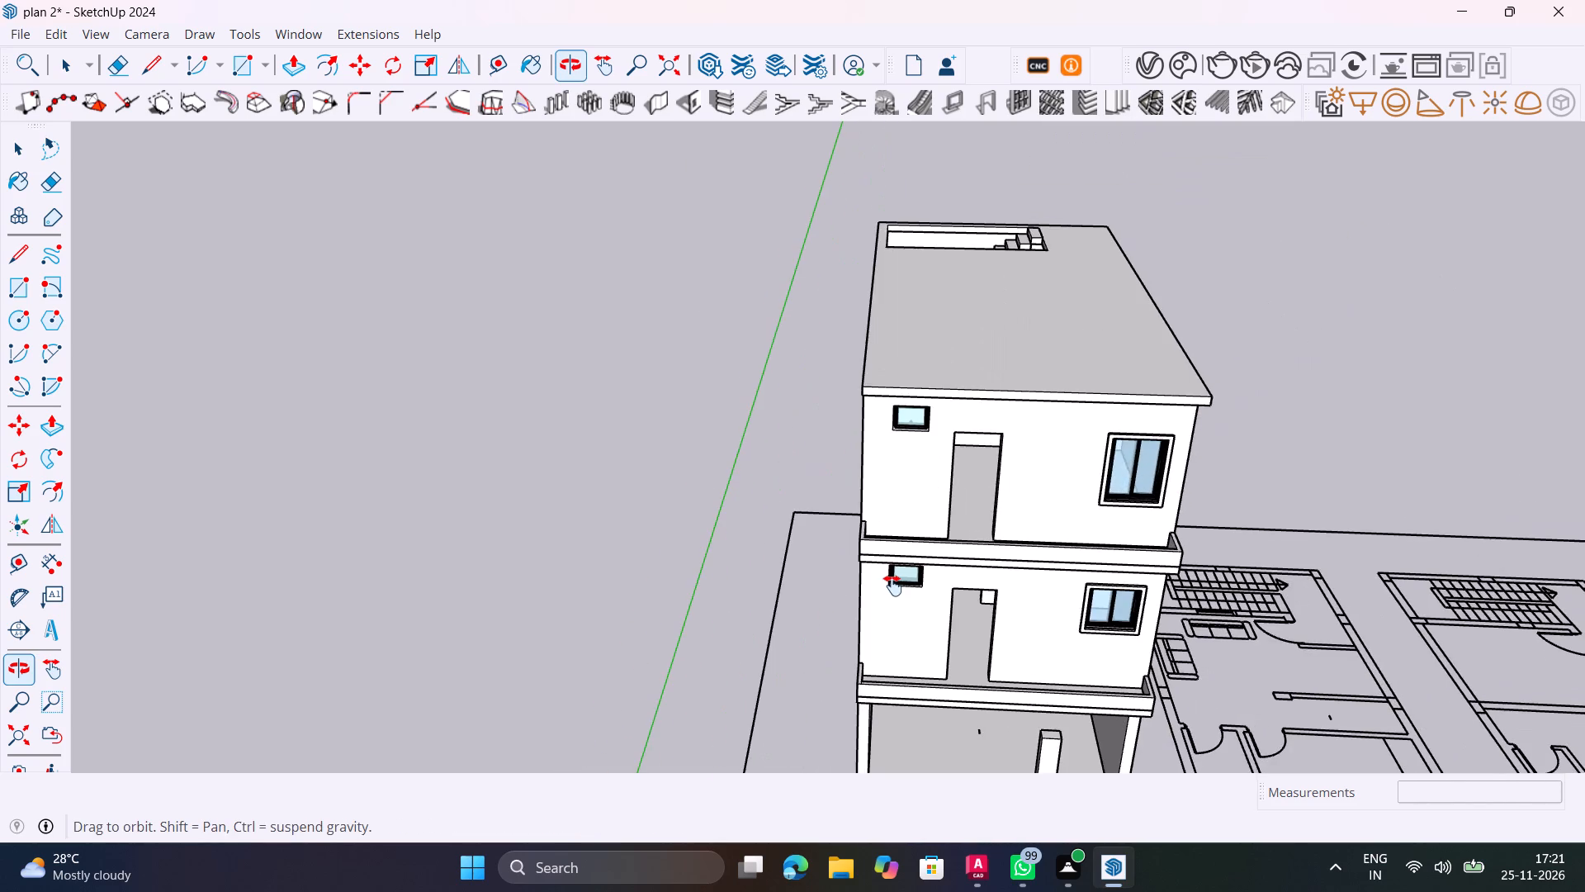
shift+middle_drag(892, 586, 947, 555)
scroll(918, 645, up, 18)
key(space)
scroll(897, 650, down, 2)
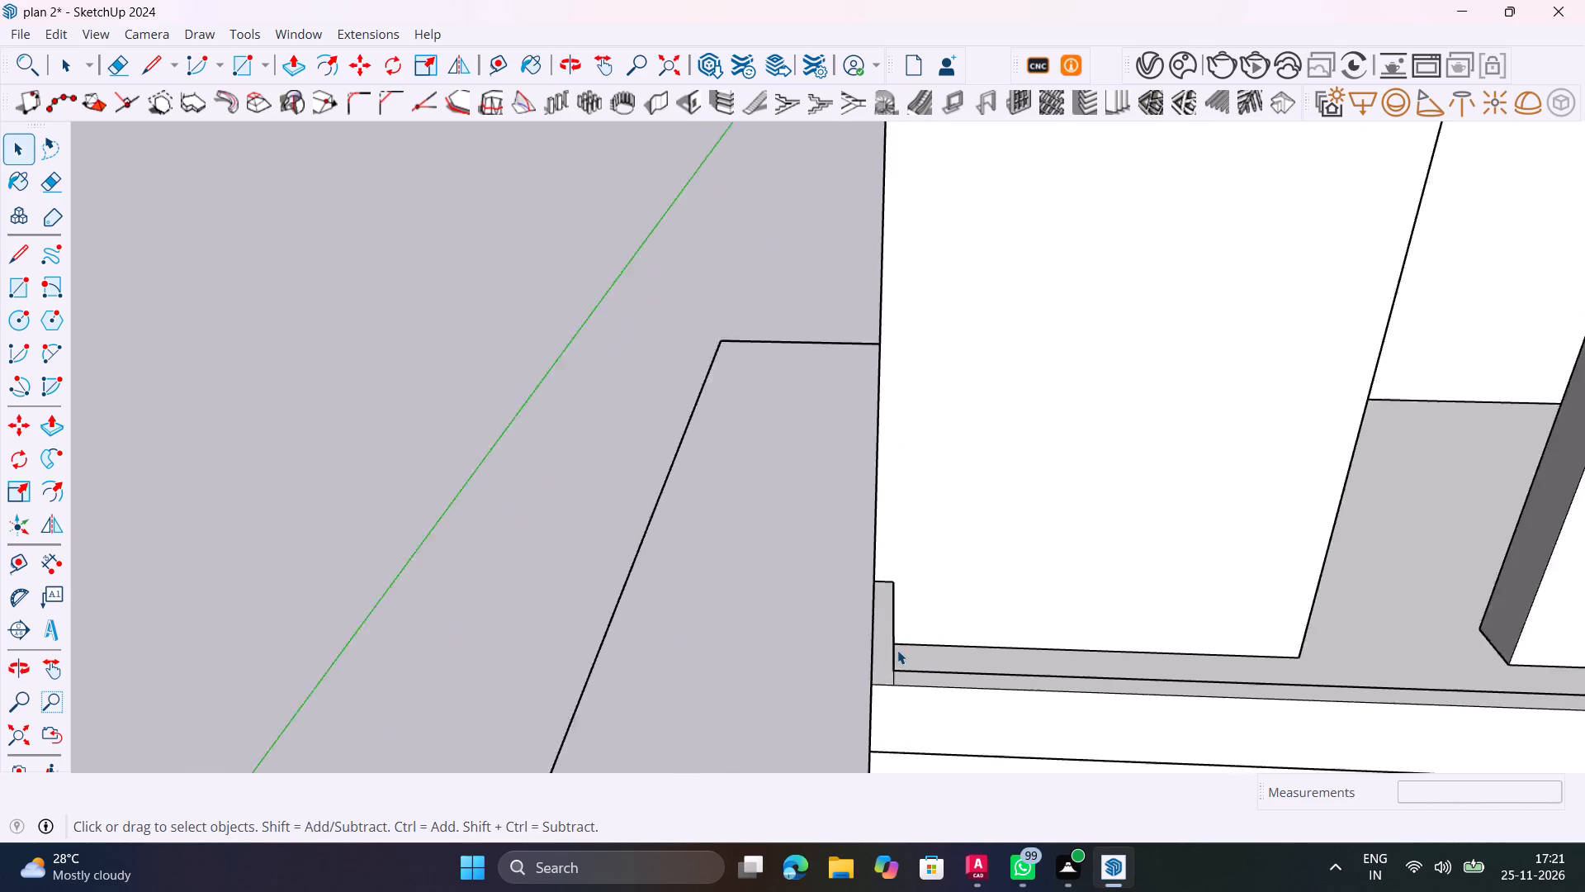
scroll(897, 650, down, 10)
middle_drag(880, 616, 1123, 636)
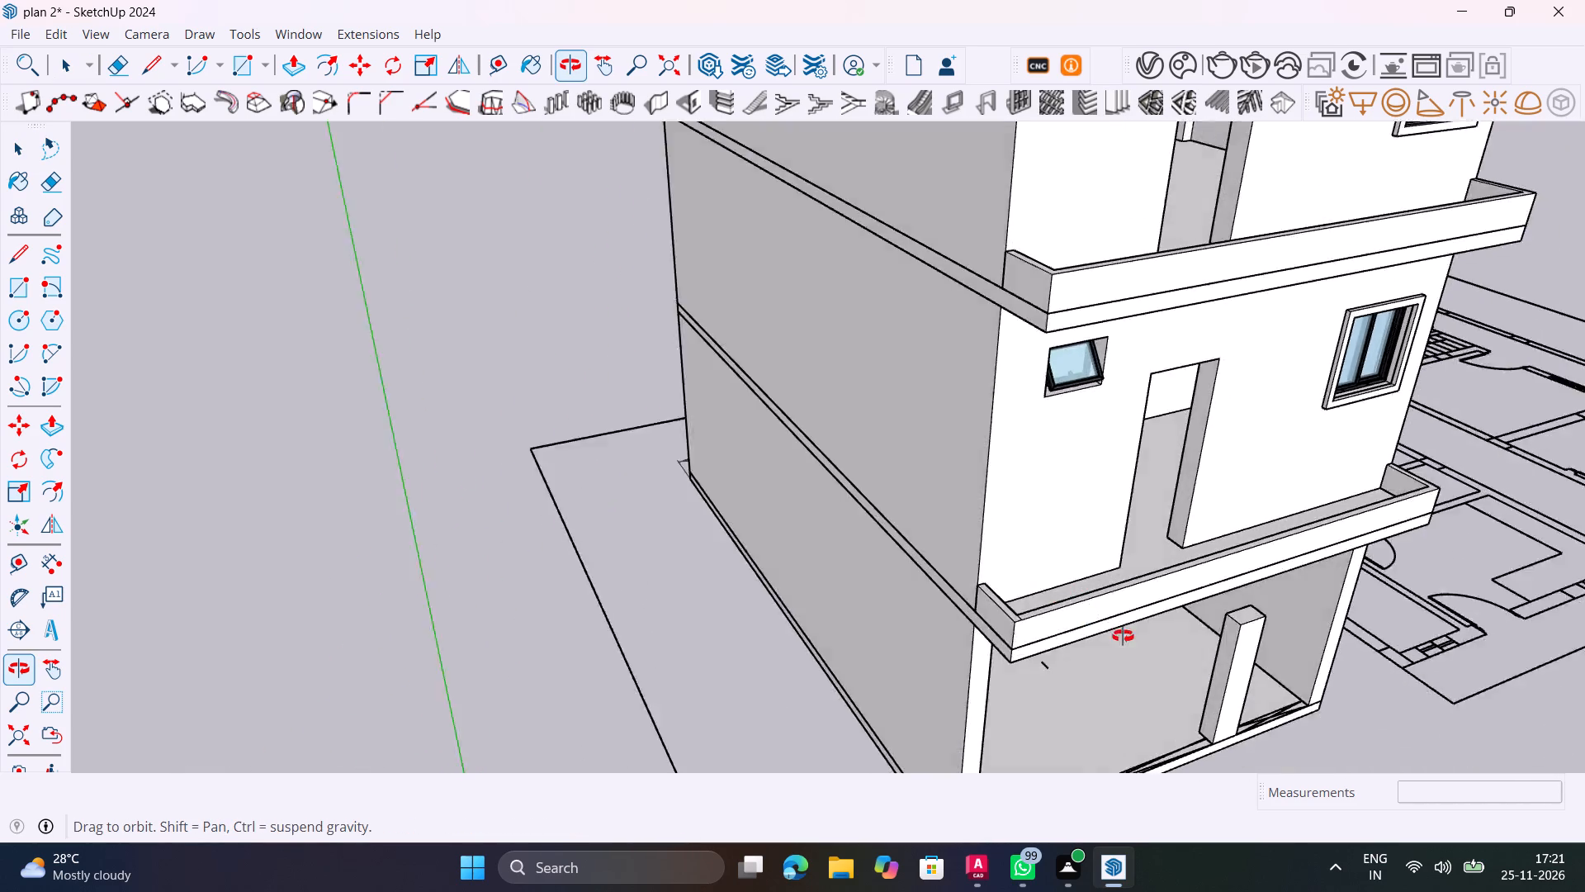
middle_drag(1123, 636, 1187, 671)
Select the entire upper balcony parapet and move it off its slab, sideways clear of the house.
scroll(1098, 318, up, 4)
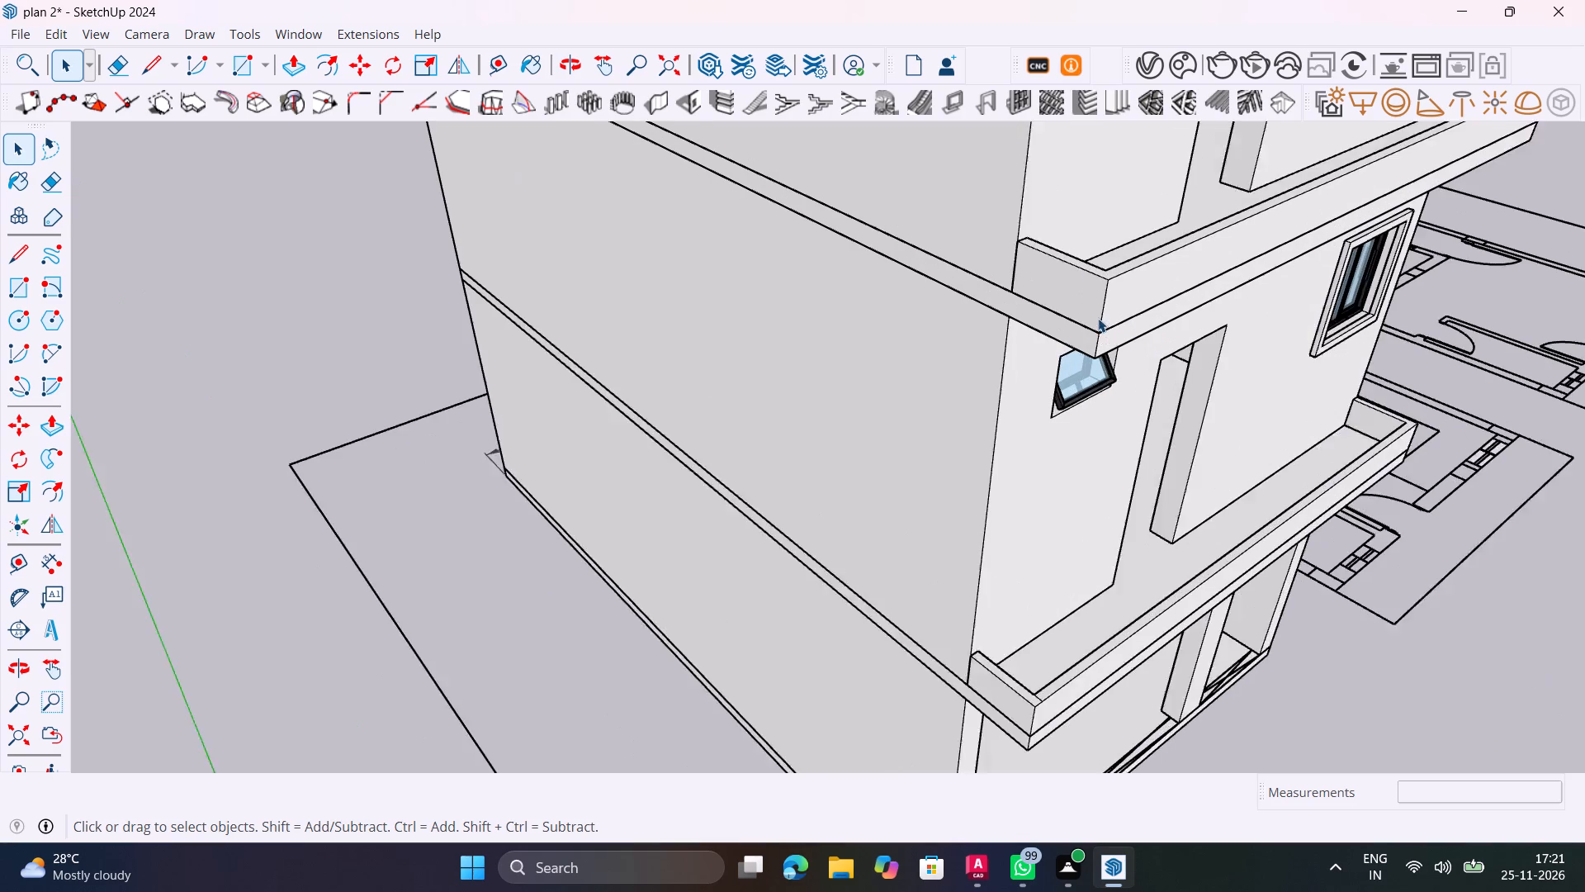
scroll(1098, 318, up, 2)
triple_click(1088, 288)
click(1091, 284)
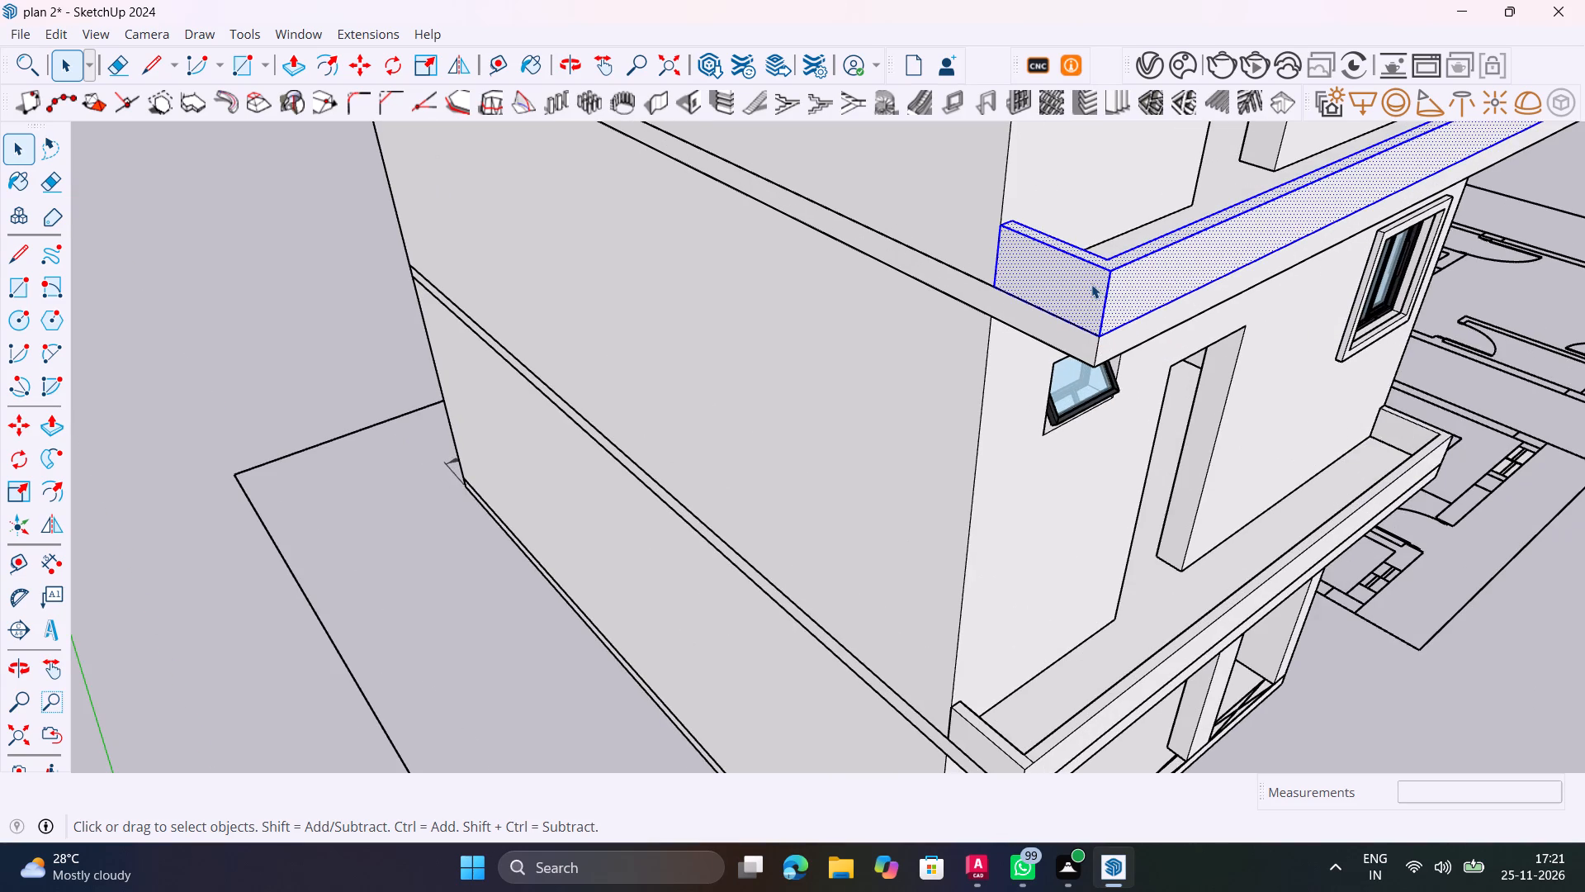
middle_drag(1087, 271, 957, 465)
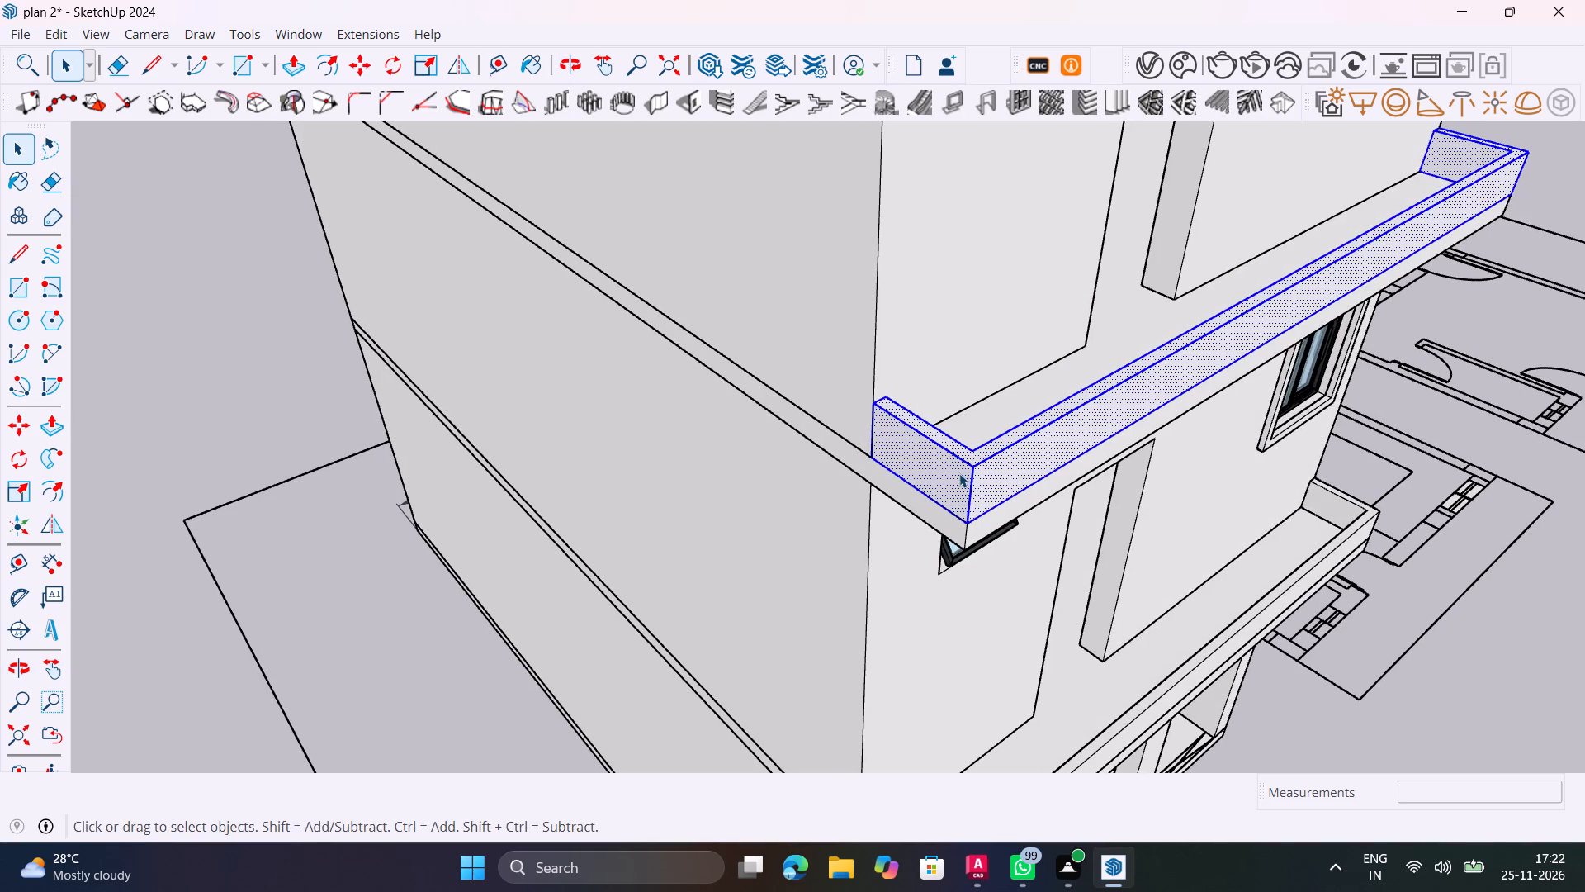
key(m)
click(872, 452)
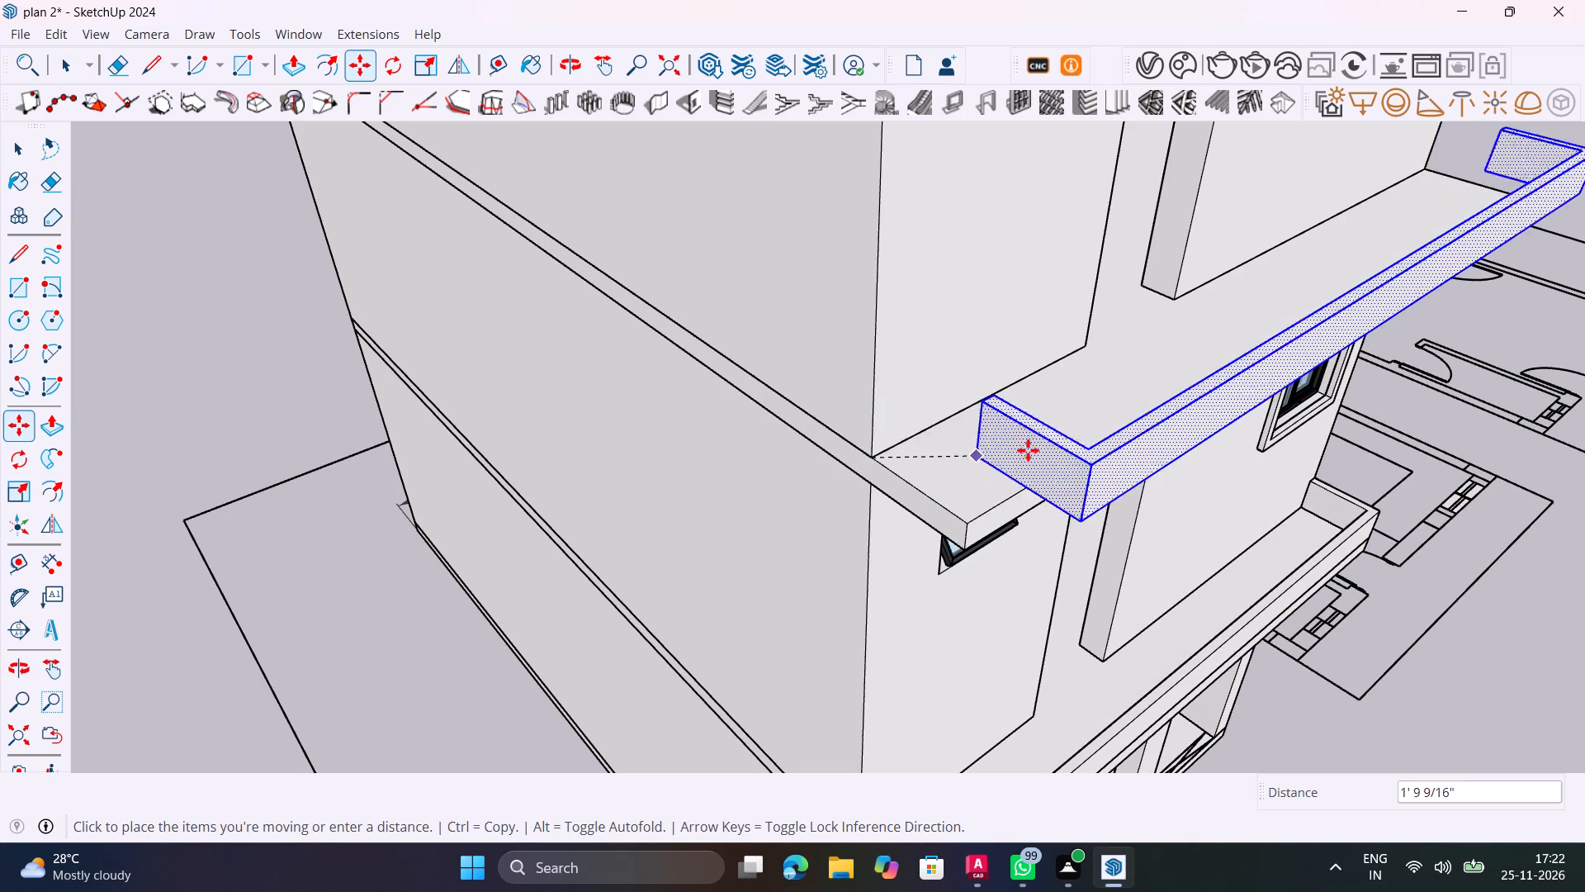
scroll(1048, 441, down, 11)
shift+scroll(1283, 463, down, 1)
shift+middle_drag(1252, 460, 664, 536)
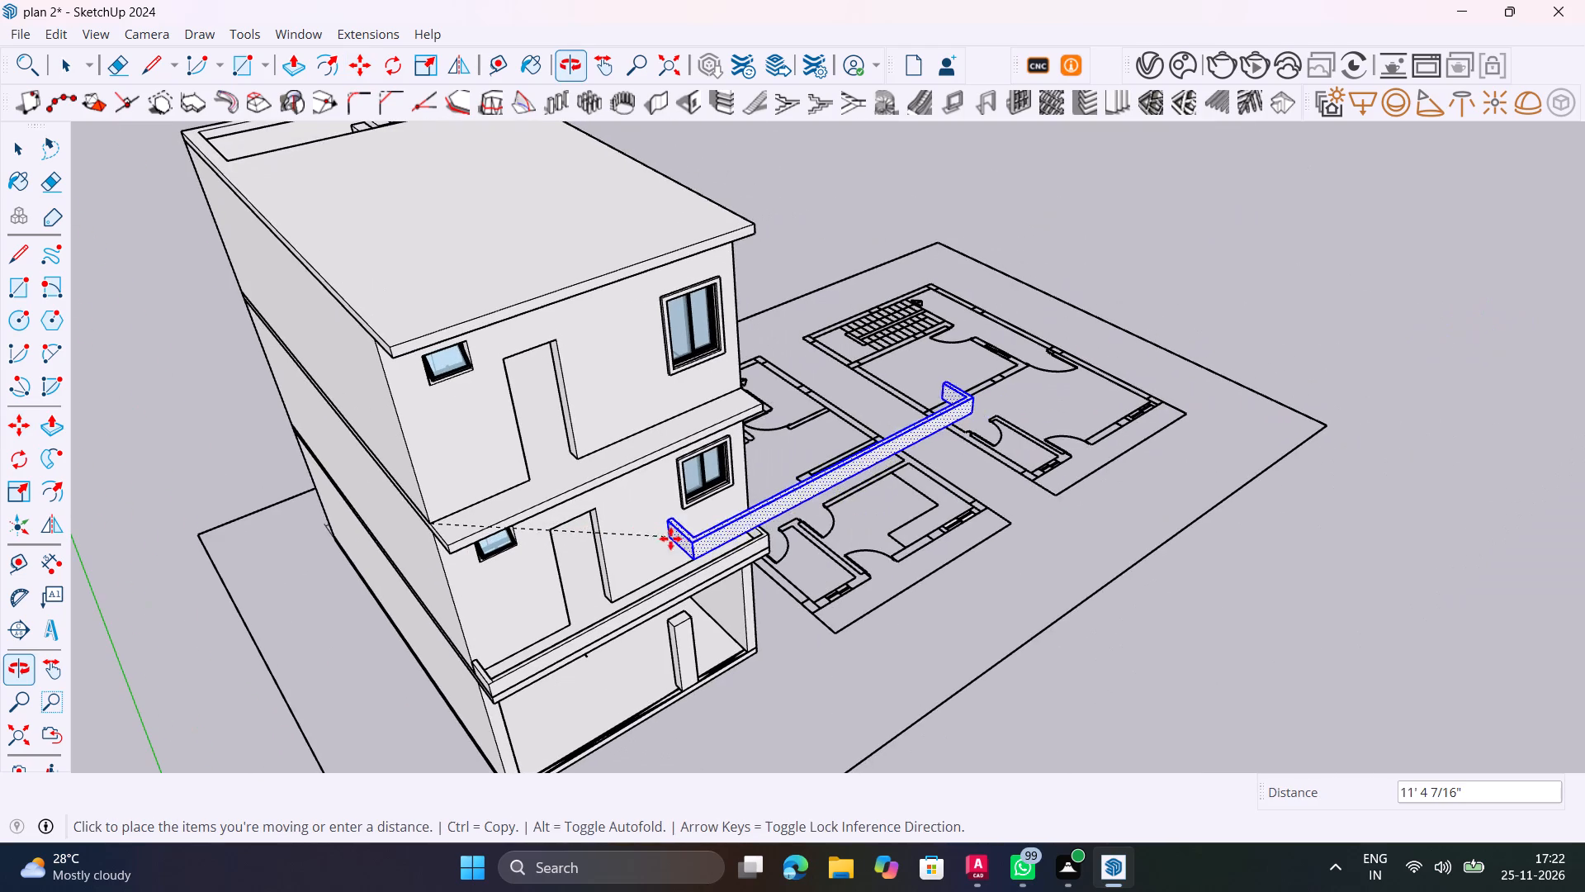
click(1211, 591)
scroll(434, 538, up, 10)
key(space)
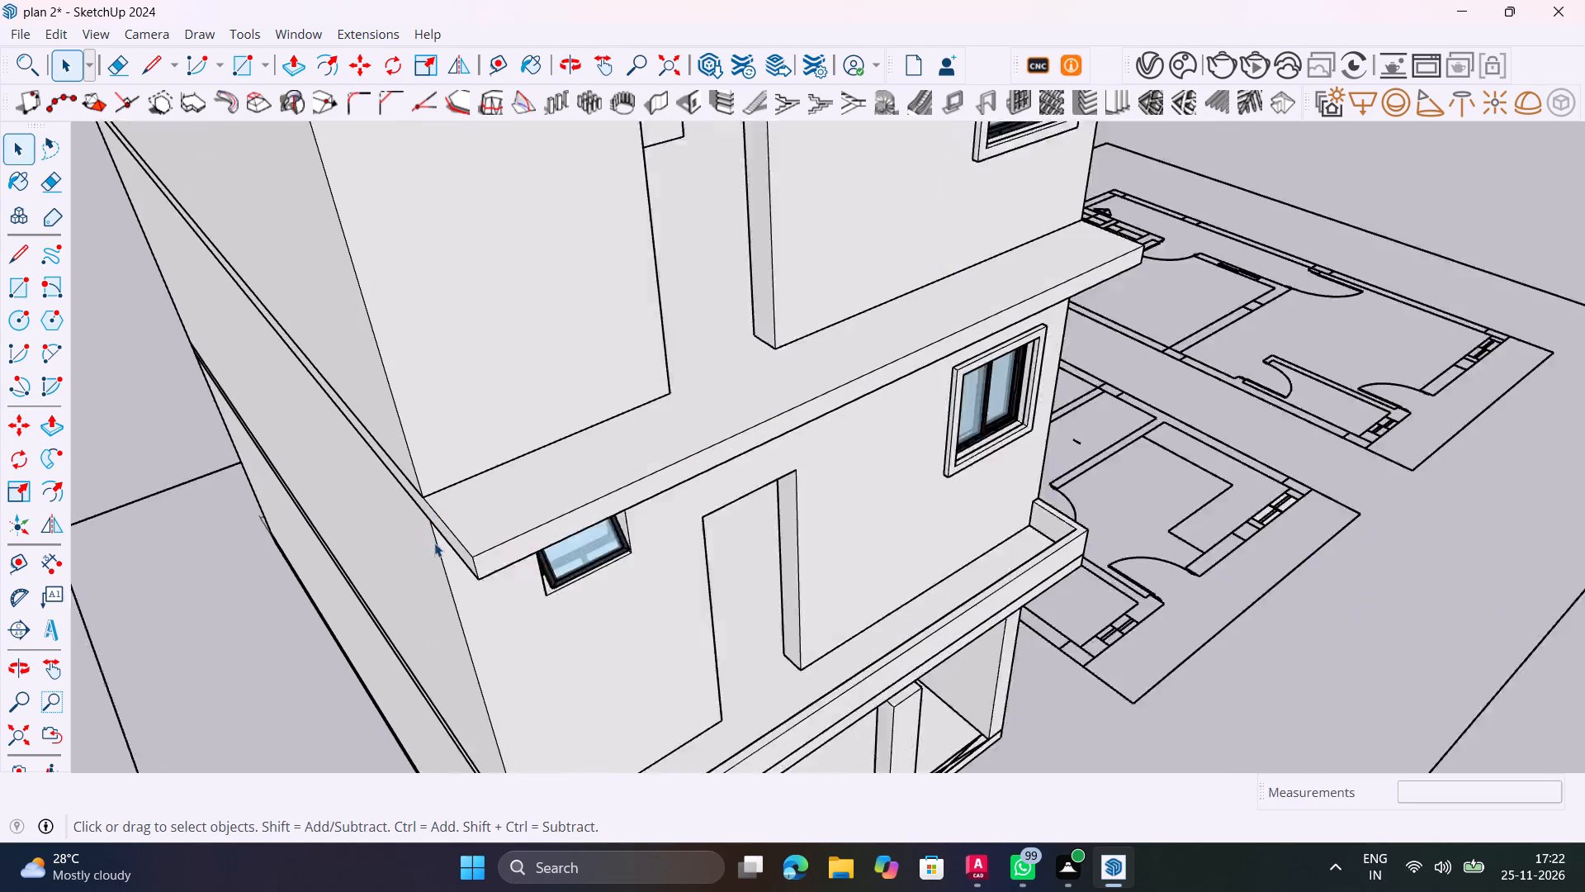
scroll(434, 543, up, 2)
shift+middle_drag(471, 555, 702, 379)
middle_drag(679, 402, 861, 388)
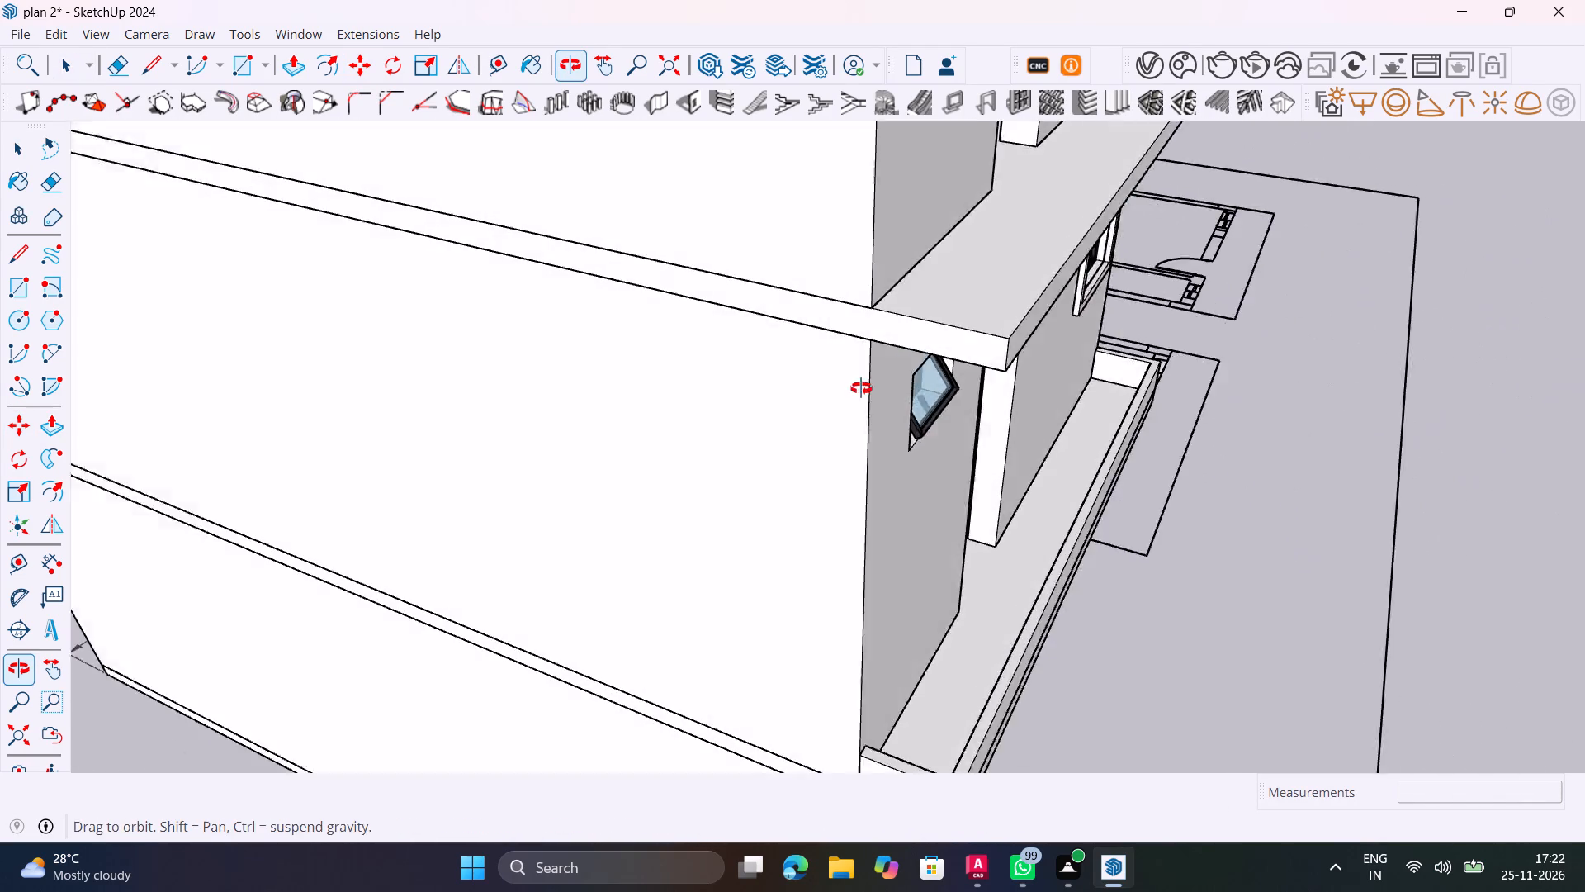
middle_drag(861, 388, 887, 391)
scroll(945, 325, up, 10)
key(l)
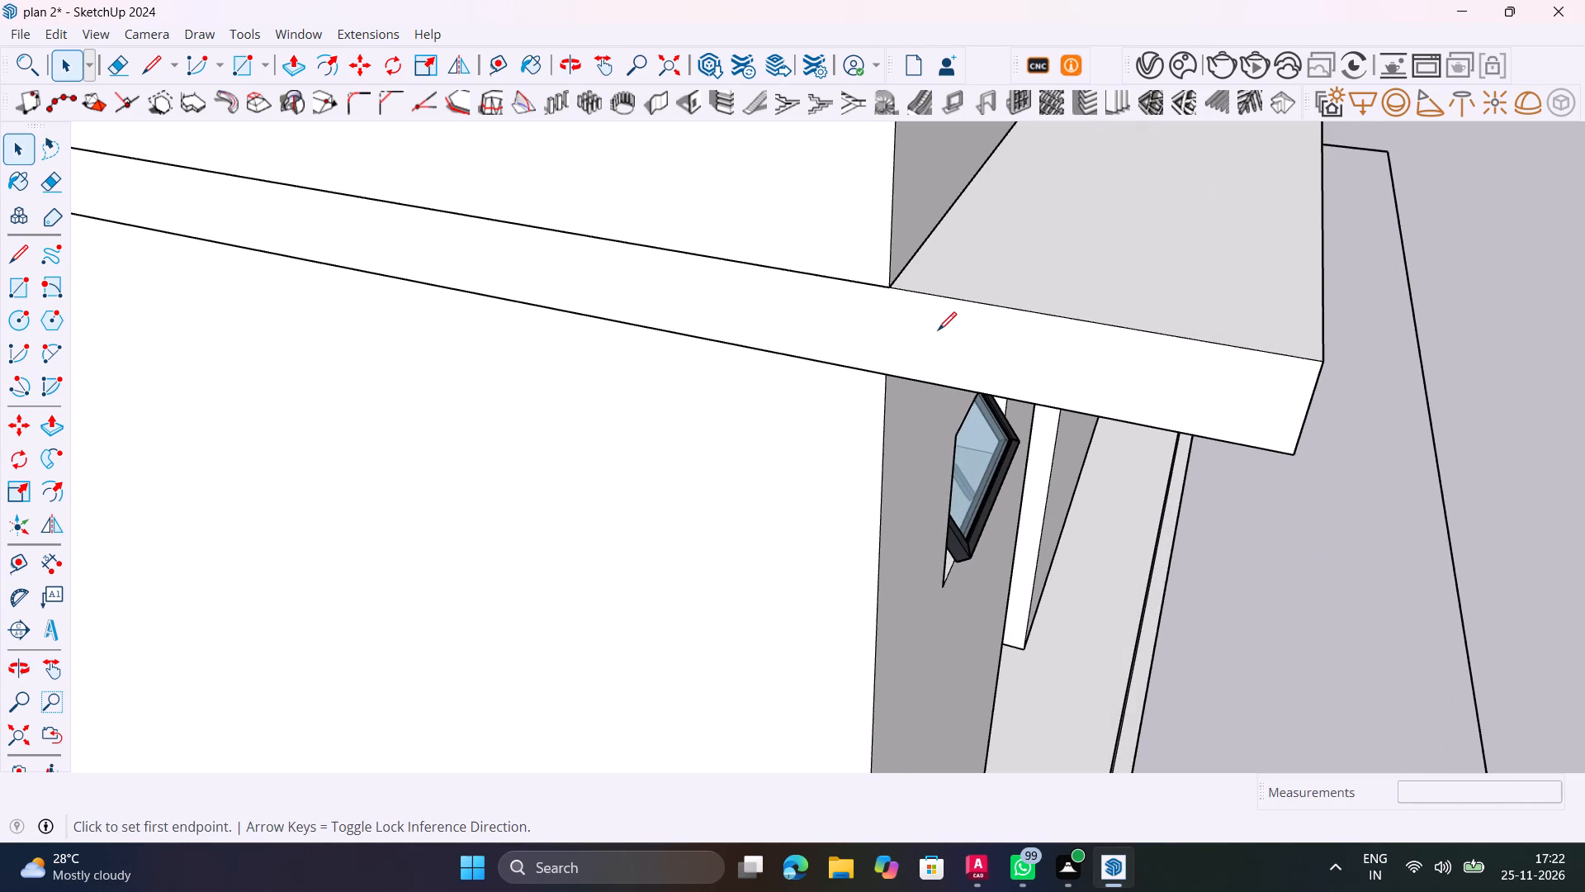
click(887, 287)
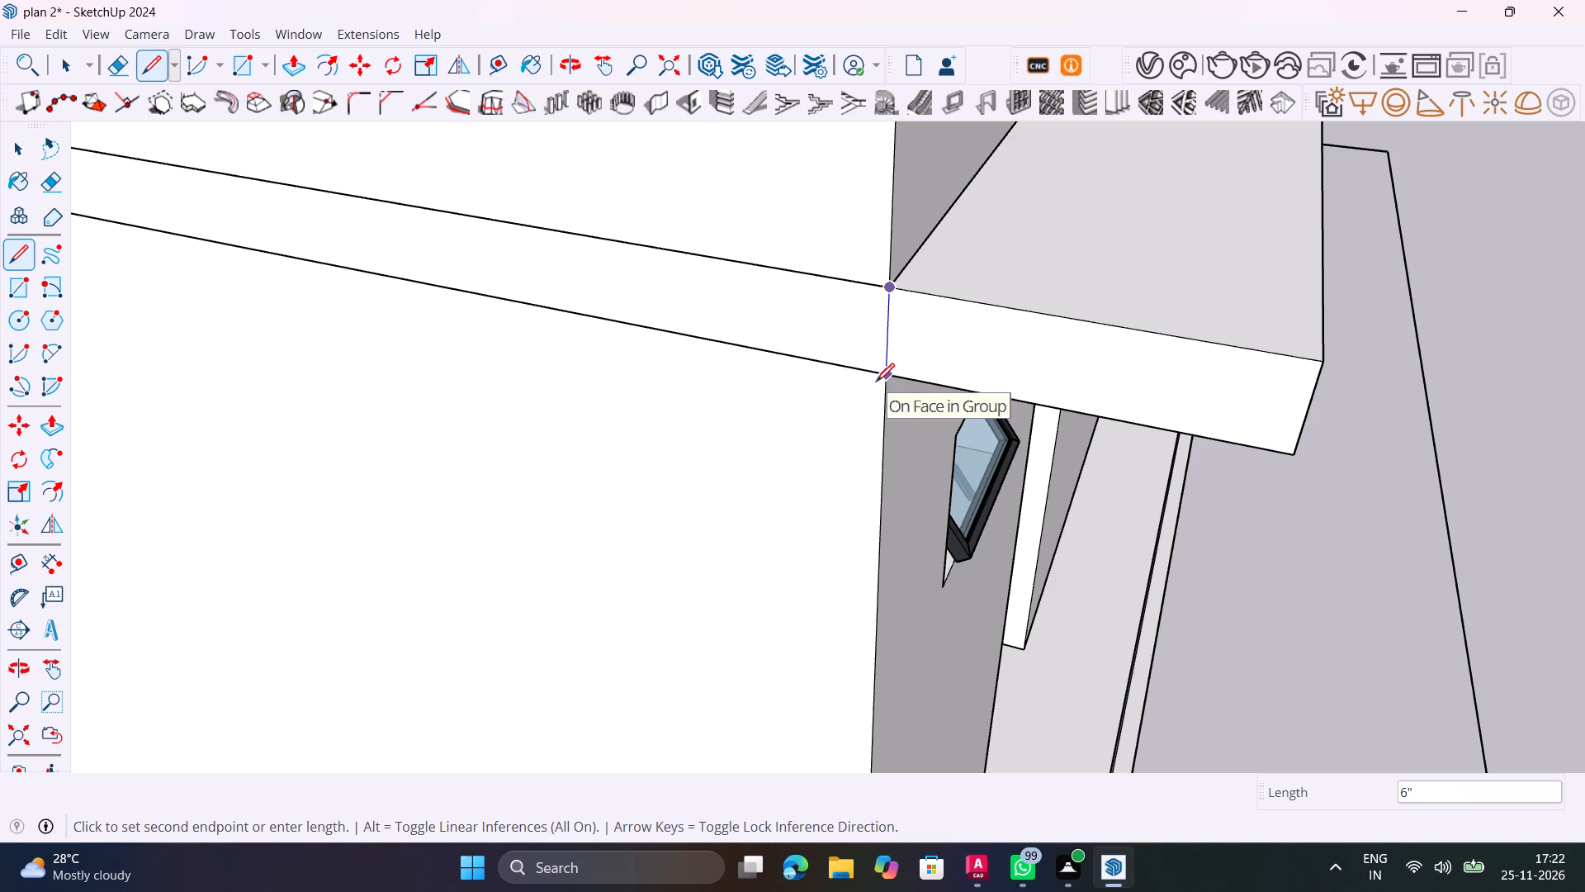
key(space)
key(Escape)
Open the upper balcony slab's group and draw a 6" vertical line across its side edge, in line with the front wall's corner.
double_click(952, 362)
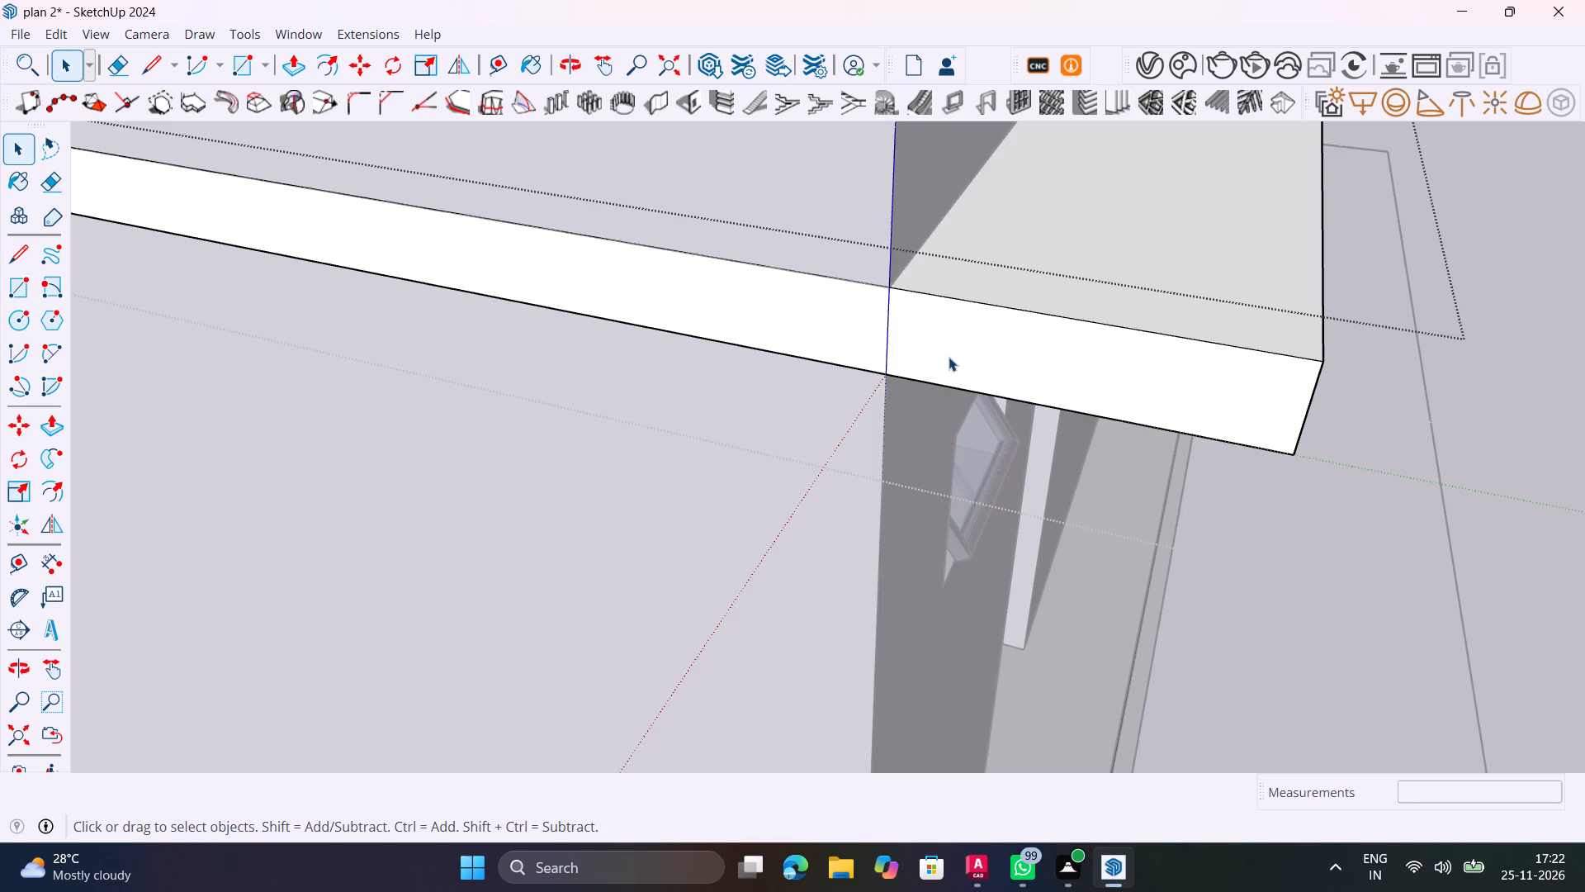
key(l)
click(888, 369)
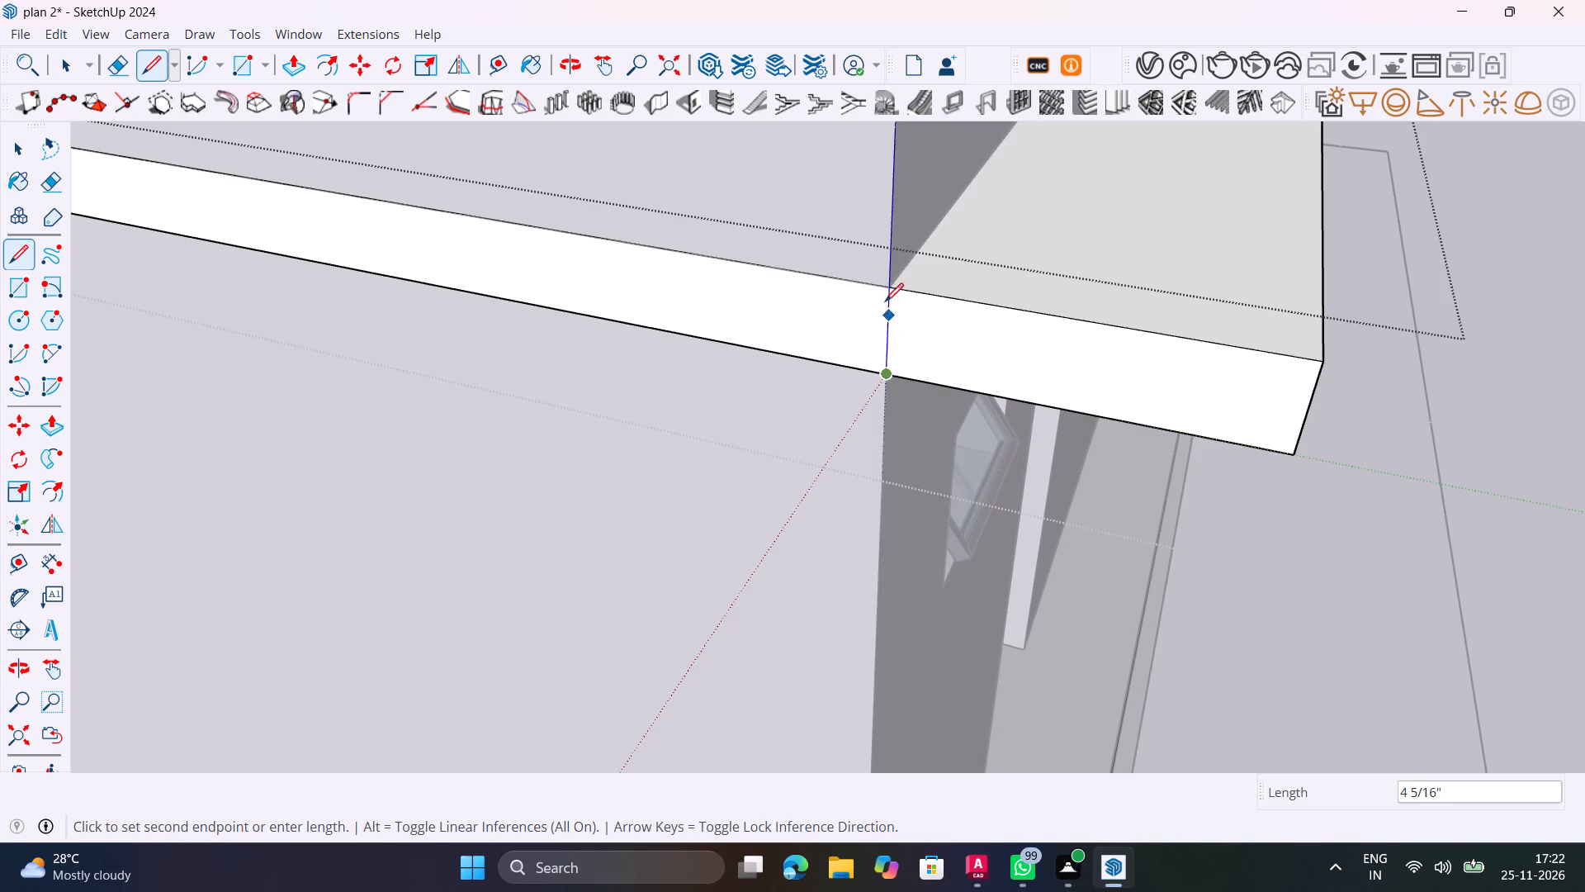
click(887, 287)
key(space)
scroll(887, 296, down, 3)
Push the upper balcony slab's side-edge face in front of the wall corner inward to notch the slab, and close its group.
click(982, 329)
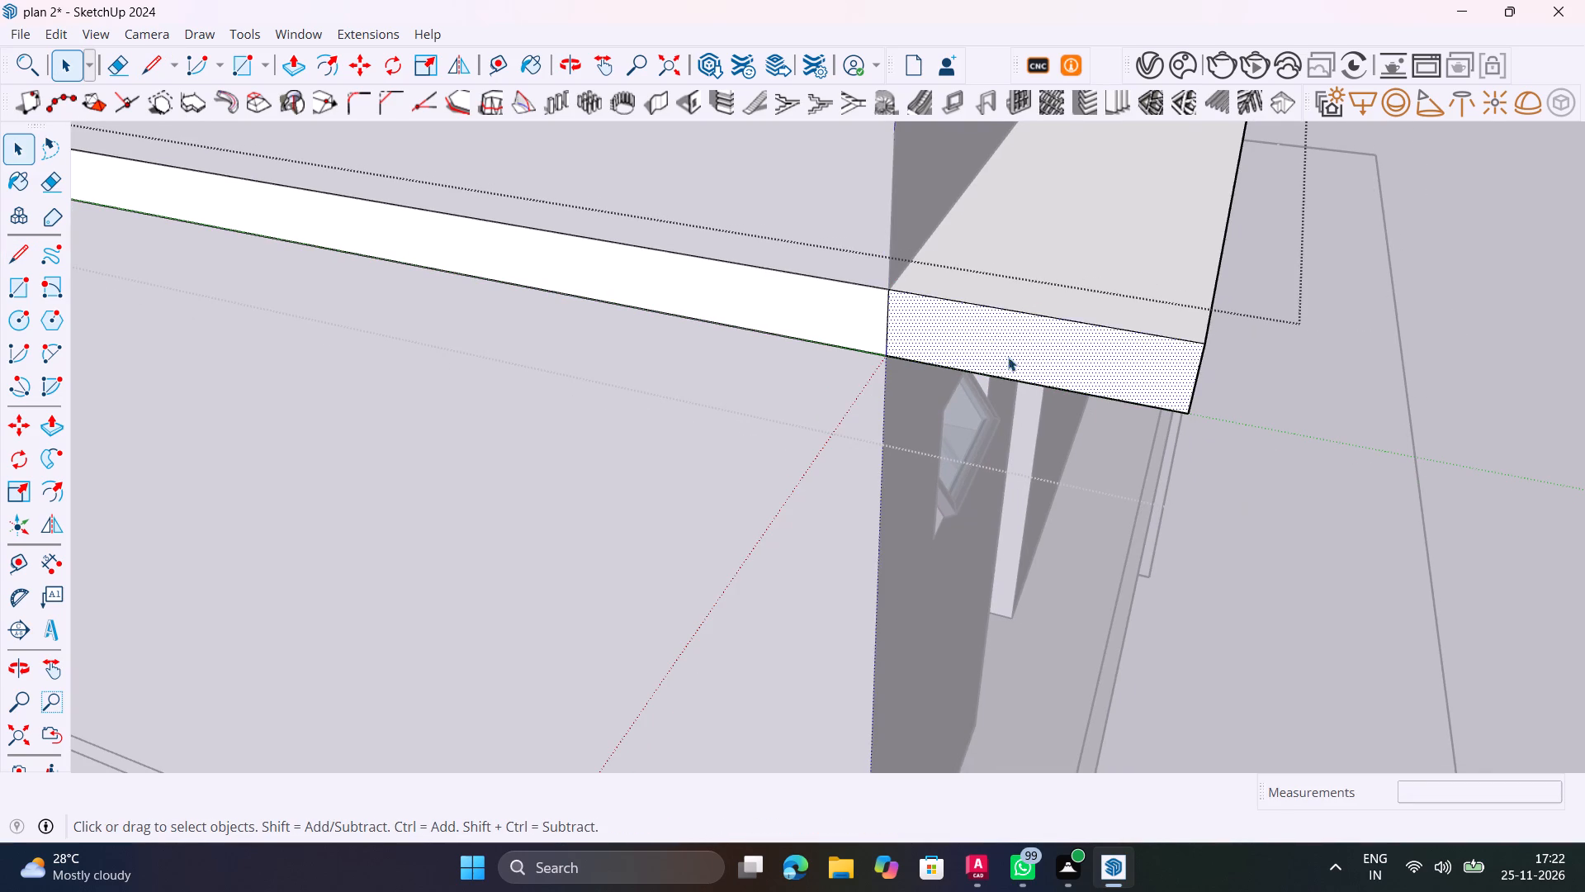
middle_drag(1008, 357, 778, 467)
key(p)
click(843, 493)
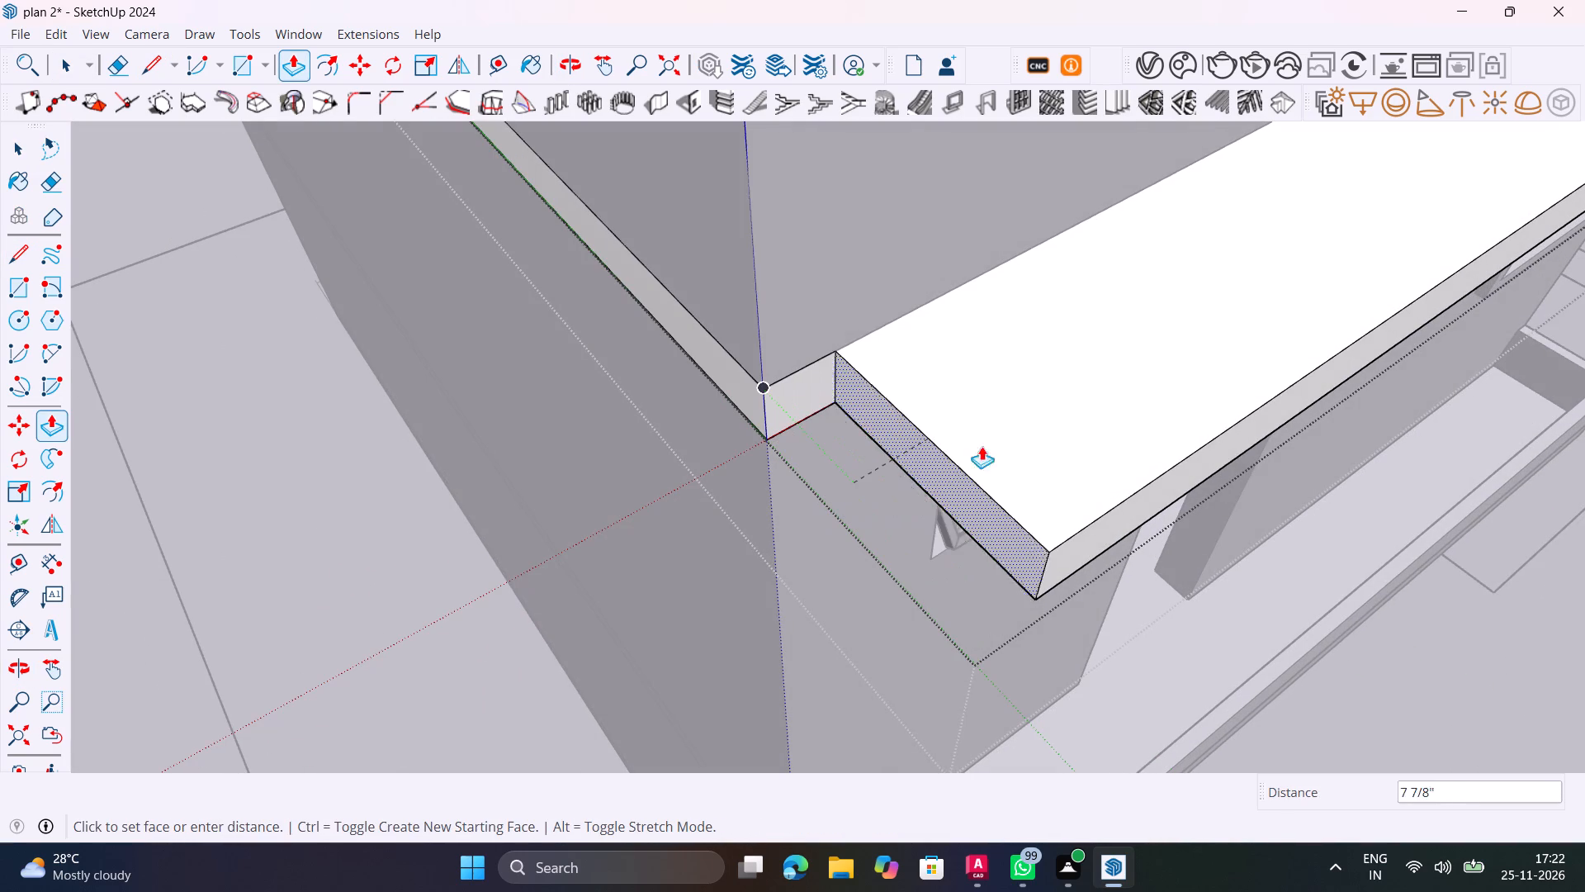
click(1091, 411)
scroll(1023, 427, down, 11)
key(space)
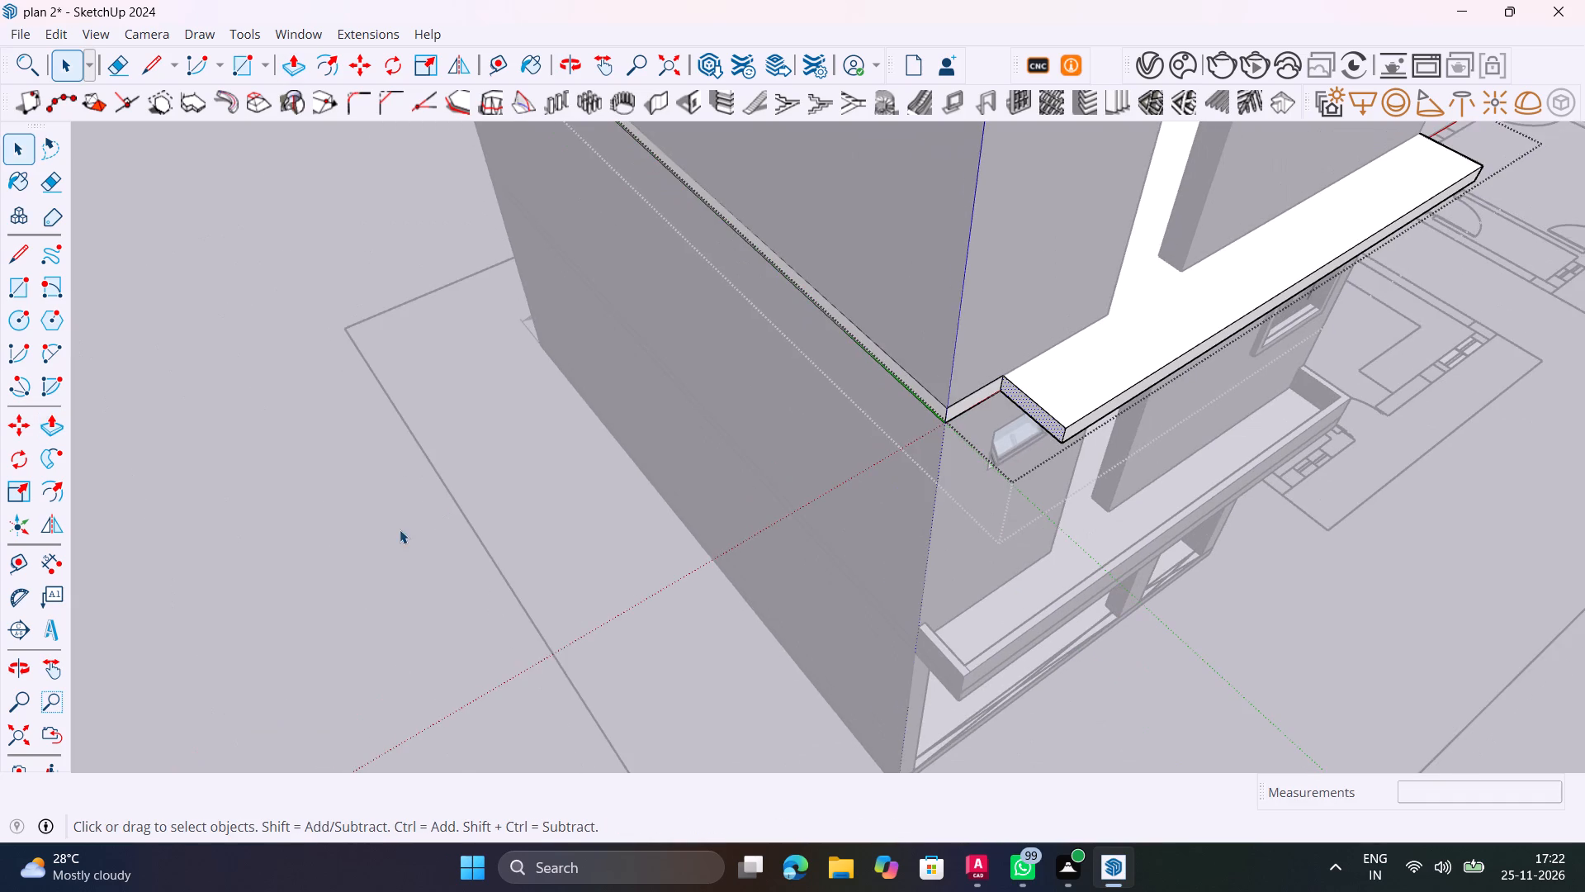
click(400, 529)
Open the roof slab's group and draw a 6" vertical line across its side edge, in line with the front wall's corner.
middle_drag(776, 584, 568, 517)
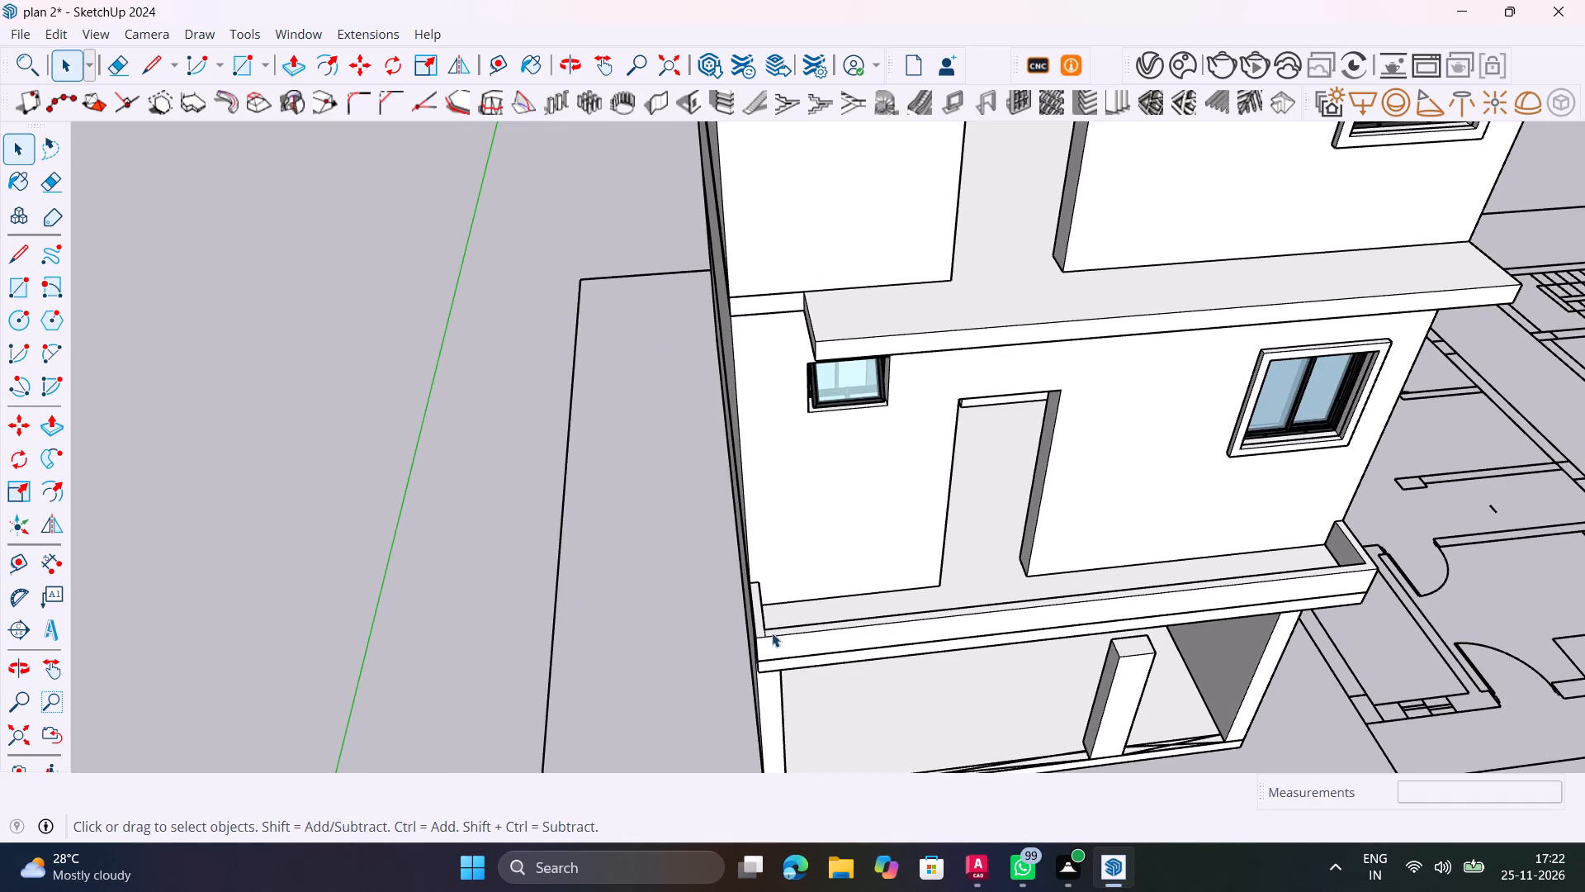
scroll(772, 633, up, 15)
scroll(755, 605, down, 16)
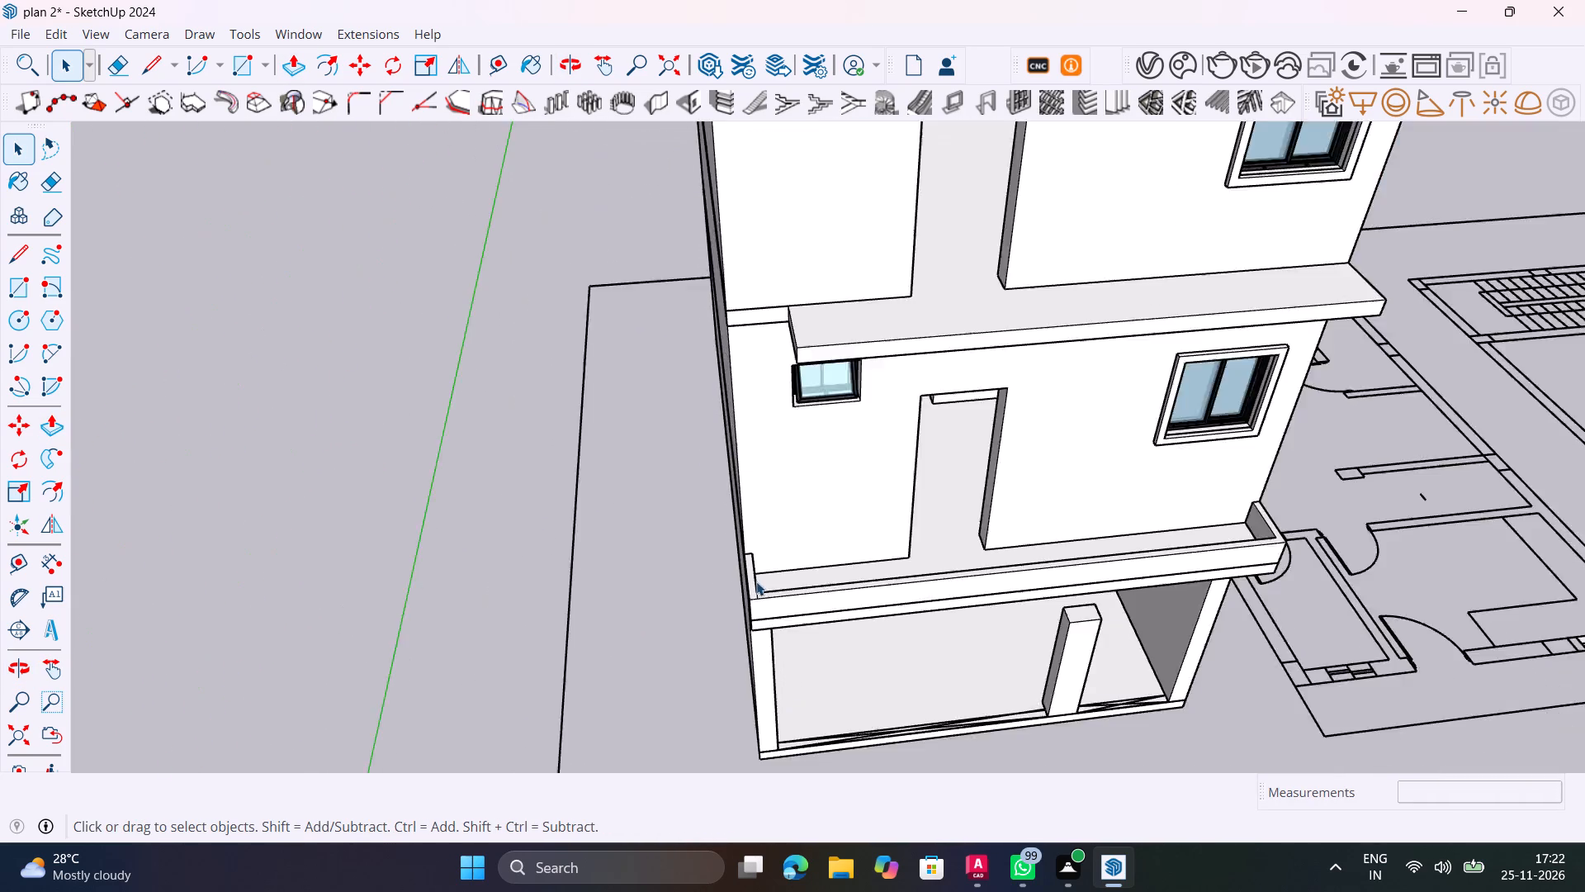
scroll(756, 581, down, 8)
shift+middle_drag(747, 595, 959, 592)
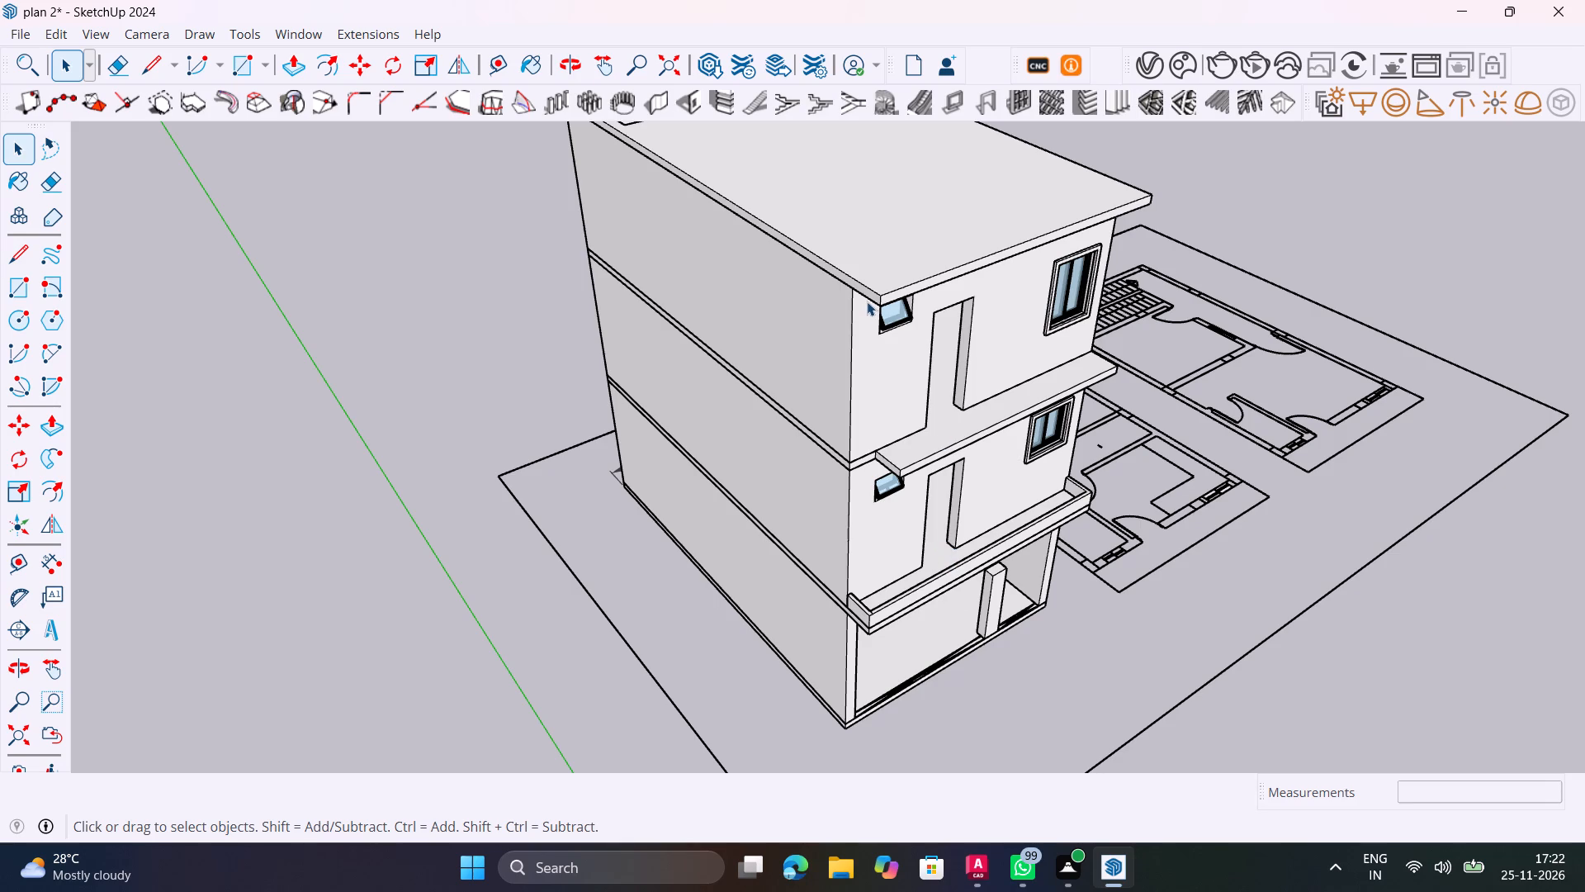
scroll(867, 301, up, 13)
middle_drag(895, 311, 968, 288)
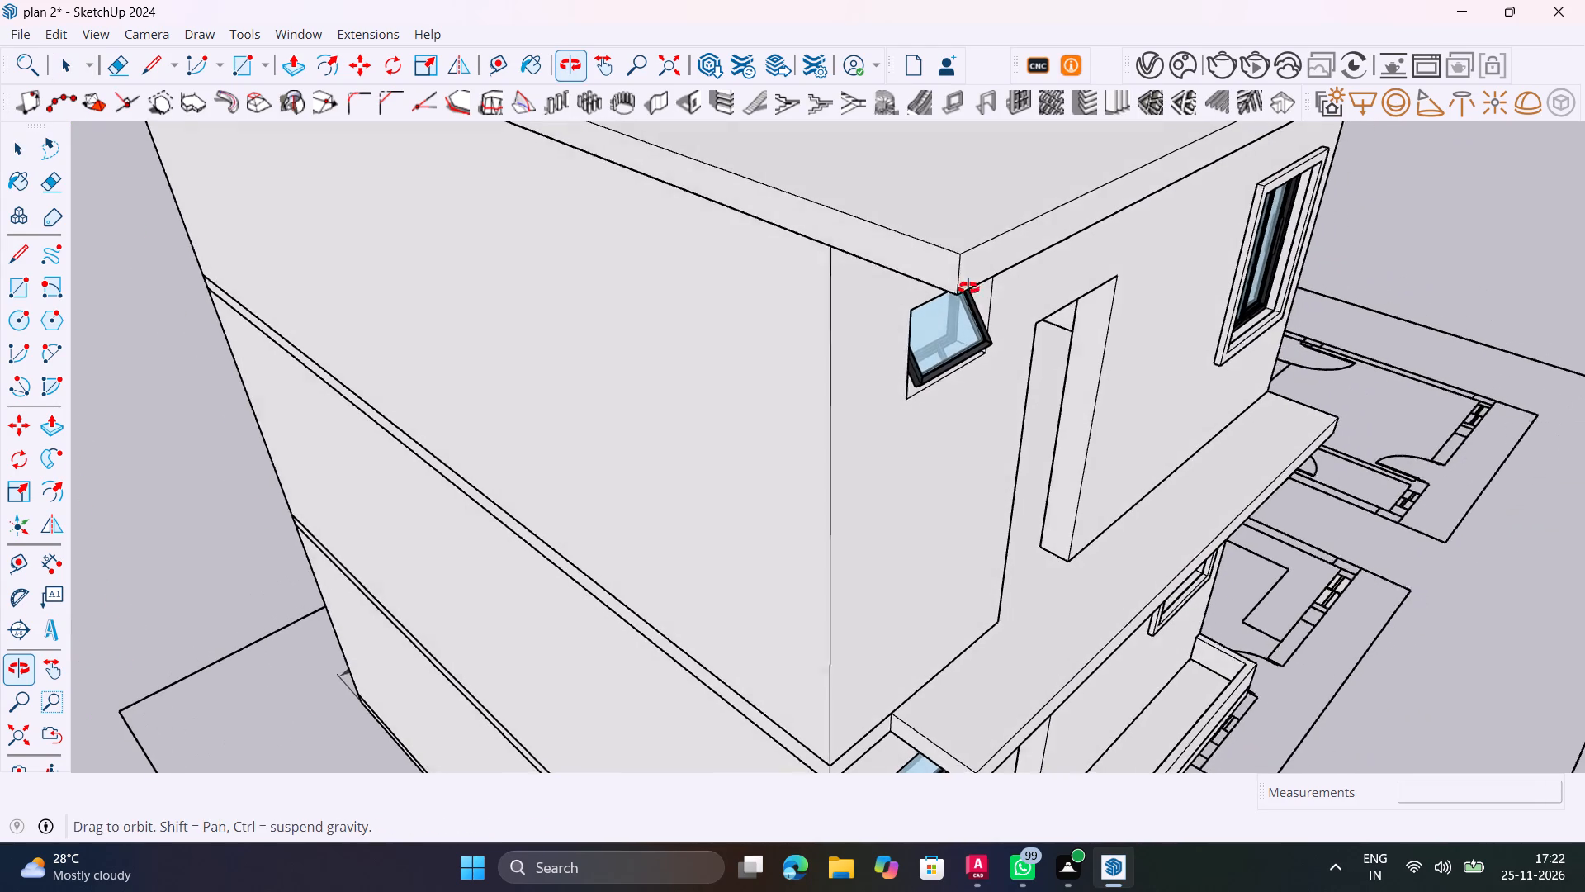
middle_drag(968, 288, 969, 288)
click(946, 263)
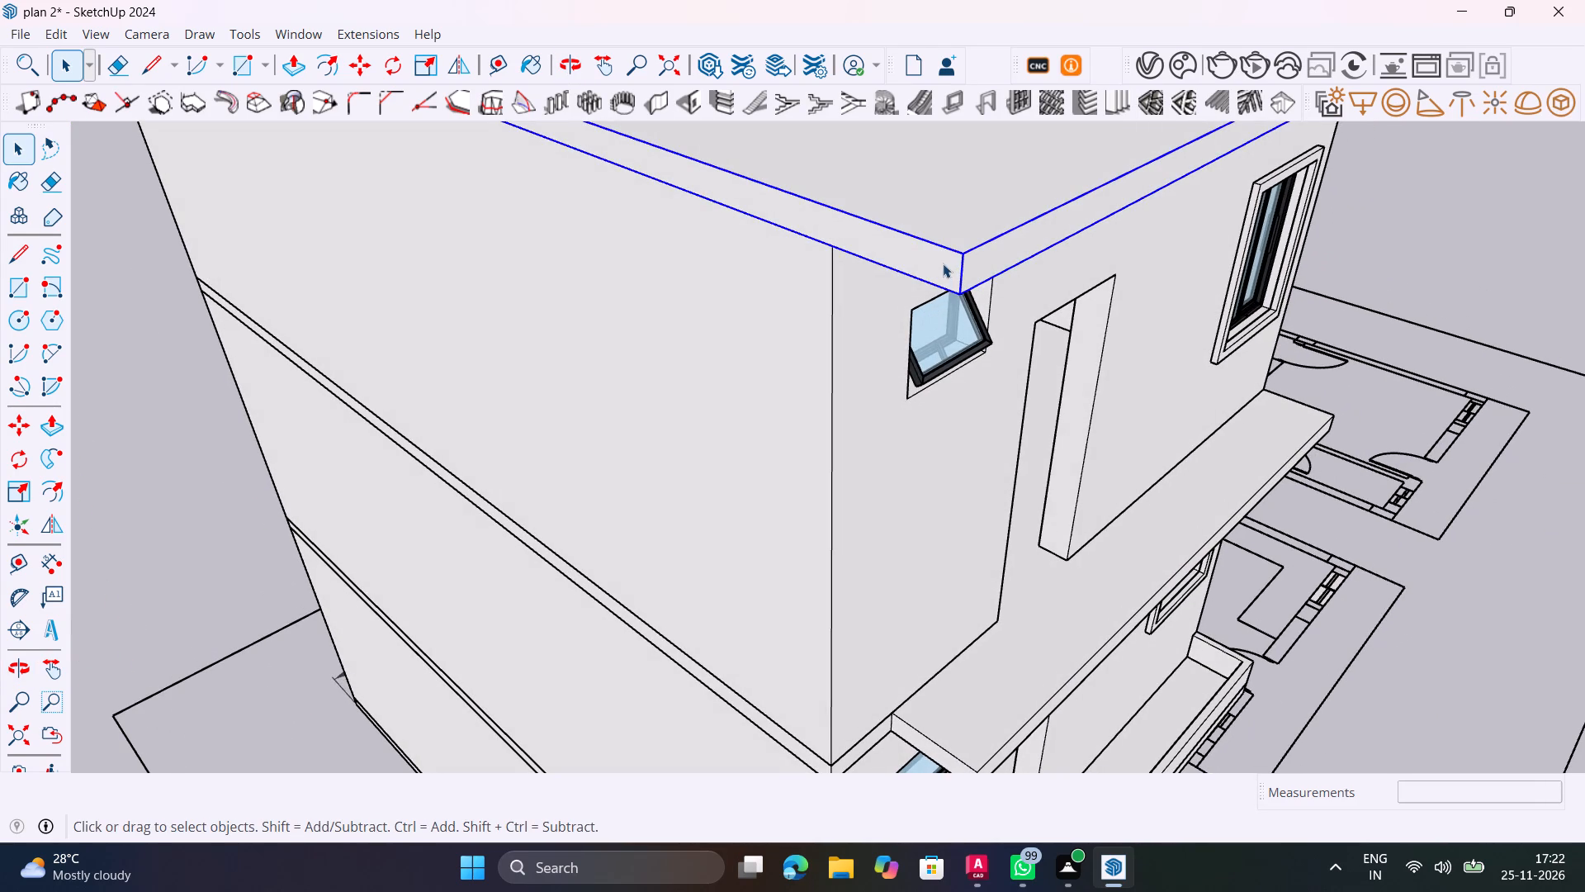
shift+middle_drag(816, 328, 925, 441)
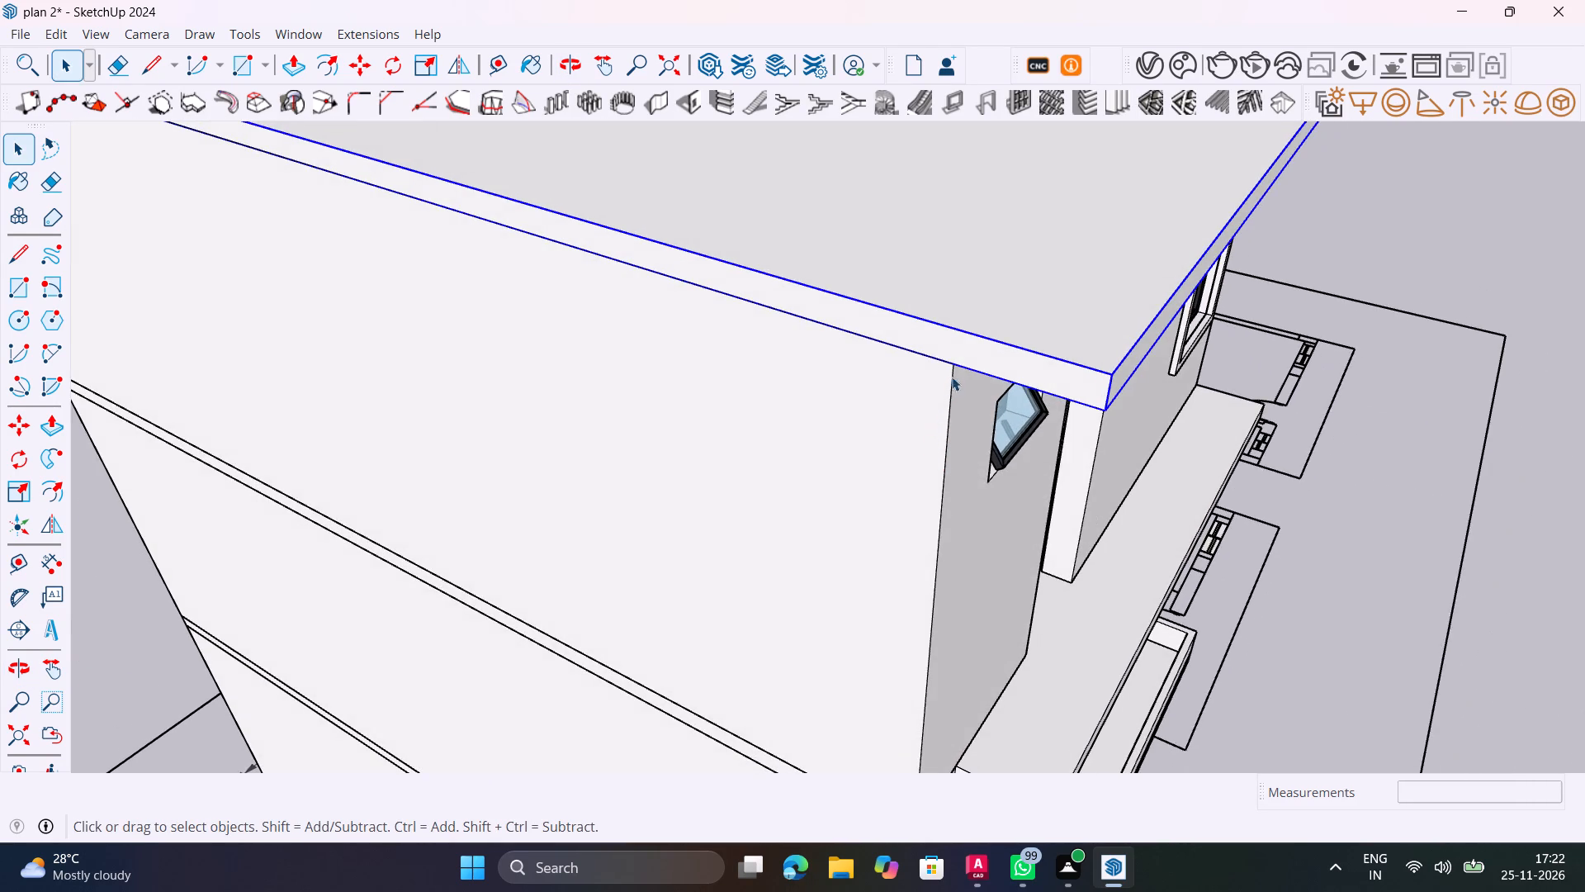
scroll(956, 359, up, 4)
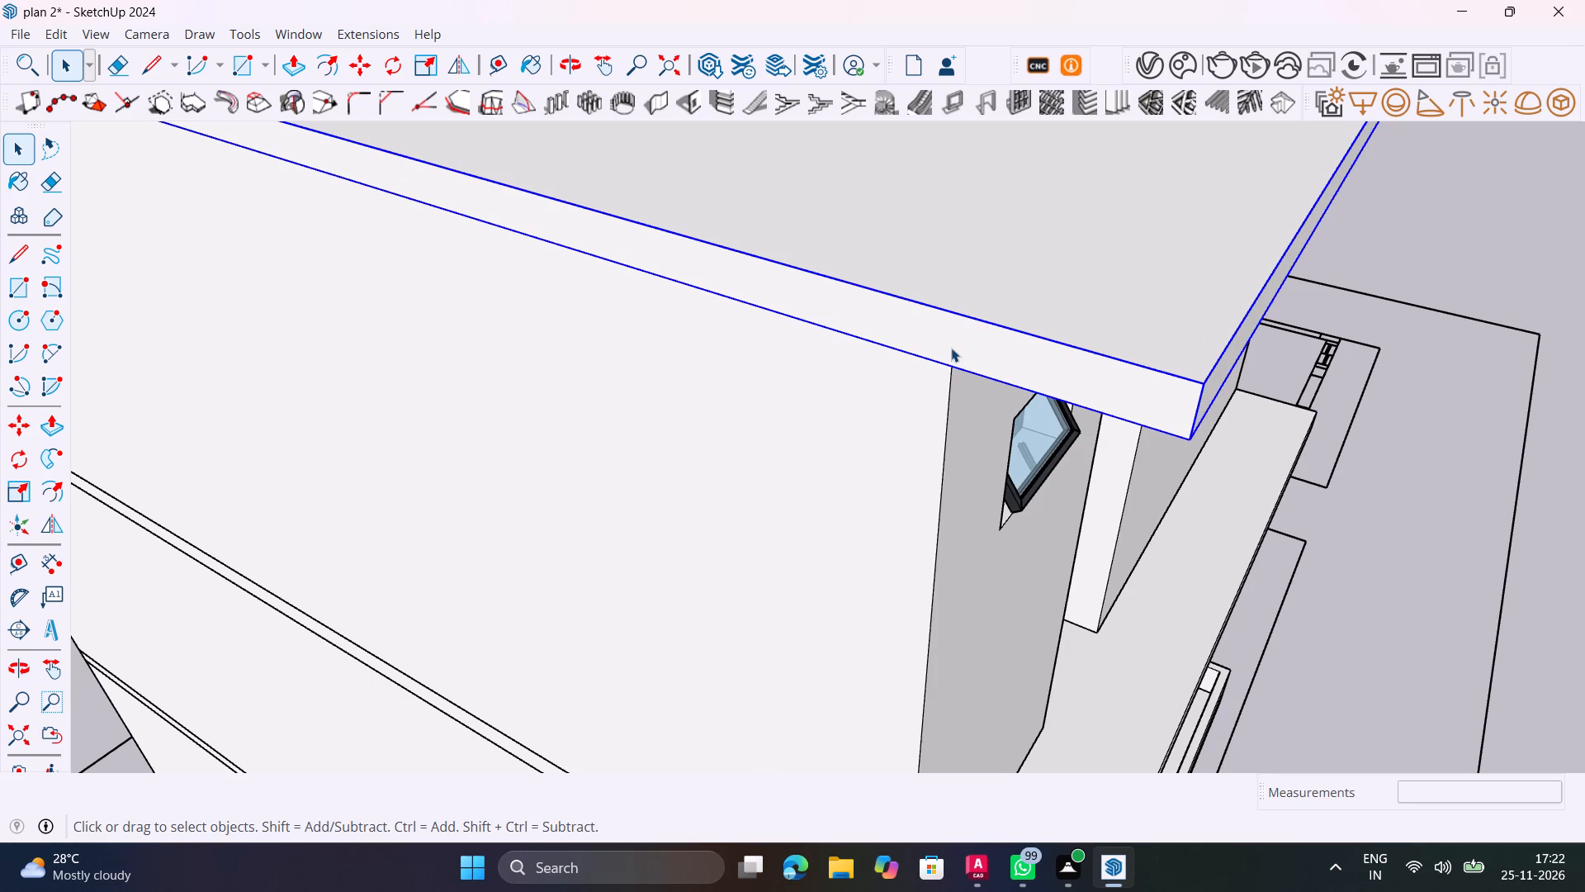
double_click(980, 344)
key(l)
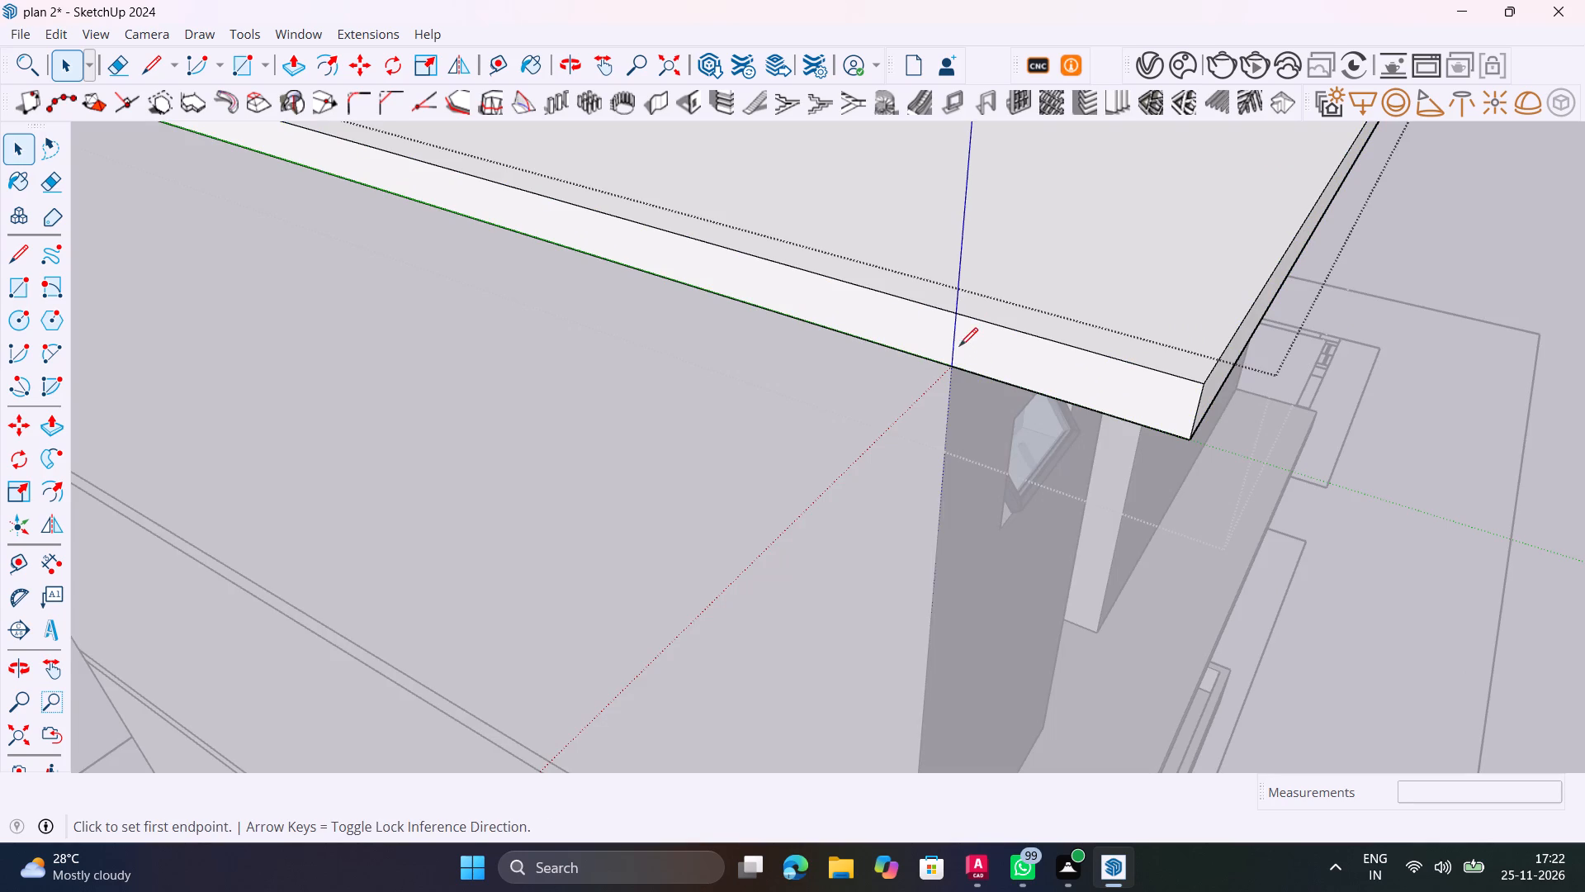
click(953, 363)
click(961, 318)
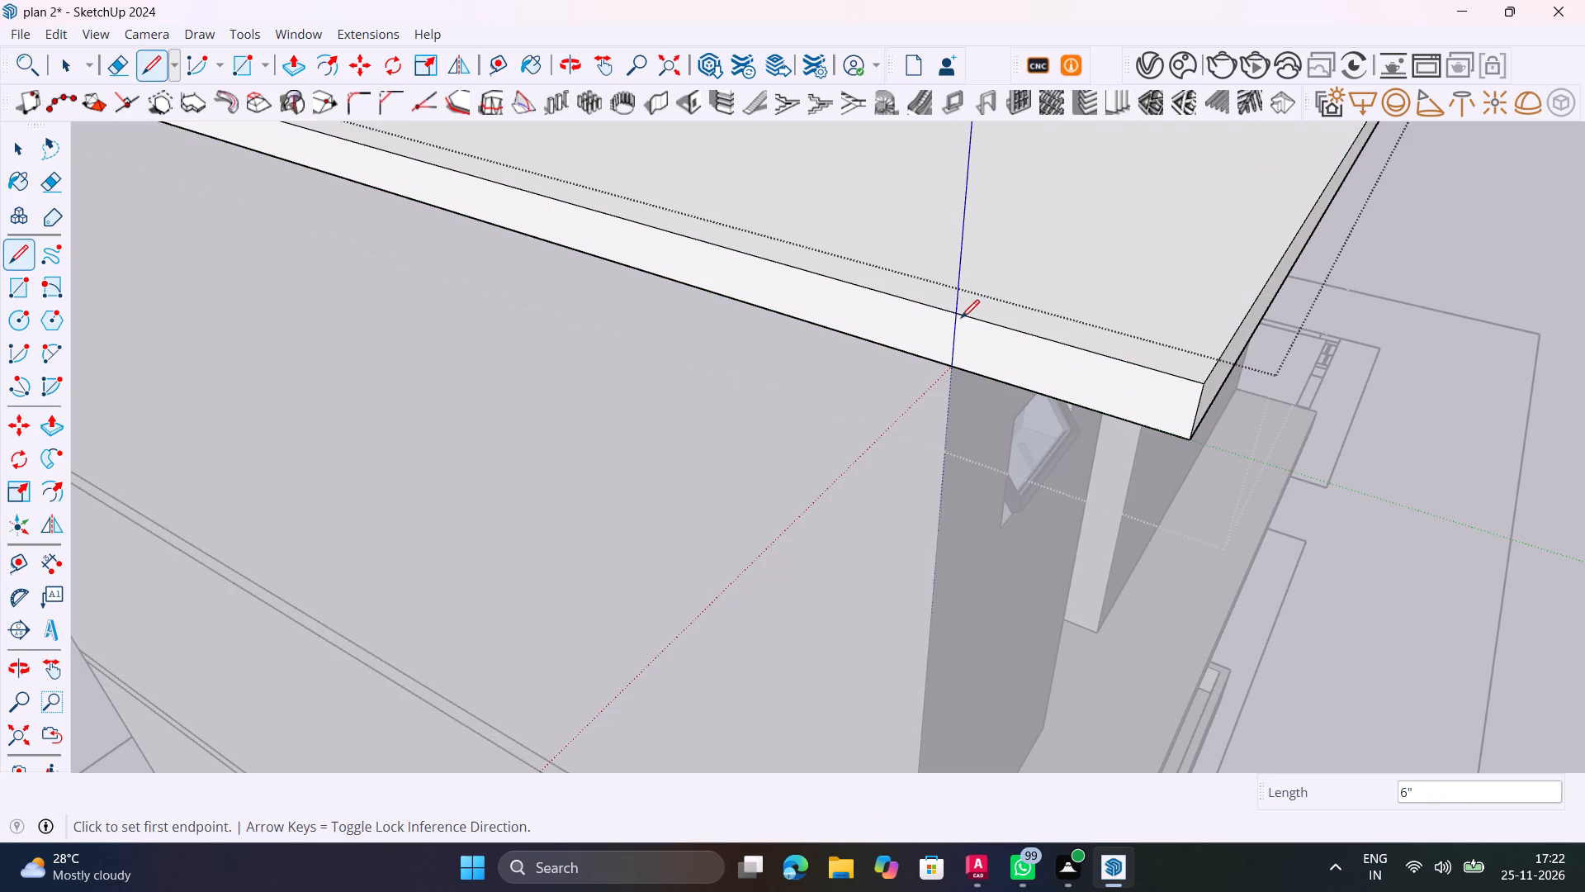
key(space)
Push the roof slab's side-edge face in front of the drawn line inward to notch the corner, and close its group.
click(963, 335)
click(1005, 348)
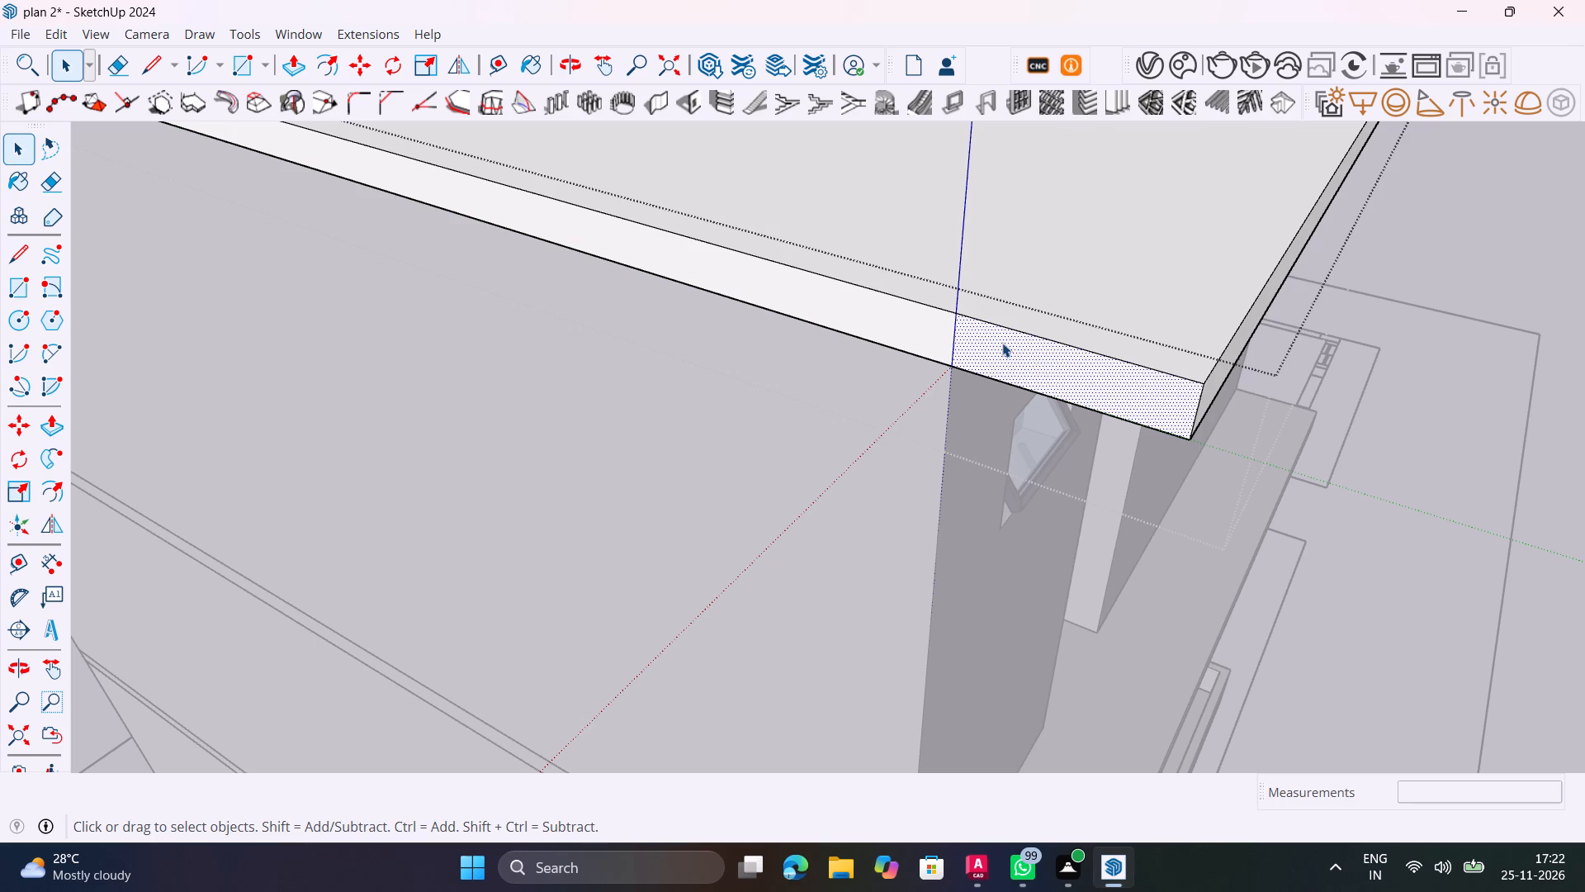
key(p)
click(1002, 343)
click(1095, 297)
key(space)
scroll(1042, 282, down, 6)
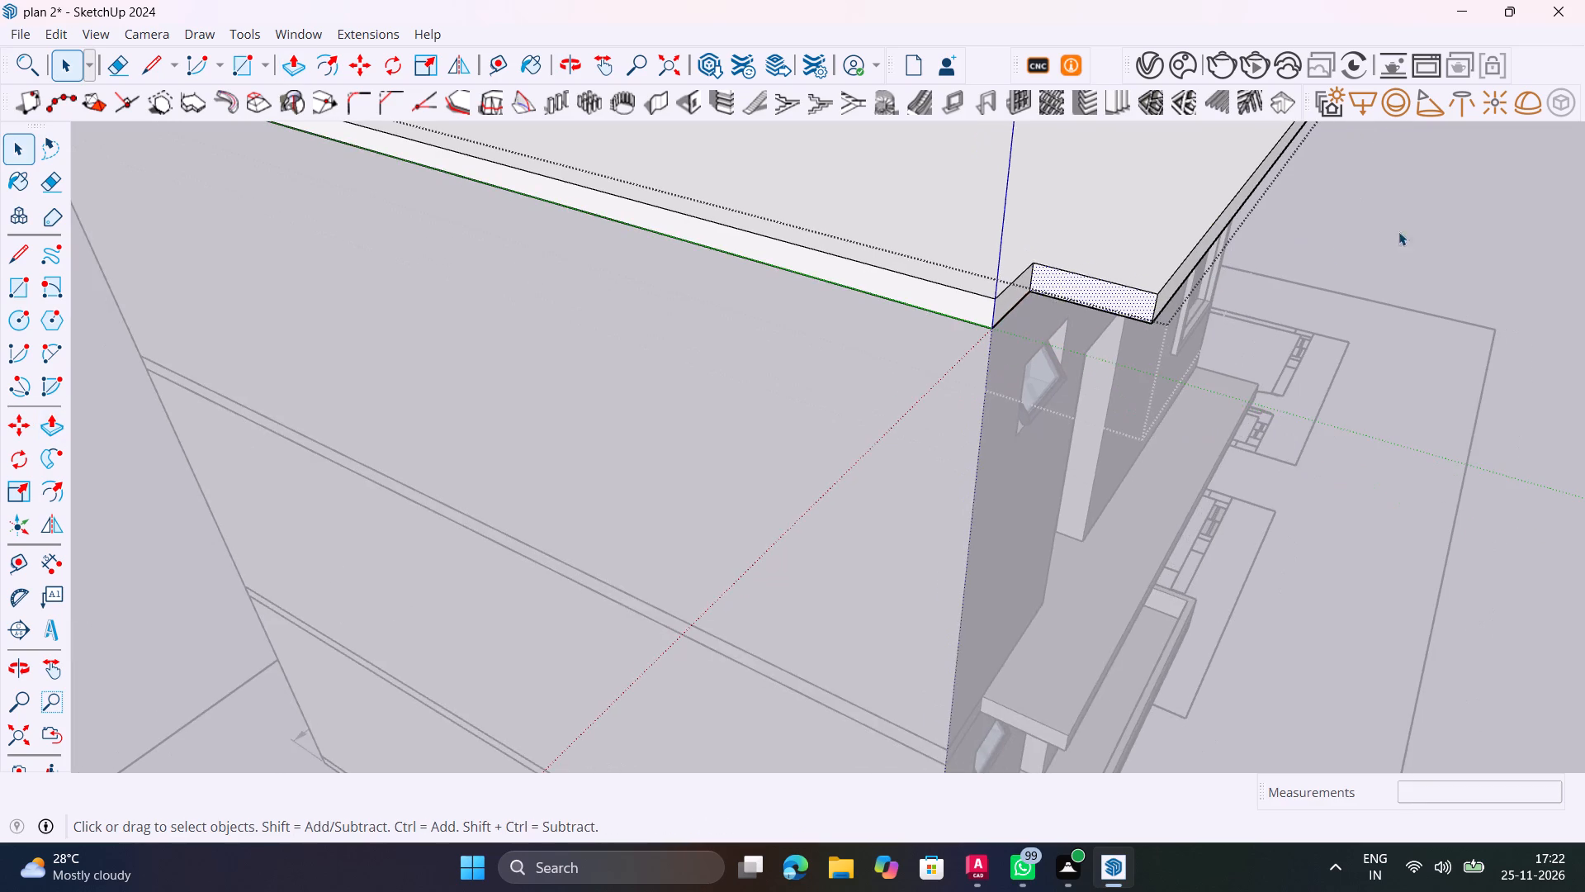
click(1462, 231)
Extrude the top of the lower balcony parapet's side return upward 23' 8 7/8", past the roof slab.
scroll(1377, 290, down, 9)
shift+middle_drag(1287, 387, 892, 415)
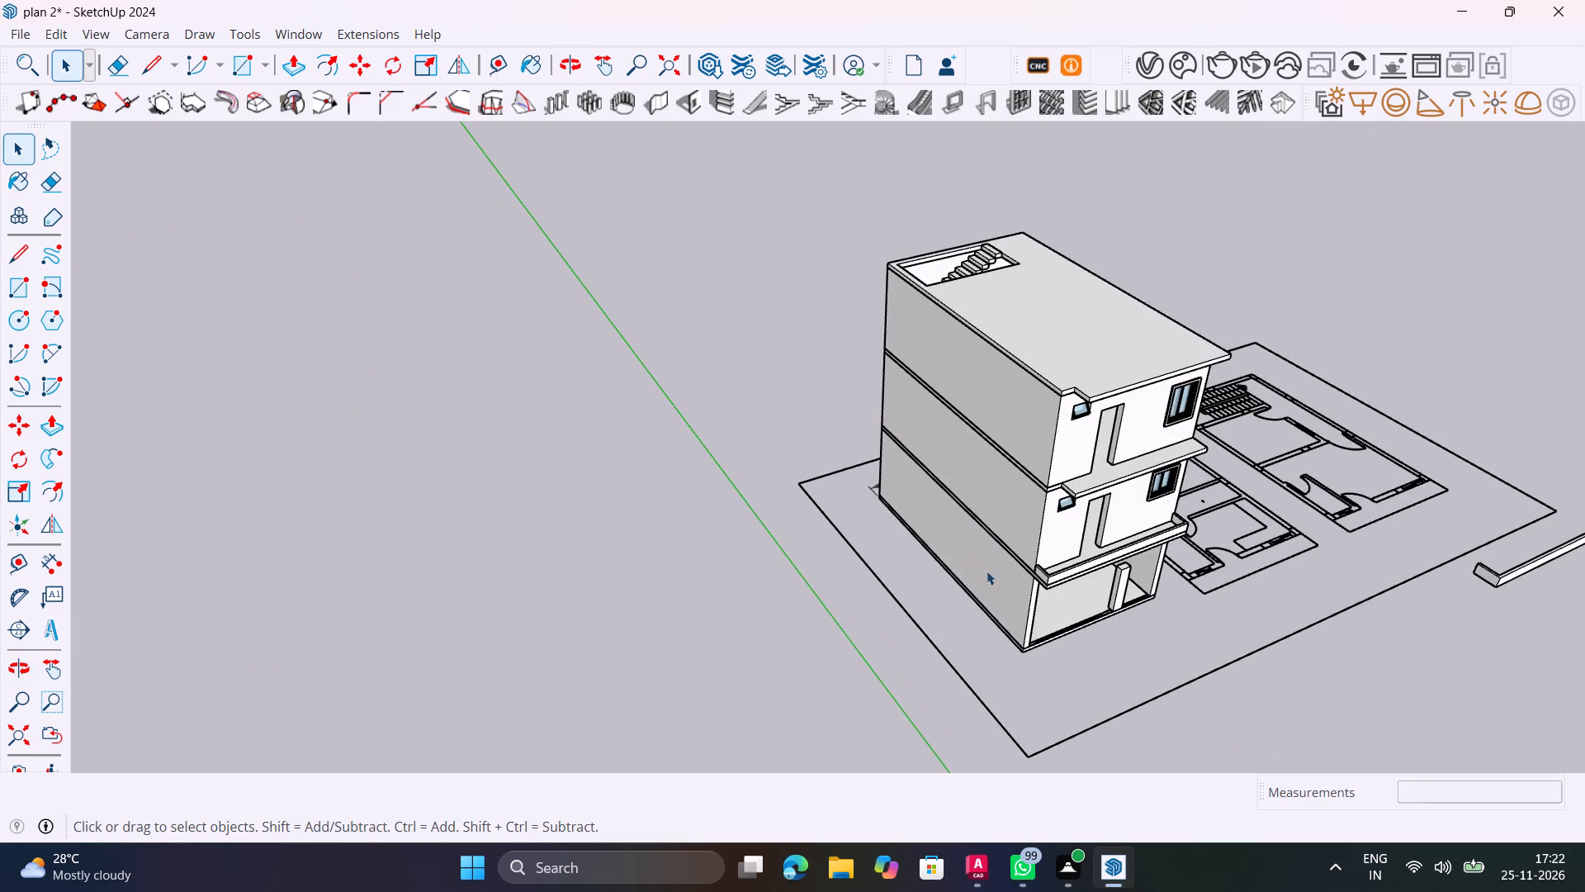
scroll(1039, 584, up, 20)
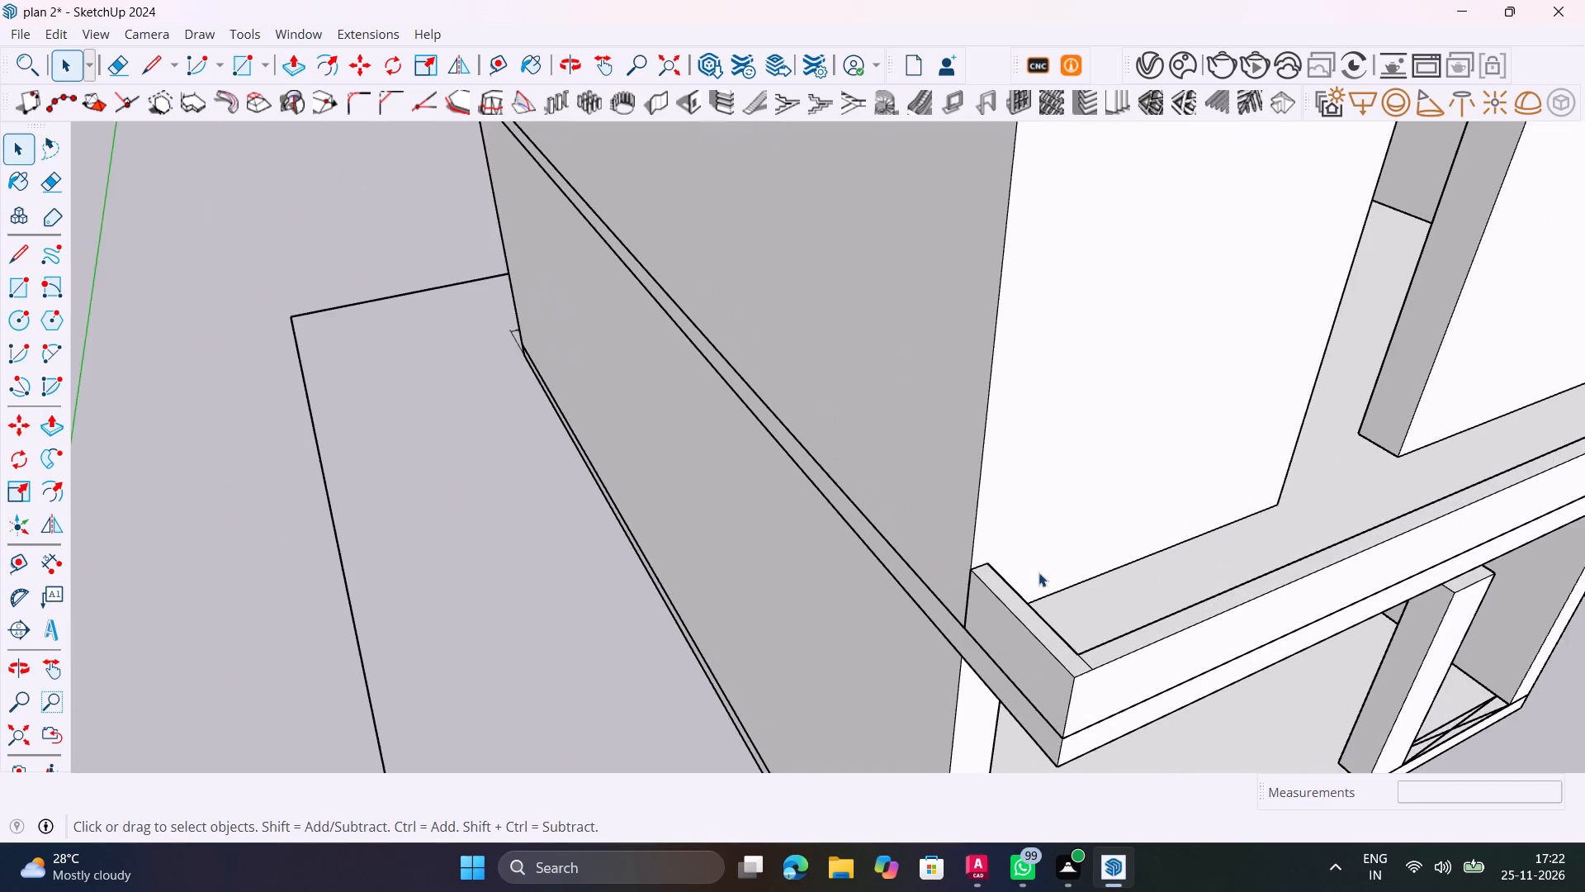
scroll(1027, 609, up, 9)
click(1025, 605)
scroll(1023, 600, down, 5)
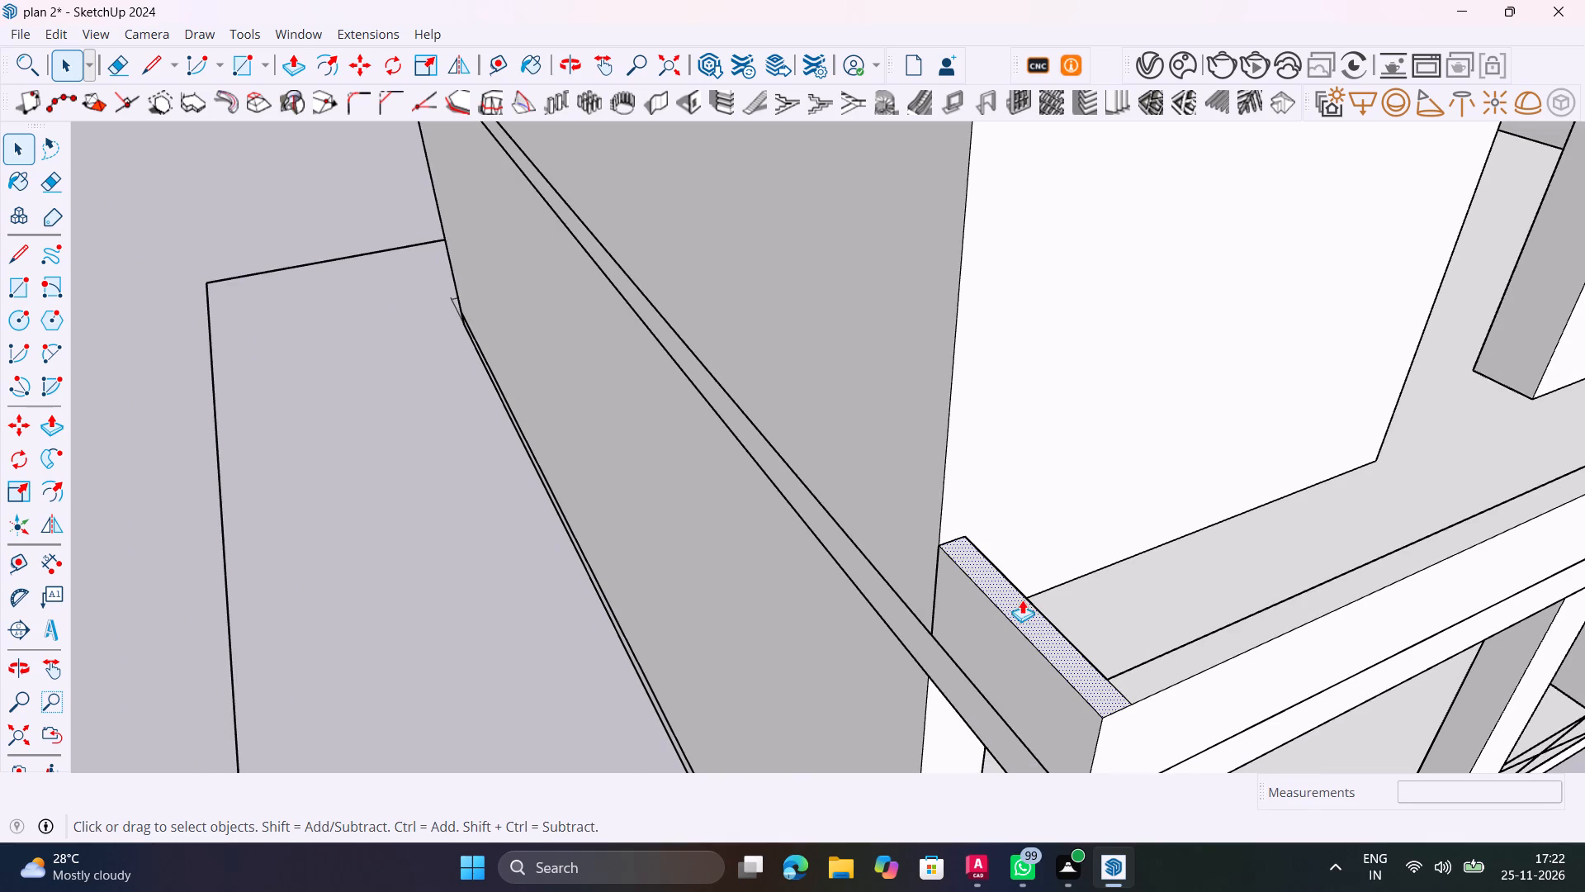
key(p)
click(1022, 600)
scroll(990, 467, down, 20)
scroll(990, 467, down, 5)
shift+middle_drag(992, 467, 962, 649)
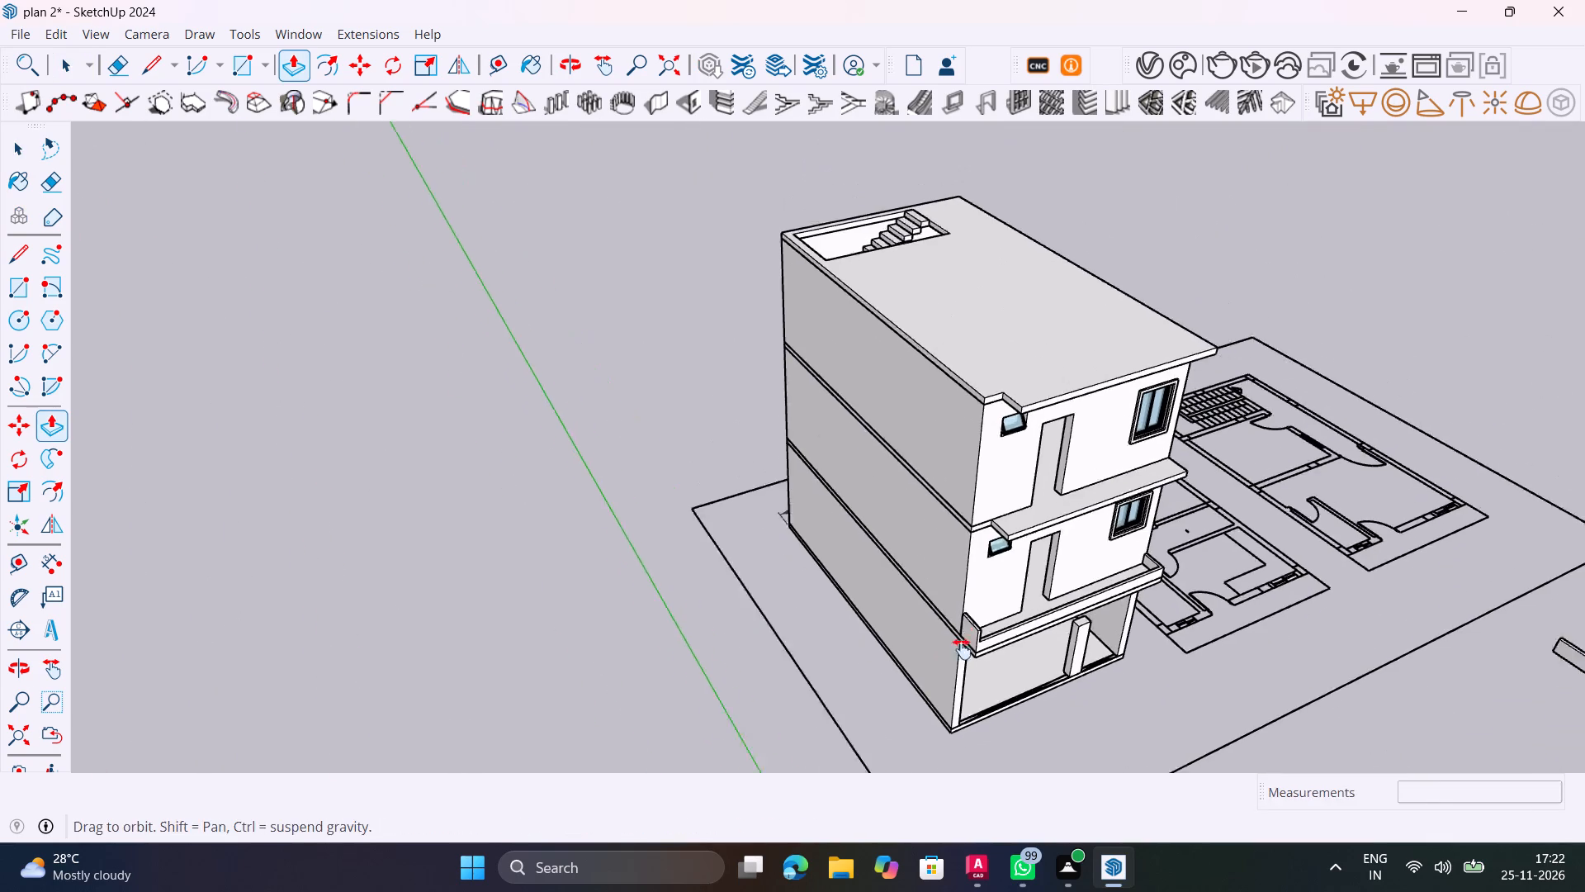
shift+middle_drag(962, 649, 955, 657)
scroll(966, 460, up, 6)
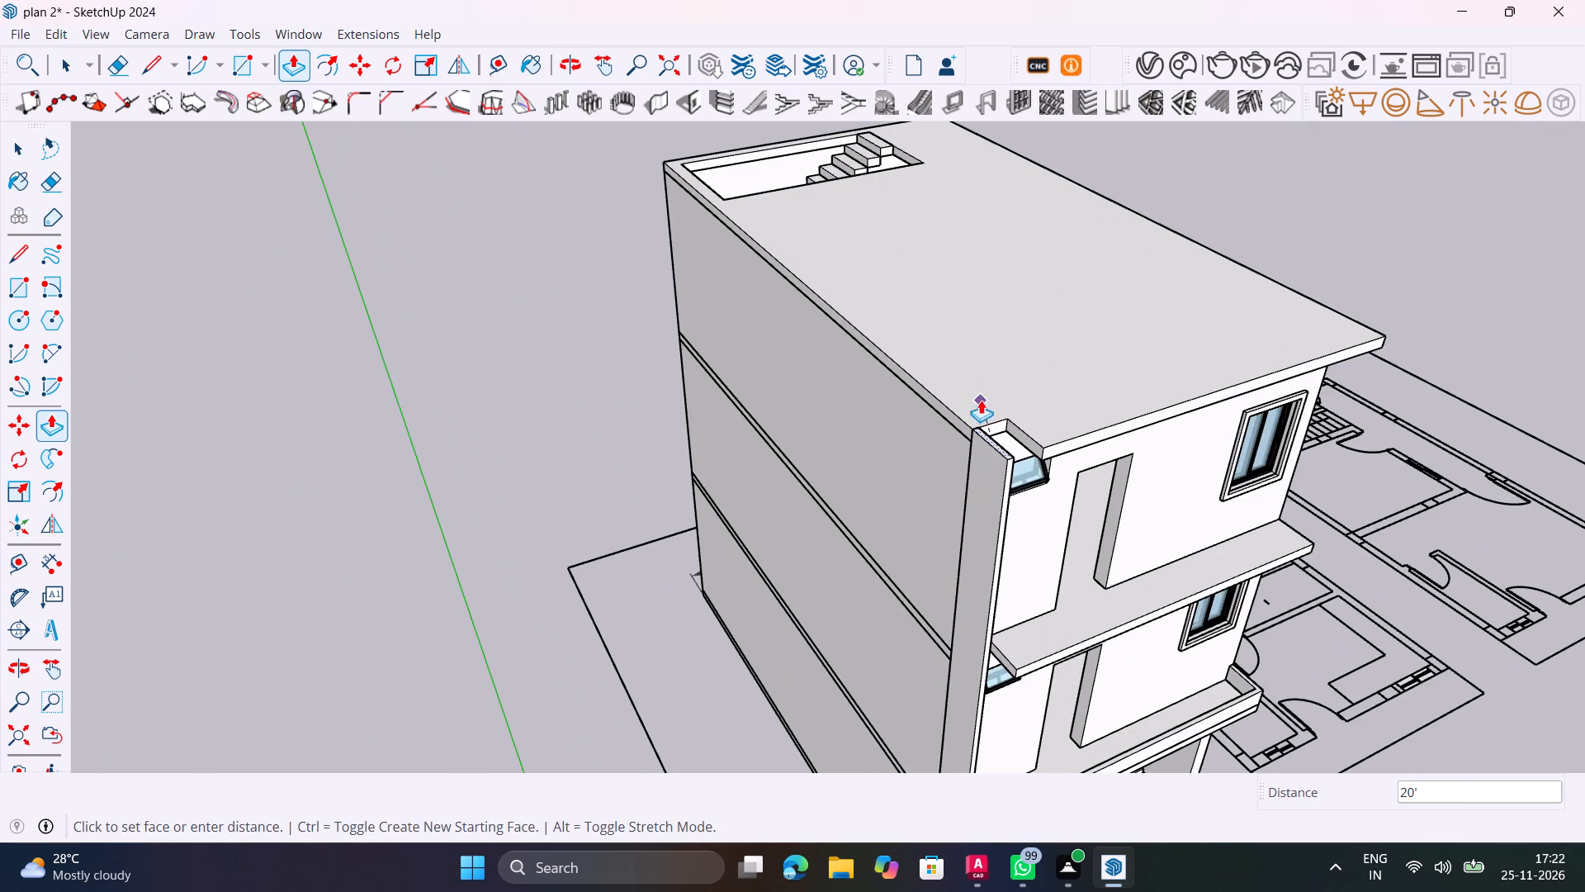
click(1009, 341)
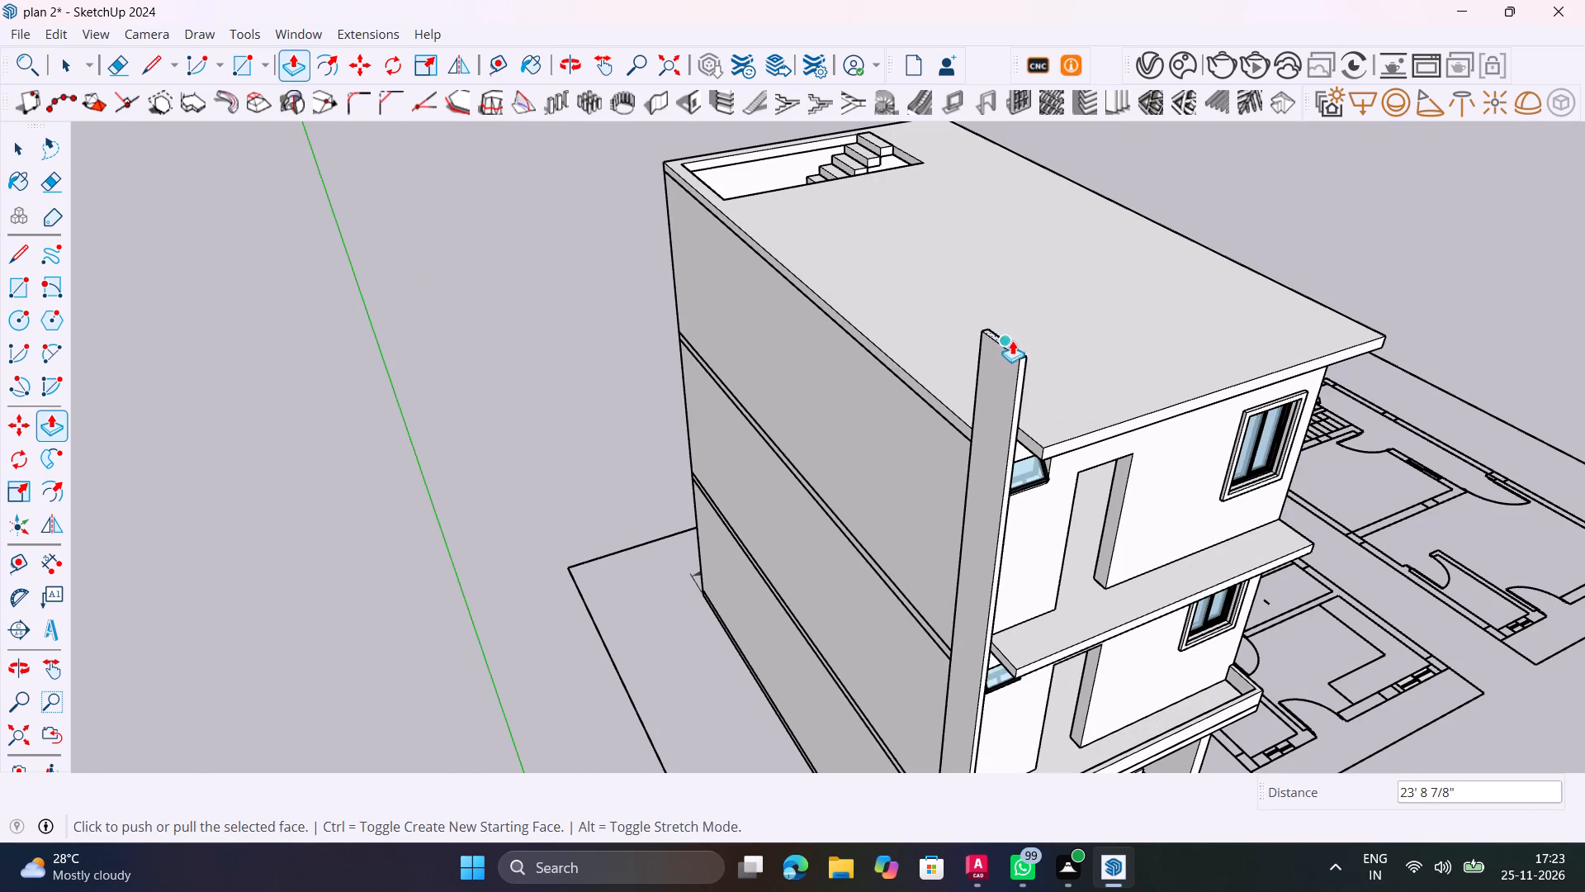
key(space)
click(406, 530)
Delete the vertical seam line on the inner face of the raised side wall.
shift+middle_drag(906, 546, 611, 524)
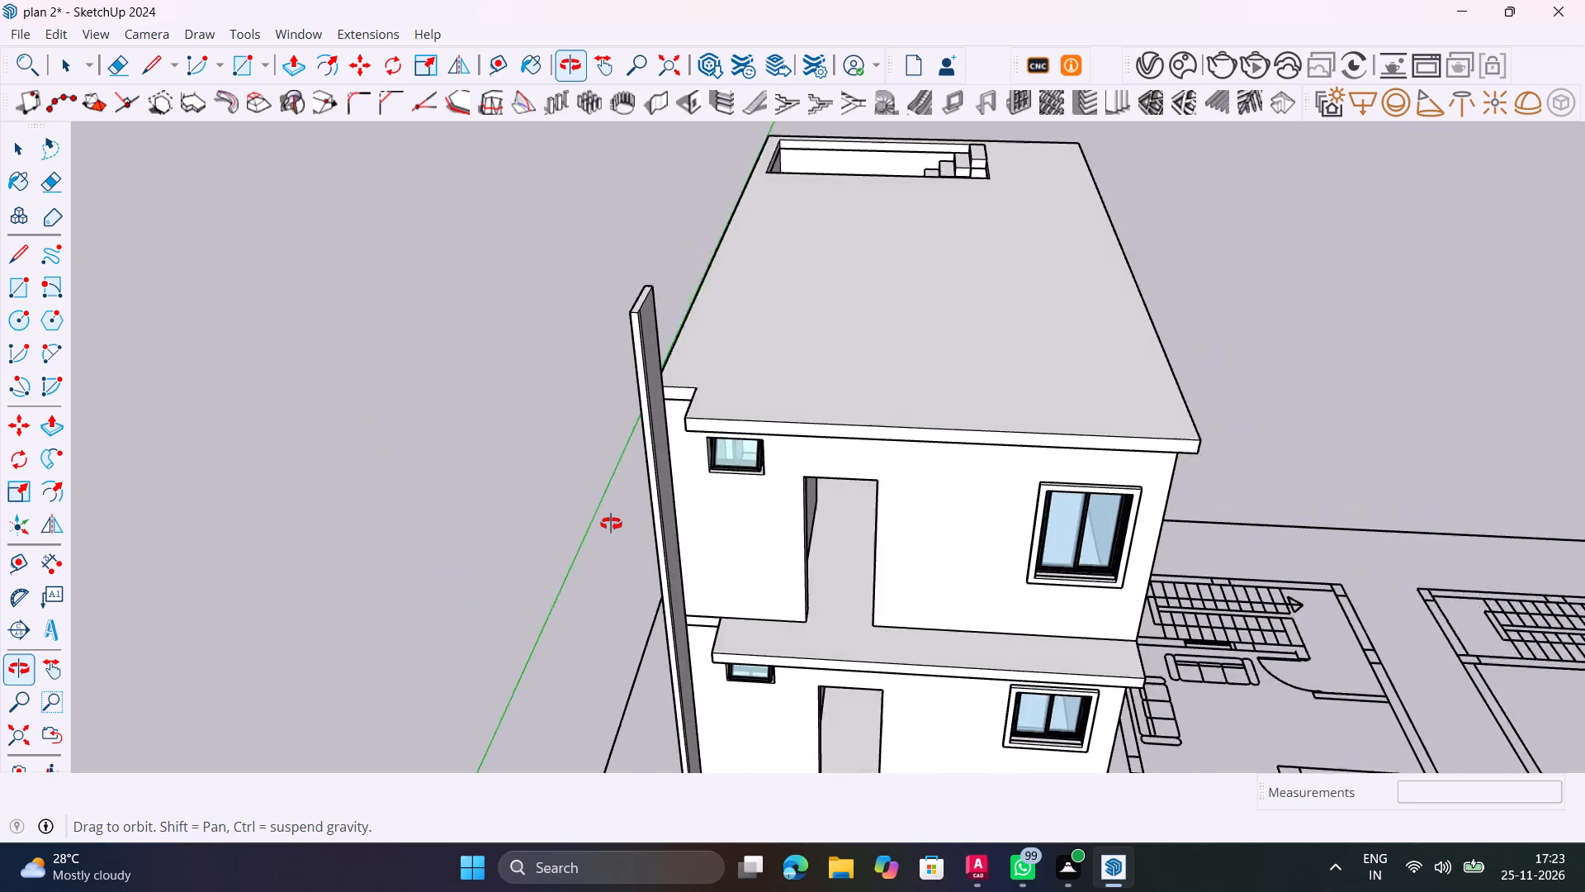
shift+middle_drag(611, 524, 461, 579)
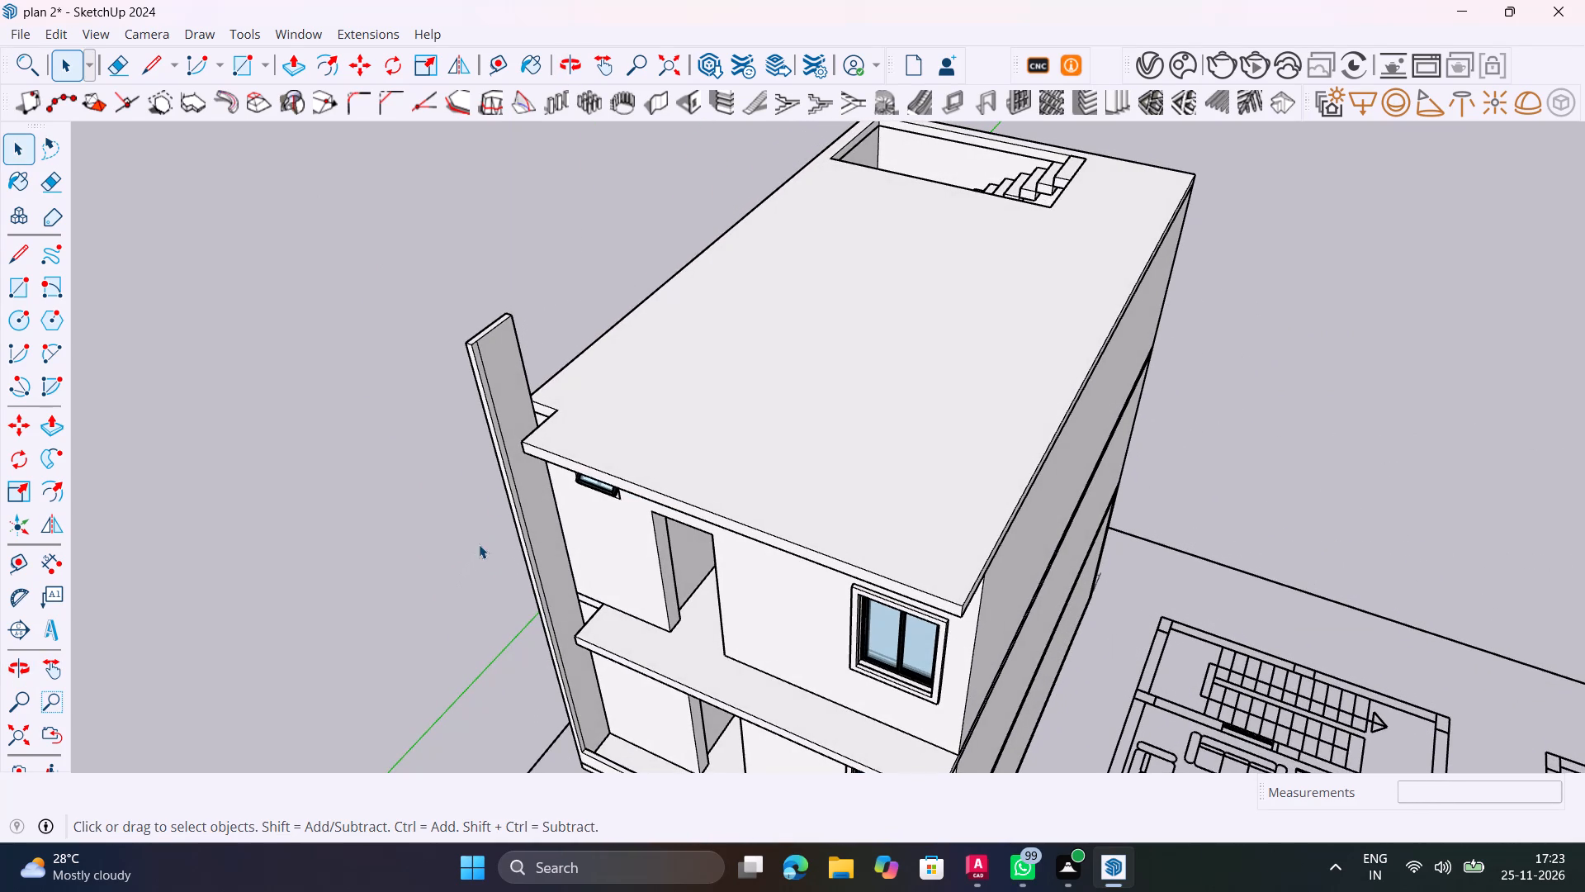
scroll(471, 346, up, 11)
scroll(488, 380, up, 12)
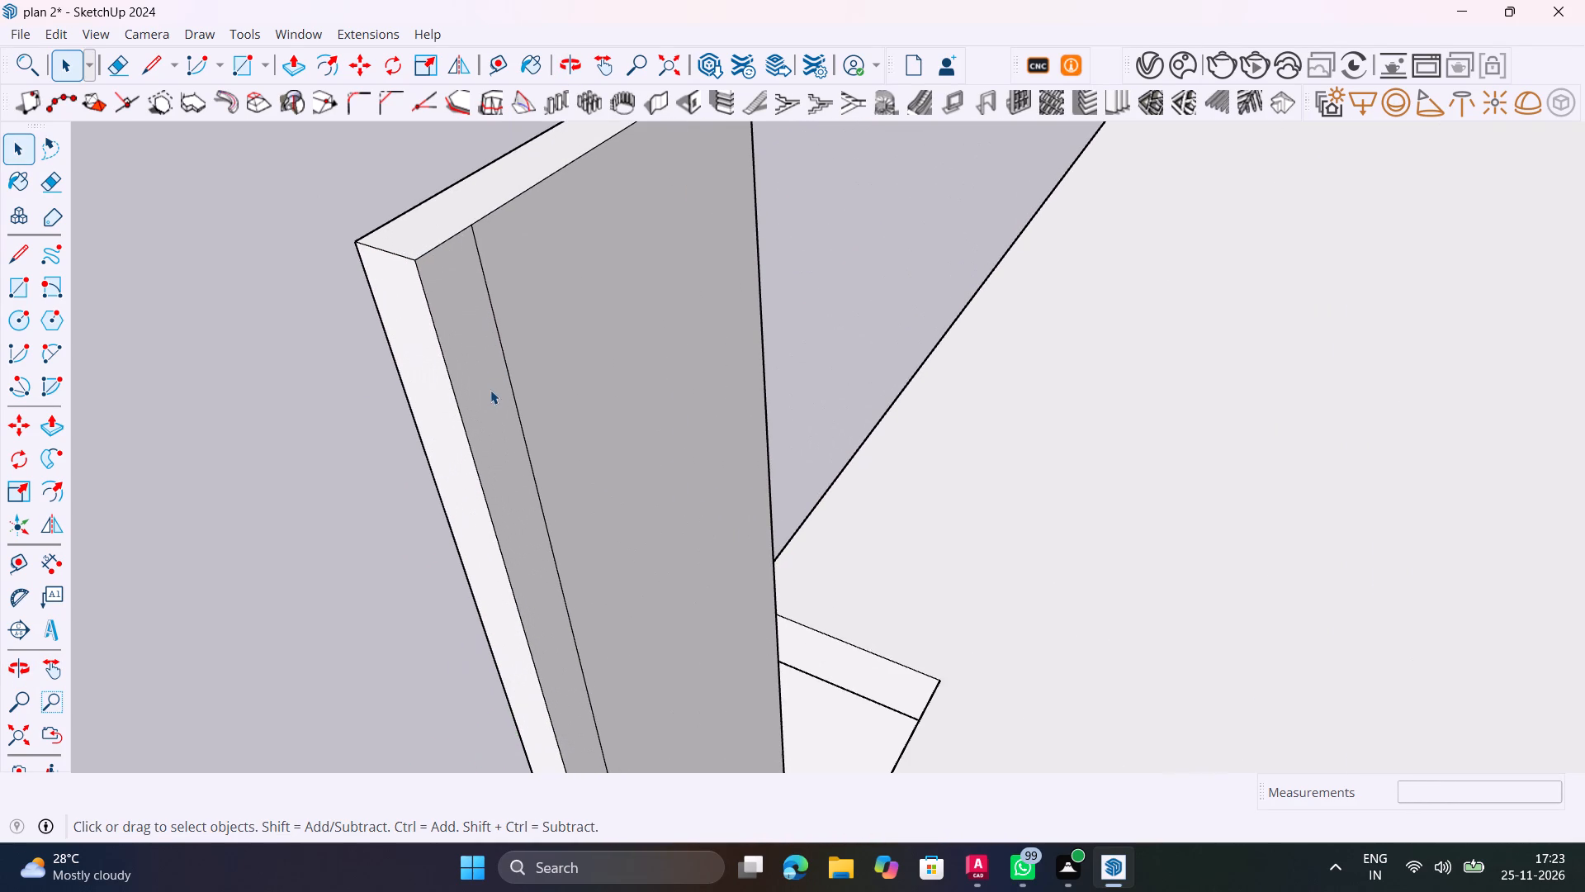
click(507, 372)
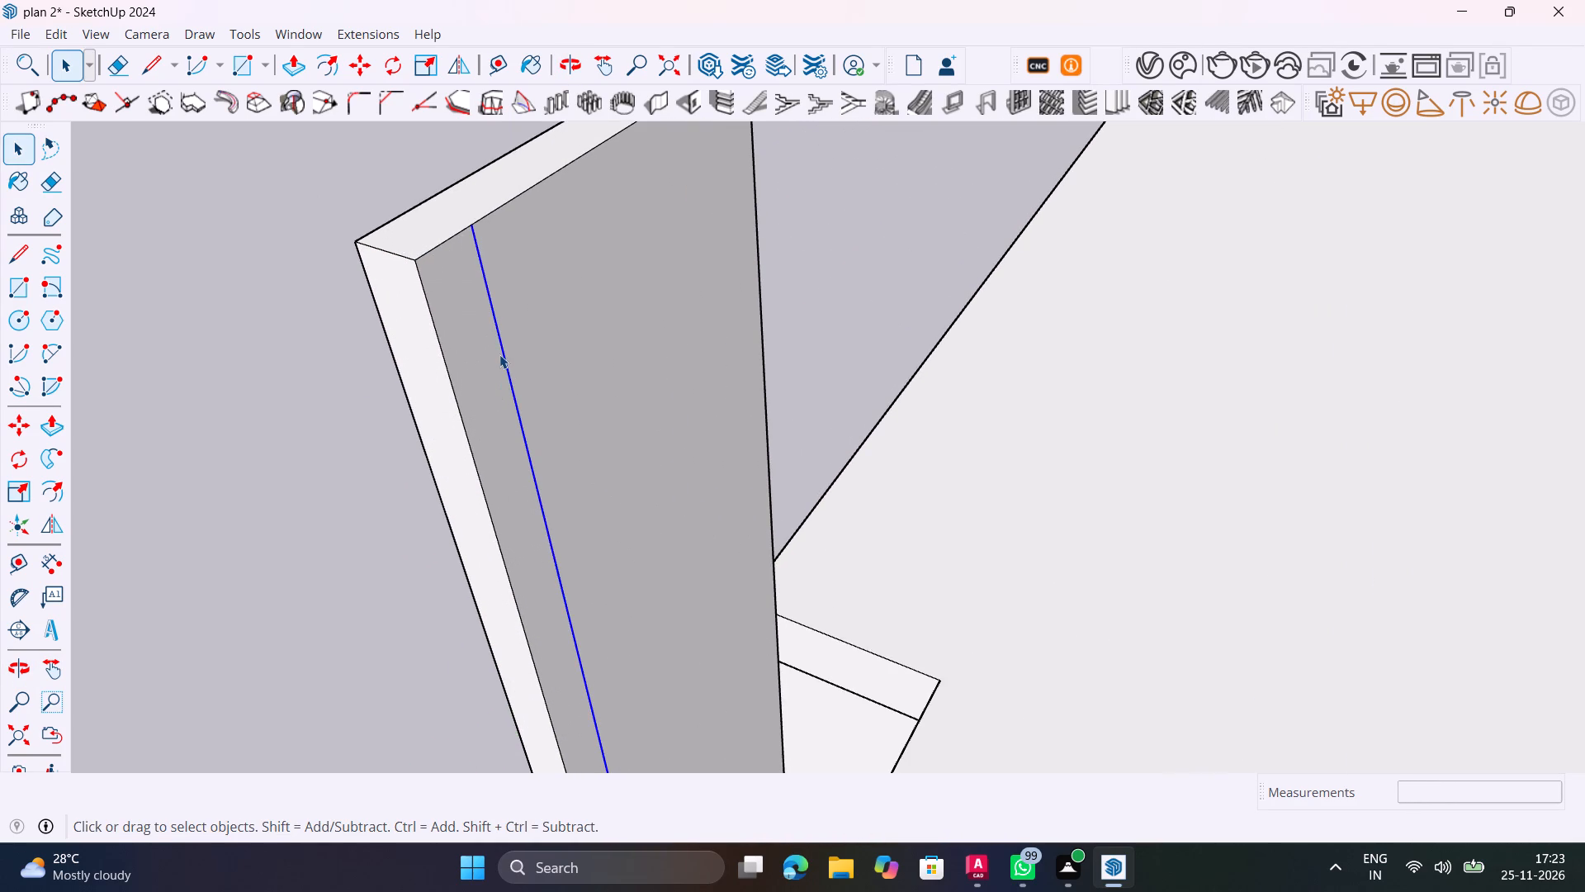
key(Delete)
Thicken the raised side wall by pulling its inner face 4 3/16" toward the balcony.
scroll(518, 361, down, 19)
middle_drag(555, 451, 822, 396)
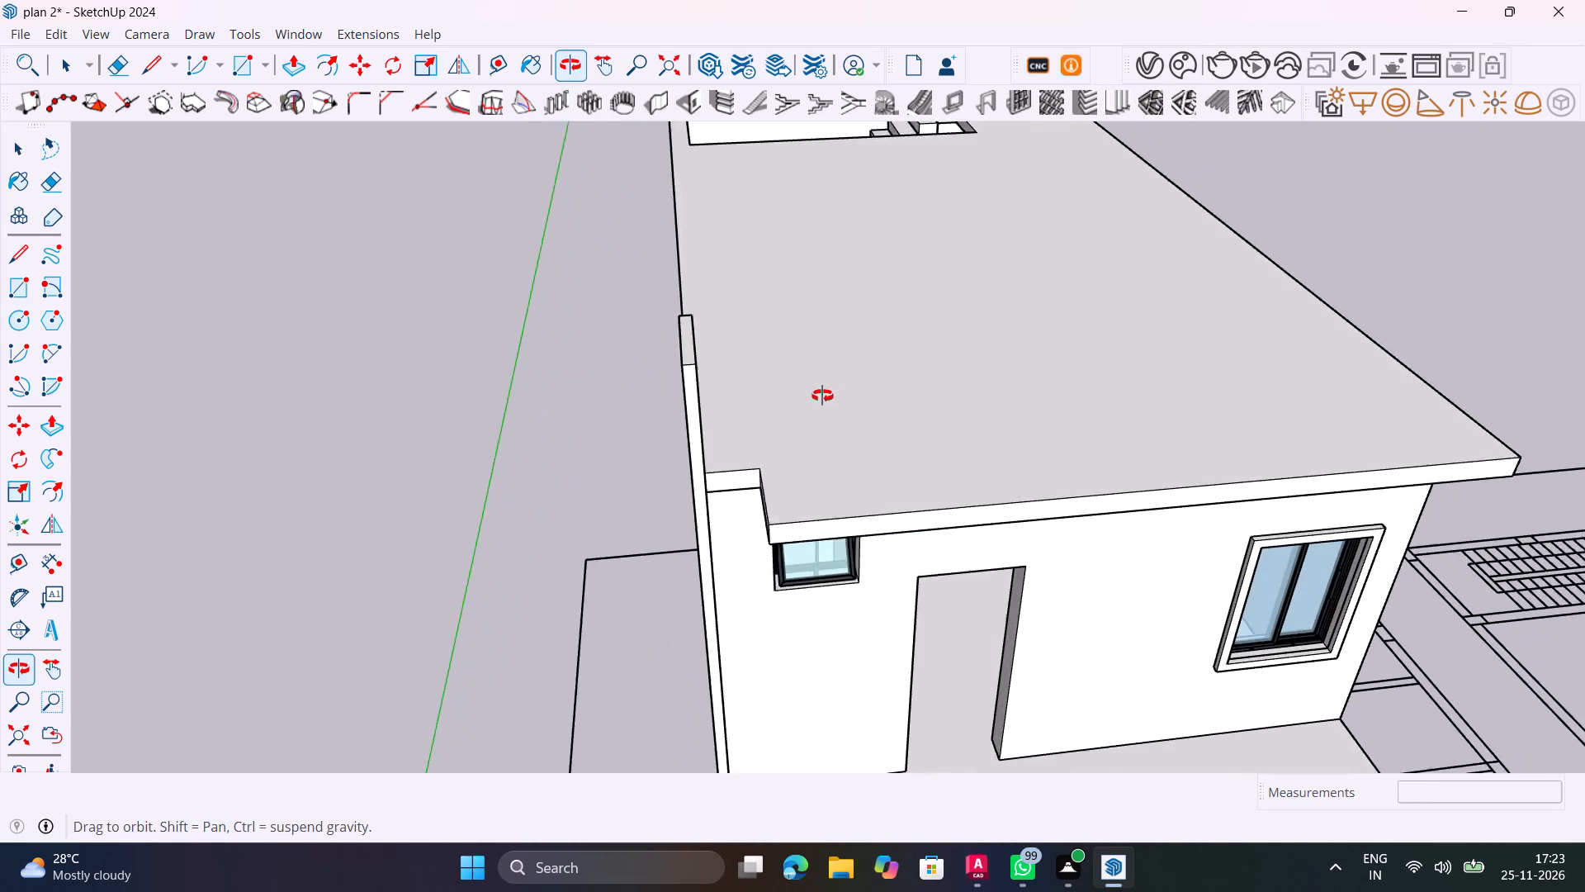
middle_drag(822, 396, 834, 396)
scroll(845, 396, down, 10)
middle_drag(873, 517, 948, 651)
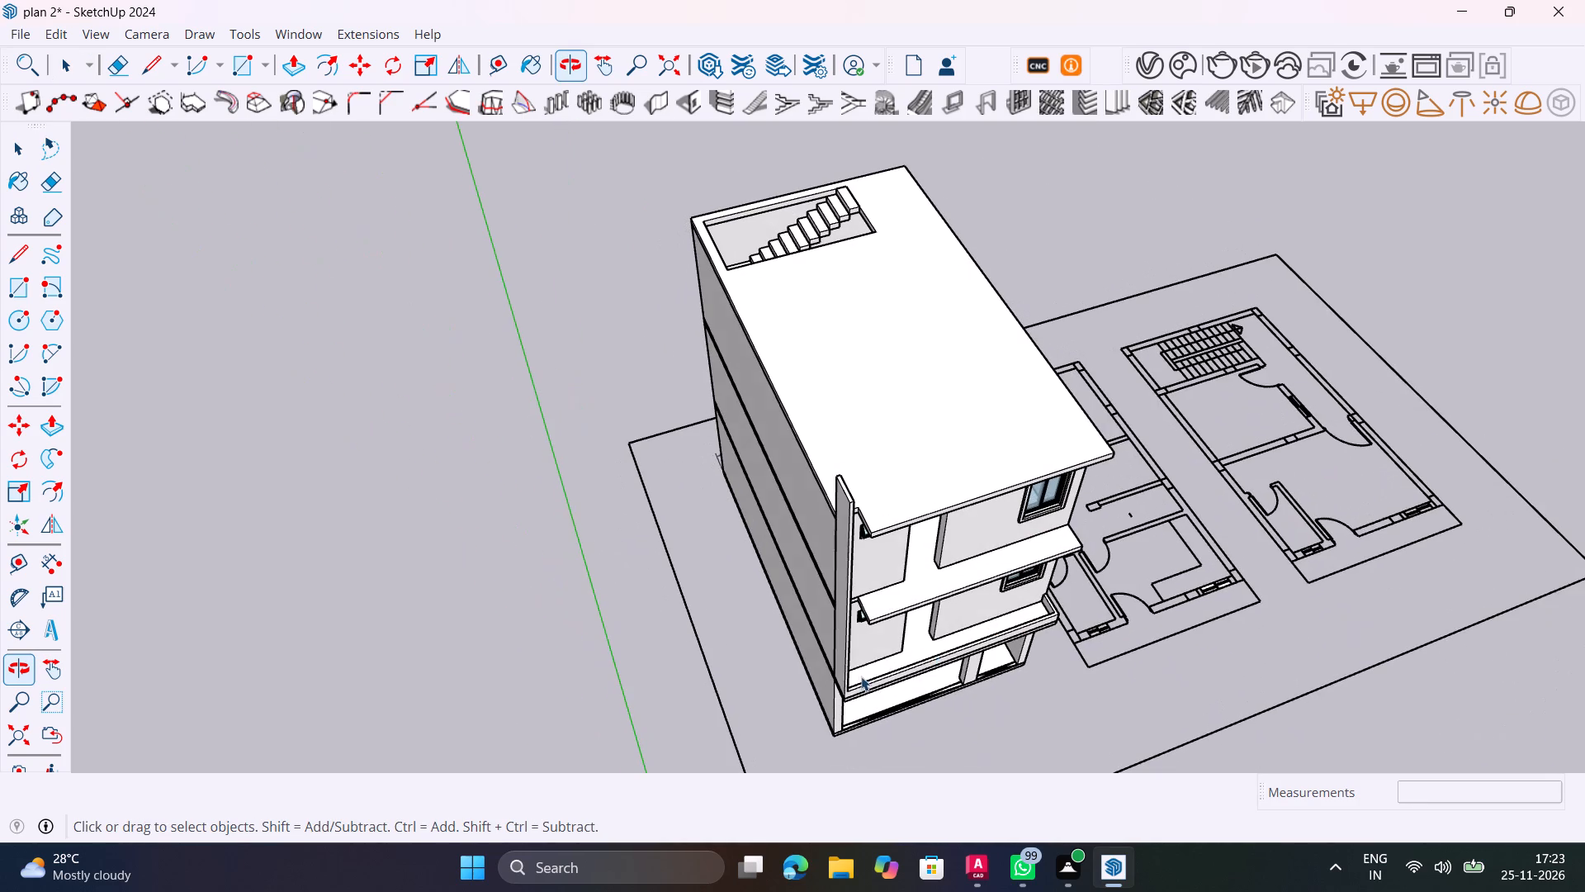
scroll(880, 484, up, 5)
middle_drag(835, 614, 528, 638)
scroll(636, 717, up, 16)
shift+middle_drag(599, 677, 692, 400)
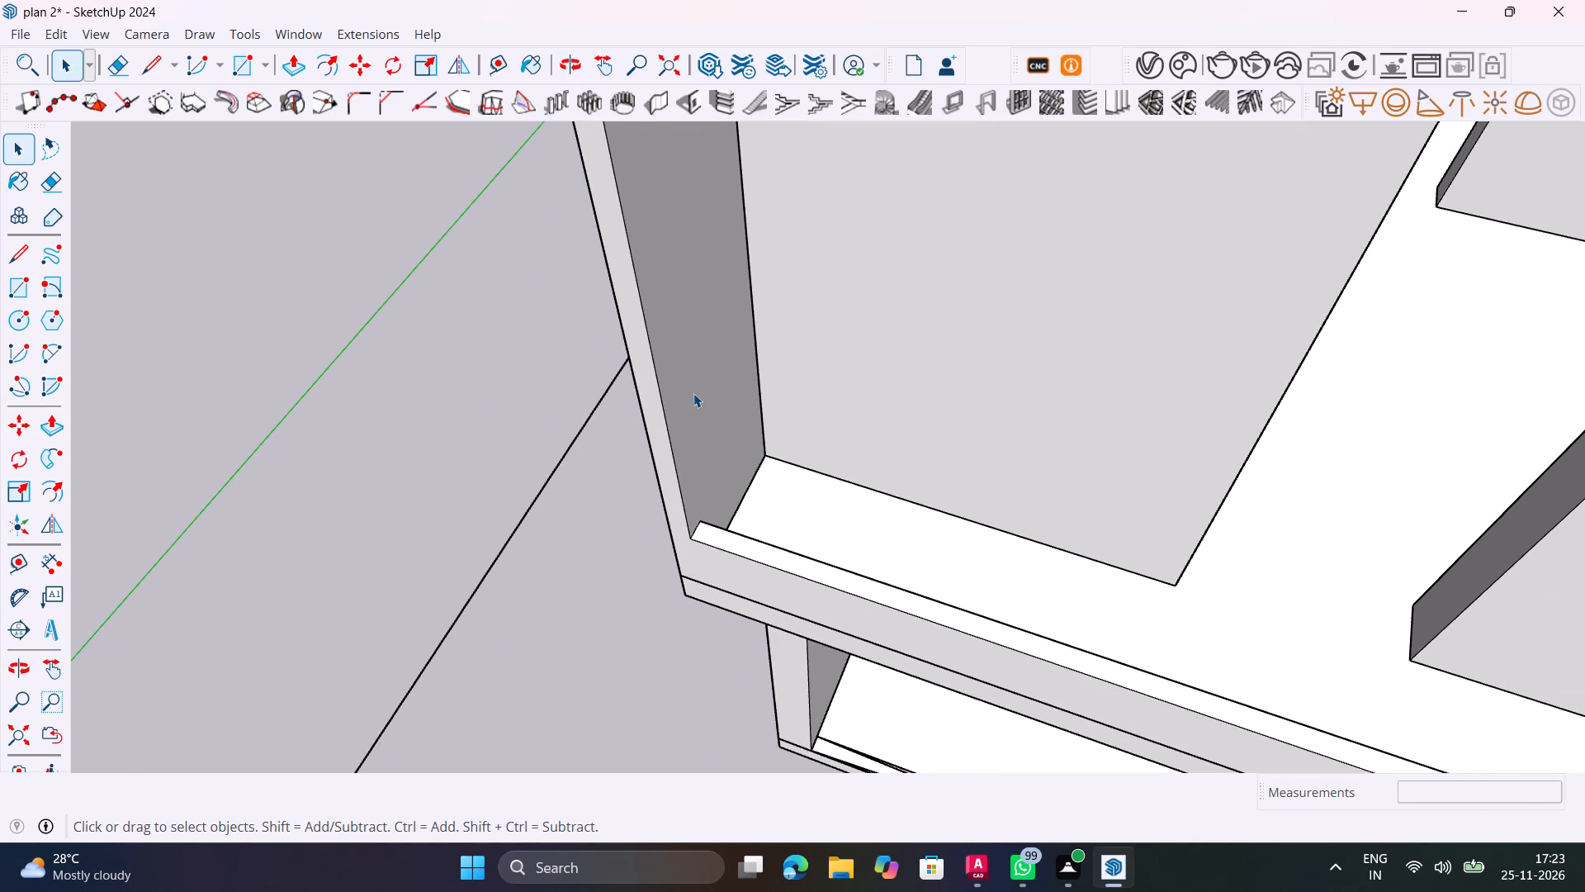
middle_drag(705, 472, 597, 469)
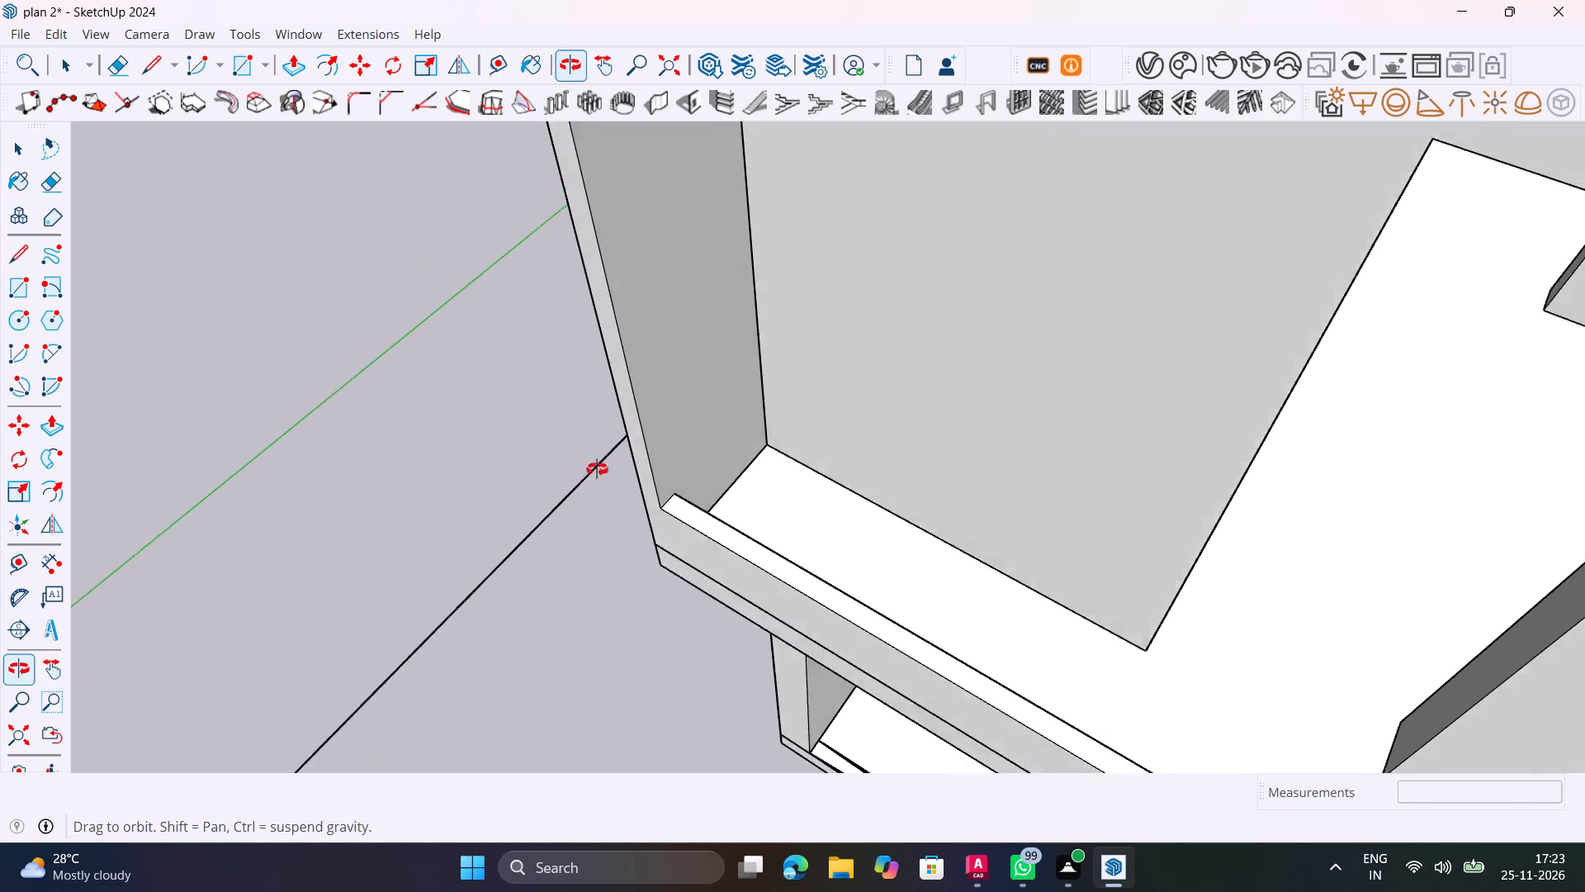
middle_drag(597, 469, 622, 450)
click(683, 422)
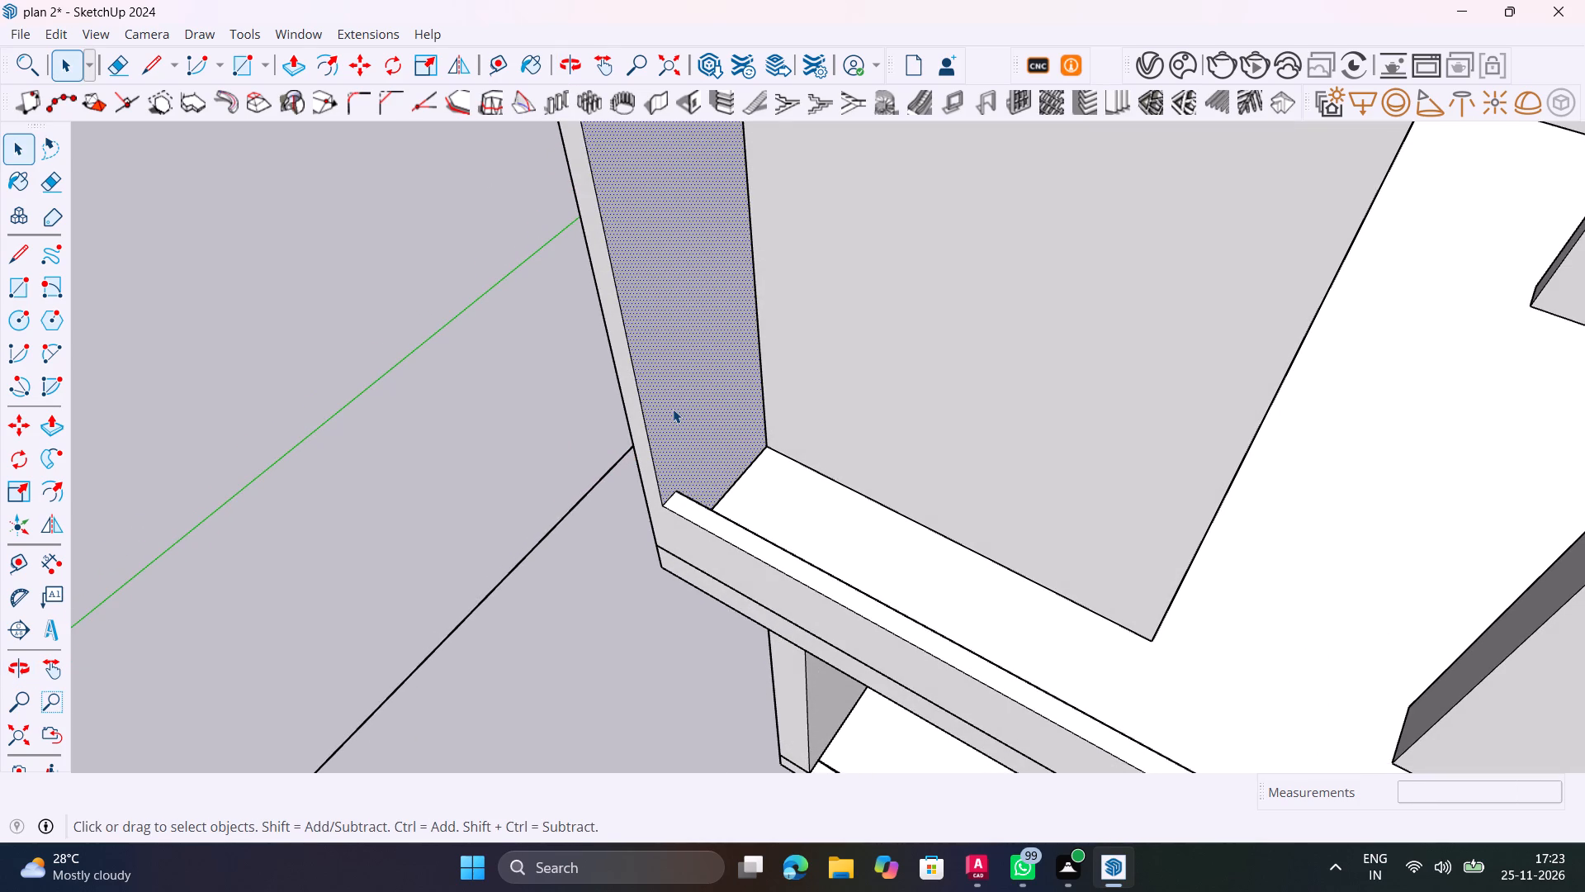
key(p)
click(673, 409)
click(698, 425)
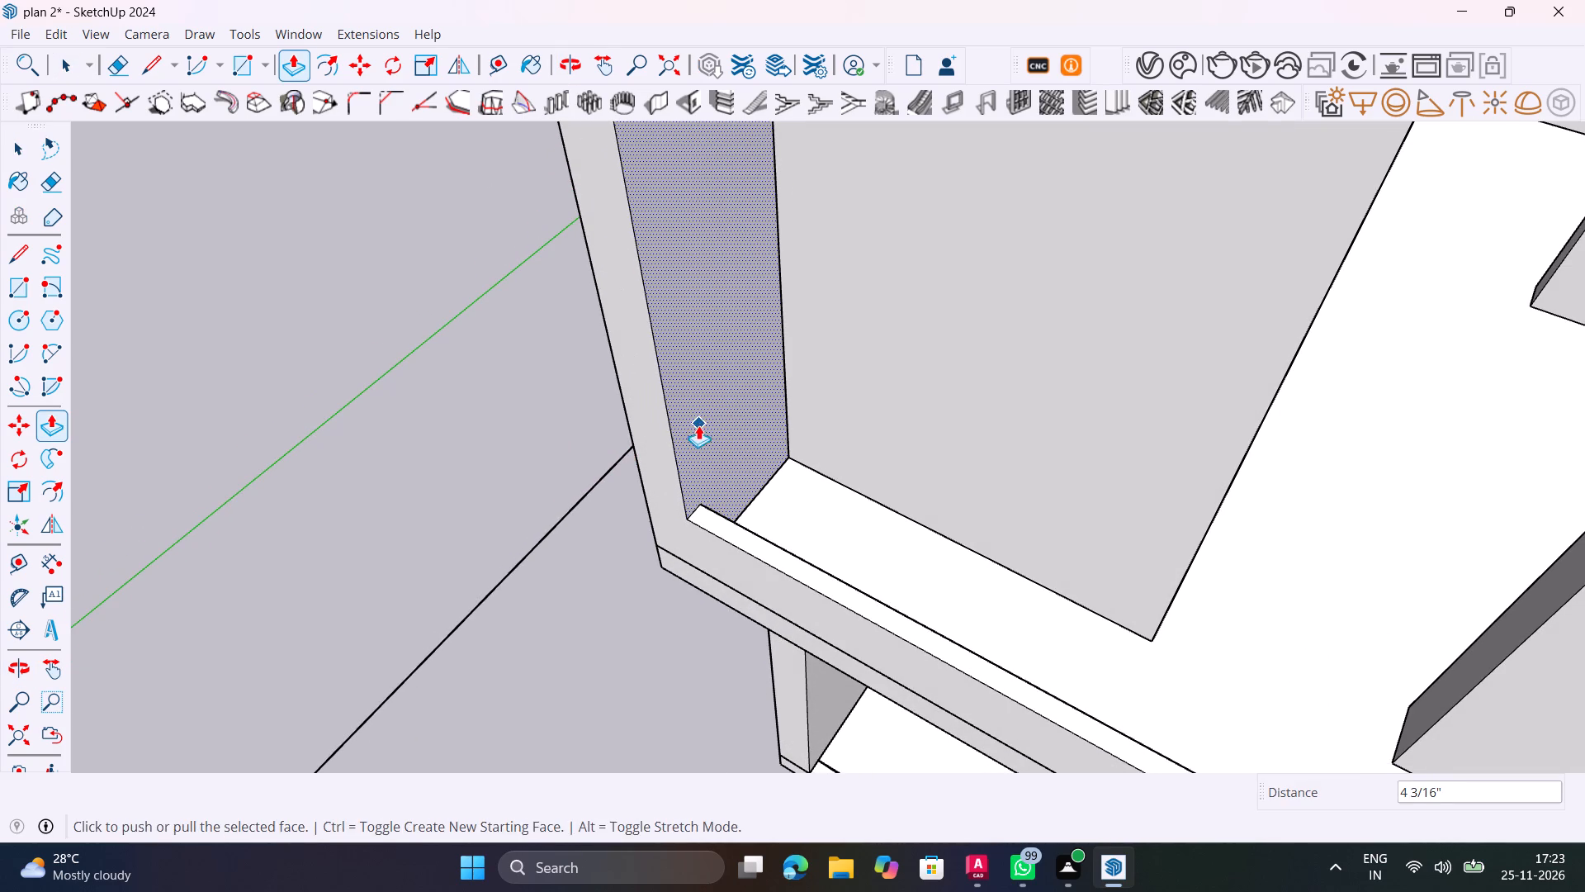
key(space)
click(486, 473)
Inspect the raised side wall from the lower balcony up to the roof, and its gap beside the notched roof slab corner.
scroll(410, 460, down, 8)
shift+middle_drag(422, 534, 889, 482)
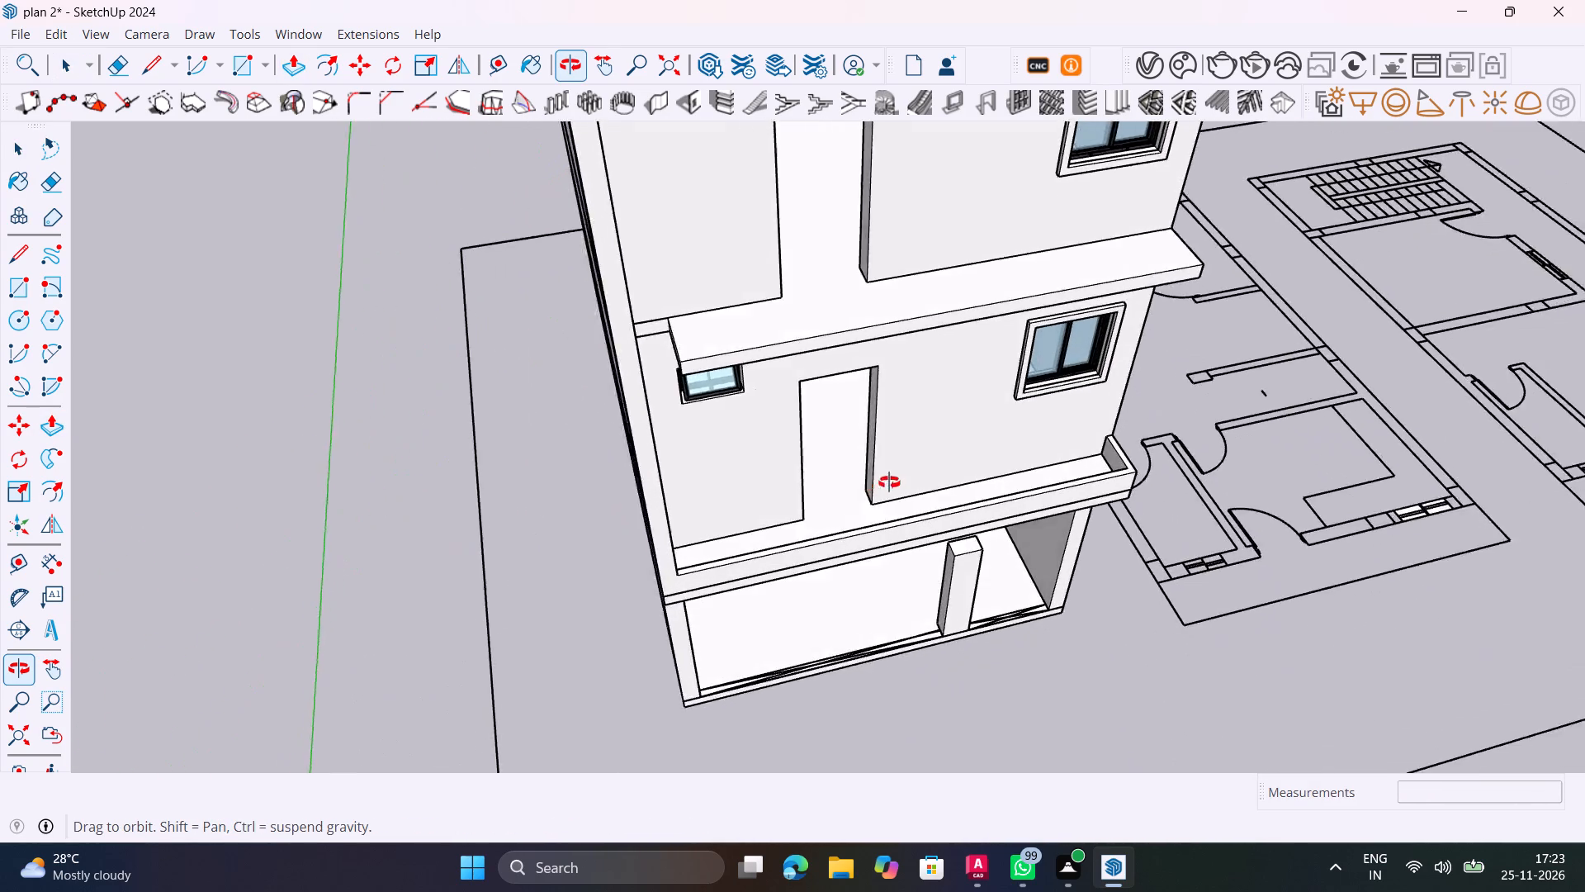
shift+middle_drag(889, 482, 953, 413)
scroll(919, 396, down, 9)
shift+middle_drag(826, 420, 695, 532)
scroll(801, 311, up, 11)
middle_drag(854, 416, 628, 453)
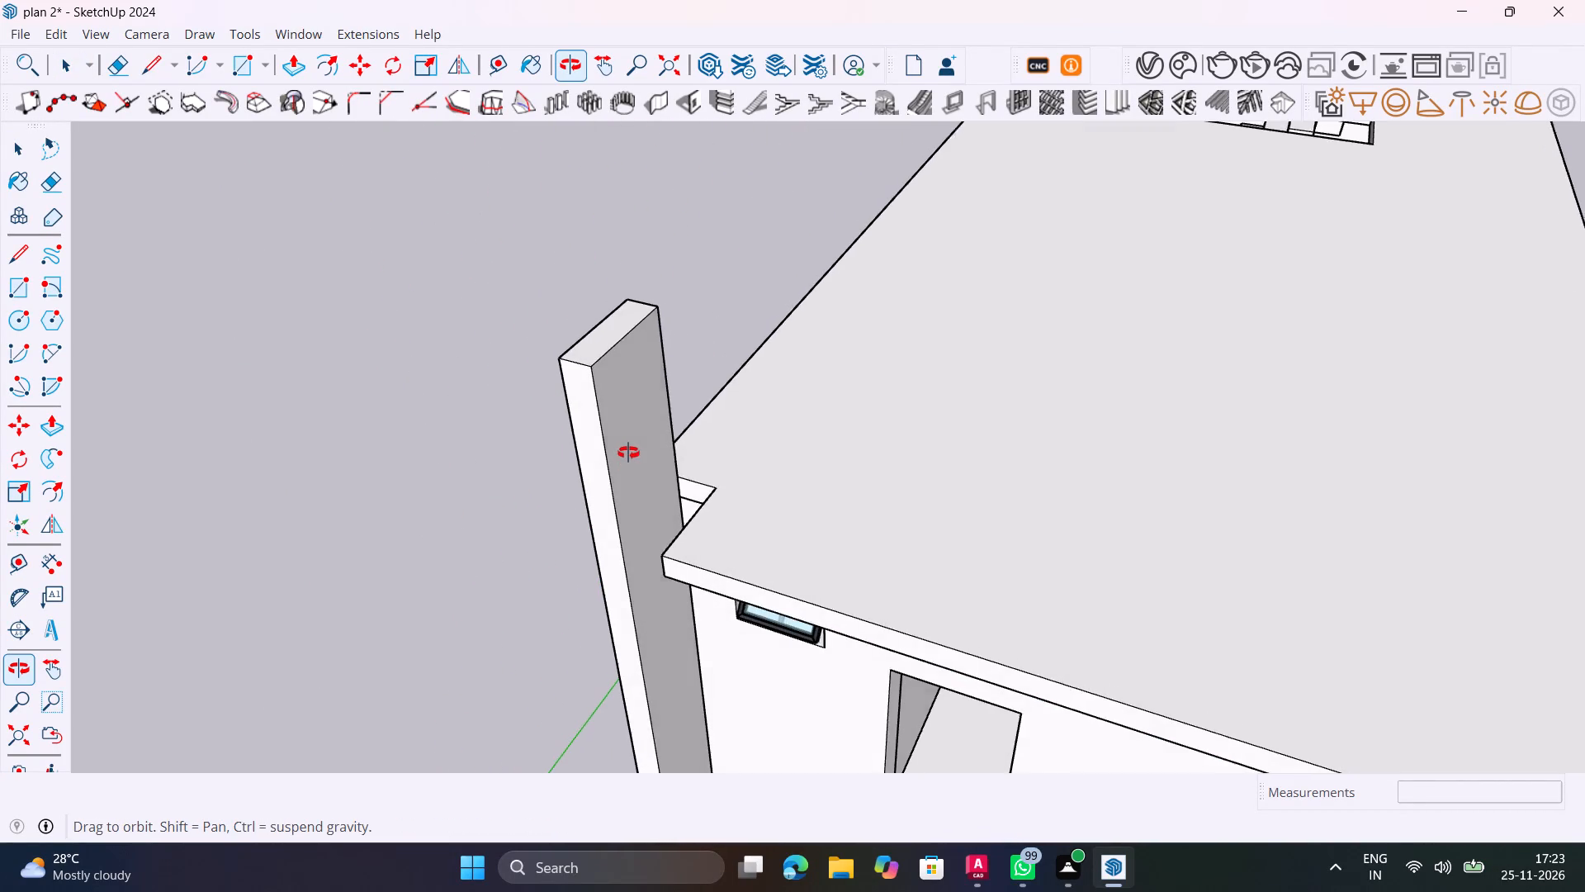
middle_drag(628, 453, 1138, 410)
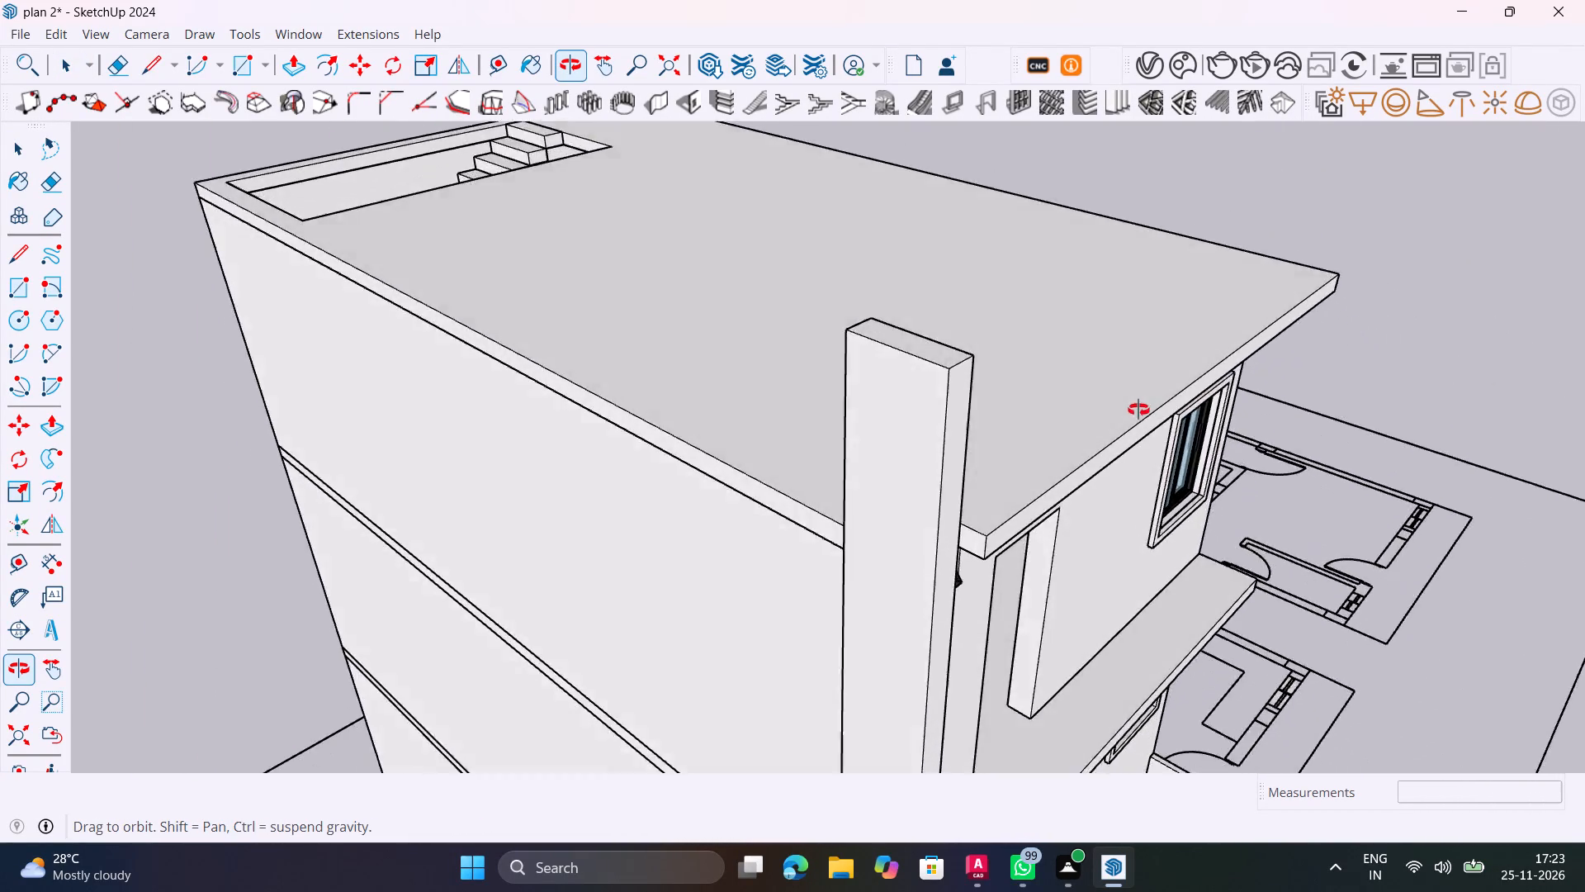
middle_drag(1138, 410, 896, 461)
scroll(799, 611, up, 7)
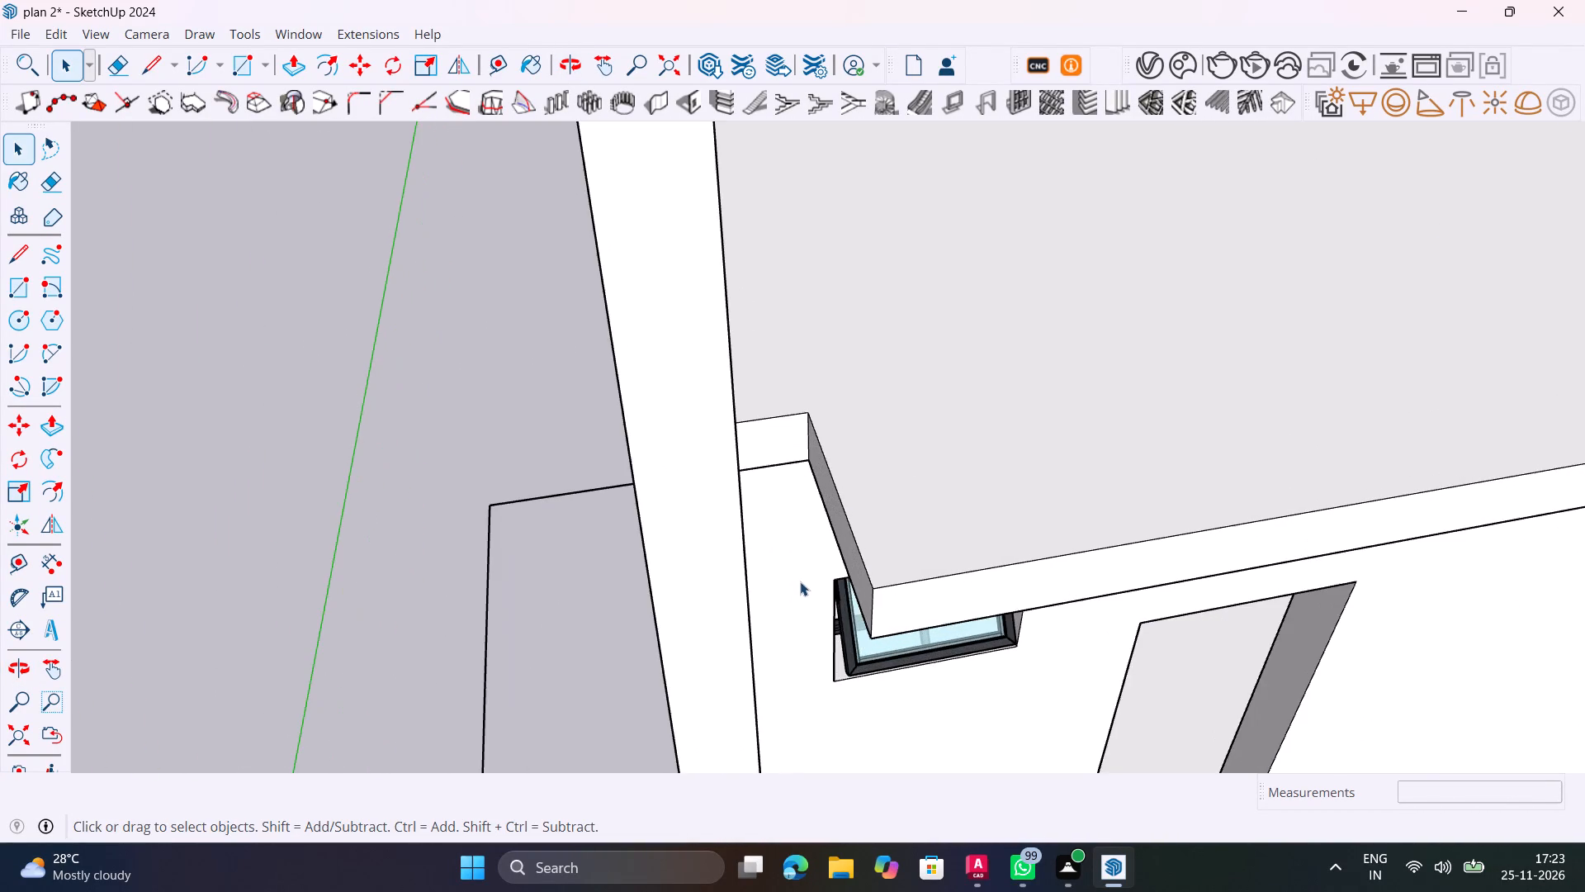
Extend the roof slab's notched end face 10 5/16" to meet the side fin wall.
middle_drag(811, 597, 1031, 502)
click(1041, 484)
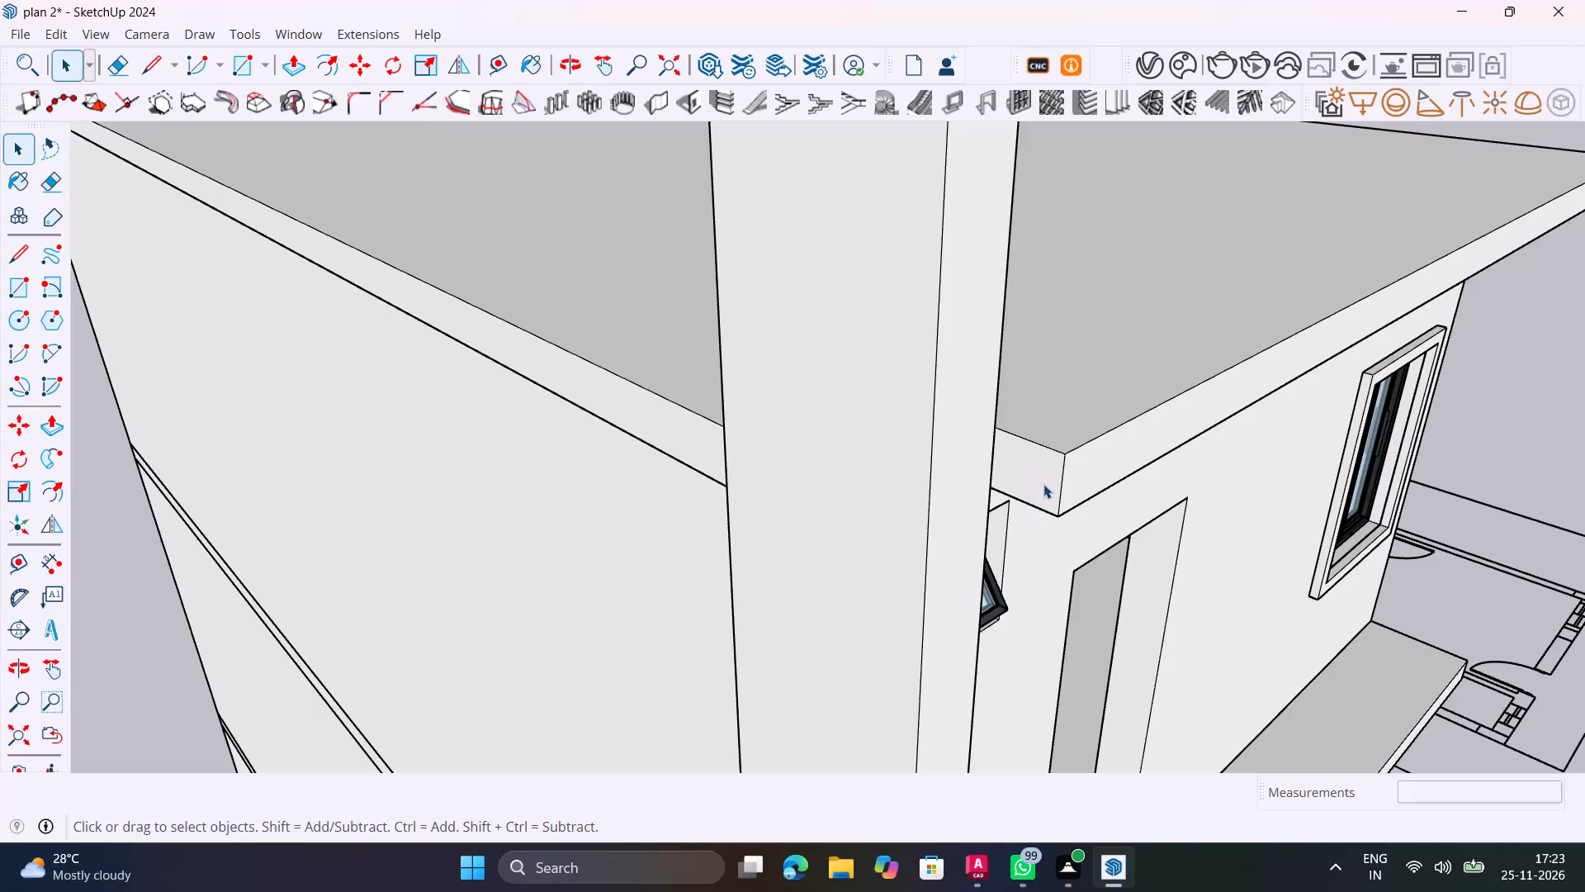
double_click(1043, 484)
click(1043, 484)
middle_drag(1041, 483, 952, 502)
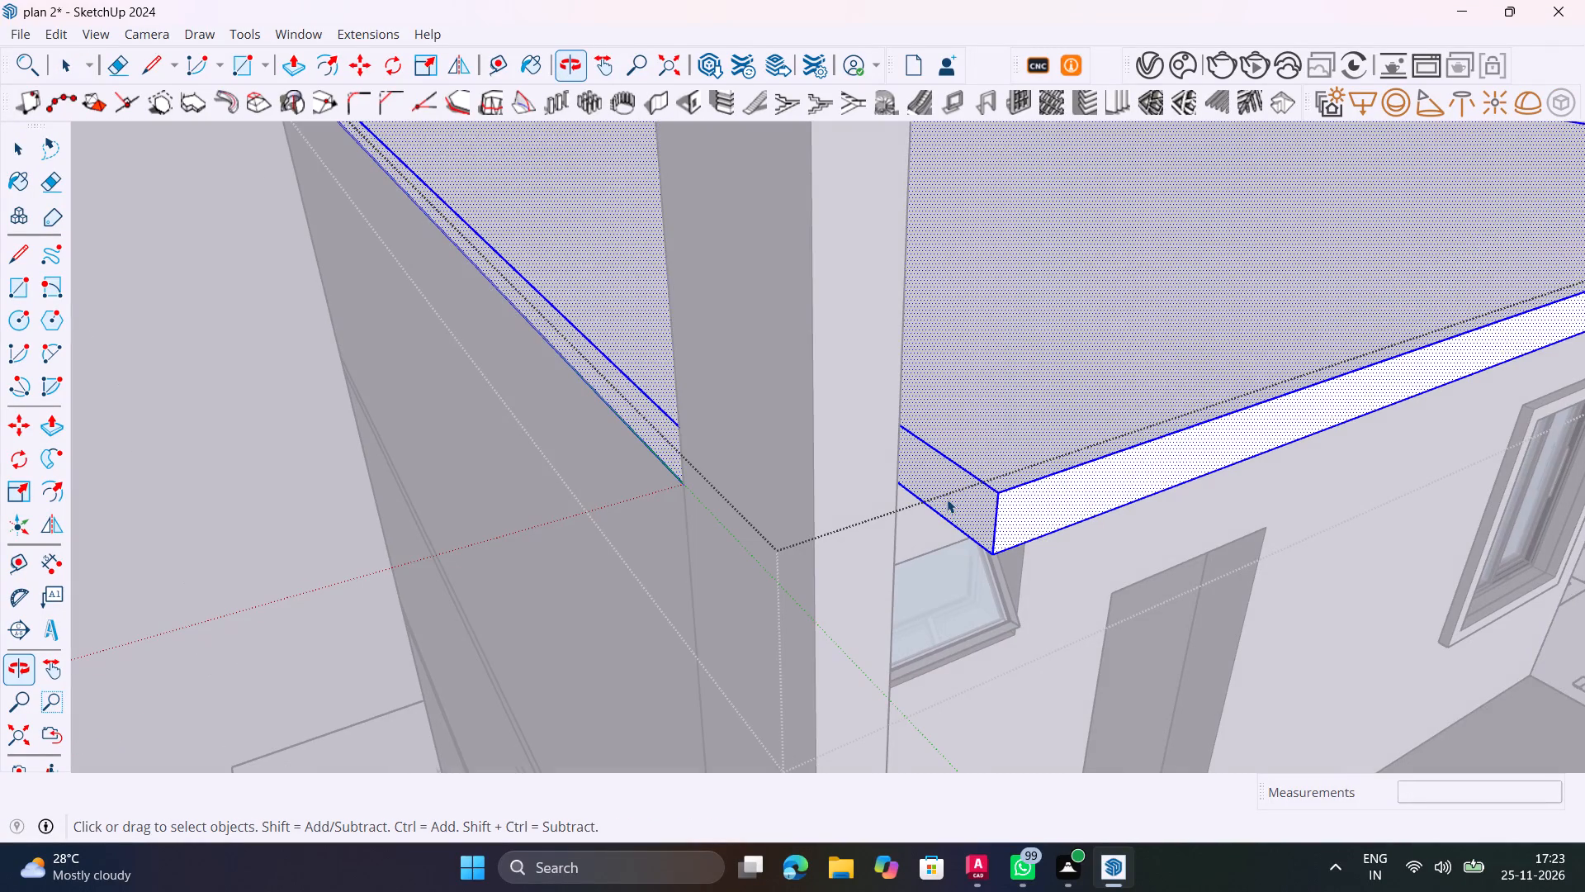
click(949, 498)
scroll(967, 512, up, 1)
middle_drag(966, 512, 868, 534)
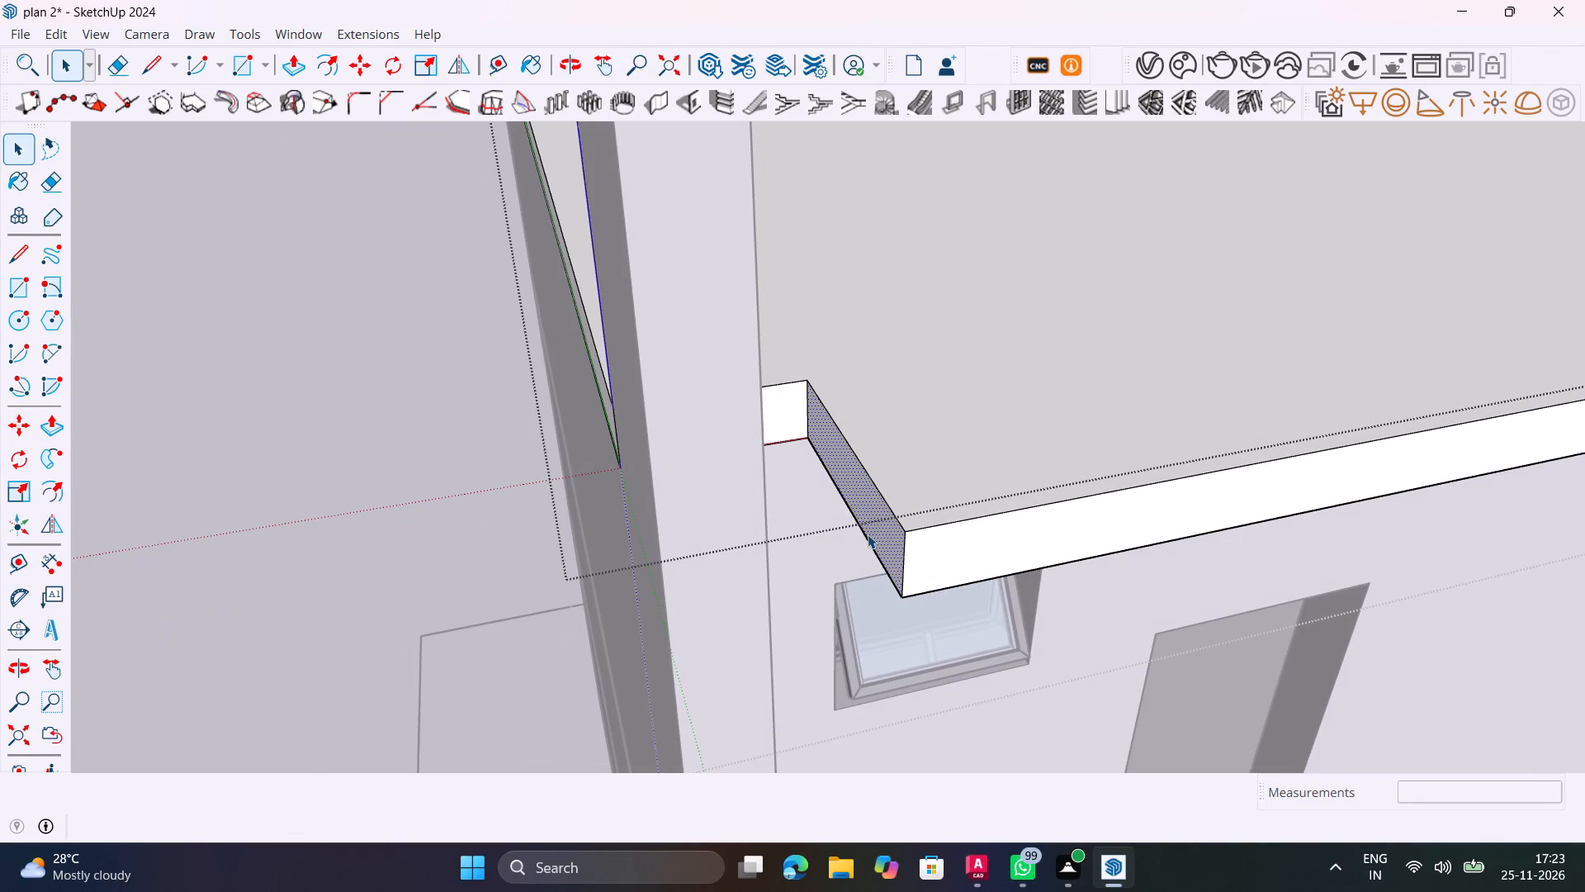
key(p)
click(875, 532)
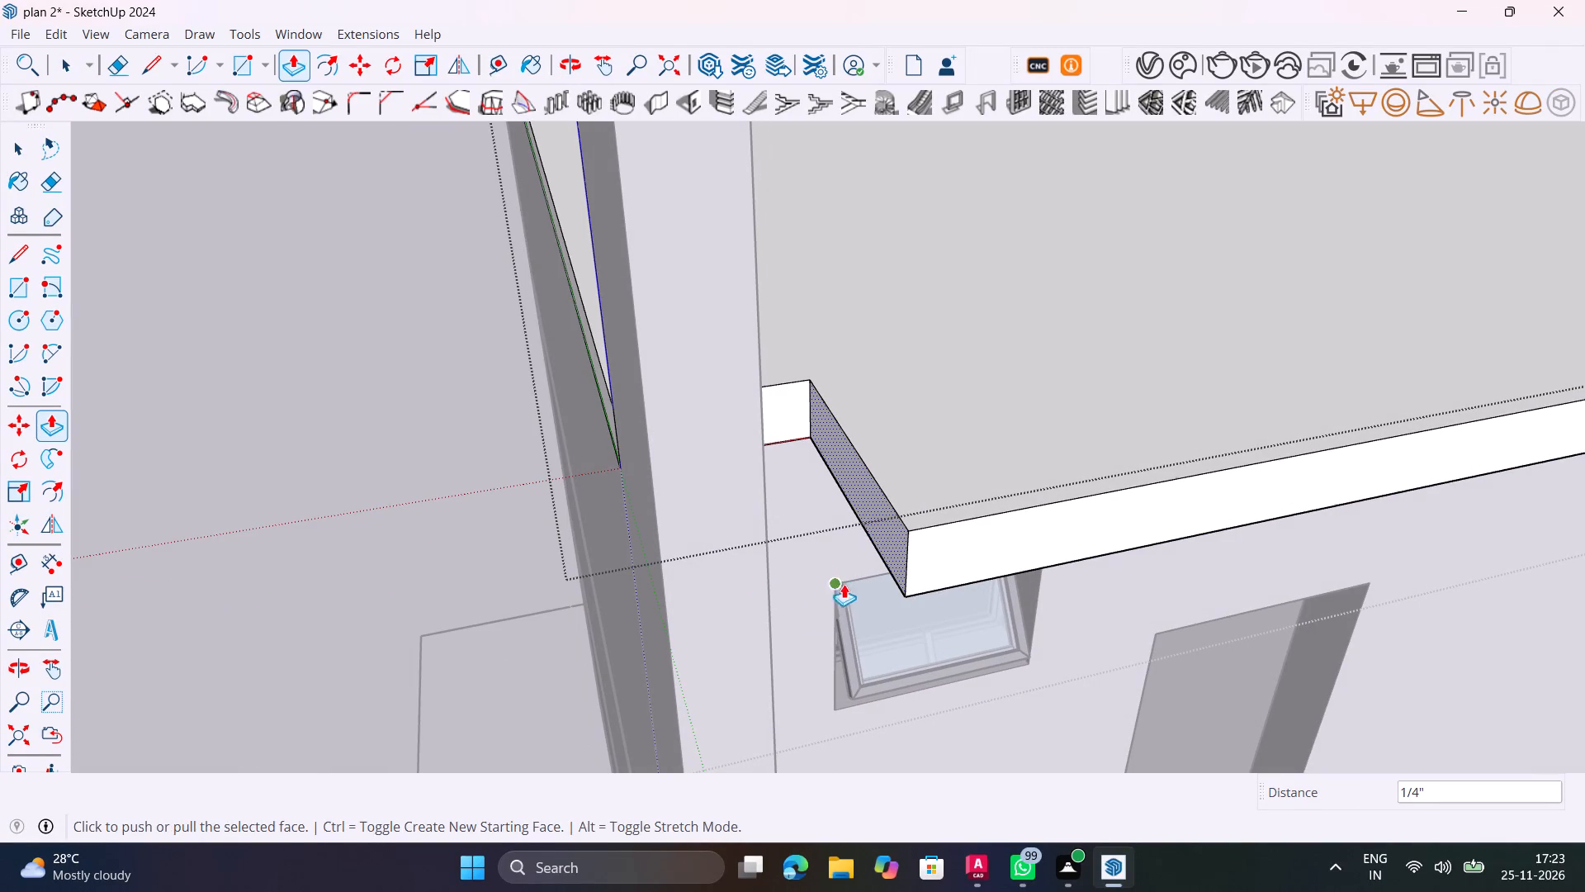
click(892, 543)
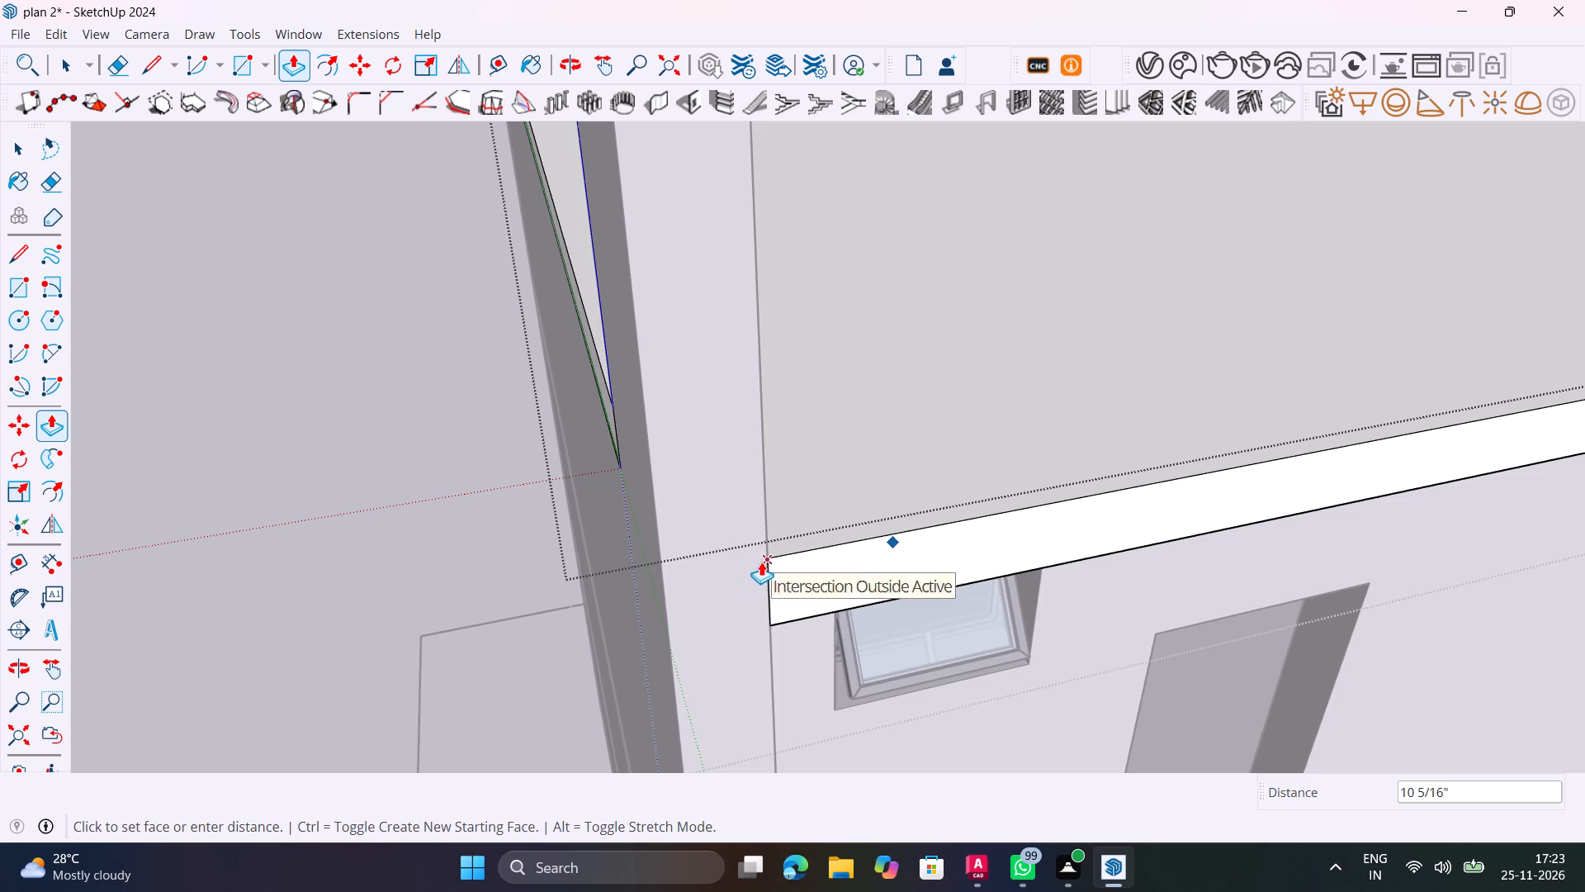
click(761, 562)
scroll(810, 571, down, 6)
key(space)
click(434, 429)
Extend the upper balcony slab's notched end face 1' 1 9/16" to close the gap to the side fin wall.
middle_drag(646, 584, 449, 543)
scroll(517, 494, down, 16)
middle_drag(561, 524, 821, 534)
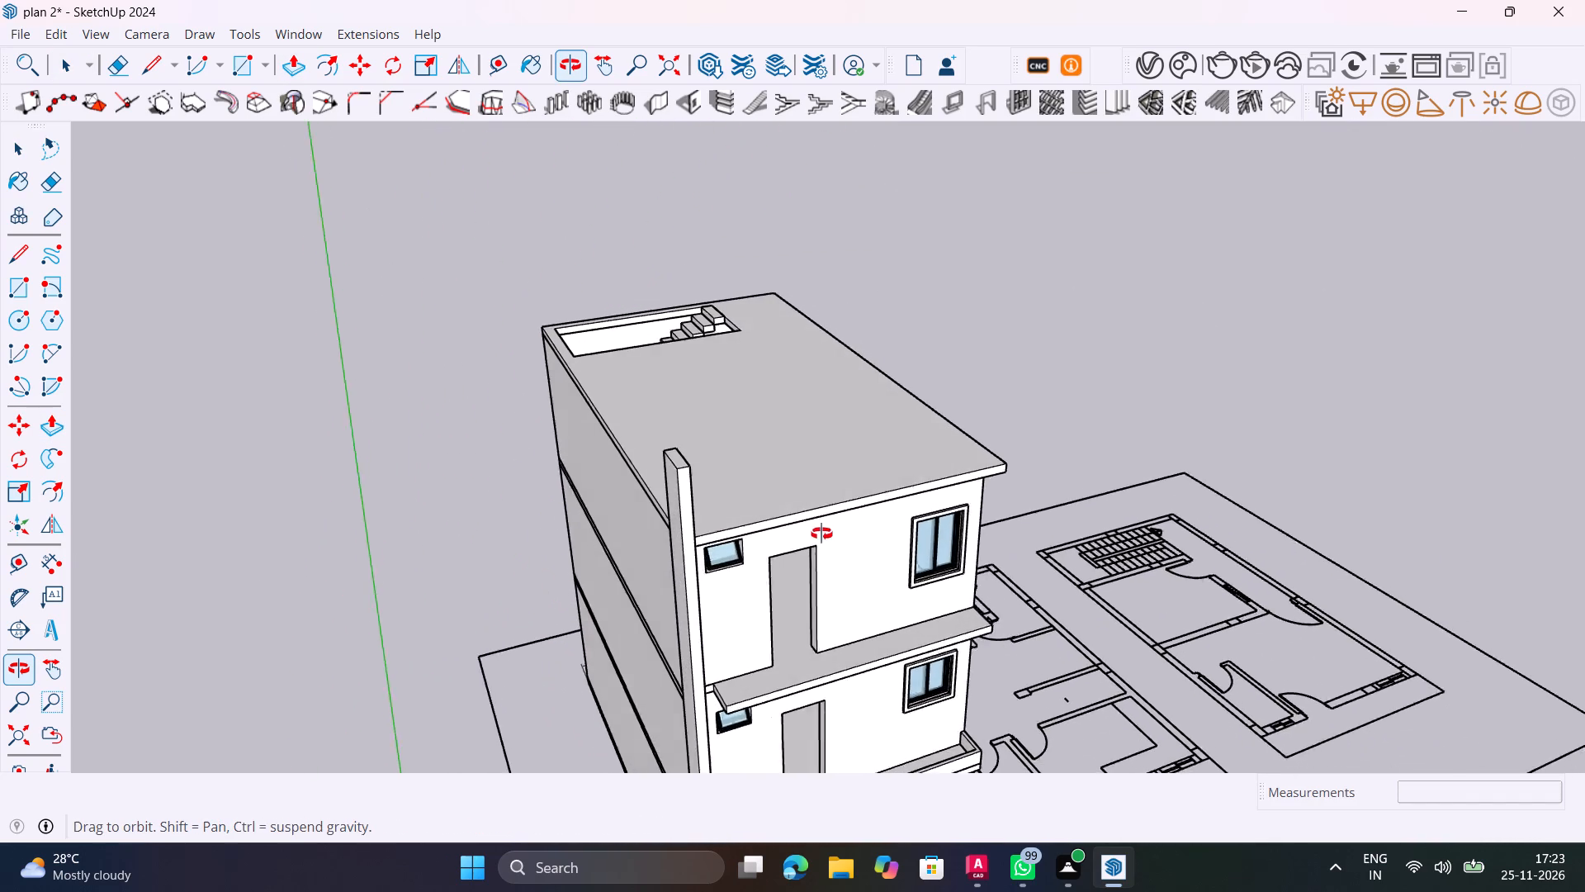
middle_drag(821, 534, 836, 548)
shift+middle_drag(807, 592, 821, 329)
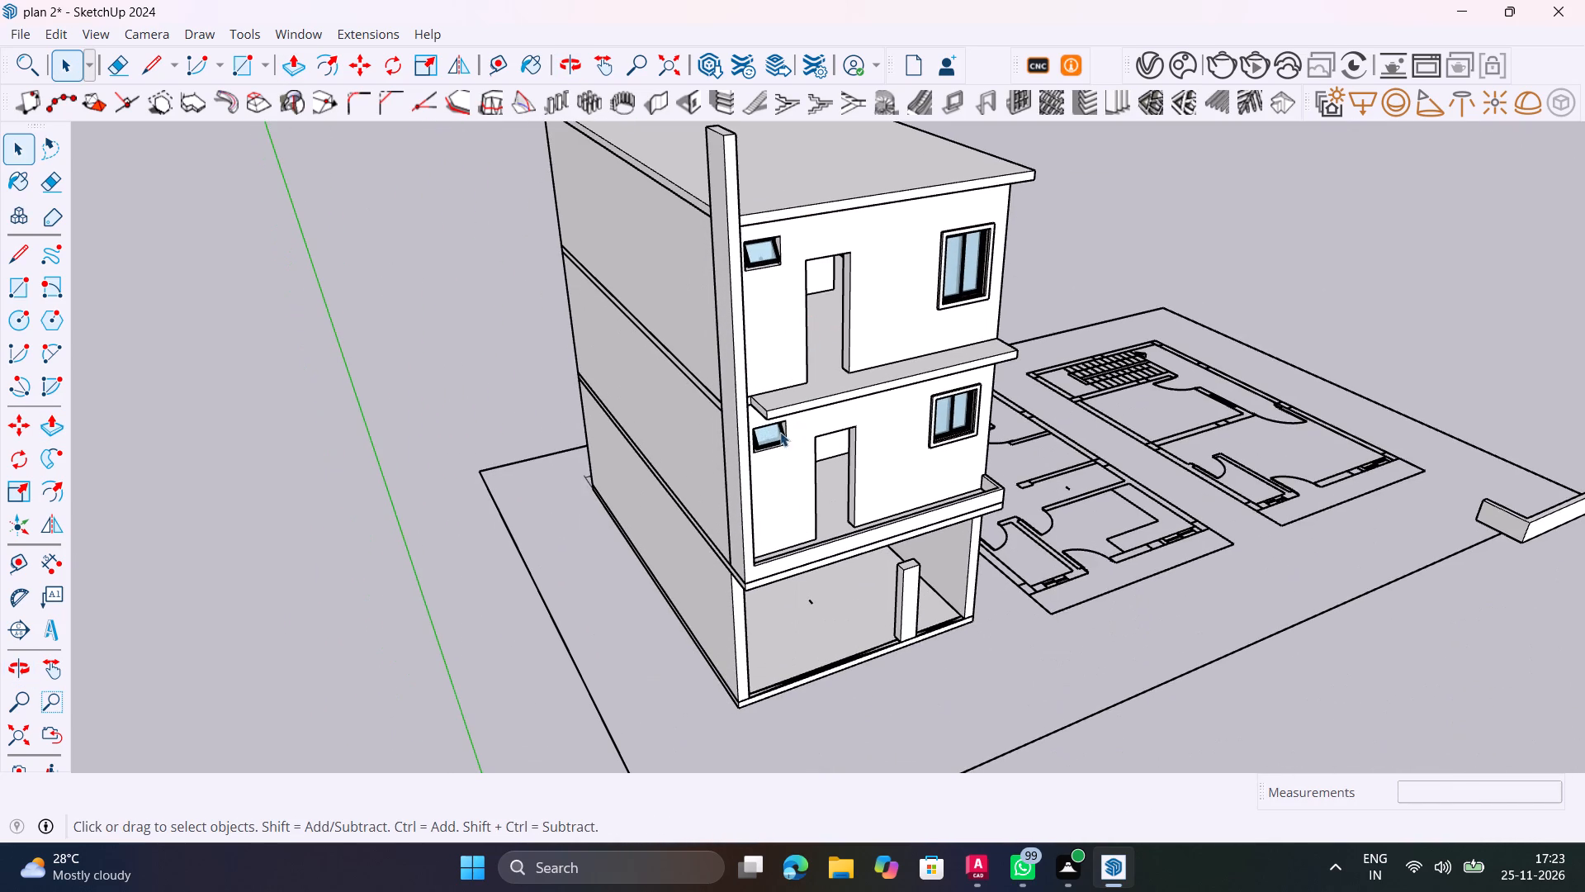
scroll(755, 403, up, 17)
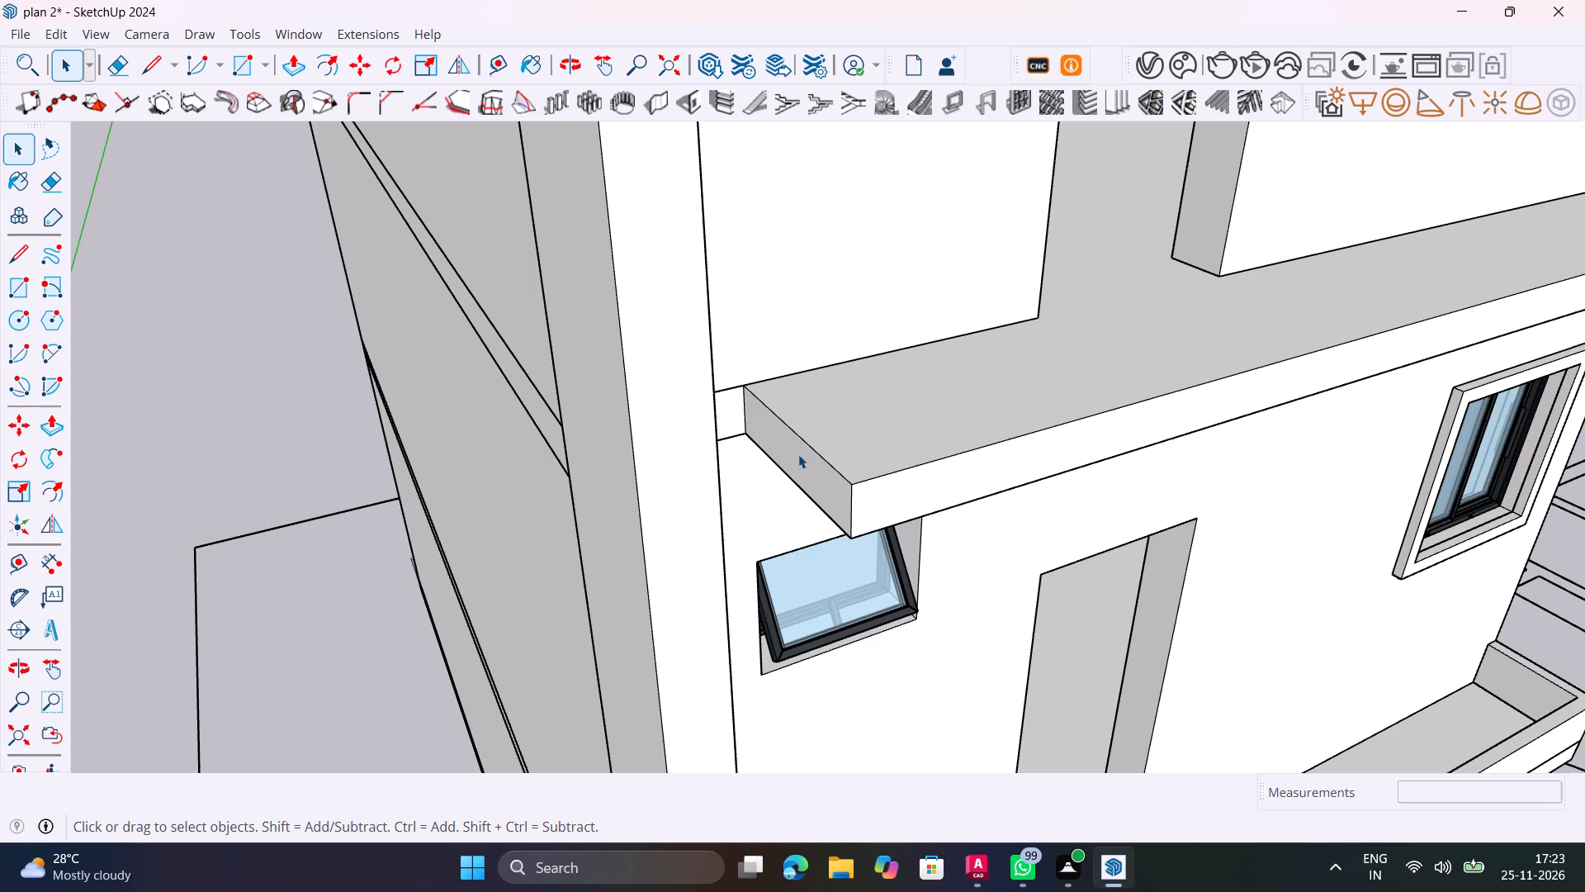
click(798, 454)
double_click(798, 454)
click(801, 460)
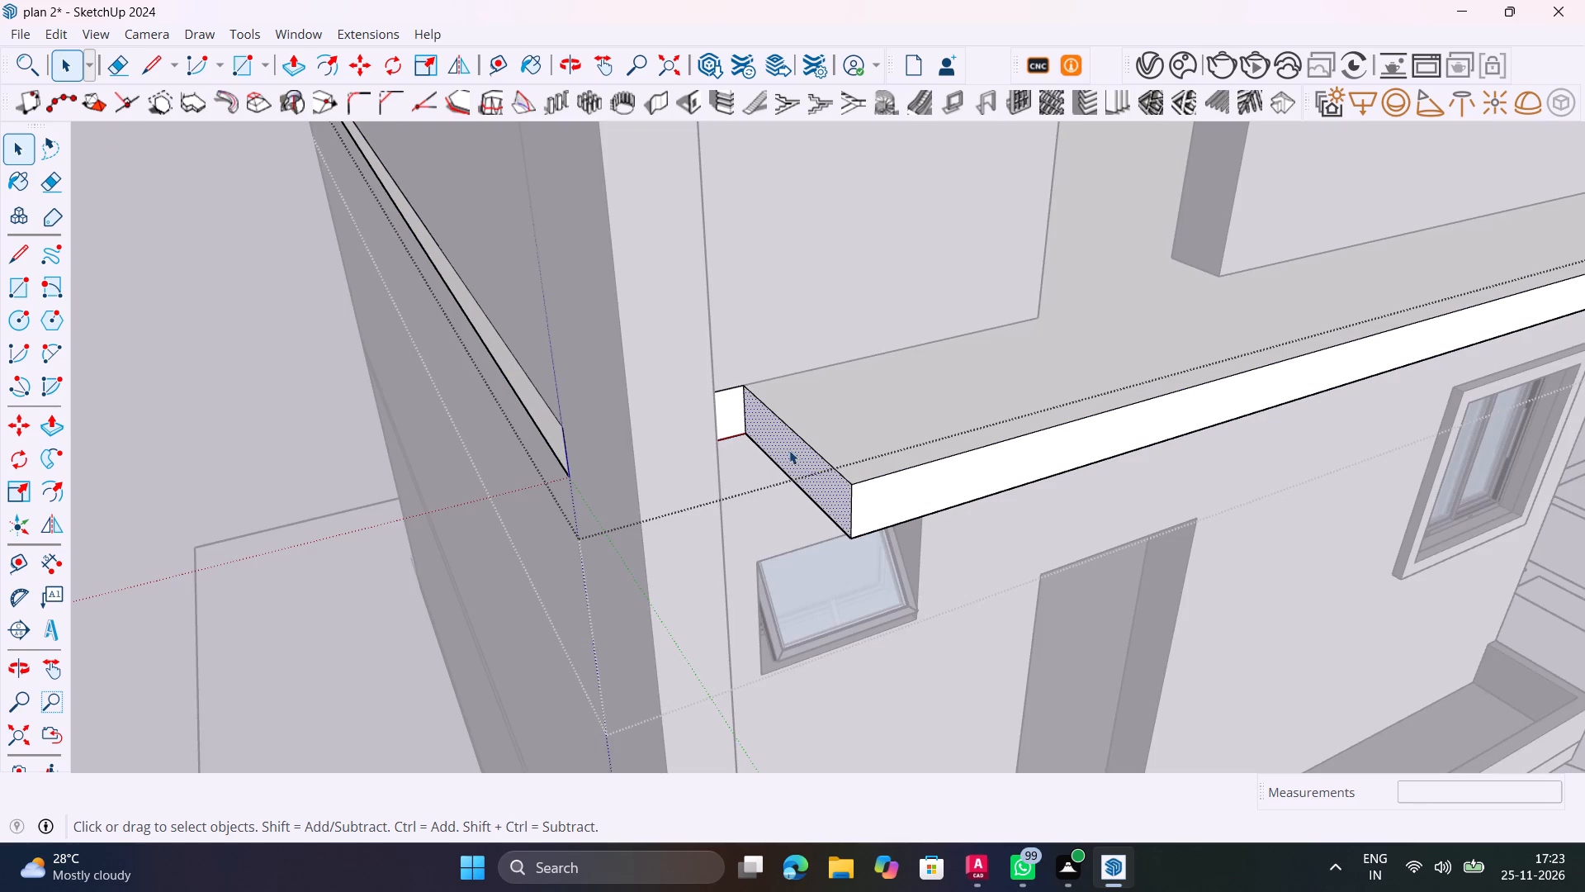
key(p)
click(792, 450)
click(724, 535)
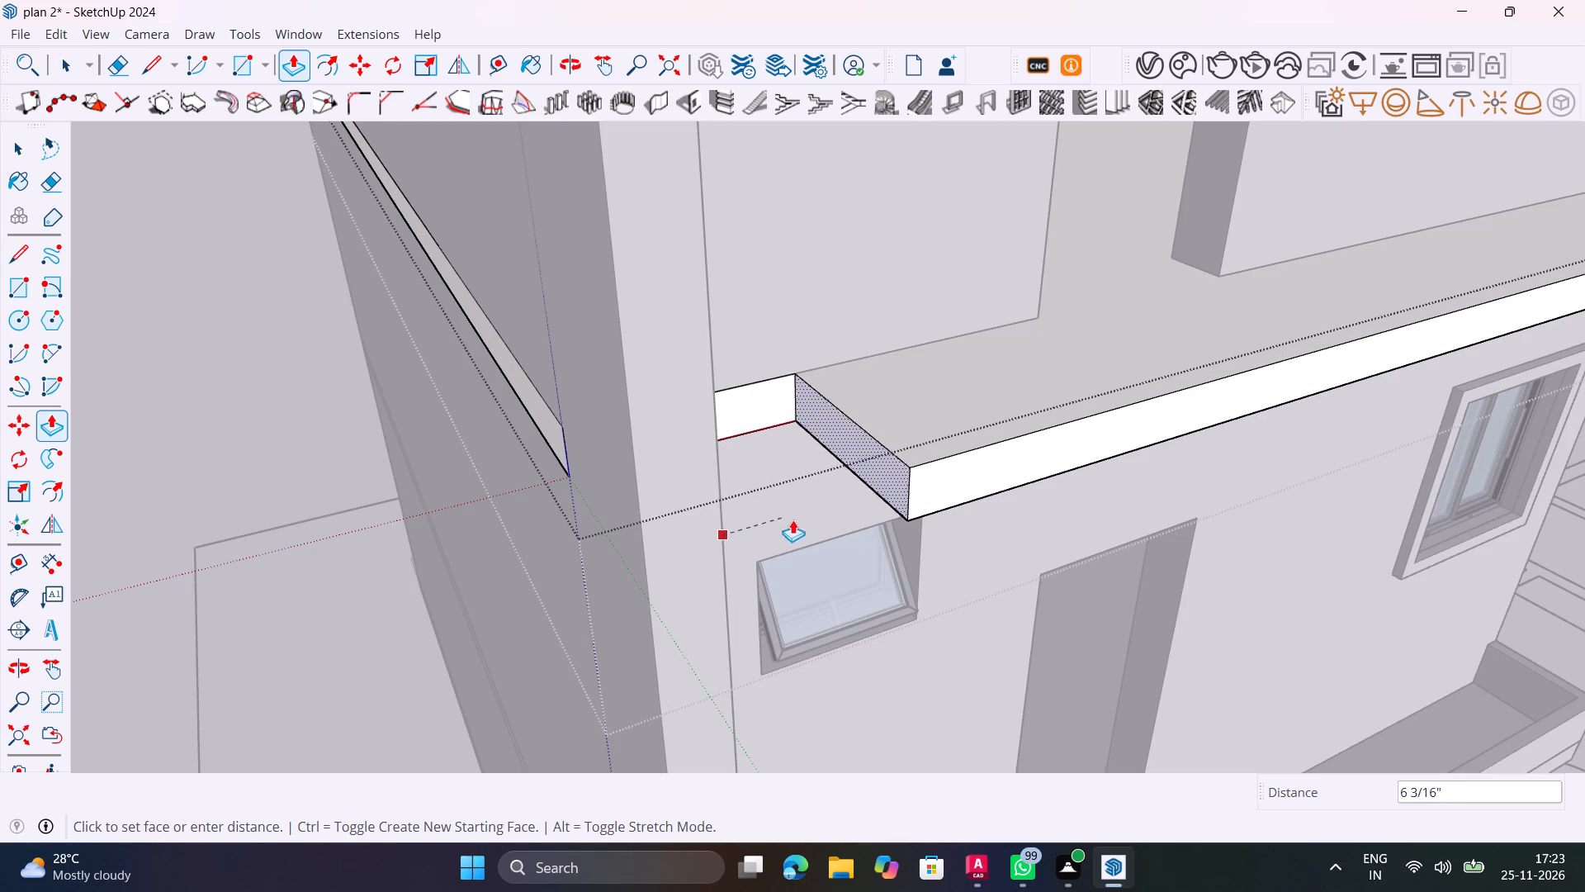
key(Escape)
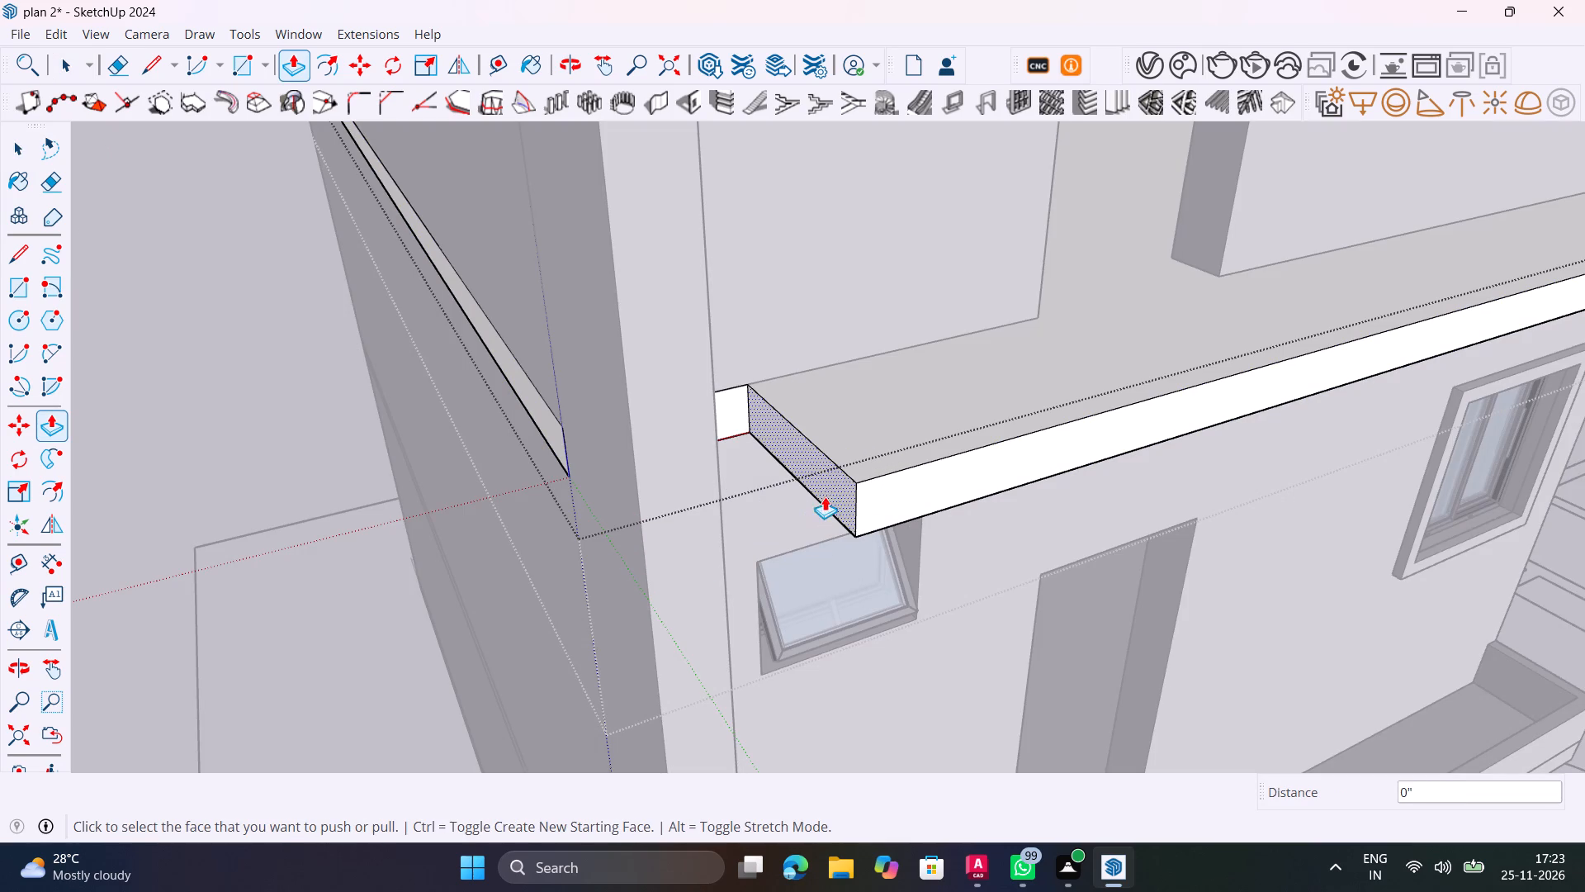
click(837, 486)
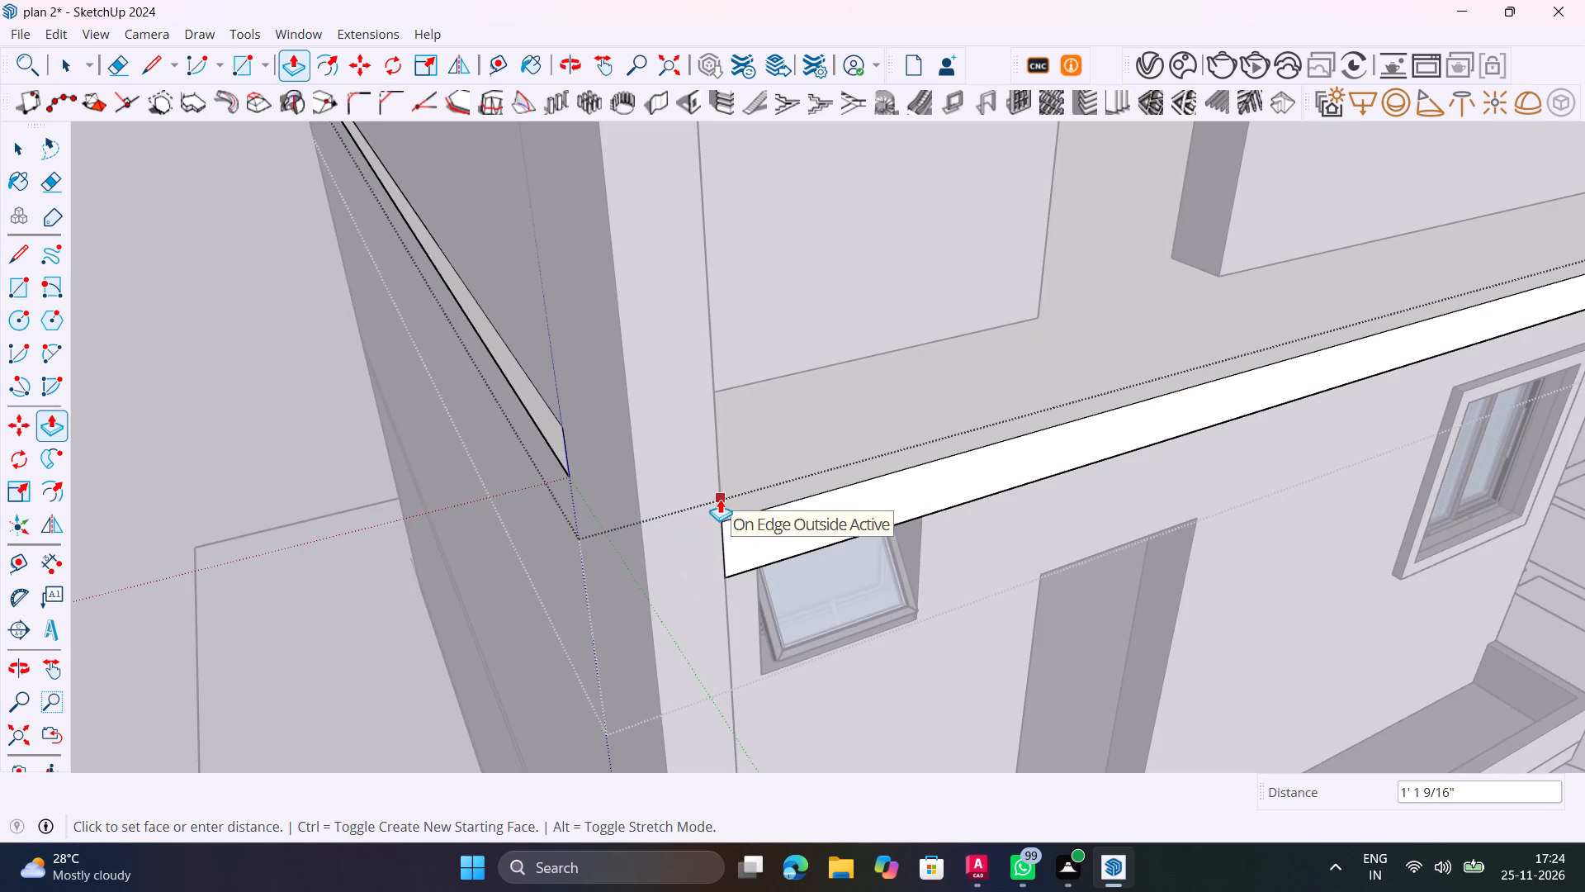
click(720, 499)
scroll(722, 533, down, 6)
key(space)
click(254, 462)
Inspect the front facade from both sides, checking how the extended slabs meet the side fin wall.
middle_drag(686, 572, 482, 615)
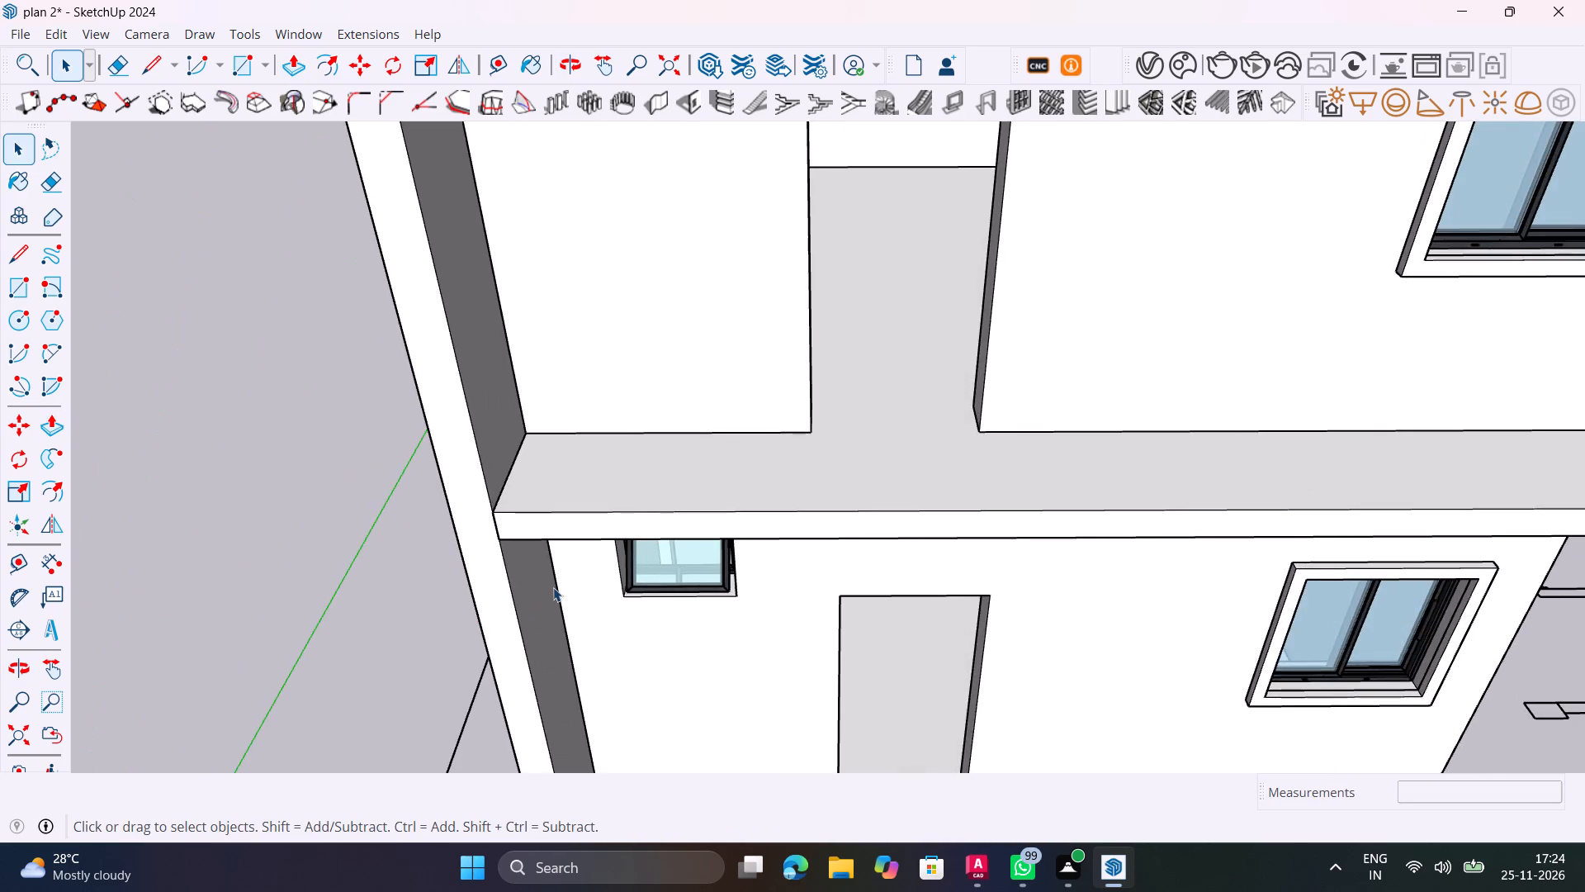
scroll(554, 587, down, 11)
middle_drag(599, 572, 824, 449)
scroll(826, 446, down, 9)
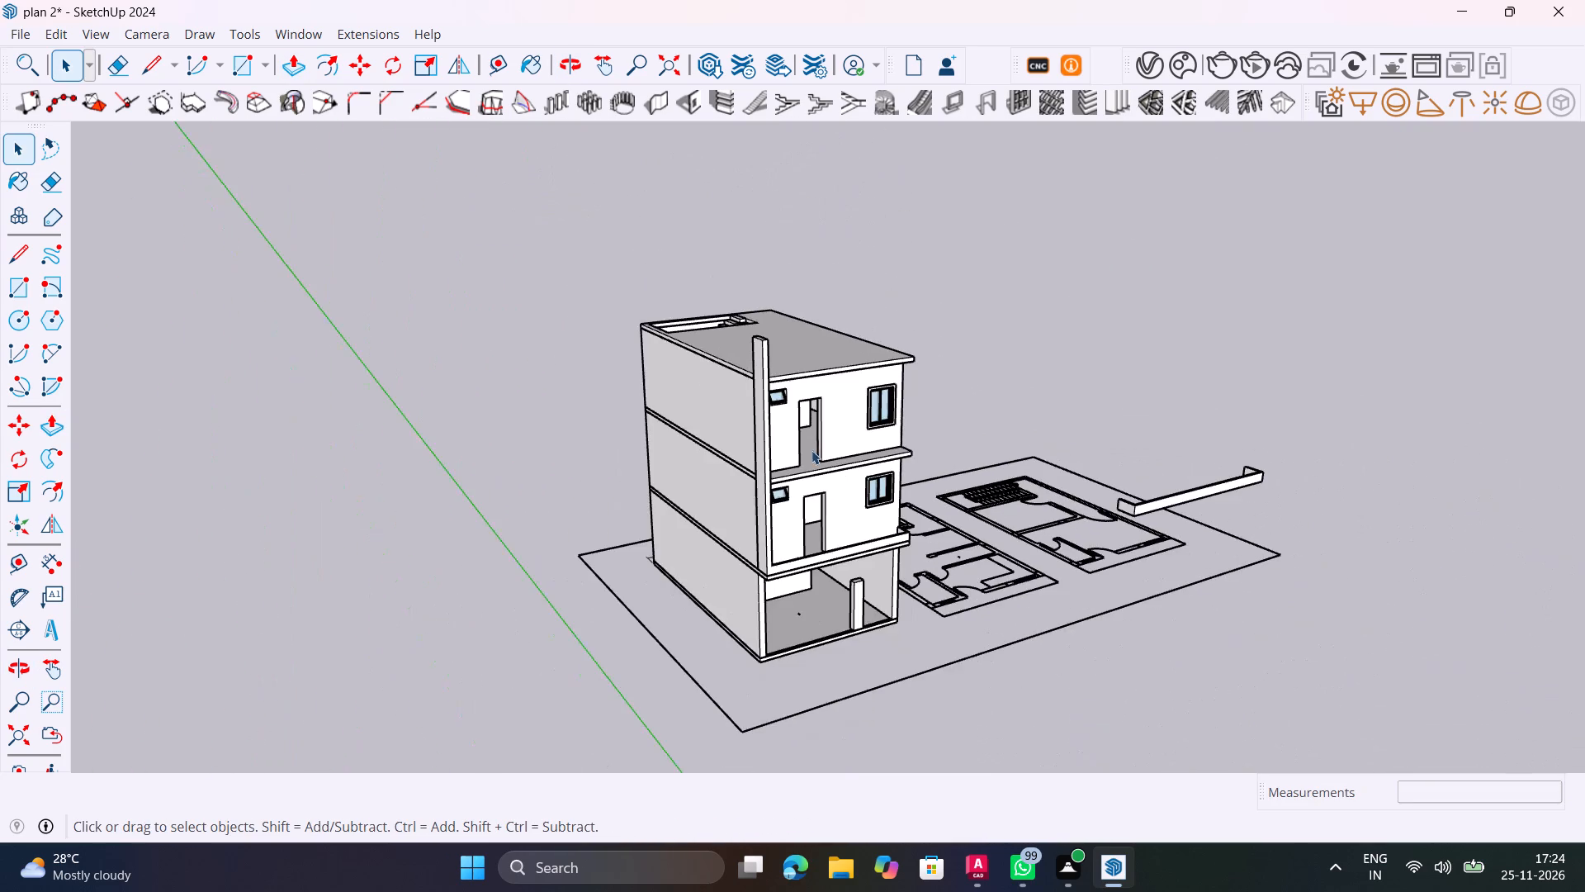
shift+middle_drag(794, 568, 505, 617)
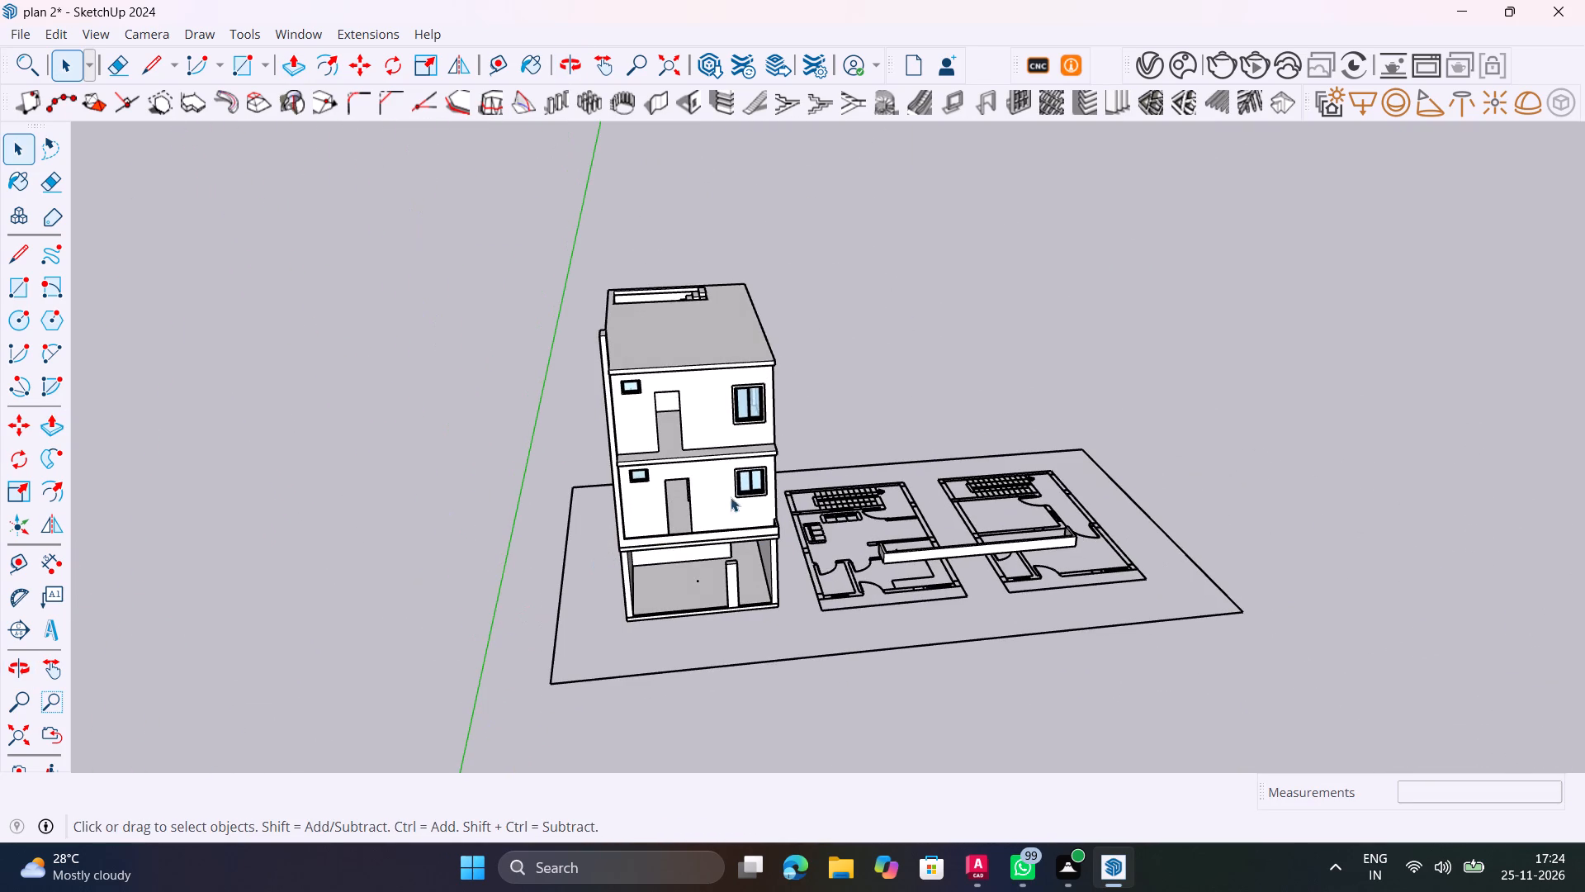
scroll(641, 457, up, 10)
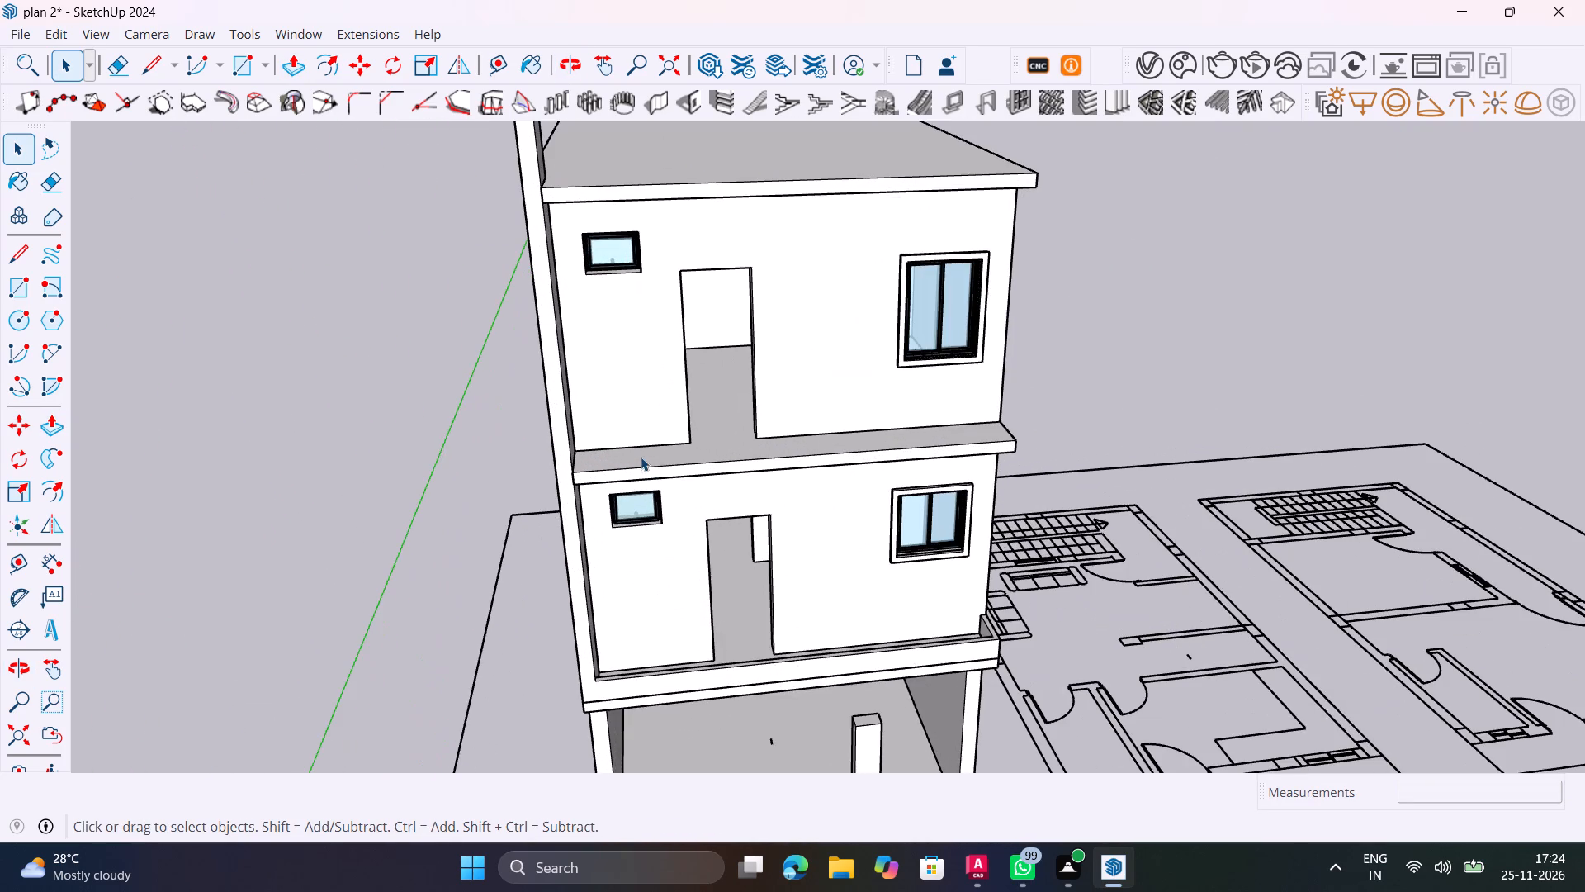
middle_drag(654, 482, 738, 493)
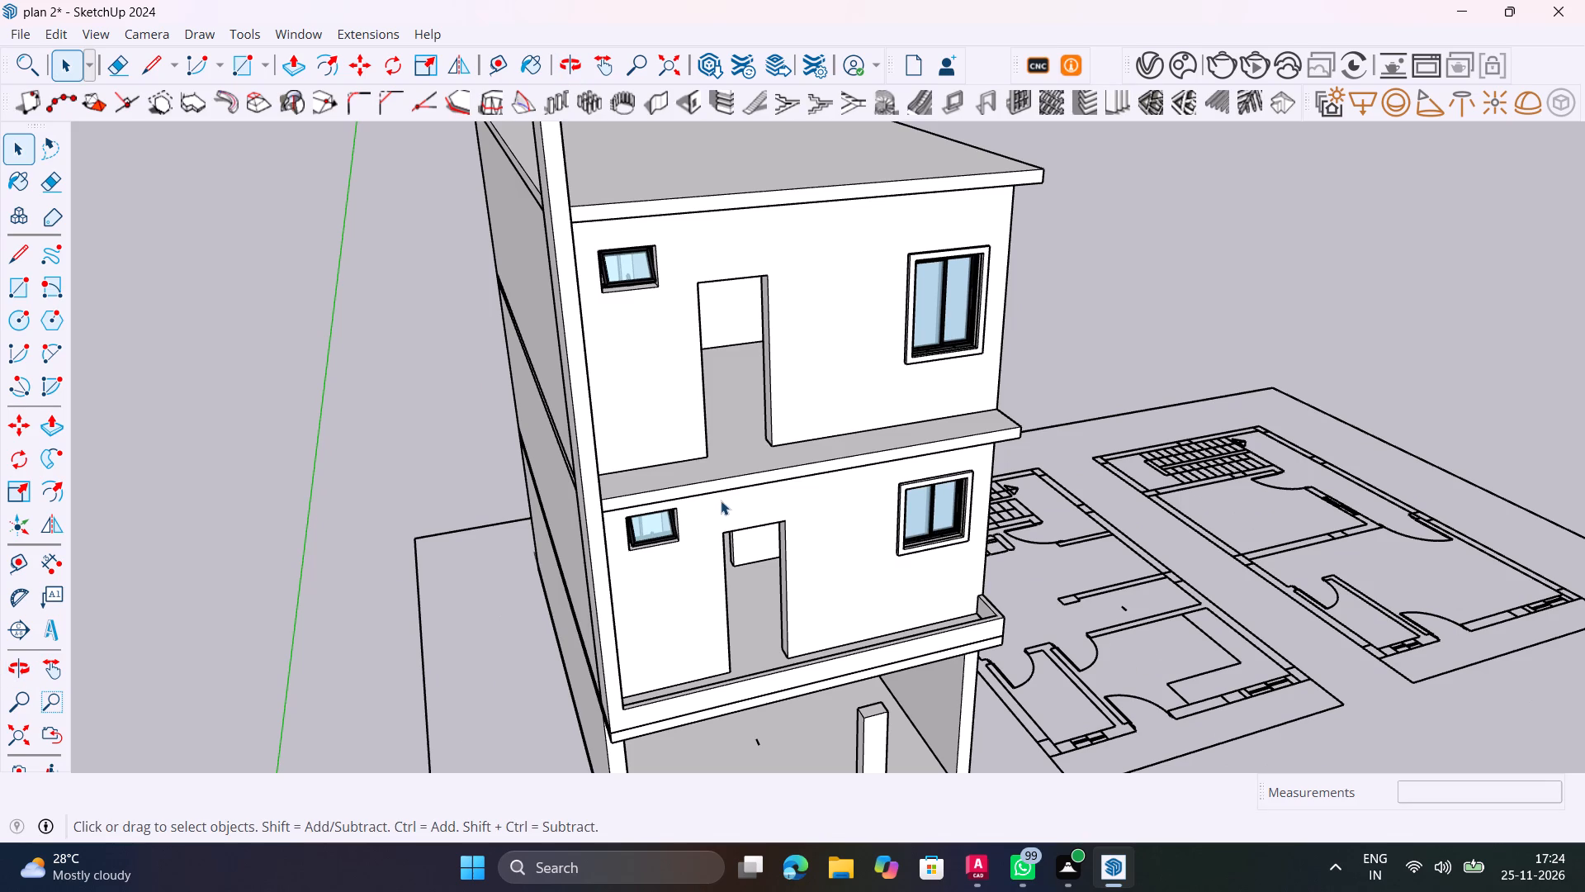
scroll(717, 496, up, 3)
middle_drag(707, 520, 399, 528)
scroll(399, 528, down, 5)
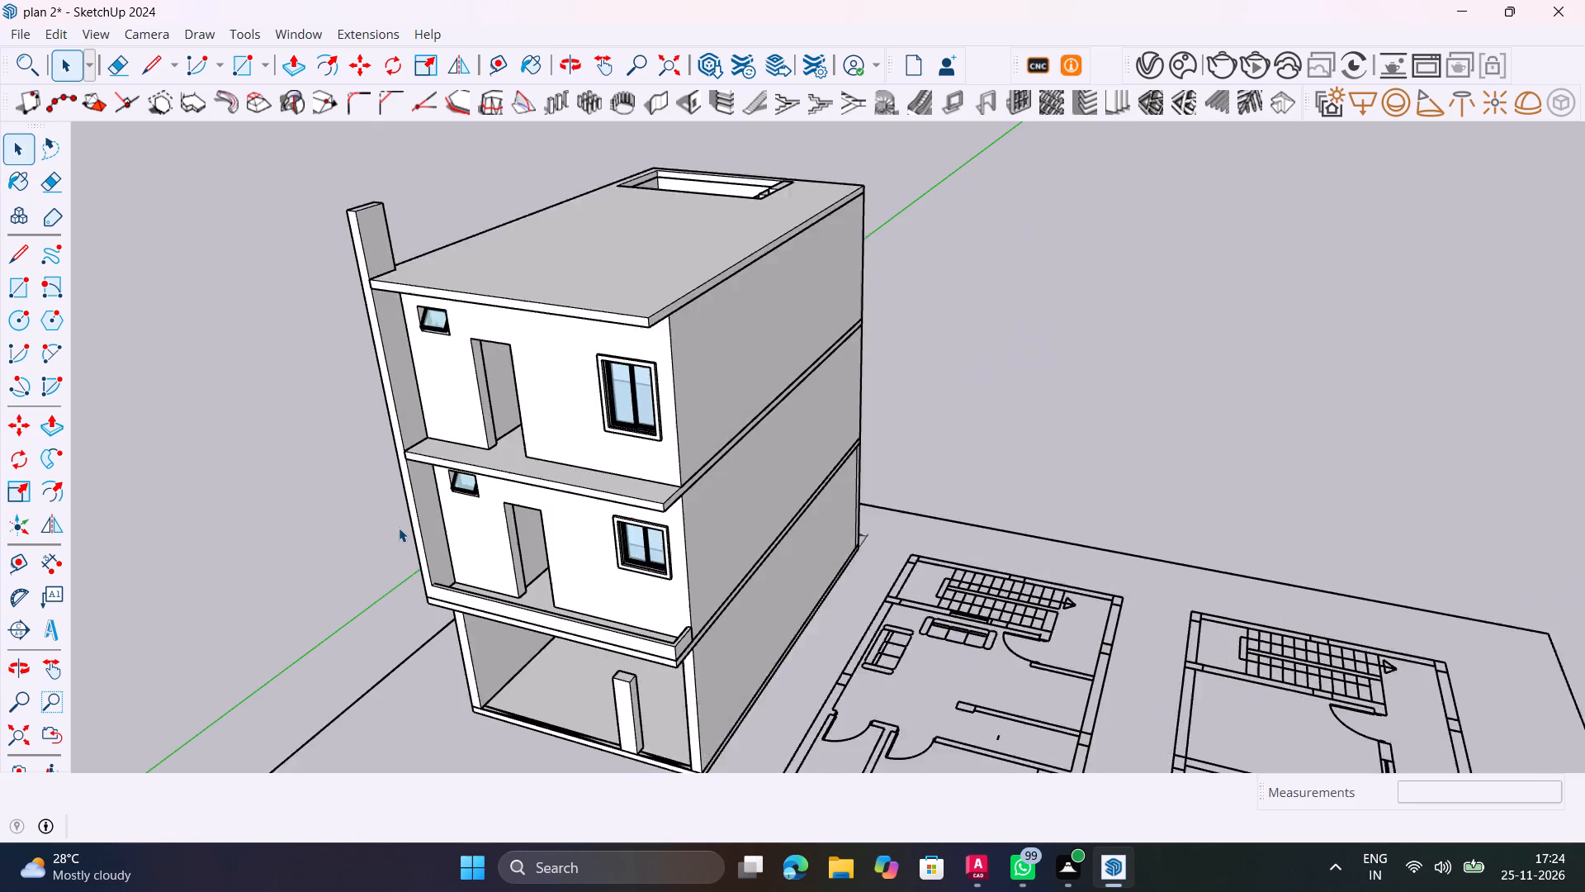
scroll(643, 639, up, 10)
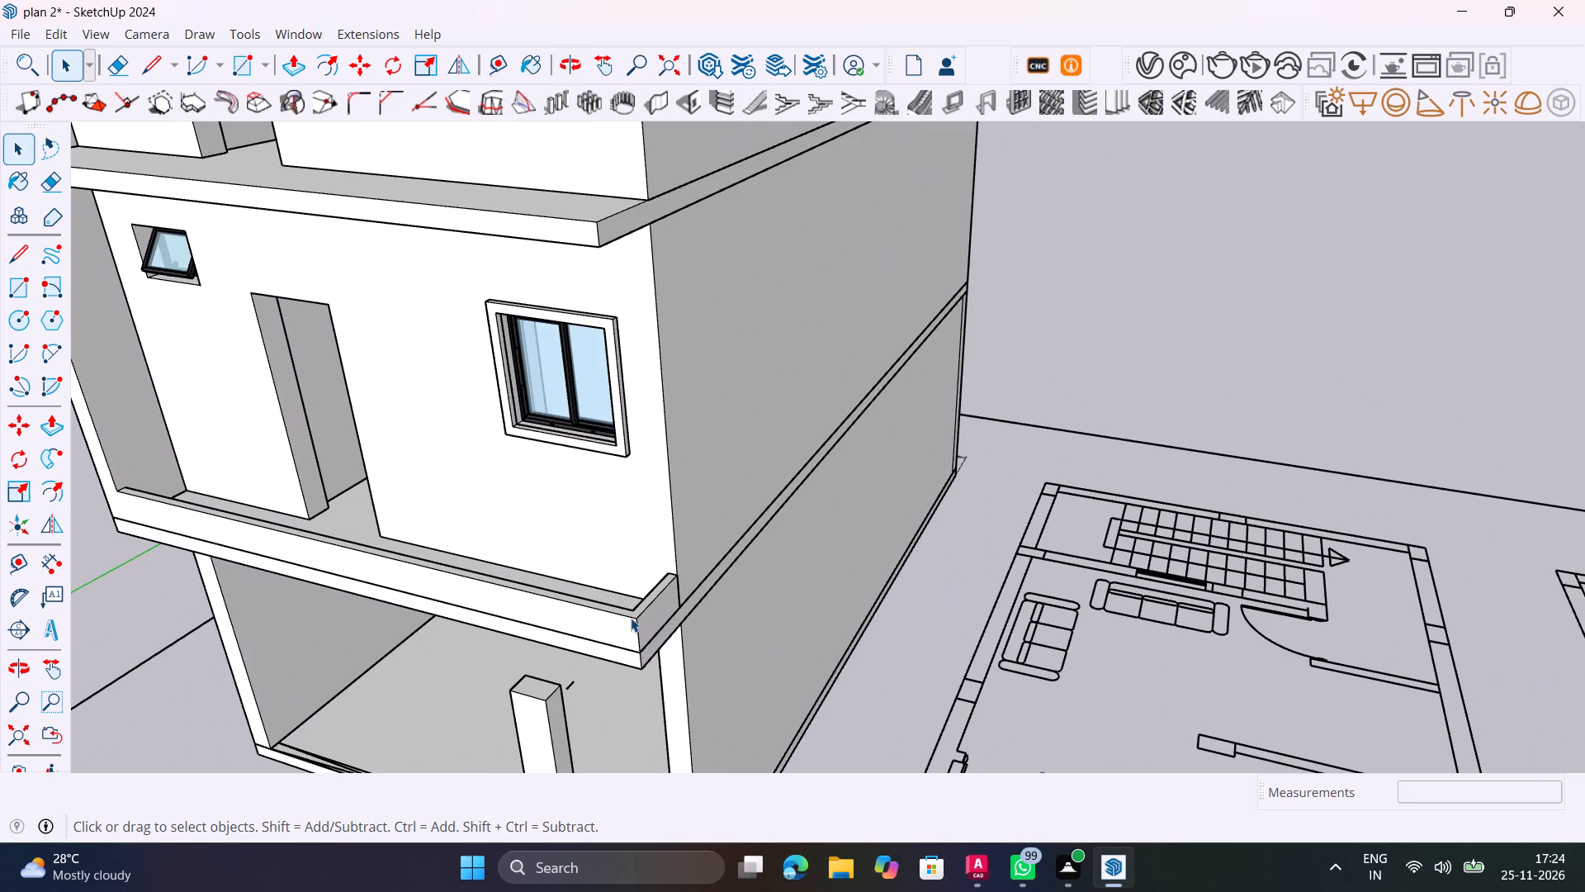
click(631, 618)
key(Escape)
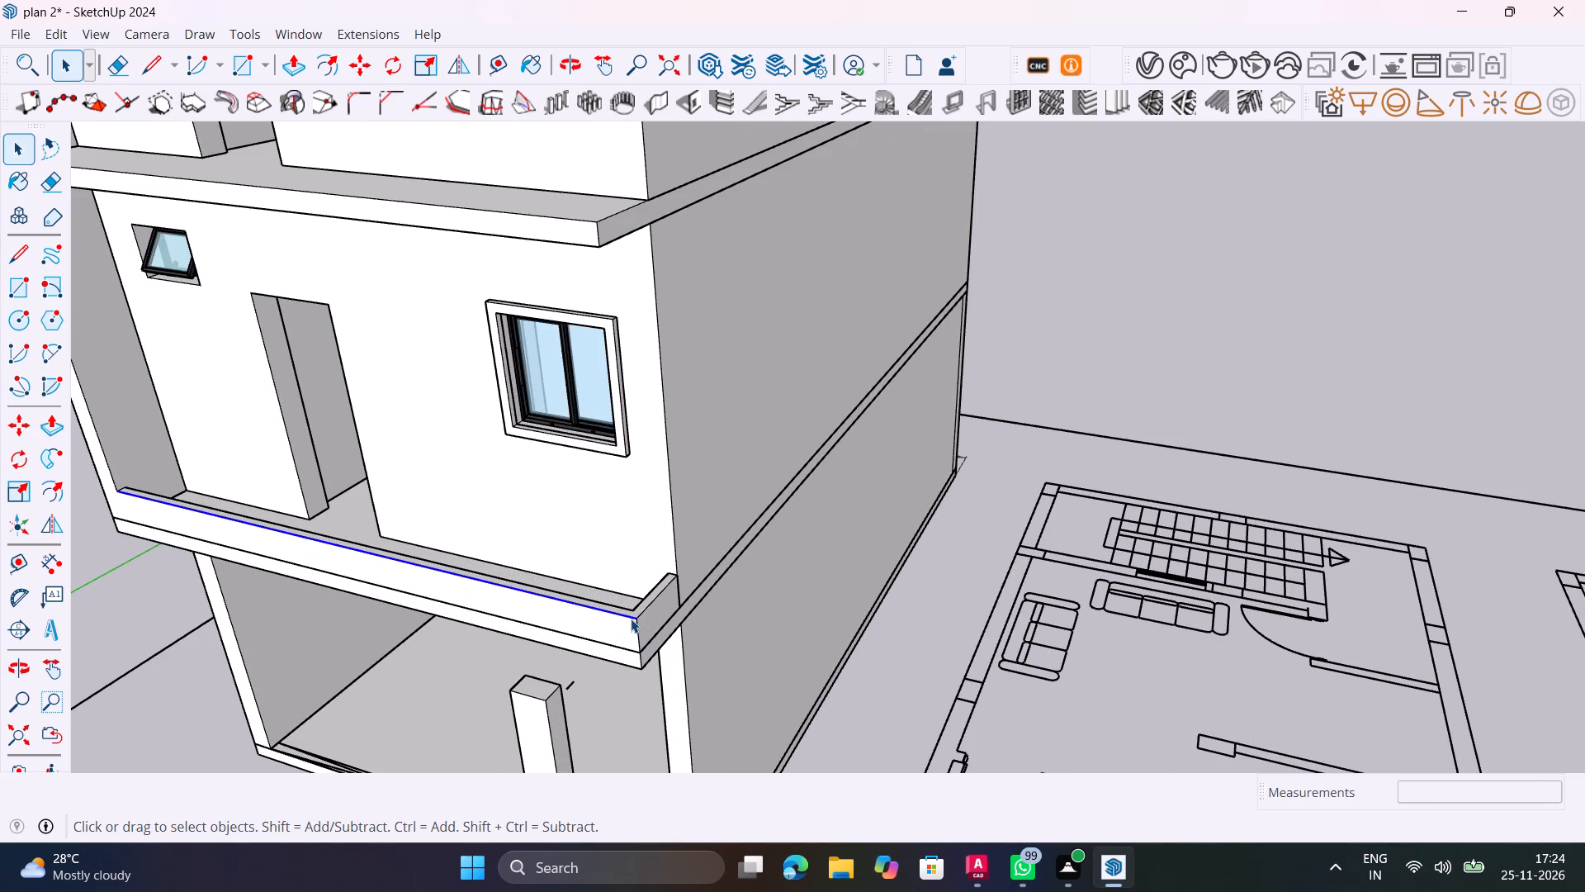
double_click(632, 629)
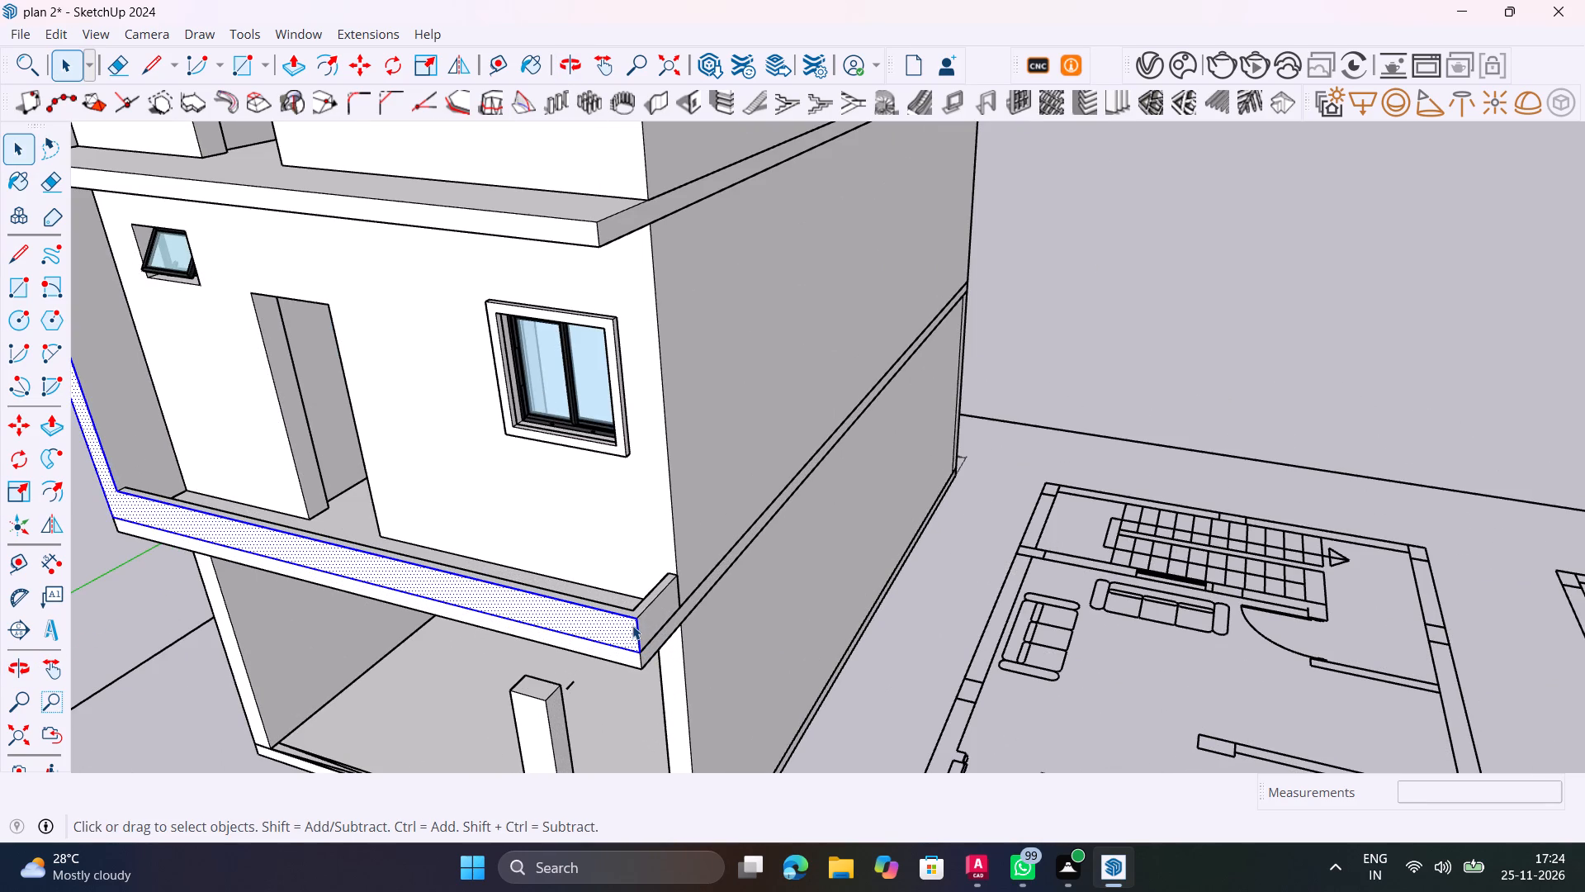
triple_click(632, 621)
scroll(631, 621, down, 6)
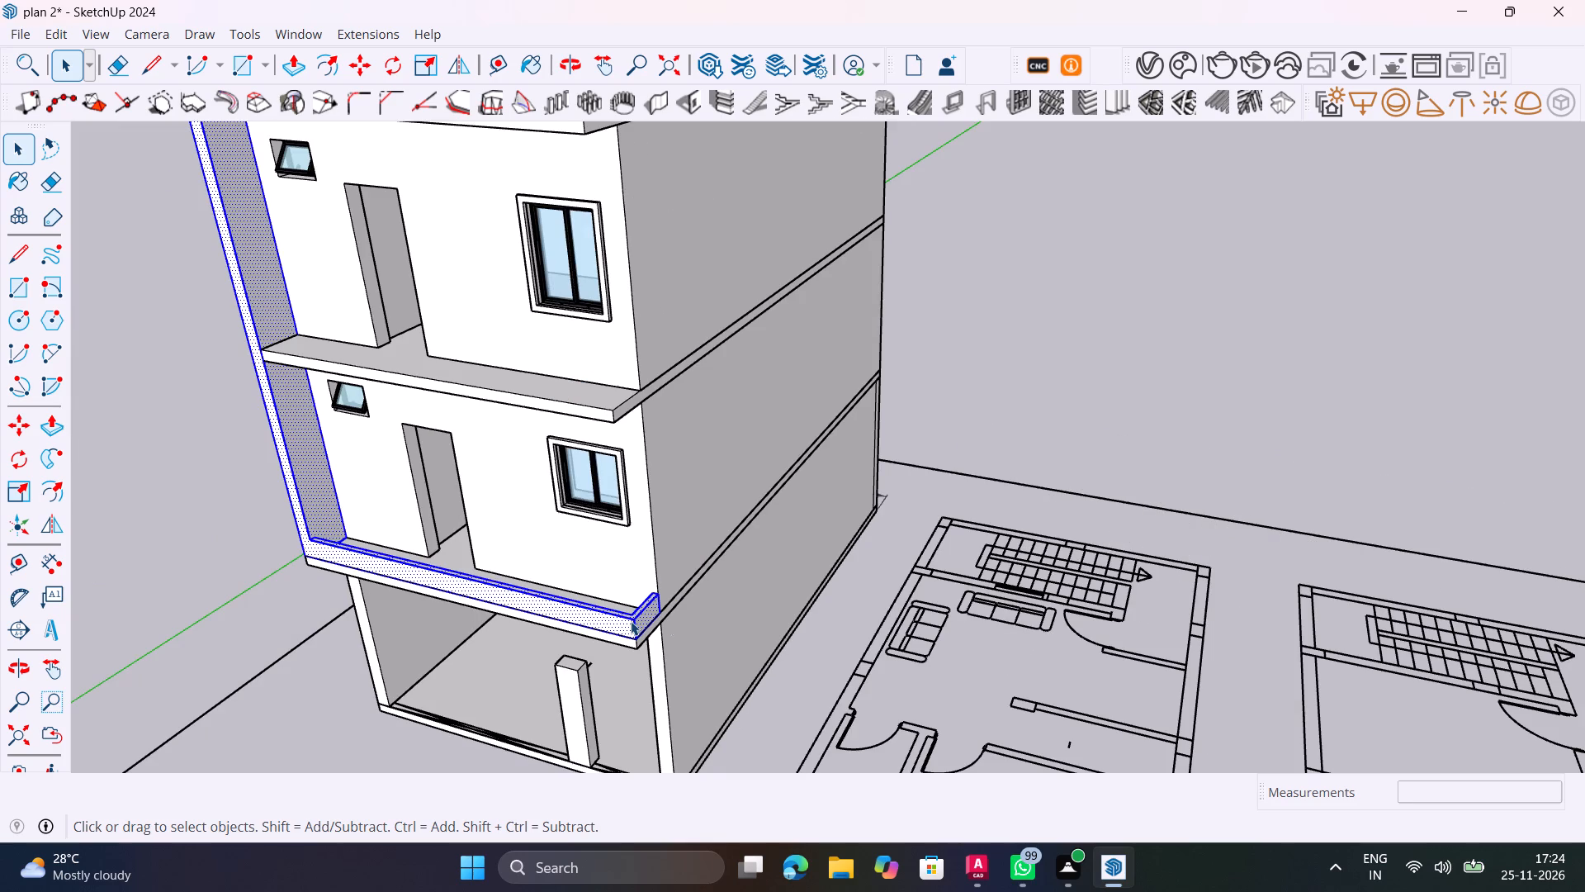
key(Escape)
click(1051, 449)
Examine the lower balcony parapet, especially the corner where it meets the base of the side fin wall.
scroll(589, 637, up, 6)
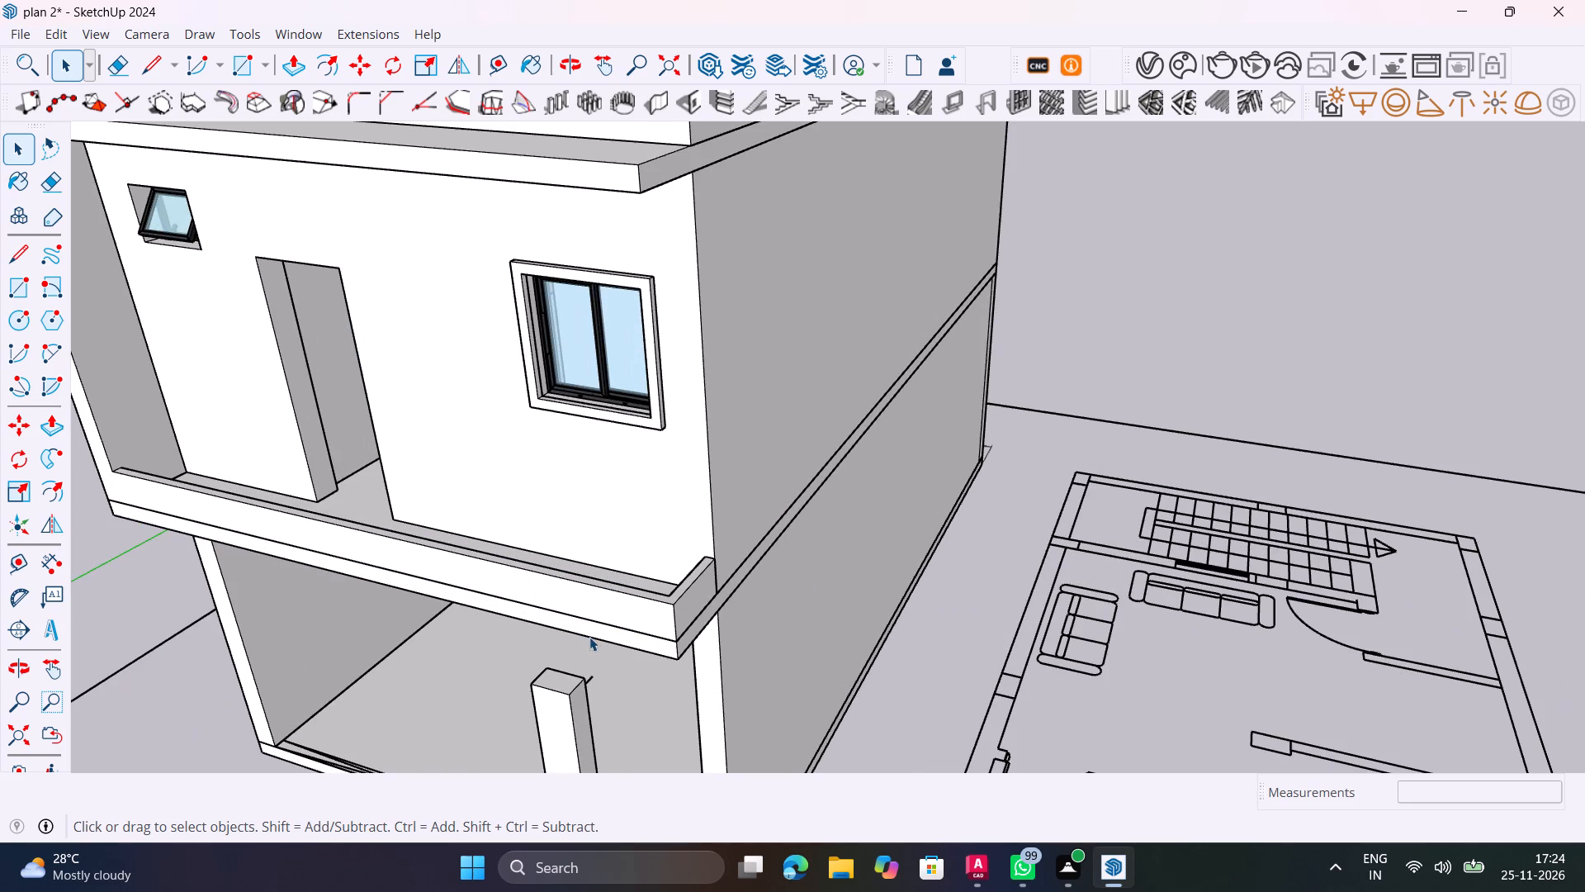
shift+middle_drag(589, 637, 831, 571)
scroll(831, 571, down, 5)
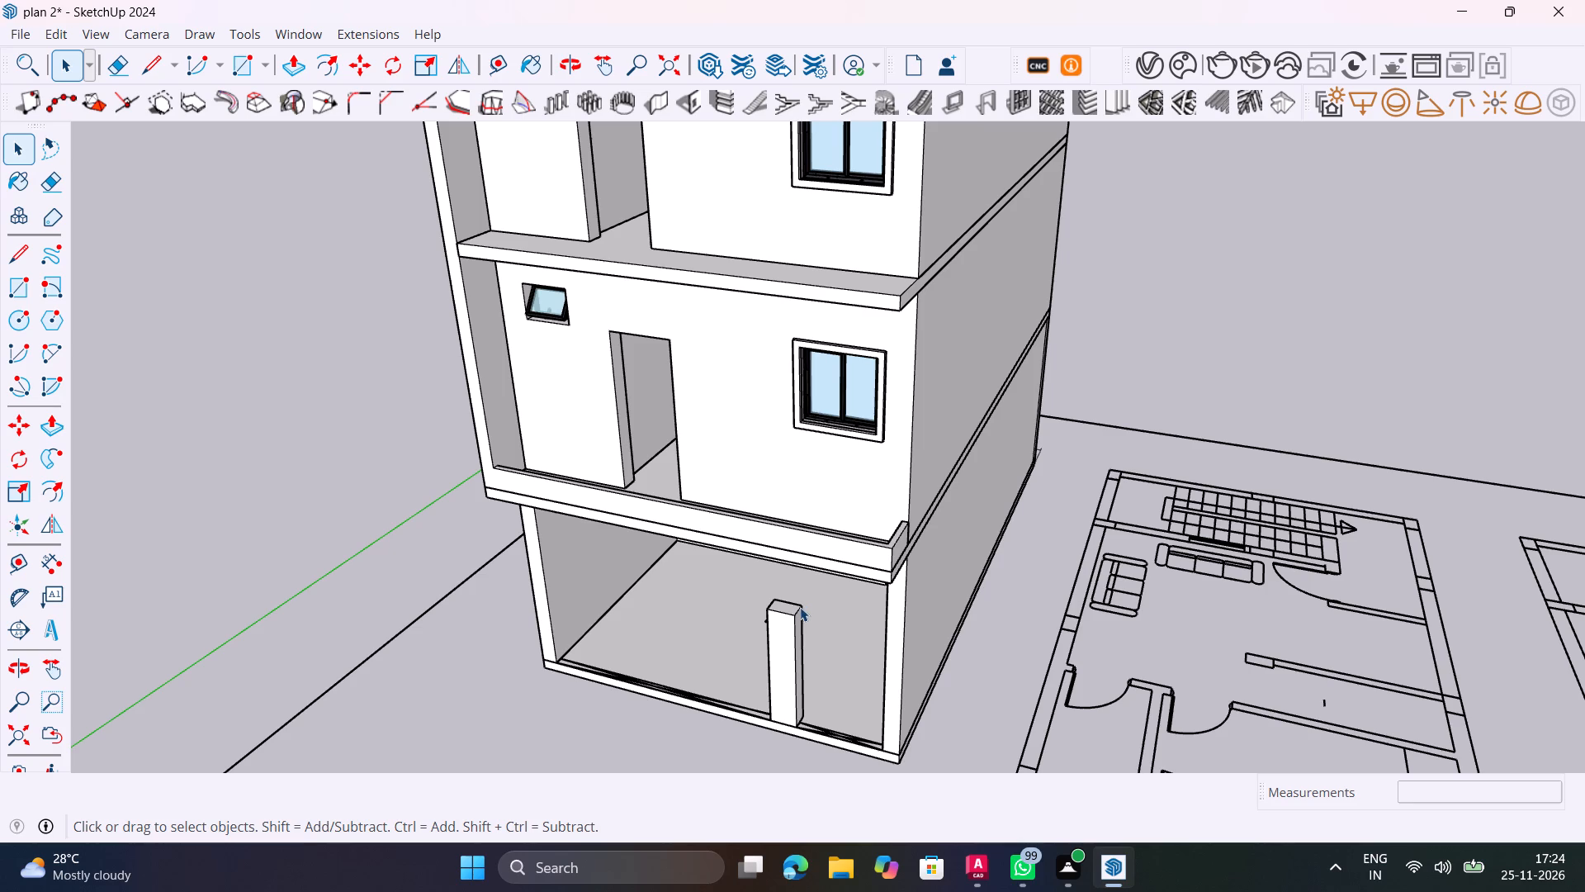
shift+middle_drag(778, 537, 835, 536)
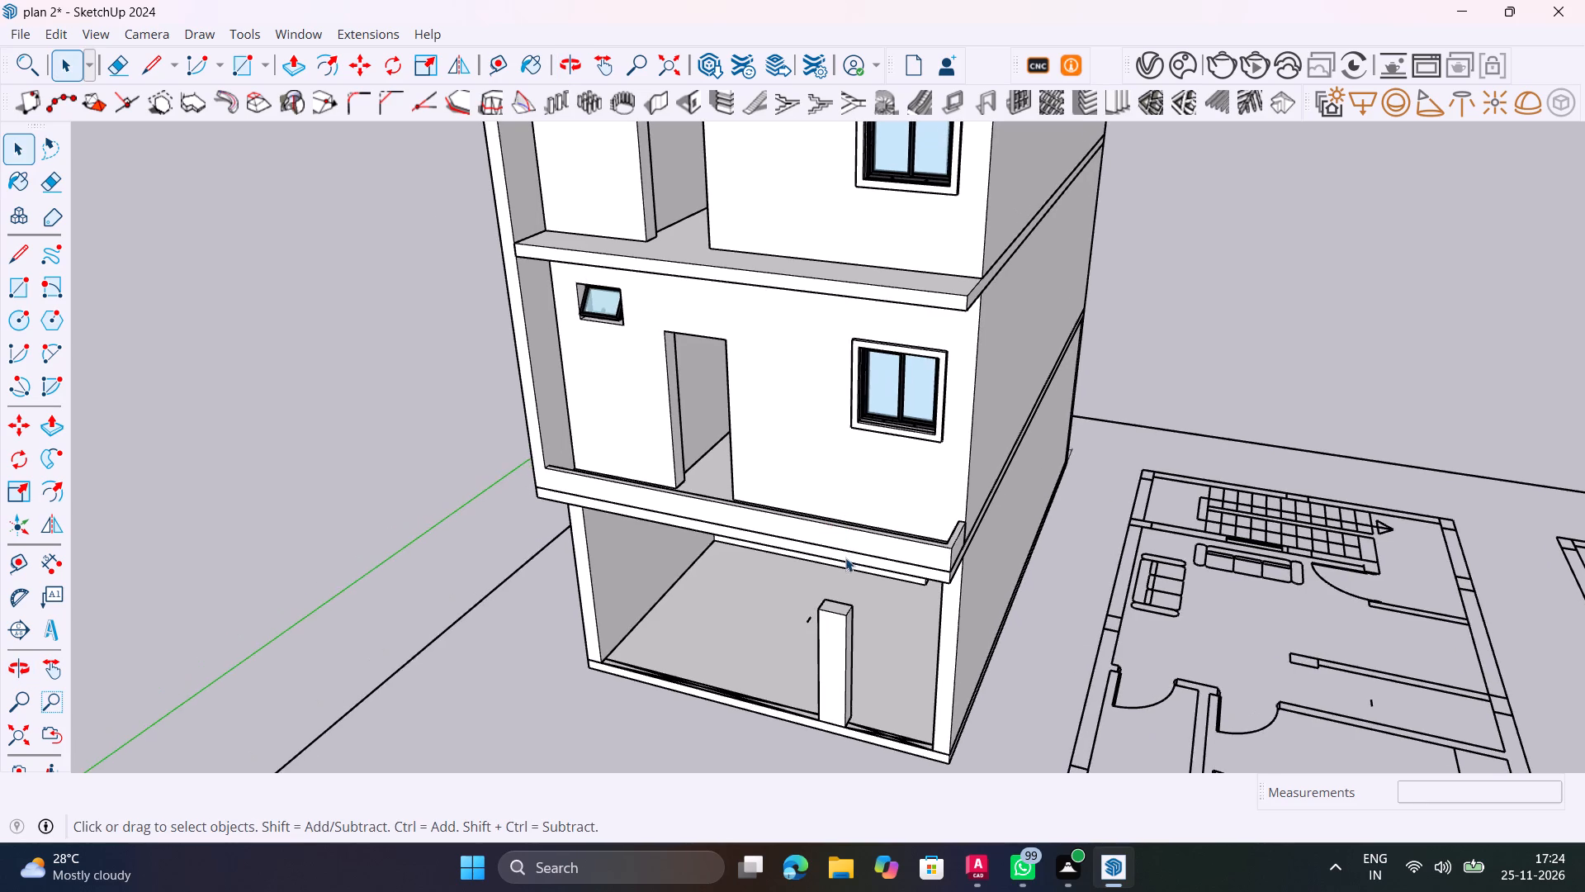
scroll(847, 557, up, 4)
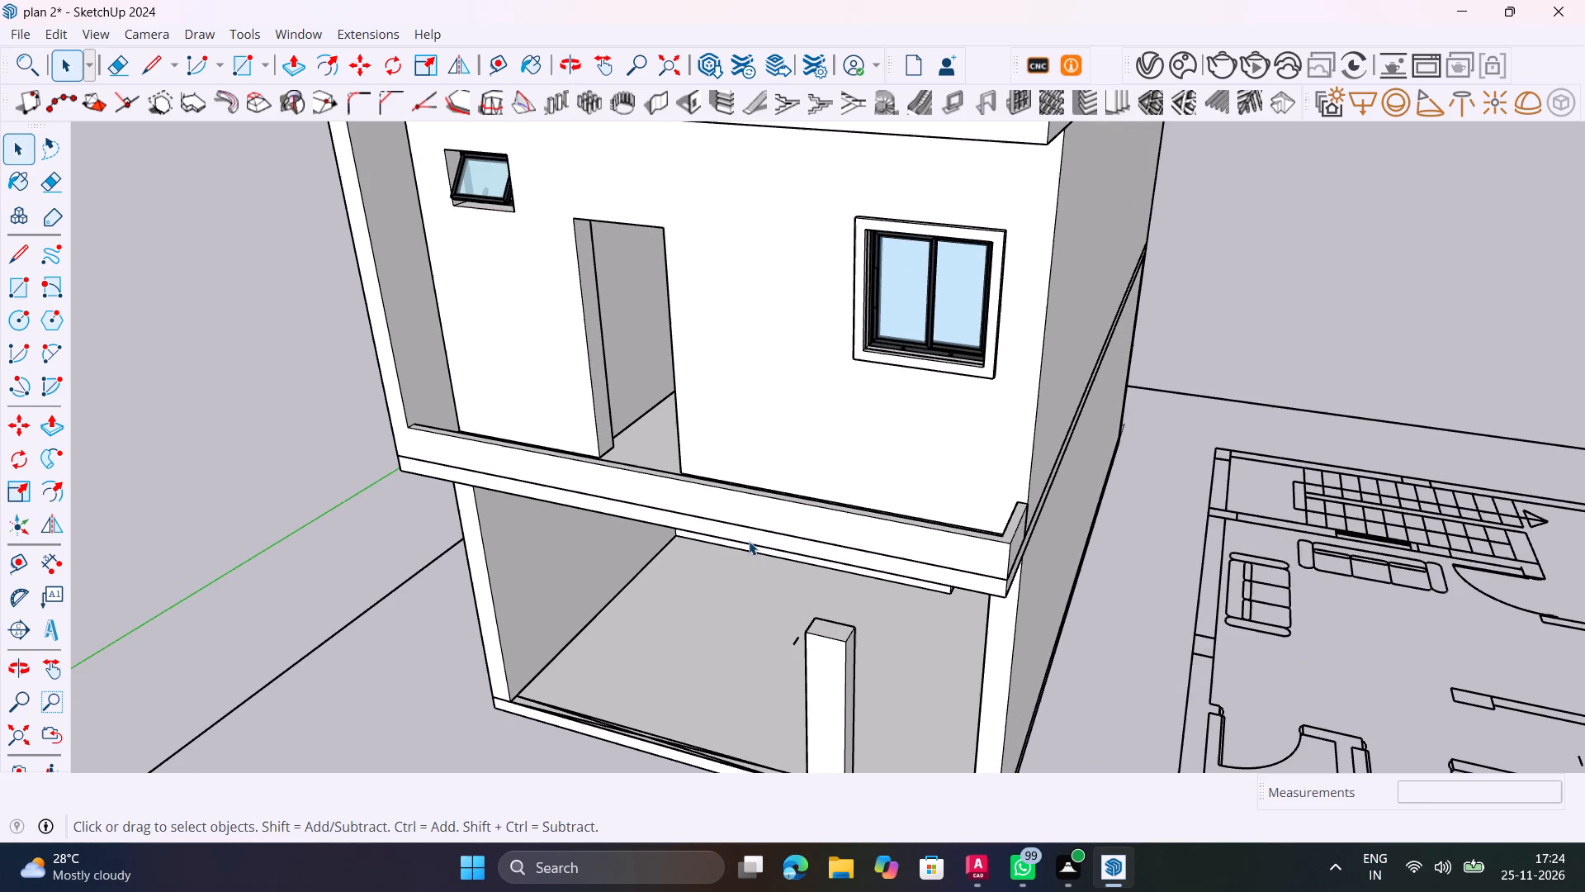
scroll(749, 541, down, 5)
scroll(543, 463, up, 8)
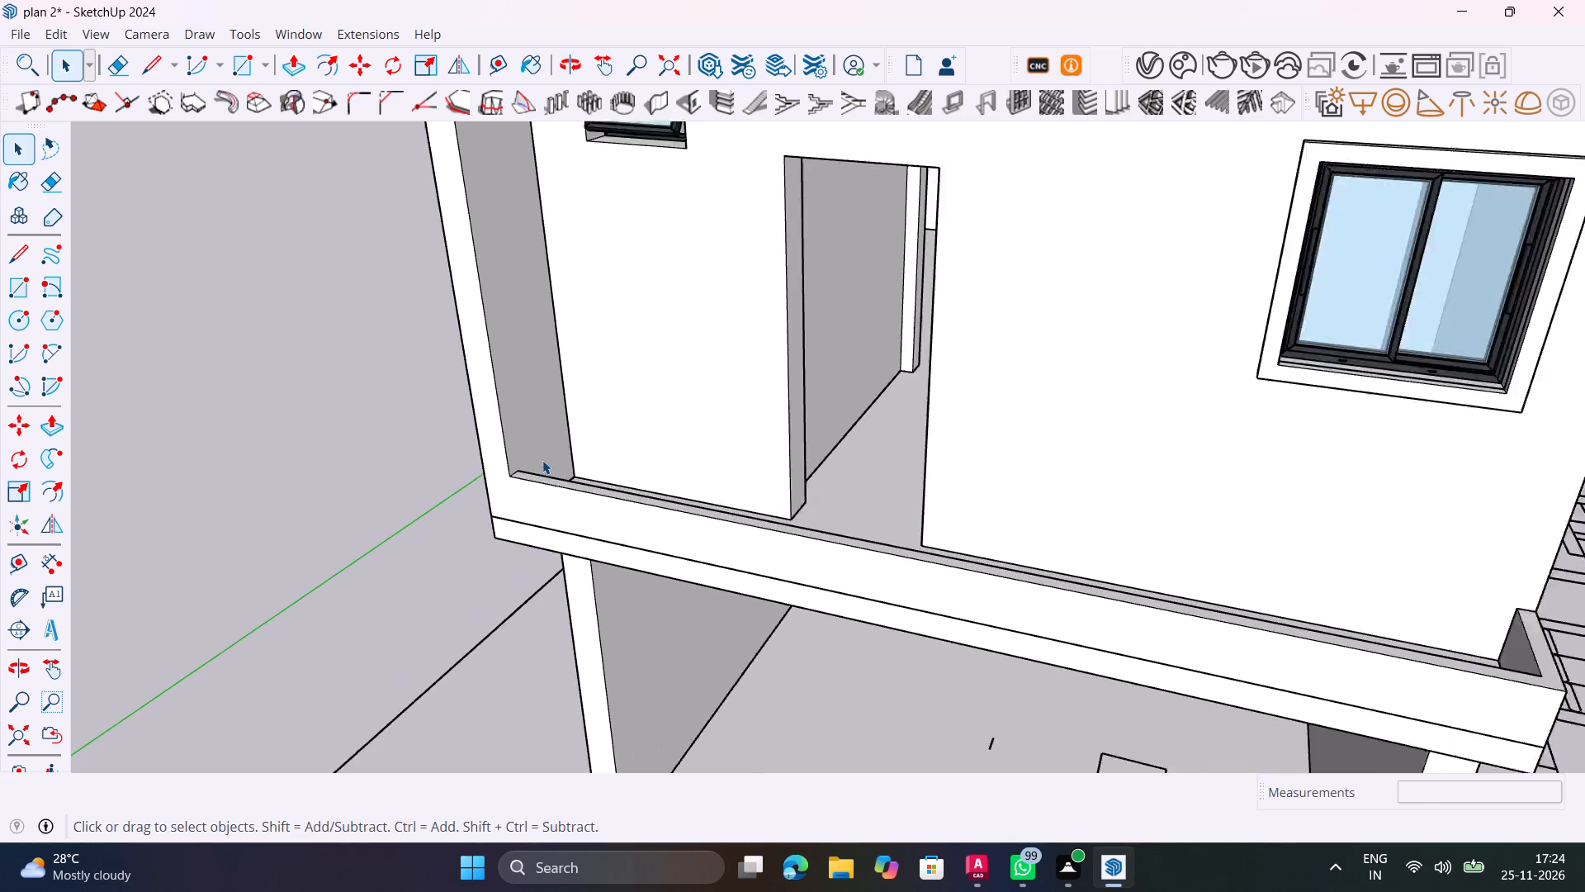
scroll(542, 460, up, 2)
middle_drag(570, 474, 454, 520)
scroll(514, 427, up, 10)
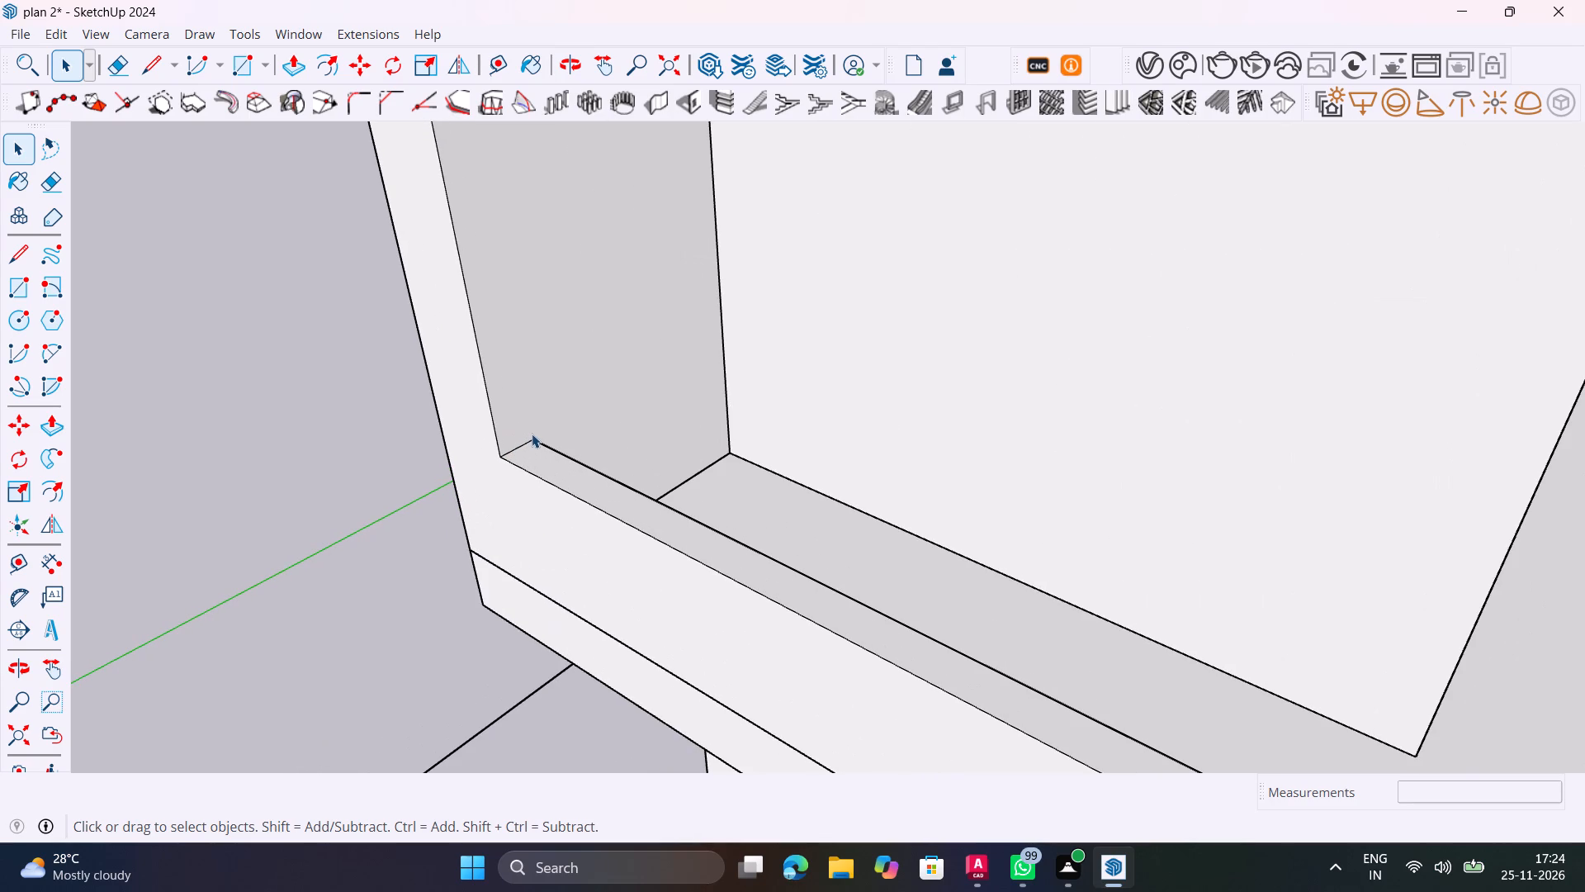
middle_drag(528, 466, 599, 470)
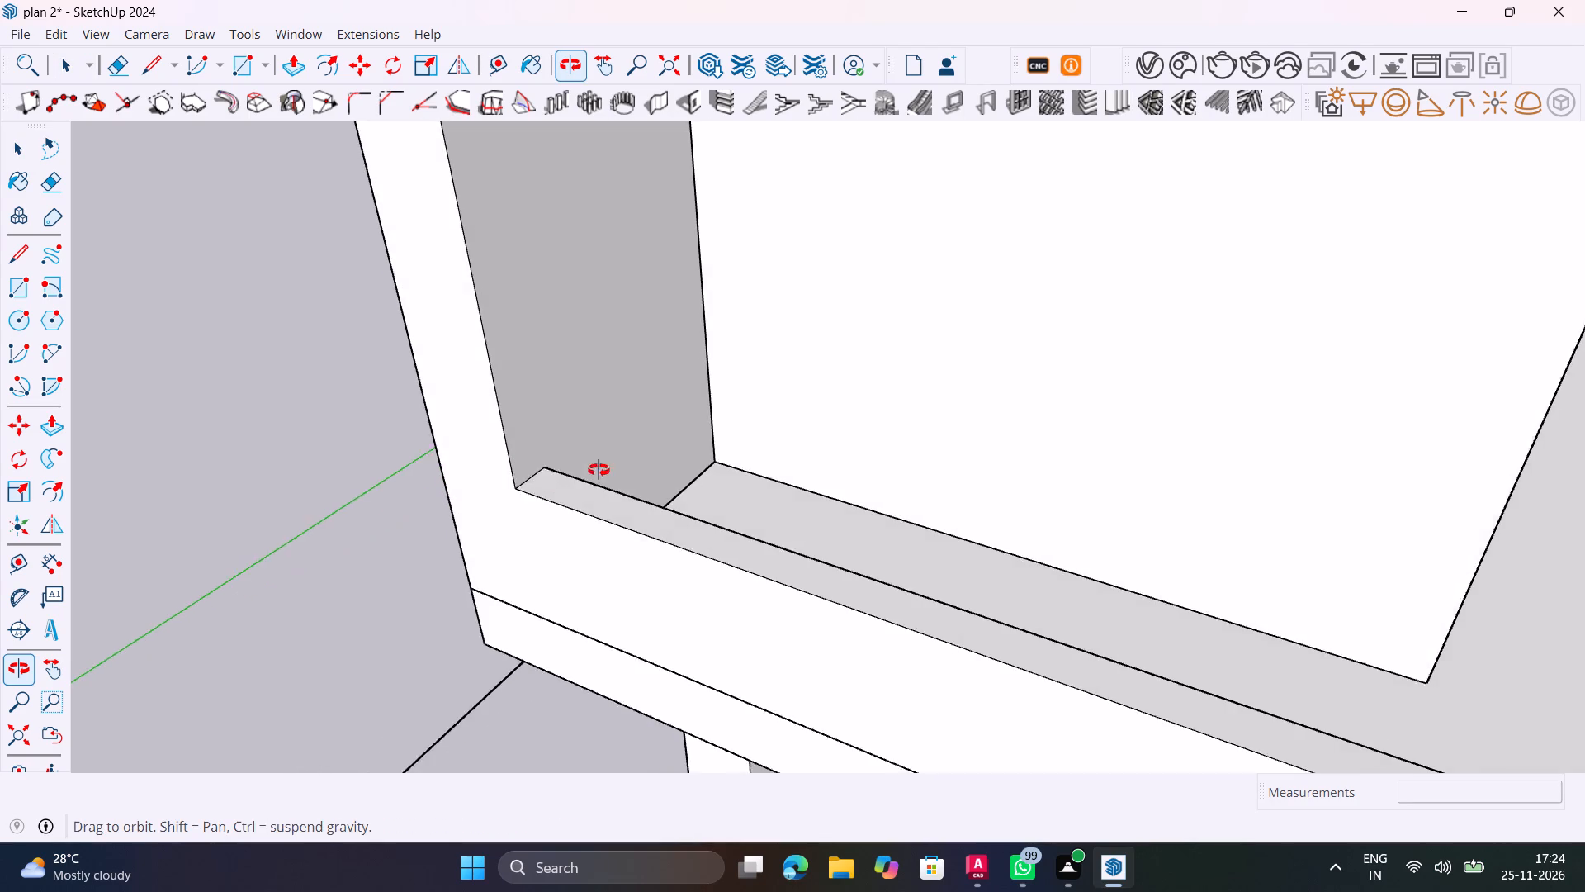
middle_drag(599, 470, 515, 502)
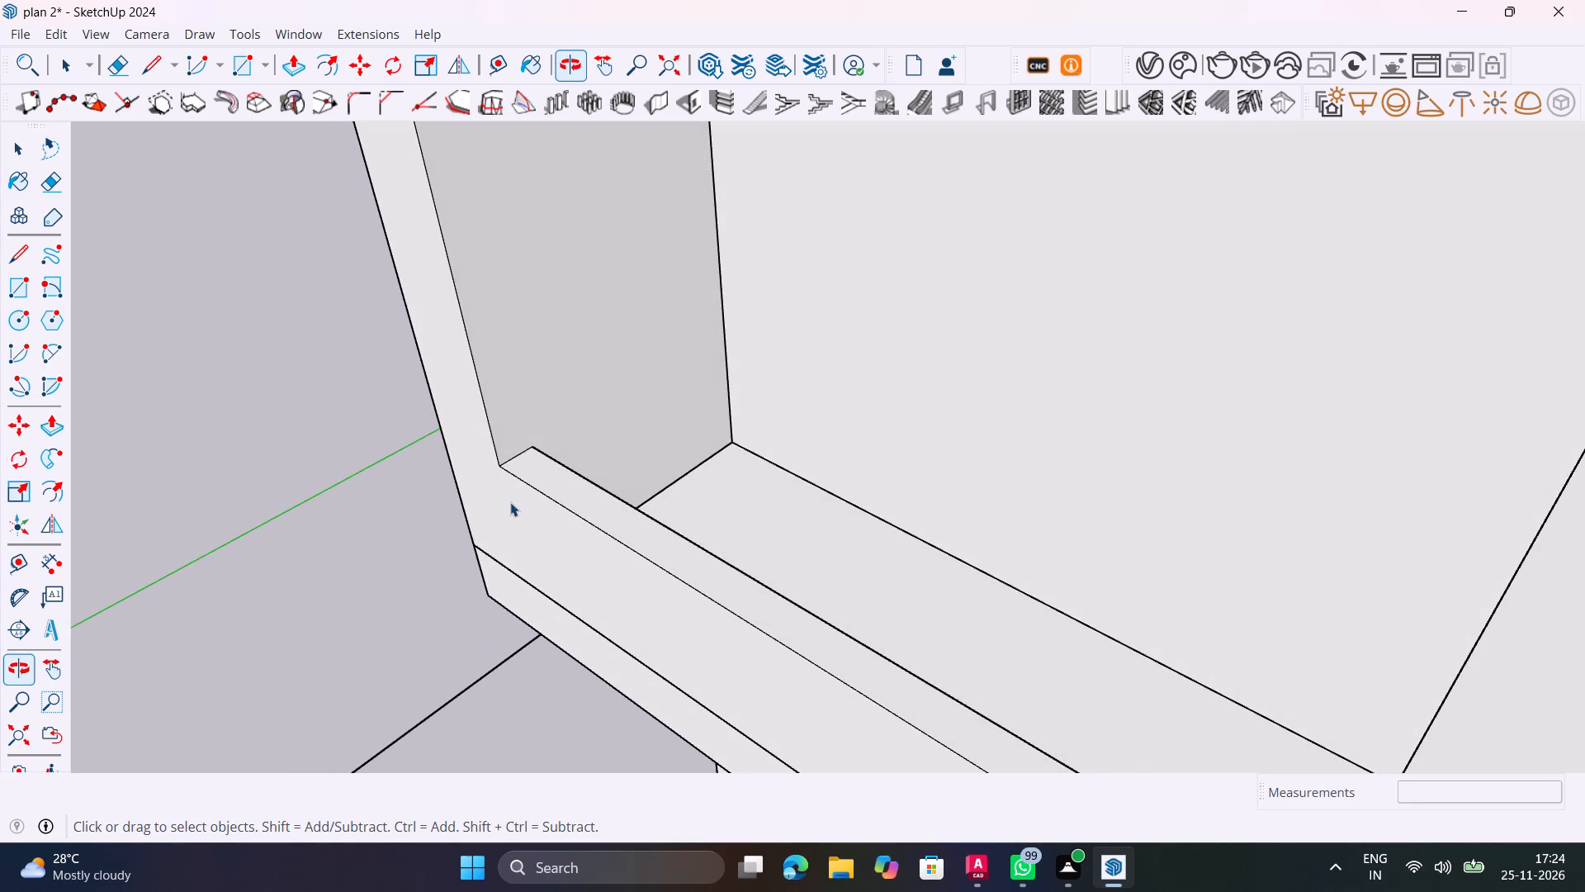
scroll(521, 461, up, 9)
middle_drag(641, 512, 865, 506)
scroll(869, 502, down, 3)
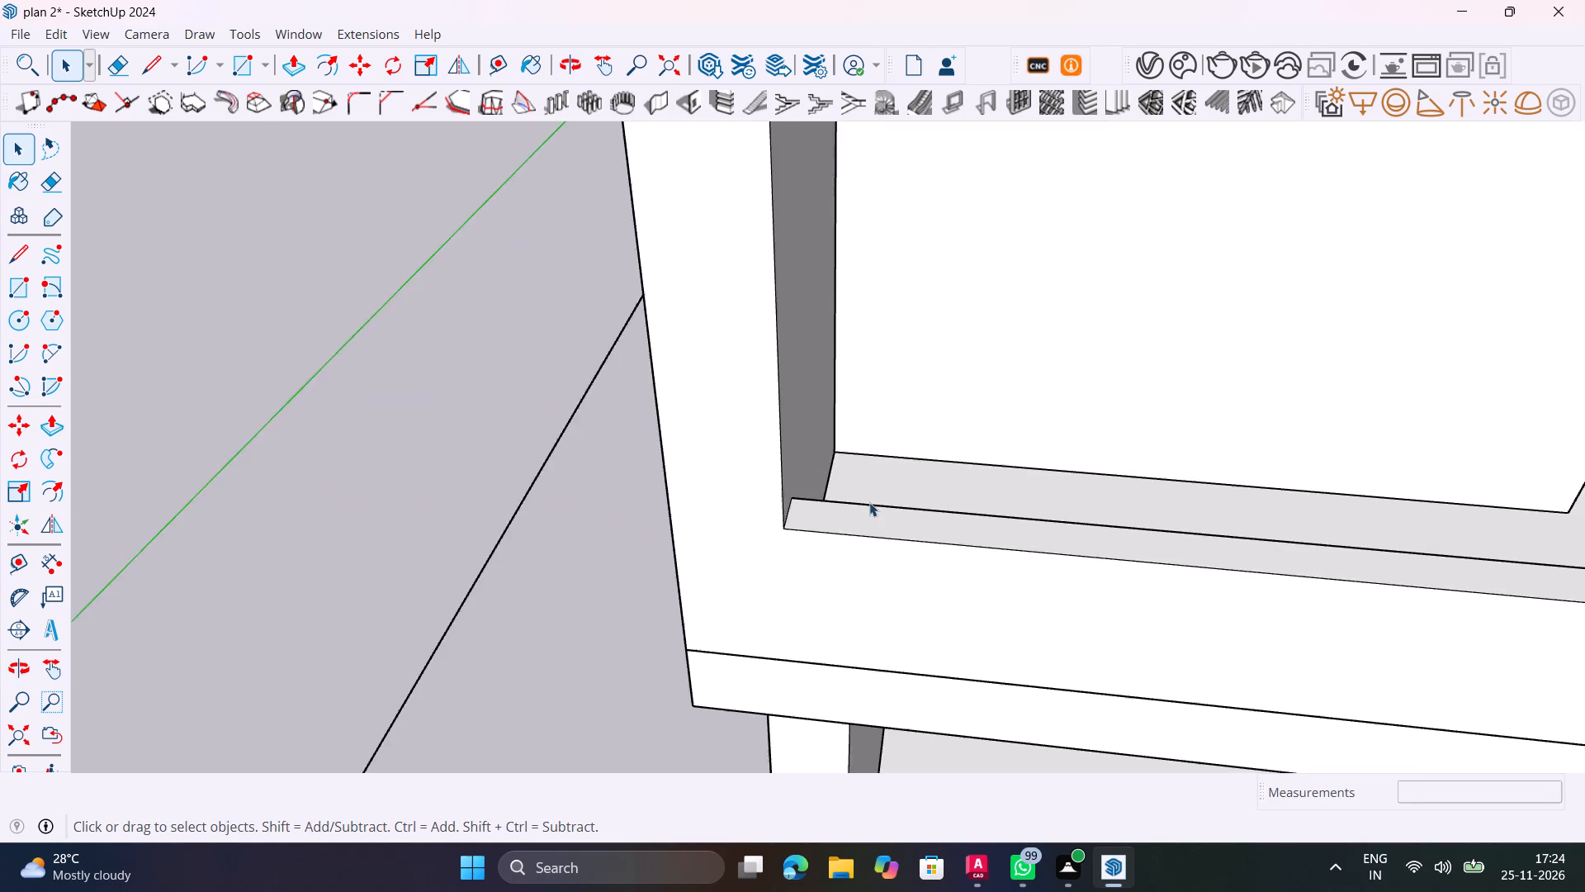
scroll(869, 502, down, 10)
shift+middle_drag(869, 528, 646, 534)
scroll(646, 534, down, 10)
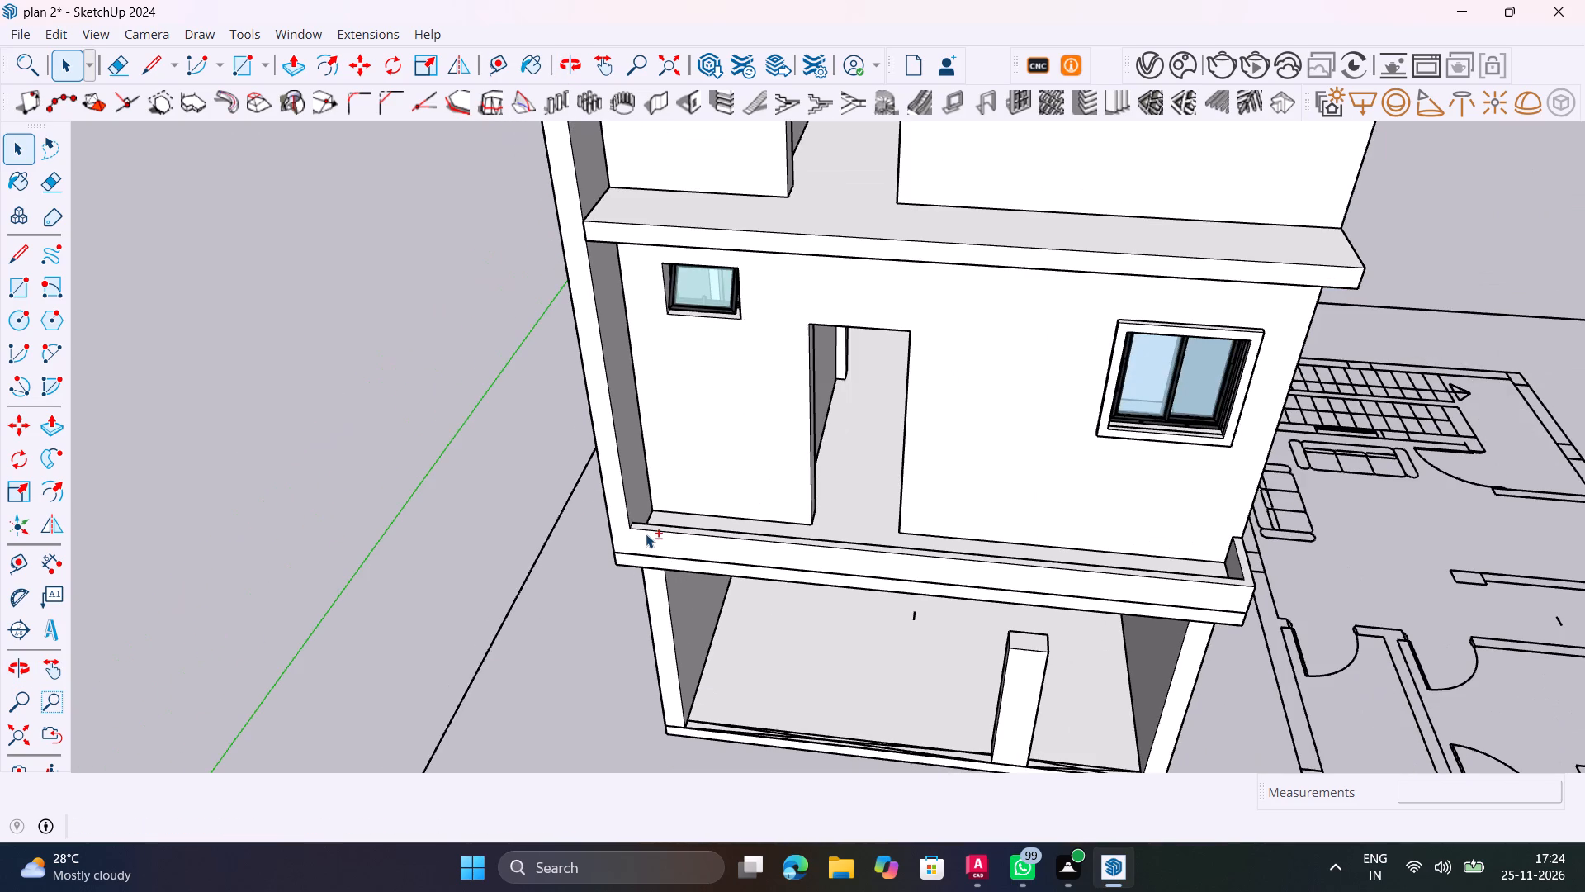
shift+middle_drag(627, 543, 632, 587)
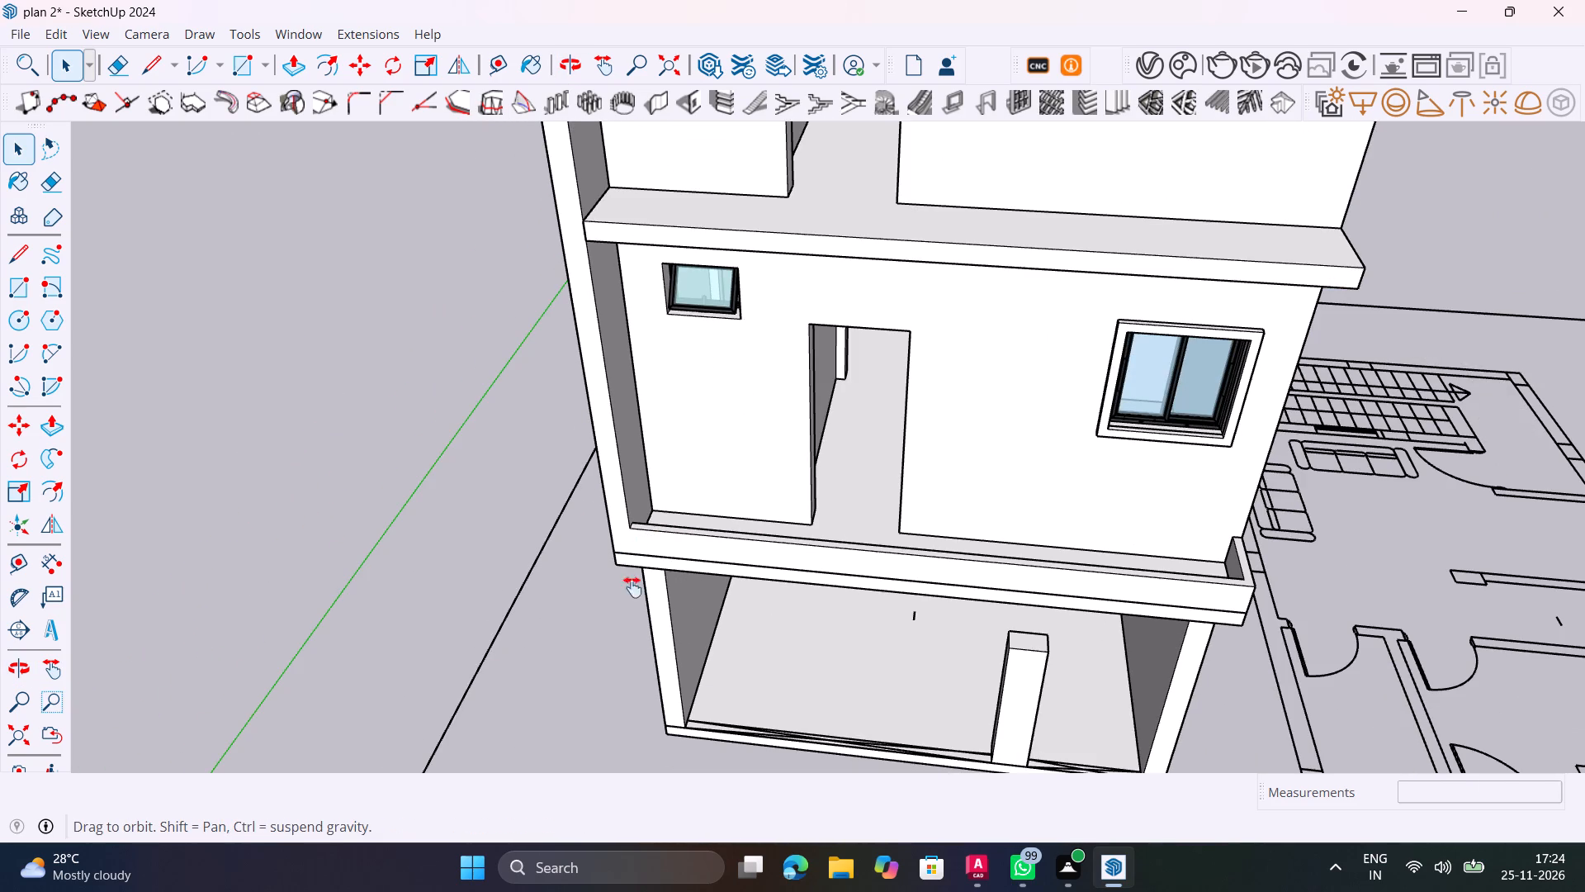
shift+middle_drag(632, 587, 854, 624)
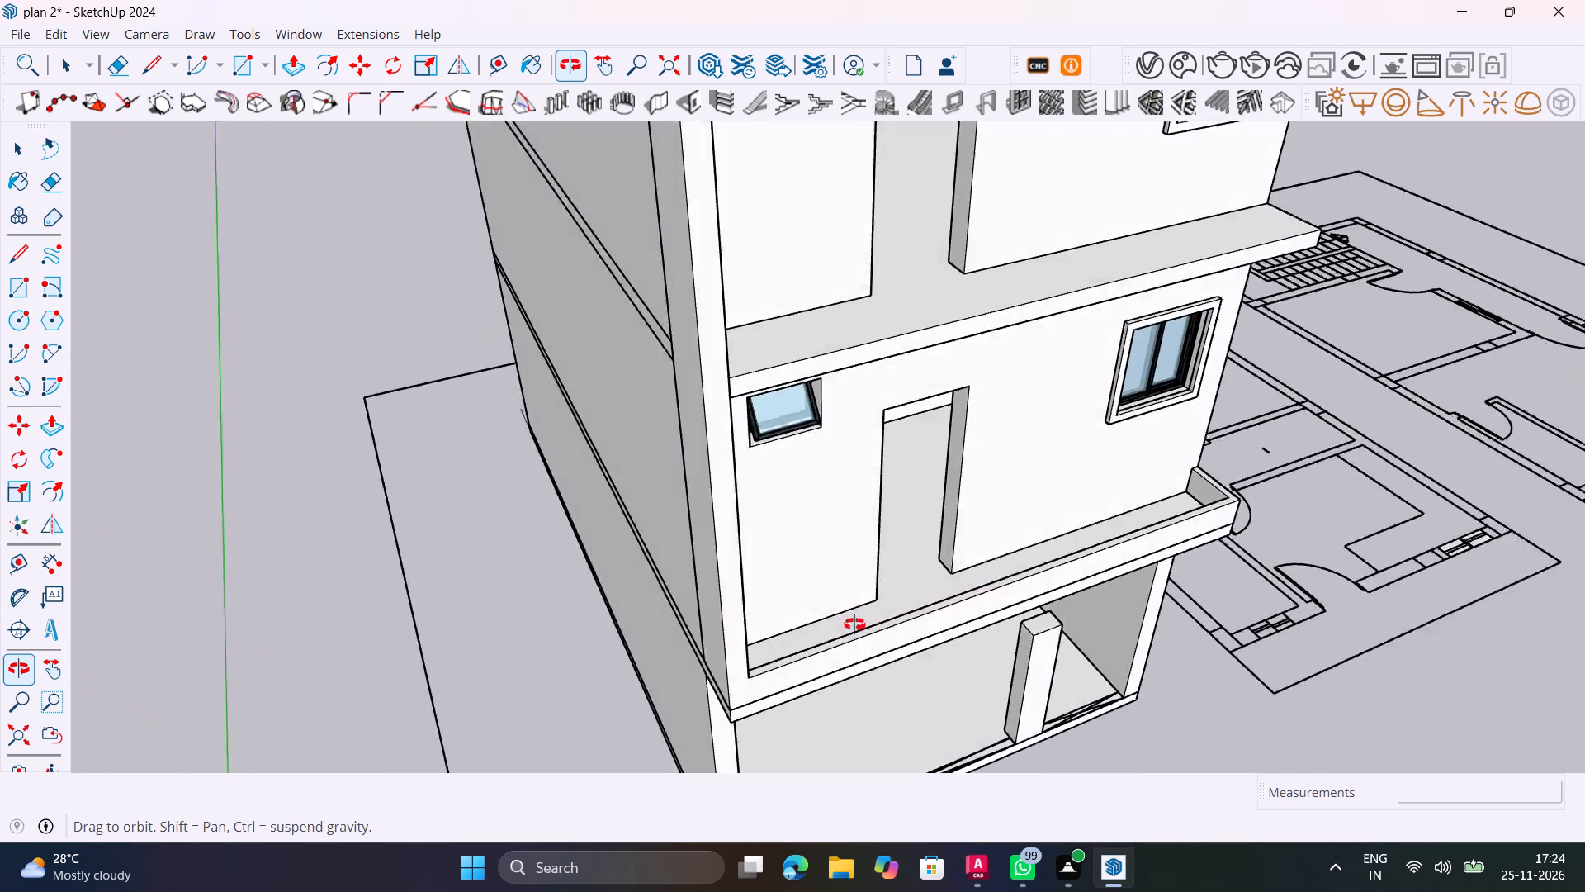
shift+middle_drag(854, 624, 698, 629)
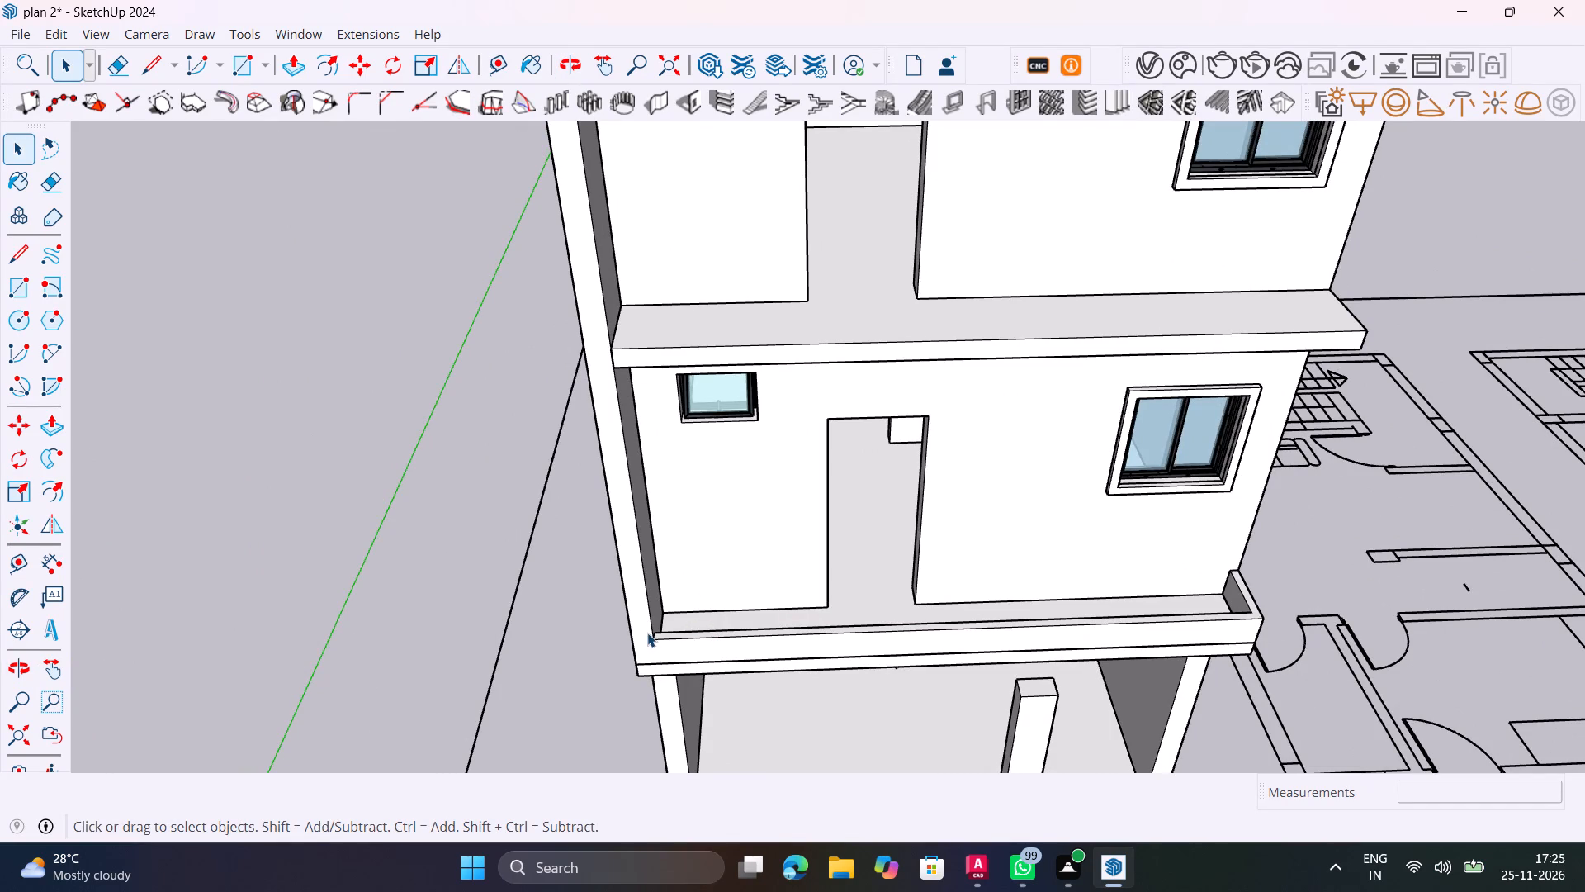
Inspect the lower balcony parapet corner and the slab junctions along the side fin wall from the front and side.
scroll(647, 633, up, 9)
middle_drag(647, 631, 904, 573)
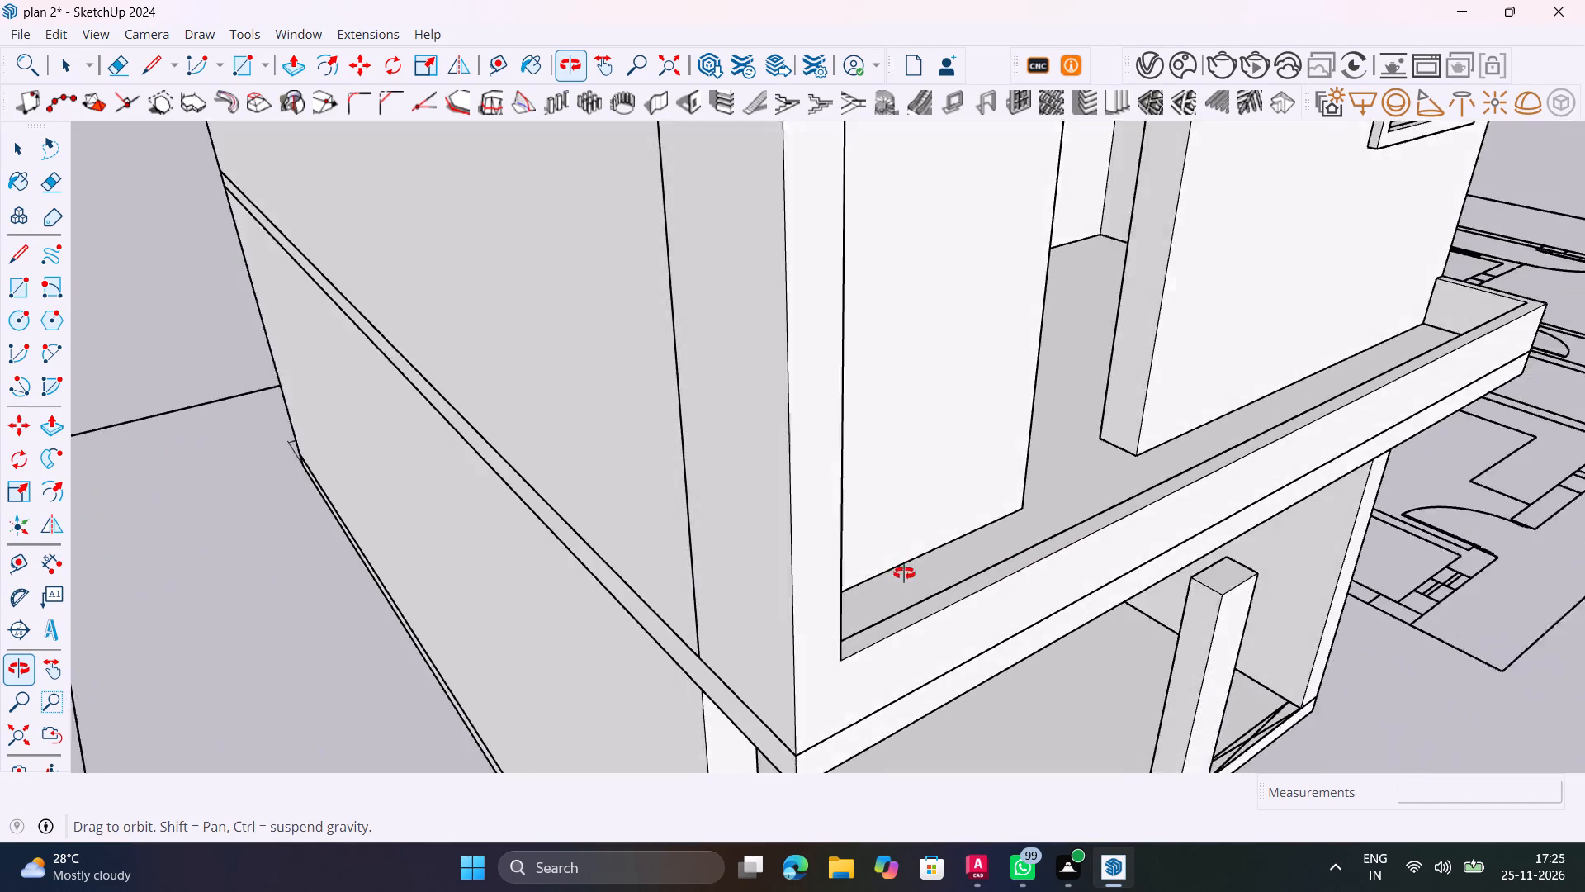
middle_drag(904, 573, 947, 576)
scroll(849, 667, down, 8)
middle_drag(835, 660, 778, 654)
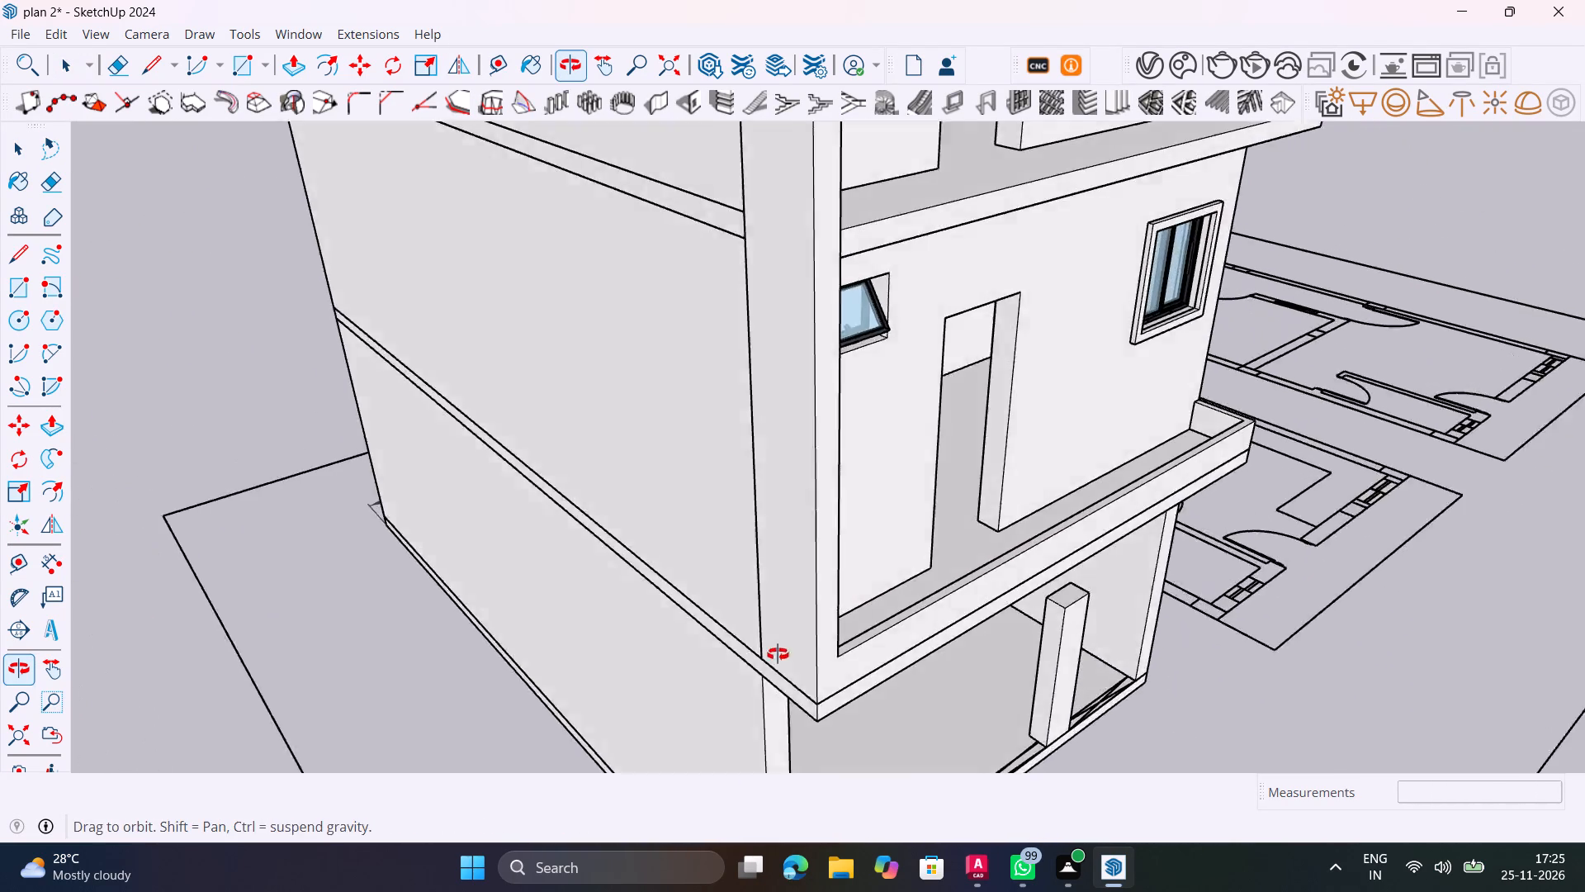
middle_drag(778, 654, 604, 649)
scroll(635, 619, down, 9)
shift+middle_drag(672, 604, 524, 715)
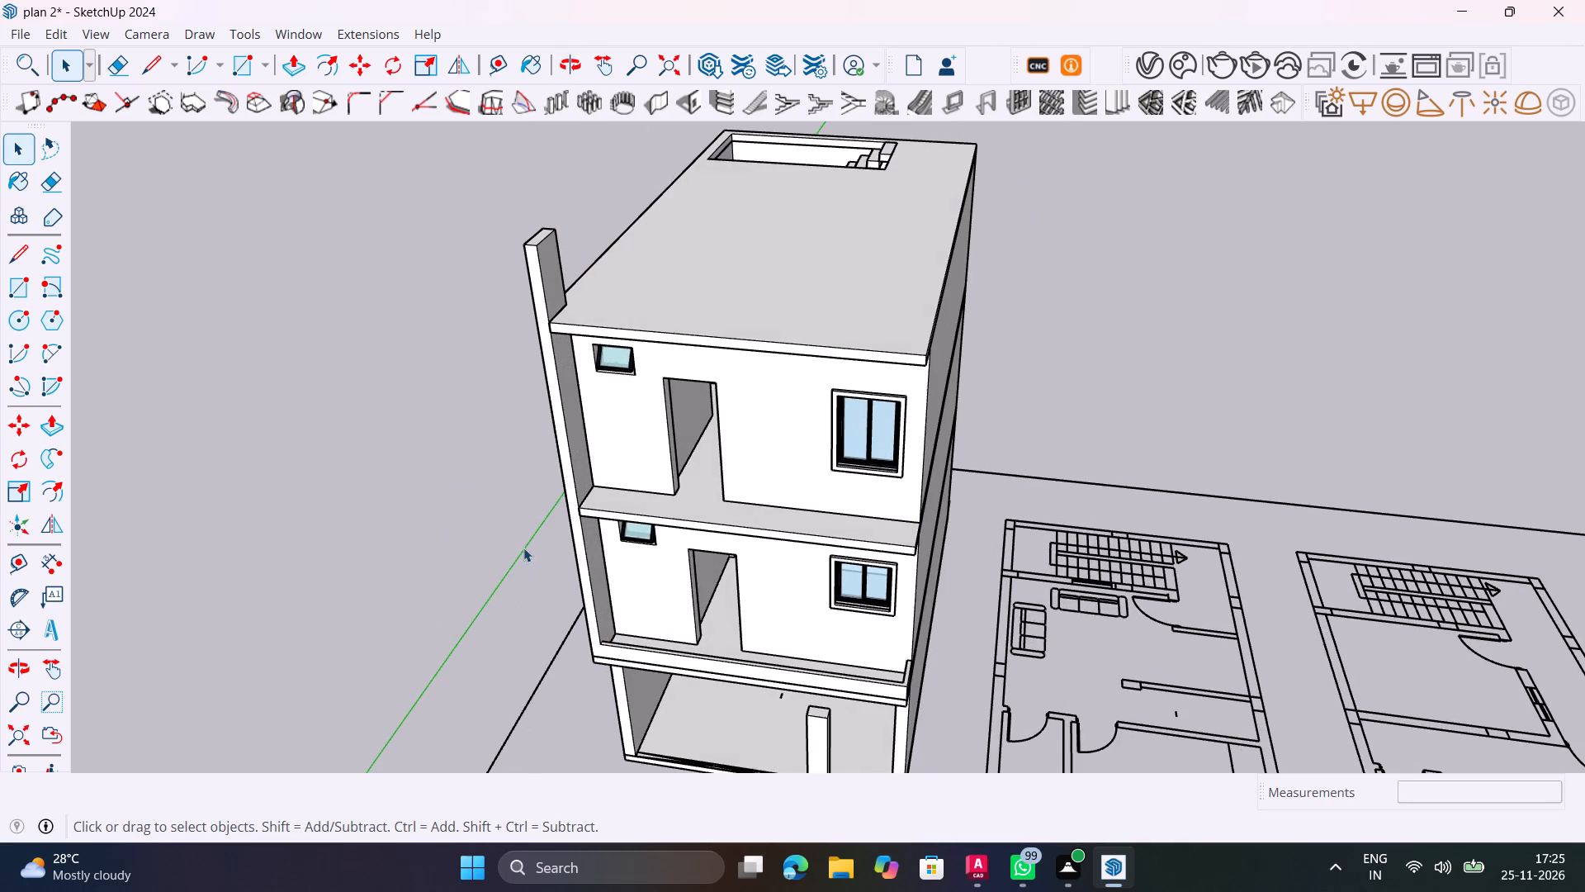
scroll(609, 455, up, 3)
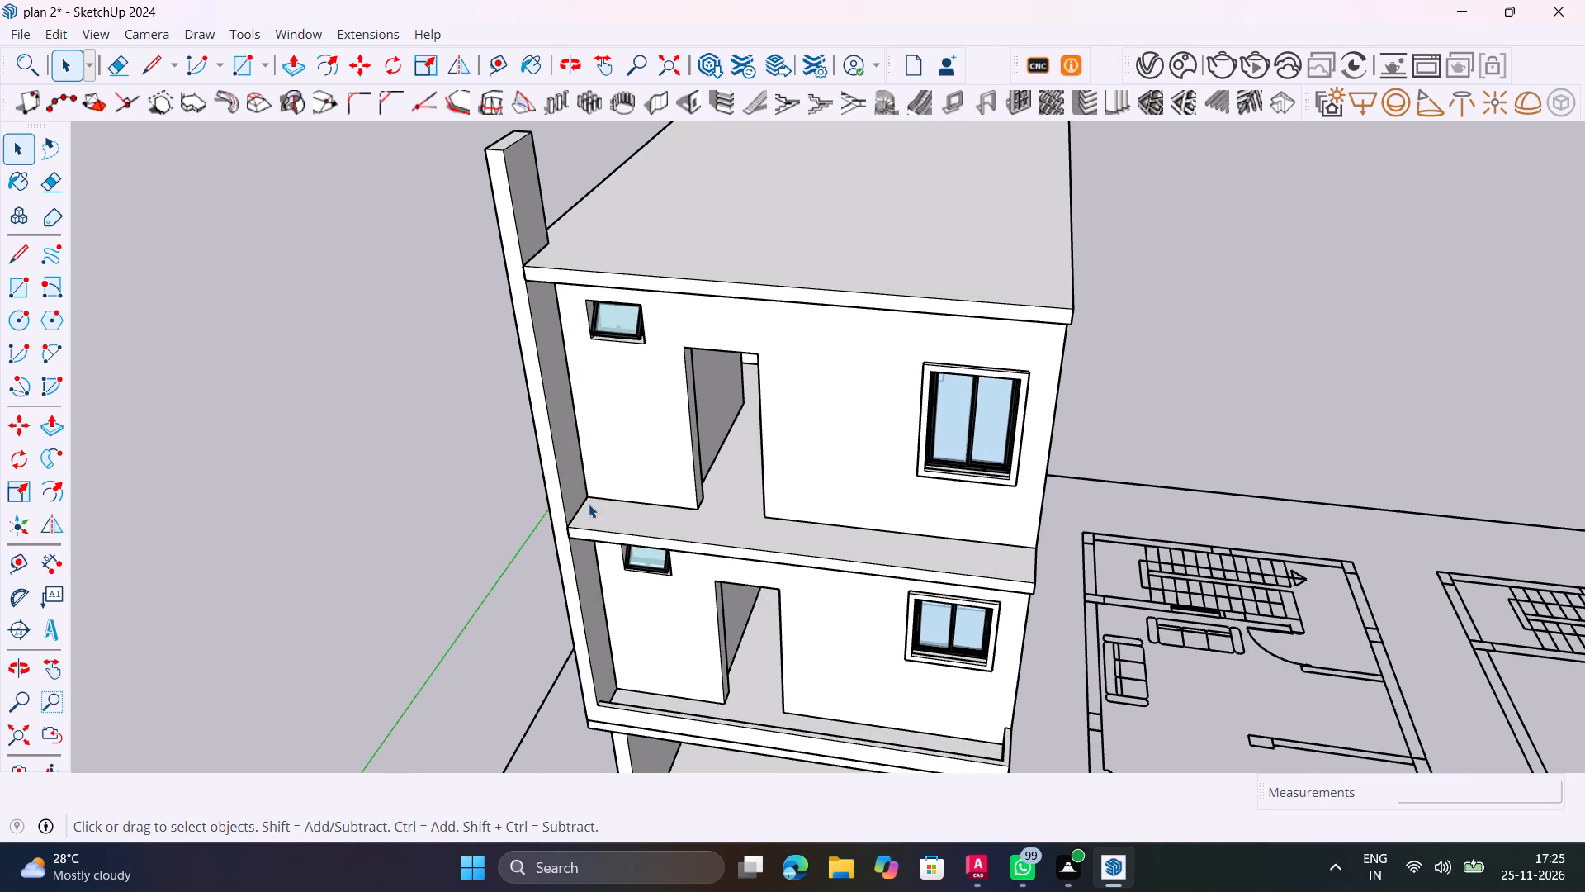
scroll(587, 508, up, 5)
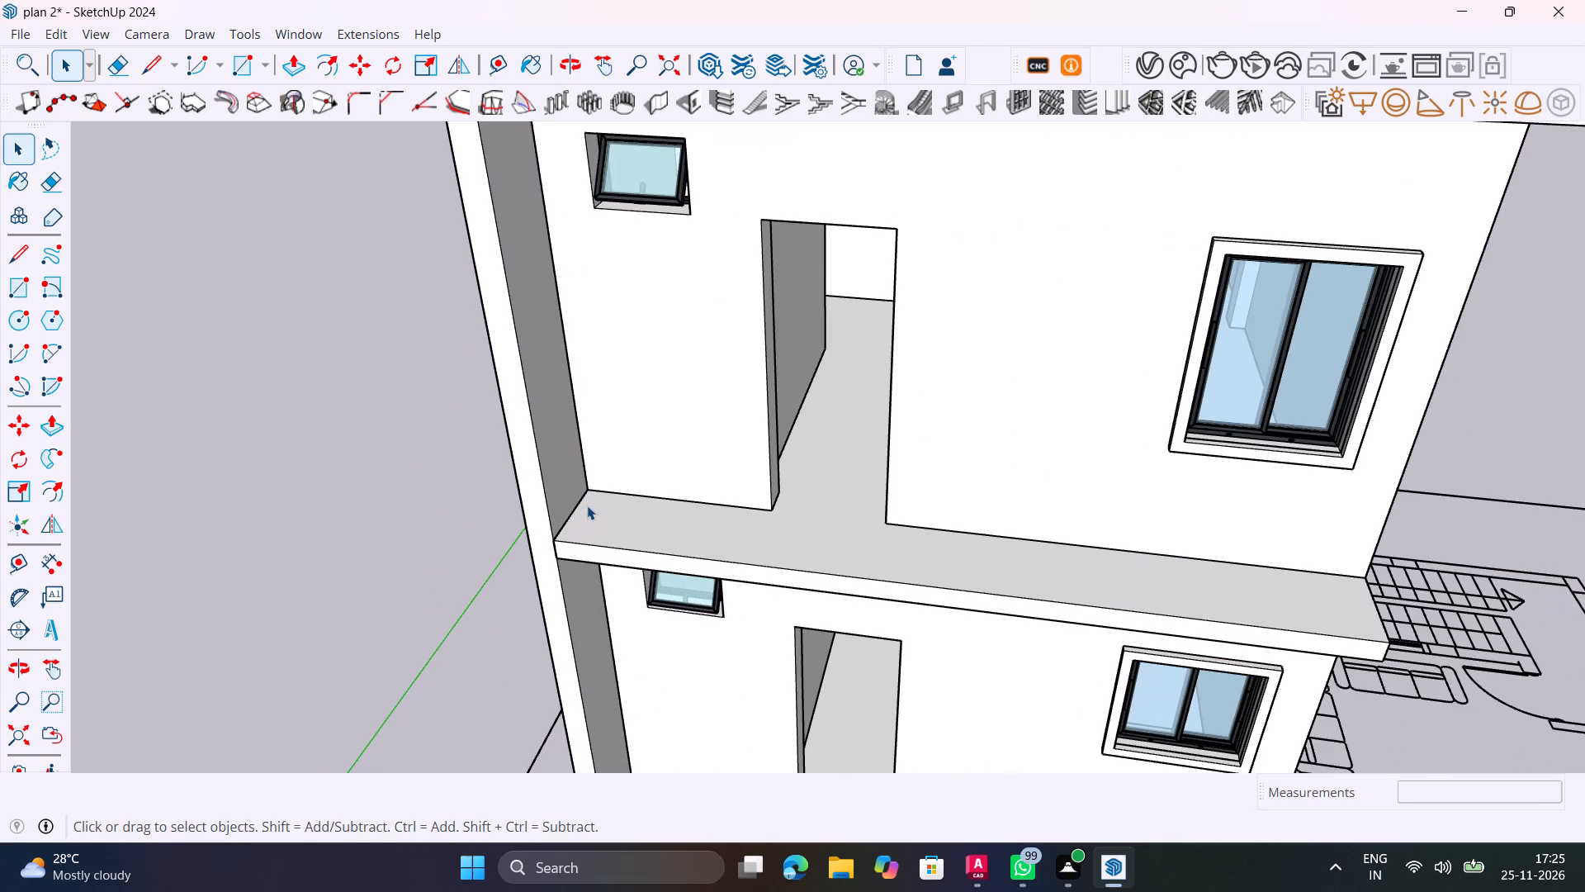
scroll(587, 505, down, 10)
middle_drag(588, 511, 705, 510)
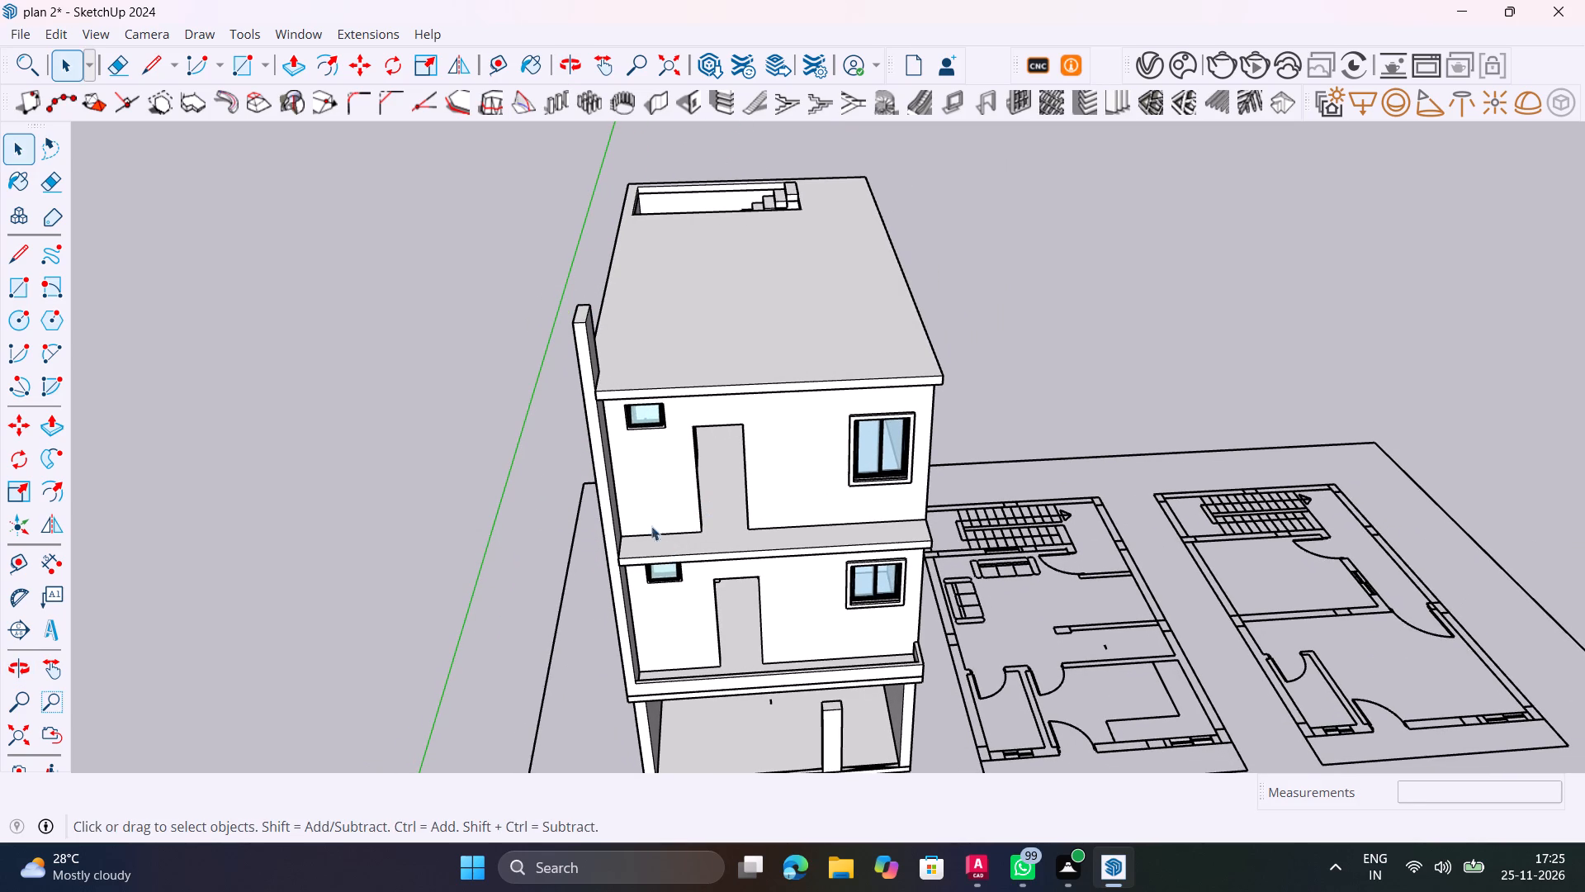
Examine the part of the side fin wall that rises above the roof slab, from the front and the outer side.
scroll(584, 329, up, 10)
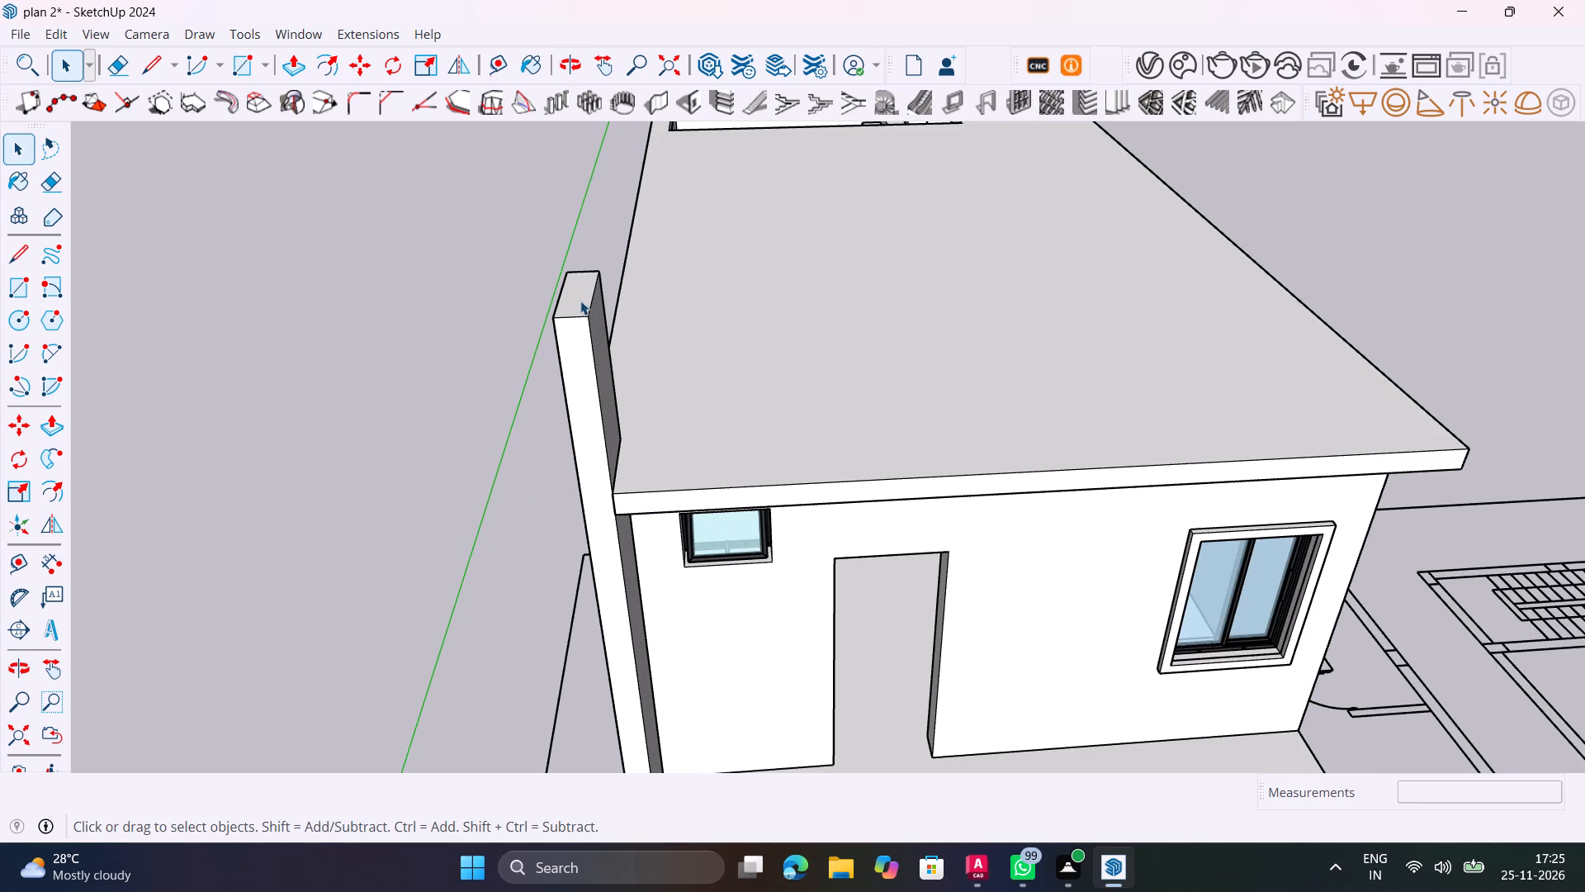
middle_drag(606, 405, 562, 405)
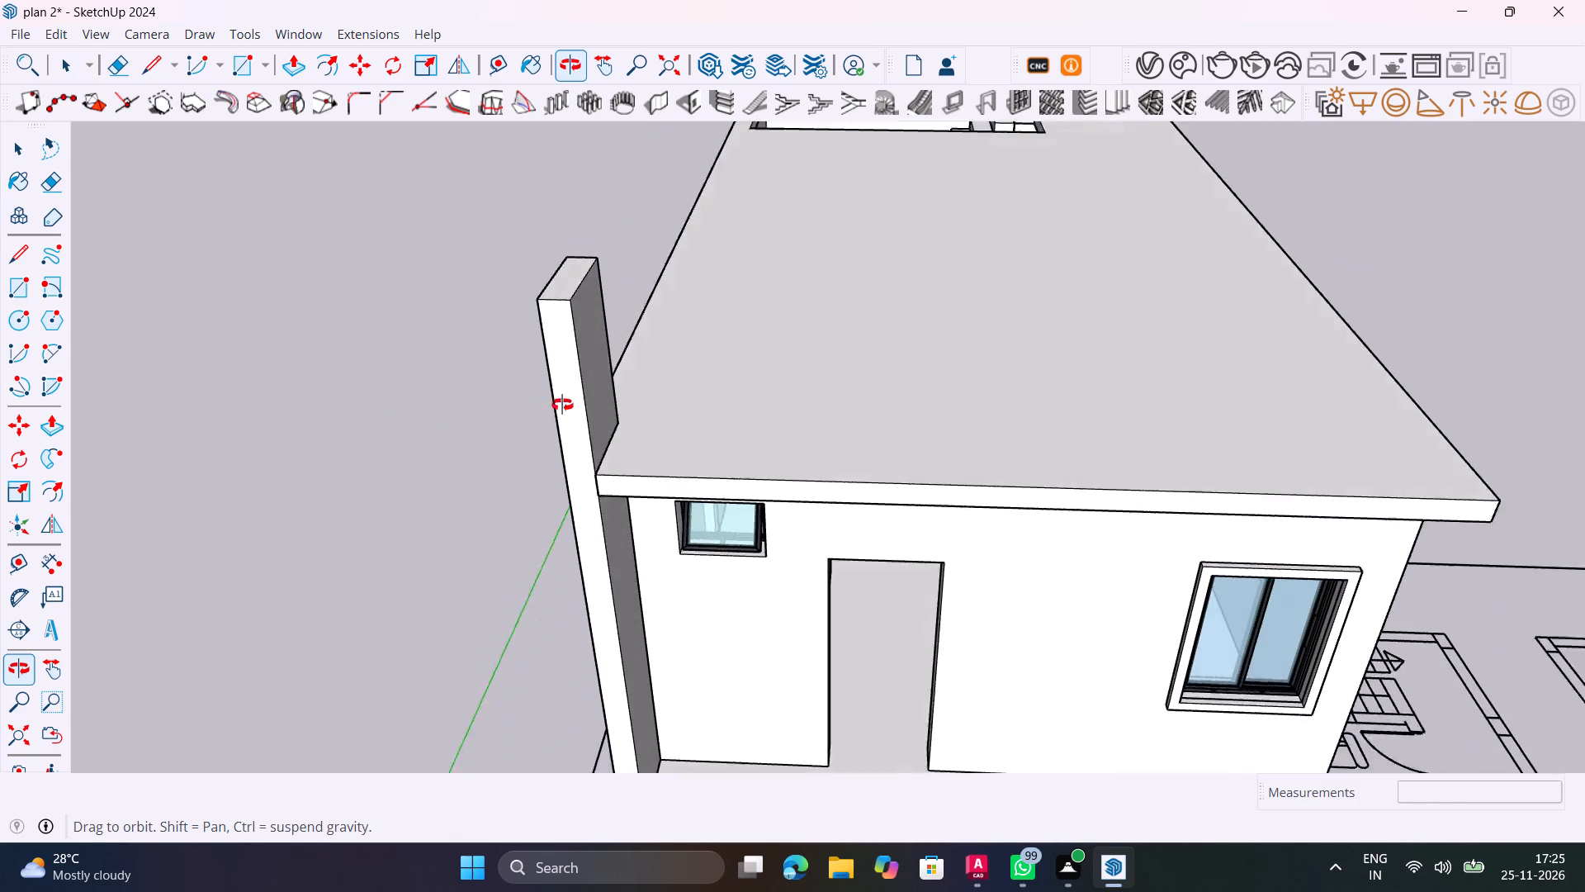
middle_drag(562, 405, 595, 409)
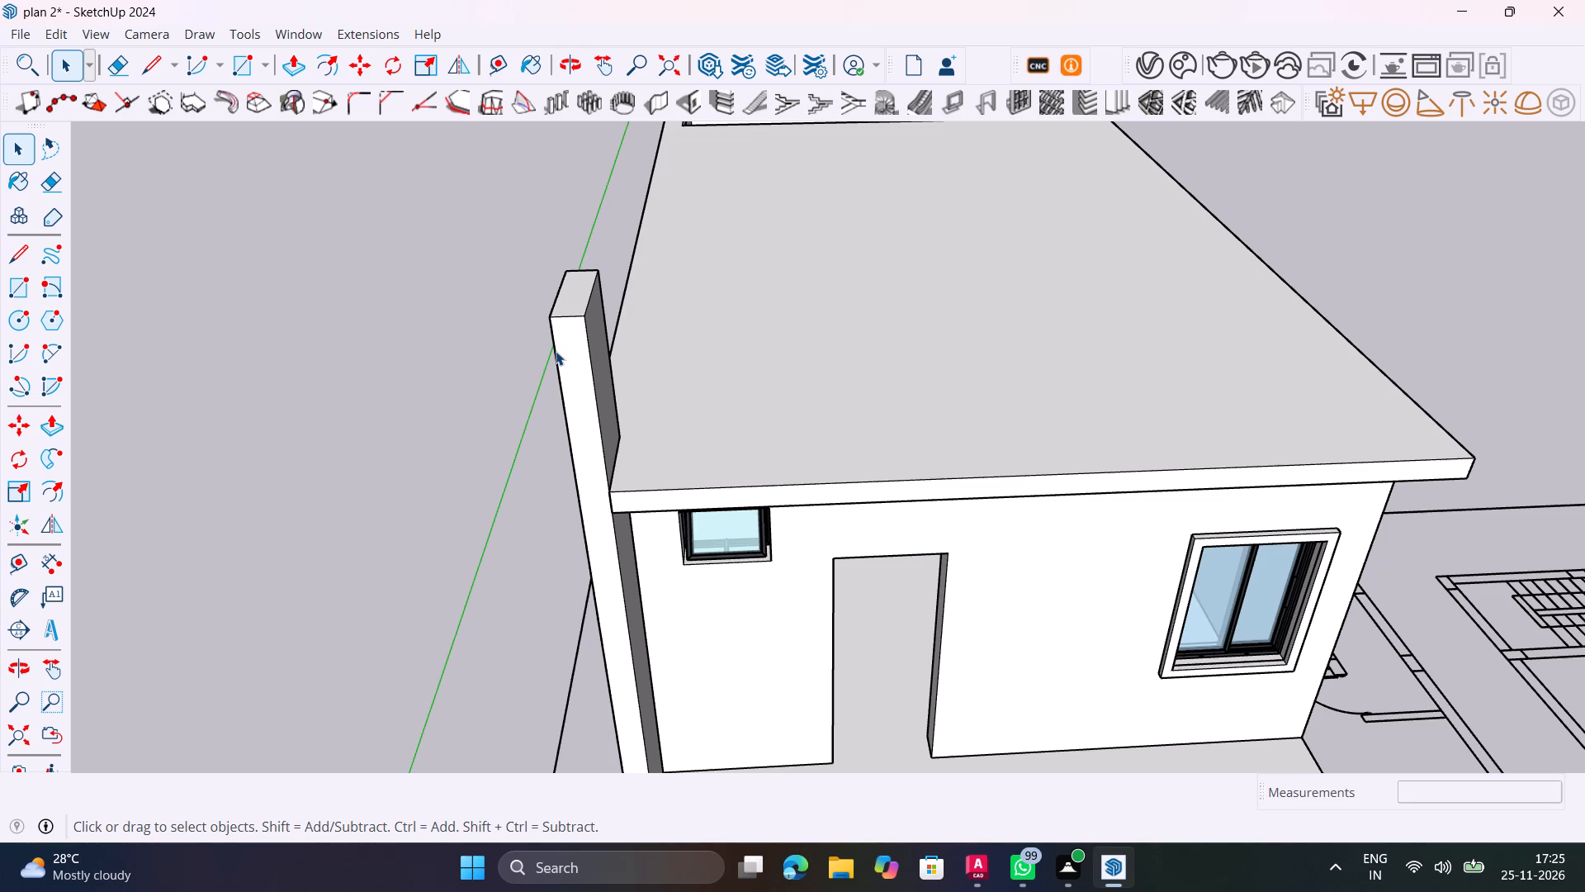
scroll(535, 396, down, 9)
scroll(603, 445, down, 1)
middle_drag(509, 480, 455, 485)
scroll(565, 344, up, 5)
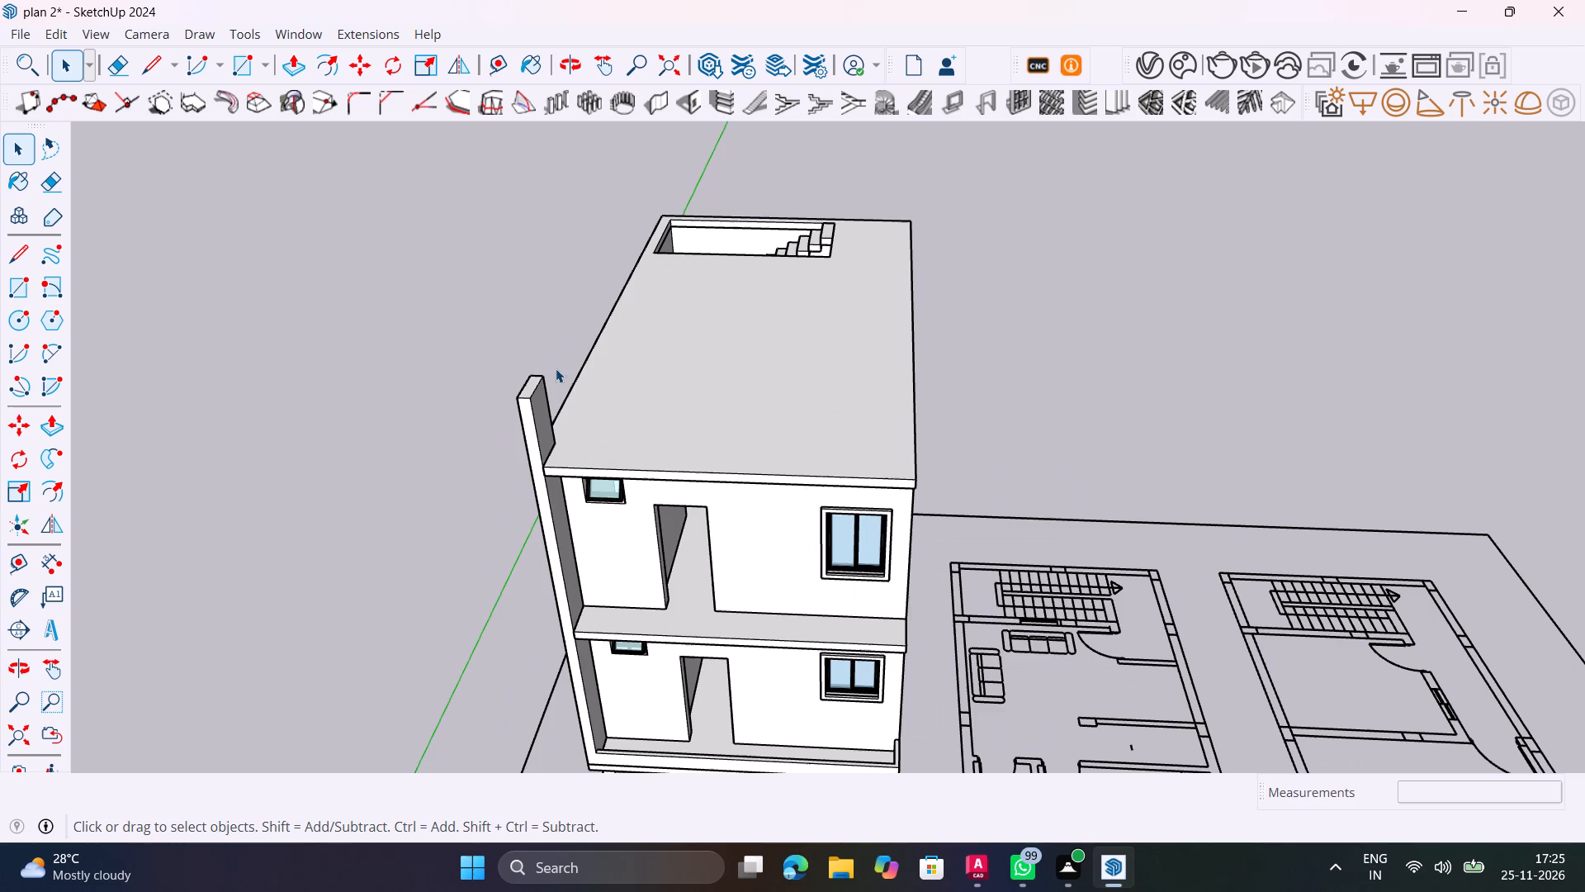
scroll(545, 402, up, 10)
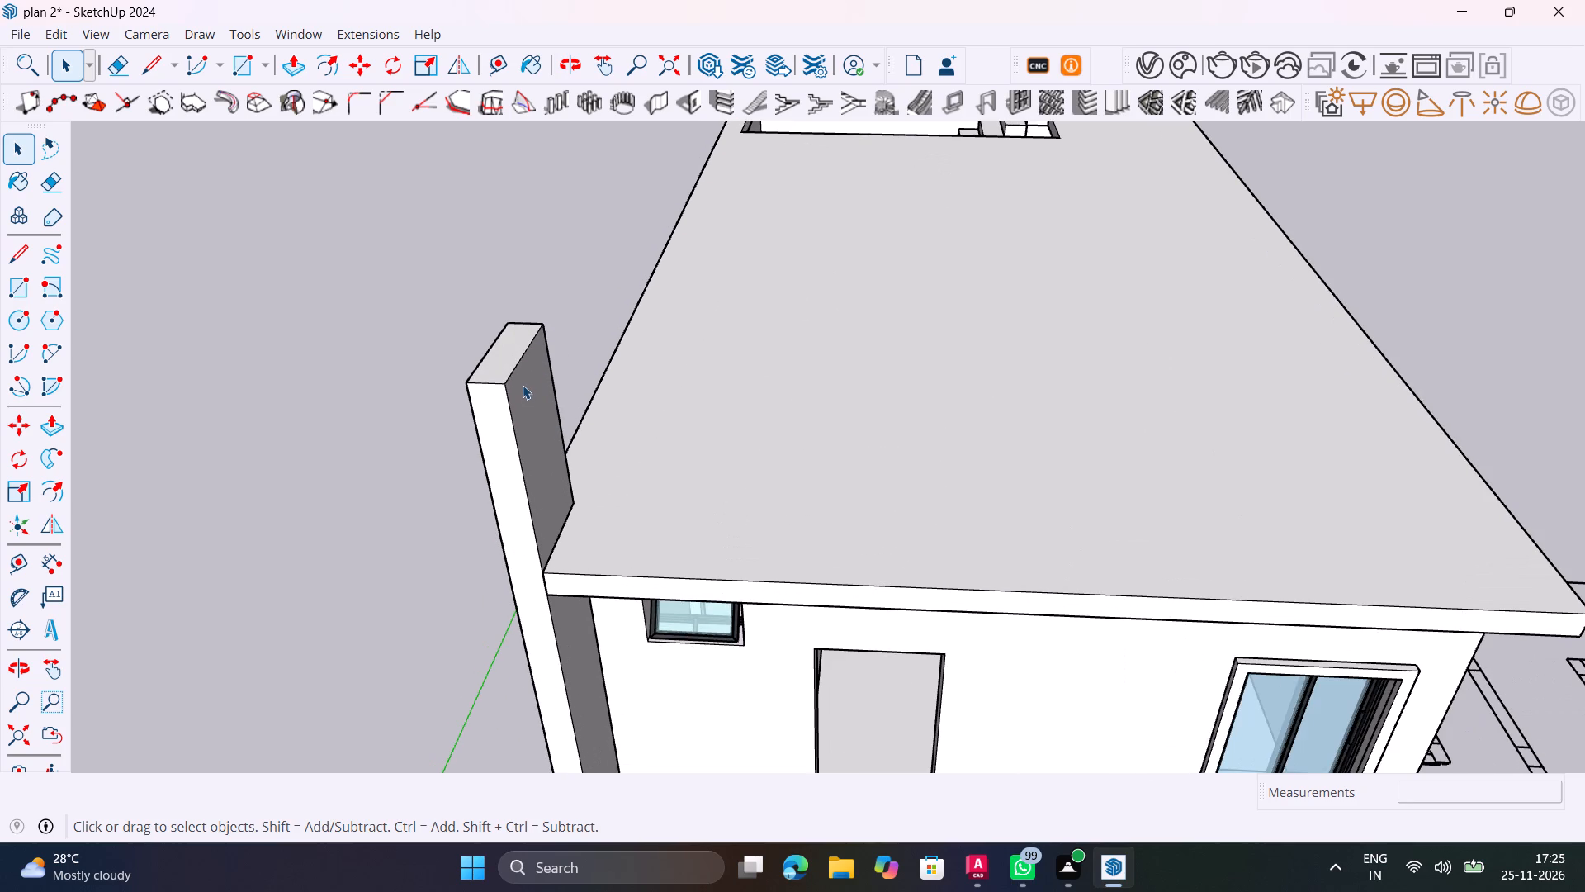
scroll(521, 384, up, 1)
middle_drag(520, 384, 731, 312)
scroll(720, 325, down, 2)
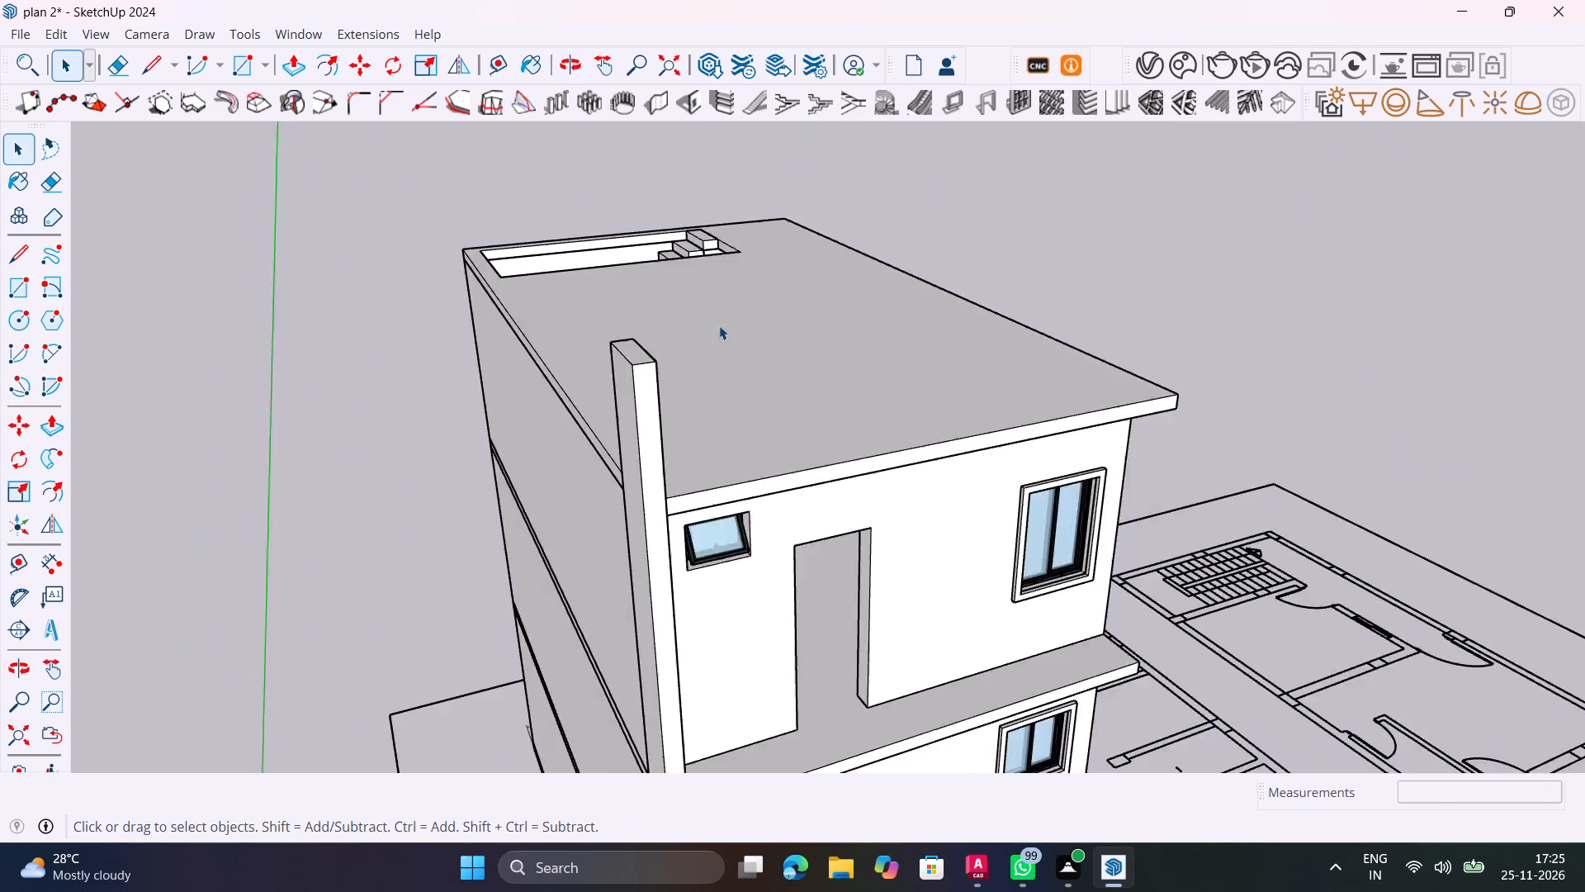
scroll(719, 325, down, 16)
shift+middle_drag(699, 601, 491, 548)
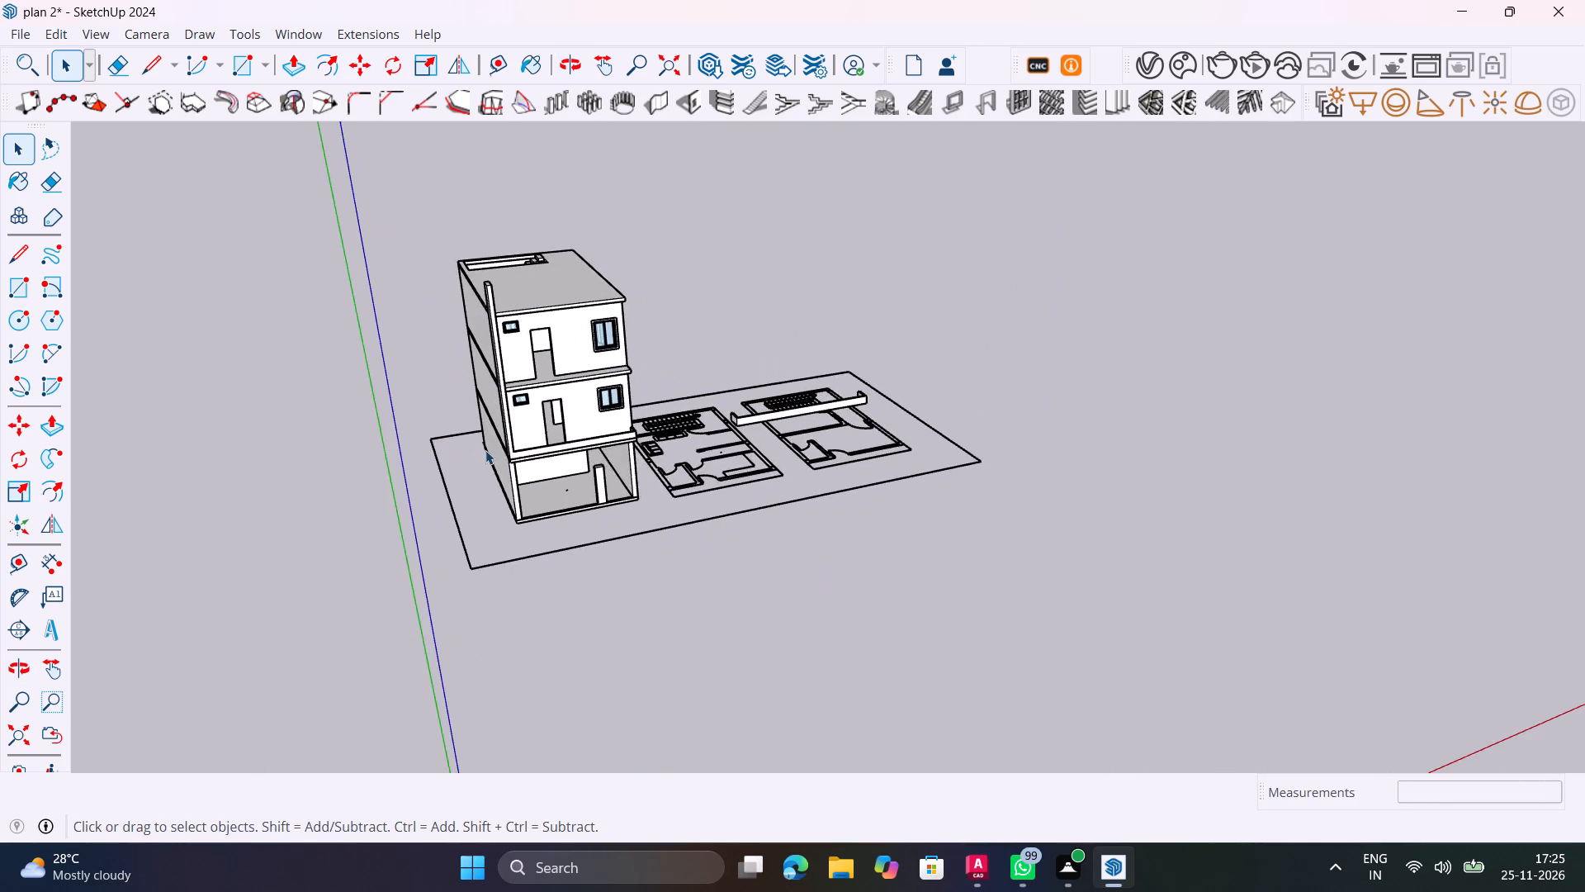
Check the front facade around the ground-floor opening and the corner where the balcony parapet meets the side fin wall.
scroll(490, 395, up, 5)
scroll(535, 545, up, 1)
middle_drag(535, 545, 405, 588)
scroll(488, 459, up, 5)
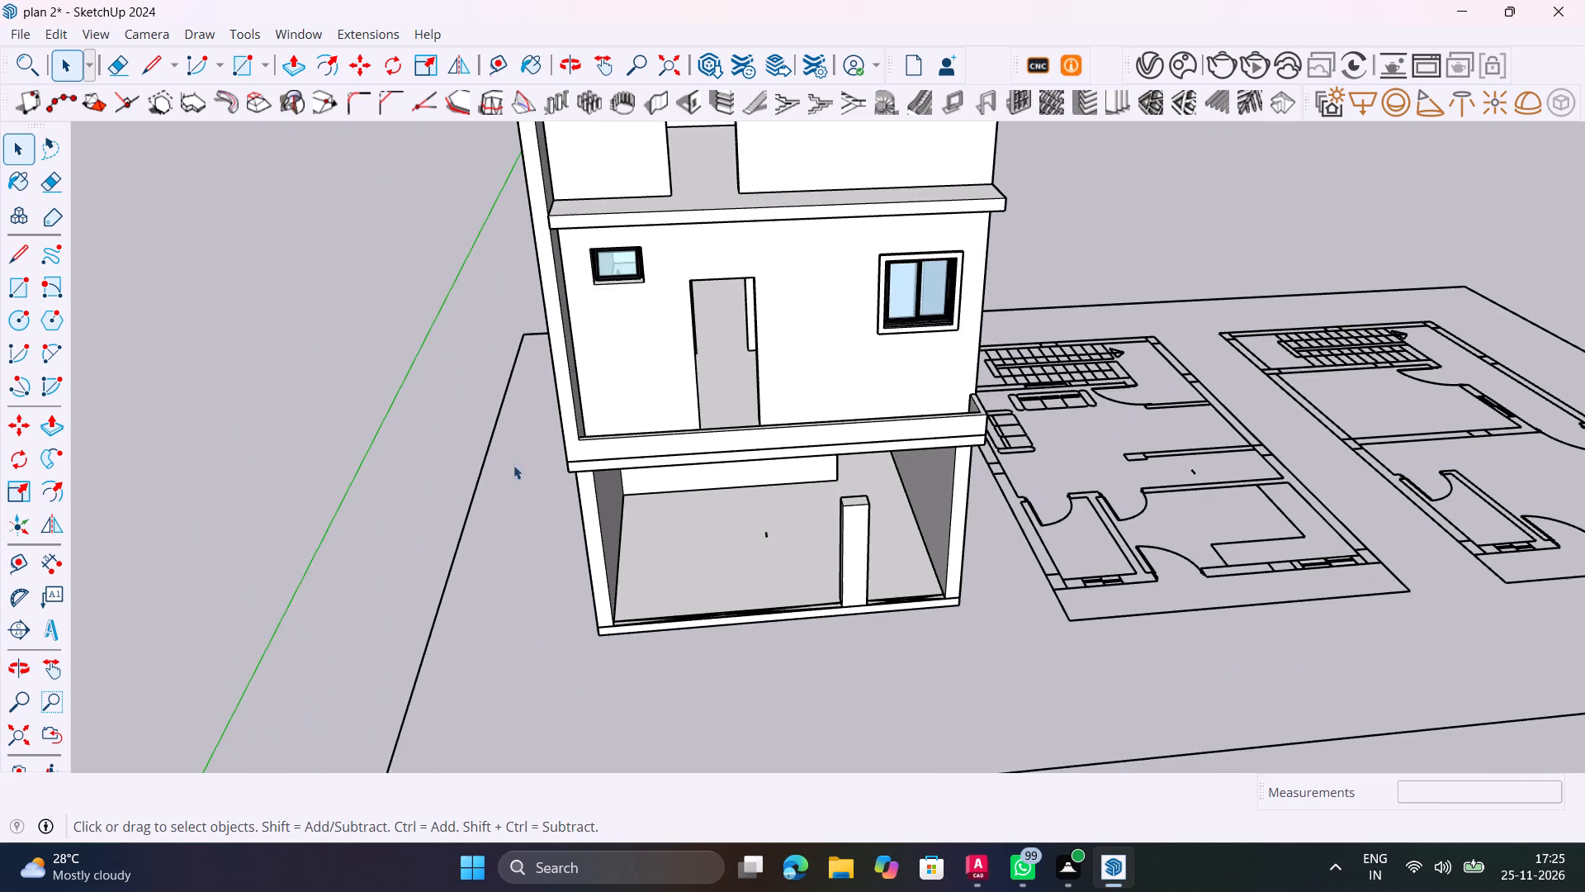
scroll(556, 497, up, 1)
middle_drag(556, 497, 425, 513)
scroll(551, 393, up, 6)
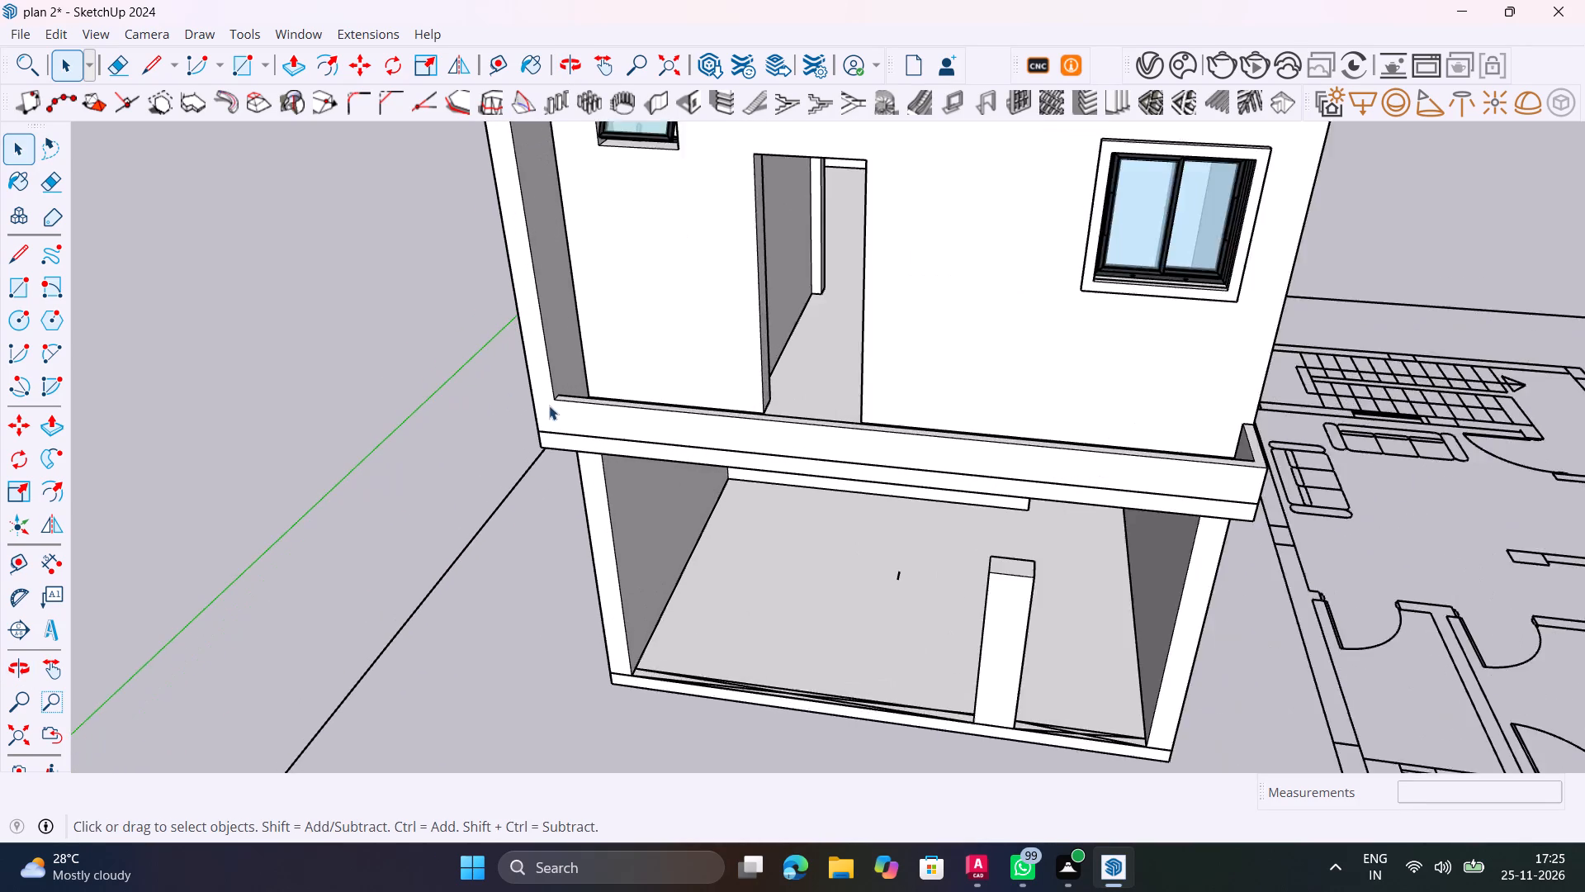
scroll(549, 406, up, 3)
shift+middle_drag(542, 408, 546, 582)
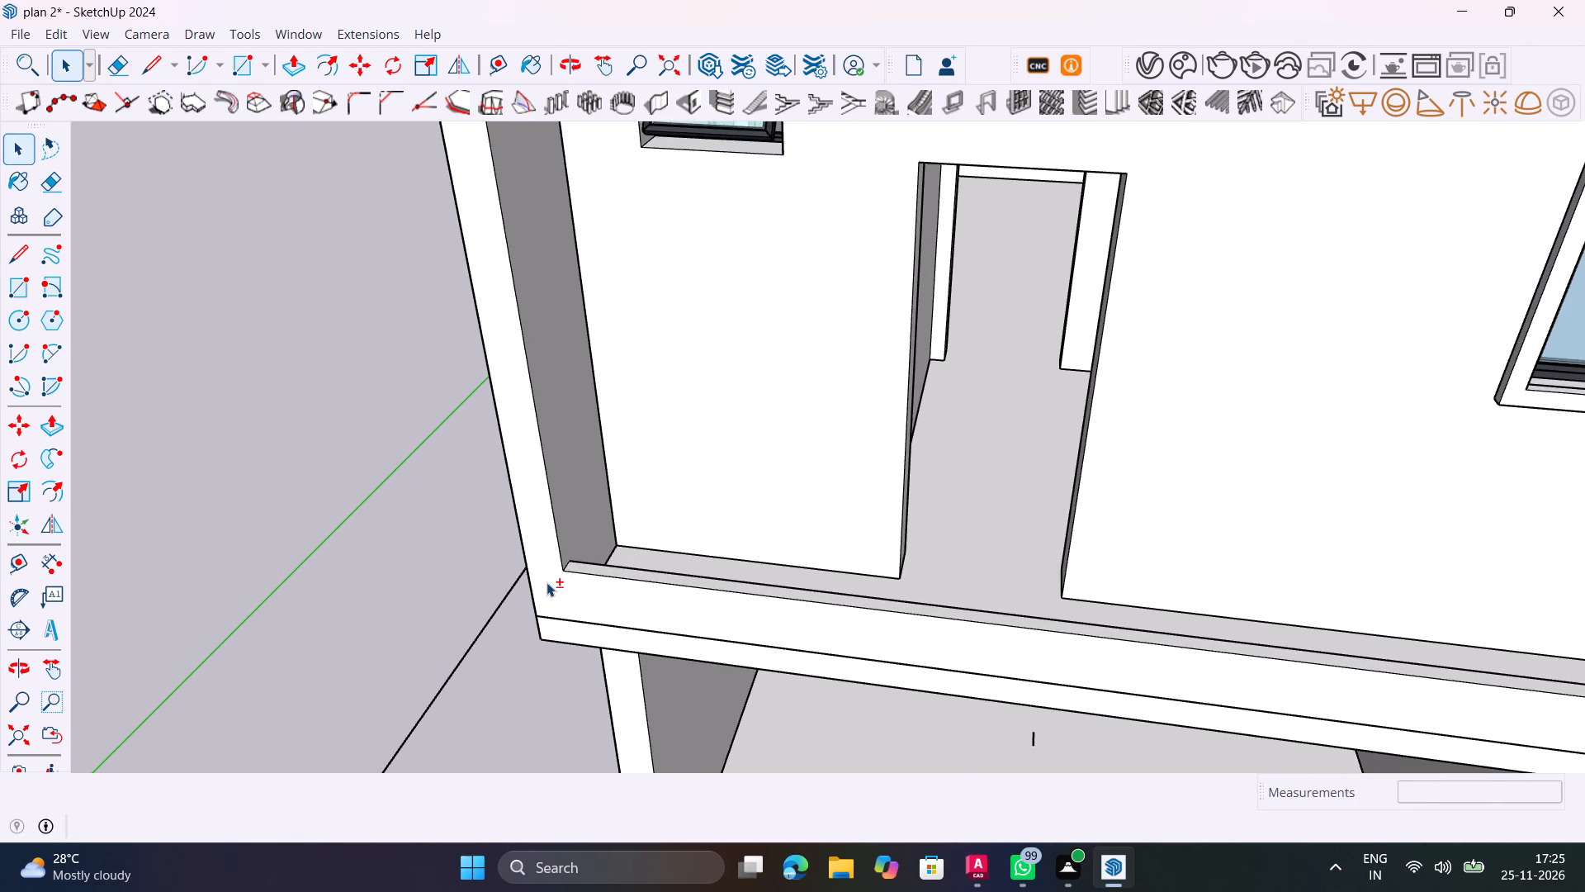
scroll(546, 582, down, 11)
shift+middle_drag(545, 473, 584, 709)
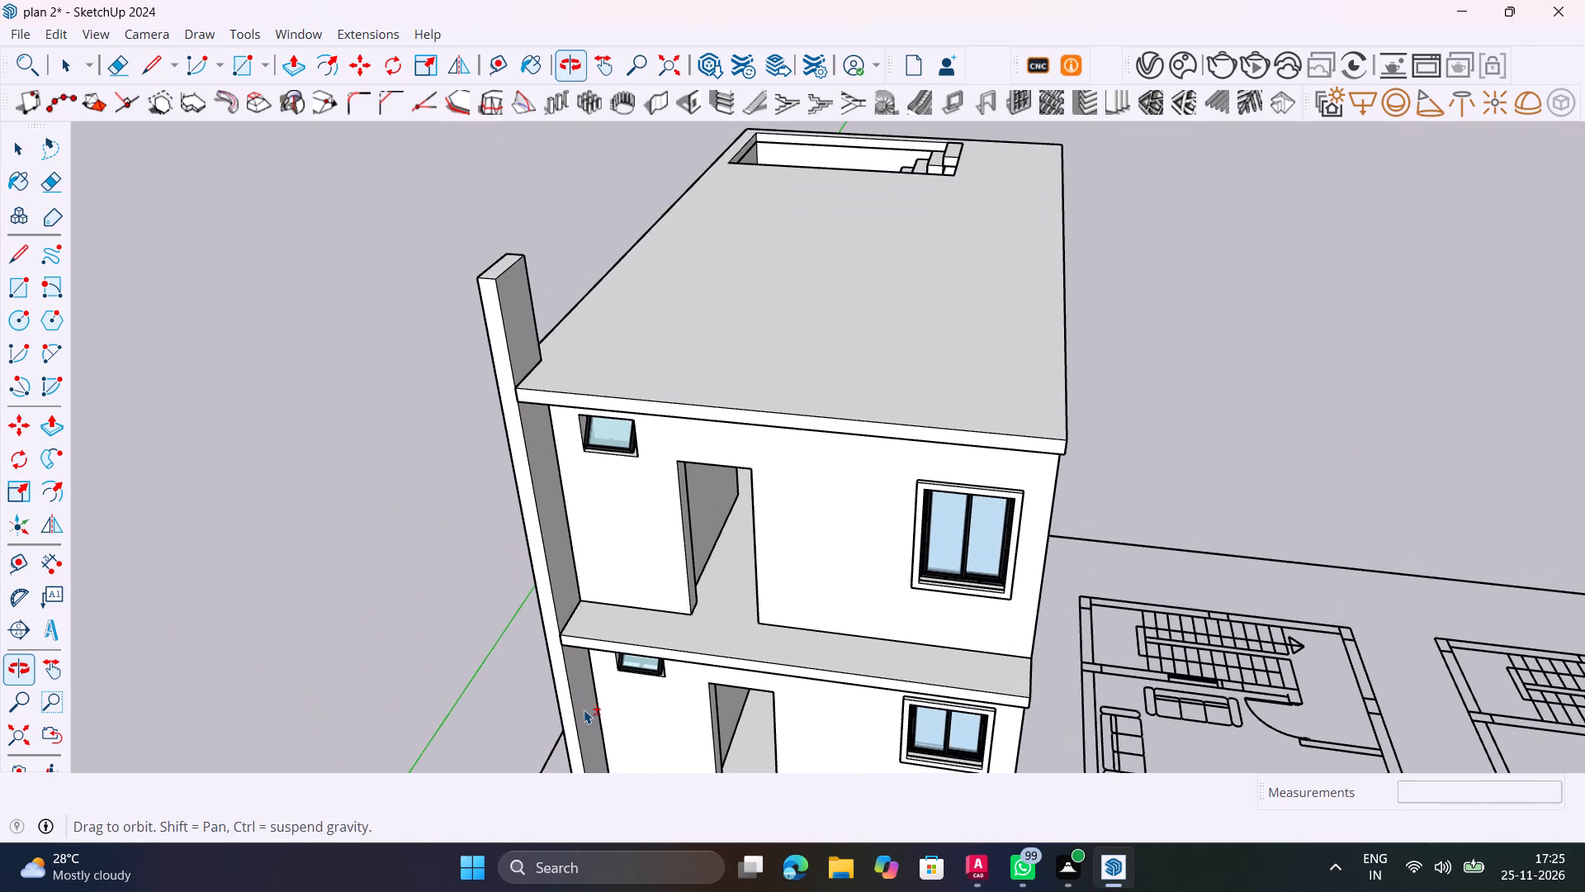
Examine the top end of the side fin wall and its junction with the roof slab closely from several angles.
scroll(551, 313, up, 2)
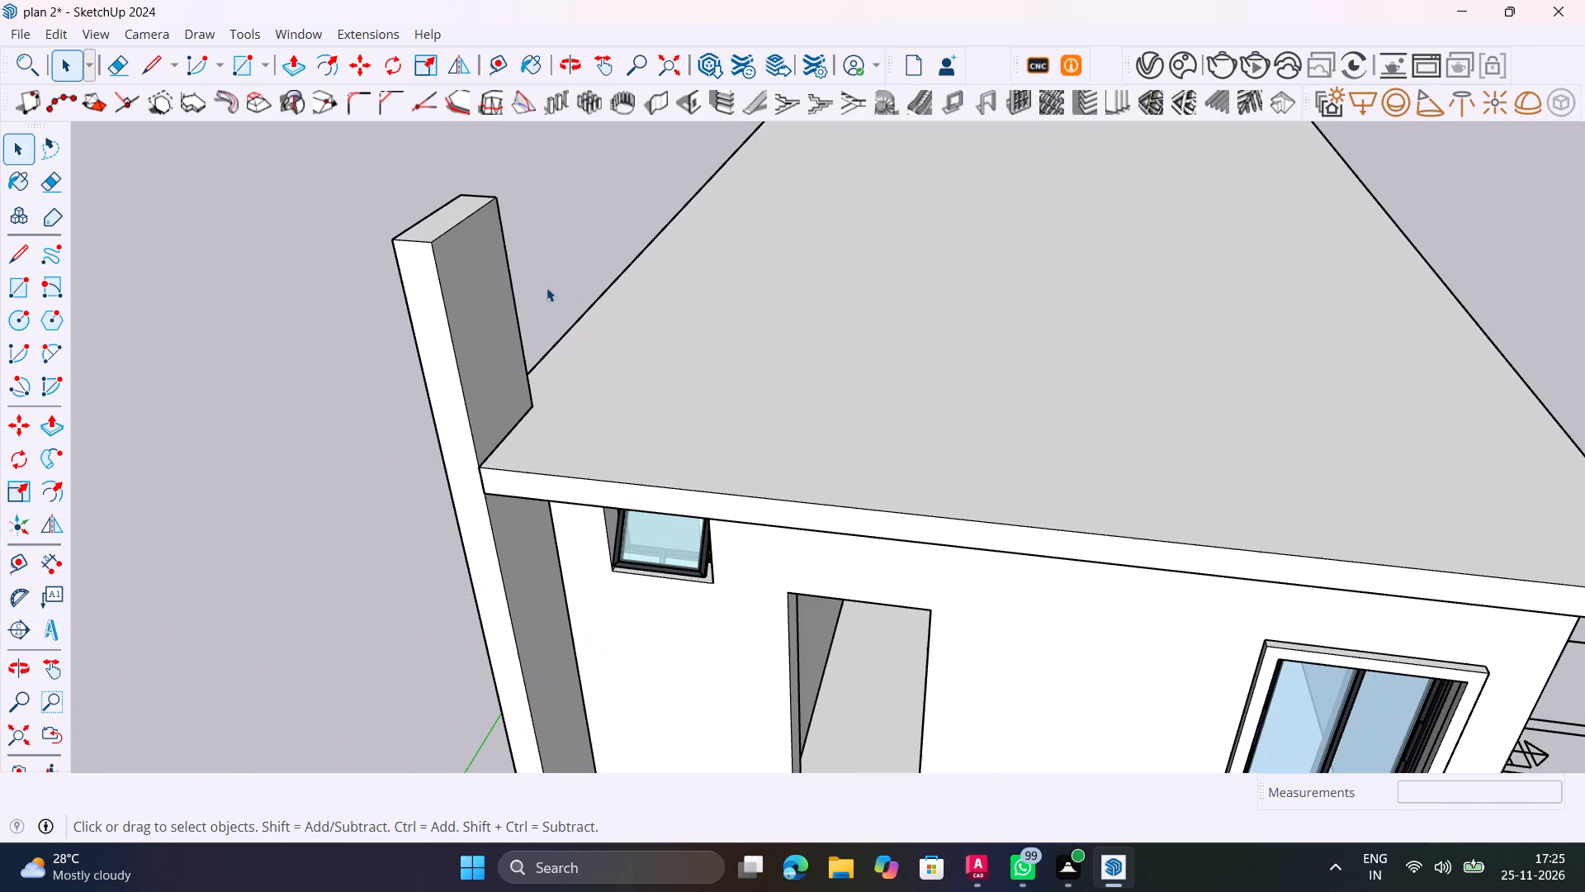
middle_drag(468, 401, 996, 325)
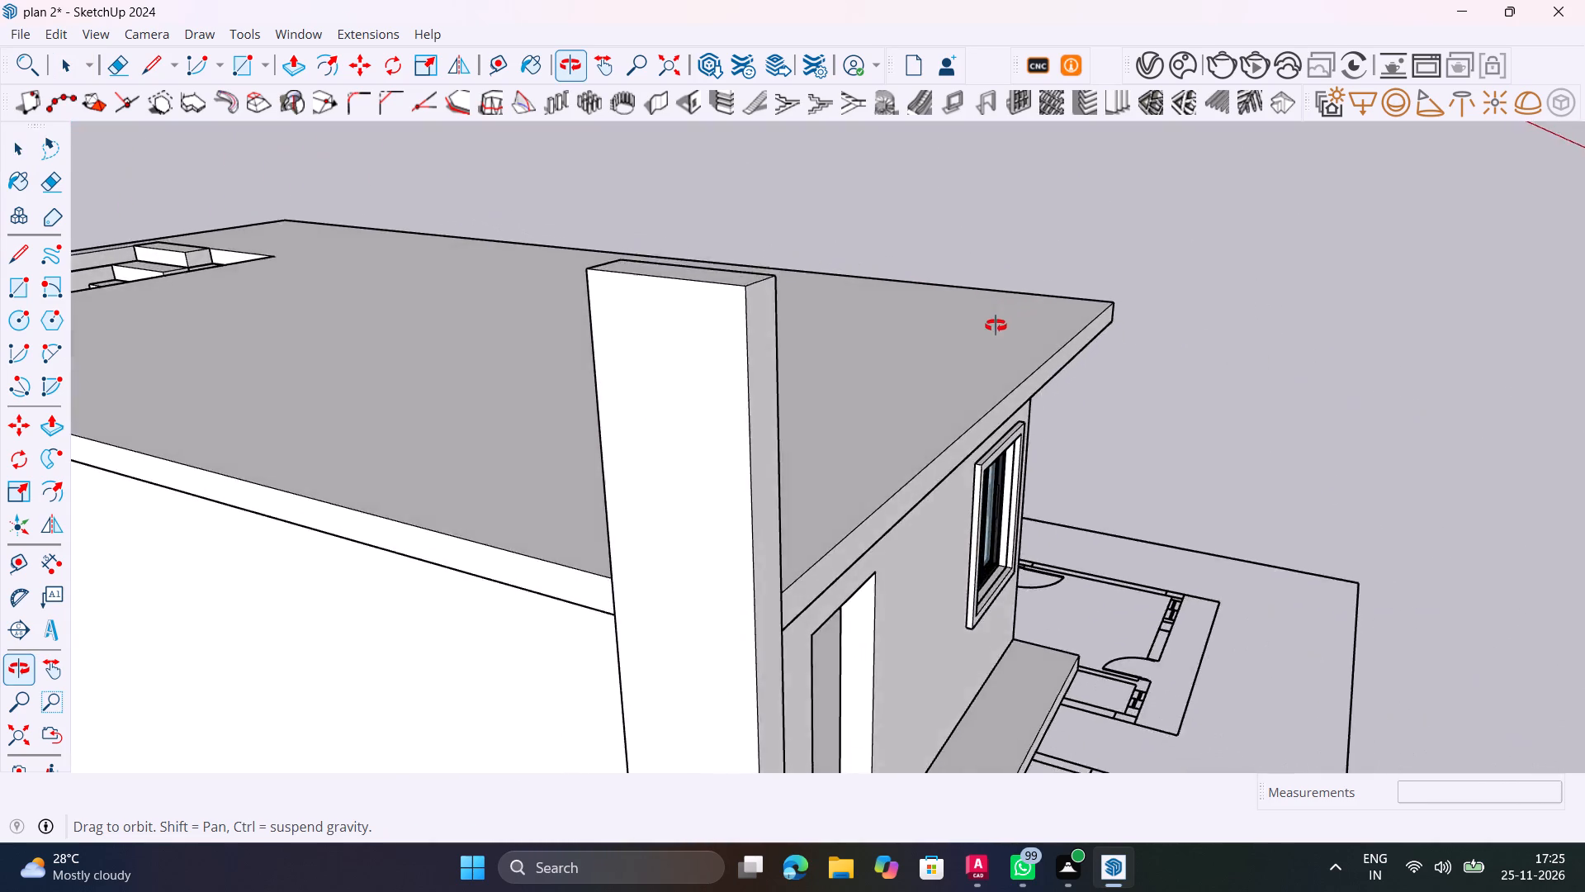
middle_drag(996, 325, 437, 517)
scroll(429, 270, up, 5)
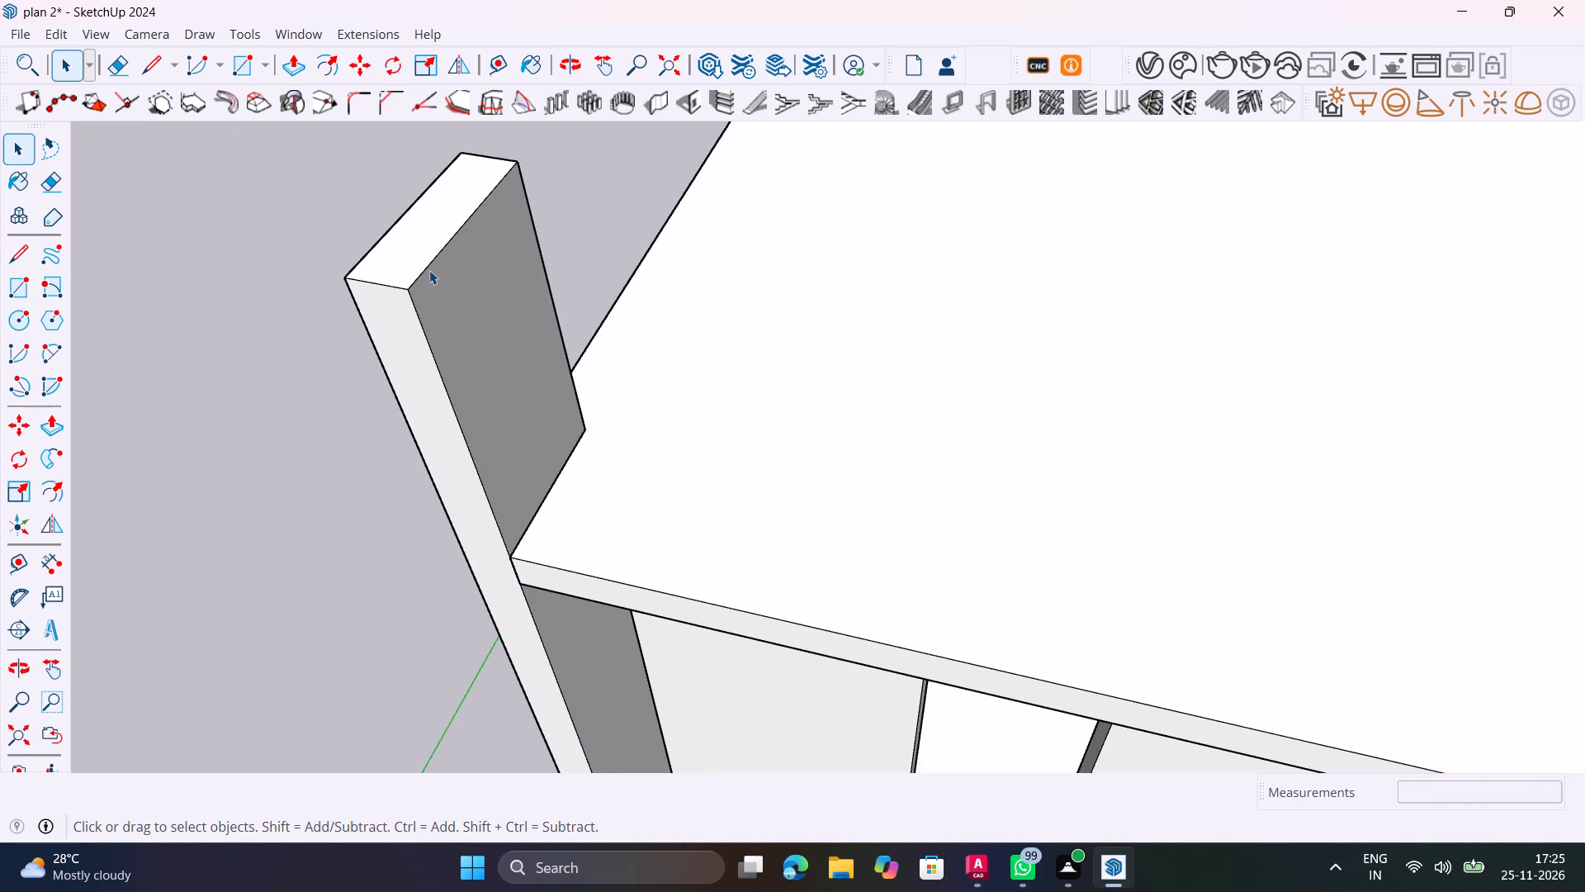
middle_drag(459, 342, 483, 239)
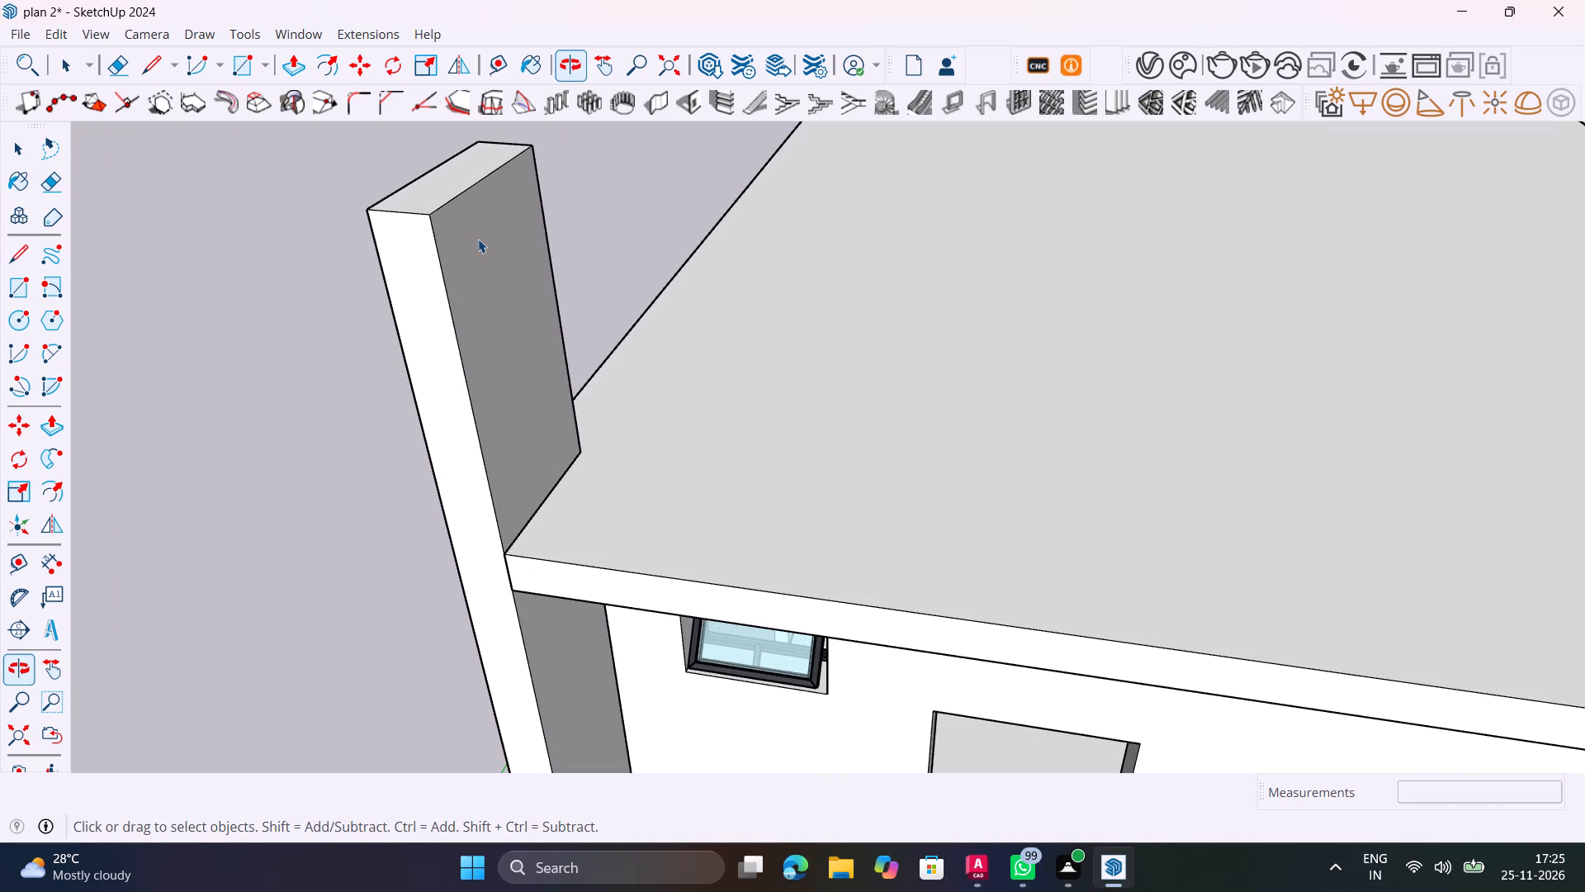
scroll(429, 216, up, 3)
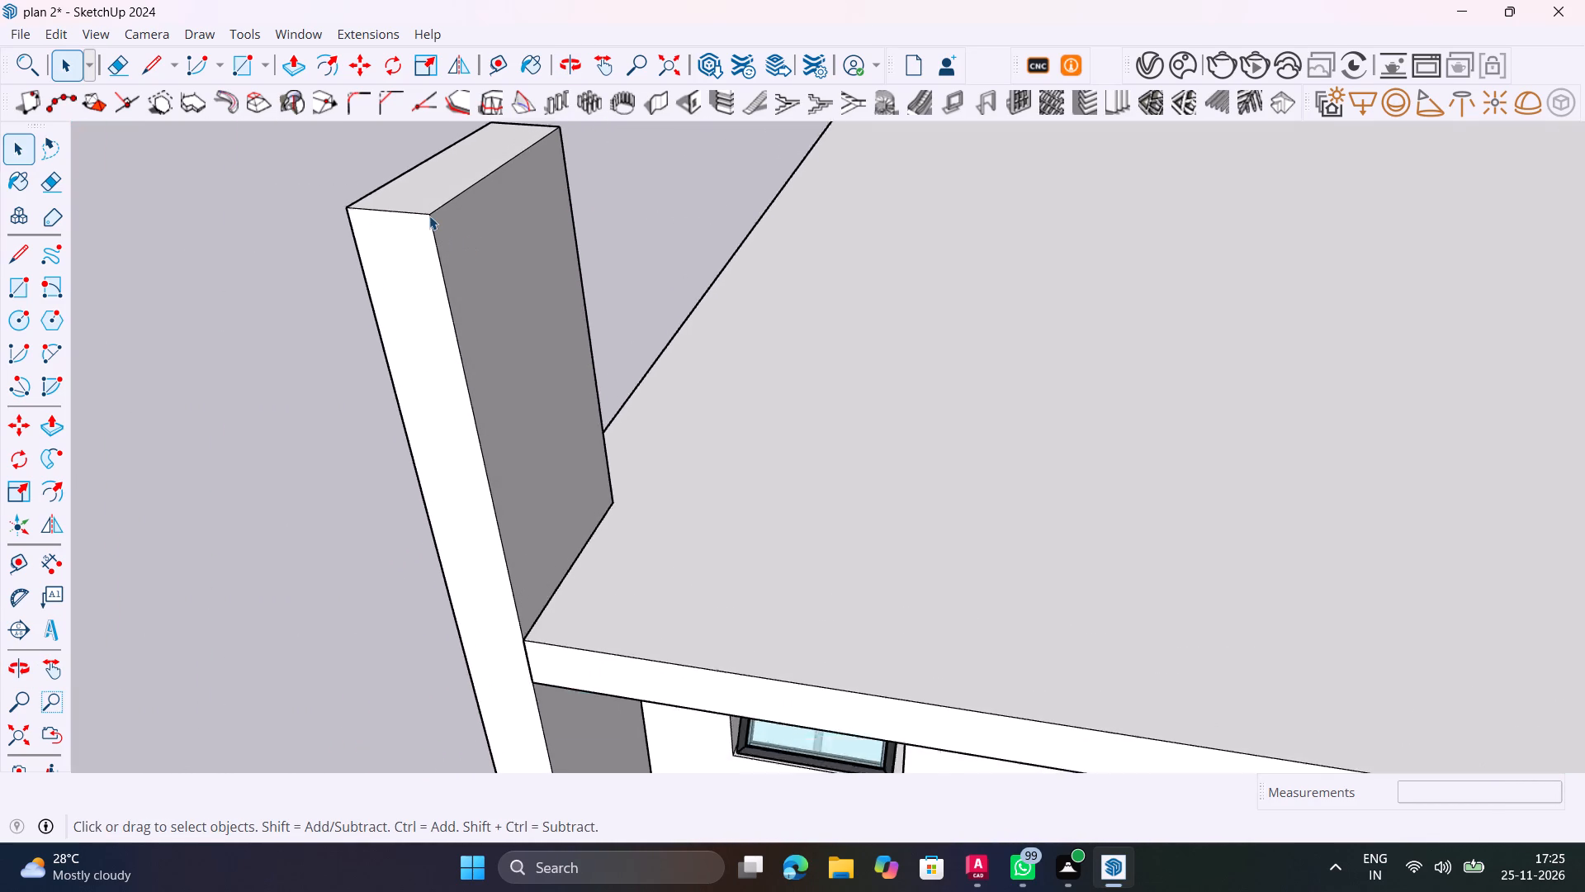
scroll(429, 216, up, 6)
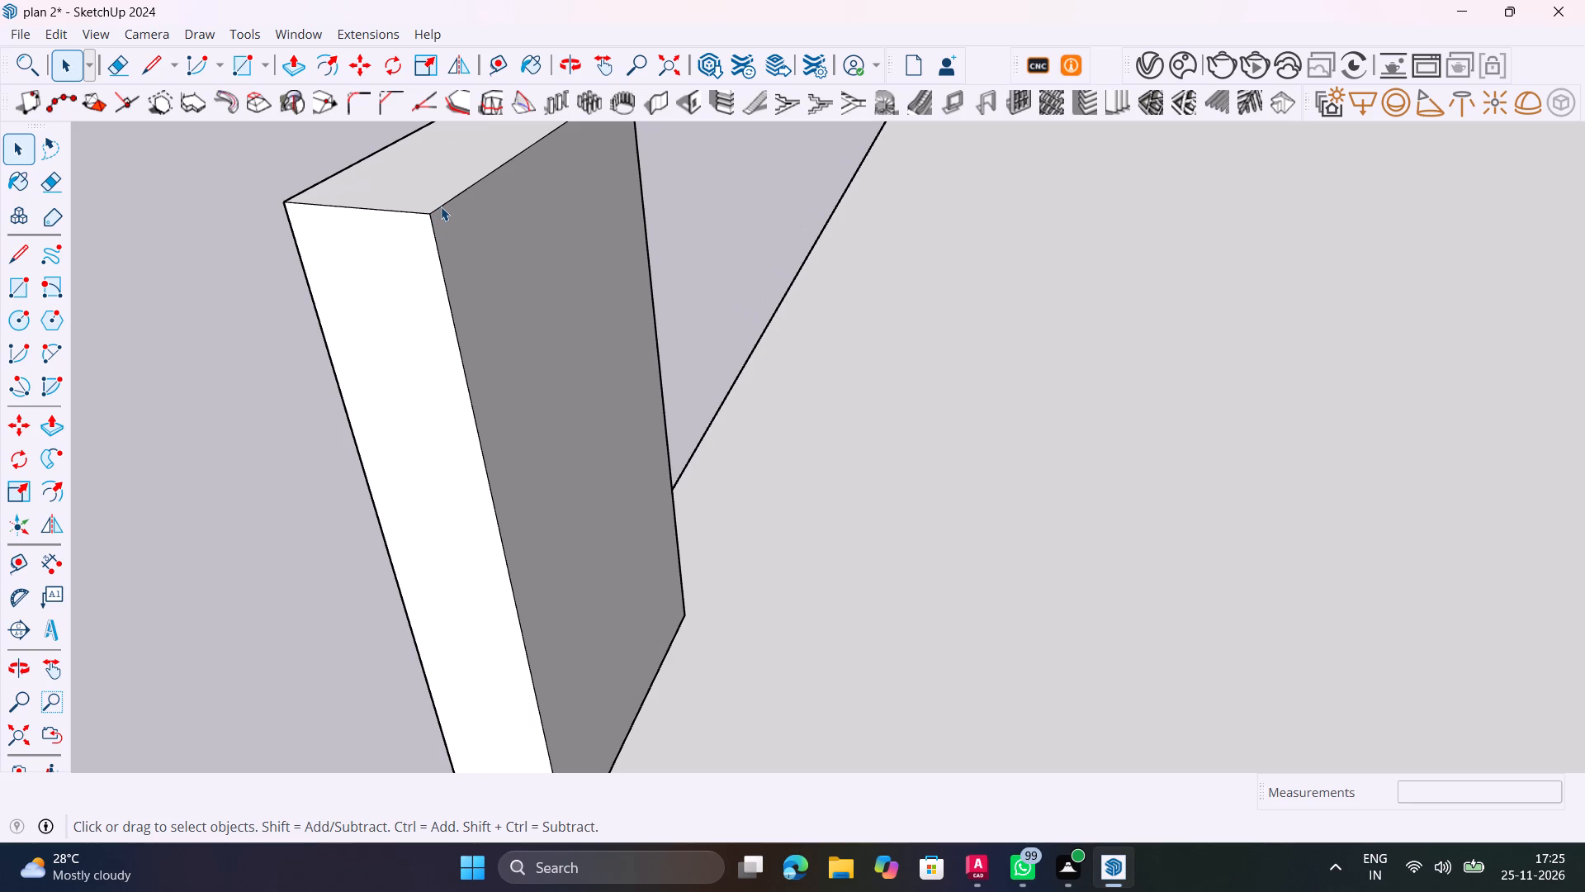
scroll(441, 206, down, 3)
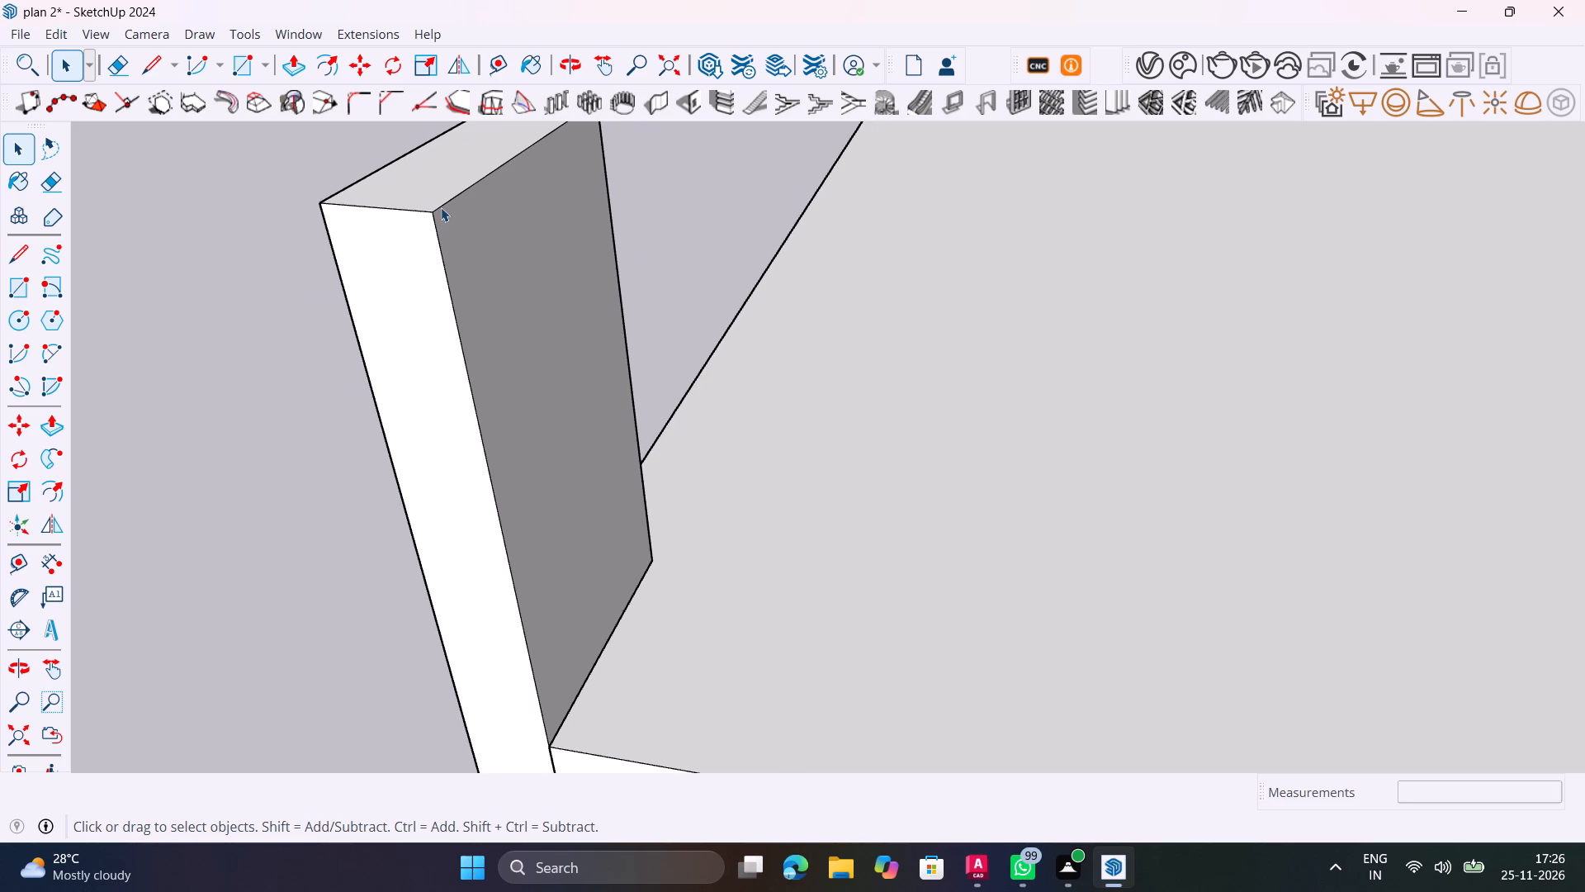
scroll(436, 219, down, 12)
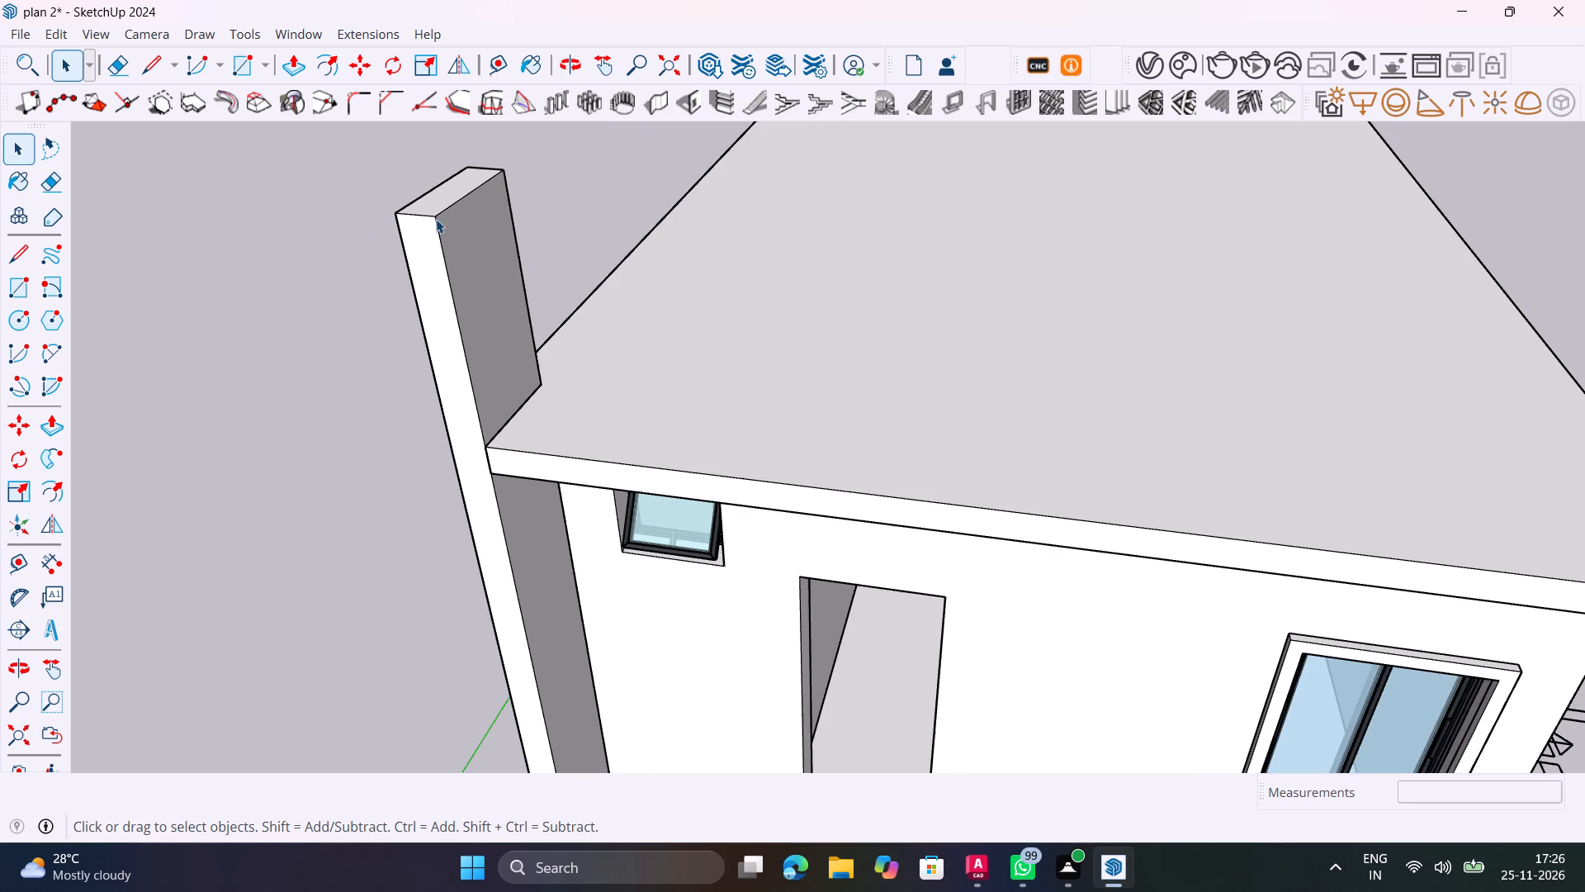
middle_drag(434, 223, 451, 245)
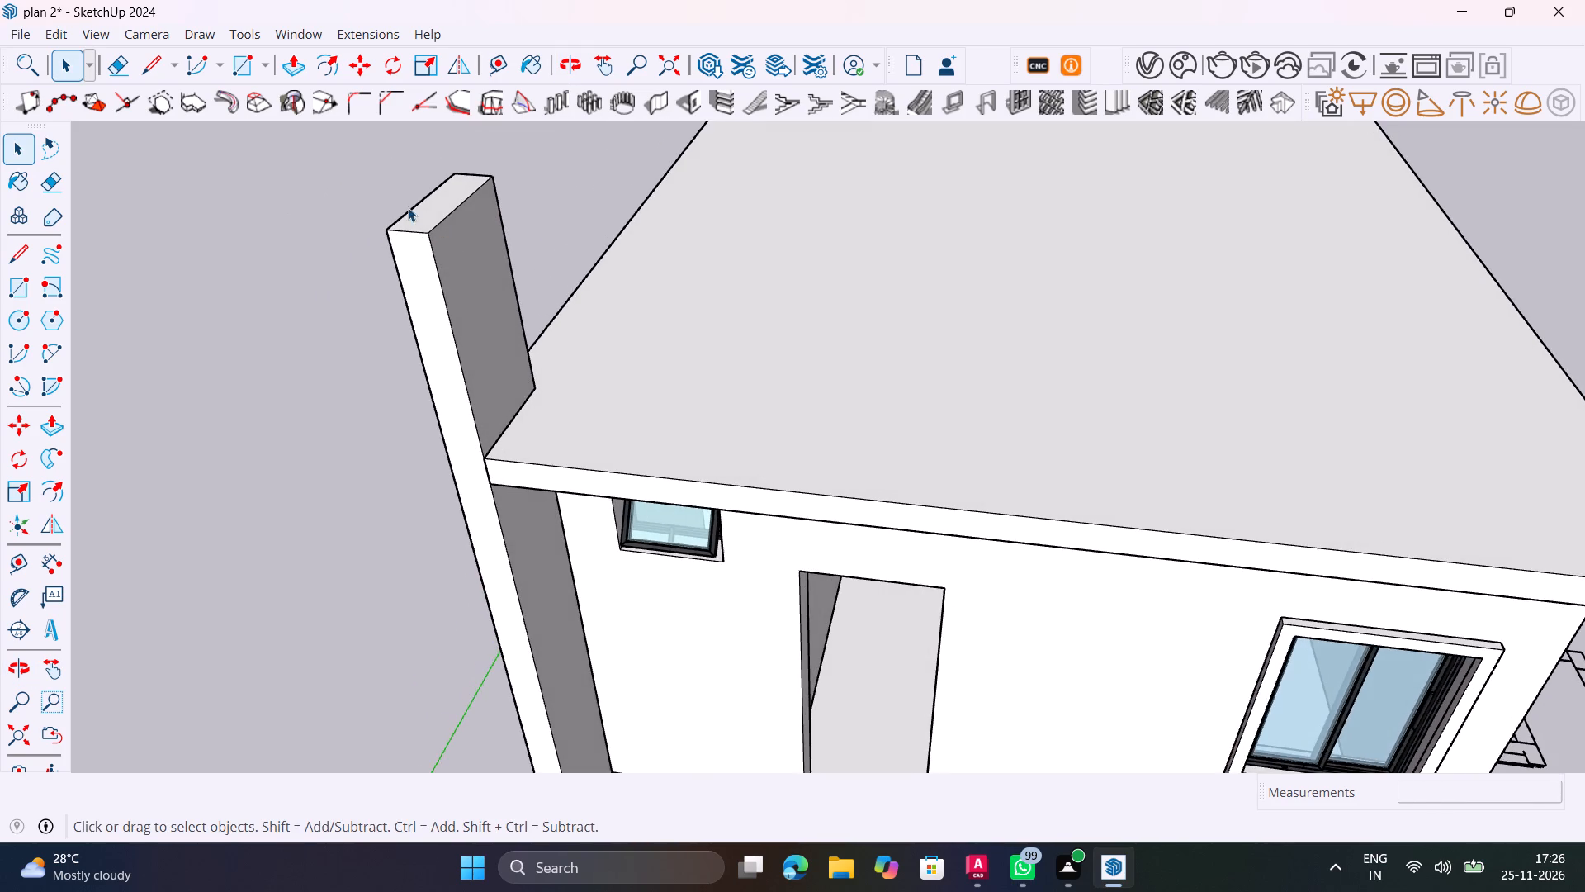
scroll(436, 178, up, 6)
scroll(447, 197, down, 6)
scroll(451, 307, up, 2)
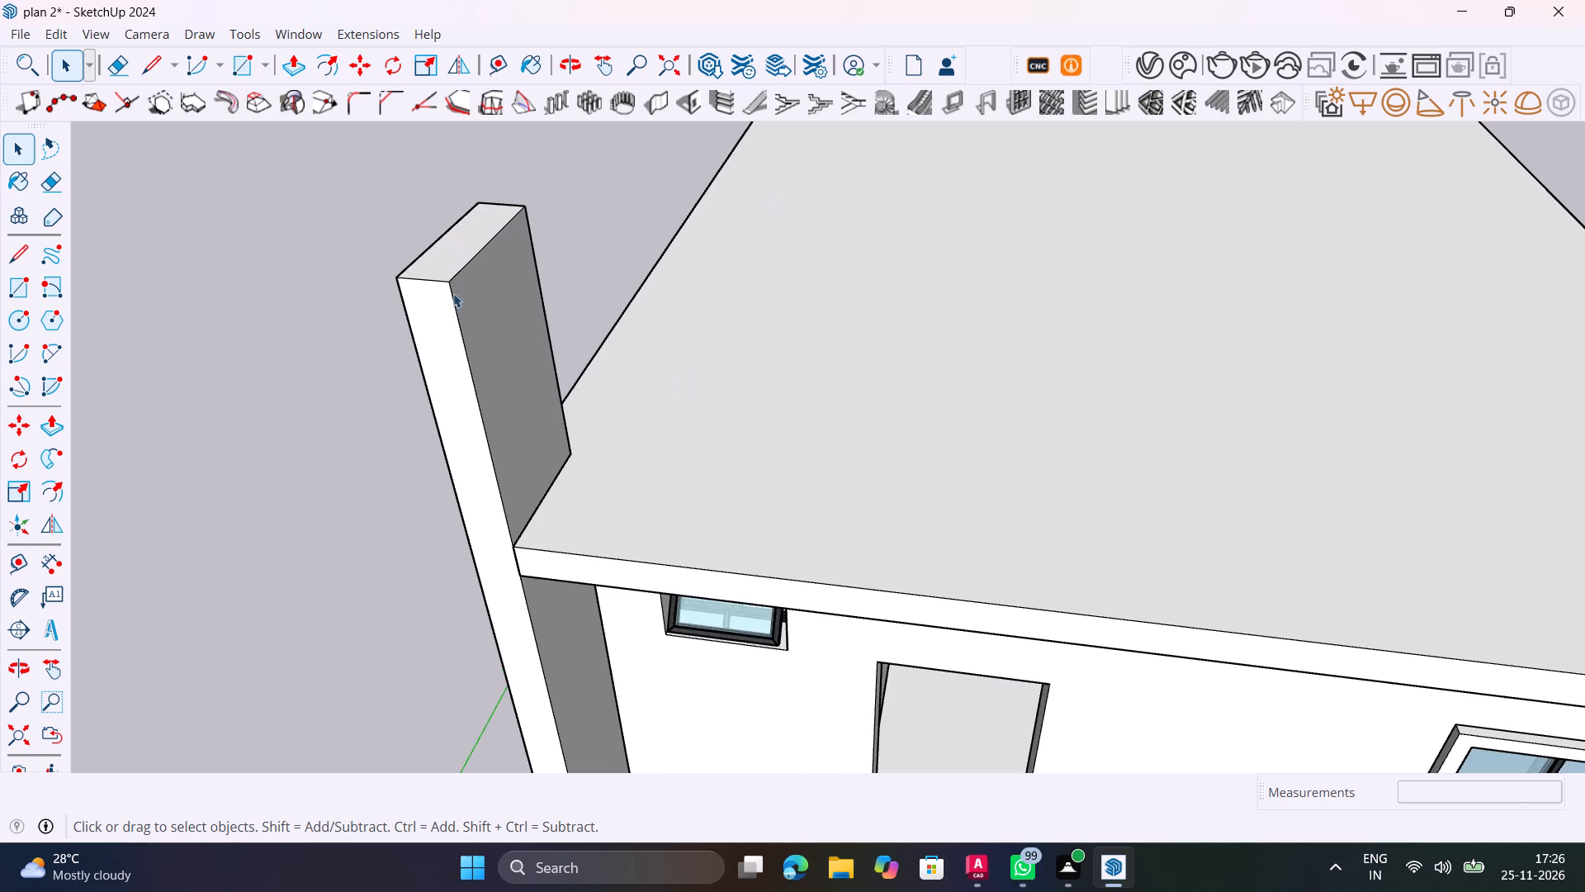
scroll(455, 289, up, 15)
middle_drag(441, 281, 410, 252)
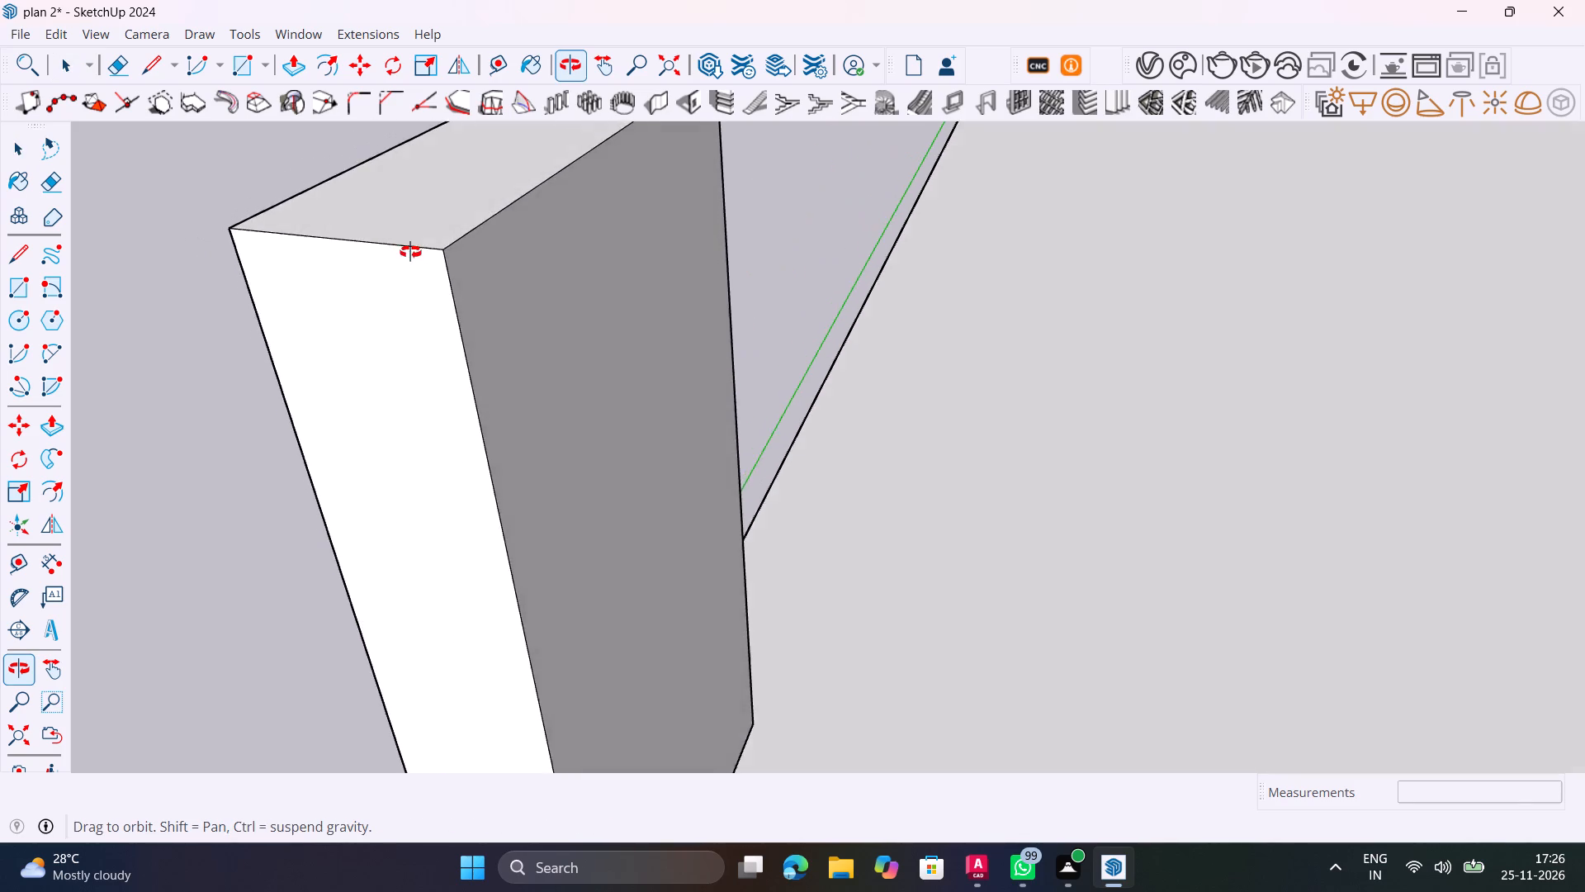
middle_drag(410, 252, 419, 237)
shift+middle_drag(509, 319, 555, 420)
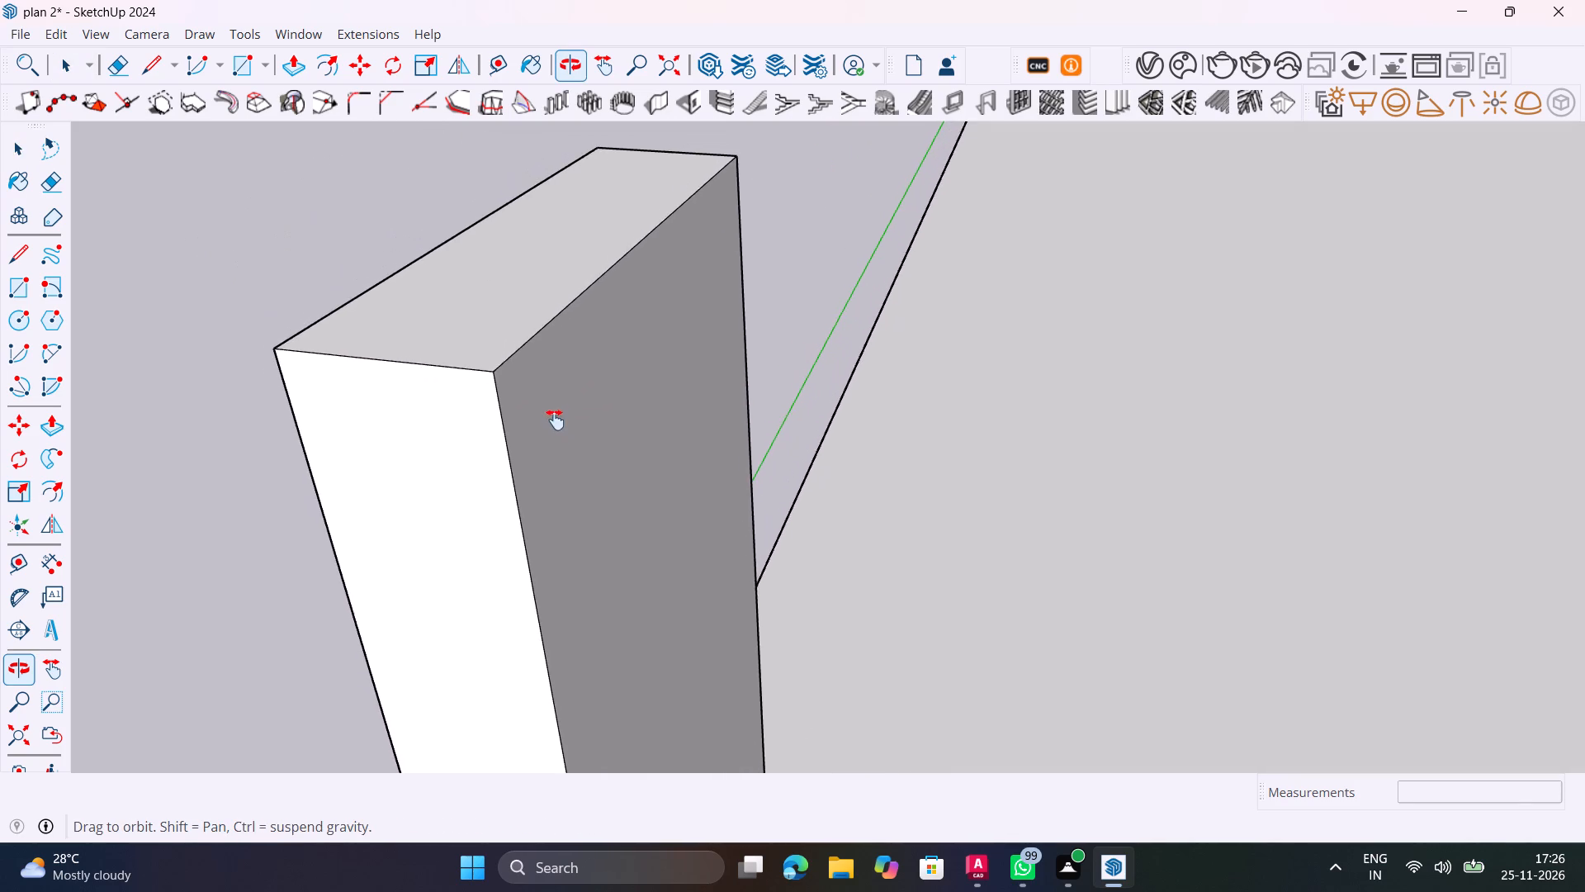
shift+middle_drag(555, 420, 549, 354)
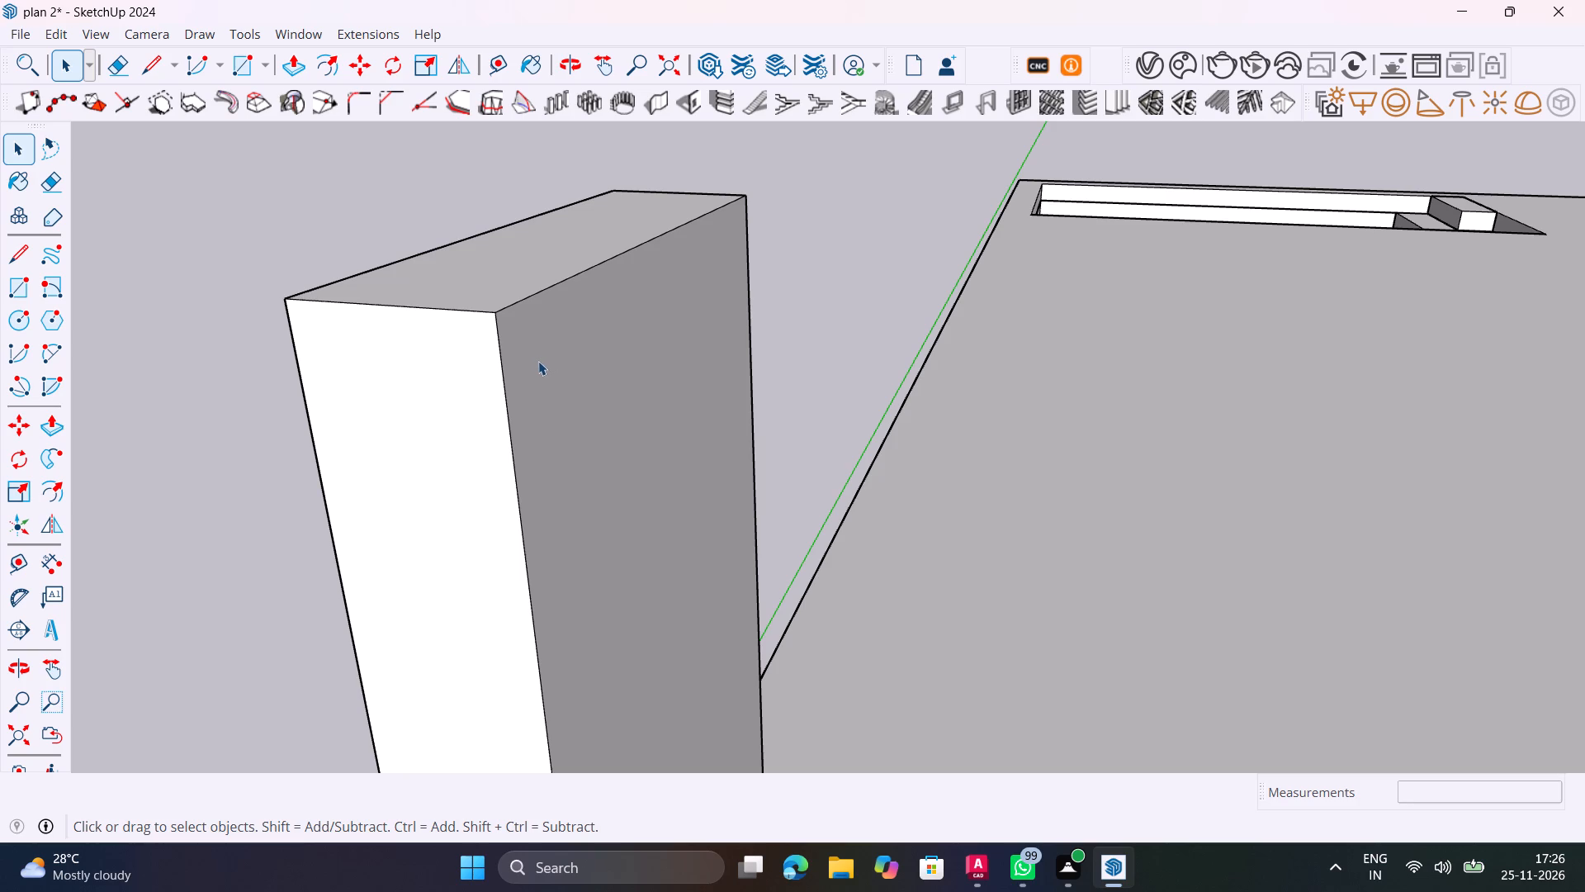
scroll(531, 363, down, 4)
shift+middle_drag(530, 373, 618, 377)
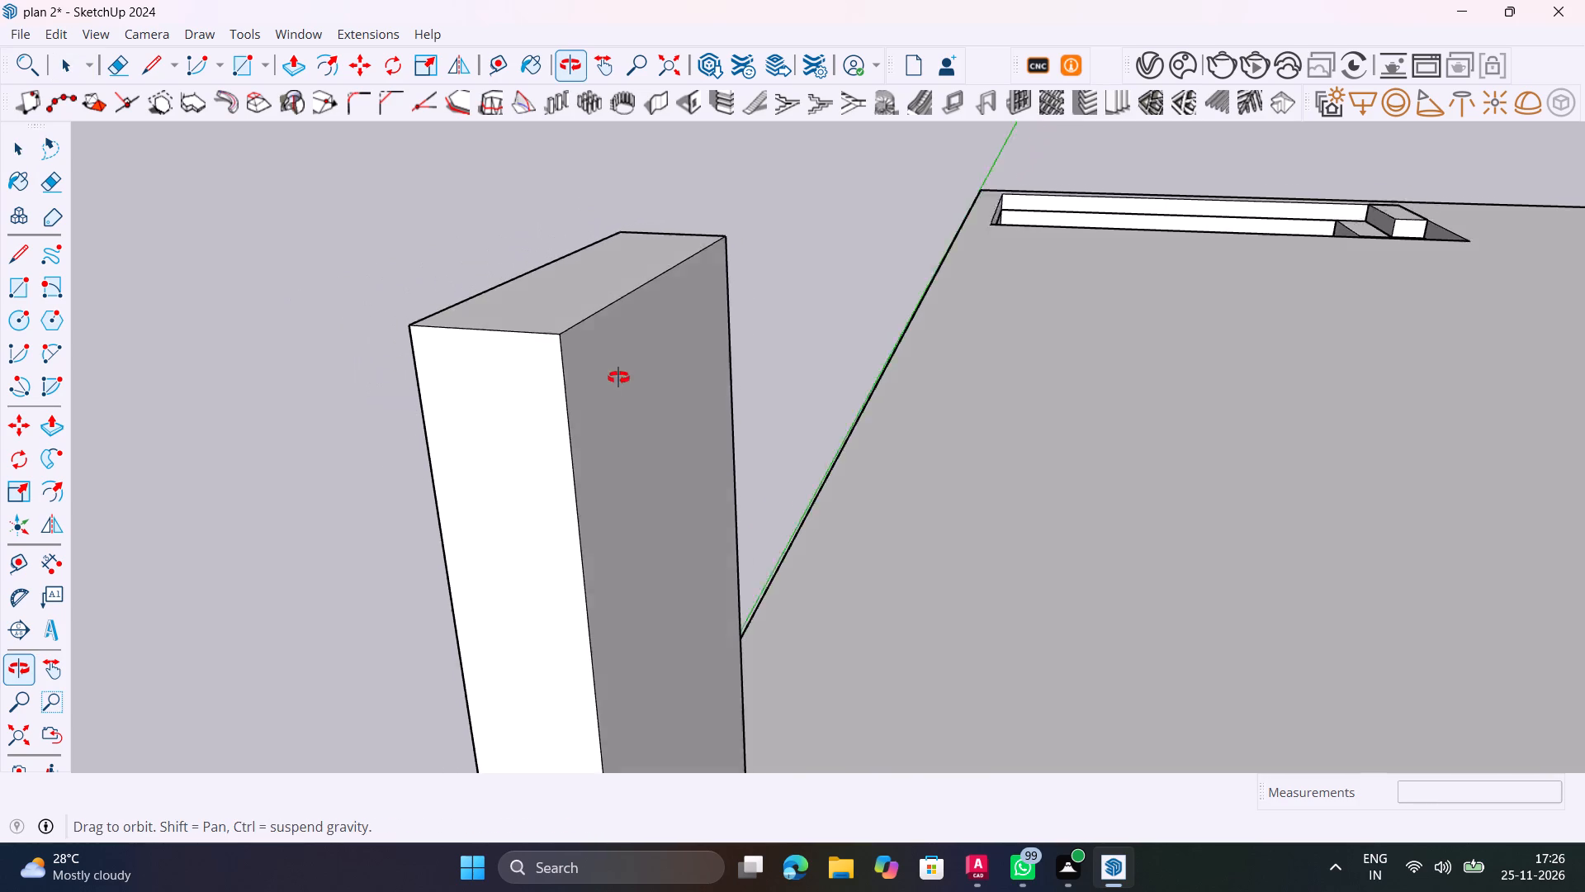
shift+middle_drag(618, 377, 636, 377)
scroll(613, 356, down, 20)
scroll(613, 356, down, 1)
scroll(599, 358, up, 5)
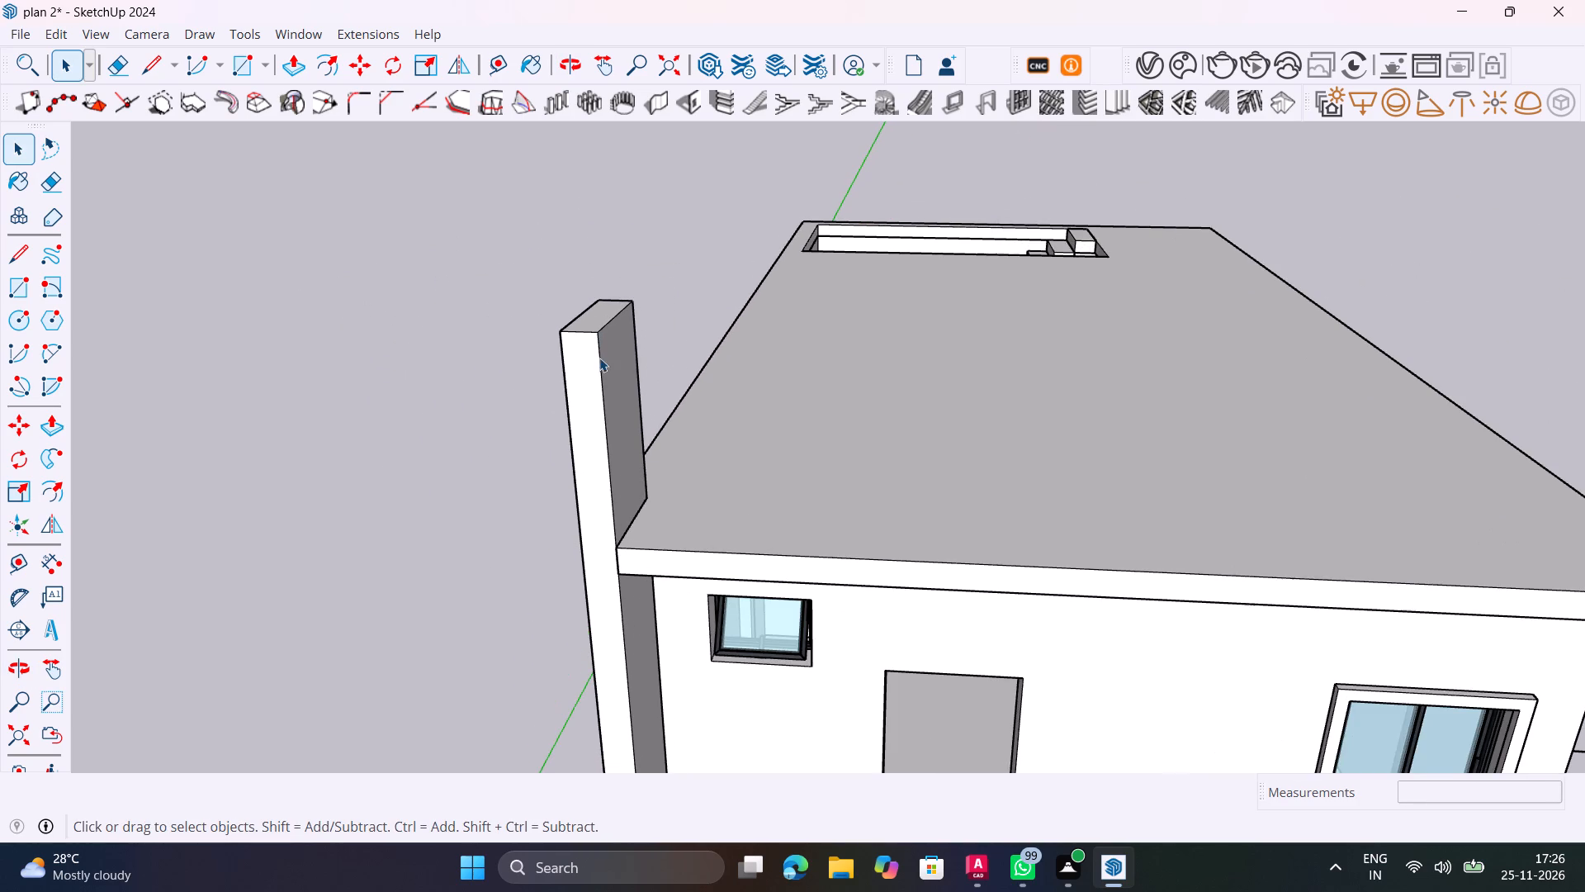
middle_drag(608, 363, 589, 462)
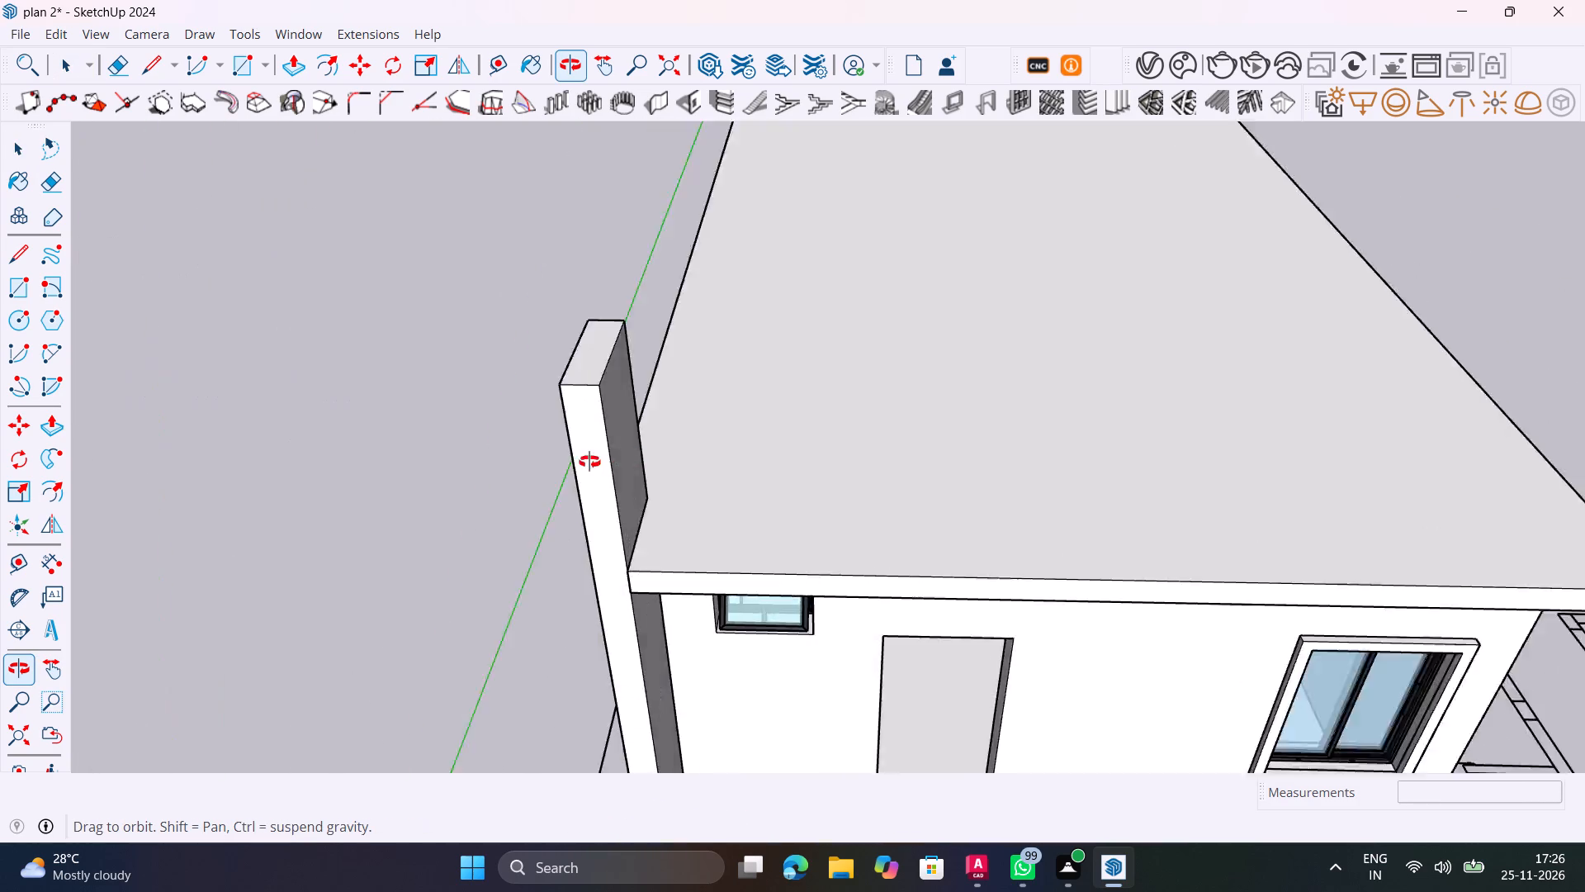
middle_drag(589, 462, 441, 467)
scroll(578, 339, up, 6)
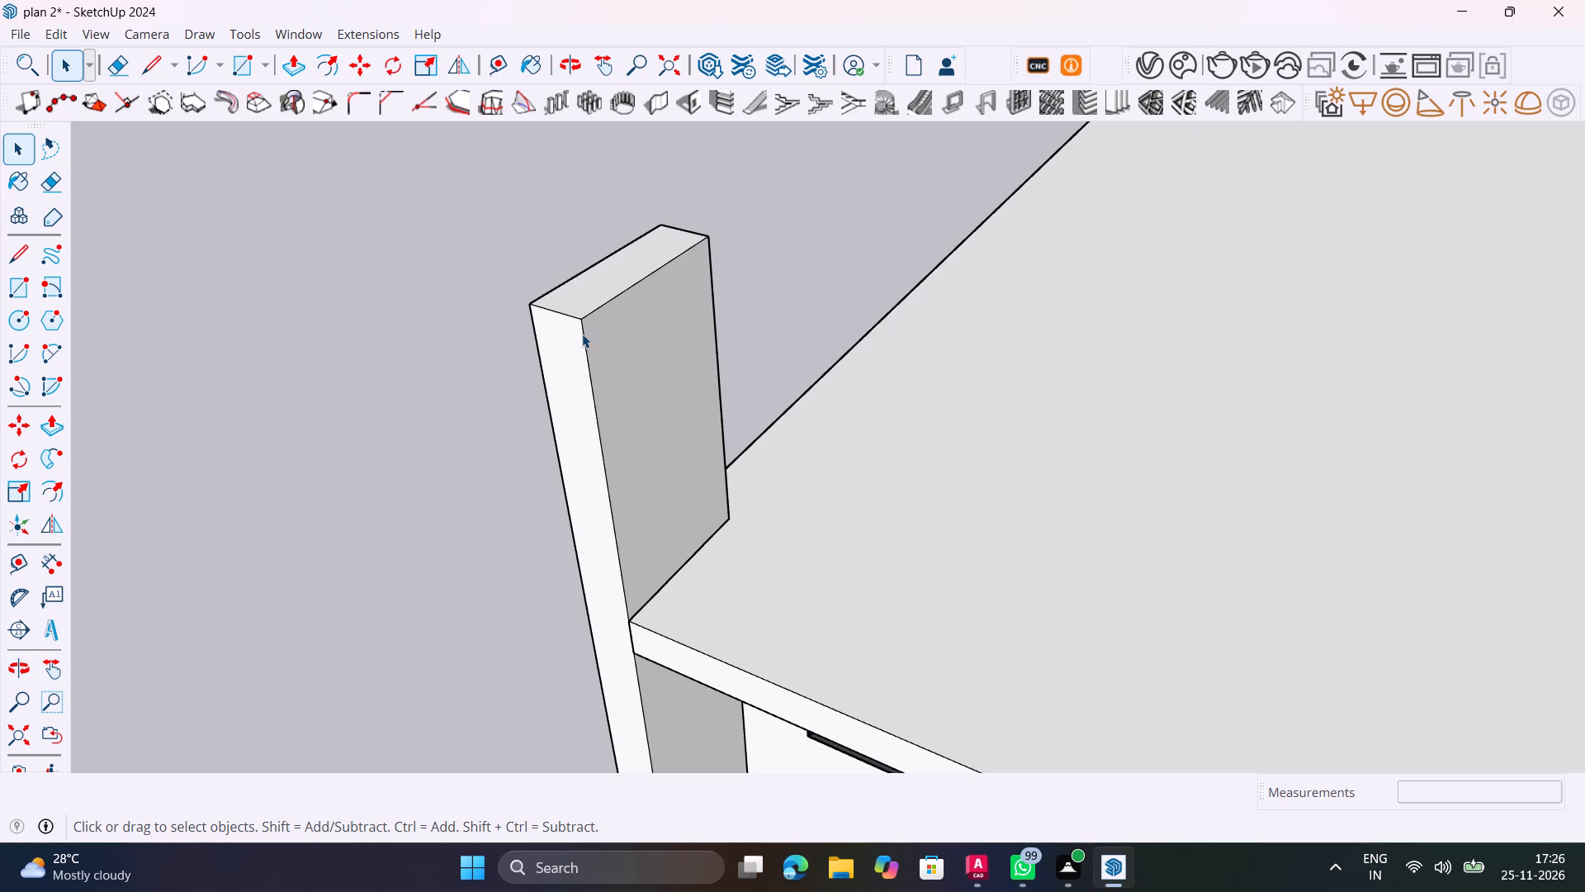
scroll(596, 311, up, 4)
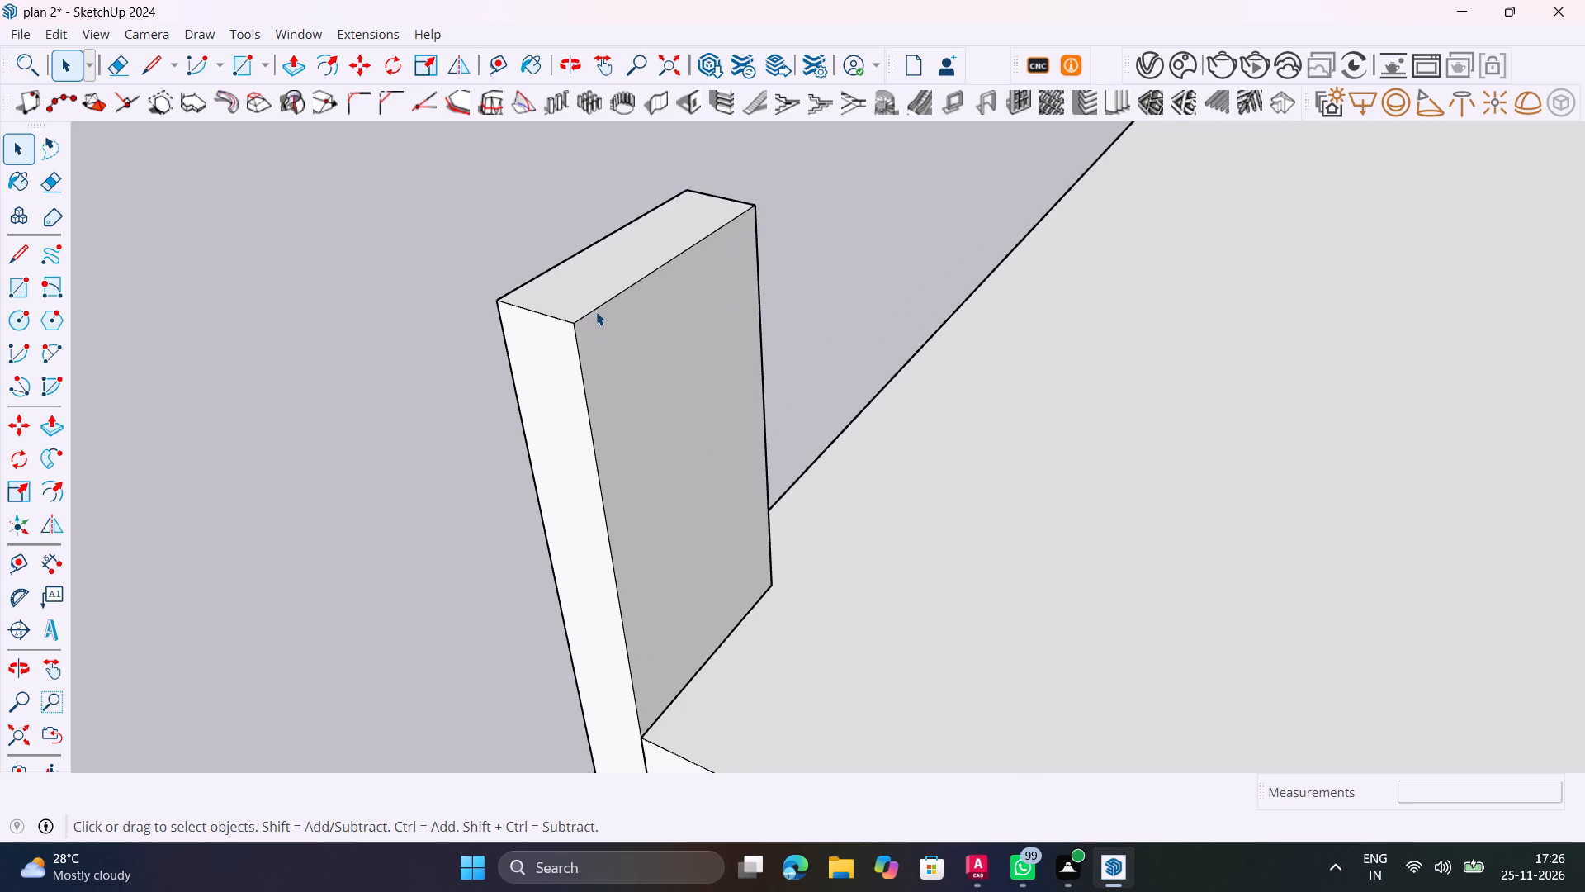
Copy the top inner edge of the side fin wall about 1' 2" straight down its inner face.
scroll(593, 313, up, 4)
click(590, 311)
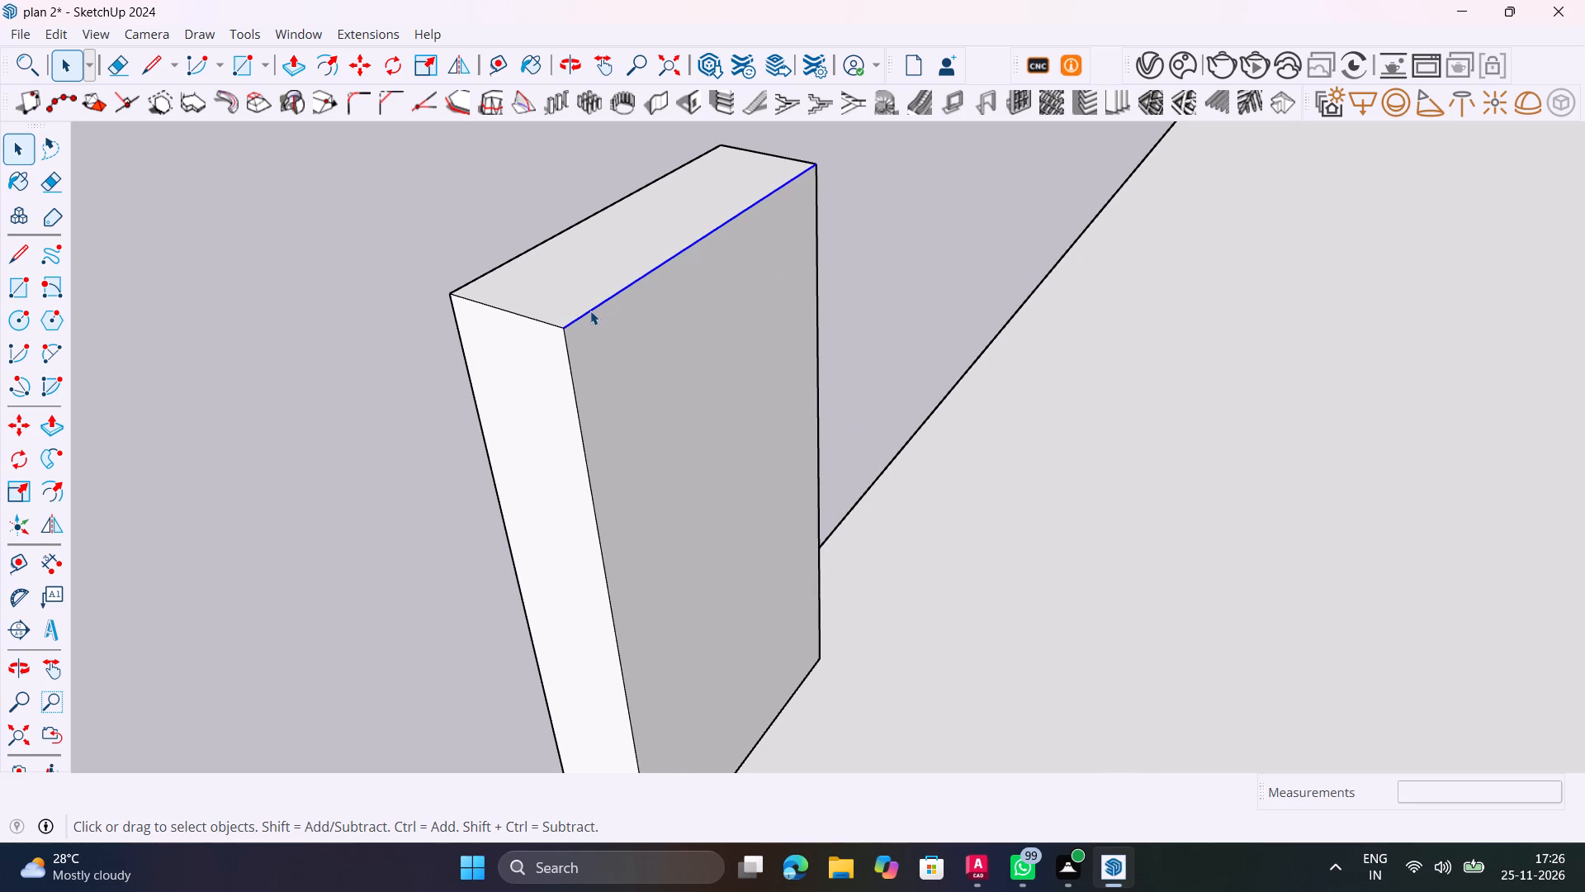
key(m)
click(569, 330)
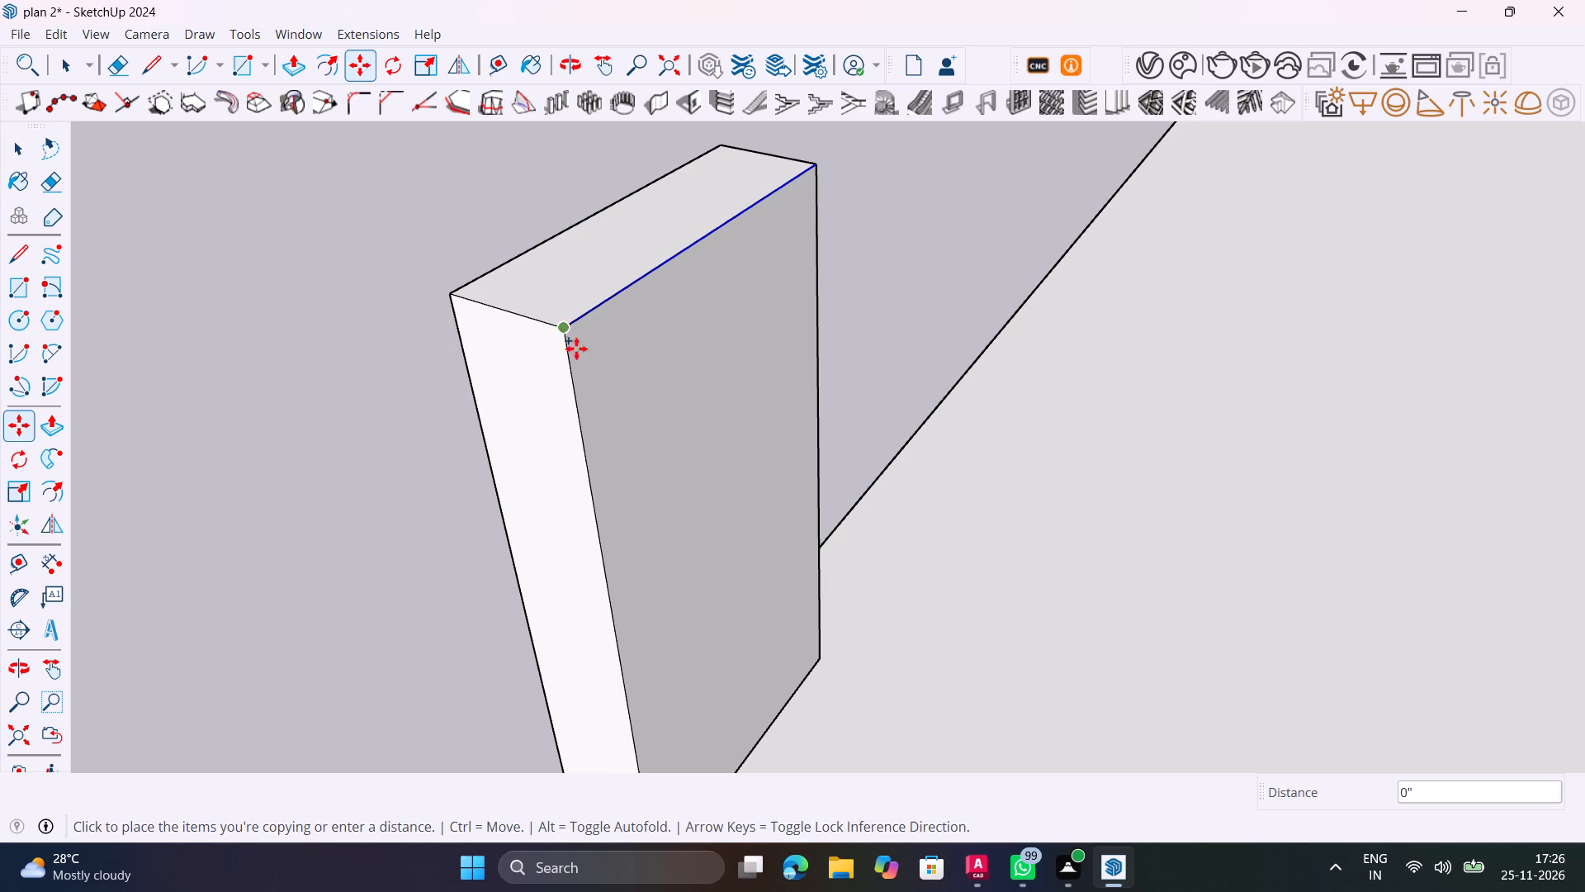
scroll(581, 392, down, 8)
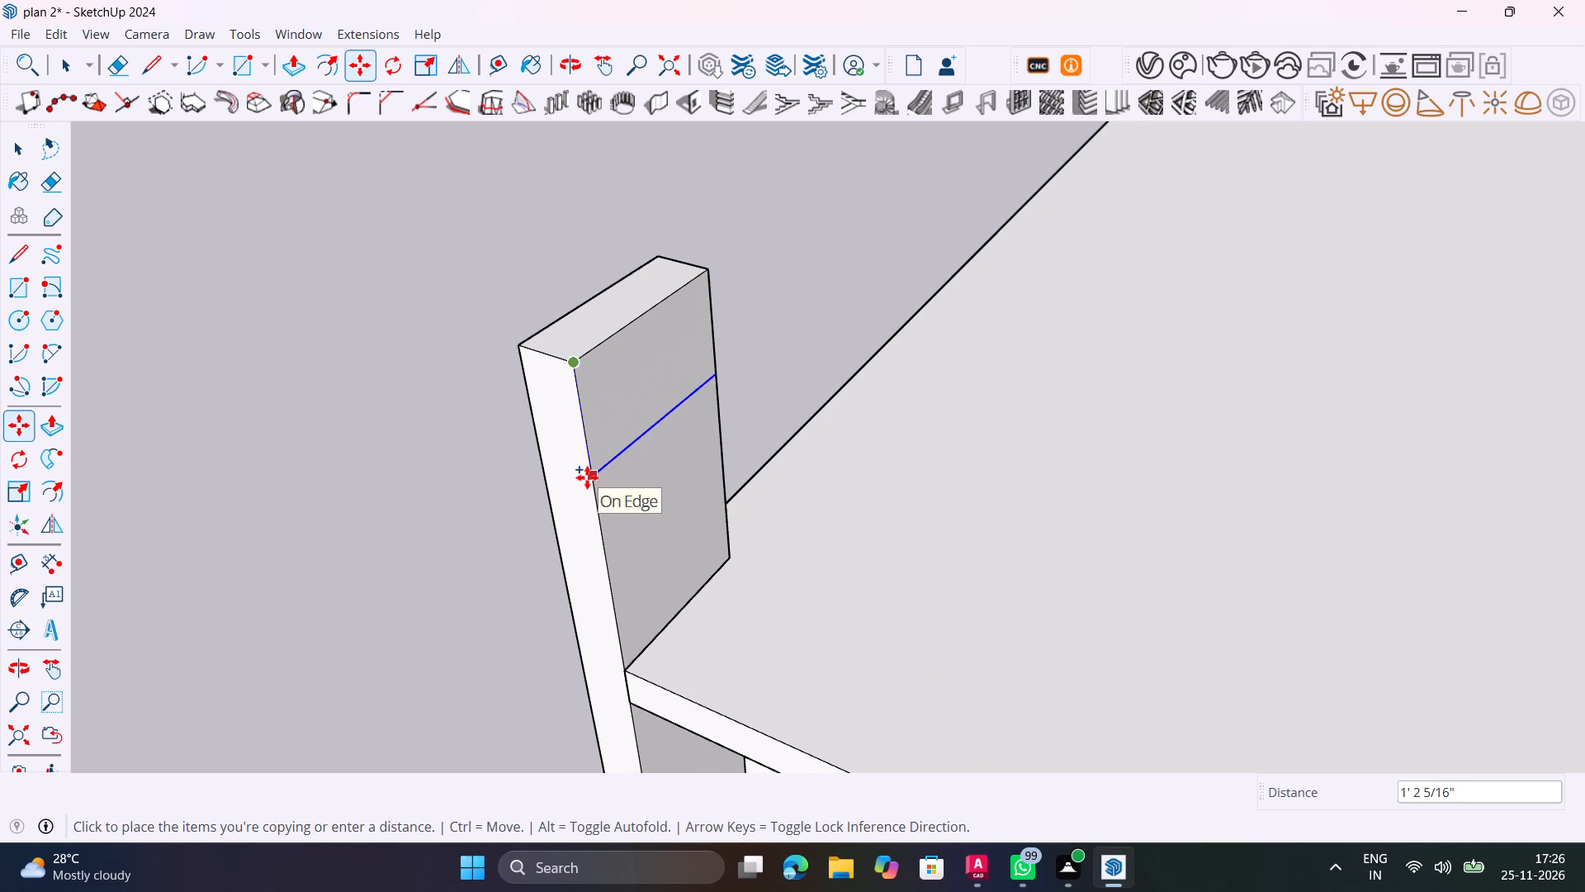
scroll(588, 475, up, 9)
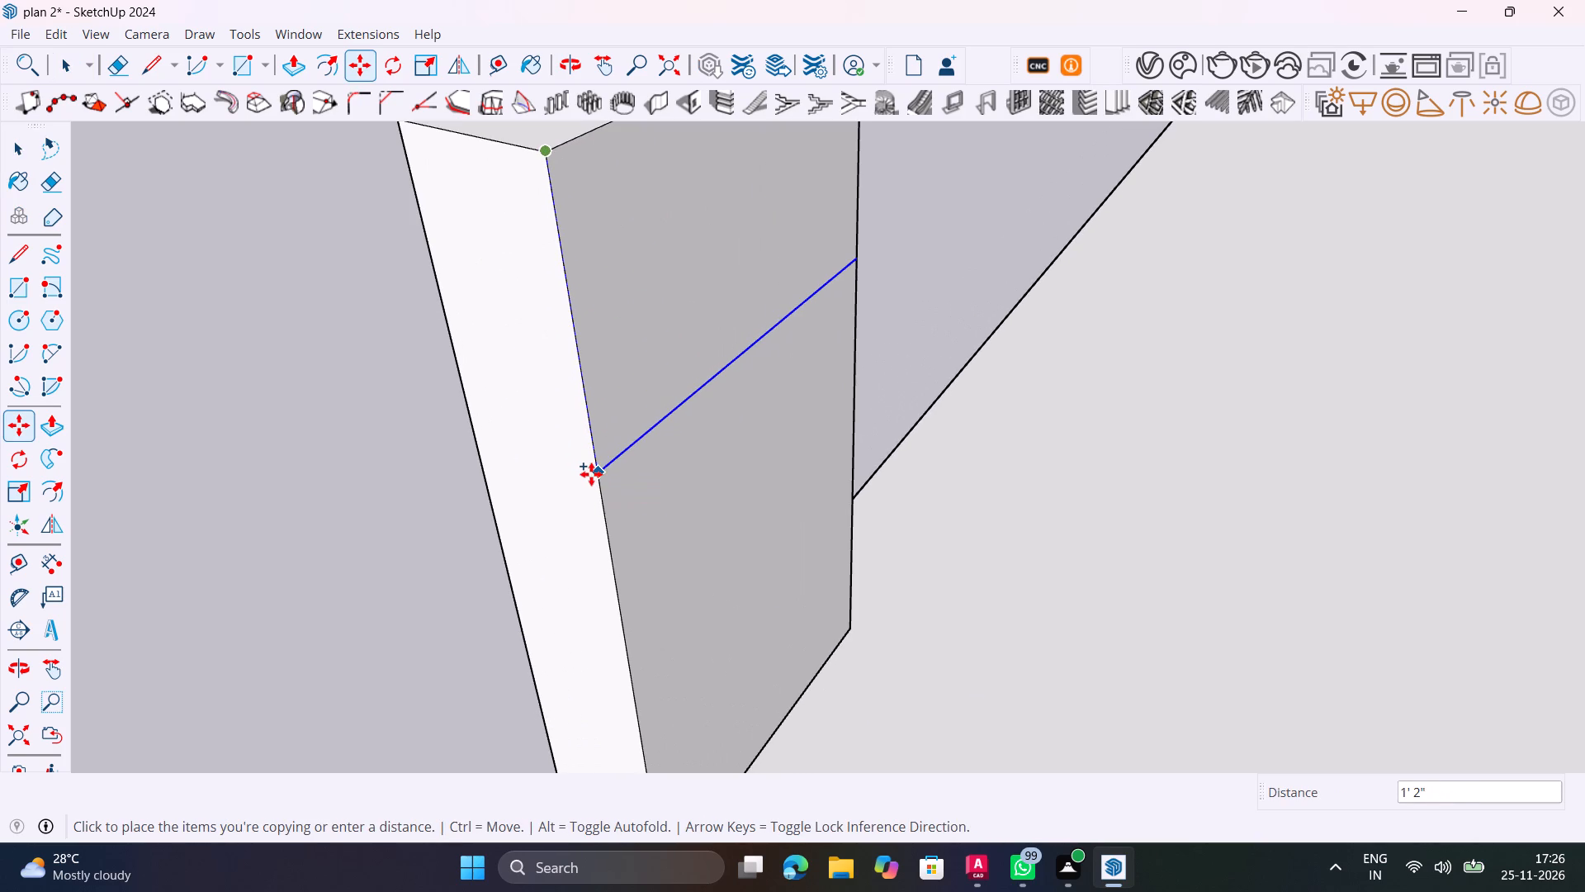
click(592, 476)
scroll(628, 451, down, 18)
key(space)
click(537, 419)
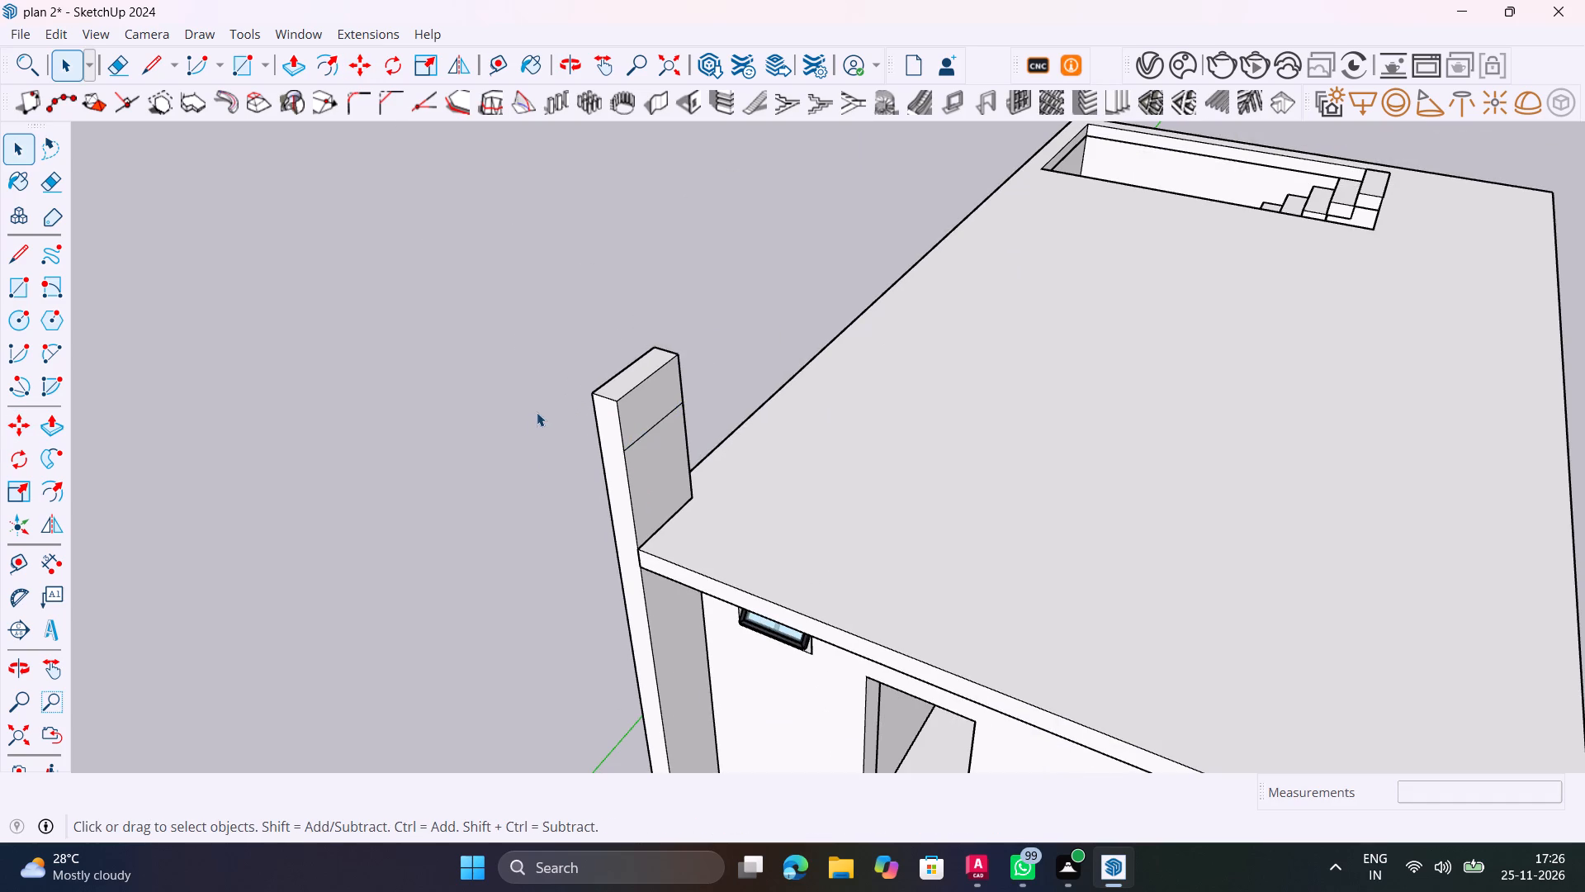
Select the strip of the side fin wall's inner face between the copied edge and the wall top.
middle_drag(655, 428, 706, 371)
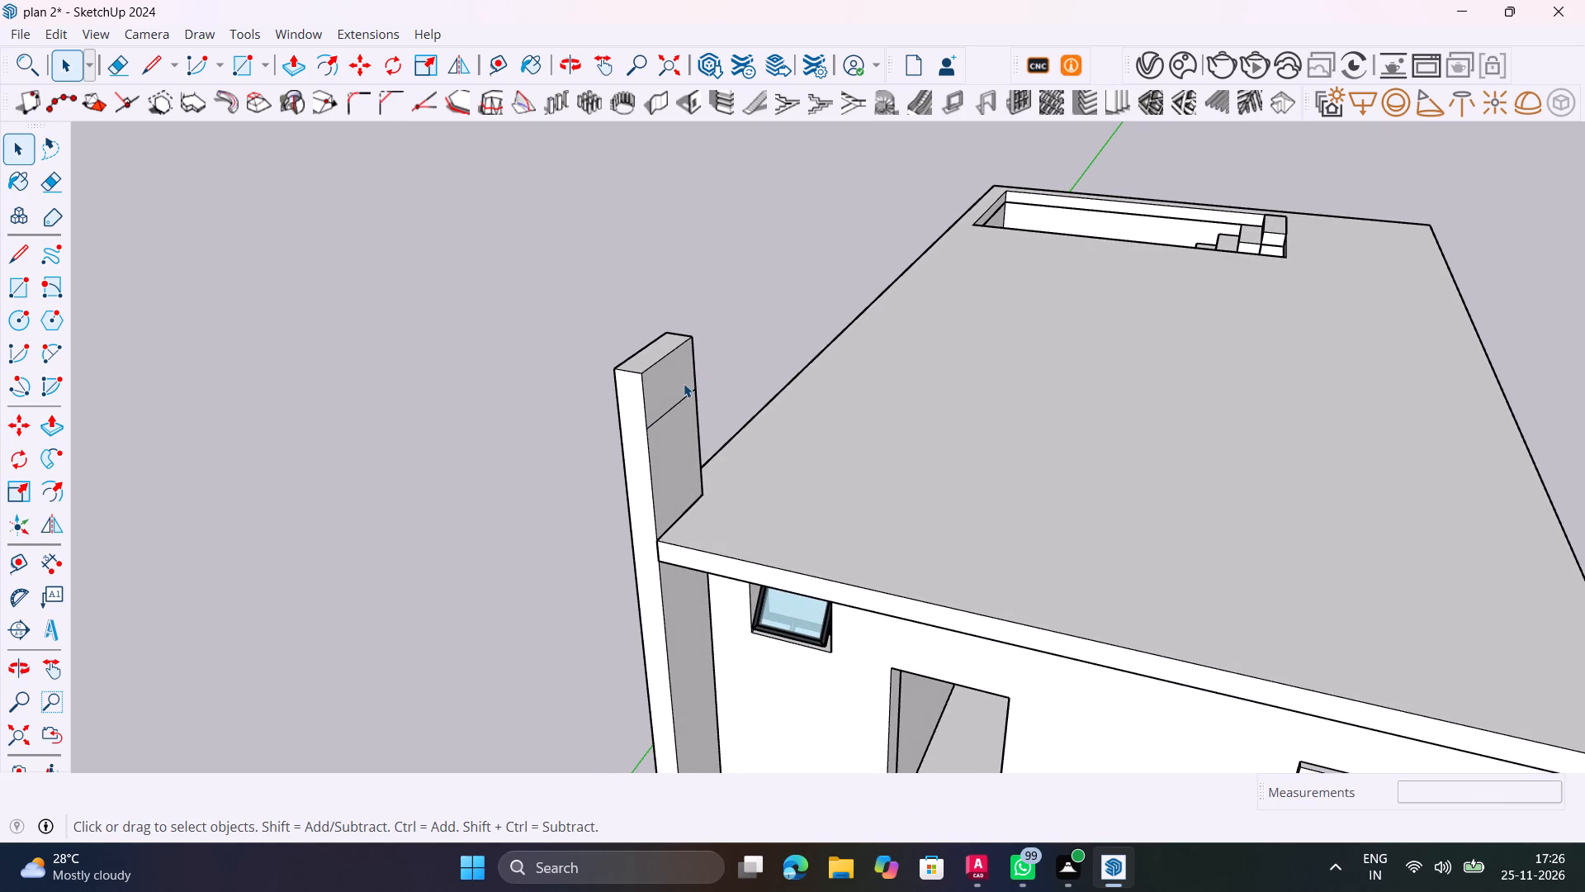
scroll(665, 410, up, 4)
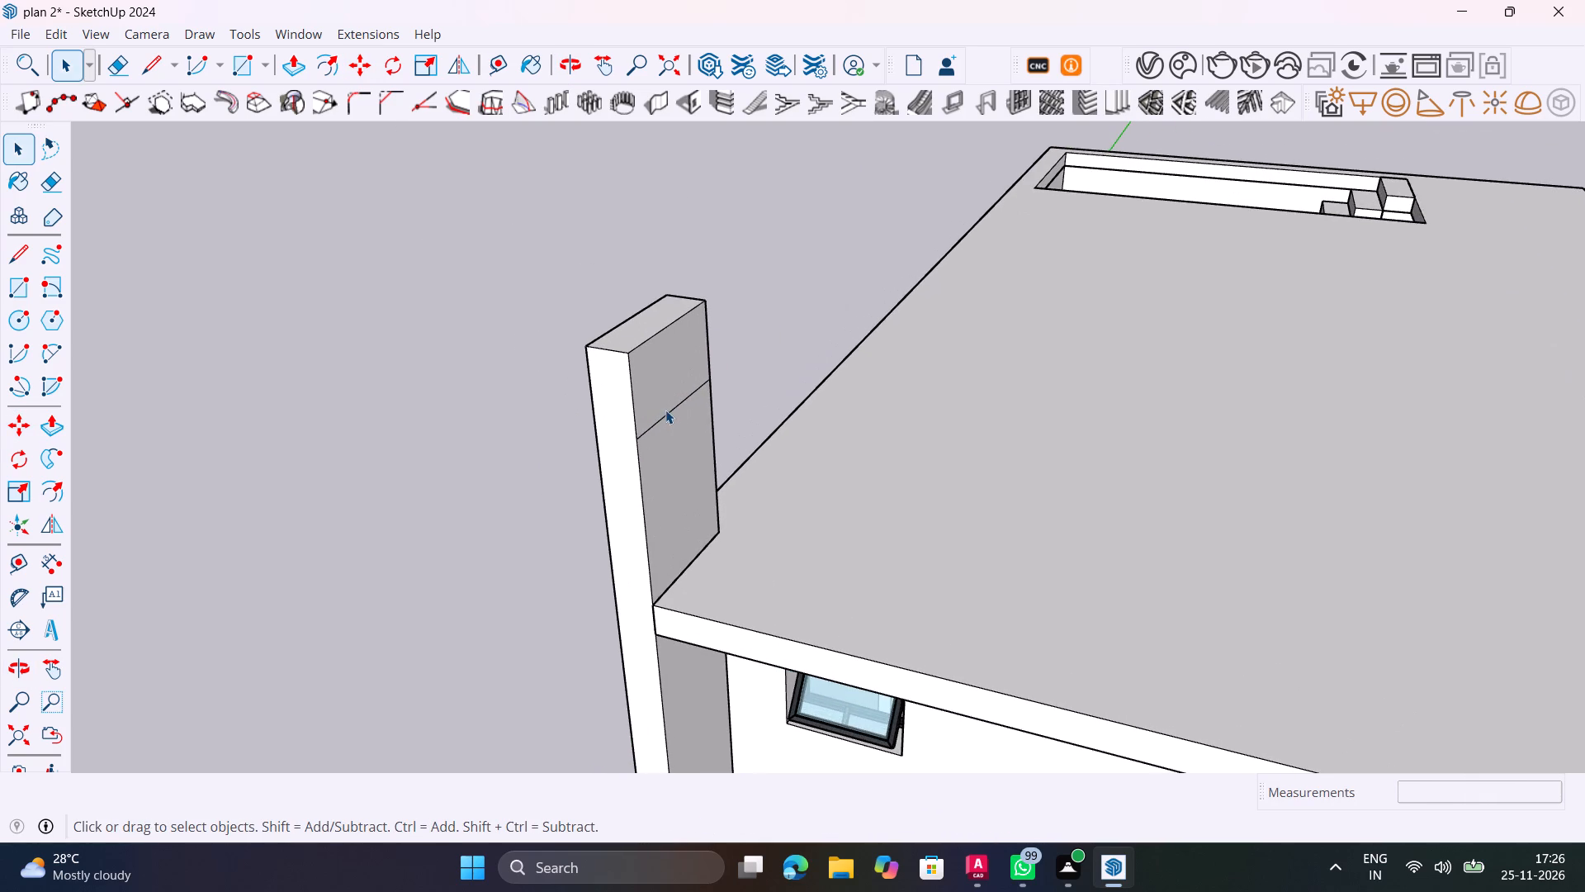
scroll(660, 409, up, 1)
middle_drag(613, 388, 395, 376)
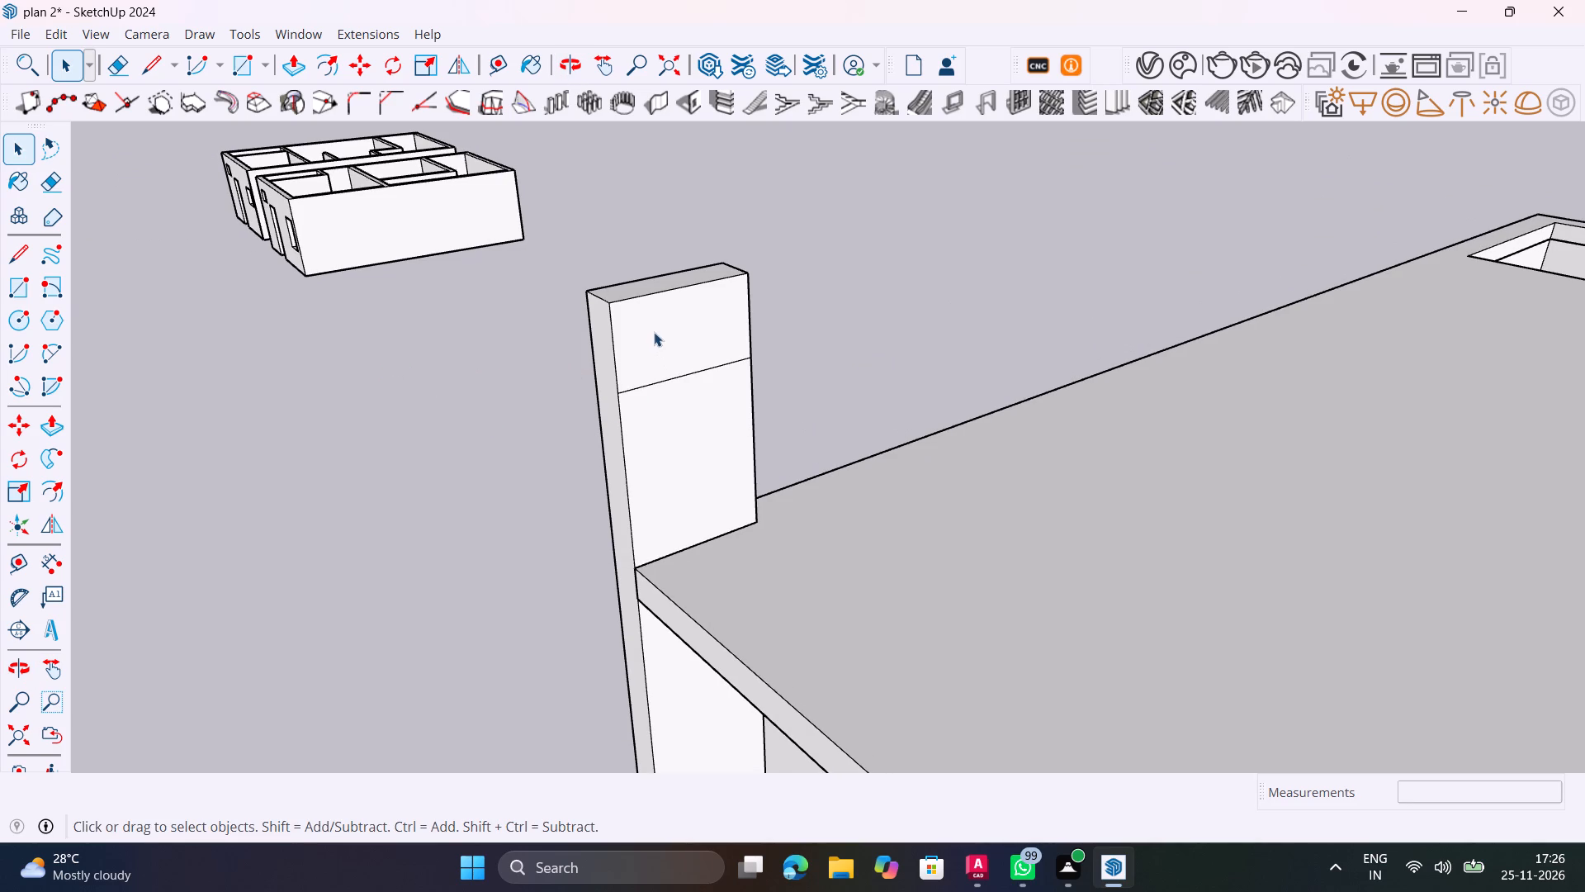
middle_drag(659, 363, 720, 378)
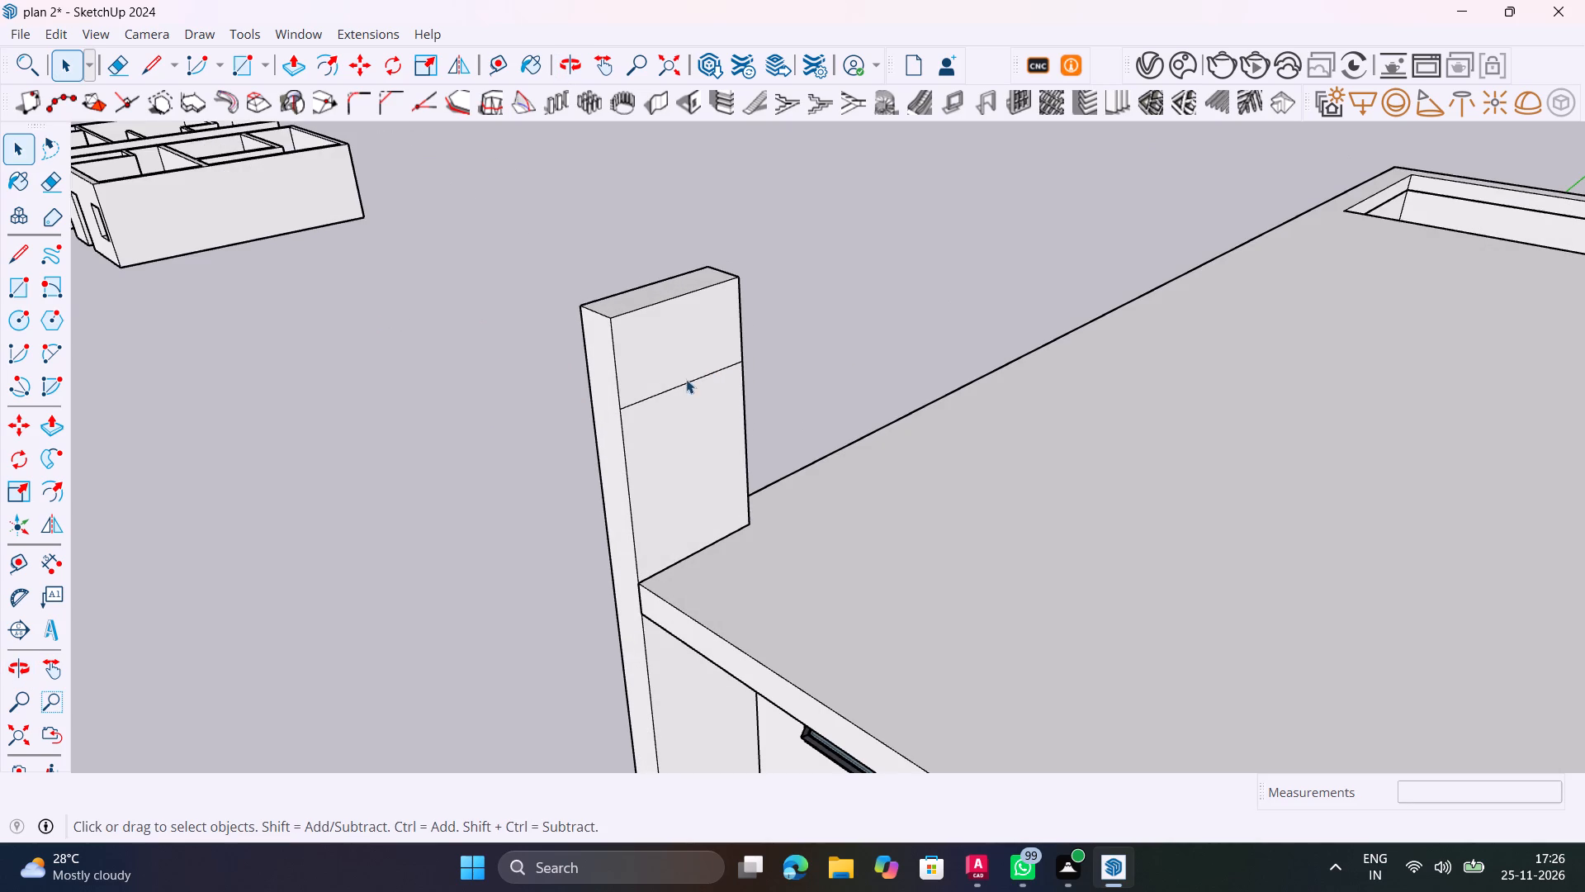
middle_drag(682, 382, 646, 402)
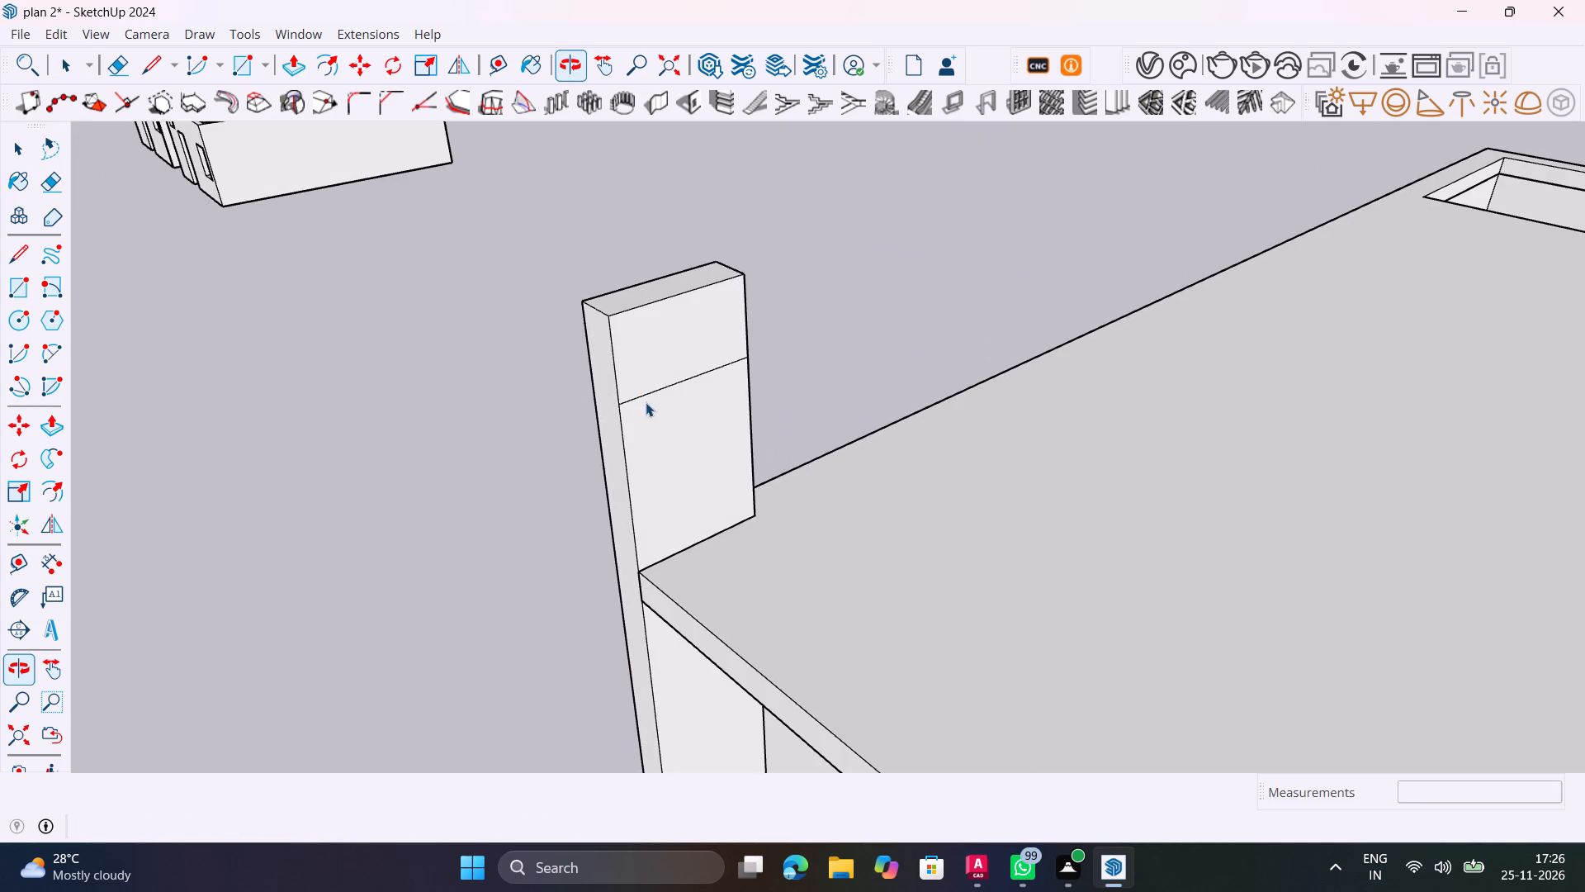
scroll(641, 363, up, 6)
click(646, 358)
Review the whole front facade and how the side fin wall rises beside the floors and roof slab.
middle_drag(637, 368, 892, 344)
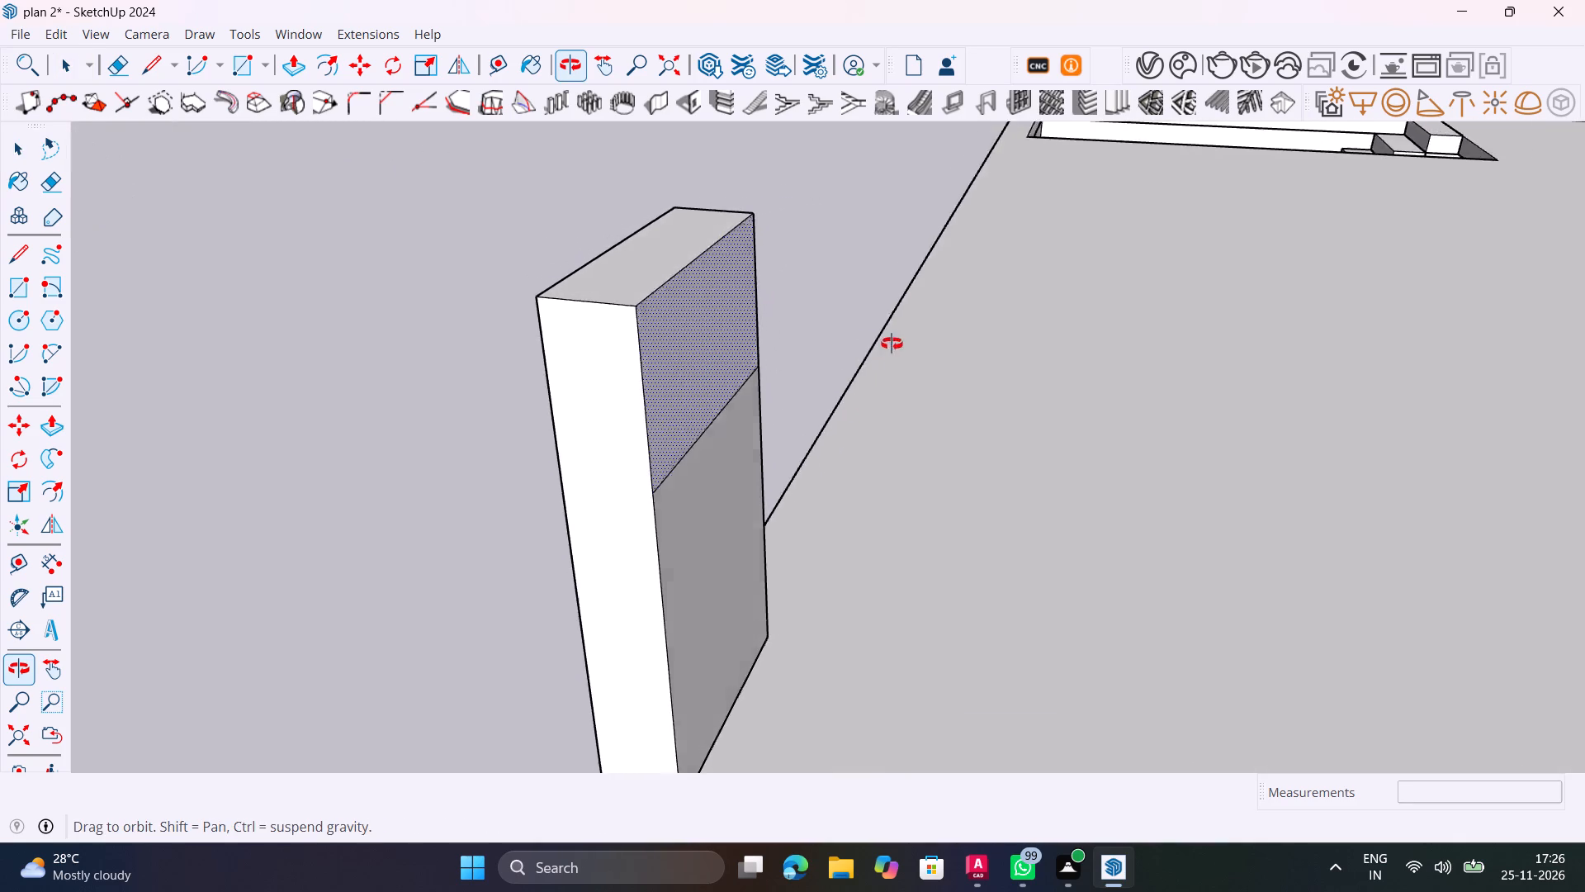
middle_drag(892, 344, 892, 344)
scroll(893, 344, down, 10)
shift+middle_drag(867, 382, 794, 473)
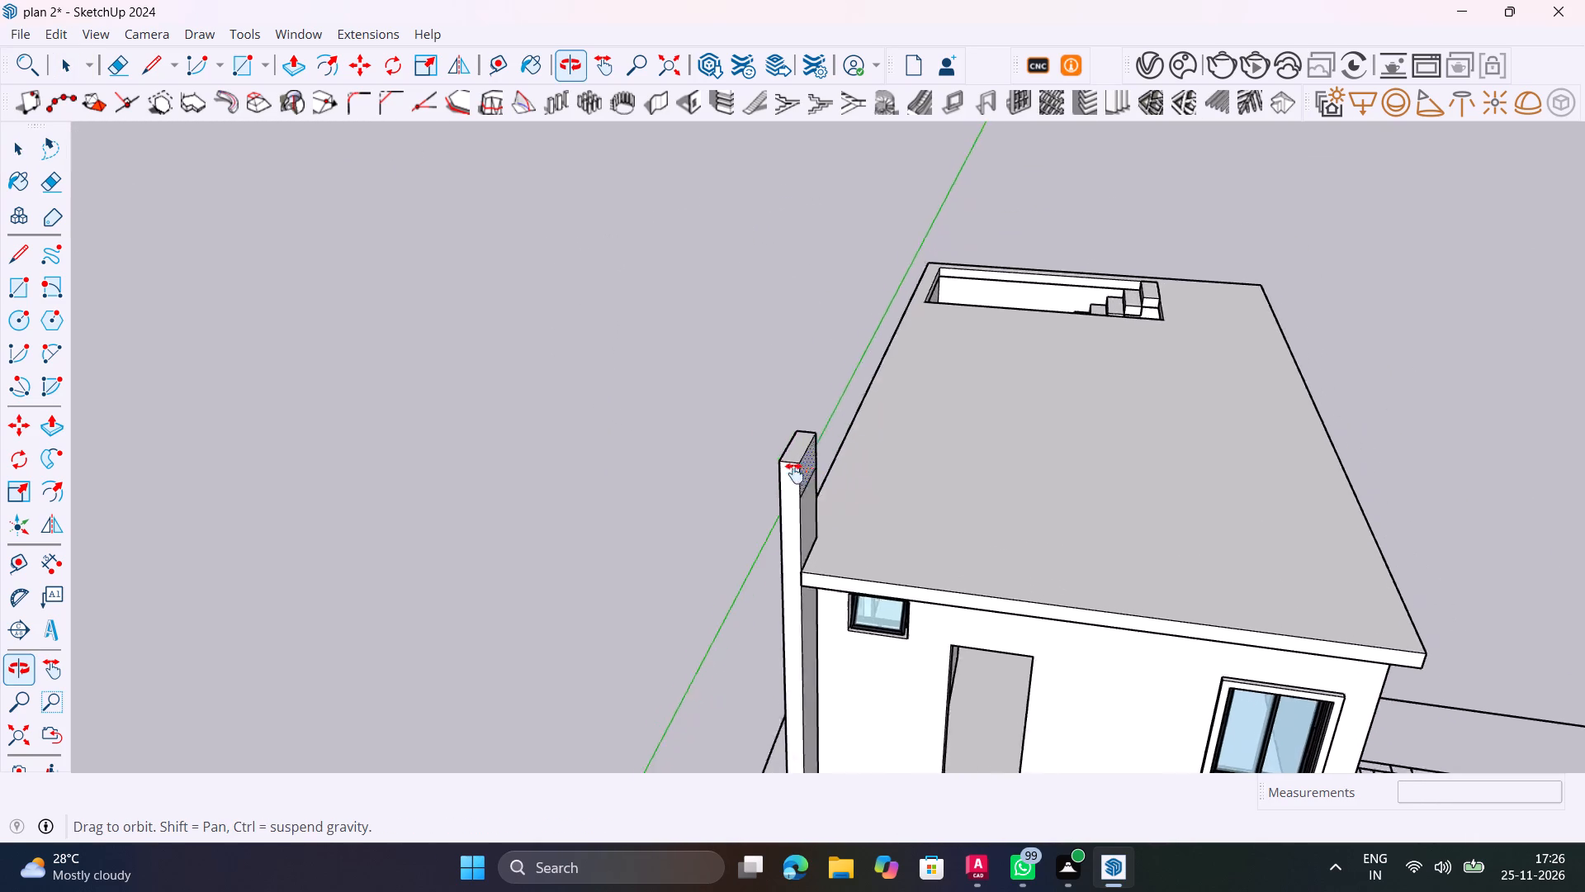
shift+middle_drag(794, 473, 529, 252)
scroll(529, 252, down, 7)
middle_drag(542, 417, 646, 403)
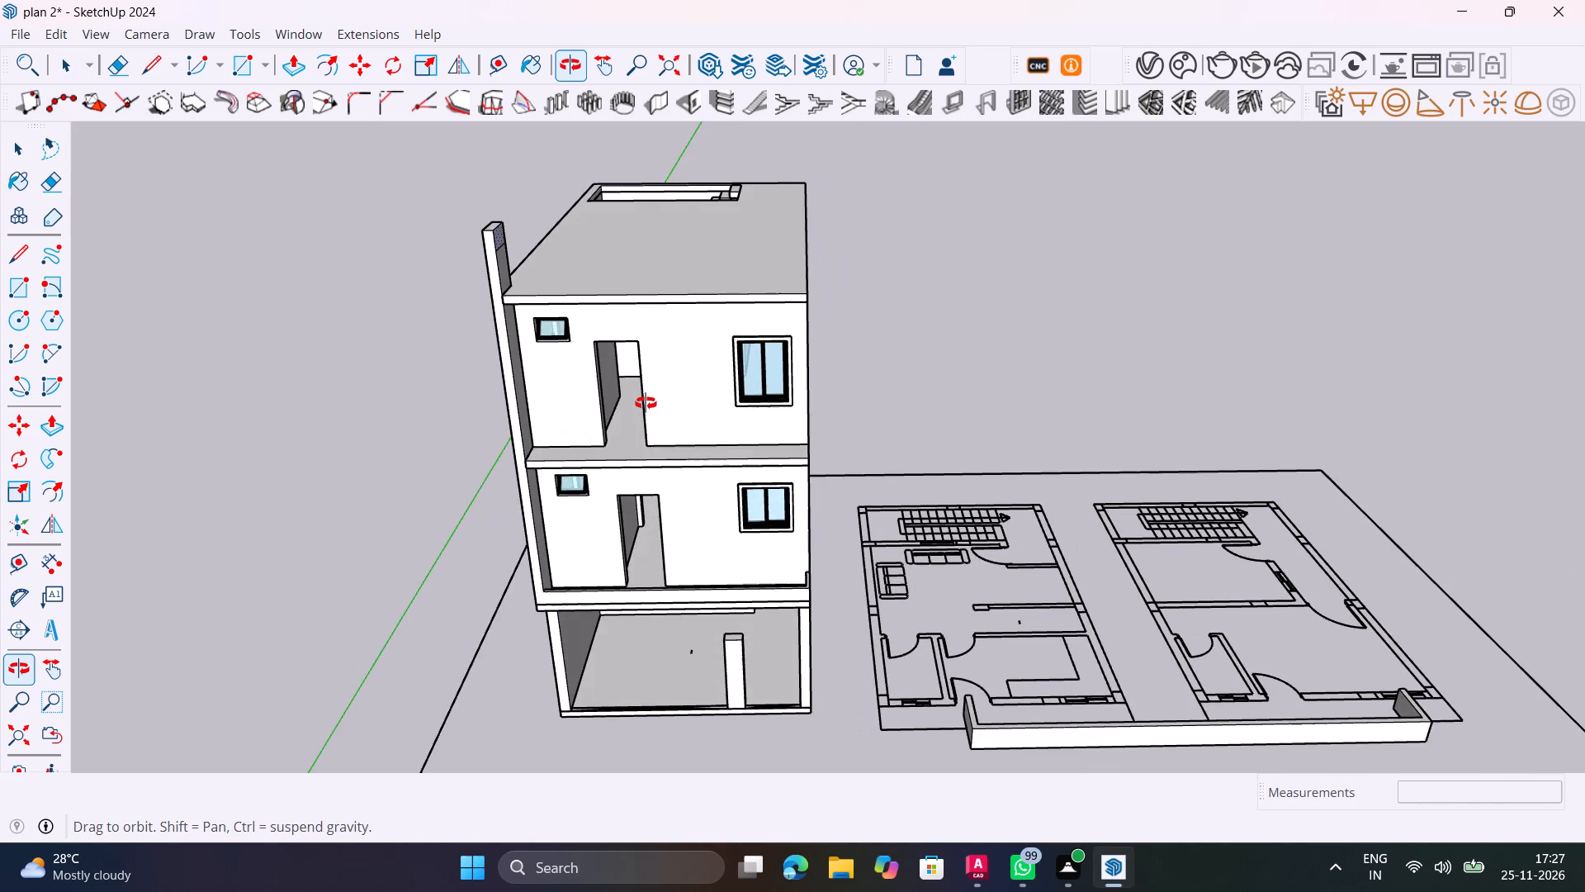
middle_drag(646, 403, 598, 406)
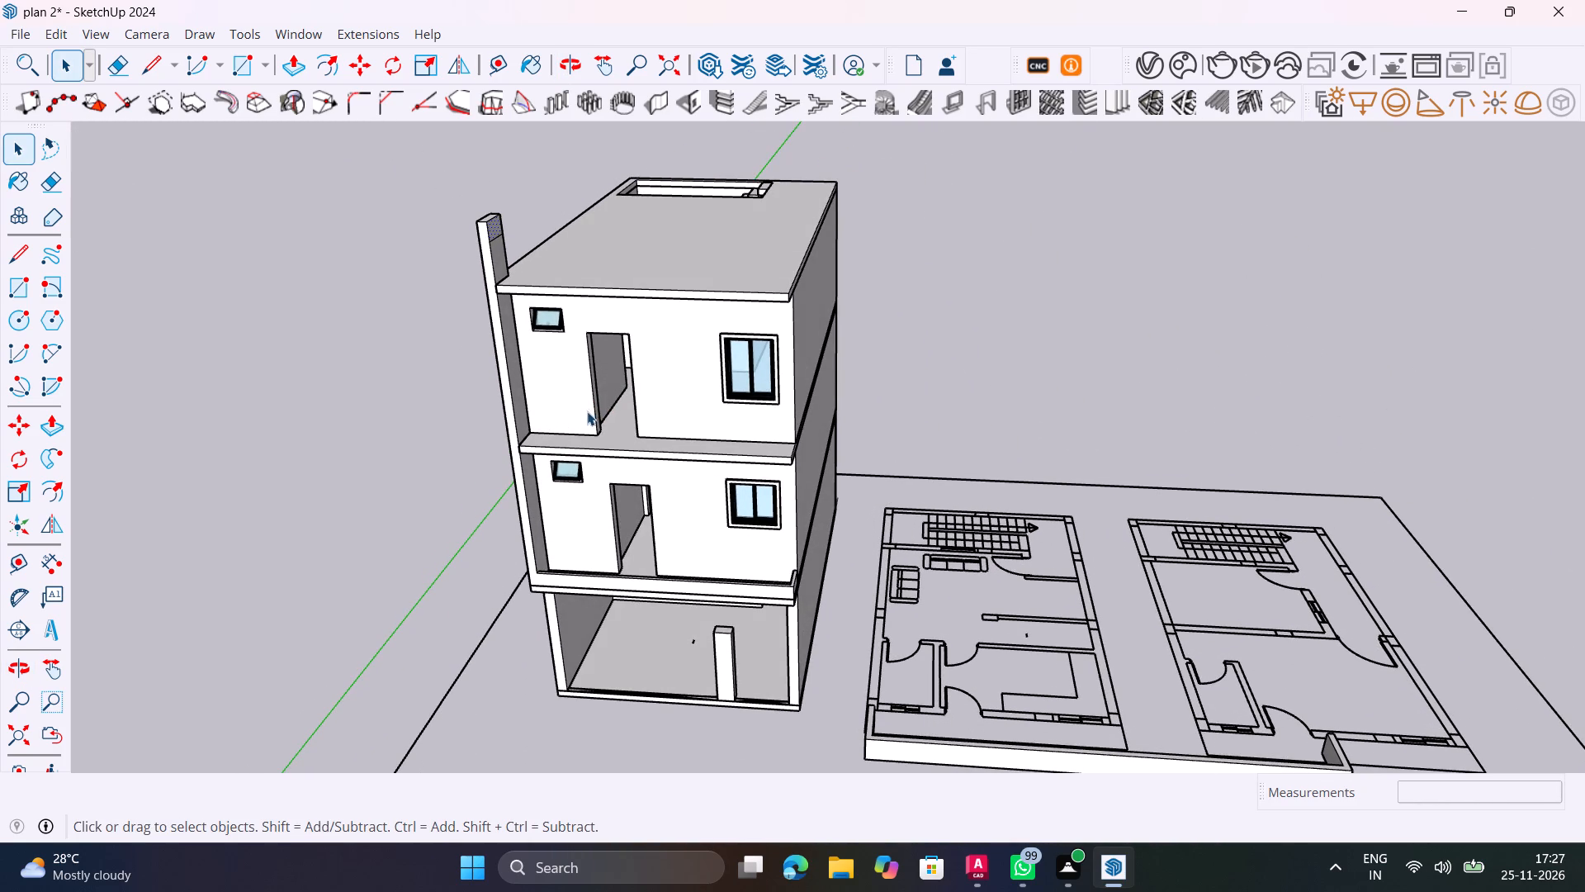
middle_drag(583, 417, 457, 460)
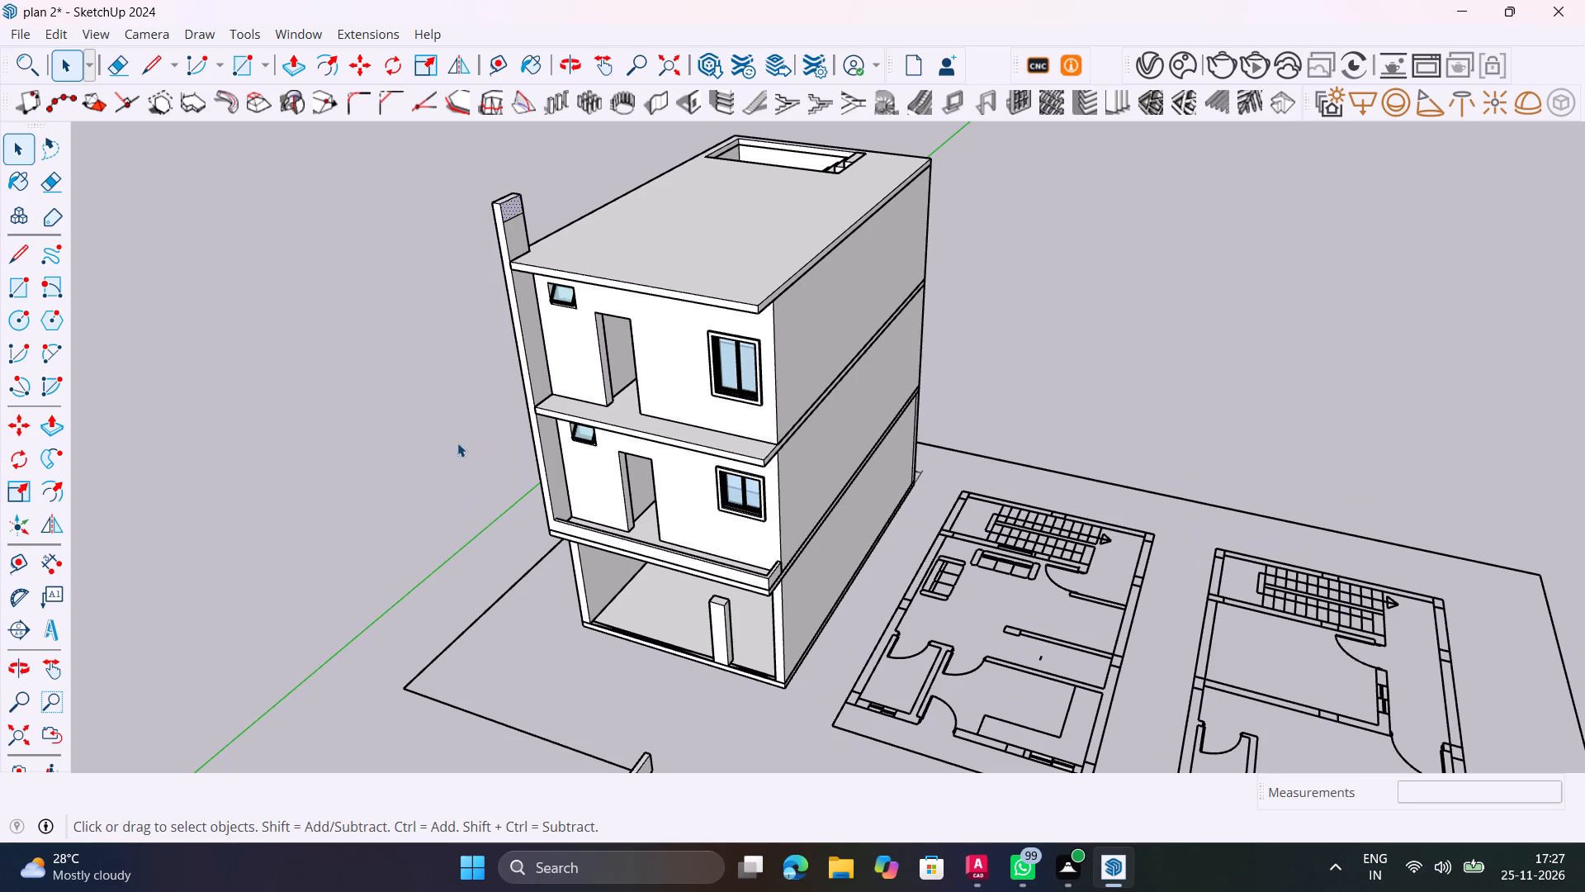
Examine the marked strip at the fin wall's top and its relation to the roof slab from inner and outer sides.
scroll(528, 223, up, 1)
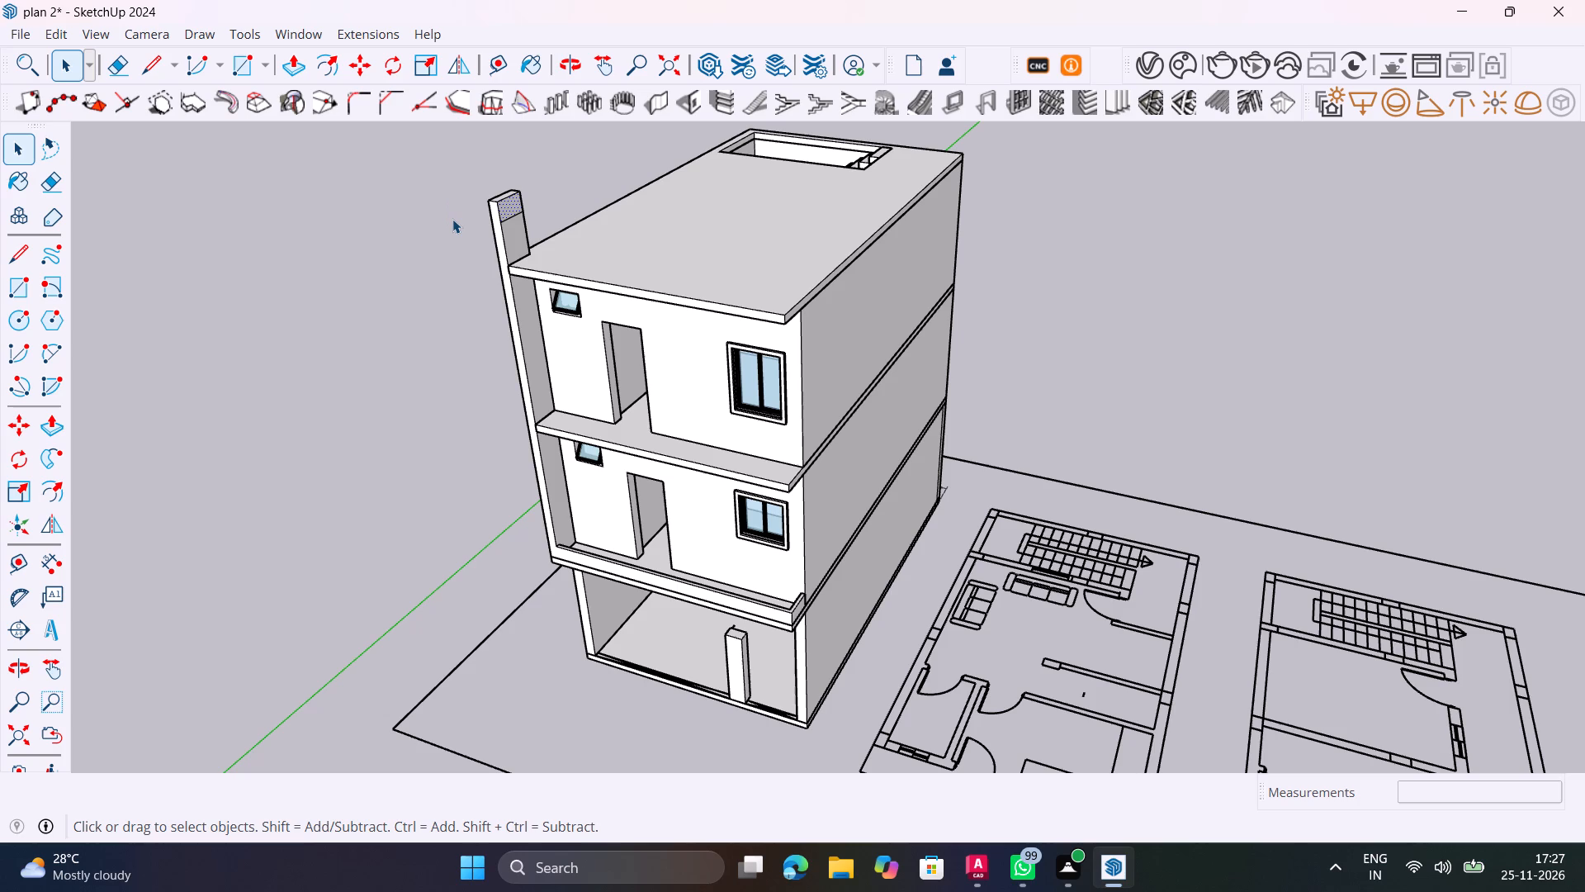
scroll(548, 181, up, 2)
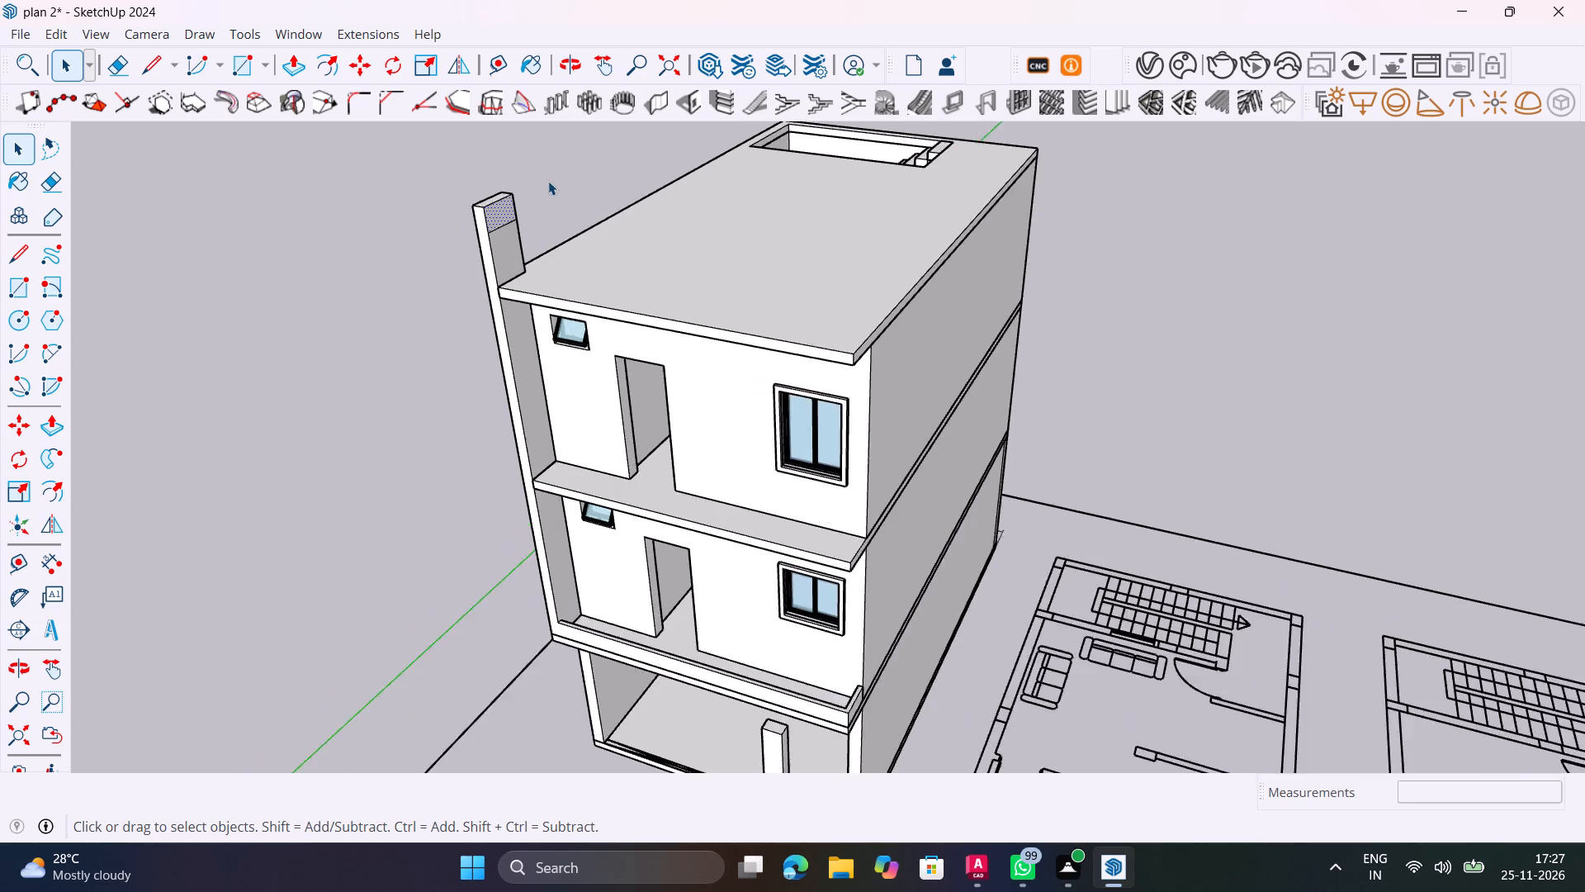
scroll(548, 181, up, 1)
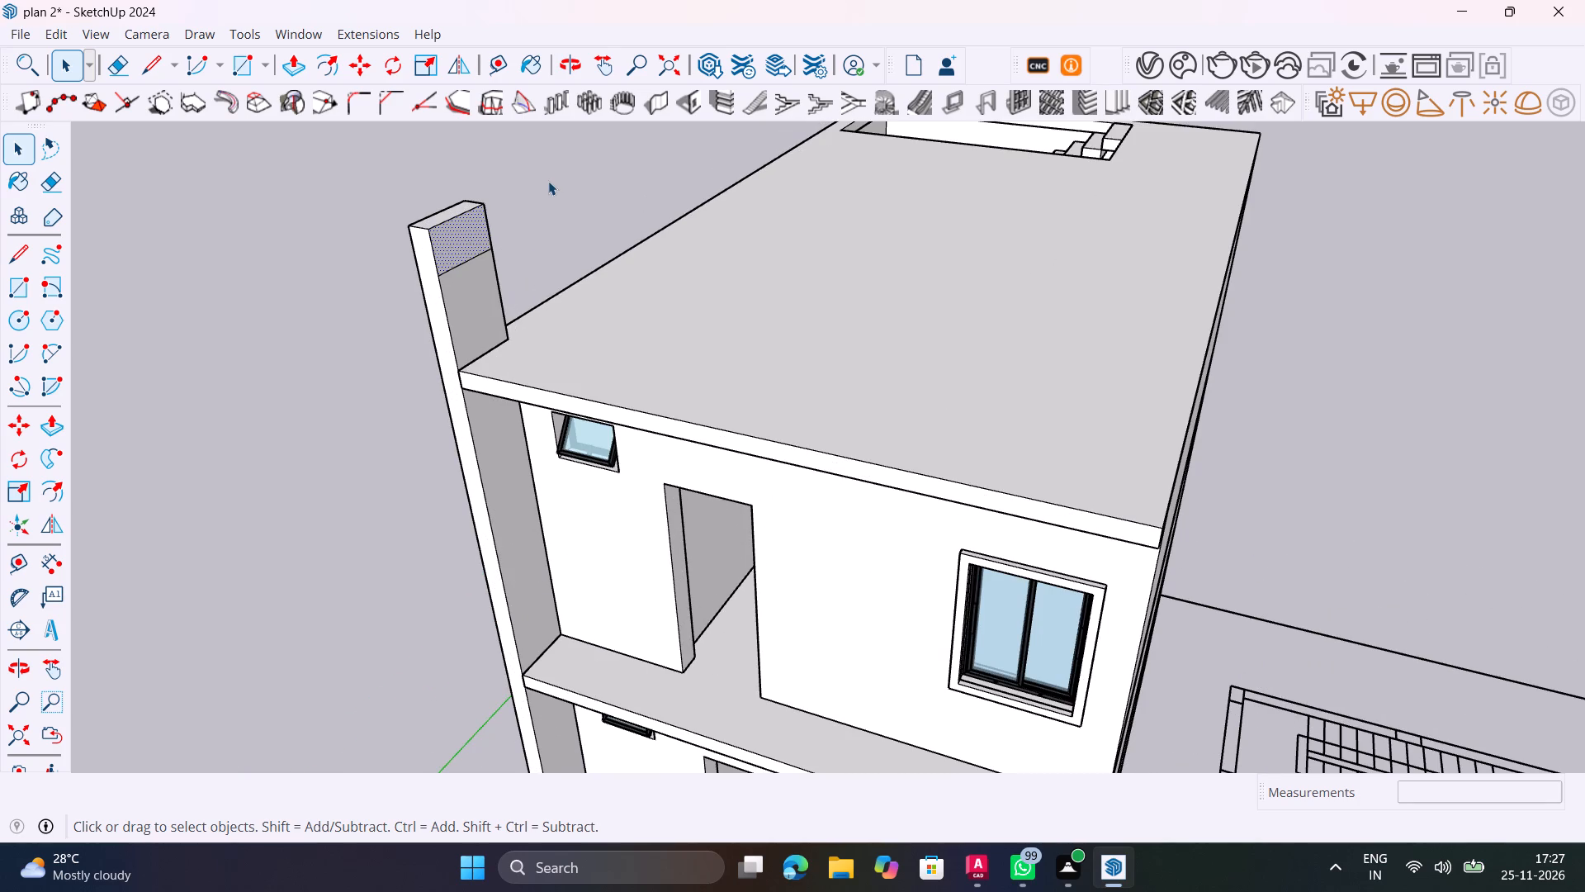
middle_drag(555, 202, 442, 263)
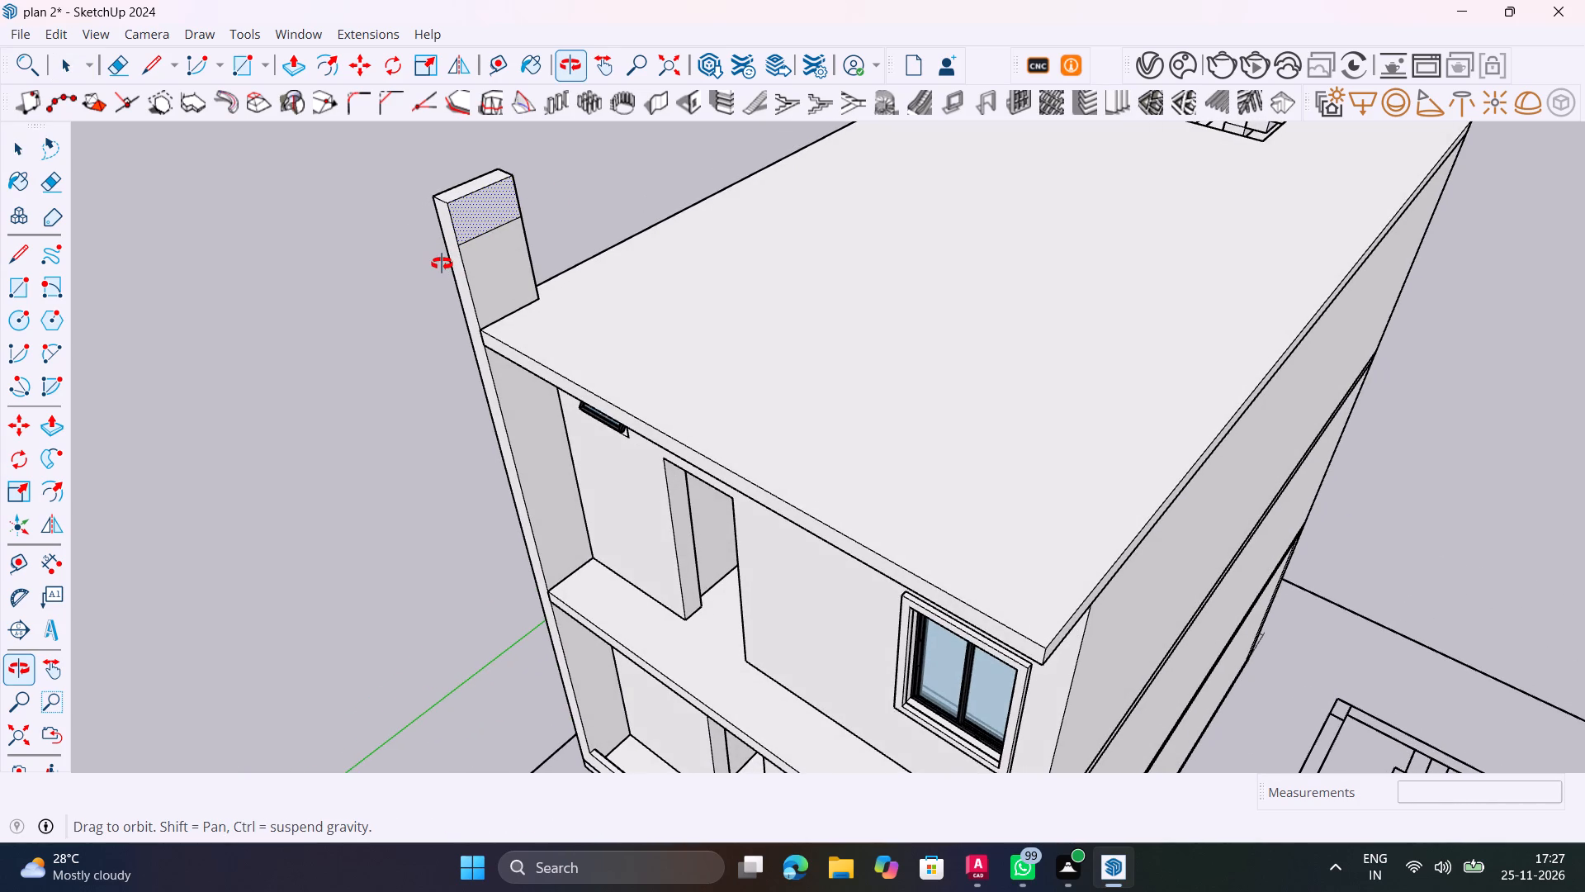
middle_drag(442, 263, 443, 263)
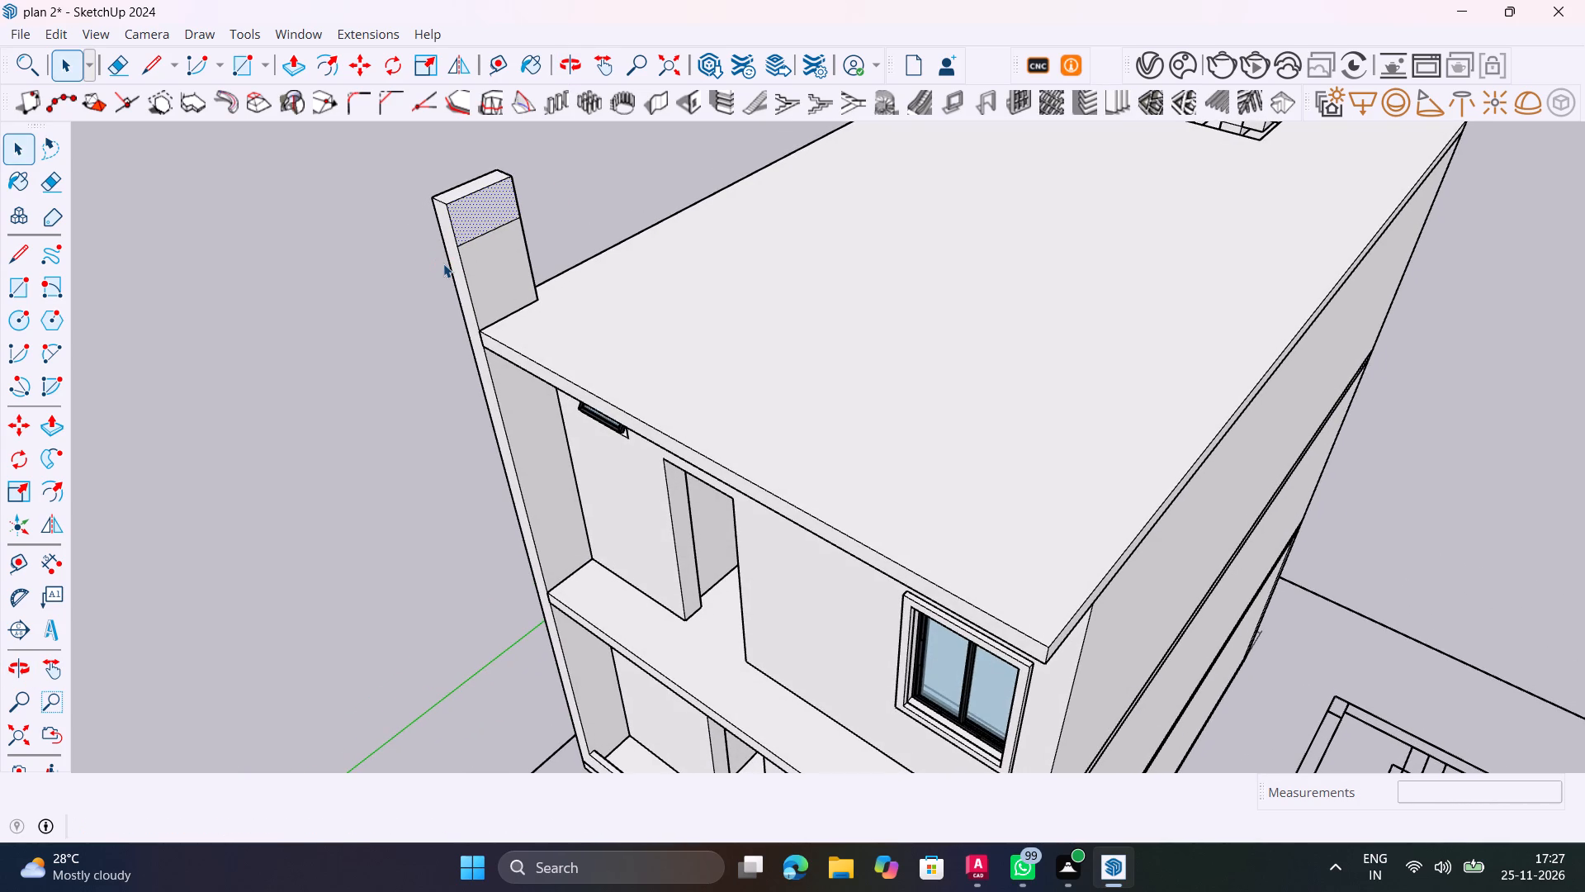
scroll(443, 263, down, 9)
middle_drag(442, 281, 517, 331)
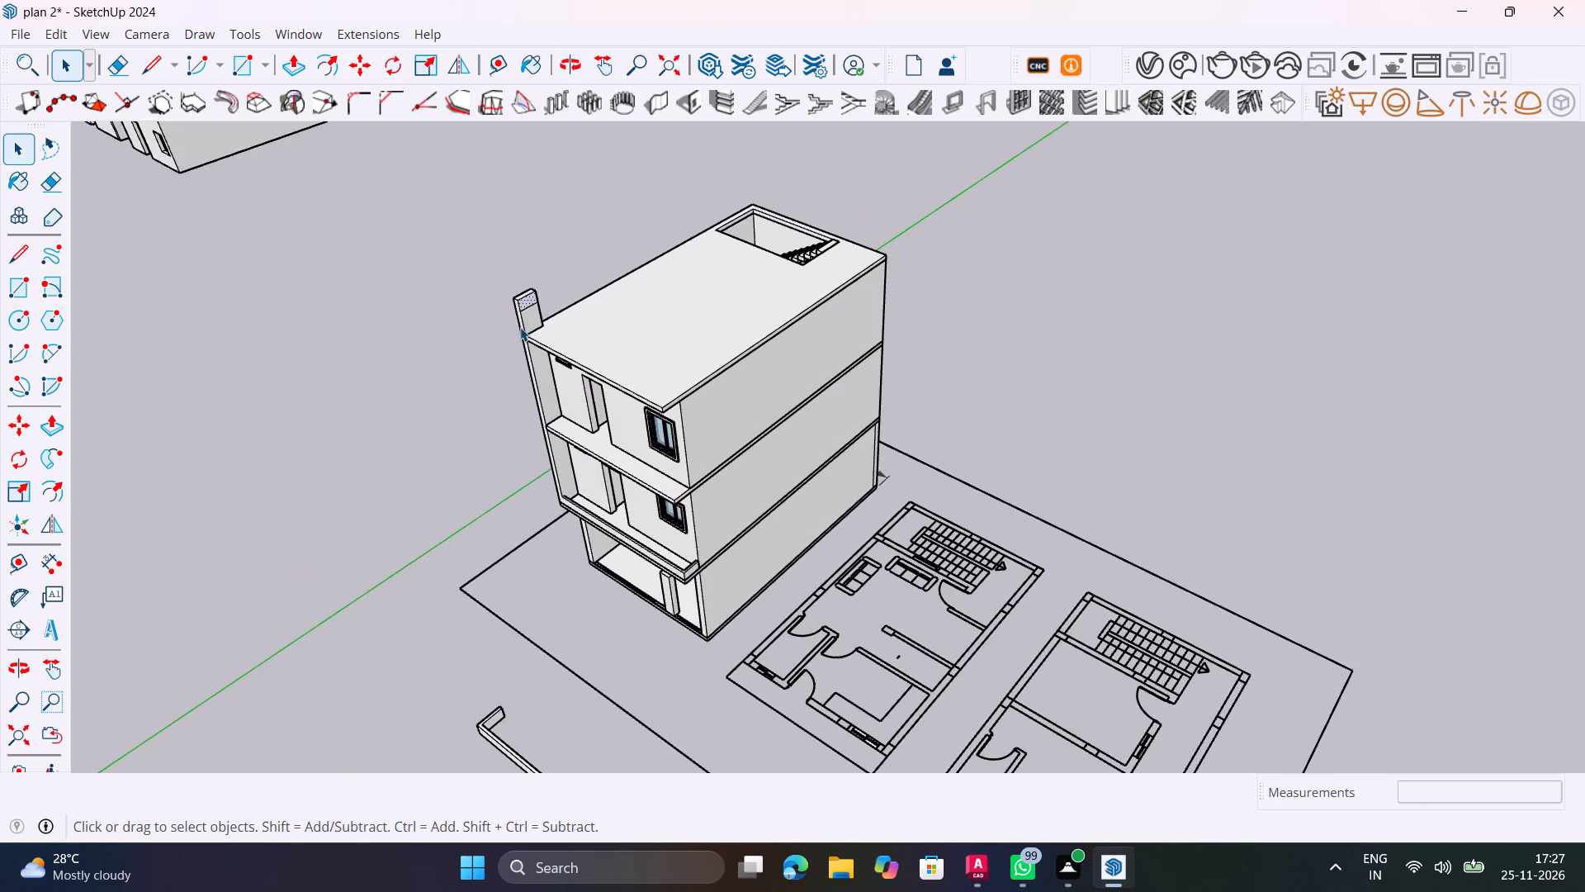
scroll(522, 314, up, 11)
middle_drag(528, 313, 1057, 209)
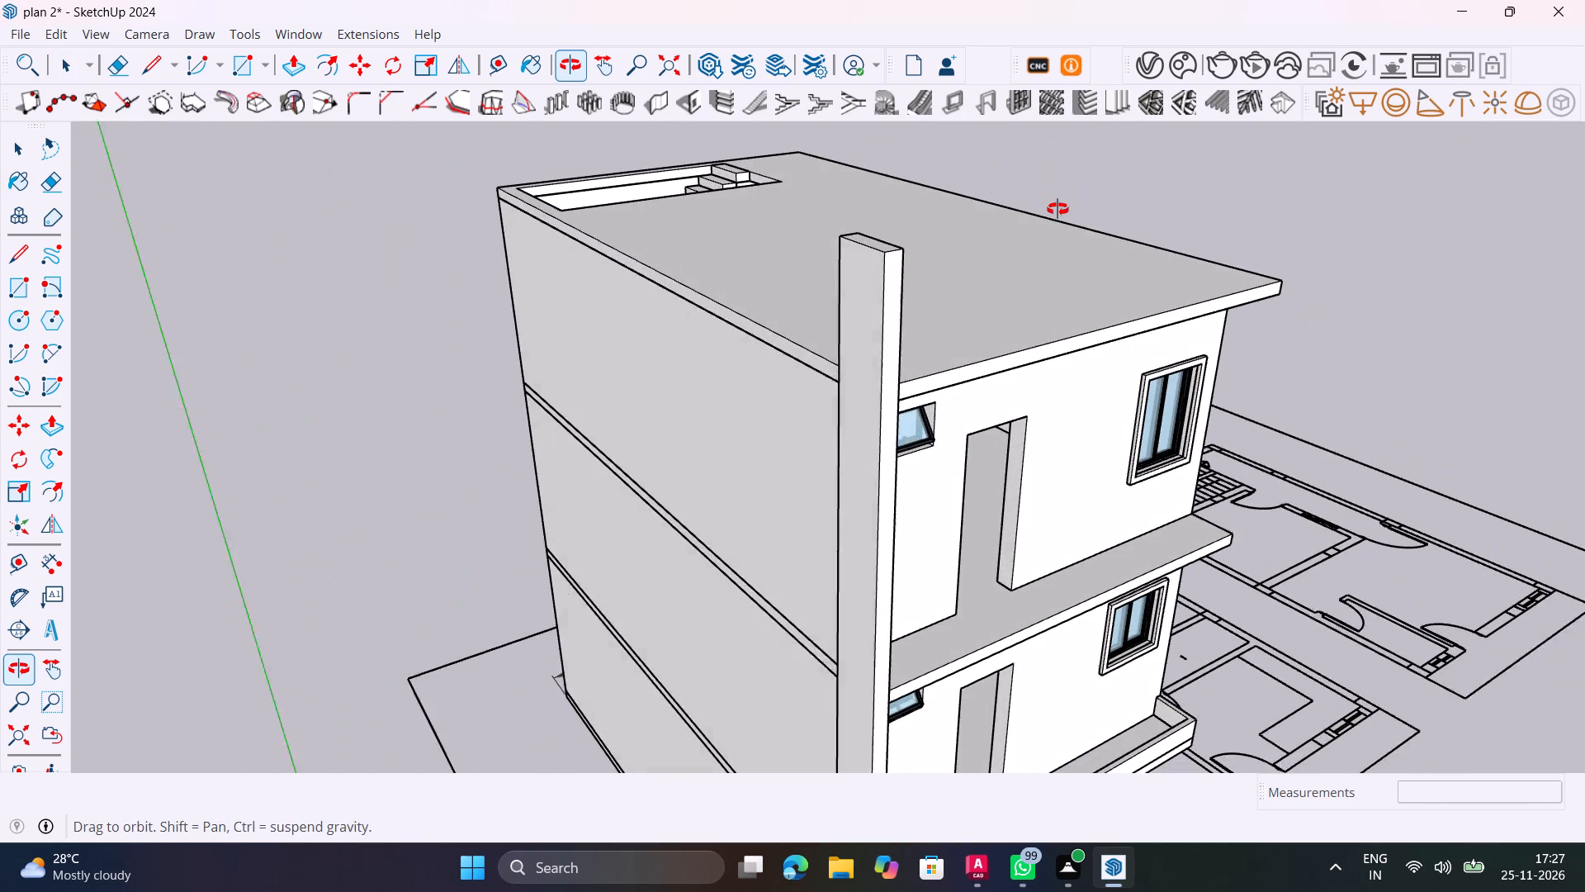
middle_drag(1057, 209, 360, 266)
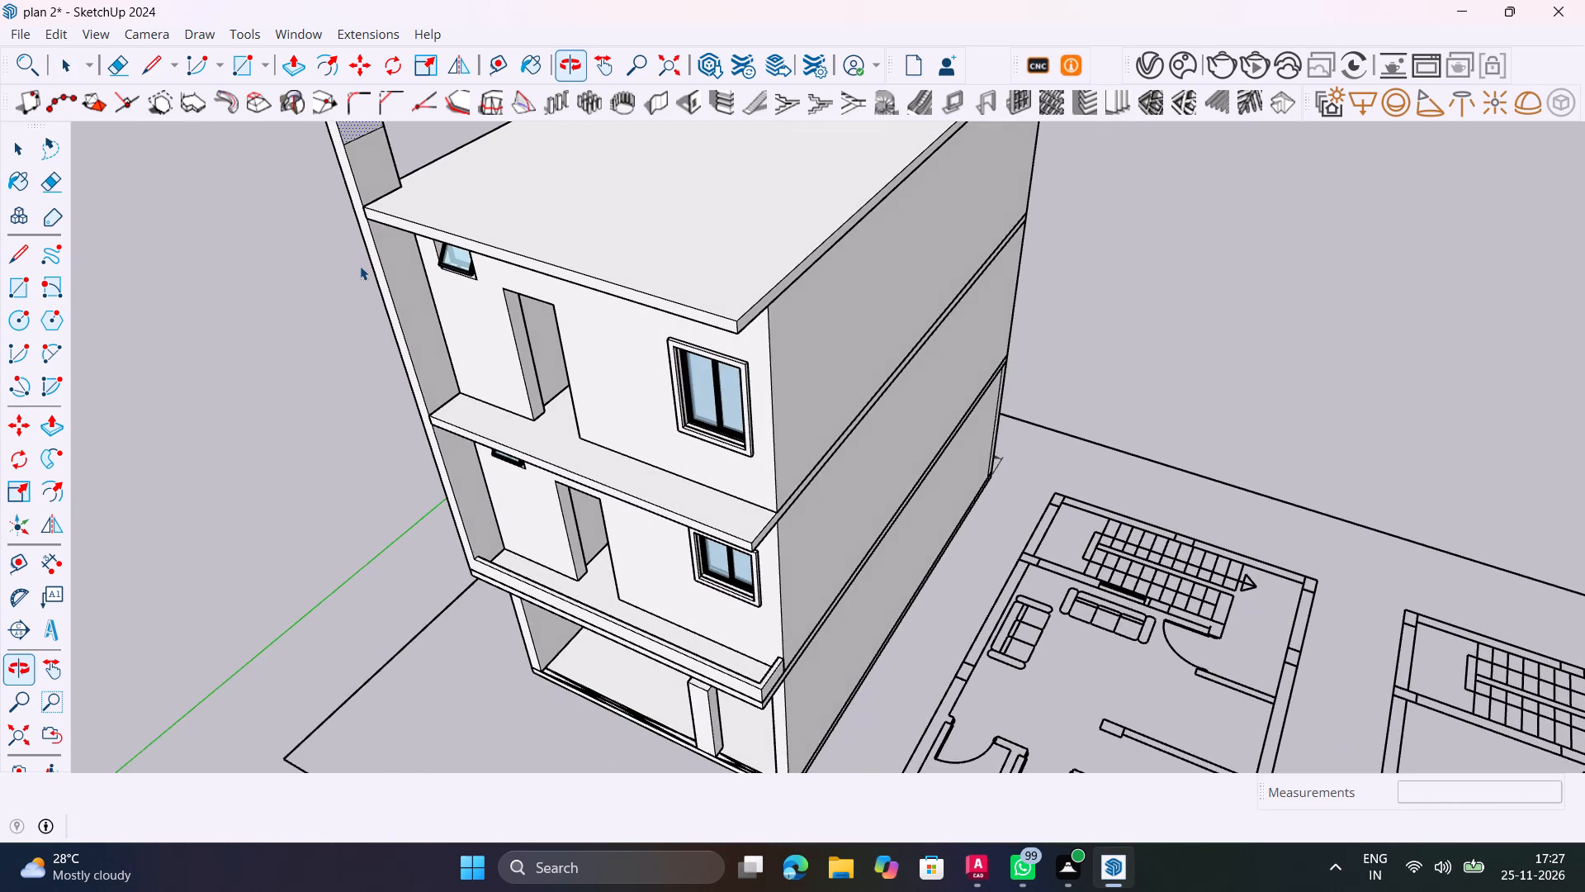
scroll(360, 266, down, 3)
scroll(349, 173, up, 5)
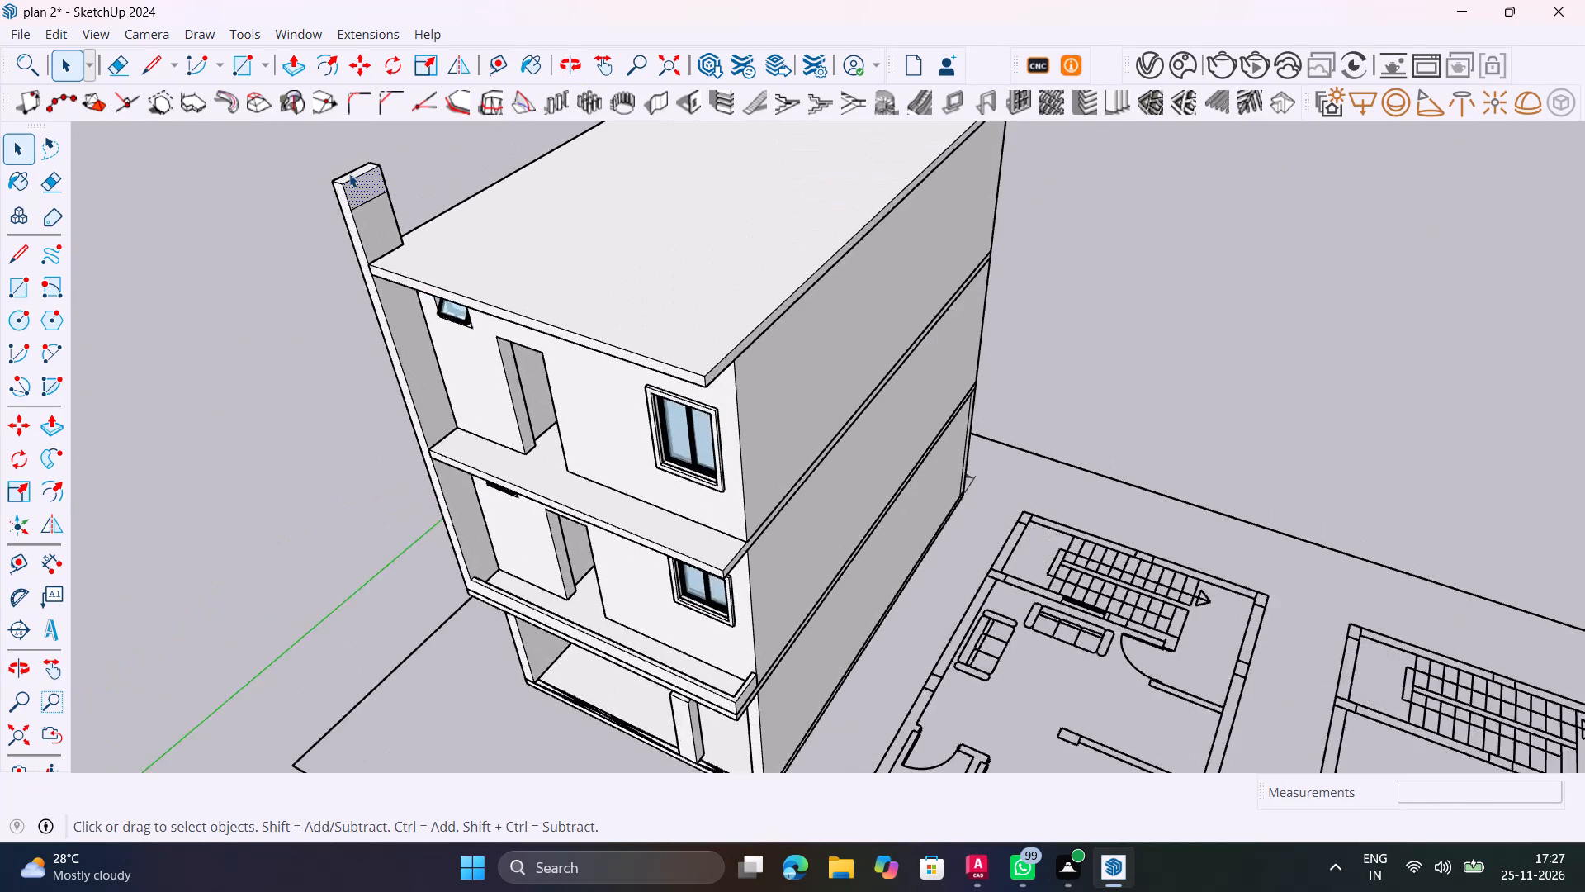
scroll(349, 173, up, 10)
shift+scroll(385, 227, up, 1)
shift+middle_drag(385, 227, 625, 293)
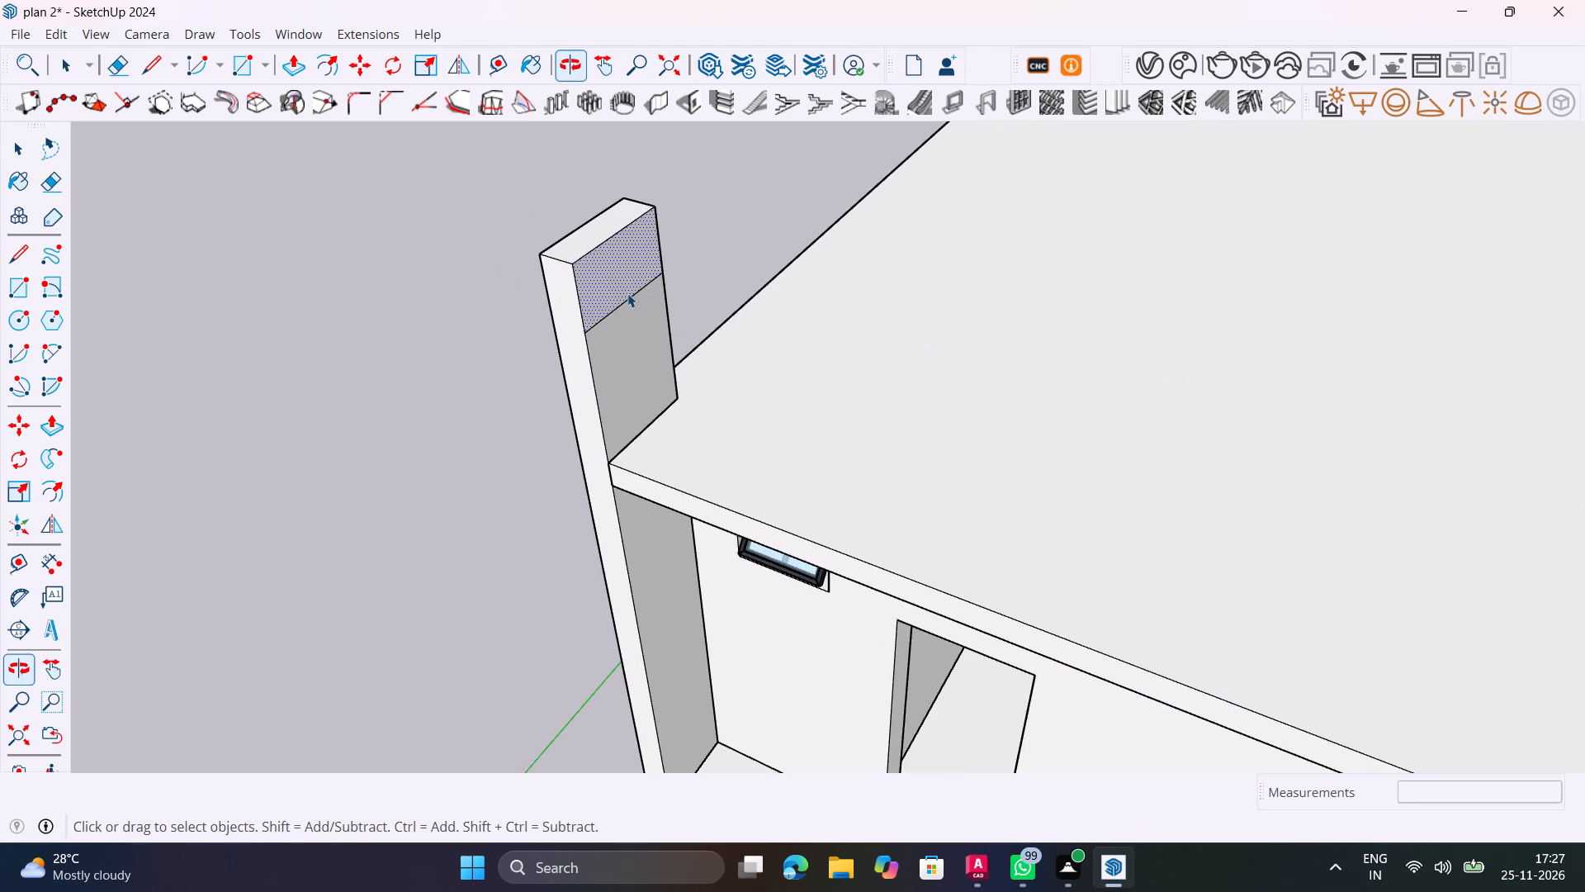
scroll(628, 292, up, 5)
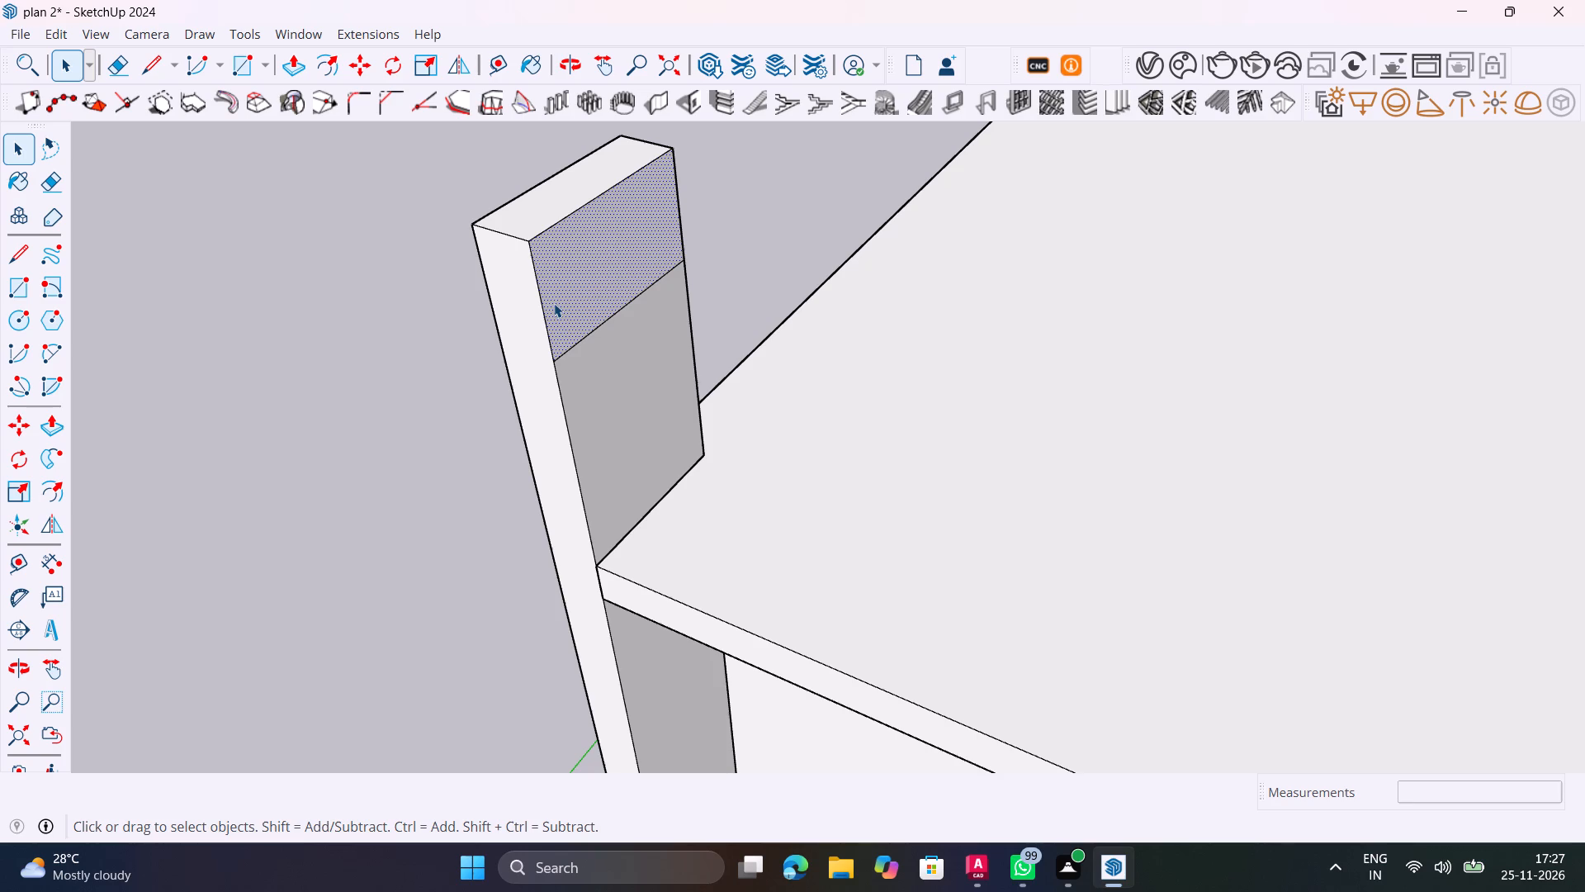
Compare the overall front massing with the fin wall's marked top strip, from the full building view and close up.
scroll(554, 303, down, 19)
middle_drag(693, 371, 972, 211)
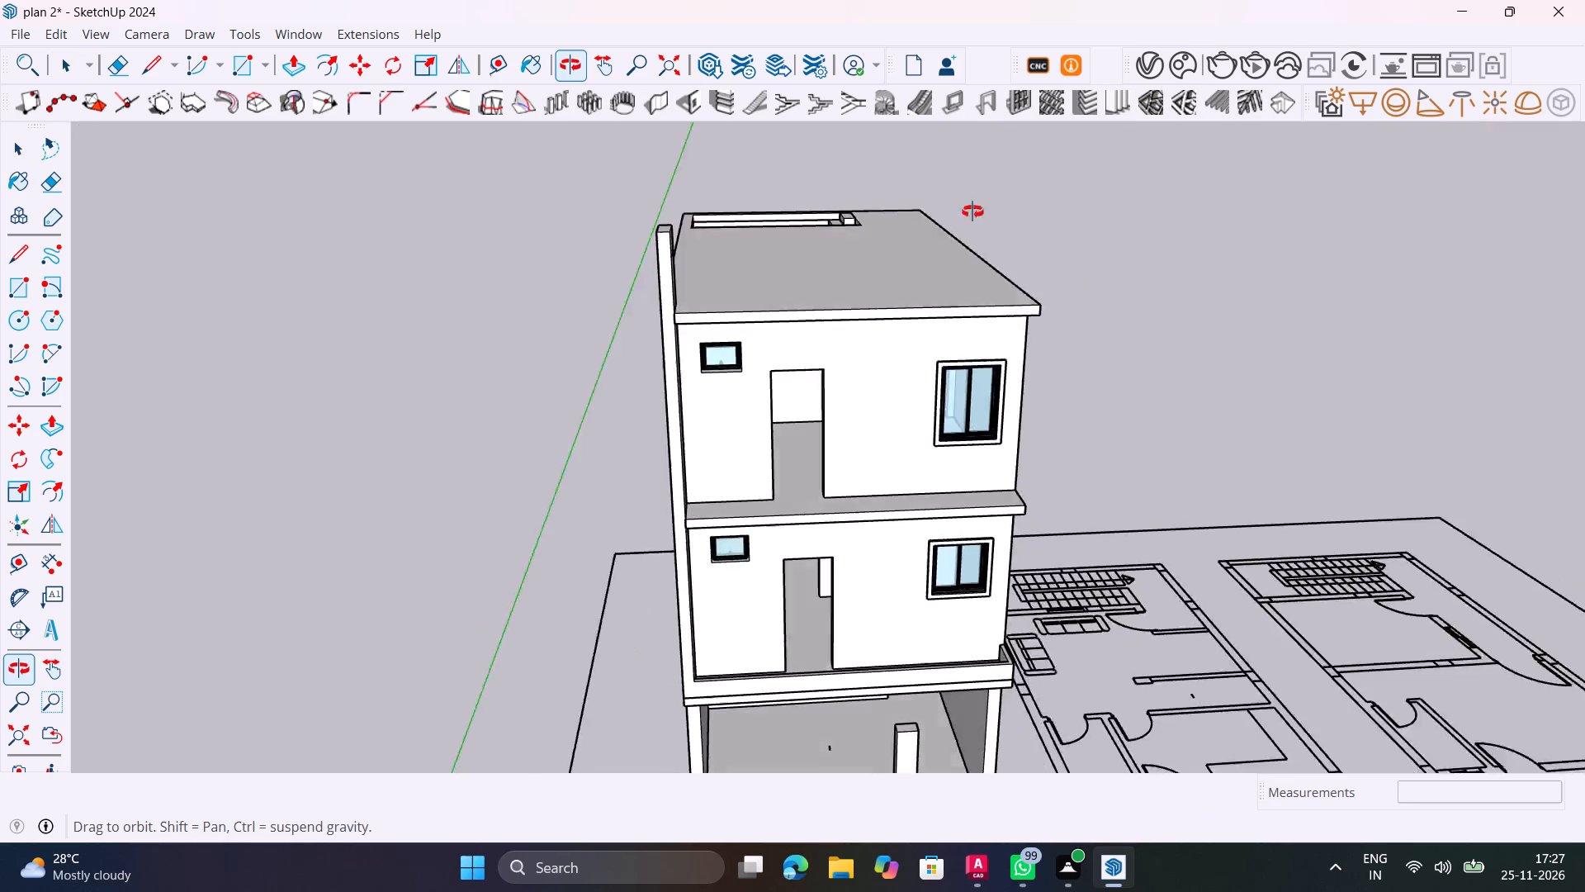
middle_drag(972, 211, 613, 297)
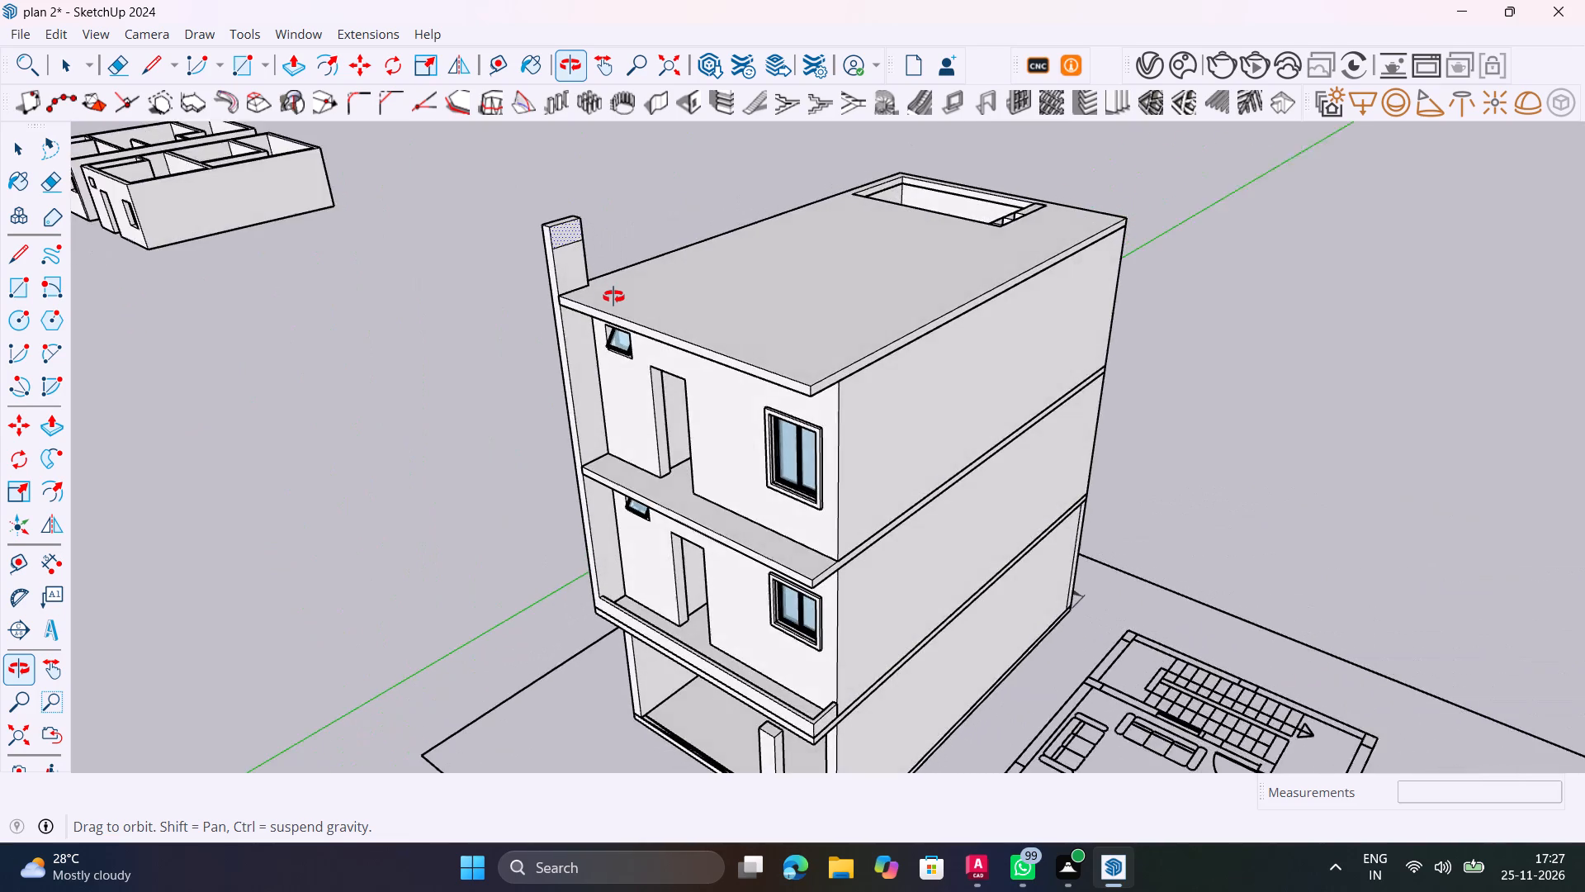
middle_drag(613, 297, 840, 235)
scroll(840, 247, down, 7)
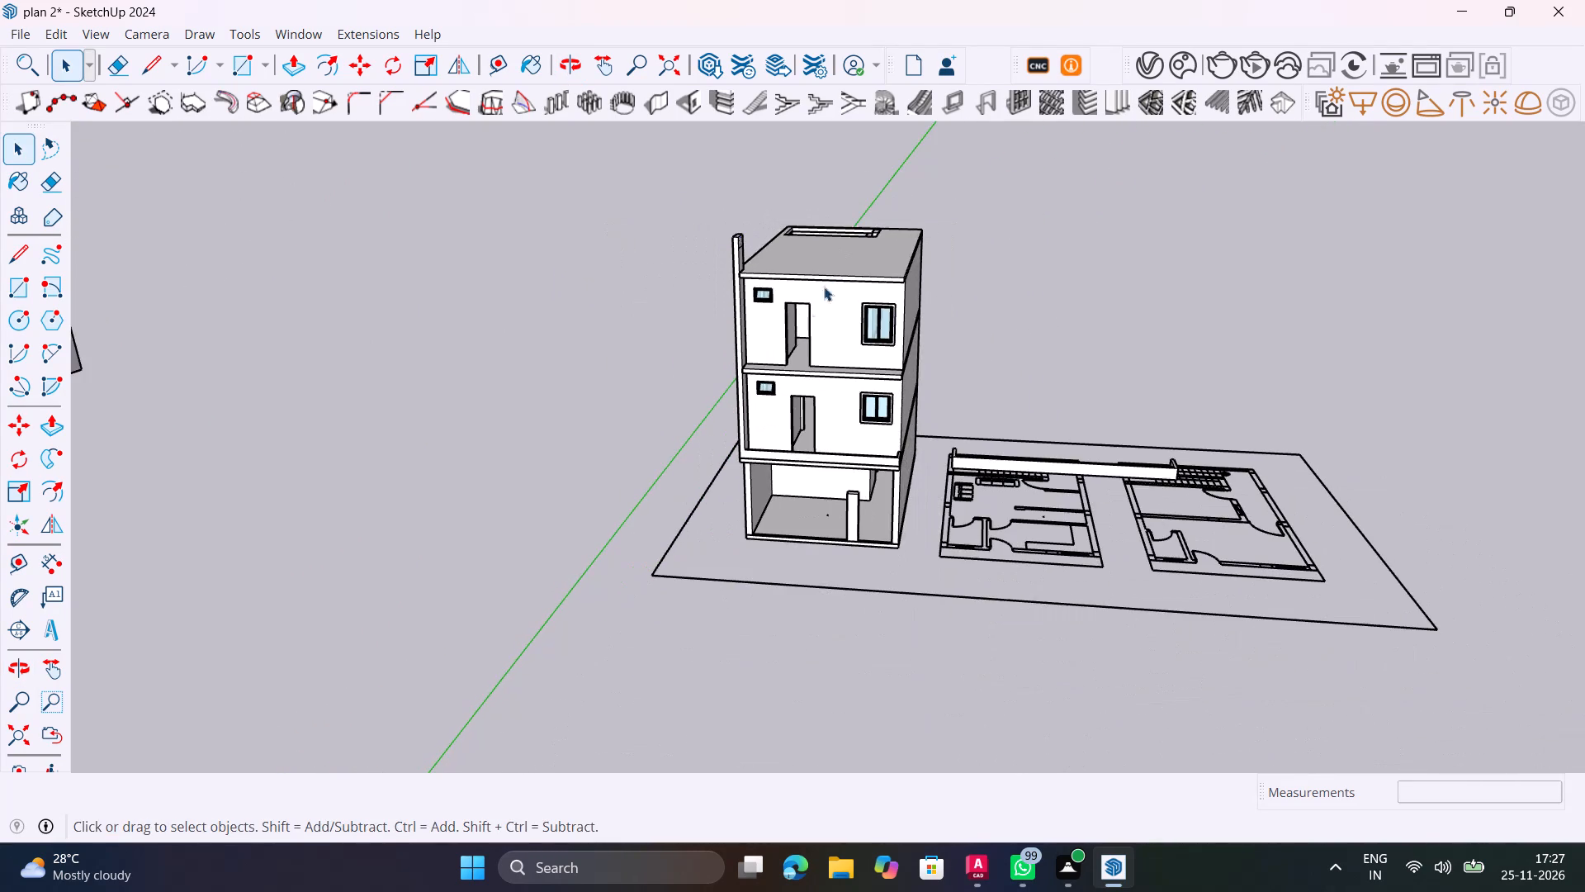
middle_drag(821, 325, 873, 318)
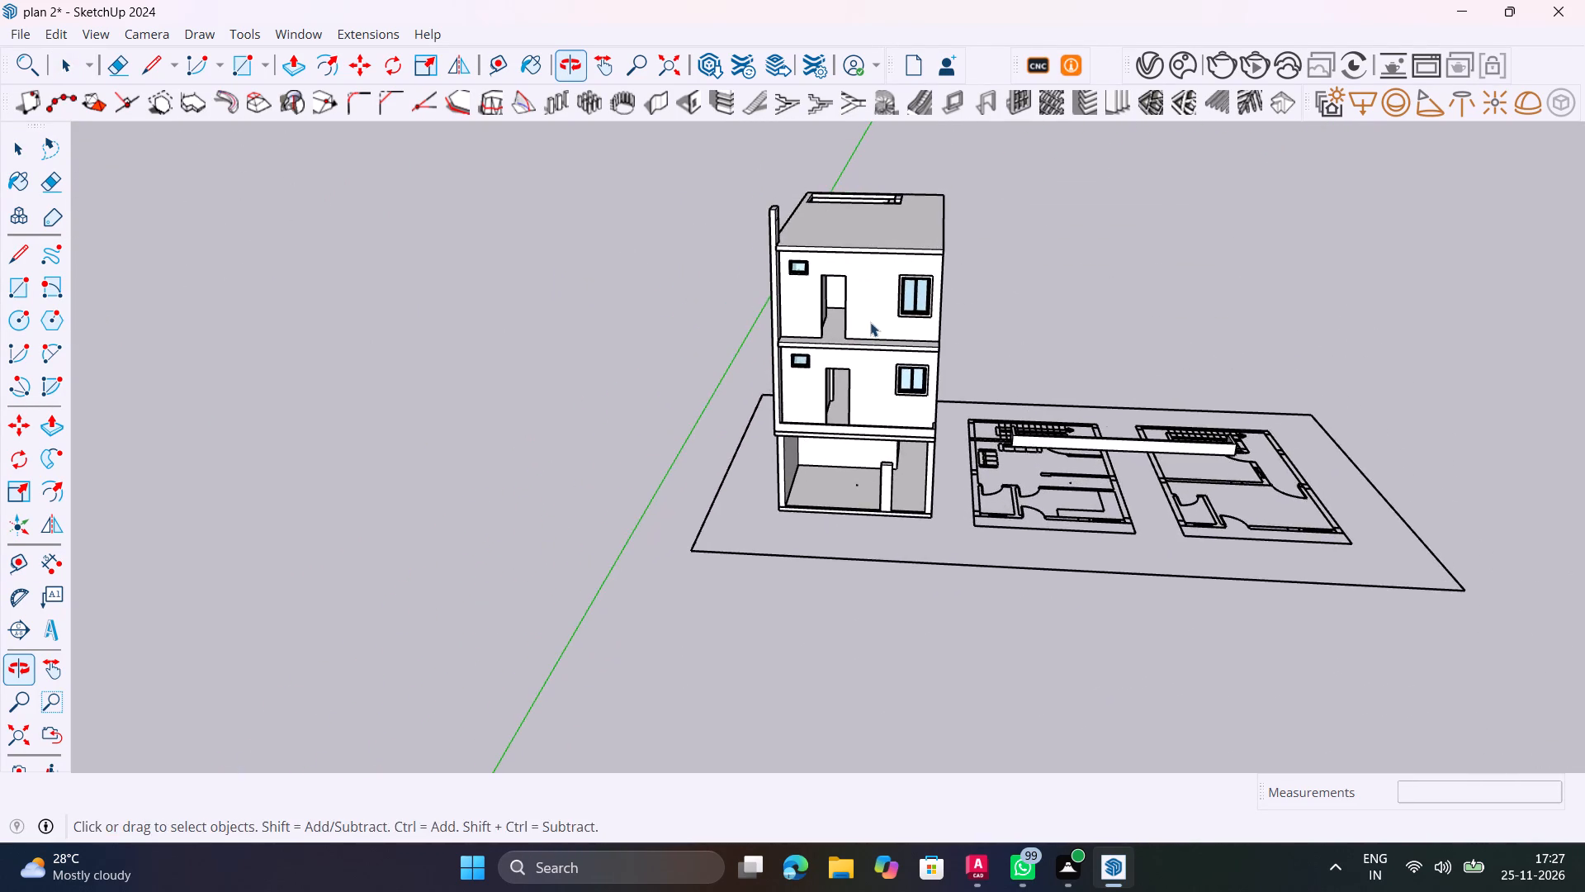
middle_drag(865, 322, 745, 475)
scroll(785, 226, up, 10)
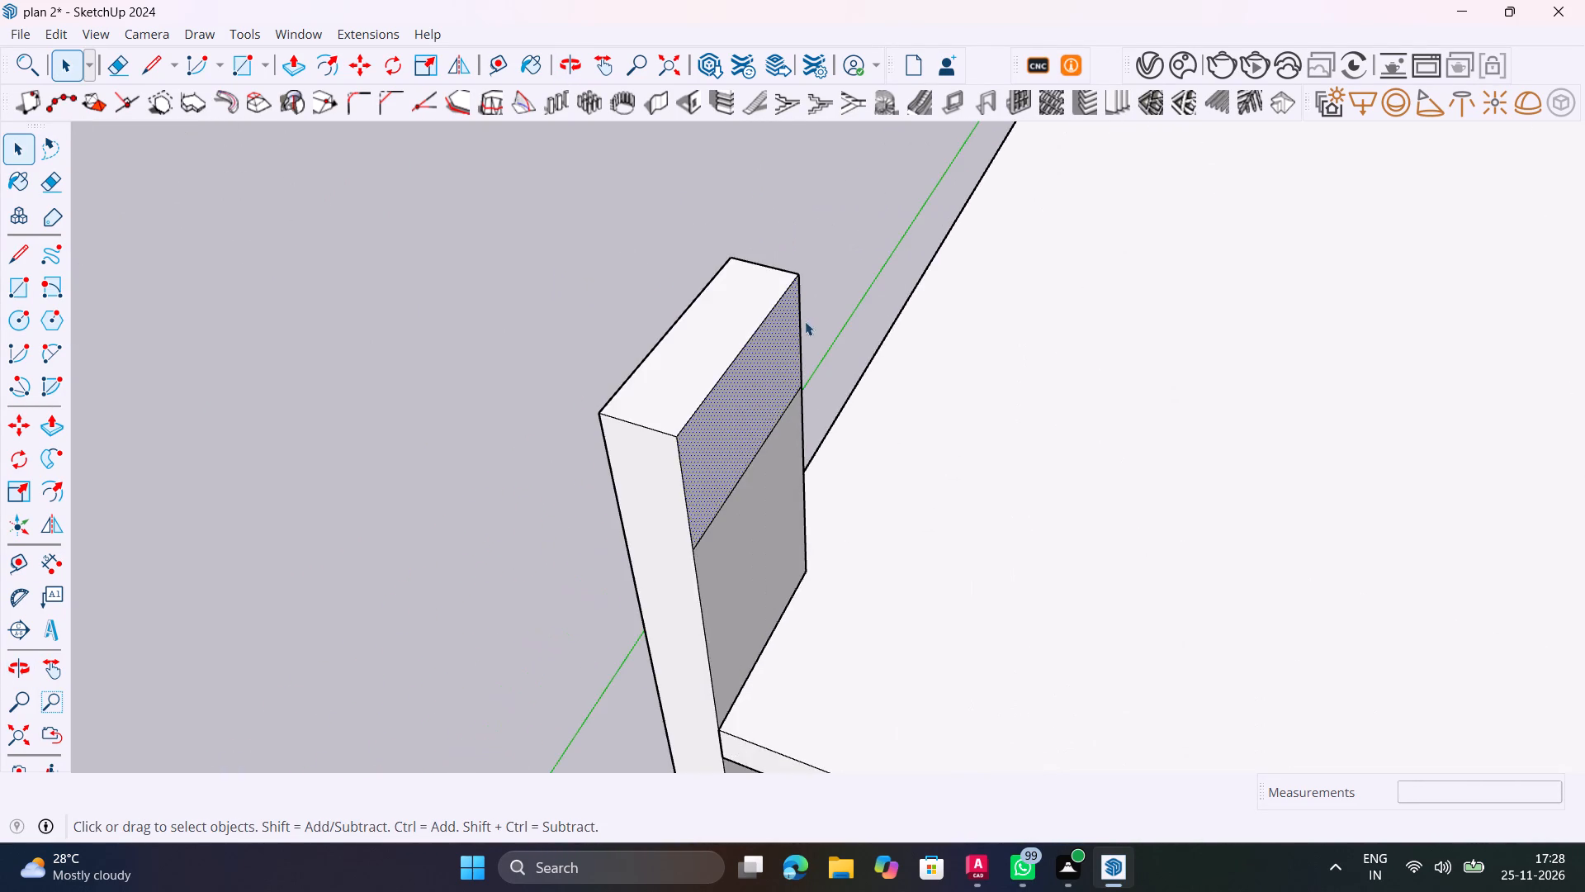
scroll(806, 336, up, 1)
middle_drag(800, 334, 758, 320)
scroll(762, 320, down, 7)
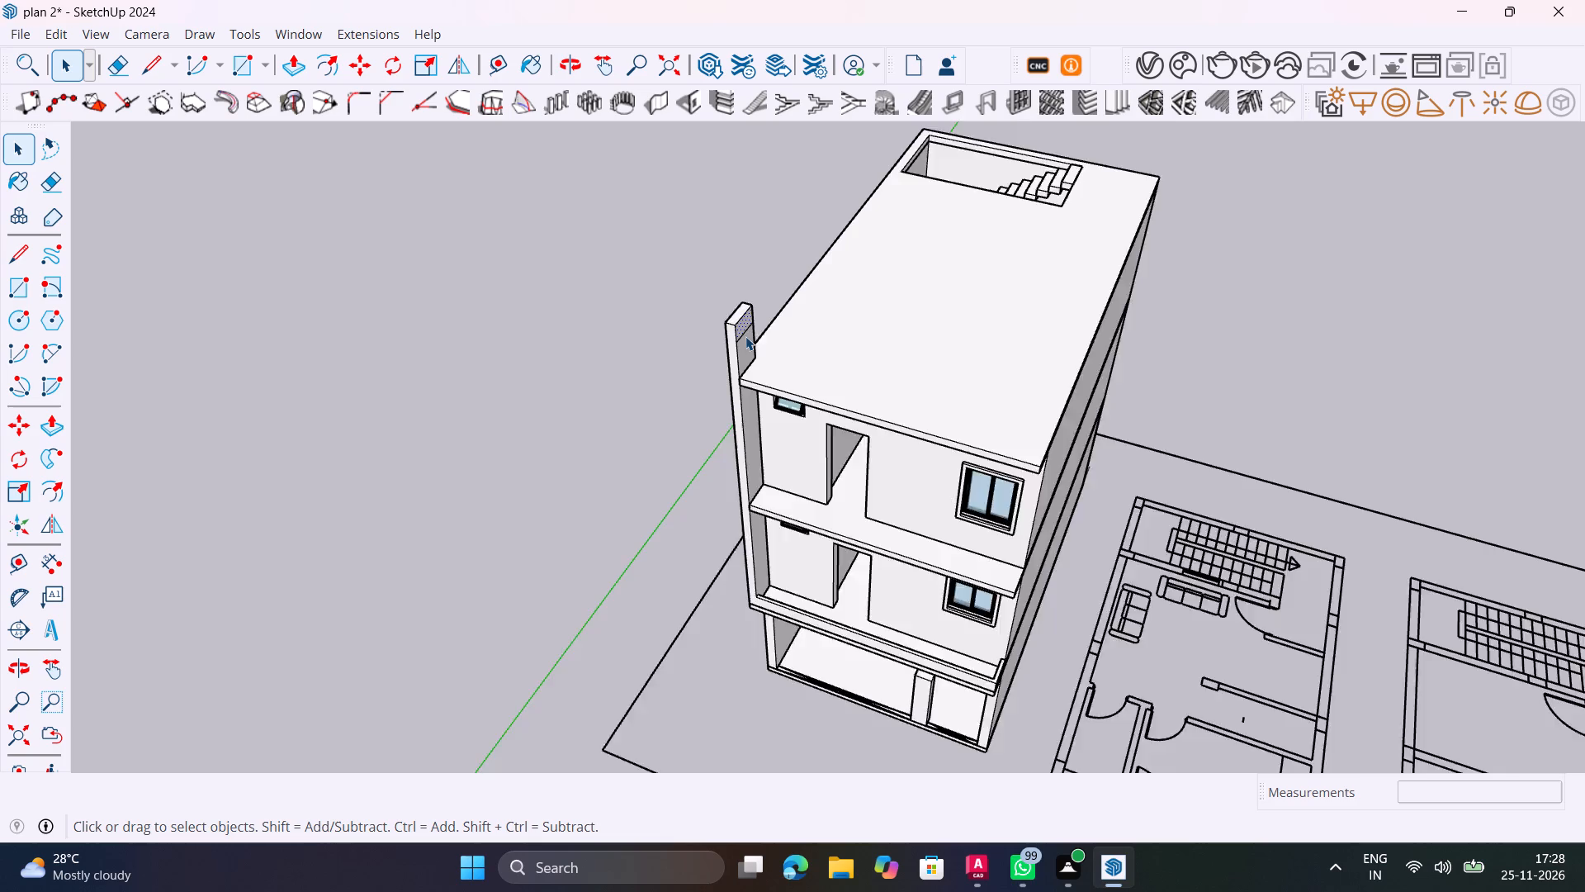
scroll(745, 336, up, 9)
middle_drag(763, 344, 445, 344)
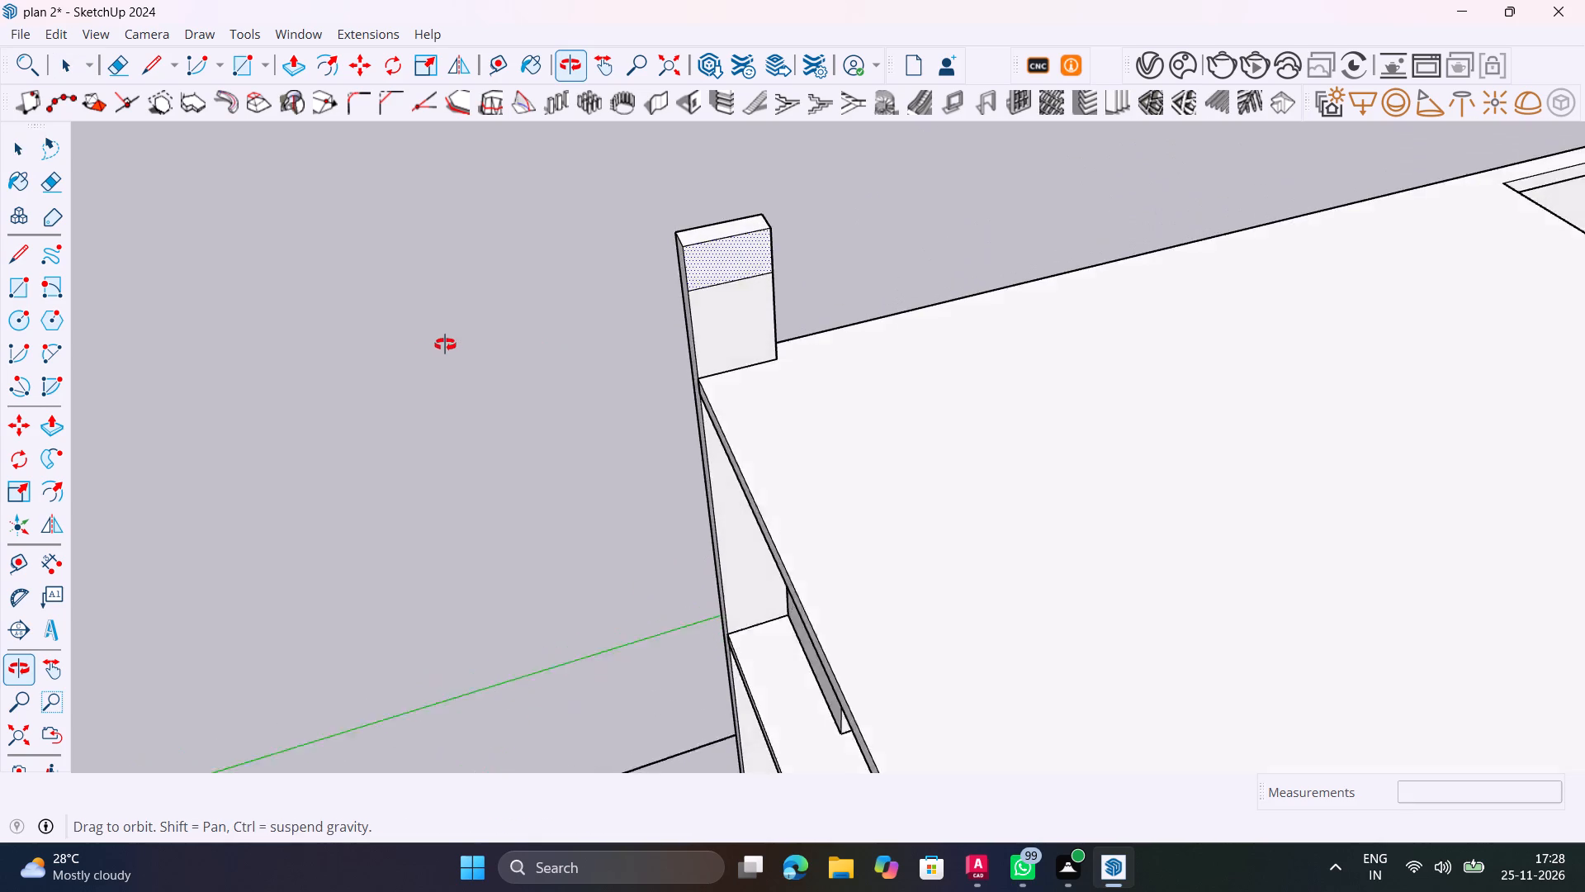
middle_drag(445, 344, 571, 320)
scroll(575, 320, up, 1)
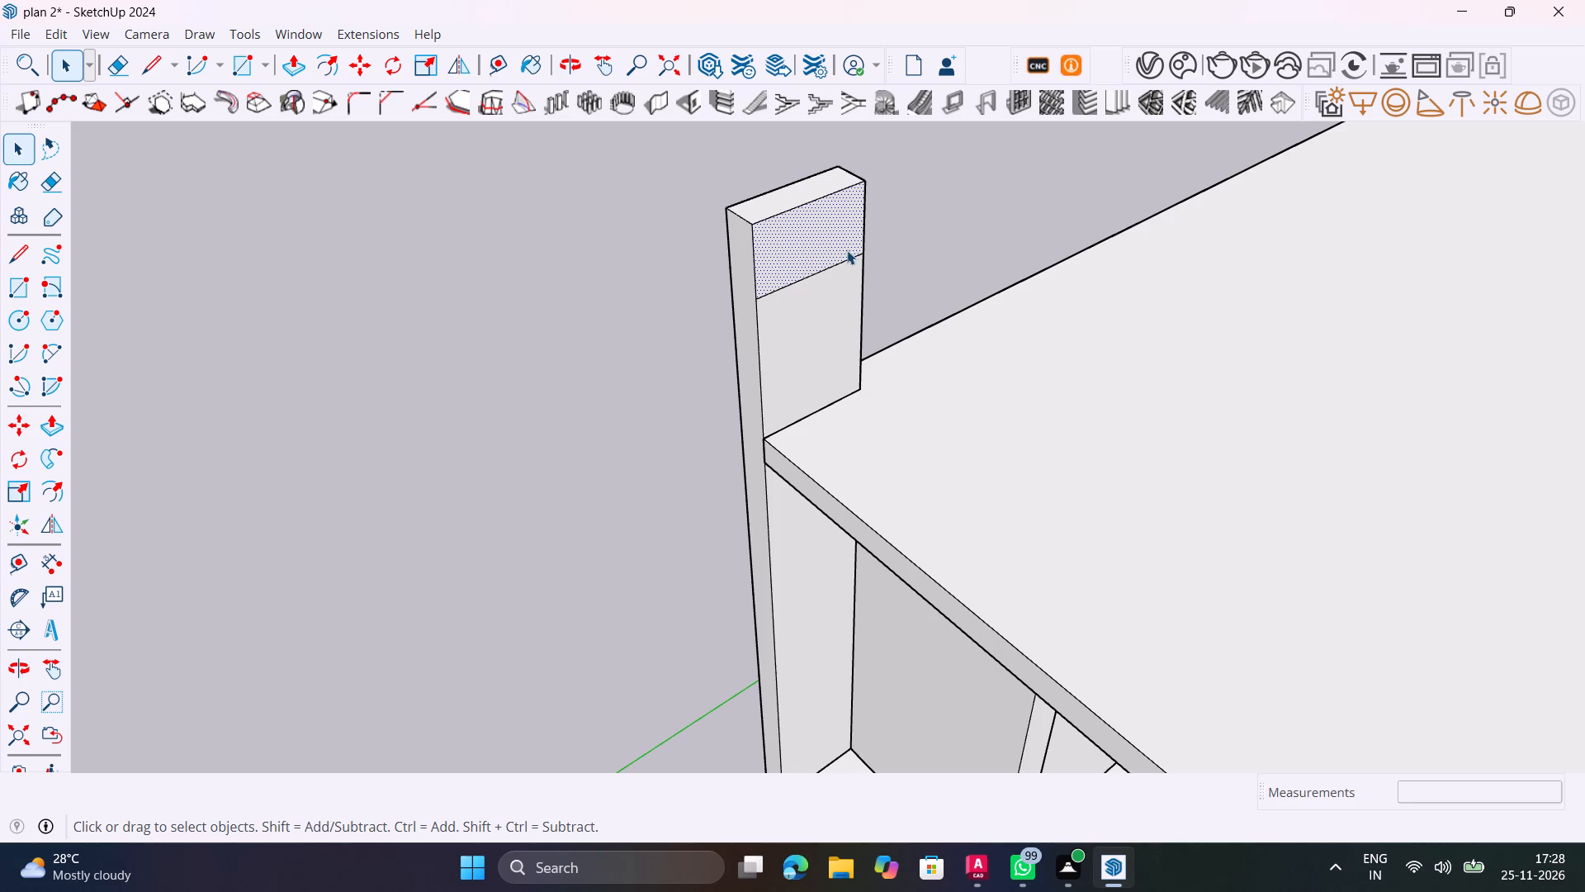
middle_drag(848, 237, 713, 304)
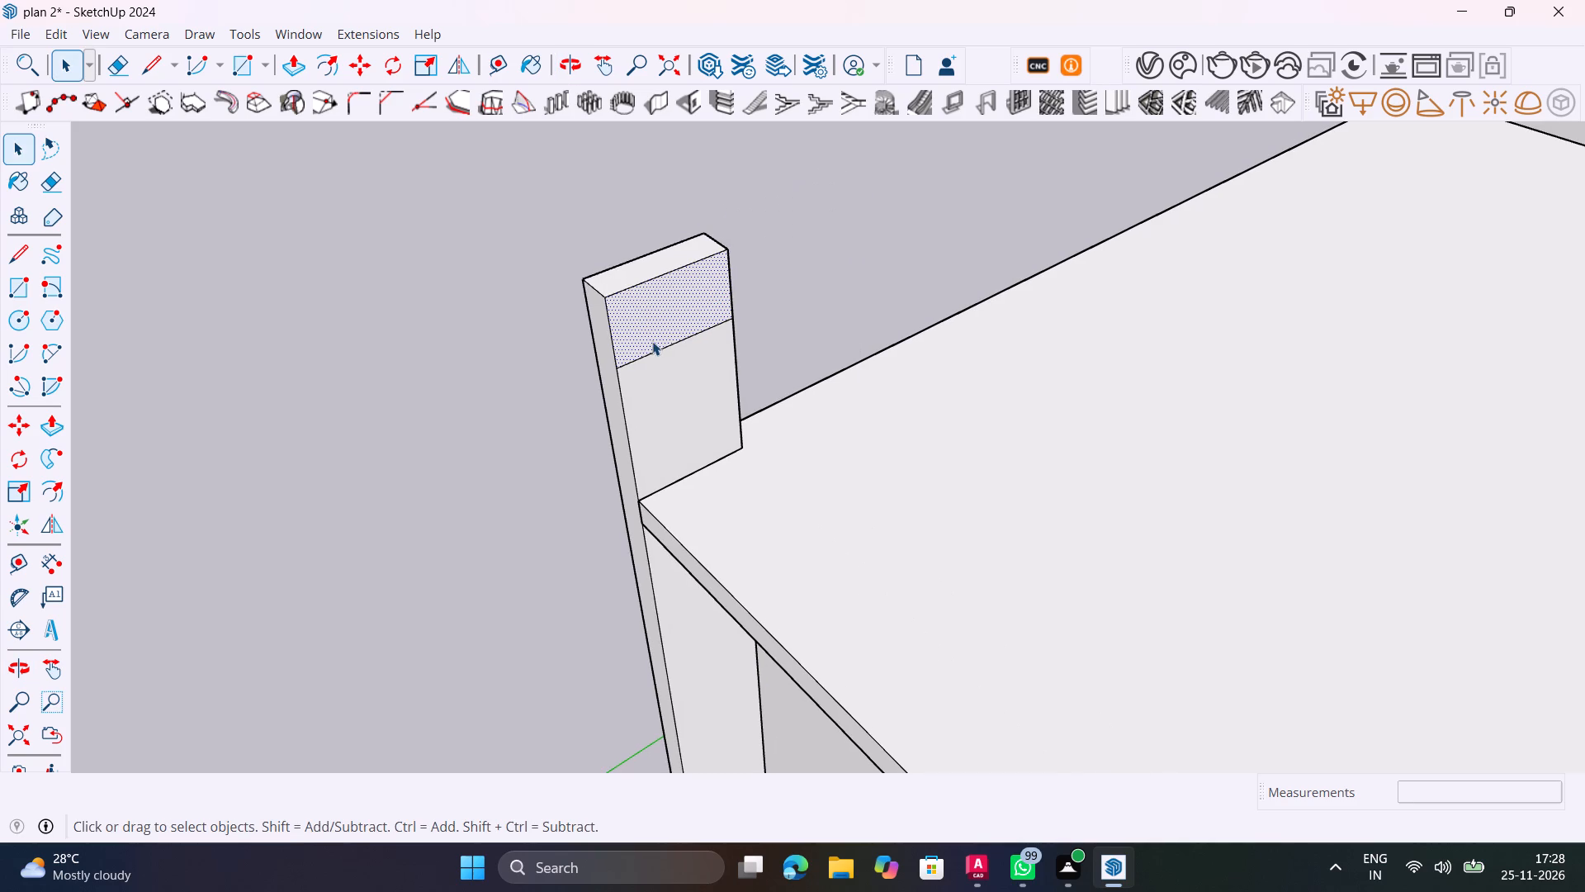
Examine the marked strip at the side fin wall's top and how it sits above the roof slab's corner.
middle_drag(652, 337, 870, 314)
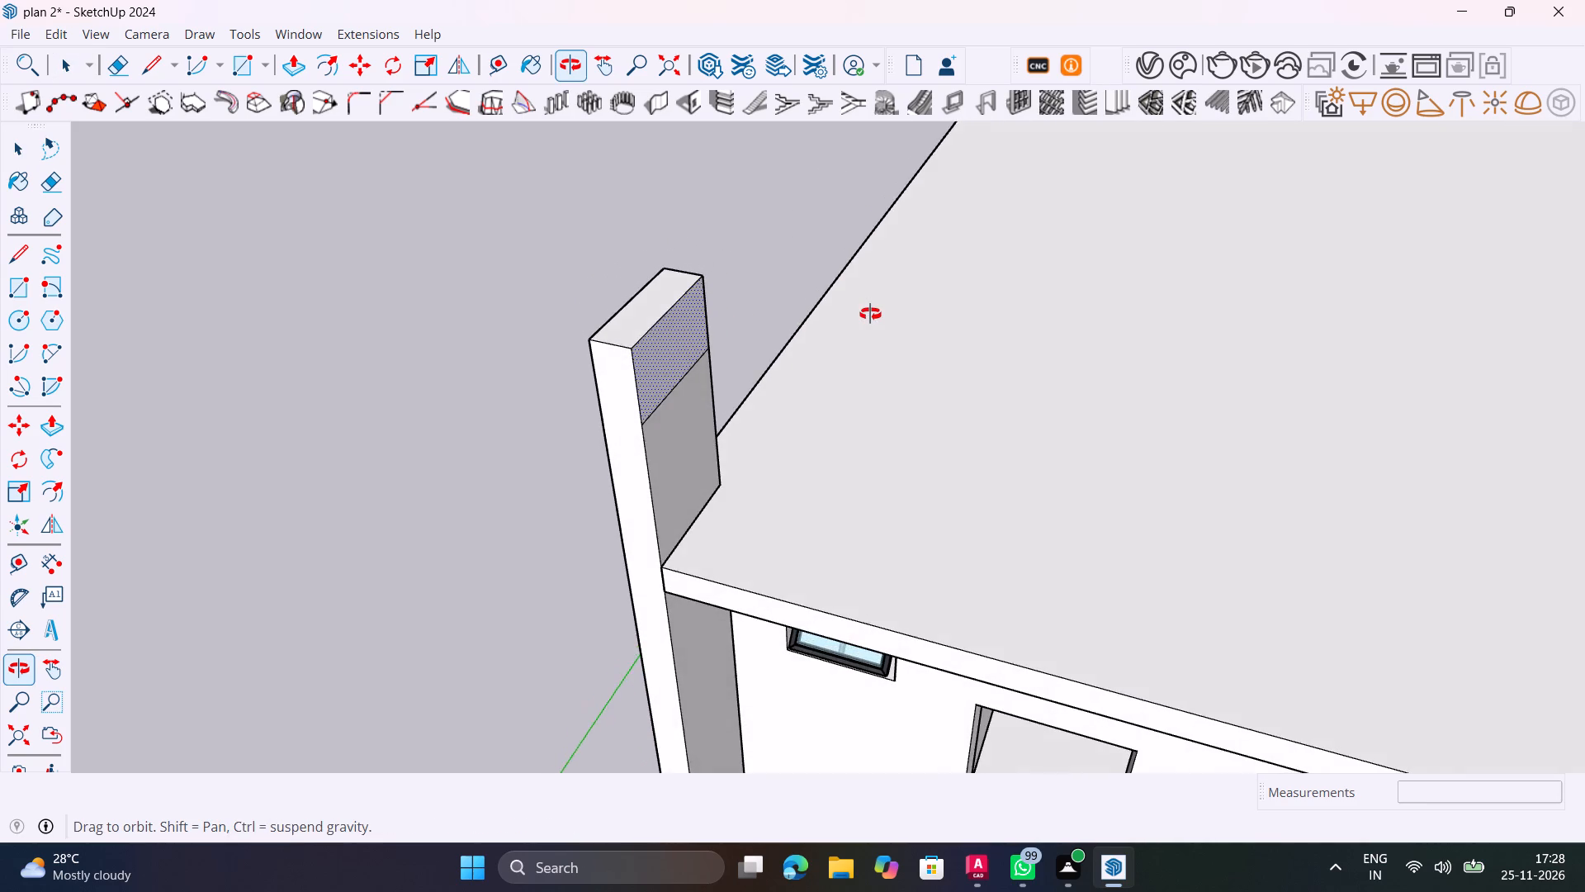
middle_drag(870, 314, 862, 306)
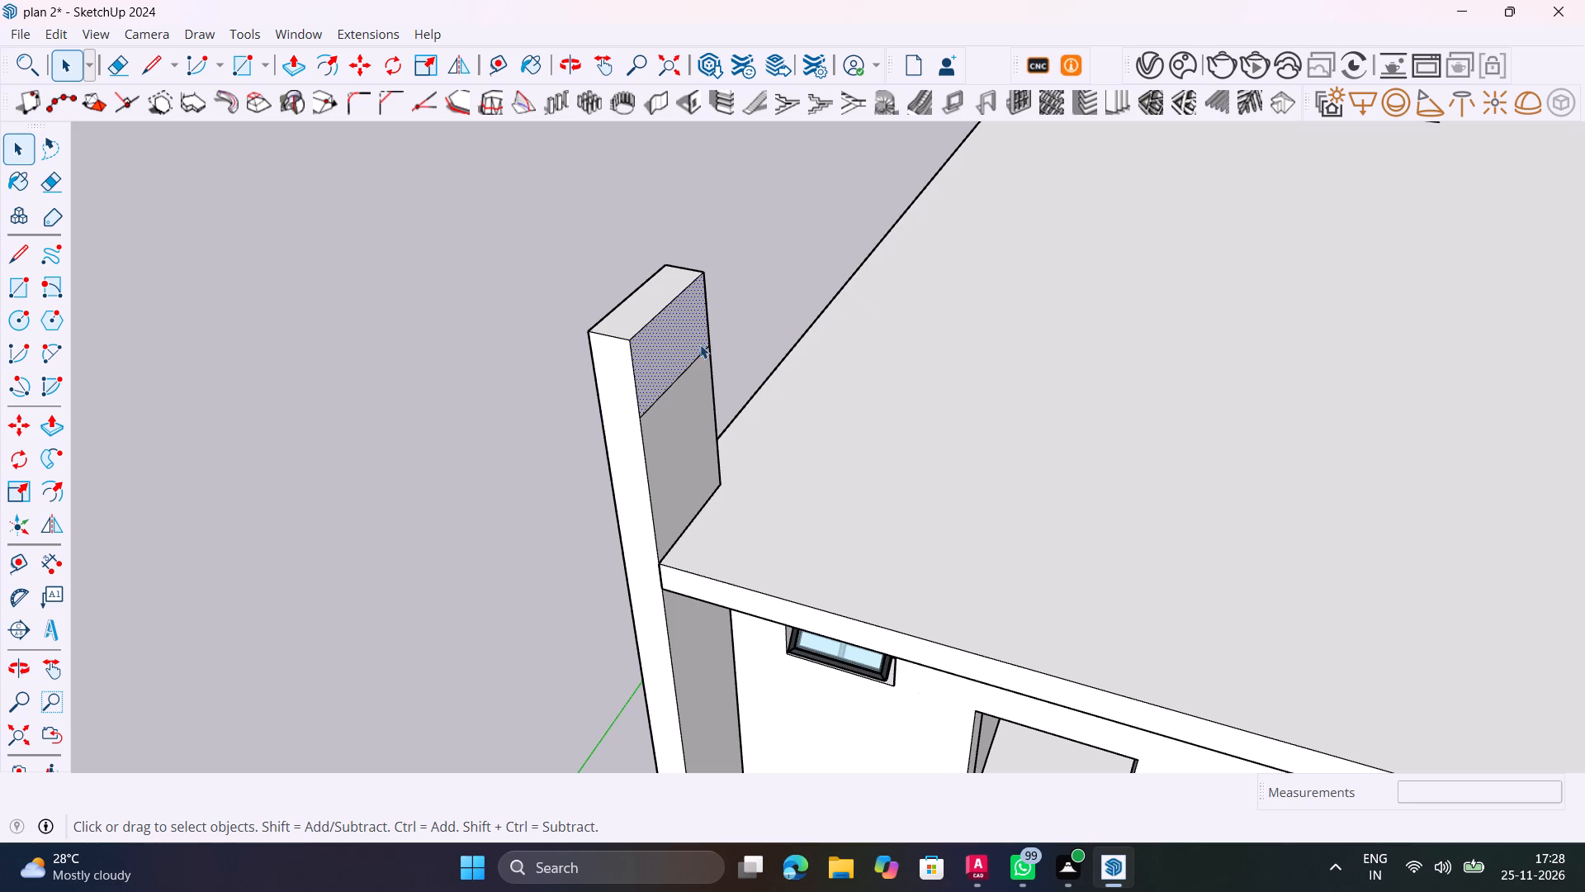
scroll(678, 351, up, 5)
middle_drag(682, 353, 599, 349)
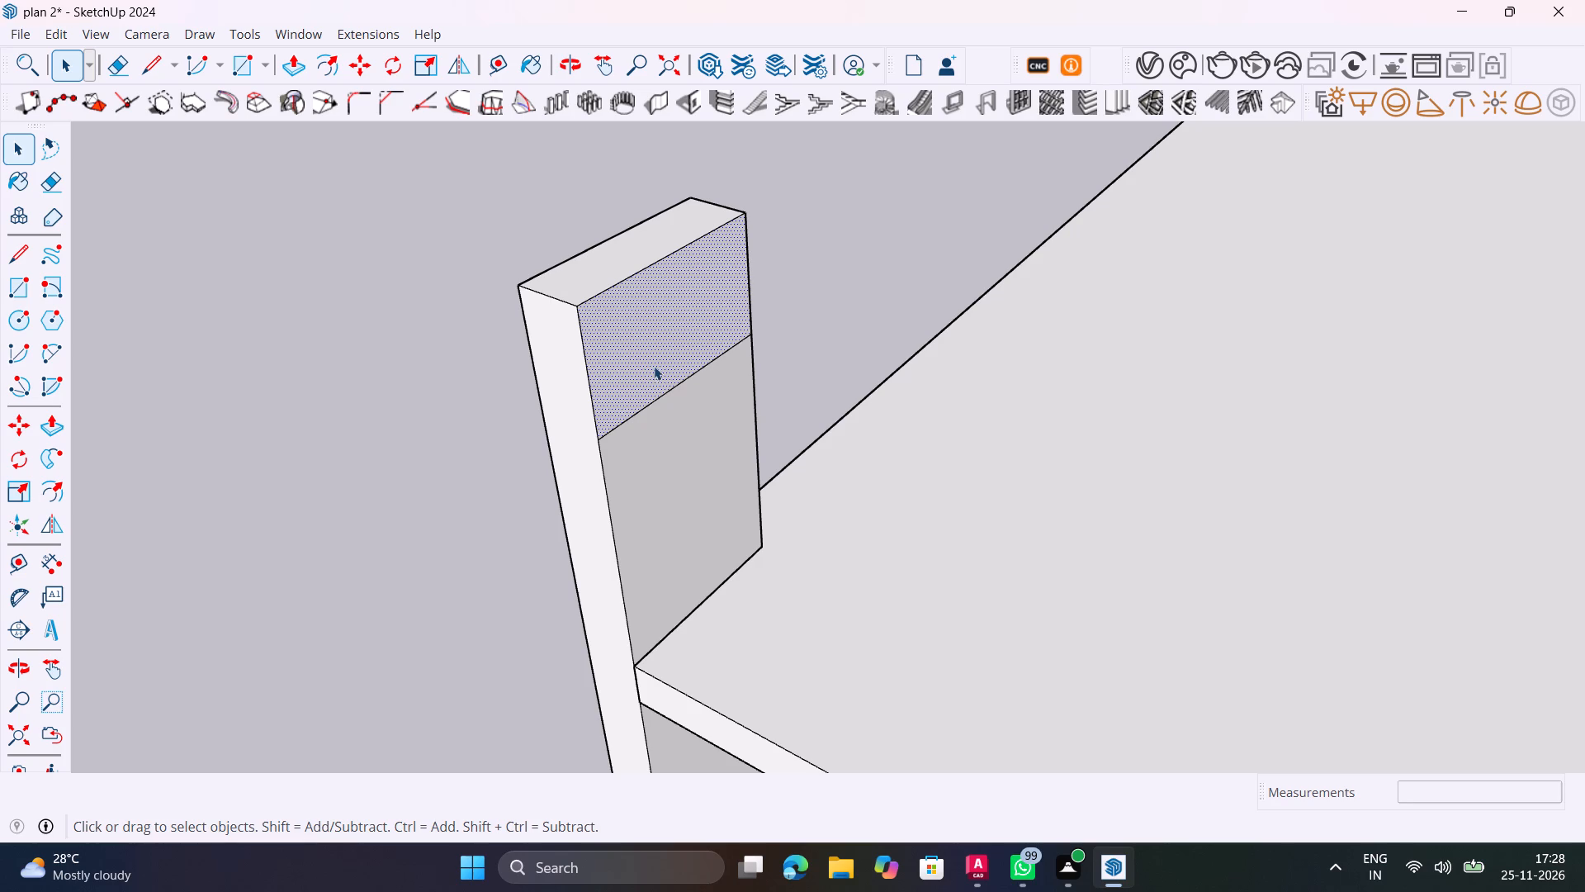
middle_drag(670, 369, 715, 372)
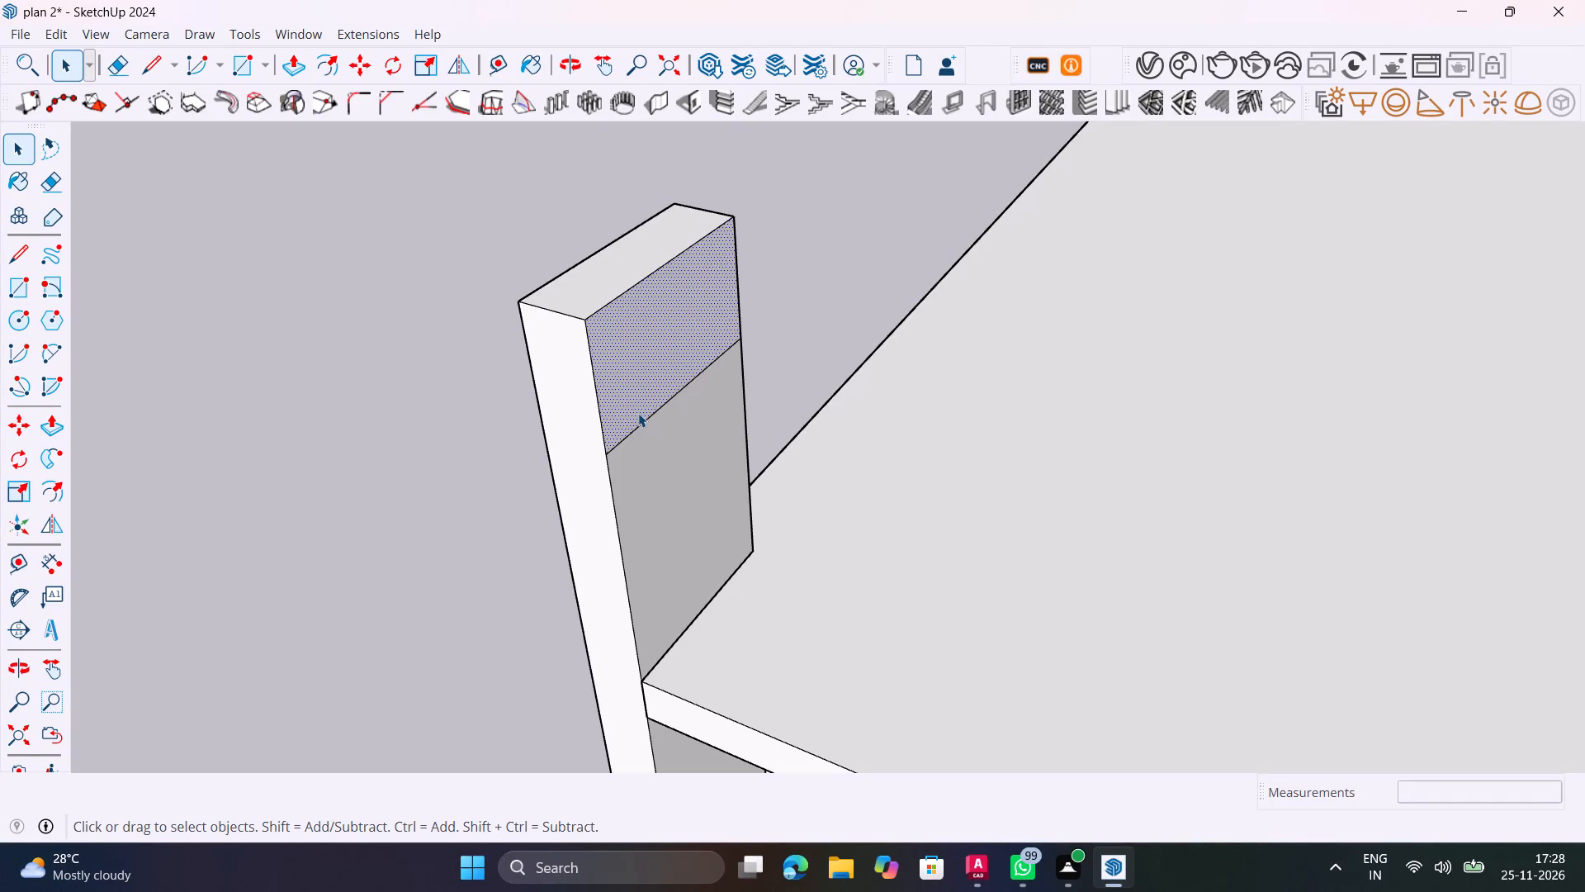
scroll(650, 379, up, 4)
middle_drag(655, 383, 769, 329)
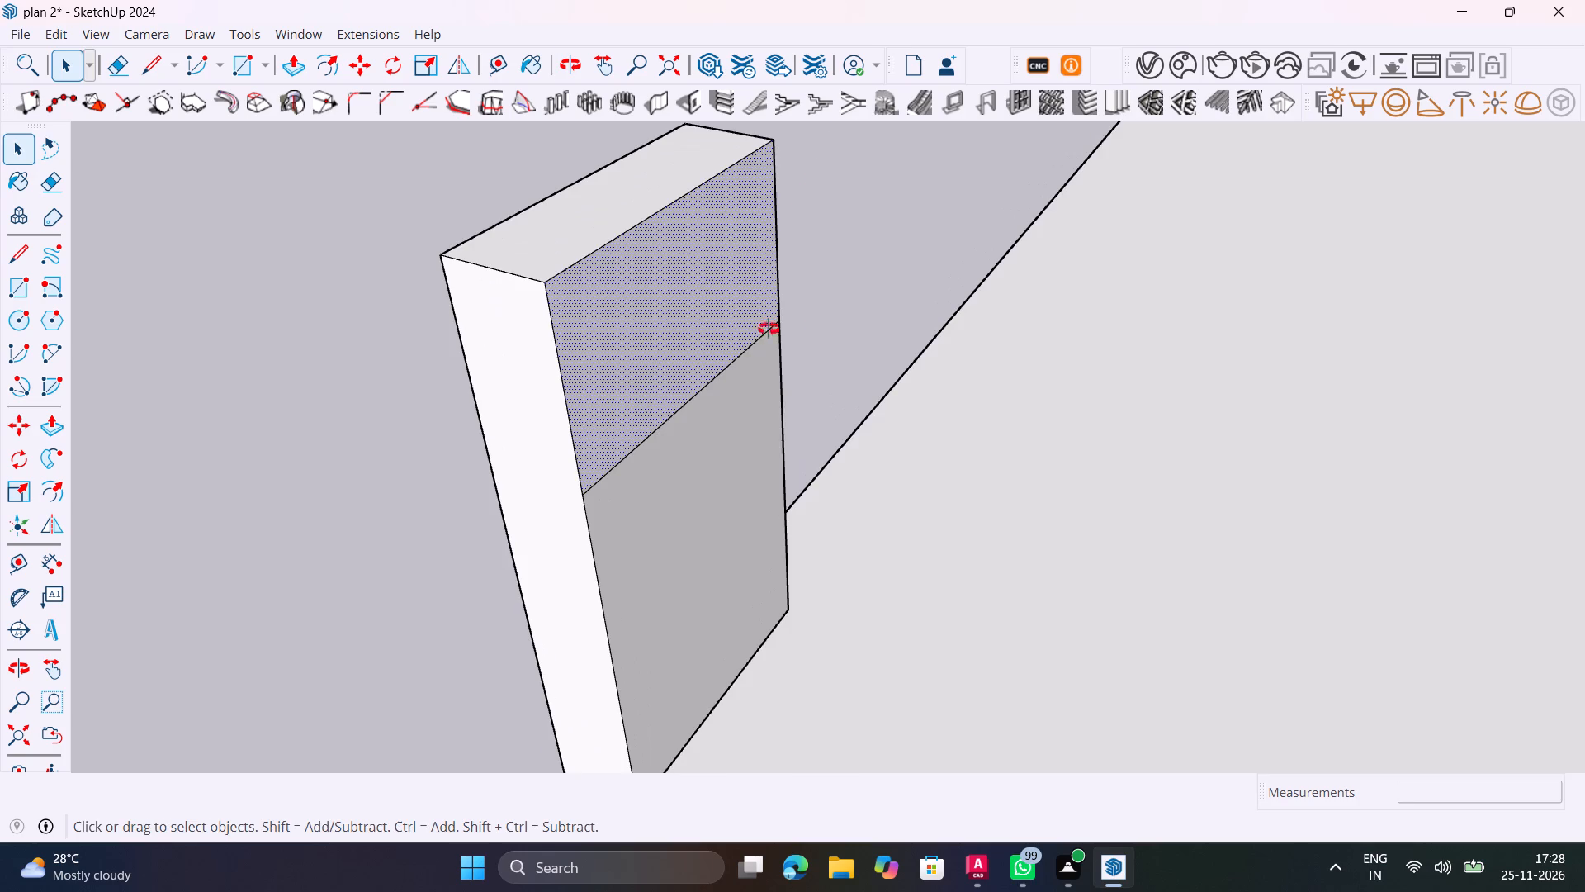
middle_drag(769, 329, 665, 322)
scroll(659, 325, down, 20)
scroll(659, 325, down, 2)
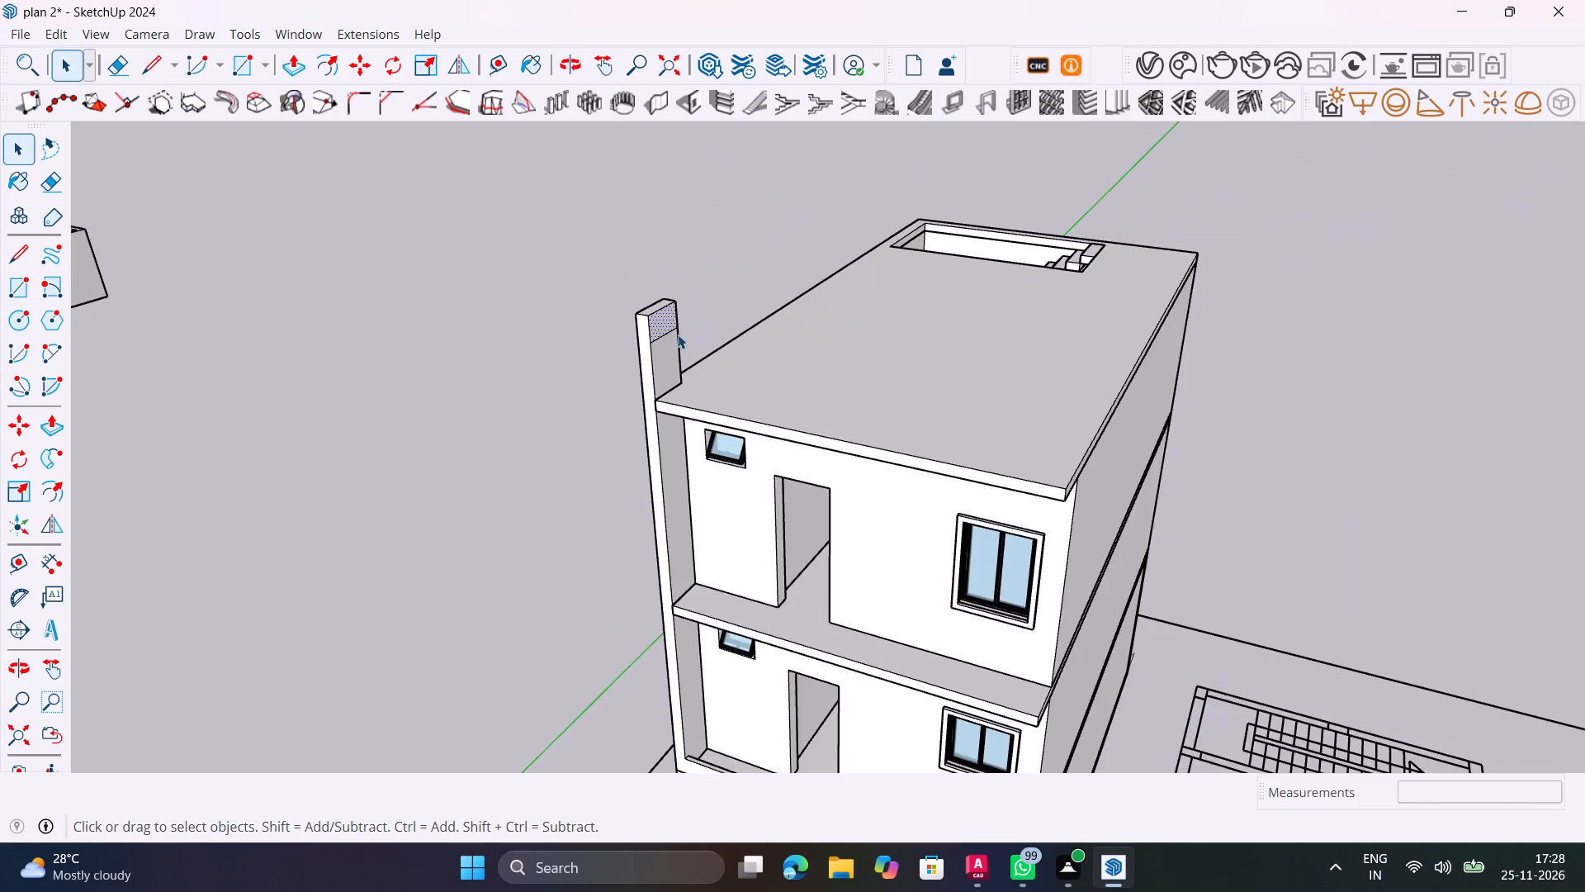
shift+middle_drag(680, 334, 626, 410)
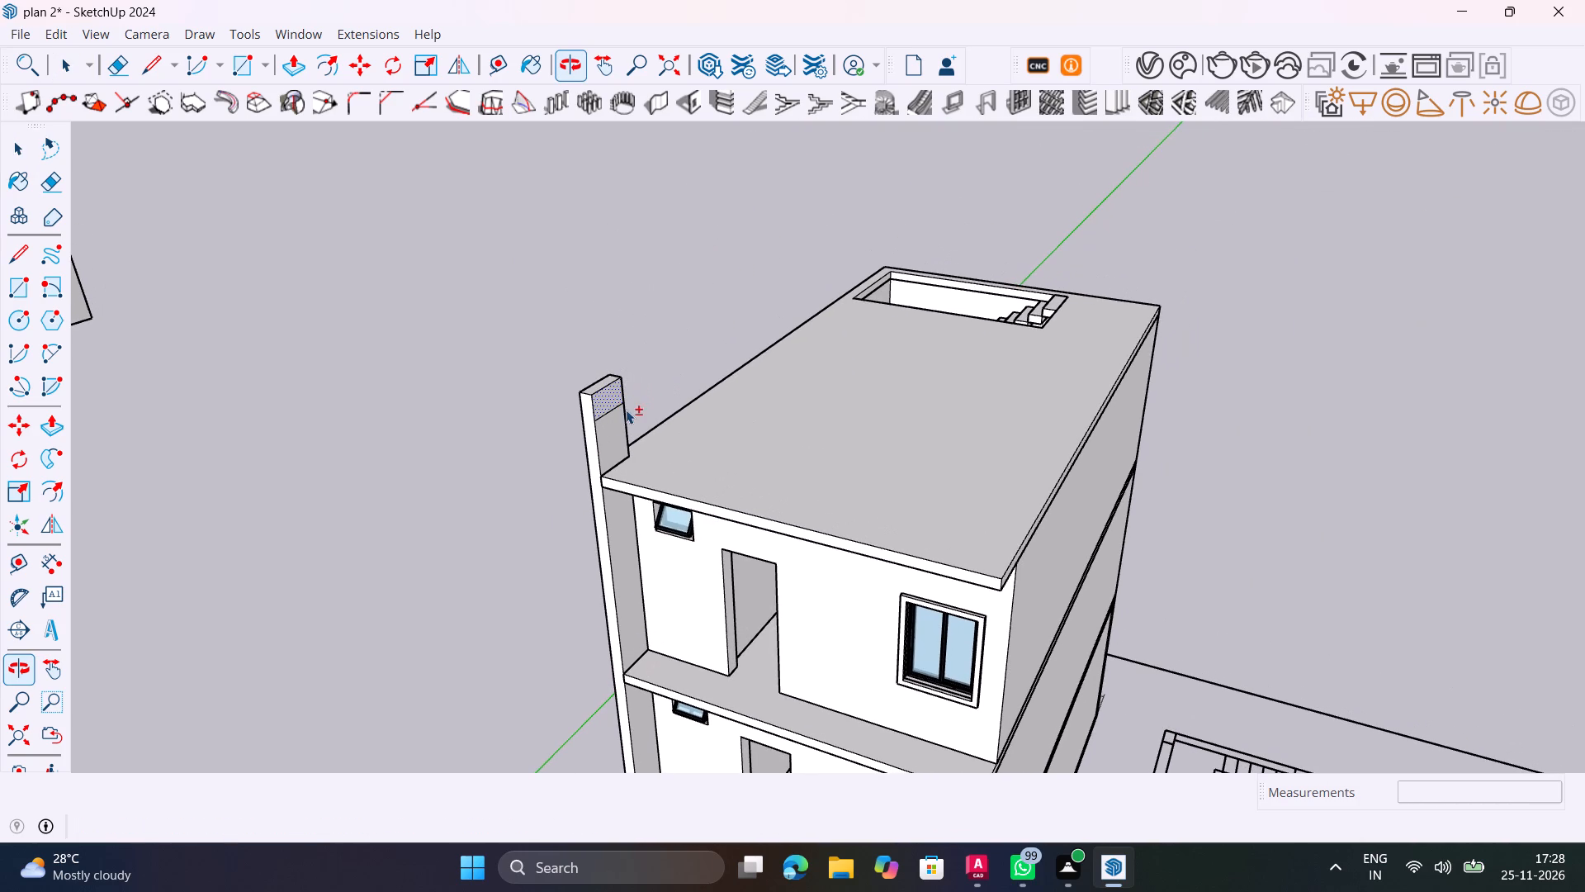
scroll(606, 405, up, 11)
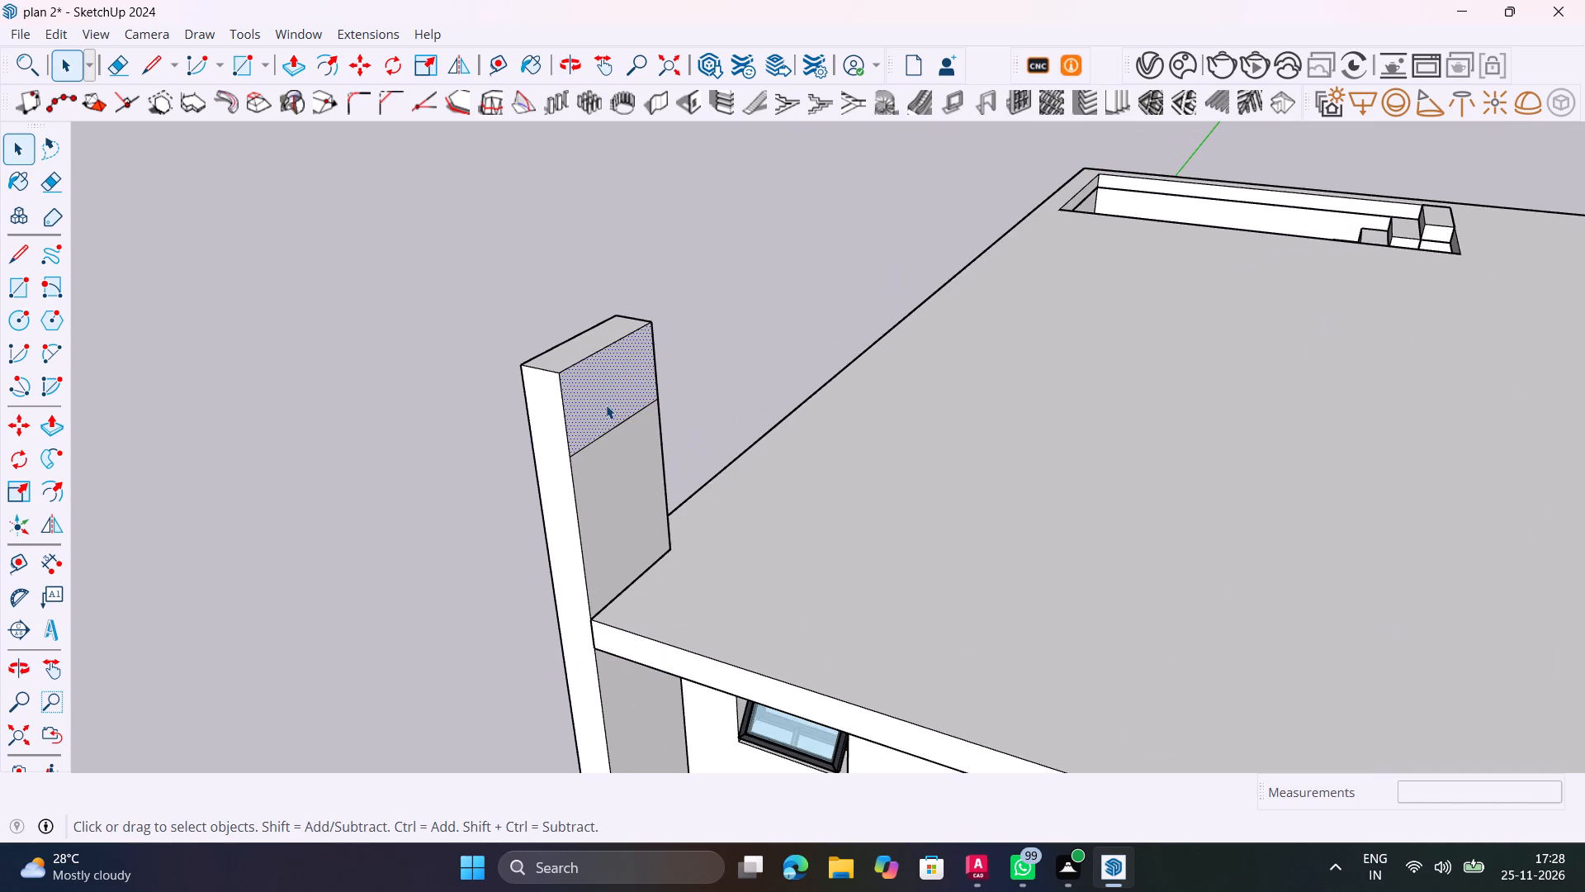
scroll(606, 405, down, 15)
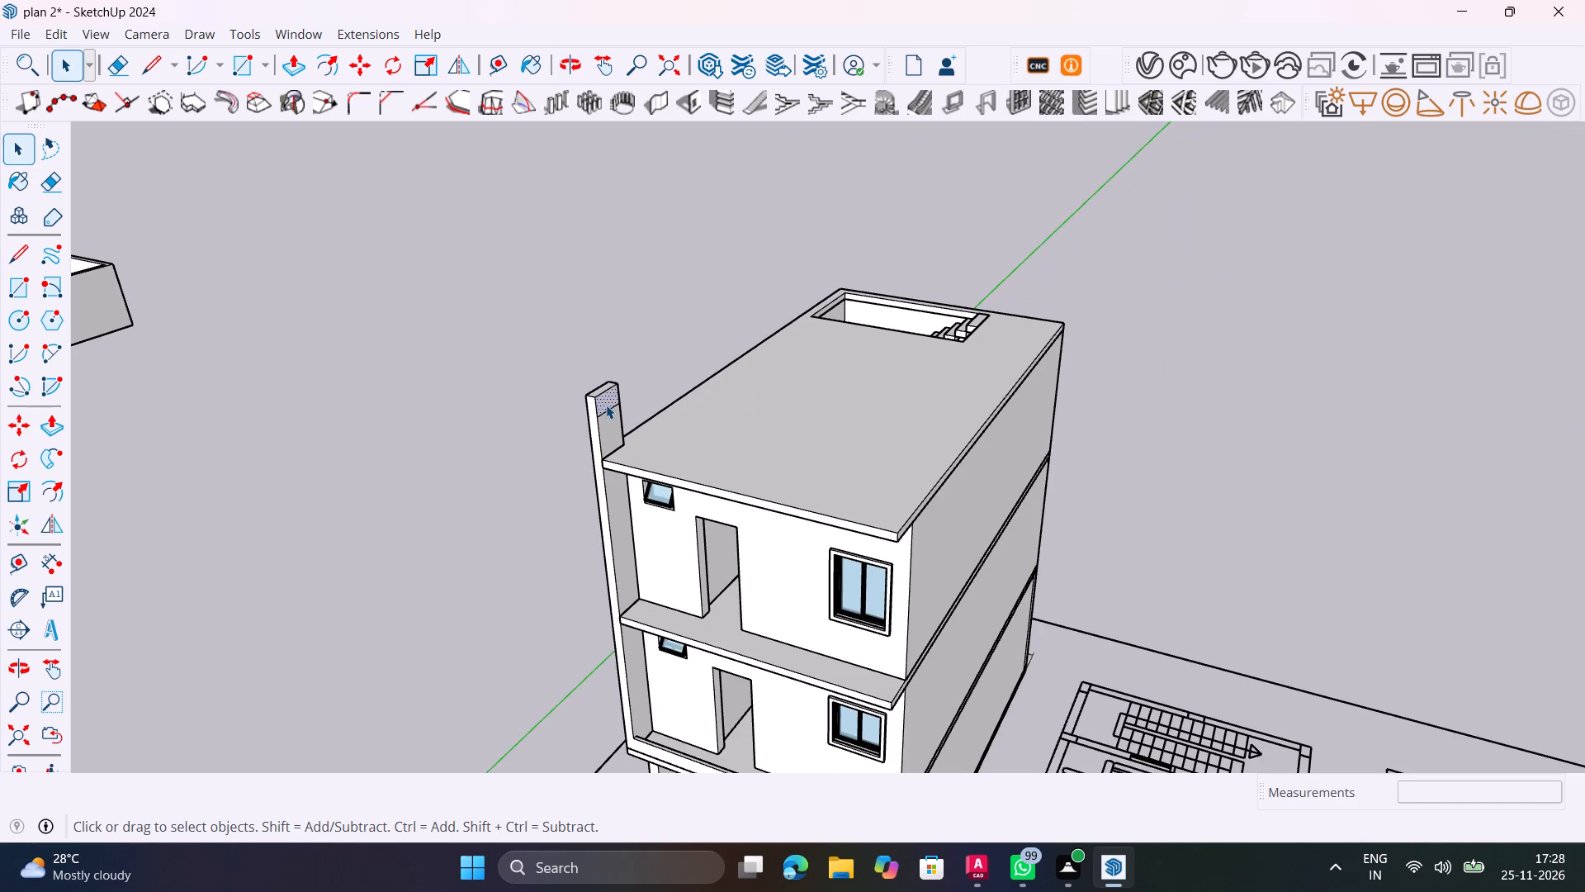
shift+middle_drag(632, 437, 715, 359)
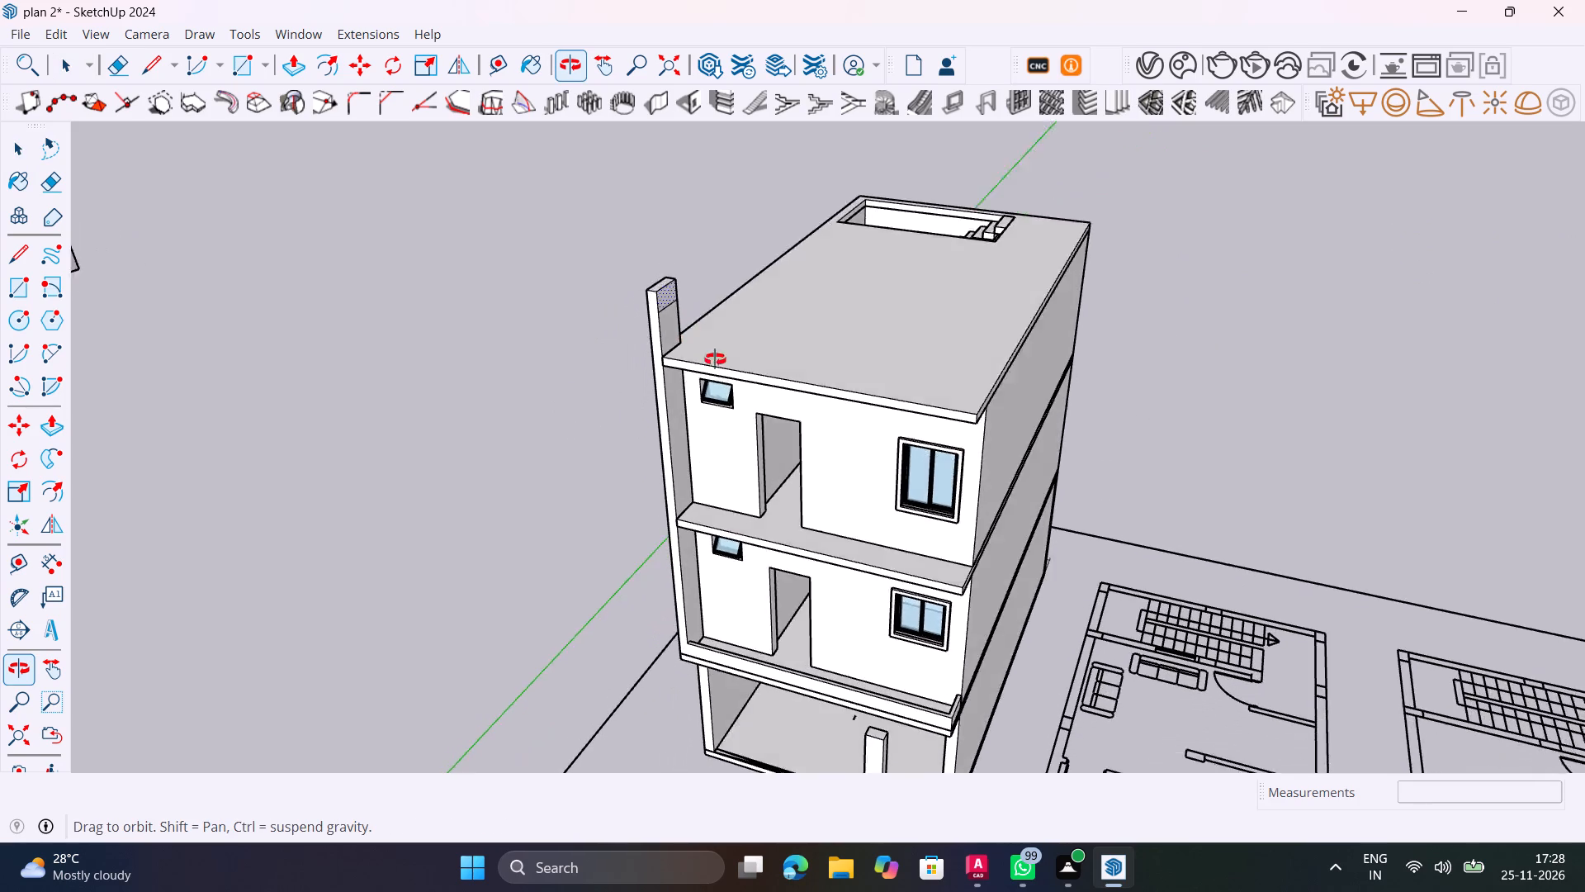
shift+middle_drag(715, 359, 716, 447)
scroll(655, 358, up, 15)
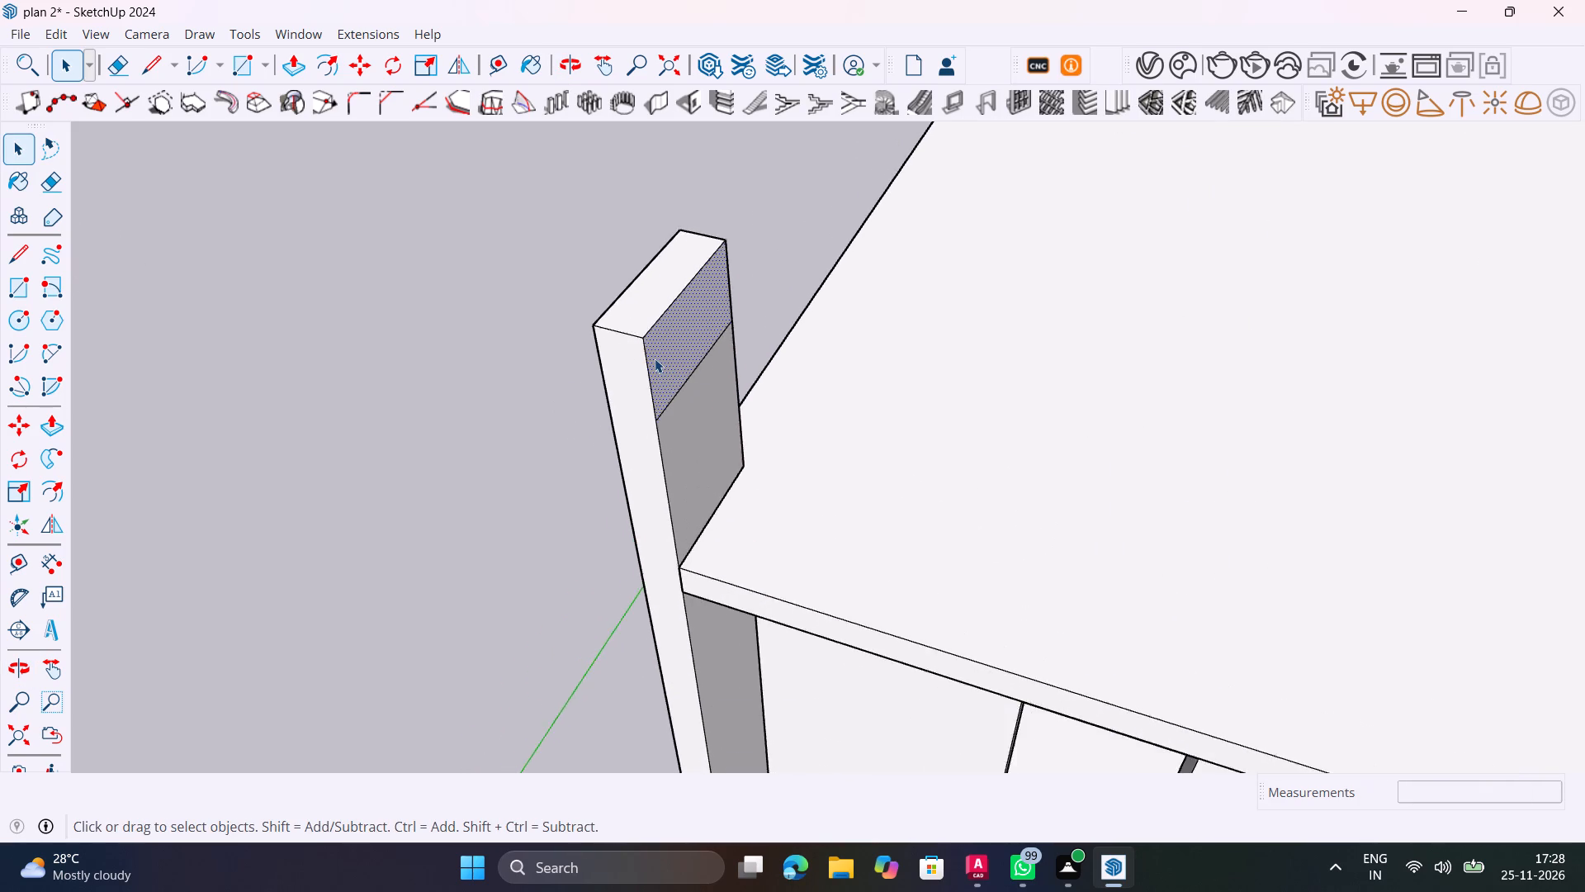
scroll(655, 358, up, 3)
middle_drag(683, 374, 846, 327)
Review the whole building from the front and side, including the slab edges, first-floor balcony and open ground floor.
scroll(846, 325, down, 15)
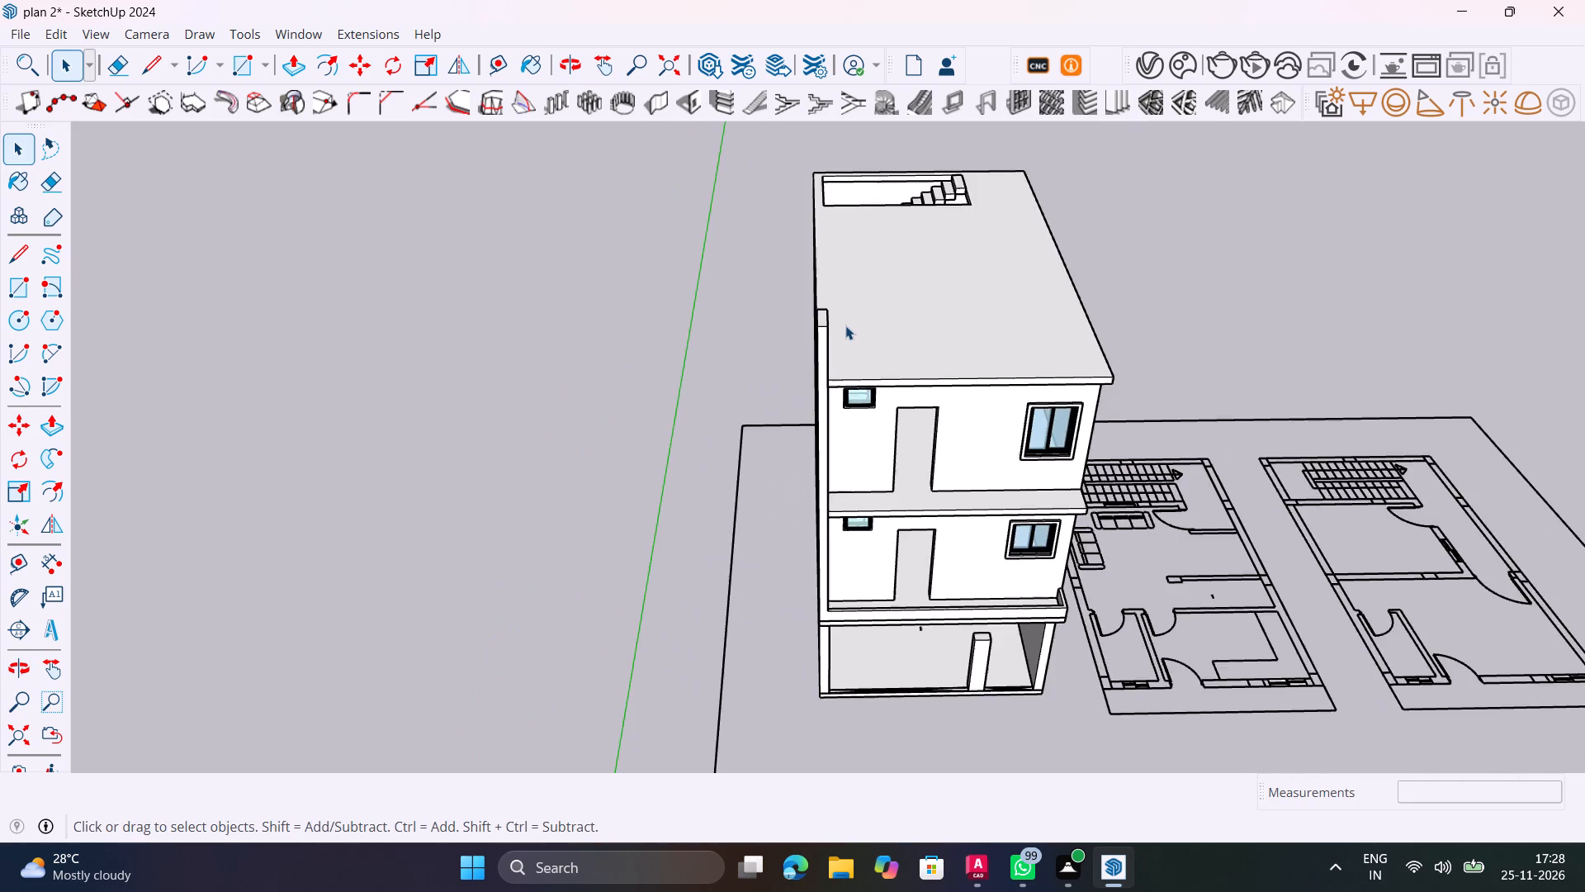
scroll(845, 325, down, 1)
middle_drag(864, 407, 778, 322)
scroll(829, 391, down, 4)
shift+middle_drag(928, 534, 791, 513)
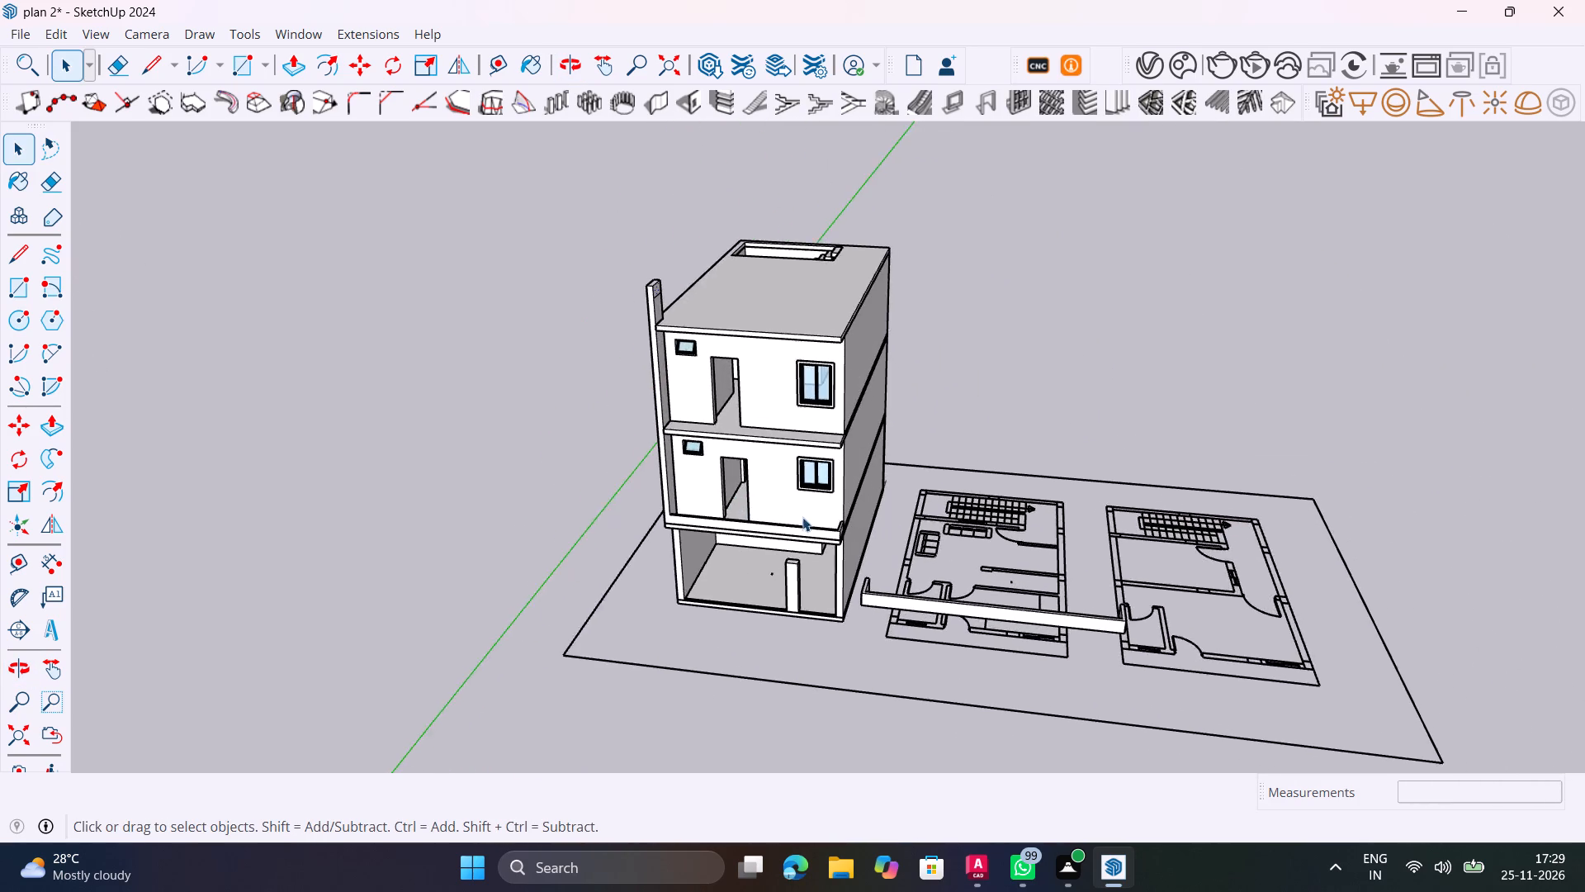
scroll(802, 517, up, 5)
middle_drag(885, 593, 732, 569)
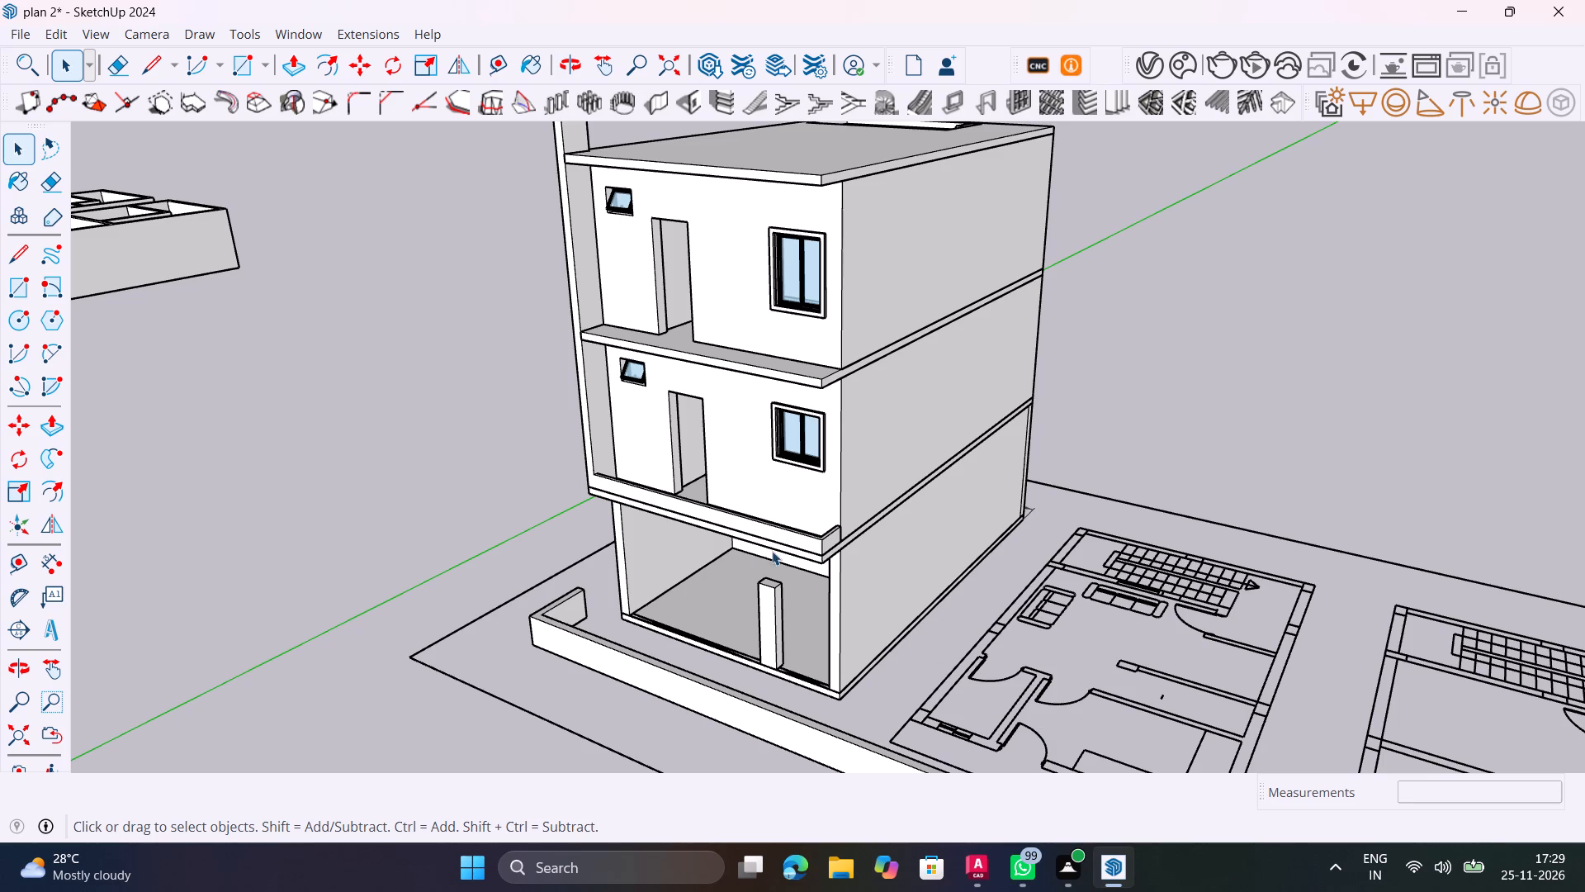
middle_drag(782, 521, 703, 563)
middle_drag(700, 532, 765, 641)
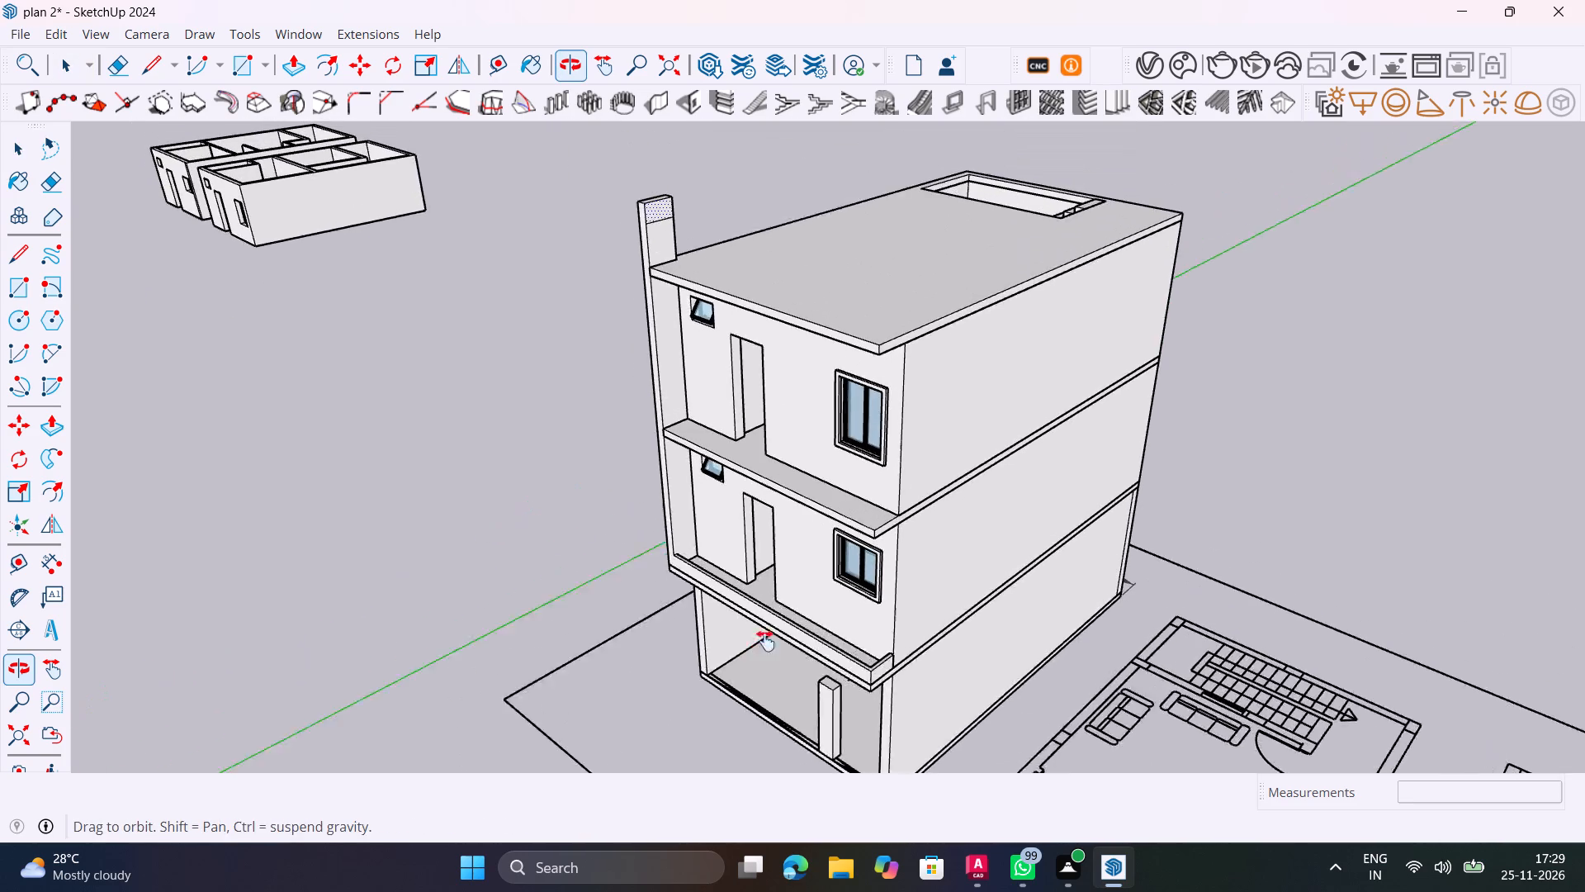
middle_drag(765, 641, 783, 699)
Inspect the fin wall's marked top strip up close against the wall's thickness and the roof slab edge.
scroll(698, 320, up, 5)
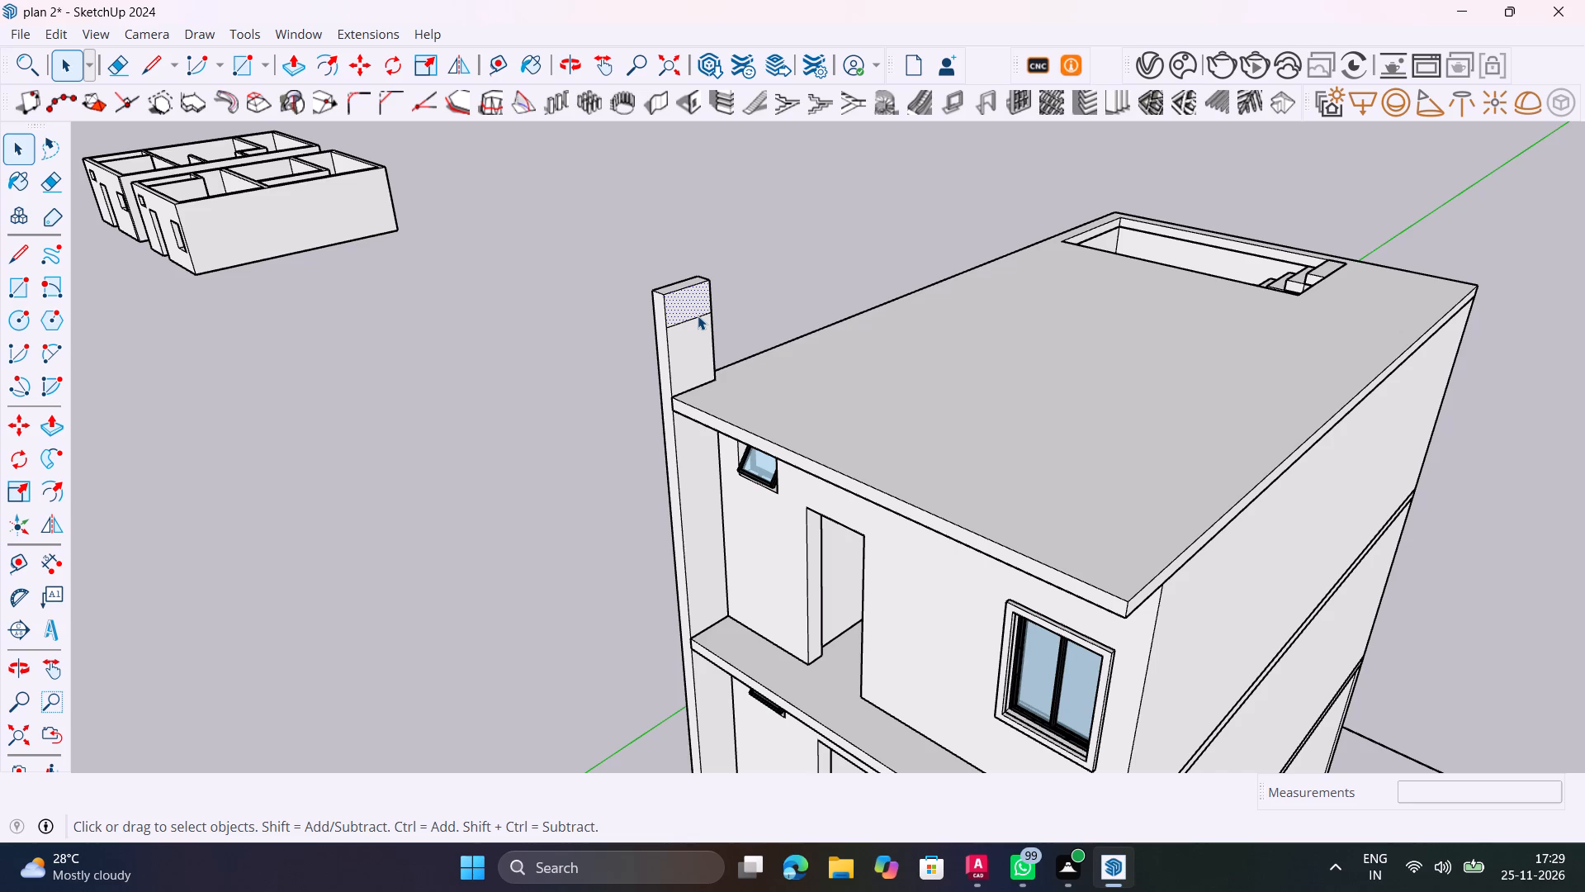
scroll(681, 293, up, 8)
middle_drag(733, 339, 763, 339)
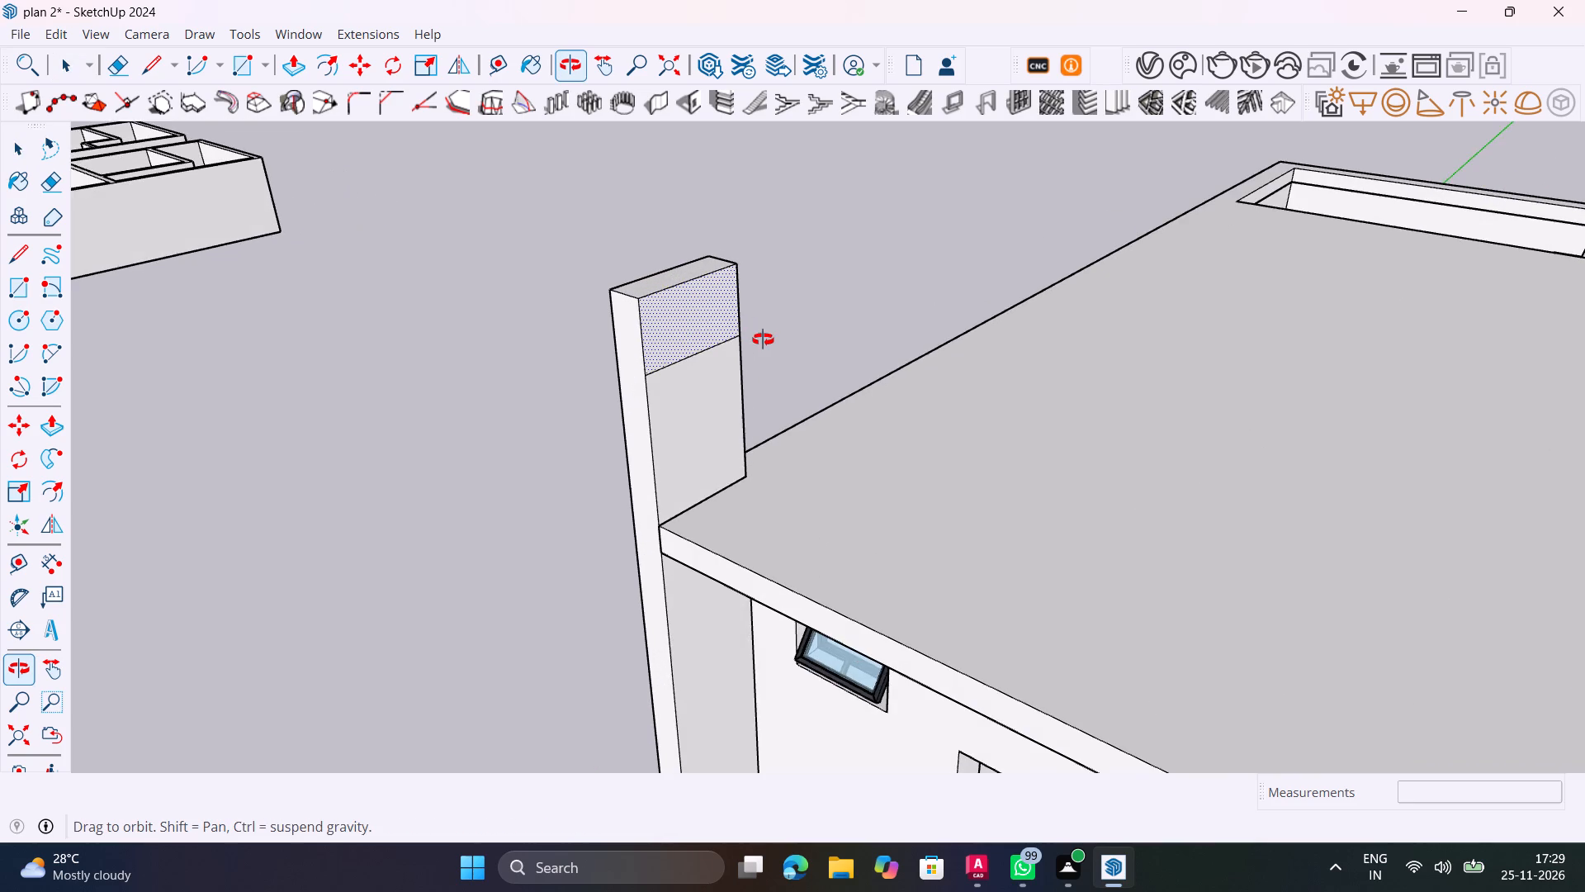
middle_drag(763, 339, 699, 278)
scroll(607, 324, down, 8)
middle_drag(683, 359, 714, 372)
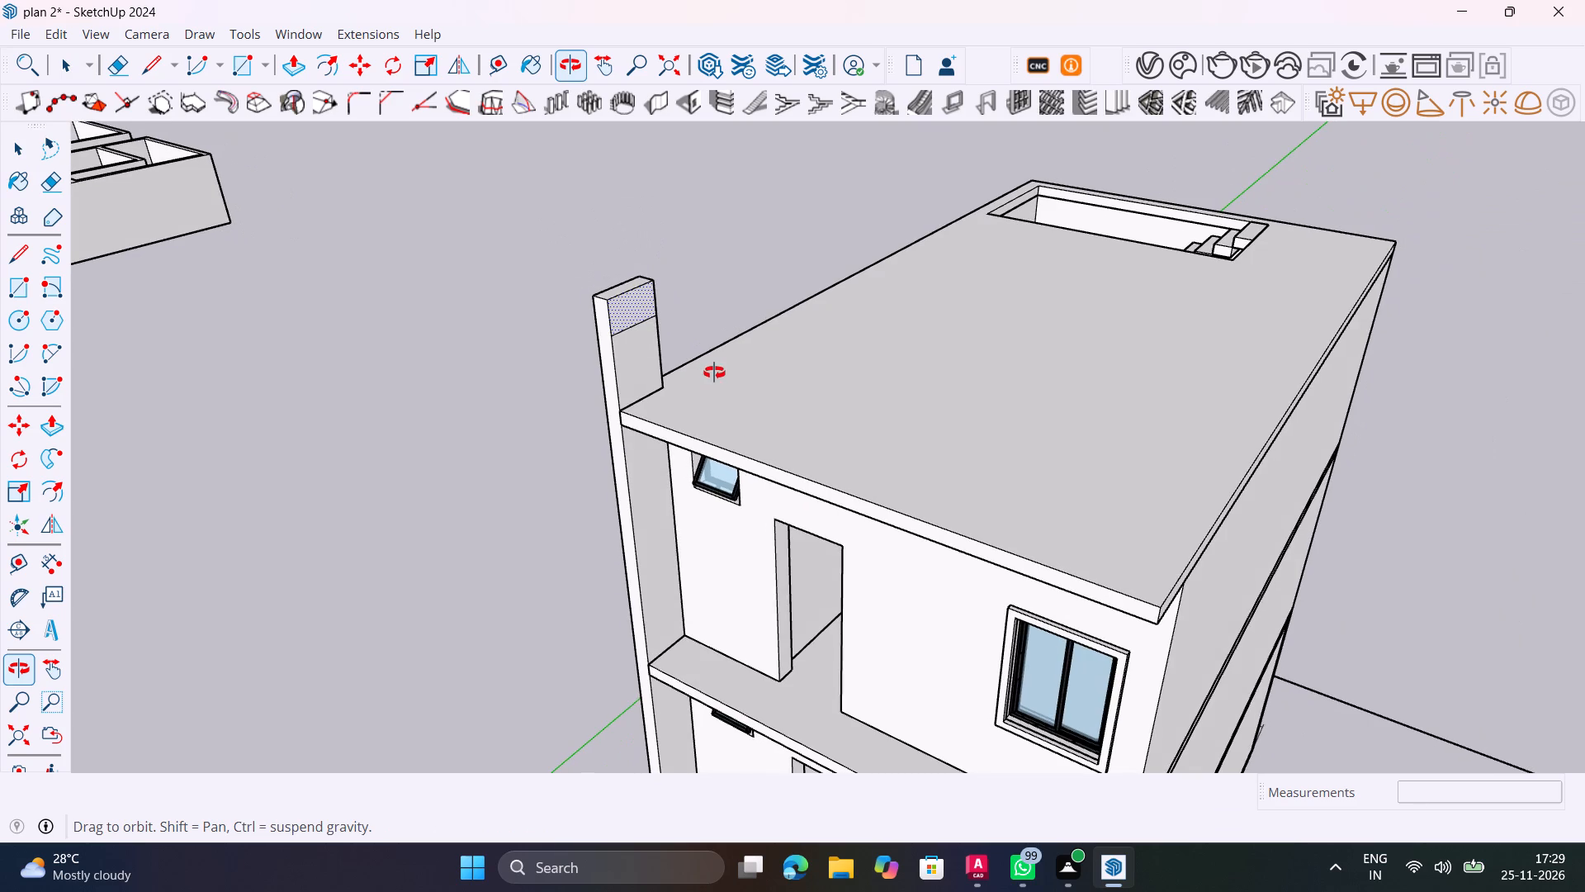
middle_drag(714, 372, 715, 373)
scroll(616, 307, up, 13)
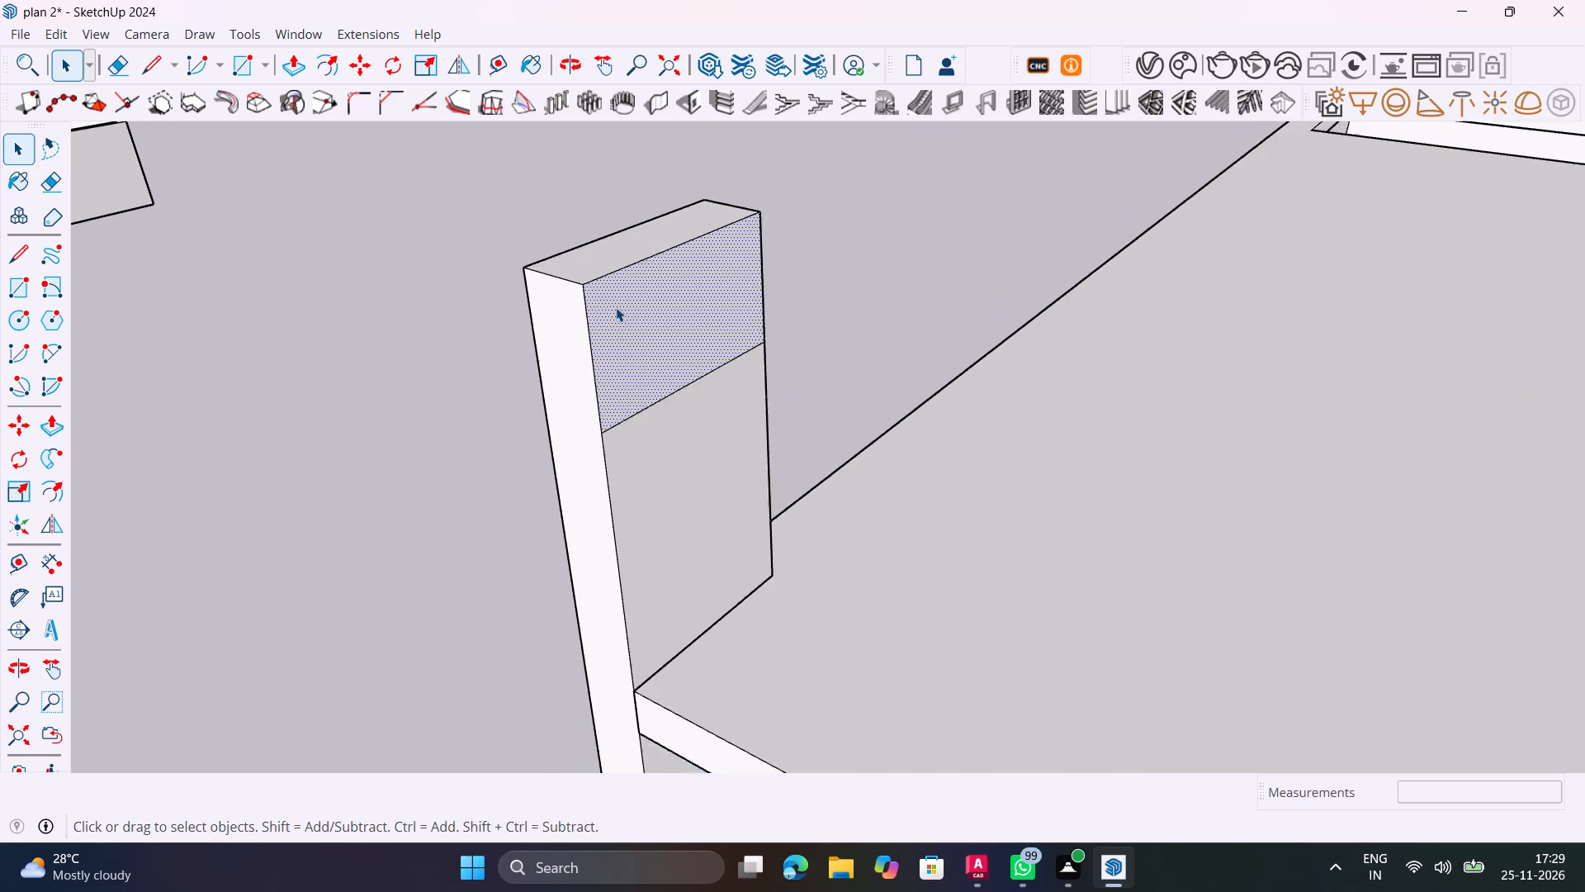
scroll(616, 307, up, 2)
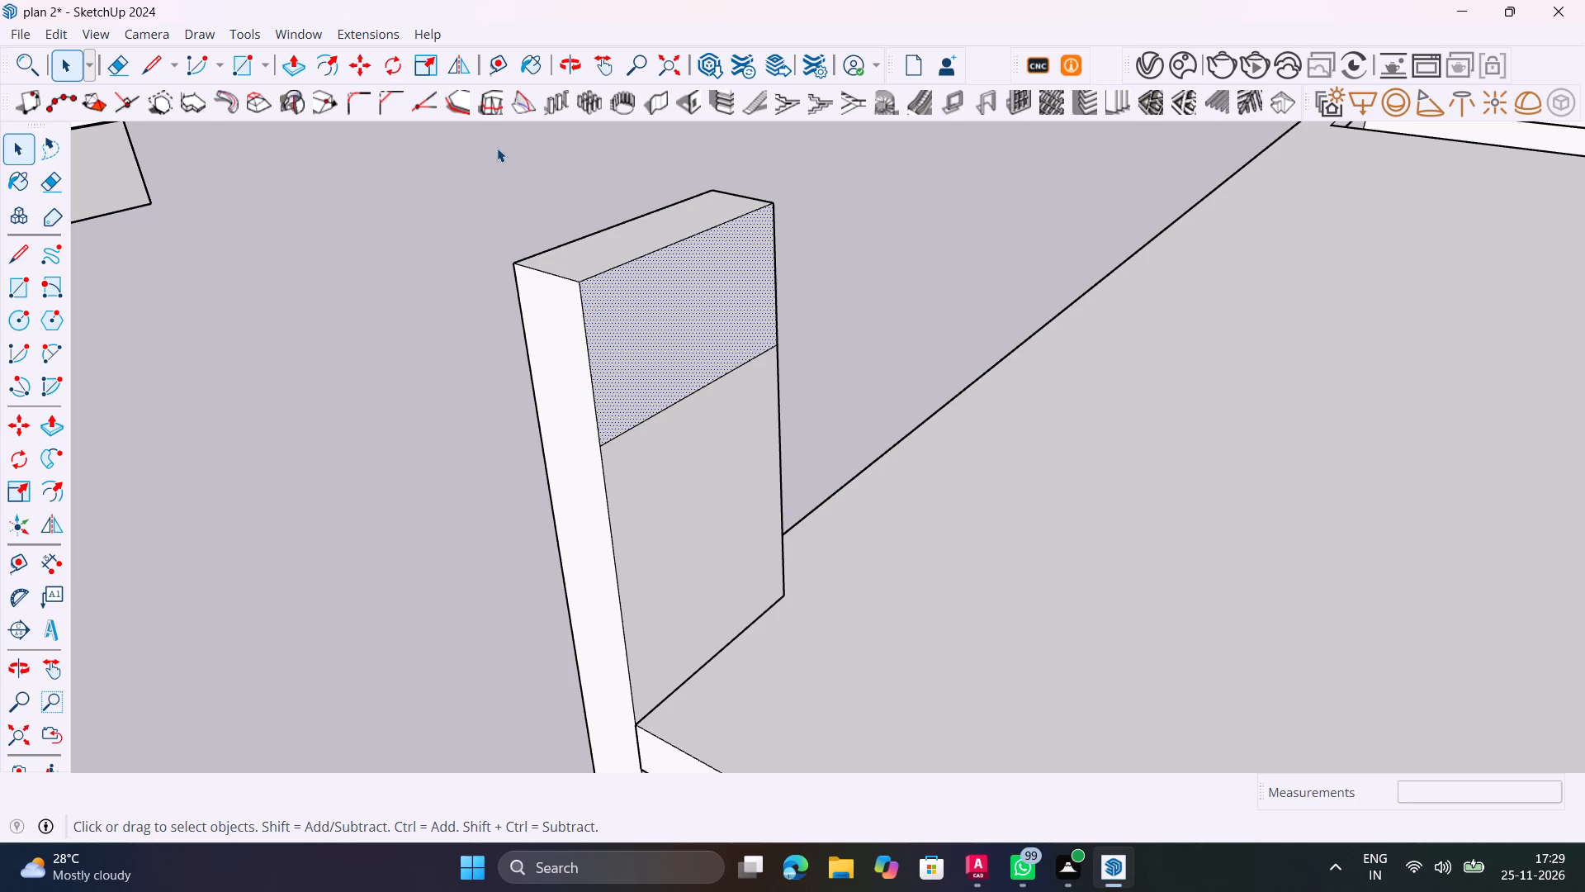
shift+middle_drag(663, 272, 622, 328)
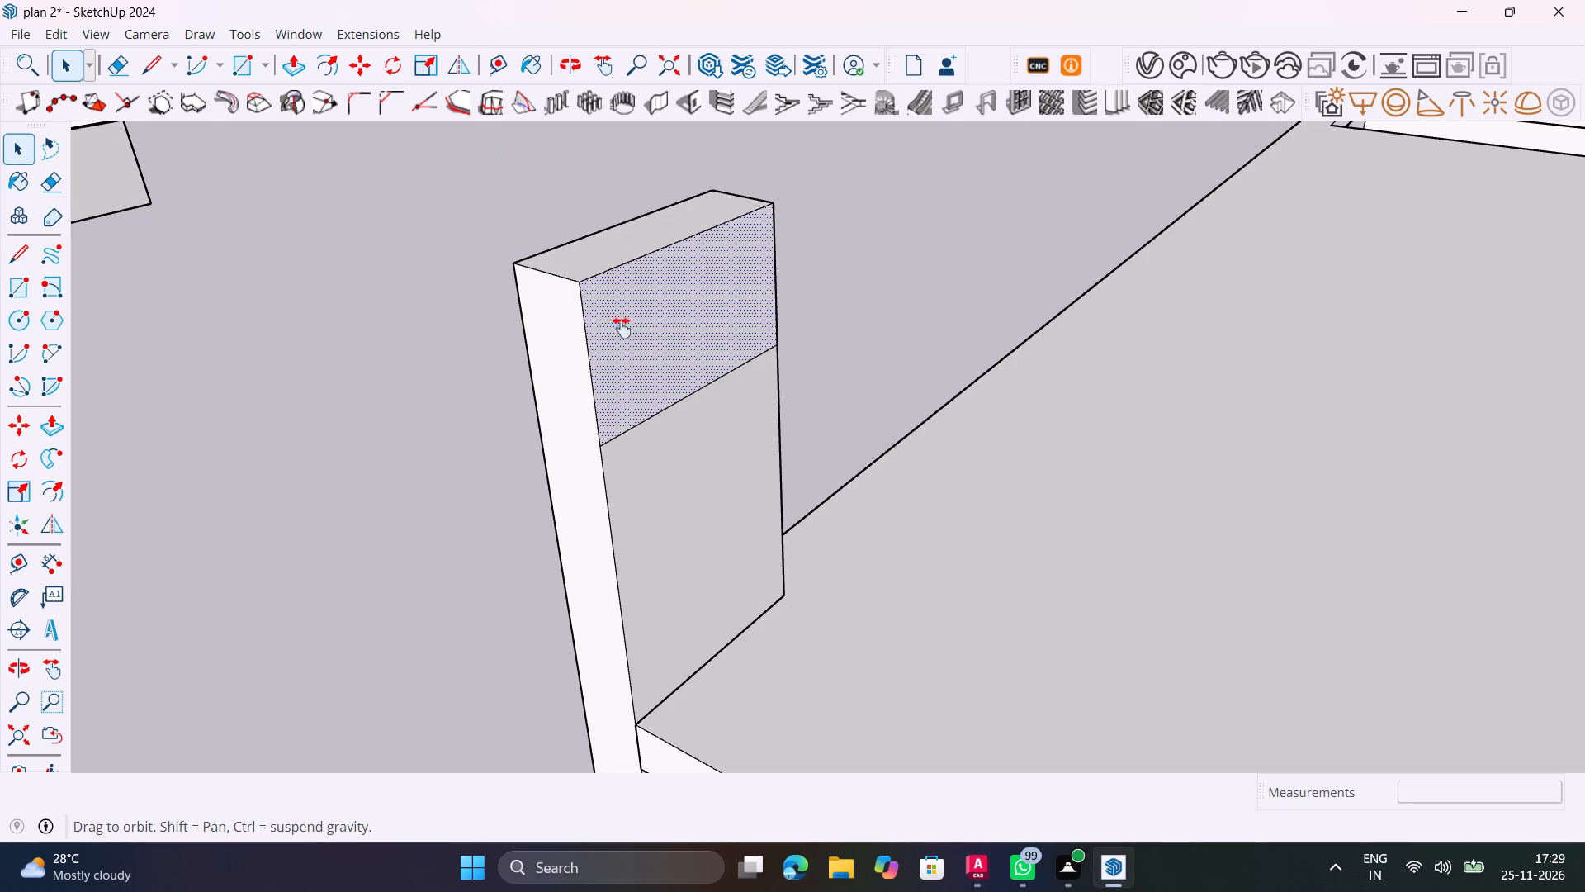
shift+middle_drag(622, 328, 489, 340)
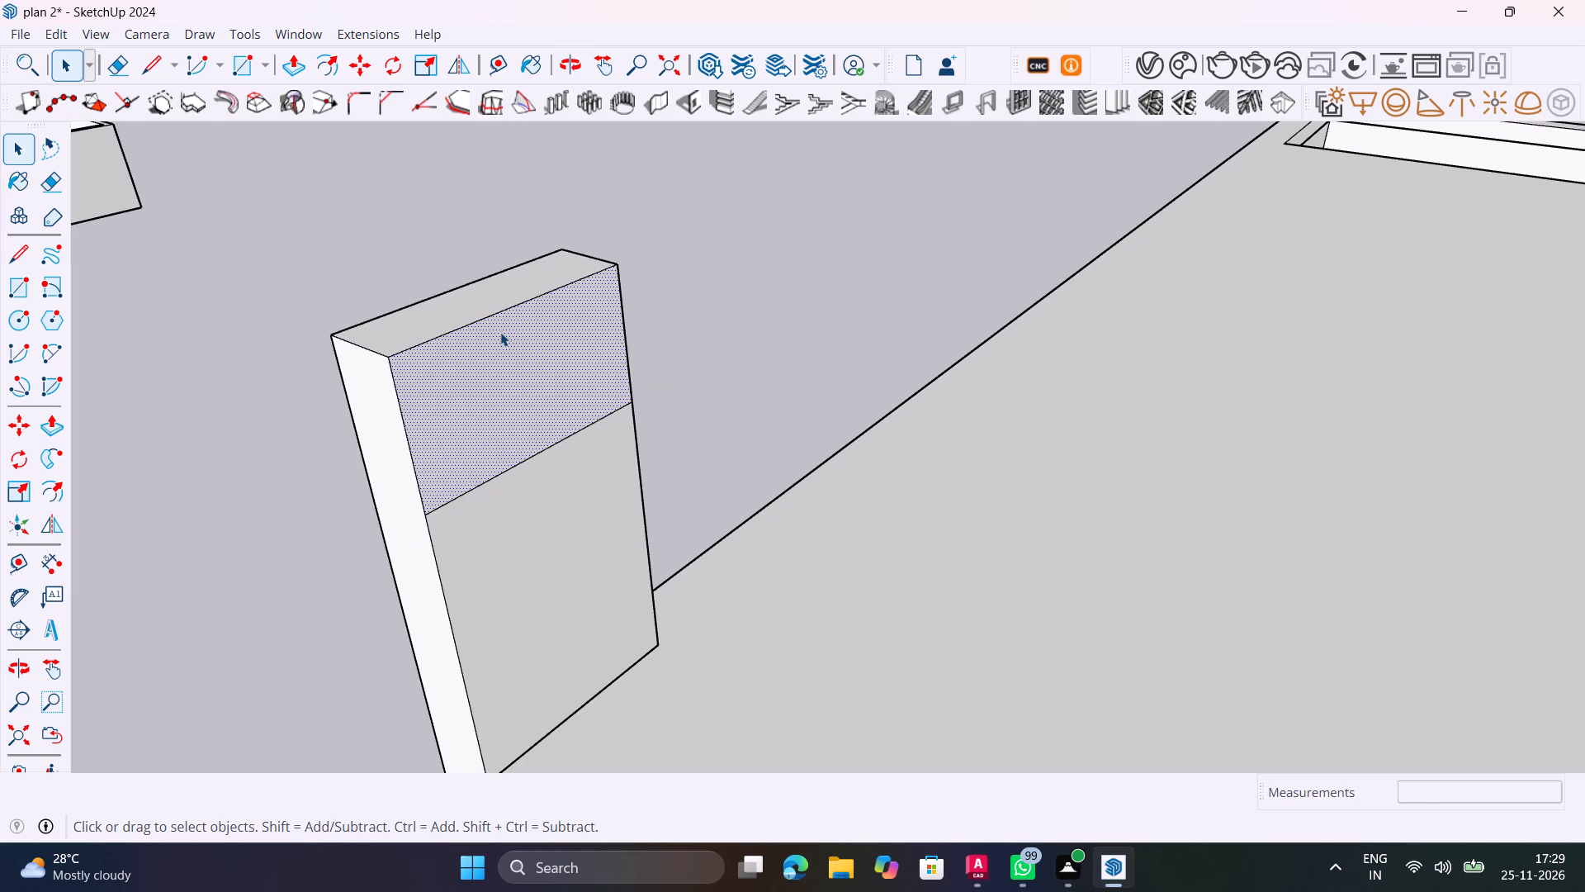
Compare the three-storey front massing with the fin wall's top, viewing the wall from its inner and front sides.
scroll(537, 382, down, 6)
scroll(539, 382, down, 15)
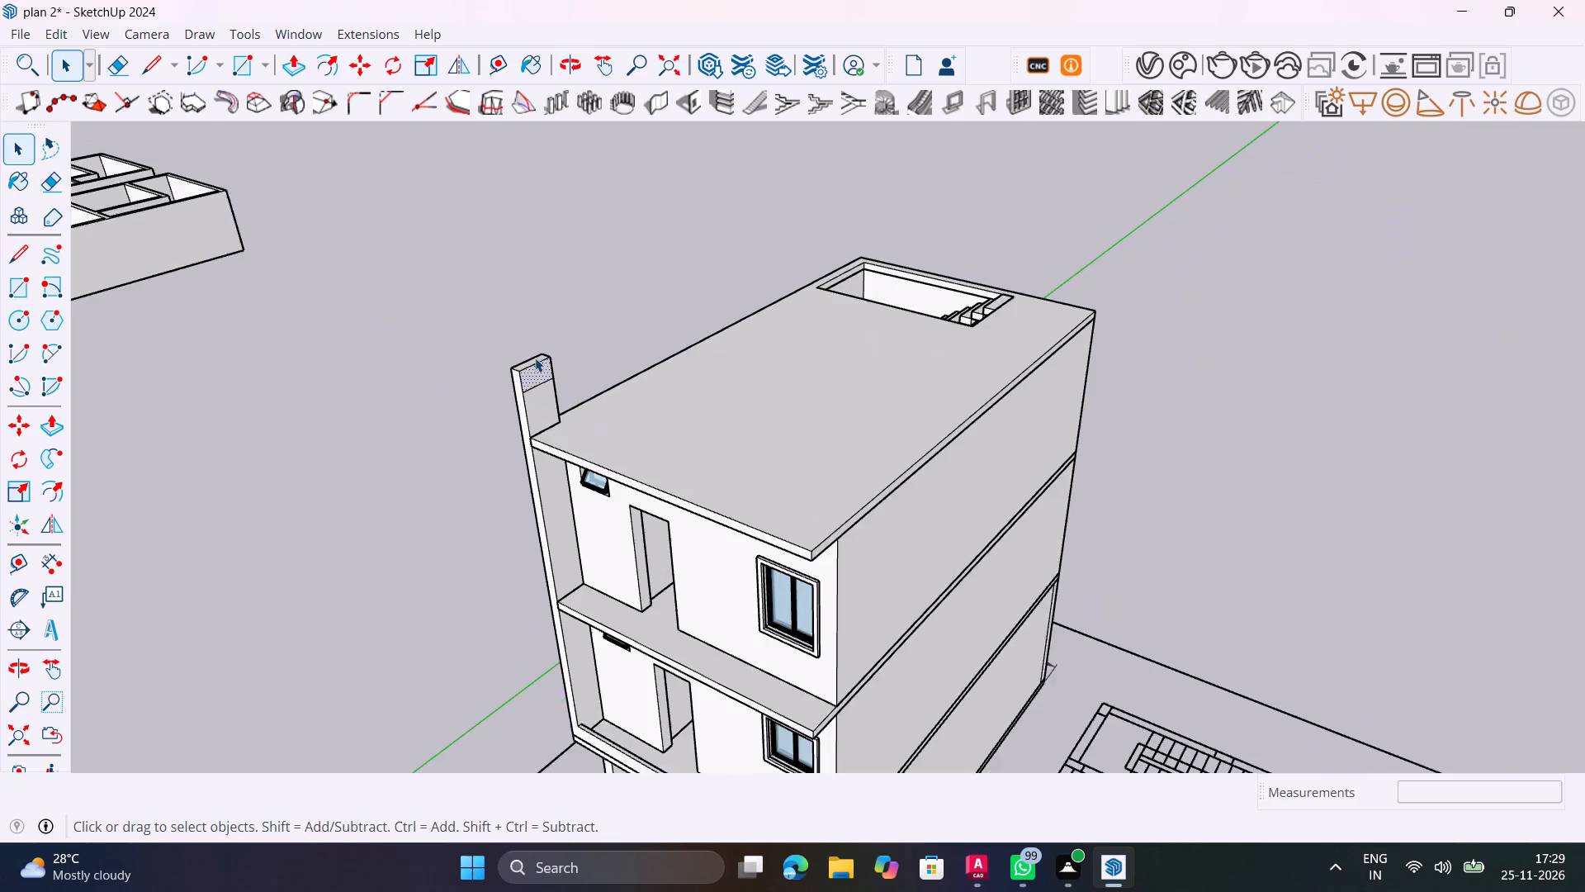
scroll(535, 358, down, 1)
shift+middle_drag(540, 417, 499, 245)
middle_drag(522, 269, 629, 230)
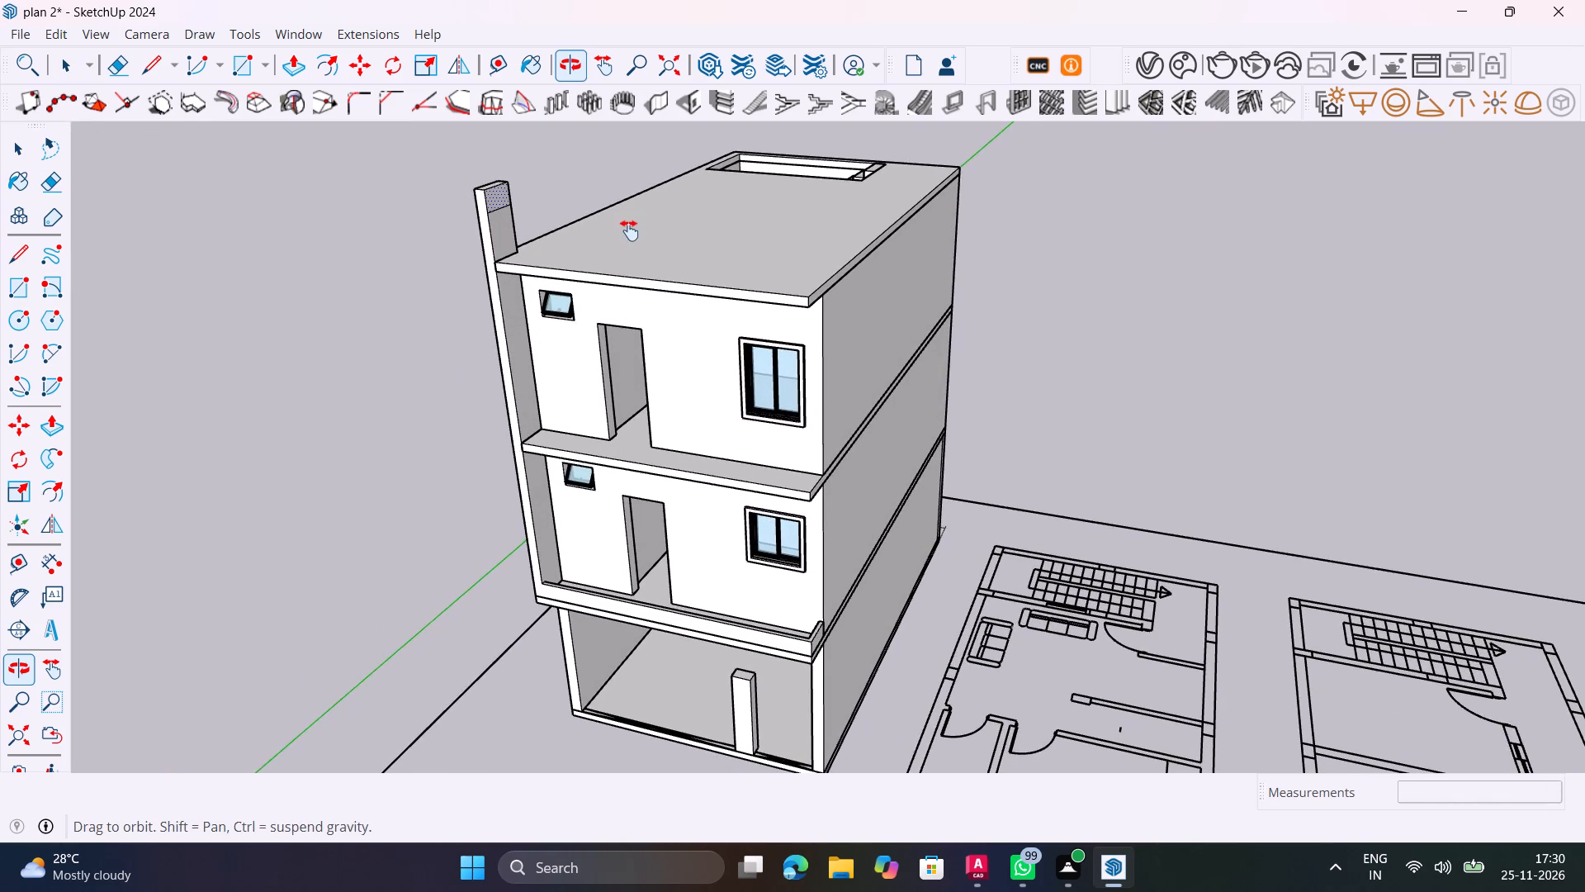
middle_drag(629, 230, 628, 224)
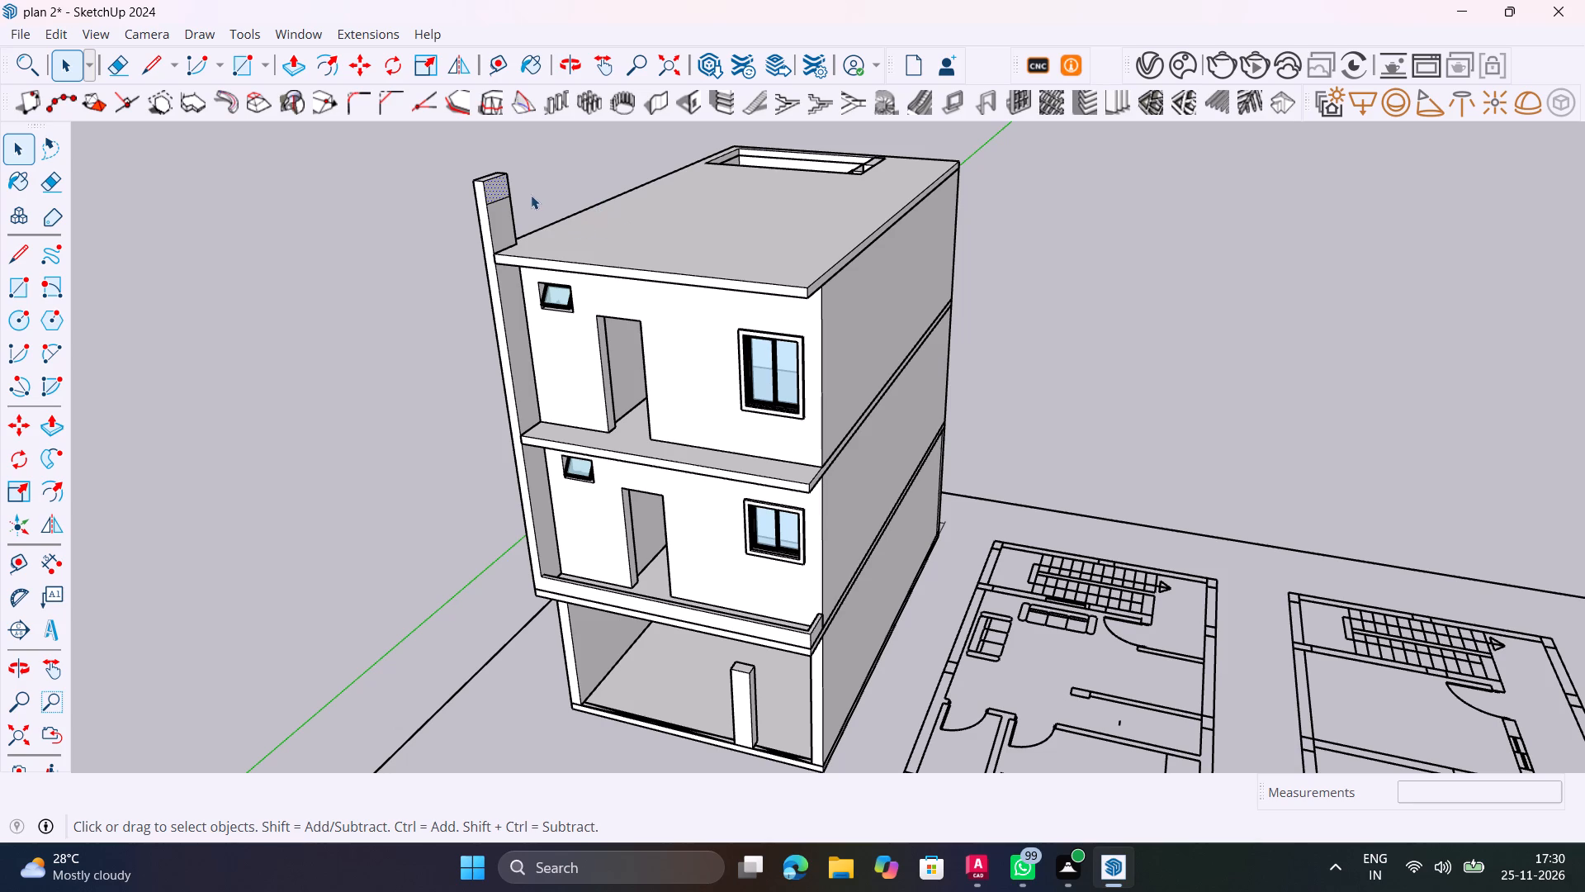
scroll(506, 192, up, 9)
shift+middle_drag(490, 218, 661, 202)
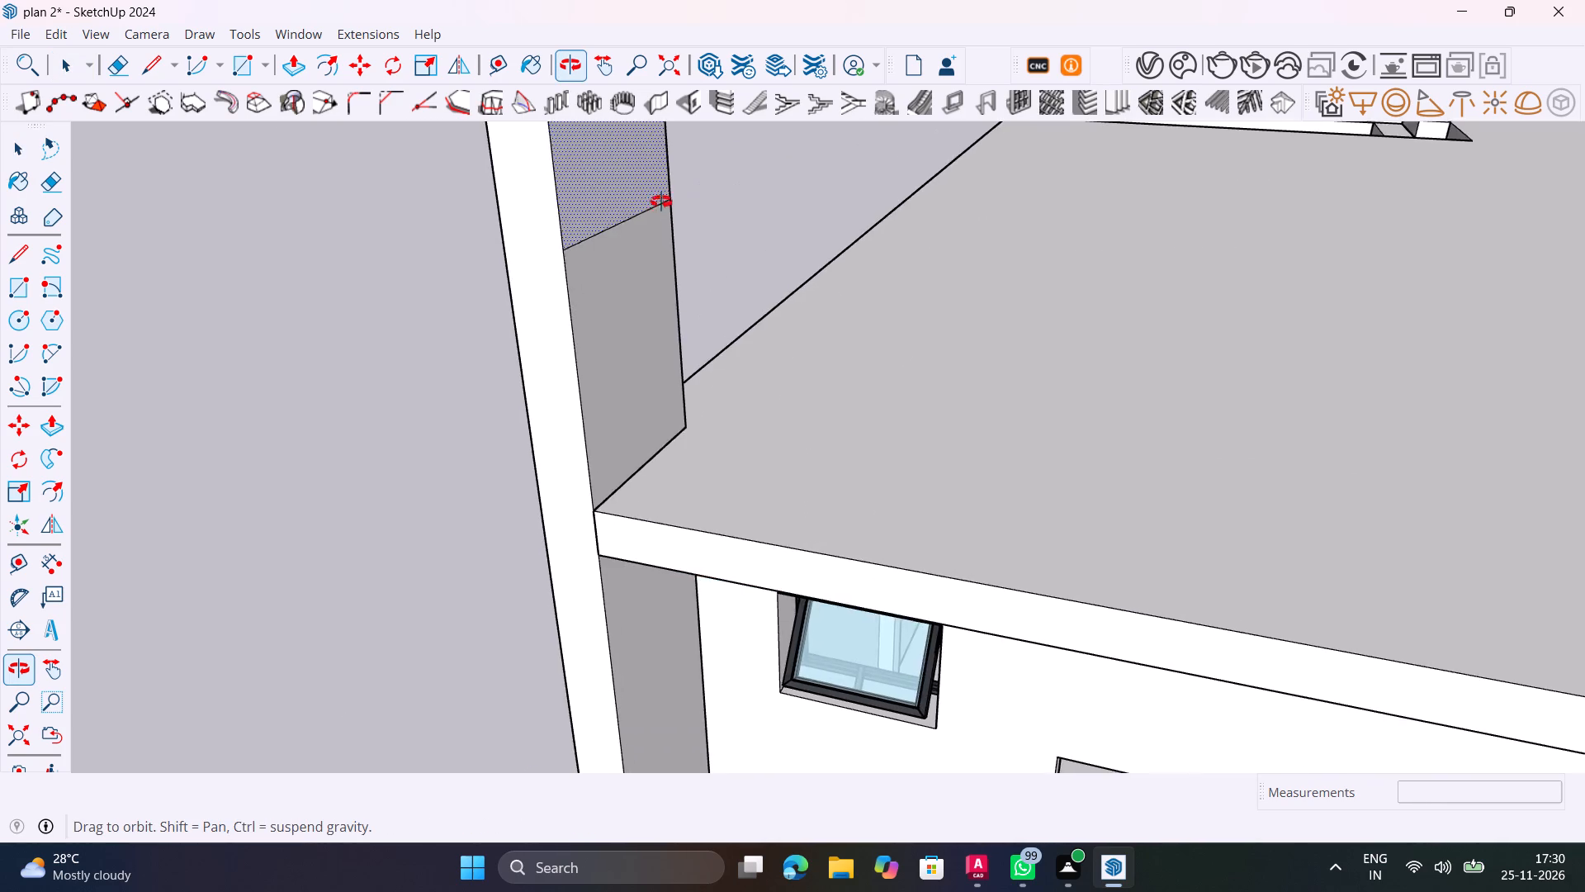
shift+middle_drag(661, 202, 621, 294)
scroll(620, 289, down, 10)
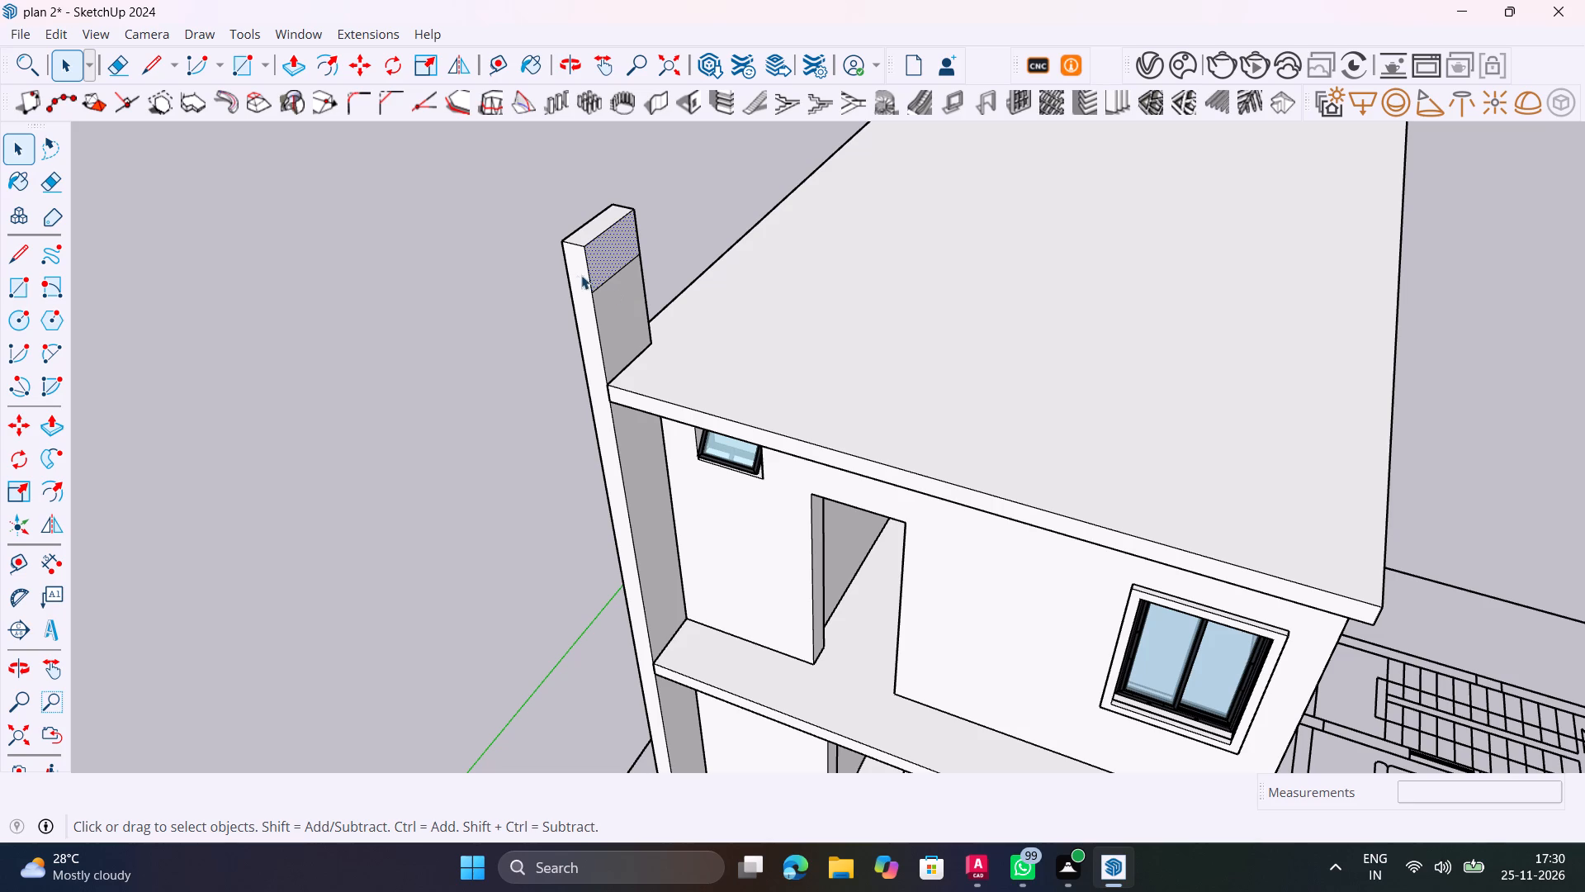
scroll(597, 273, up, 5)
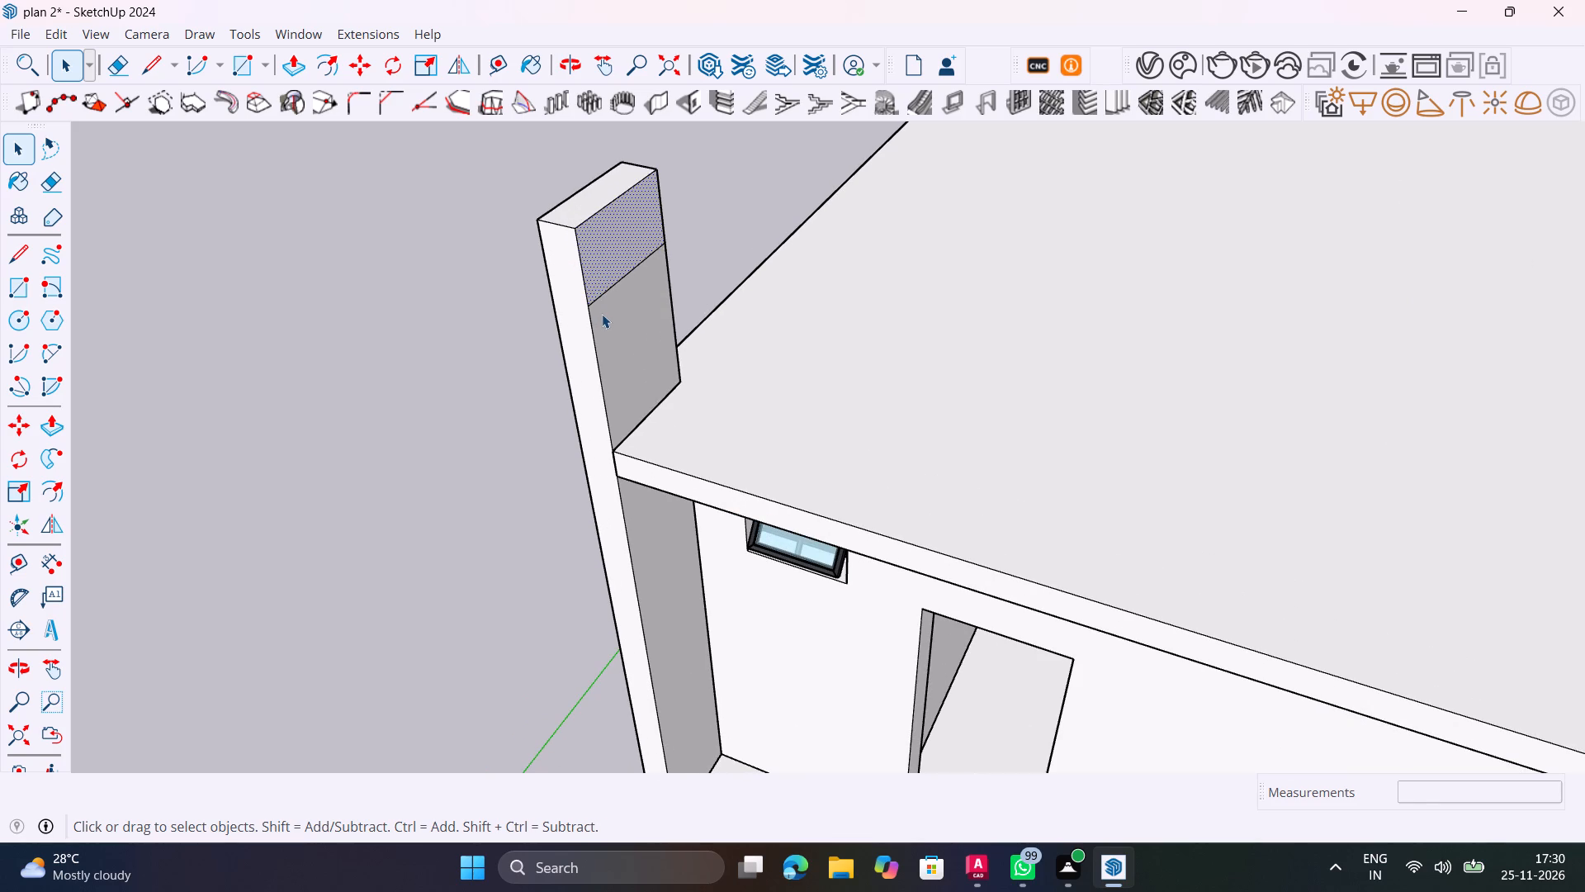
scroll(617, 250, up, 4)
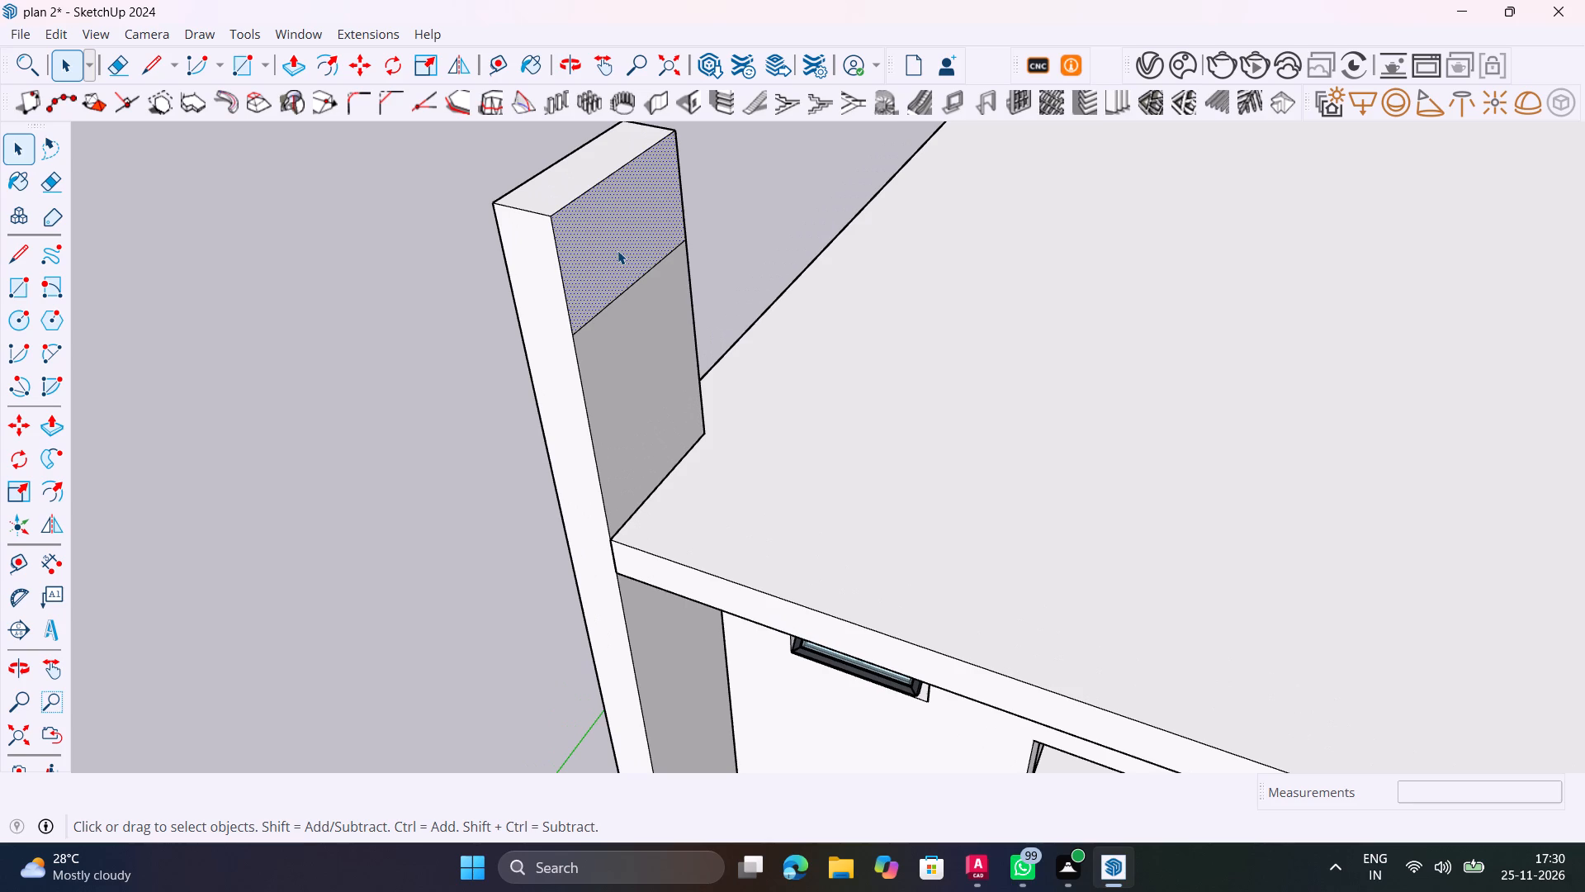
middle_drag(601, 254, 965, 222)
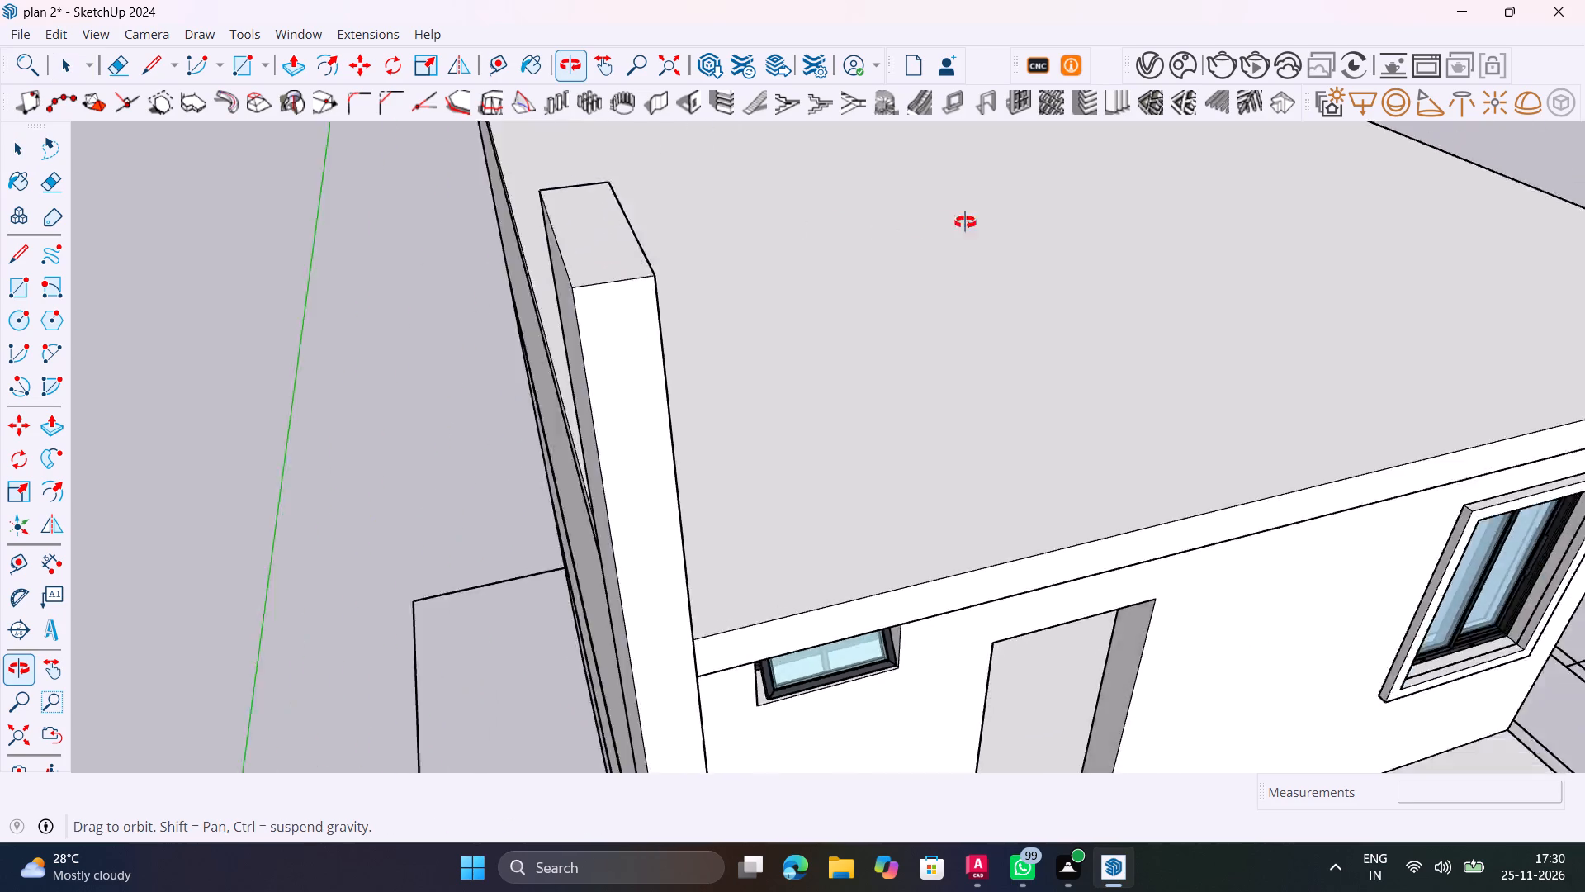
middle_drag(965, 222, 994, 250)
Review the front facade with the fin wall, and examine the roof slab's stair opening and its flights from above.
scroll(986, 253, down, 11)
shift+middle_drag(947, 366, 710, 425)
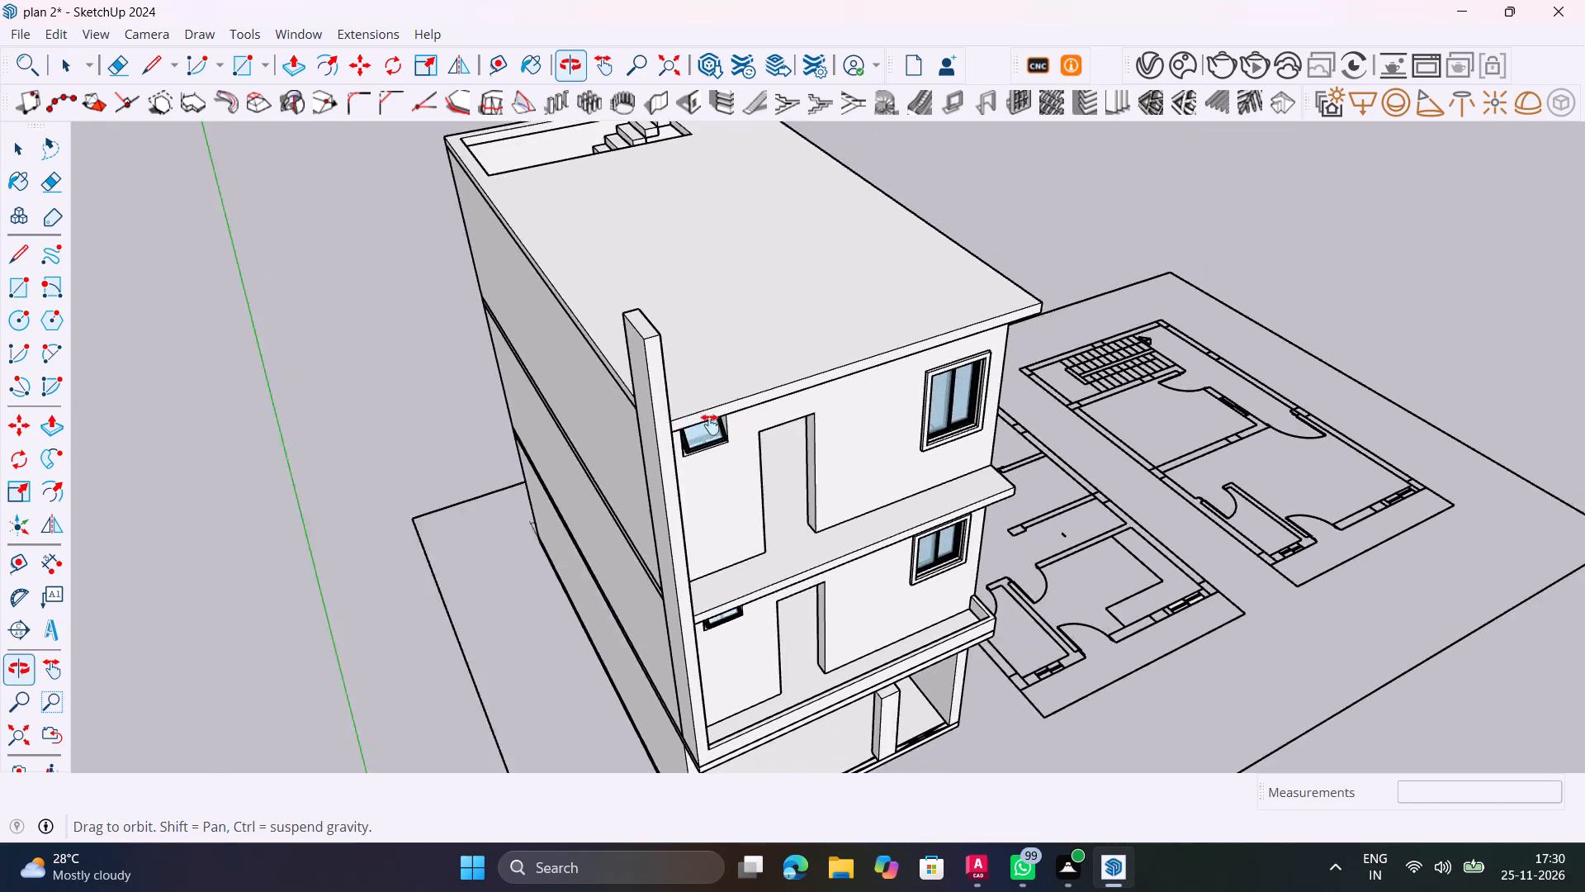
shift+middle_drag(710, 425, 338, 304)
middle_drag(610, 394, 873, 373)
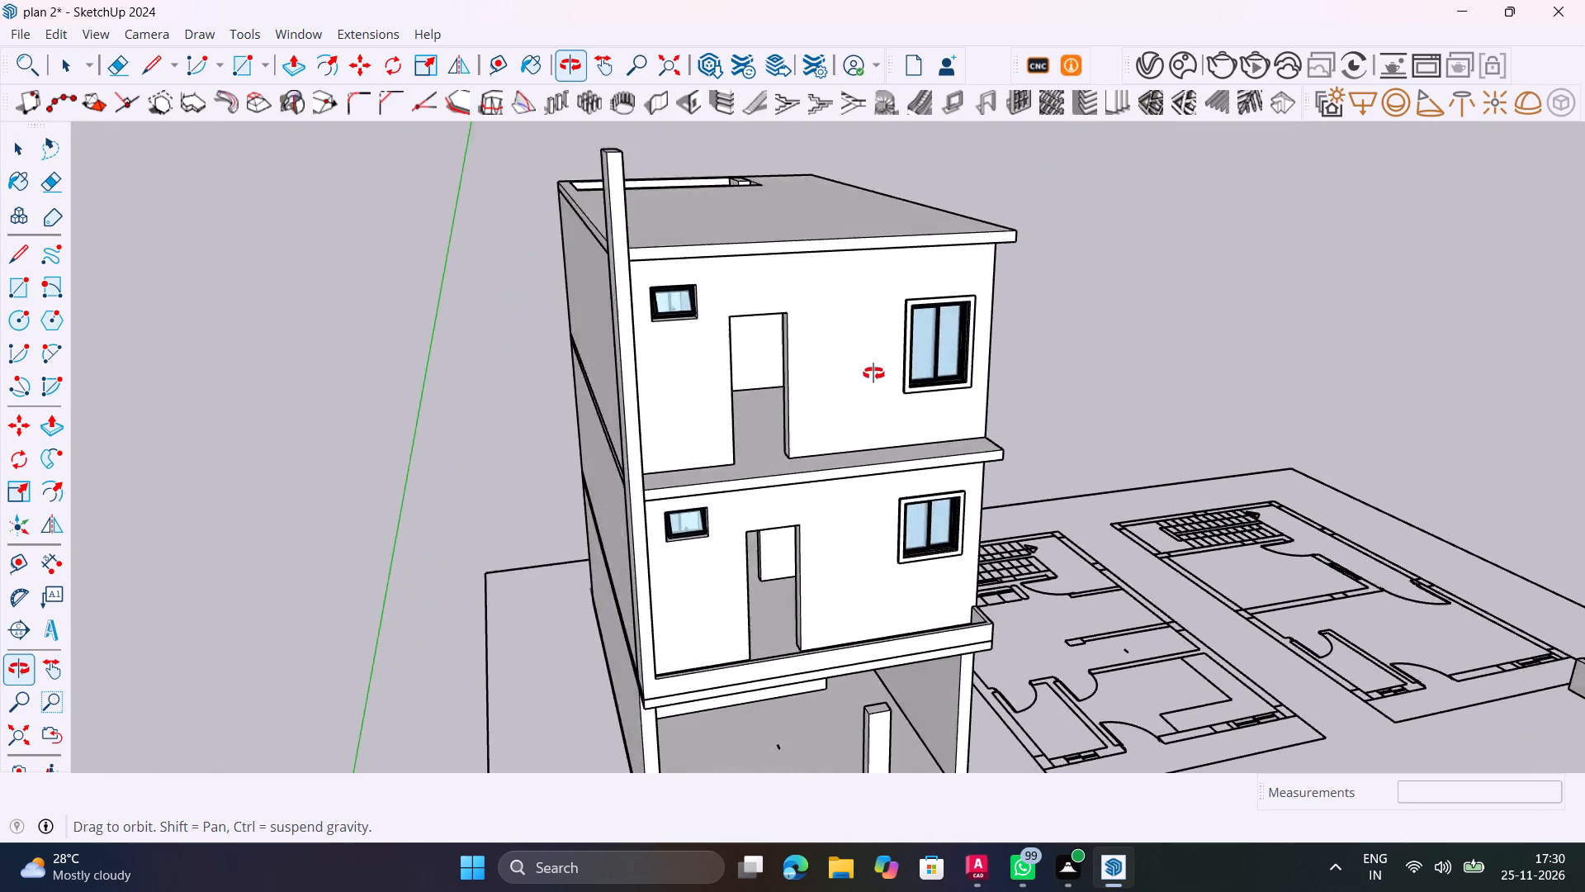
middle_drag(873, 373, 724, 525)
shift+middle_drag(760, 351, 849, 690)
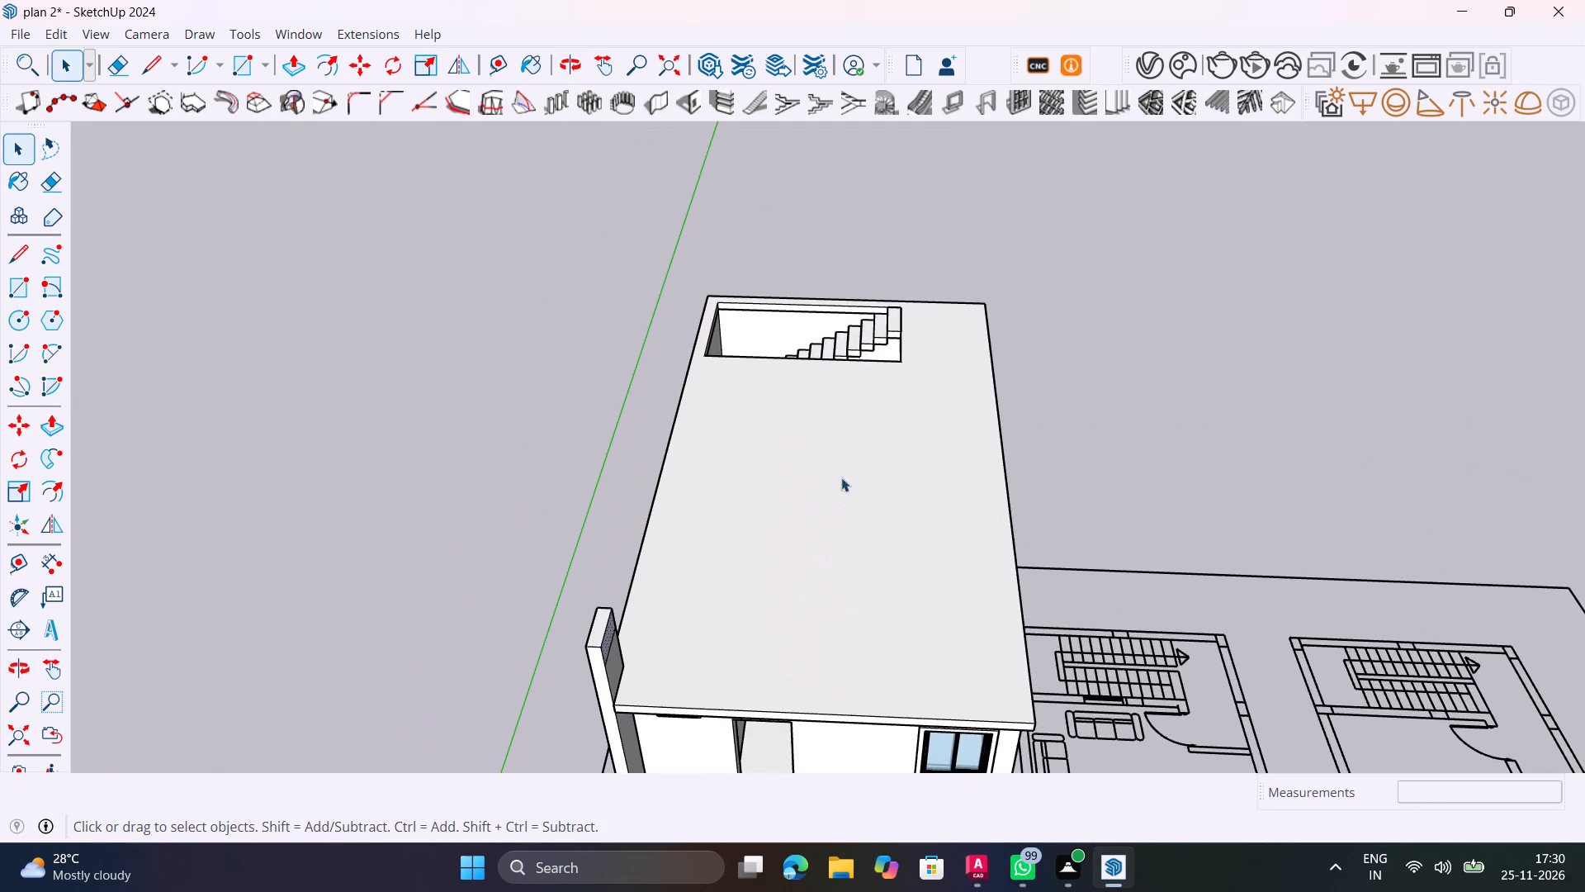
middle_drag(846, 463, 878, 653)
scroll(793, 420, up, 6)
middle_drag(782, 399, 874, 547)
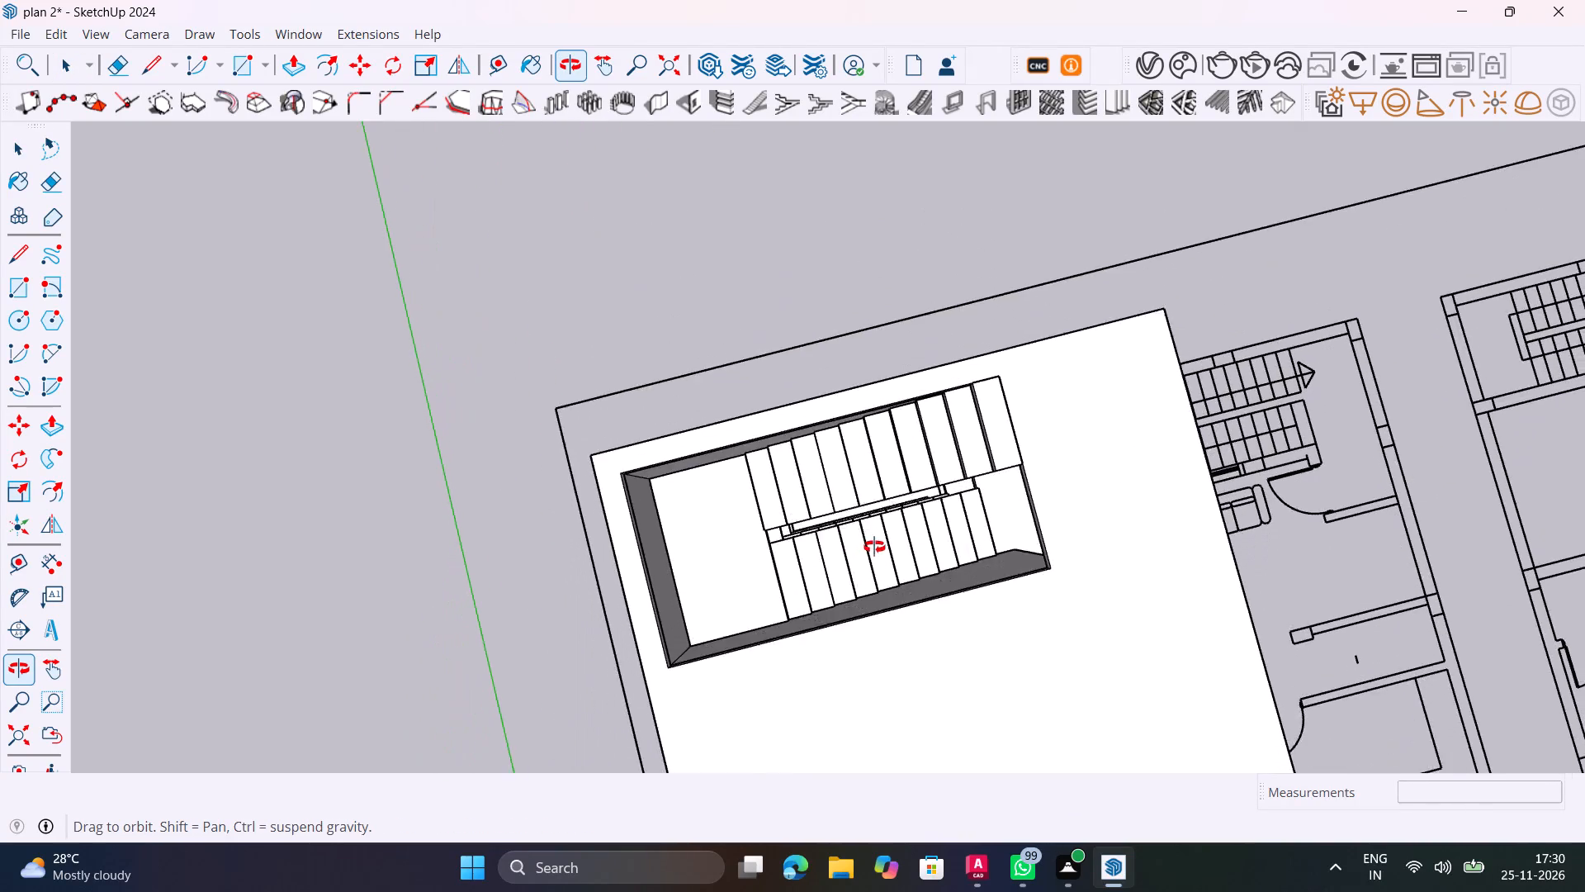
middle_drag(874, 547, 1032, 493)
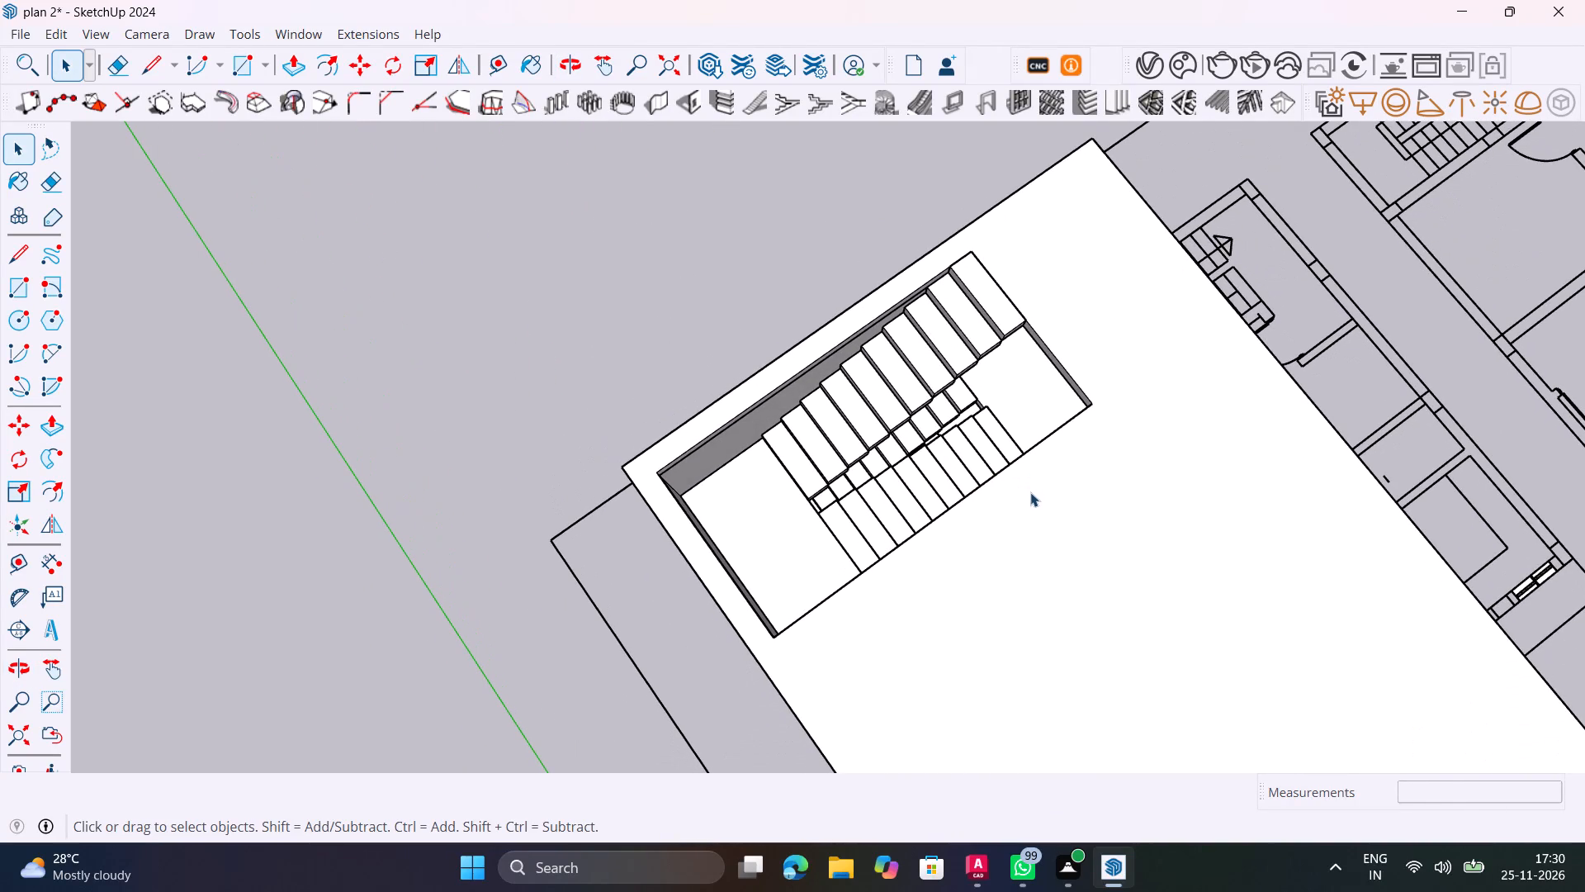
Review the roof slab with its stair opening, the building's side walls and the front facade from around the model.
scroll(1030, 492, down, 10)
scroll(1035, 427, up, 5)
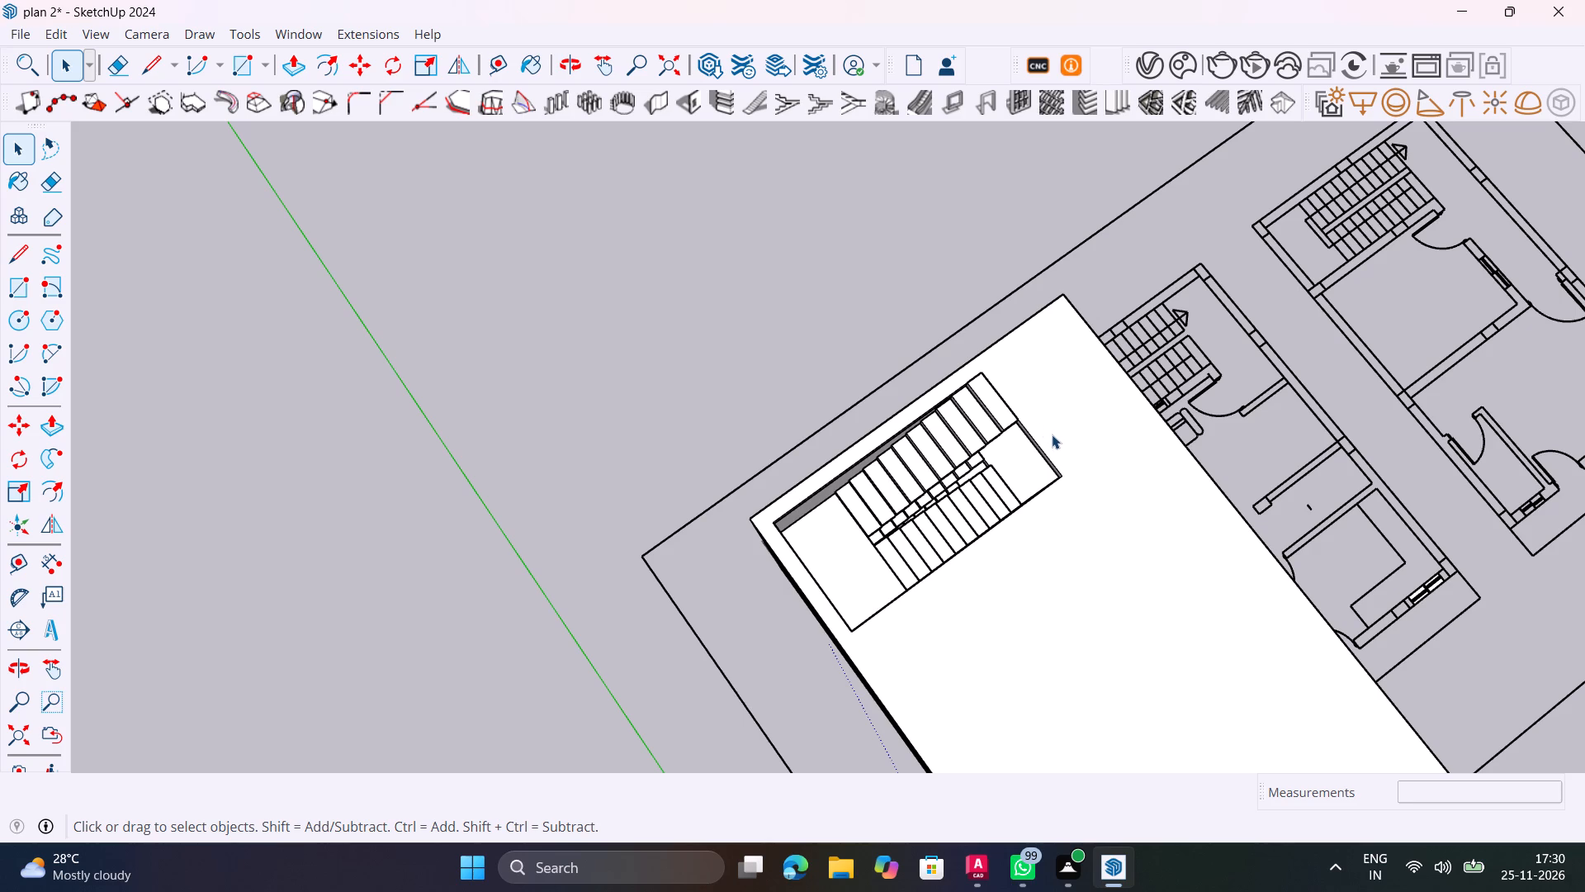
shift+middle_drag(1095, 506, 94, 233)
scroll(458, 259, down, 4)
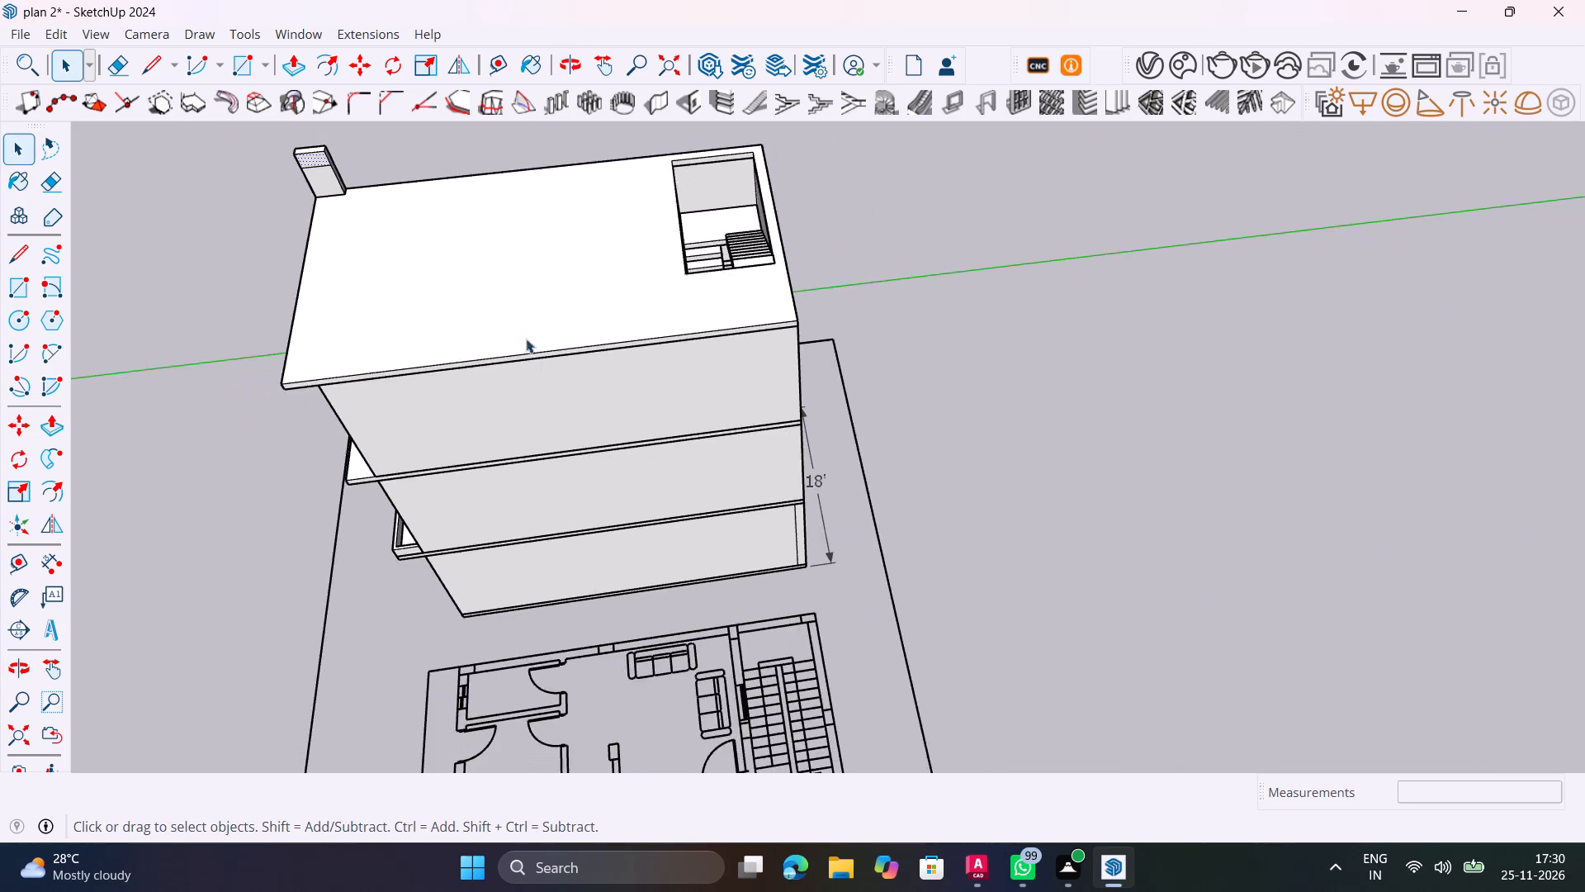
middle_drag(546, 377, 525, 691)
middle_drag(630, 663, 888, 661)
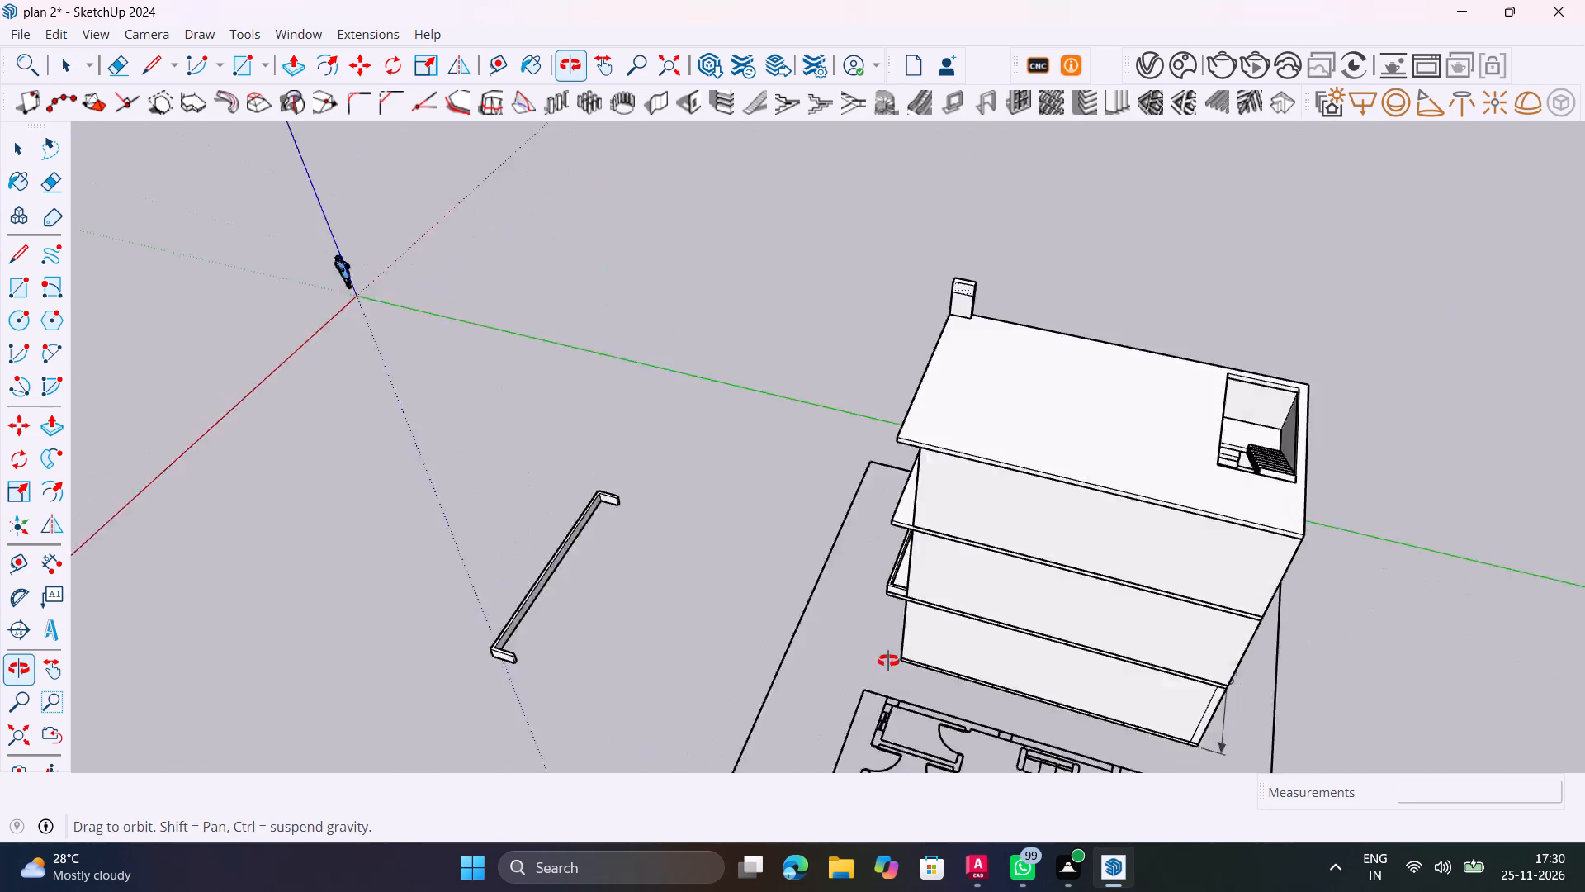
middle_drag(888, 661, 1136, 736)
scroll(1001, 286, up, 5)
shift+scroll(991, 365, up, 1)
shift+middle_drag(979, 391, 757, 513)
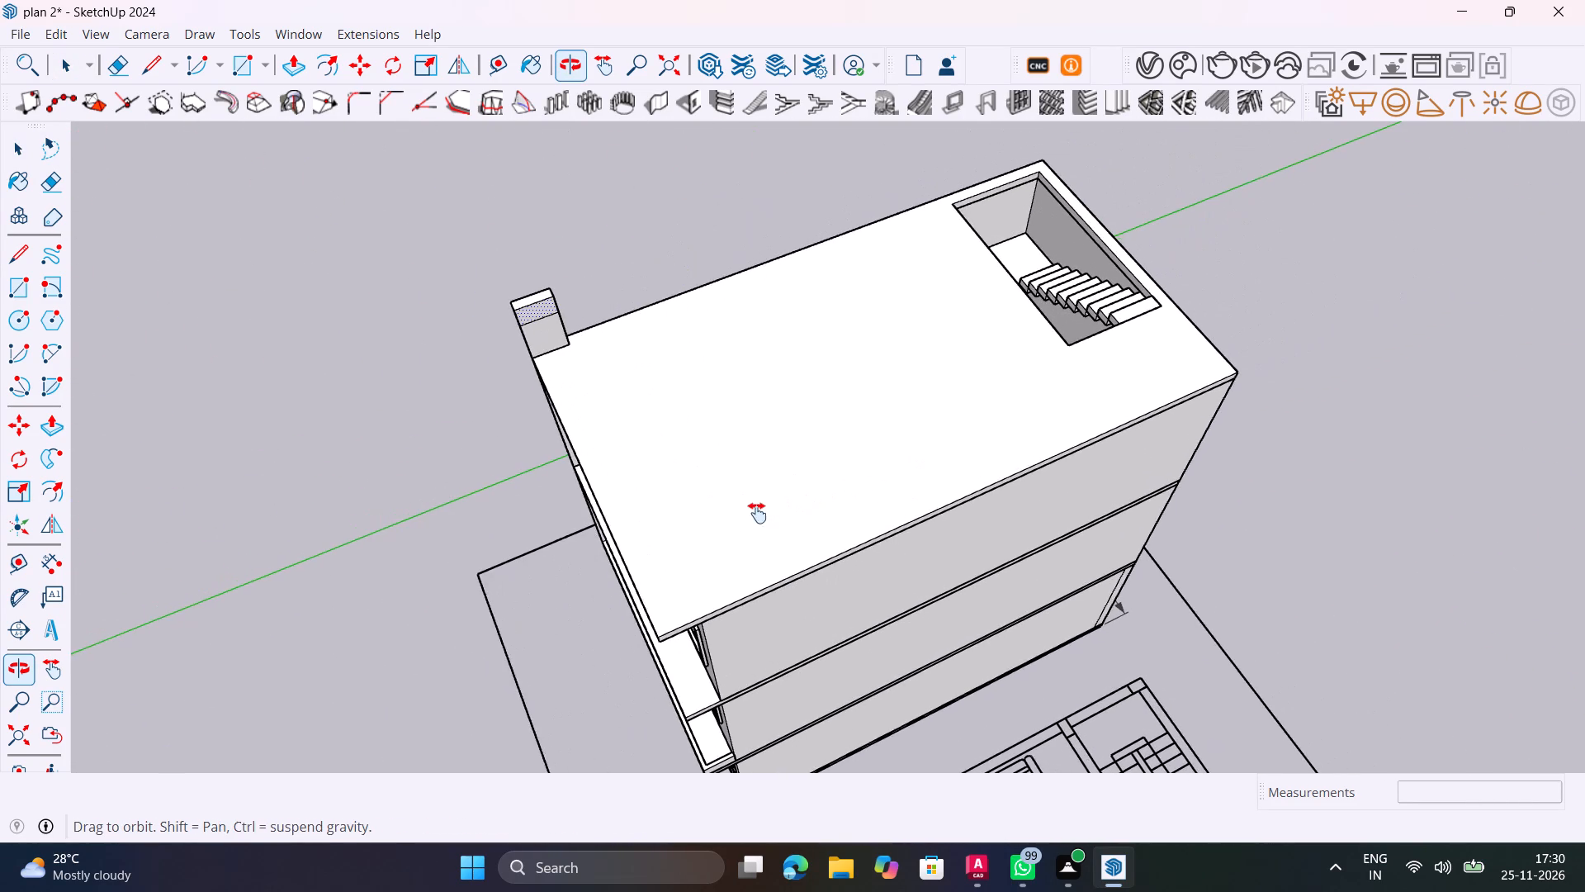
shift+middle_drag(757, 513, 1313, 366)
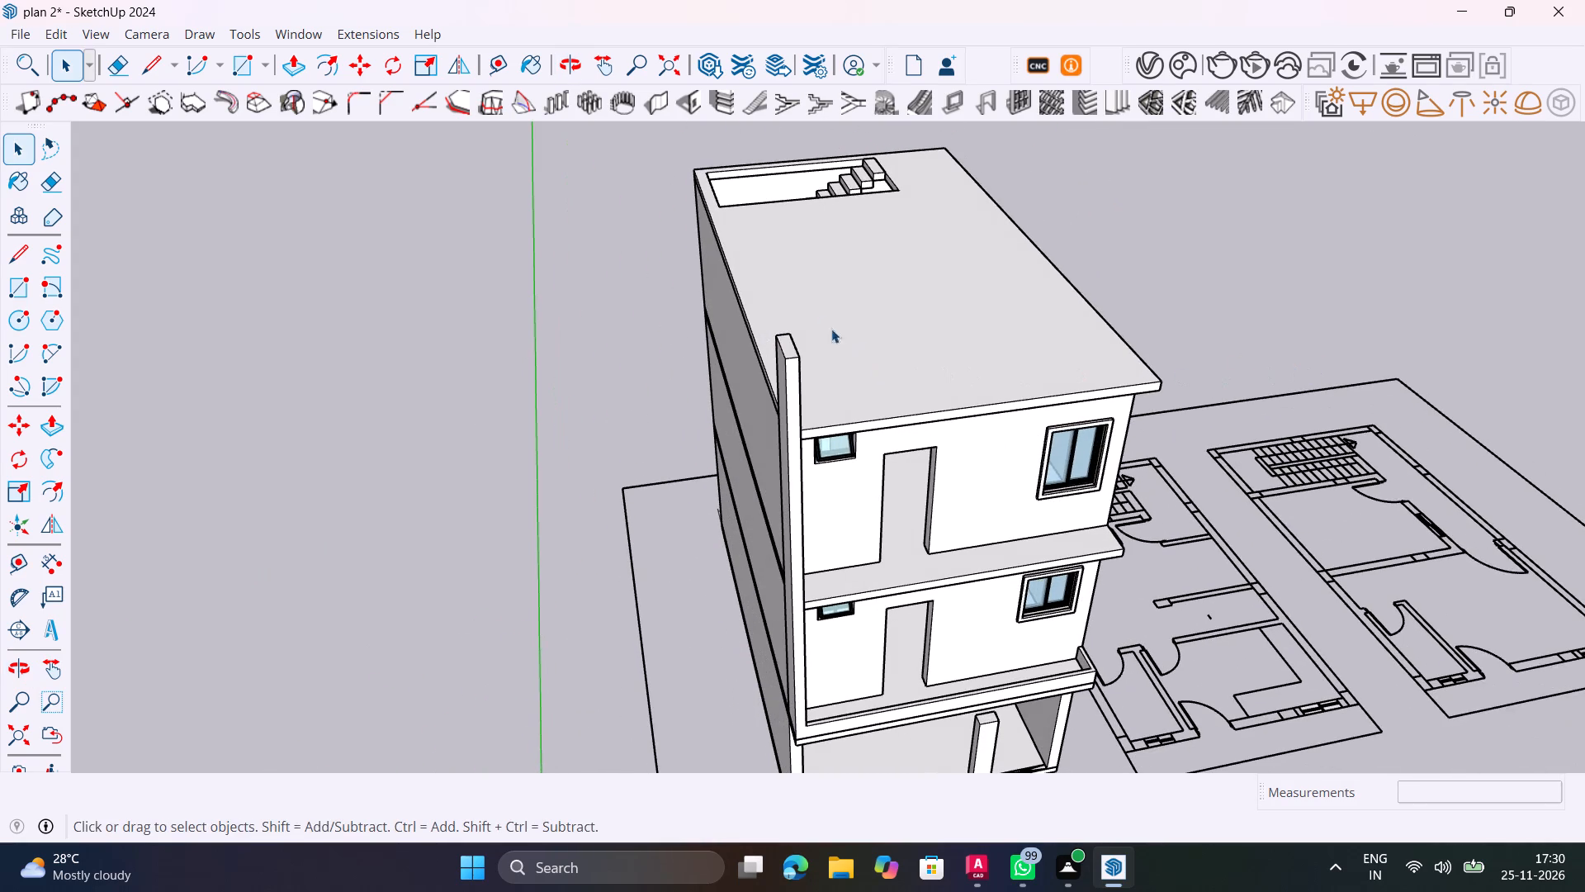
Examine the roof slab's stair opening up close, including its edges, landing and the stair flights below.
scroll(722, 228, up, 4)
middle_drag(745, 260, 720, 425)
shift+middle_drag(690, 292, 719, 517)
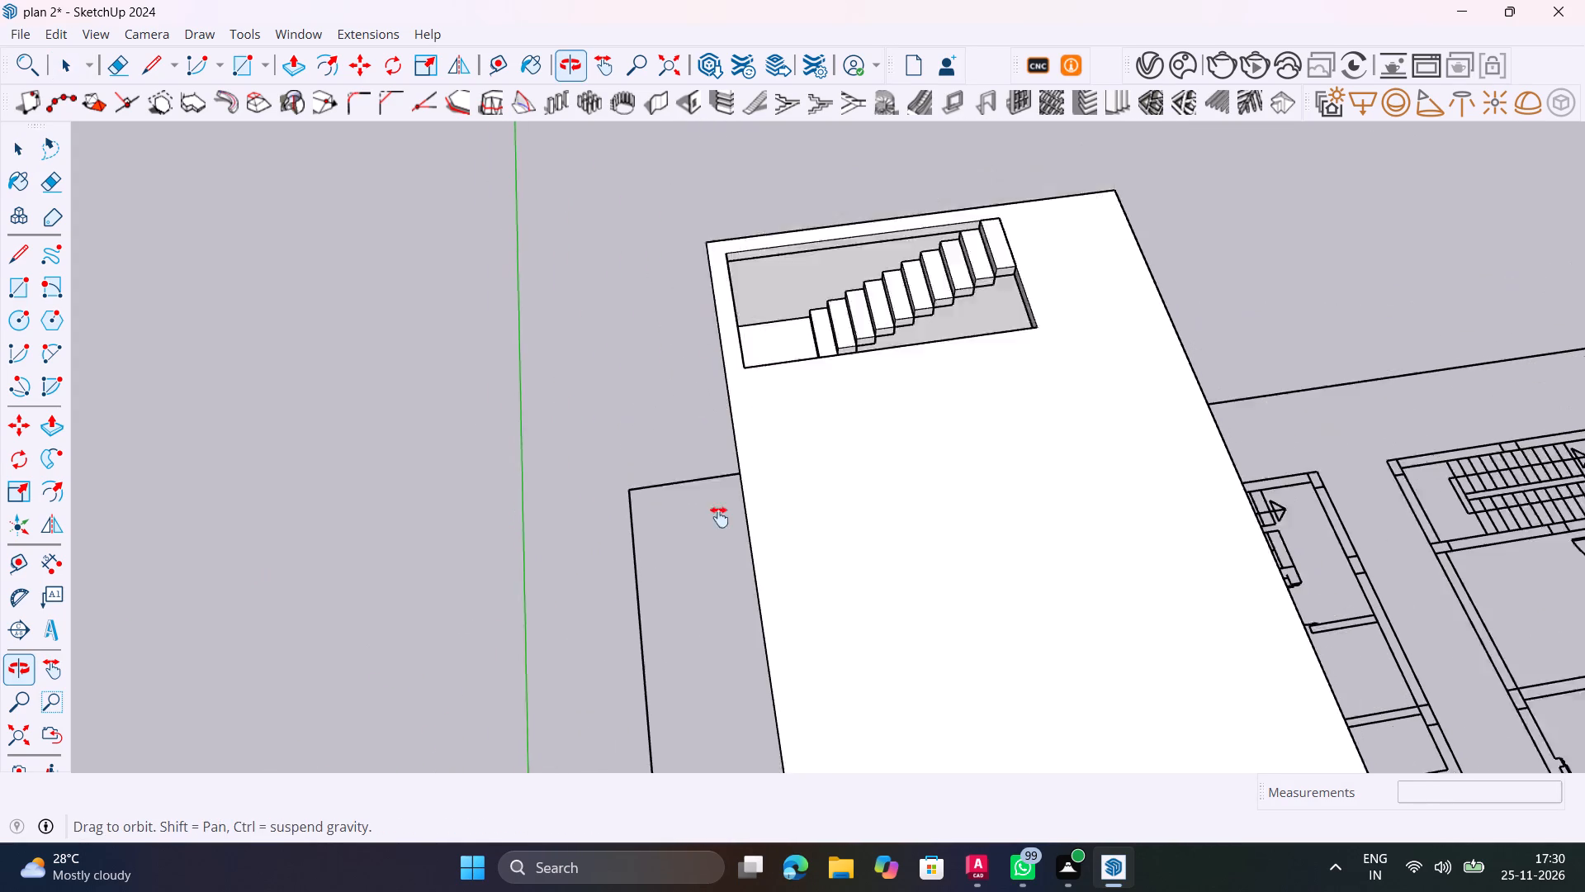
shift+middle_drag(719, 517, 735, 655)
scroll(735, 468, up, 7)
middle_drag(779, 450, 906, 410)
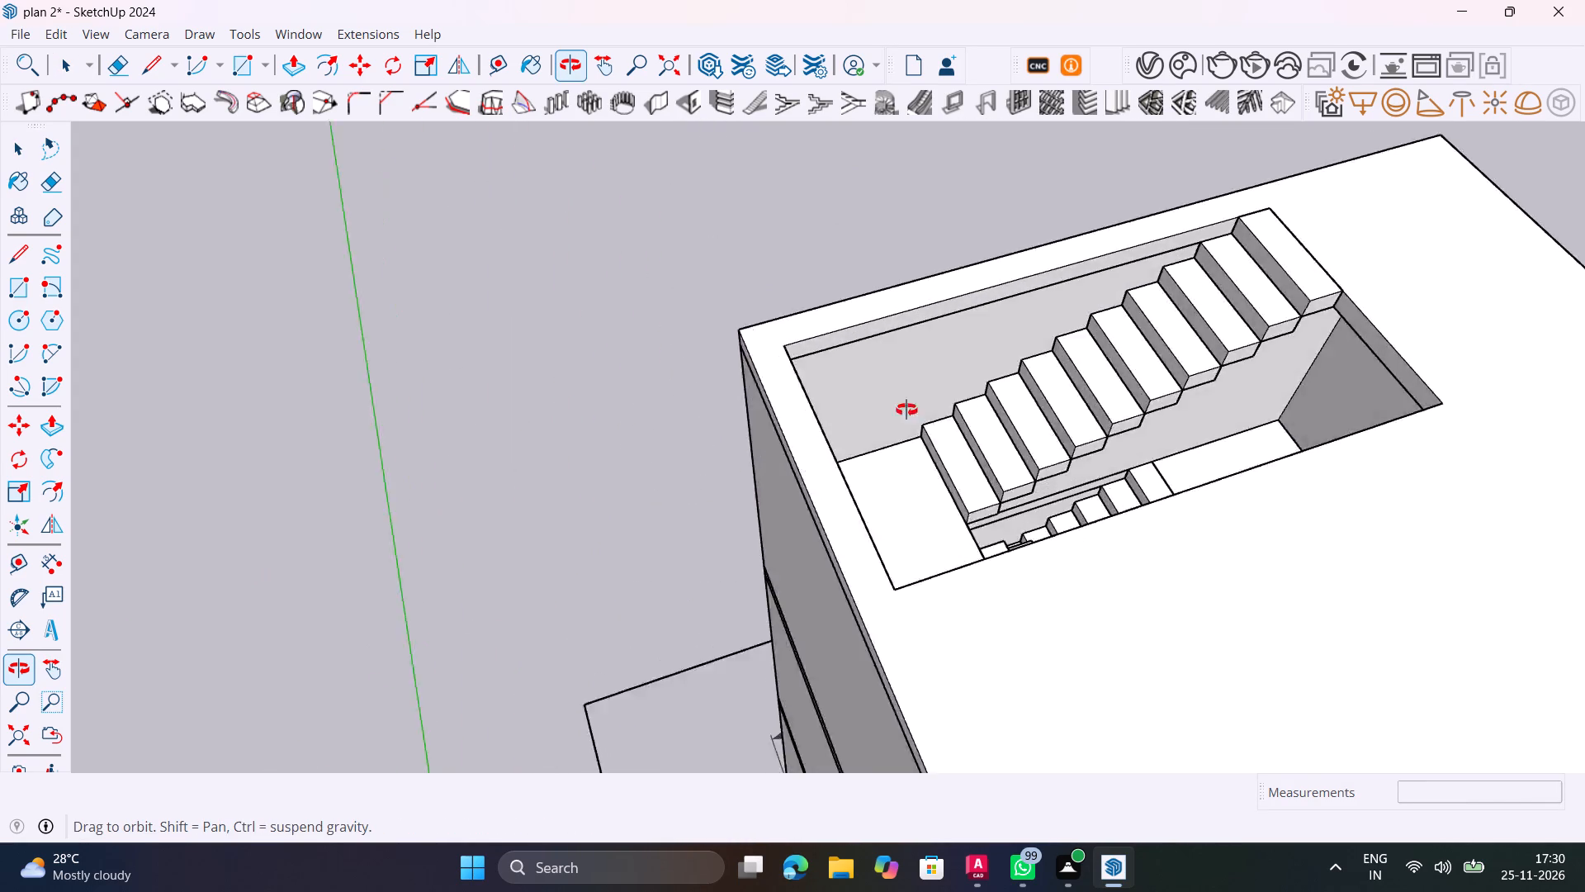
middle_drag(906, 410, 764, 543)
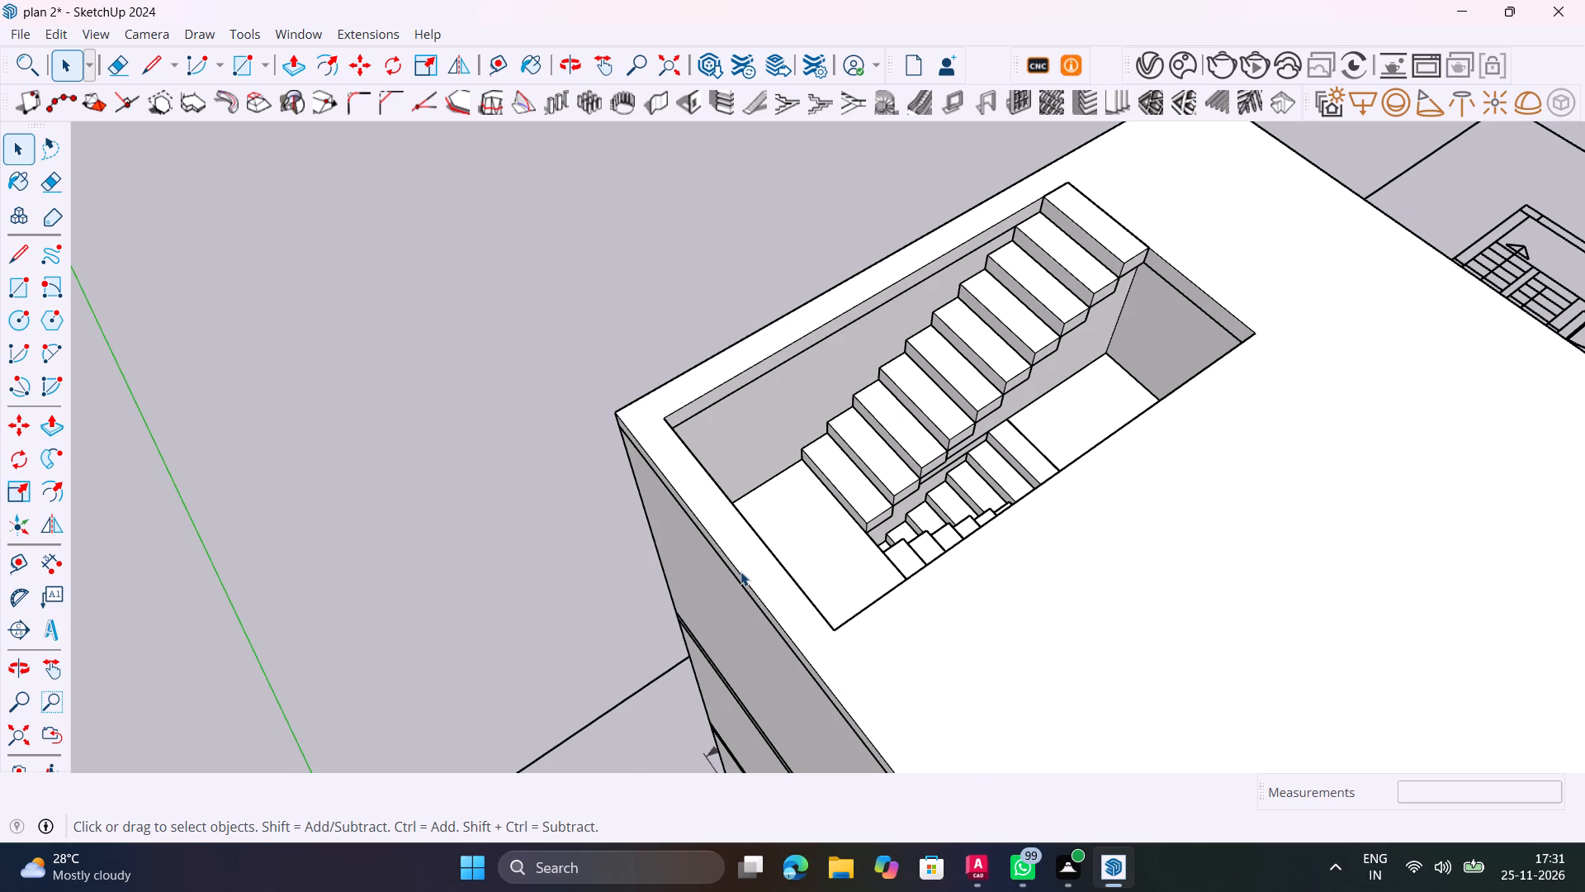
scroll(724, 474, up, 5)
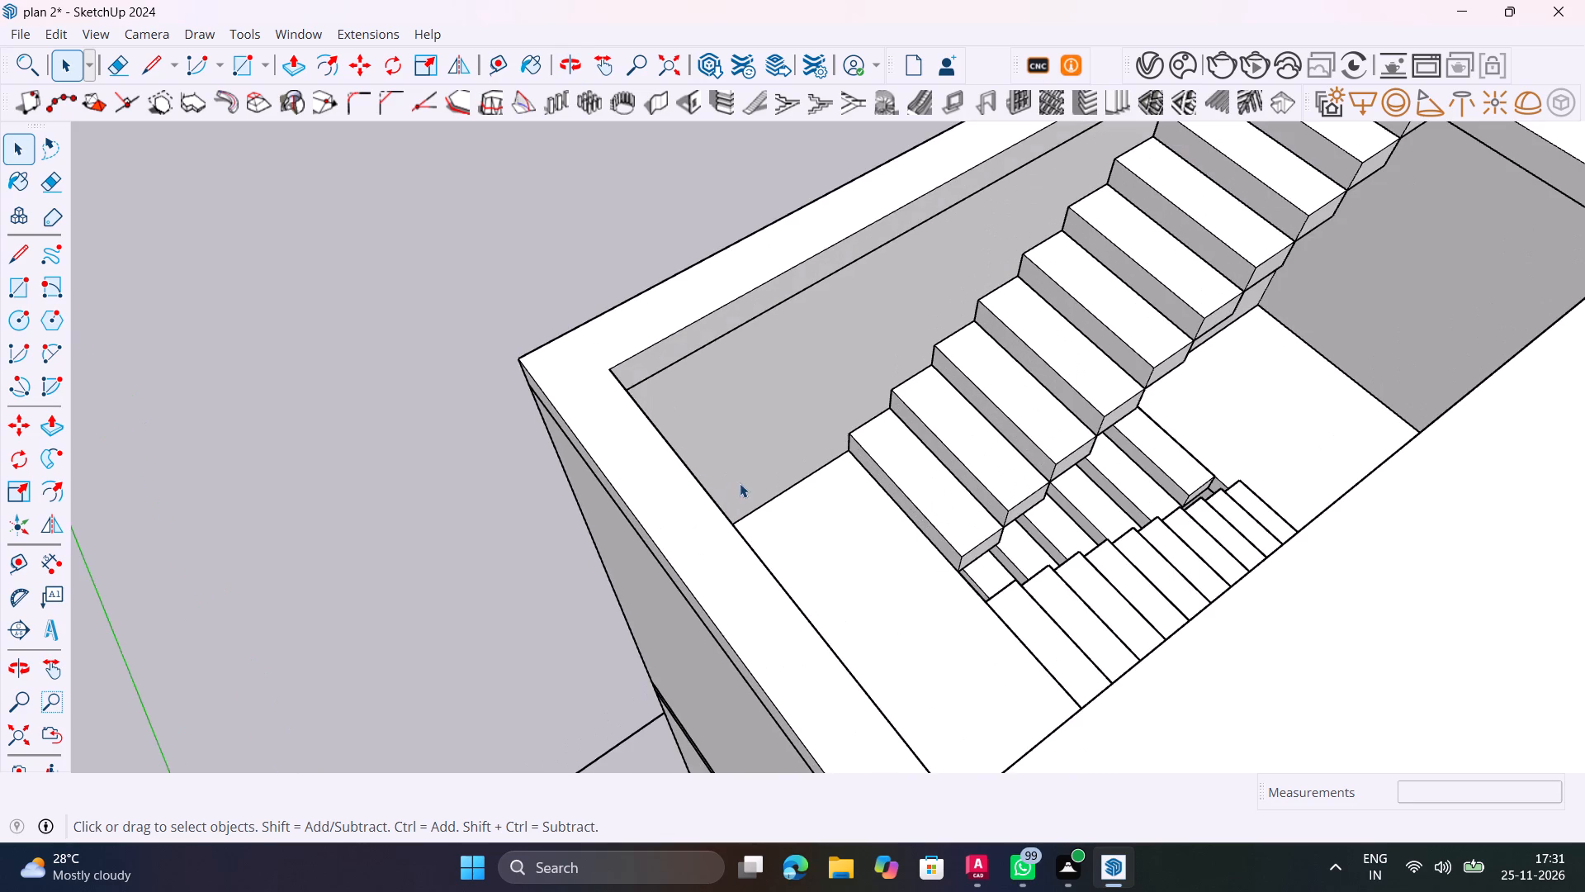
shift+middle_drag(740, 483, 839, 375)
scroll(841, 375, down, 12)
shift+middle_drag(846, 376, 830, 475)
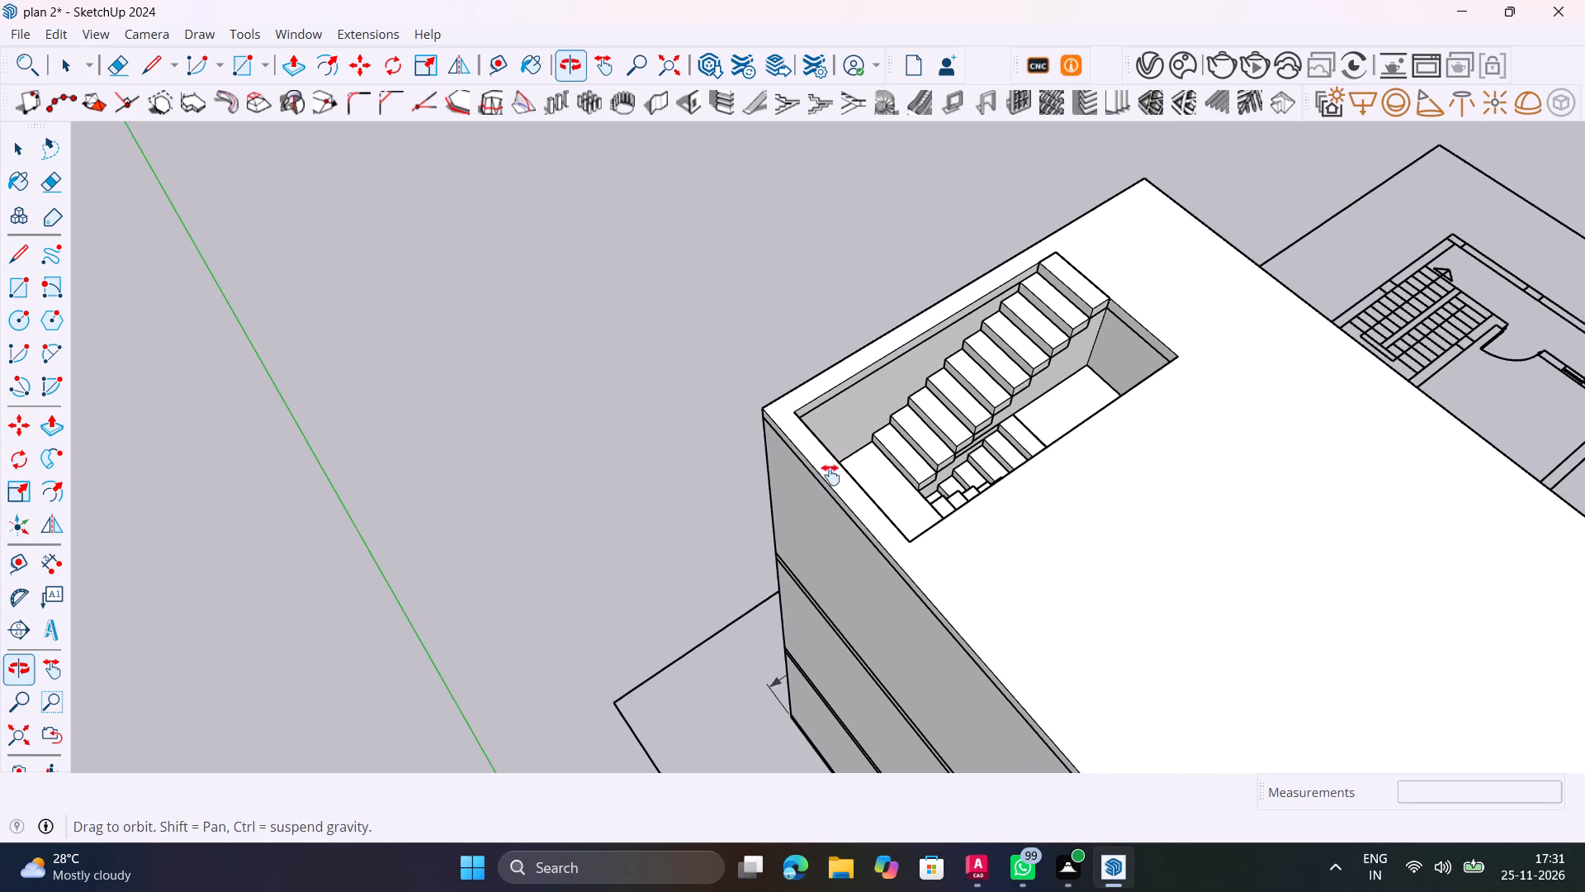
shift+middle_drag(830, 475, 830, 477)
scroll(835, 514, up, 5)
shift+middle_drag(867, 523, 835, 531)
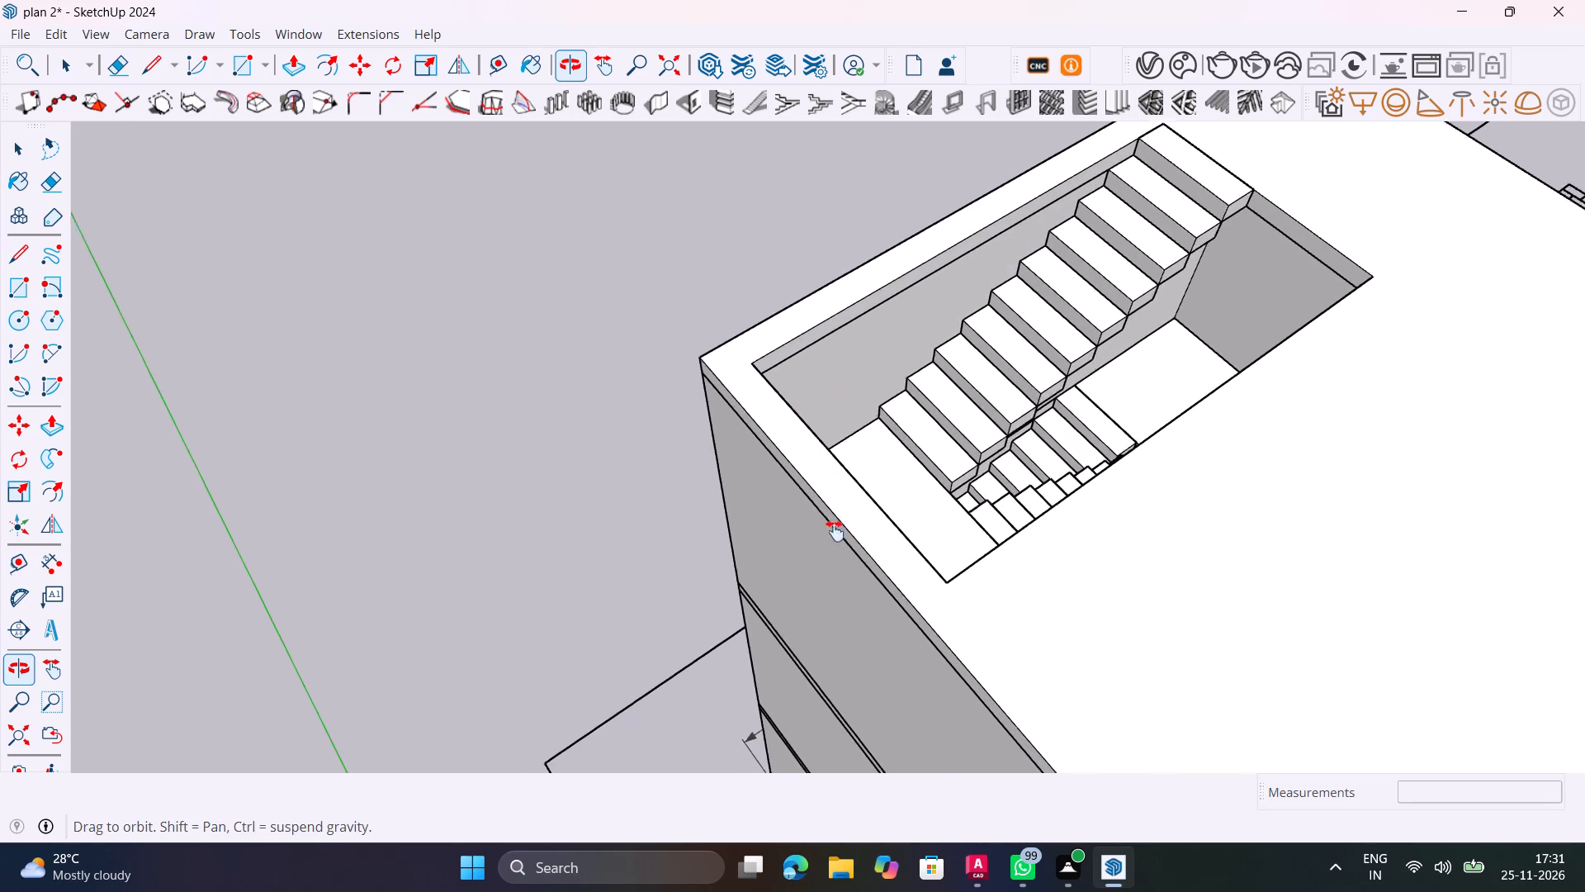
shift+middle_drag(835, 531, 791, 471)
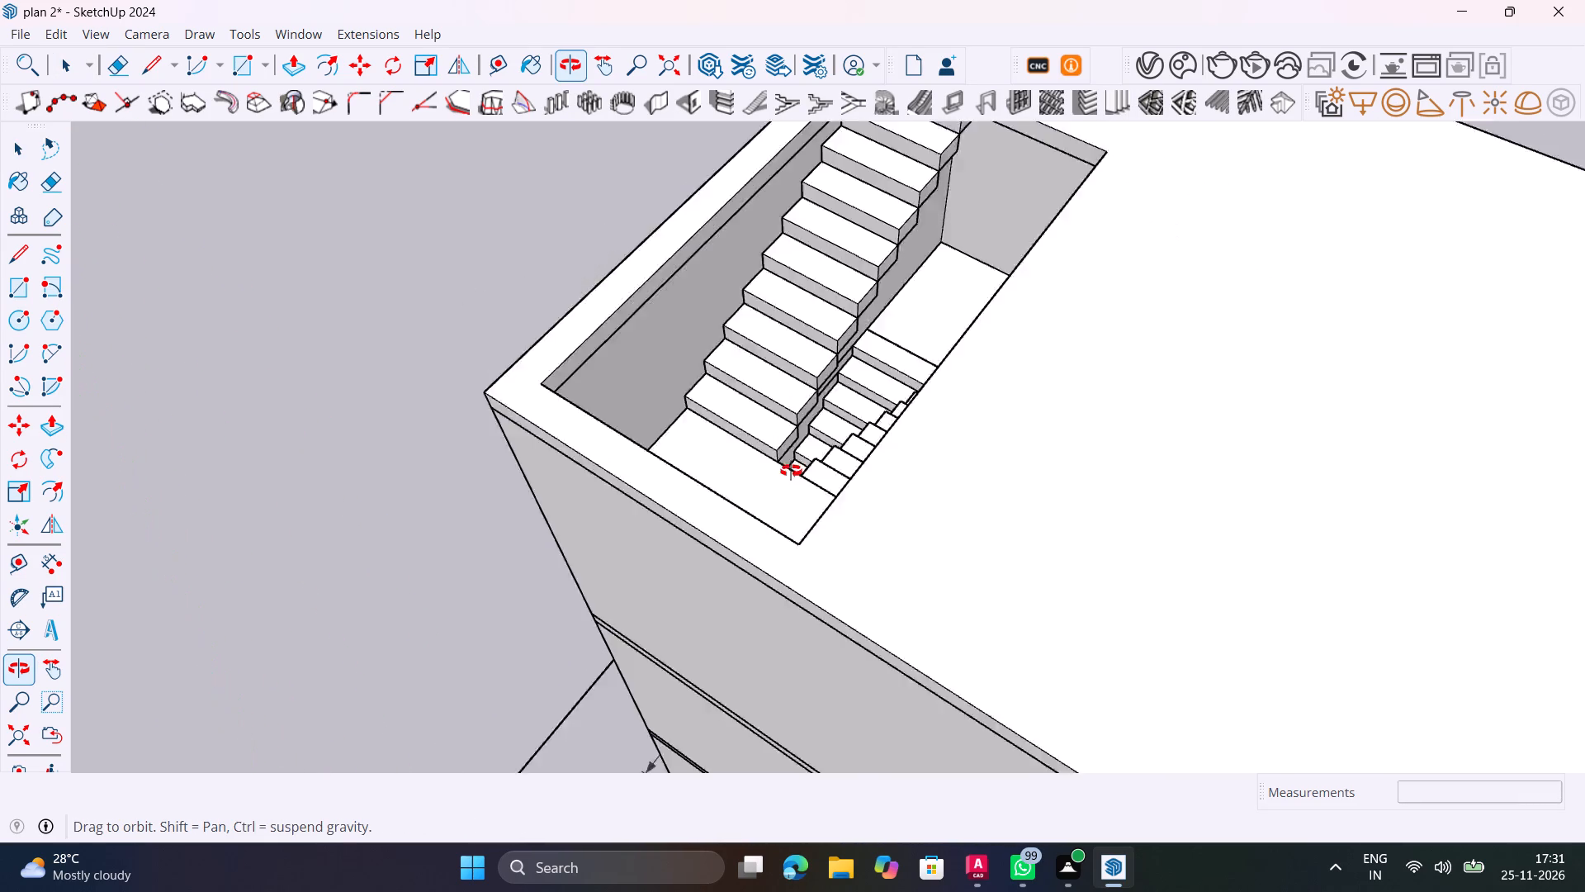
shift+middle_drag(791, 471, 874, 493)
scroll(874, 493, down, 12)
Inspect the full roof slab from above and the front, from the stair opening to the fin wall's projecting top.
shift+middle_drag(860, 483, 745, 539)
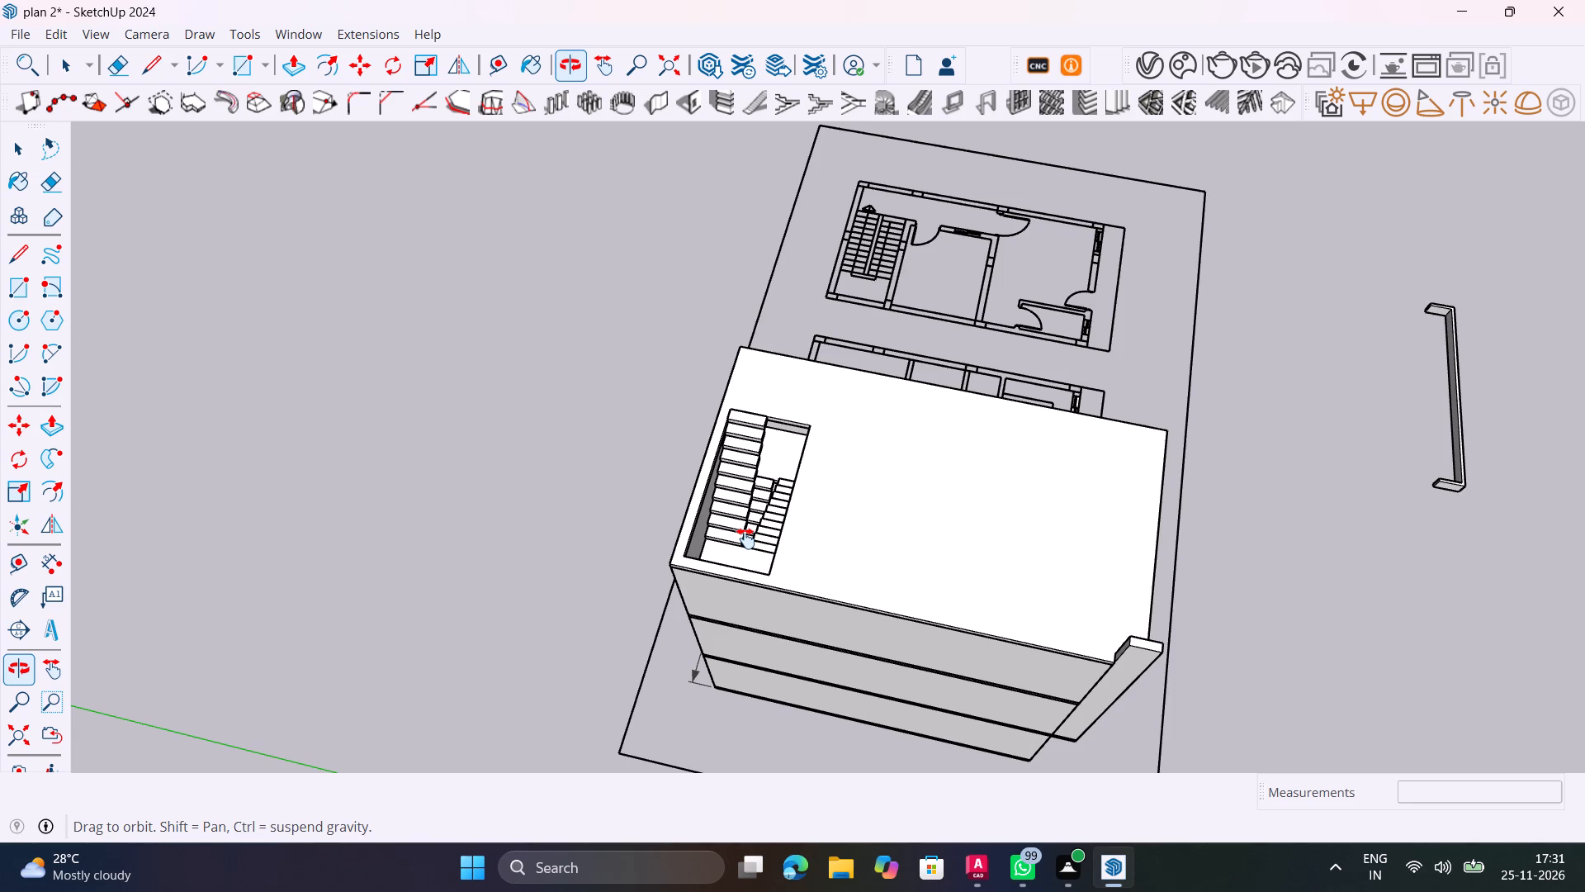
shift+middle_drag(745, 539, 574, 619)
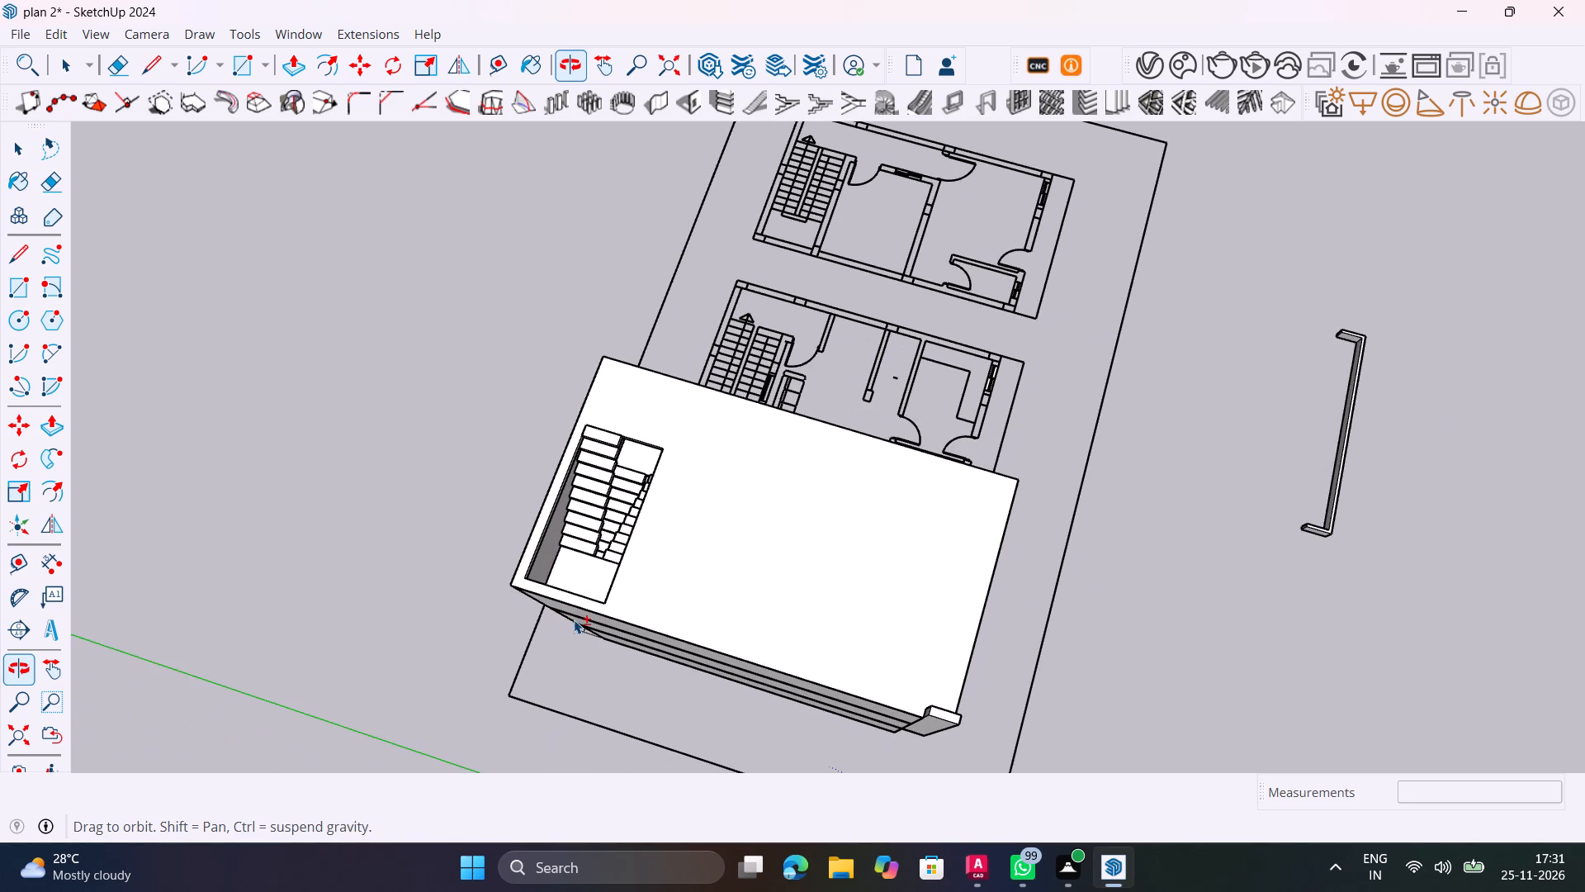
scroll(971, 626, up, 1)
middle_drag(966, 624, 872, 599)
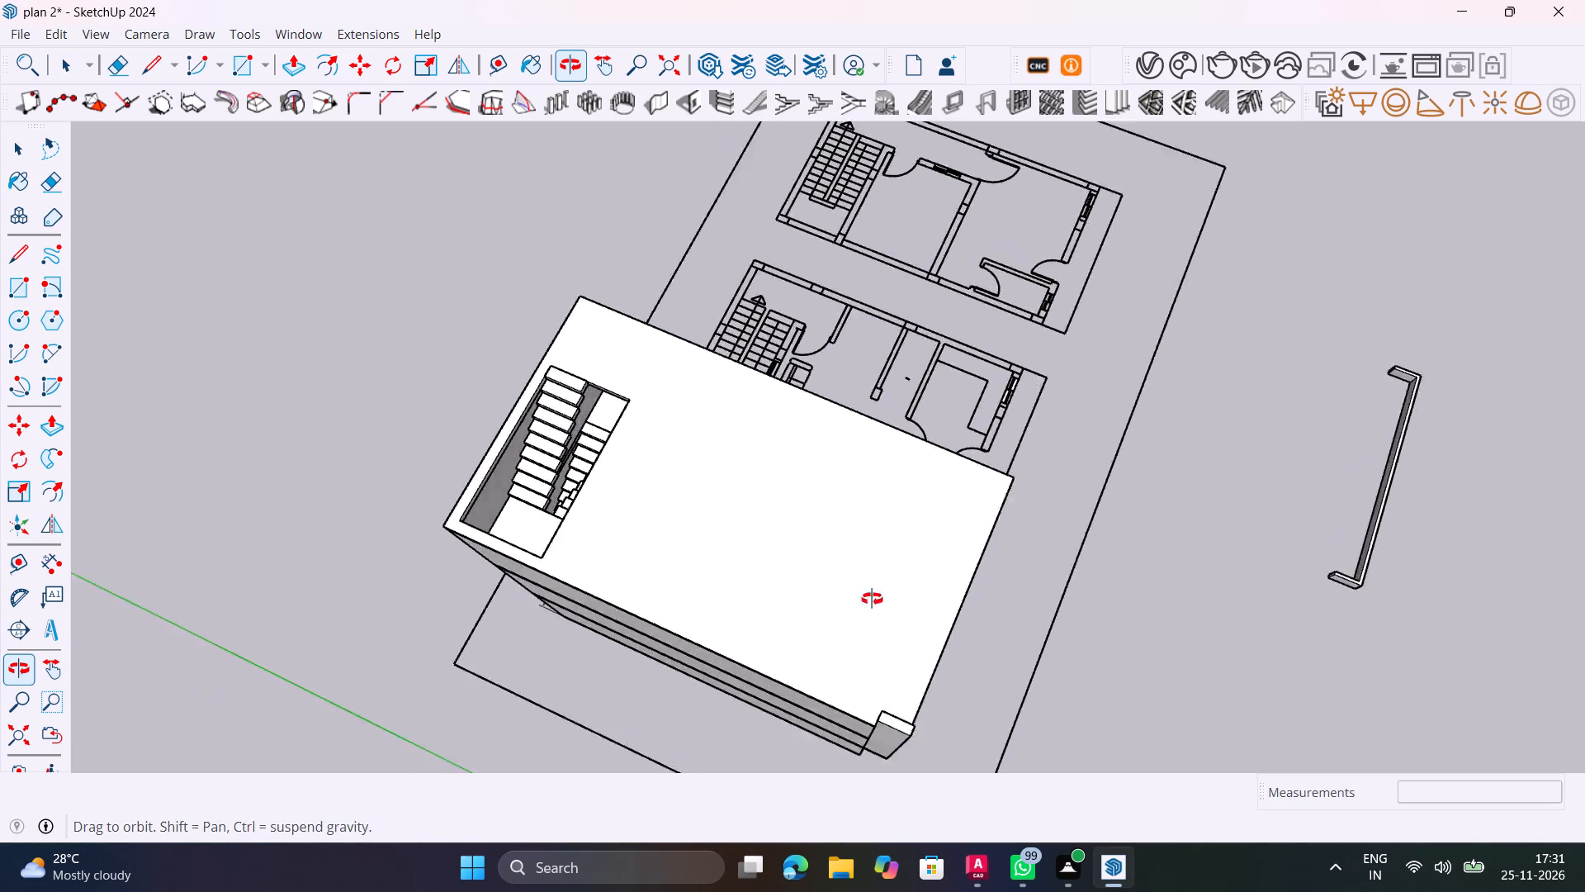
middle_drag(872, 599, 360, 559)
scroll(666, 530, up, 5)
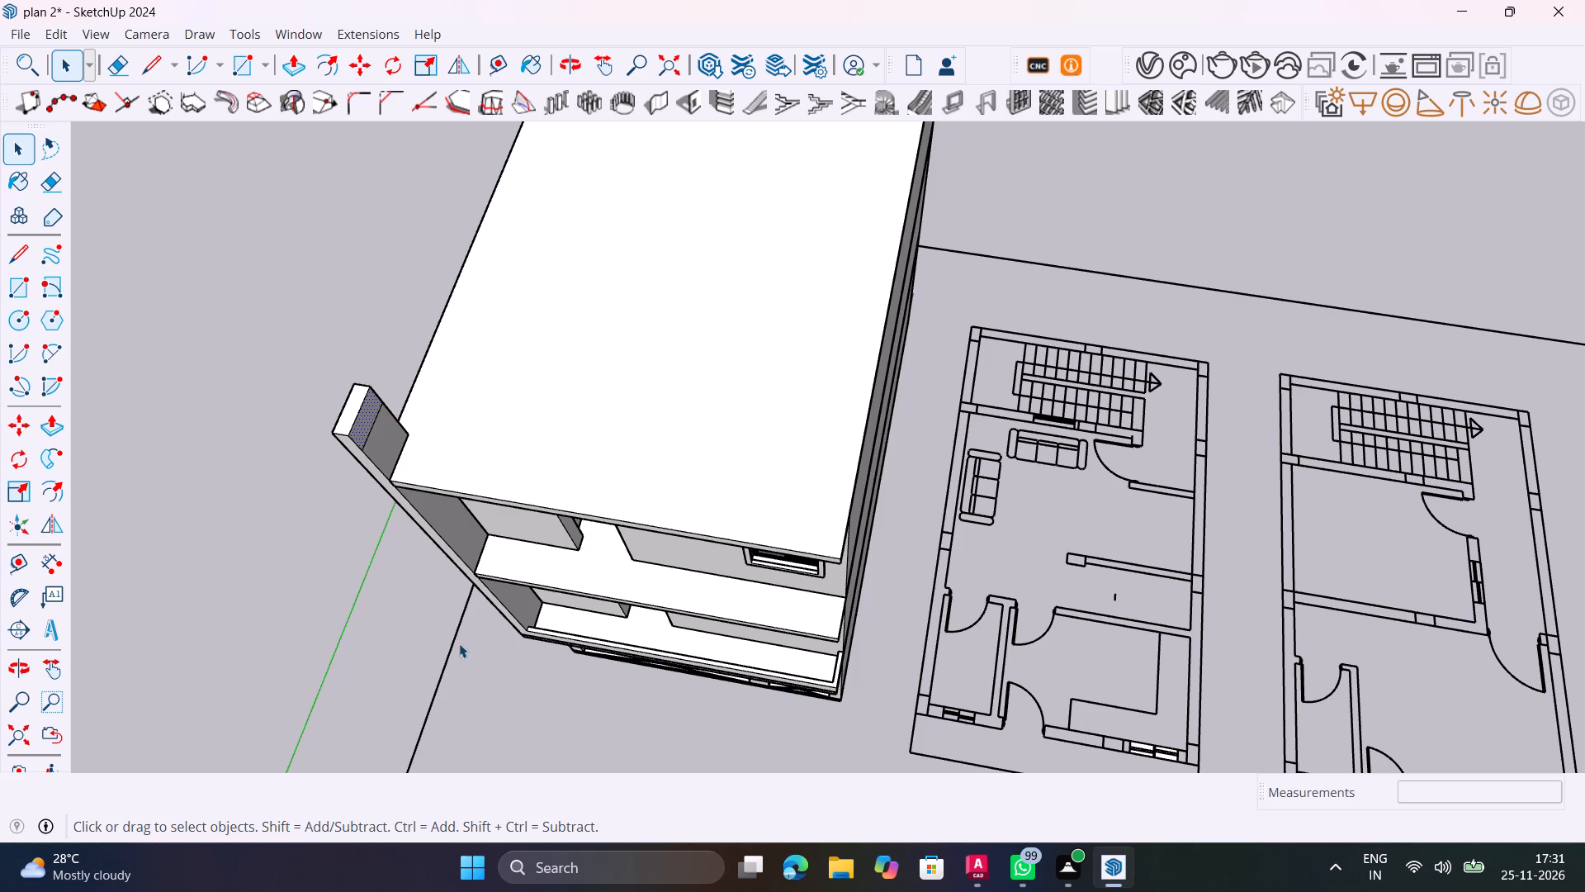
middle_drag(496, 469, 472, 268)
shift+middle_drag(482, 263, 497, 434)
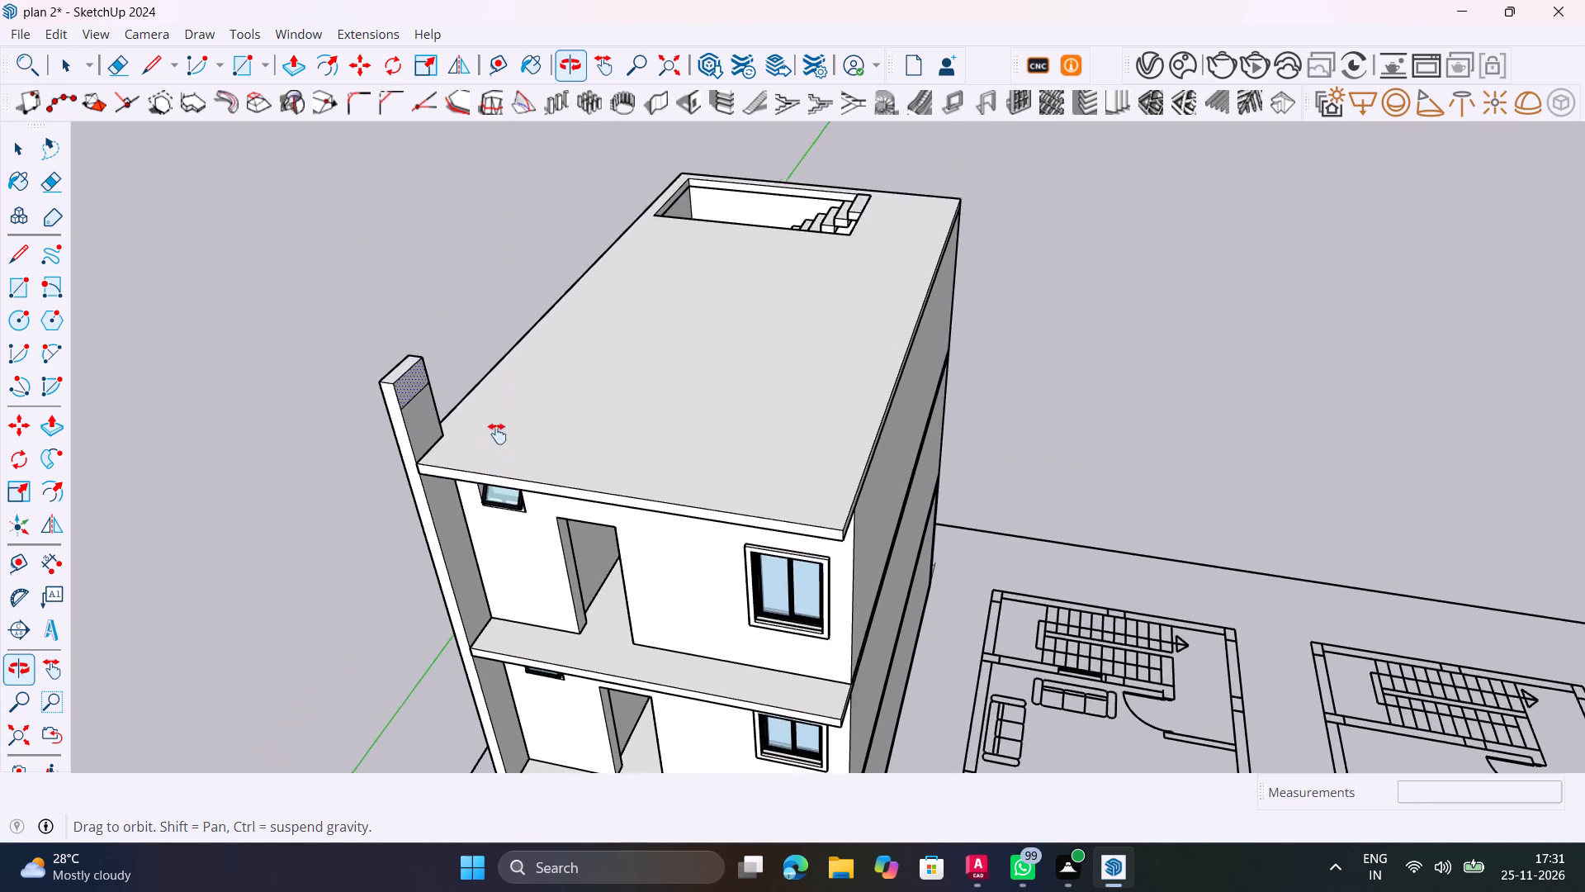
shift+middle_drag(497, 434, 105, 467)
scroll(371, 292, up, 6)
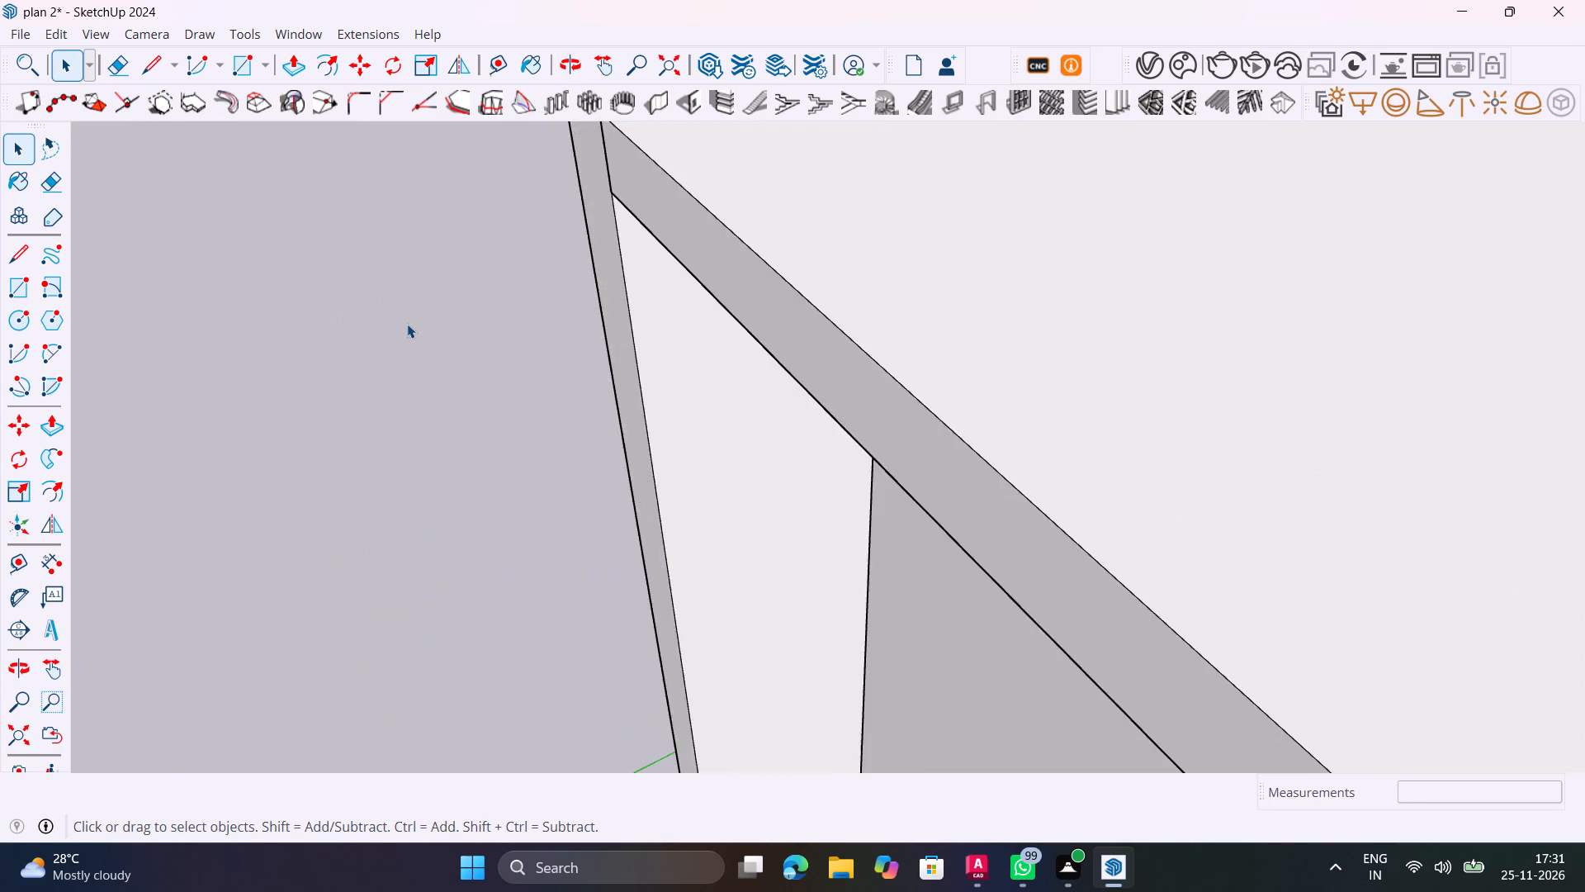
scroll(407, 324, down, 7)
middle_drag(432, 358, 625, 382)
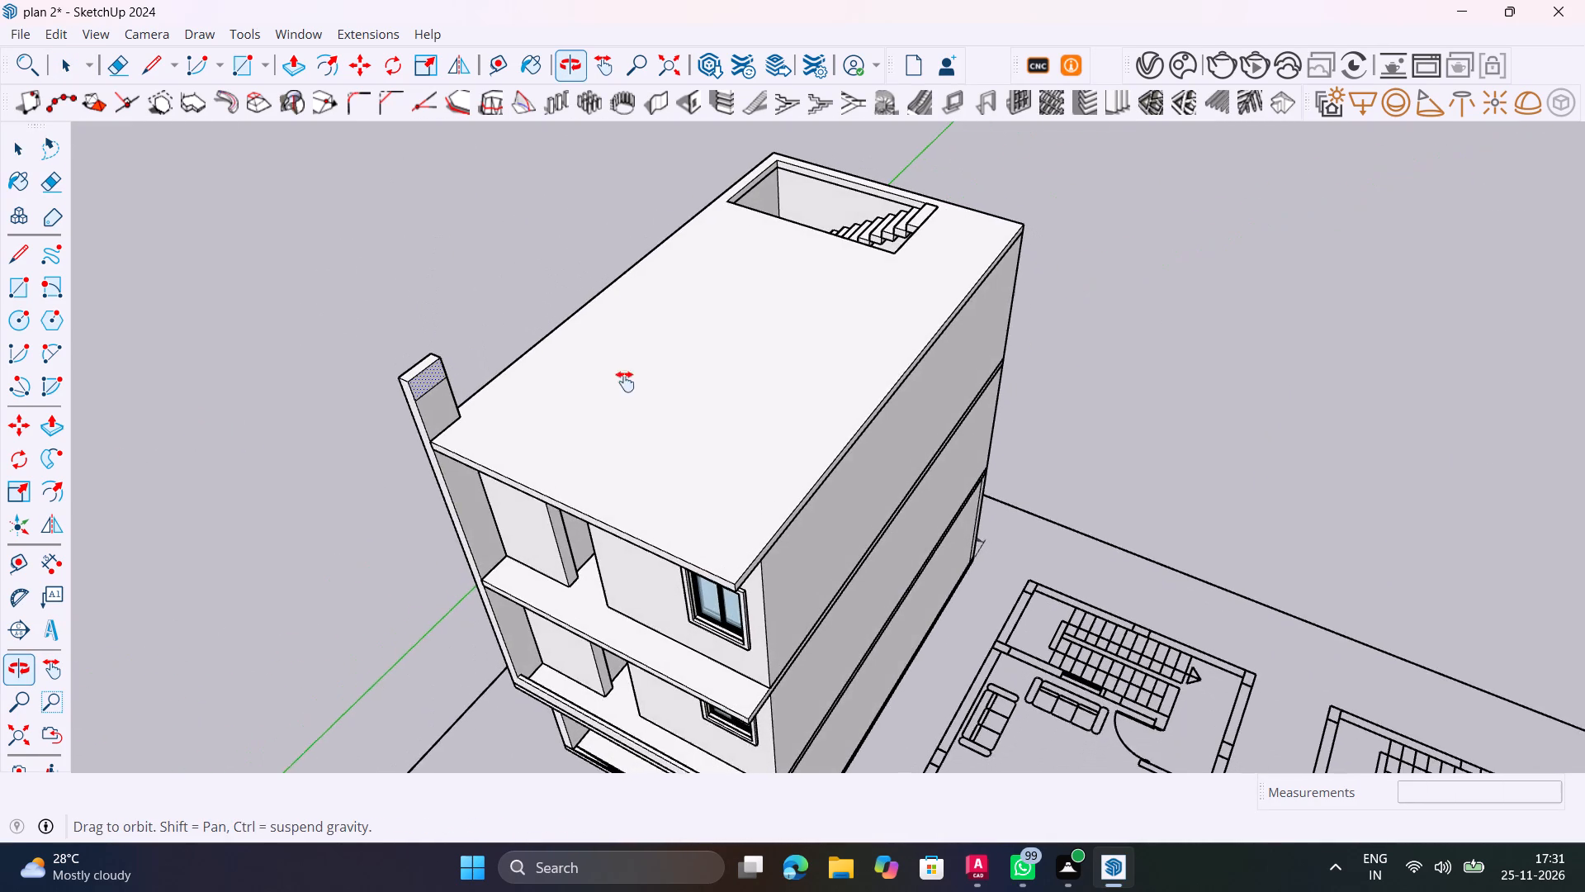
middle_drag(625, 382, 609, 377)
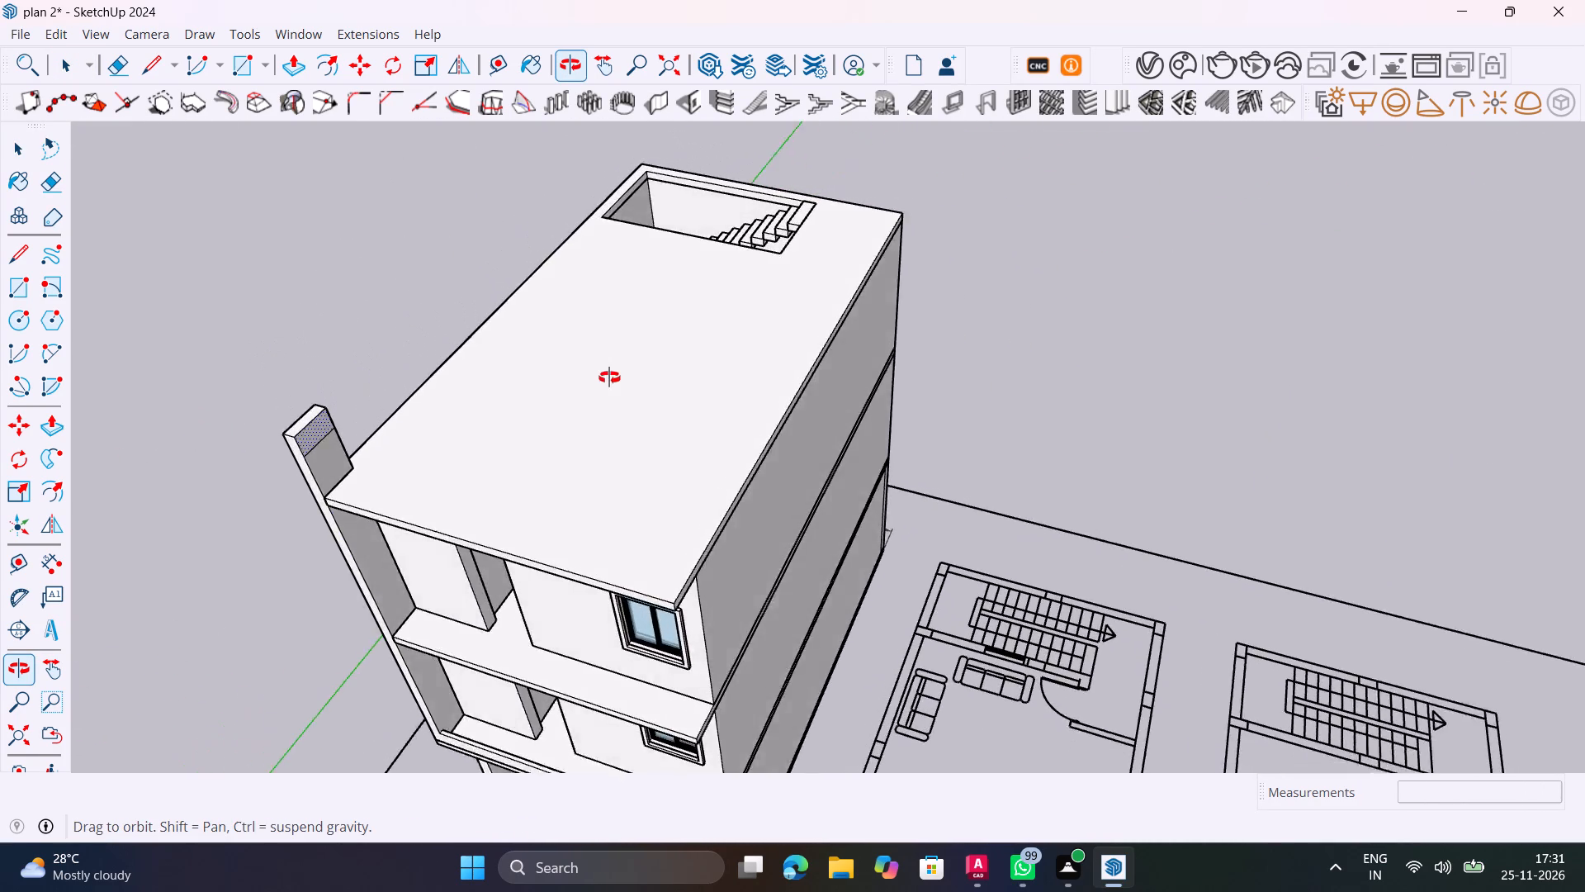
middle_drag(609, 377, 626, 377)
scroll(626, 377, down, 5)
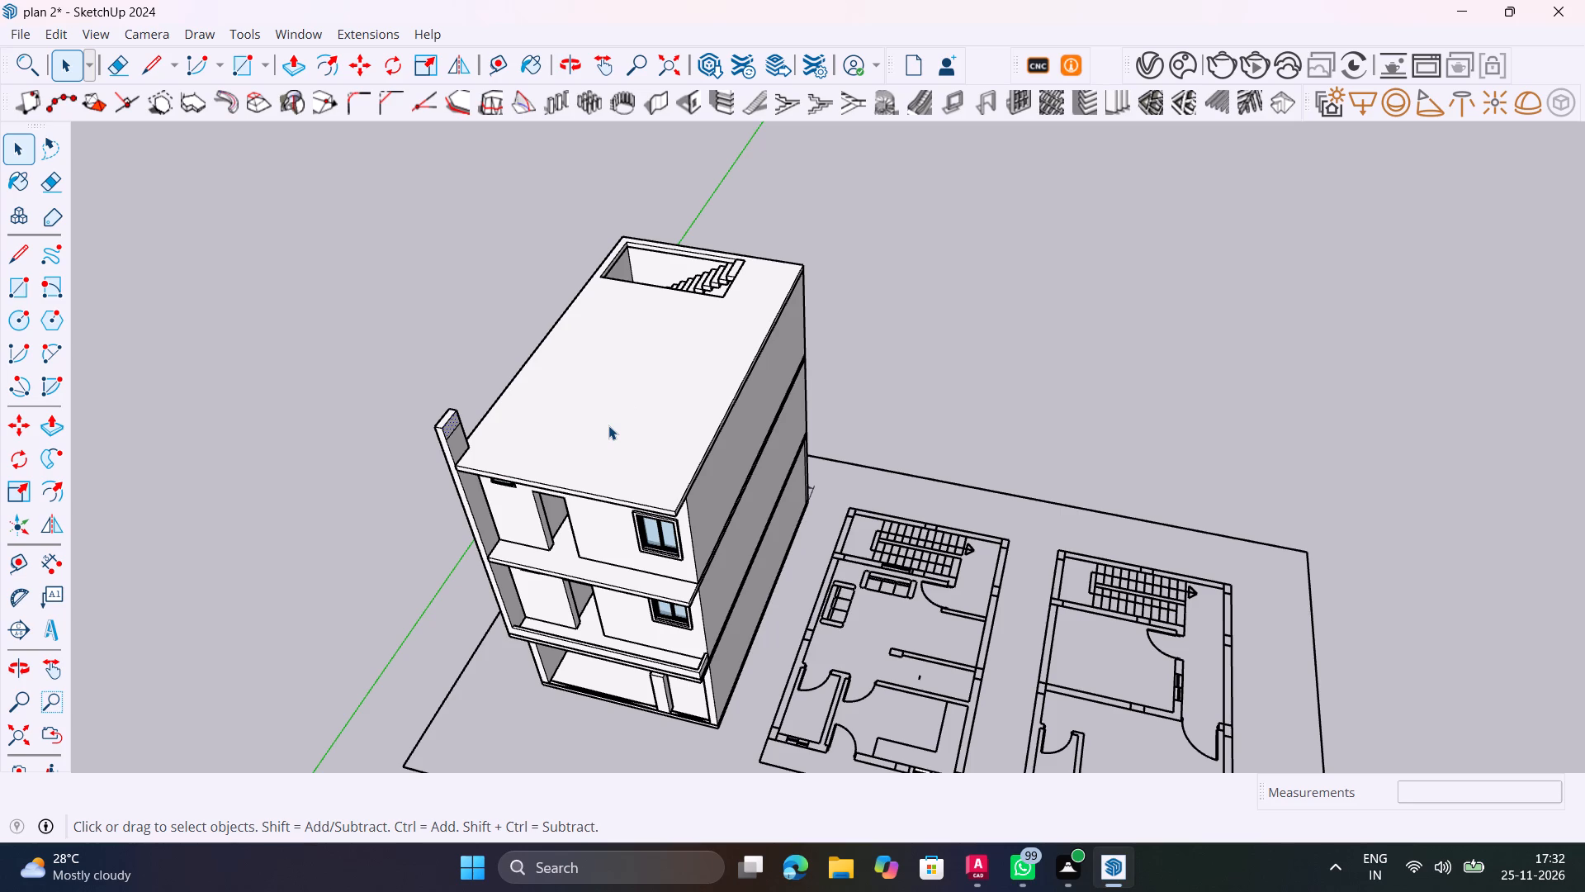
Compare the fin wall's marked top strip with the roof slab edge and the three-storey front facade.
scroll(608, 425, down, 5)
middle_drag(635, 521, 417, 535)
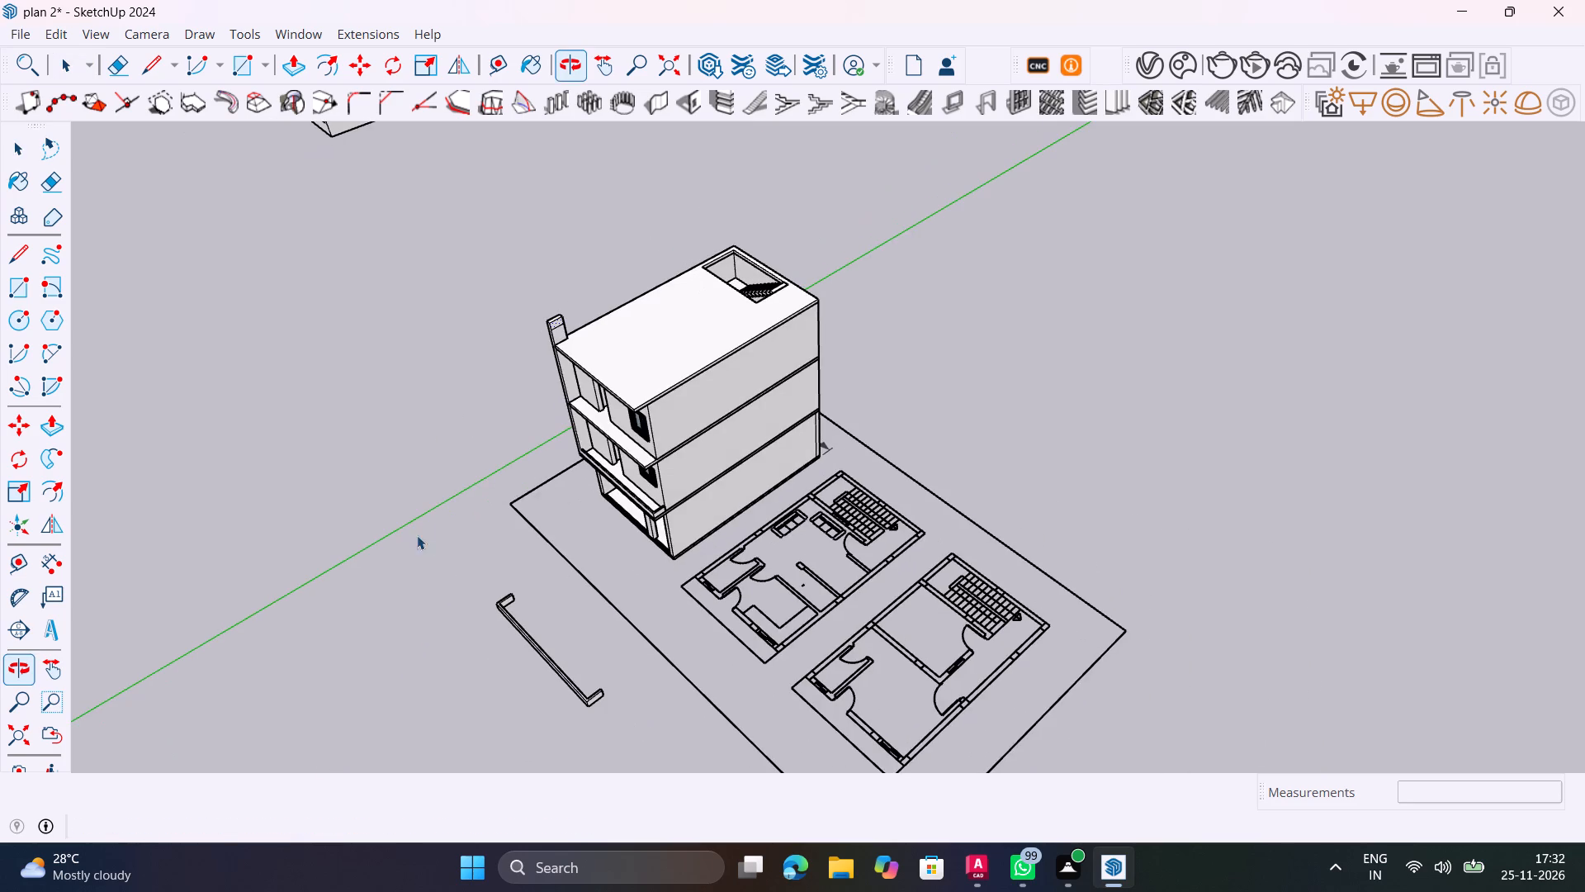
scroll(570, 321, up, 8)
middle_drag(484, 398, 781, 337)
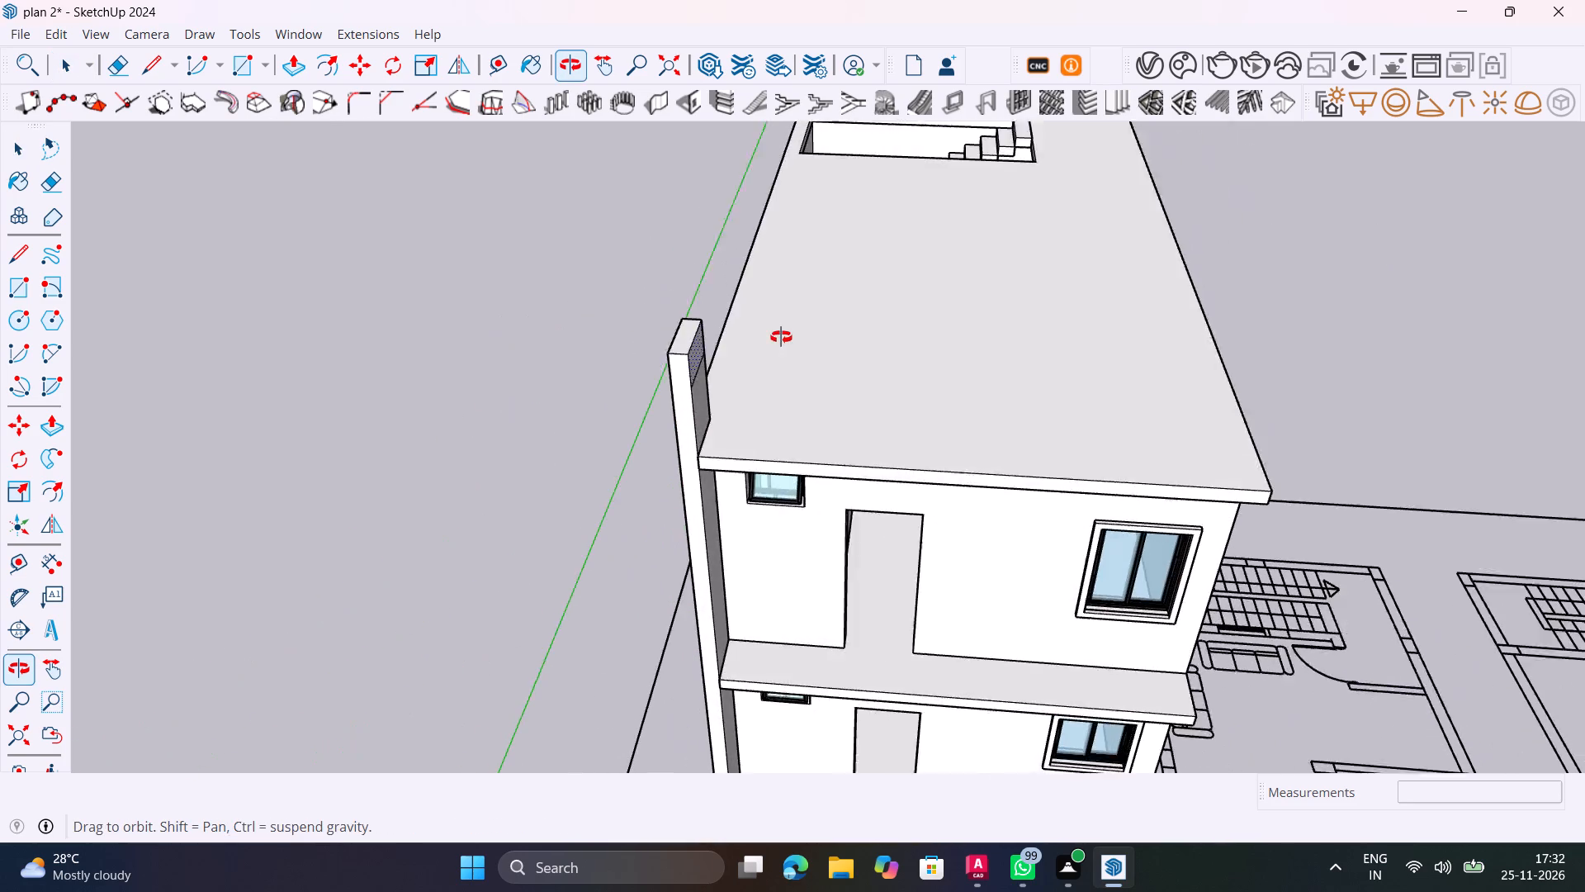
middle_drag(781, 337, 346, 361)
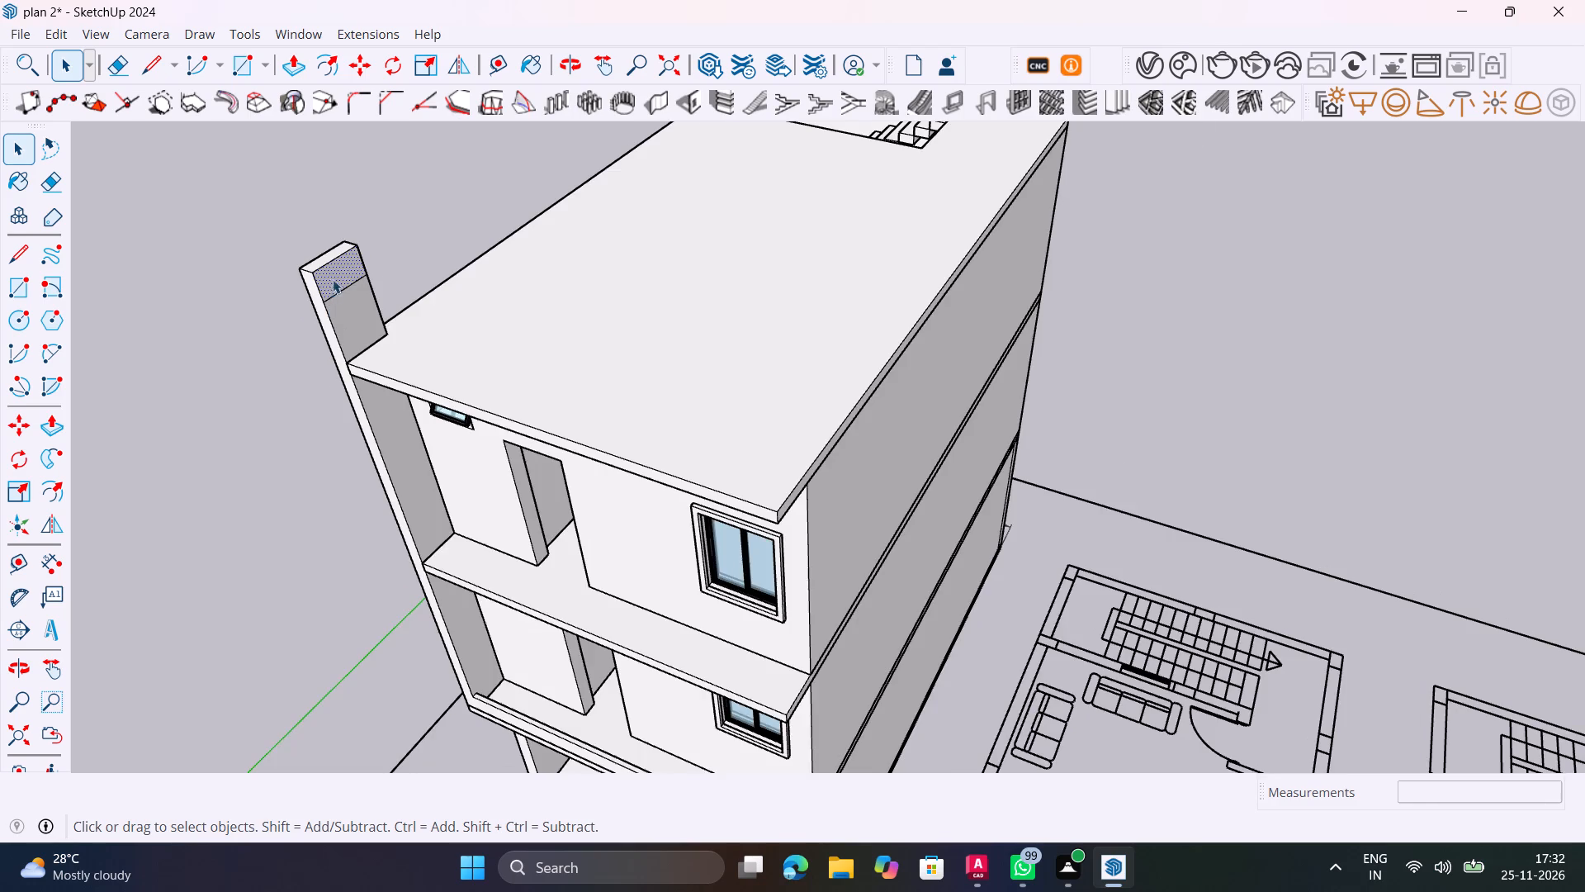
scroll(333, 278, up, 6)
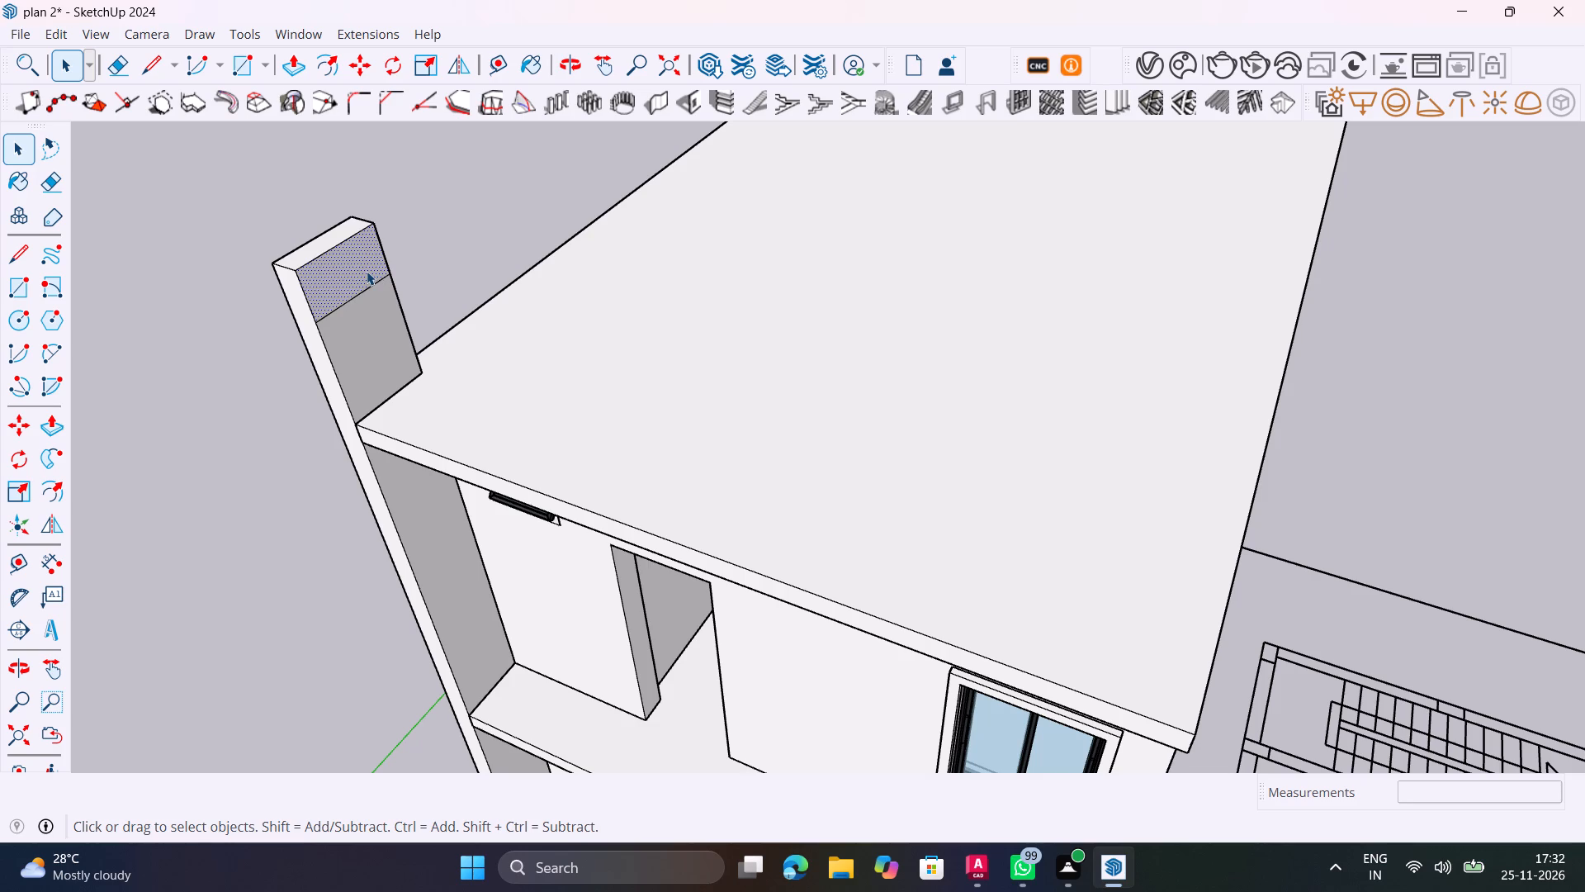
scroll(362, 288, up, 8)
middle_drag(357, 299, 514, 207)
scroll(512, 207, down, 4)
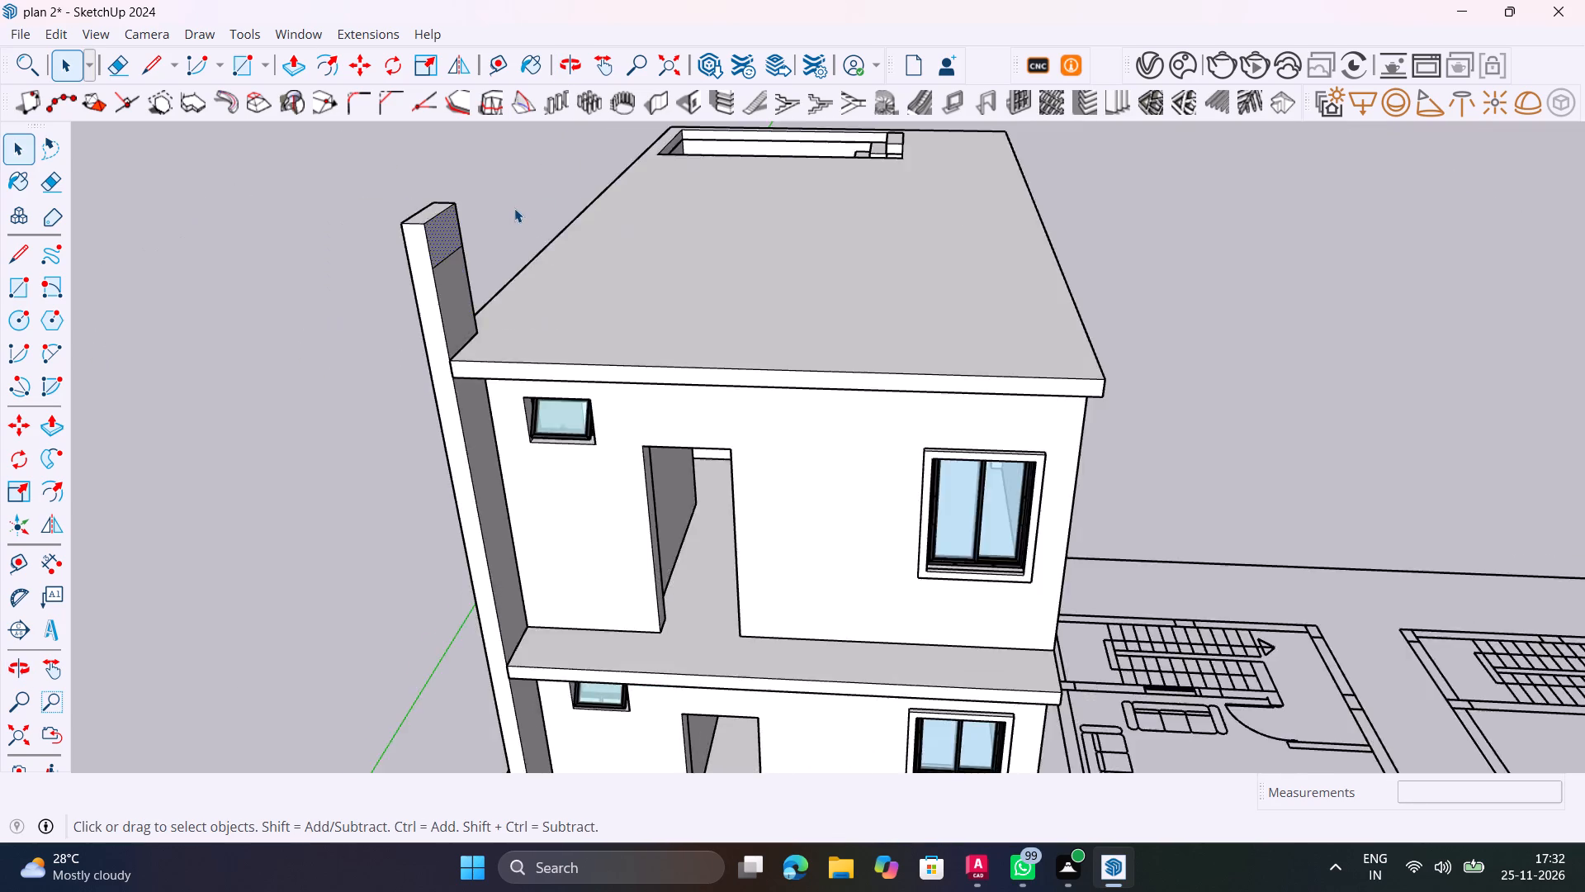
scroll(514, 208, down, 2)
middle_drag(596, 429, 540, 282)
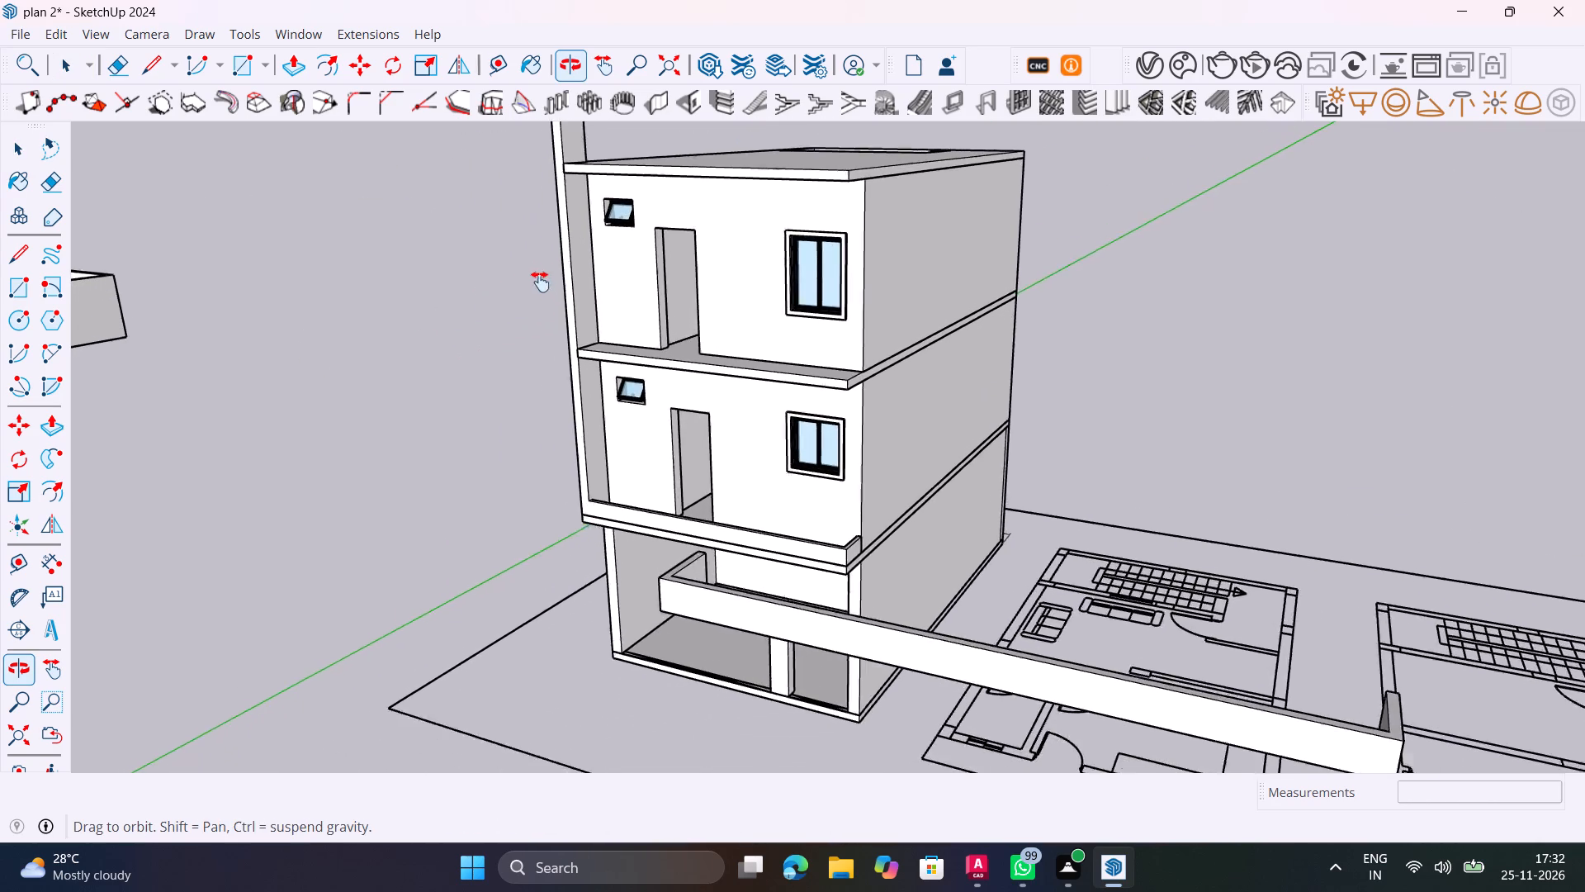
middle_drag(540, 282, 587, 274)
middle_drag(643, 337, 802, 401)
scroll(802, 401, down, 5)
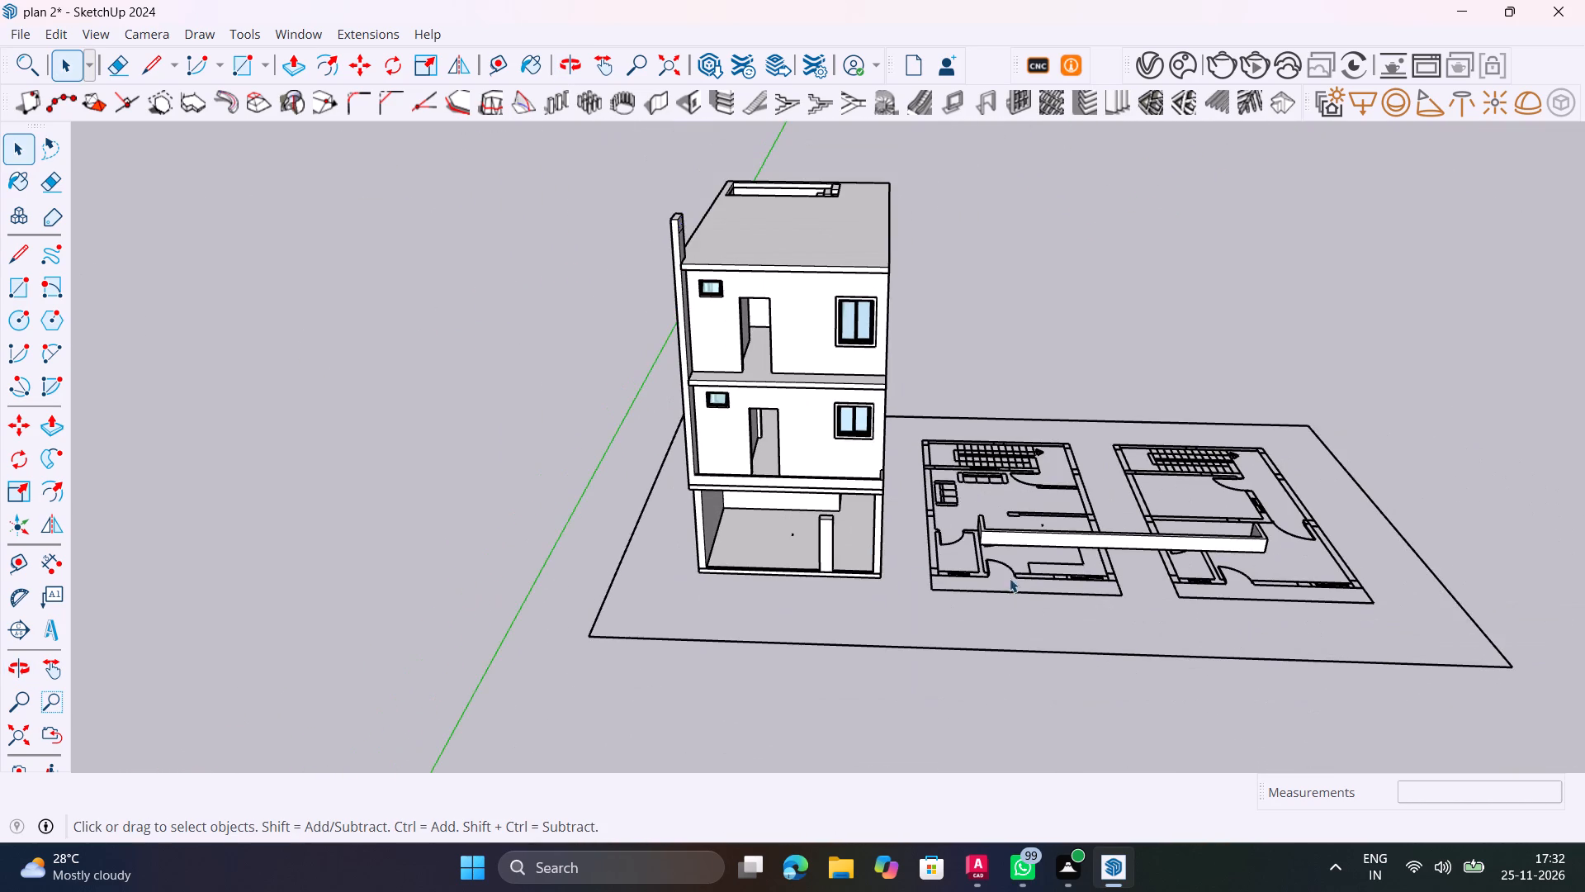
Delete the whole loose U-shaped parapet piece lying outside the plot outline in front of the floor plans.
scroll(1084, 550, up, 6)
shift+middle_drag(1049, 534, 565, 552)
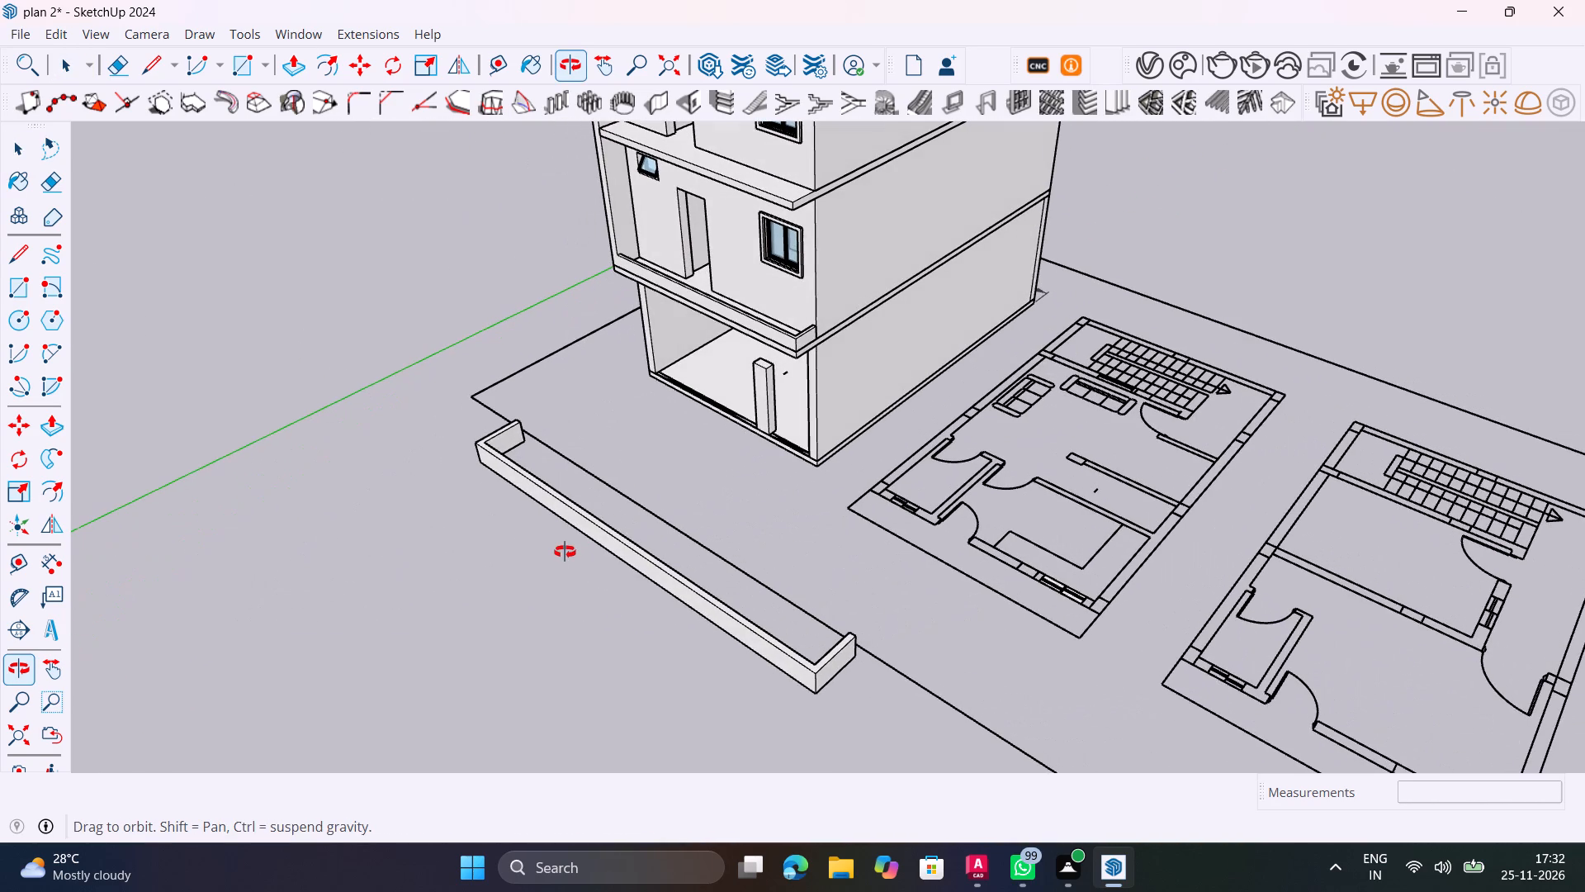
shift+middle_drag(565, 552, 564, 552)
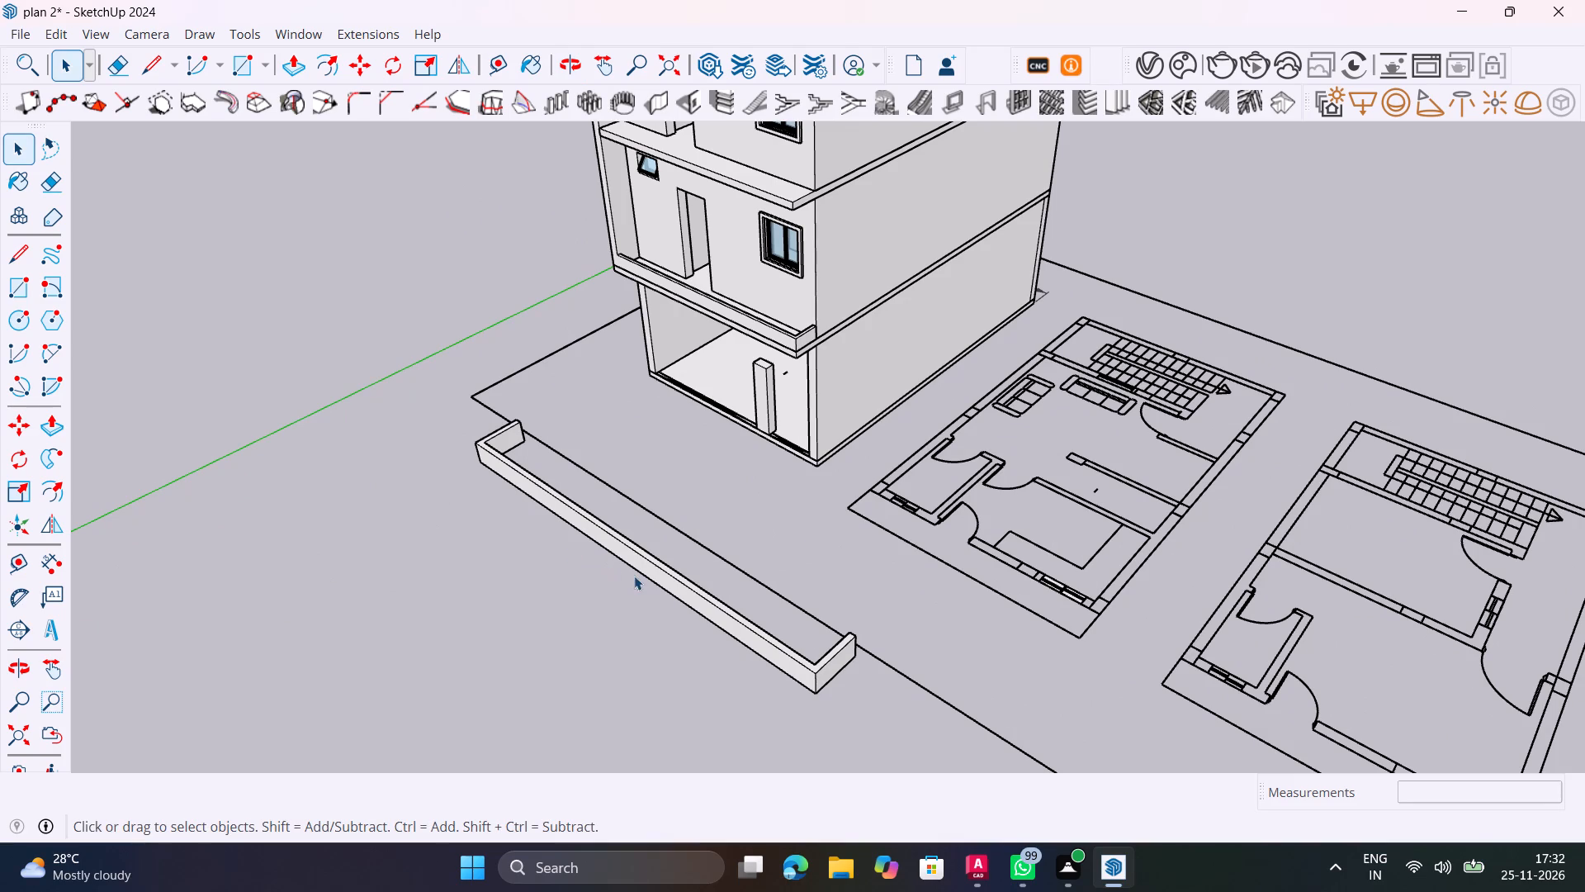
middle_drag(521, 523, 920, 585)
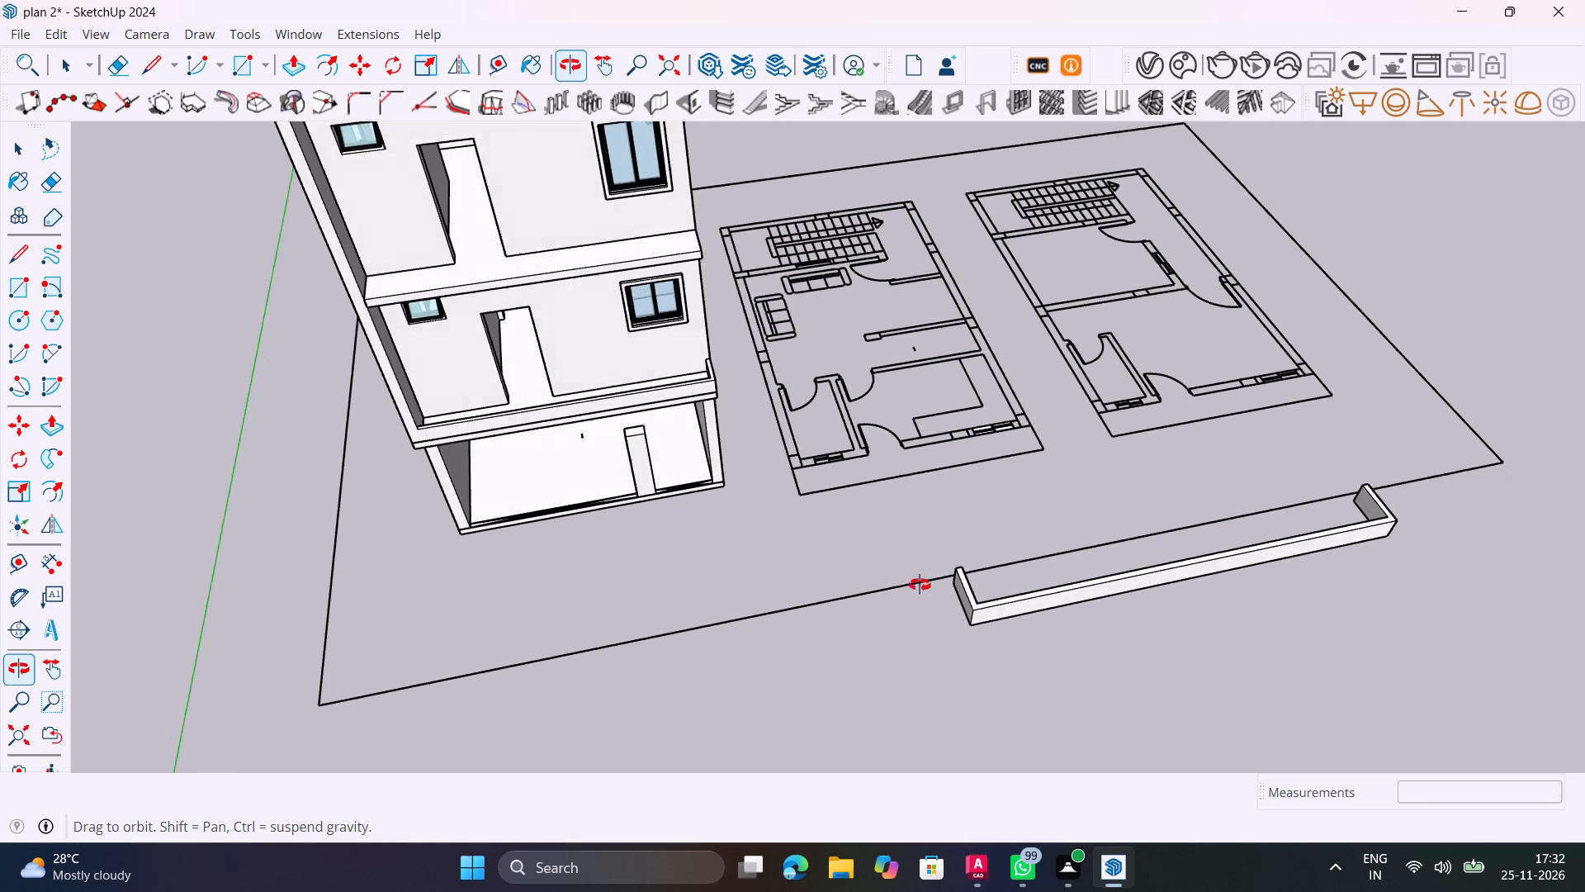
middle_drag(920, 585, 920, 585)
click(1092, 596)
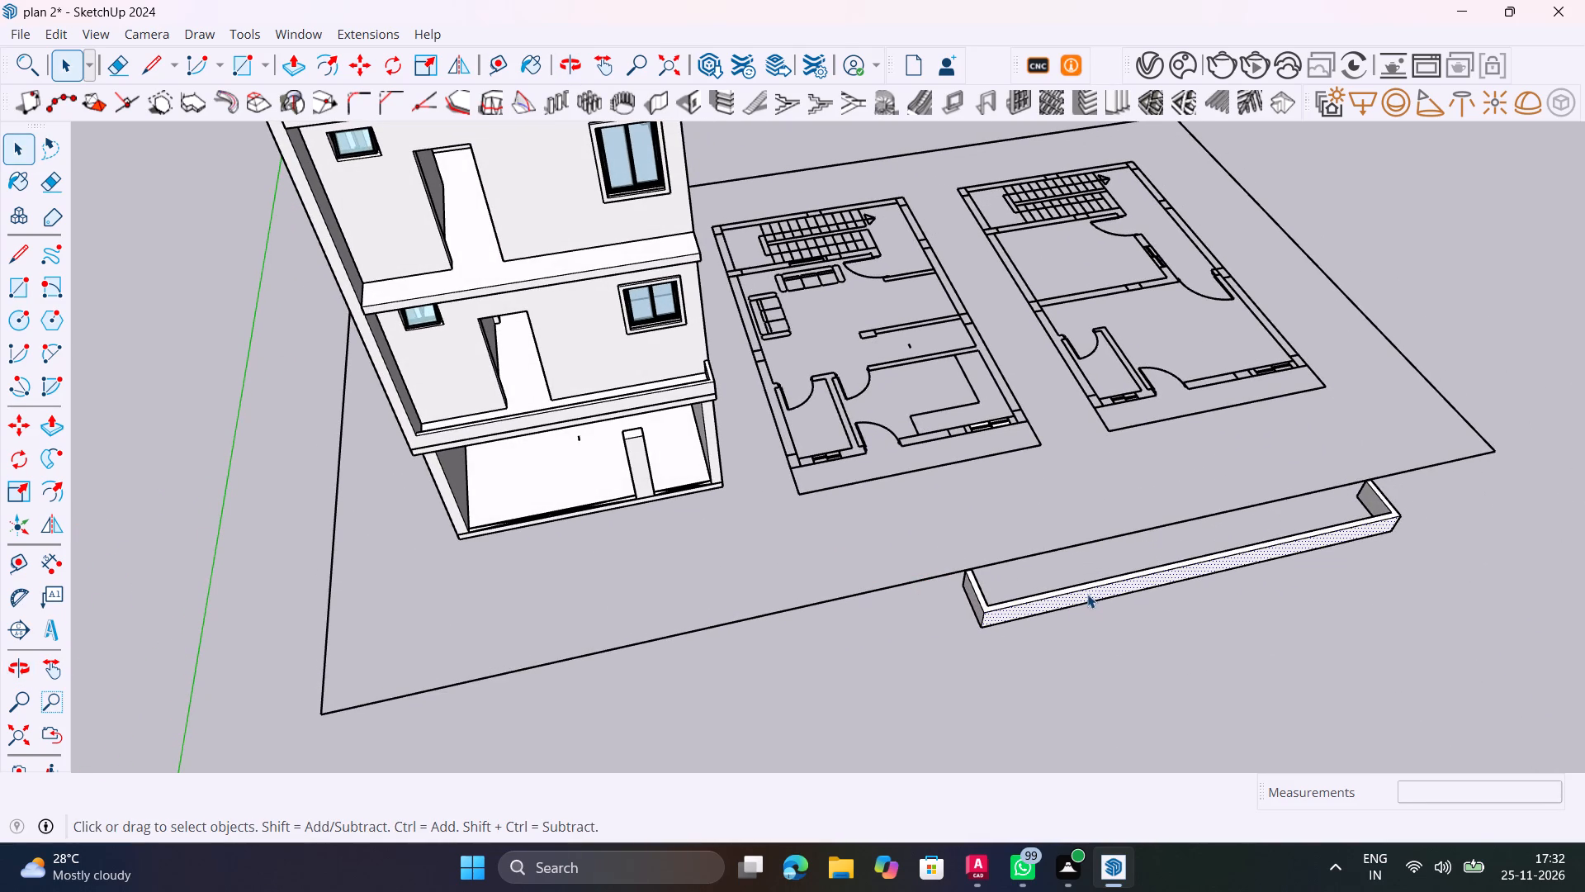
click(1084, 594)
scroll(1081, 595, down, 6)
click(1358, 640)
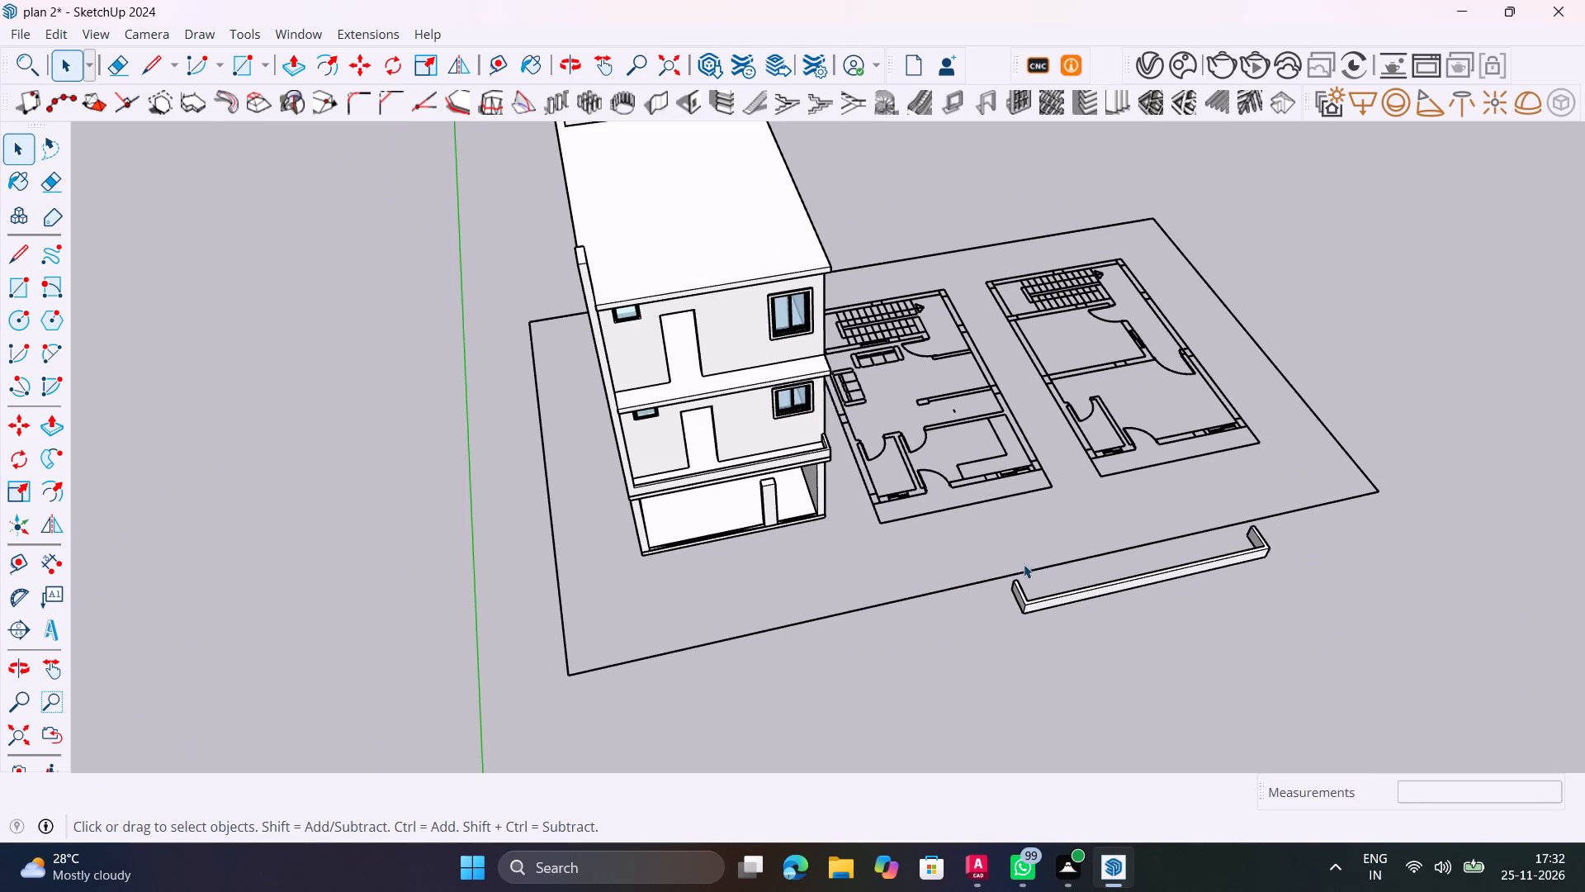
drag(974, 515, 1401, 643)
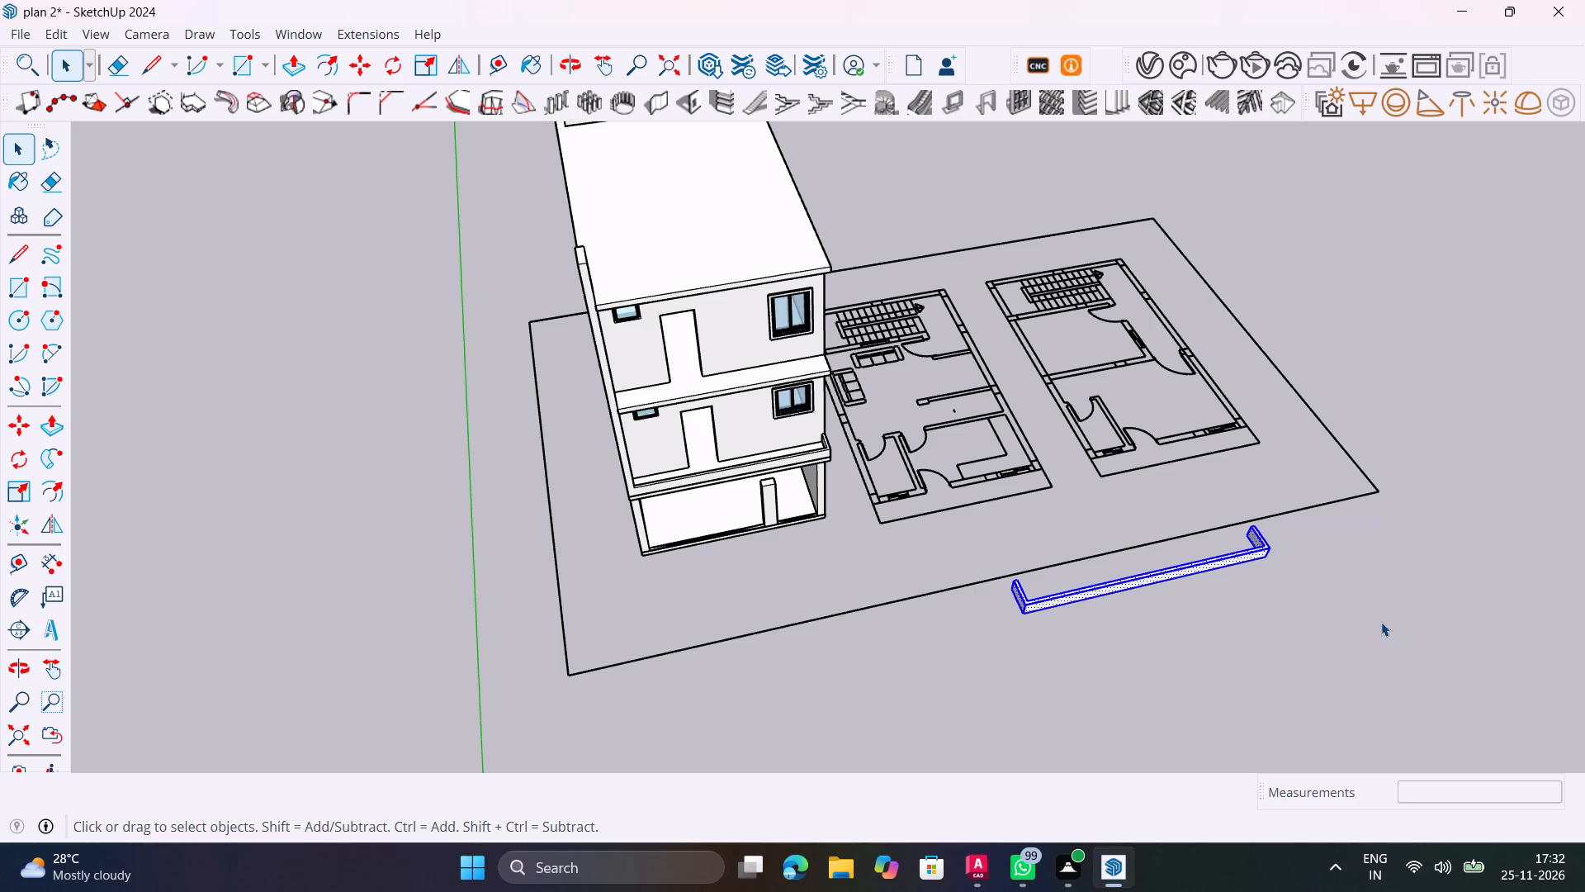
key(Delete)
middle_drag(1021, 658, 660, 607)
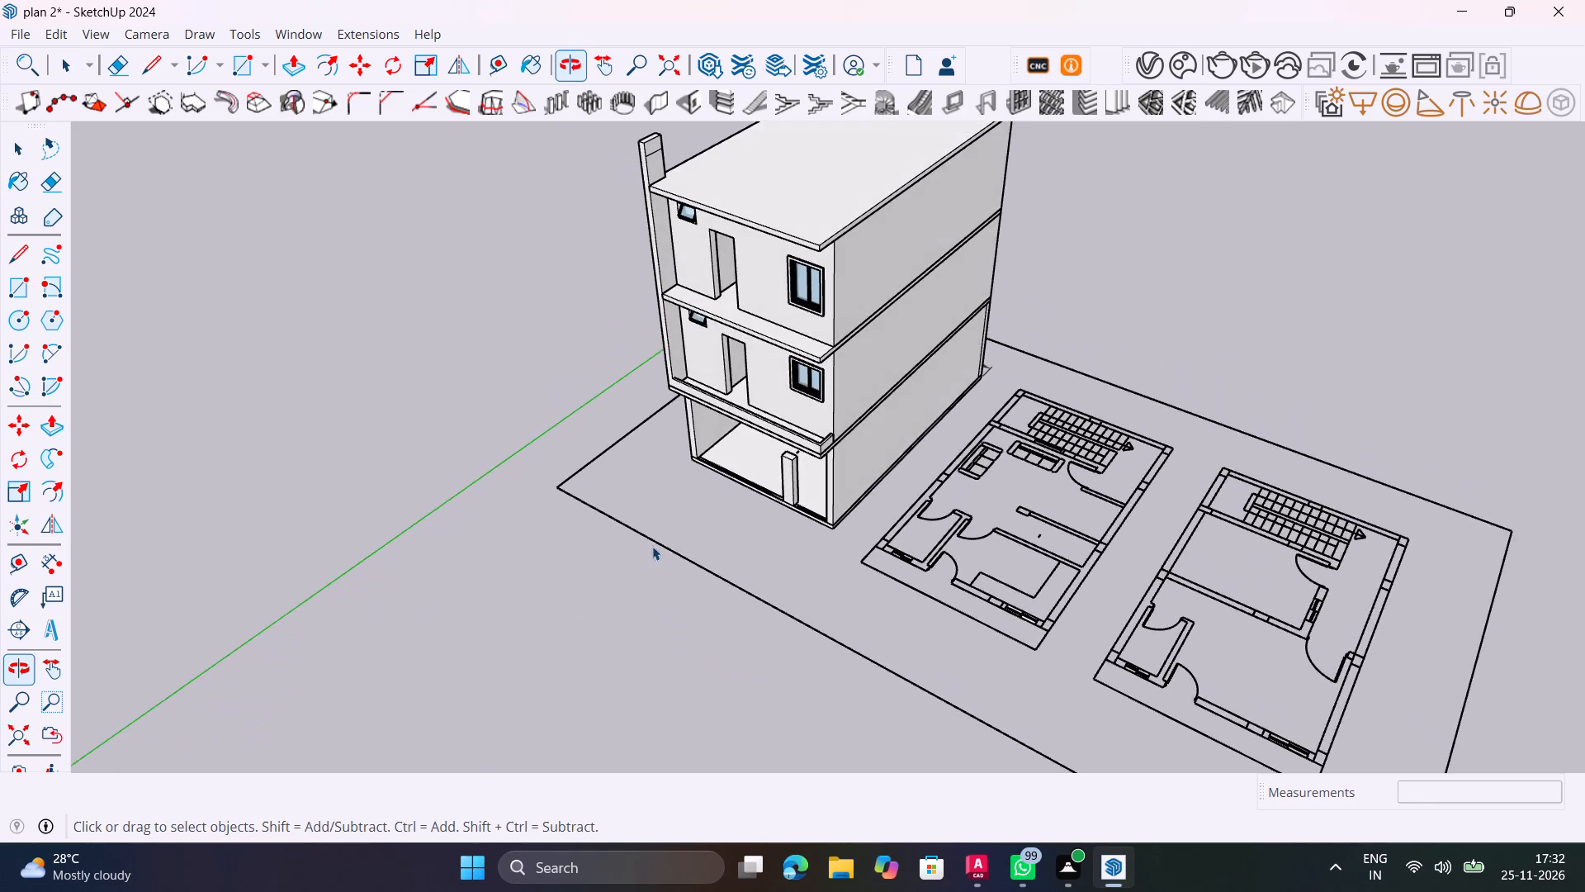
Examine the front facade's balcony slabs, the lower balcony's parapet and the open ground floor from both sides.
scroll(671, 302, up, 14)
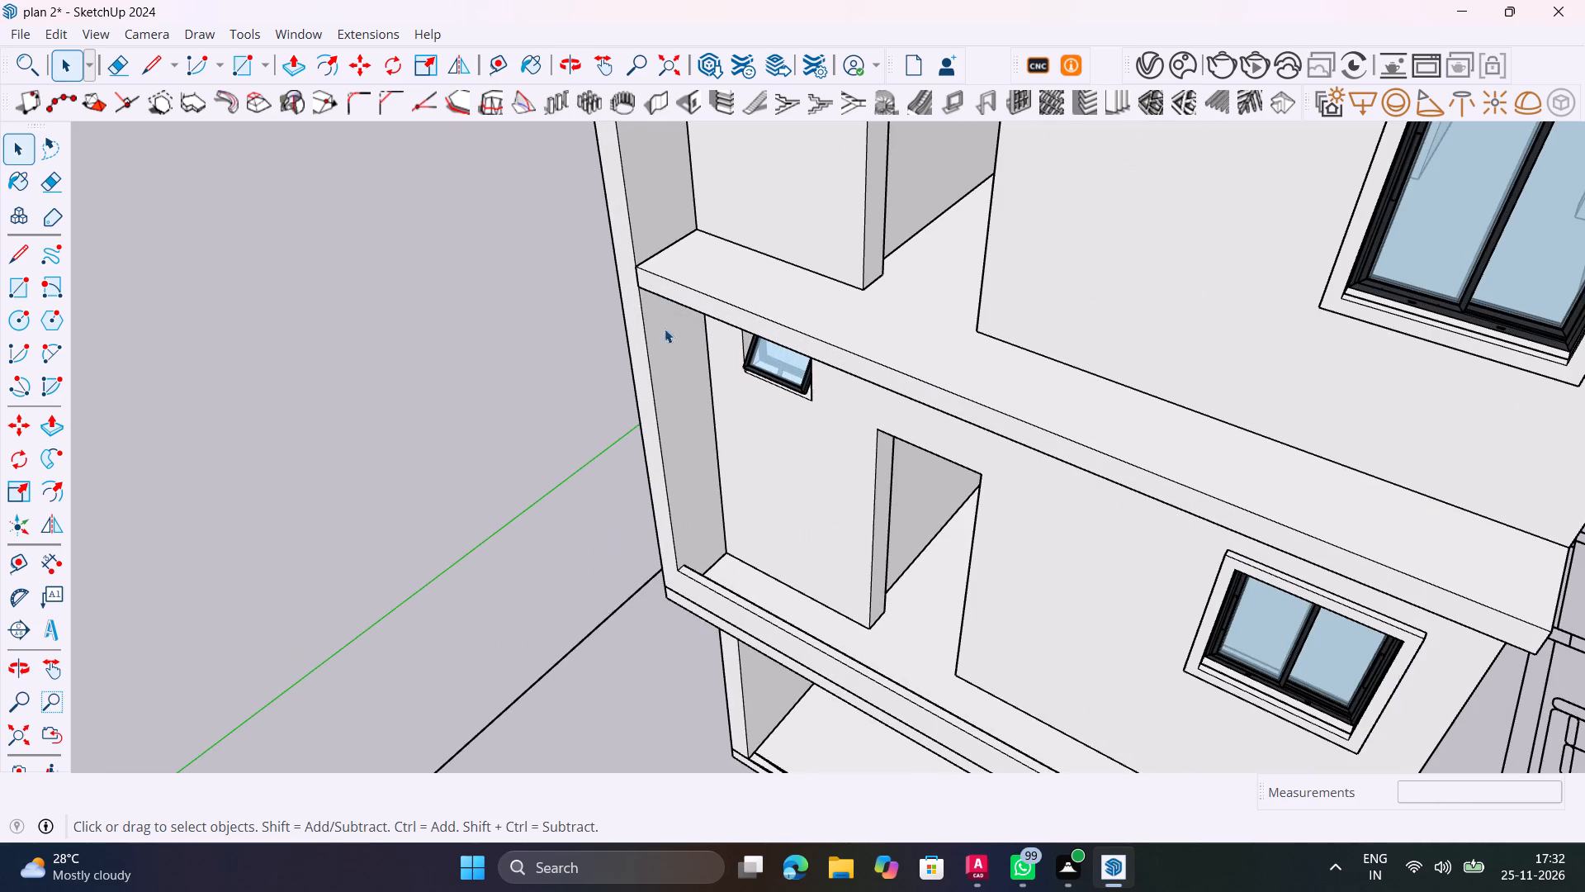
middle_drag(665, 346, 835, 253)
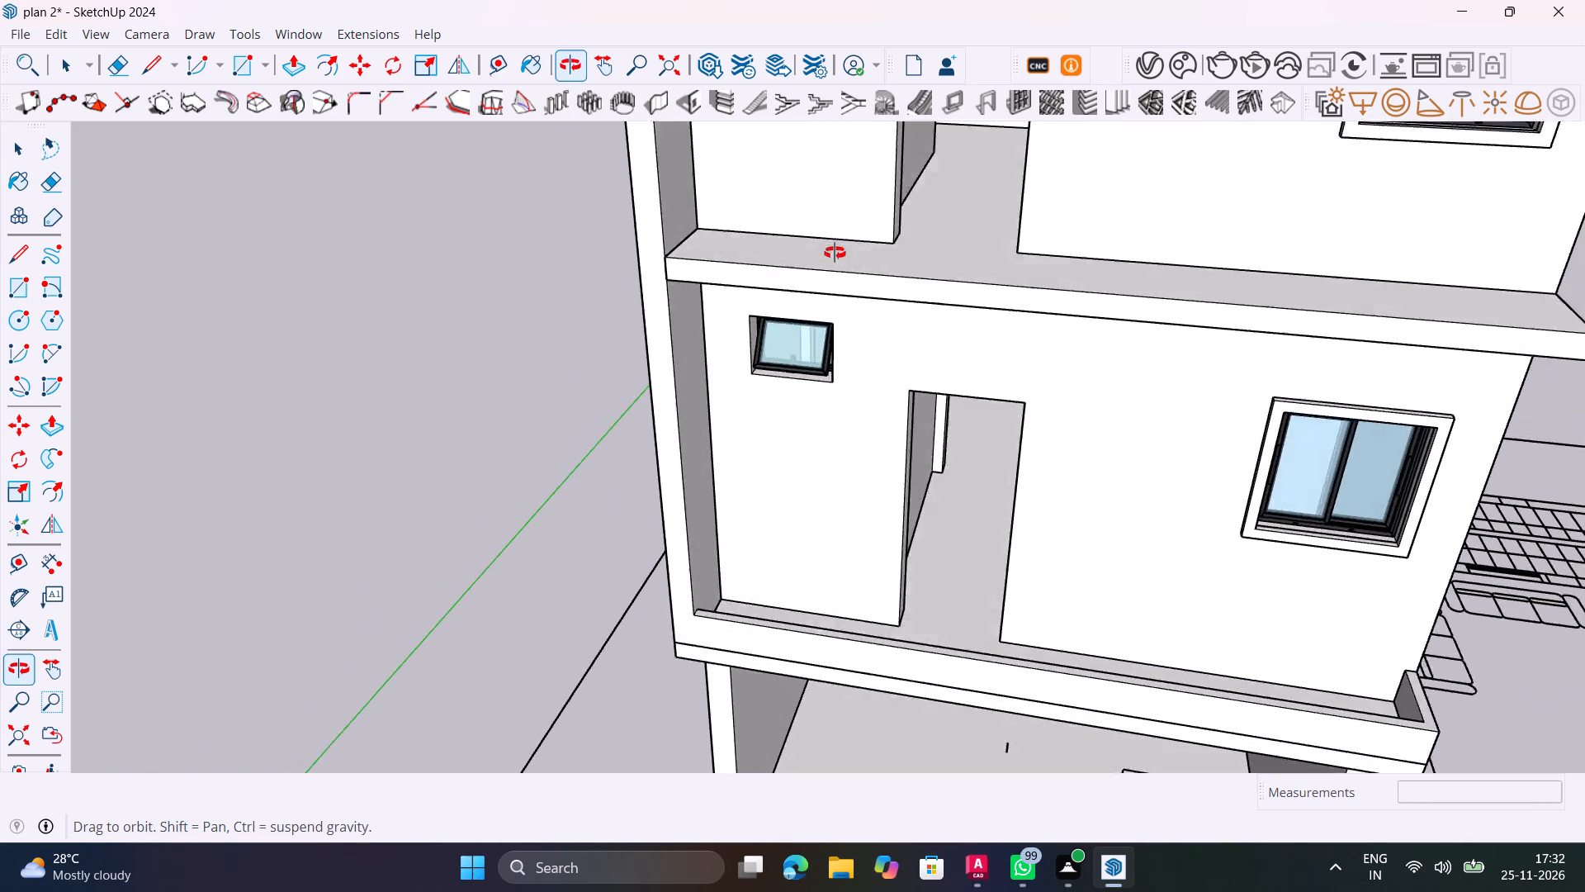
middle_drag(835, 253, 863, 221)
scroll(903, 439, down, 8)
middle_drag(1039, 566, 1223, 550)
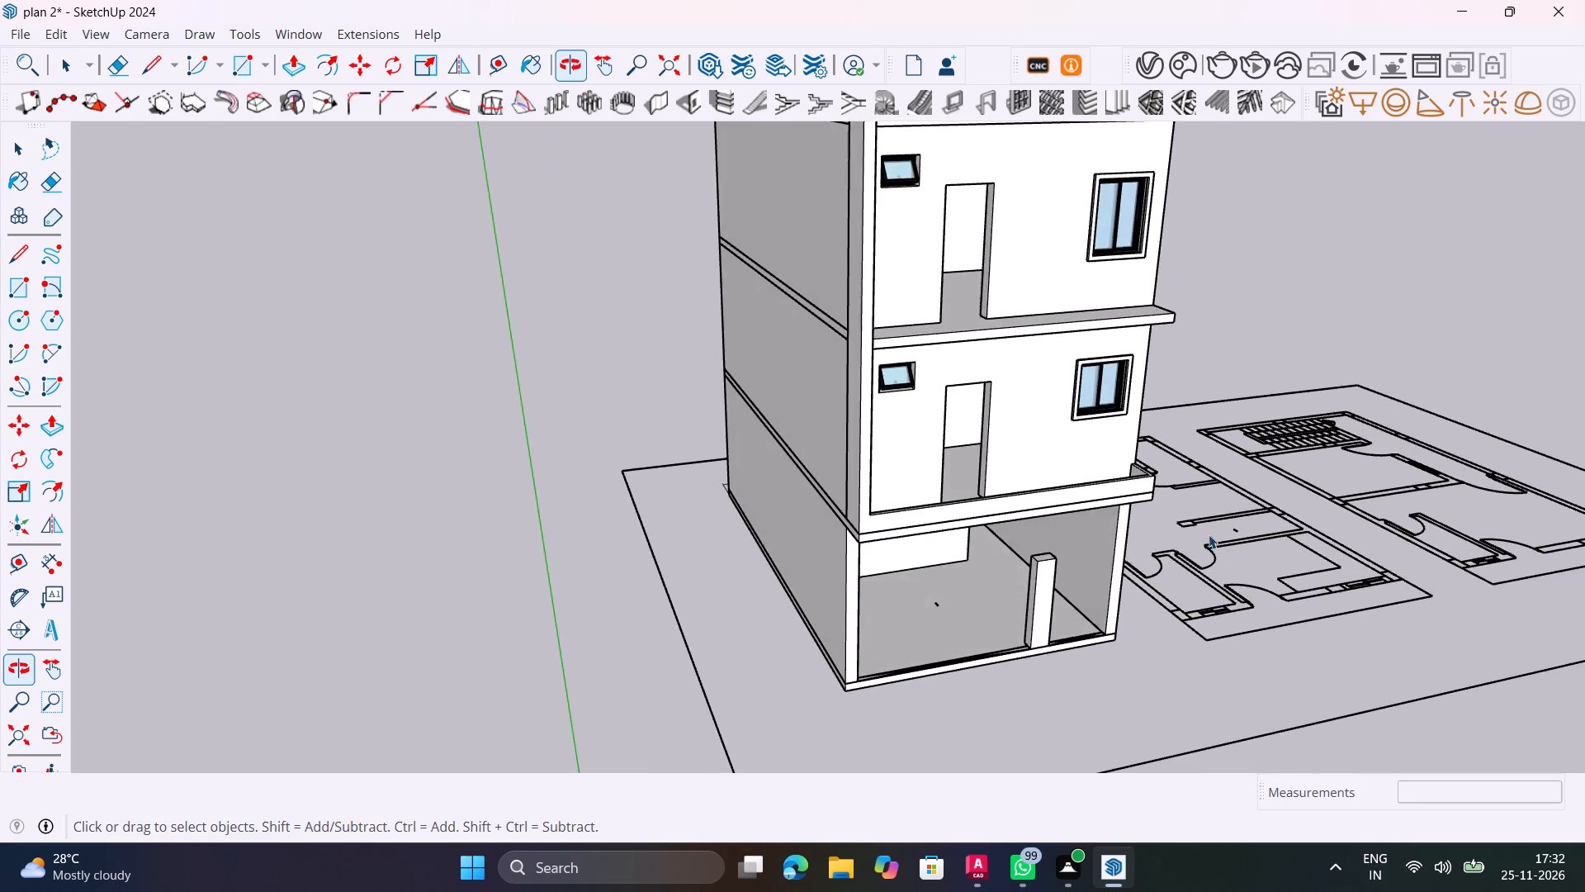
scroll(1171, 469, up, 5)
middle_drag(1166, 530, 742, 568)
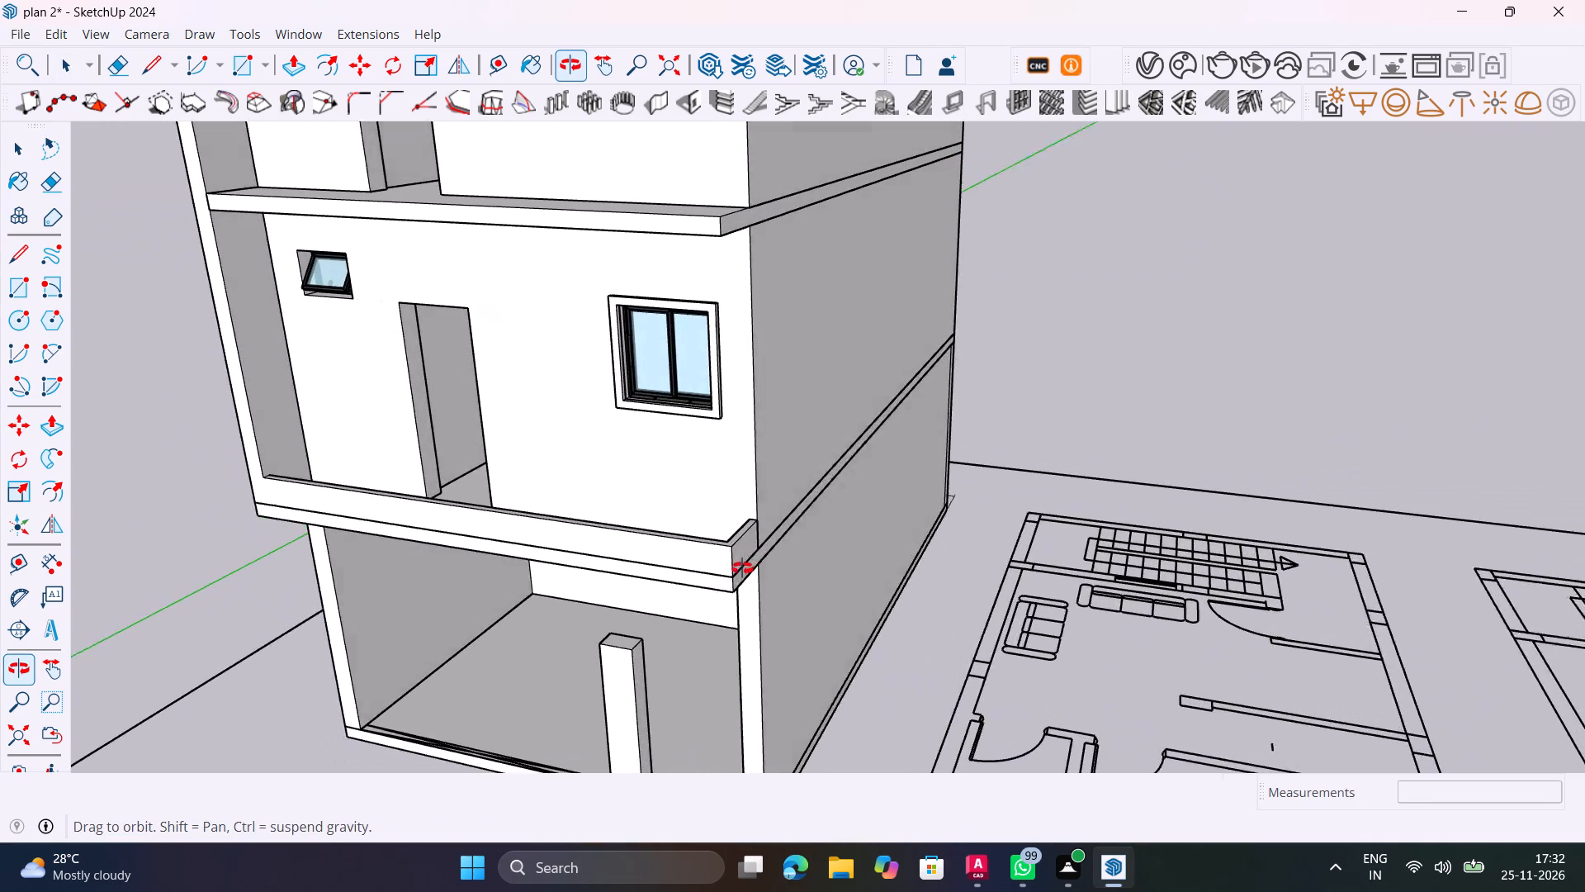
middle_drag(742, 568, 709, 584)
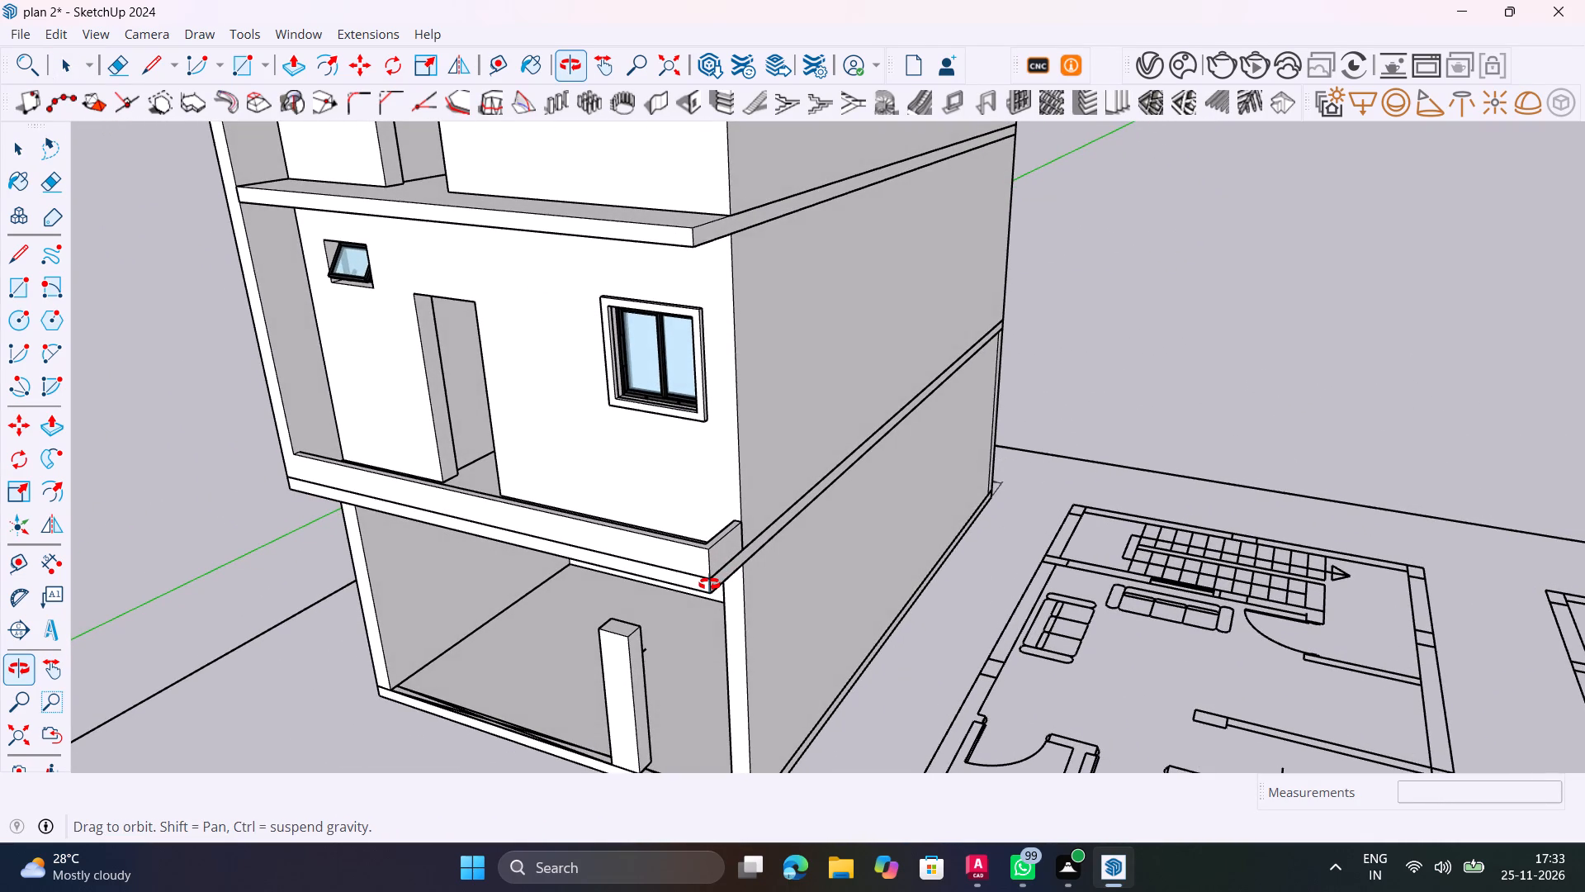
middle_drag(709, 584, 547, 624)
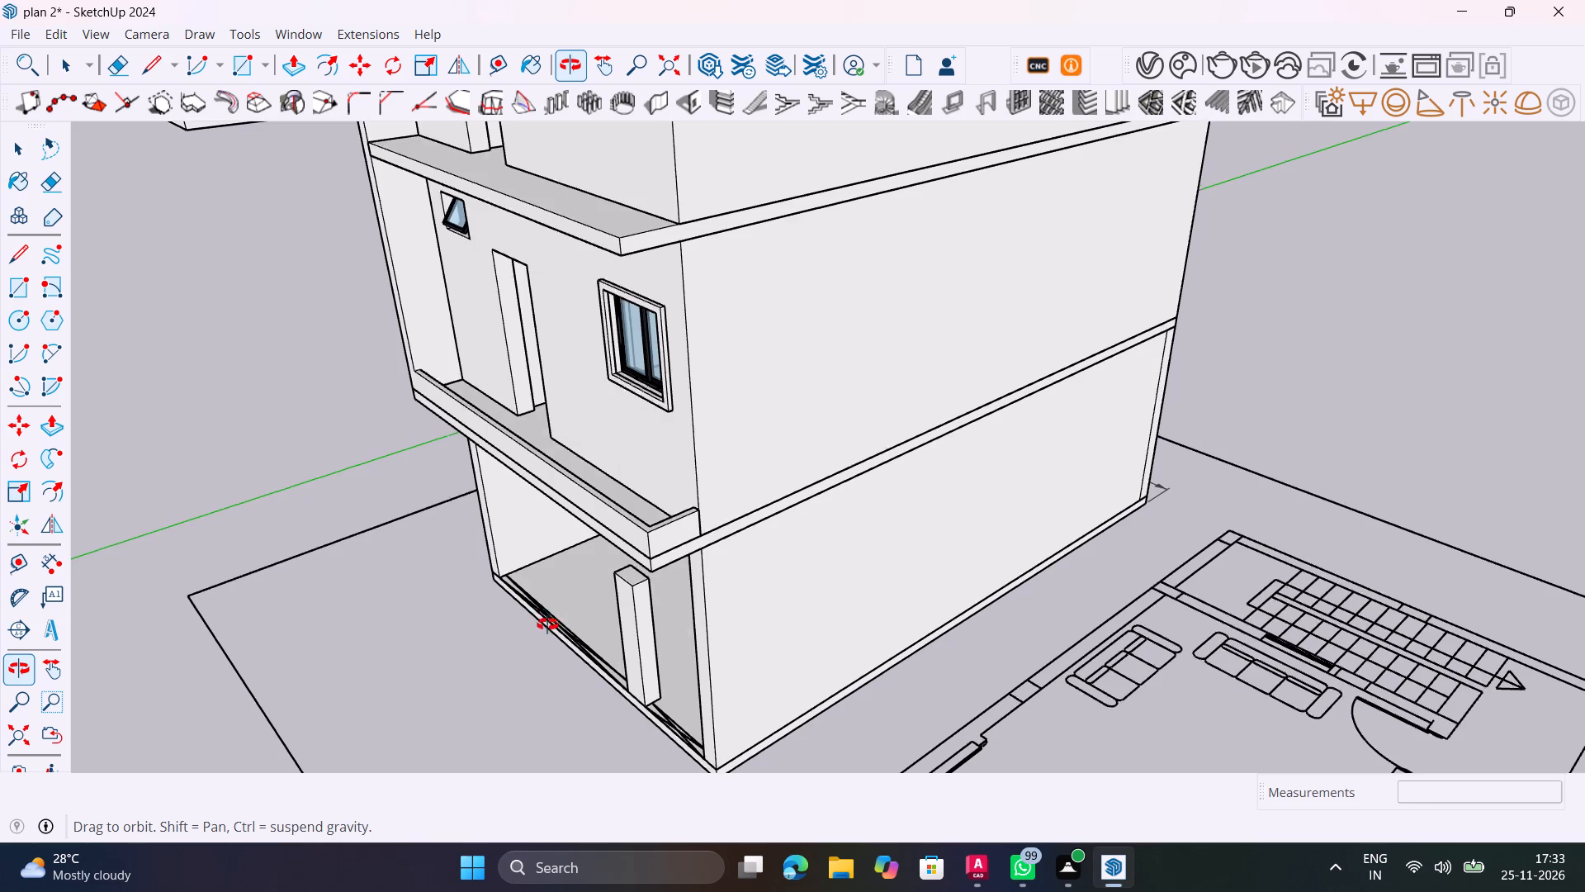
middle_drag(547, 624, 553, 680)
Group the connected geometry of the lower balcony's parapet and the tall fin wall.
scroll(602, 578, up, 5)
scroll(660, 528, up, 3)
shift+middle_drag(649, 527, 736, 514)
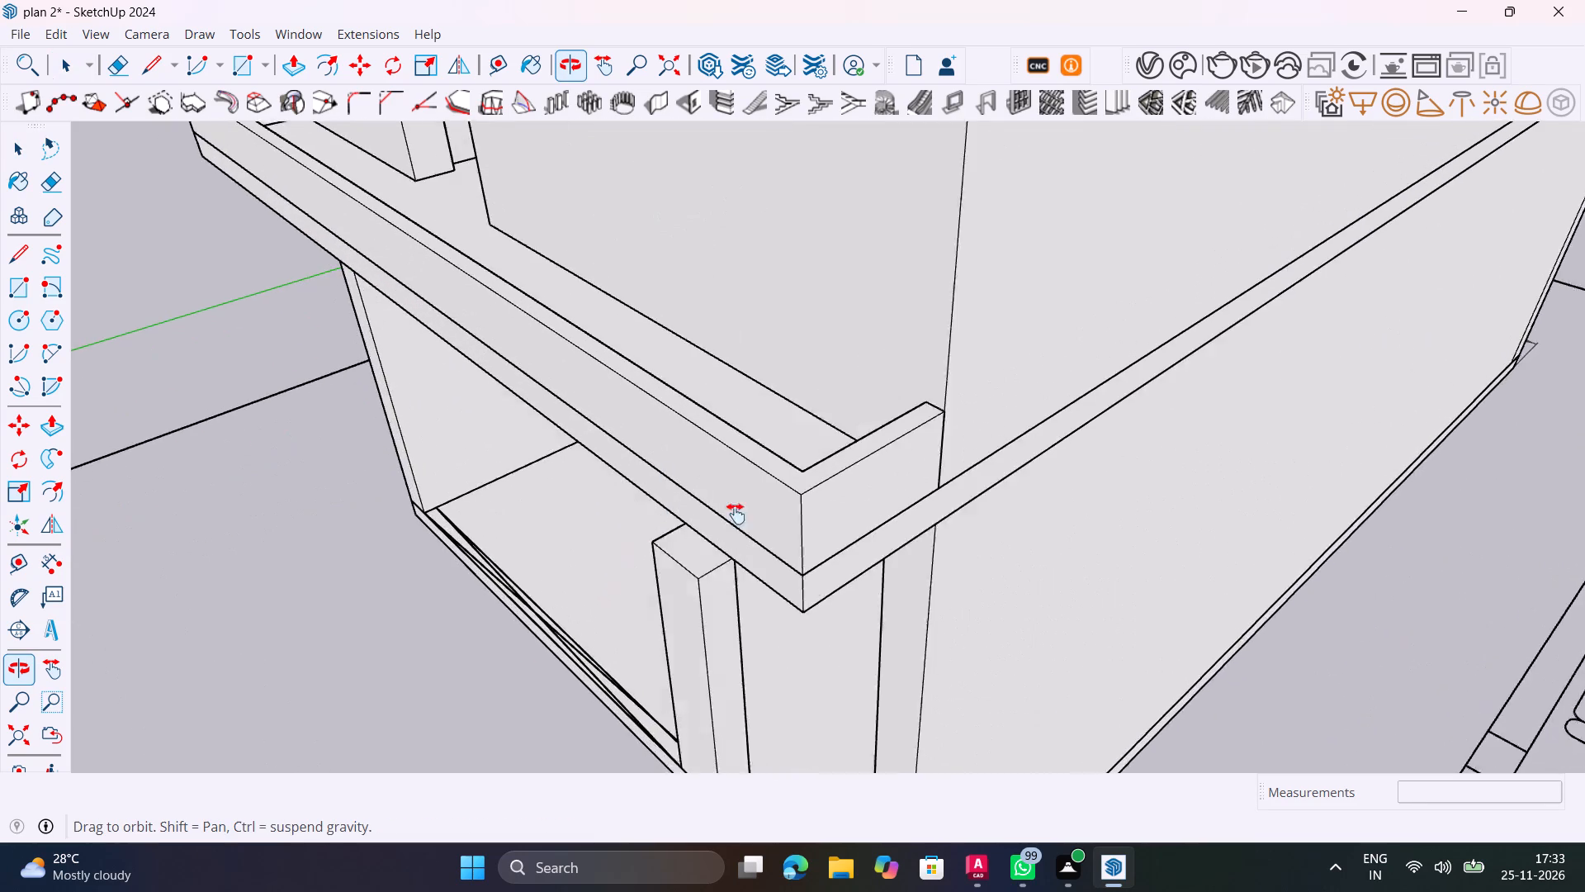
shift+middle_drag(736, 514, 896, 588)
click(890, 556)
triple_click(887, 535)
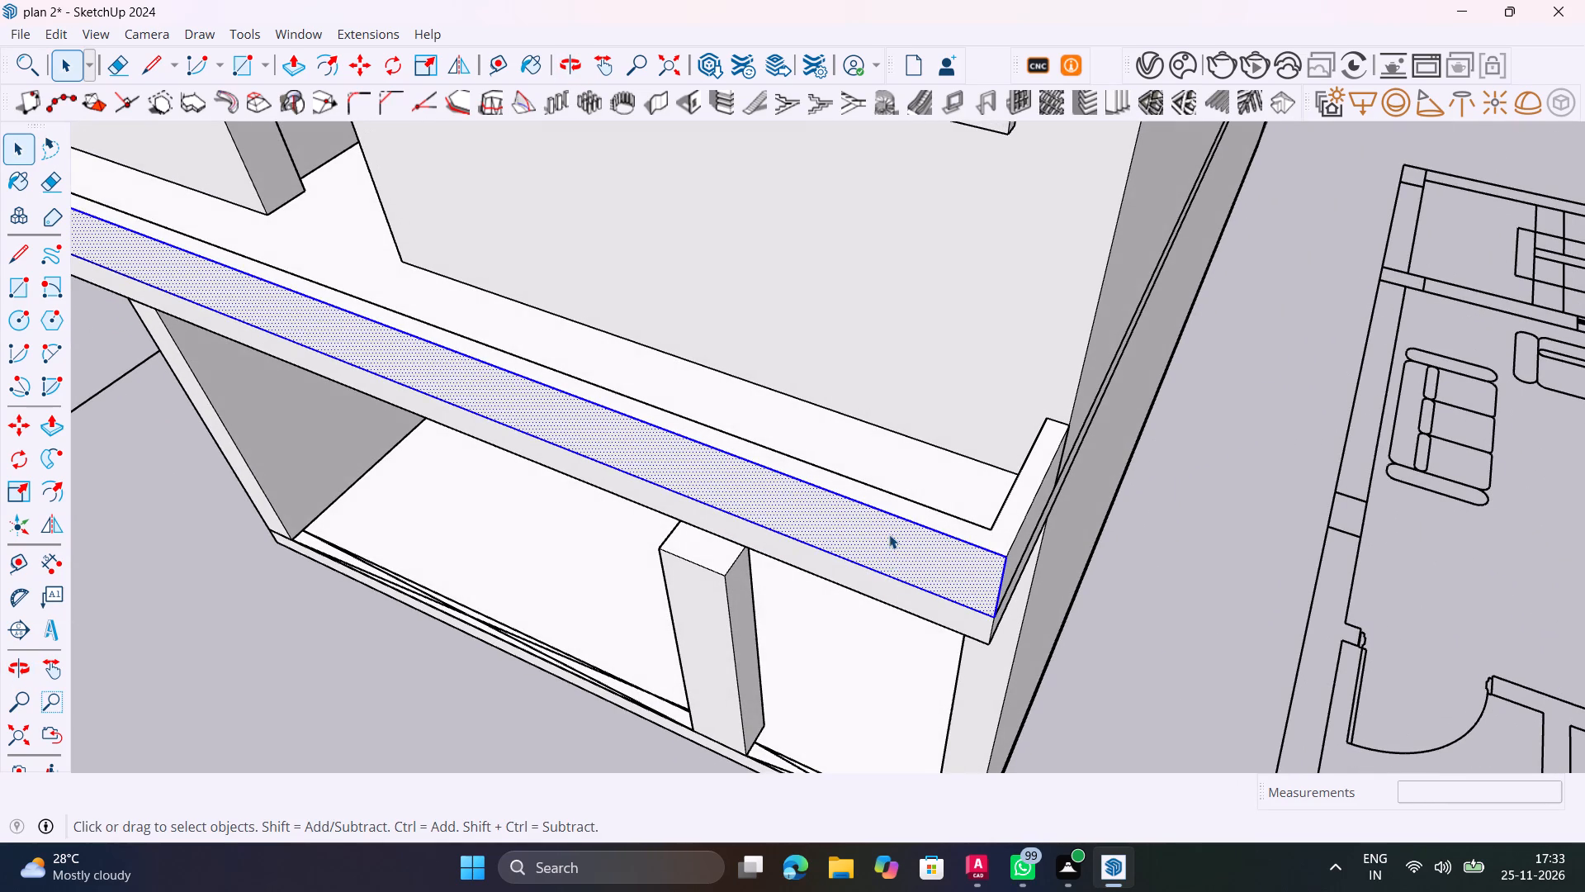
scroll(887, 529, down, 13)
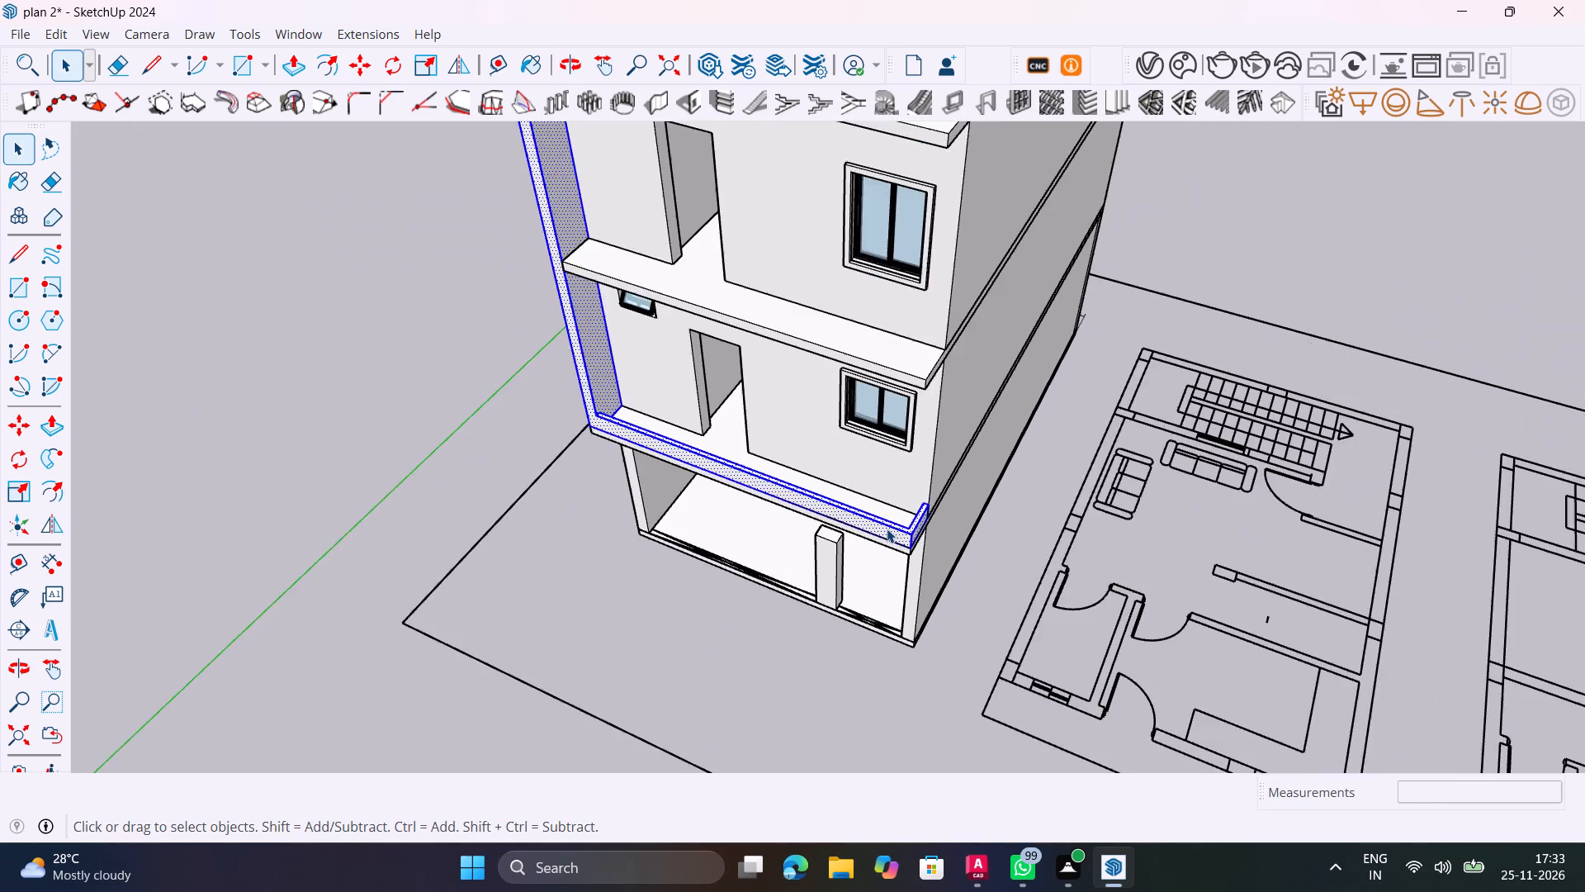
scroll(887, 529, down, 7)
shift+middle_drag(884, 529, 902, 585)
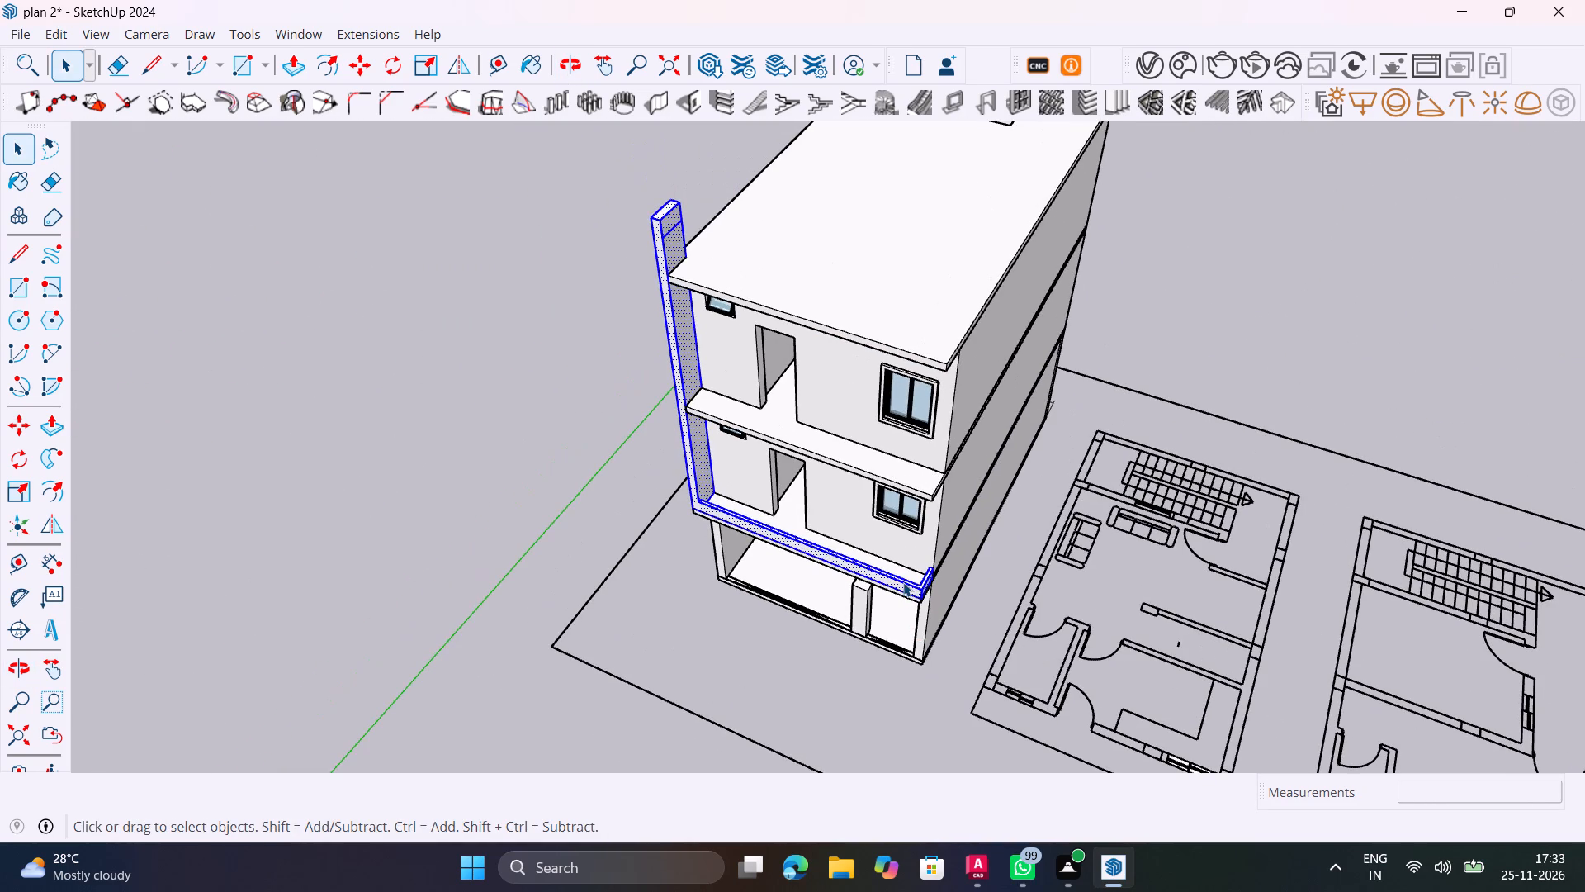
right_click(903, 582)
click(995, 238)
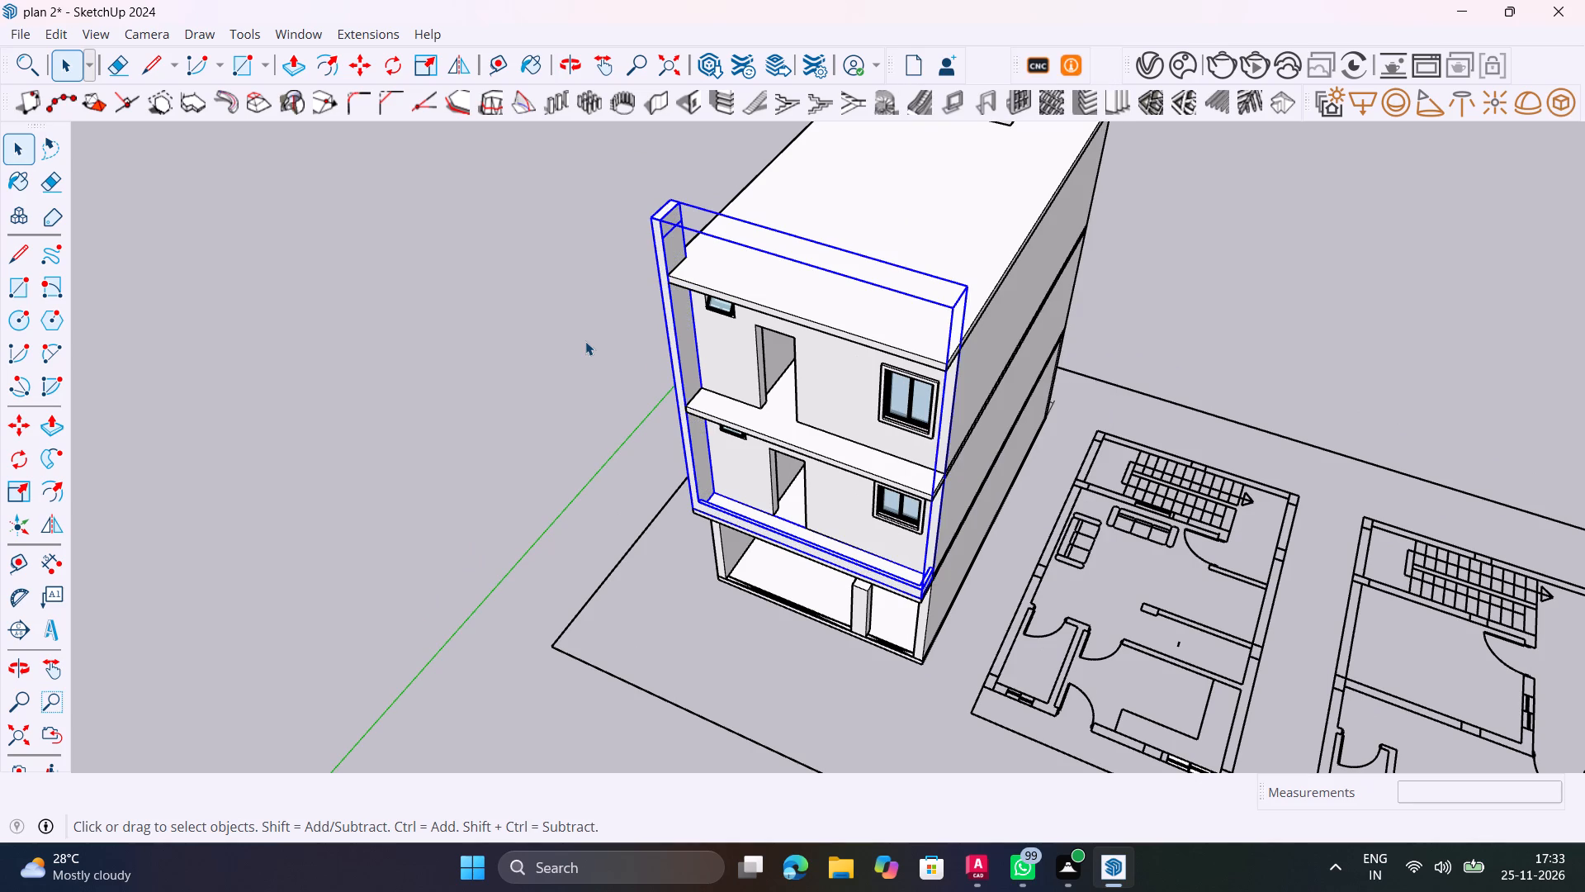
click(585, 341)
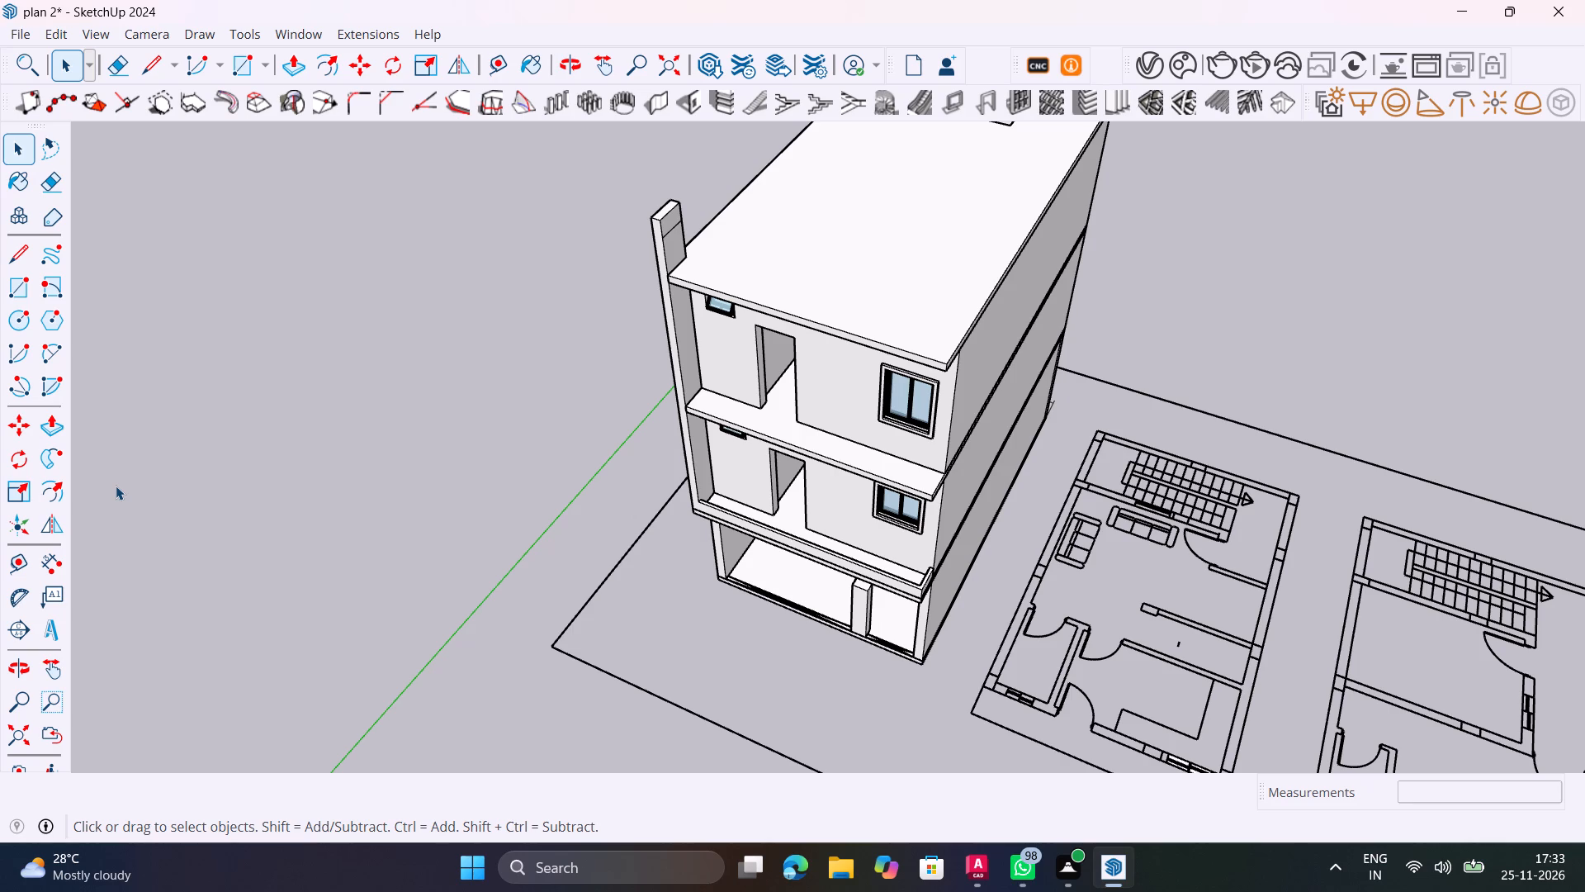
Place guides on the upper balcony slab about 5 1/4" in from its free side edge and 3" in from its front edge.
scroll(764, 447, up, 3)
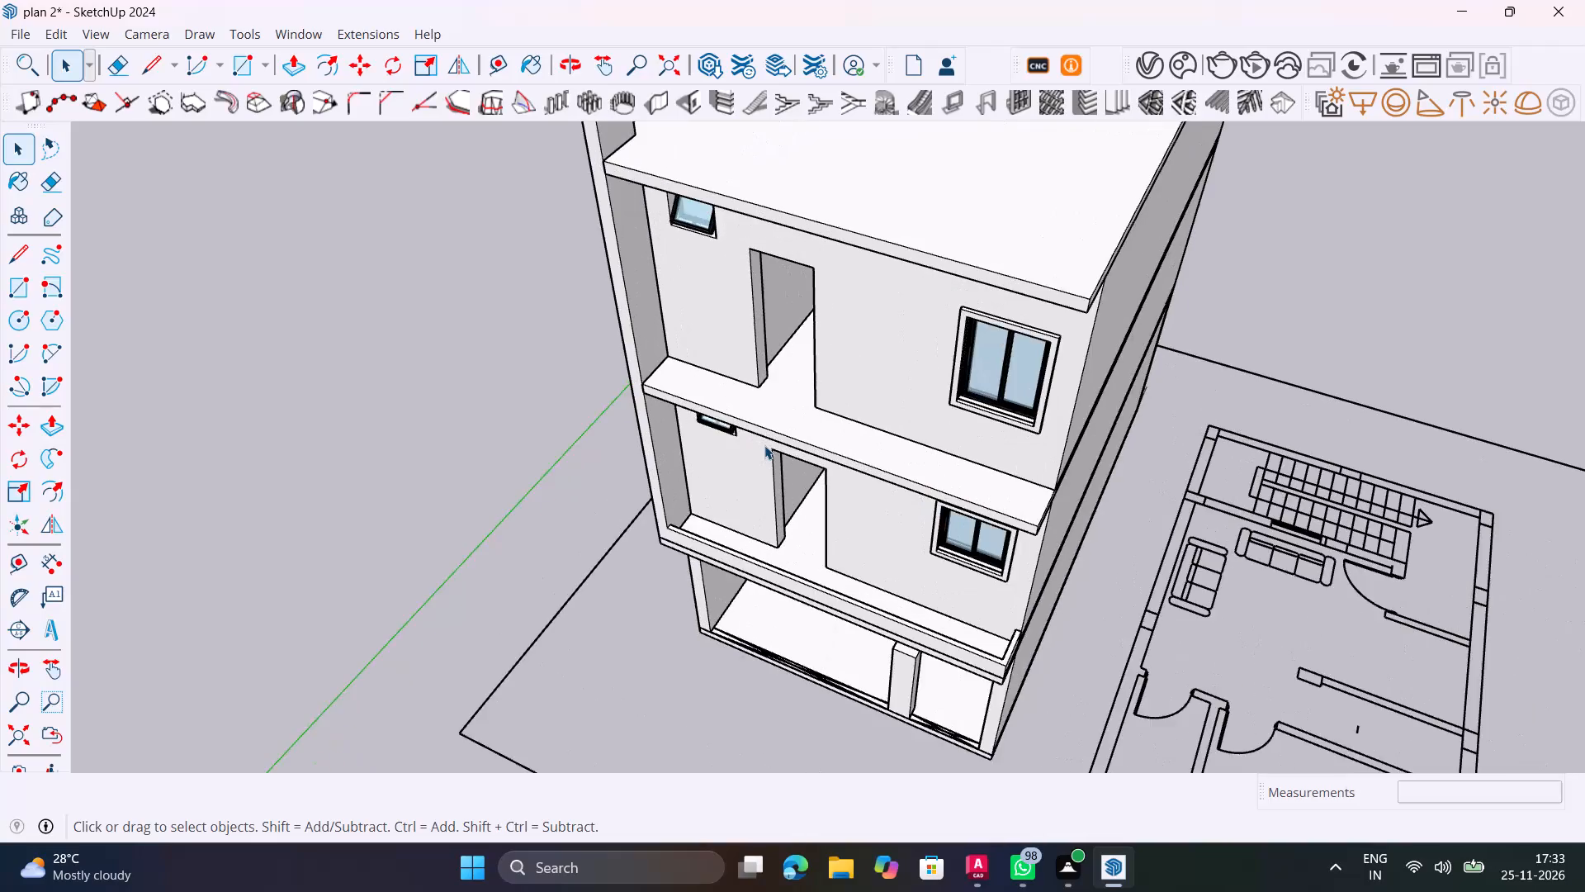
scroll(764, 445, up, 3)
shift+middle_drag(756, 444, 571, 343)
scroll(581, 344, down, 6)
middle_drag(602, 369, 987, 321)
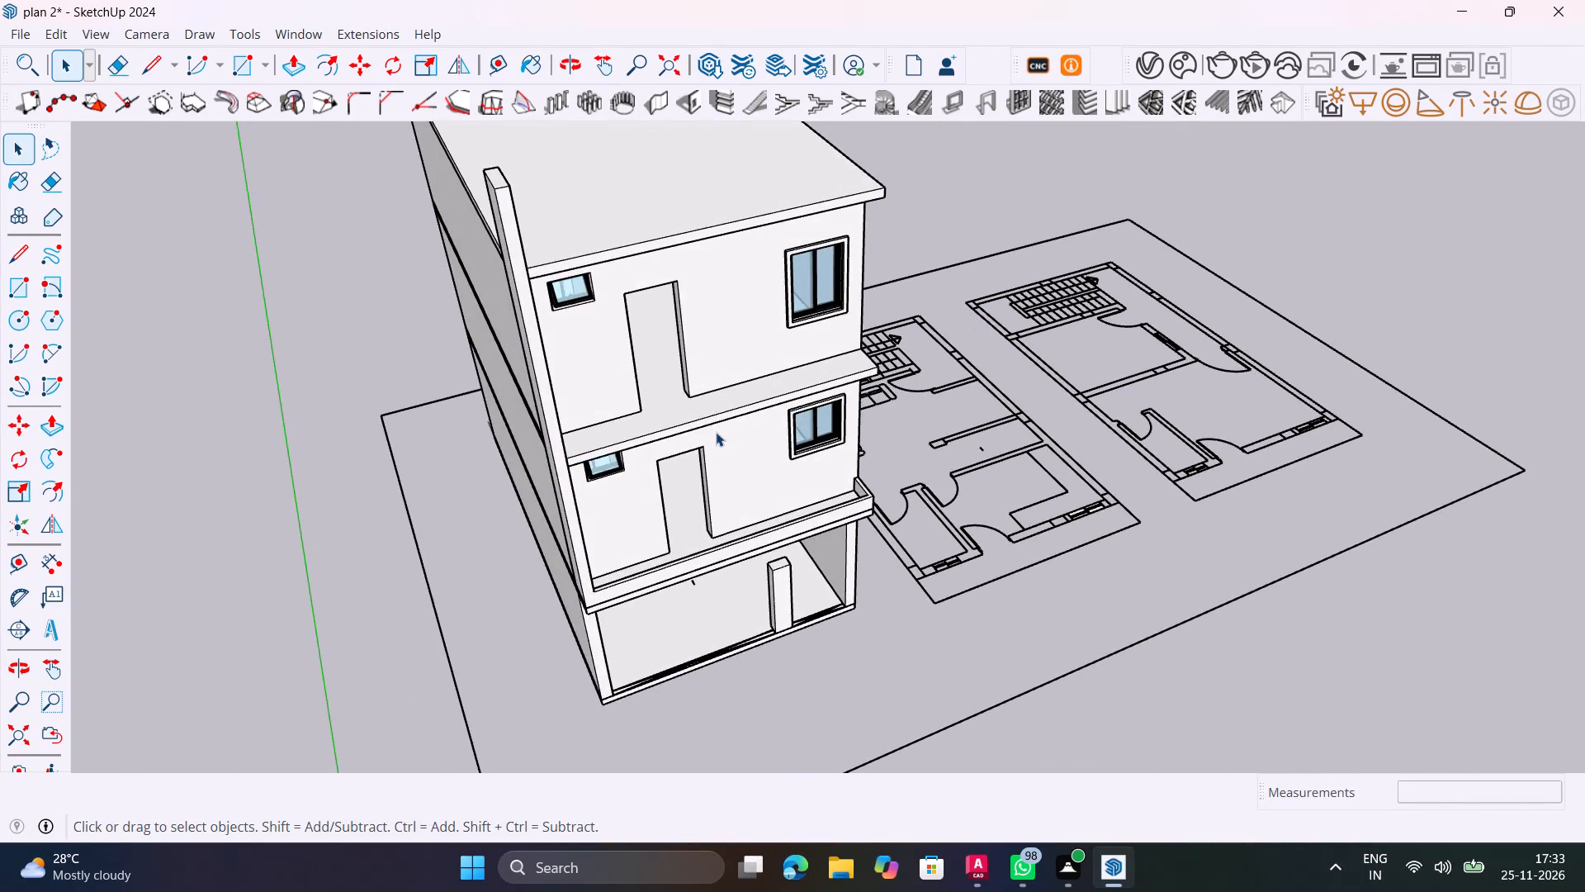
scroll(717, 433, up, 4)
shift+middle_drag(751, 463, 510, 608)
scroll(818, 484, up, 8)
middle_drag(827, 515, 947, 545)
key(t)
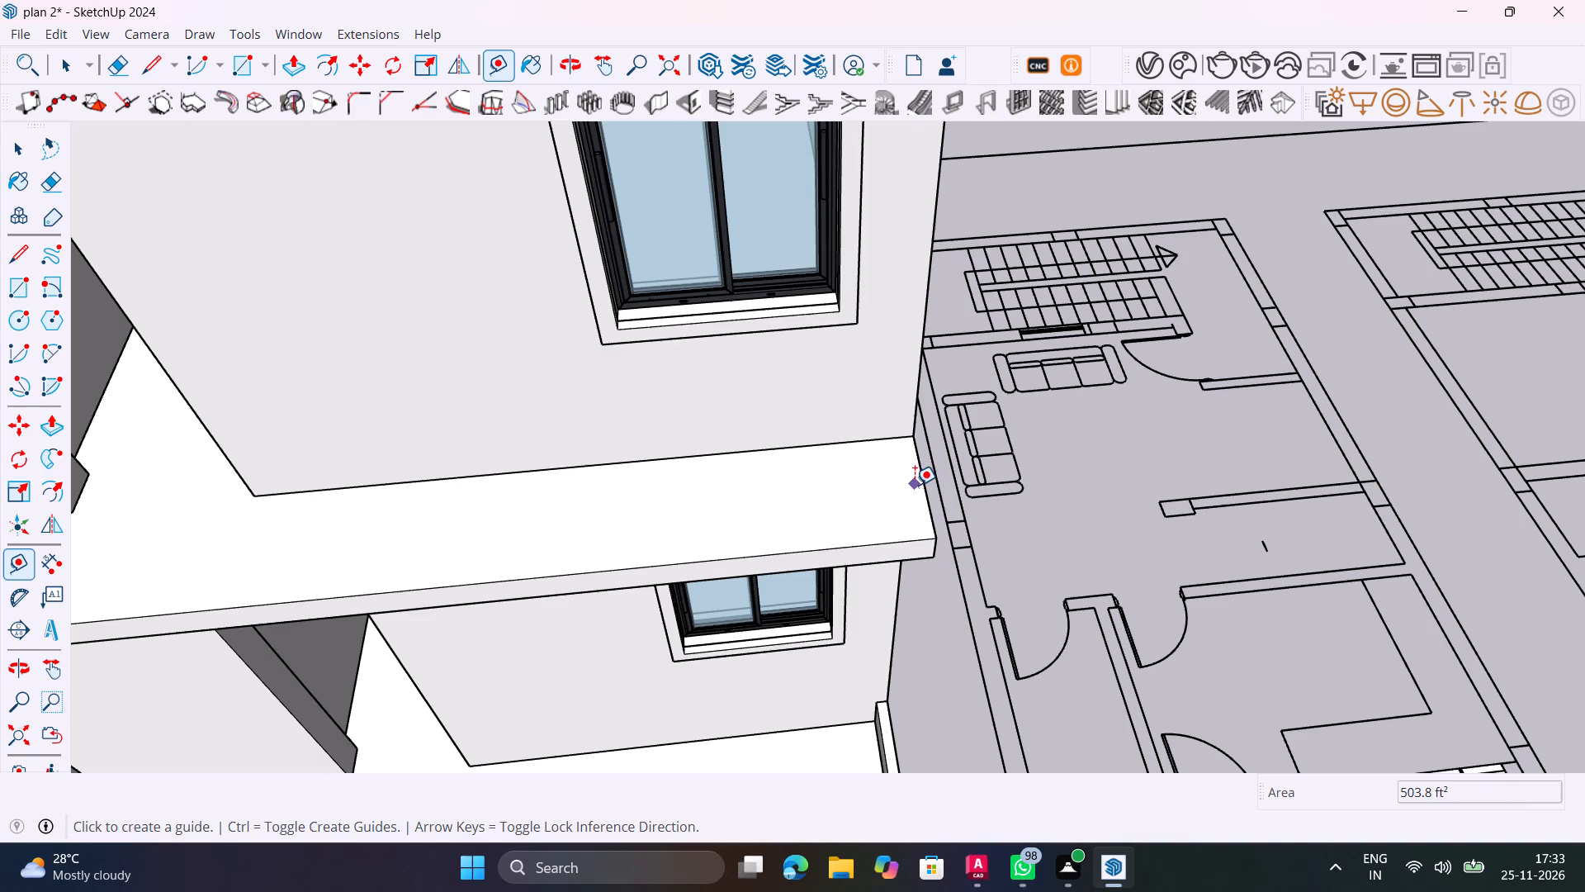
click(922, 479)
click(896, 480)
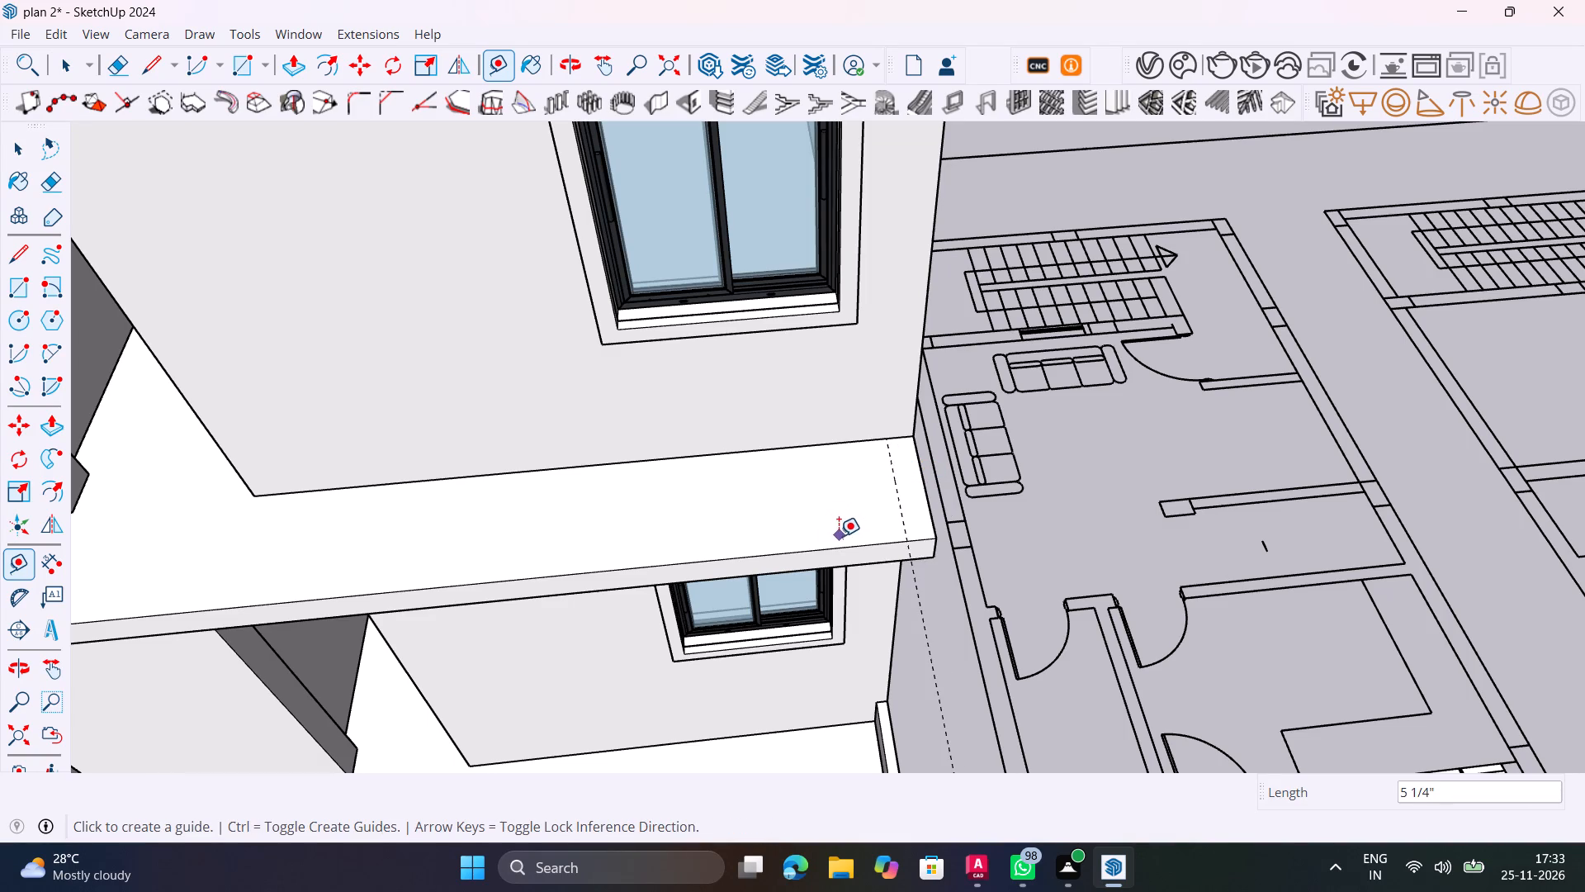
click(844, 543)
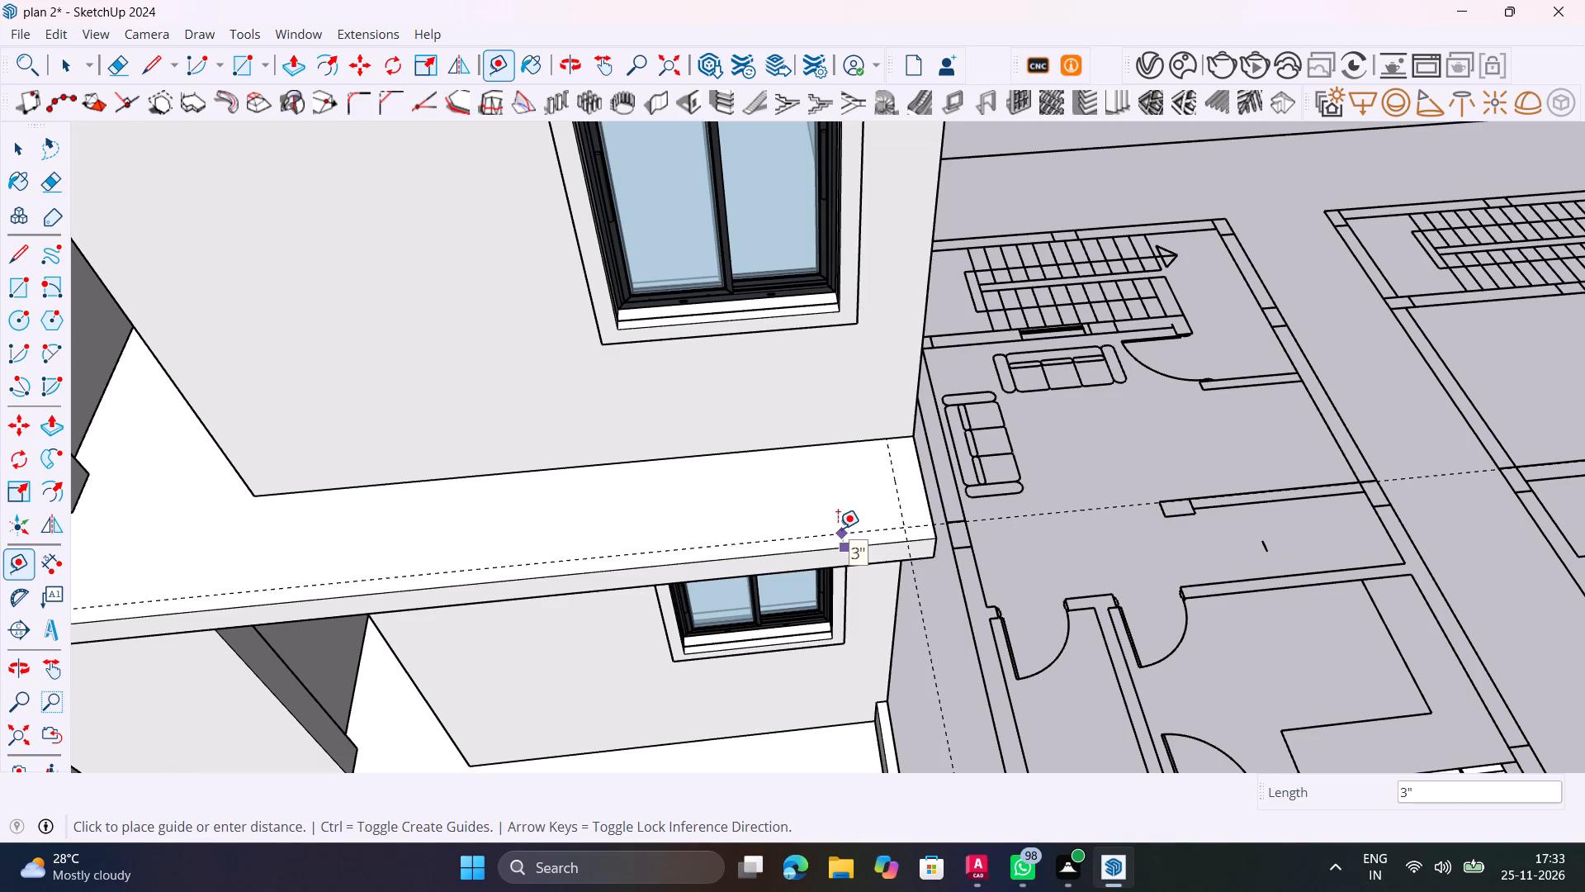
text(3")
key(Return)
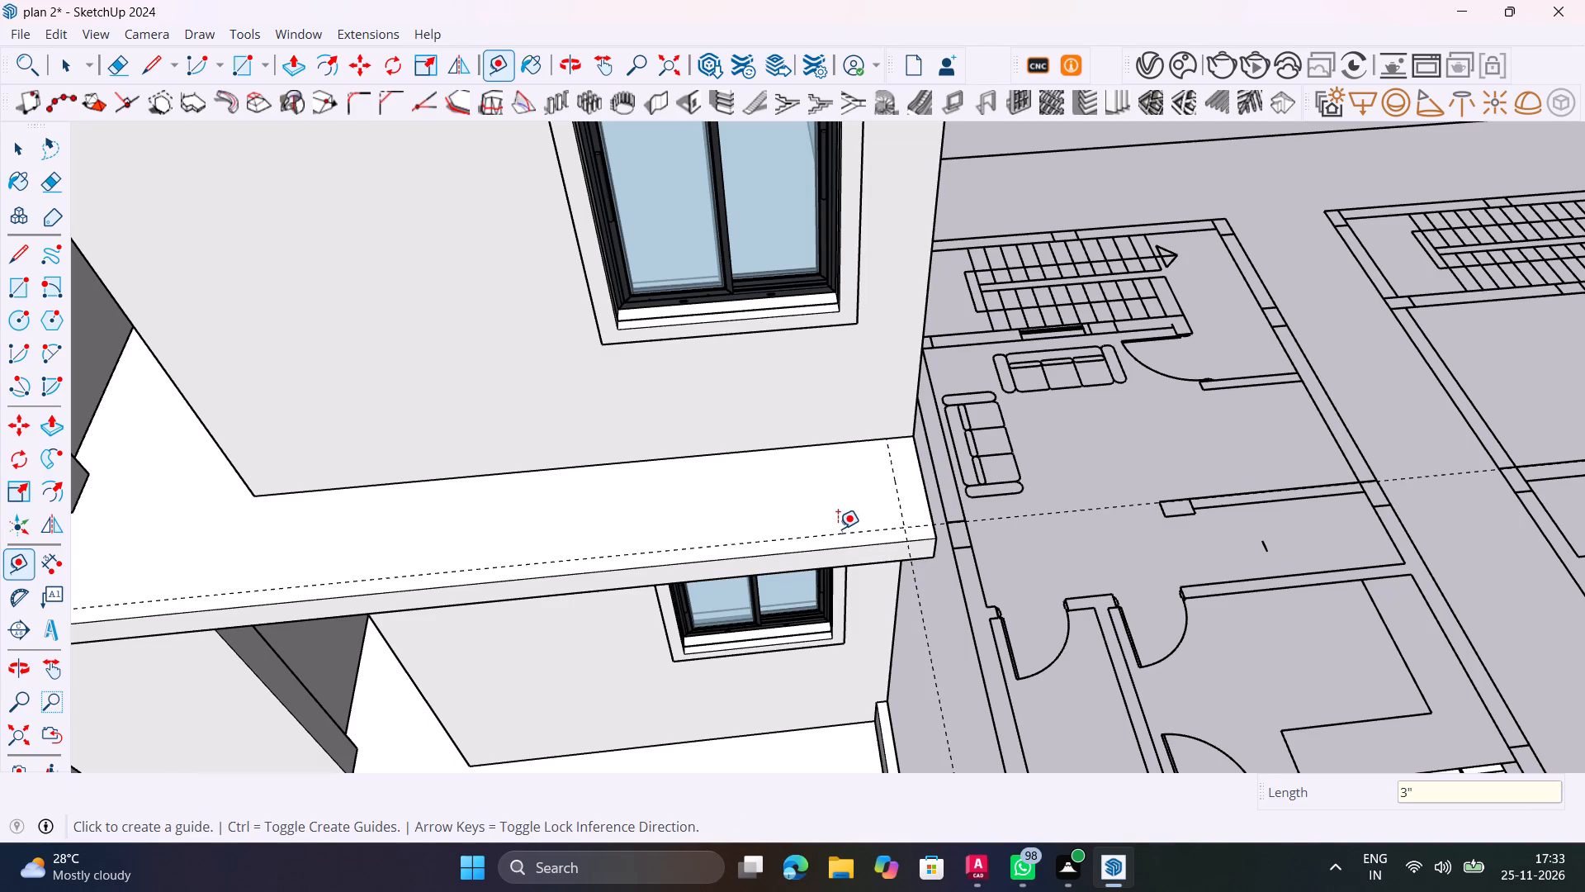
Draw rectangles on the upper balcony slab between guides and edges: a side strip and a front strip 3" by about 16' 11 9/16".
scroll(934, 518, up, 5)
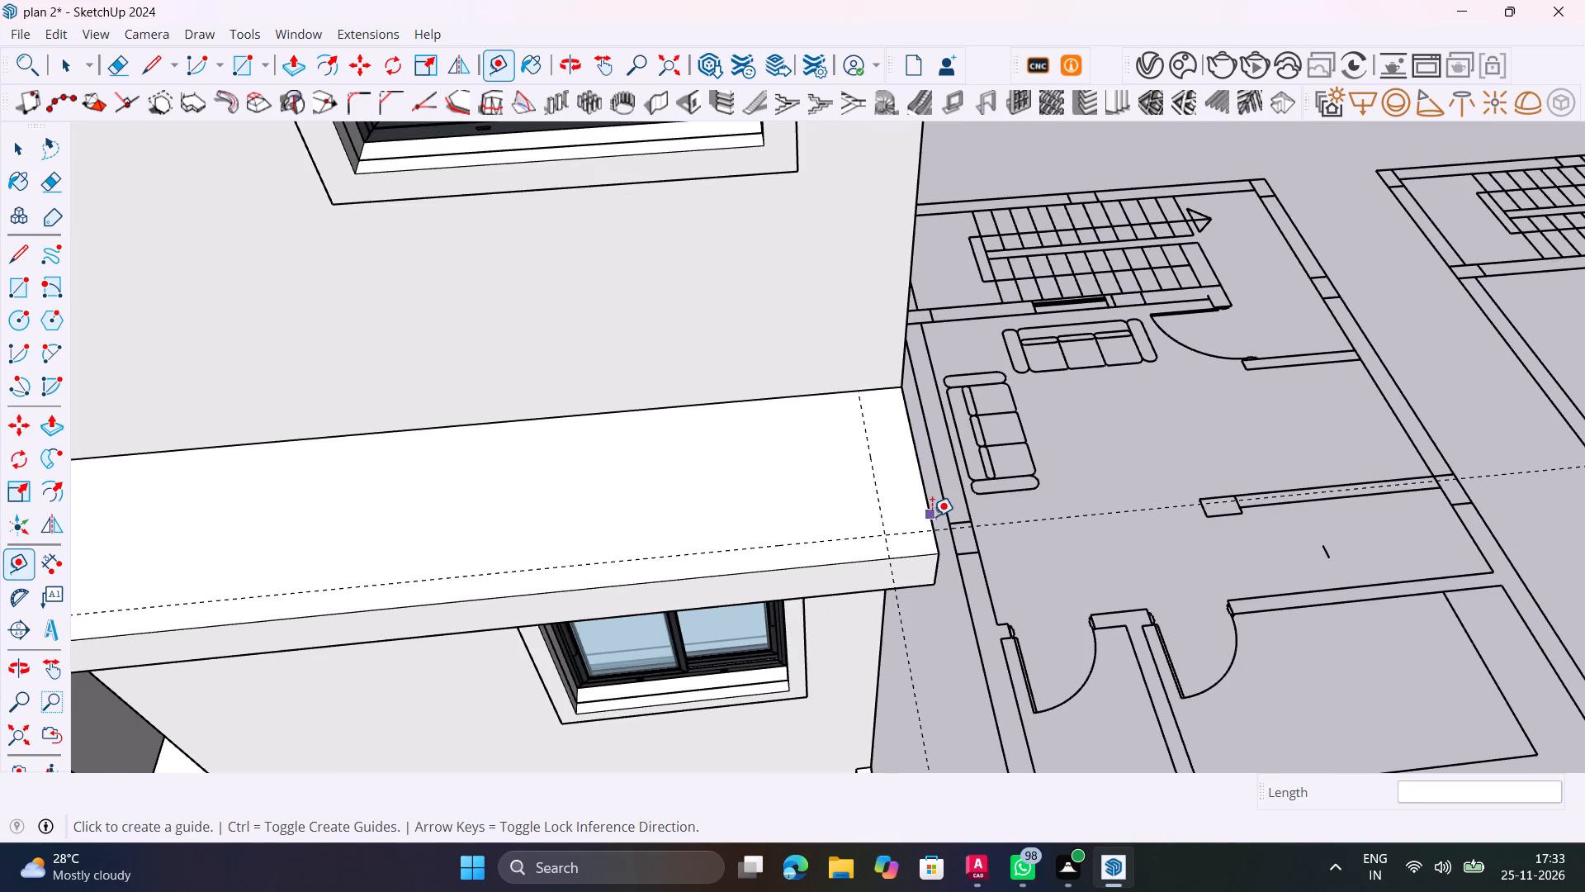
key(r)
click(861, 391)
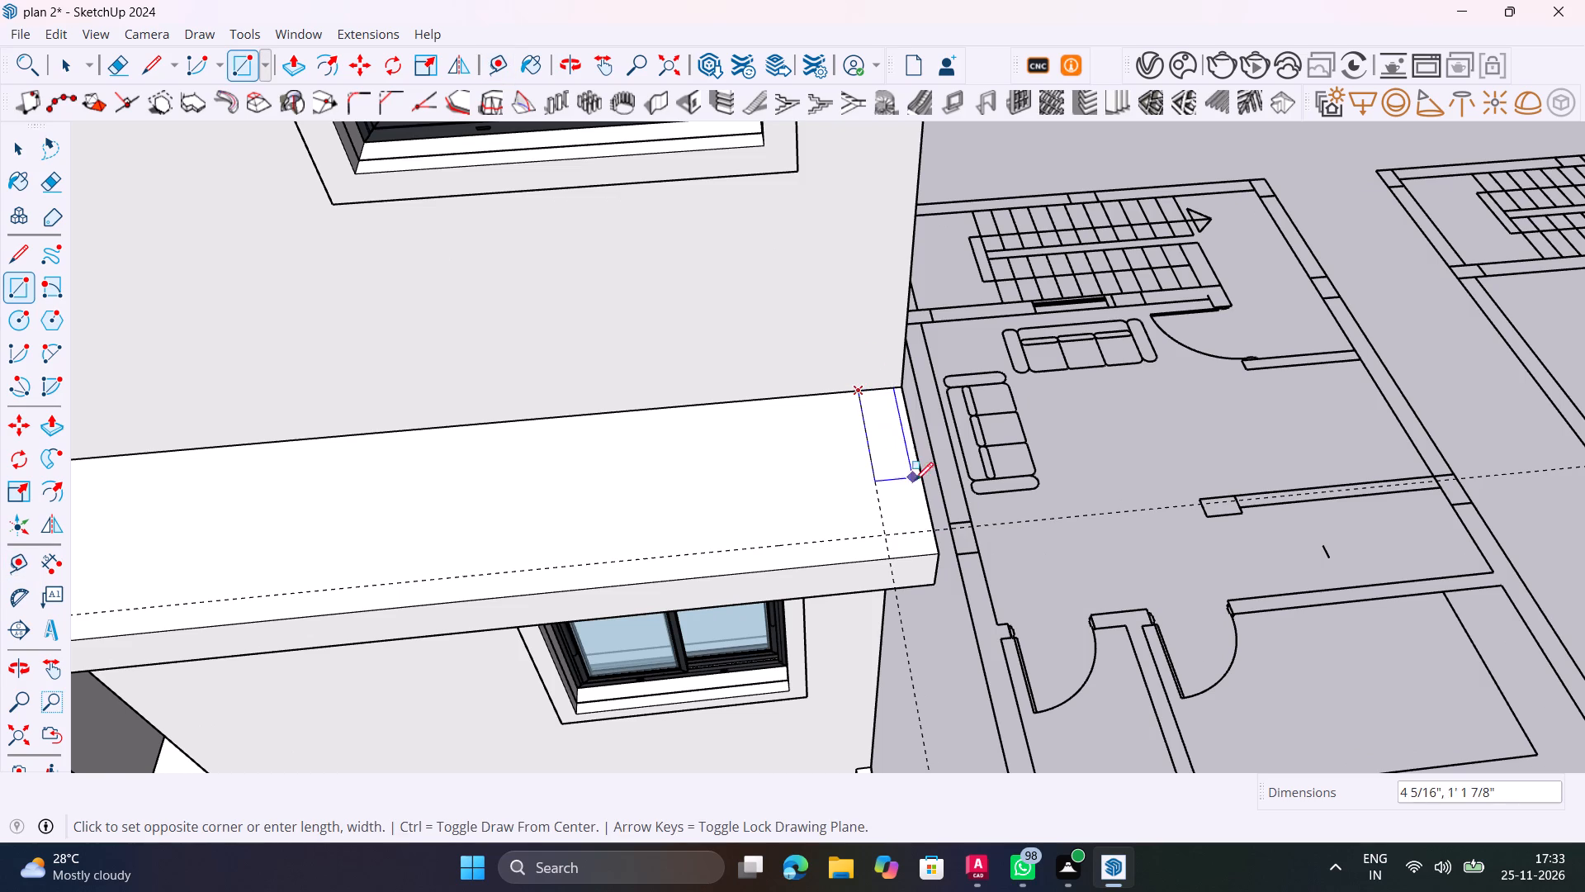
click(934, 553)
scroll(927, 535, down, 11)
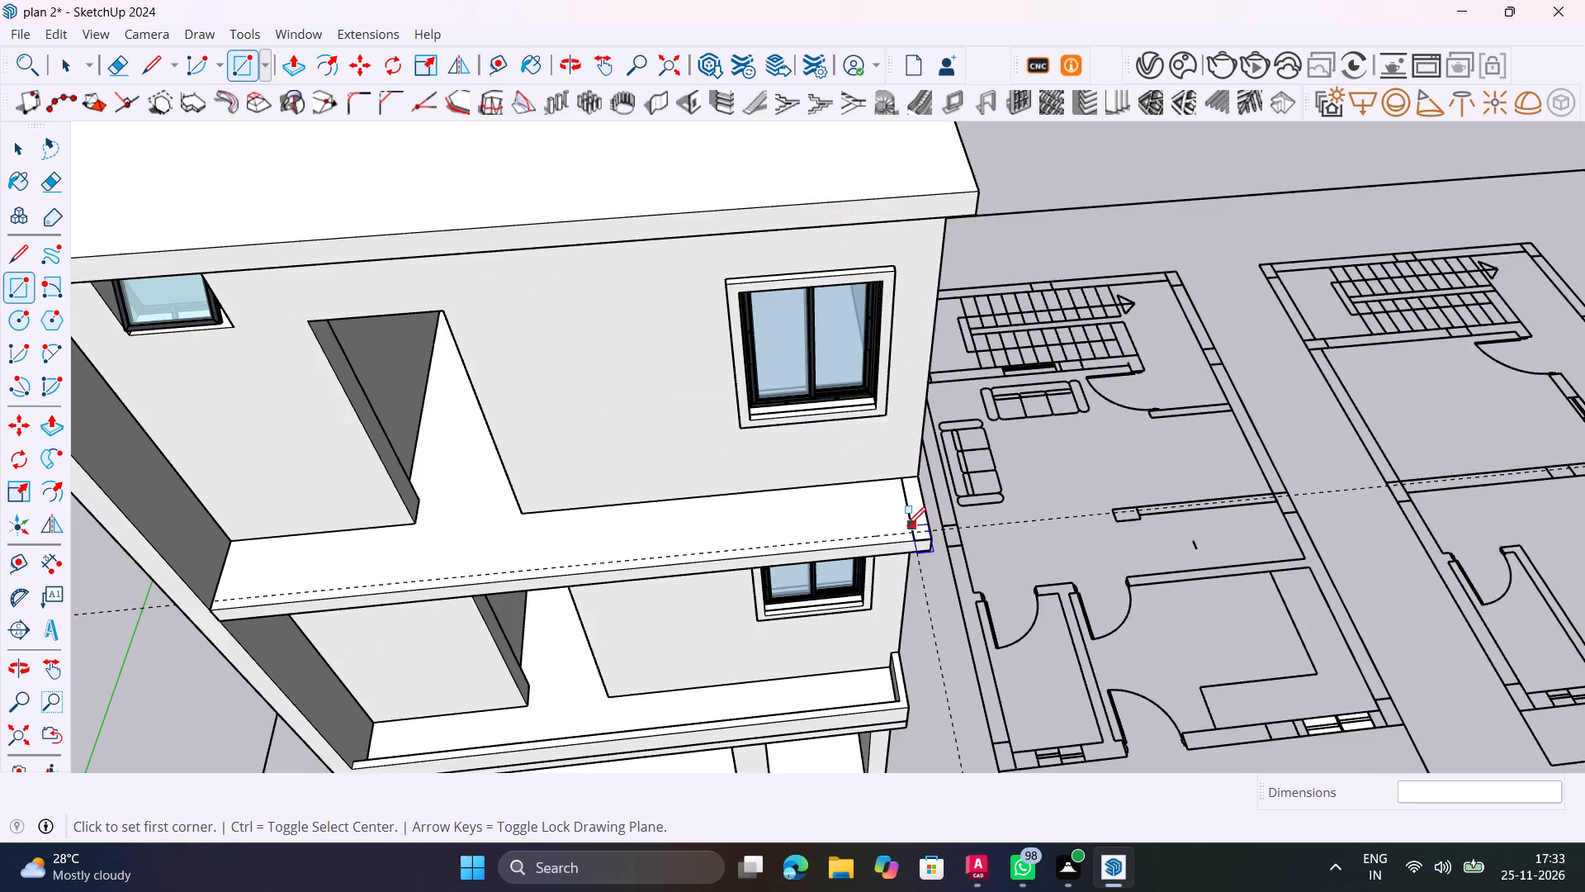
shift+middle_drag(751, 540, 617, 580)
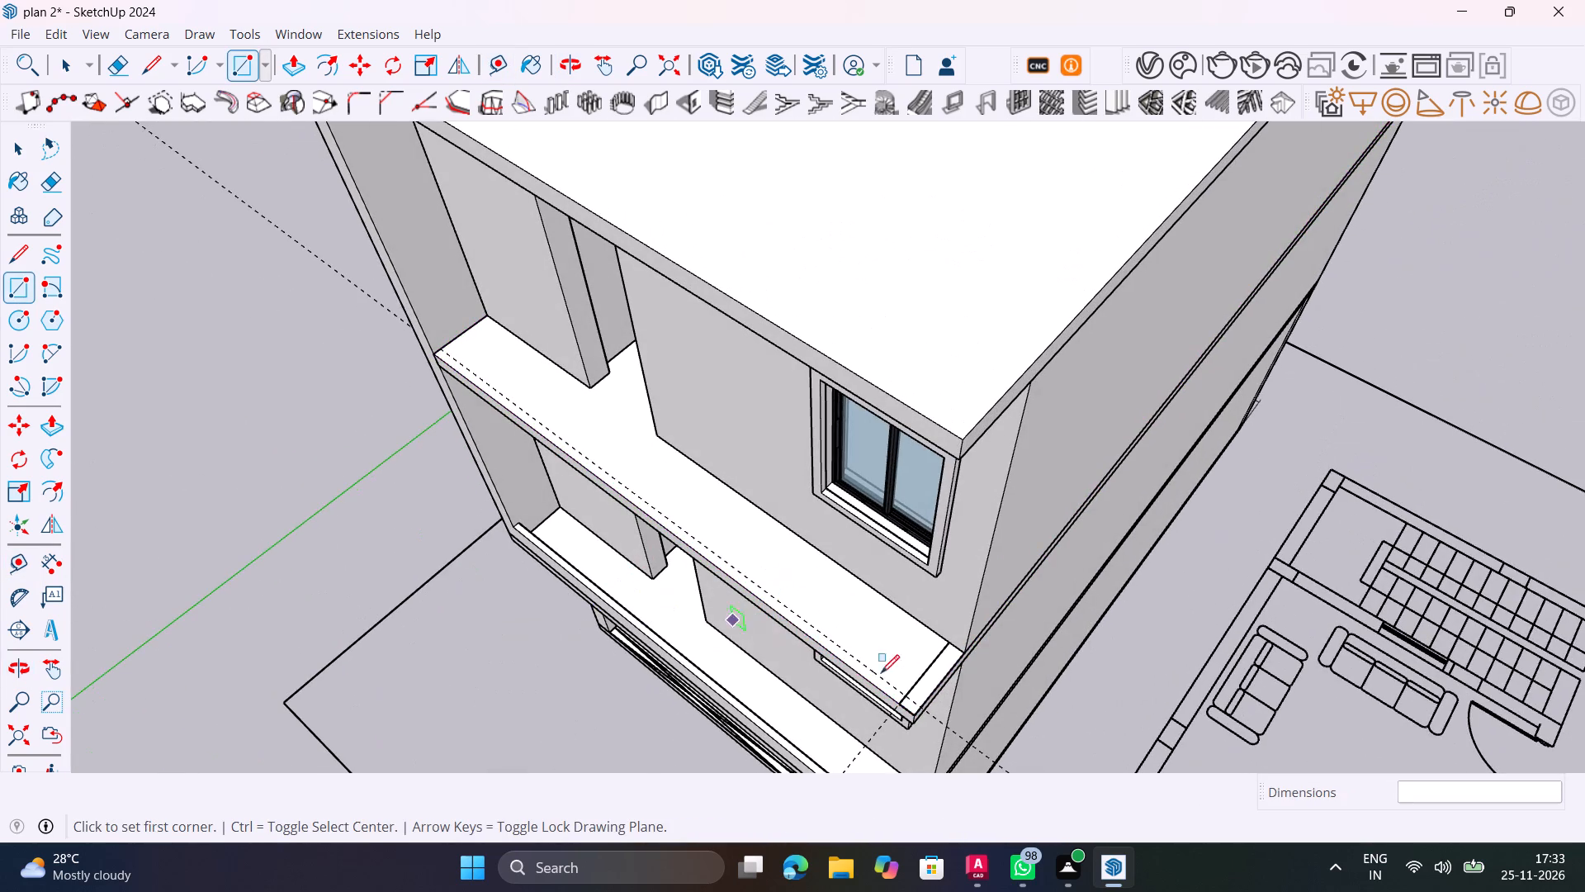
scroll(440, 350, up, 14)
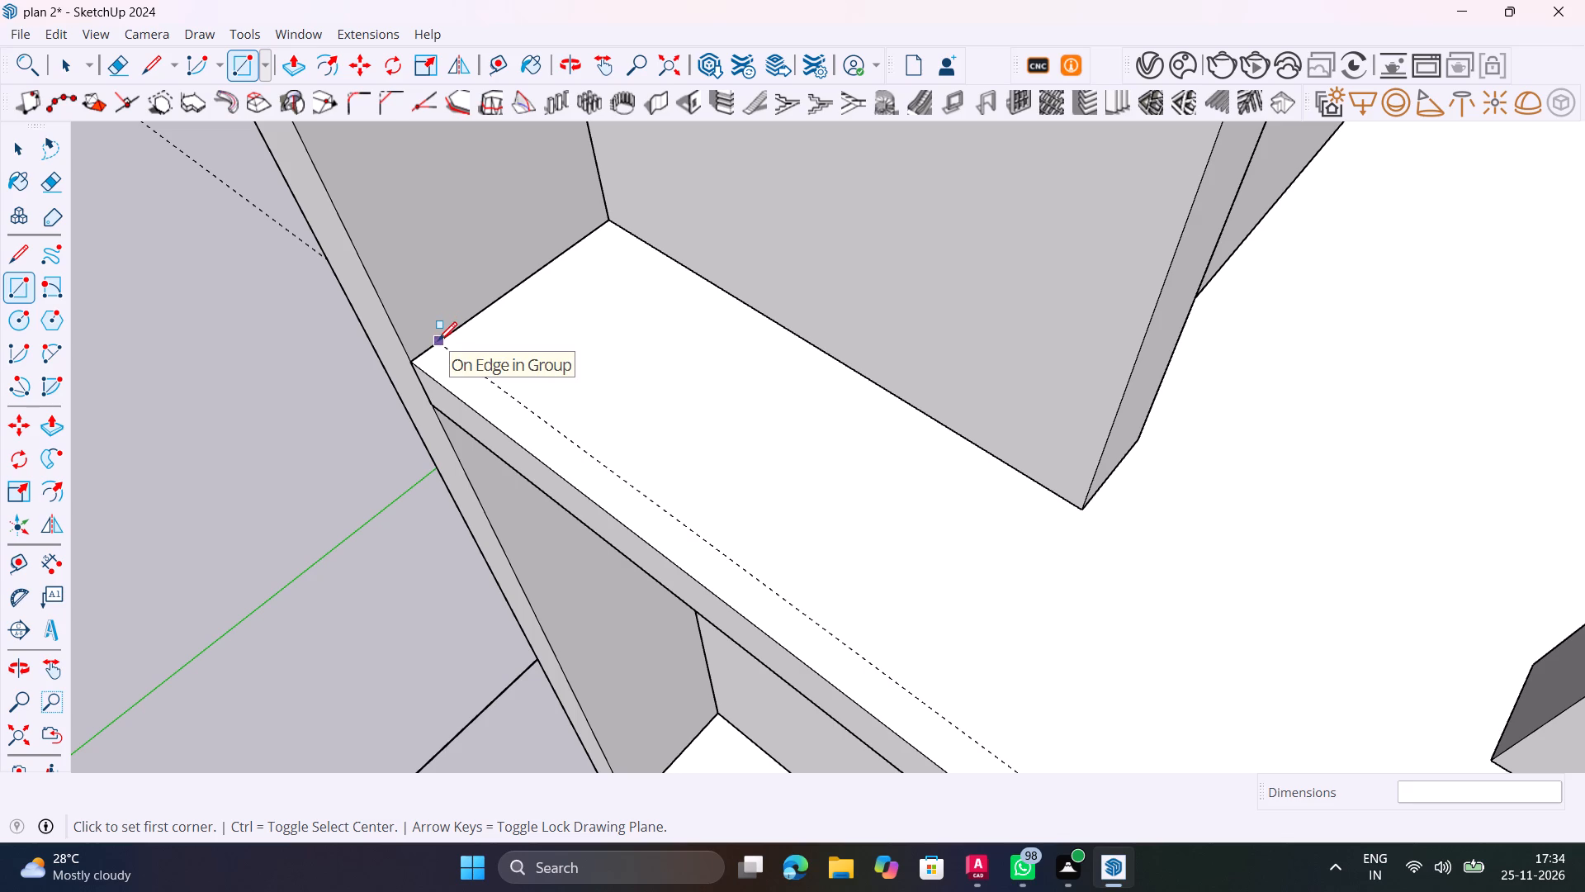
click(438, 343)
scroll(481, 387, down, 19)
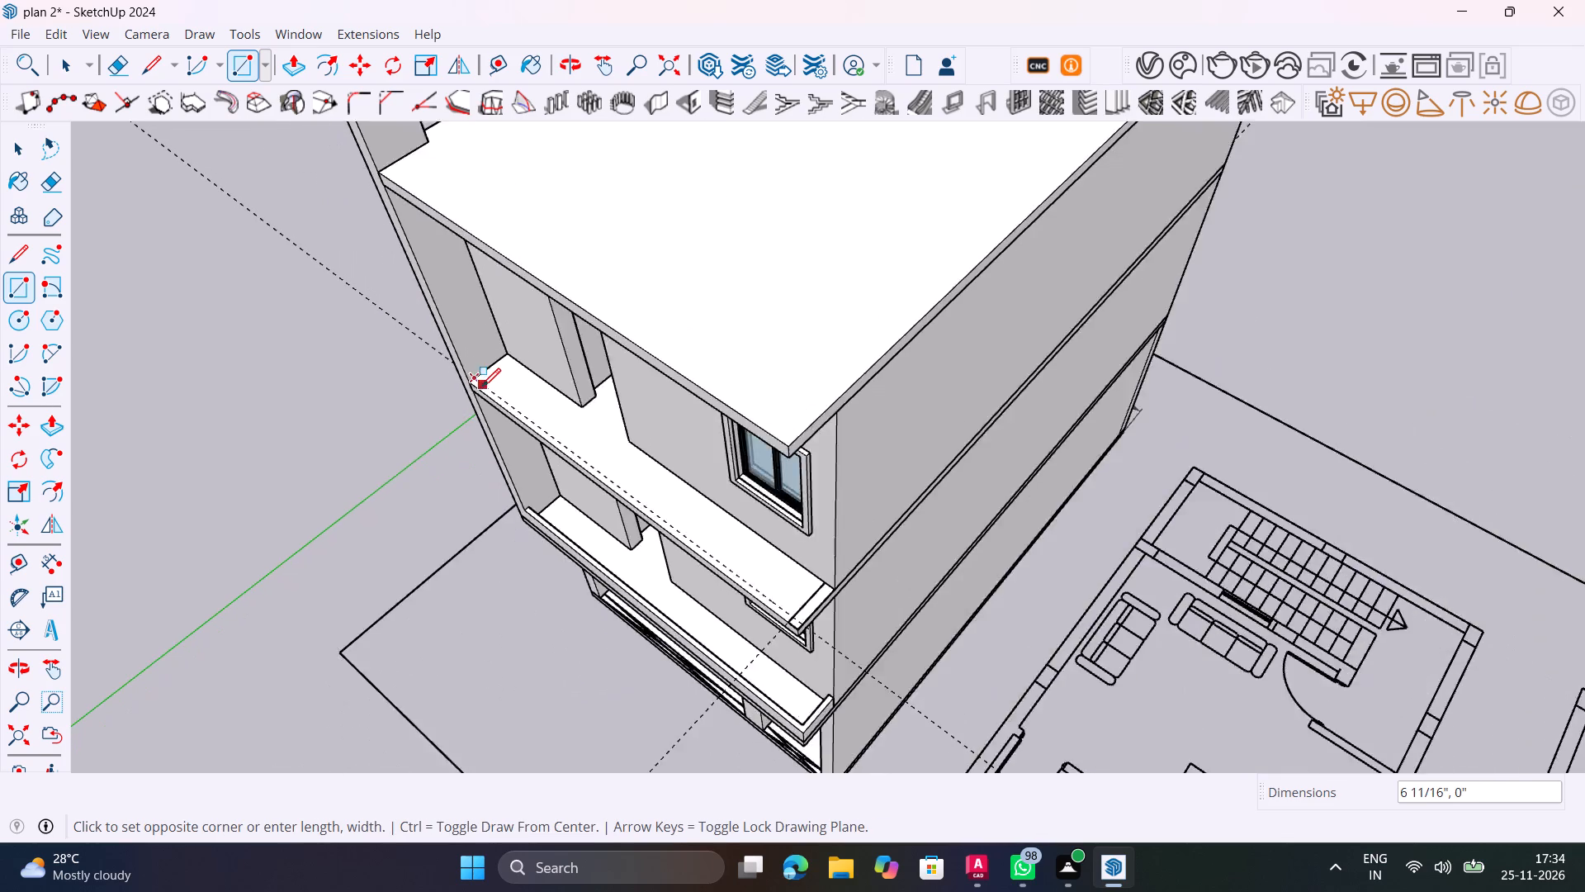
scroll(482, 387, down, 7)
scroll(623, 499, up, 20)
scroll(623, 499, up, 2)
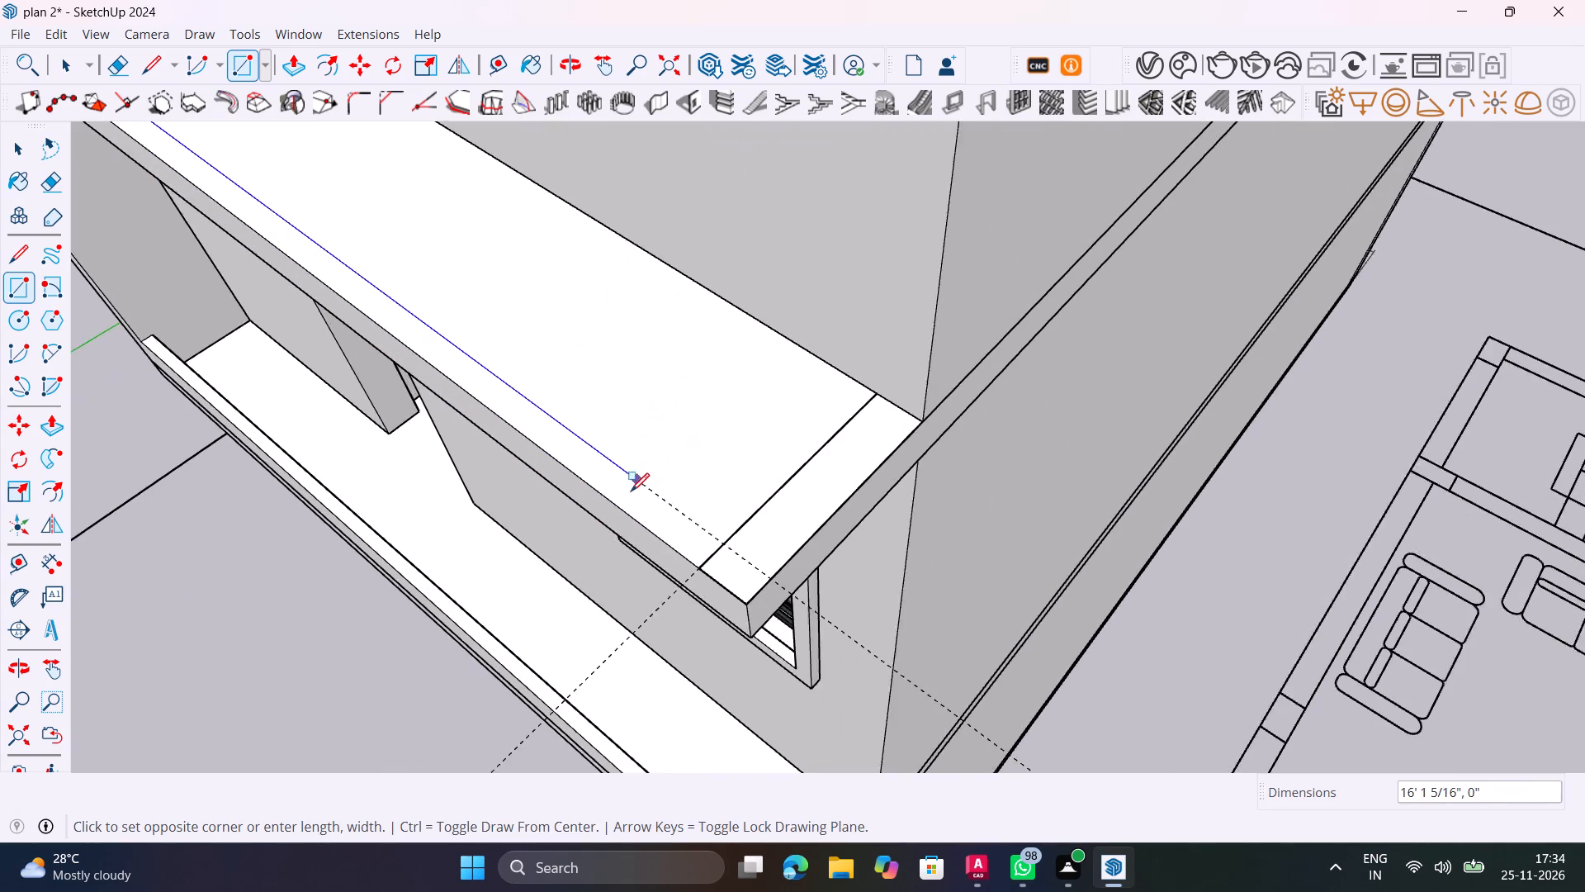
scroll(631, 491, up, 2)
click(719, 587)
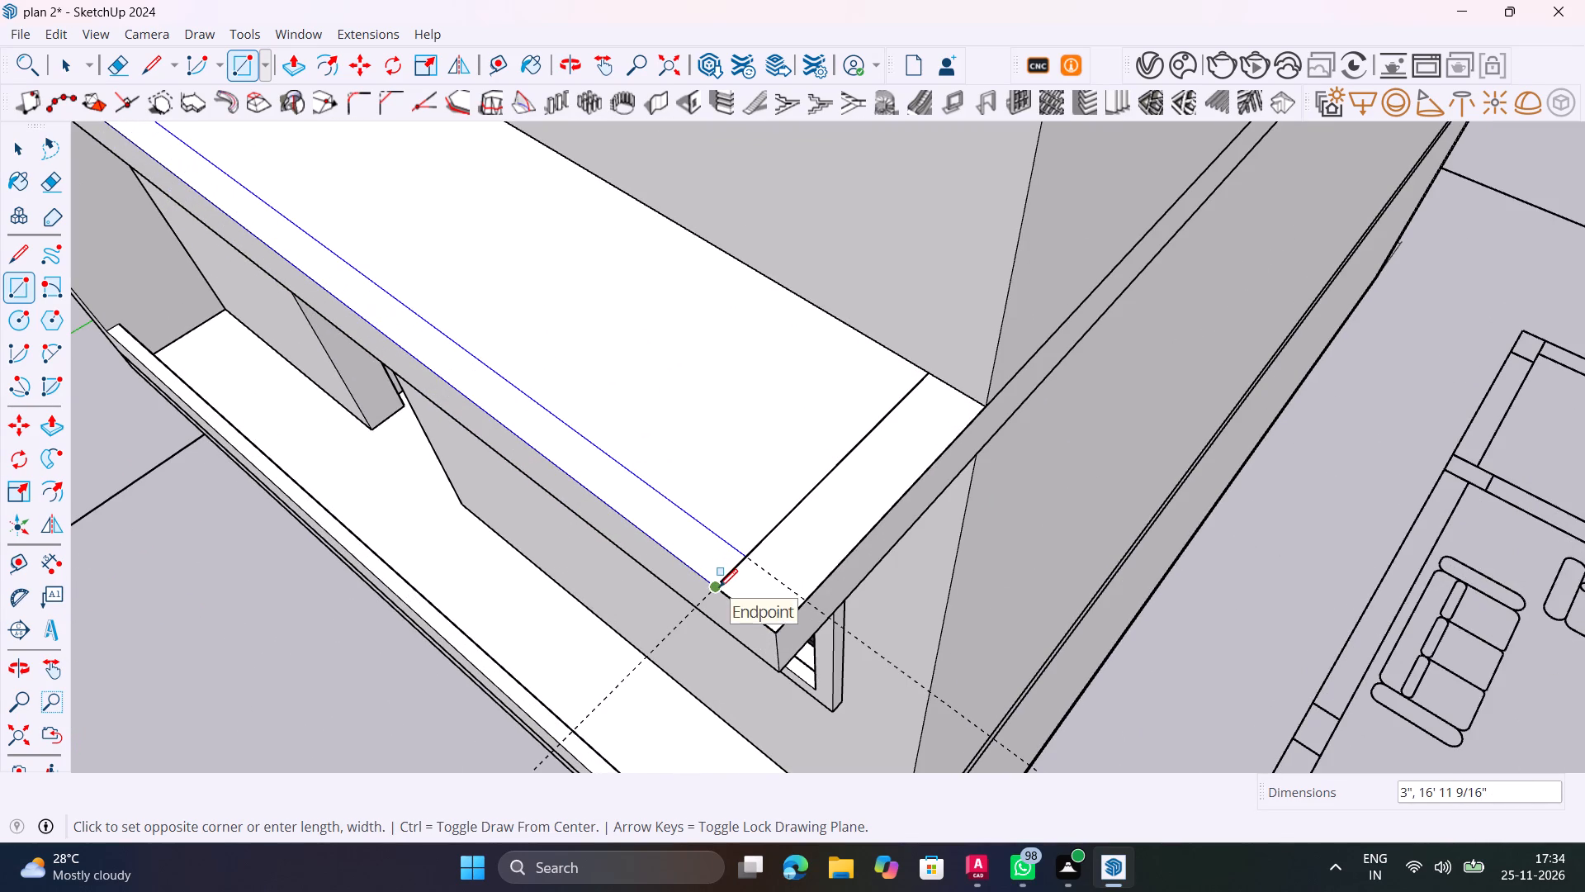
Erase the short edge dividing the front and side strips at the slab corner, along with the side guide.
scroll(724, 583, up, 12)
key(space)
key(e)
drag(764, 572, 723, 524)
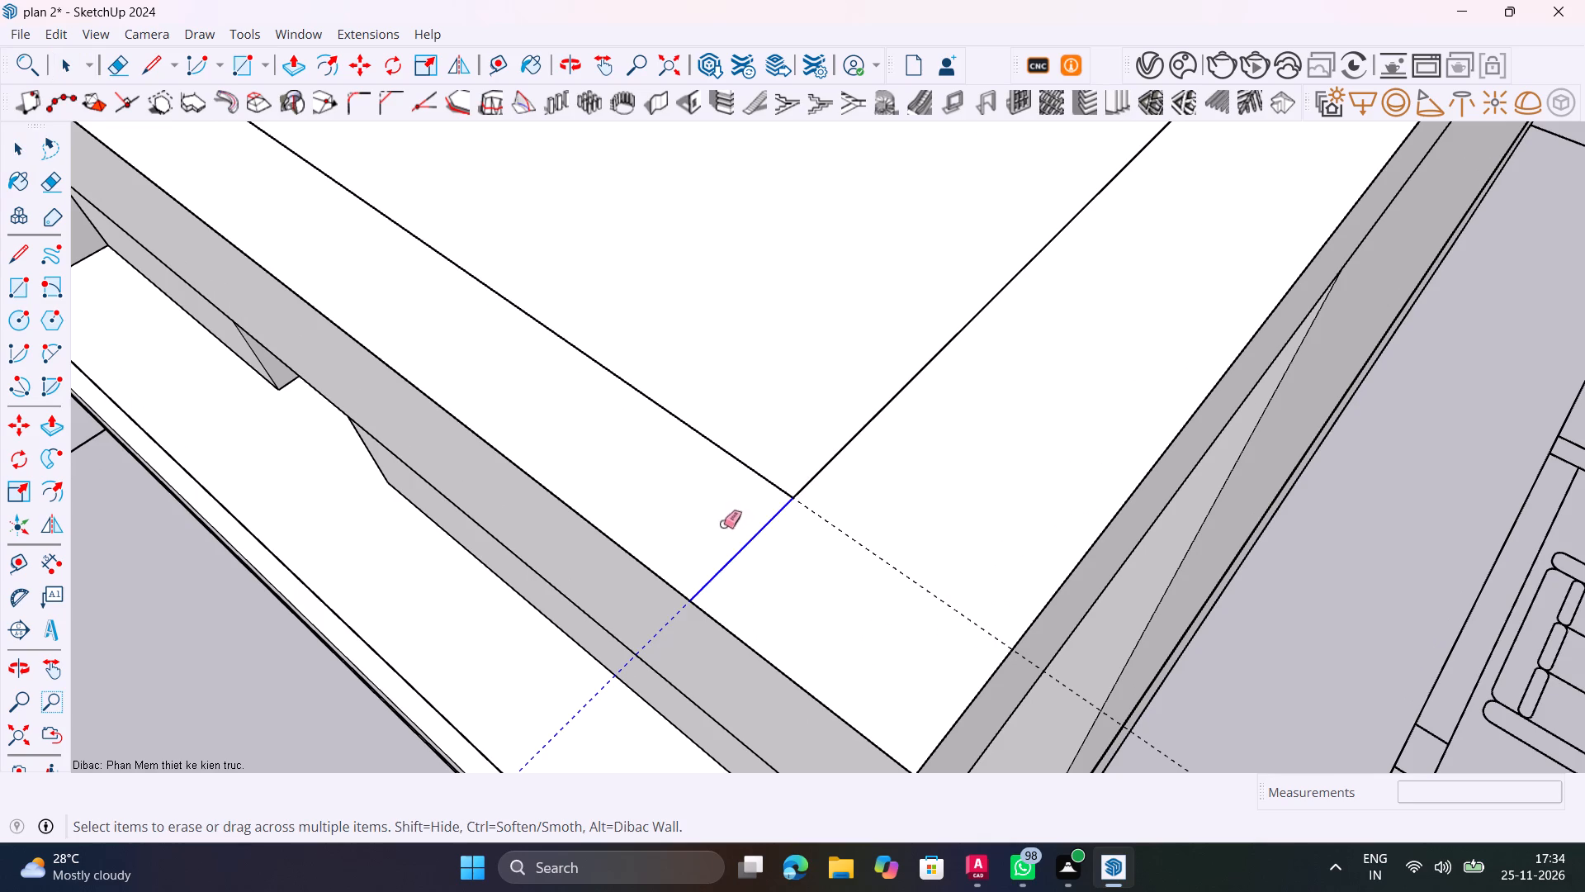
drag(723, 524, 723, 522)
Push/Pull the L-shaped strip on the upper balcony slab up 1' to form its parapet.
key(space)
click(770, 545)
scroll(770, 545, down, 14)
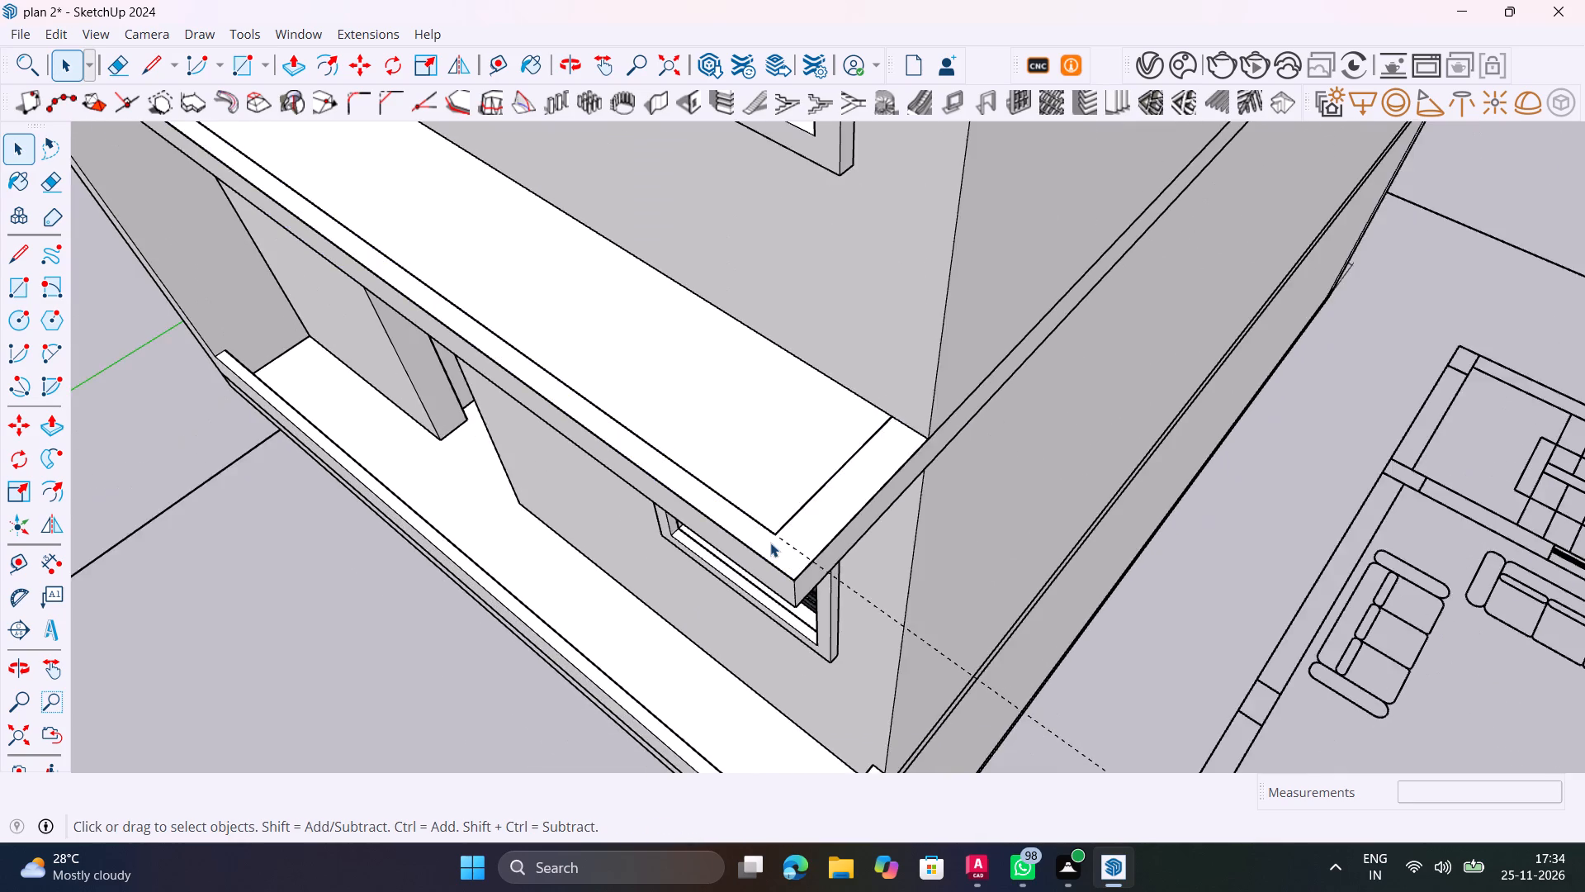
scroll(770, 543, down, 10)
key(p)
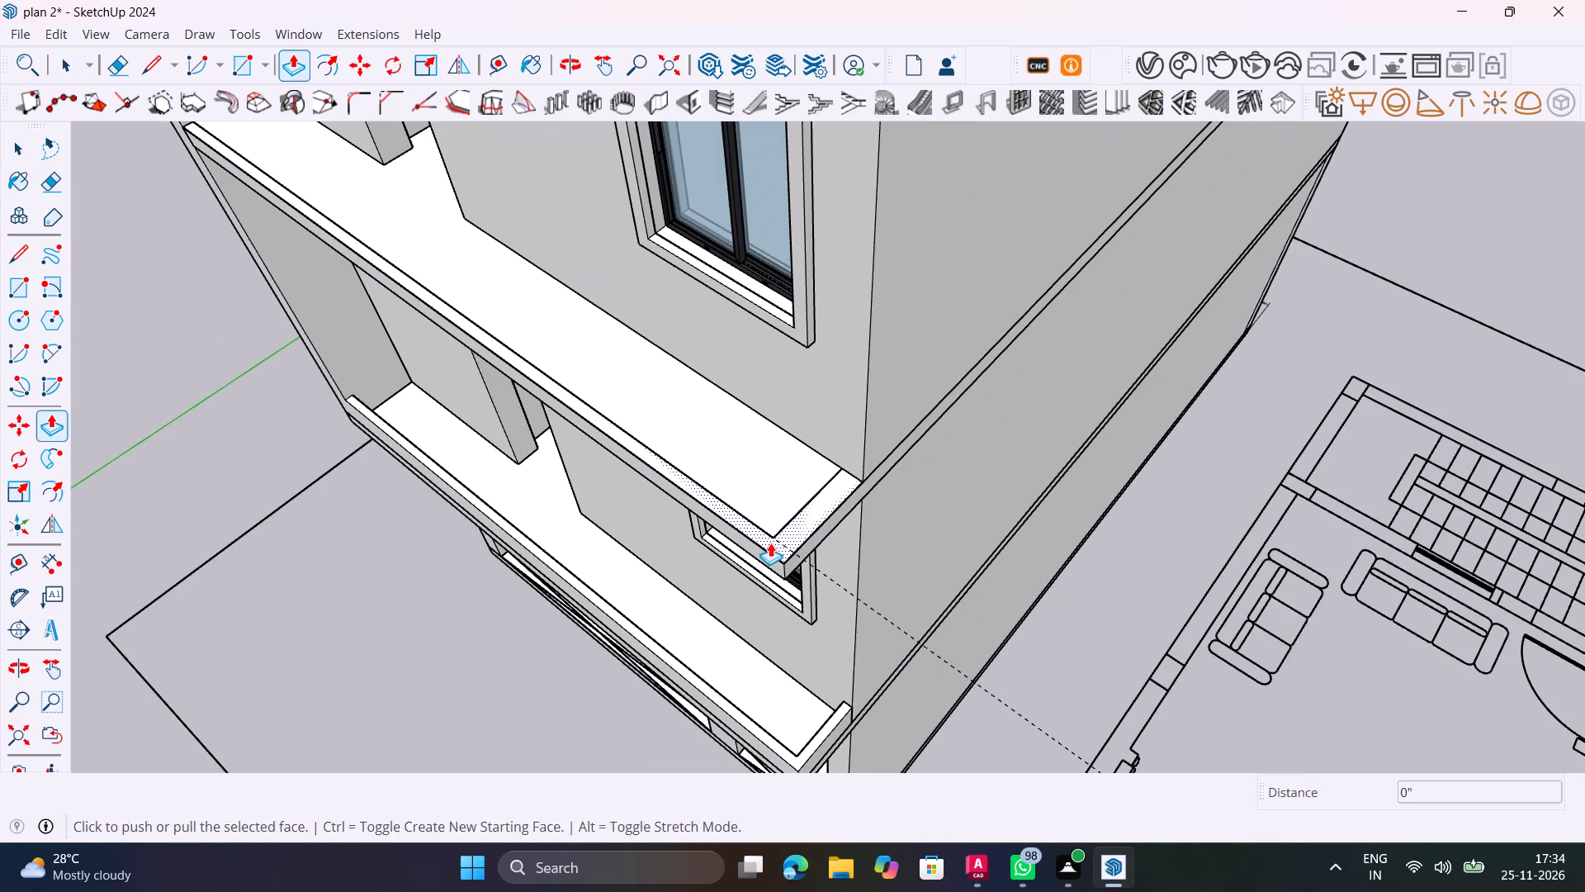
click(770, 543)
text(1')
key(Return)
key(space)
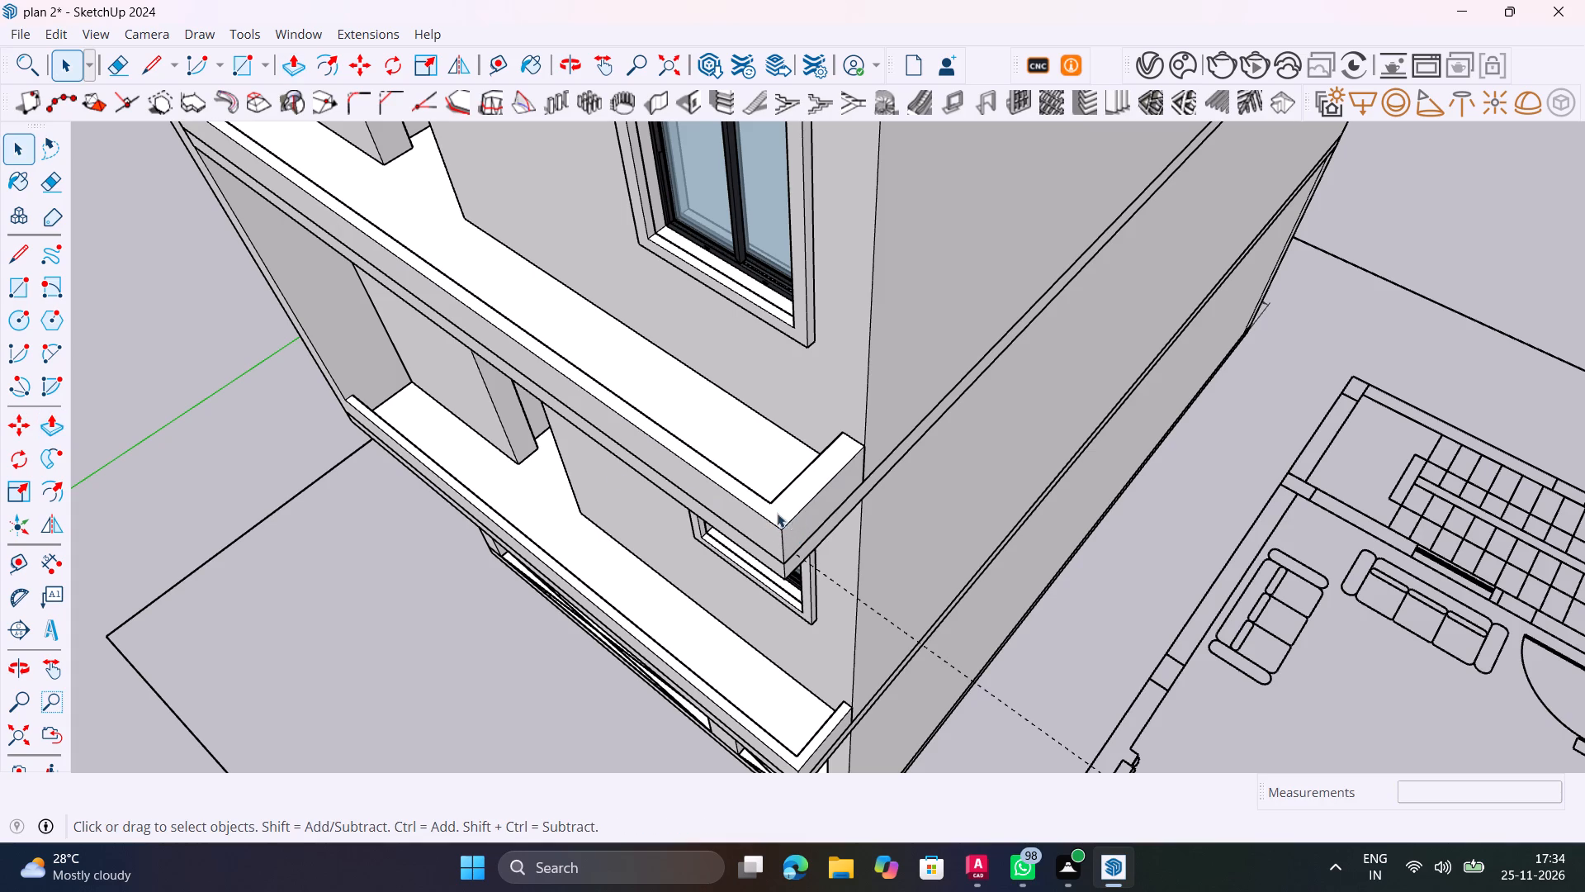
click(215, 438)
Examine both balcony parapets from the front and above, including where they meet the fin wall.
middle_drag(335, 455, 714, 235)
scroll(721, 235, down, 5)
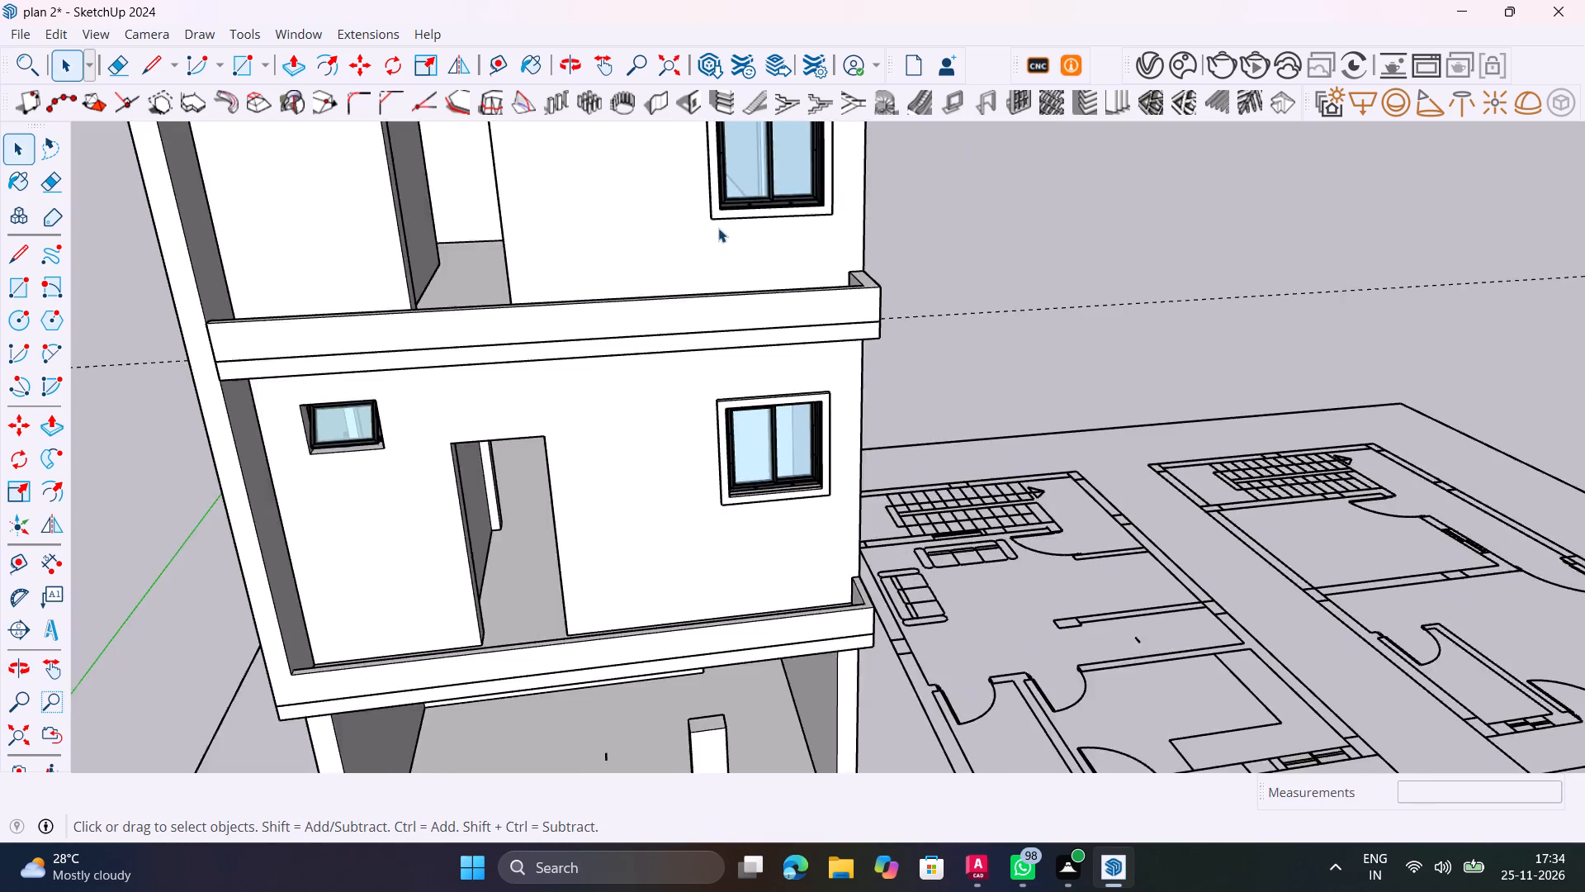
scroll(718, 228, down, 9)
shift+middle_drag(506, 463, 619, 458)
shift+scroll(620, 458, down, 1)
scroll(627, 458, up, 8)
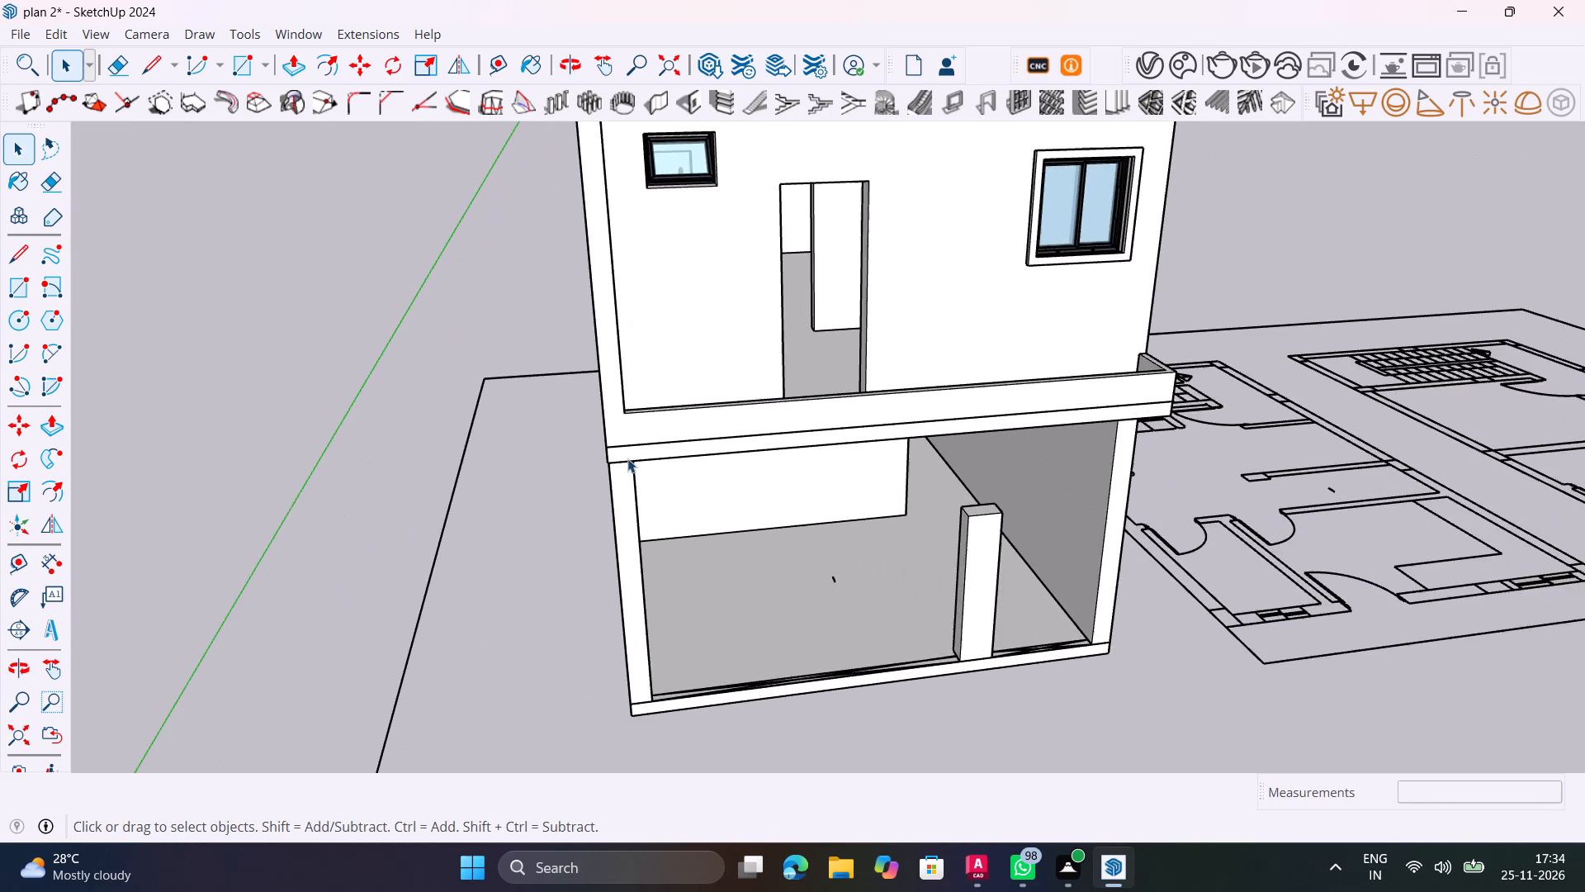
shift+middle_drag(605, 476, 591, 678)
shift+scroll(587, 676, up, 1)
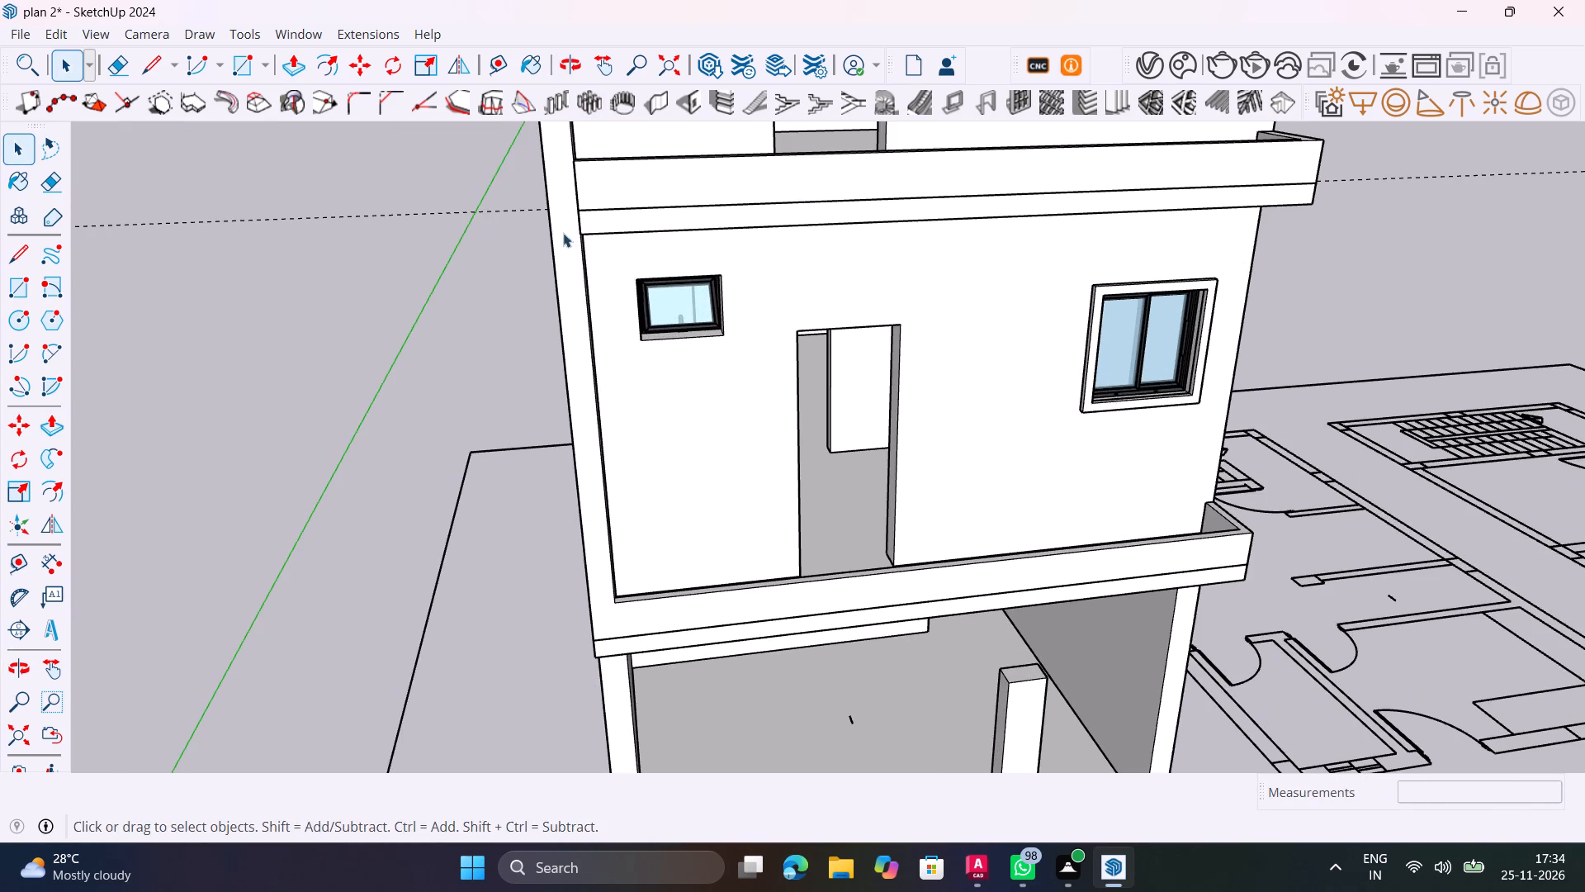
middle_drag(566, 237, 645, 507)
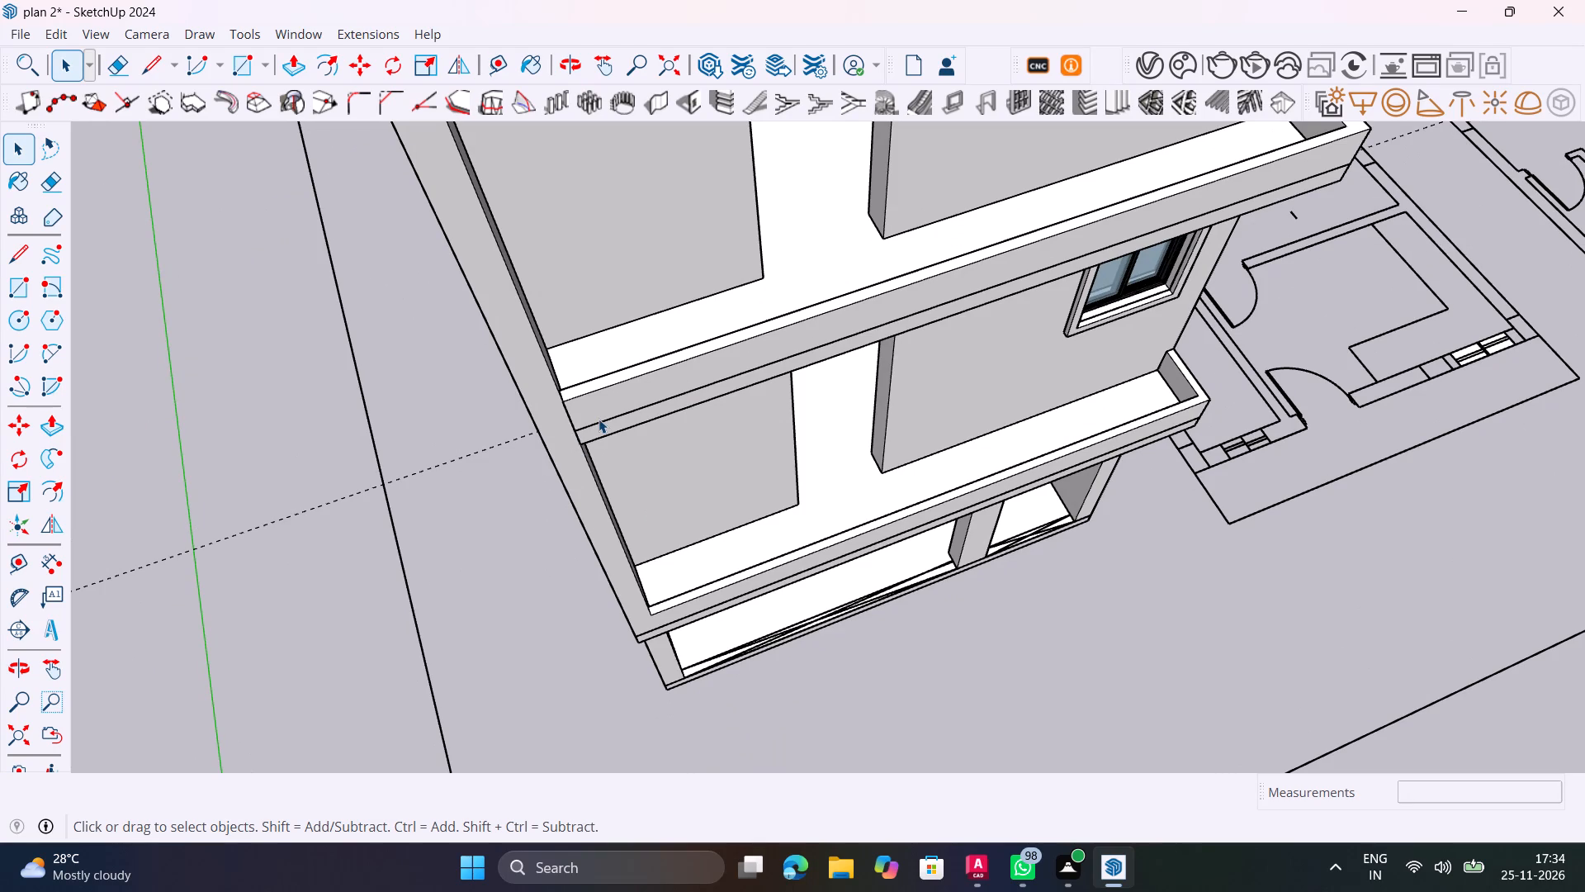
shift+middle_drag(625, 412, 234, 506)
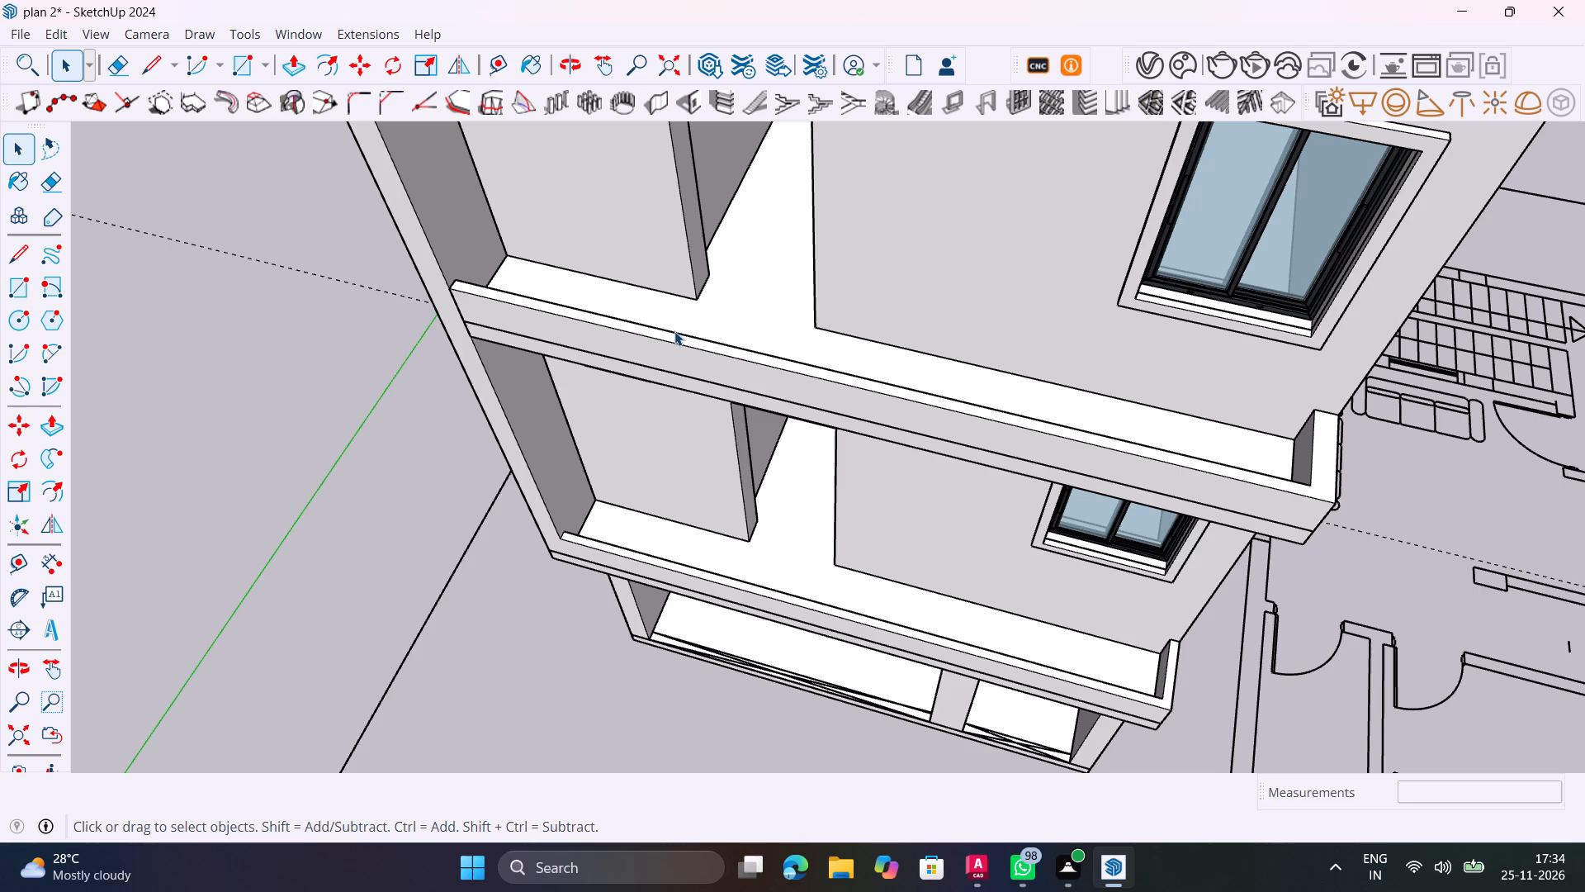
Examine the front facade with both balcony parapets, from close up and from the whole-building view.
middle_drag(748, 383, 711, 368)
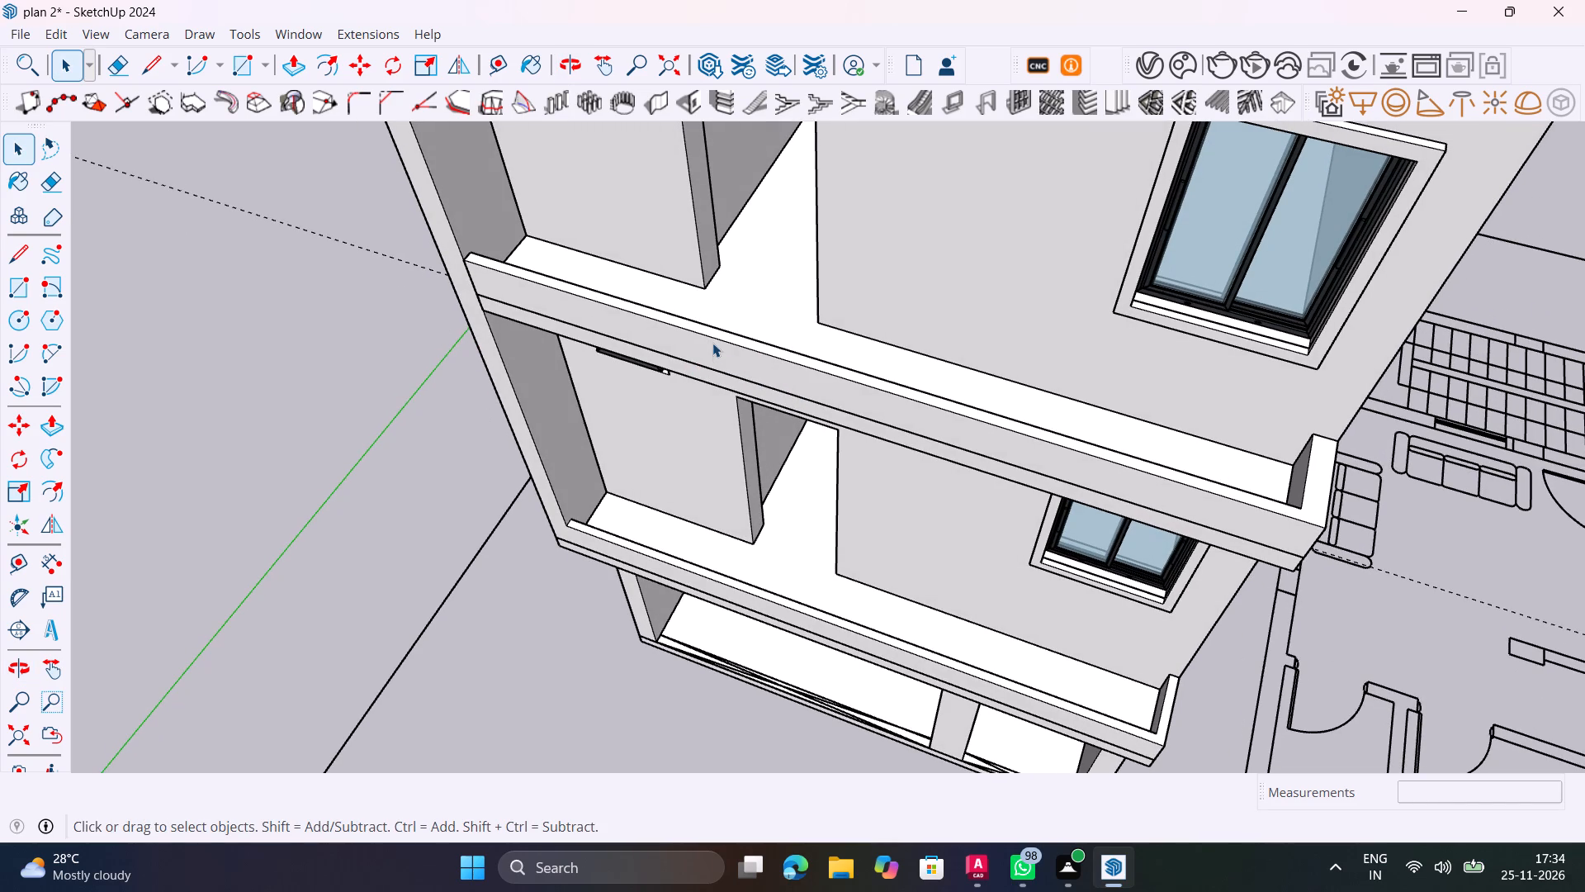
middle_drag(924, 386, 567, 278)
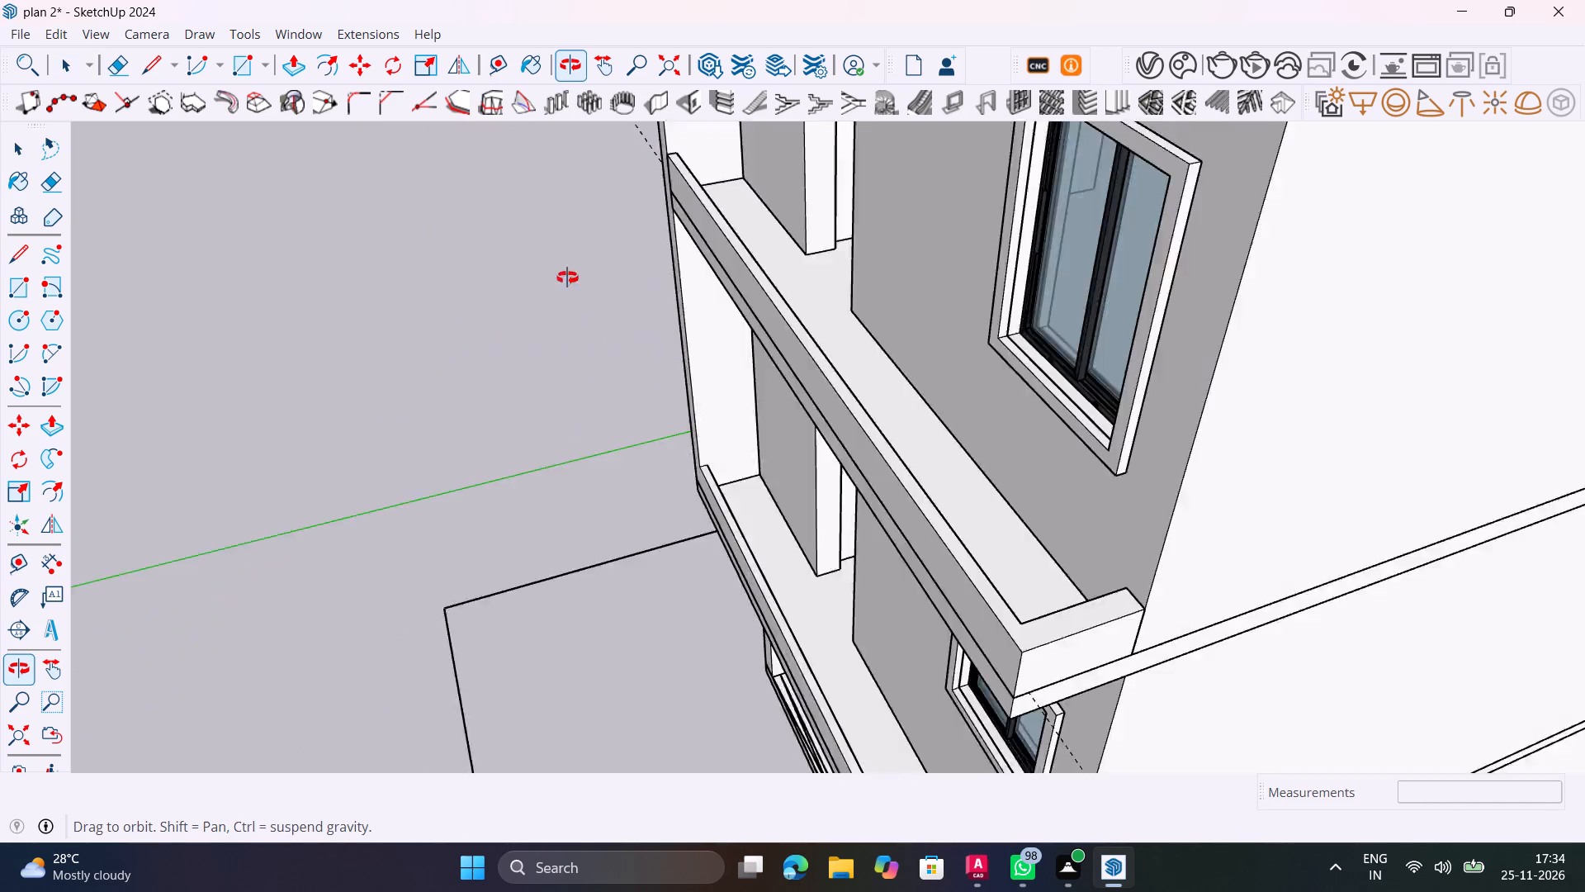
middle_drag(567, 278, 887, 217)
scroll(850, 223, down, 15)
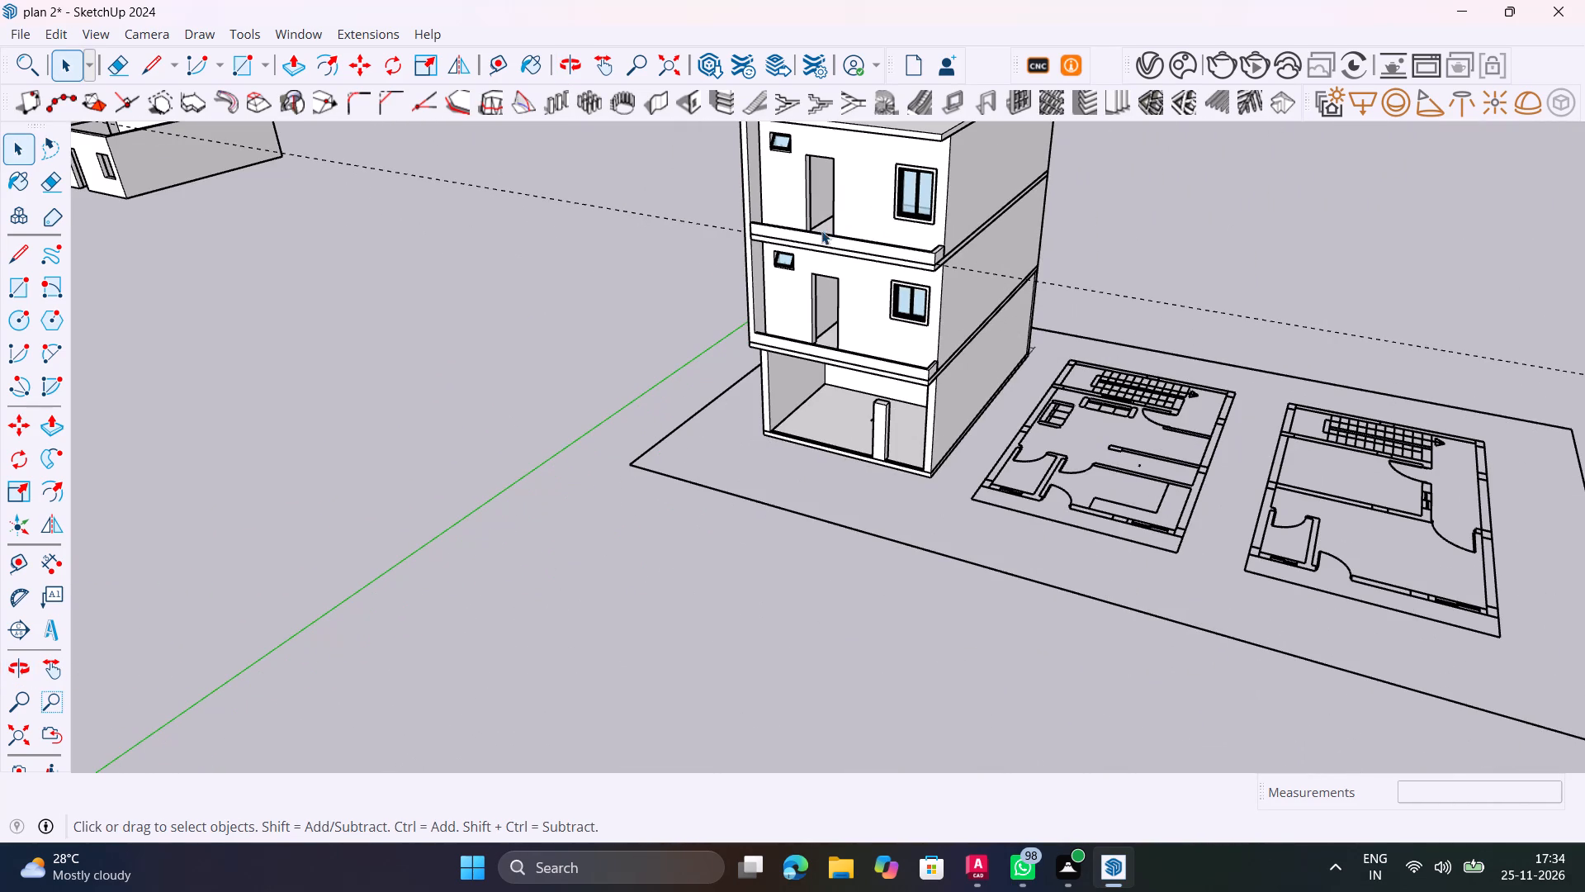
shift+middle_drag(753, 387, 766, 558)
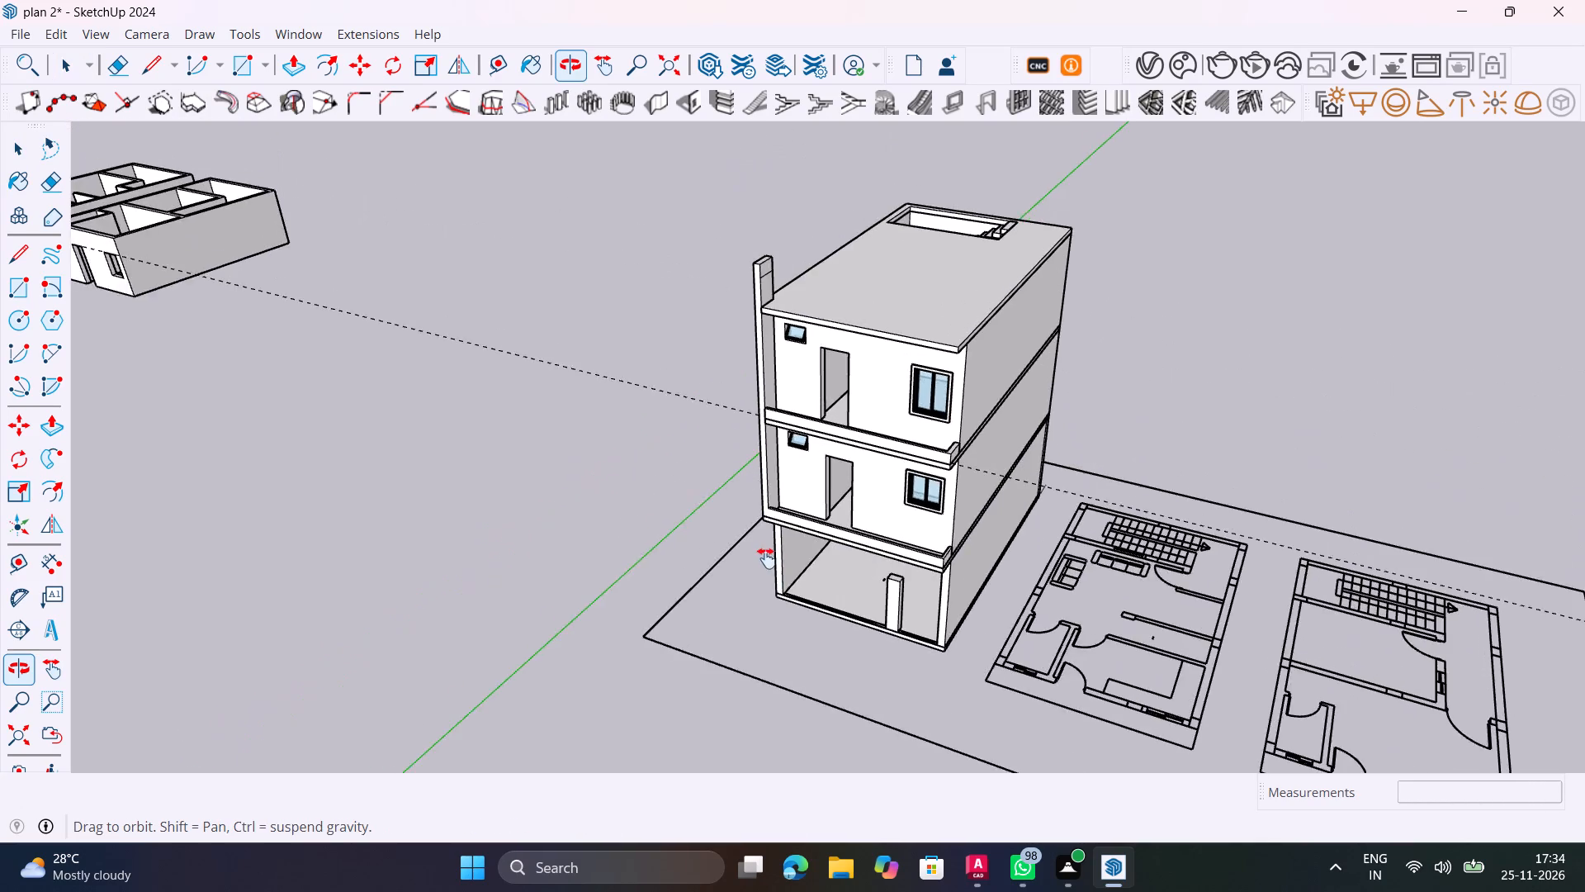
shift+middle_drag(766, 558, 988, 537)
scroll(890, 478, up, 7)
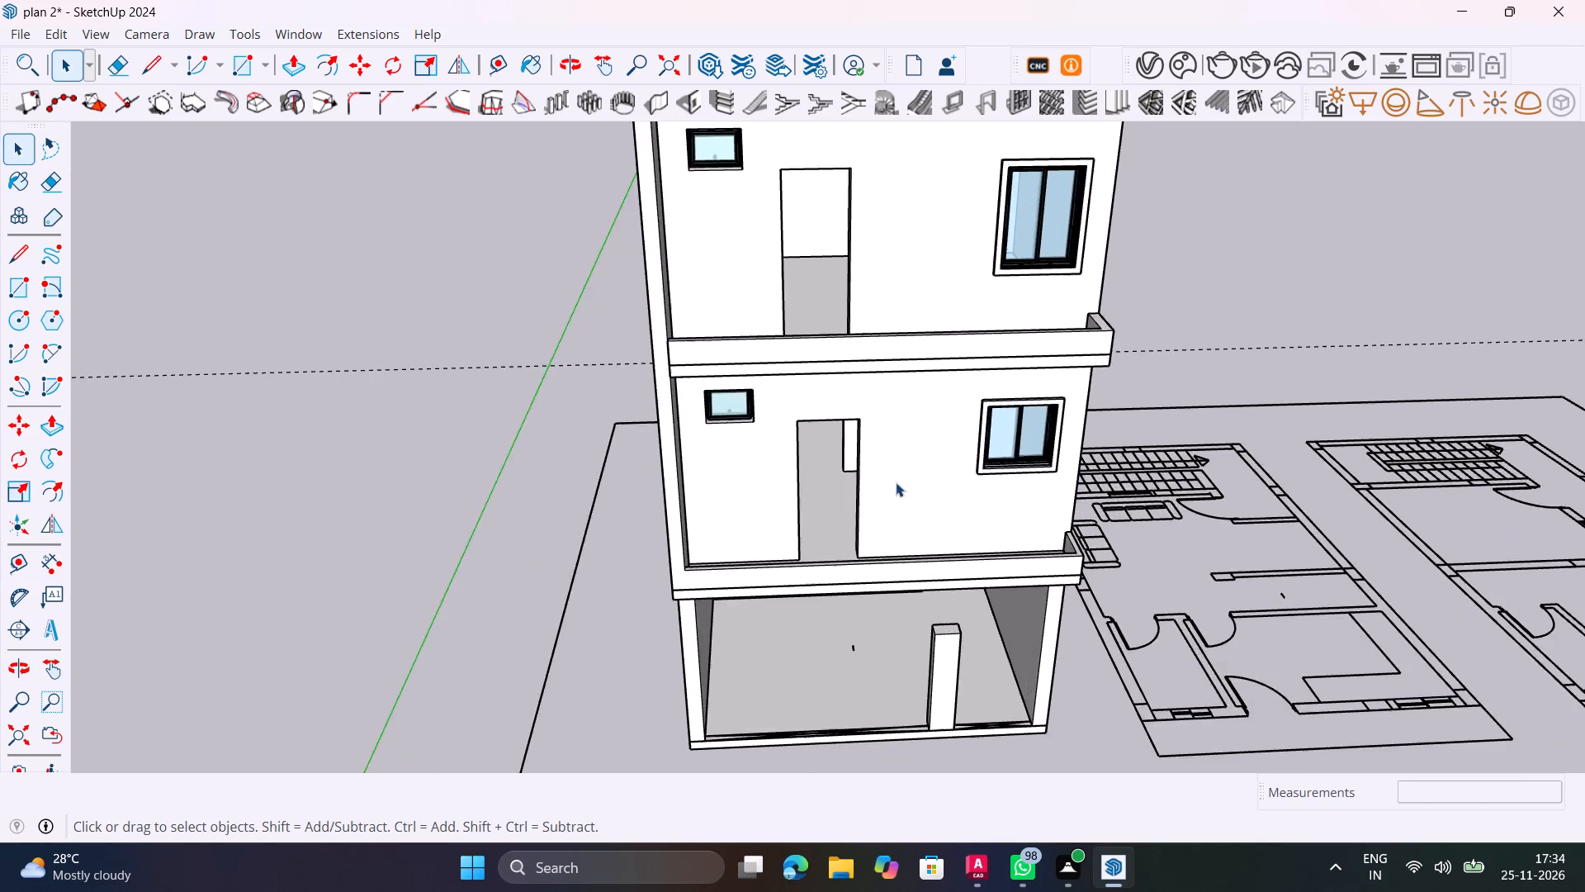
middle_drag(920, 523, 714, 505)
scroll(756, 530, up, 4)
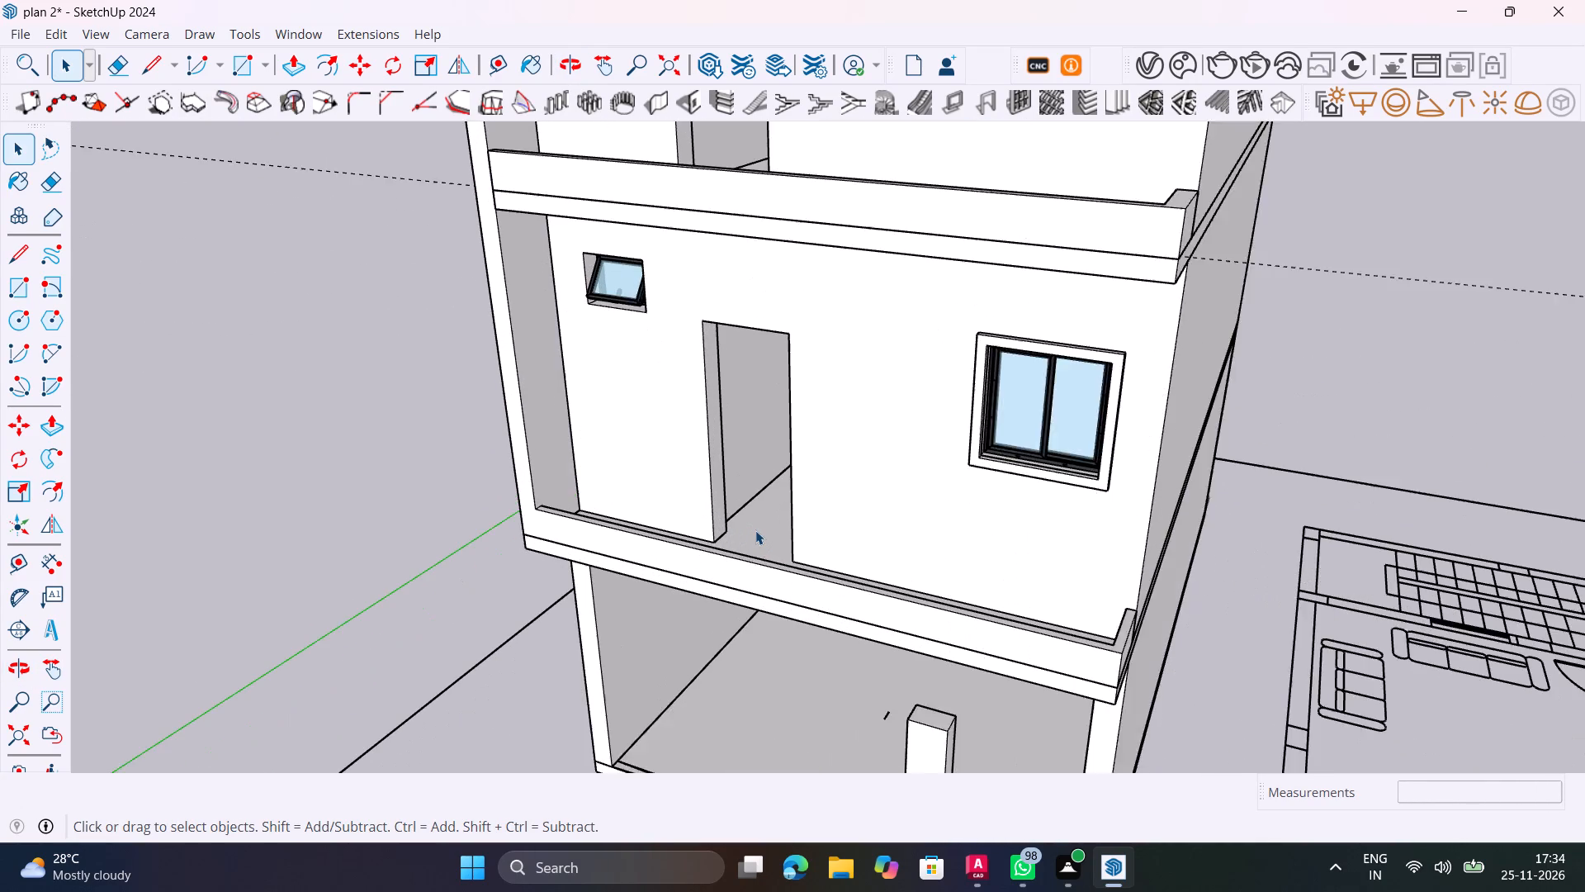
scroll(755, 530, up, 1)
scroll(764, 425, down, 5)
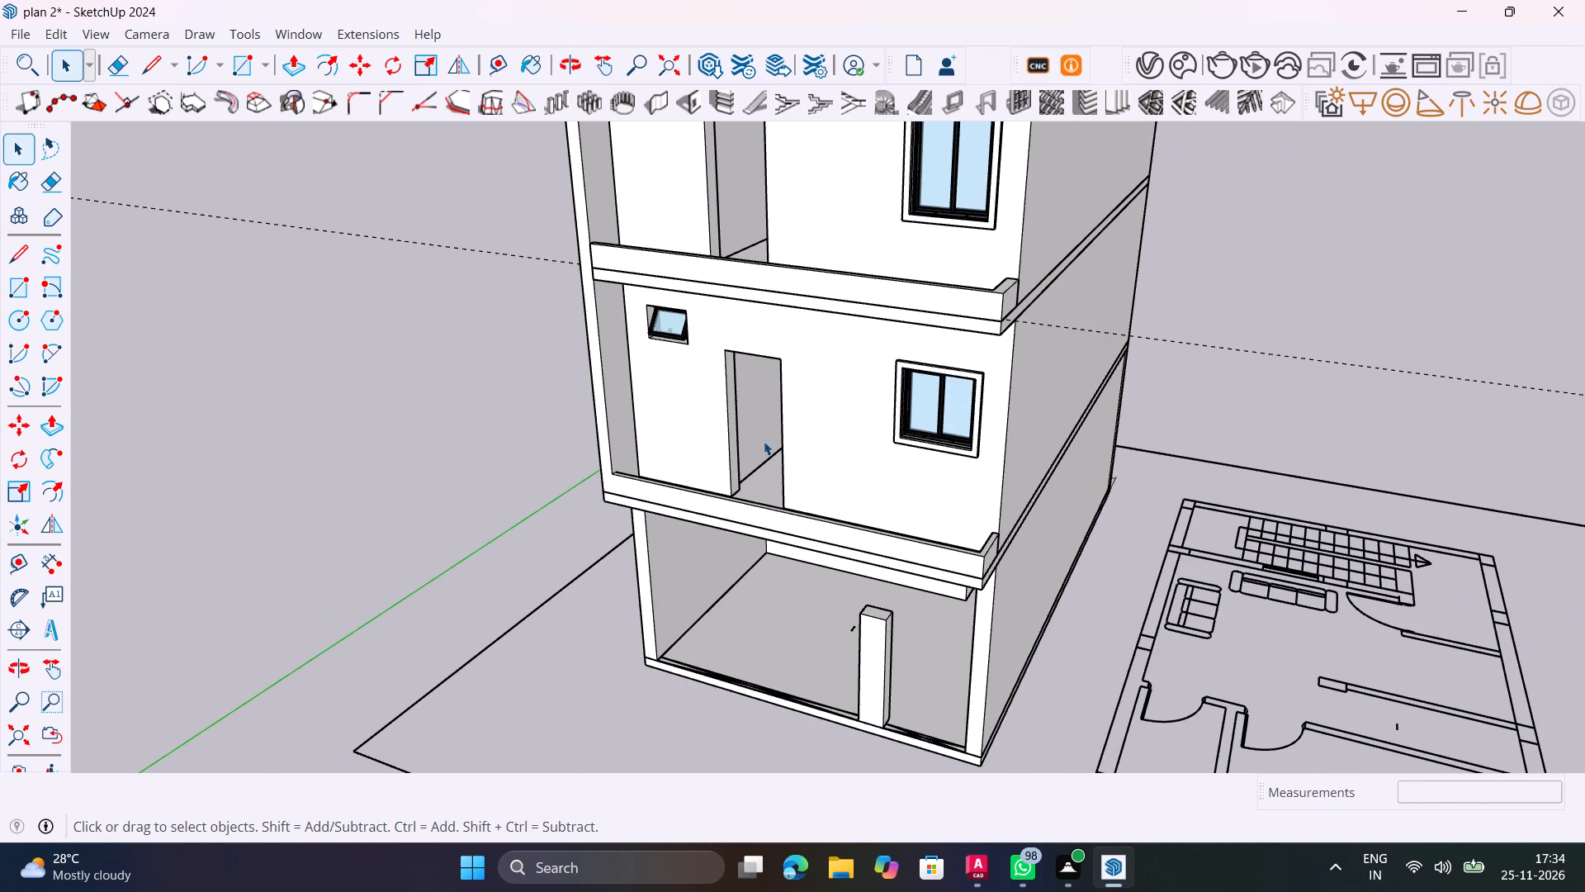
middle_drag(767, 428, 896, 432)
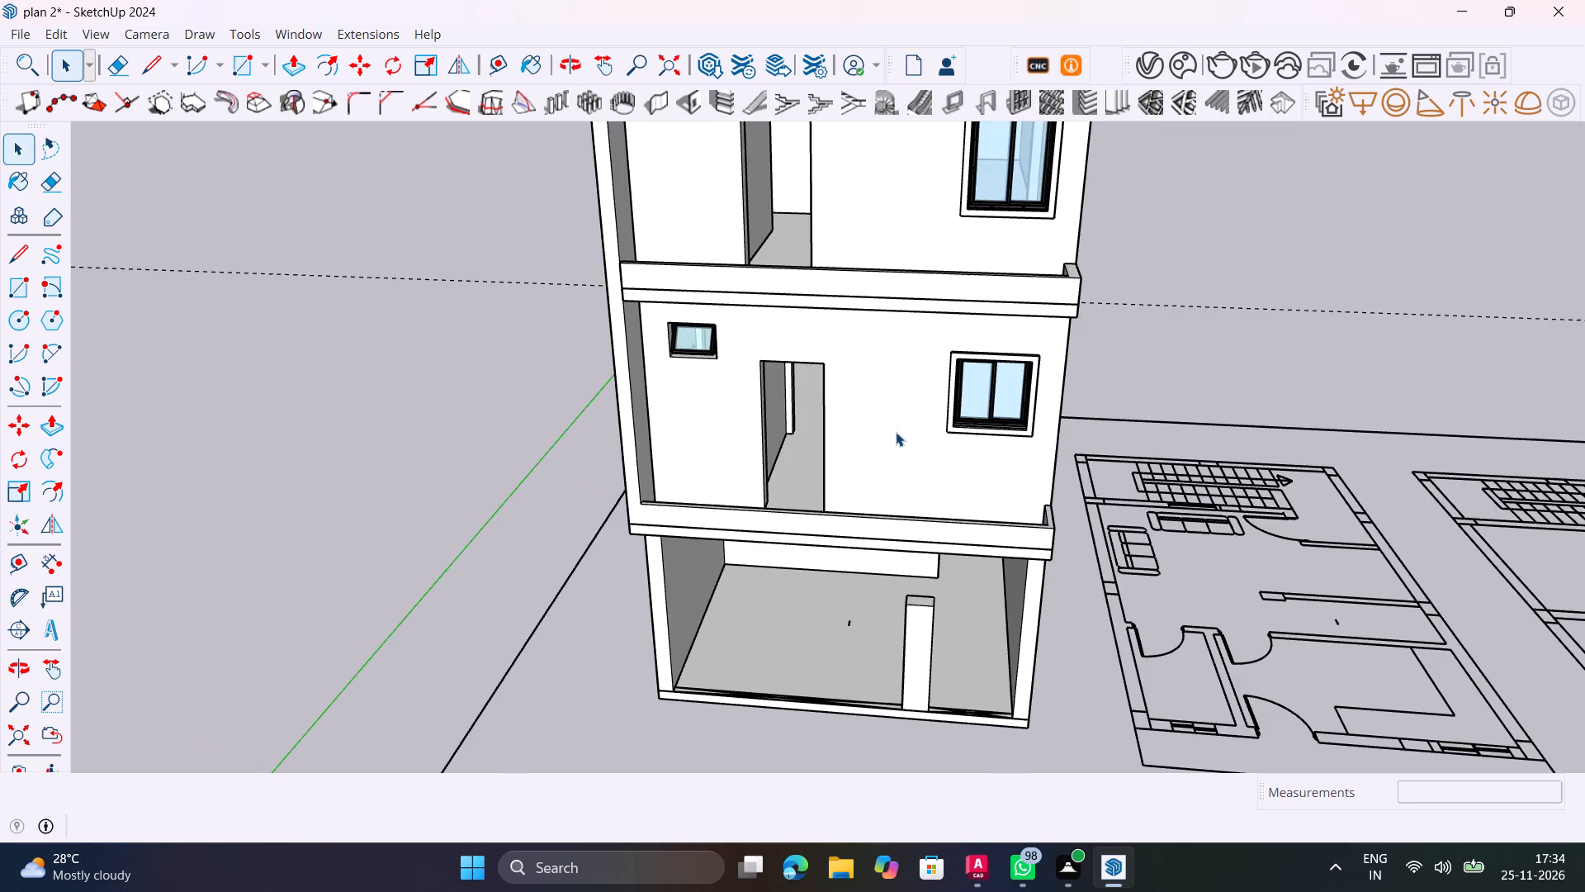
scroll(896, 432, down, 10)
middle_drag(877, 434, 832, 493)
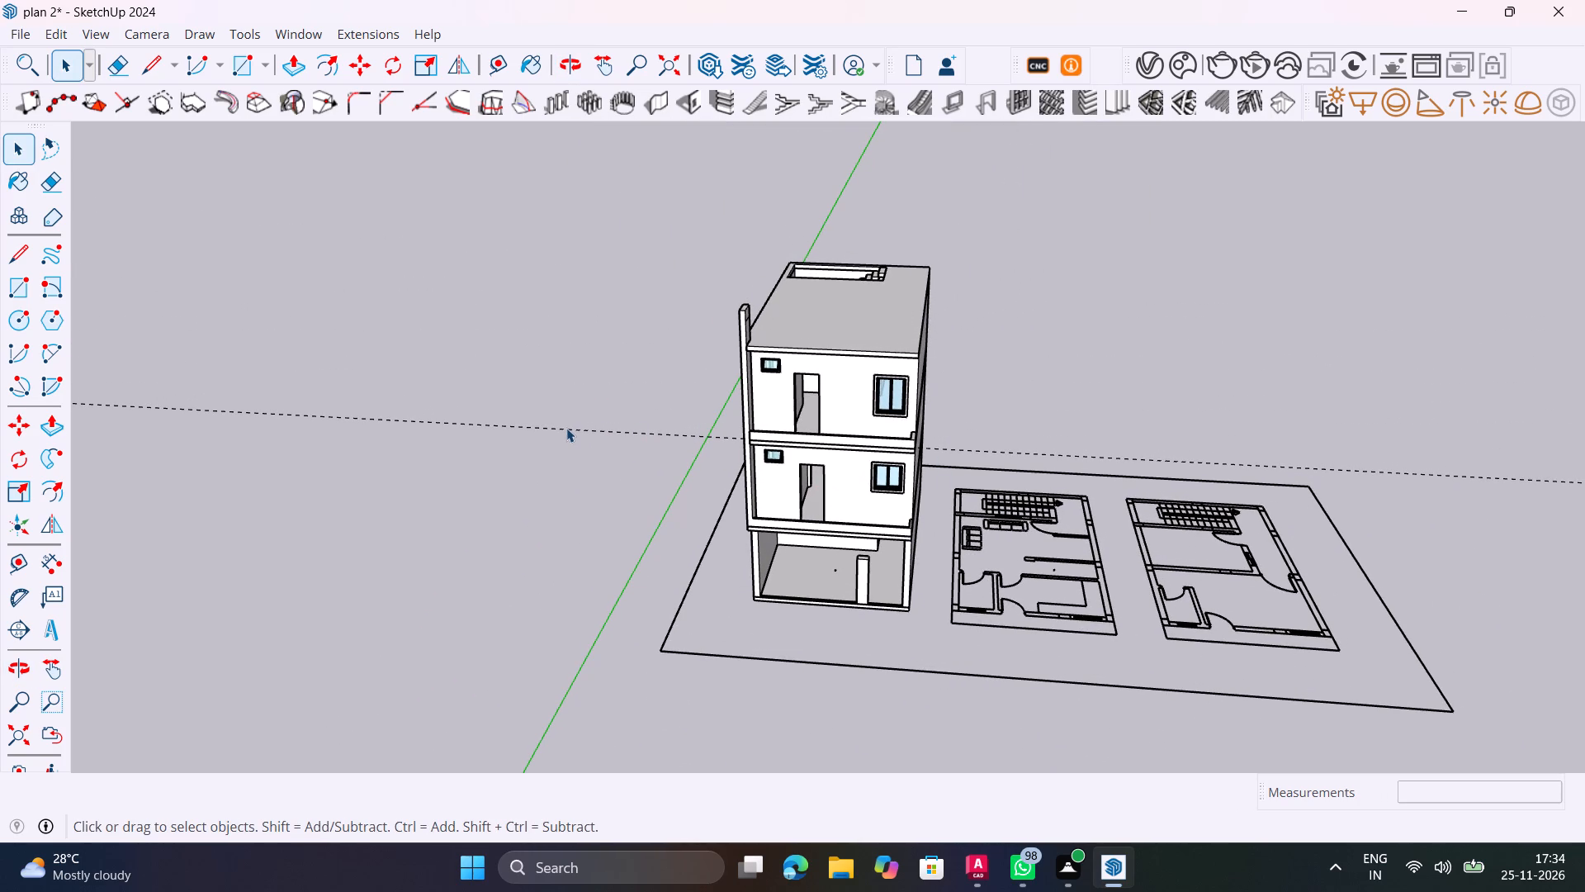
Delete the long dashed guide line crossing the building at the upper balcony level.
click(566, 428)
key(Delete)
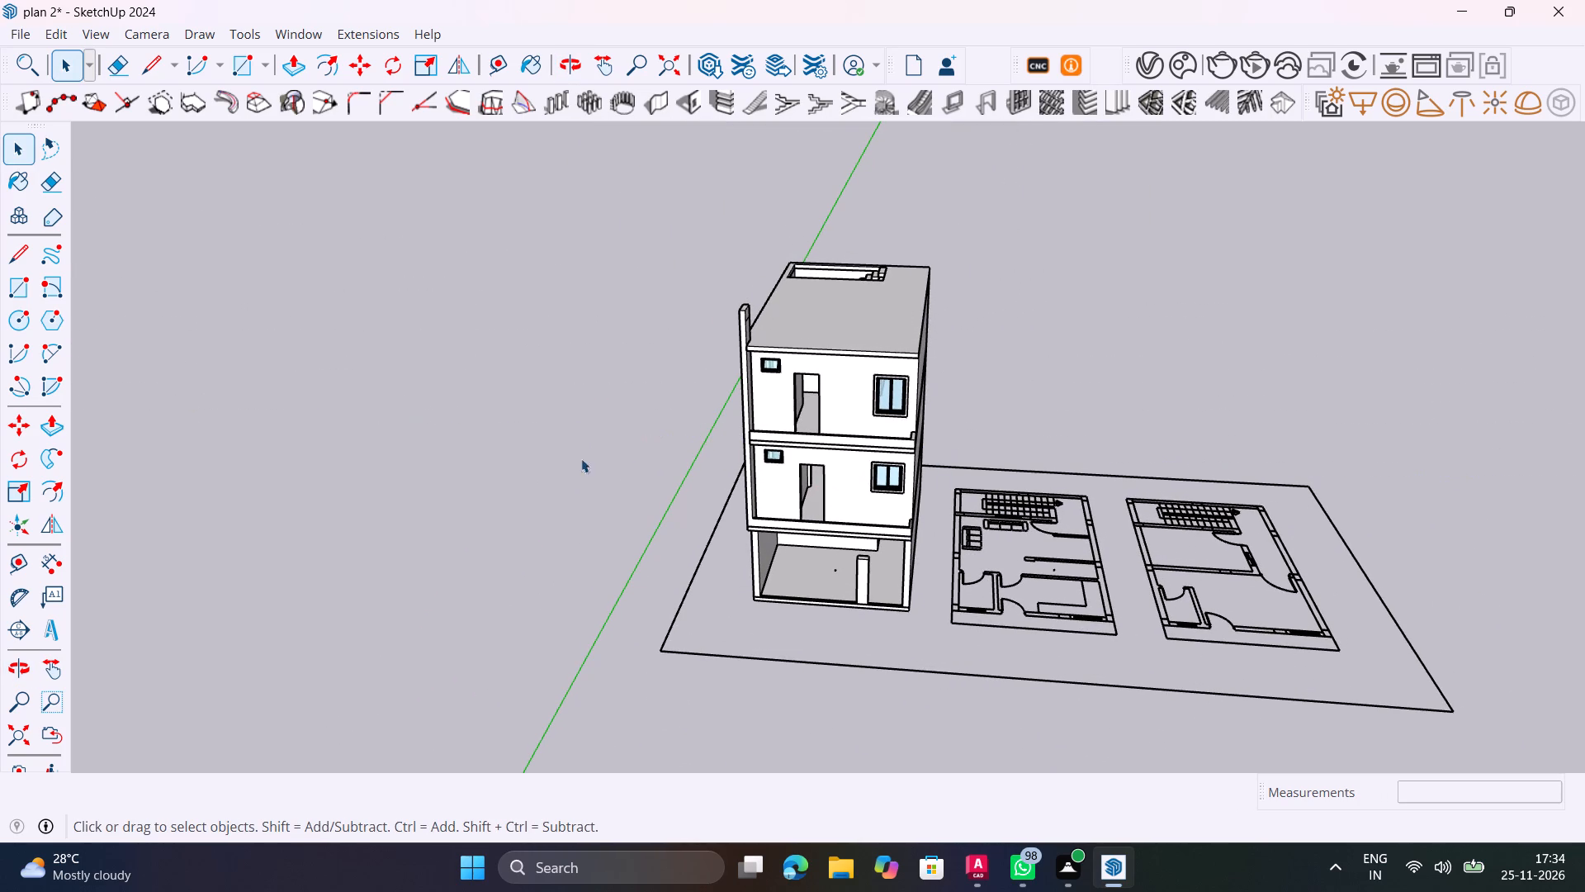
Examine the whole house from the front, side and above, checking the balconies, fin wall, roof slab and ground-floor opening.
scroll(925, 527, up, 5)
middle_drag(827, 580, 580, 612)
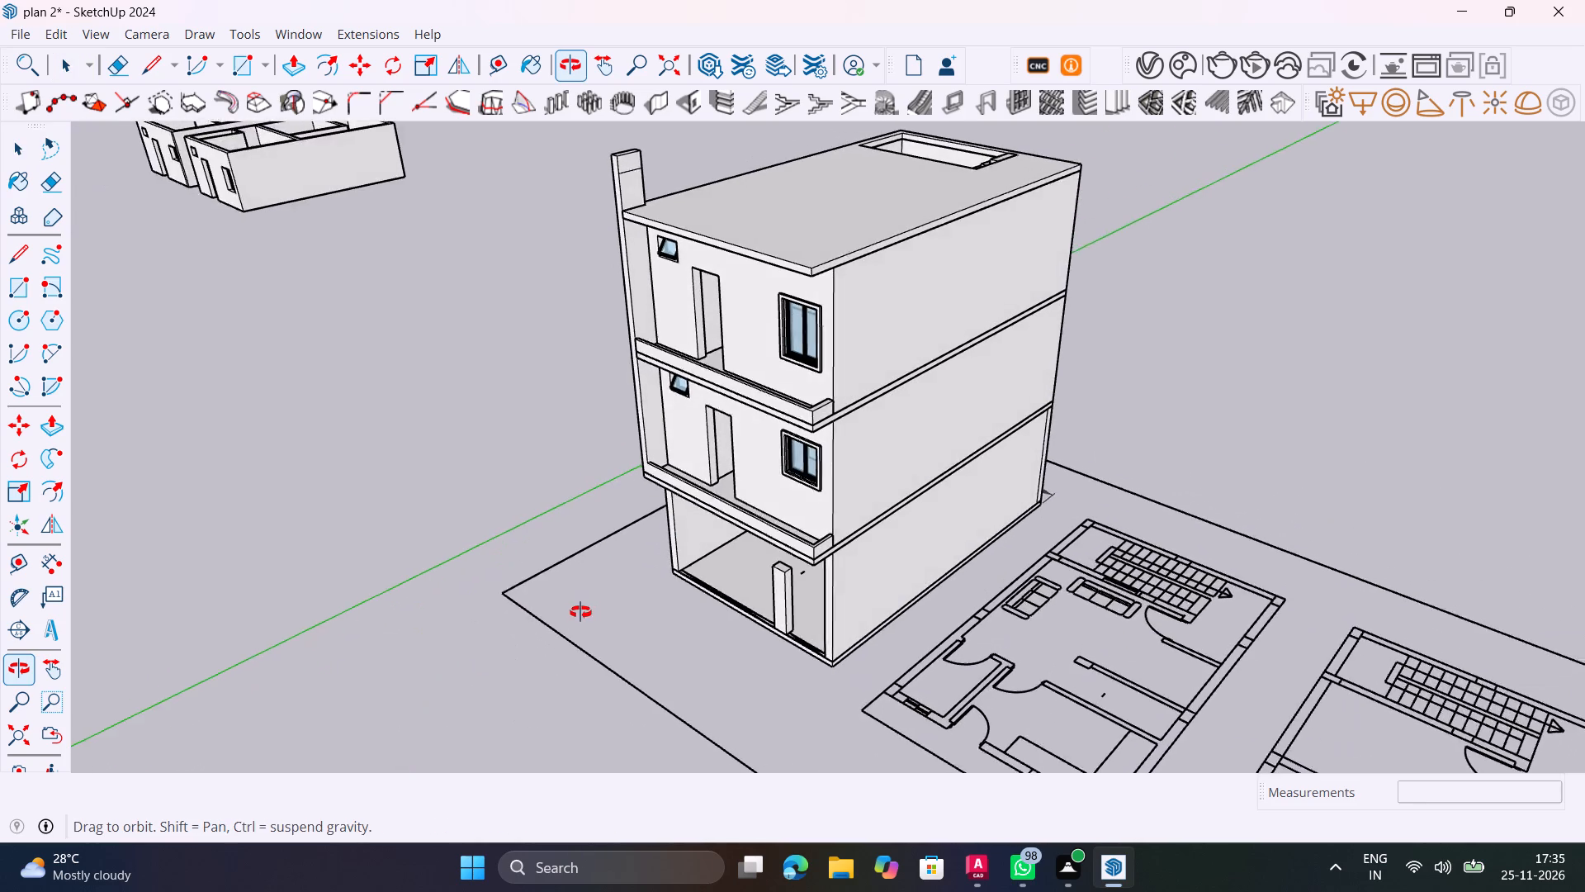
middle_drag(580, 612, 600, 650)
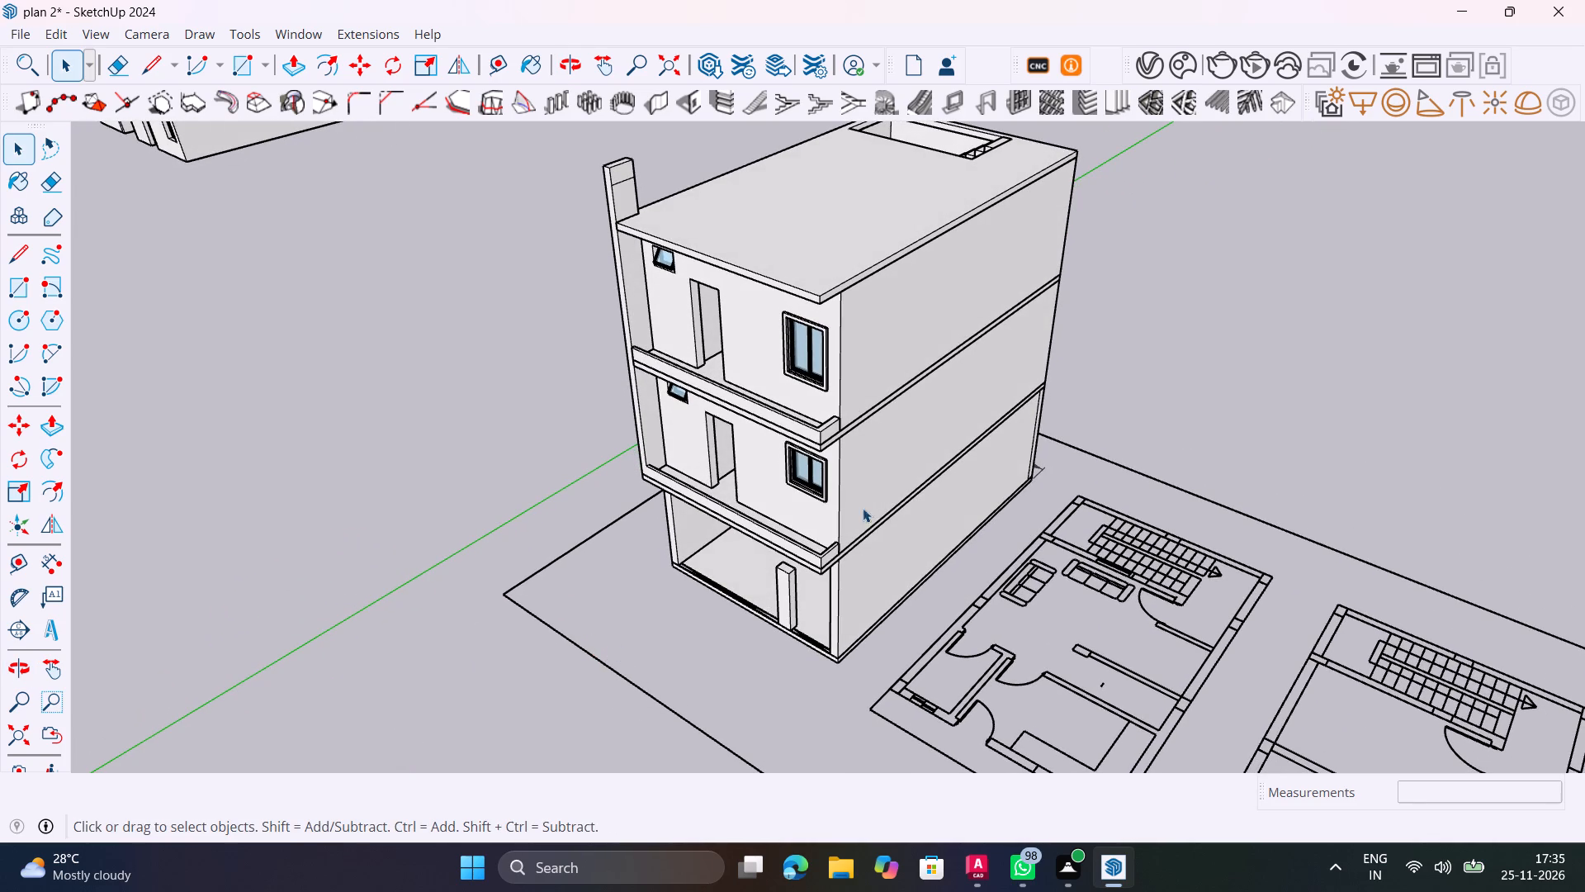
scroll(843, 544, up, 2)
shift+middle_drag(806, 539, 896, 349)
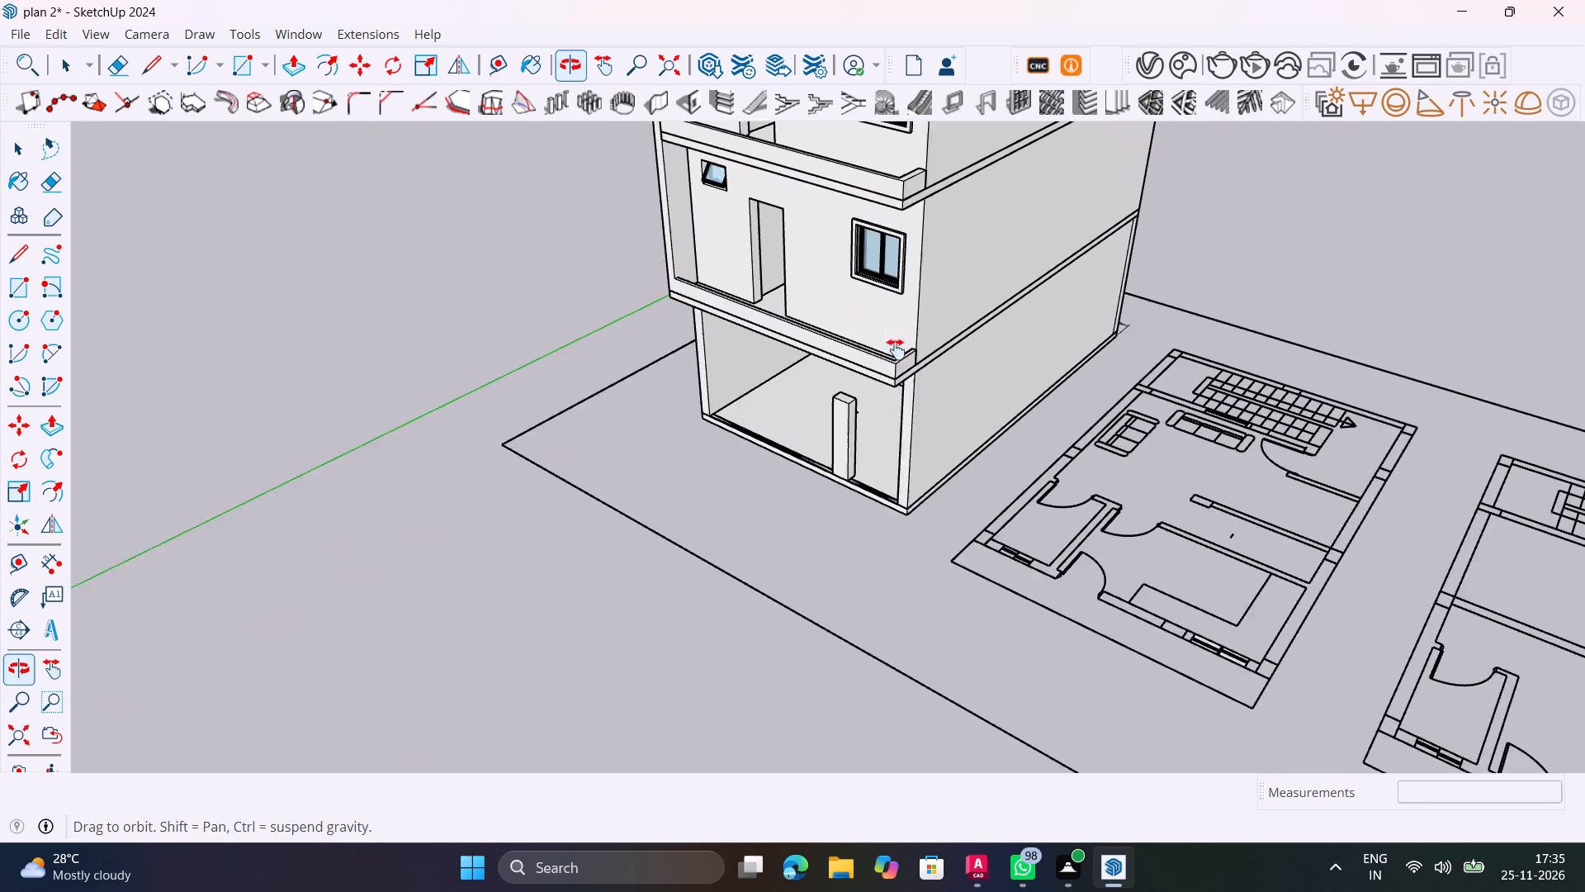
shift+middle_drag(896, 349, 900, 349)
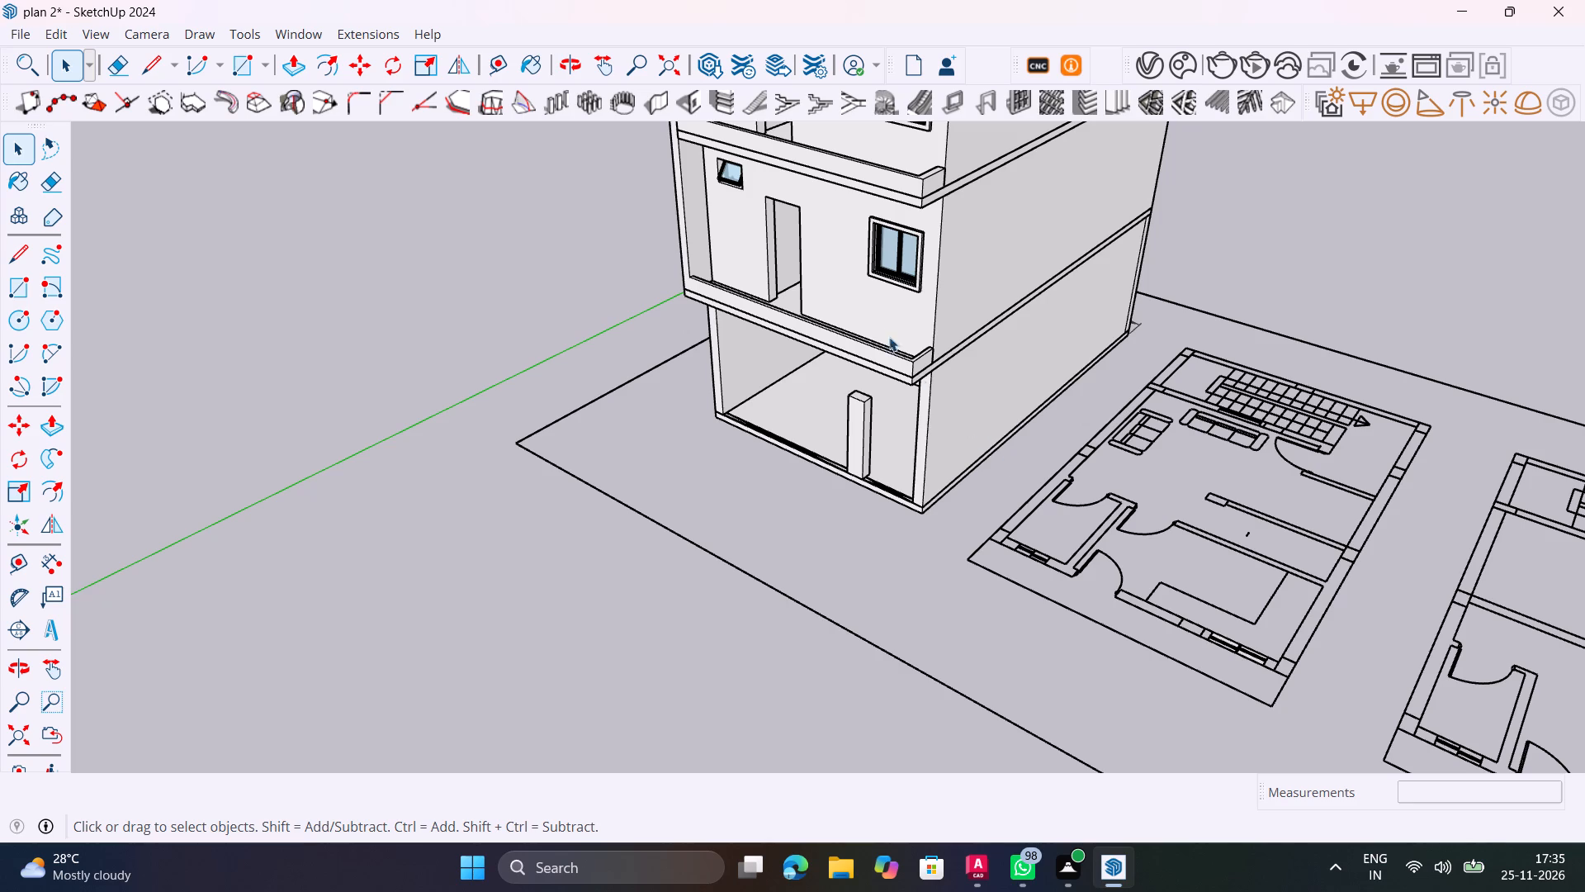
shift+middle_drag(871, 339, 914, 532)
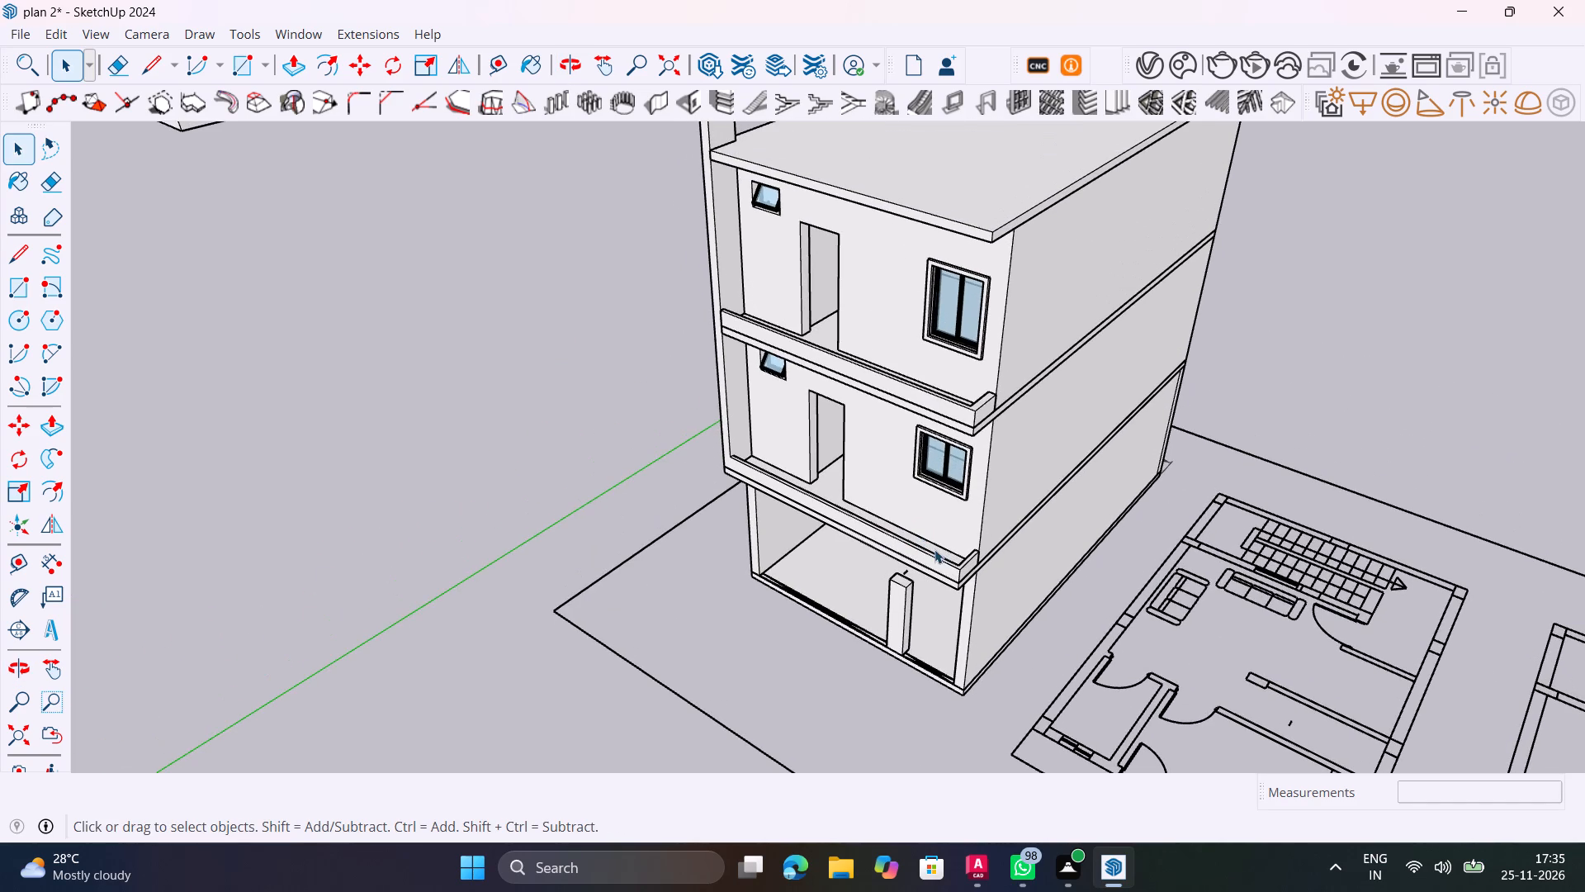
scroll(942, 570, up, 7)
middle_drag(938, 567, 1086, 634)
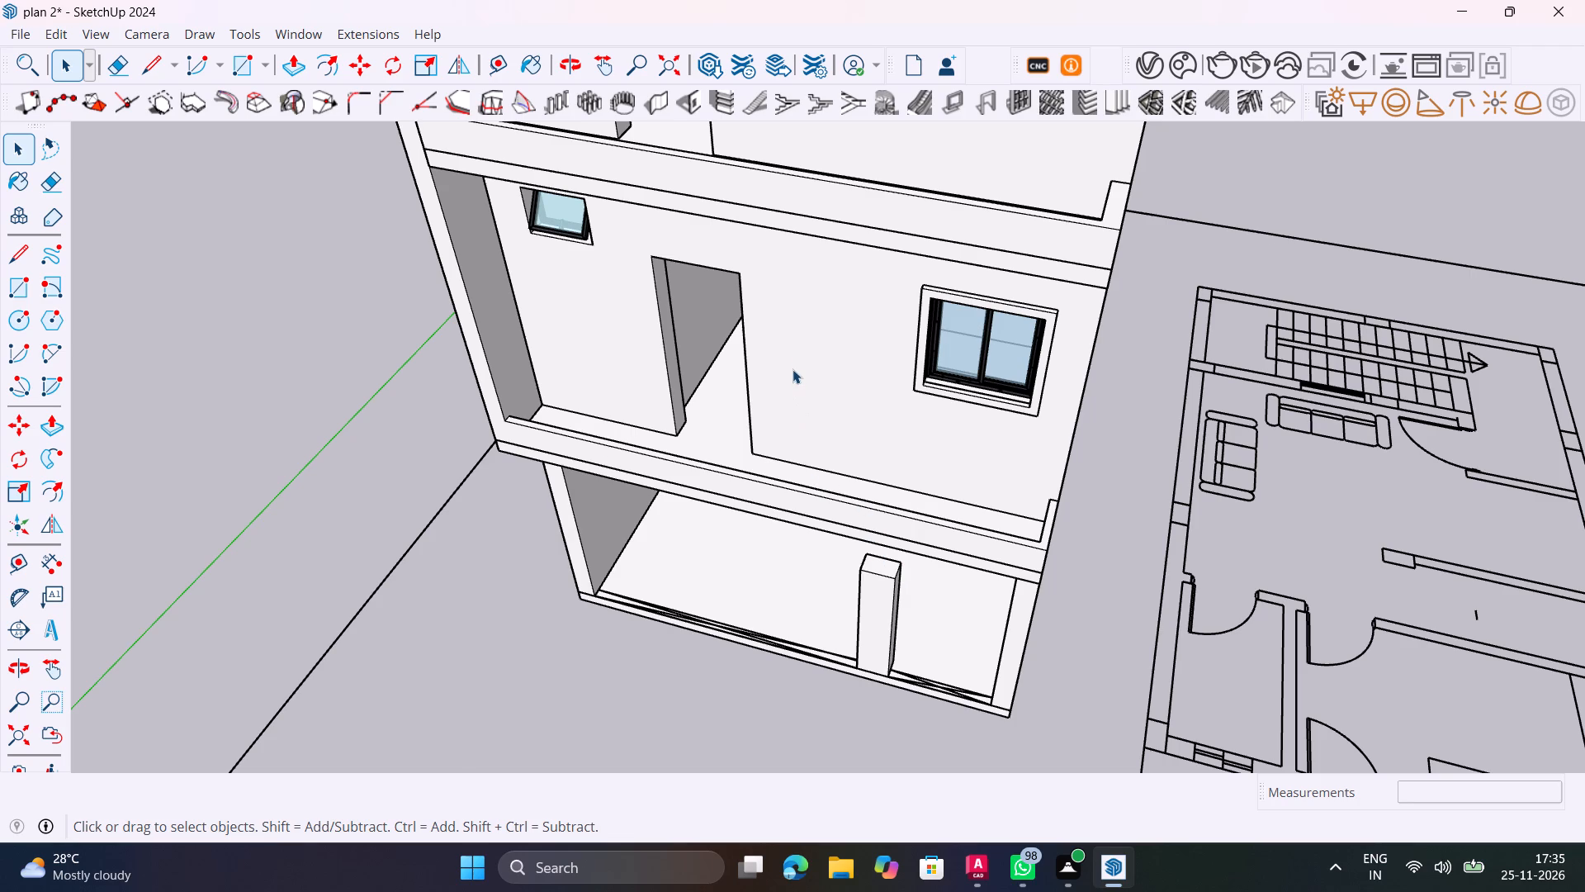
scroll(792, 369, down, 2)
scroll(774, 297, down, 7)
shift+middle_drag(775, 321, 758, 489)
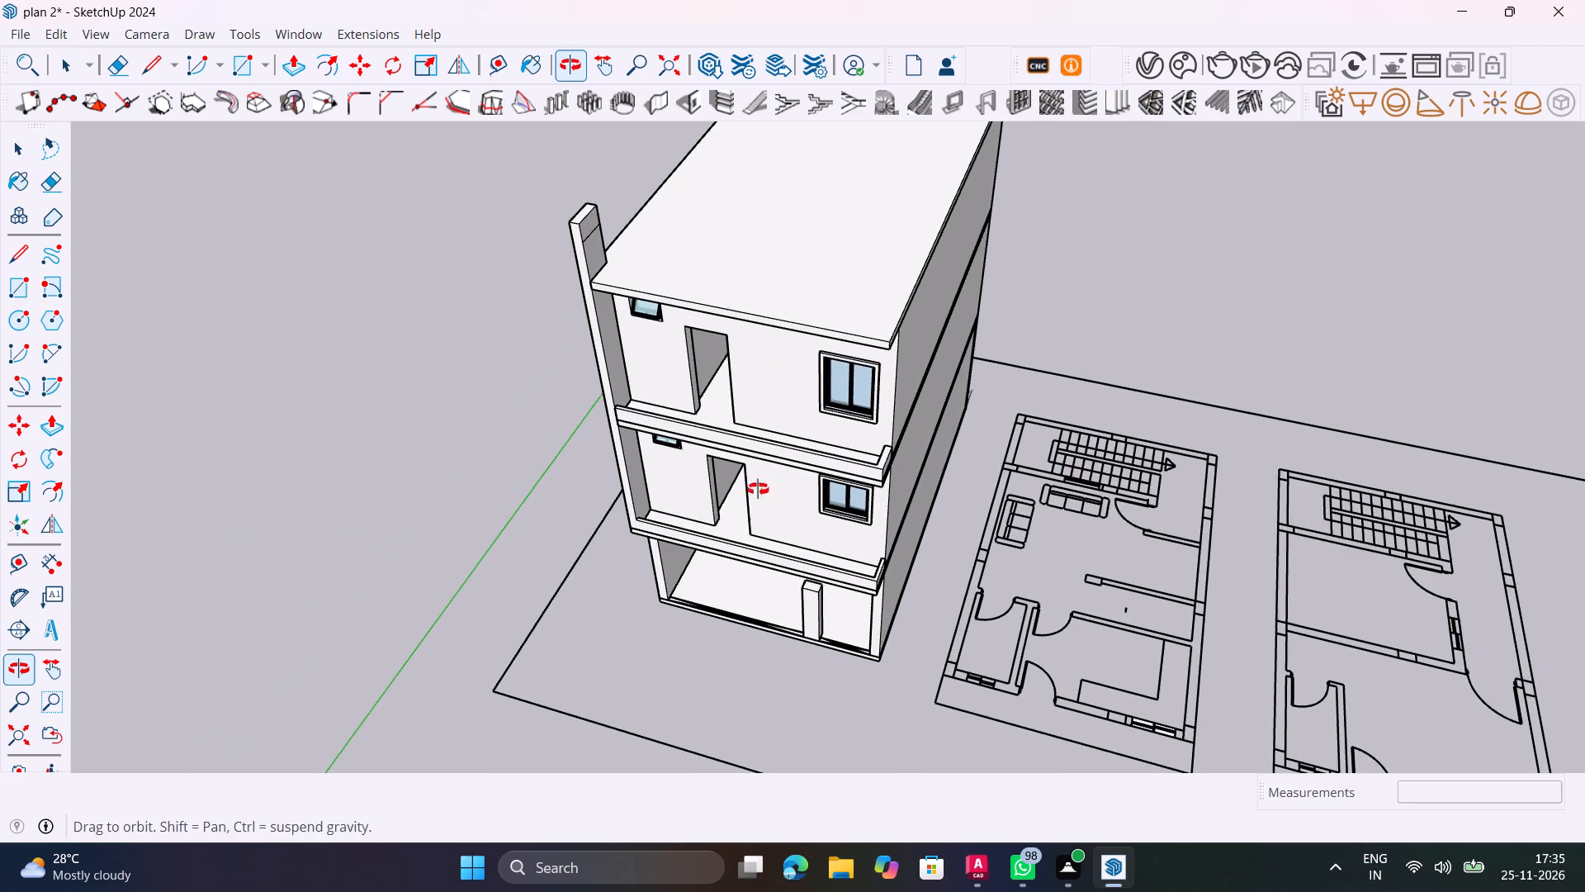
shift+middle_drag(758, 489, 757, 489)
middle_drag(834, 456, 986, 325)
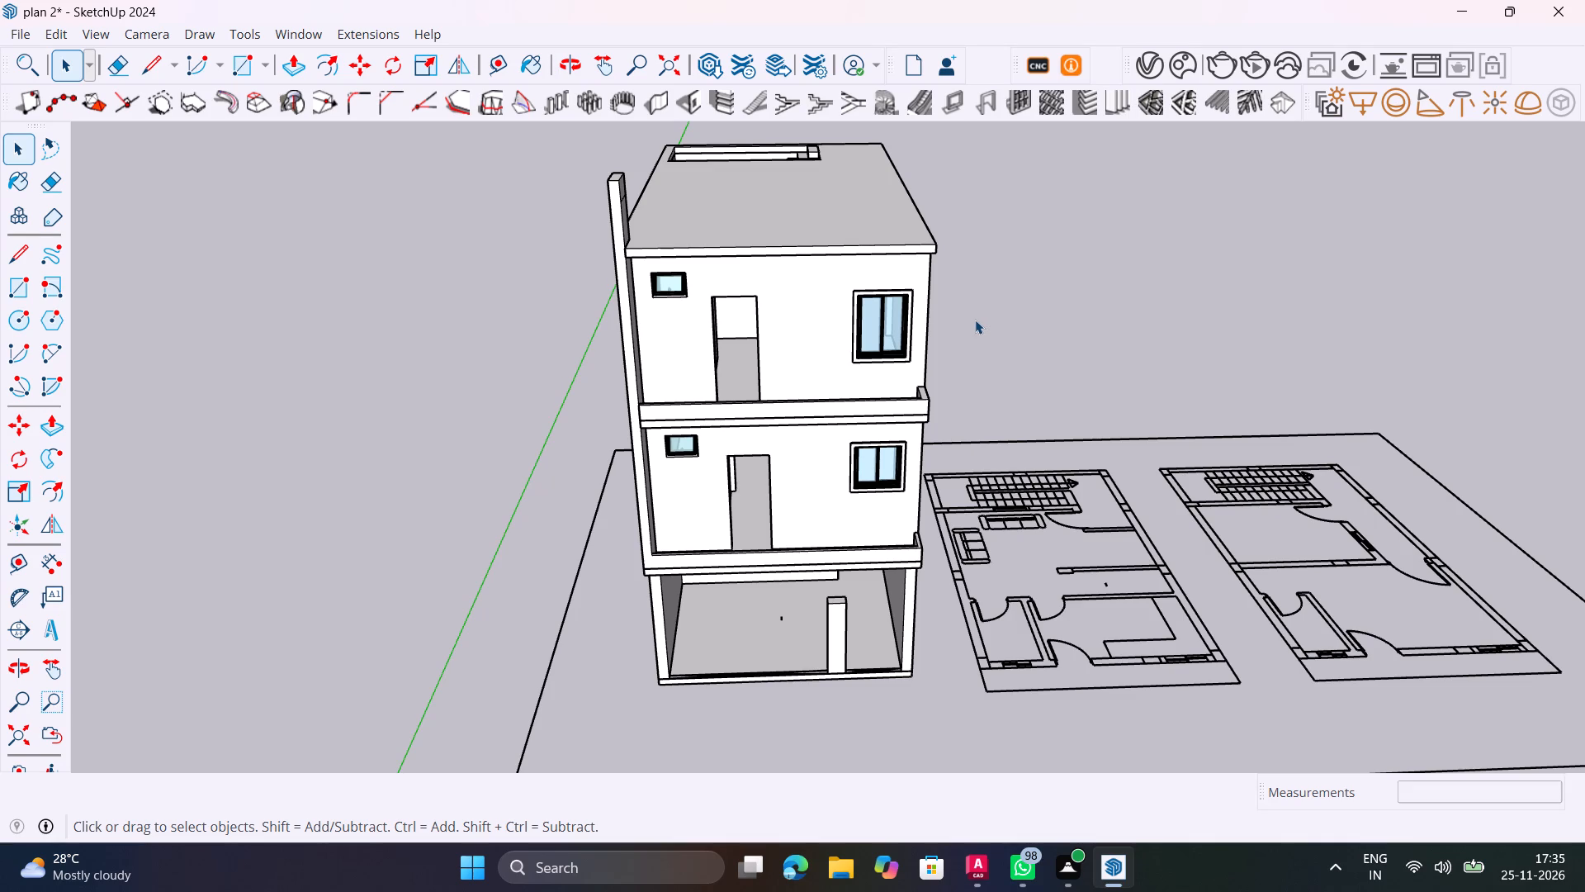
middle_drag(858, 358, 337, 431)
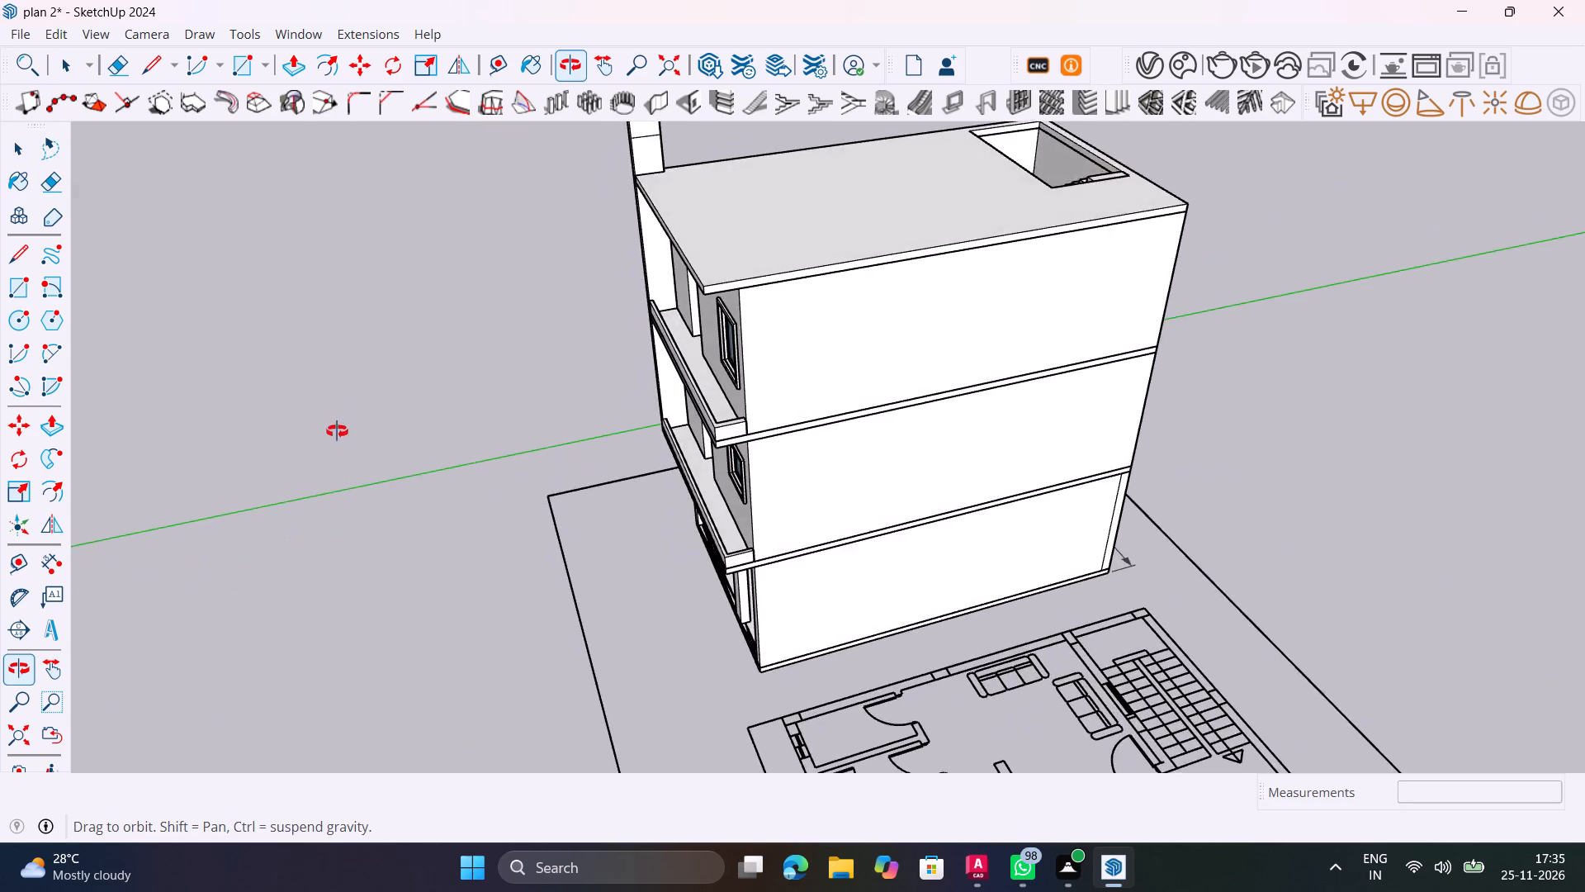
middle_drag(337, 431, 634, 514)
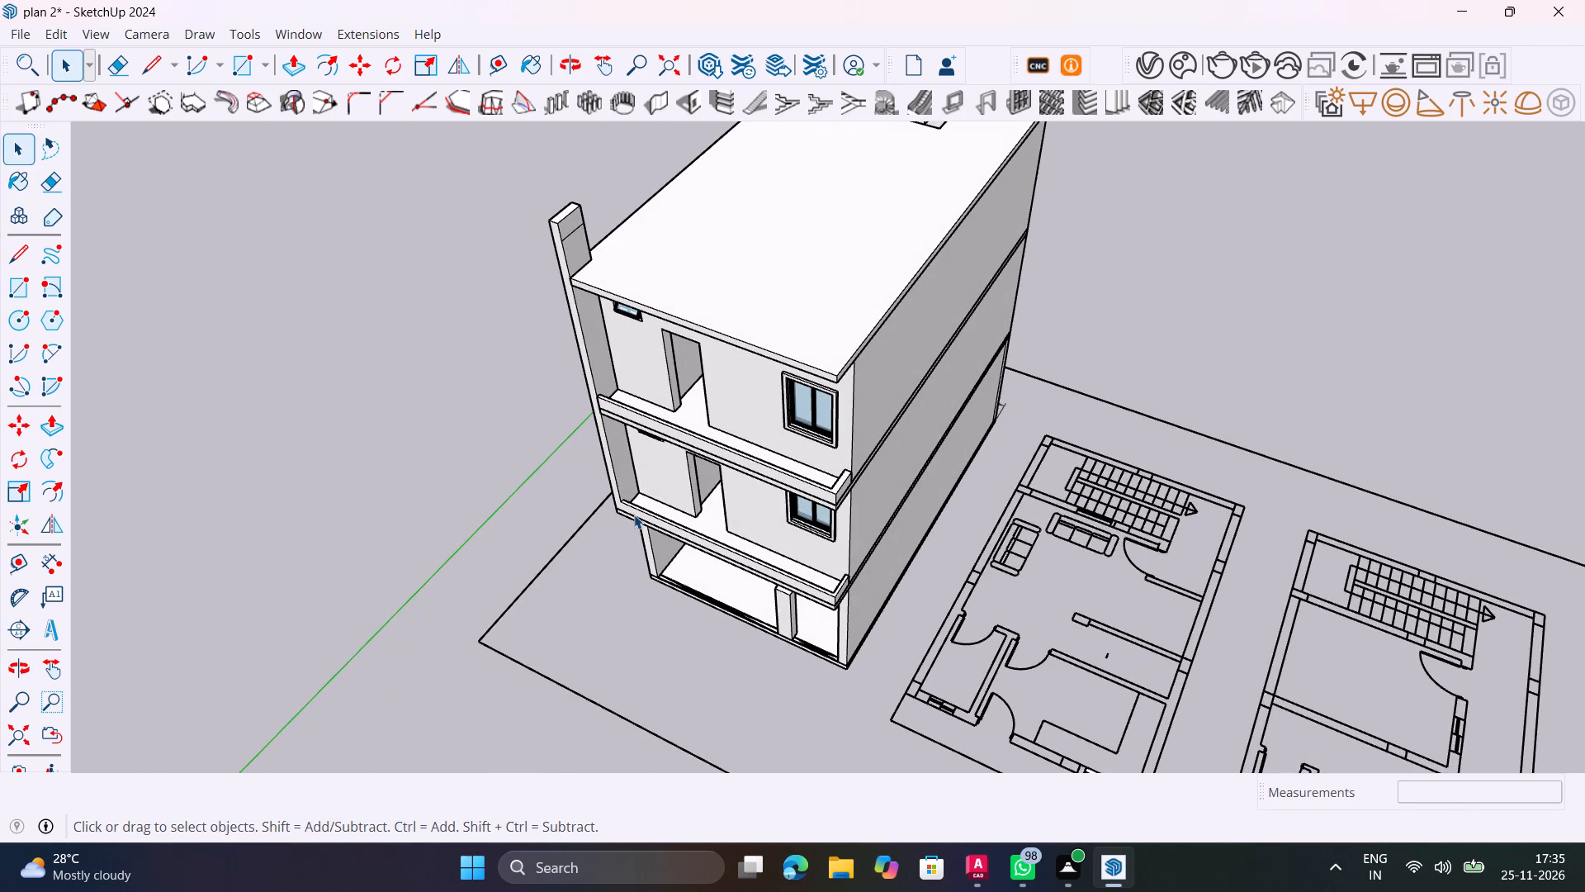
shift+middle_drag(675, 492, 456, 439)
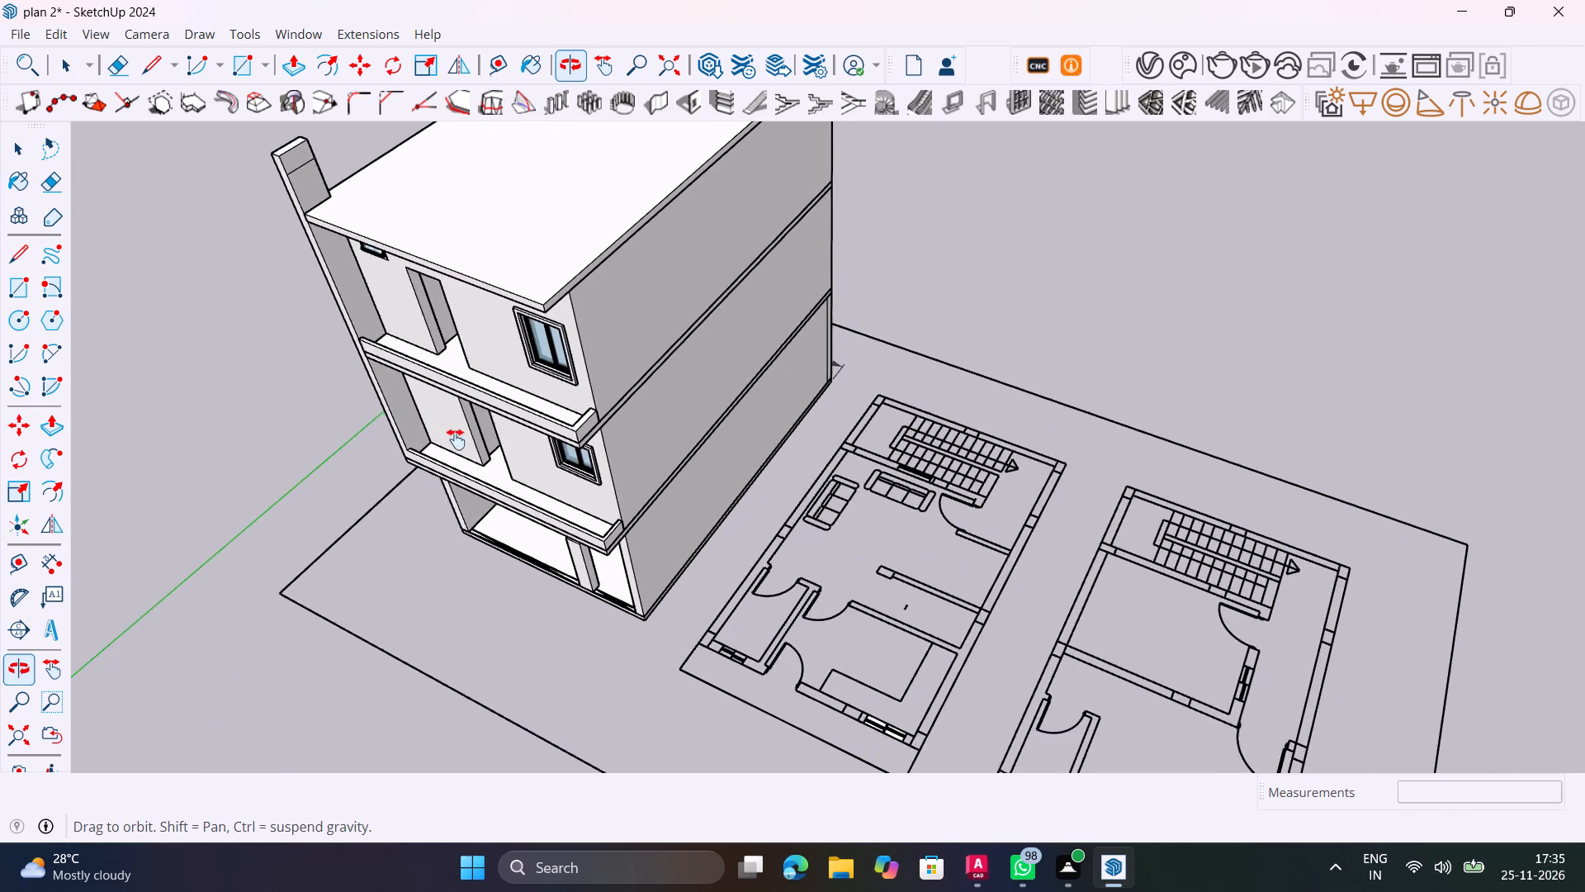
shift+middle_drag(456, 439, 305, 567)
shift+scroll(347, 442, up, 1)
shift+middle_drag(349, 442, 640, 427)
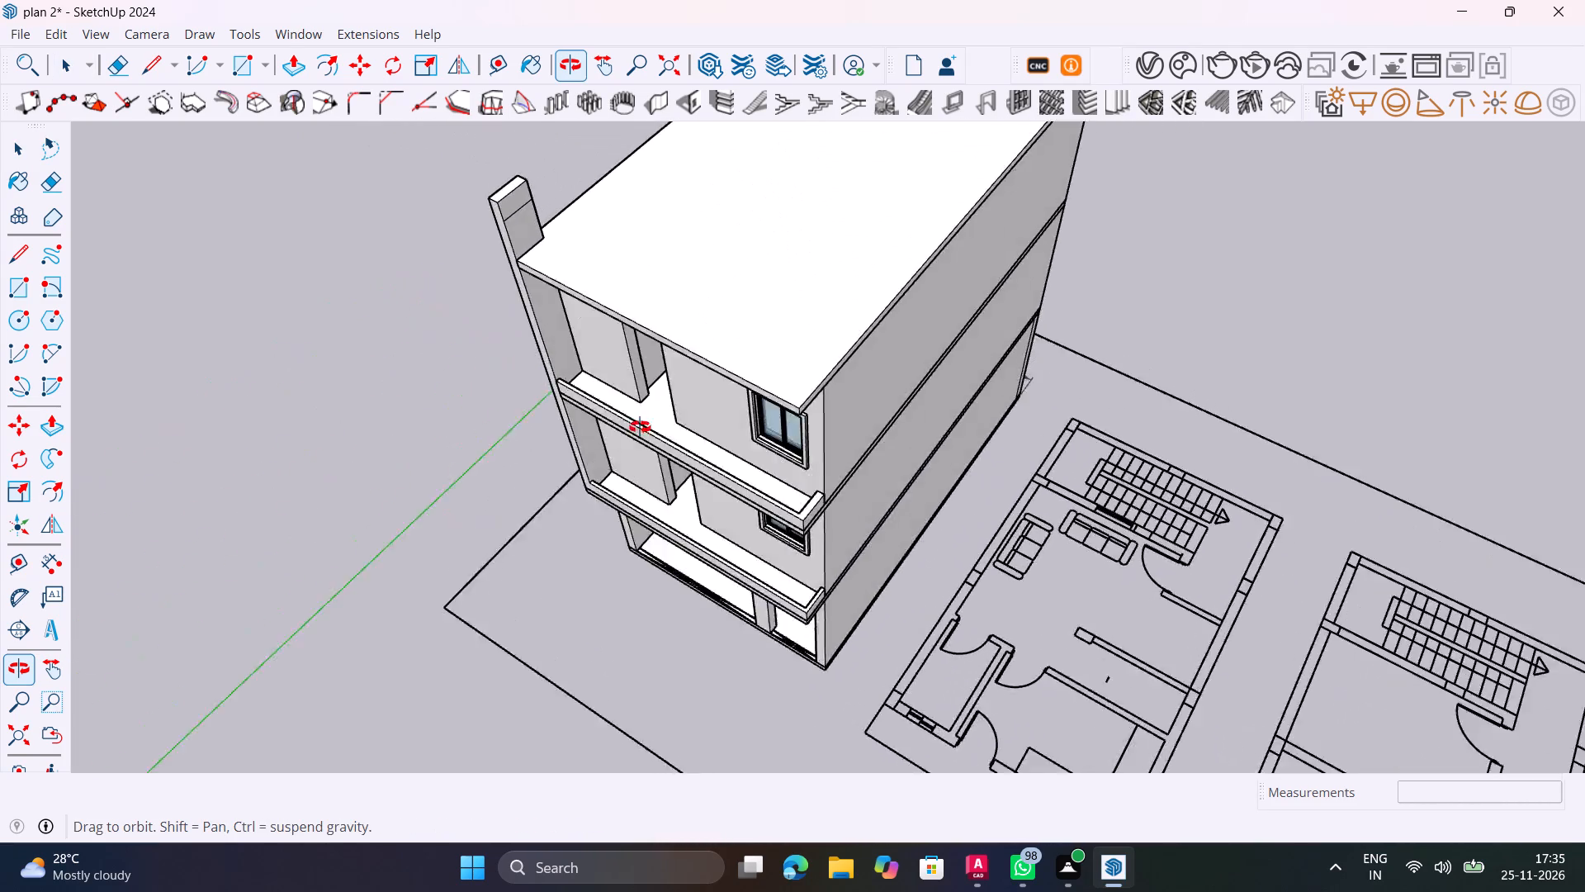
shift+middle_drag(640, 427, 469, 333)
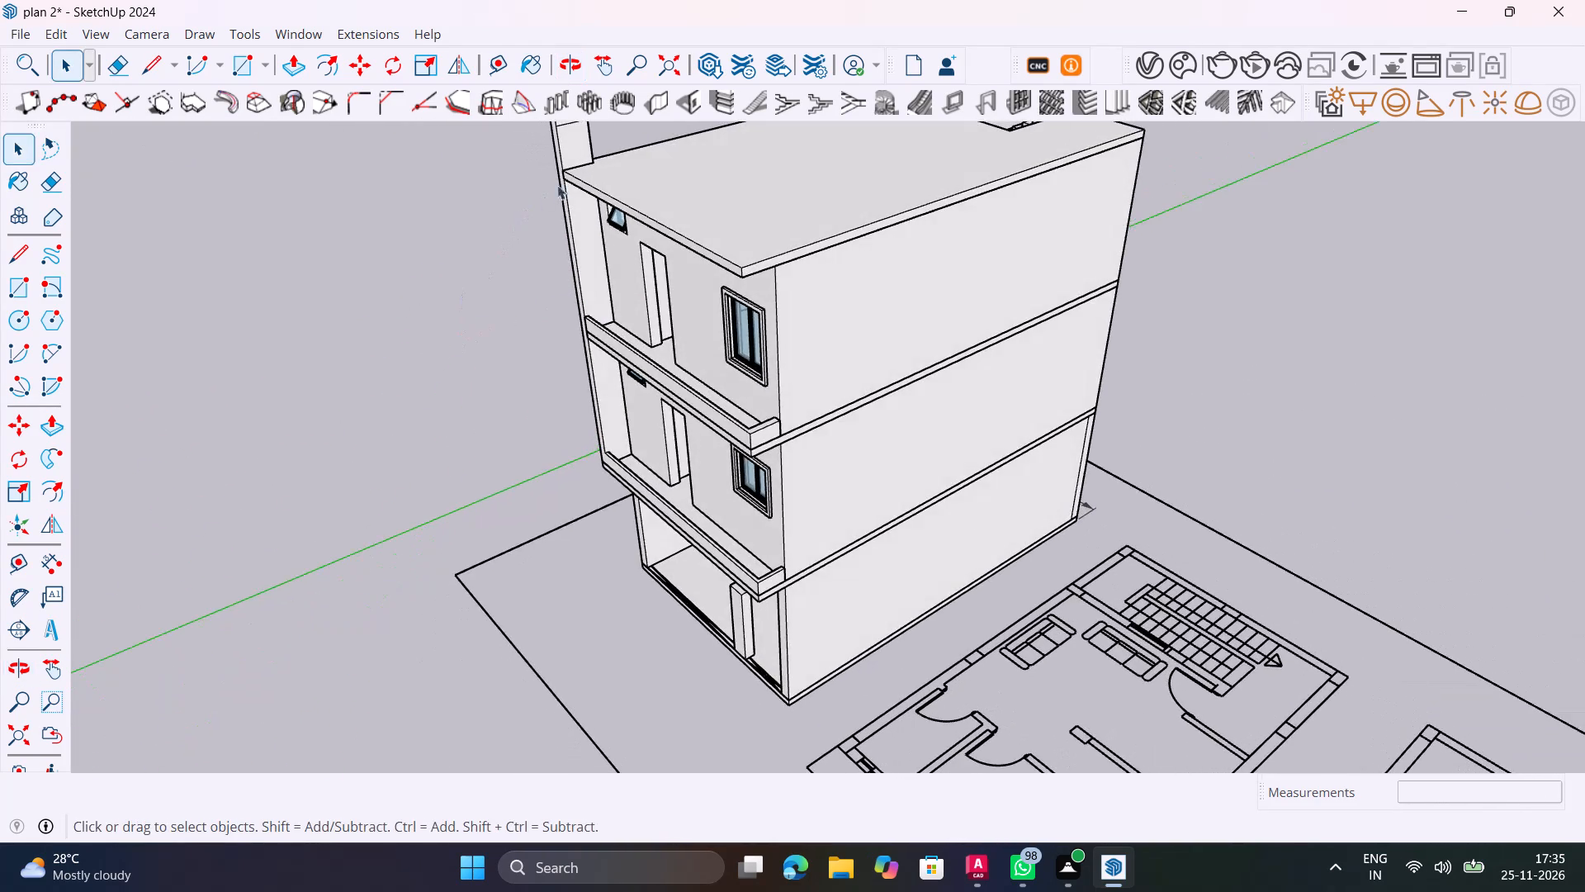
scroll(565, 180, up, 4)
middle_drag(574, 211, 825, 280)
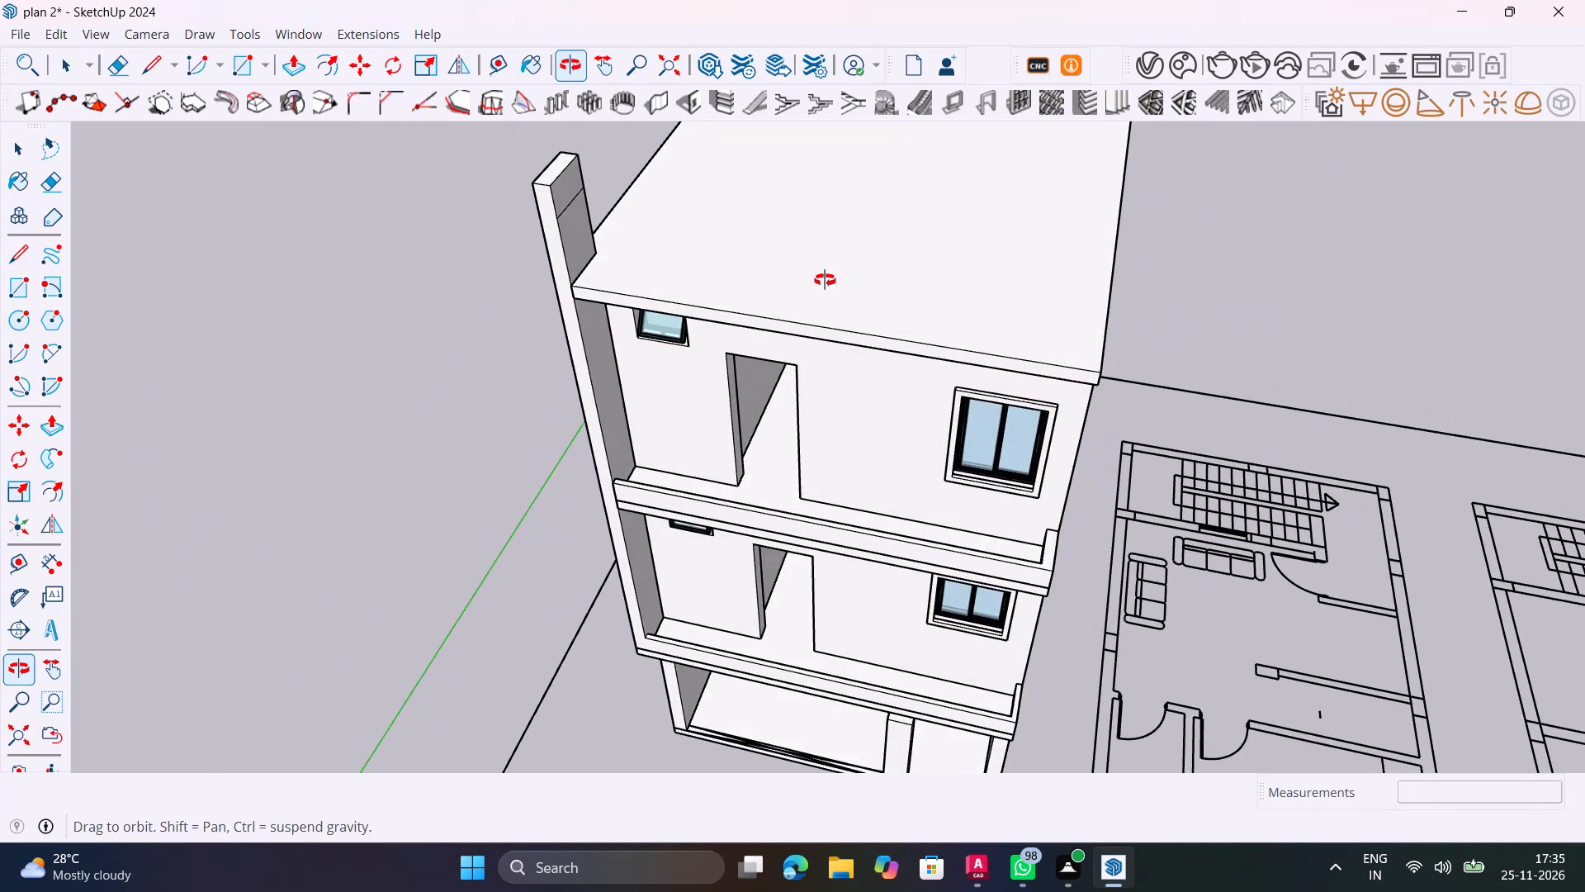
middle_drag(825, 280, 726, 268)
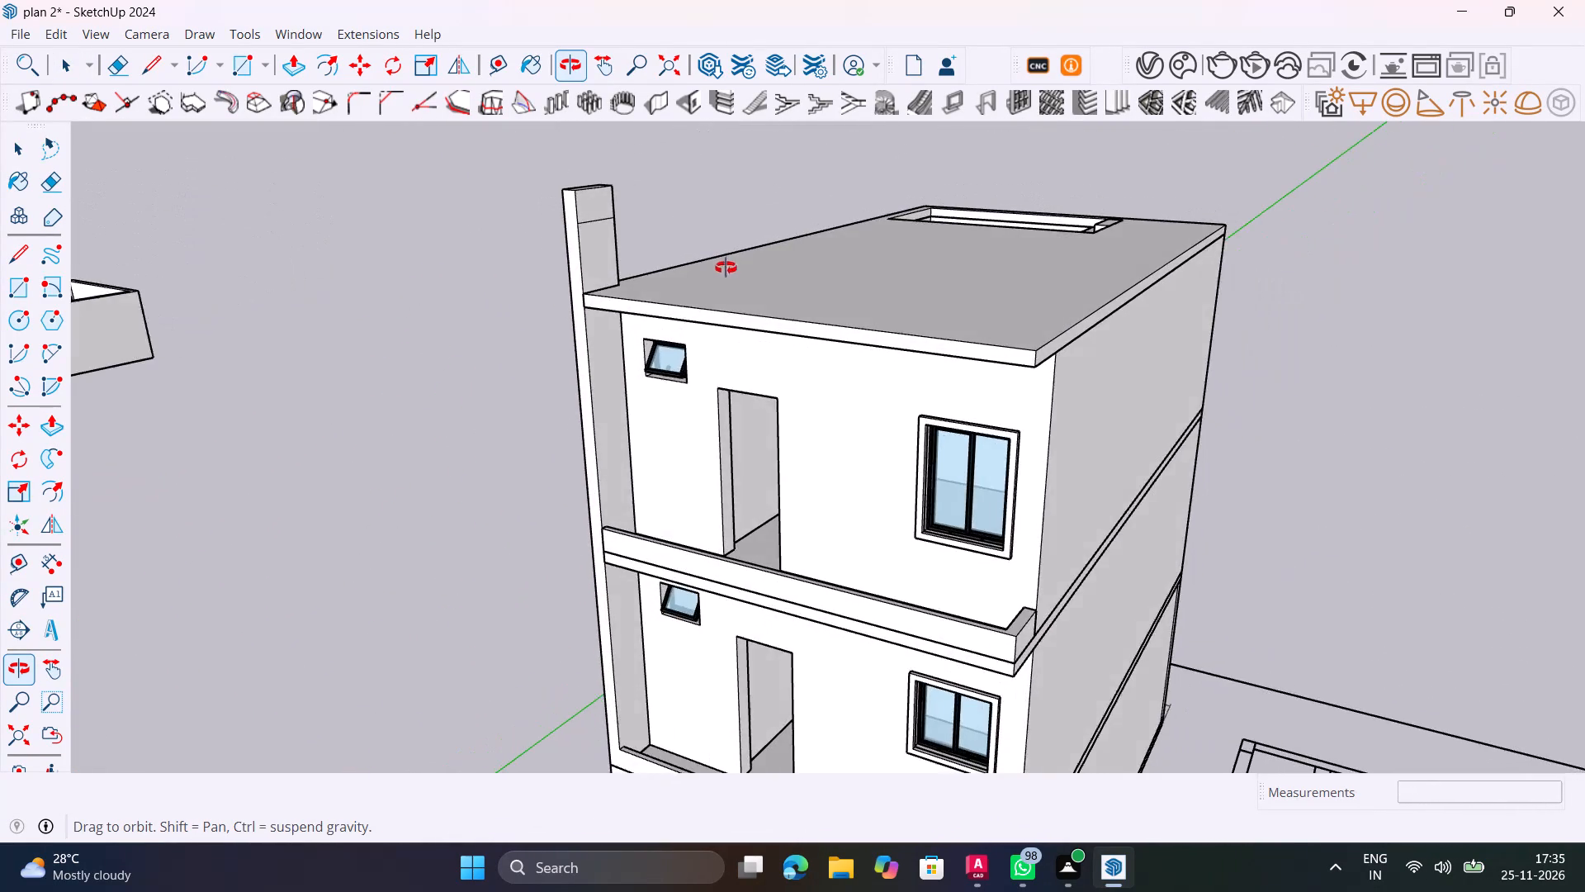
middle_drag(726, 268, 728, 267)
scroll(728, 262, down, 10)
middle_drag(712, 330, 932, 396)
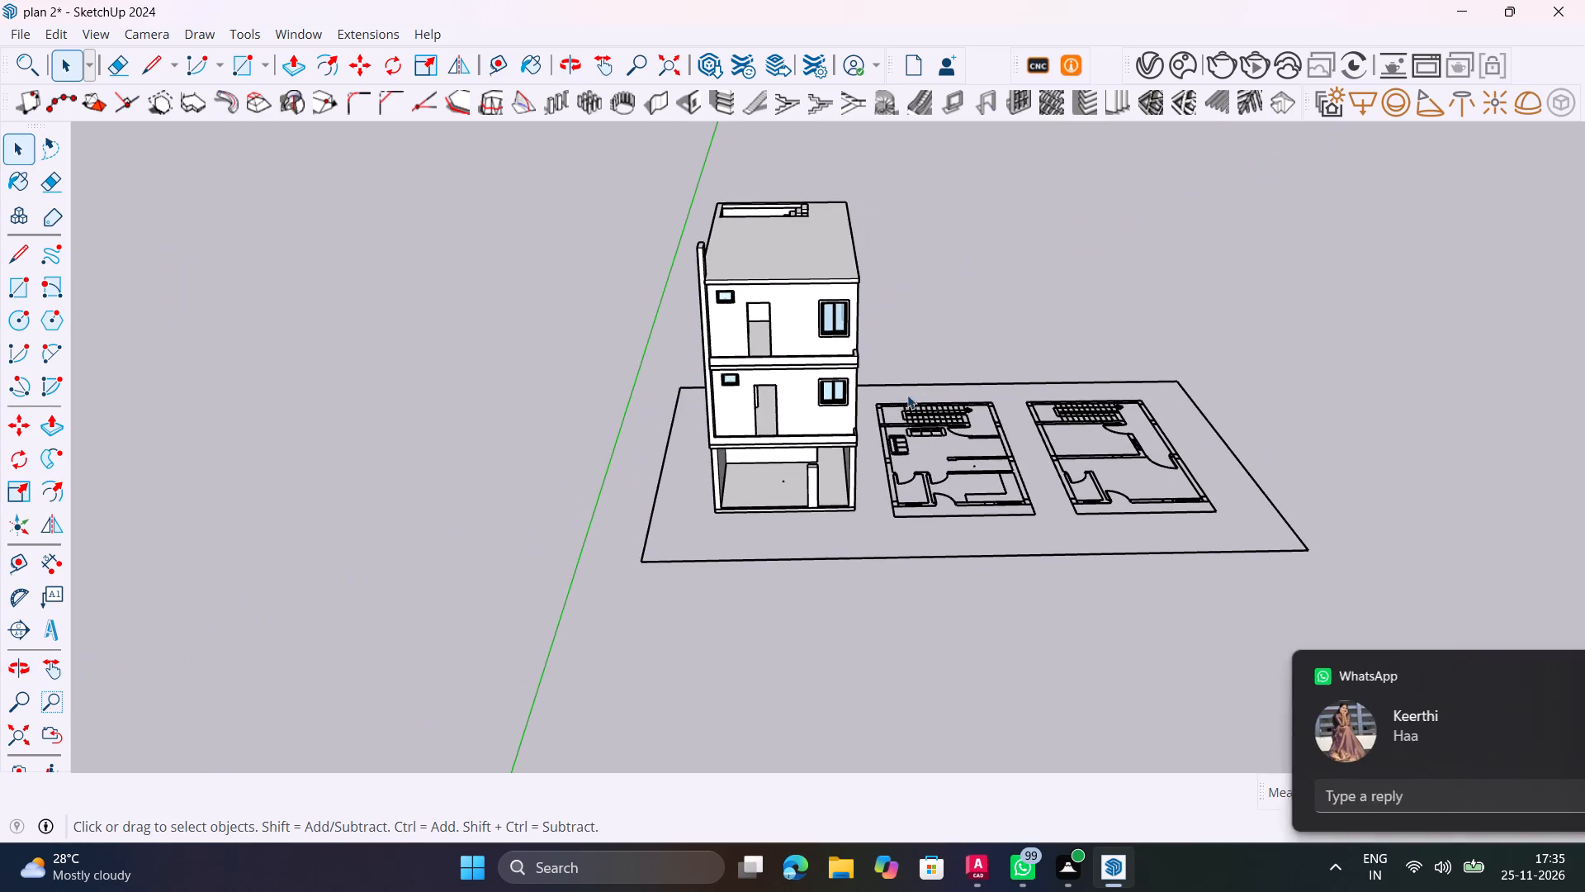
click(1545, 681)
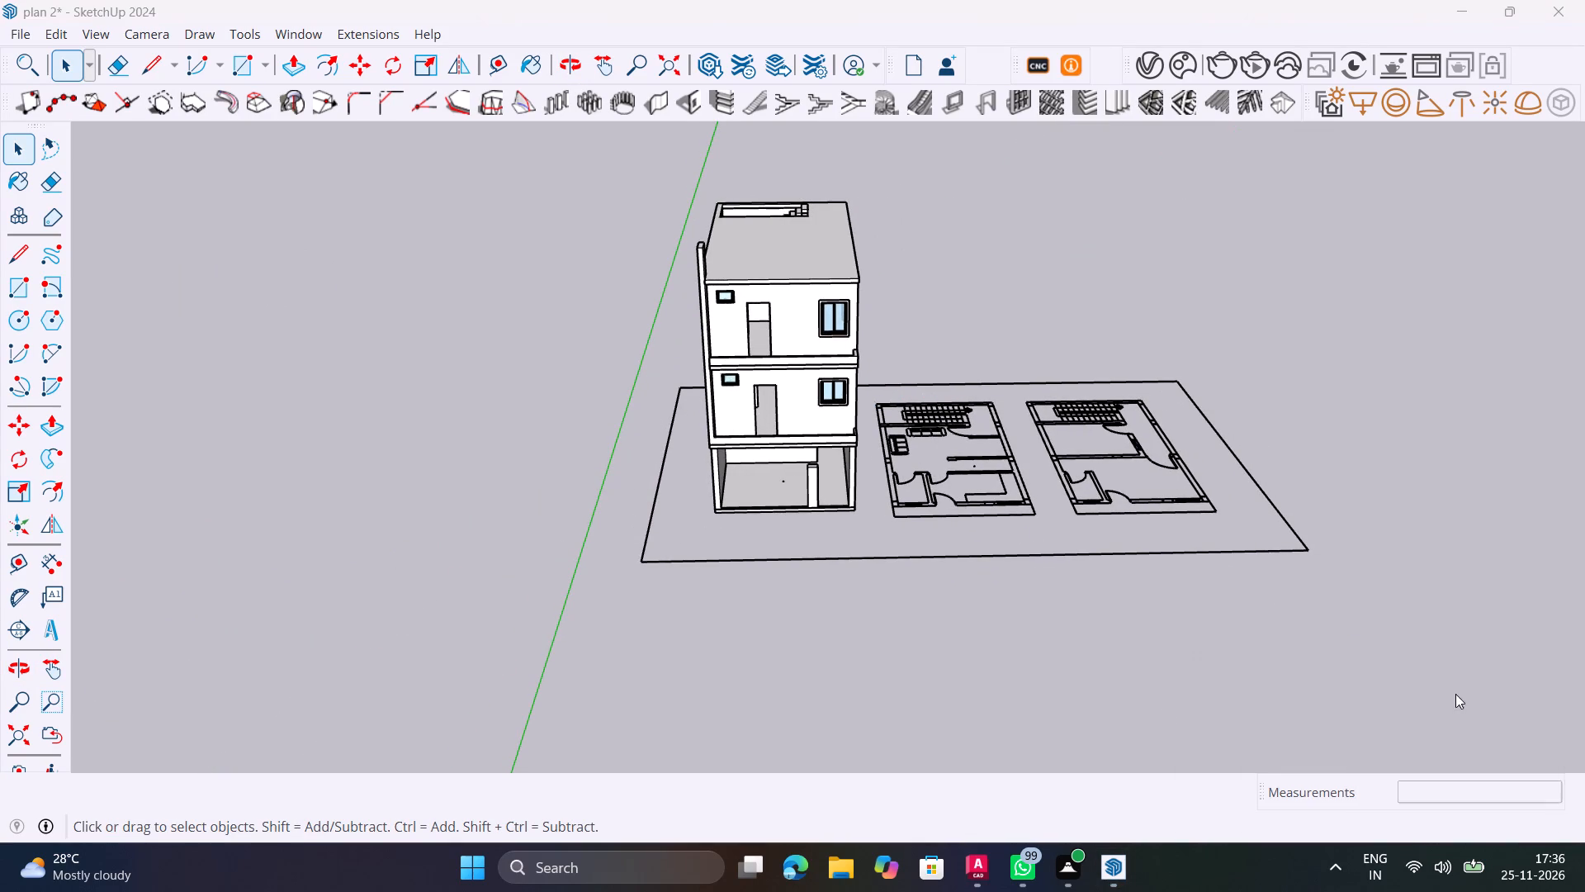
Select all the connected geometry of the upper balcony's parapet and make it a group.
scroll(787, 392, up, 5)
shift+scroll(778, 389, up, 1)
shift+middle_drag(756, 386, 520, 332)
scroll(535, 339, down, 4)
middle_drag(537, 339, 600, 451)
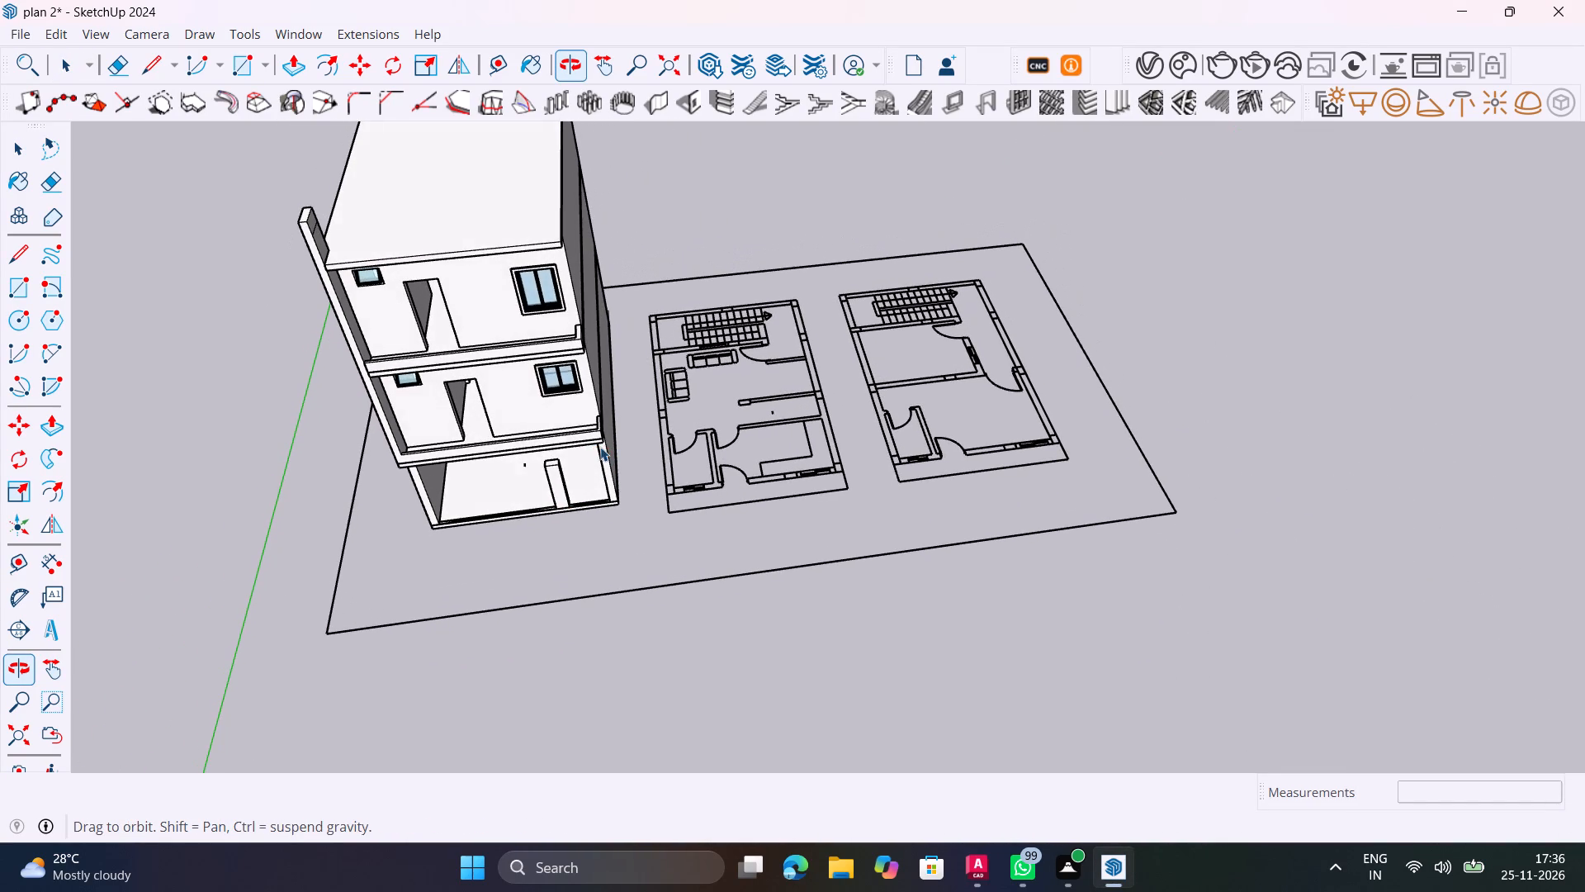
scroll(577, 349, up, 6)
click(580, 330)
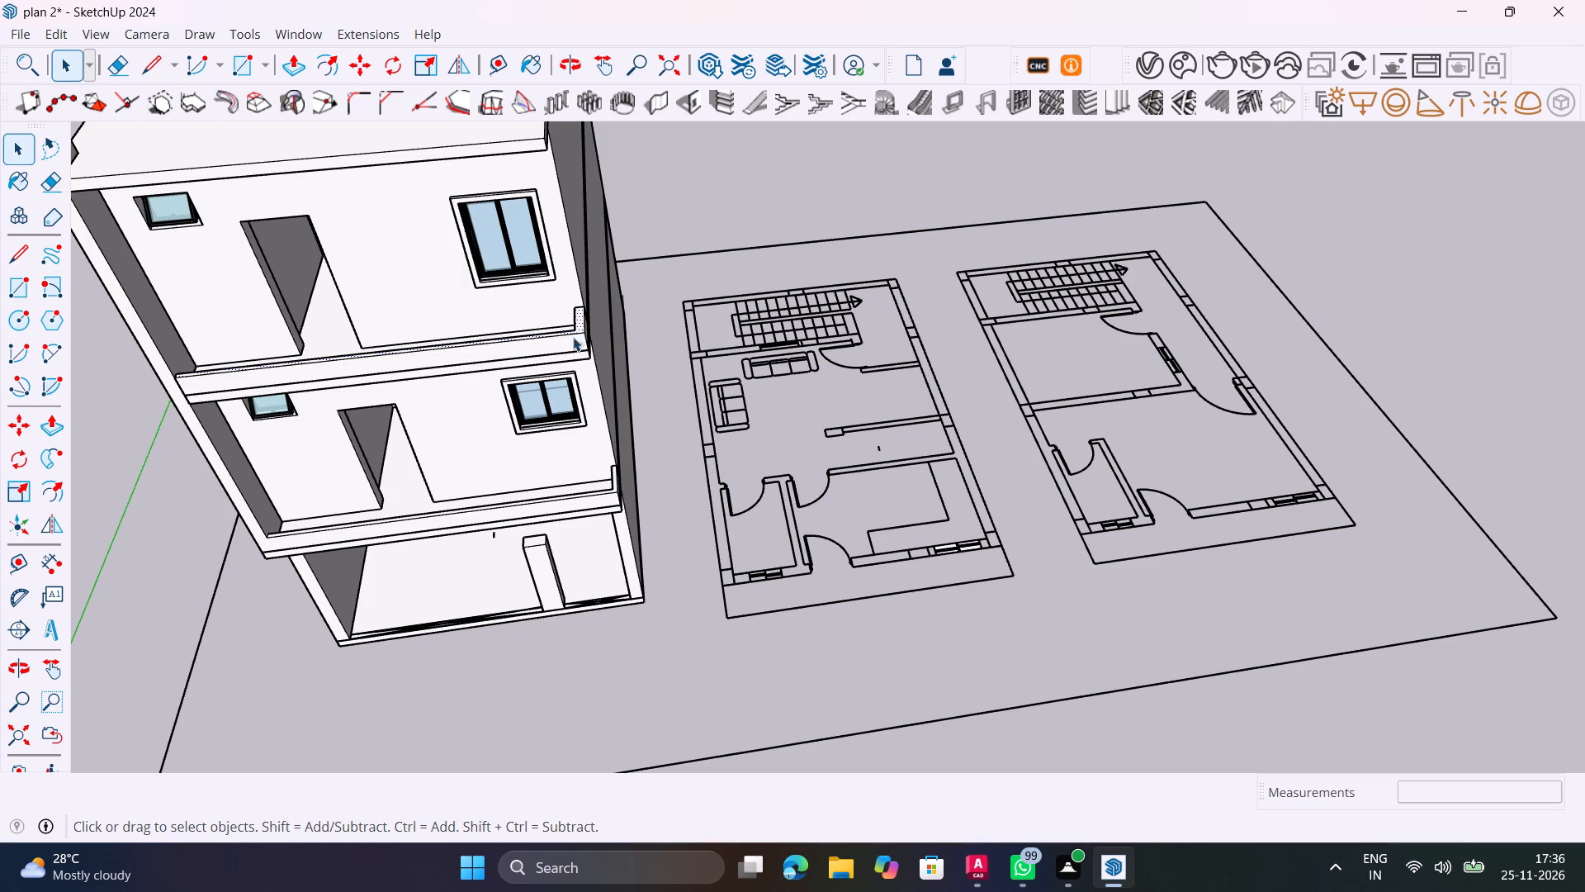
triple_click(573, 340)
right_click(577, 335)
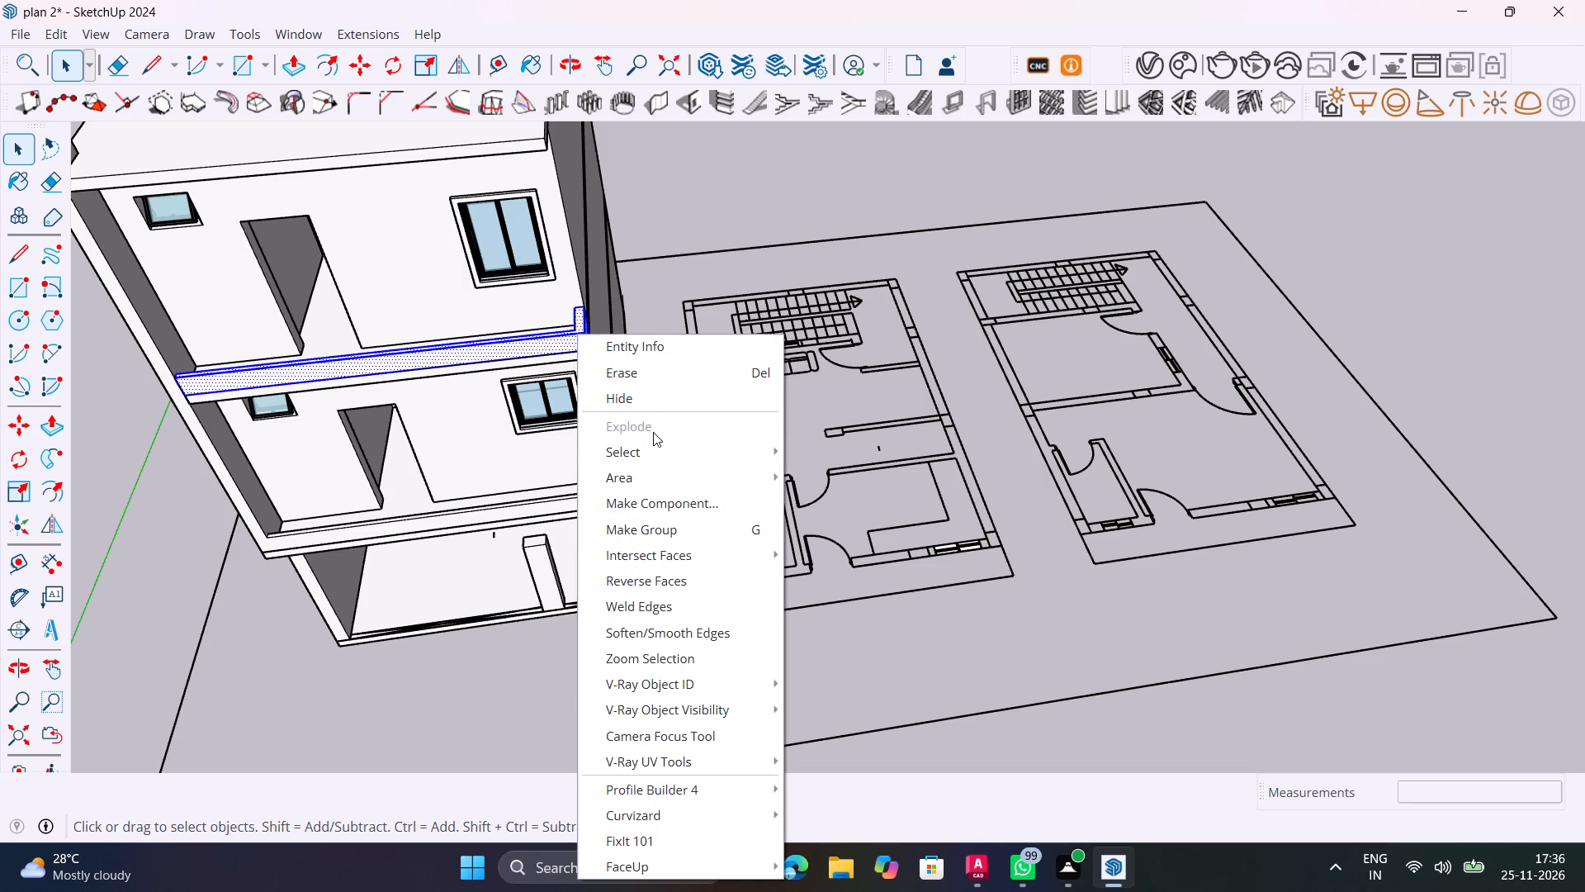
click(669, 526)
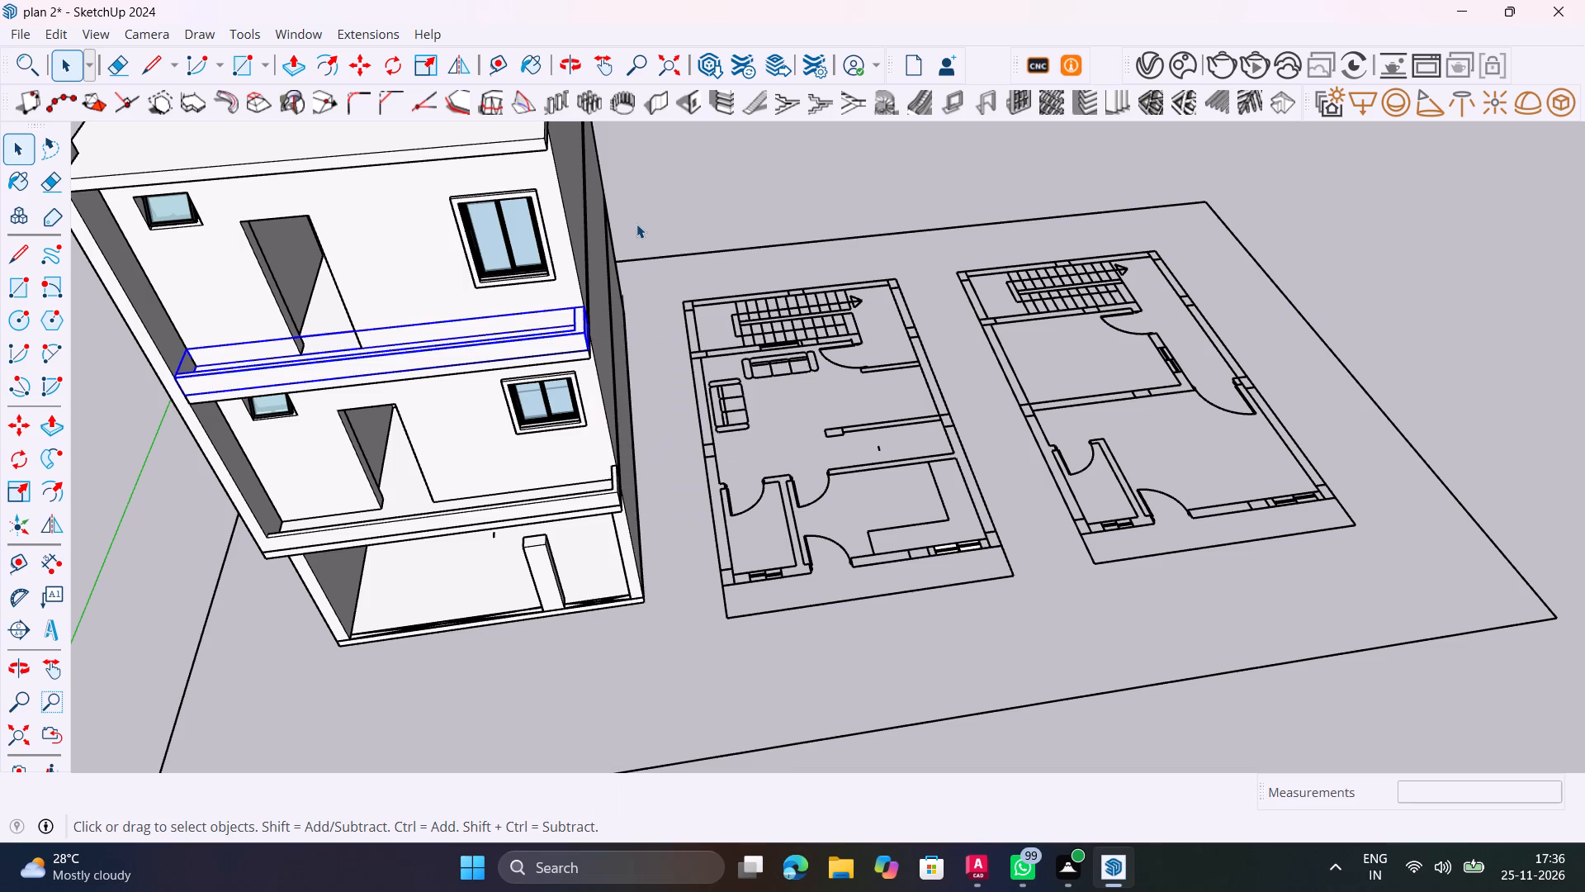
click(636, 224)
Check how the lower balcony's parapet is grouped by selecting it, and clear the selection.
middle_drag(646, 352, 356, 368)
scroll(624, 401, up, 3)
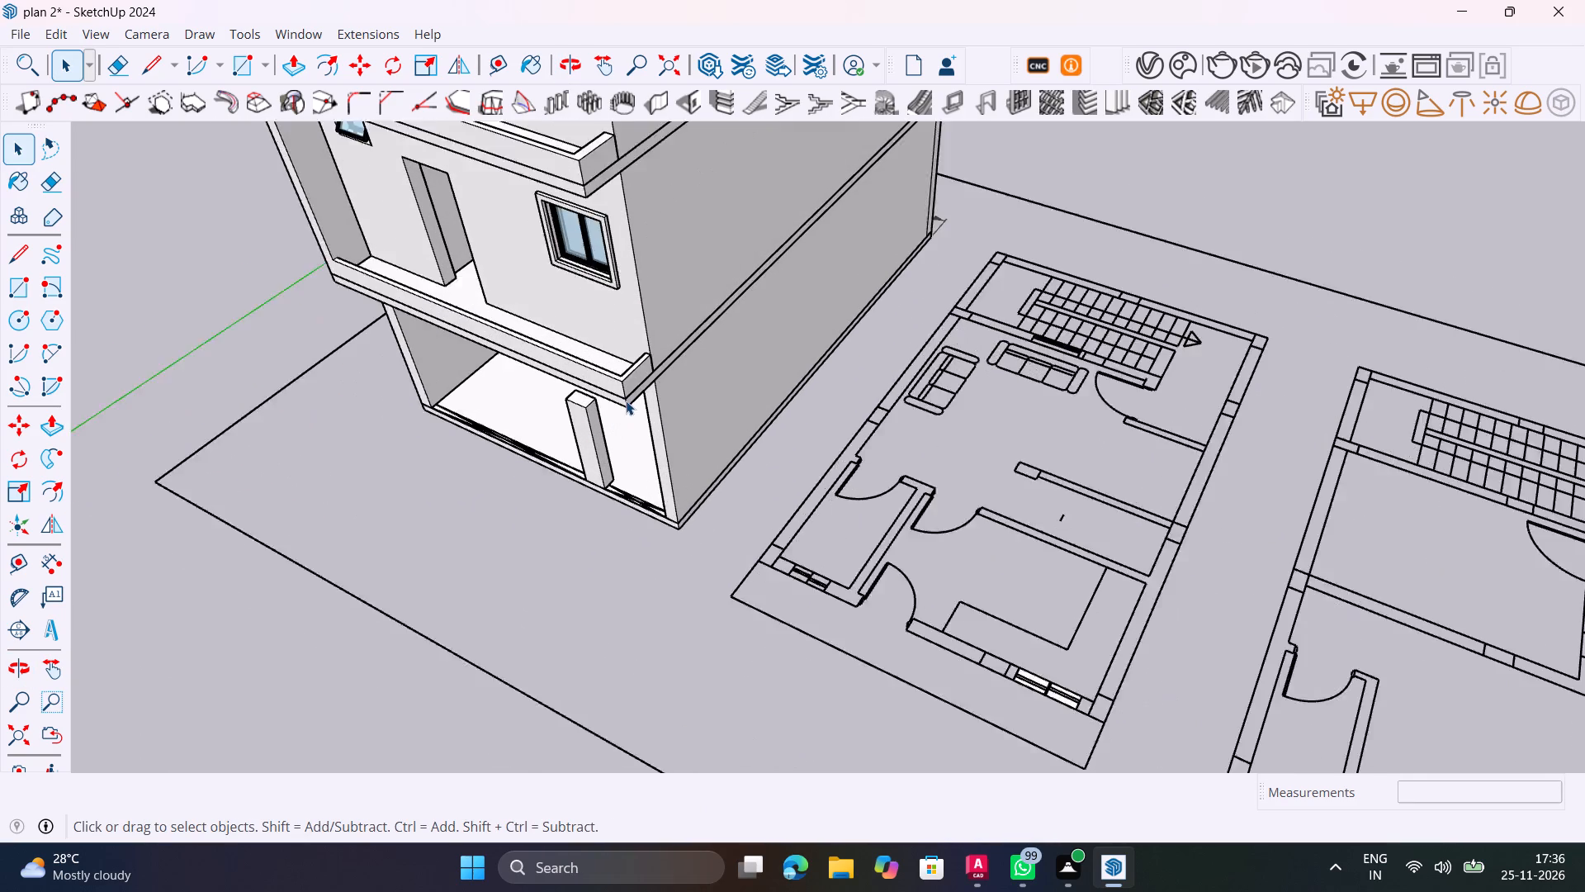
scroll(626, 401, up, 2)
click(645, 366)
key(Escape)
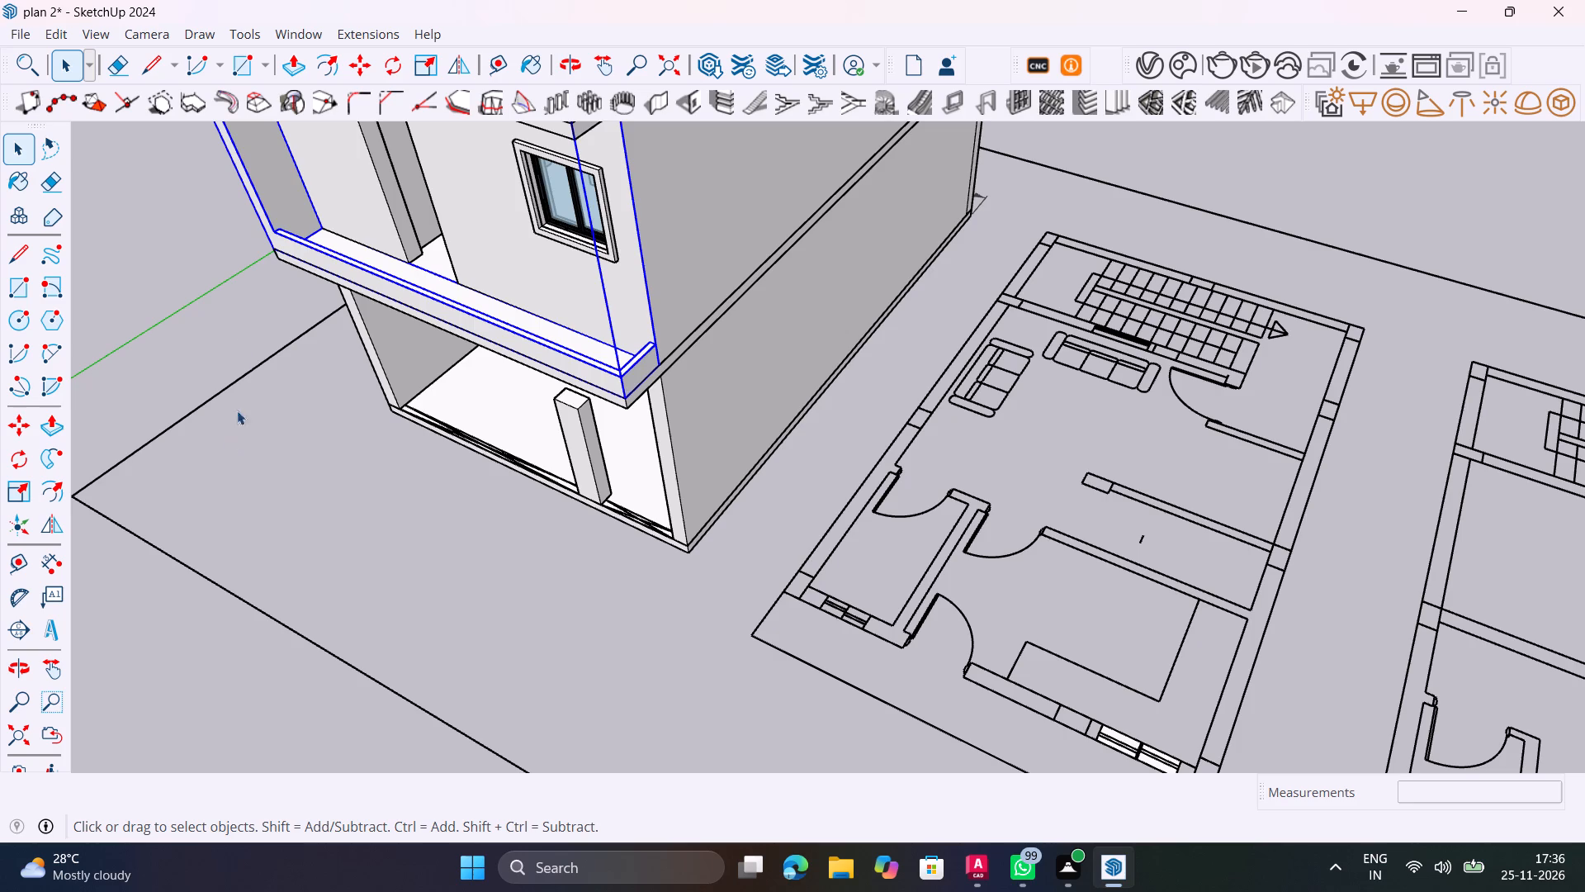
click(239, 337)
Examine the ground-floor opening, its pillar and the floor edge below the lower balcony from the front and side.
scroll(273, 334, down, 9)
shift+middle_drag(449, 370, 634, 302)
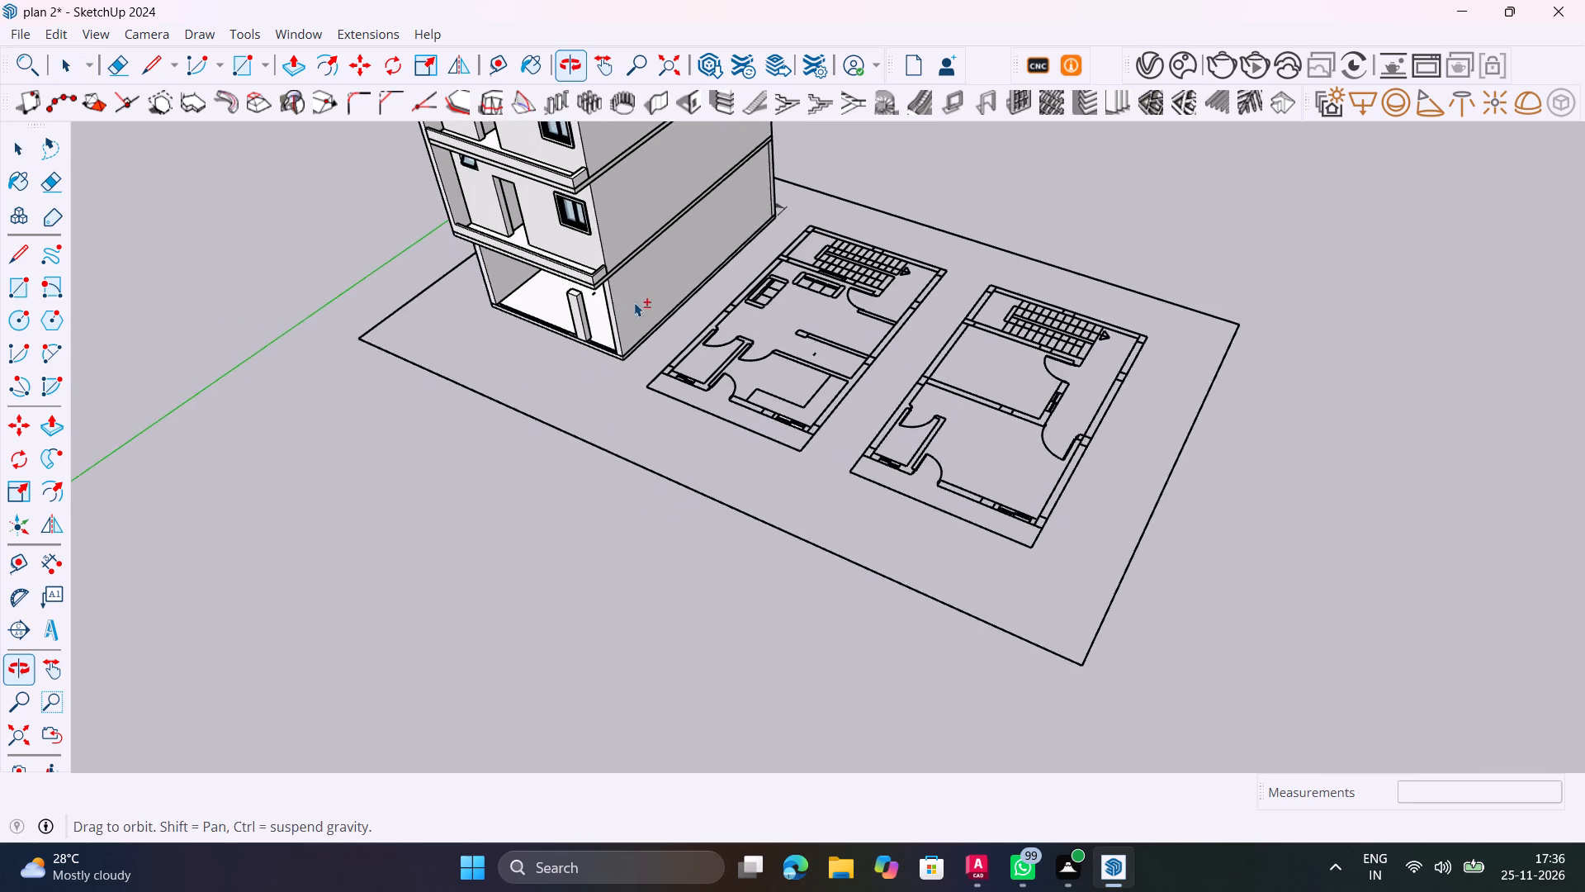
middle_drag(616, 356, 848, 242)
scroll(430, 425, up, 12)
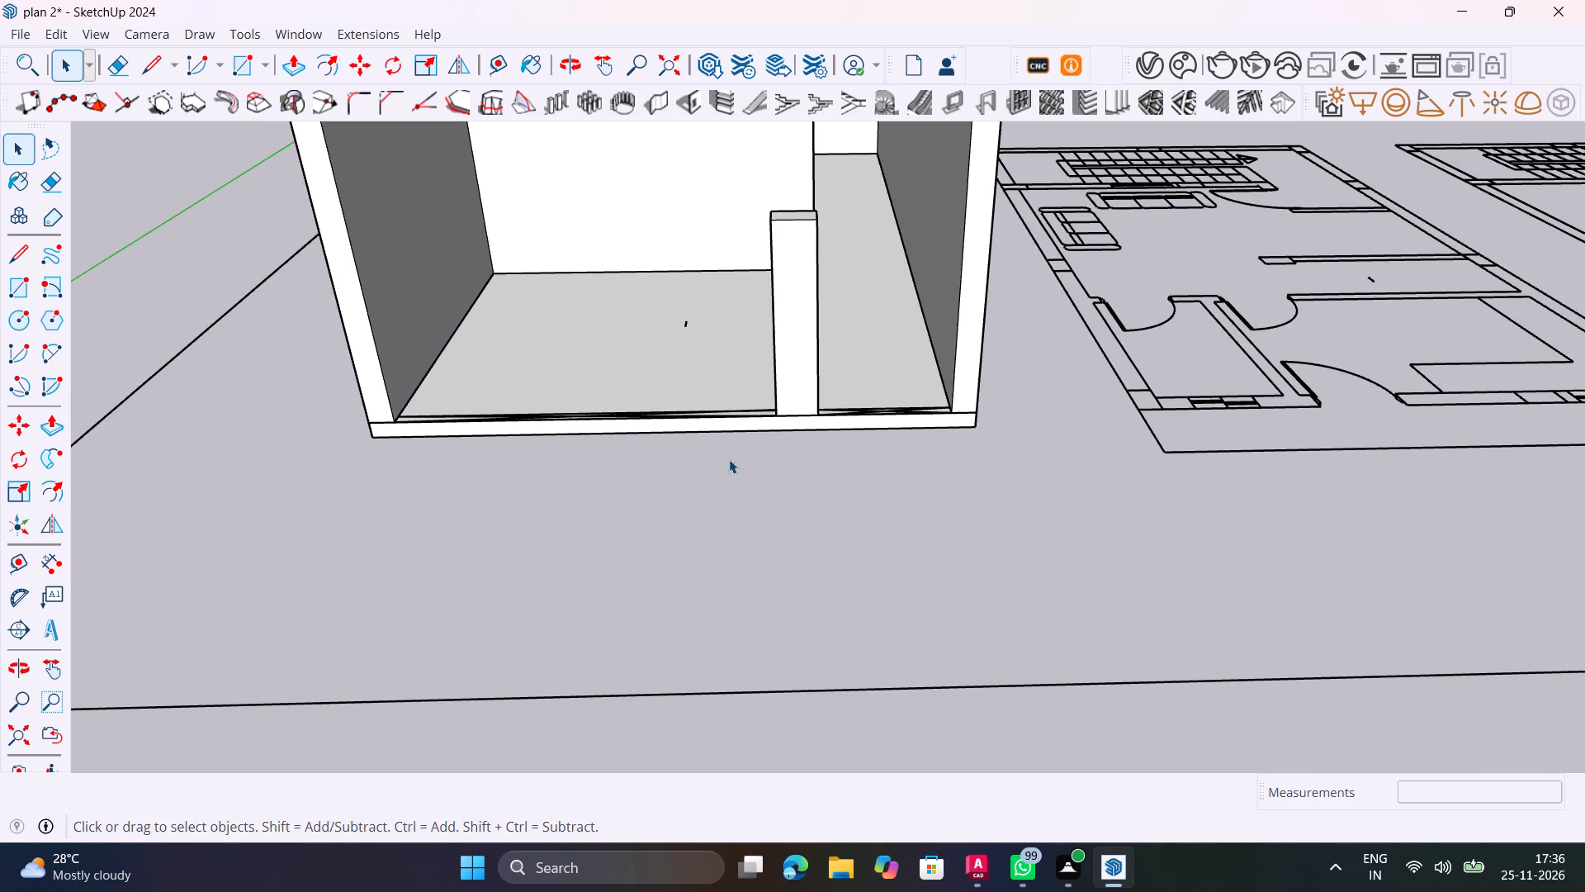
shift+middle_drag(699, 452, 633, 614)
middle_drag(698, 567, 561, 652)
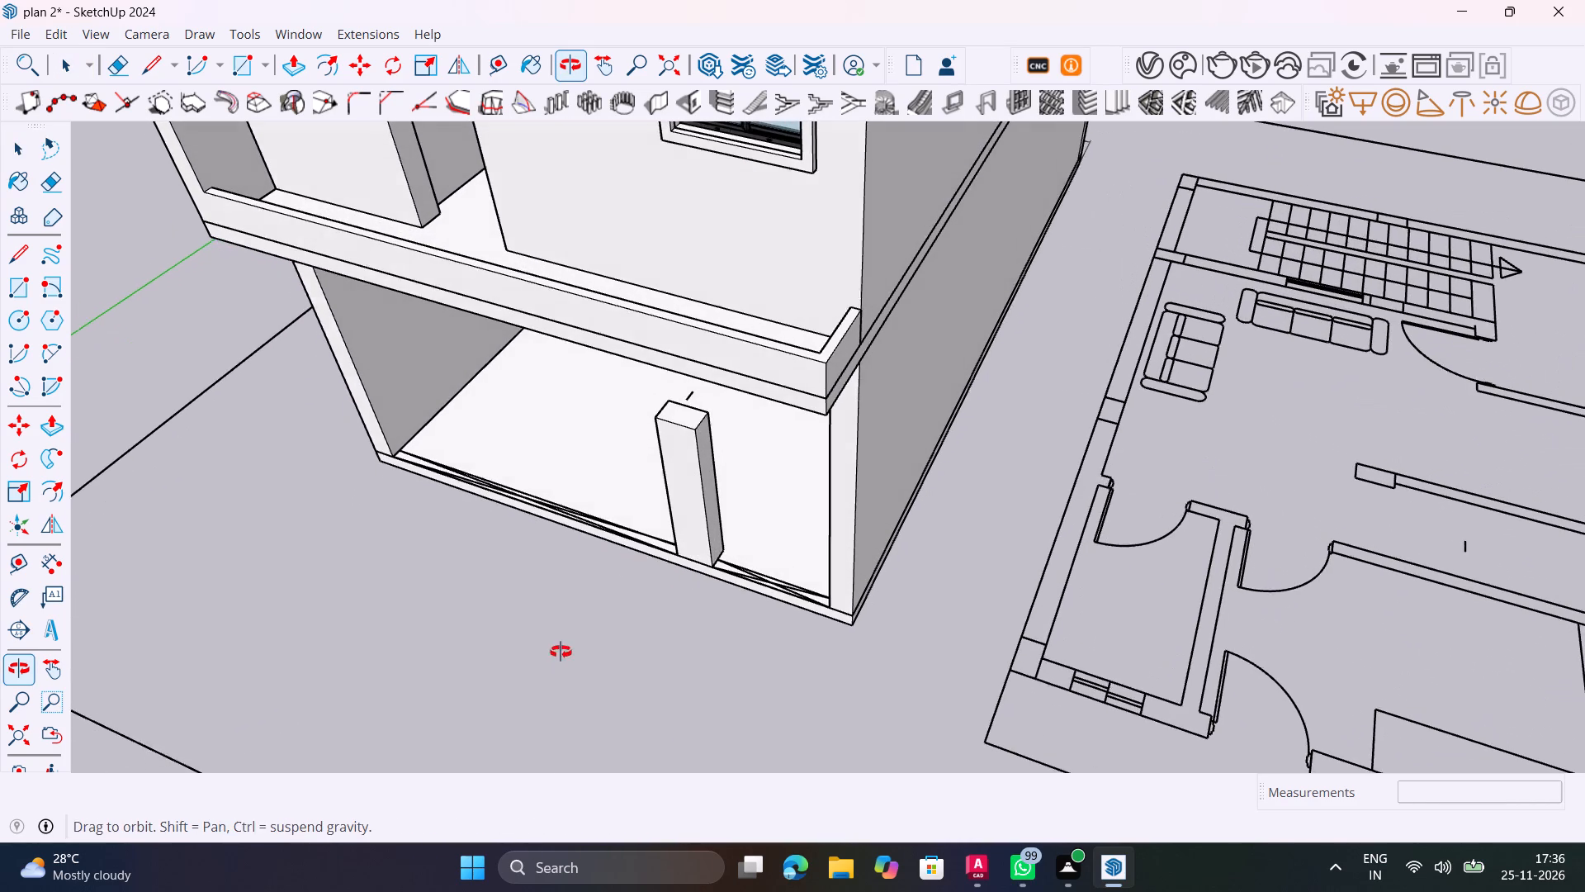
middle_drag(561, 652, 560, 652)
scroll(687, 562, down, 4)
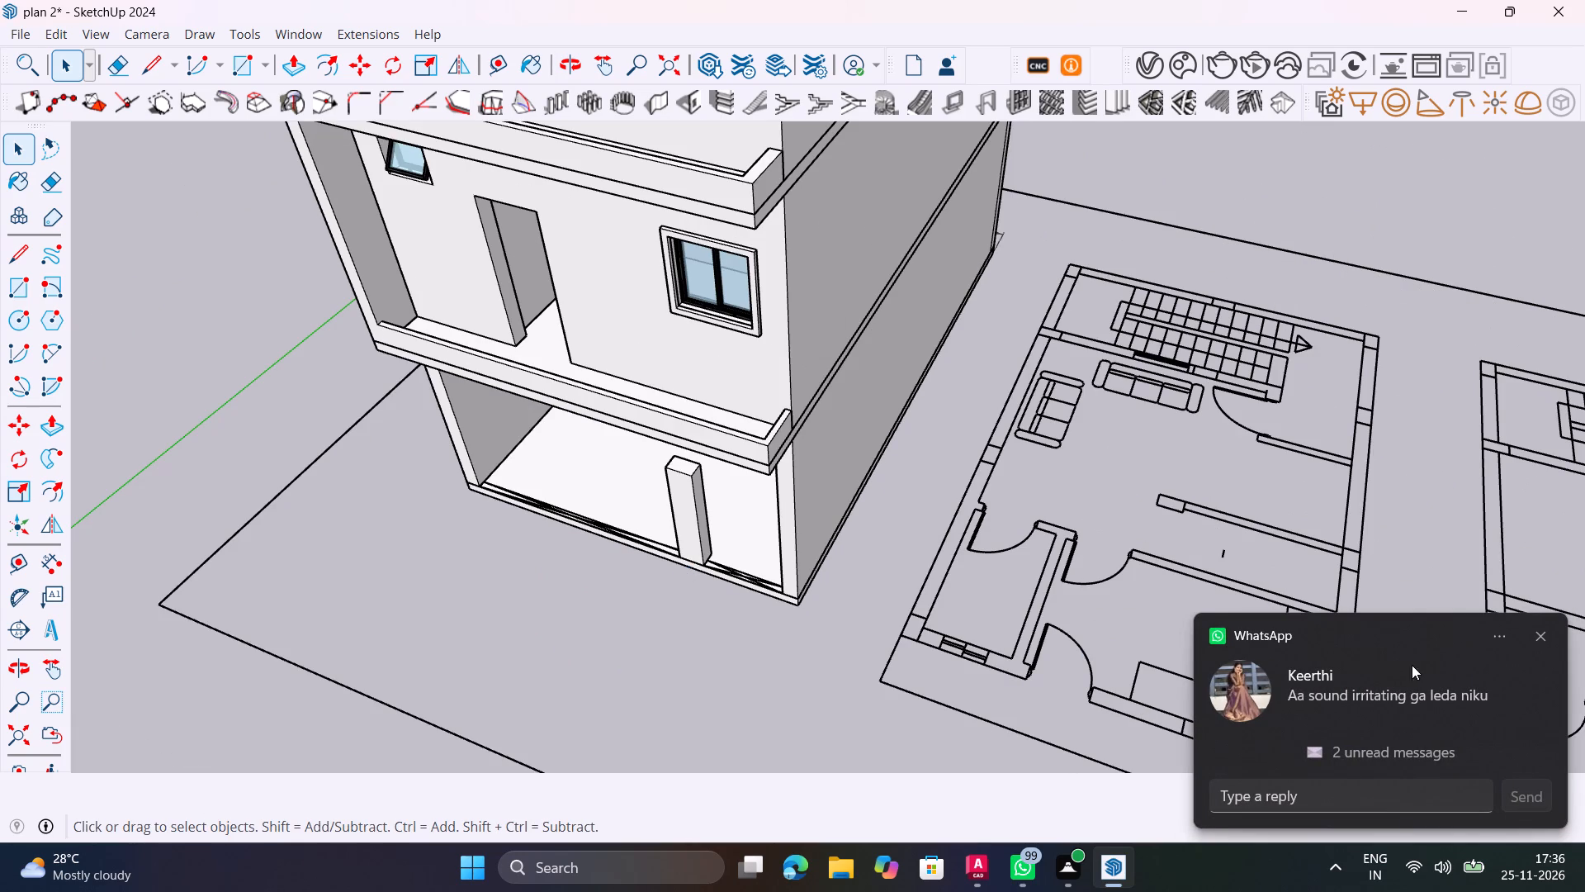
click(1538, 633)
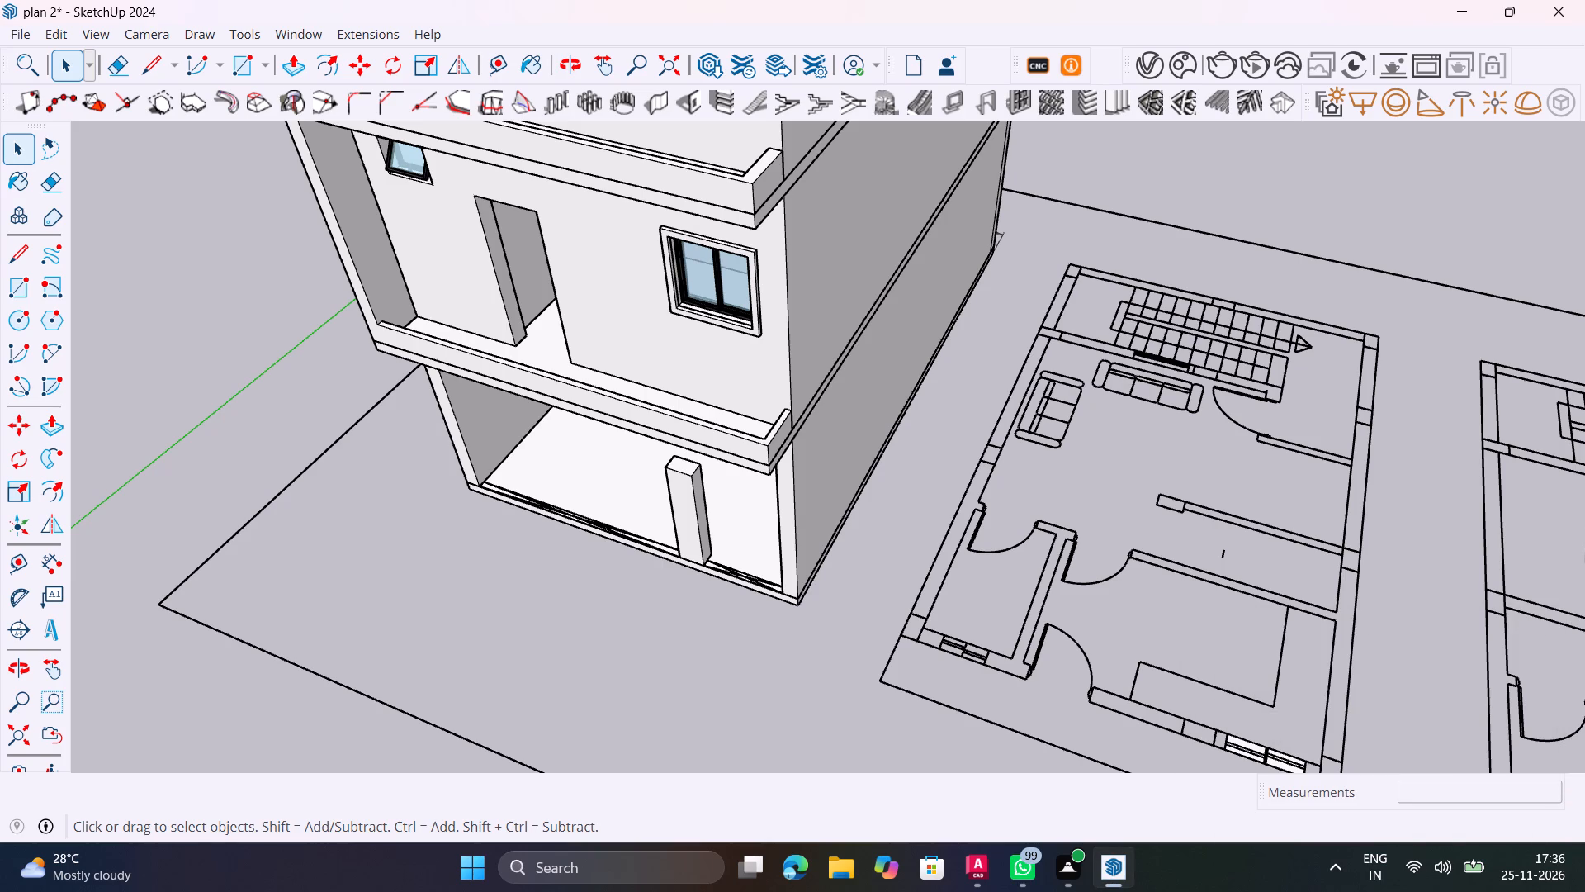
click(1550, 514)
Examine the upper storeys, the roof slab with its stair opening, and the top of the fin wall from above.
scroll(1584, 527, down, 6)
shift+middle_drag(1564, 747, 1339, 891)
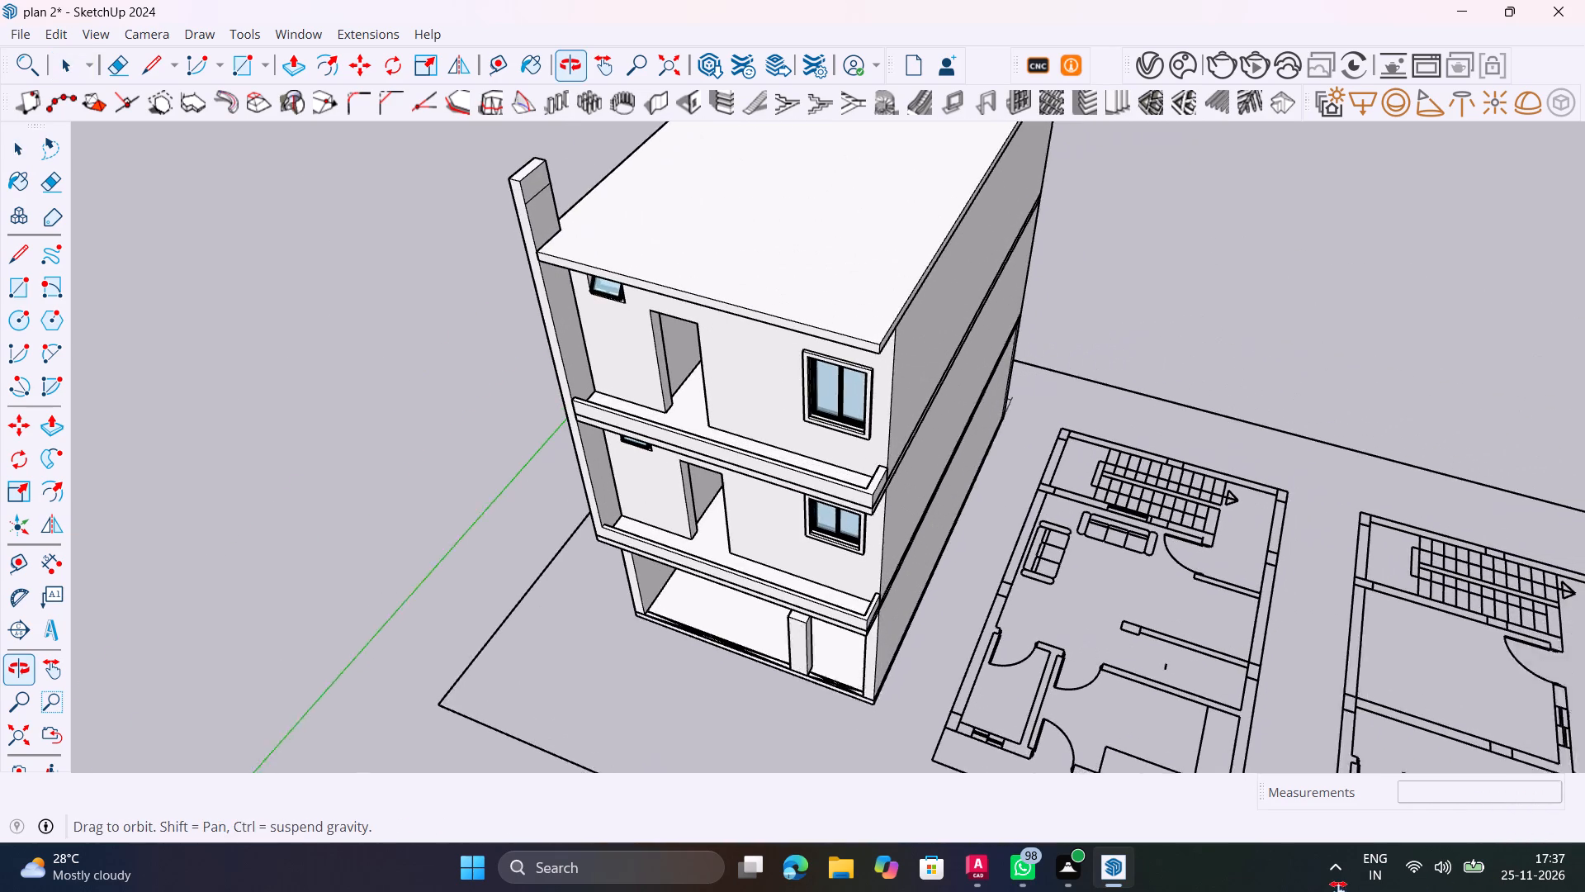
shift+middle_drag(1339, 891, 1337, 891)
middle_drag(1504, 757, 1538, 633)
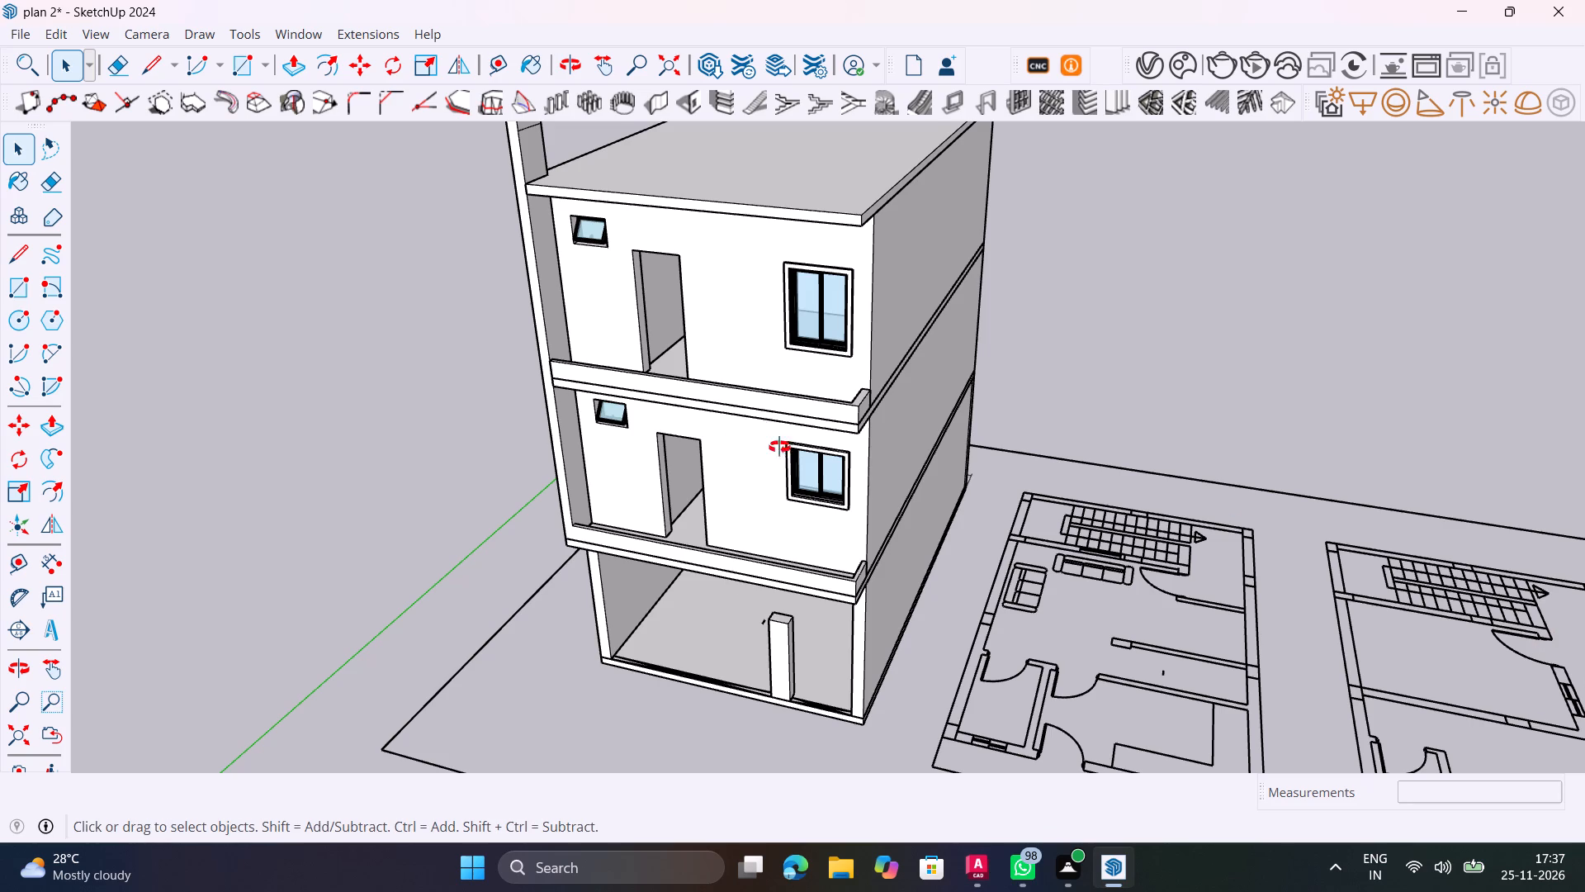
middle_drag(779, 447, 486, 545)
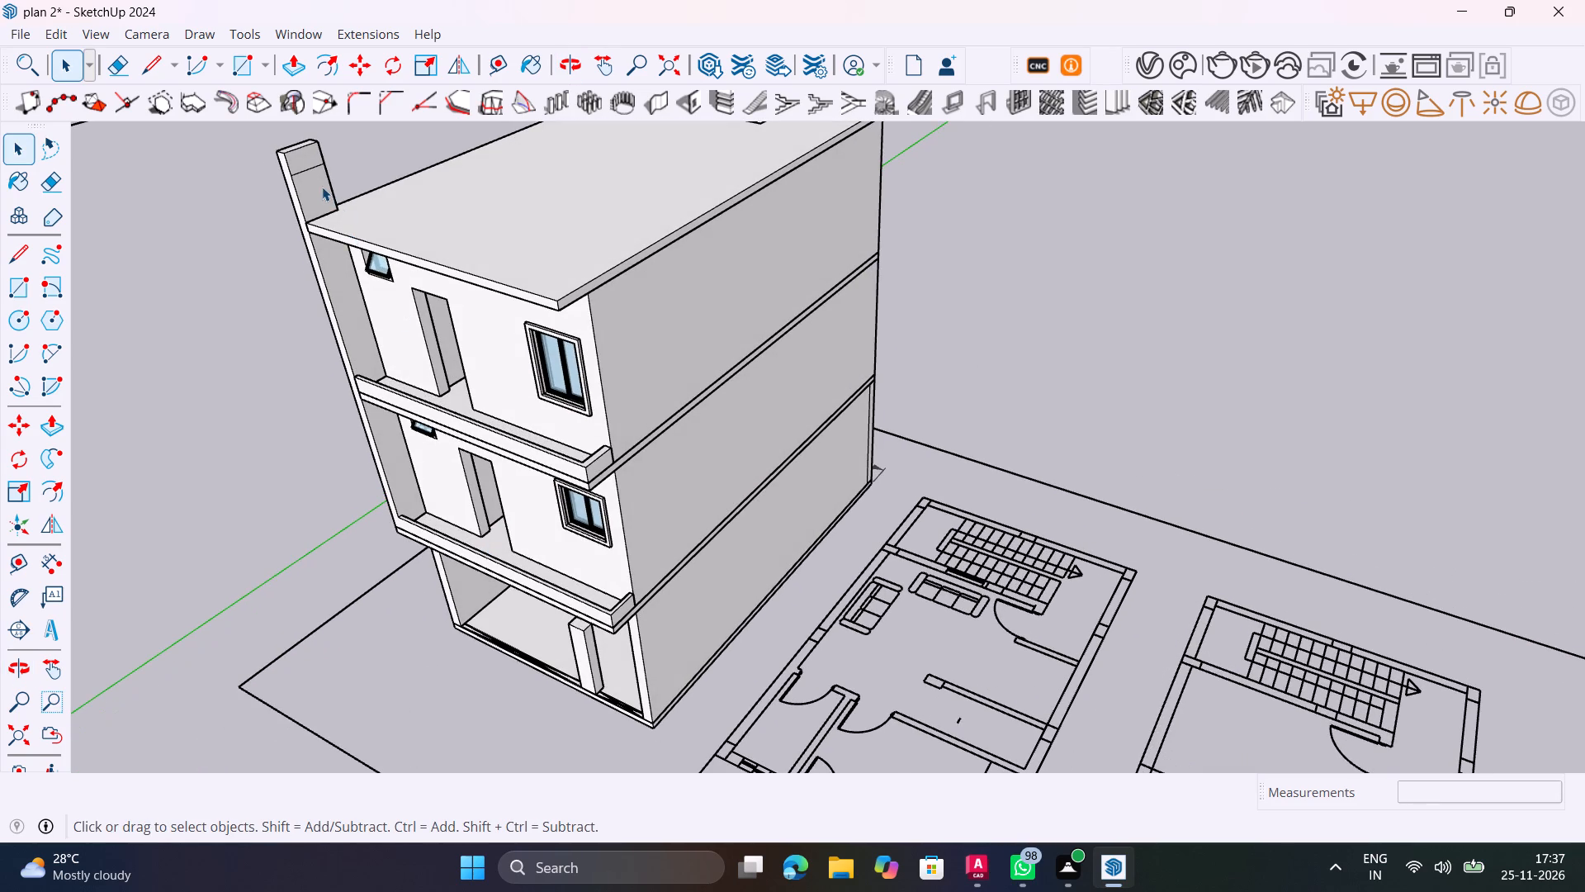
scroll(322, 186, up, 3)
shift+middle_drag(328, 187, 541, 344)
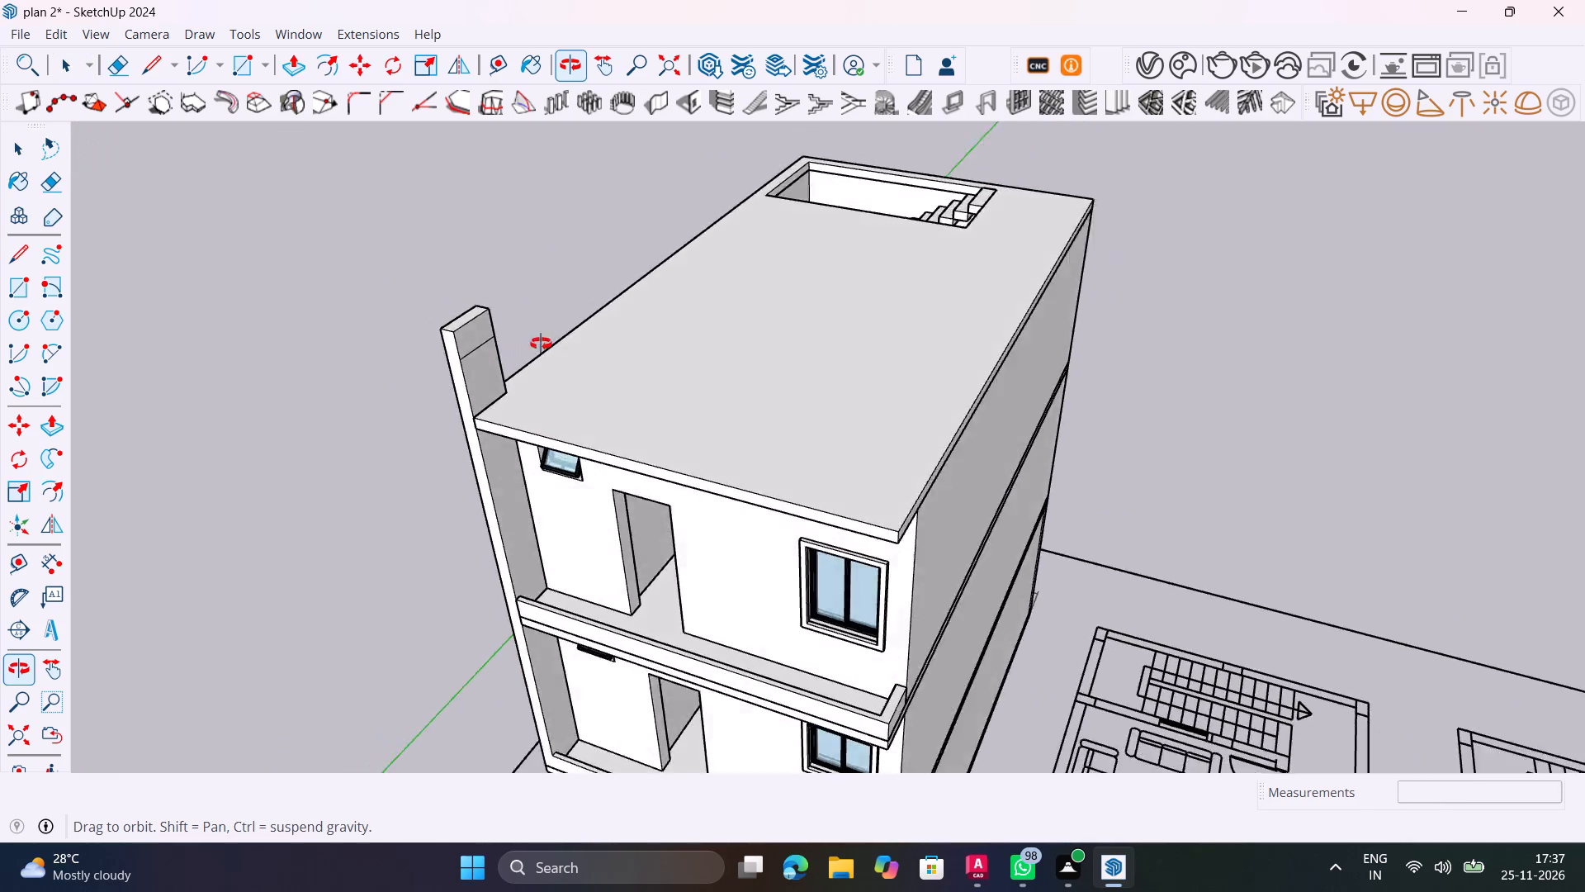
shift+middle_drag(541, 344, 513, 364)
scroll(513, 364, up, 1)
scroll(414, 382, up, 4)
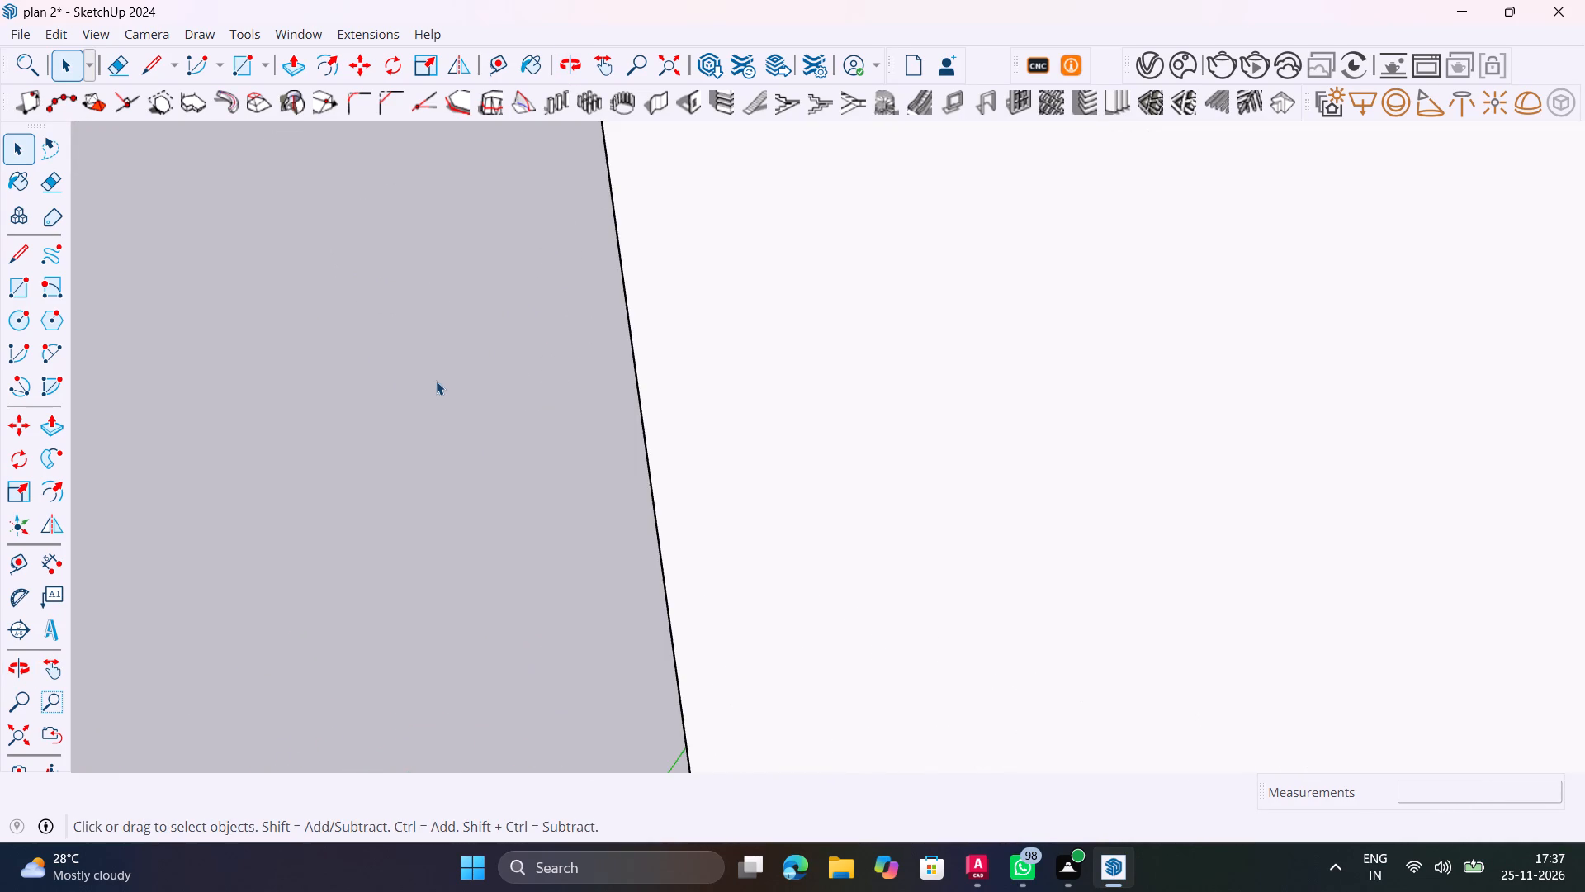
scroll(437, 381, down, 4)
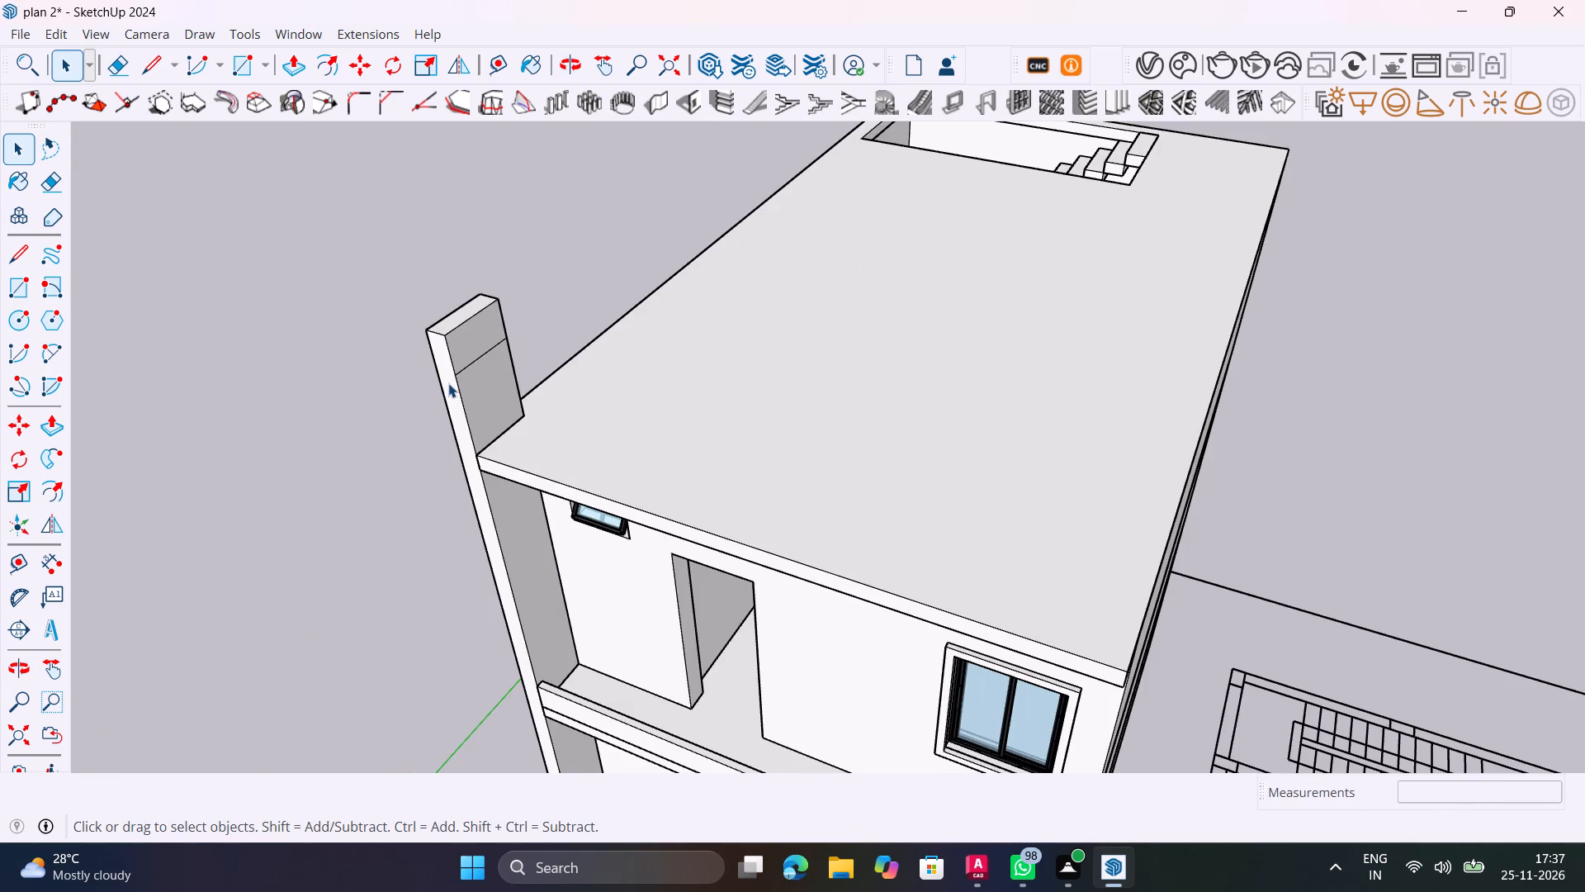
scroll(460, 393, down, 1)
middle_drag(483, 423, 540, 344)
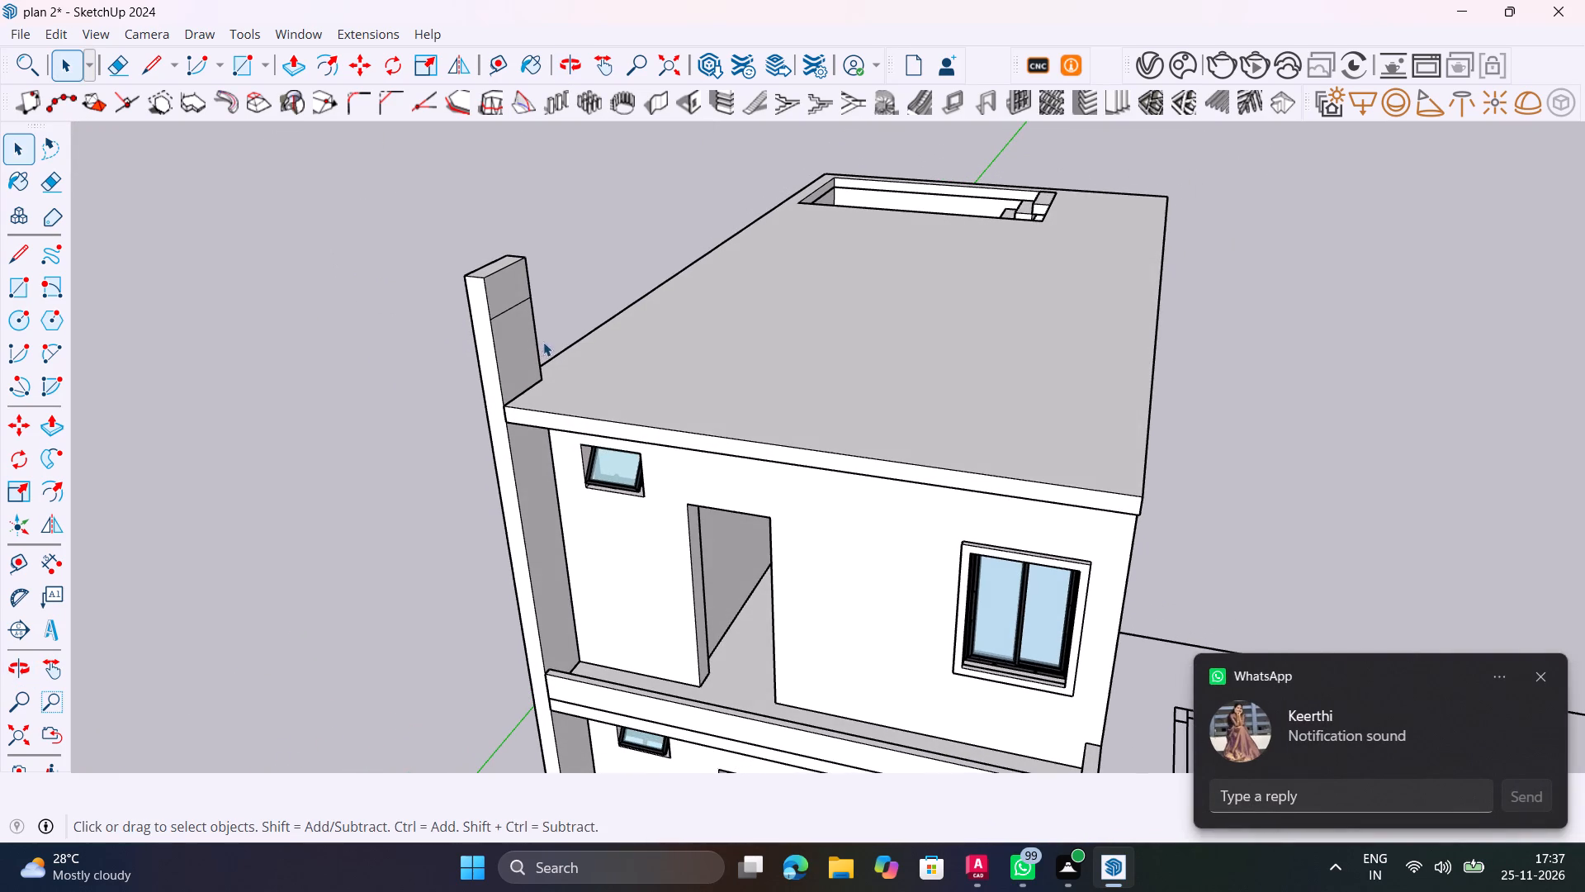
click(1547, 671)
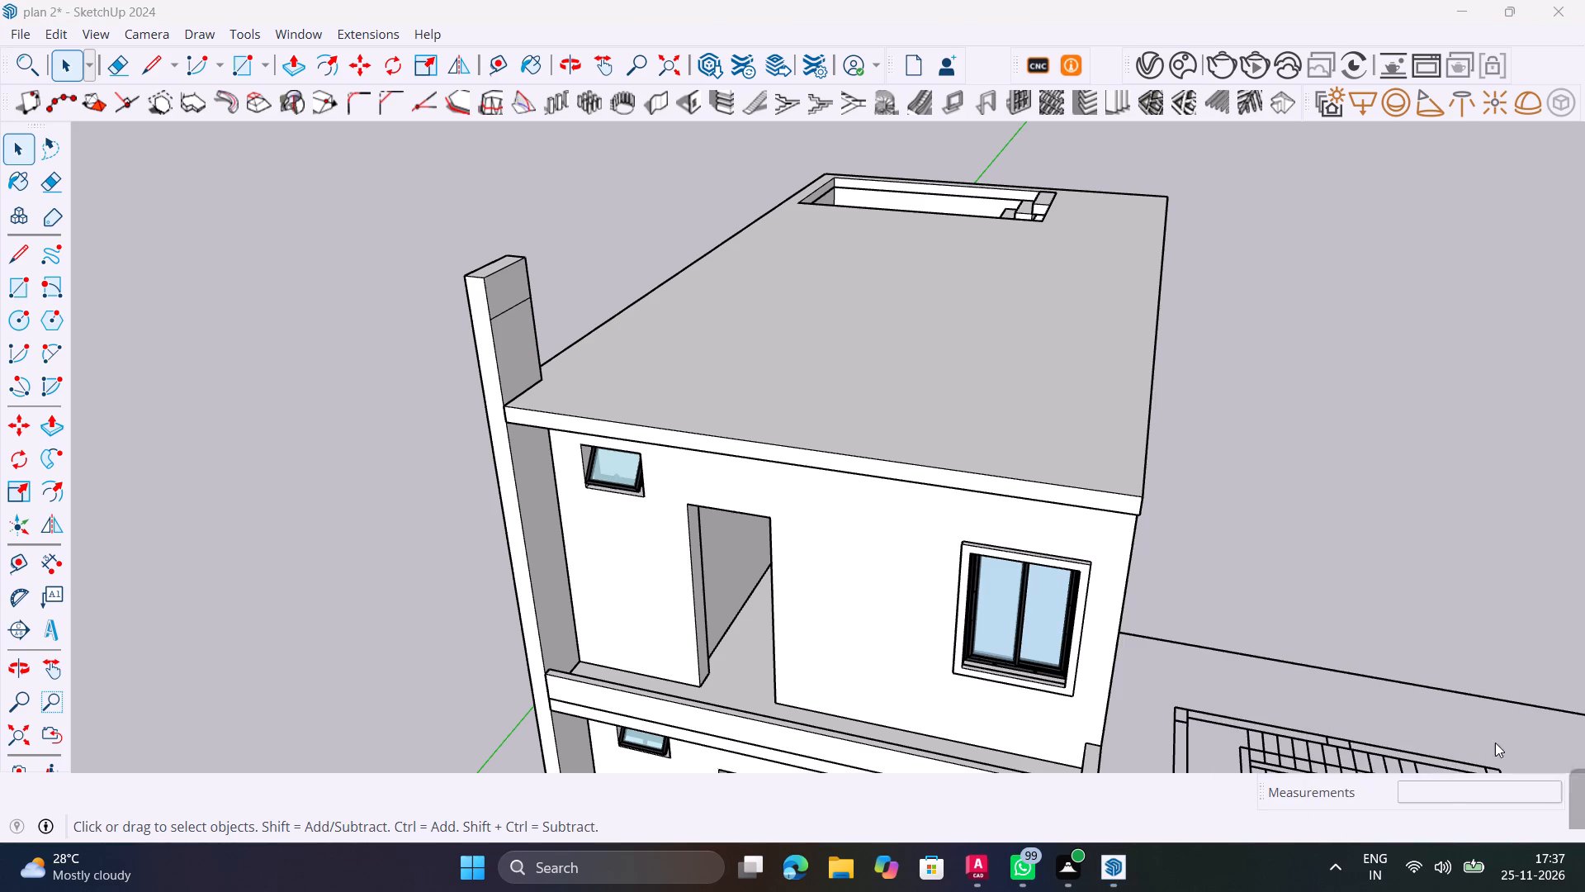
Compare the whole house with the adjacent floor plans and inspect its ground-floor front and balconies up close.
middle_drag(693, 413, 570, 422)
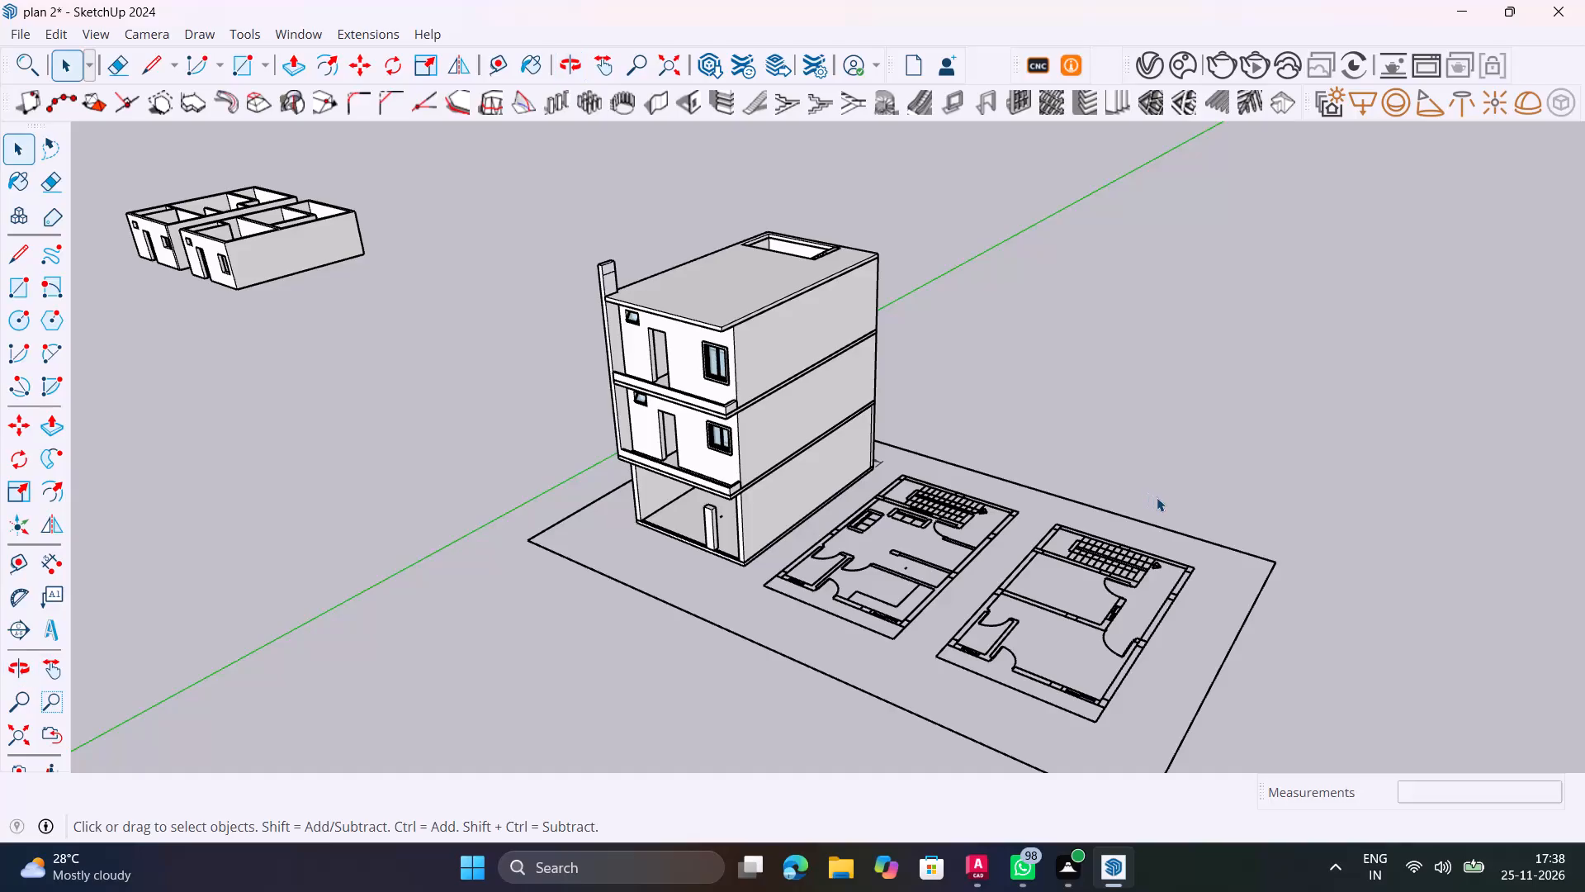
middle_drag(1151, 586, 1237, 633)
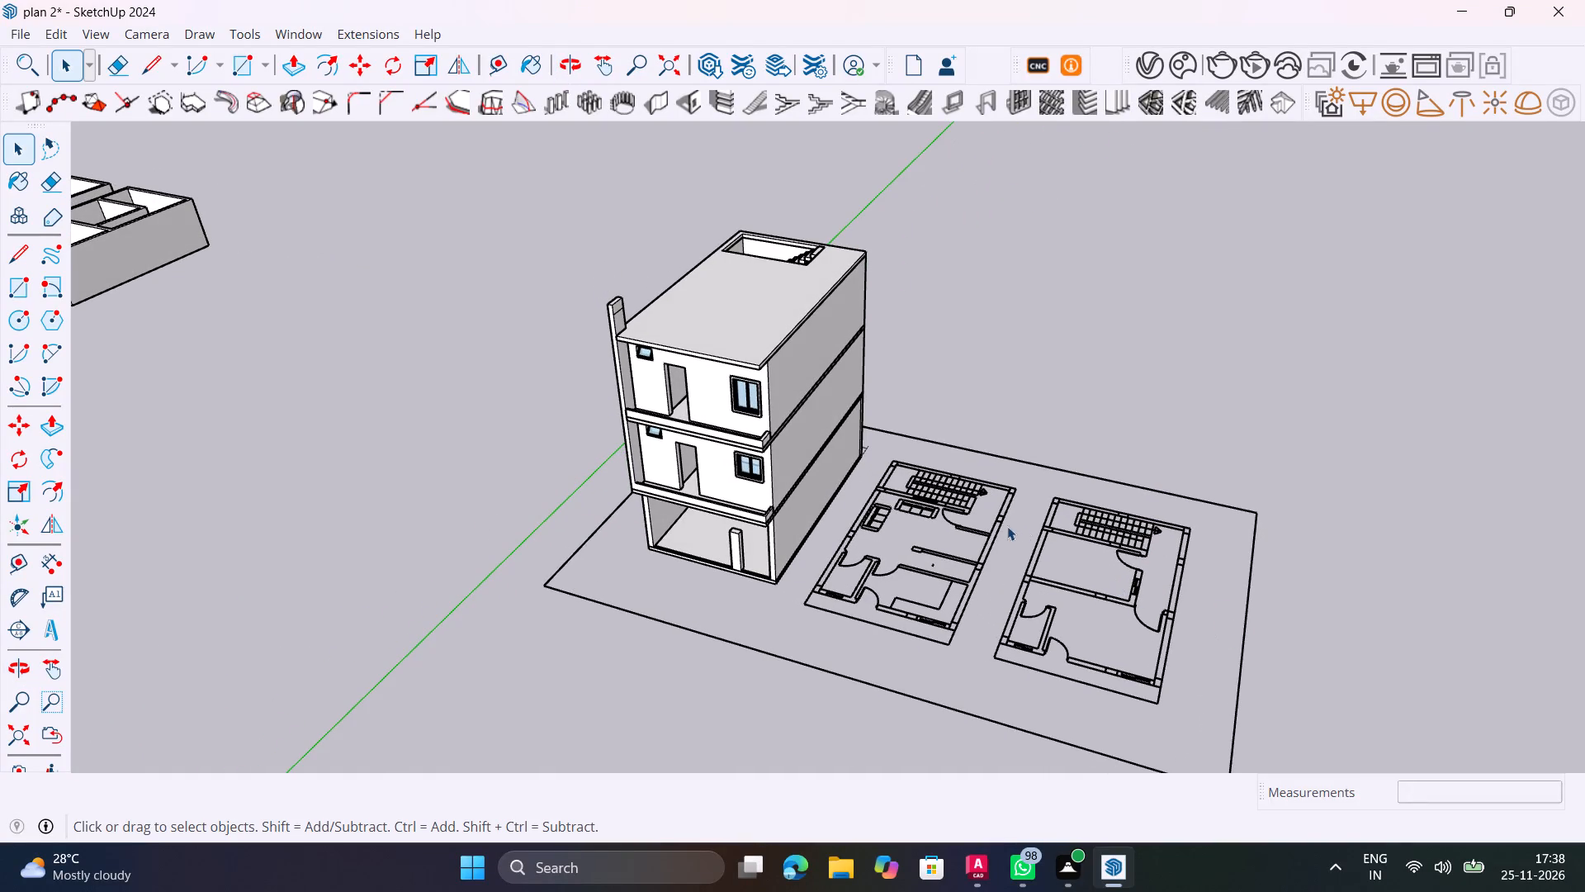
scroll(754, 542, up, 9)
shift+middle_drag(755, 547, 1005, 602)
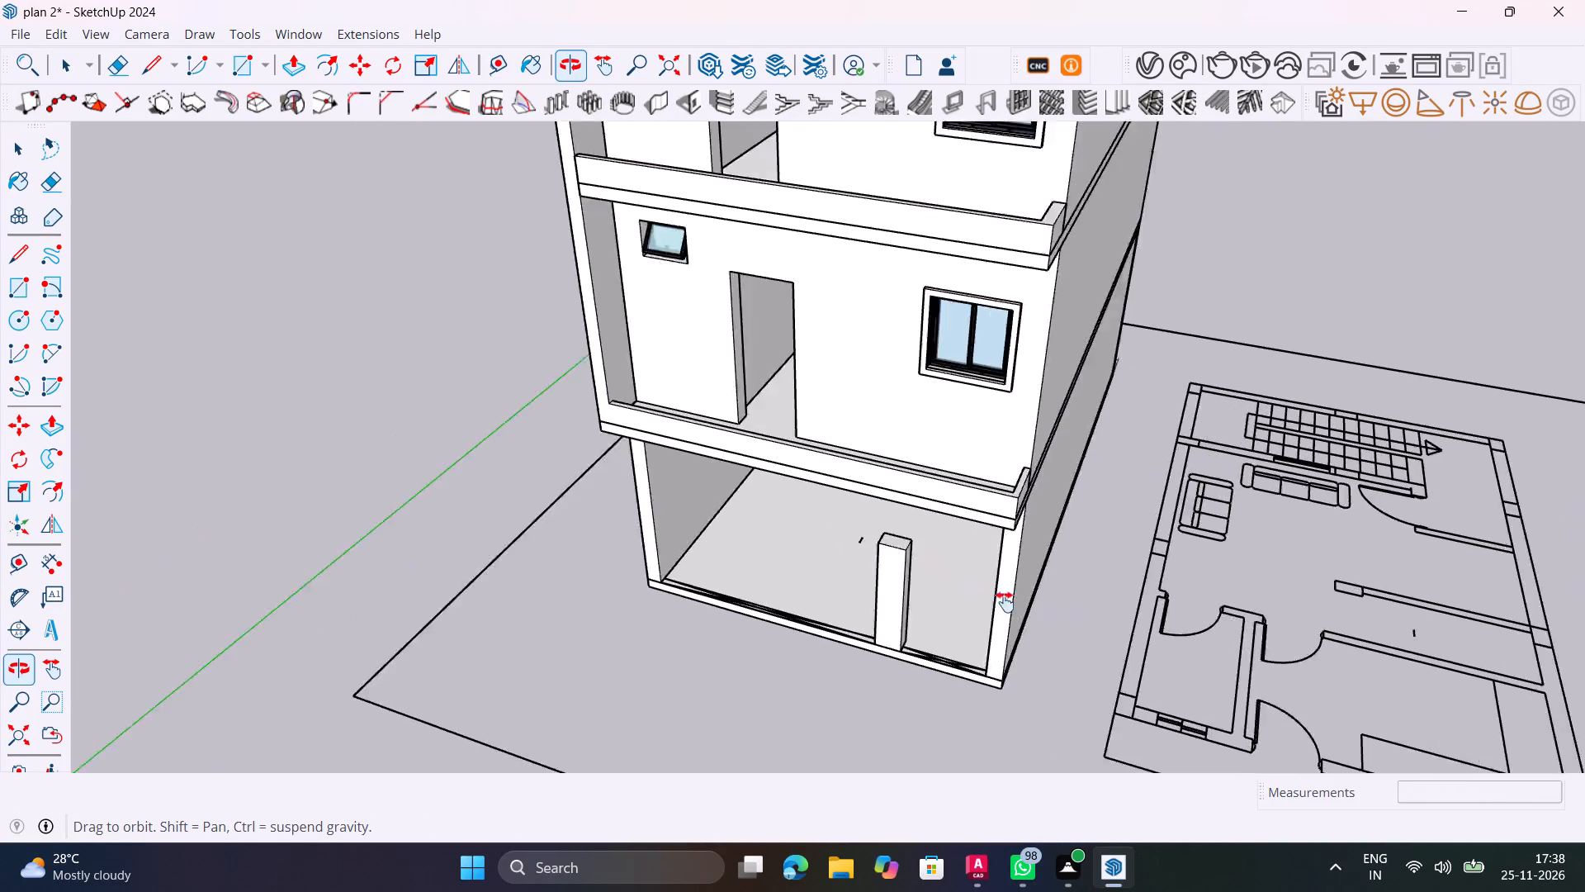
shift+middle_drag(1005, 602, 1003, 589)
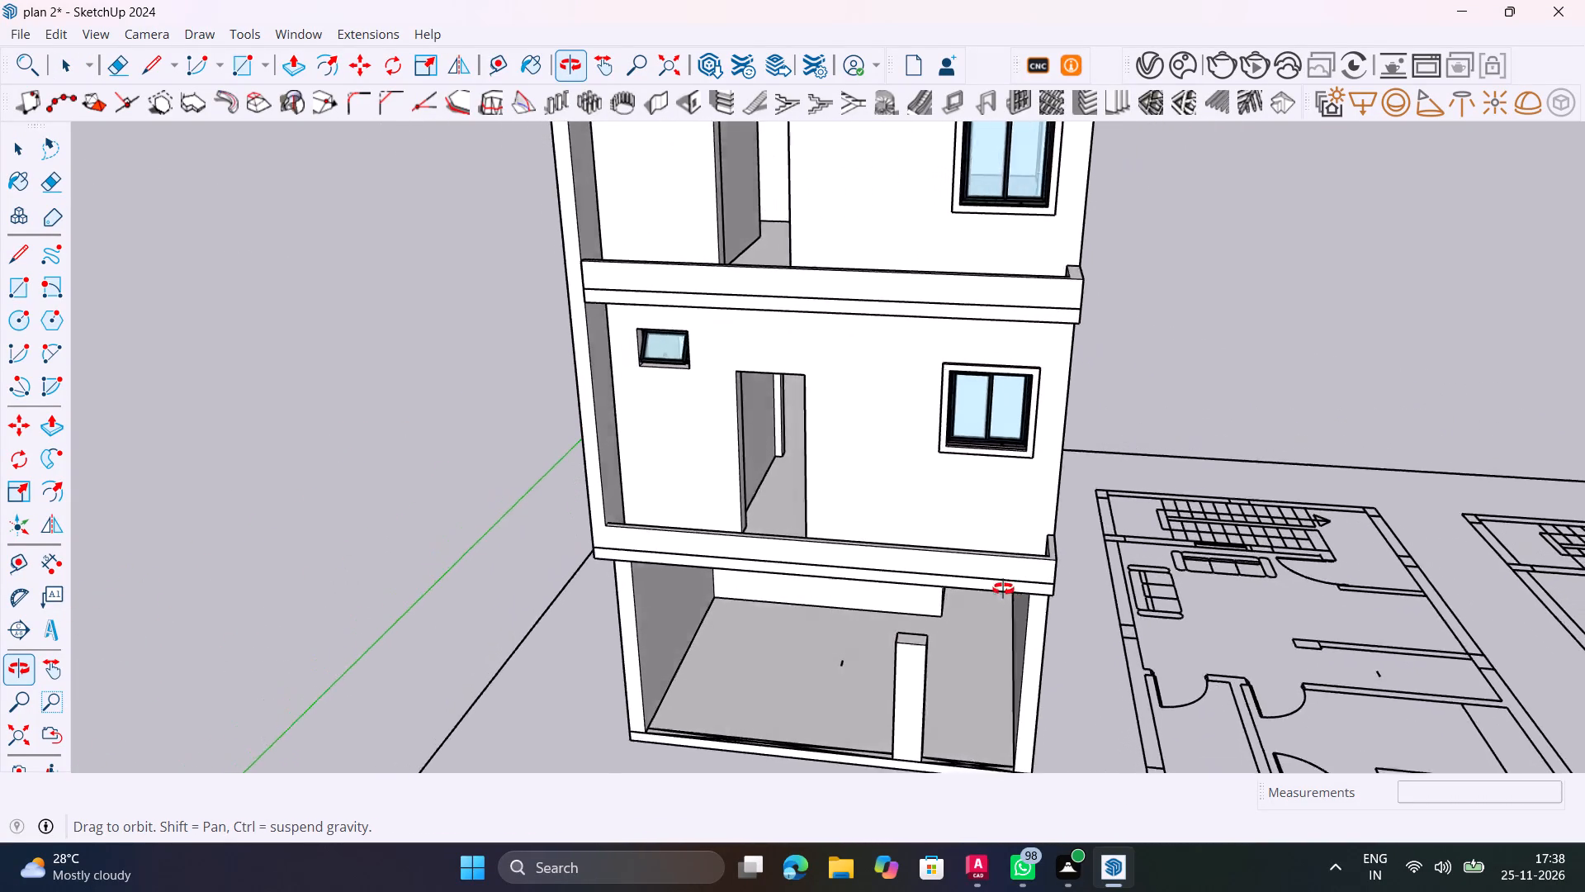
shift+middle_drag(1003, 589, 1033, 585)
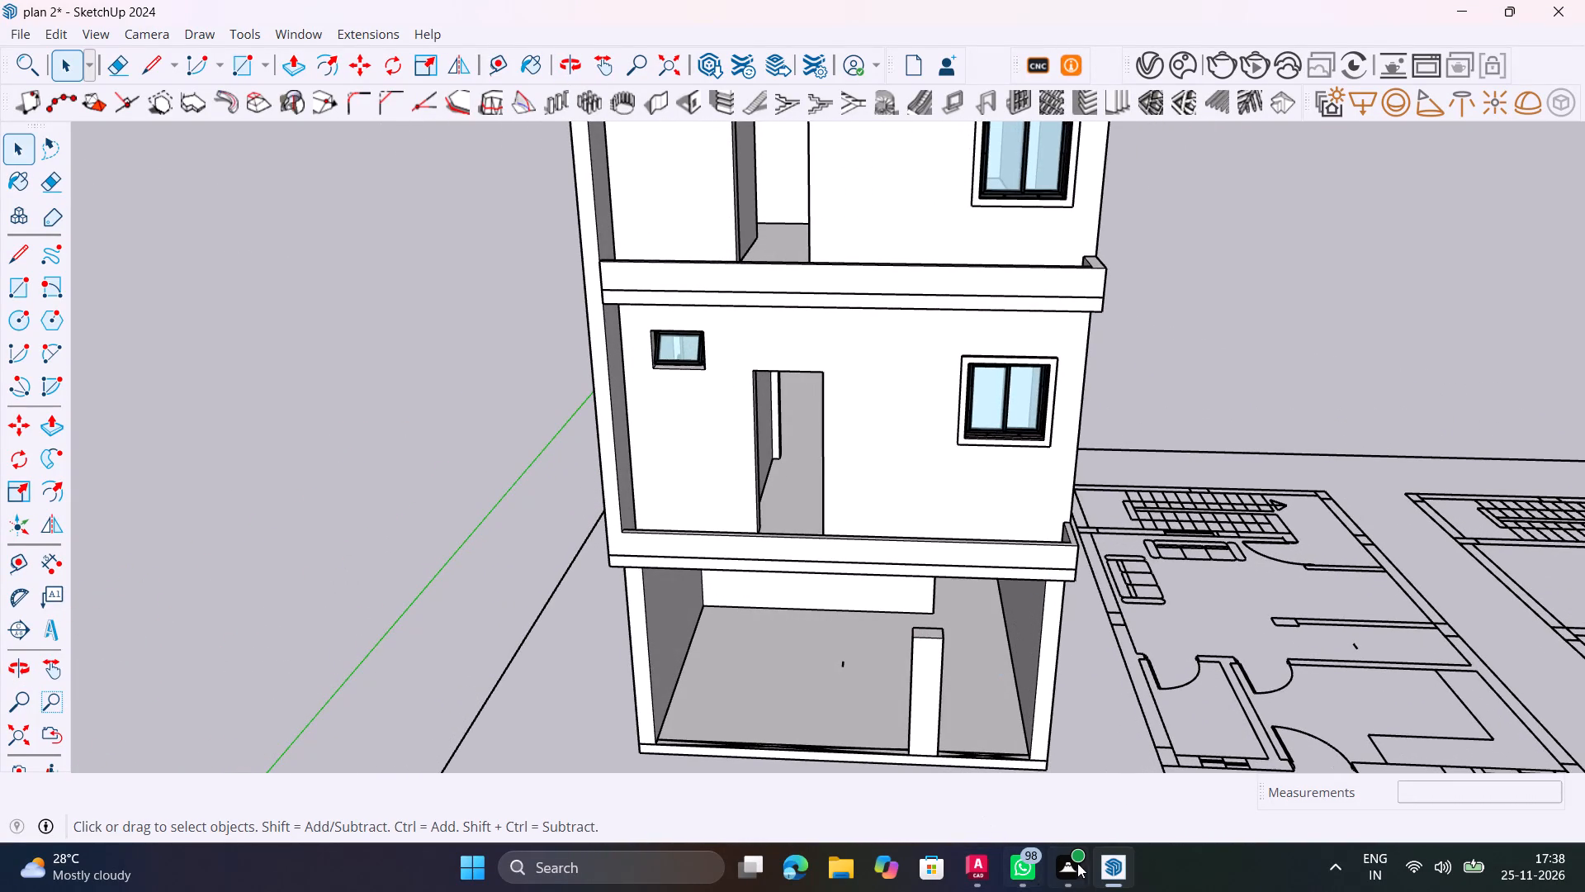